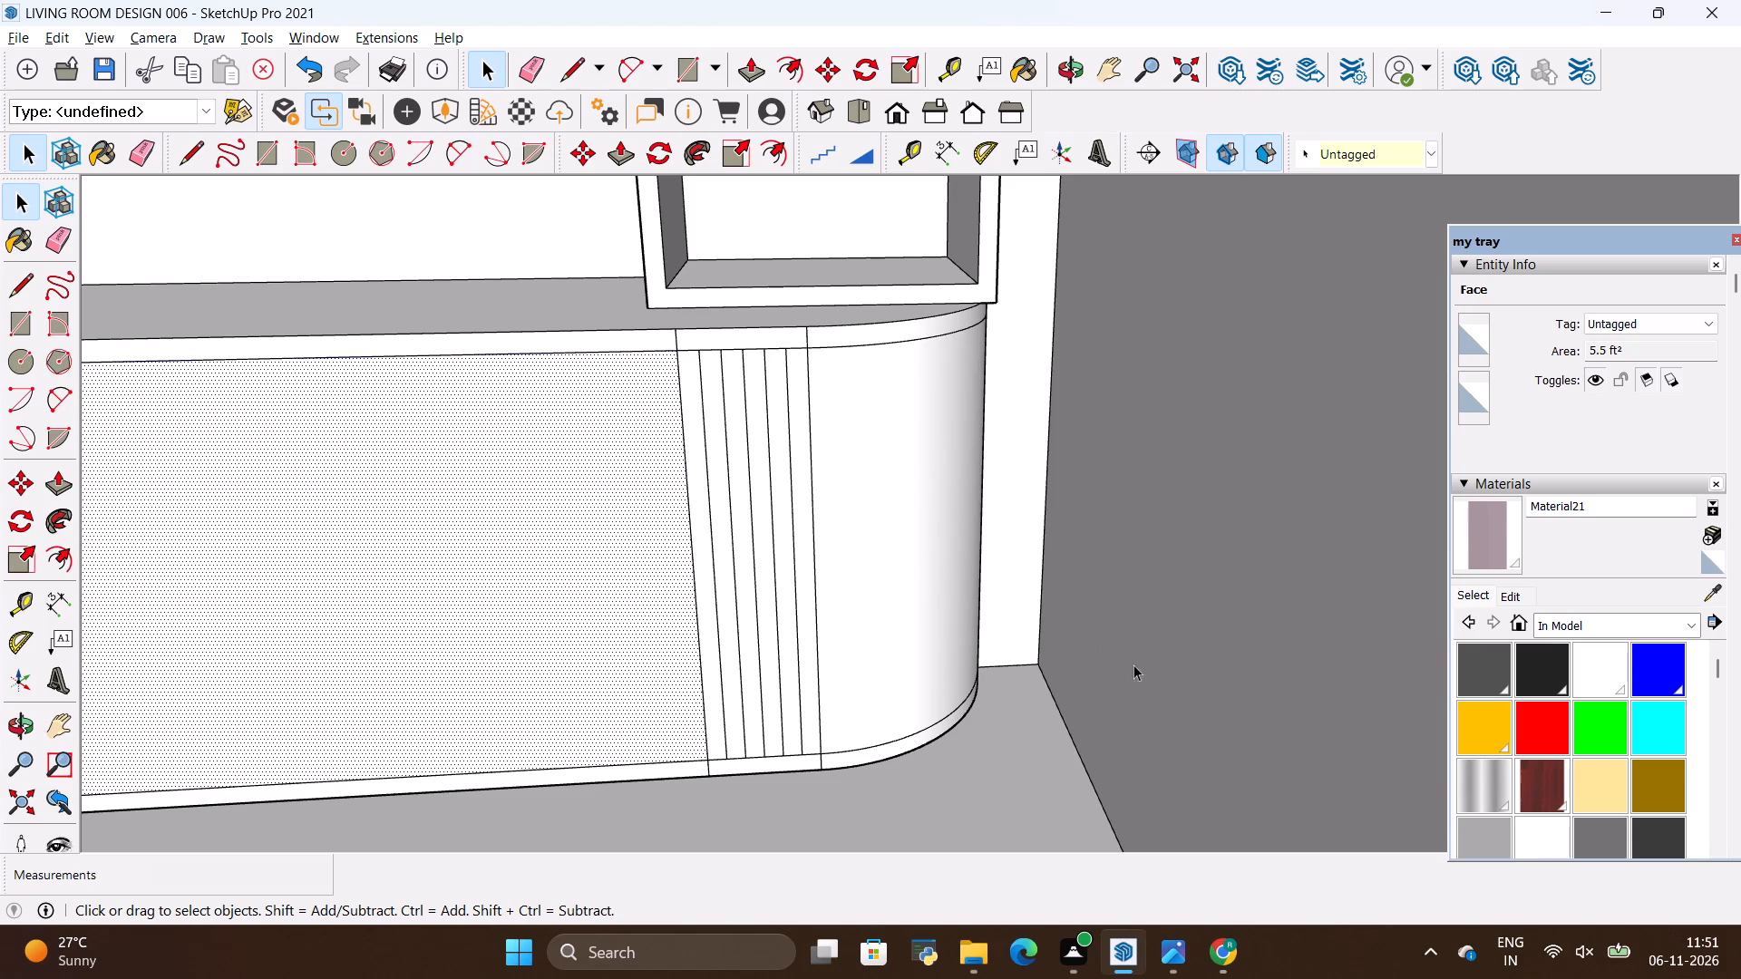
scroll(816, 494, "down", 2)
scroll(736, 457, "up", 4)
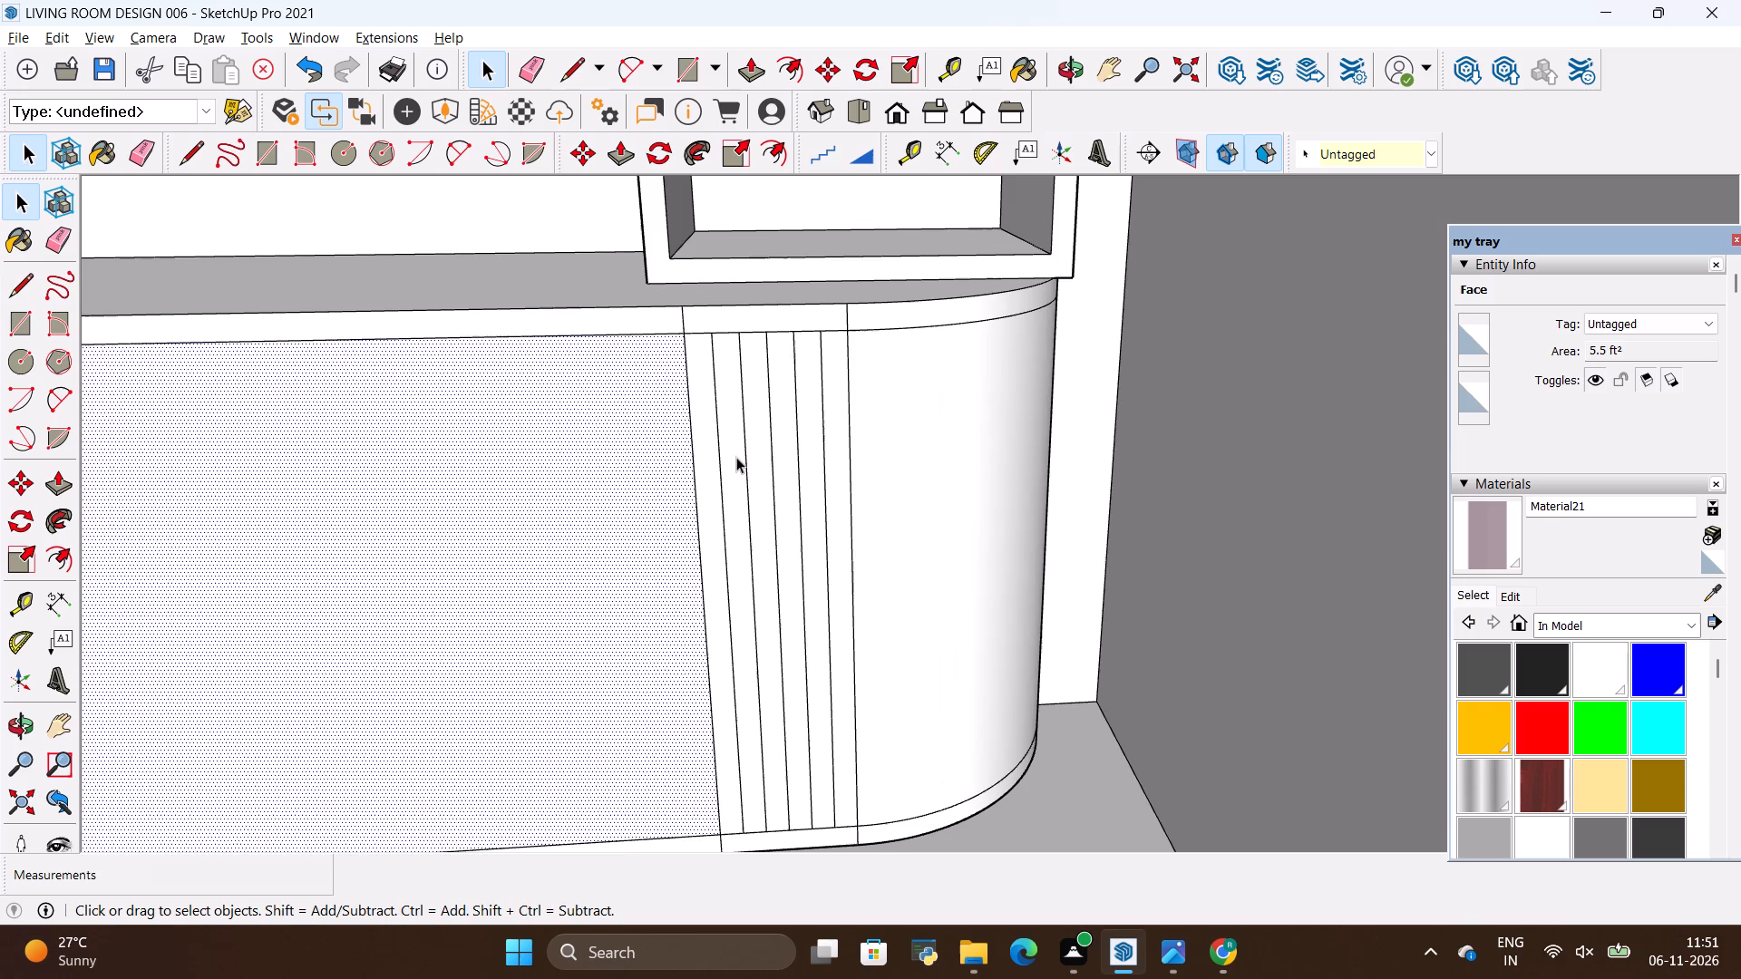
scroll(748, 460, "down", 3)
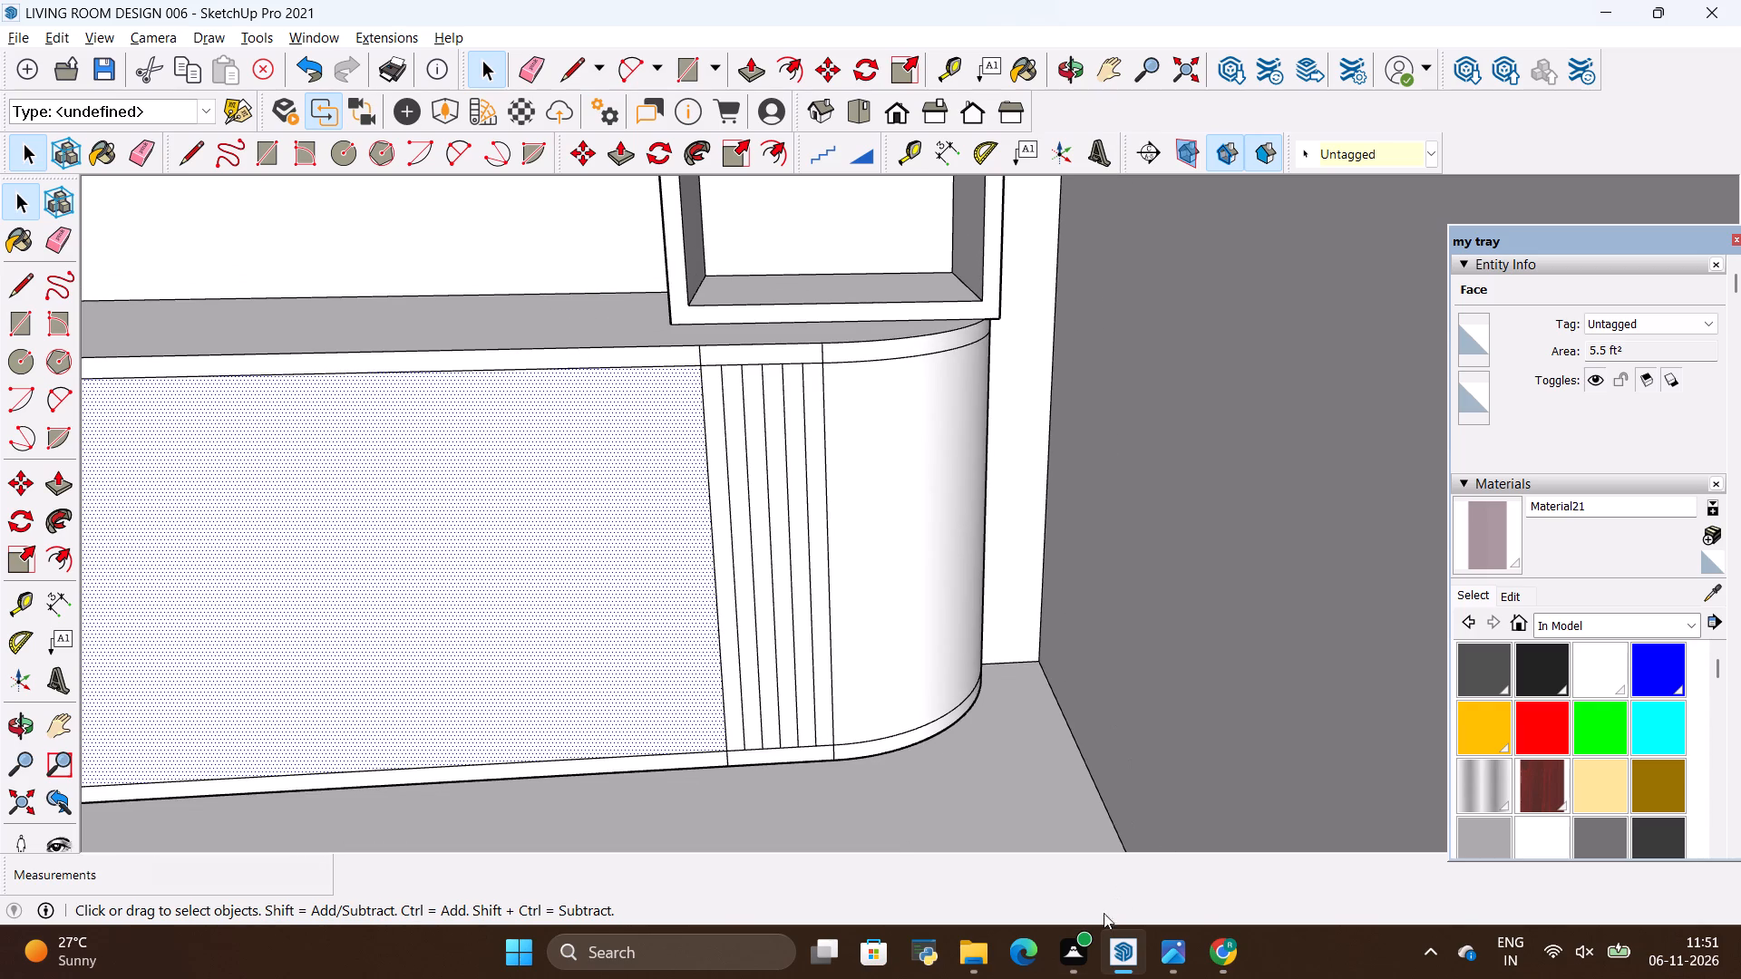
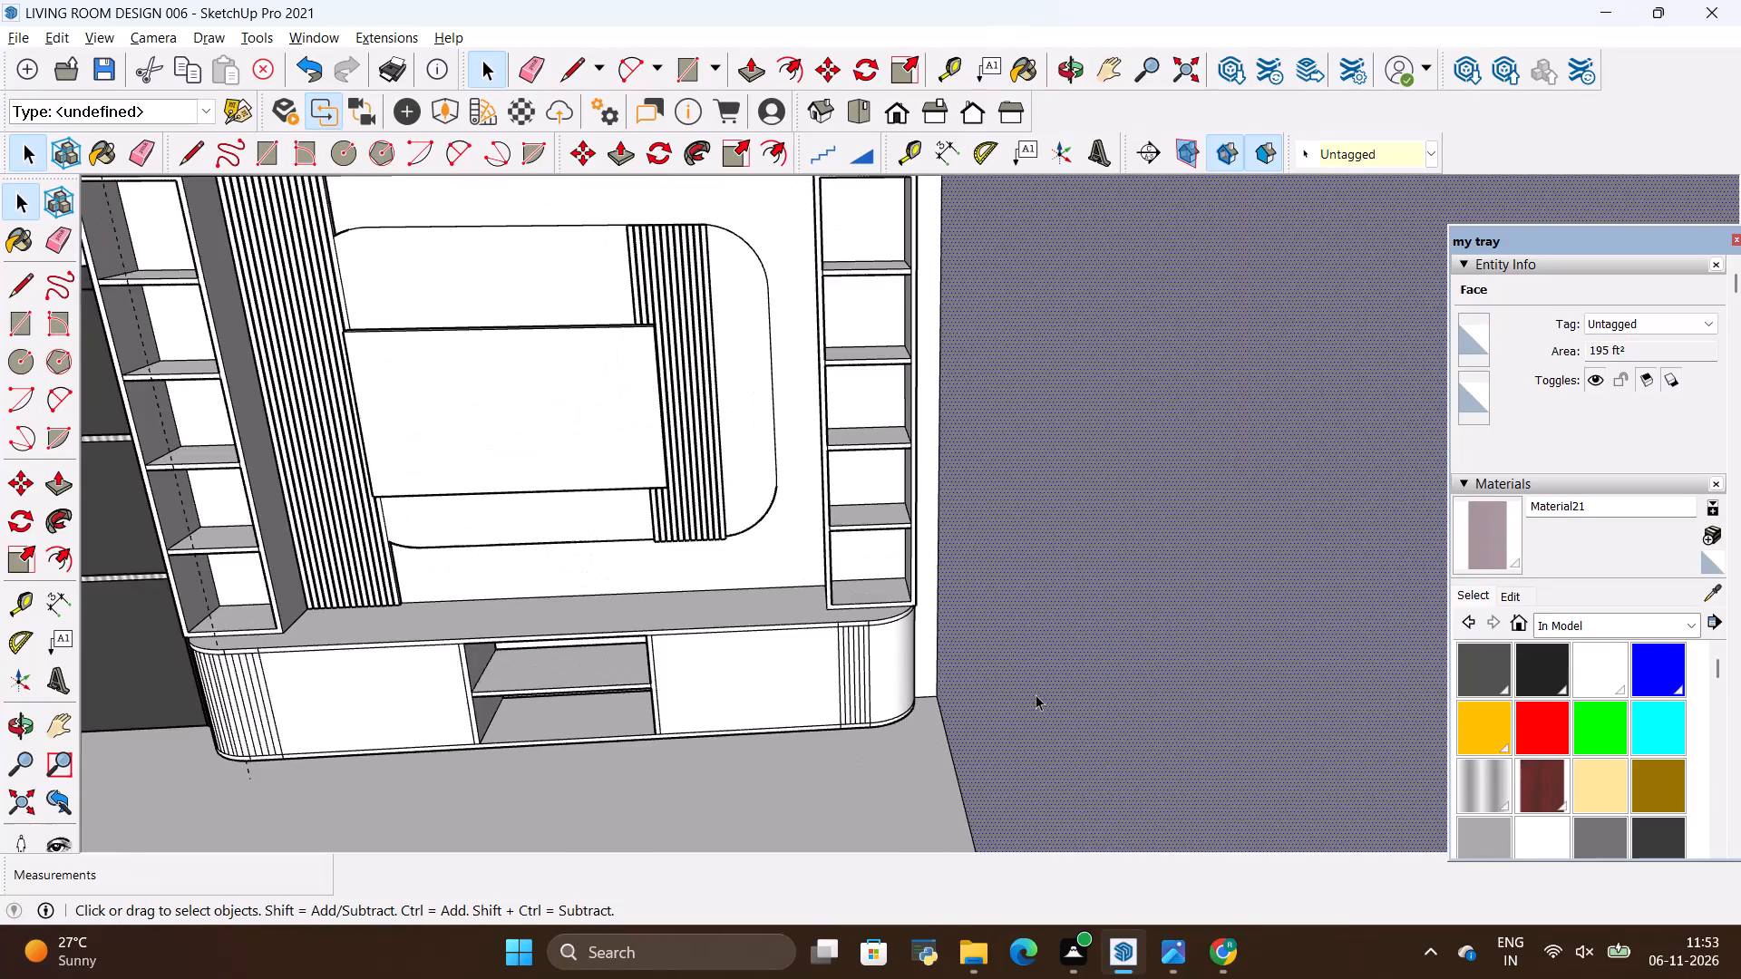
Examine the drawer base's fluted curved end up close, and the whole TV unit wall from above and from the front.
scroll(914, 632, "up", 7)
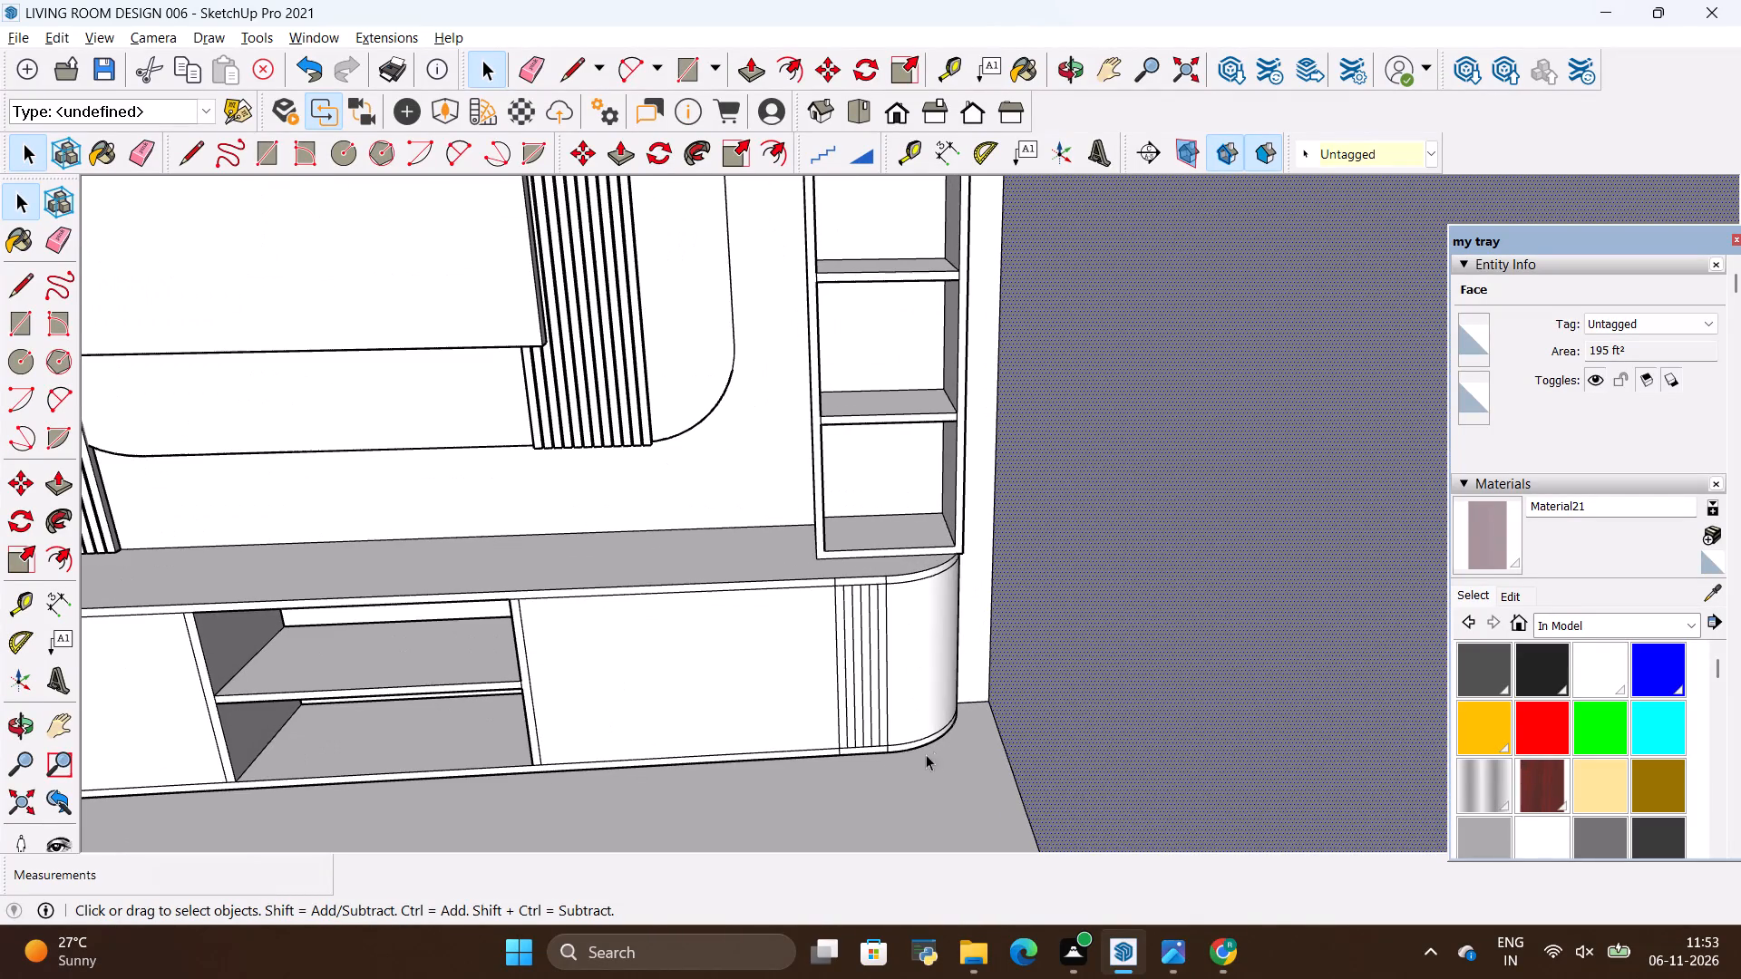
left_click(15, 733)
left_click_drag(533, 734, 580, 614)
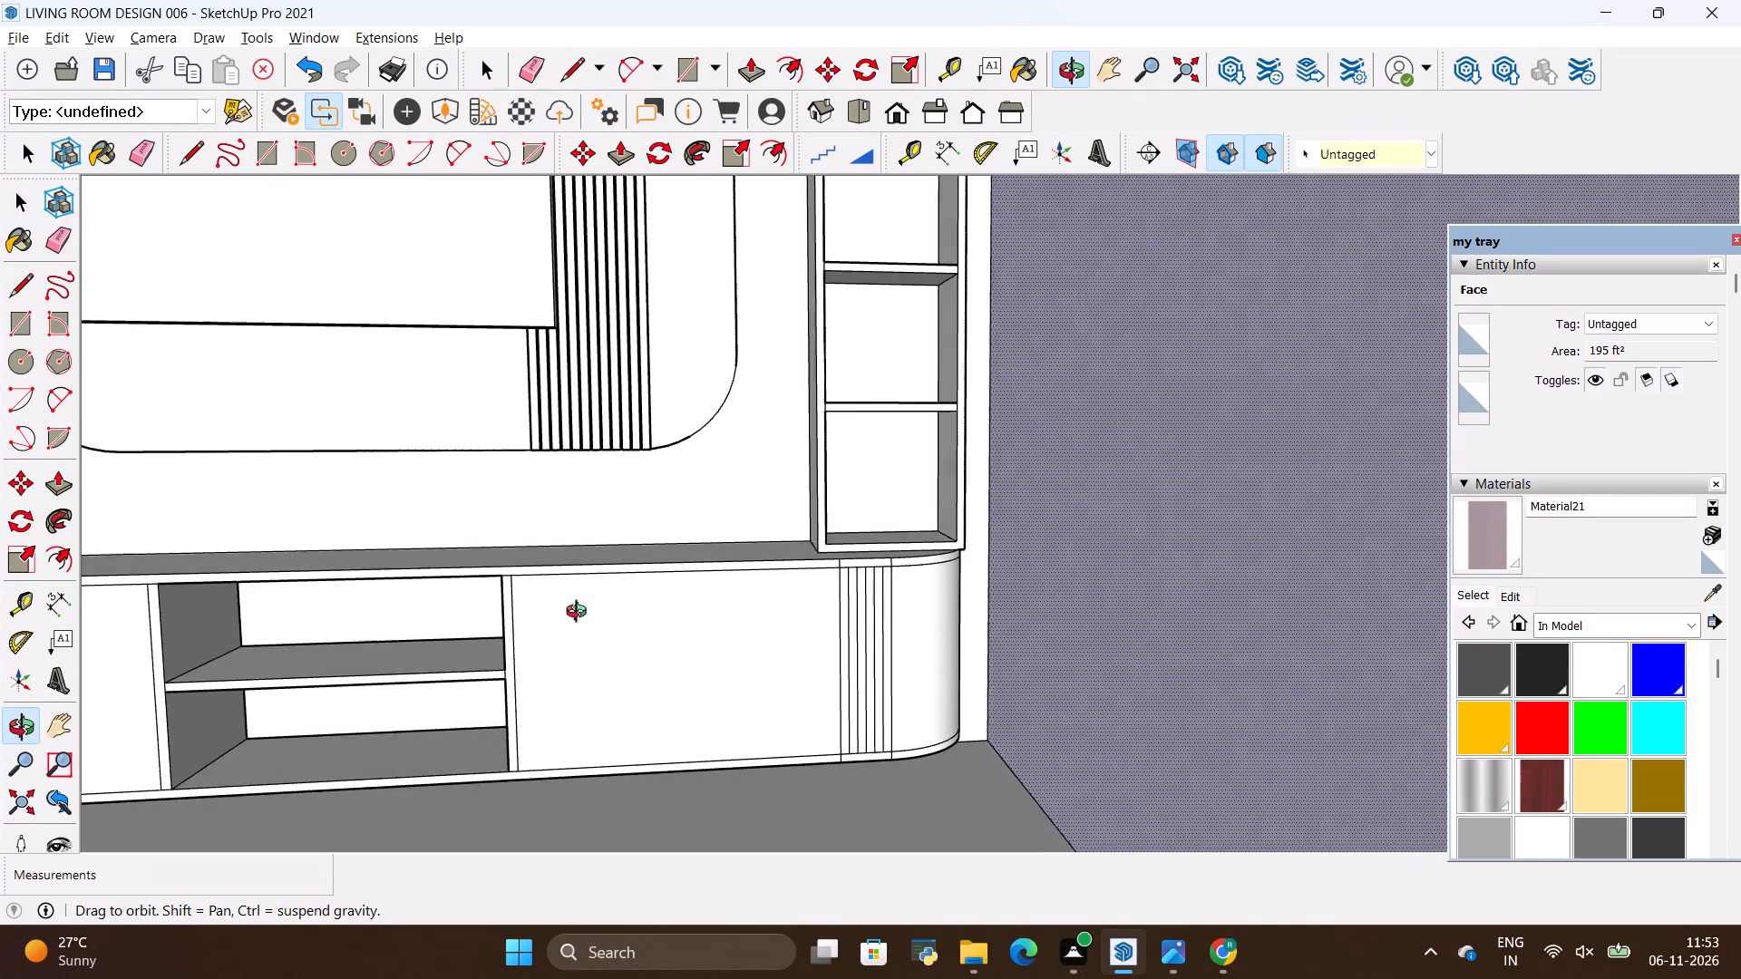
left_click_drag(580, 614, 667, 819)
scroll(831, 713, "down", 12)
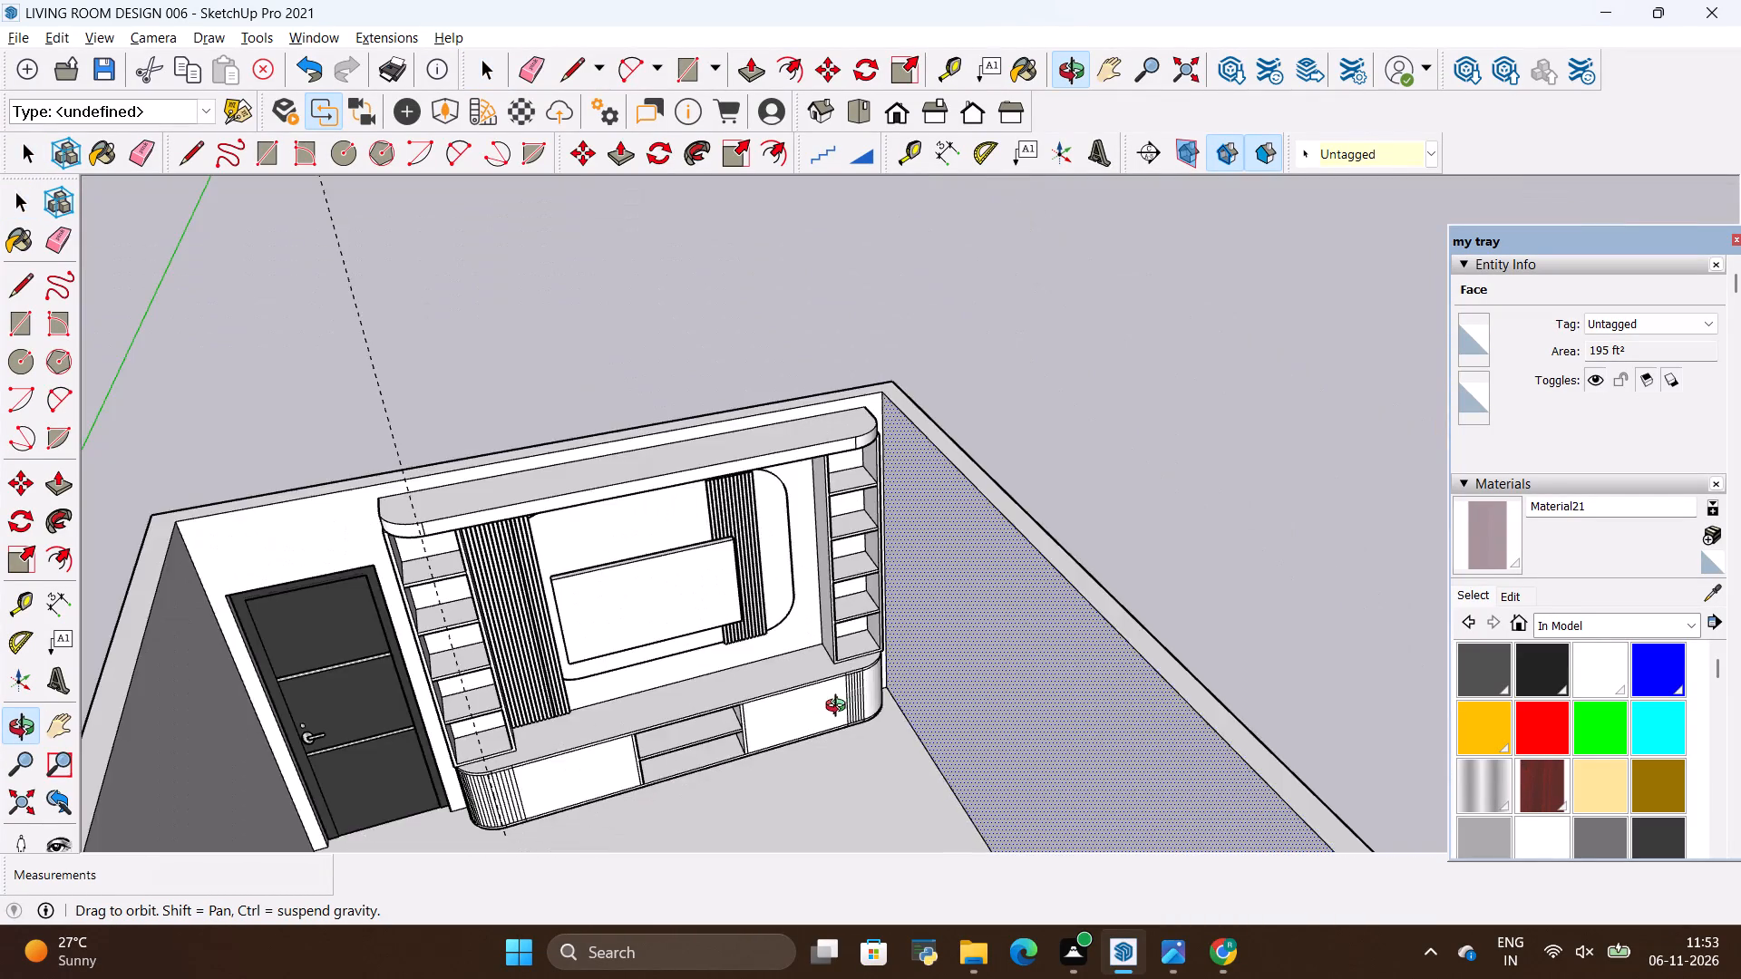
scroll(840, 708, "down", 6)
left_click_drag(774, 808, 677, 553)
scroll(677, 681, "up", 1)
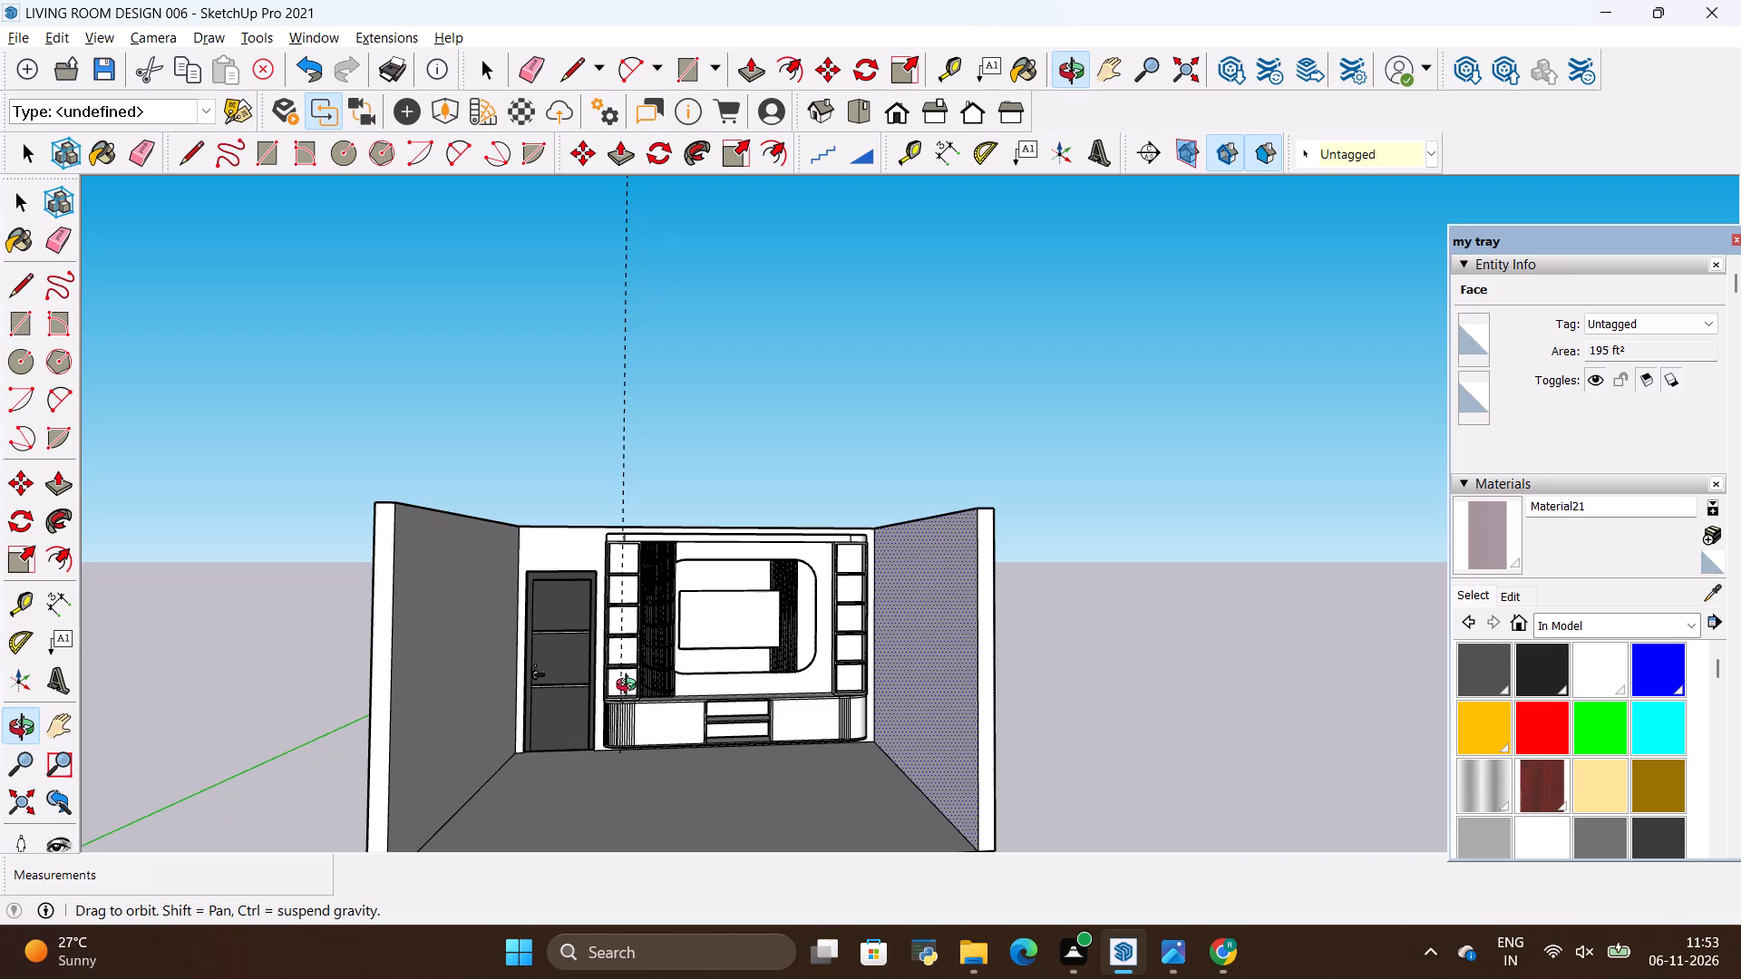
scroll(659, 742, "up", 4)
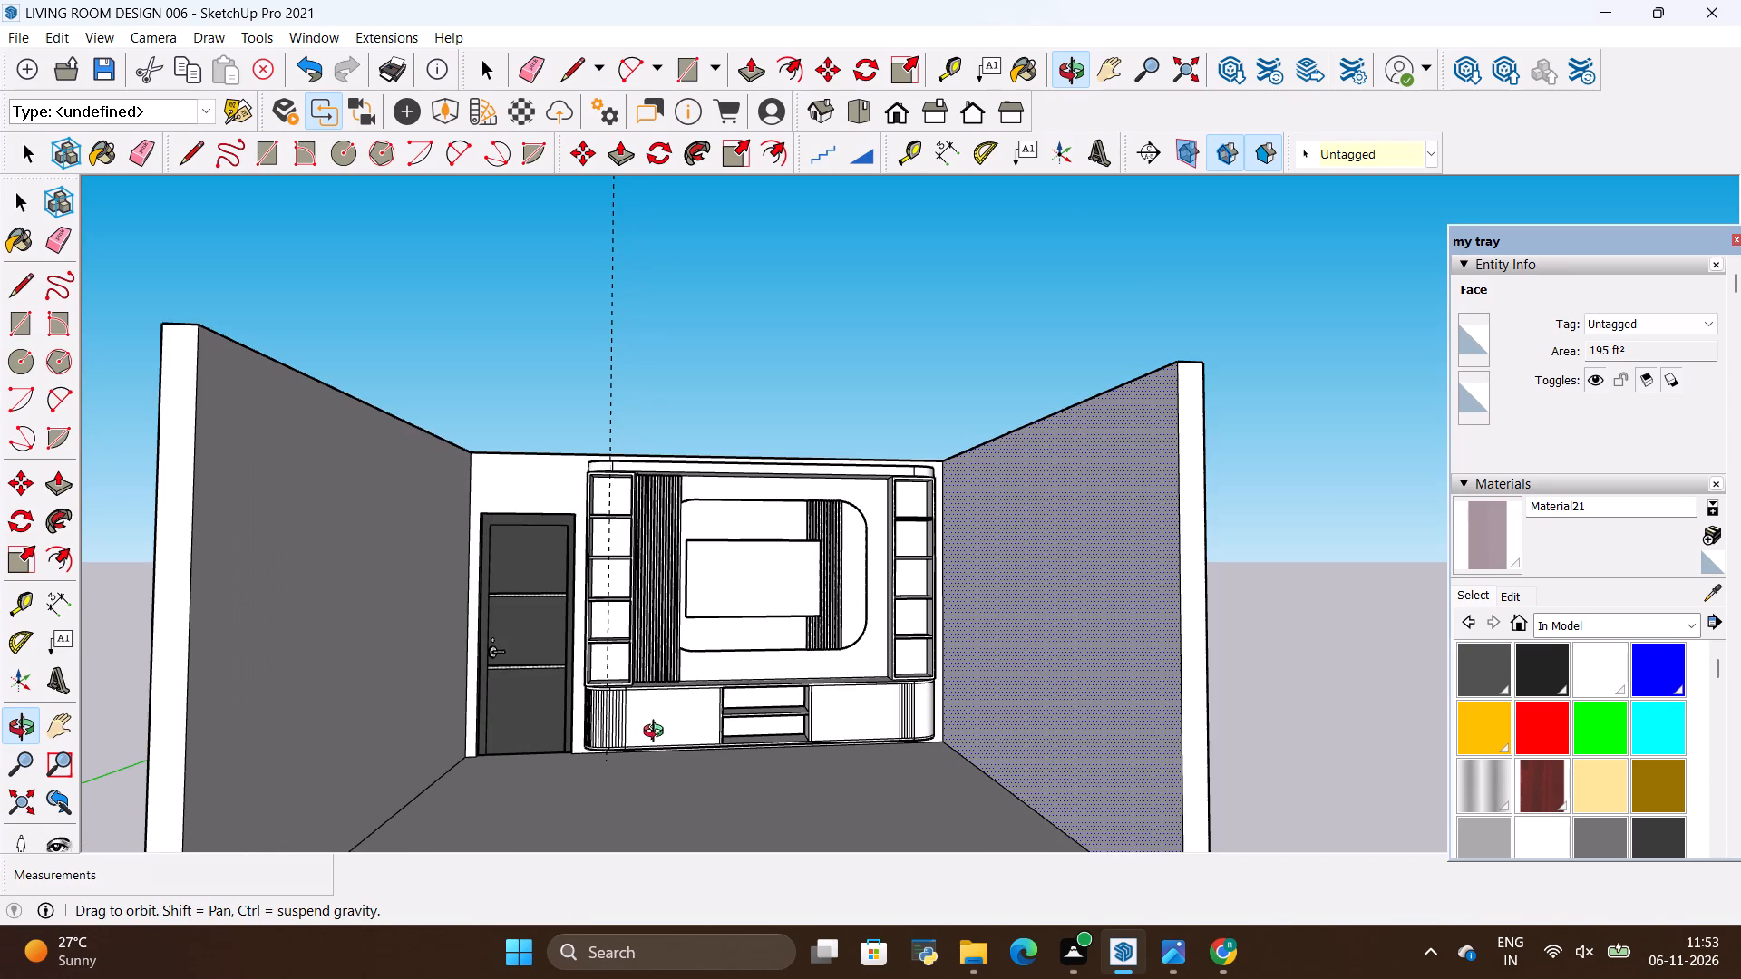
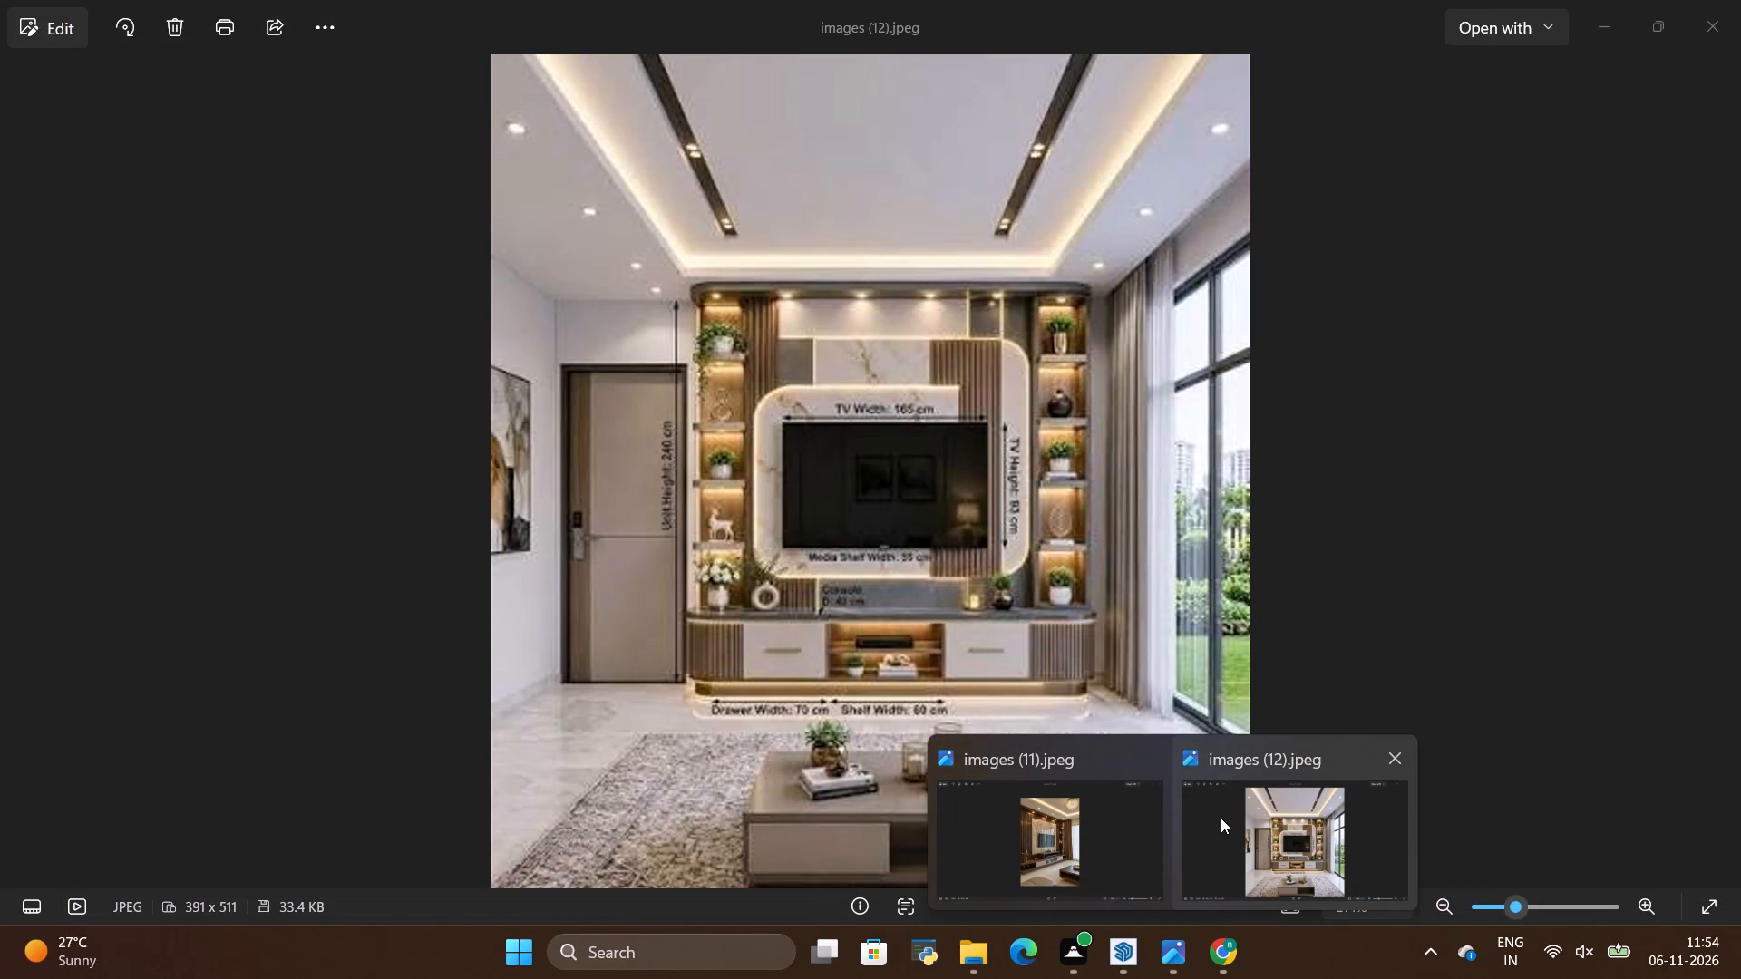
Compare the drawer base and overall TV unit in reference photo images (12).jpeg with the SketchUp model.
left_click(1153, 754)
left_click(1162, 846)
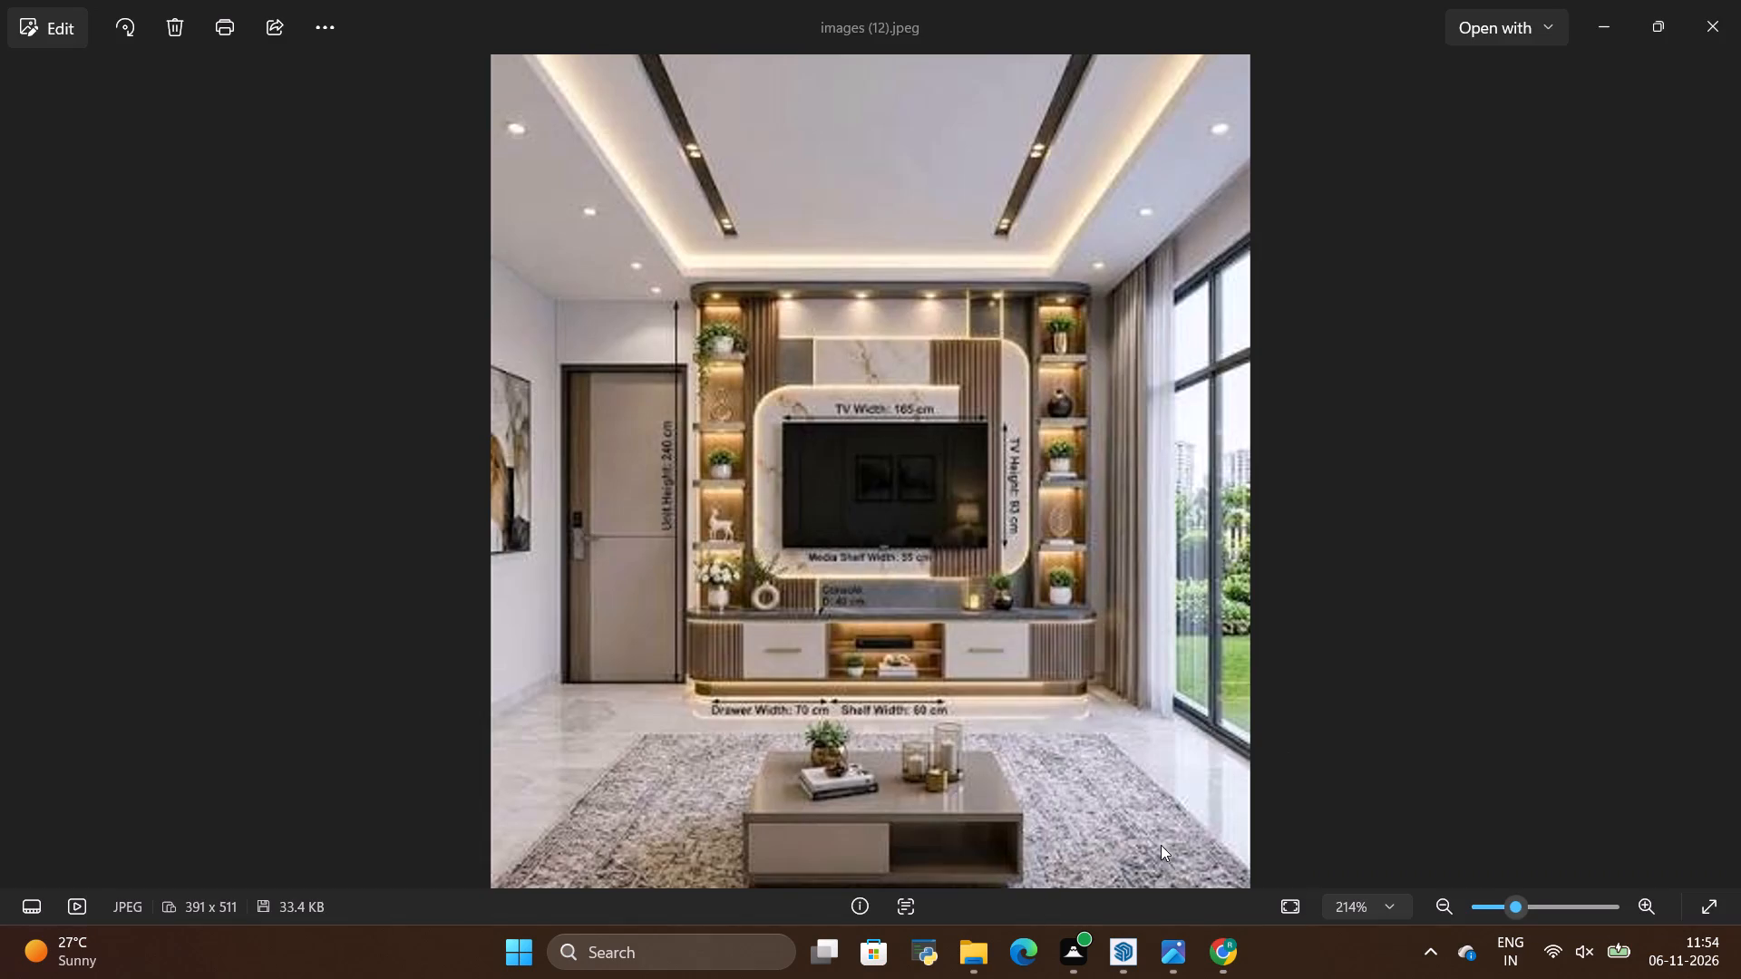
key("alt+Tab")
key("alt+Tab")
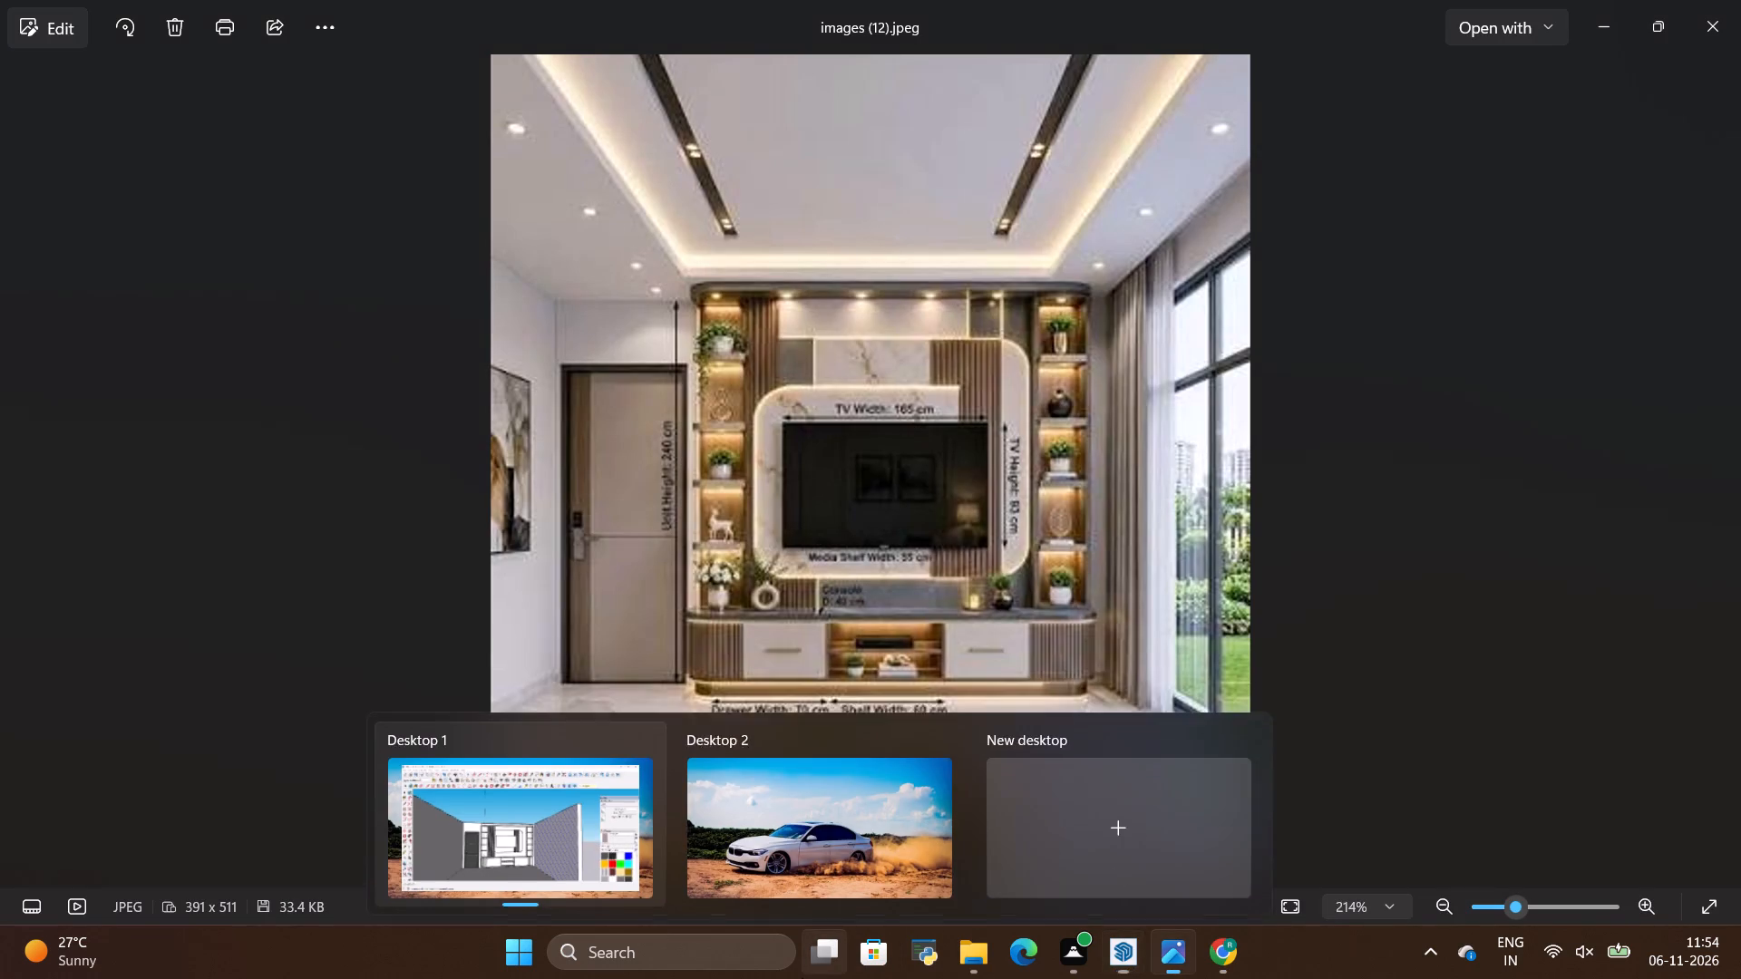
key("alt+Tab")
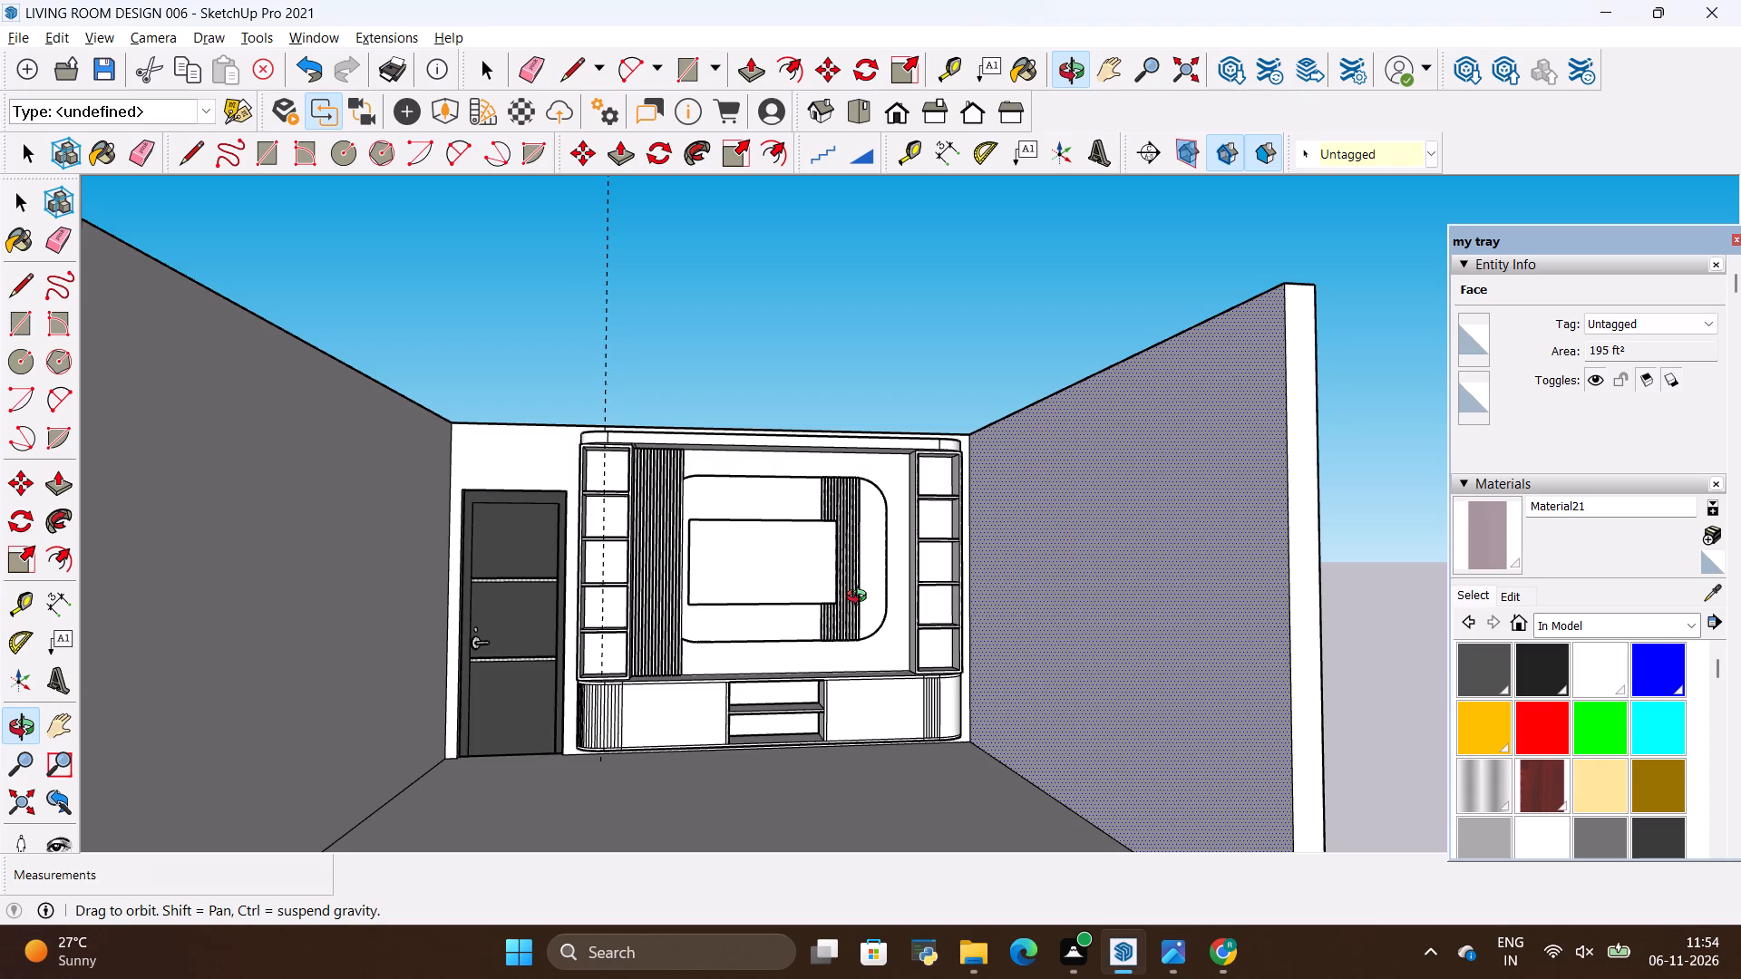
key("alt+Tab")
scroll(825, 610, "up", 2)
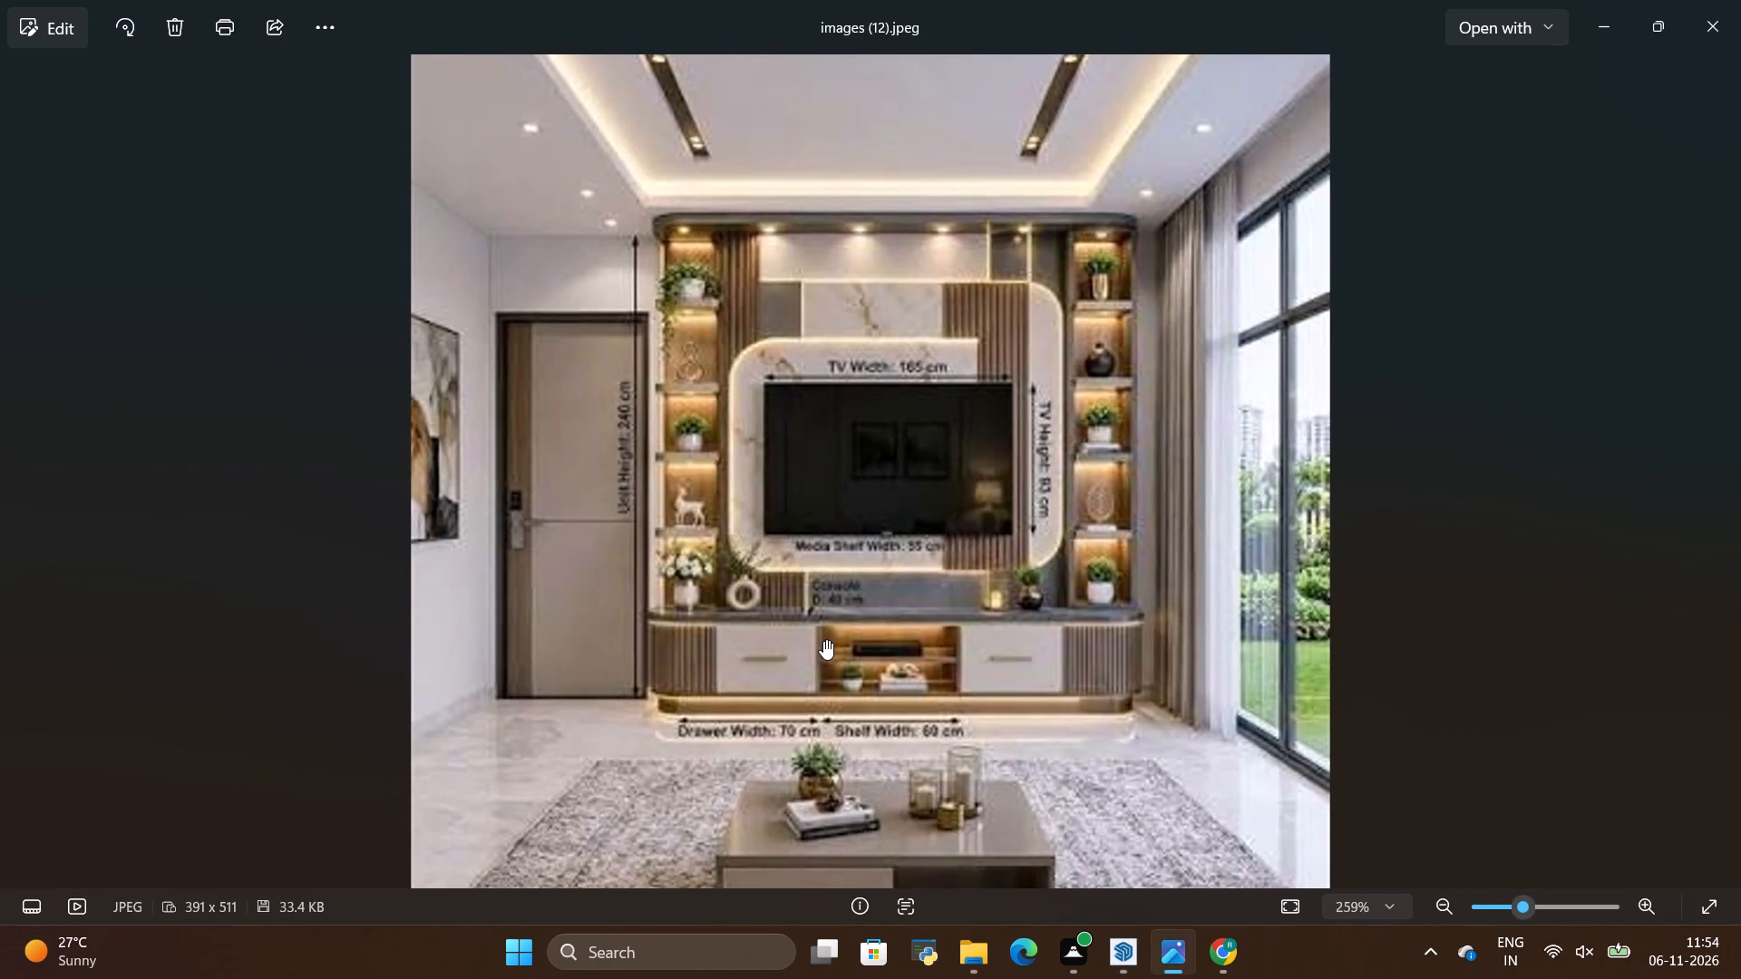
key("alt+Tab")
scroll(882, 546, "down", 6)
scroll(827, 619, "up", 8)
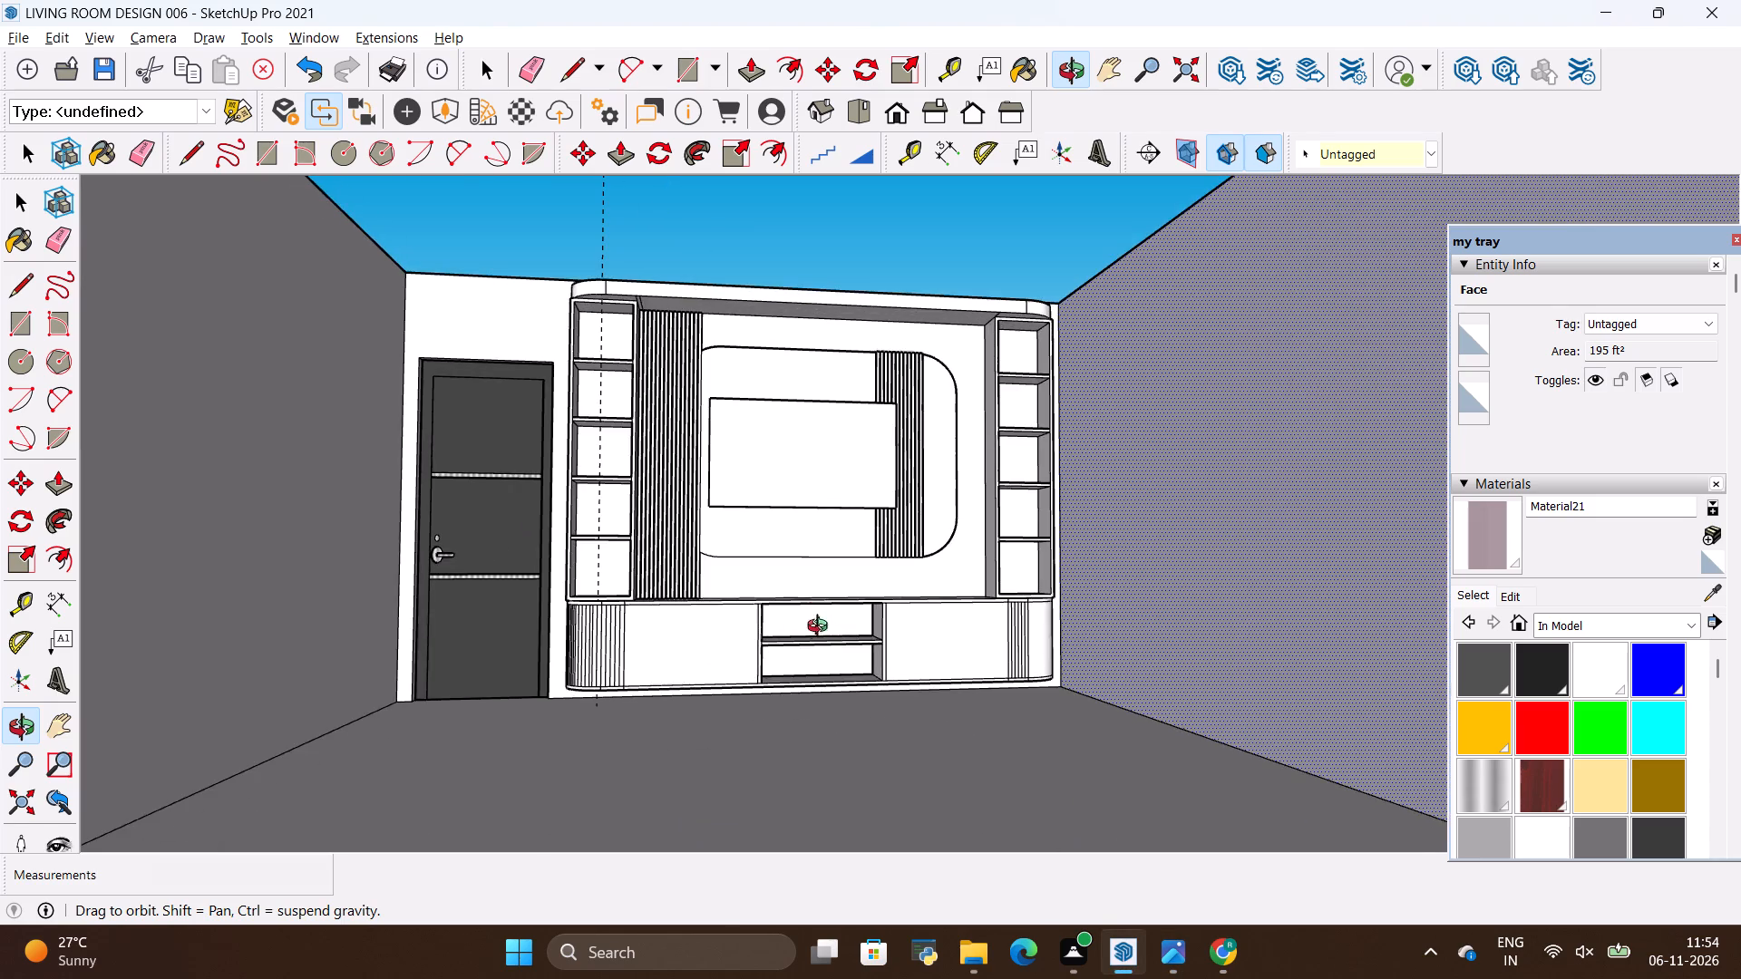
left_click_drag(824, 628, 777, 703)
key("alt+Tab")
key("alt+Tab")
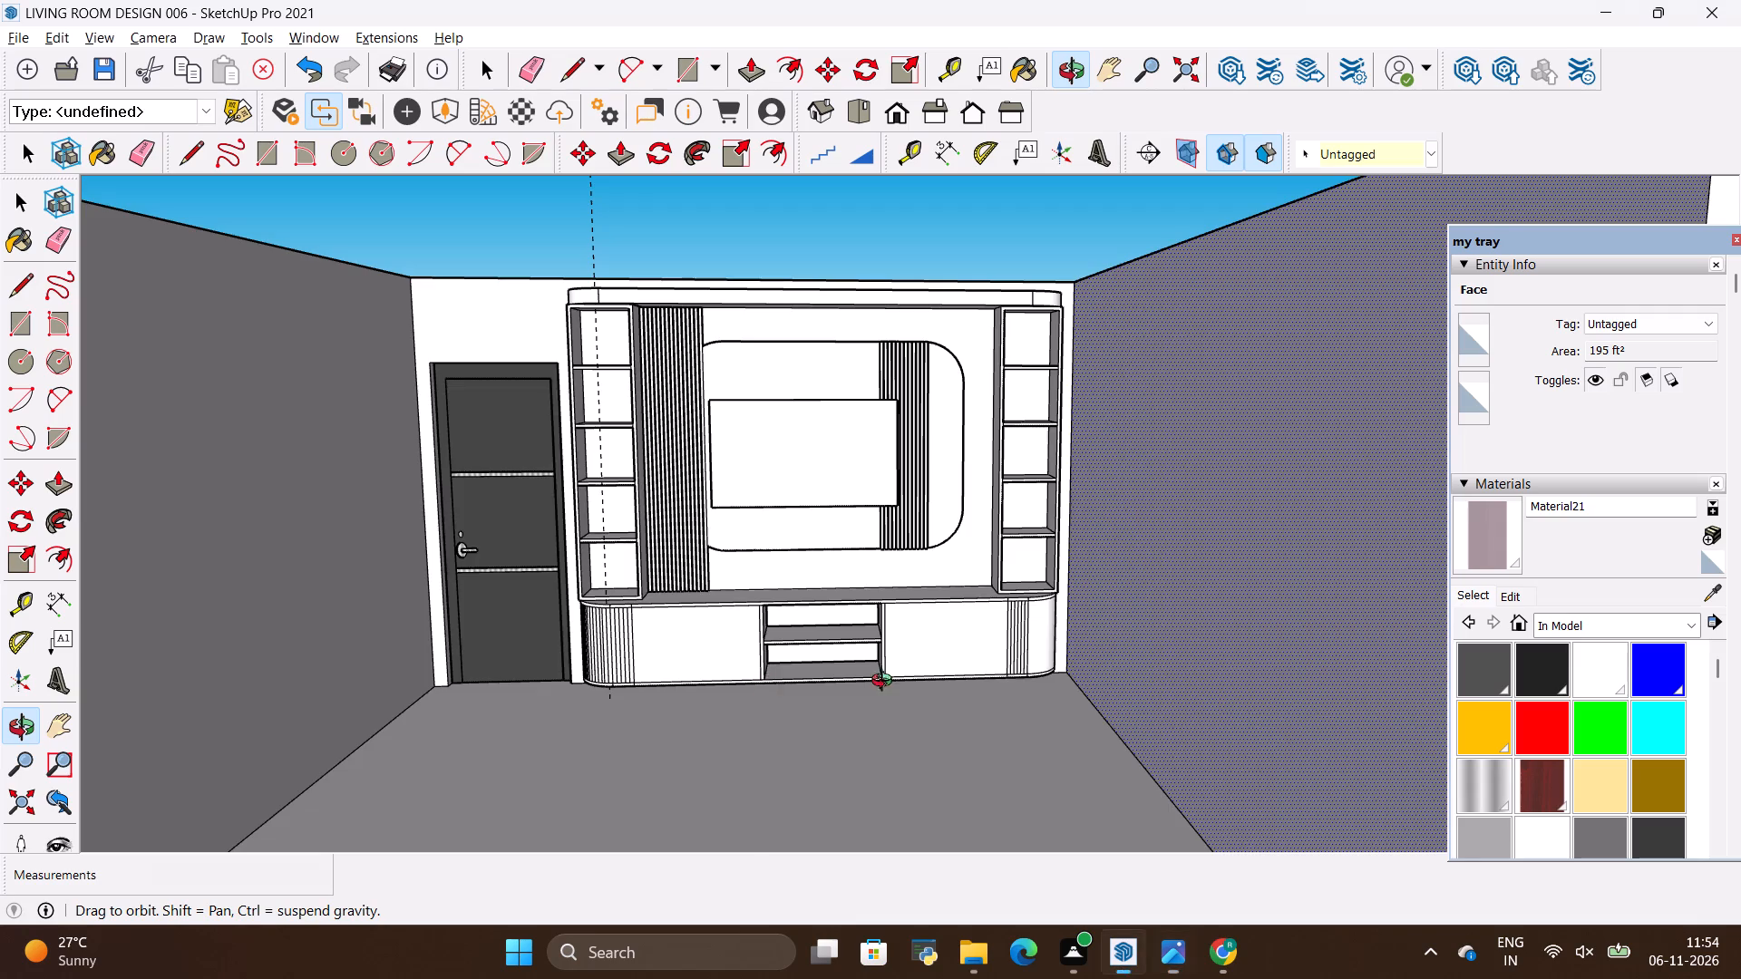
Examine the drawer base's rounded end beside the side wall, where the flute lines stop before the curve.
scroll(980, 677, "up", 16)
left_click_drag(1072, 595, 925, 718)
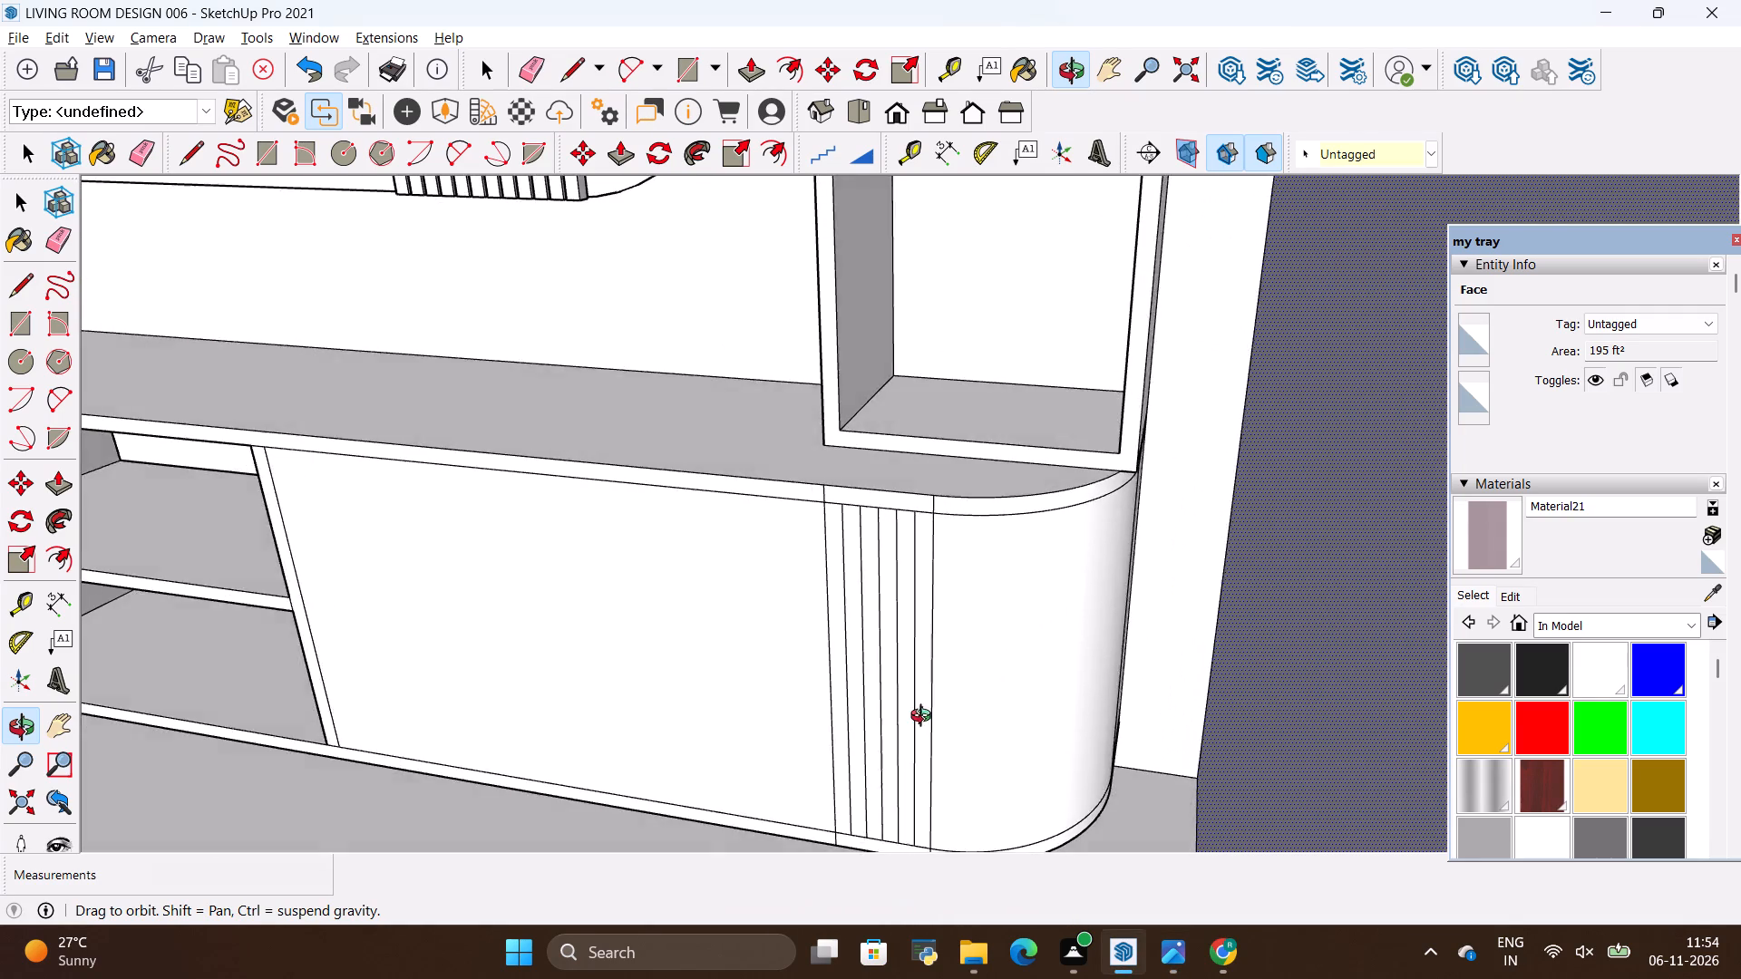
left_click_drag(925, 718, 897, 690)
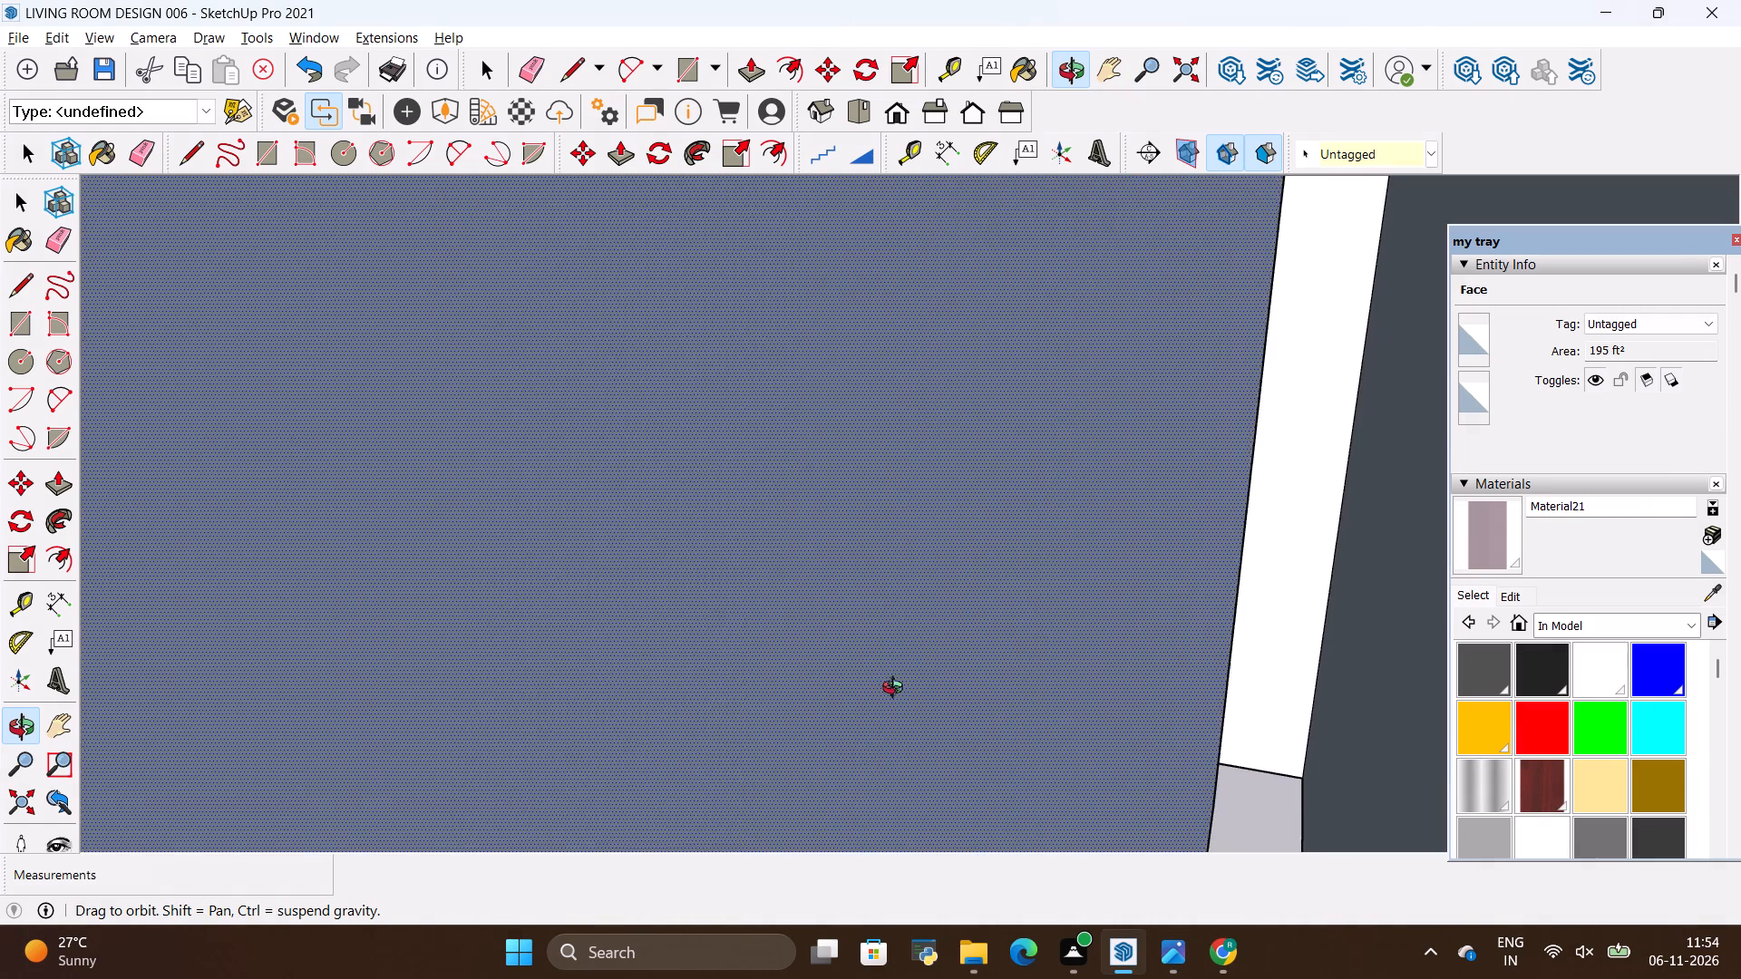
left_click_drag(897, 690, 925, 676)
scroll(909, 529, "down", 4)
scroll(902, 632, "up", 4)
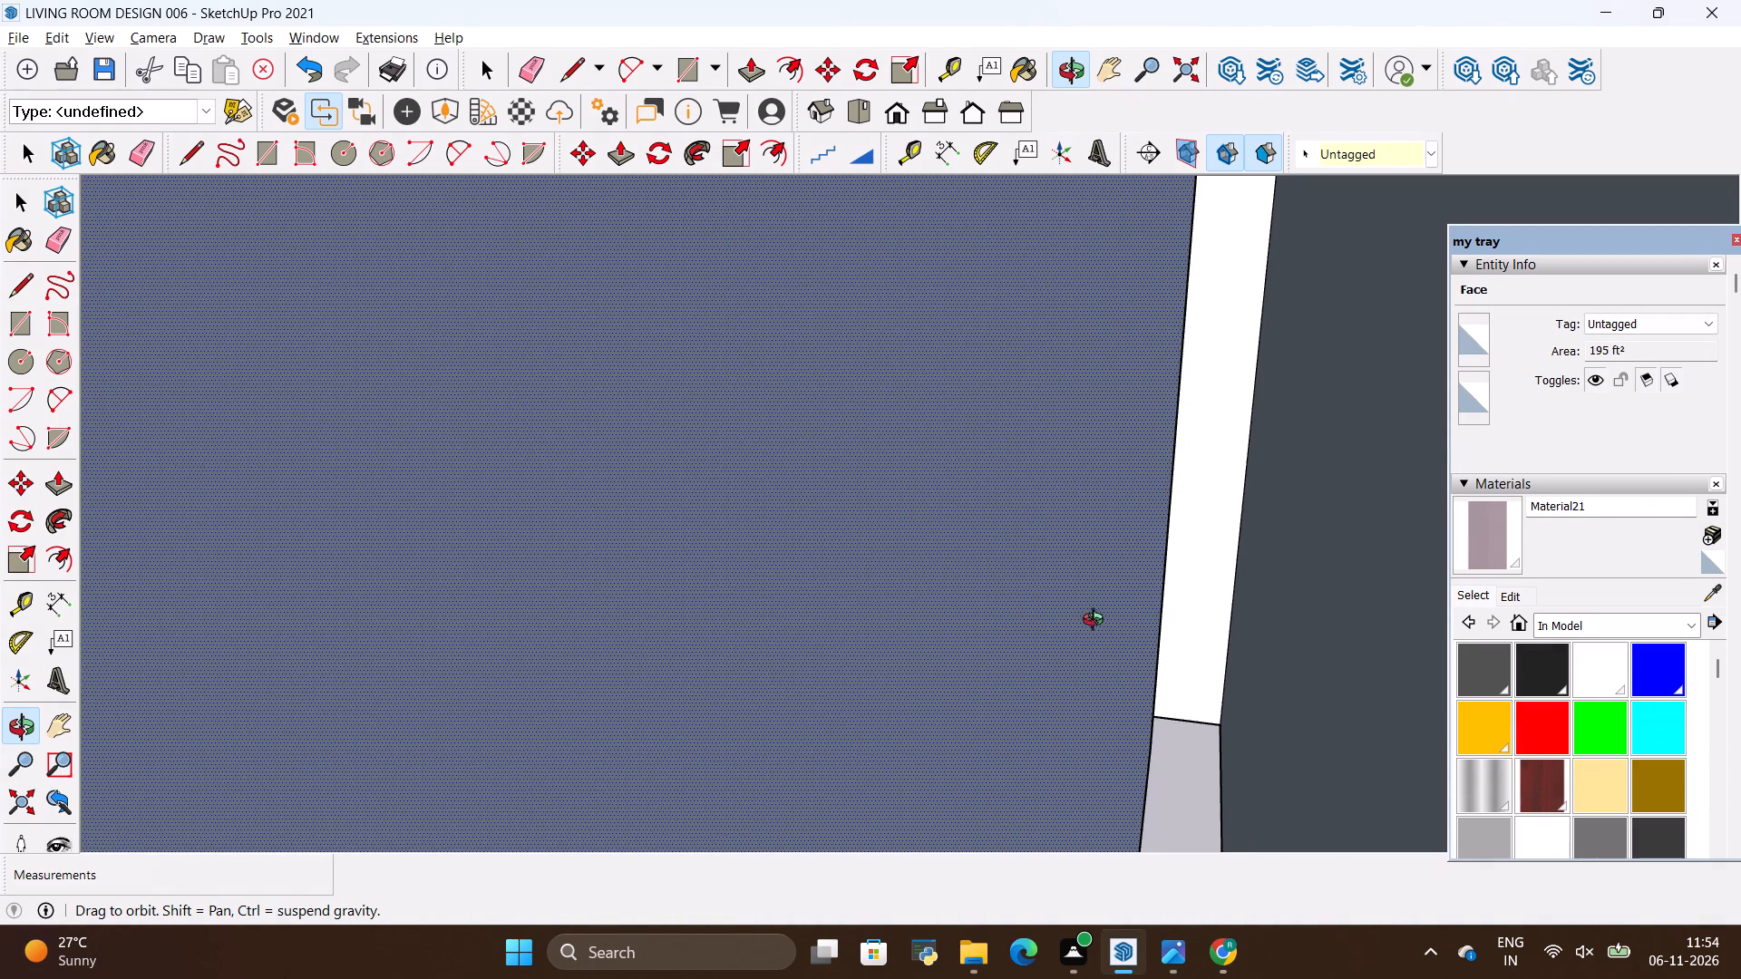
left_click_drag(658, 611, 888, 642, "shift")
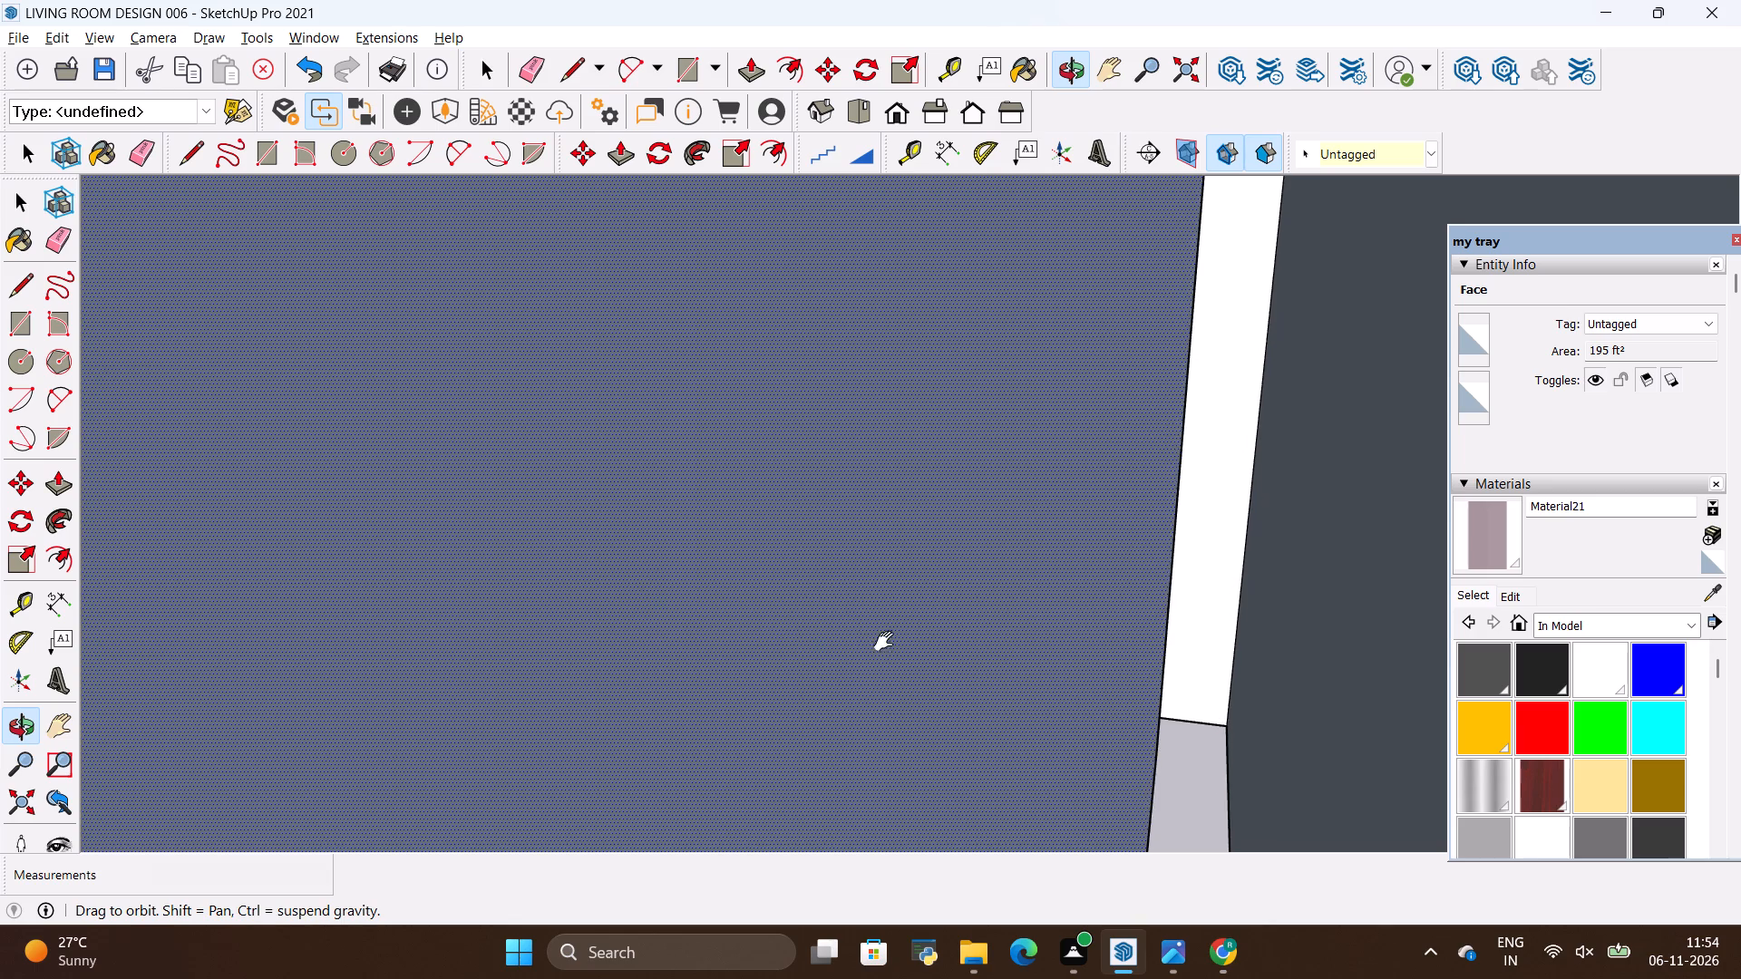
left_click_drag(888, 642, 975, 643, "shift")
scroll(1118, 614, "down", 10)
scroll(1332, 608, "down", 7)
scroll(689, 619, "up", 1)
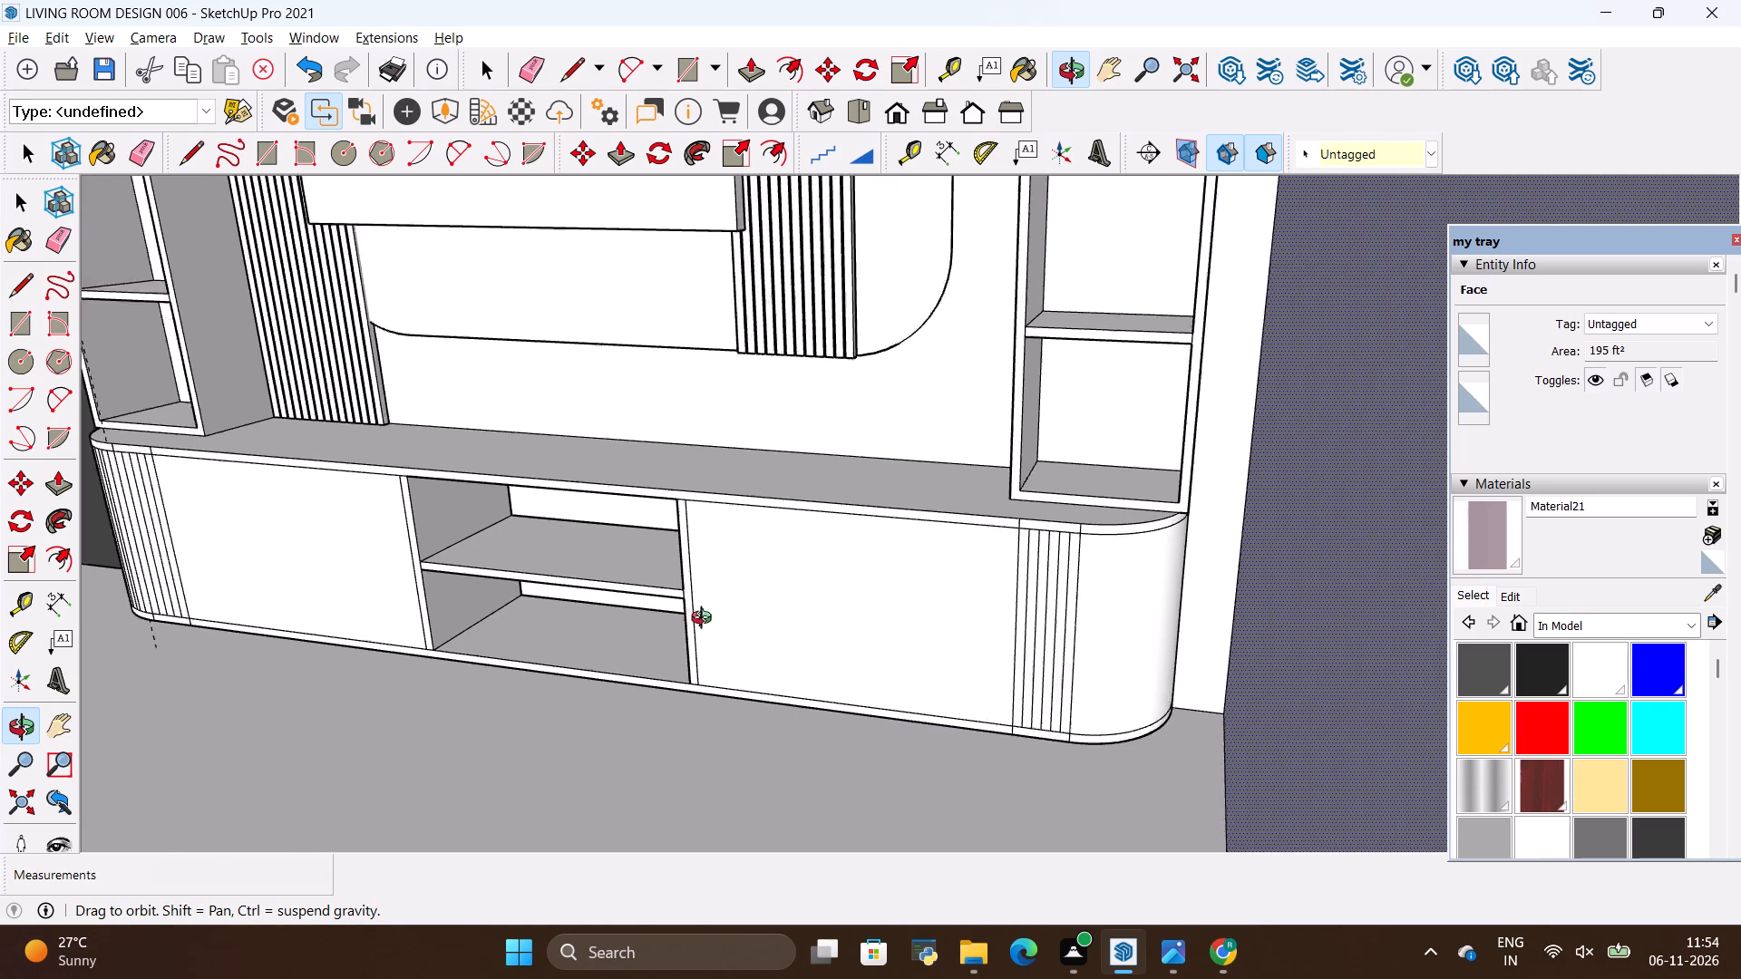
scroll(705, 620, "up", 3)
scroll(1340, 643, "up", 8)
scroll(962, 569, "down", 4)
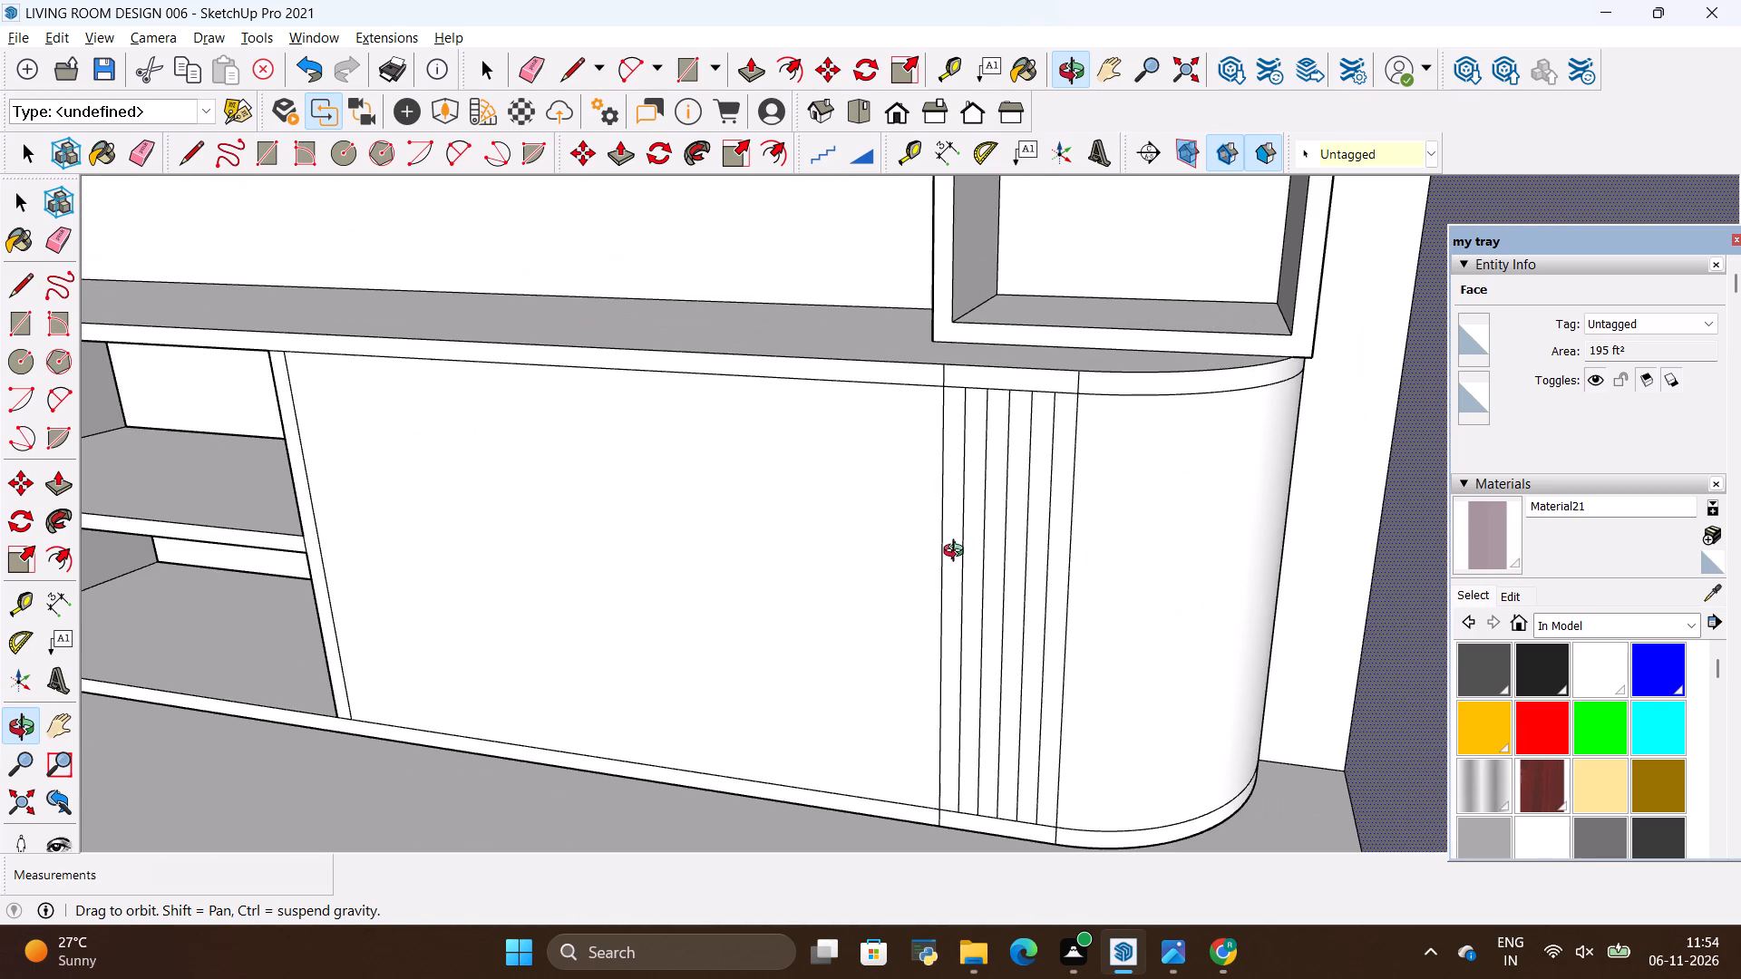
Copy the vertical edge at the start of the drawer base's rounded corner five times along the curve, about 13/16" apart.
key("t")
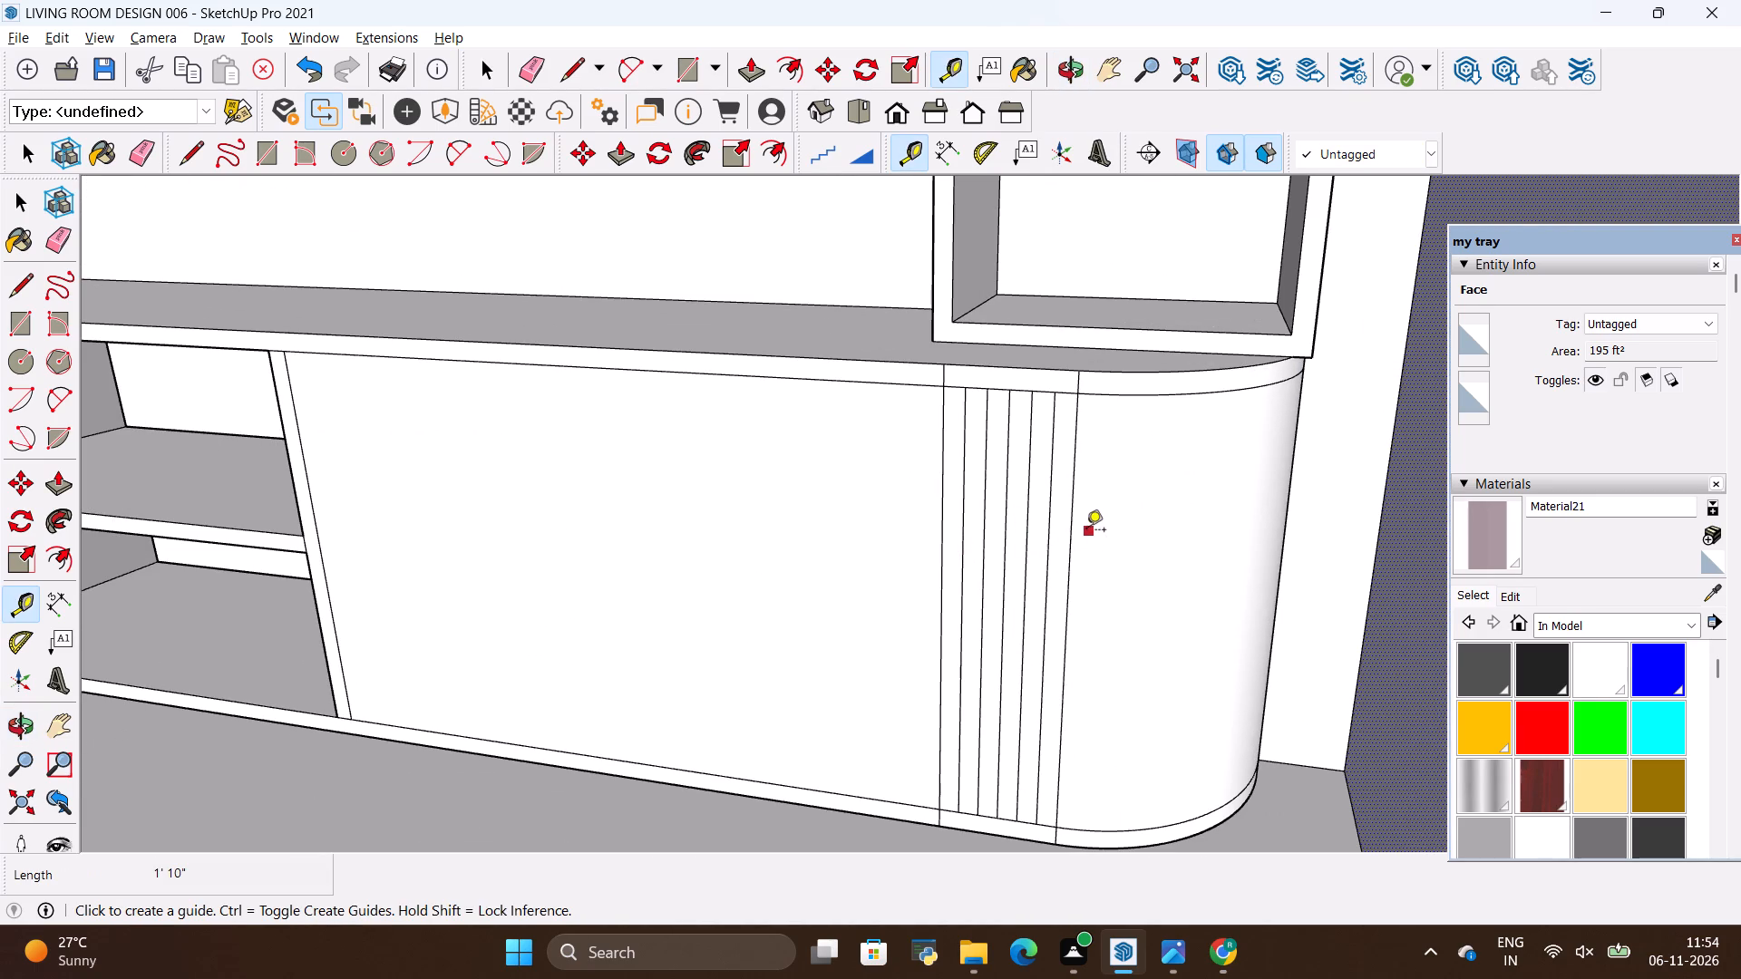
key("space")
left_click(1073, 527)
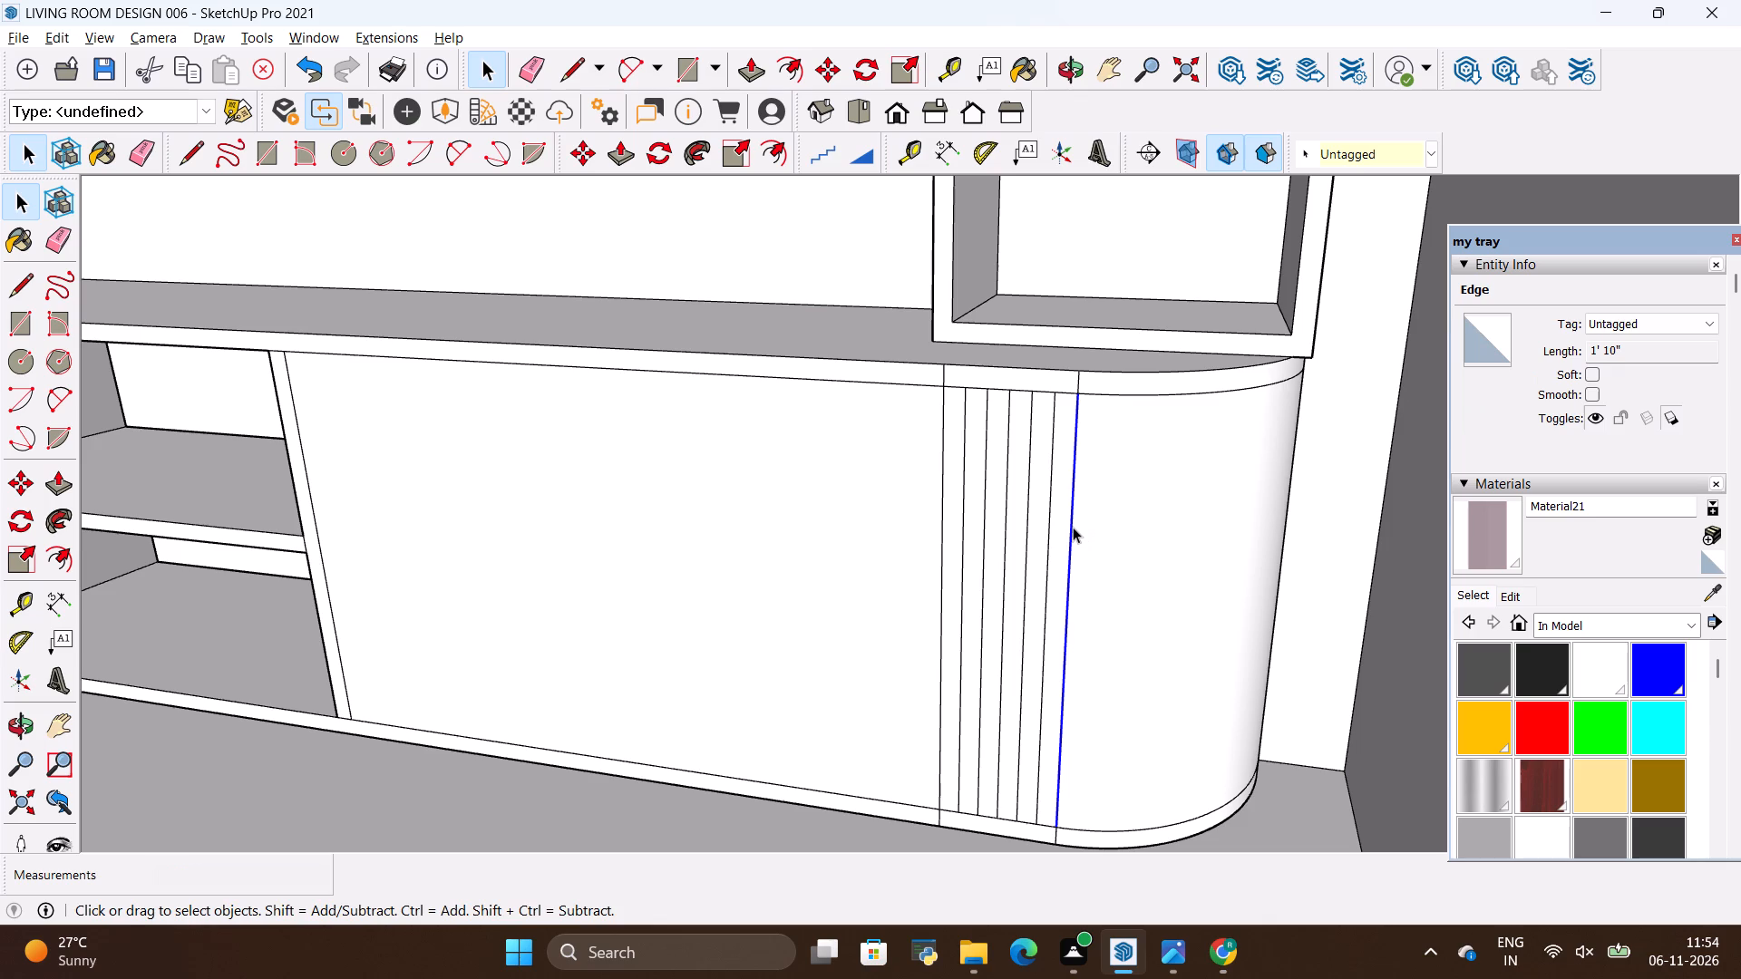
key("m")
scroll(1058, 393, "up", 6)
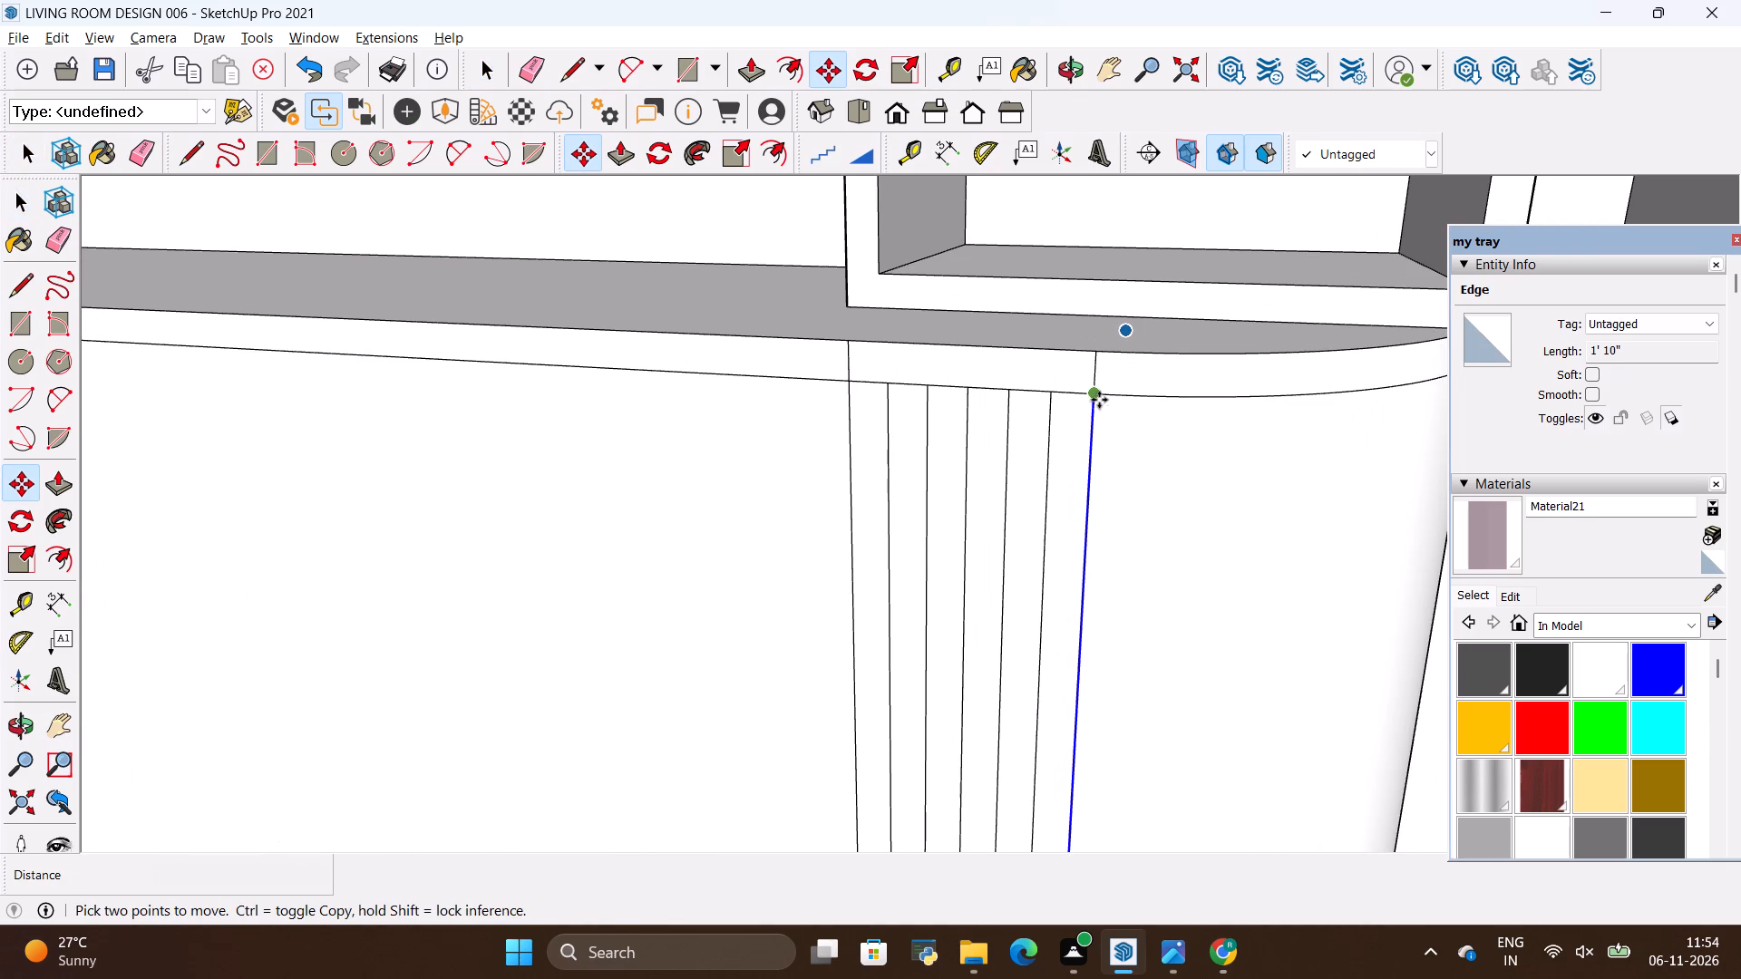
left_click(1098, 399, "ctrl")
left_click(1133, 401)
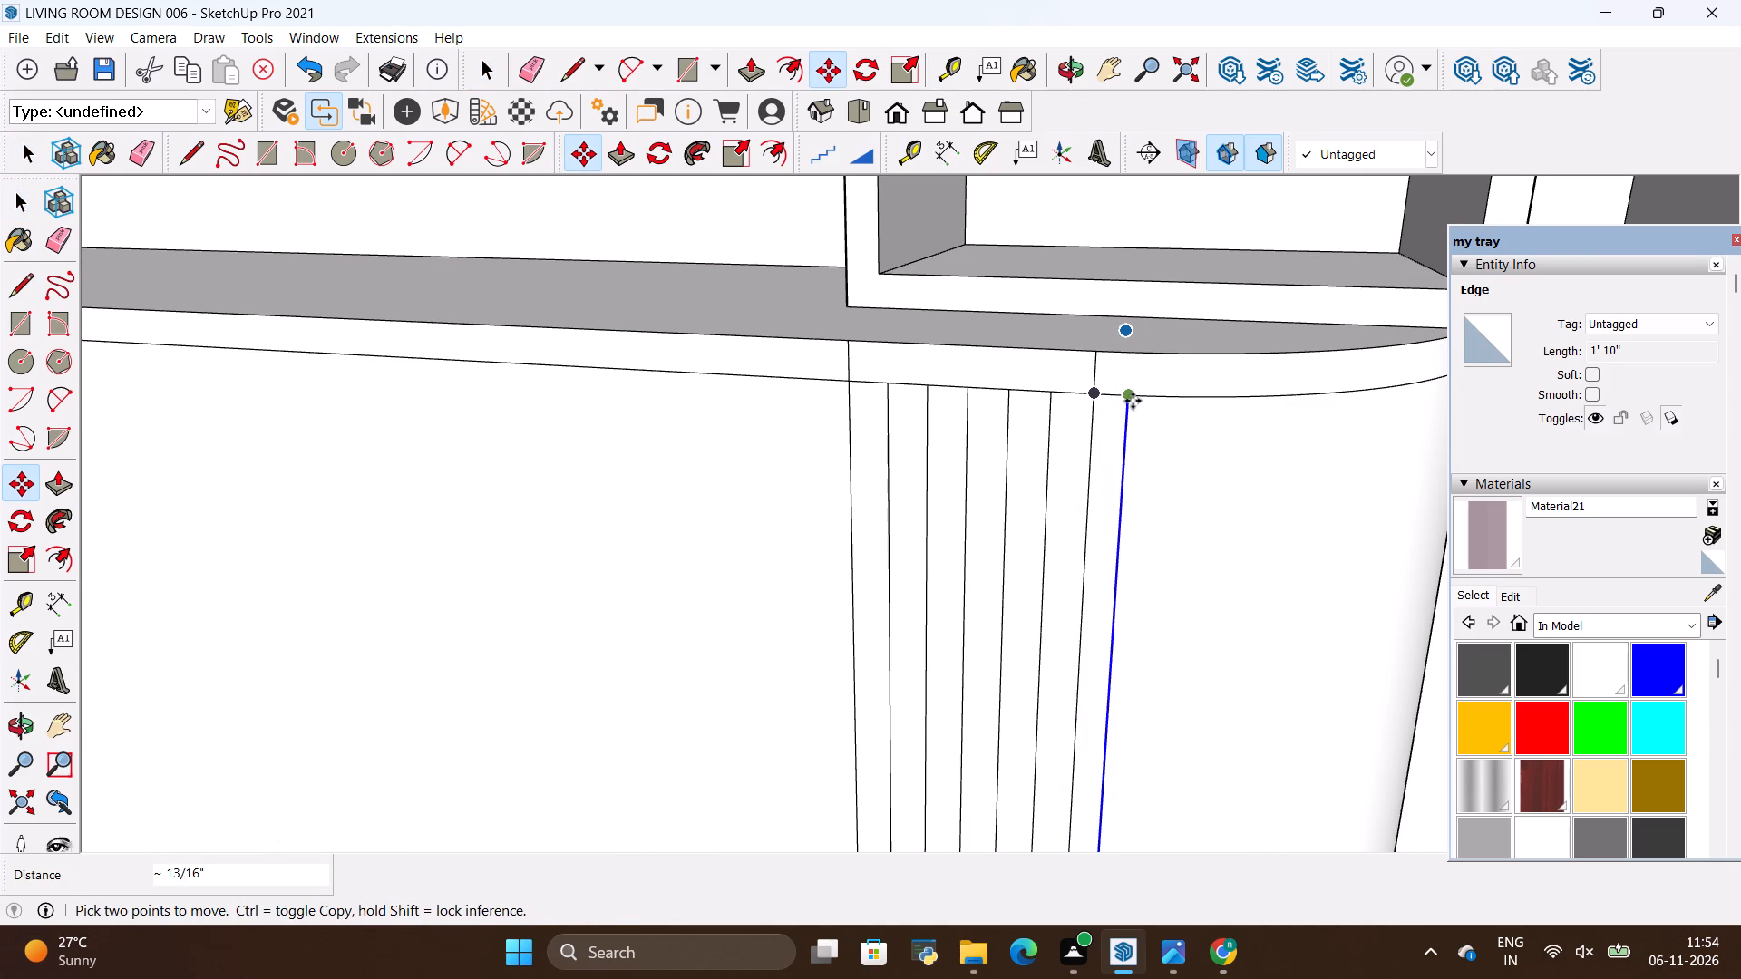
left_click(1128, 401, "ctrl")
left_click(1168, 403)
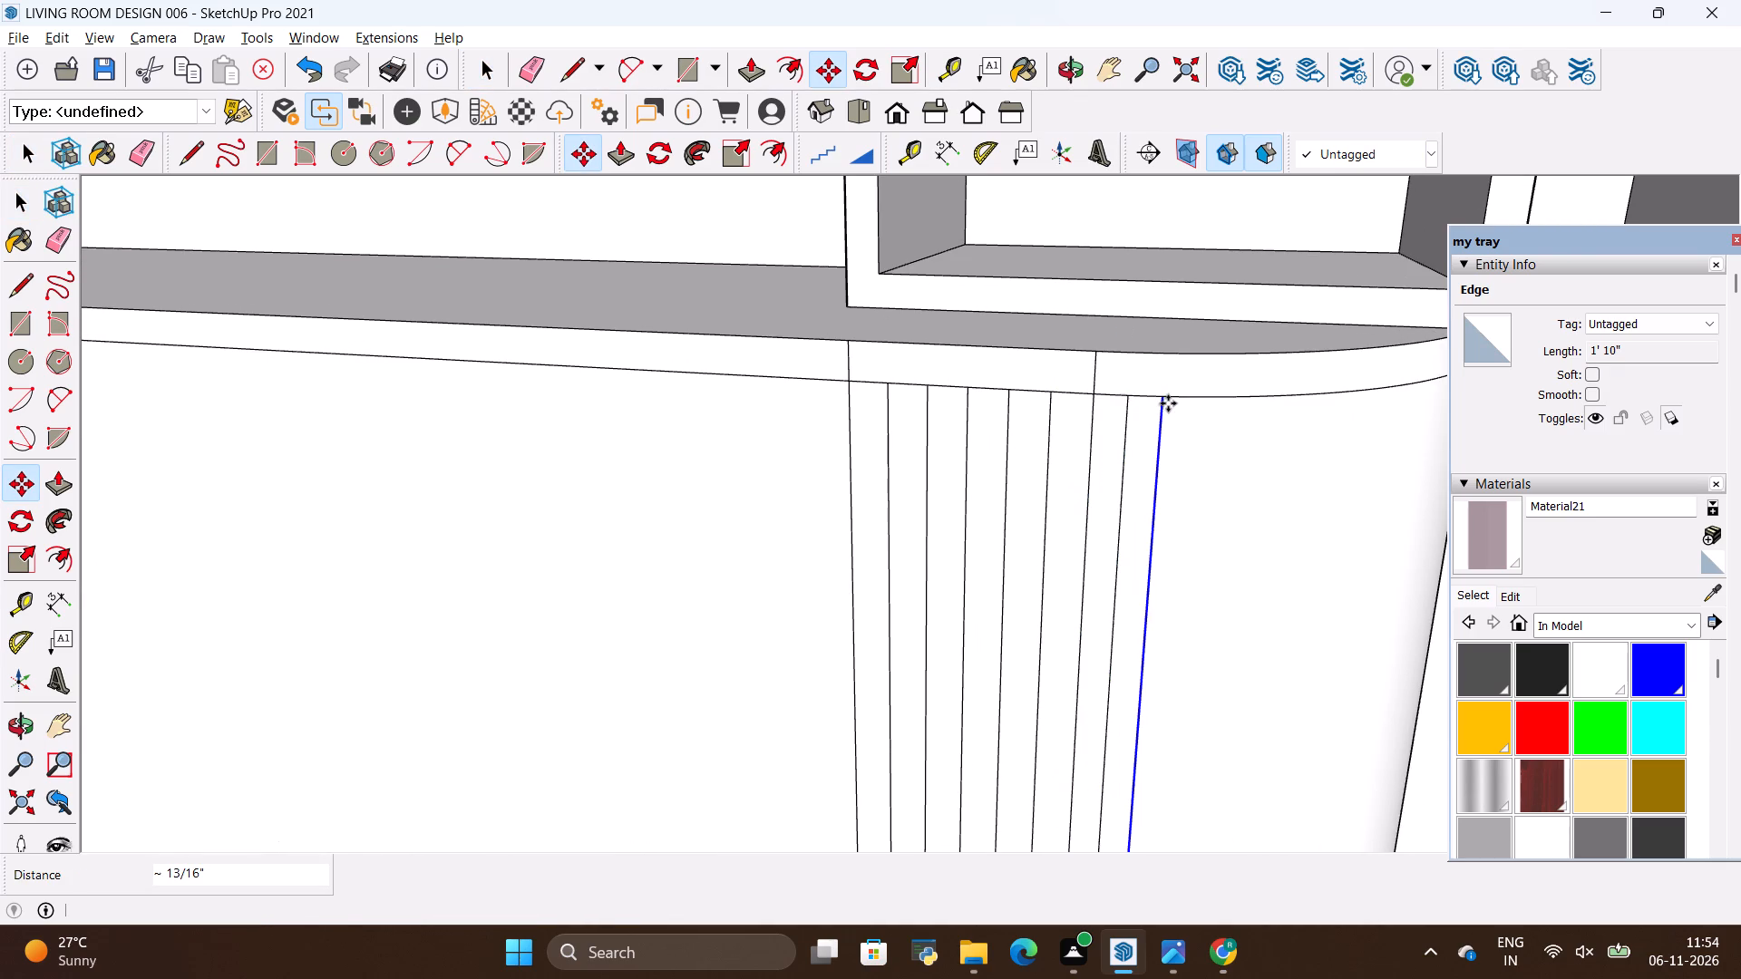
left_click(1168, 401, "ctrl")
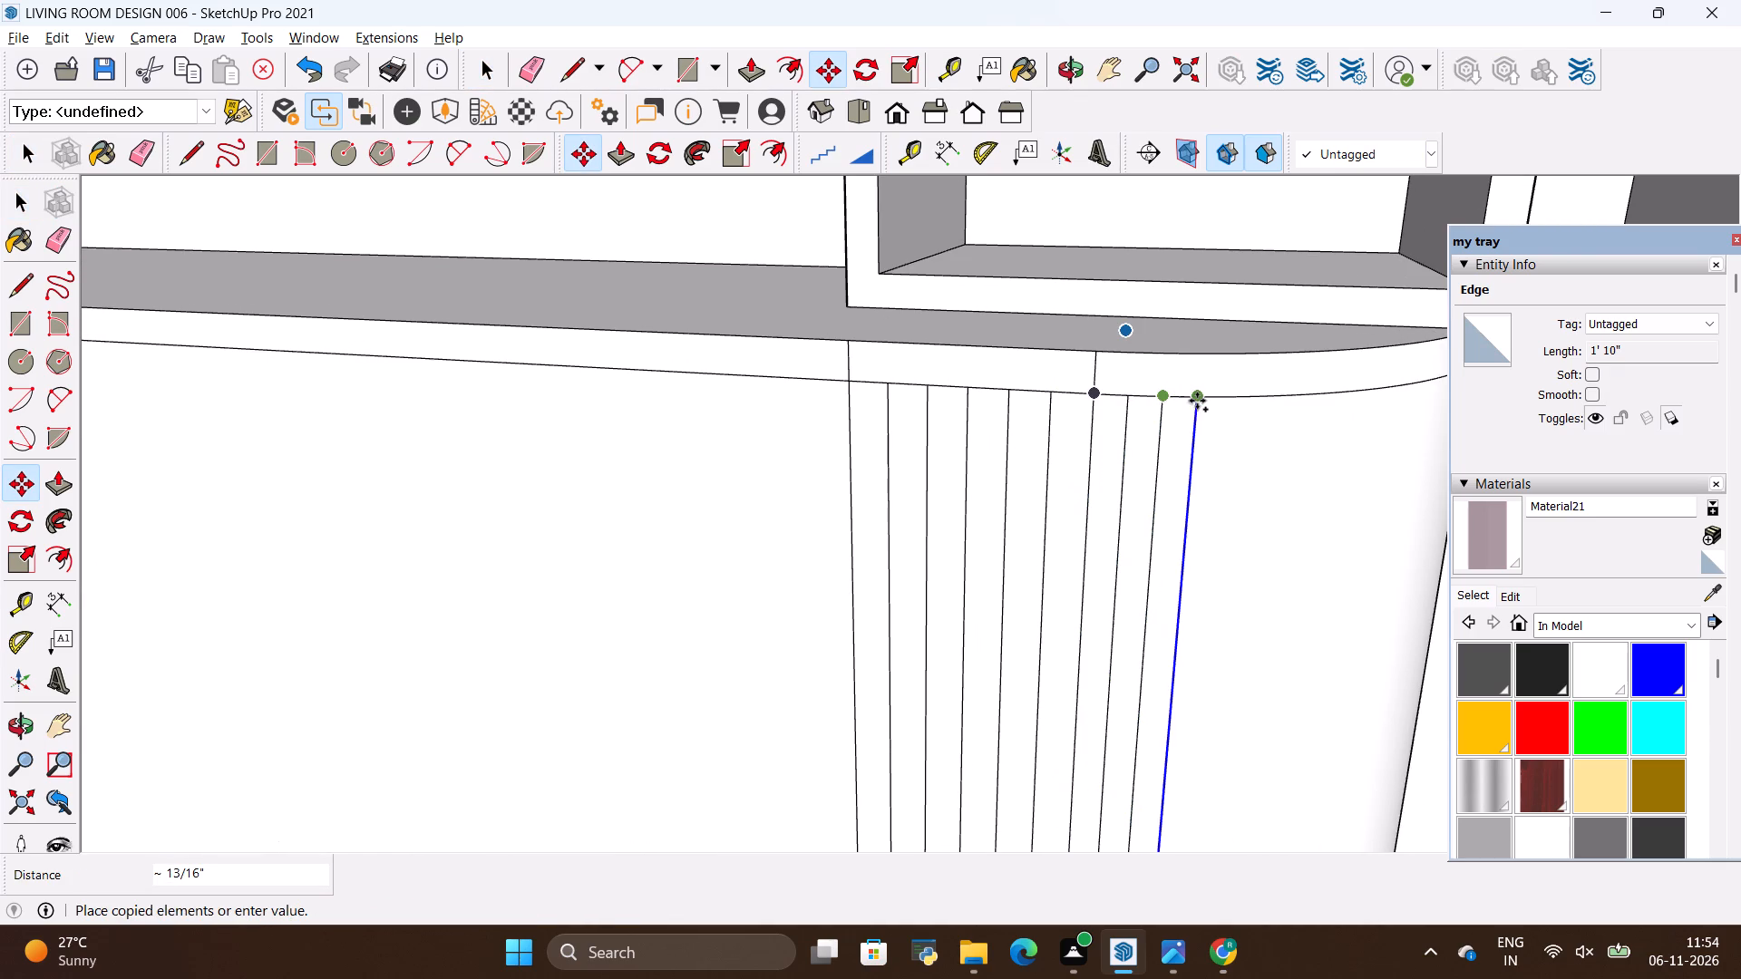
left_click(1197, 401)
left_click(1198, 397, "ctrl")
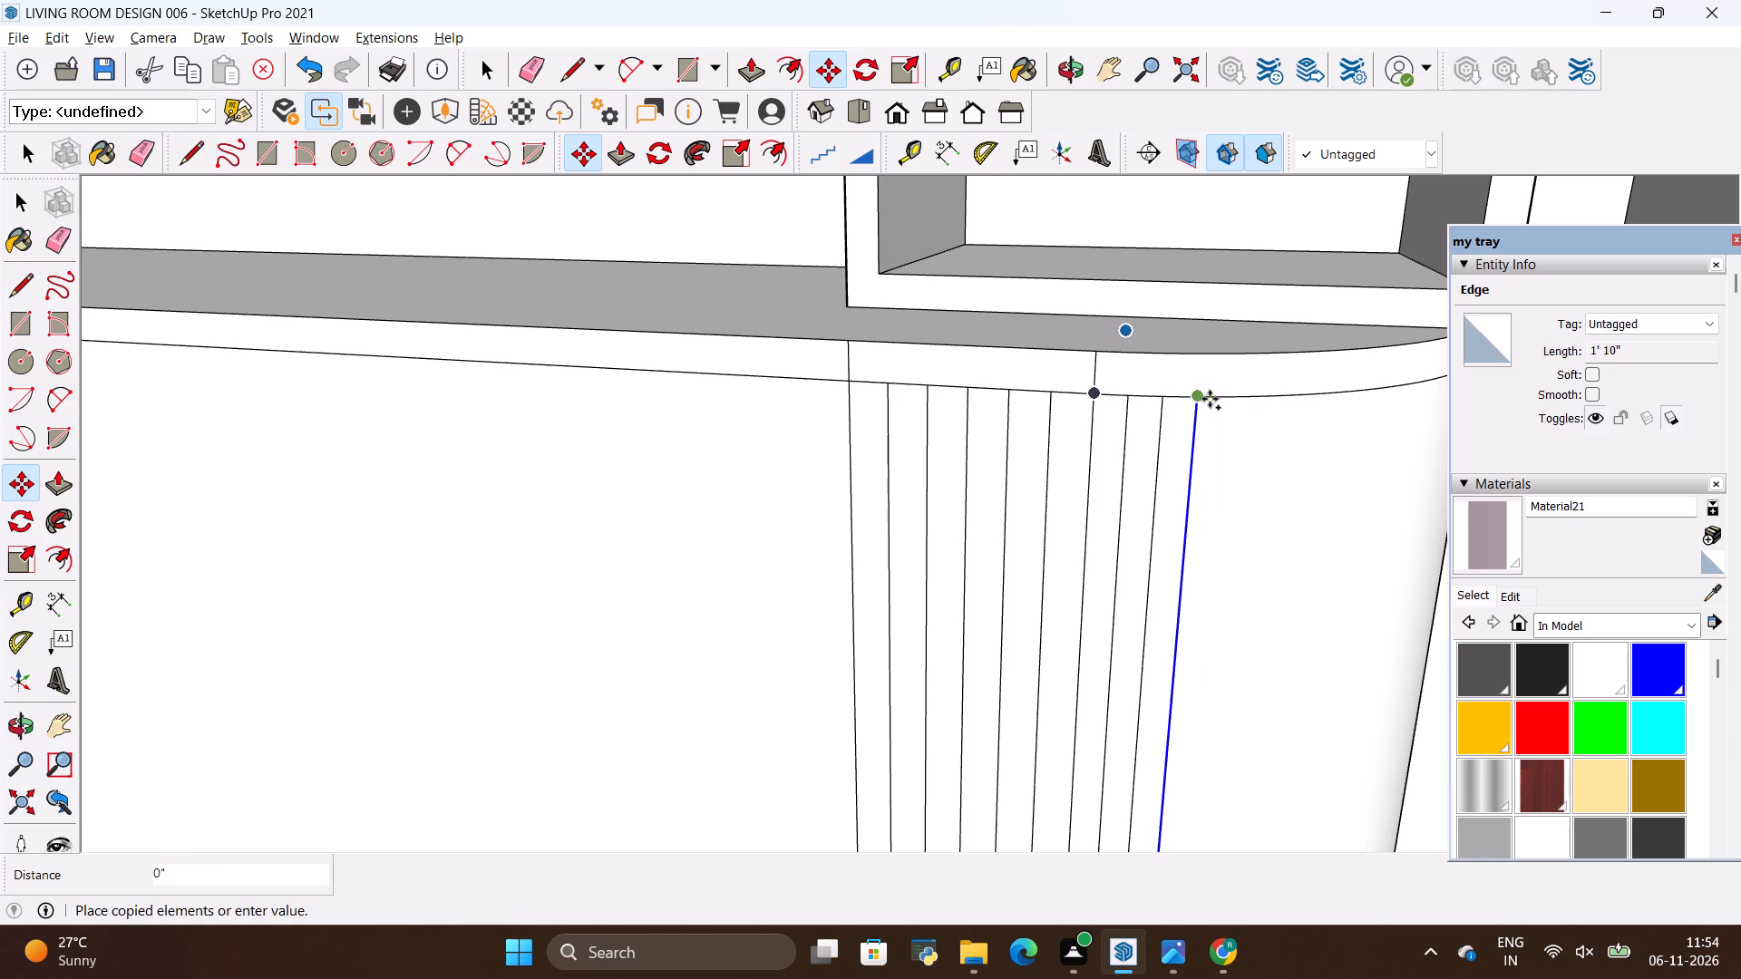
left_click(1239, 399)
left_click(1232, 399, "ctrl")
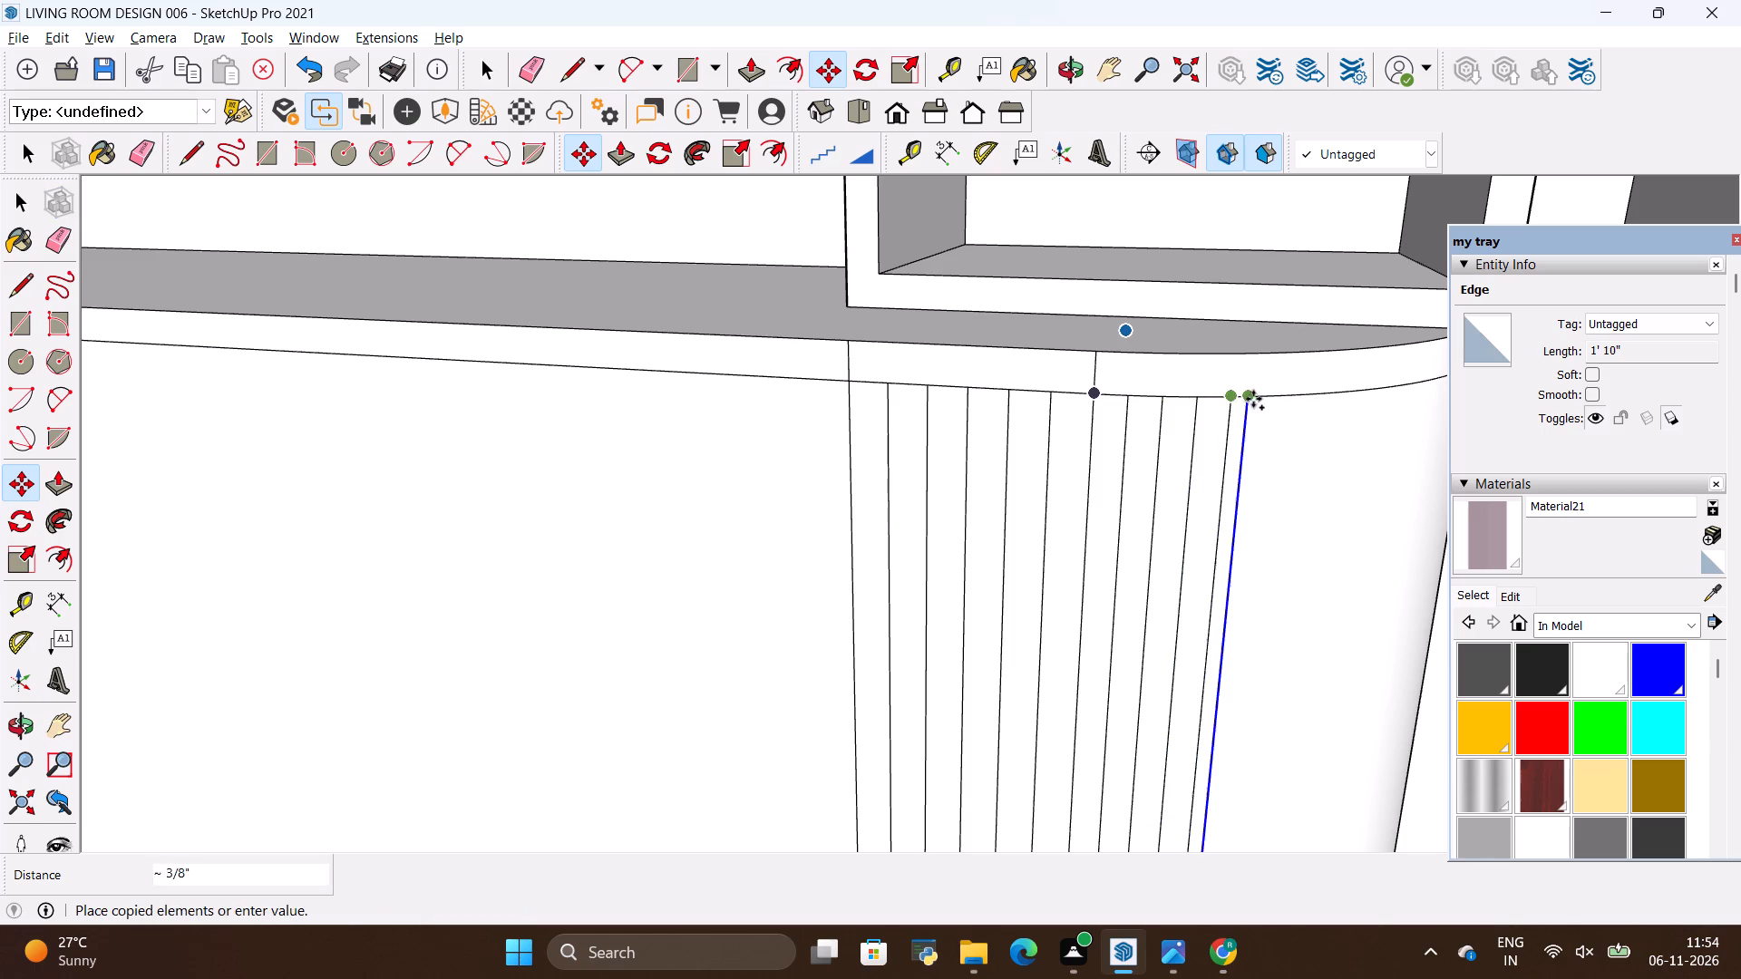
left_click(1264, 399)
Add three more copies of the last vertical flute line along the rounded corner, about 13/16" apart.
scroll(1150, 477, "down", 4)
scroll(1254, 418, "up", 3)
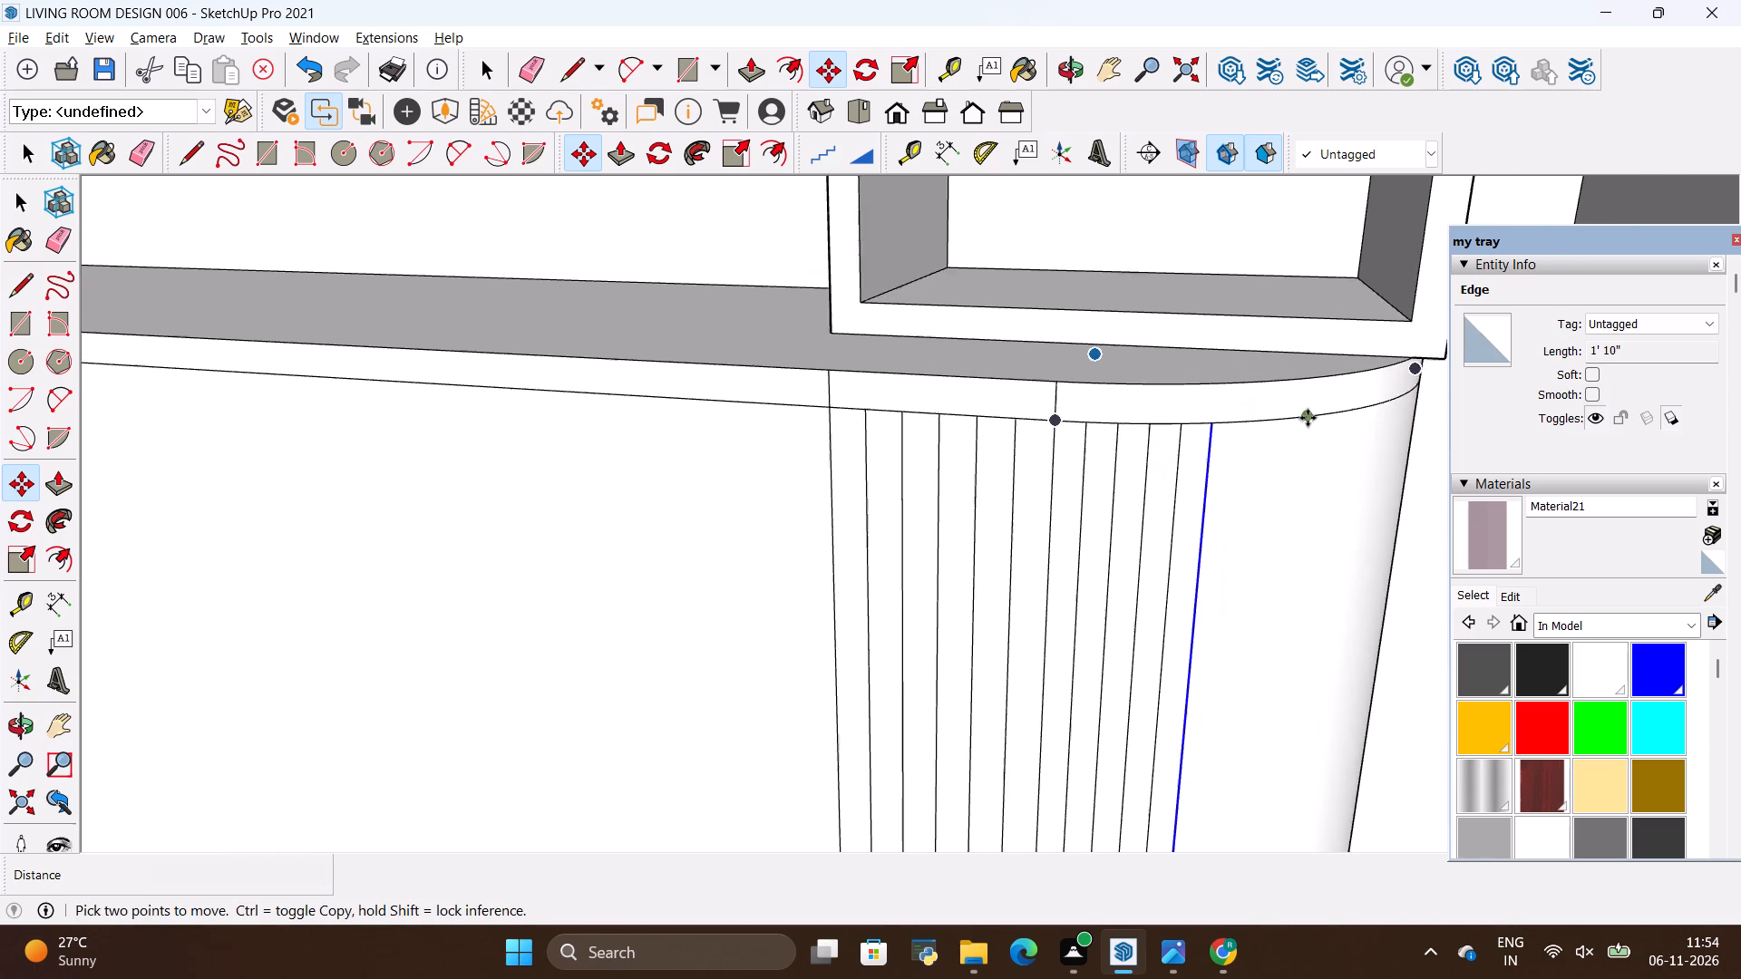
scroll(1308, 418, "up", 5)
left_click(1150, 429, "ctrl")
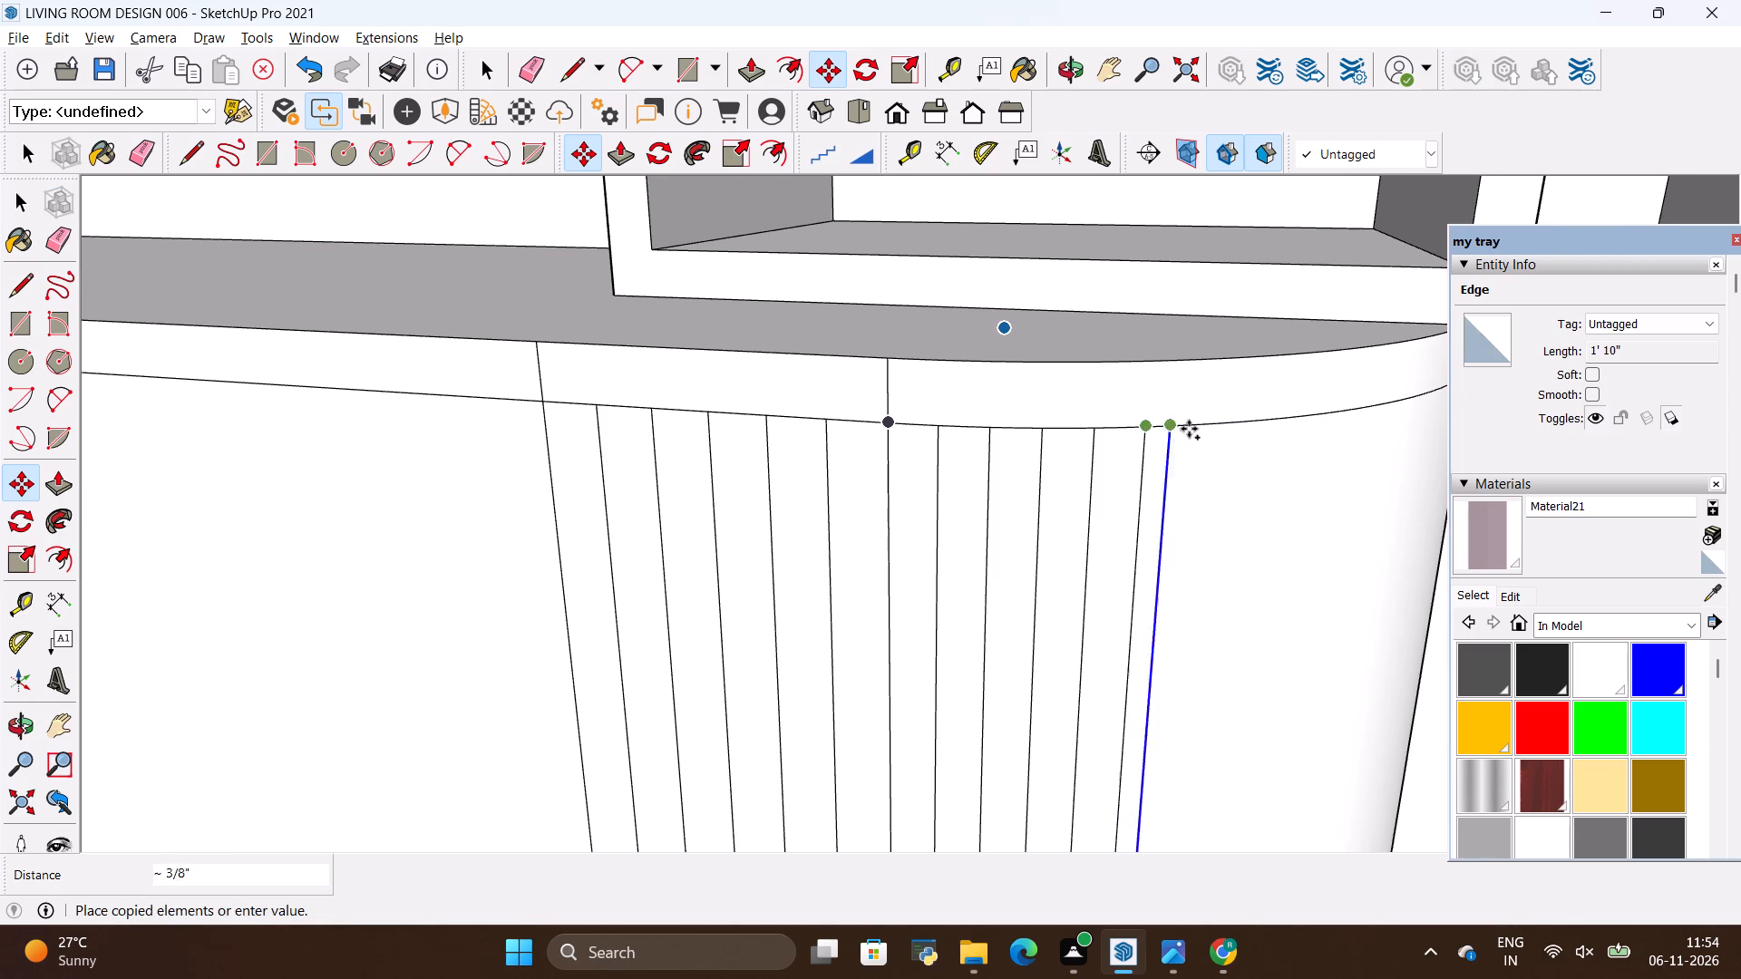
left_click(1198, 429)
left_click(1196, 426, "ctrl")
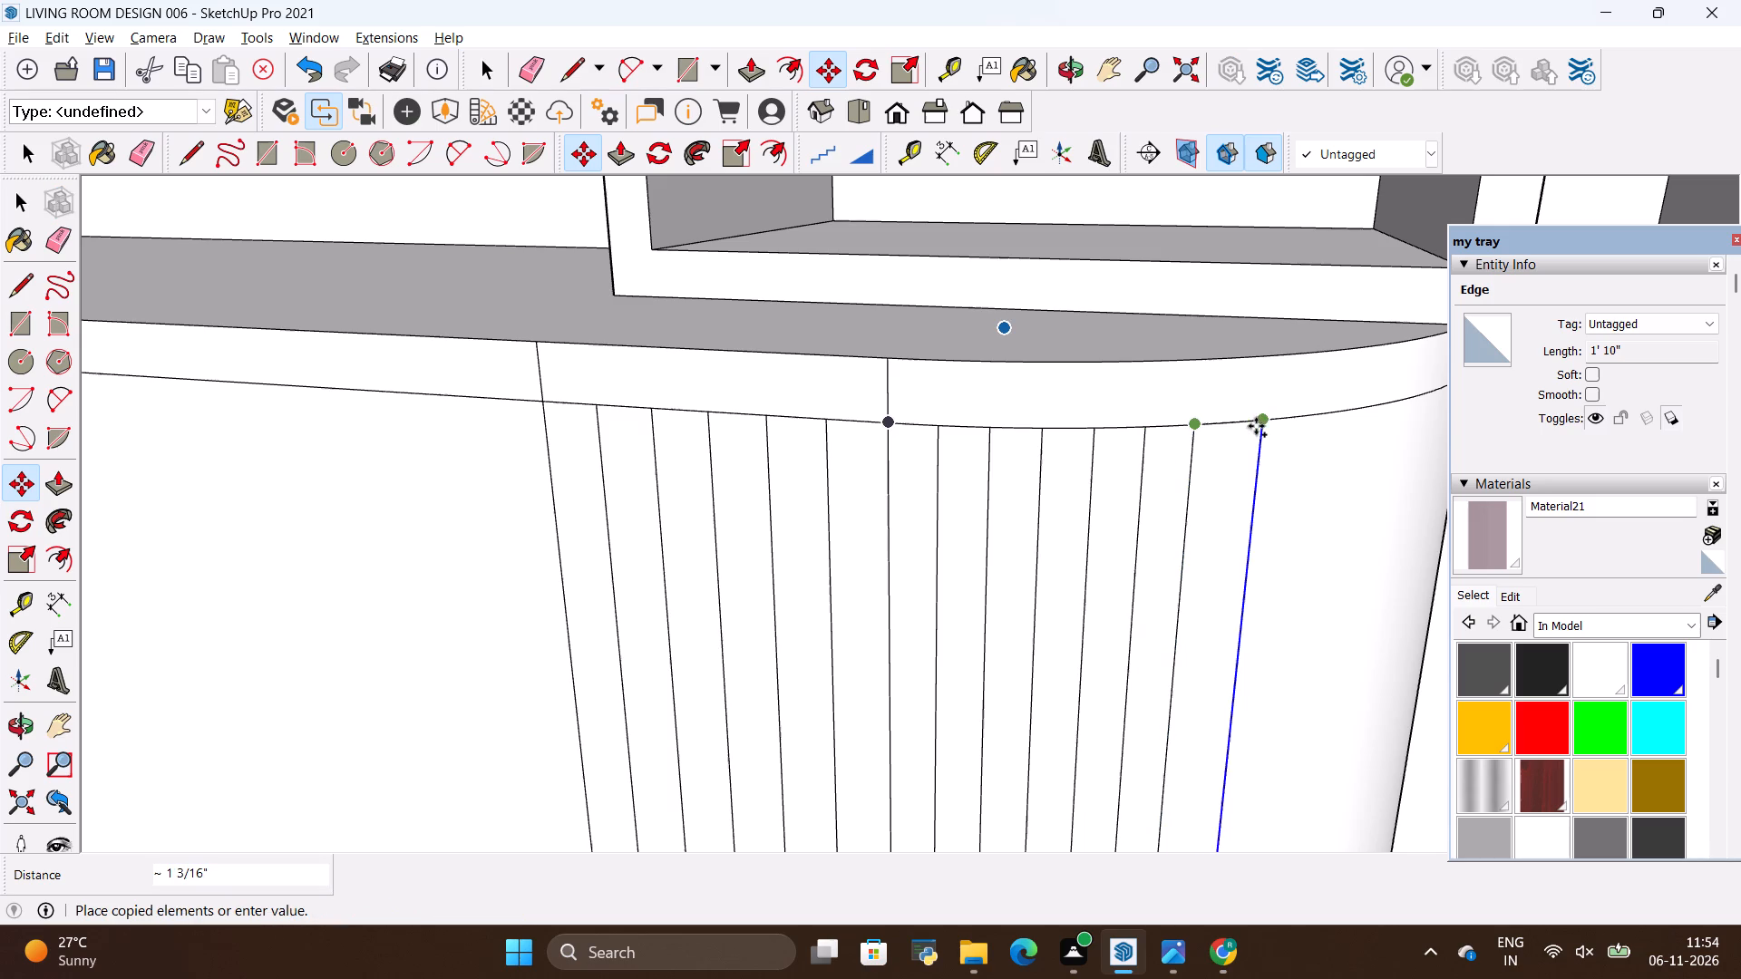
left_click(1237, 426)
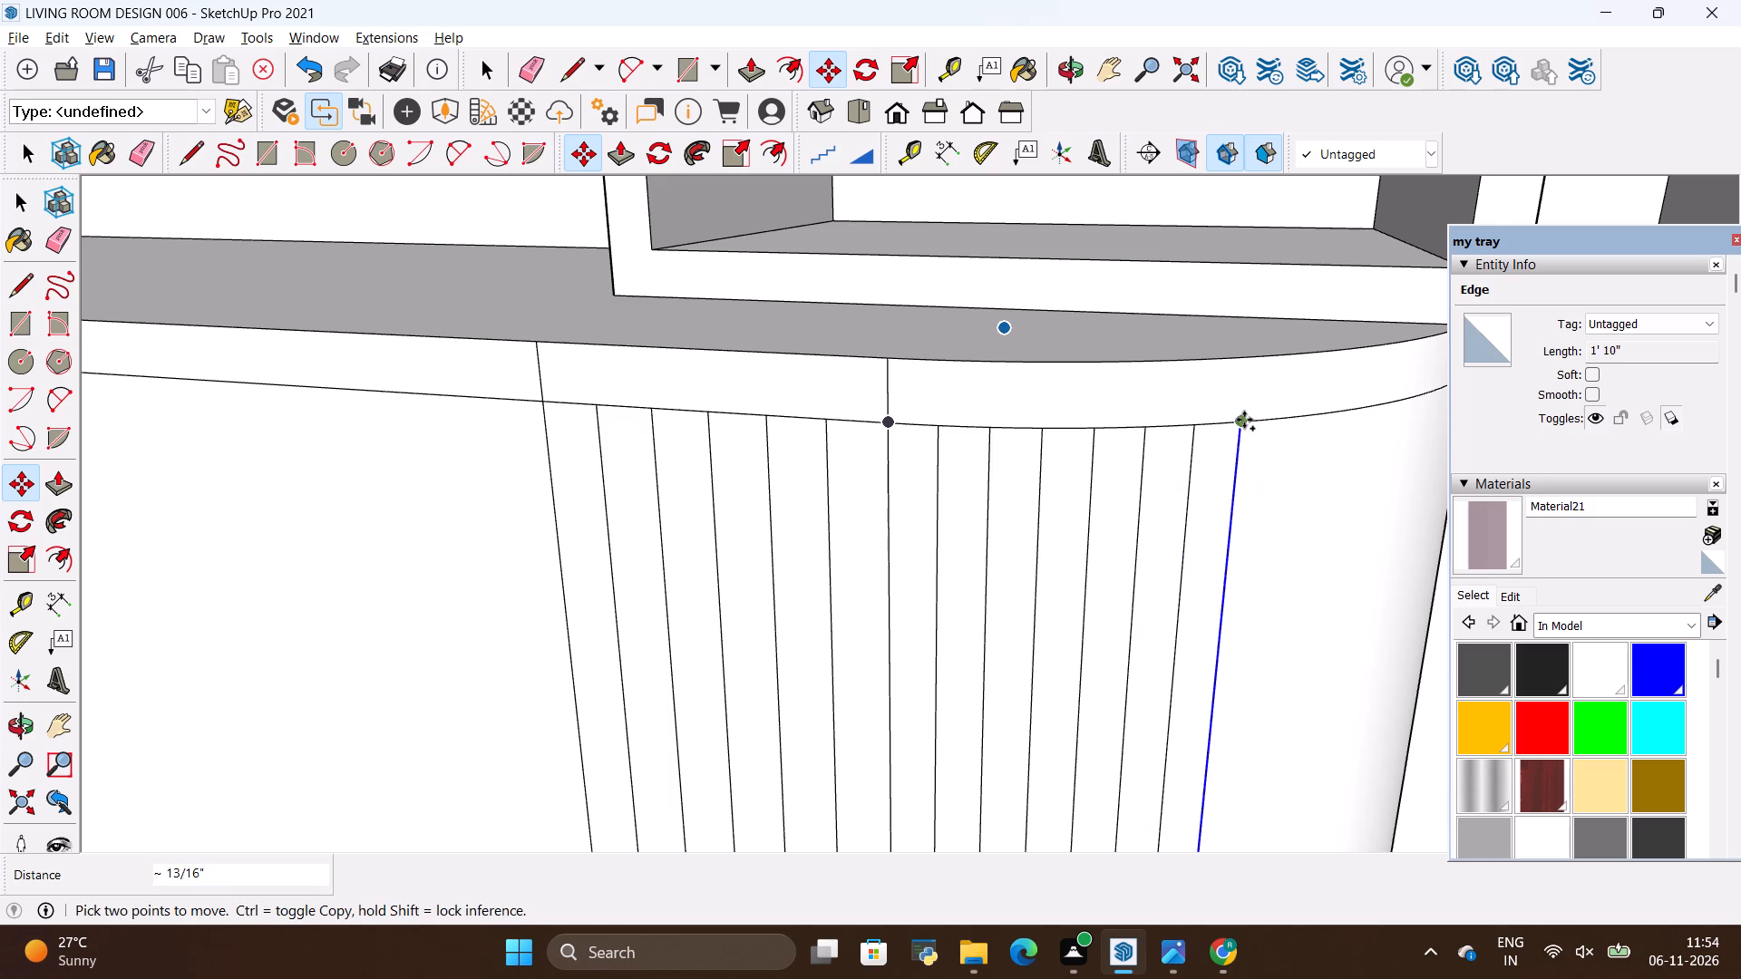
left_click(1244, 420, "ctrl")
left_click(1279, 422)
Copy the last flute line twice more around the corner, spaced about 13/16" and then about 9/16".
scroll(1132, 575, "down", 5)
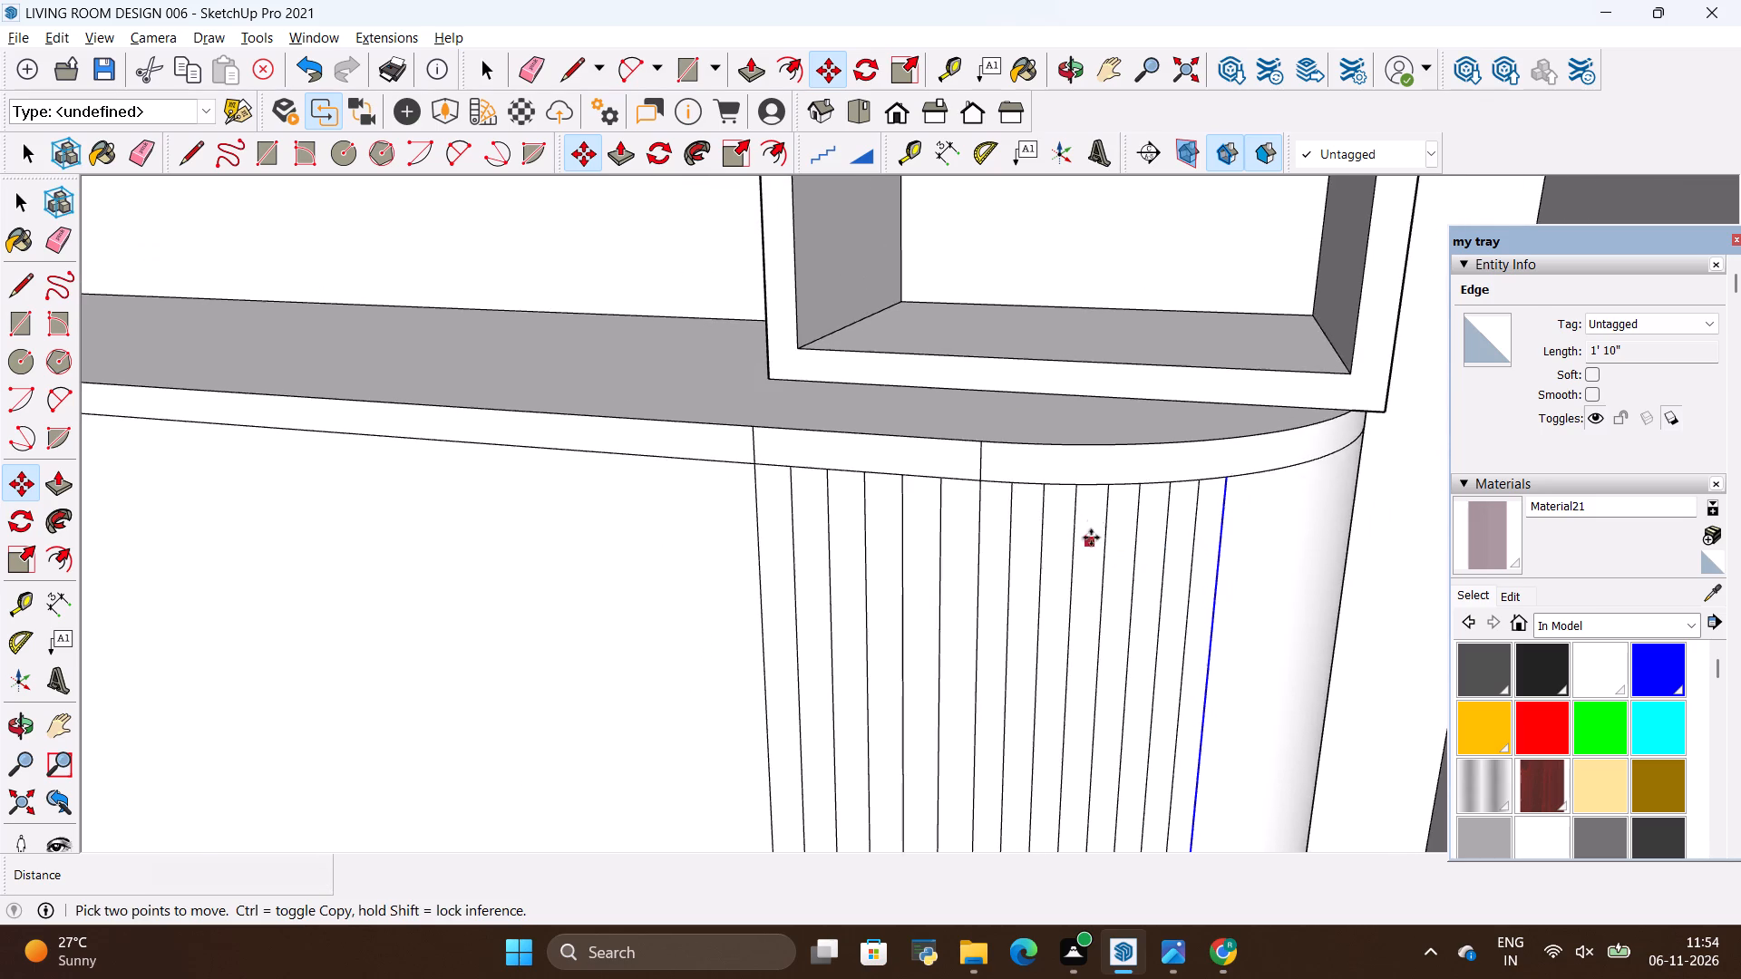
scroll(1091, 537, "down", 5)
scroll(1167, 460, "down", 5)
scroll(1254, 476, "up", 3)
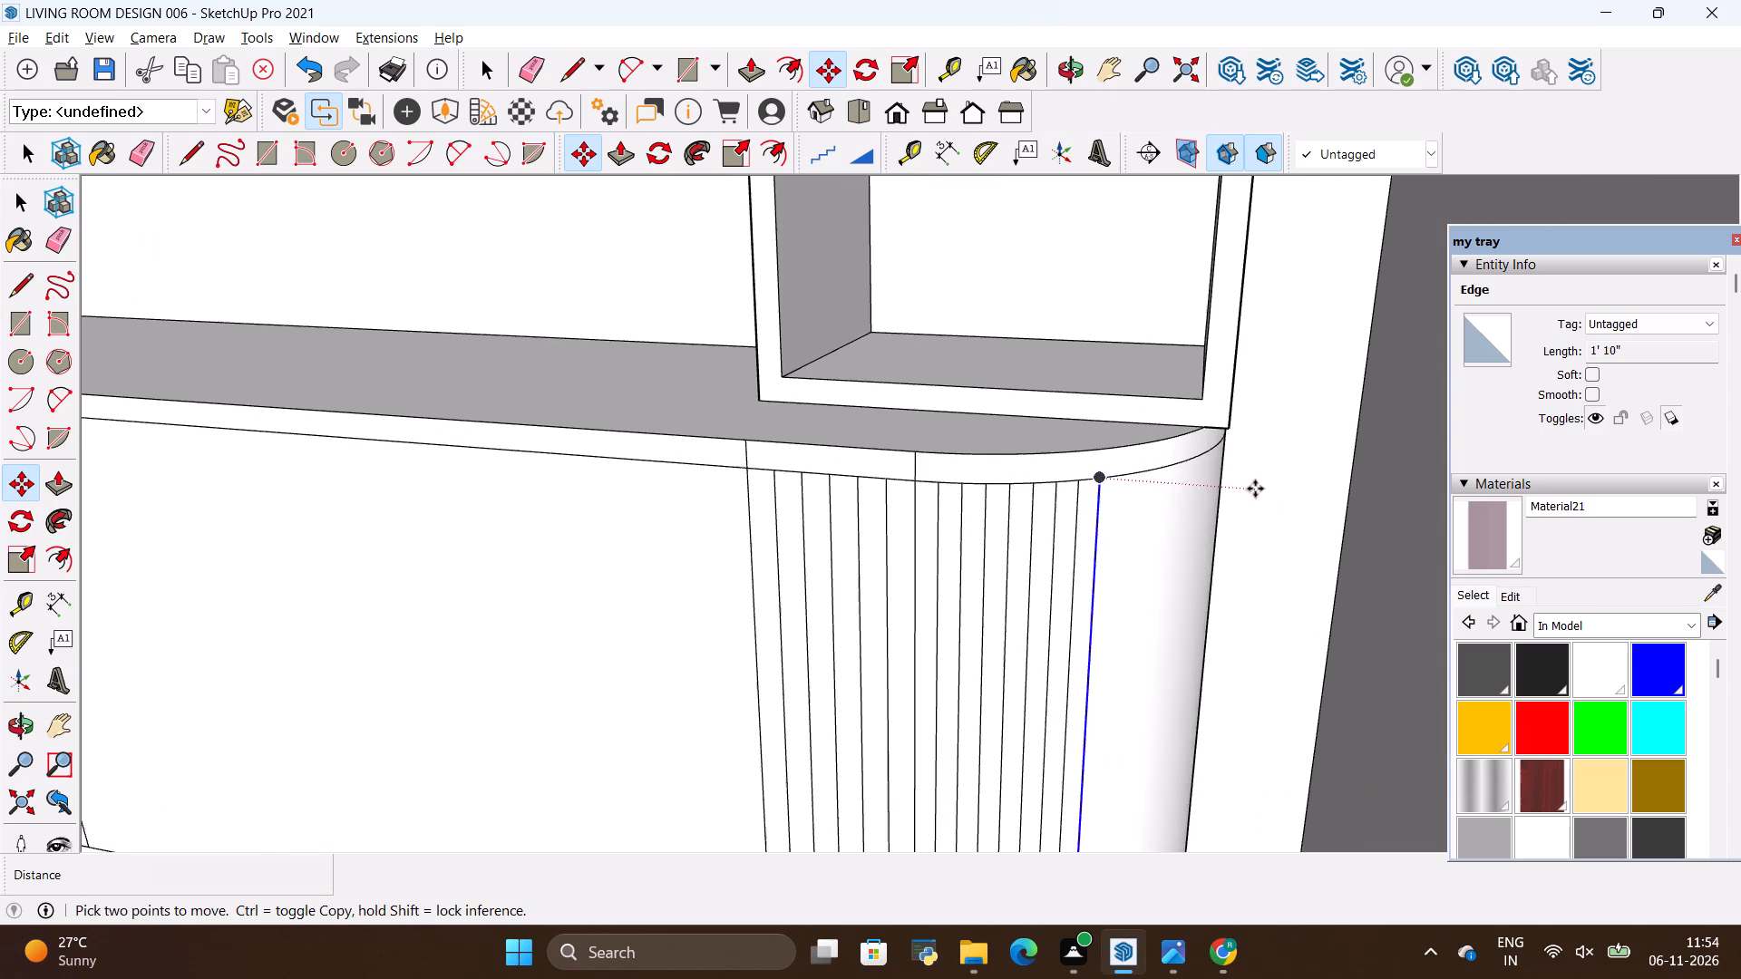
scroll(1255, 489, "up", 8)
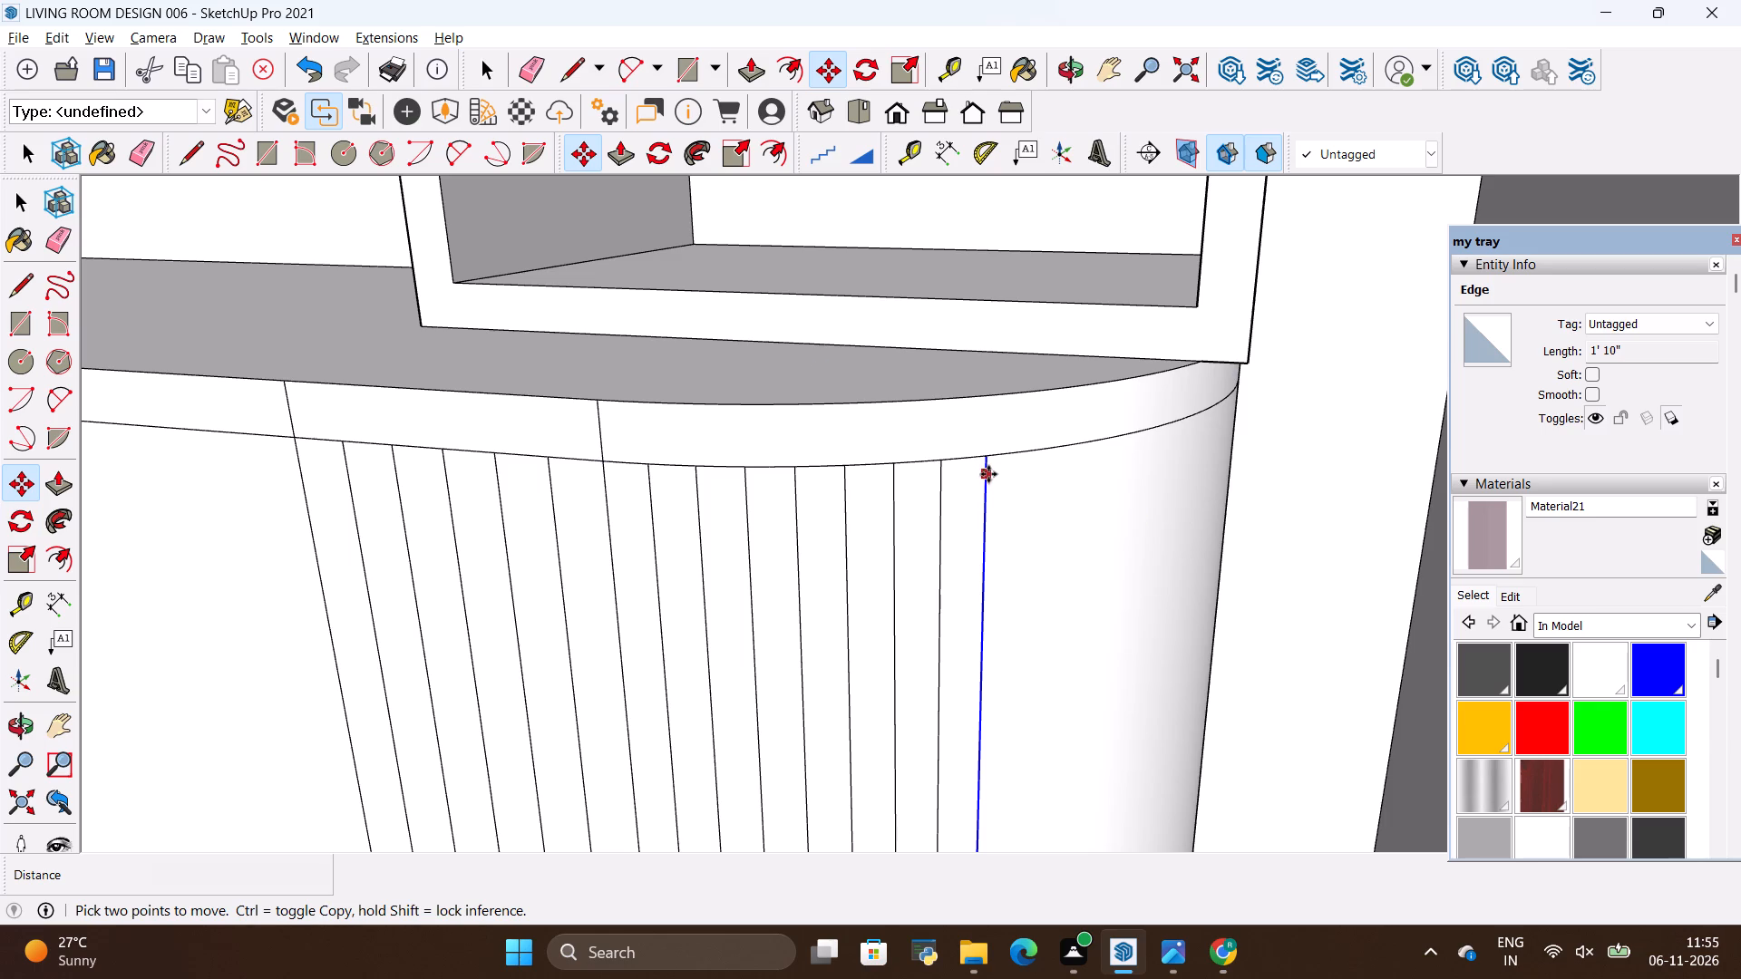
left_click(990, 454, "ctrl")
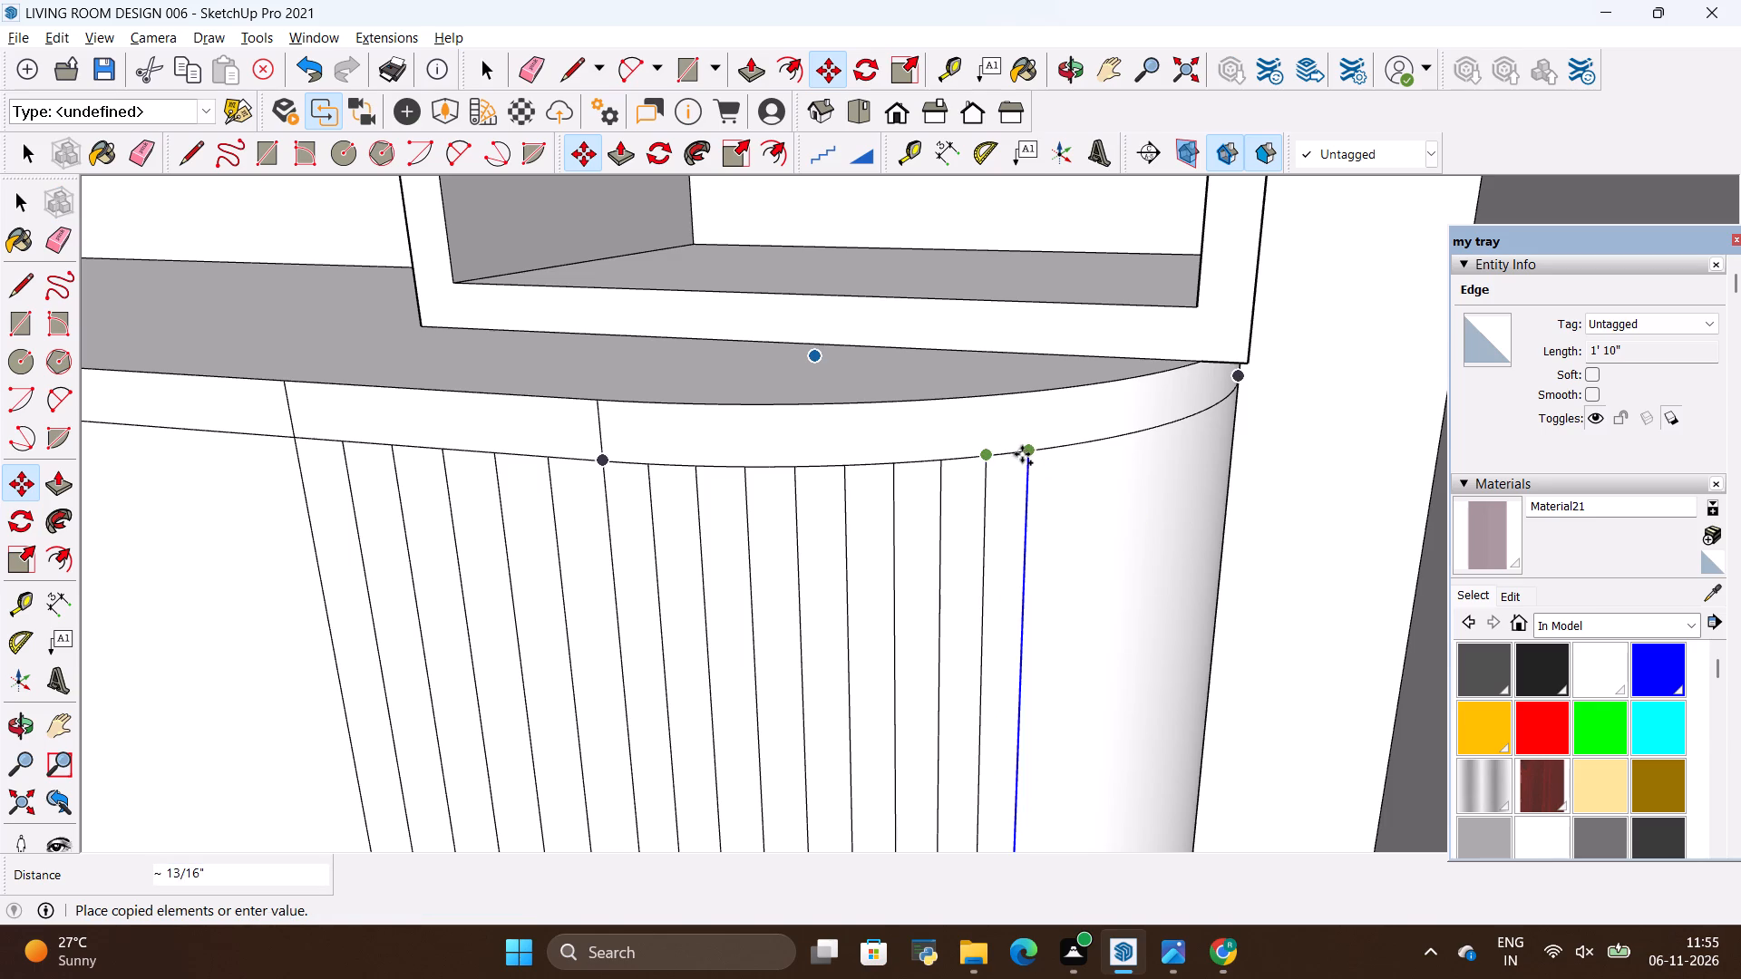
scroll(1016, 452, "up", 3)
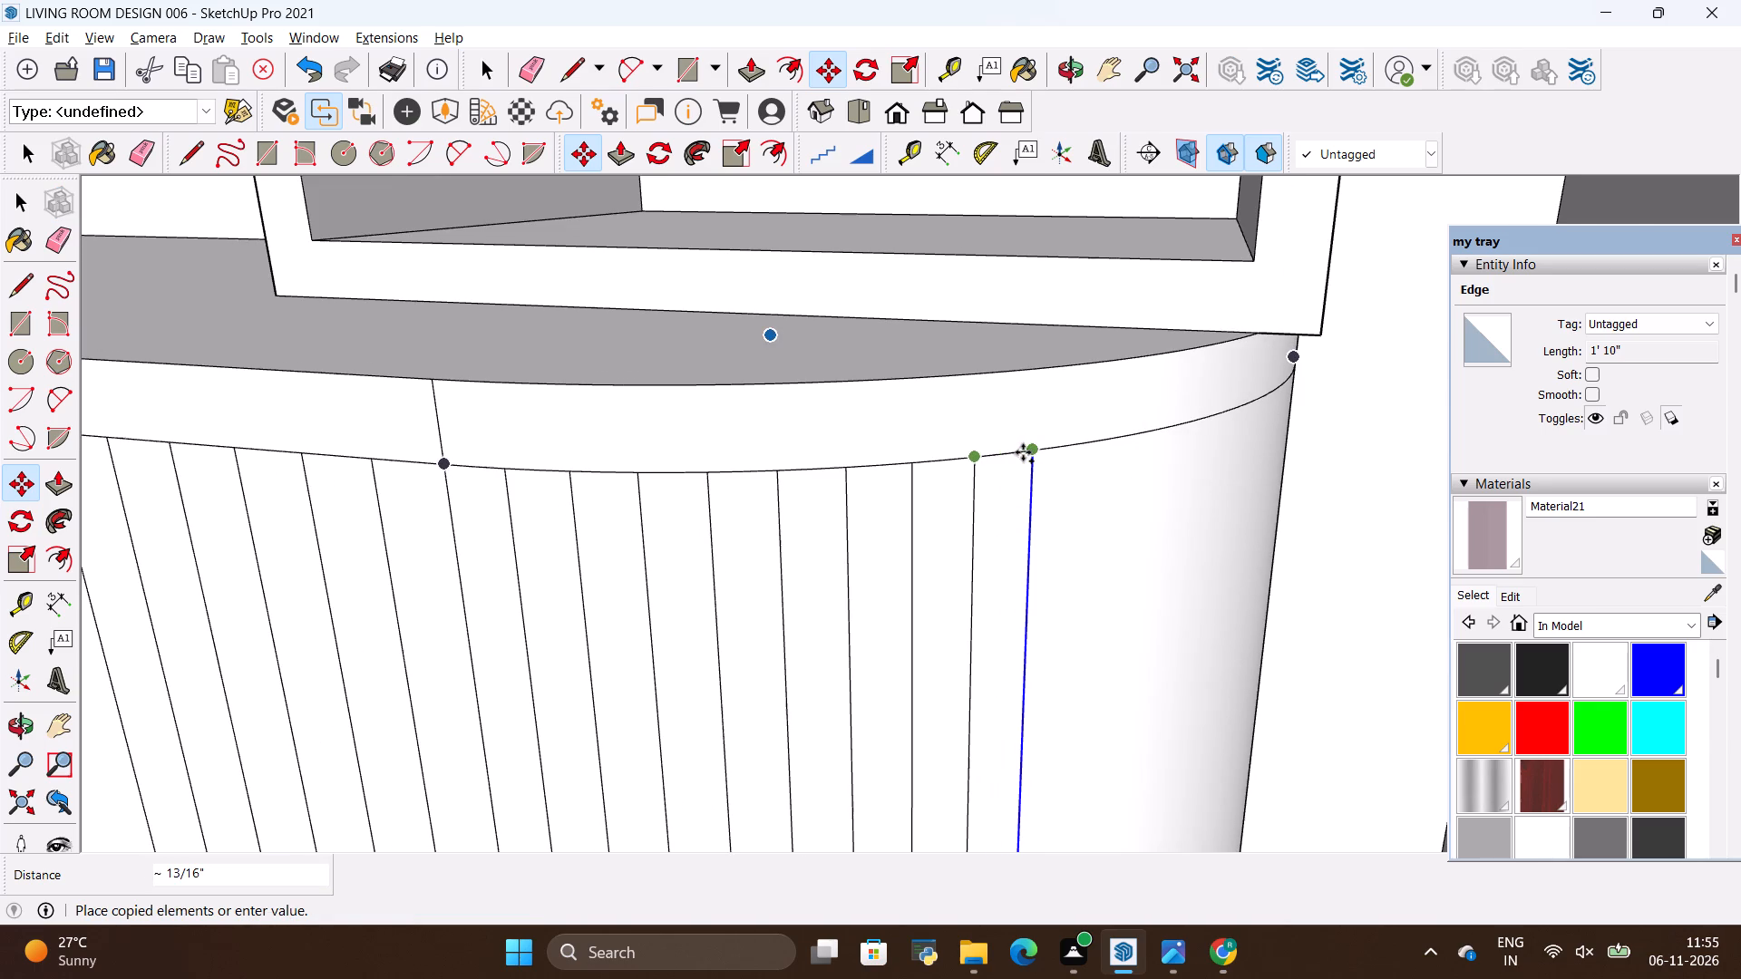
scroll(1023, 452, "up", 3)
left_click(1023, 452)
left_click(1036, 453, "ctrl")
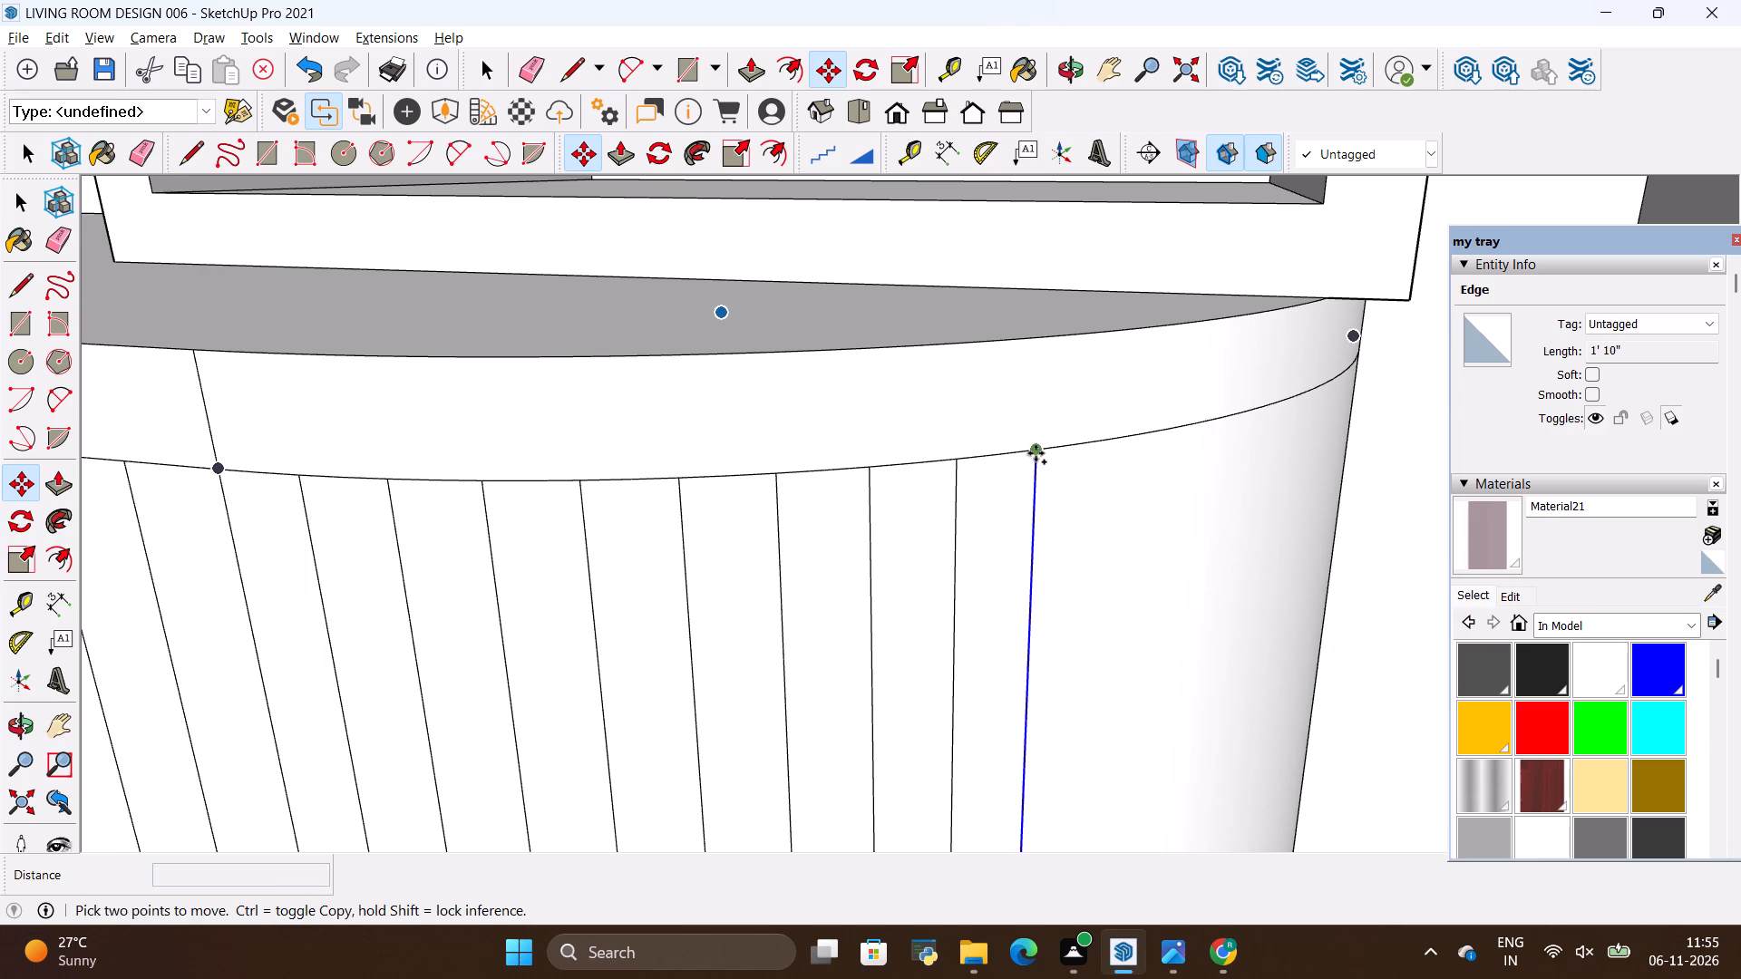
left_click(1088, 446)
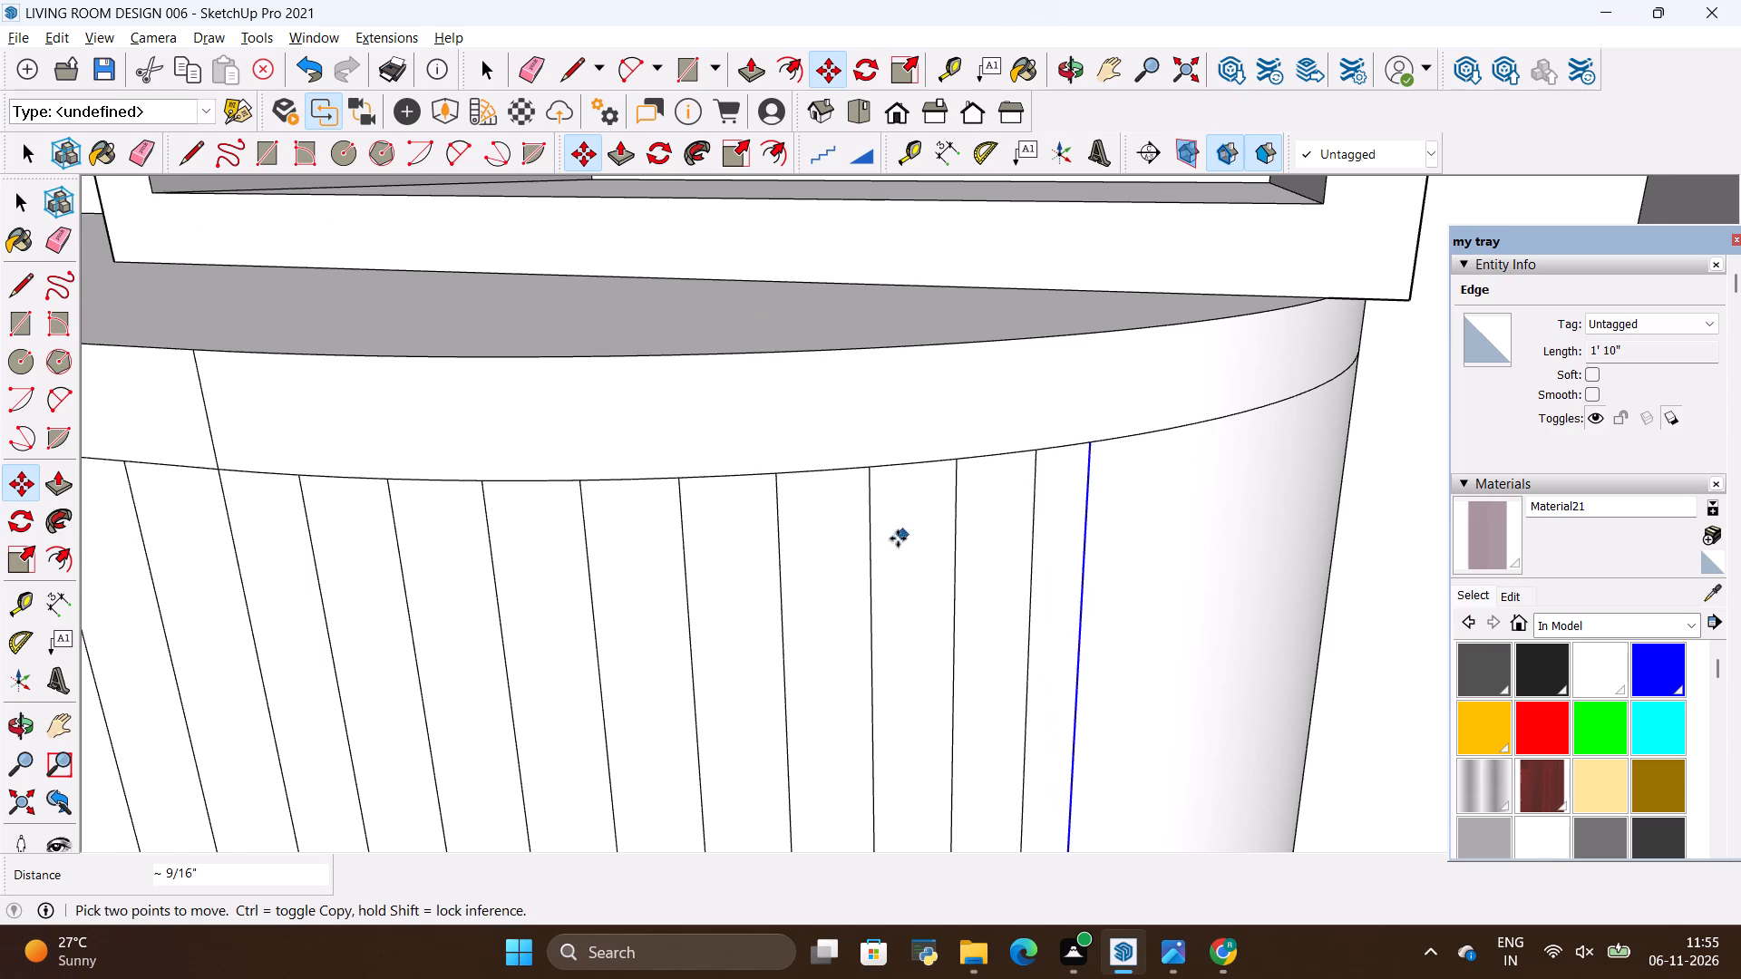
Copy the last flute line three times along the drawer base's rounded corner, about 9/16" apart.
scroll(896, 538, "down", 11)
scroll(1081, 479, "down", 4)
scroll(1158, 504, "up", 7)
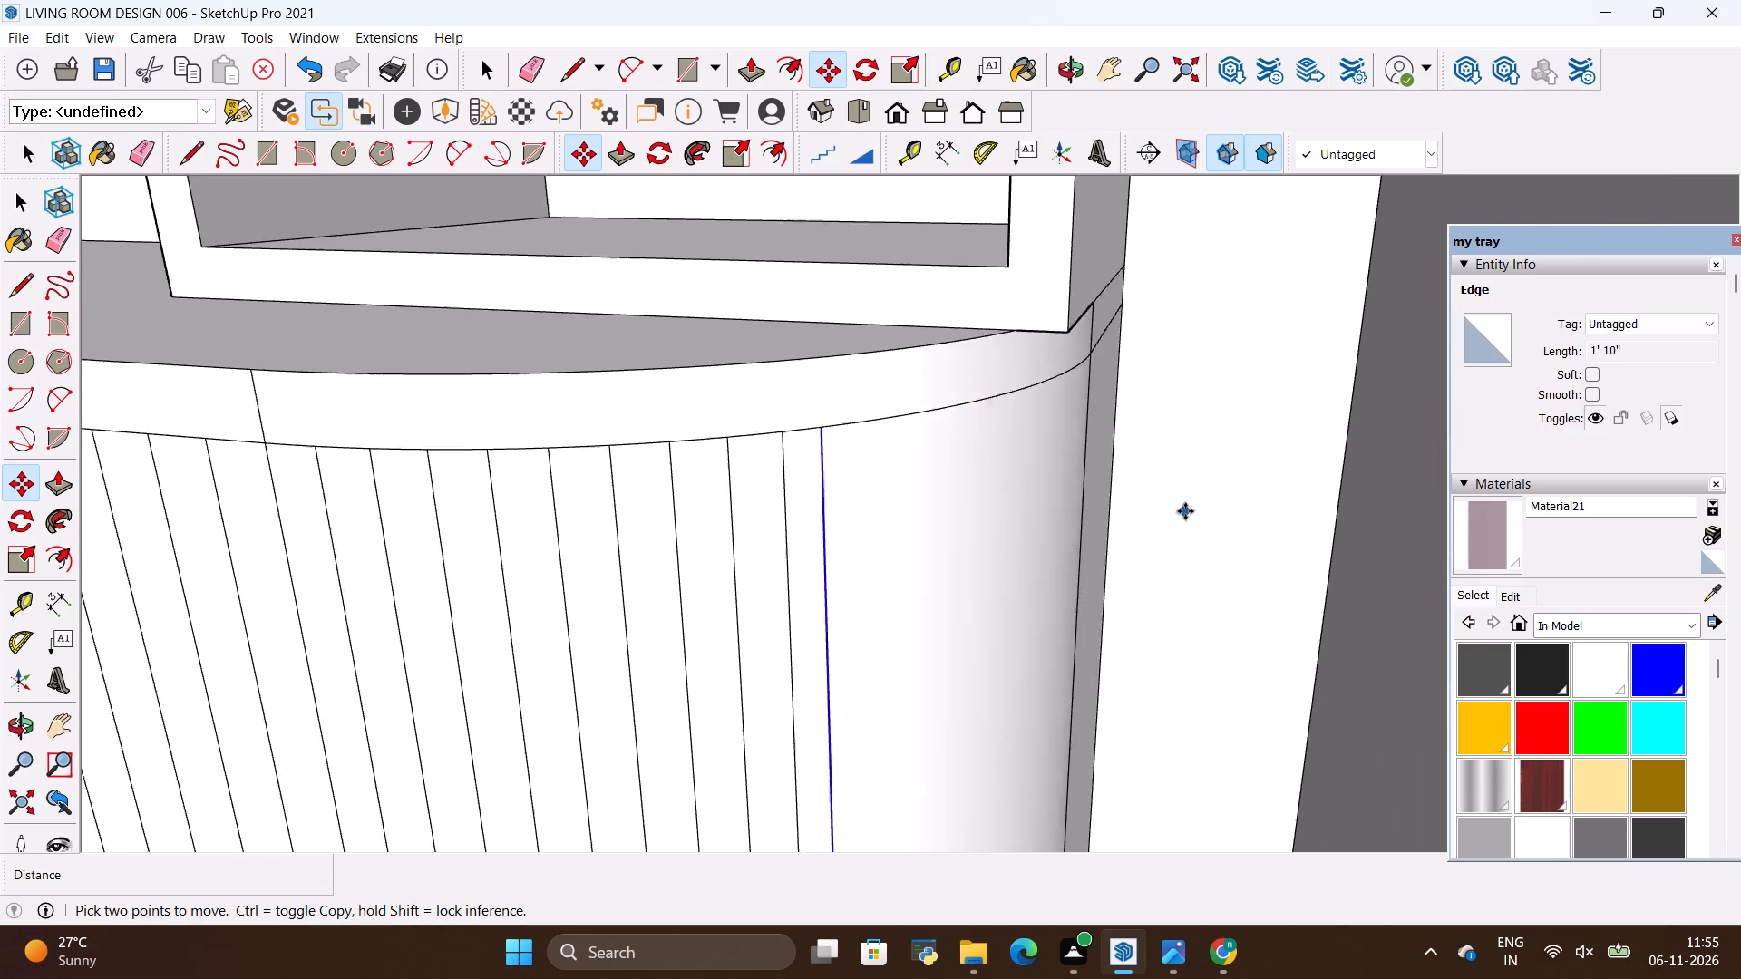
scroll(1185, 511, "up", 1)
scroll(984, 630, "down", 3)
scroll(945, 452, "up", 4)
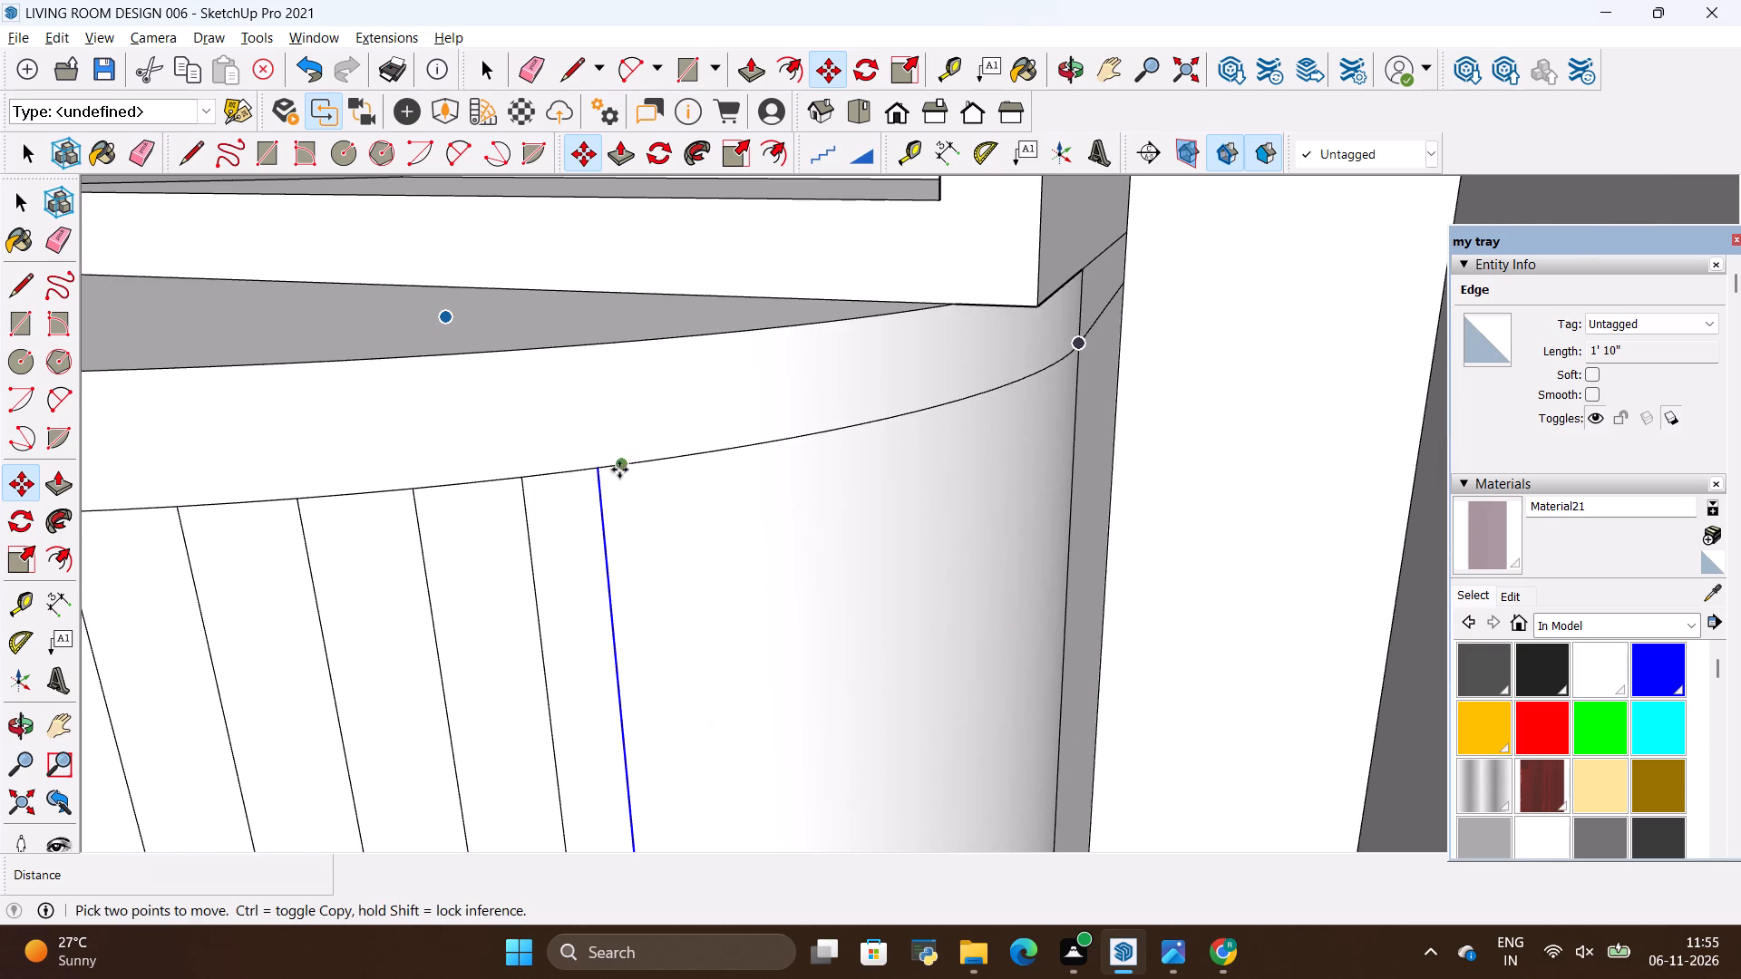
left_click(605, 470, "ctrl")
left_click(678, 460)
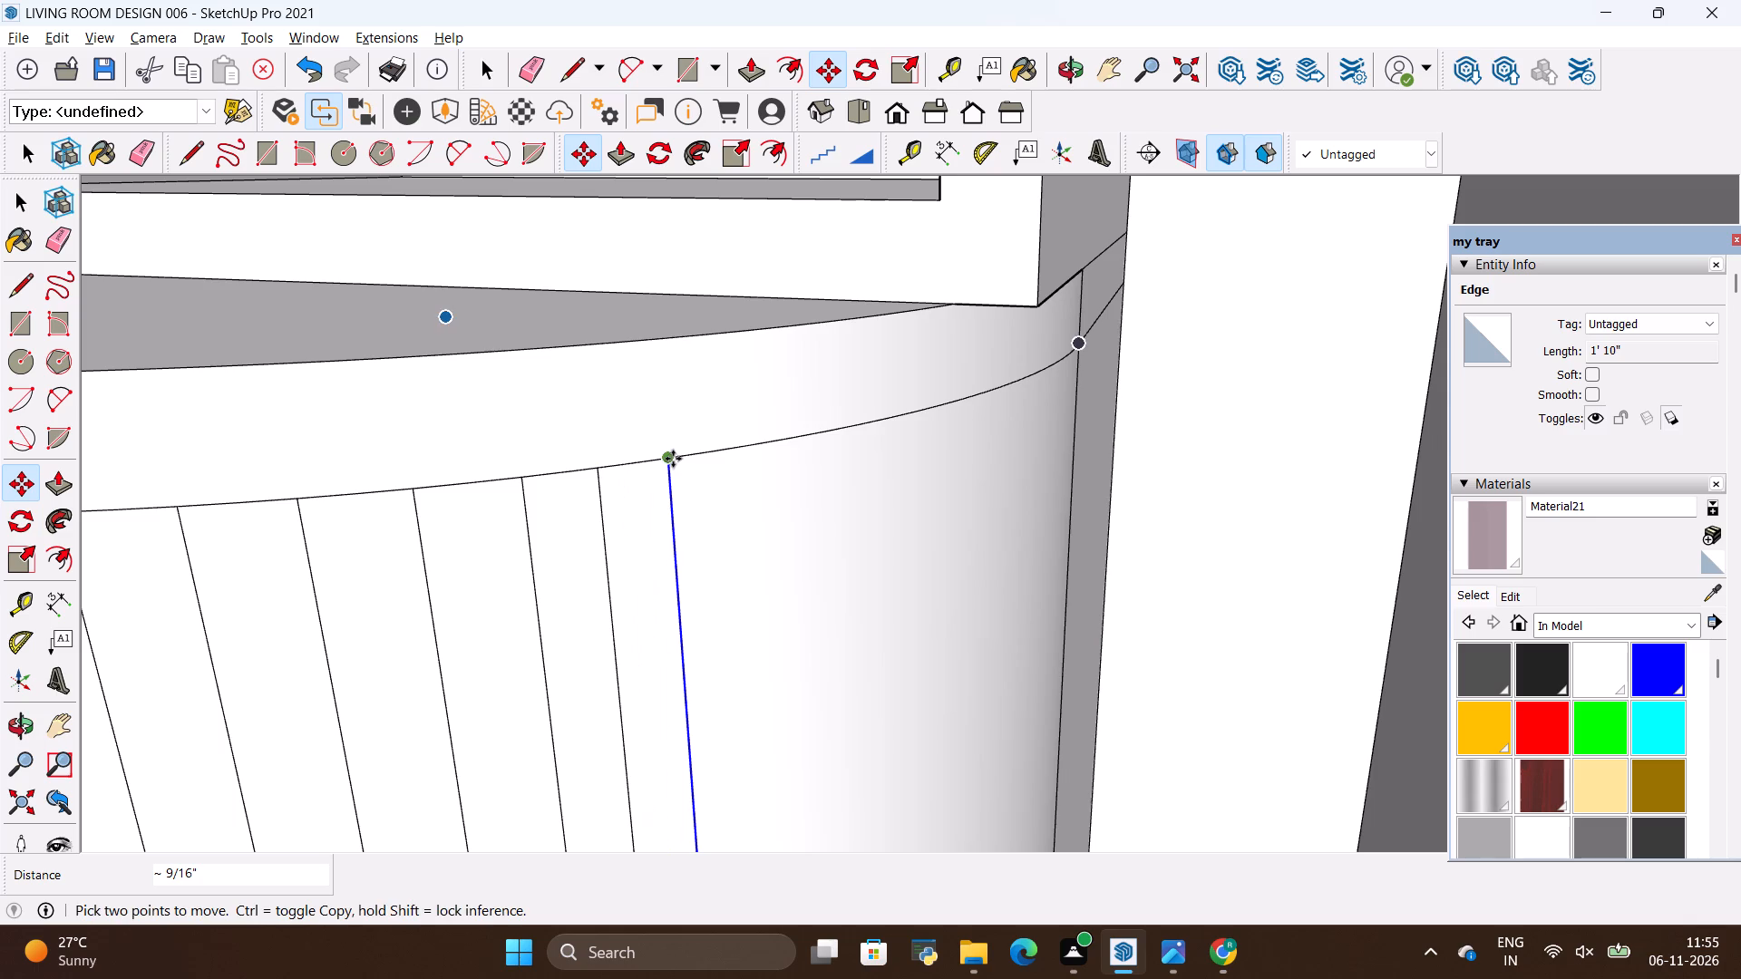
left_click(673, 459, "ctrl")
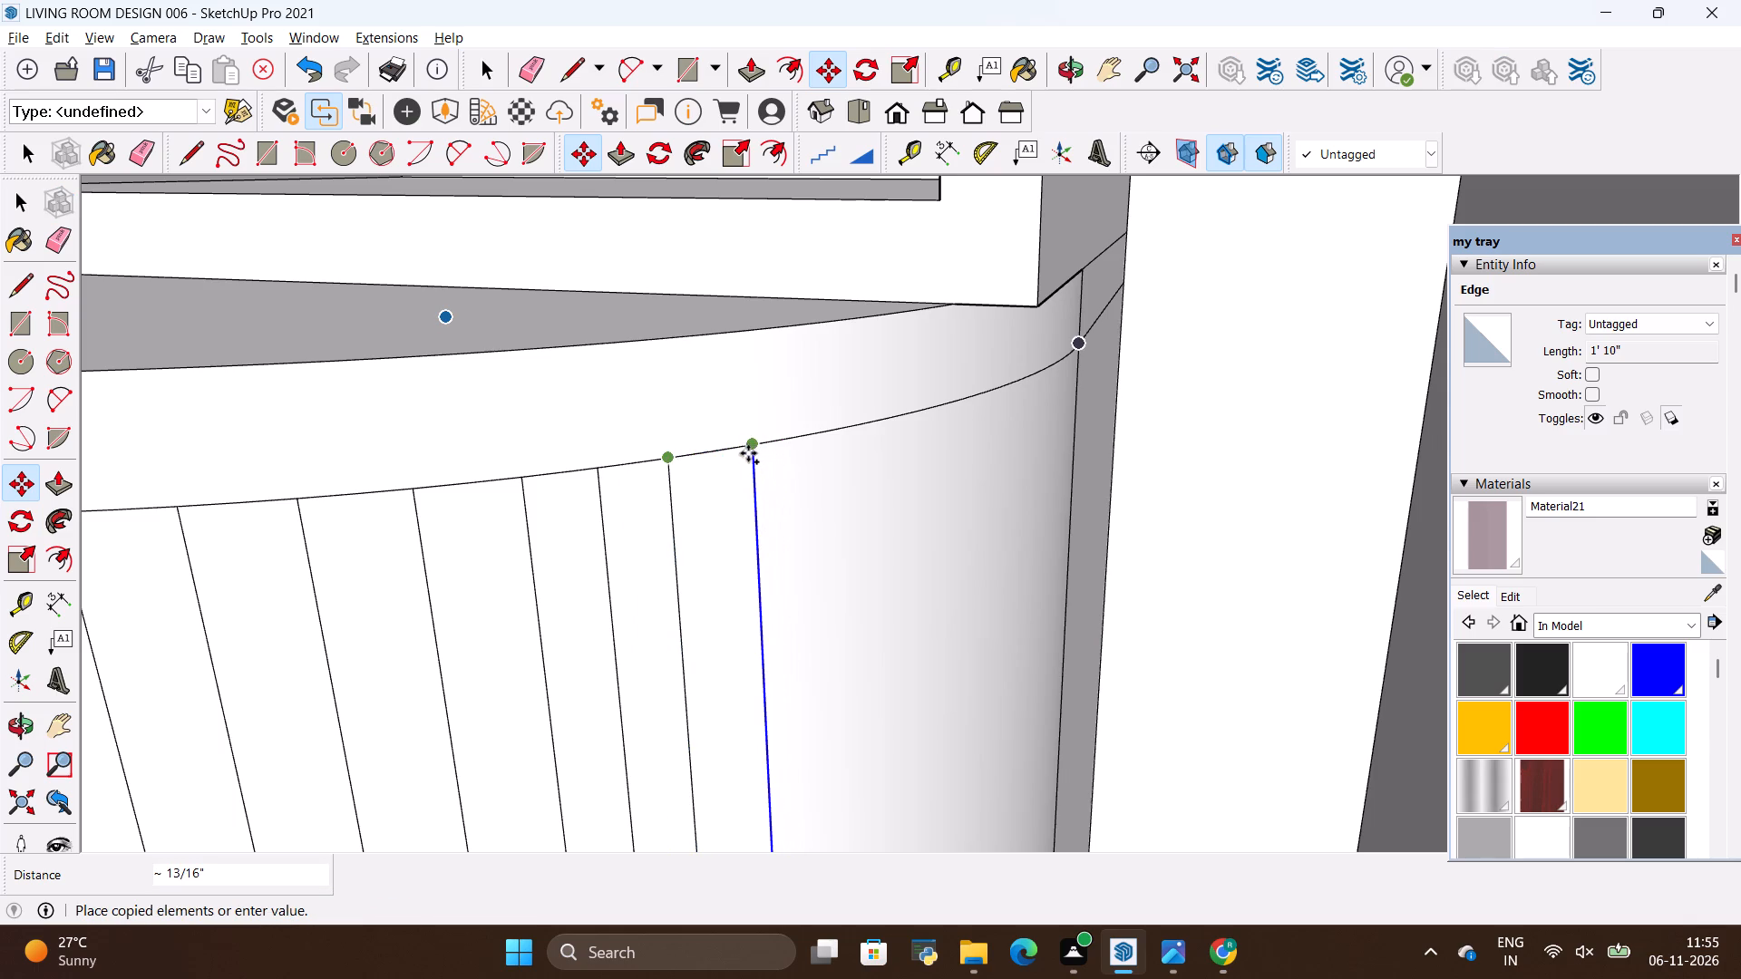
scroll(739, 450, "up", 2)
left_click(739, 450)
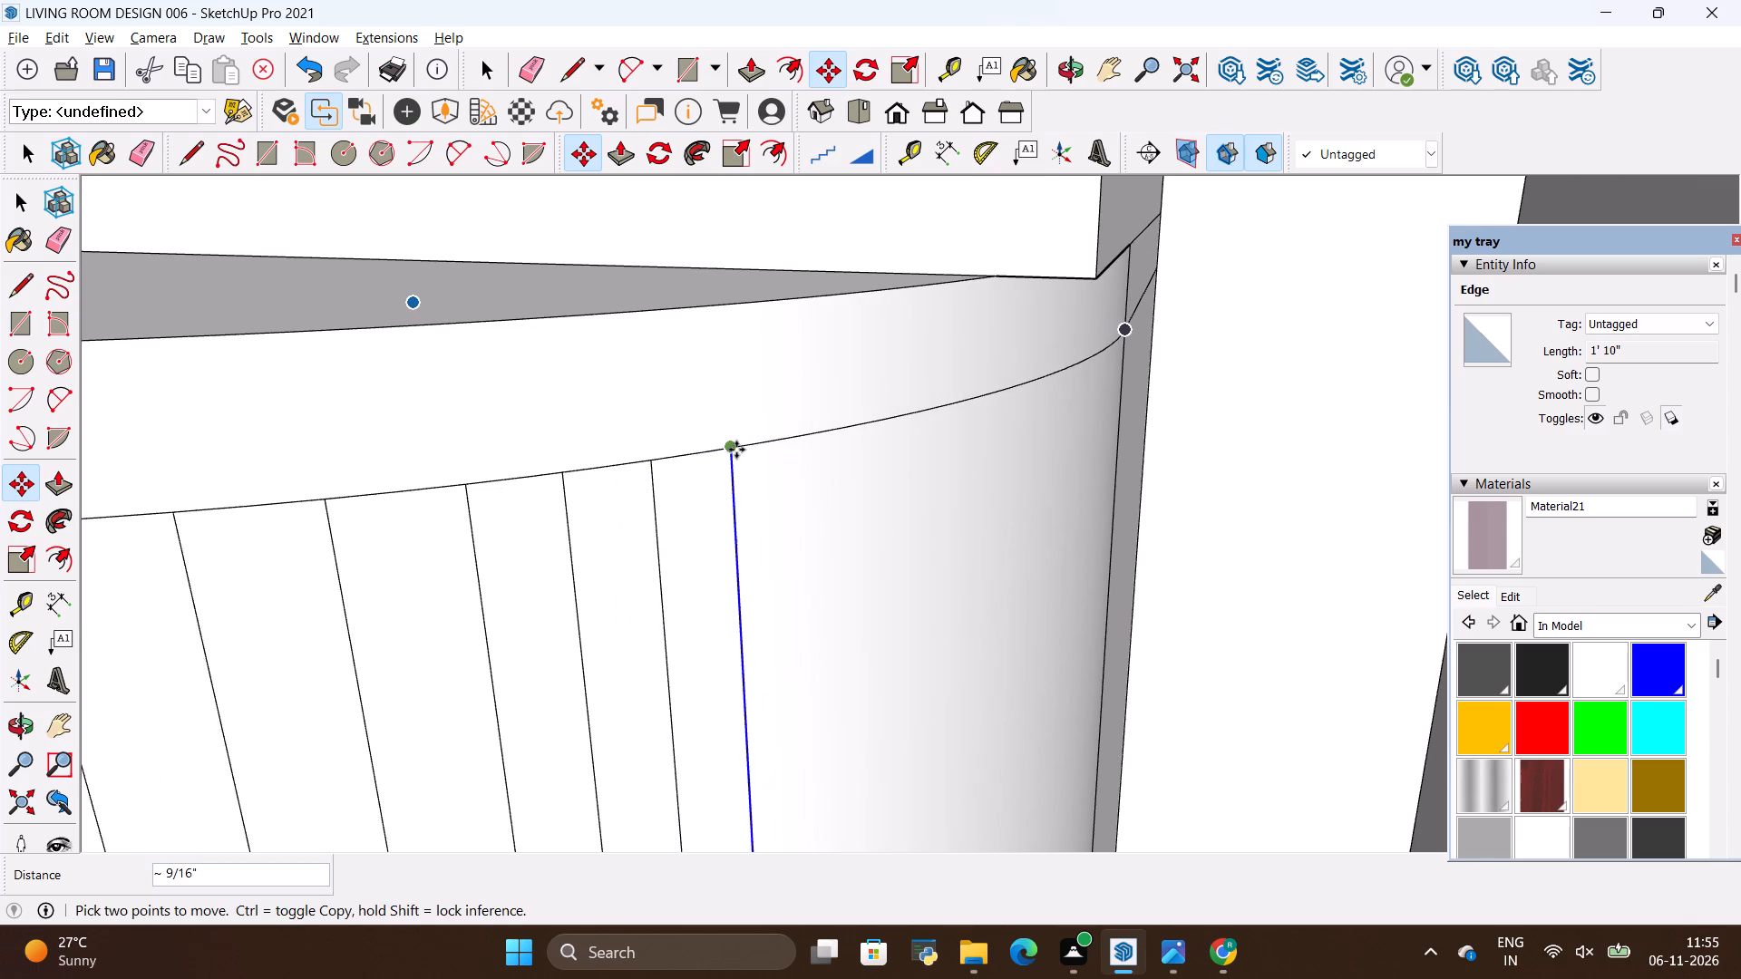
left_click(735, 449, "ctrl")
left_click(795, 441)
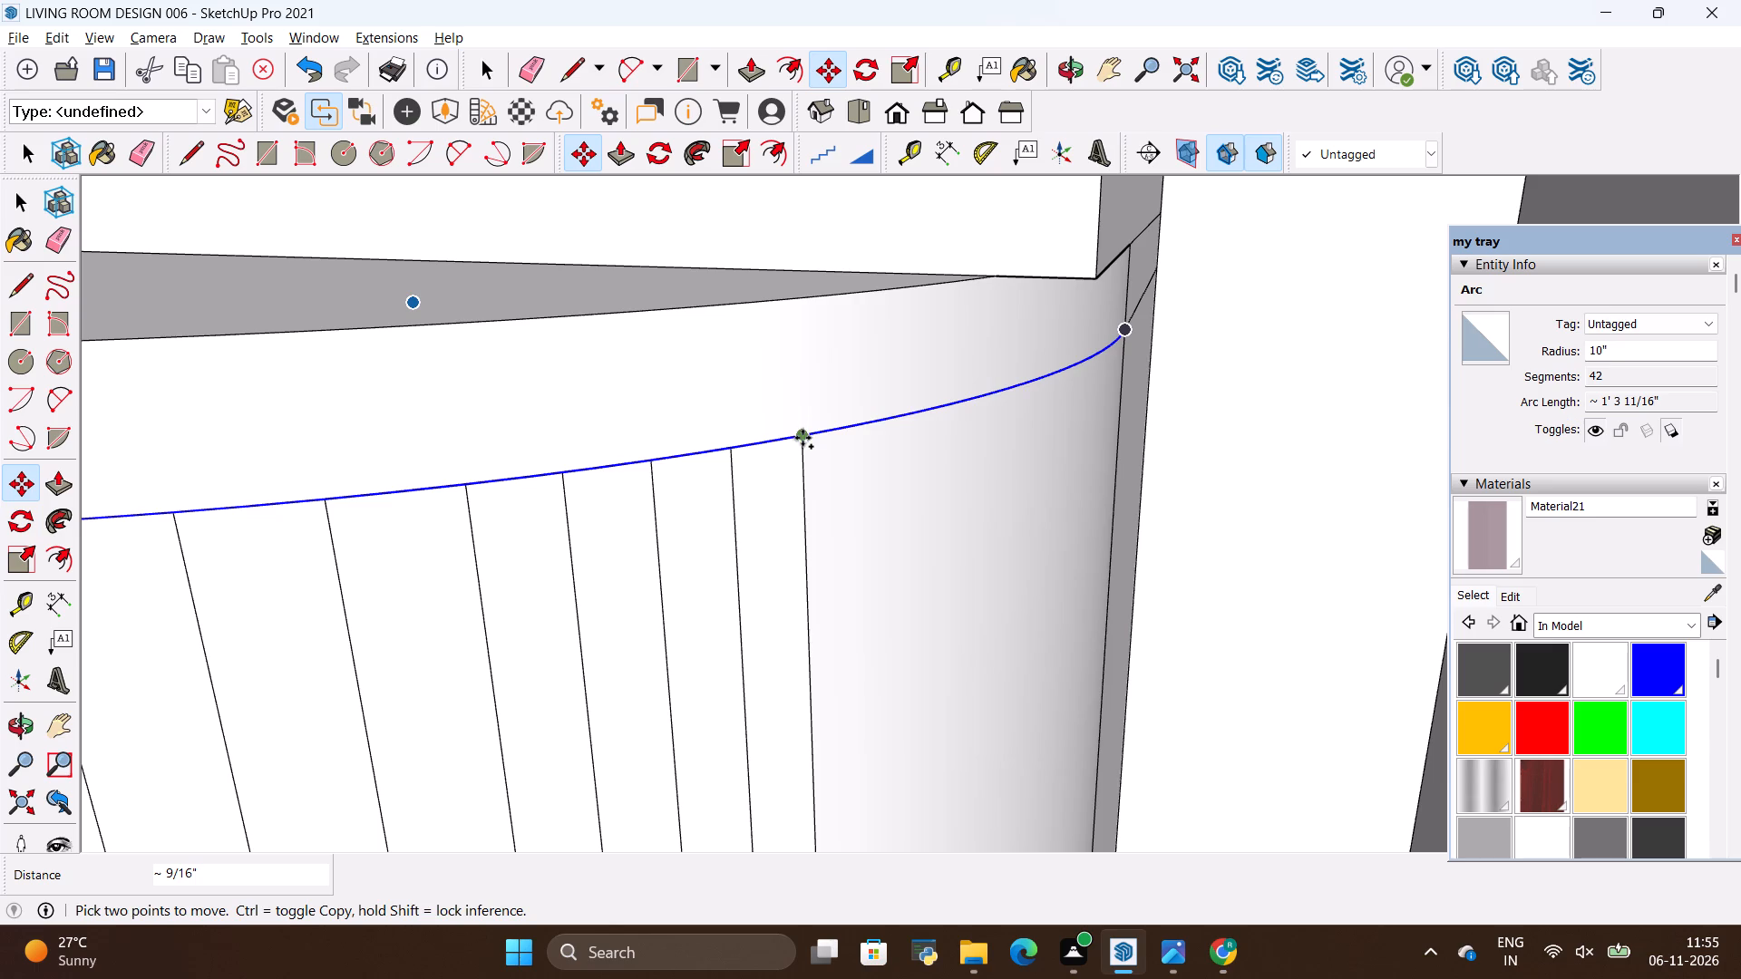
Select the newest flute line and add three more copies along the curve, about 9/16" apart.
key("space")
left_click(802, 463)
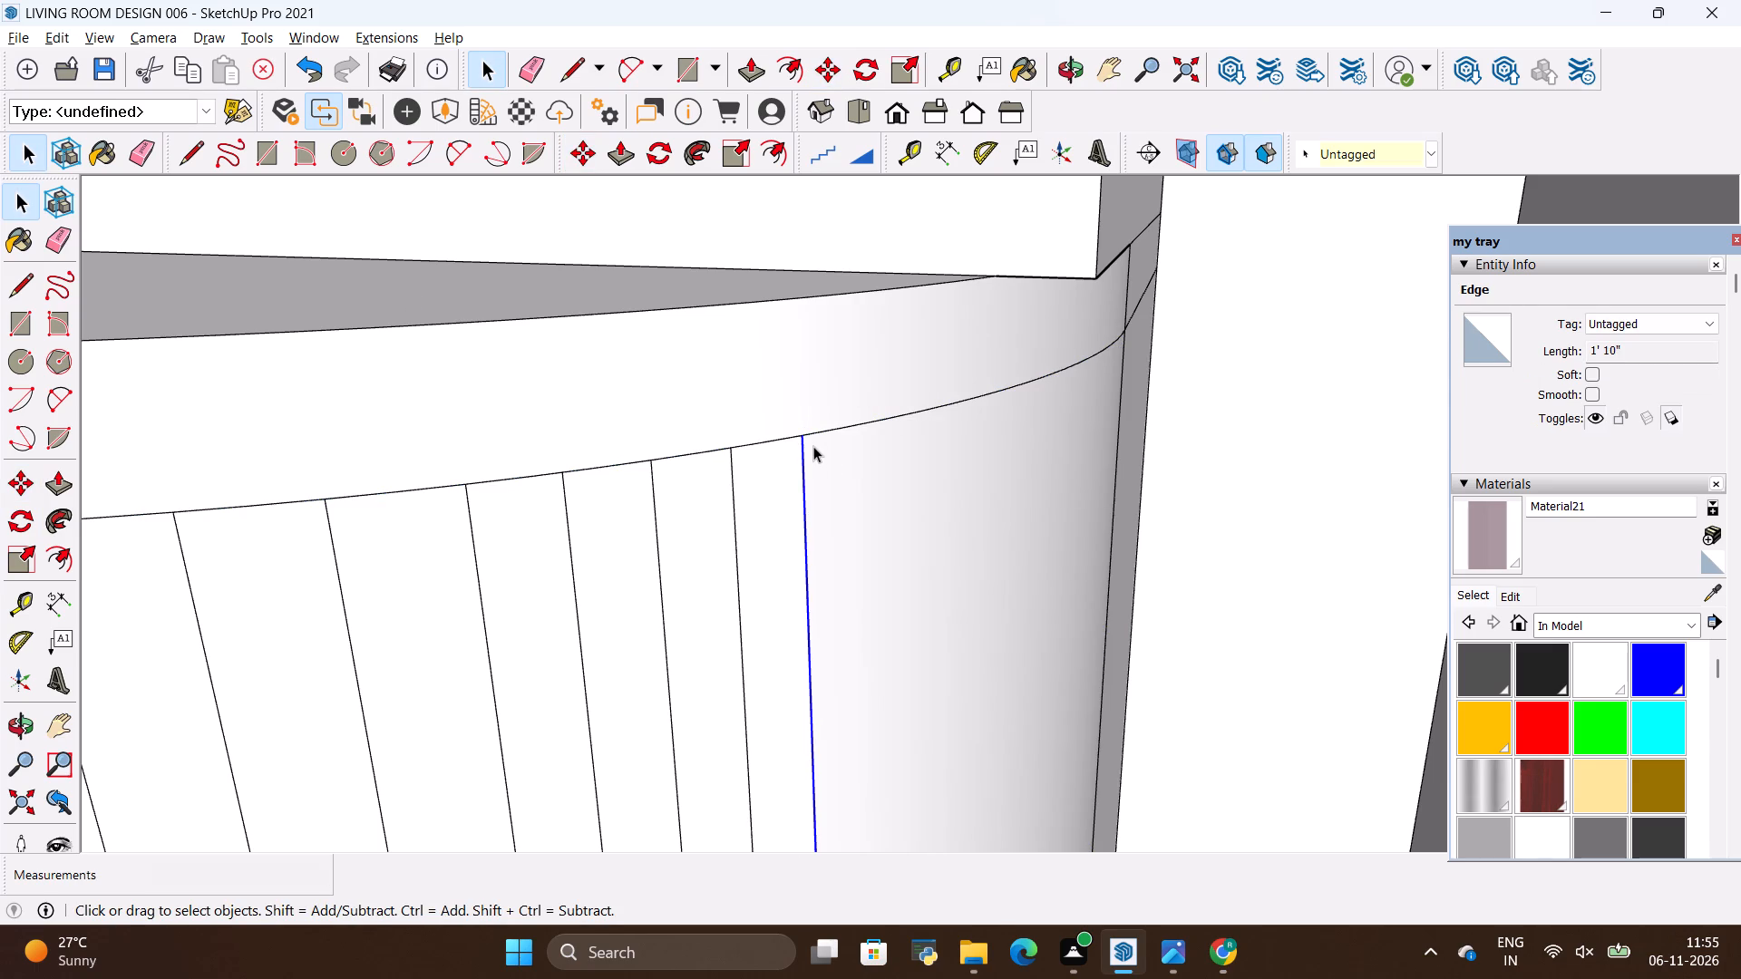
key("m")
left_click(803, 435, "ctrl")
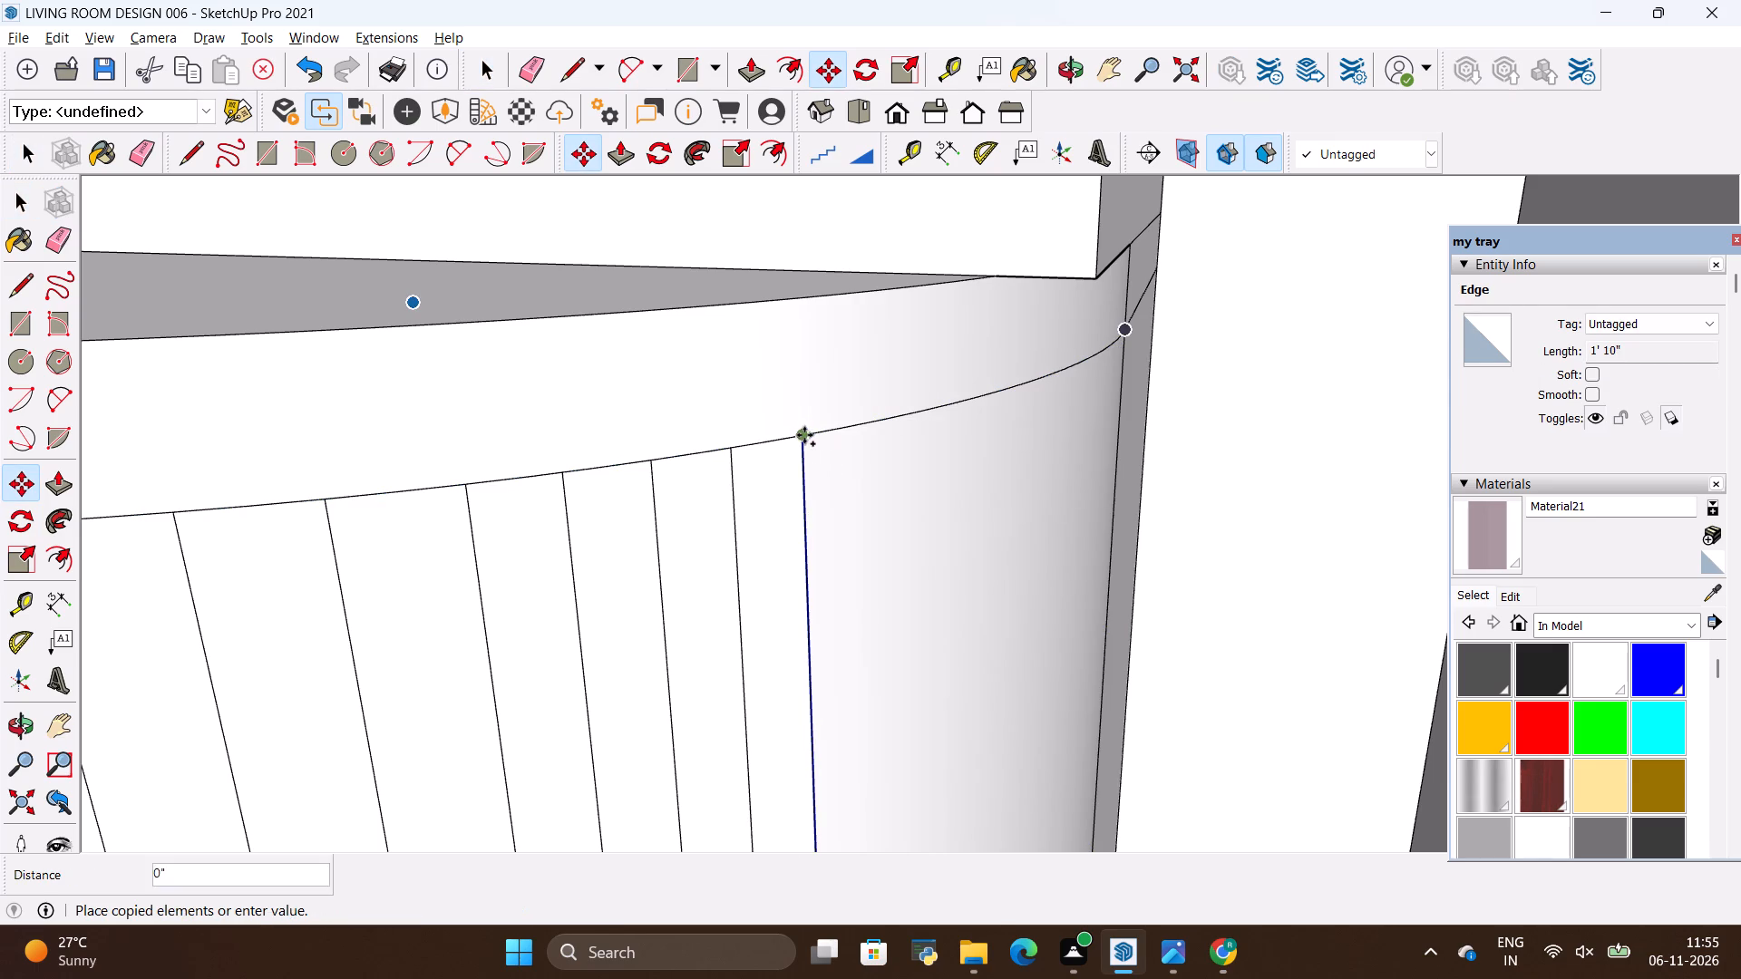
left_click(870, 429)
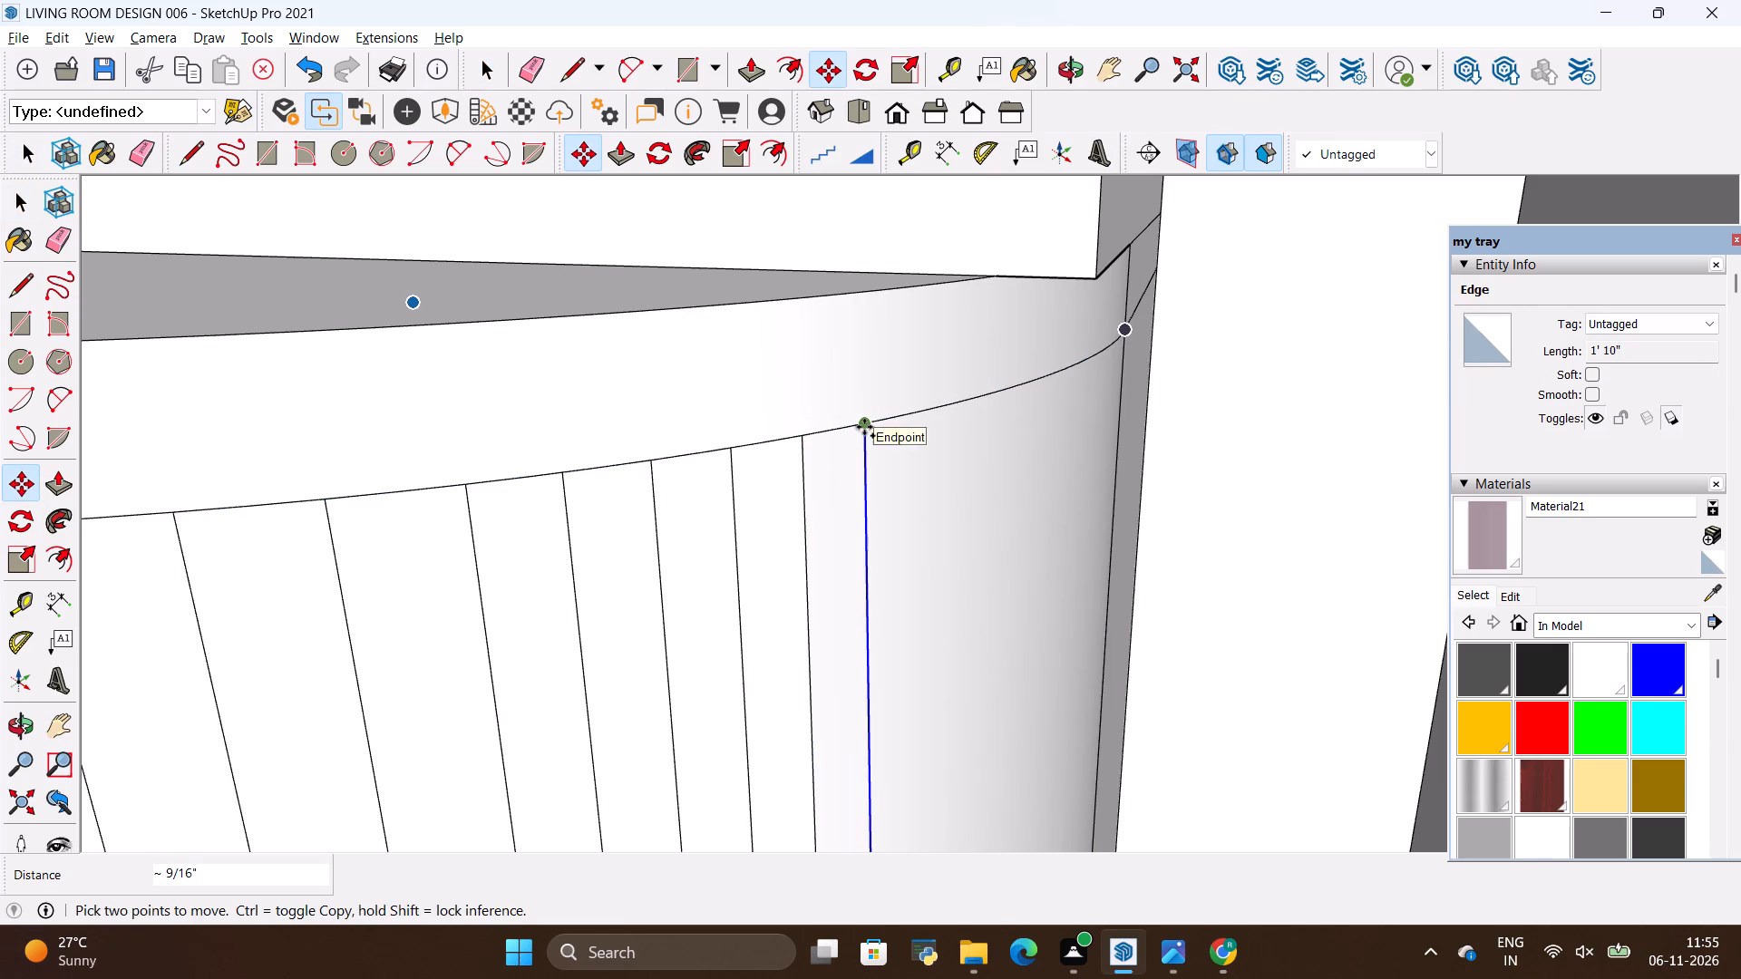
left_click(864, 427)
left_click(928, 414)
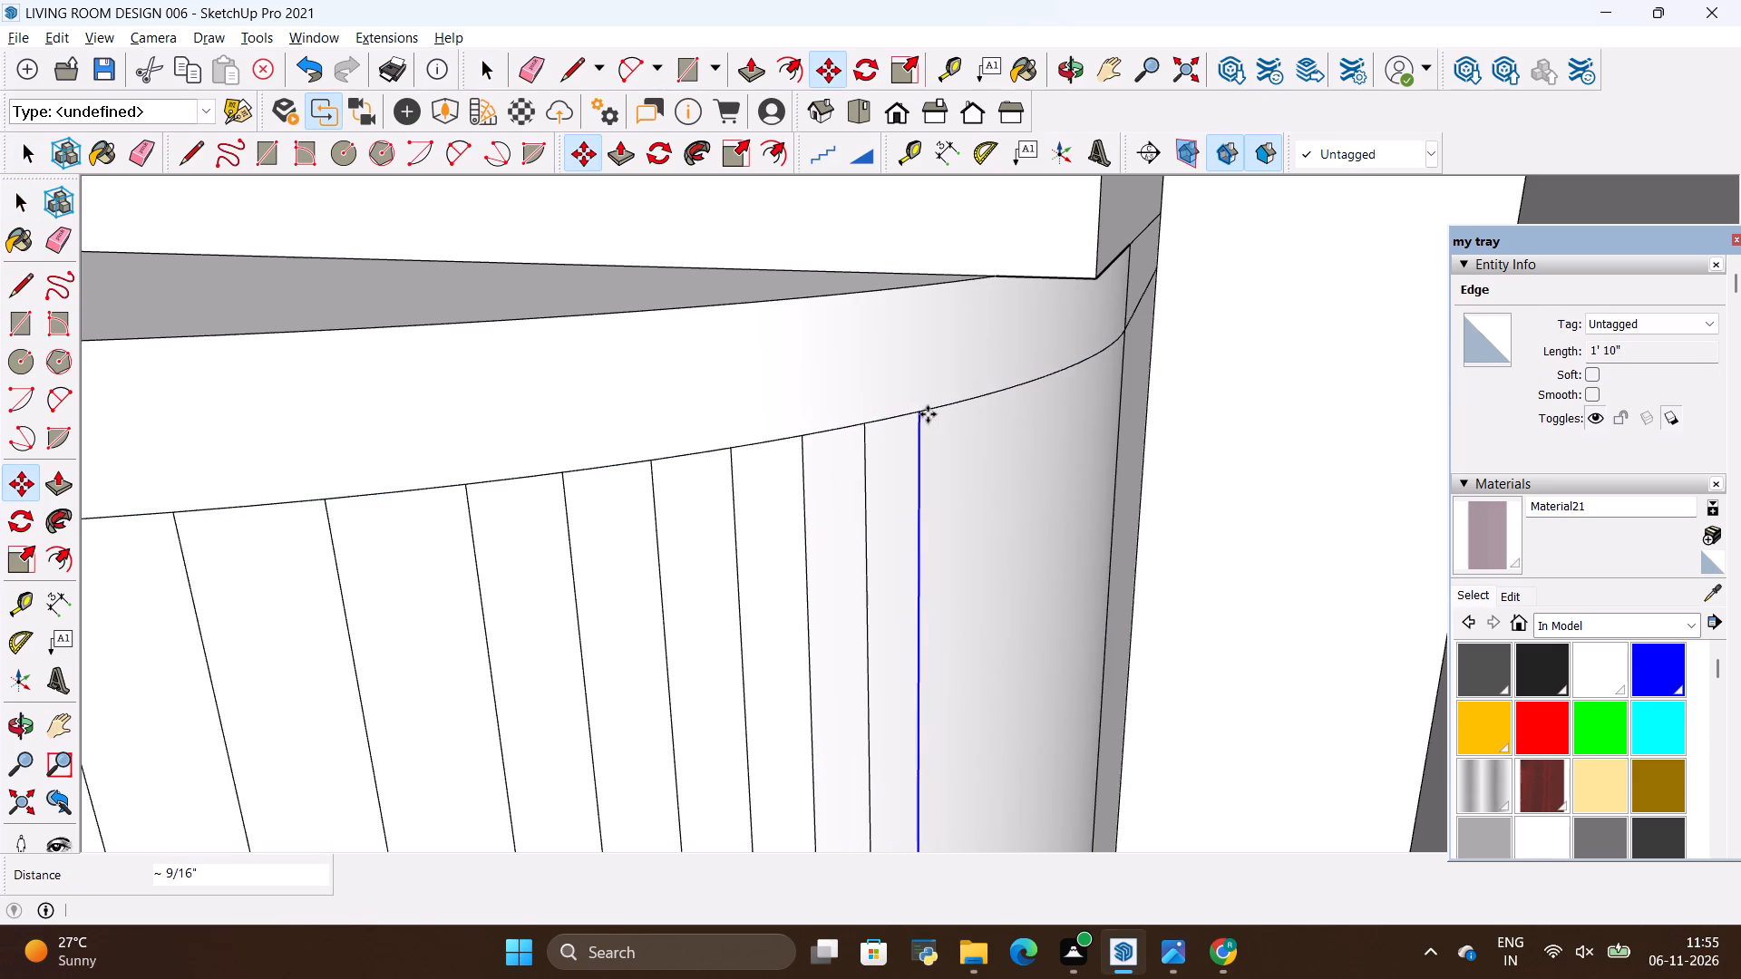
left_click(923, 414, "ctrl")
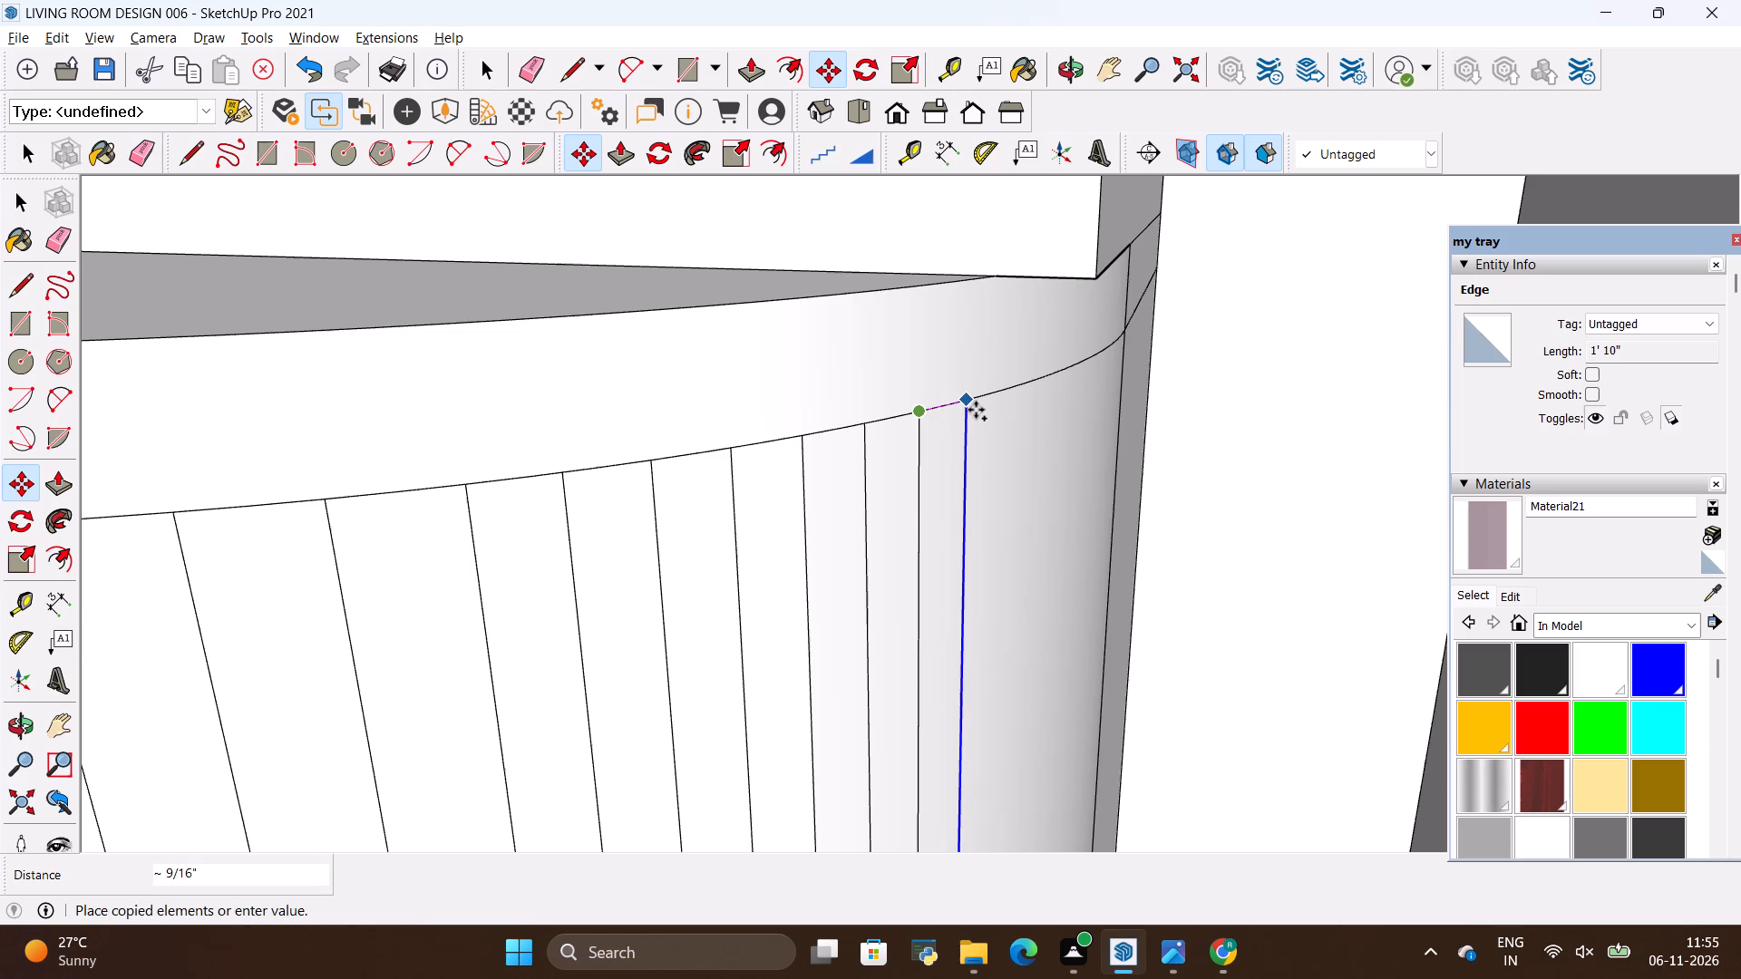
left_click(976, 410)
Continue the flute lines to the curve's end with three more copies, the first two spaced about 9/16" and 13/16".
left_click(970, 404, "ctrl")
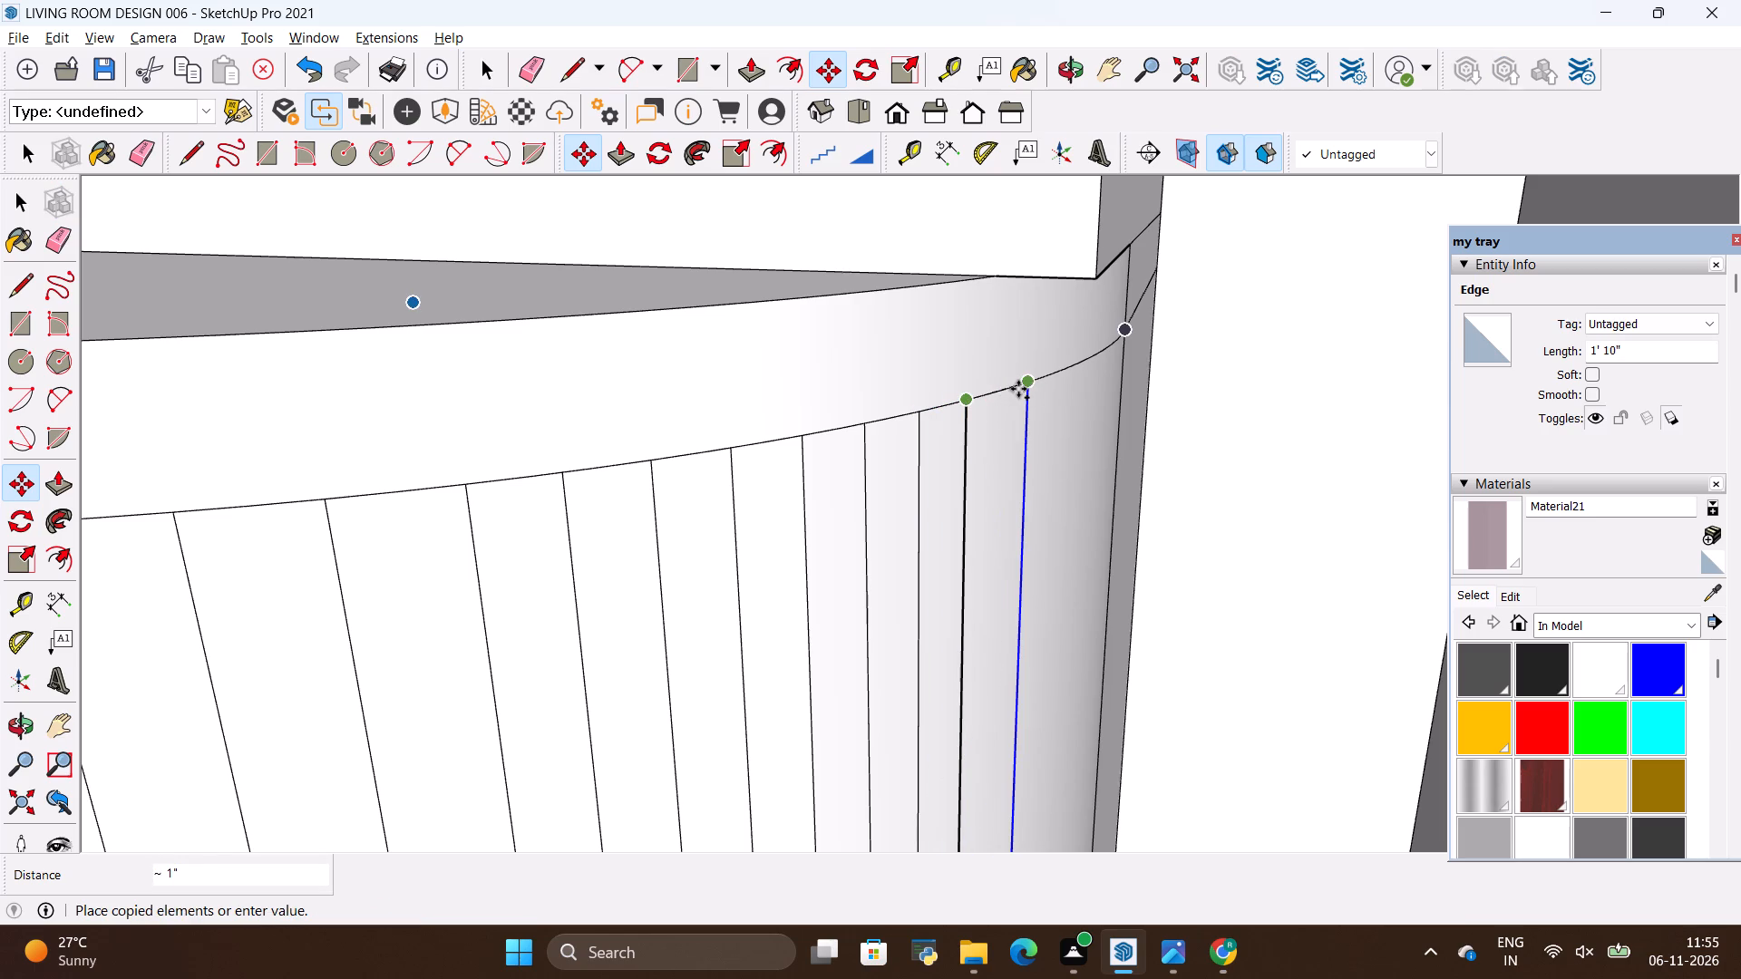
scroll(1018, 389, "up", 6)
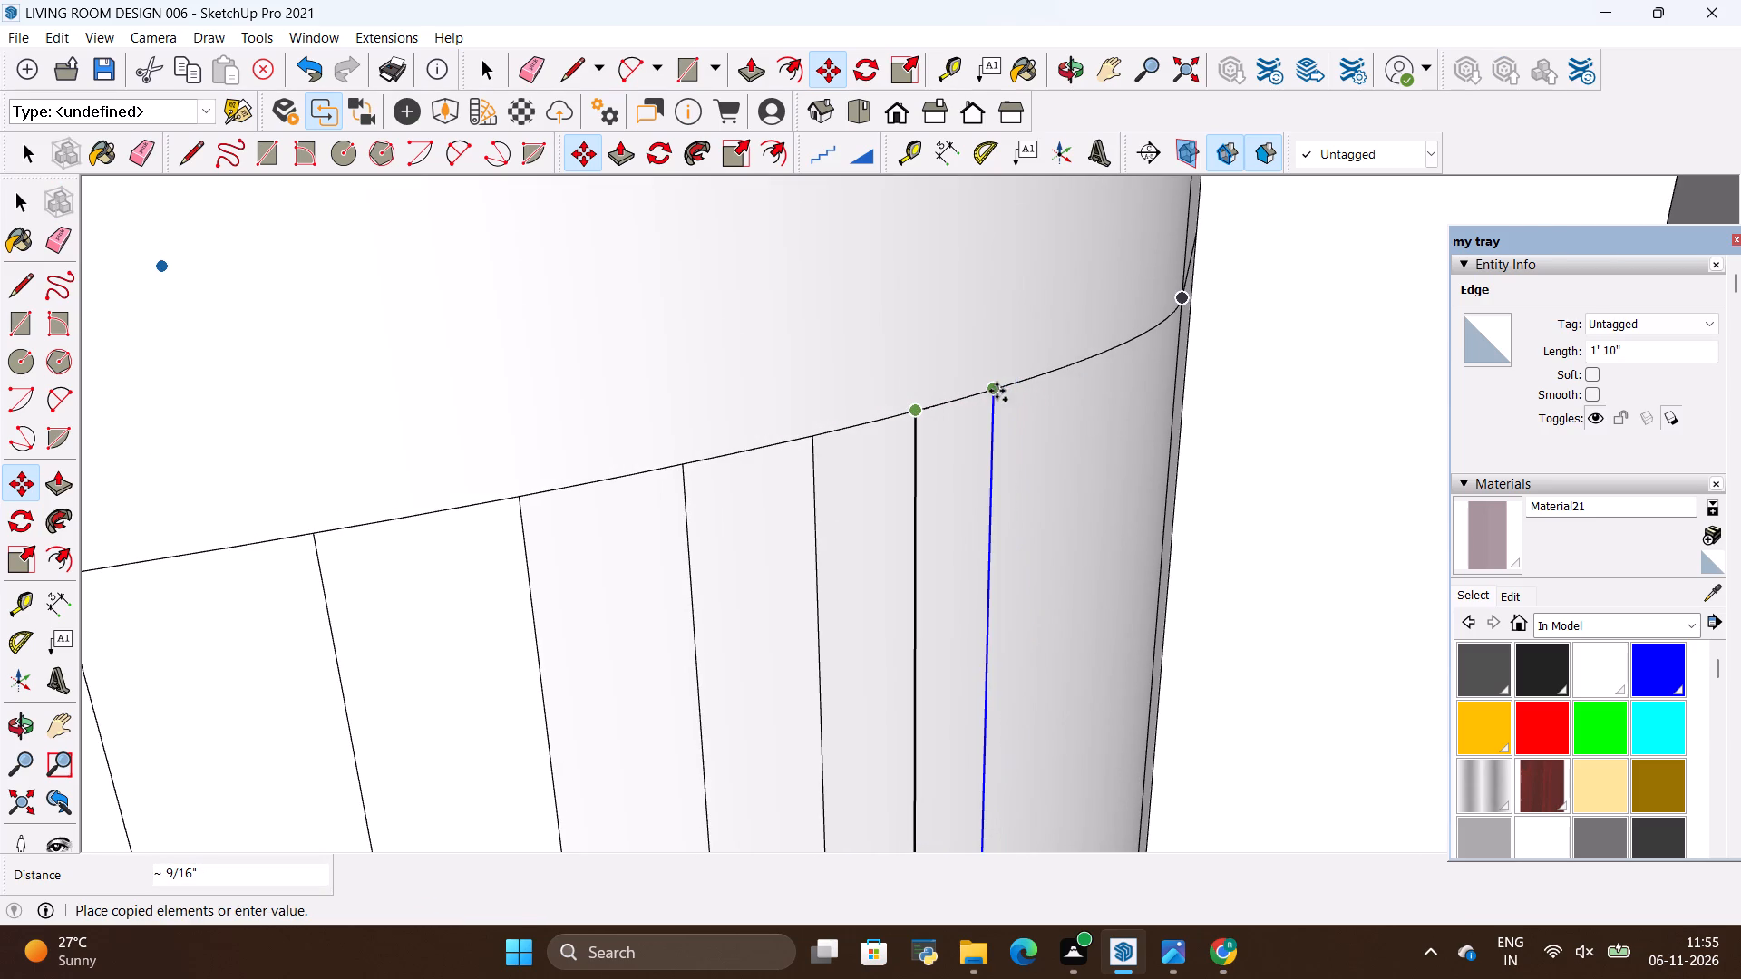
left_click(997, 391)
left_click(997, 391, "ctrl")
left_click(1063, 370)
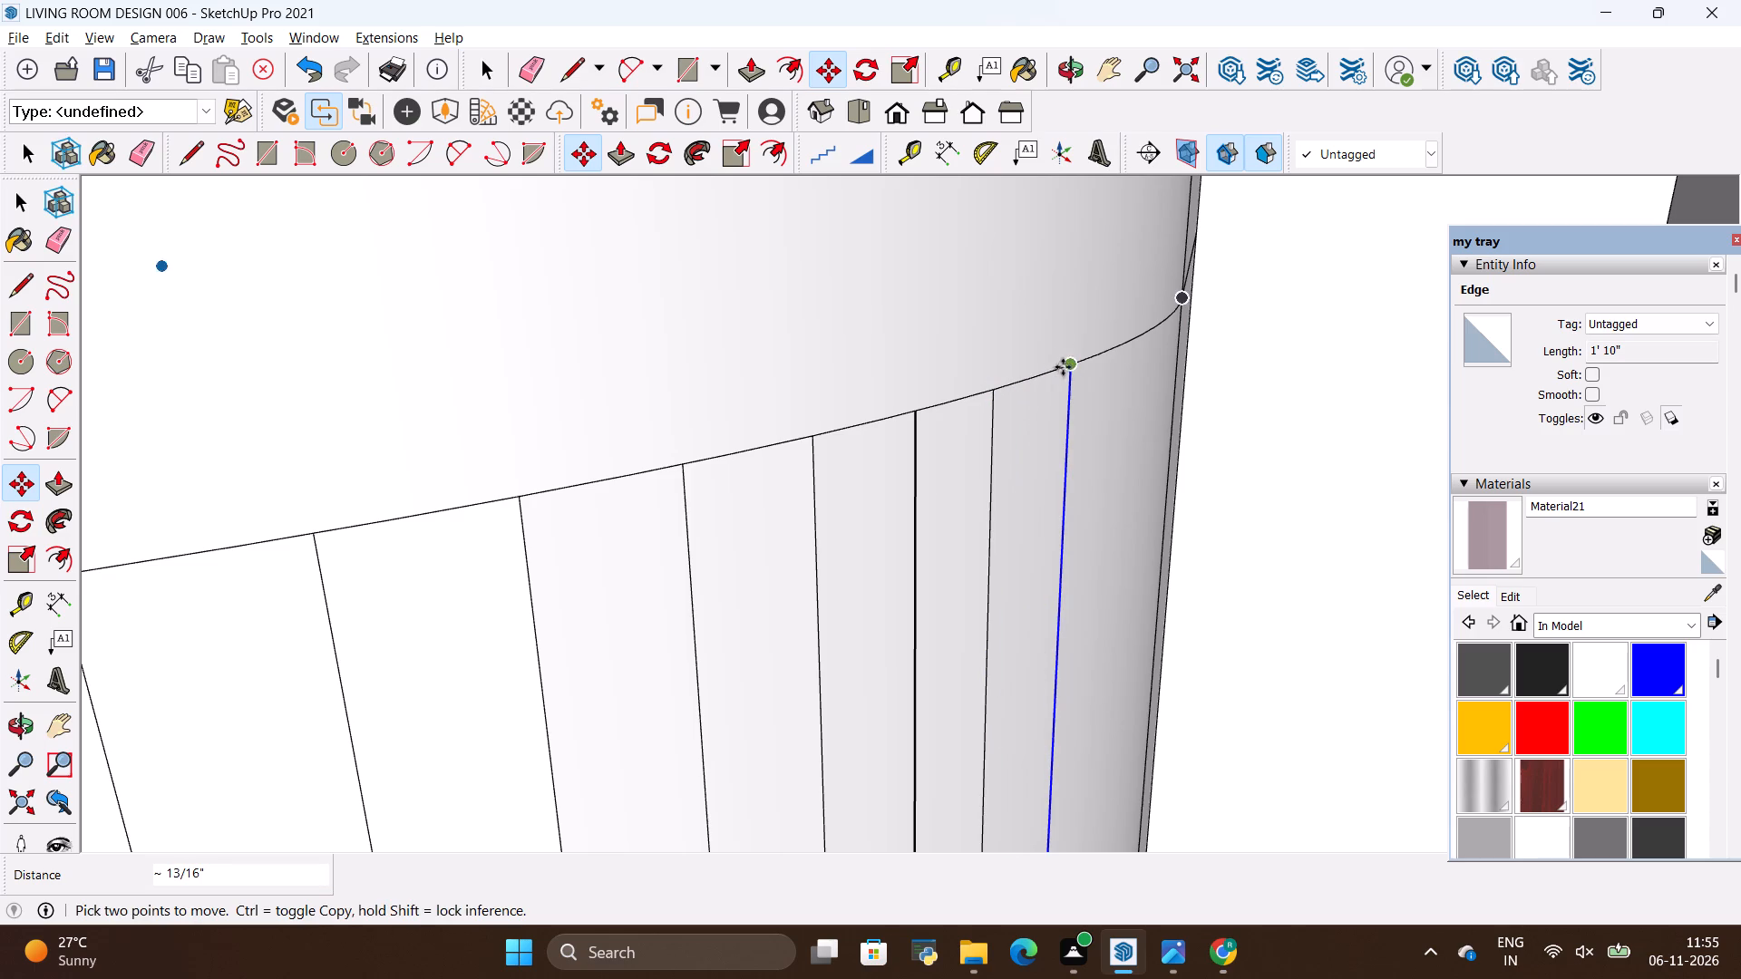
left_click(1076, 361, "ctrl")
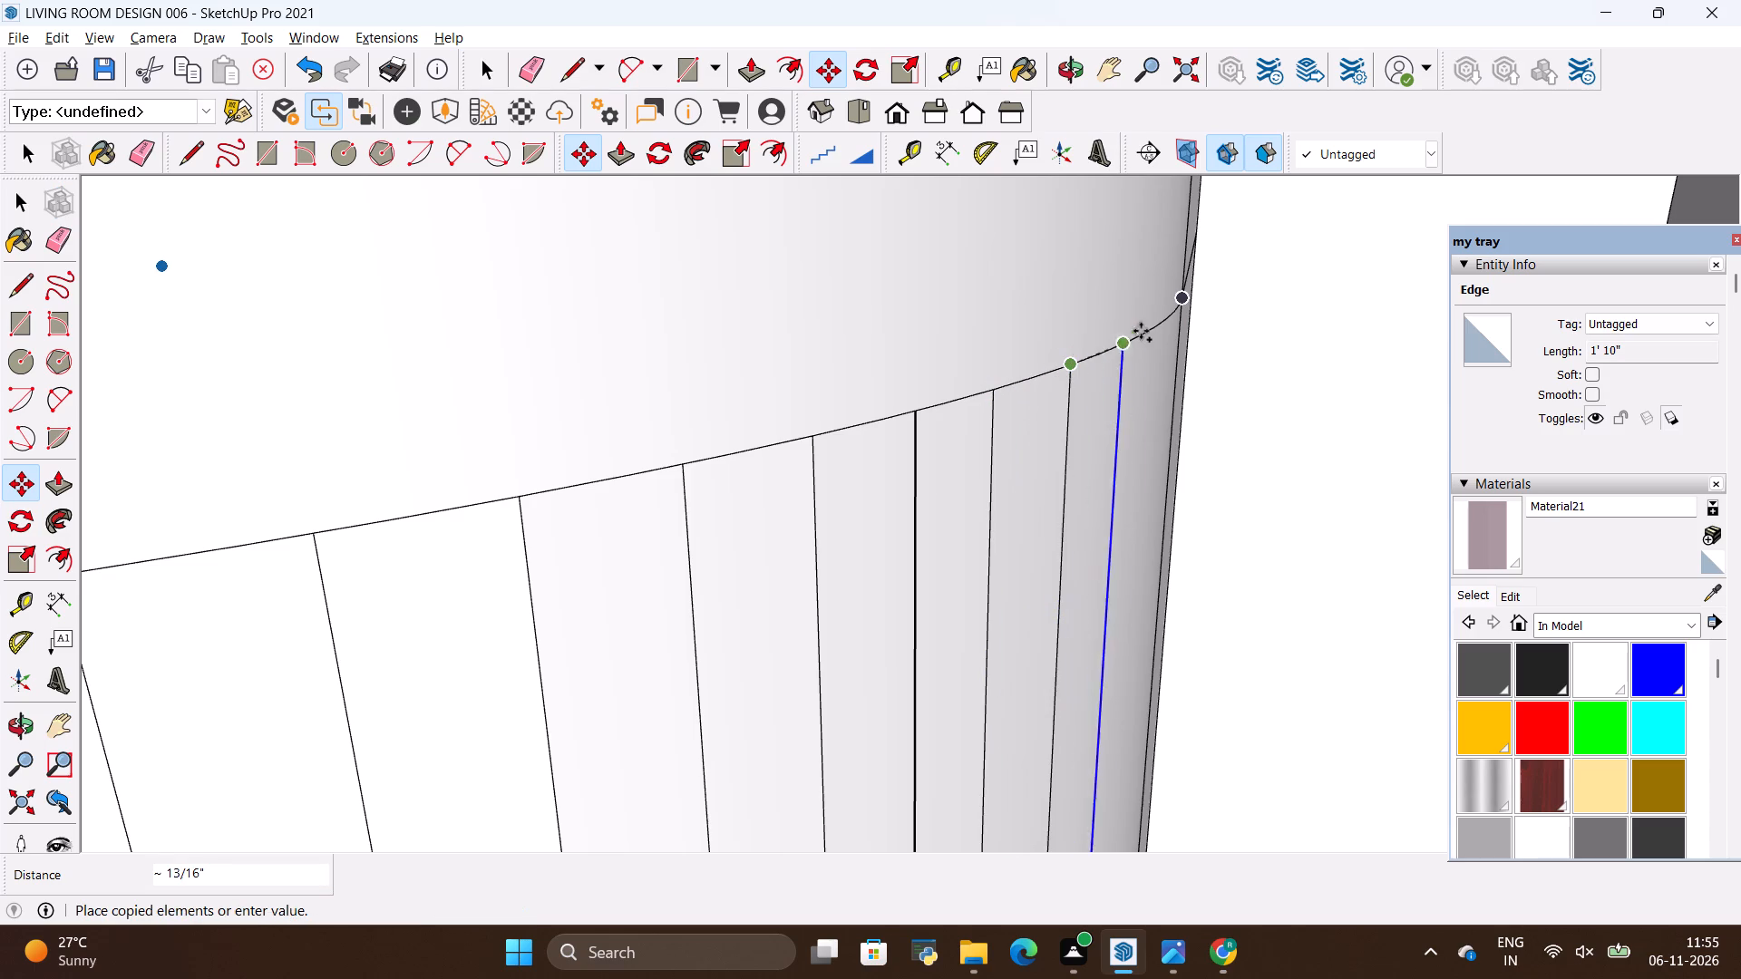
left_click(1139, 334)
key("space")
left_click(1101, 302)
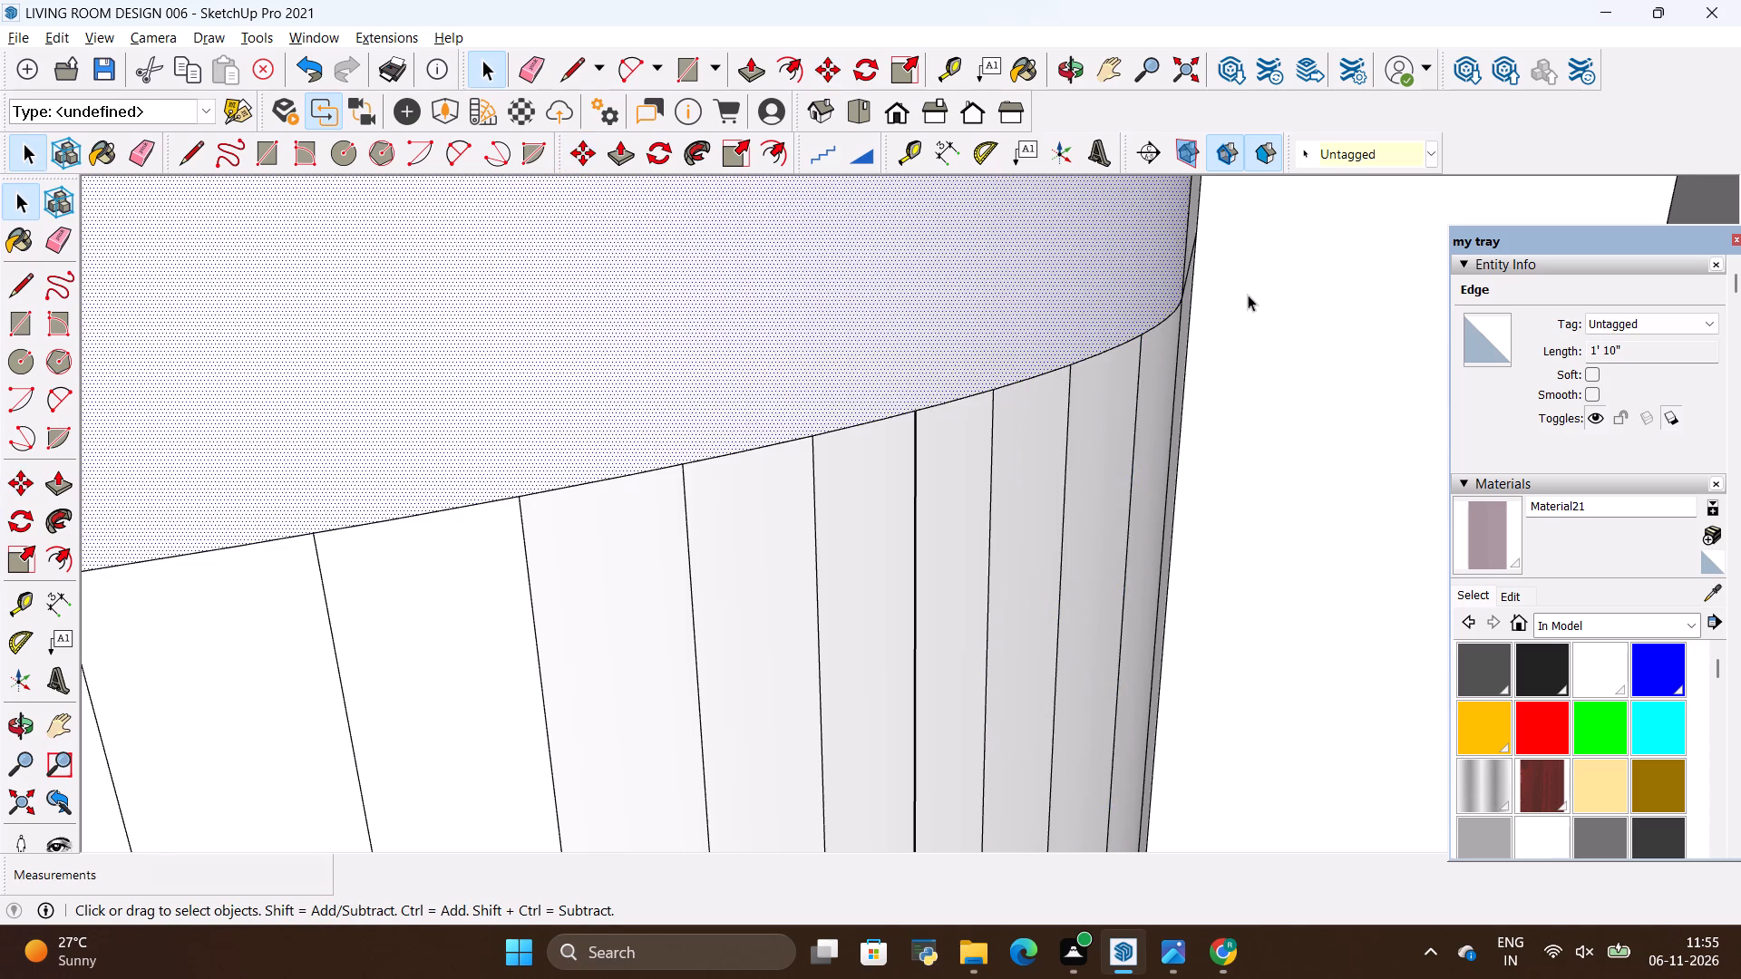
Examine the fluted rounded ends of the drawer base and the whole TV unit wall.
scroll(1276, 304, "down", 20)
scroll(1276, 304, "down", 2)
scroll(1035, 516, "down", 6)
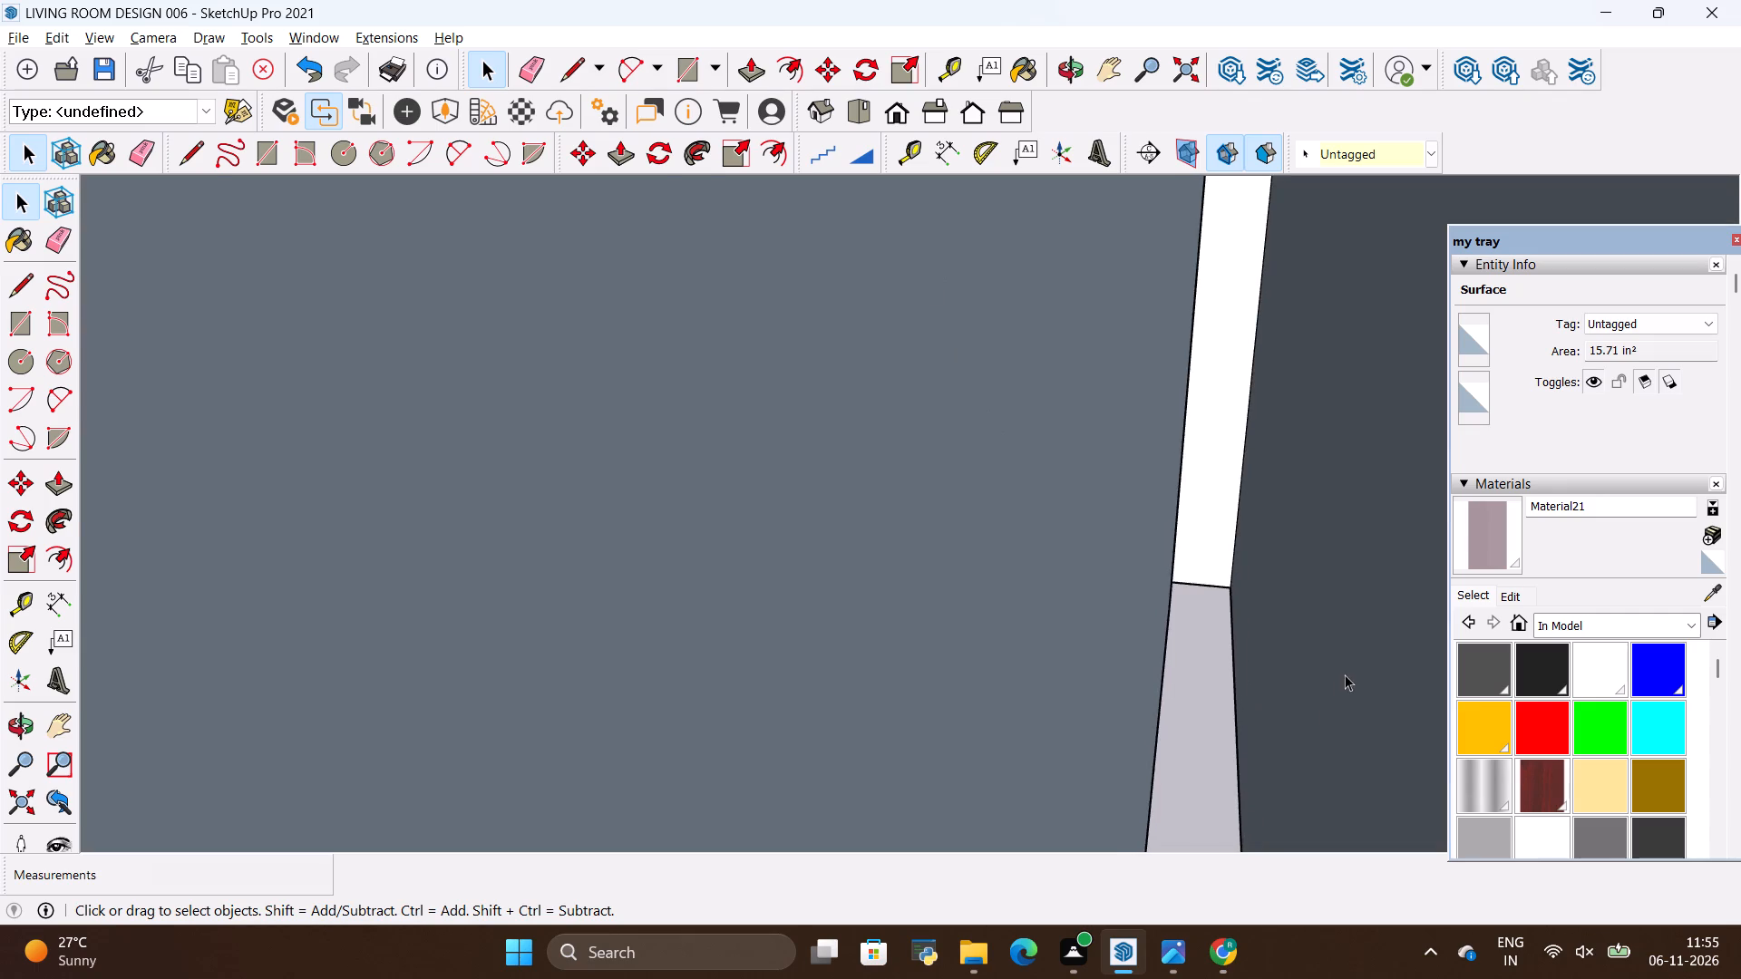
scroll(1345, 674, "down", 16)
scroll(958, 648, "down", 19)
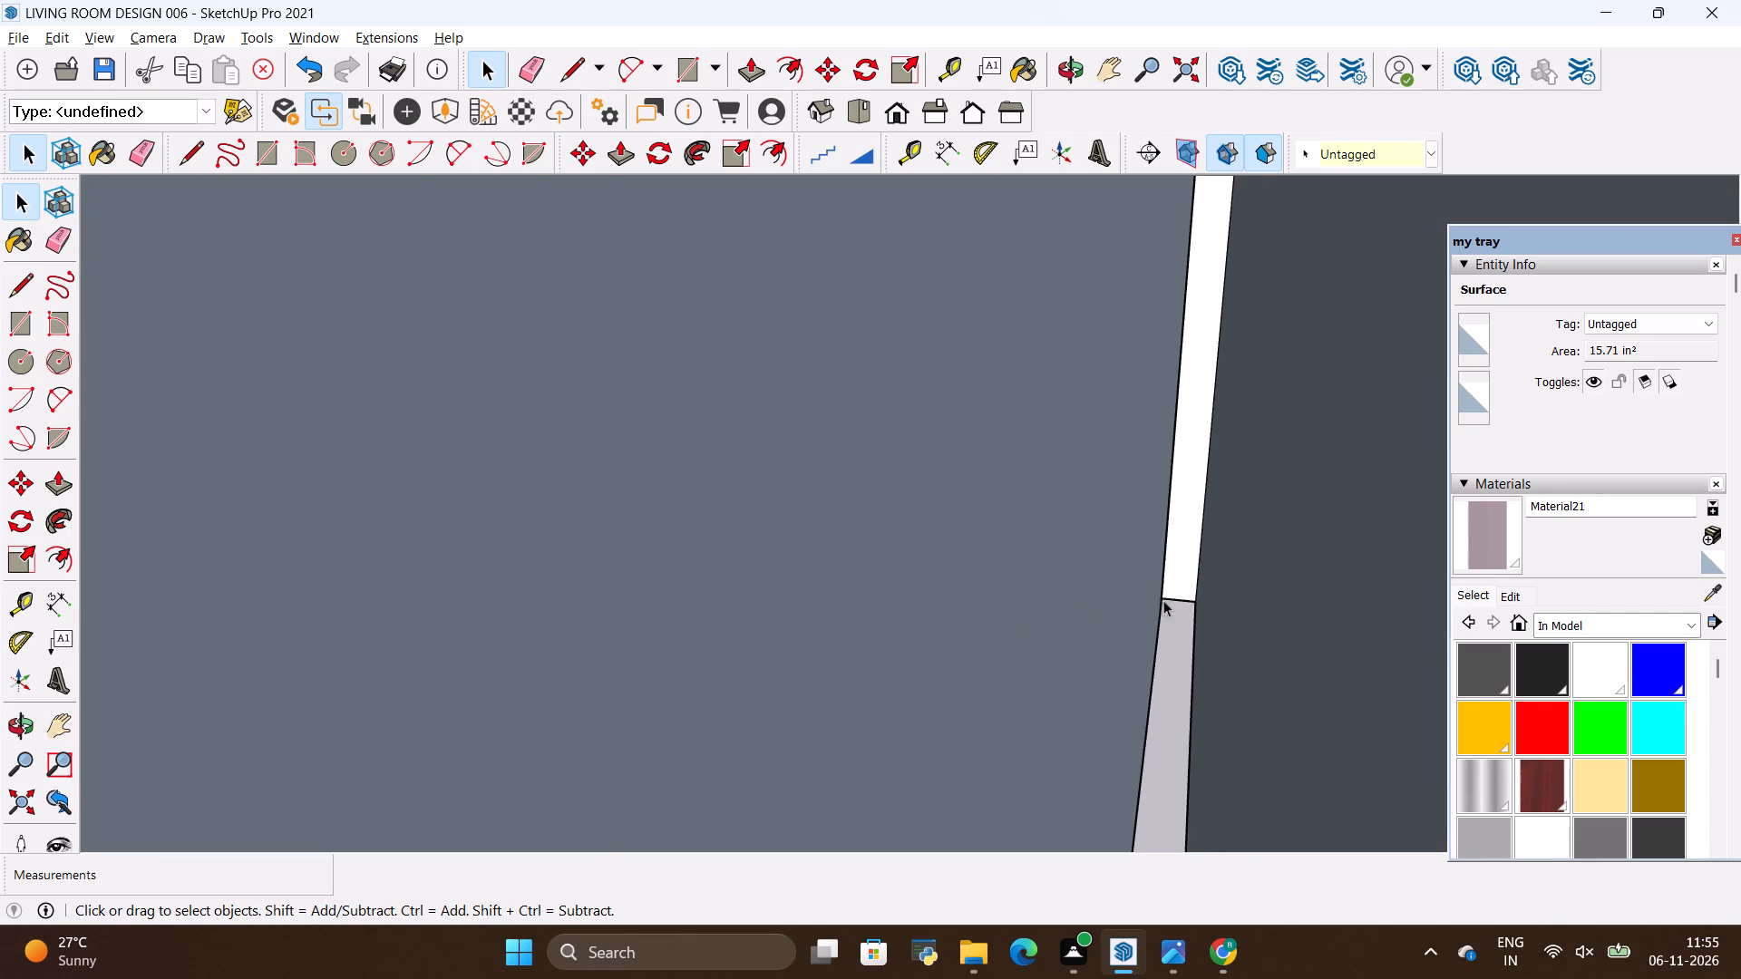
scroll(1163, 600, "down", 20)
scroll(1163, 600, "down", 8)
scroll(347, 634, "up", 2)
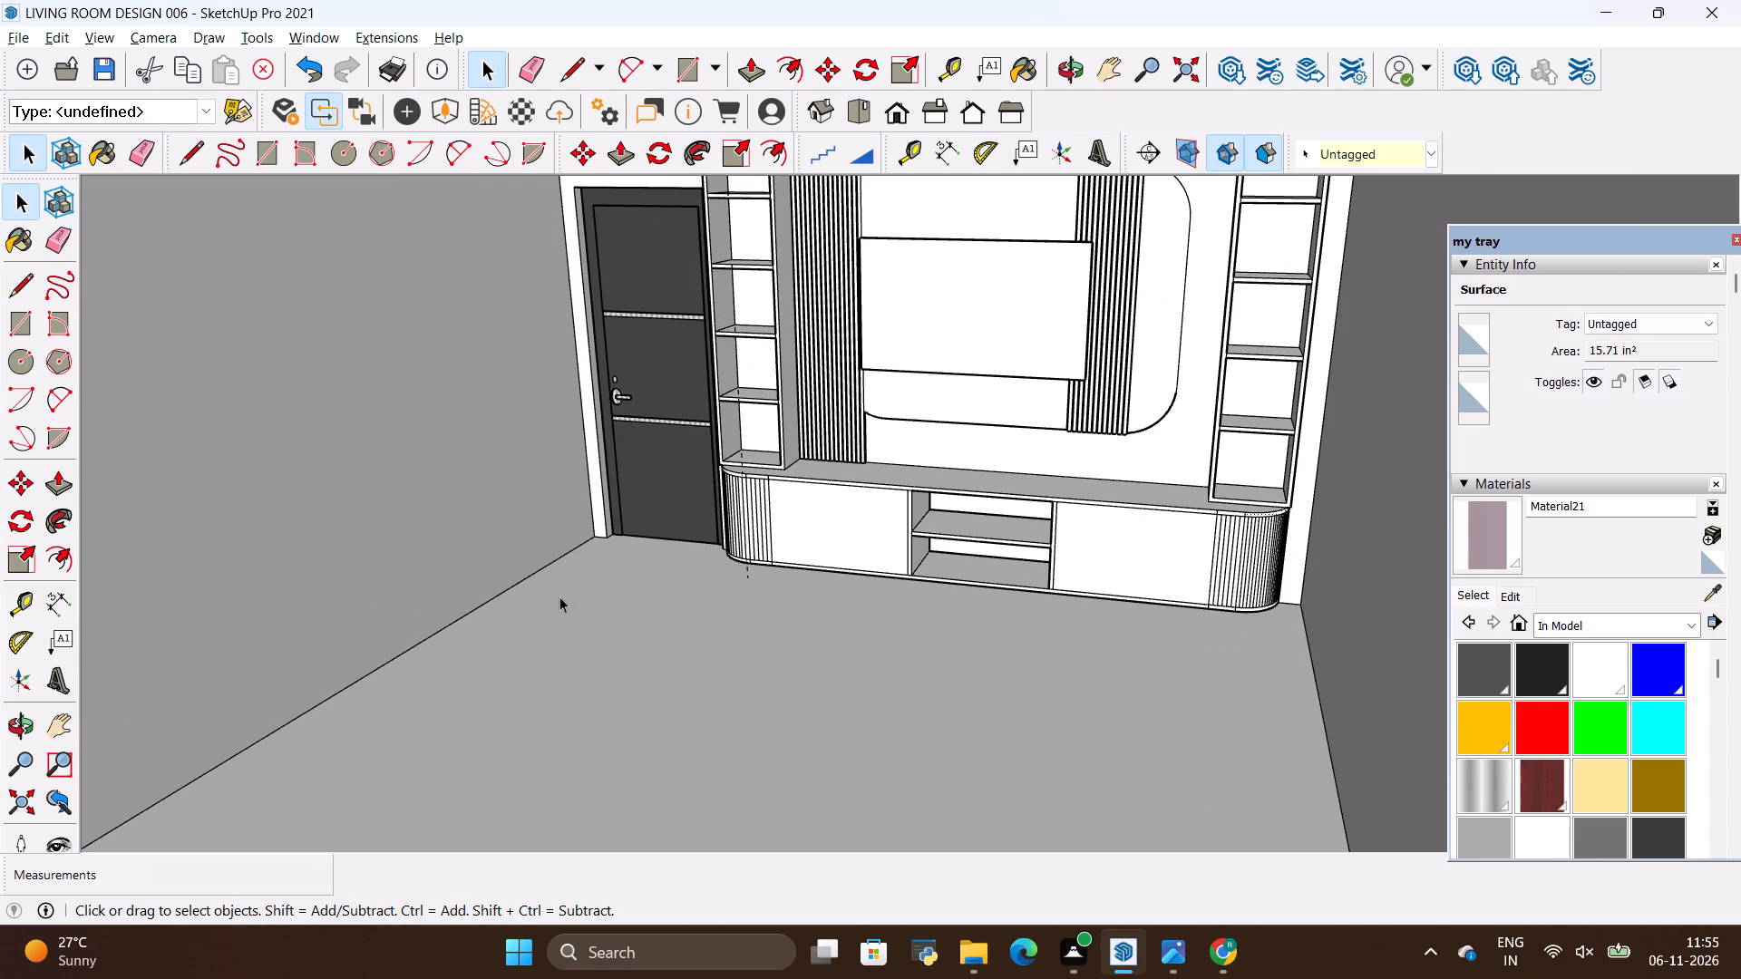
scroll(1271, 554, "up", 13)
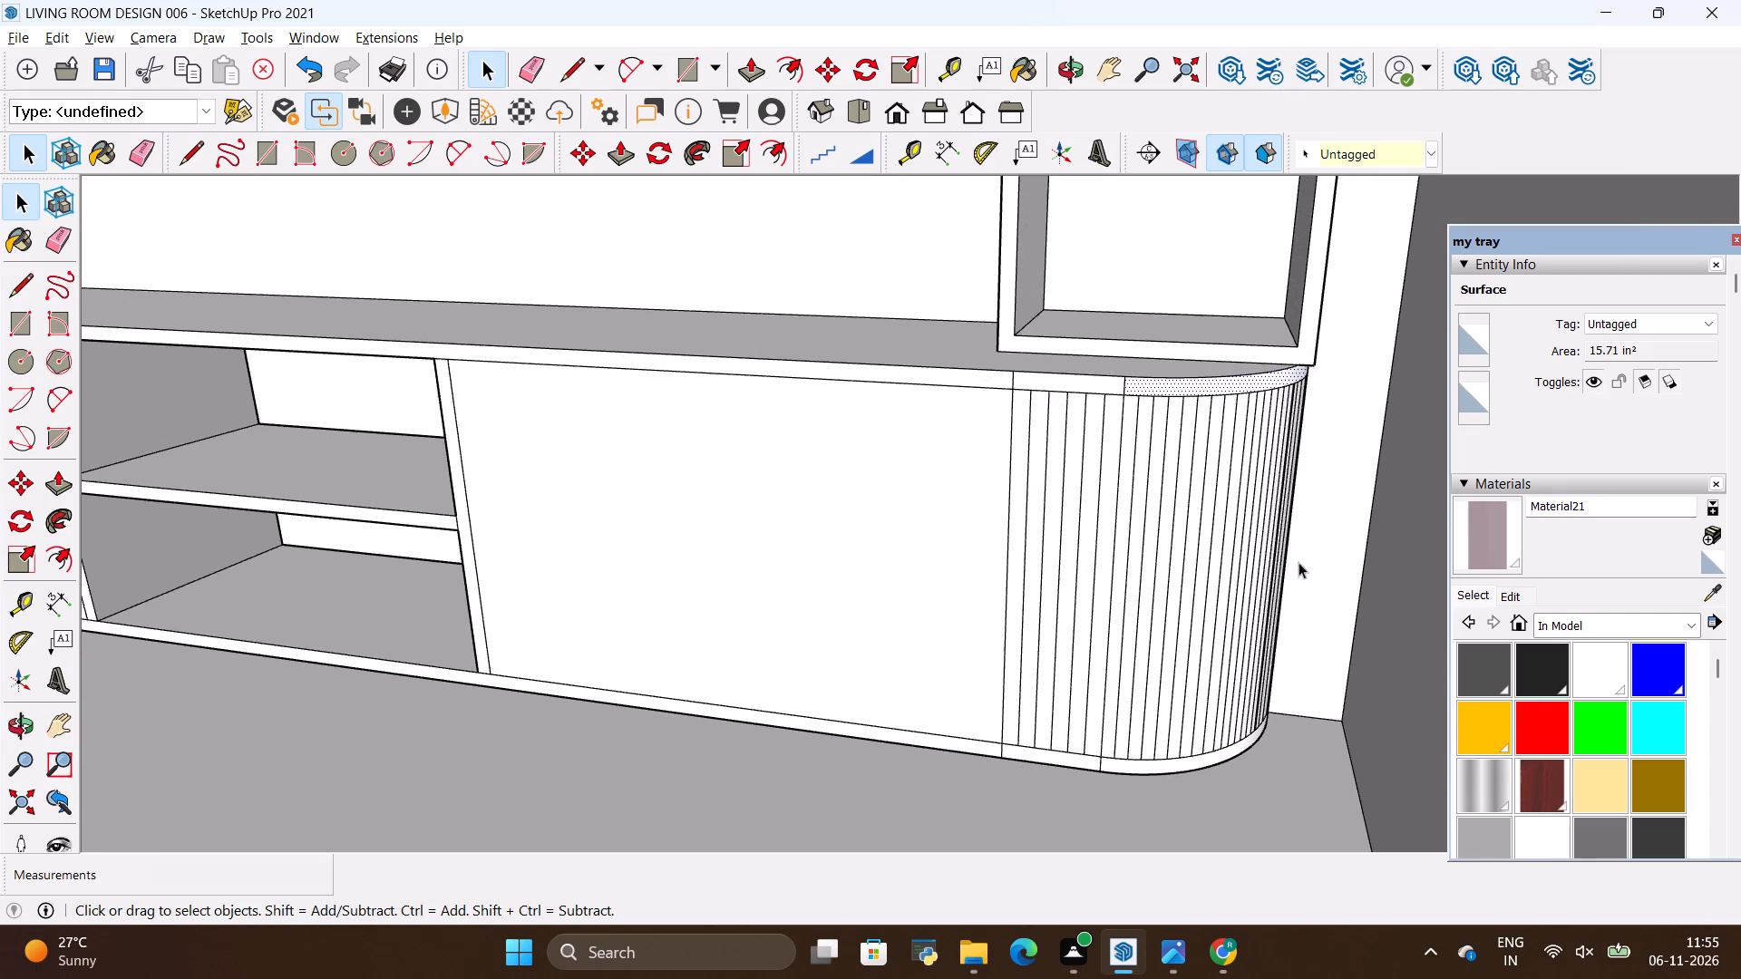
scroll(1298, 567, "down", 2)
scroll(1104, 694, "up", 5)
scroll(1227, 695, "down", 5)
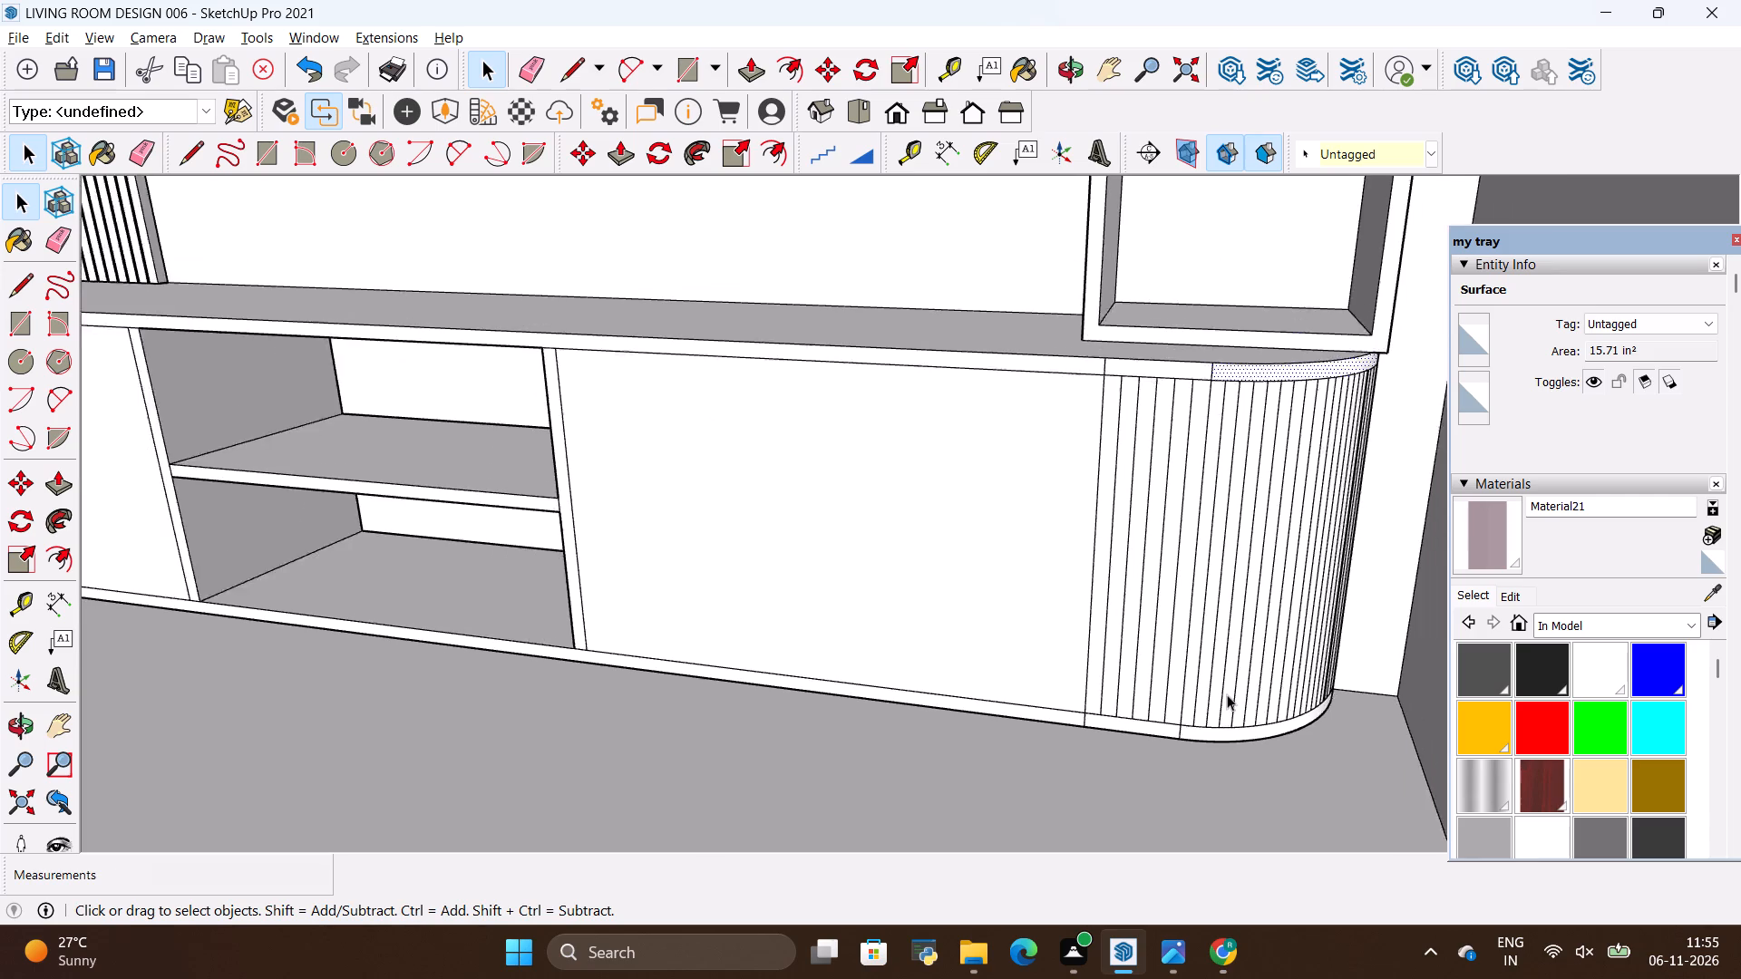
scroll(1227, 694, "down", 7)
scroll(846, 759, "down", 8)
scroll(1036, 718, "down", 20)
scroll(1036, 718, "down", 13)
scroll(496, 536, "up", 4)
left_click(24, 717)
left_click_drag(342, 654, 600, 690)
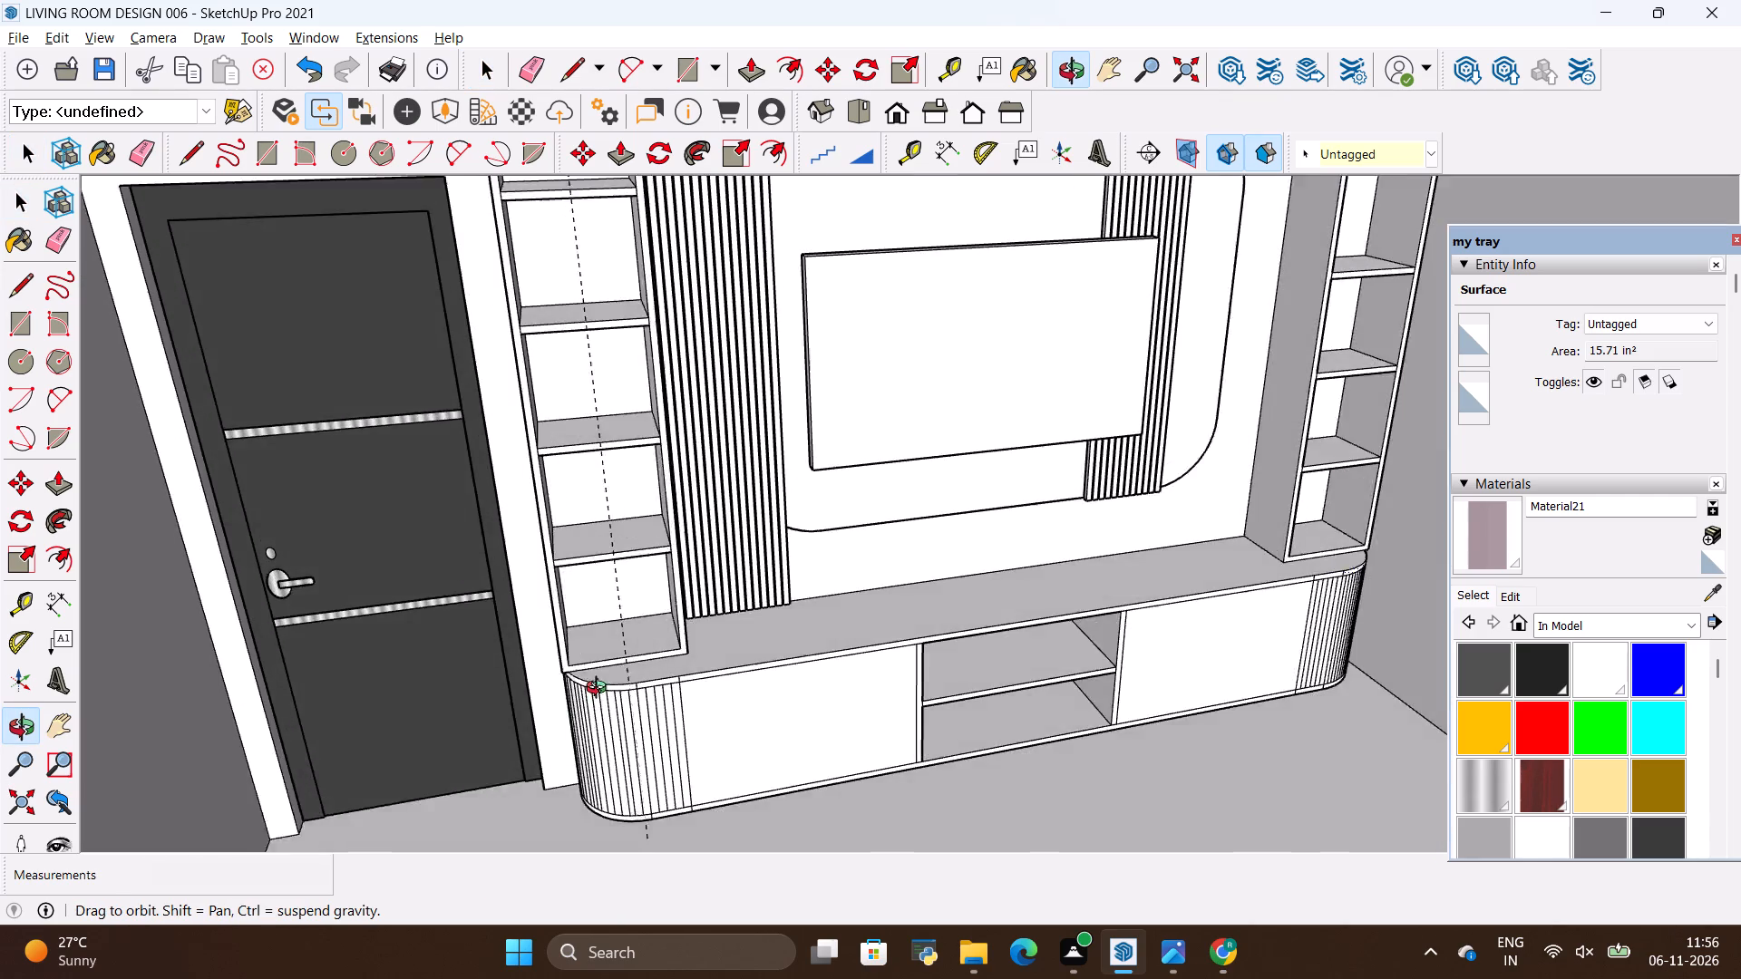
left_click_drag(600, 690, 524, 647)
Erase the dashed vertical guide line running through the shelf column beside the door.
scroll(546, 606, "down", 6)
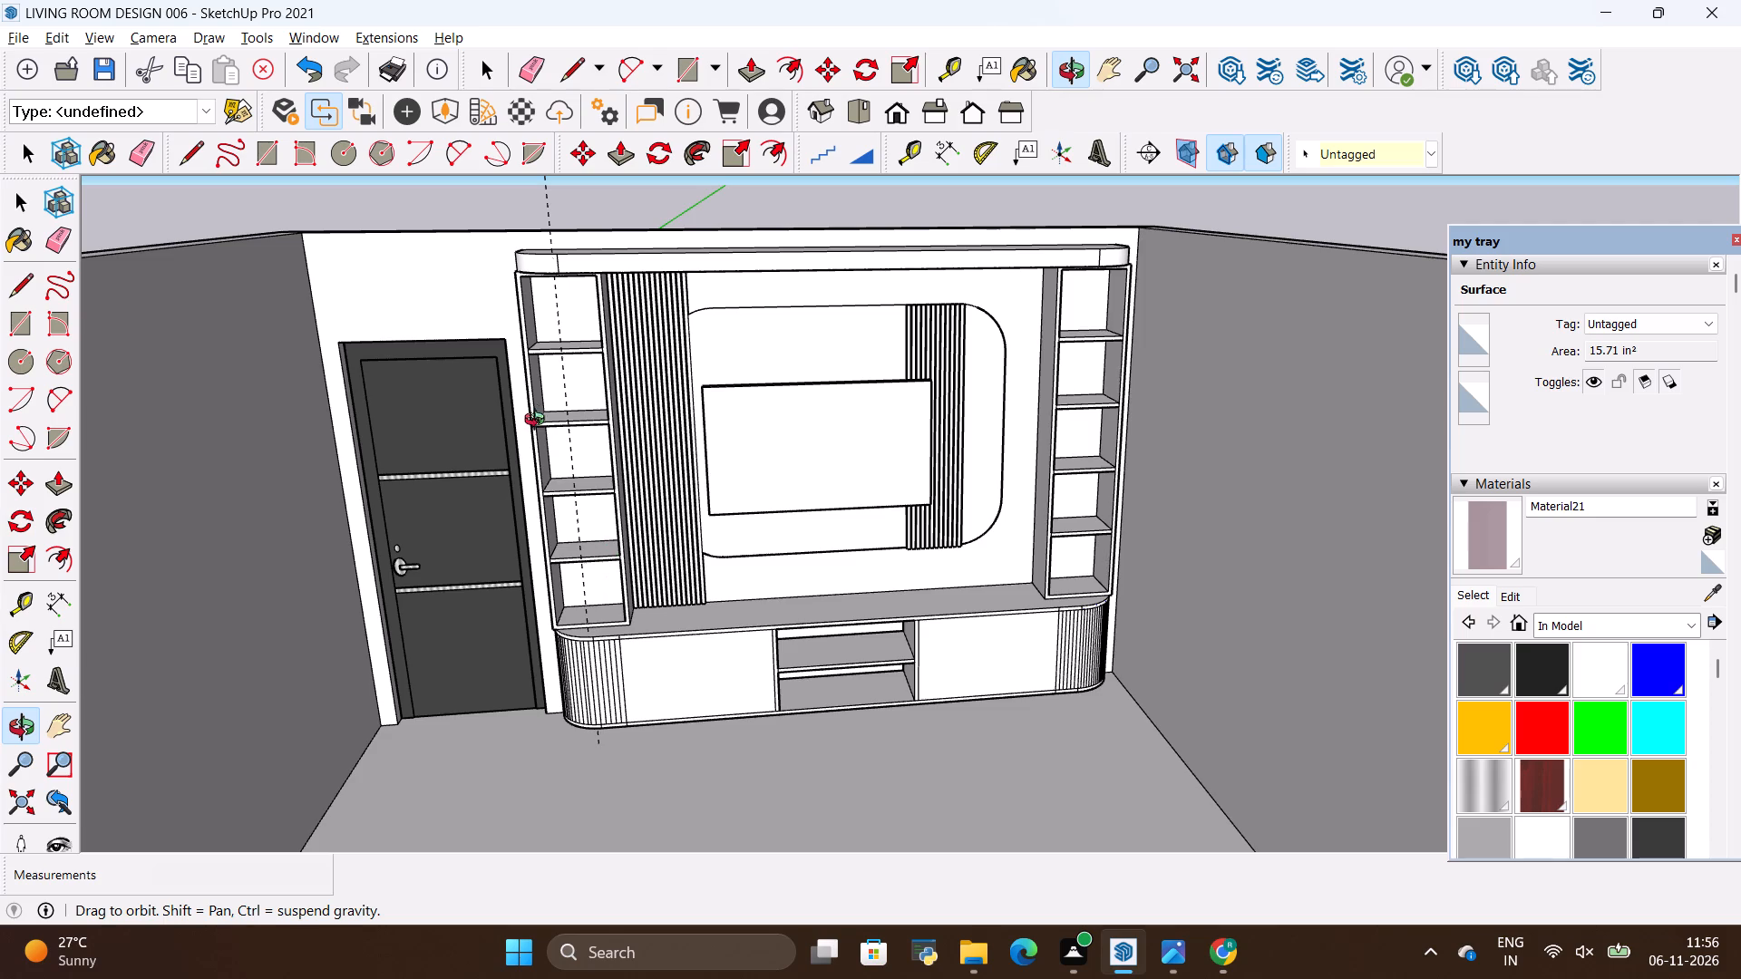
scroll(576, 523, "down", 5)
key("e")
left_click_drag(588, 286, 545, 303)
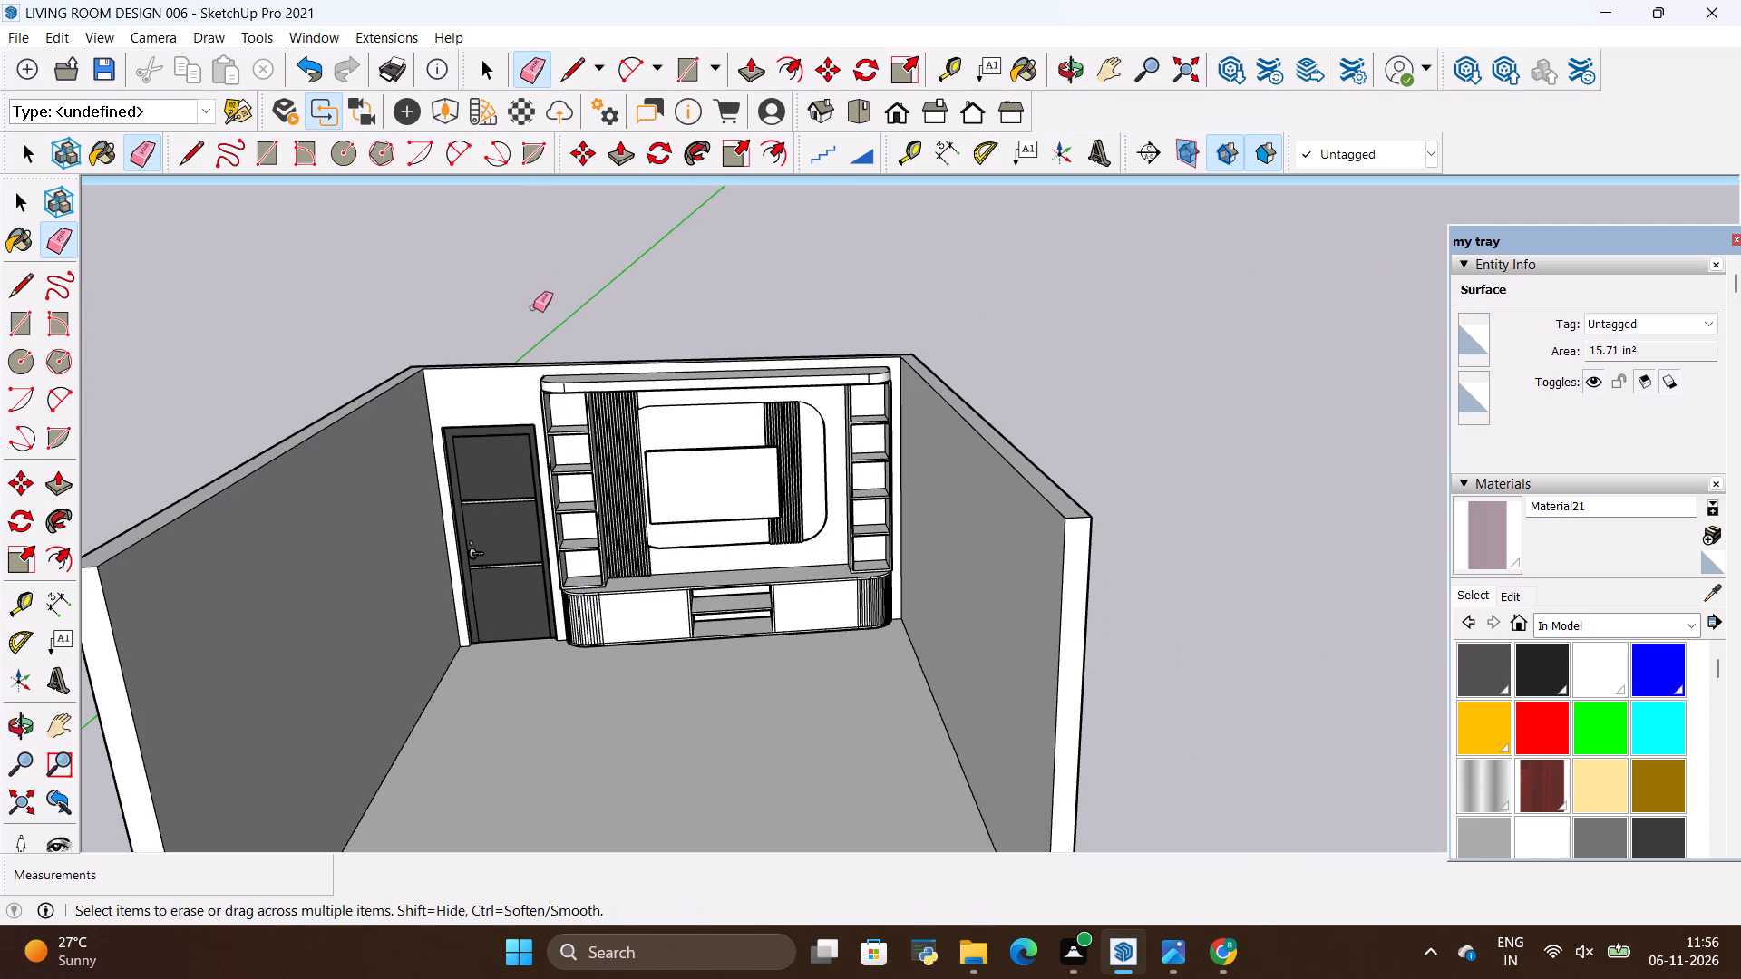
Compare the drawer base and its drawer fronts with the reference photo.
key("alt+Tab")
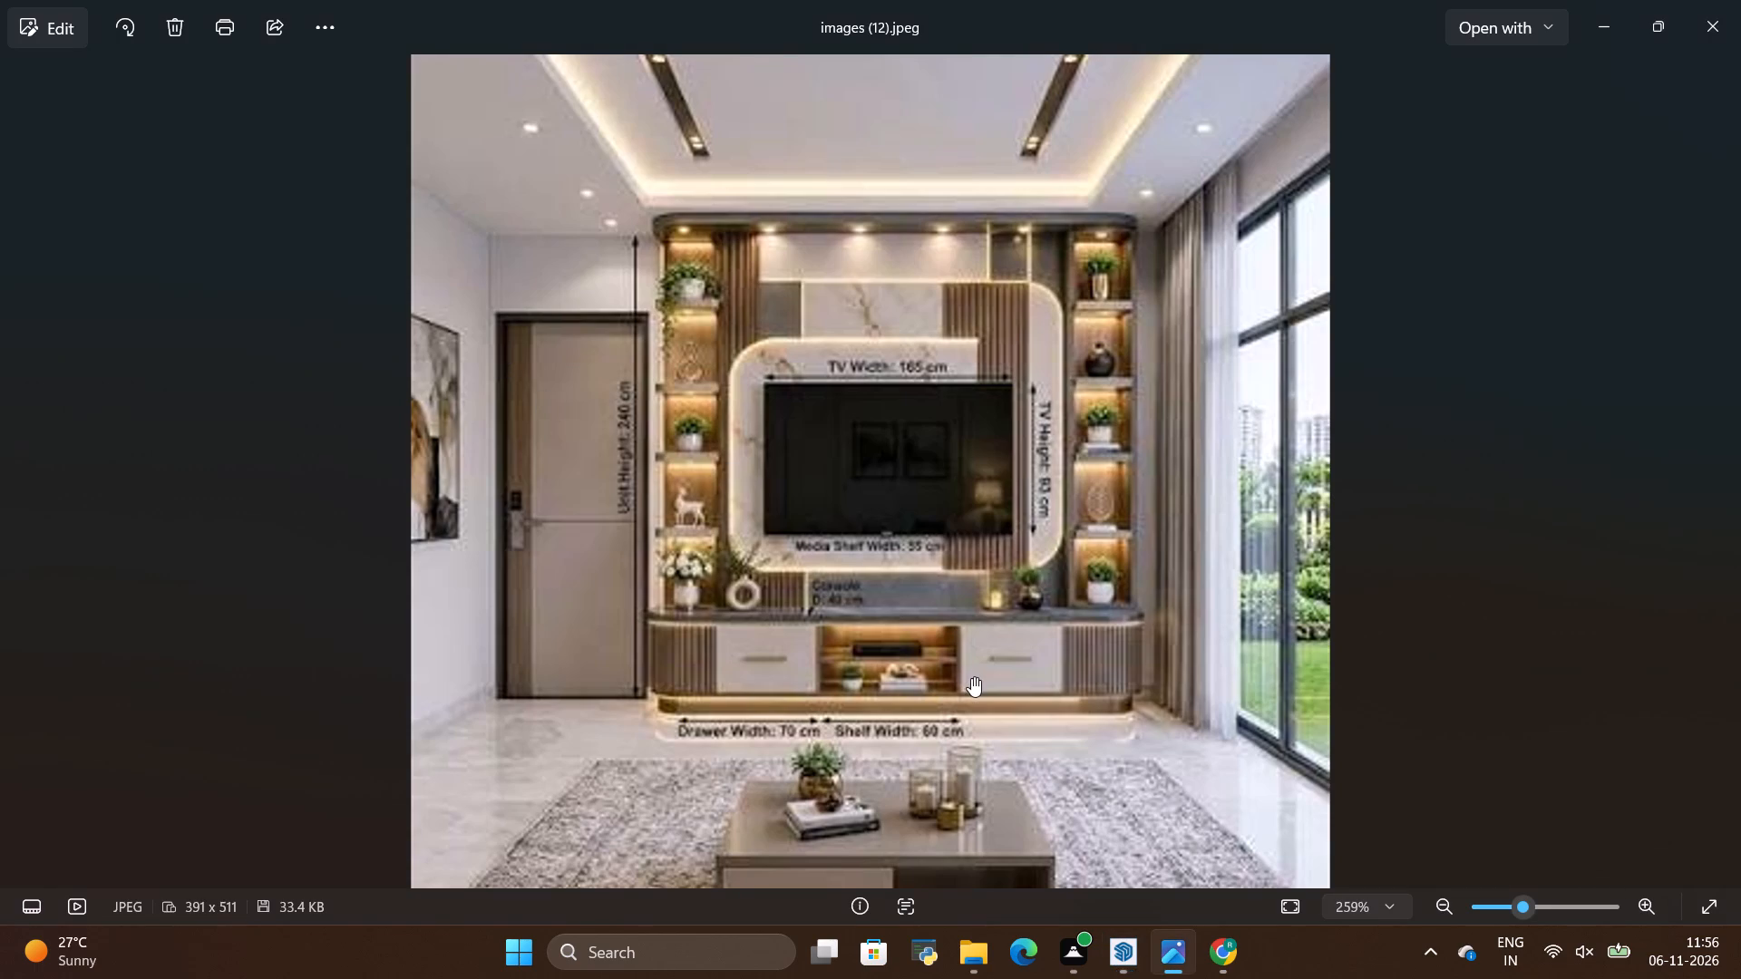
scroll(773, 703, "up", 4)
key("alt+Tab")
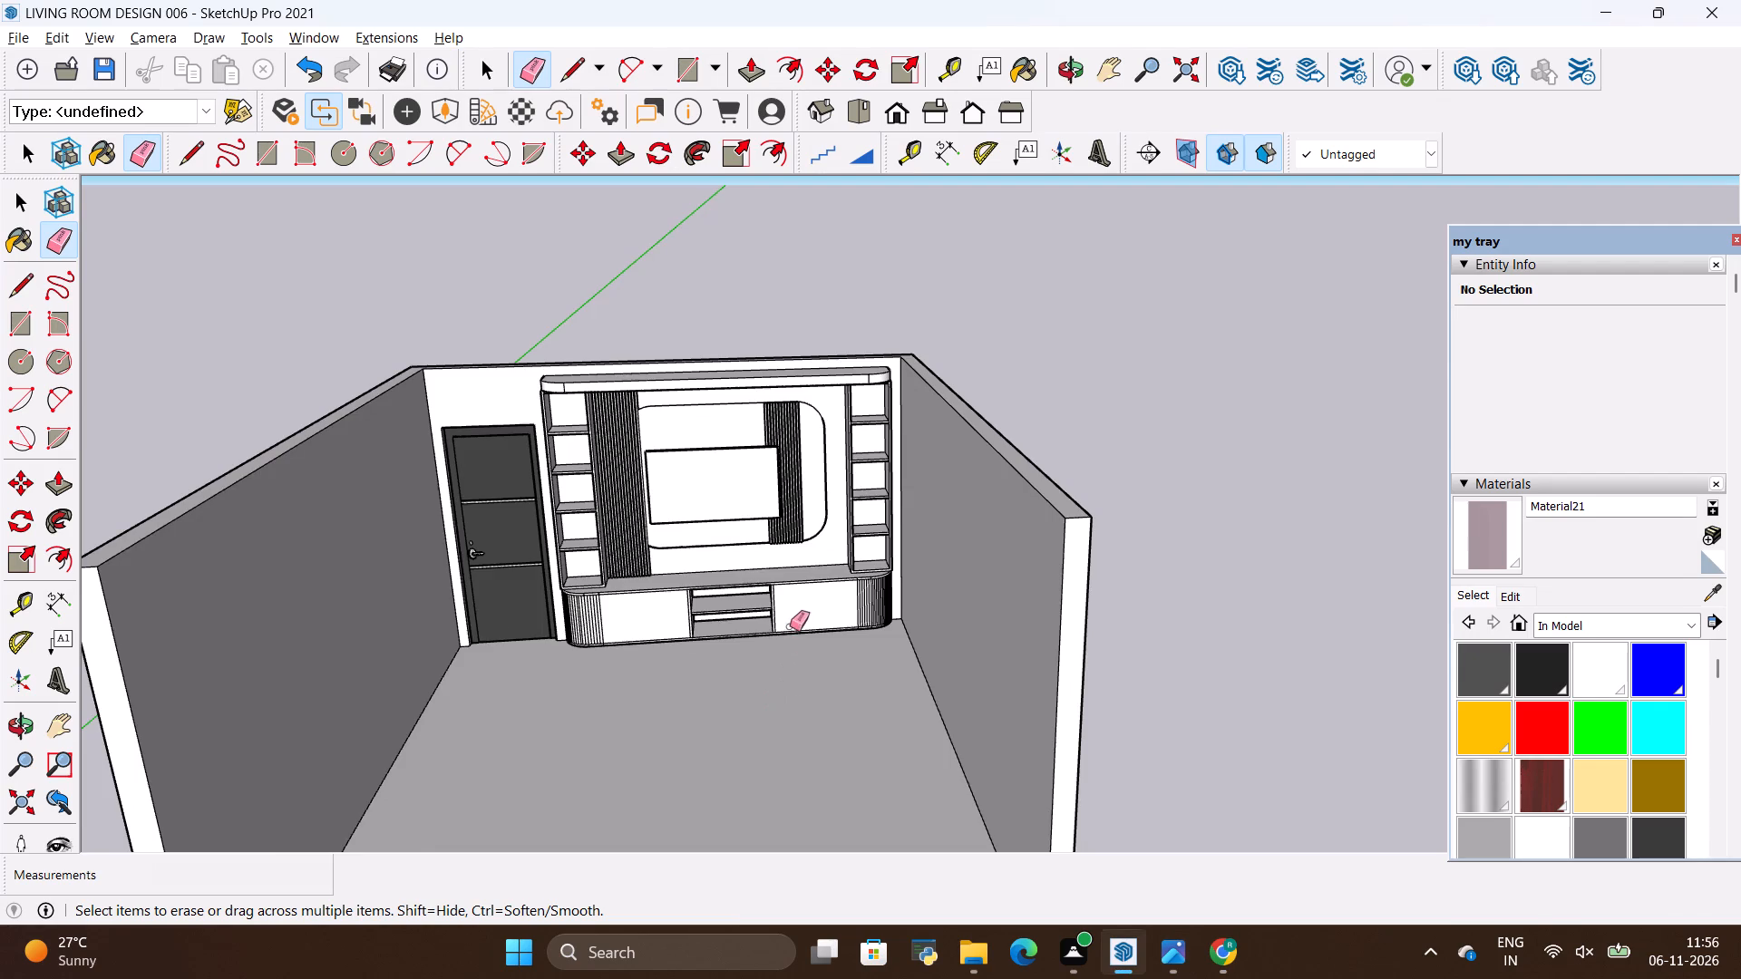
scroll(790, 626, "down", 2)
scroll(590, 626, "up", 15)
scroll(655, 582, "up", 4)
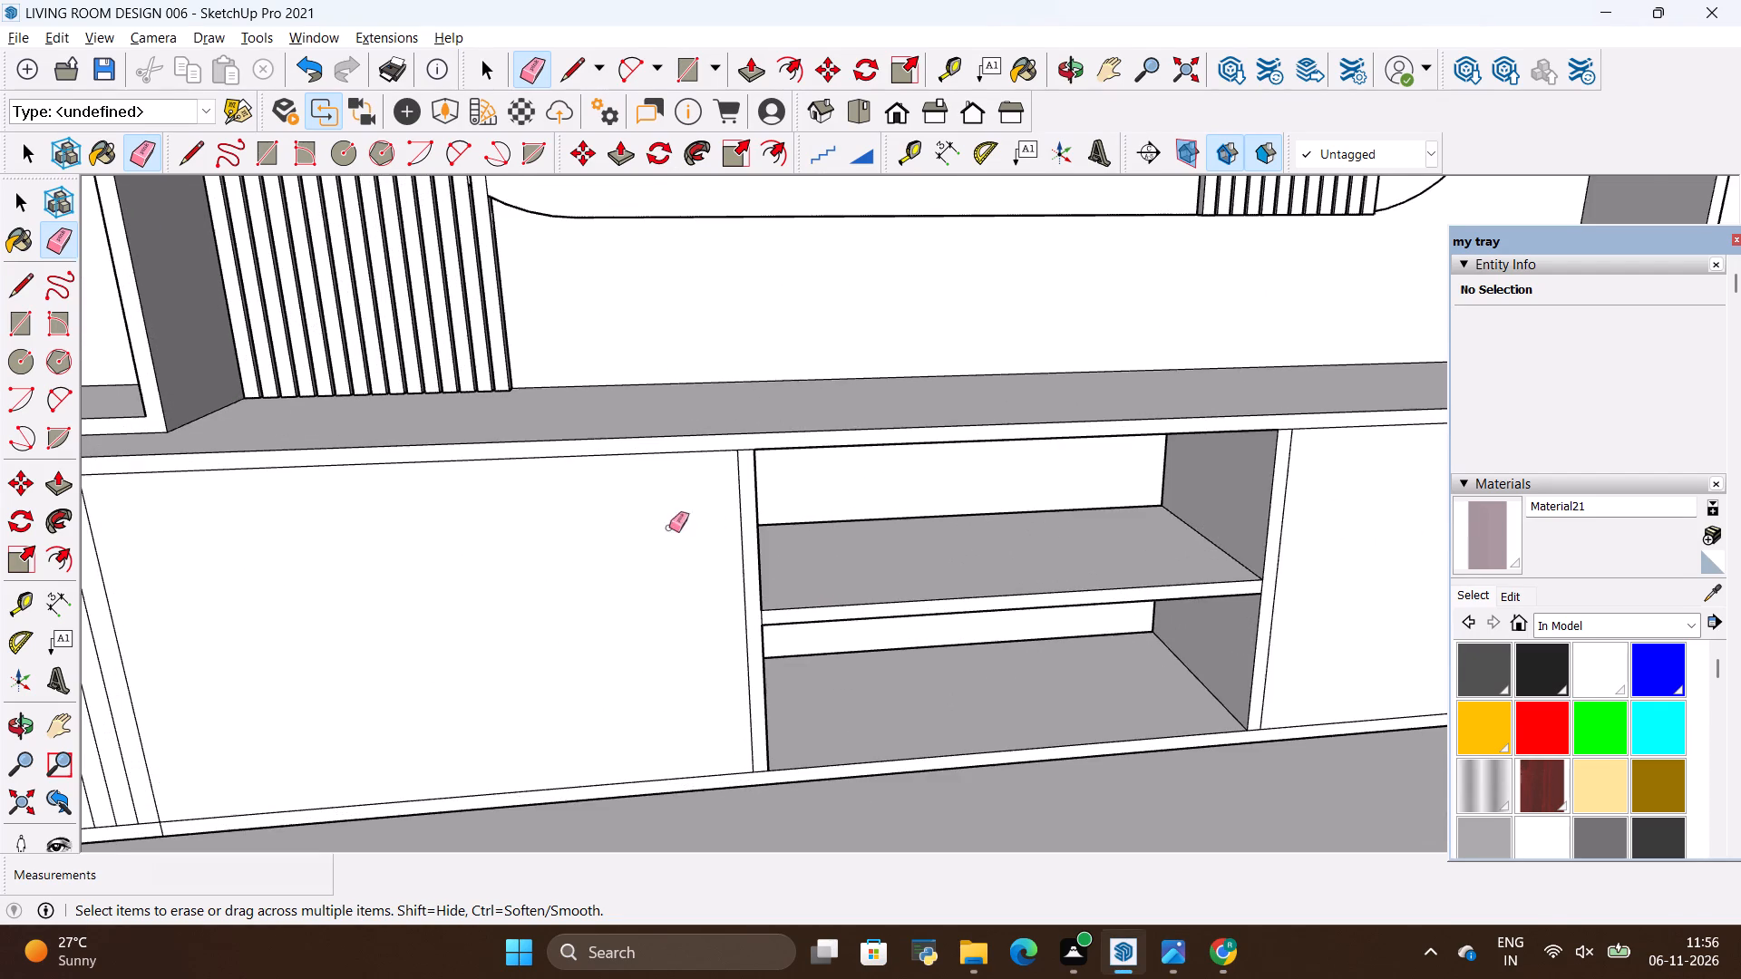
scroll(883, 593, "down", 16)
scroll(956, 536, "up", 4)
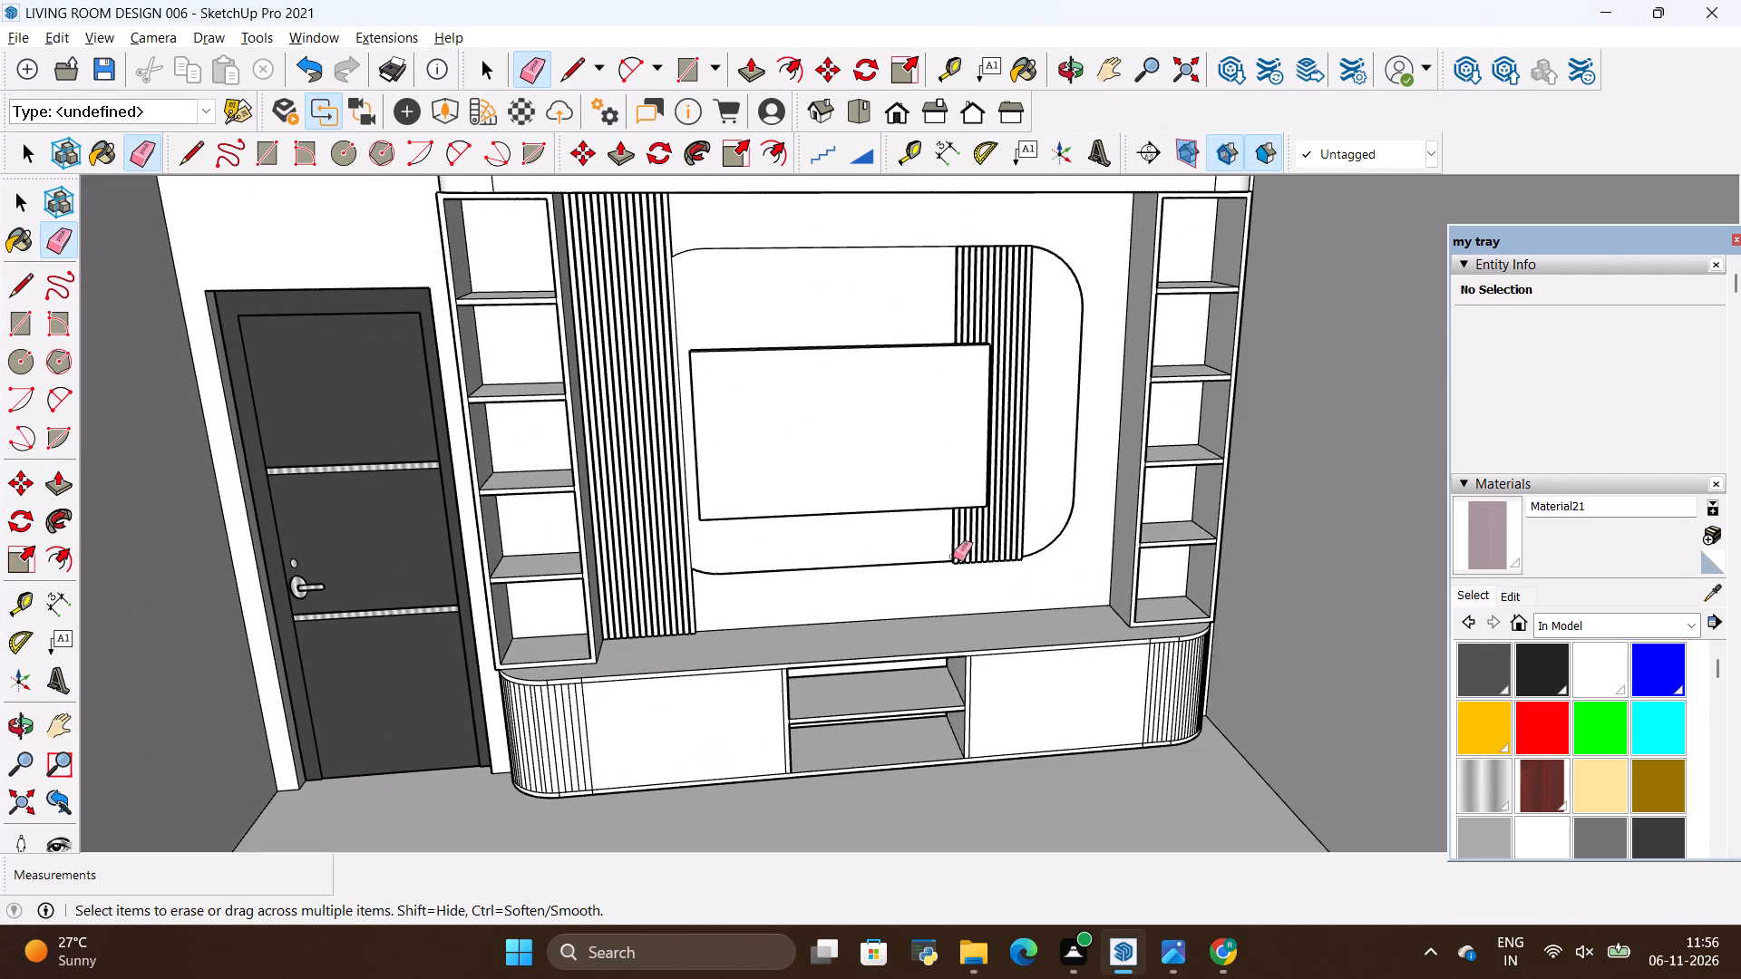
key("alt+Tab")
key("alt+Tab")
Offset the outline of the drawer front nearer the door inward by 0.2", checking the reference photo.
key("space")
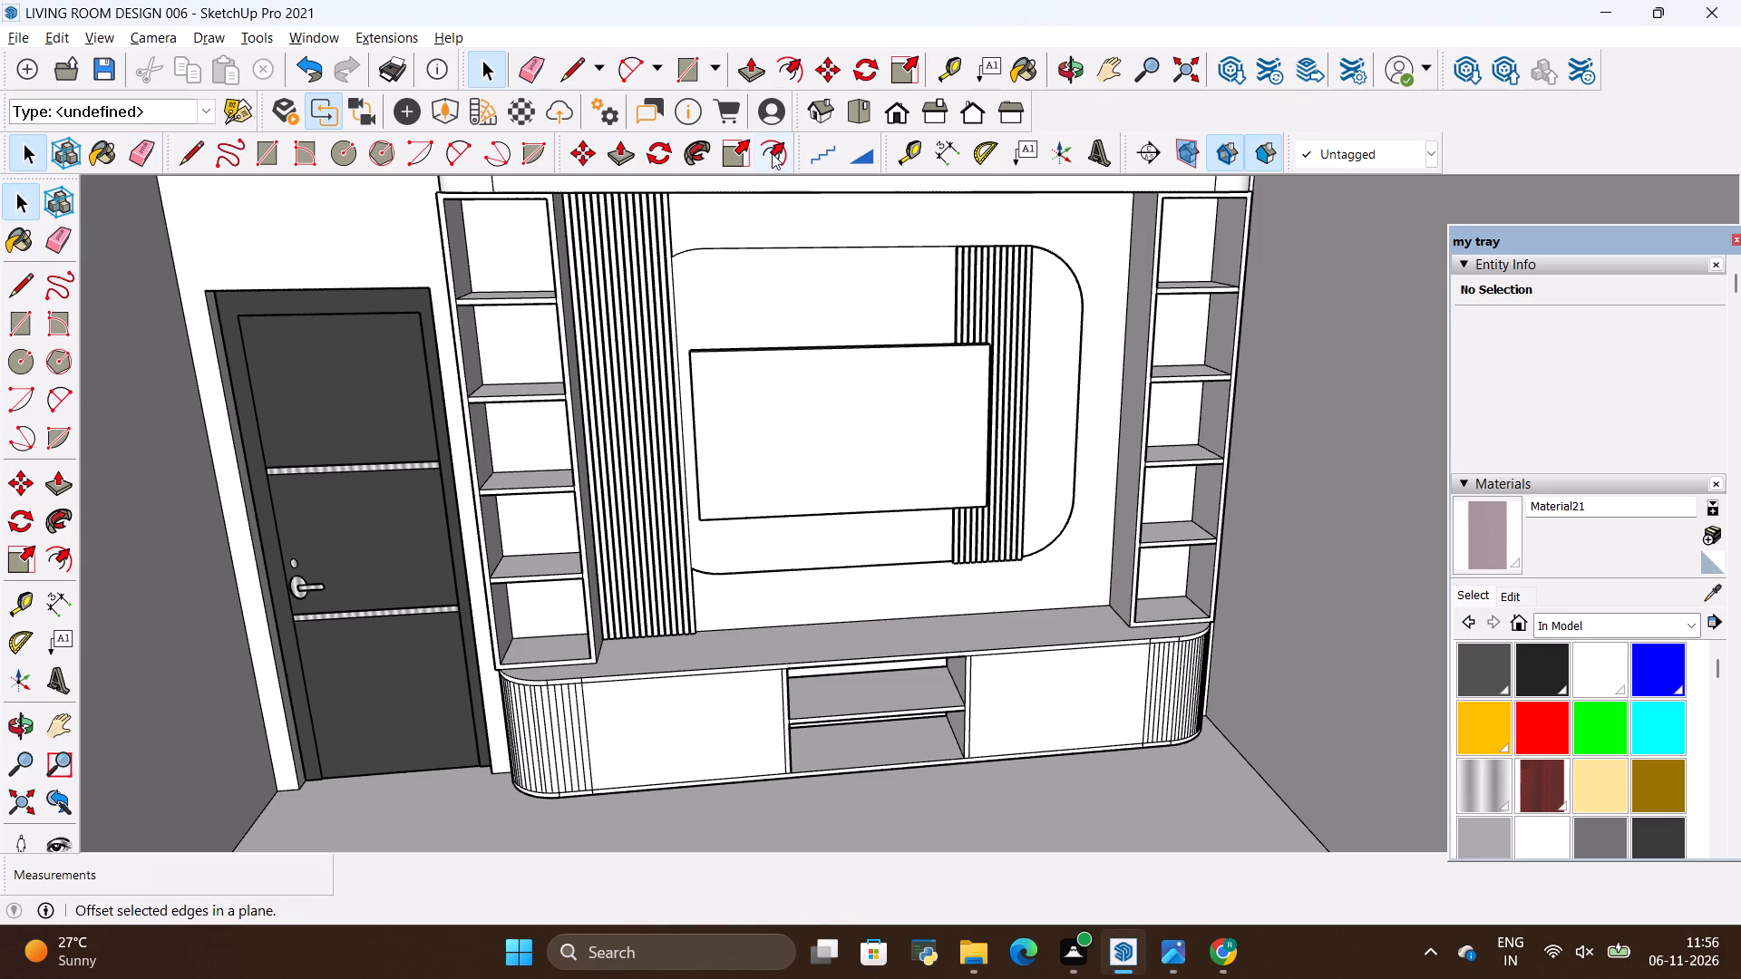
left_click(772, 153)
scroll(695, 638, "up", 4)
left_click(737, 759)
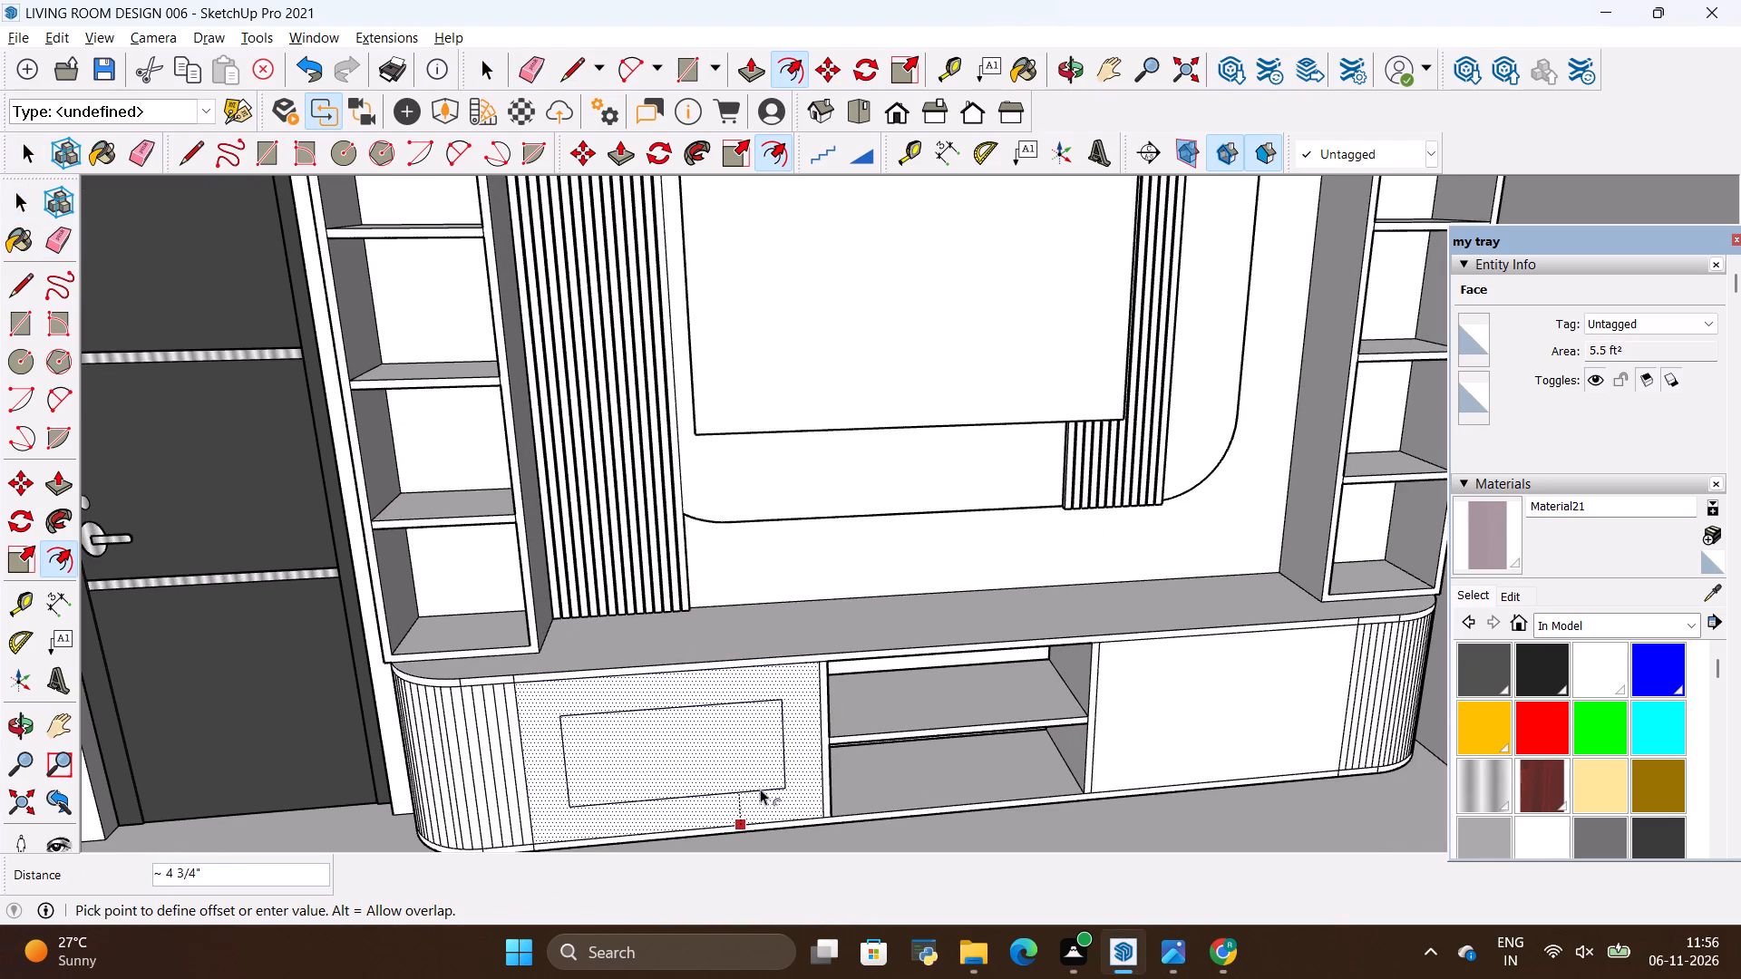
key("alt+Tab")
key("alt+Tab")
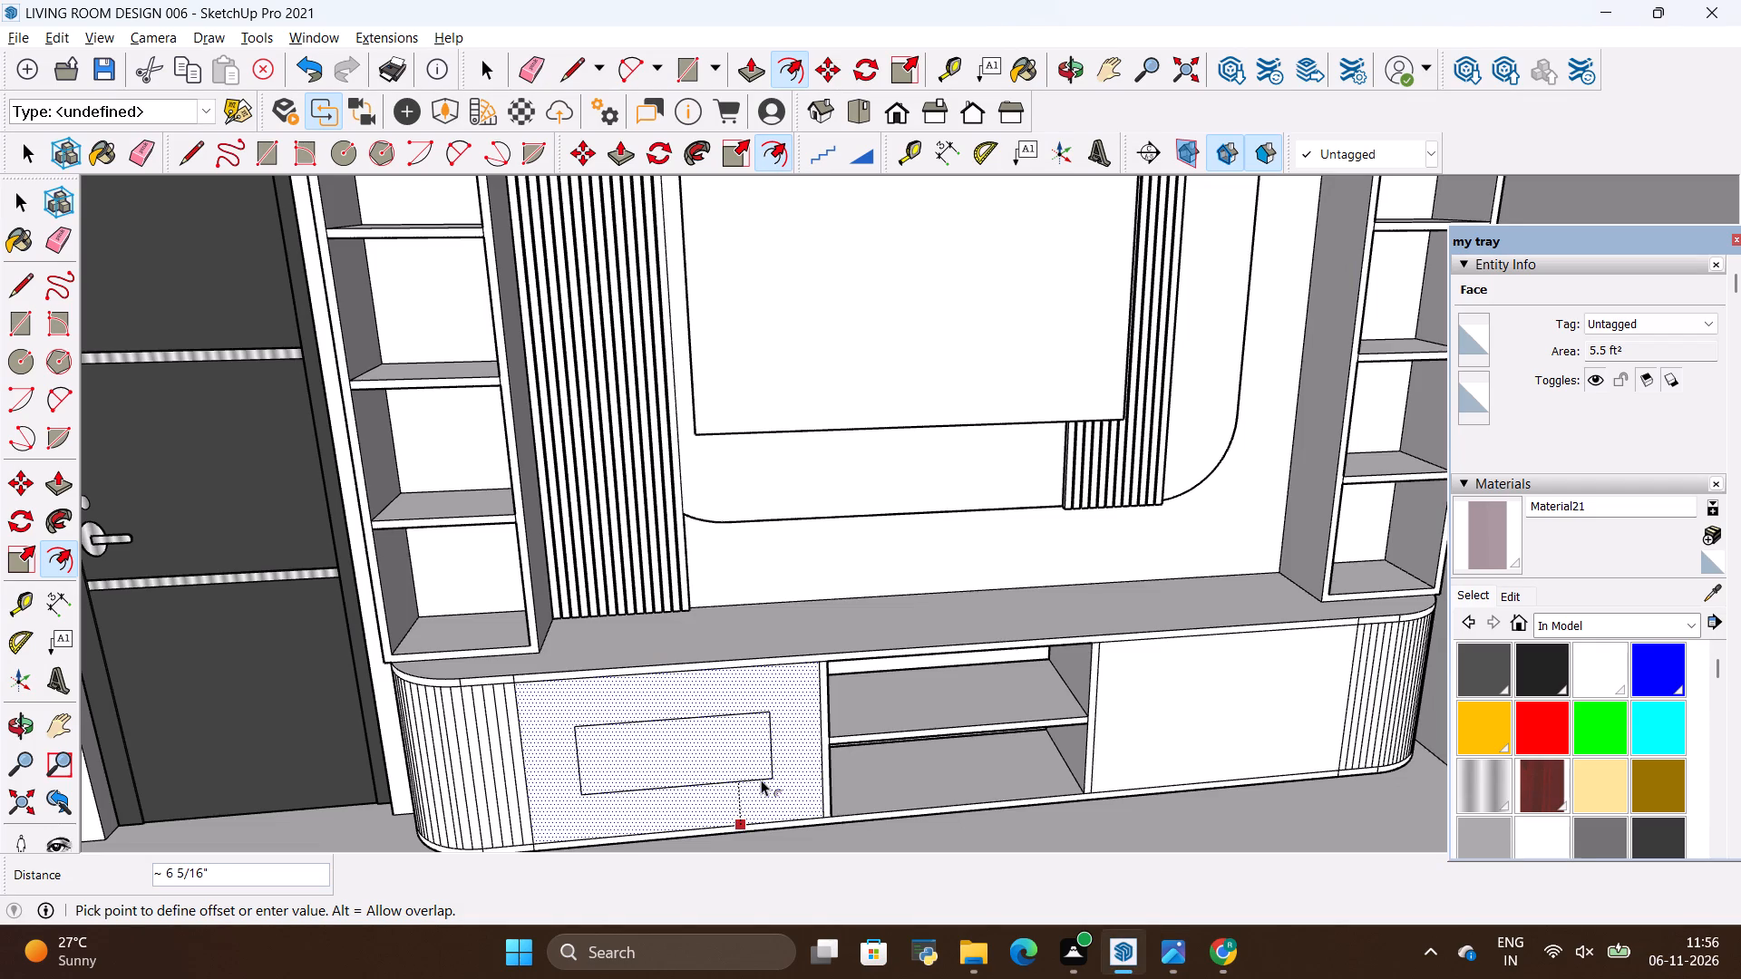
key("BackSpace")
type(".2")
key("shift+quotedbl")
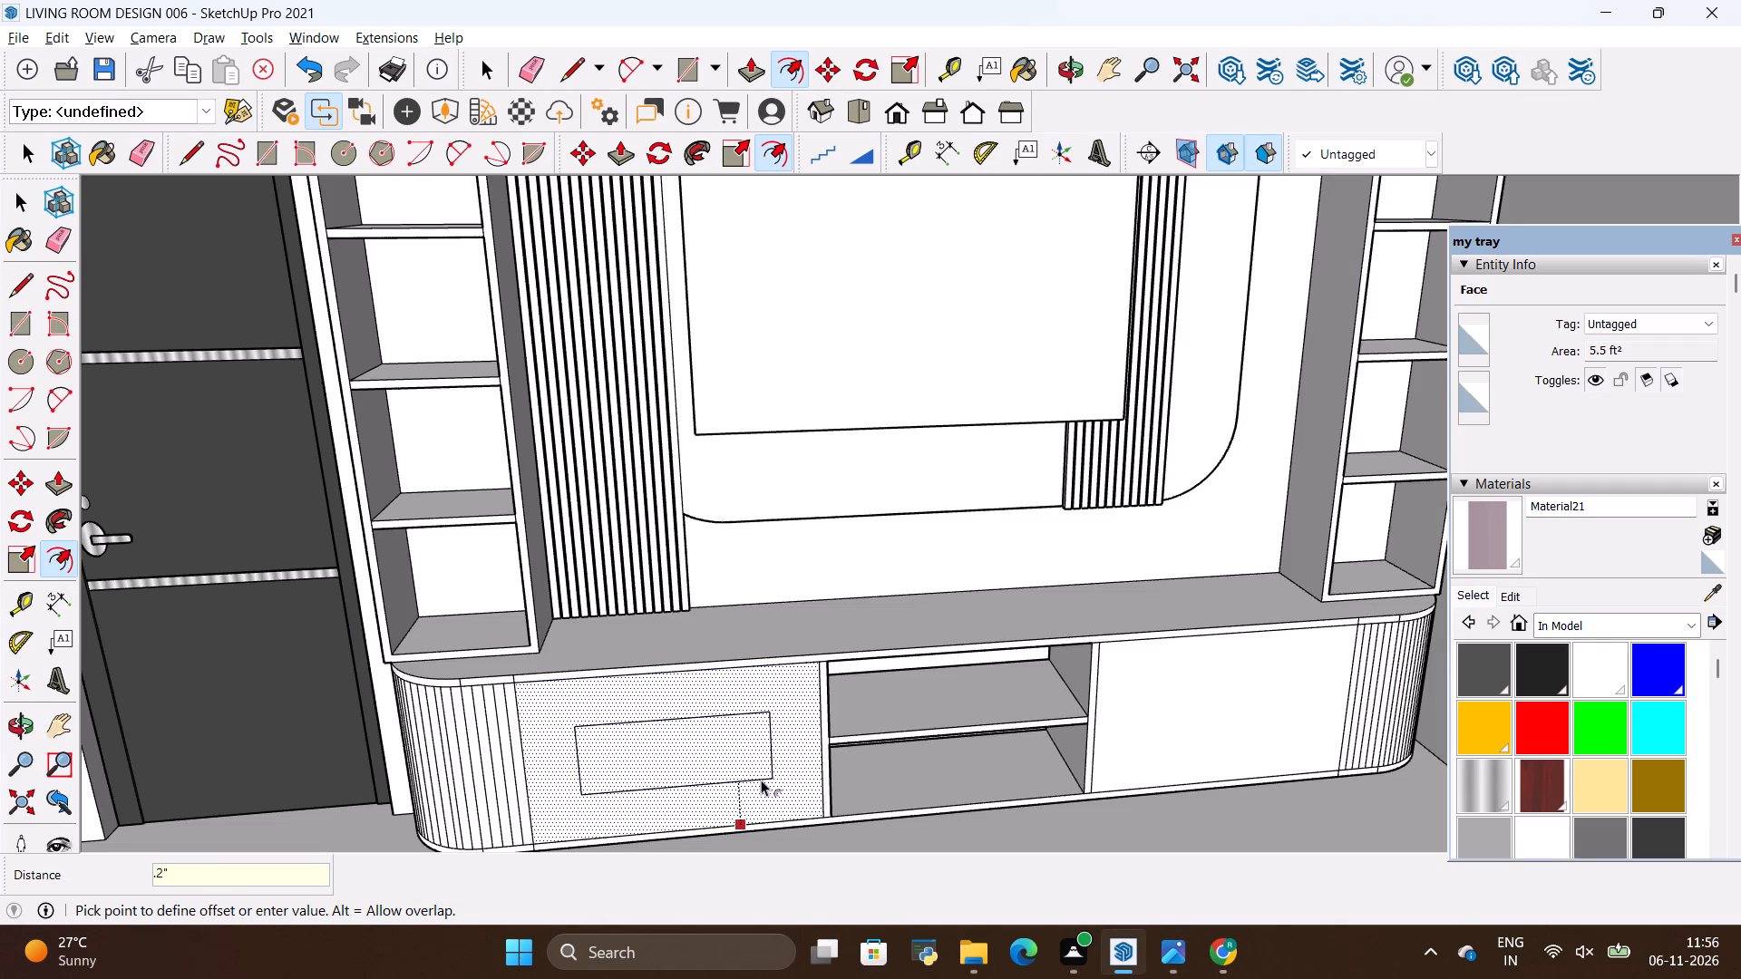
key("Return")
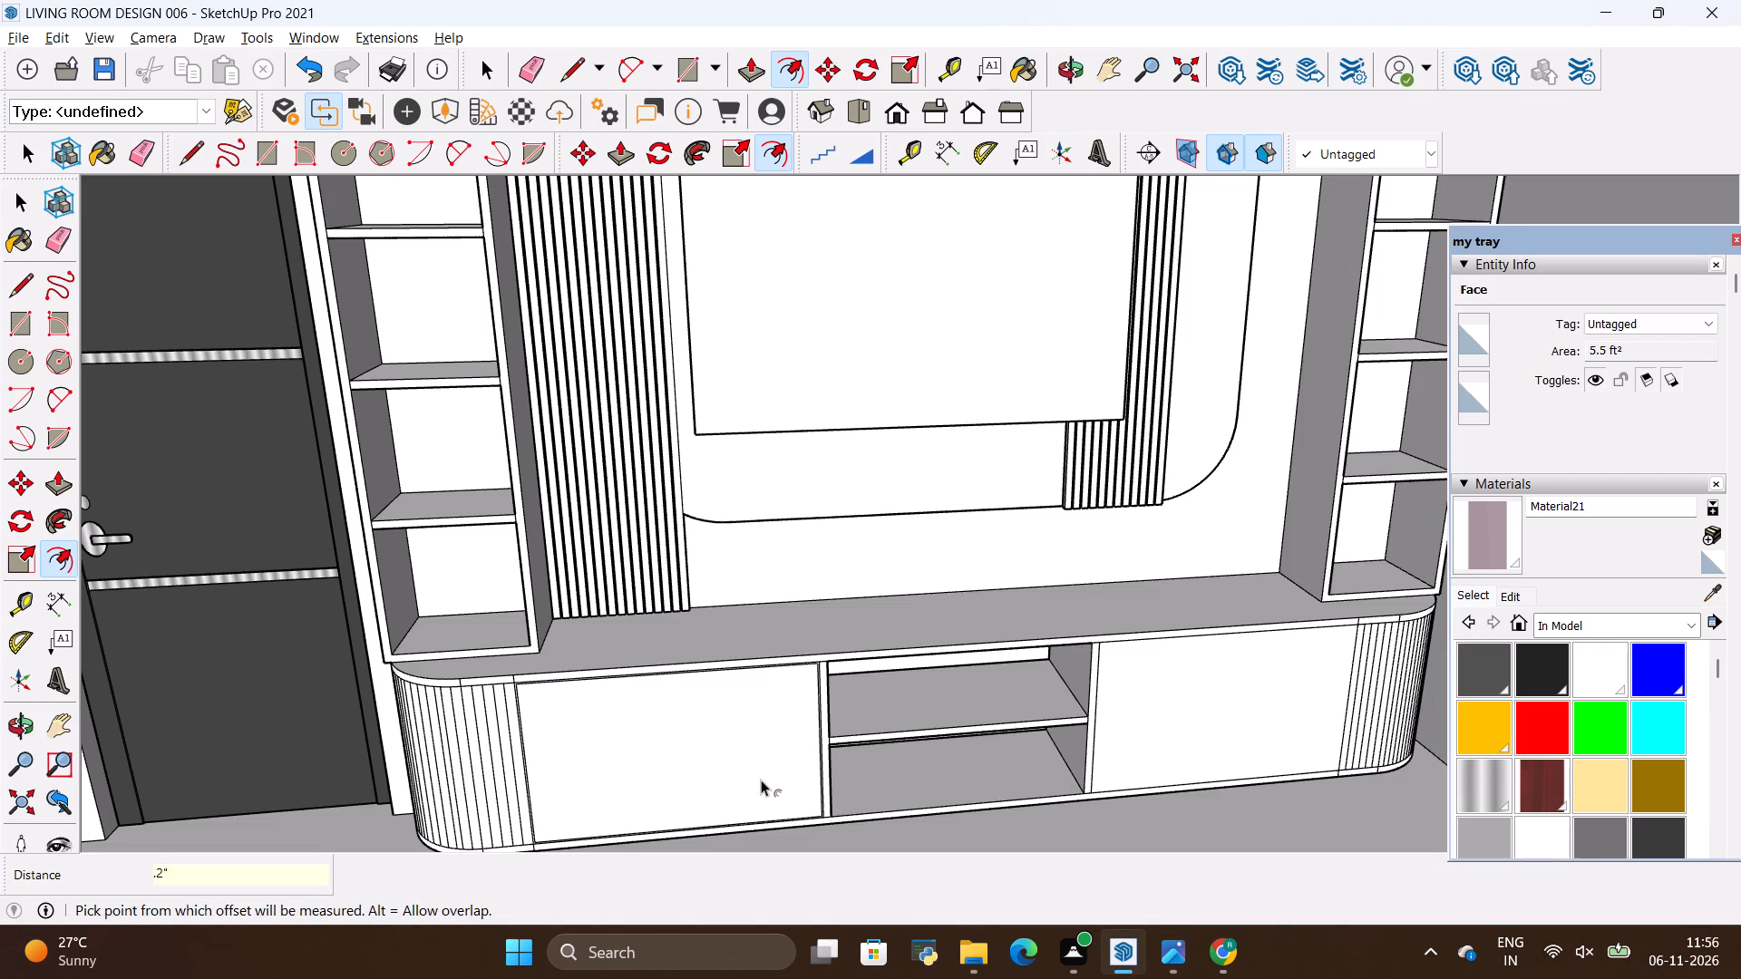
Offset the outline of the drawer front farther from the door inward by 0.2".
scroll(607, 700, "down", 9)
scroll(839, 692, "up", 4)
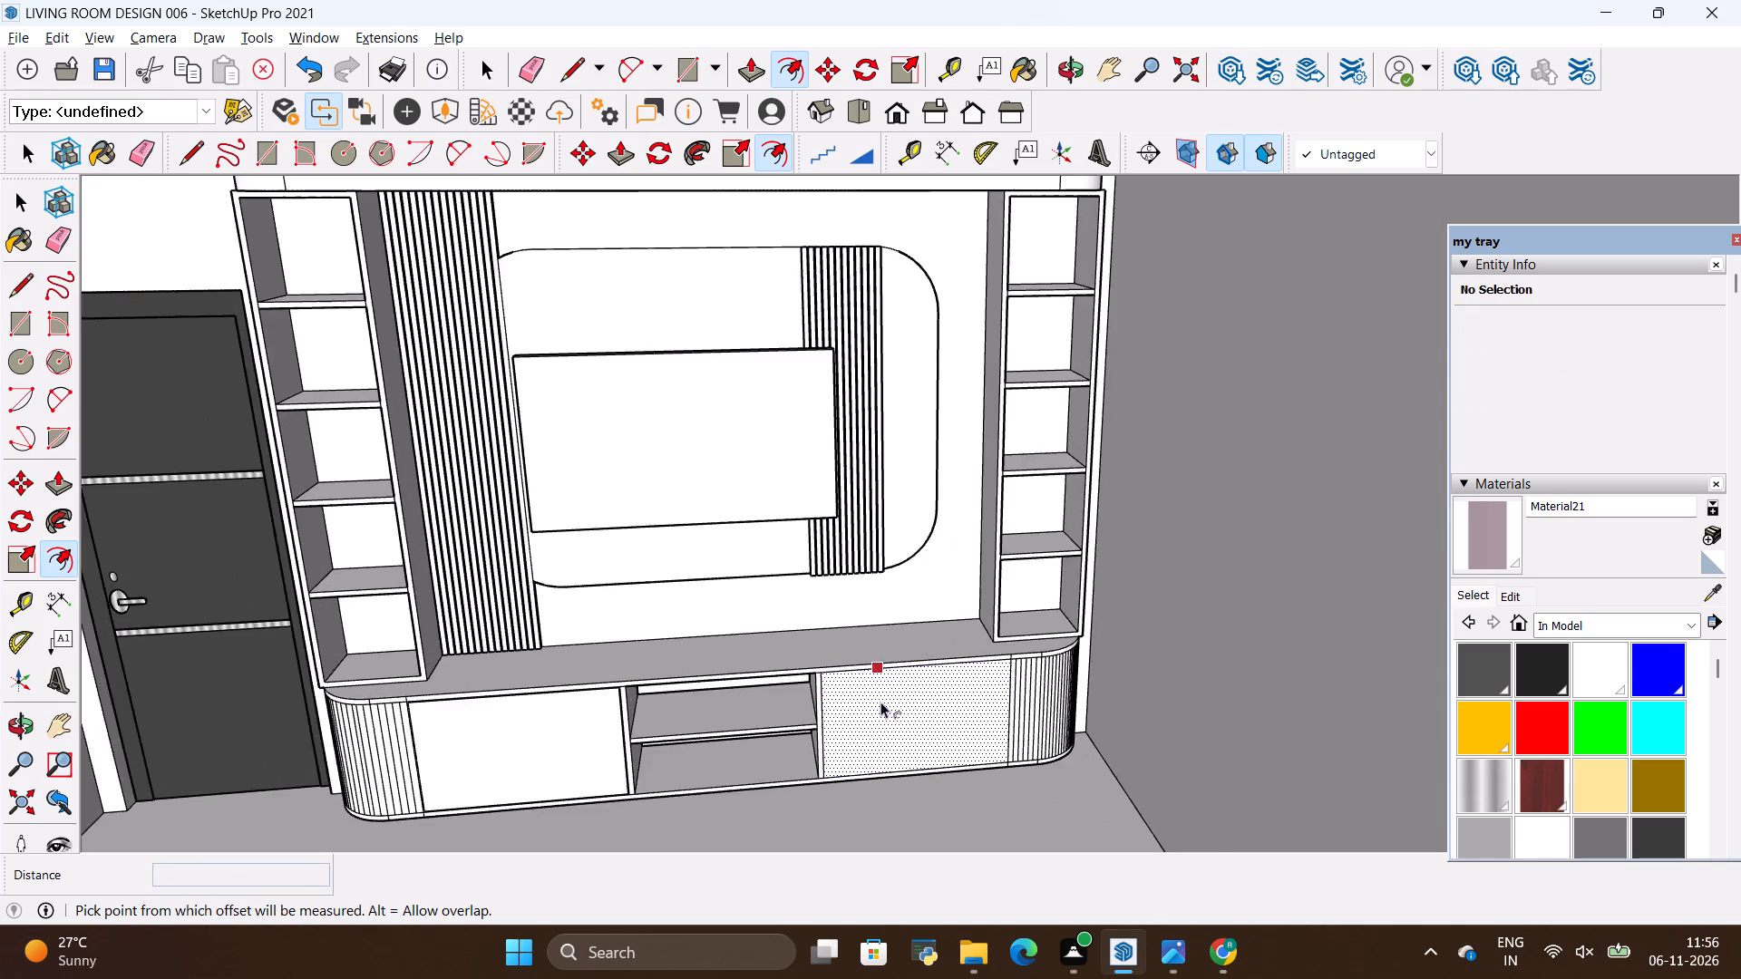
scroll(880, 702, "up", 3)
key("Escape")
left_click(887, 703)
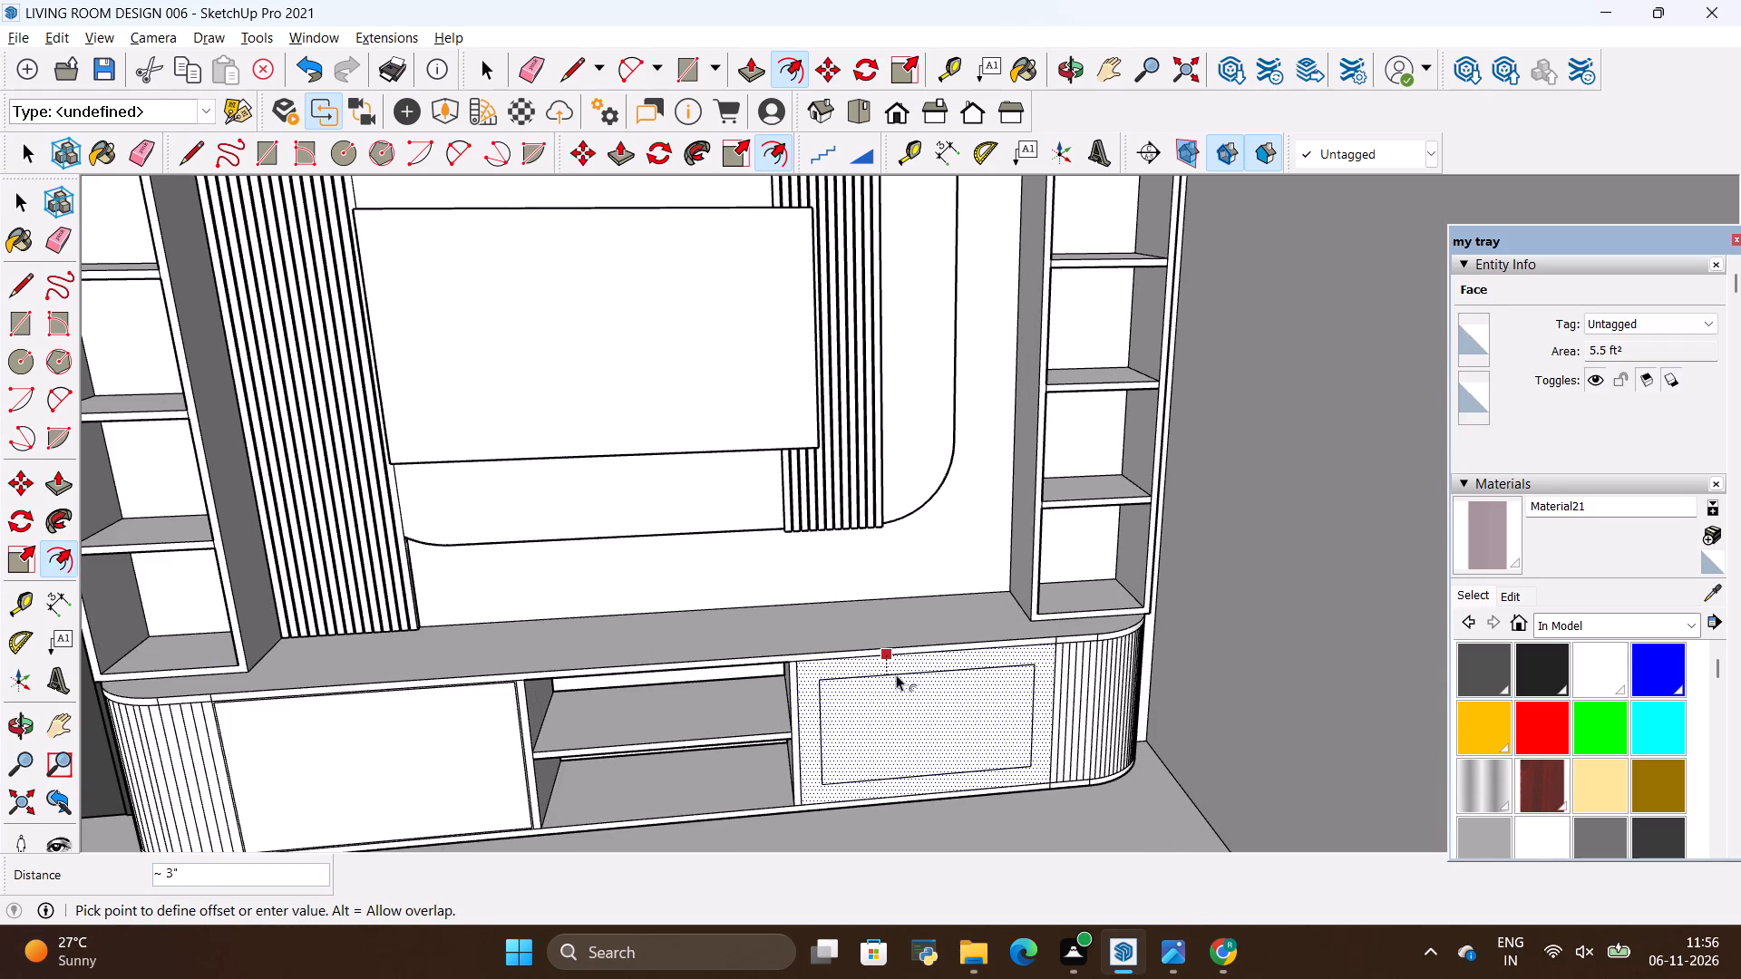
key("BackSpace")
type(".2\"")
key("Return")
key("space")
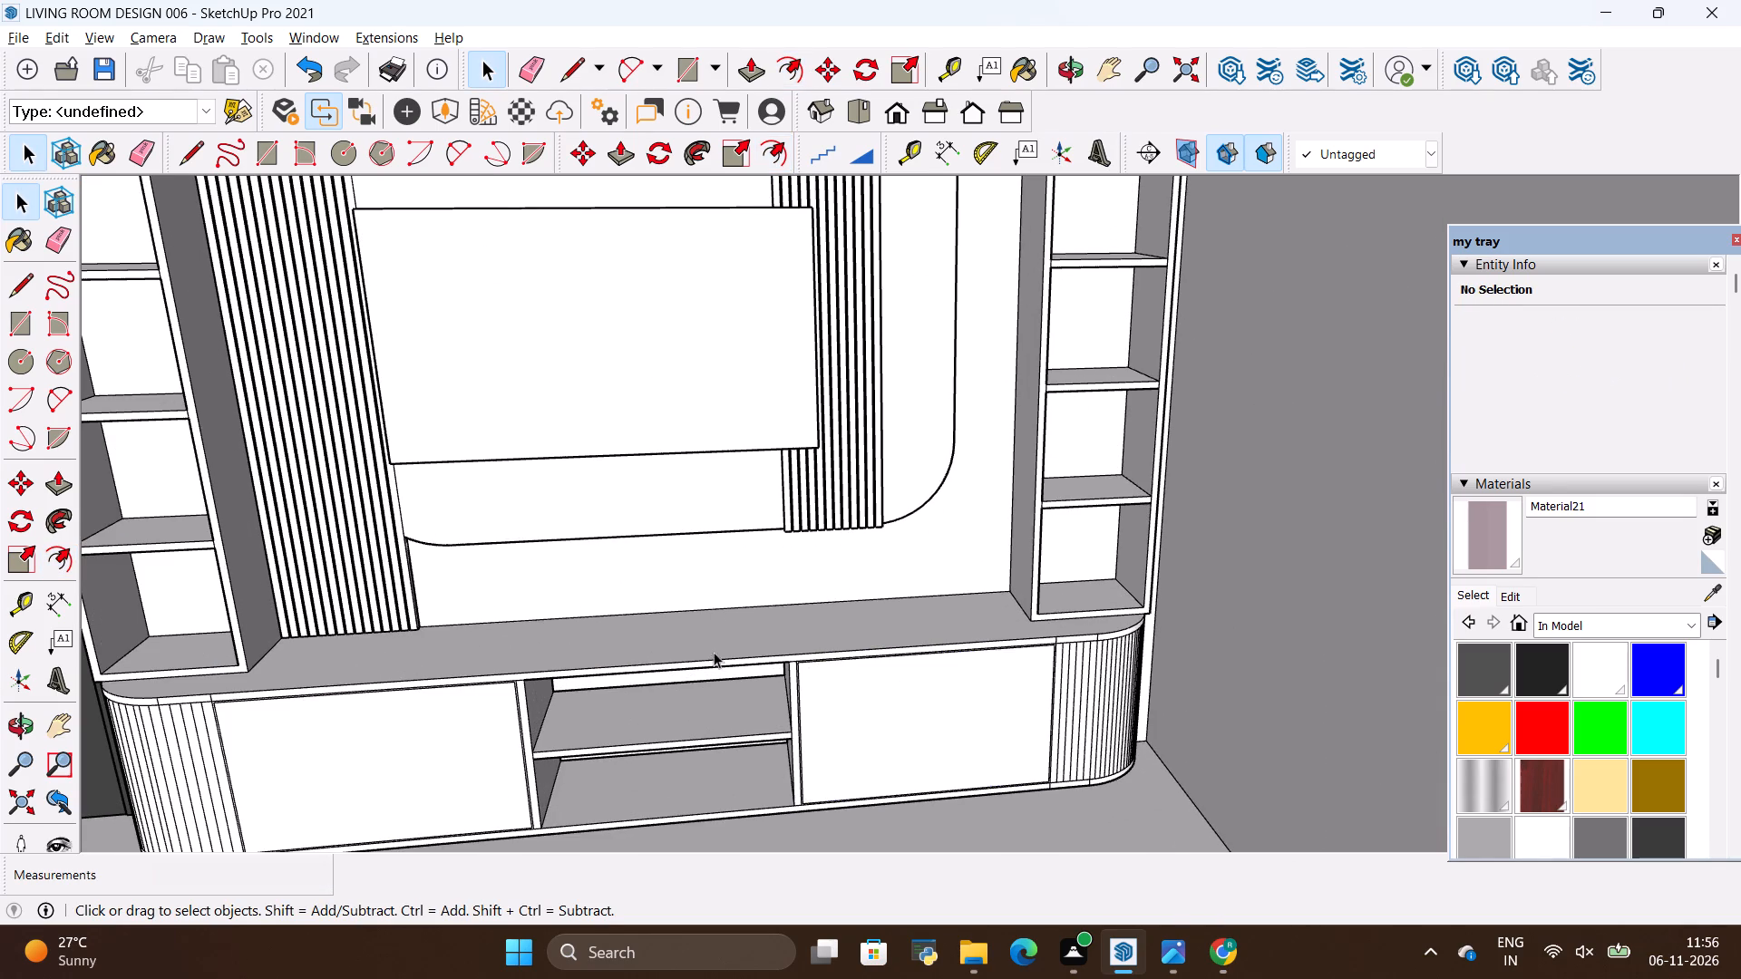
Push the thin border strip around the drawer front nearer the door inward by 0.2" to form a groove.
scroll(714, 602, "down", 4)
scroll(532, 757, "up", 20)
scroll(532, 757, "up", 2)
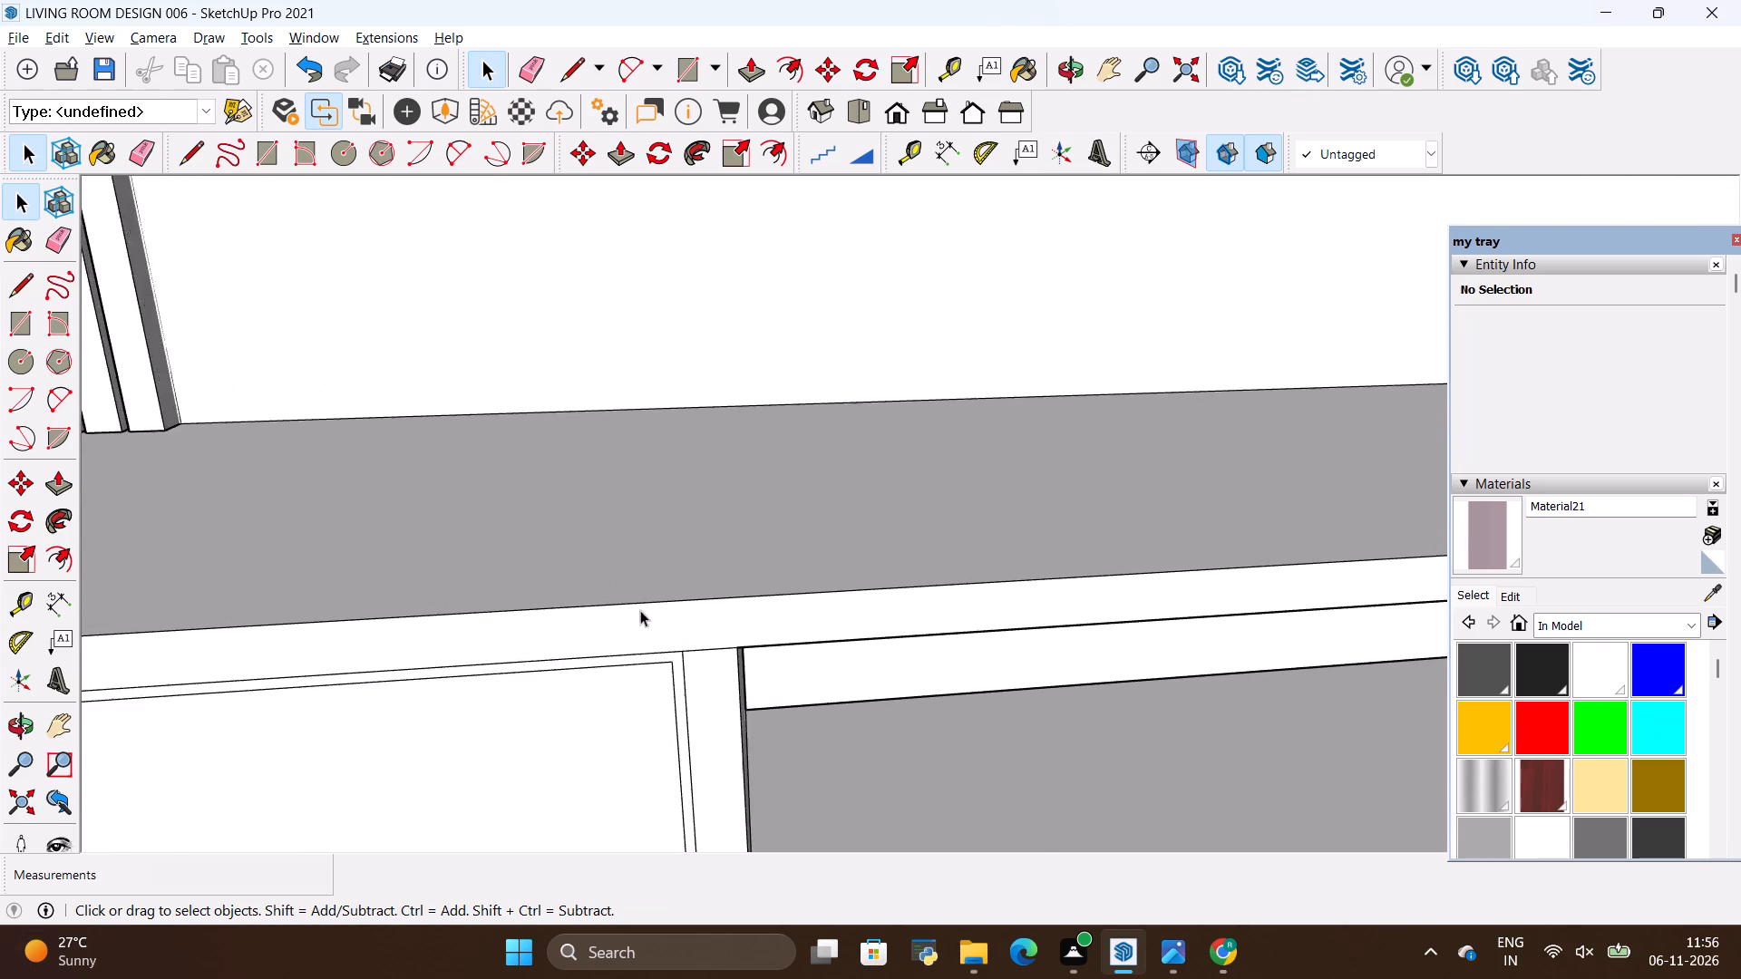
scroll(640, 610, "up", 9)
left_click(685, 702)
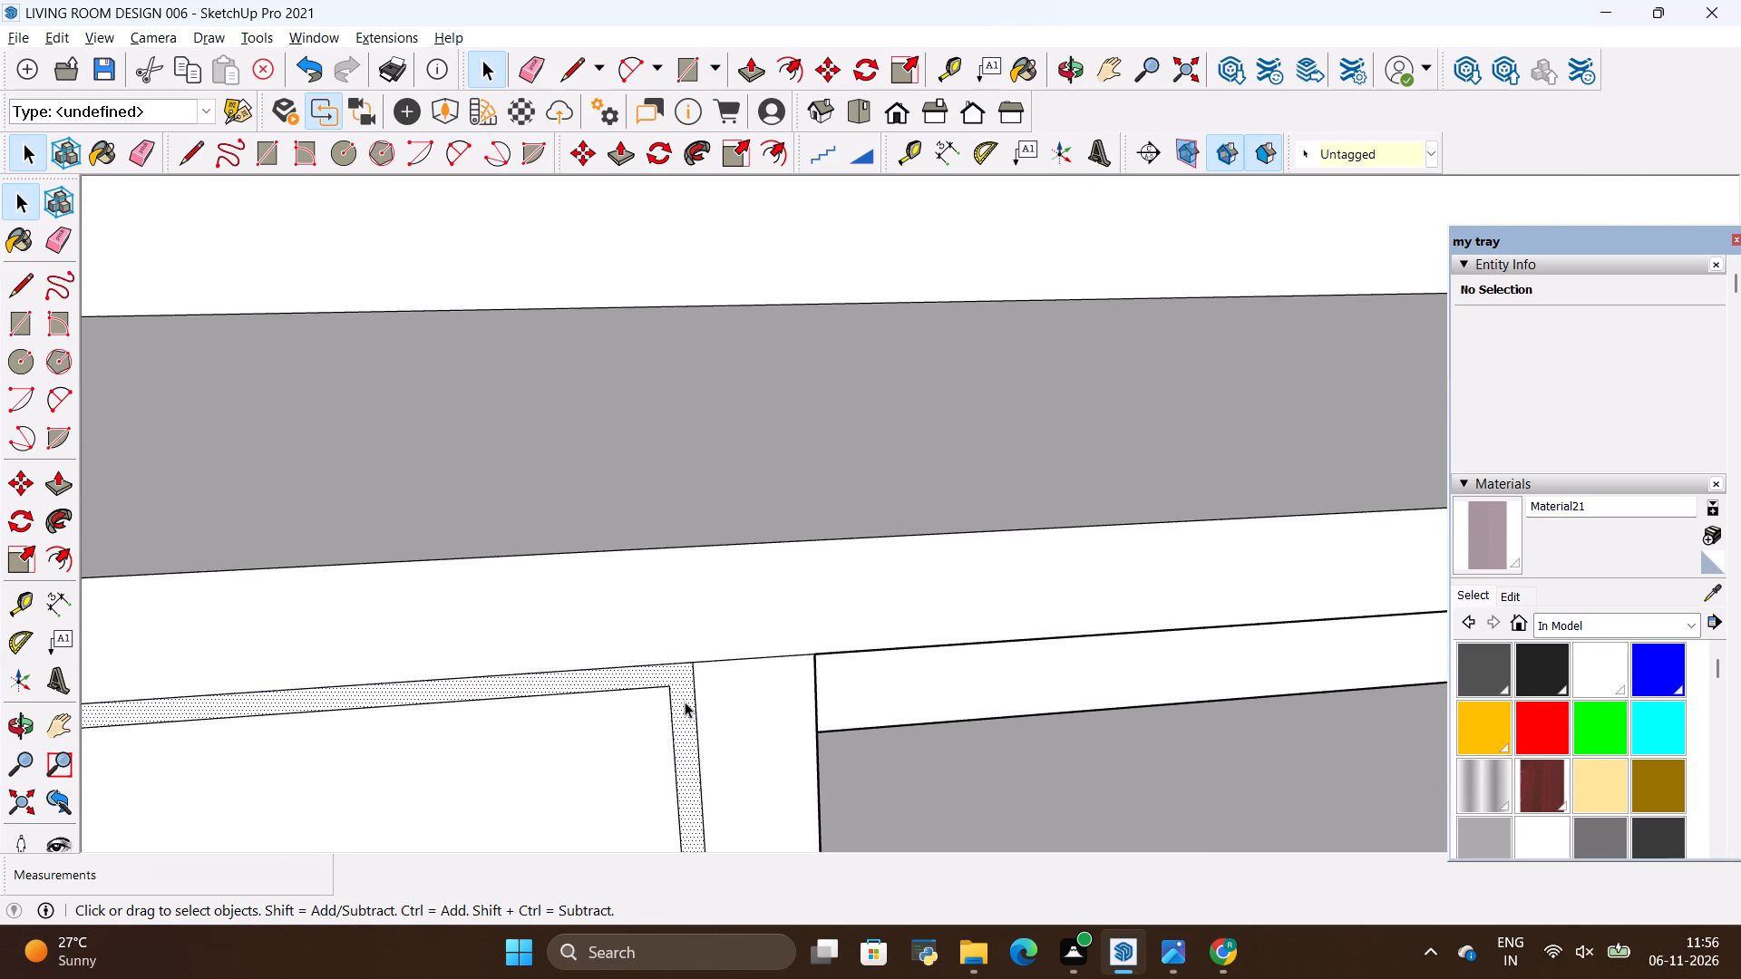
key("p")
left_click(685, 702)
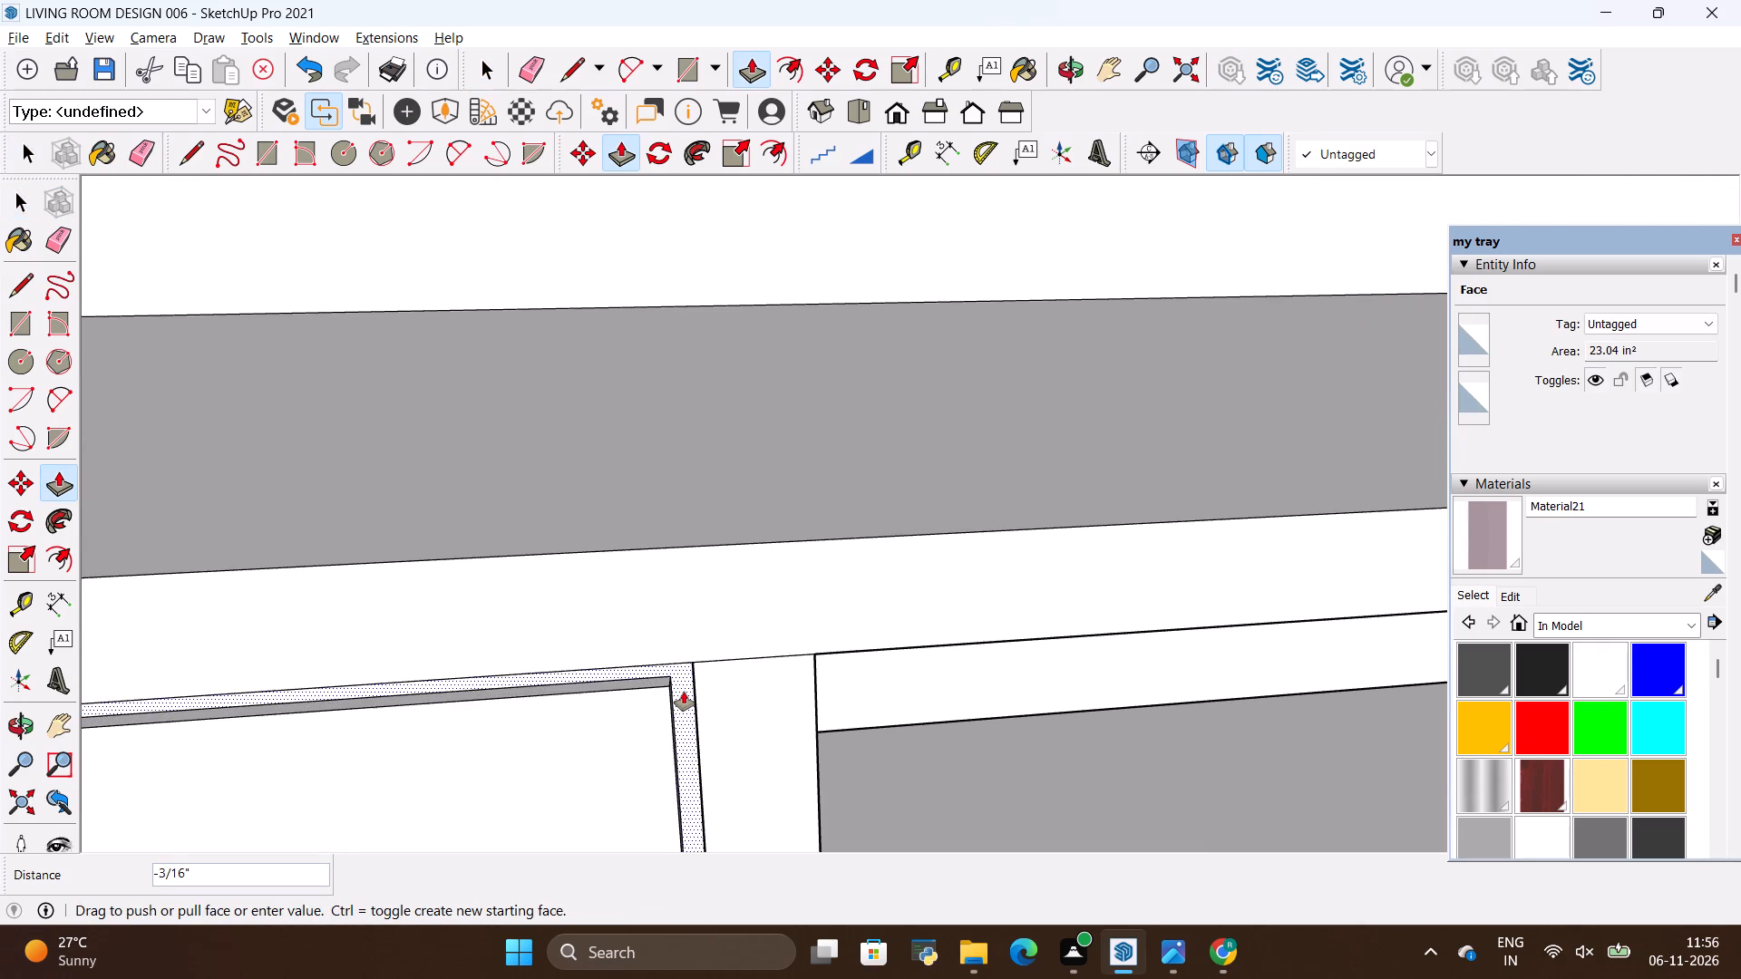
key("BackSpace")
type(".2")
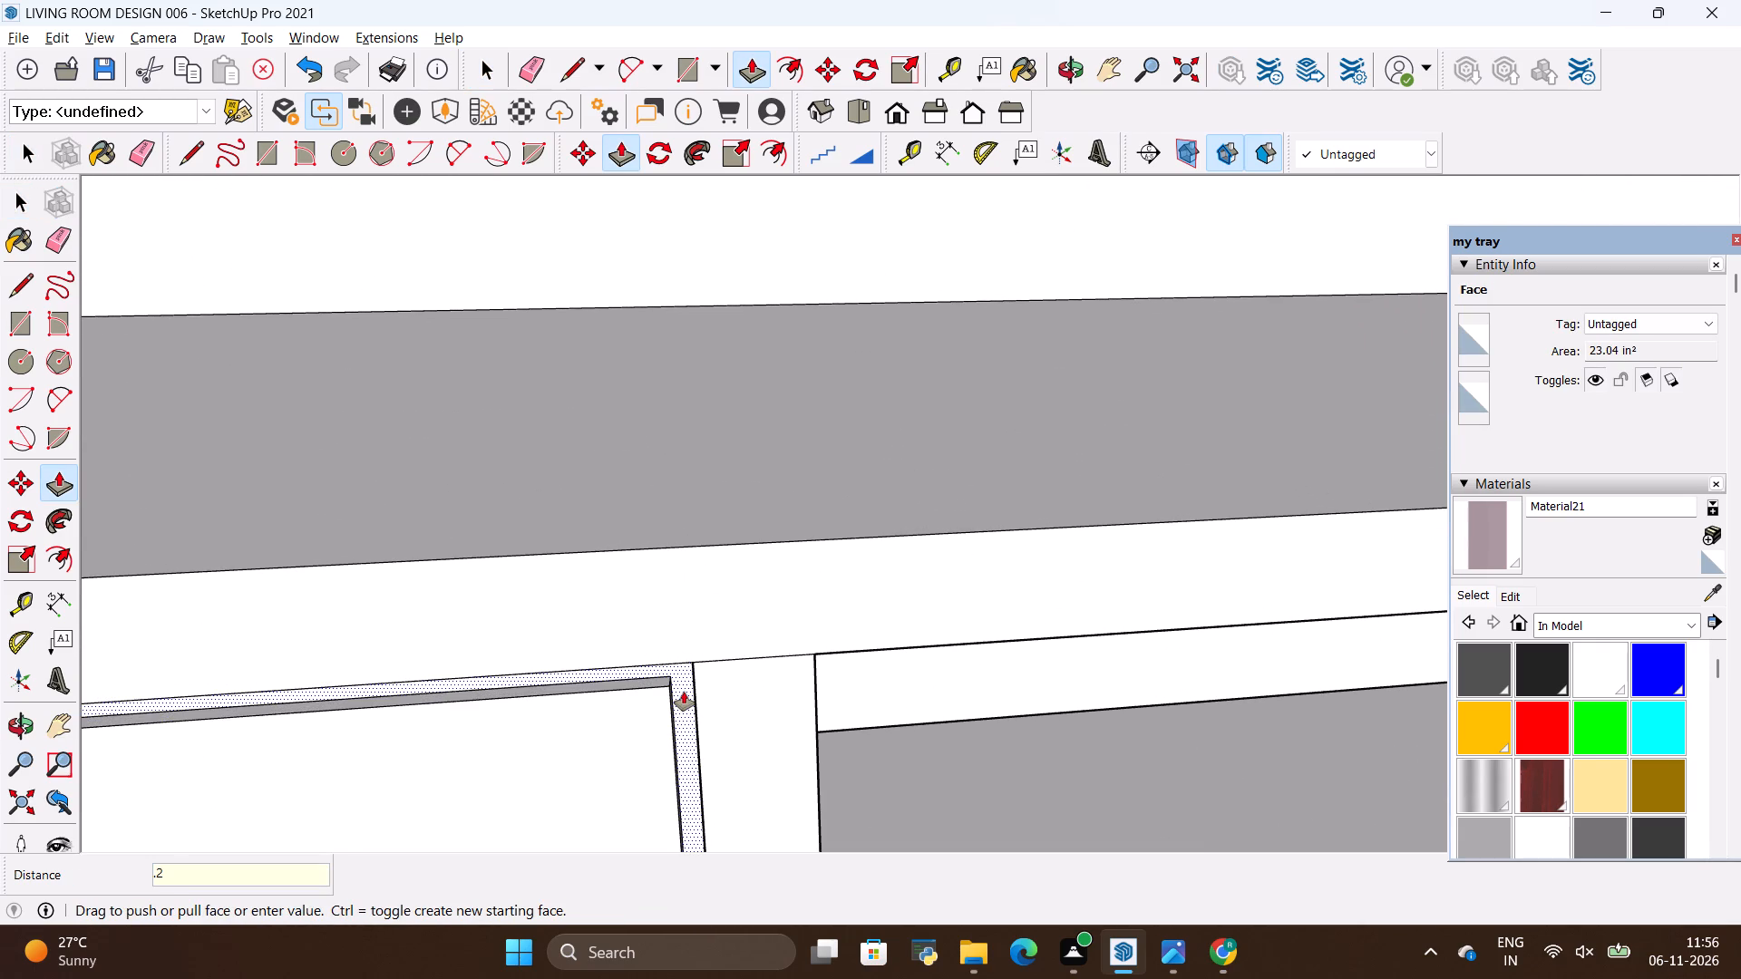
key("shift+quotedbl")
key("Return")
Push the thin border strip around the drawer front farther from the door inward by 0.2" to form a matching groove.
scroll(676, 589, "down", 3)
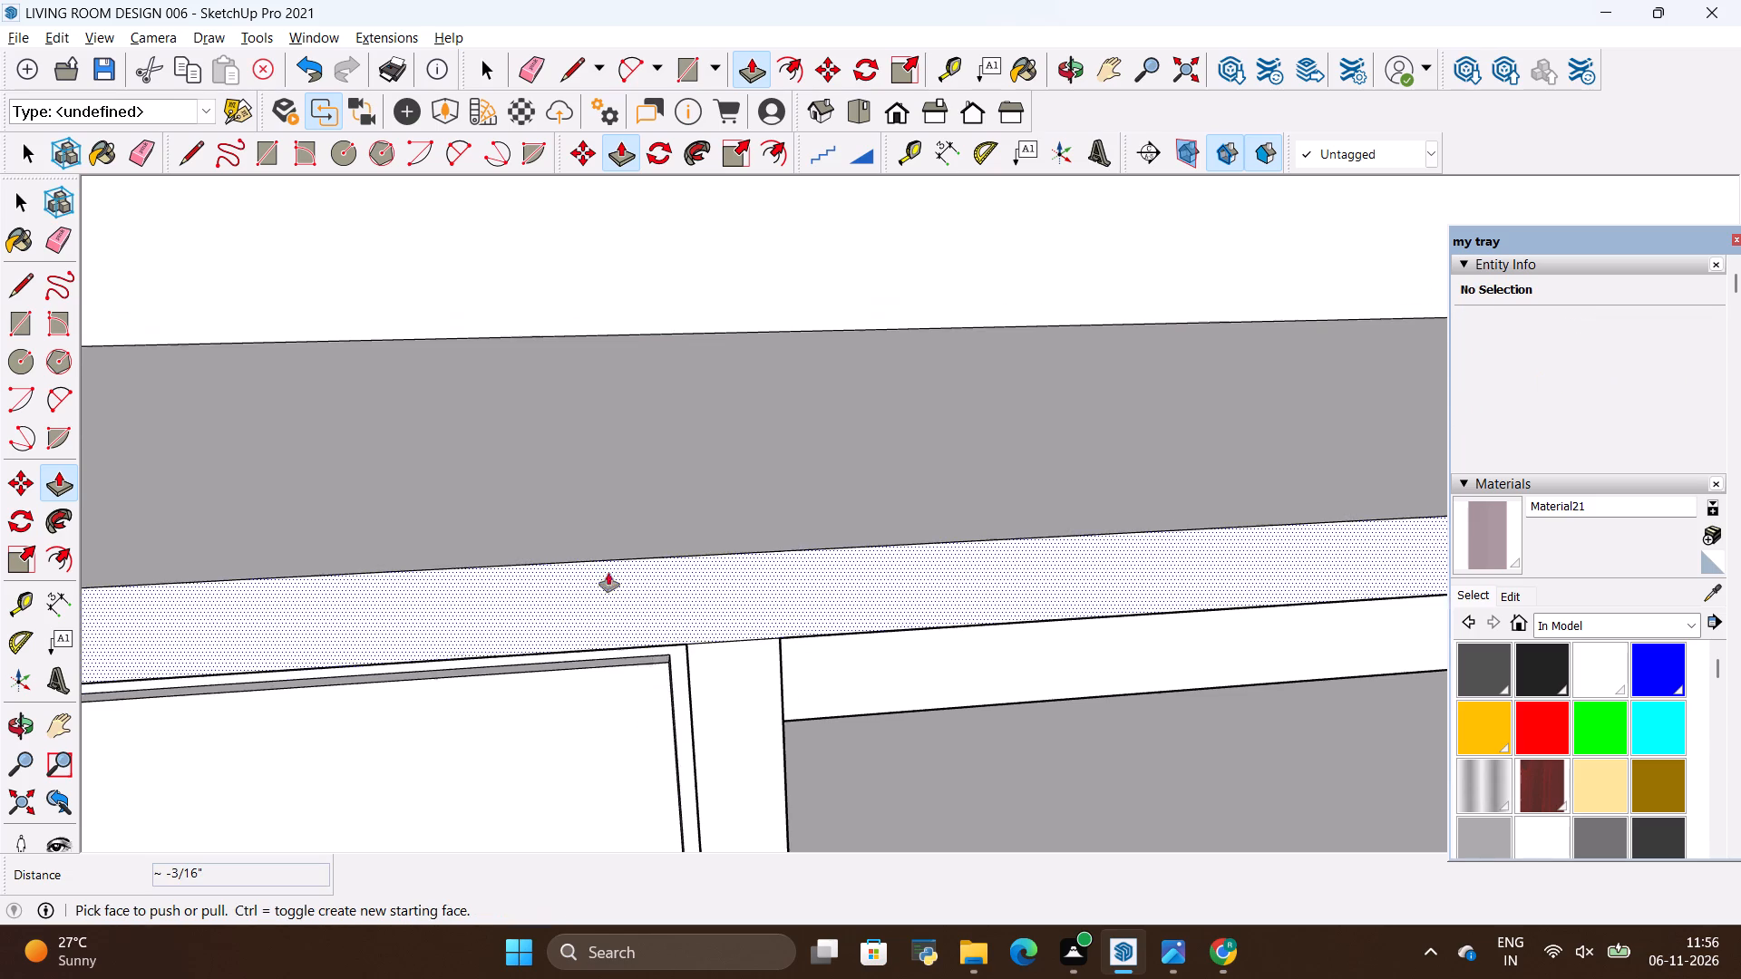
scroll(608, 573, "down", 20)
scroll(608, 573, "down", 10)
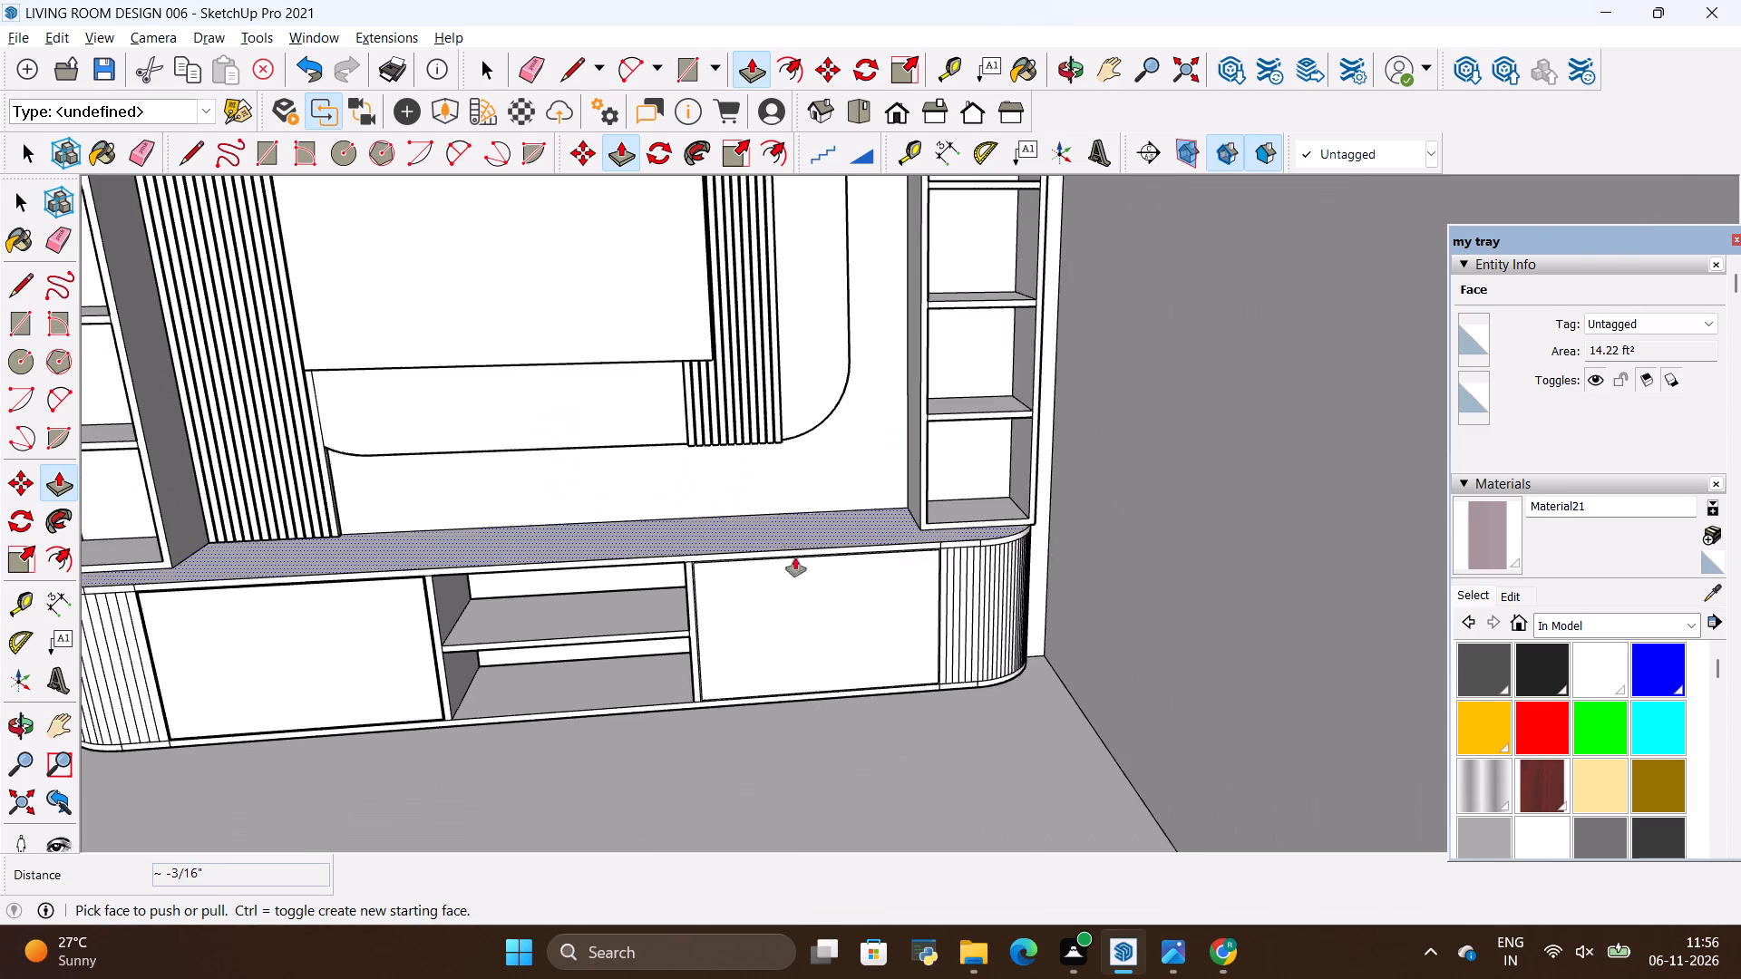
scroll(810, 567, "up", 20)
scroll(810, 567, "up", 11)
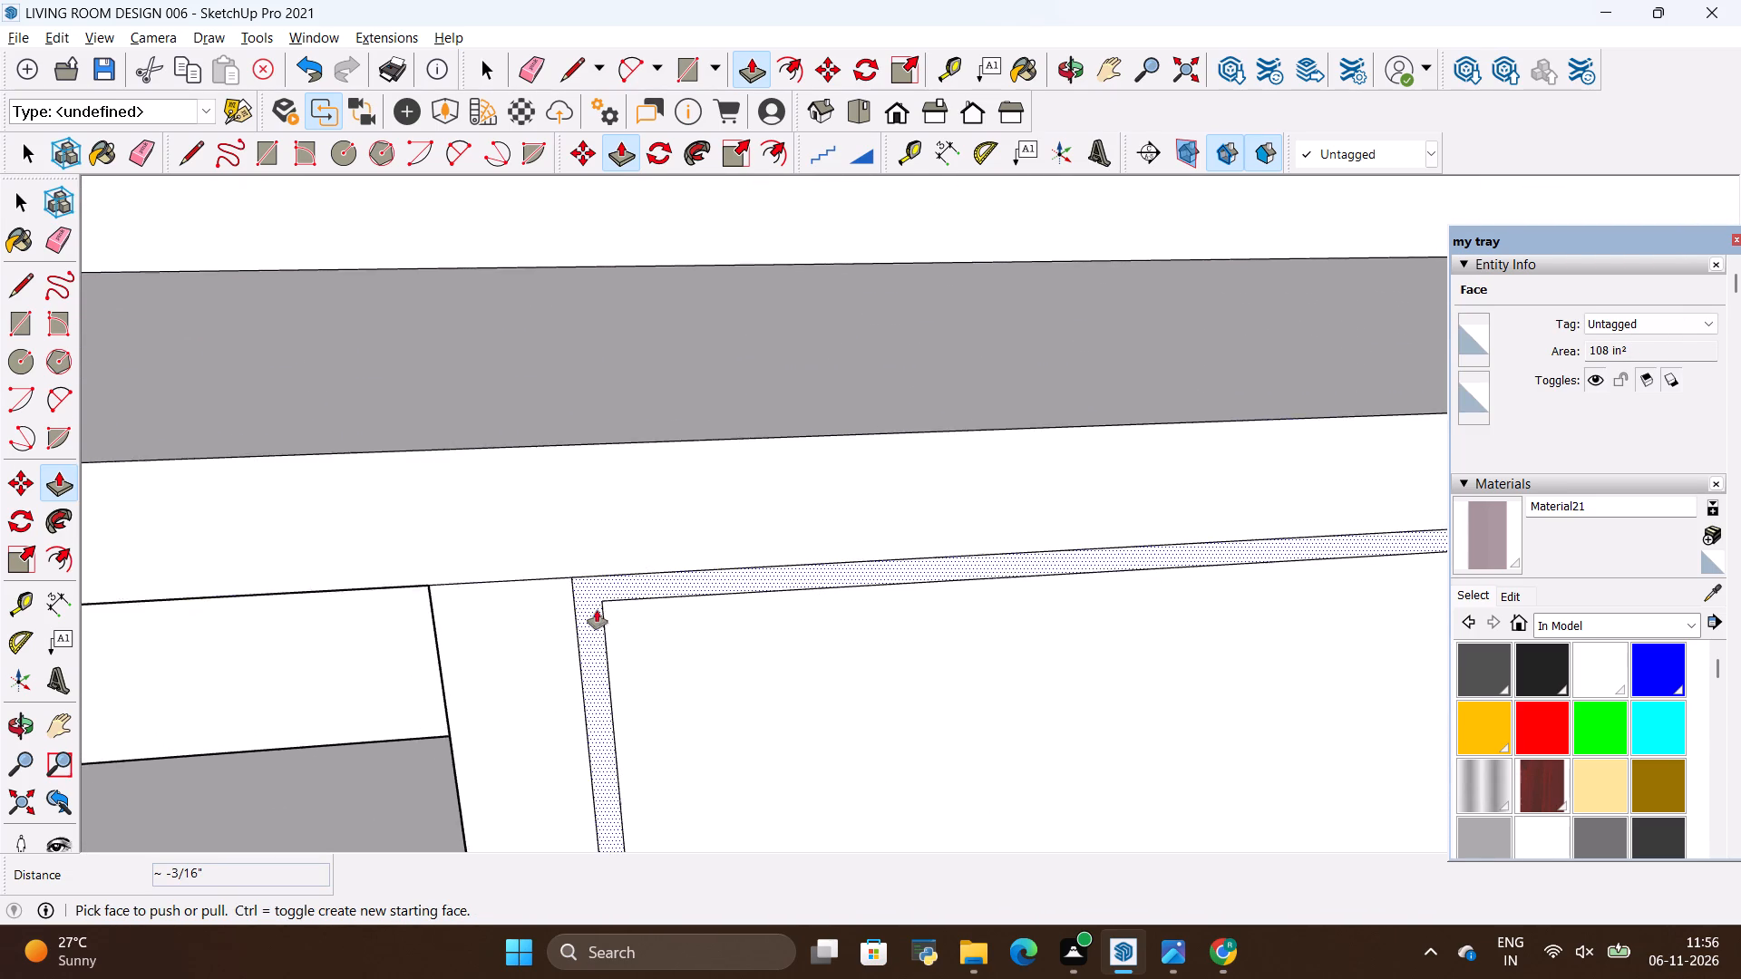
scroll(597, 610, "up", 2)
left_click(598, 692)
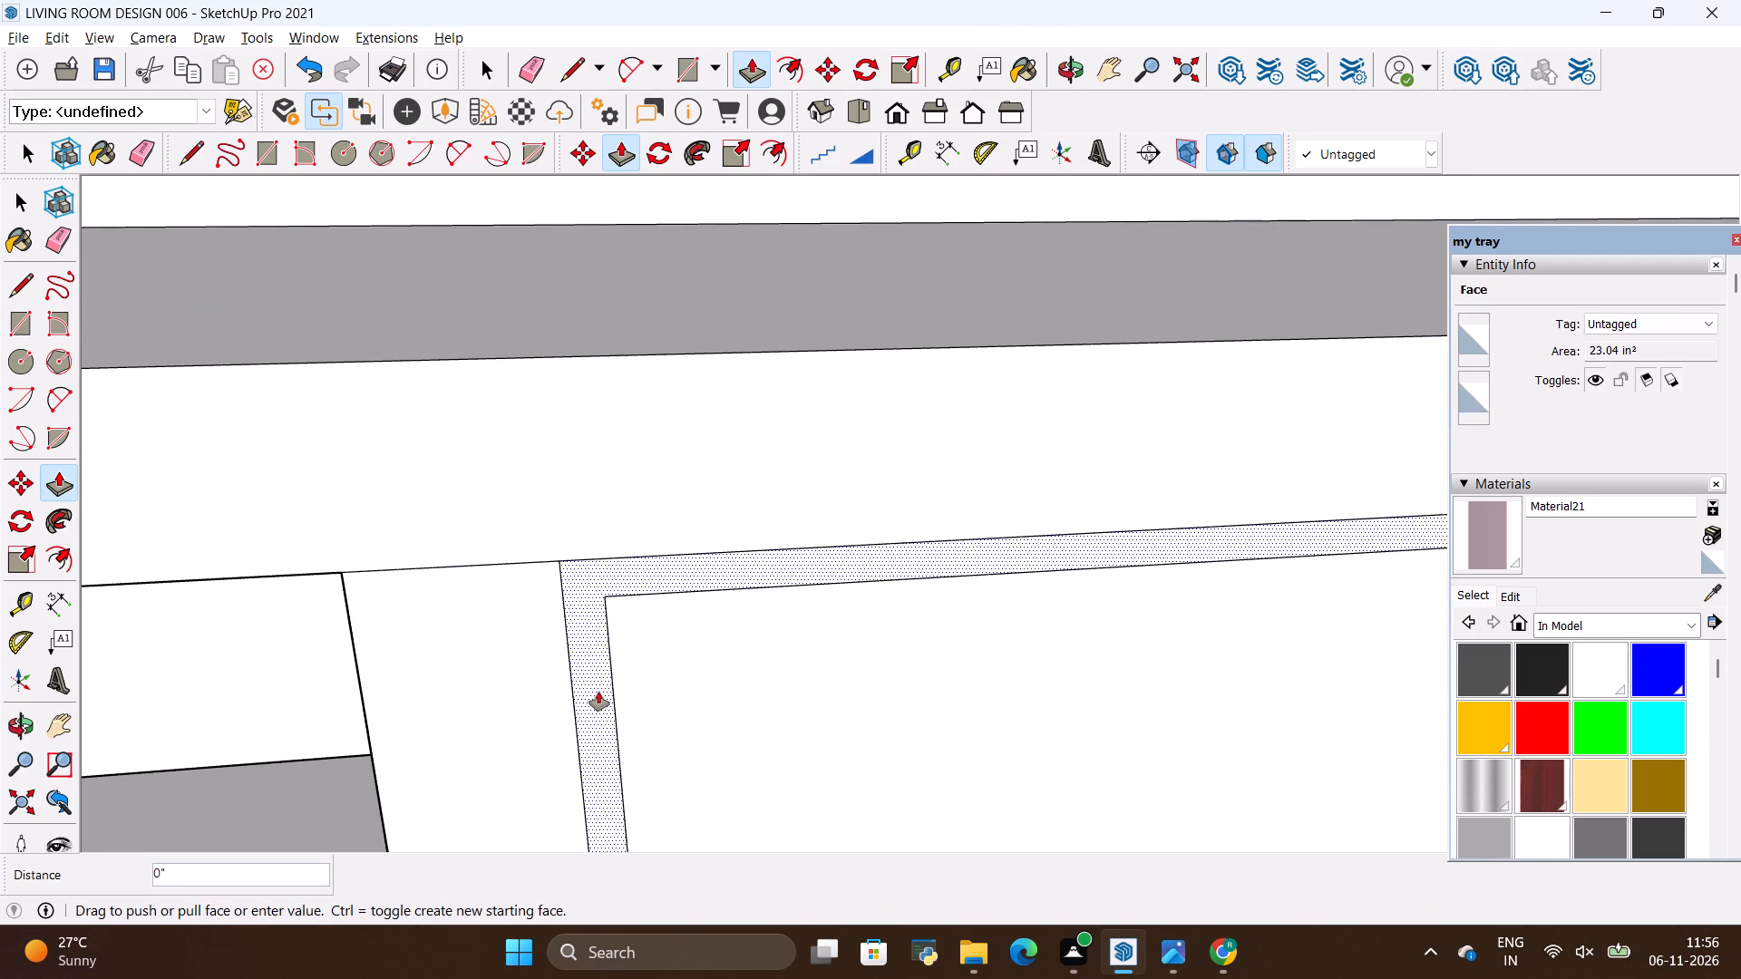
key("p")
left_click(598, 692)
key("BackSpace")
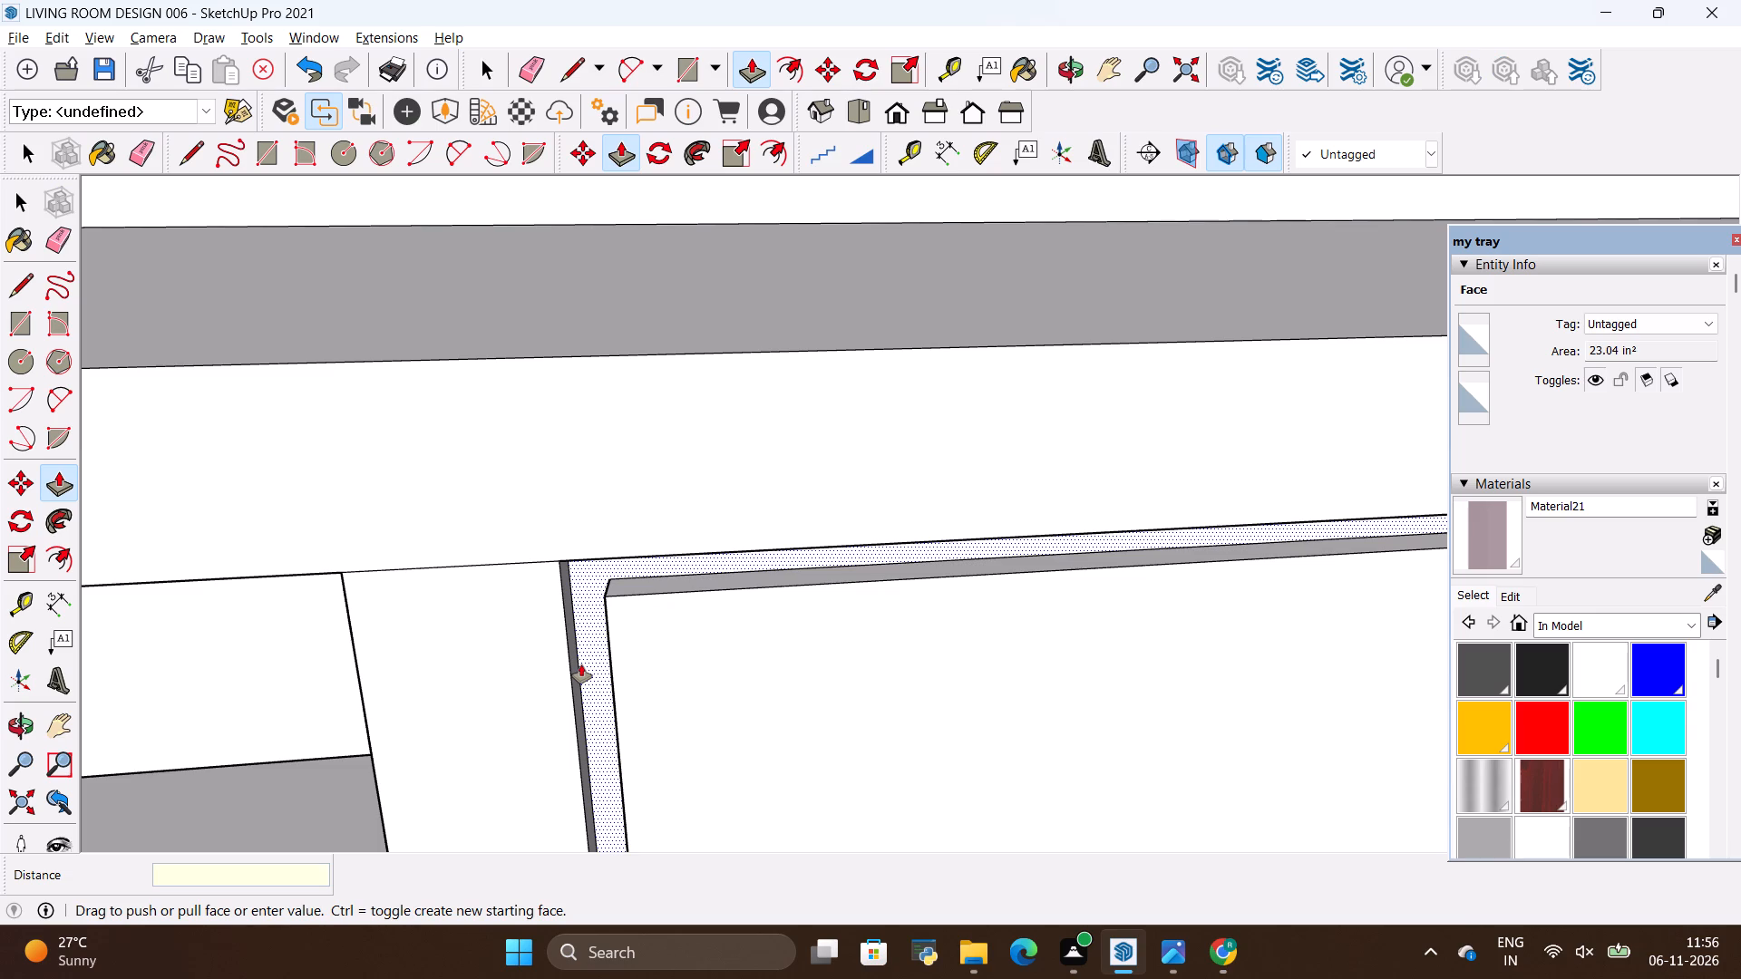
type(".2\"")
key("Return")
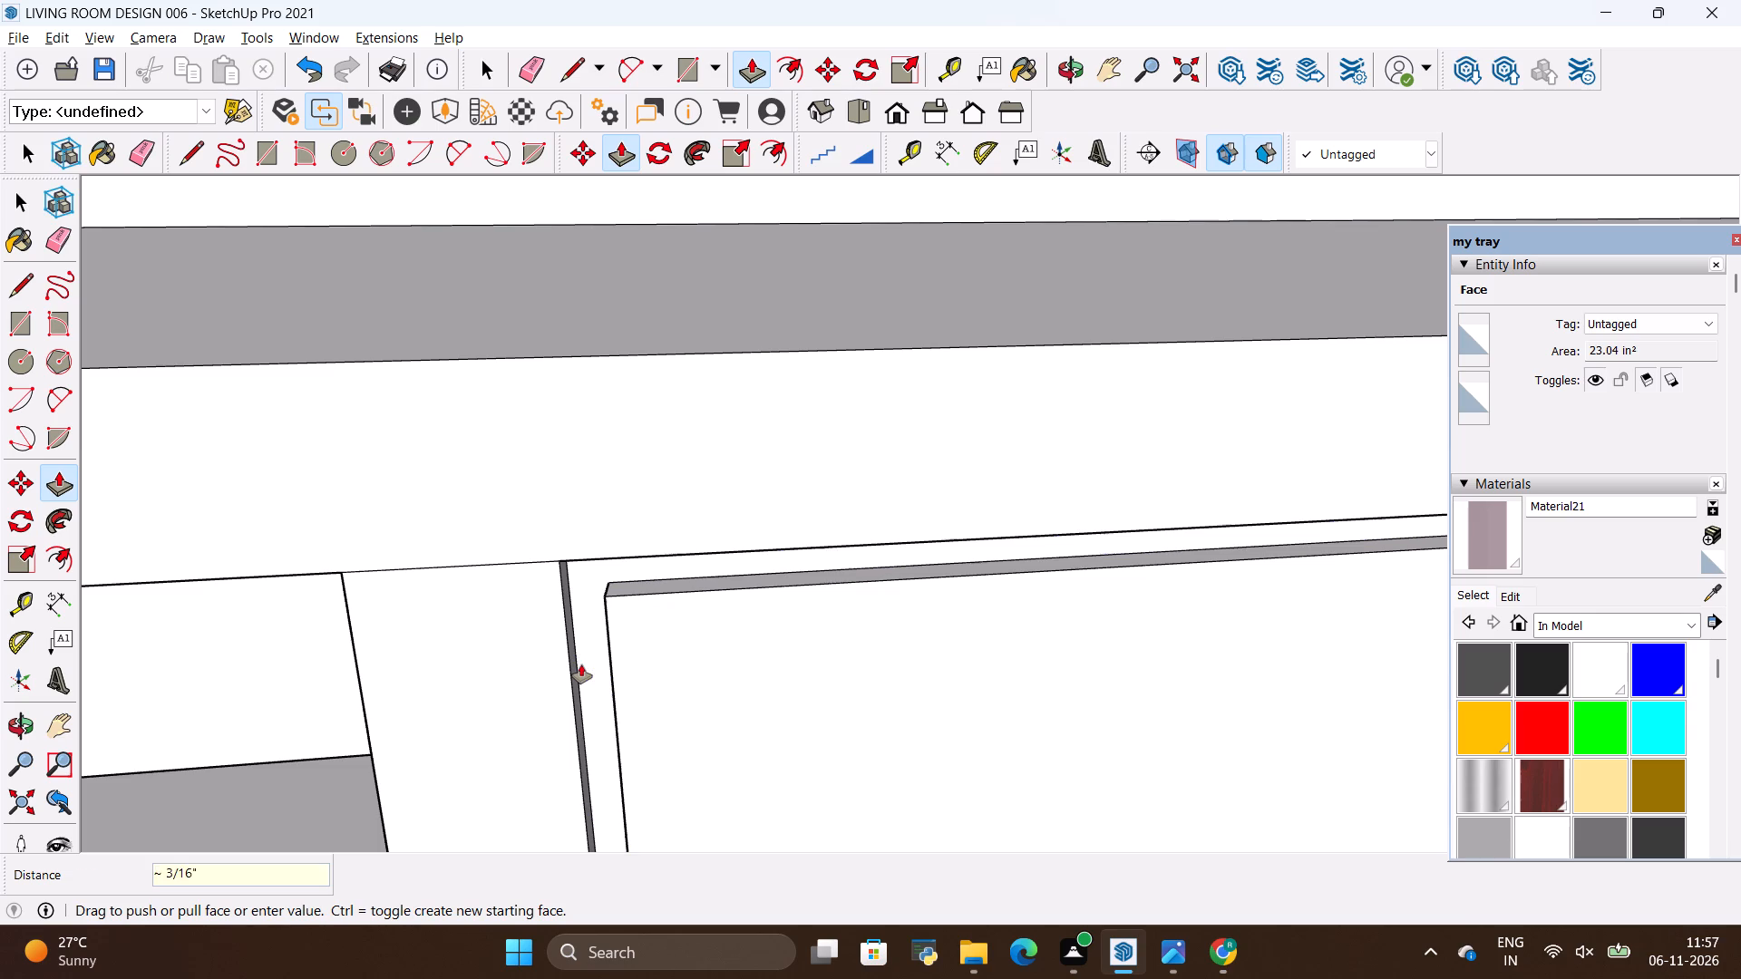
key("space")
Compare the whole TV unit wall with the reference photo.
scroll(585, 657, "down", 20)
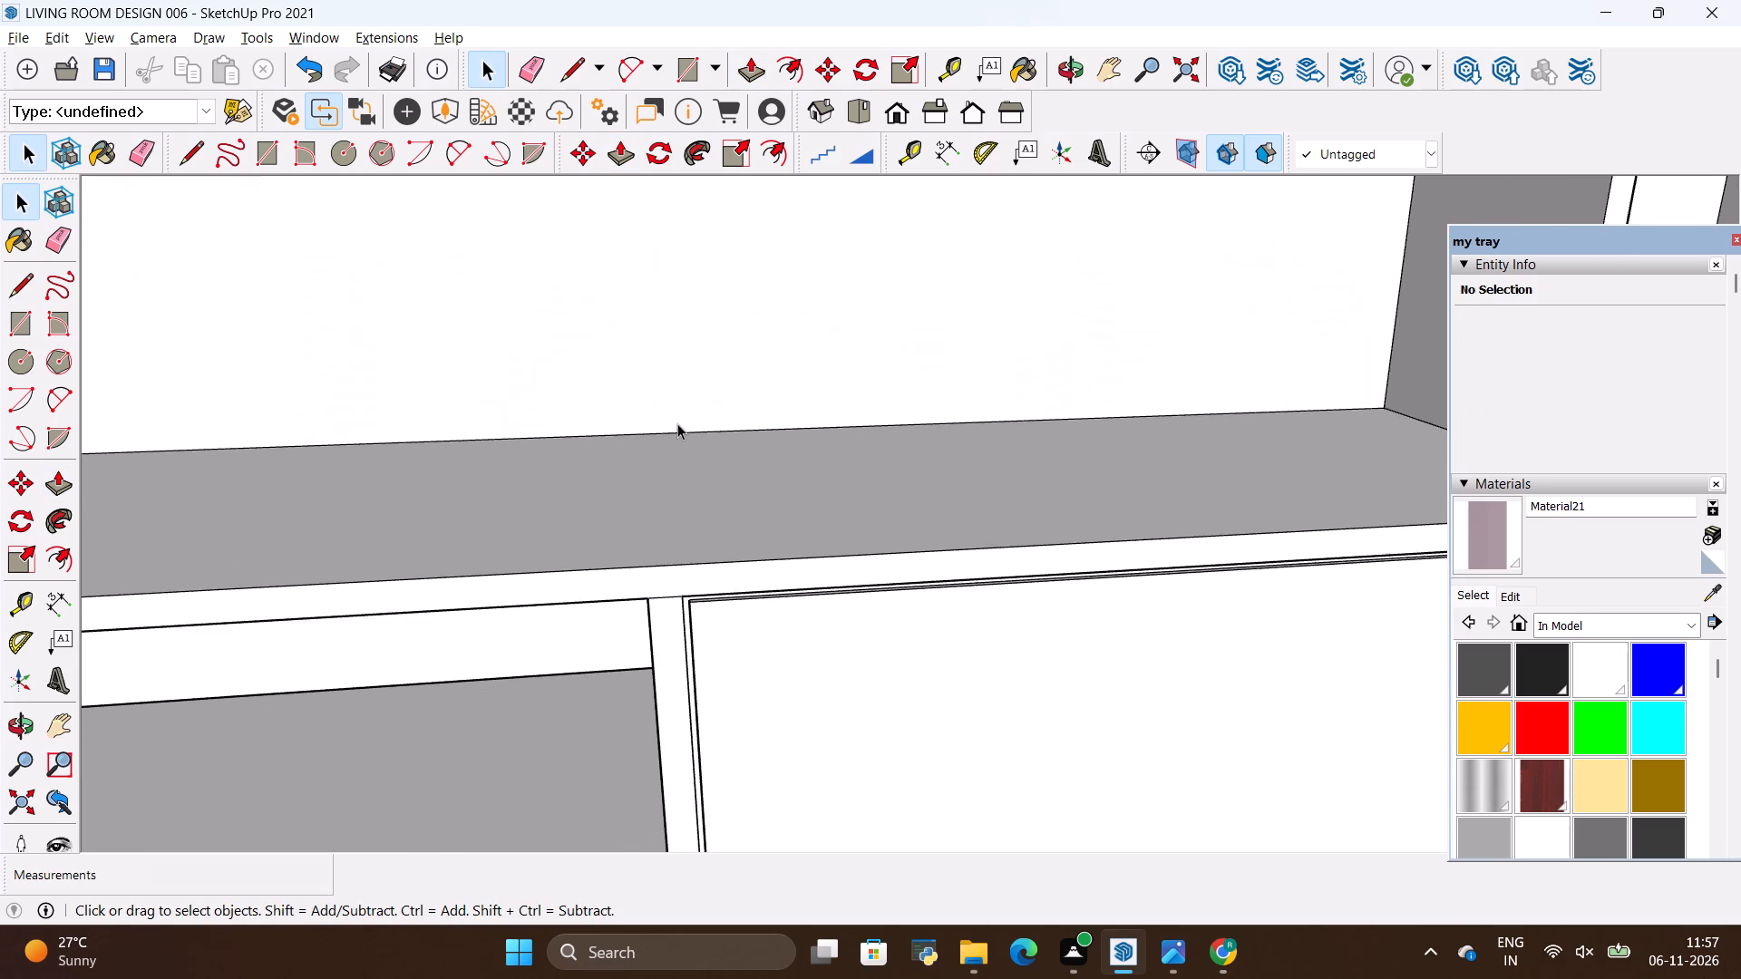
scroll(677, 423, "down", 20)
scroll(677, 423, "down", 6)
scroll(948, 527, "up", 6)
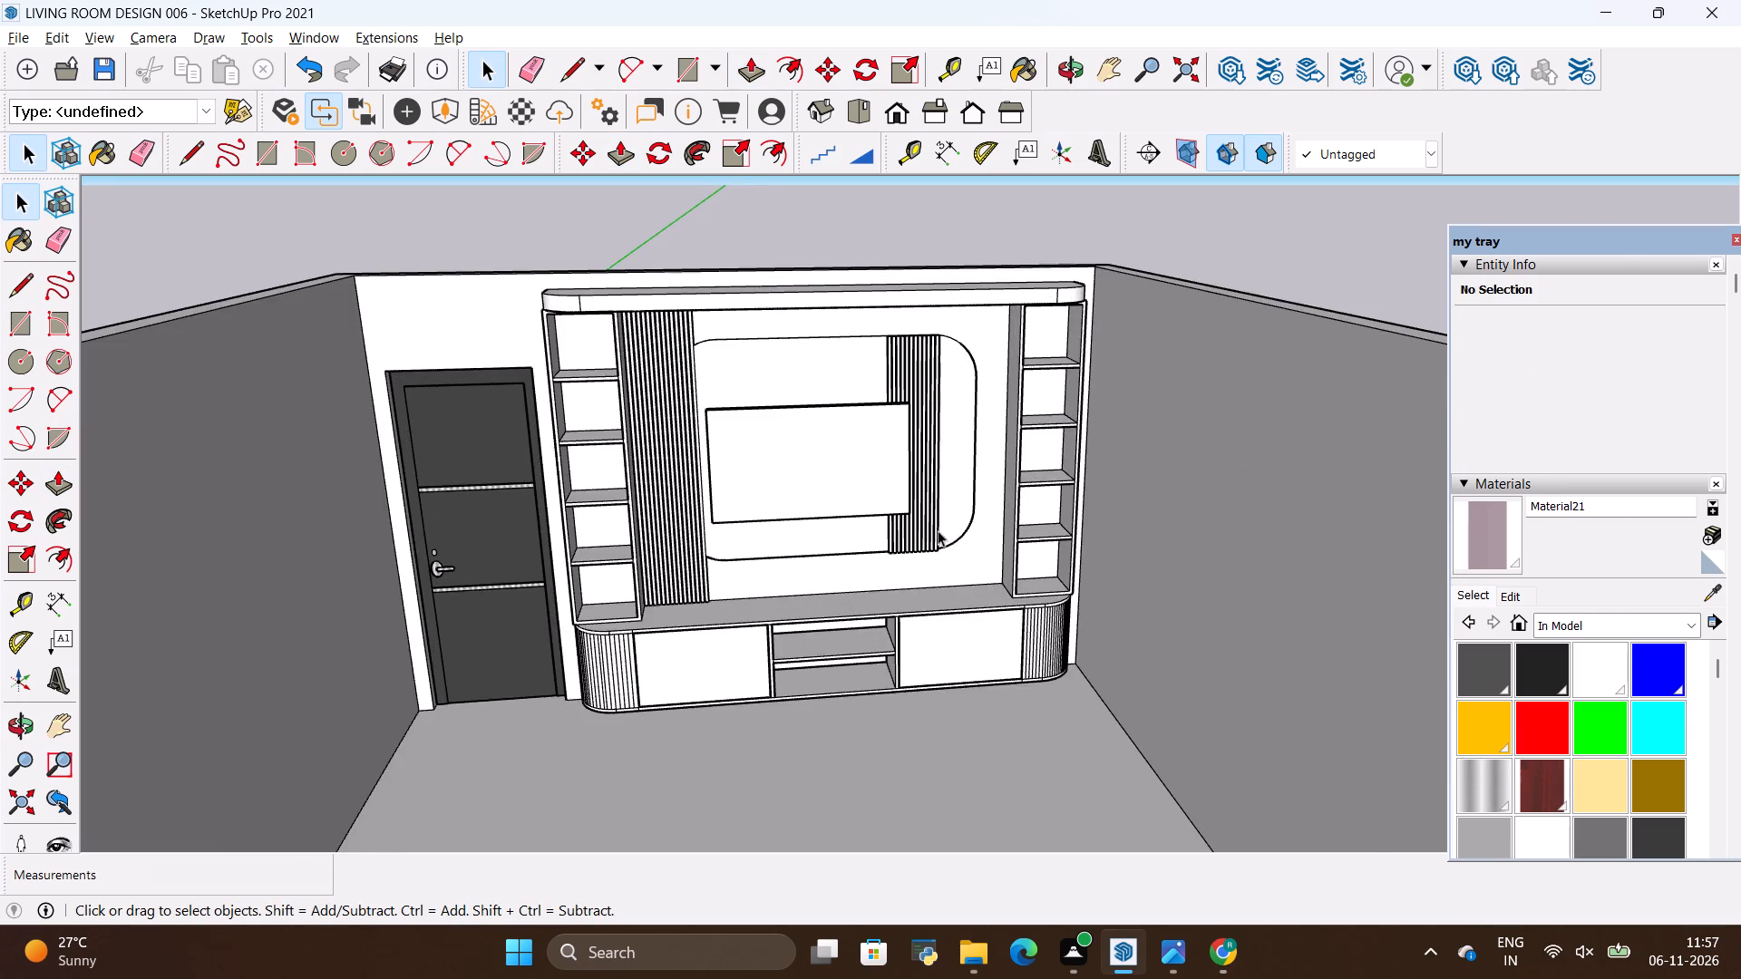
scroll(938, 530, "up", 2)
scroll(781, 535, "up", 1)
scroll(647, 497, "down", 3)
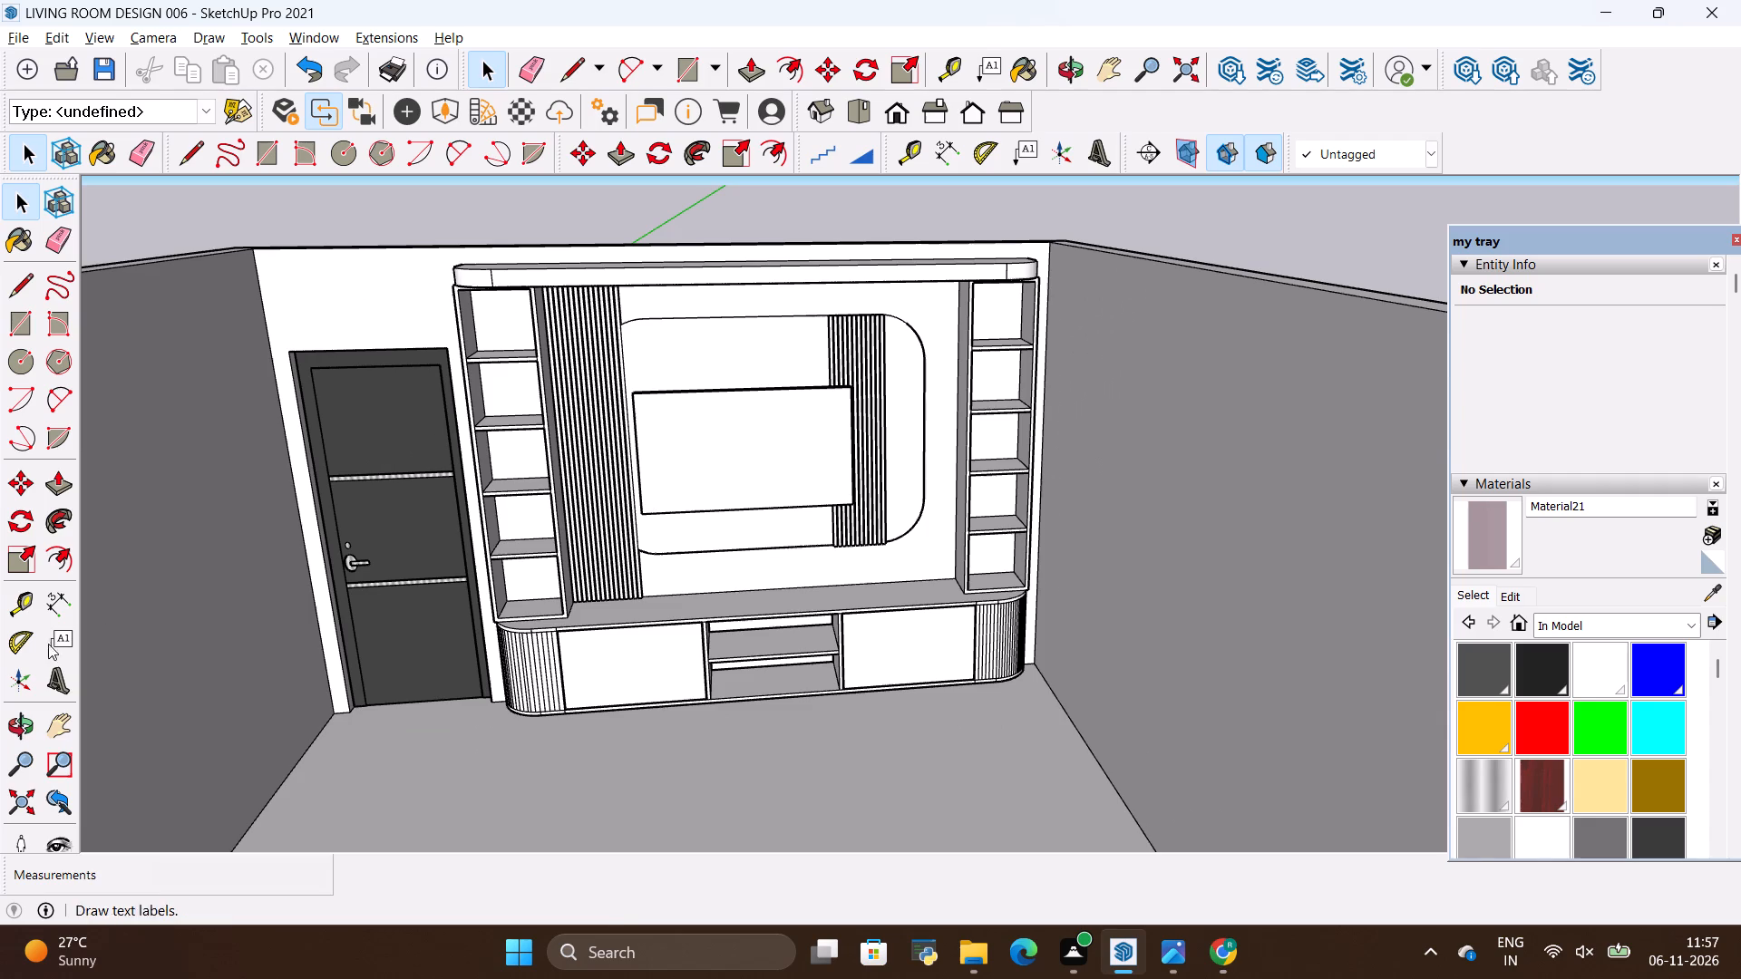
left_click(20, 725)
left_click_drag(438, 671, 407, 589)
key("alt+Tab")
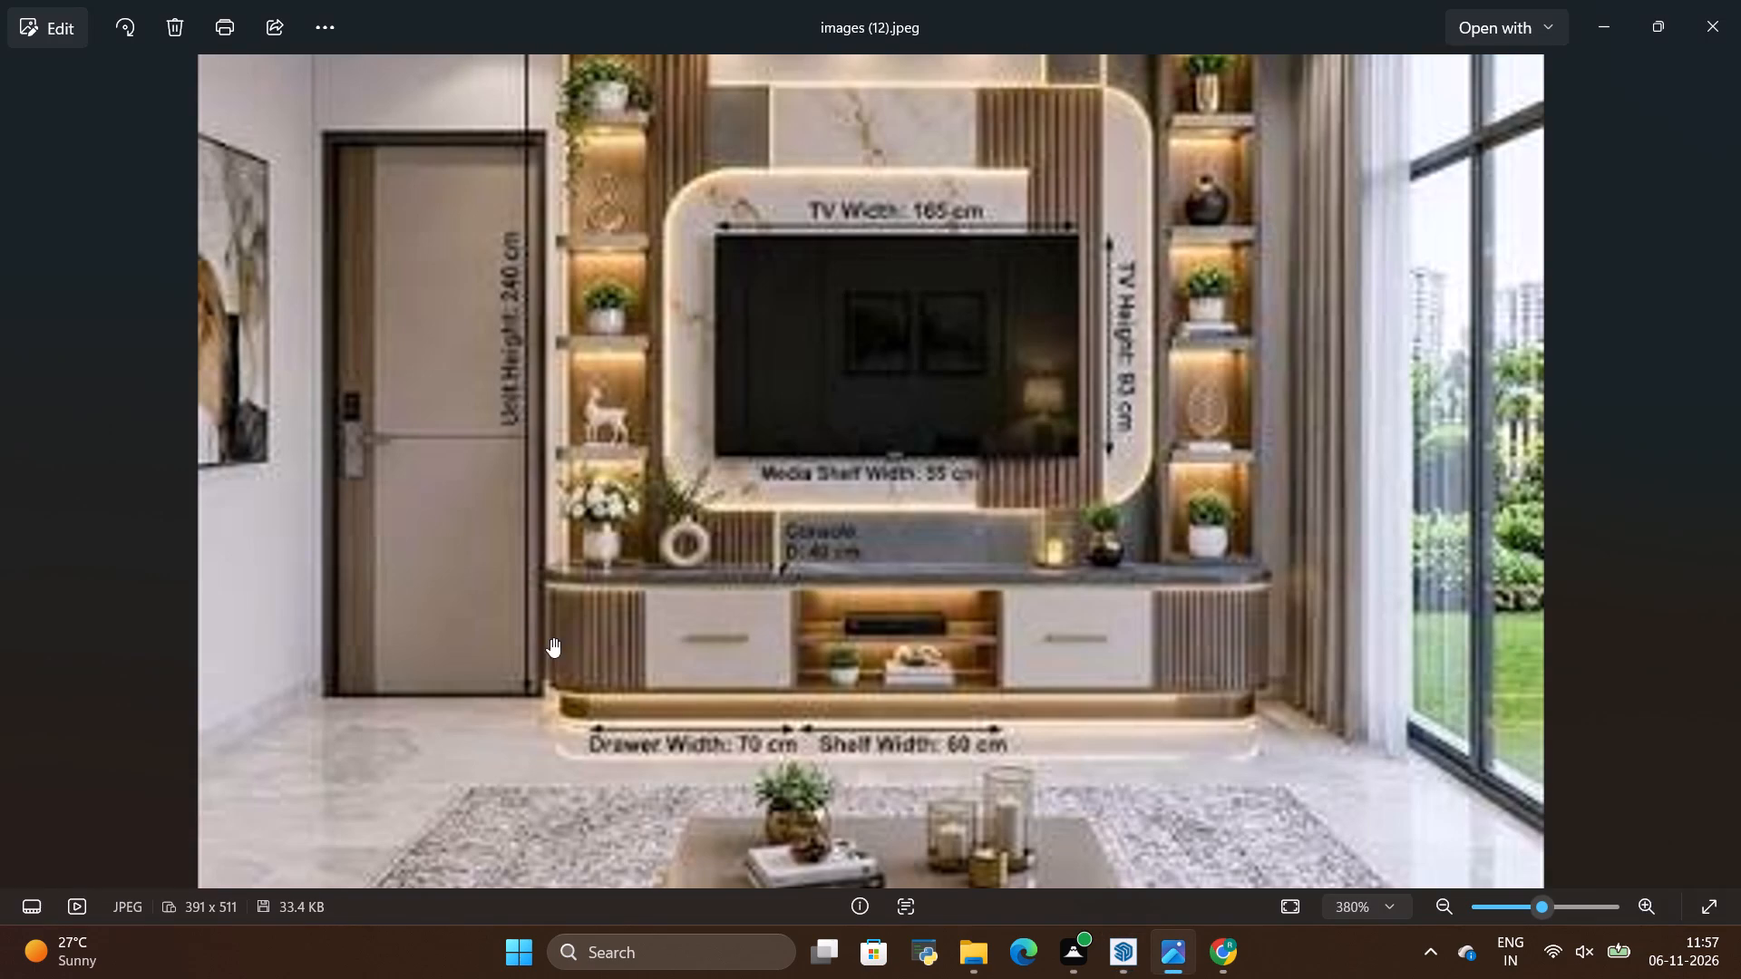
scroll(880, 635, "down", 3)
key("alt+Tab")
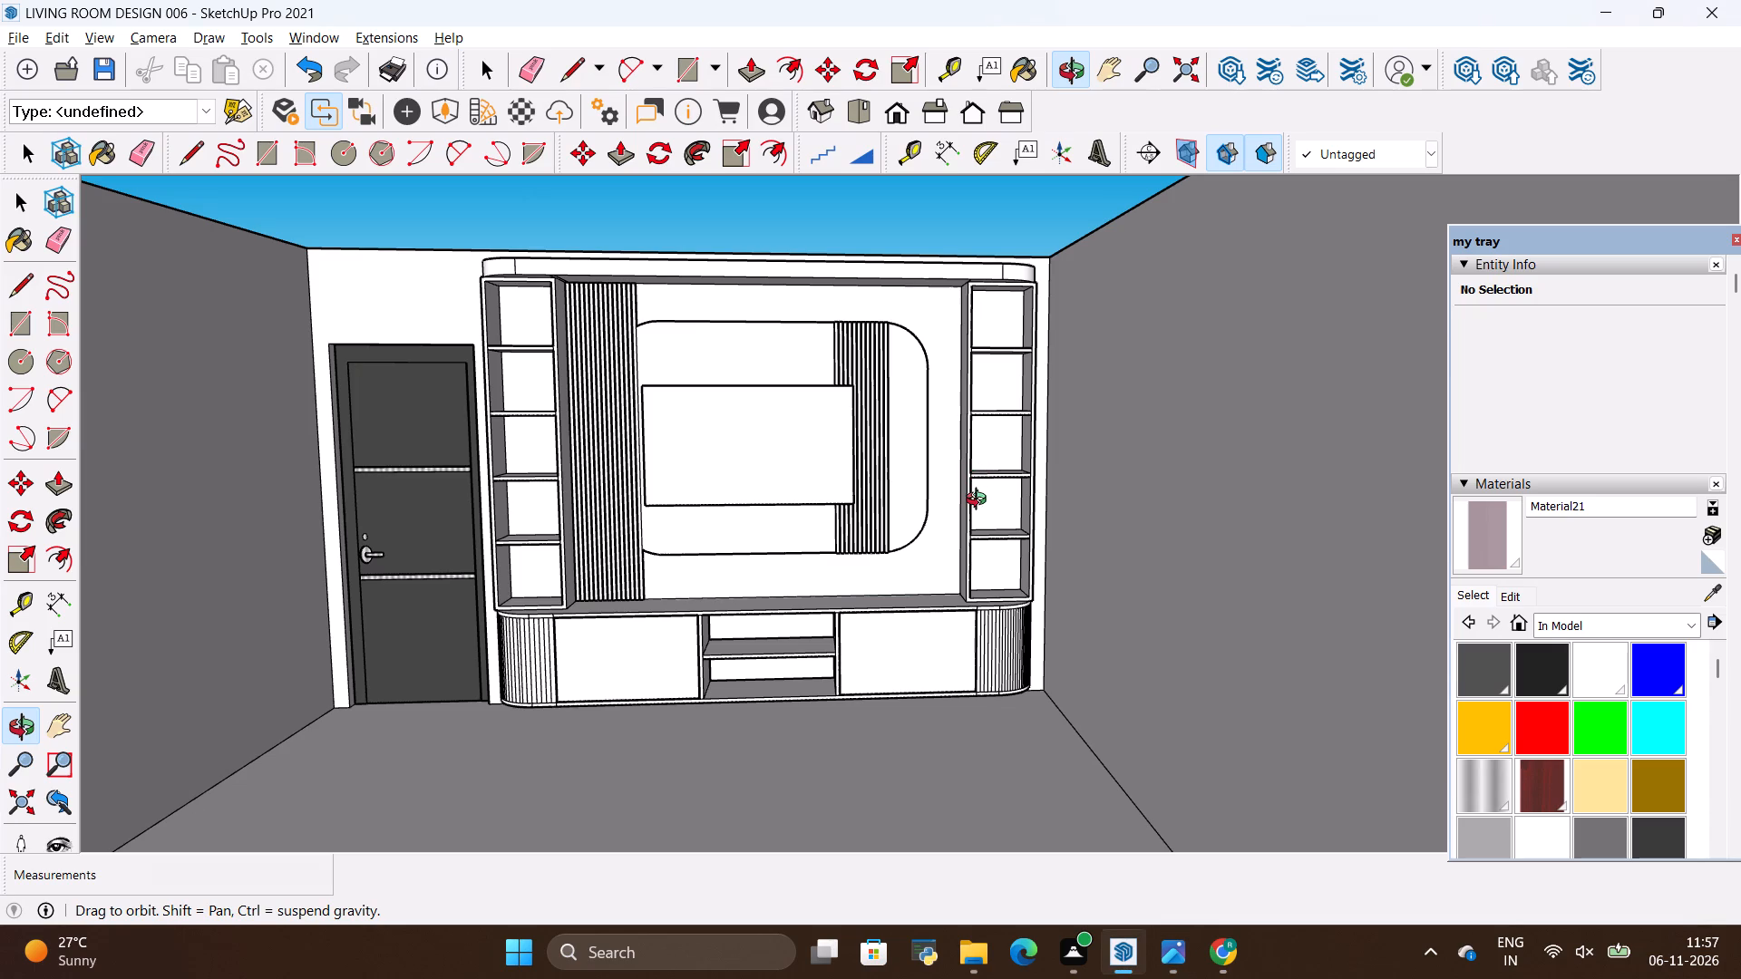
key("alt+Tab")
key("alt+Tab")
Paint the TV screen panel with the 0136_Charcoal material.
left_click(1539, 643)
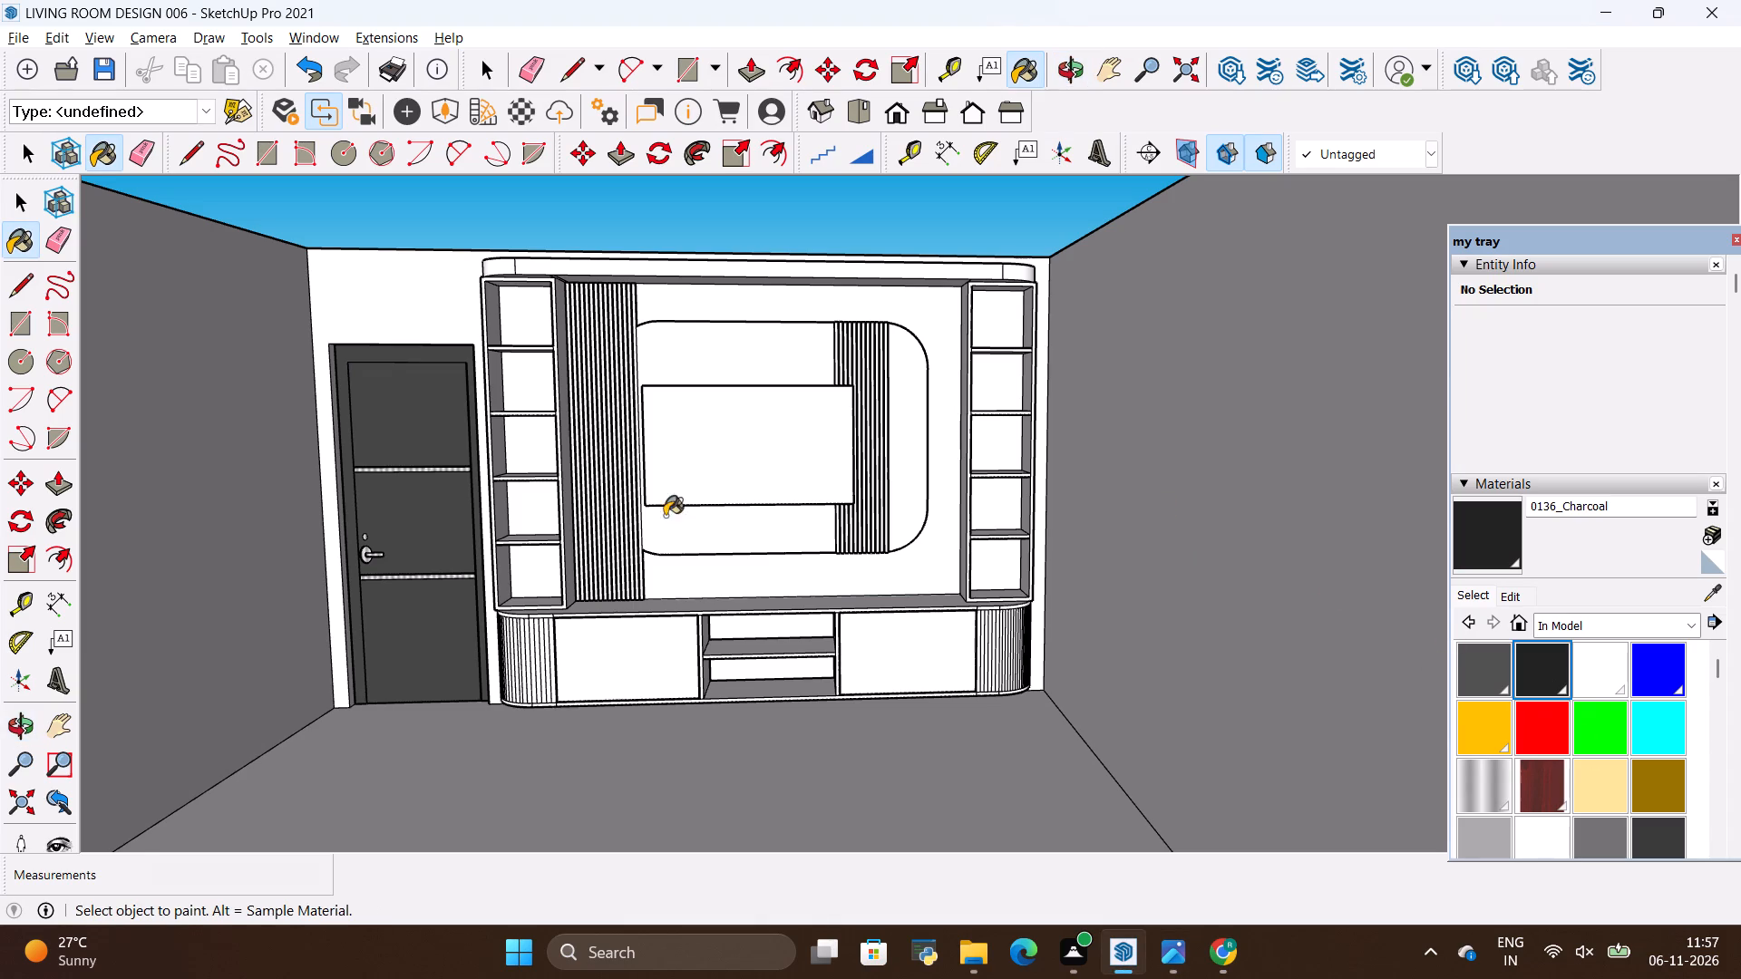
left_click(680, 432)
key("space")
Compare the finishes of the TV unit wall with the reference photo.
key("alt+Tab")
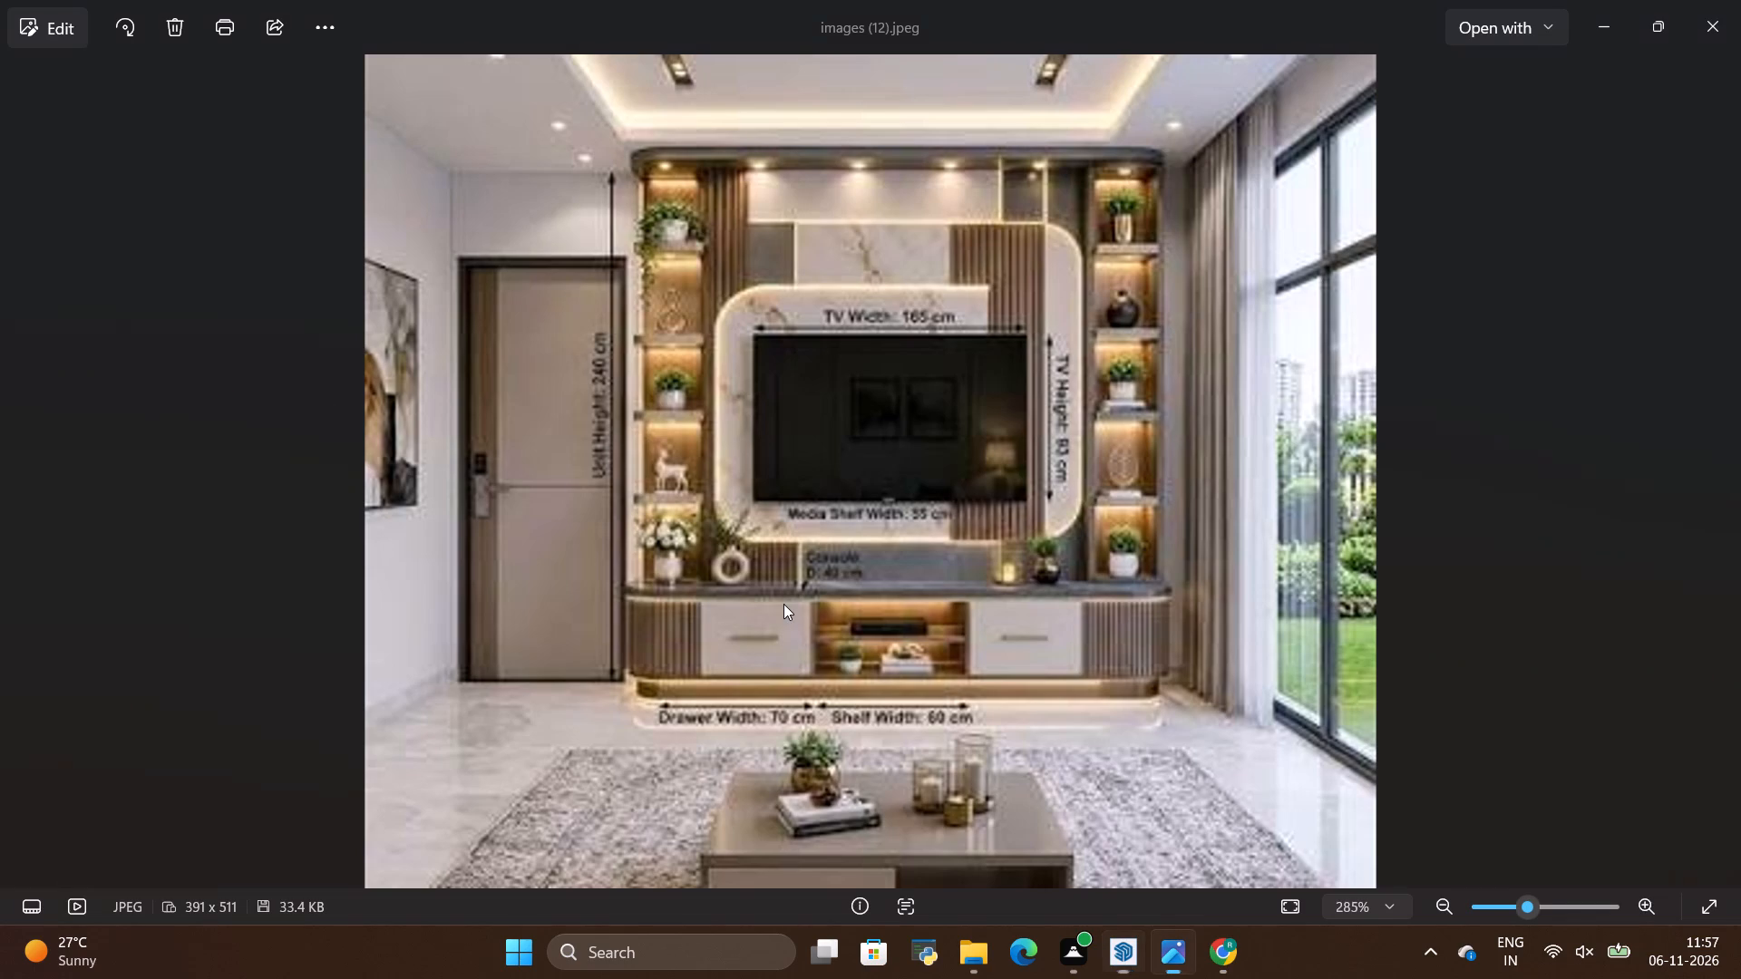
key("alt+Tab")
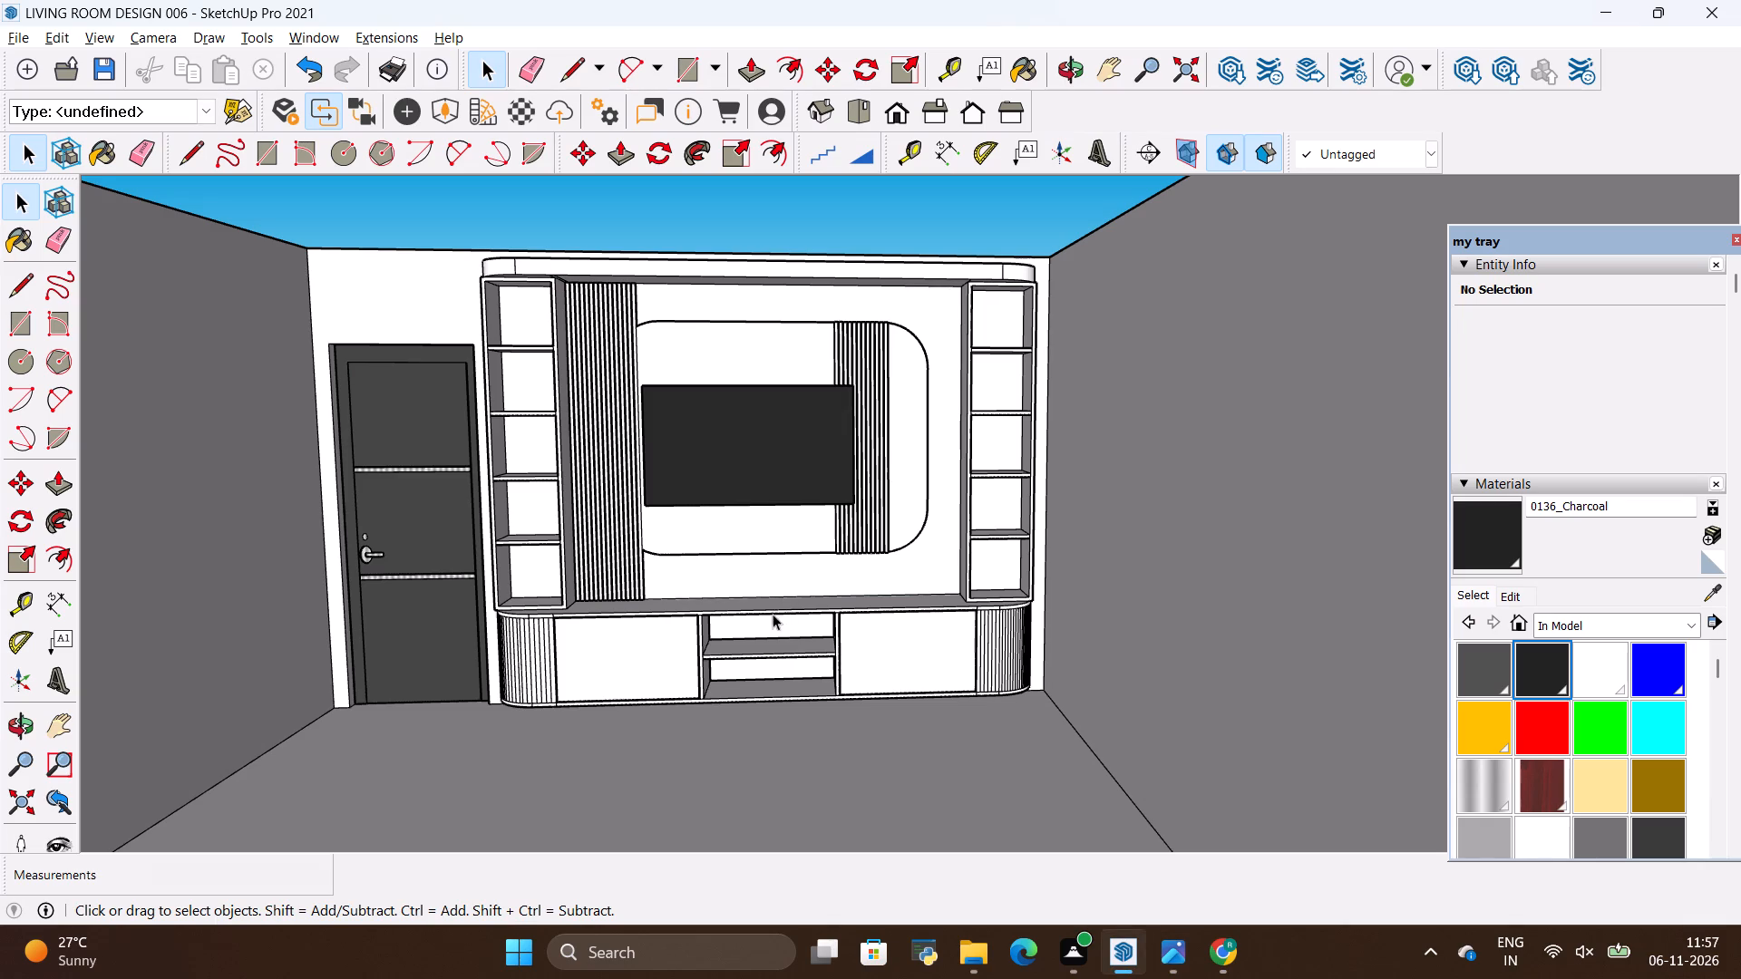
key("alt+Tab")
key("alt+Tab")
key("alt+Tab")
key("alt+Tab")
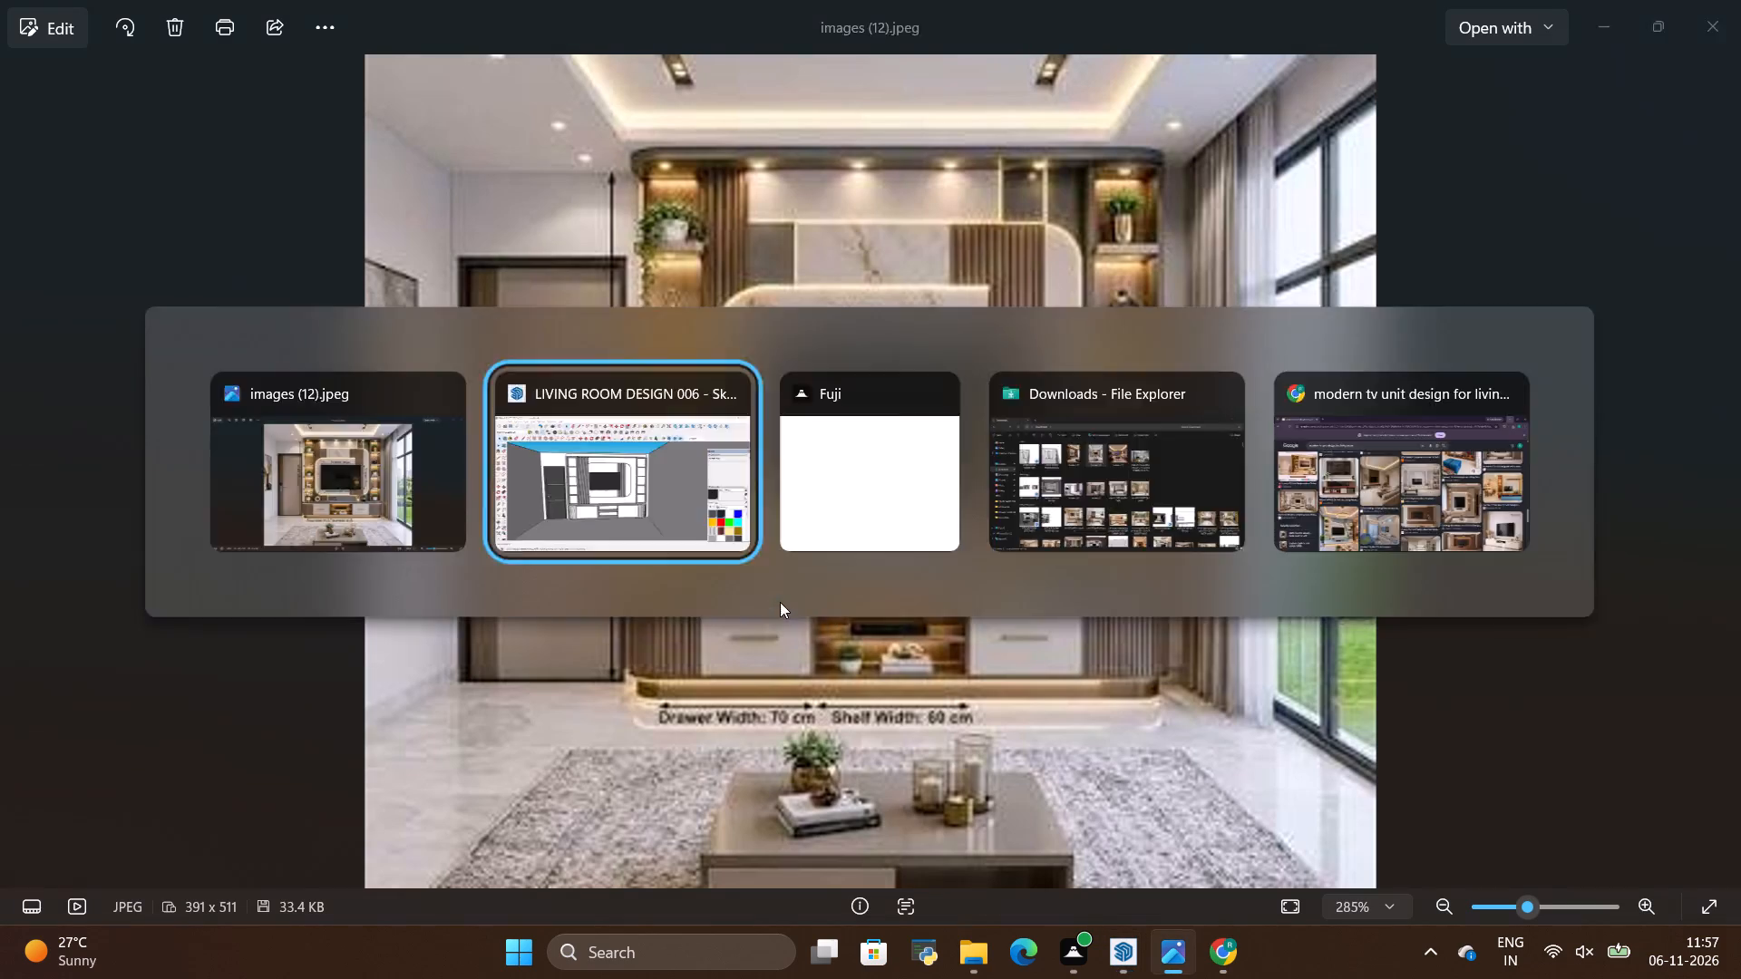
key("alt+Tab")
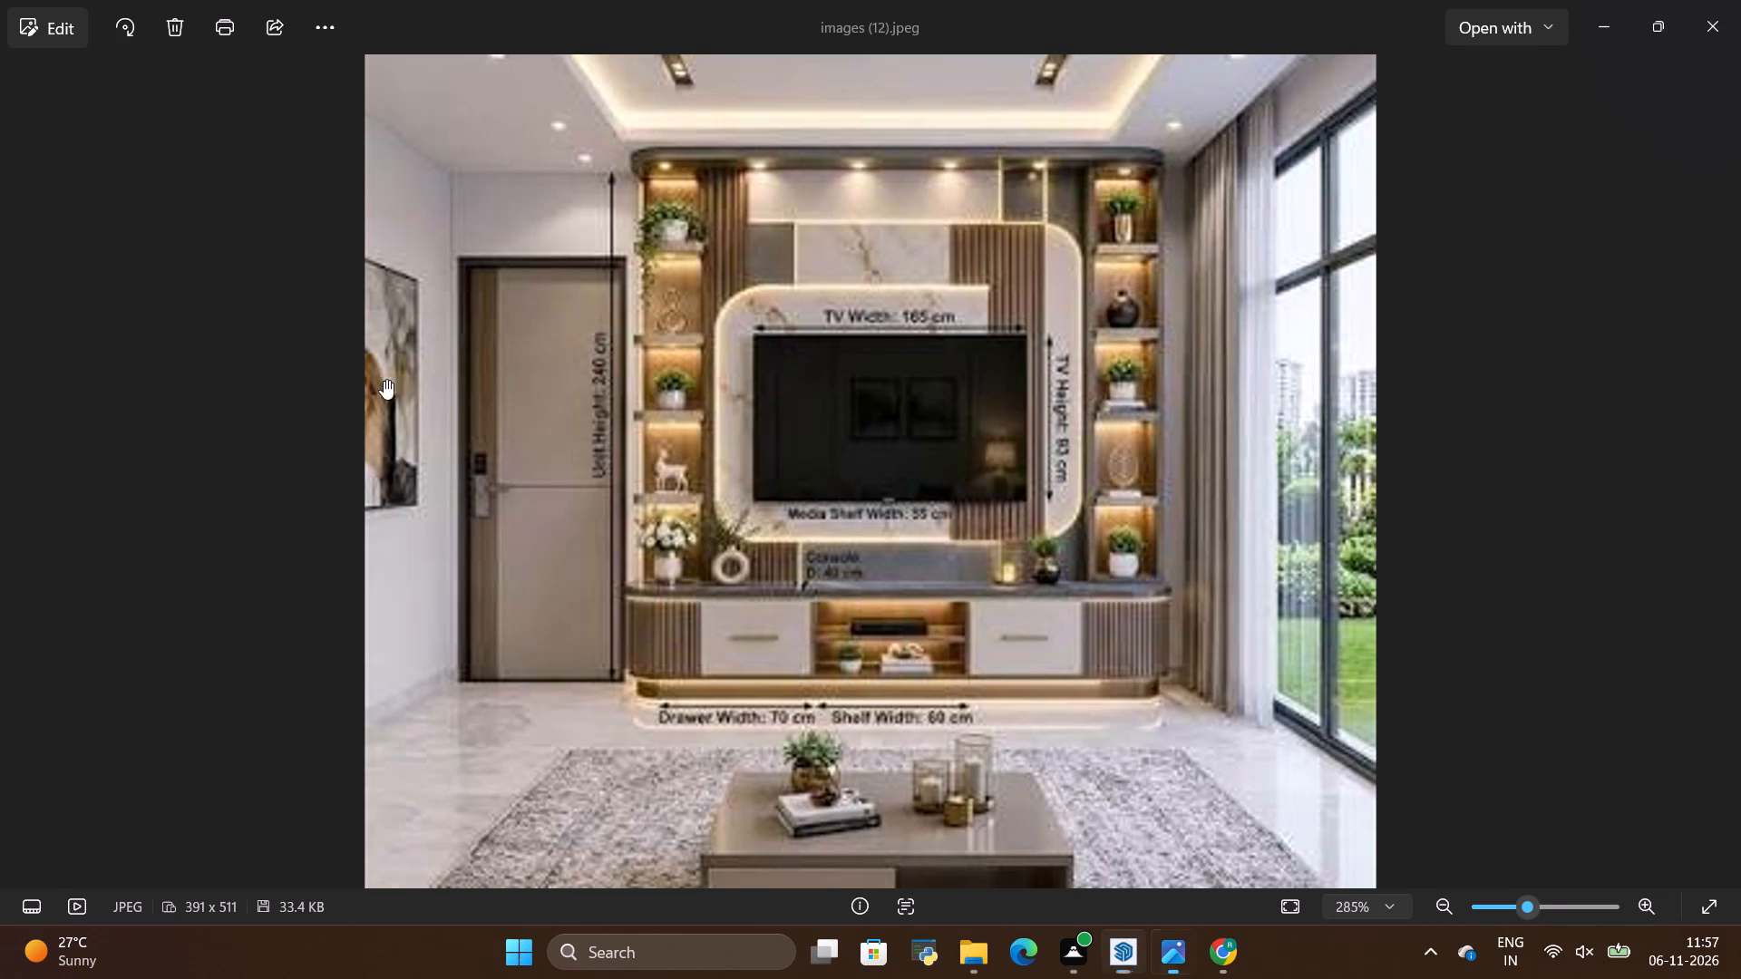
scroll(575, 323, "up", 2)
key("alt+Tab")
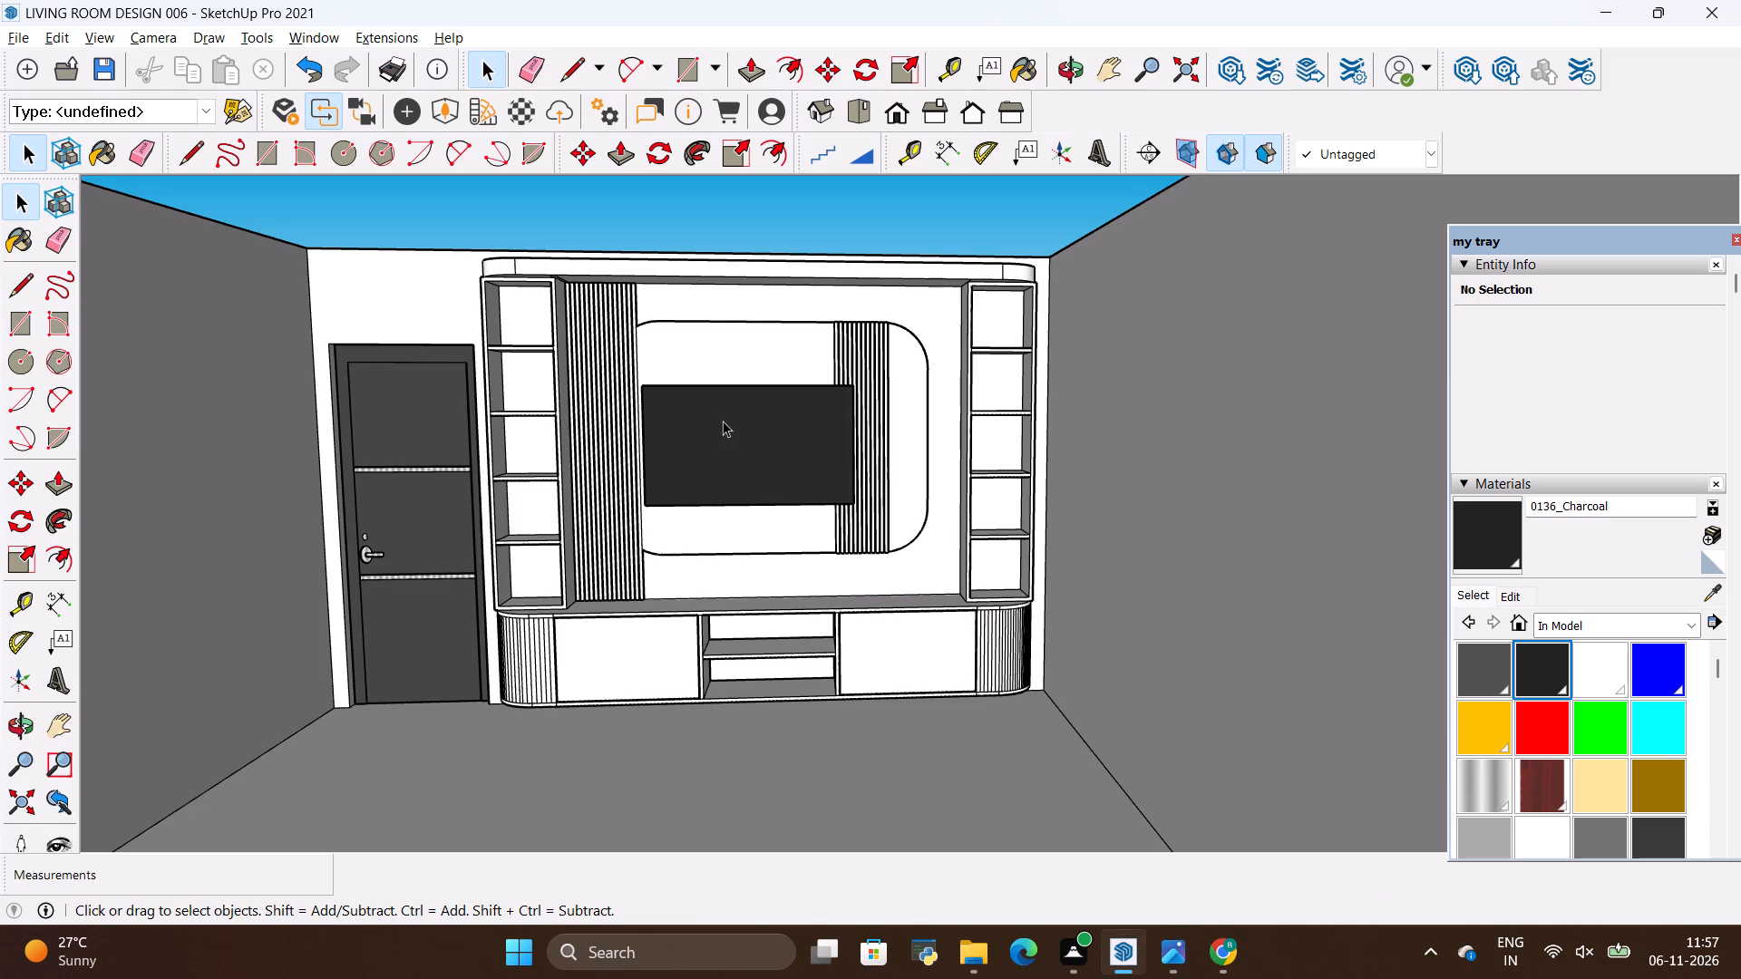
Examine the TV unit wall and the surrounding room from near and far and from higher and lower angles.
scroll(723, 421, "down", 2)
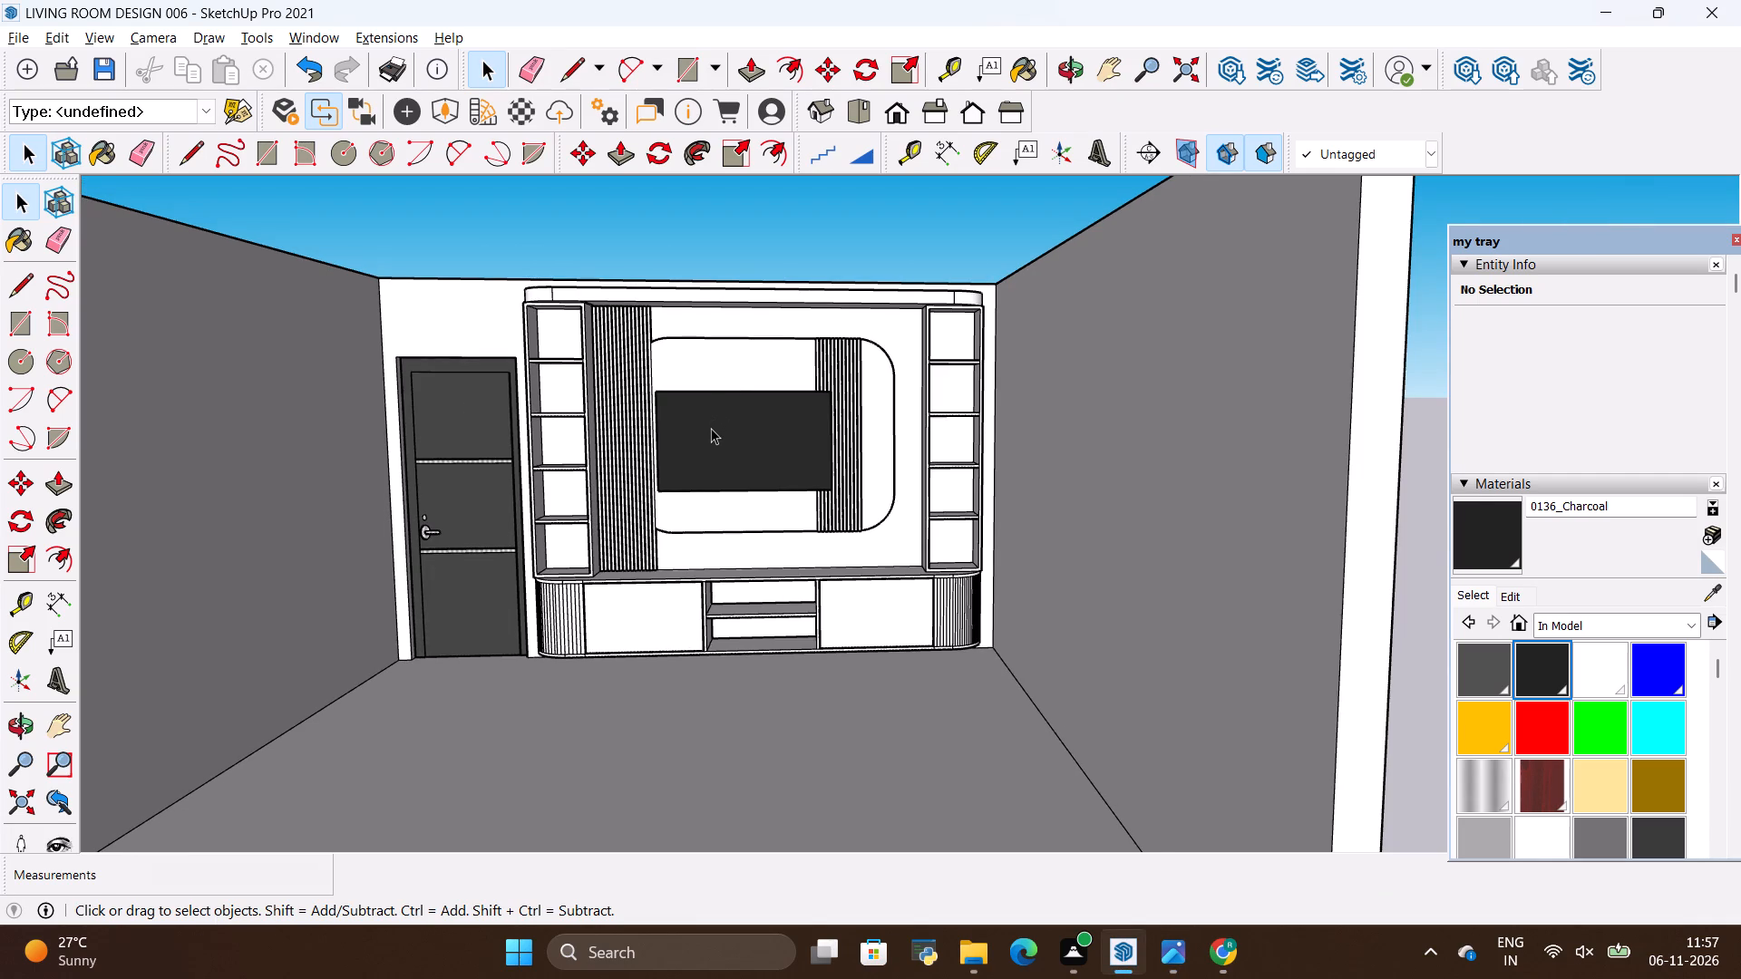
scroll(741, 402, "down", 3)
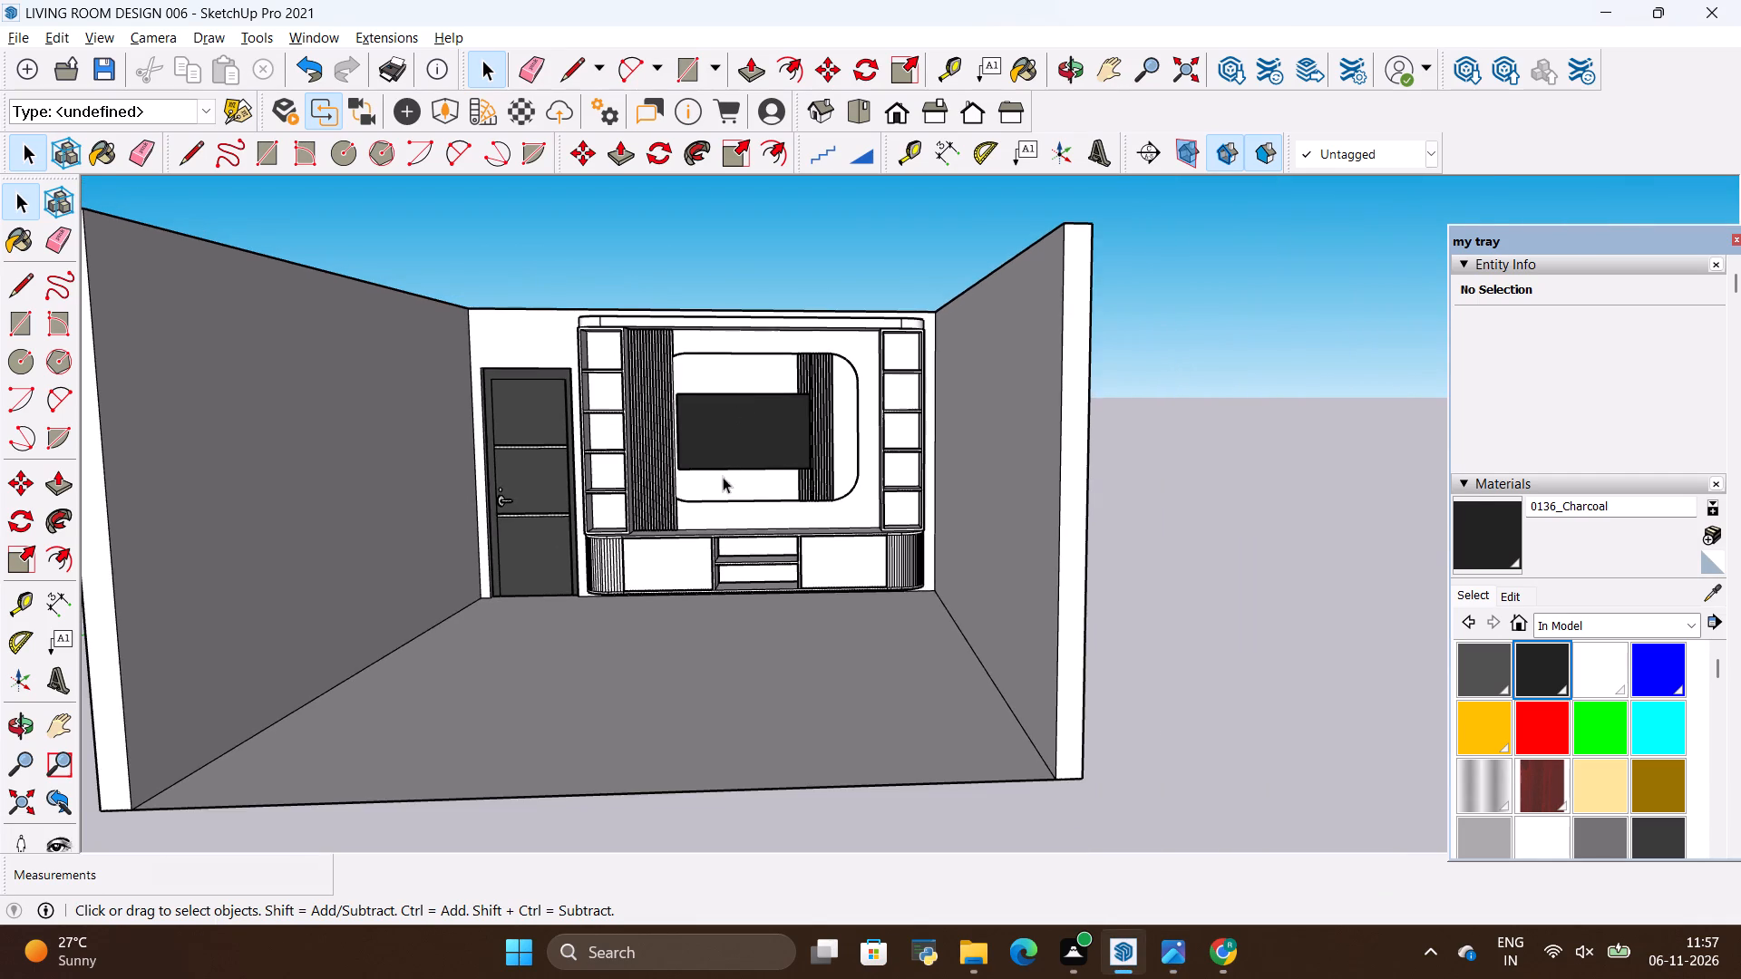
scroll(723, 477, "up", 7)
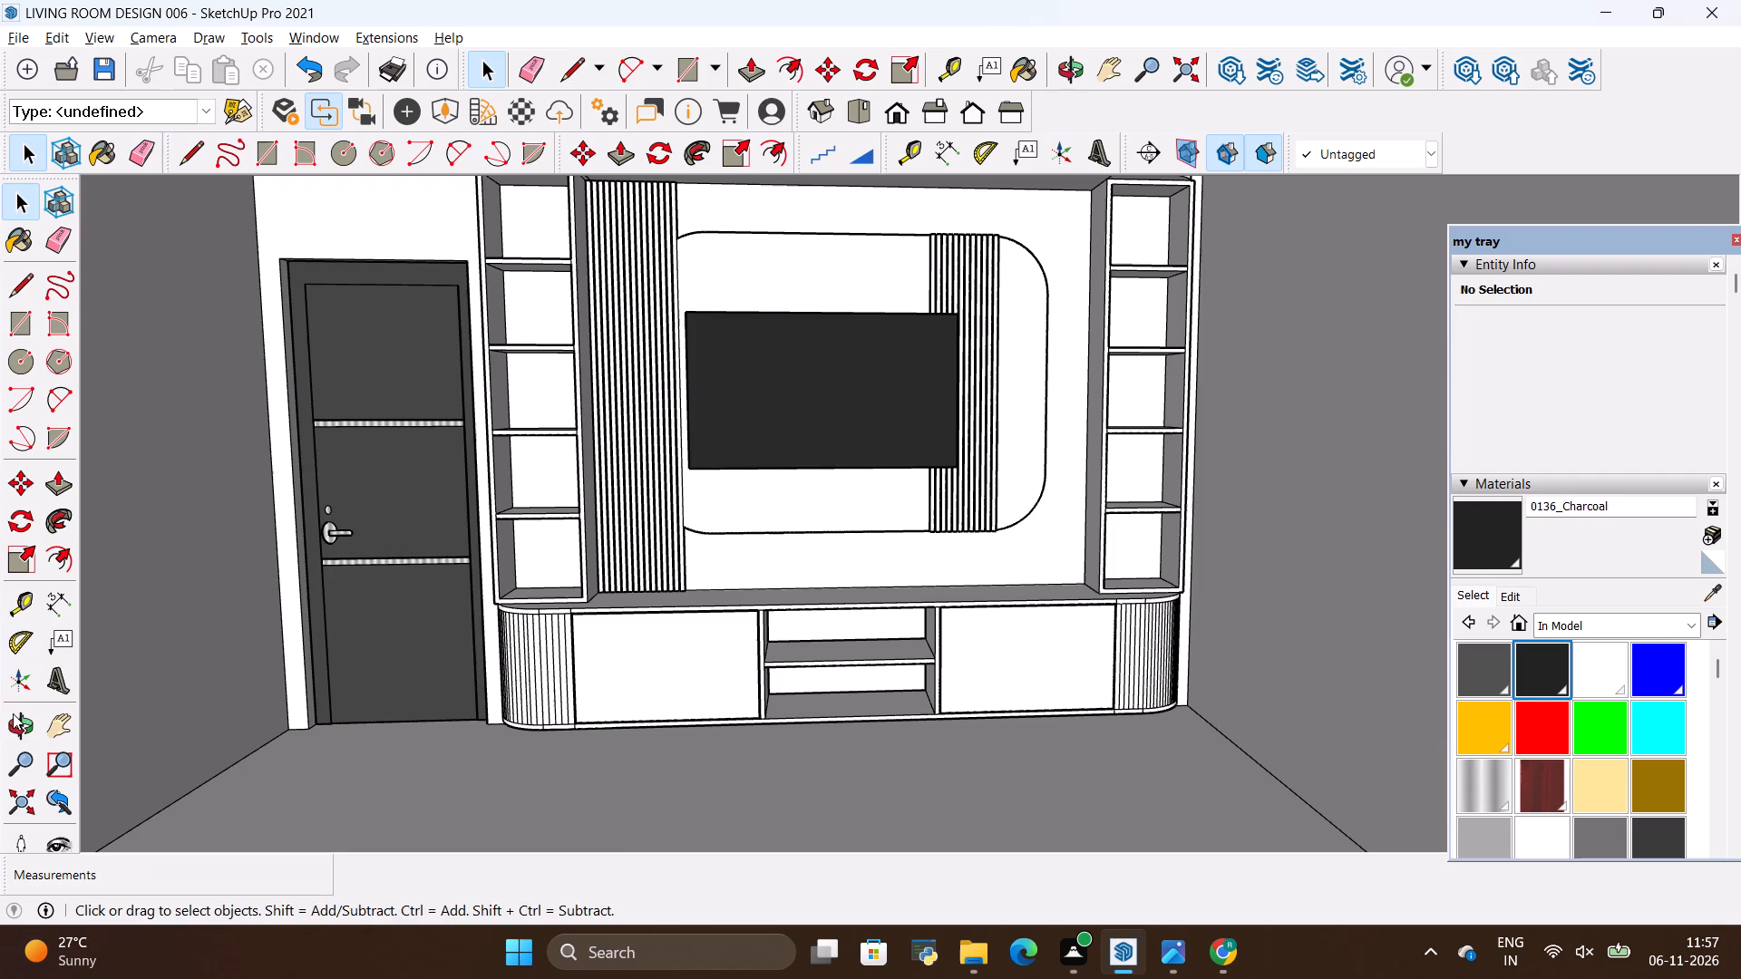
left_click(13, 714)
left_click_drag(707, 251, 695, 282)
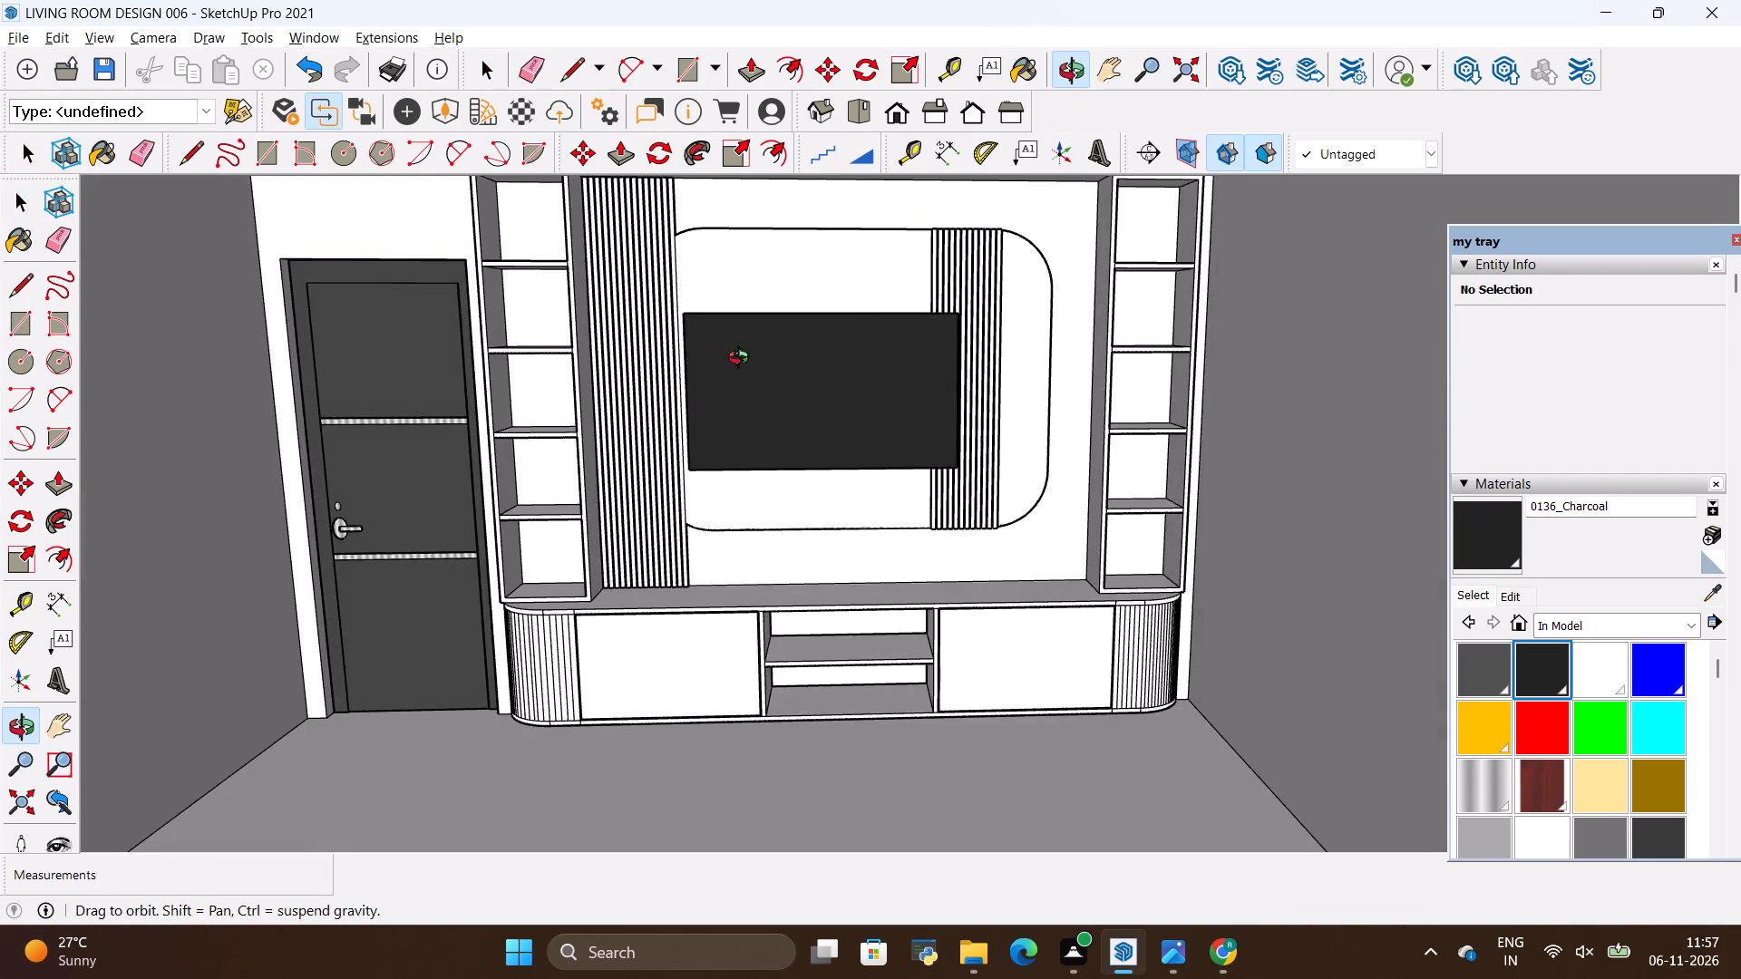
scroll(744, 364, "down", 2)
left_click_drag(730, 383, 724, 404)
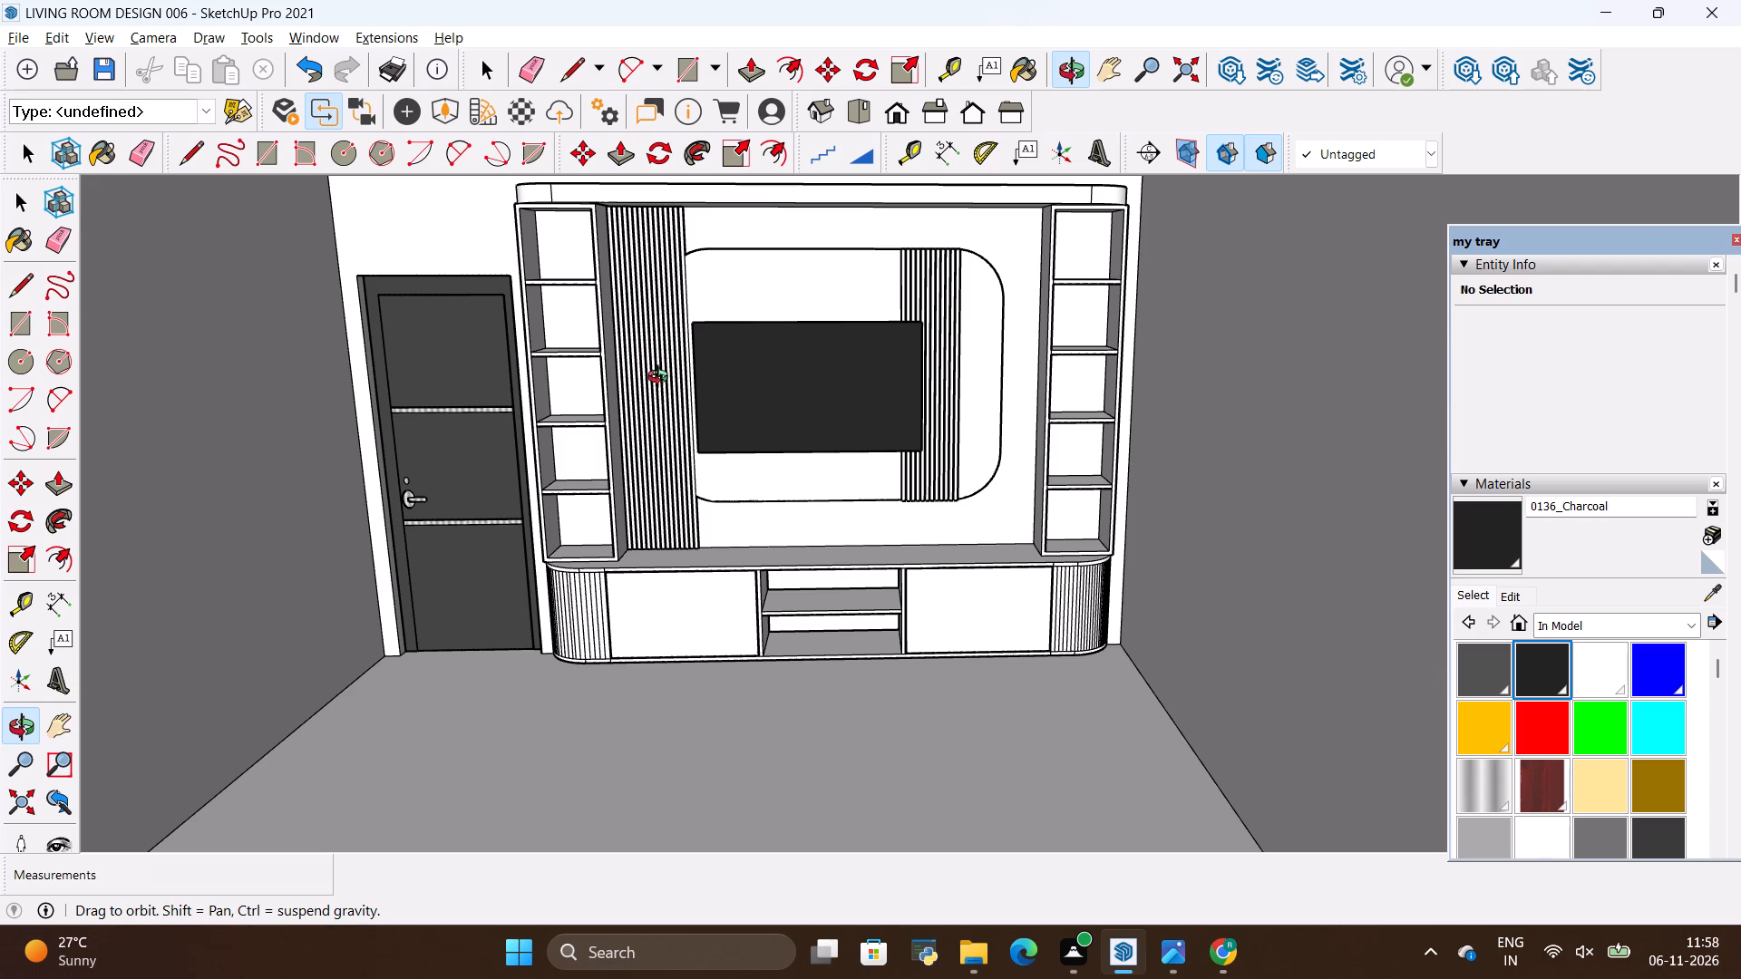
scroll(662, 386, "down", 5)
scroll(801, 312, "up", 3)
left_click_drag(754, 322, 766, 374)
scroll(819, 313, "down", 3)
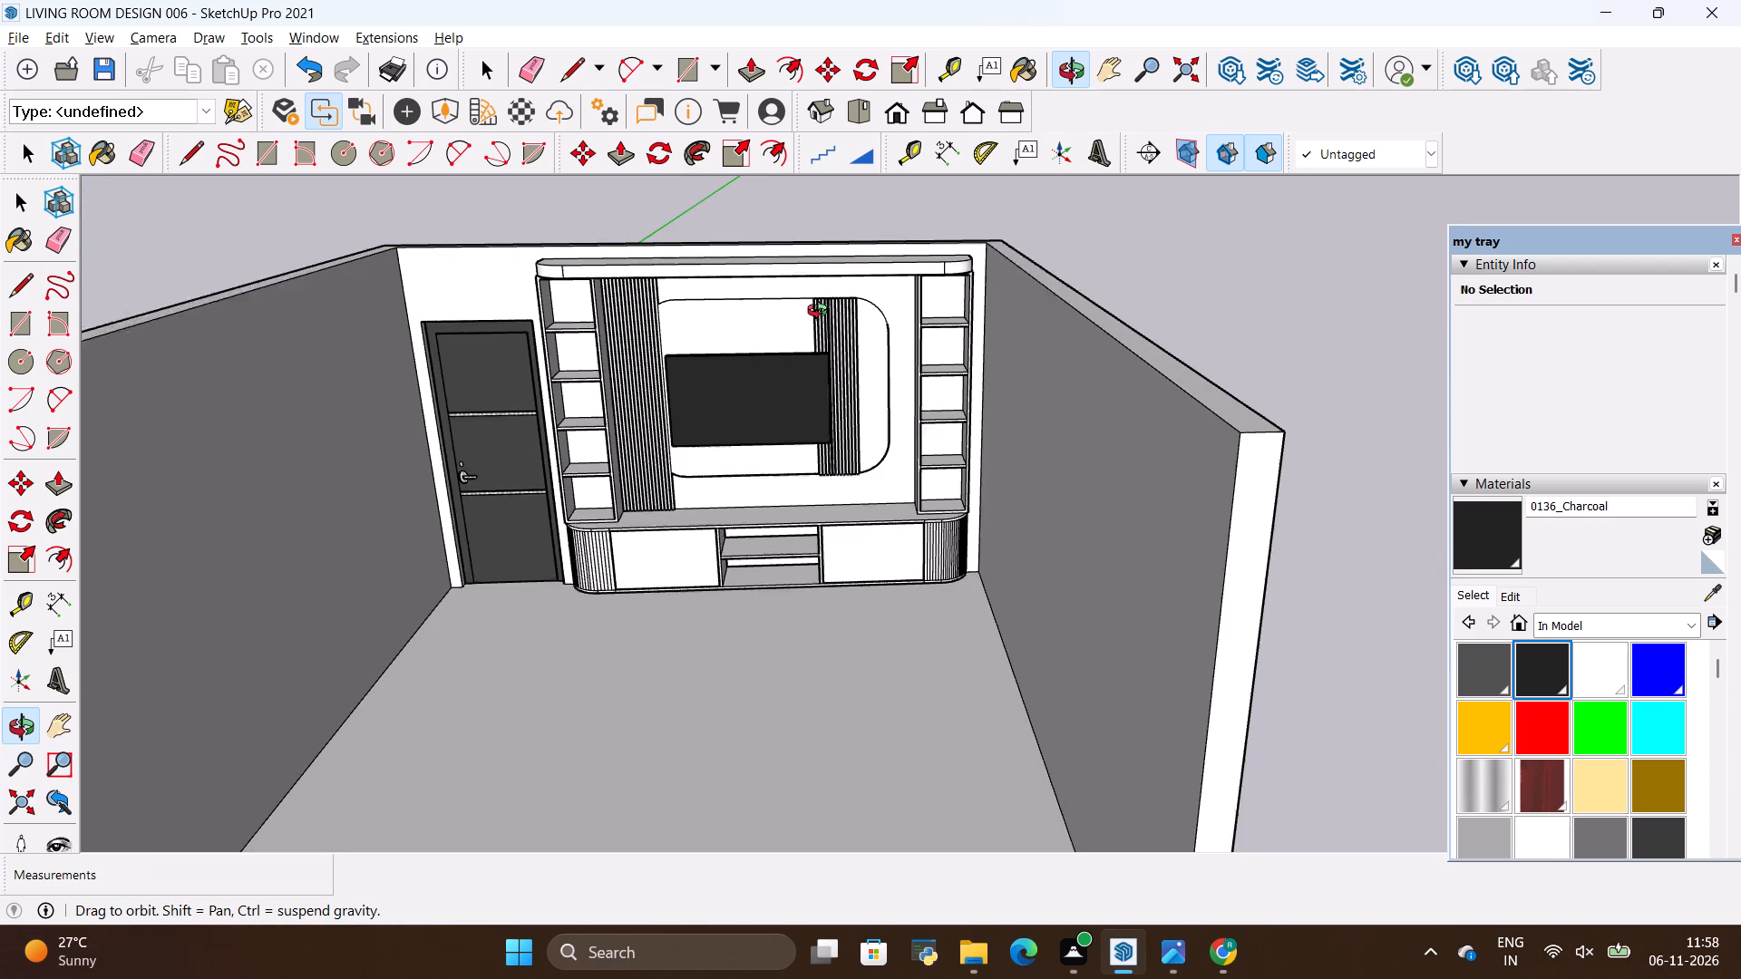
scroll(822, 313, "down", 1)
left_click_drag(855, 403, 862, 324)
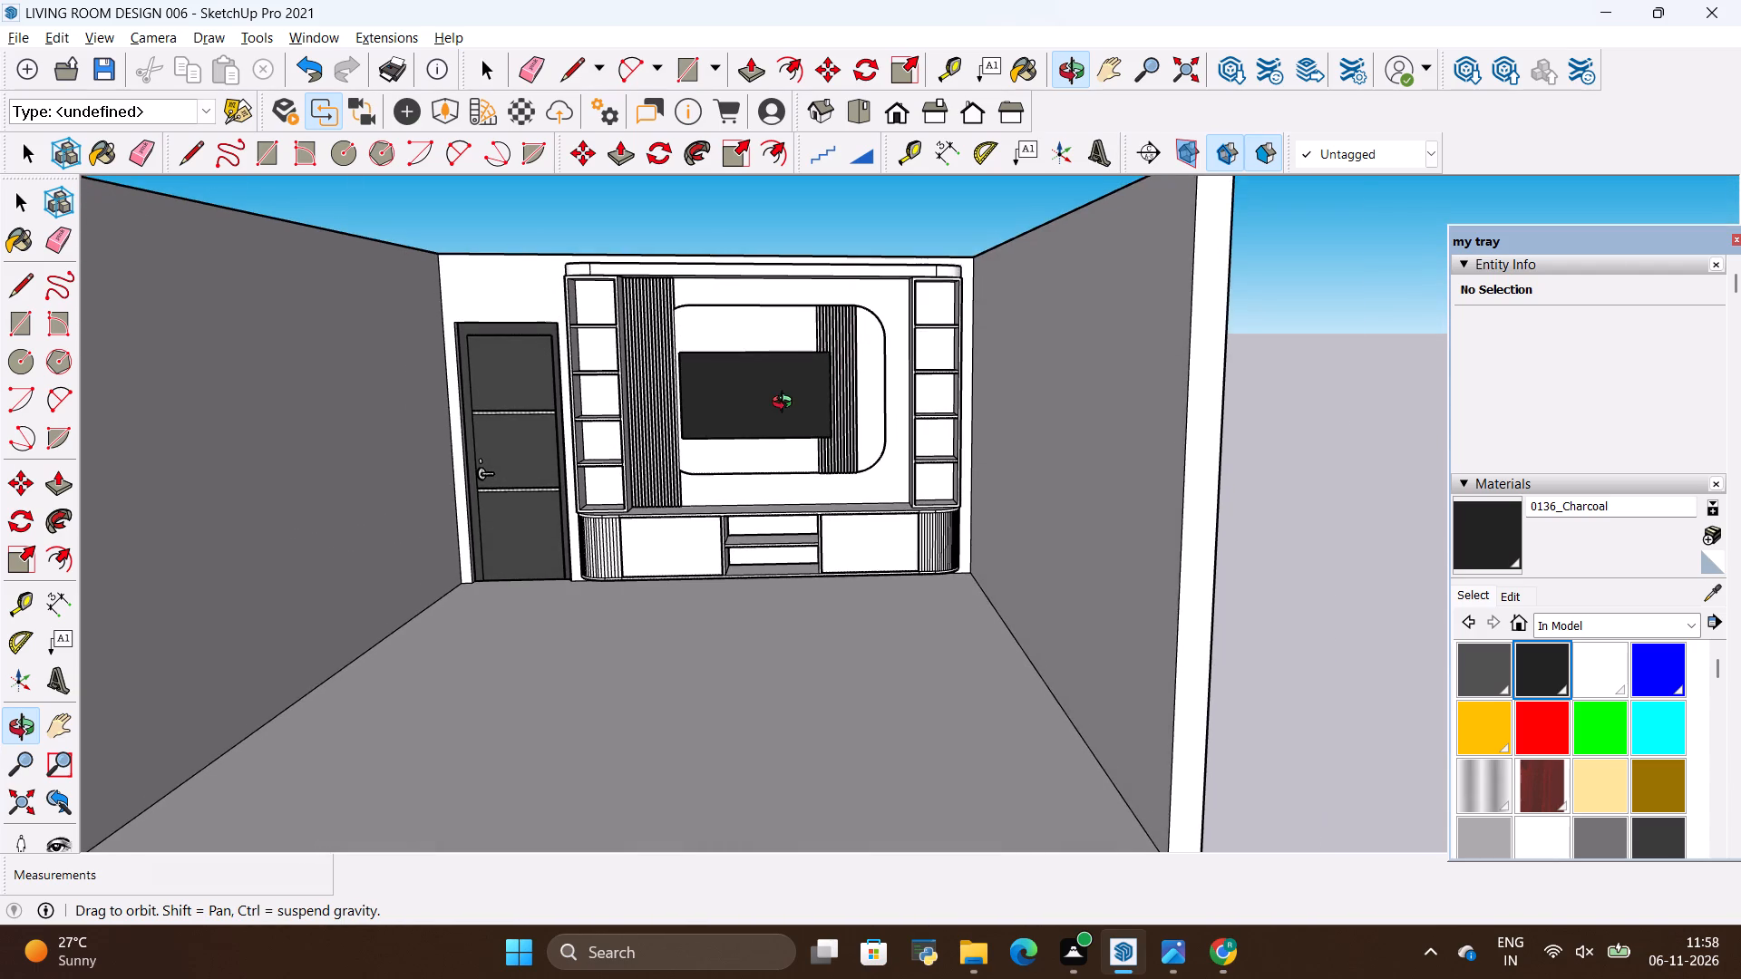
scroll(786, 404, "up", 2)
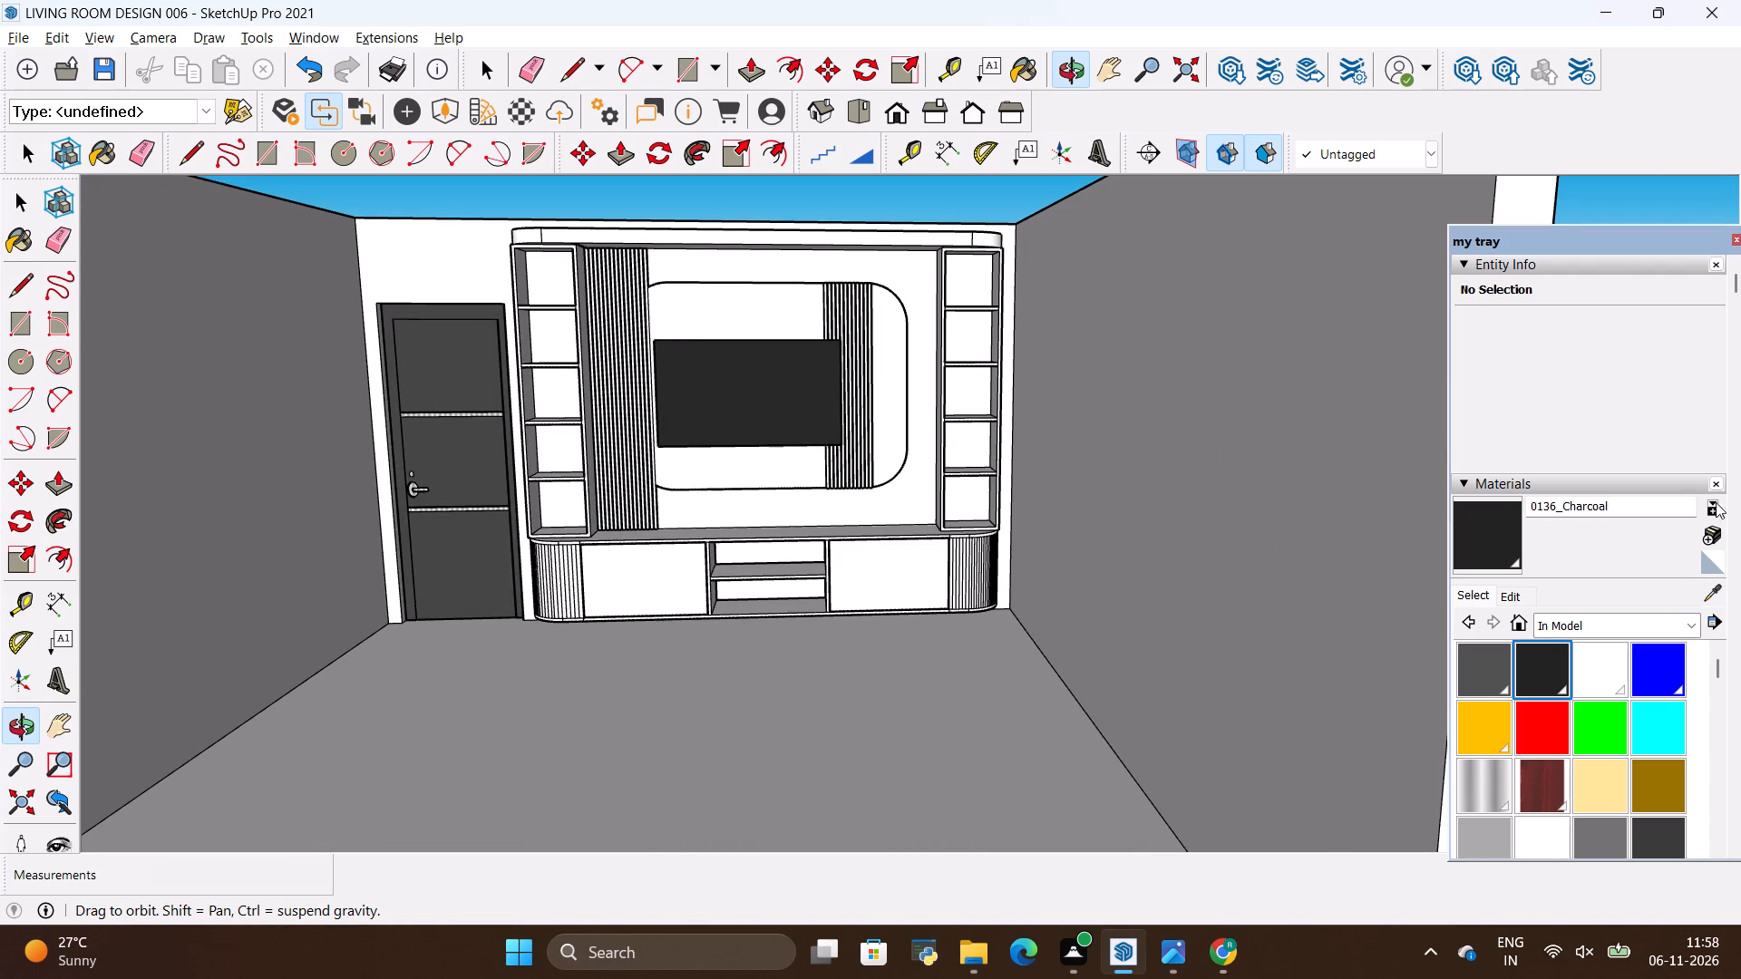
Create a new material textured with the plain brown image 3cd20c8524baf53172bd83de409b0e3b from the all materials folder.
left_click(1709, 535)
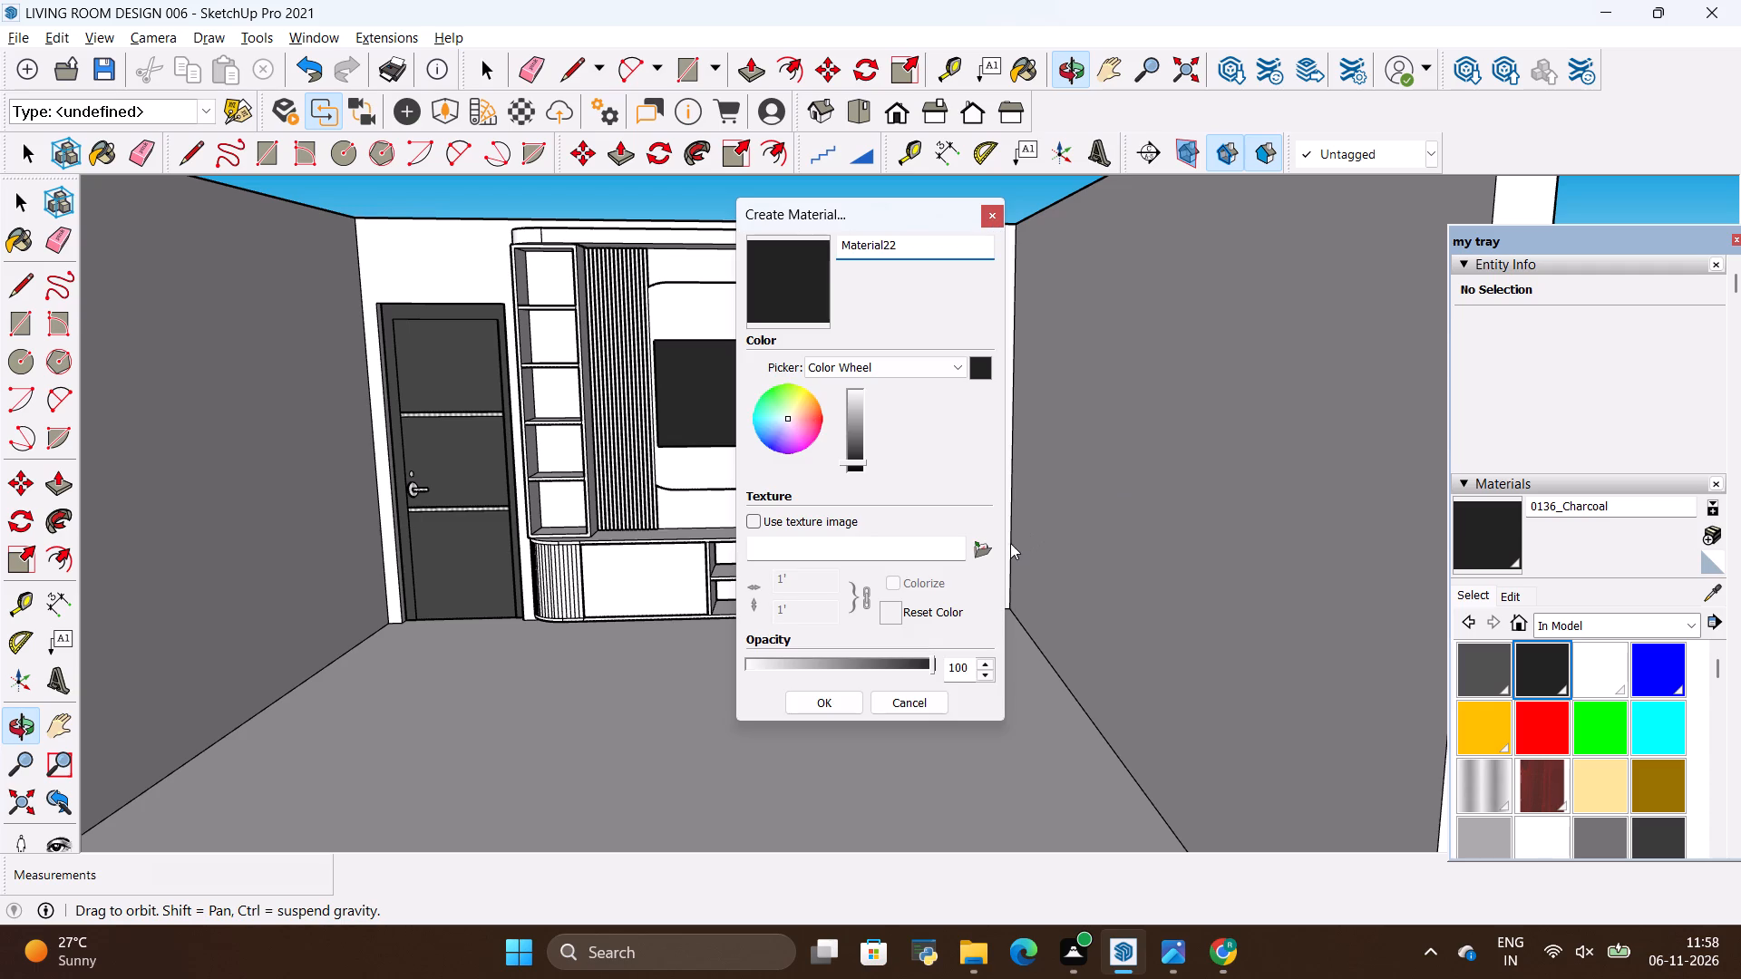
left_click(997, 552)
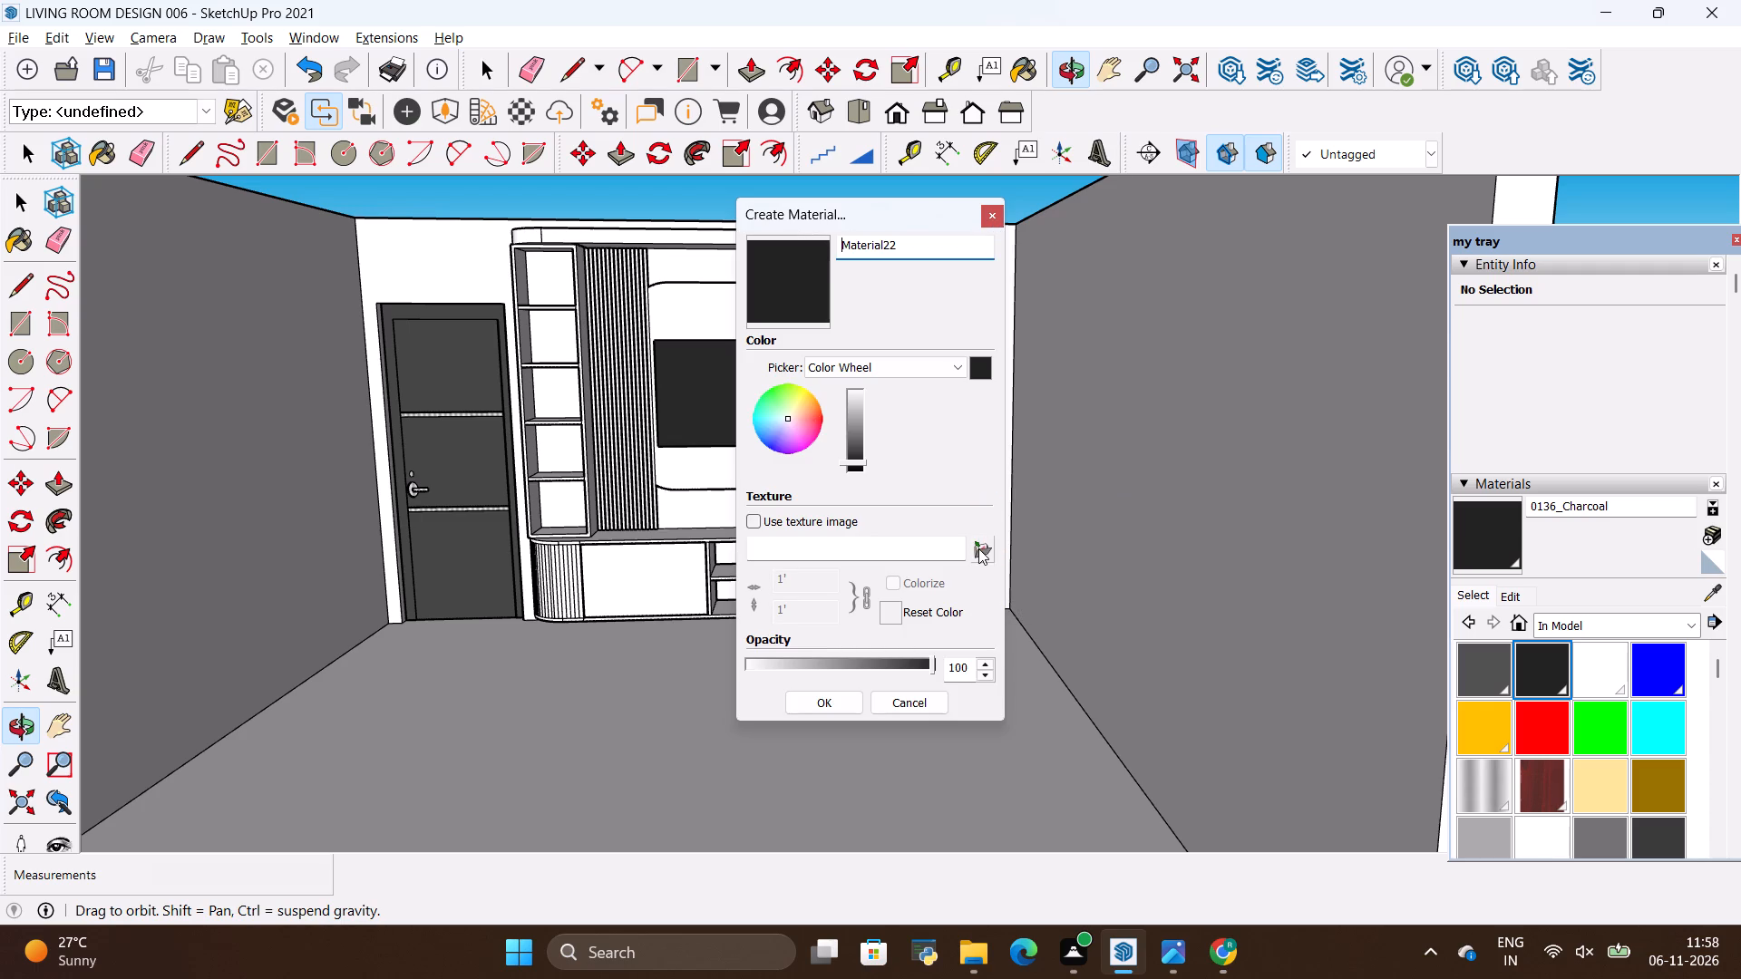
left_click(978, 548)
scroll(974, 539, "down", 5)
scroll(975, 533, "up", 3)
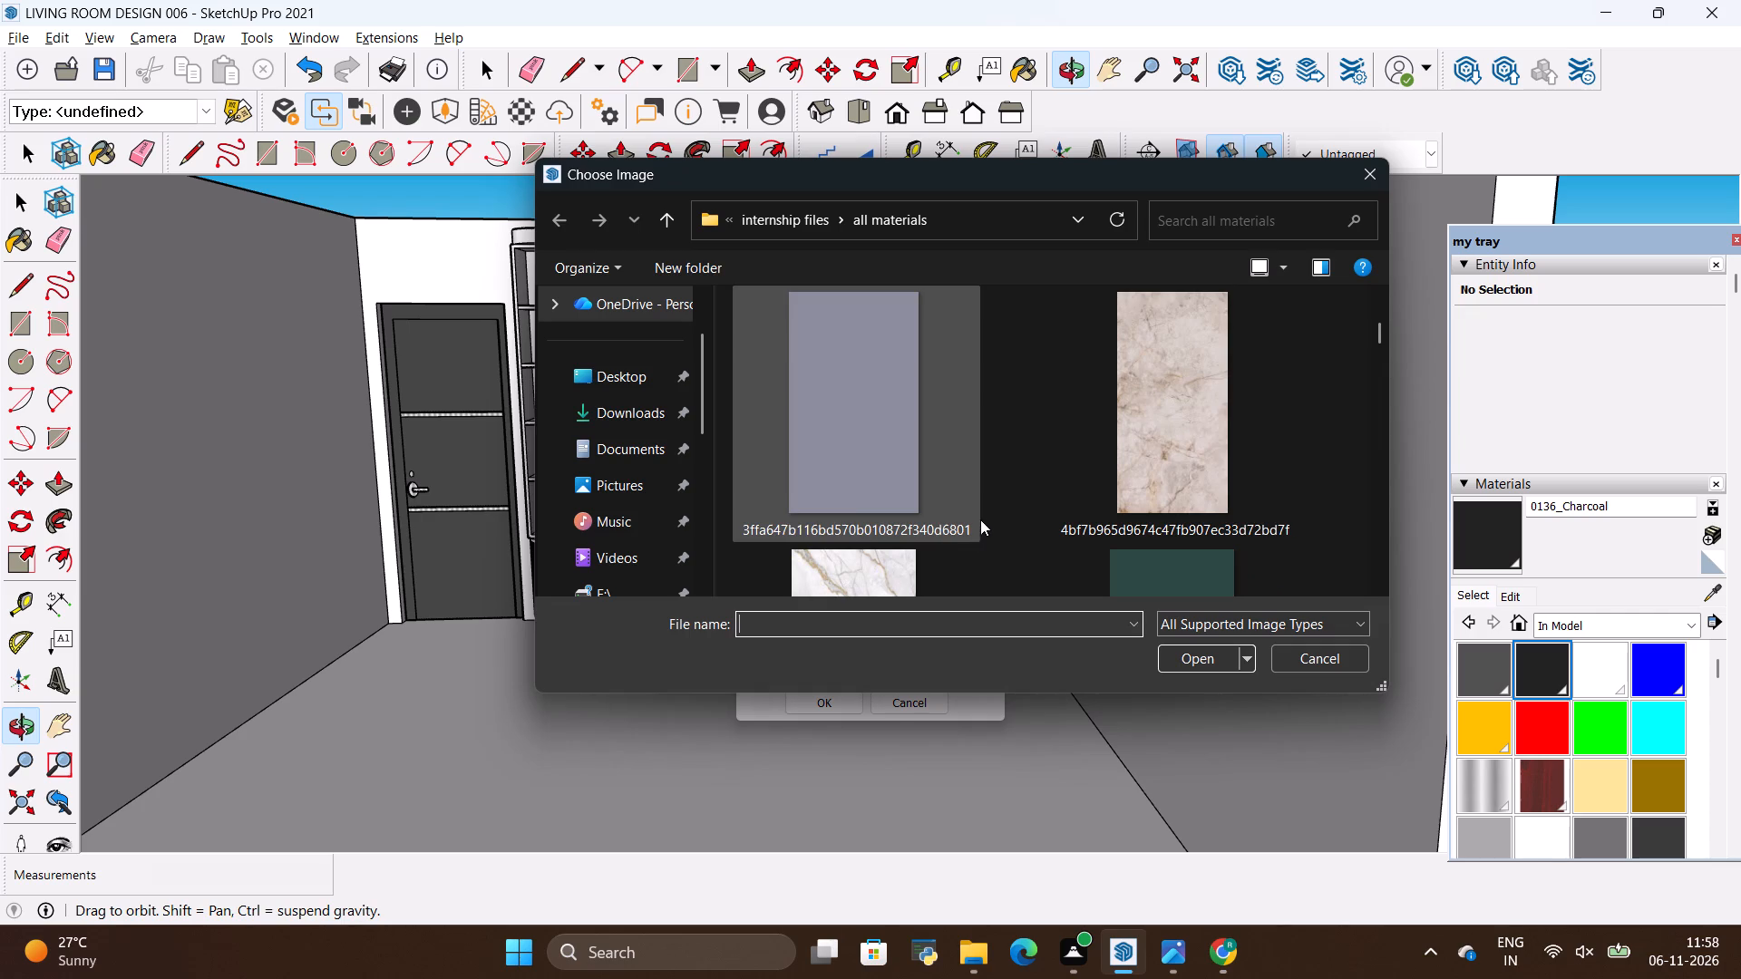
scroll(982, 516, "up", 3)
left_click(1143, 440)
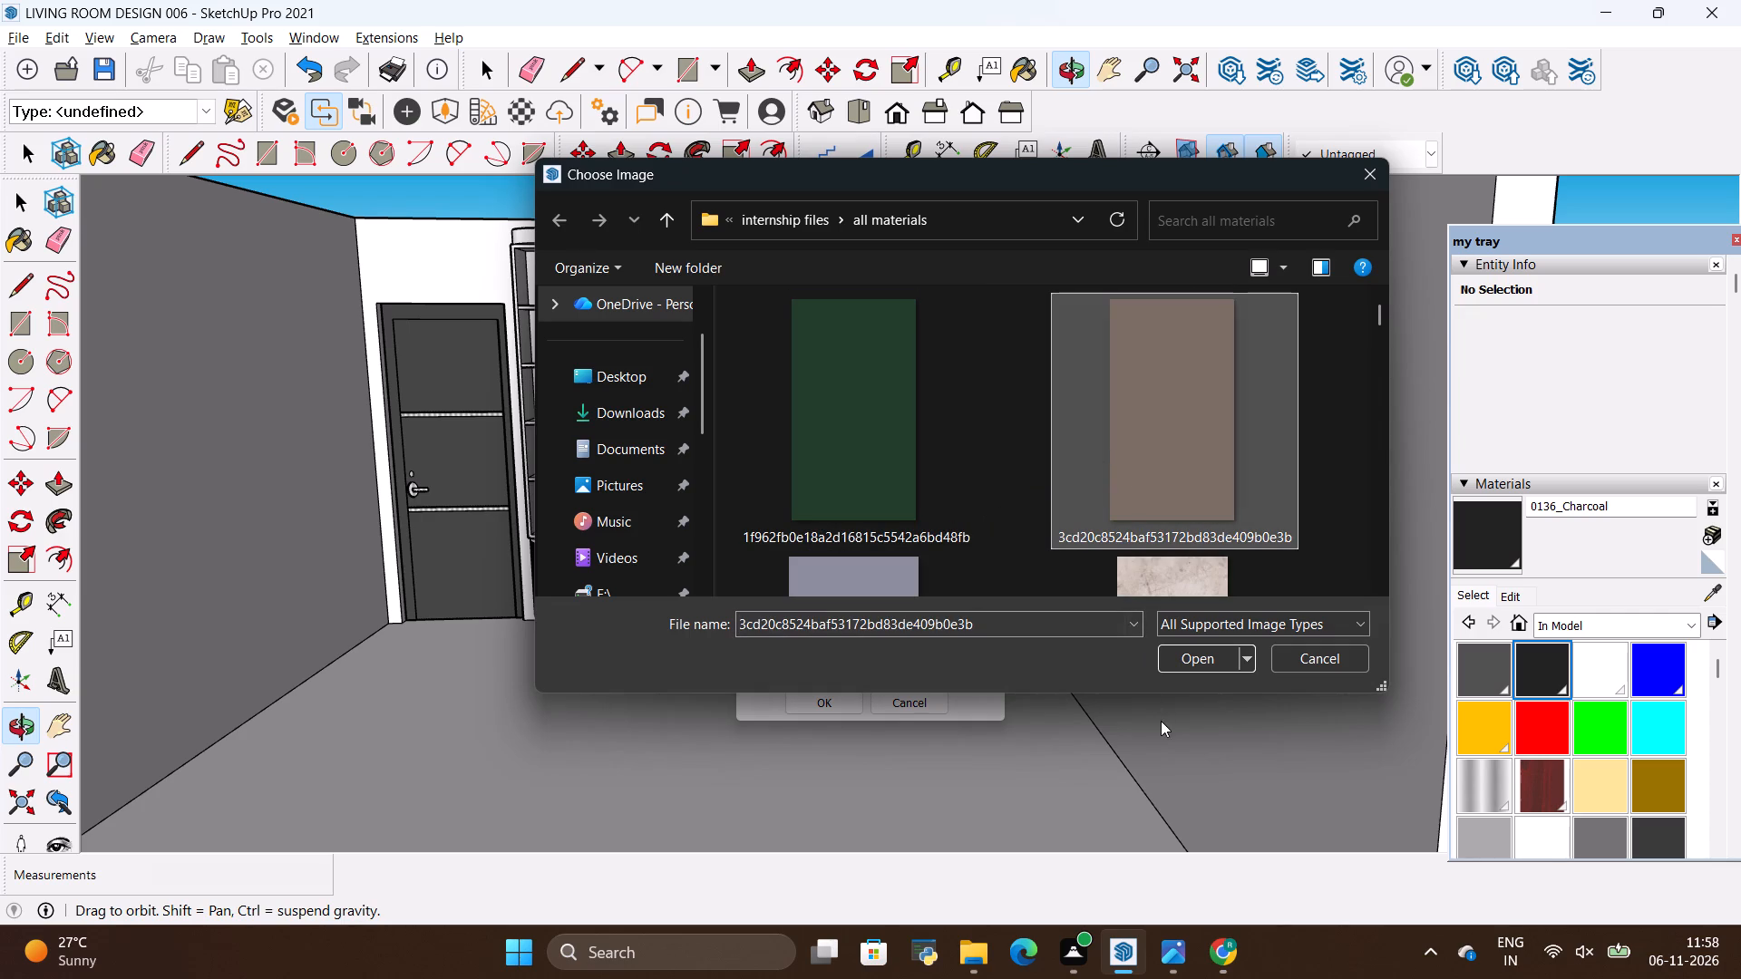
left_click(1183, 648)
left_click(805, 702)
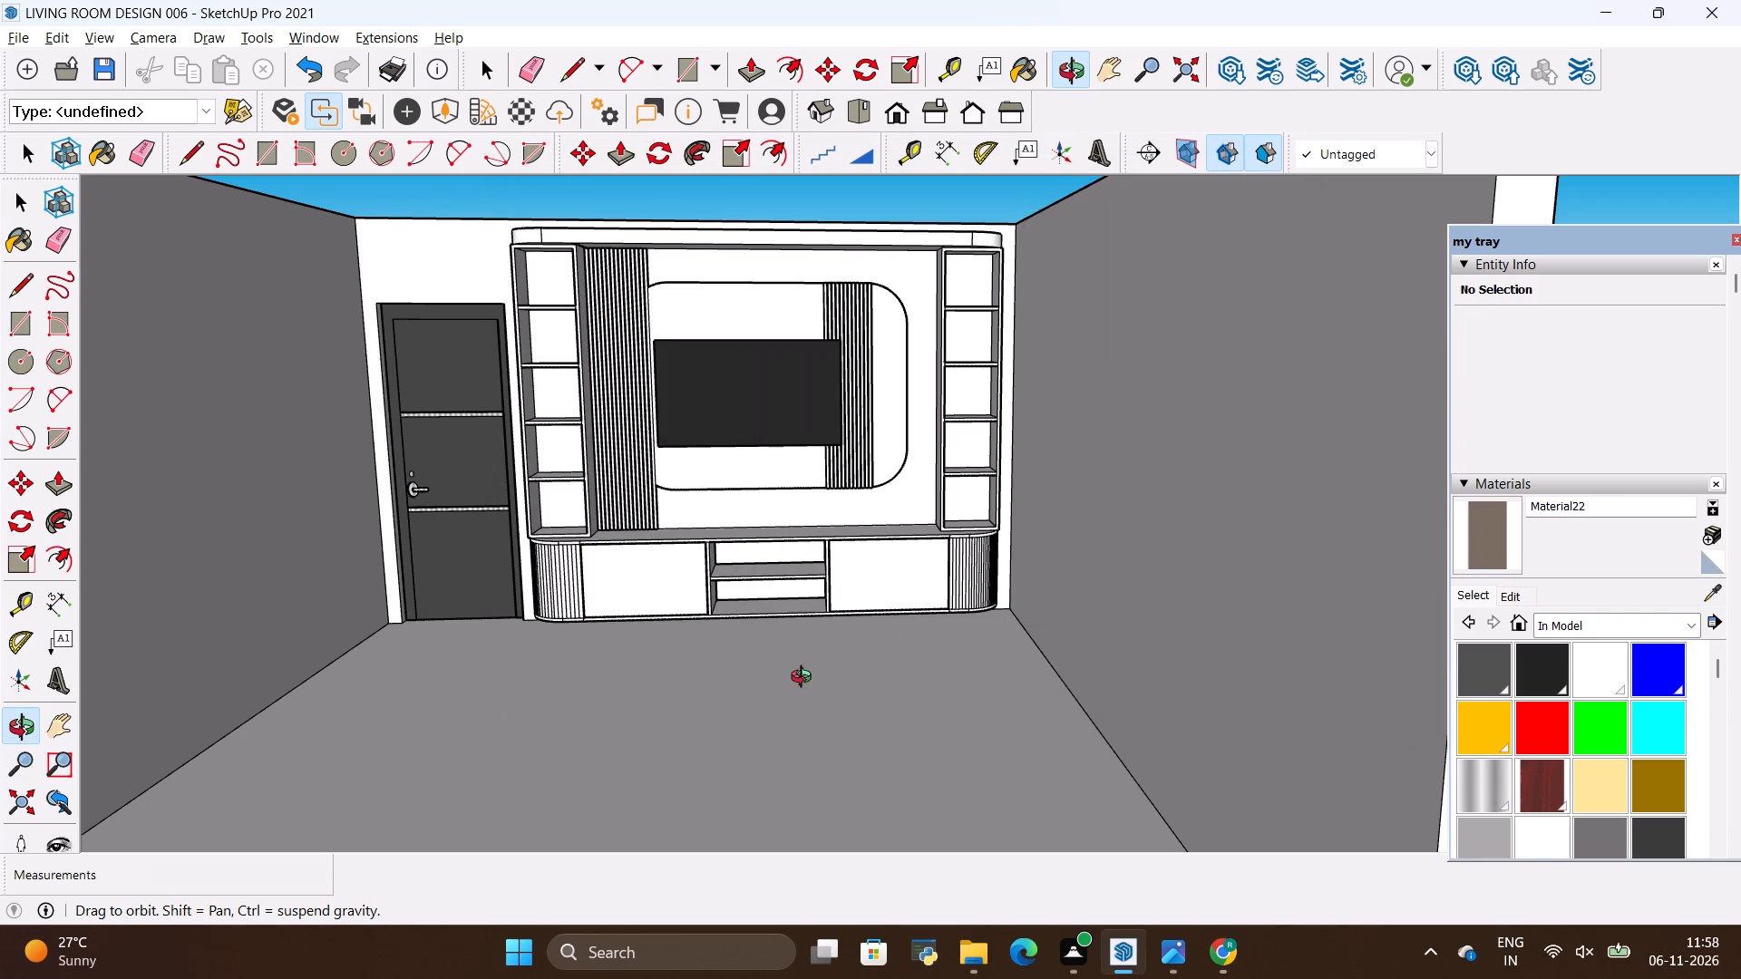
Open the fluted panel beside the shelf nearest the door and paint all its slat geometry with brown Material22.
scroll(511, 225, "up", 13)
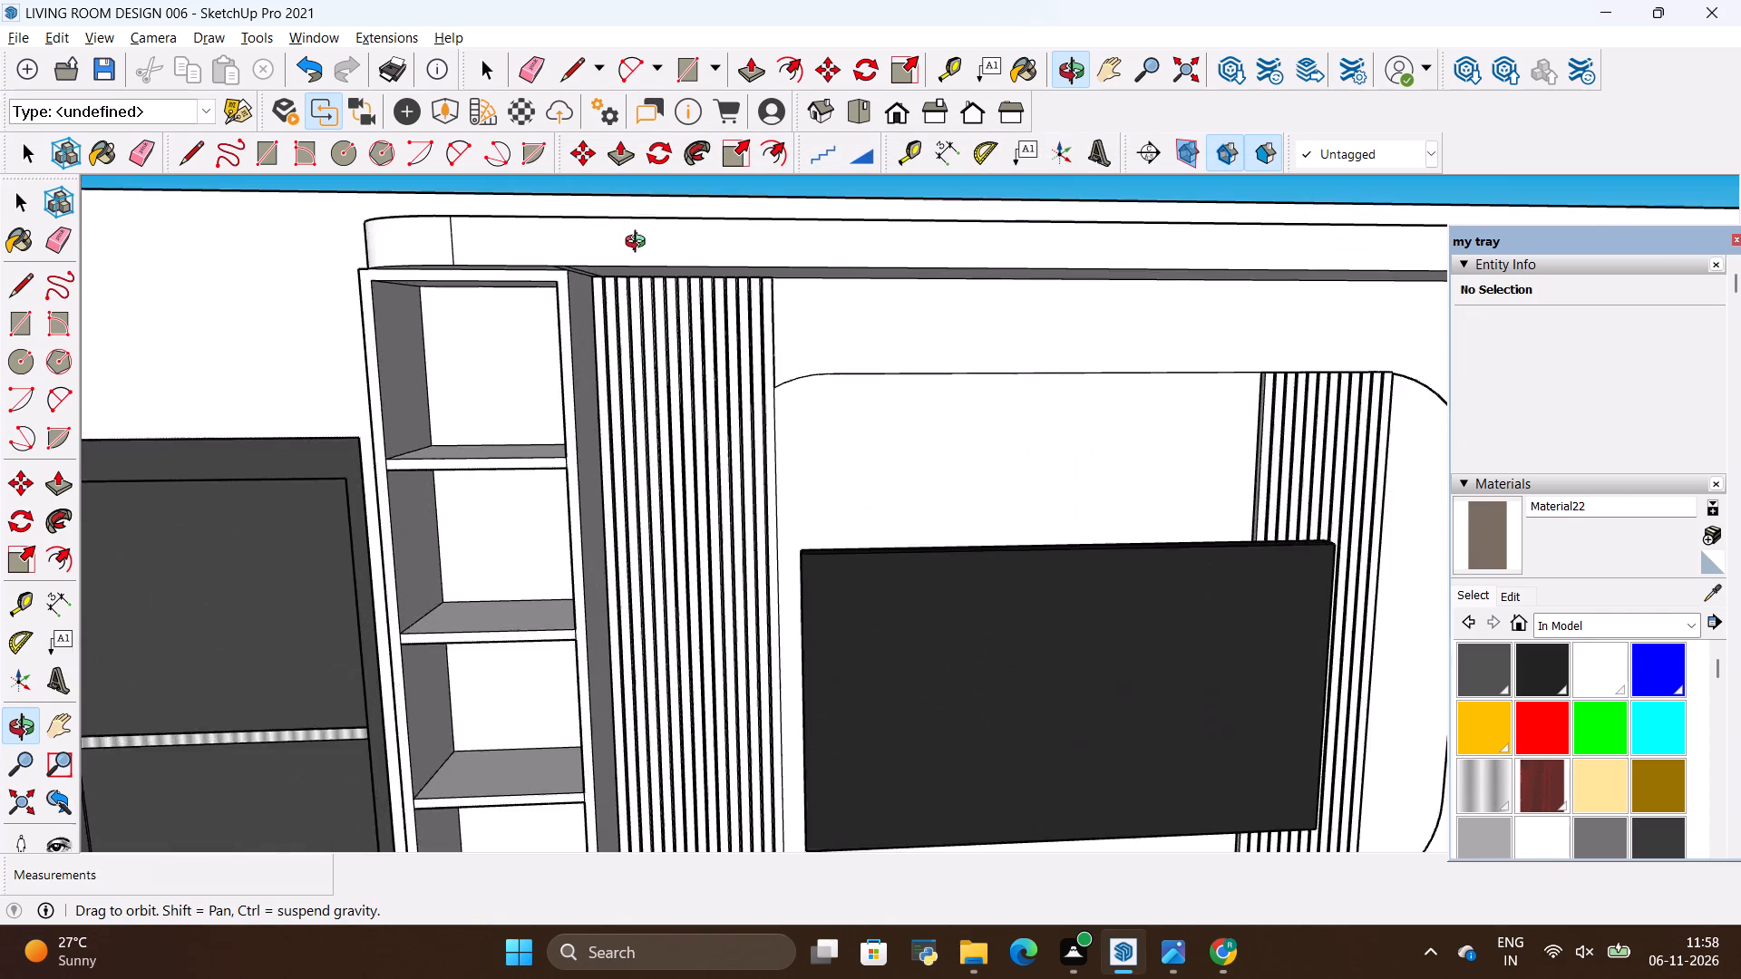
scroll(639, 244, "up", 15)
scroll(514, 344, "up", 5)
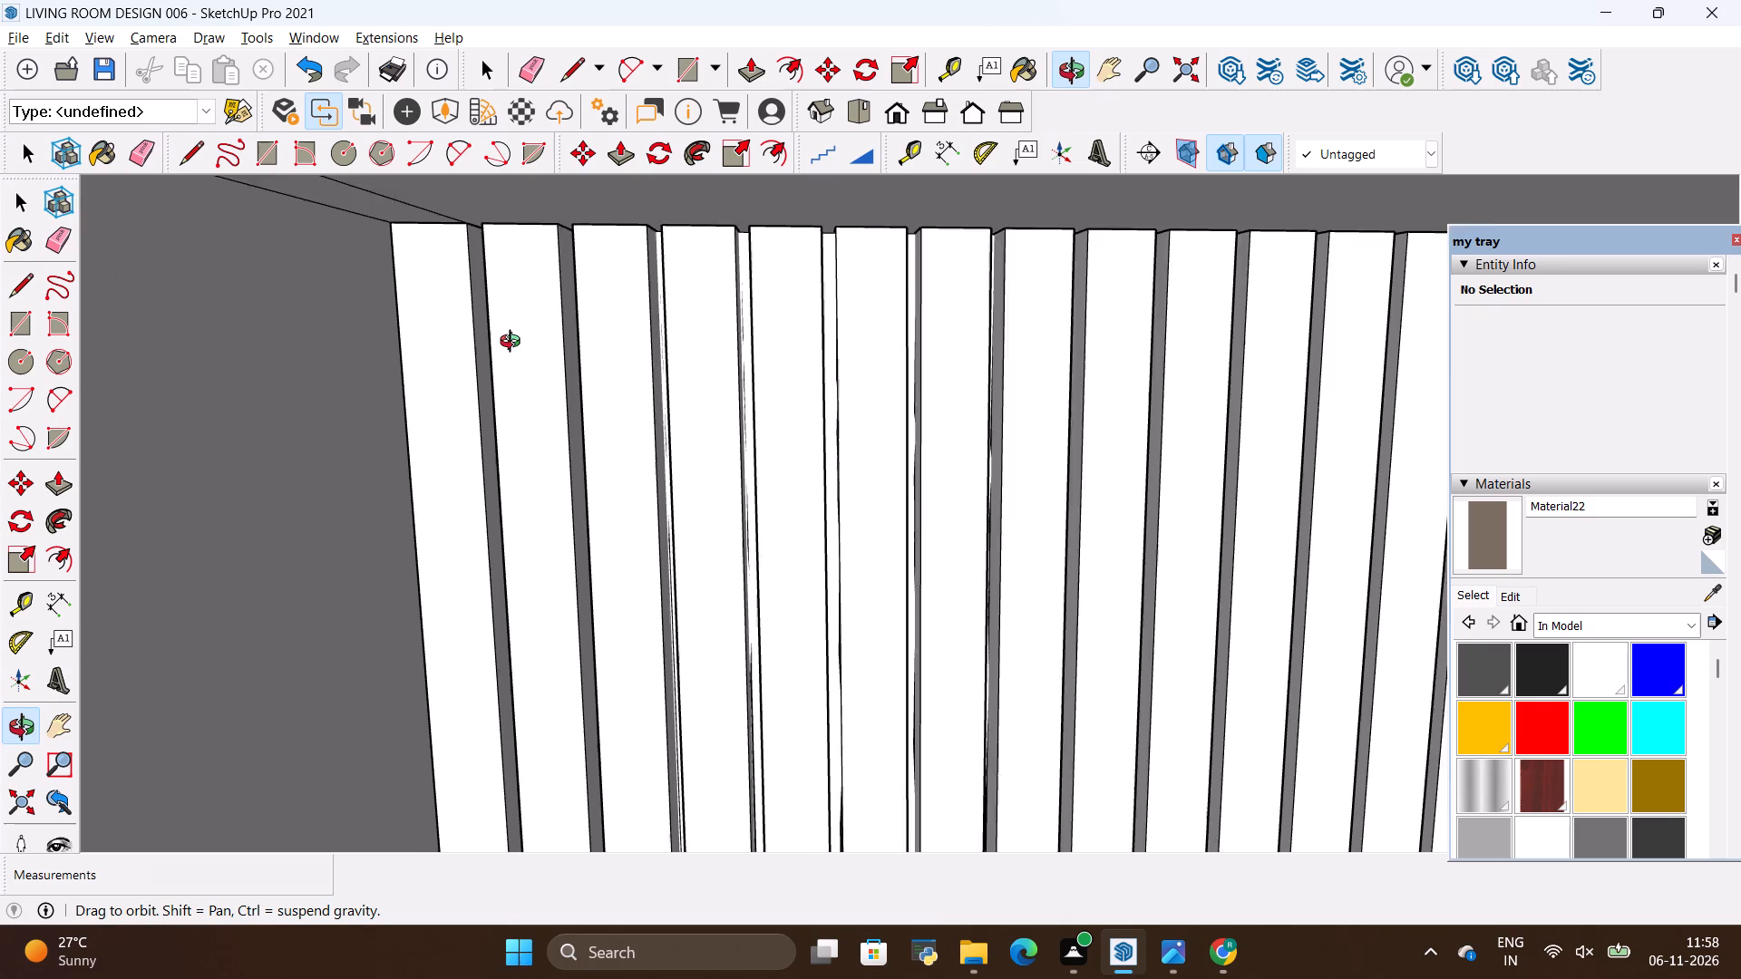
scroll(514, 344, "up", 2)
key("space")
double_click(541, 338)
scroll(573, 313, "down", 13)
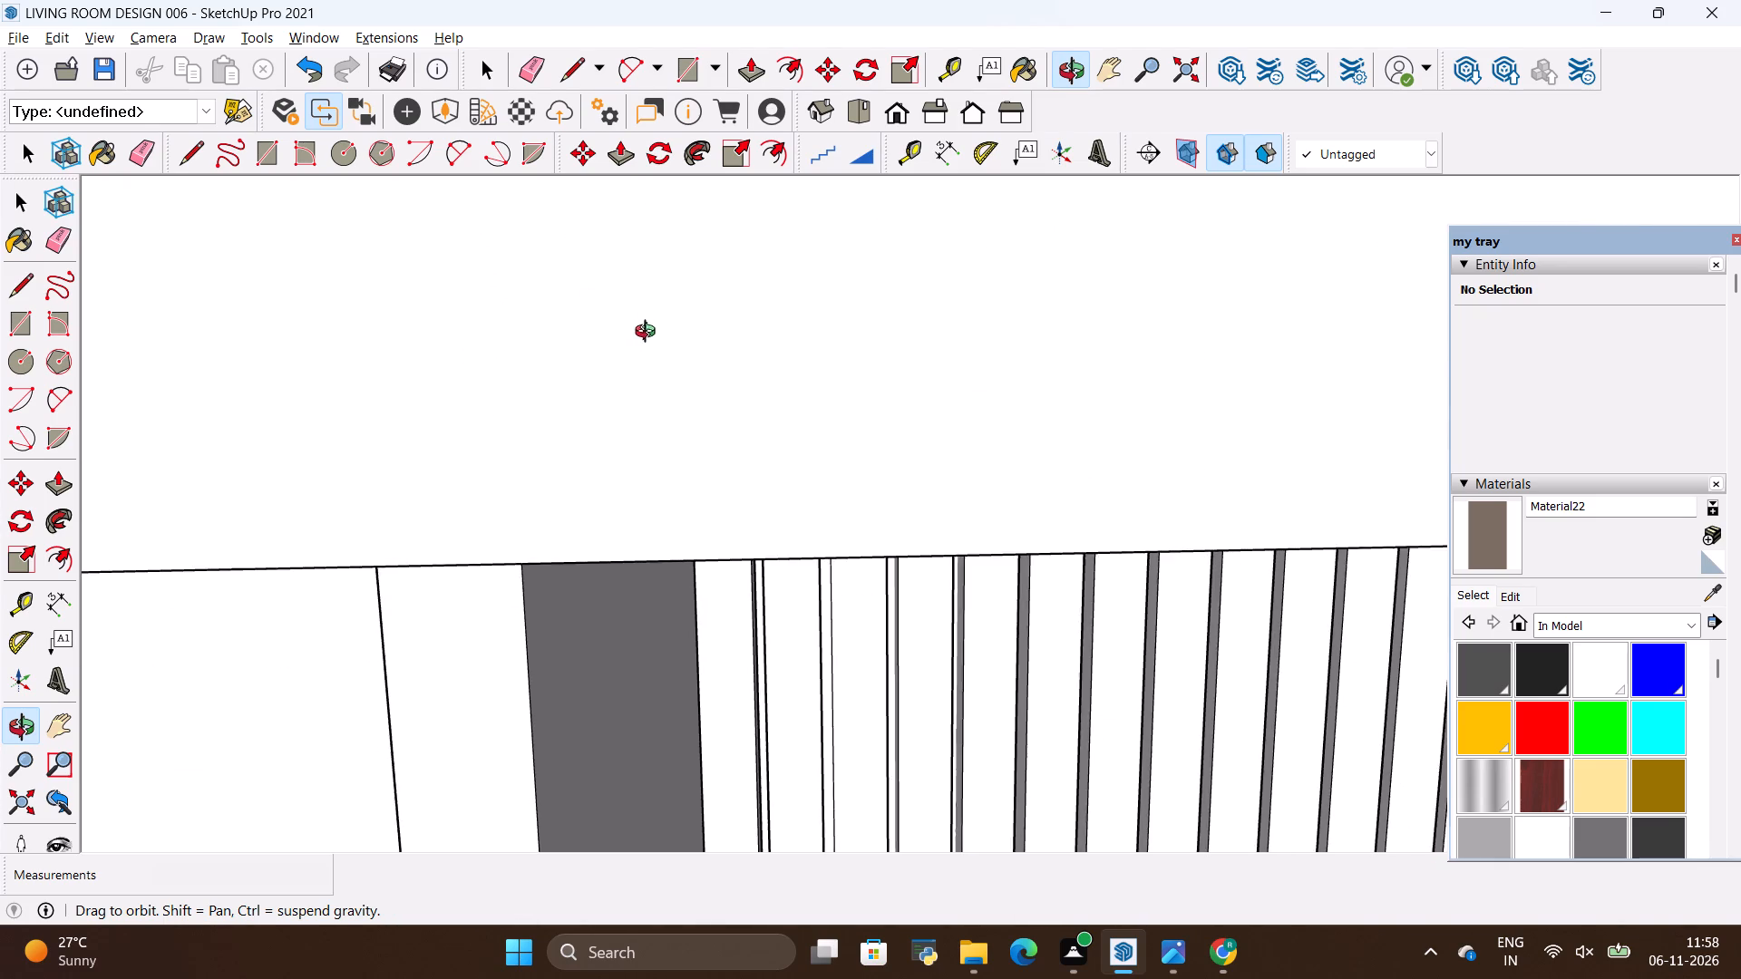
scroll(649, 334, "down", 10)
scroll(758, 528, "up", 5)
key("space")
double_click(770, 513)
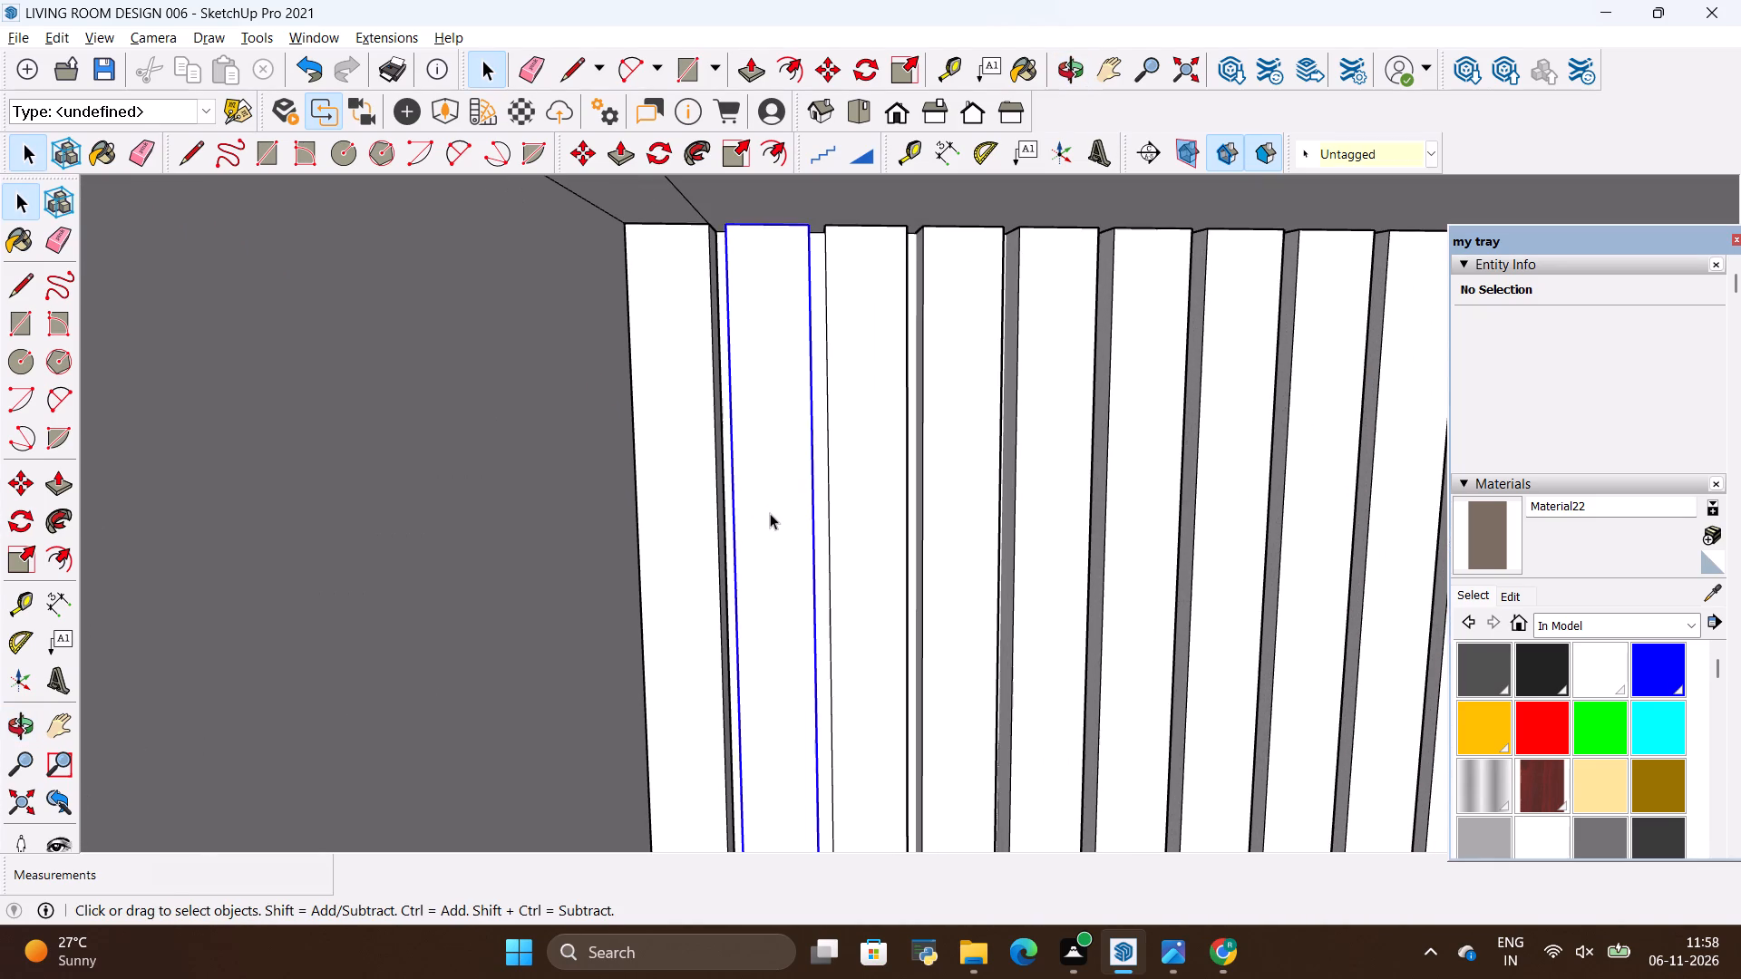
left_click(770, 513)
left_click(768, 513)
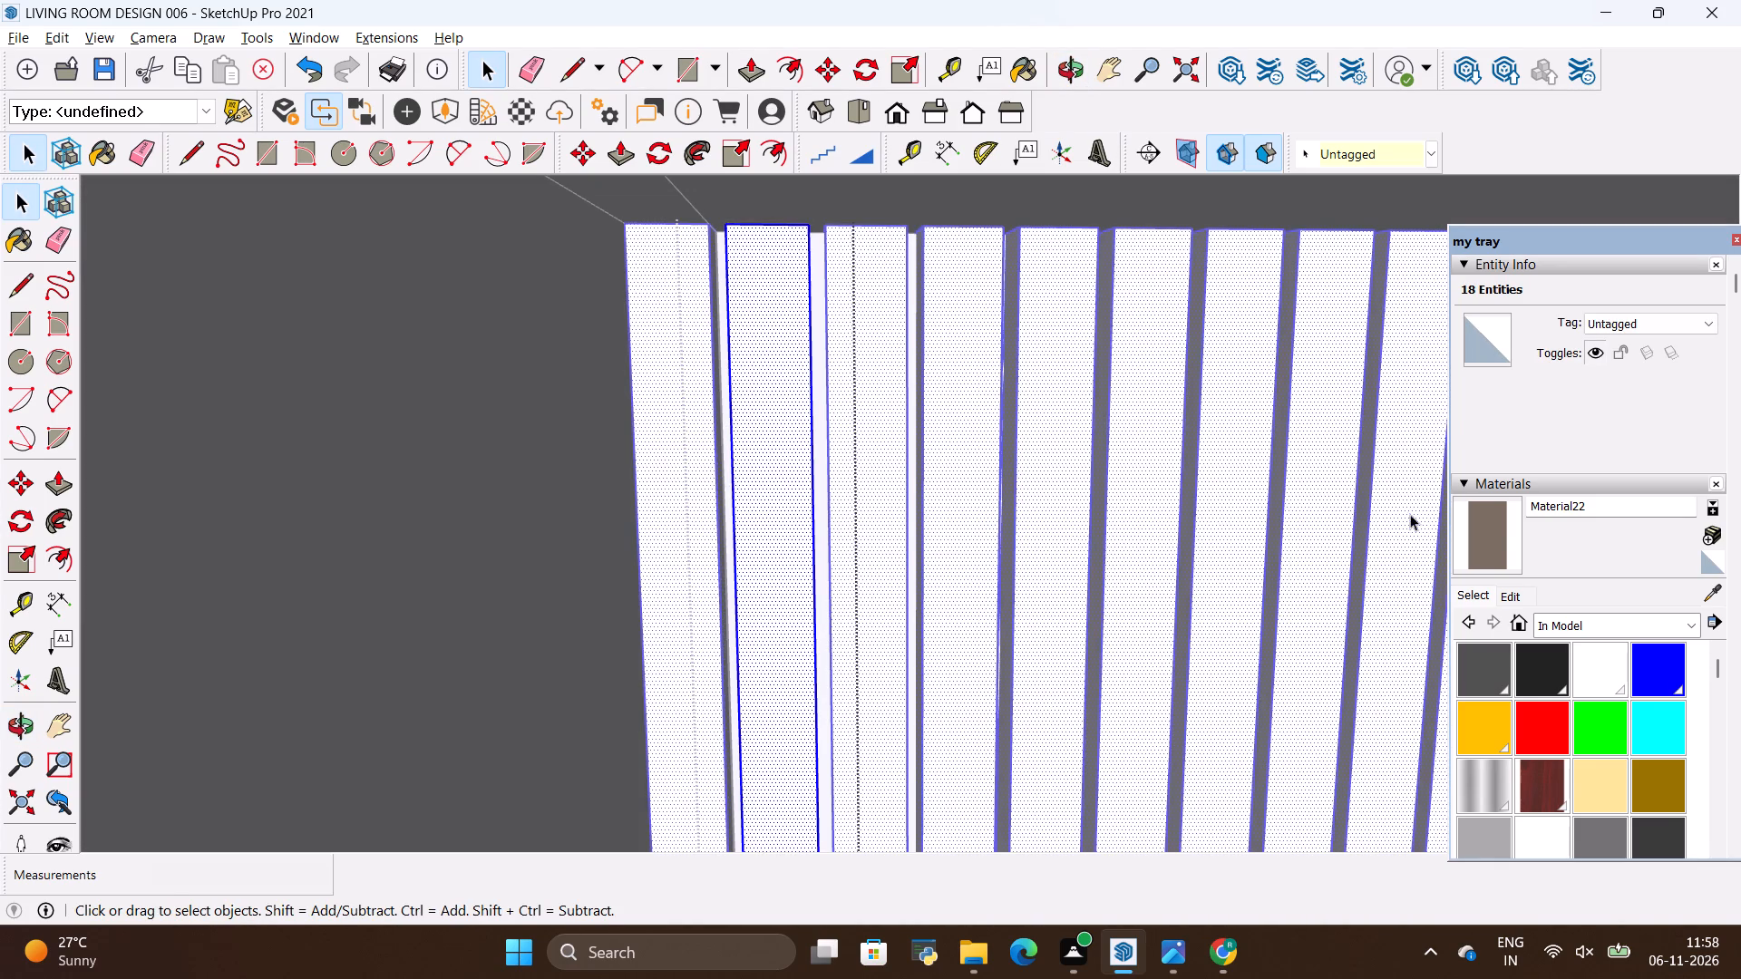
left_click(1488, 543)
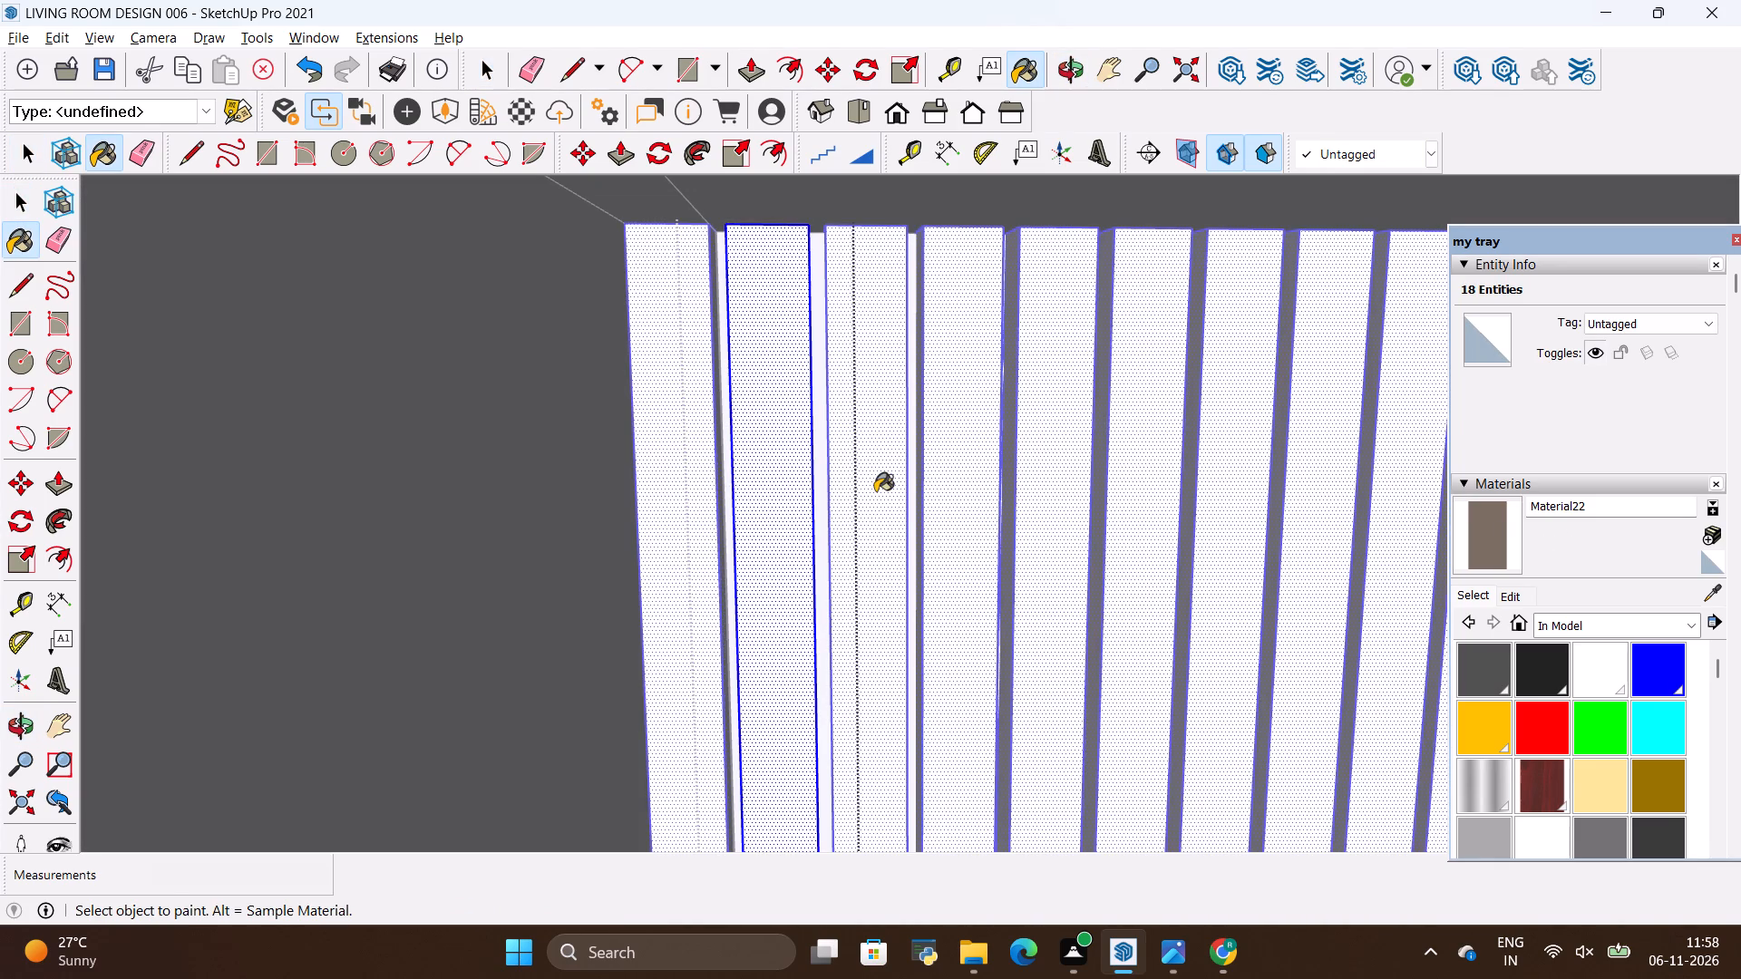
scroll(870, 482, "down", 2)
scroll(919, 475, "up", 9)
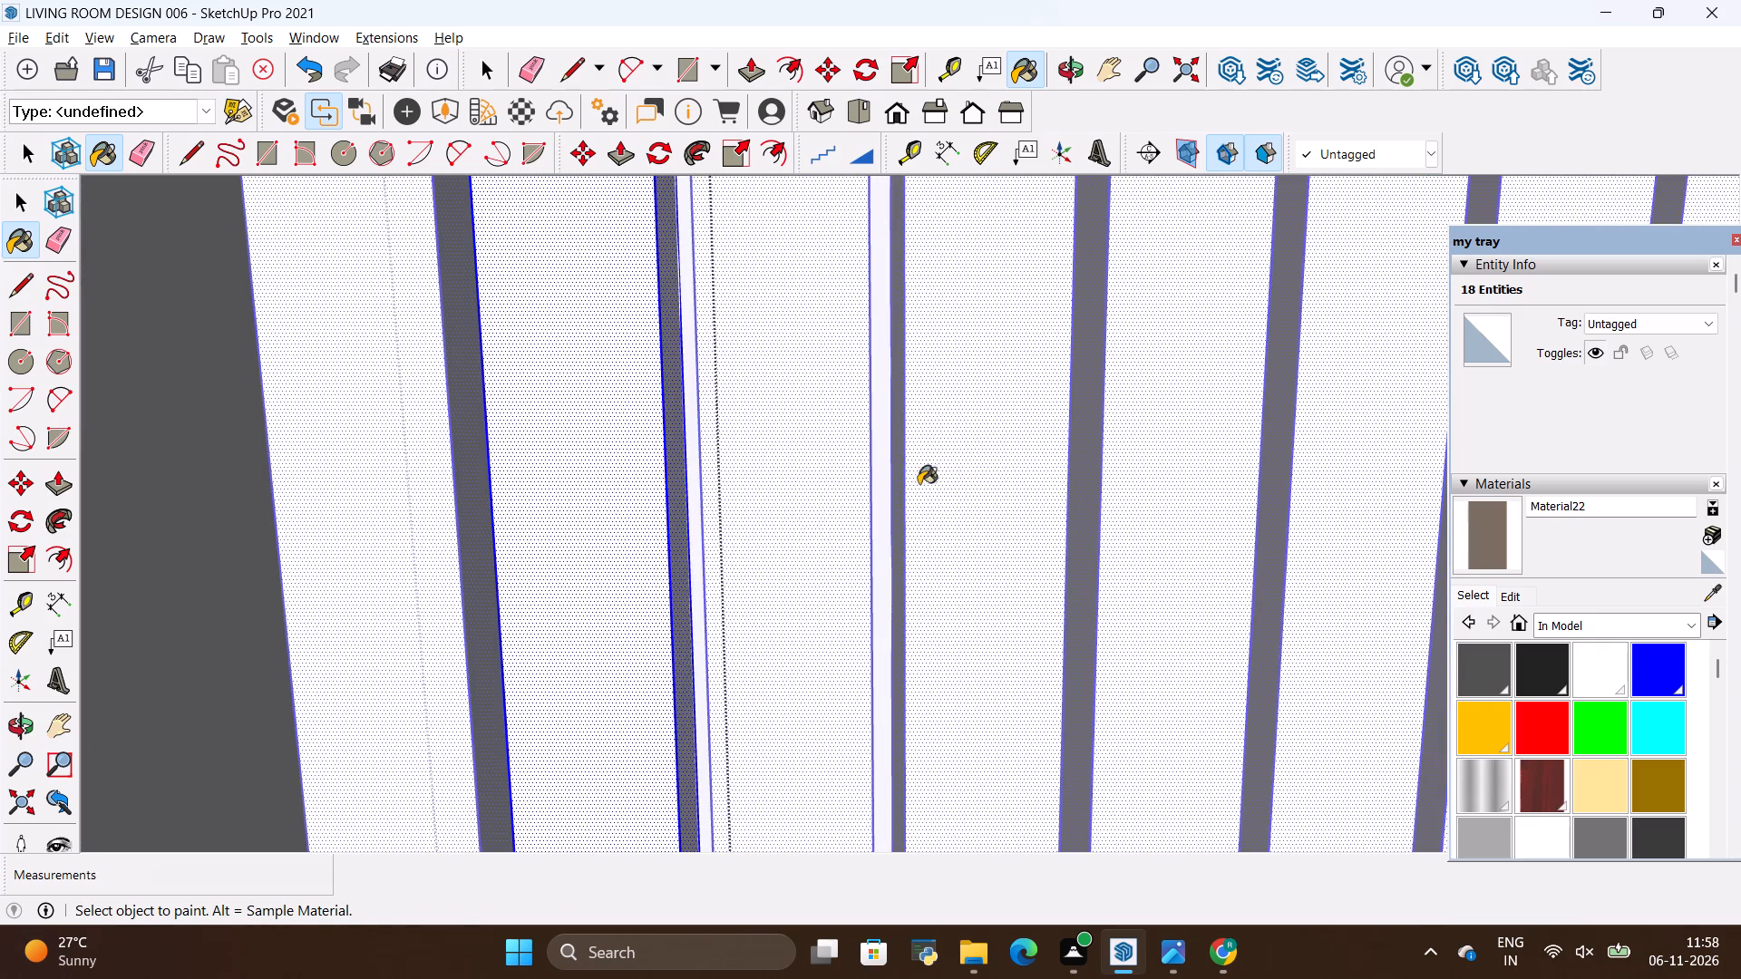
scroll(901, 497, "up", 12)
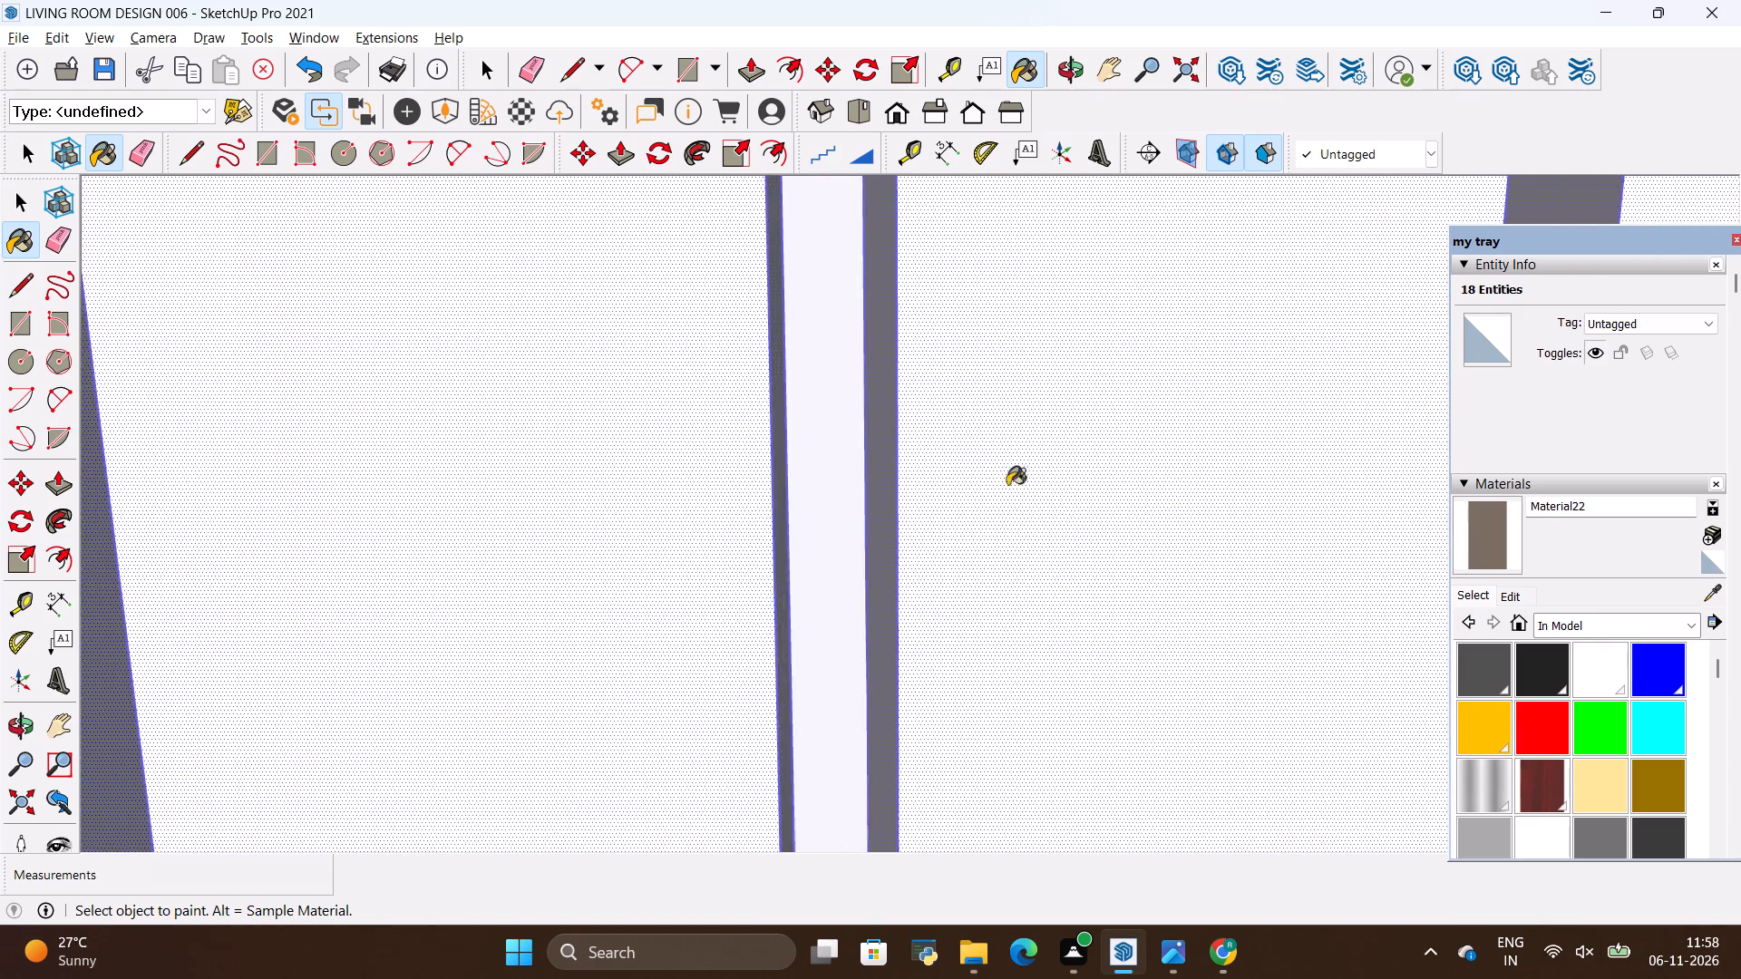
scroll(1053, 487, "up", 5)
left_click(588, 481)
left_click(524, 505)
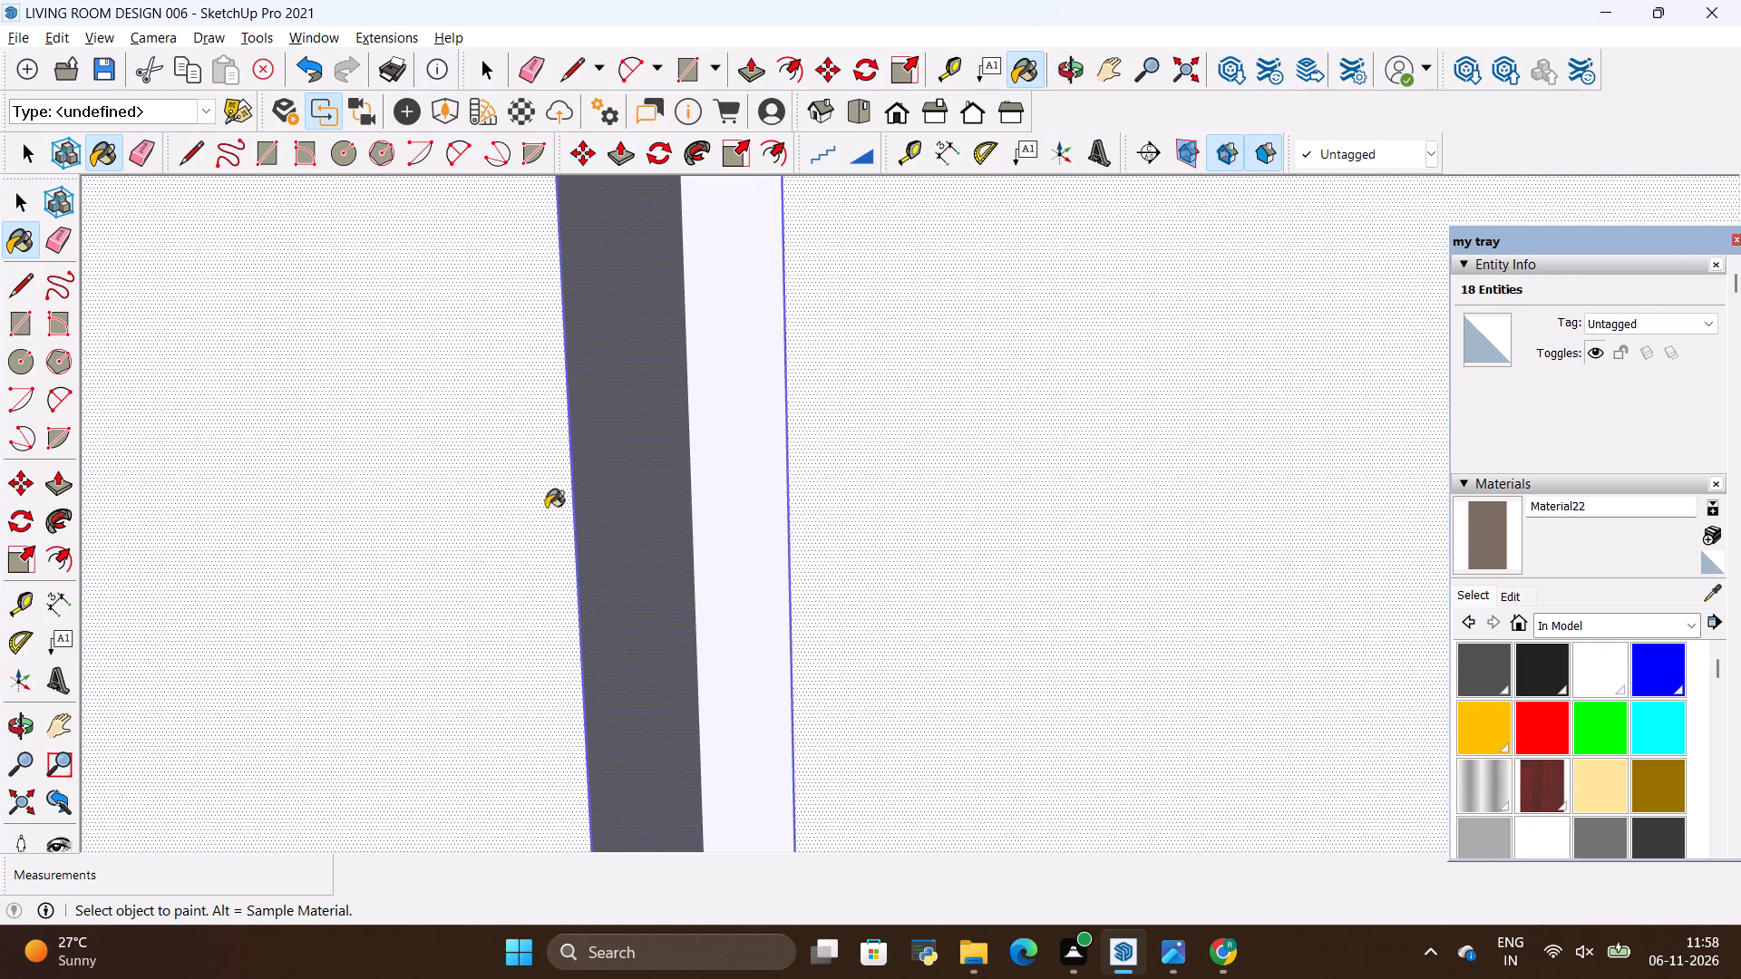
left_click(817, 488)
scroll(817, 488, "down", 20)
left_click(468, 522)
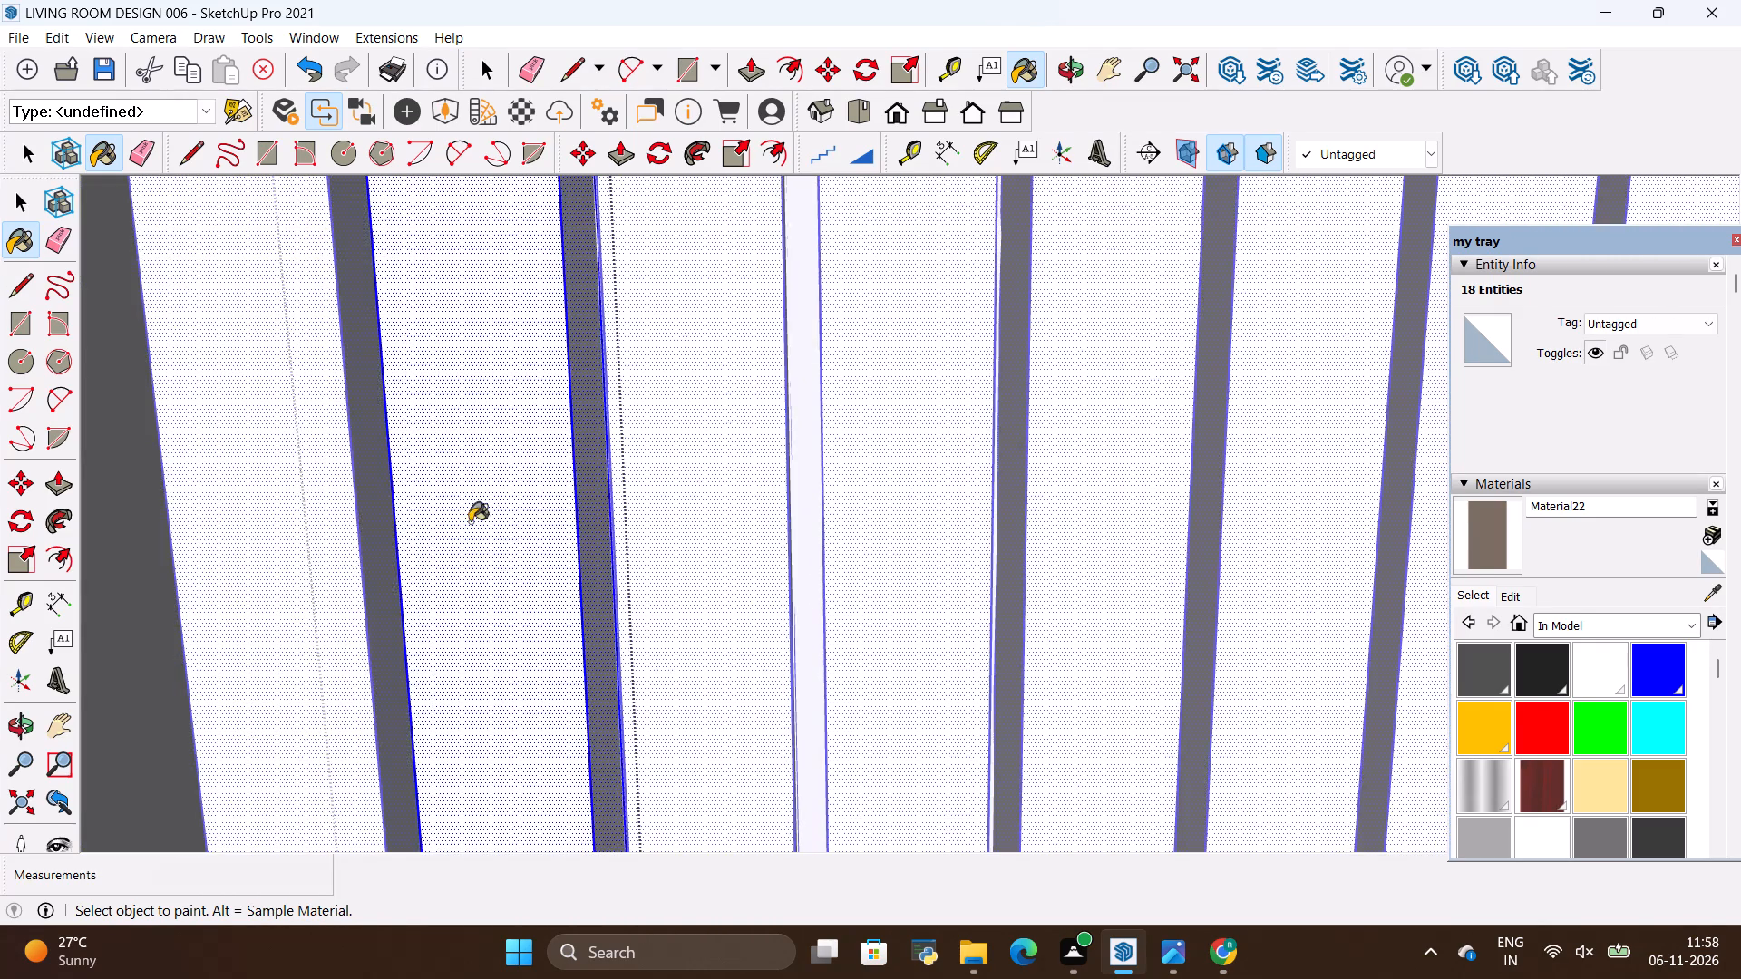
scroll(556, 508, "up", 8)
left_click(606, 453)
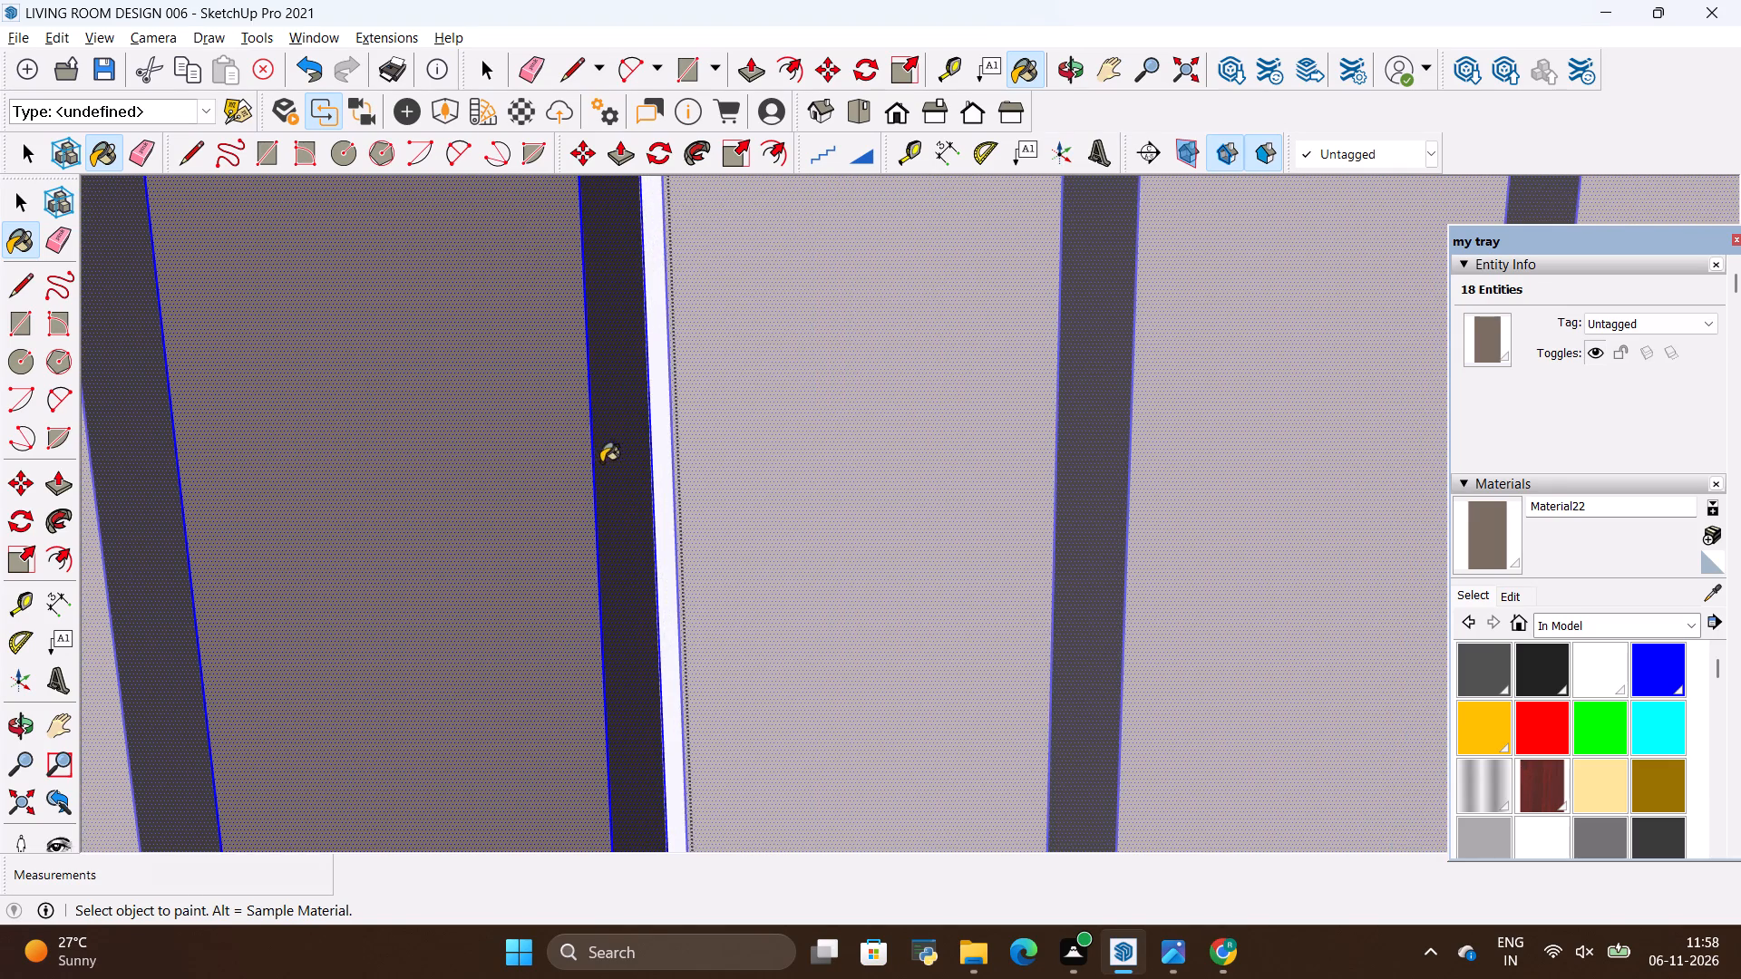
Reapply brown Material22 to the groove side face beside the second slat of the fluted panel and clear the selection.
scroll(909, 470, "down", 15)
scroll(693, 509, "up", 2)
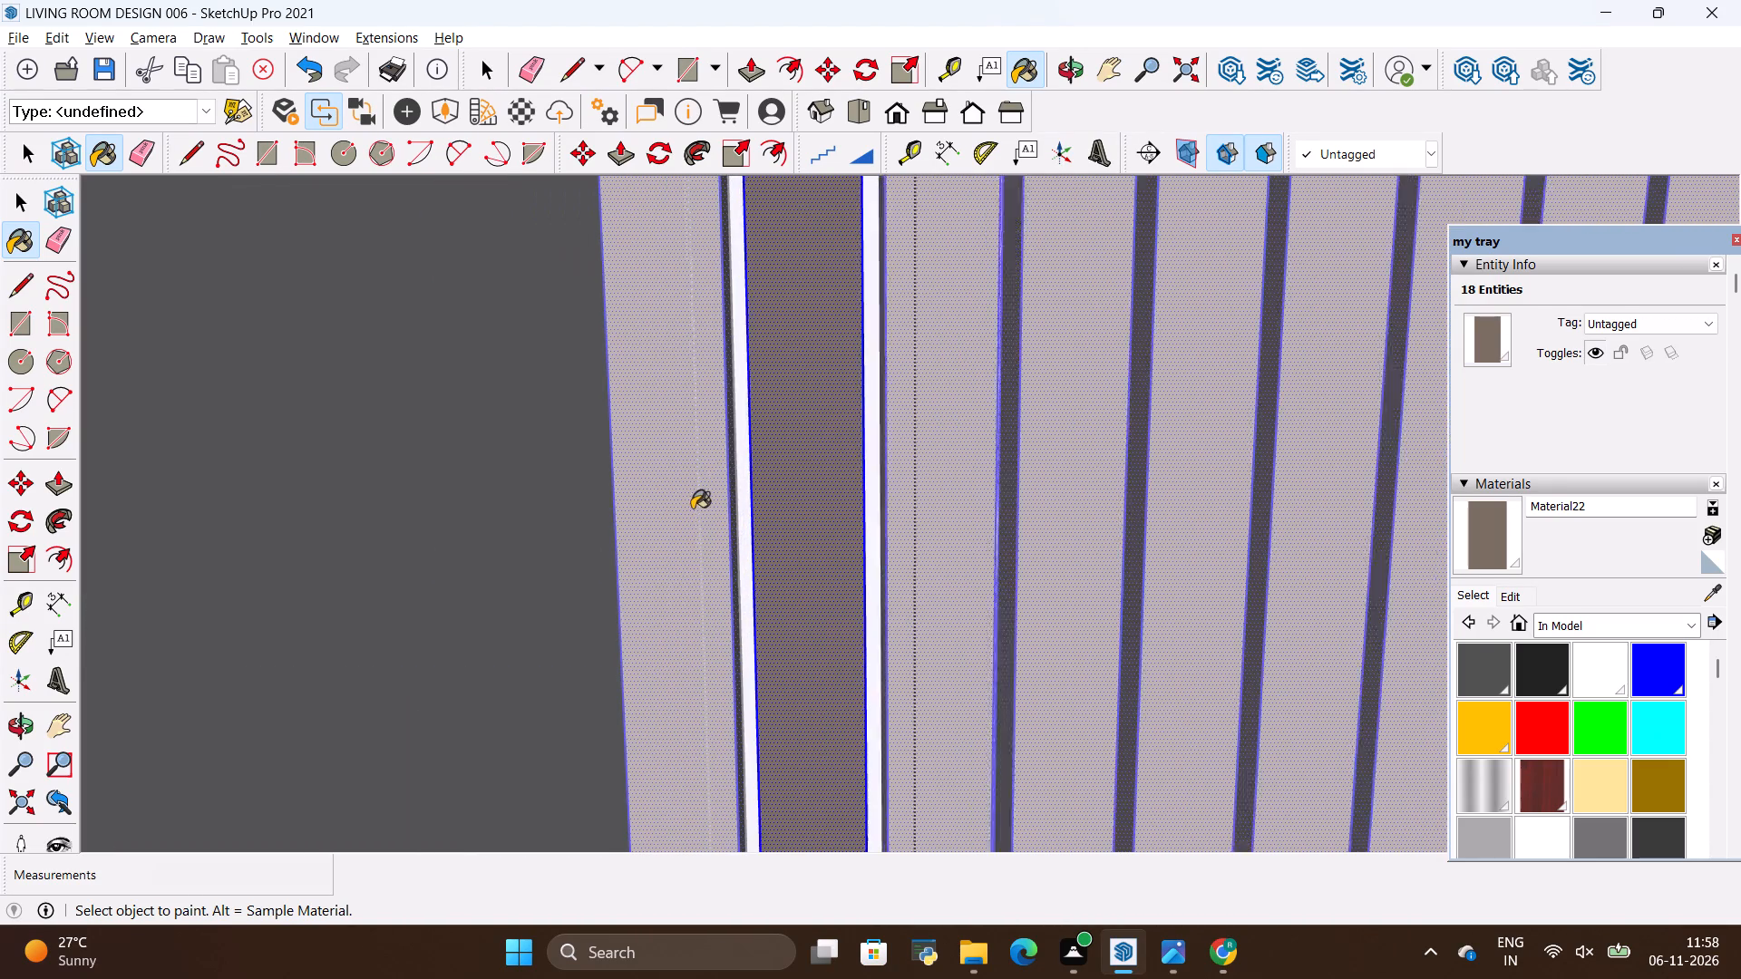
scroll(692, 509, "up", 14)
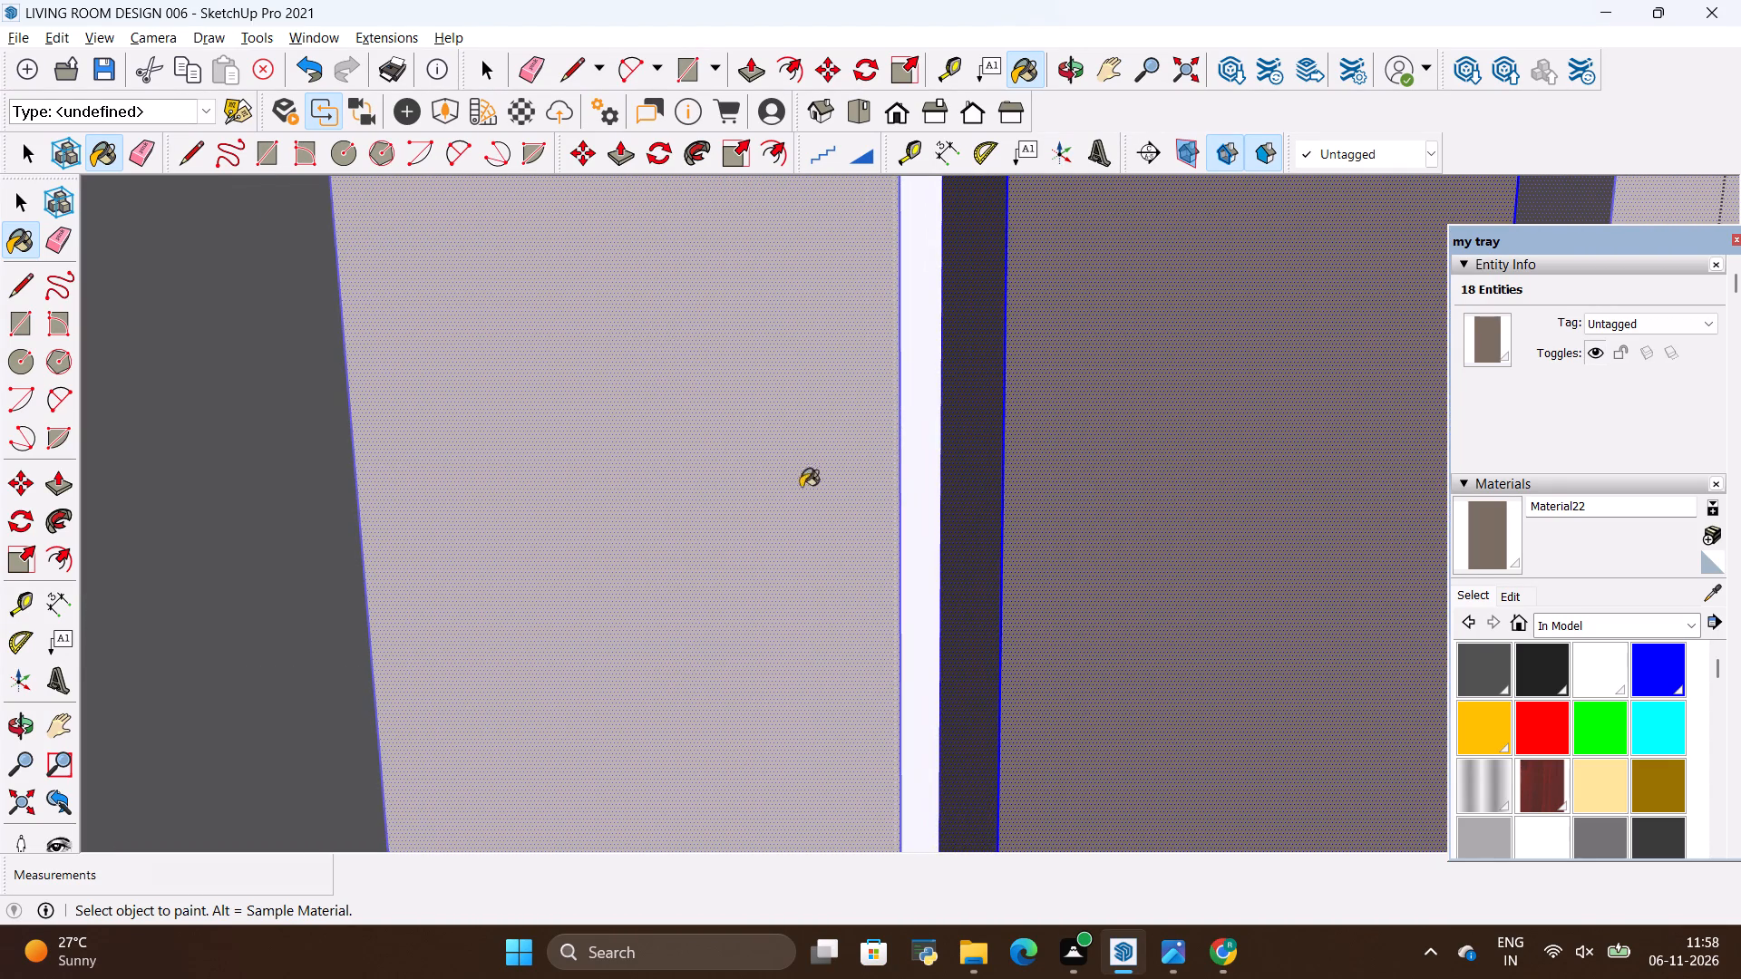
left_click(954, 450)
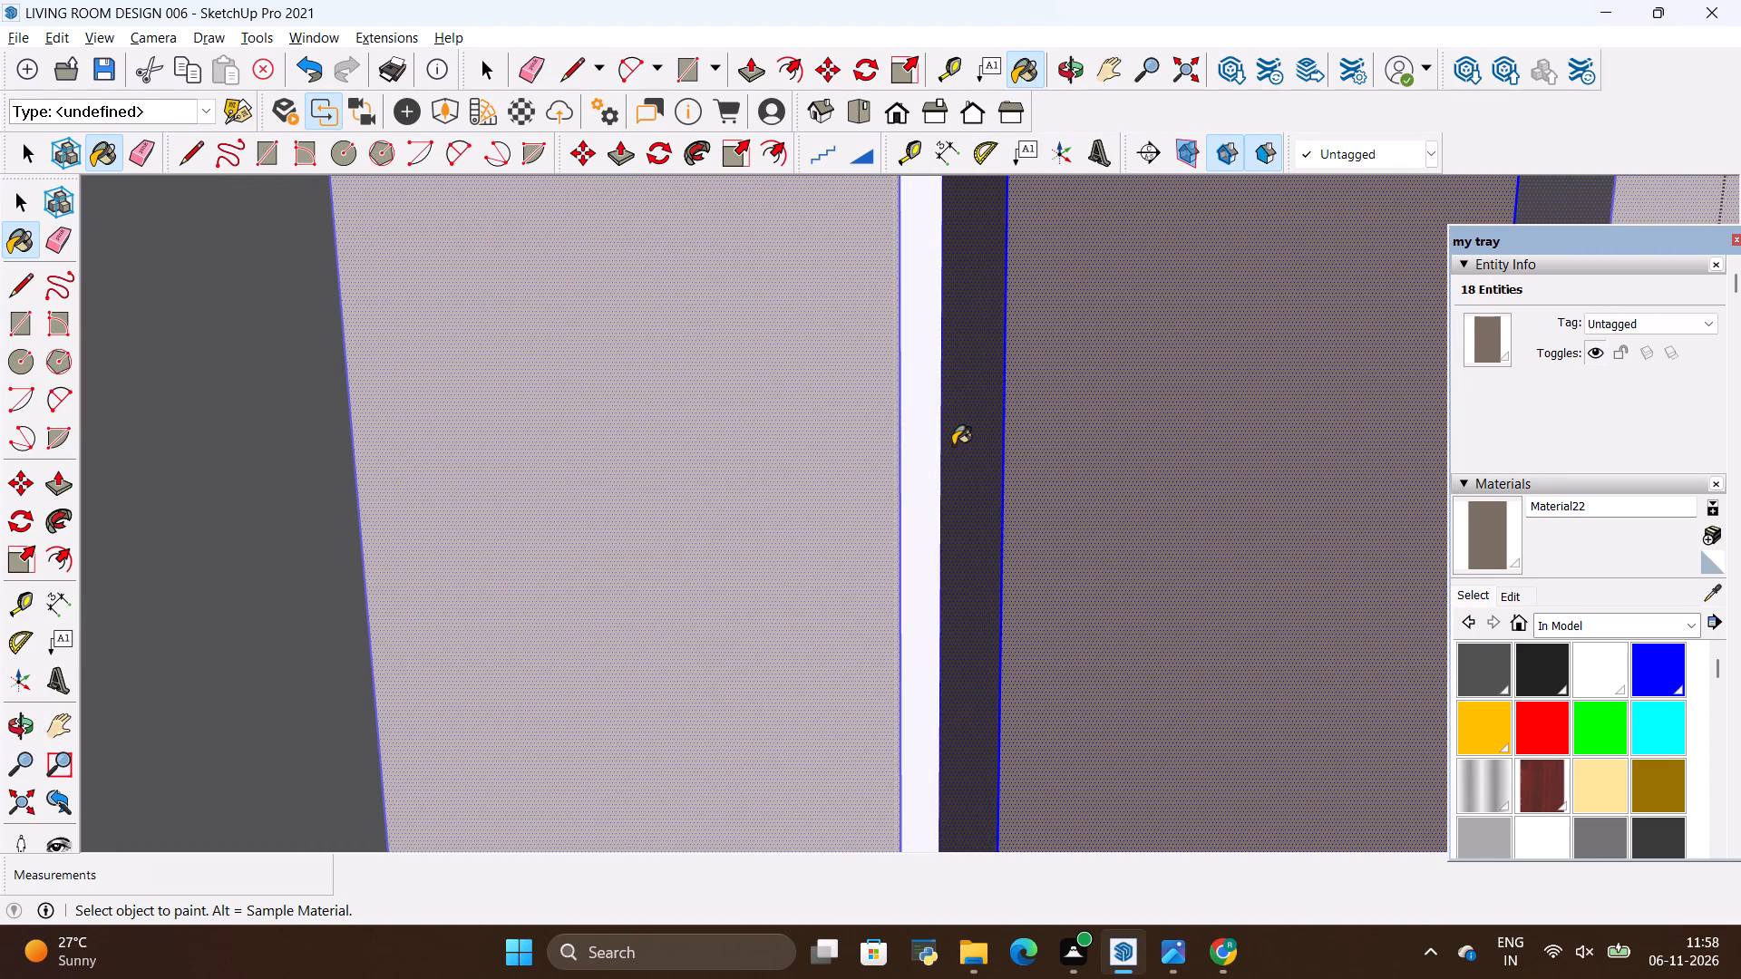
left_click(953, 445)
key("space")
left_click(919, 471)
Examine the fluted panel's painted slats and grooves from near and far, and close the slat group for editing.
scroll(917, 473, "down", 11)
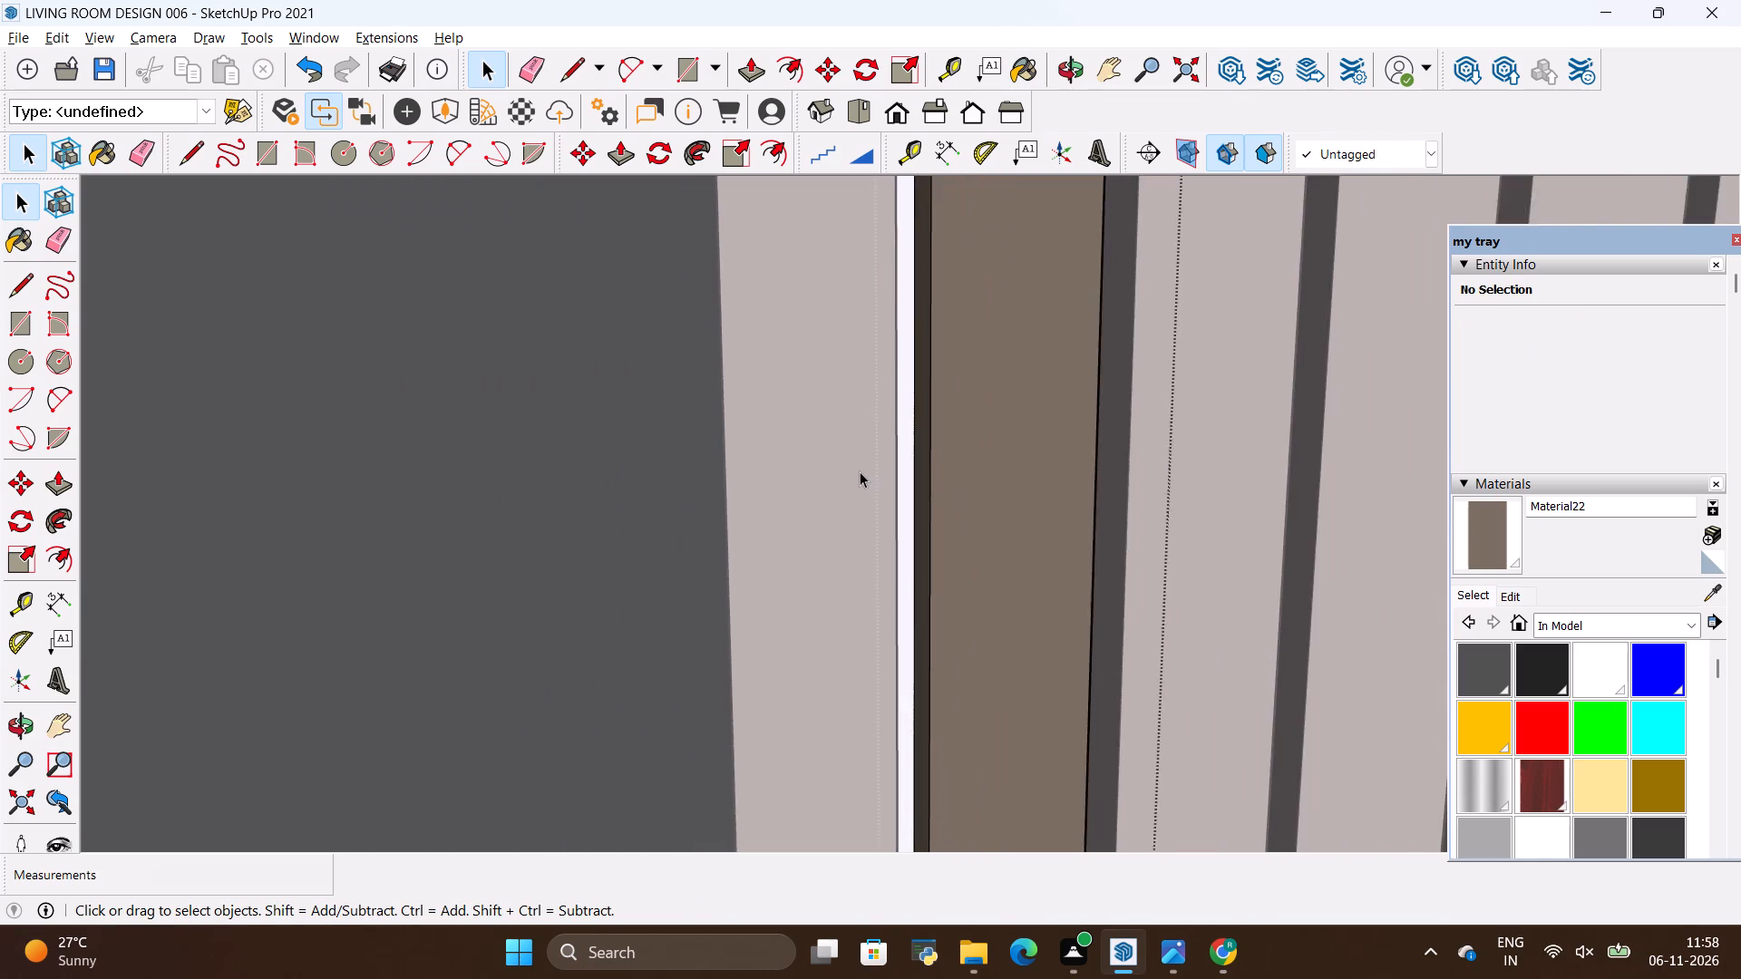
scroll(860, 471, "down", 14)
scroll(970, 447, "up", 7)
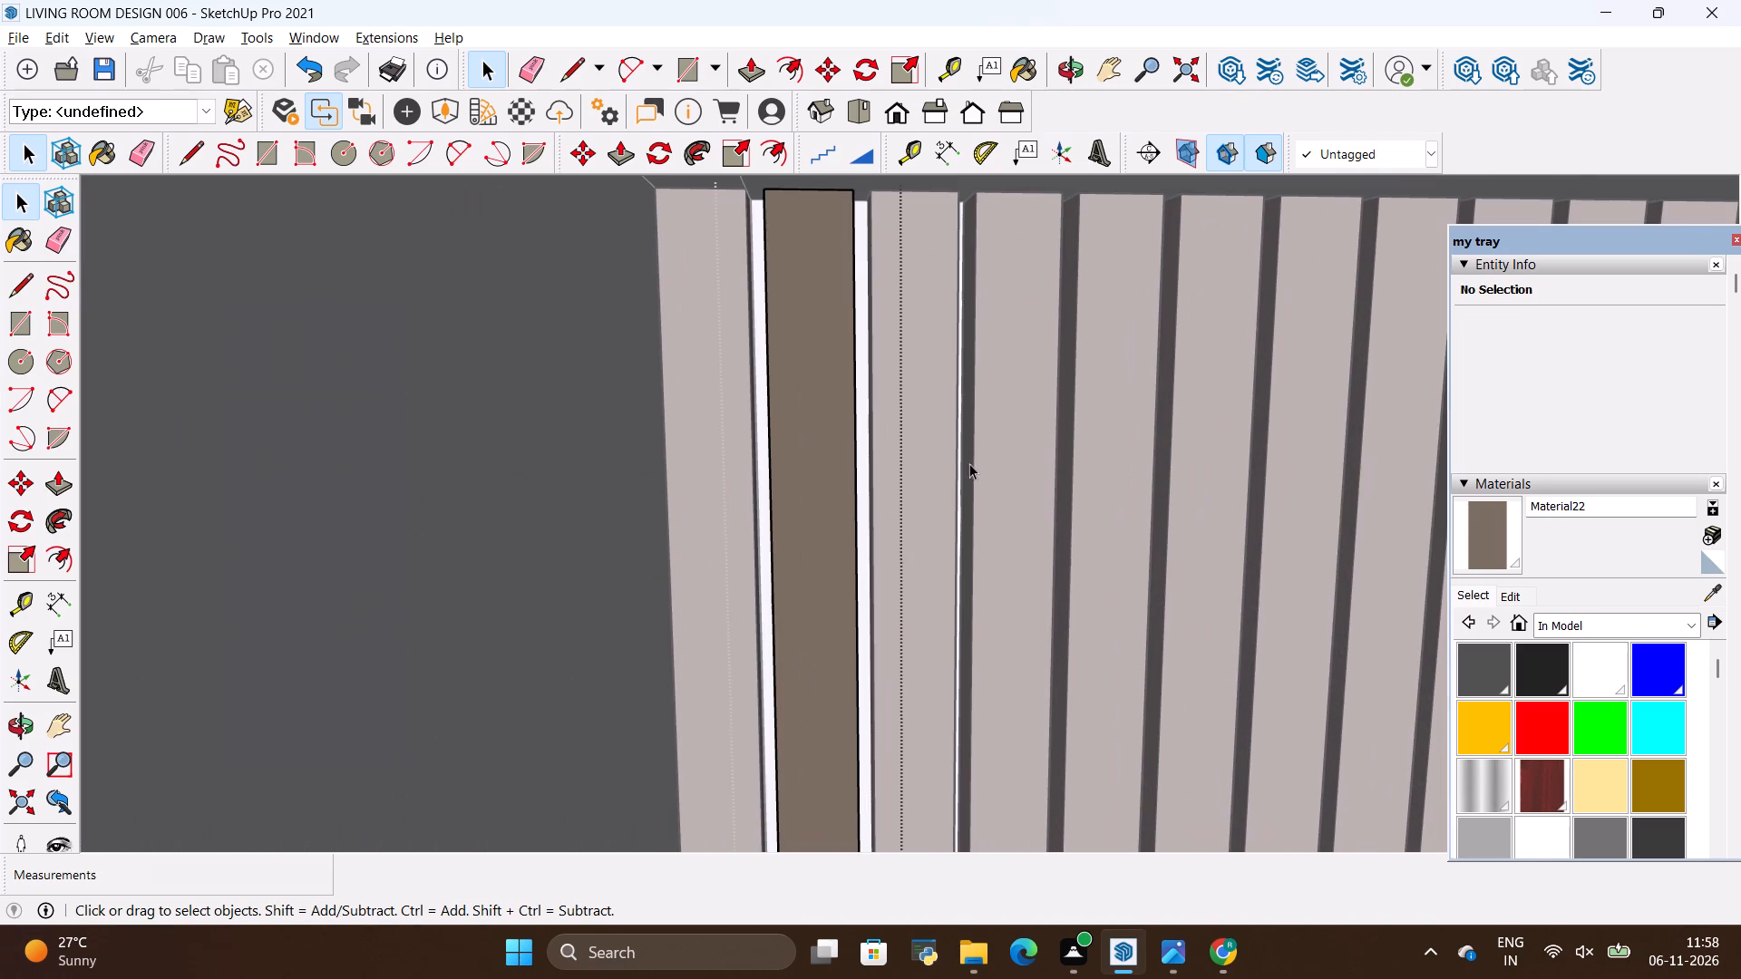
scroll(863, 473, "up", 12)
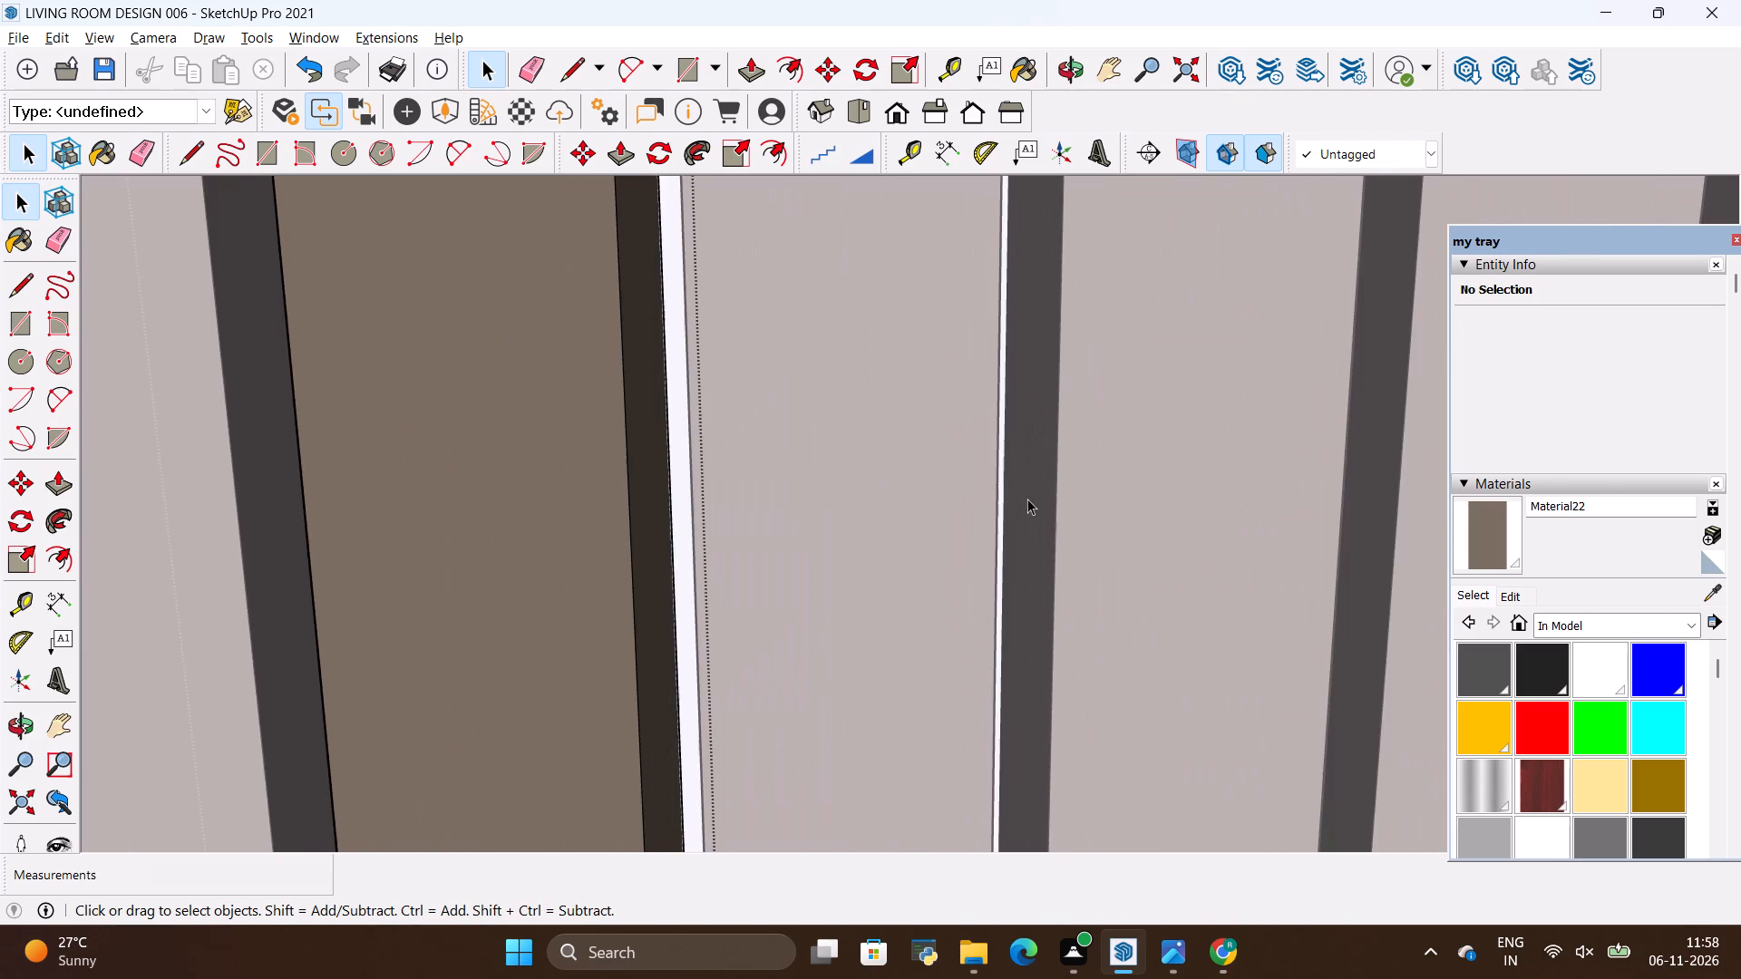
scroll(771, 444, "down", 14)
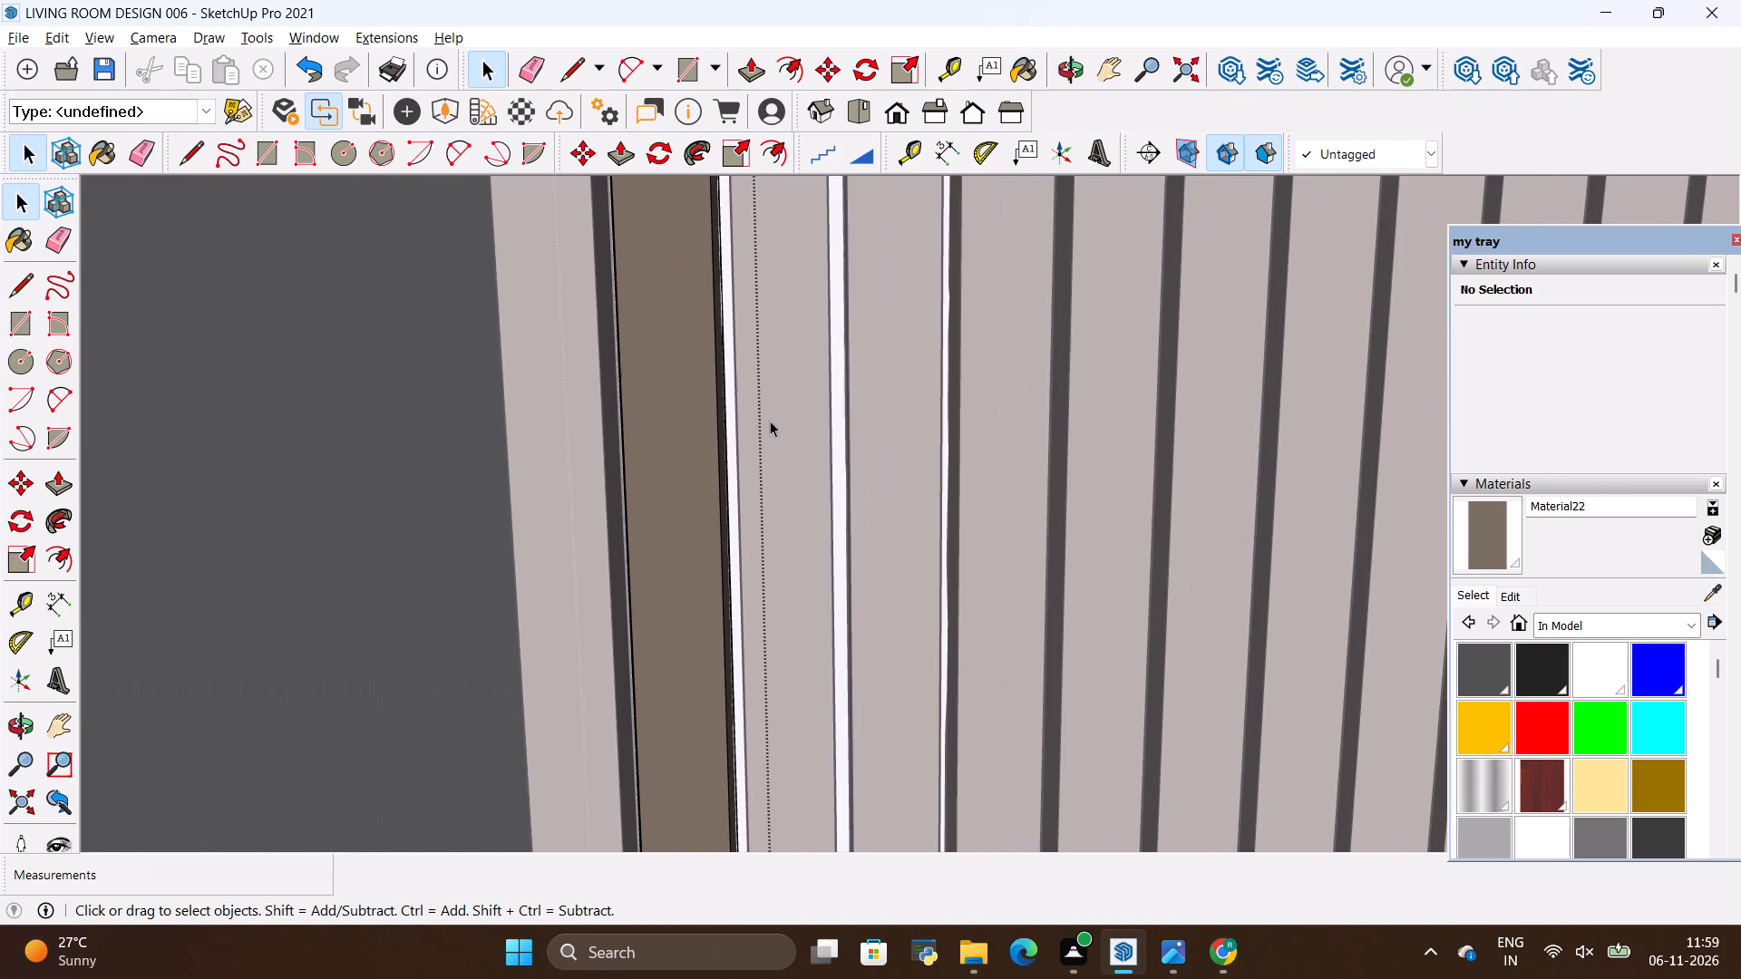
scroll(770, 421, "down", 4)
scroll(771, 421, "down", 17)
scroll(771, 421, "down", 16)
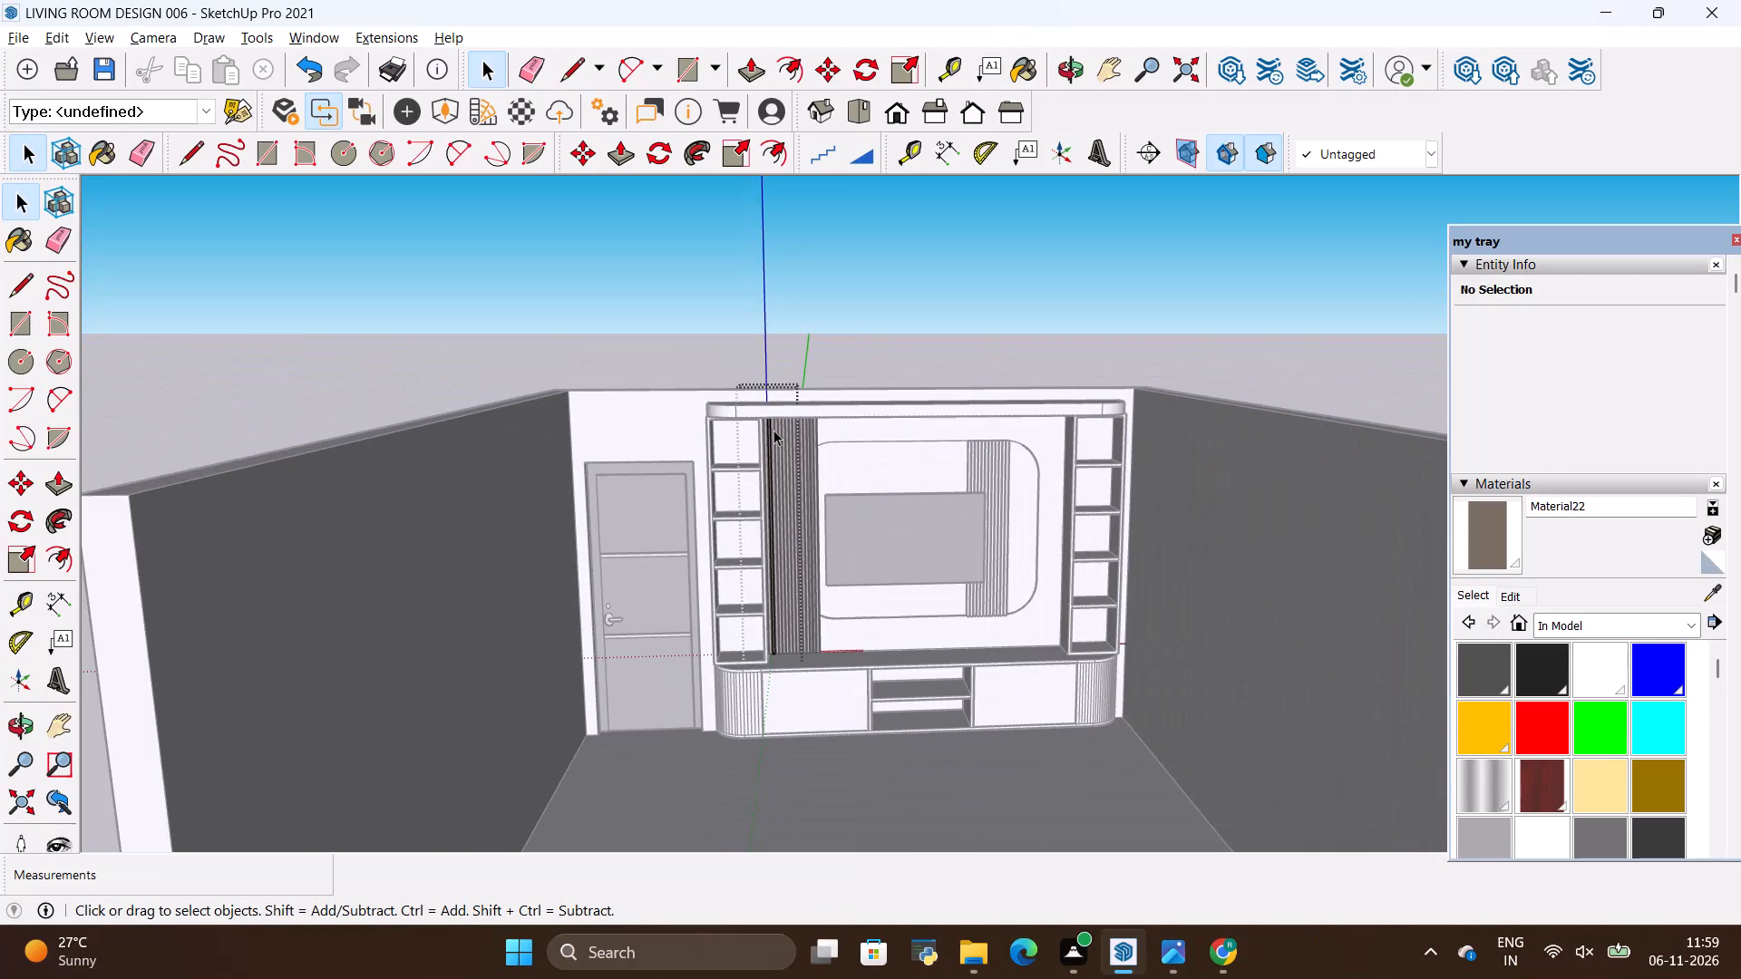
scroll(773, 430, "down", 2)
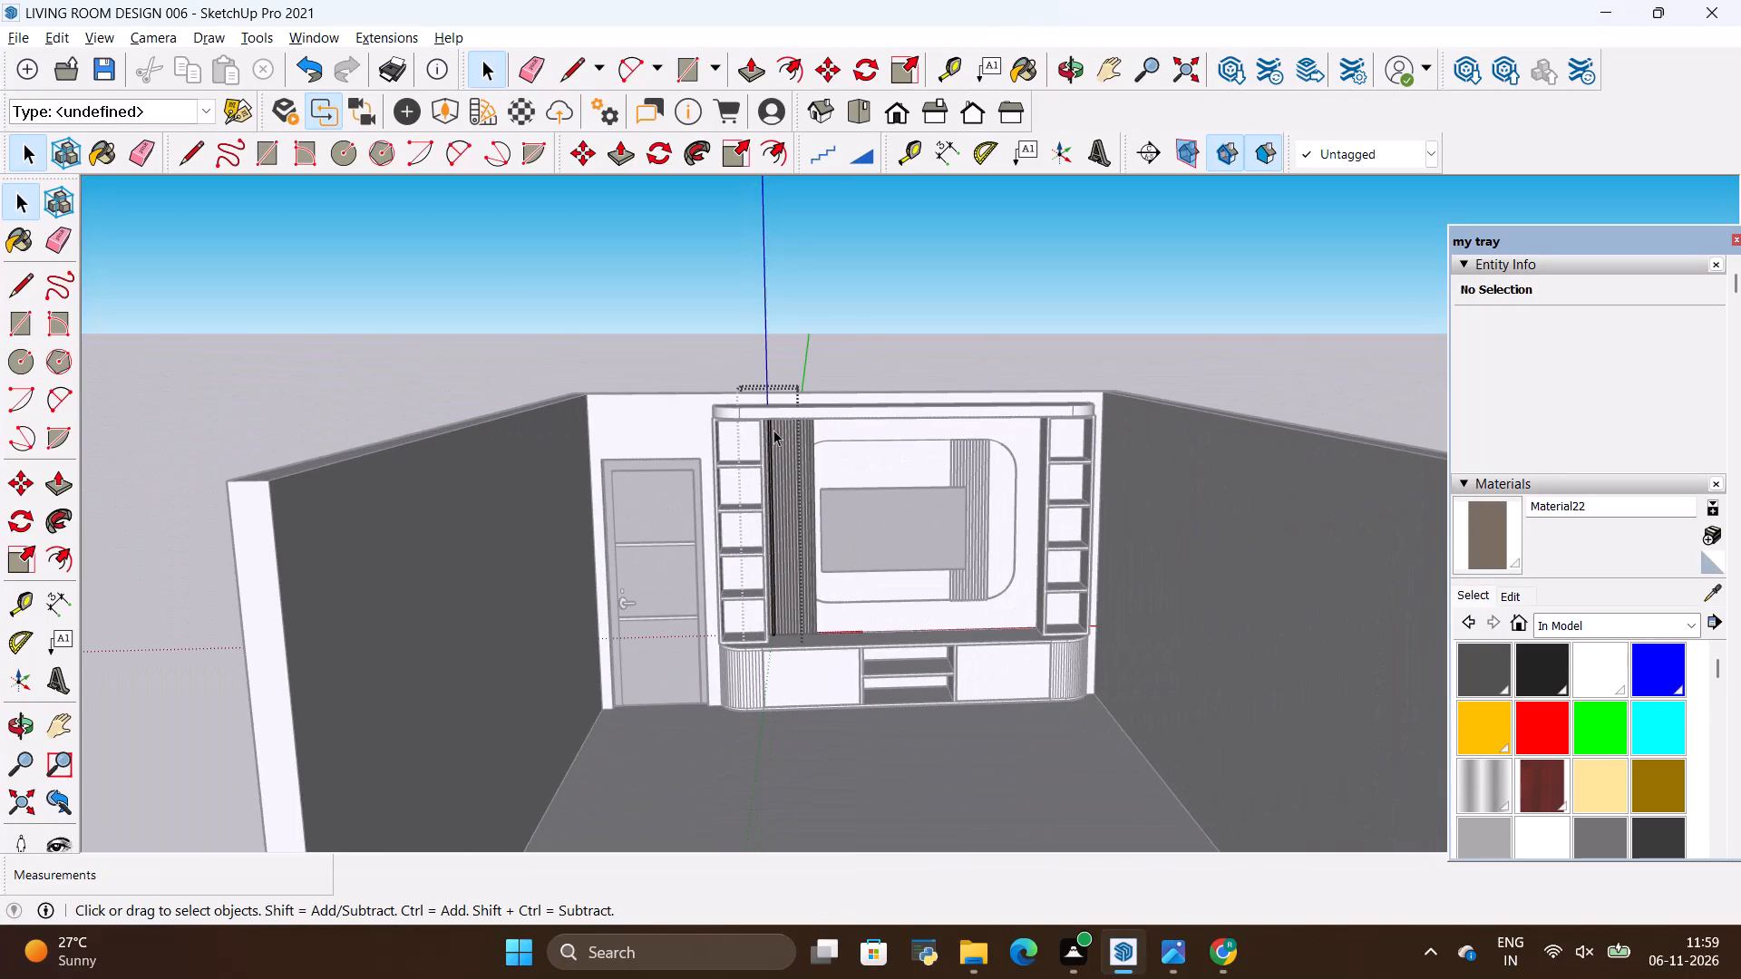
scroll(773, 430, "down", 2)
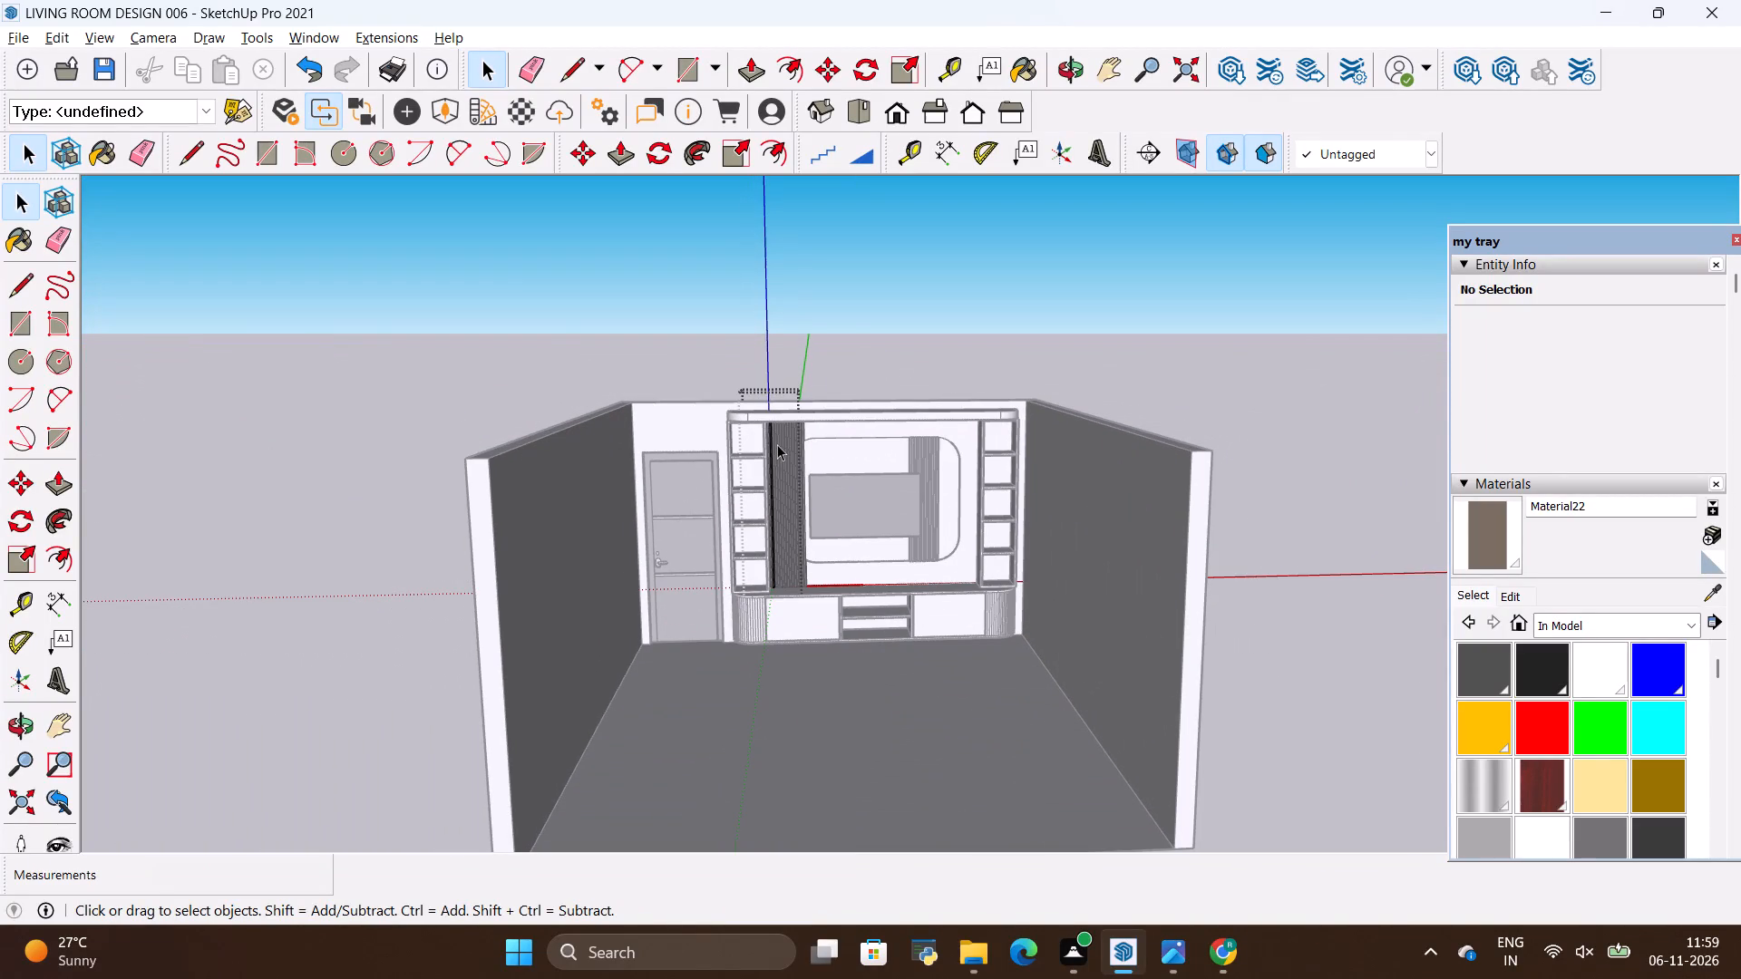
key("space")
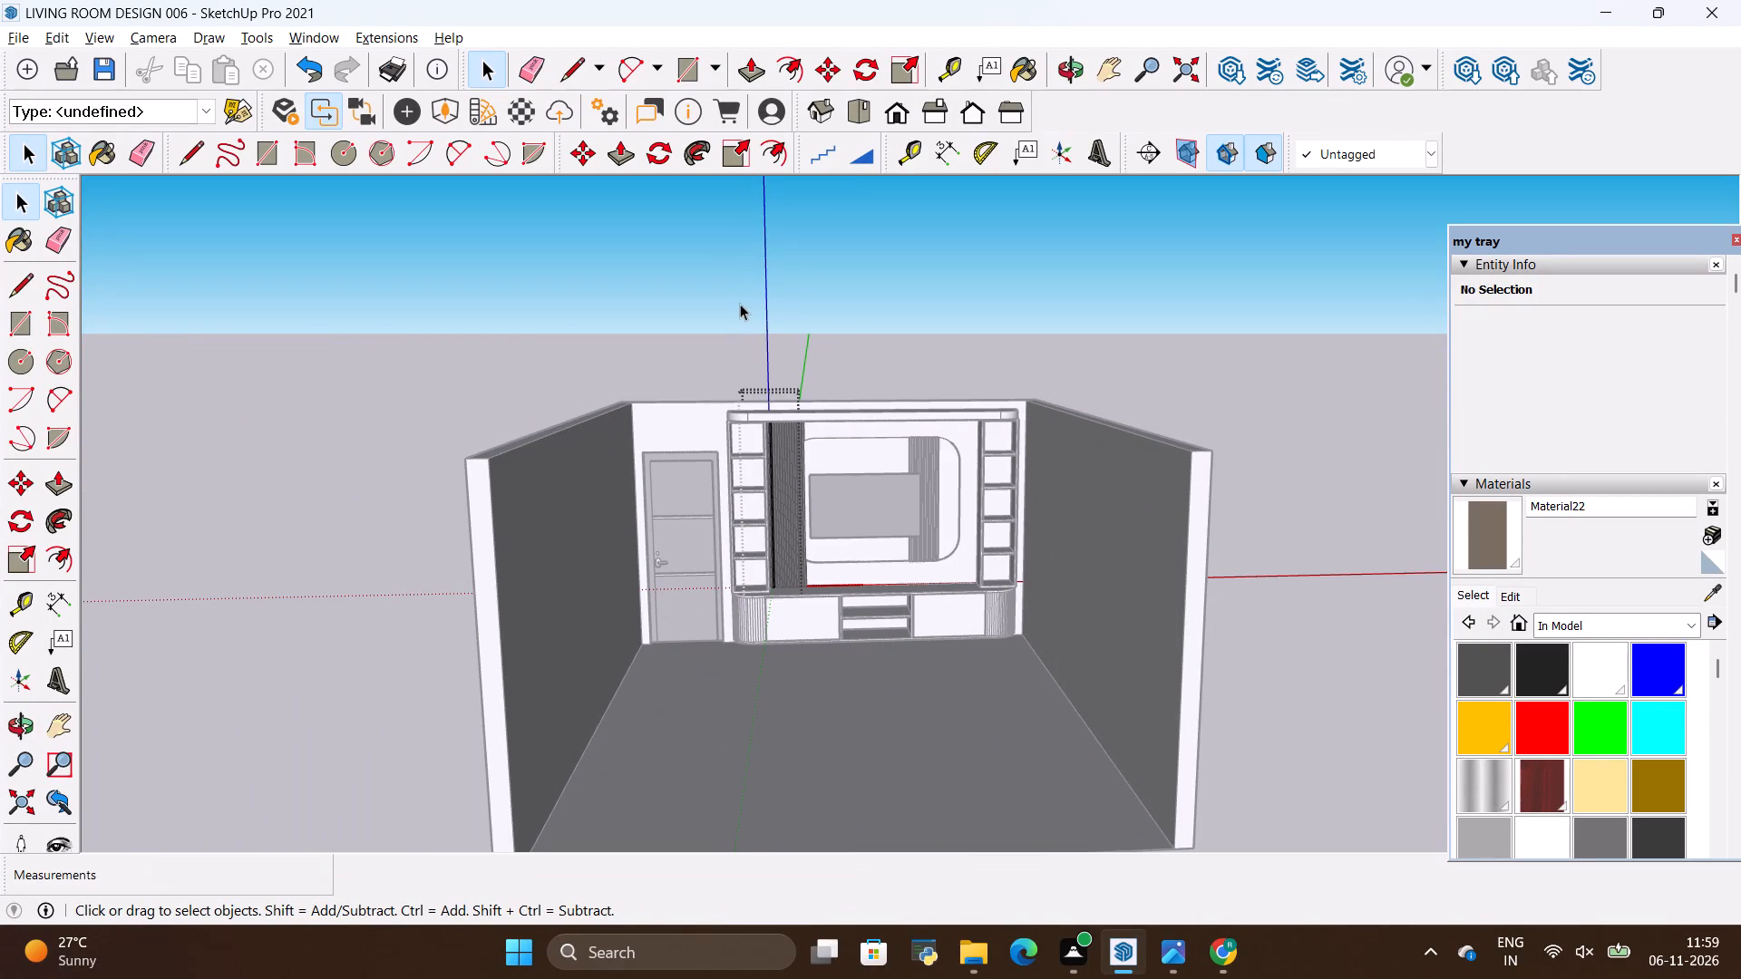
left_click(742, 304)
Paint each slat of the fluted strip behind the TV, inside the rounded frame, with brown Material22.
scroll(744, 454, "up", 12)
scroll(891, 447, "up", 4)
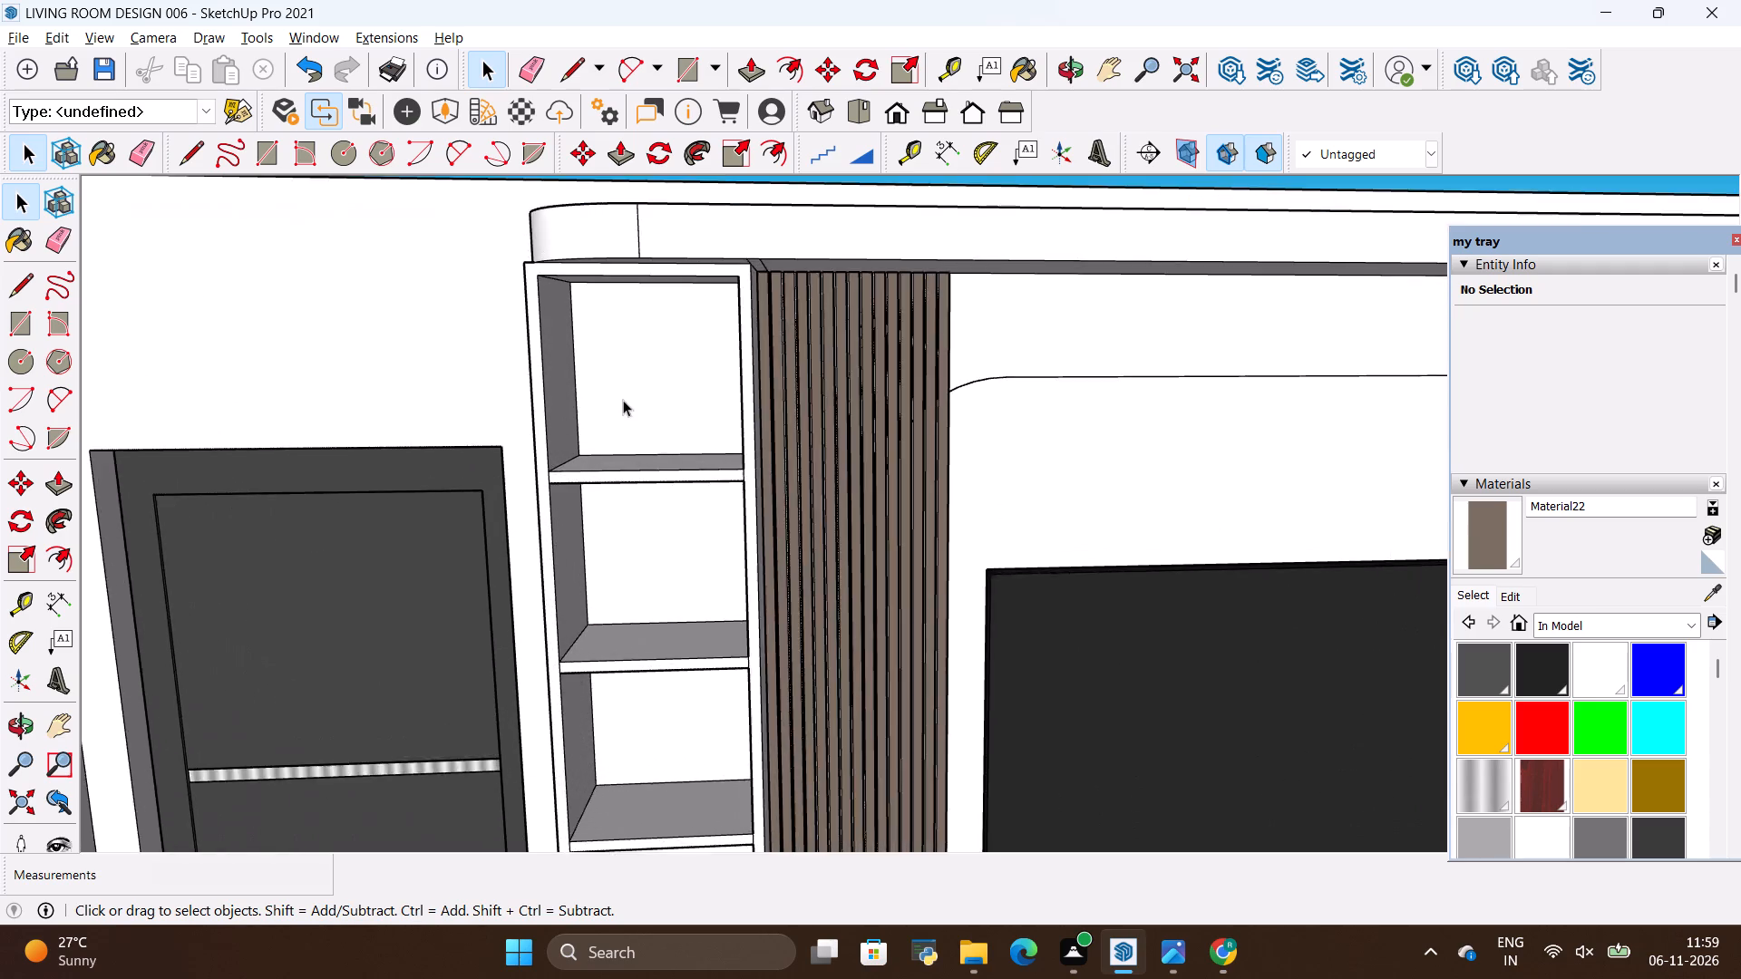
scroll(620, 400, "up", 3)
scroll(505, 368, "down", 10)
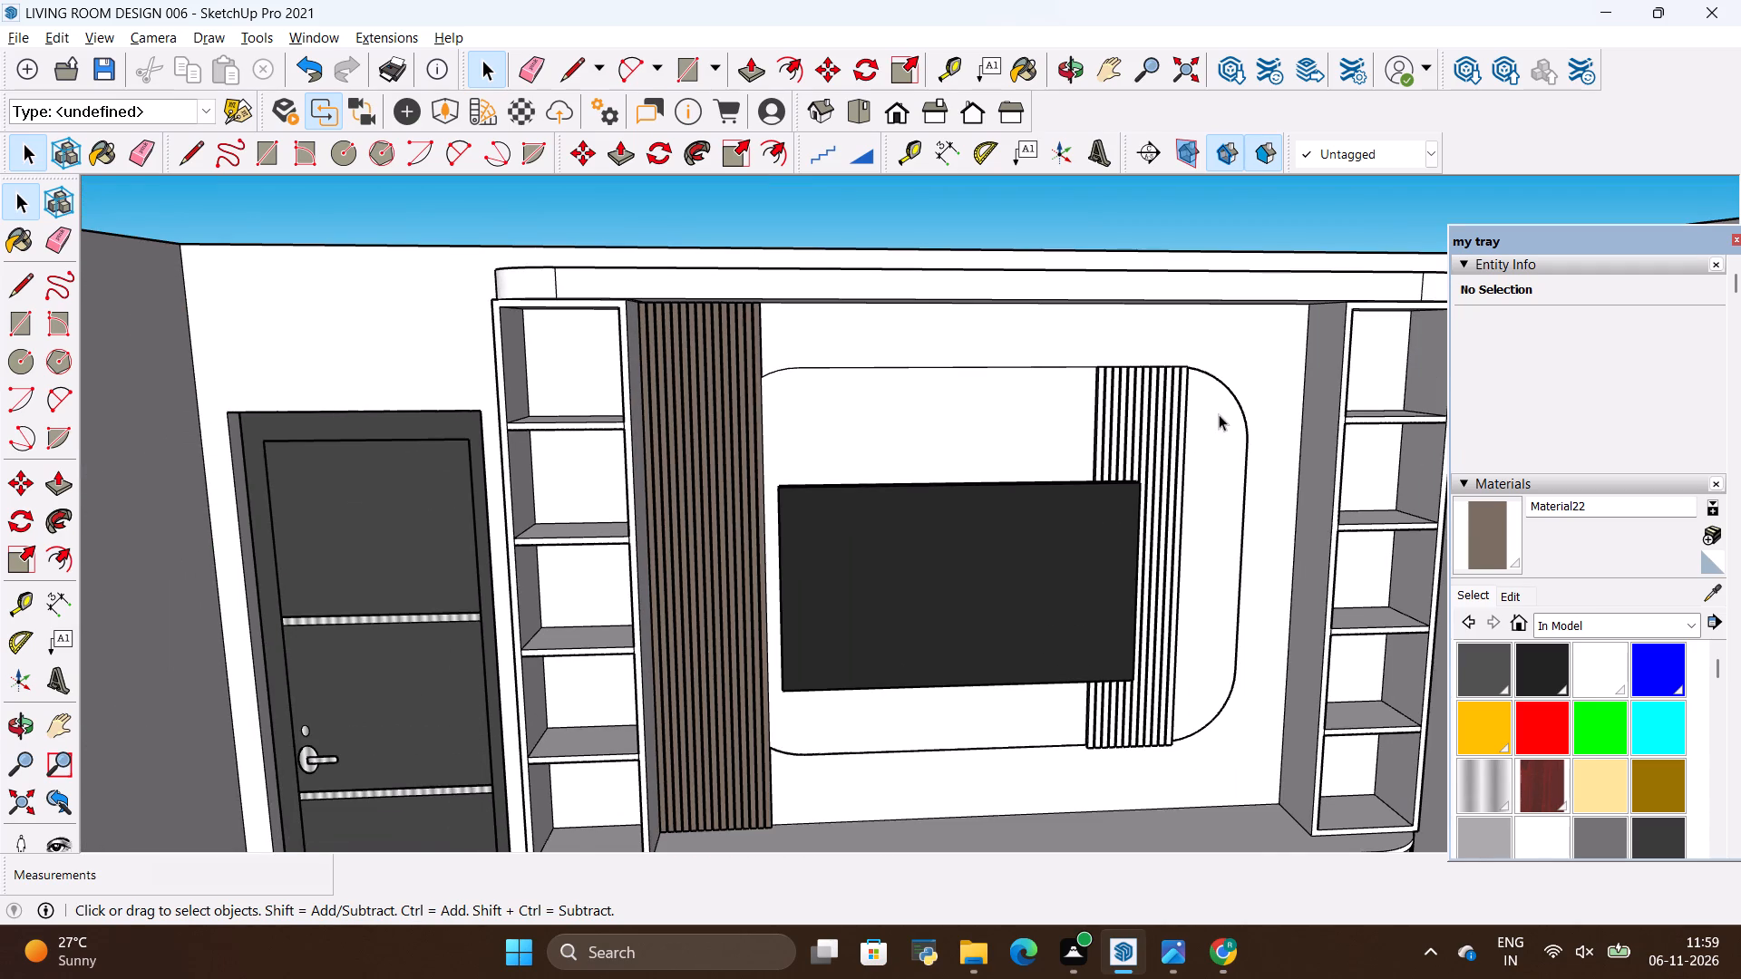
scroll(1219, 412, "up", 9)
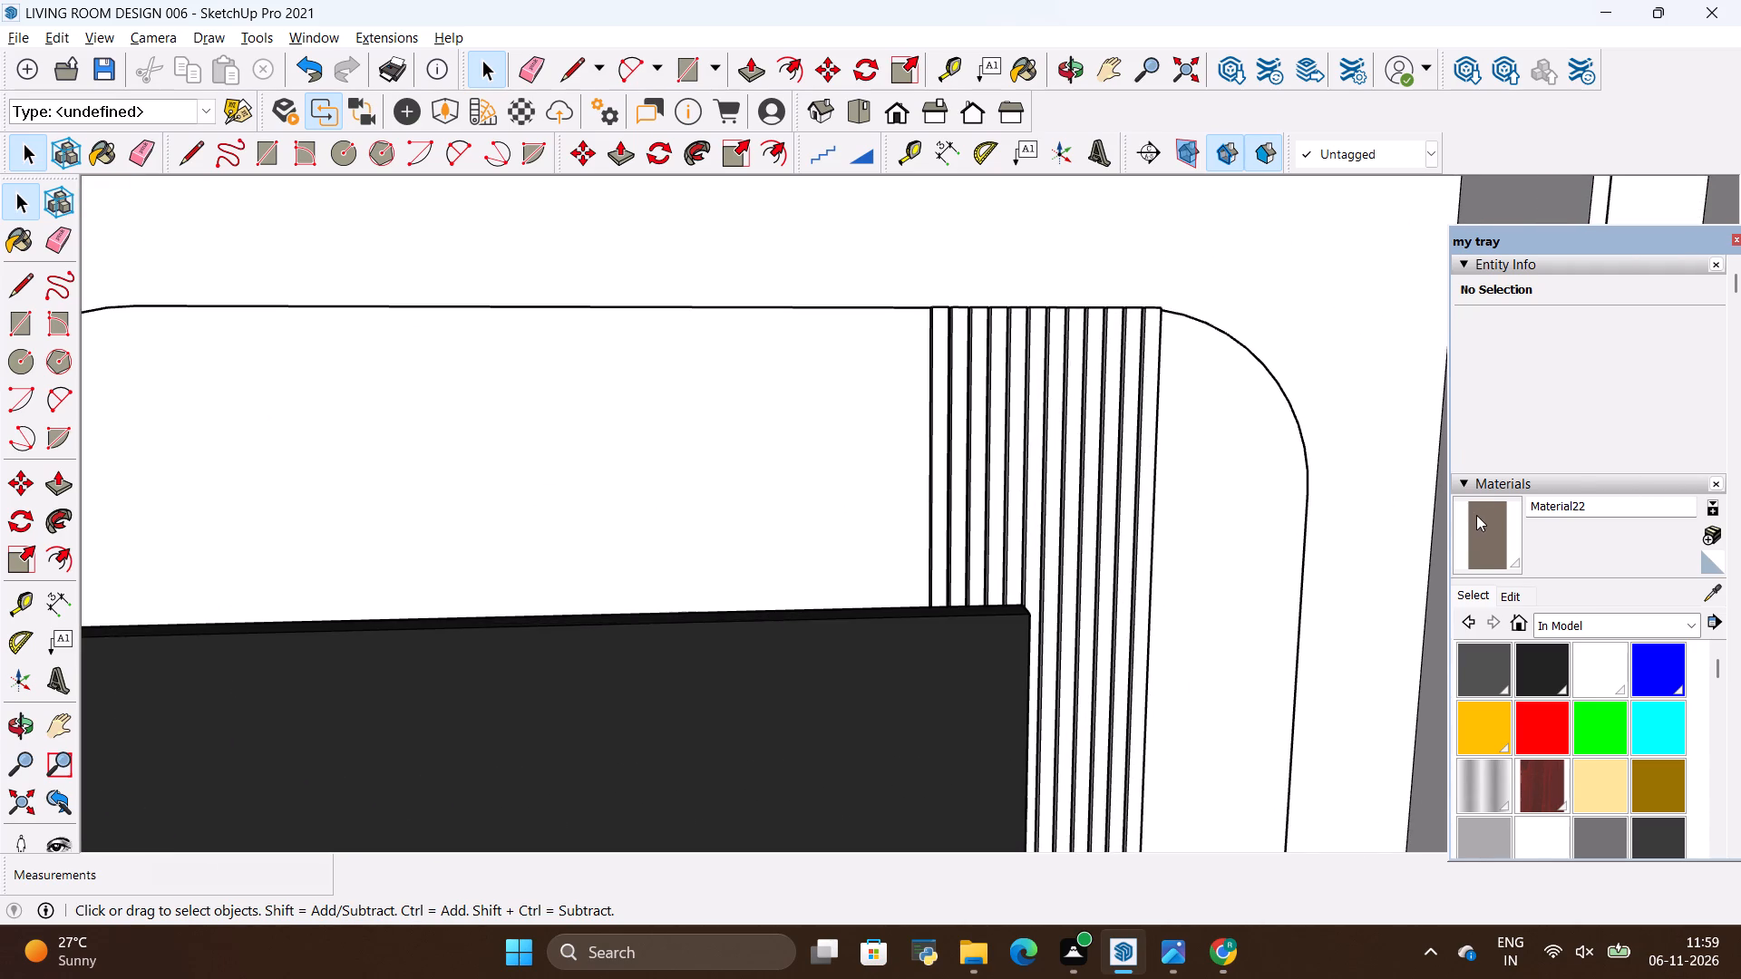
left_click(1478, 507)
scroll(1061, 372, "up", 8)
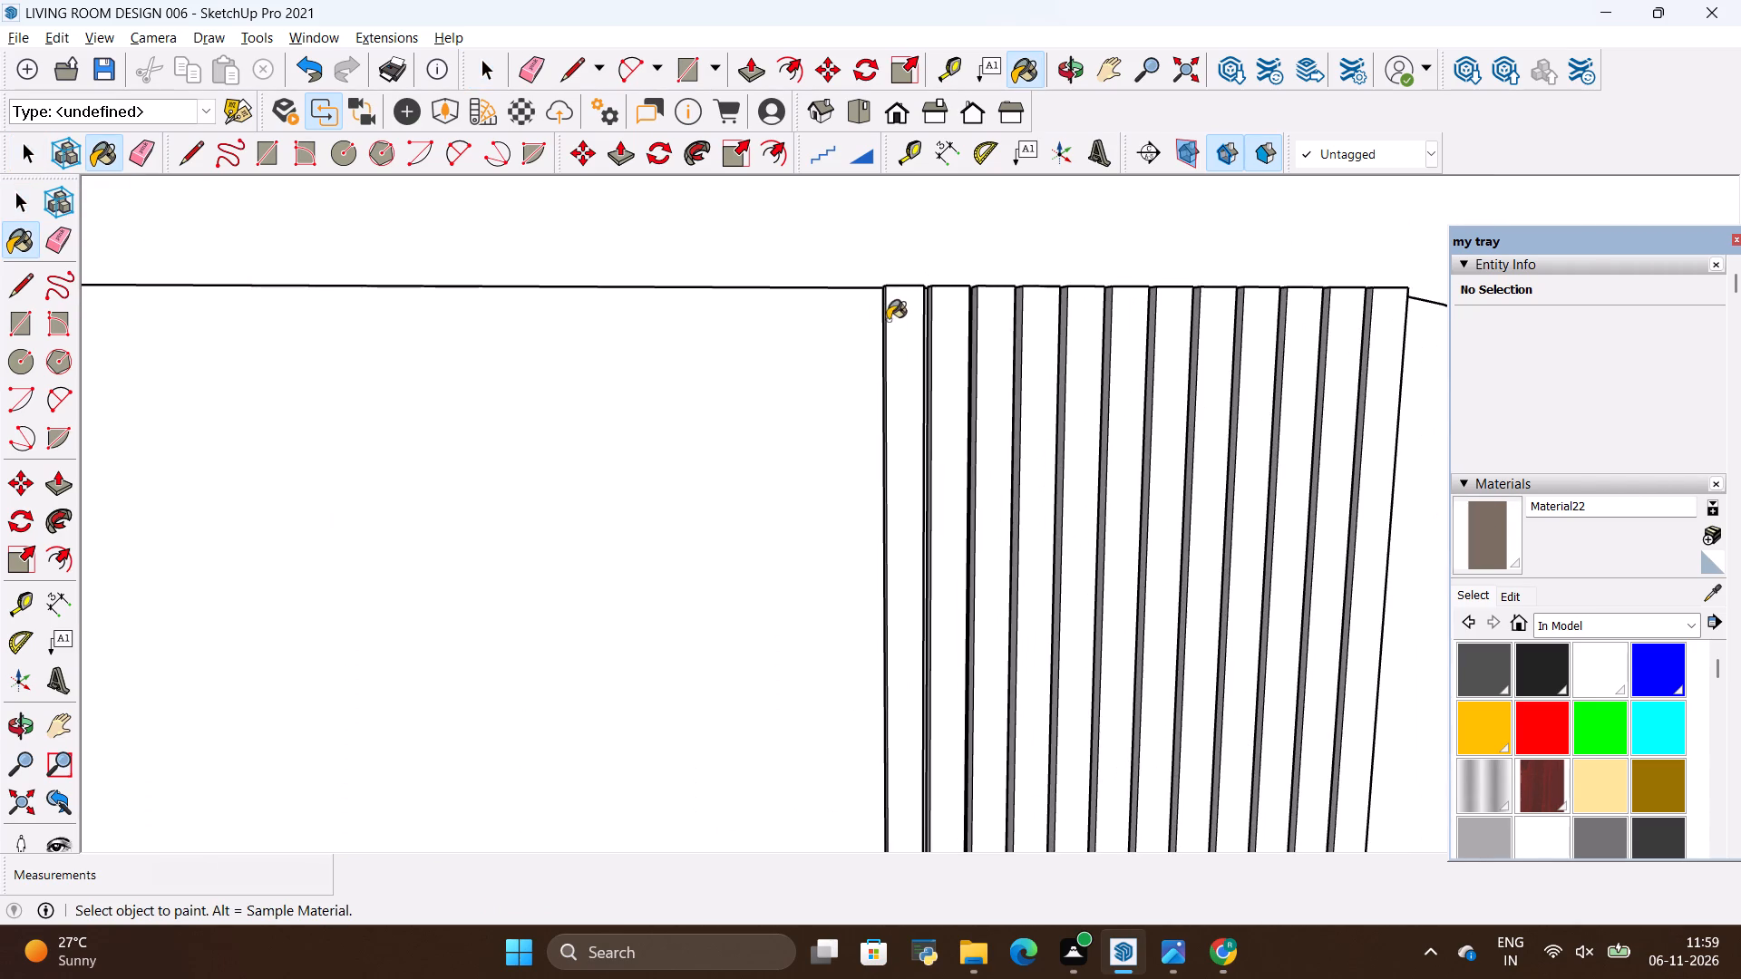
left_click(892, 318)
left_click(962, 309)
left_click(997, 310)
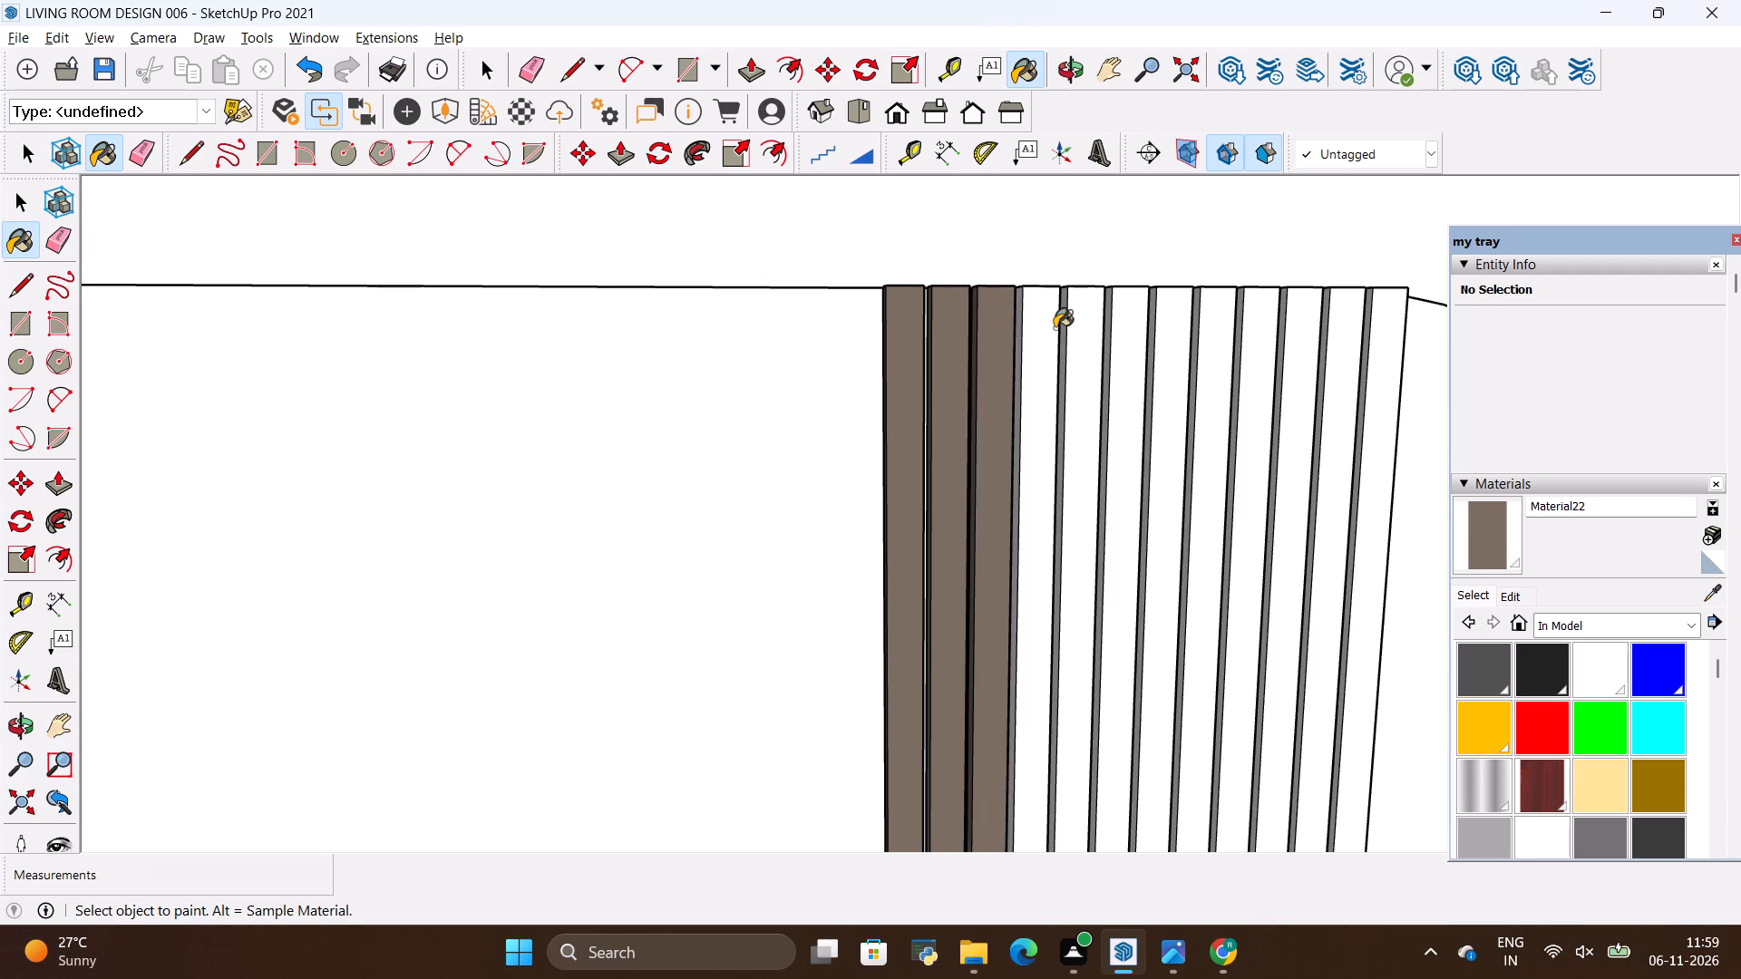
left_click(1050, 334)
left_click(1075, 329)
left_click(1107, 332)
left_click(1120, 332)
left_click(1170, 334)
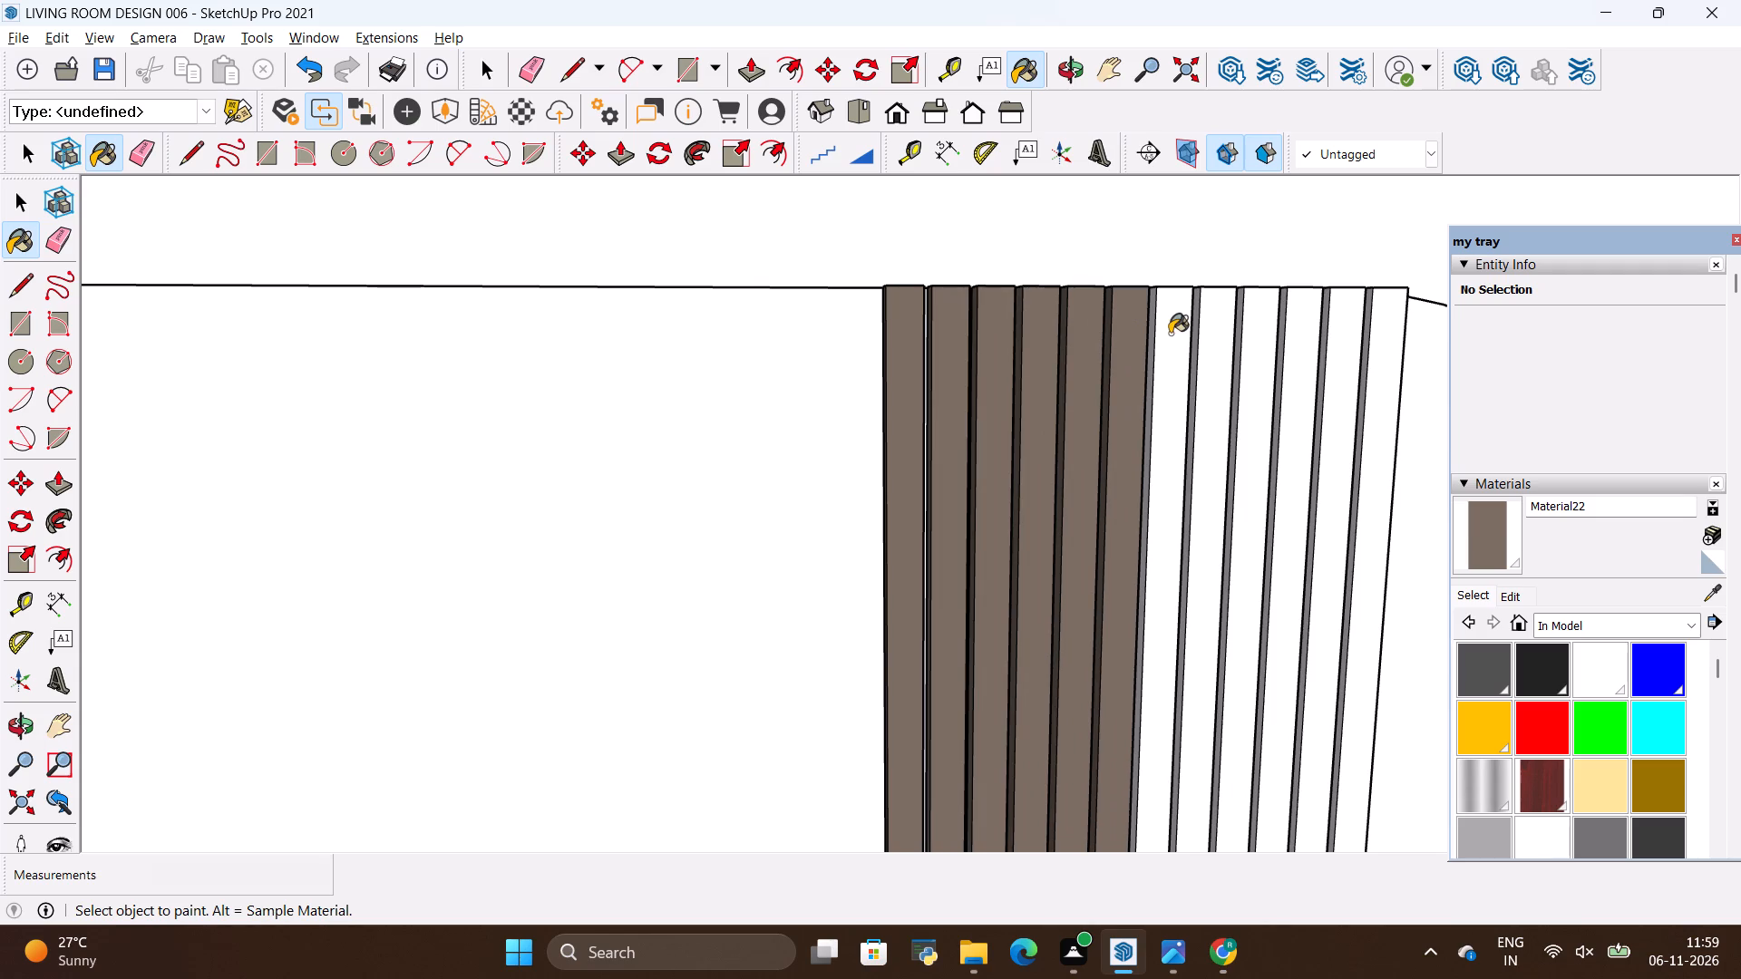
left_click(1209, 340)
left_click(1246, 342)
left_click(1282, 346)
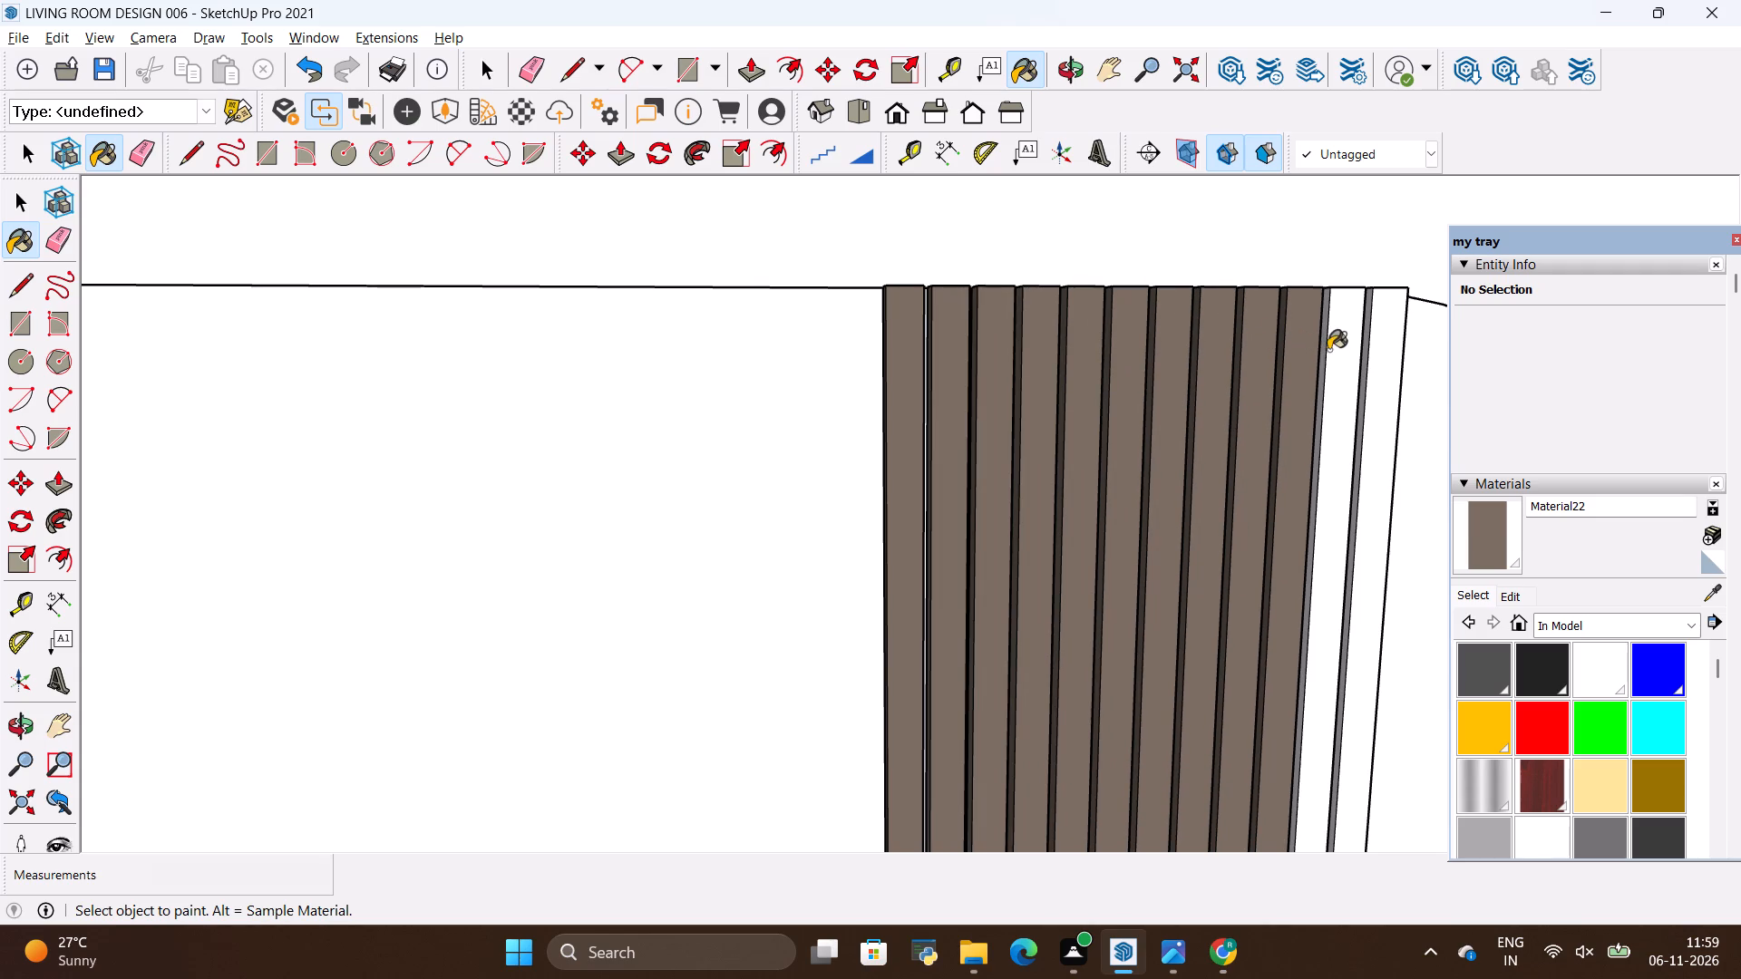
left_click(1337, 342)
left_click(1376, 324)
Close the slat group behind the TV for editing and clear the selection.
key("space")
left_click(1347, 336)
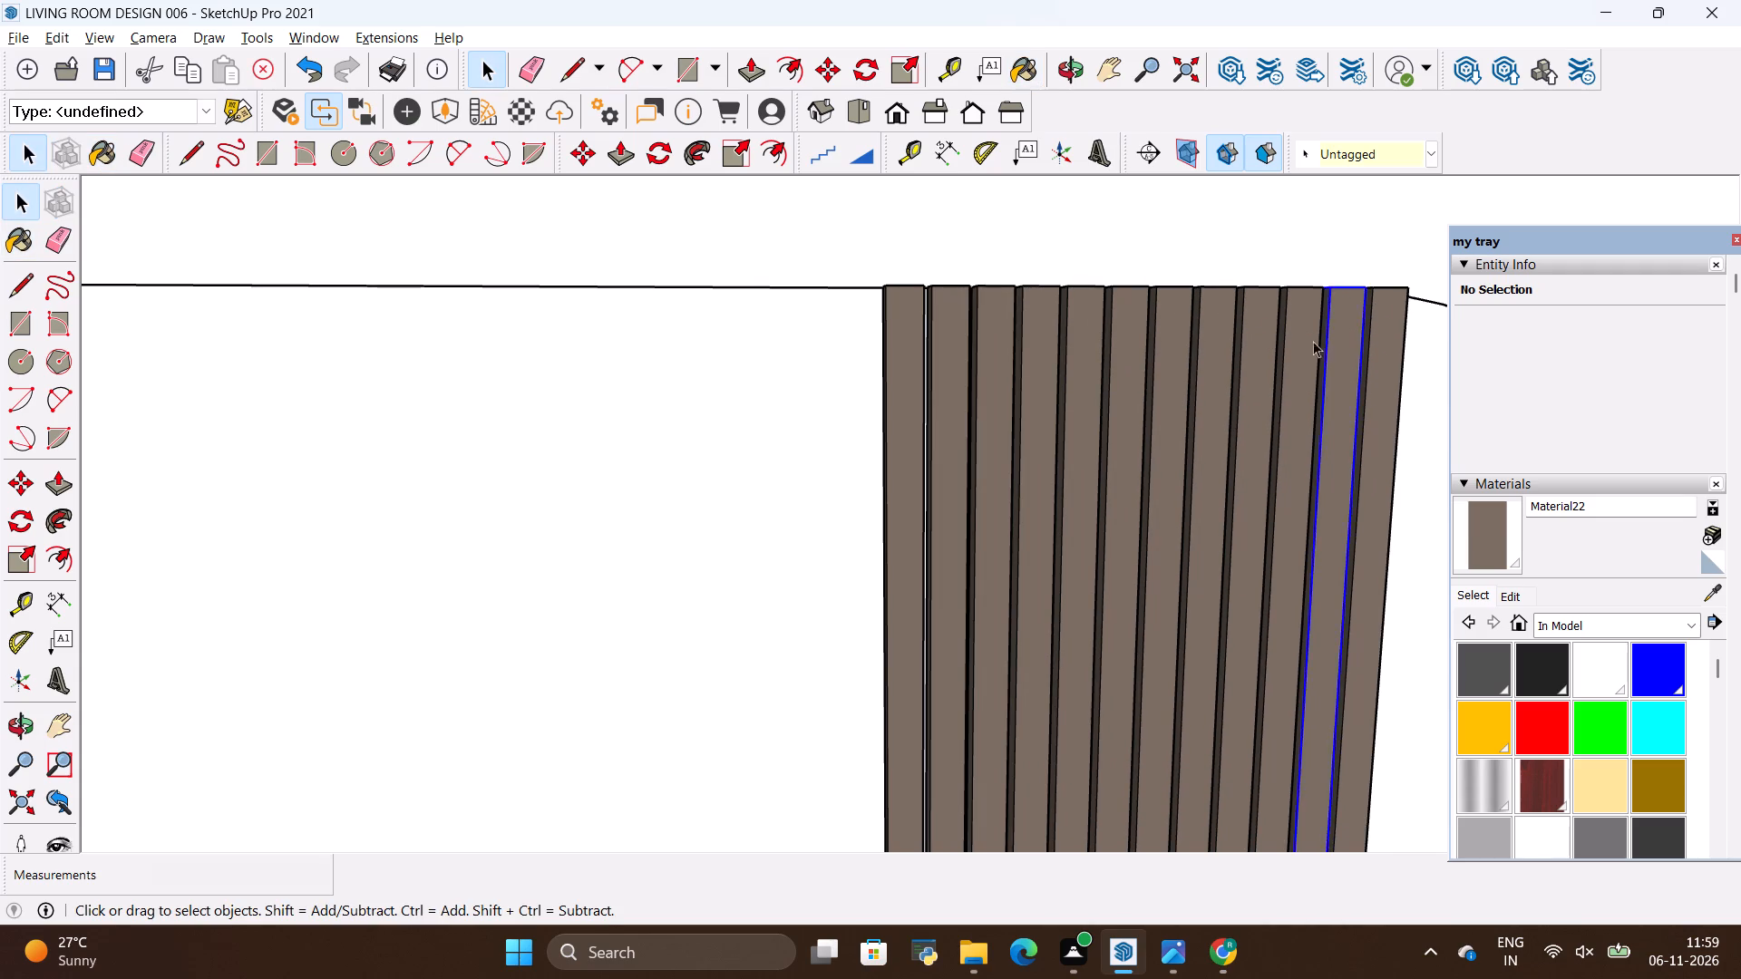
scroll(1240, 291, "down", 20)
scroll(1240, 291, "down", 3)
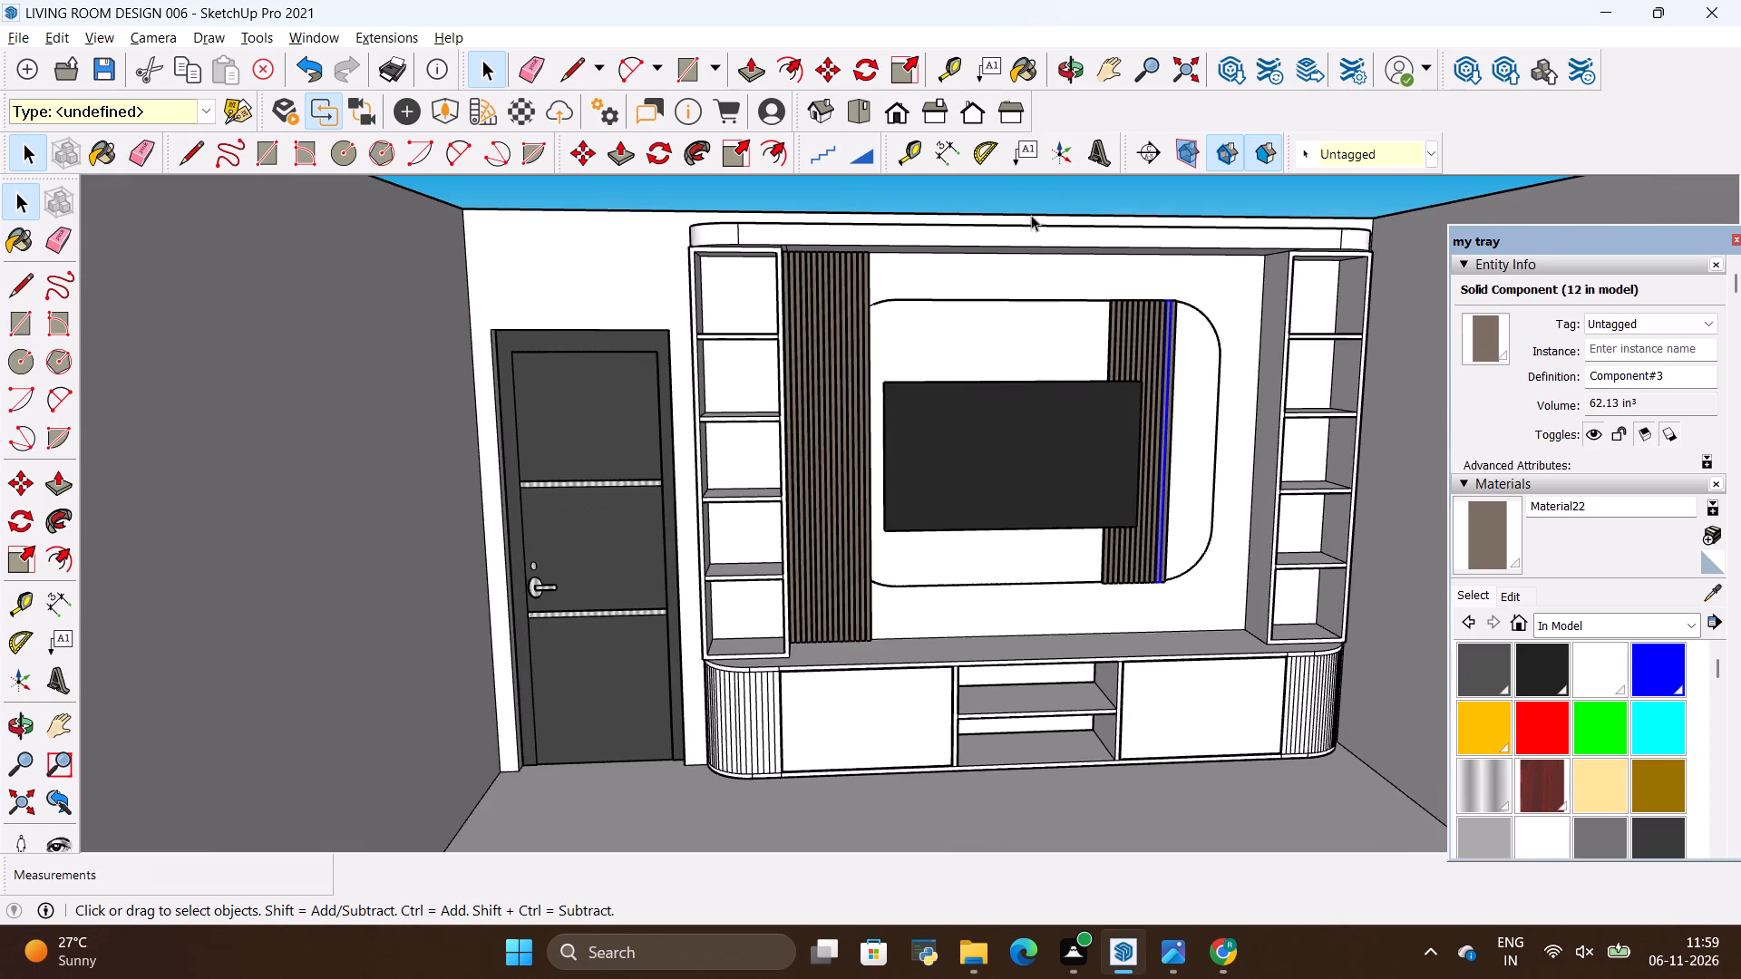
key("space")
left_click(1030, 179)
left_click(1026, 181)
scroll(1052, 378, "down", 5)
scroll(1136, 438, "up", 4)
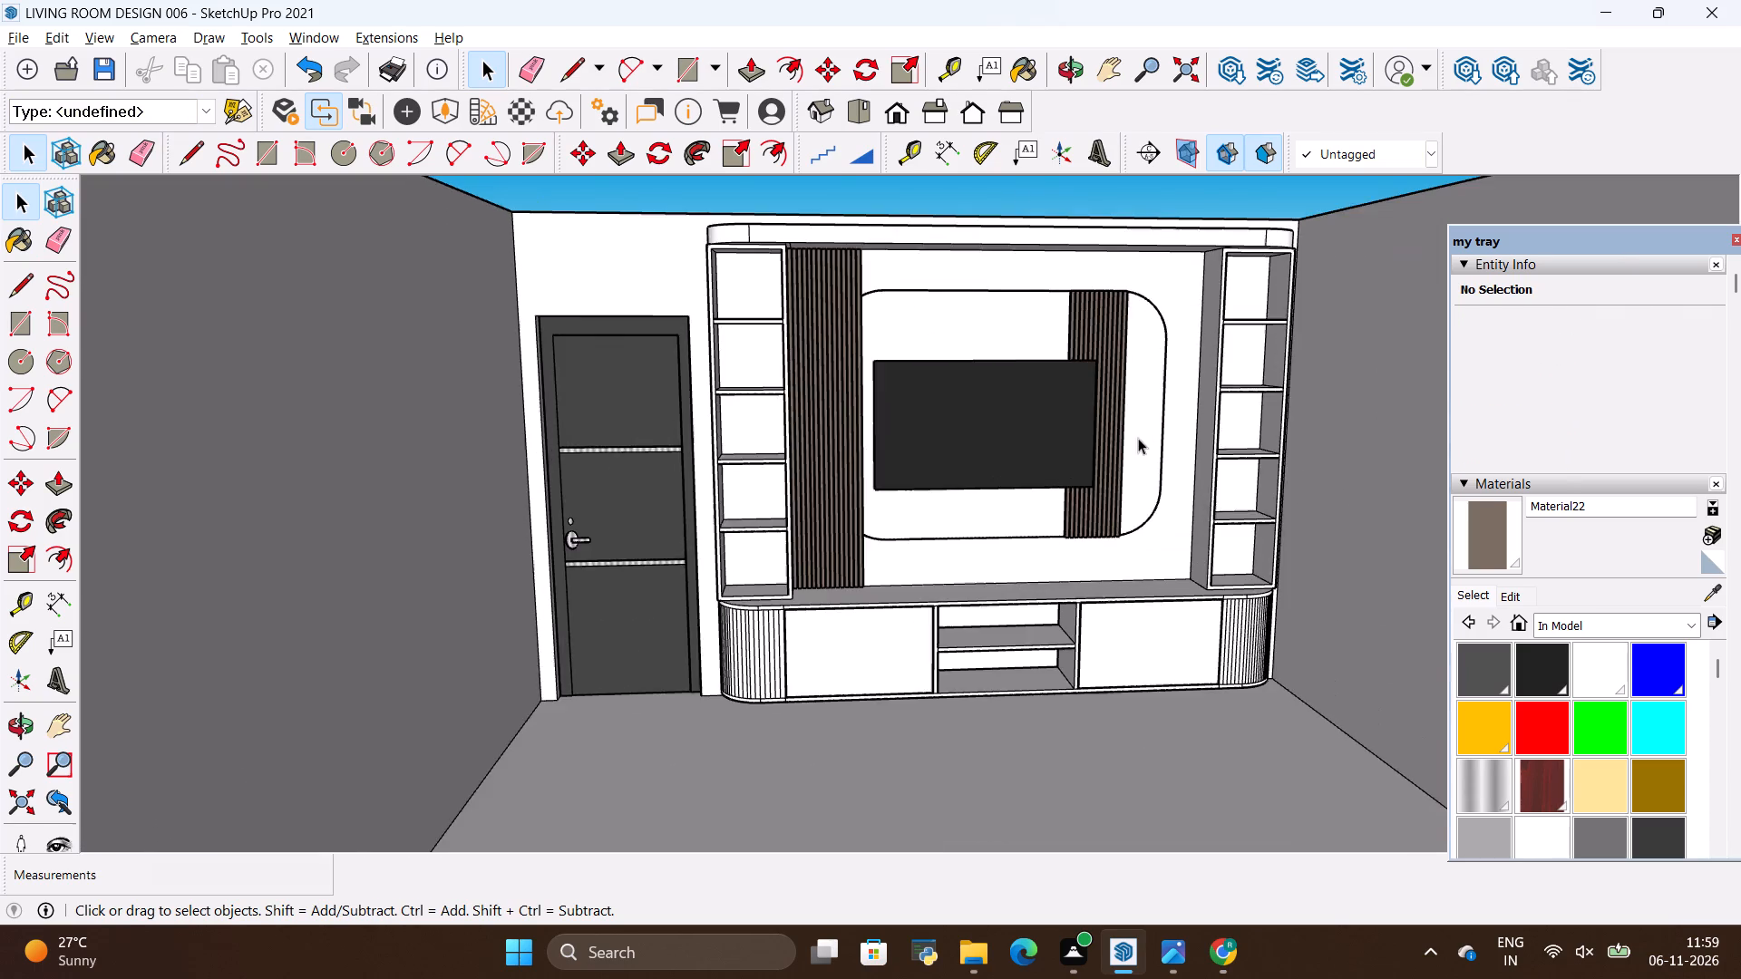
Compare the TV unit model with the reference photo to check which finishes the cornice and shelves use.
scroll(1030, 393, "up", 3)
key("alt+Tab")
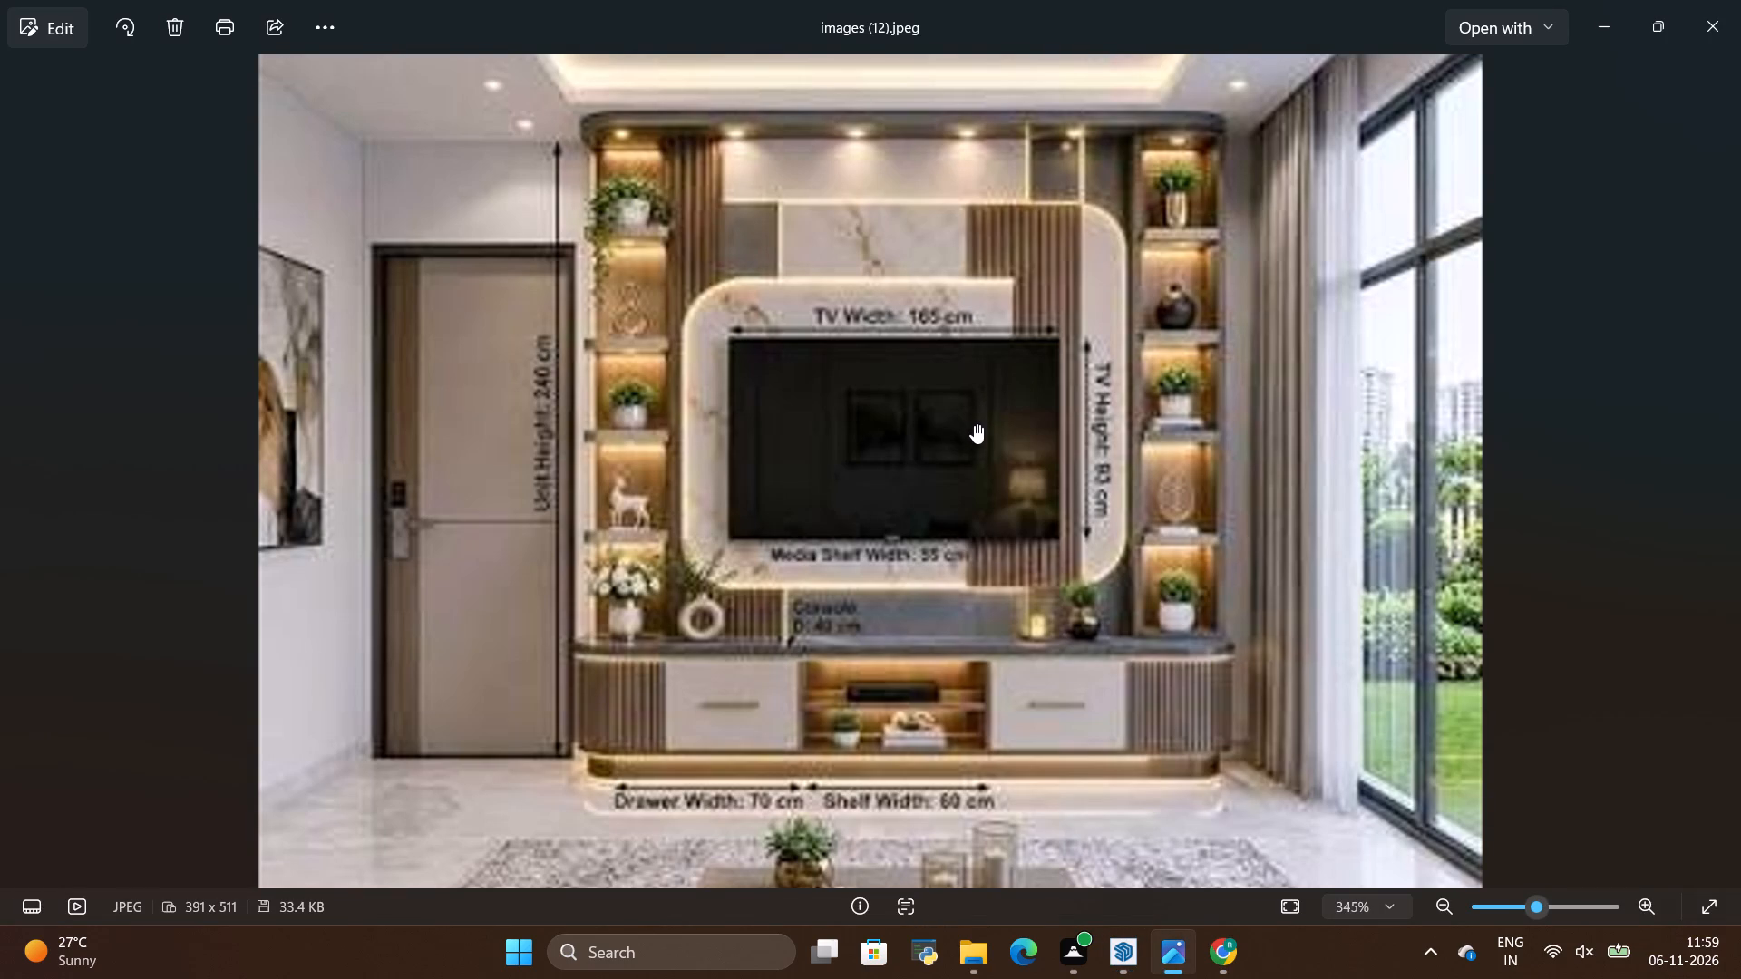
key("alt+Tab")
scroll(996, 374, "down", 4)
key("alt+Tab")
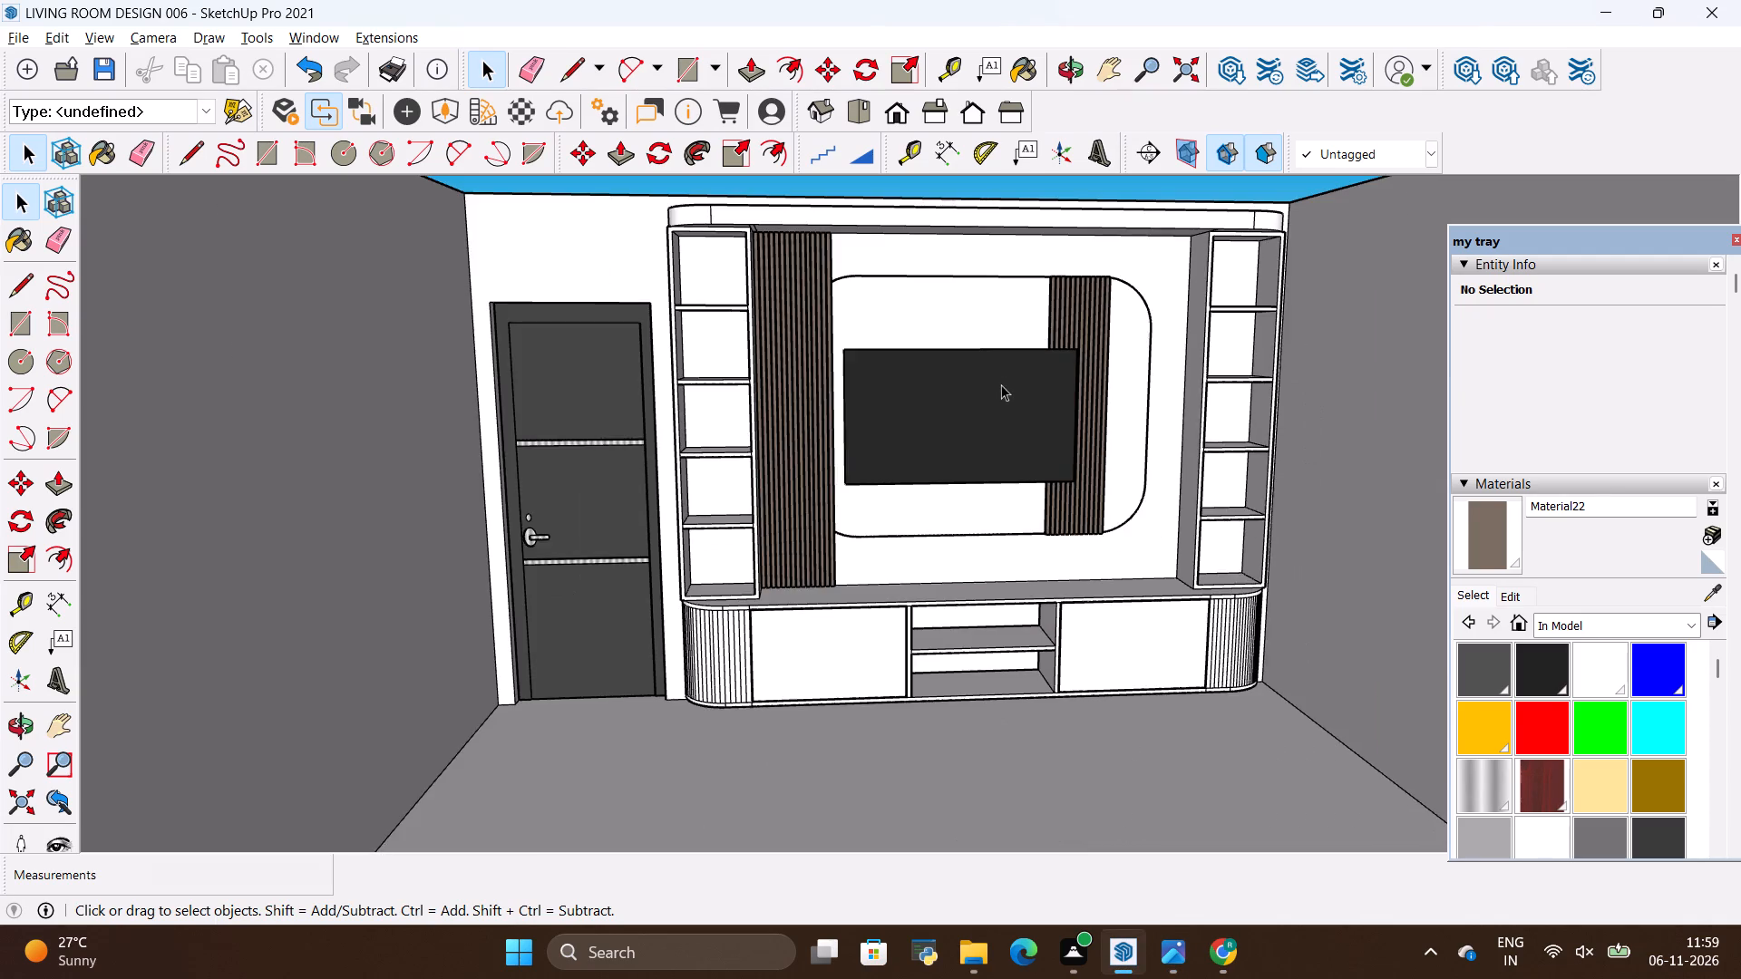
key("alt+Tab")
scroll(948, 295, "up", 4)
scroll(852, 289, "up", 2)
scroll(852, 289, "down", 4)
key("alt+Tab")
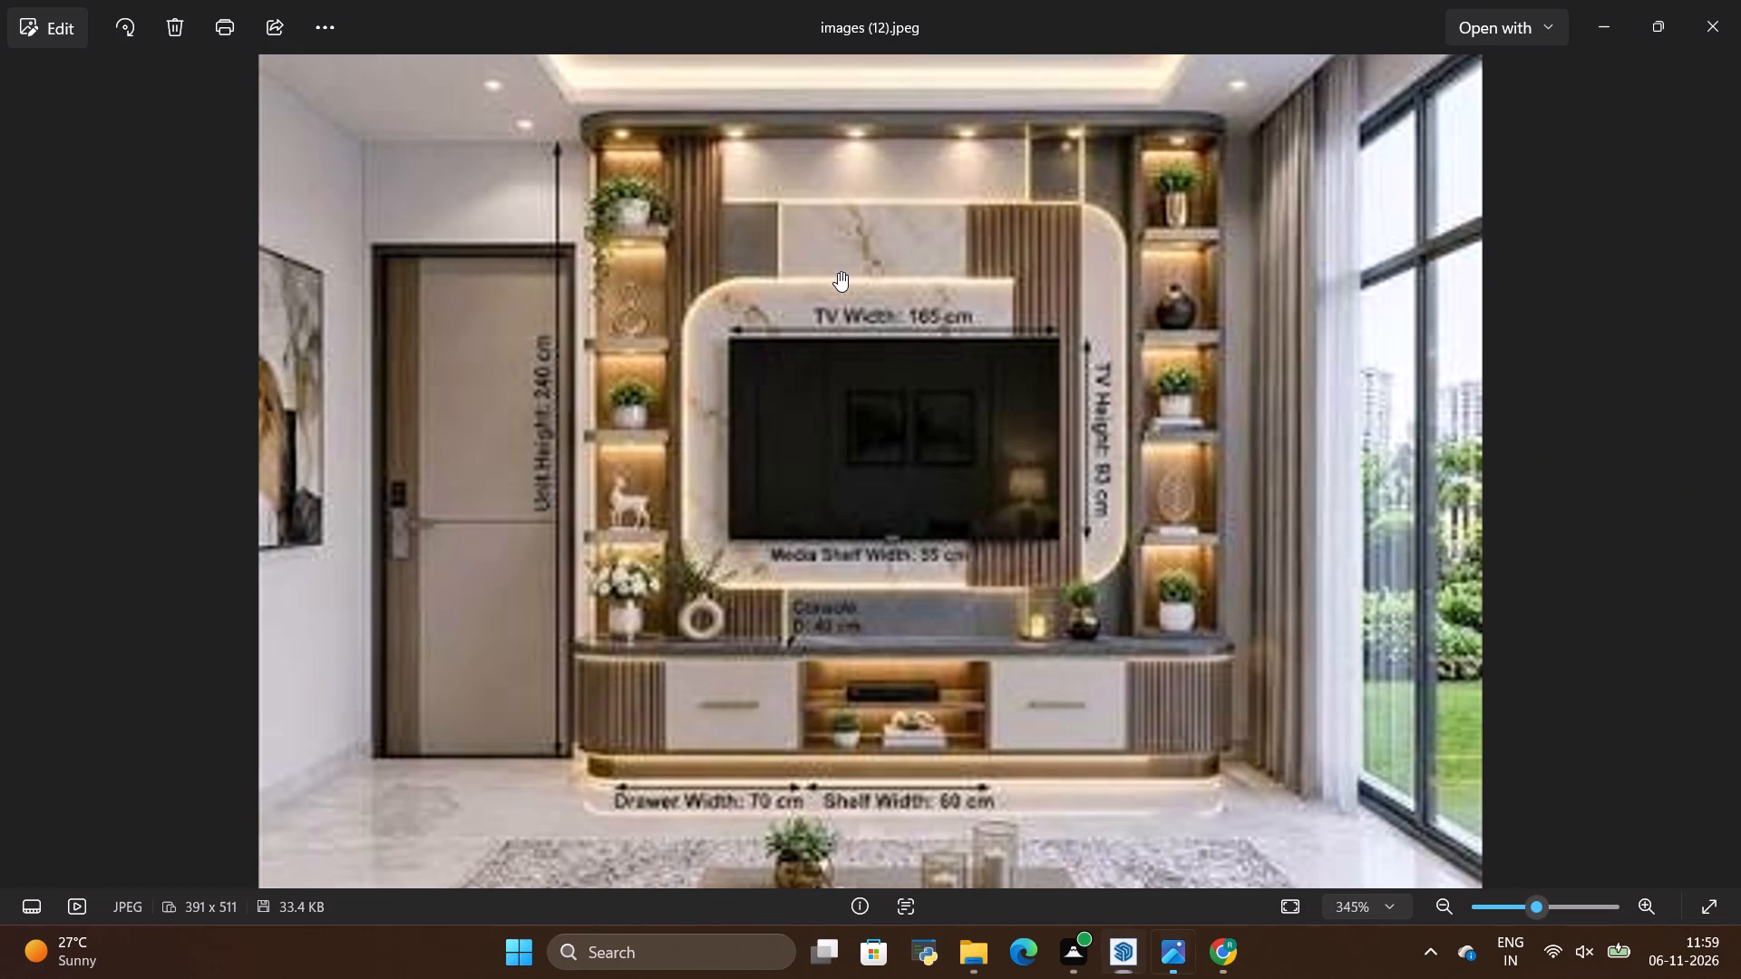
scroll(799, 416, "down", 2)
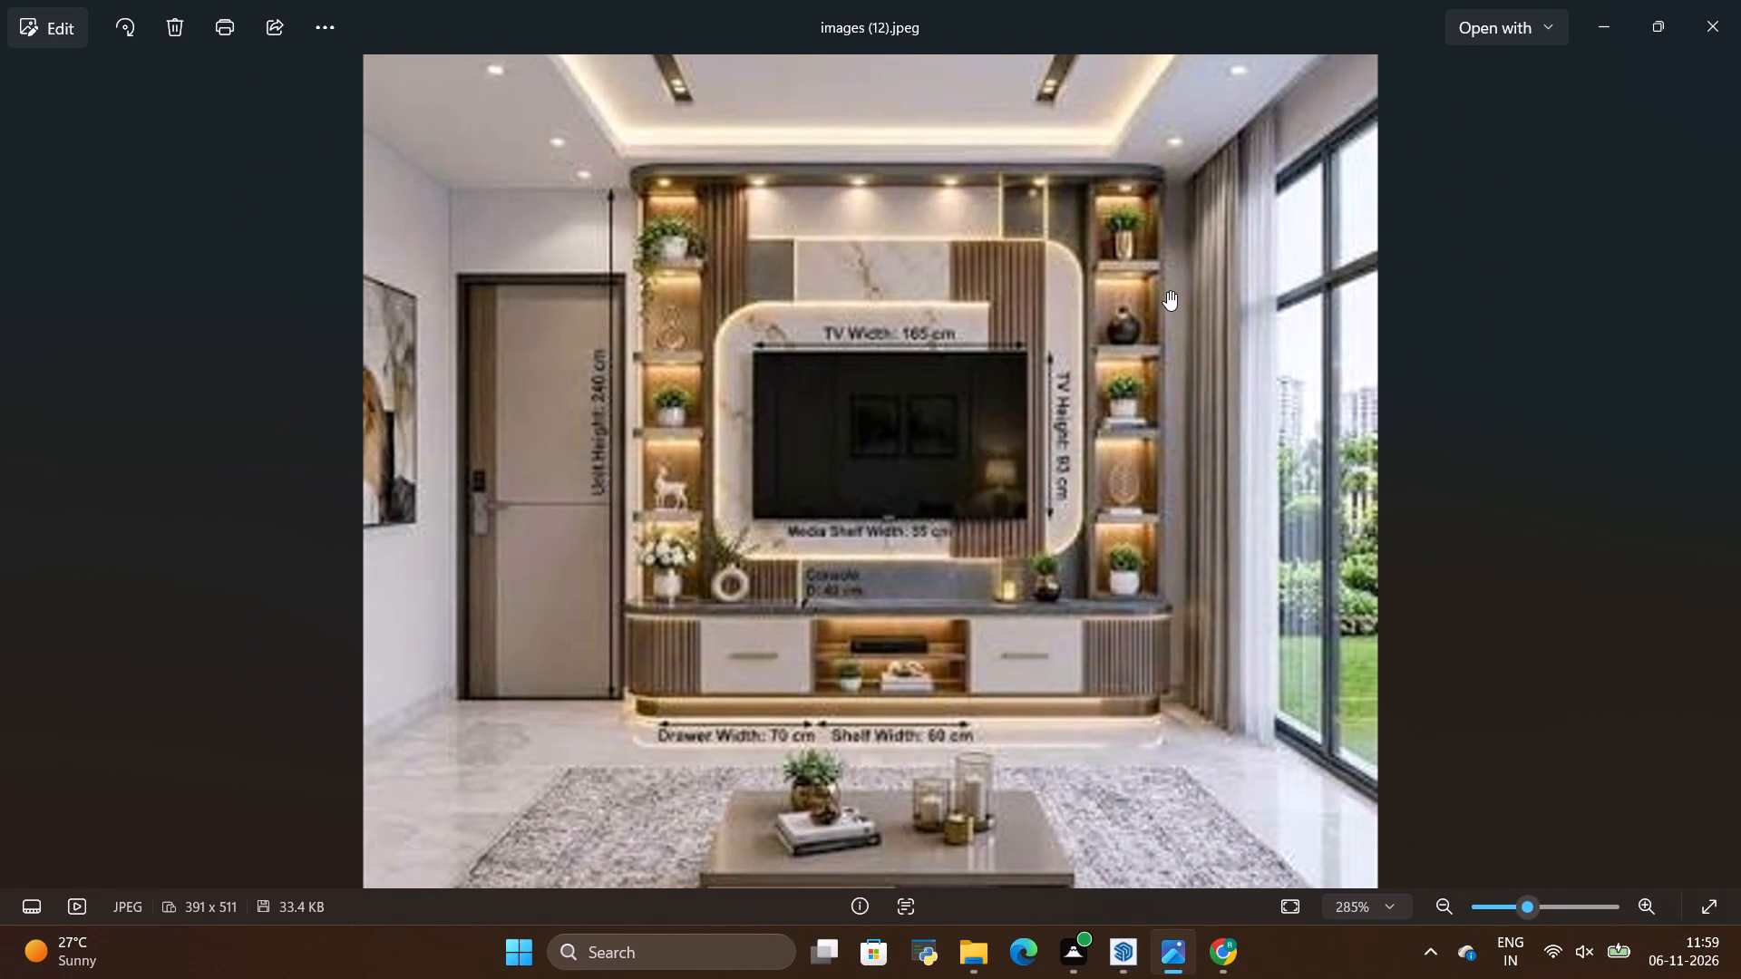
key("alt+Tab")
key("alt+Tab")
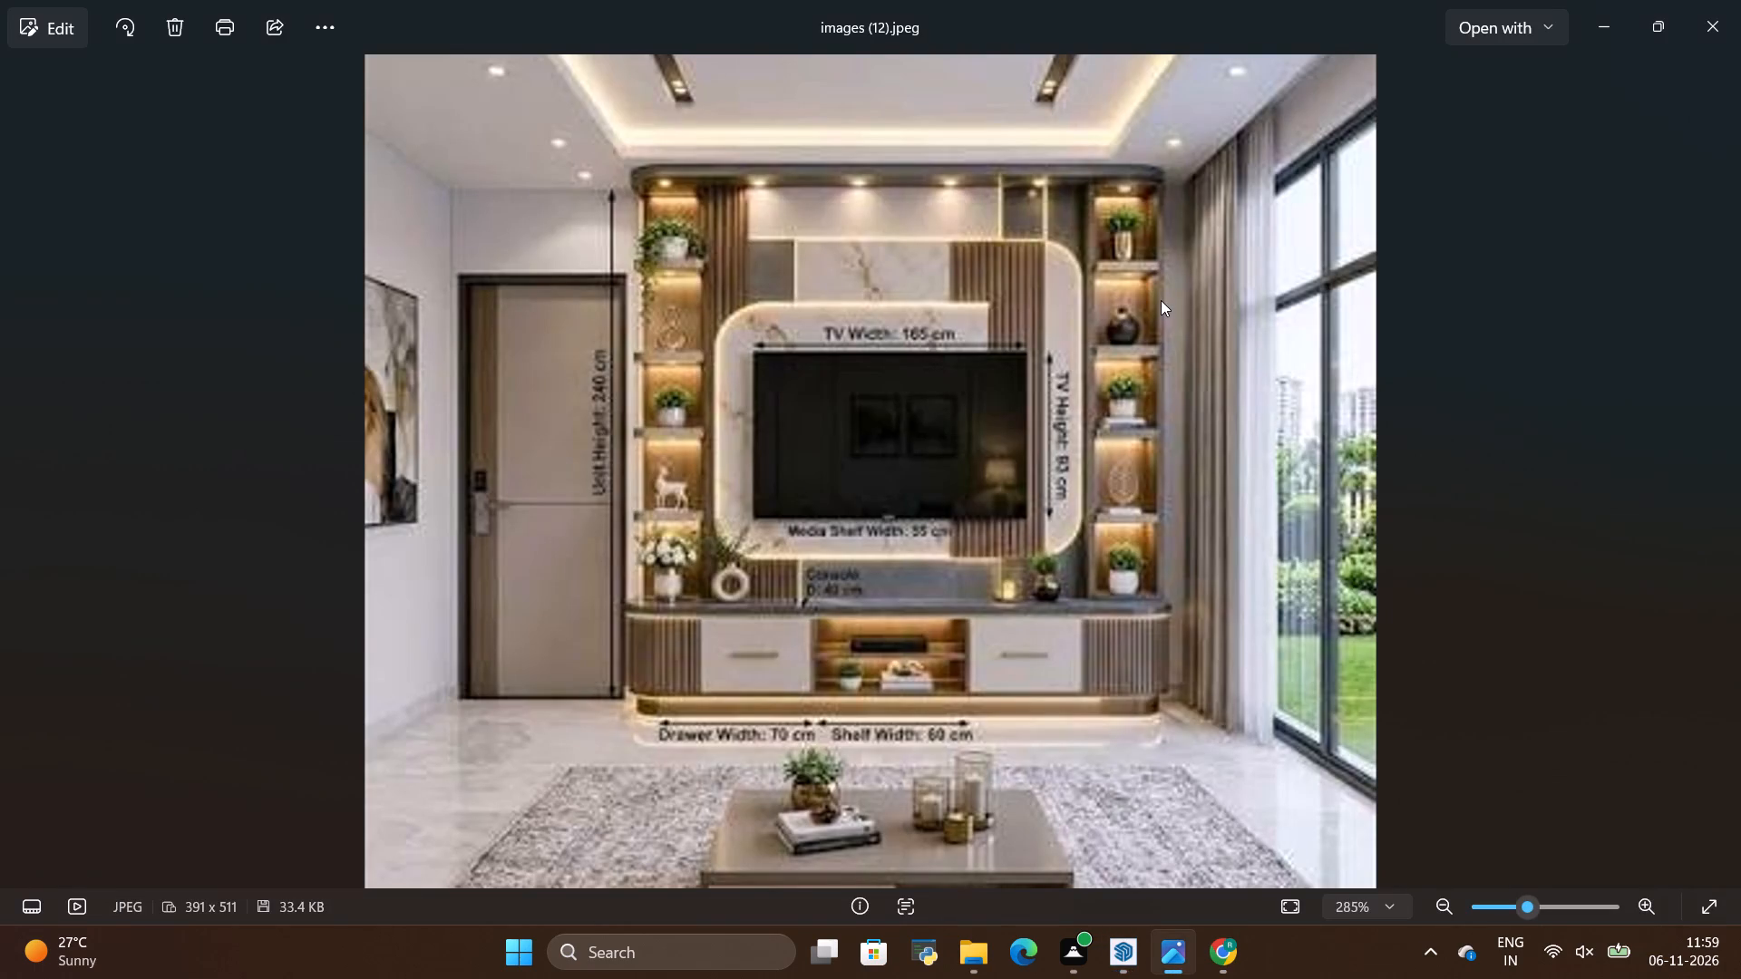
key("alt+Tab")
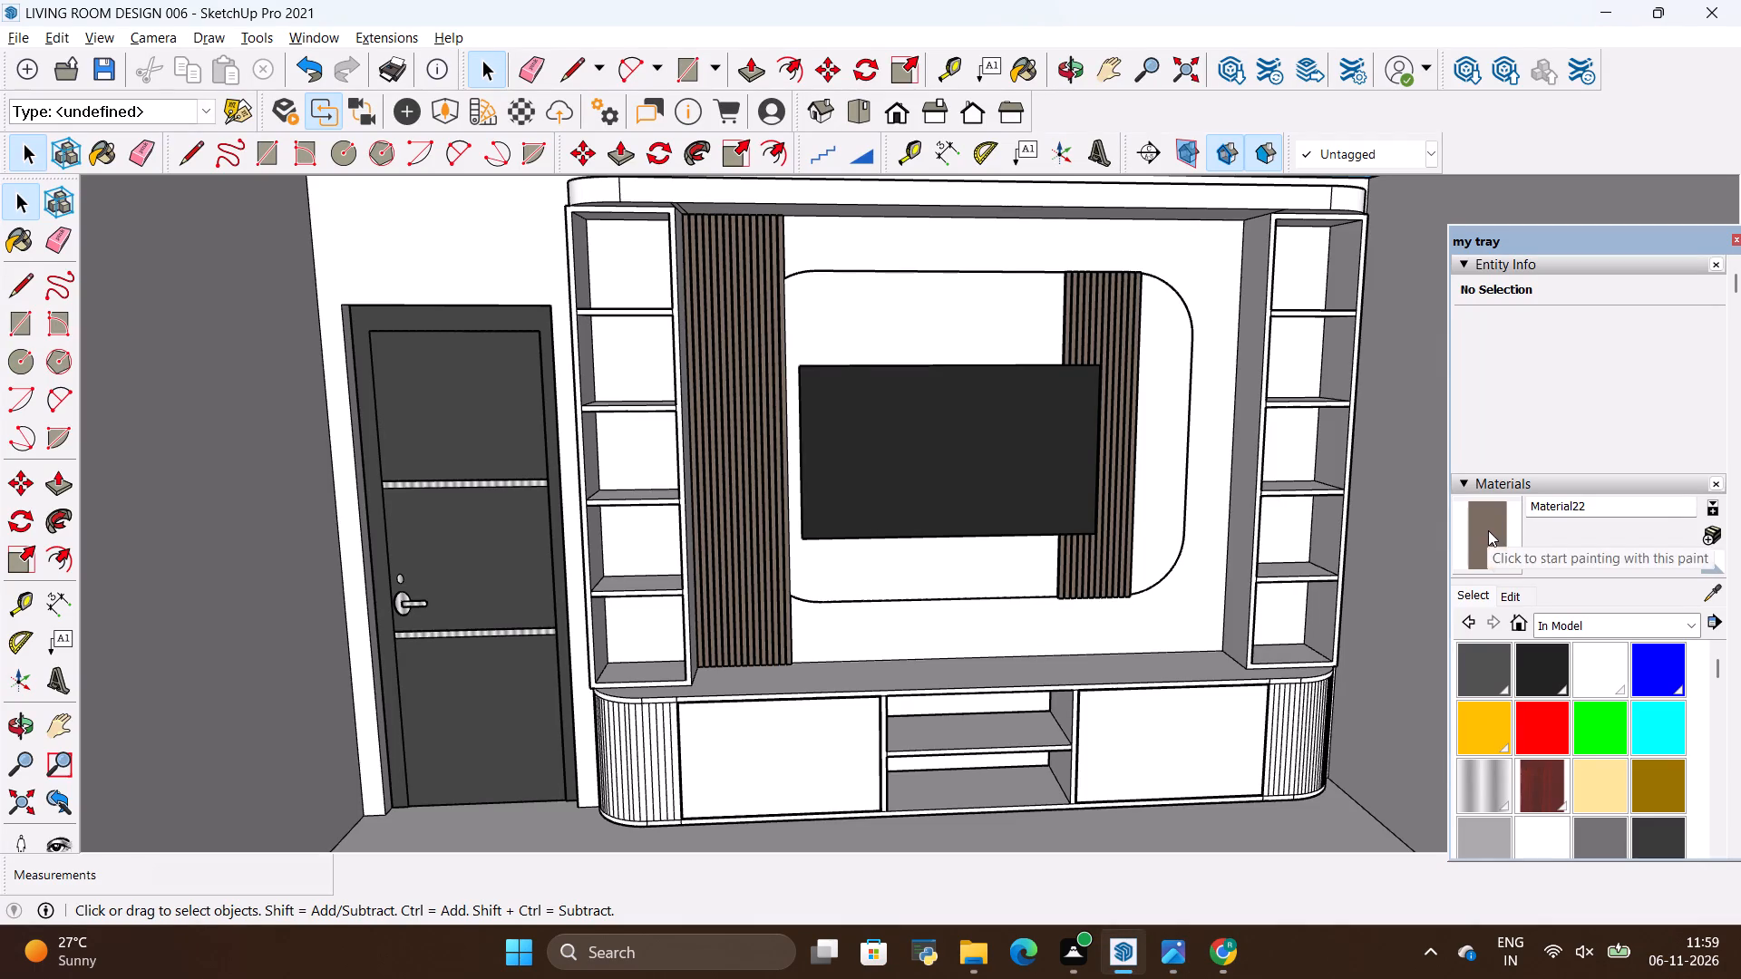
Paint the front, the door-side rounded end and the underside of the unit's top cornice with brown Material22.
left_click(1487, 530)
key("alt+Tab")
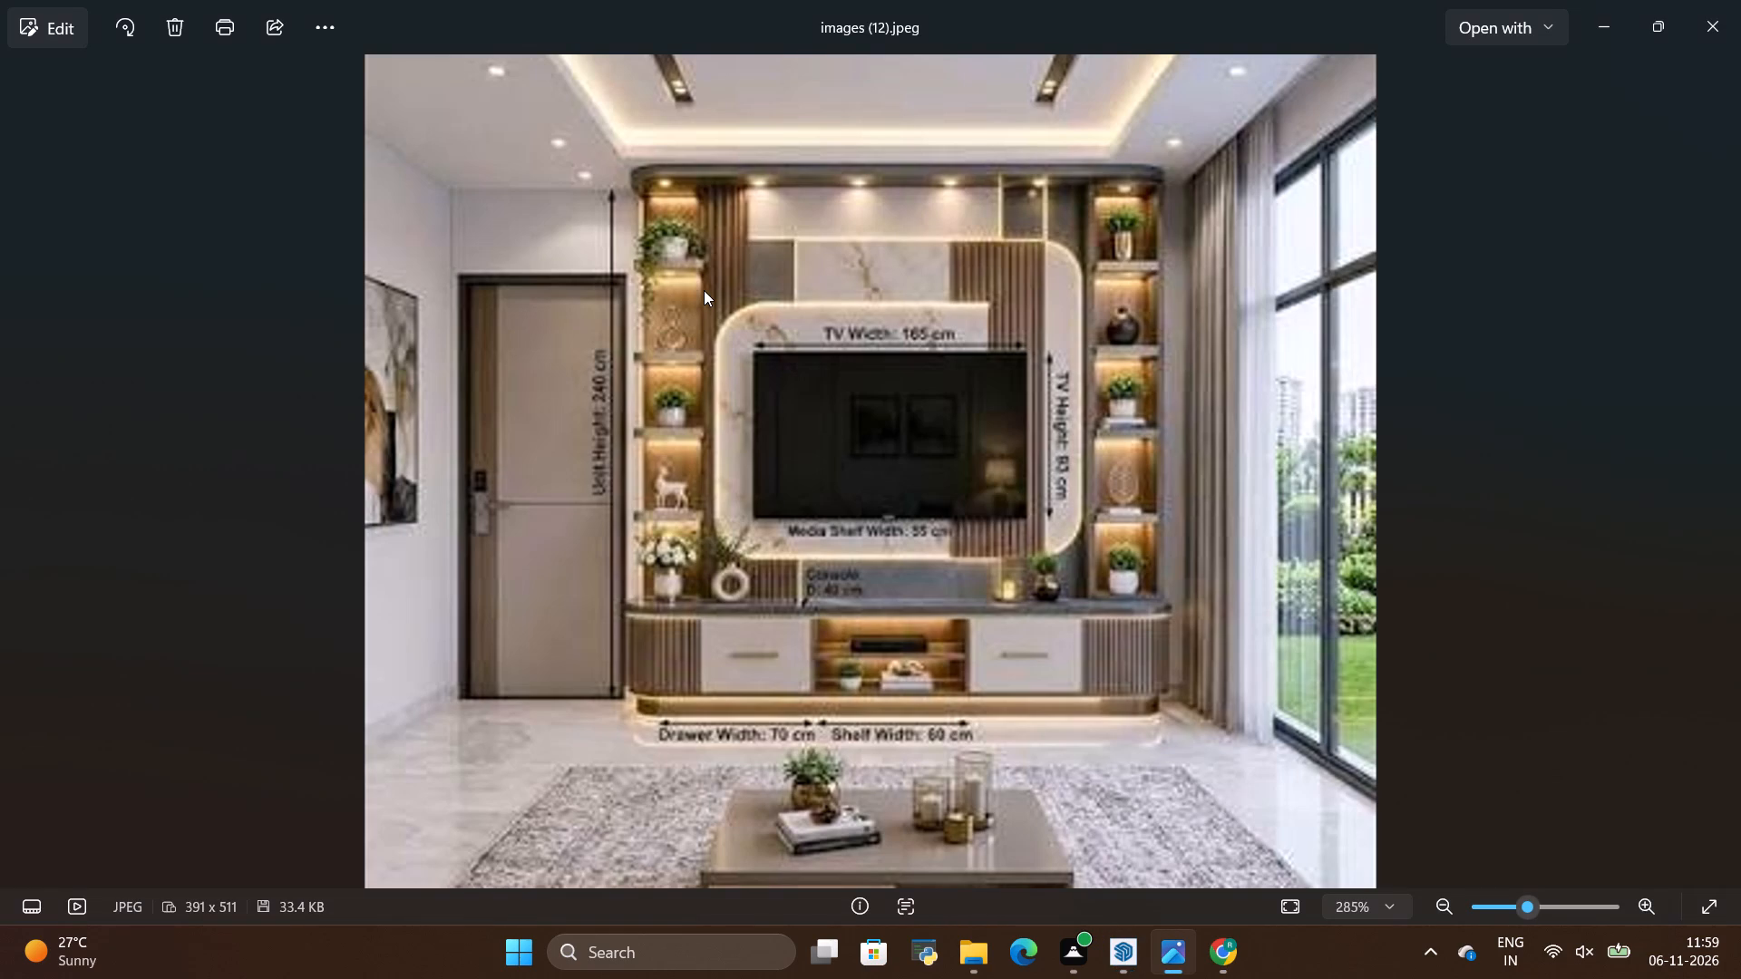
key("alt+Tab")
scroll(892, 460, "down", 6)
scroll(822, 274, "up", 9)
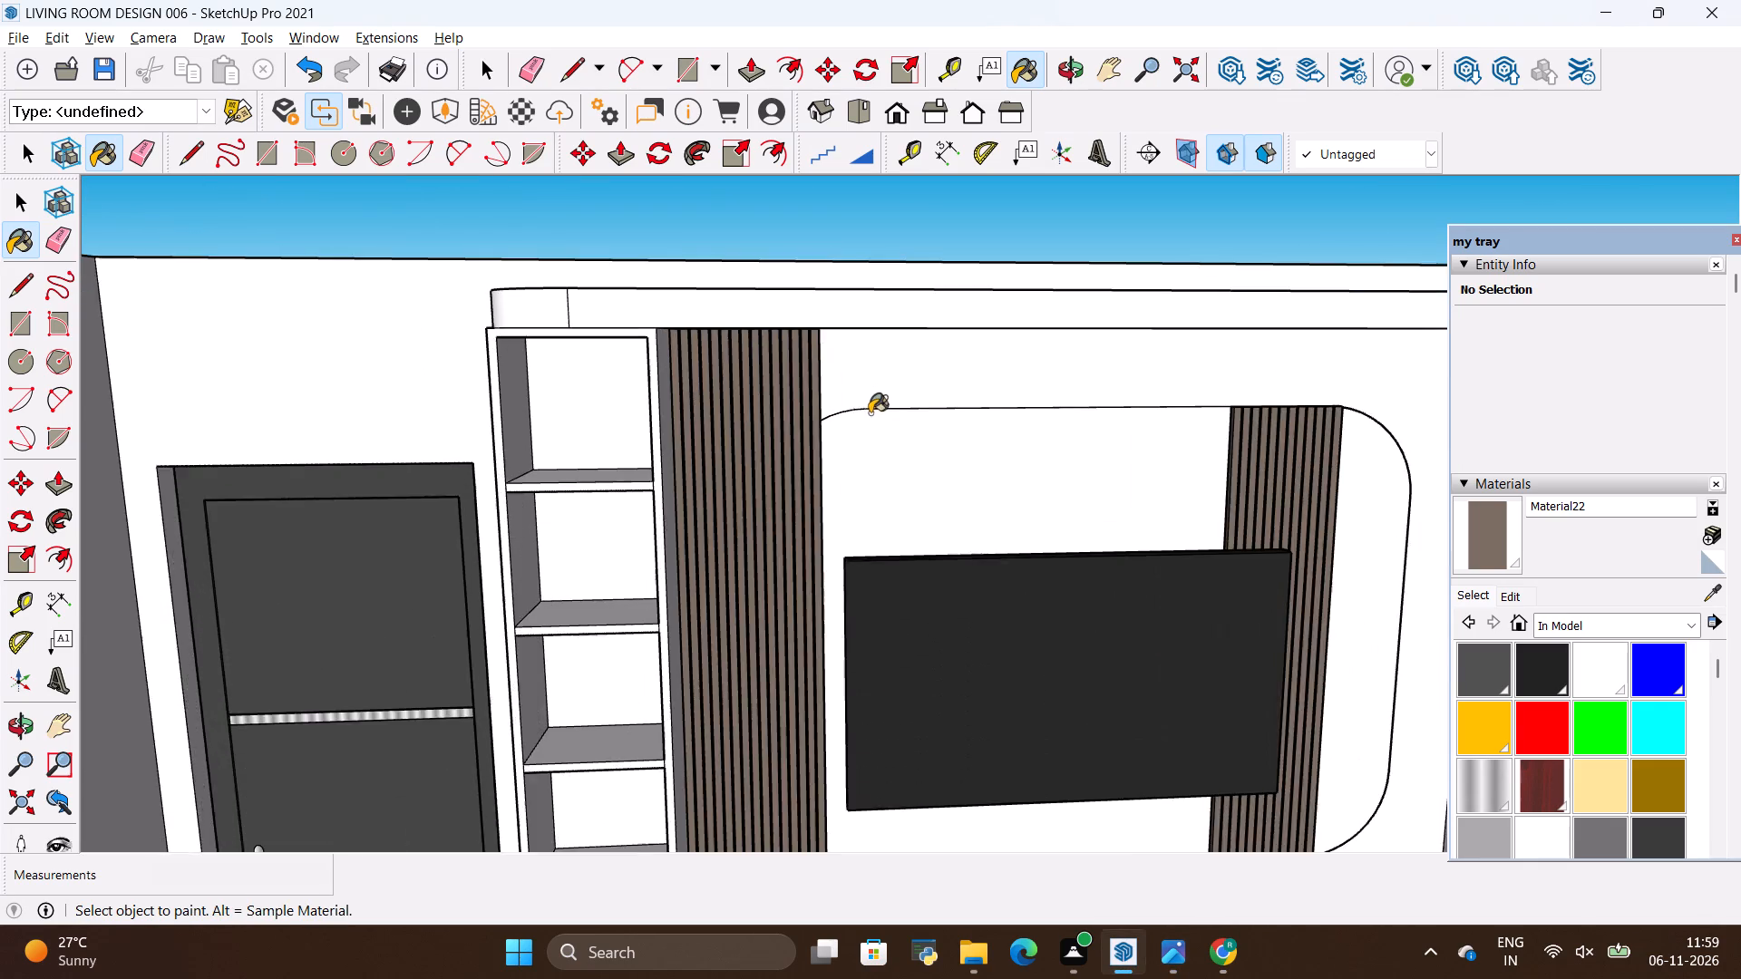
scroll(866, 390, "up", 3)
left_click(839, 280)
left_click(401, 267)
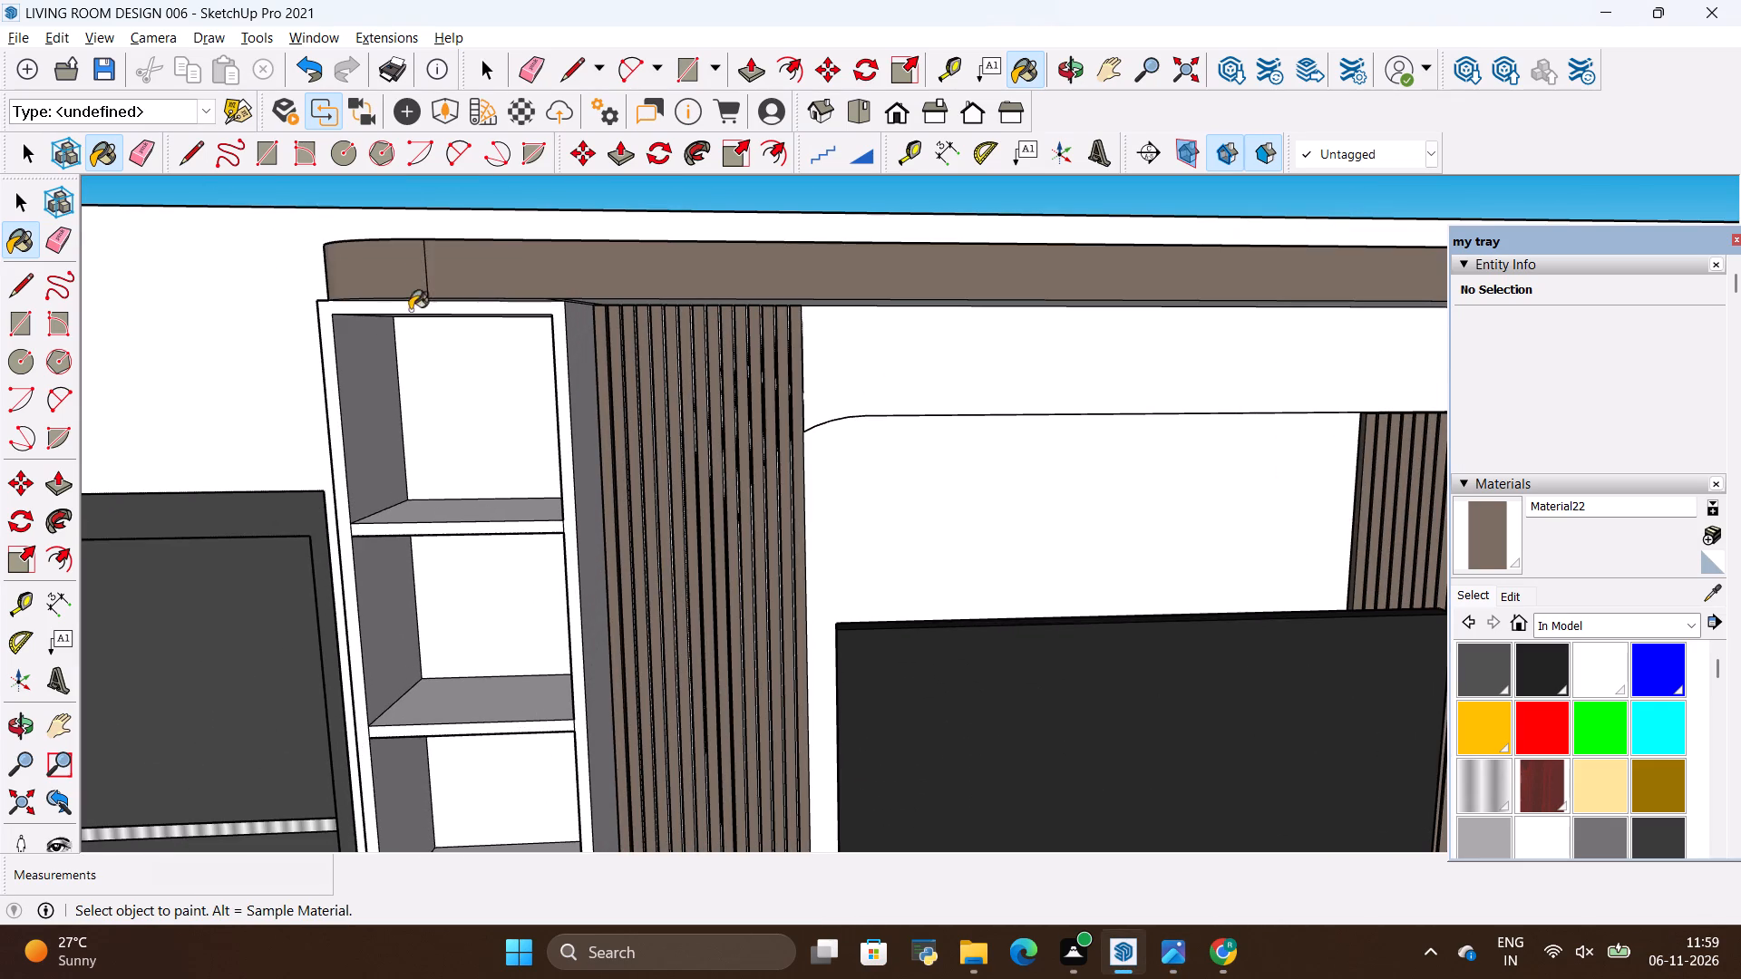
scroll(878, 421, "up", 5)
left_click(929, 206)
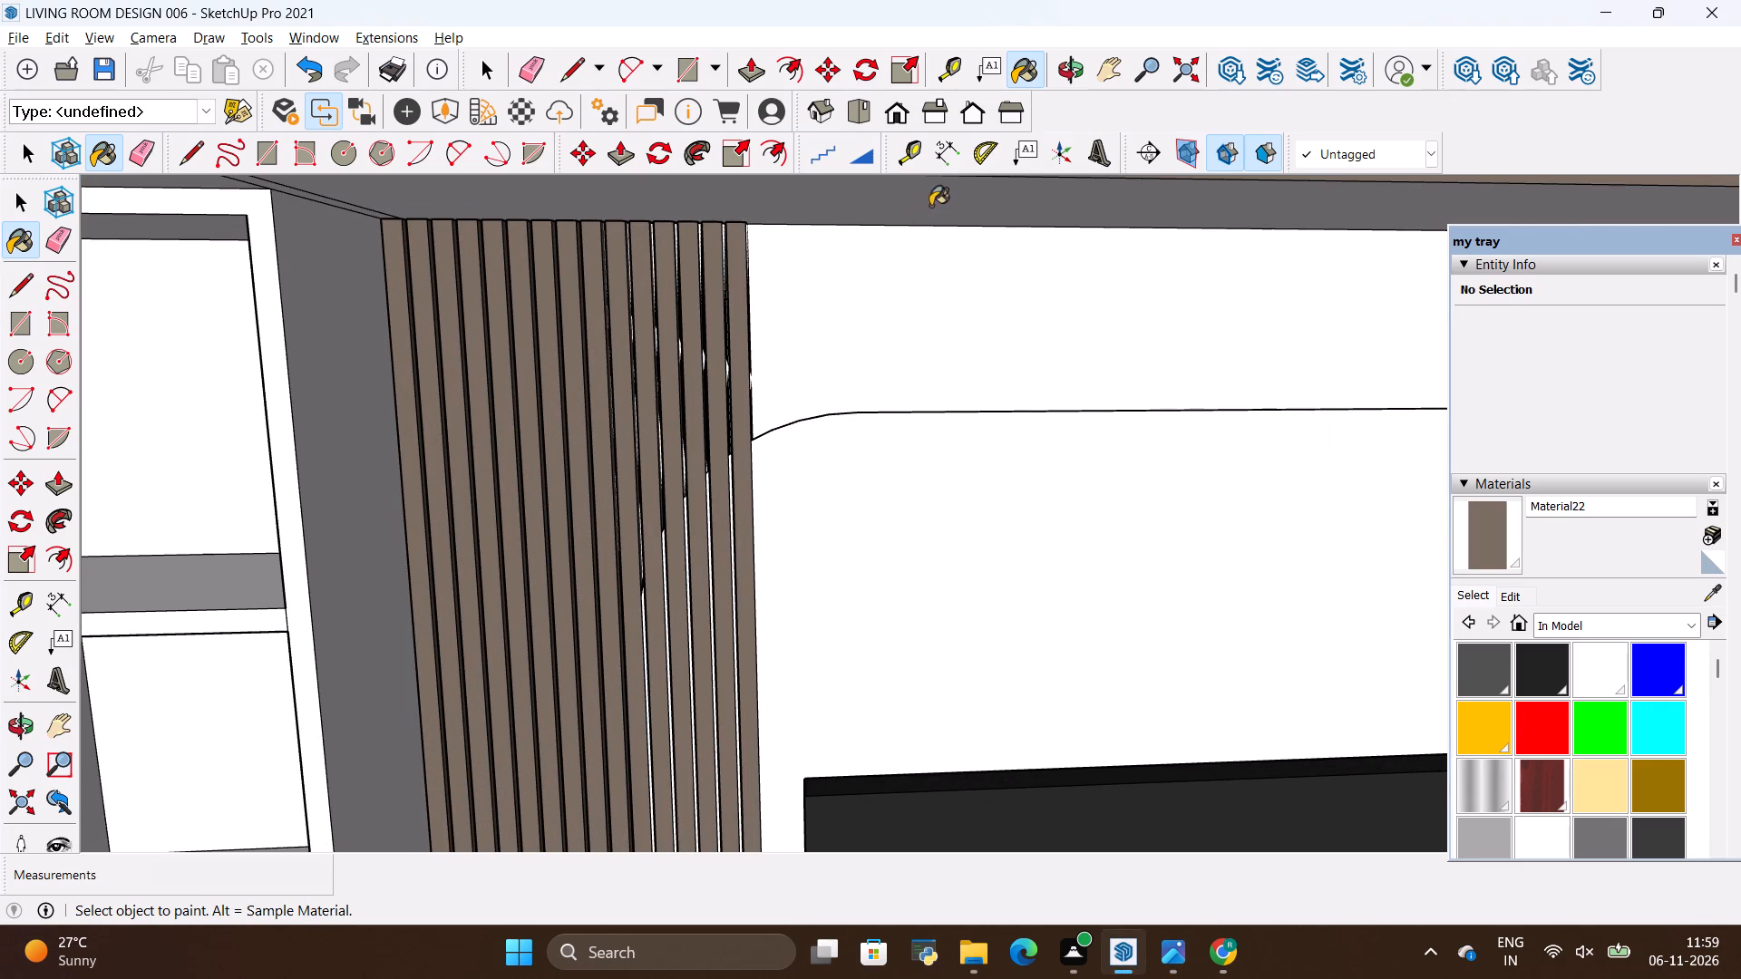
Paint the door-side shelf unit's front frame and all inner faces of its top compartment with brown Material22.
scroll(903, 286, "down", 5)
left_click(409, 247)
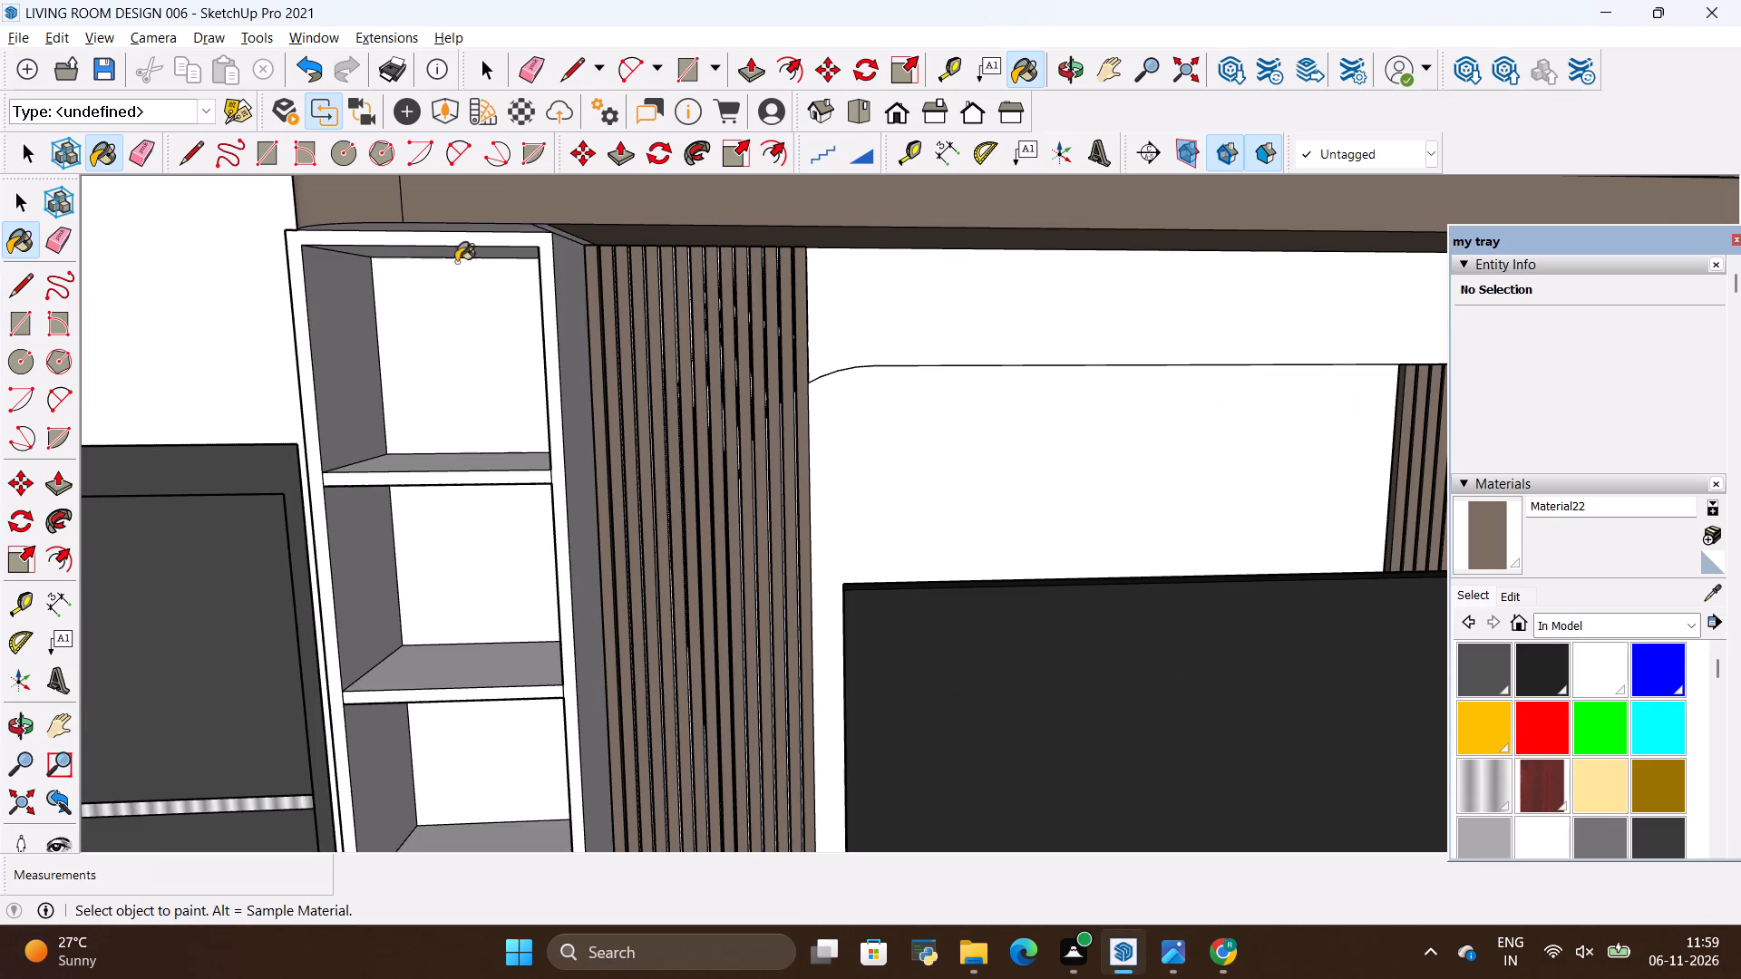
scroll(465, 263, "up", 6)
left_click(548, 222)
left_click(526, 248)
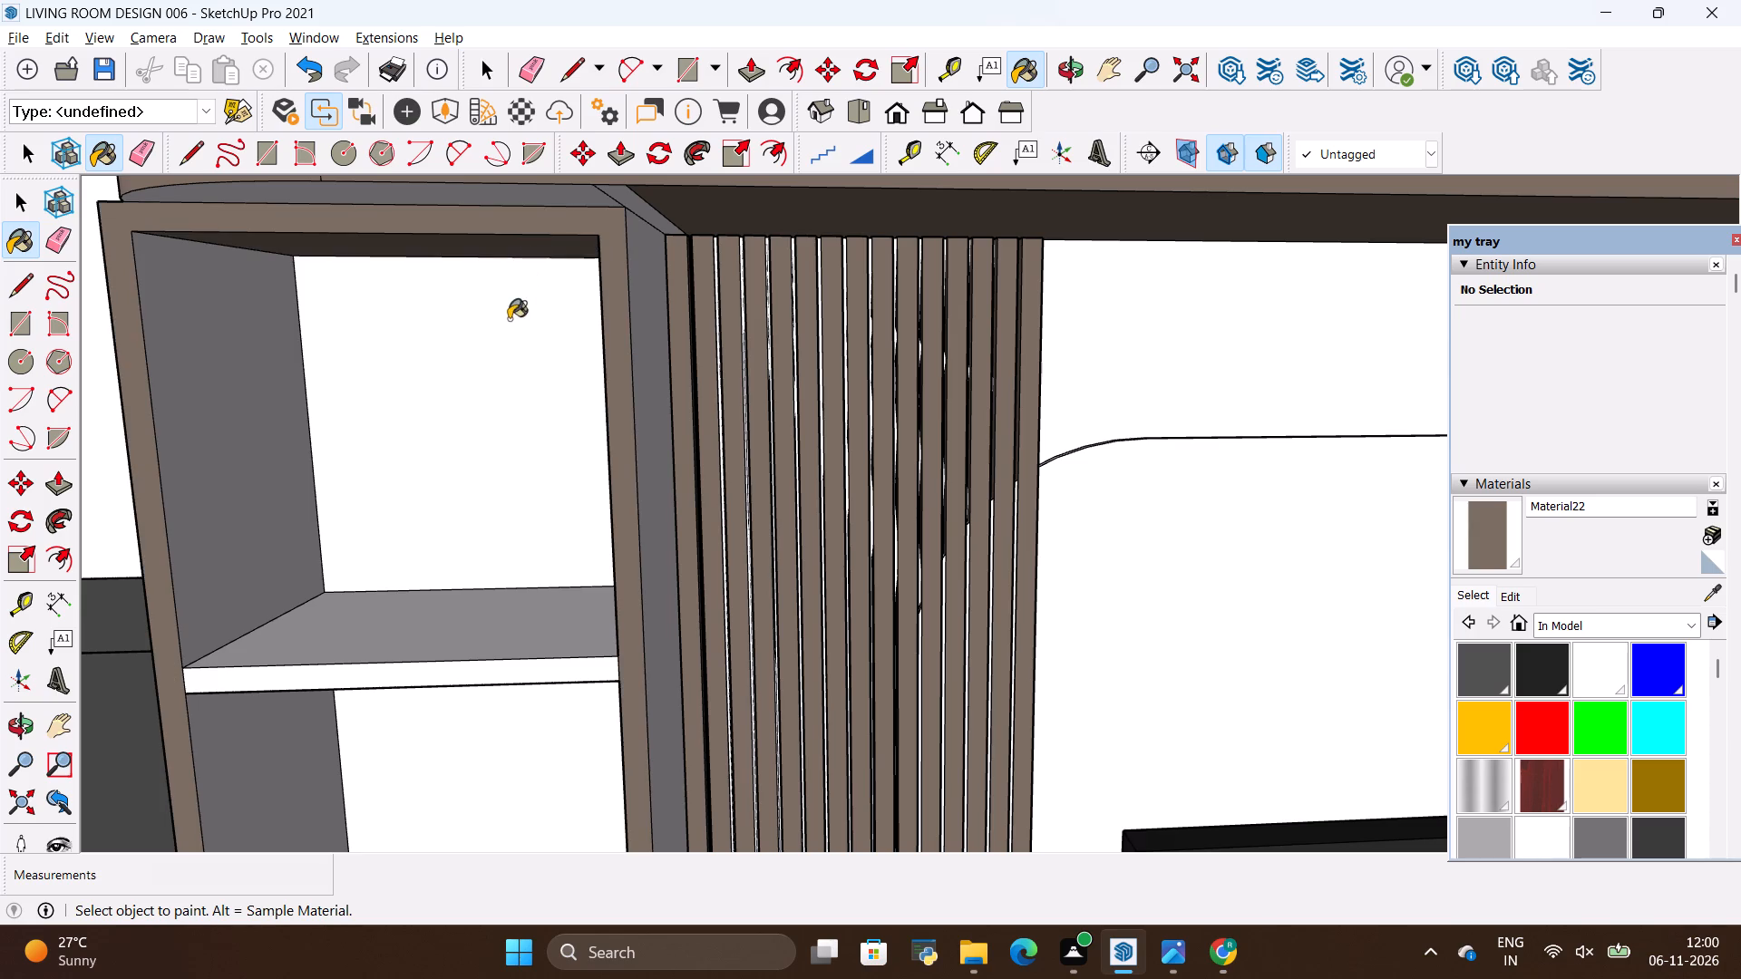
left_click_drag(509, 322, 511, 313)
left_click(297, 369)
left_click(415, 602)
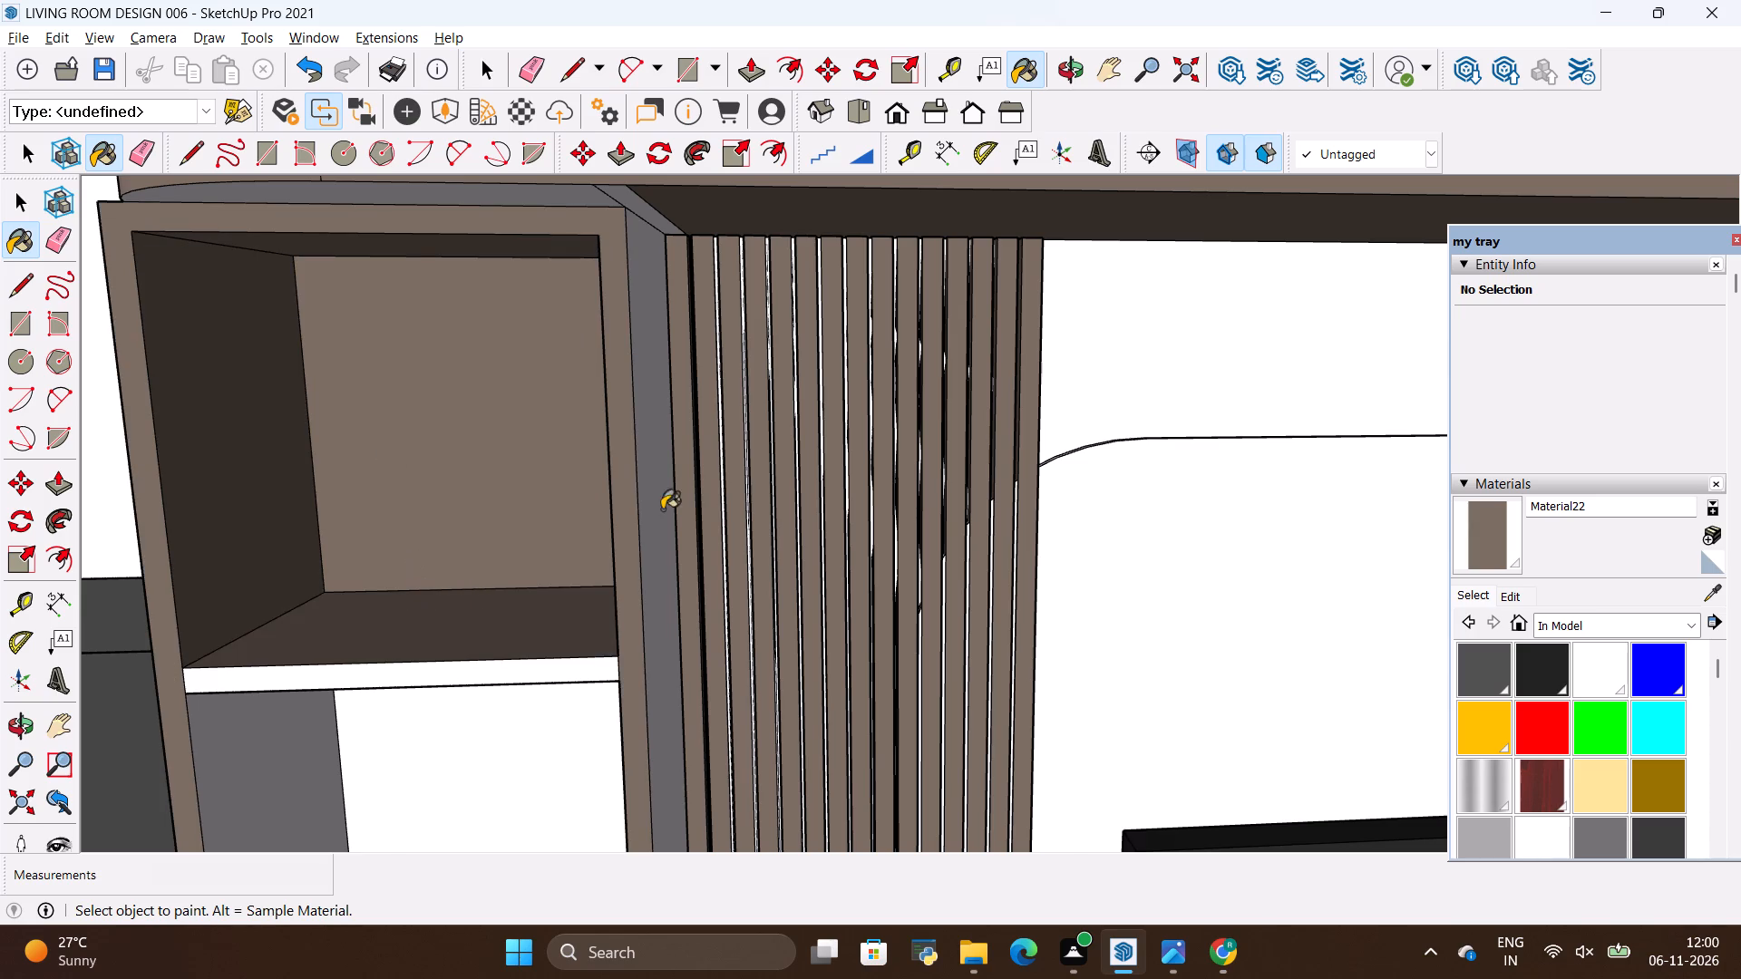
scroll(800, 489, "down", 9)
scroll(510, 521, "up", 9)
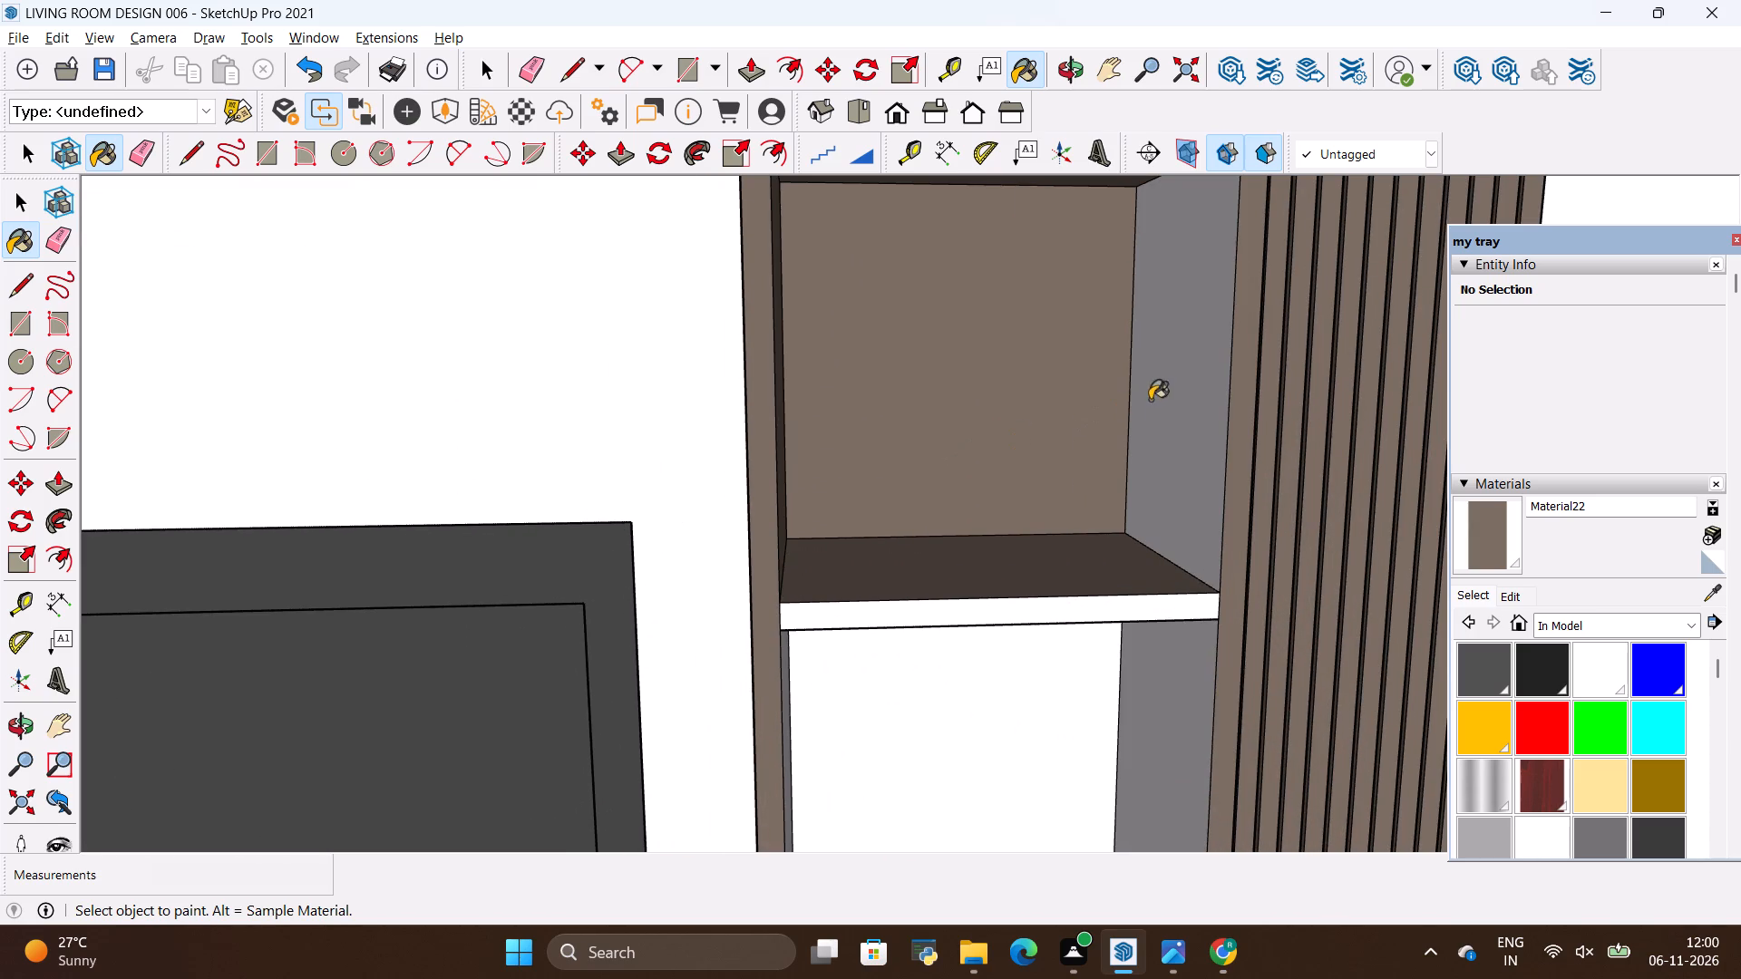
left_click(1162, 392)
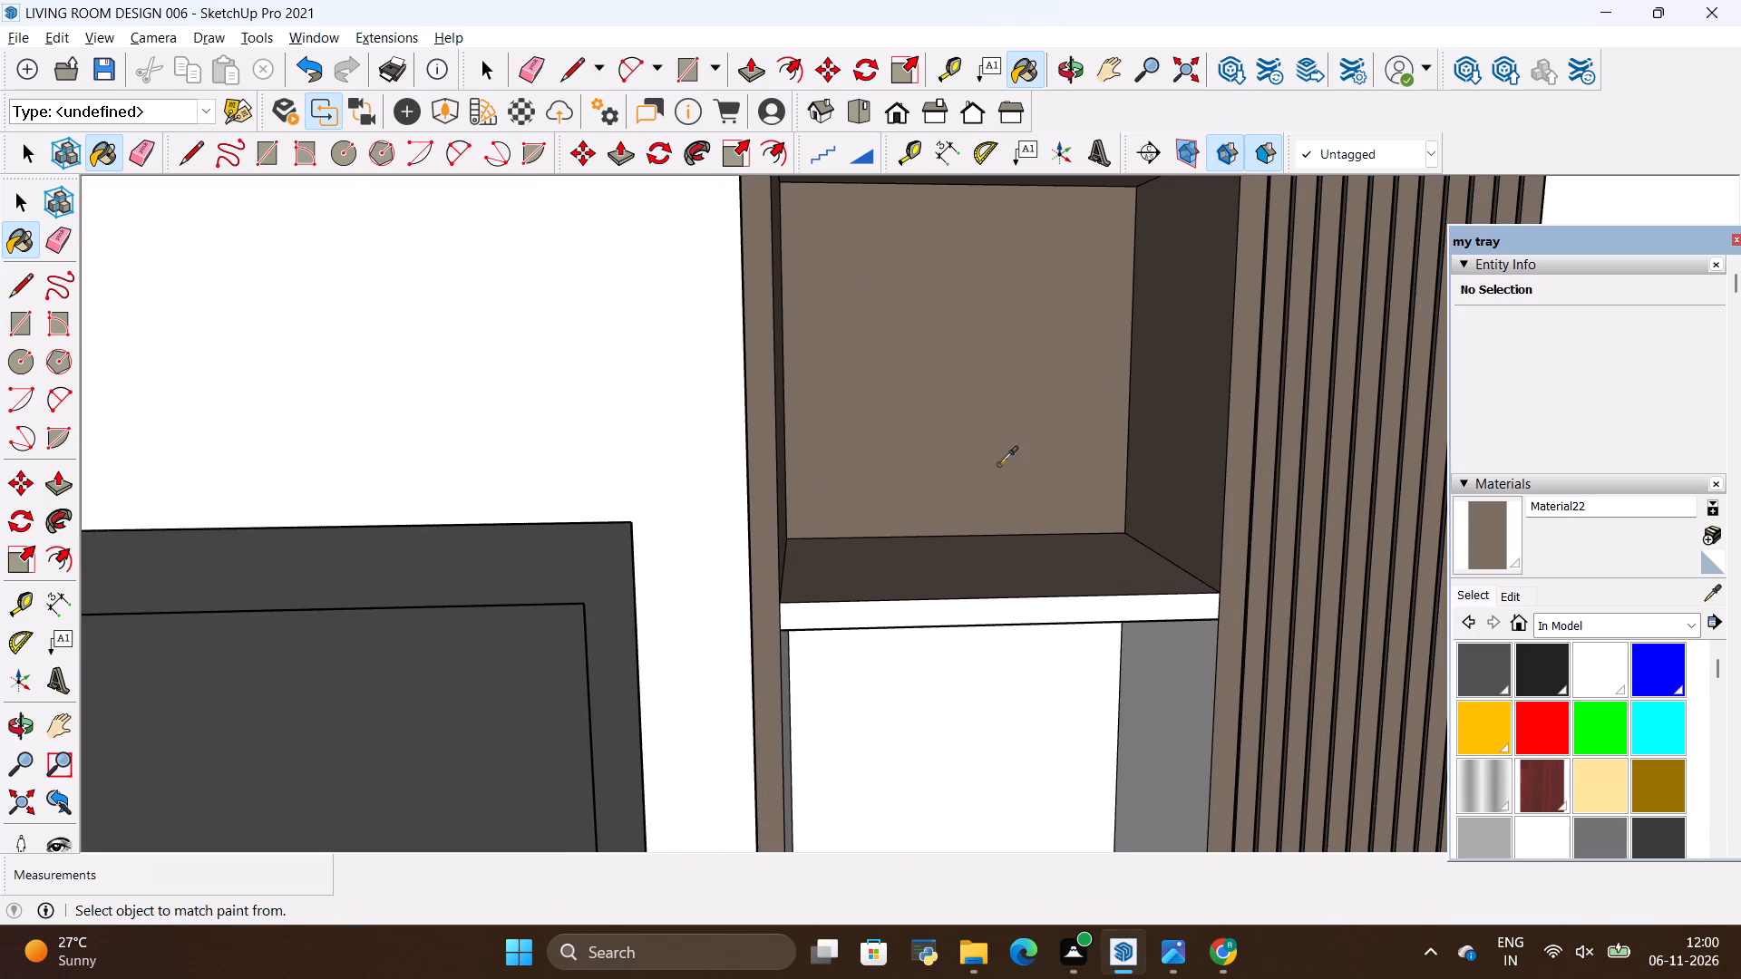
Paint the second compartment's back and inner side, and the front edge of the shelf above it, with brown Material22.
key("alt+Tab")
key("alt+Tab")
scroll(980, 470, "down", 4)
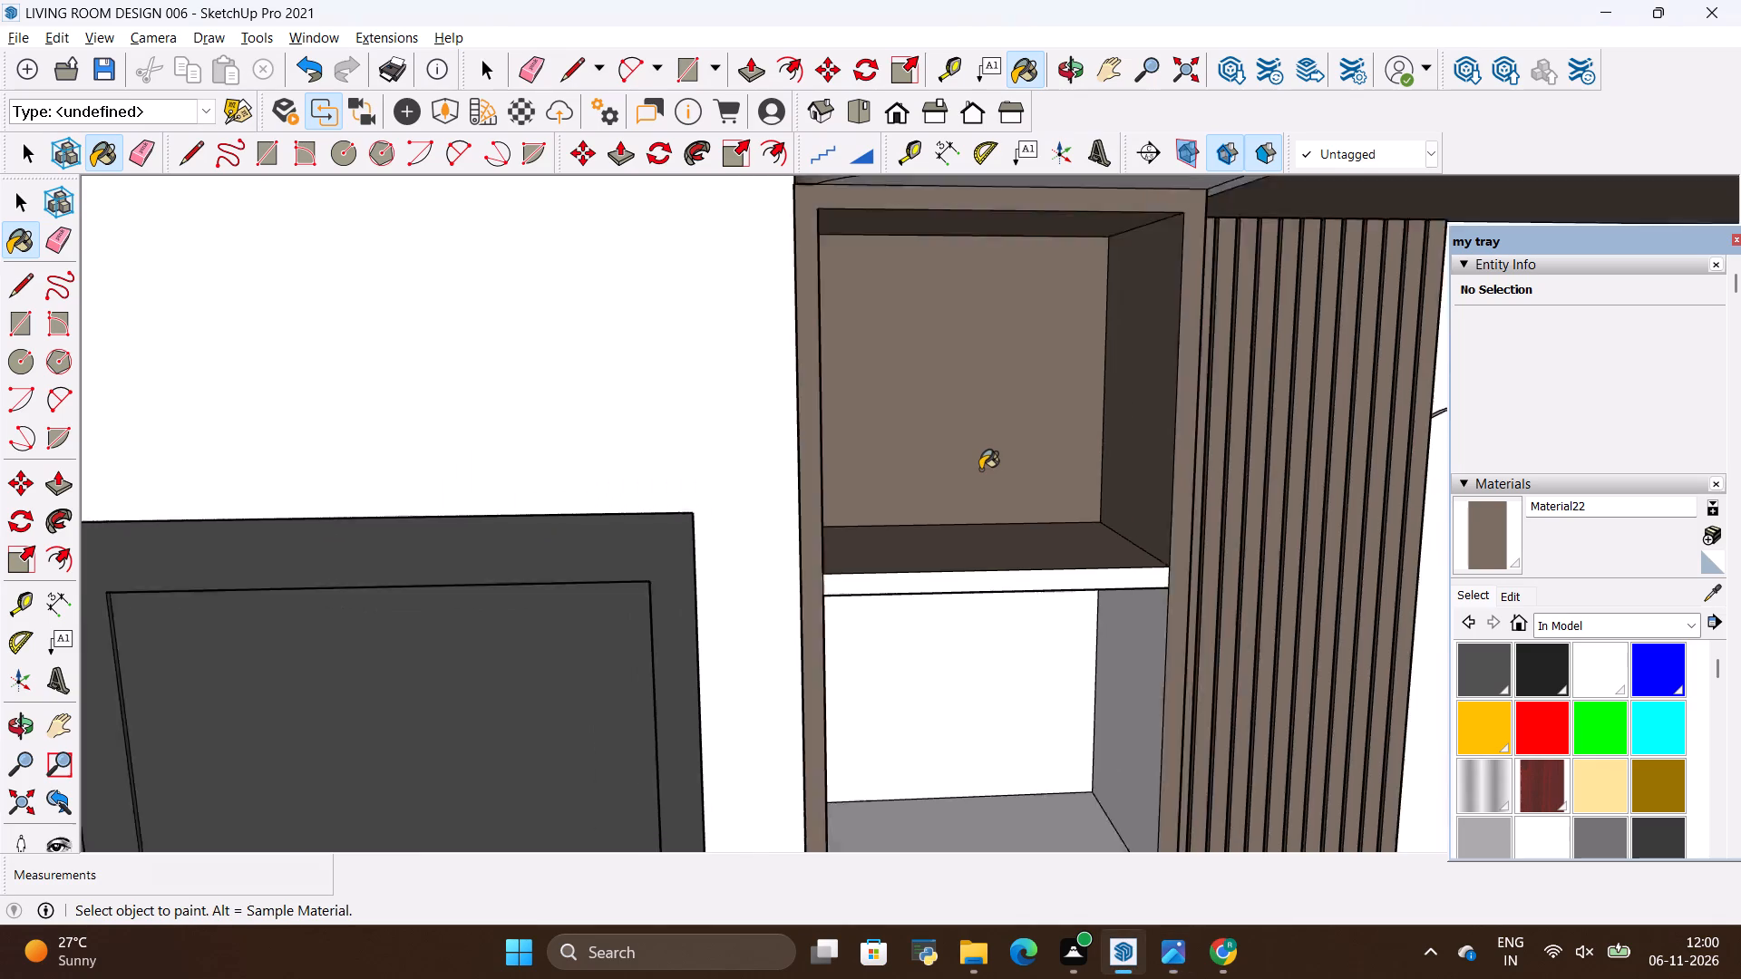
scroll(980, 470, "down", 3)
left_click(1015, 629)
left_click(1035, 538)
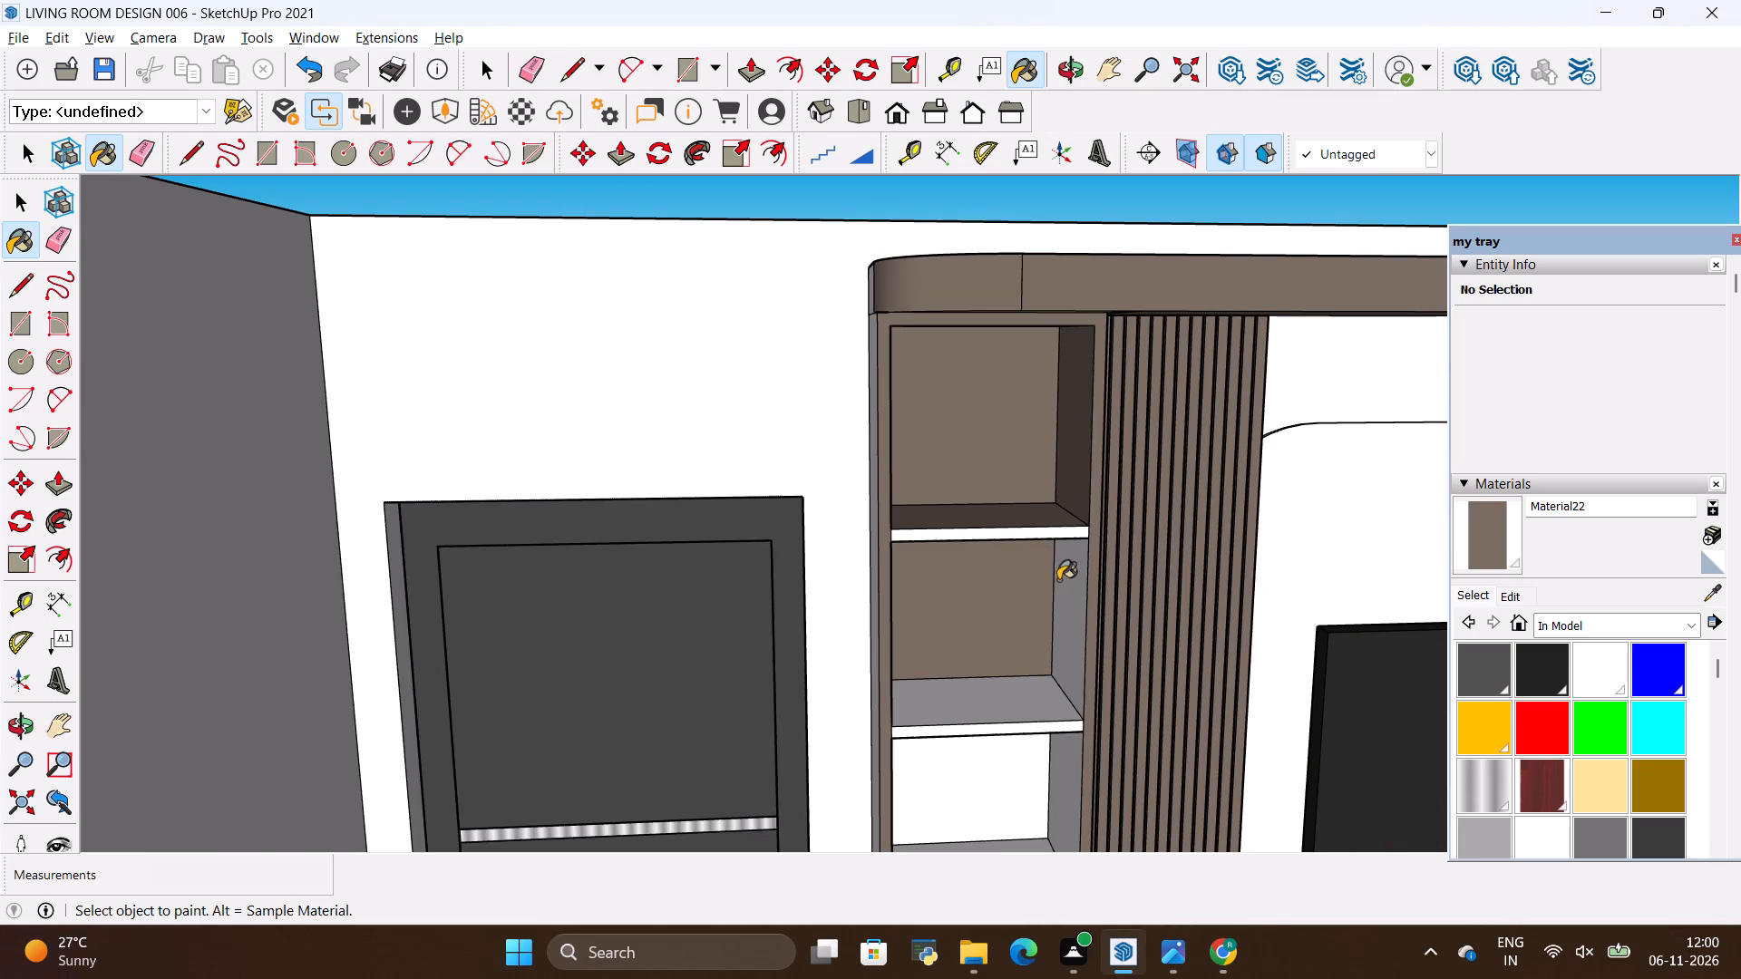
left_click(1061, 580)
left_click(1051, 534)
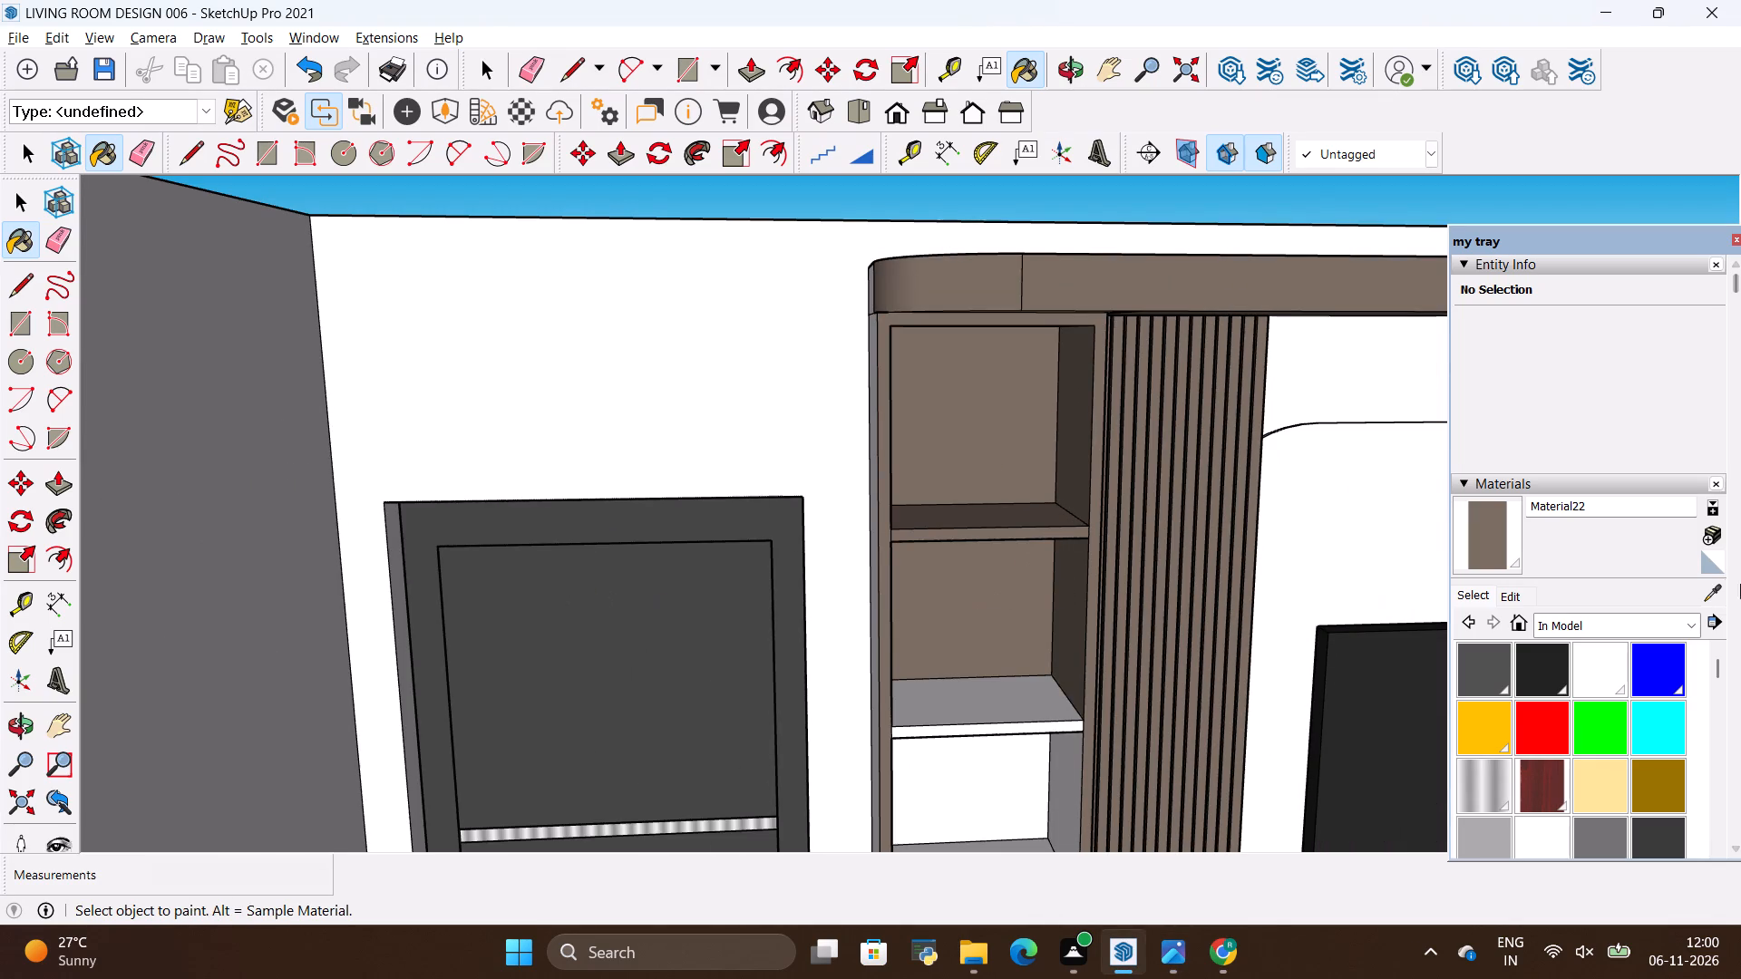
Create Material23 using the plain greige texture image c646ba2e62702eb4590c00cc13a79f61 from the all materials folder.
left_click(1708, 534)
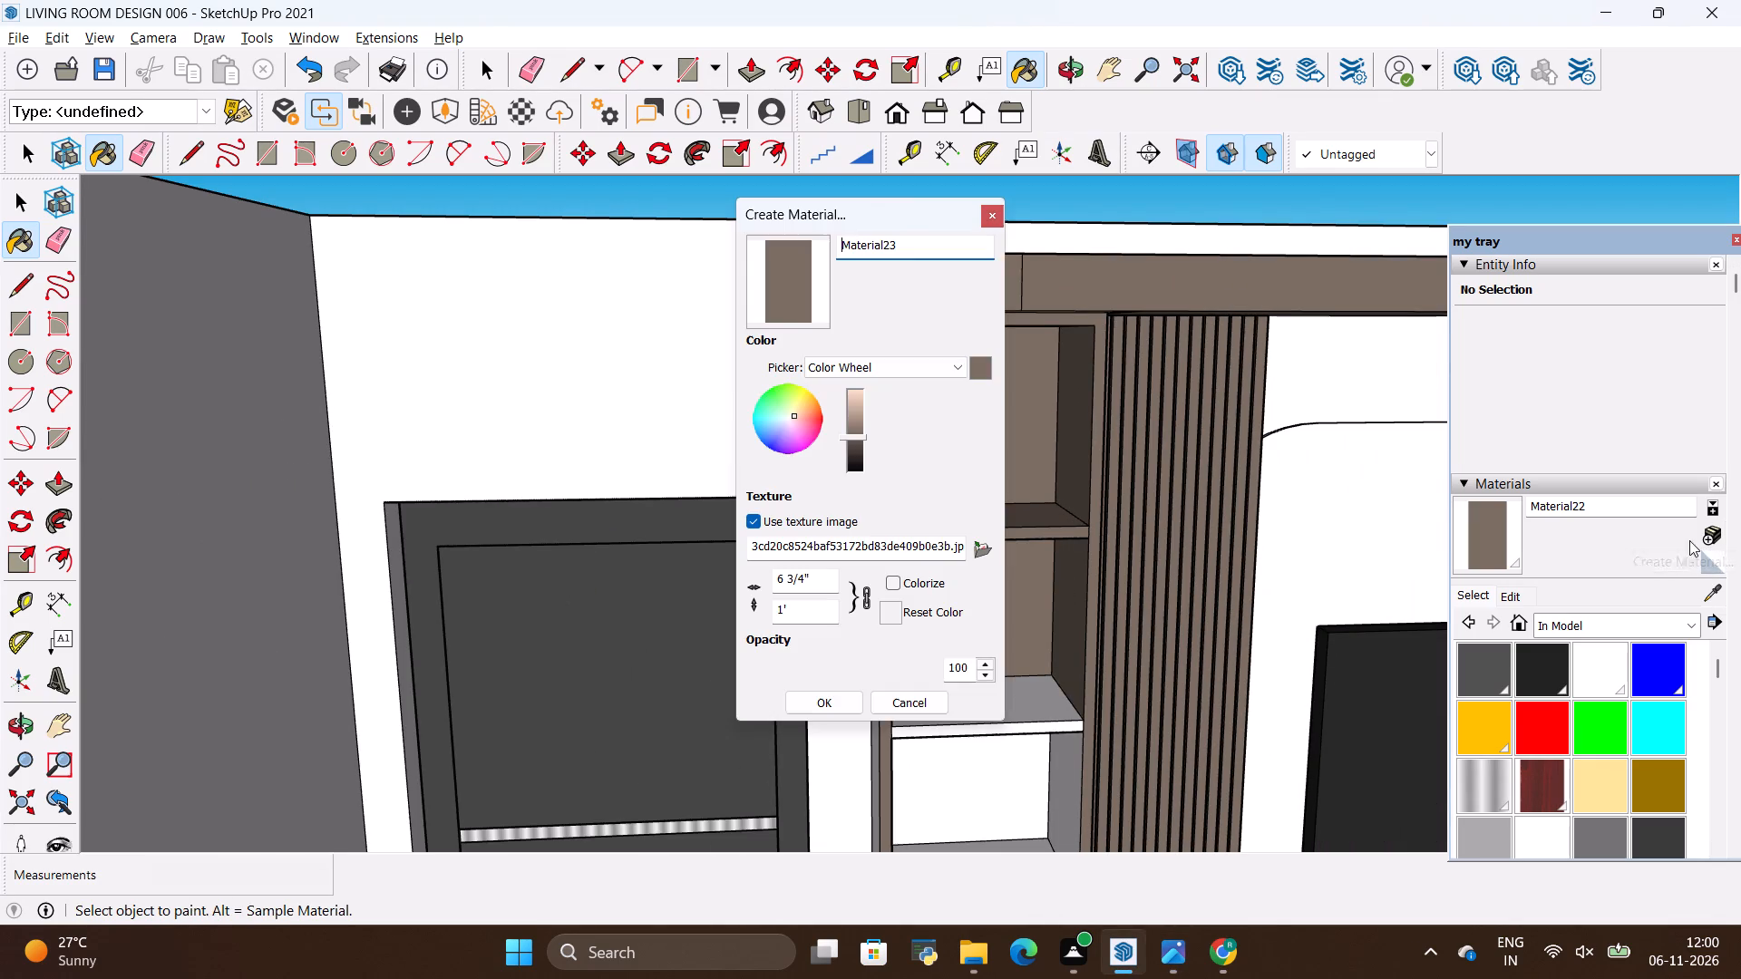
left_click(979, 549)
scroll(979, 549, "down", 5)
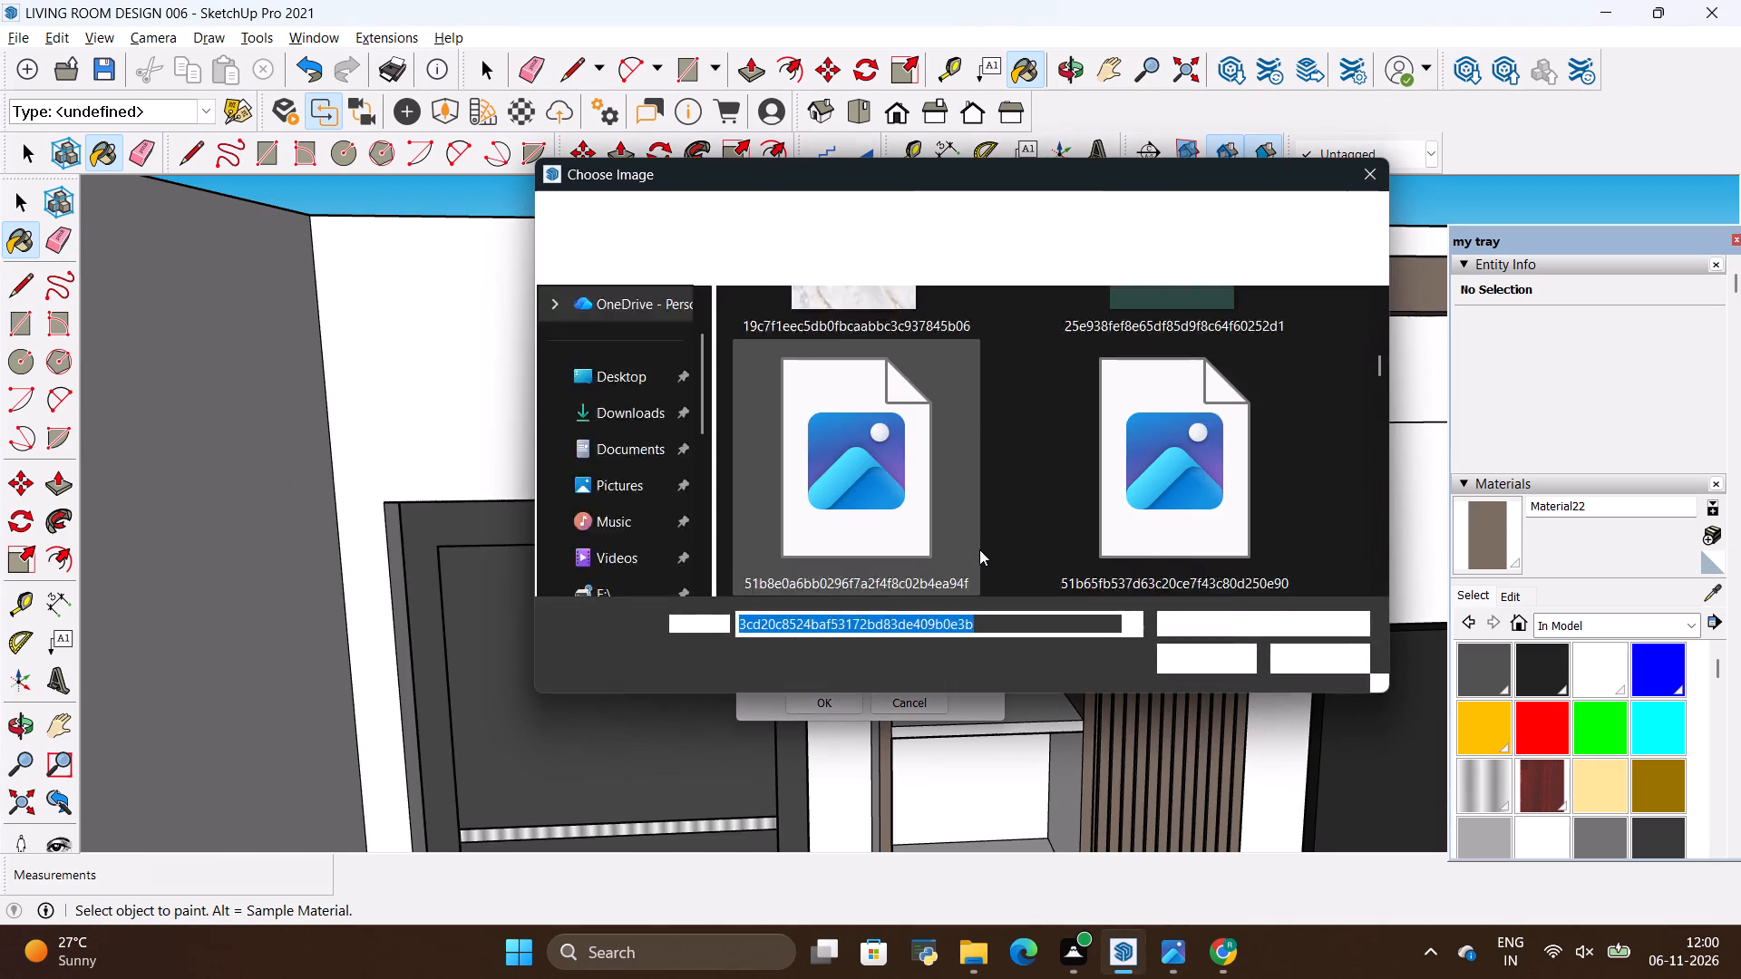
scroll(979, 549, "down", 7)
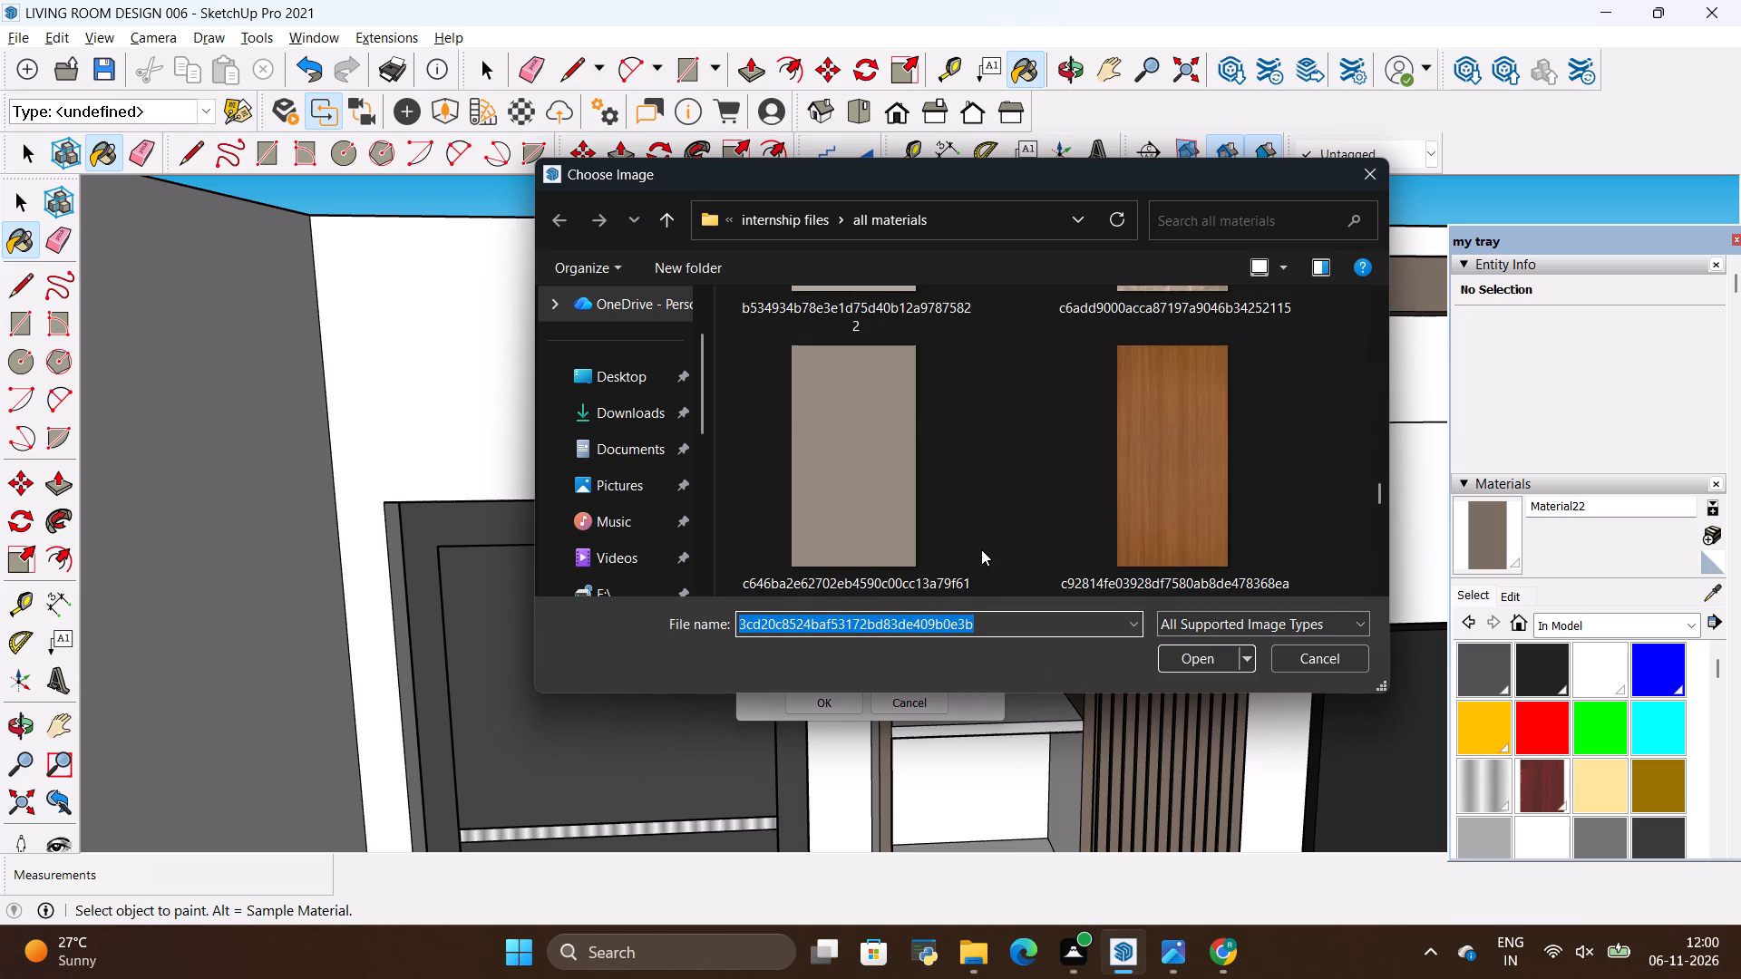
scroll(981, 549, "down", 2)
scroll(982, 549, "up", 2)
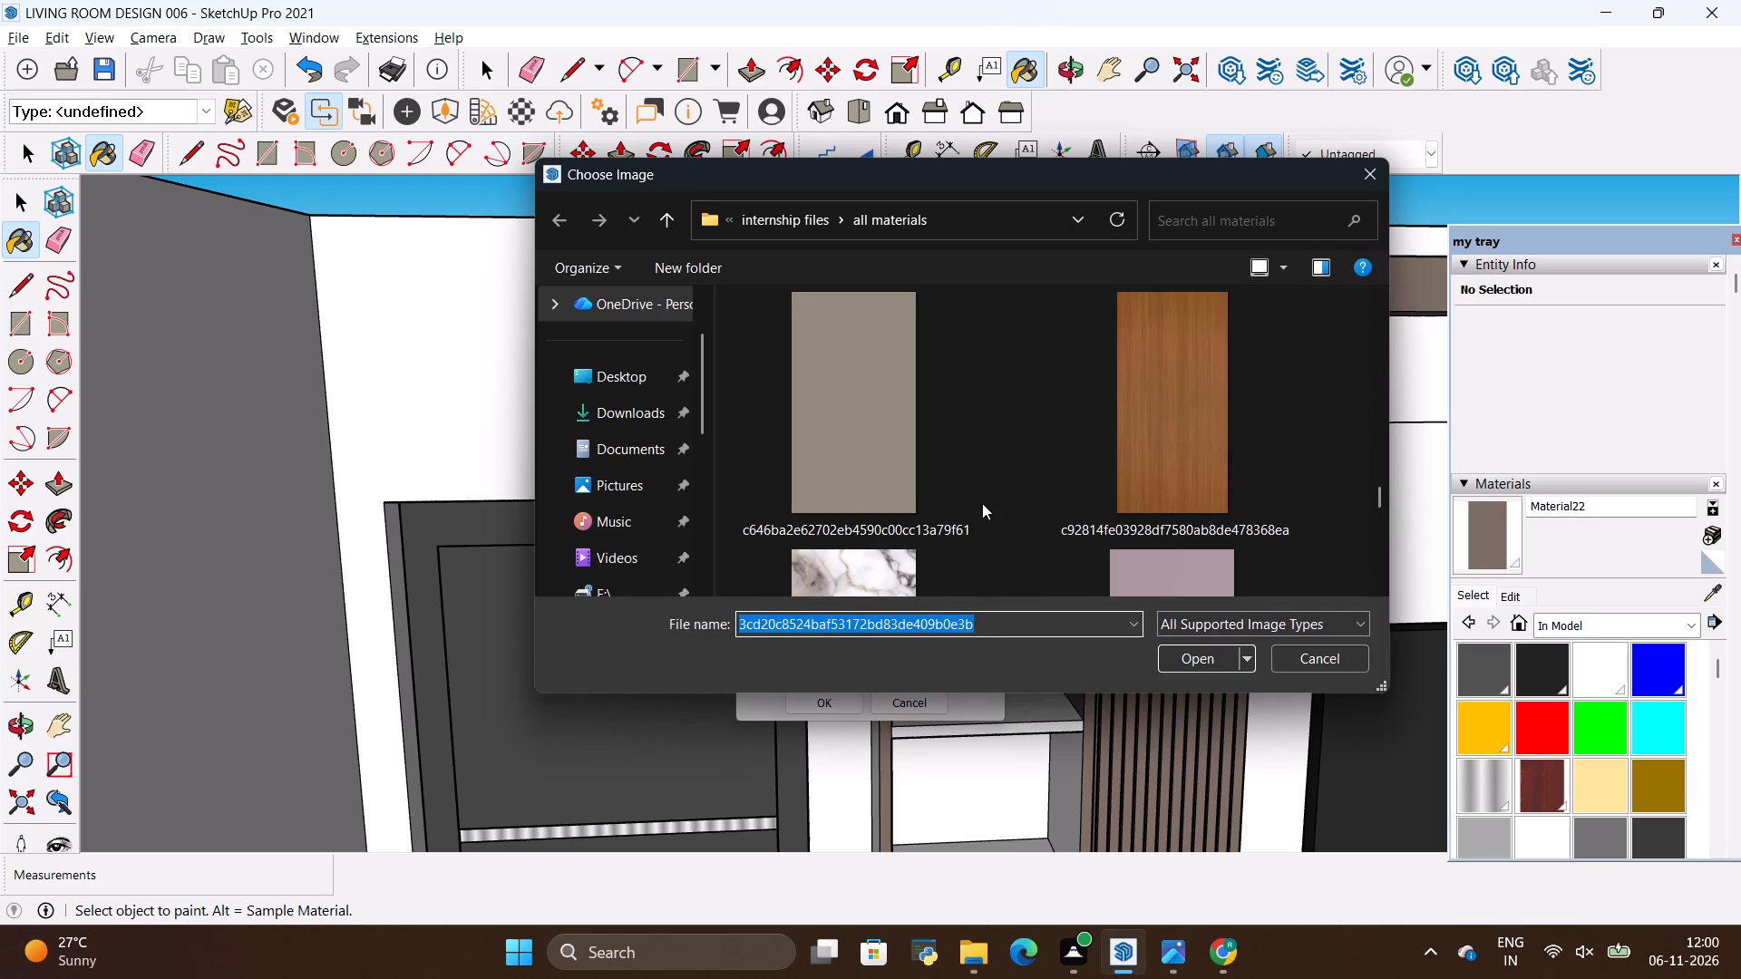
left_click(903, 450)
left_click(1209, 653)
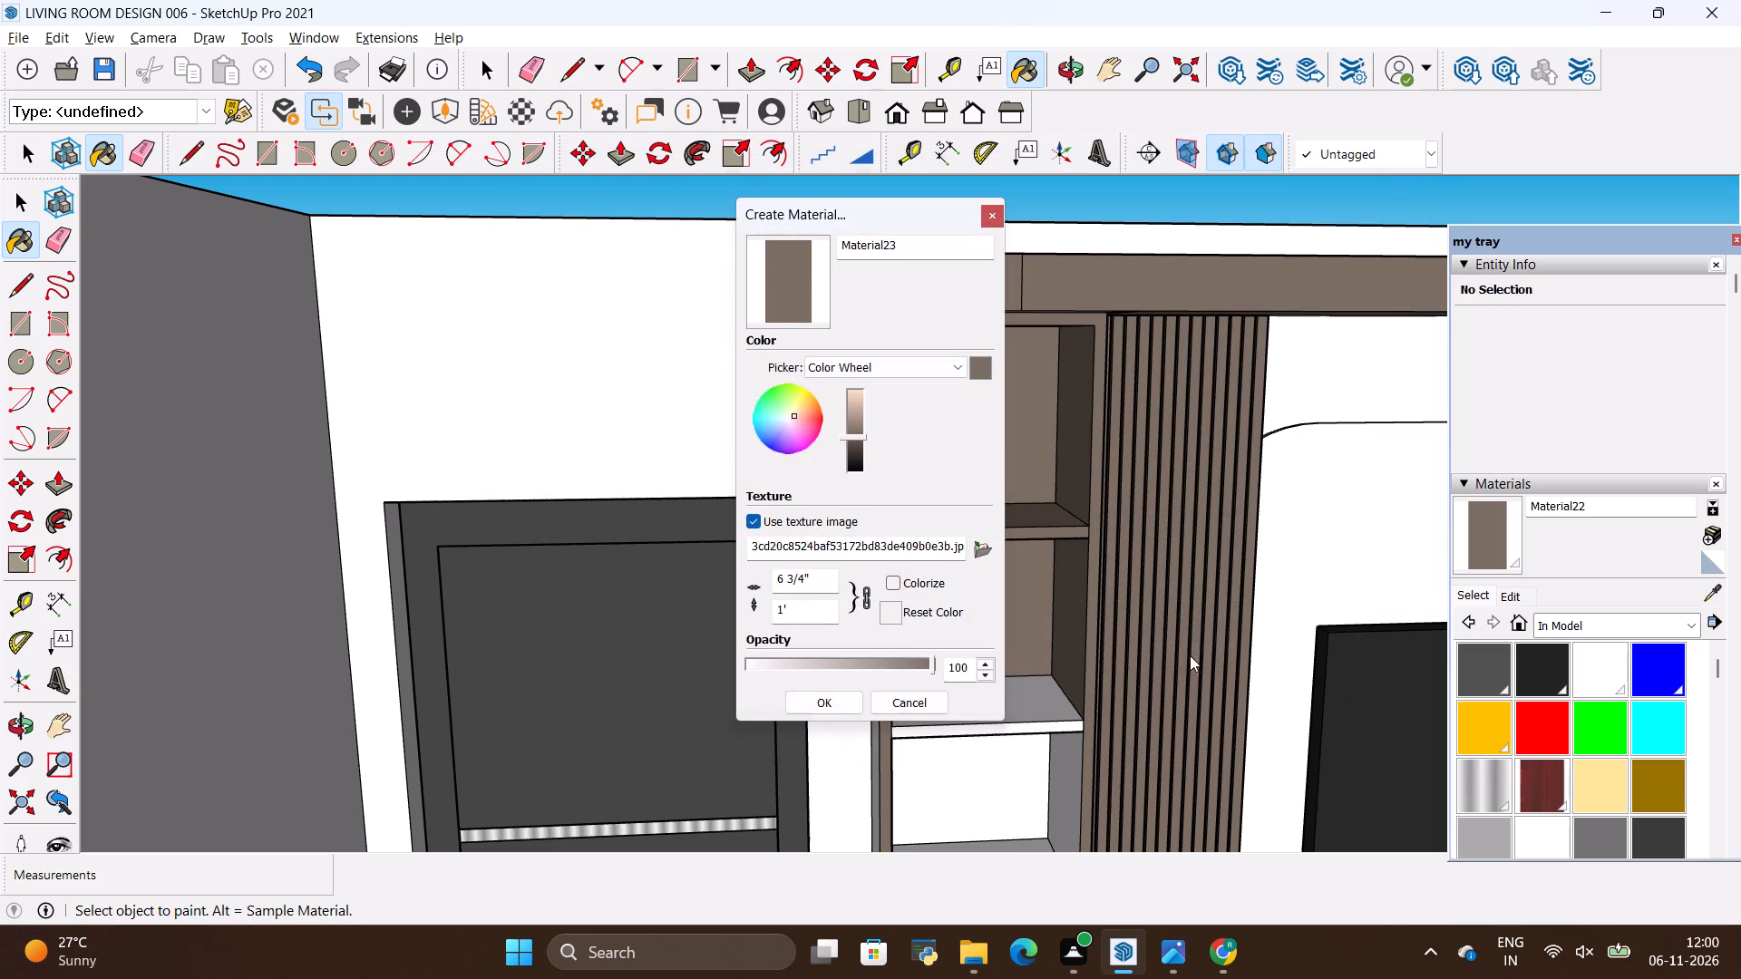
left_click(807, 697)
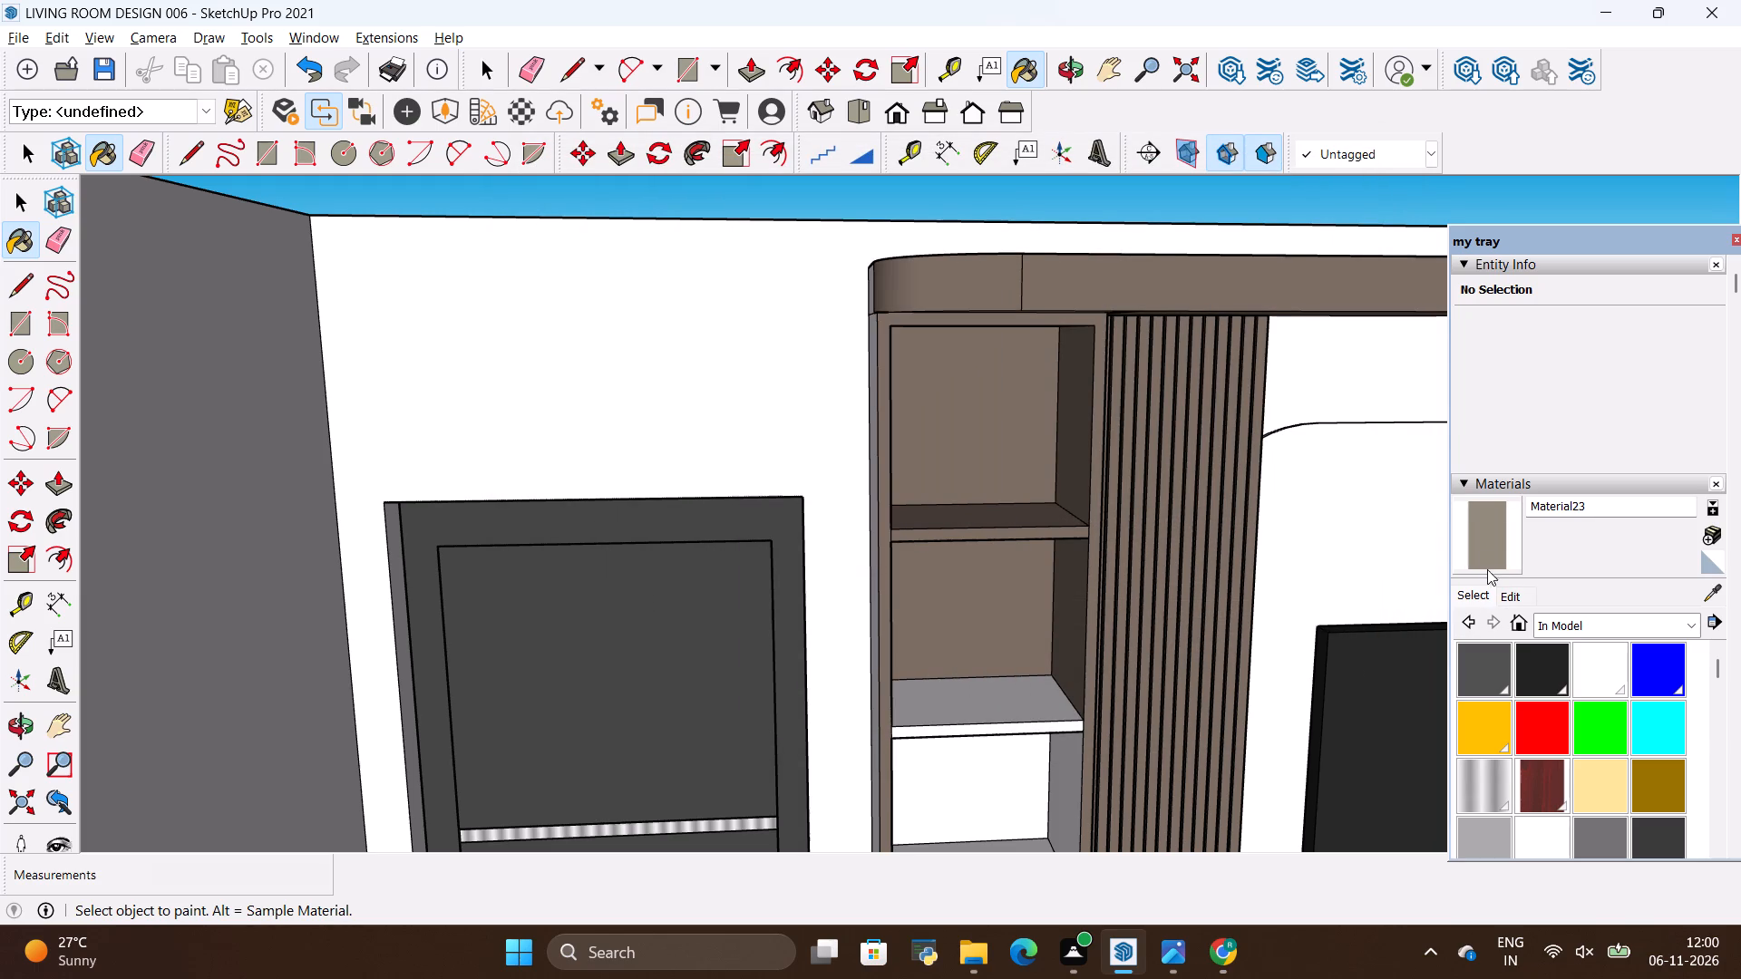
Paint the door-side shelf unit's front frame and the cornice's front and adjoining rounded end with Material23.
left_click(1488, 542)
scroll(1018, 324, "up", 8)
left_click(1051, 316)
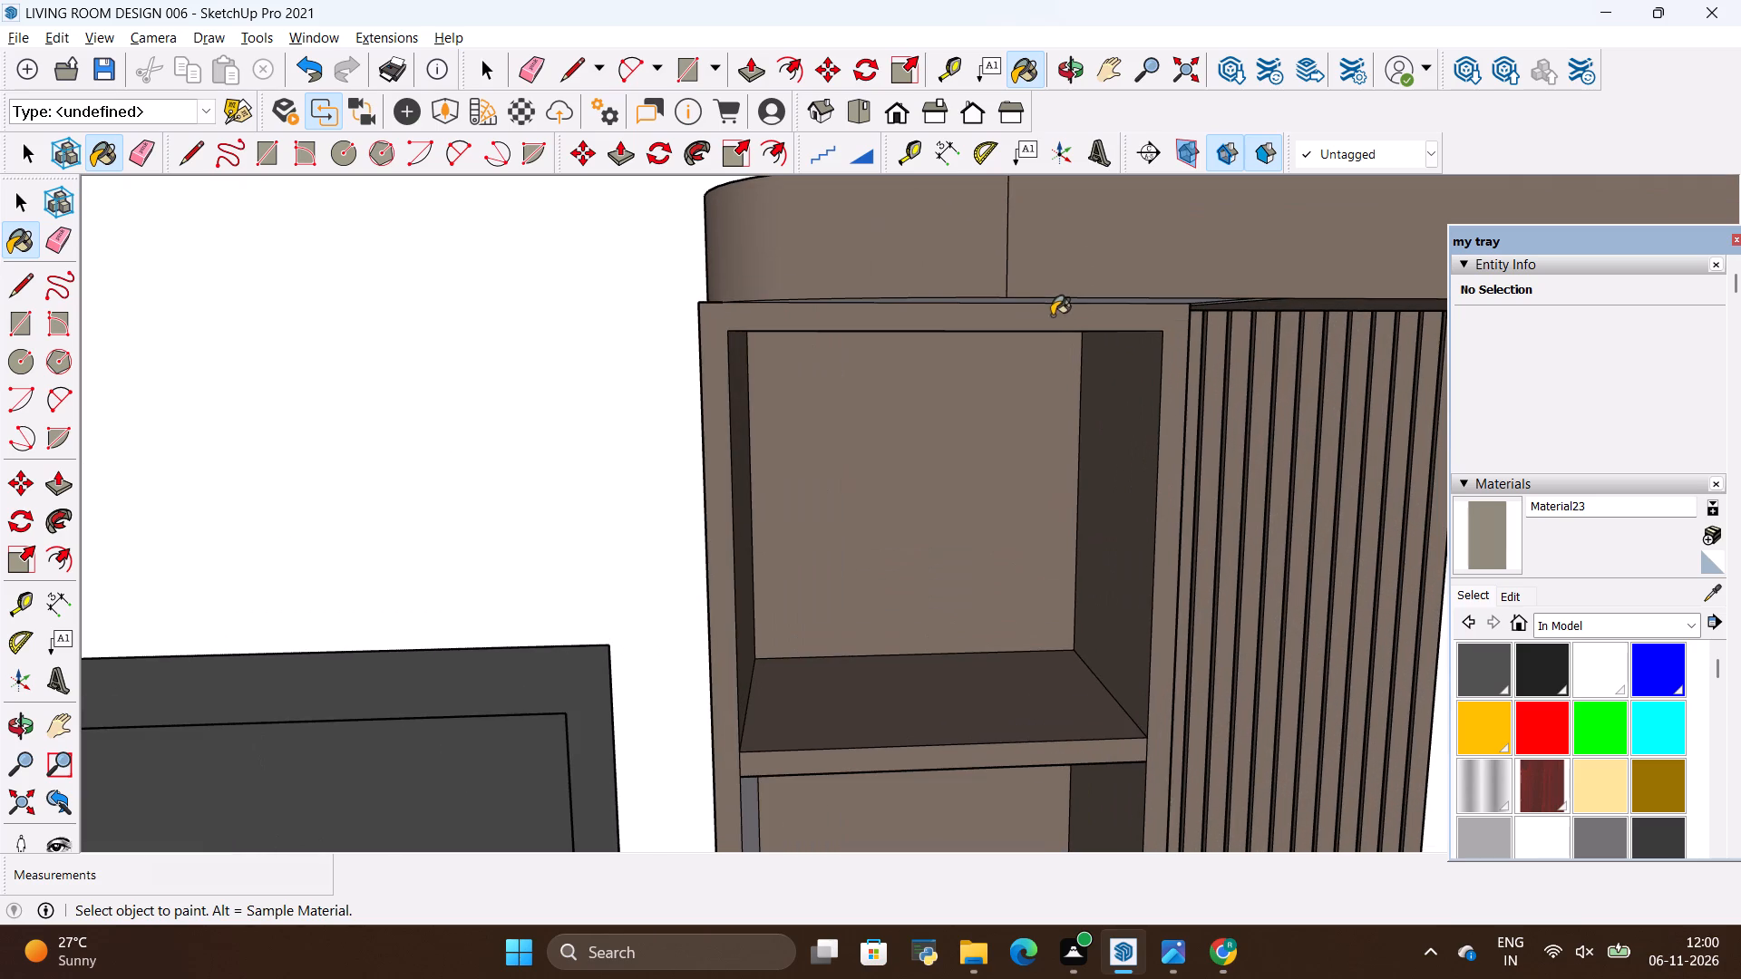
left_click(1065, 276)
left_click(929, 272)
scroll(974, 428, "down", 15)
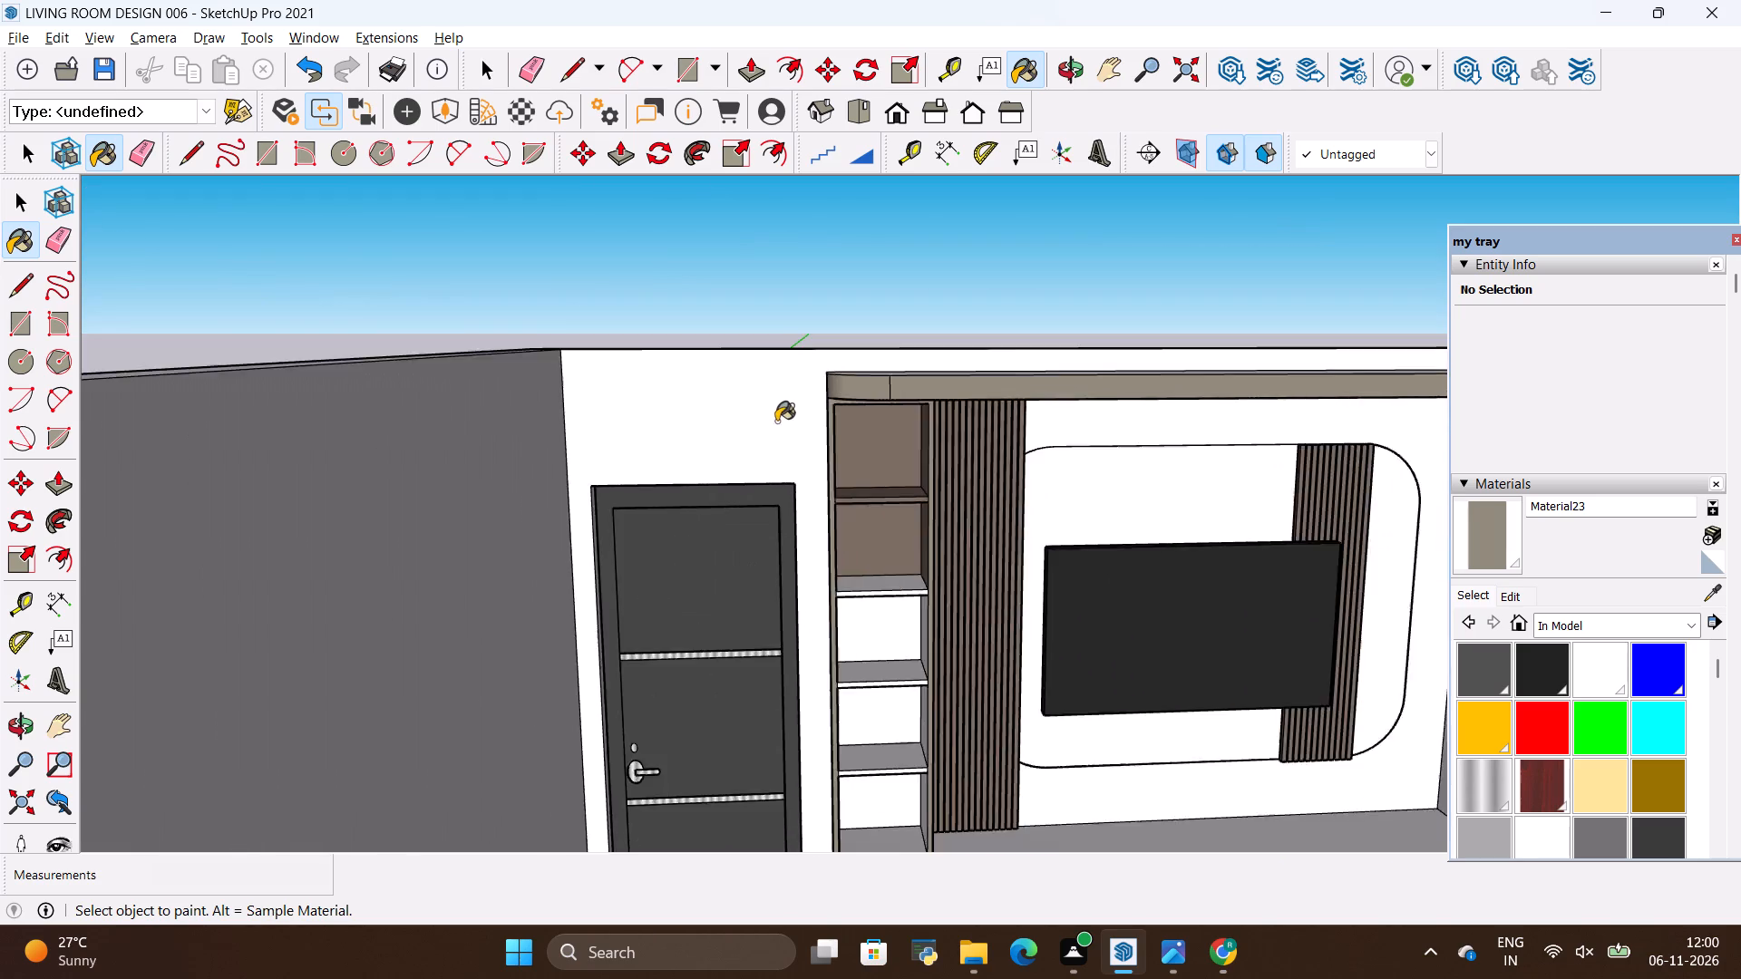
Paint the cornice's far rounded end and top face, and the far shelf unit's front frame, with Material23.
scroll(776, 422, "down", 6)
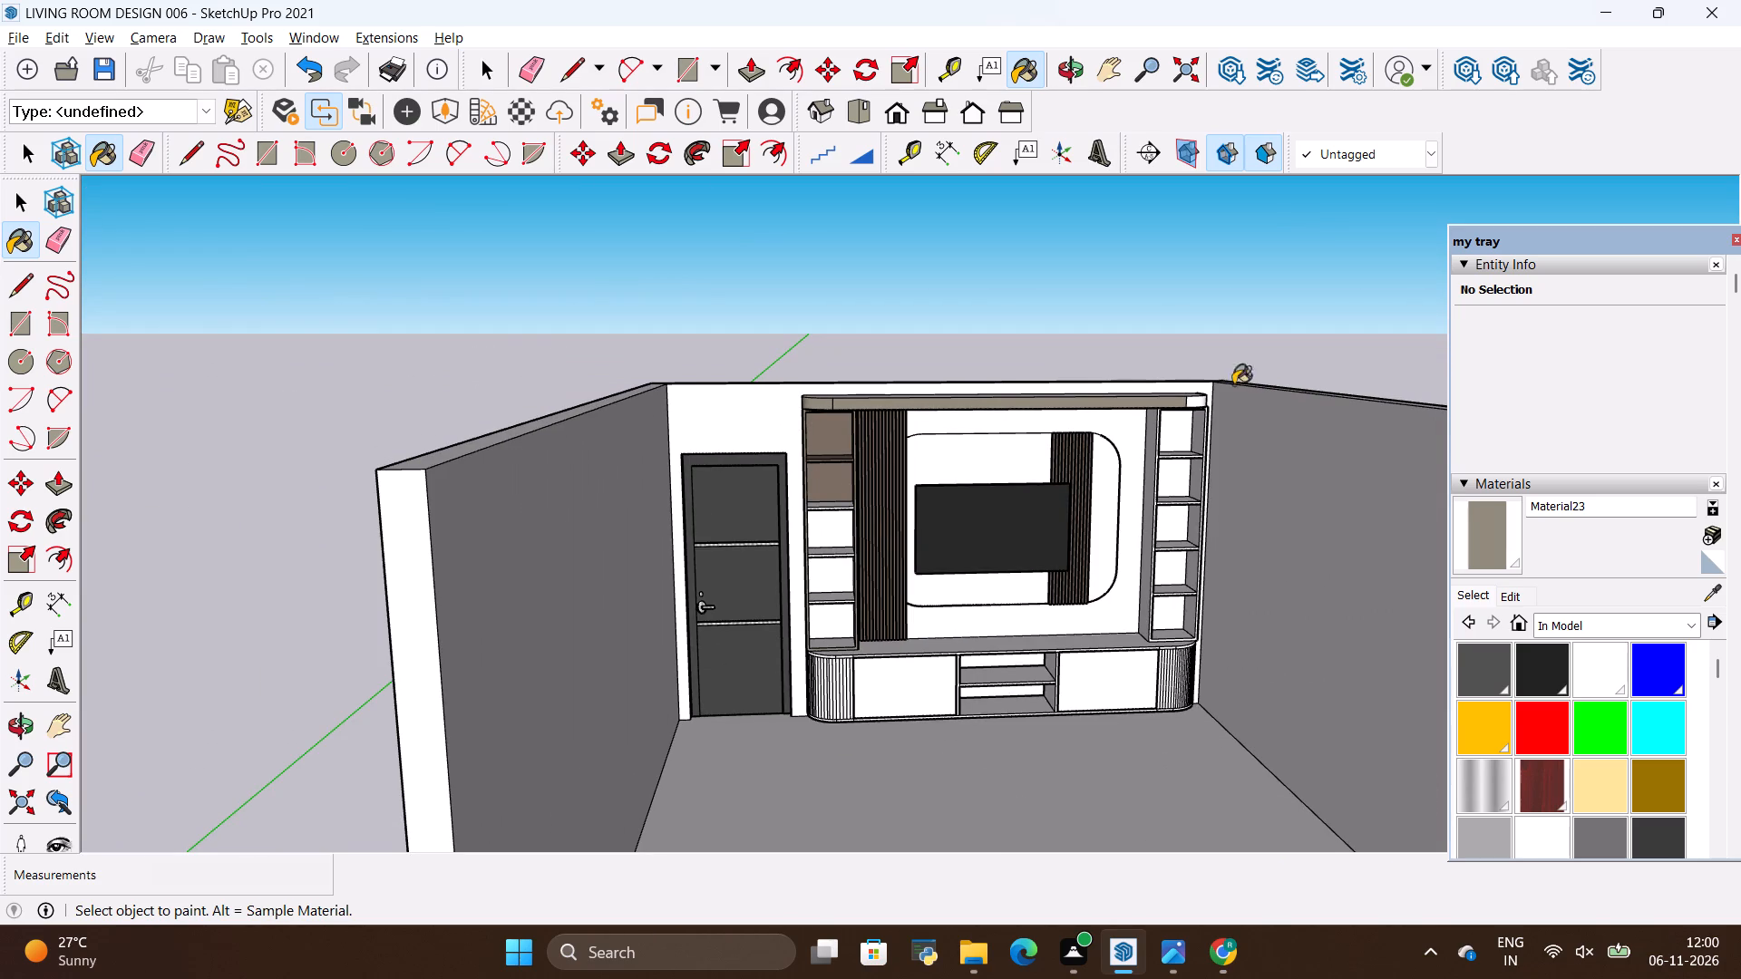
scroll(1297, 357, "up", 11)
scroll(909, 489, "up", 2)
left_click(956, 480)
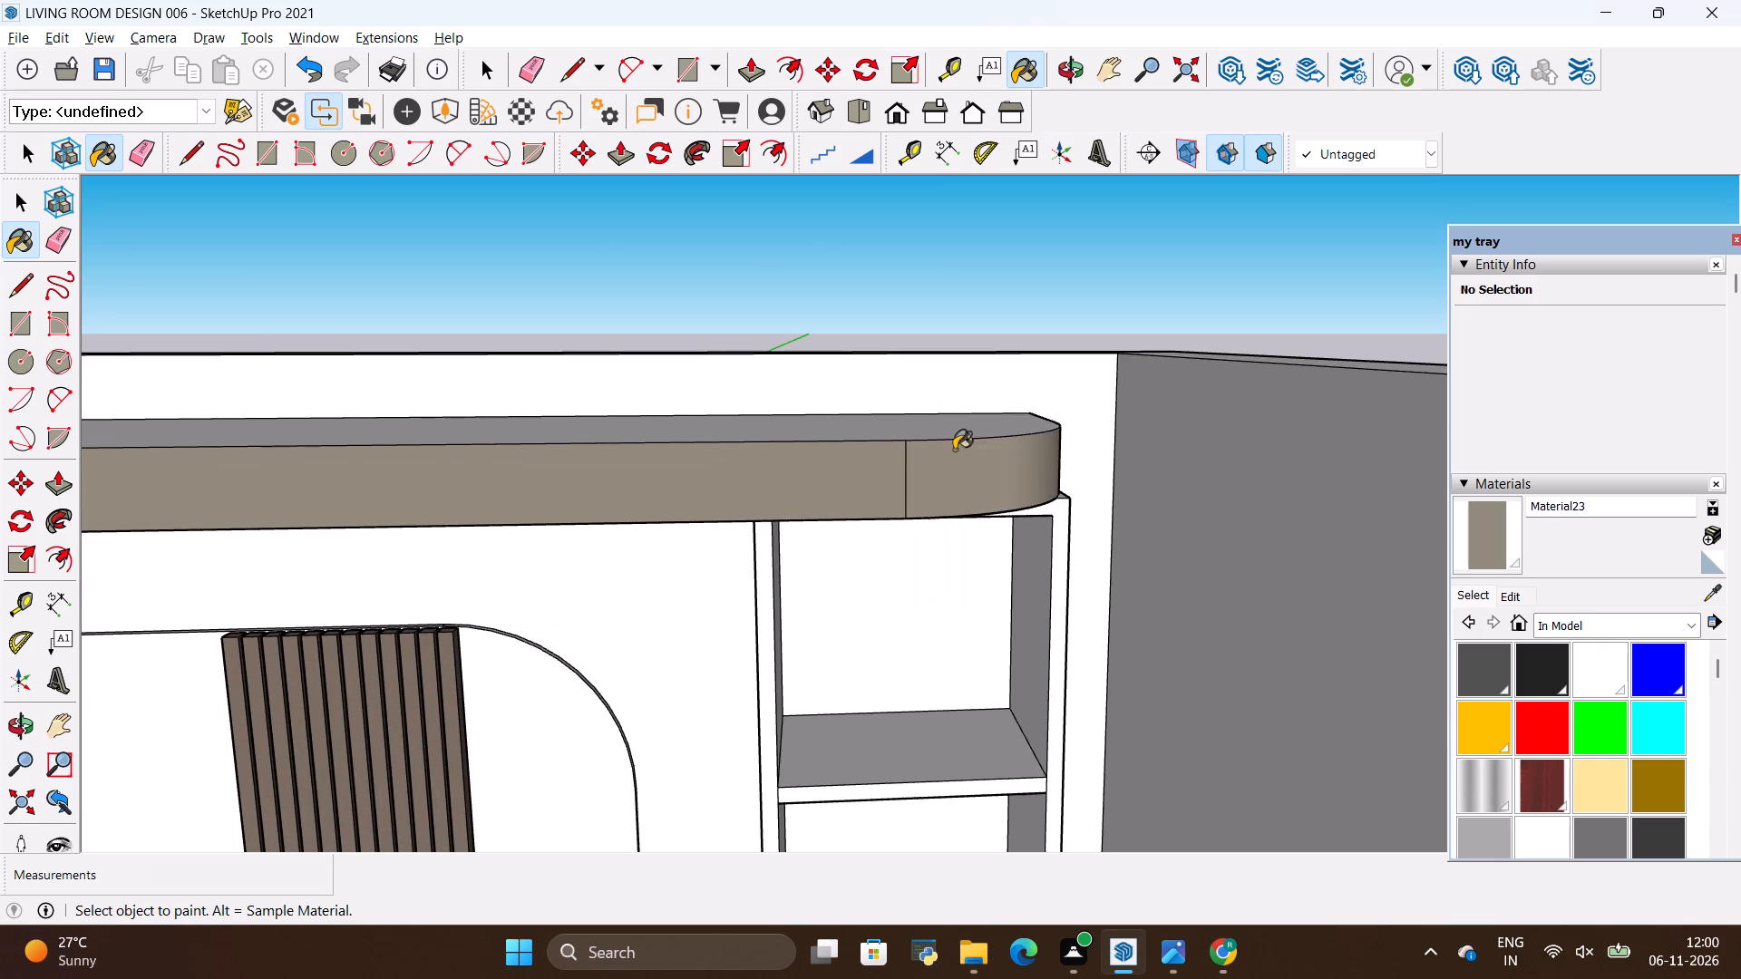
left_click(963, 431)
left_click(1060, 517)
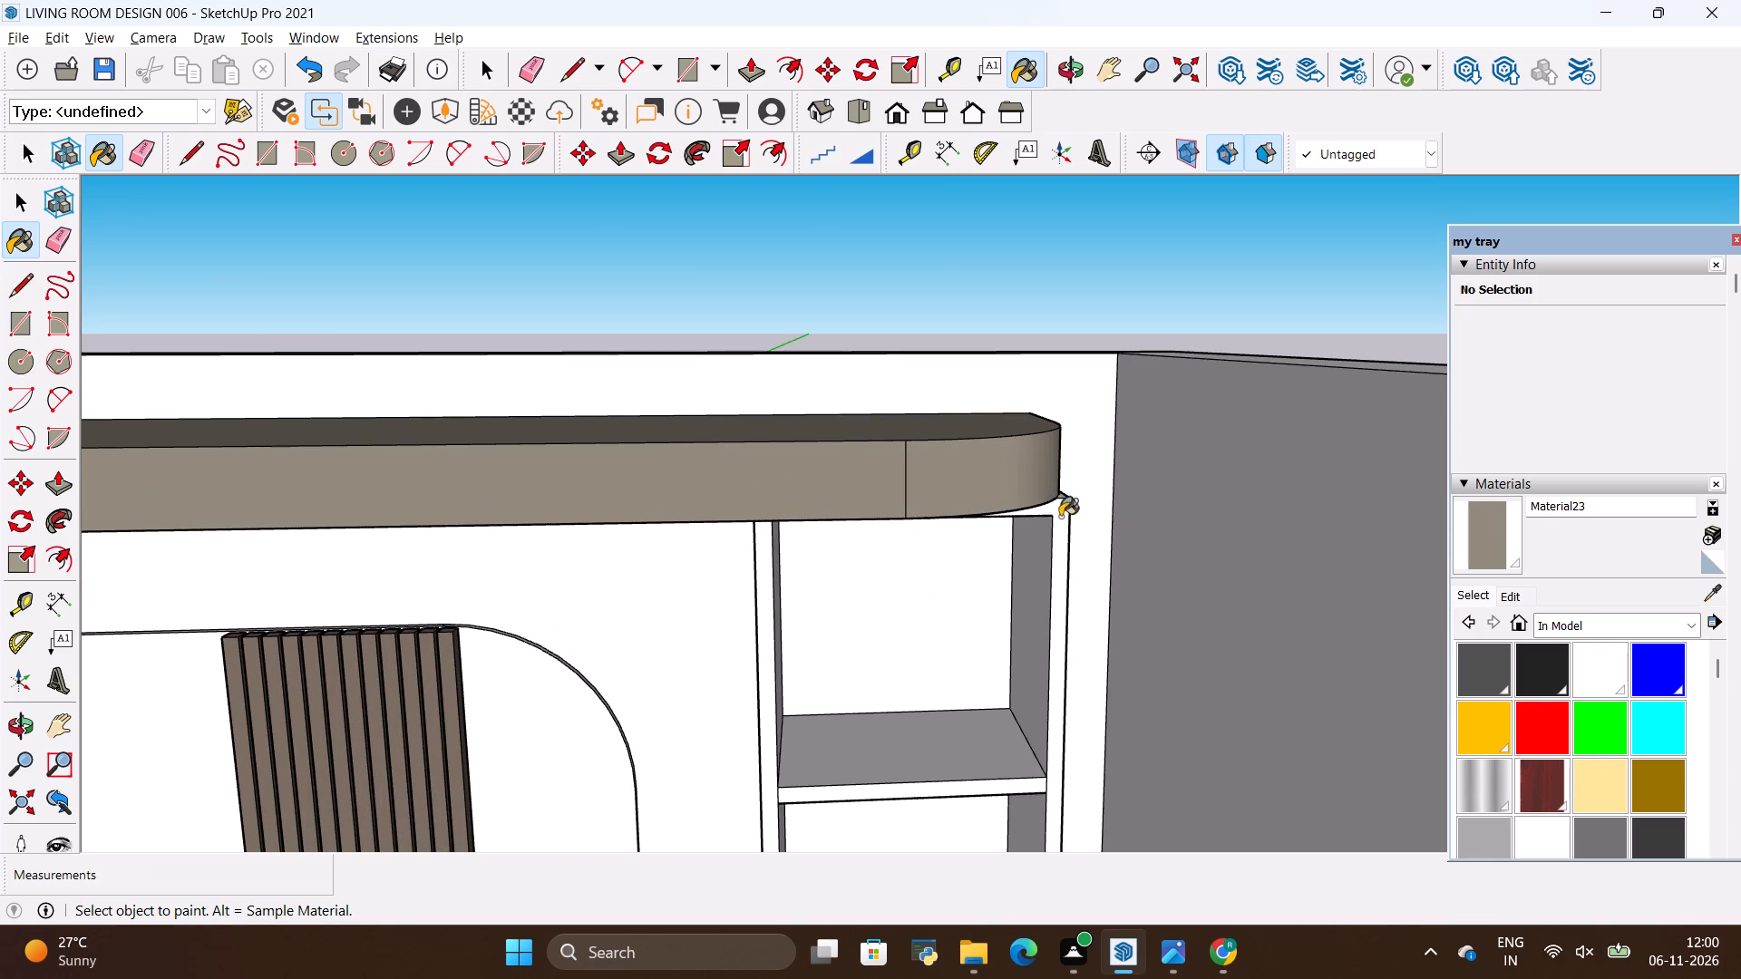
Paint the door-side shelf unit's top three back panels and the uppermost shelf's front edge with Material23.
scroll(1111, 461, "down", 19)
scroll(858, 625, "up", 2)
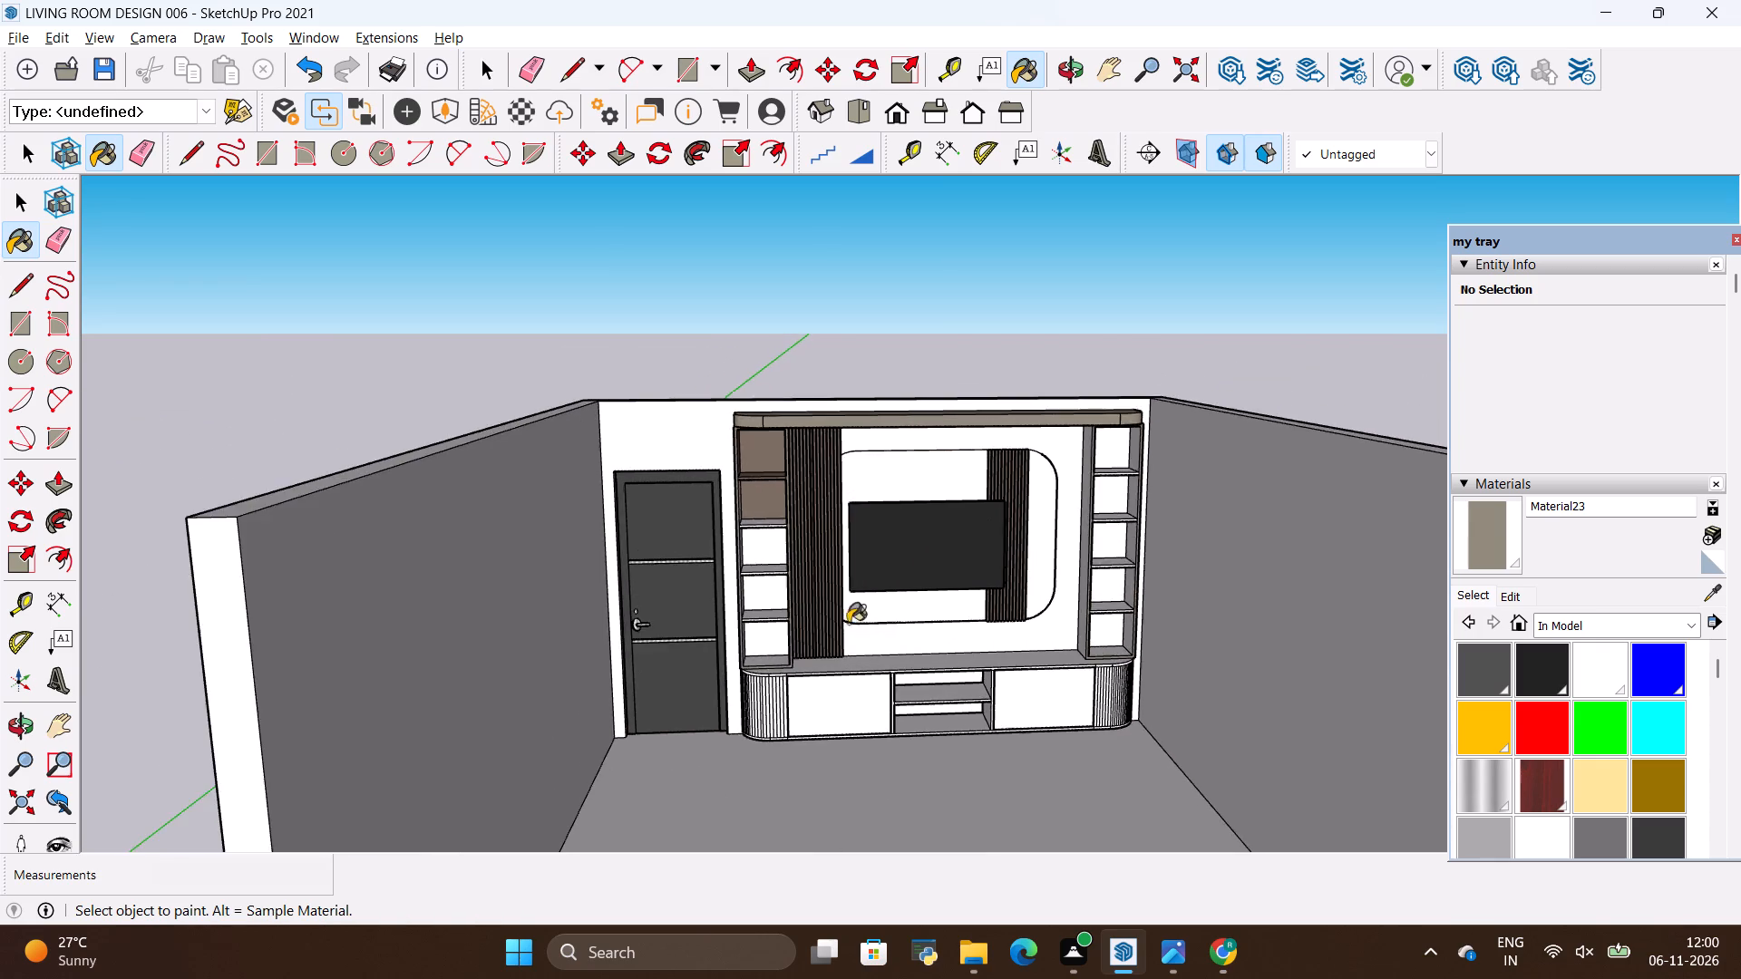
scroll(848, 623, "up", 8)
left_click(766, 548)
scroll(765, 338, "up", 12)
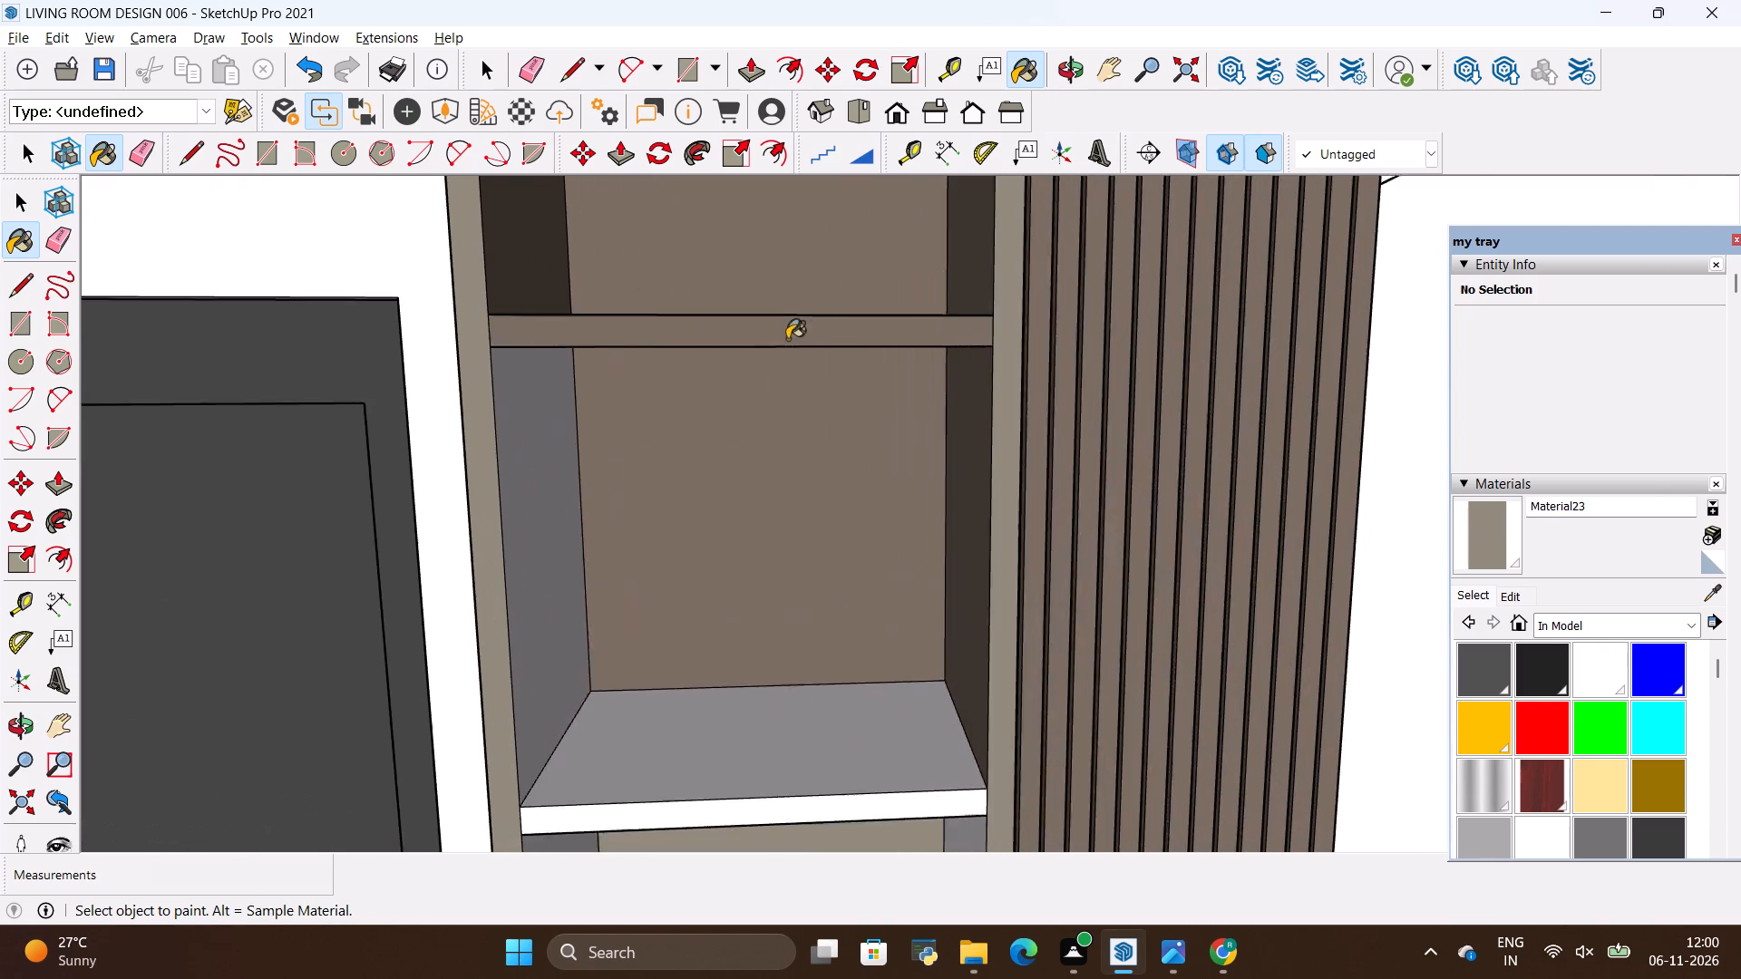
scroll(787, 339, "up", 3)
left_click(787, 338)
left_click(744, 389)
left_click(759, 288)
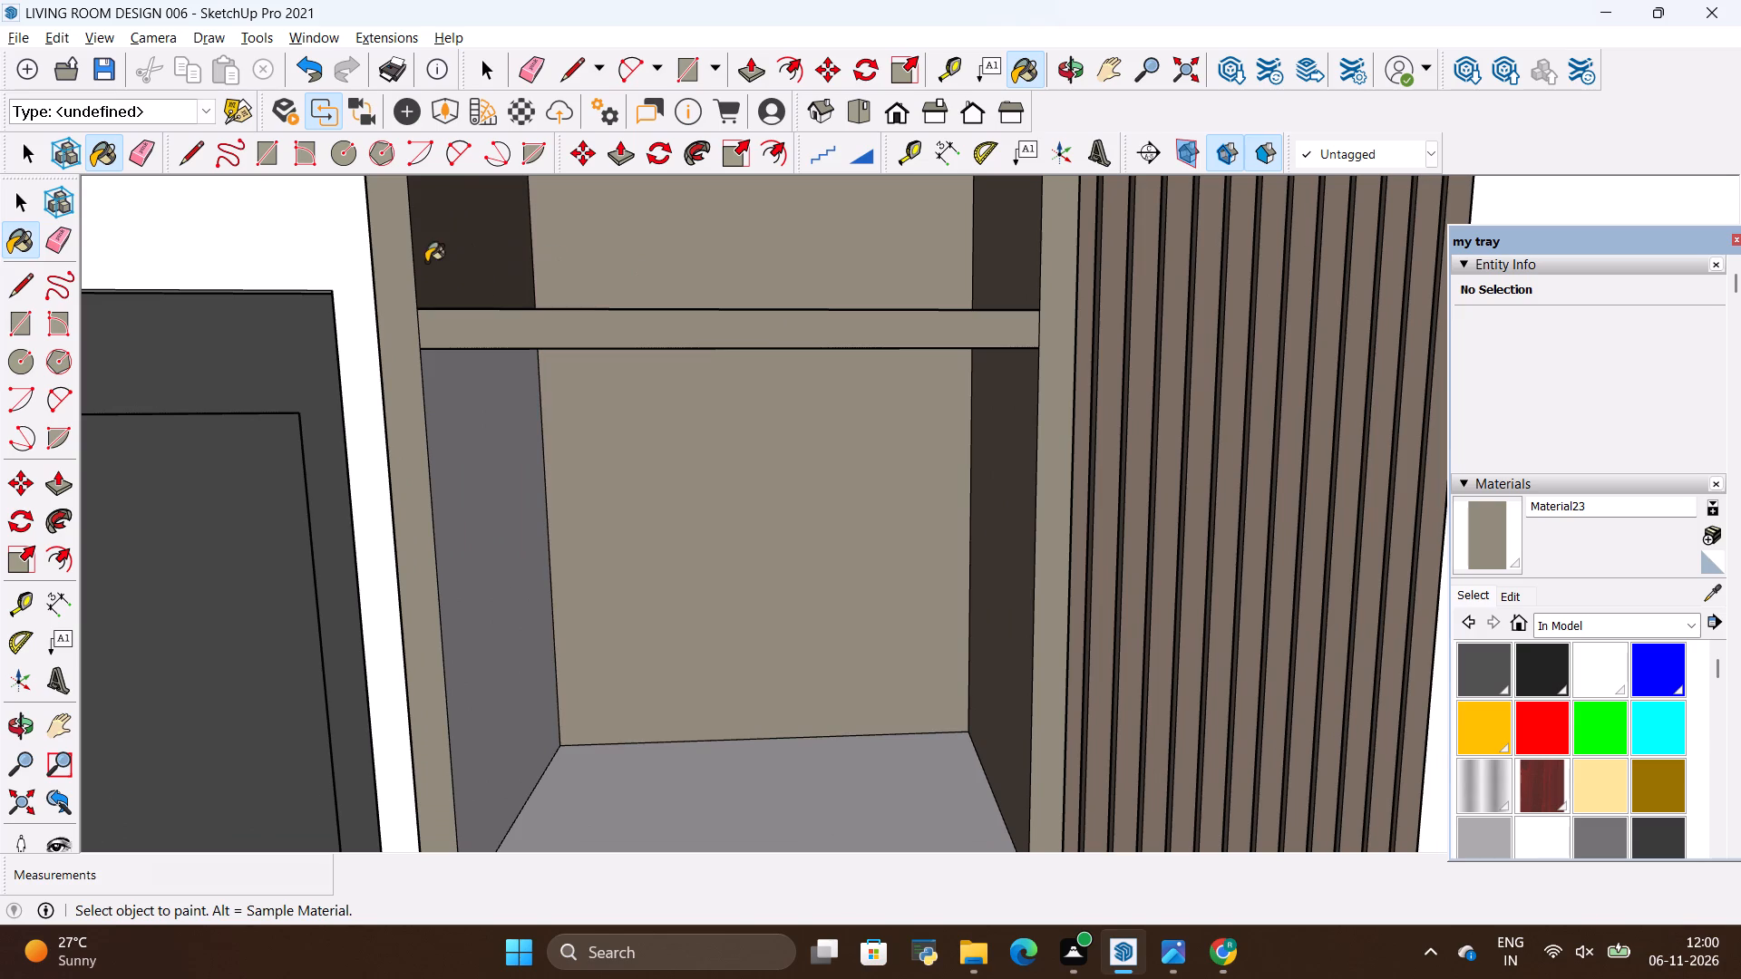
Paint the inner side faces of the door-side unit's top two compartments with Material23.
left_click(426, 262)
left_click(443, 389)
left_click(989, 493)
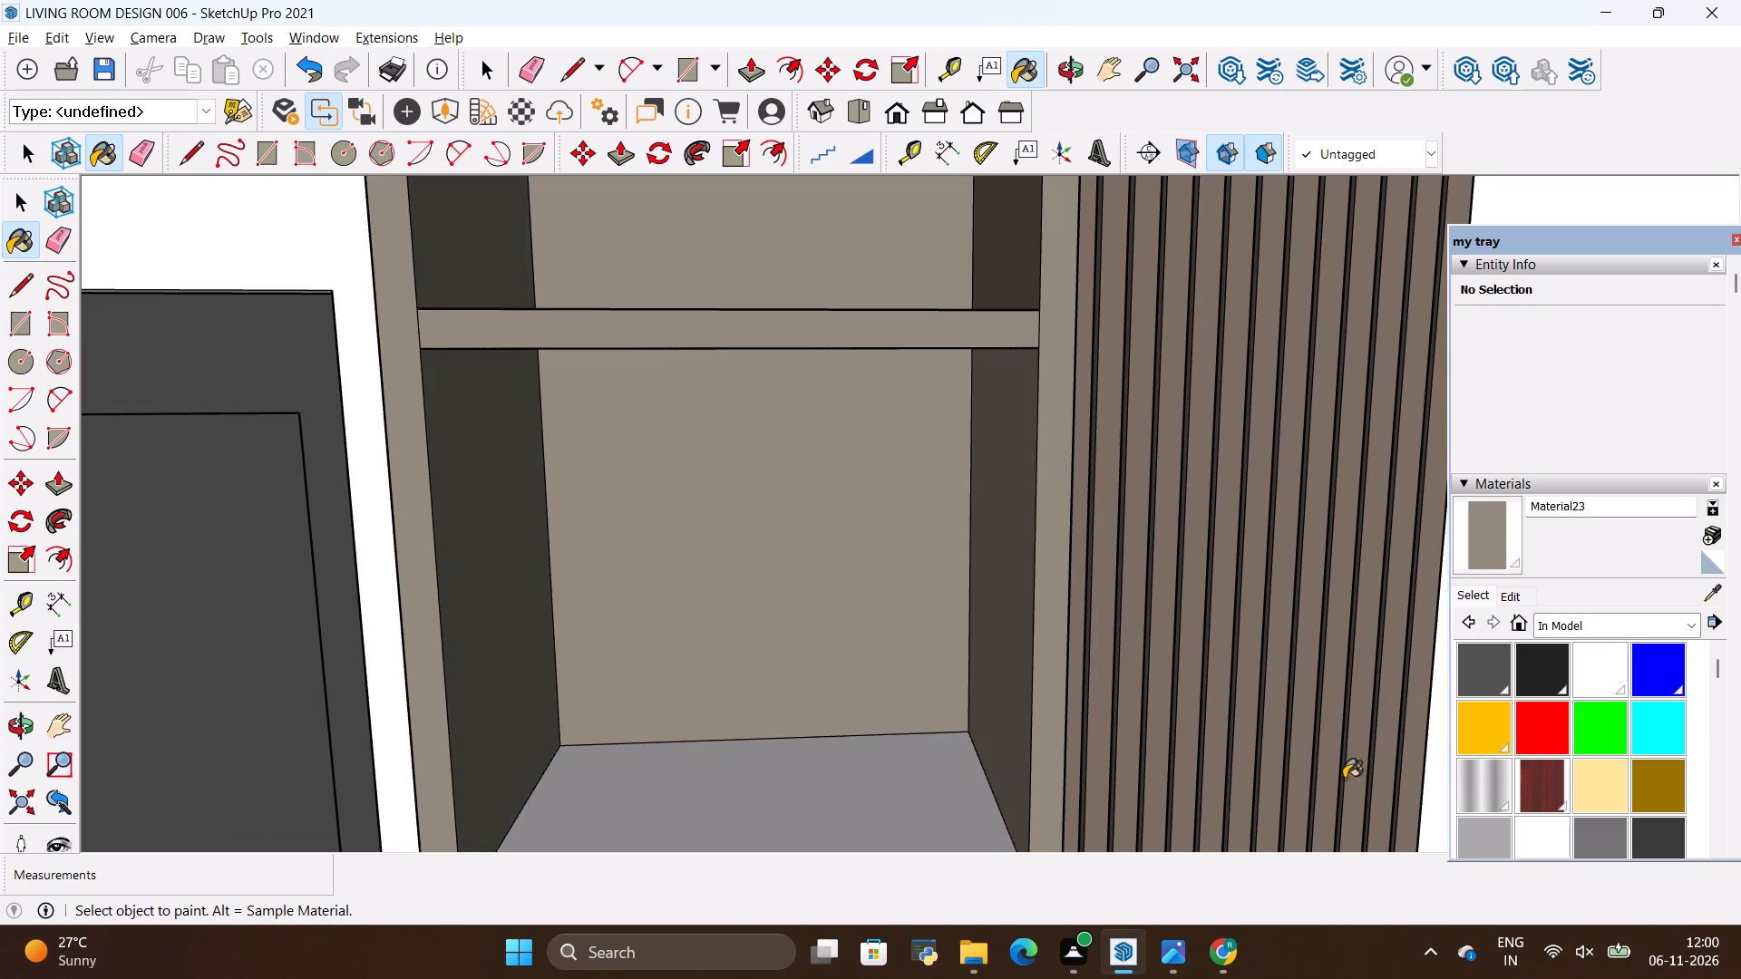
scroll(1344, 778, "down", 8)
left_click(1207, 471)
scroll(1226, 460, "up", 2)
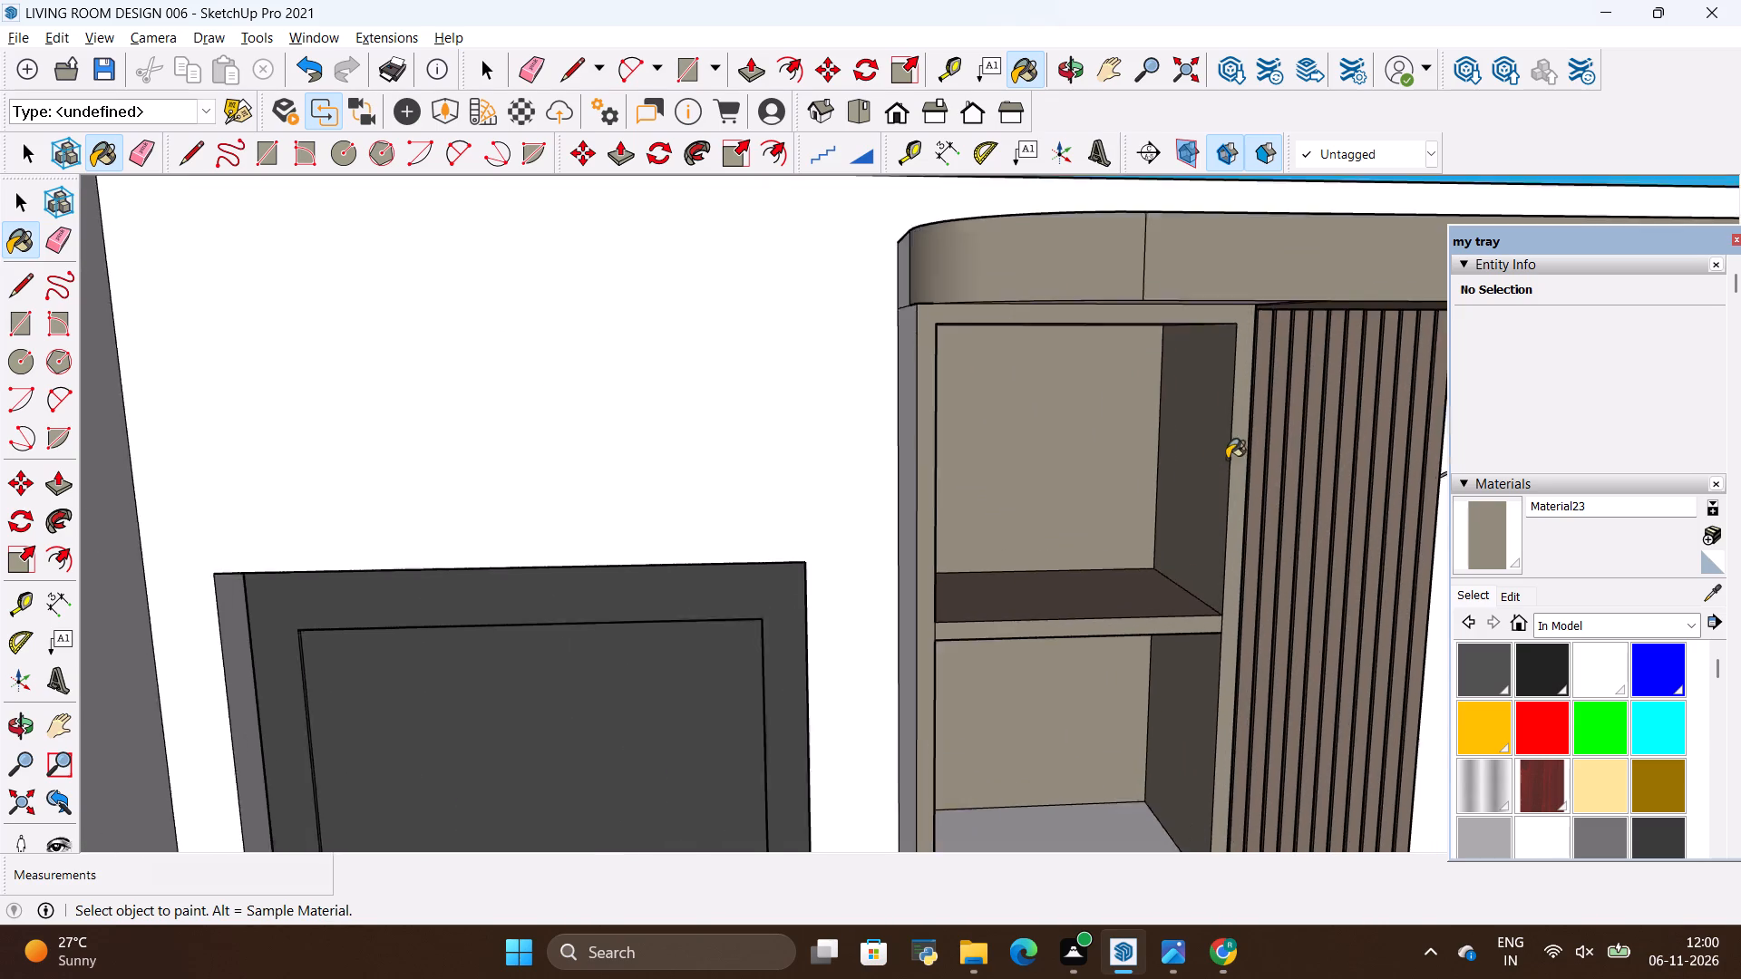
scroll(1227, 459, "up", 9)
scroll(749, 538, "down", 3)
left_click(566, 519)
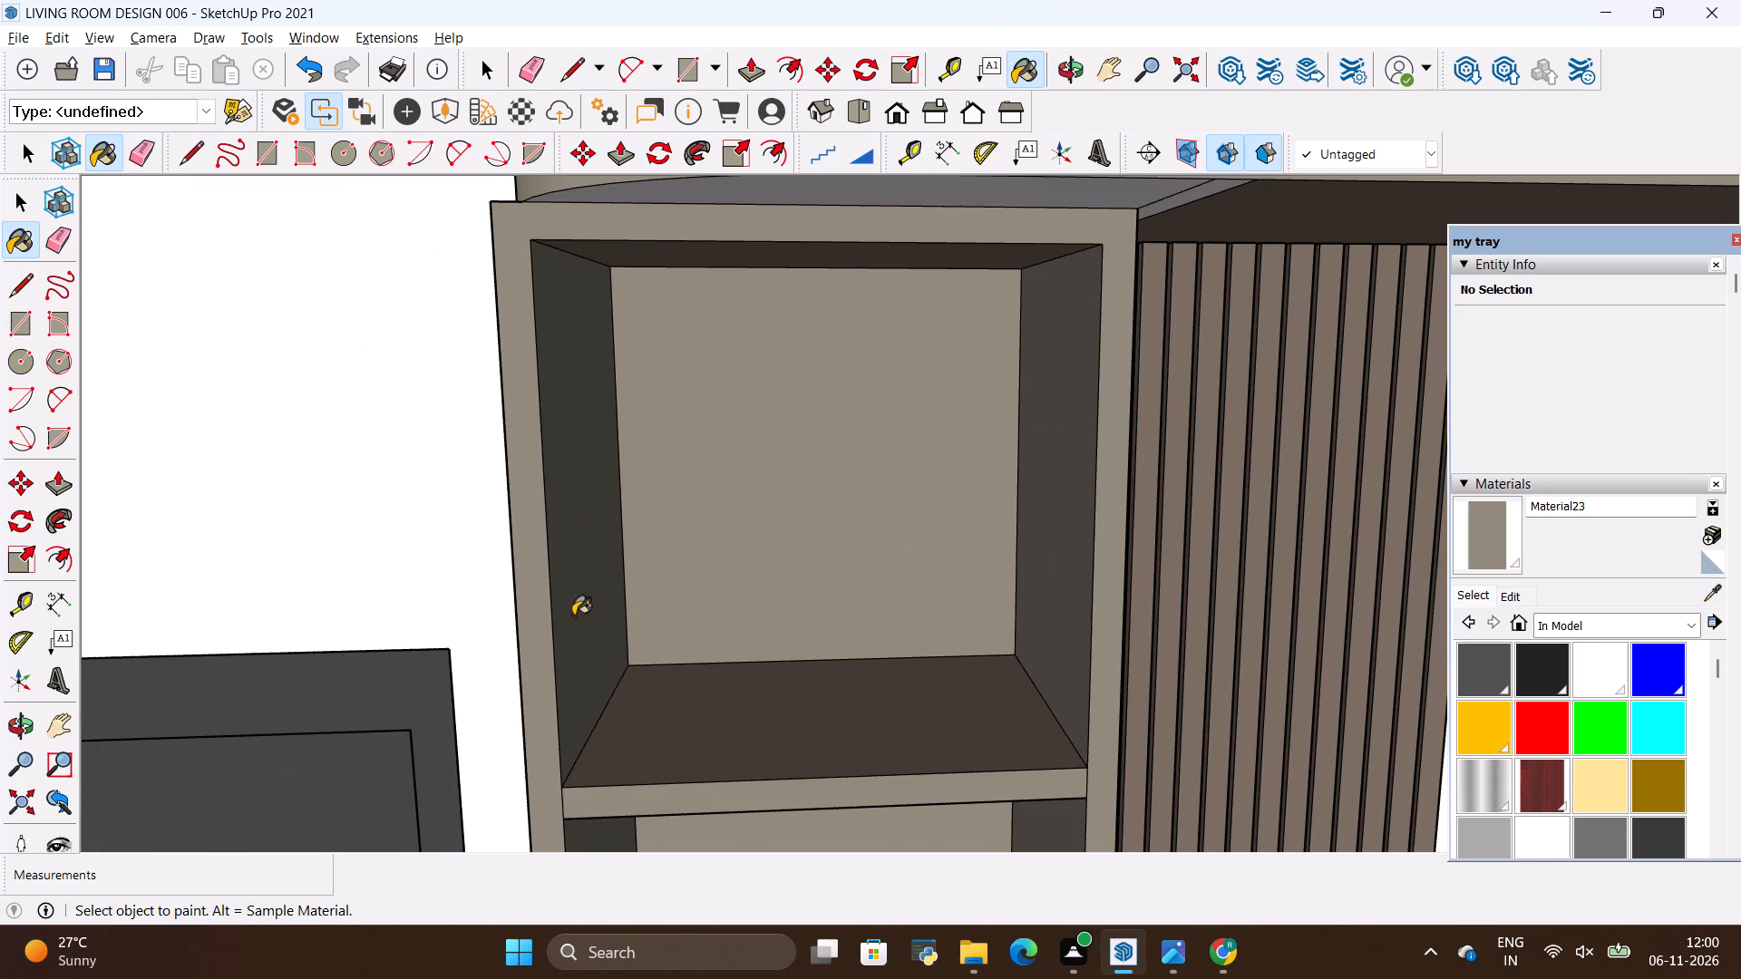
Paint the ceiling and shelf surface of the door-side unit's top compartment with Material23.
scroll(576, 618, "down", 5)
scroll(686, 426, "up", 10)
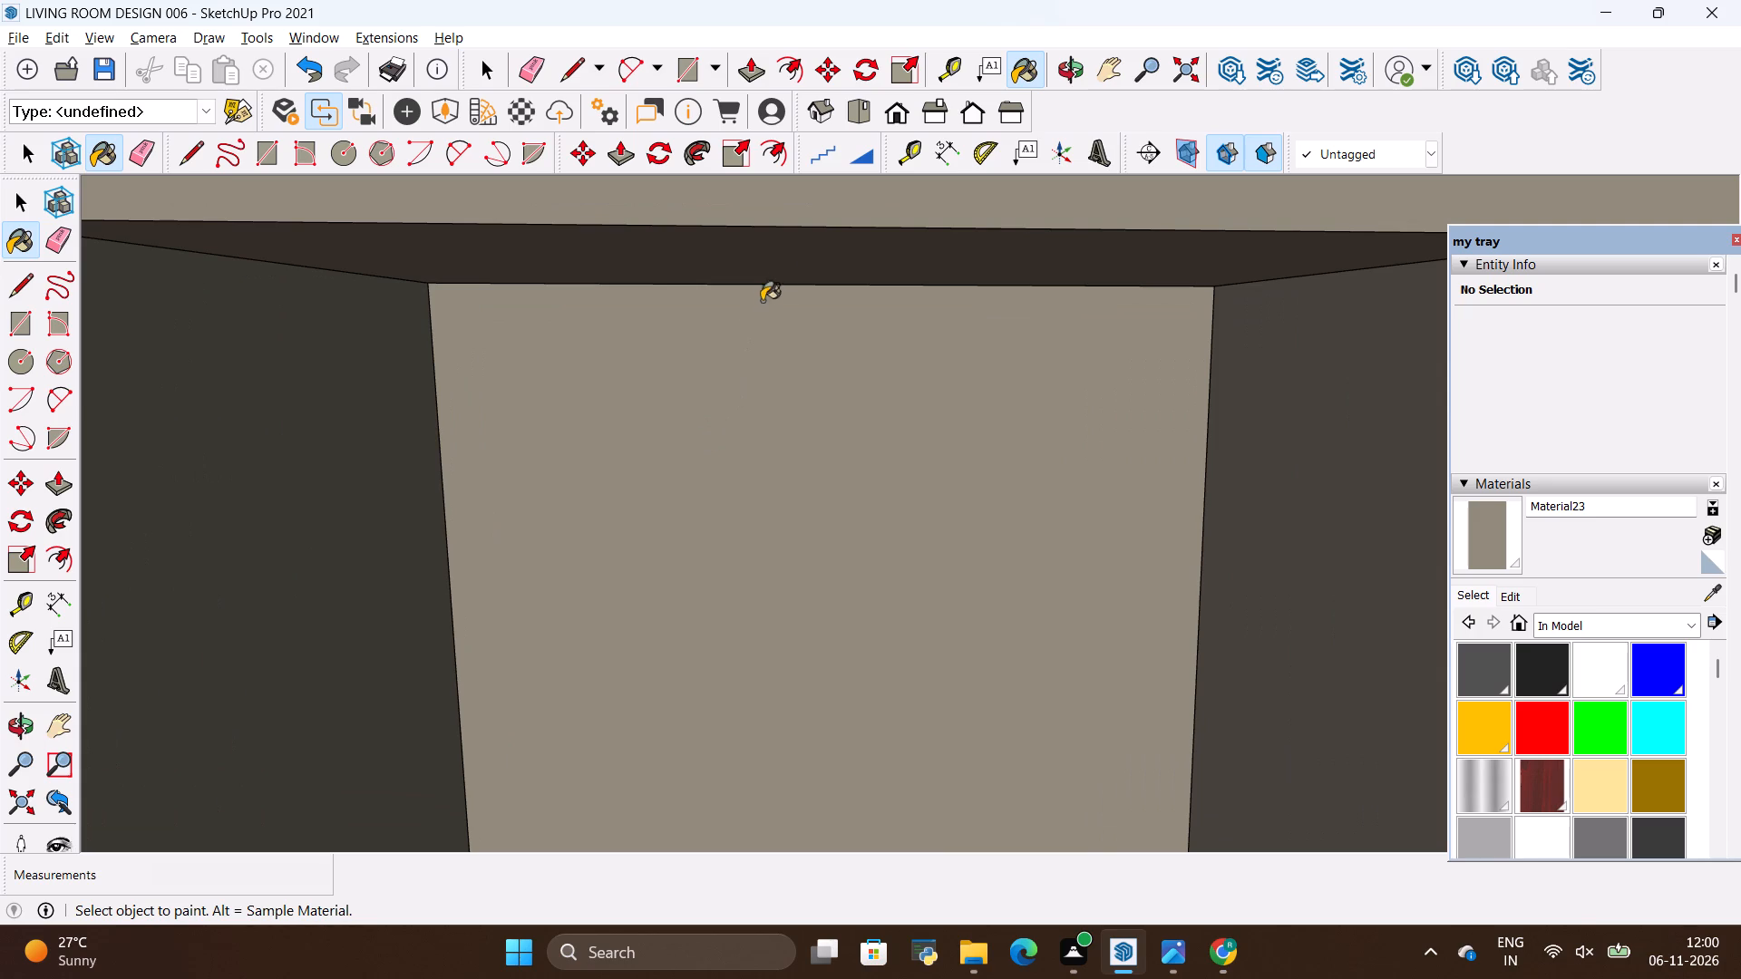
left_click(786, 261)
scroll(759, 322, "down", 12)
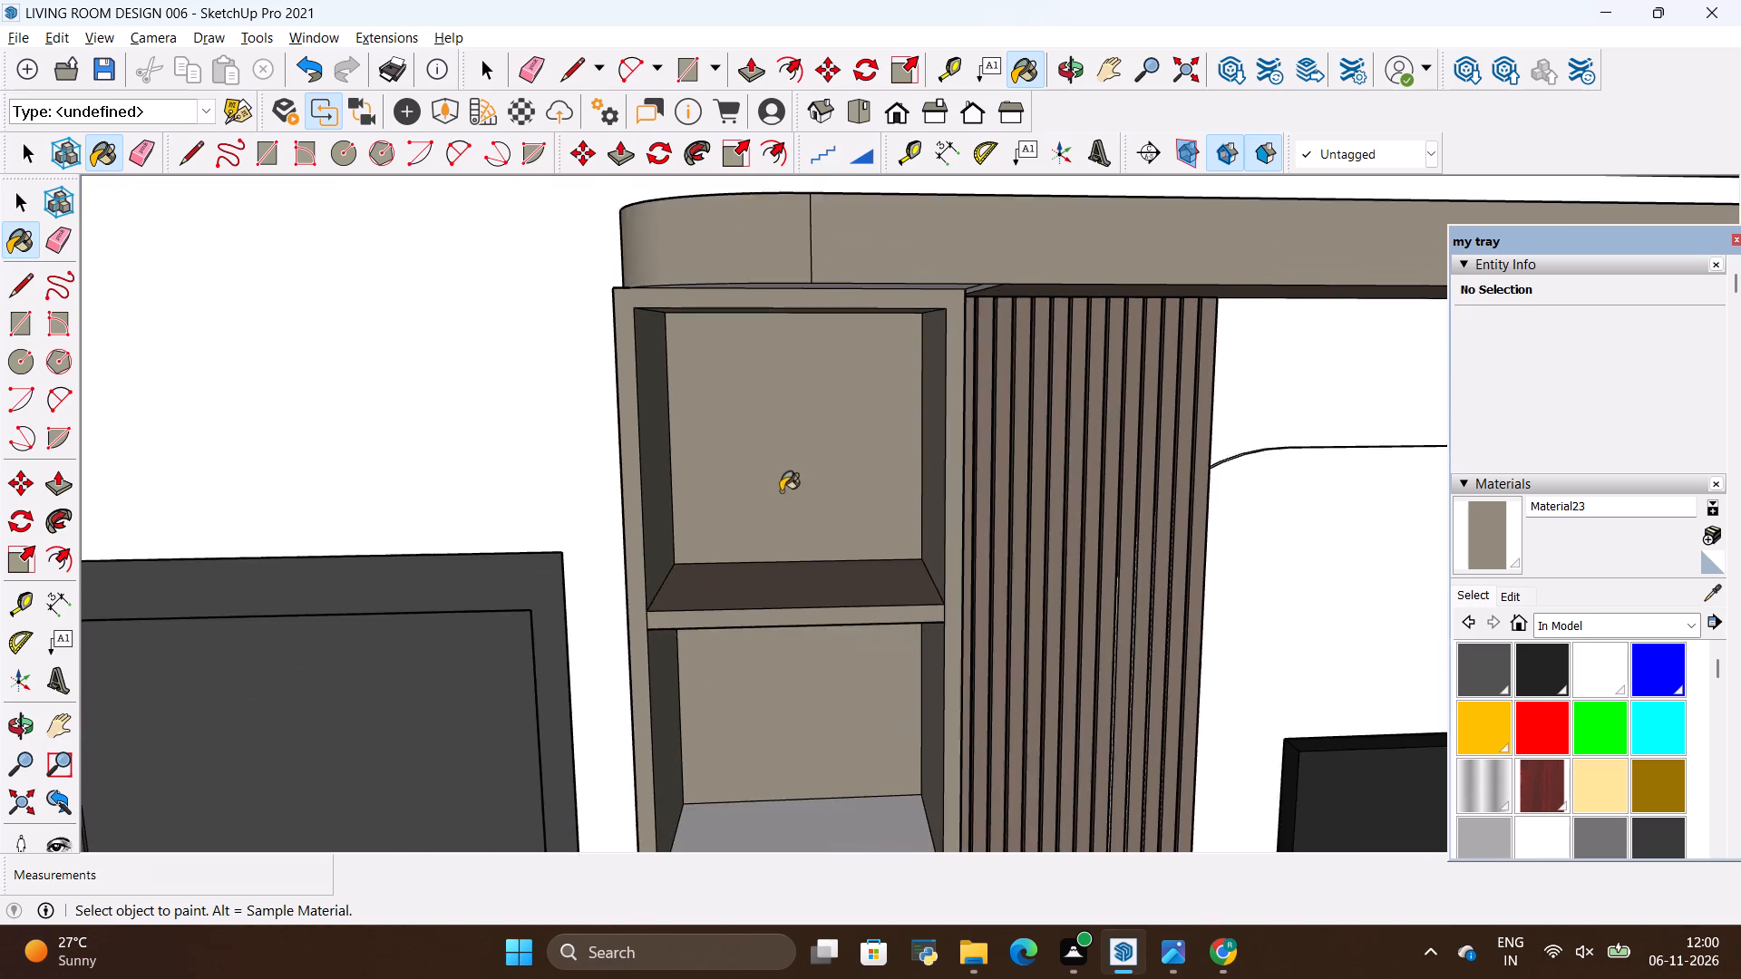
scroll(791, 503, "up", 4)
left_click(787, 644)
Paint the second compartment's shelf surface, that shelf's front edge and the compartment's ceiling in the door-side unit with Material23.
scroll(795, 536, "down", 15)
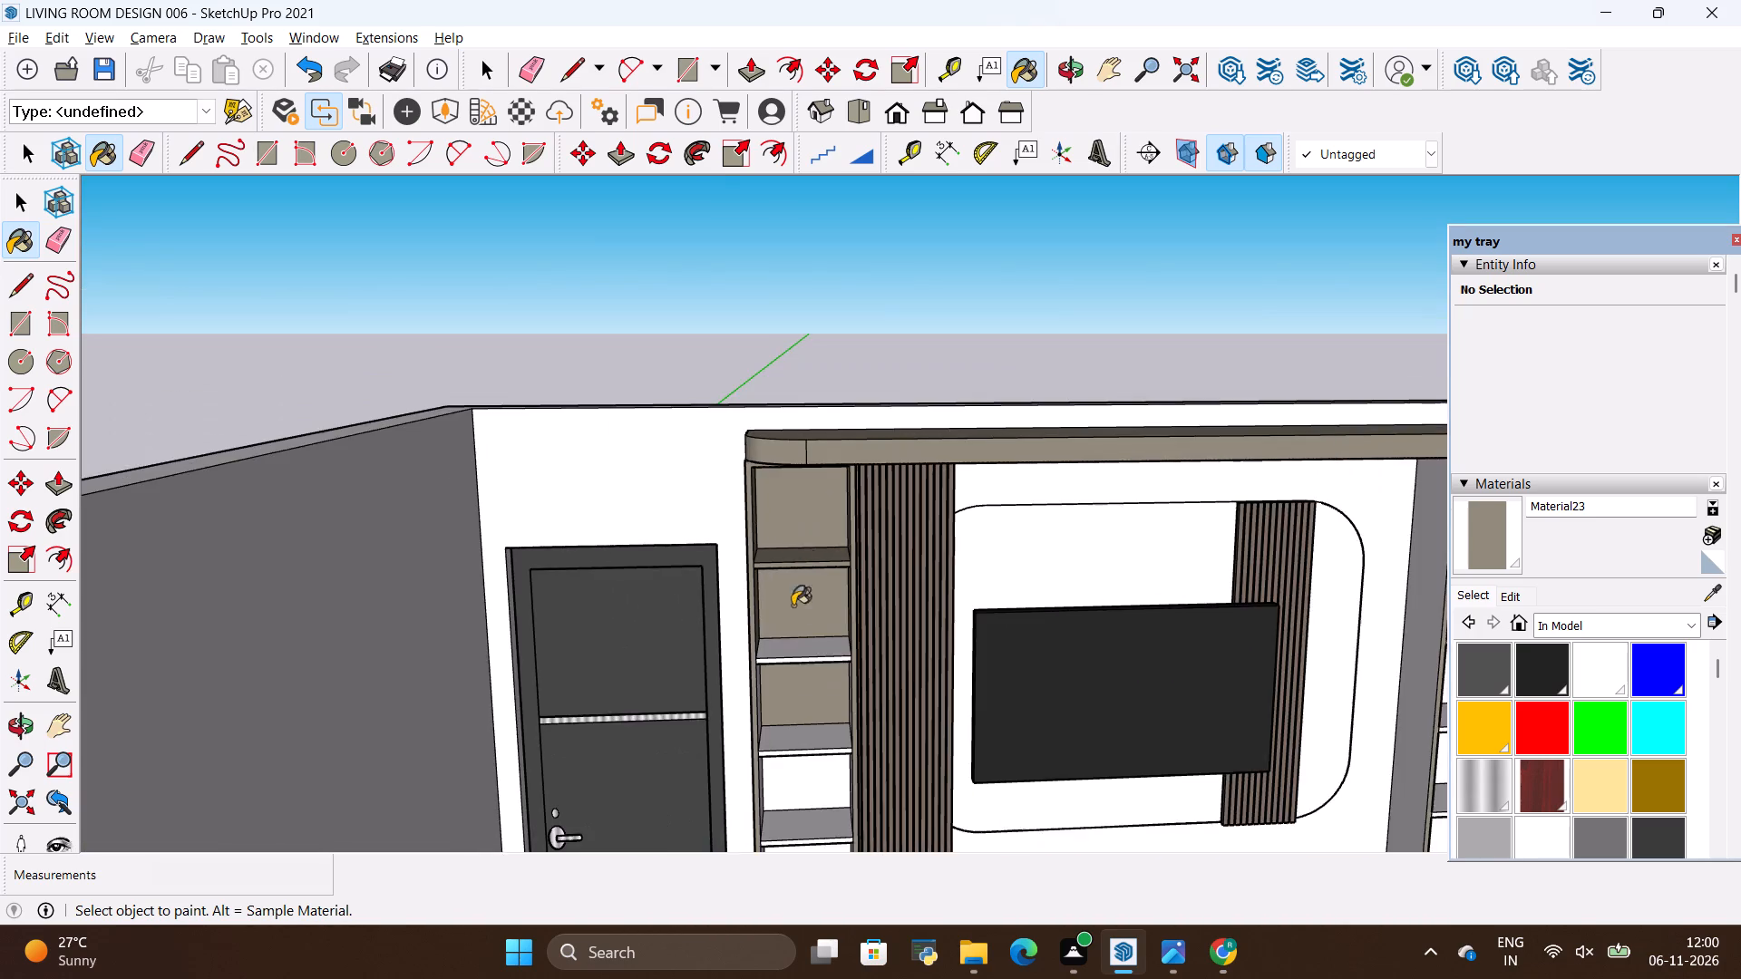
scroll(792, 693, "up", 10)
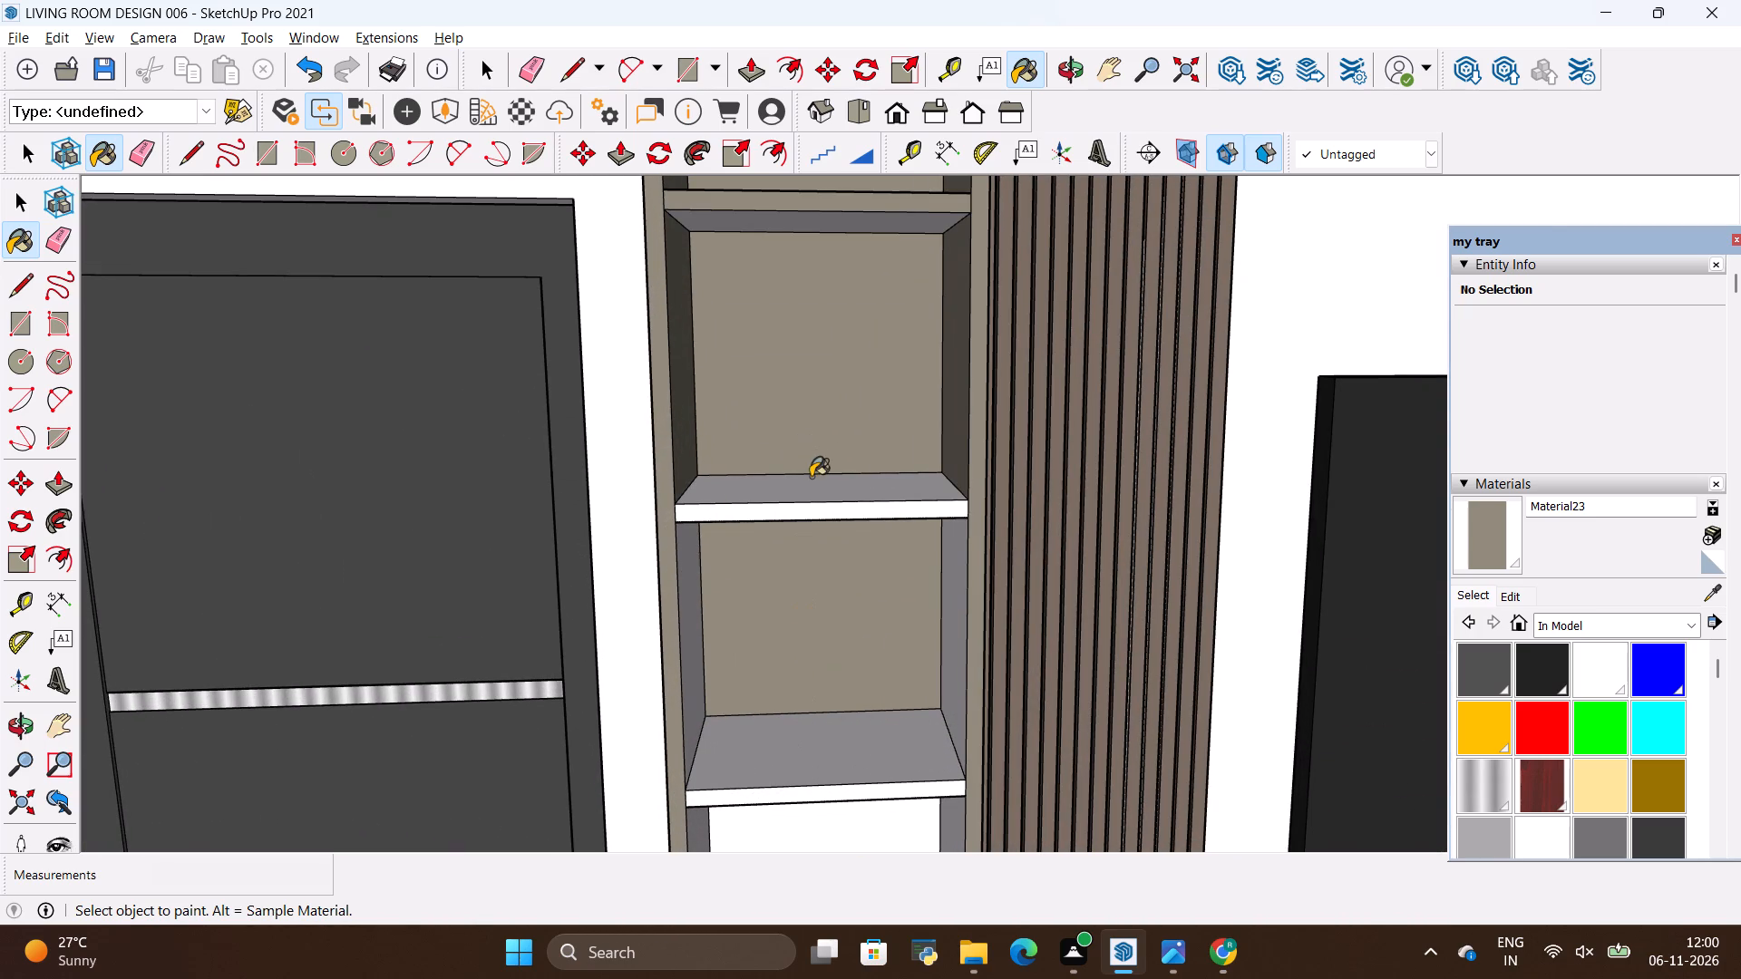
scroll(813, 483, "up", 6)
left_click(815, 496)
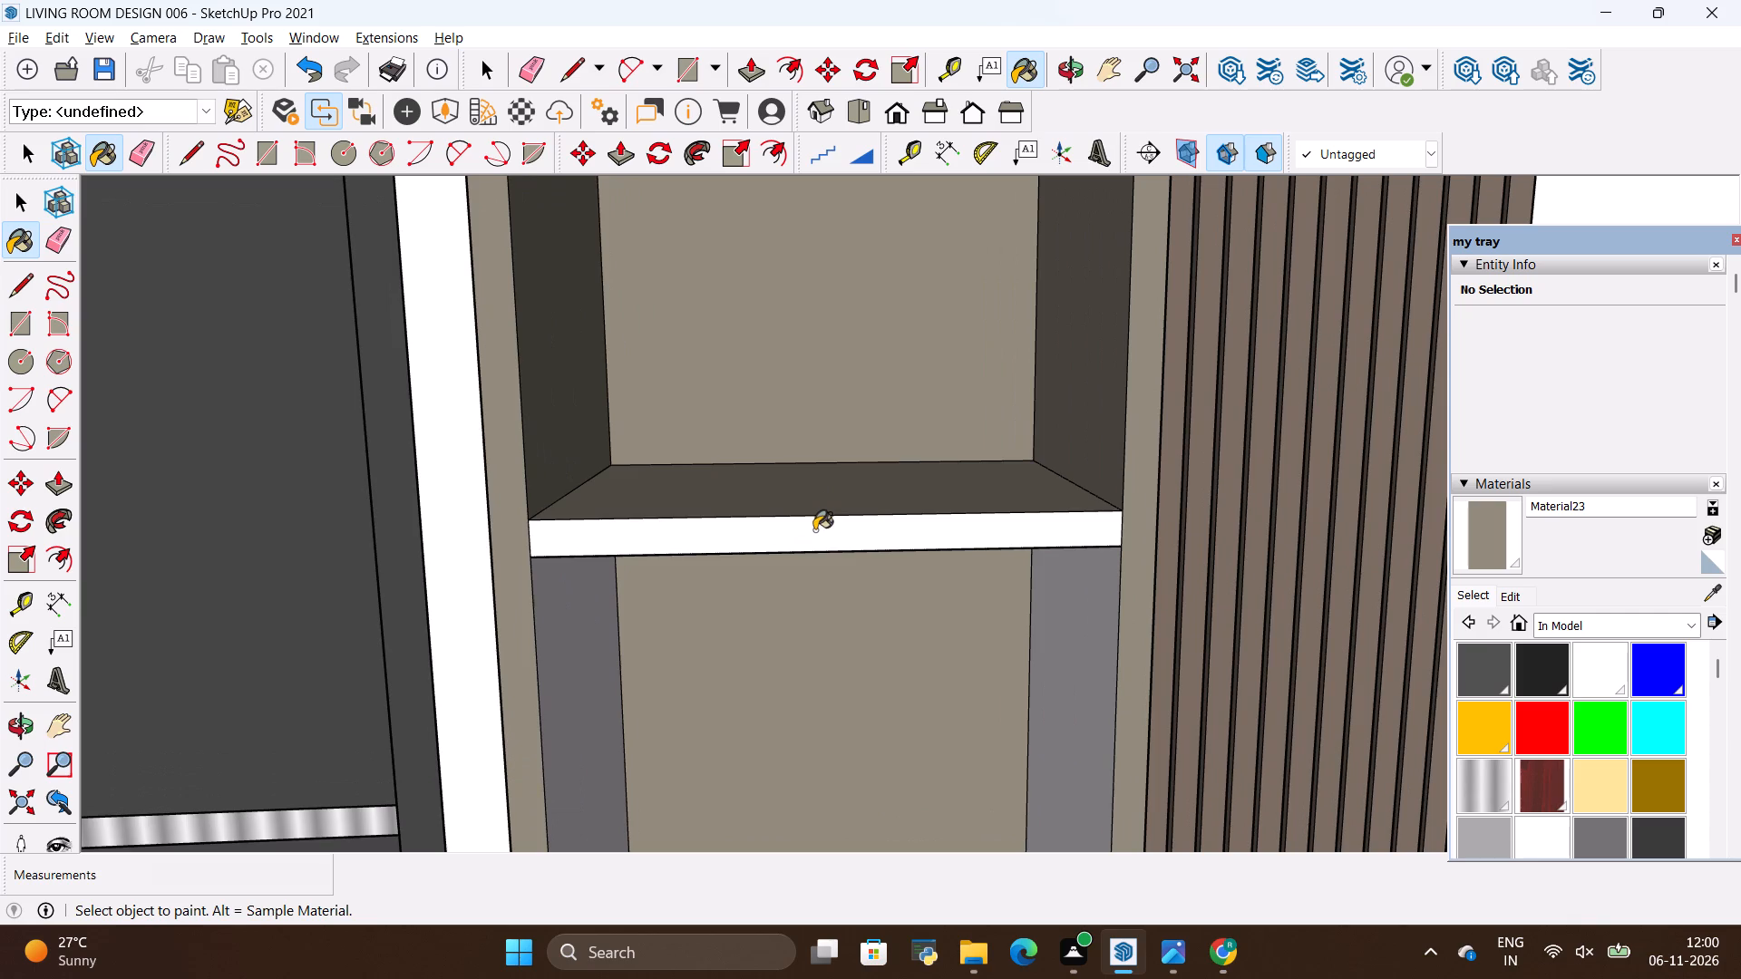
left_click(814, 530)
scroll(824, 610, "down", 9)
scroll(803, 425, "up", 9)
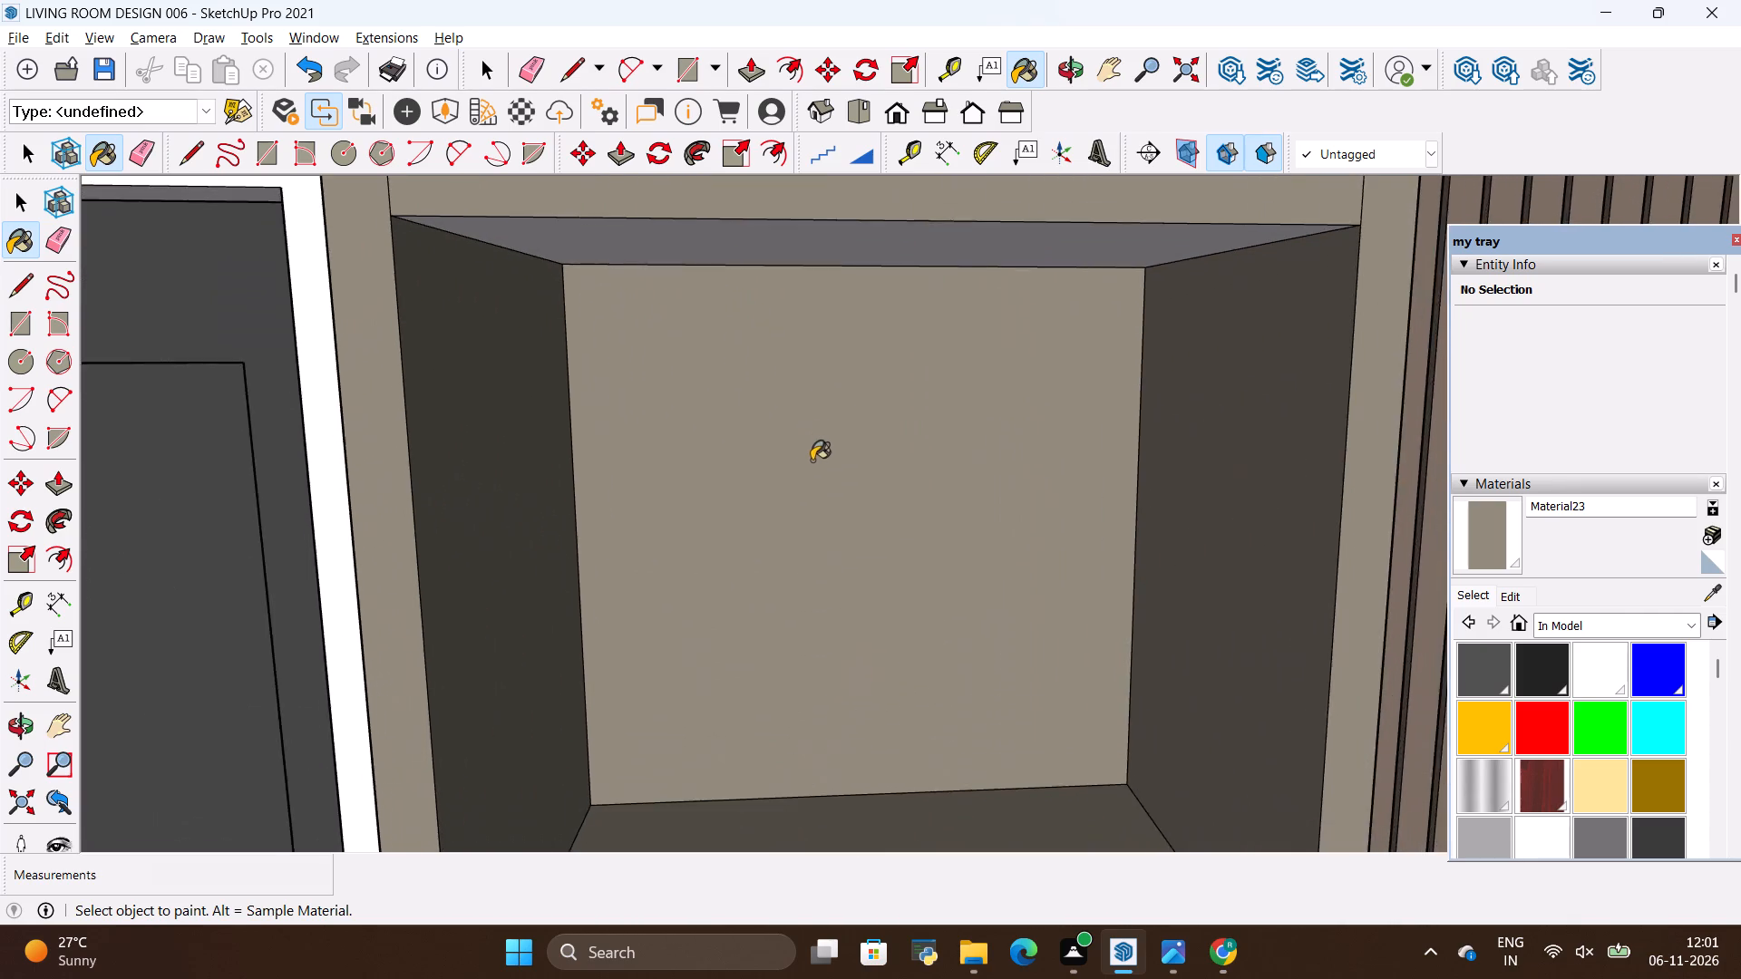
scroll(812, 460, "up", 4)
left_click(956, 200)
Paint the third compartment's shelf surface, both inner sides and ceiling in the door-side unit with Material23.
scroll(918, 335, "down", 8)
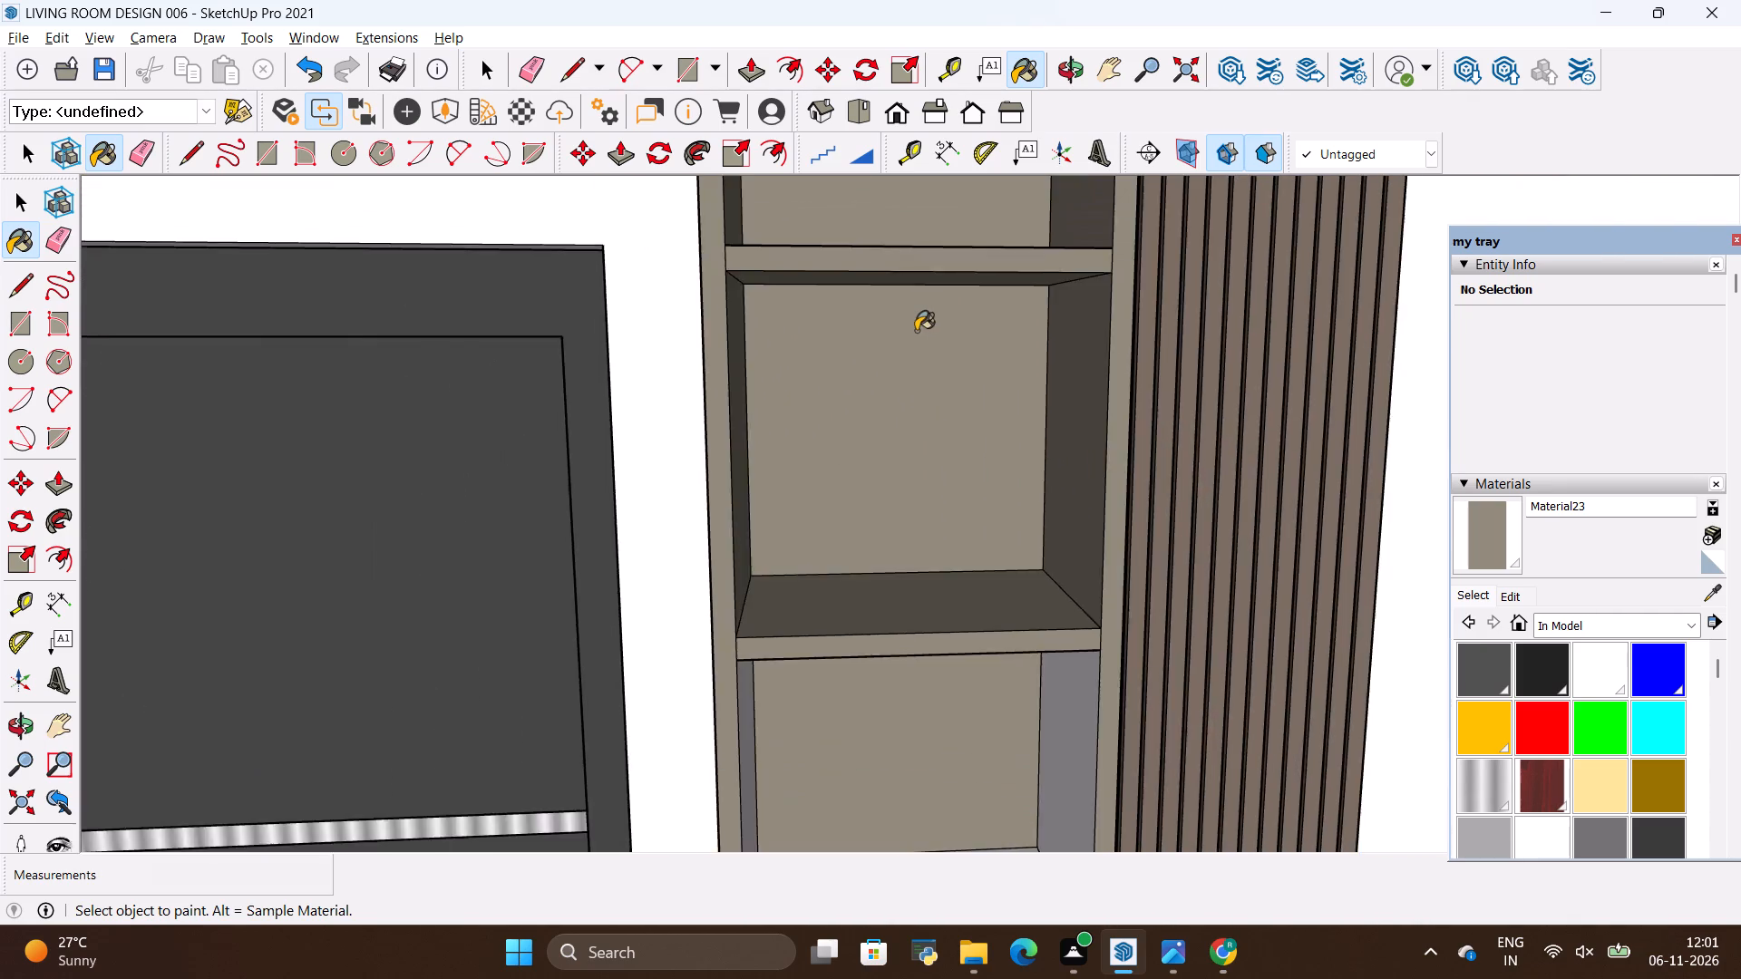
scroll(916, 331, "down", 6)
scroll(898, 640, "up", 5)
left_click(919, 705)
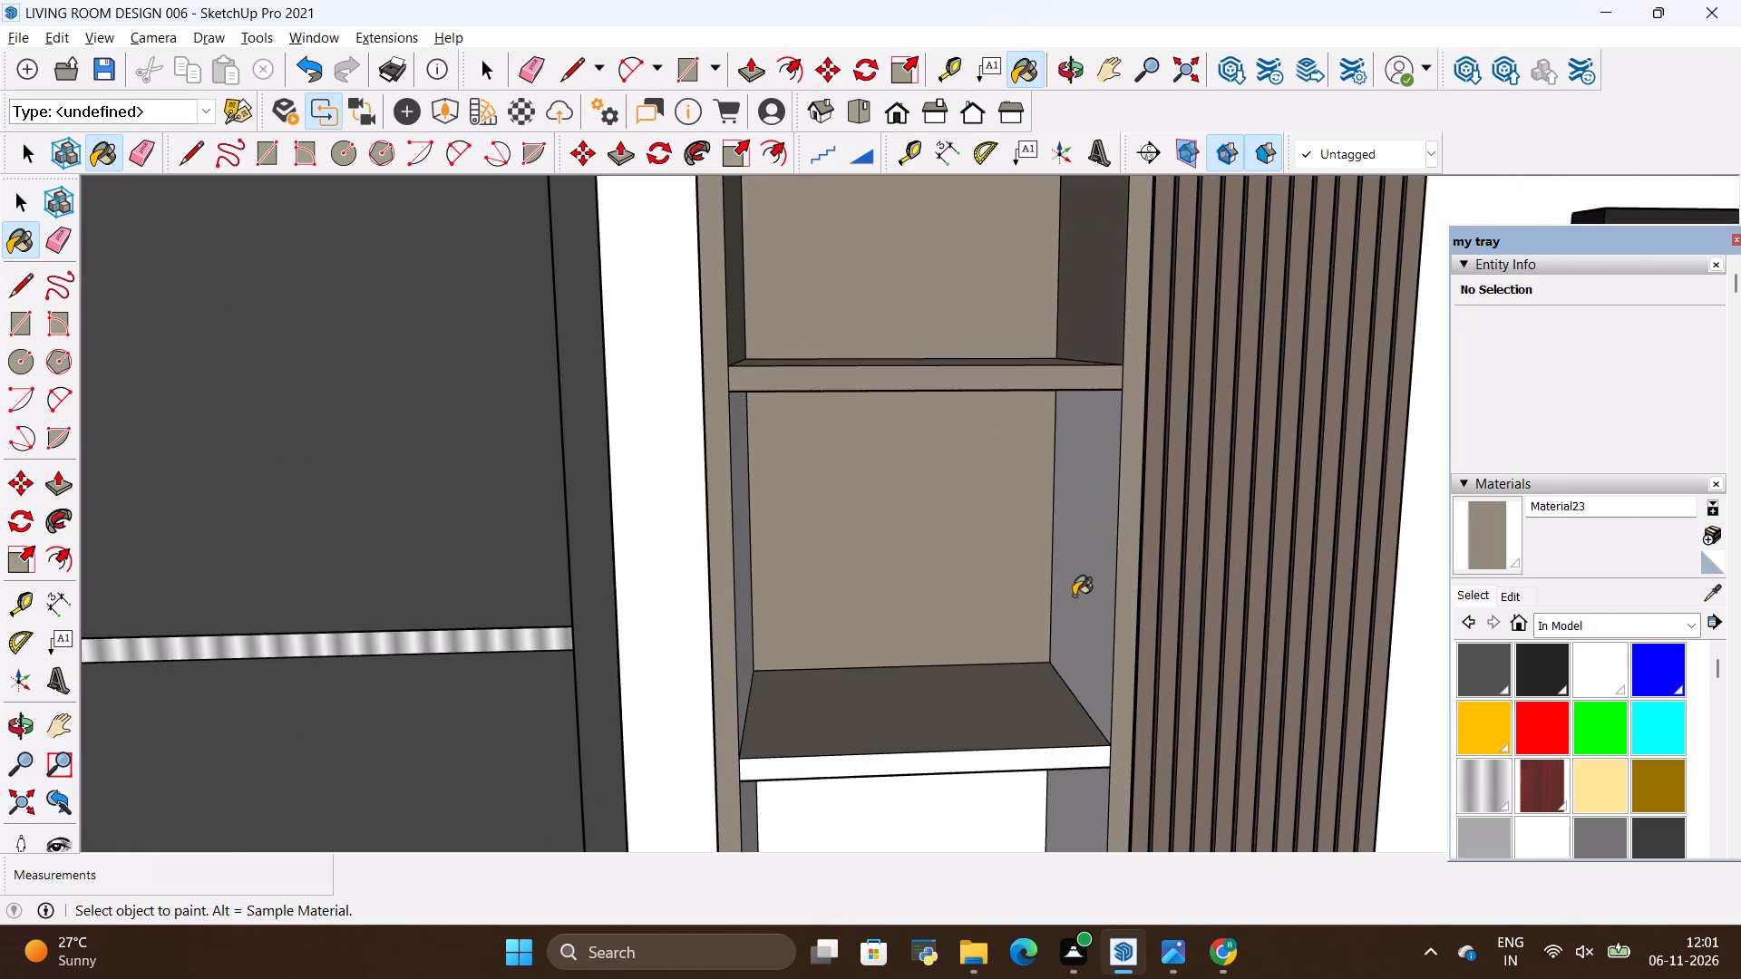
left_click(1074, 596)
scroll(1069, 596, "up", 4)
left_click(578, 637)
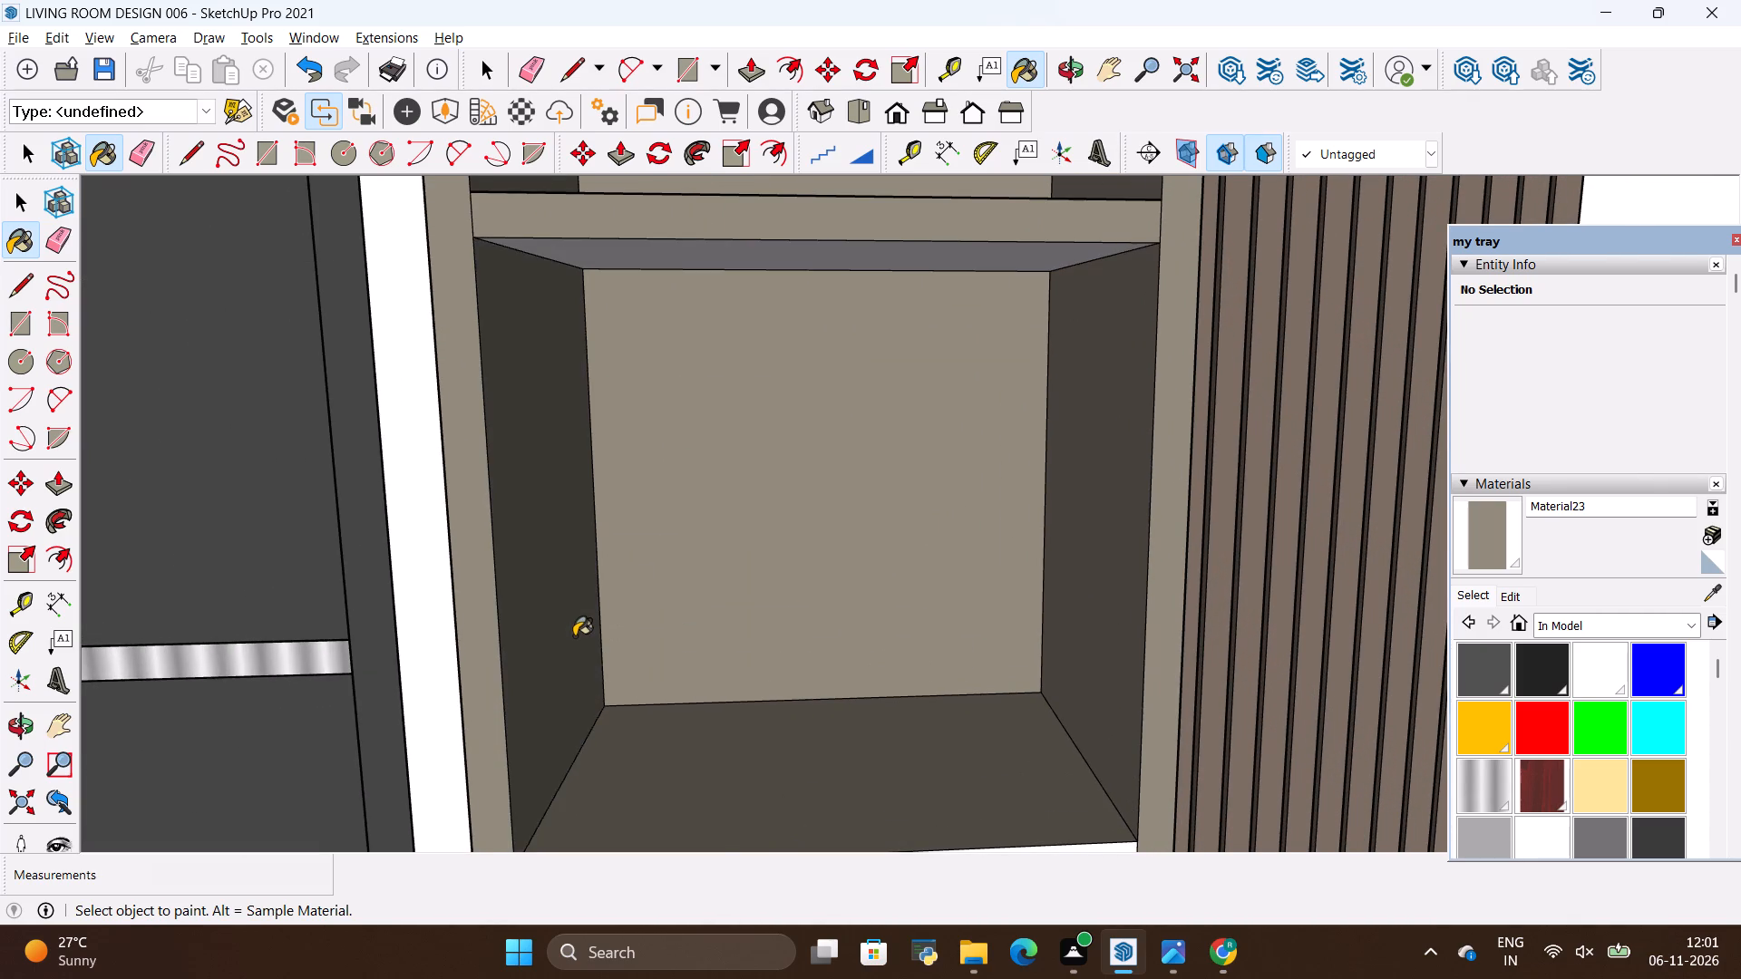
scroll(574, 636, "down", 2)
scroll(728, 510, "up", 3)
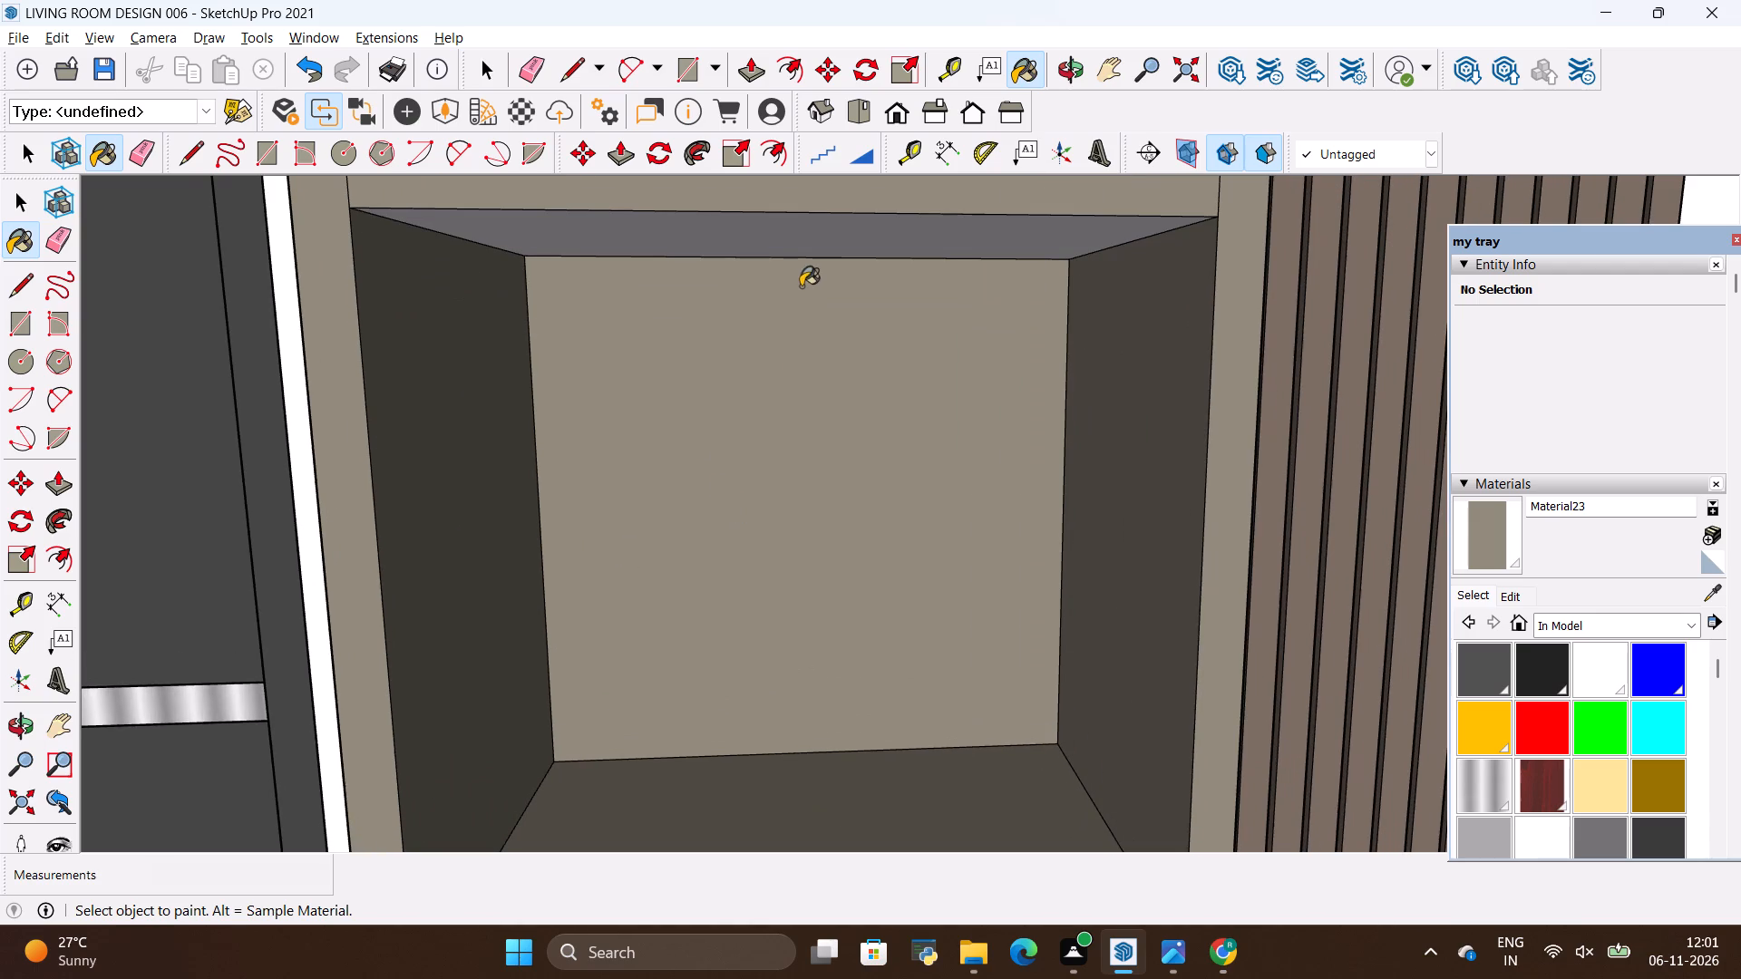
left_click(809, 254)
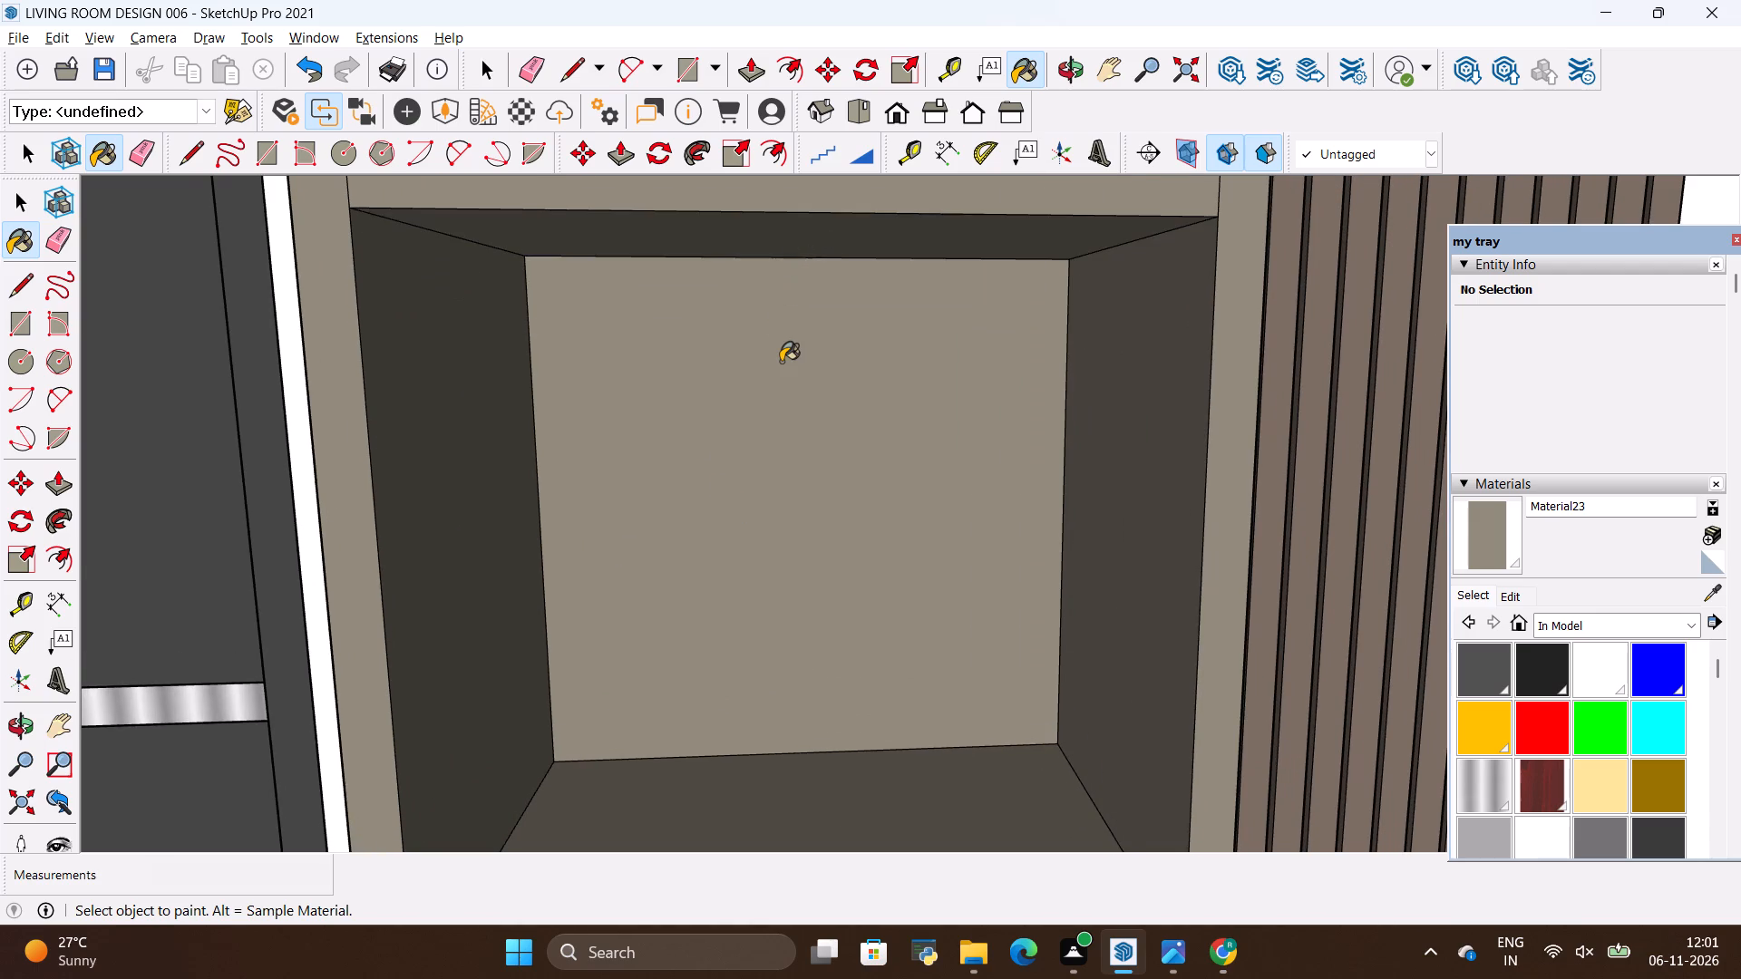
Paint the door-side unit's fourth and bottom back panels, plus the bottom compartment's floor and inner sides, with Material23.
scroll(784, 363, "down", 11)
left_click(792, 645)
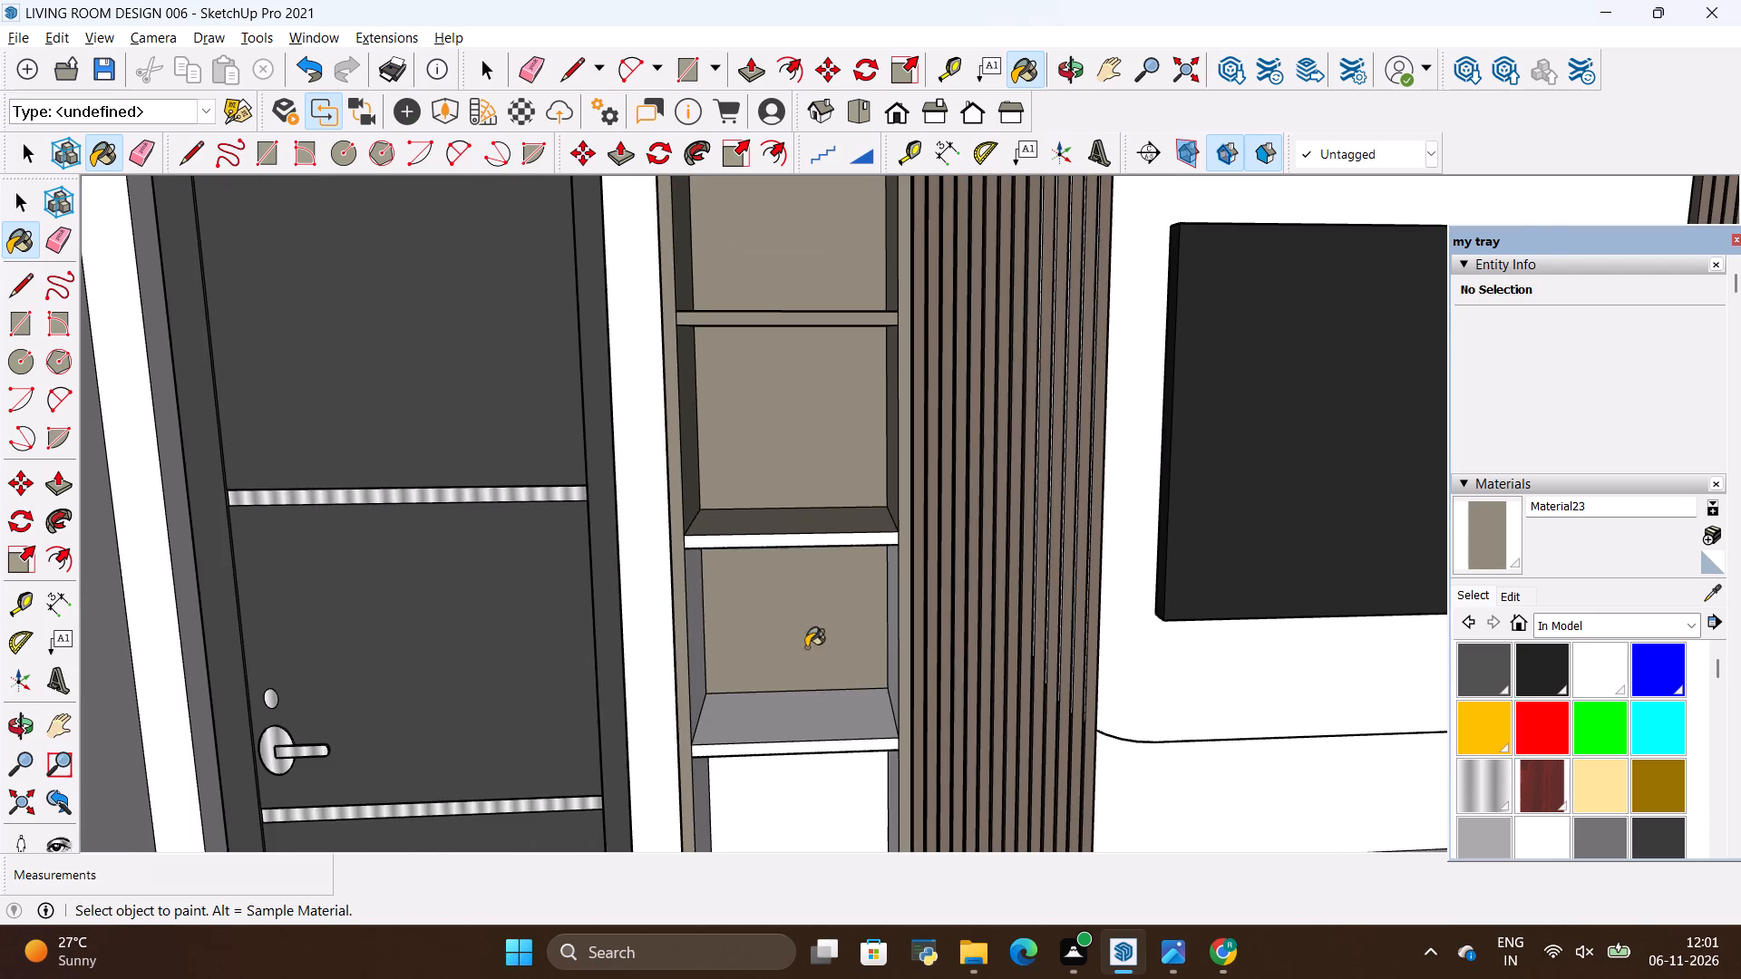
scroll(802, 596, "down", 4)
left_click(807, 761)
scroll(754, 656, "down", 5)
scroll(773, 771, "up", 8)
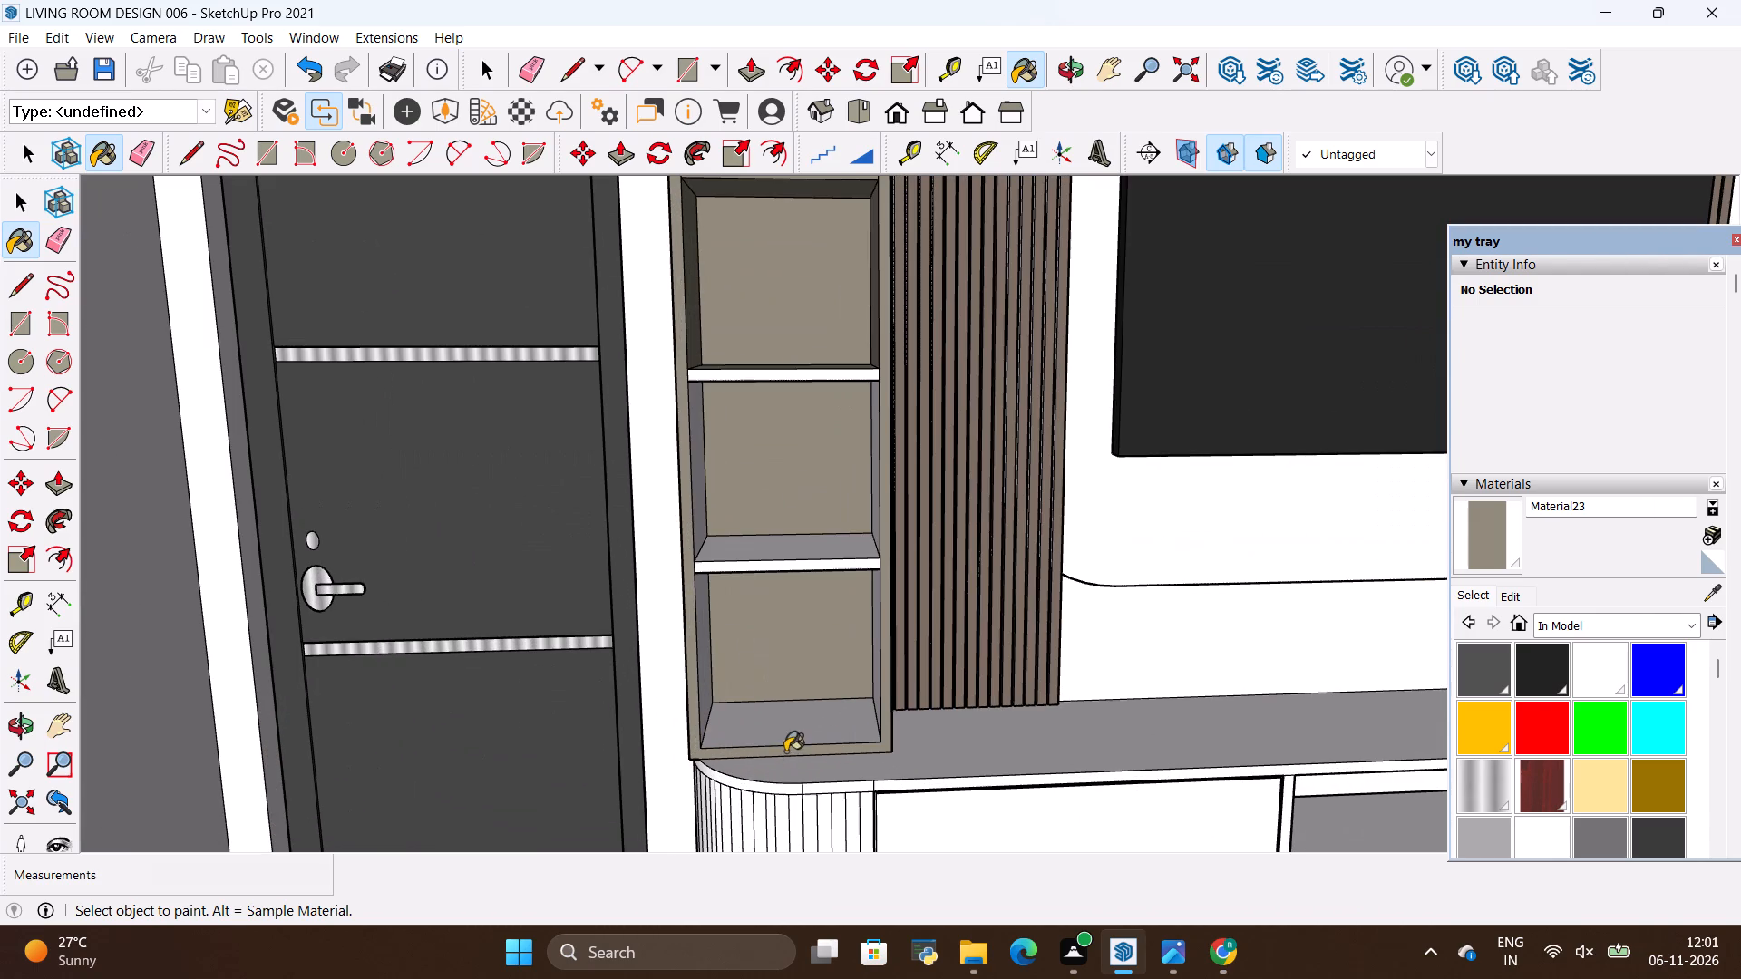
left_click(790, 726)
scroll(776, 713, "up", 6)
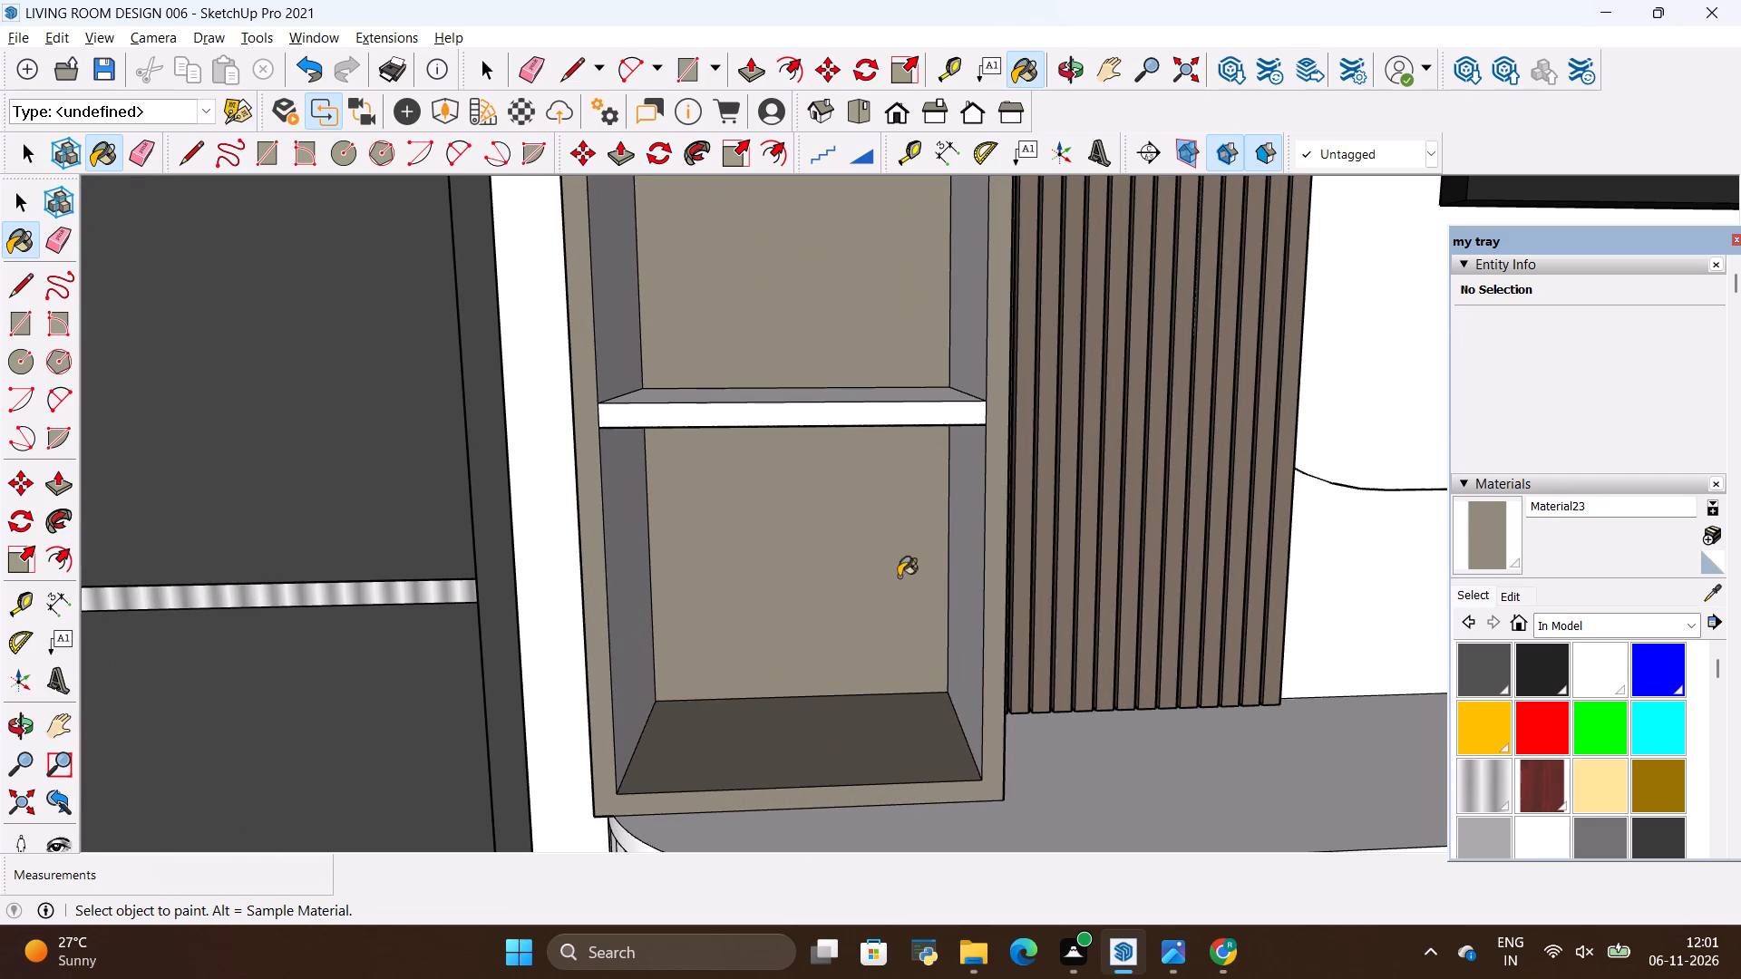
left_click(952, 528)
scroll(851, 543, "up", 3)
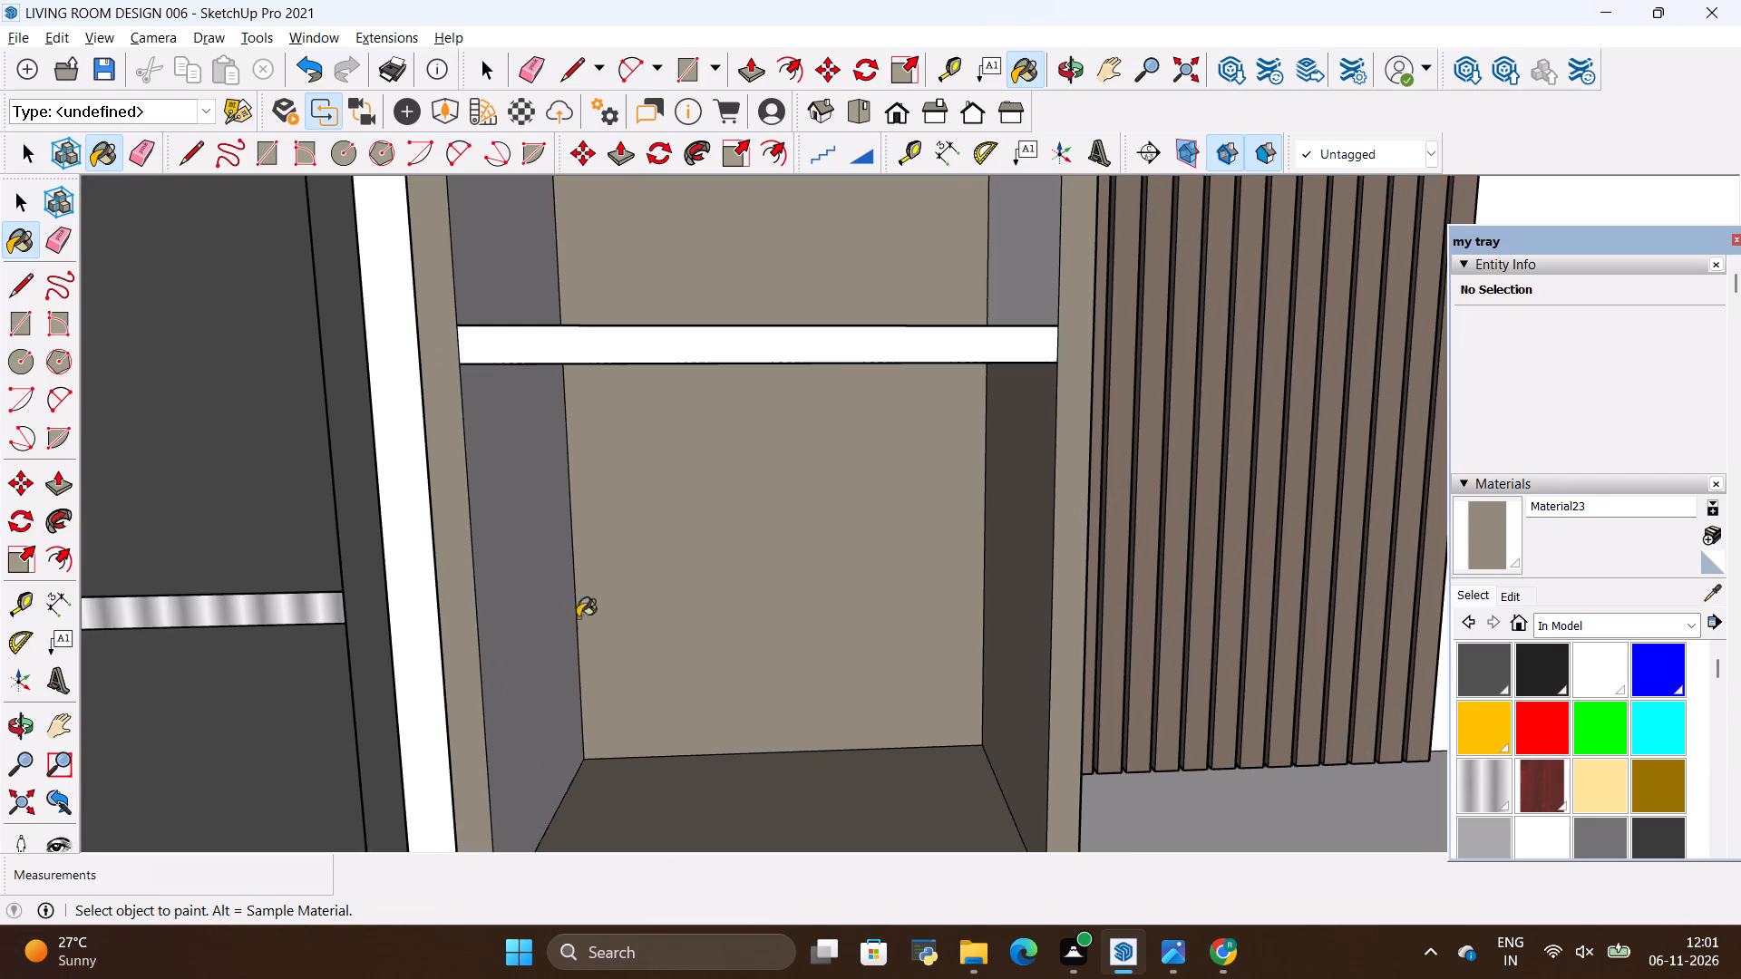
left_click(542, 628)
Paint the fourth compartment's inner sides, its shelf surface and the front edges of the two lowest shelves with Material23.
scroll(573, 690, "down", 7)
scroll(622, 436, "up", 6)
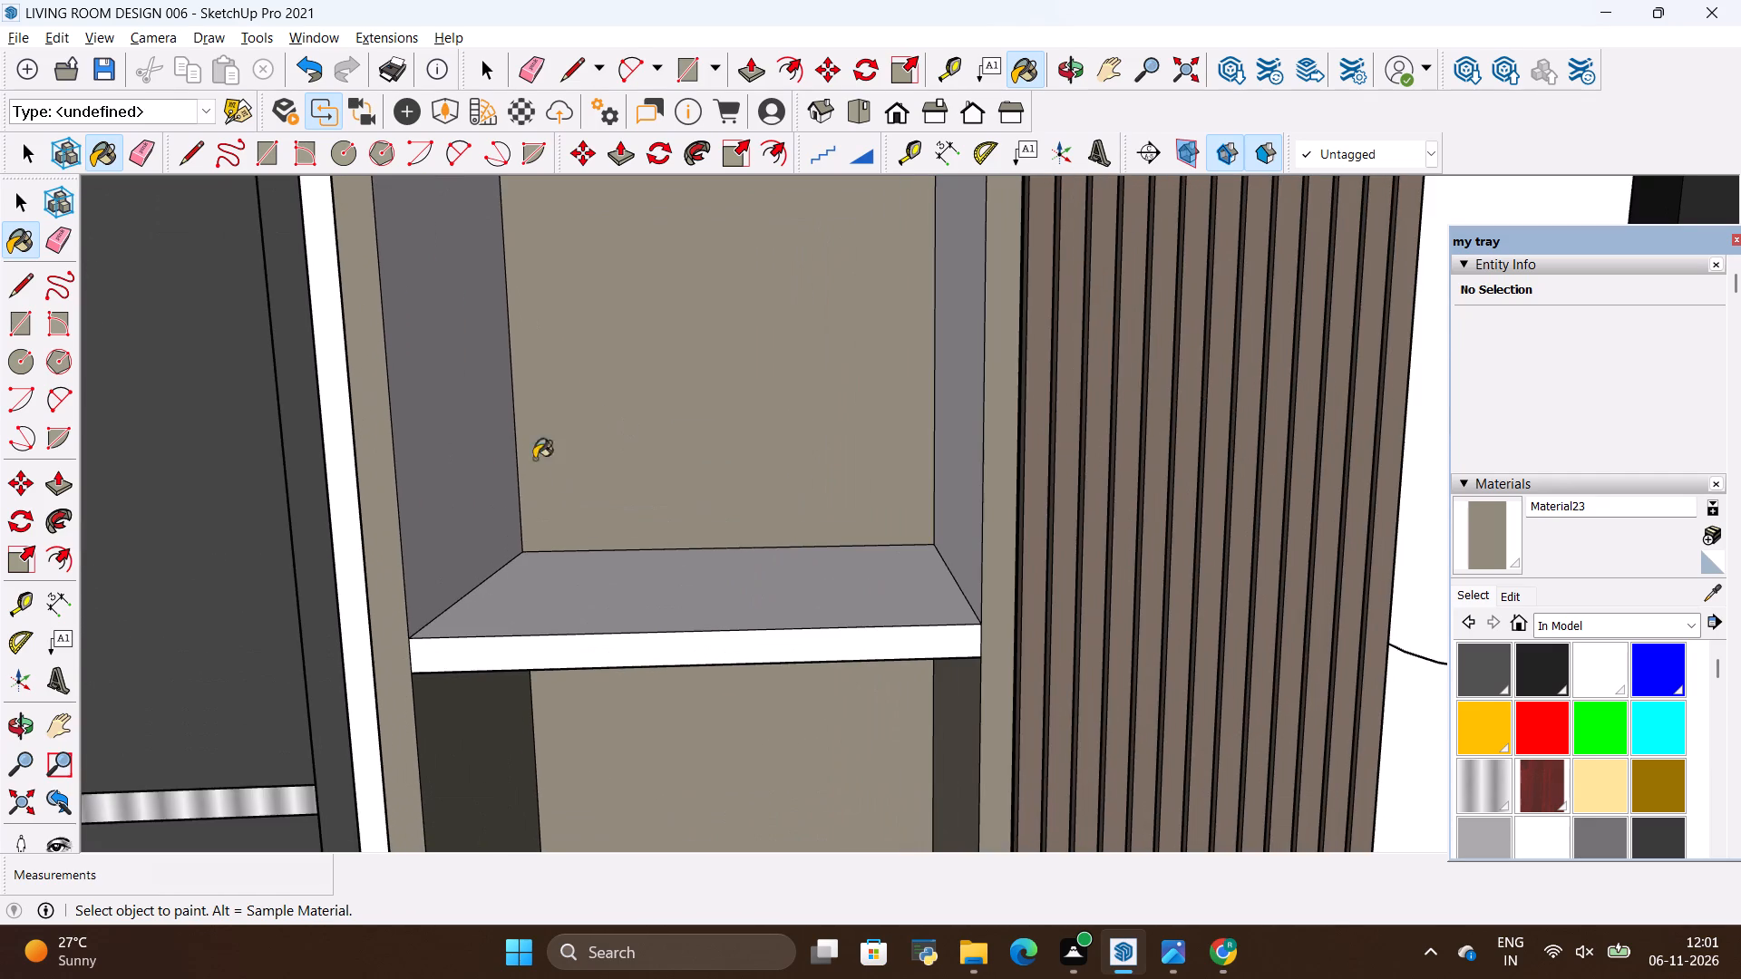
left_click(489, 467)
left_click(567, 603)
scroll(901, 487, "up", 2)
left_click(969, 477)
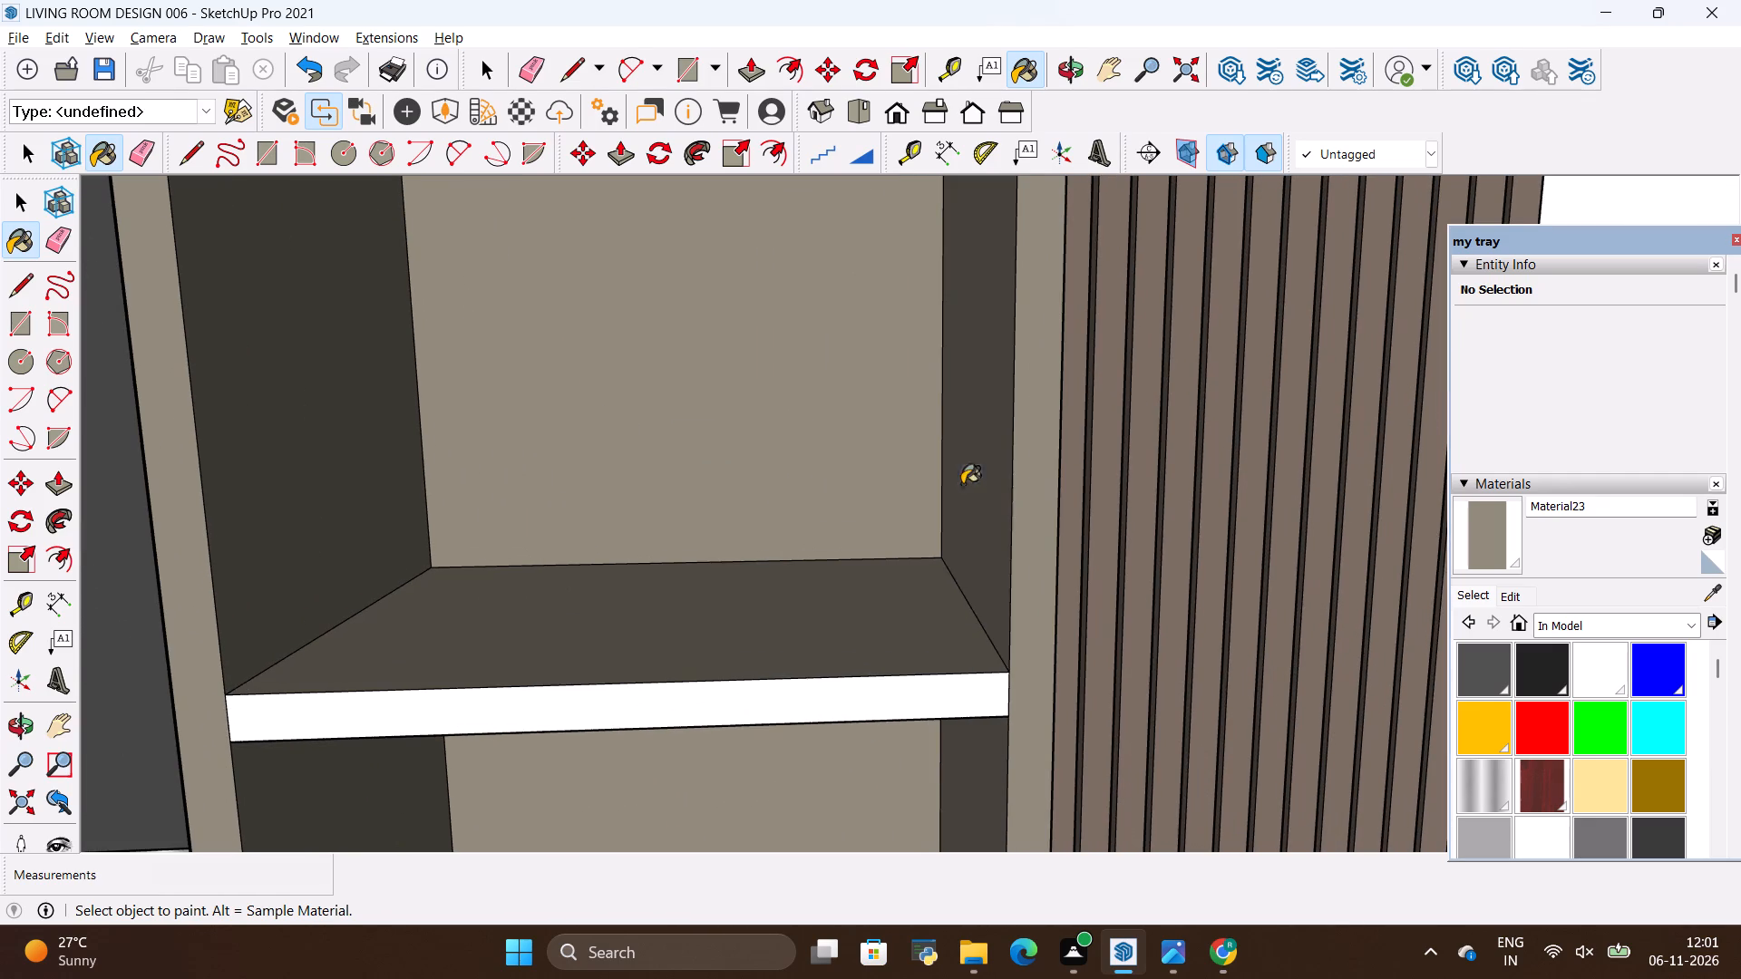
left_click(938, 692)
scroll(880, 712, "down", 10)
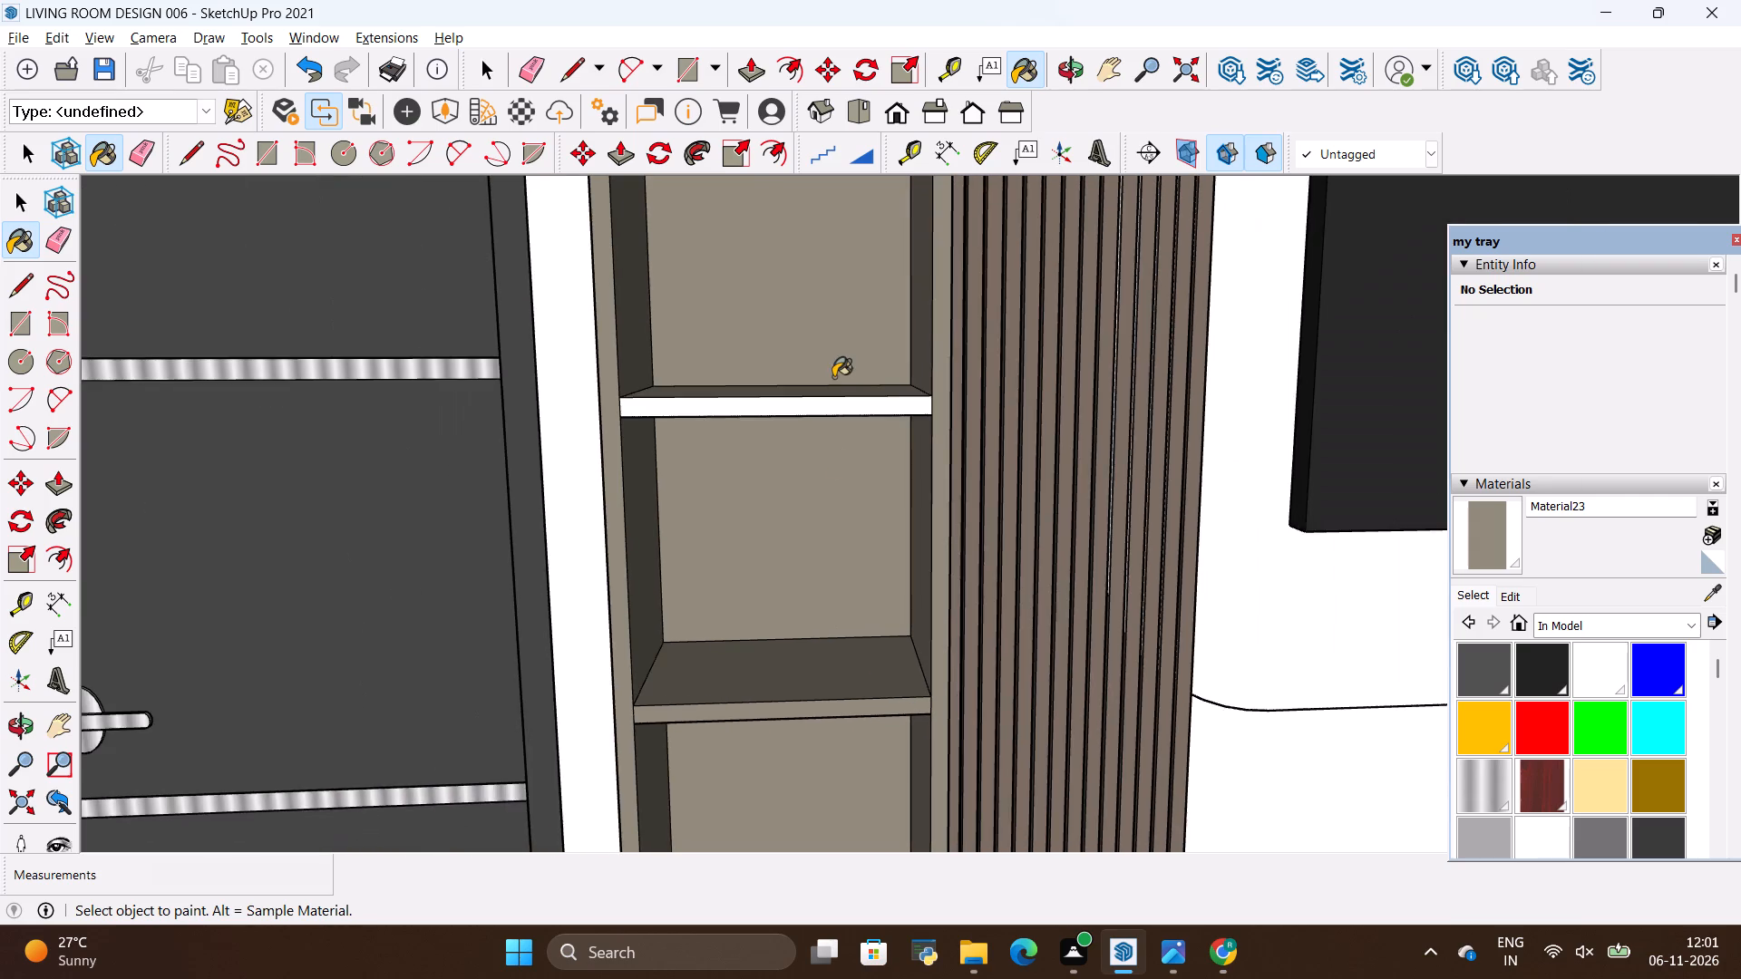
scroll(833, 377, "up", 7)
left_click(841, 431)
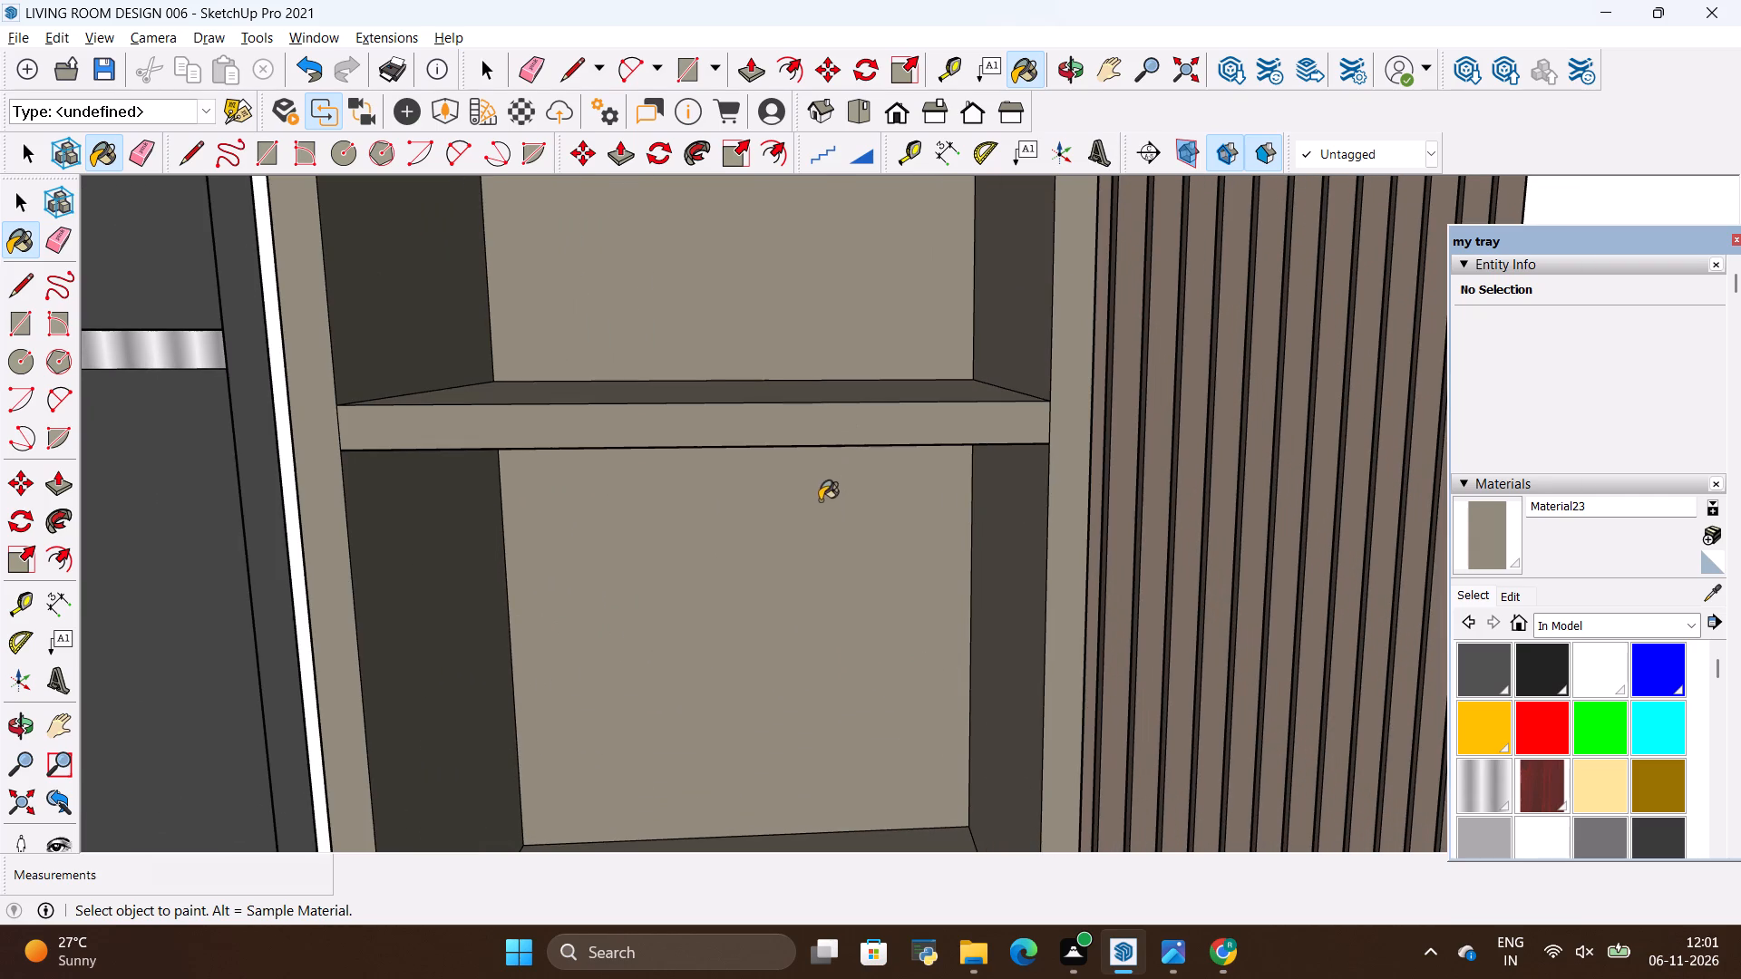
Examine the reference photo's shelf, console and door finishes and compare them with the model.
key("alt+Tab")
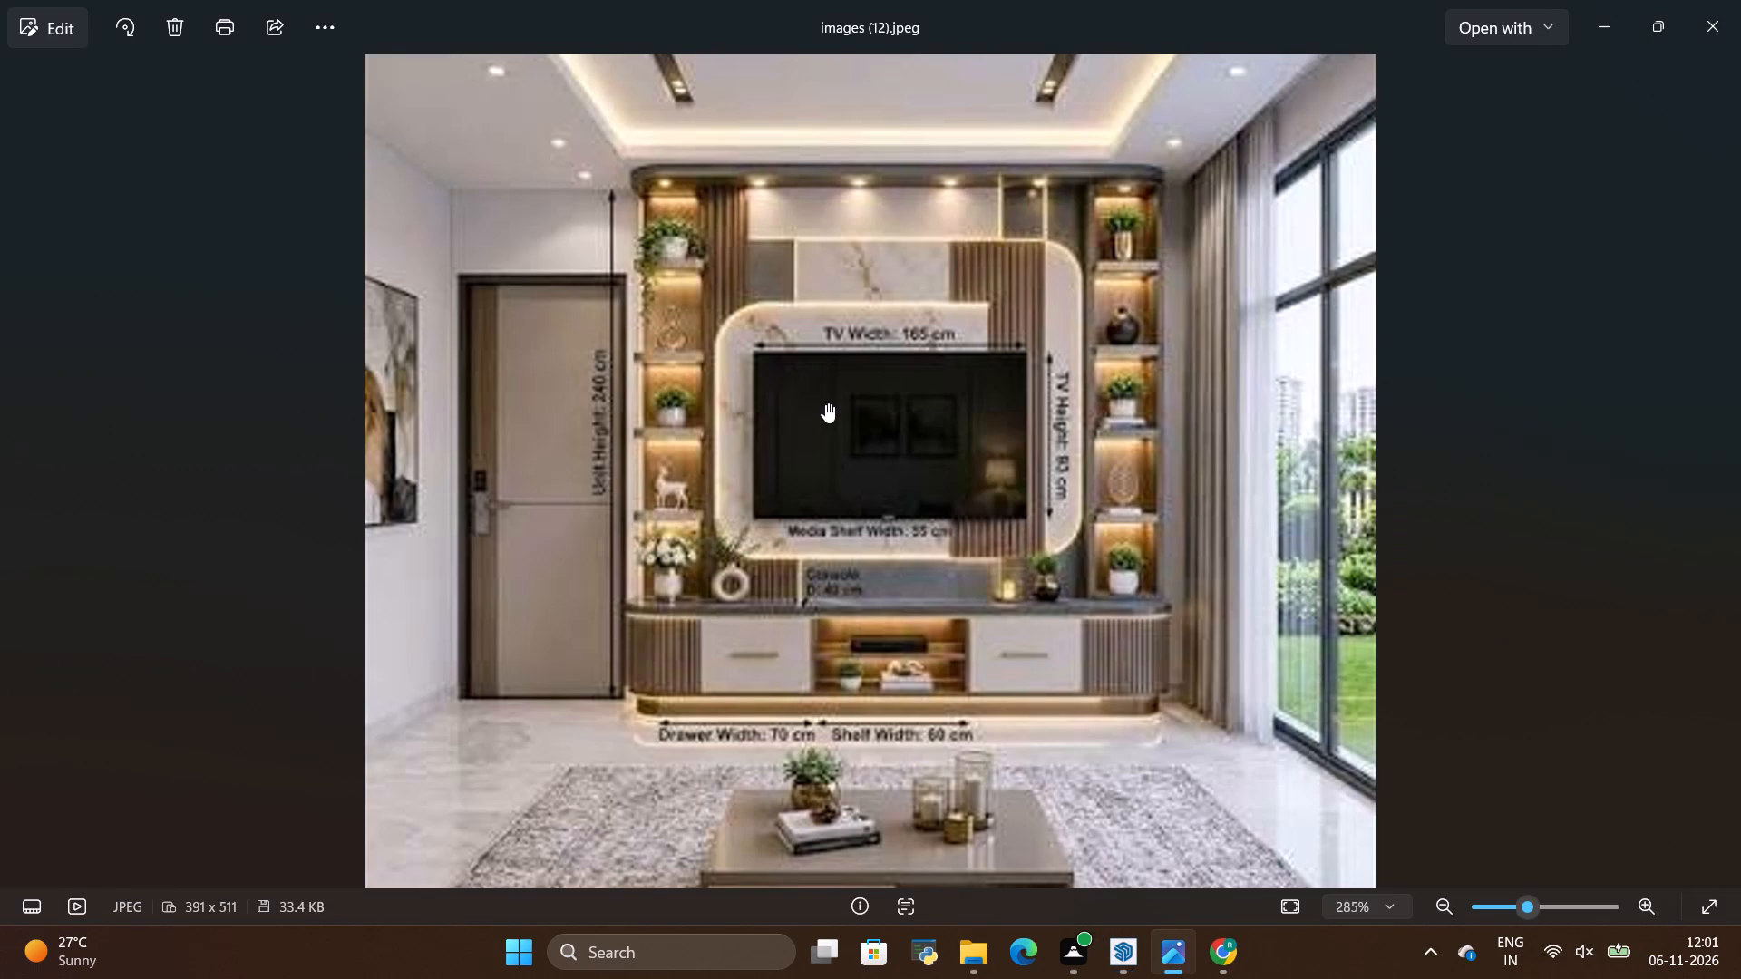
key("alt+Tab")
key("alt+Tab")
scroll(833, 619, "down", 4)
key("alt+Tab")
scroll(823, 596, "down", 17)
scroll(835, 578, "down", 5)
scroll(669, 586, "up", 13)
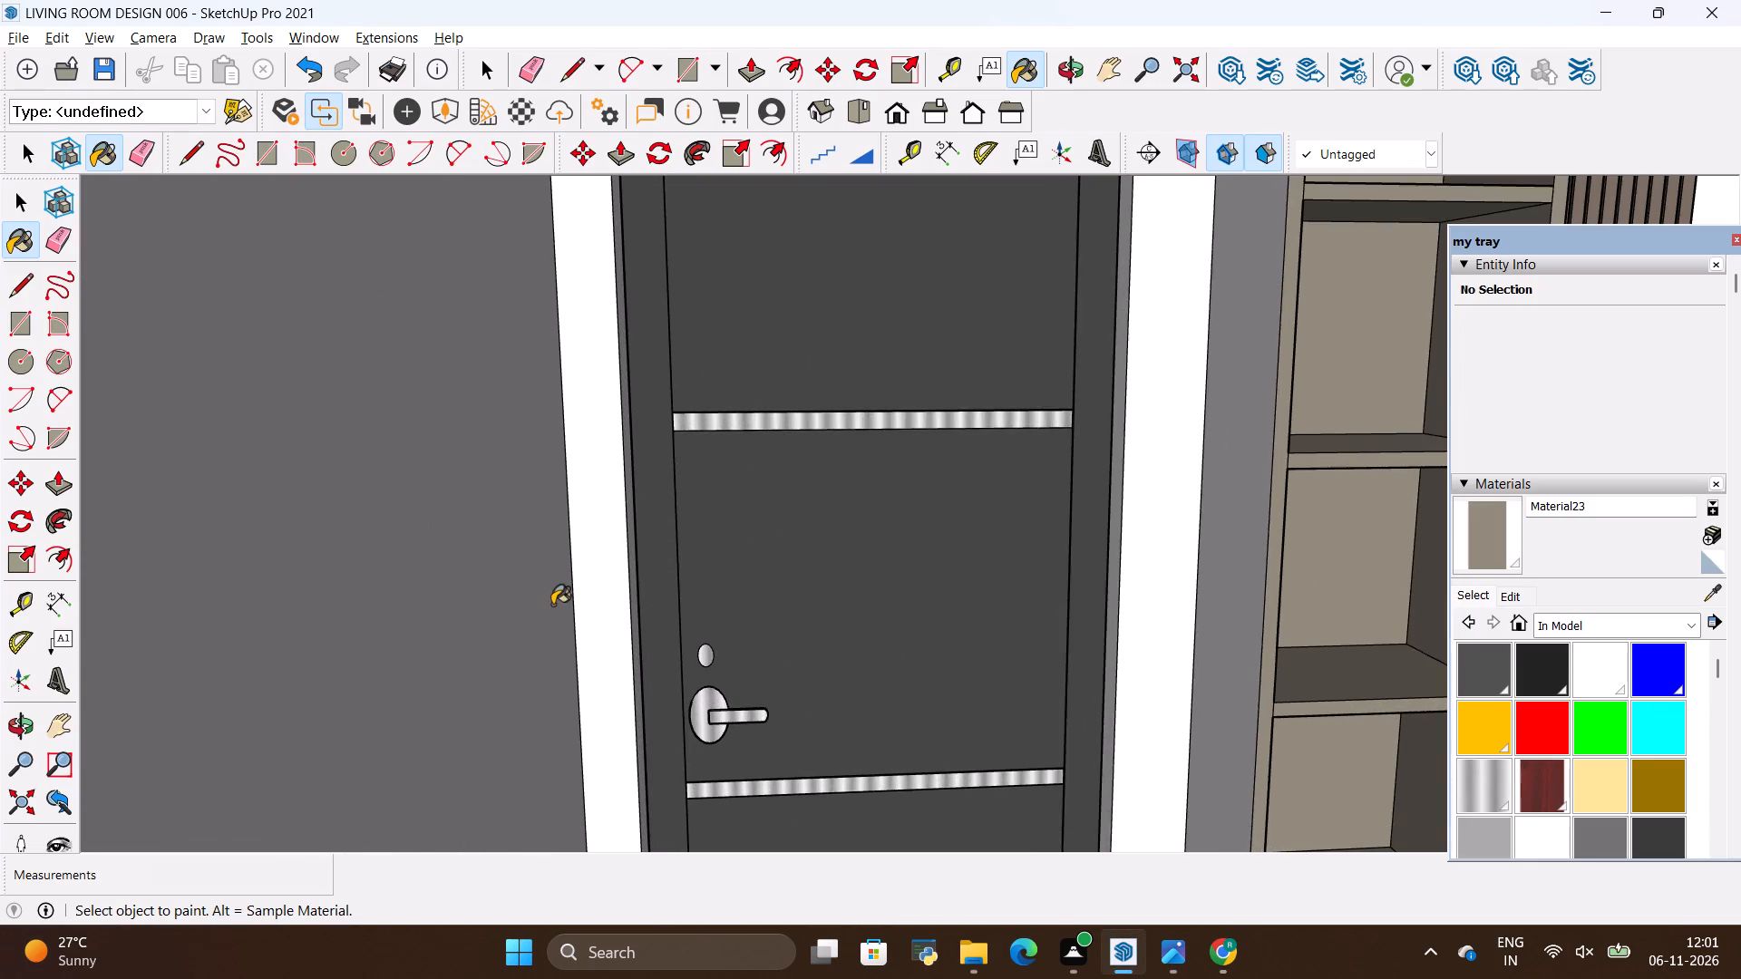
scroll(553, 604, "down", 1)
key("alt+Tab")
scroll(958, 596, "down", 4)
scroll(732, 480, "up", 2)
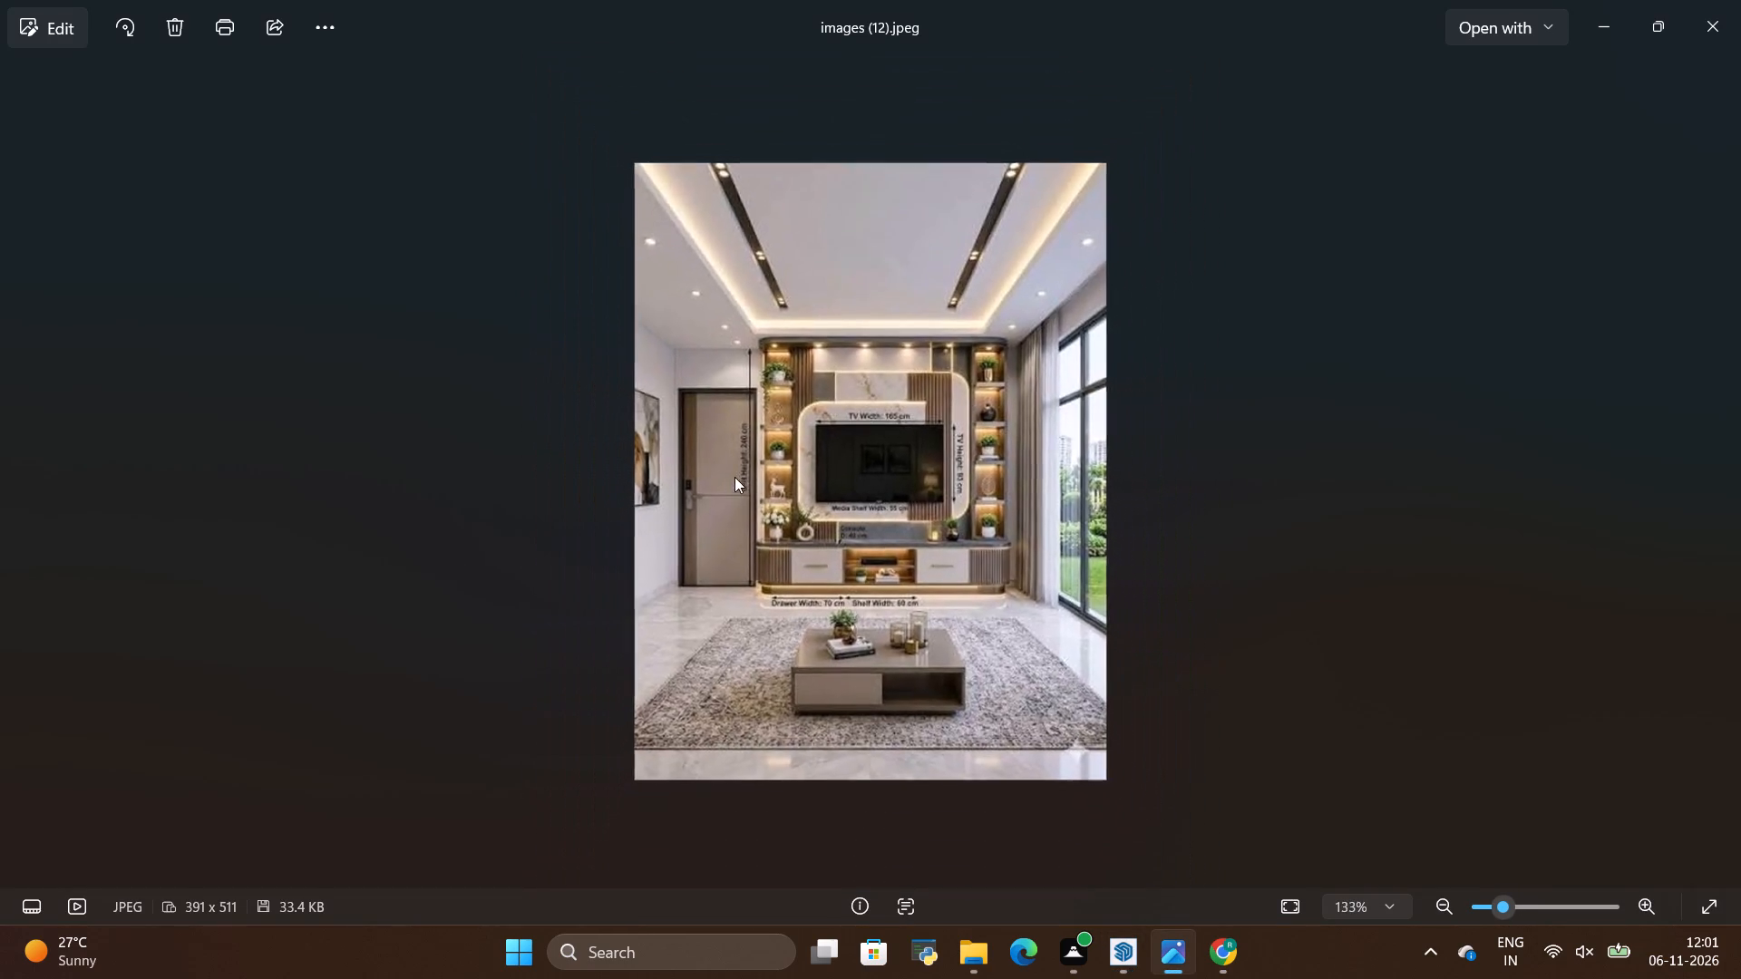
scroll(734, 477, "up", 2)
key("alt+Tab")
Paint all five compartment back panels of the far shelf unit with Material23.
scroll(657, 540, "down", 8)
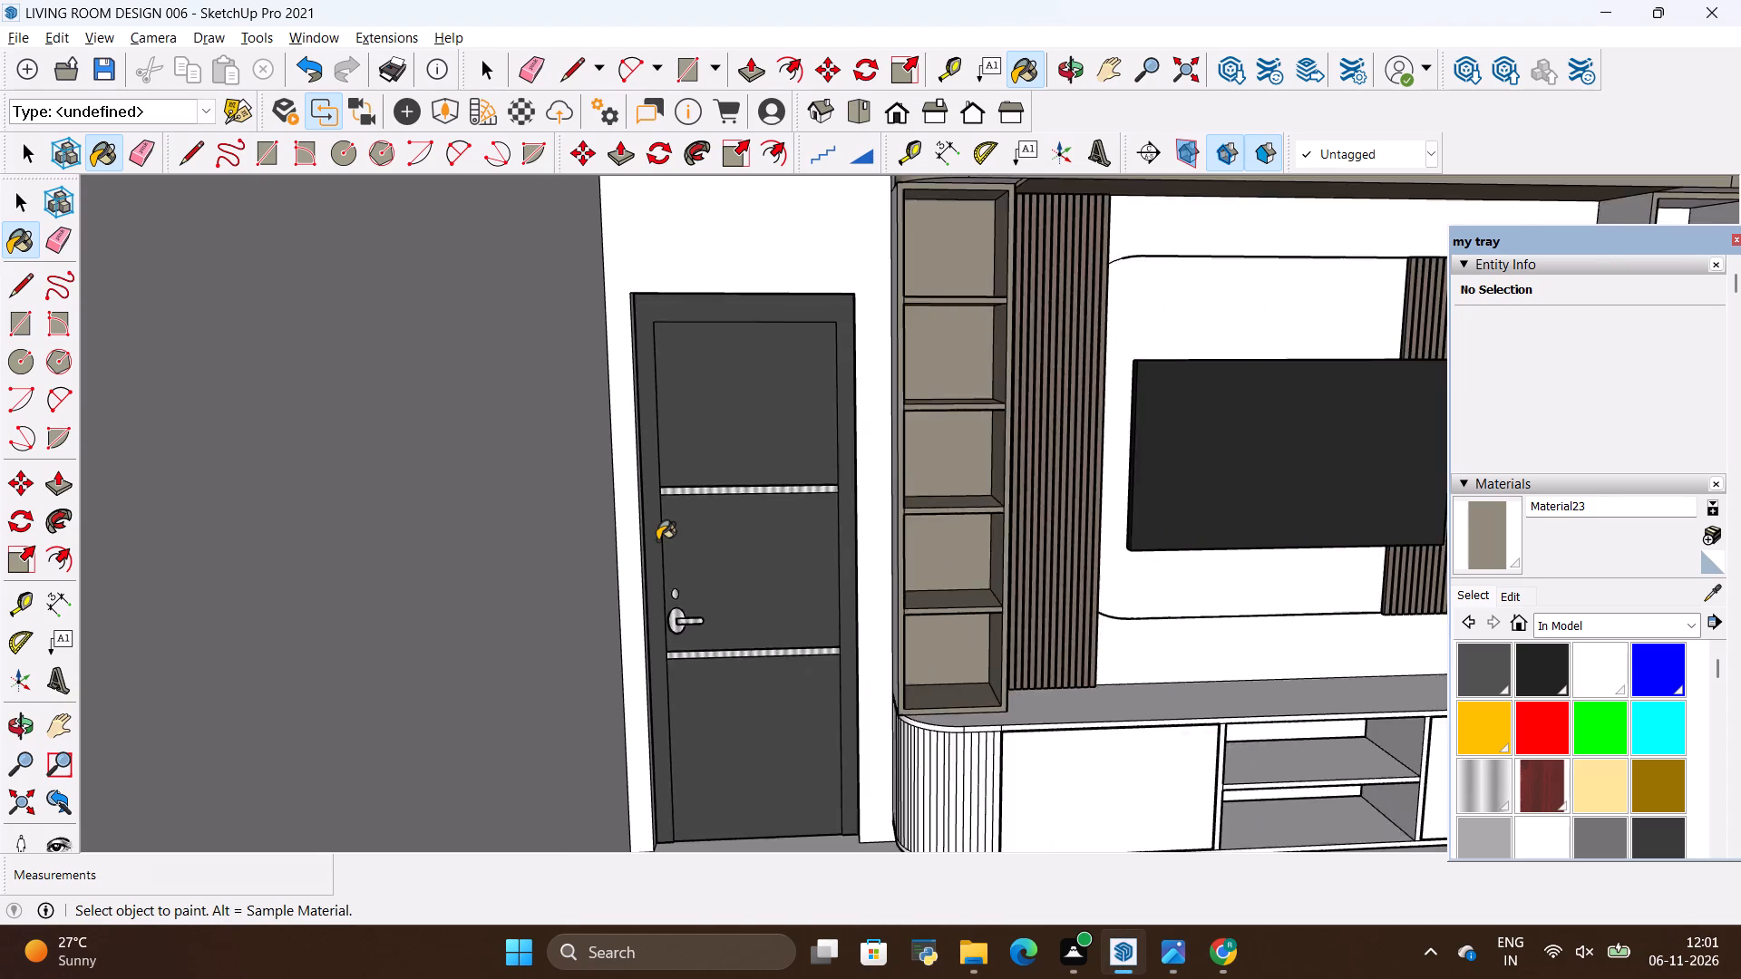
scroll(657, 540, "down", 10)
scroll(1120, 416, "up", 11)
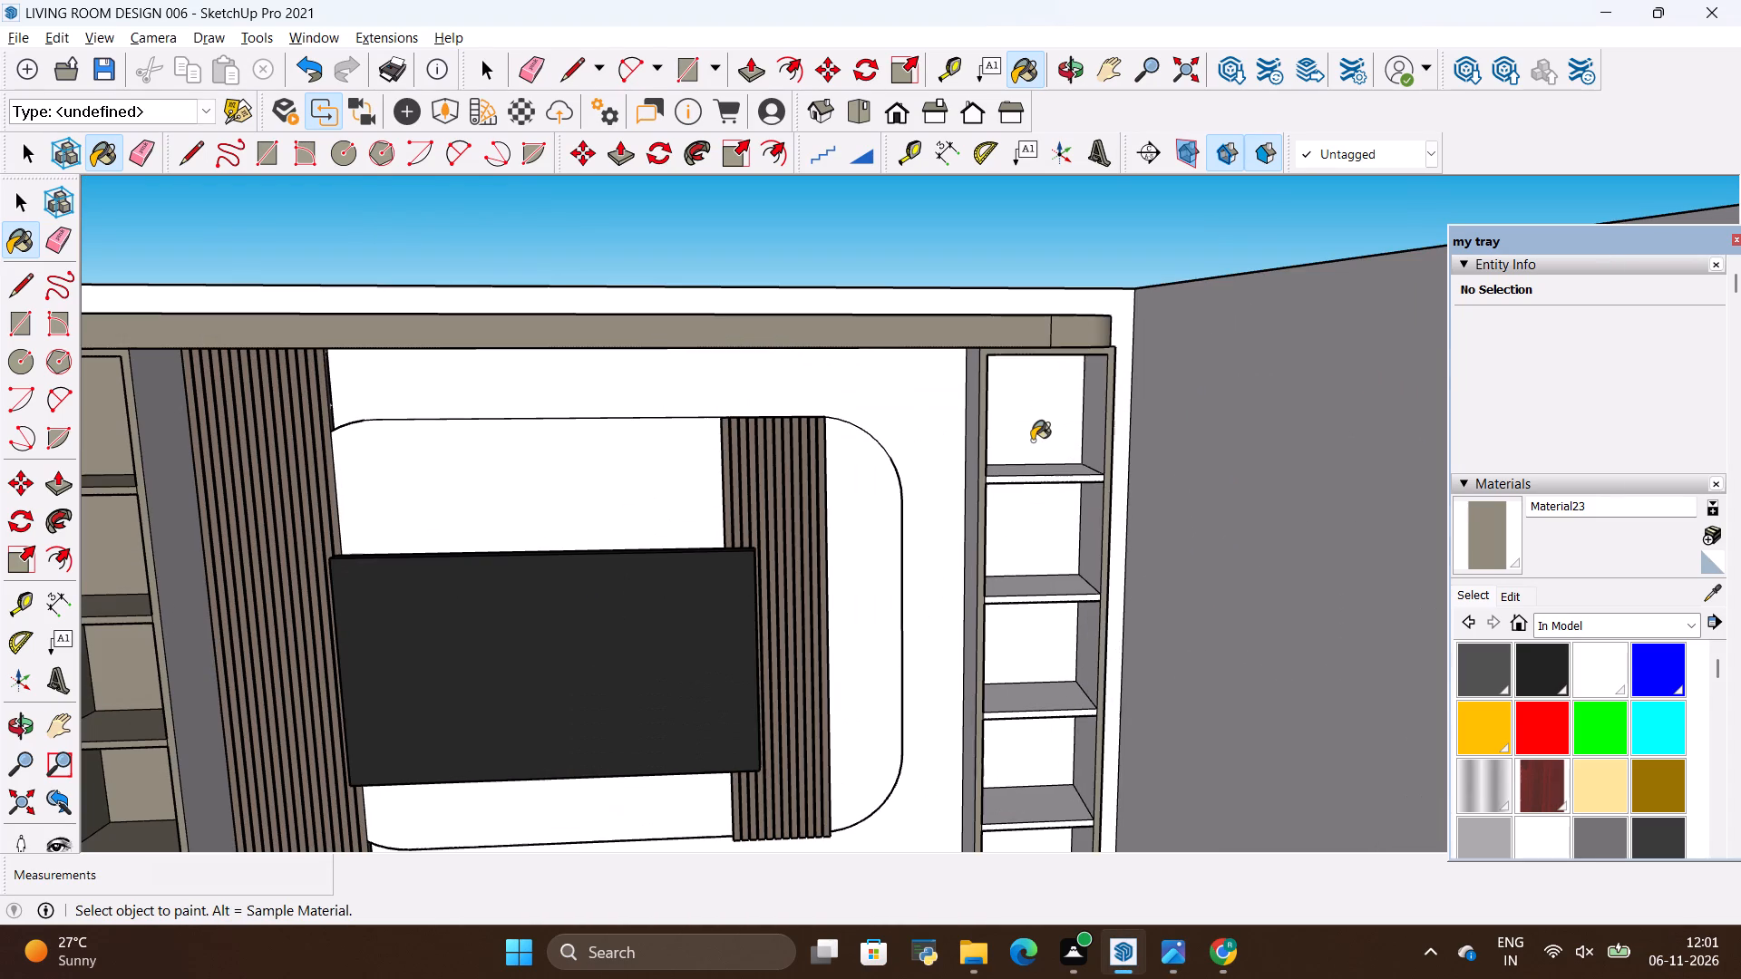
left_click(1030, 441)
left_click(1037, 513)
left_click(1041, 637)
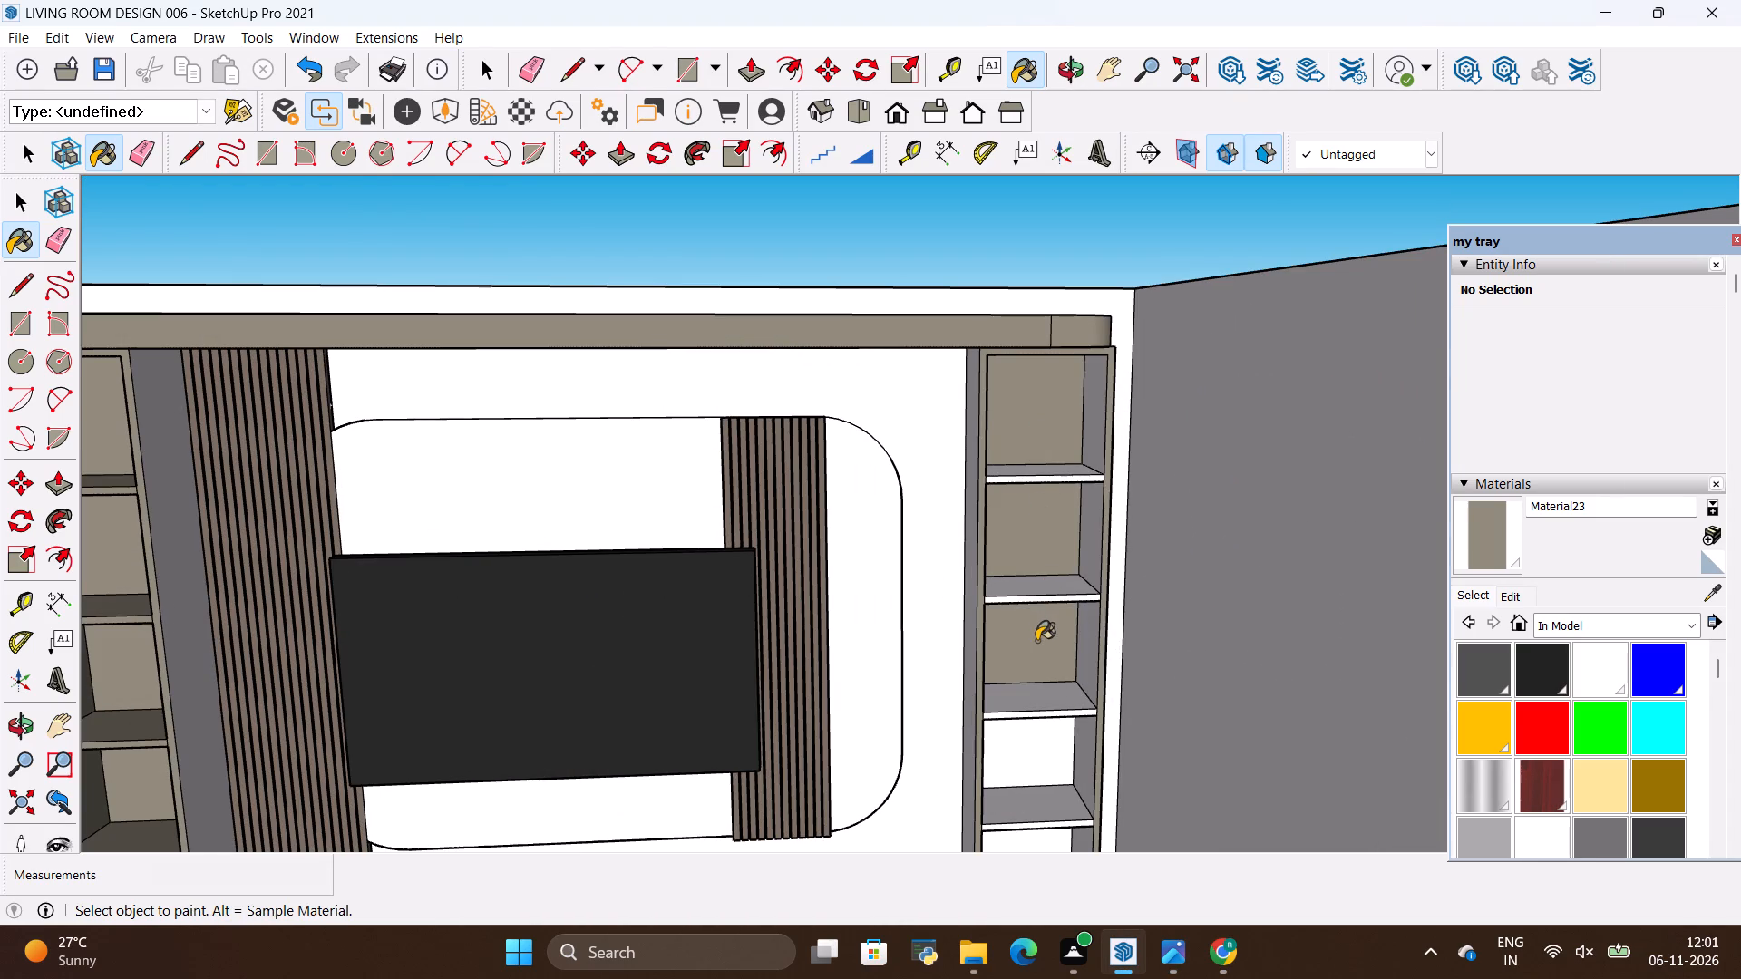
scroll(1036, 628, "down", 5)
left_click(1027, 710)
left_click(1025, 779)
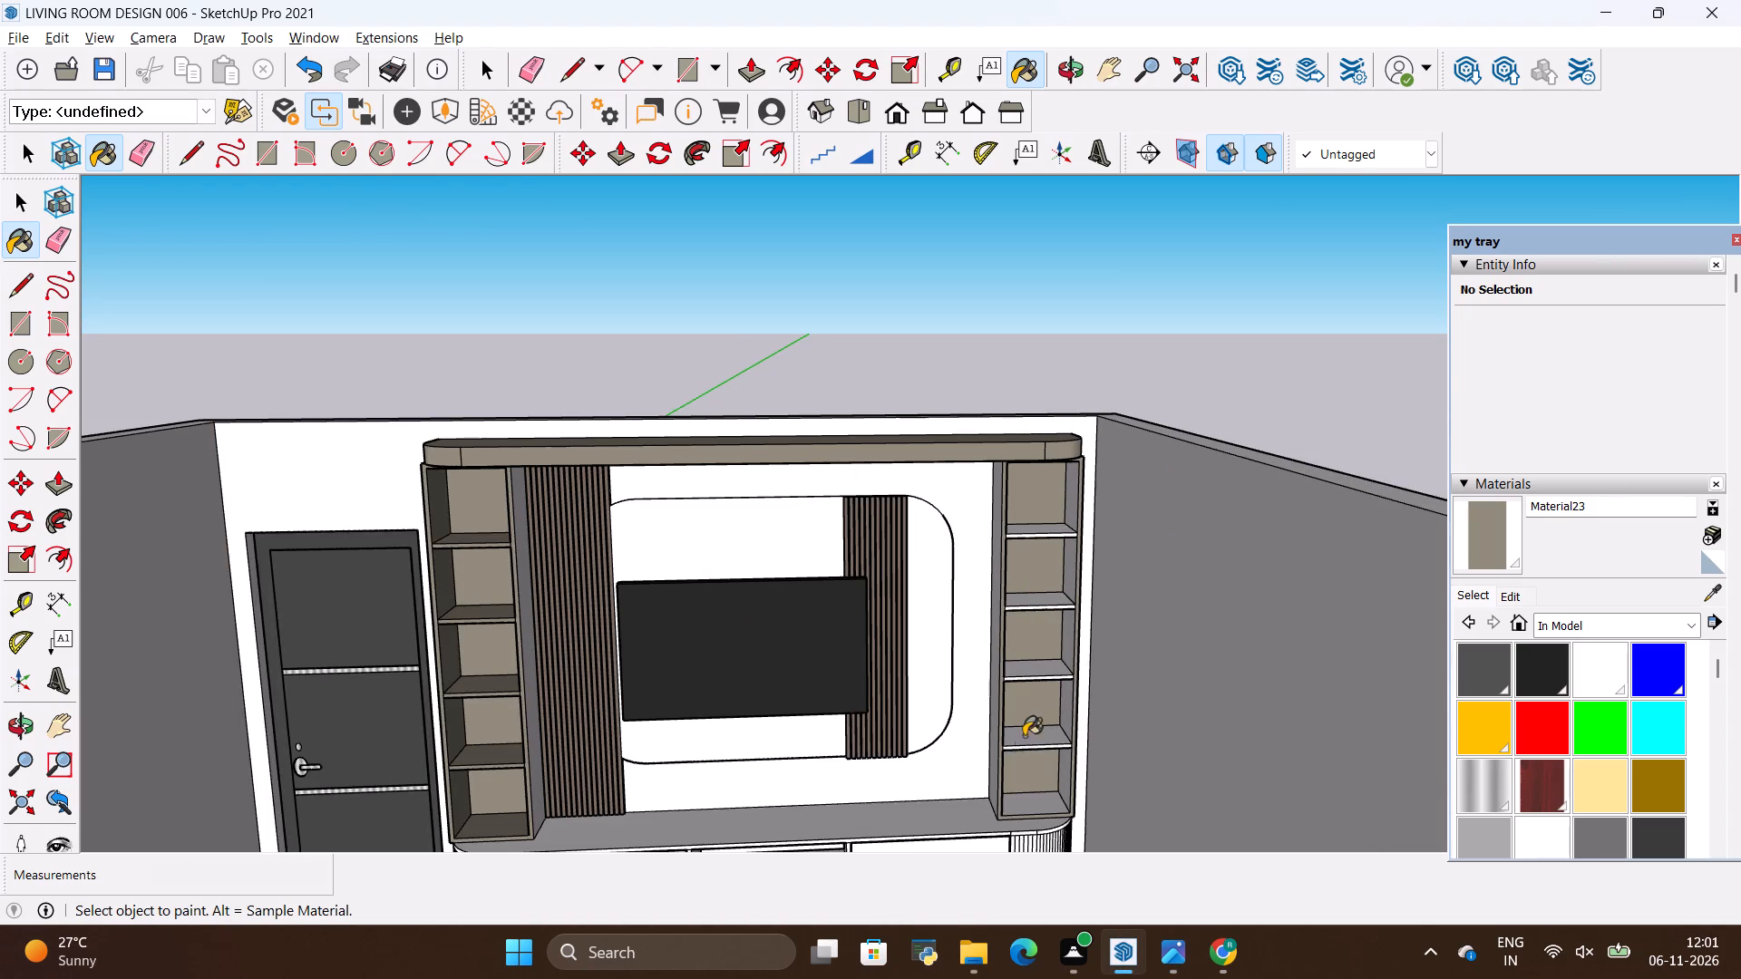
Paint the inner side nearest the room's side wall in all five compartments of the far shelf unit with Material23.
scroll(1069, 578, "up", 4)
key("alt+Tab")
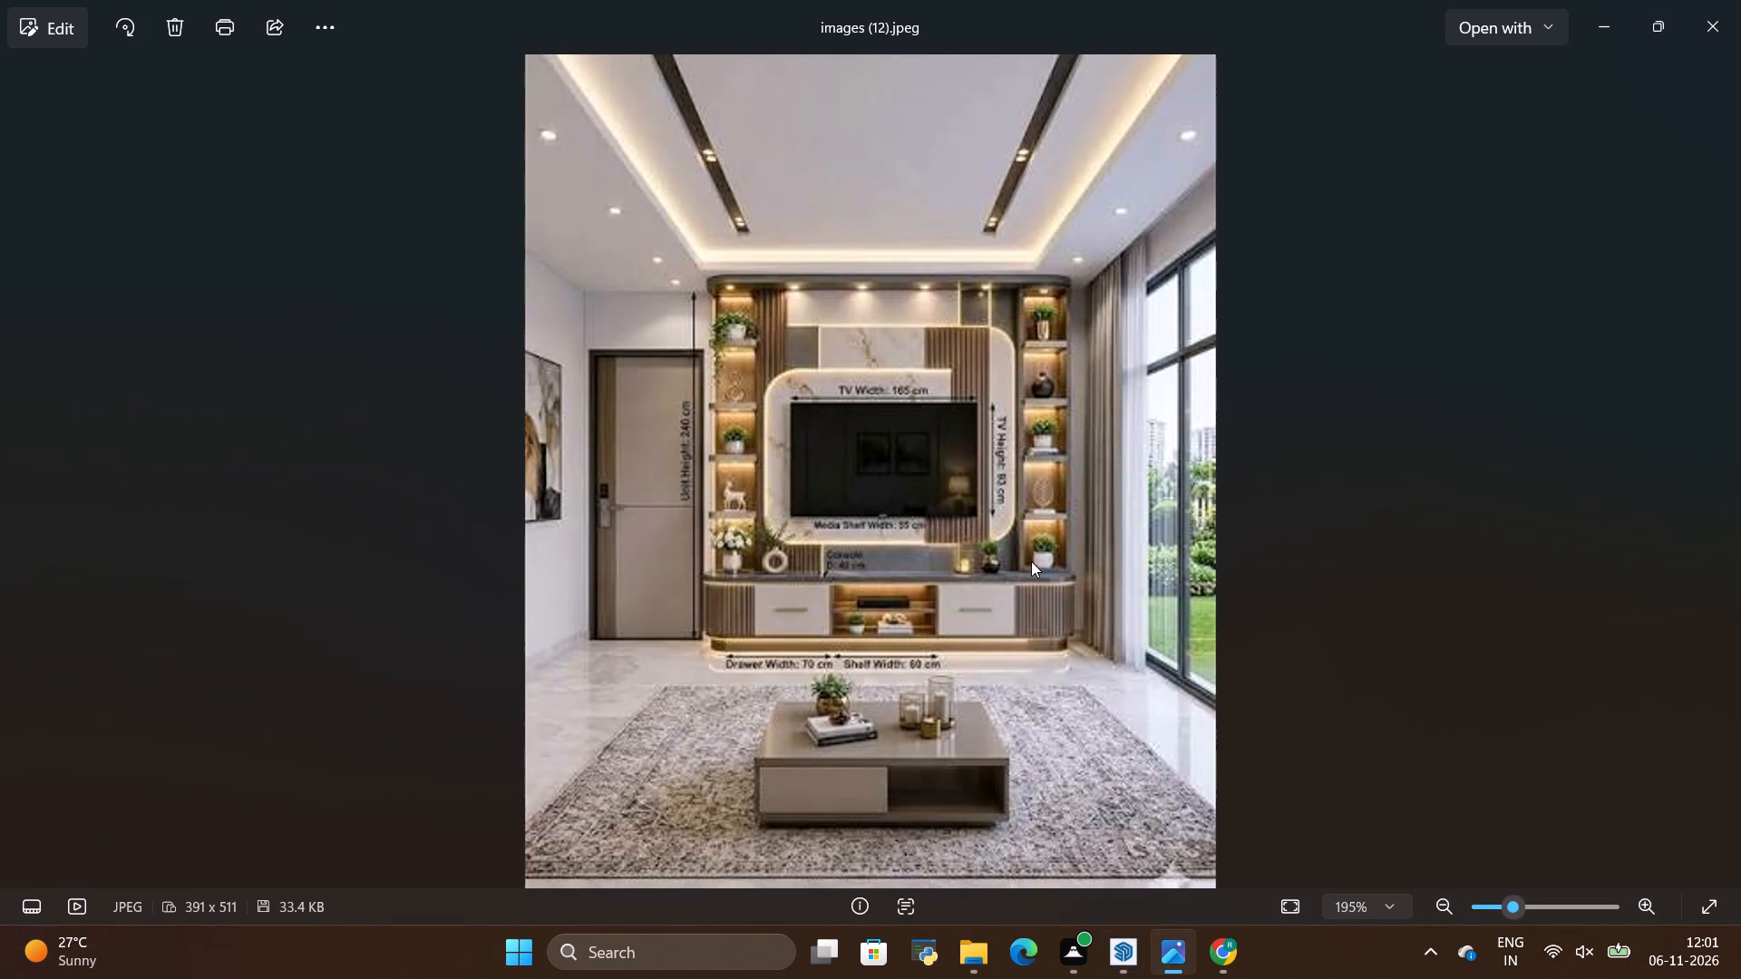
key("alt+Tab")
scroll(1075, 511, "up", 9)
left_click(1090, 446)
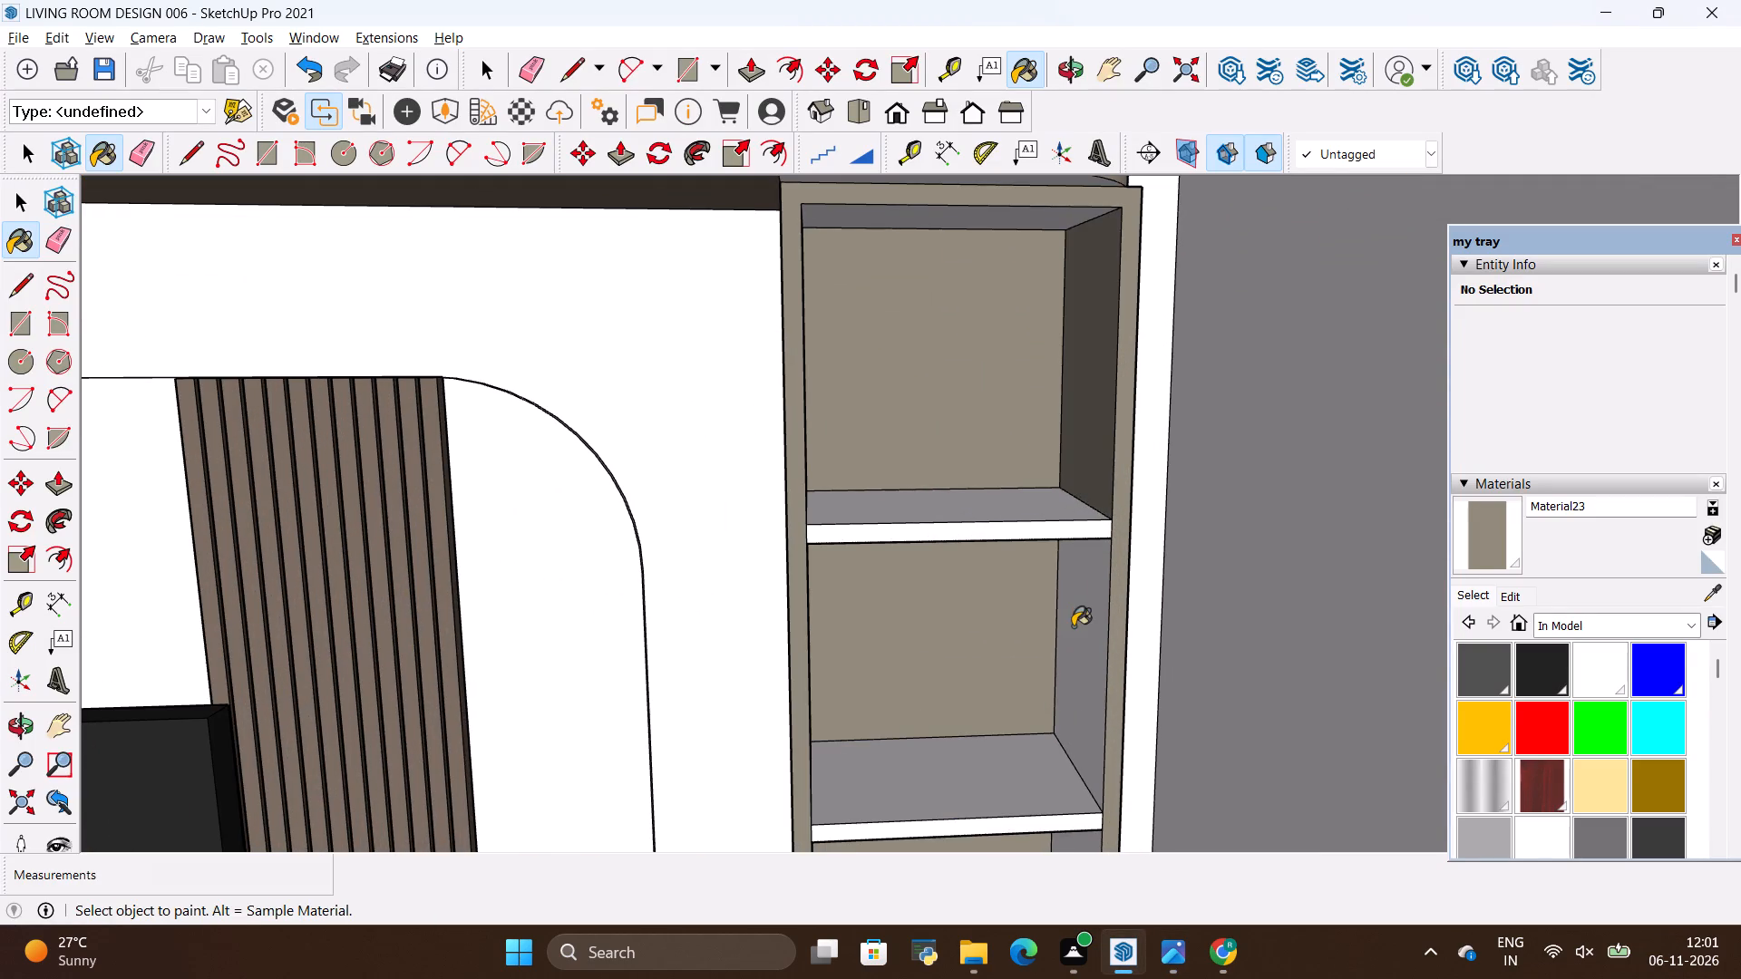
left_click(1073, 626)
scroll(1100, 420, "down", 11)
scroll(1094, 601, "up", 9)
left_click(1111, 575)
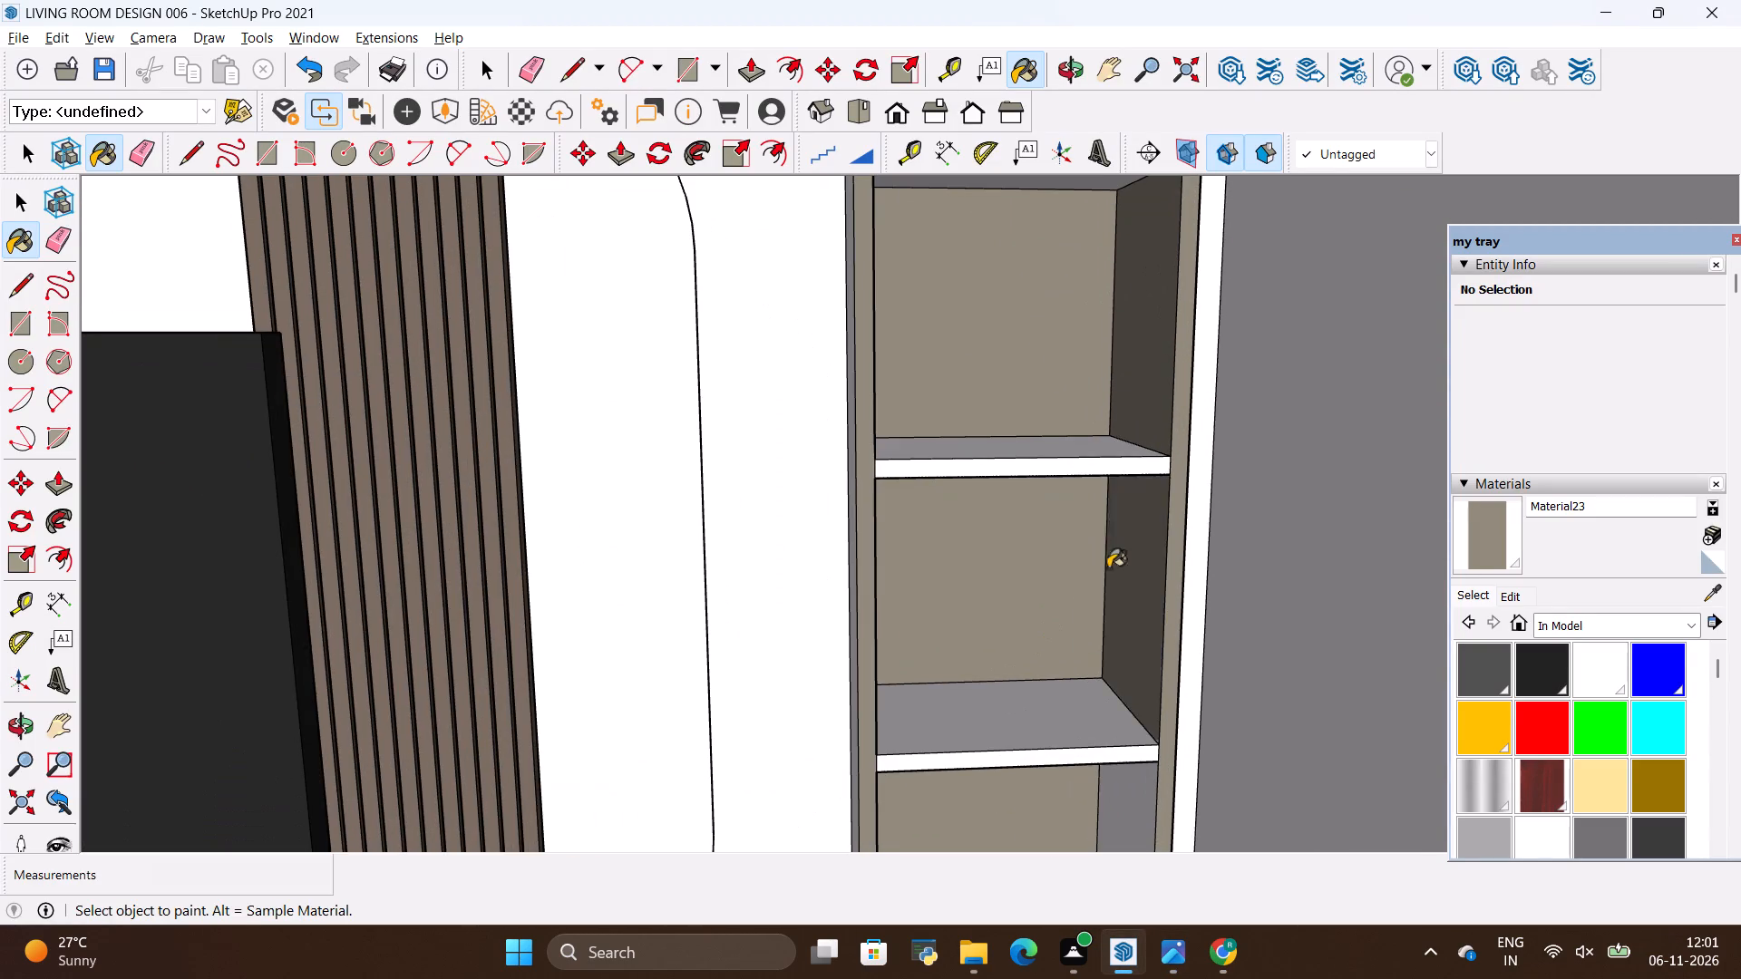
scroll(1120, 456, "down", 11)
scroll(1096, 601, "up", 9)
left_click(1158, 540)
scroll(1133, 555, "down", 6)
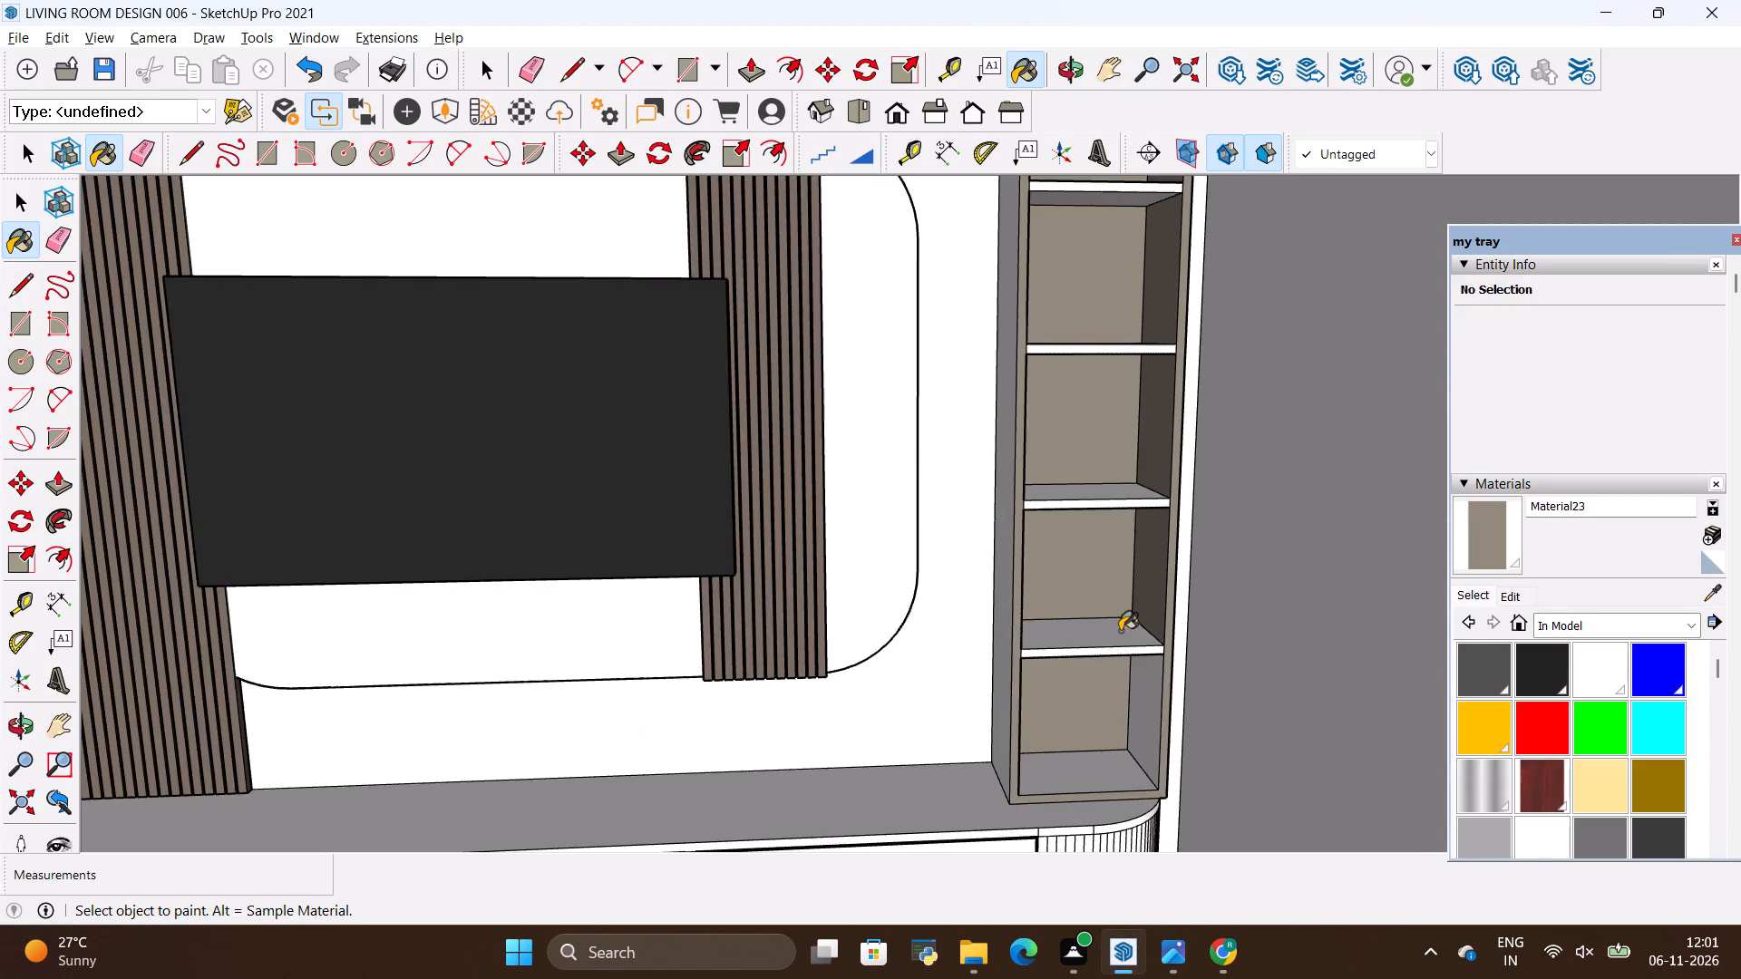
scroll(1119, 719, "up", 4)
left_click(1149, 677)
Paint the far unit's bottom compartment floor and the top surfaces and front edges of its three lowest shelves with Material23.
left_click(1084, 820)
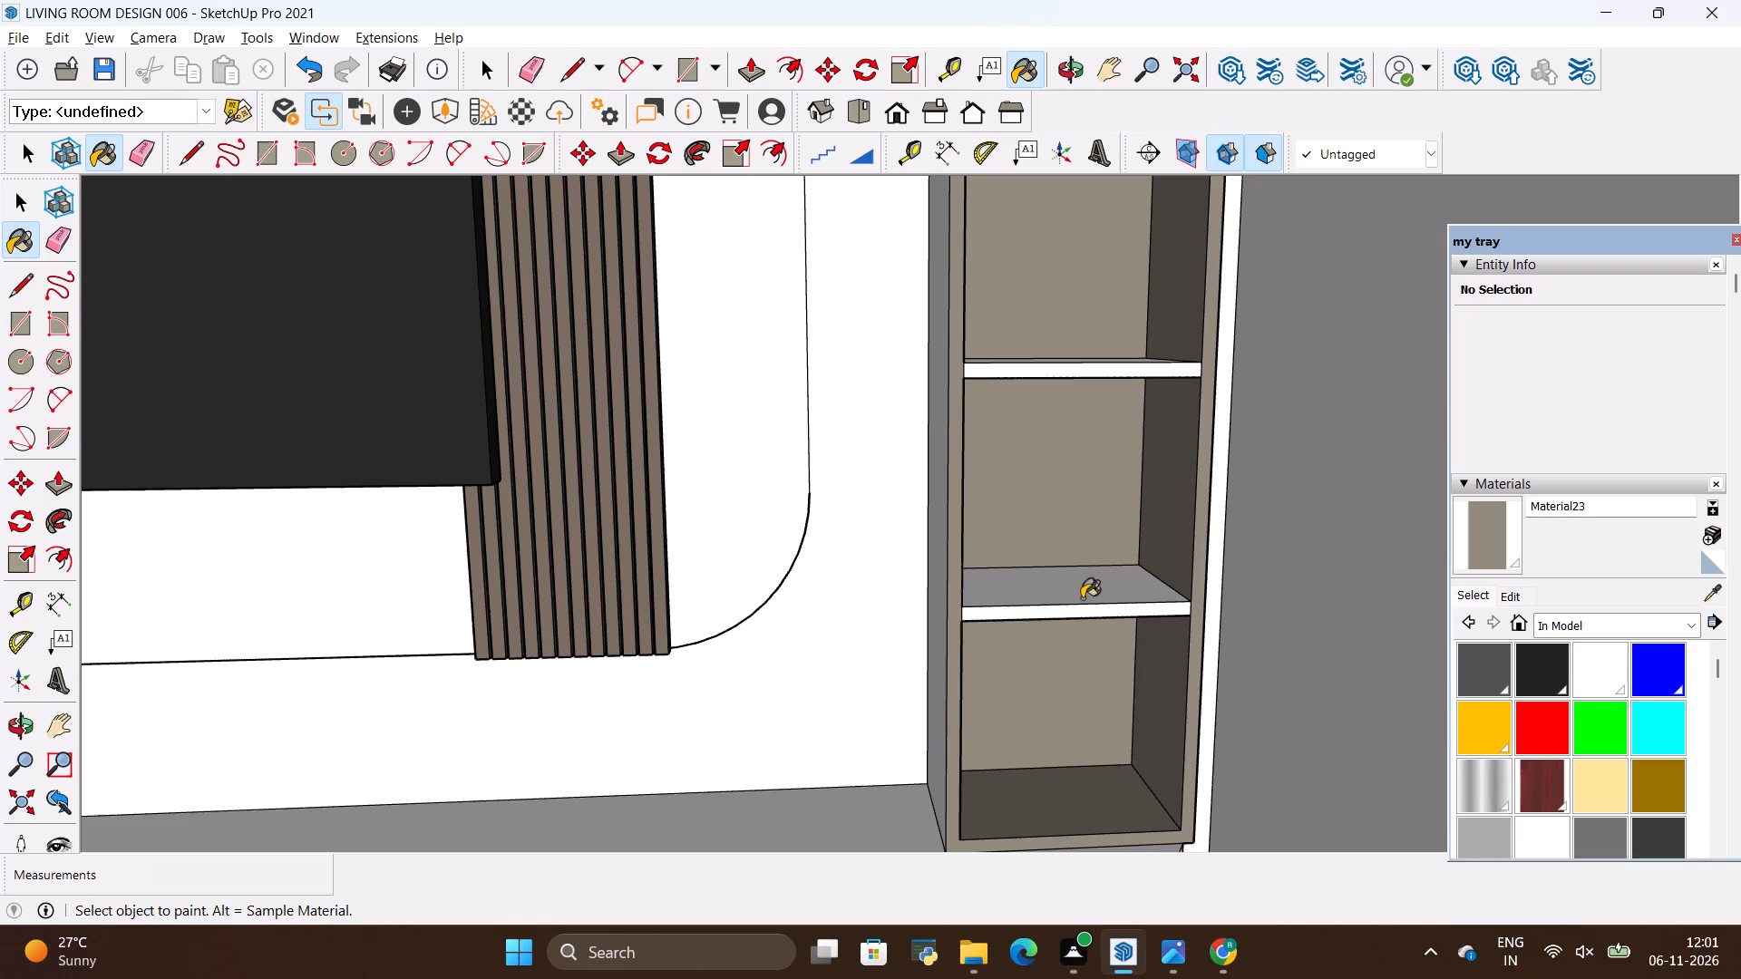
left_click(1083, 598)
left_click(1079, 615)
scroll(1048, 597, "down", 5)
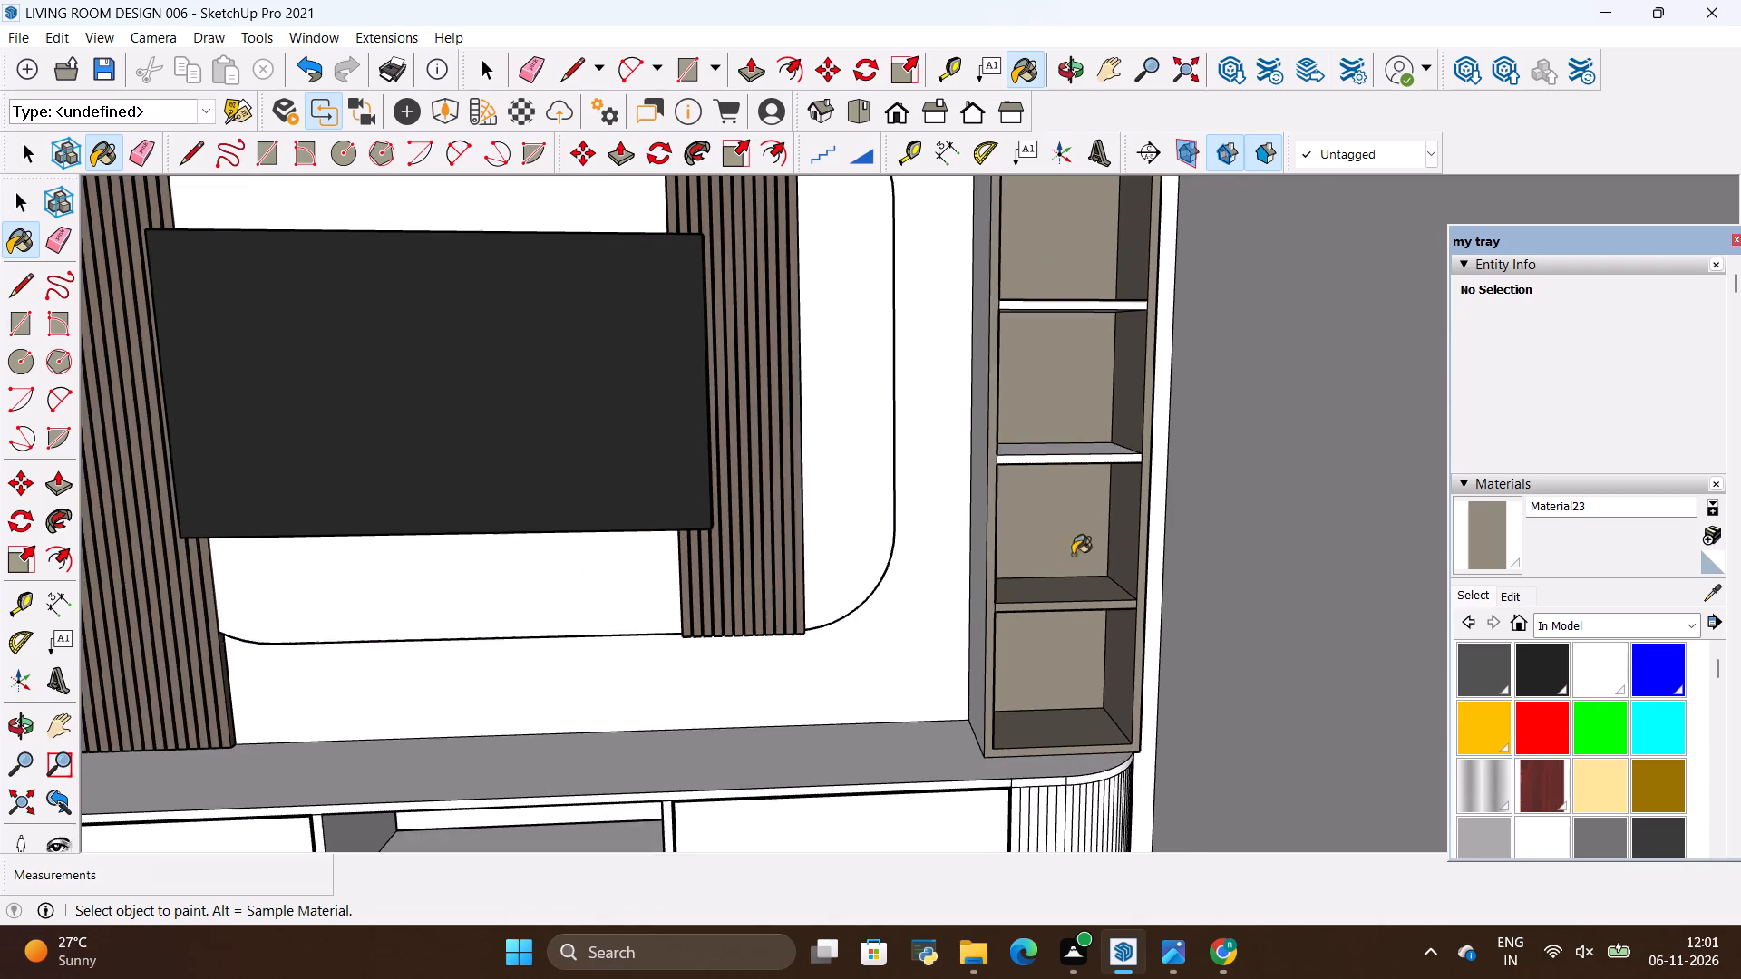
scroll(1062, 432, "up", 9)
left_click(1087, 506)
left_click(1095, 494)
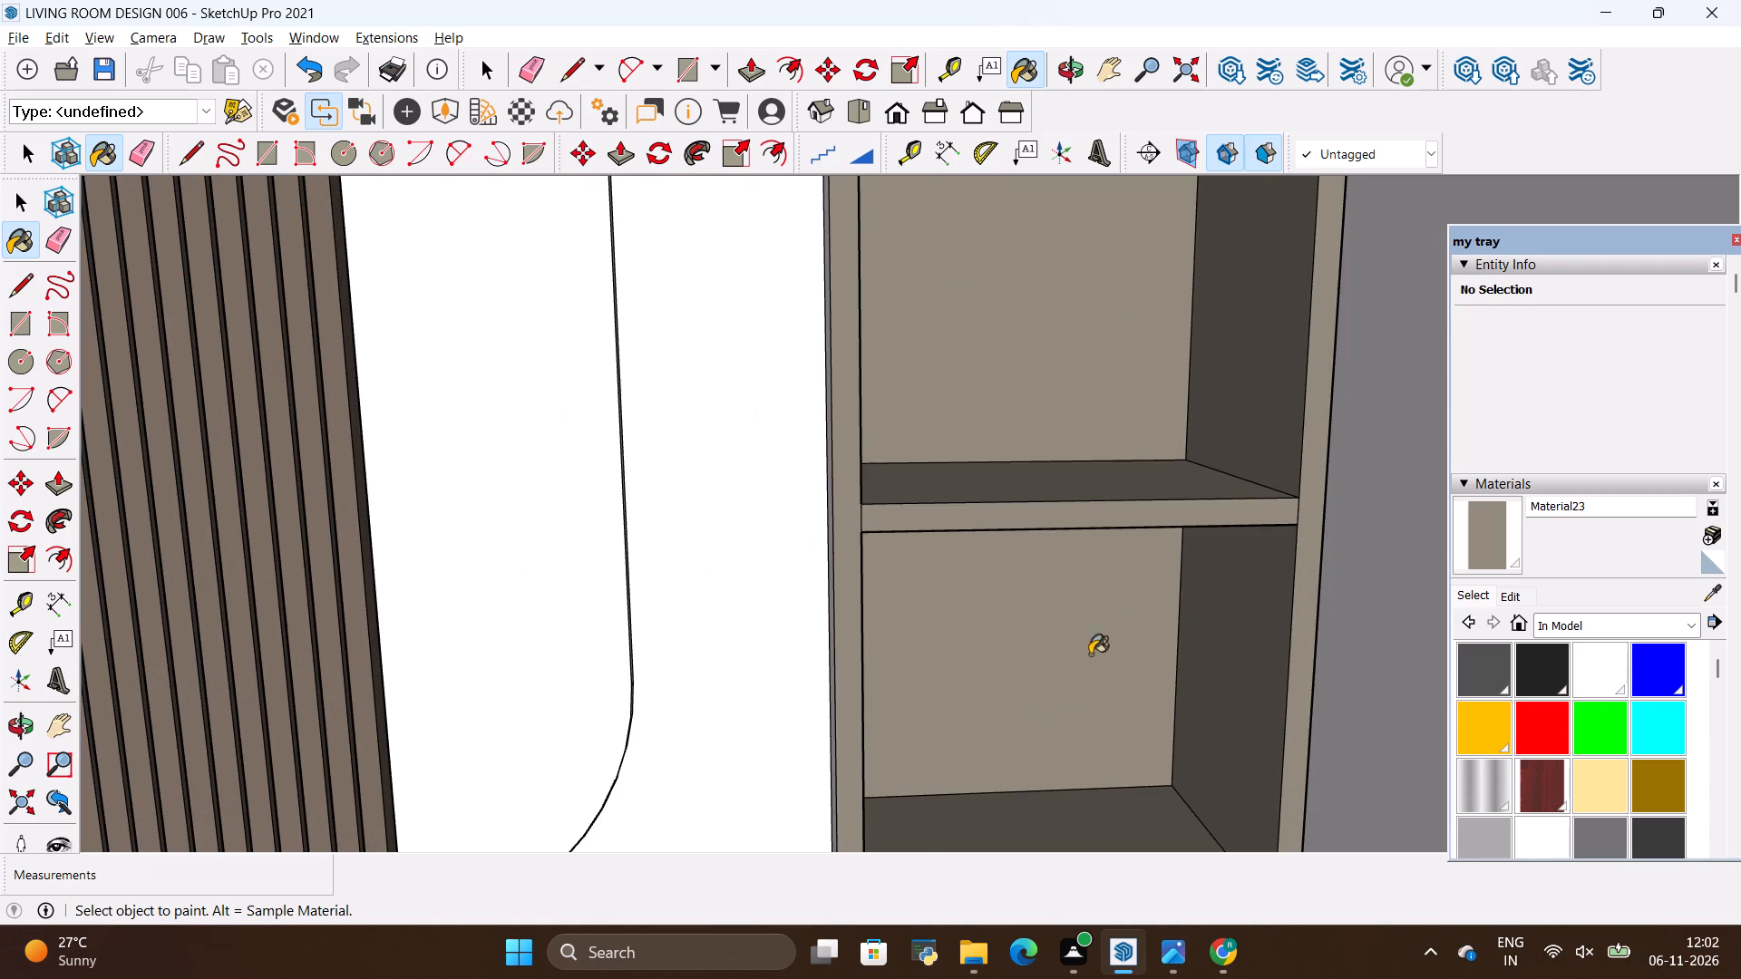
scroll(1090, 674, "down", 9)
scroll(1082, 373, "up", 3)
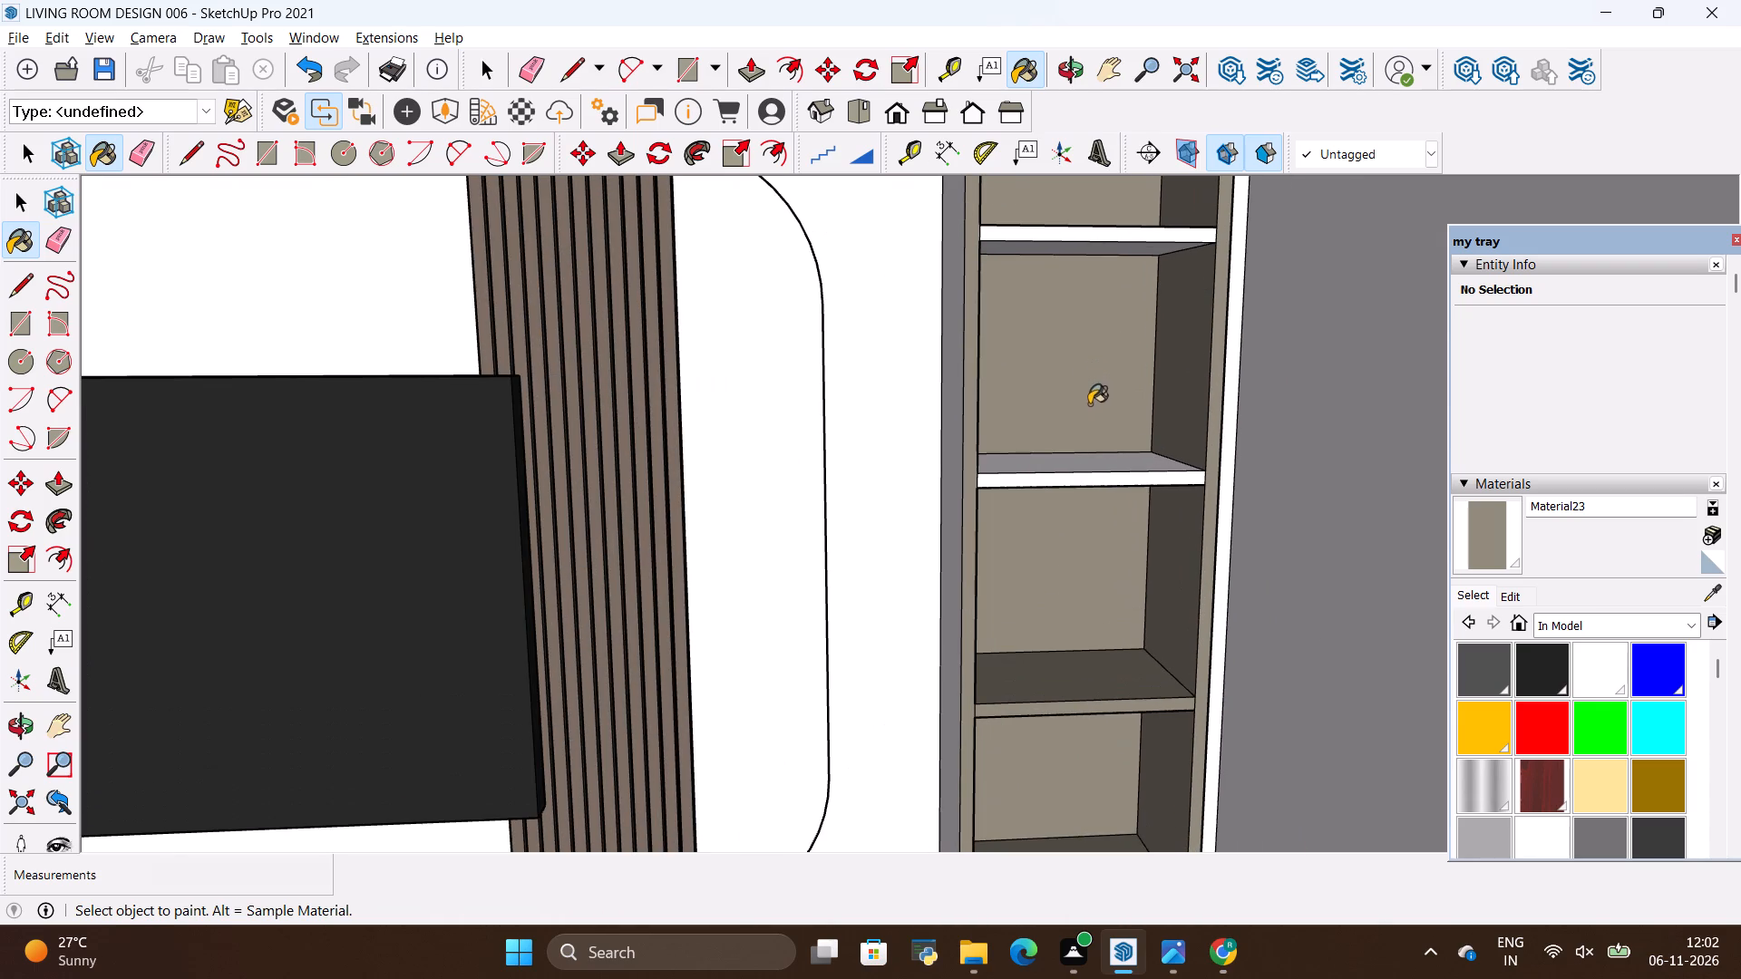
scroll(1081, 434, "up", 13)
left_click(1081, 477)
left_click(1084, 534)
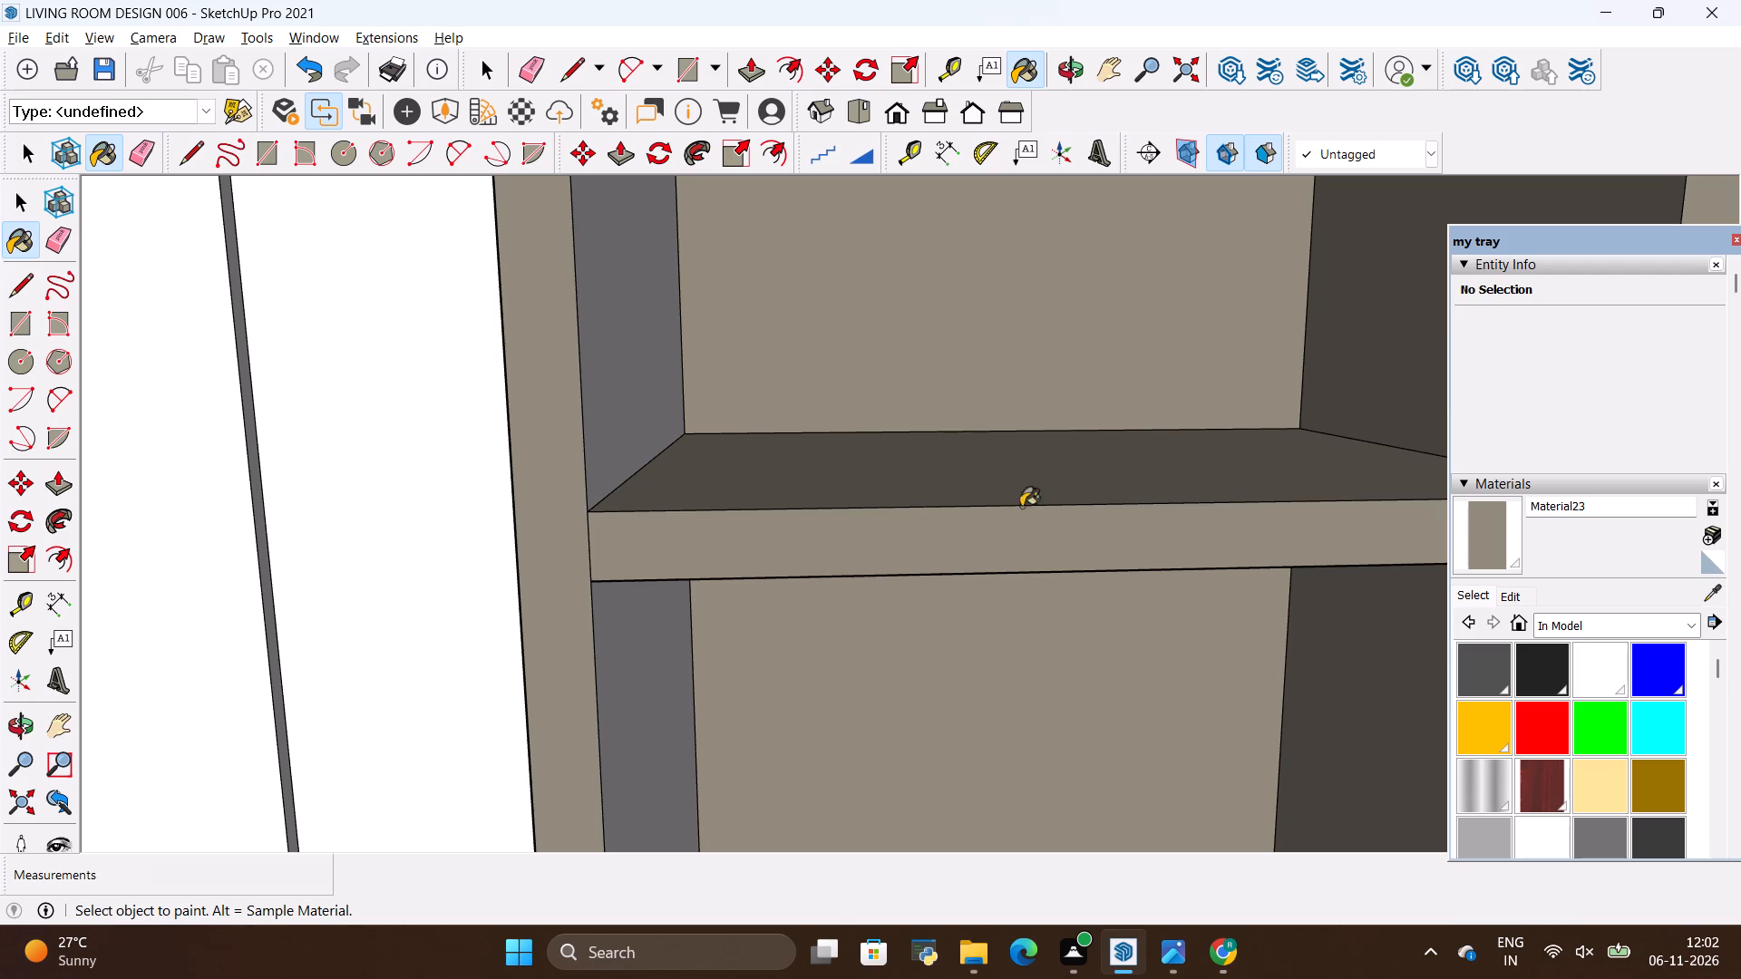
Paint the TV-side inner sides of the far unit's four lower compartments with Material23.
left_click(666, 402)
left_click(657, 647)
scroll(660, 647, "down", 4)
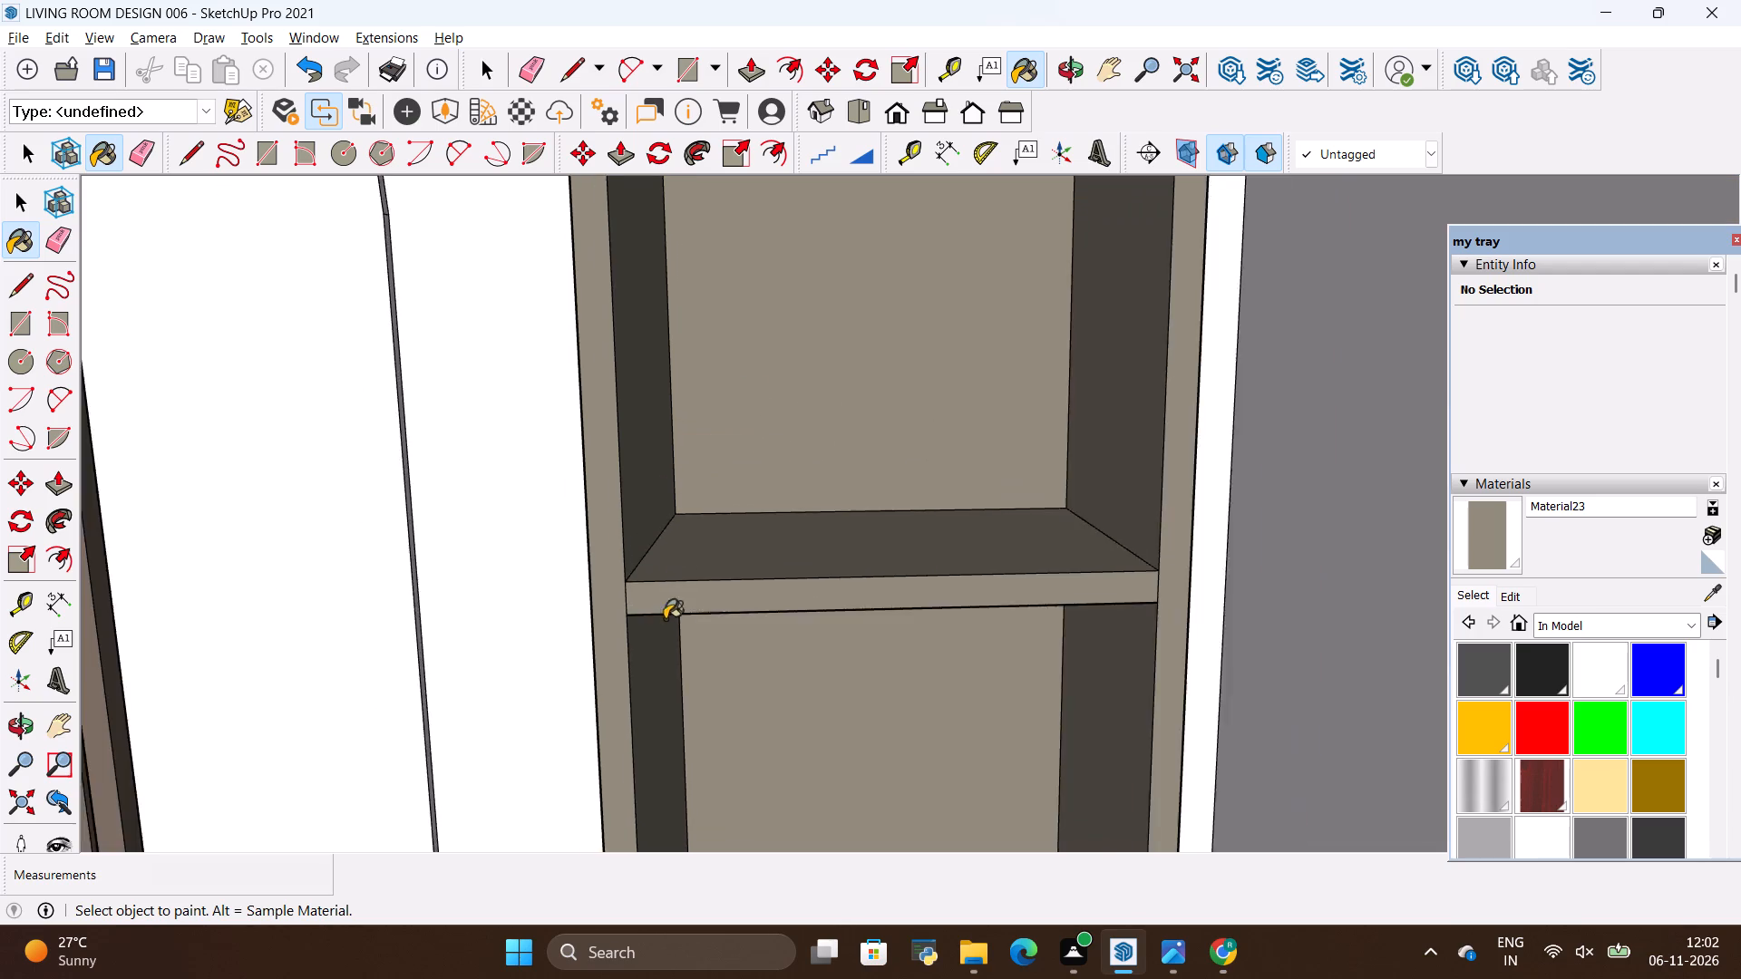
scroll(665, 619, "down", 19)
scroll(701, 652, "up", 4)
scroll(712, 662, "down", 8)
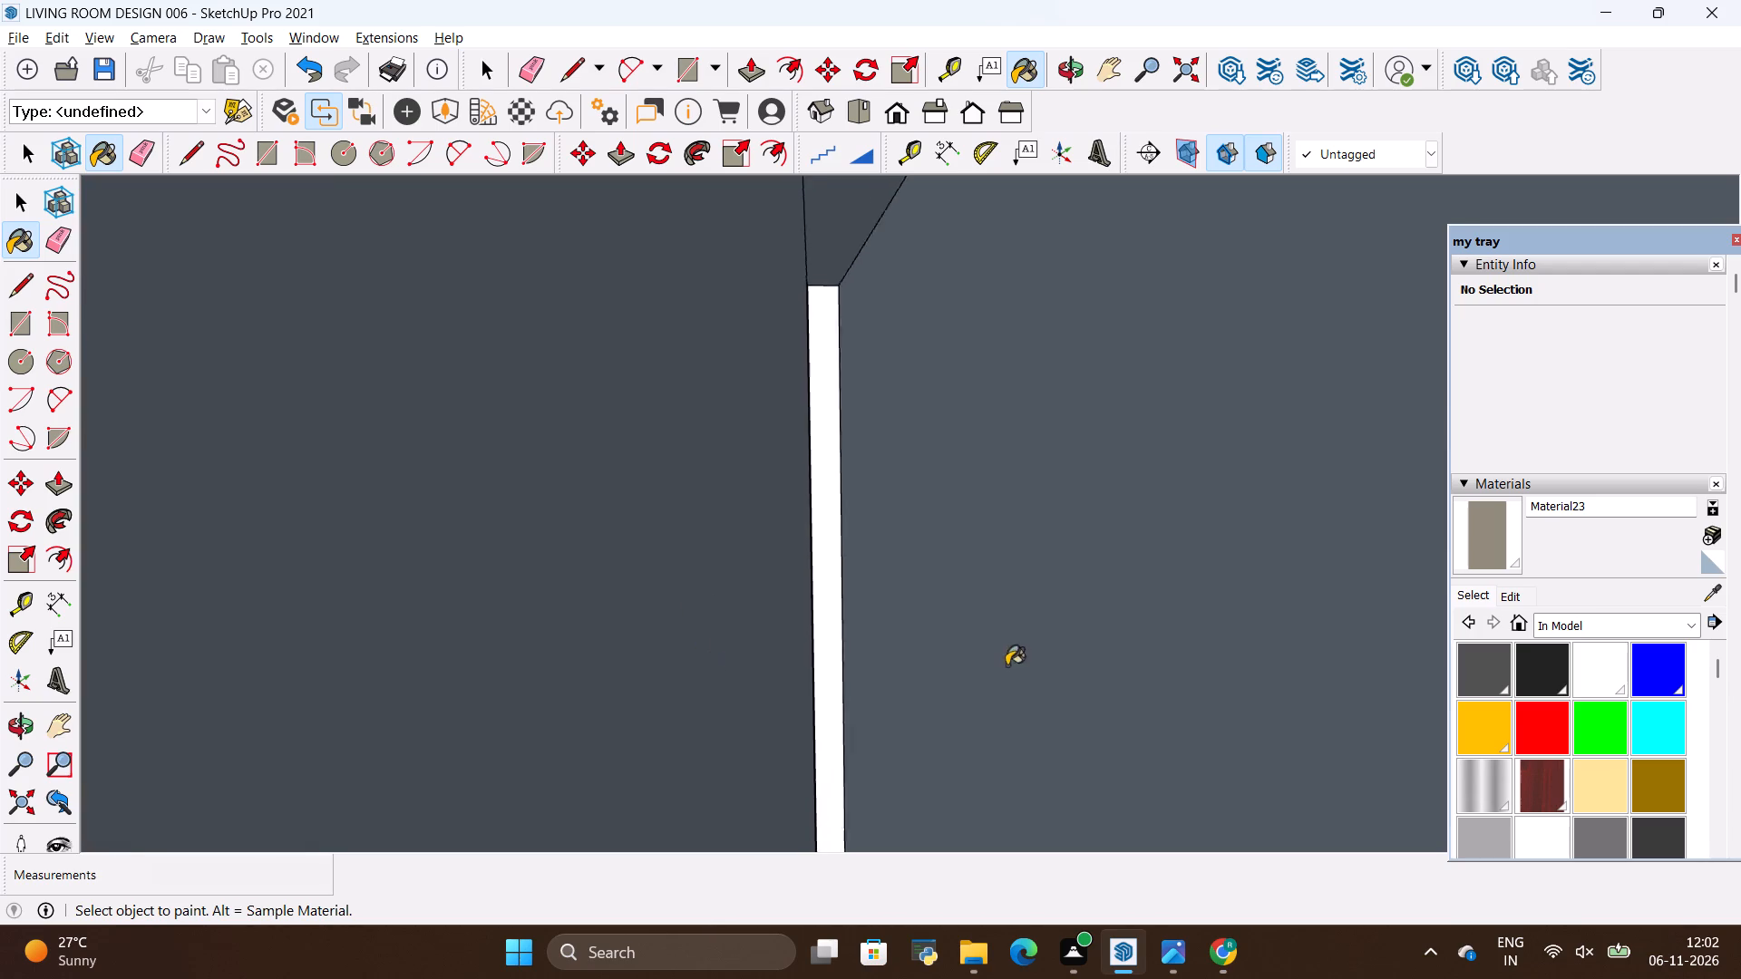
scroll(1007, 665, "down", 8)
scroll(381, 649, "up", 4)
scroll(898, 767, "up", 2)
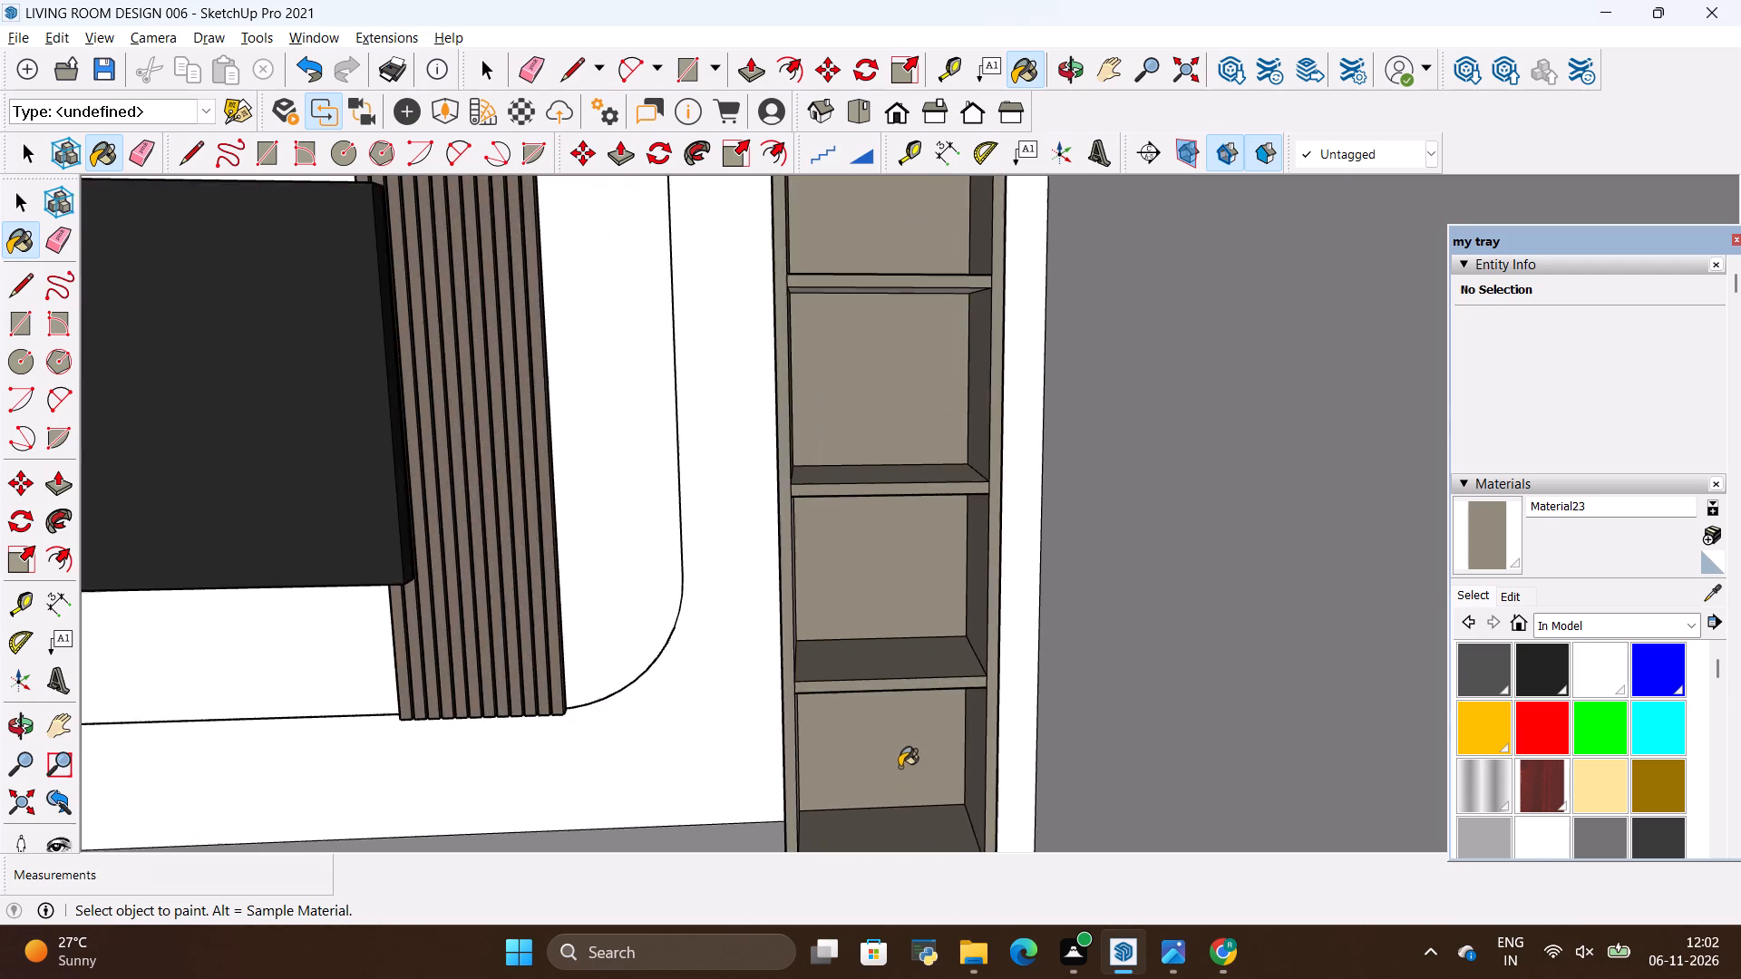
scroll(900, 767, "up", 10)
left_click(598, 683)
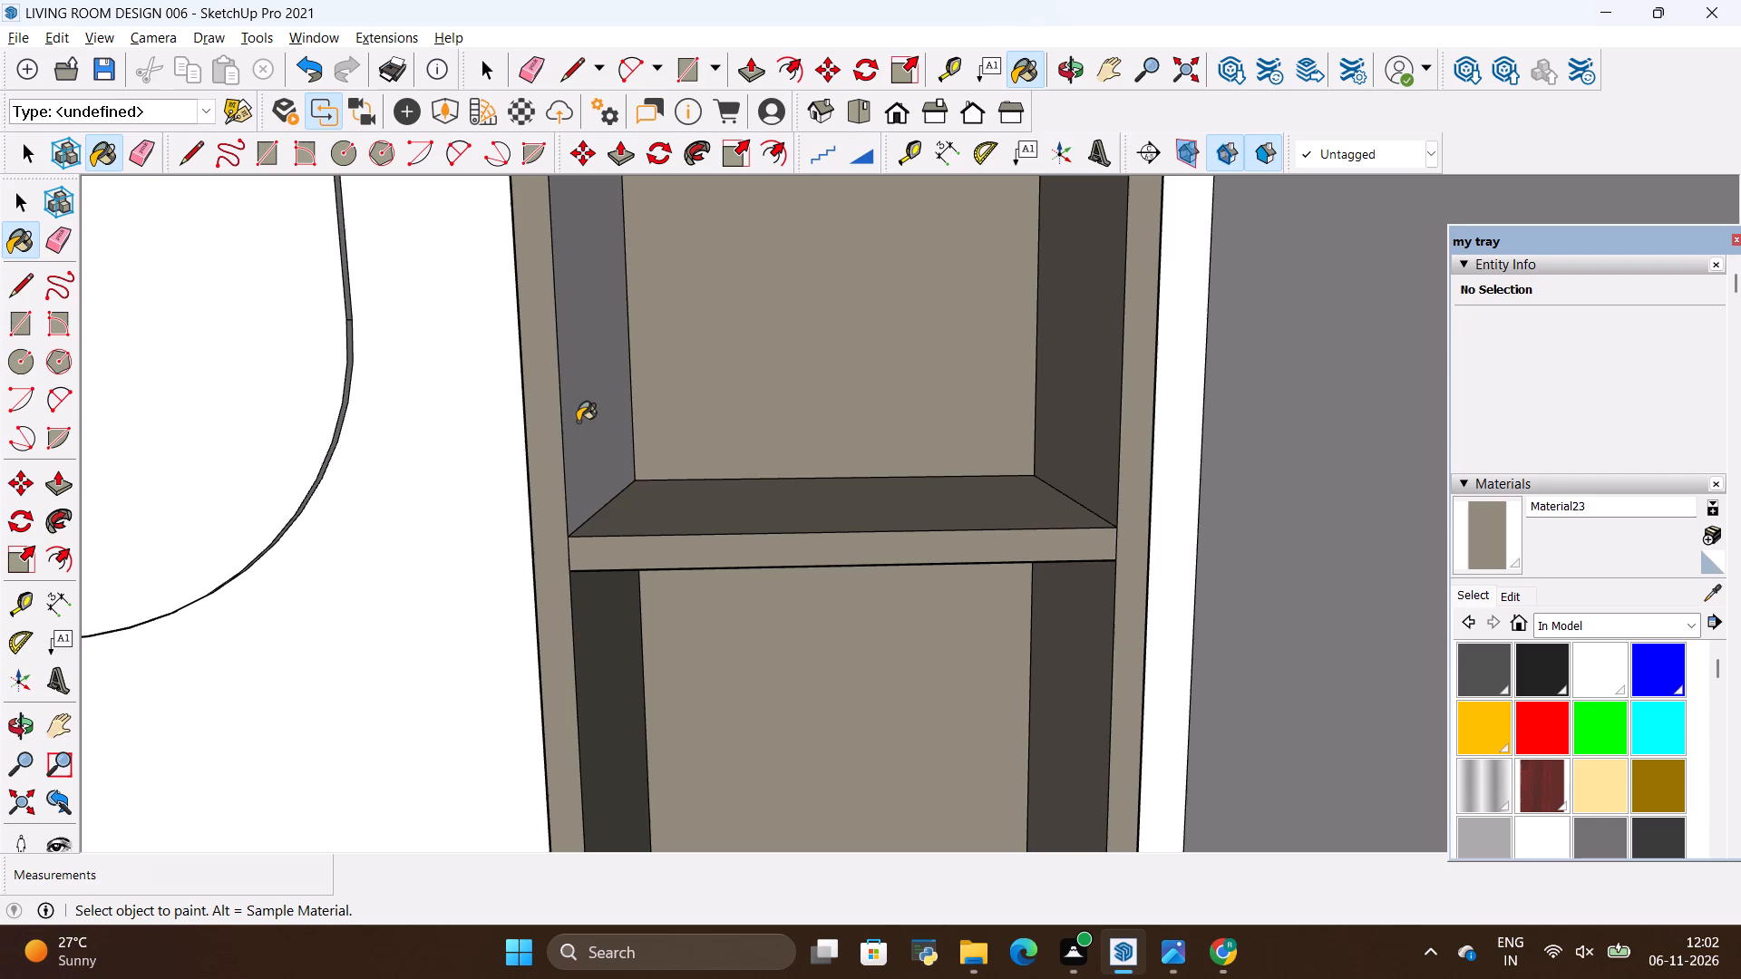
left_click(581, 409)
Paint the far unit's uppermost shelf surface and front edge, plus the top compartment's TV-side inner side, with Material23.
scroll(767, 660, "down", 10)
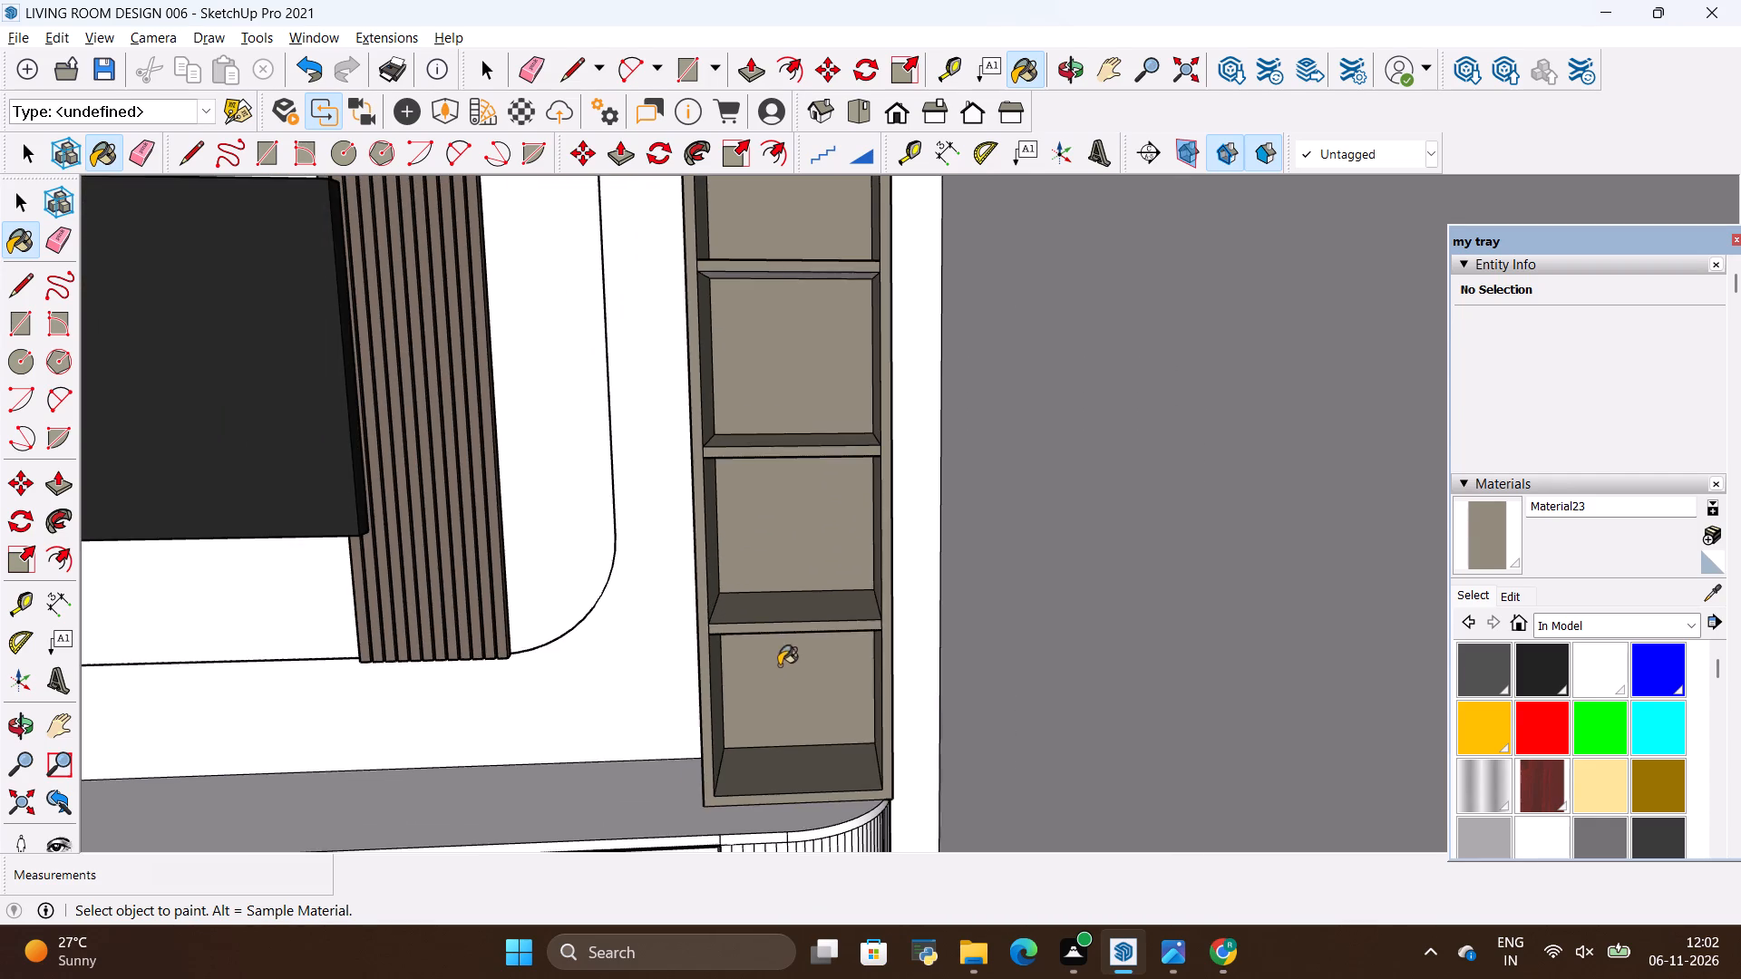
scroll(778, 674, "up", 8)
scroll(767, 705, "down", 12)
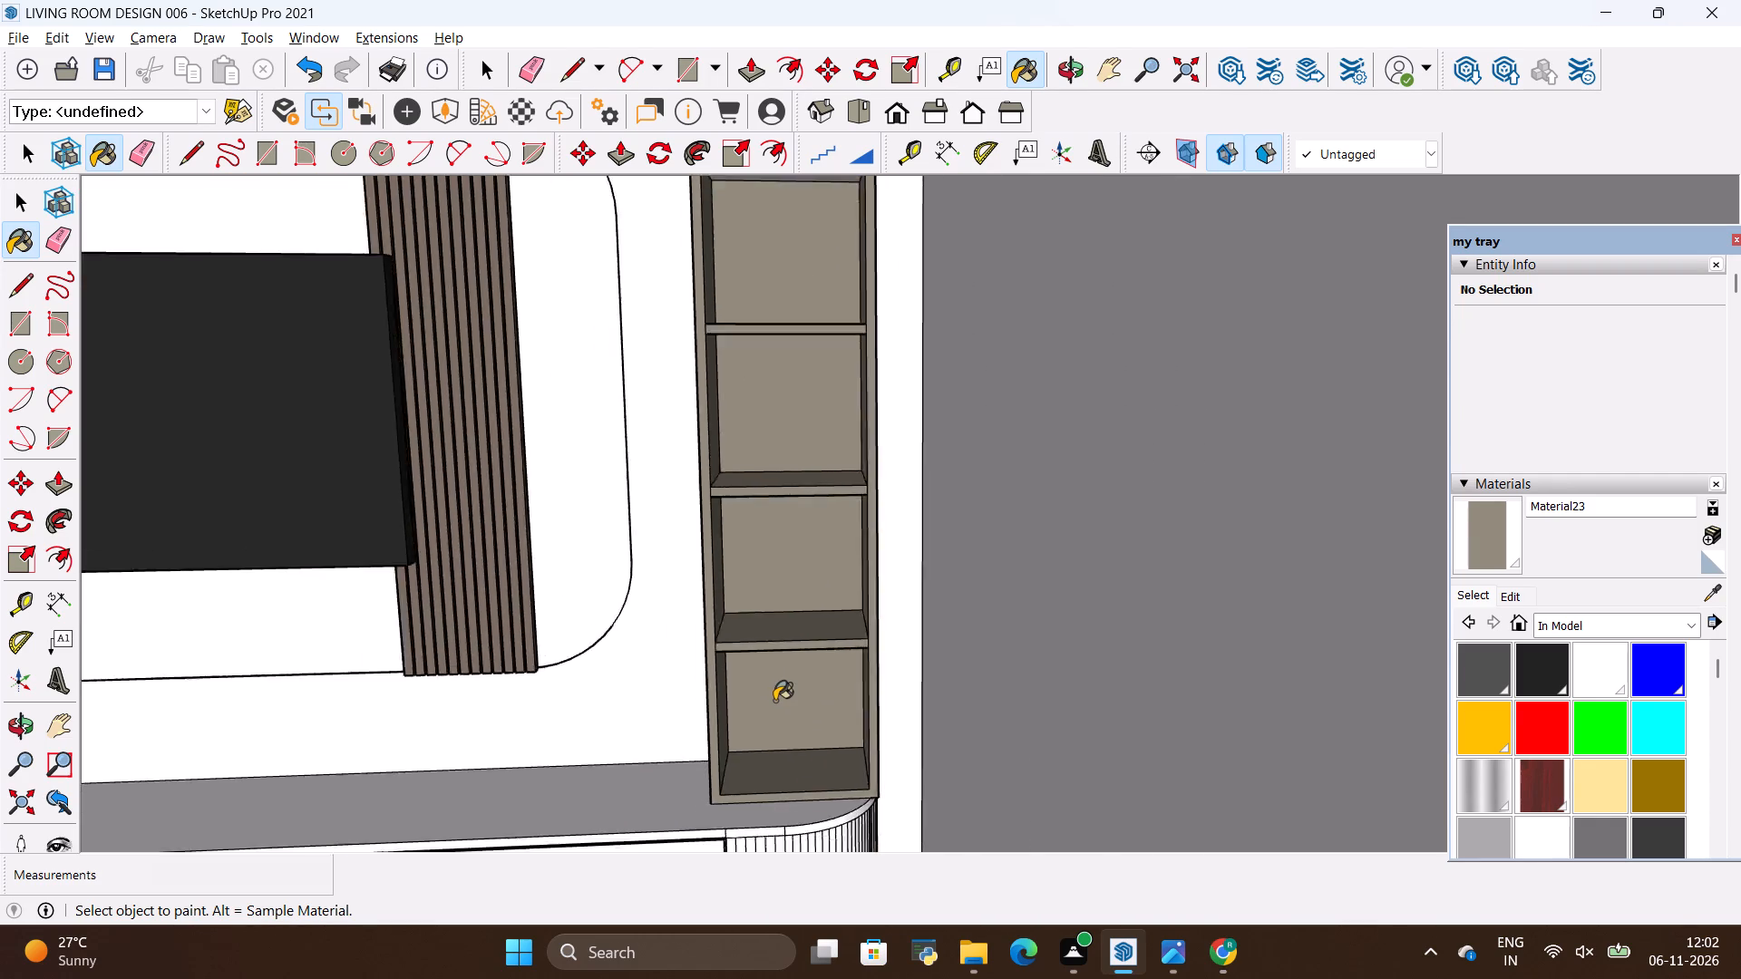
scroll(774, 701, "down", 4)
scroll(747, 380, "up", 13)
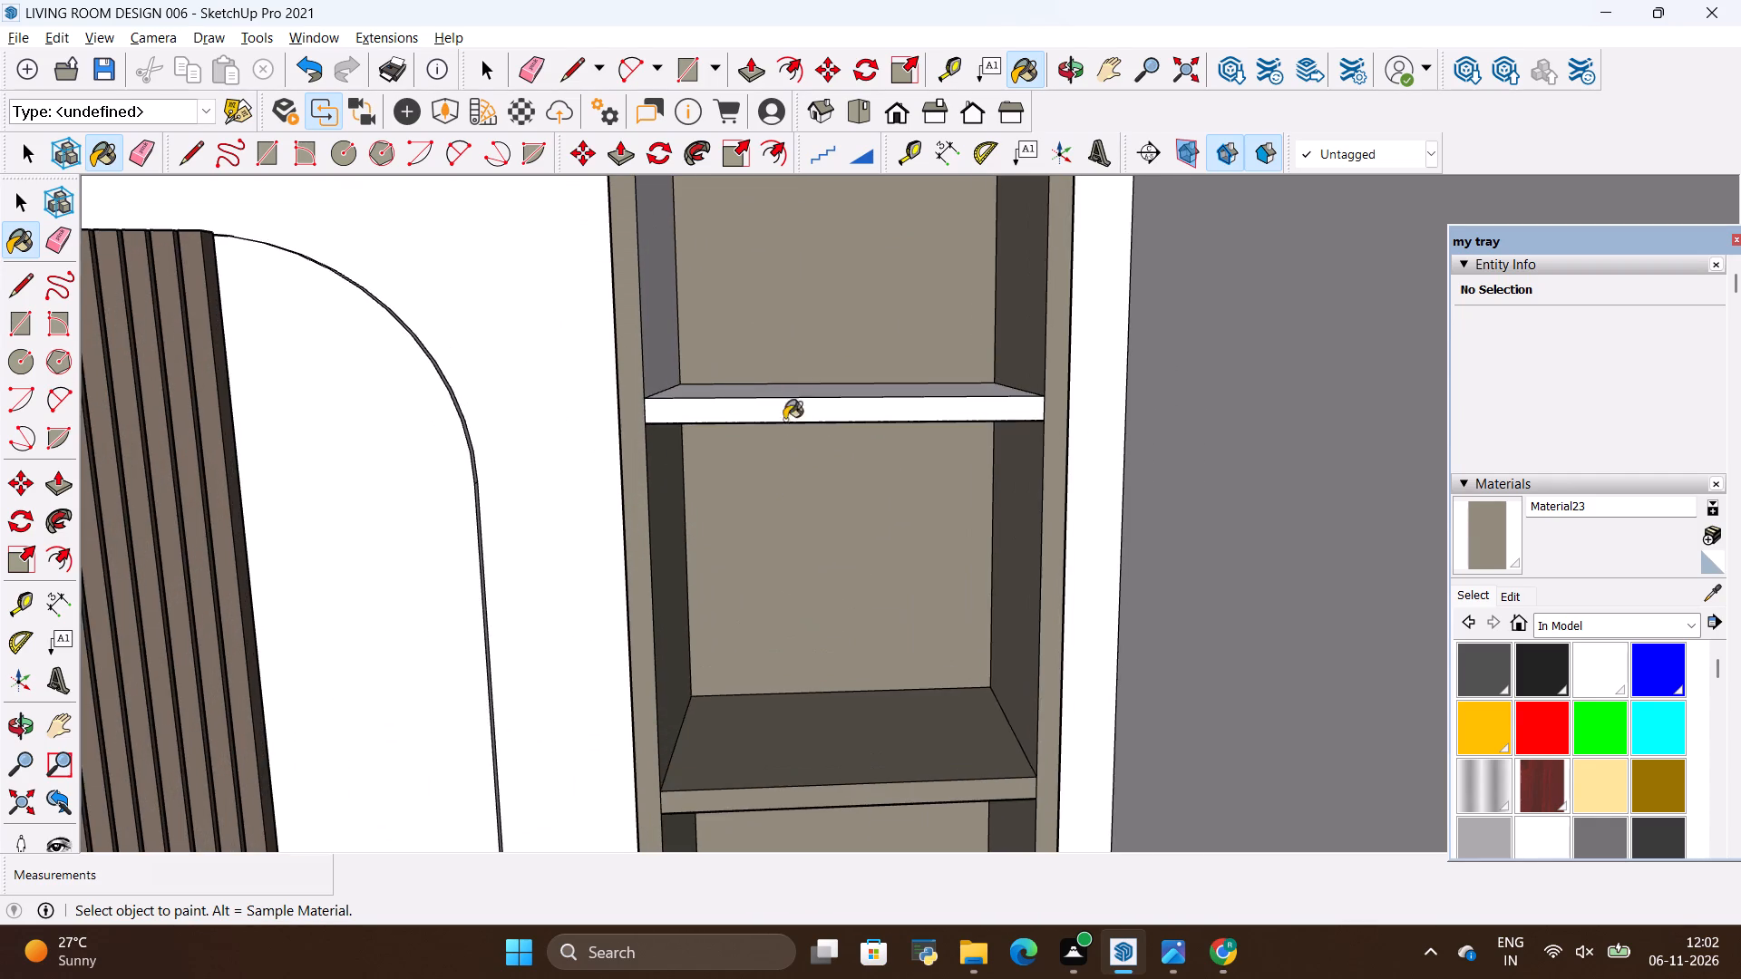
scroll(789, 350, "up", 4)
left_click(795, 422)
left_click(777, 453)
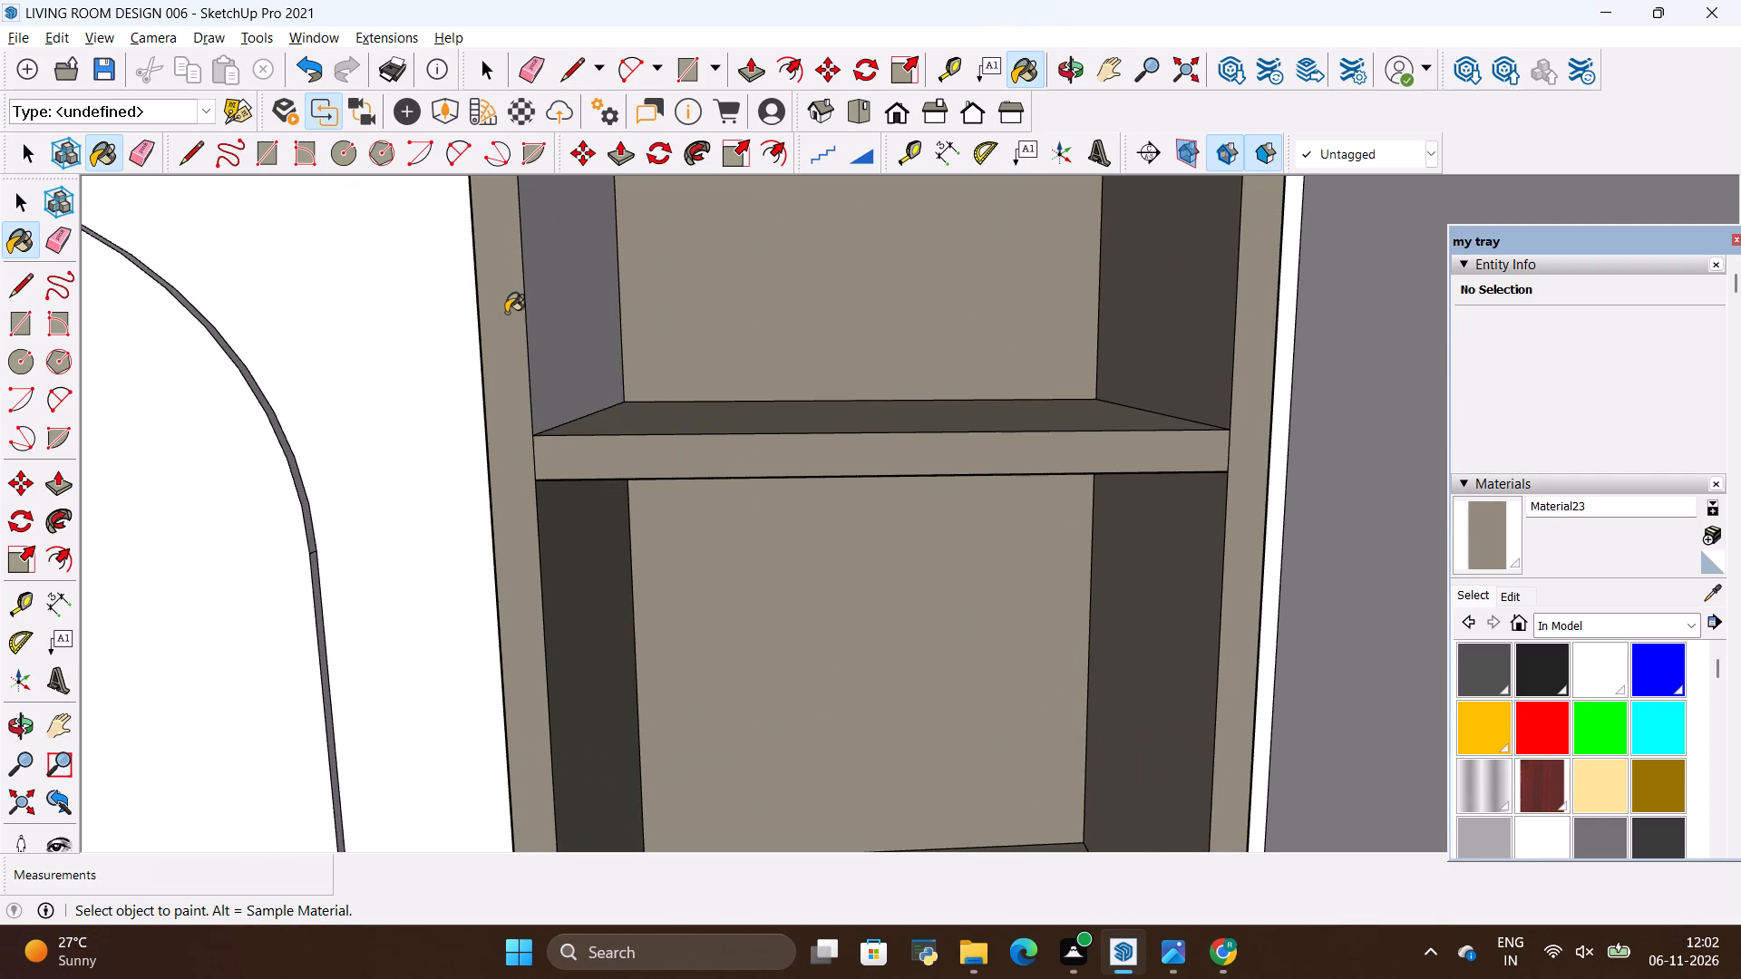
left_click(559, 304)
Paint the undersides of all four shelves in the far shelf unit with Material23.
scroll(757, 625, "up", 7)
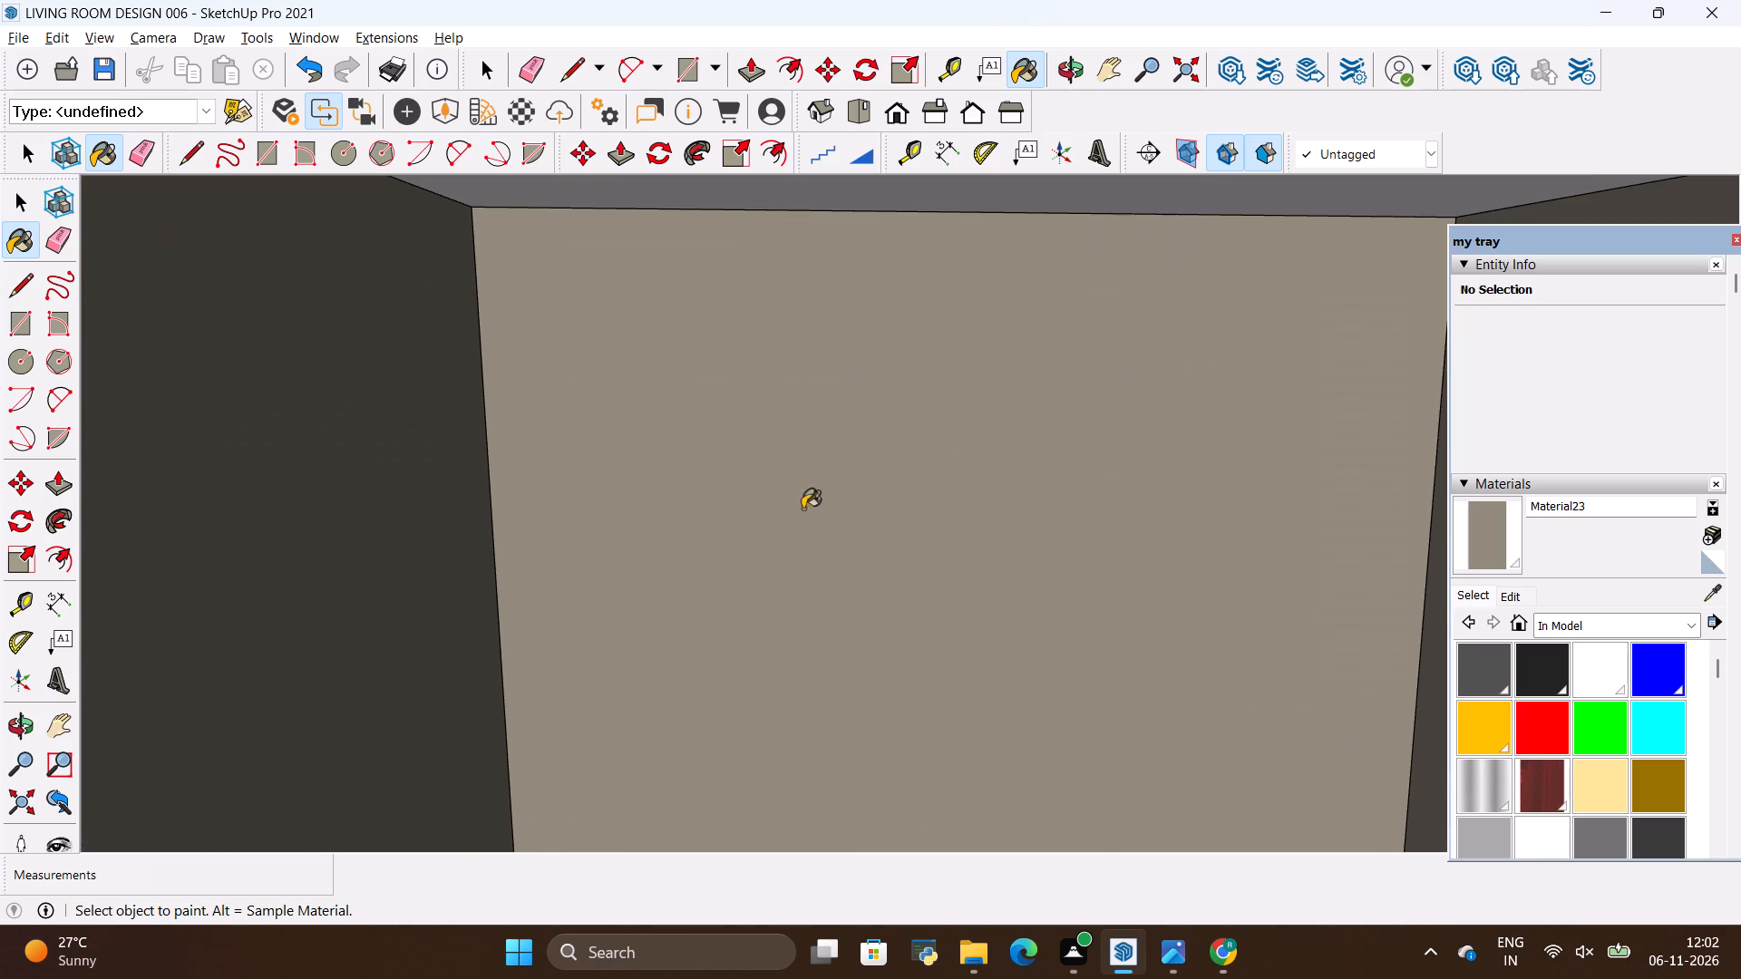
left_click(877, 200)
scroll(858, 278, "down", 3)
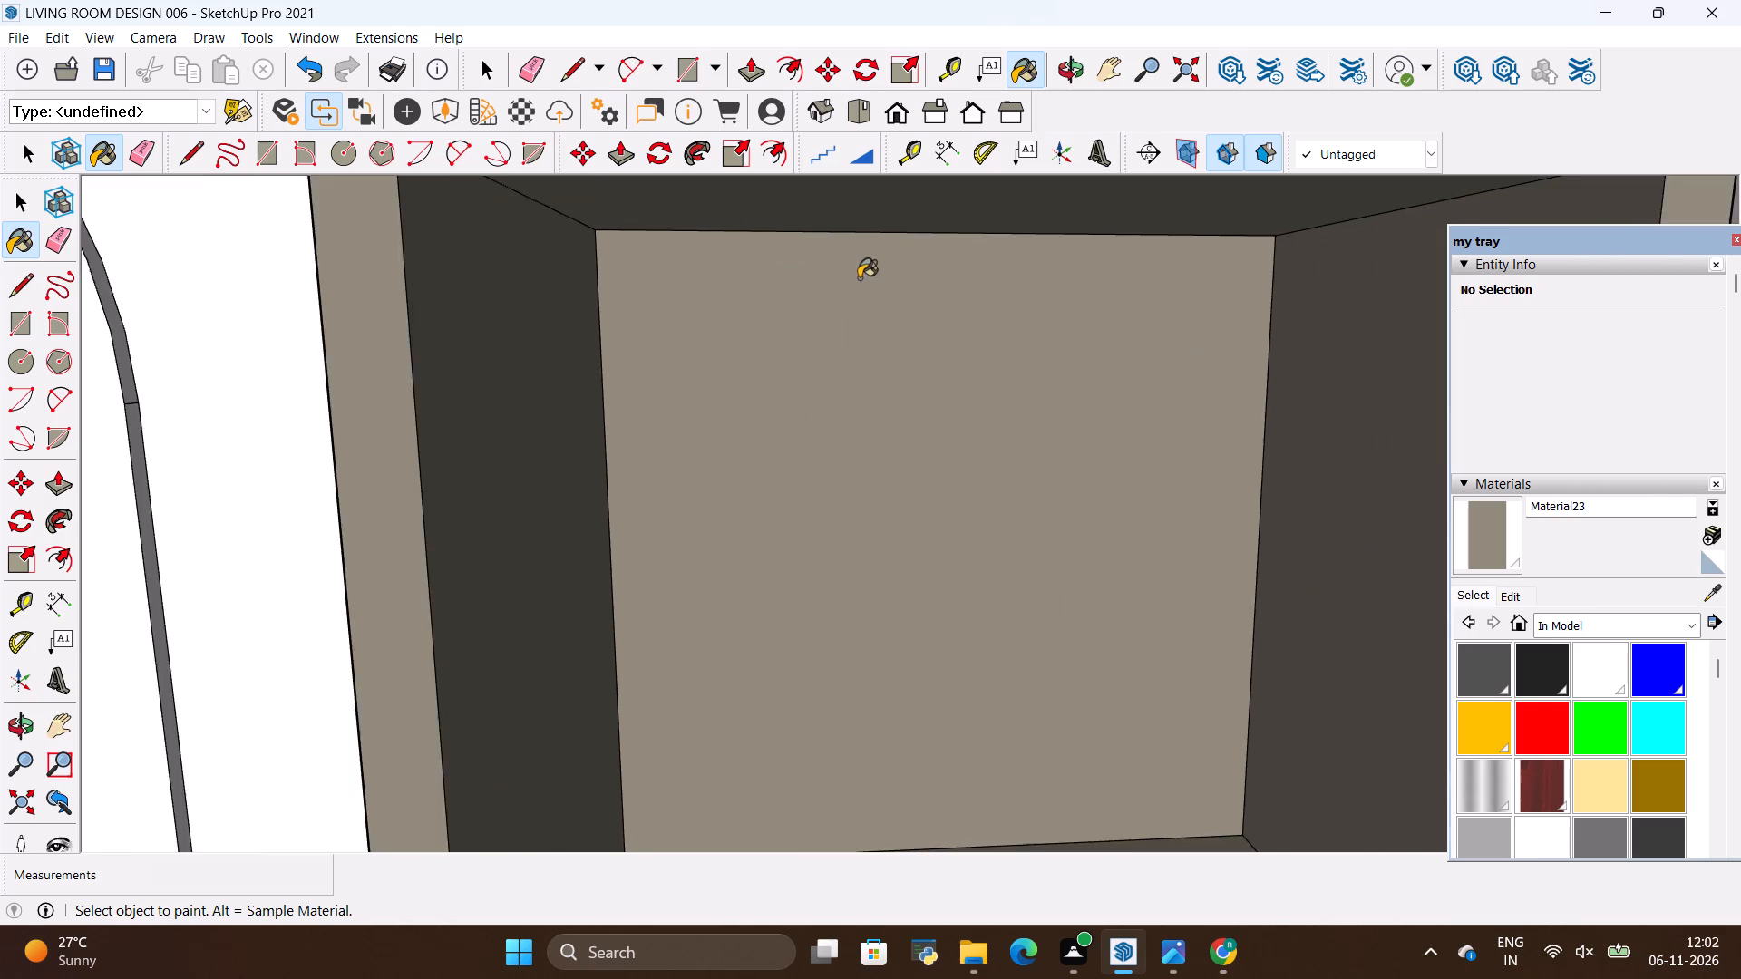
scroll(859, 278, "down", 17)
scroll(869, 654, "up", 5)
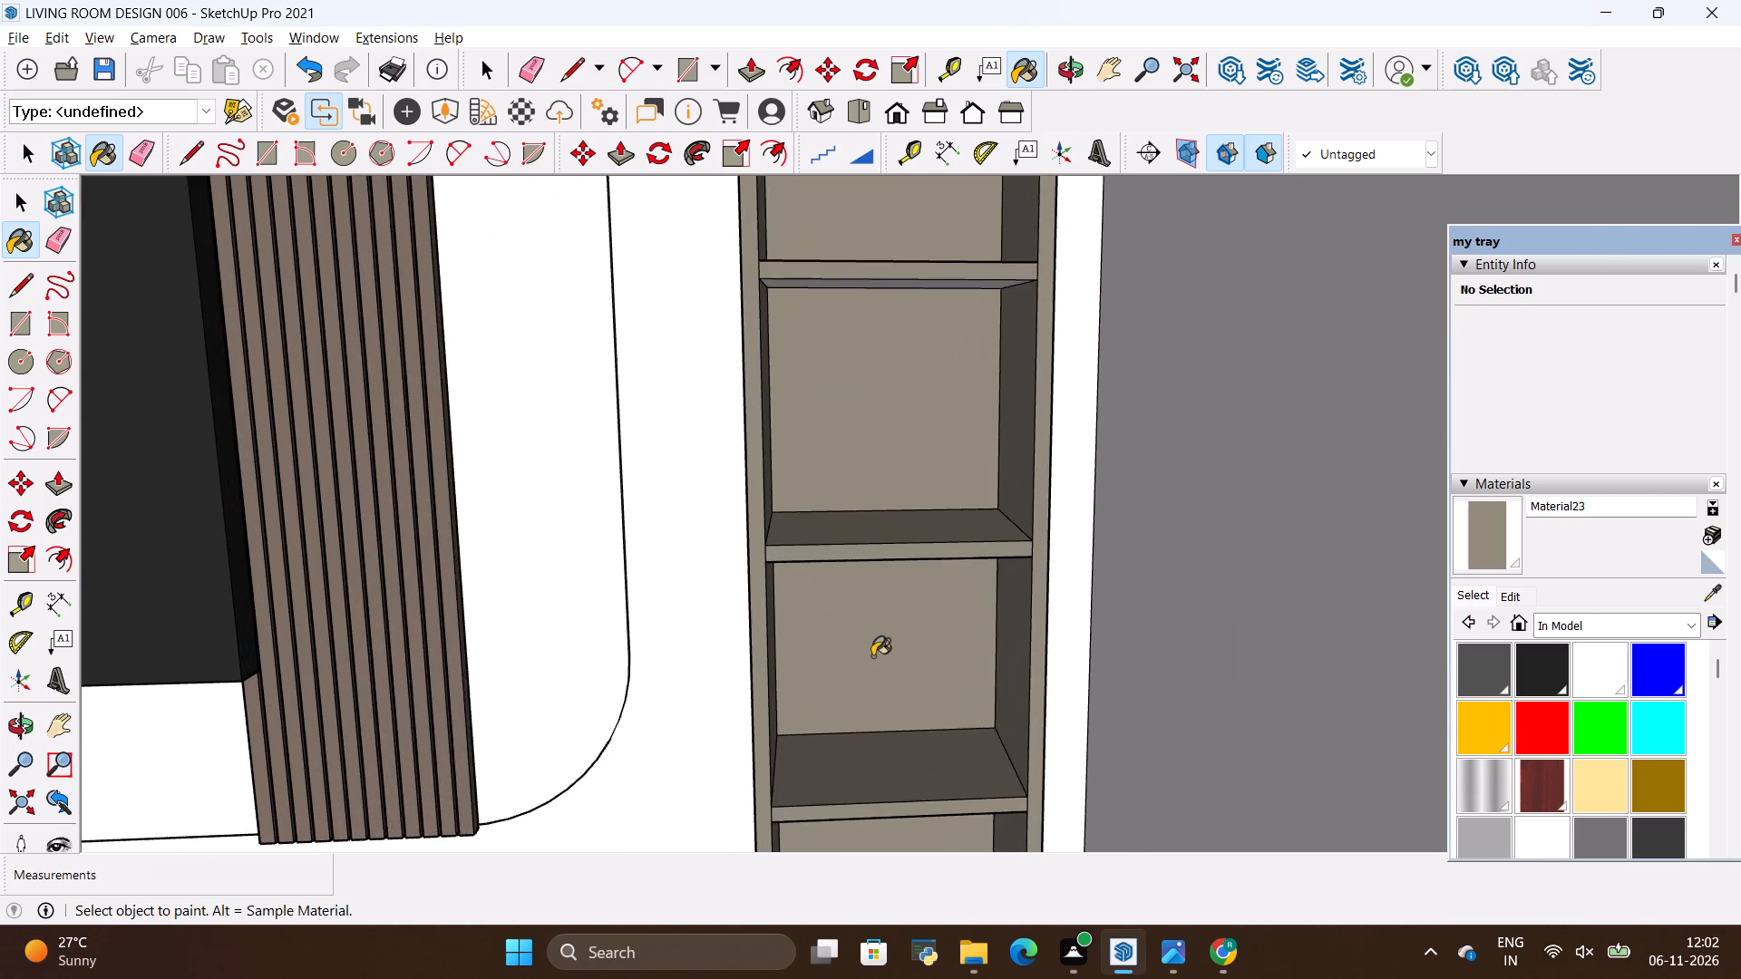
scroll(872, 656, "up", 2)
scroll(872, 656, "down", 2)
scroll(920, 247, "up", 5)
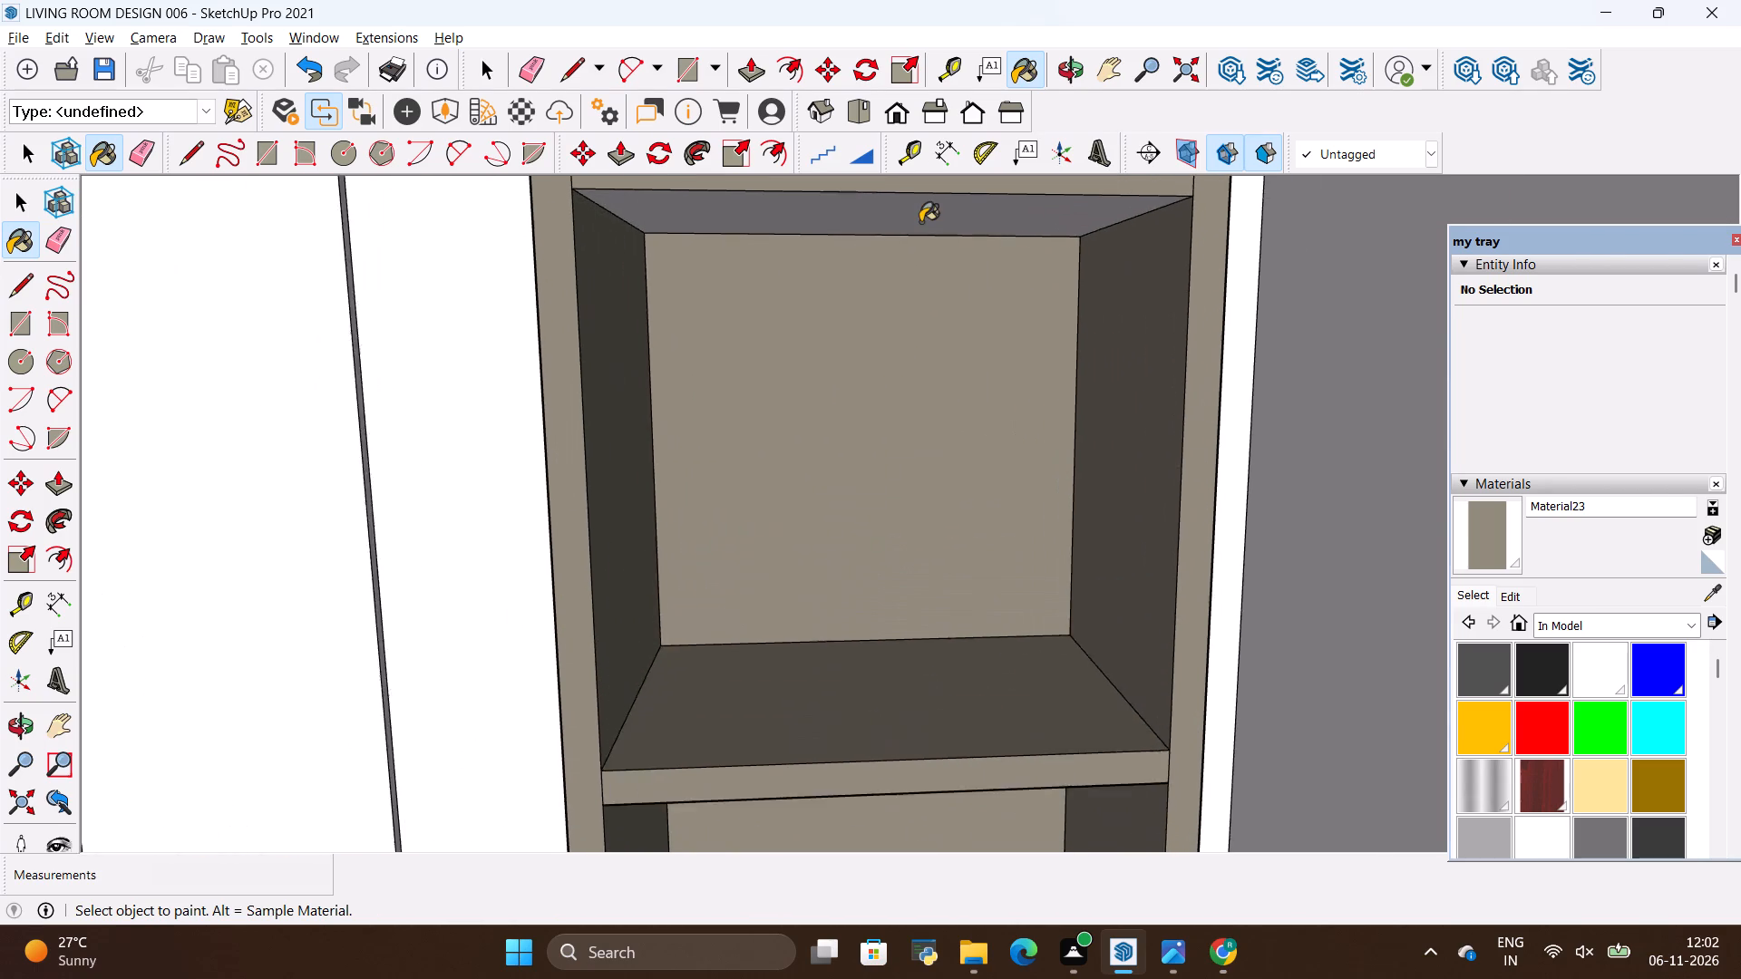
scroll(920, 222, "up", 4)
left_click(922, 218)
scroll(909, 243, "down", 13)
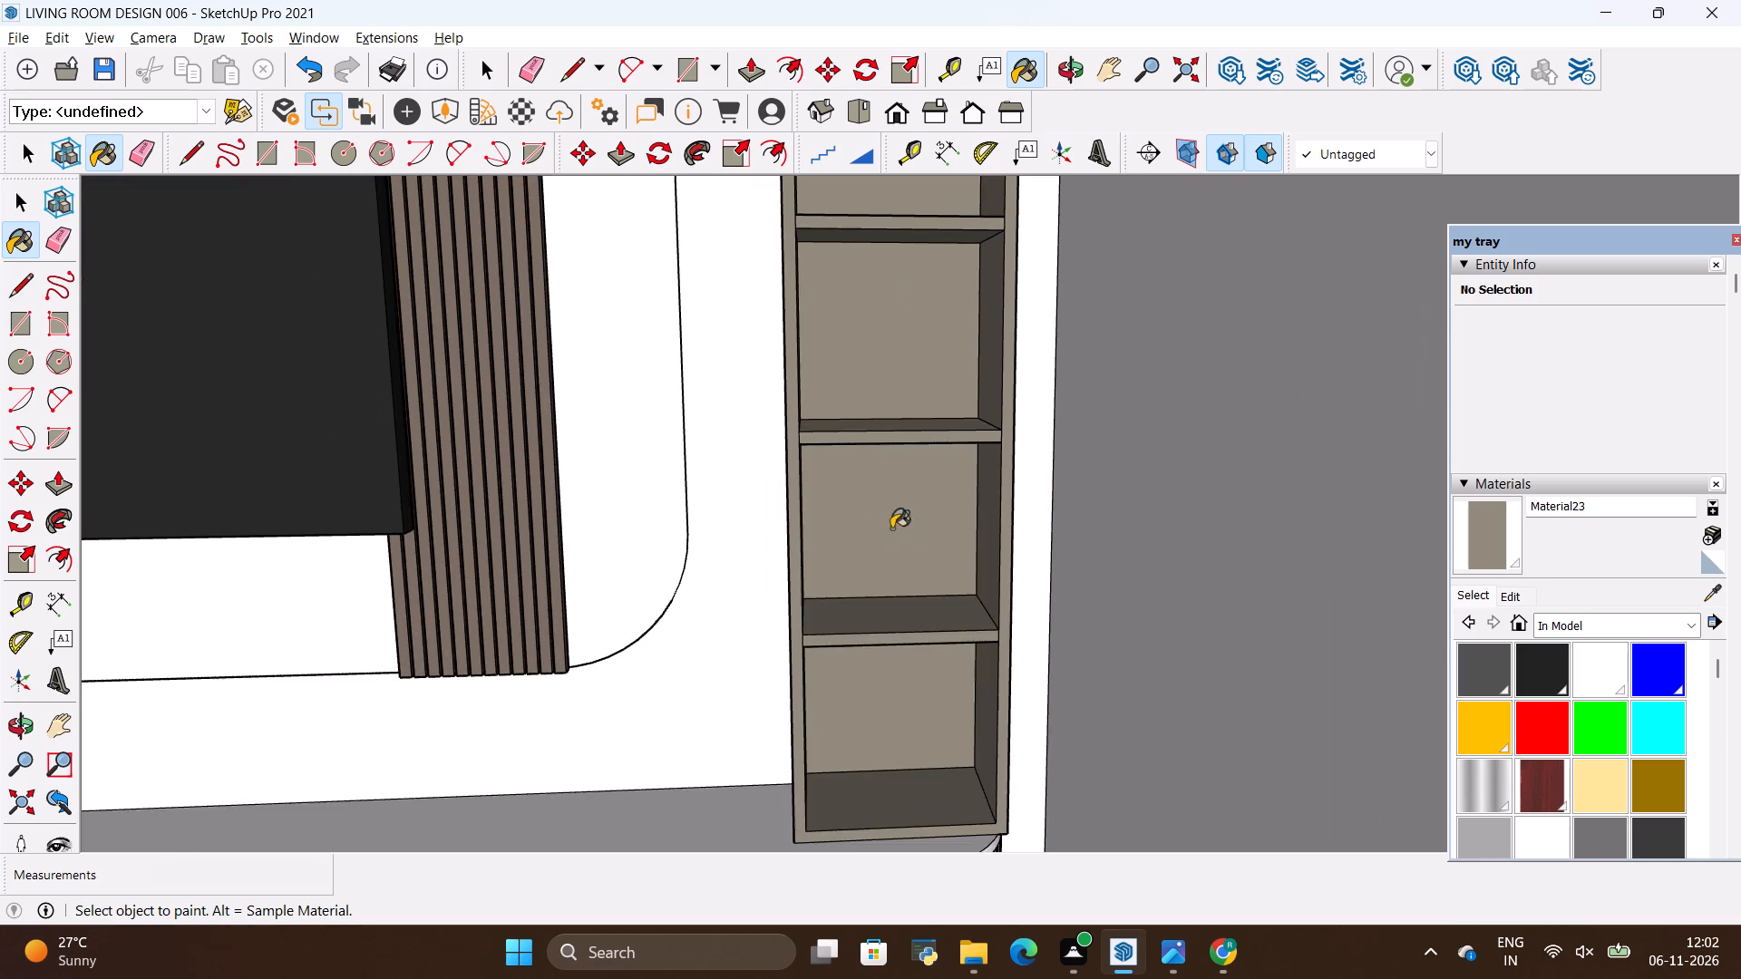
scroll(892, 543, "up", 8)
left_click(940, 225)
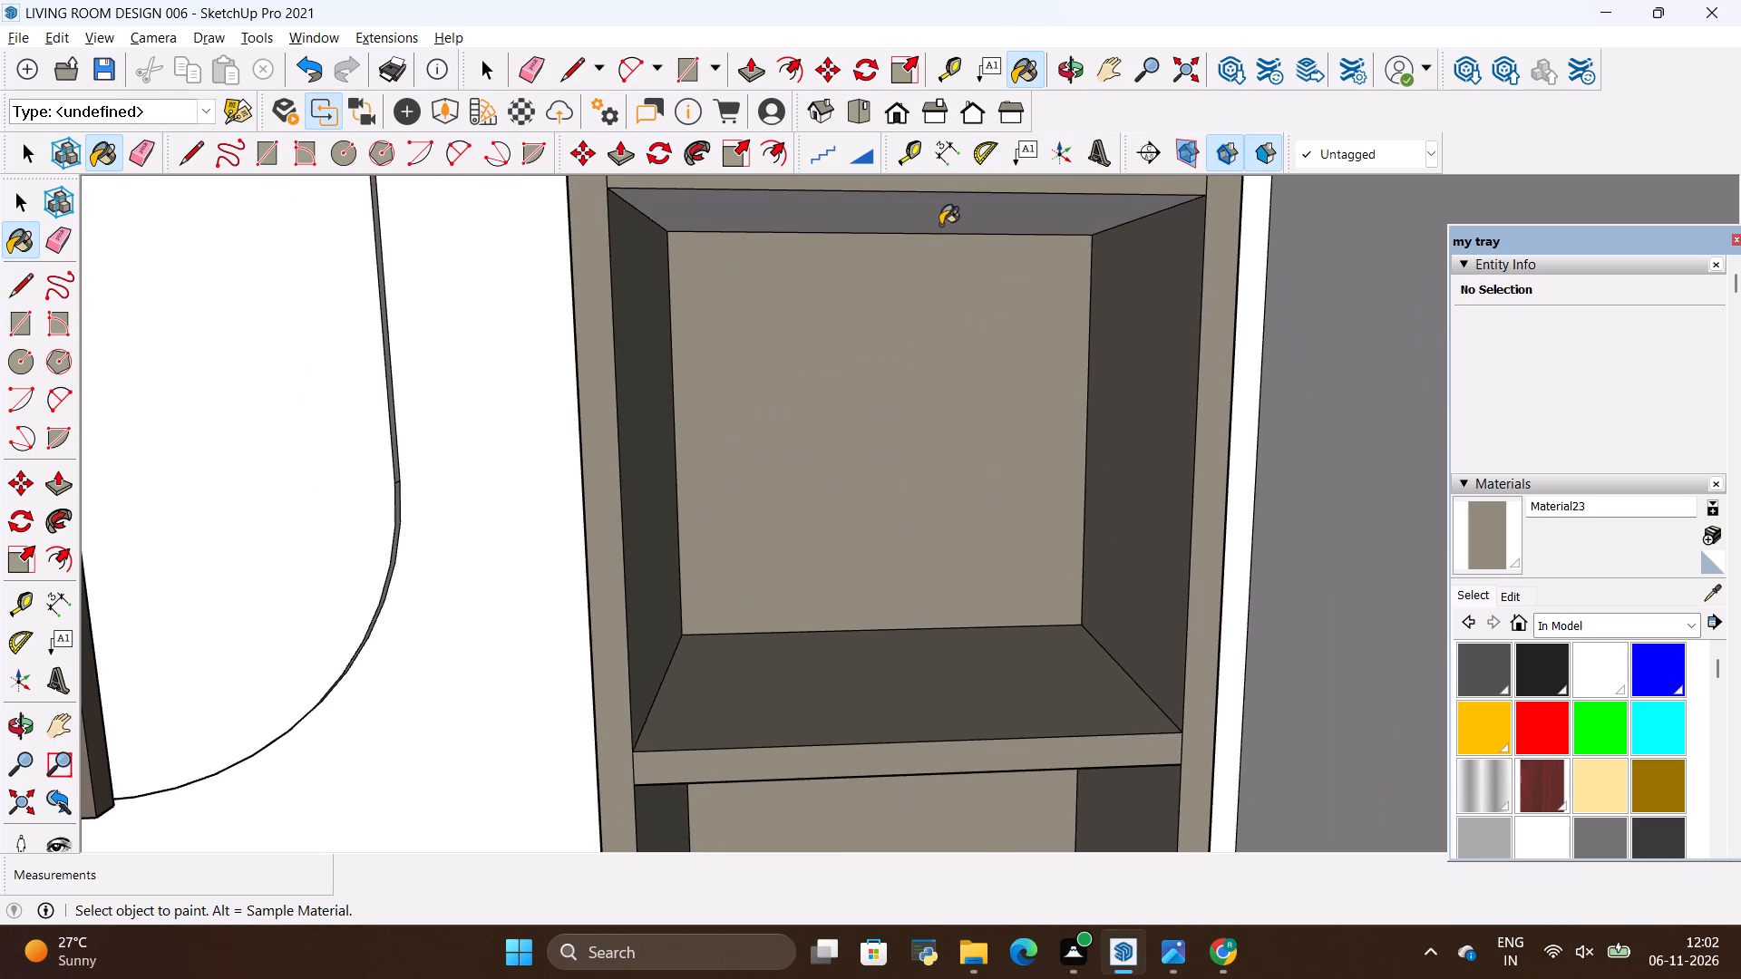
scroll(907, 237, "down", 13)
scroll(908, 528, "up", 2)
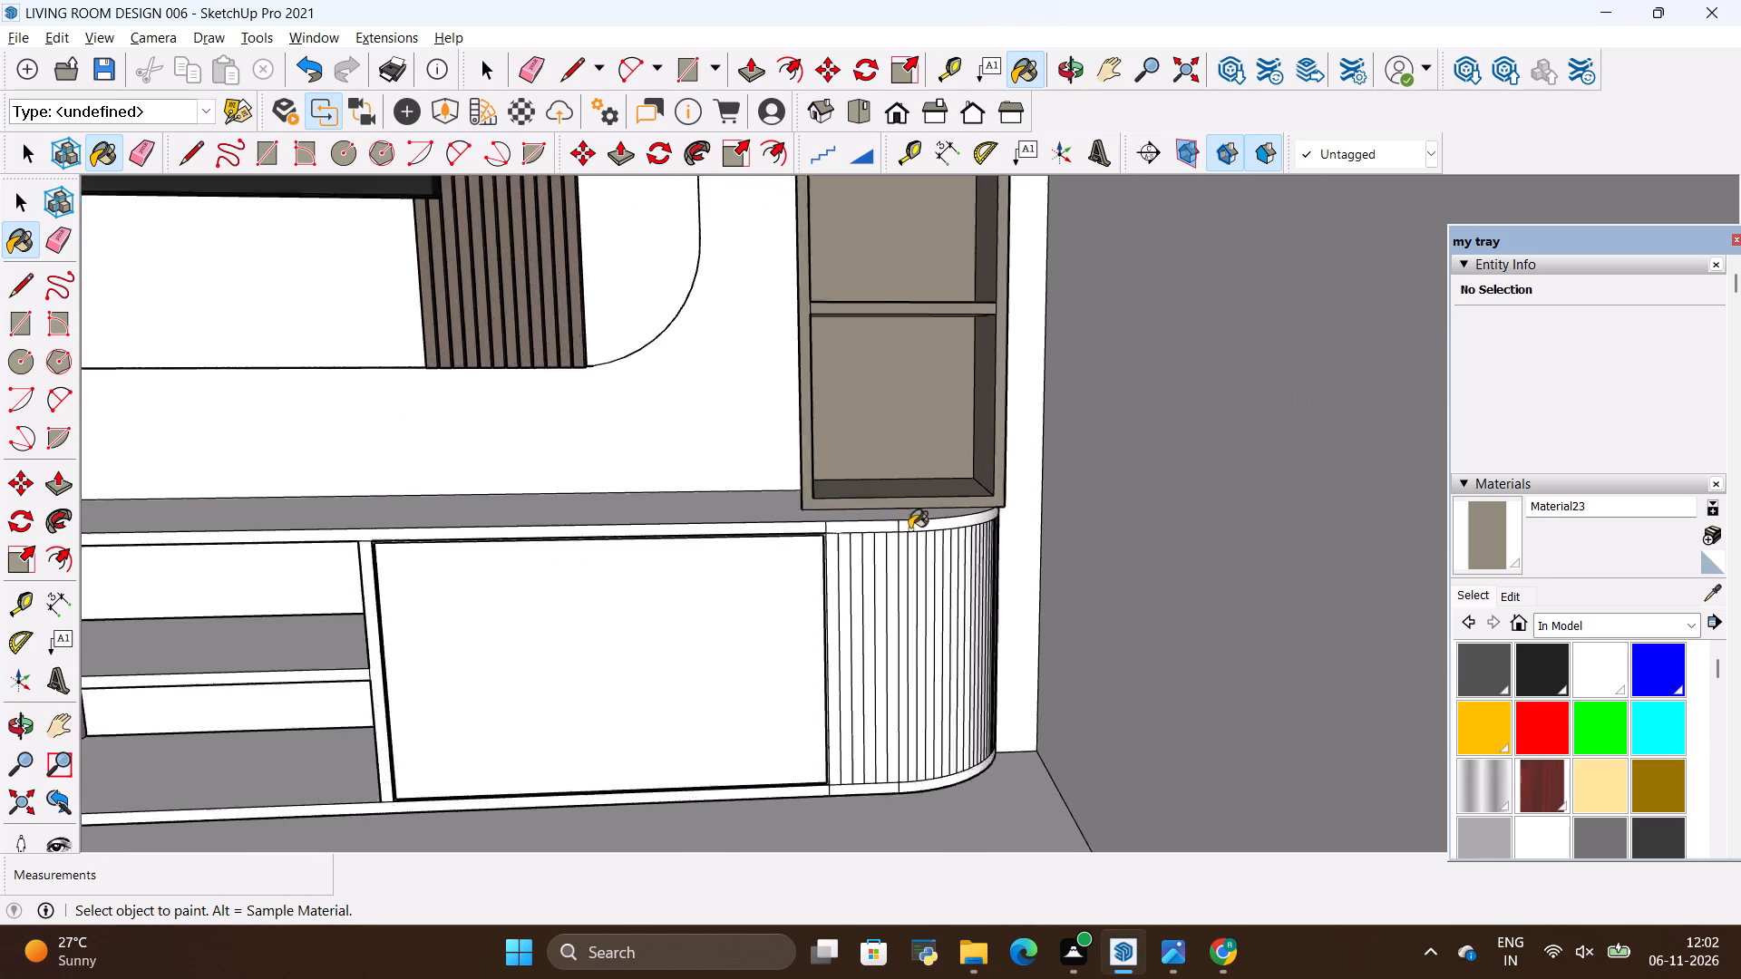
scroll(909, 529, "up", 7)
scroll(914, 542, "down", 3)
scroll(929, 232, "up", 9)
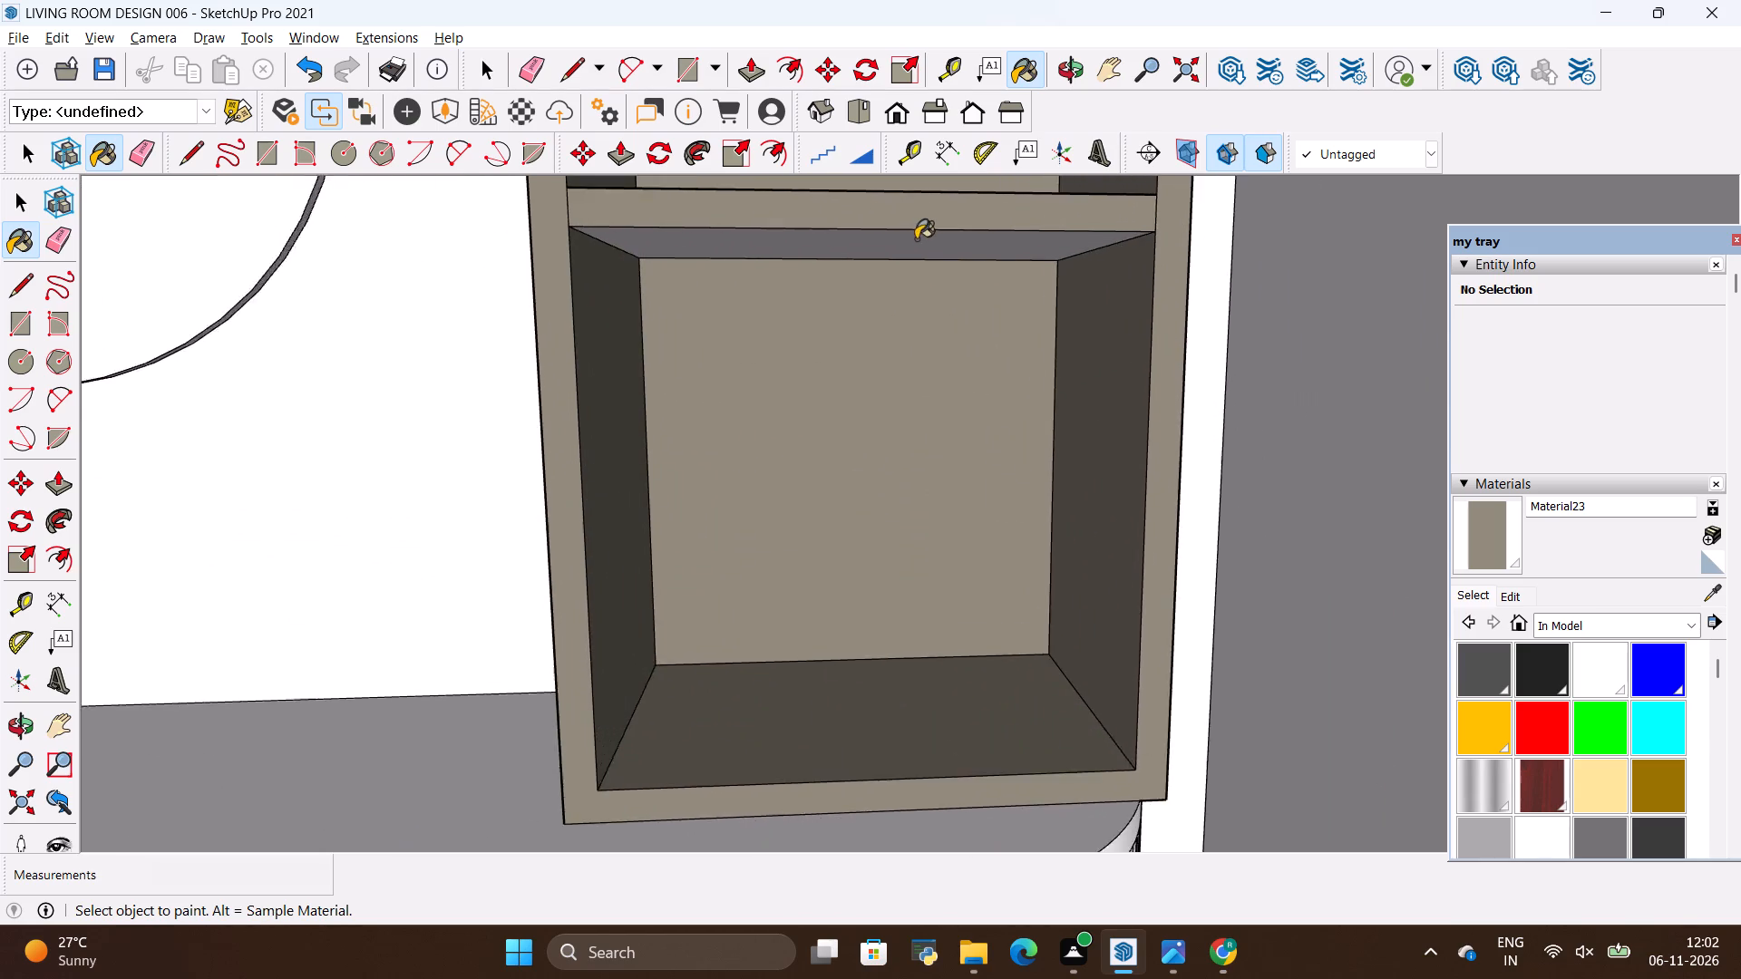
scroll(916, 239, "up", 2)
left_click(912, 259)
scroll(870, 334, "down", 4)
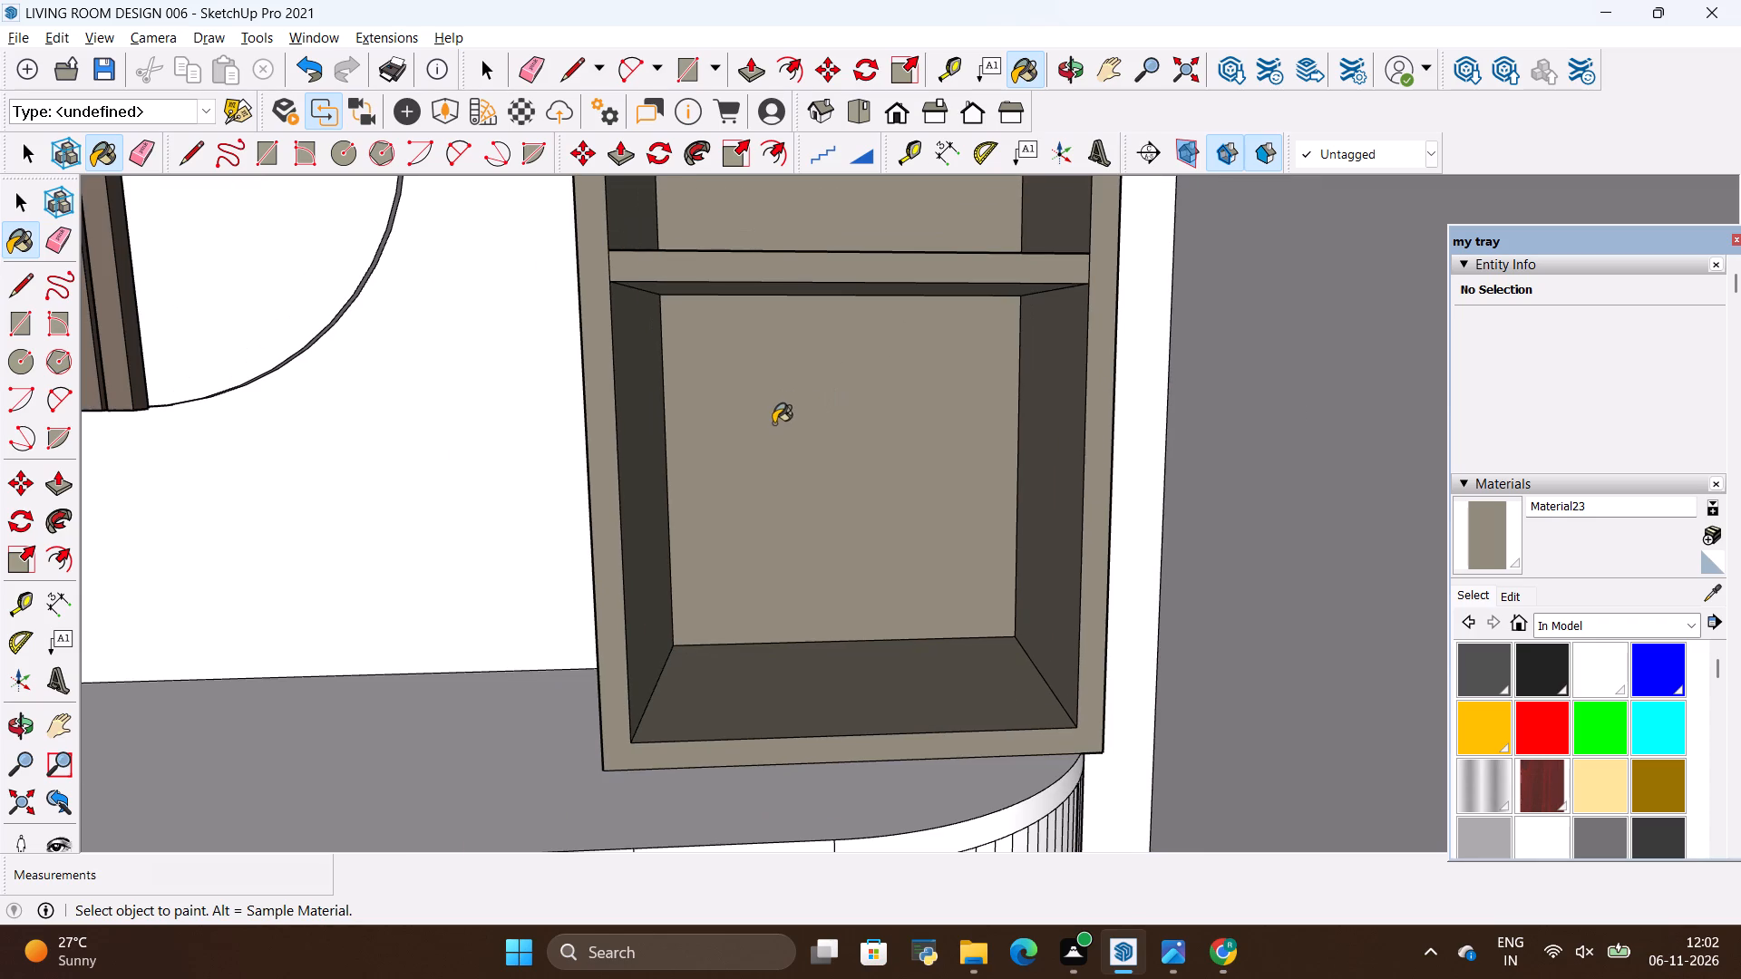
Examine the reference photo's console and drawer finishes and compare them with the whole TV wall model.
key("alt+Tab")
key("alt+Tab")
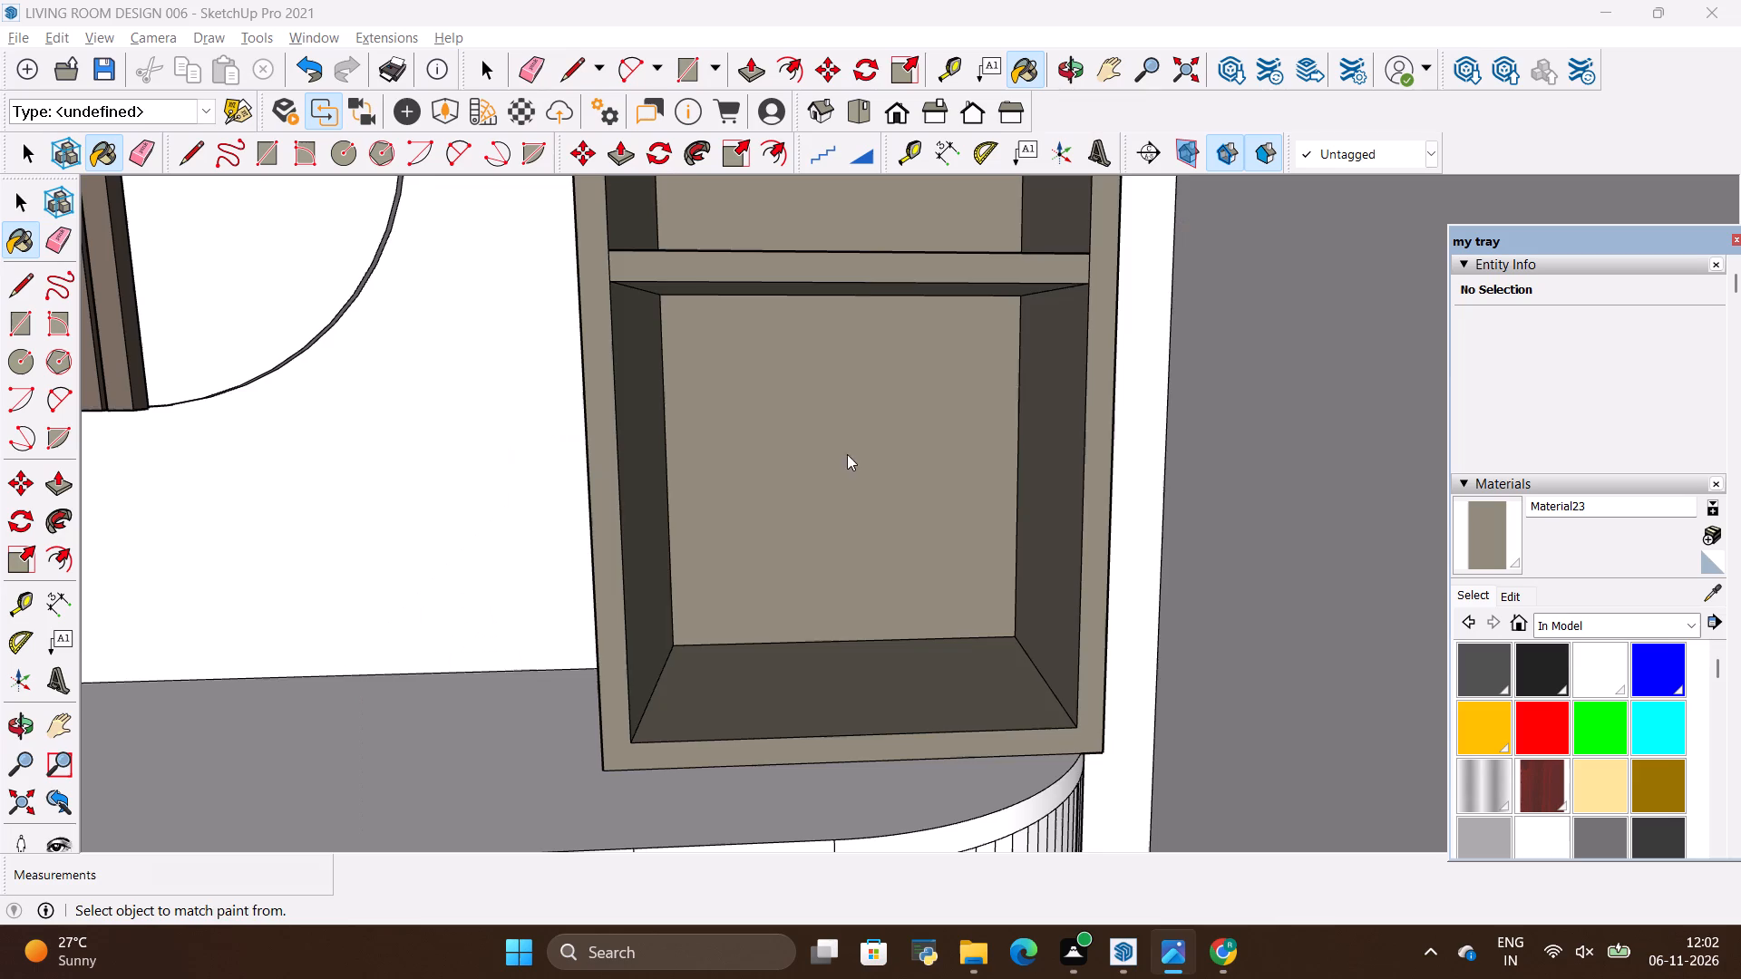
scroll(973, 405, "down", 8)
key("alt+Tab")
scroll(989, 461, "down", 3)
scroll(869, 542, "up", 17)
key("alt+Tab")
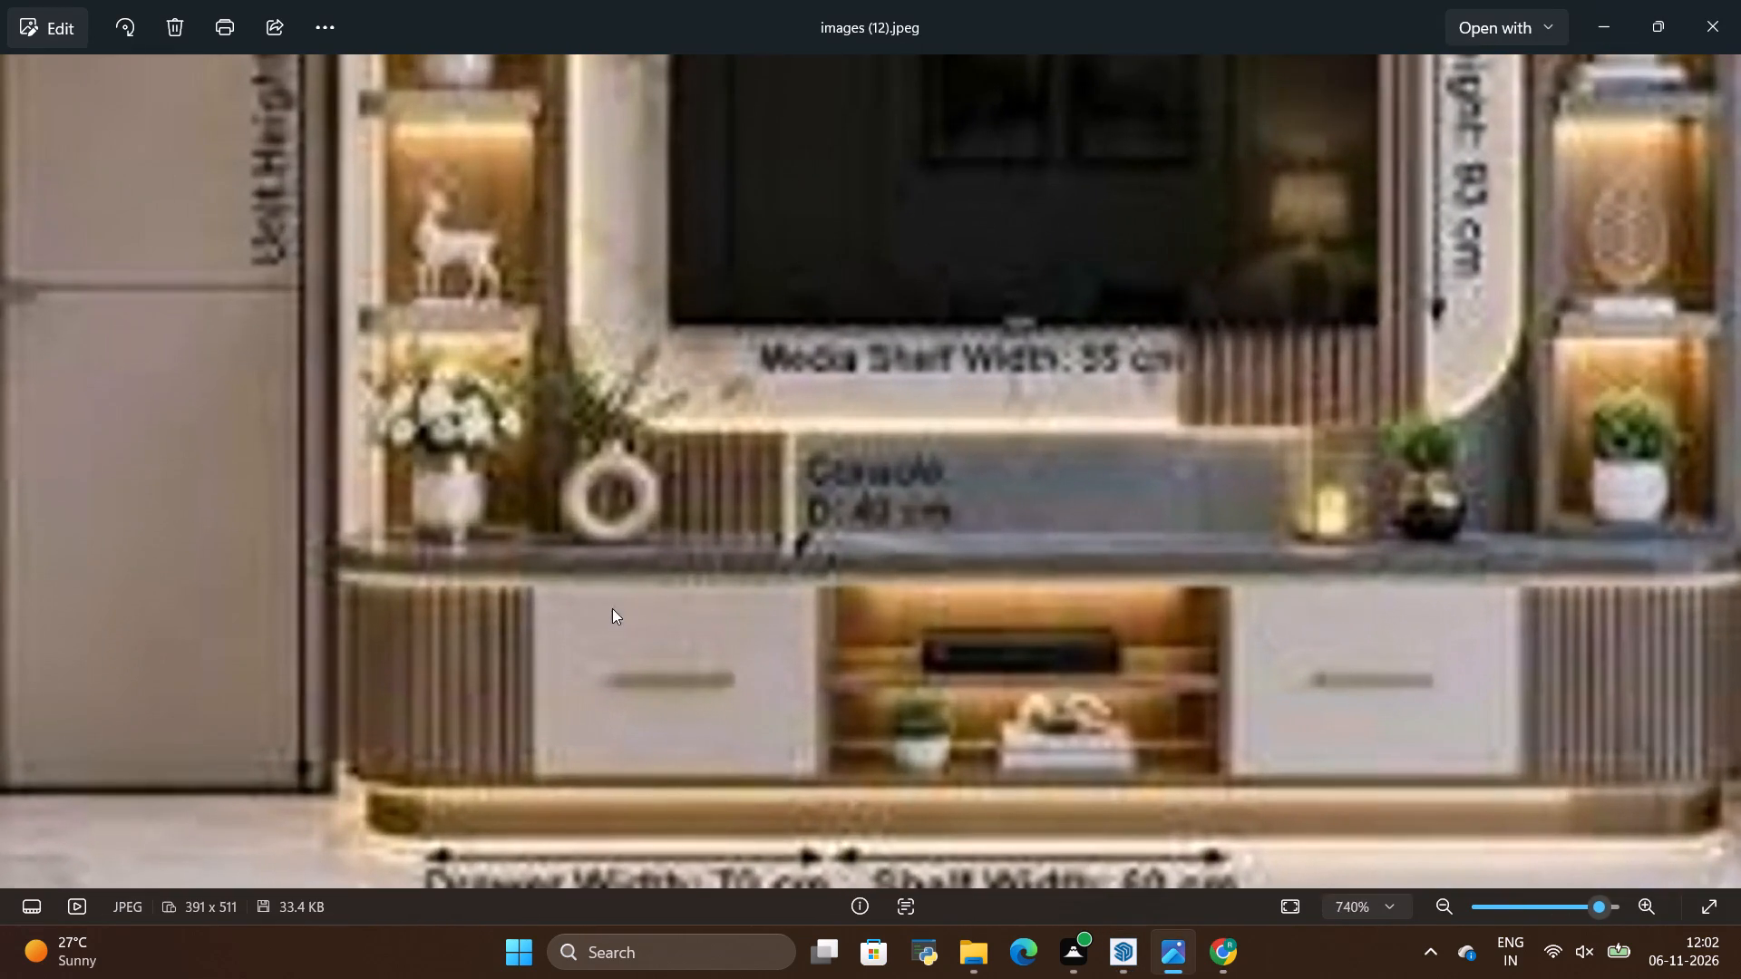
scroll(917, 553, "down", 5)
scroll(1135, 581, "down", 4)
scroll(898, 701, "down", 4)
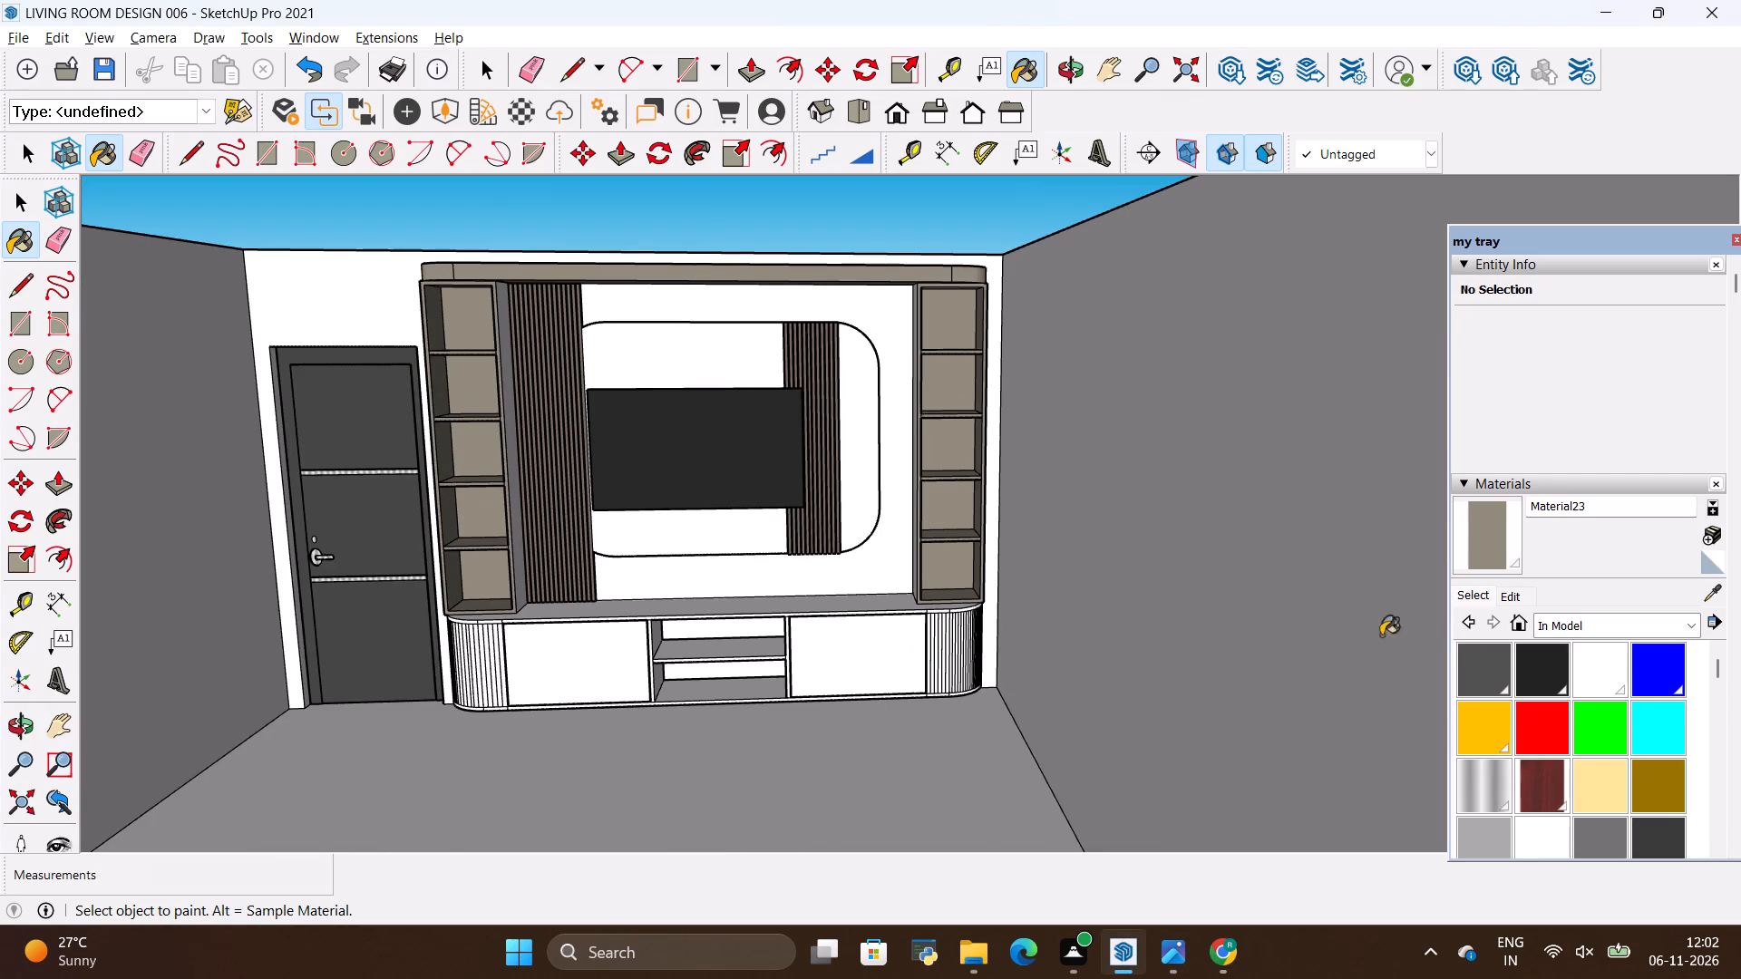
Create Material24 using the pale pinkish-beige texture image 633eb4499d468b2c37aed68b848ff5e6 from the all materials folder.
left_click(1713, 527)
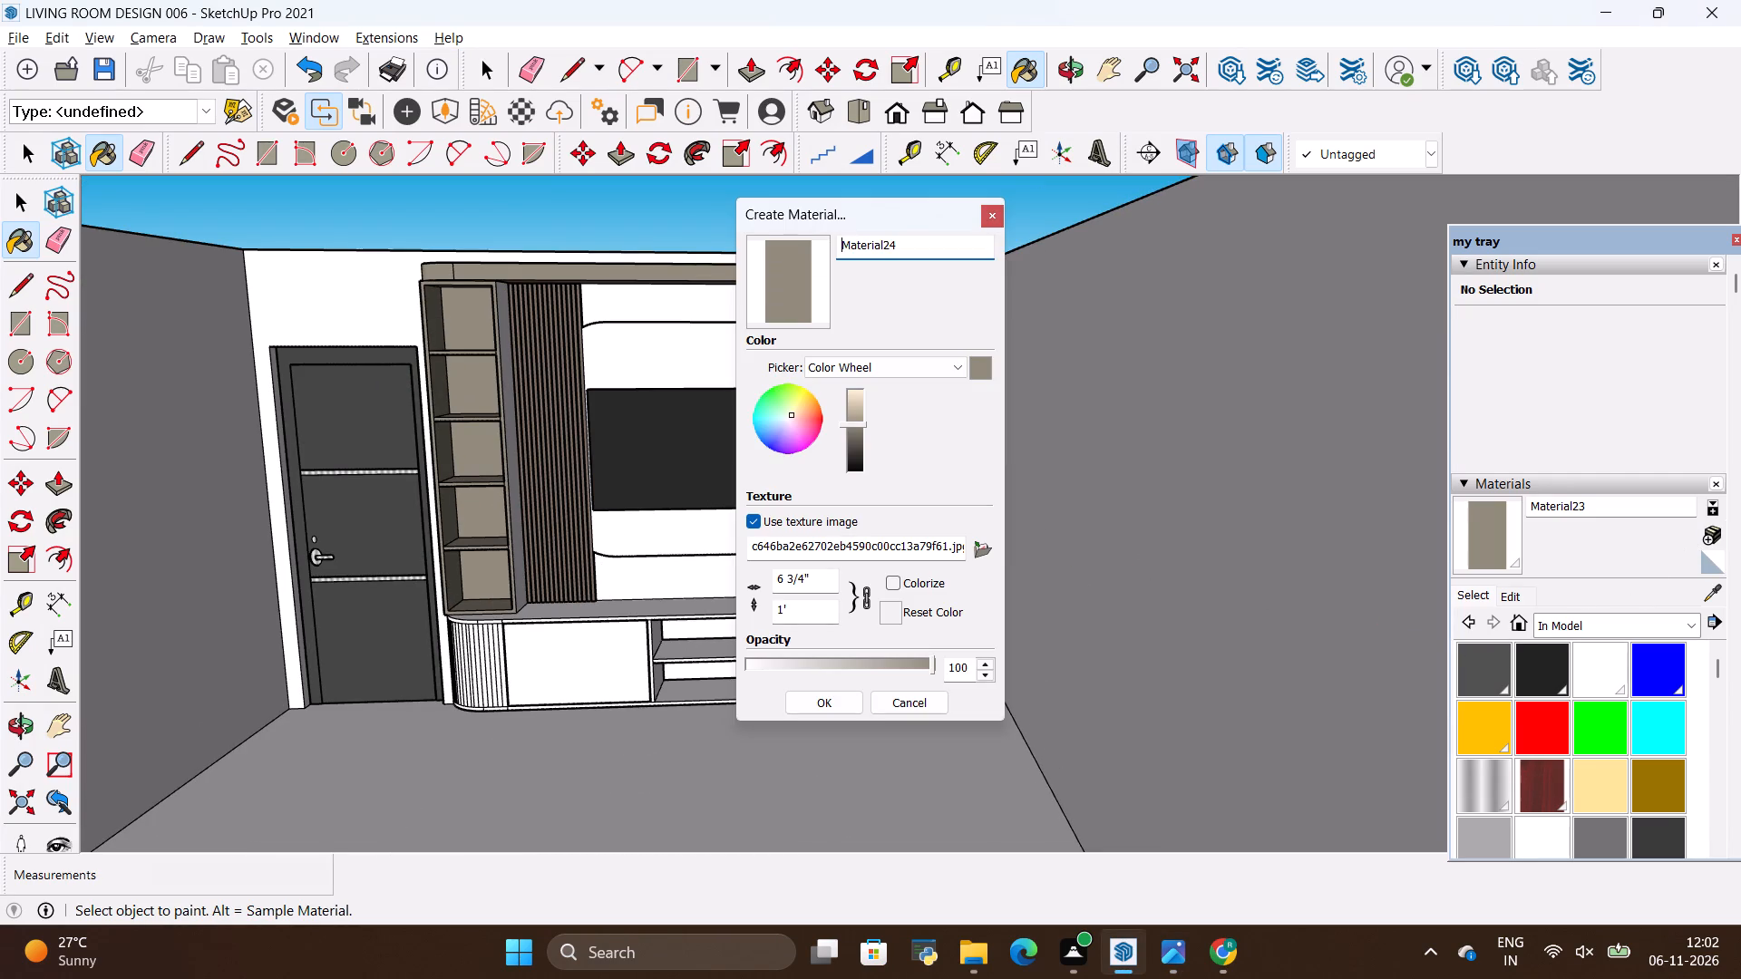
left_click(982, 548)
scroll(913, 521, "down", 4)
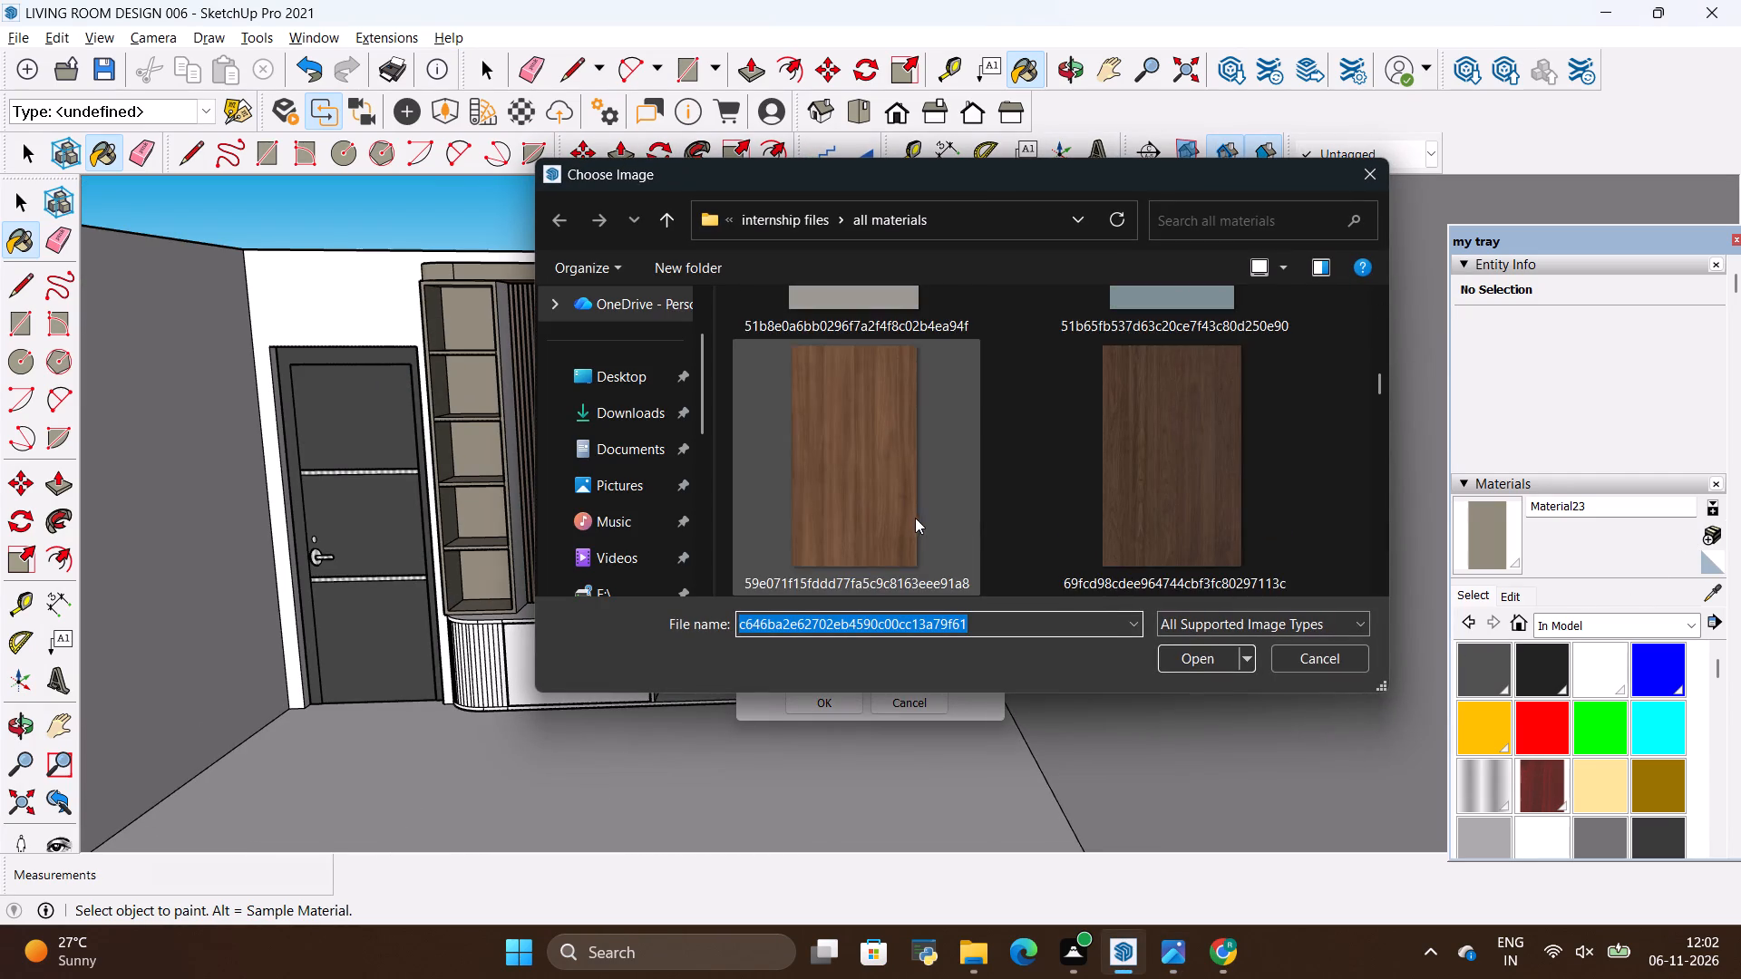
scroll(928, 521, "up", 2)
scroll(928, 521, "down", 1)
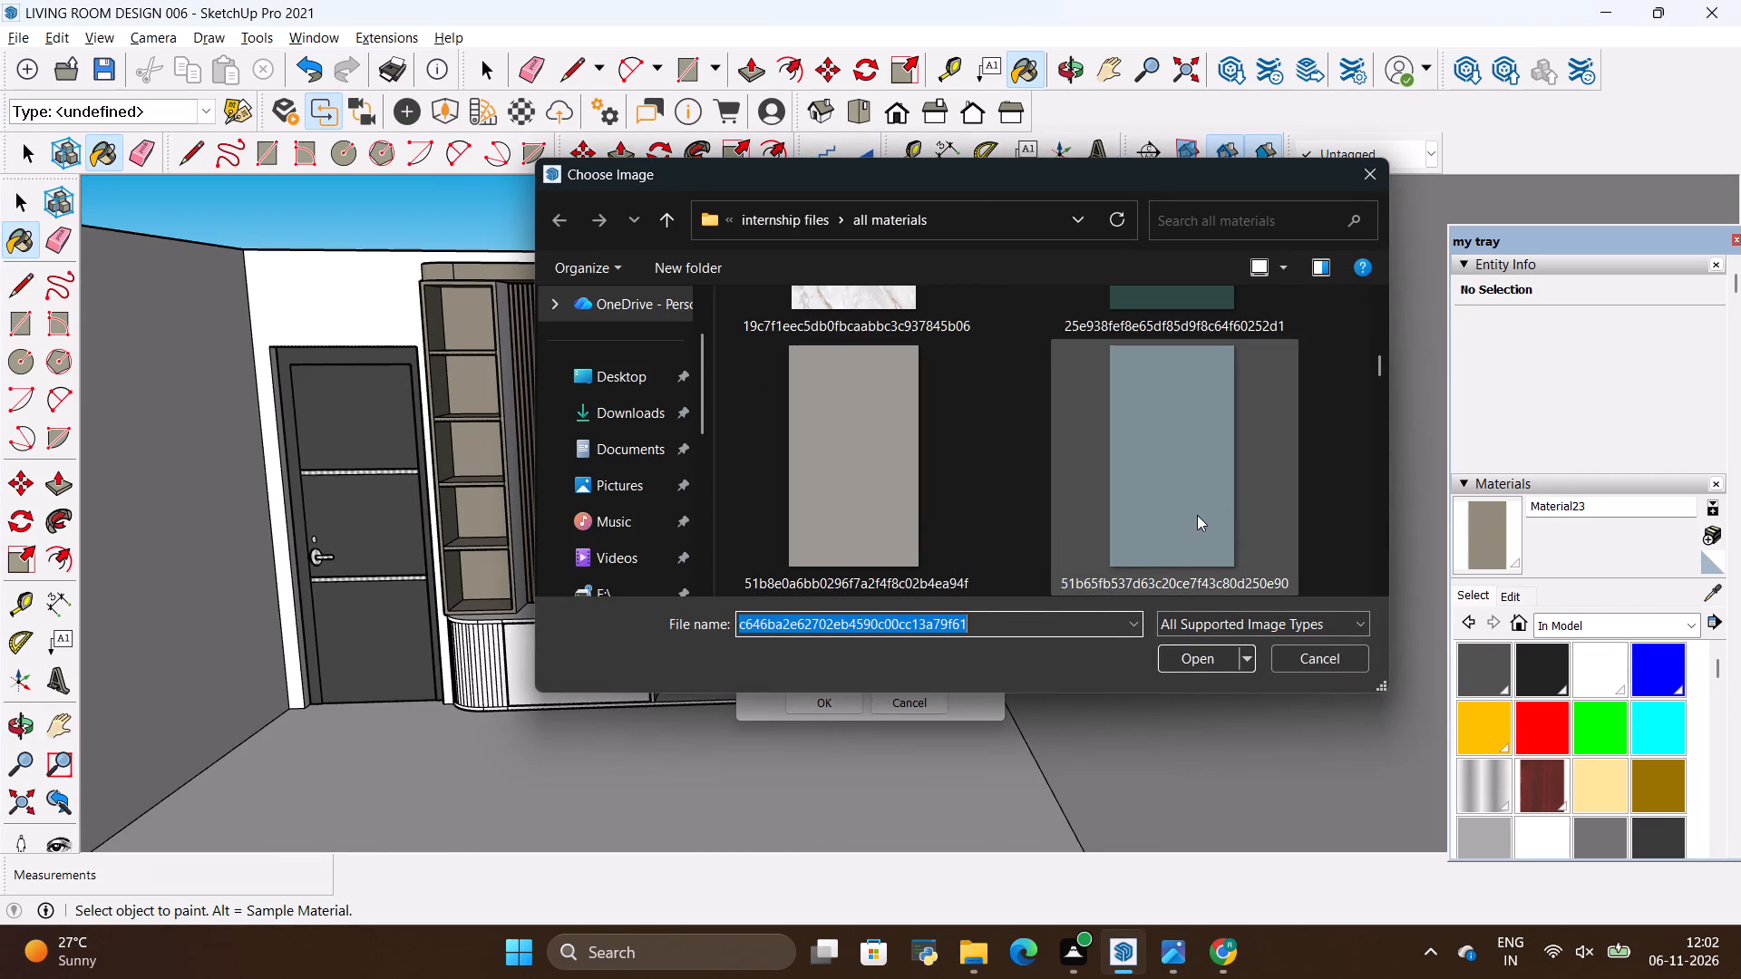
scroll(1197, 515, "down", 3)
scroll(1197, 515, "up", 1)
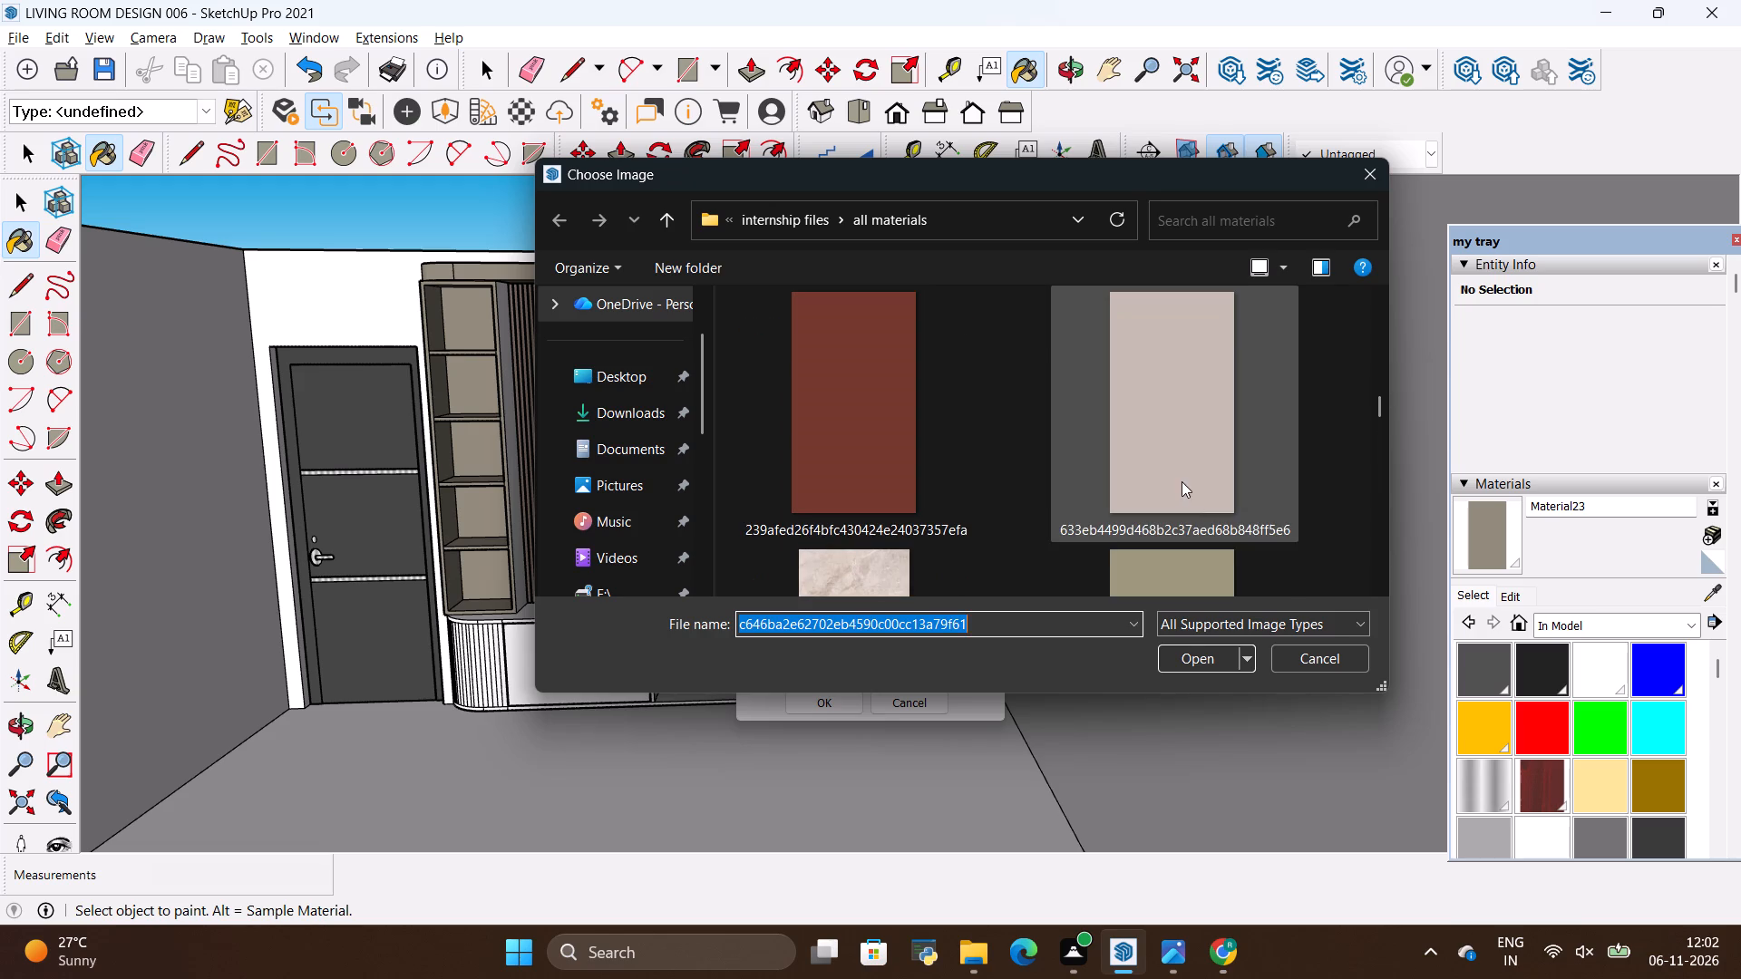
left_click(1182, 481)
left_click(1186, 654)
left_click(836, 693)
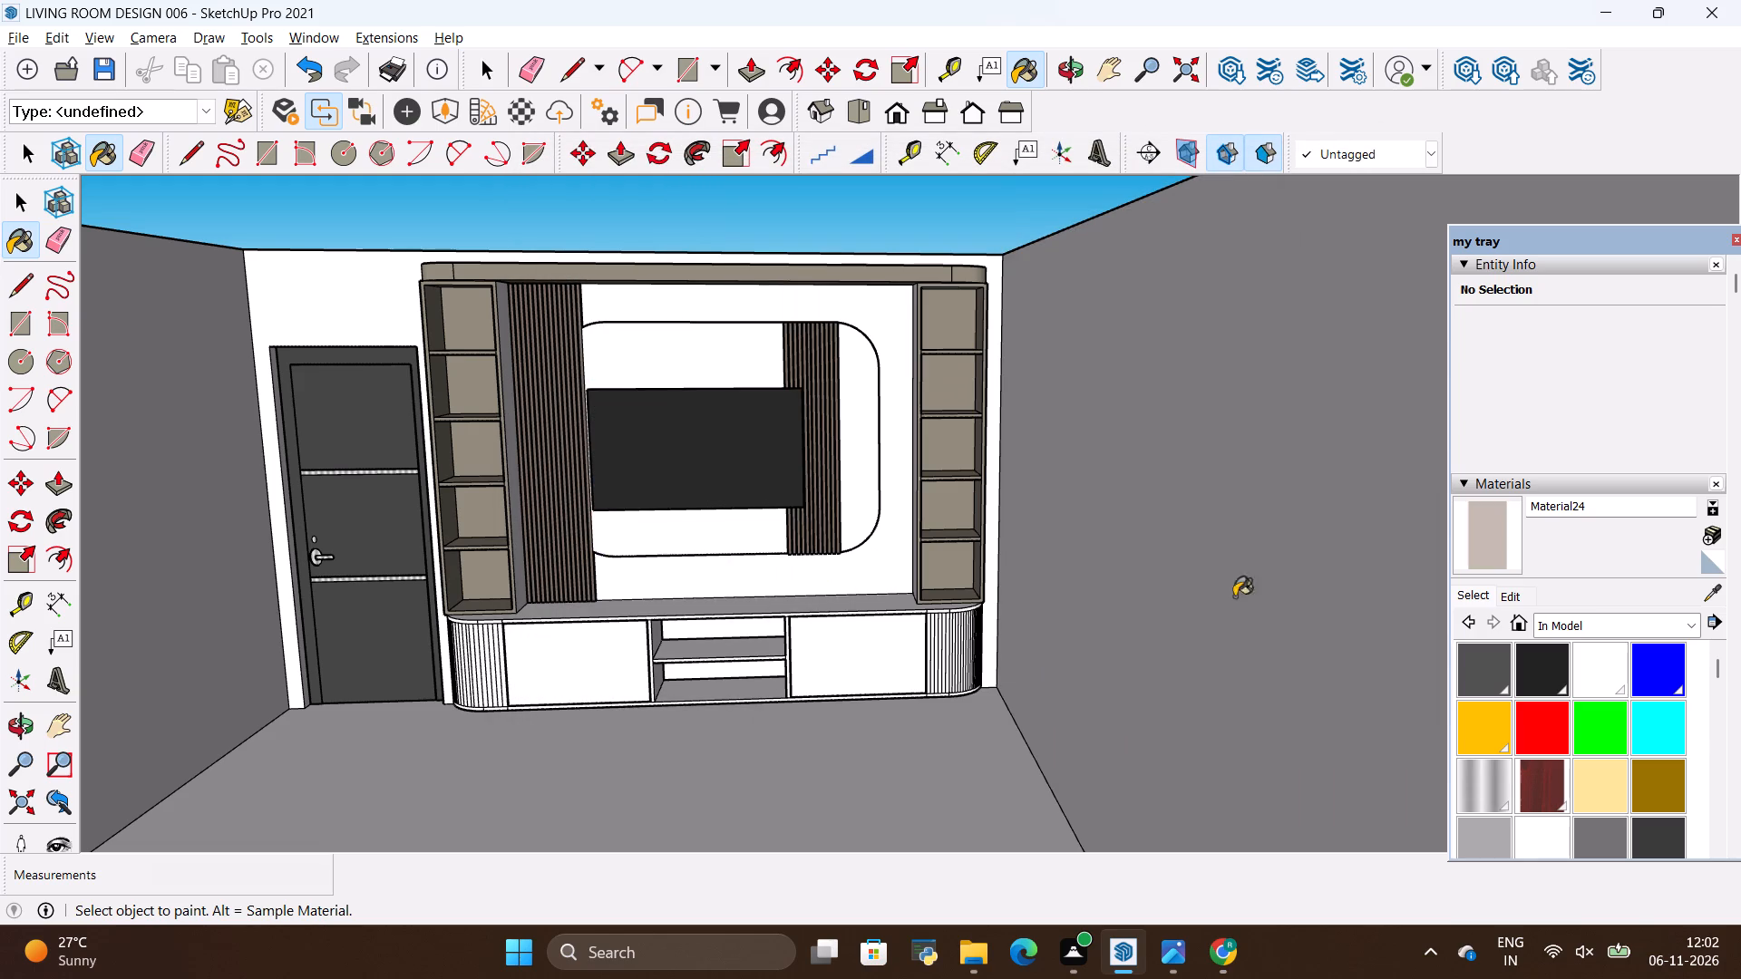
Paint the wall panel surrounding the rounded TV panel with Material24, checking its finish against the reference photo.
left_click(1503, 539)
scroll(838, 556, "up", 4)
key("alt+Tab")
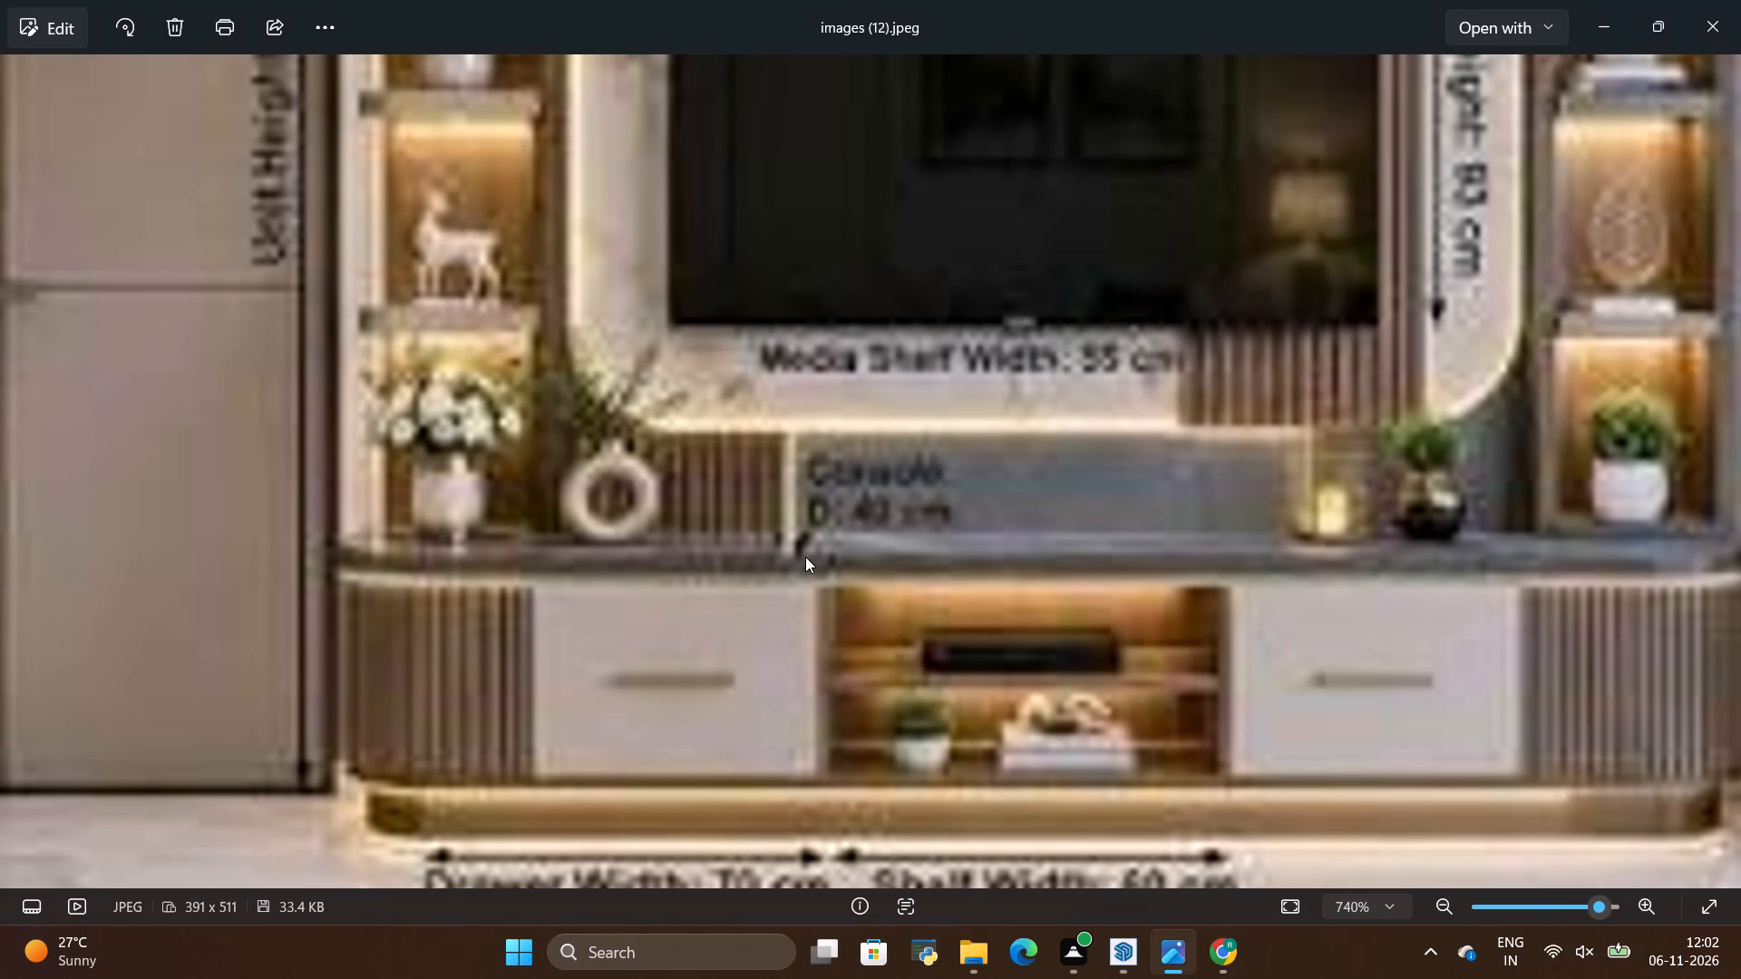
scroll(915, 623, "down", 9)
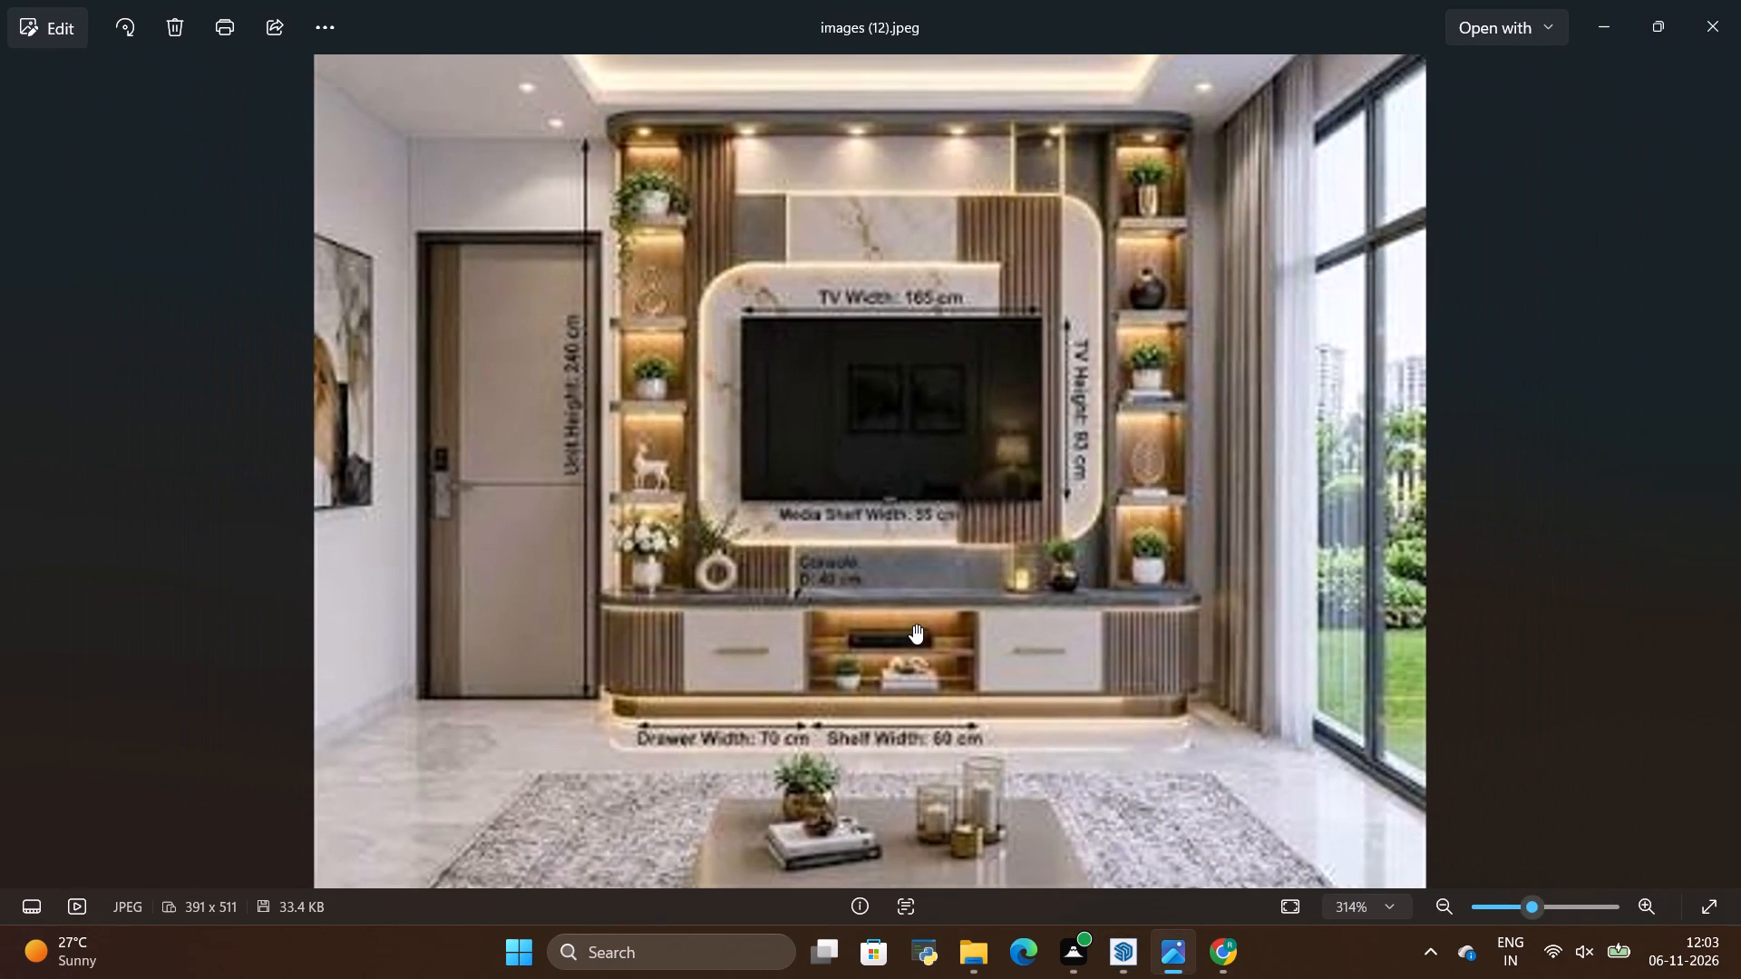
key("alt+Tab")
scroll(952, 674, "down", 5)
scroll(732, 406, "up", 4)
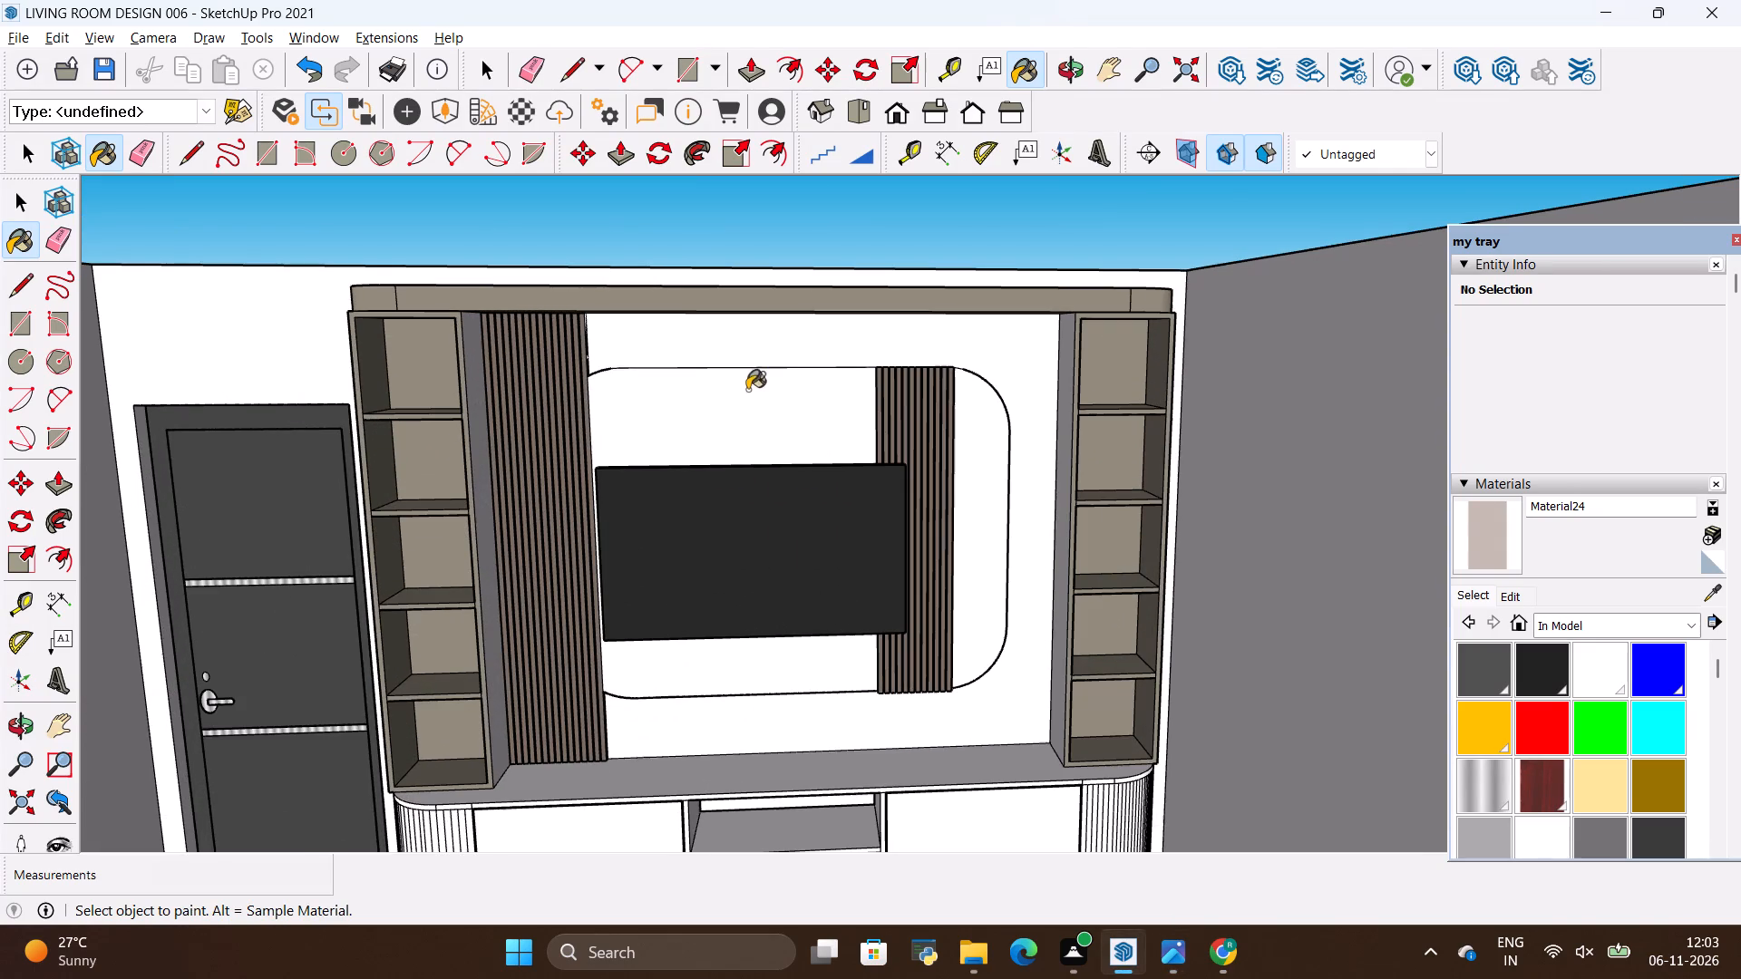
left_click(809, 339)
Check the console's finish in the reference photo and paint both console drawer fronts with Material24.
key("alt+Tab")
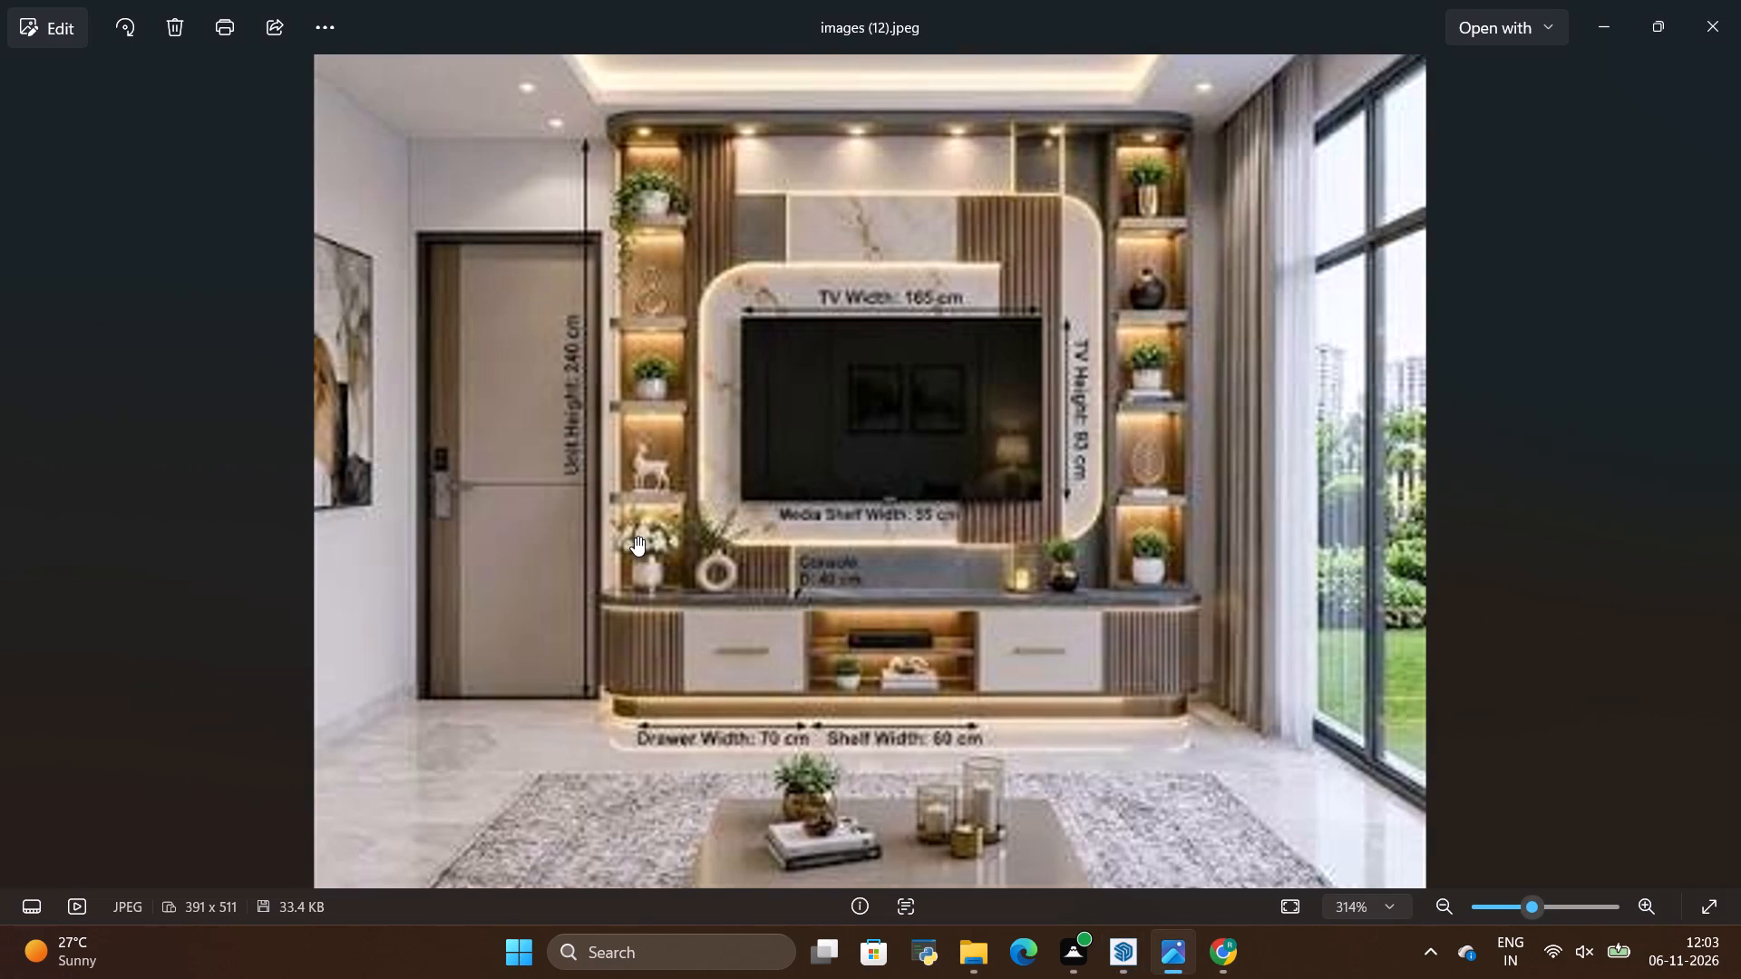
key("alt+Tab")
scroll(635, 546, "down", 1)
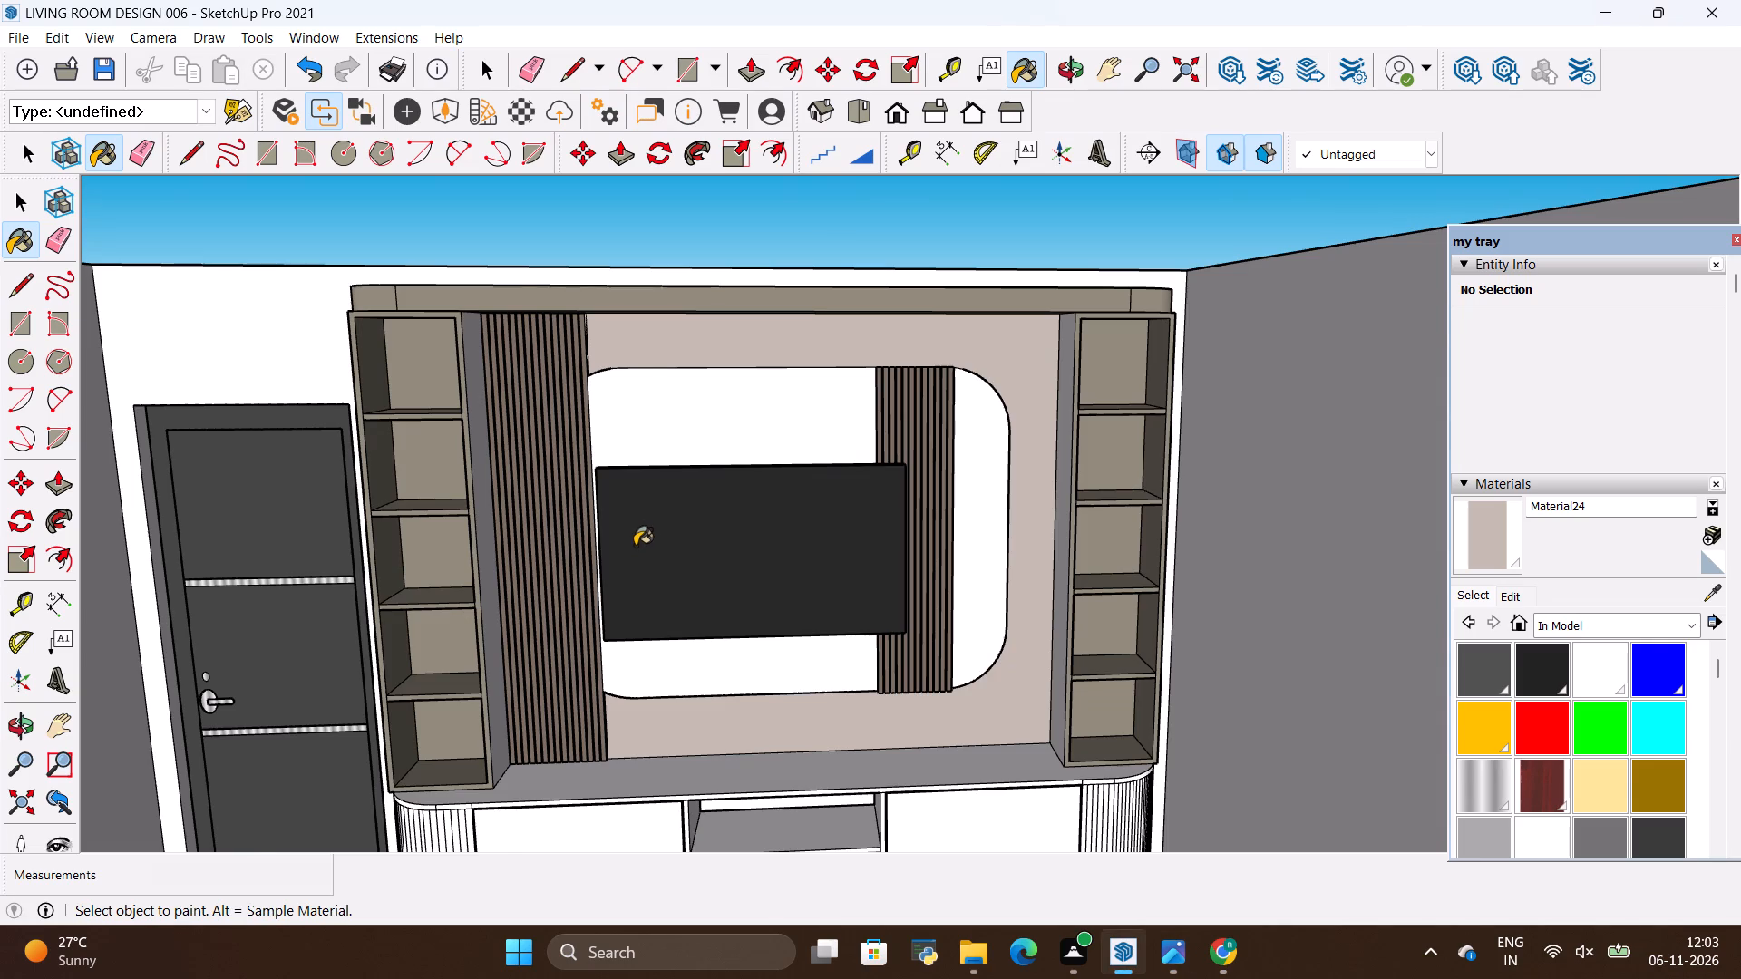
scroll(635, 546, "down", 2)
key("alt+Tab")
scroll(680, 673, "up", 3)
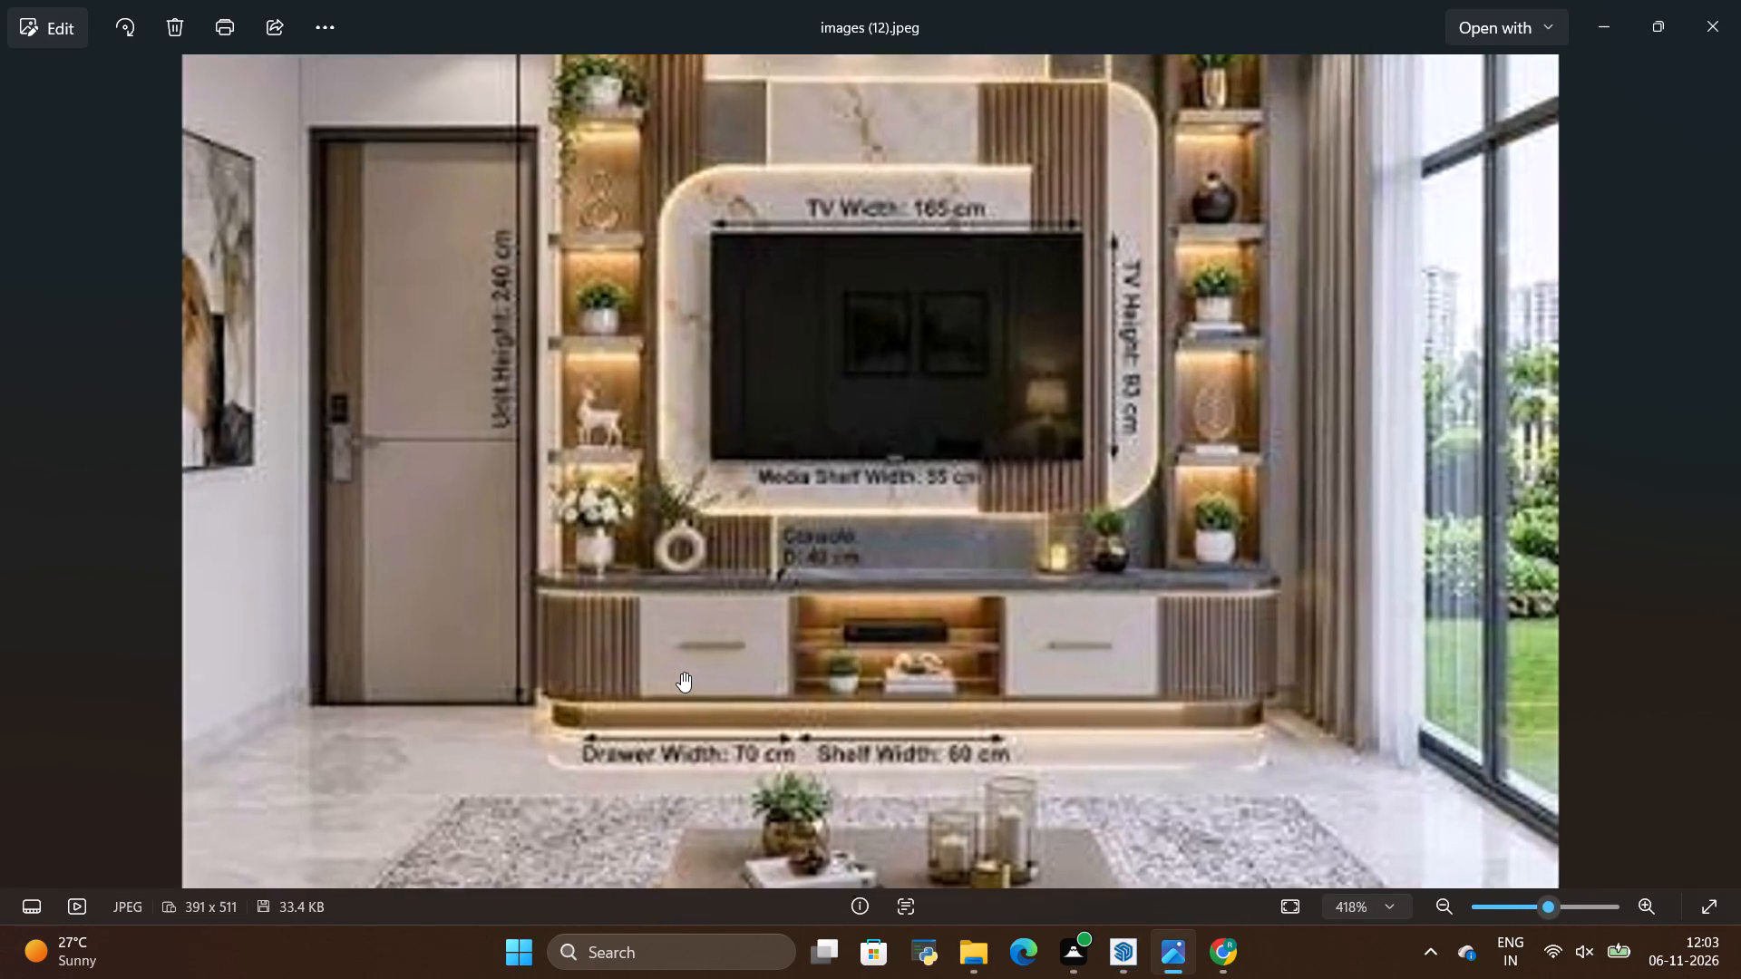
key("alt+Tab")
left_click(614, 799)
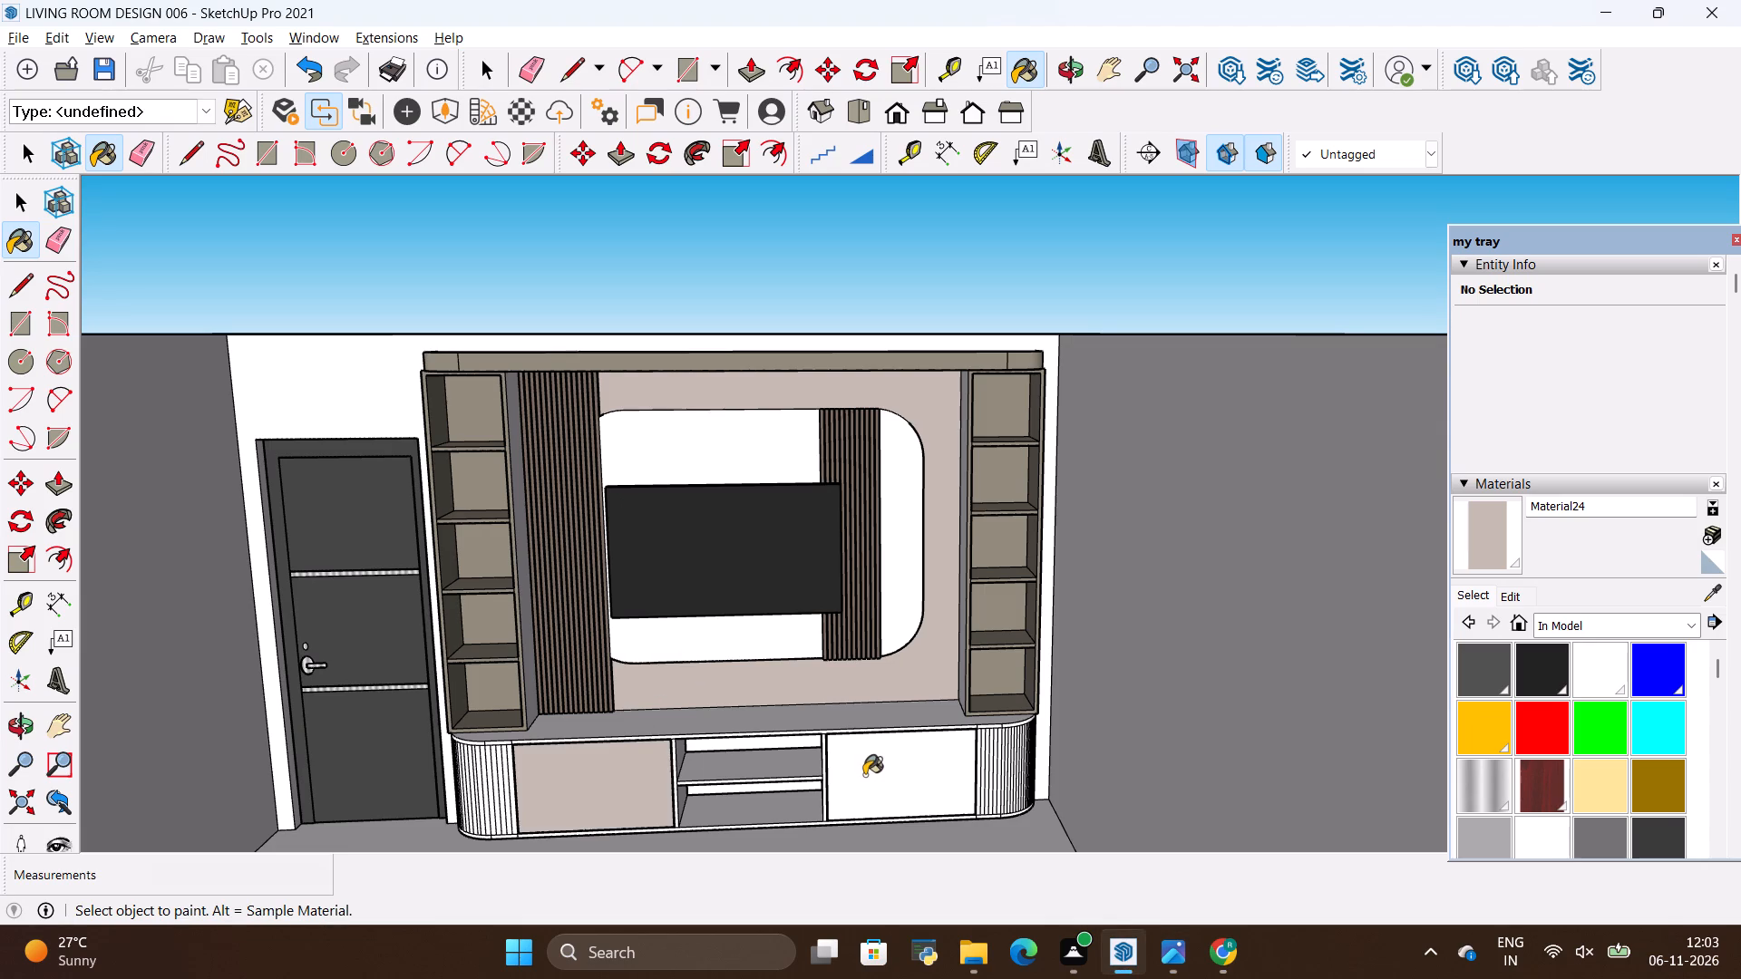
left_click(864, 776)
Paint the back faces and the upper and lower shelf surfaces of the console's central open compartments with Material24.
scroll(892, 619, "down", 4)
scroll(776, 791, "up", 9)
left_click(809, 643)
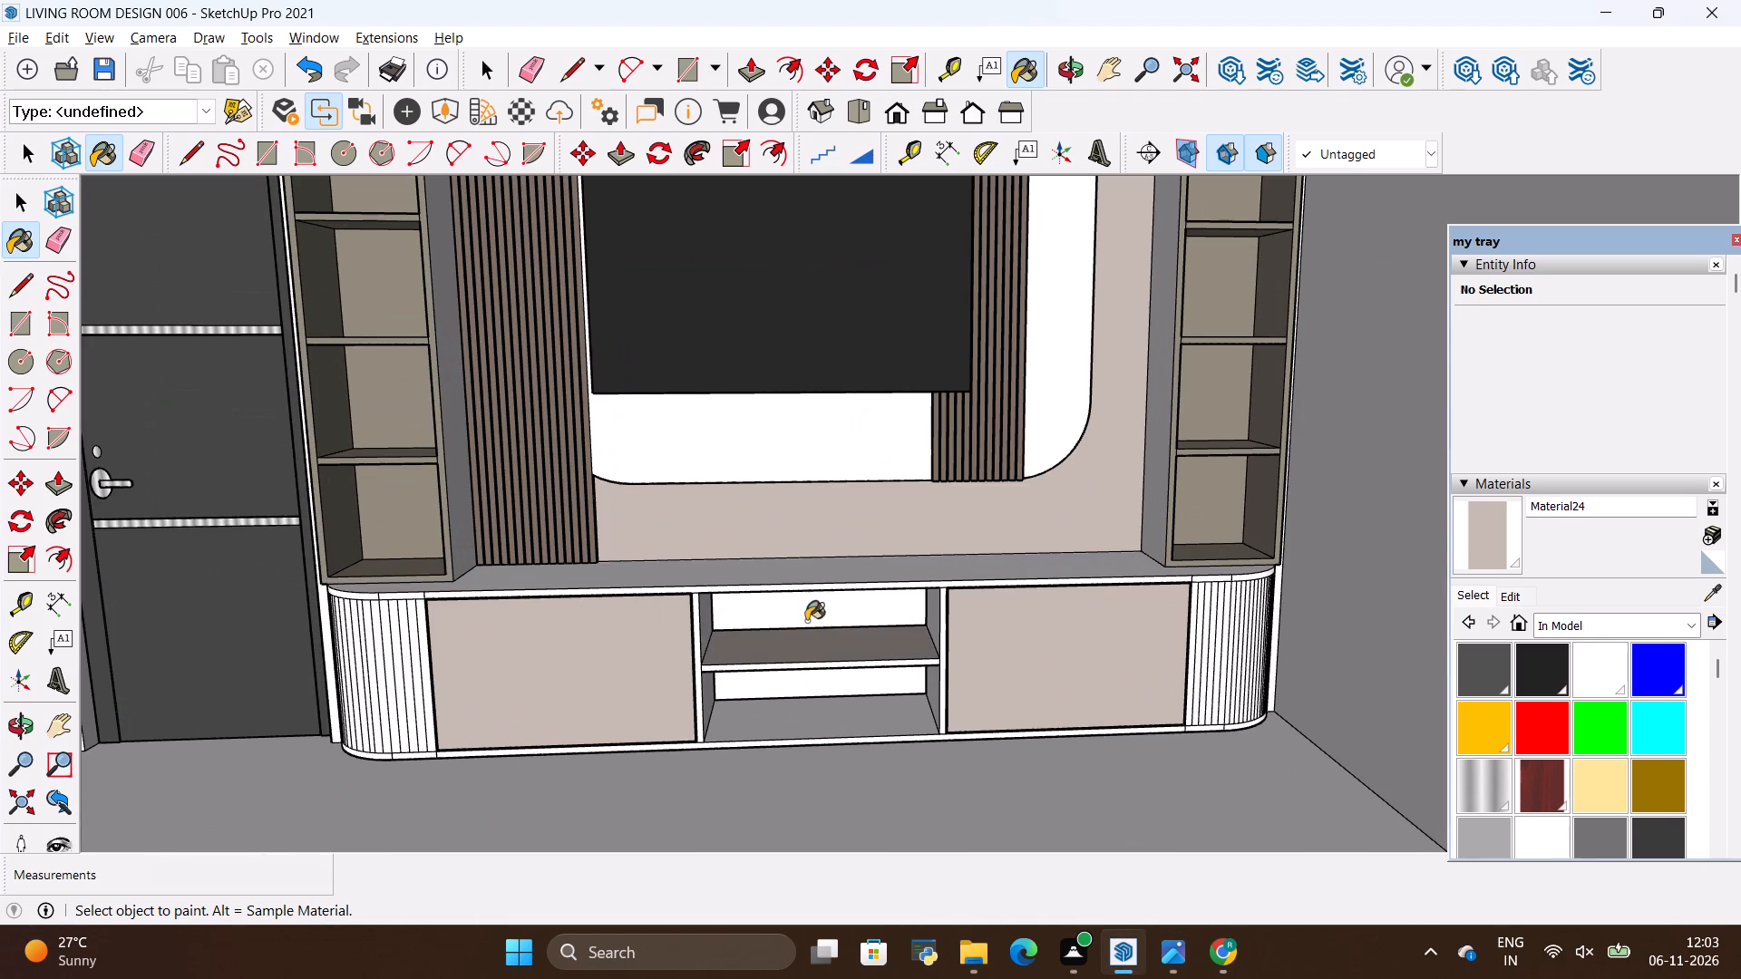
left_click(806, 606)
left_click(804, 705)
left_click(801, 710)
Paint the inner side faces of both central open compartments in the console with Material24.
scroll(910, 627, "up", 10)
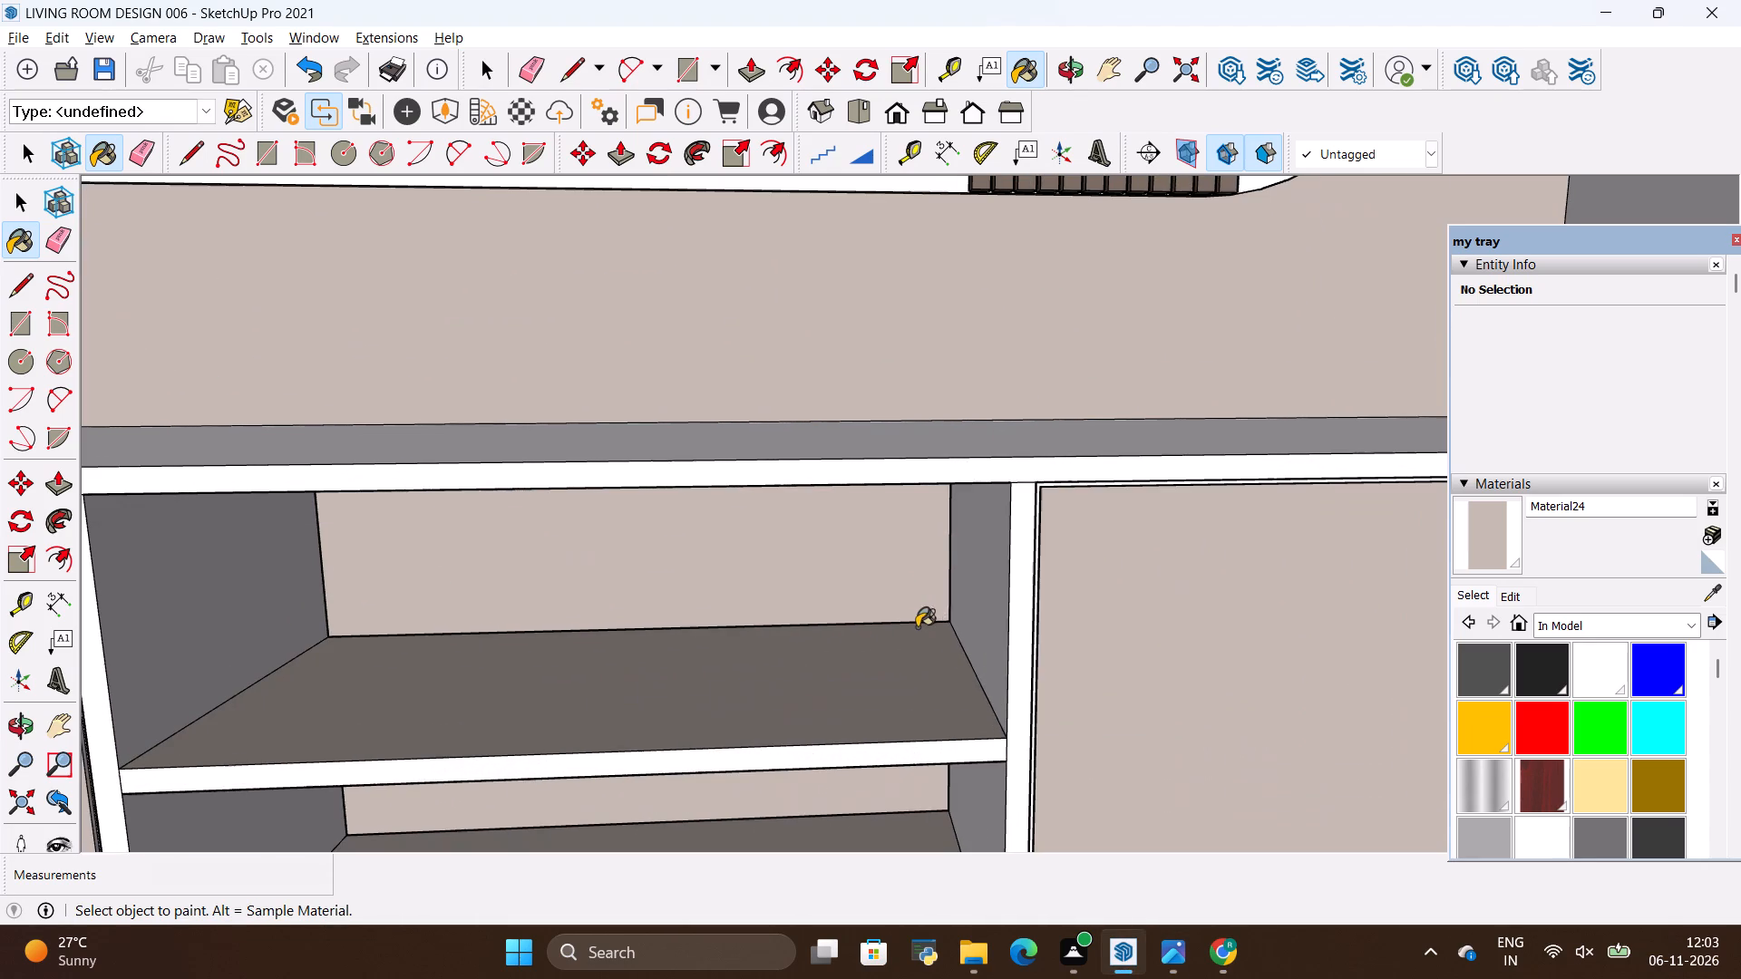
left_click(966, 577)
left_click(210, 599)
scroll(500, 527, "down", 4)
scroll(378, 697, "up", 1)
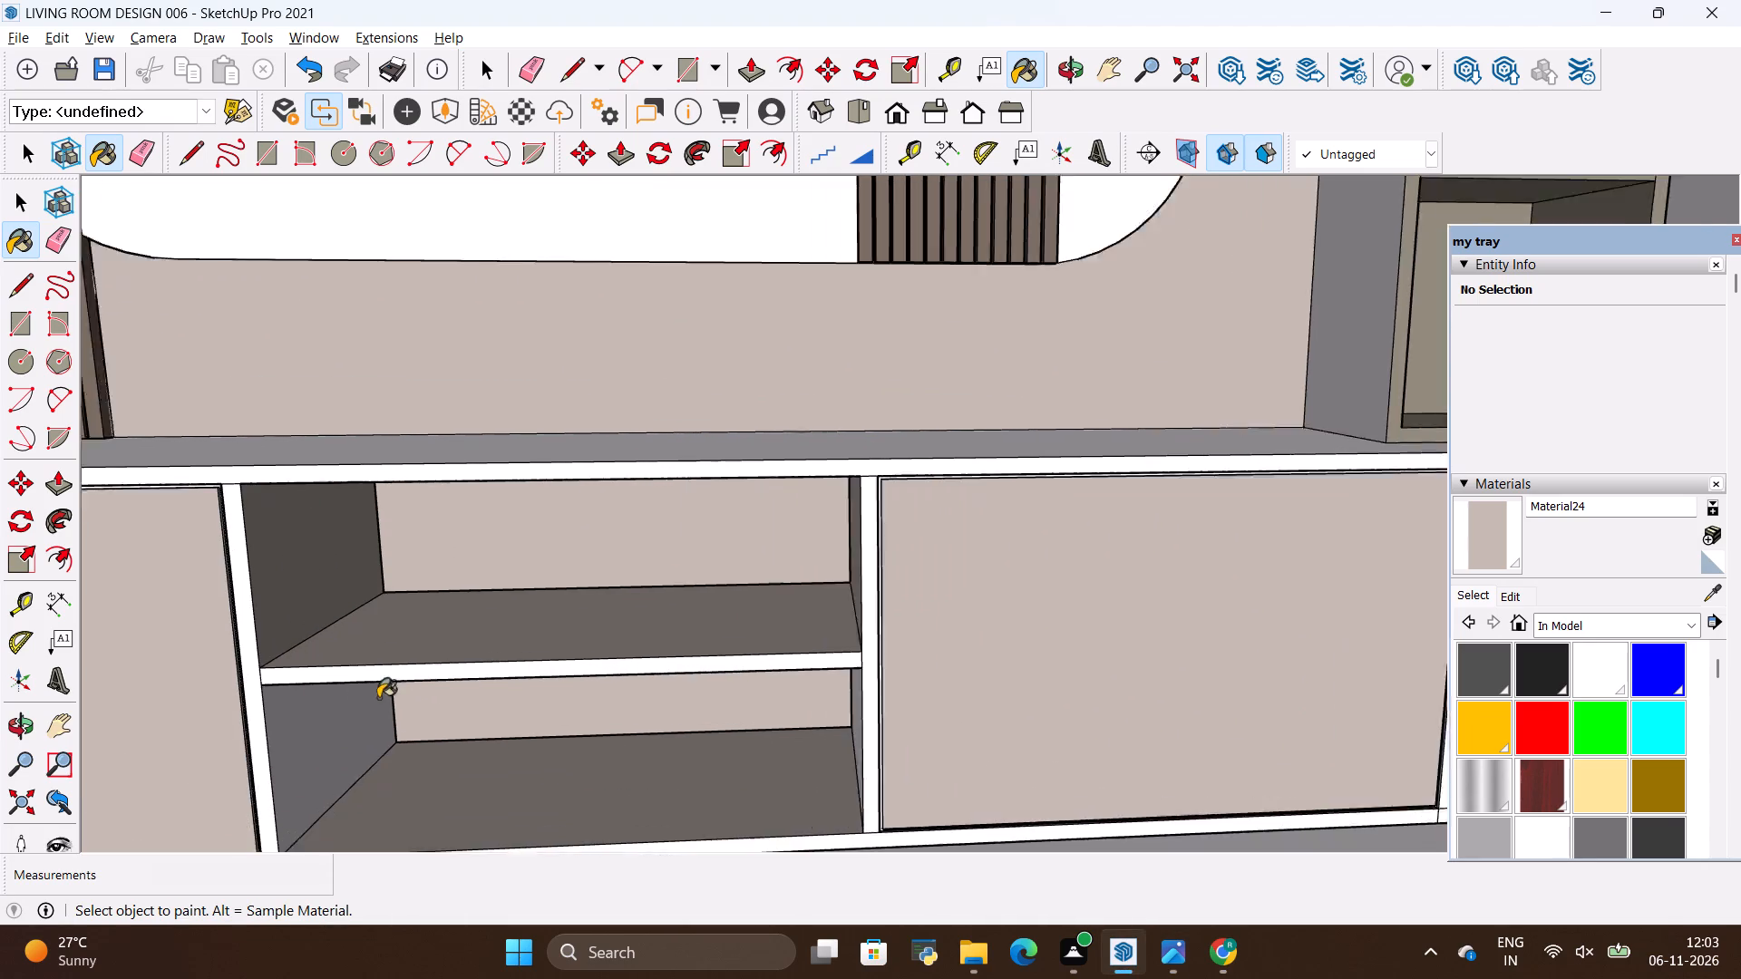
scroll(378, 698, "up", 2)
left_click(345, 731)
left_click(969, 694)
Paint the front edges of the console's middle shelf and of the two vertical dividers beside it with Material24.
scroll(912, 692, "up", 4)
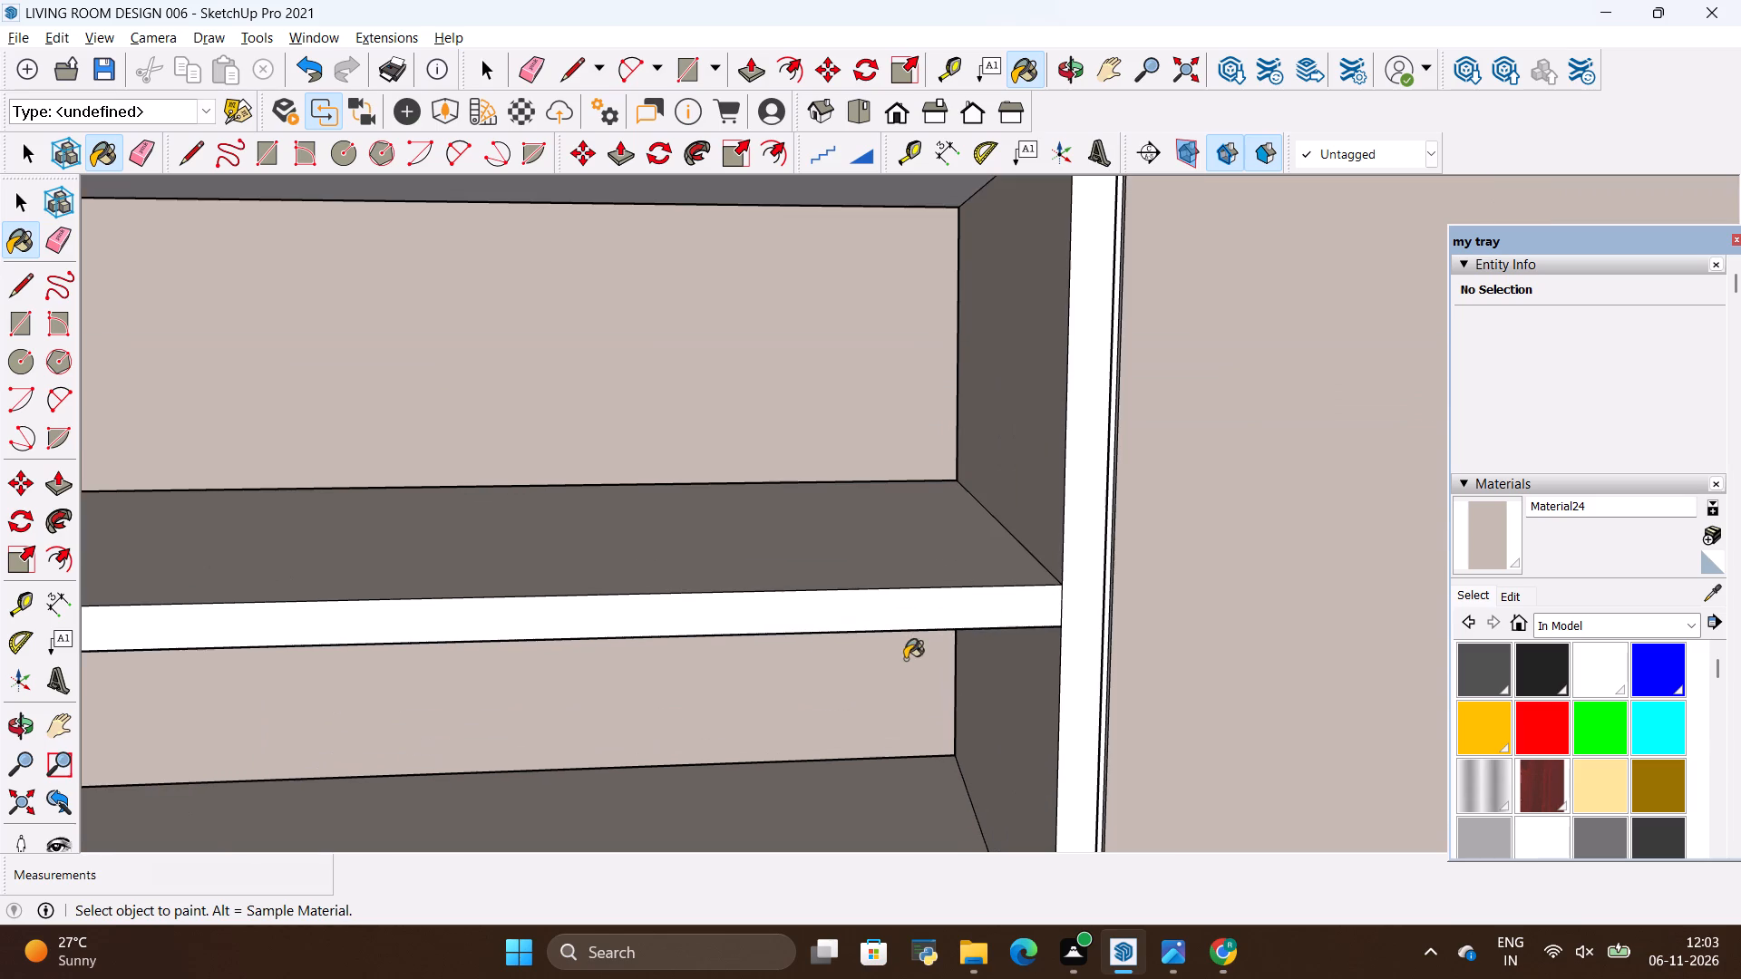
left_click(940, 616)
scroll(935, 663, "down", 4)
key("alt+Tab")
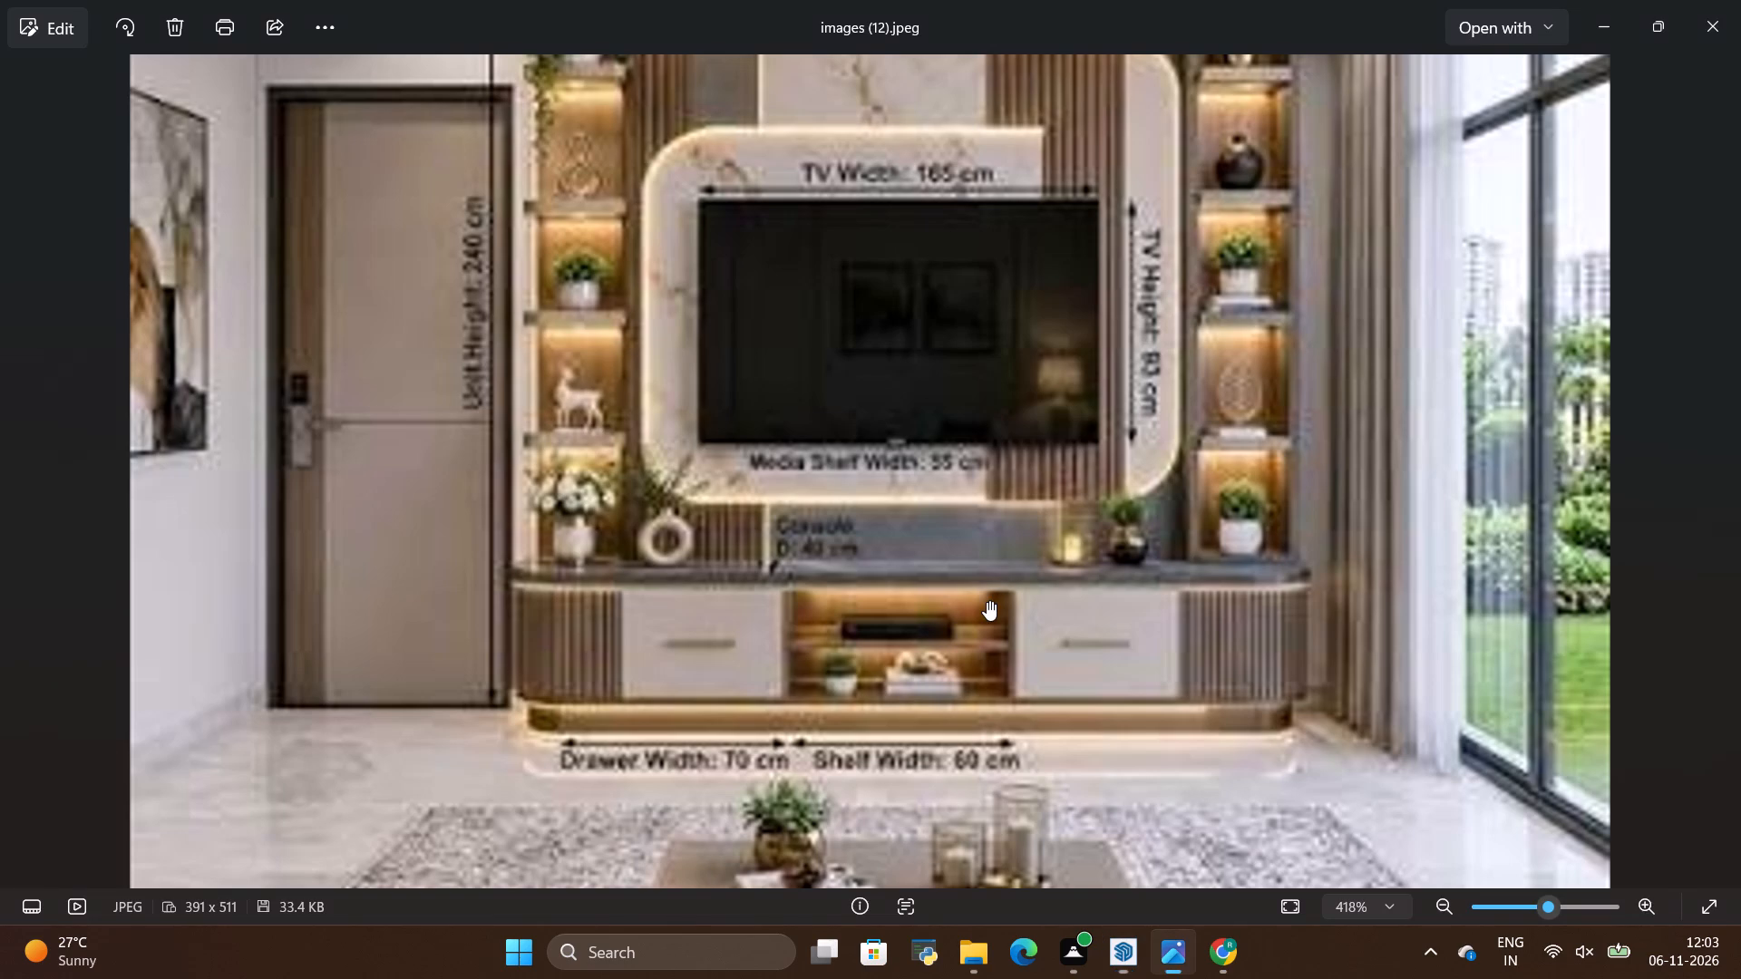
key("alt+Tab")
scroll(1002, 586, "up", 4)
left_click(1011, 584)
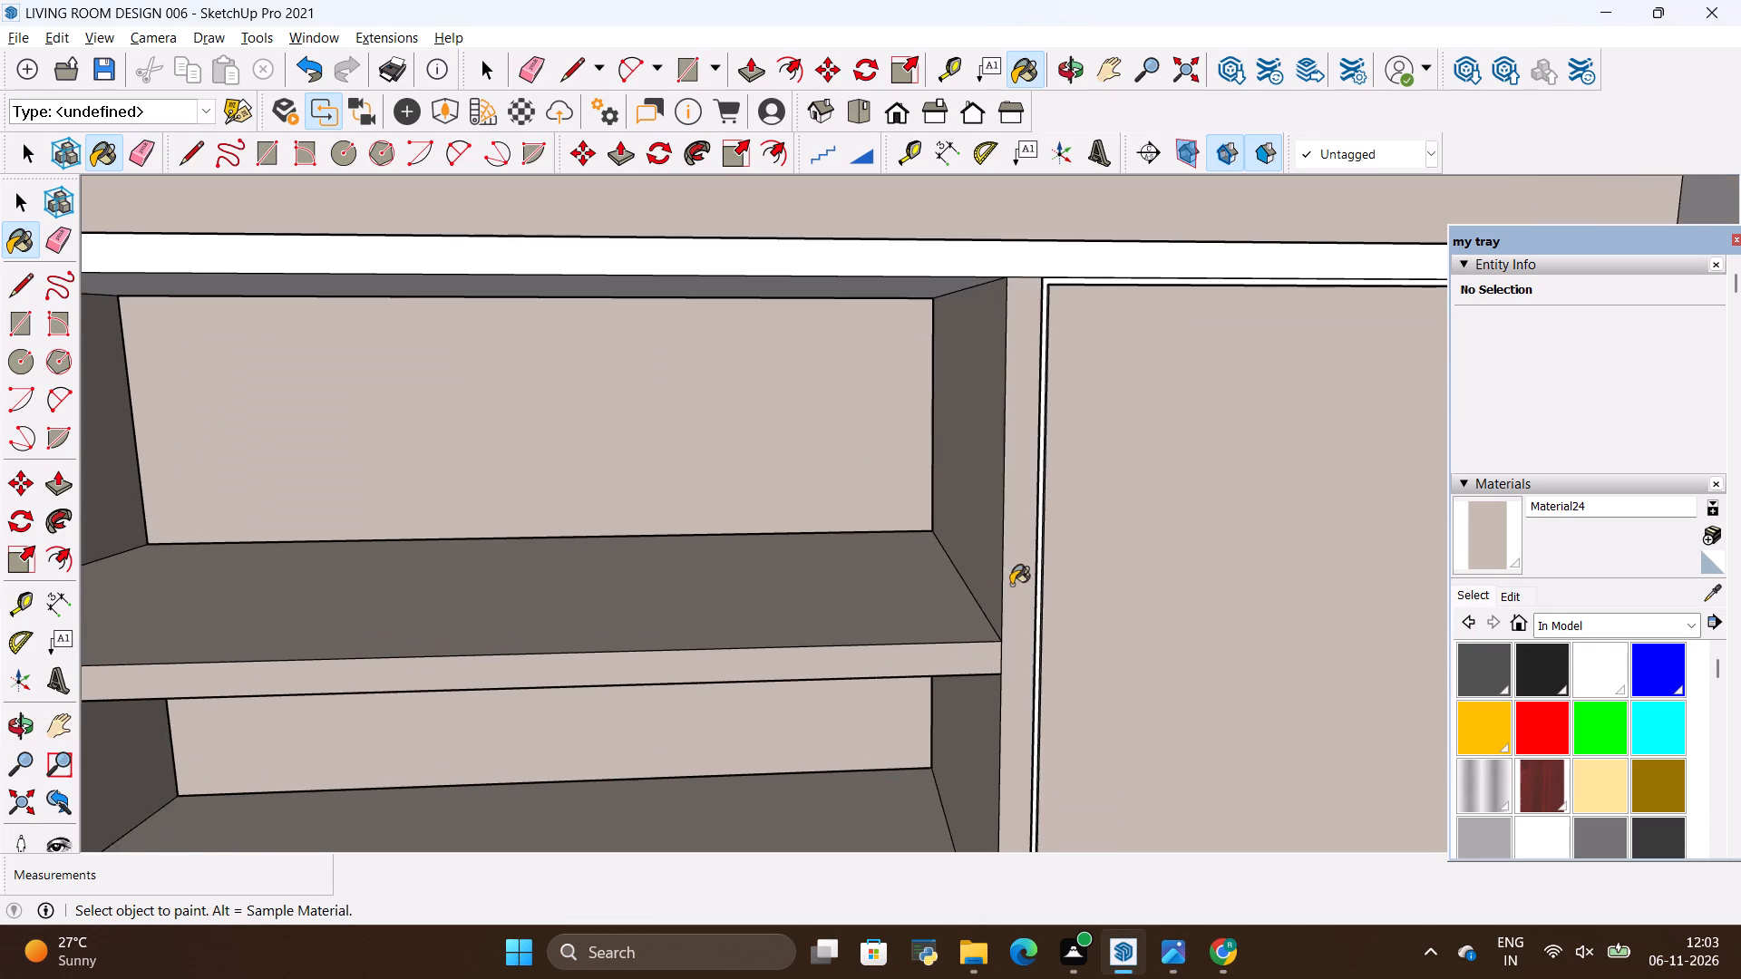
scroll(1011, 584, "down", 9)
scroll(283, 620, "up", 3)
scroll(606, 630, "up", 5)
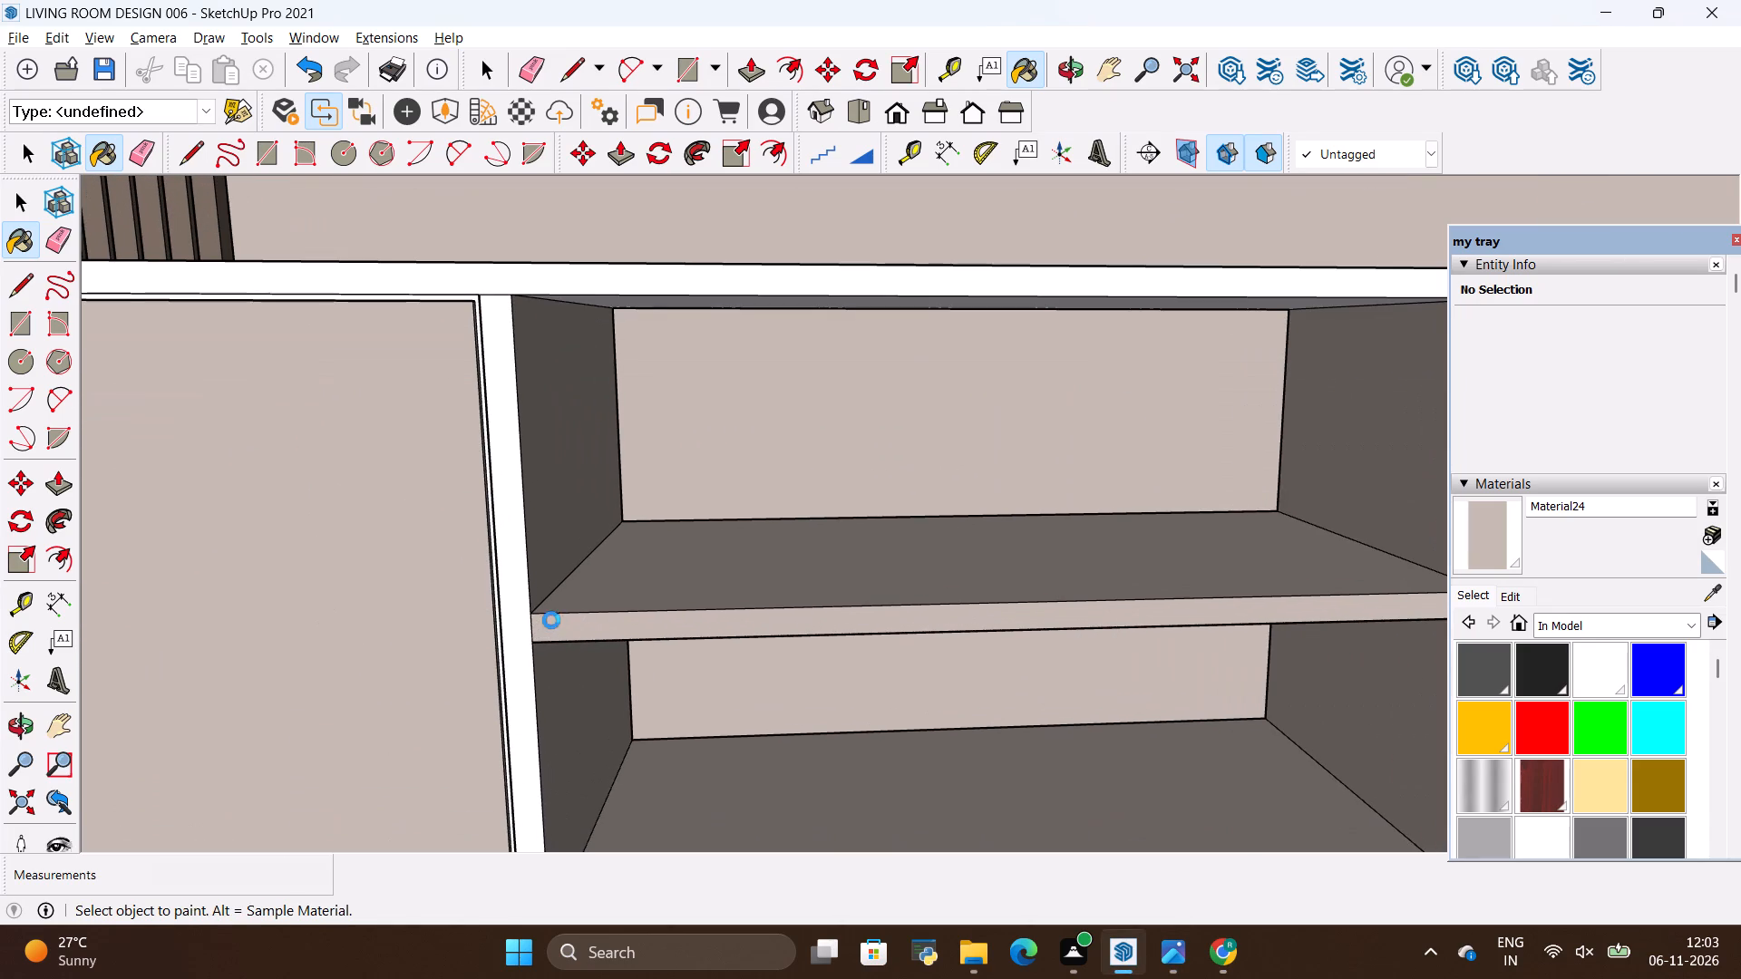
scroll(524, 628, "down", 2)
scroll(524, 628, "up", 16)
left_click(501, 643)
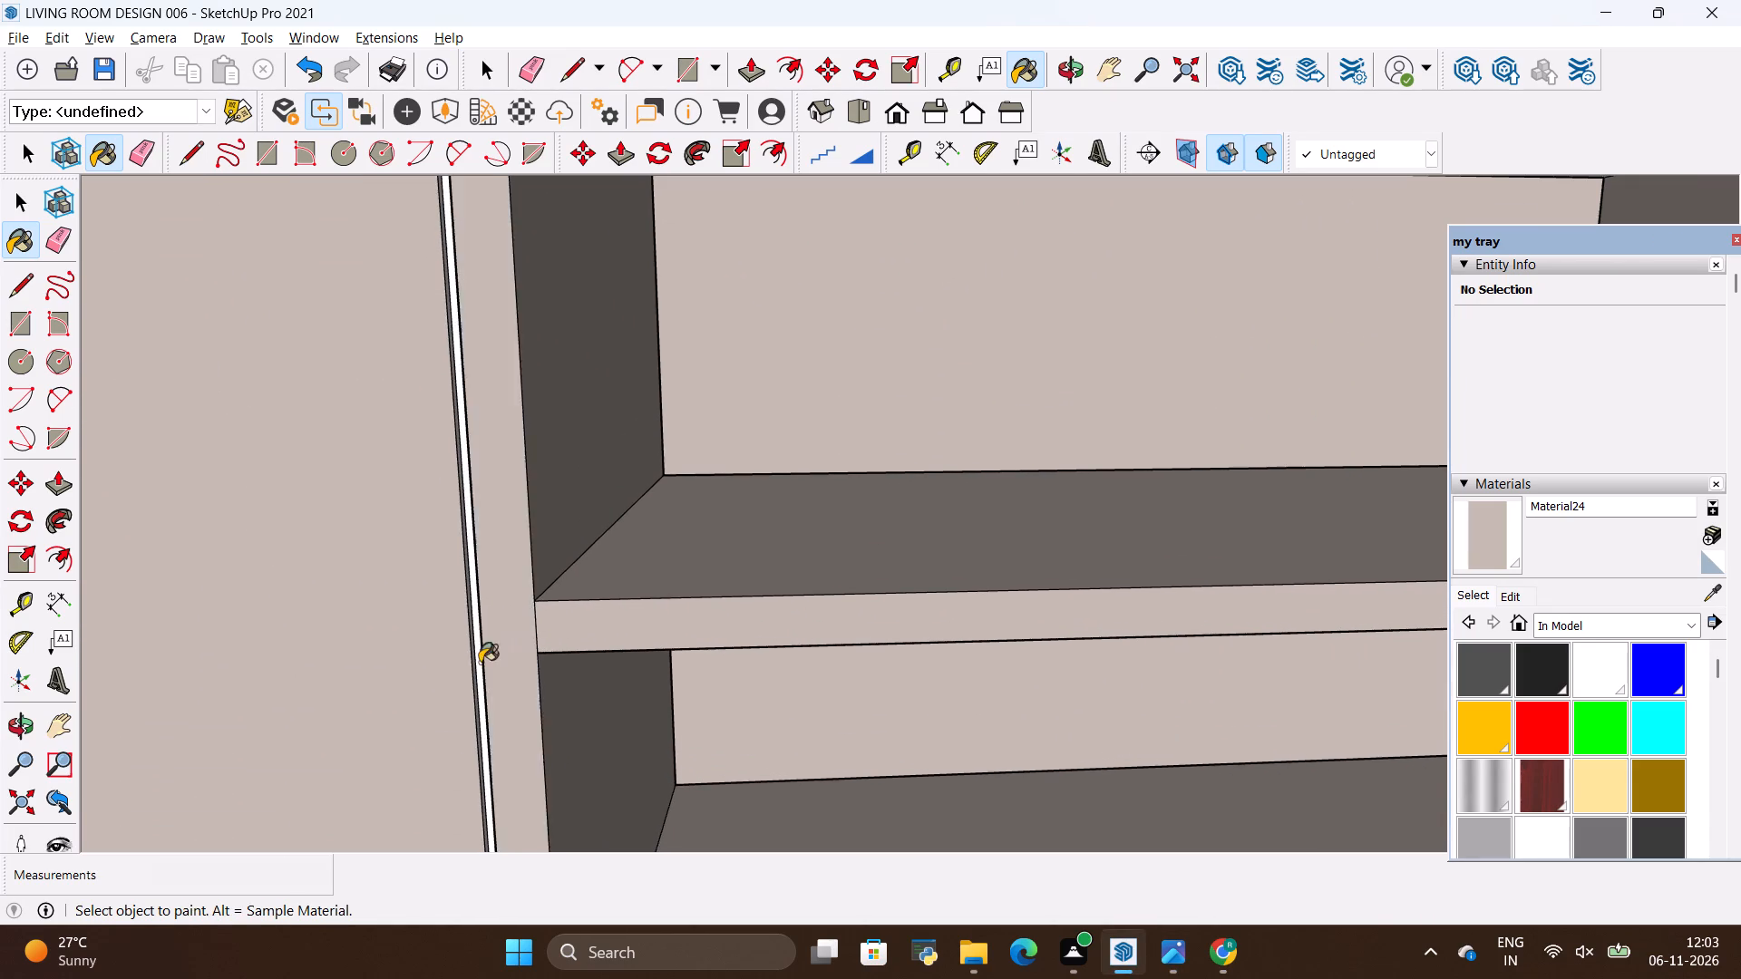
Paint the ceiling of the console's upper open compartment and the underside of its middle shelf with Material24.
scroll(478, 665, "down", 9)
scroll(649, 574, "up", 4)
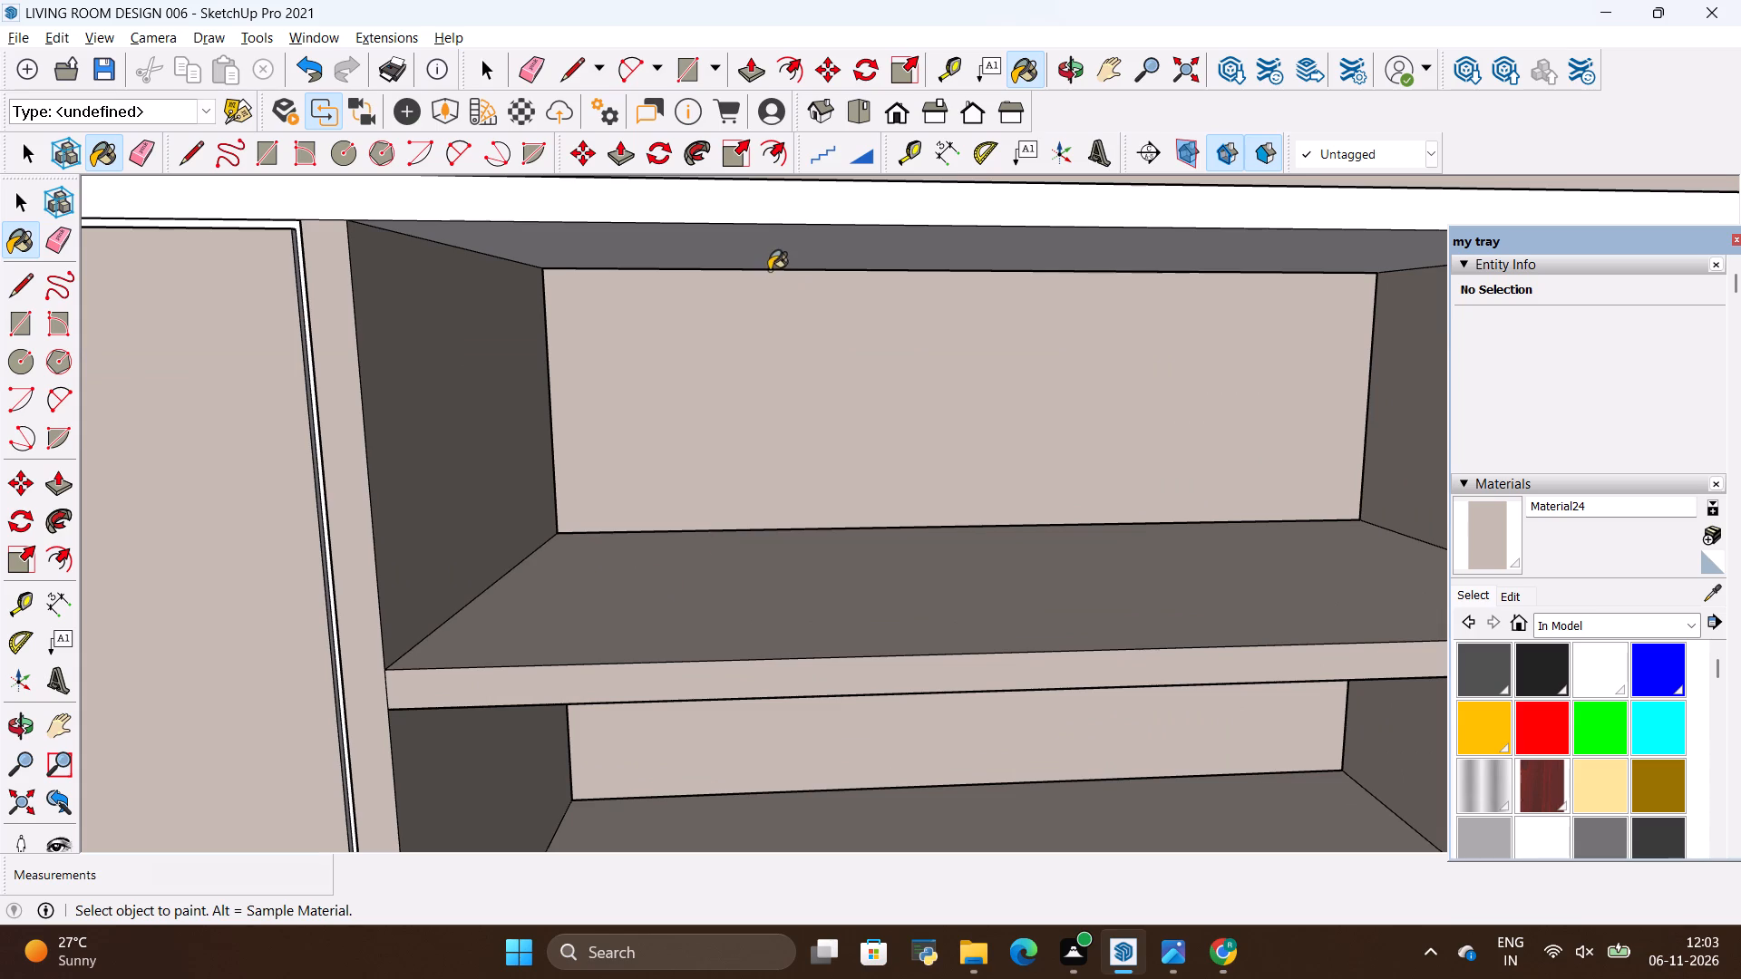
left_click(783, 256)
scroll(764, 260, "down", 9)
scroll(868, 683, "up", 4)
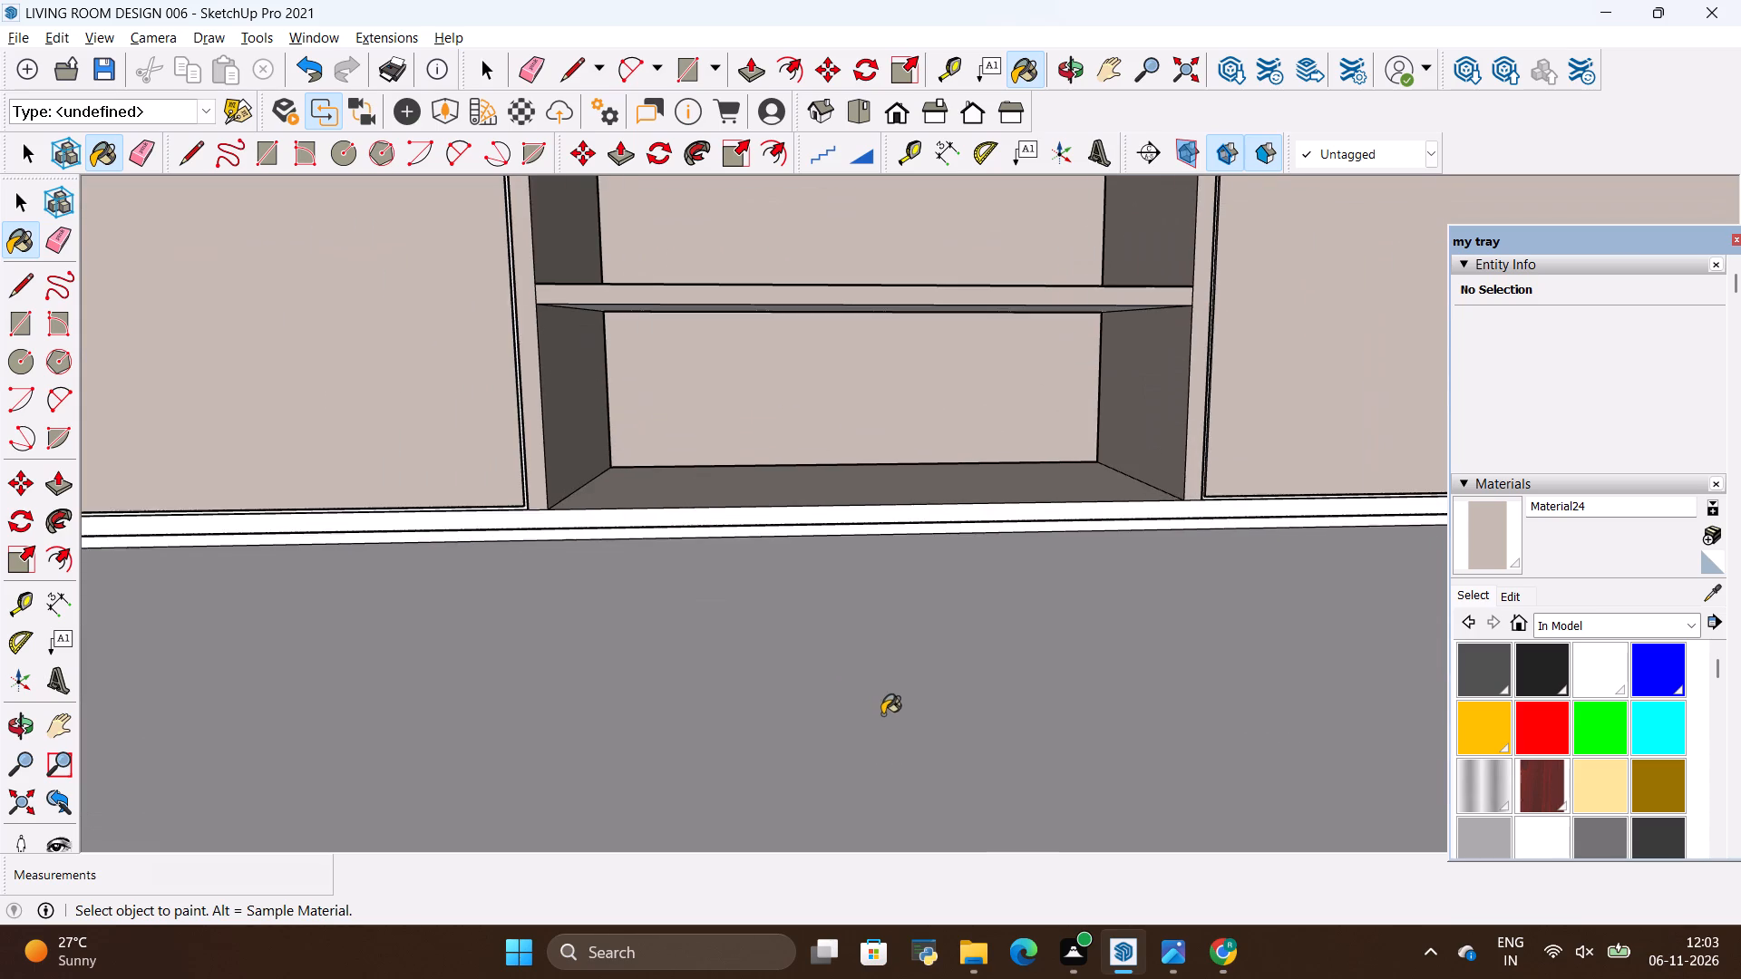
scroll(868, 704, "up", 4)
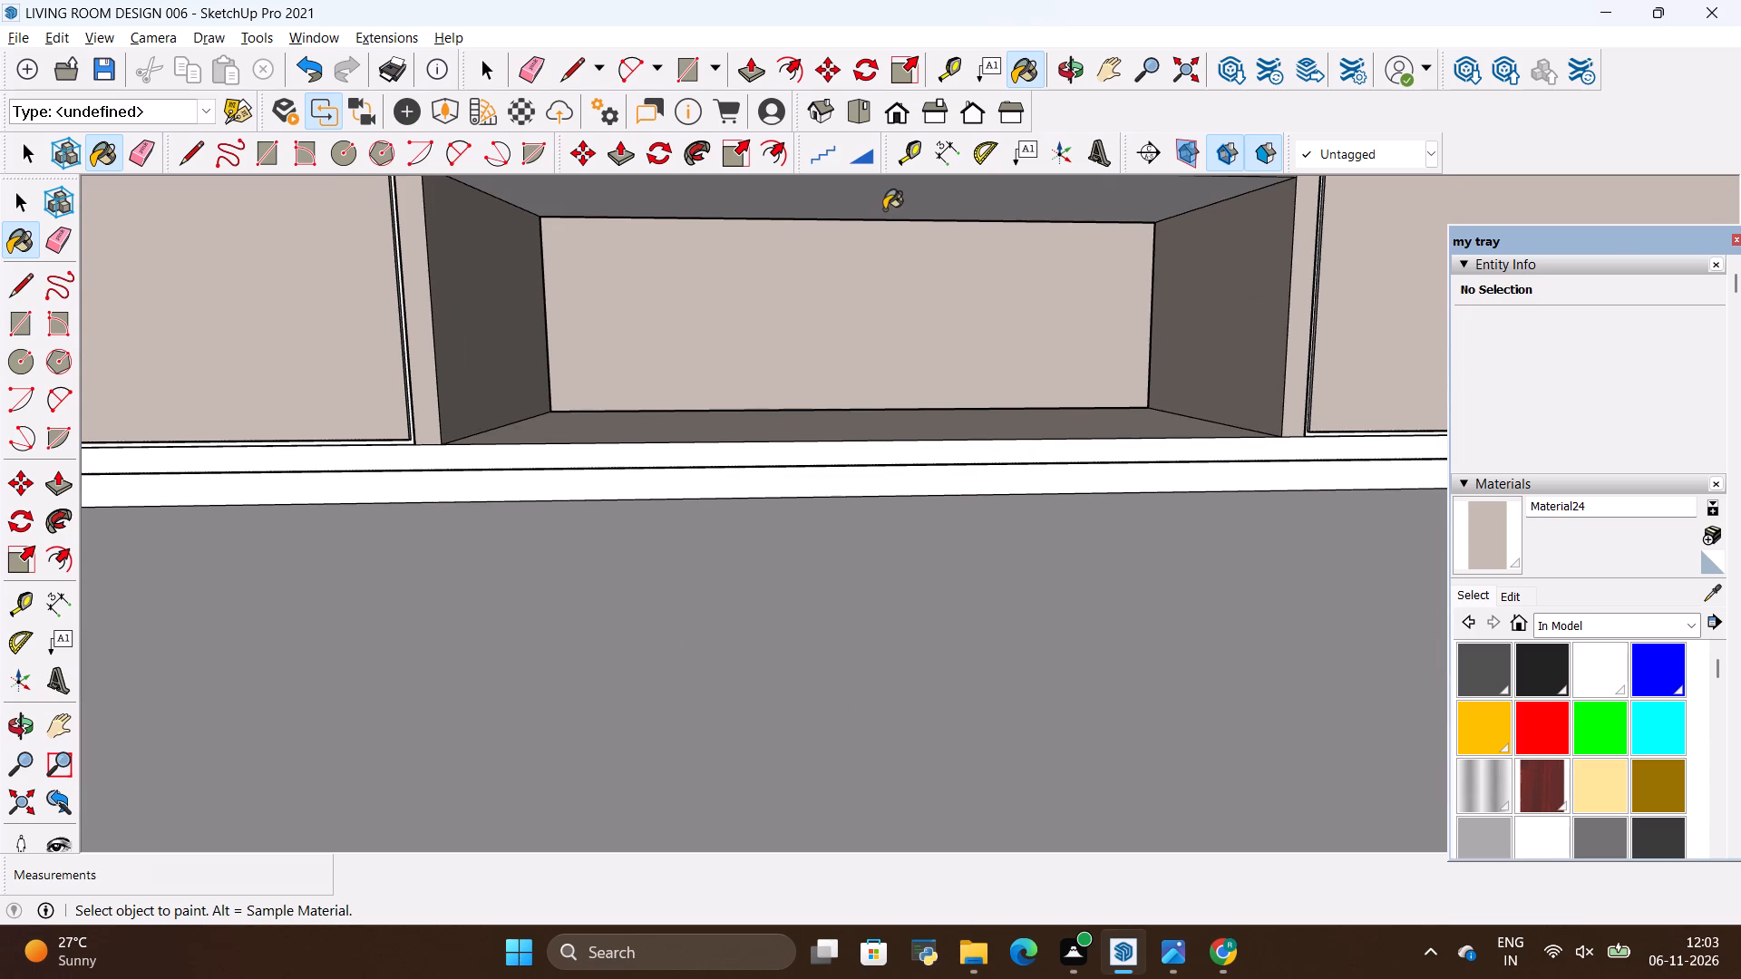
left_click(886, 209)
scroll(888, 601, "down", 9)
key("space")
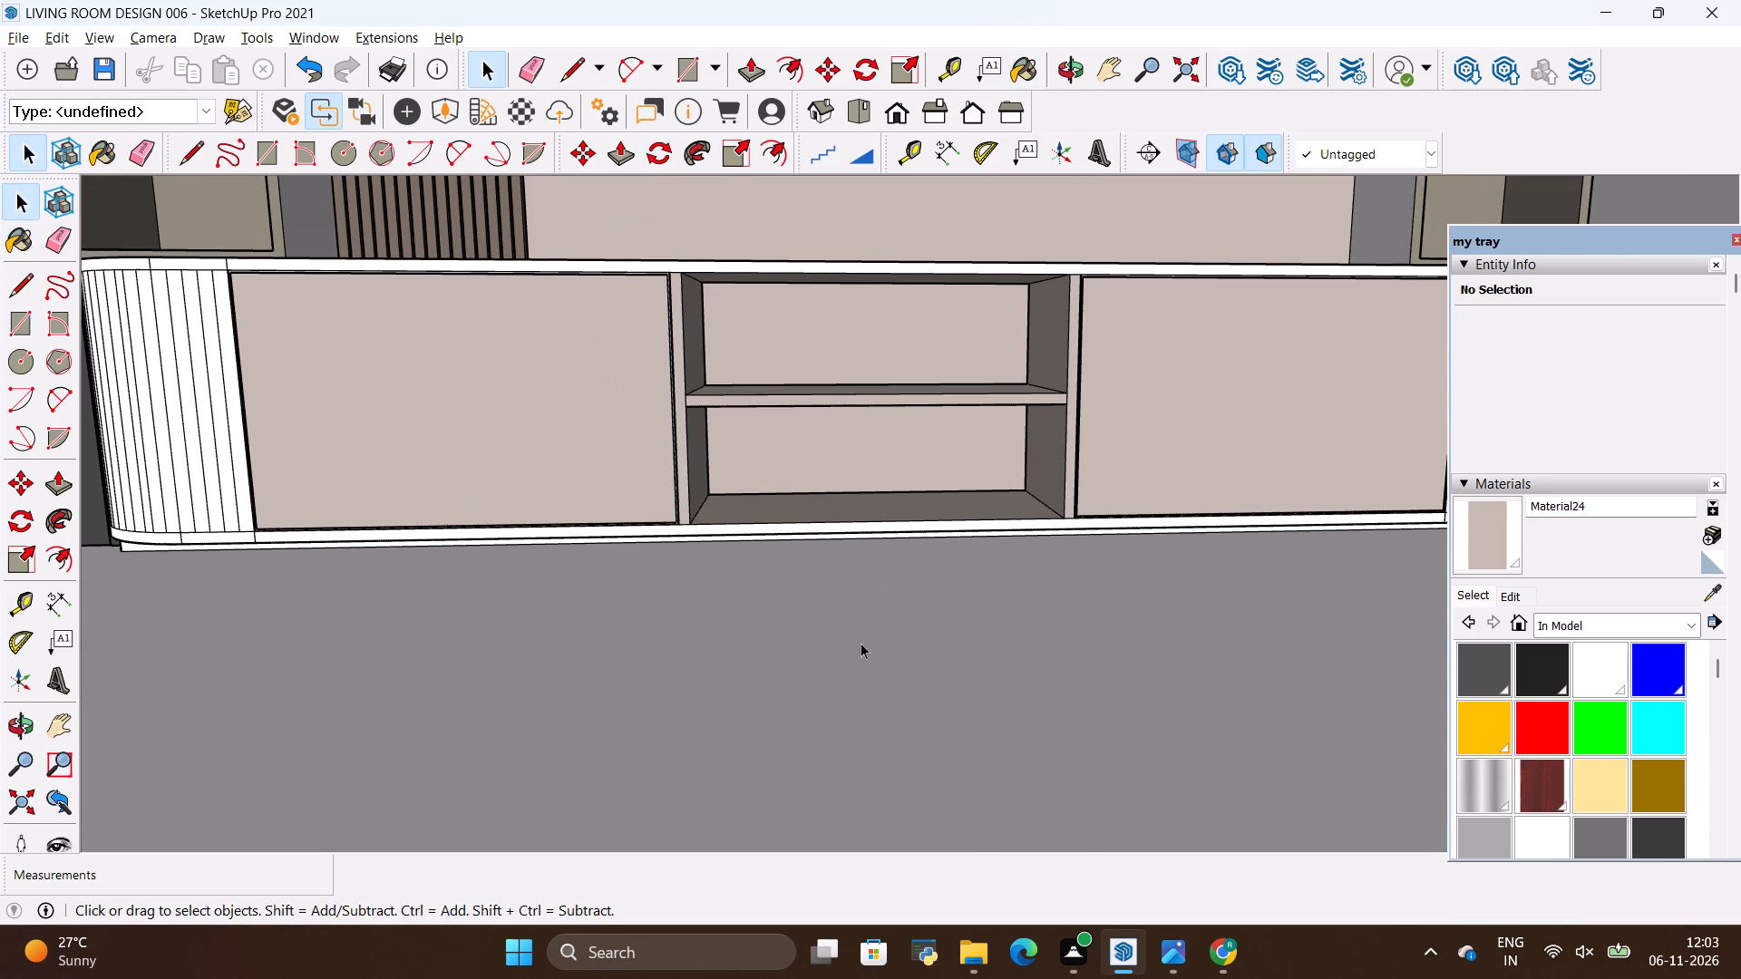
left_click(860, 643)
Examine the reference photo's console and fluted ends and compare them with the whole TV wall model.
scroll(814, 717, "down", 17)
scroll(725, 481, "up", 2)
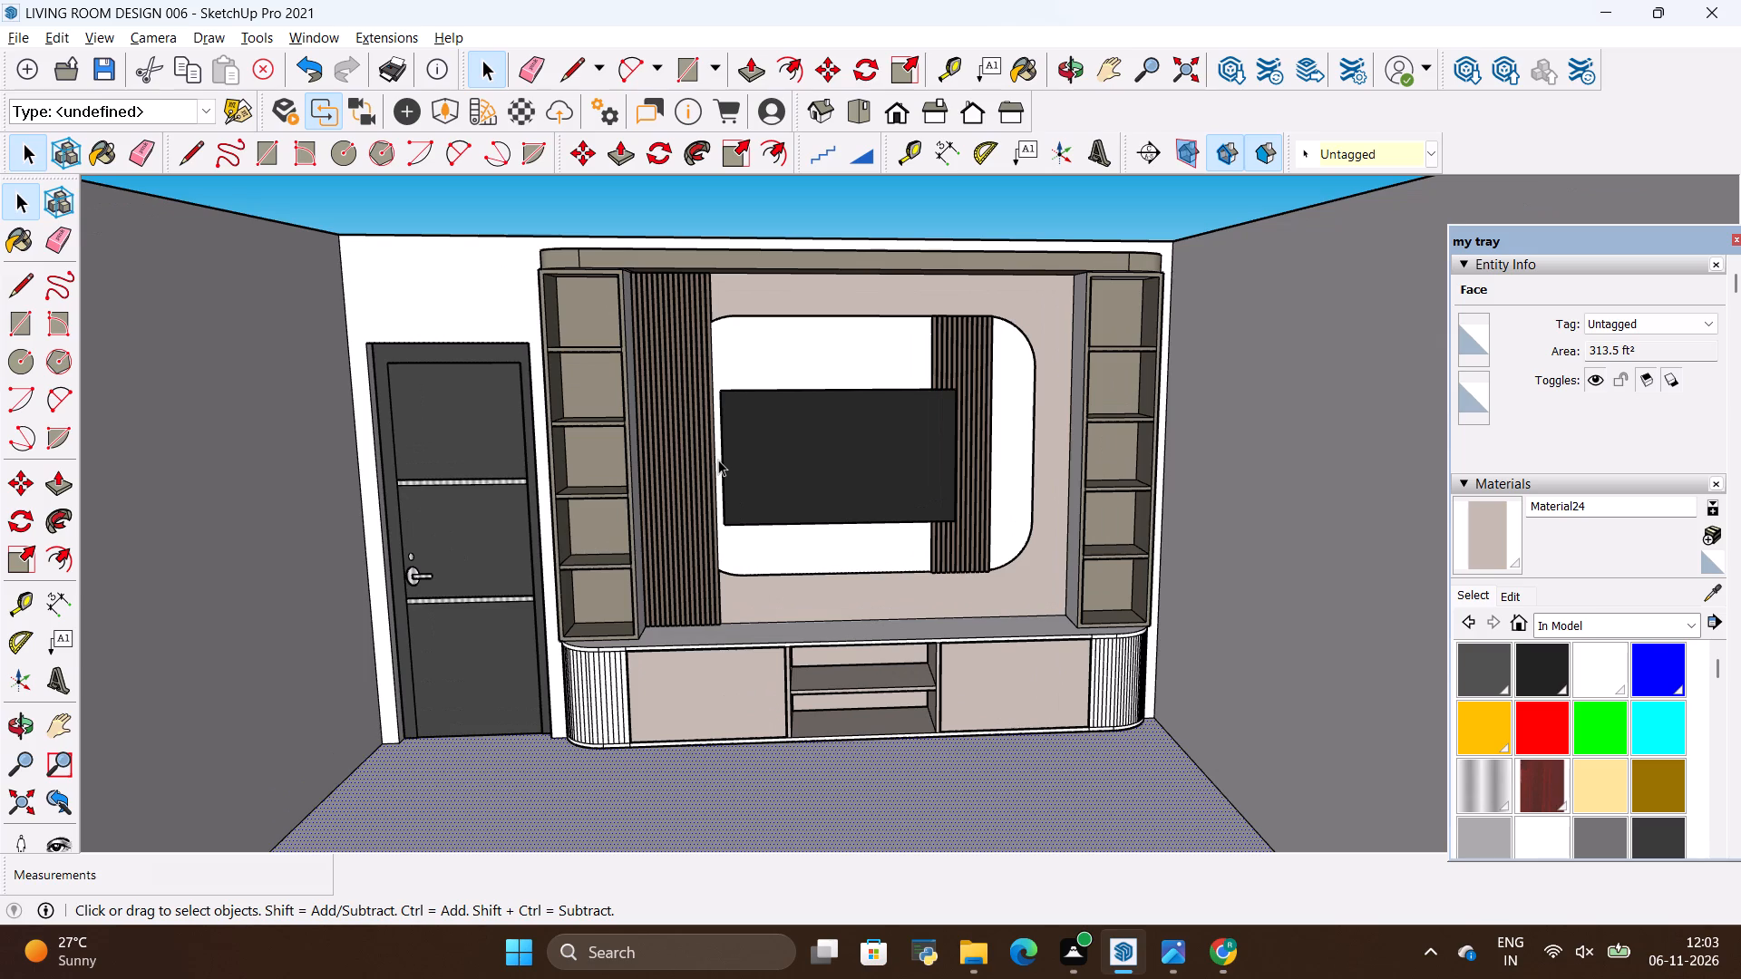
key("alt+Tab")
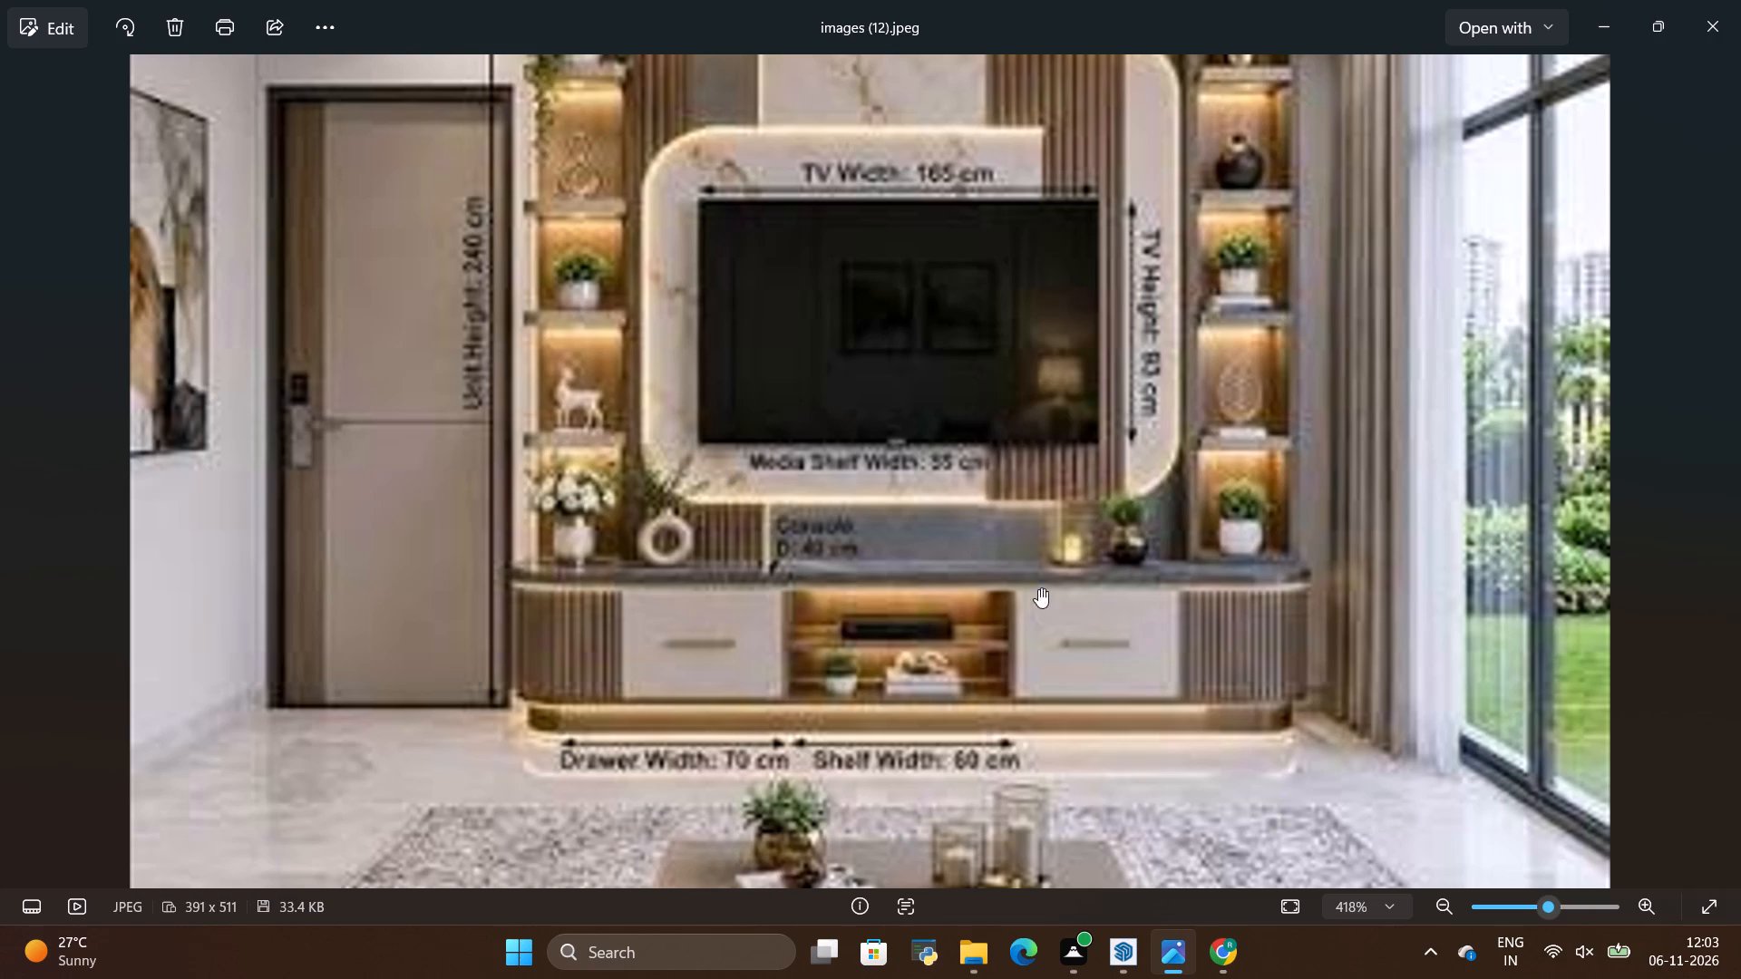
scroll(722, 534, "down", 2)
scroll(782, 683, "down", 3)
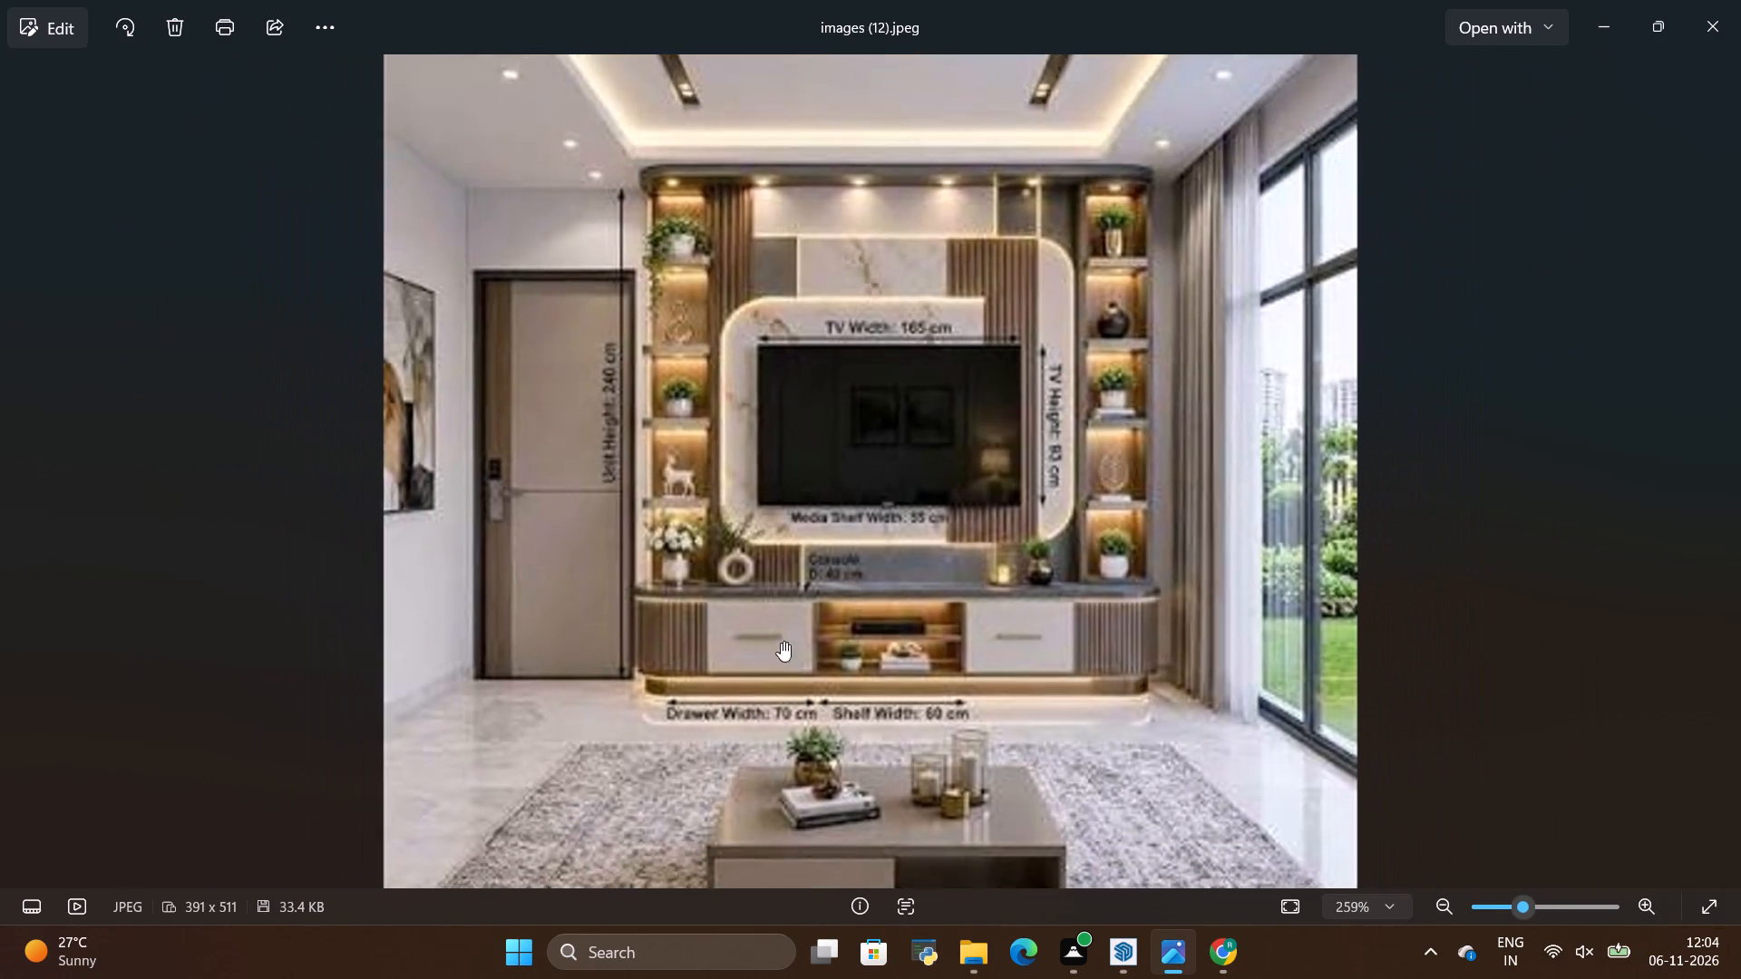
scroll(785, 548, "up", 8)
scroll(854, 629, "down", 2)
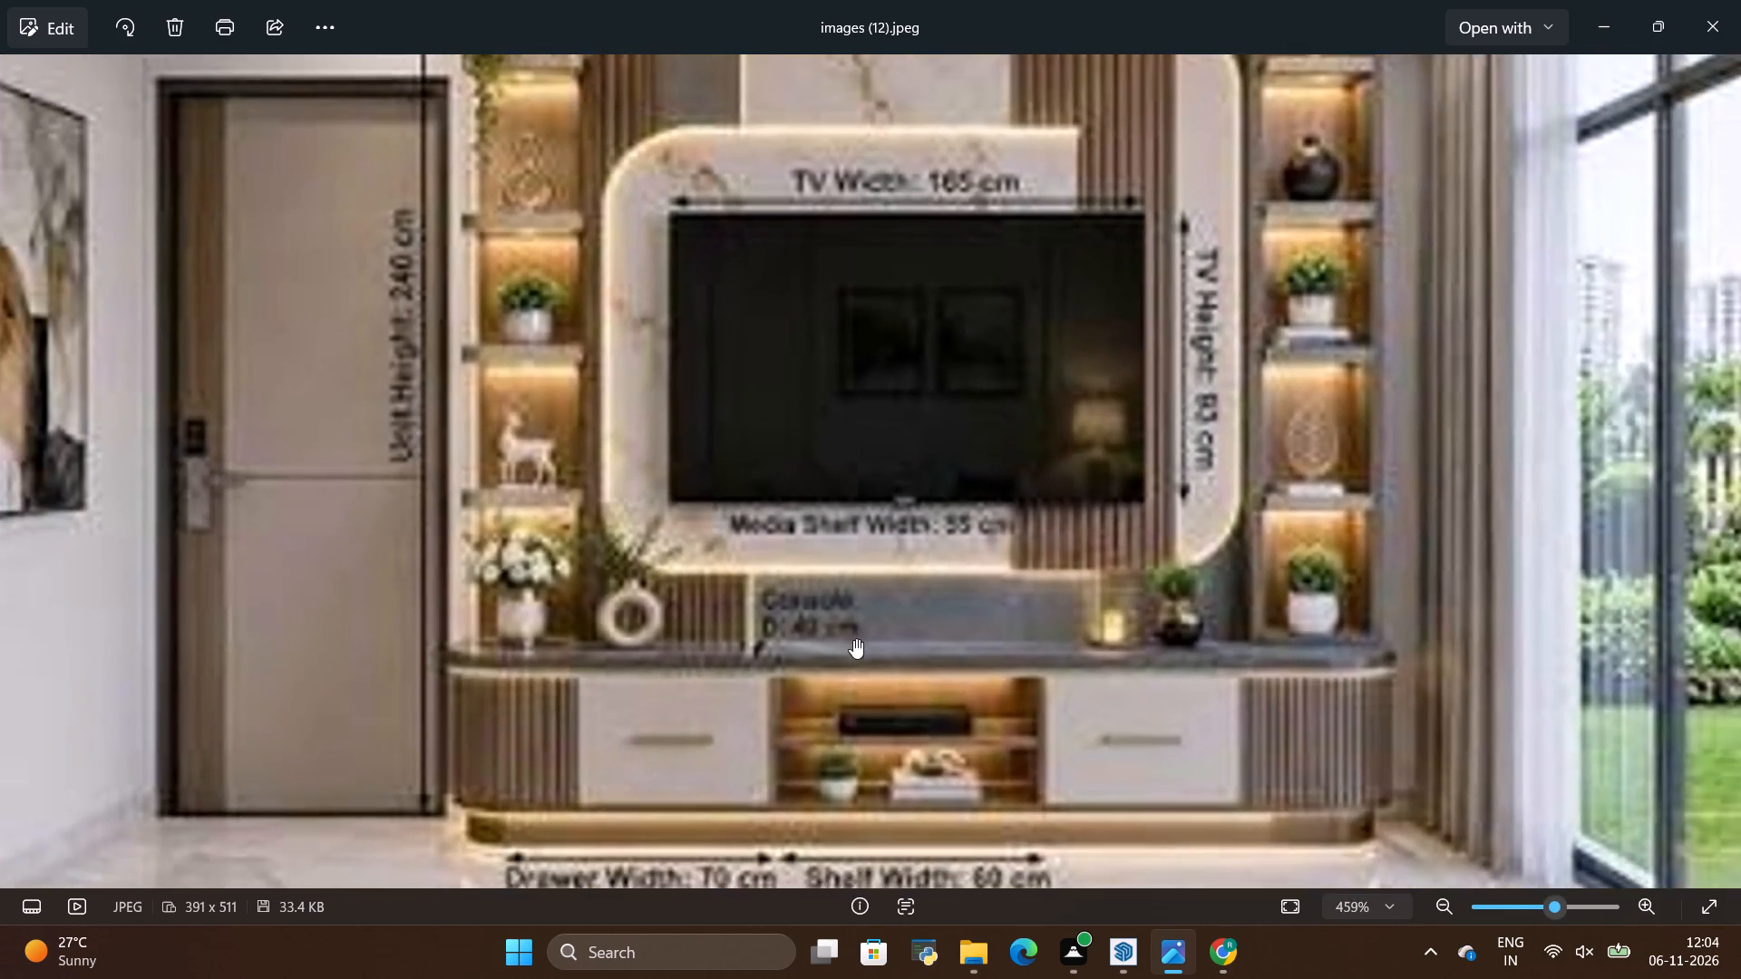
scroll(851, 665, "up", 3)
scroll(851, 667, "down", 2)
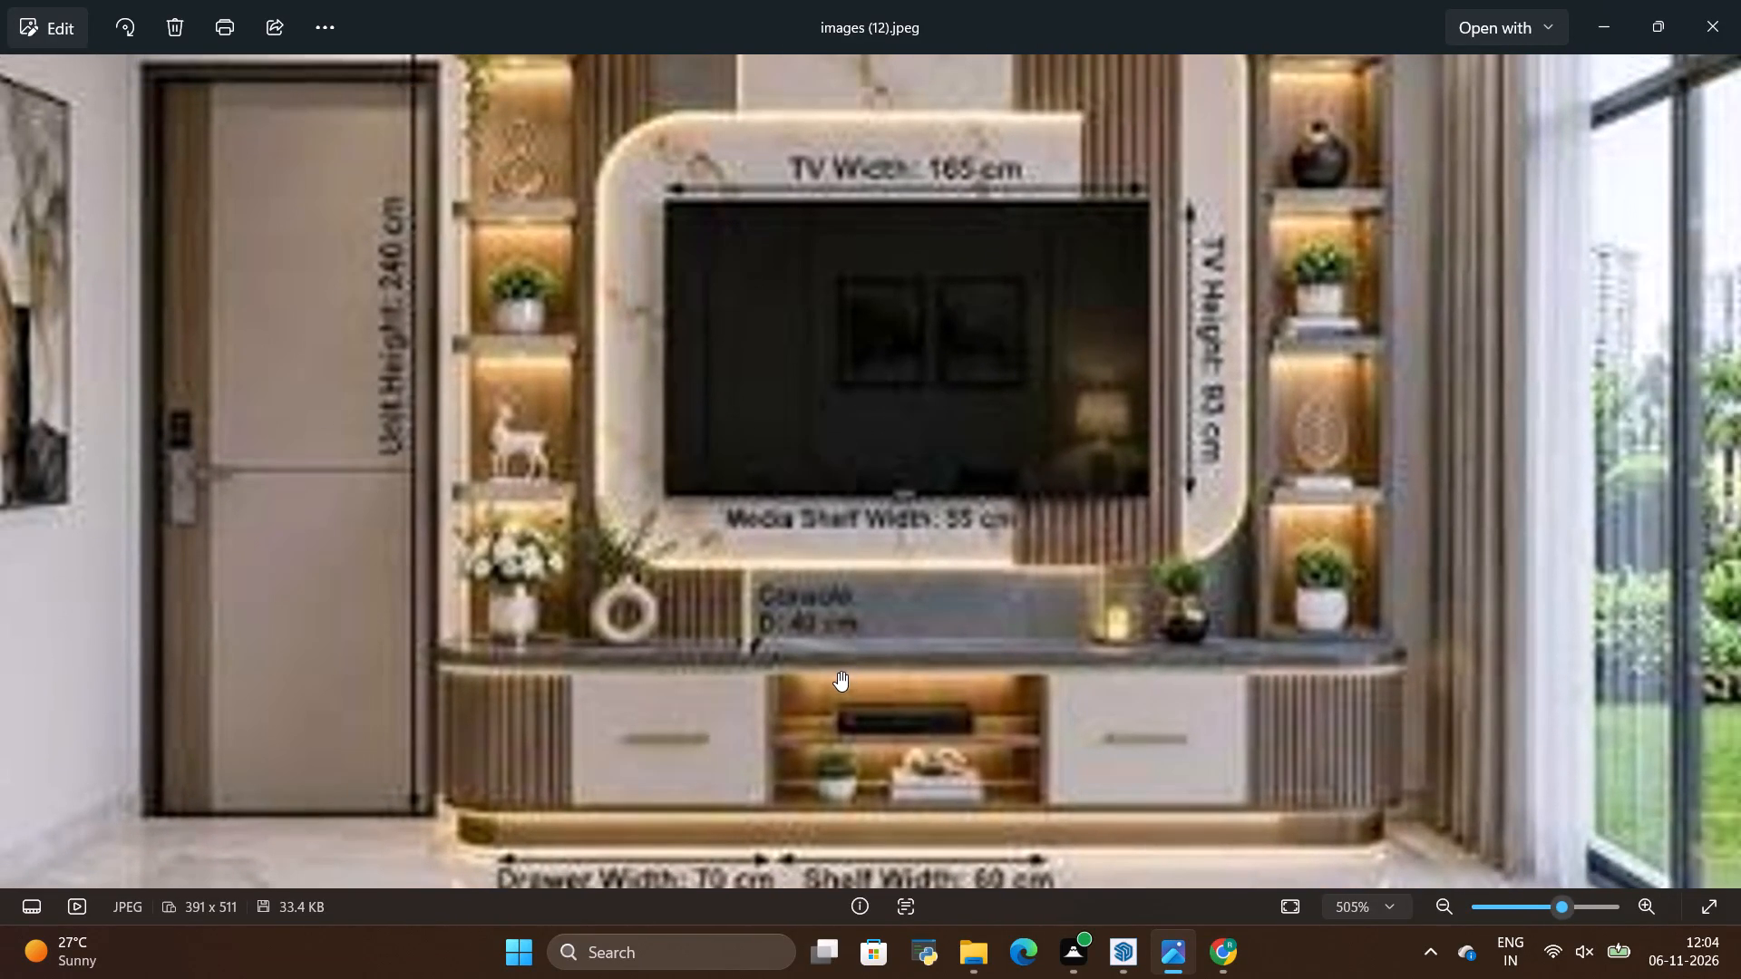
key("alt+Tab")
scroll(828, 733, "up", 2)
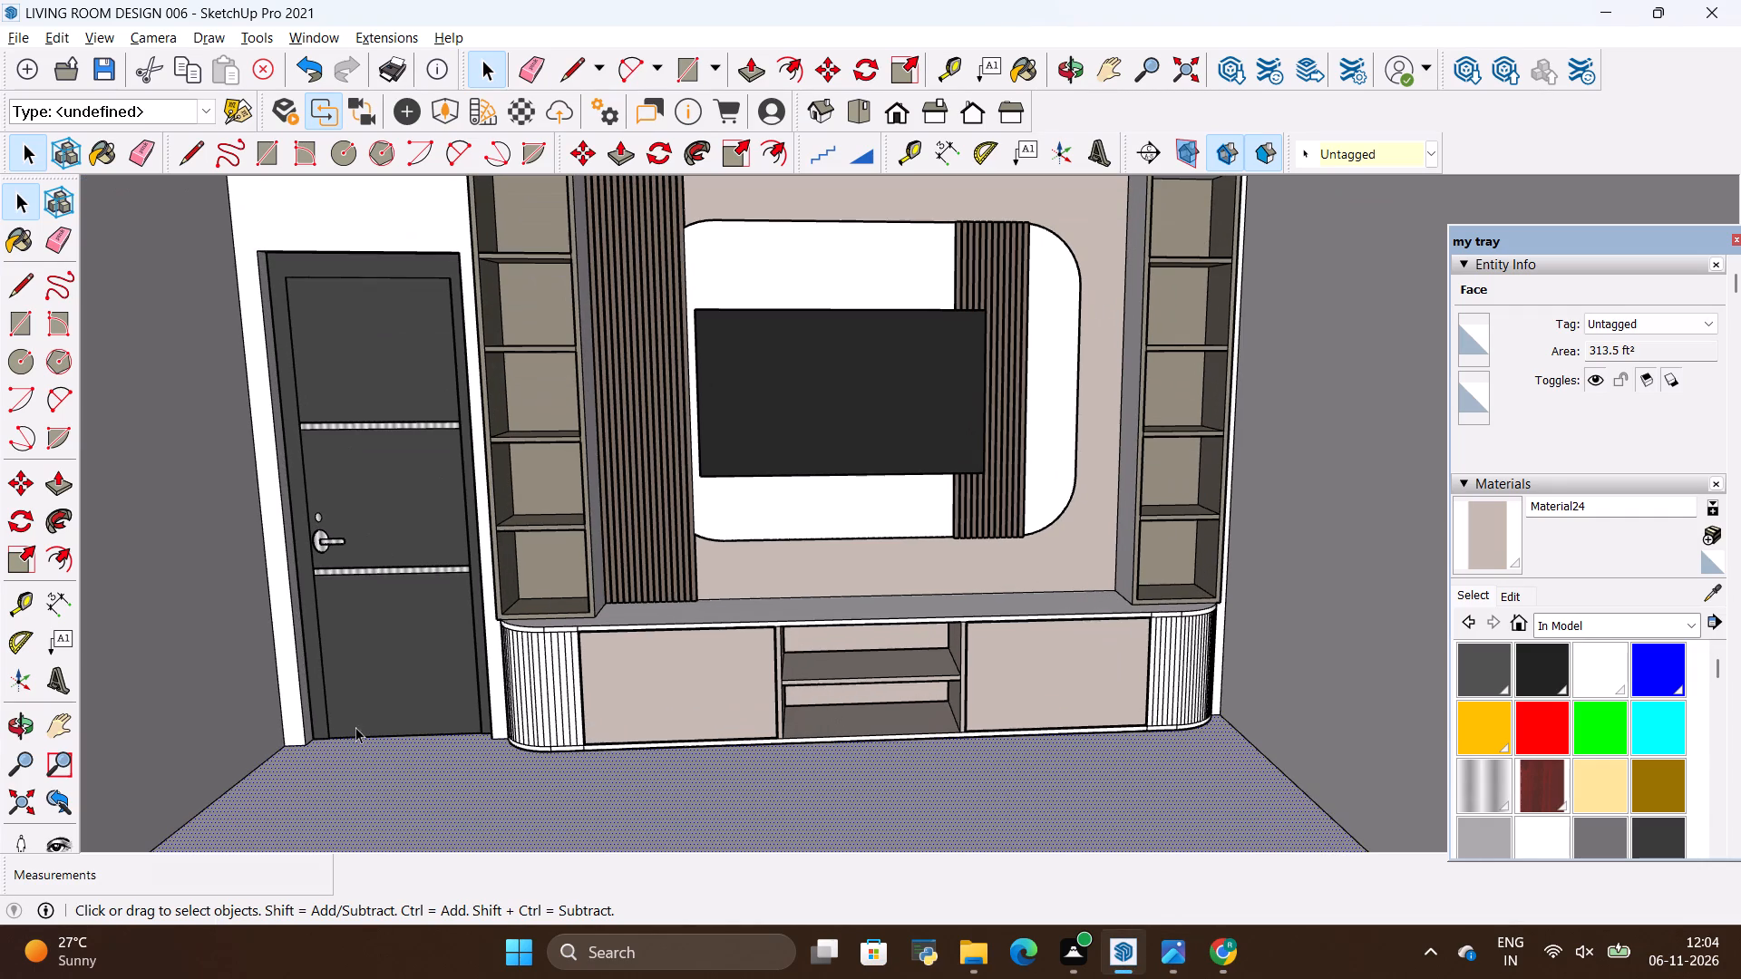
left_click(11, 724)
left_click_drag(802, 648, 809, 617)
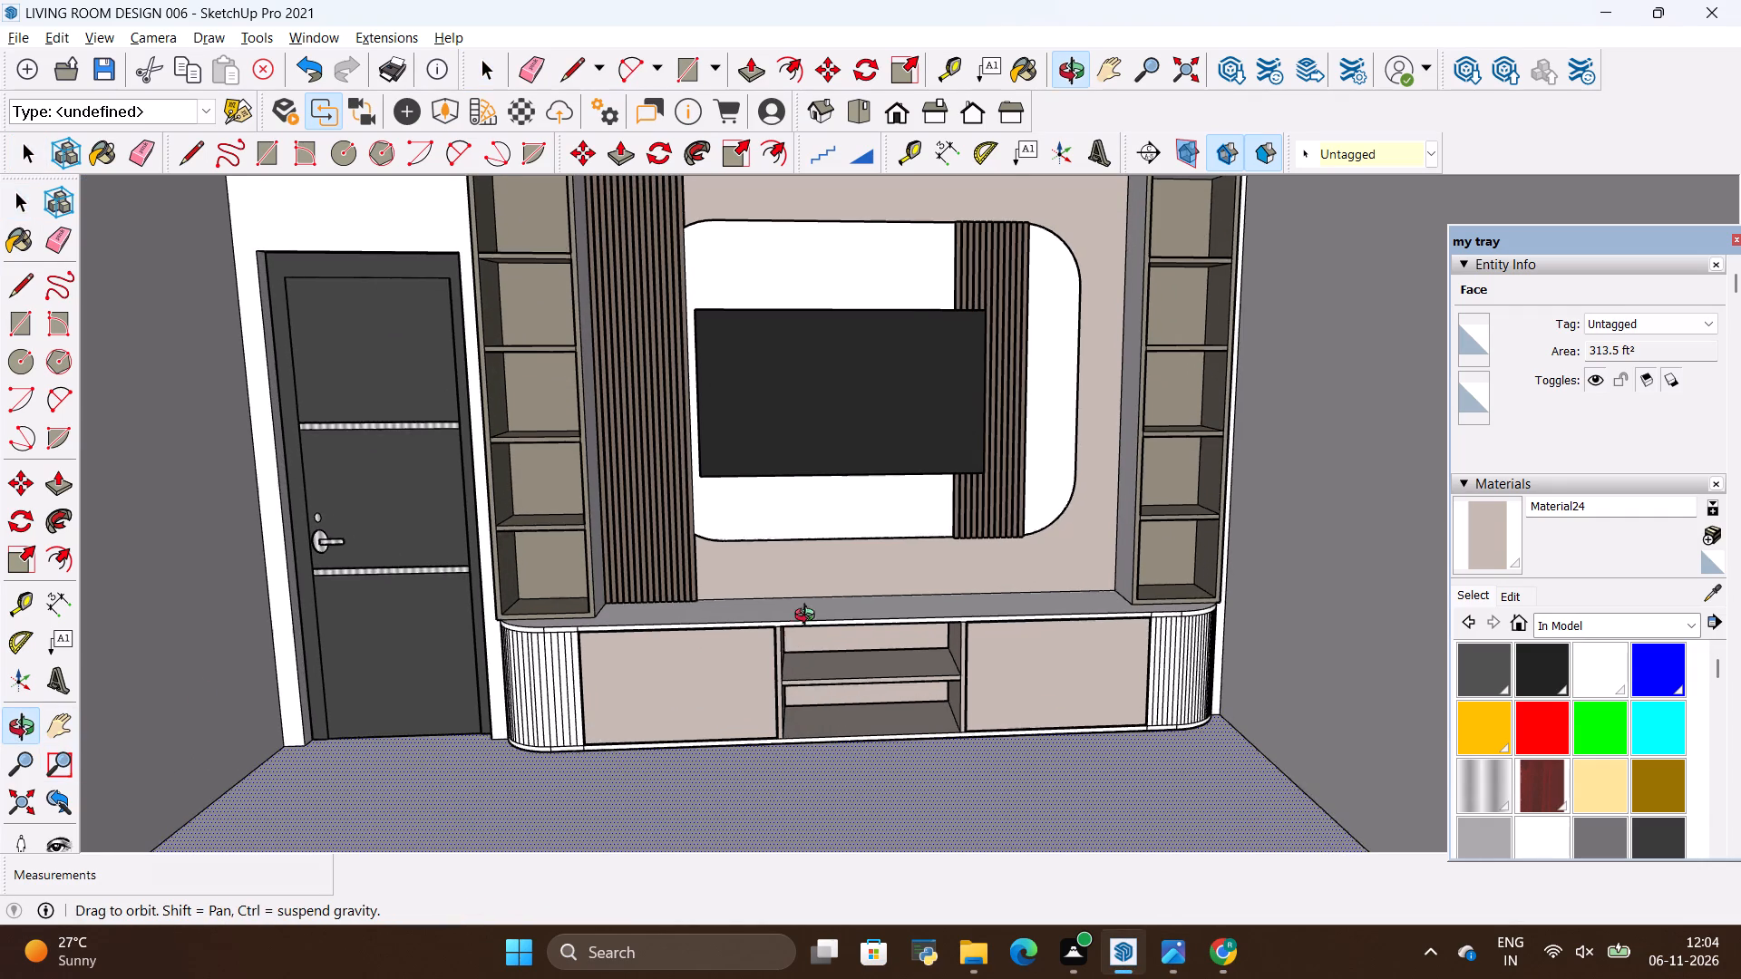
left_click_drag(809, 617, 767, 667)
scroll(779, 676, "down", 5)
scroll(779, 598, "up", 4)
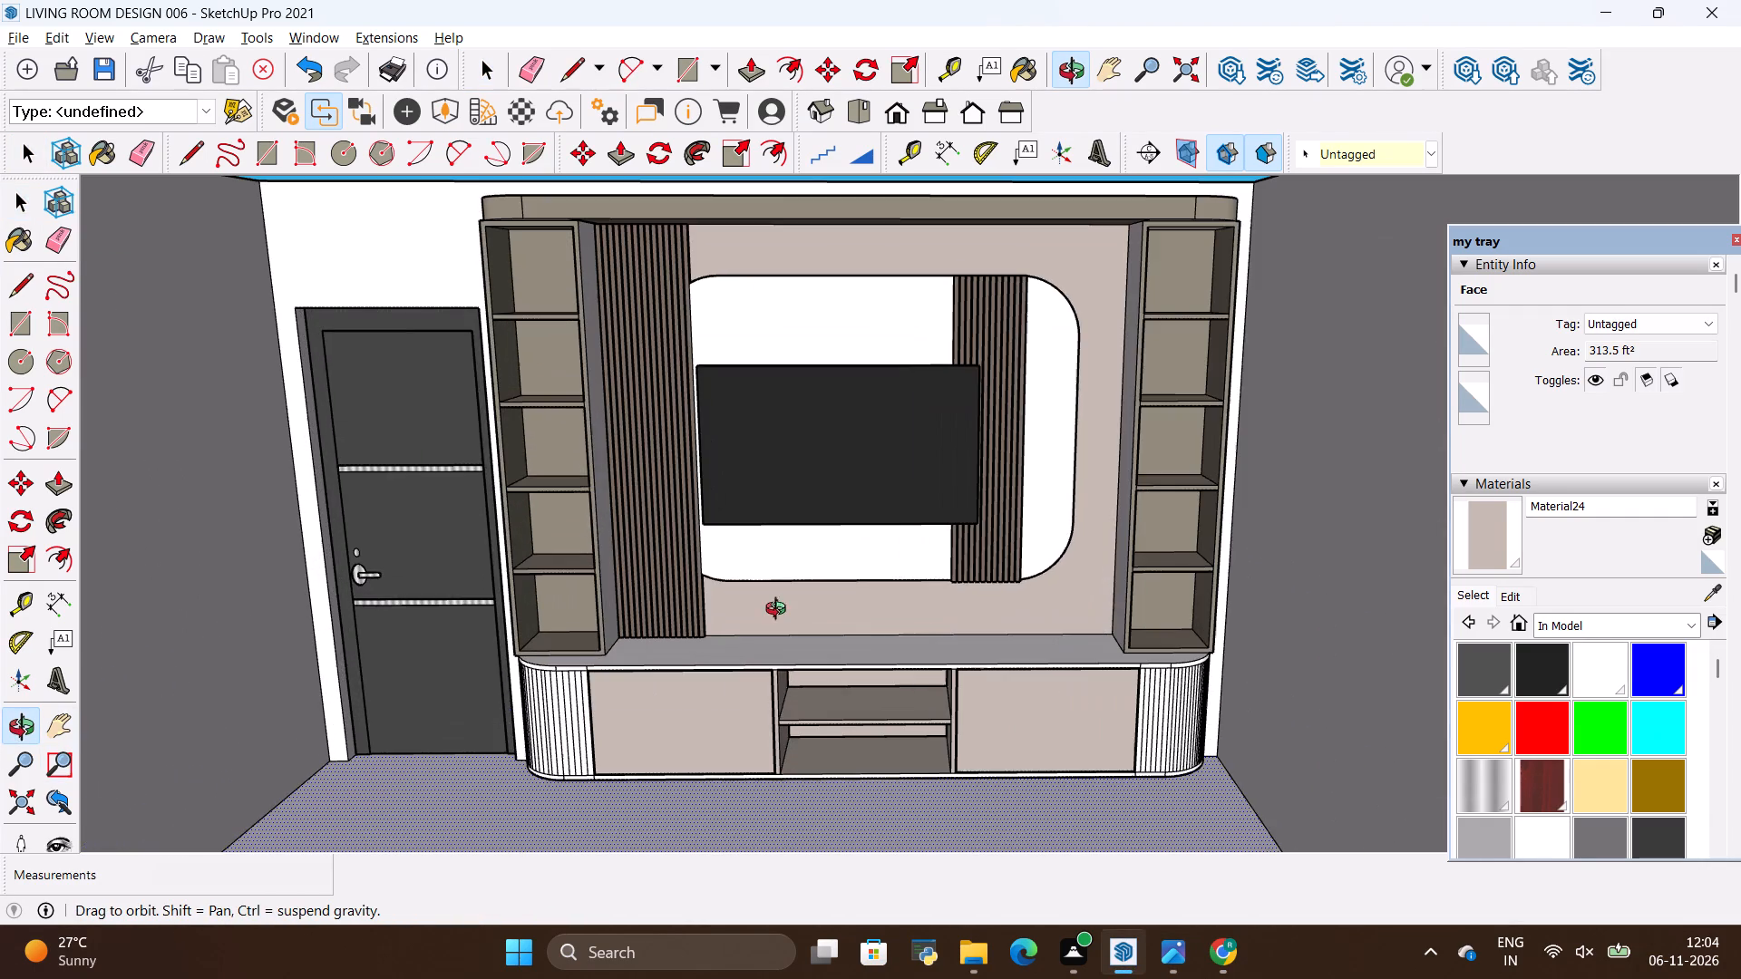
key("alt+Tab")
key("alt+Tab")
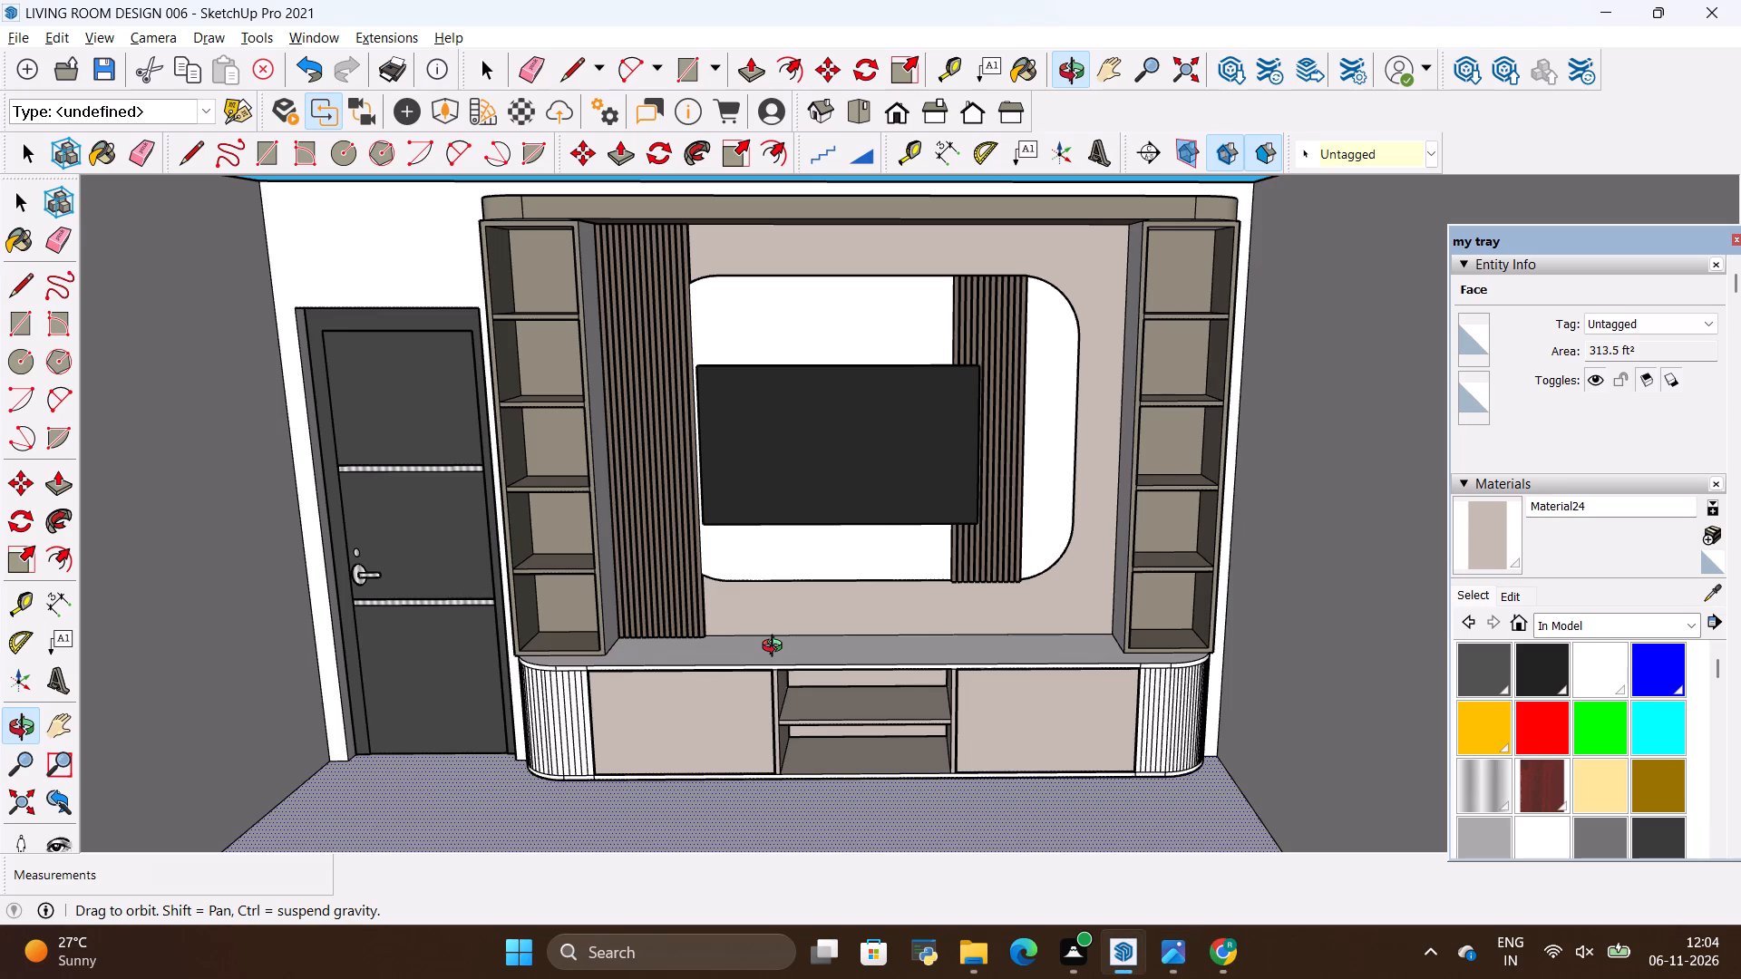
Sample Material22 from the slatted panel beside the TV and paint the six flat front slats of the console's far fluted end.
left_click(1711, 587)
left_click(1021, 538)
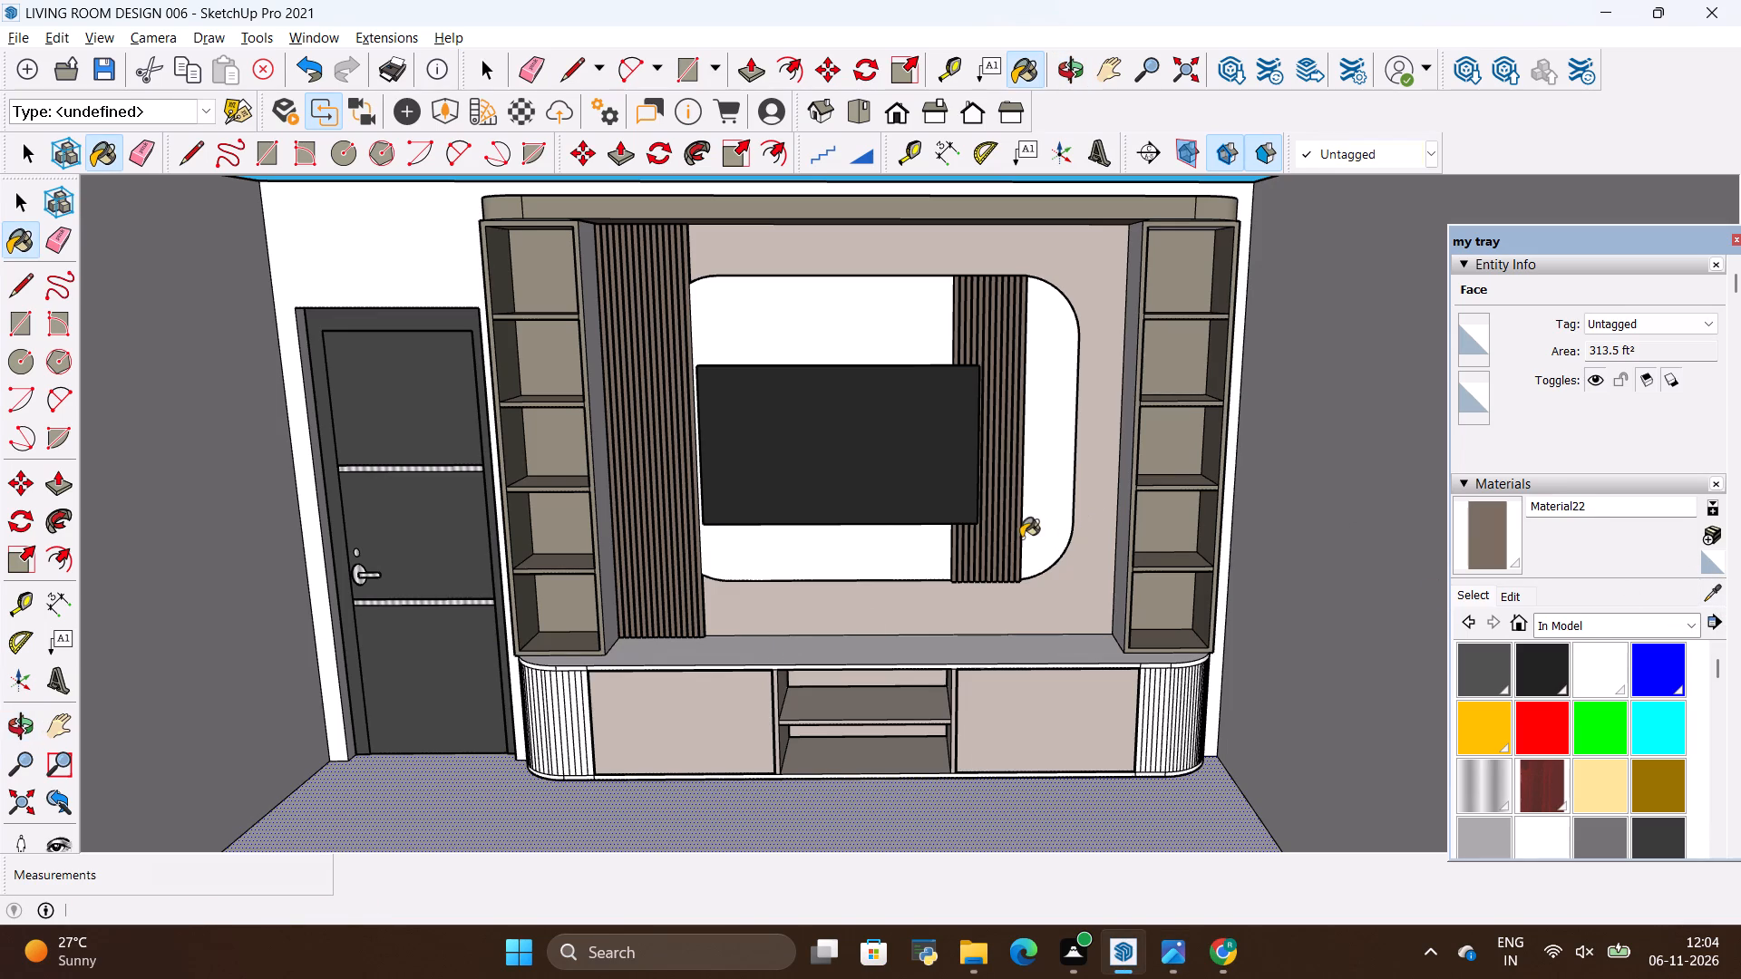
scroll(1162, 697, "up", 18)
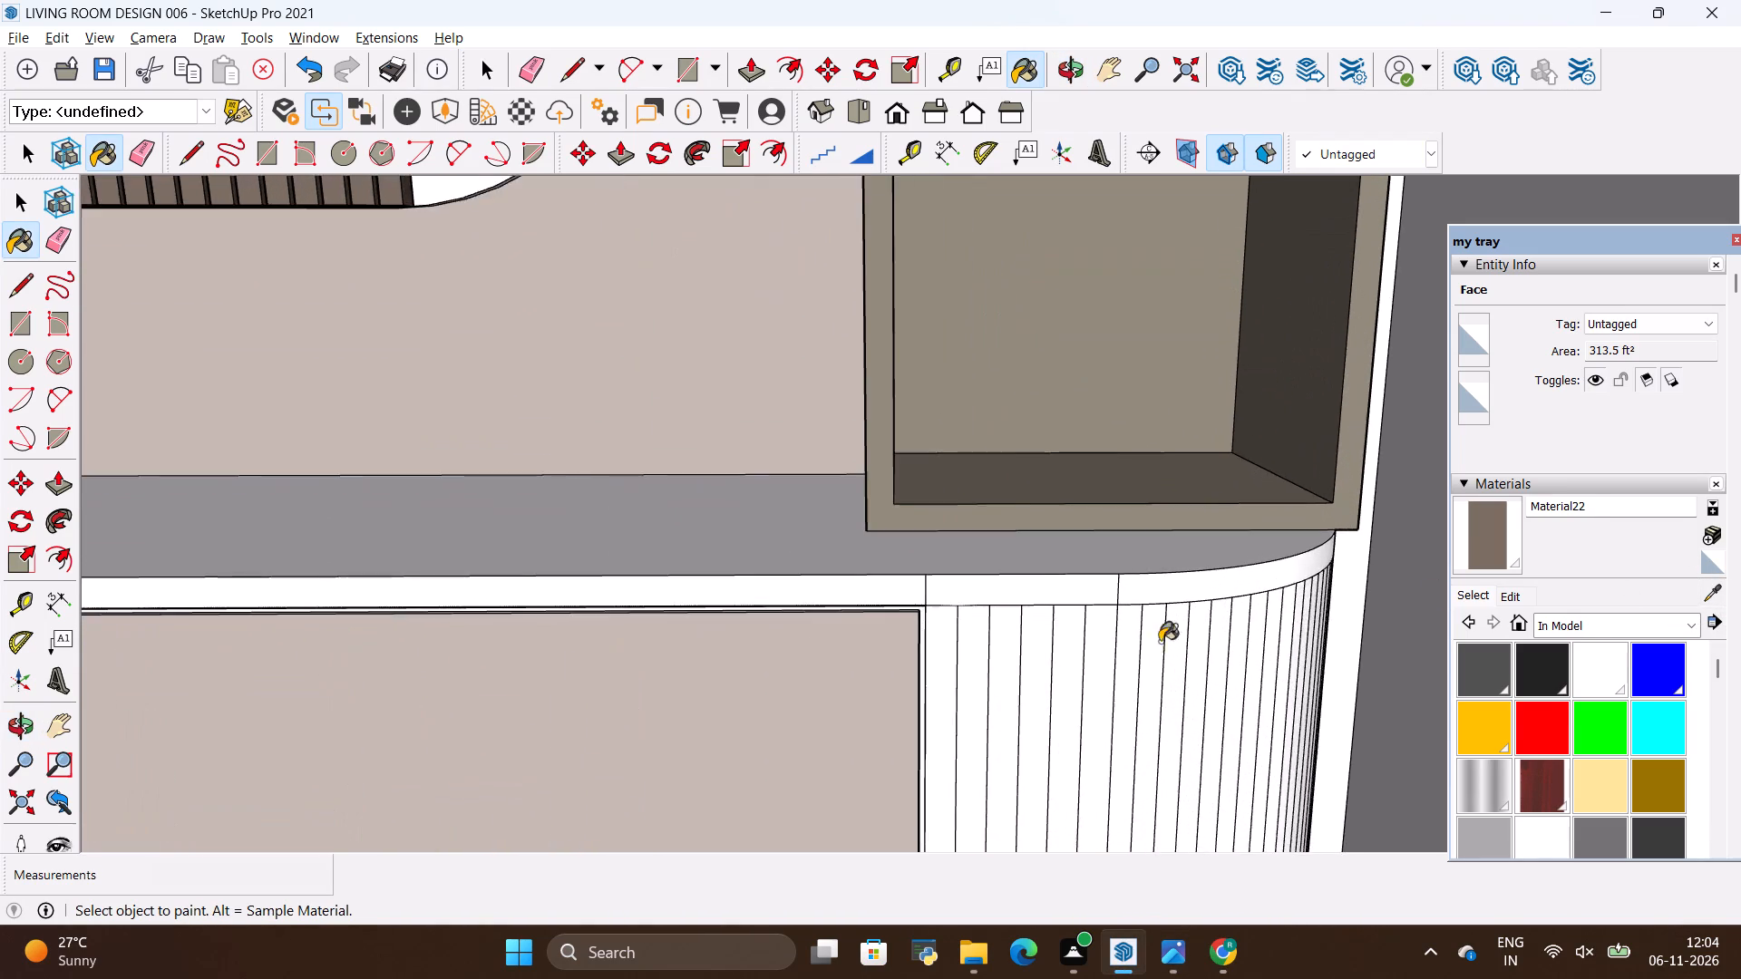
scroll(1011, 641, "up", 2)
left_click(936, 645)
left_click(983, 635)
left_click(968, 644)
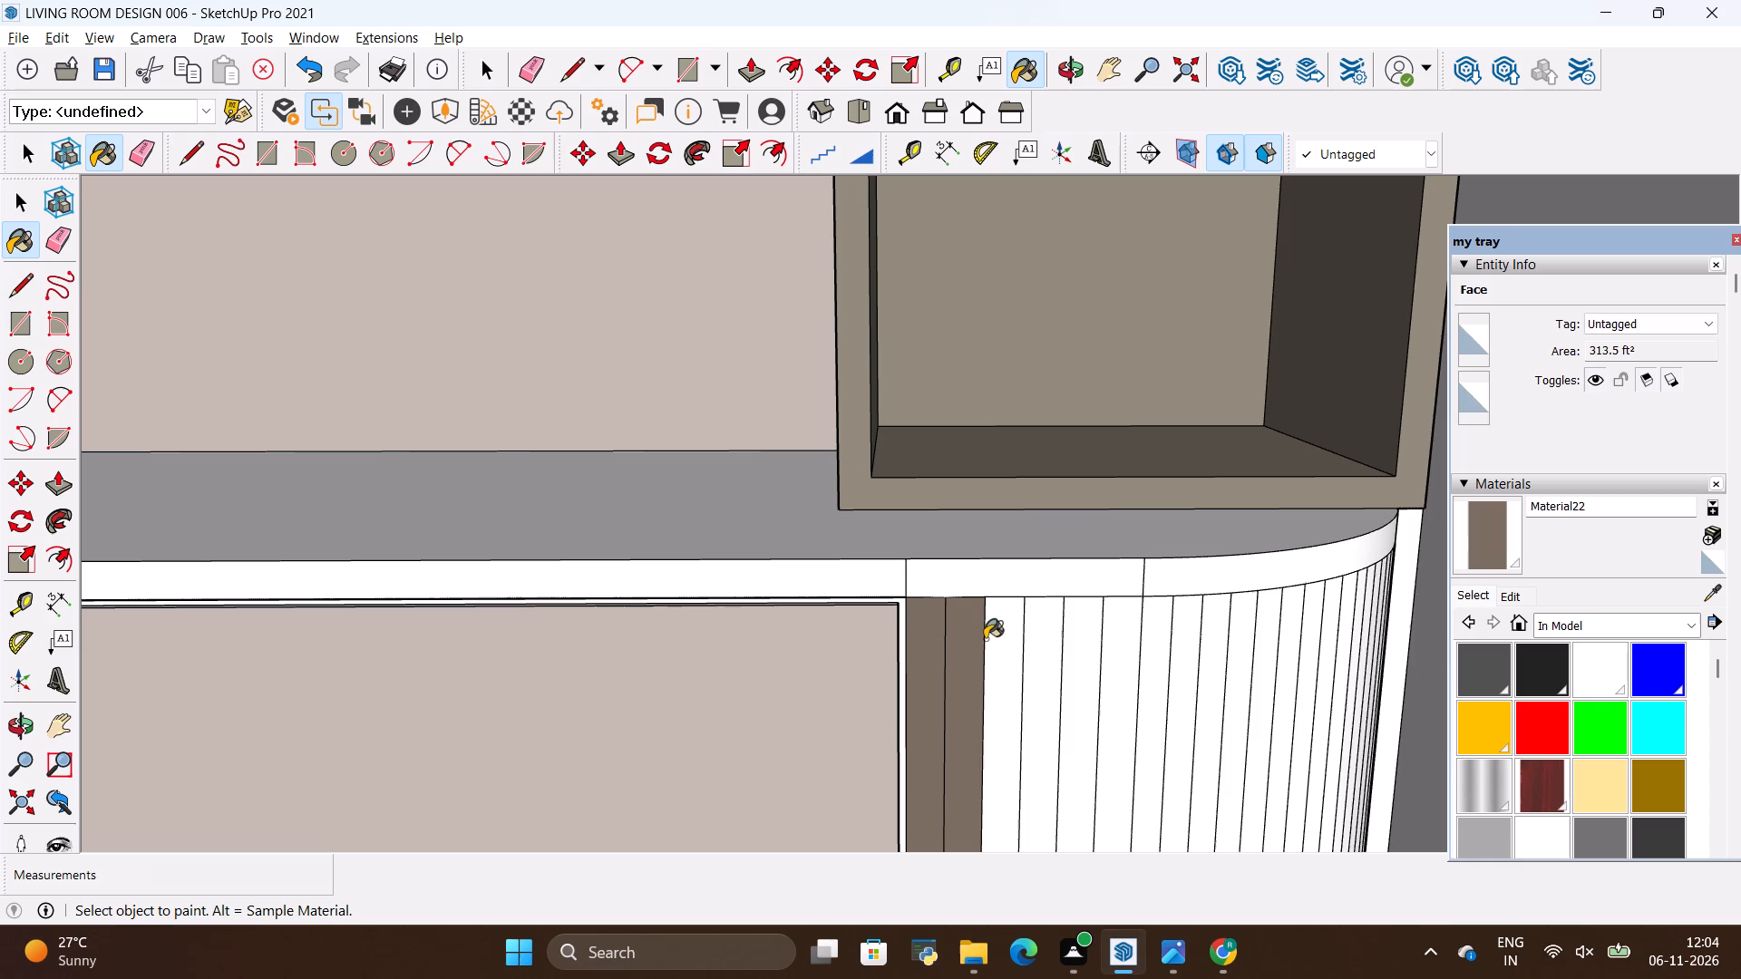
left_click(1000, 635)
left_click(1050, 635)
left_click(1066, 636)
left_click(1107, 639)
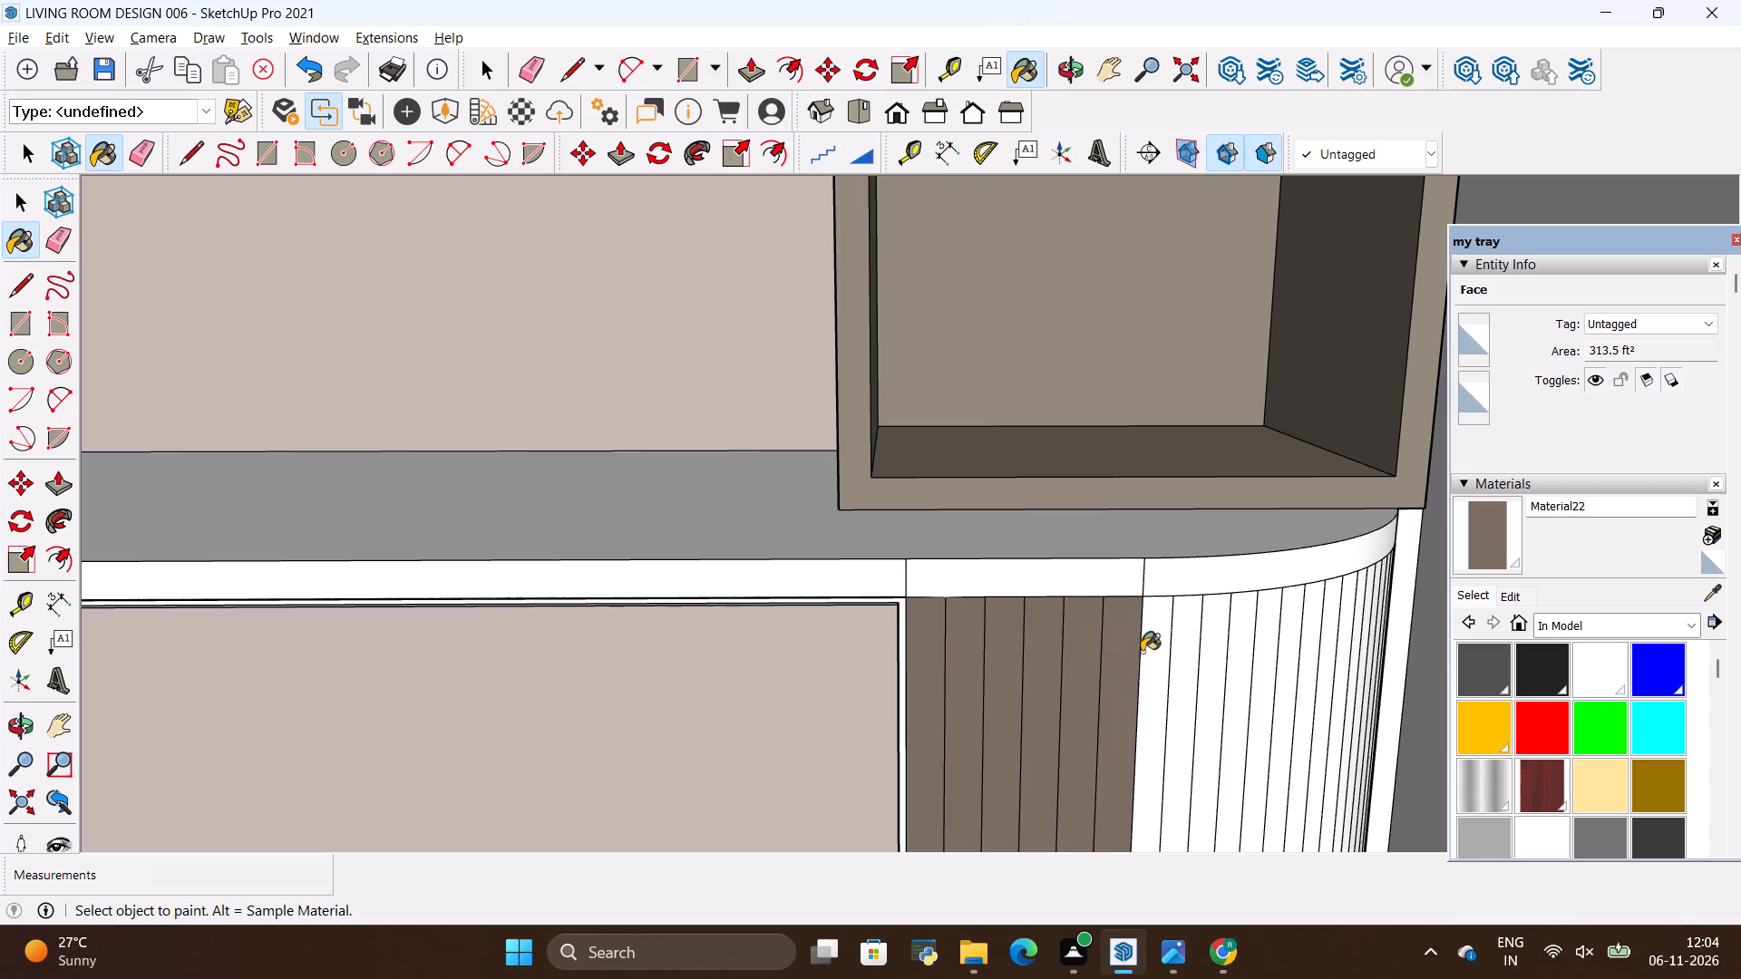
Paint the wider curved slats of the console's far fluted end, starting beside the flat ones, with Material22.
left_click(1151, 651)
left_click(1198, 645)
left_click(1227, 636)
left_click(1237, 633)
left_click(1190, 645)
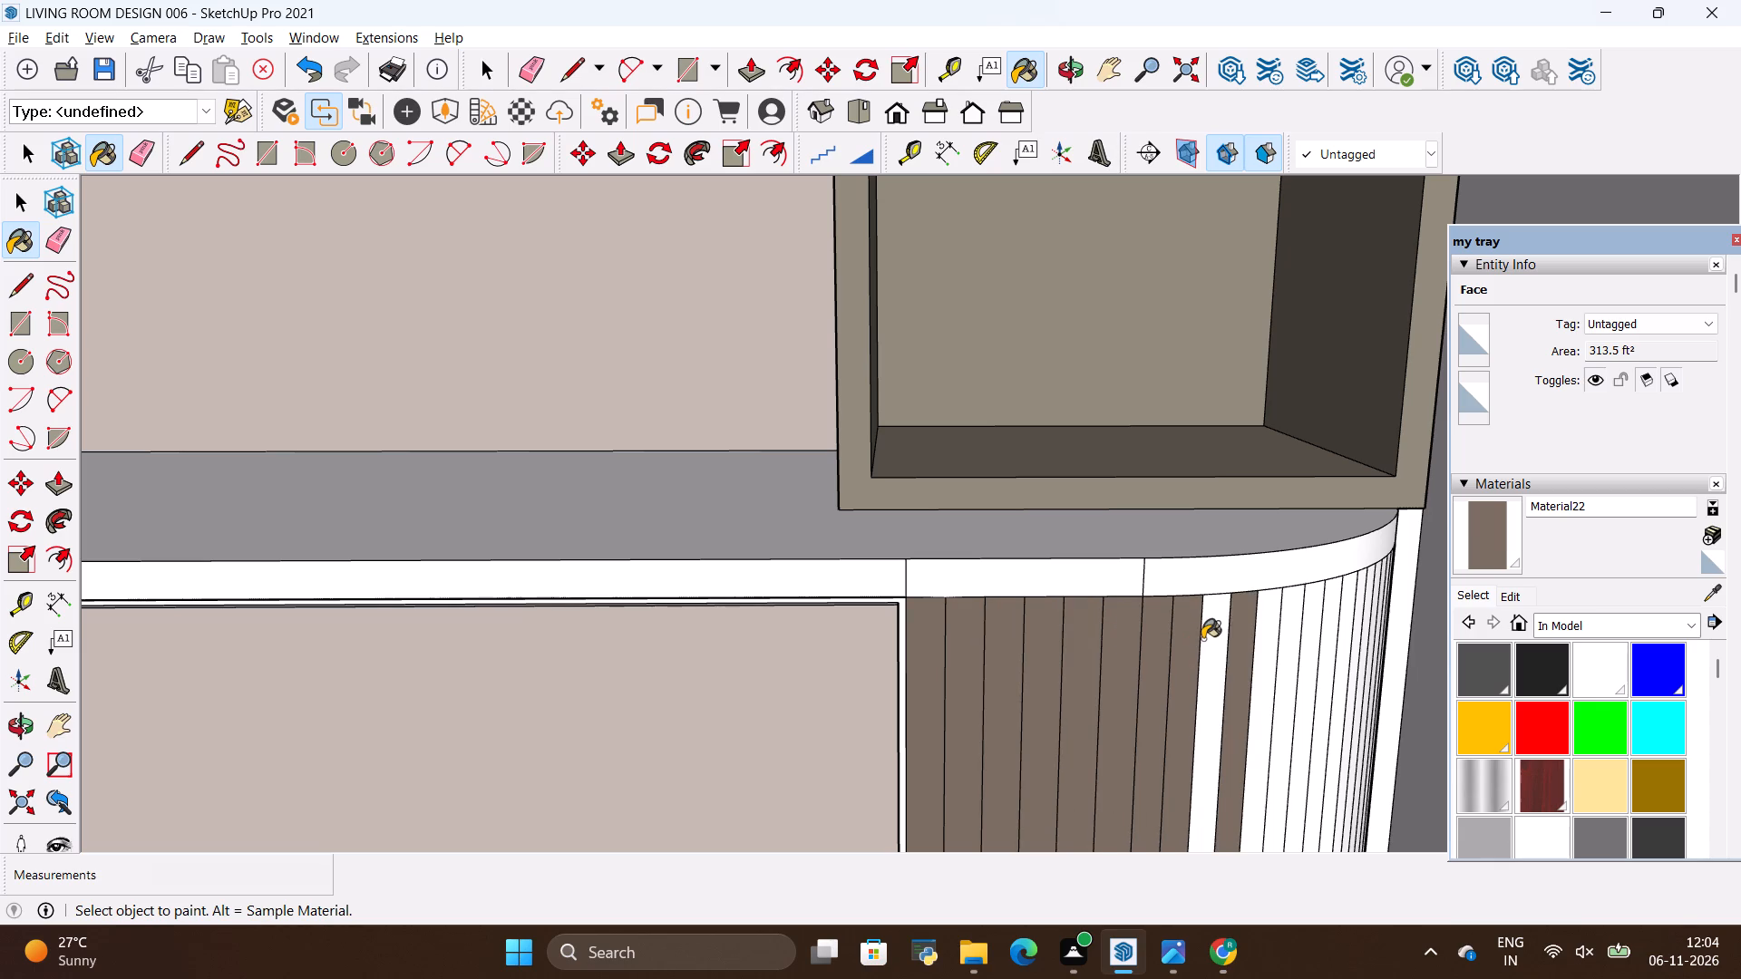
left_click(1204, 639)
scroll(930, 635, "down", 4)
scroll(1184, 674, "up", 6)
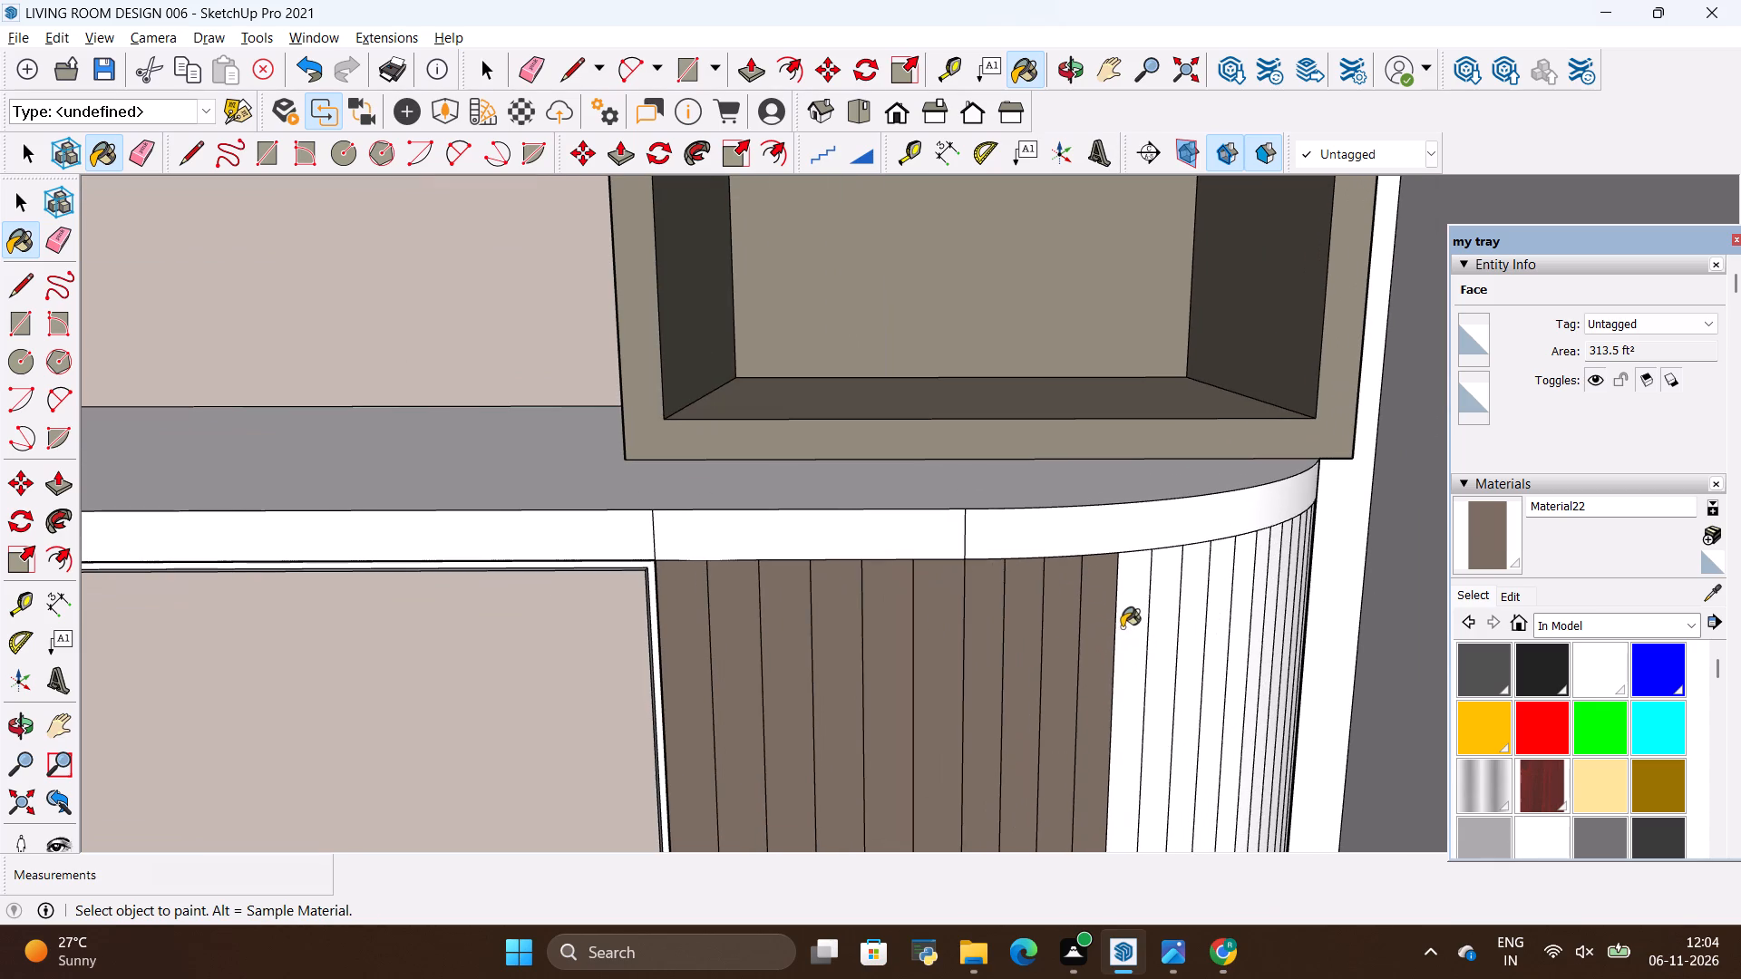
left_click(1132, 612)
left_click(1167, 589)
left_click(1193, 580)
left_click(1211, 572)
left_click_drag(1225, 568, 1233, 567)
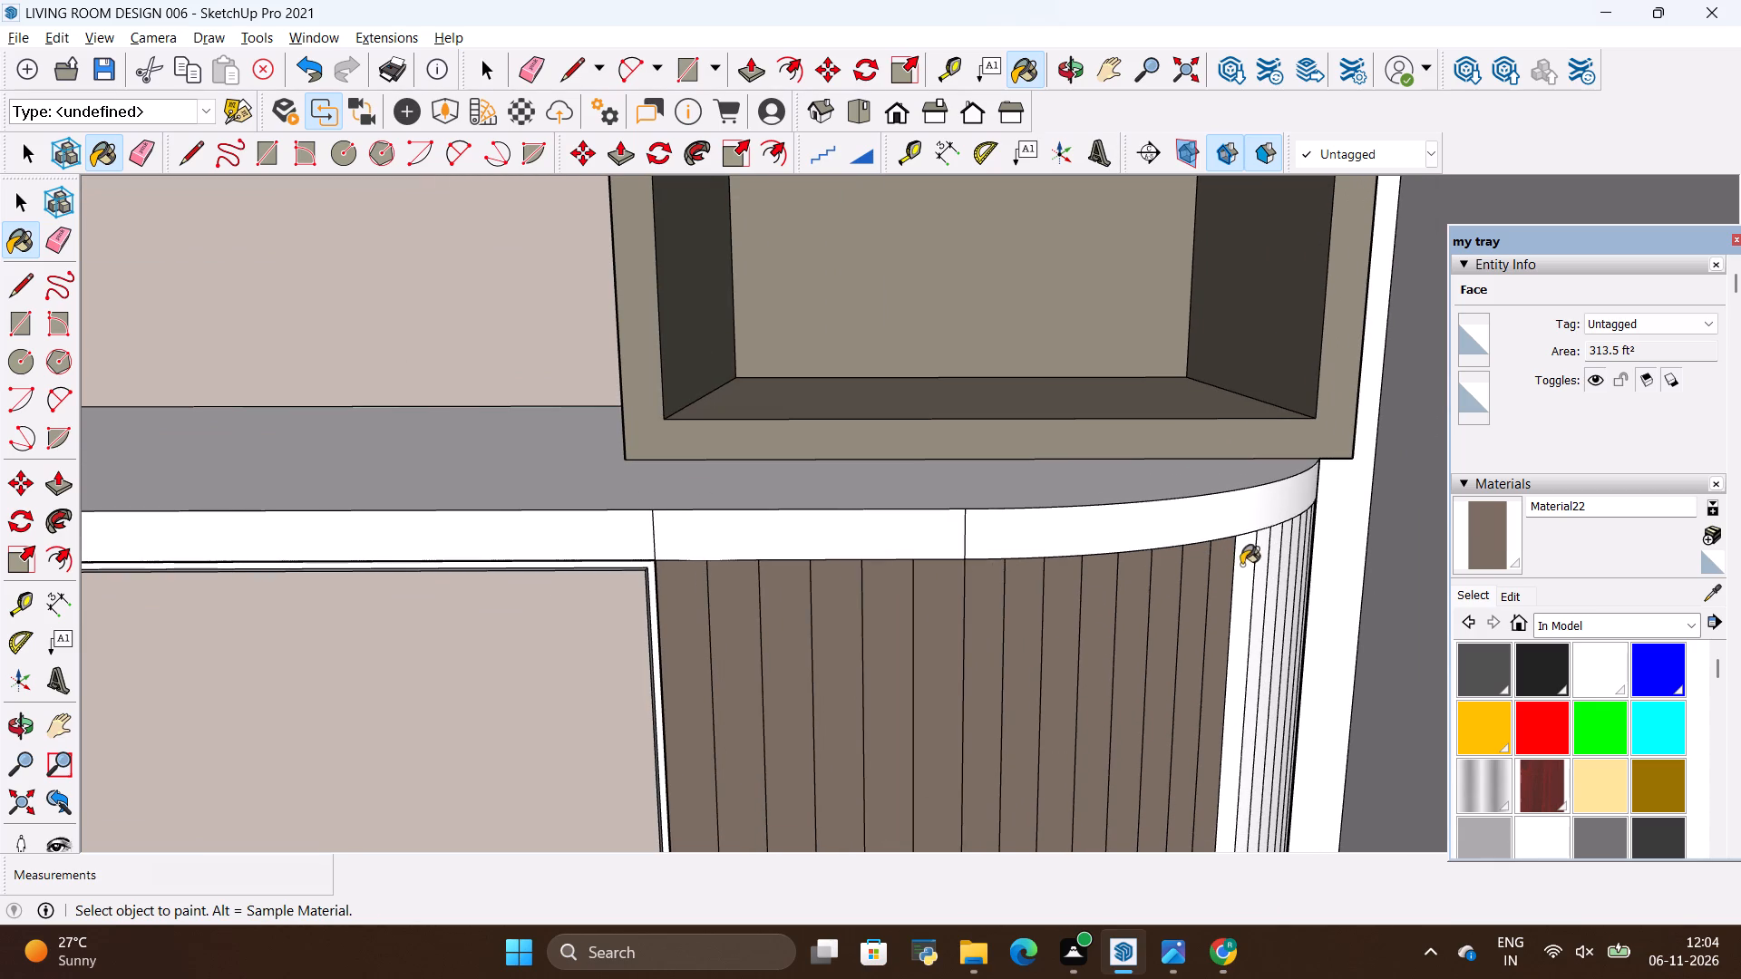
left_click(1241, 565)
left_click(1253, 559)
left_click(1264, 557)
left_click(1272, 551)
Paint the remaining narrow curved slats of the far fluted end, back to the wall, with Material22.
scroll(827, 601, "down", 5)
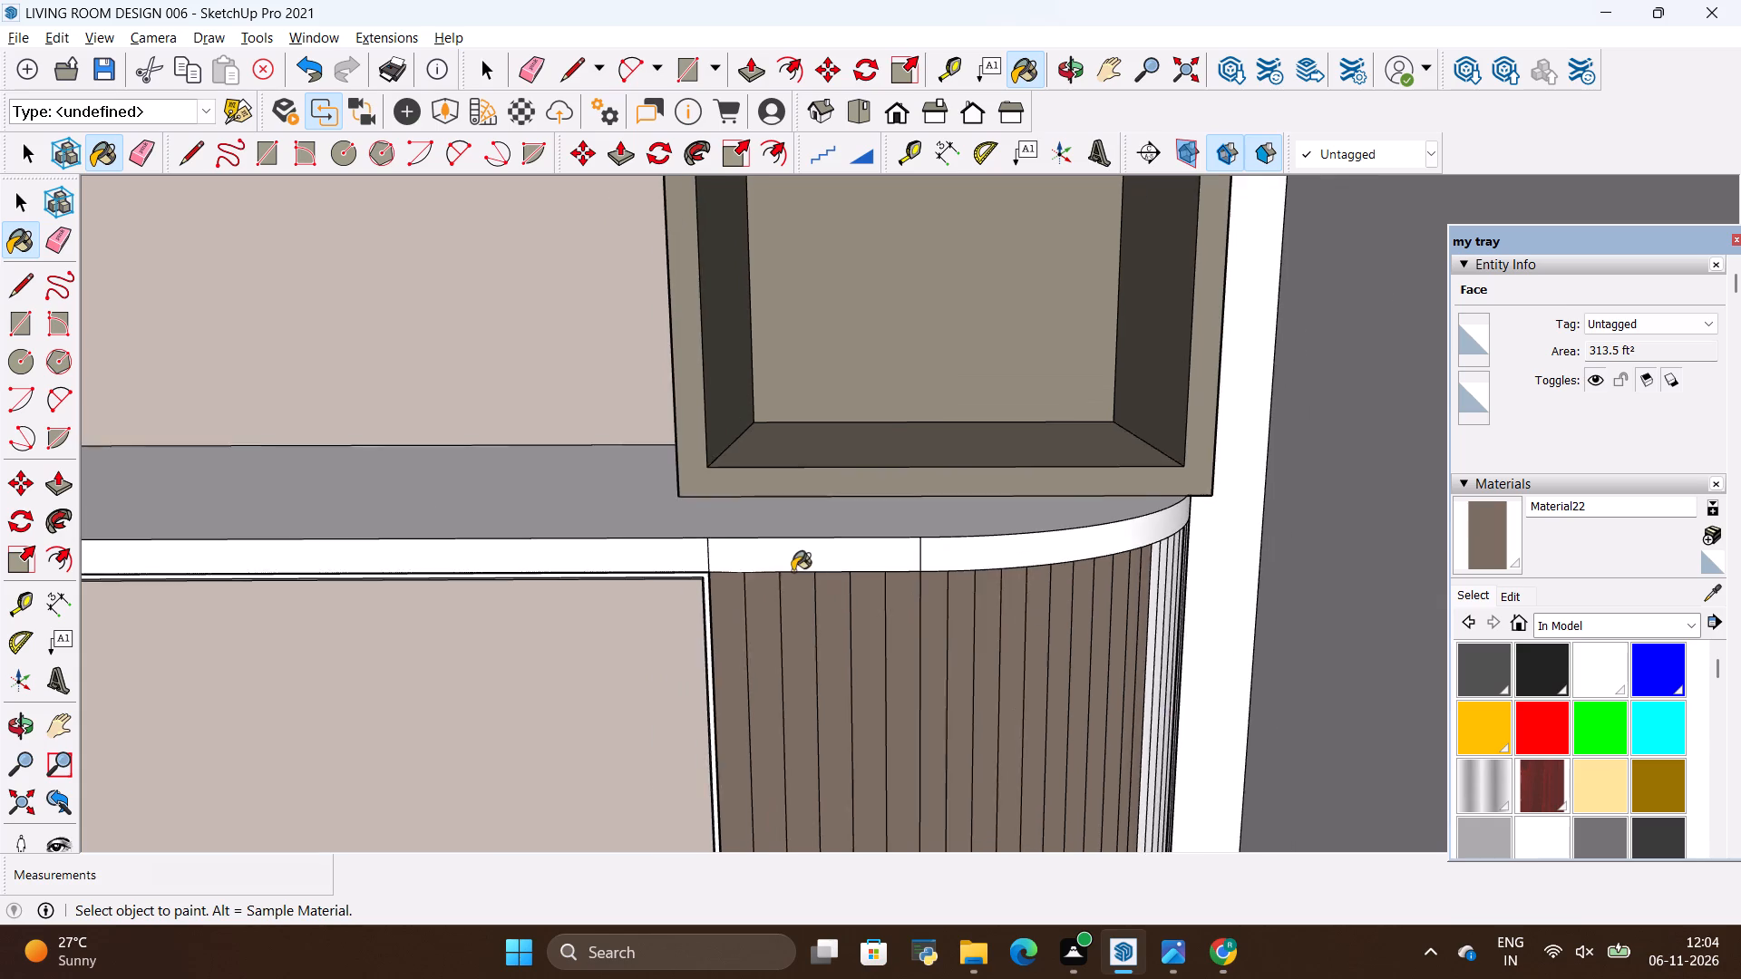
scroll(793, 571, "down", 3)
scroll(1137, 581, "up", 8)
scroll(891, 610, "up", 4)
left_click(750, 574)
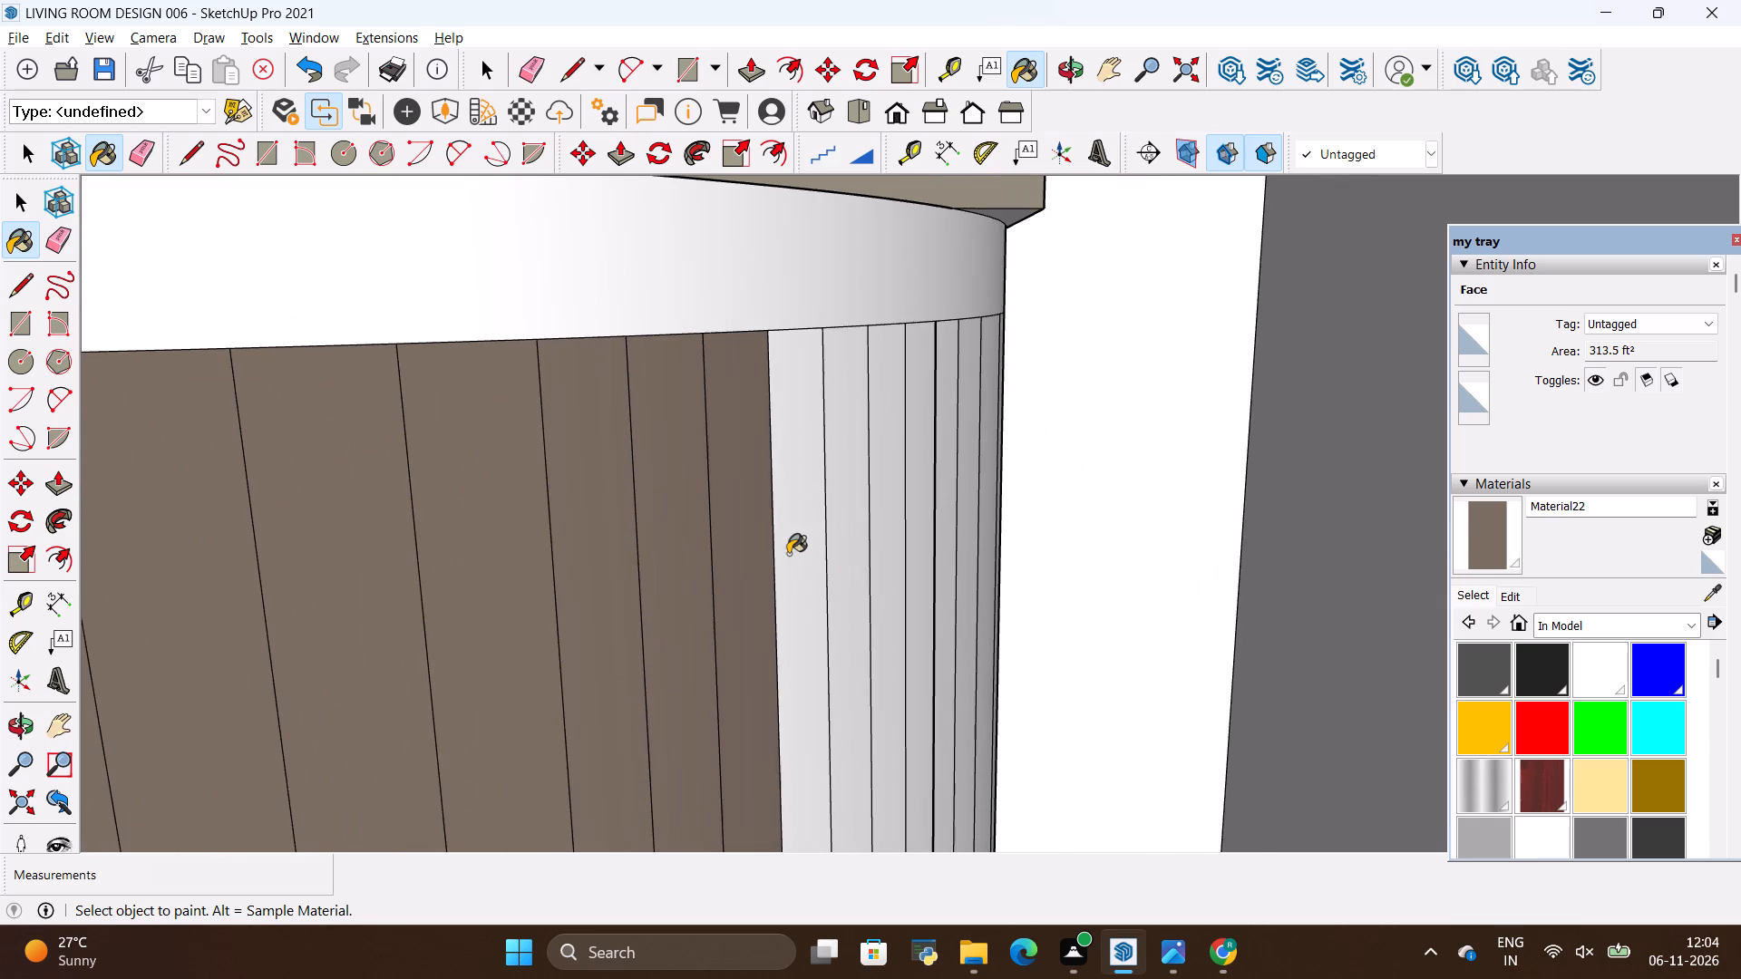
left_click(790, 552)
left_click(870, 520)
left_click(854, 523)
left_click(948, 426)
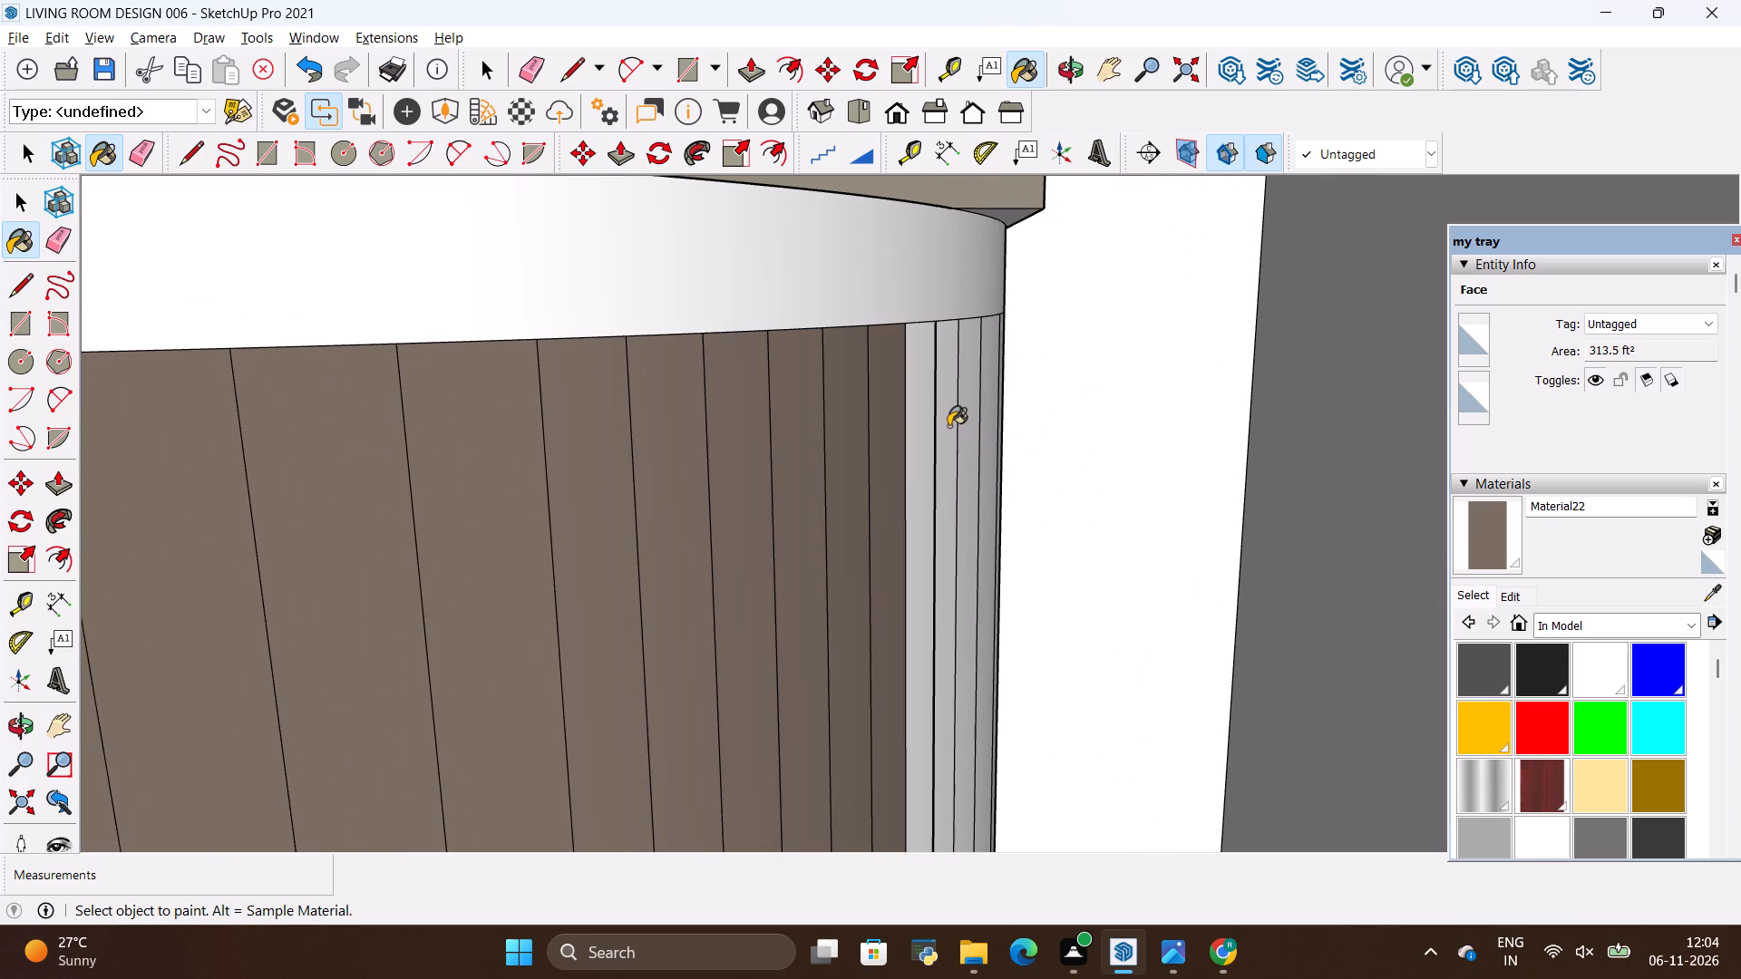
left_click(910, 460)
scroll(832, 515, "down", 4)
scroll(1025, 427, "up", 6)
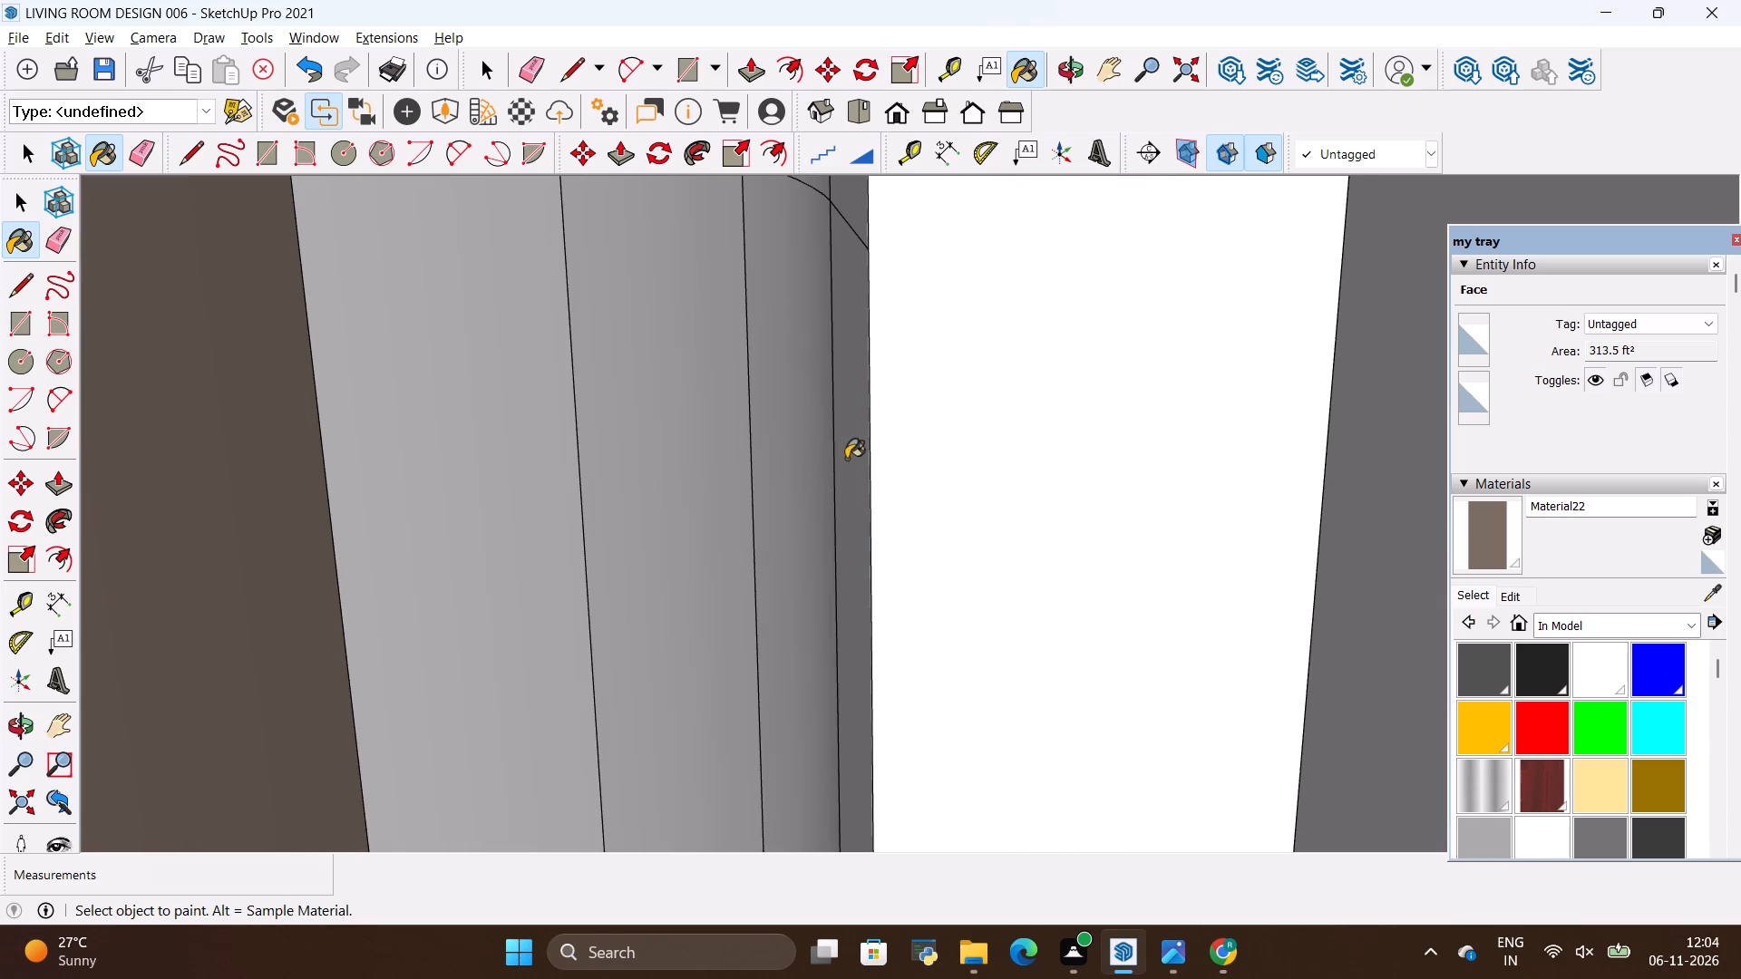
left_click(849, 460)
left_click(810, 484)
left_click(742, 516)
left_click(526, 598)
Paint the flat front slats and the adjoining curved slats of the console's fluted end beside the door with Material22.
scroll(788, 616, "down", 20)
scroll(788, 616, "down", 8)
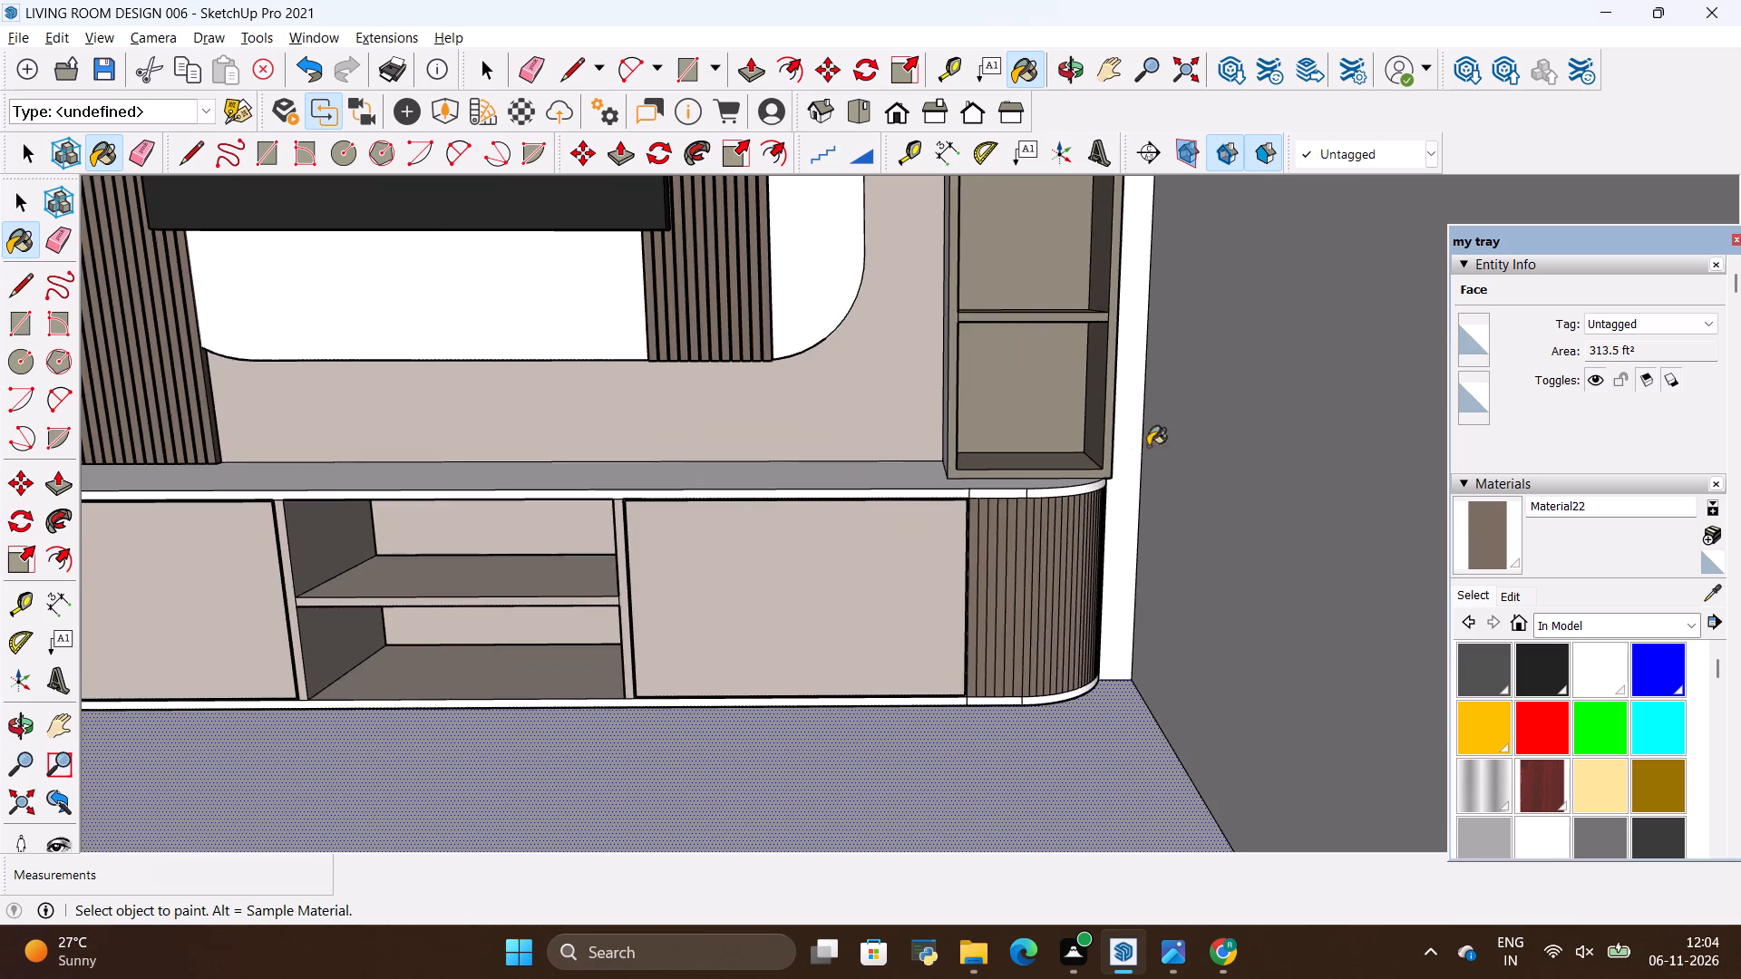
scroll(1208, 450, "down", 9)
scroll(394, 601, "up", 12)
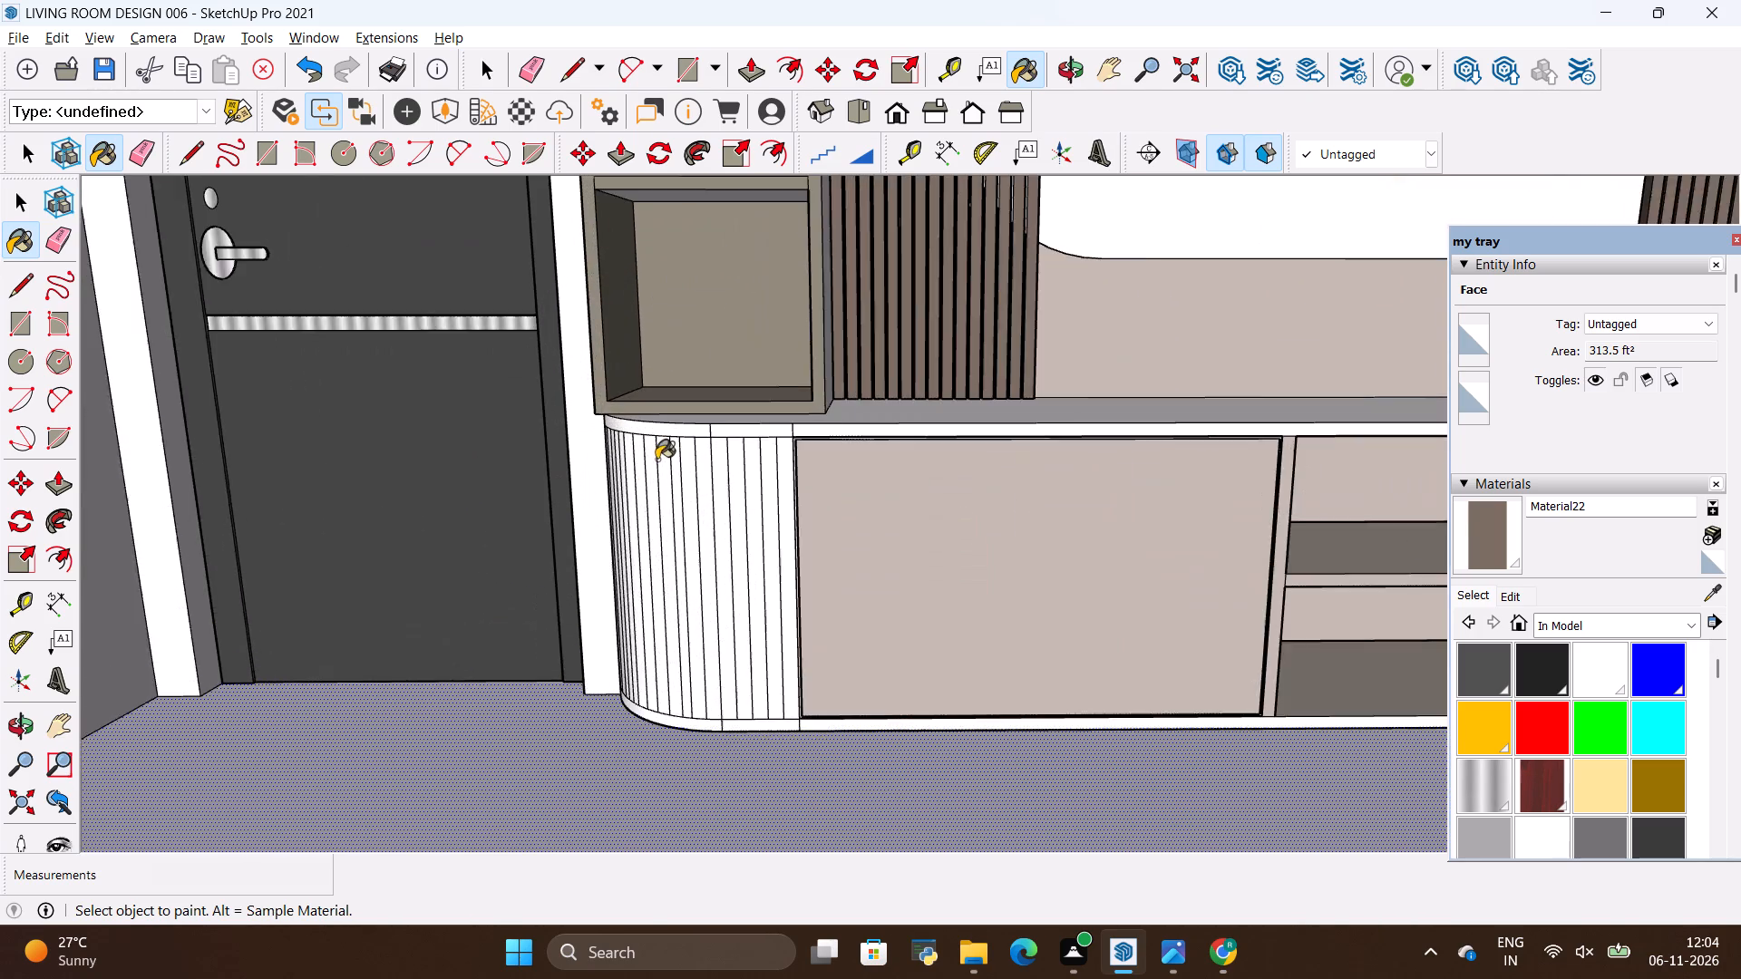
scroll(657, 460, "up", 4)
left_click_drag(662, 481, 670, 484)
left_click(666, 483)
left_click(679, 479)
double_click(694, 471)
left_click(701, 470)
double_click(712, 463)
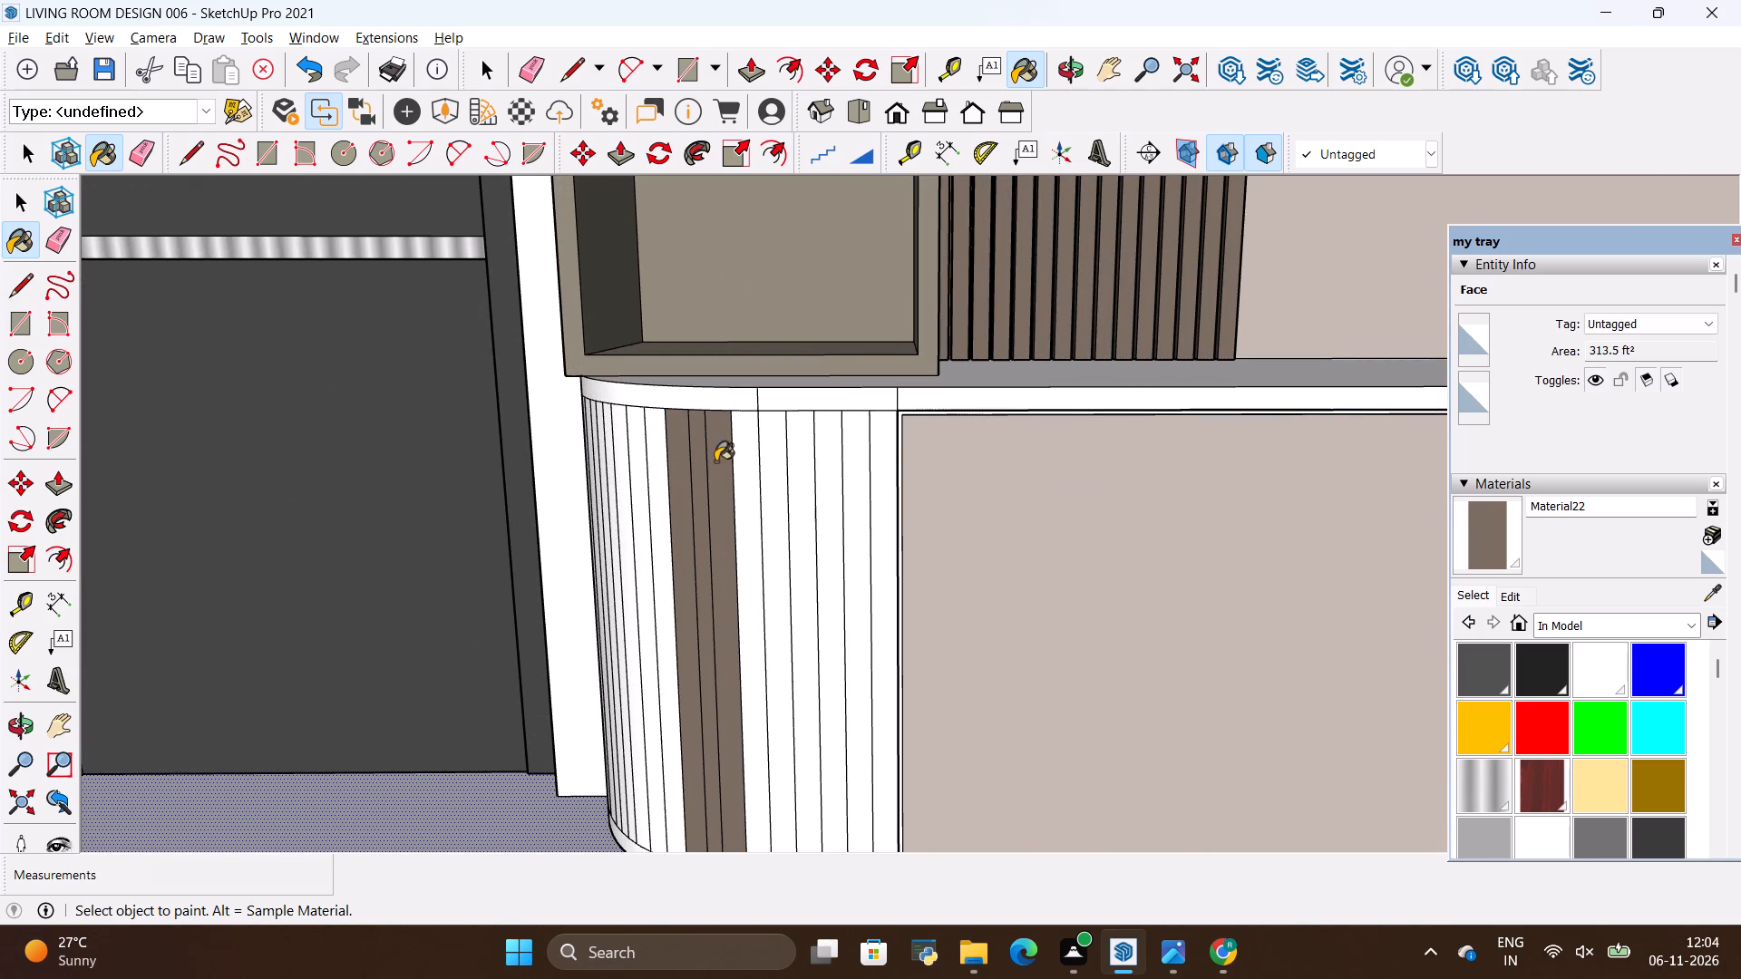
left_click(717, 459)
double_click(739, 453)
left_click(780, 451)
left_click(823, 455)
left_click(802, 473)
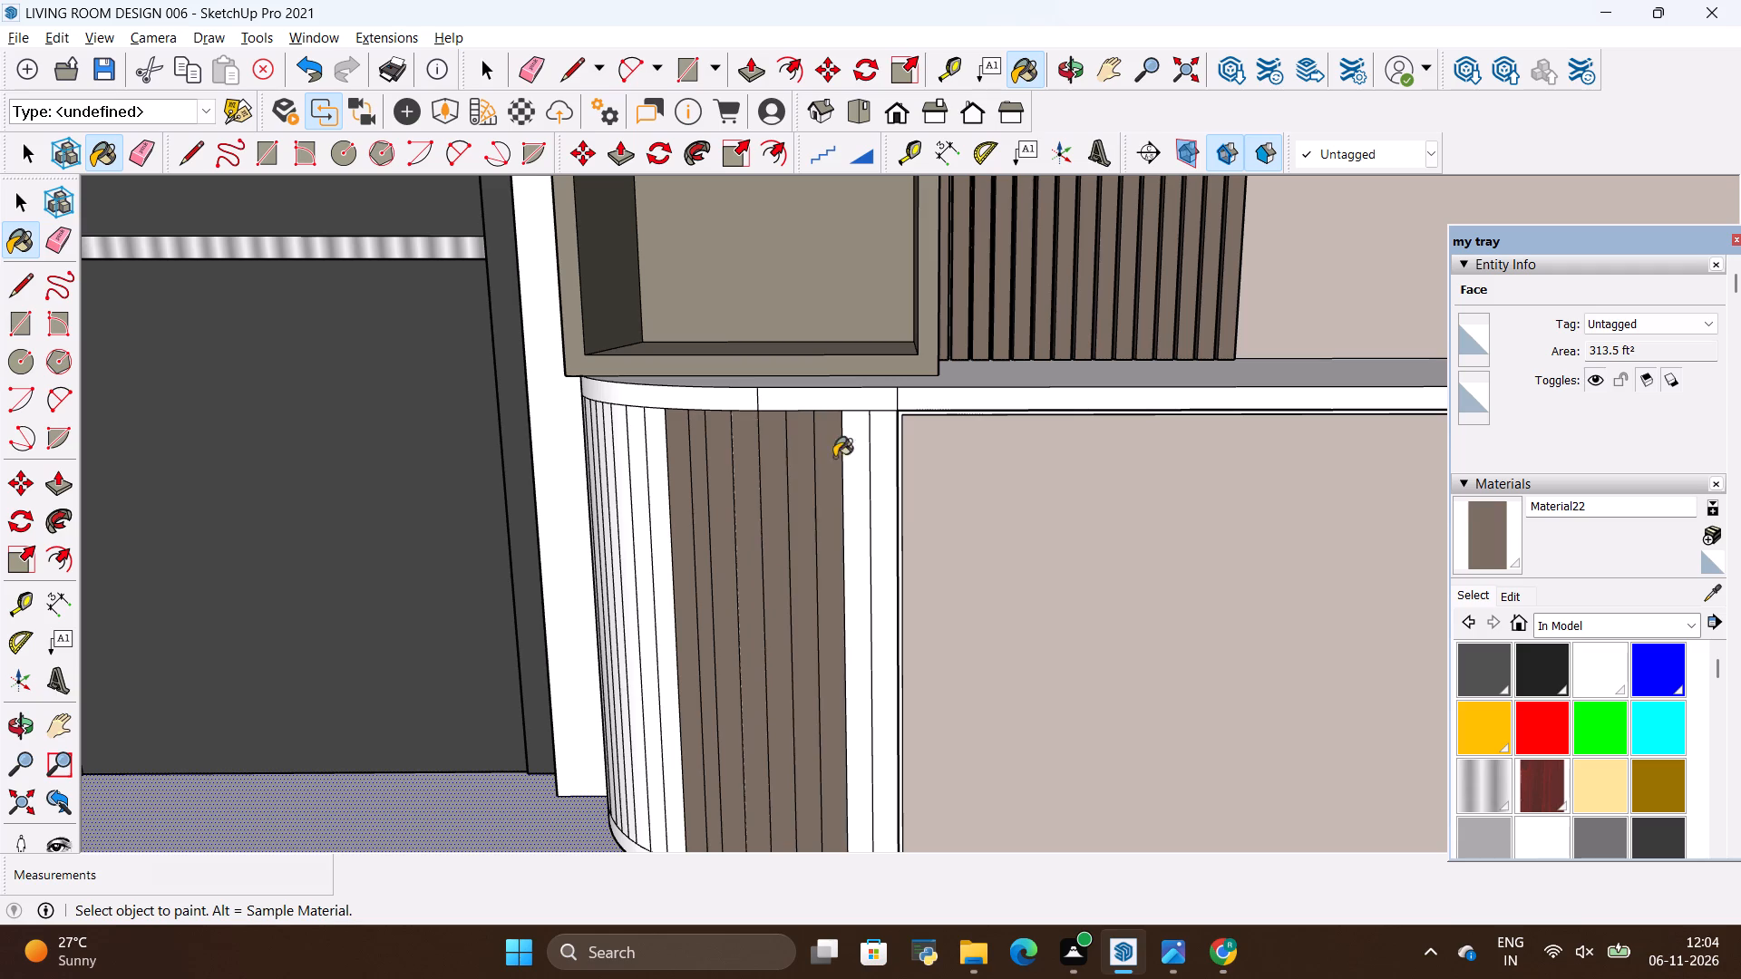
left_click(865, 456)
left_click_drag(853, 464, 863, 462)
left_click(874, 451)
Paint the remaining curved slats of the door-side fluted end, back to the wall, with Material22.
scroll(859, 472, "down", 4)
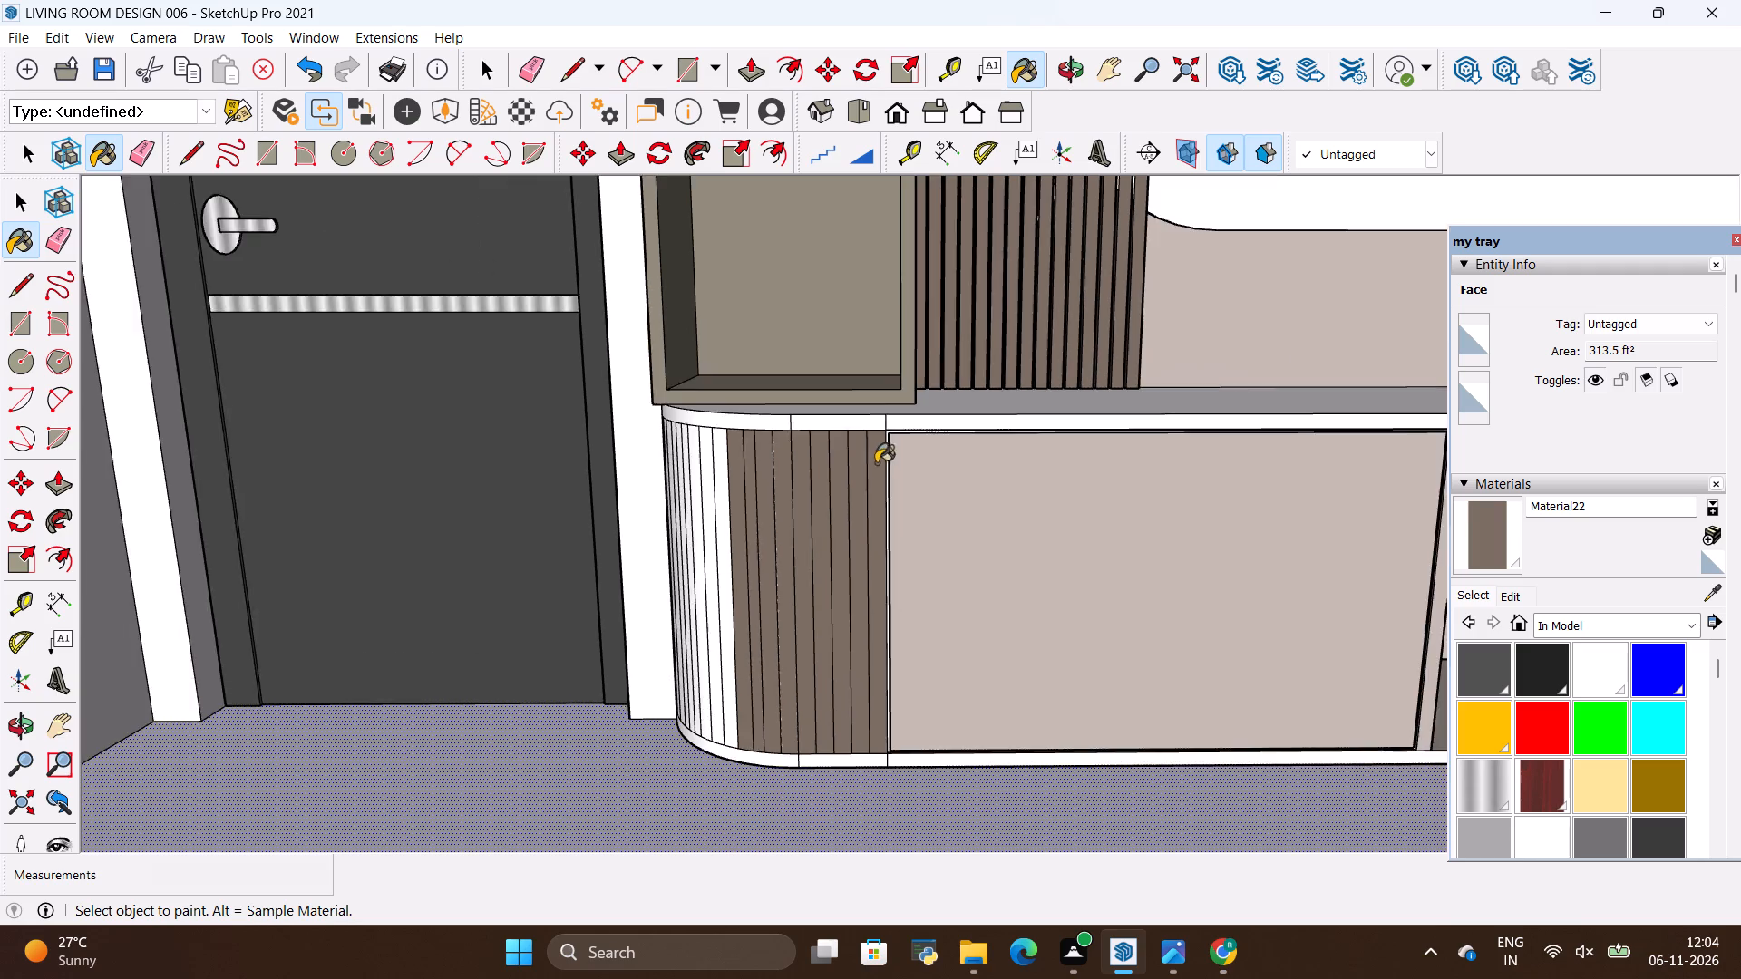
scroll(880, 460, "down", 6)
scroll(685, 509, "up", 9)
left_click(973, 399)
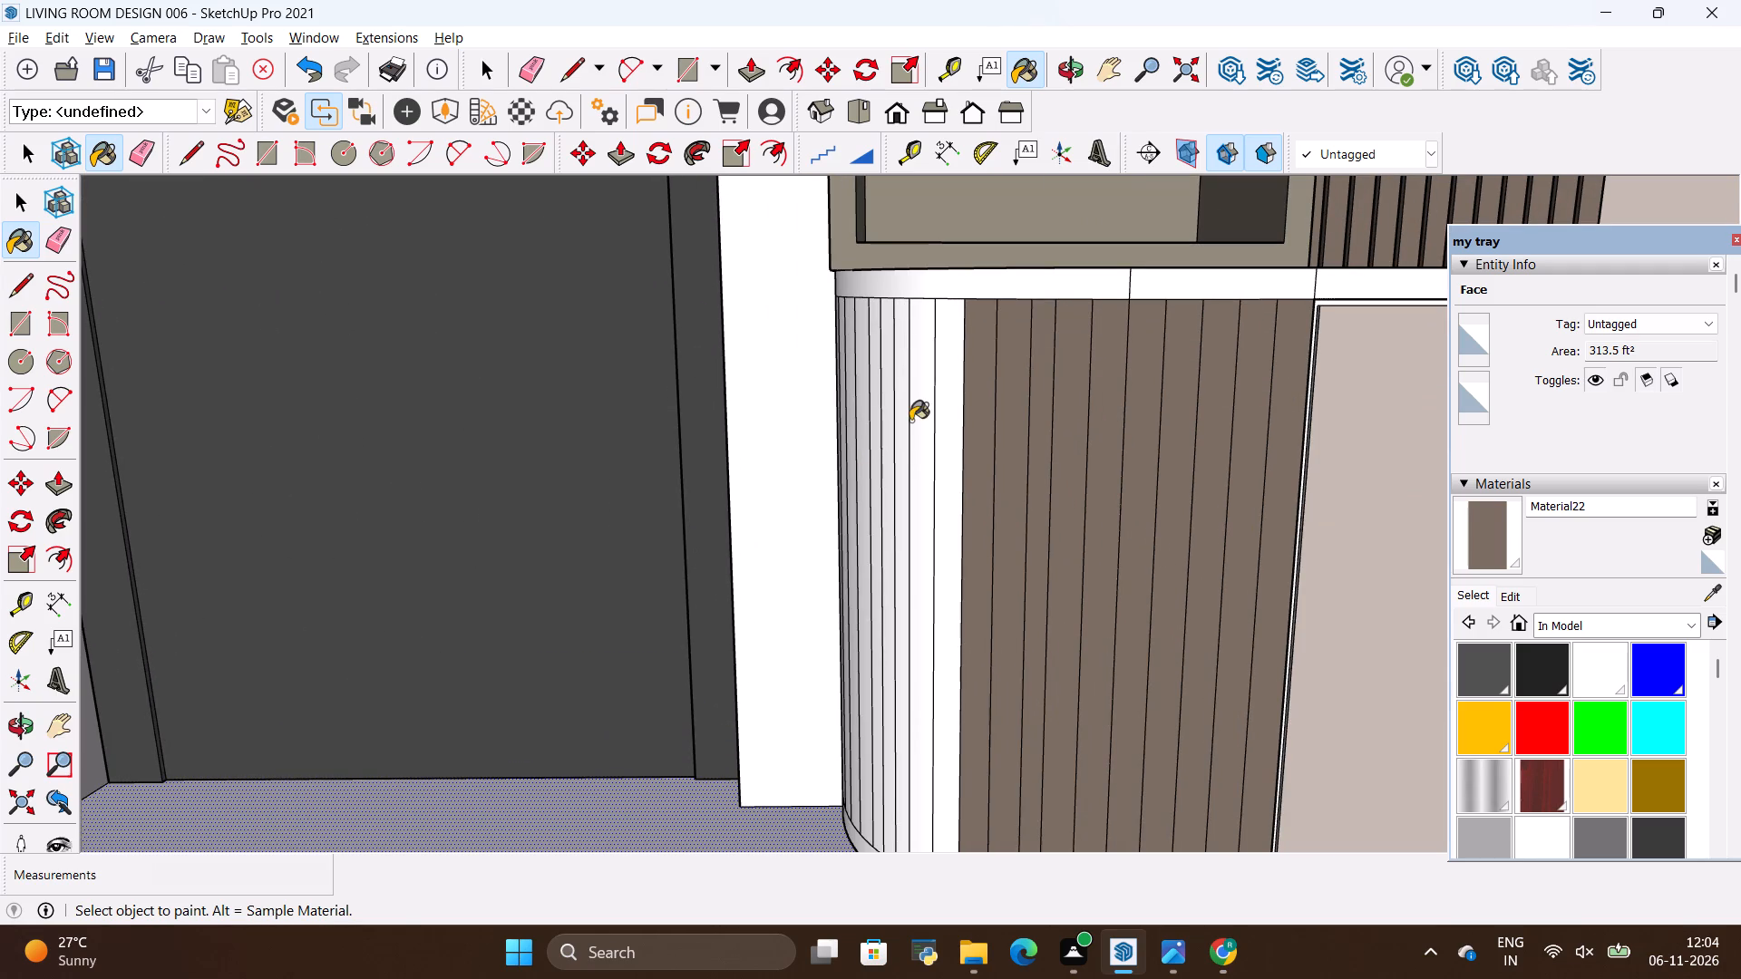
left_click(911, 422)
left_click(931, 412)
left_click(943, 408)
left_click(888, 431)
left_click(901, 418)
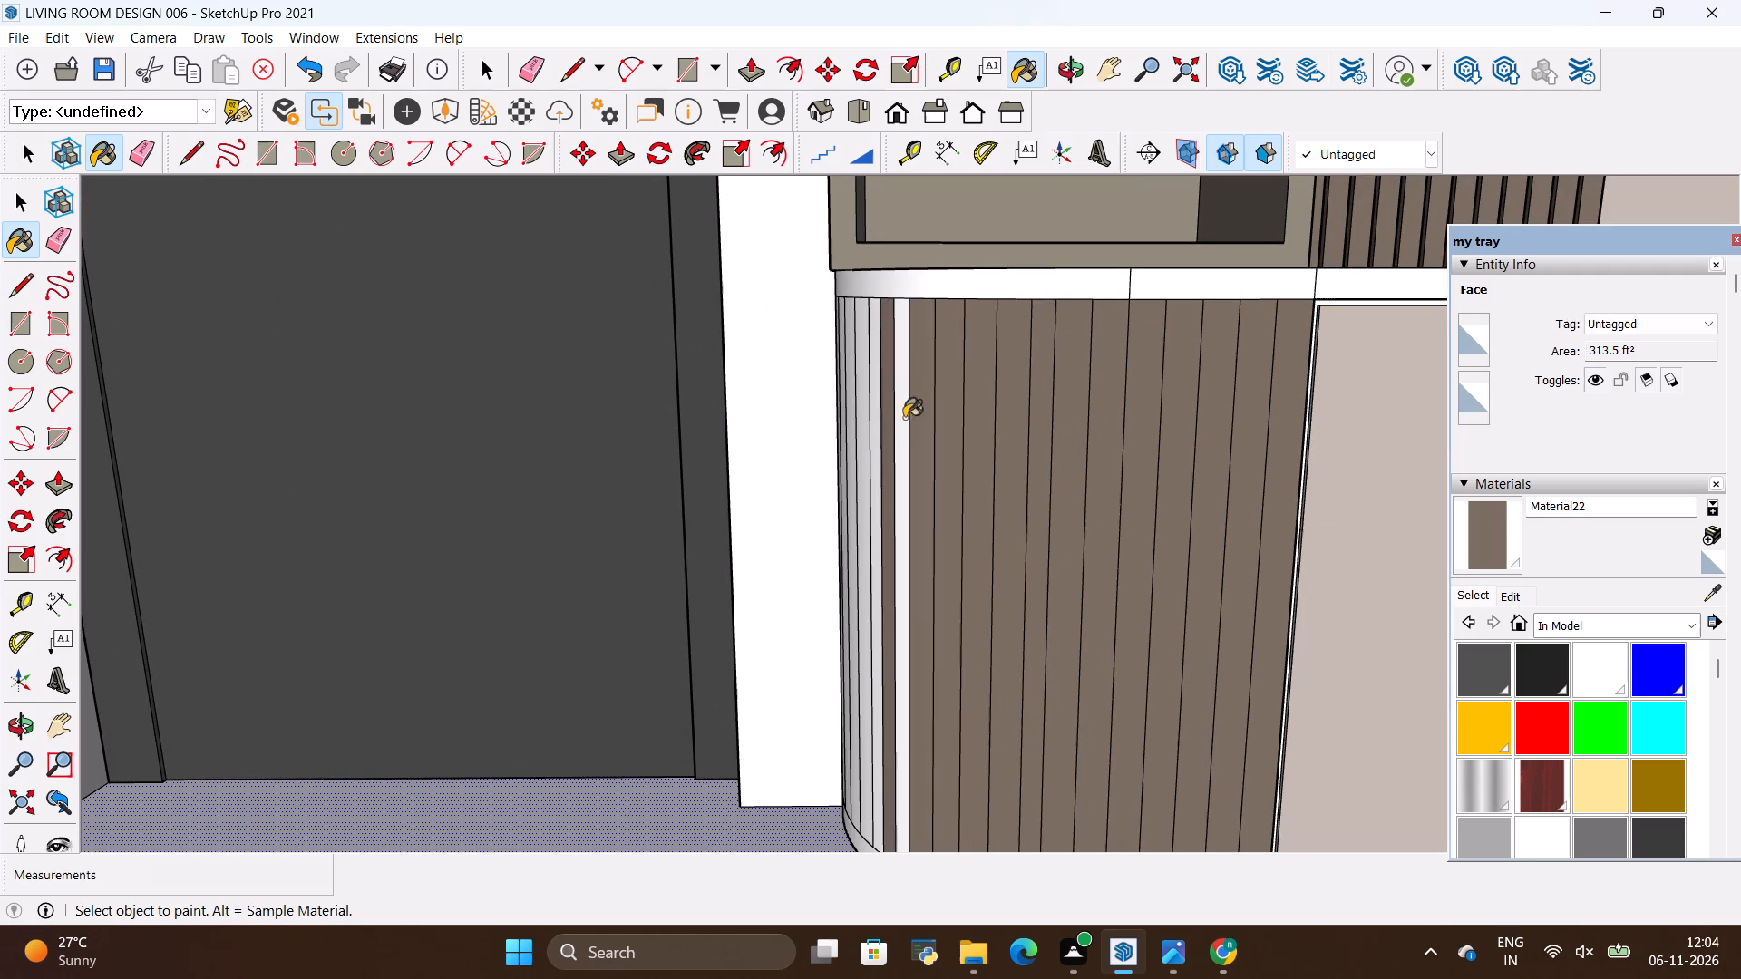
left_click(881, 425)
scroll(830, 428, "up", 7)
left_click(945, 390)
left_click(895, 410)
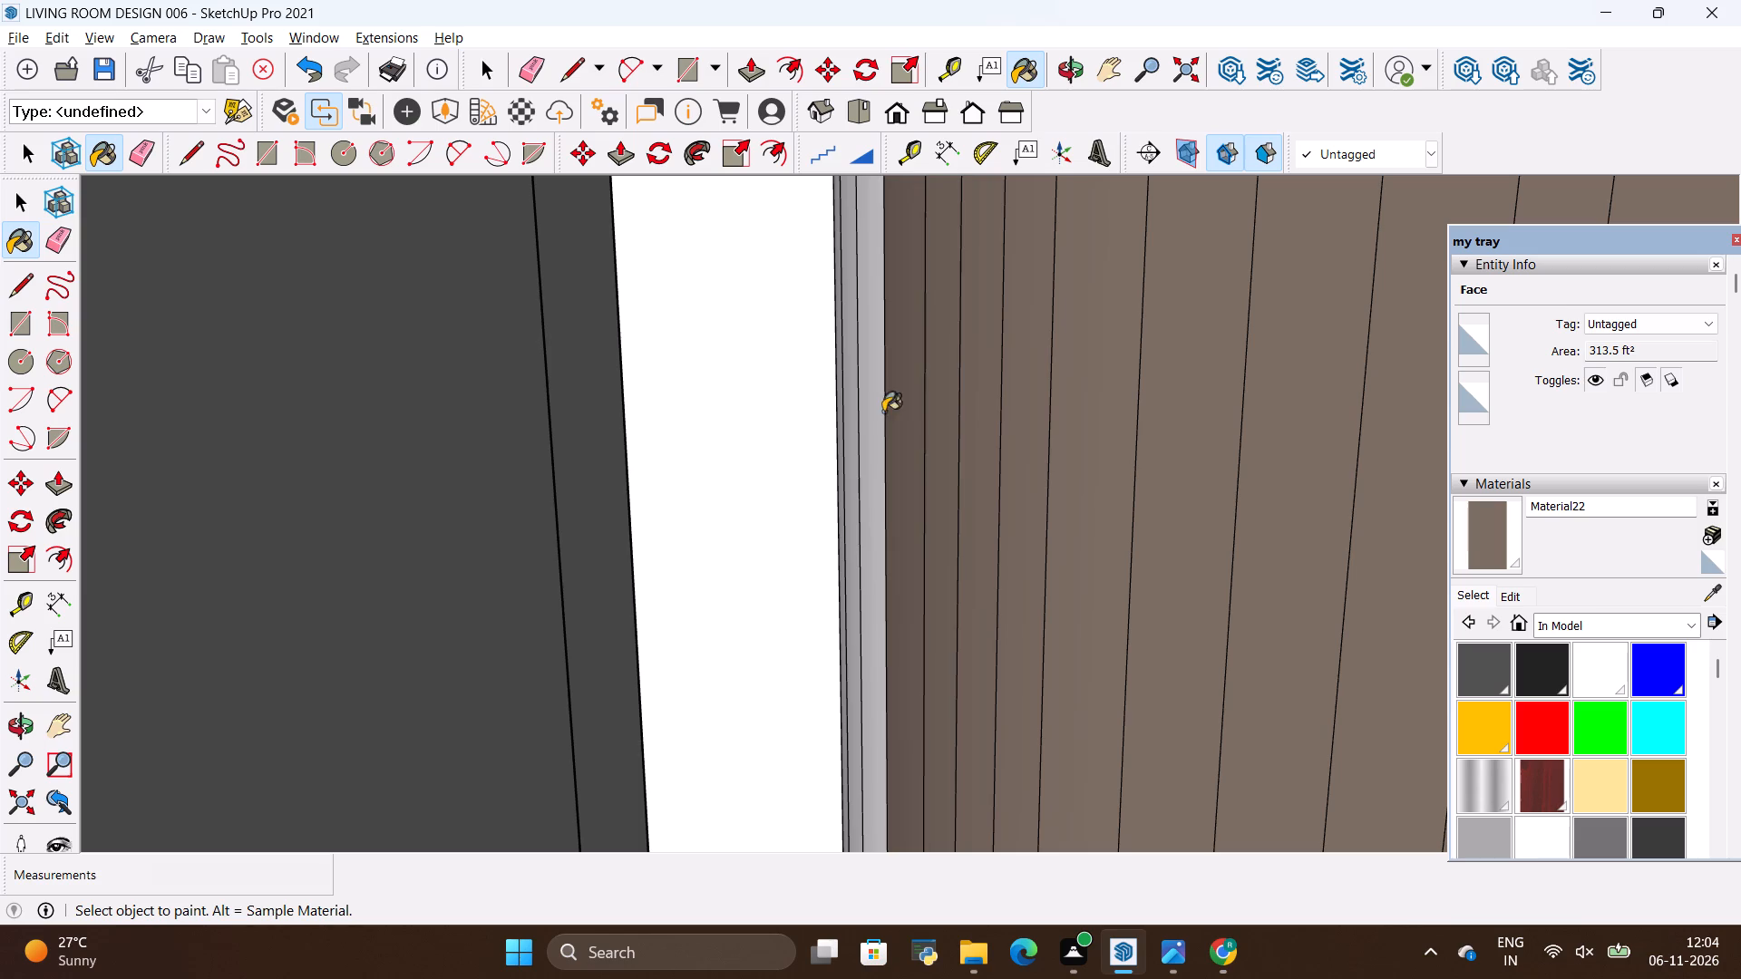
left_click(866, 412)
scroll(958, 441, "down", 9)
scroll(902, 352, "up", 7)
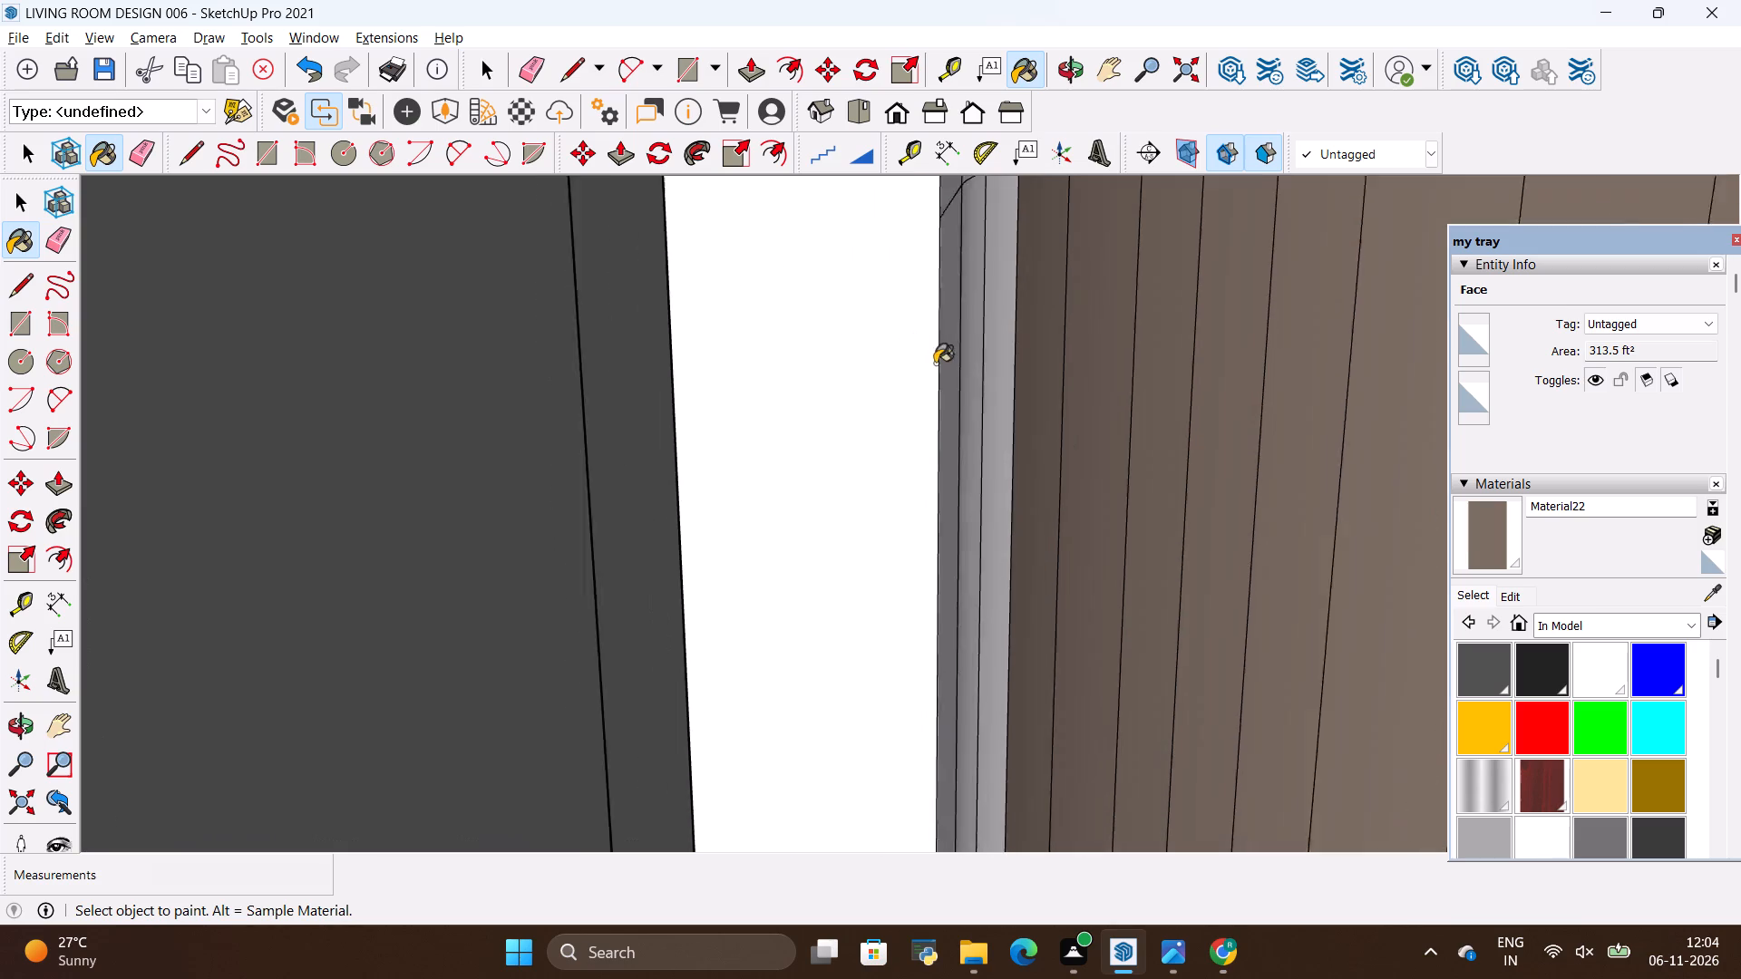
left_click(1003, 395)
left_click(961, 400)
left_click(945, 406)
left_click(967, 409)
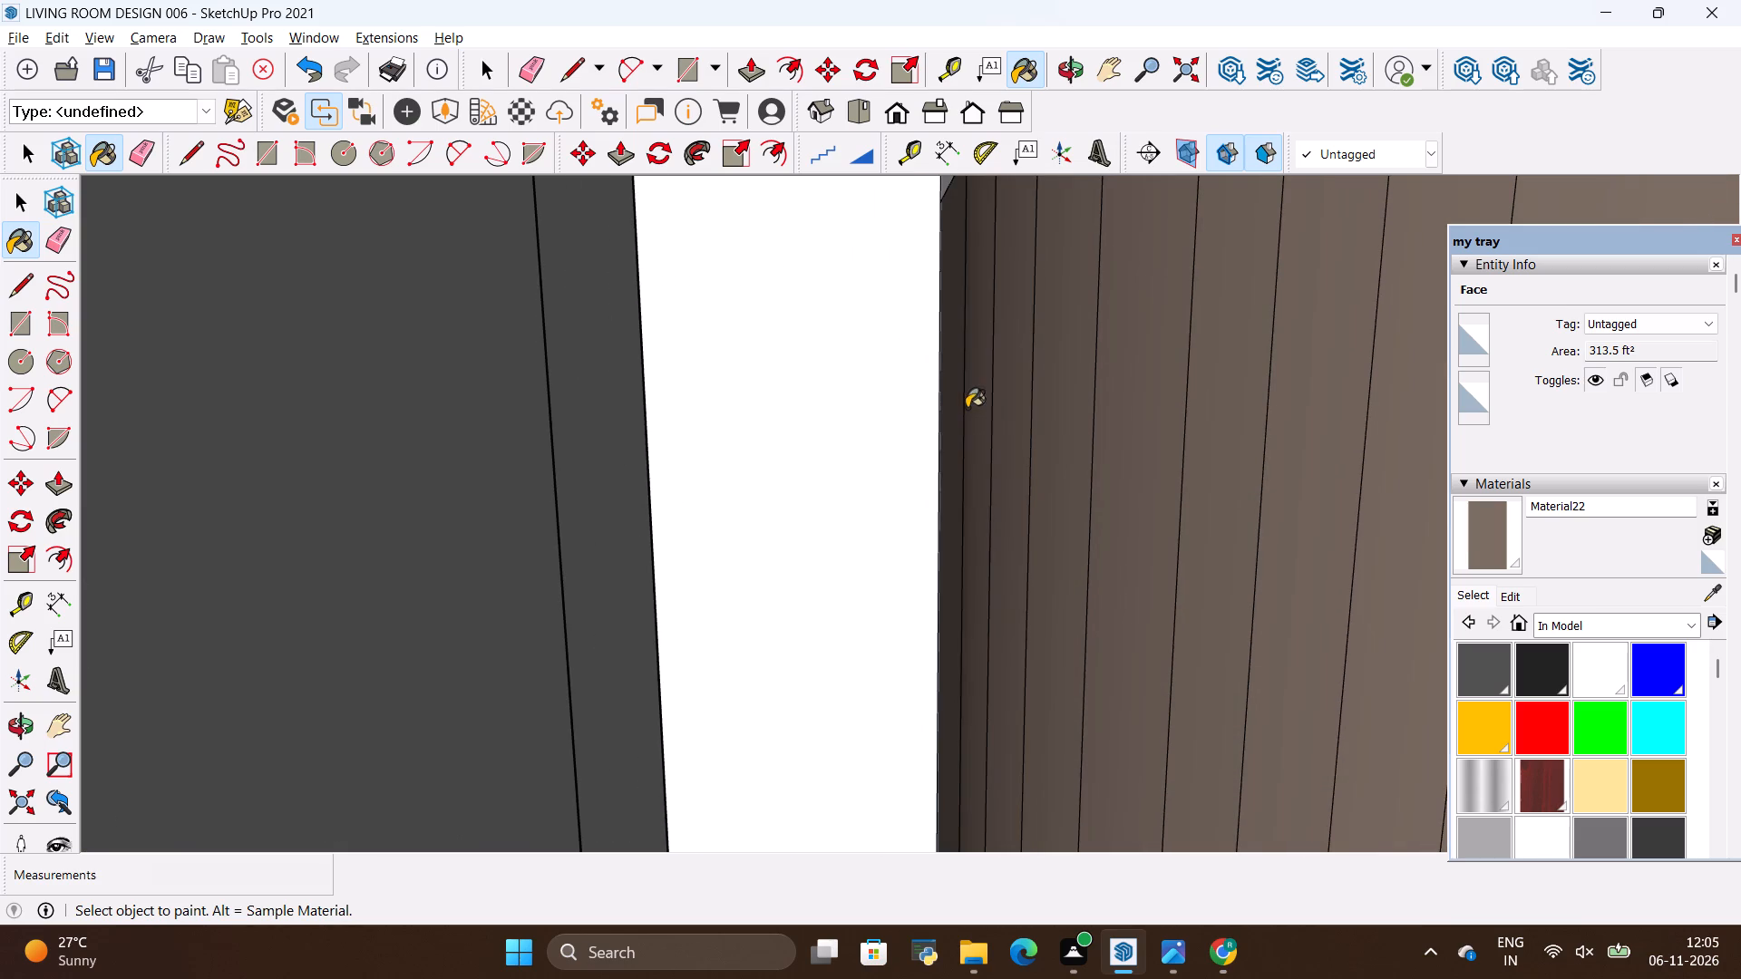
Check the reference photo and paint the console top's front edge with Material22, from the door-side curve along the drawers.
scroll(591, 374, "down", 20)
scroll(591, 374, "down", 7)
scroll(762, 564, "down", 2)
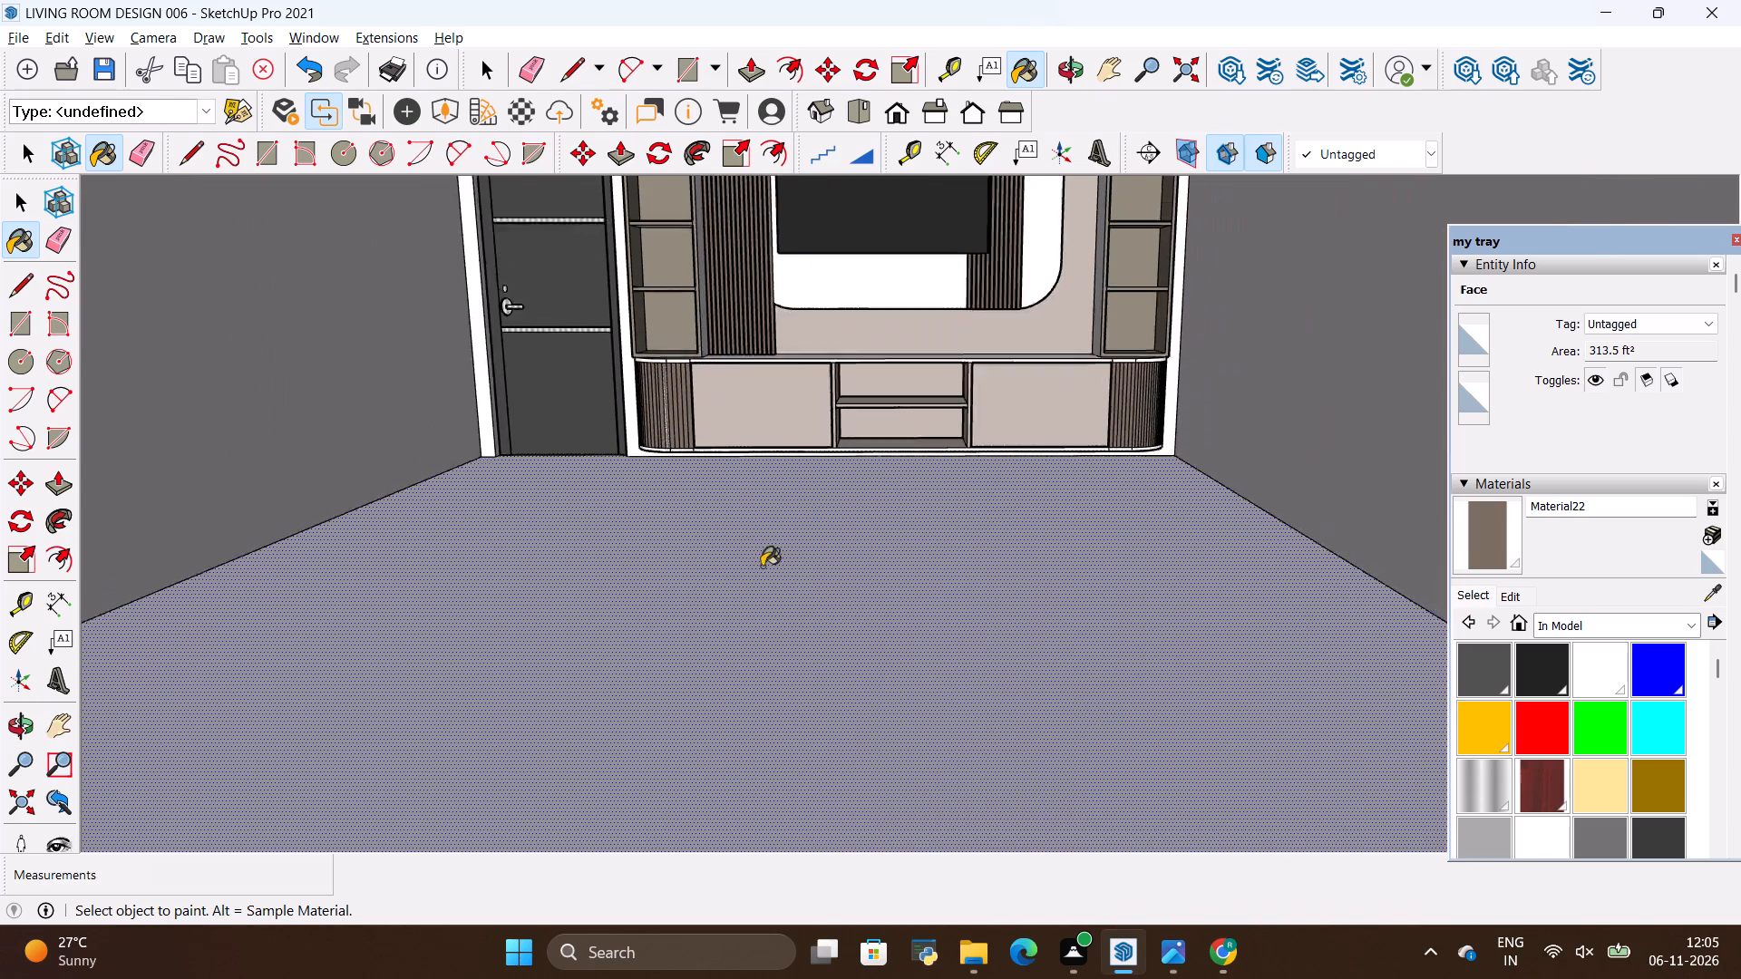
scroll(762, 567, "down", 2)
key("alt+Tab")
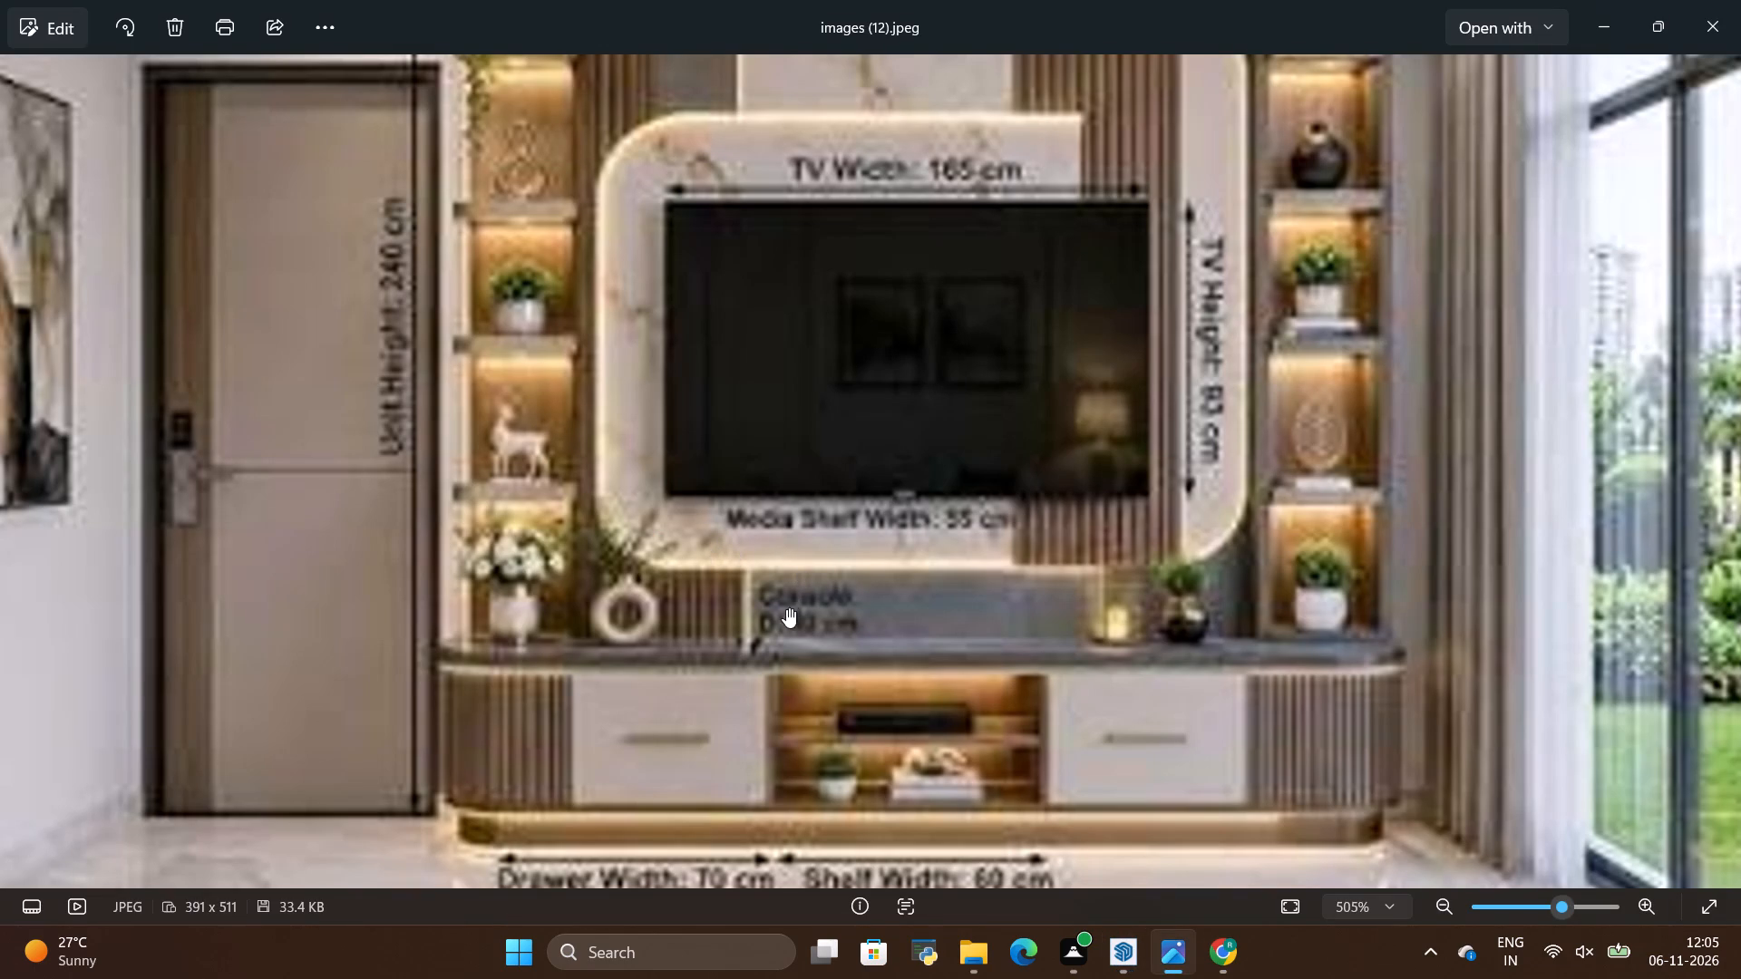
key("alt+Tab")
scroll(770, 654, "down", 10)
scroll(811, 531, "up", 4)
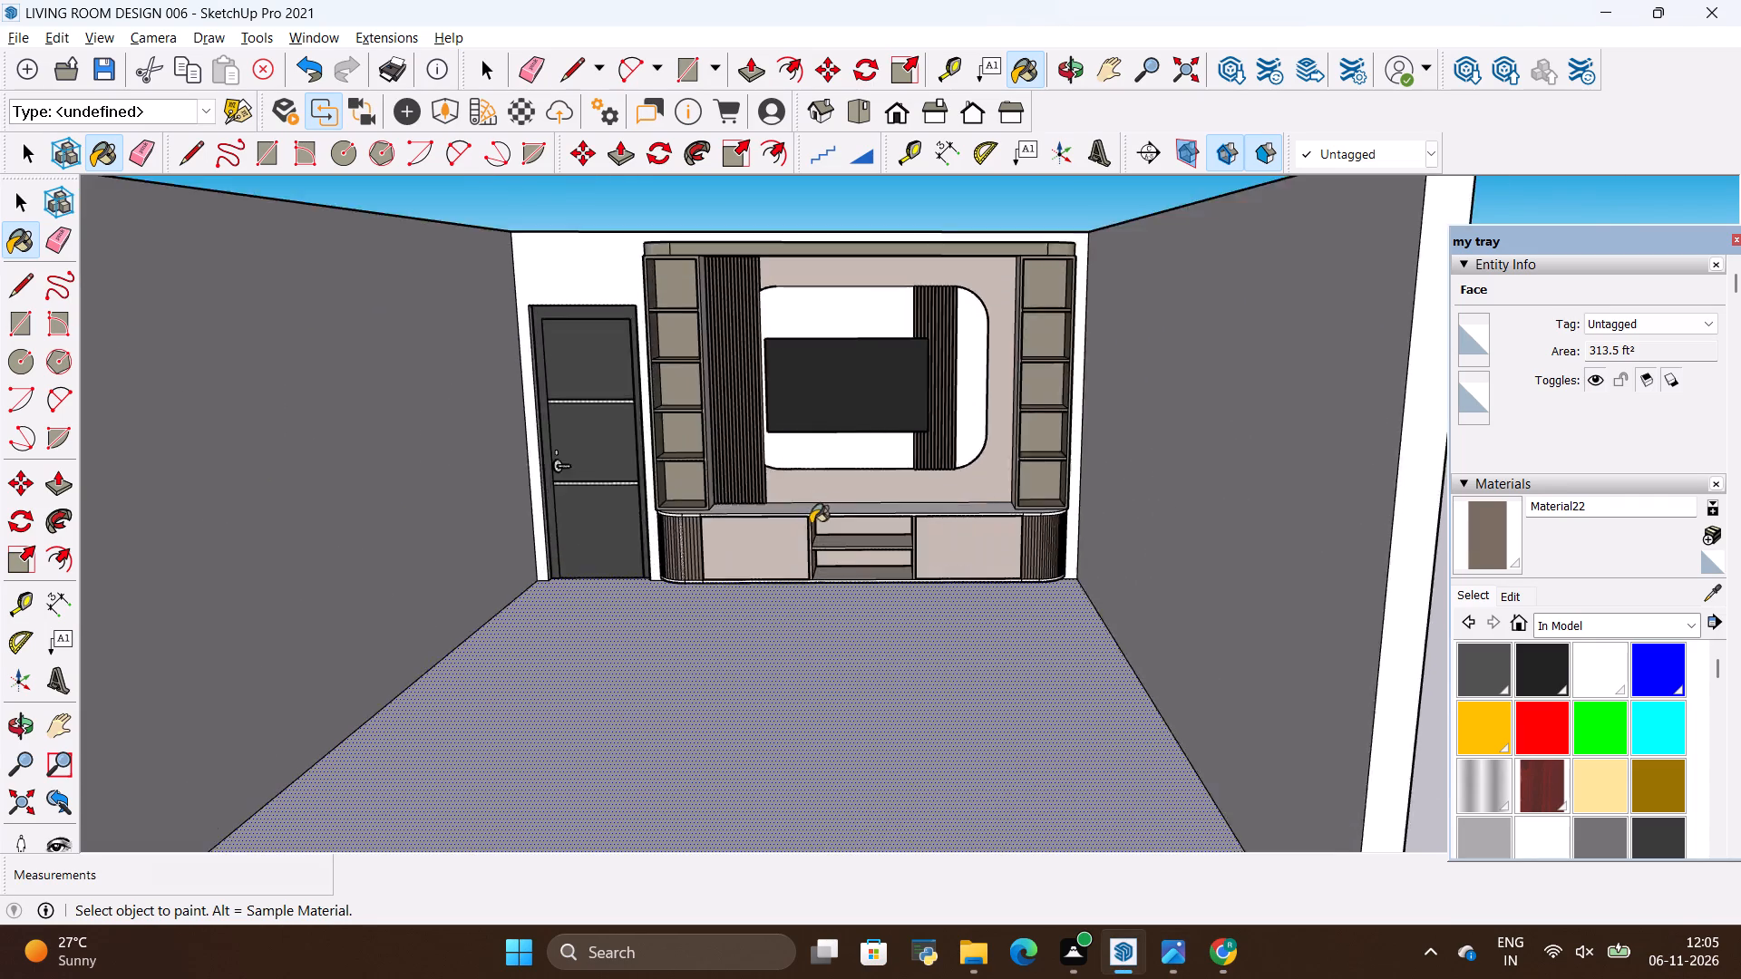
scroll(811, 524, "up", 20)
scroll(811, 524, "up", 8)
left_click(633, 426)
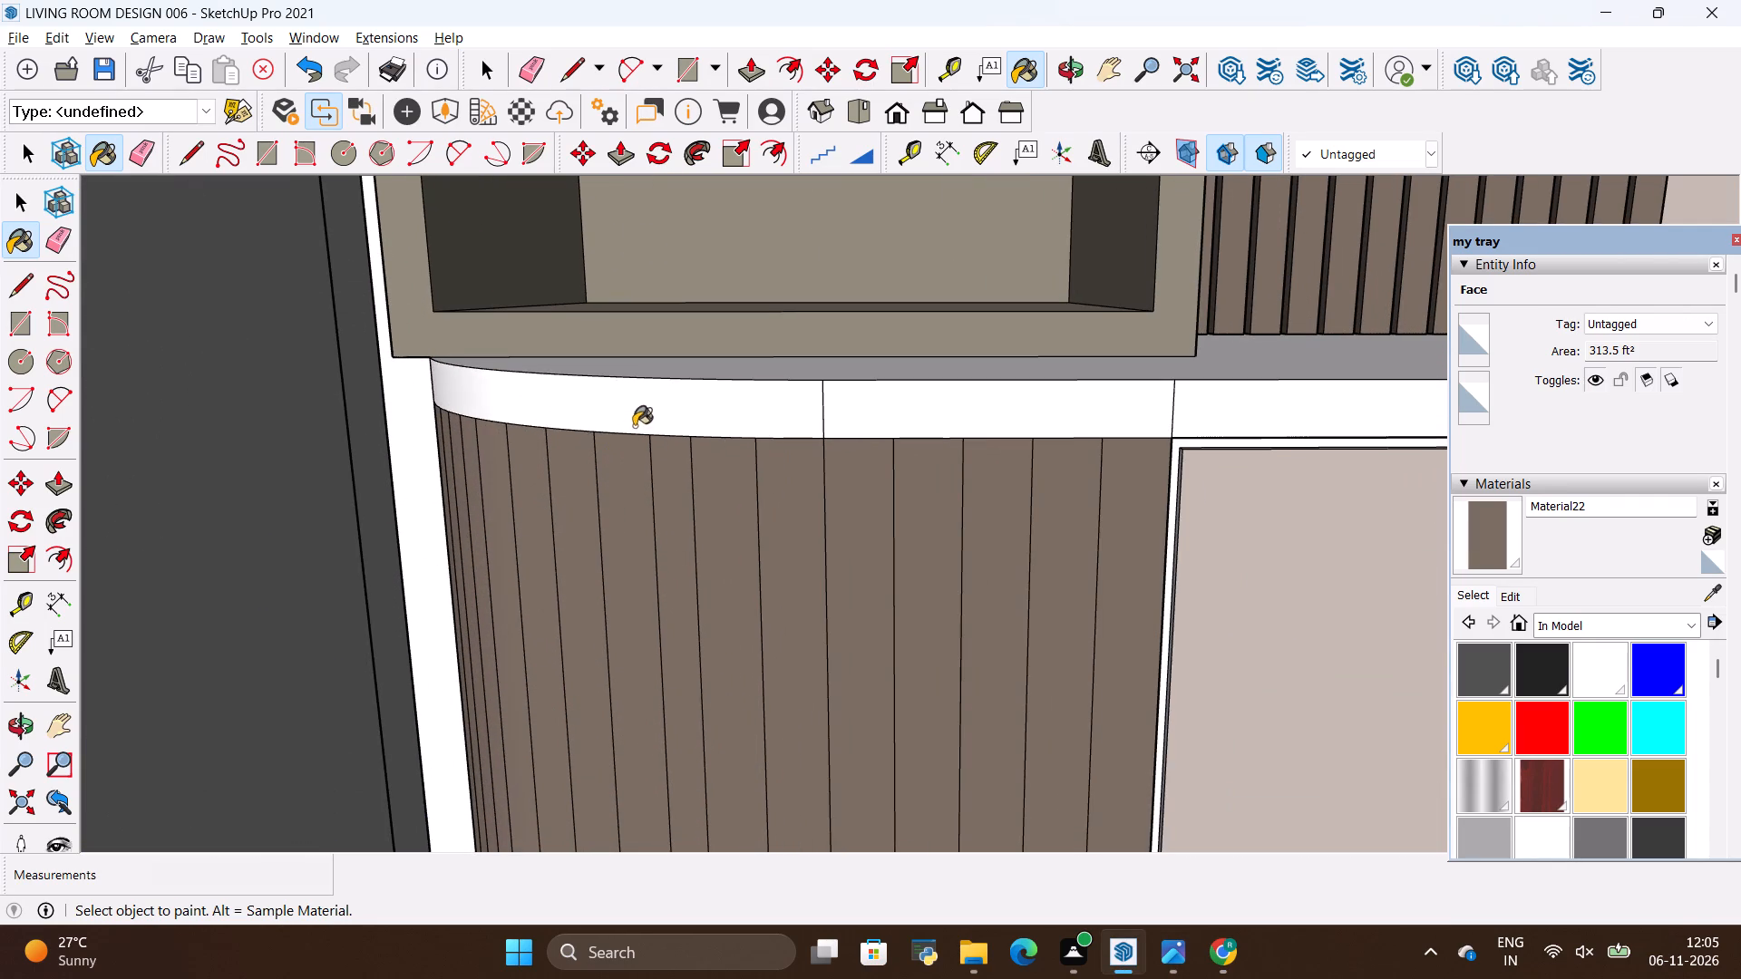
left_click(854, 416)
left_click(1225, 413)
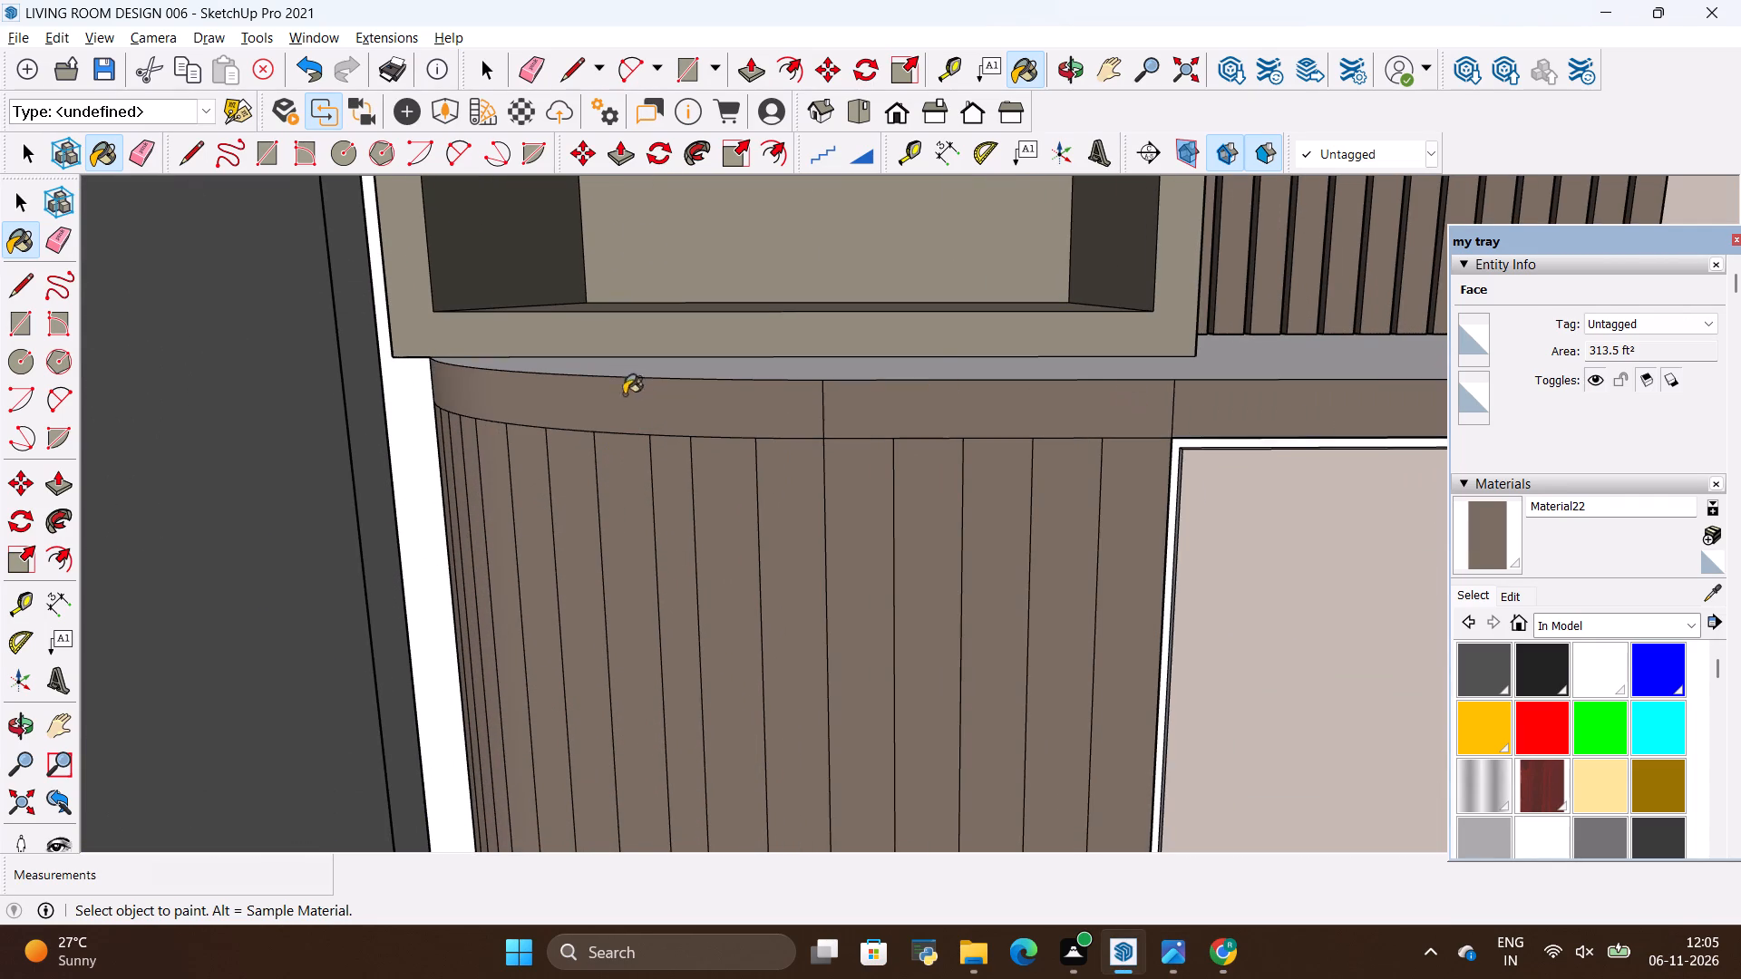
Paint the curved and flat top edge pieces above the console's far fluted end with Material22.
scroll(622, 392, "down", 18)
scroll(712, 631, "up", 9)
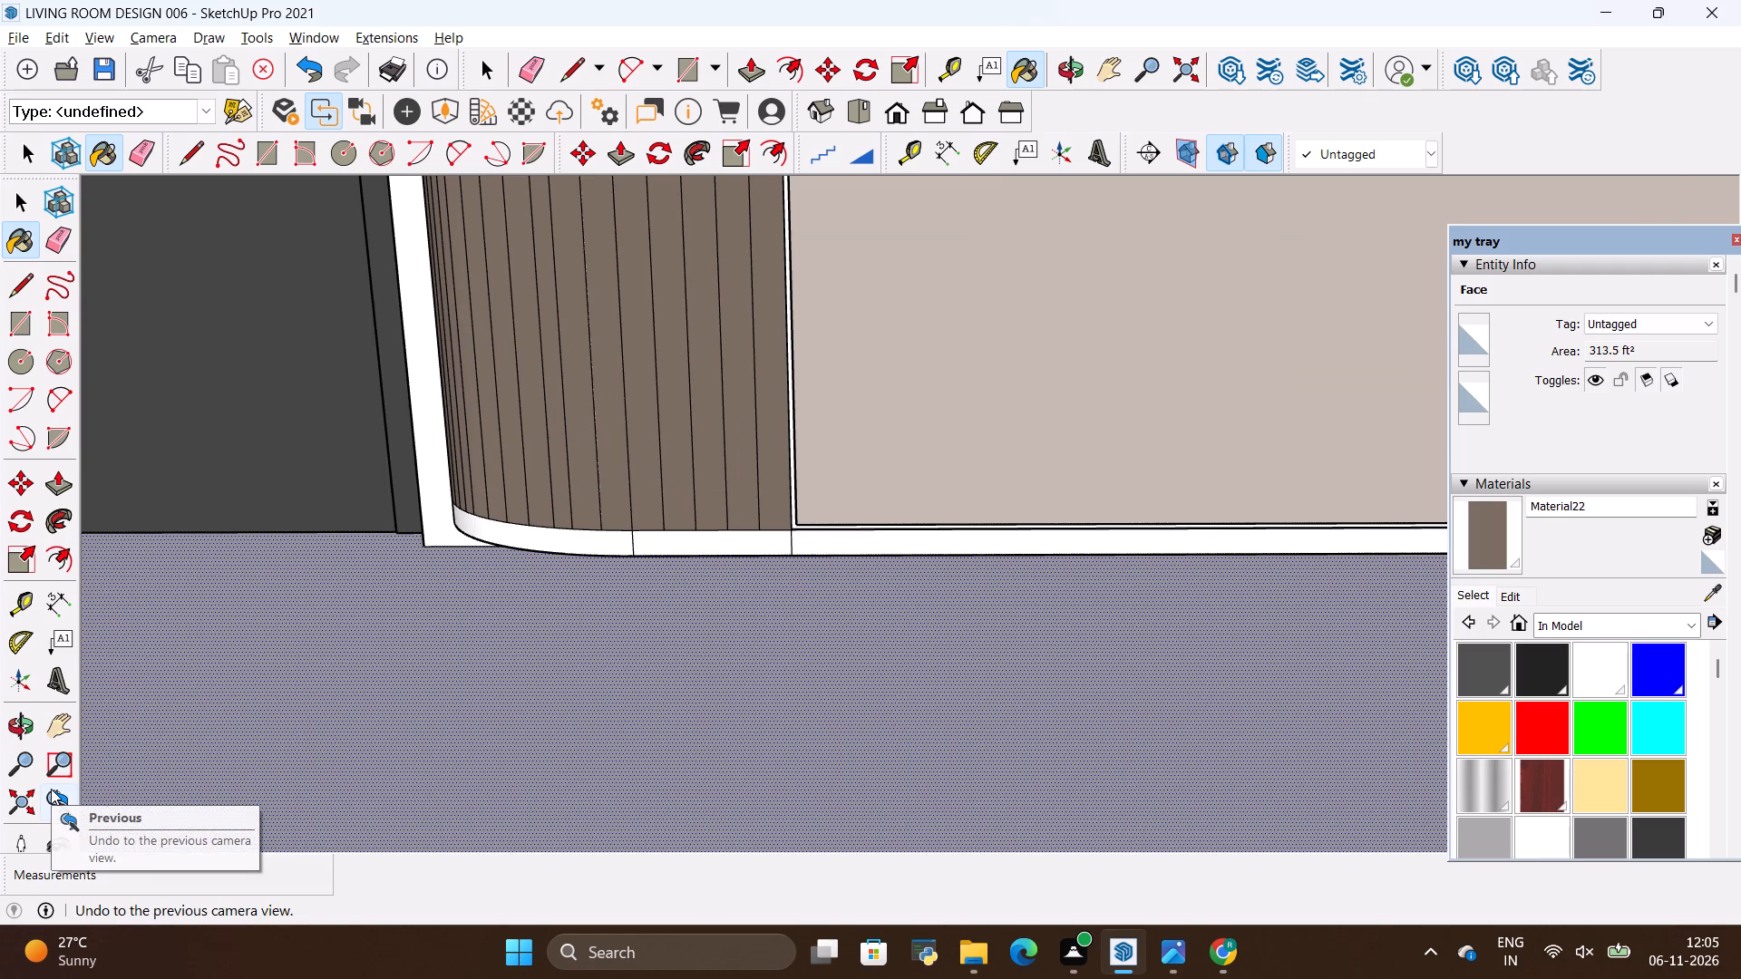
scroll(367, 884, "down", 4)
scroll(580, 661, "down", 5)
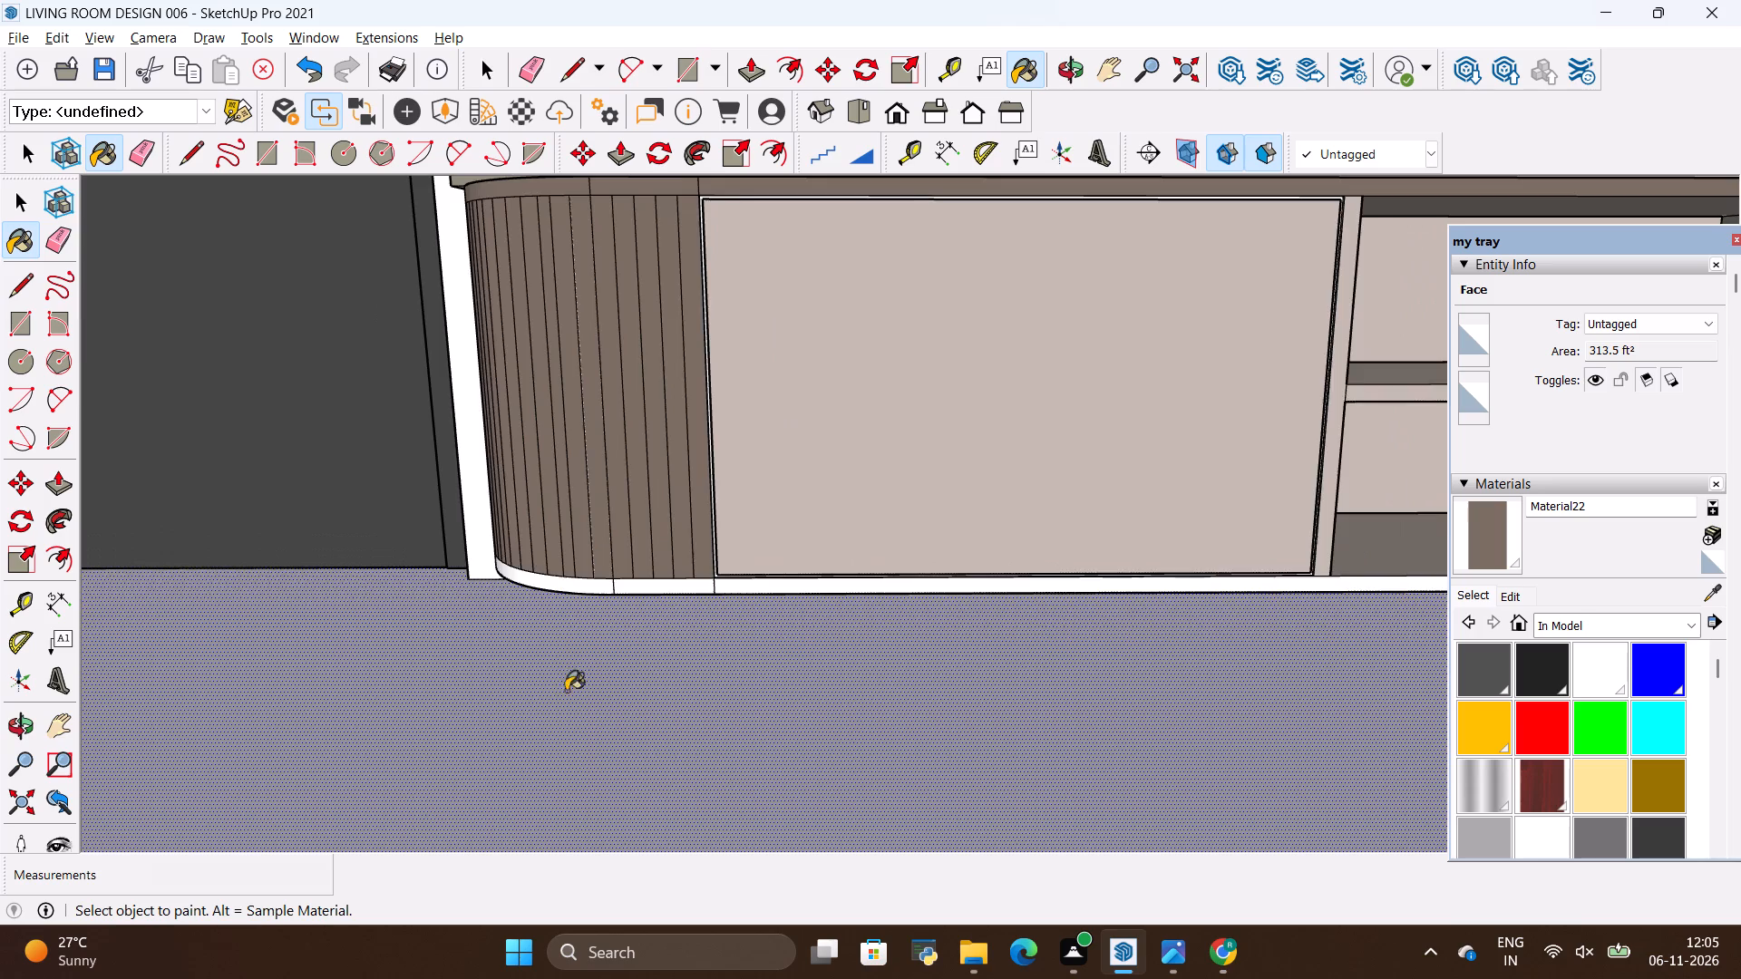
scroll(566, 691, "down", 5)
scroll(462, 418, "down", 10)
scroll(1124, 383, "up", 9)
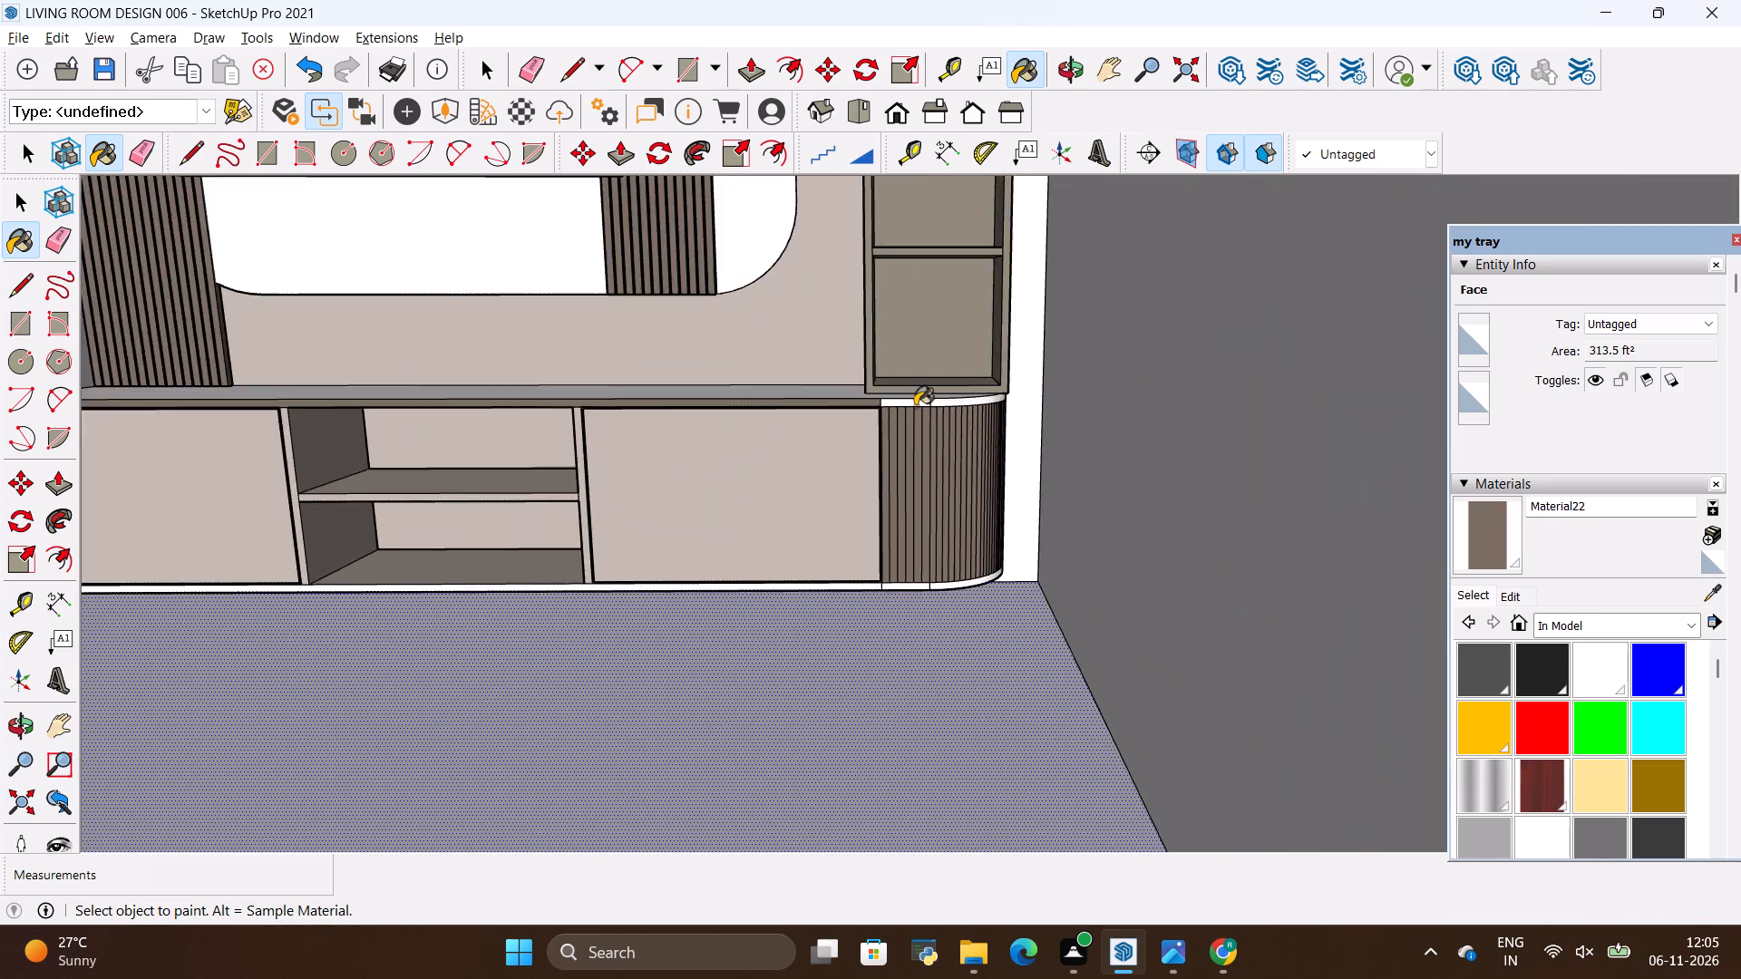
scroll(915, 406, "up", 12)
left_click(998, 402)
left_click(866, 407)
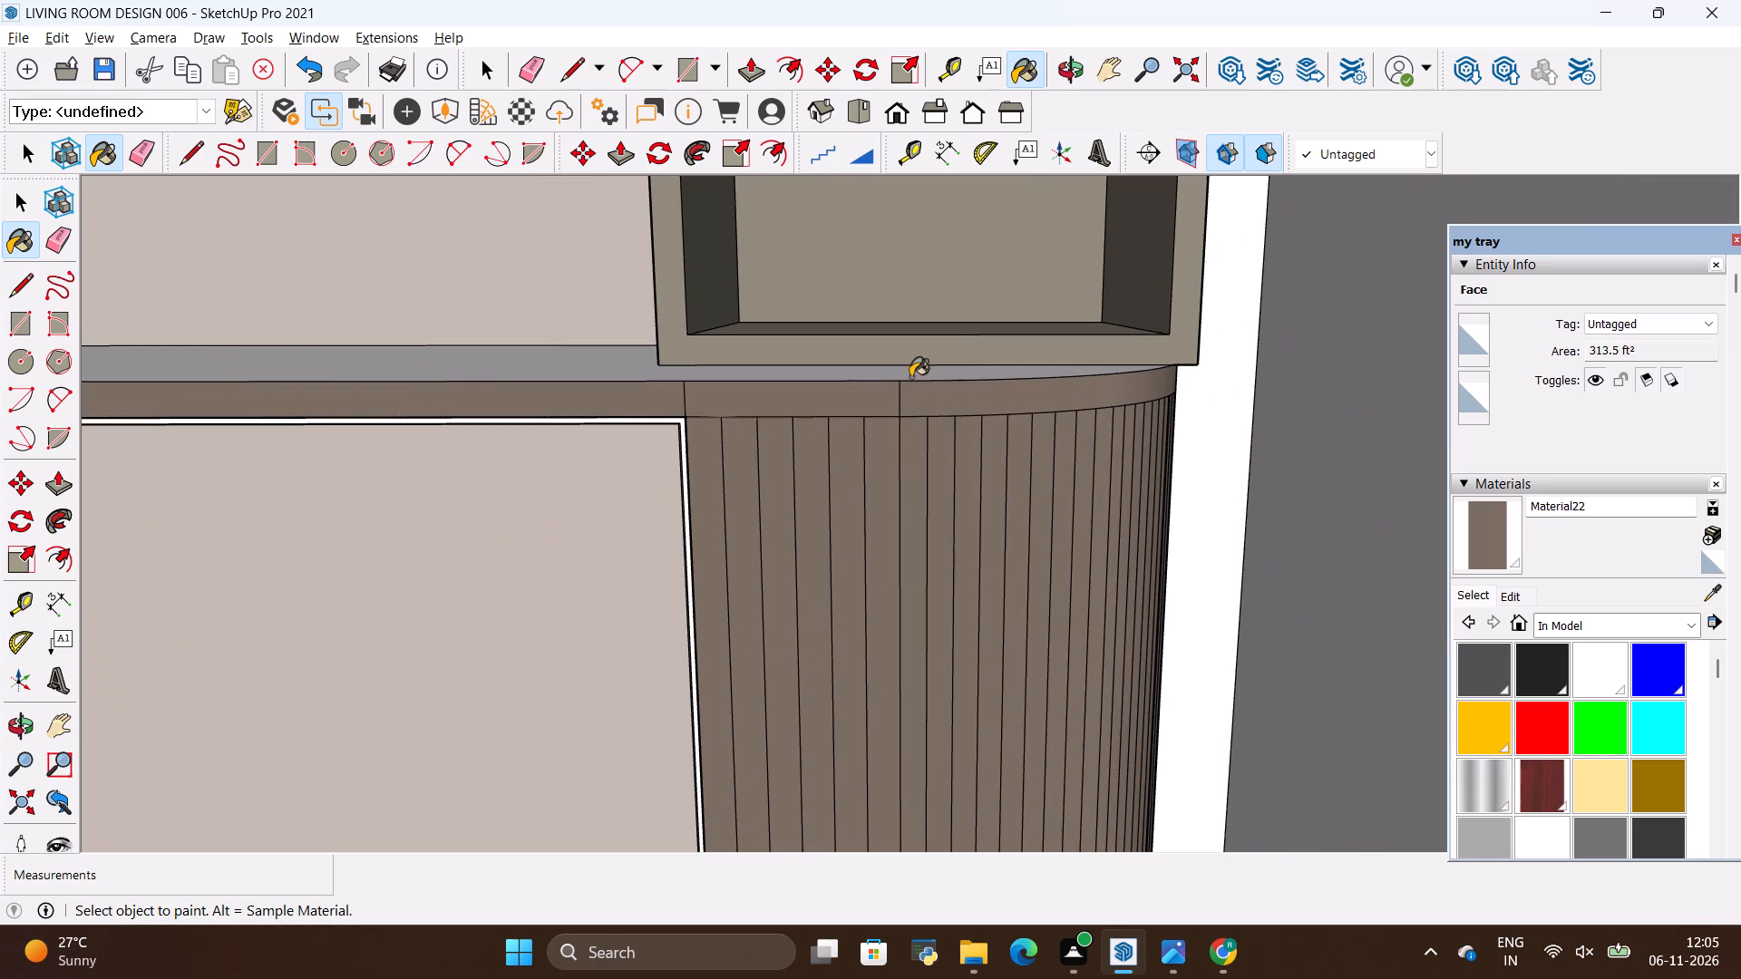
Paint the console's bottom edge with Material22 at the far fluted end and along the drawers and open compartment.
scroll(910, 377, "down", 16)
scroll(923, 549, "up", 15)
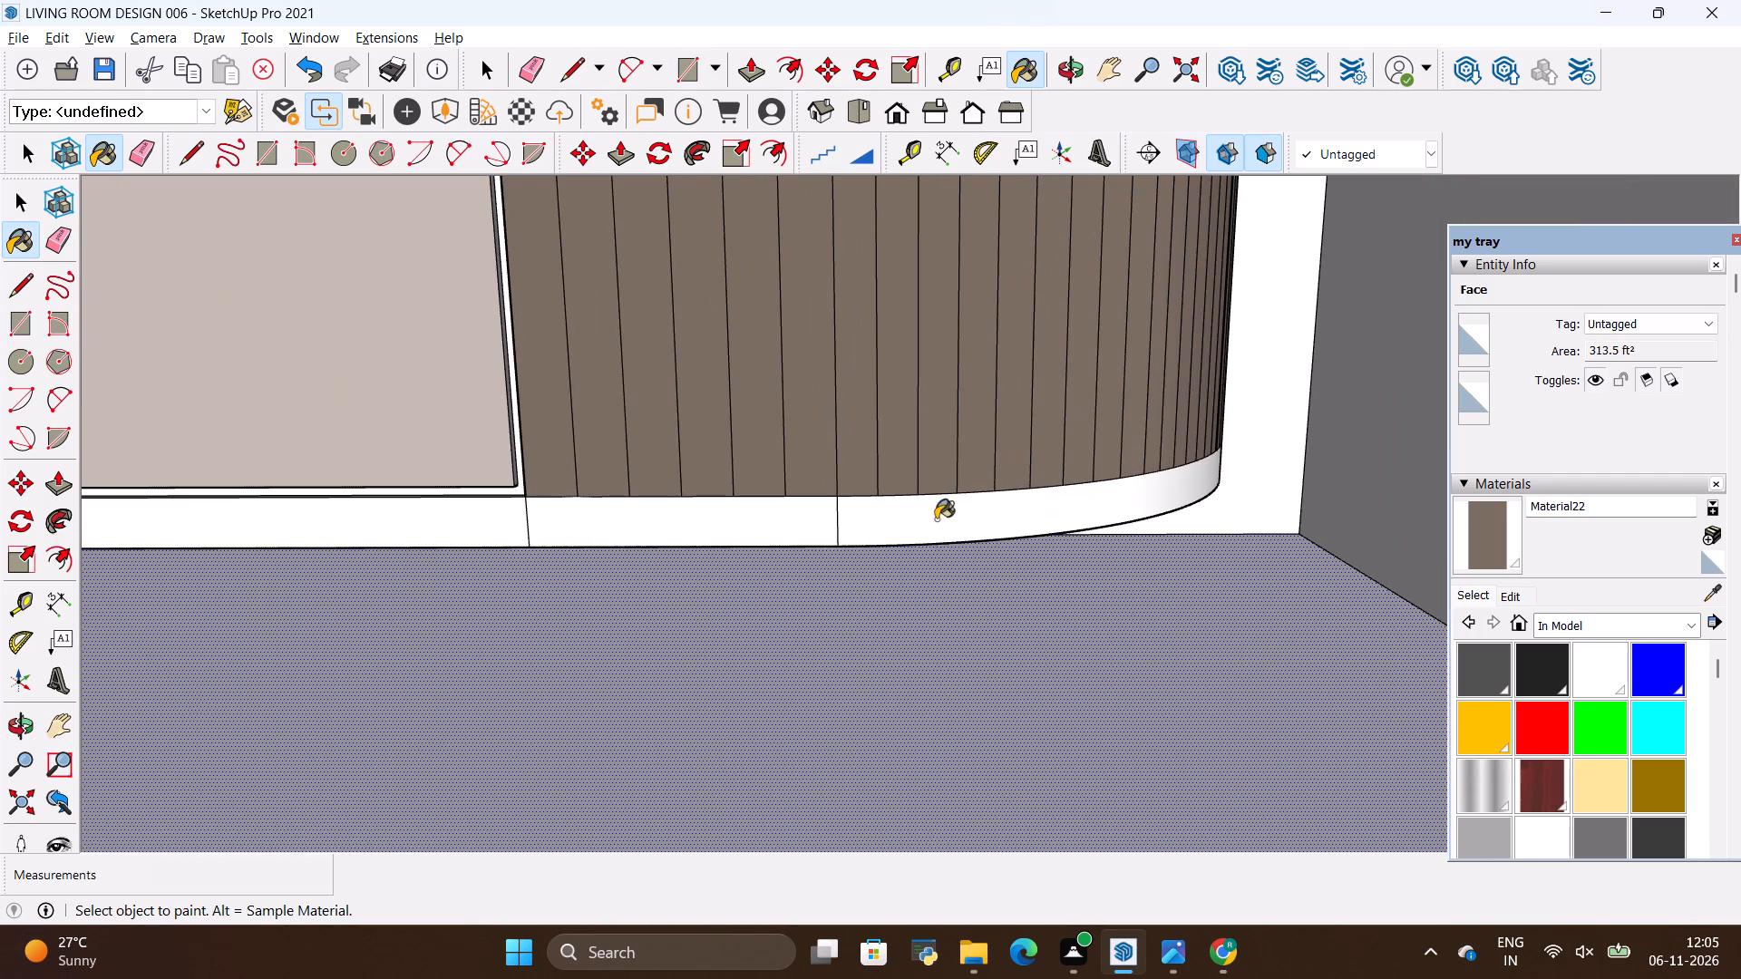
left_click(936, 518)
left_click(790, 534)
scroll(1278, 530, "down", 11)
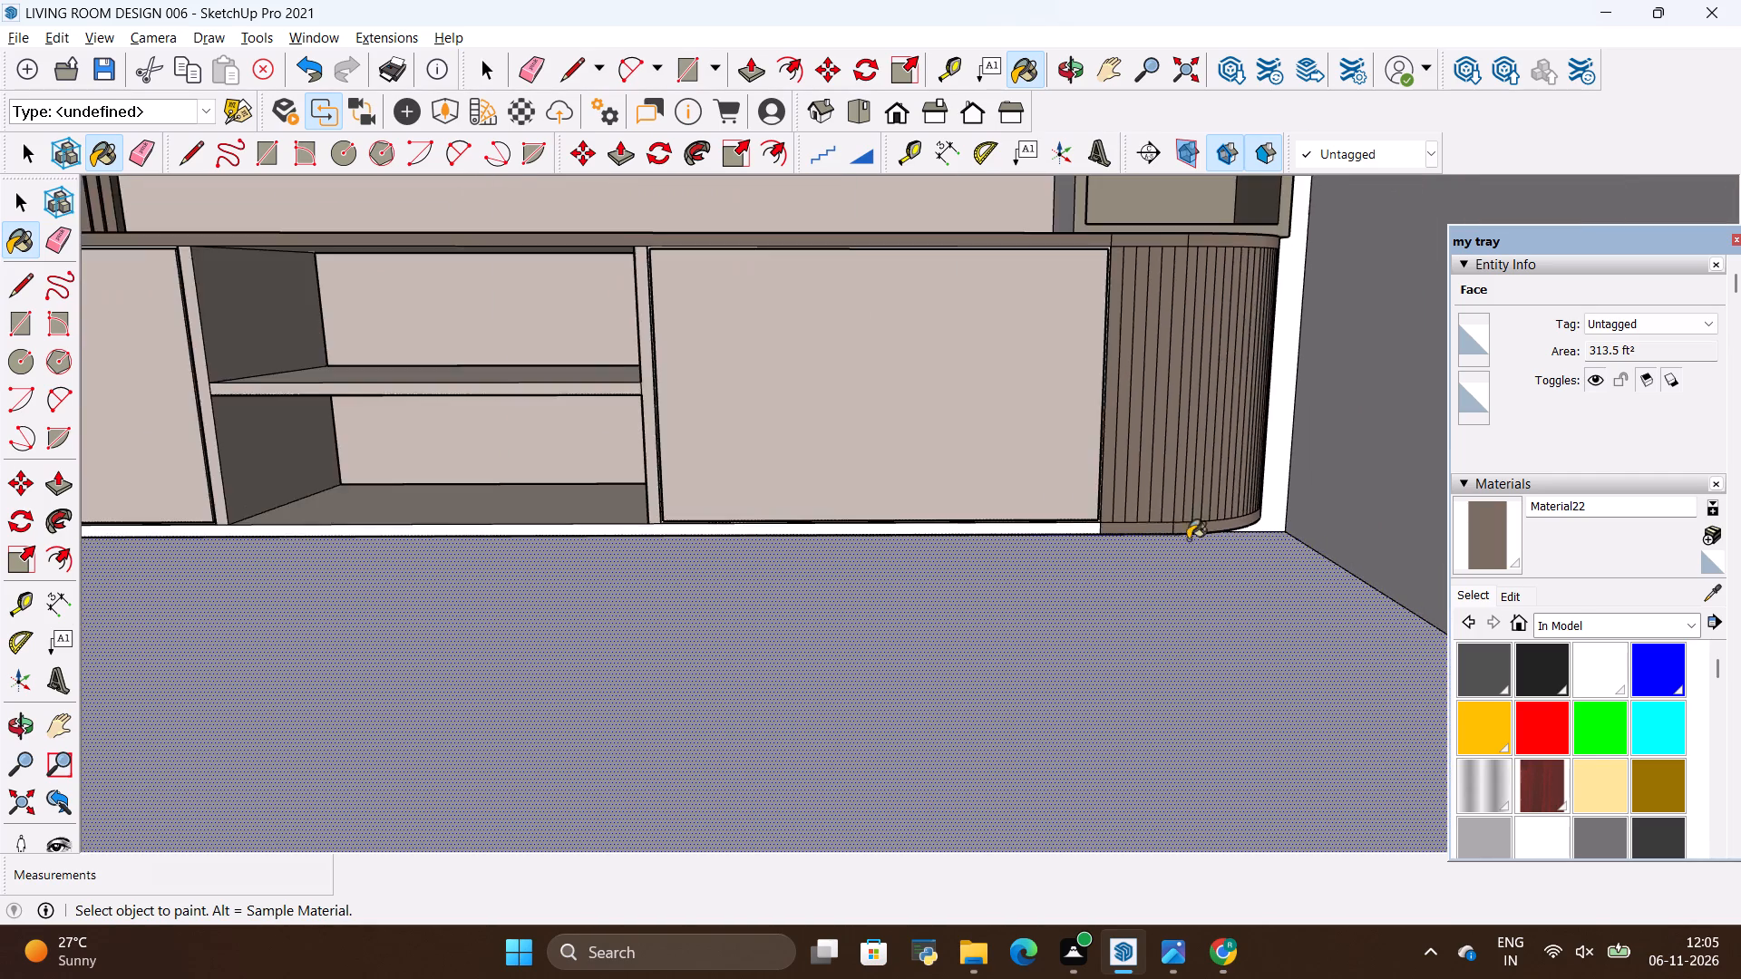
scroll(1090, 539, "up", 8)
left_click(1070, 521)
scroll(1176, 535, "down", 10)
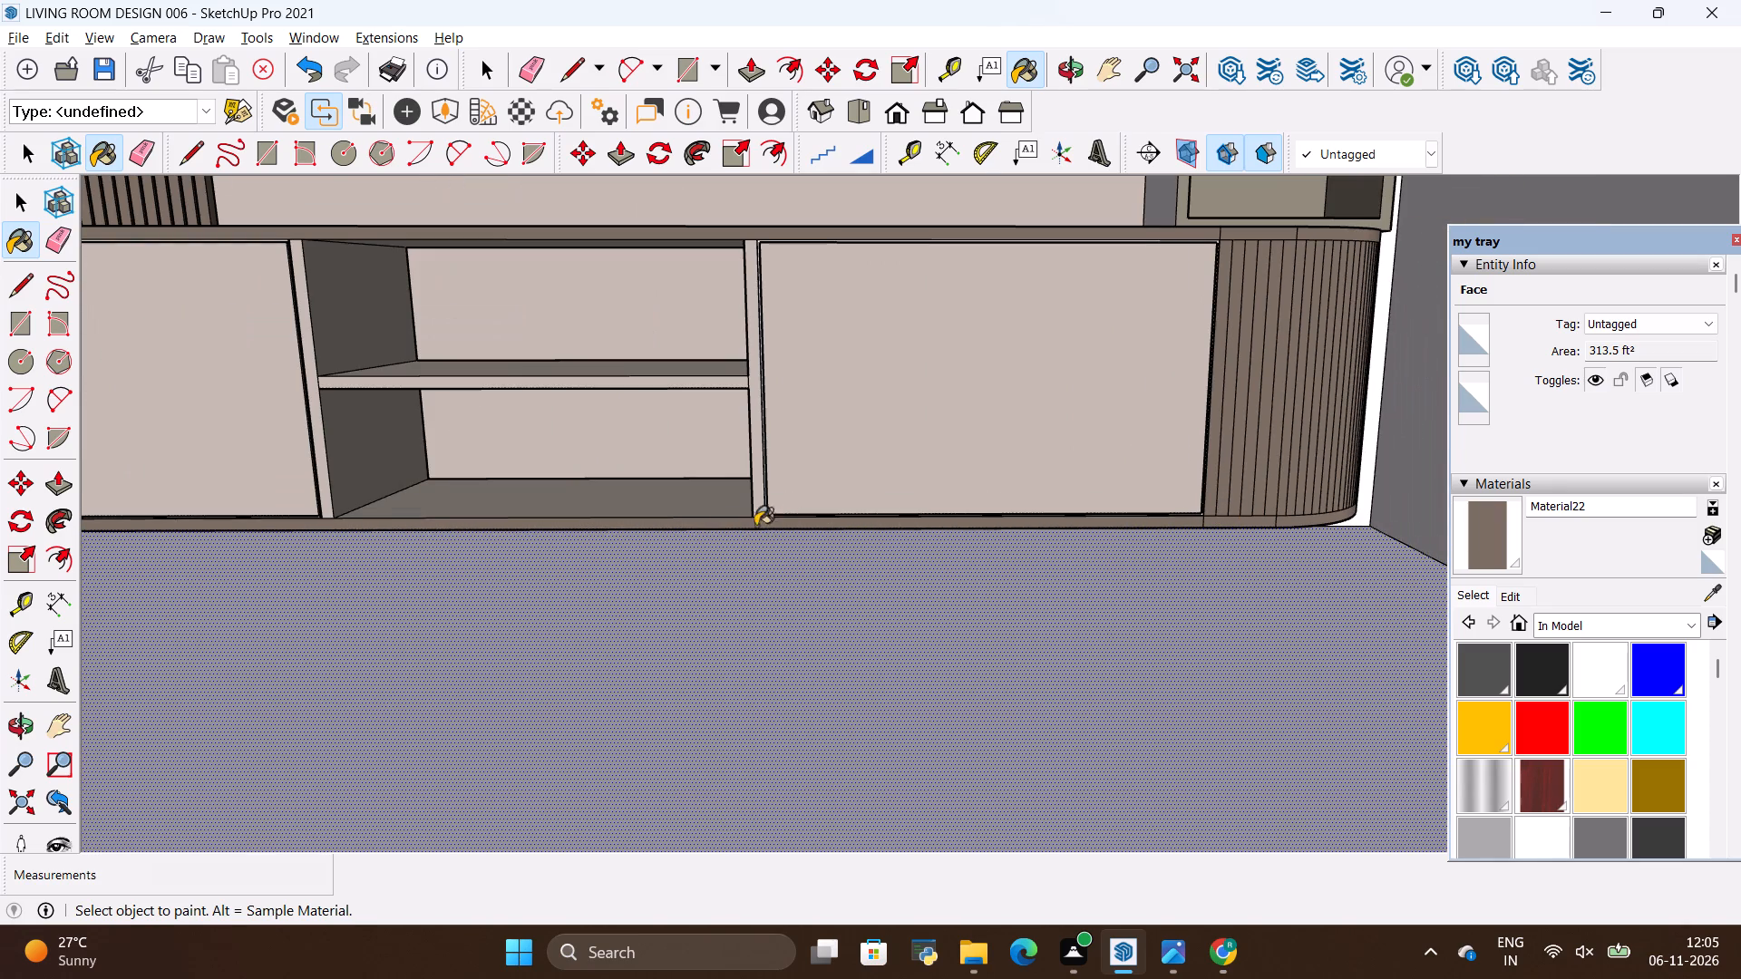
Paint the thin recessed border around the far drawer front with 0136_Charcoal.
scroll(744, 548, "down", 1)
scroll(1230, 242, "up", 7)
scroll(996, 209, "up", 3)
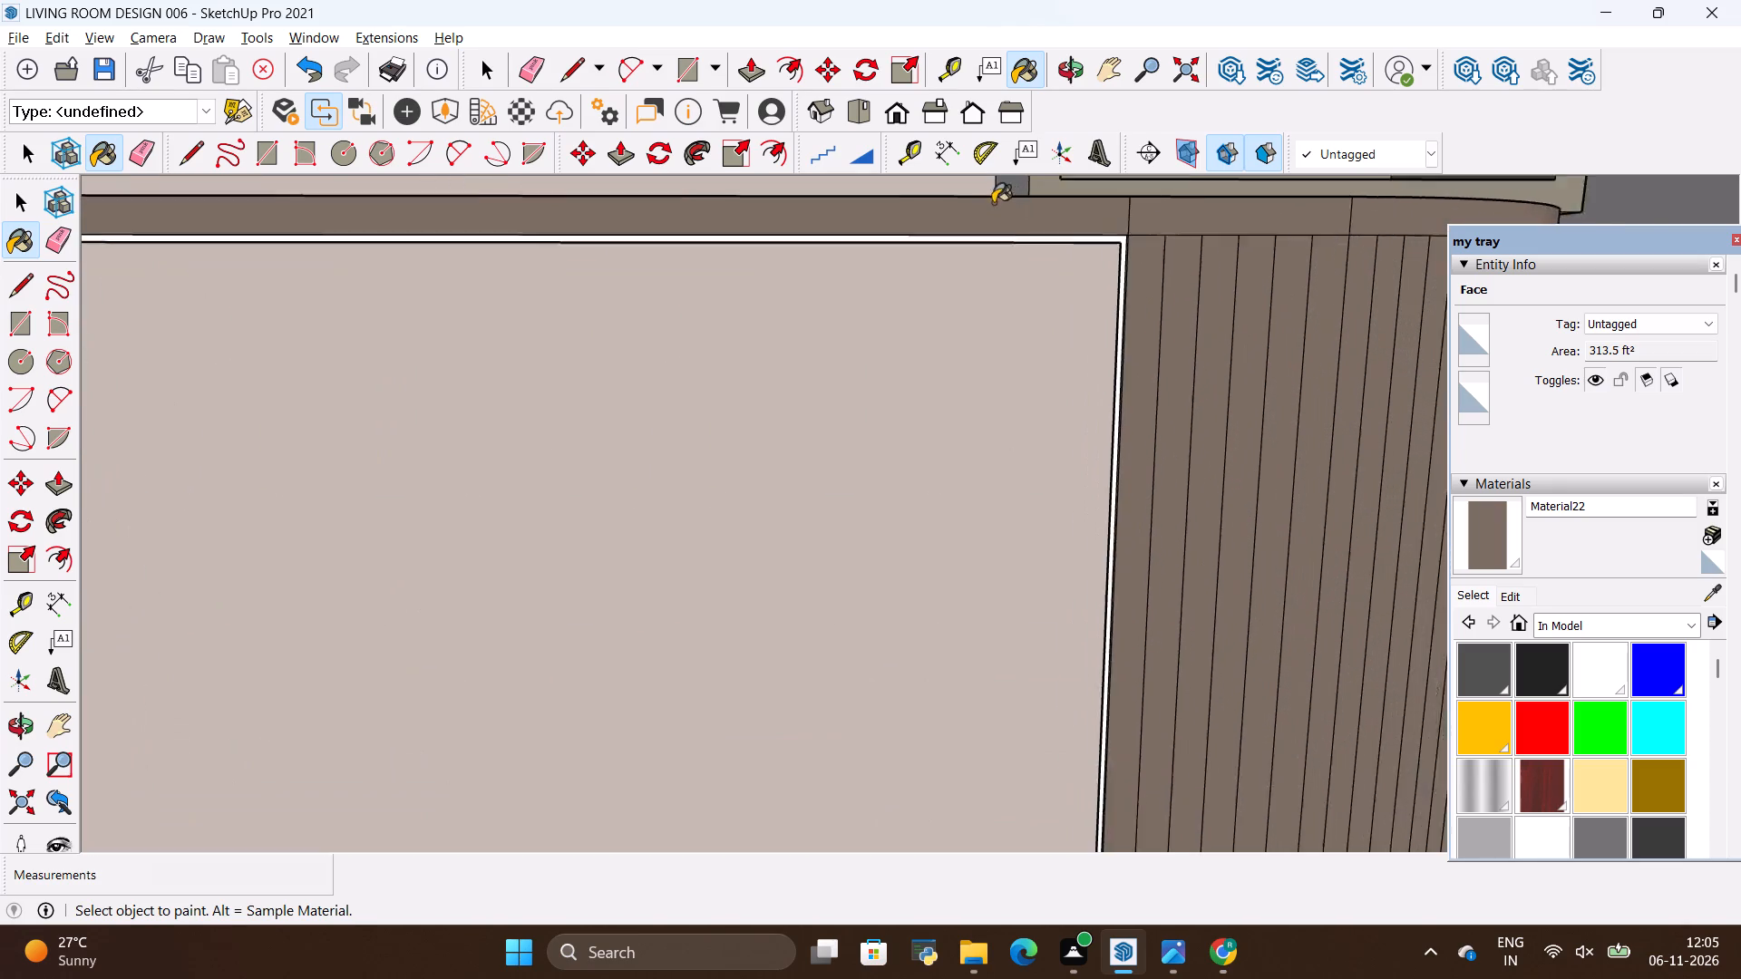
scroll(993, 203, "up", 20)
scroll(993, 203, "up", 1)
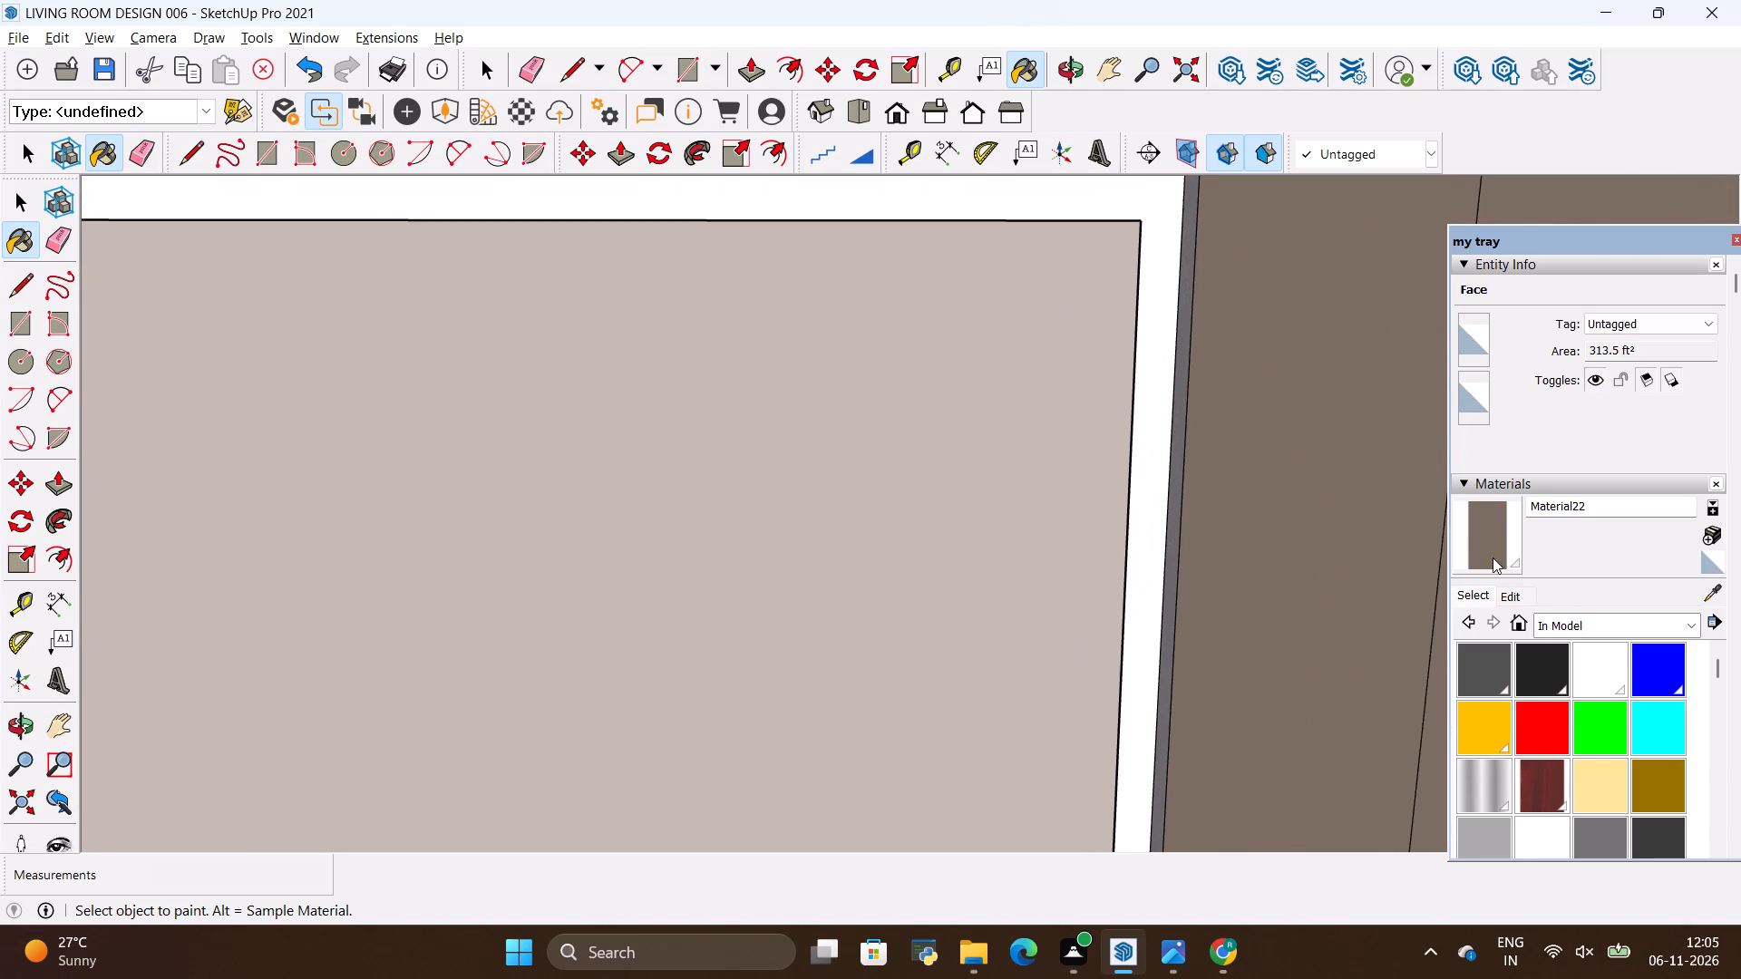
left_click(1527, 651)
left_click(1170, 274)
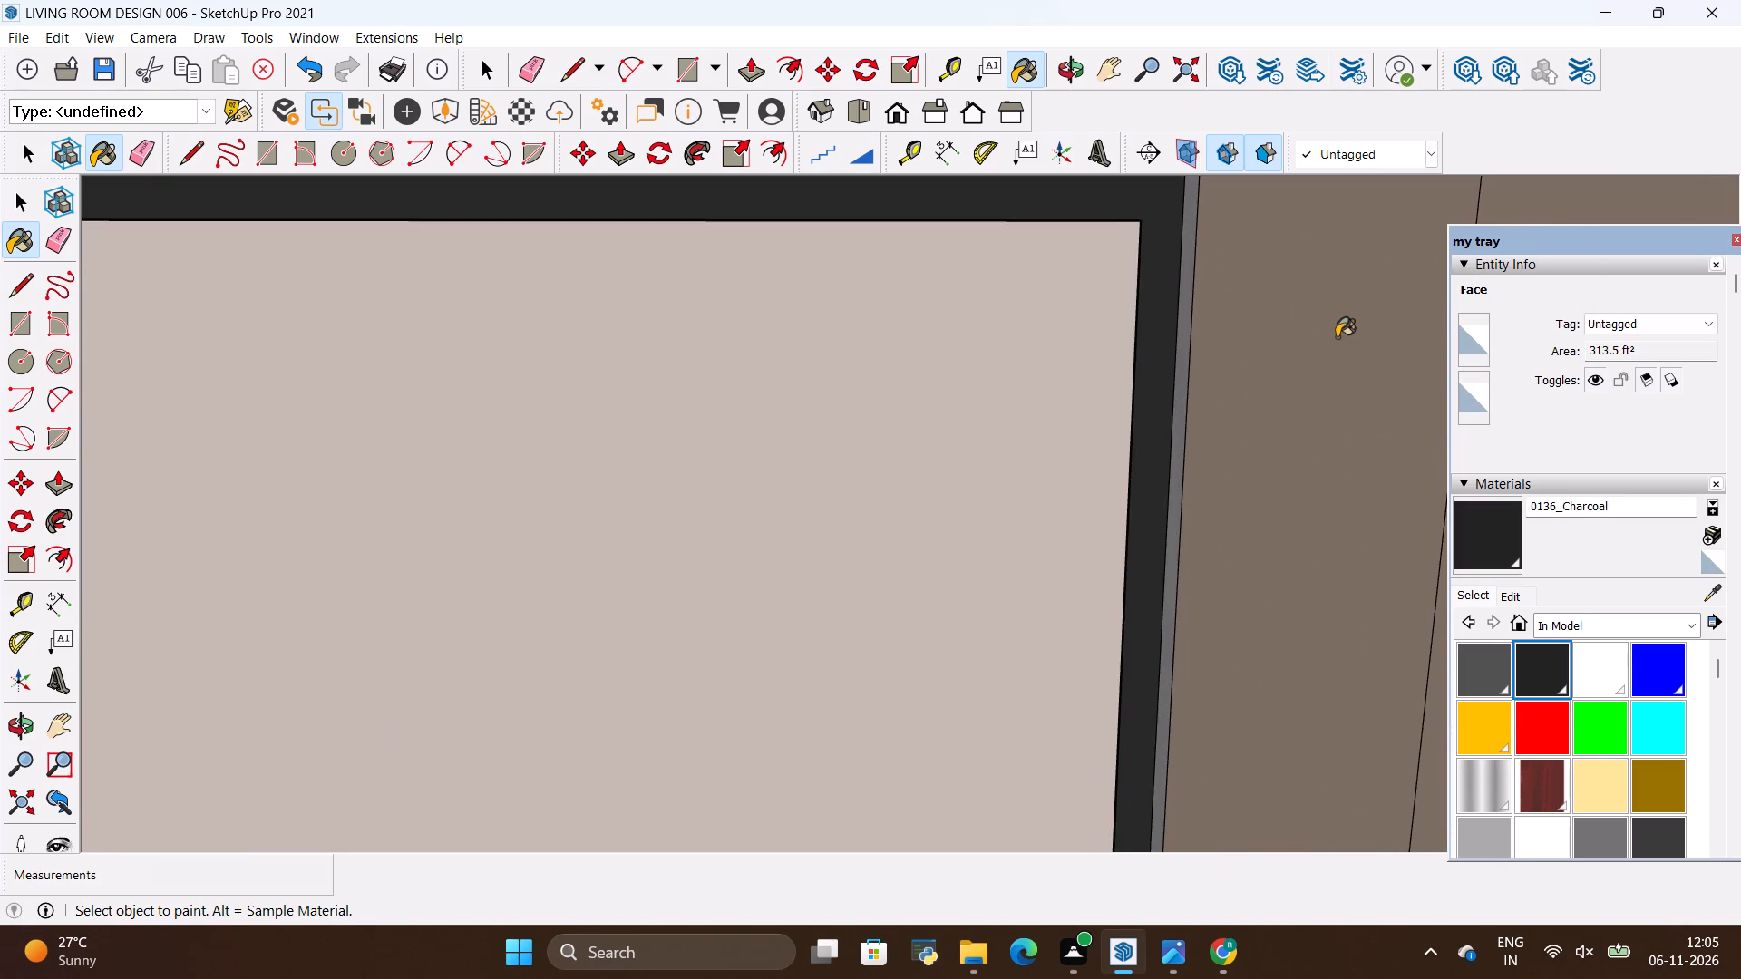
Paint the thin recessed border around the door-side drawer front with 0136_Charcoal.
scroll(1337, 337, "down", 20)
scroll(1337, 337, "down", 19)
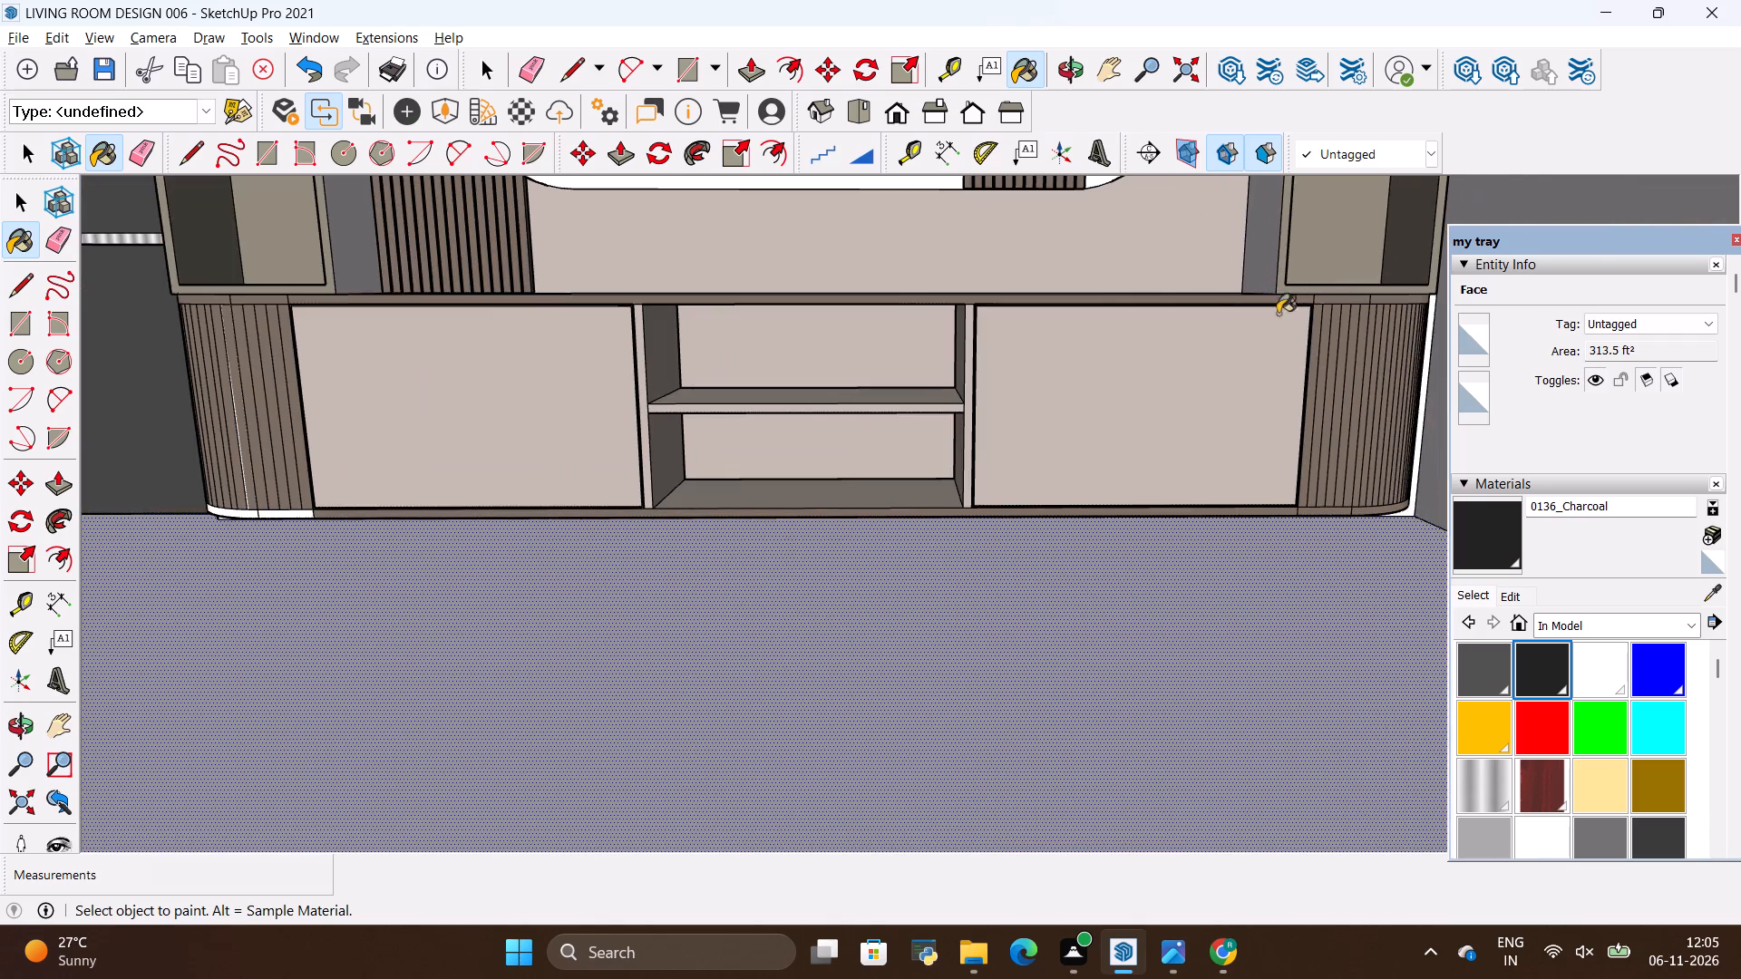
scroll(511, 308, "up", 20)
scroll(511, 308, "up", 7)
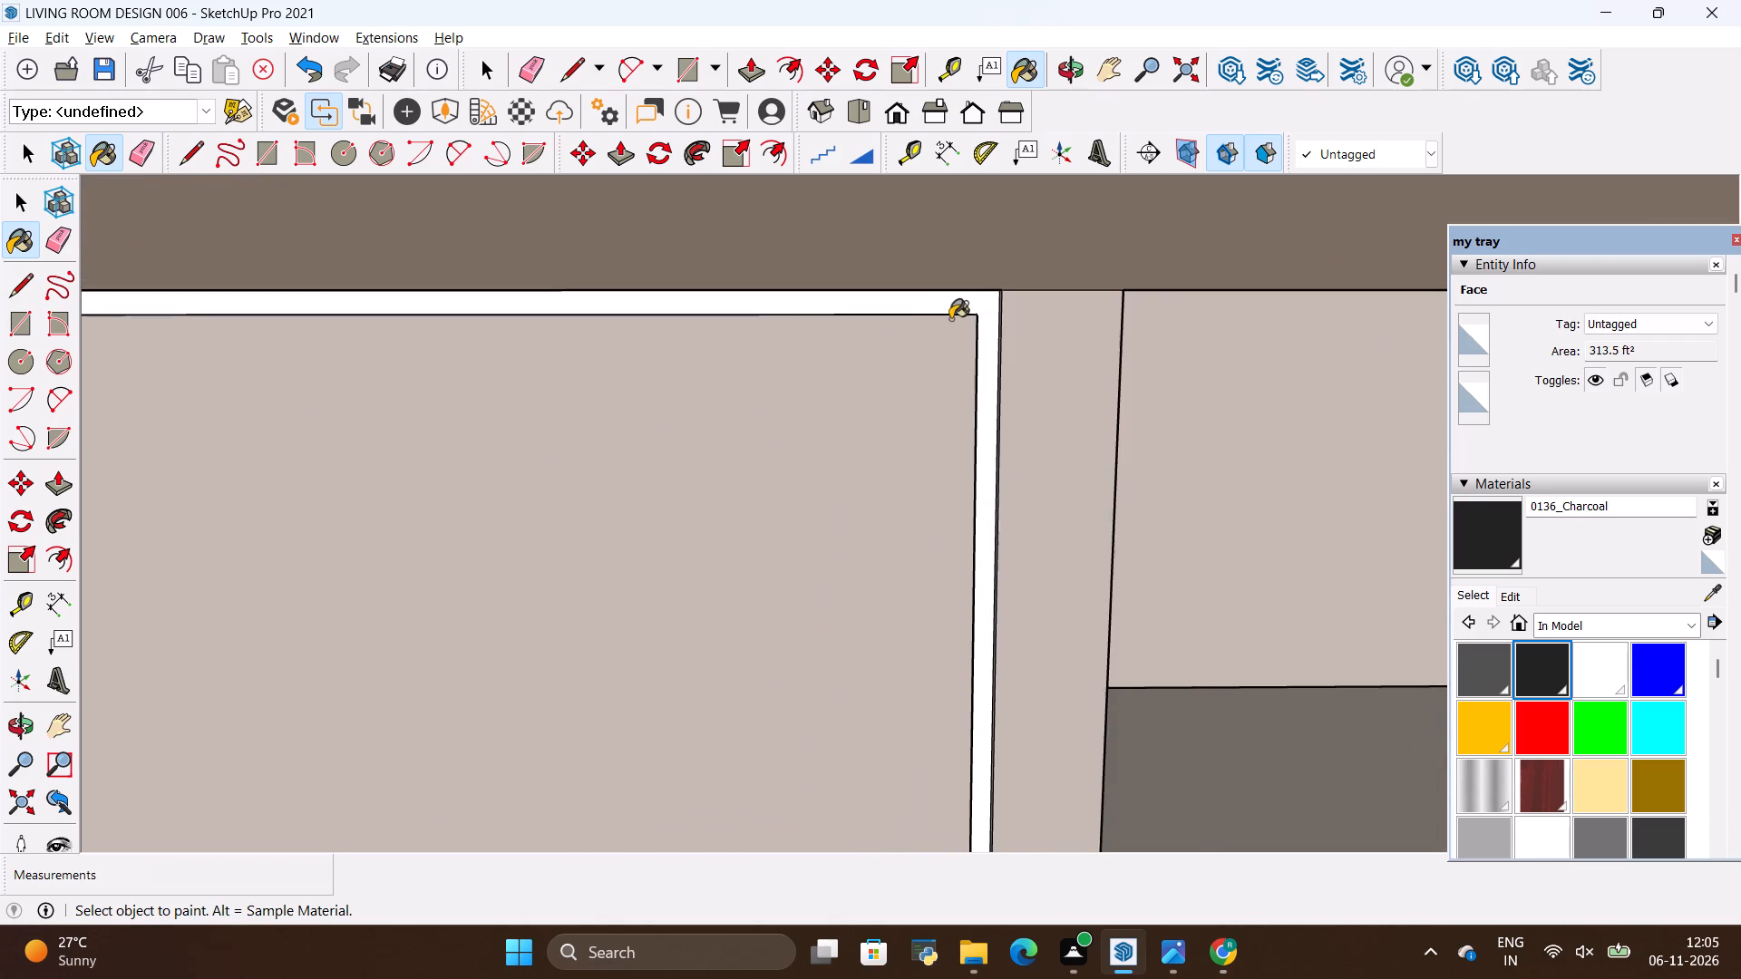
scroll(950, 319, "up", 3)
left_click(999, 302)
scroll(967, 334, "down", 15)
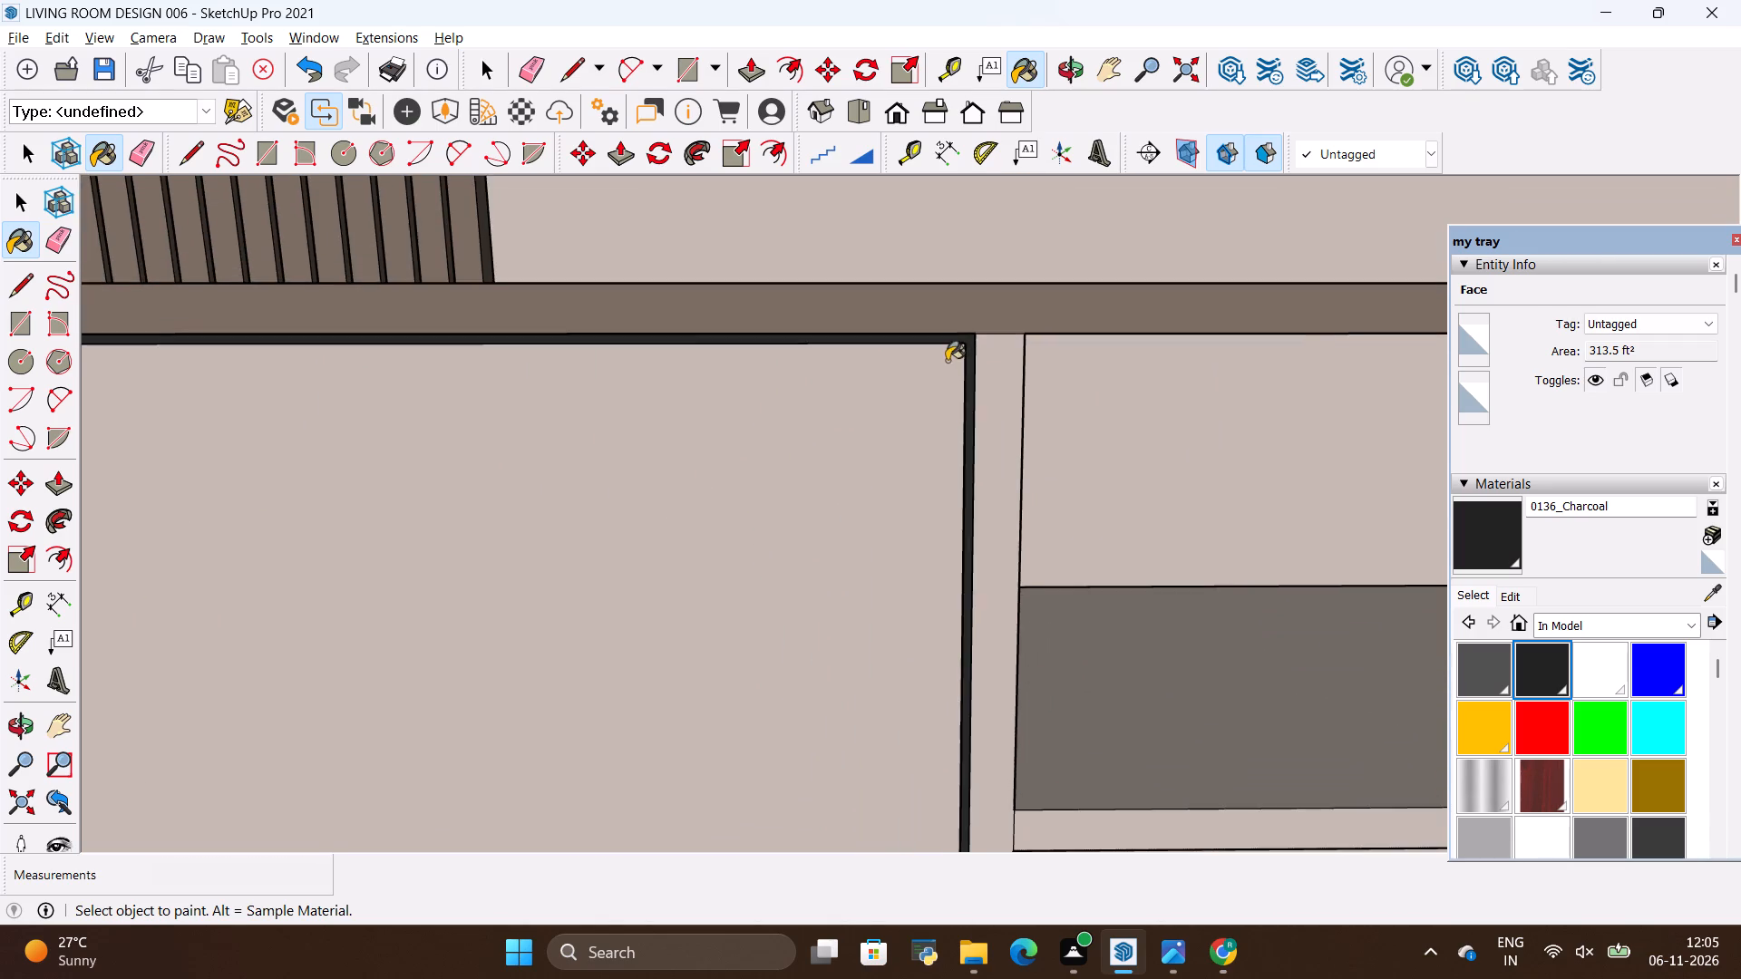
Sample Material22 from the console's top edge and paint the curved and flat bottom edge pieces at the door-side fluted end.
scroll(956, 366, "down", 11)
scroll(857, 501, "down", 6)
scroll(843, 665, "down", 5)
scroll(756, 744, "down", 3)
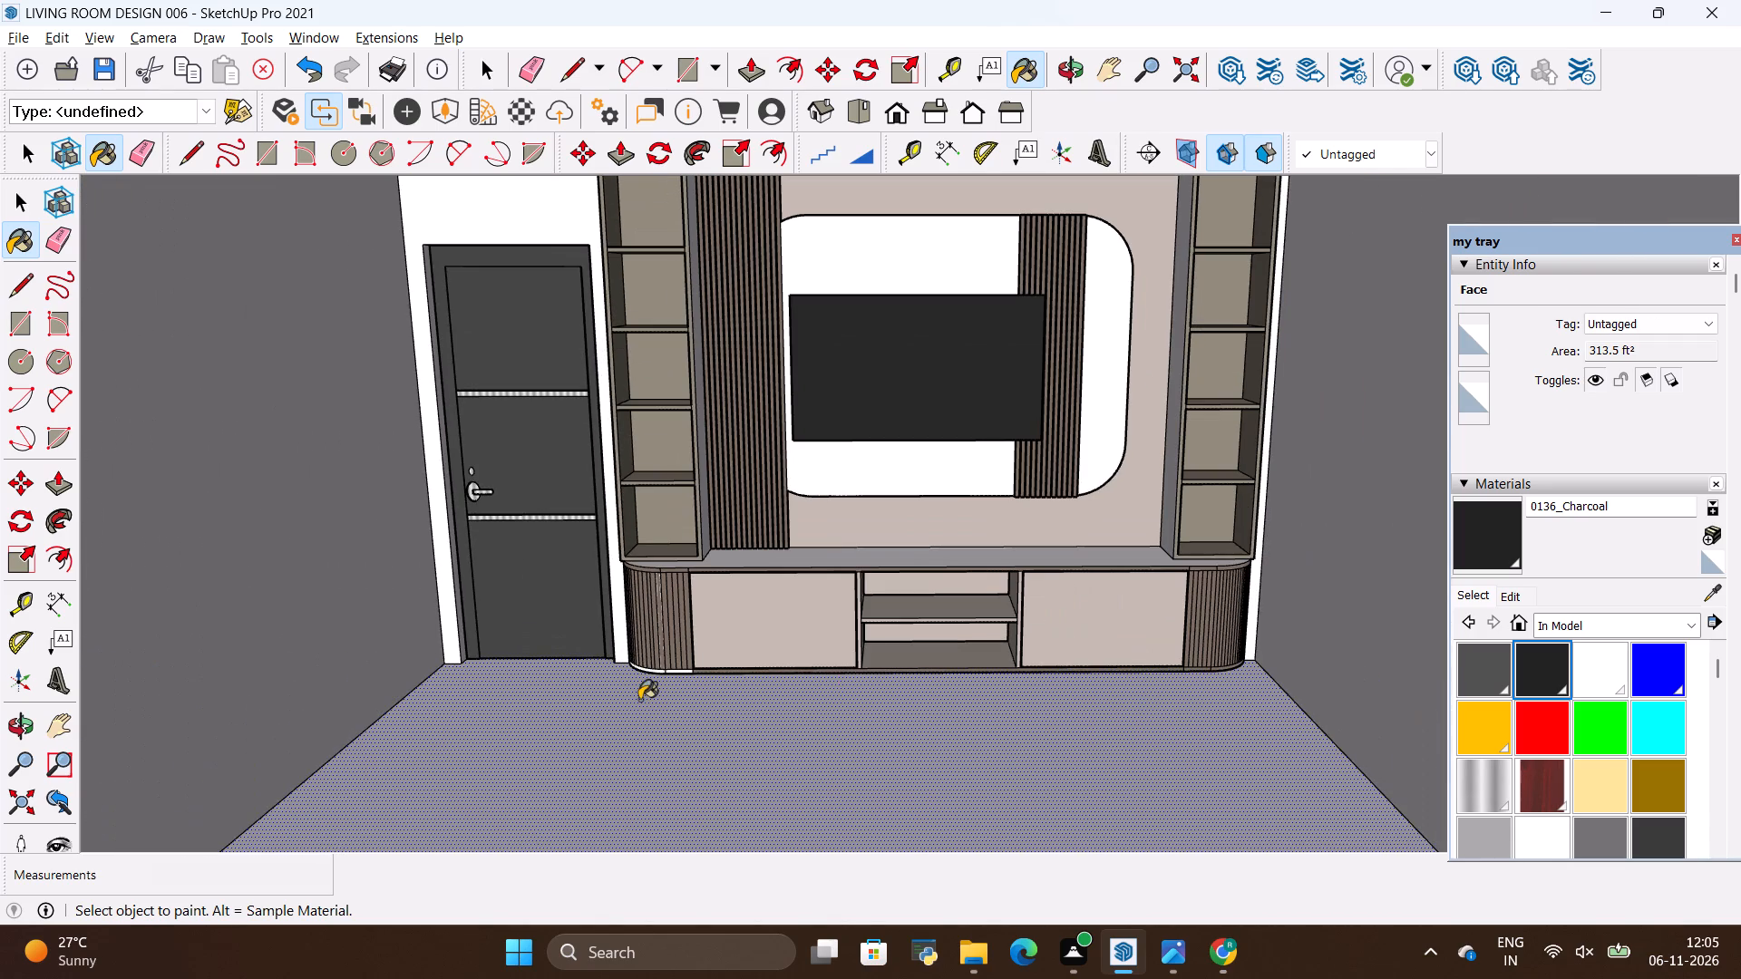
key("space")
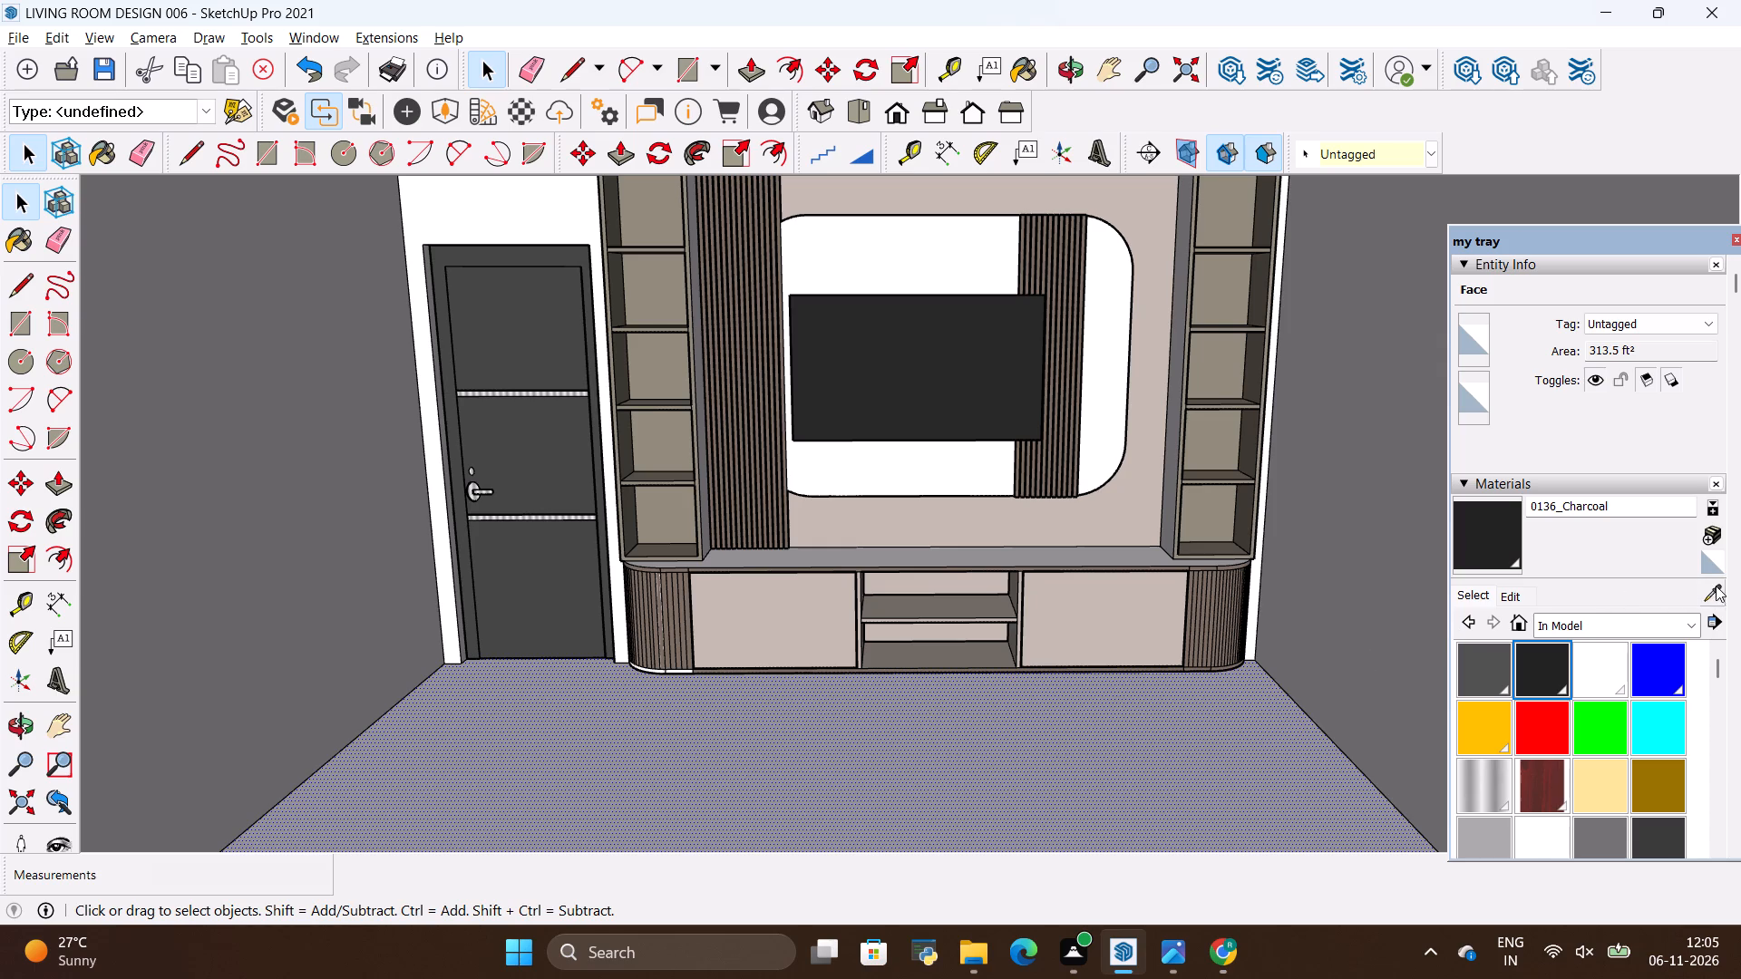
left_click(1717, 586)
scroll(939, 586, "up", 18)
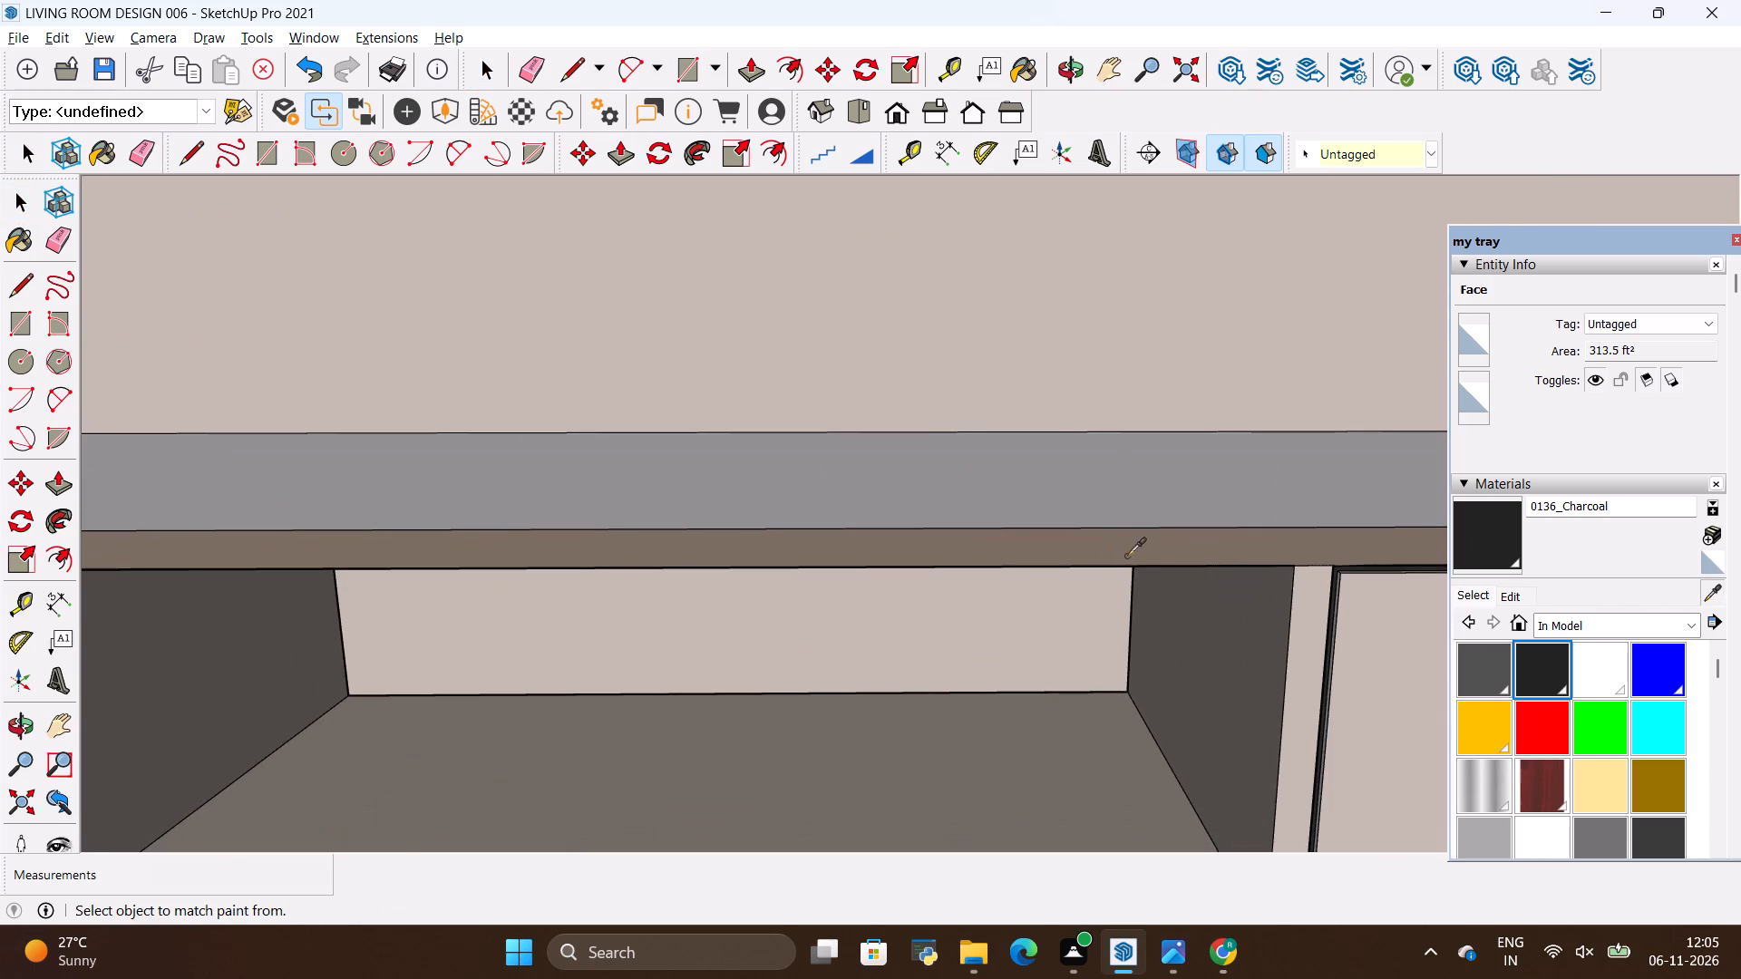
left_click(1135, 548)
scroll(1130, 545, "down", 19)
scroll(586, 690, "up", 6)
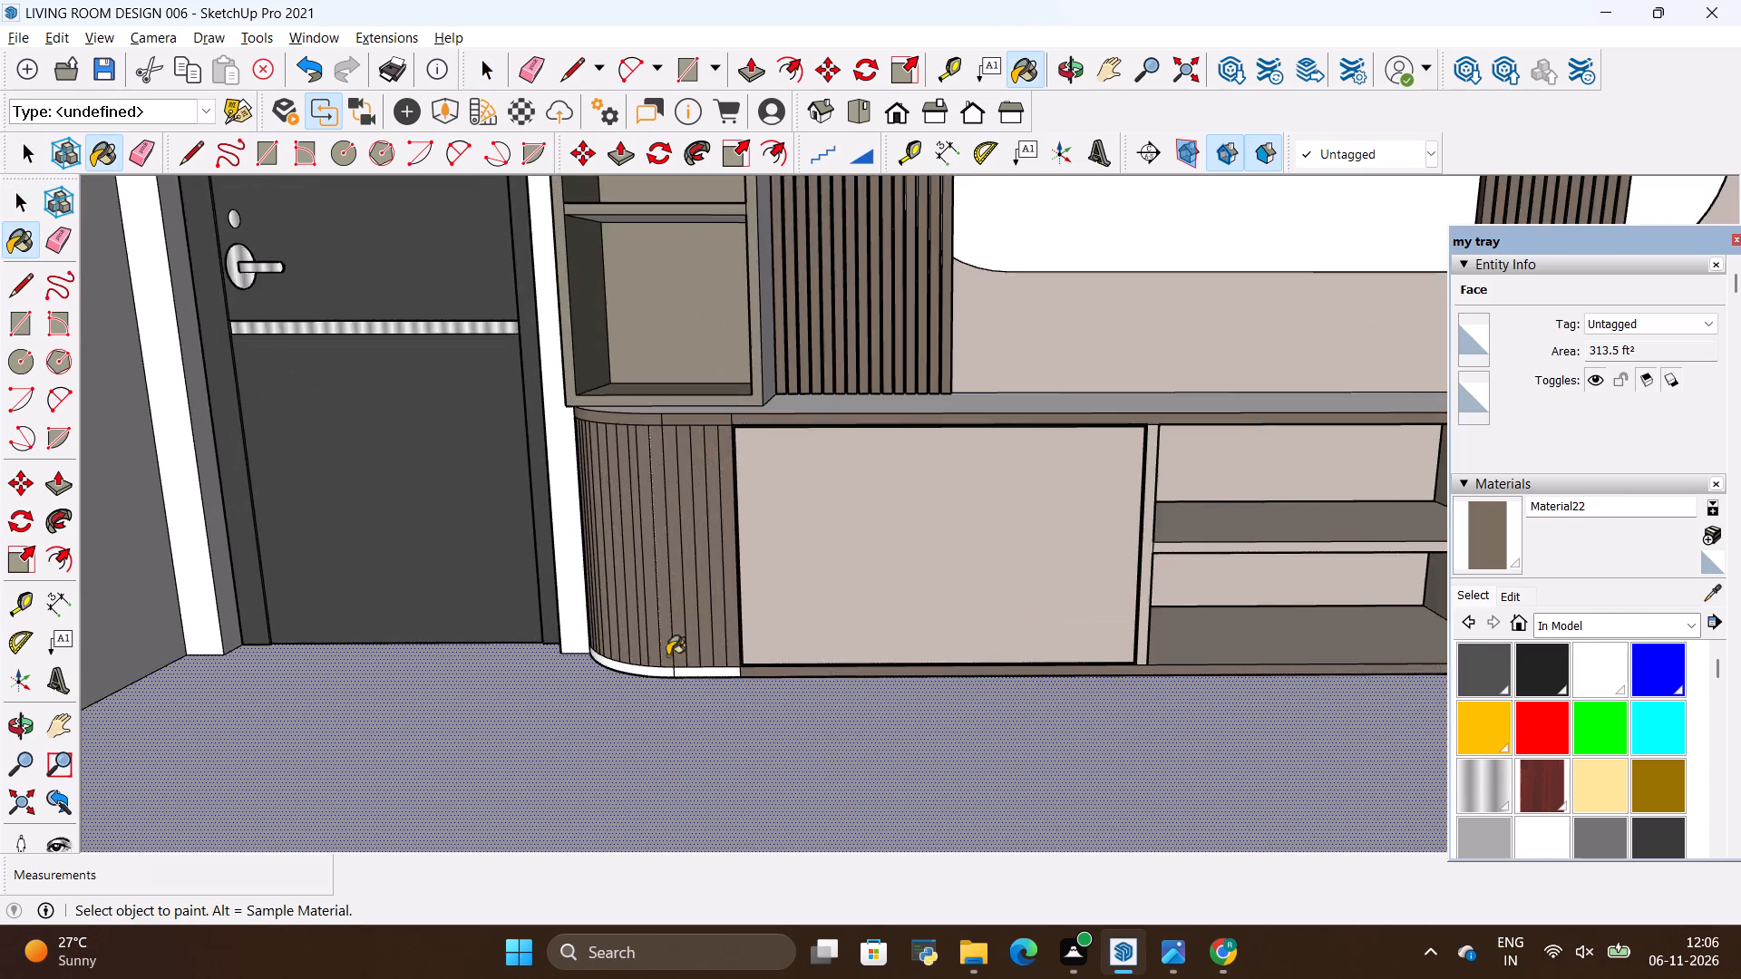
scroll(667, 655, "up", 9)
left_click(707, 684)
left_click(587, 687)
key("space")
scroll(650, 769, "down", 5)
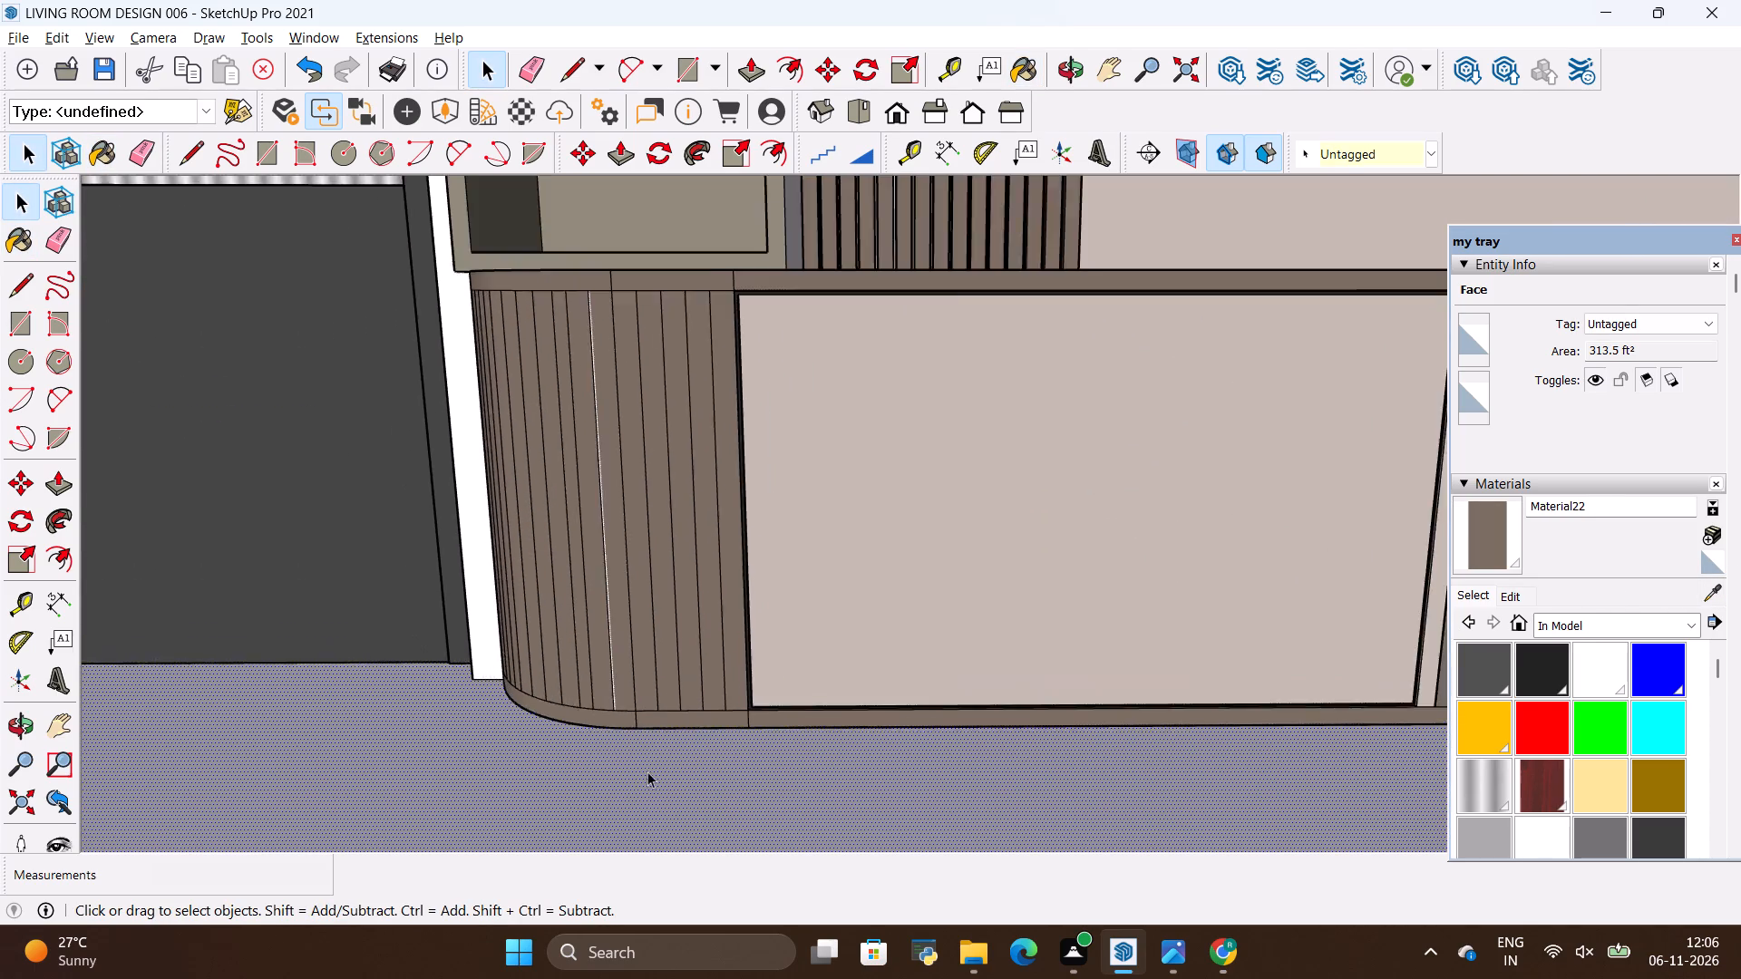
scroll(647, 771, "down", 20)
scroll(647, 771, "down", 4)
scroll(705, 736, "up", 9)
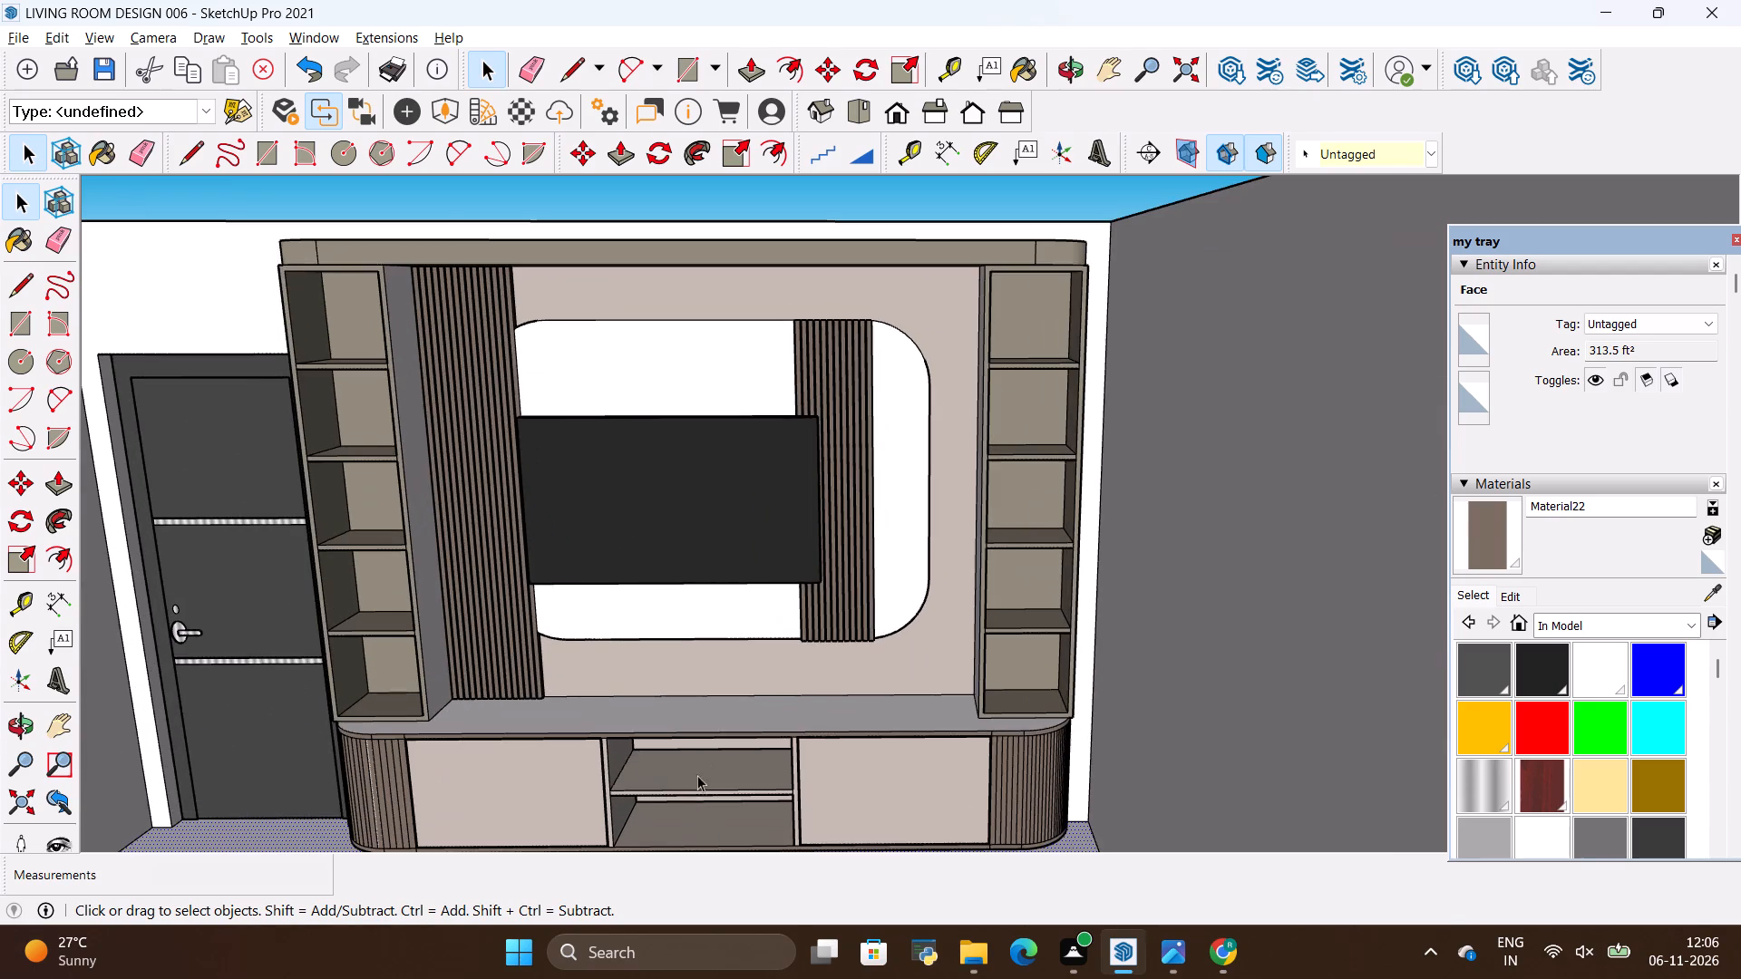
Sample Material23 from the door-side shelf unit and paint the inward-facing side panels of both shelf units with it.
key("alt+Tab")
key("alt+Tab")
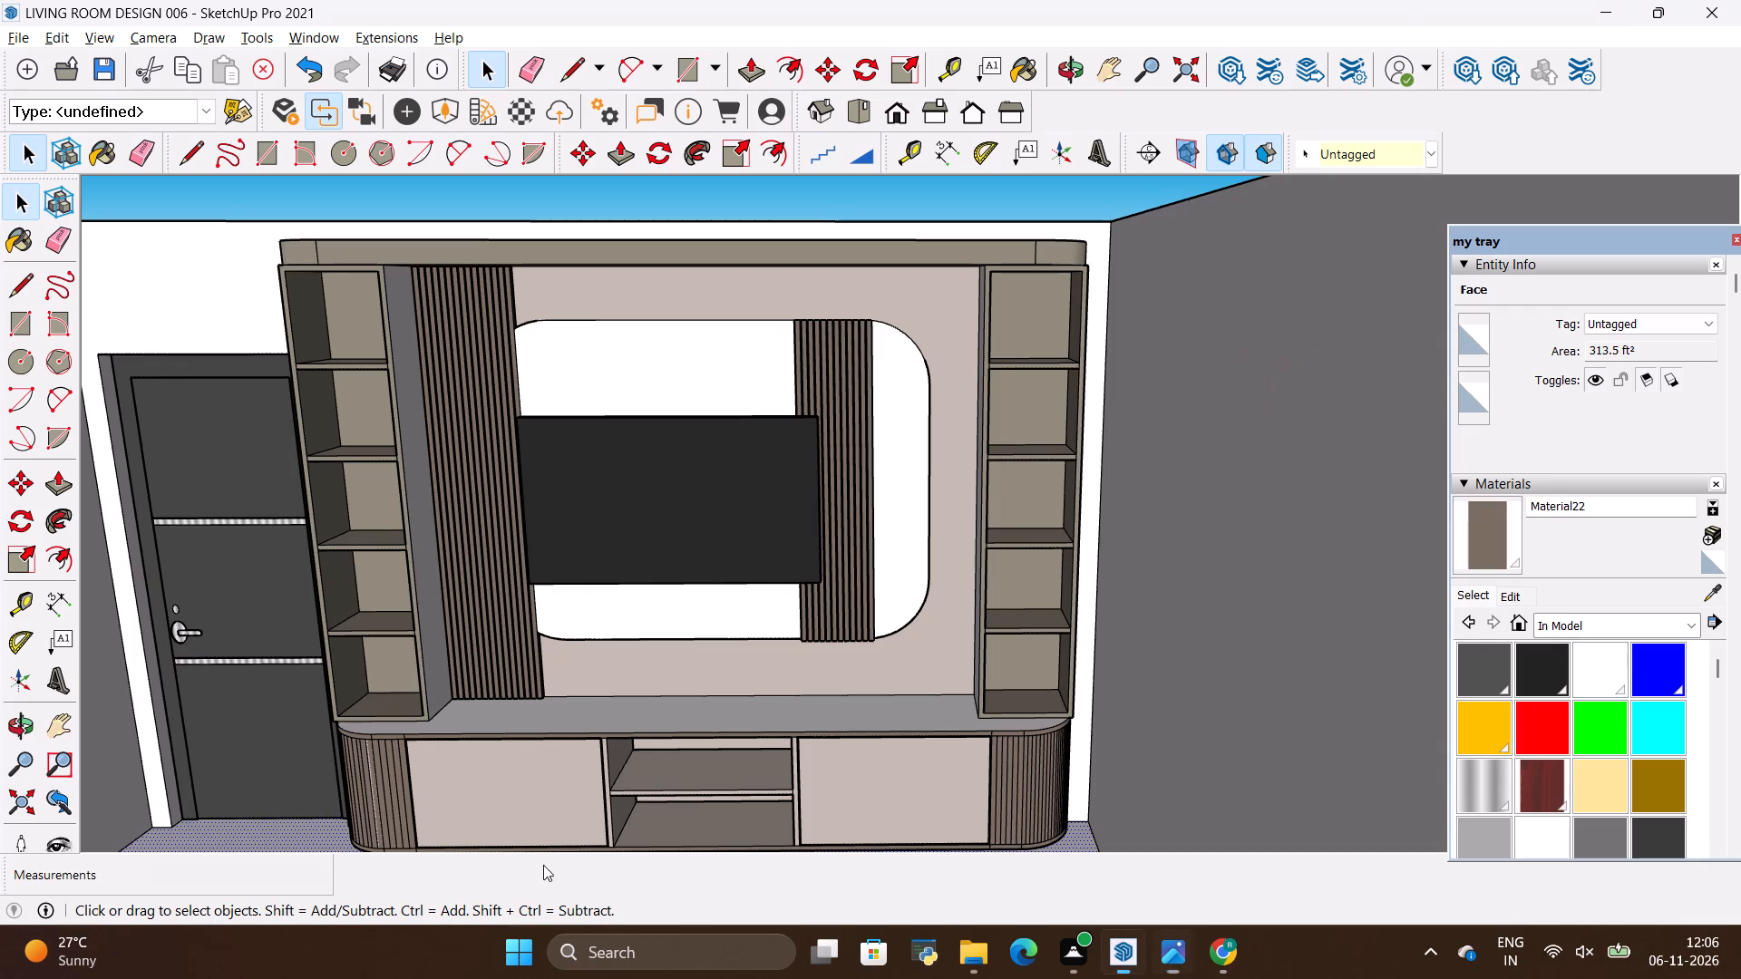
scroll(558, 854, "down", 2)
left_click(1712, 596)
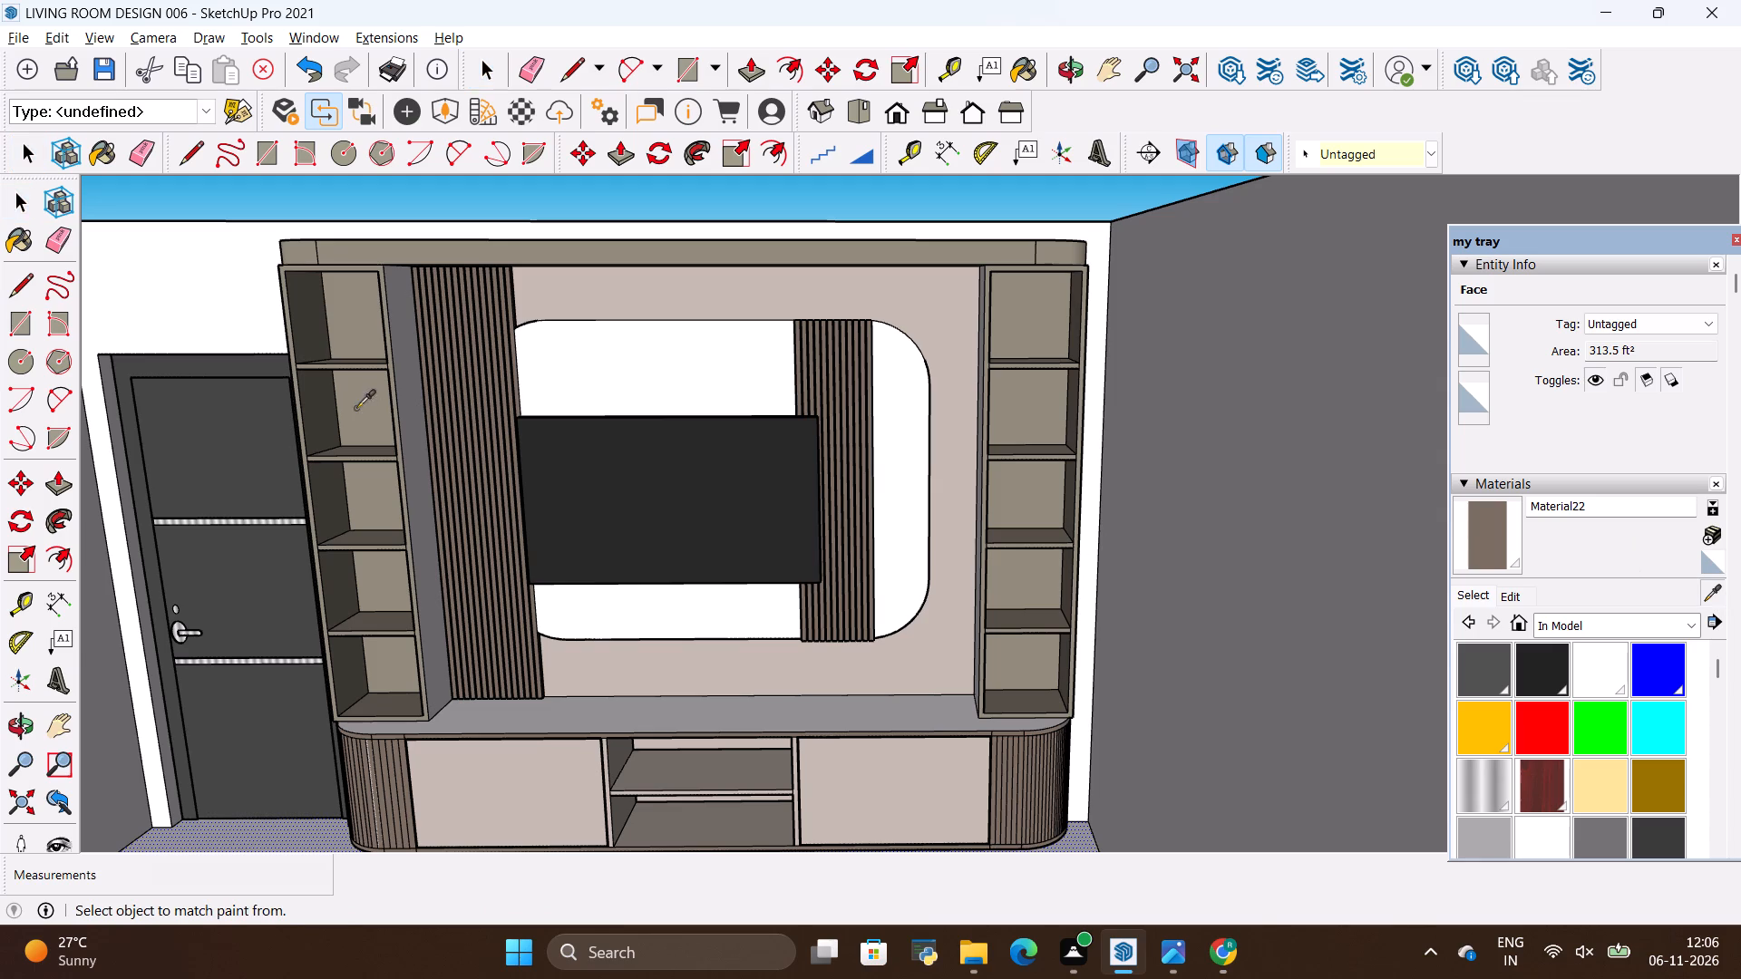
left_click(356, 408)
scroll(415, 395, "up", 5)
left_click(411, 391)
scroll(399, 418, "down", 5)
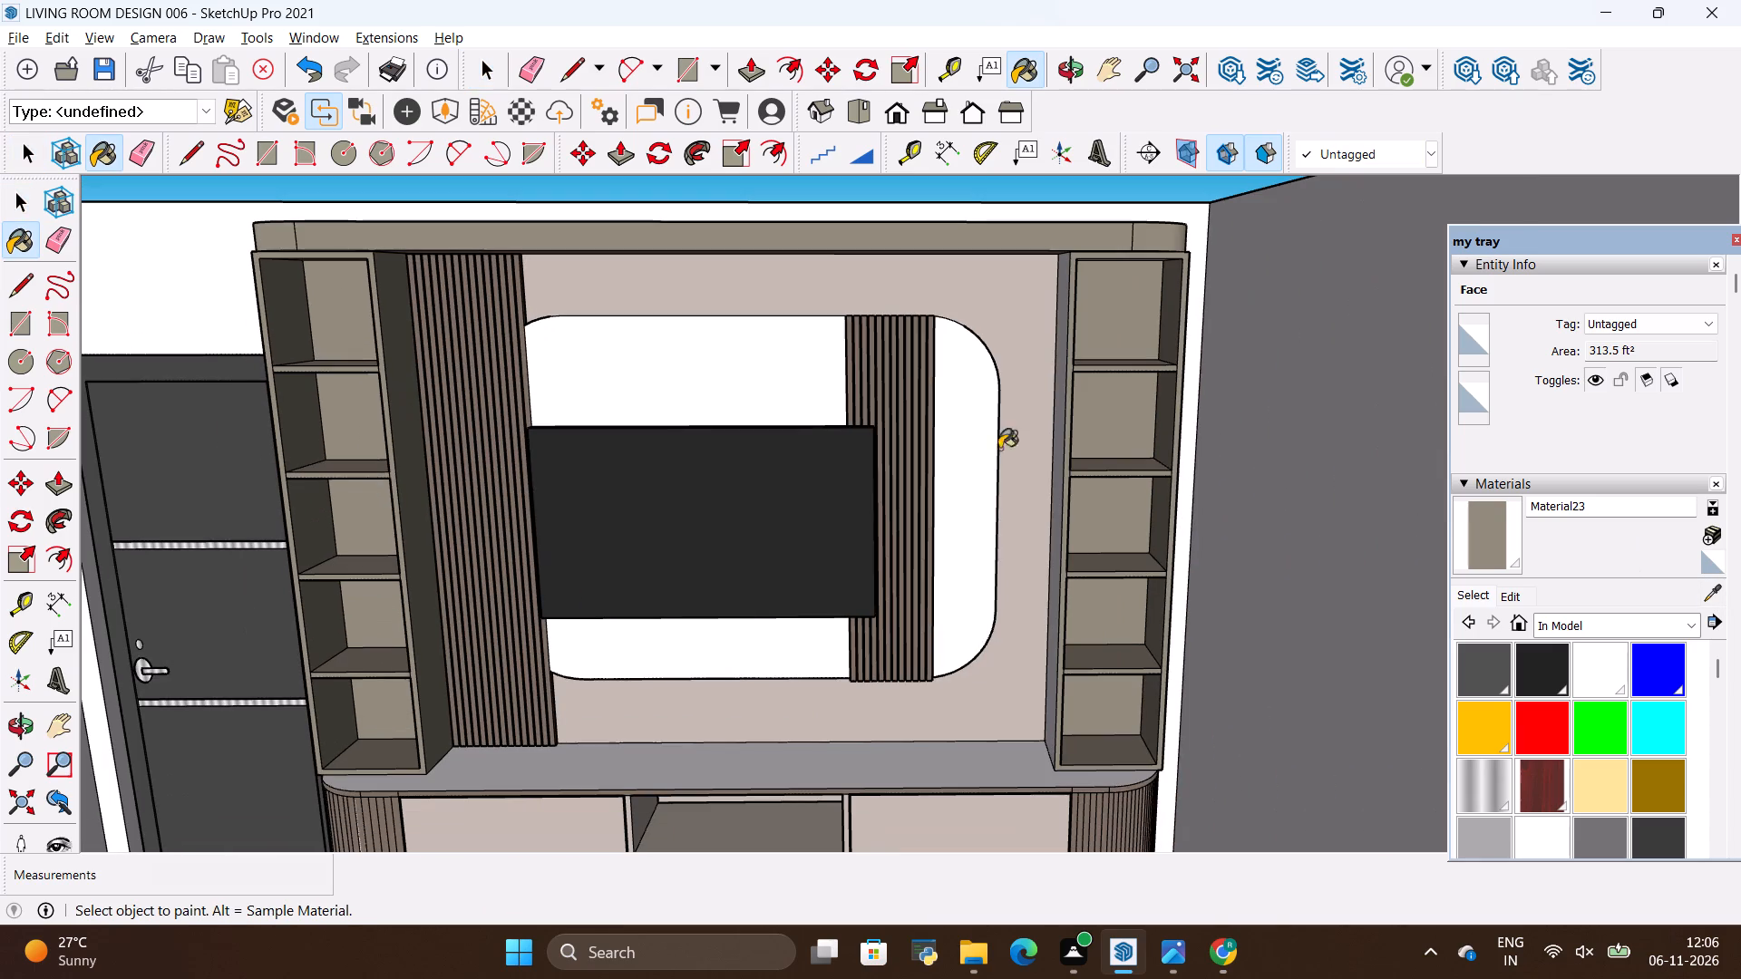
scroll(852, 488, "up", 8)
left_click(1182, 480)
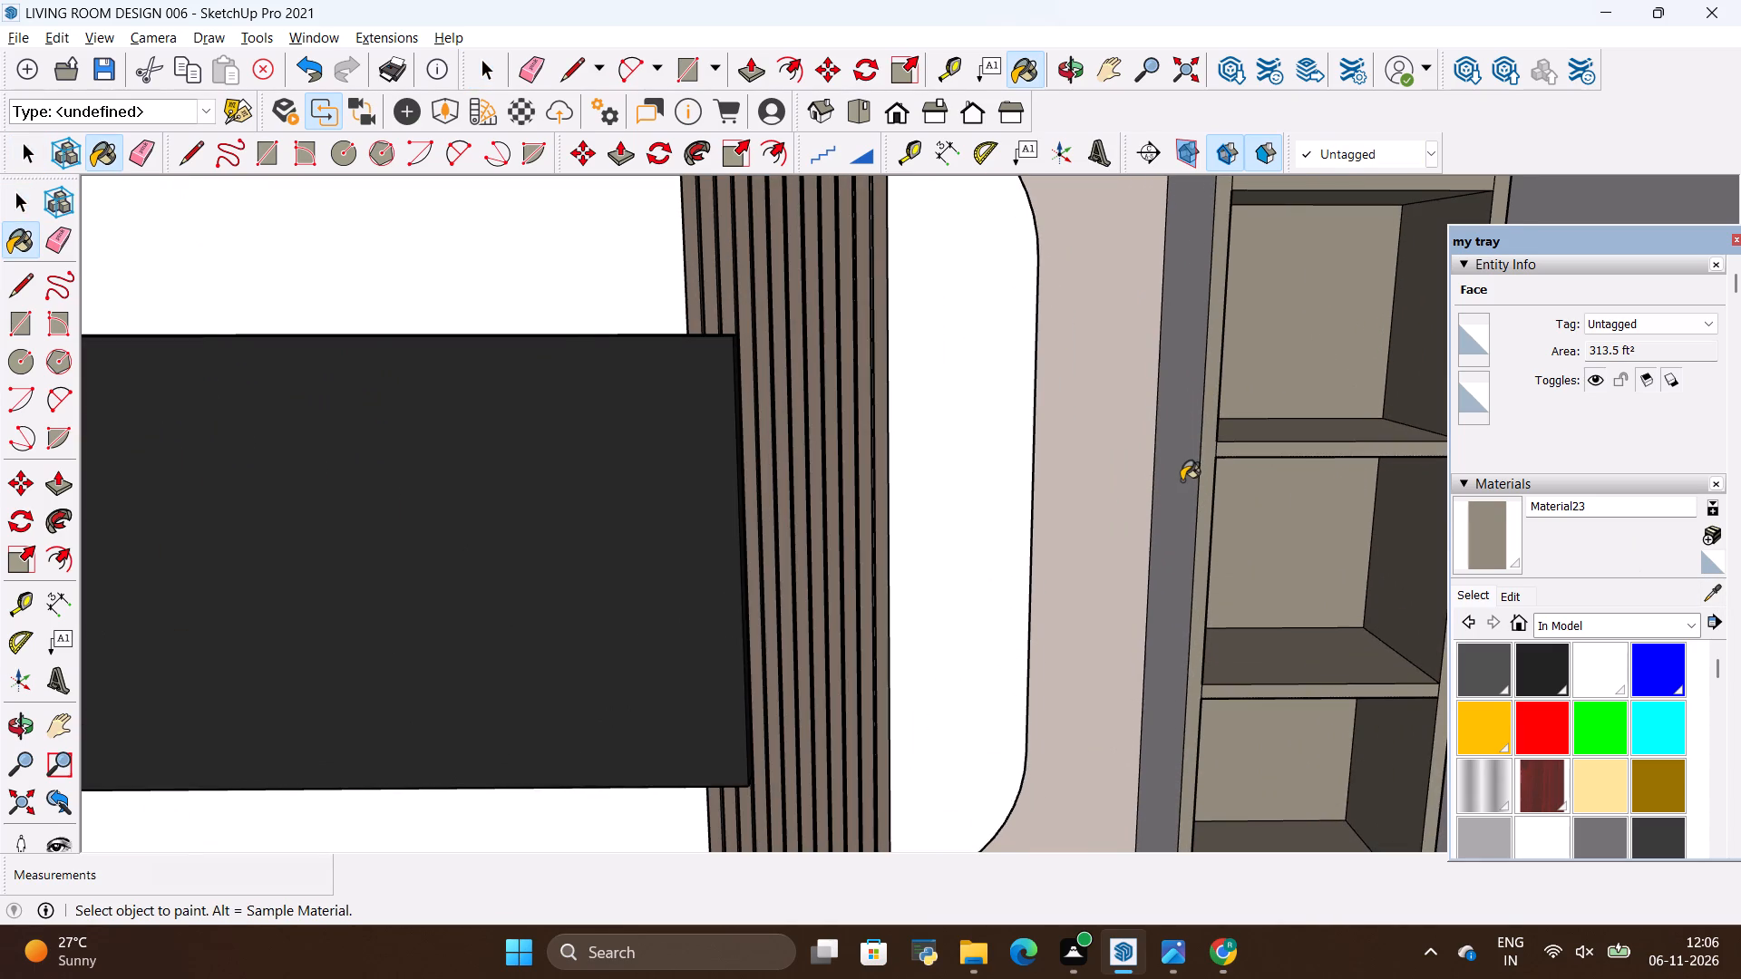
scroll(1200, 474, "down", 10)
scroll(1021, 710, "up", 4)
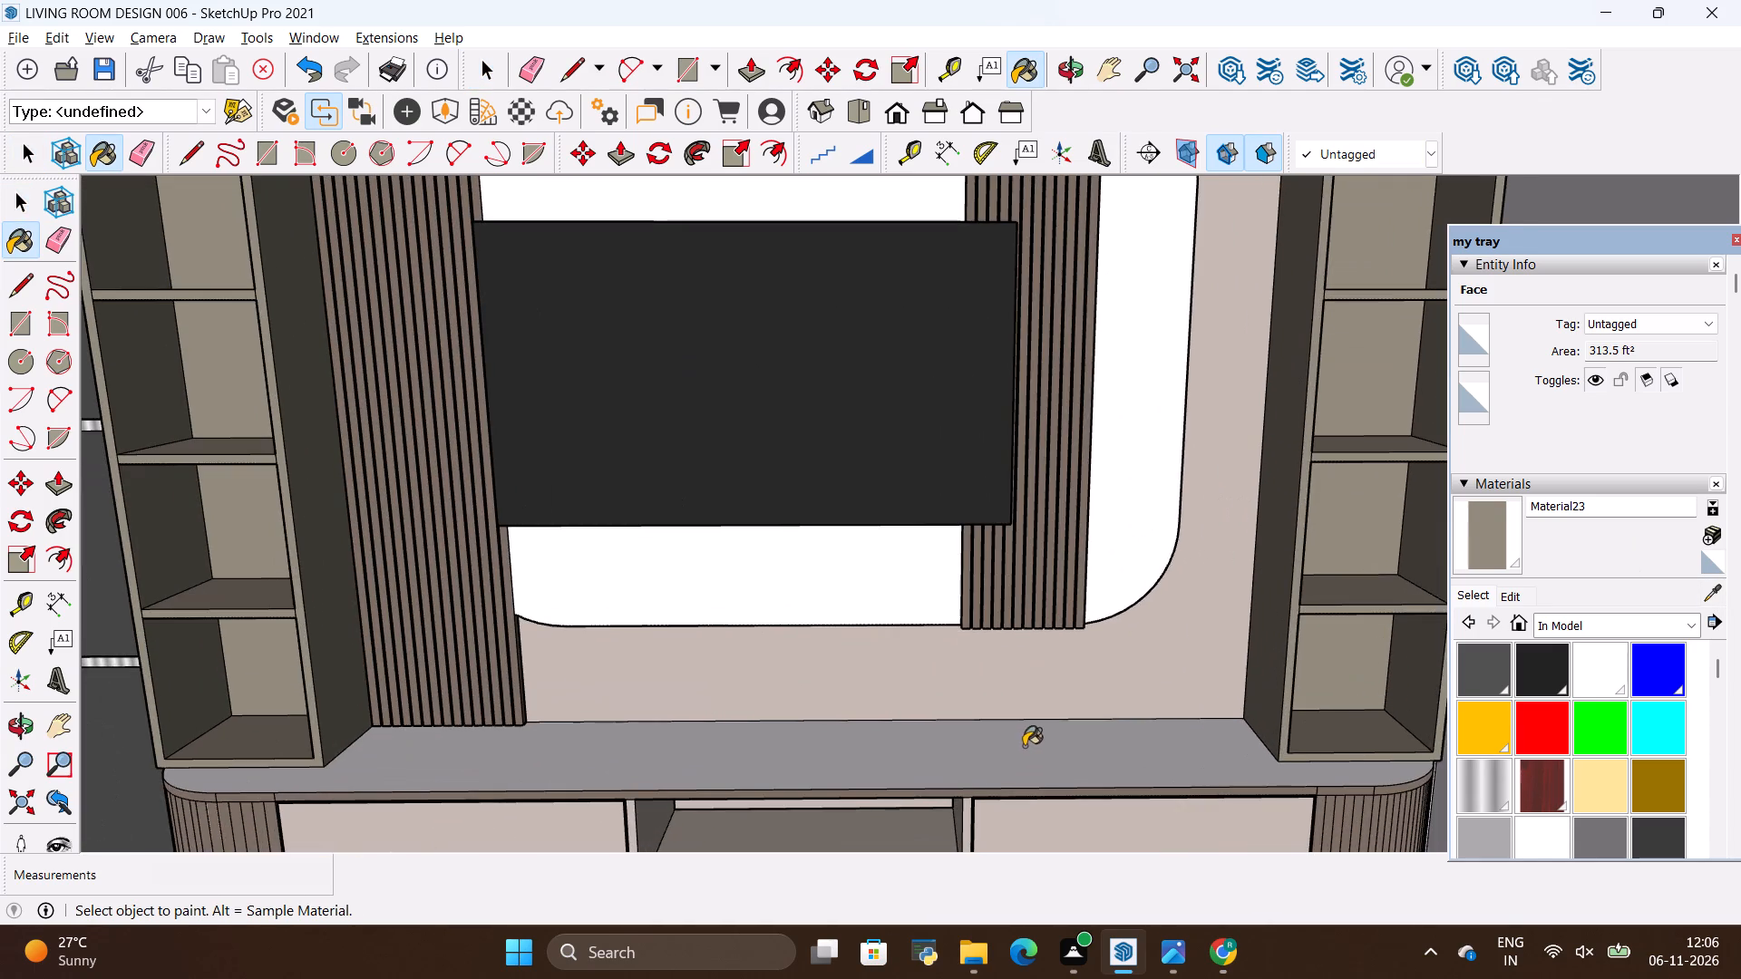
Check the reference photo and paint the console's countertop with Material23.
key("alt+Tab")
key("alt+Tab")
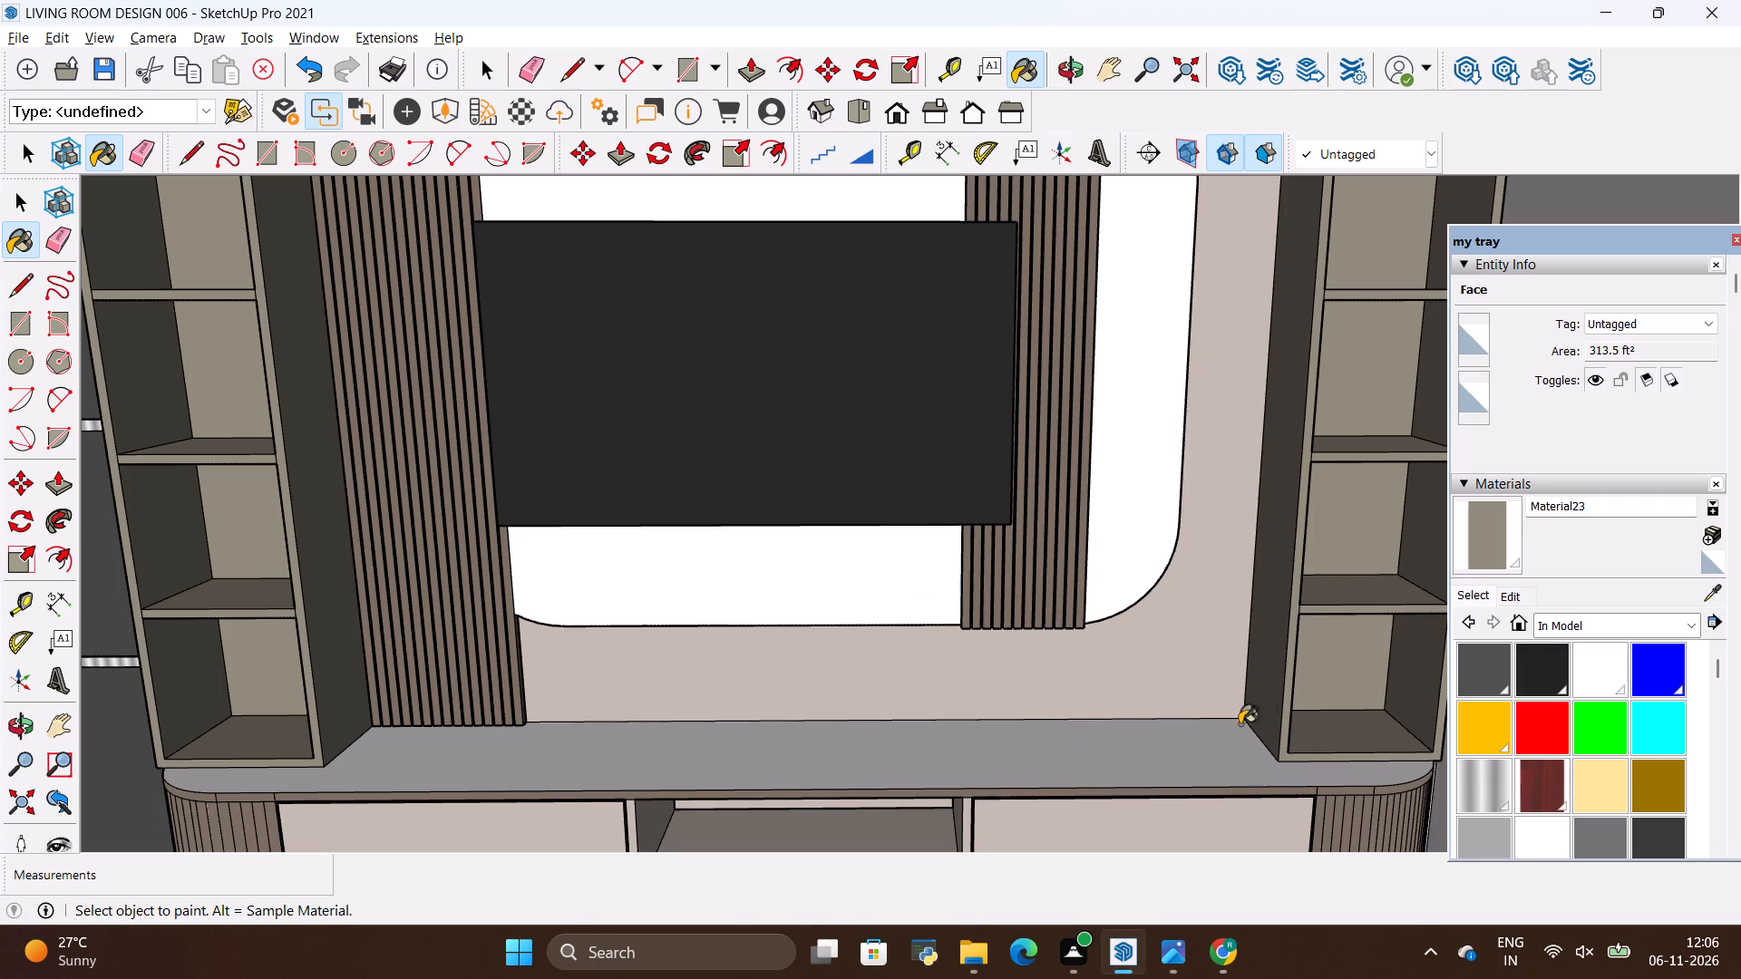
left_click(1084, 768)
key("space")
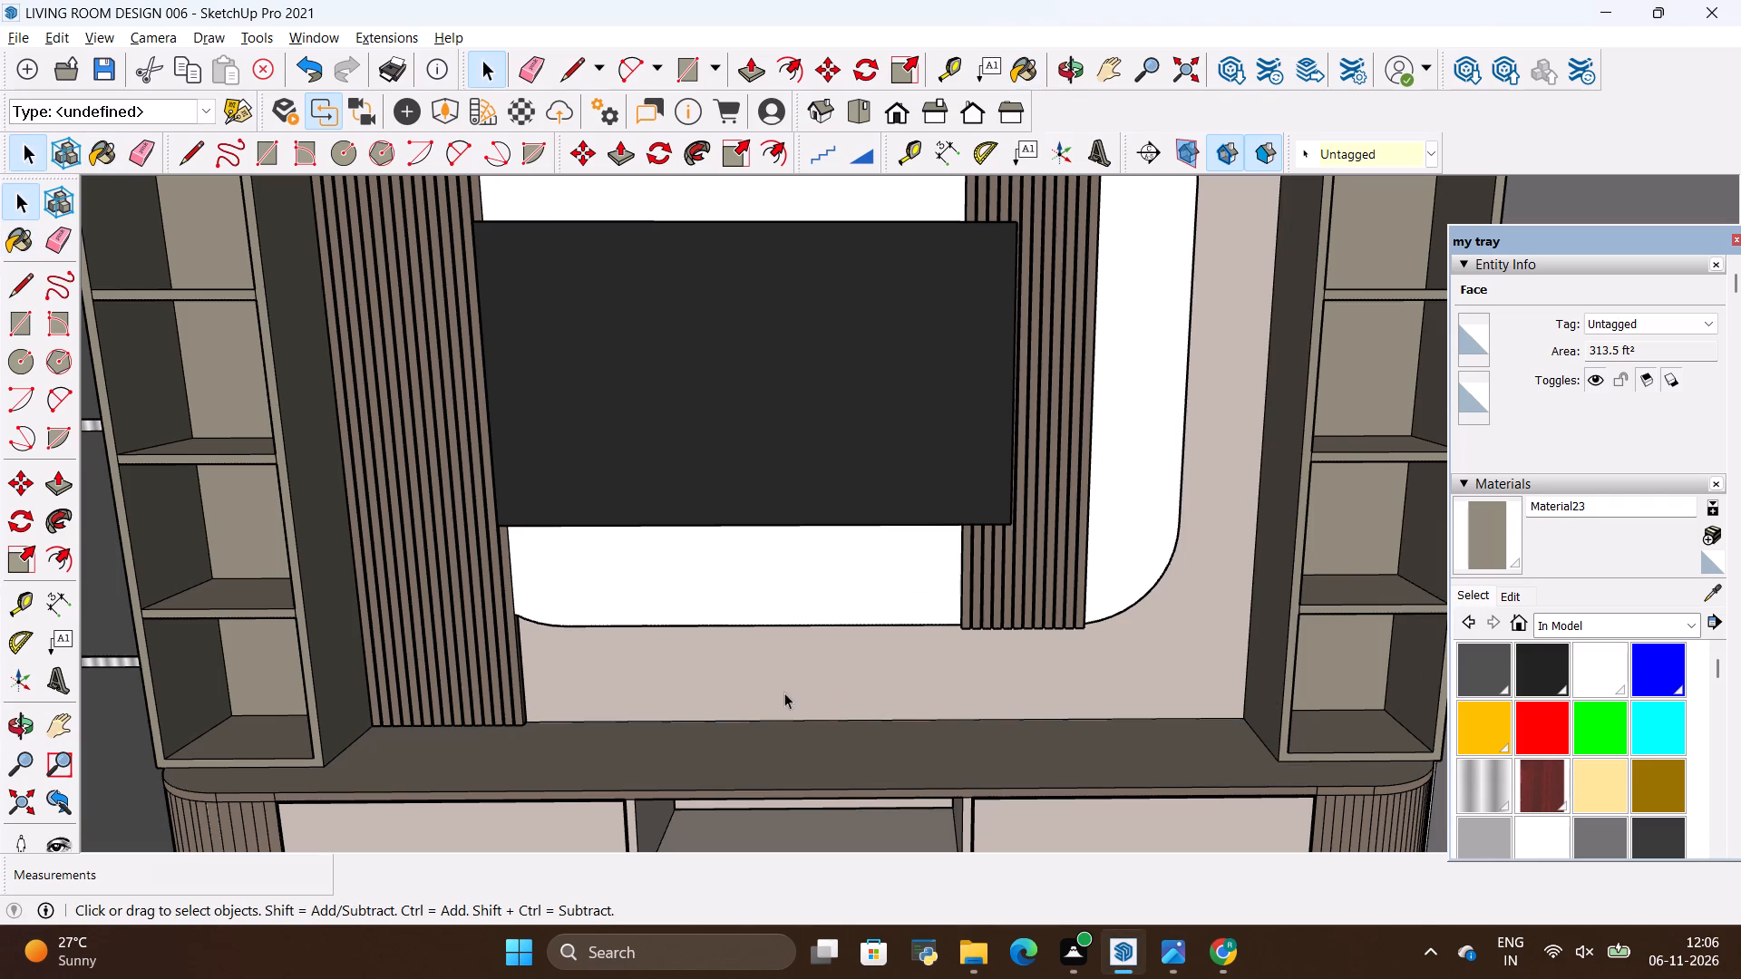
Compare the finishes of the TV wall and console in the model with the reference photo.
key("alt+Tab")
key("alt+Tab")
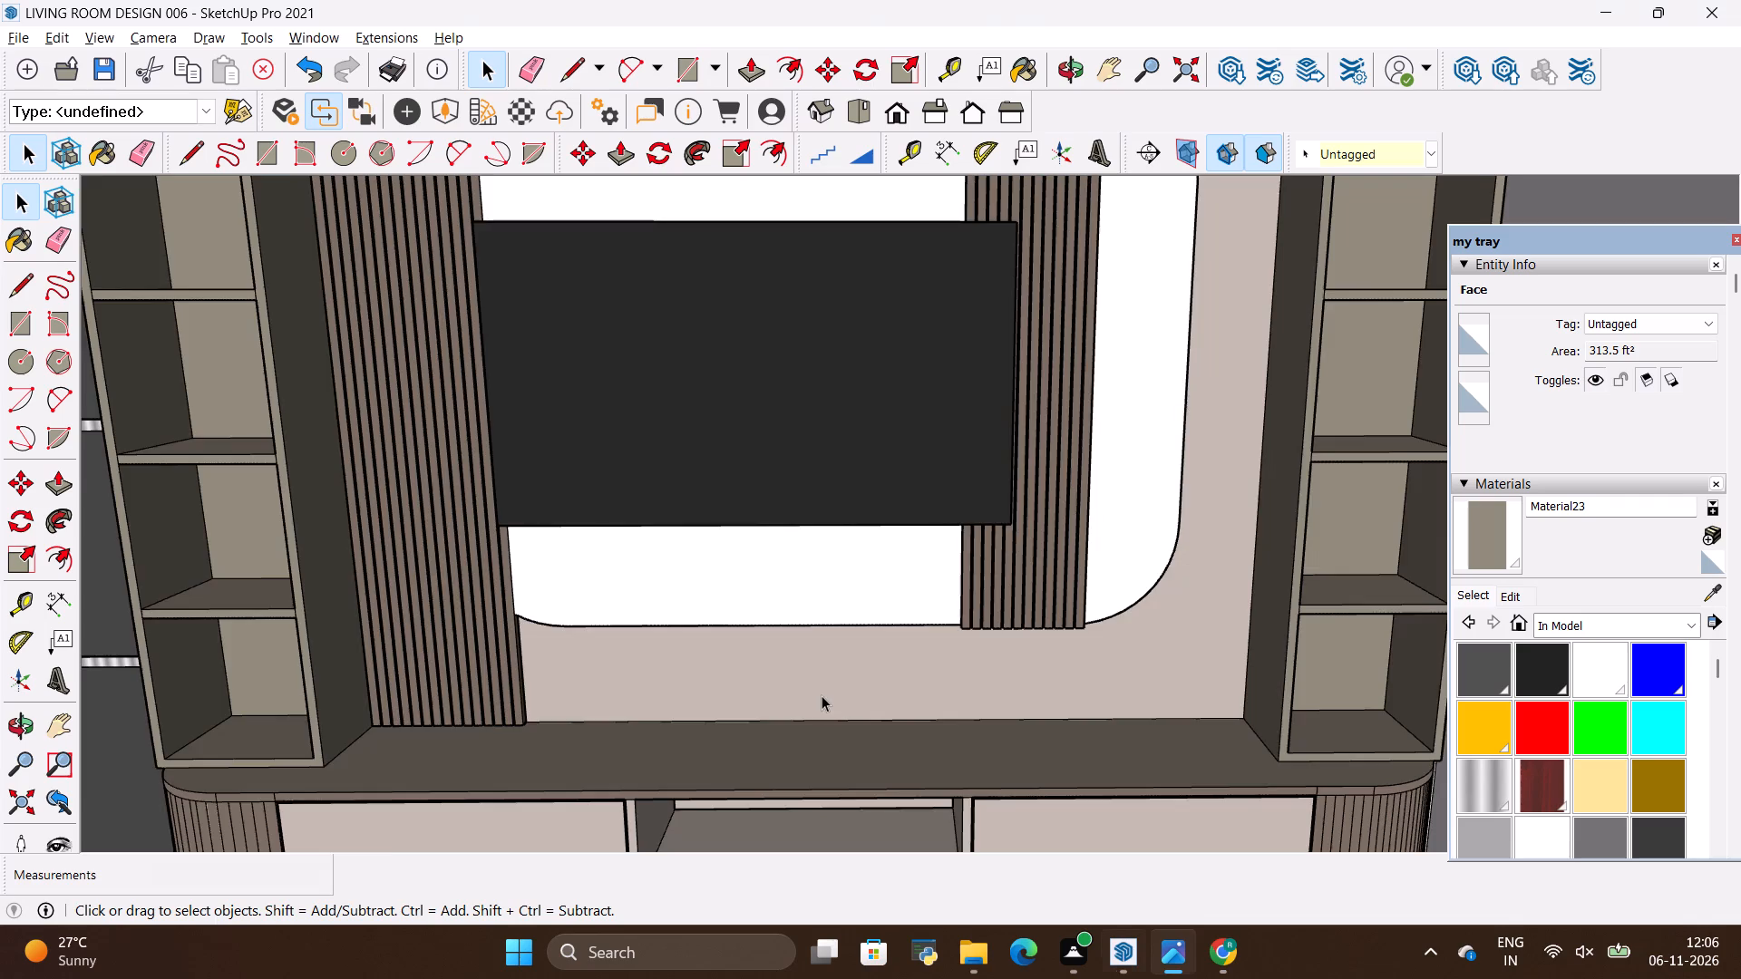
scroll(824, 695, "down", 7)
scroll(772, 755, "up", 3)
key("alt+Tab")
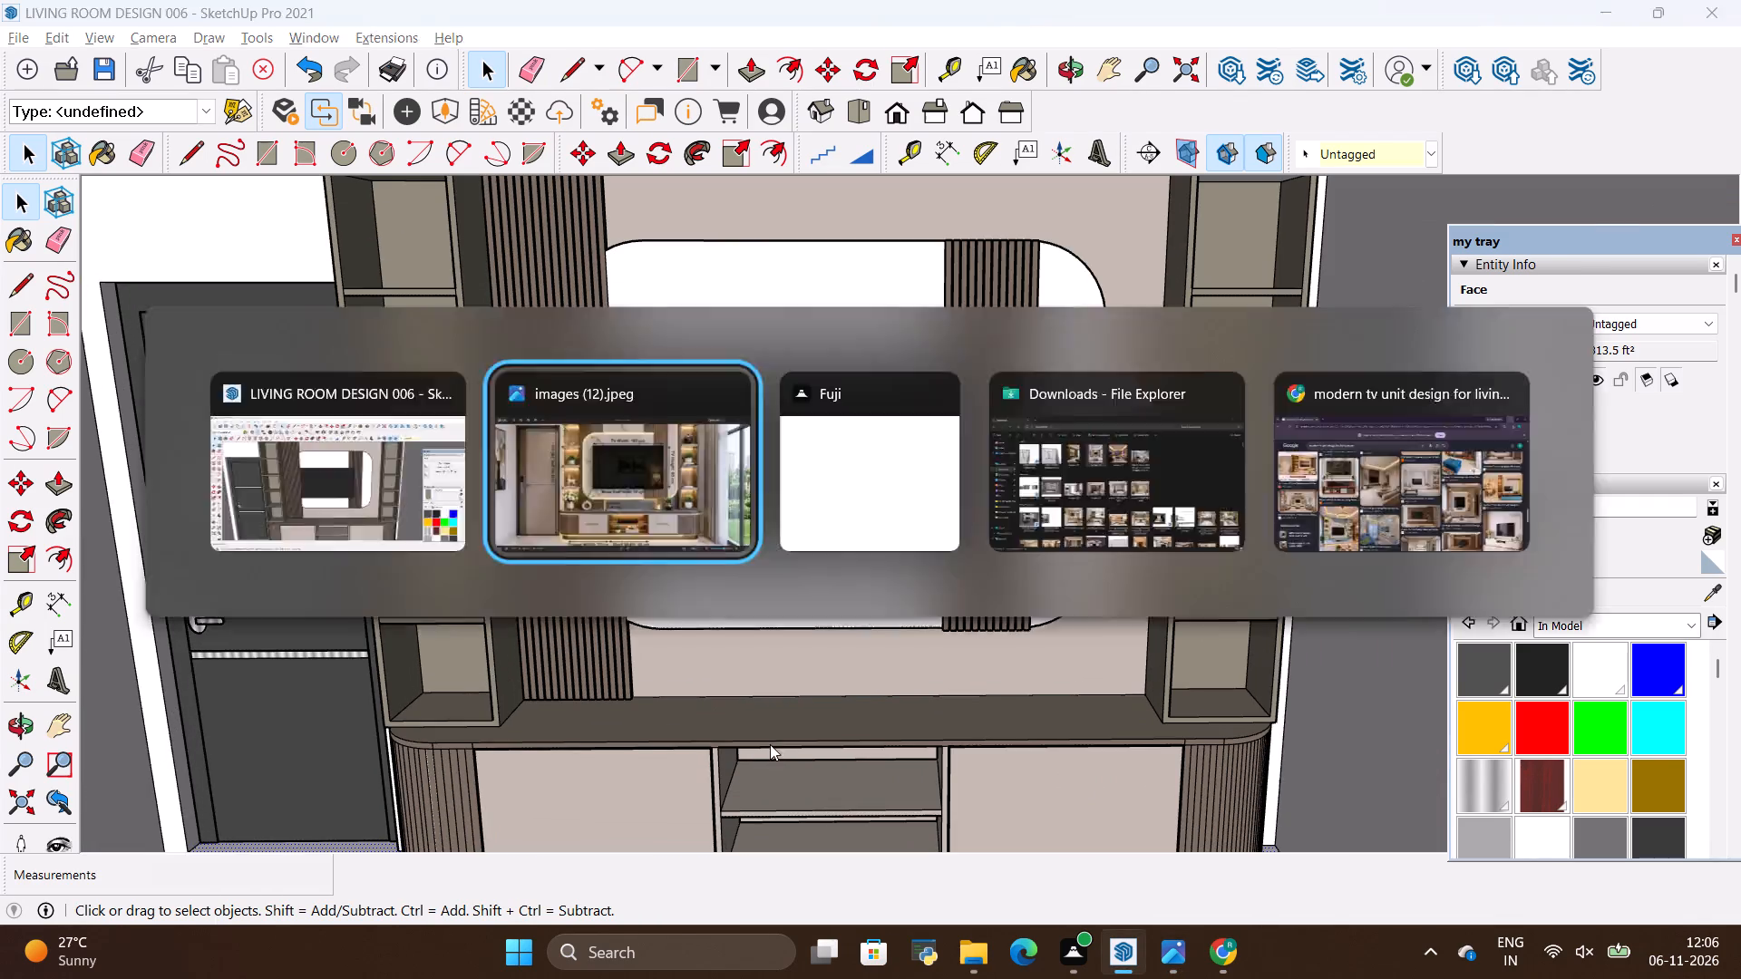
scroll(777, 741, "down", 2)
scroll(886, 457, "down", 3)
scroll(957, 247, "up", 2)
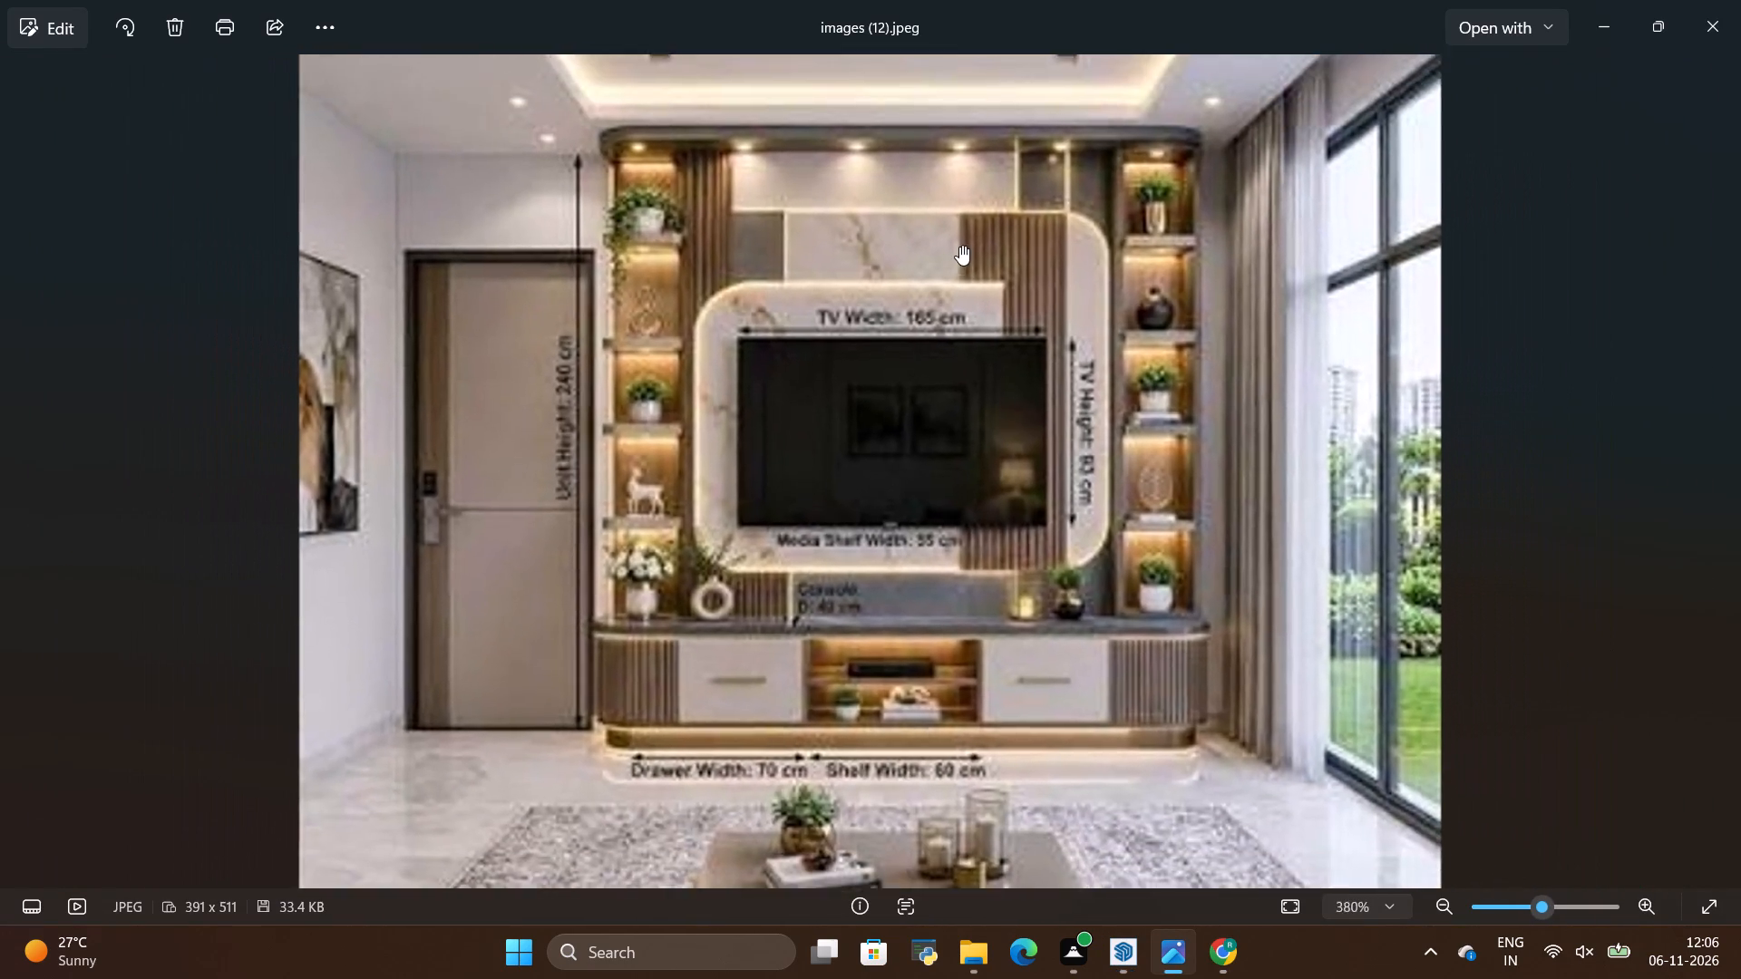
scroll(959, 246, "up", 1)
key("alt+Tab")
scroll(987, 344, "down", 2)
key("alt+Tab")
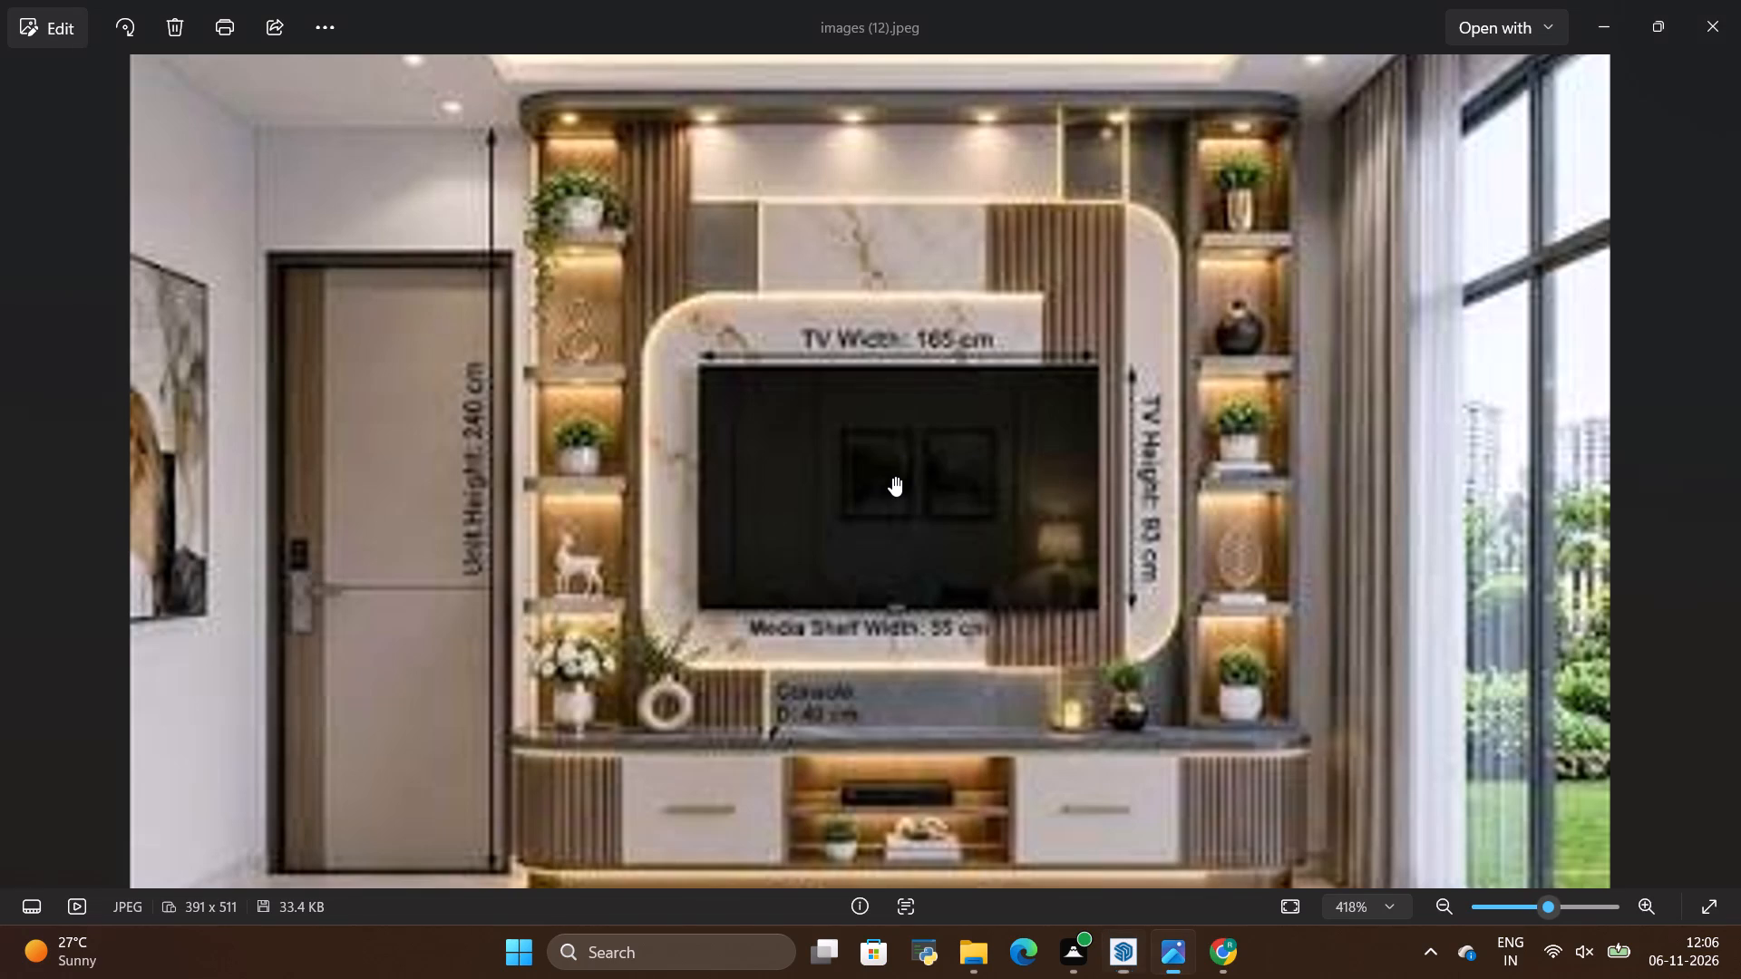
key("alt+Tab")
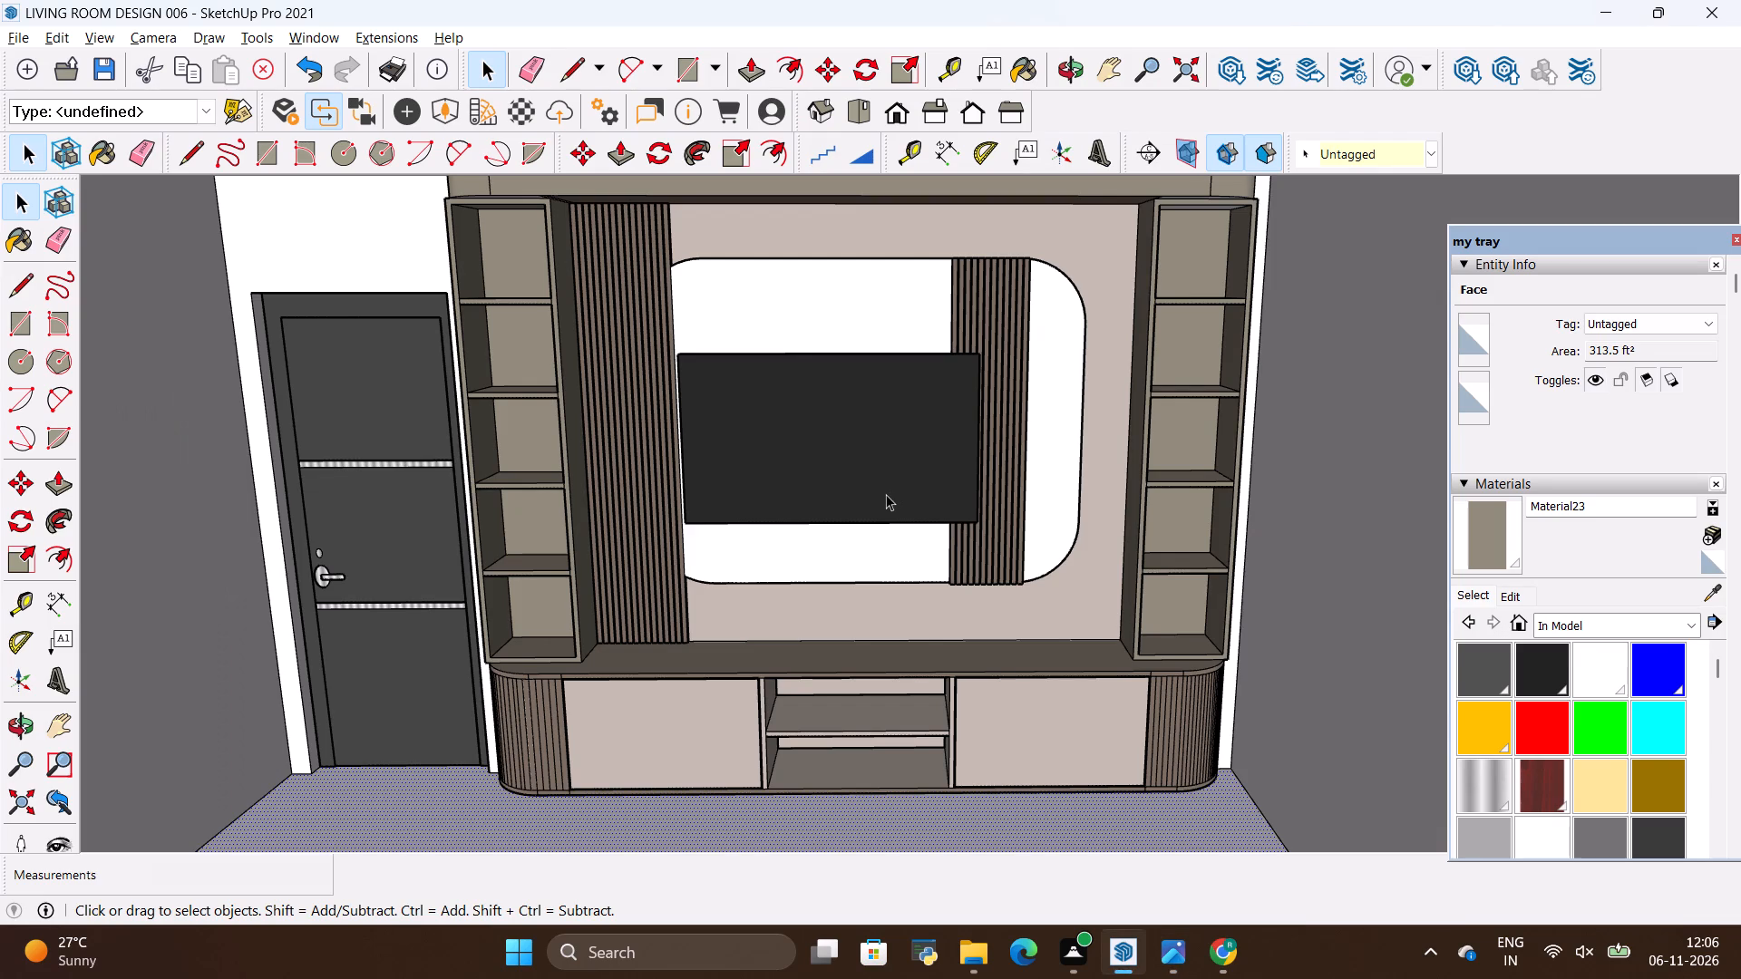
Start a new material for the rounded panel behind the TV, using the white marble texture image c03817249e6eaad776ee67ccda2330c4.
key("space")
left_click(906, 328)
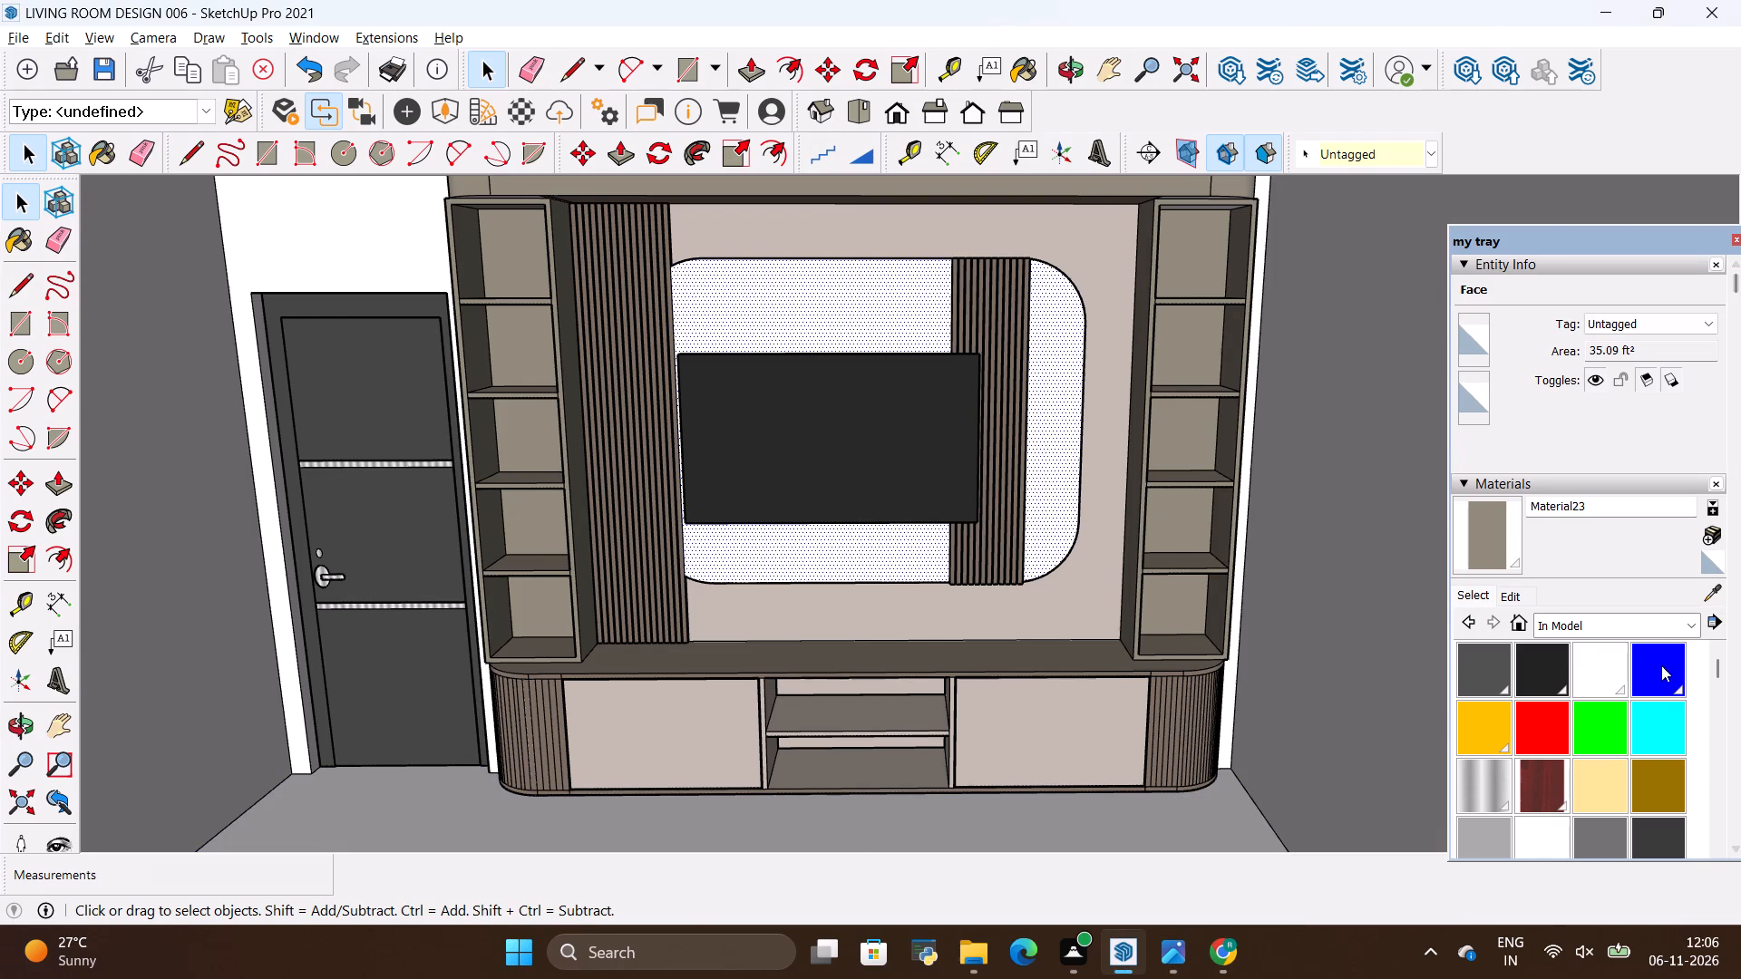
left_click(1719, 538)
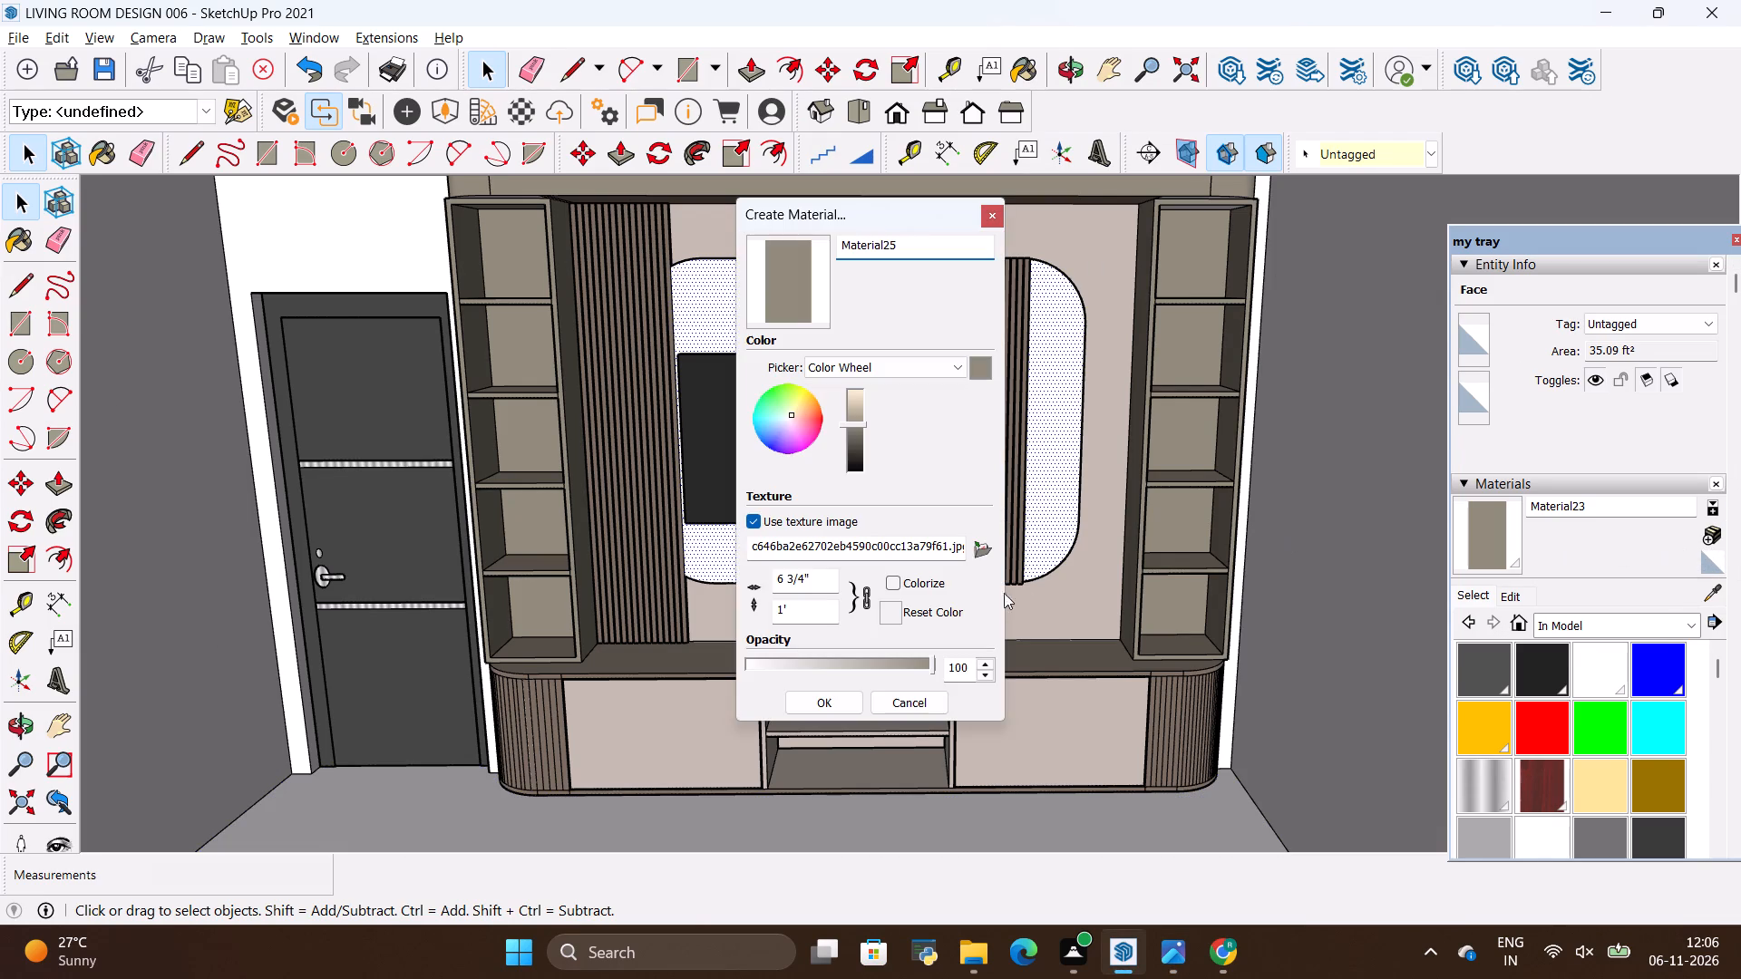
left_click(980, 552)
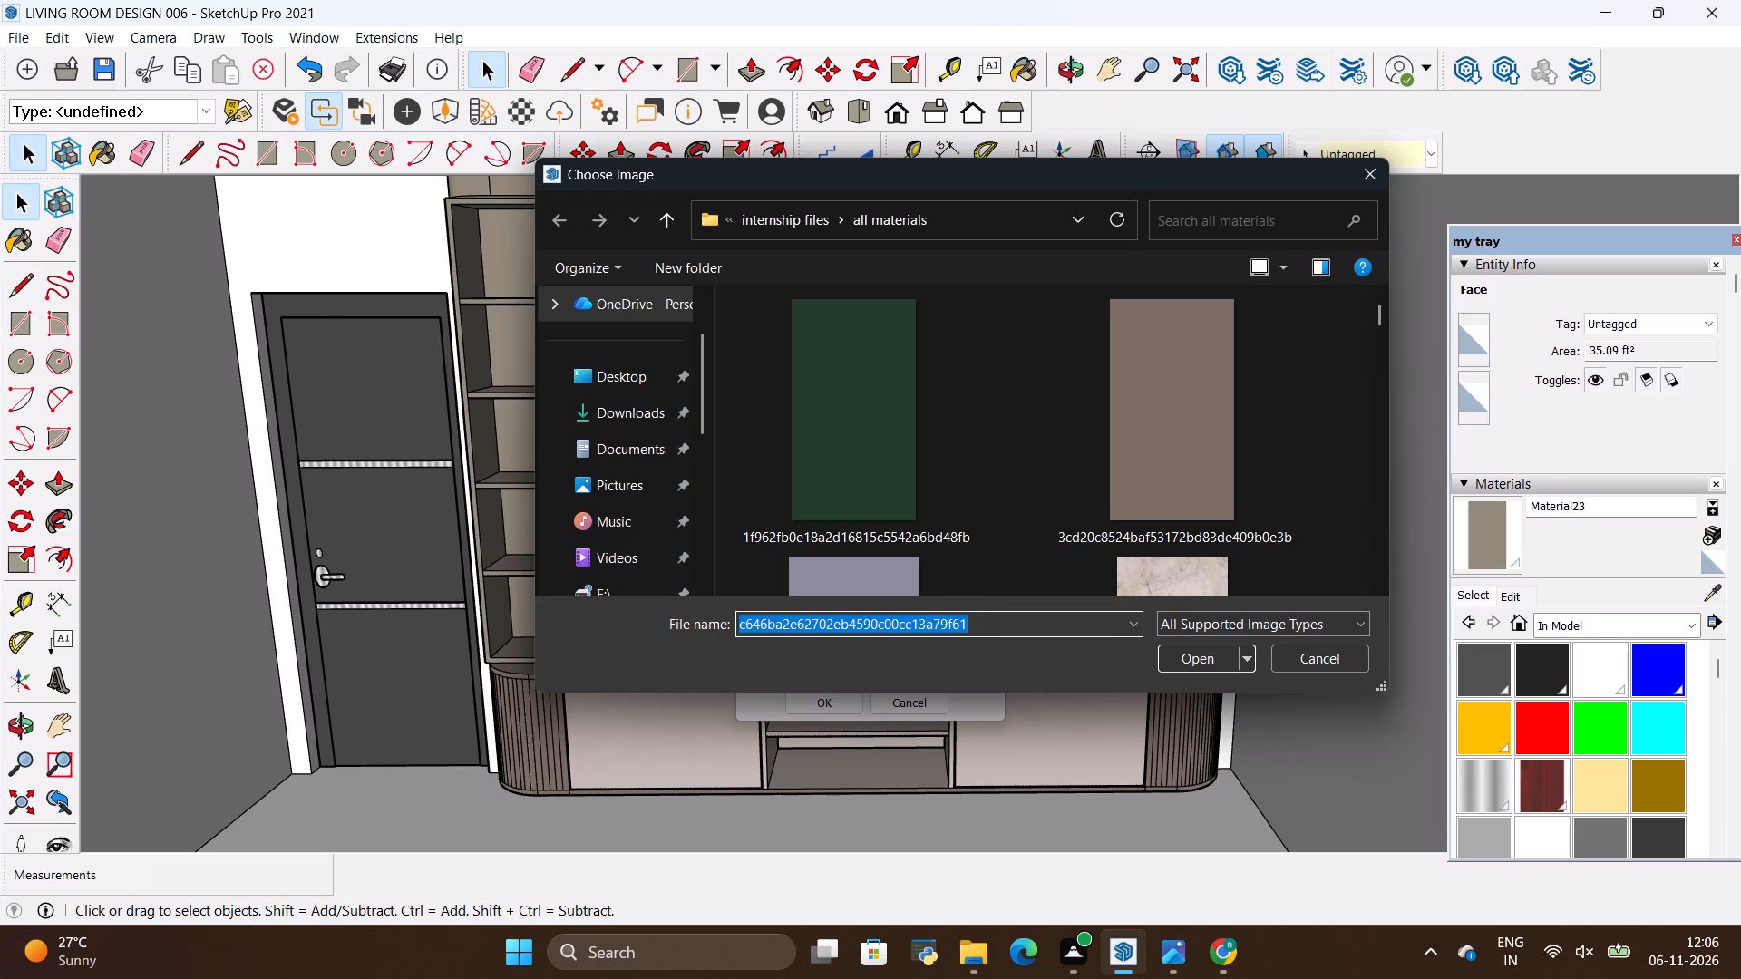
key("alt+Tab")
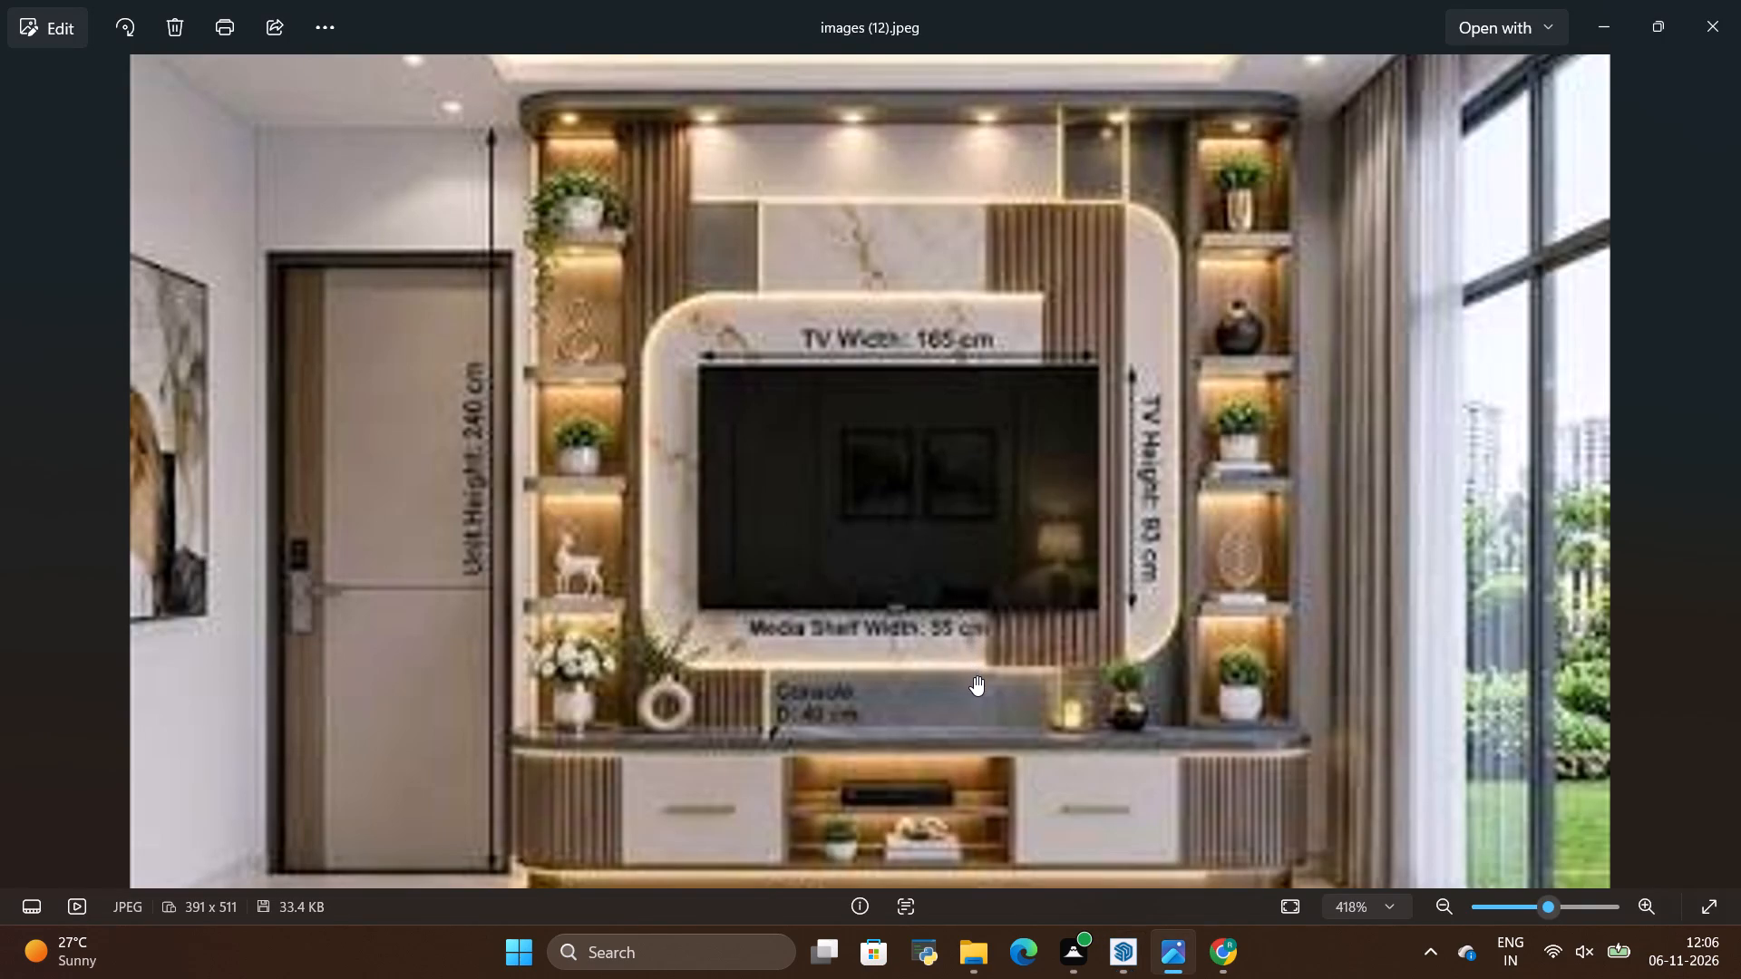
key("alt+Tab")
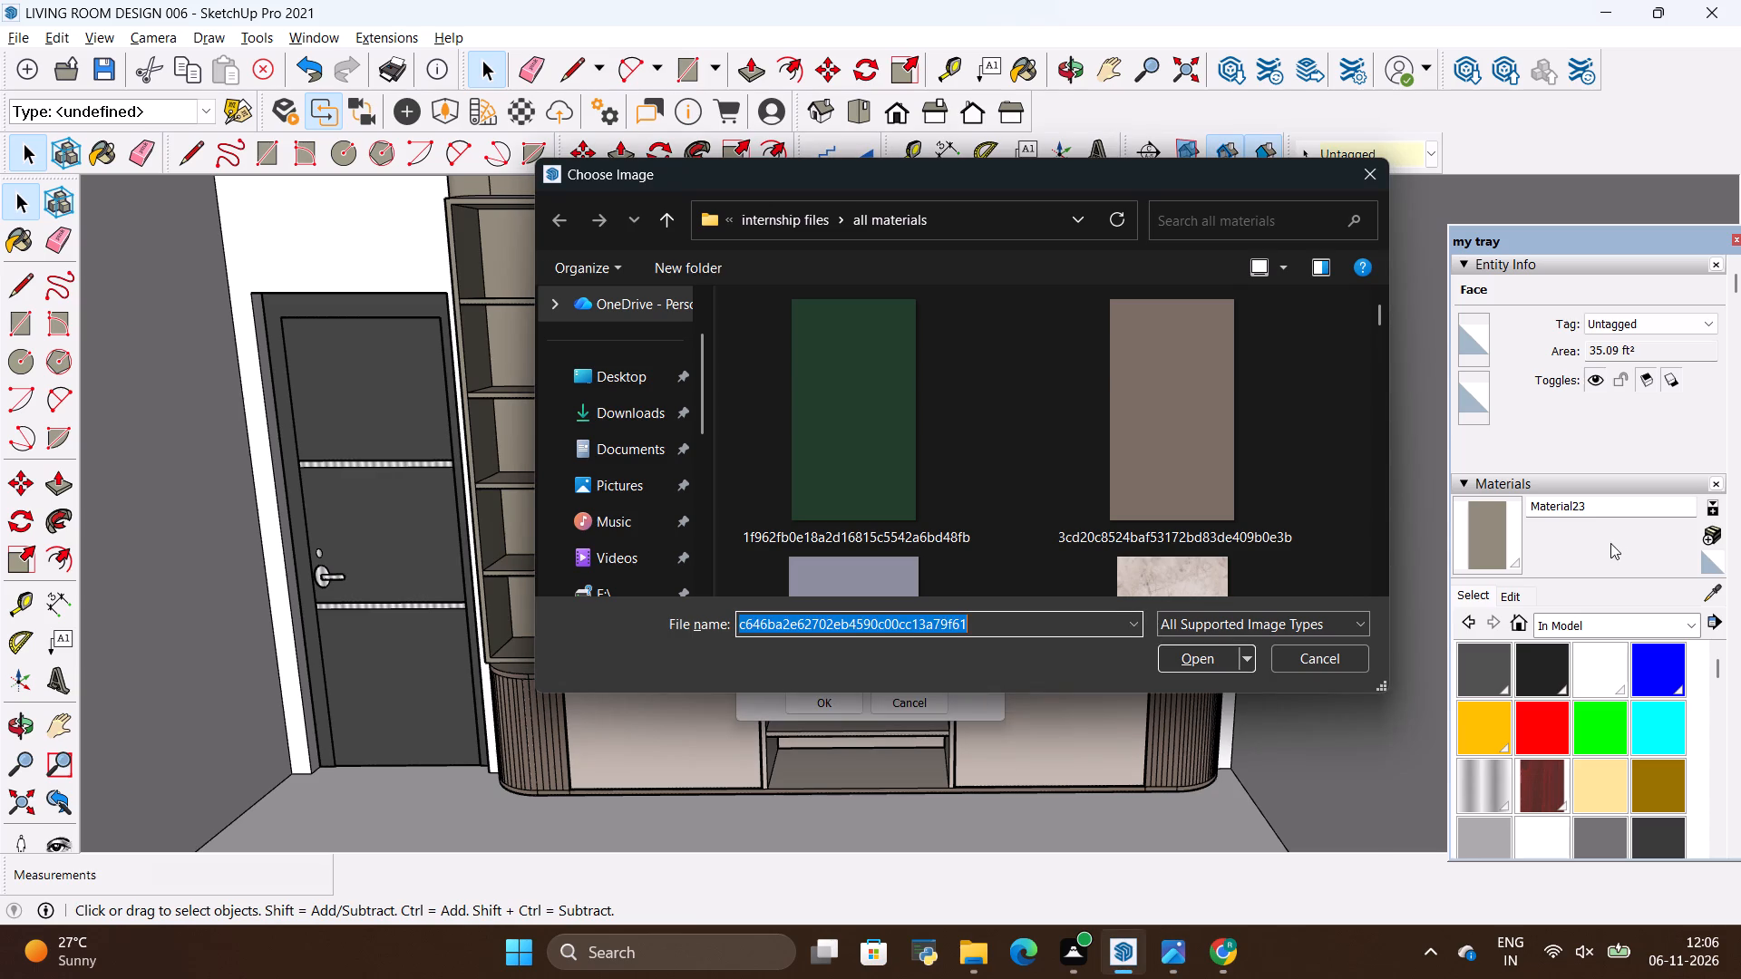
key("alt+Tab")
key("alt+Tab")
scroll(1219, 480, "down", 4)
scroll(1096, 506, "down", 1)
scroll(1097, 511, "up", 5)
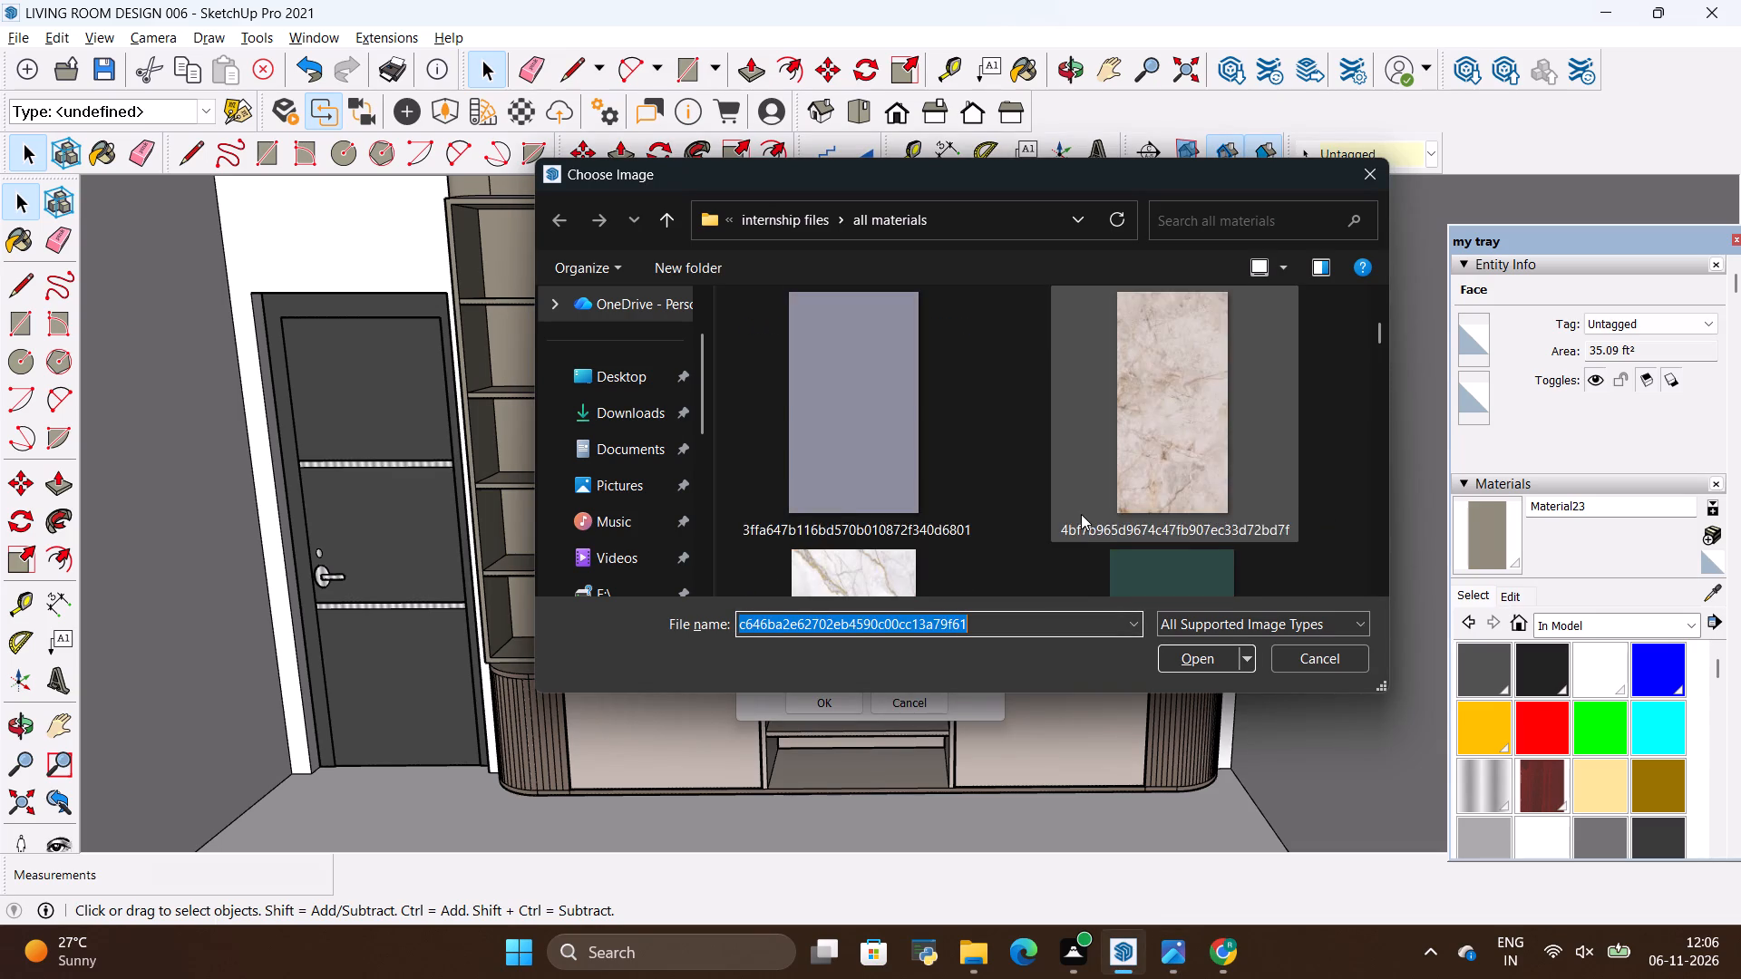
scroll(1081, 514, "down", 8)
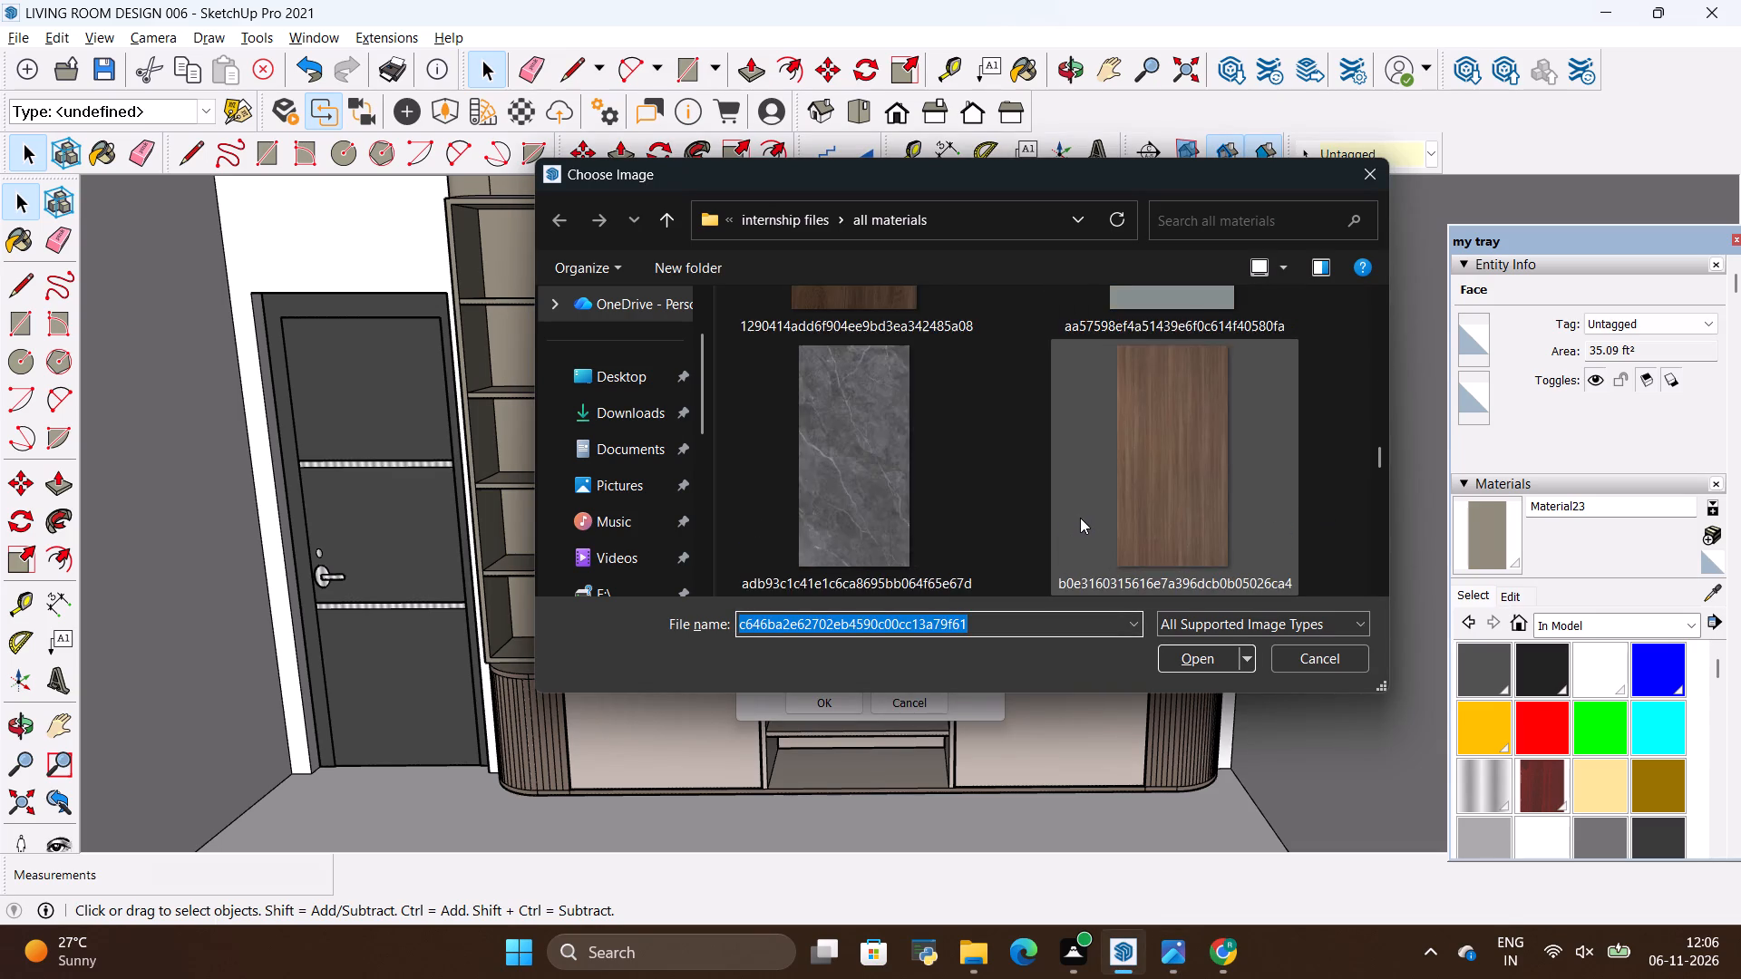
scroll(1080, 518, "down", 3)
key("alt+Tab")
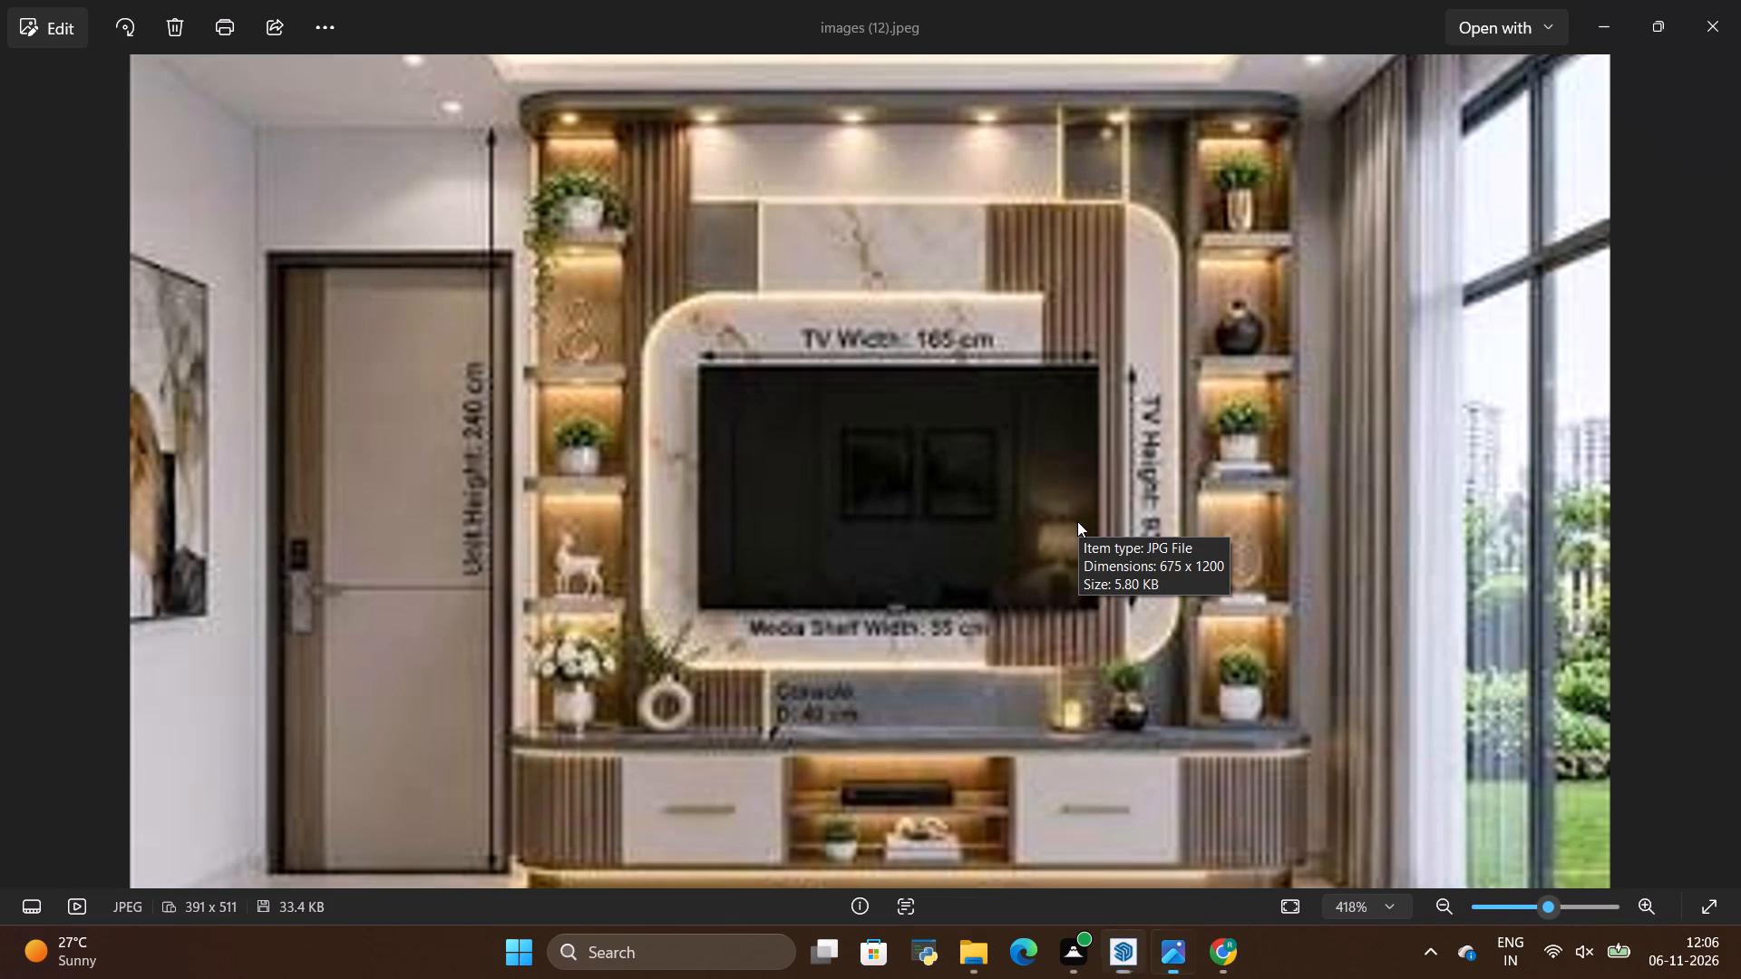
key("alt+Tab")
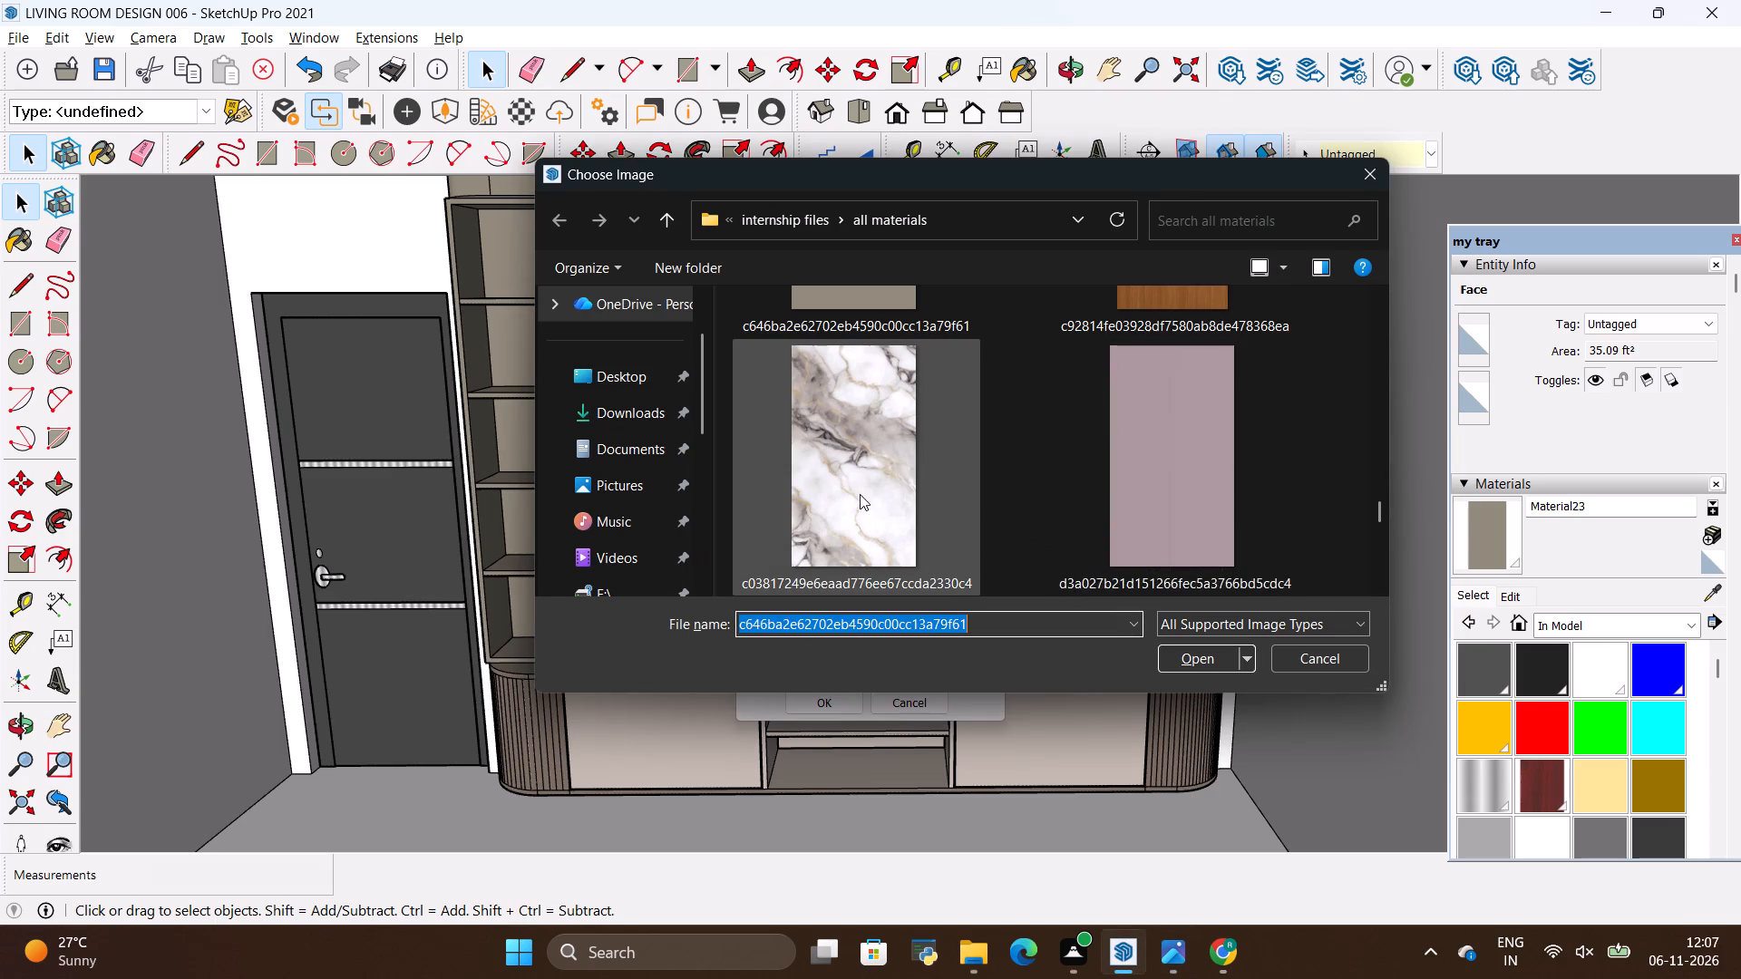
left_click(860, 494)
left_click(1165, 666)
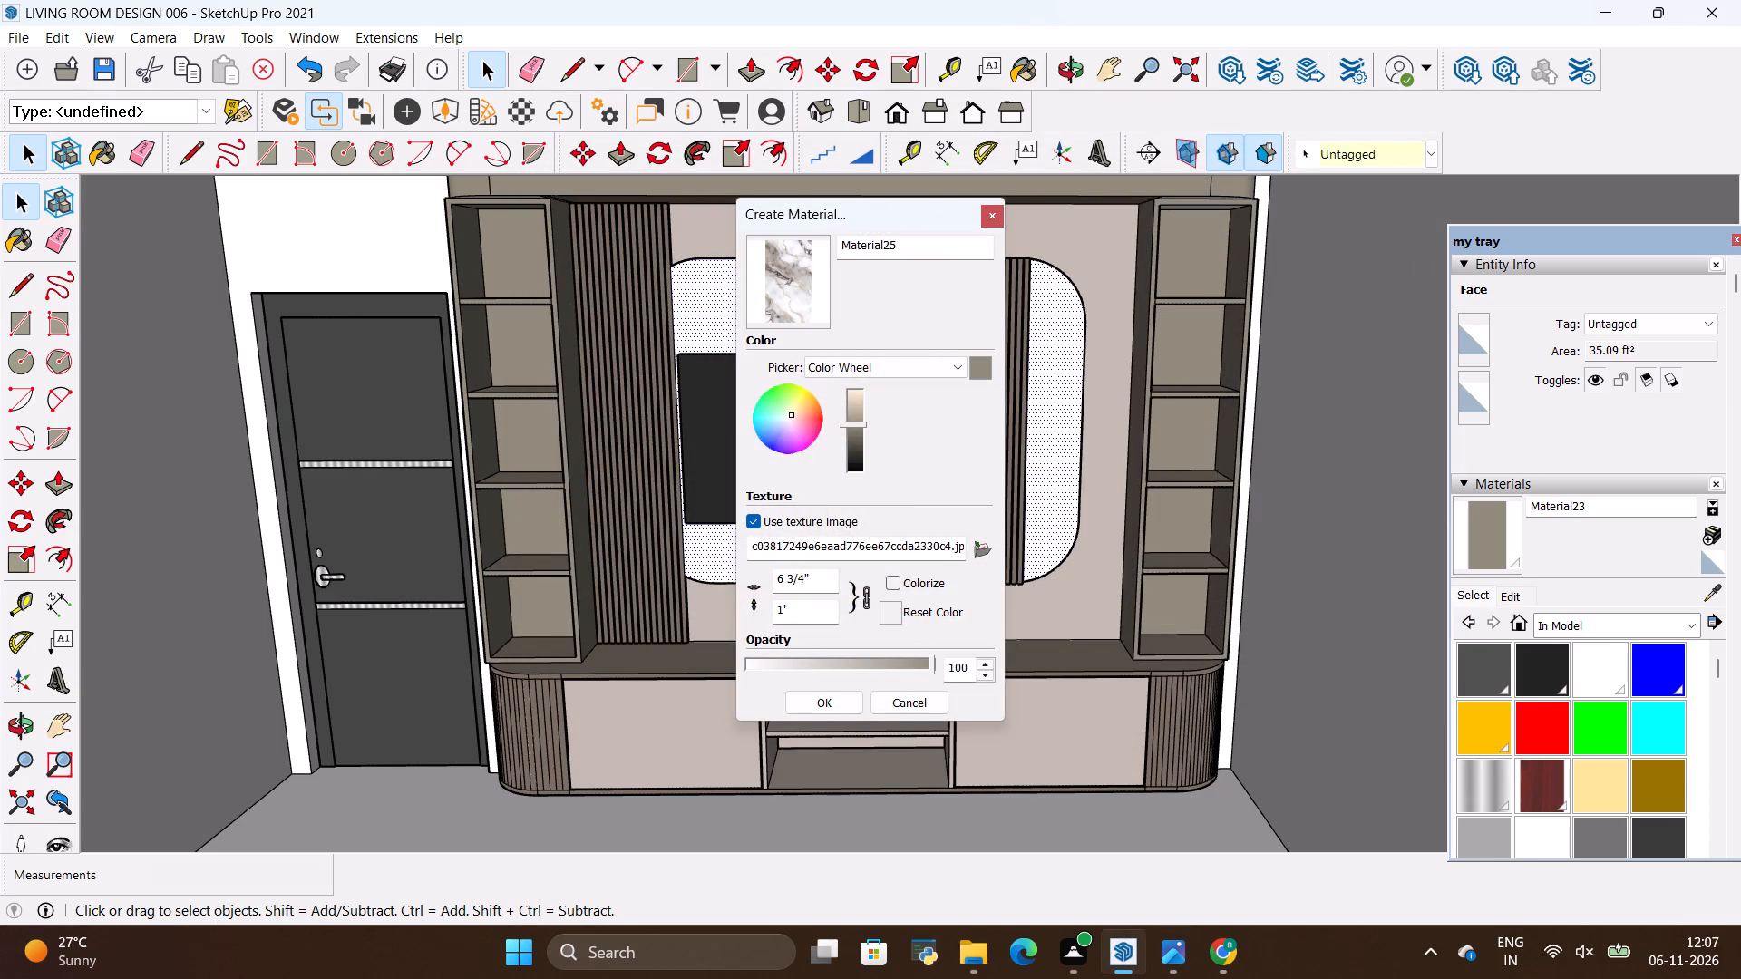
Set the marble texture's height to 8' with linked proportions and create the material.
left_click(814, 617)
key("BackSpace")
key("BackSpace")
key("BackSpace")
key("BackSpace")
type("8'")
key("Return")
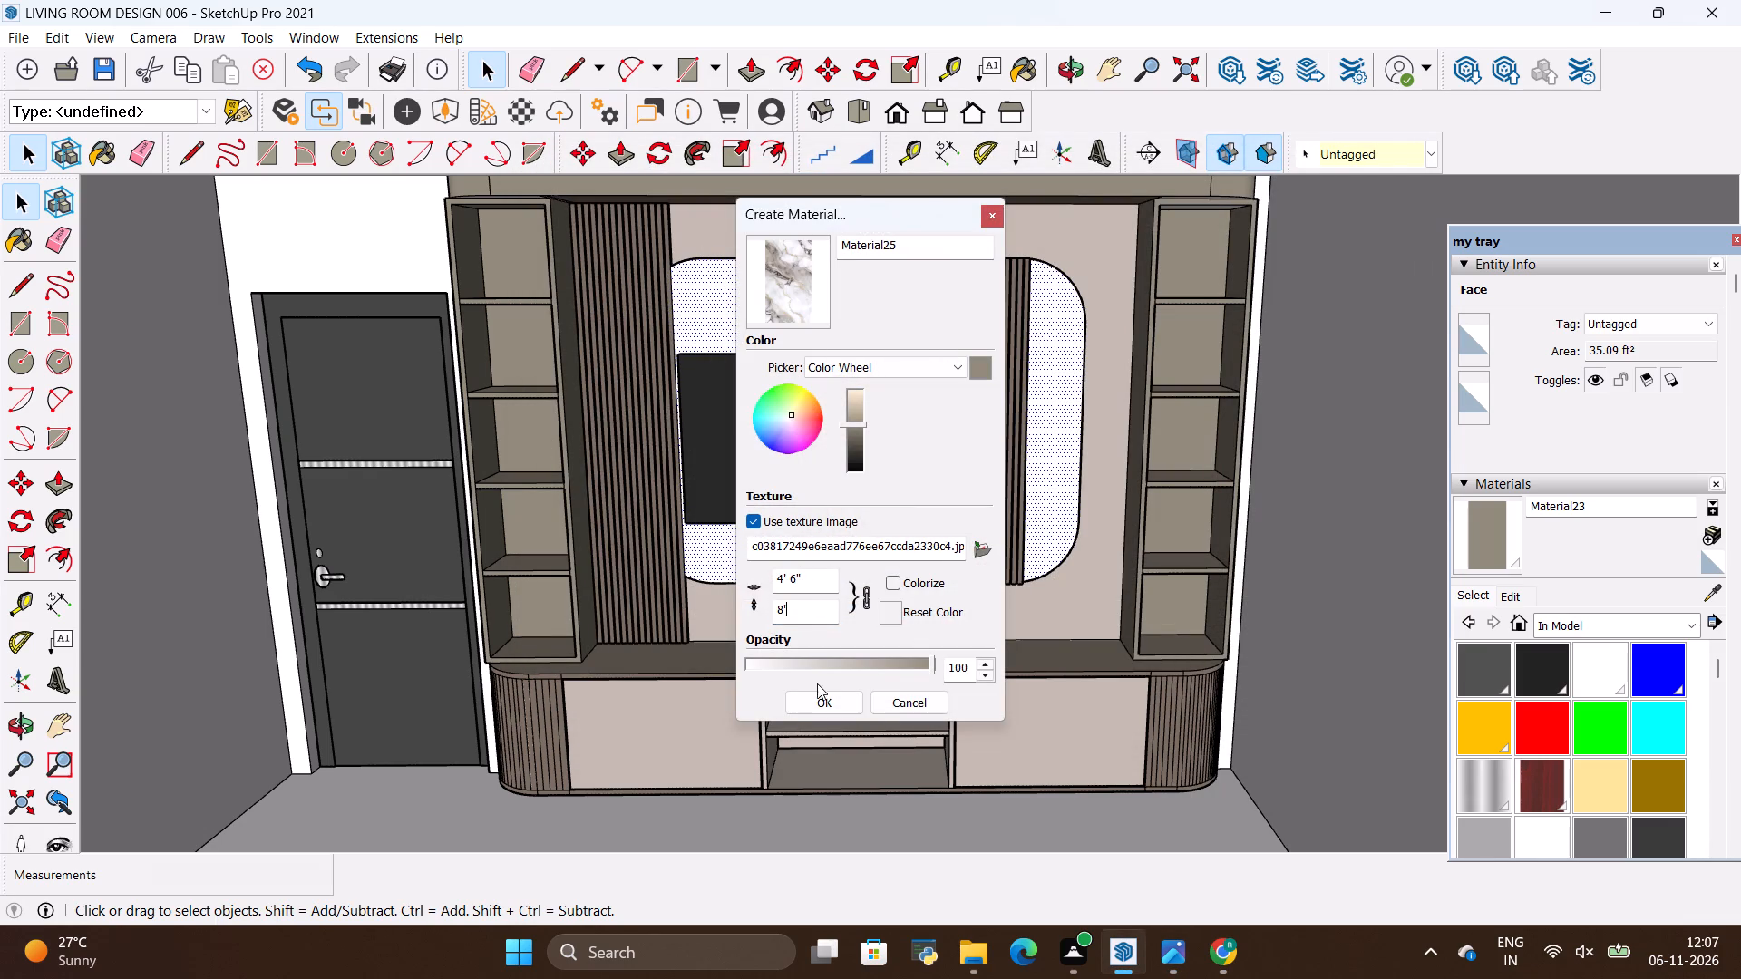
left_click(800, 695)
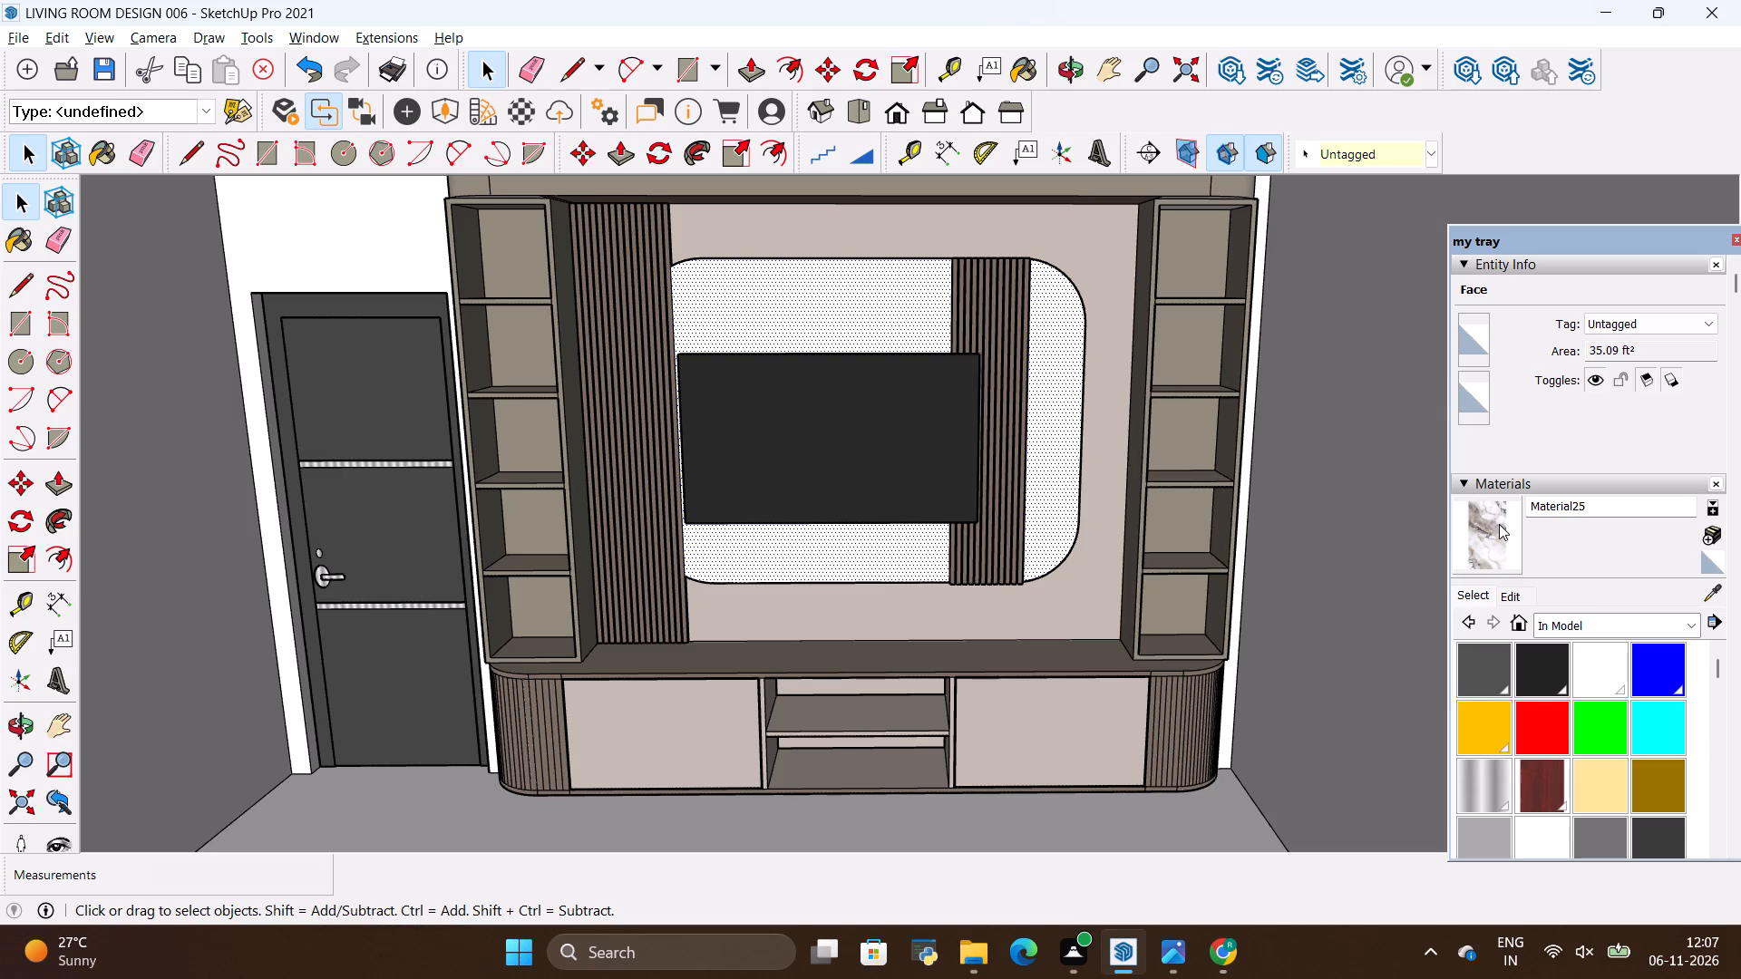
Paint the rounded panel behind the TV with the new white marble material and clear the selection.
left_click(1499, 524)
left_click(884, 320)
key("space")
scroll(929, 295, "down", 5)
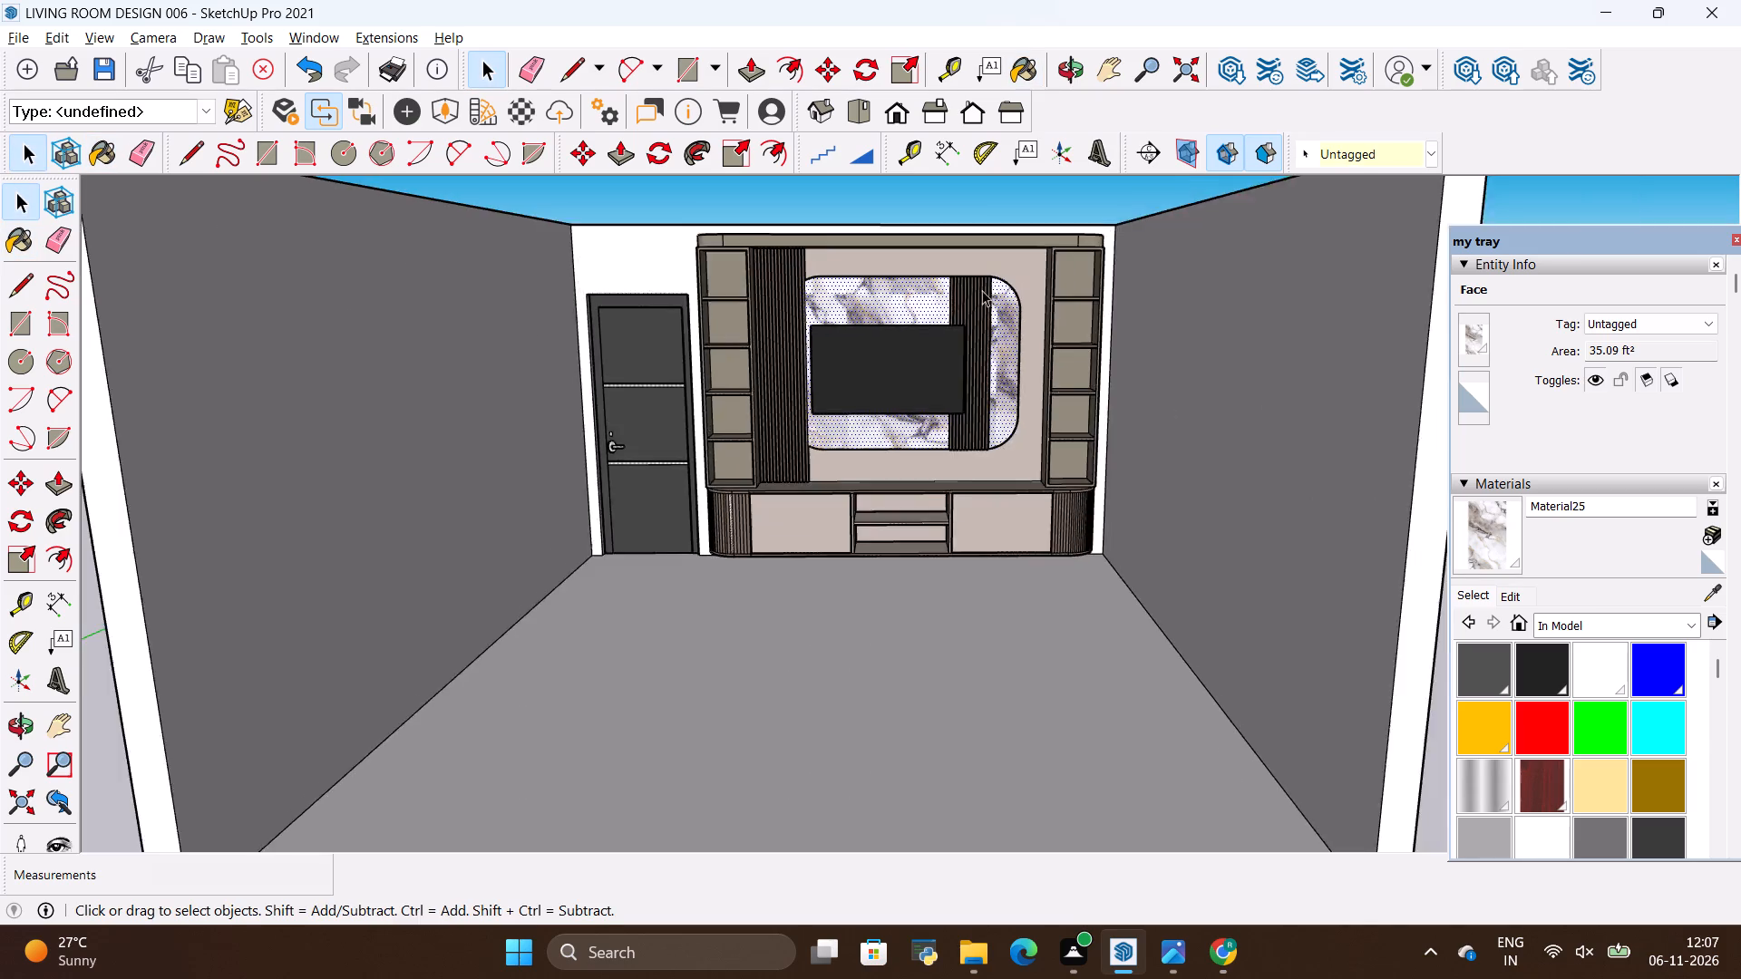
scroll(982, 290, "down", 7)
key("space")
left_click(550, 362)
scroll(1075, 309, "up", 7)
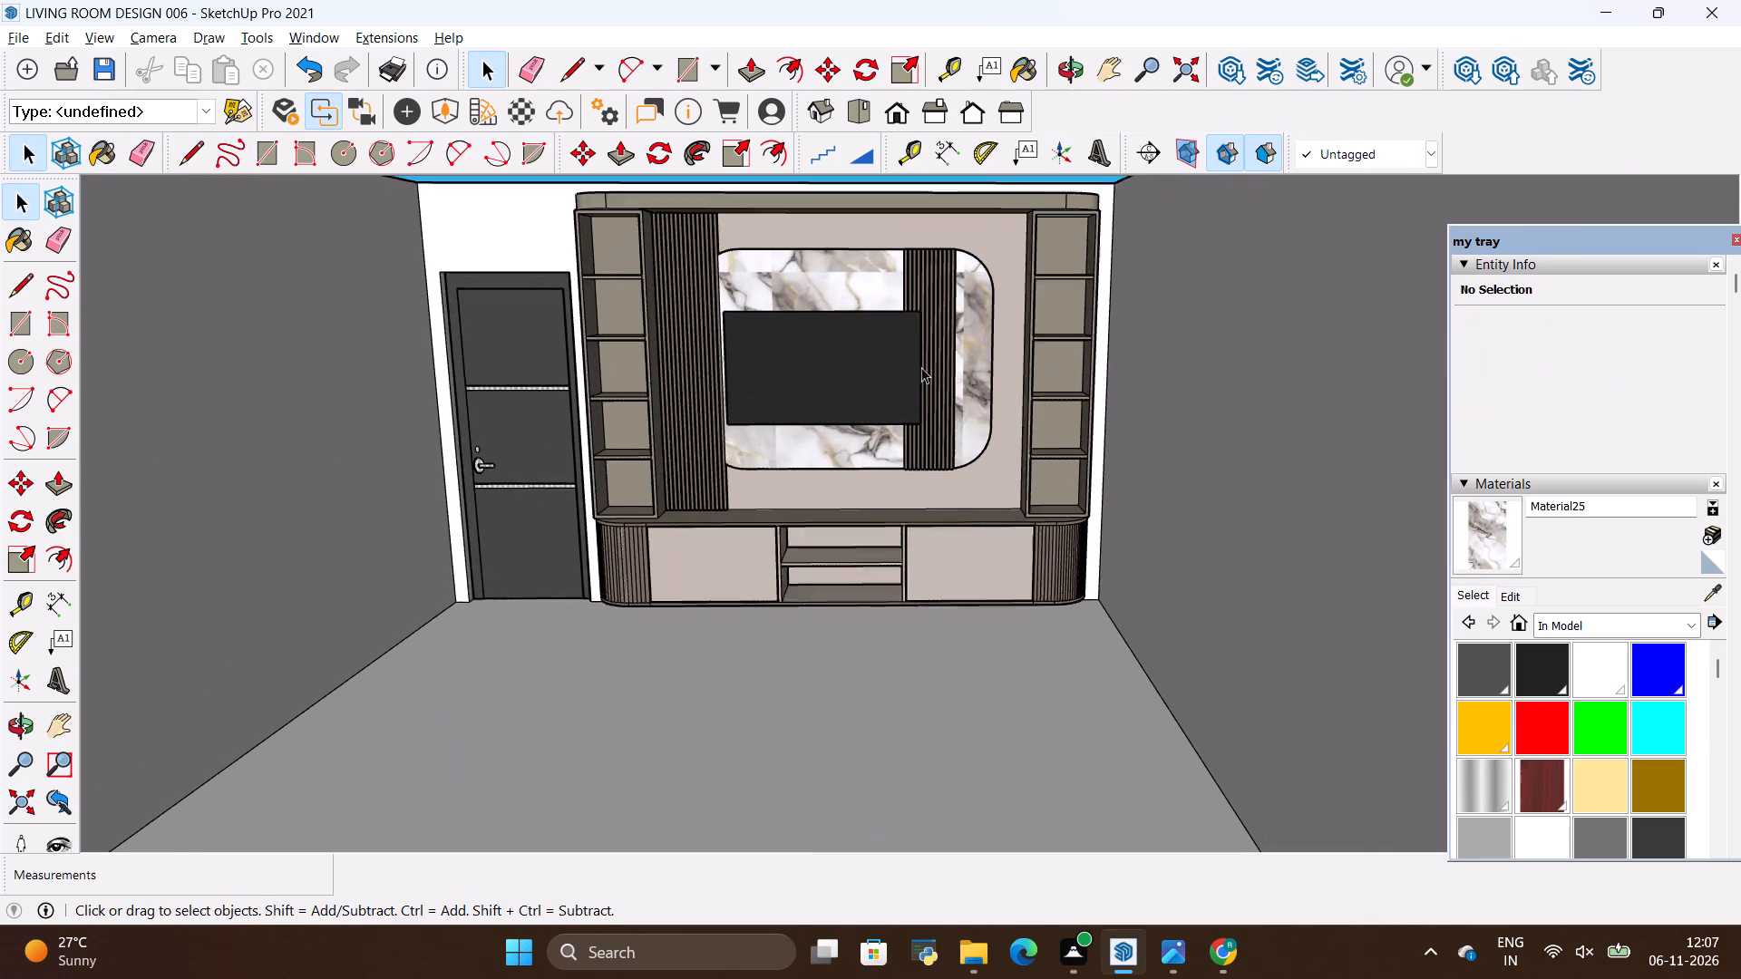
Examine the marble finish behind the TV and the overall look of the TV wall and console.
scroll(921, 367, "up", 1)
scroll(812, 354, "up", 1)
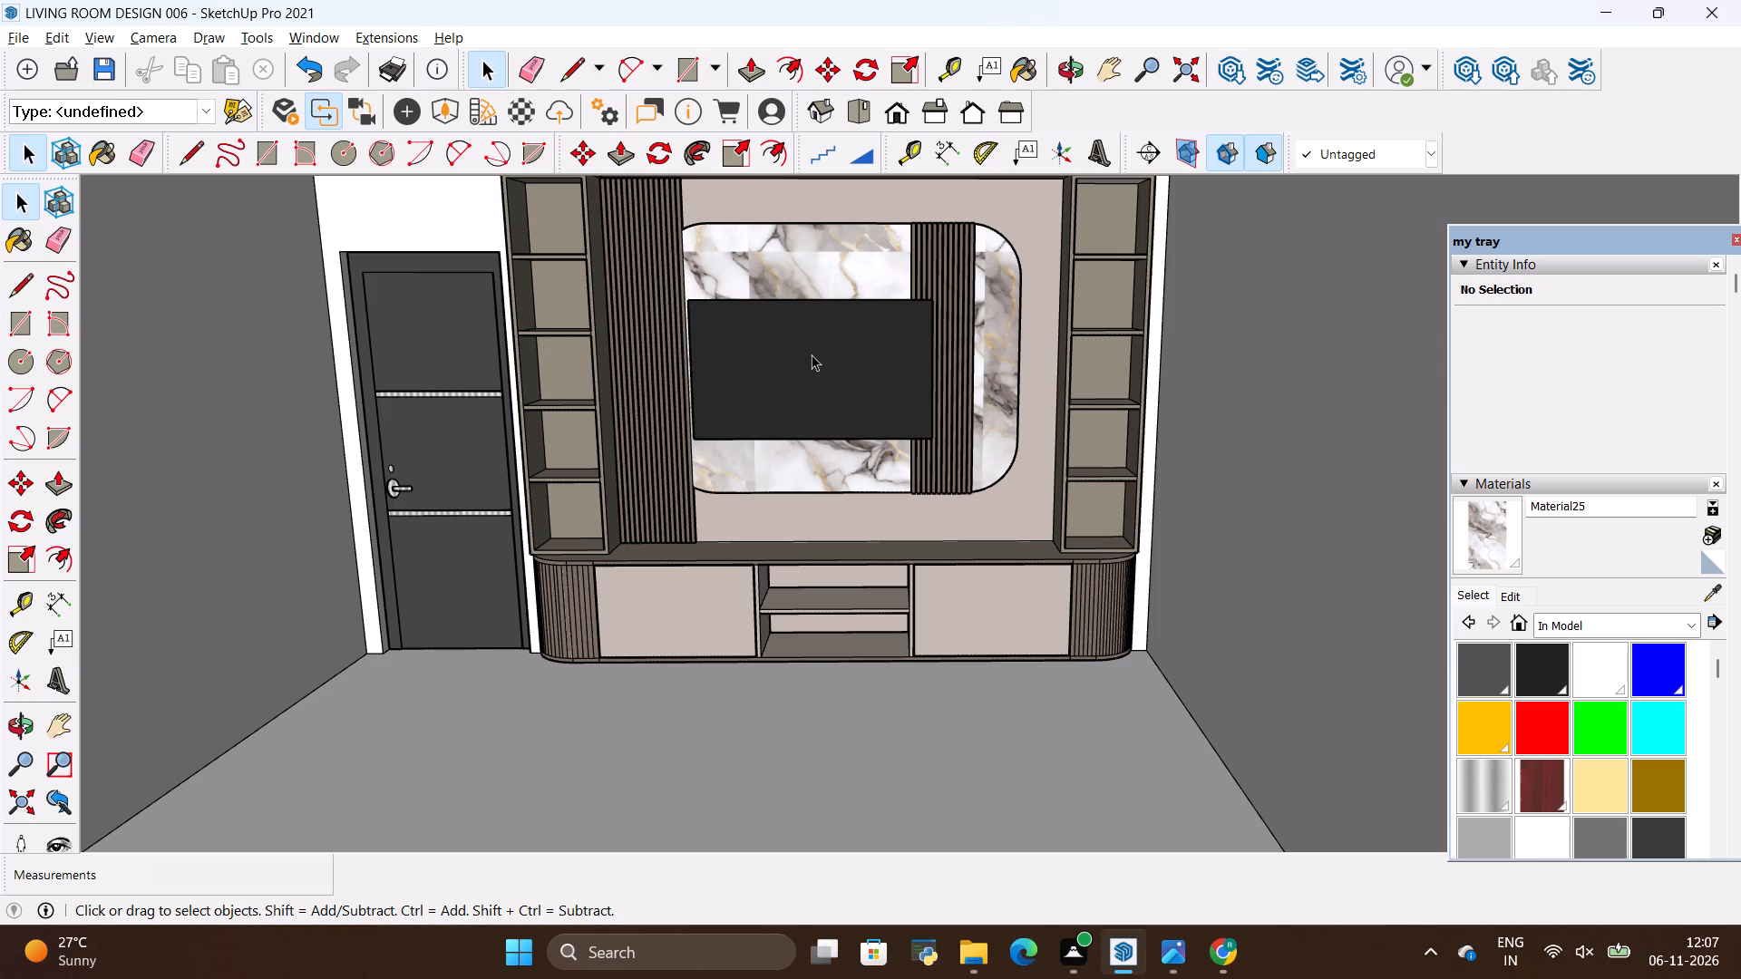
scroll(691, 471, "down", 1)
scroll(637, 266, "up", 4)
scroll(756, 304, "up", 14)
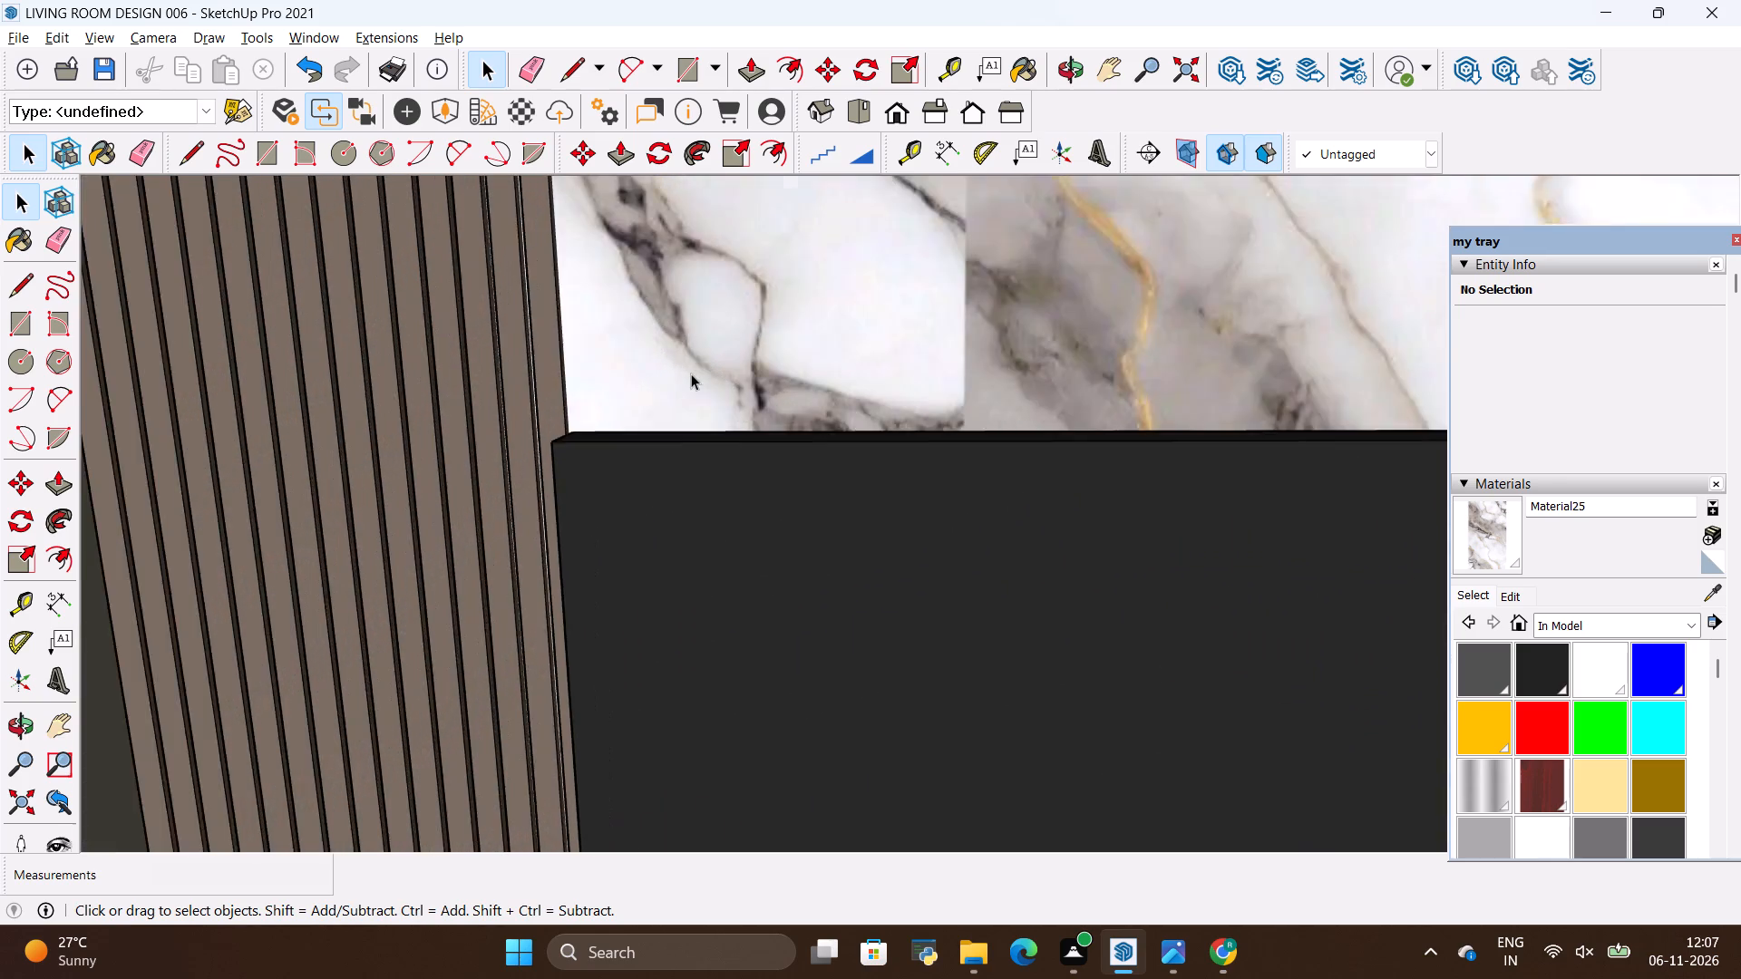
scroll(691, 373, "up", 6)
scroll(581, 454, "down", 20)
scroll(581, 454, "down", 2)
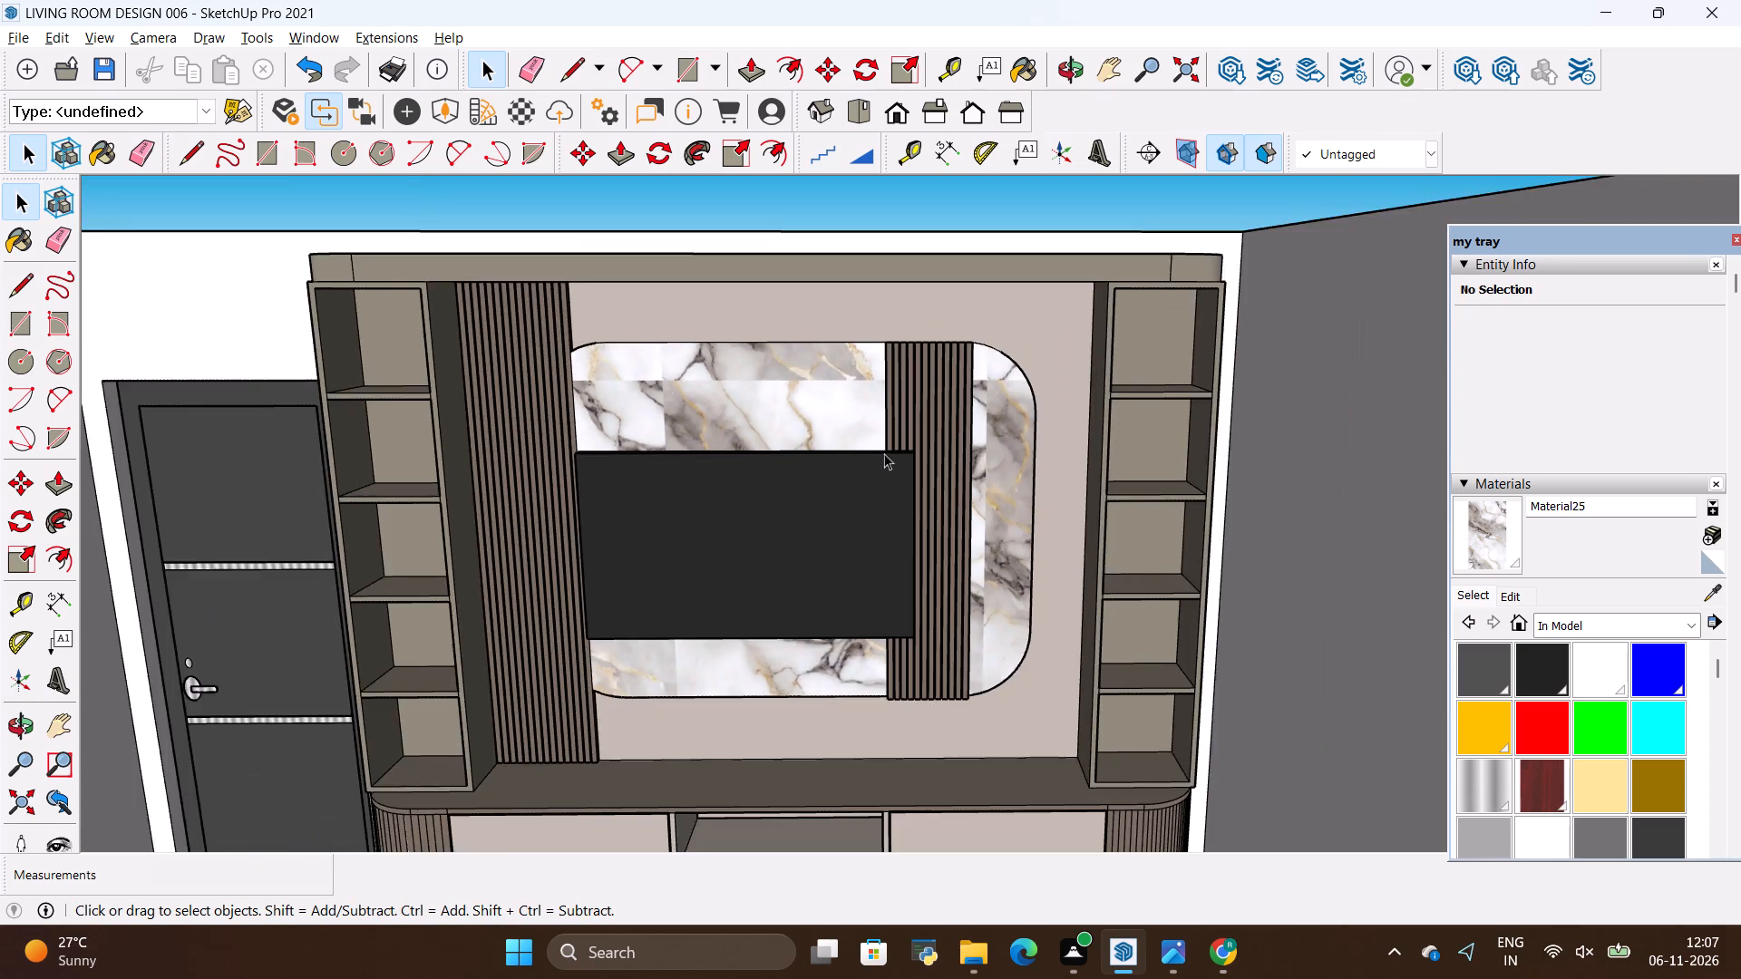
scroll(902, 464, "down", 11)
scroll(840, 736, "up", 7)
scroll(836, 784, "down", 2)
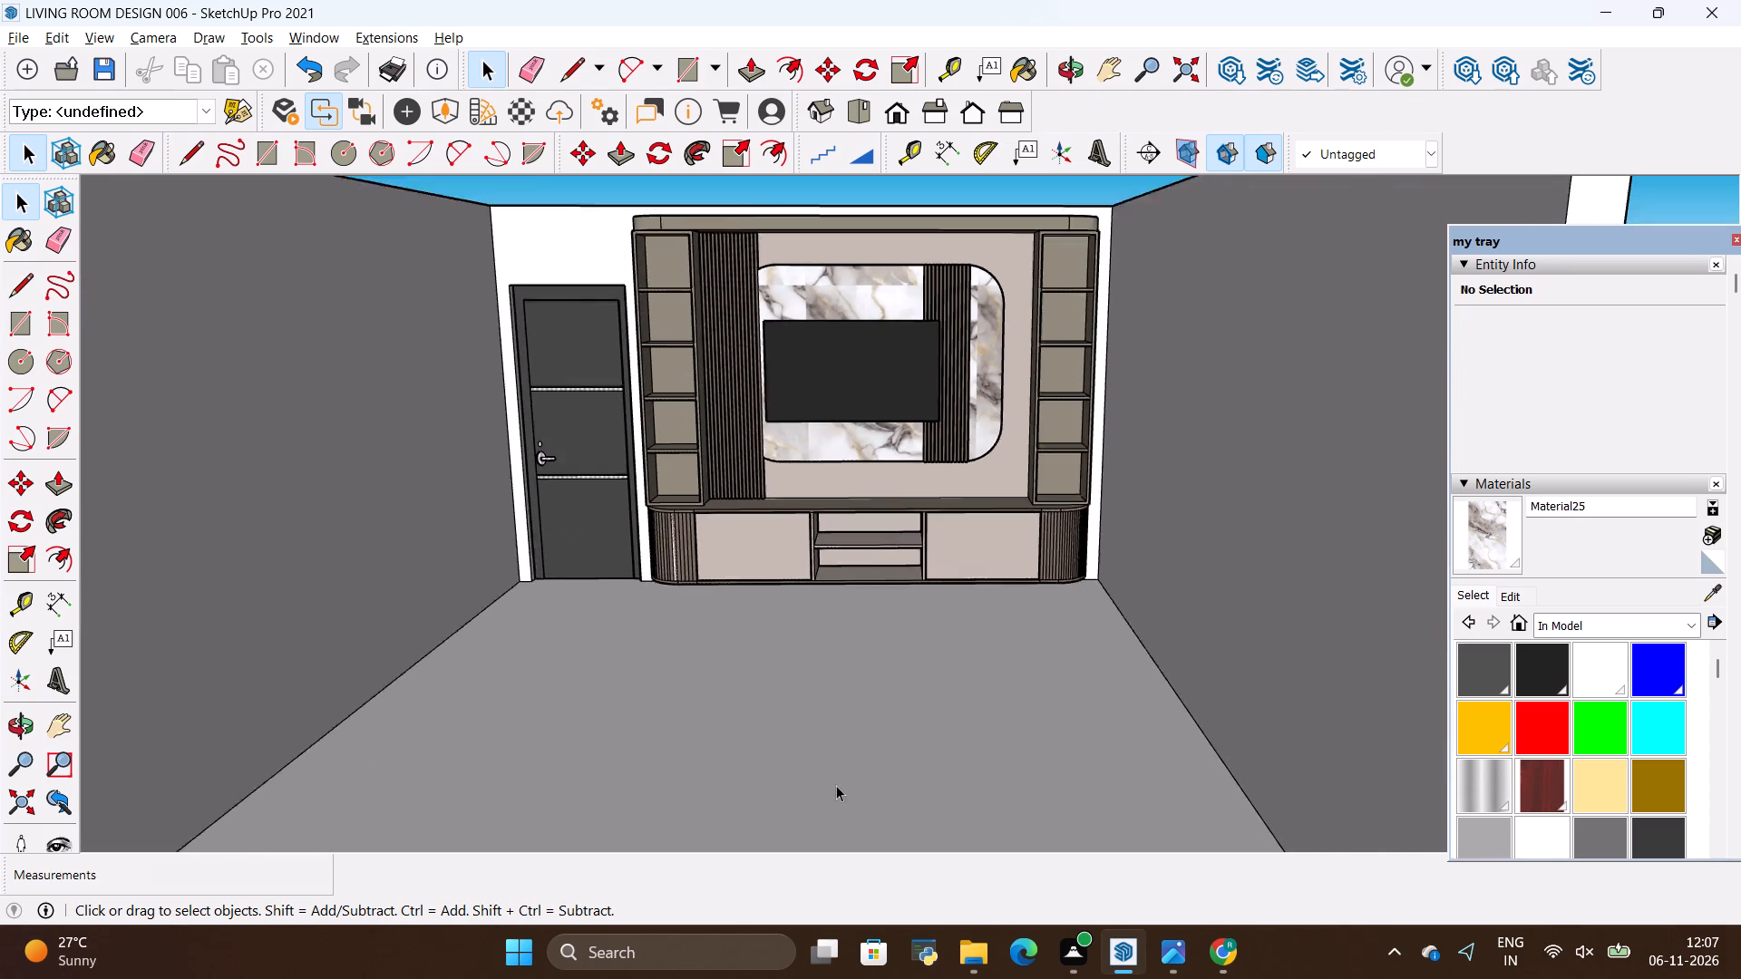
scroll(836, 785, "down", 4)
scroll(784, 499, "up", 6)
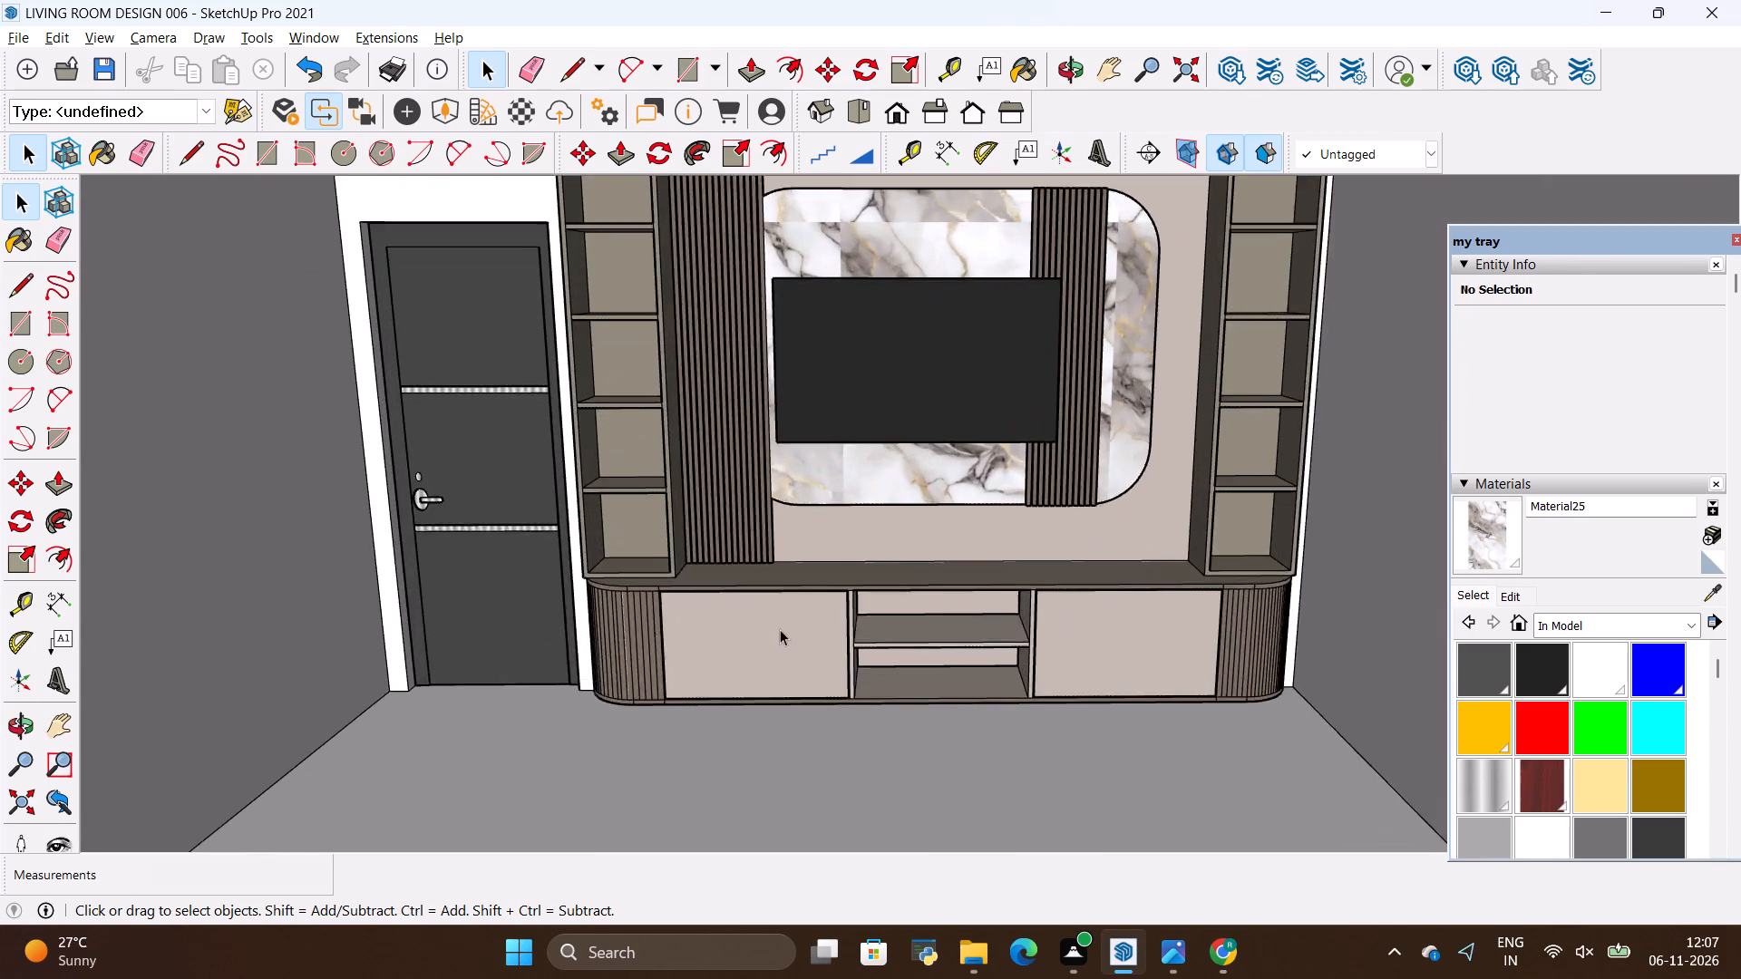
scroll(780, 629, "up", 3)
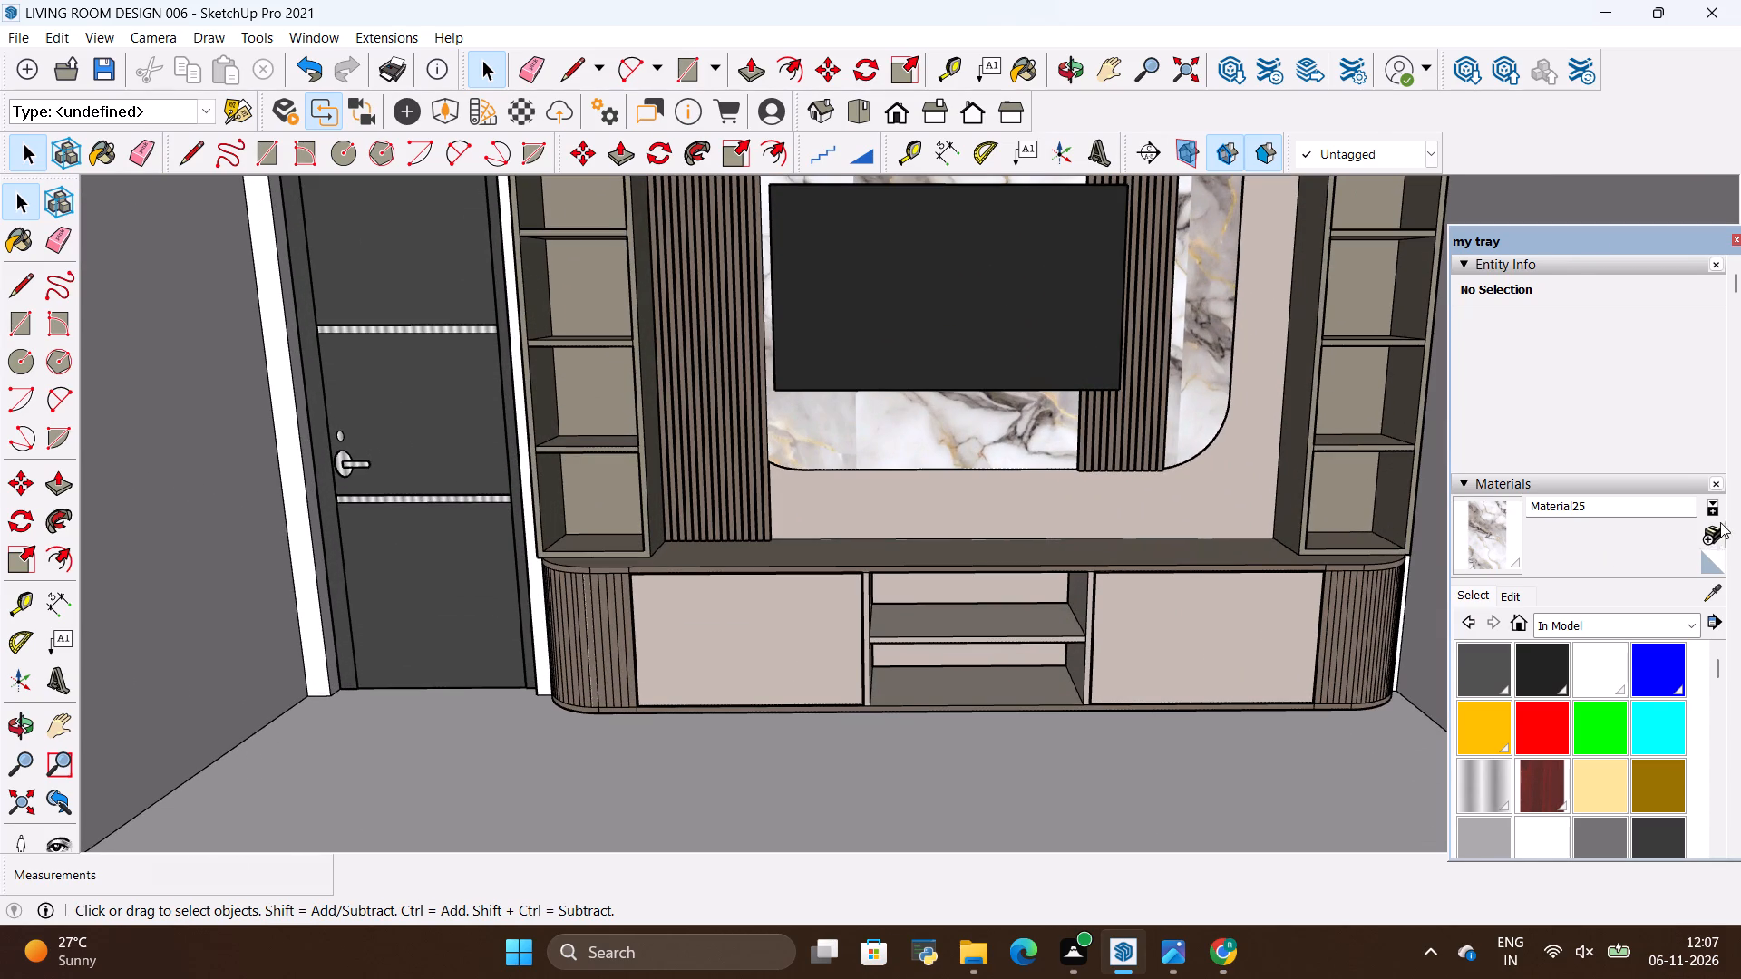
Create a new material from the plain grey-green texture image aa57598ef4a51439e6f0c614f40580fa.
left_click(1707, 531)
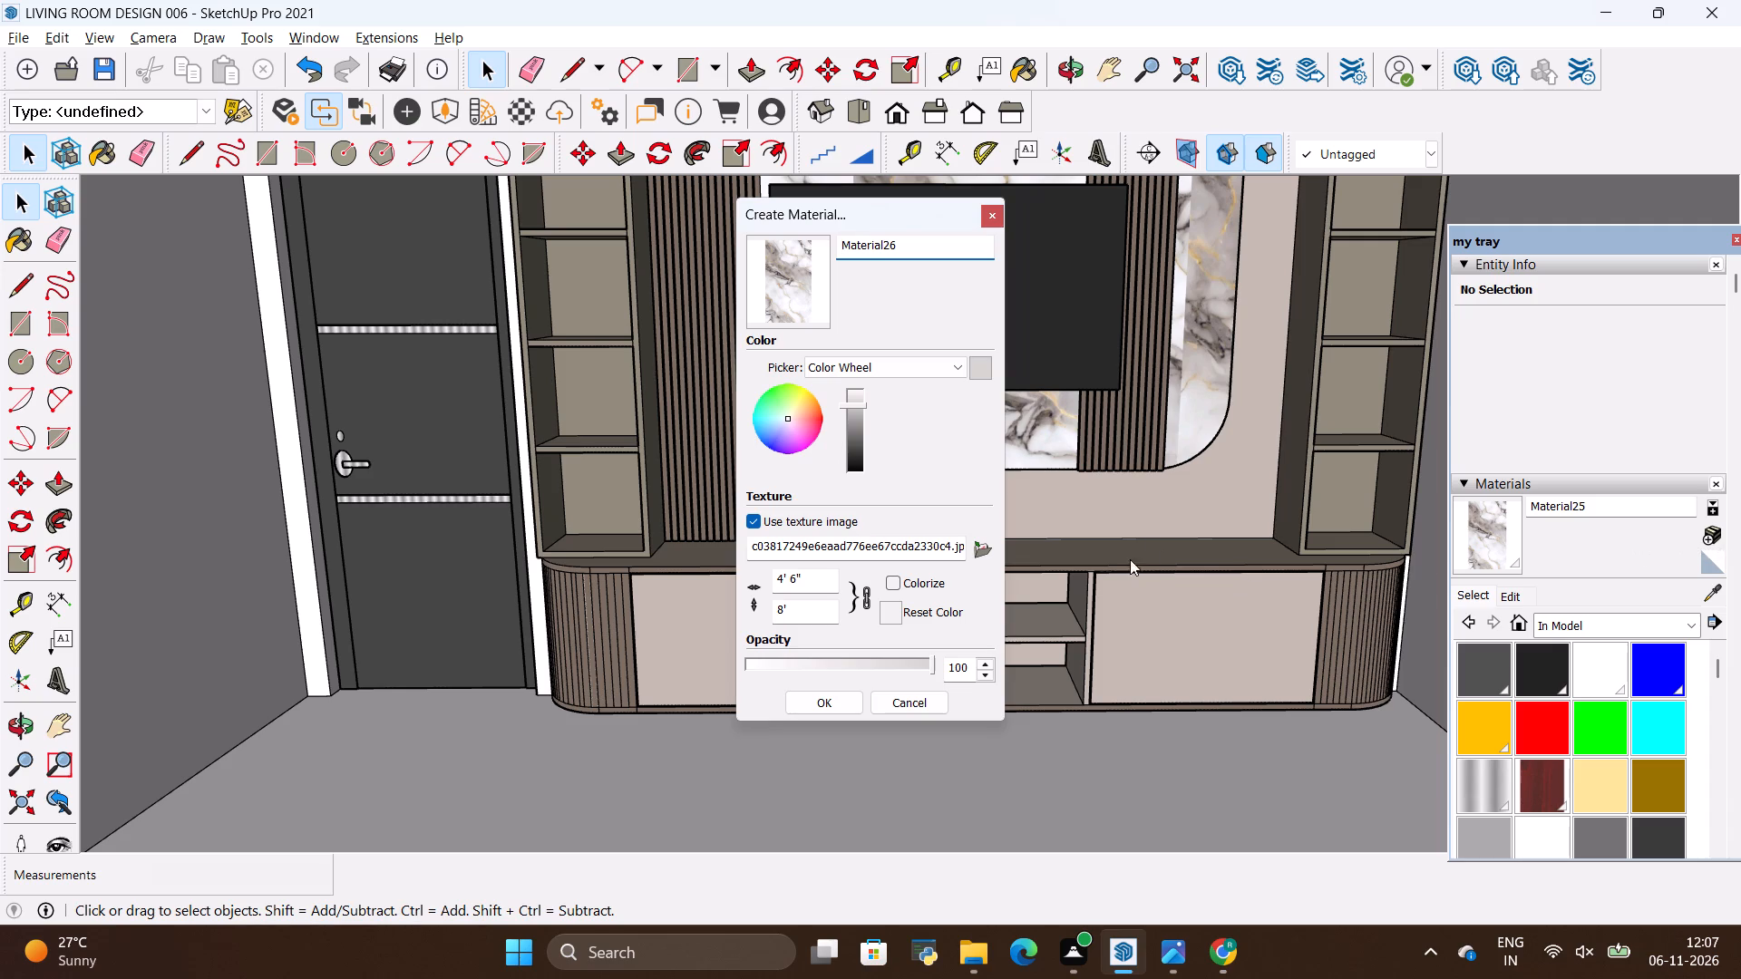
left_click(971, 547)
scroll(972, 549, "down", 7)
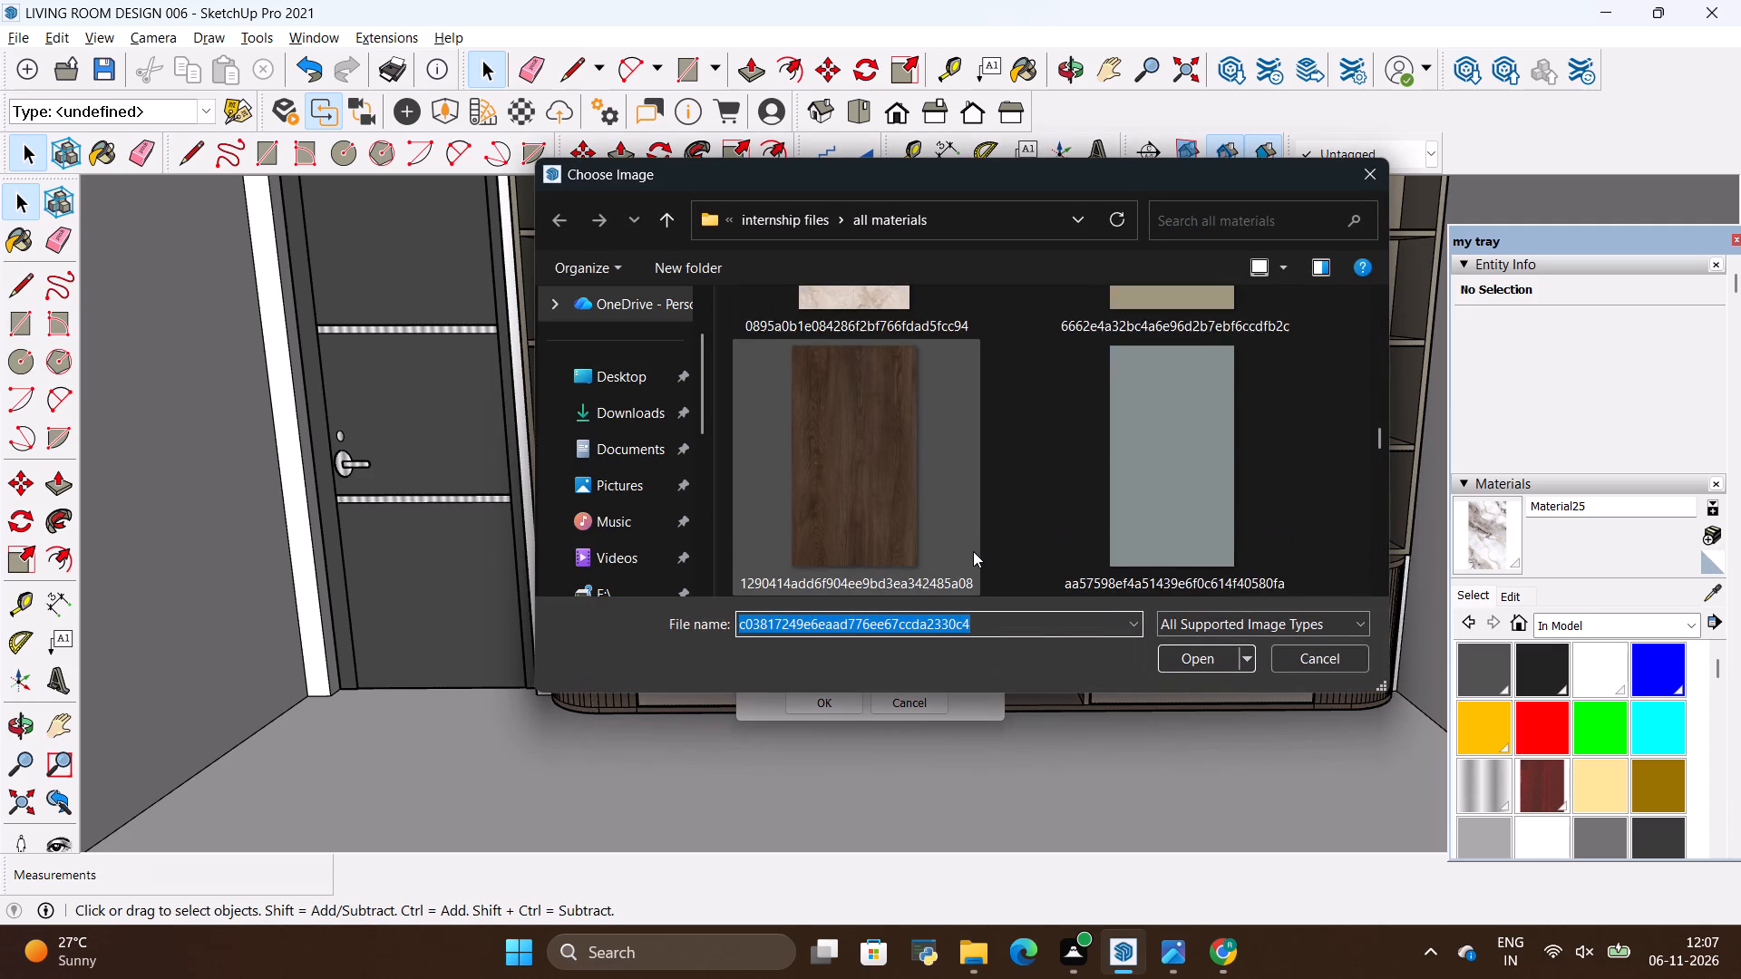
scroll(973, 551, "down", 2)
scroll(973, 551, "up", 2)
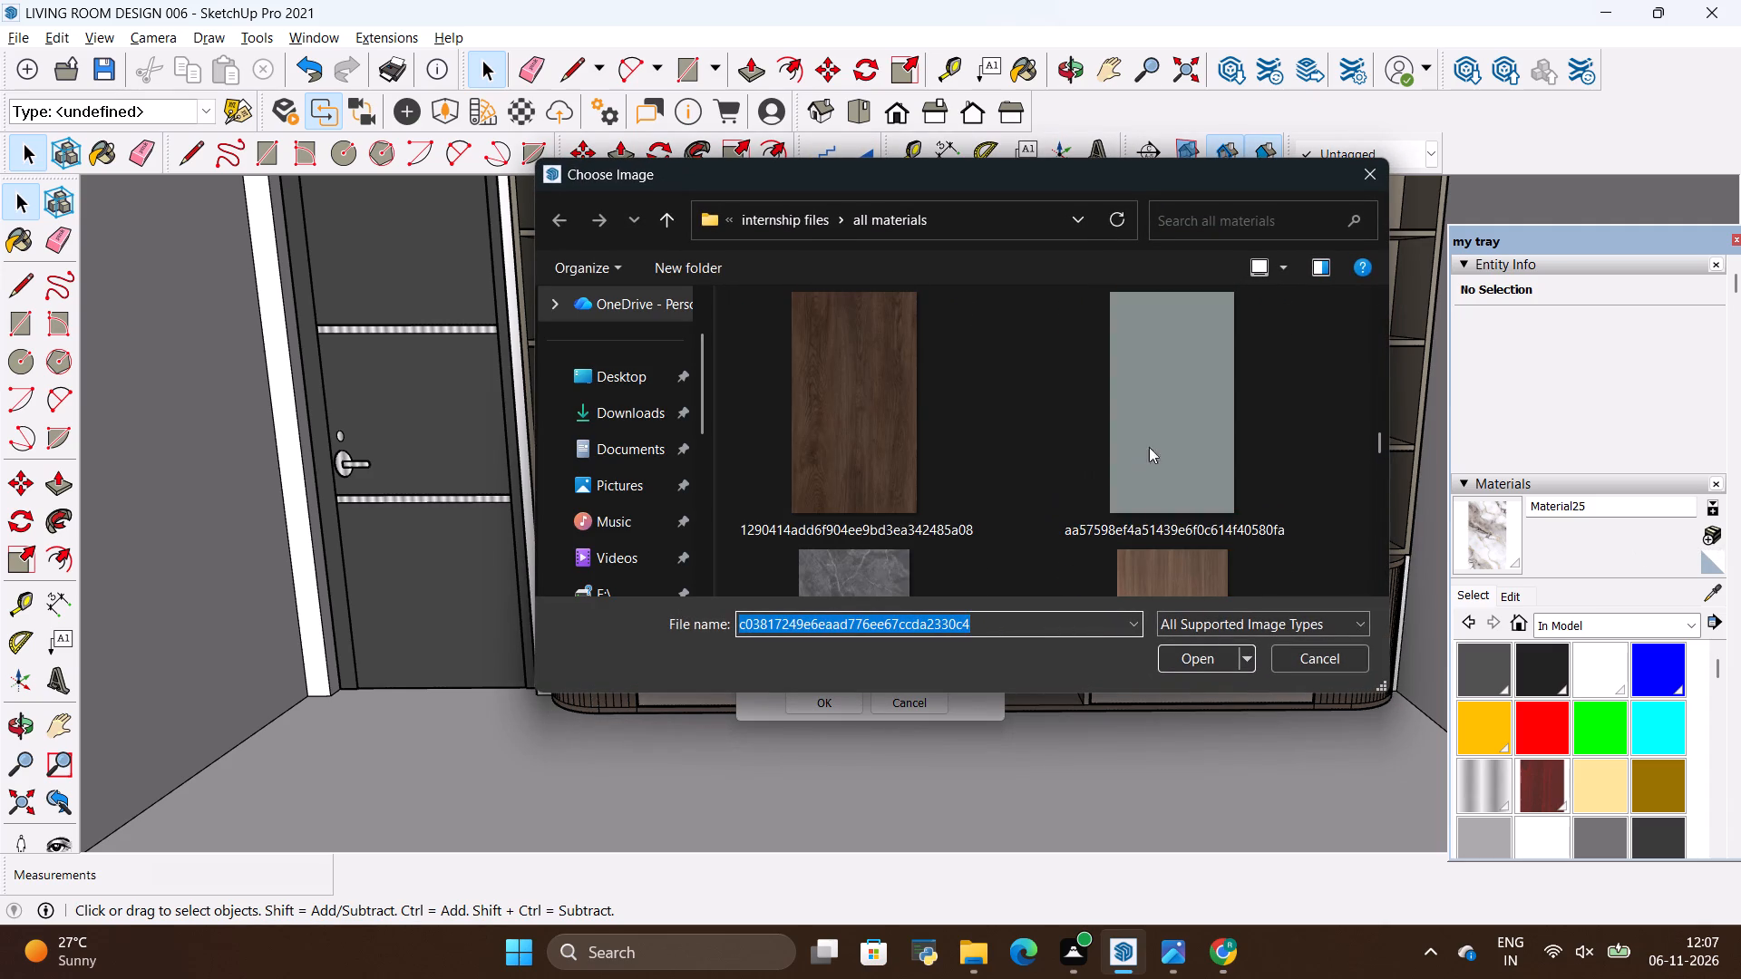
left_click(1168, 442)
left_click(1179, 660)
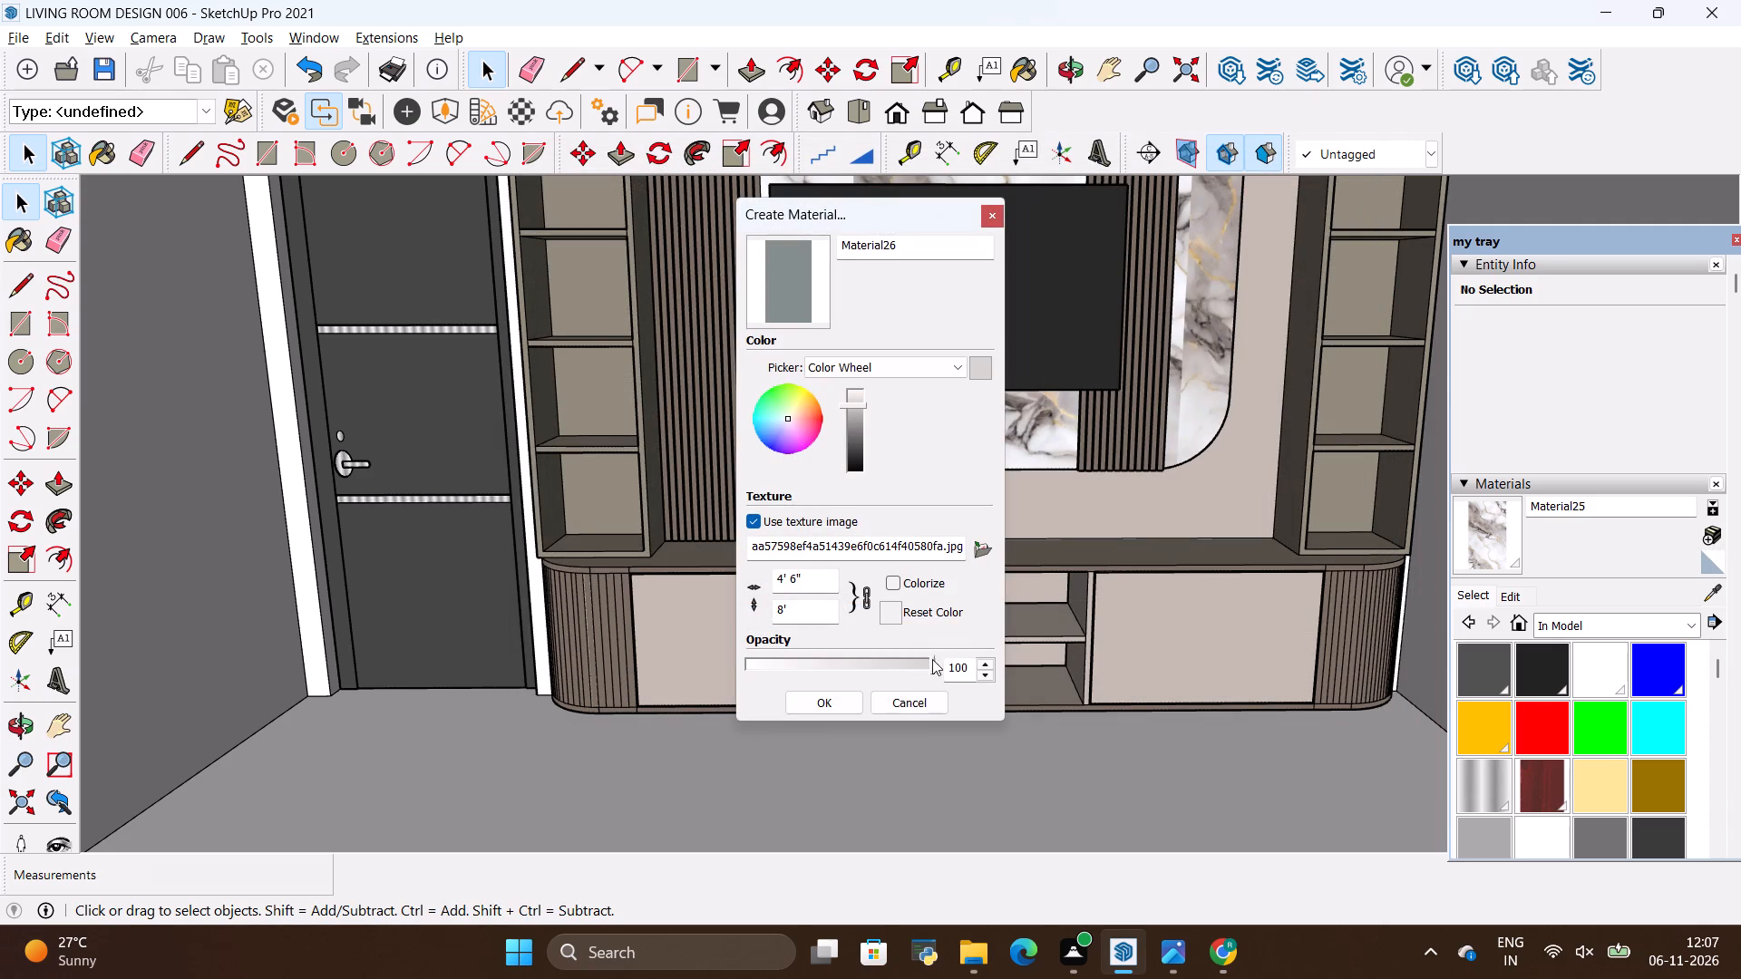
left_click(832, 698)
Check the reference photo and paint both console cabinet doors with the new grey-green material.
key("alt+Tab")
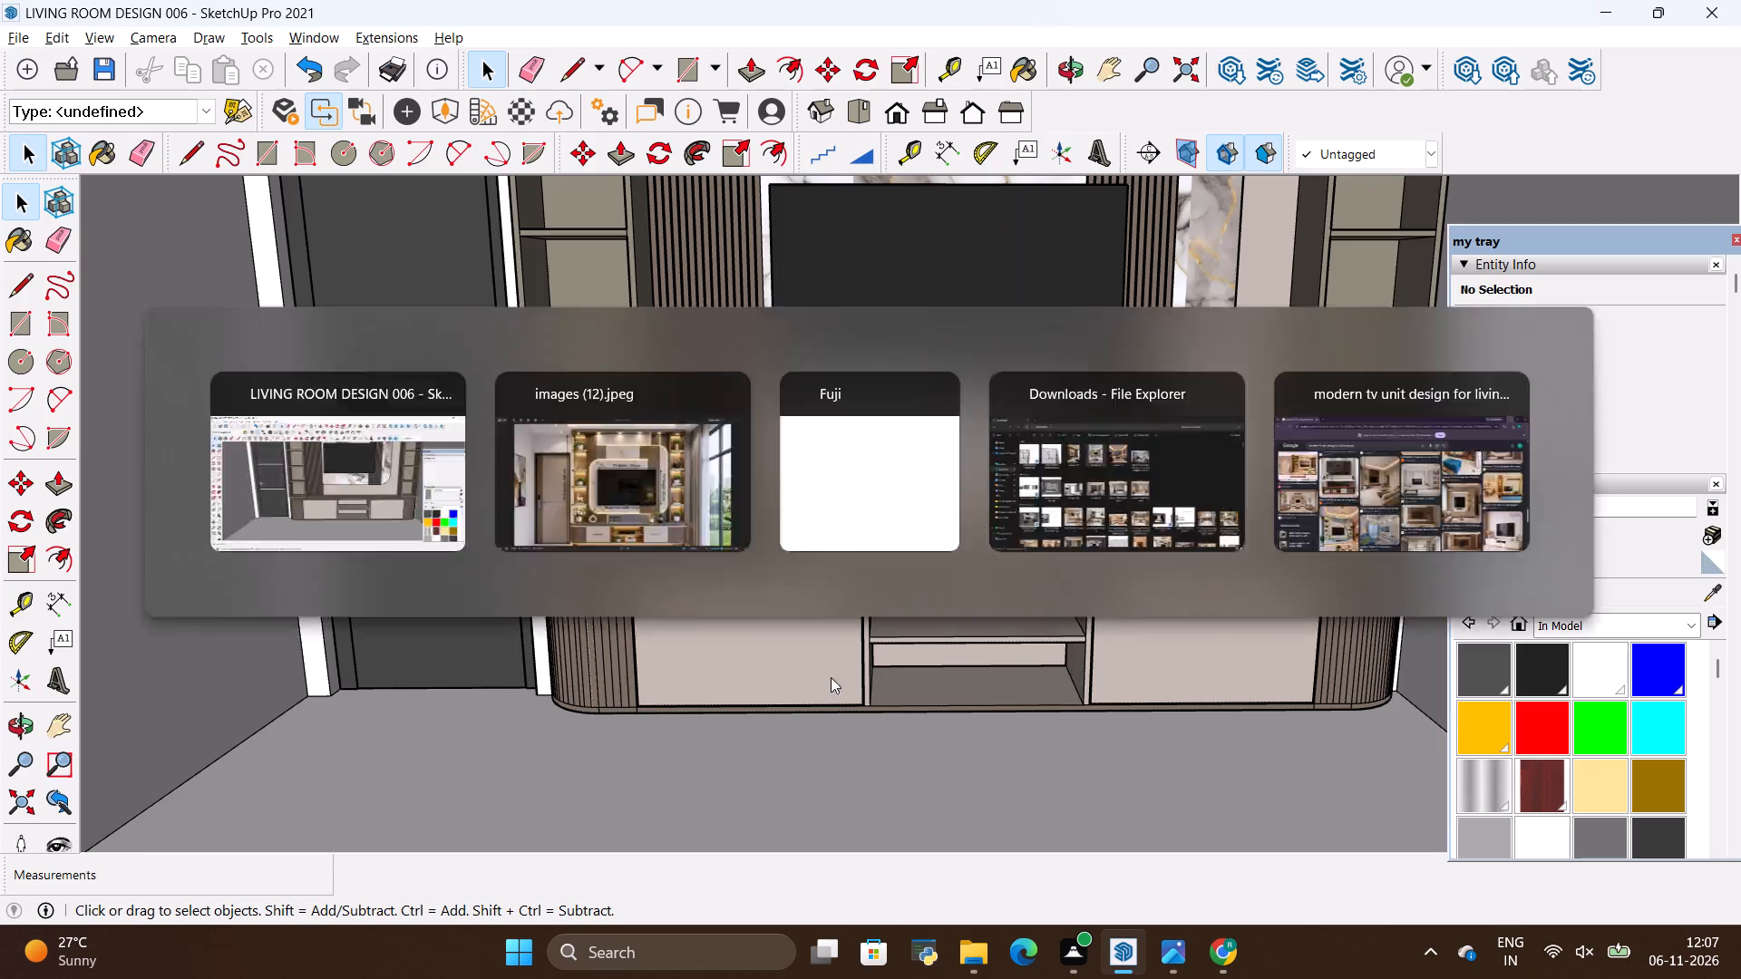
key("alt+Tab")
left_click(1488, 539)
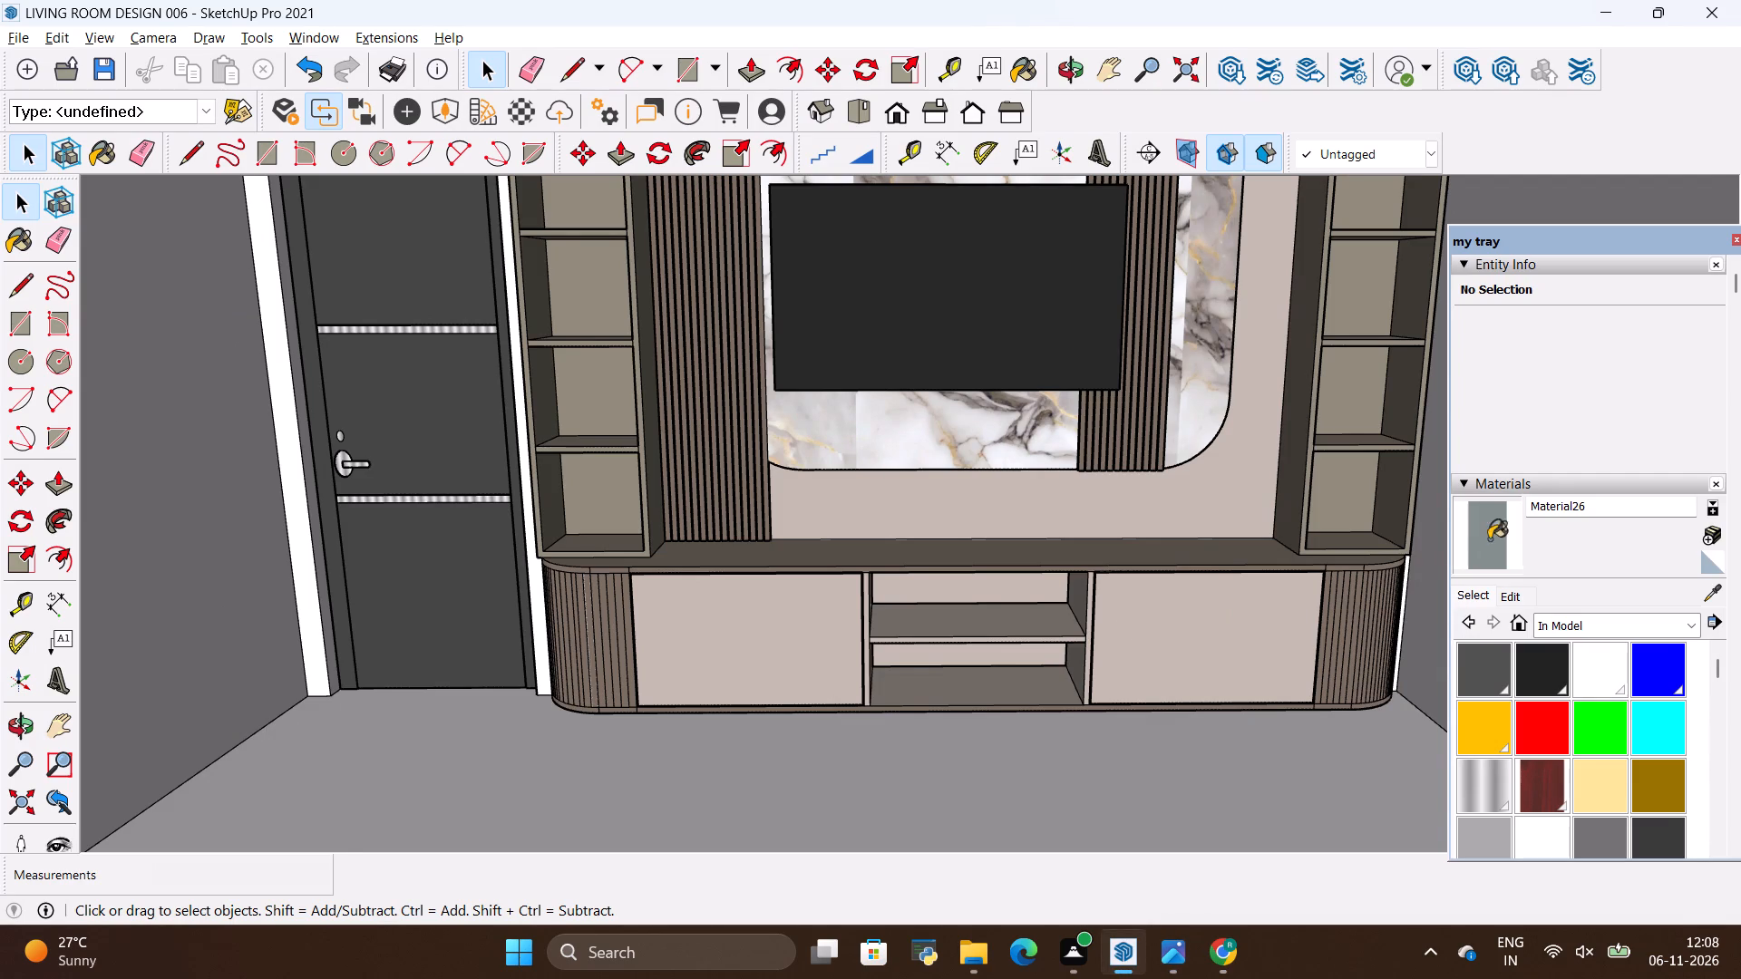
left_click(1139, 654)
left_click(813, 678)
key("space")
left_click(832, 764)
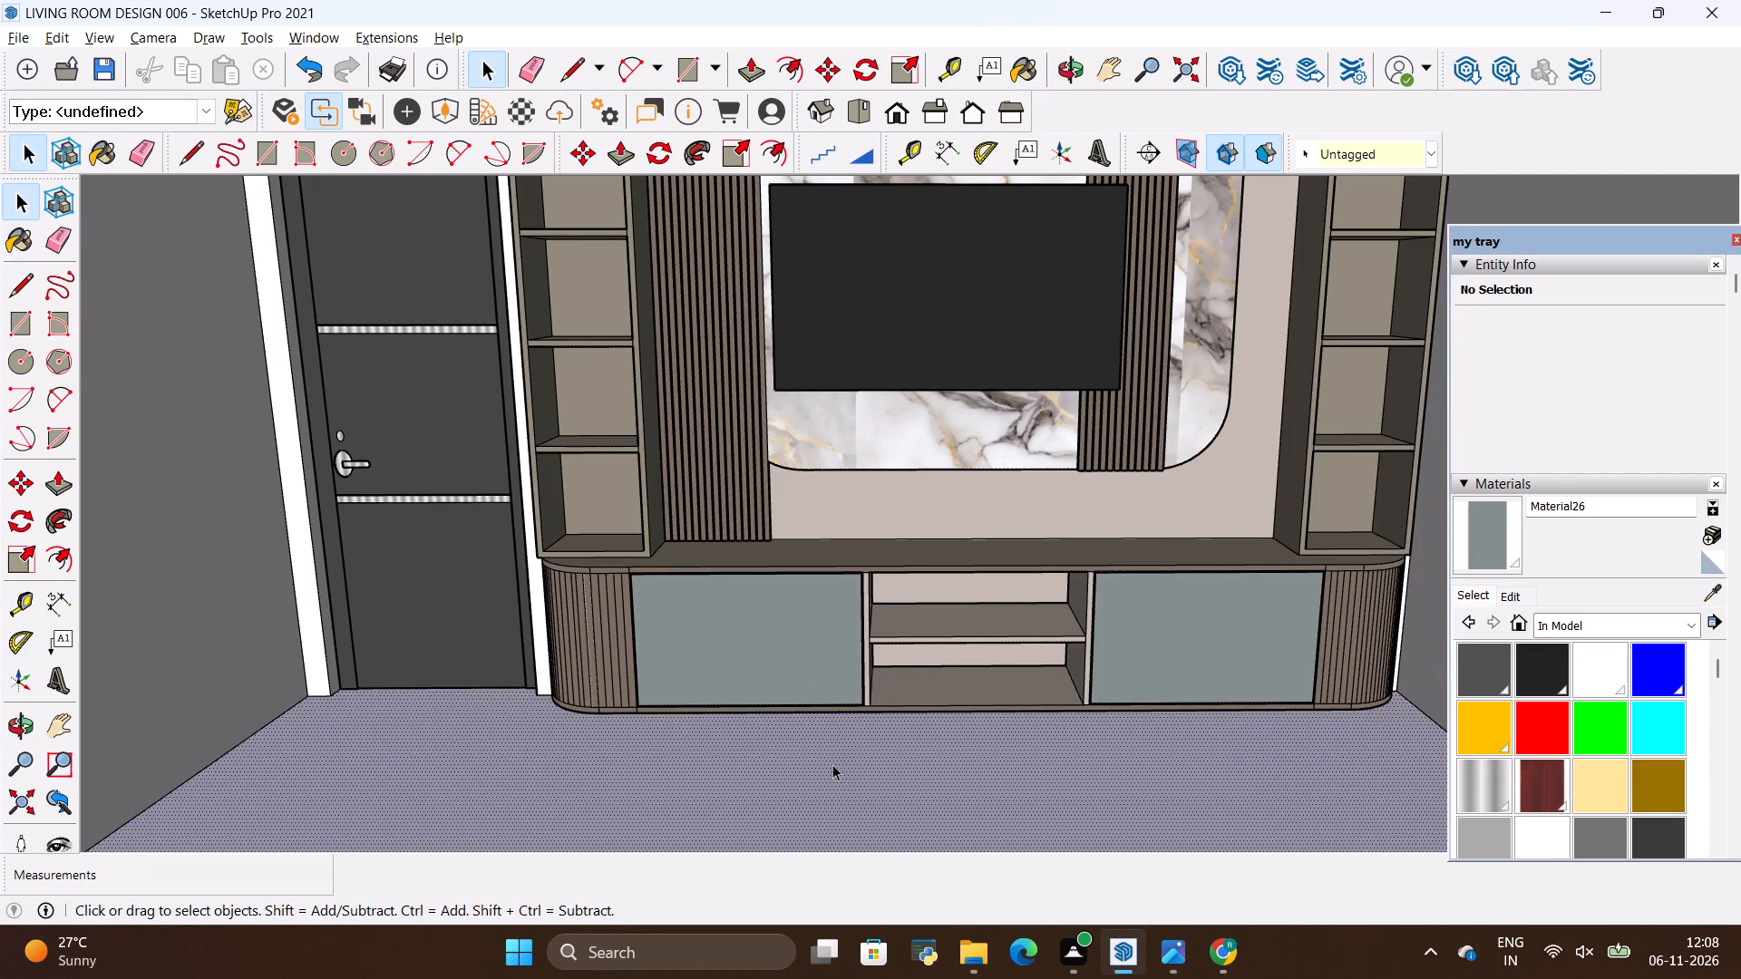
Compare the painted console doors with the reference photo.
scroll(834, 764, "down", 10)
scroll(939, 475, "down", 4)
scroll(947, 554, "up", 6)
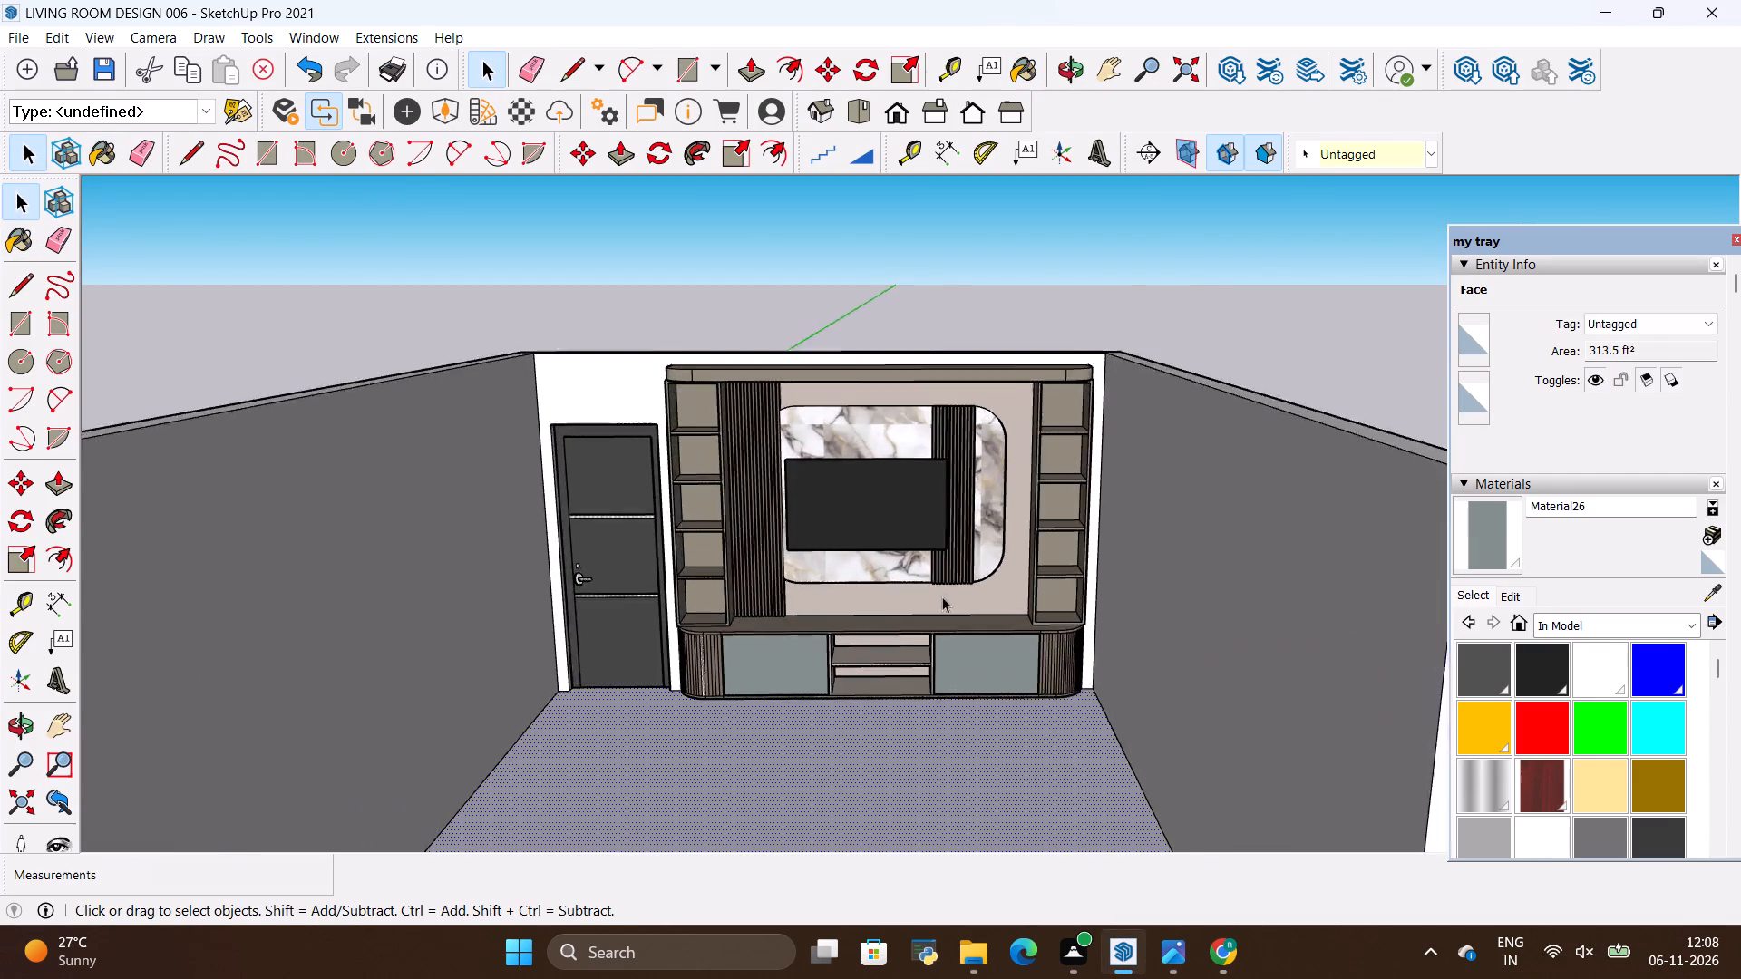
scroll(942, 596, "up", 12)
scroll(757, 723, "up", 1)
key("alt+Tab")
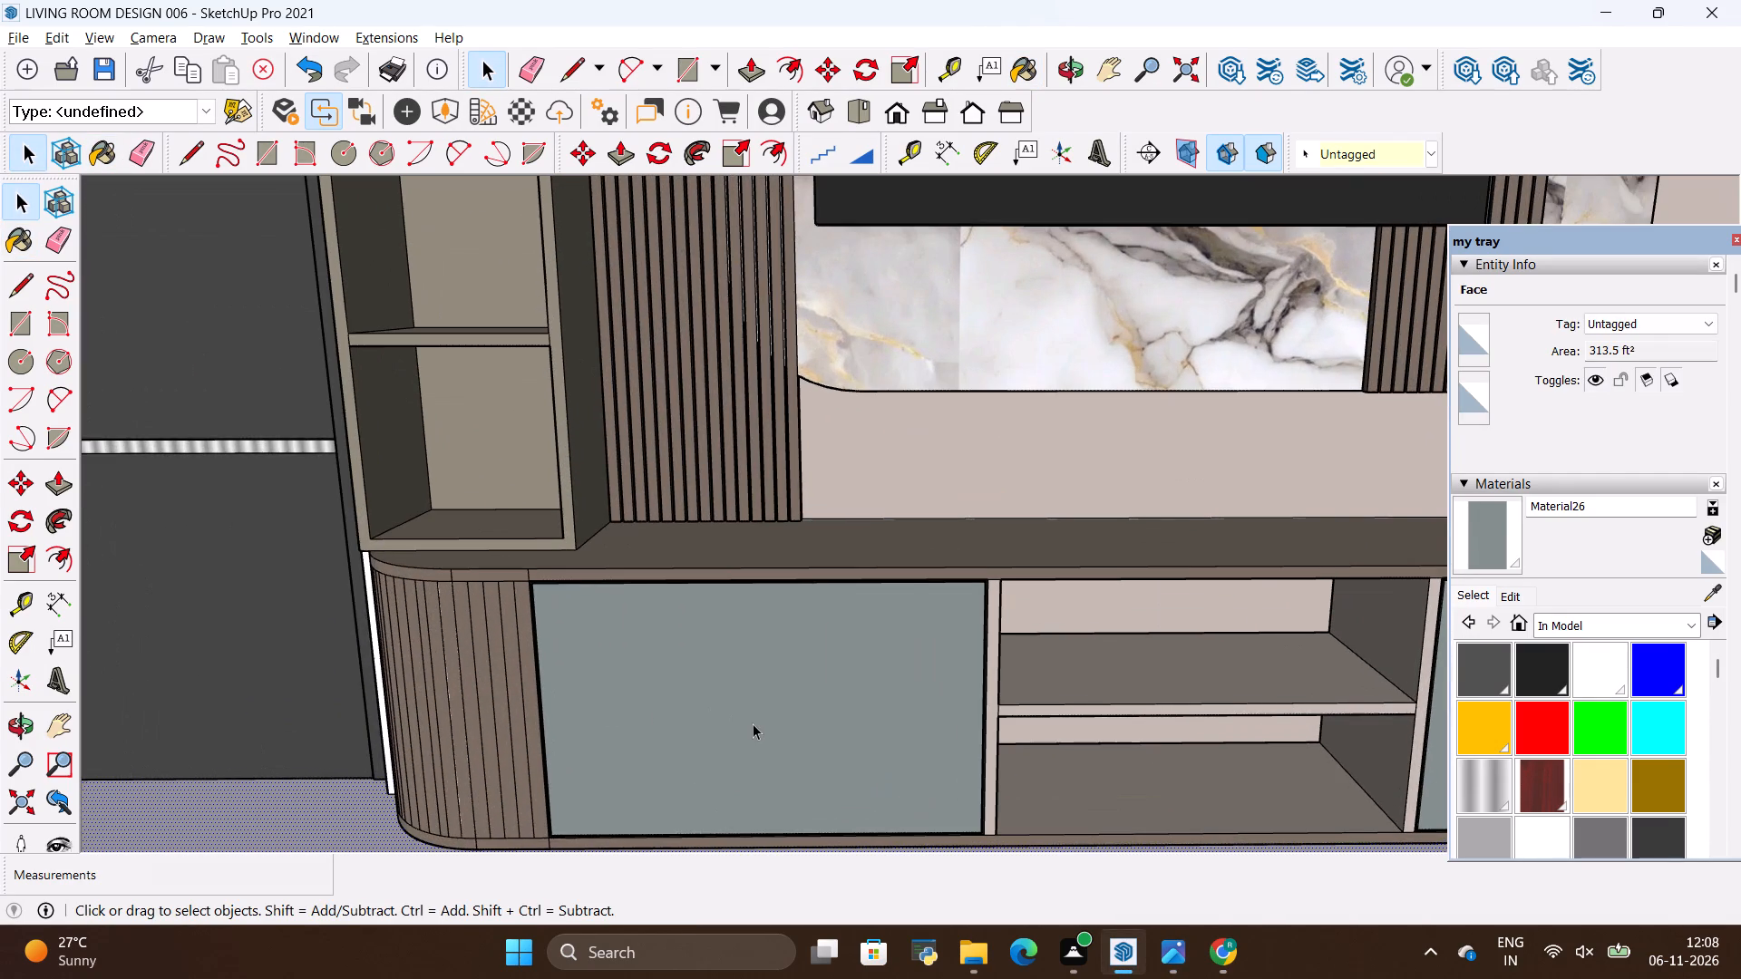
key("alt+Tab")
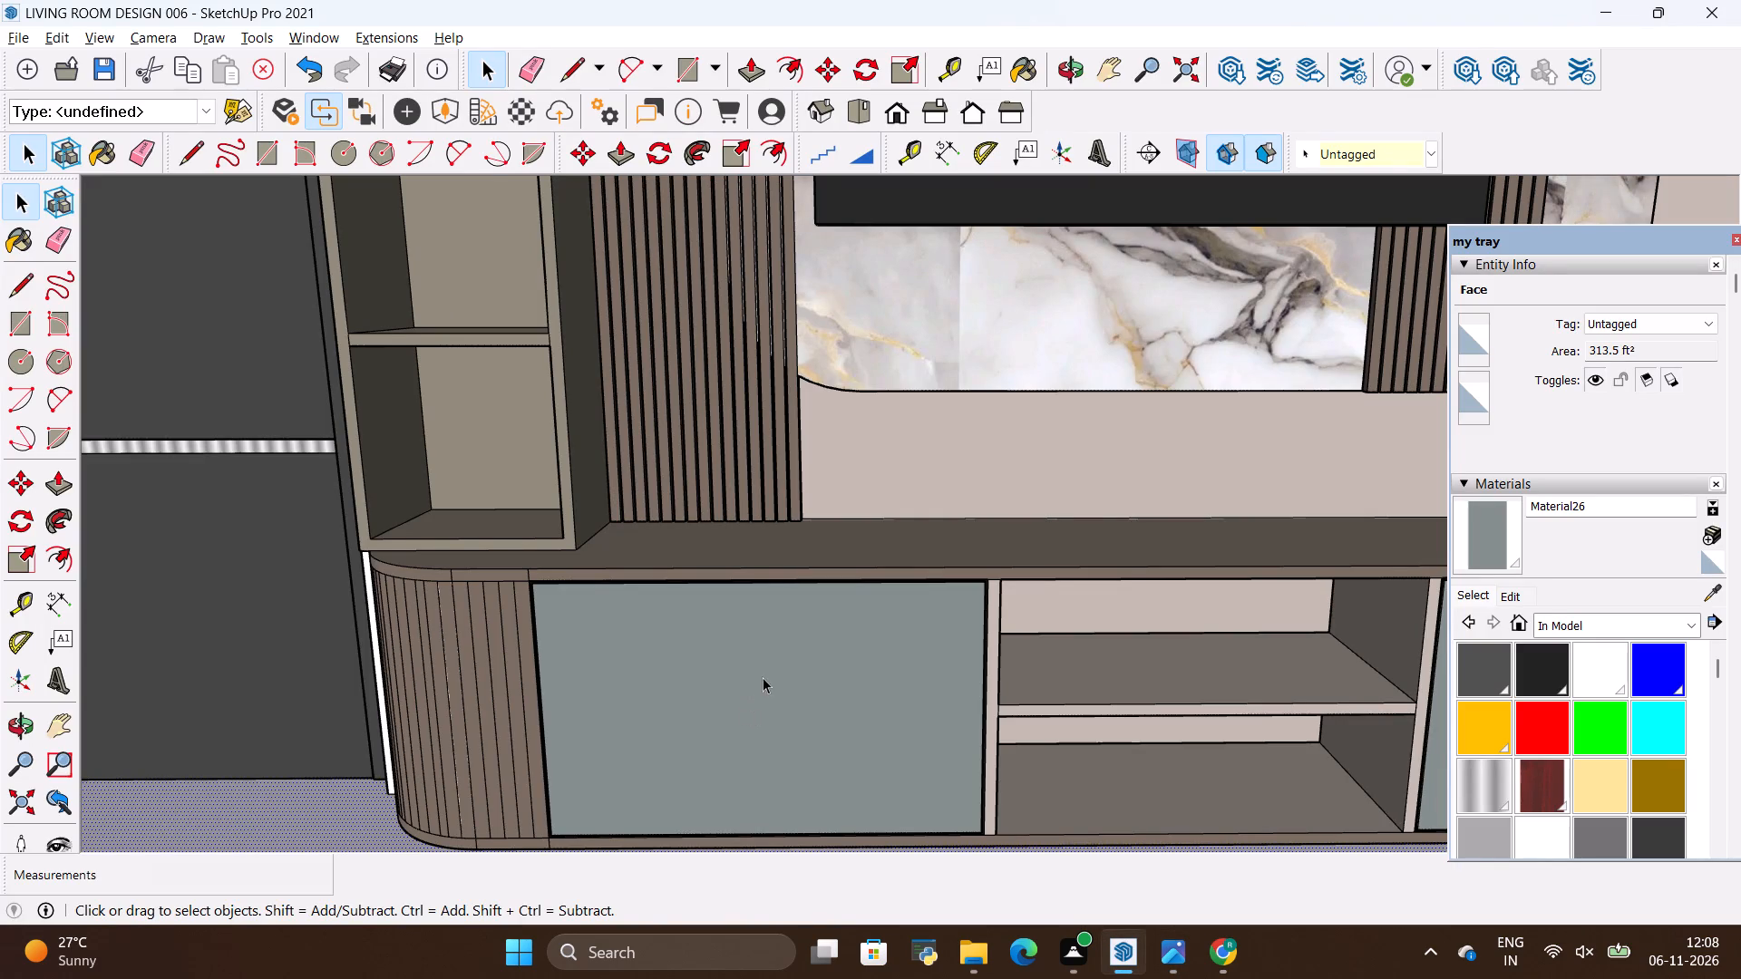
Draw a small square about 1" by 1" on the front of the console's left cabinet door.
scroll(764, 681, "up", 3)
key("r")
scroll(747, 692, "up", 4)
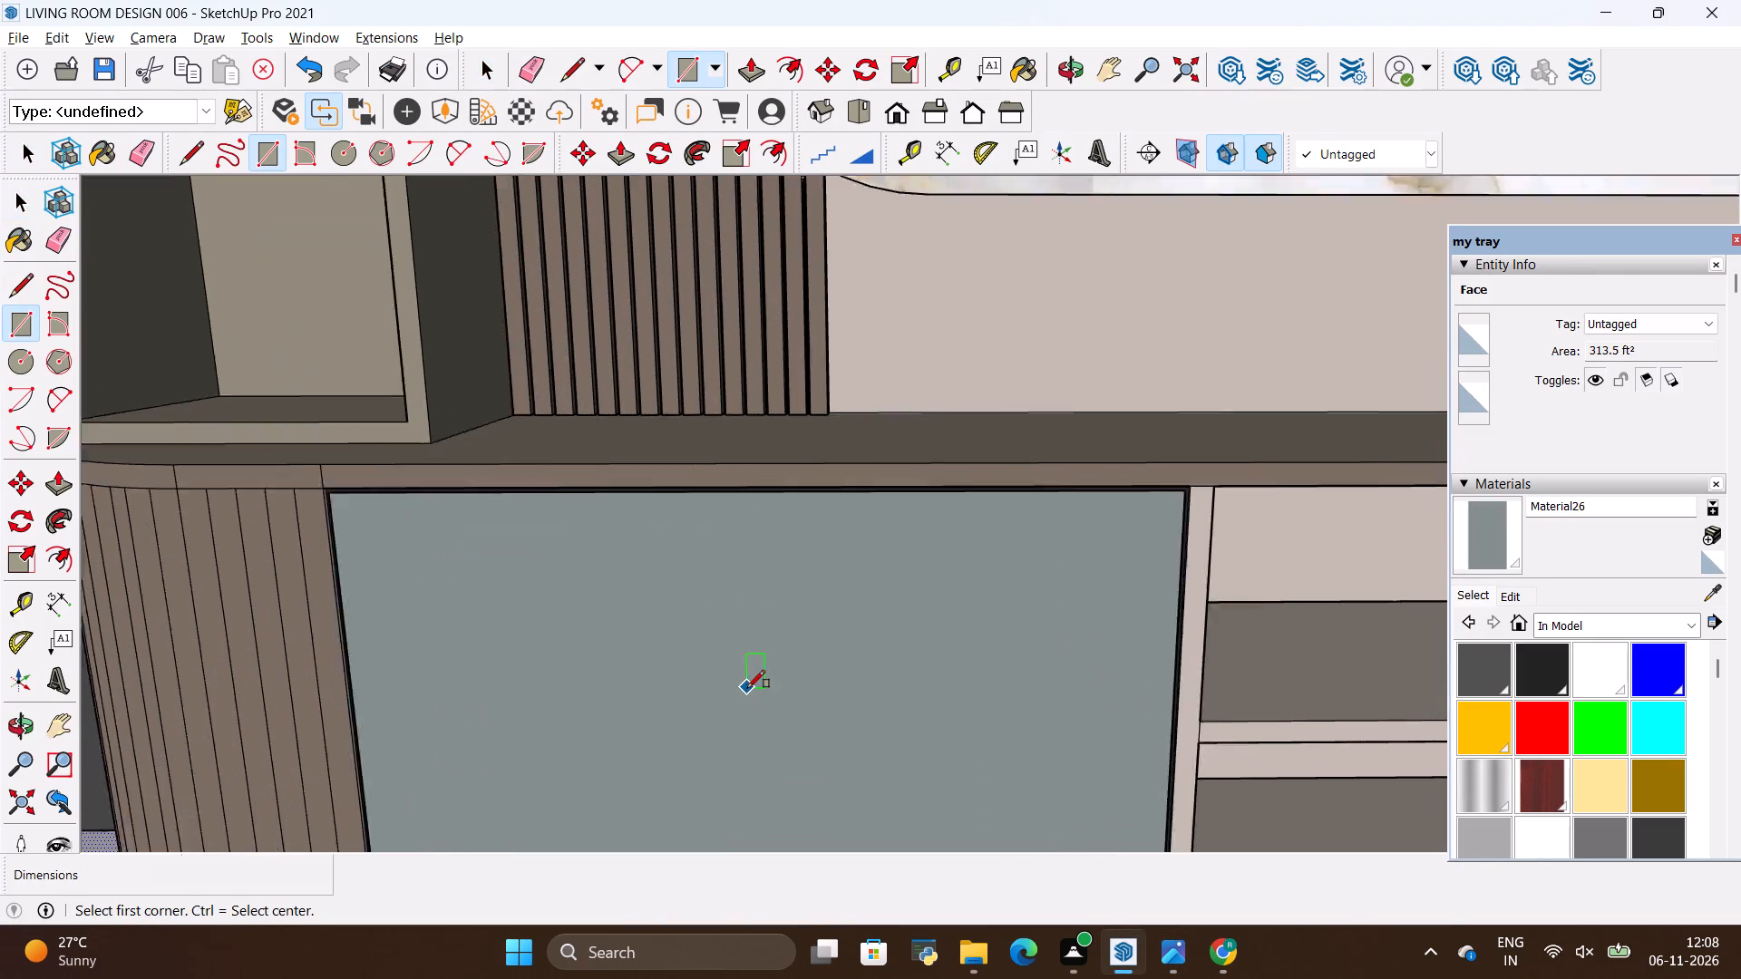
scroll(752, 534, "down", 5)
scroll(581, 645, "up", 4)
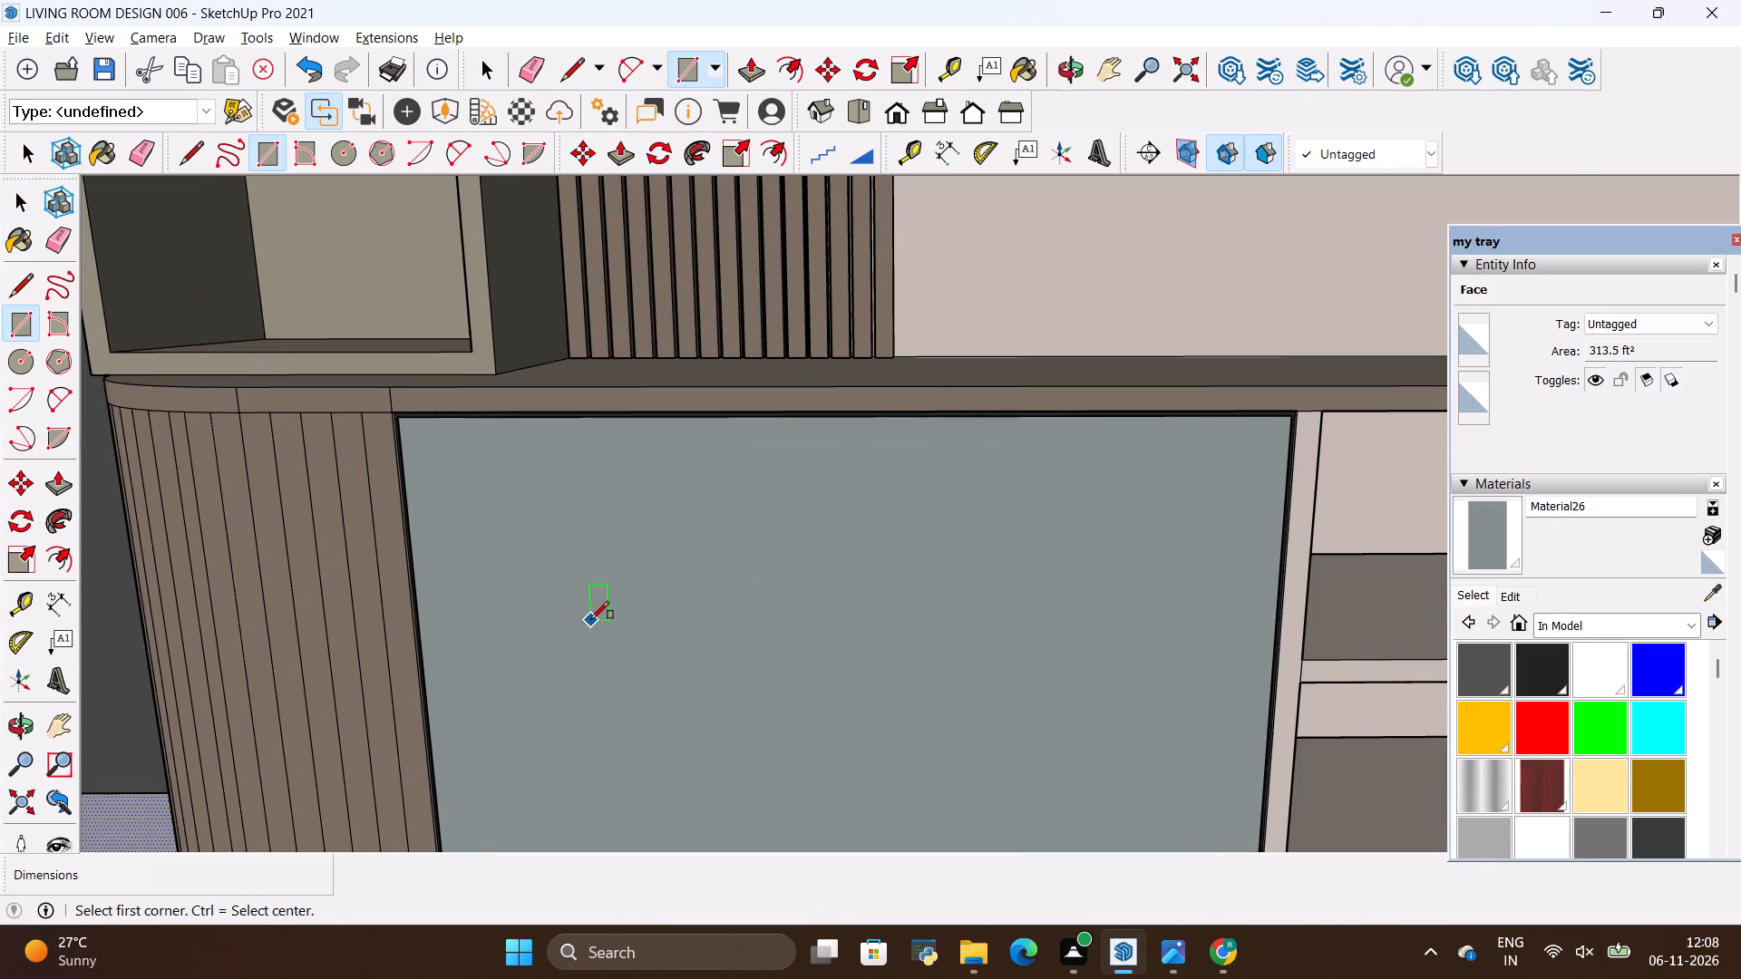
left_click(591, 619)
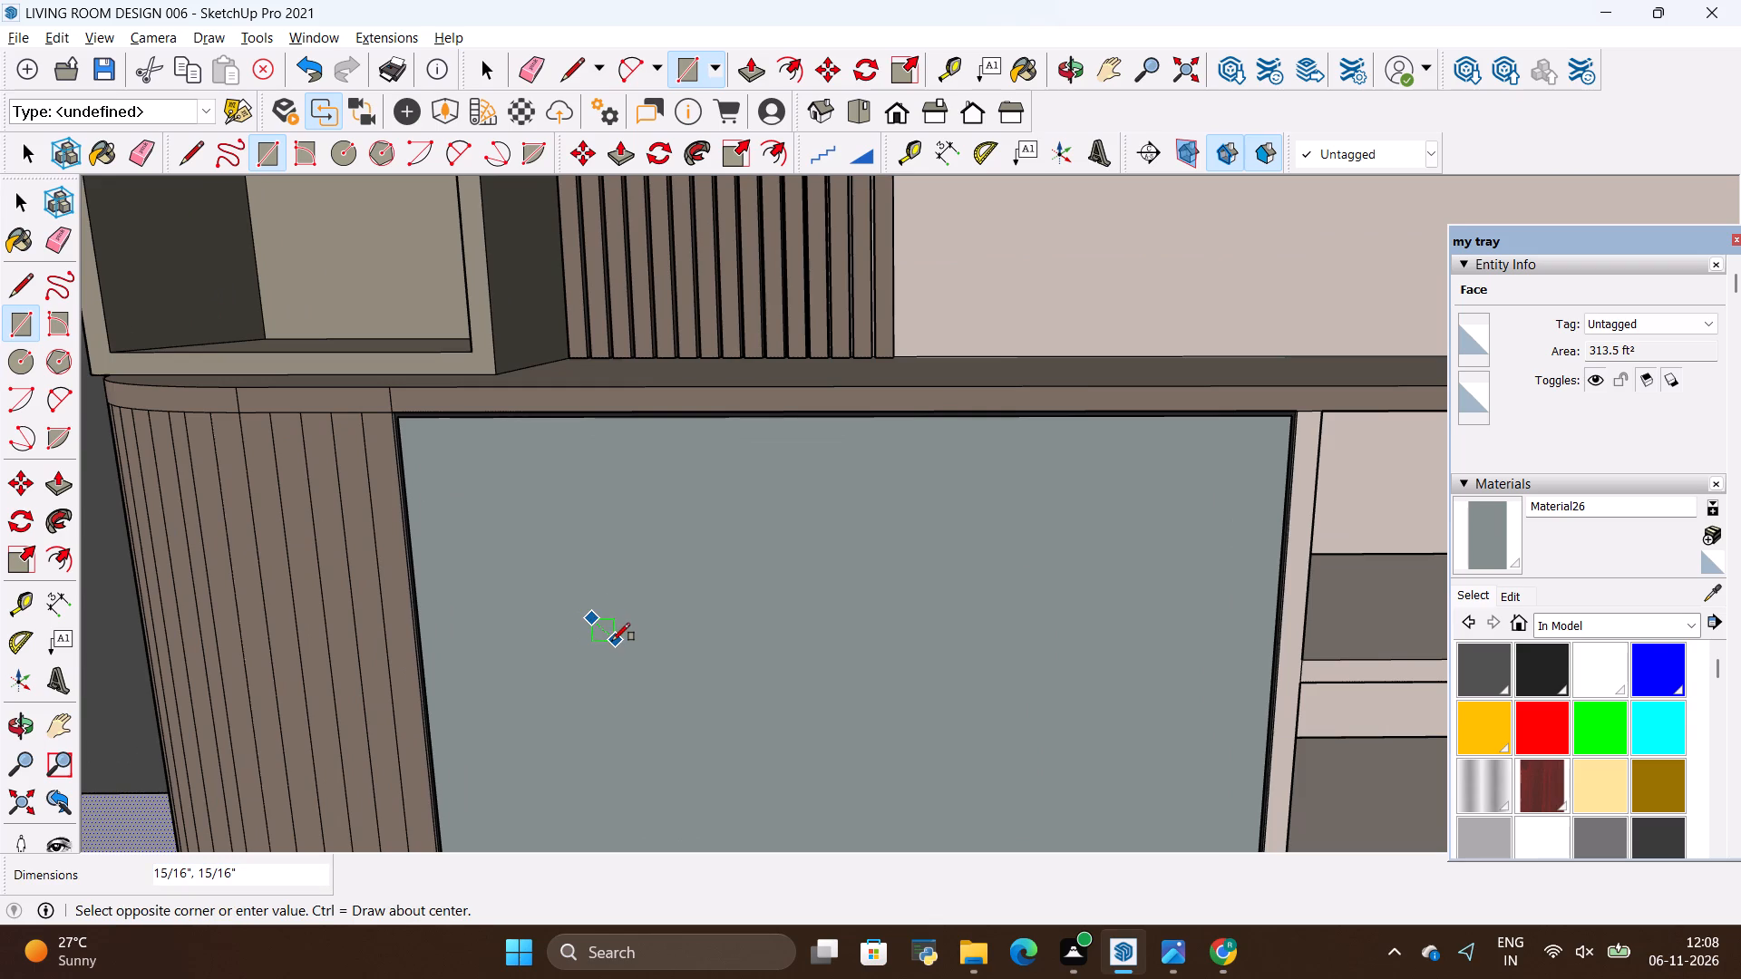
scroll(618, 641, "up", 4)
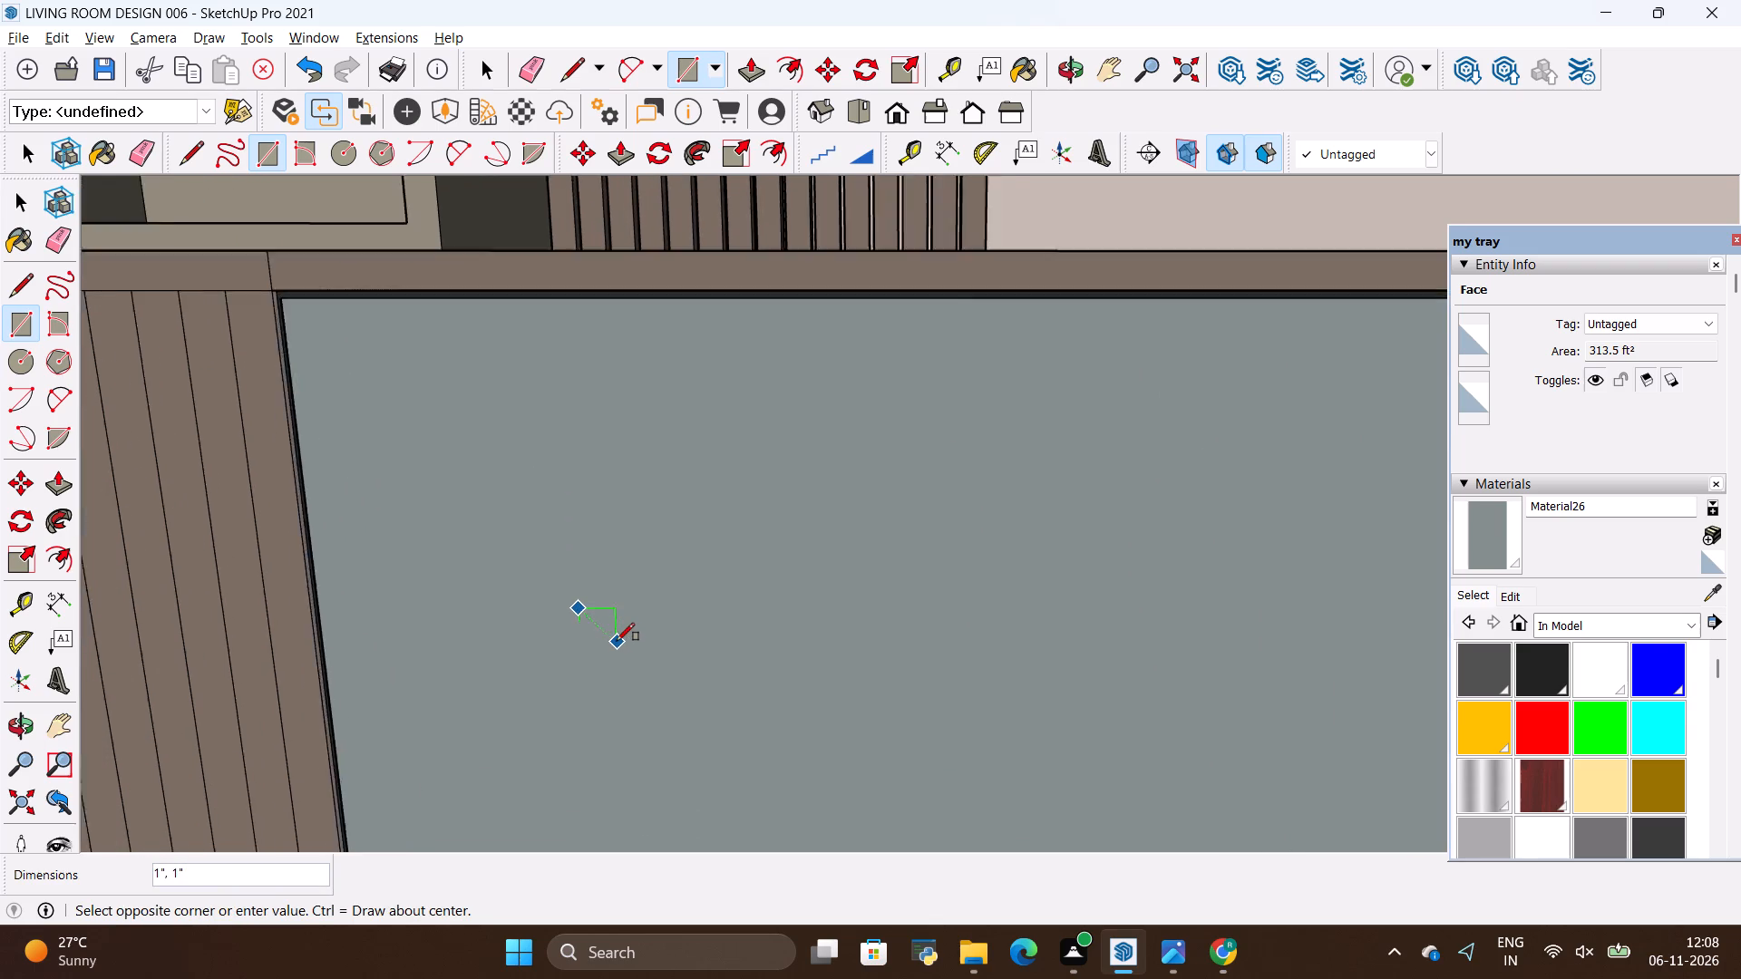
scroll(617, 641, "up", 4)
left_click(610, 638)
key("space")
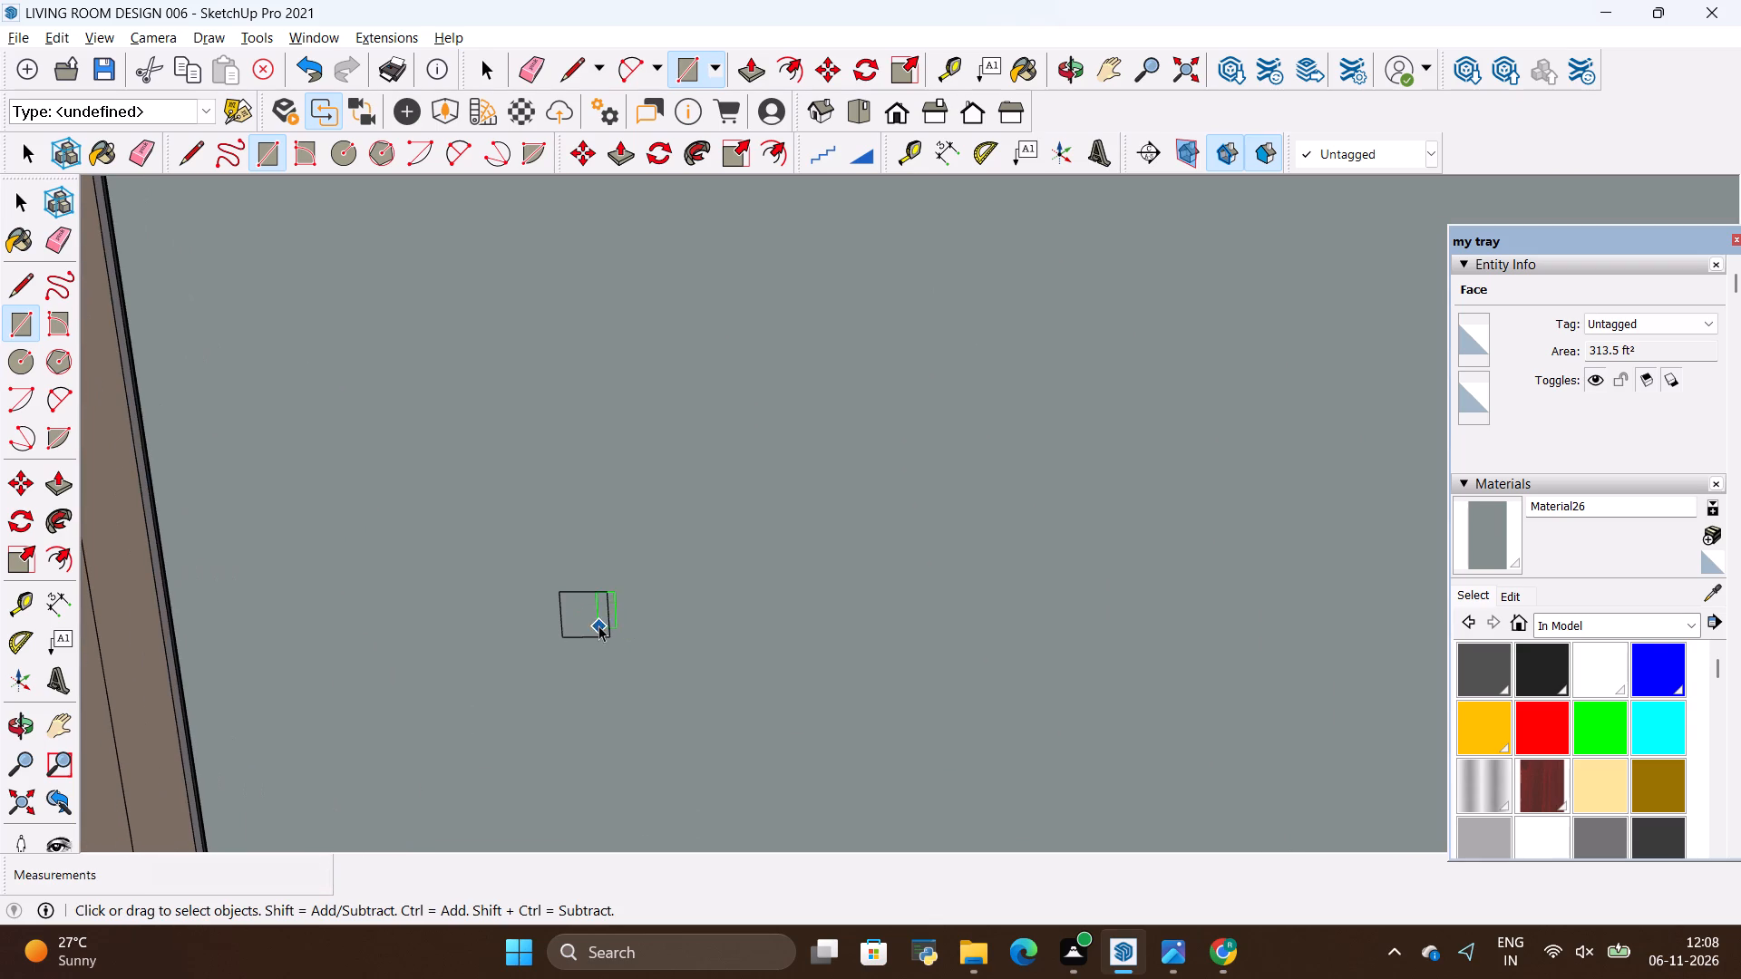
Group the small square and extrude it 2" outward from the door inside the group.
double_click(594, 625)
right_click(594, 625)
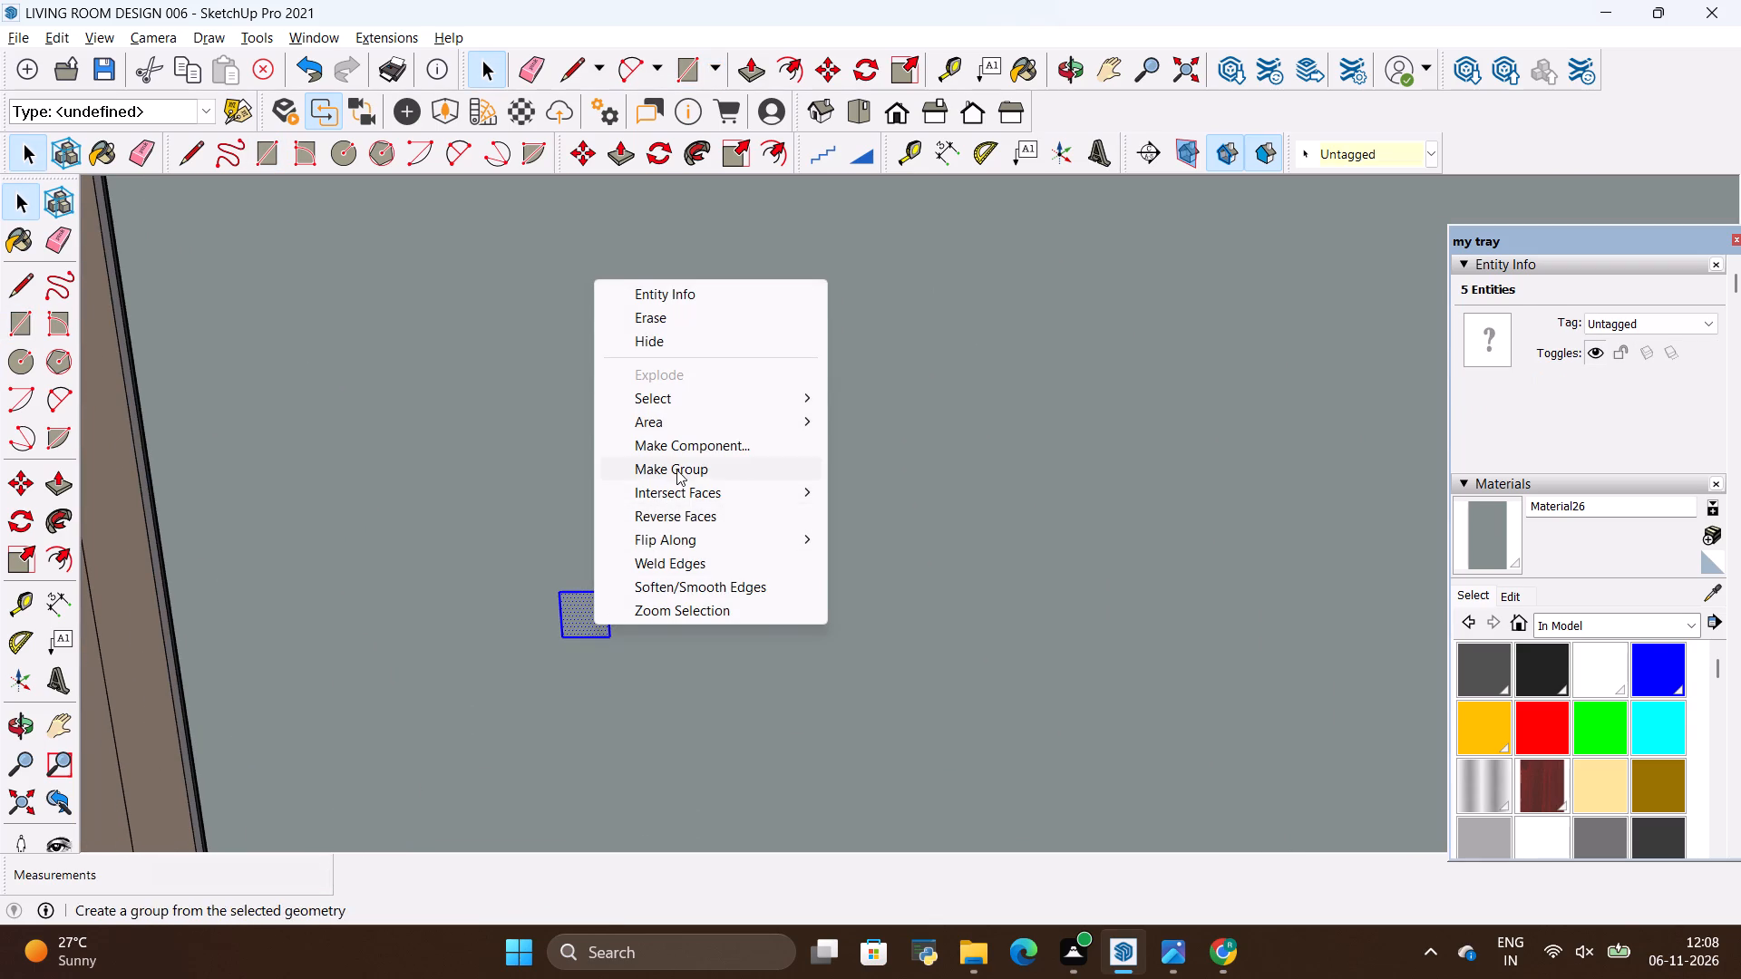
left_click(676, 470)
double_click(592, 621)
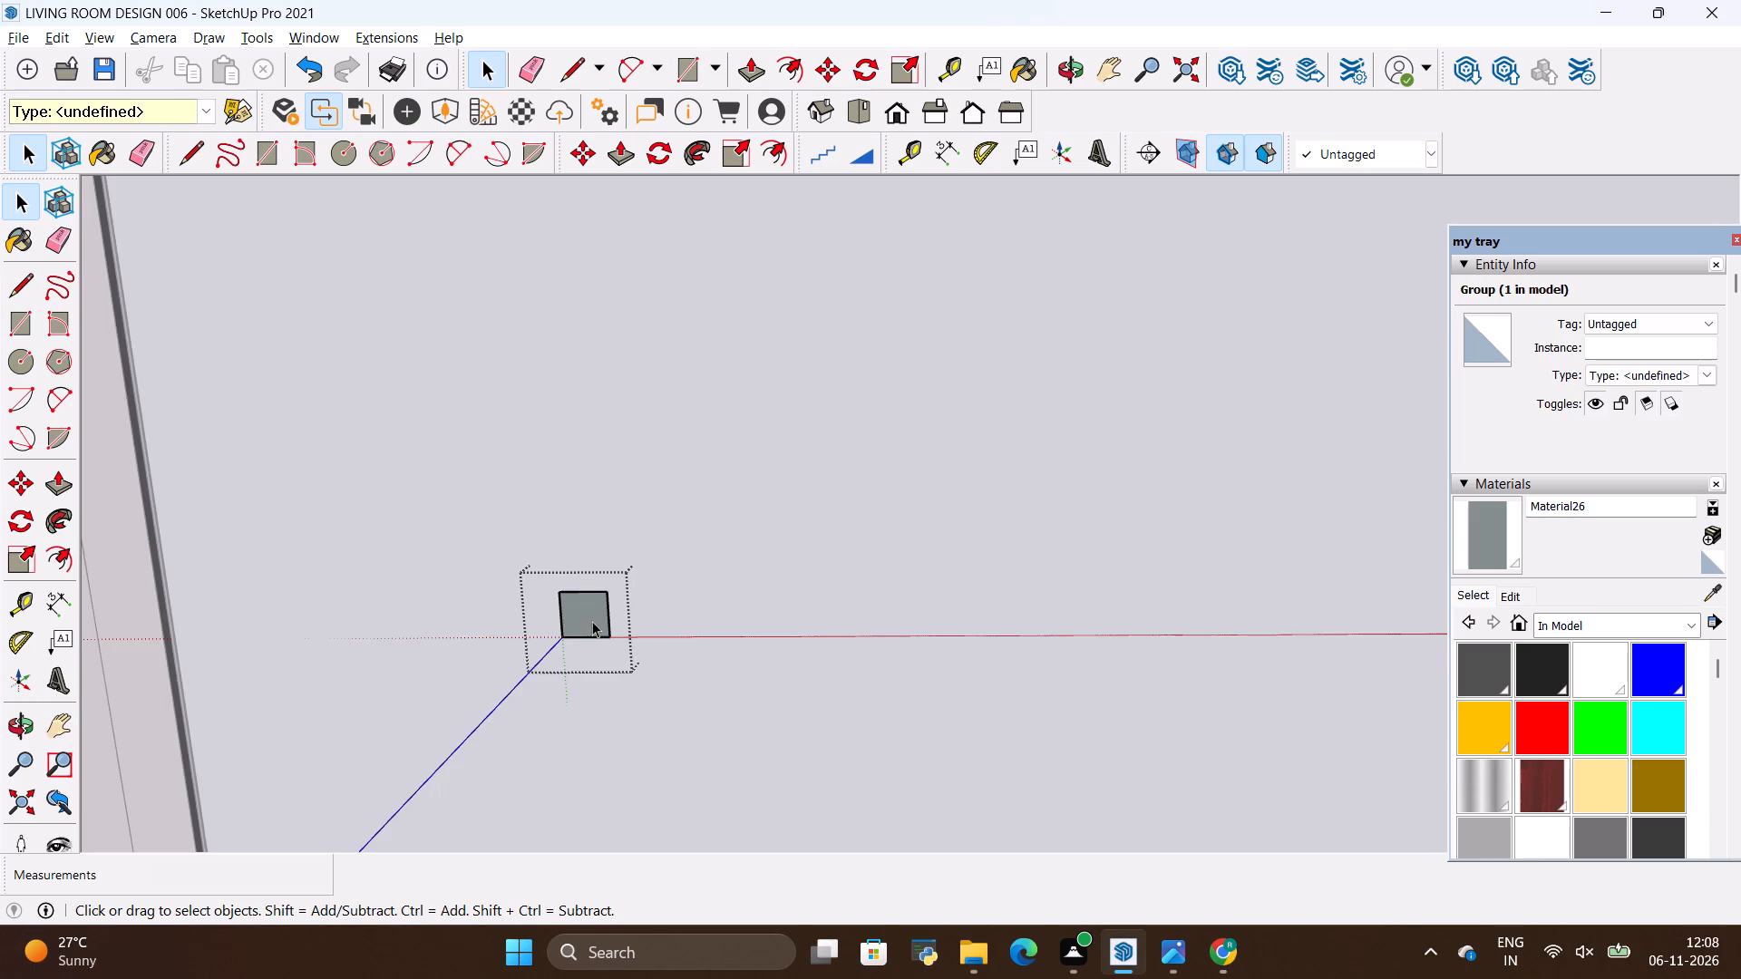
key("p")
left_click(592, 621)
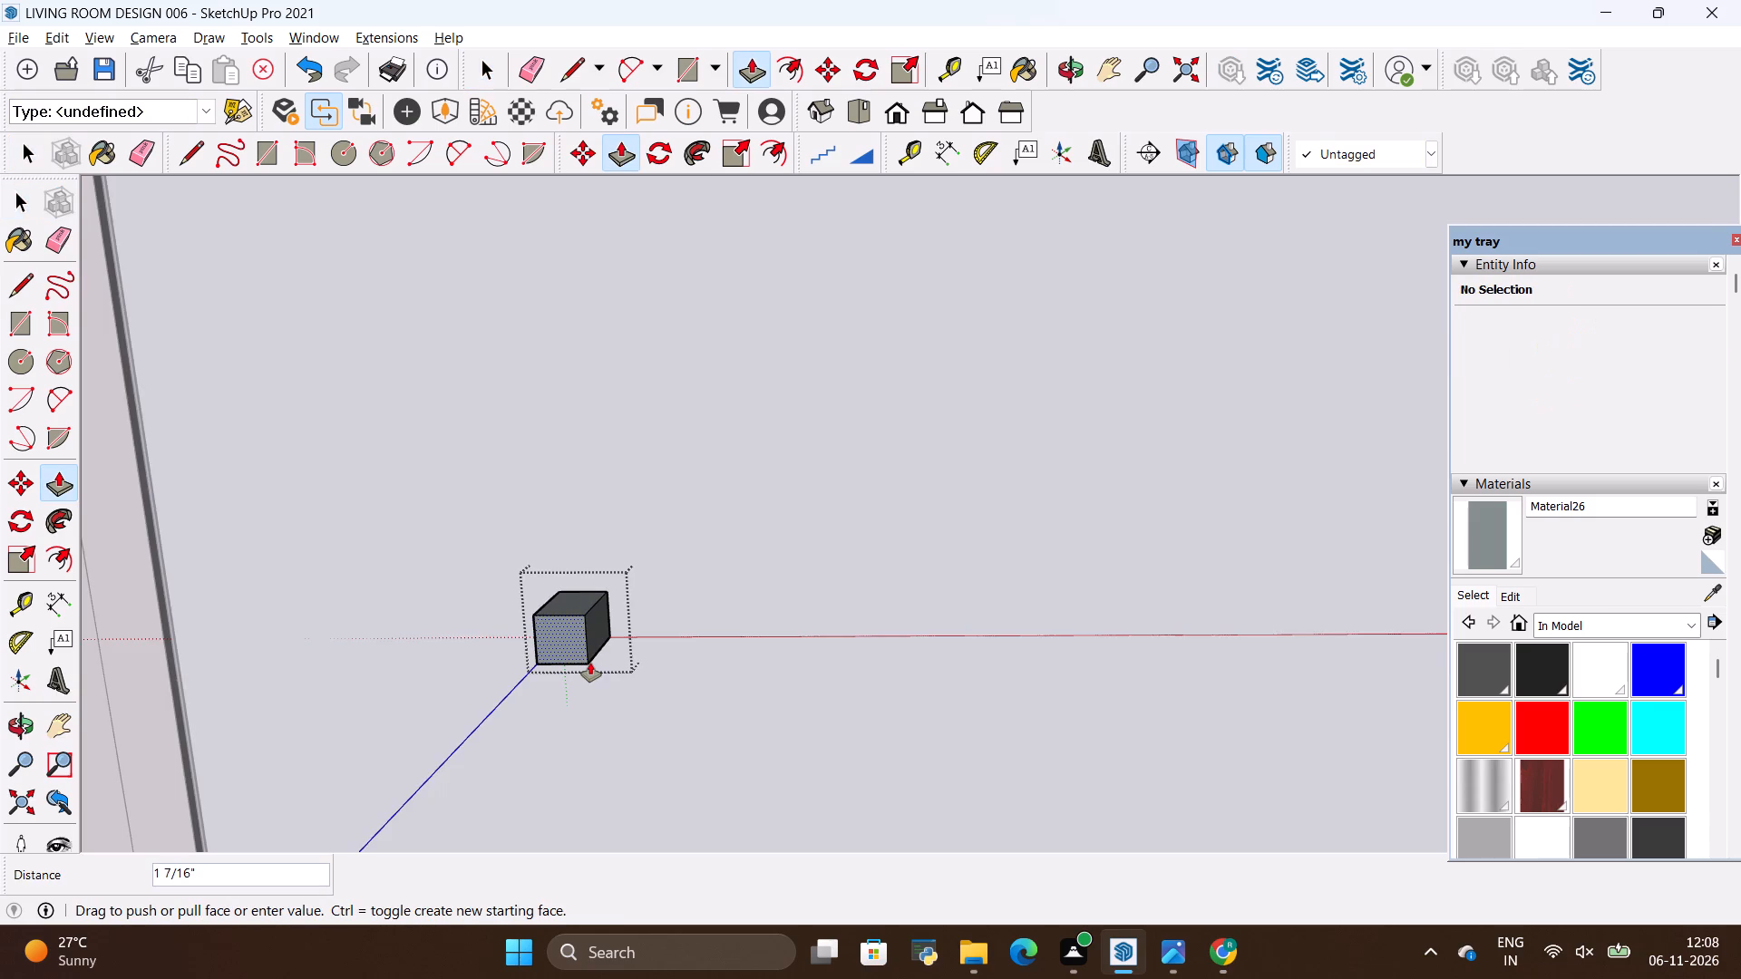
key("BackSpace")
type("2\"")
key("Return")
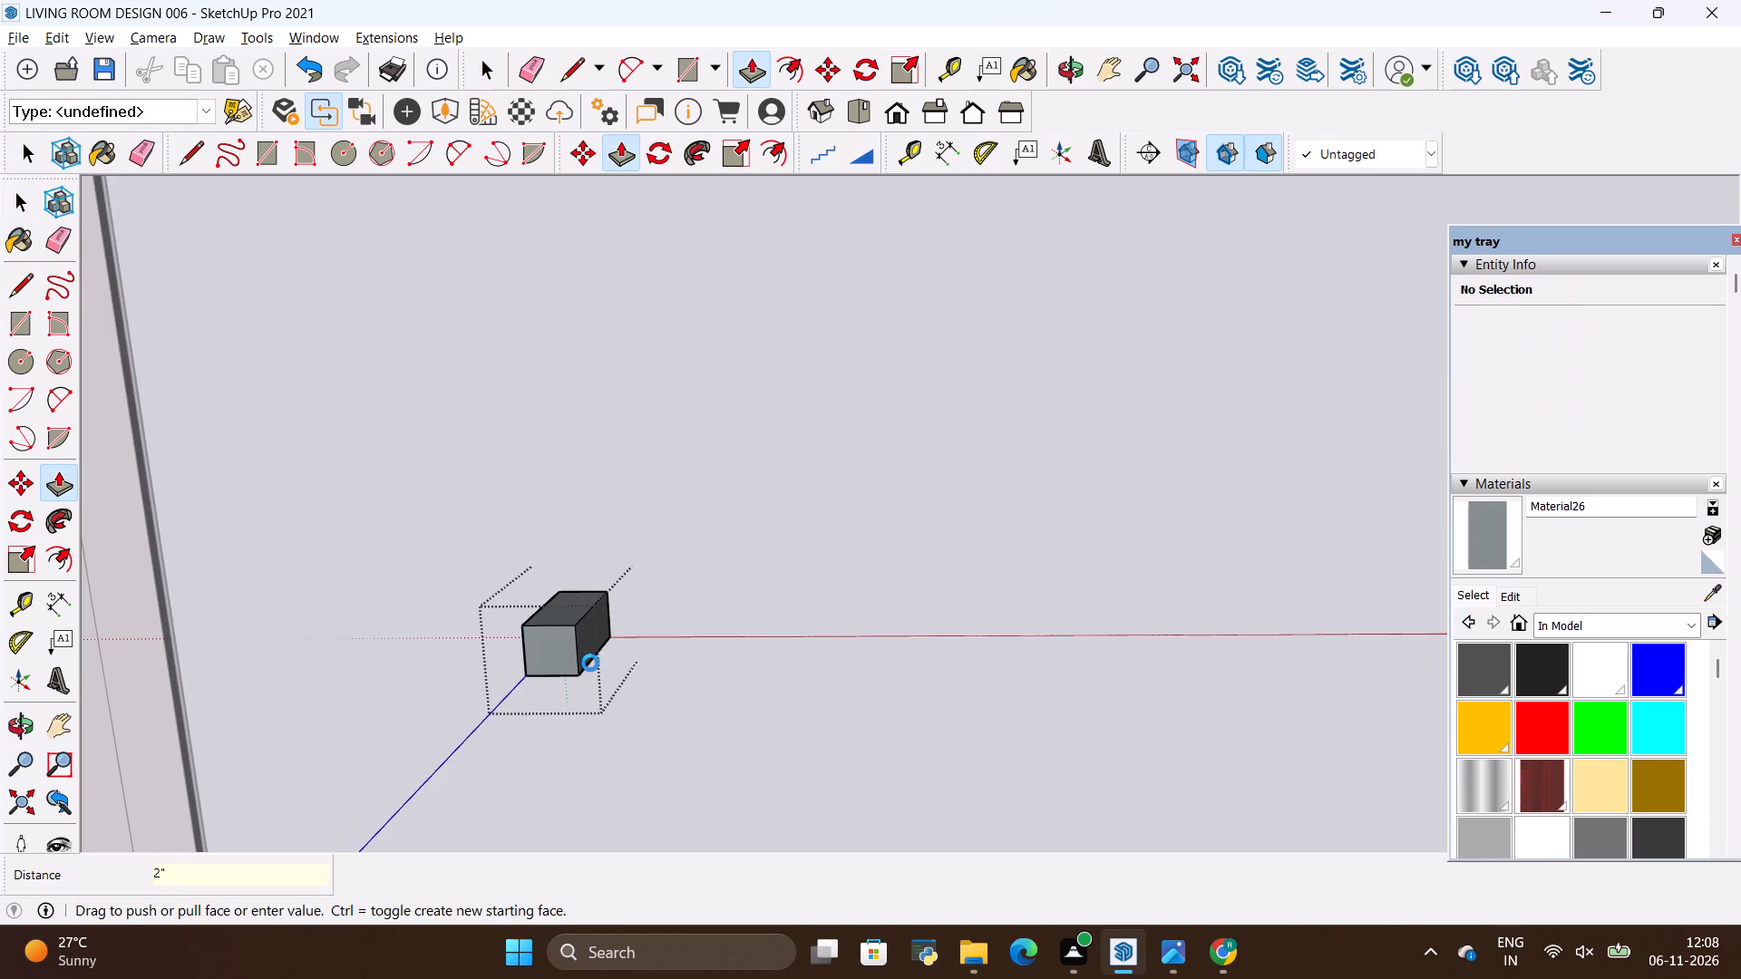
Draw a rectangle about 1" by 7/8" on the front portion of the small block's side face.
key("r")
scroll(746, 580, "up", 7)
scroll(249, 655, "down", 12)
scroll(554, 638, "up", 13)
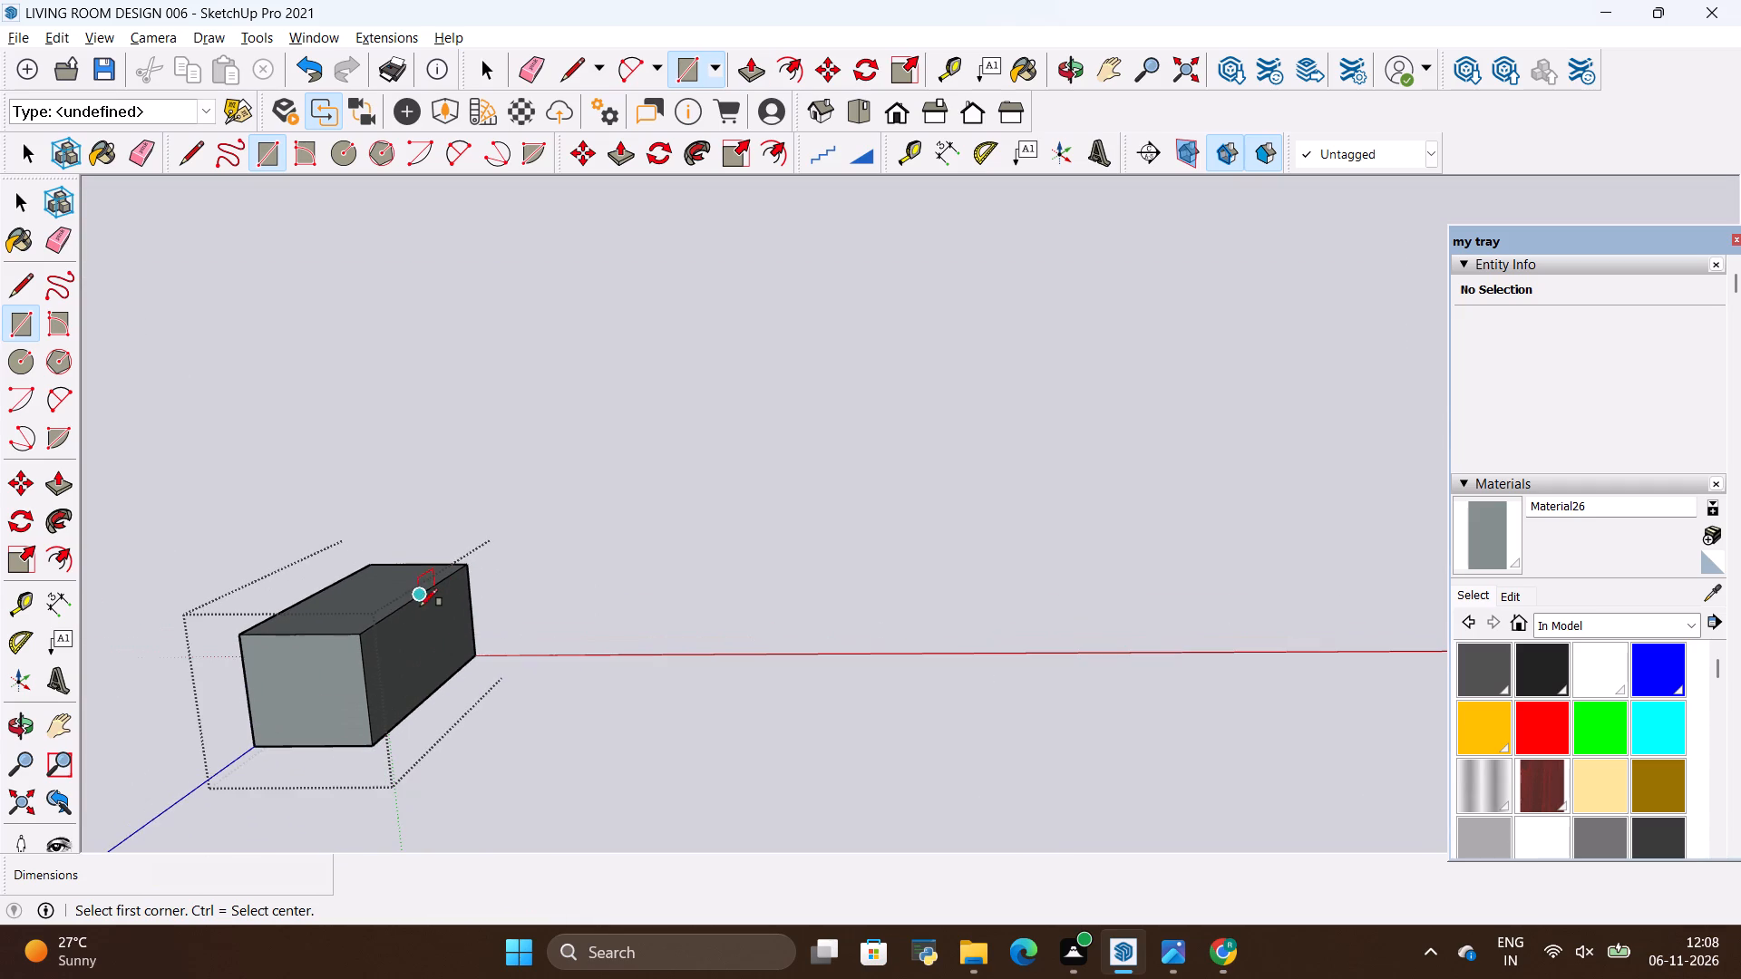
key("r")
left_click(362, 636)
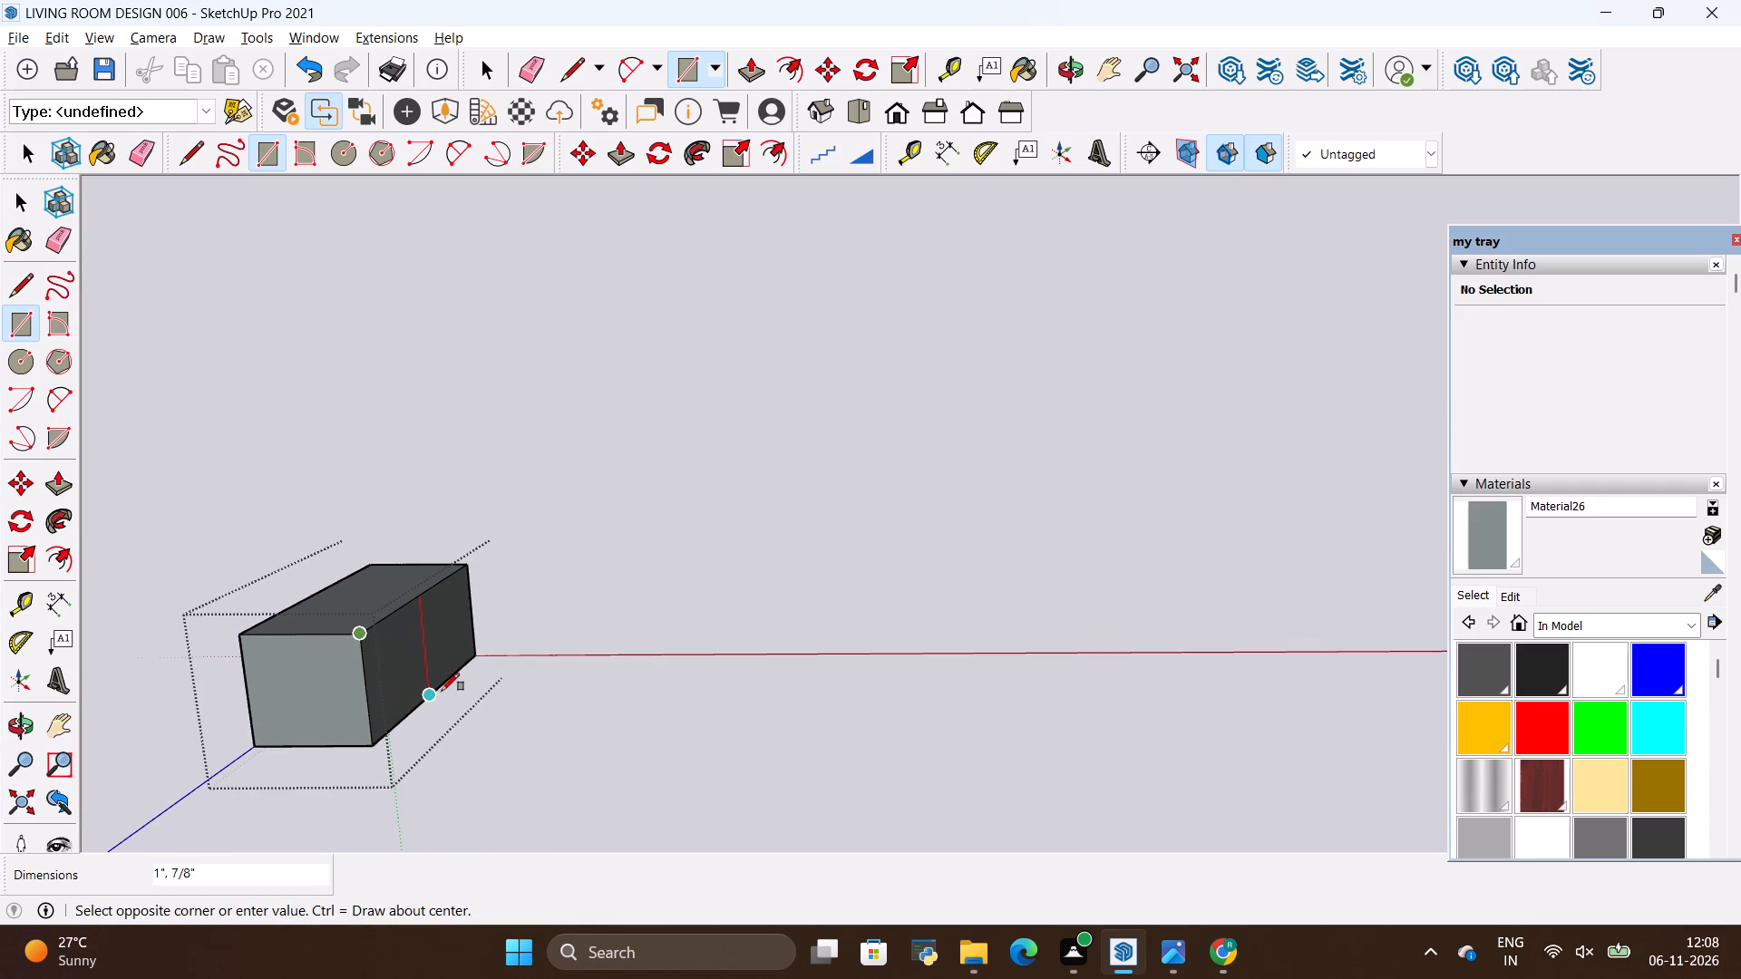
left_click(440, 690)
key("space")
left_click(384, 670)
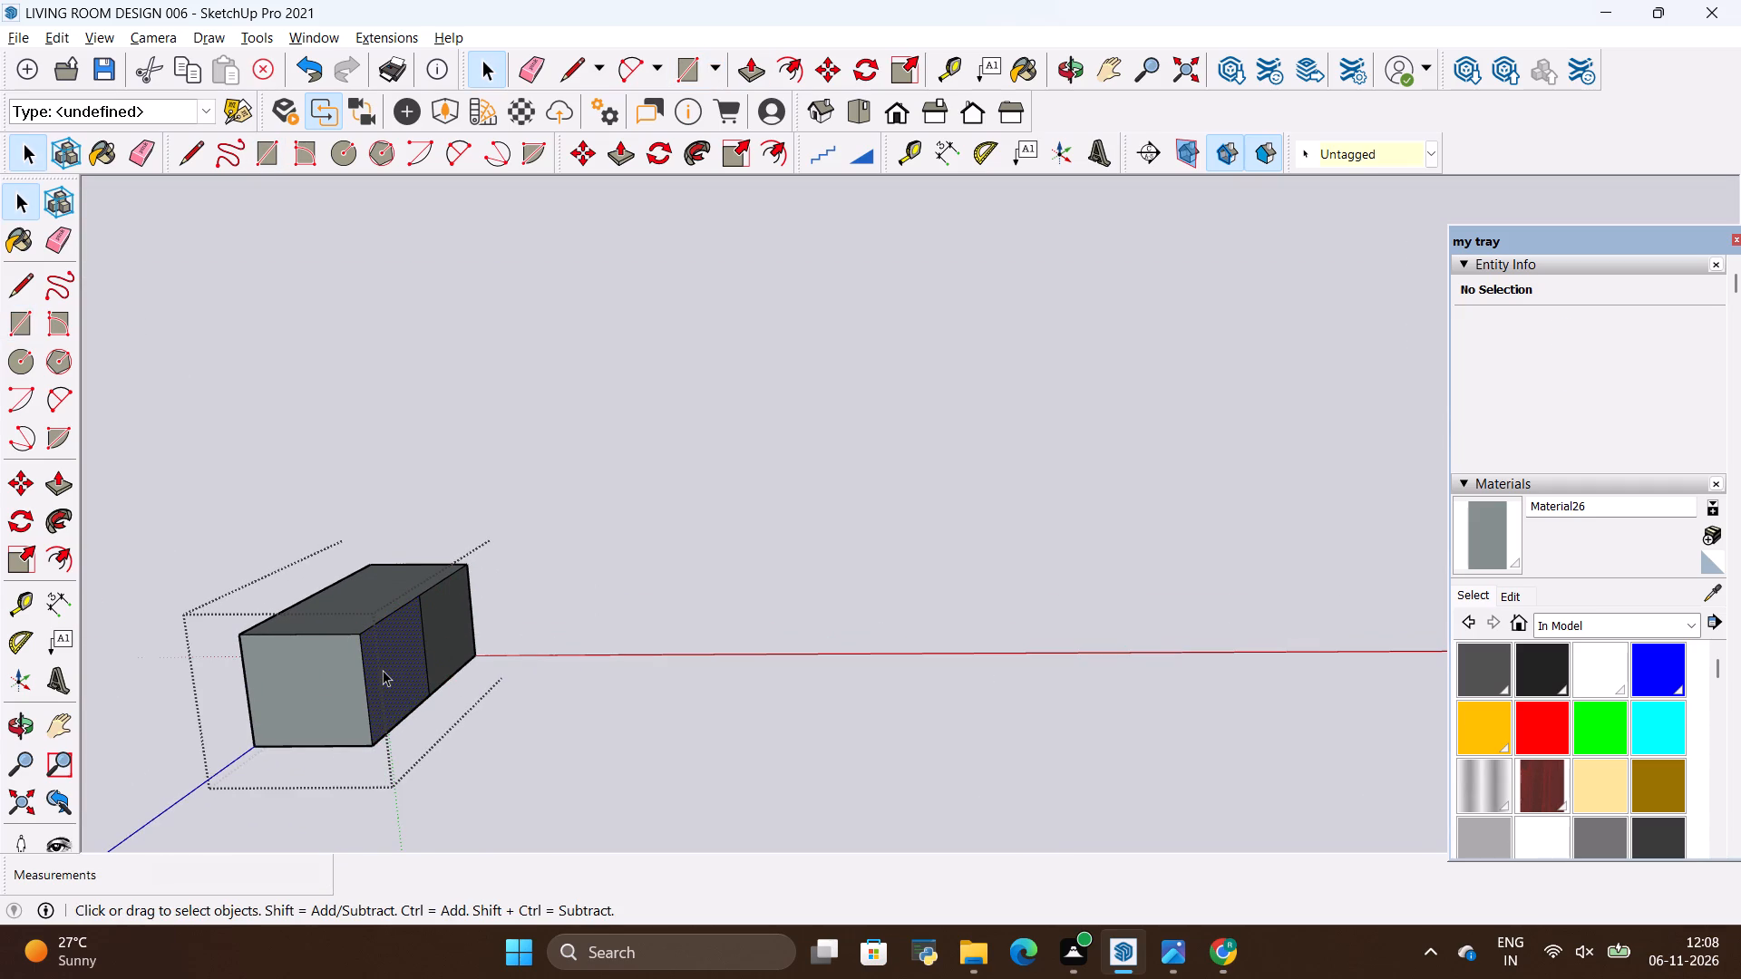
Copy the whole small block about 9 13/16" along the red axis across the left cabinet door.
scroll(433, 638, "down", 4)
key("space")
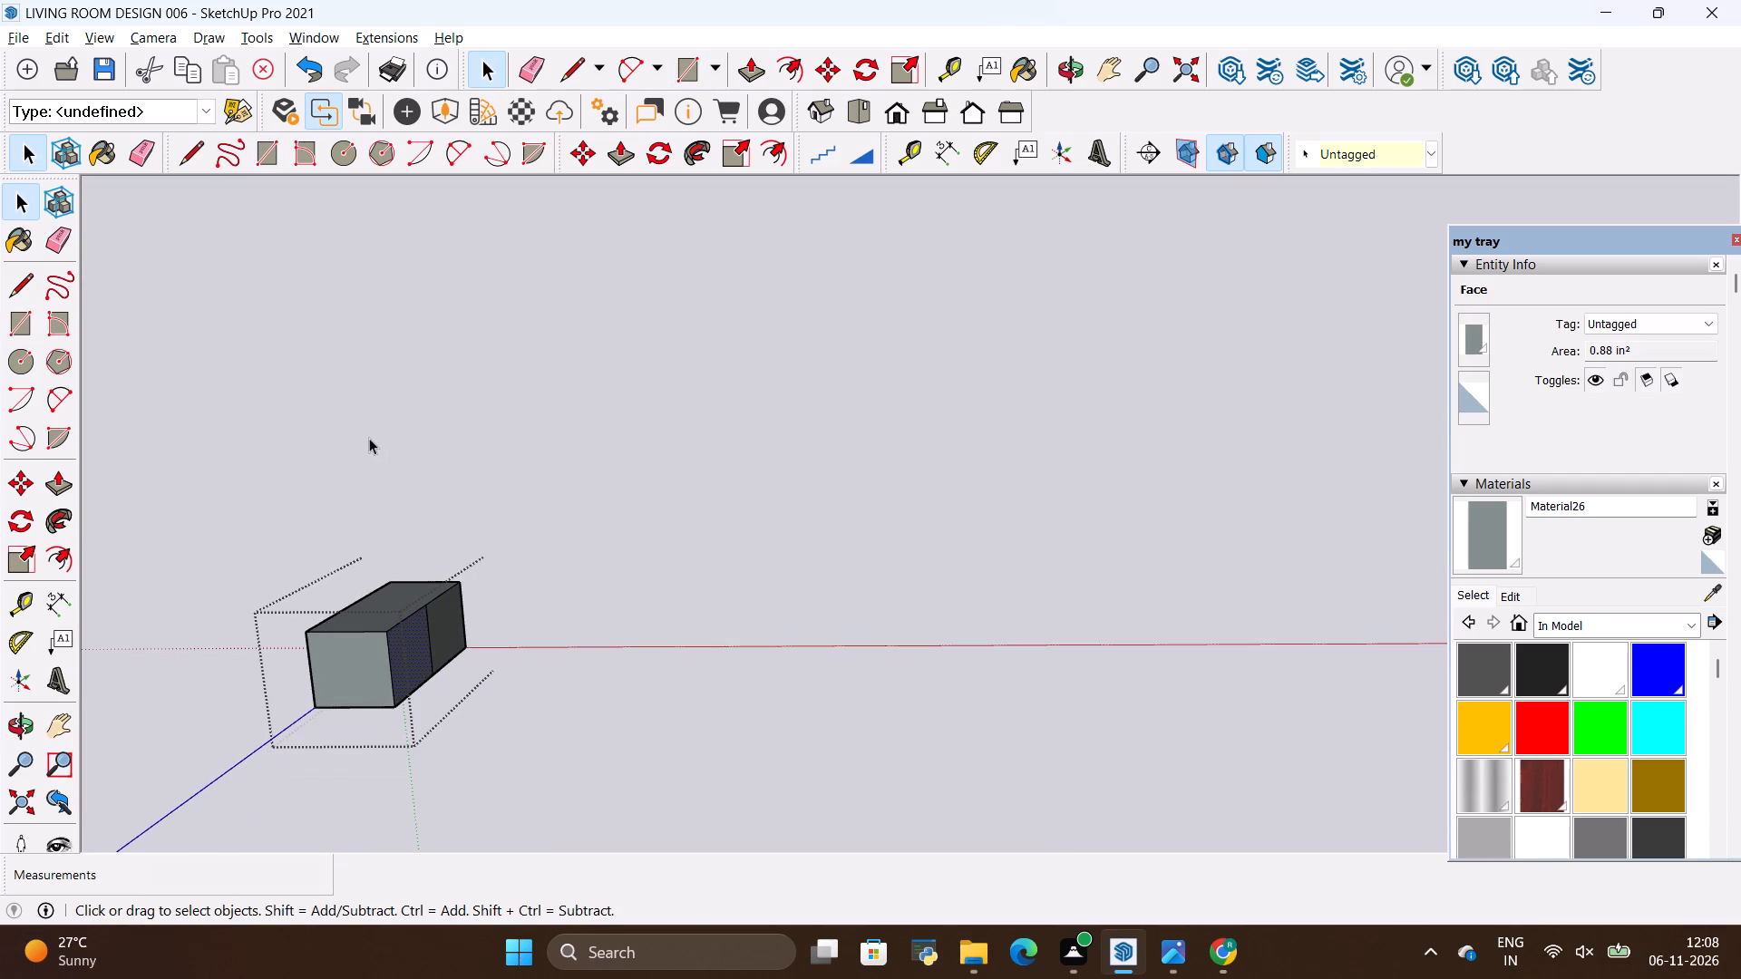
key("space")
triple_click(336, 688)
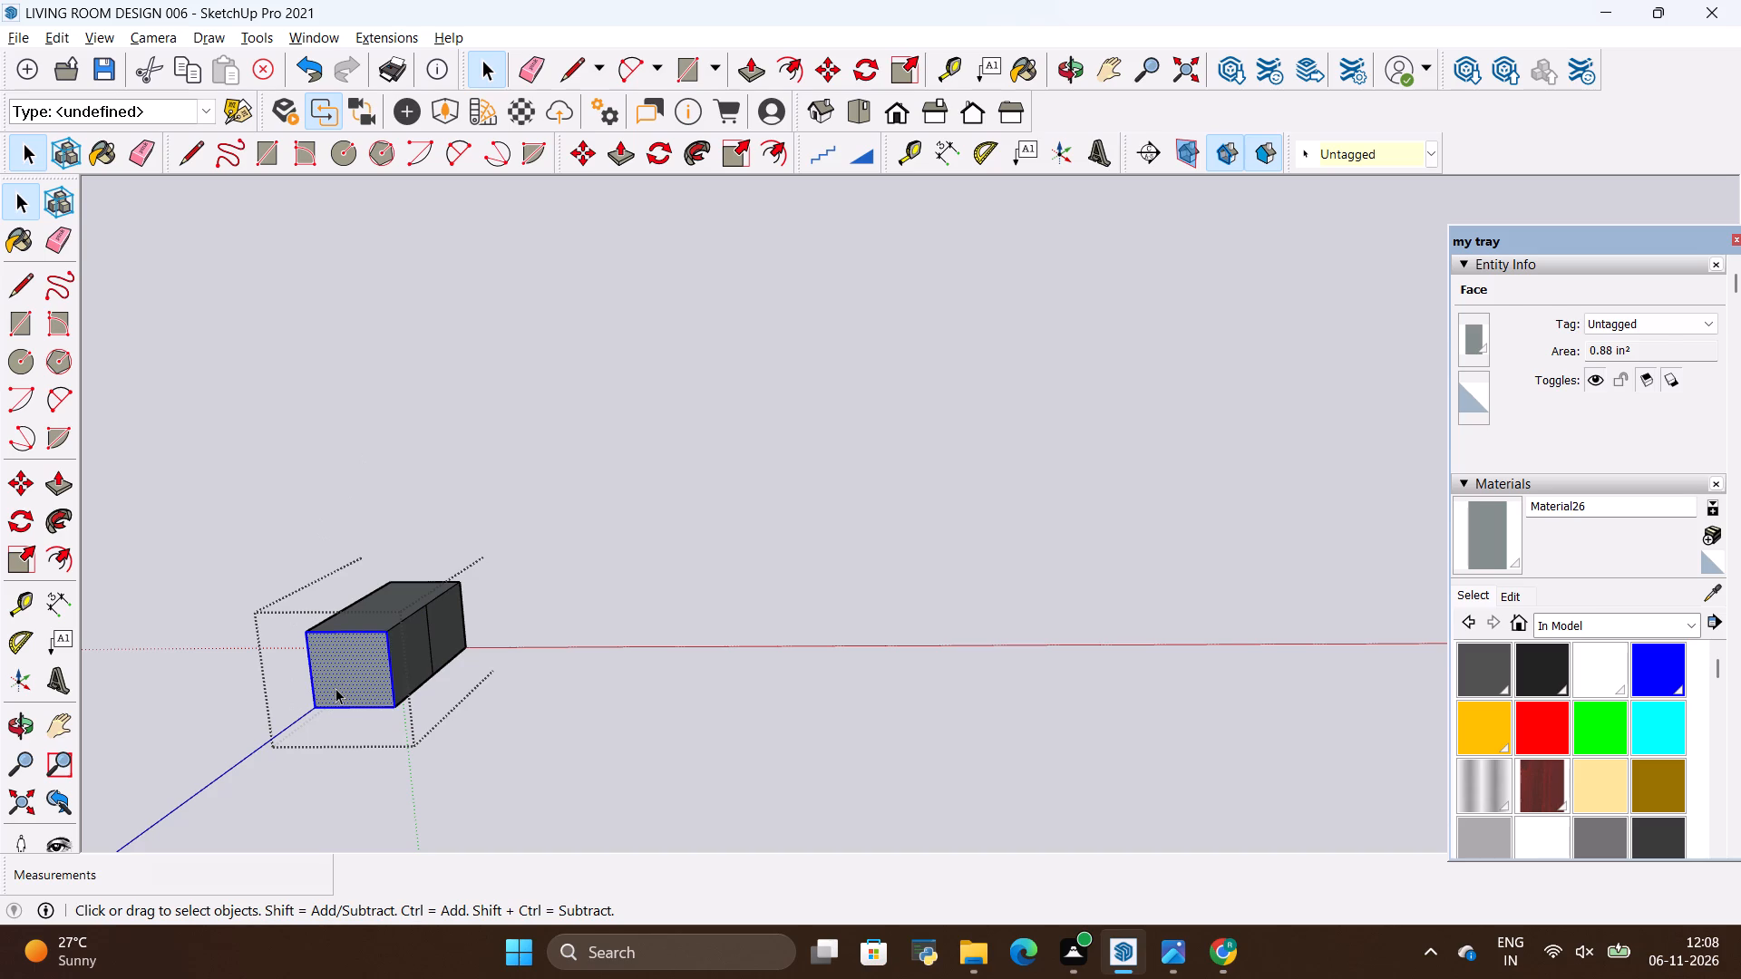
left_click(336, 688)
key("m")
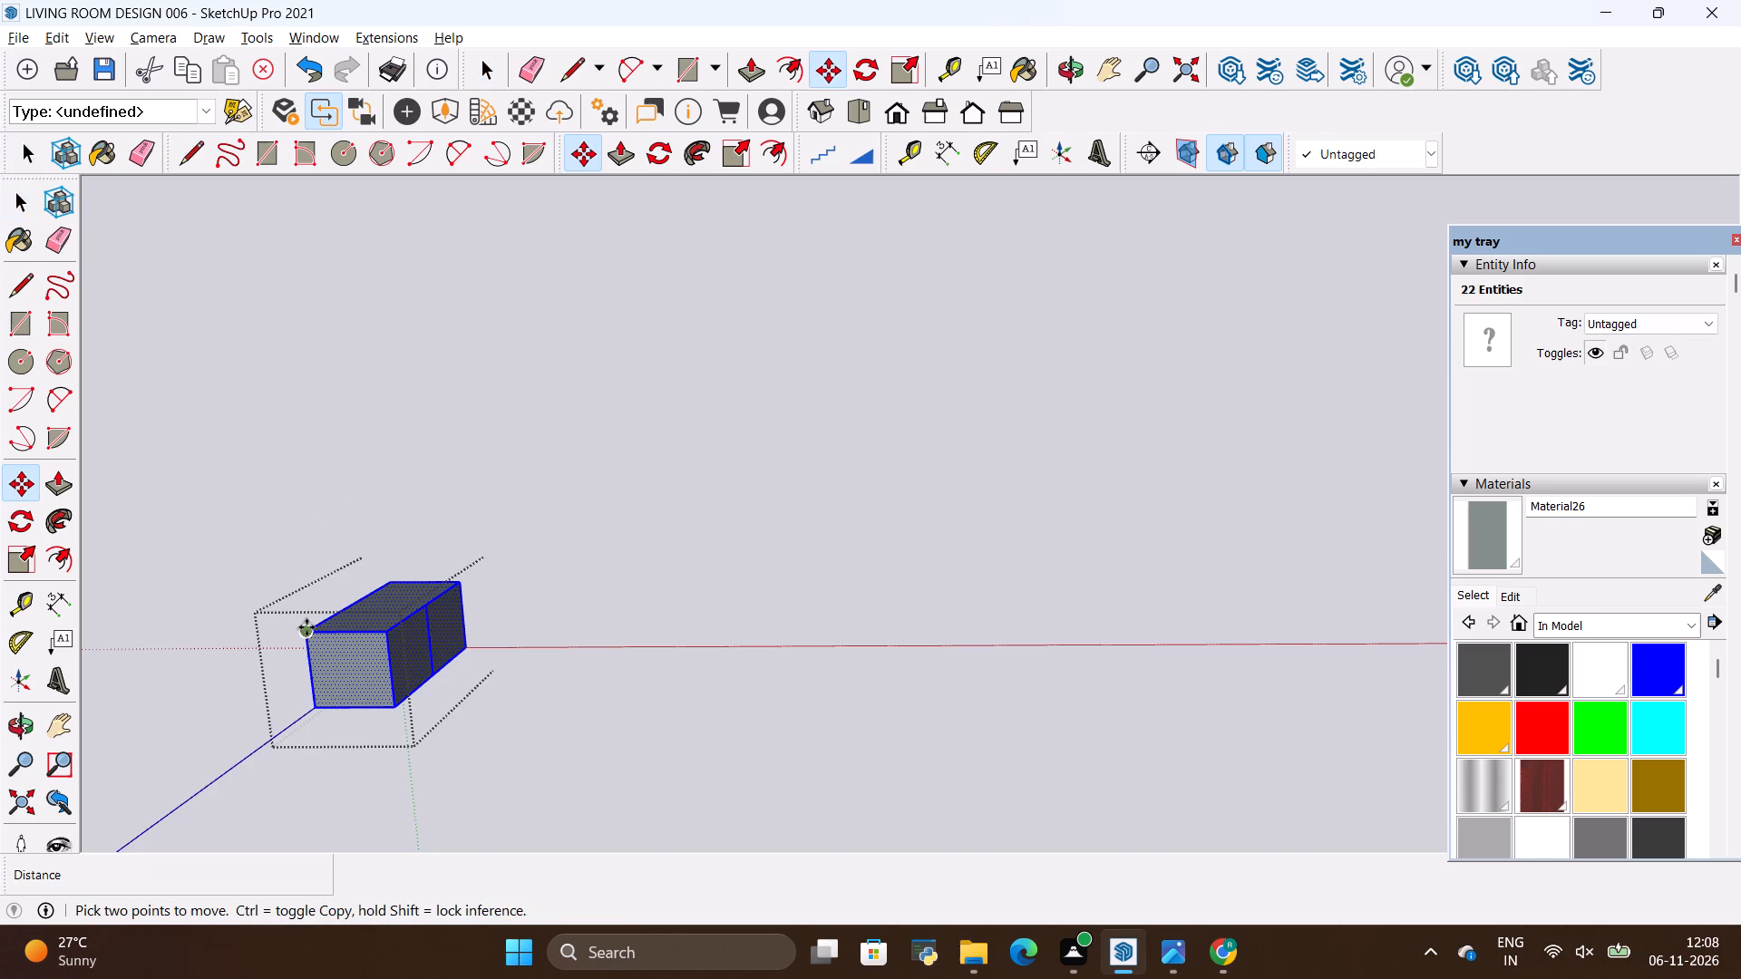
left_click(306, 627, "ctrl")
scroll(1036, 601, "down", 15)
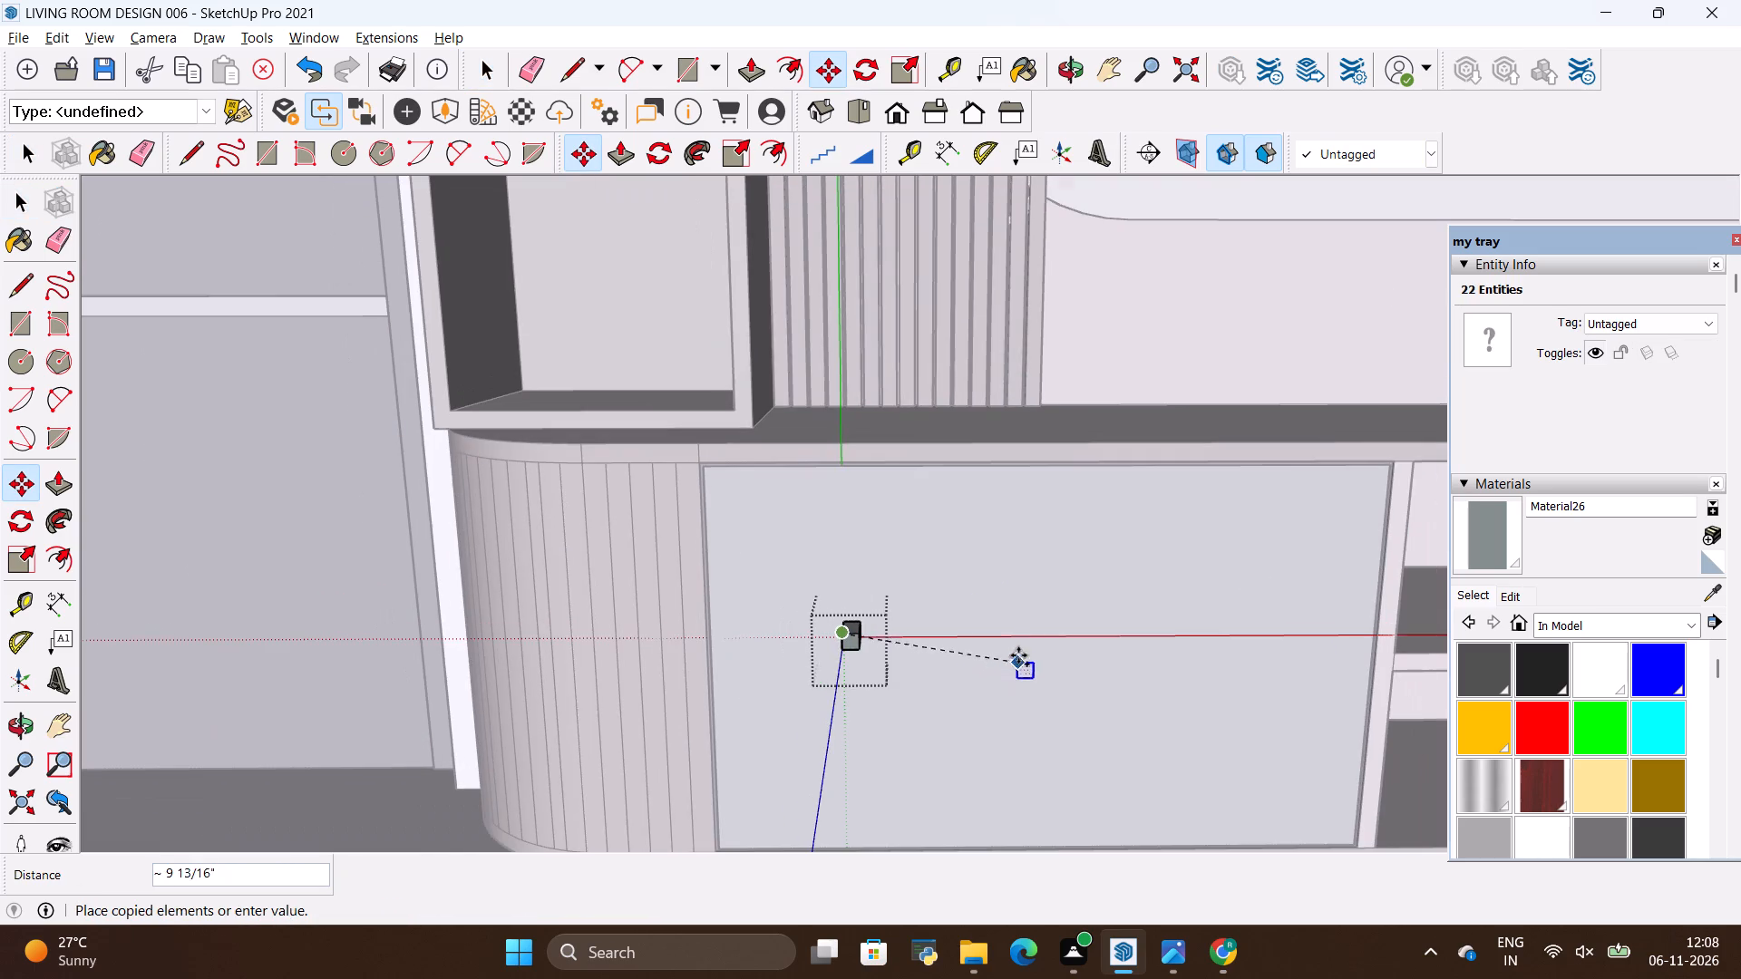
scroll(1035, 628, "down", 13)
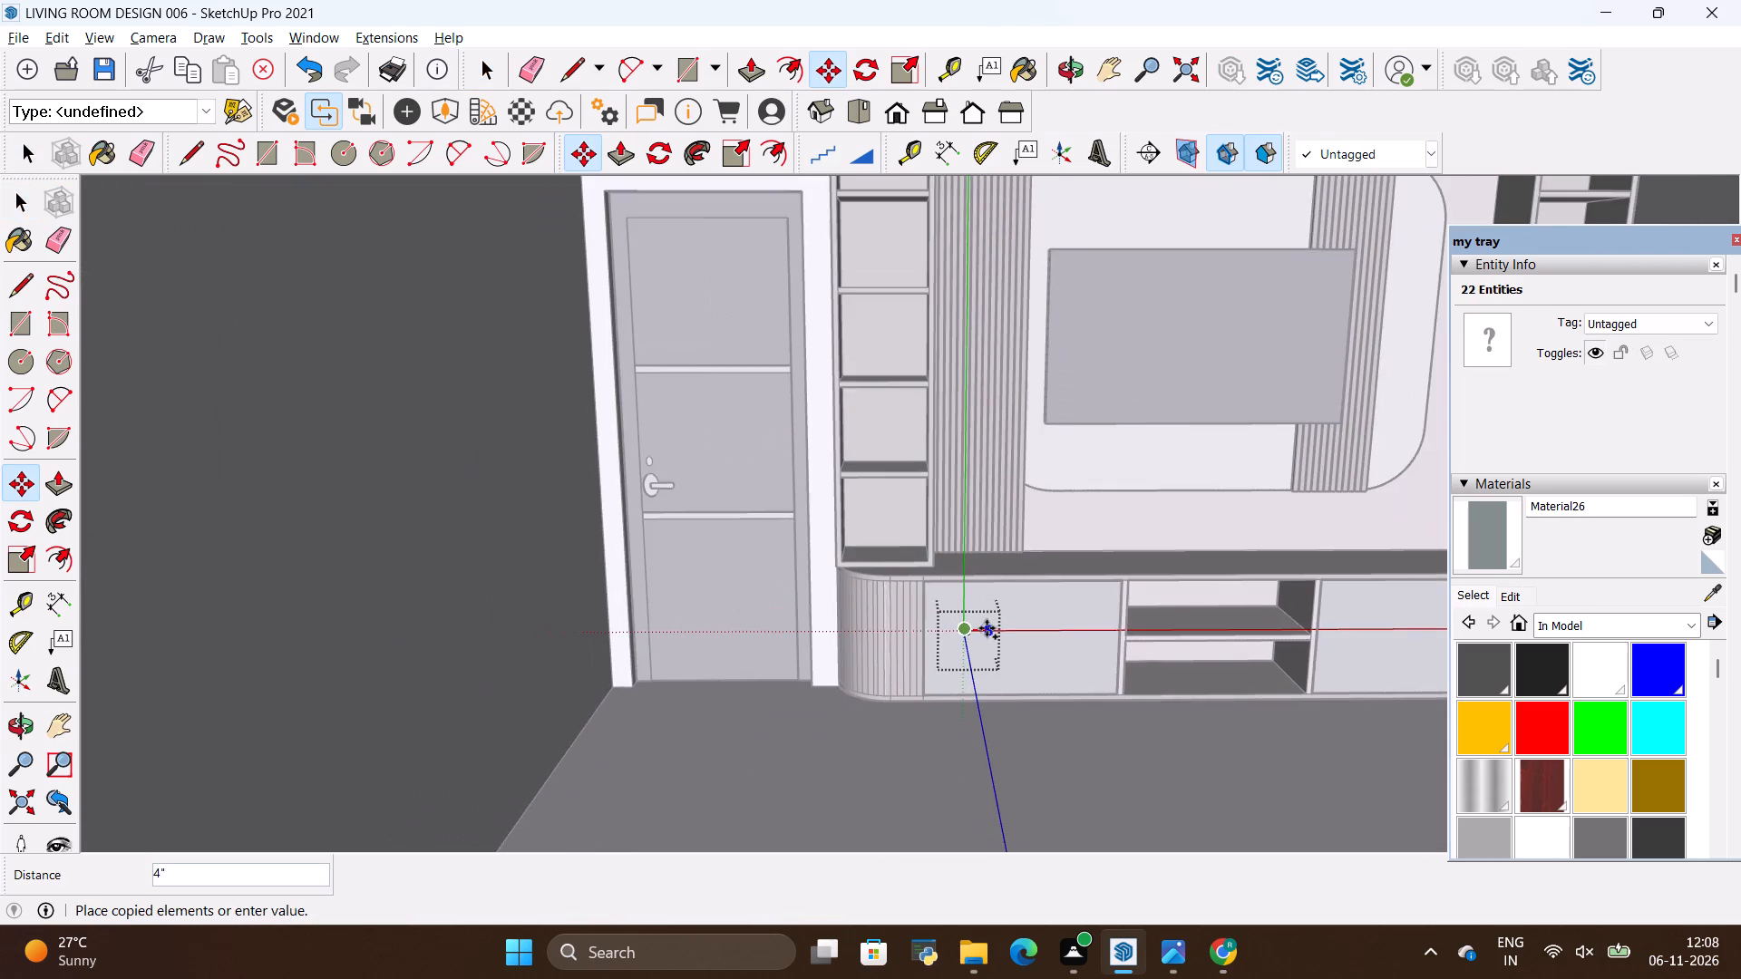
scroll(1104, 629, "up", 5)
scroll(968, 633, "up", 7)
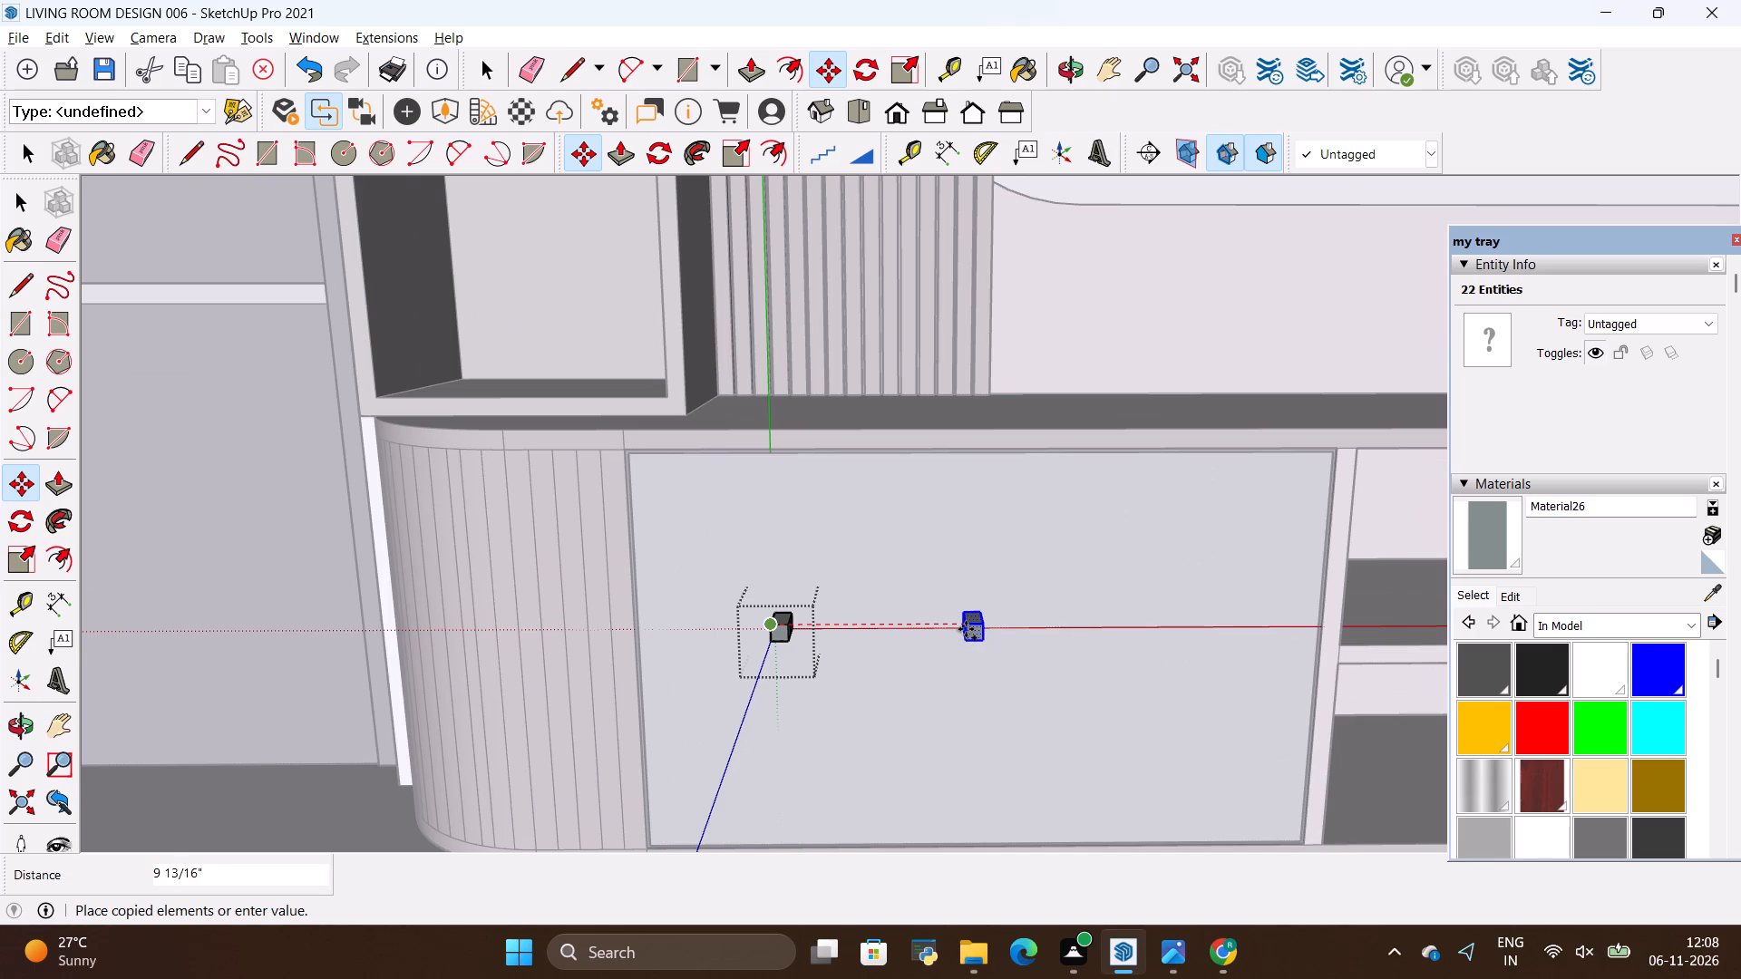
left_click(966, 629)
scroll(915, 617, "up", 18)
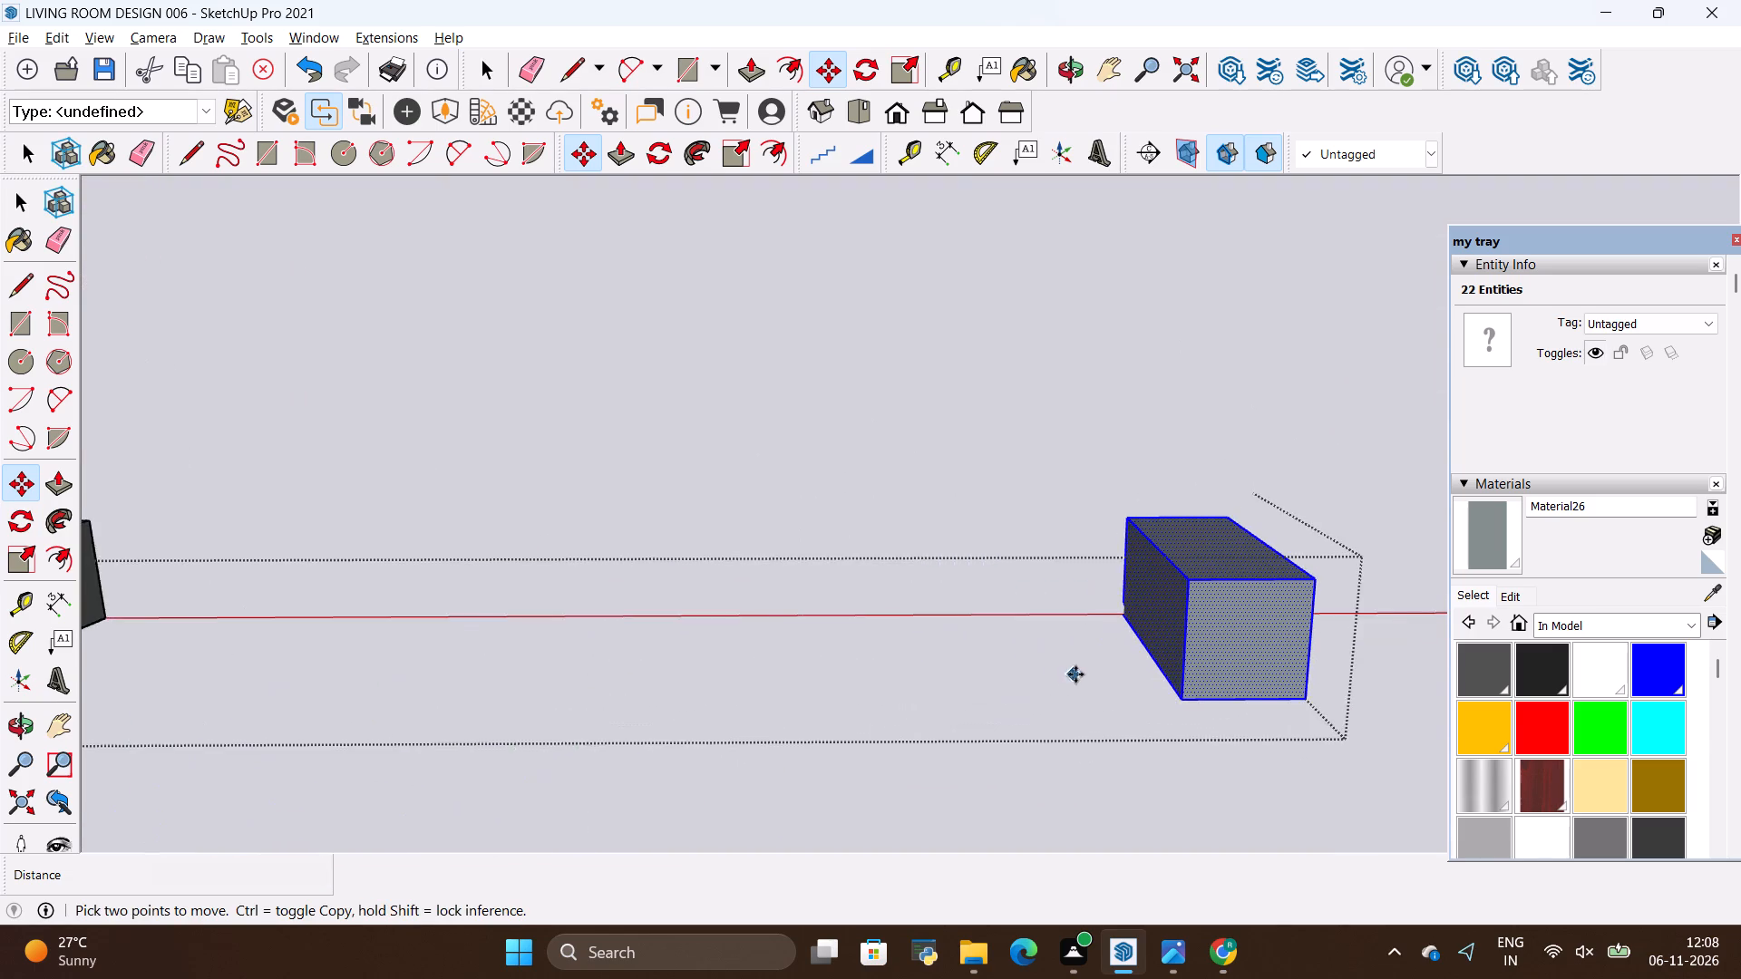
Draw a rectangle about 1" by 7/8" on the front portion of the copied block's inner side face.
scroll(1075, 674, "up", 4)
key("r")
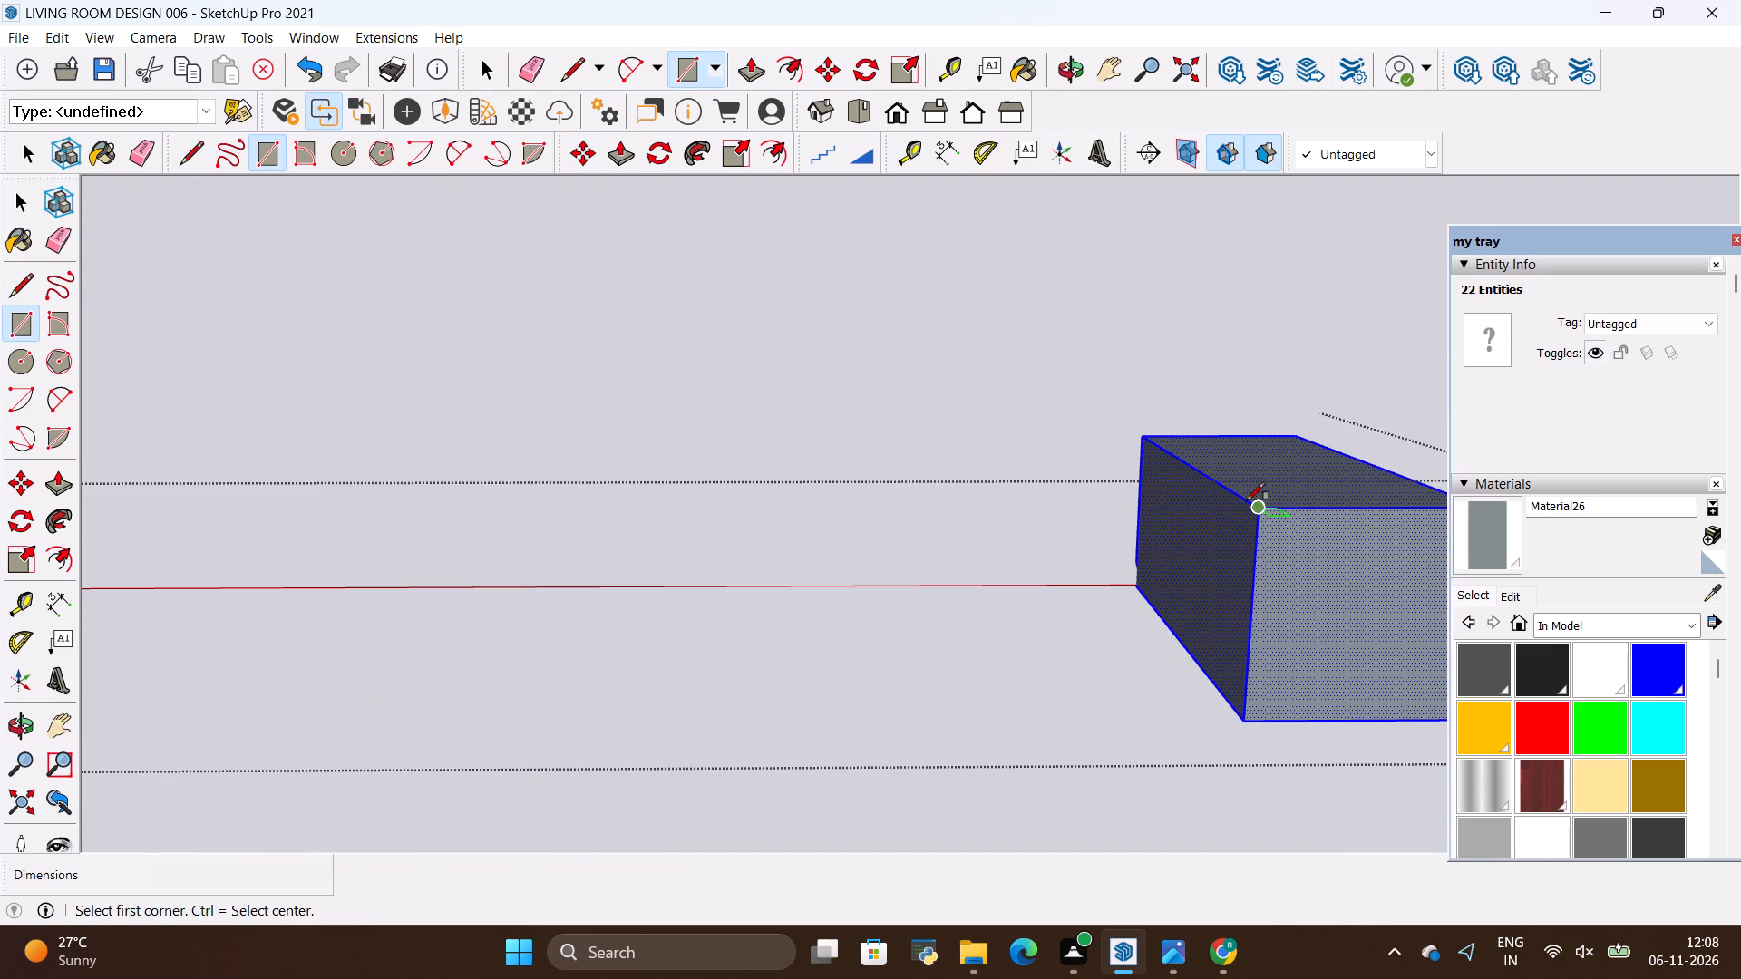
left_click(1255, 503)
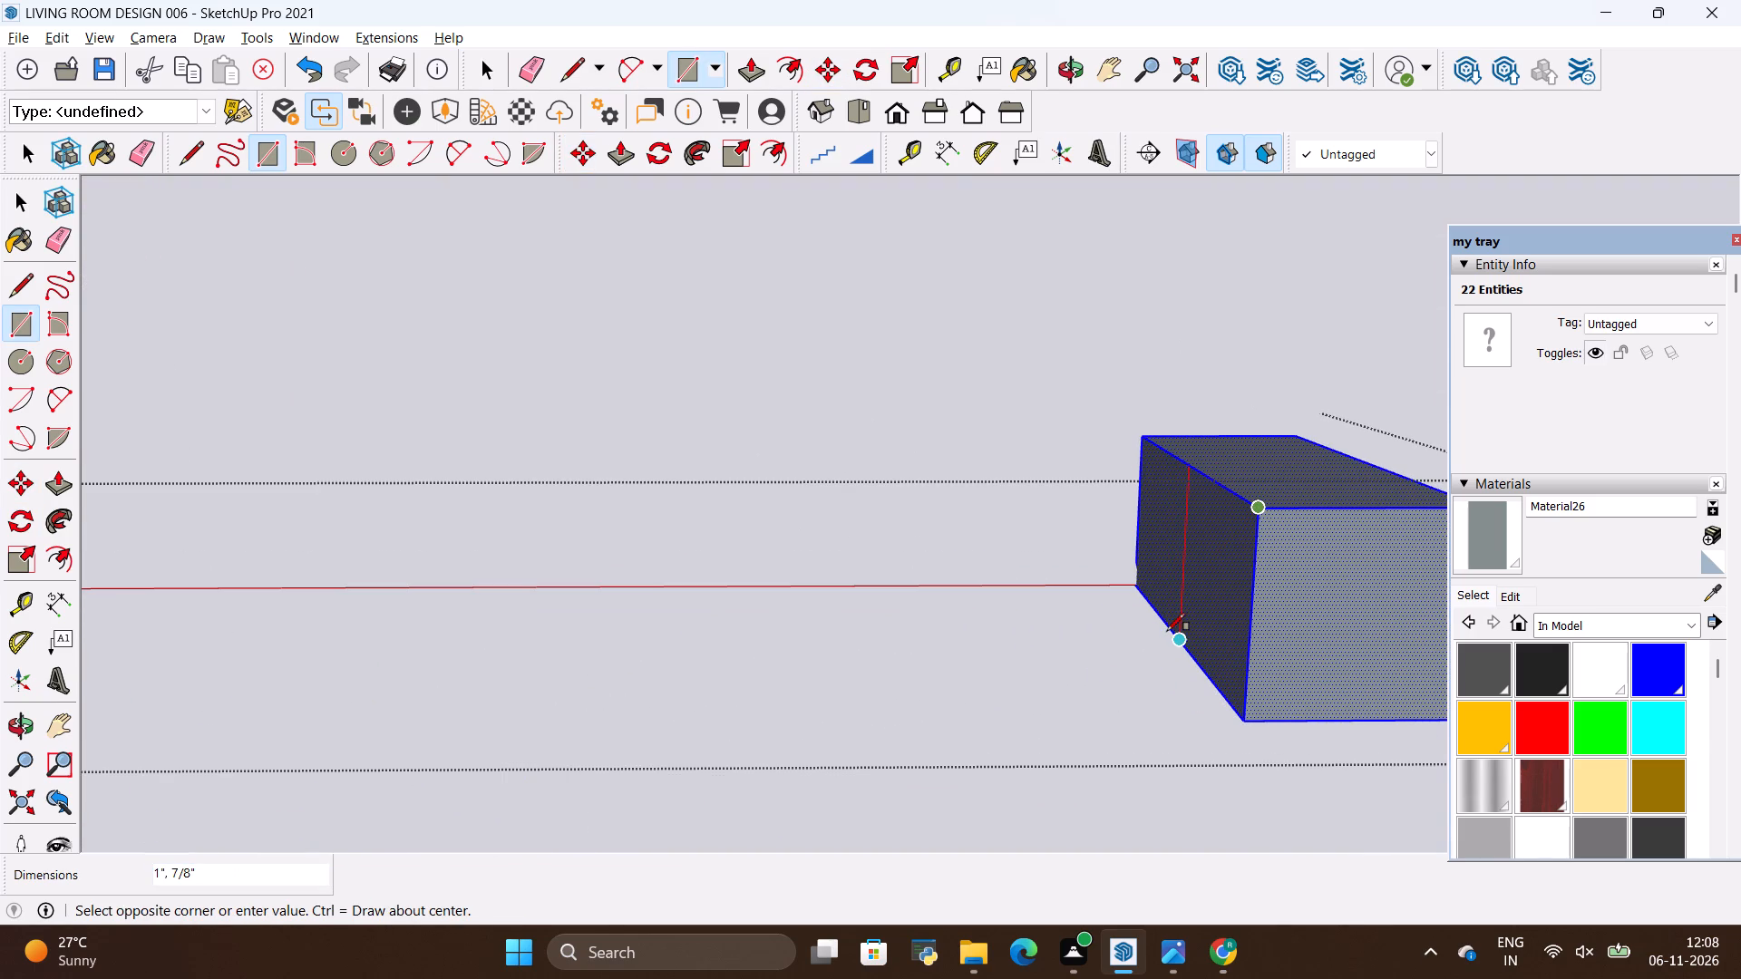
left_click(1167, 631)
Extrude the front rectangle across to the opposite block with Push/Pull to form the handle's connecting bar.
key("space")
left_click(1217, 627)
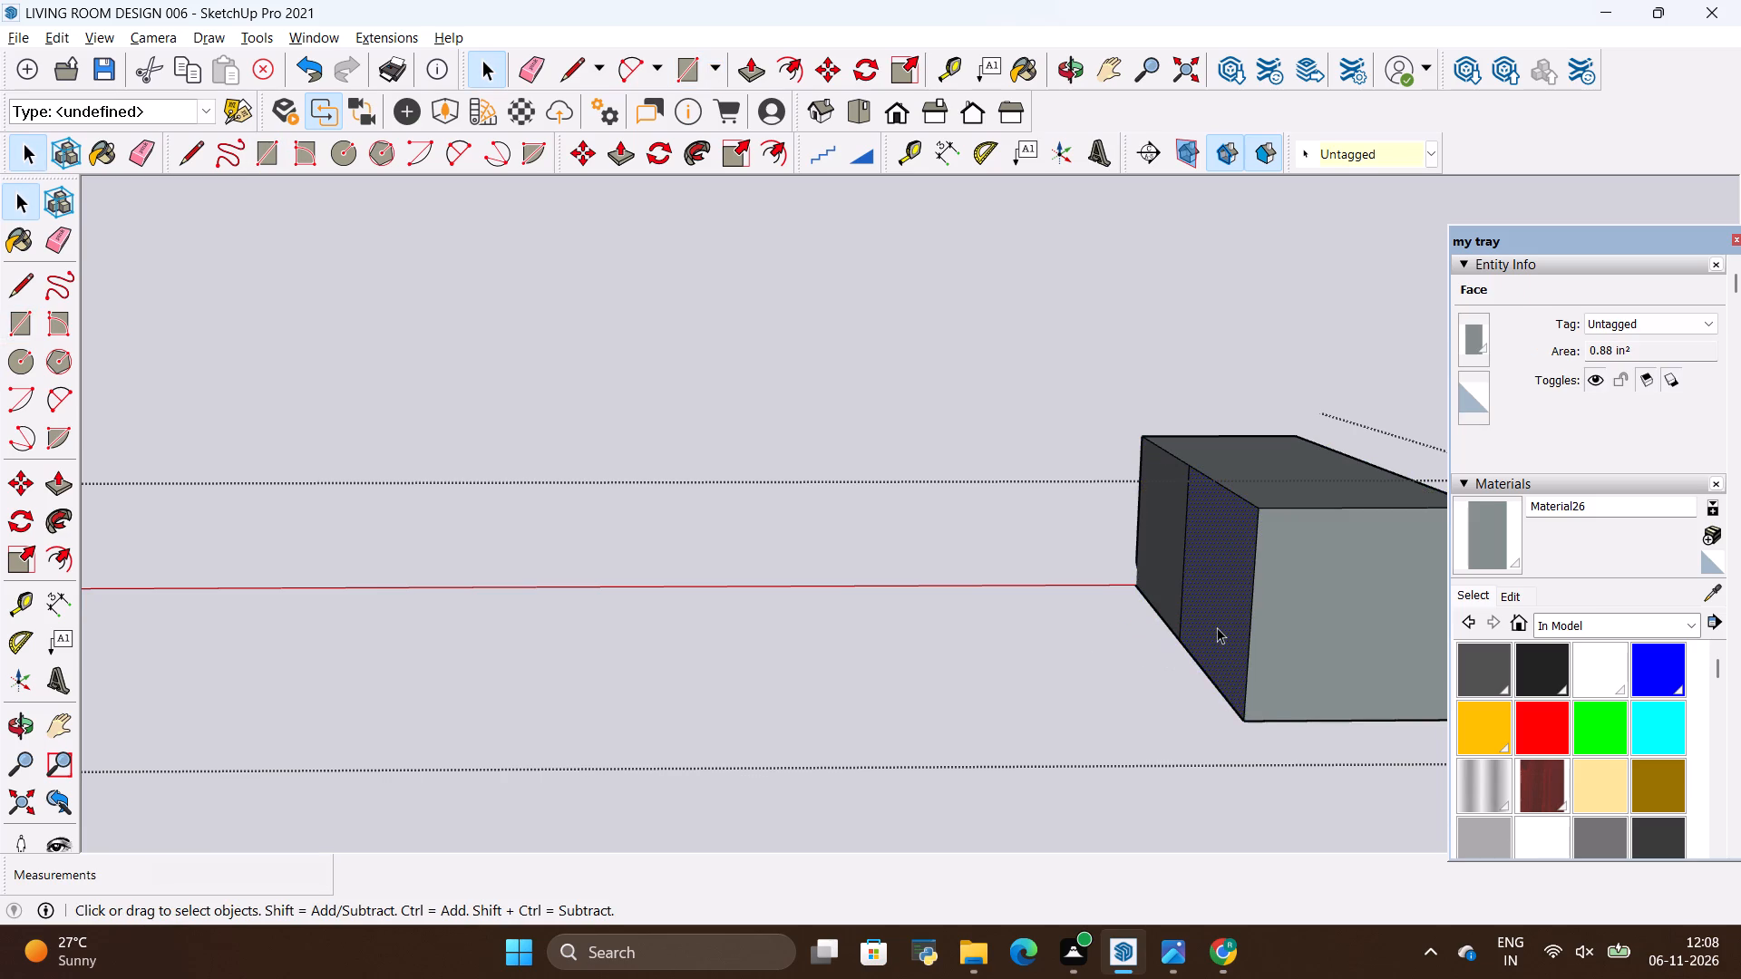
key("p")
left_click(1217, 627)
scroll(968, 671, "down", 11)
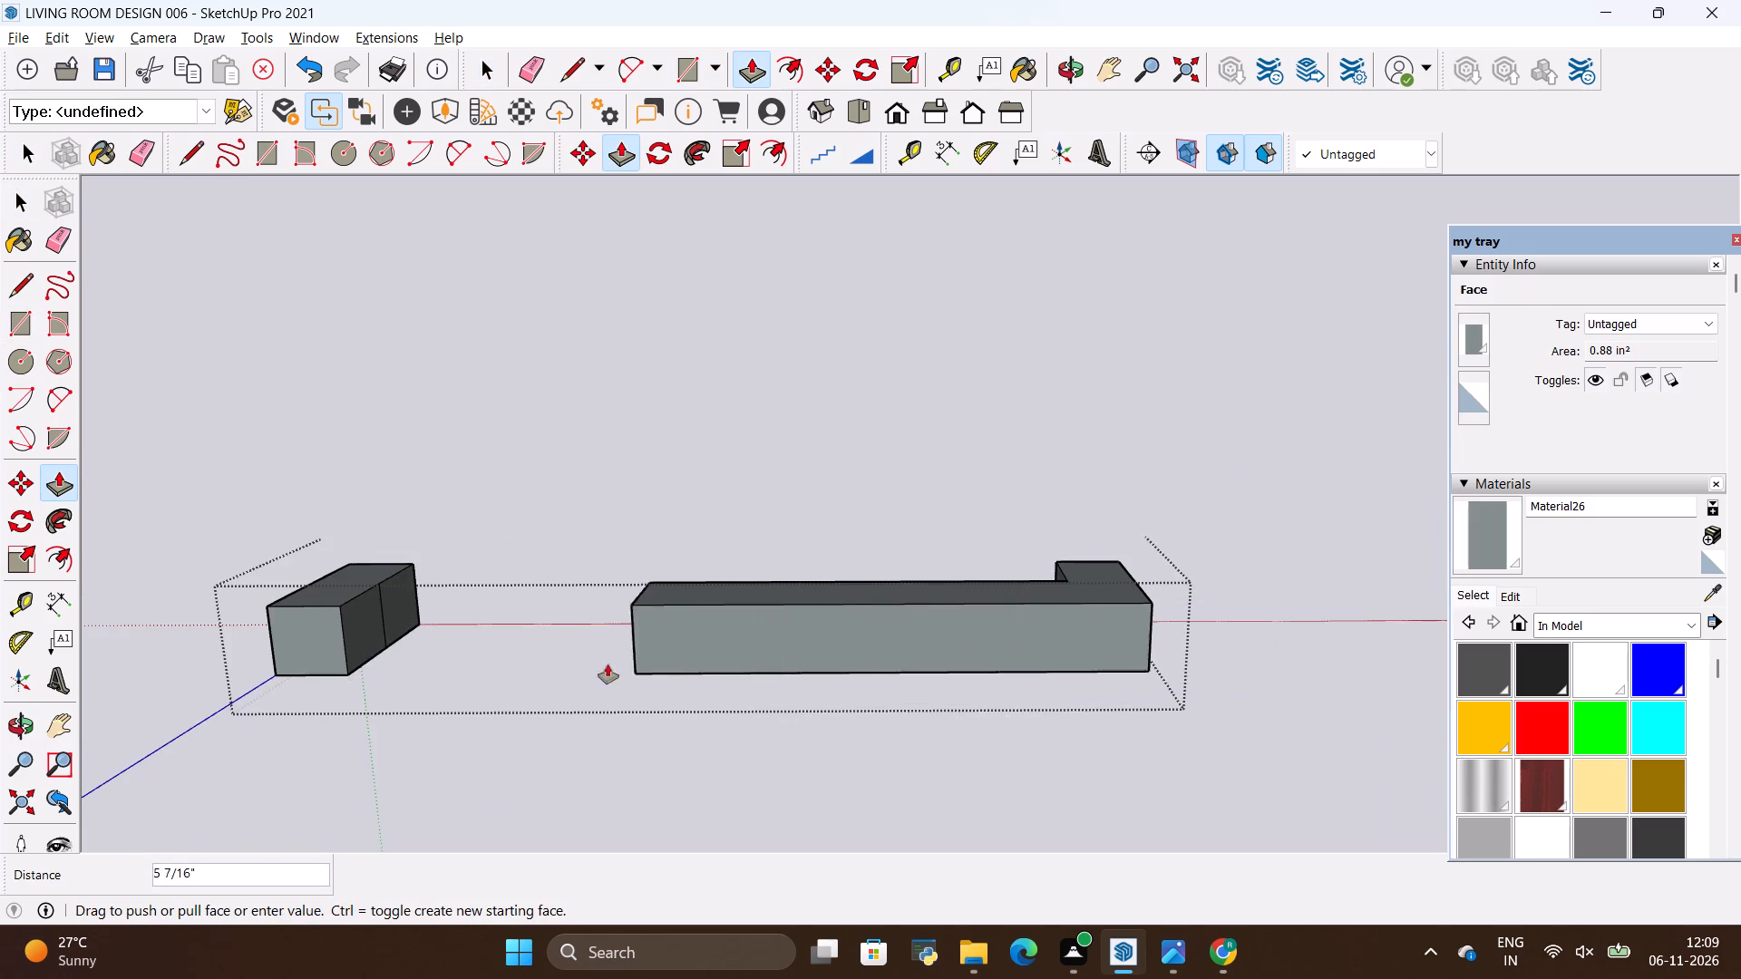
scroll(595, 663, "up", 7)
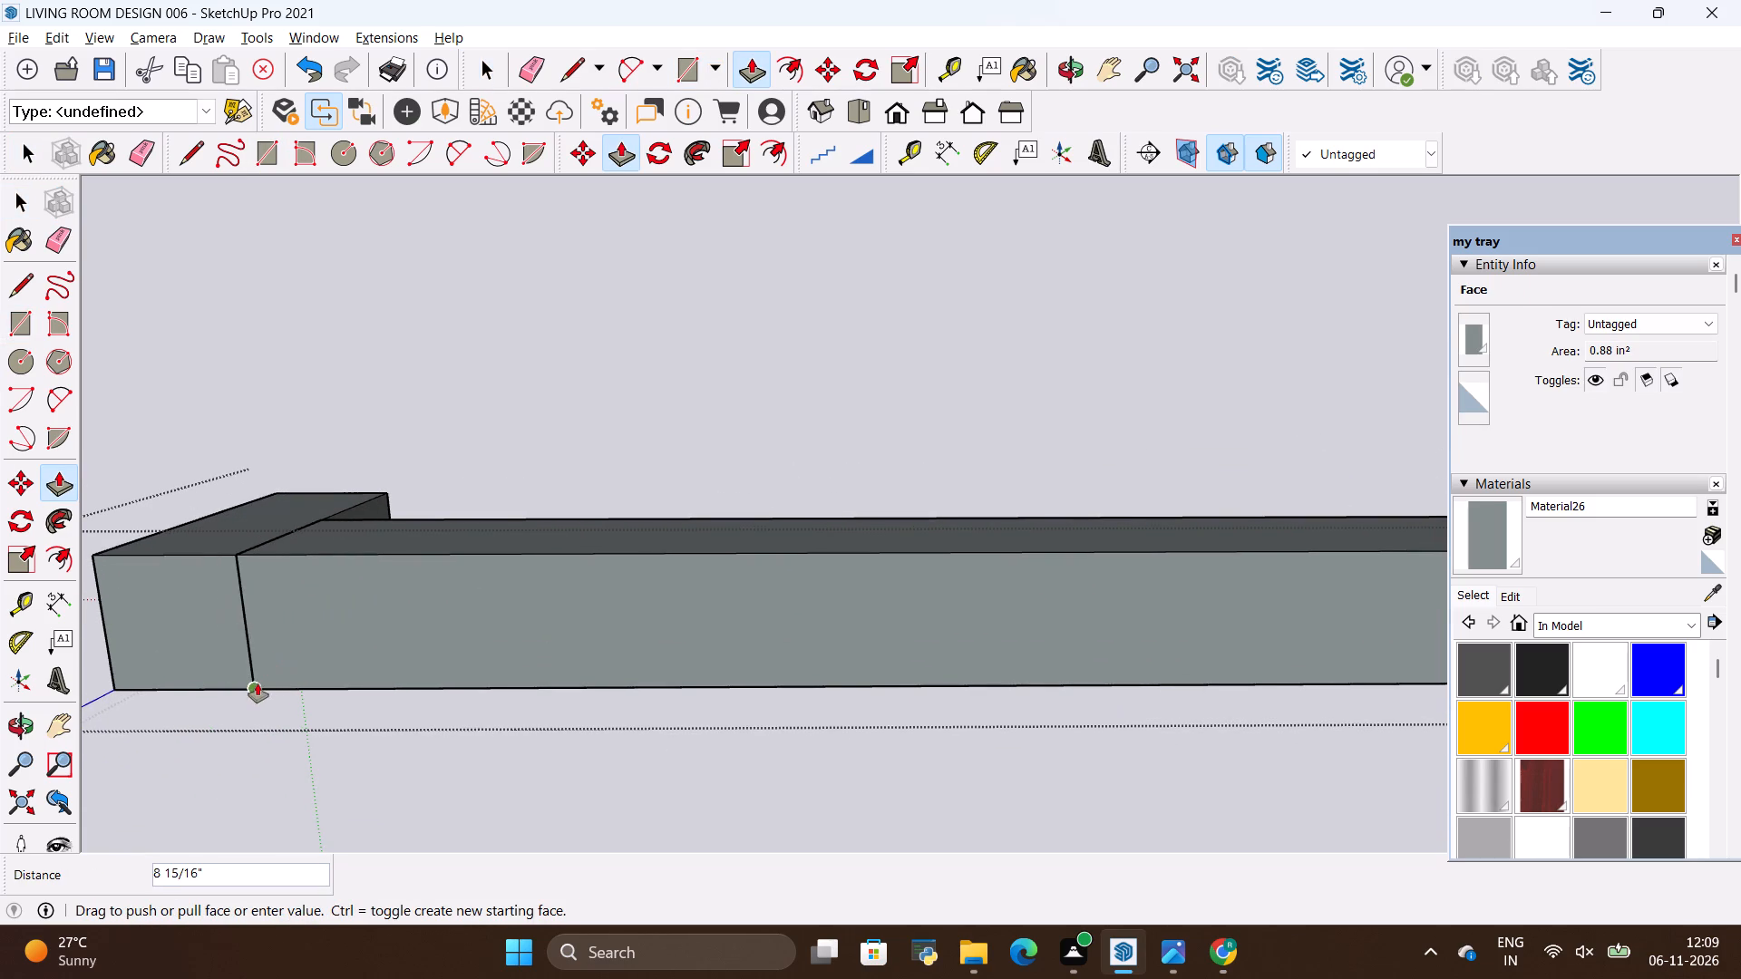
left_click(258, 683)
Erase the leftover seam edges where the bar meets the end block and leave the handle group.
key("e")
left_click_drag(262, 610, 226, 624)
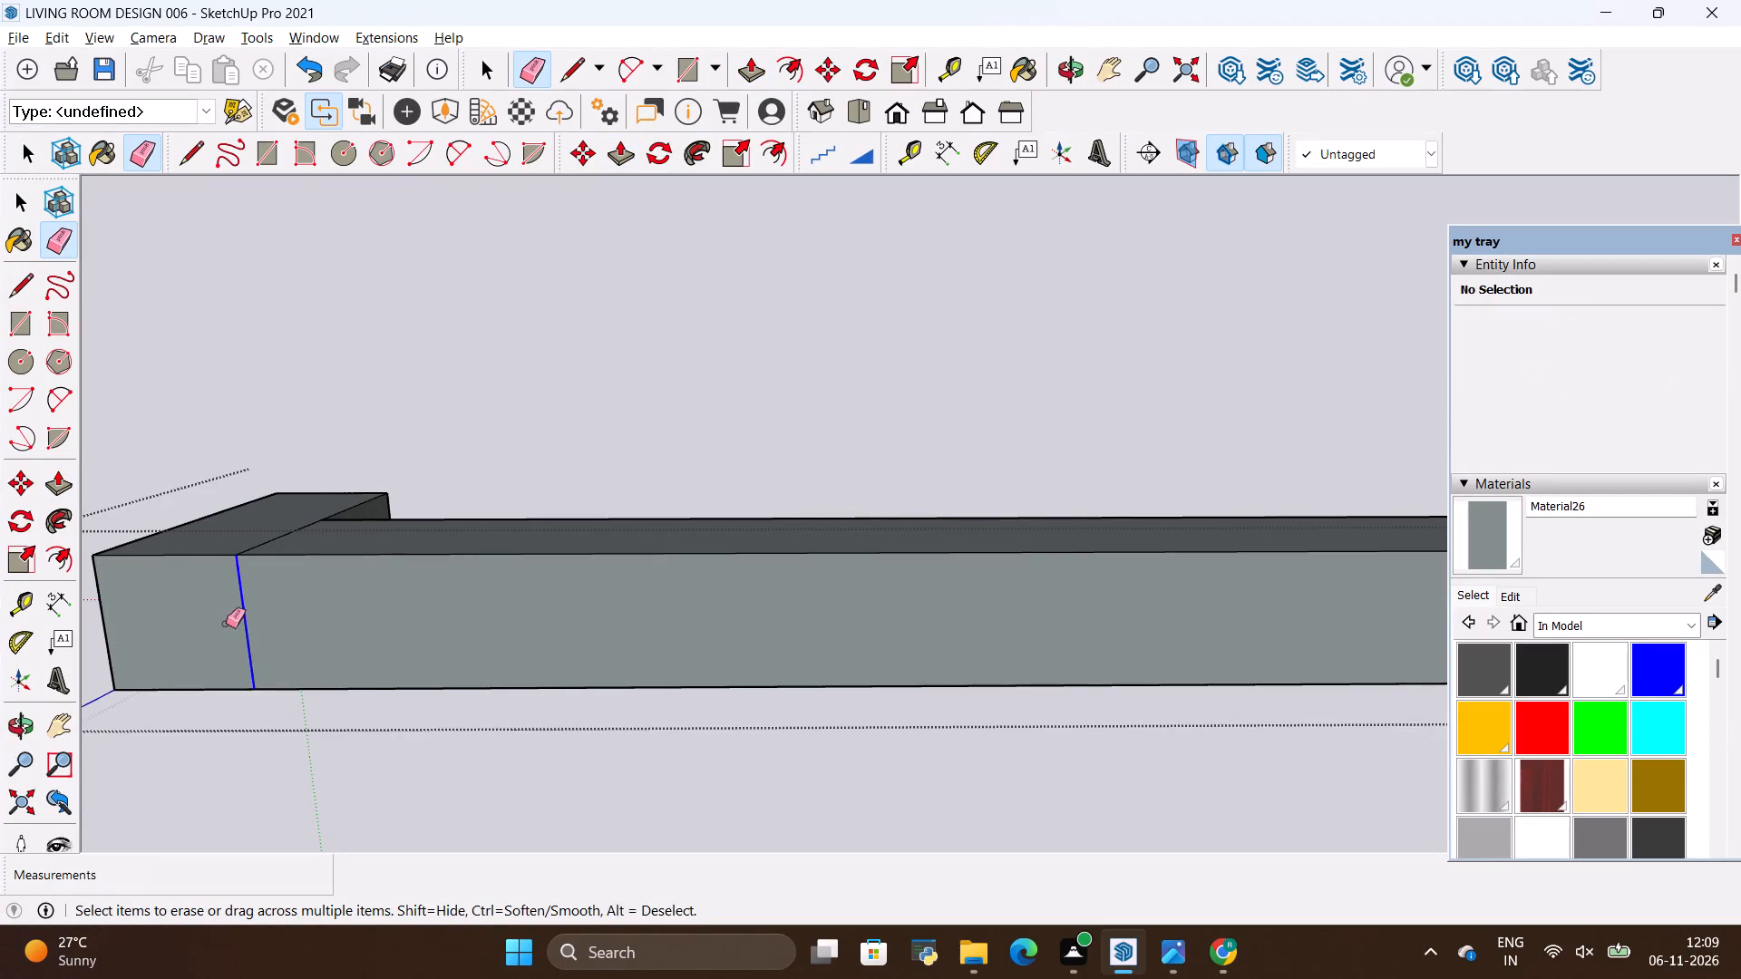
left_click_drag(226, 624, 211, 630)
scroll(258, 514, "up", 4)
left_click_drag(262, 546, 304, 557)
scroll(292, 555, "down", 10)
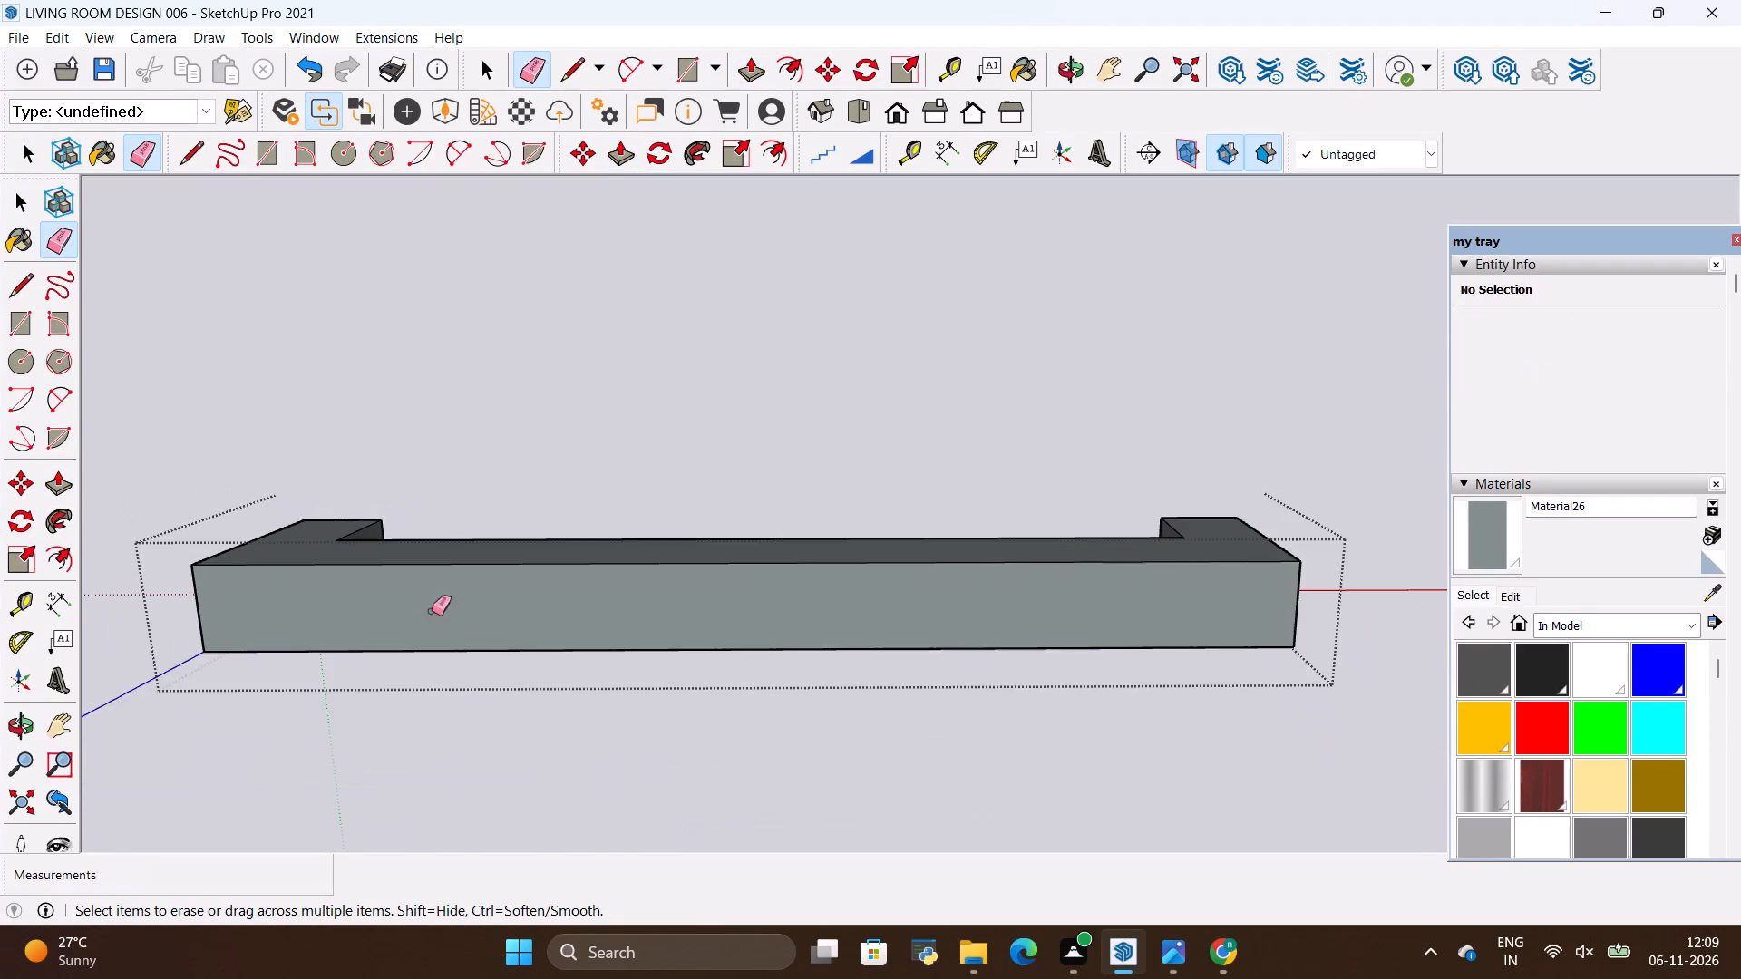
scroll(745, 703, "down", 5)
scroll(1153, 668, "down", 5)
key("space")
left_click(982, 550)
Compare the left console door's handle and its placement with the reference photo.
scroll(973, 554, "down", 11)
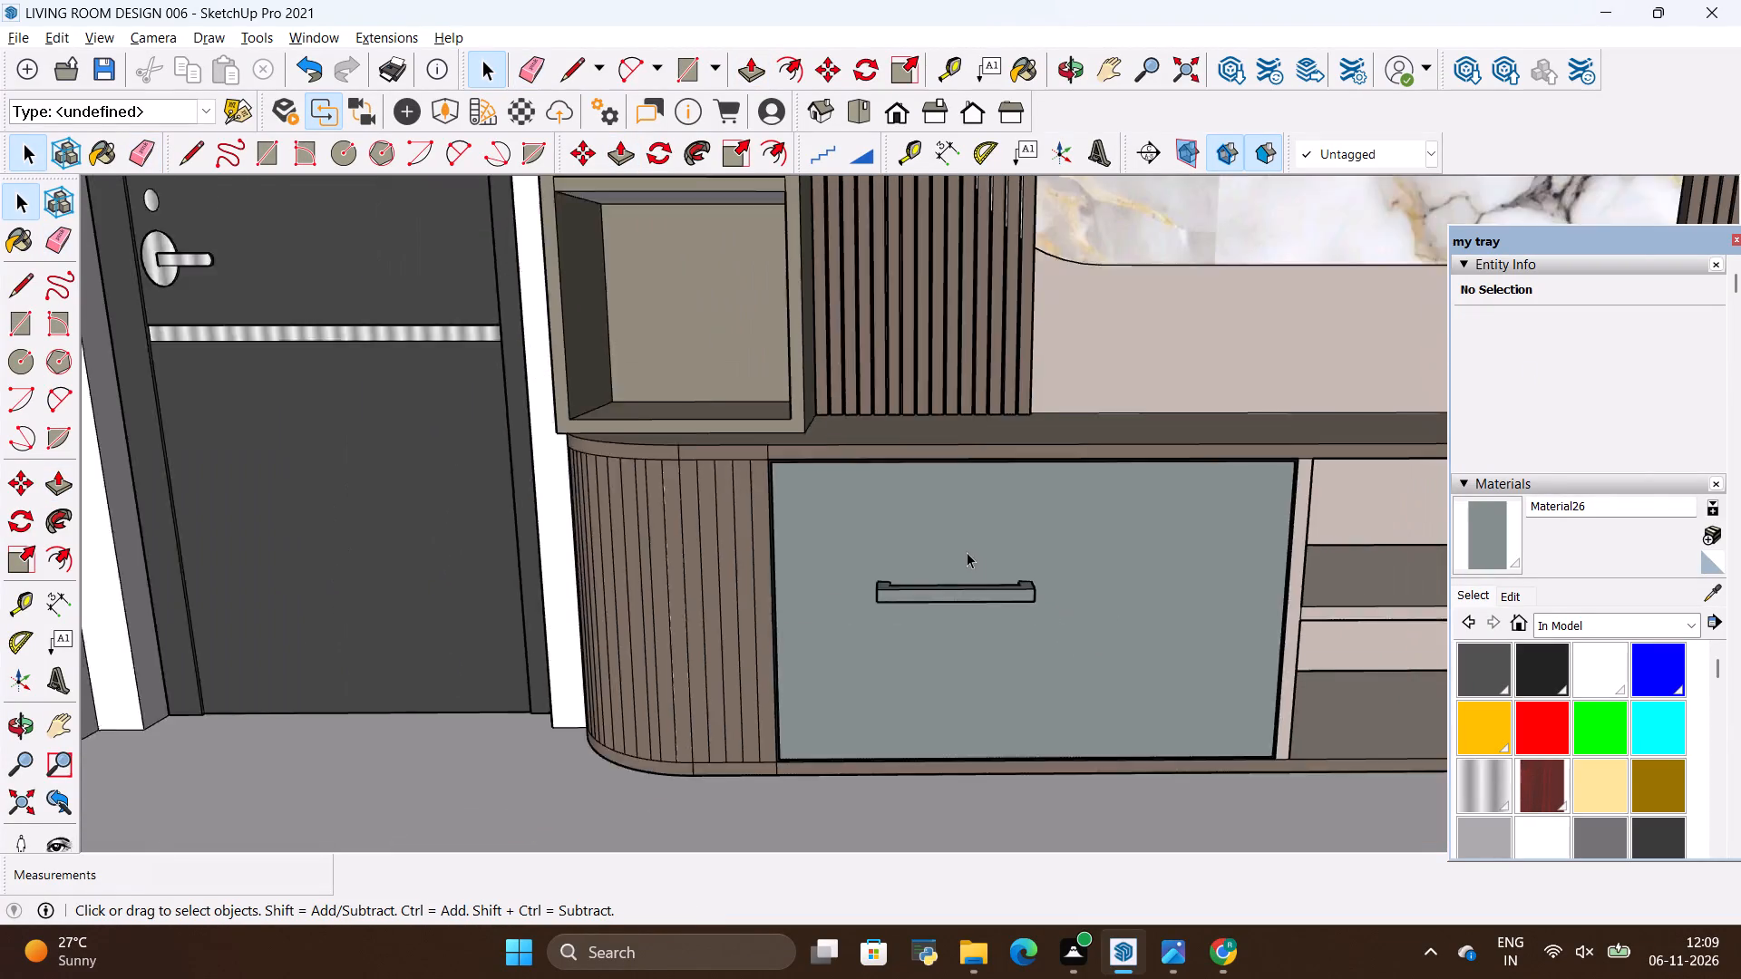
scroll(946, 569, "down", 4)
scroll(606, 772, "down", 4)
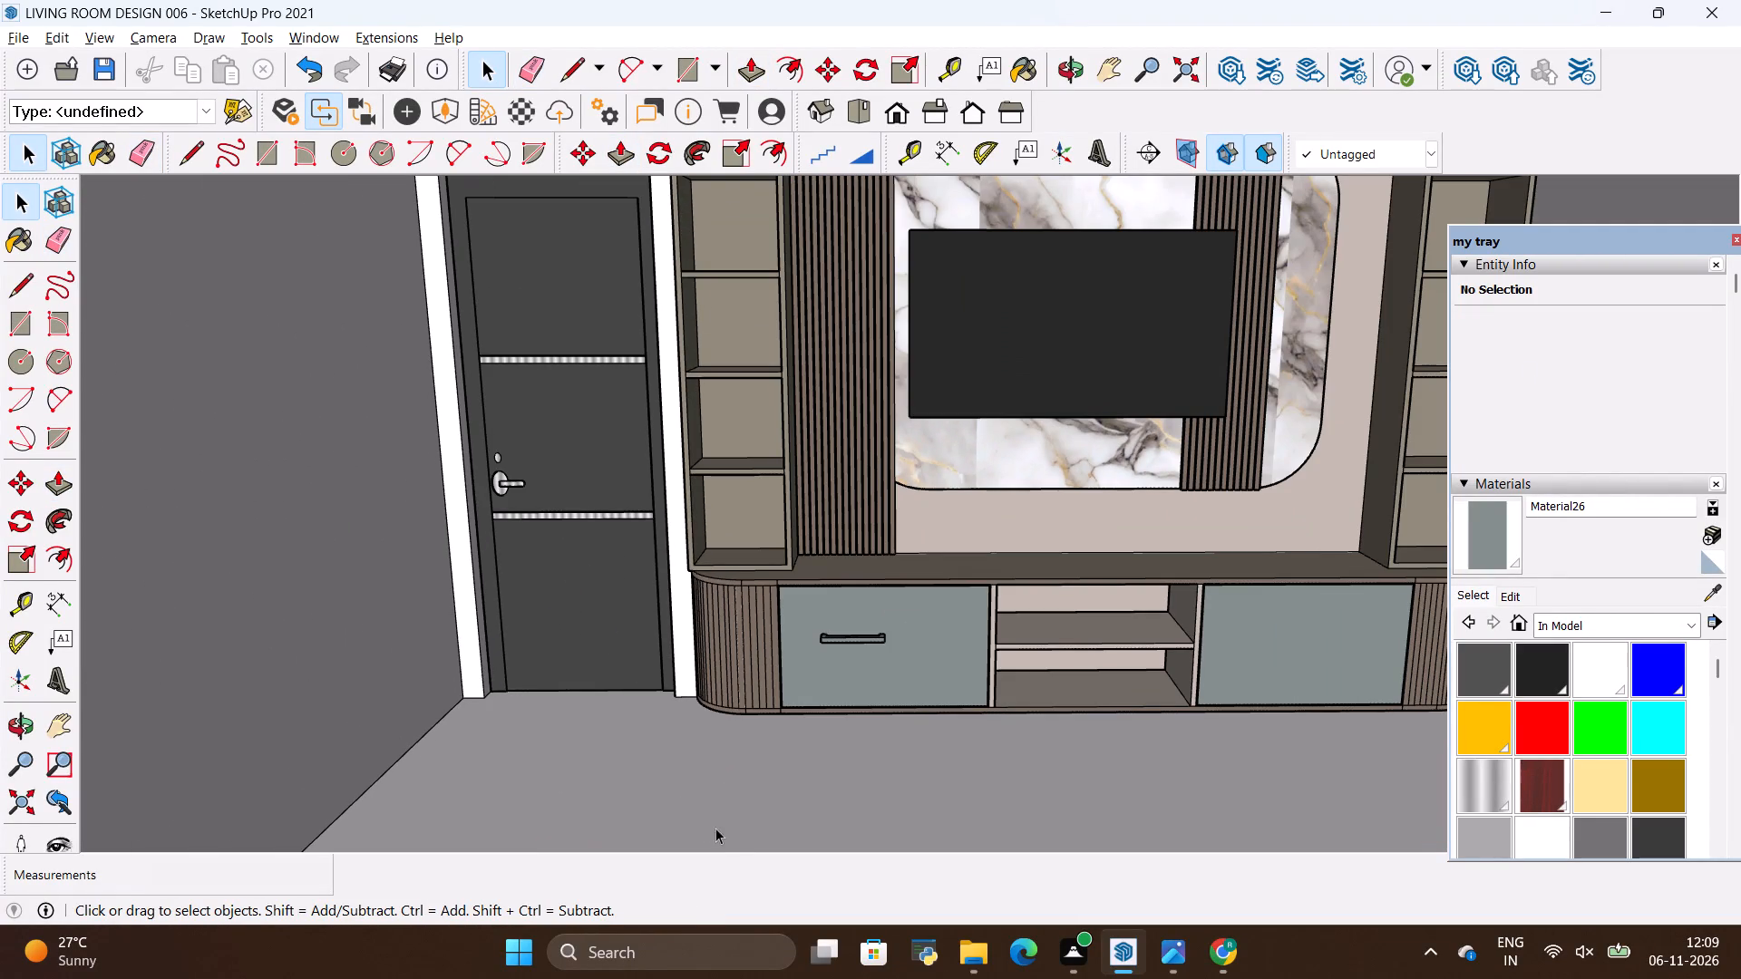
key("alt+Tab")
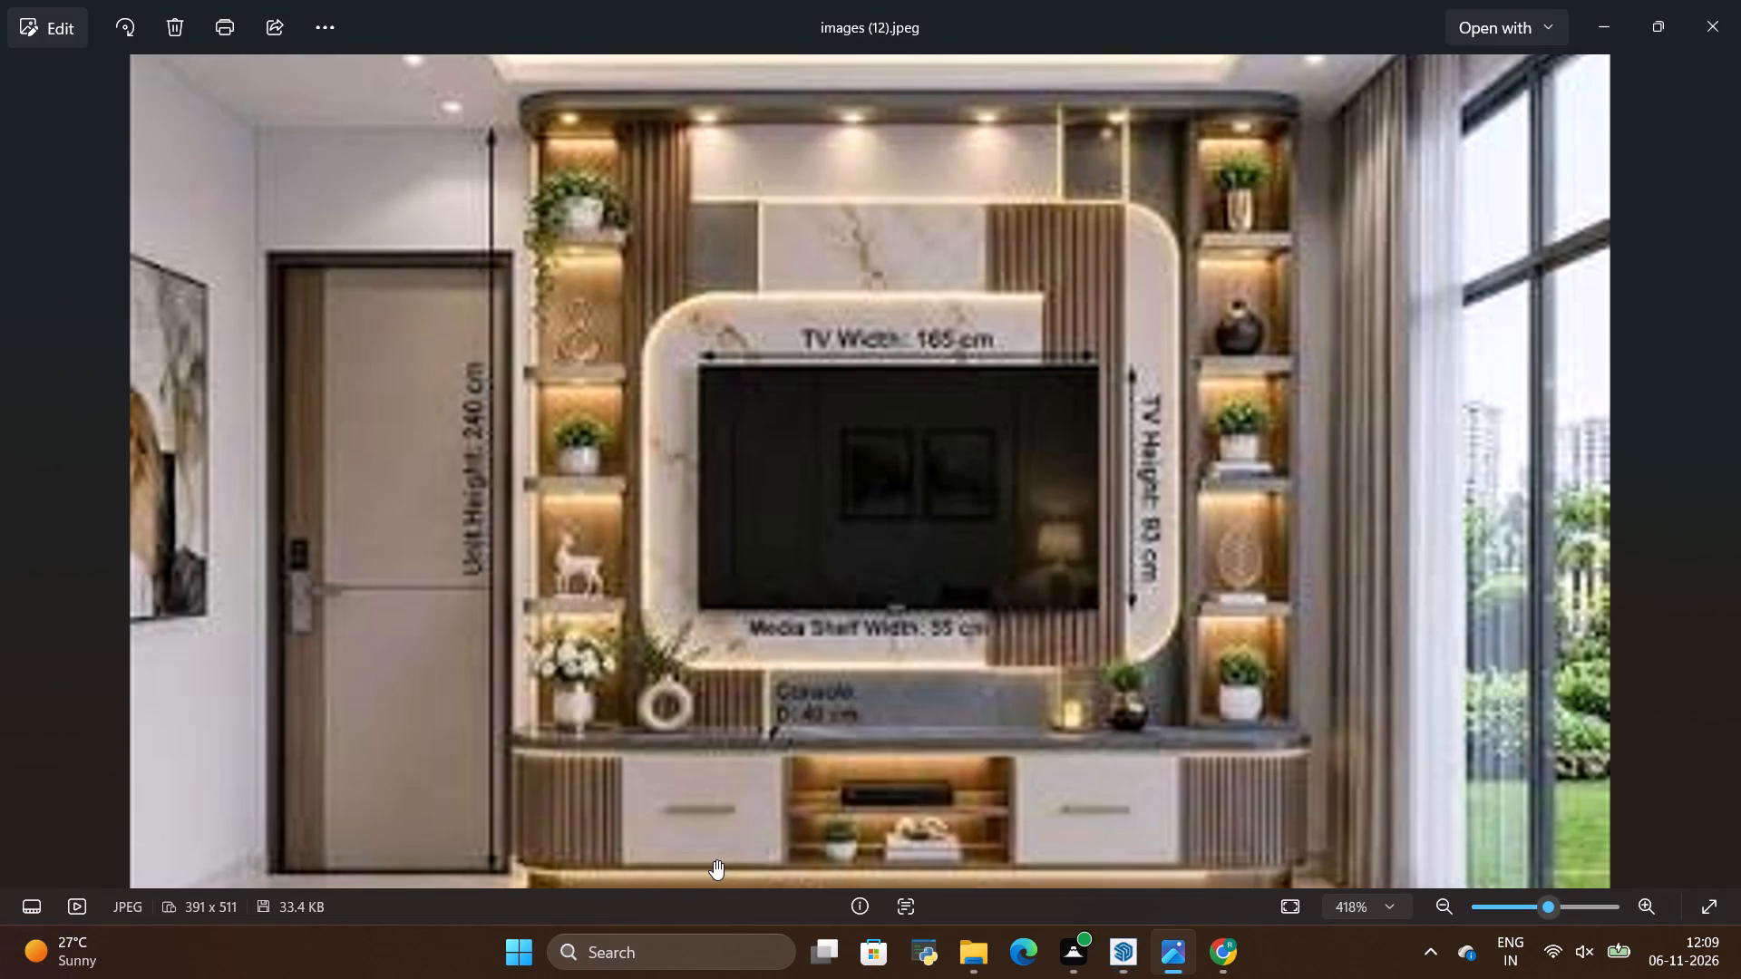
key("alt+Tab")
scroll(649, 849, "down", 3)
scroll(765, 819, "up", 2)
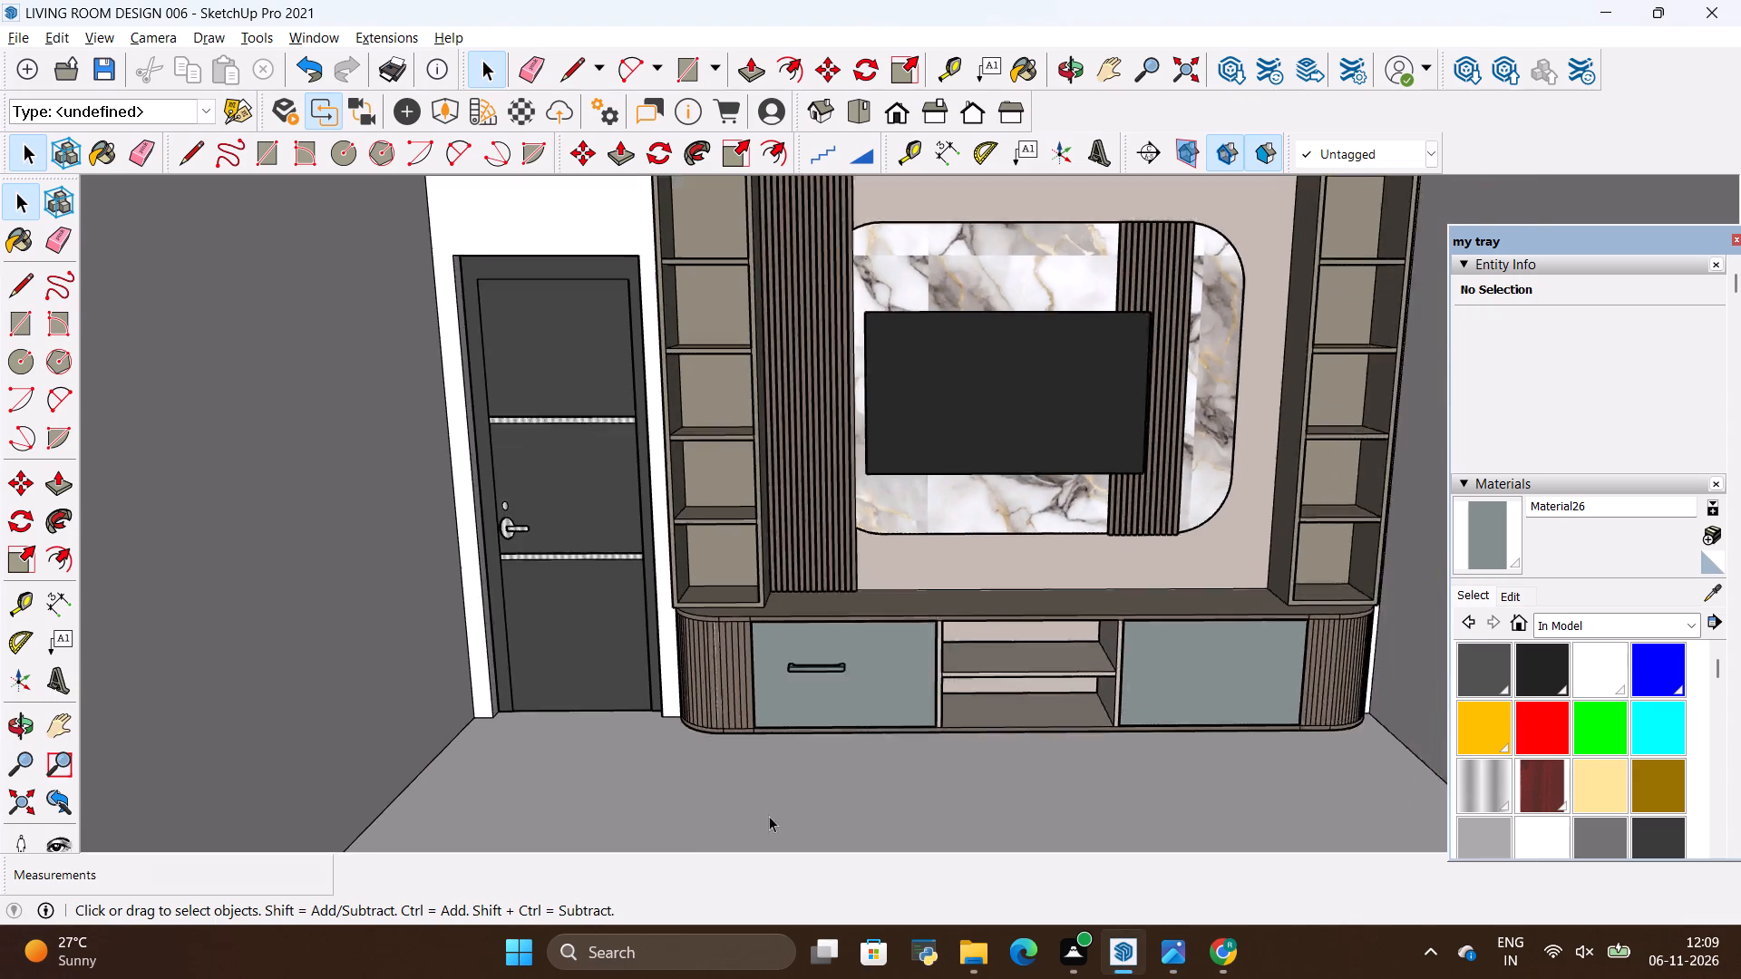
scroll(769, 816, "up", 1)
key("alt+Tab")
key("alt+Tab")
Move the handle about 6 11/16" towards the upper middle of the left console door.
scroll(732, 780, "up", 4)
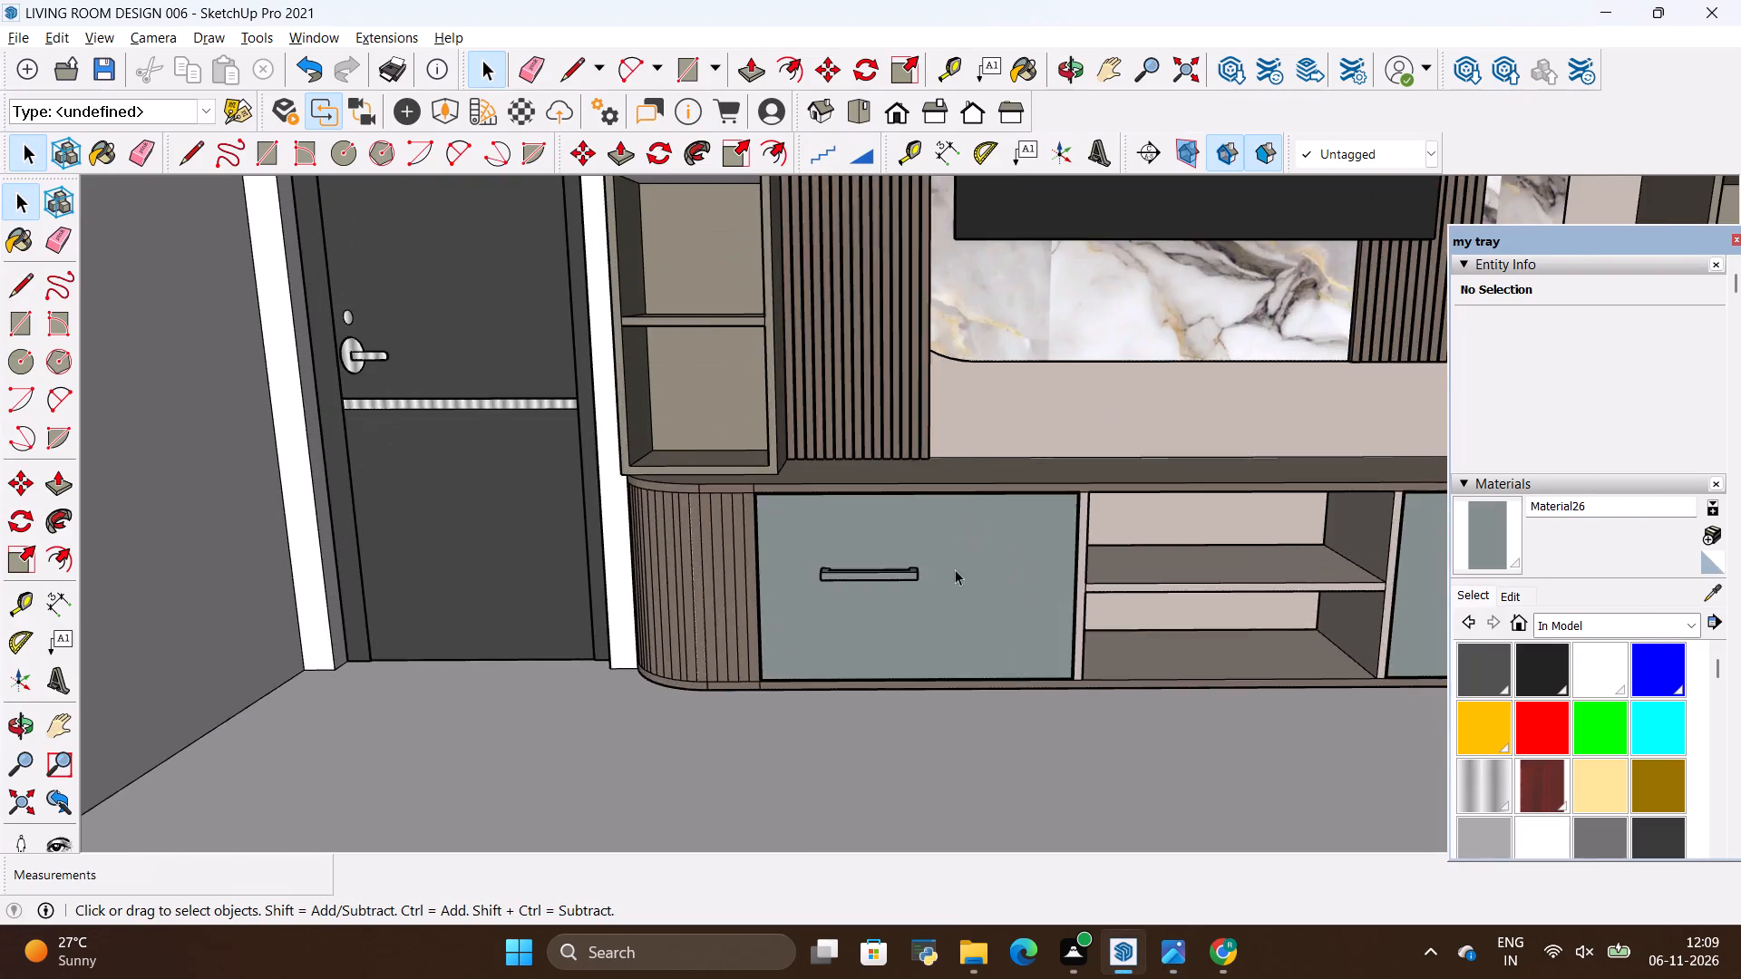
scroll(980, 504, "up", 14)
left_click(842, 629)
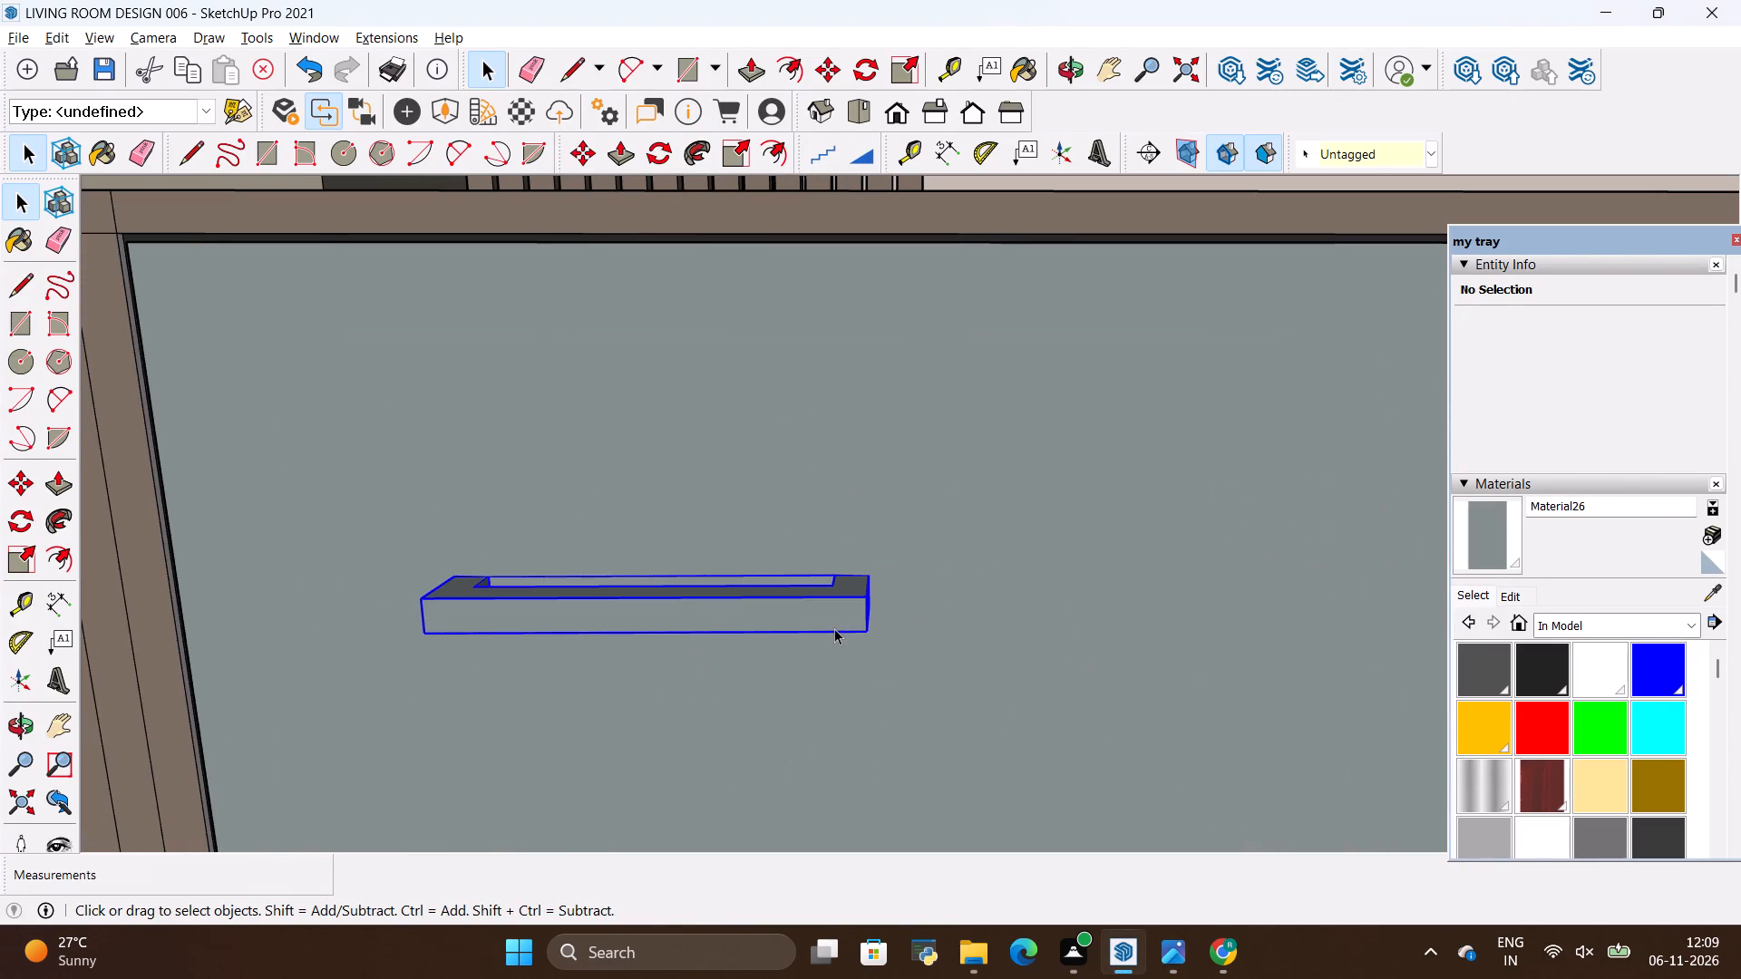
key("m")
scroll(889, 584, "up", 8)
left_click(854, 572)
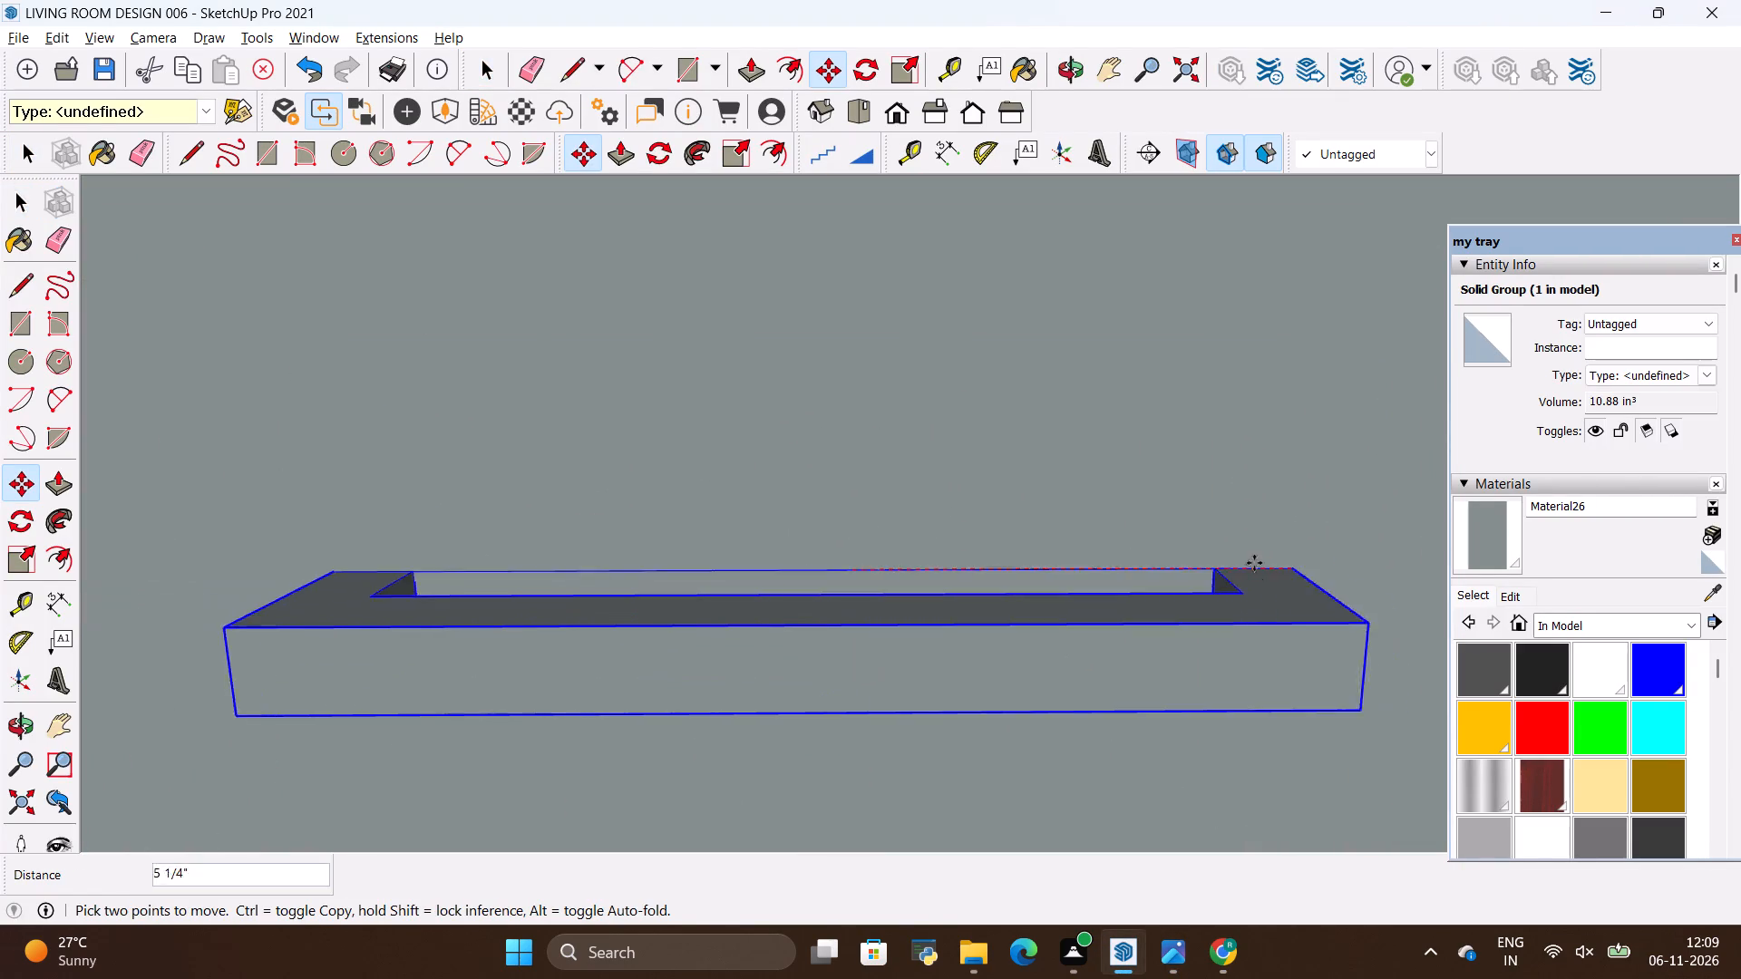
scroll(1124, 548, "down", 20)
scroll(906, 580, "down", 7)
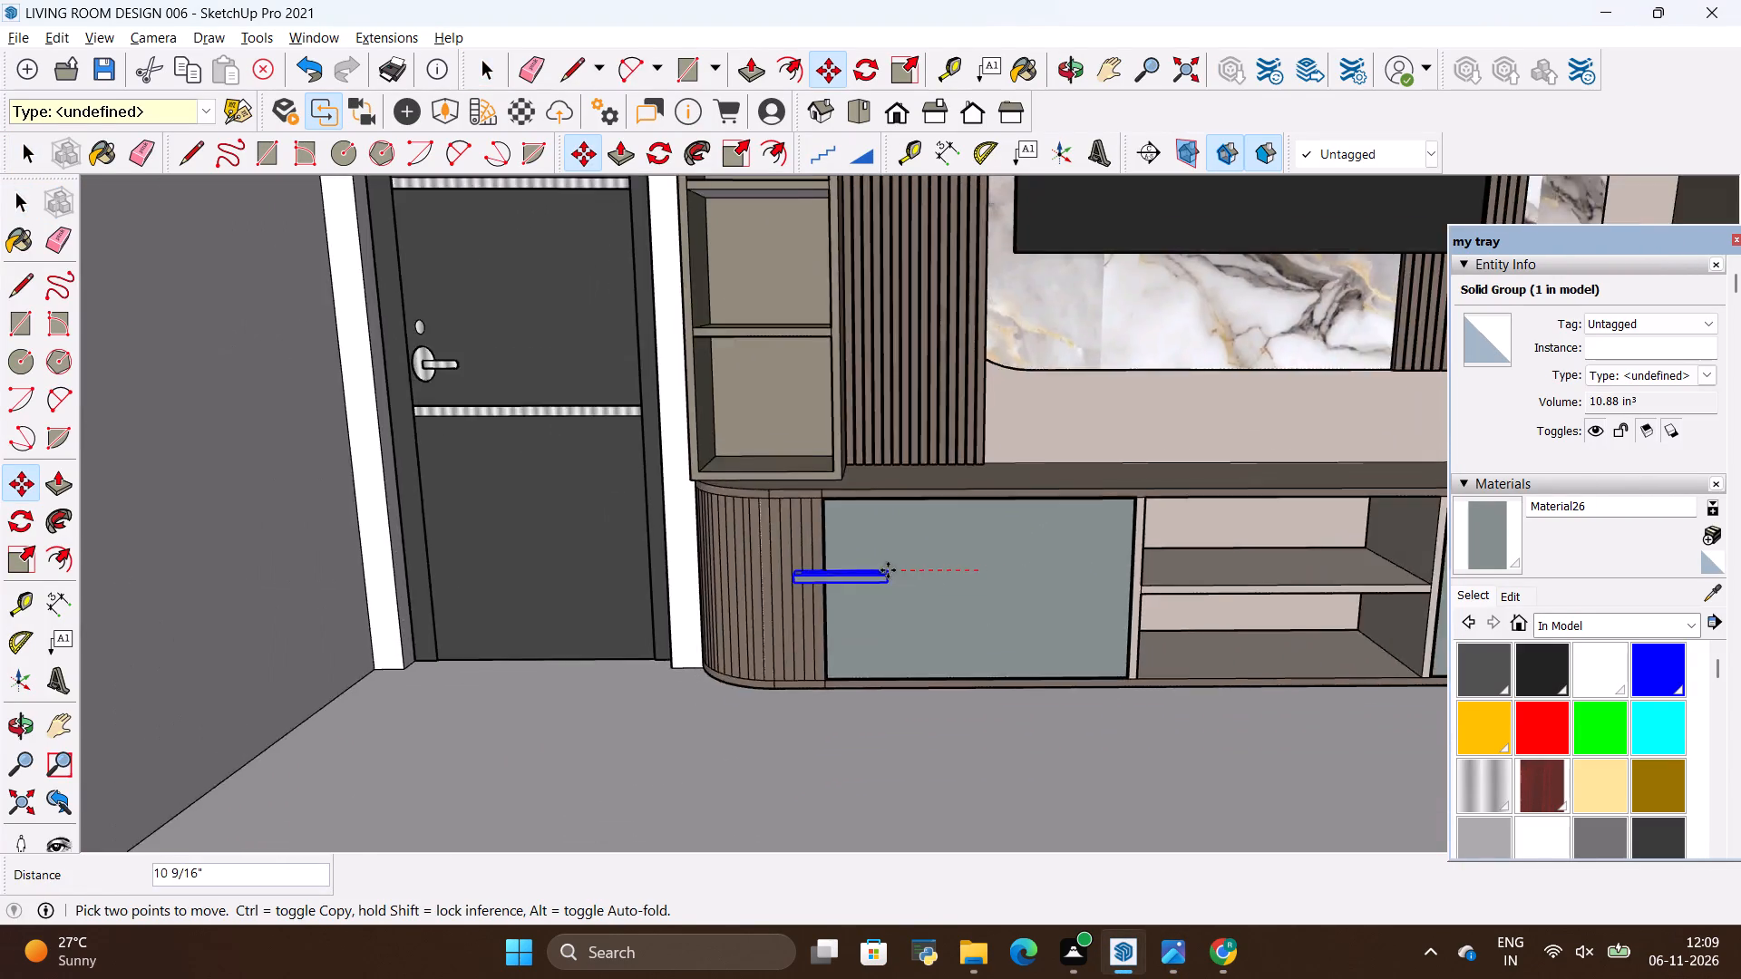
scroll(888, 570, "down", 9)
scroll(929, 575, "up", 7)
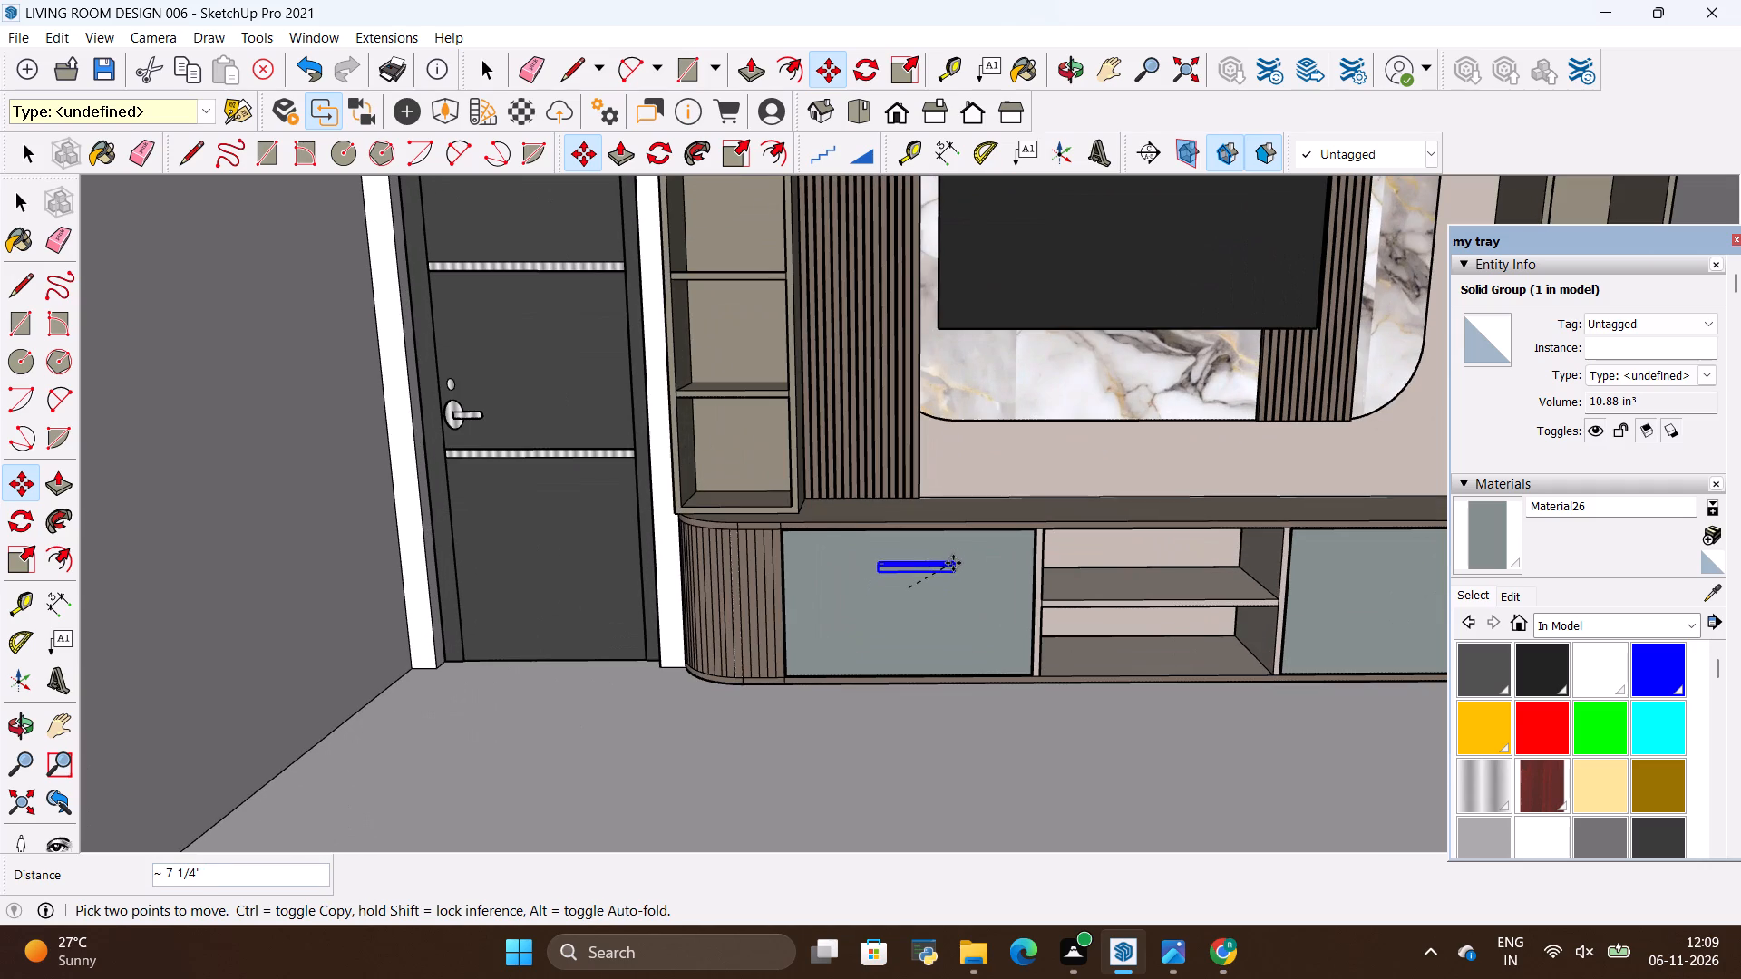
left_click(951, 567)
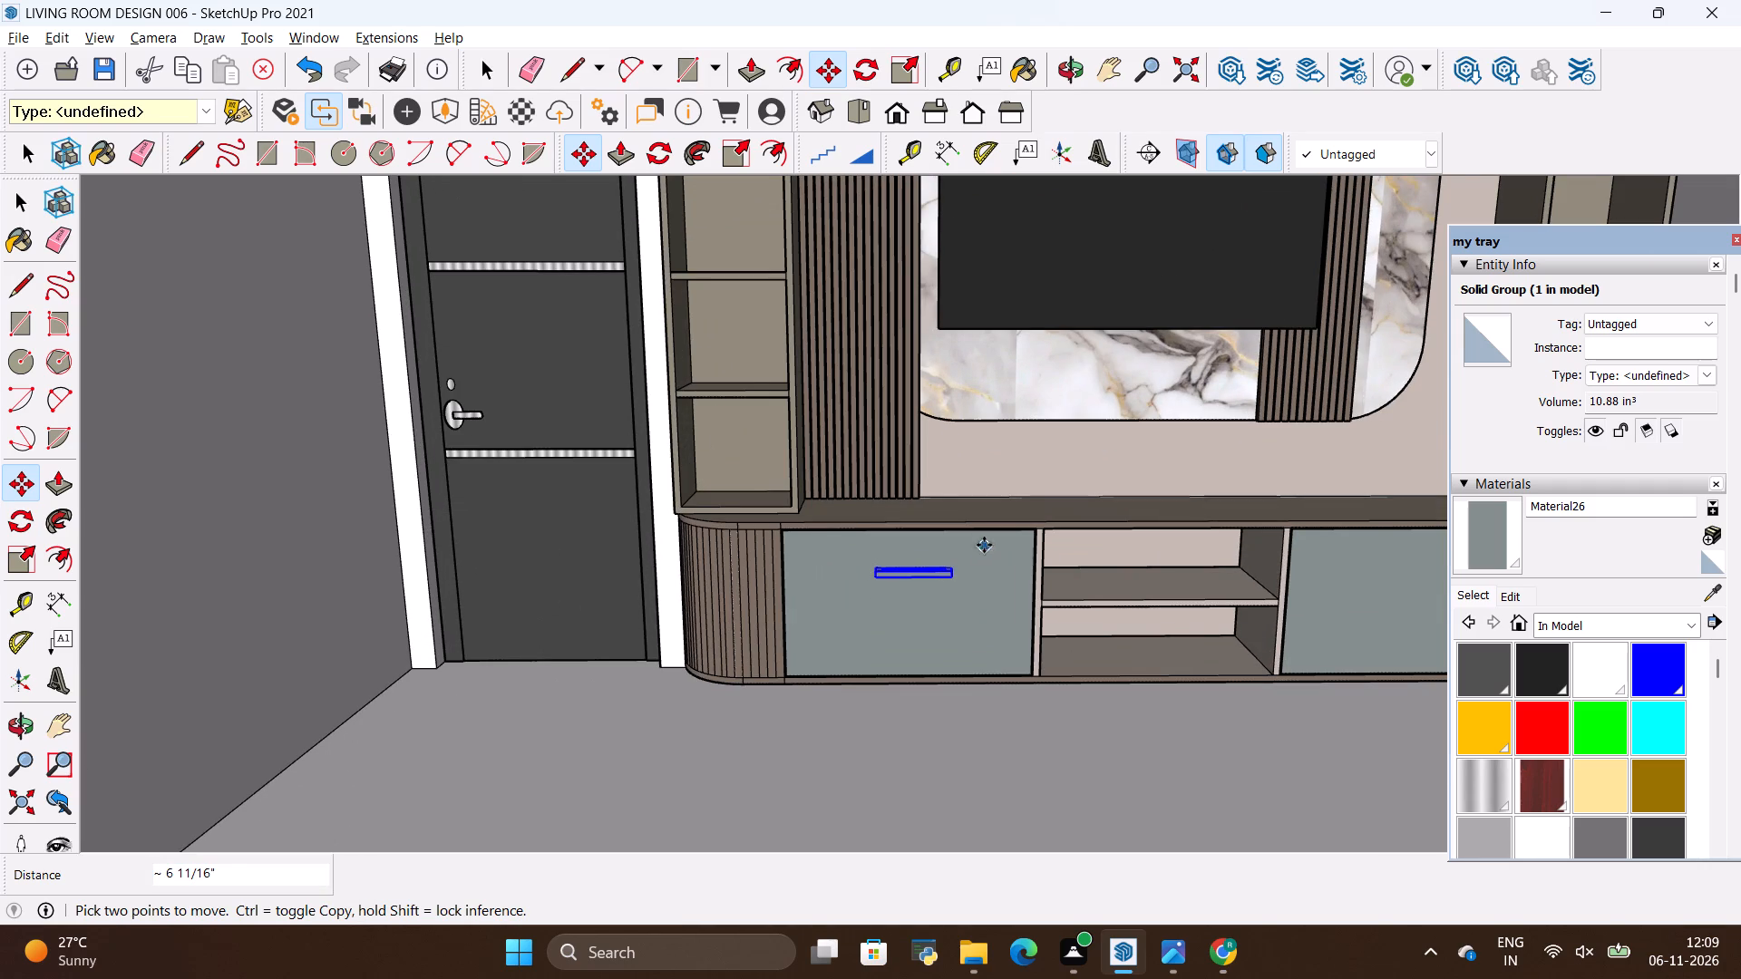
Copy the handle about 5' 11 5/8" along the red axis onto the right console door.
scroll(973, 544, "up", 10)
left_click(923, 598, "ctrl")
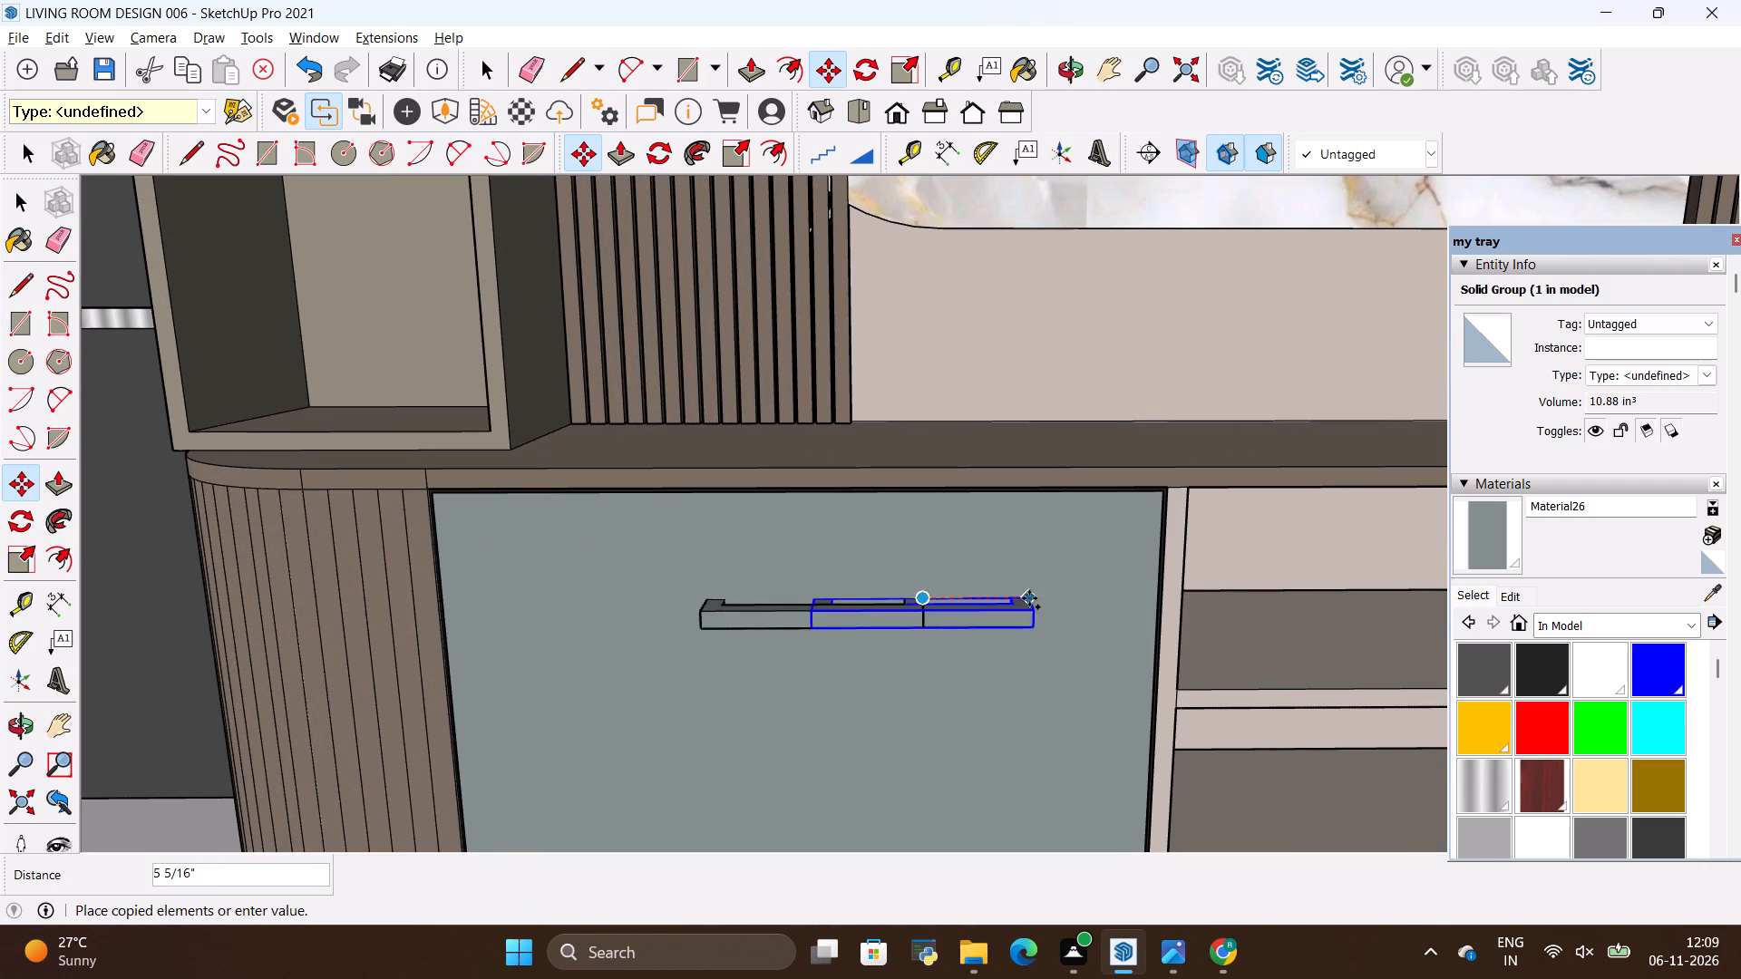
scroll(534, 568, "down", 10)
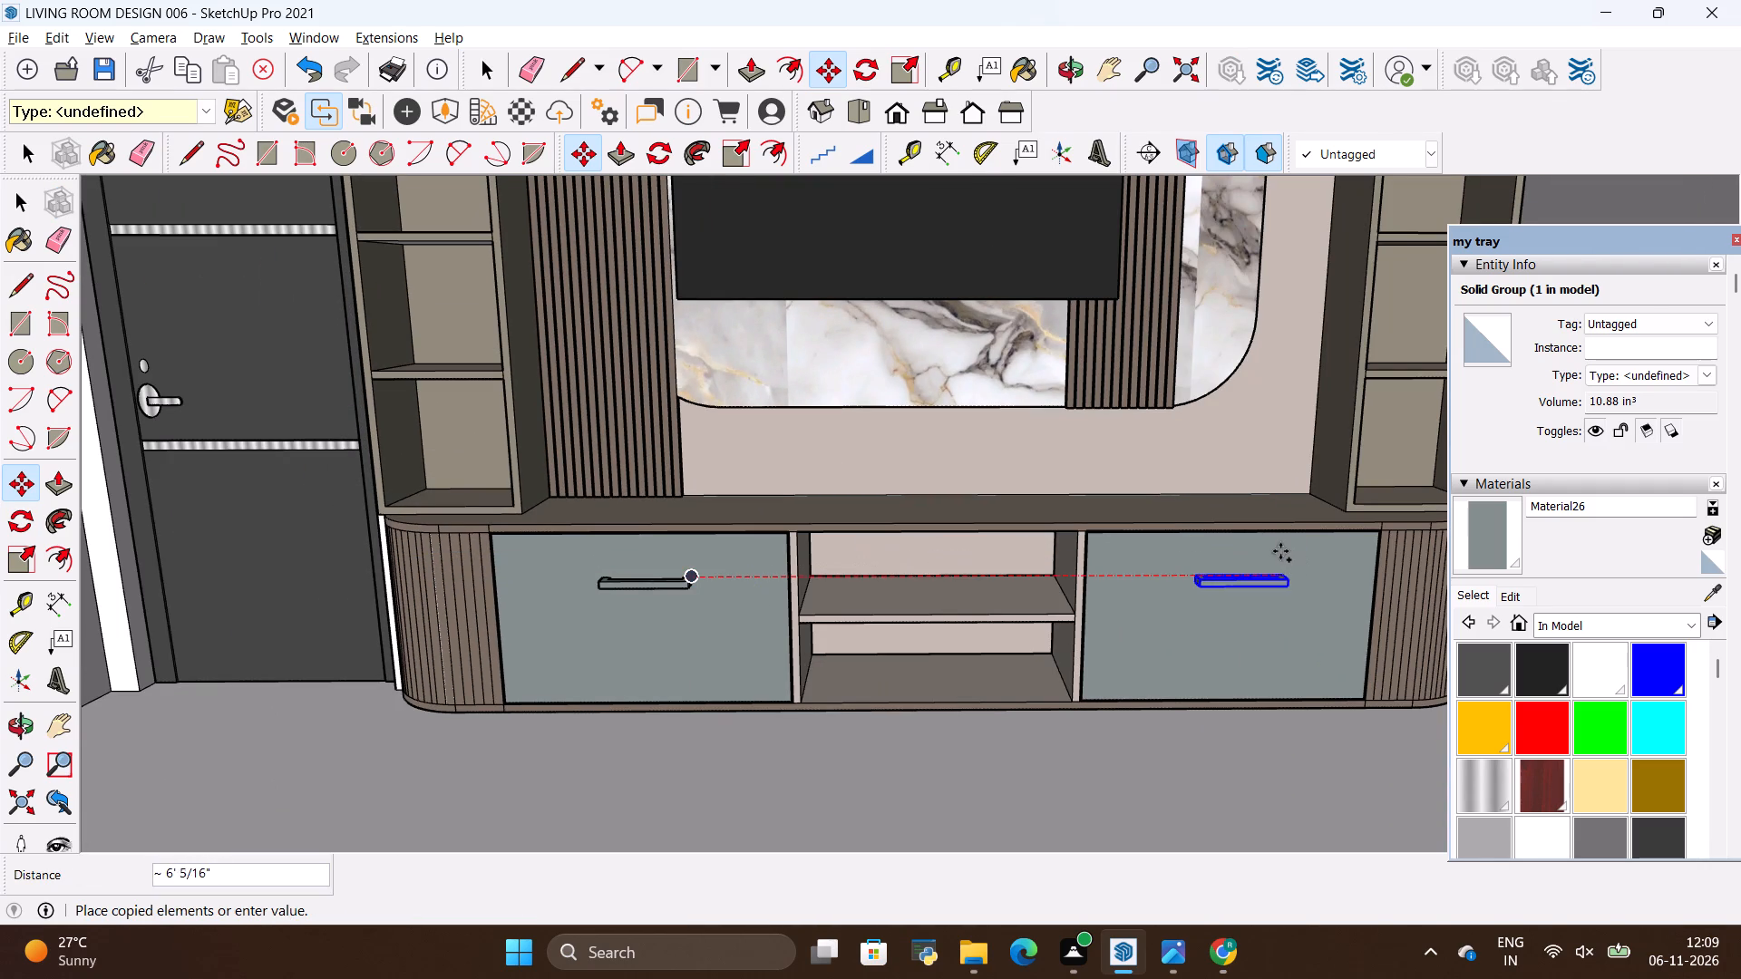
left_click(1277, 555)
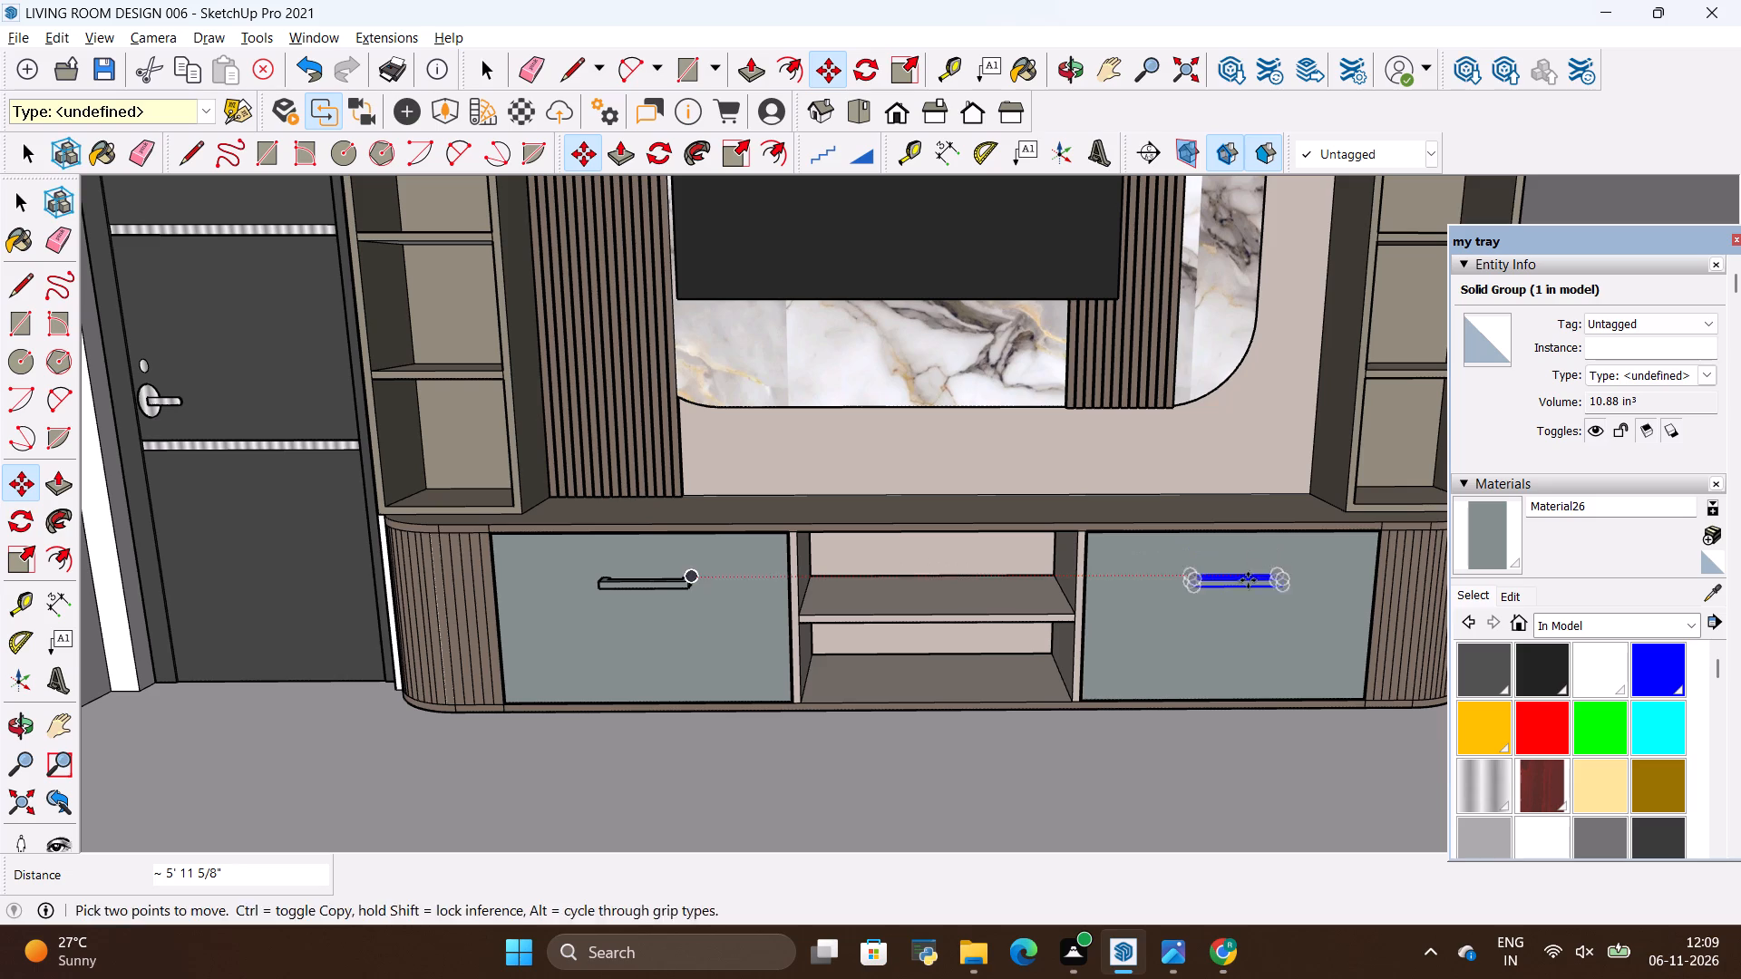
key("space")
left_click(1225, 625)
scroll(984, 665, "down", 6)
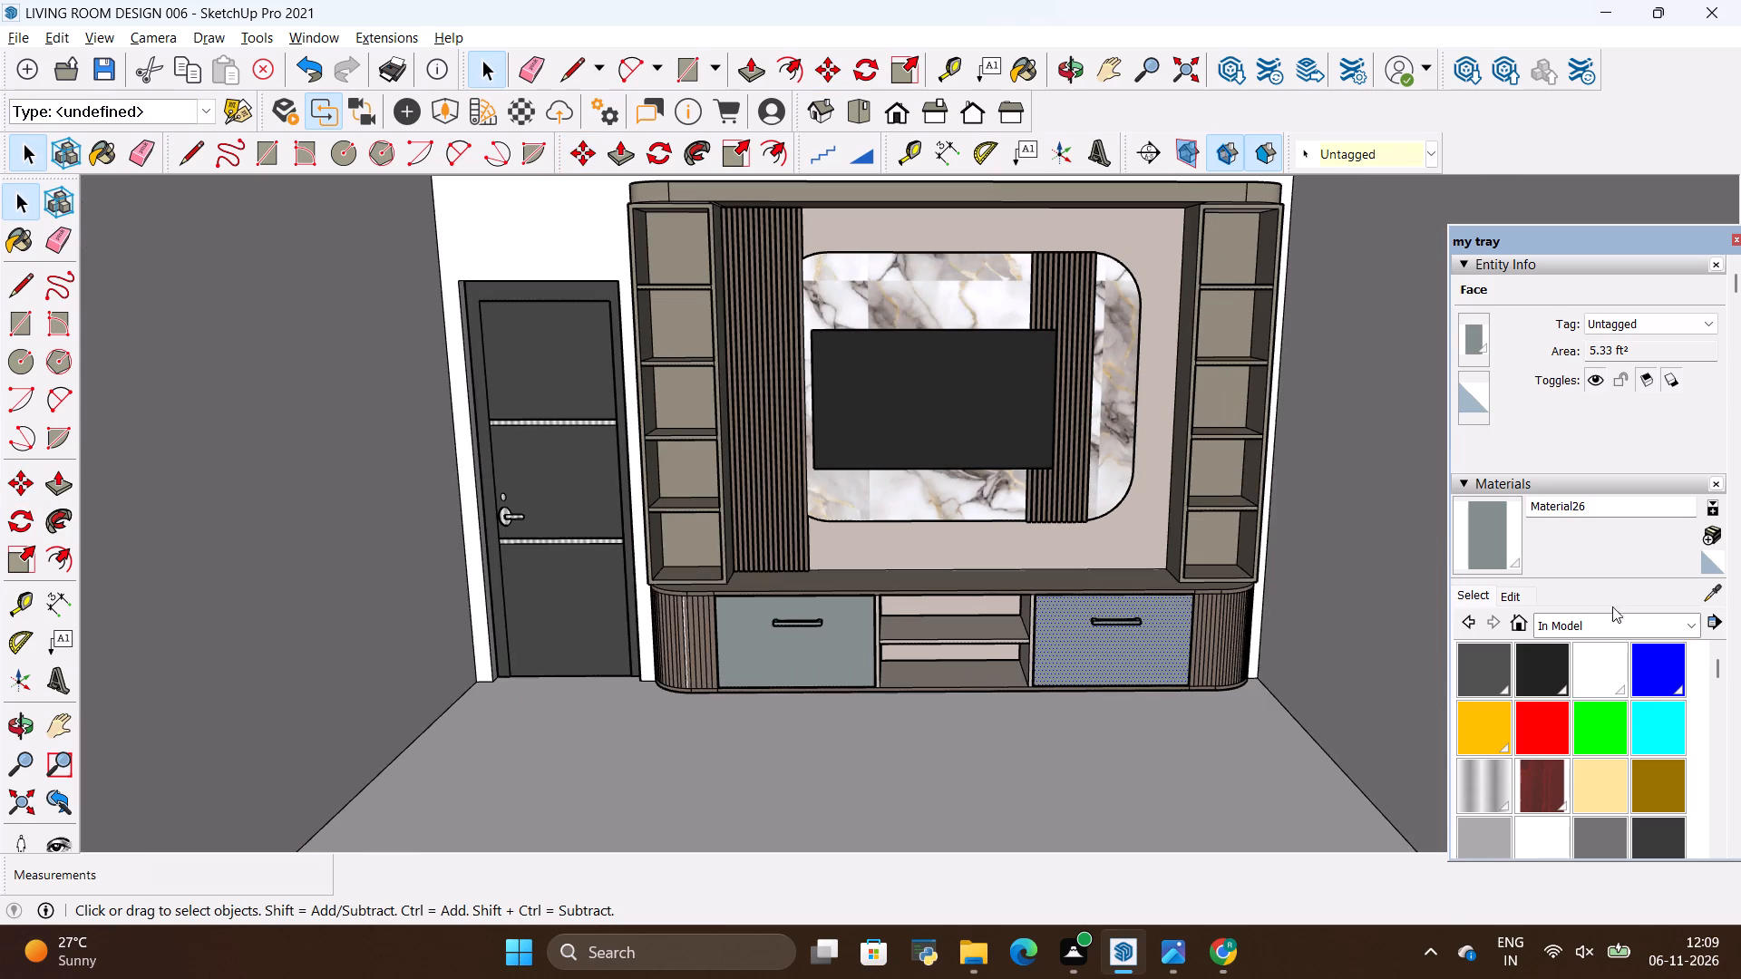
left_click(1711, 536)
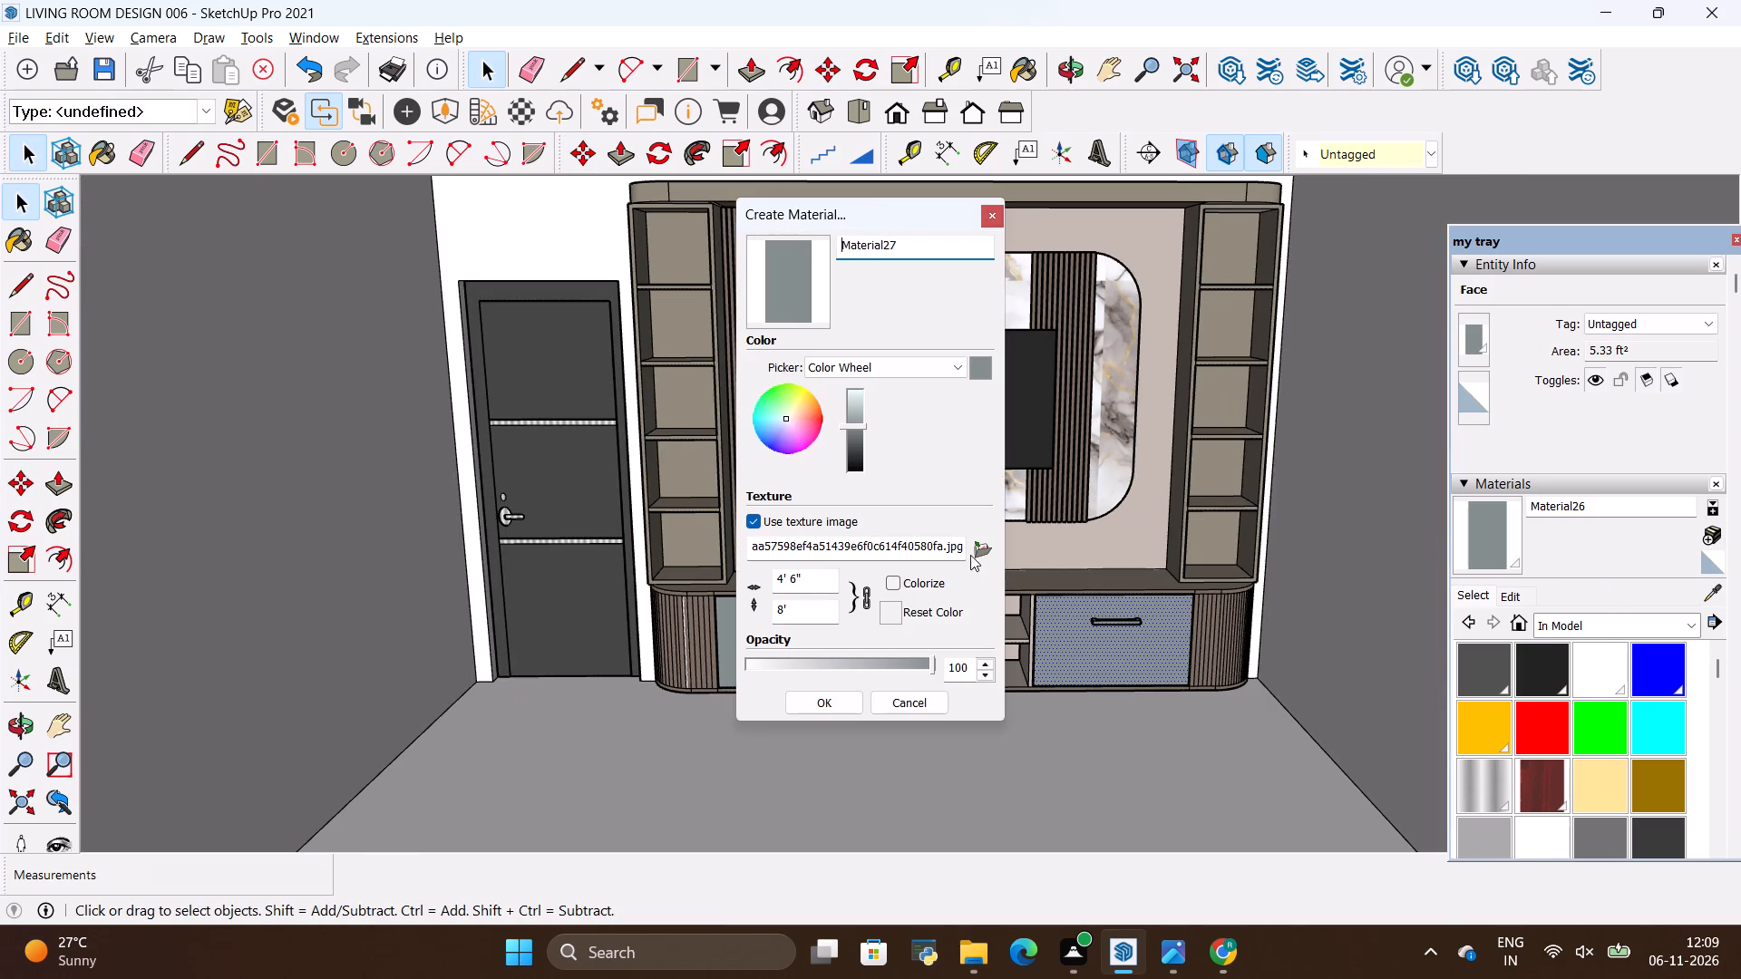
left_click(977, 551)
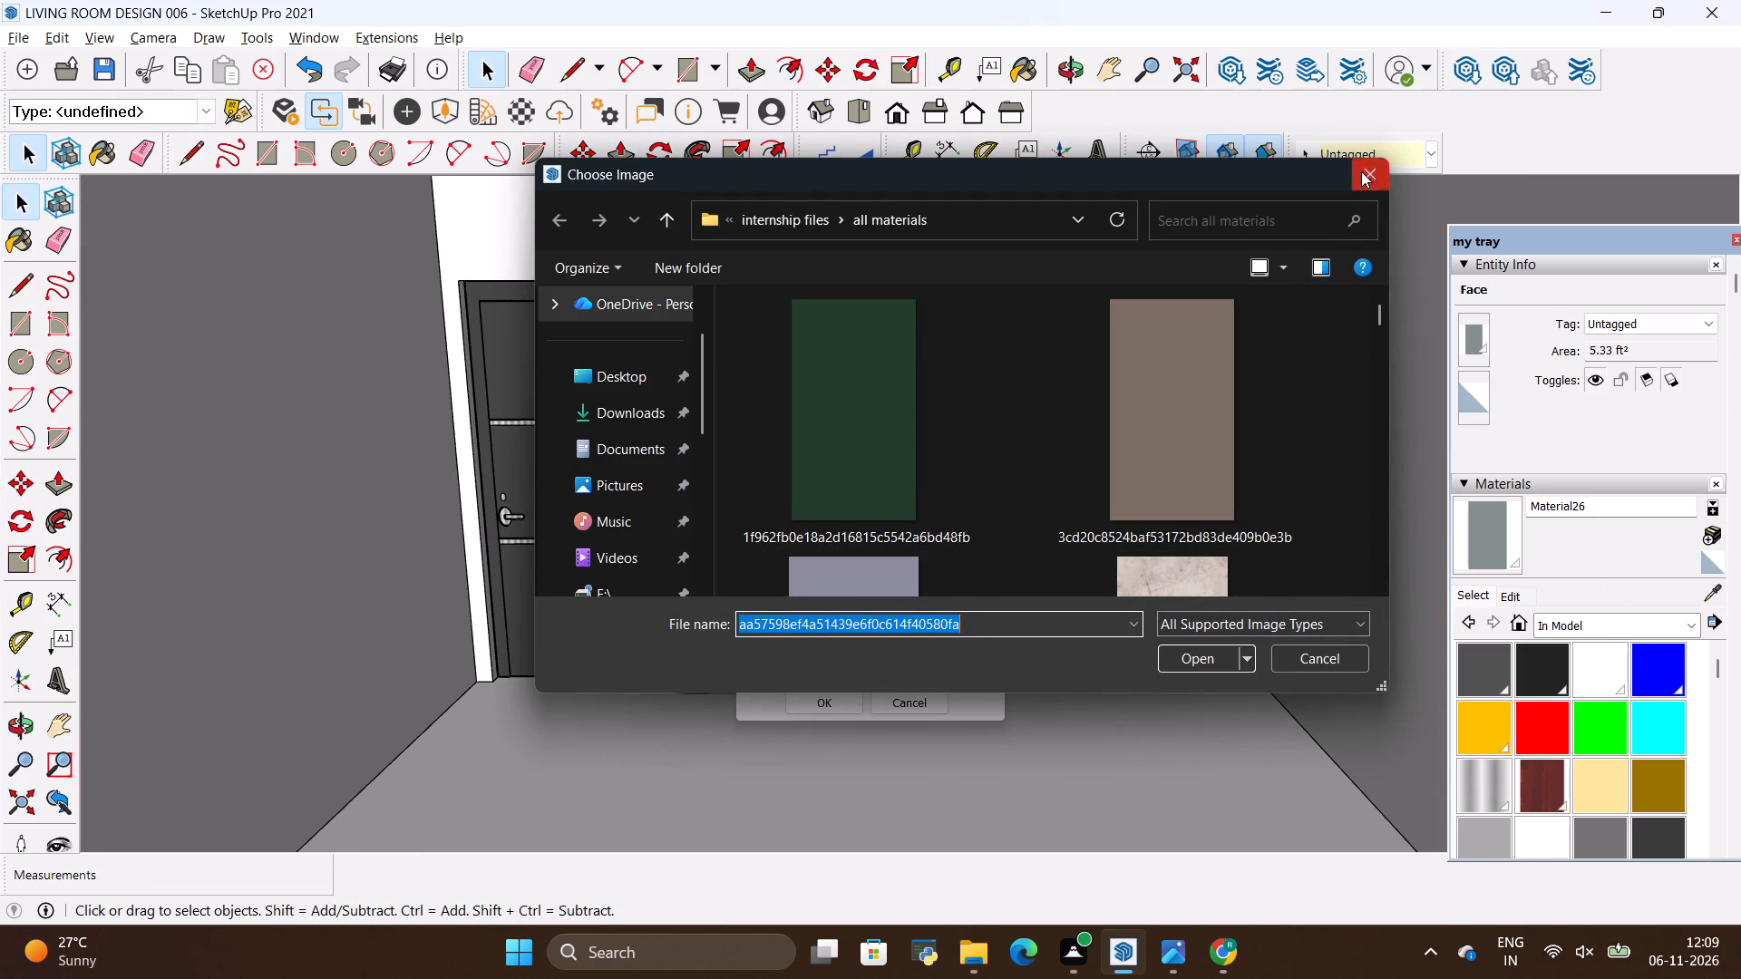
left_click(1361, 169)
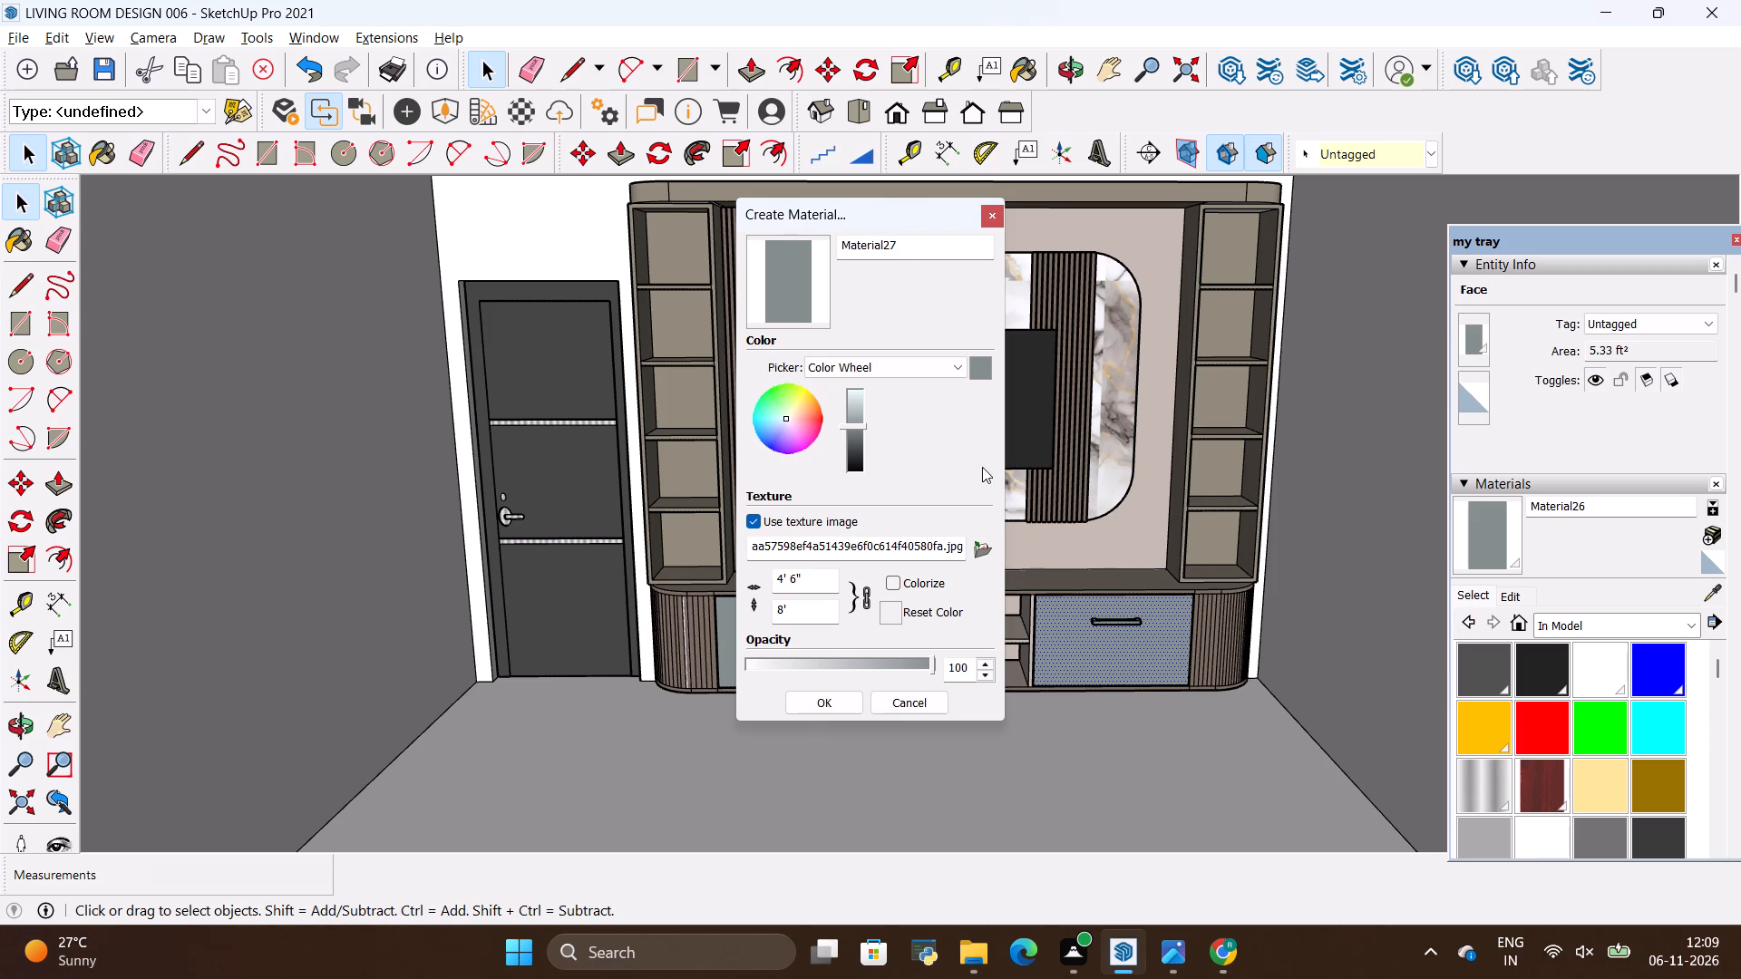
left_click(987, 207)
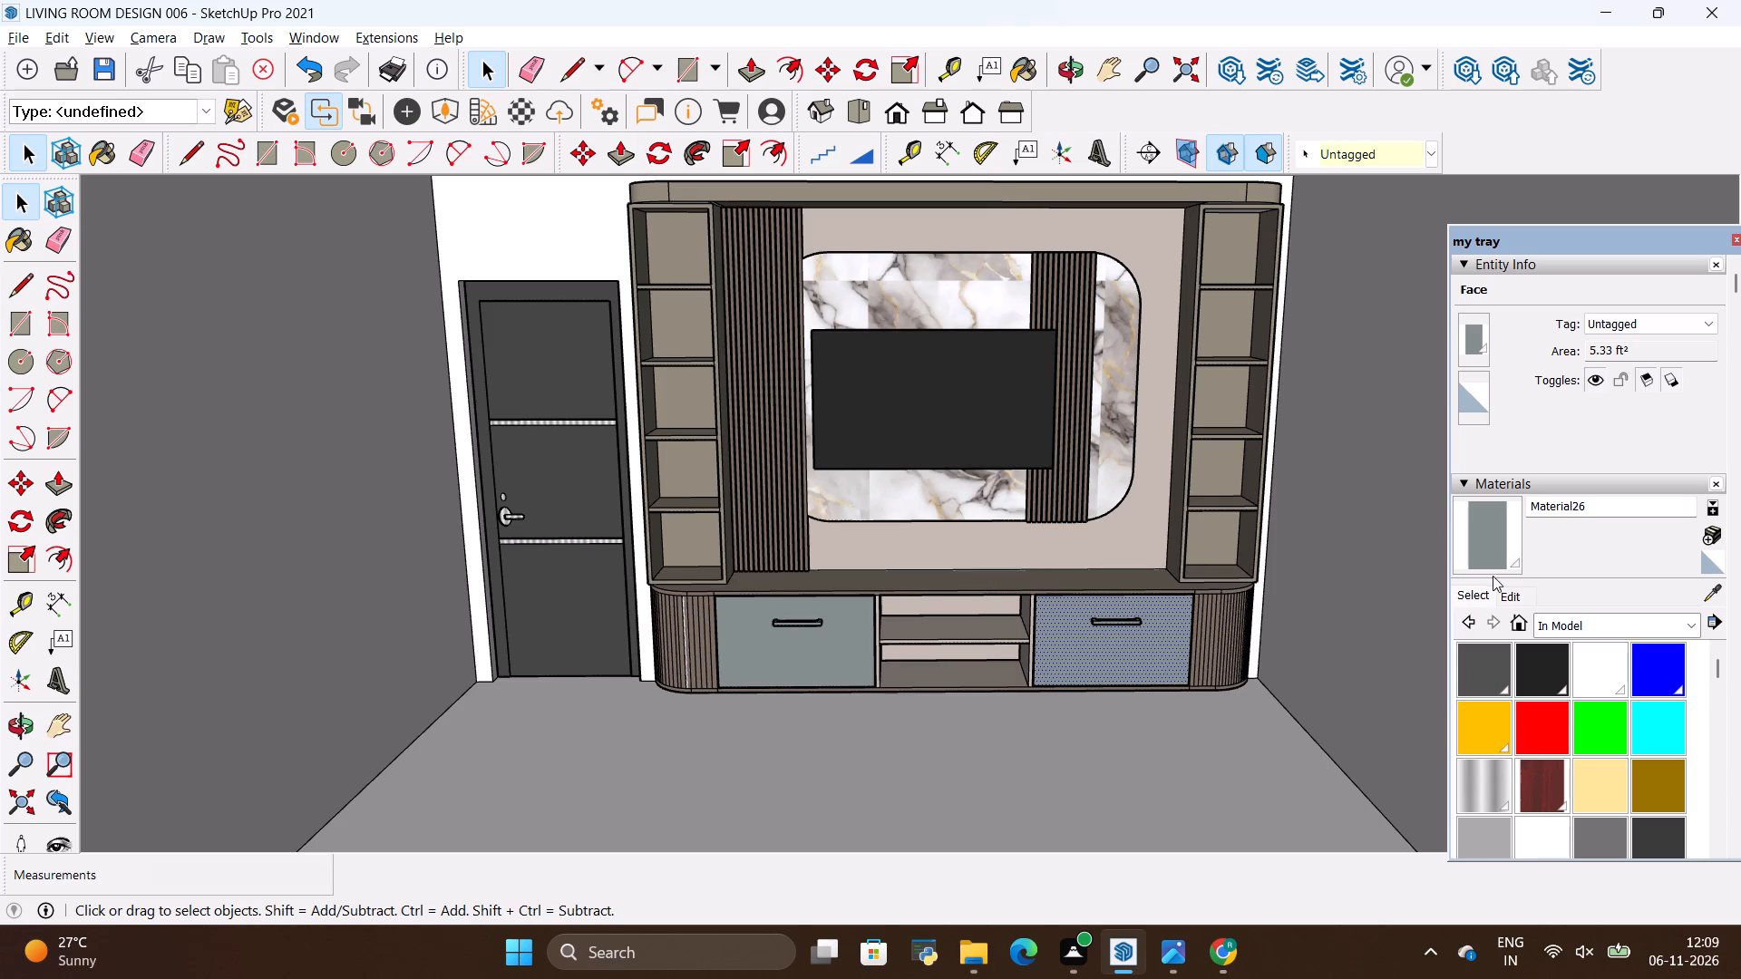
Apply the Aluminum material from the Metal collection to the left console door's handle group.
left_click(1559, 619)
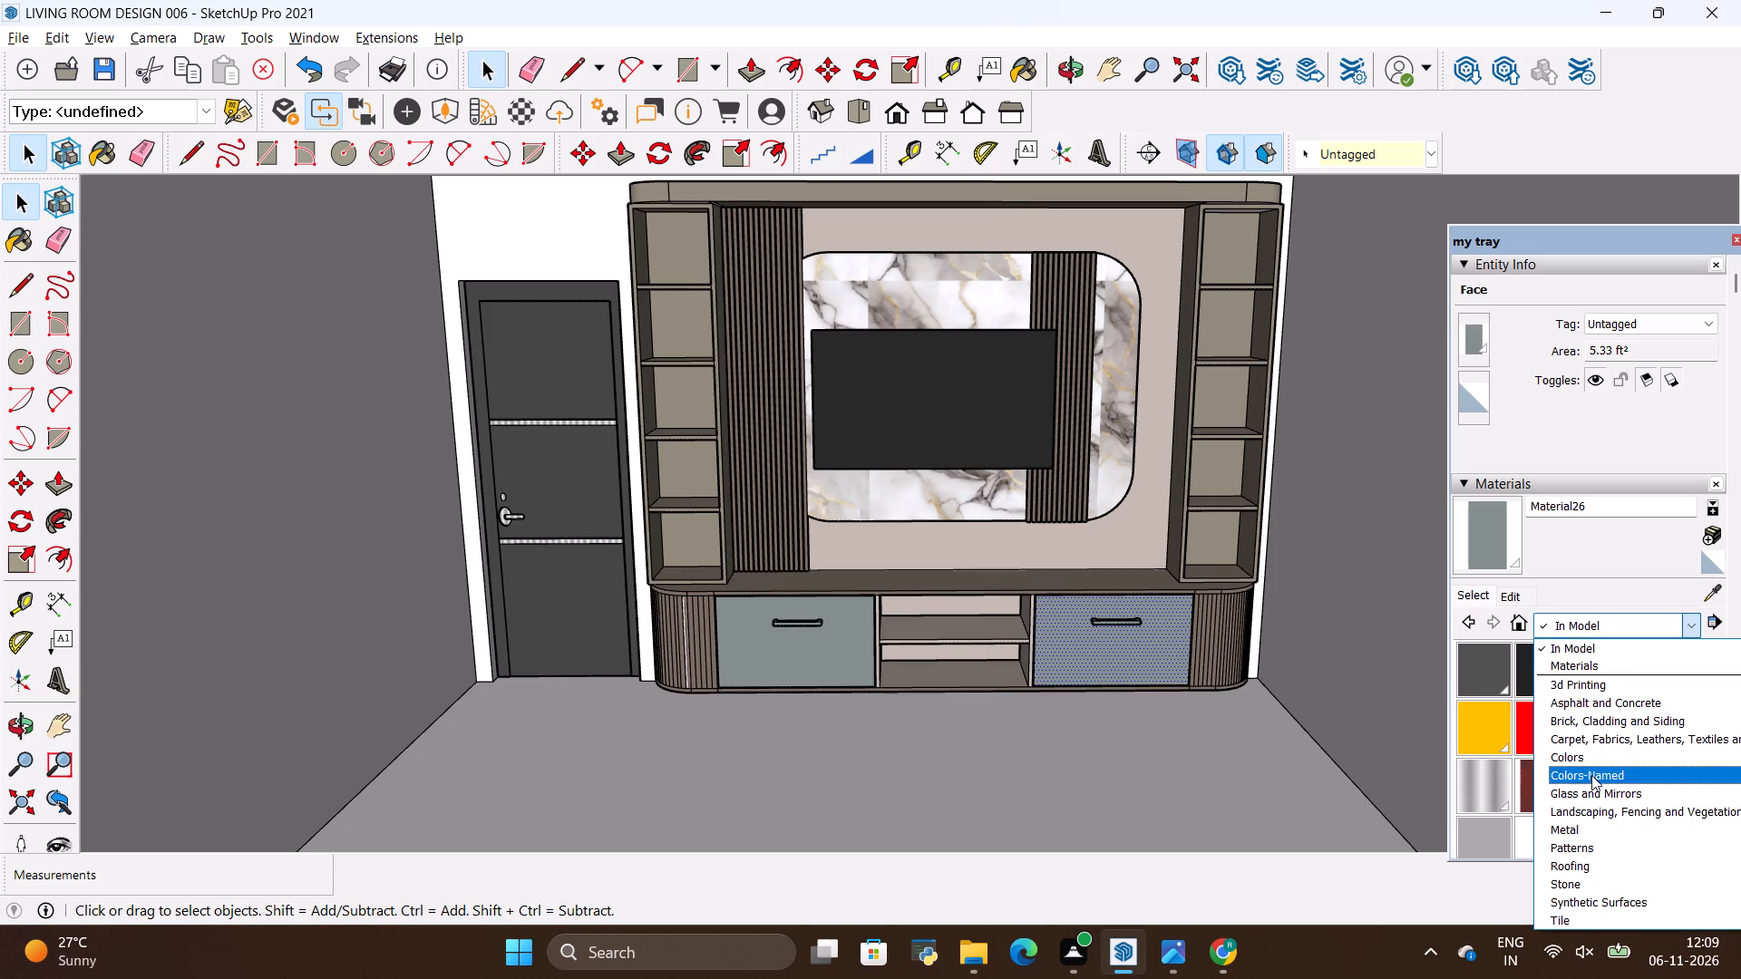
left_click(1588, 829)
left_click(1478, 664)
scroll(901, 599, "up", 19)
left_click(804, 594)
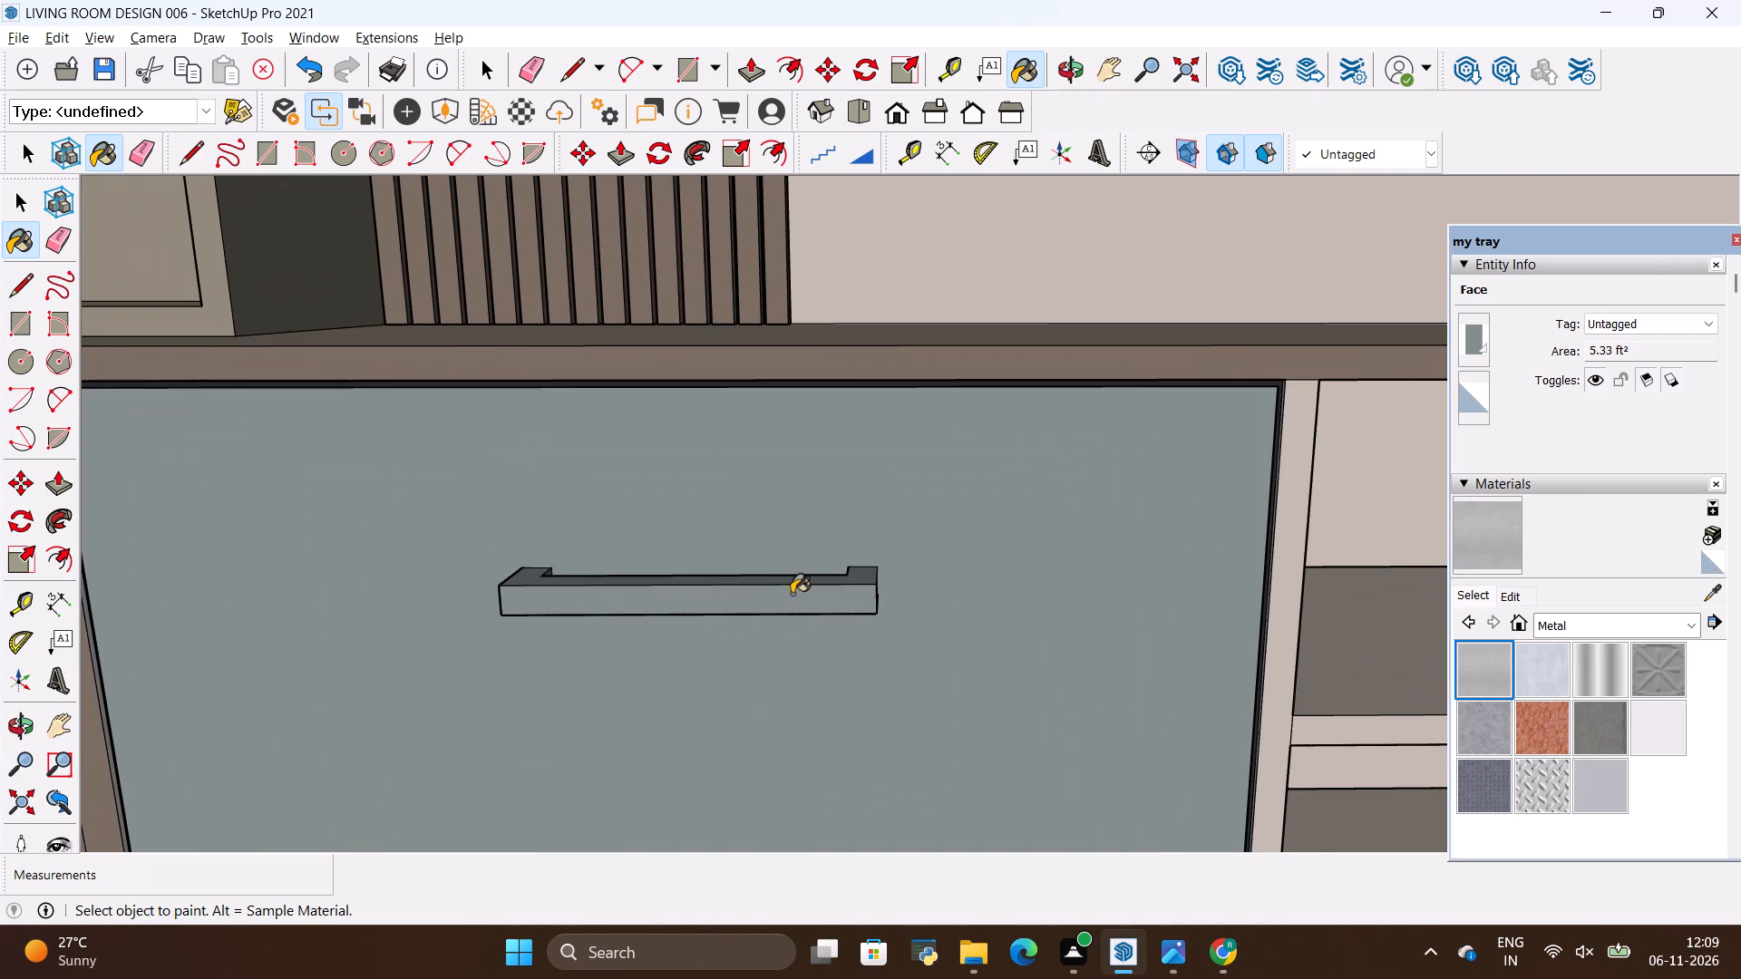
scroll(781, 602, "up", 5)
left_click(802, 590)
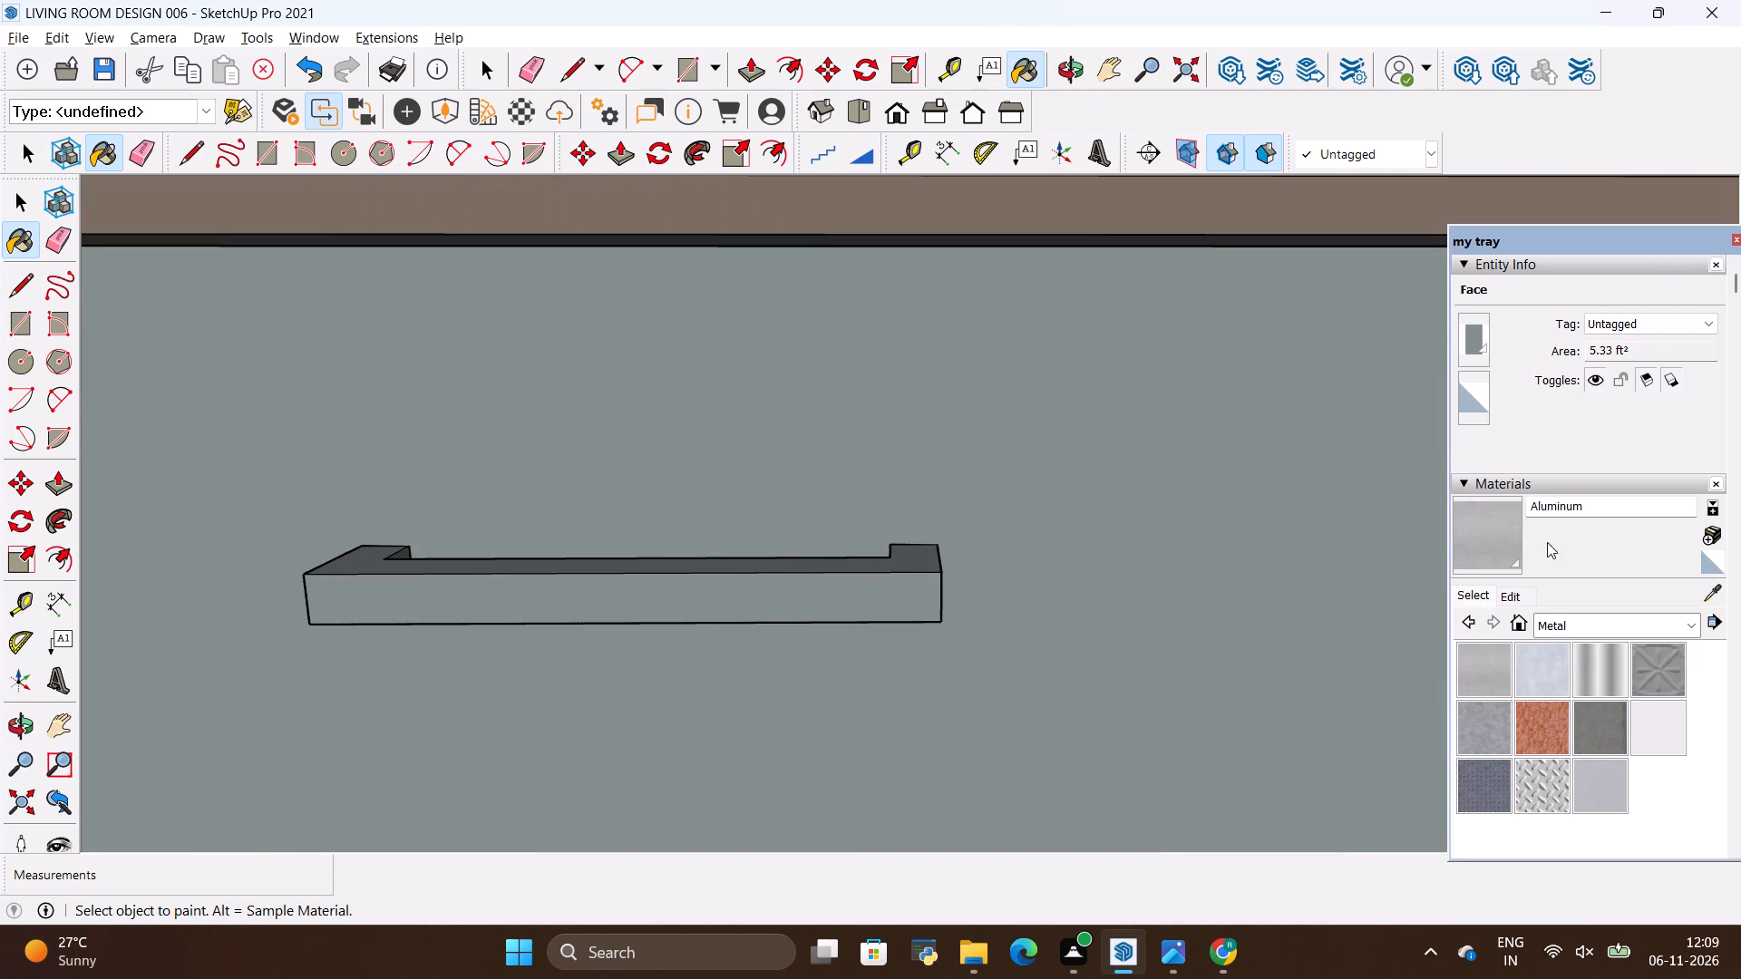
left_click(1490, 536)
left_click(894, 584)
left_click(786, 589)
key("space")
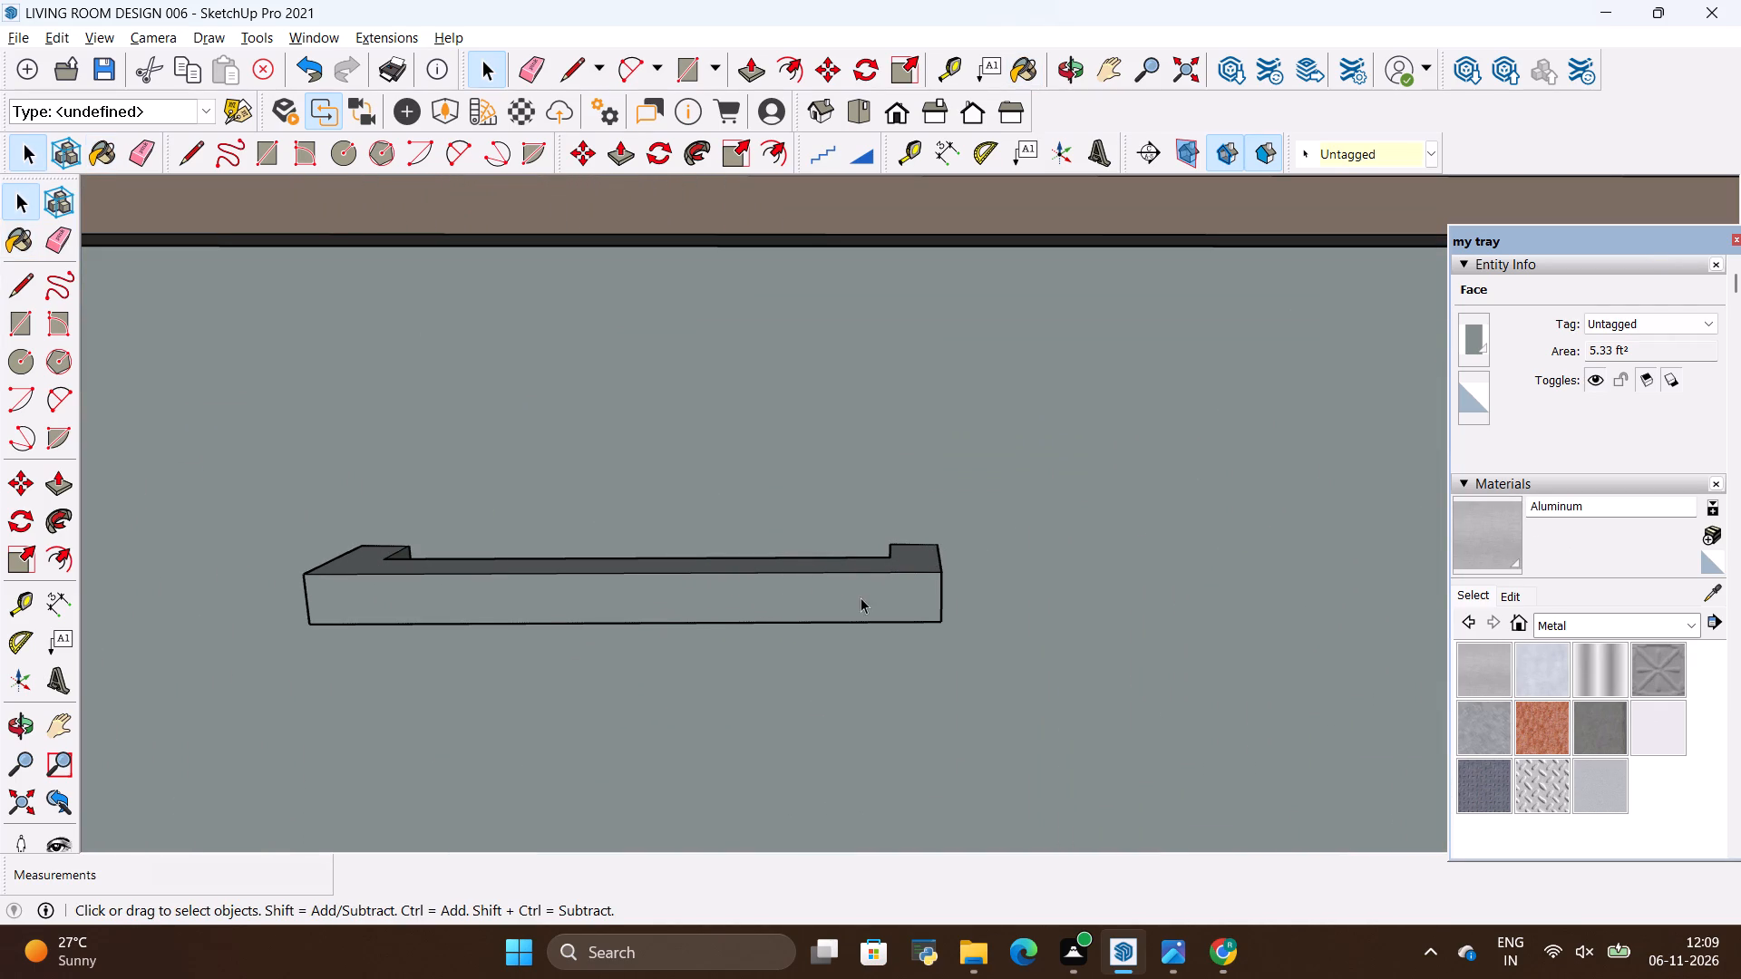
double_click(866, 597)
left_click(1470, 545)
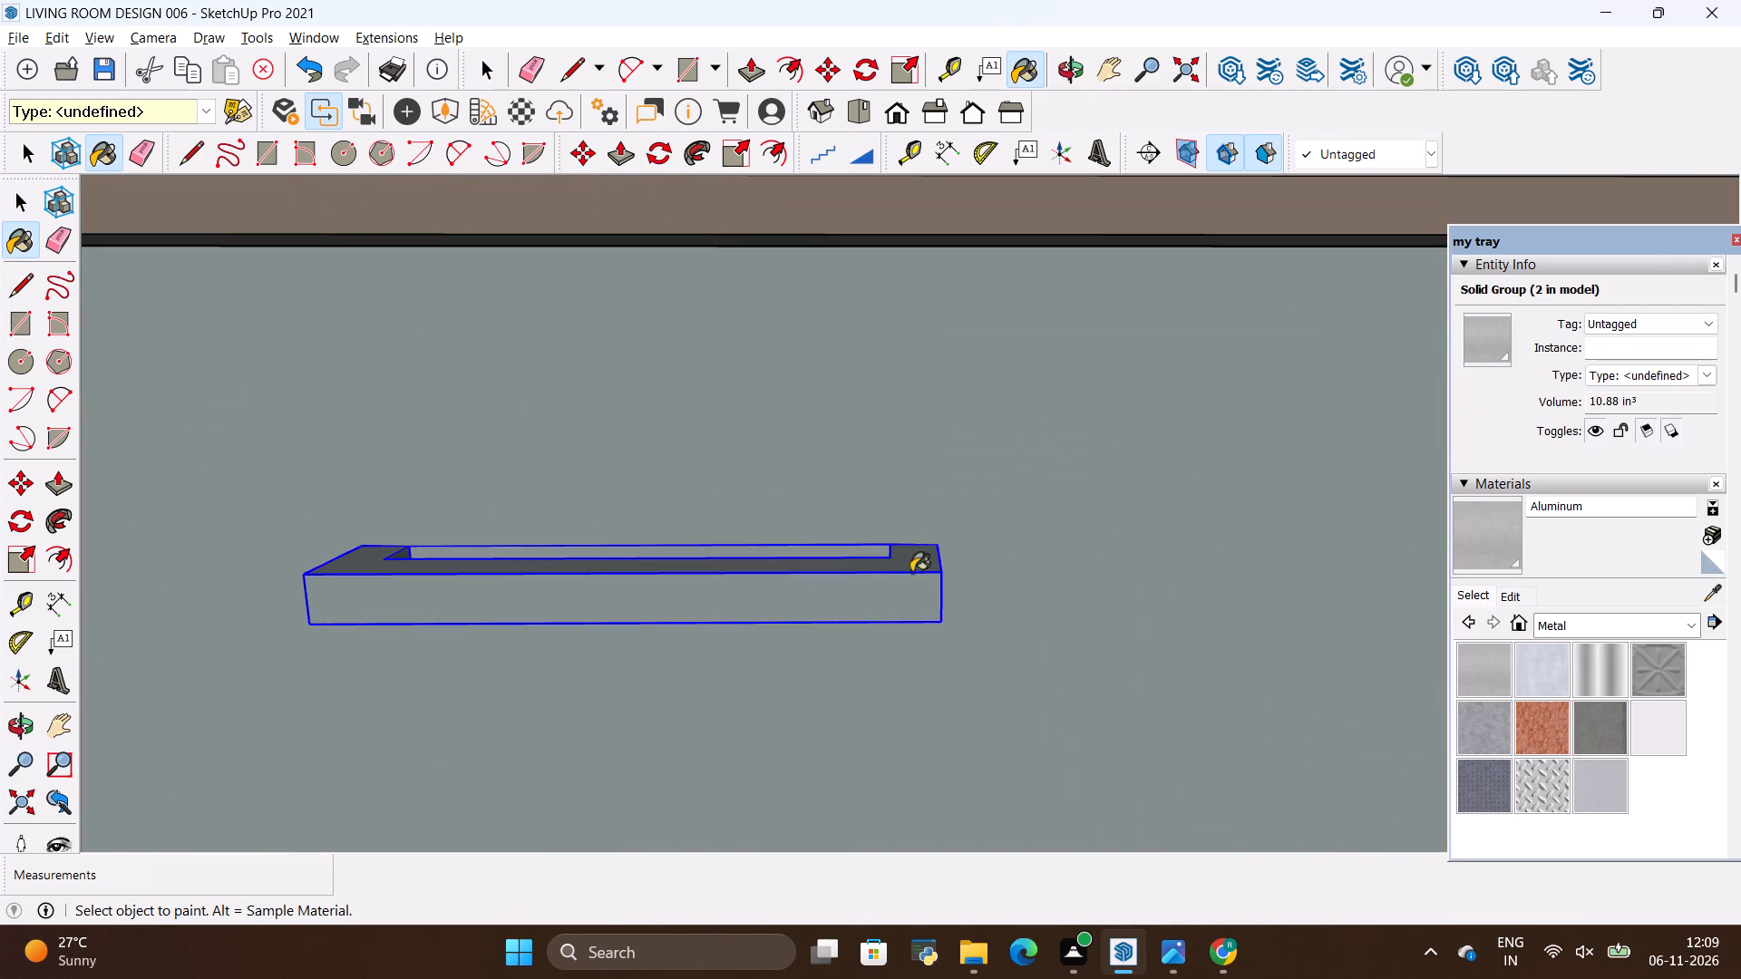
left_click(879, 592)
left_click(876, 594)
Open the left console door's handle group and paint its front and top faces with the Aluminum material.
scroll(875, 595, "up", 11)
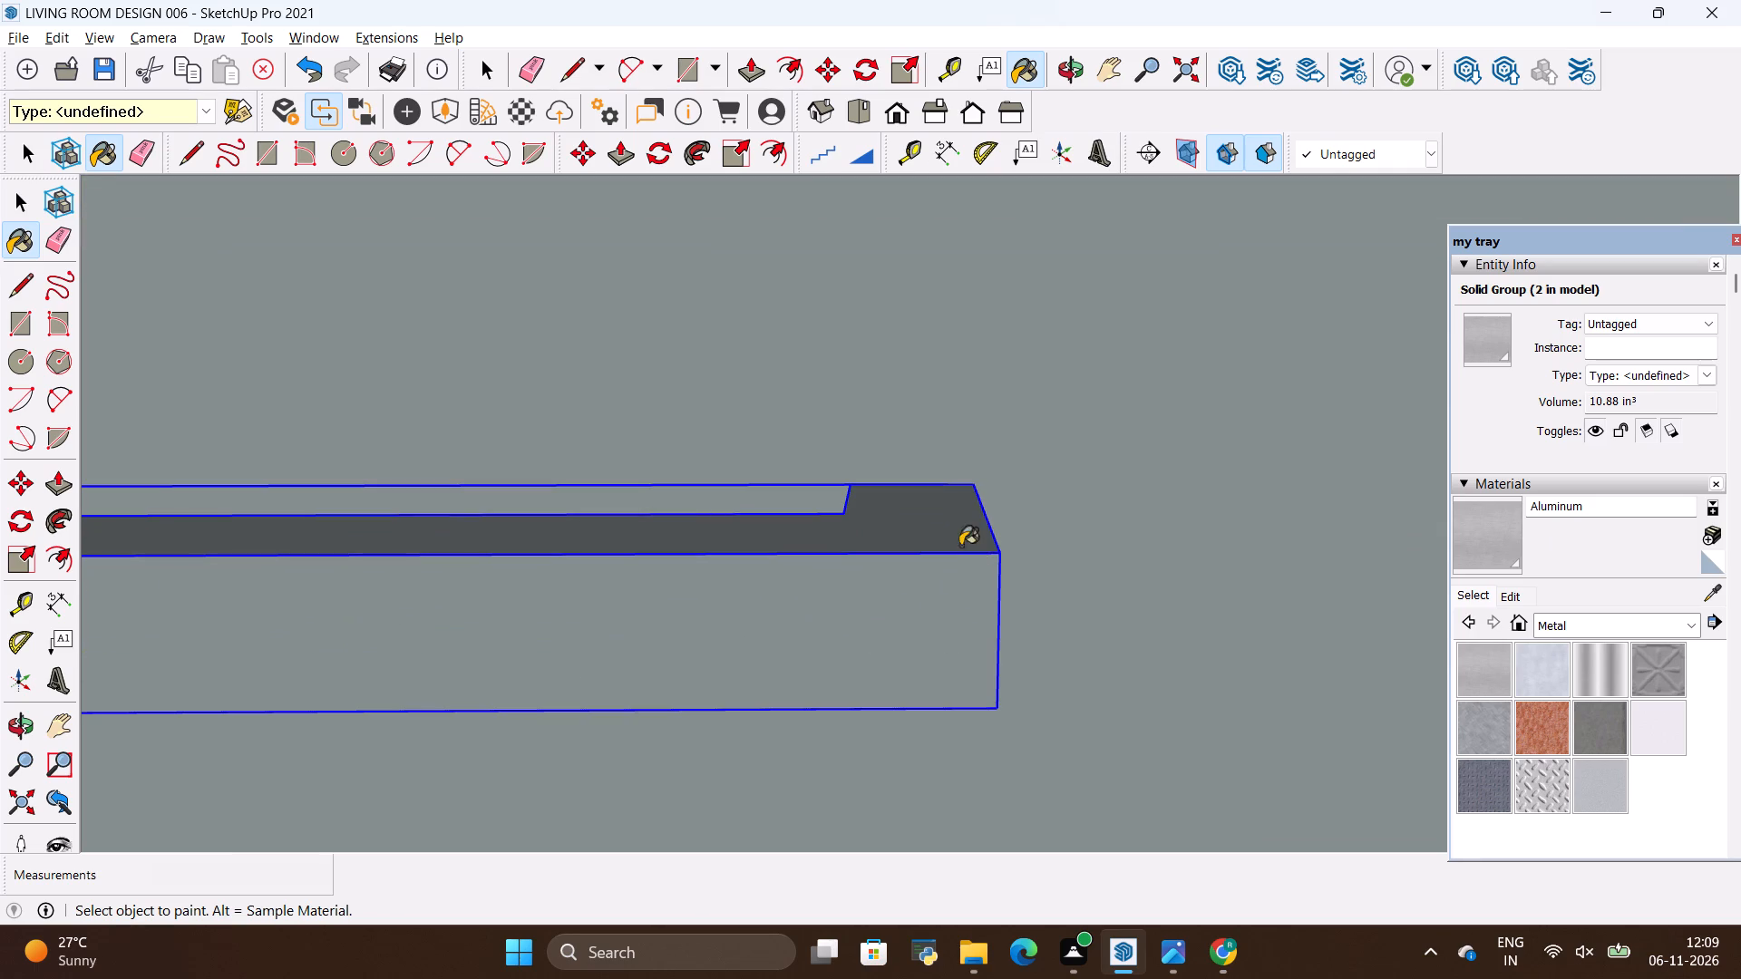
key("space")
double_click(950, 538)
left_click(939, 578)
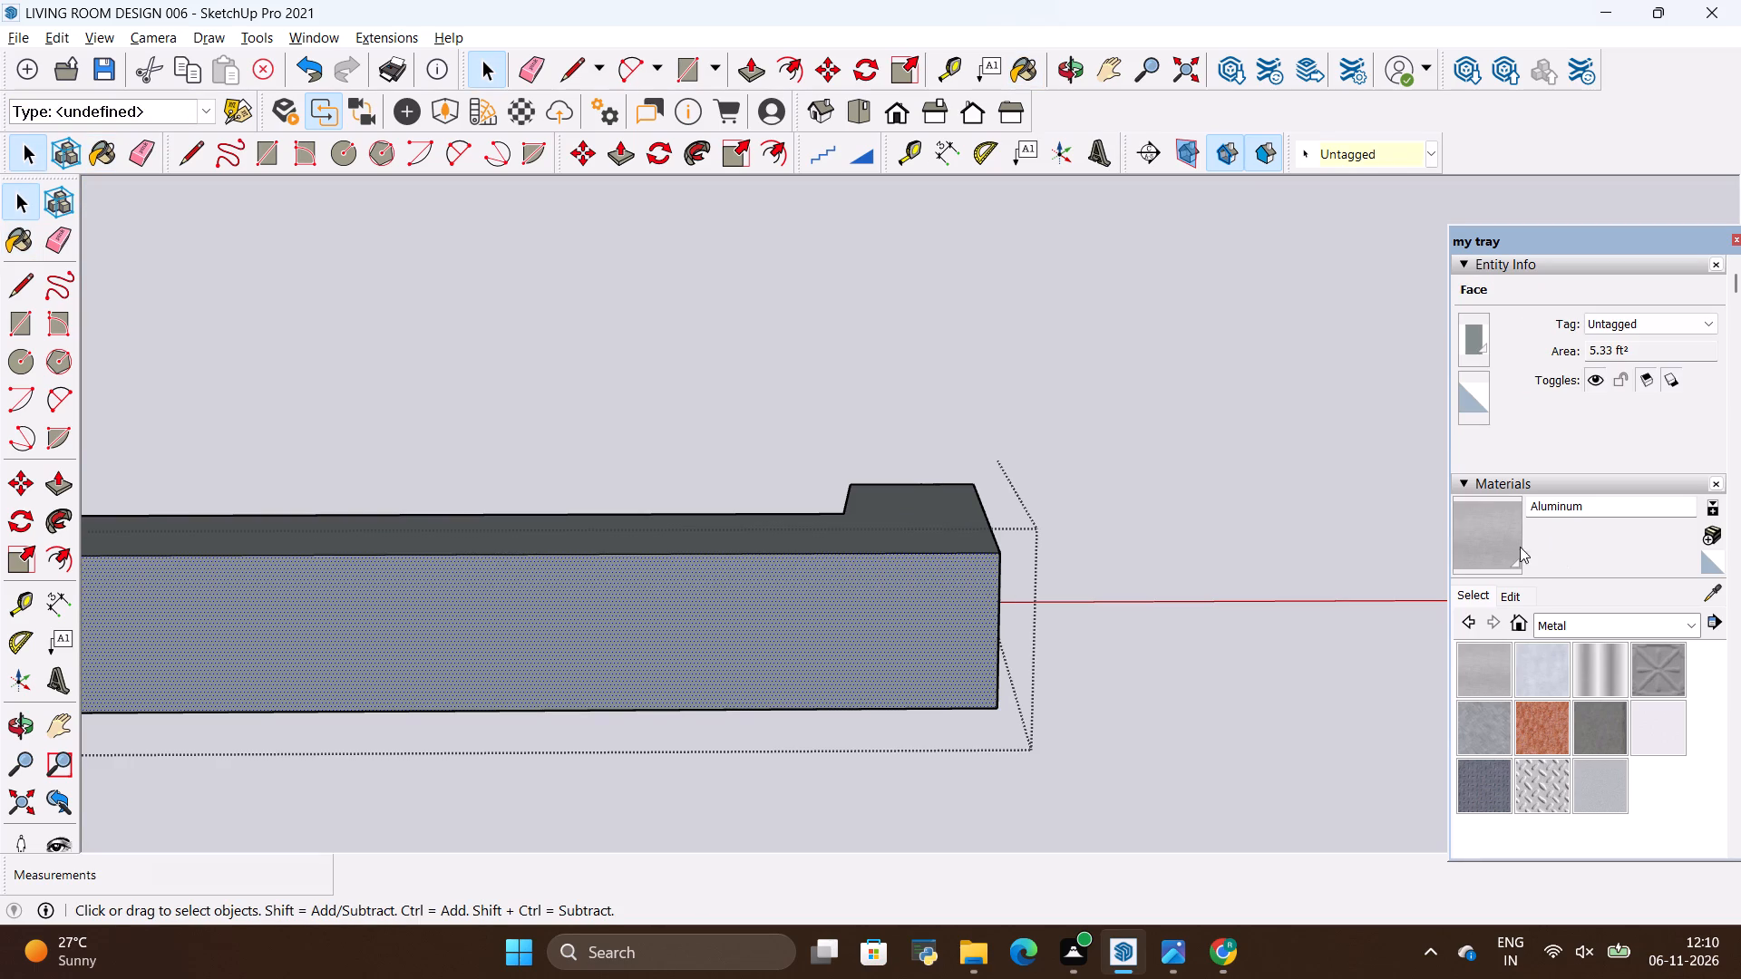
left_click(1511, 545)
left_click(956, 603)
left_click(943, 537)
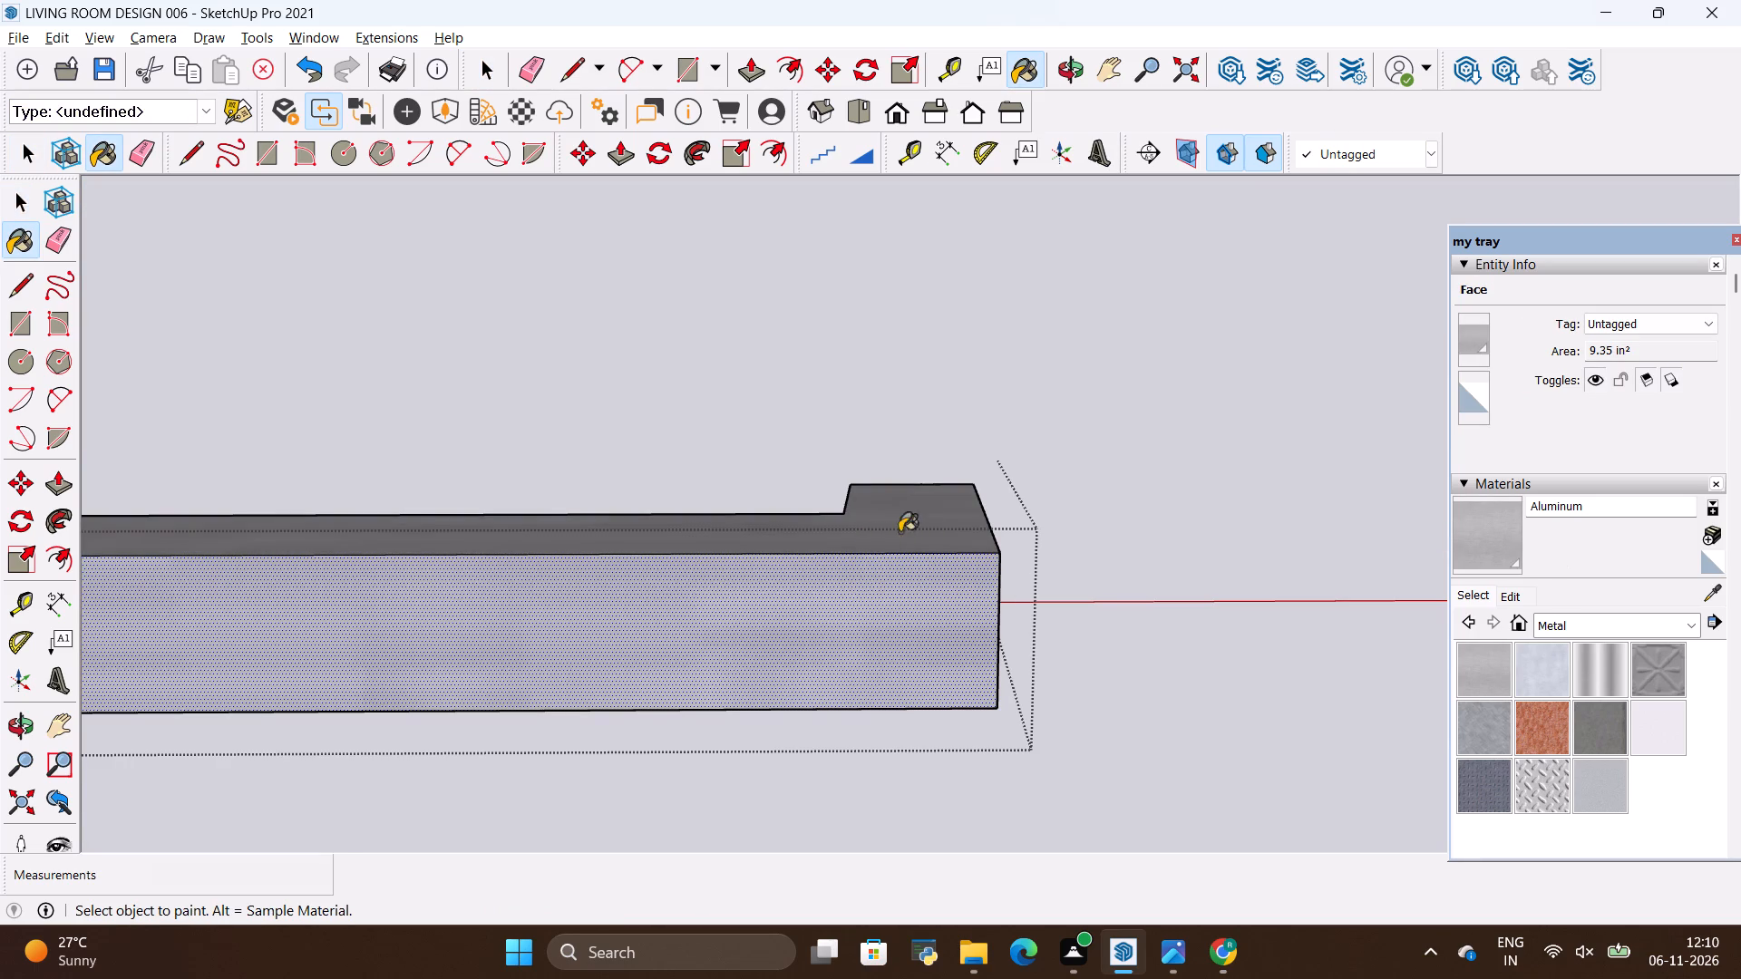
Paint the faces at both ends of the left door's handle with Aluminum.
scroll(909, 521, "down", 9)
scroll(1627, 551, "up", 3)
scroll(1213, 548, "up", 9)
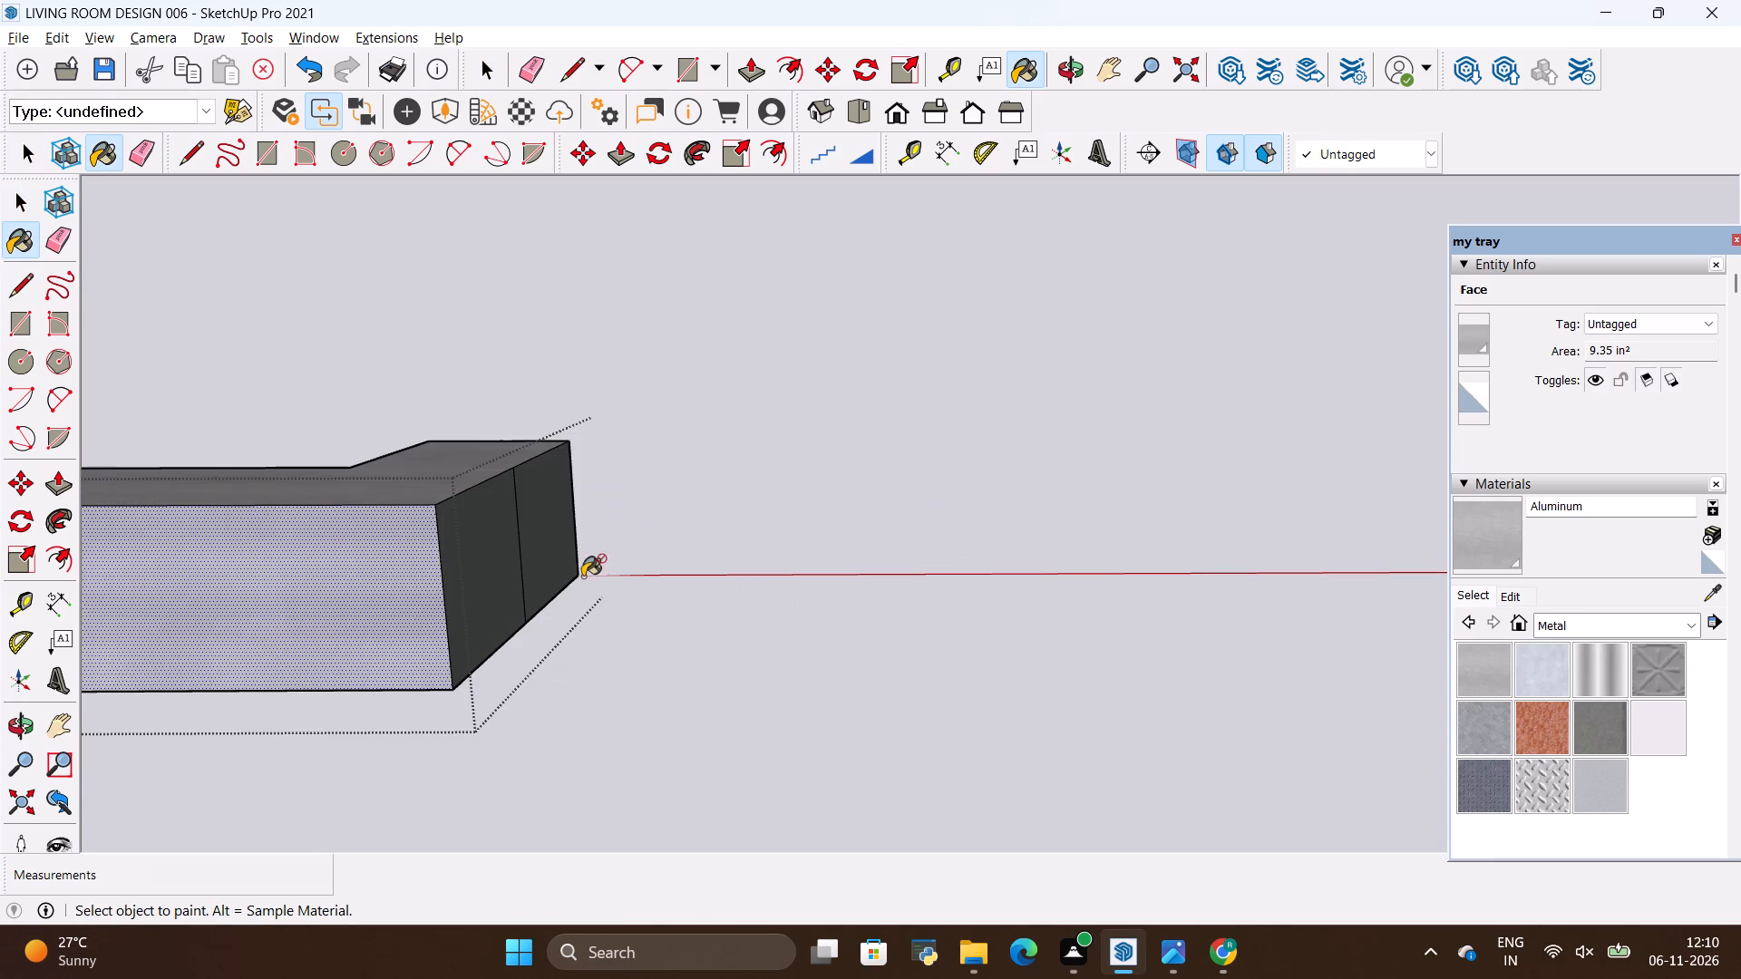
left_click(496, 561)
scroll(1061, 509, "down", 5)
scroll(1002, 518, "up", 9)
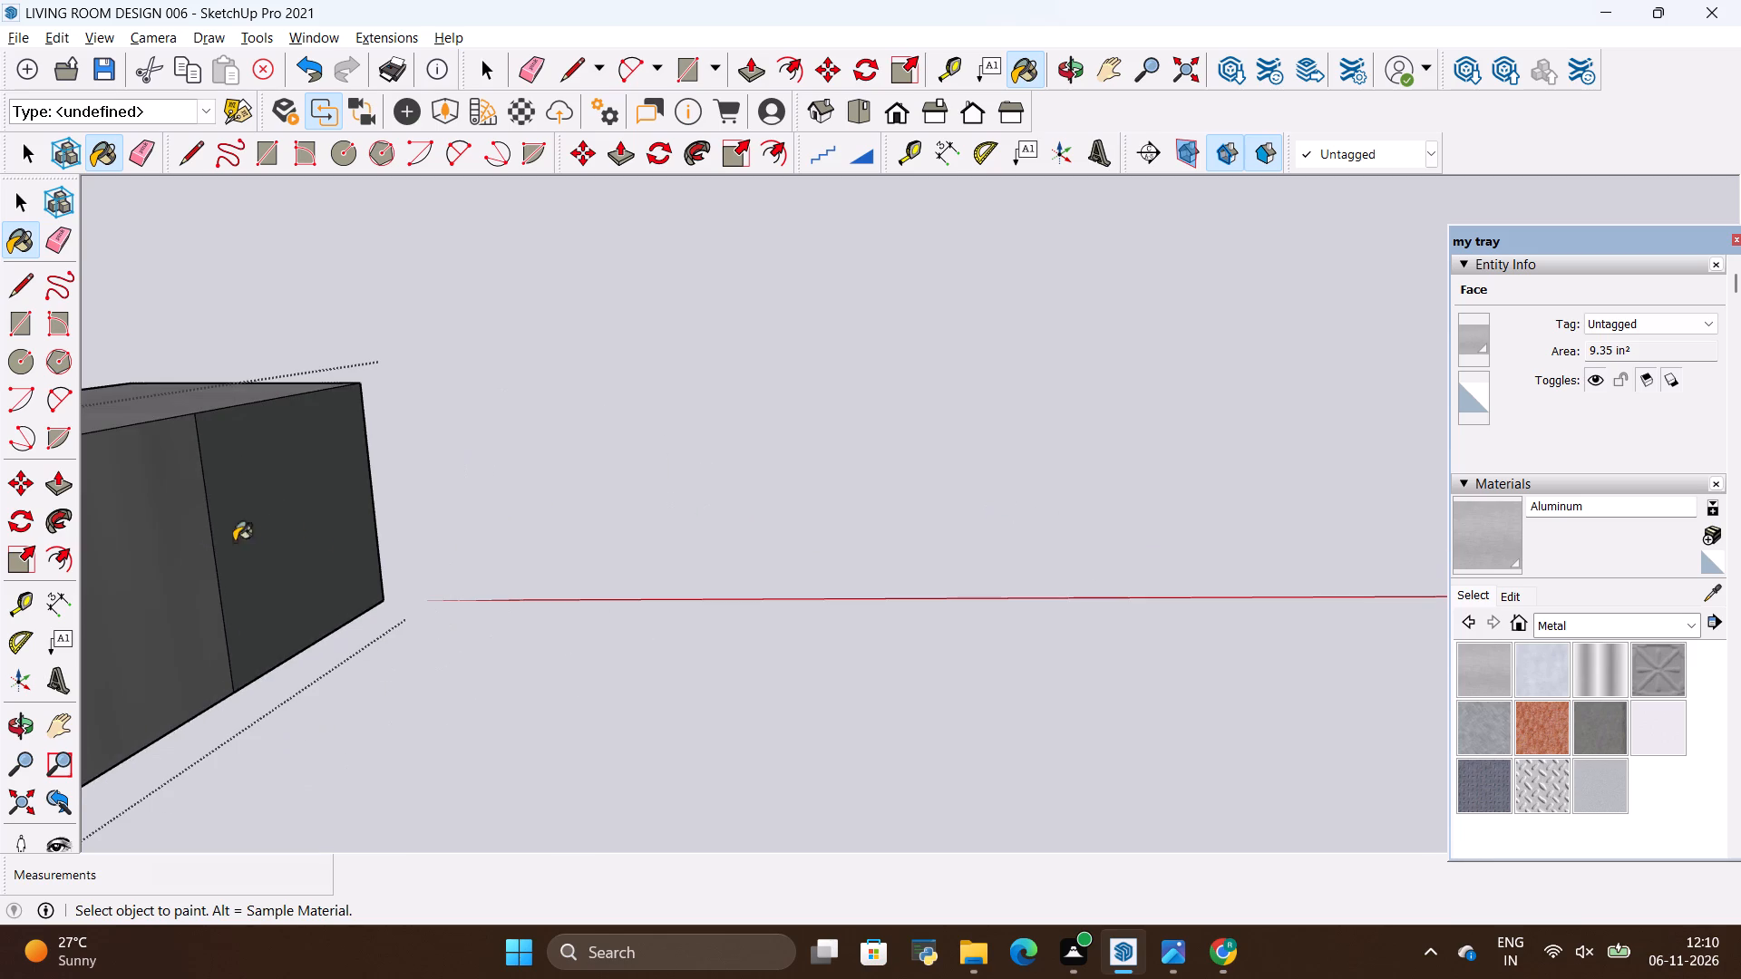
left_click(259, 524)
scroll(1065, 509, "down", 11)
scroll(1257, 489, "down", 9)
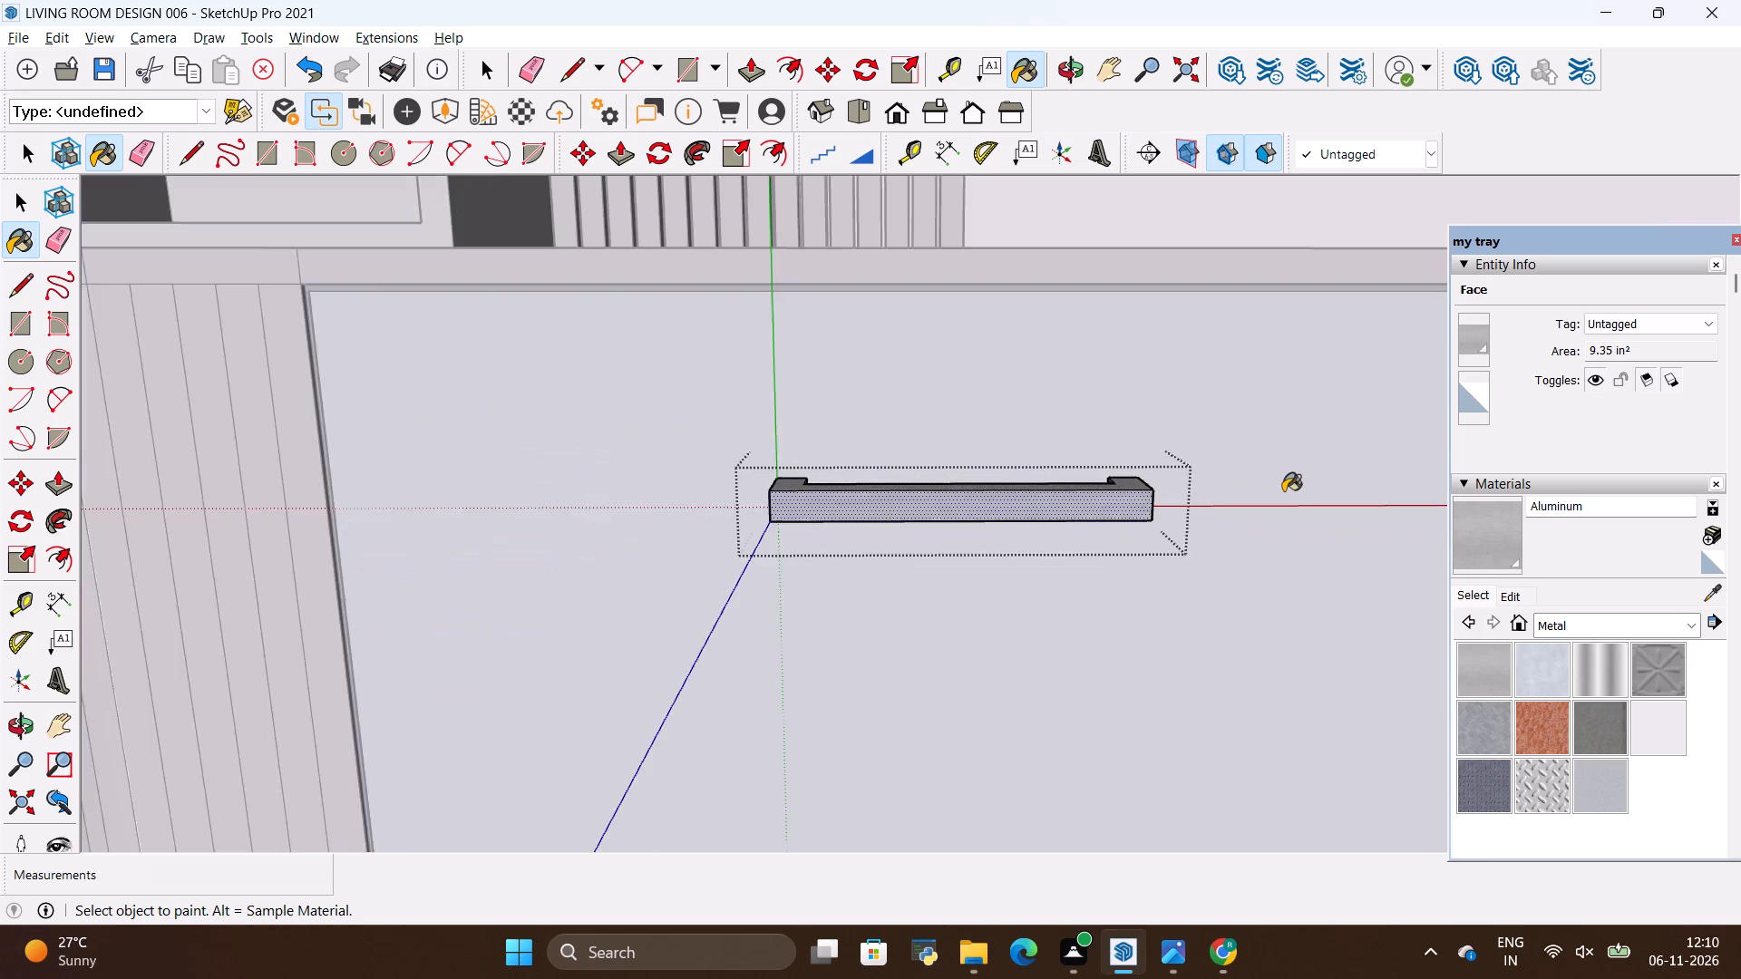
scroll(1283, 491, "down", 6)
scroll(957, 507, "up", 20)
scroll(957, 507, "up", 3)
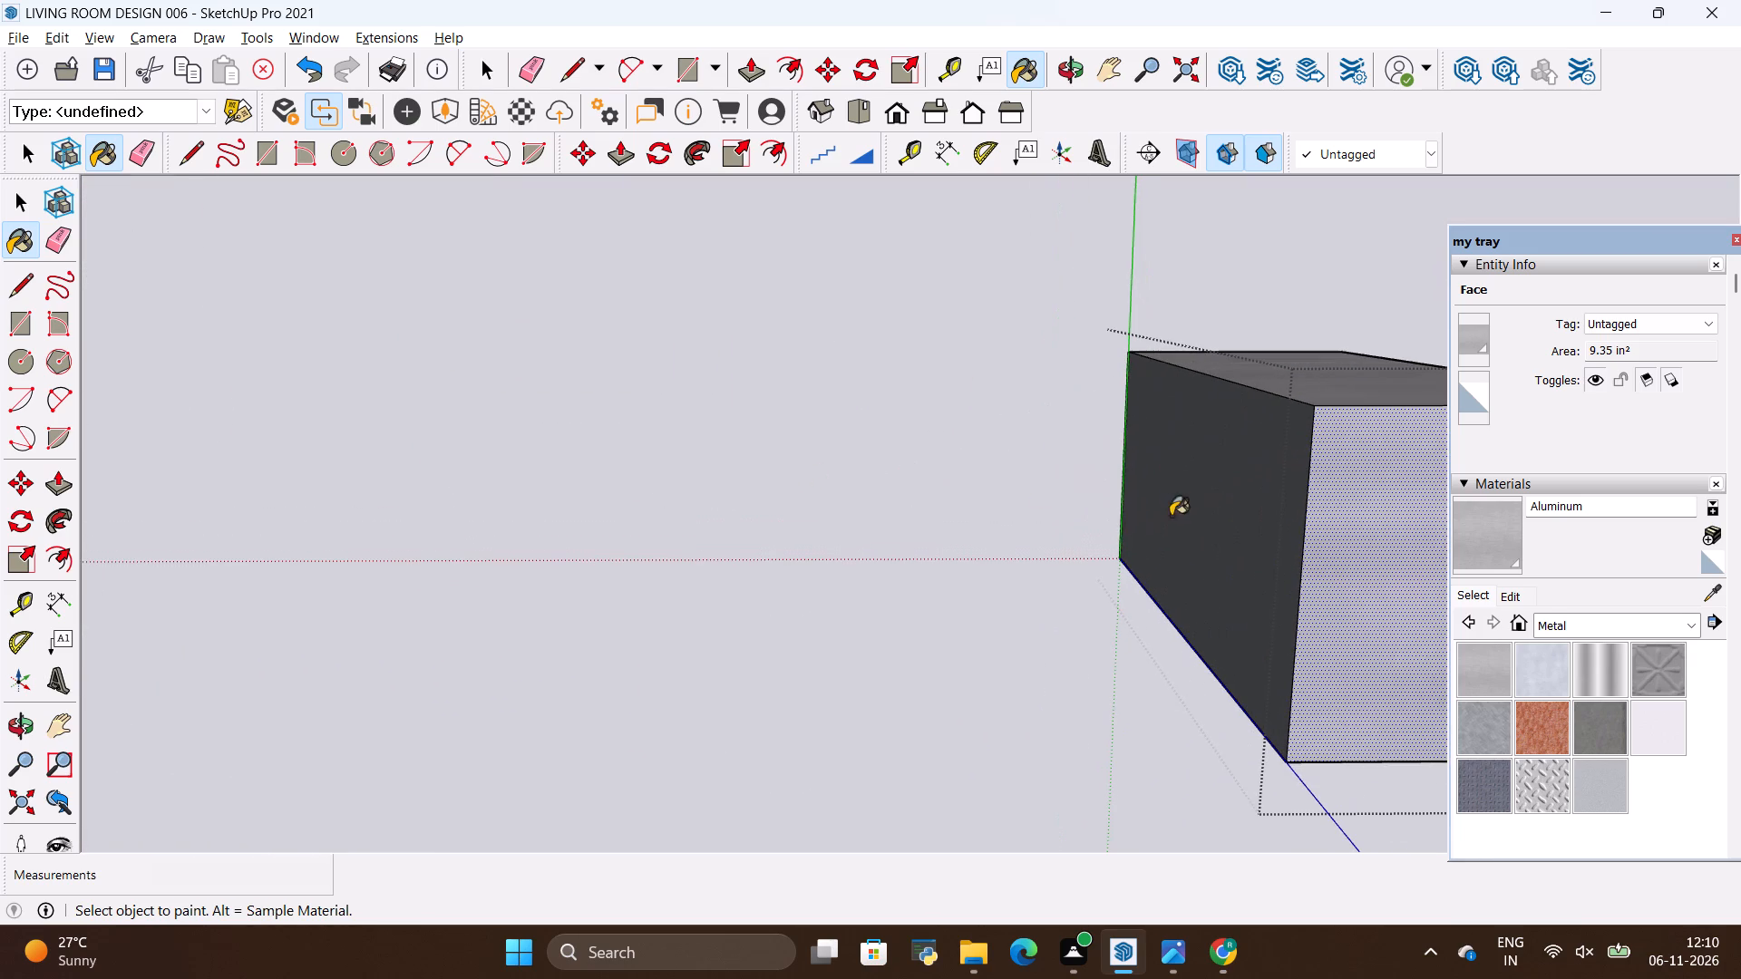
left_click(1203, 523)
Paint the underside of the left door's handle with Aluminum and exit the handle group.
scroll(890, 470, "down", 10)
scroll(1161, 778, "up", 3)
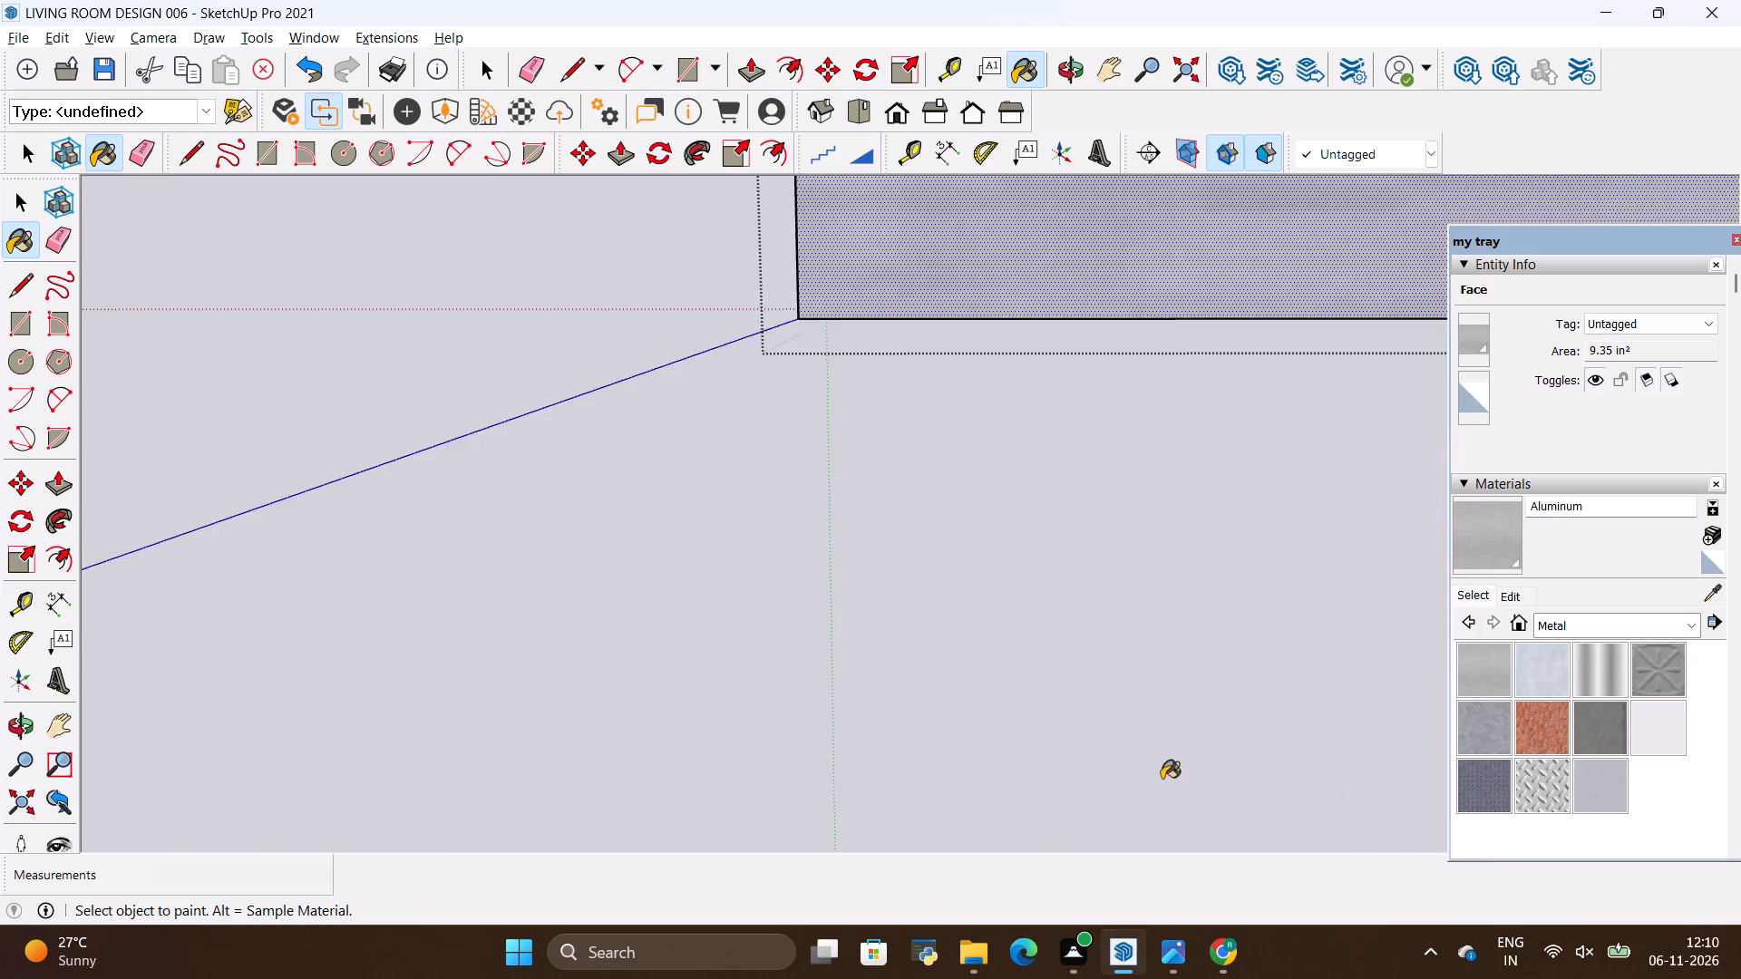
scroll(1162, 779, "up", 4)
scroll(1147, 769, "down", 2)
scroll(963, 338, "up", 4)
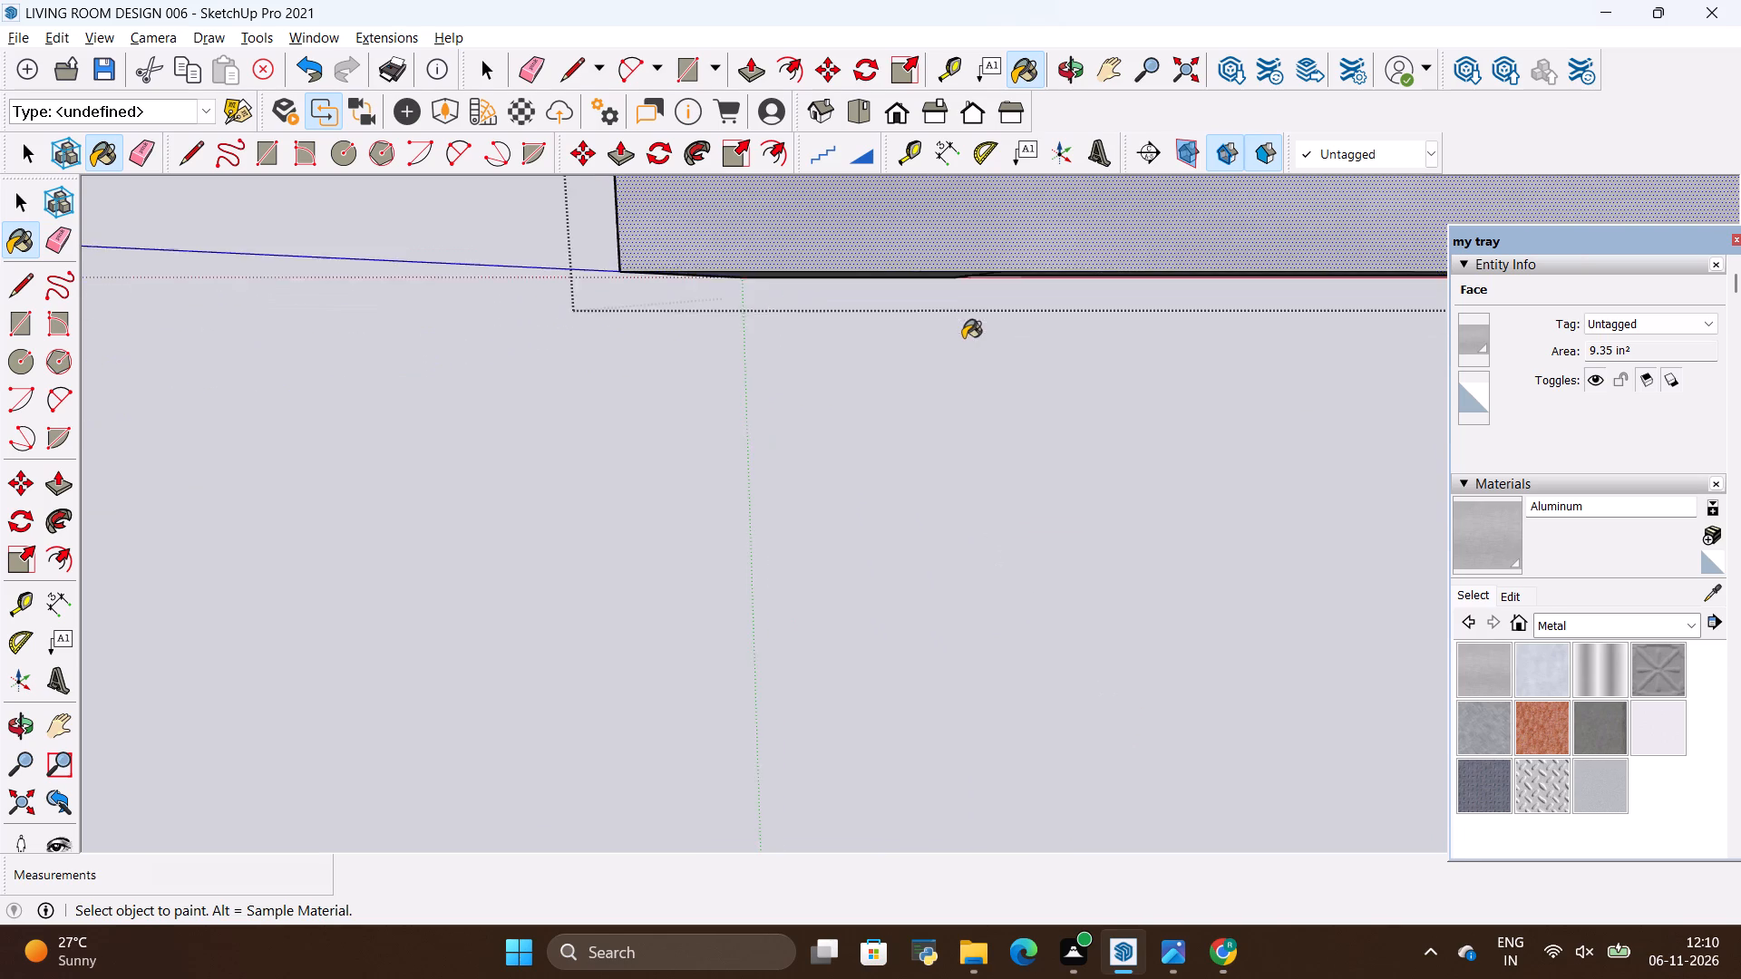
scroll(963, 338, "up", 3)
left_click(774, 232)
key("space")
left_click(787, 598)
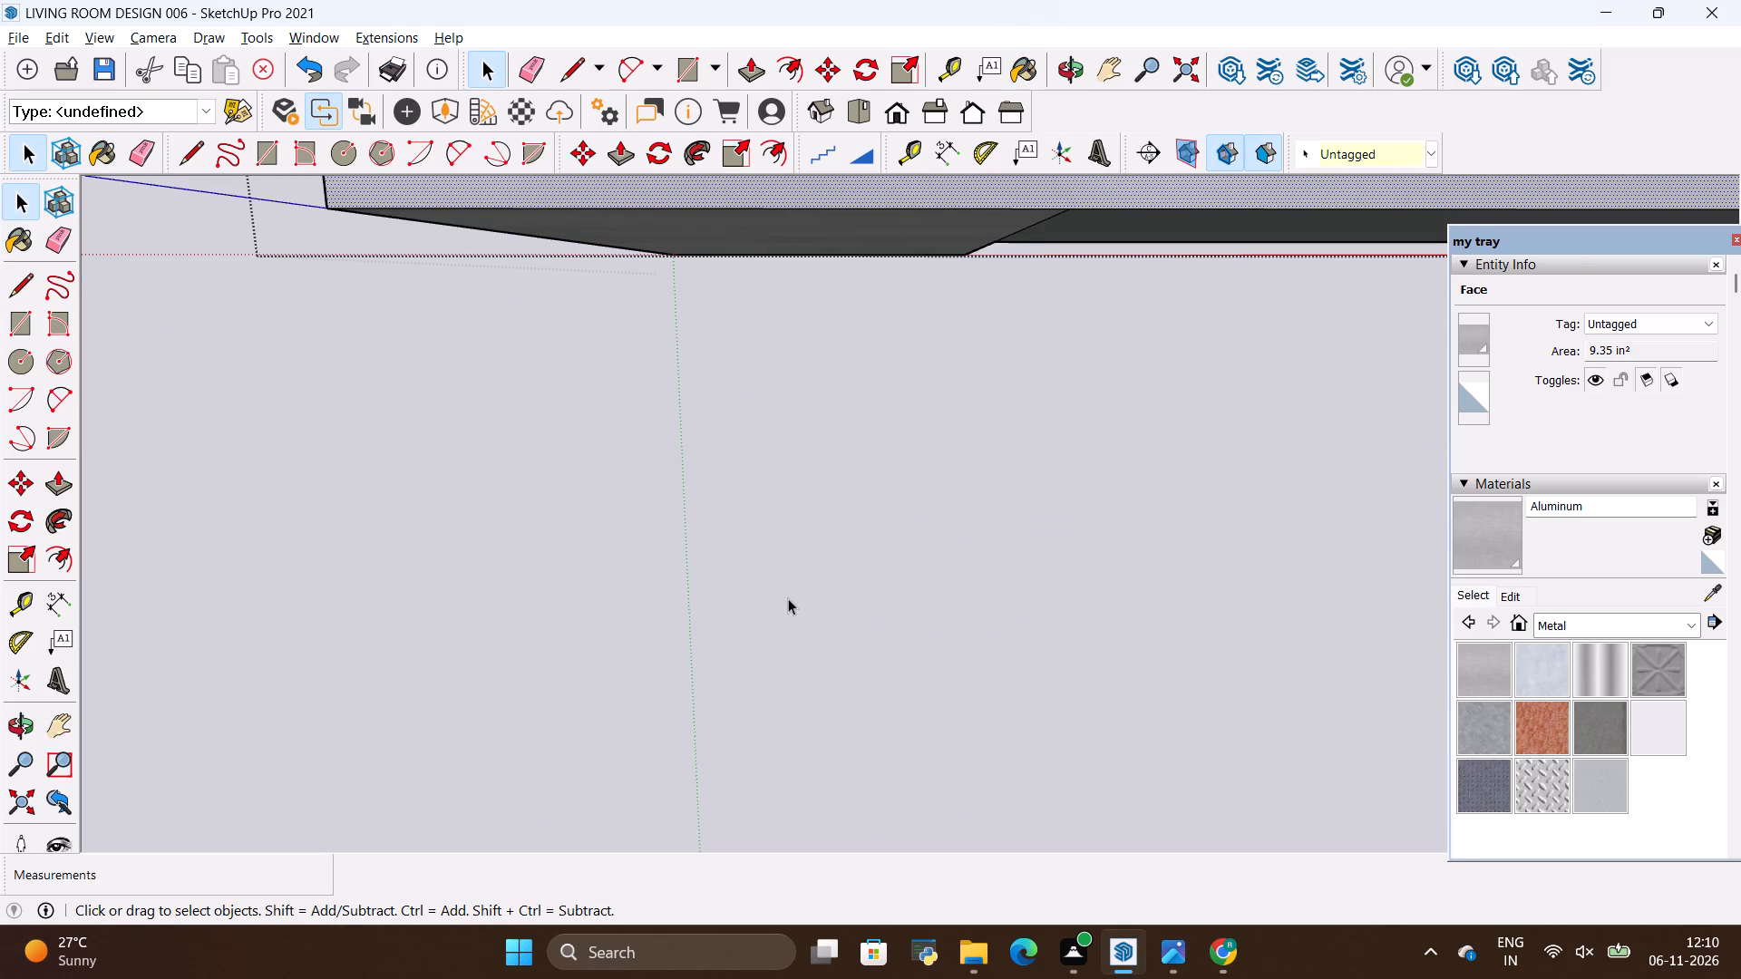
Erase the unpainted handle from the right console door.
scroll(794, 601, "down", 20)
scroll(794, 601, "down", 19)
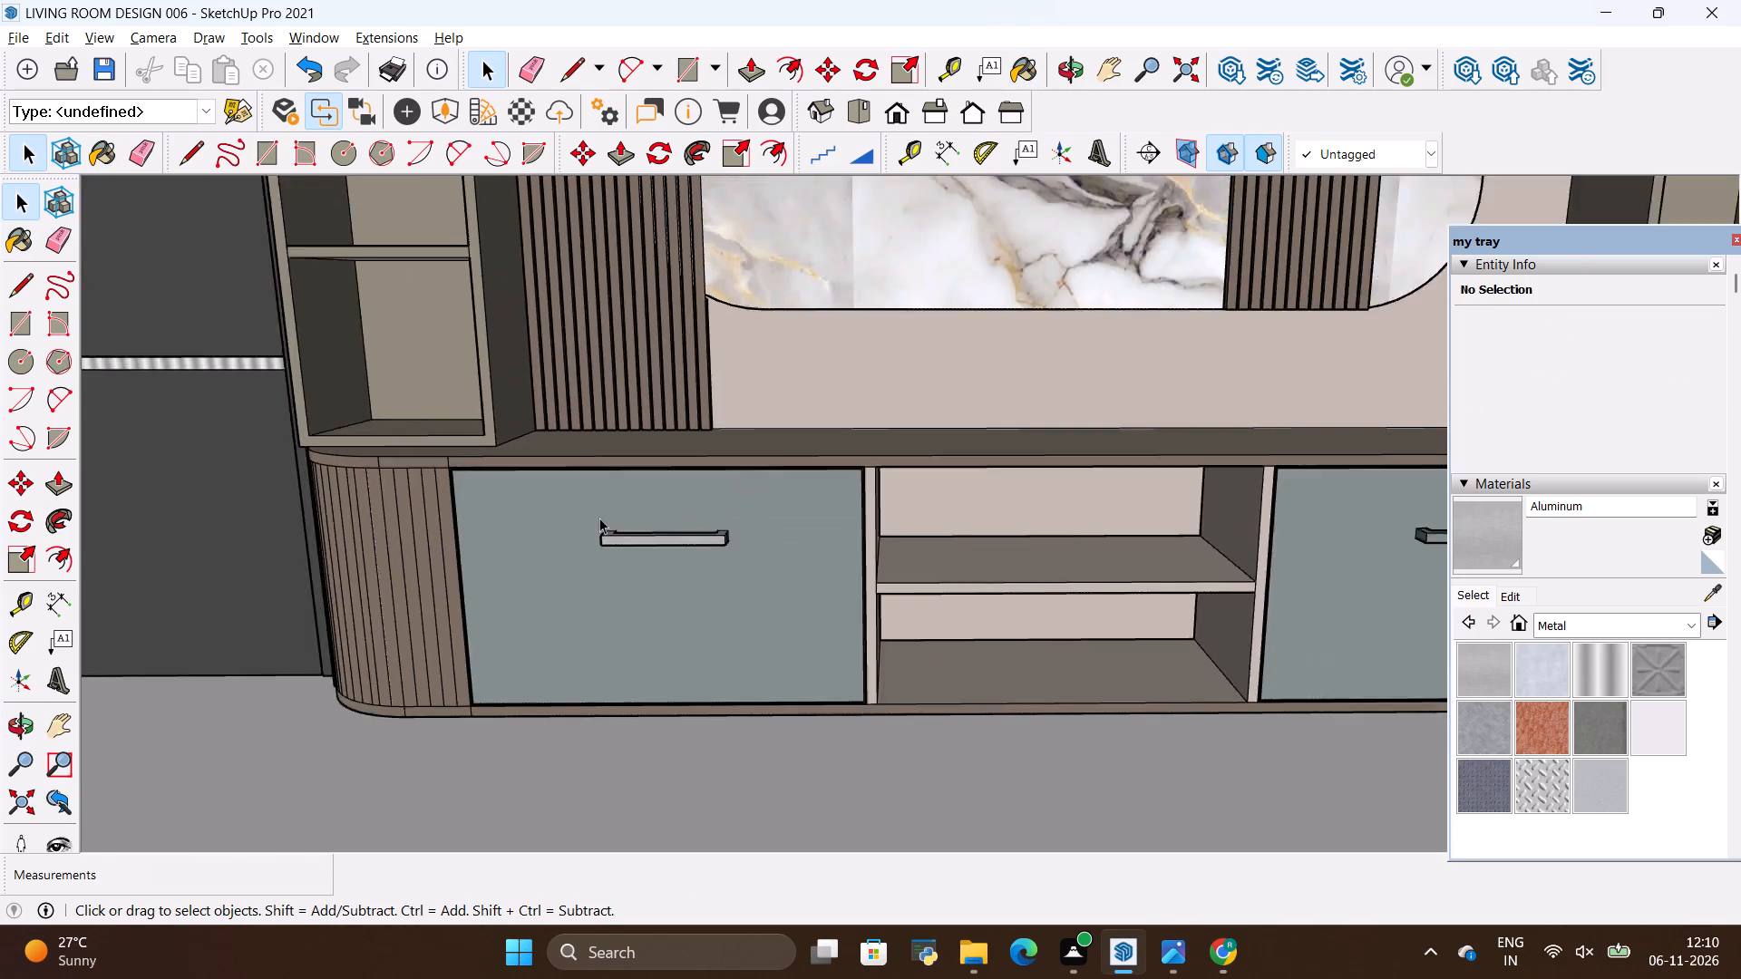
scroll(599, 518, "down", 1)
scroll(1142, 651, "up", 3)
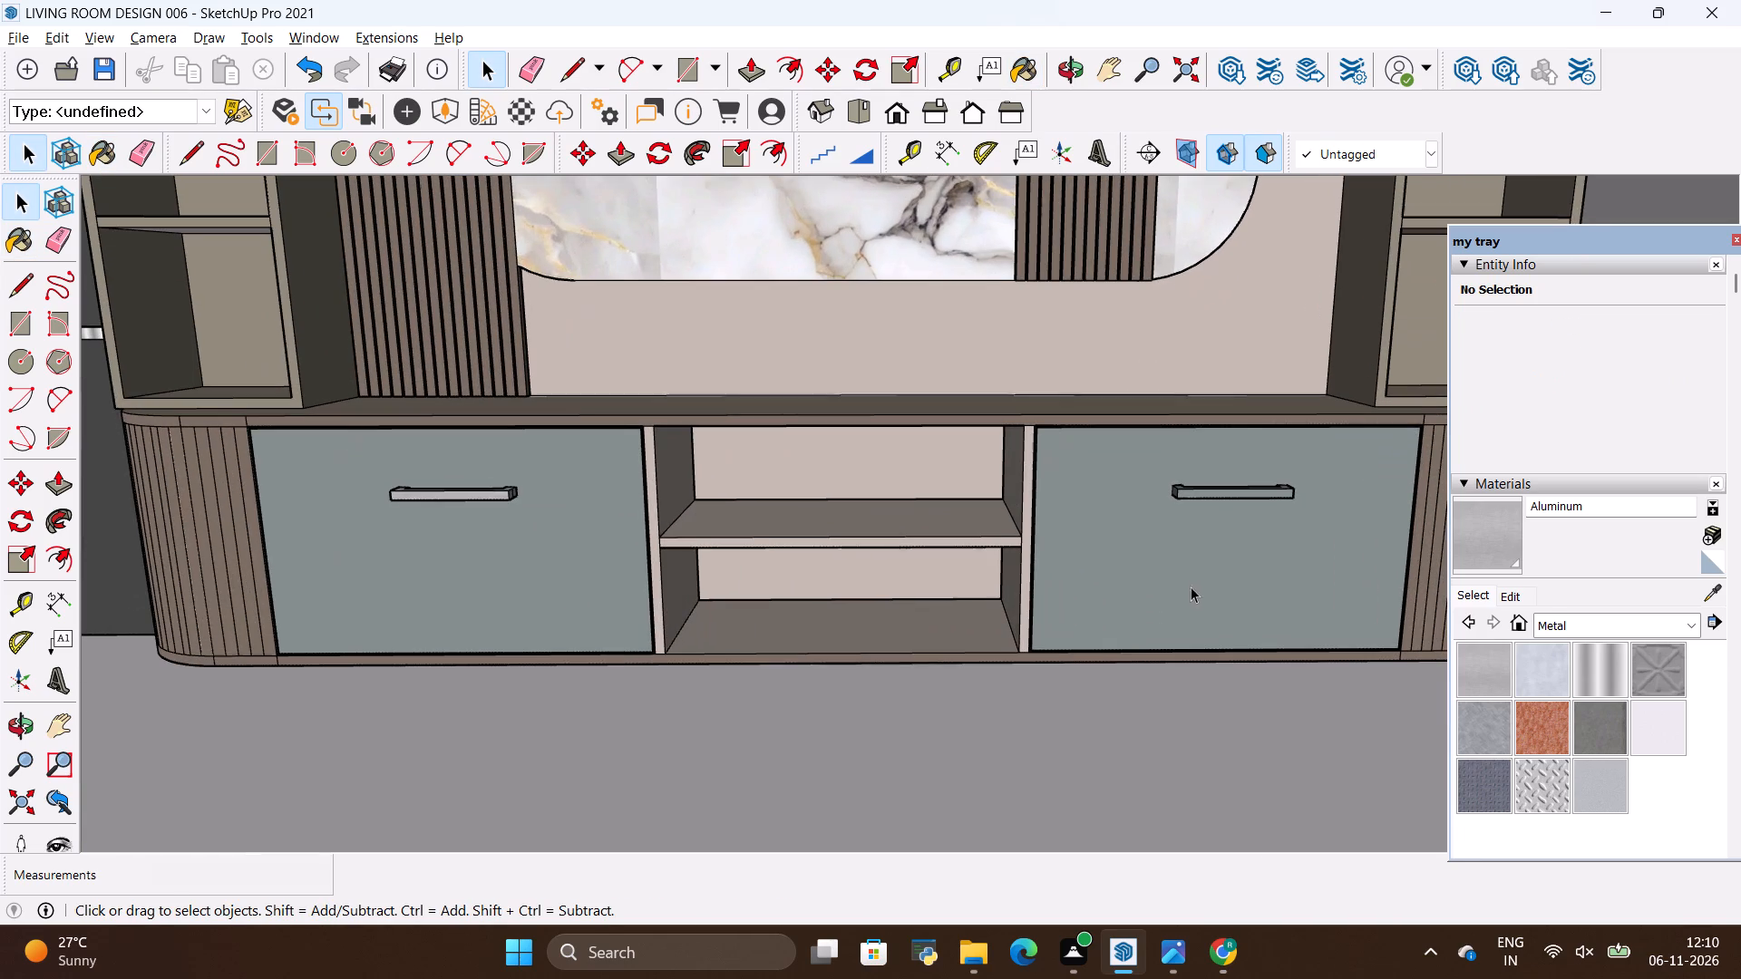
key("space")
left_click(1227, 490)
right_click(1221, 495)
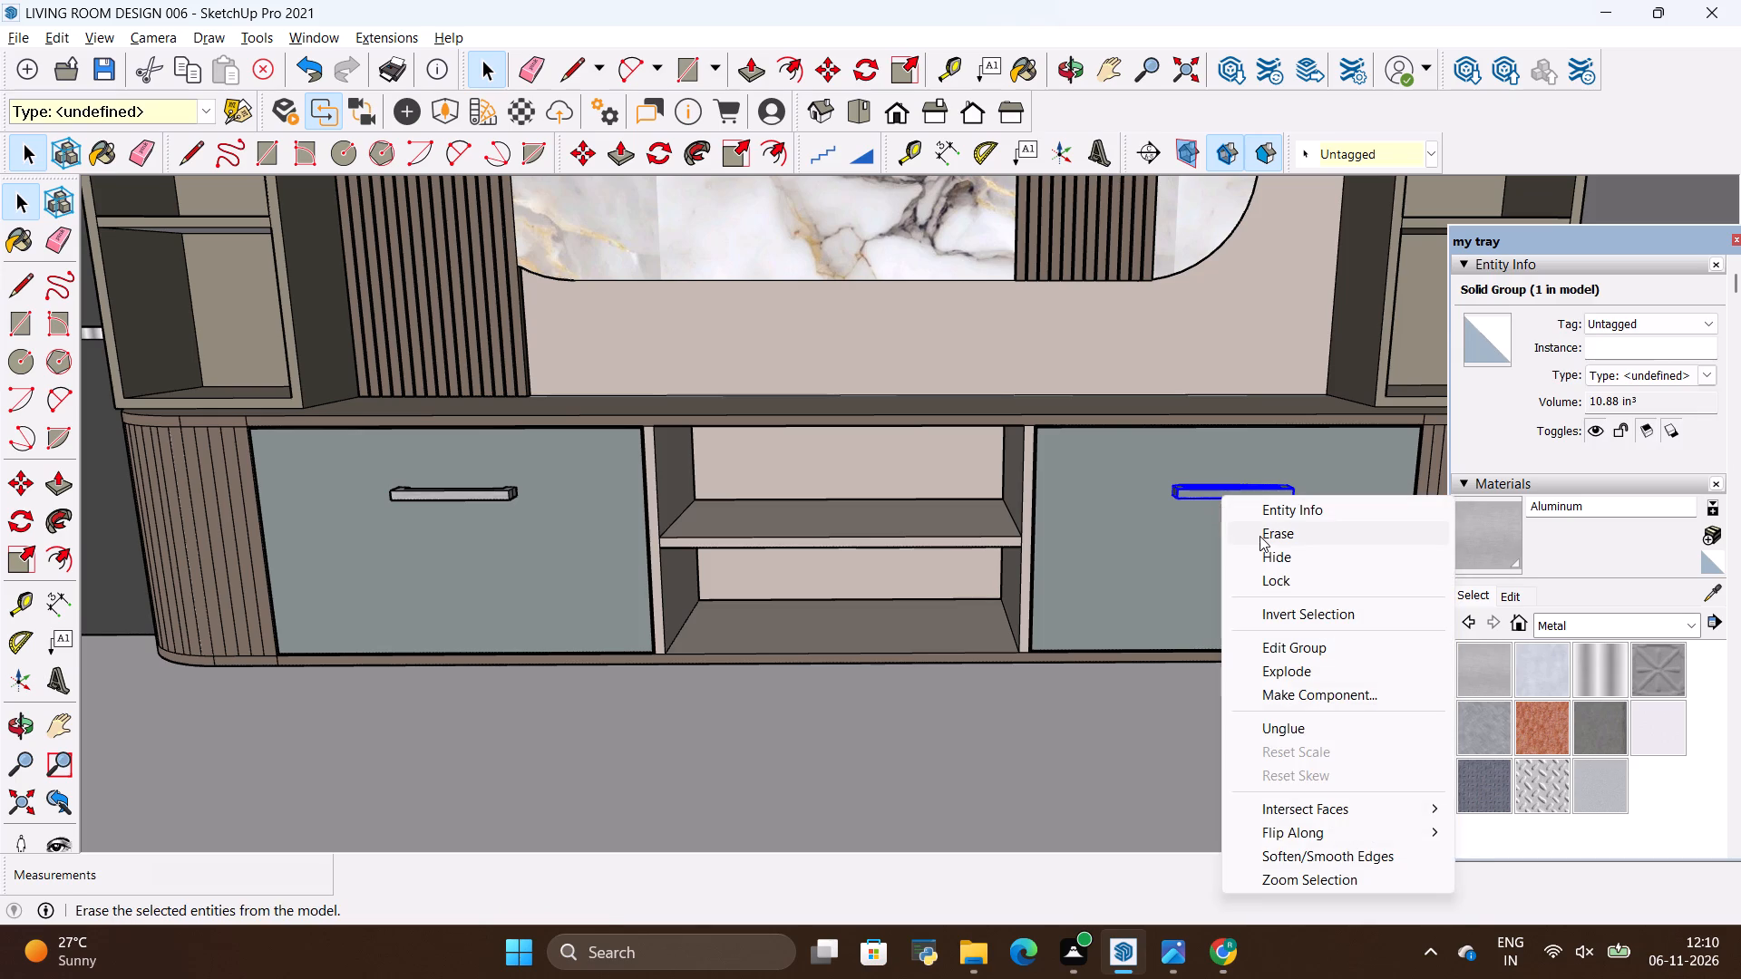
left_click(1257, 535)
Copy the Aluminum handle about 5' 11 1/16" along the red axis from the left console door onto the right one.
key("space")
left_click(483, 491)
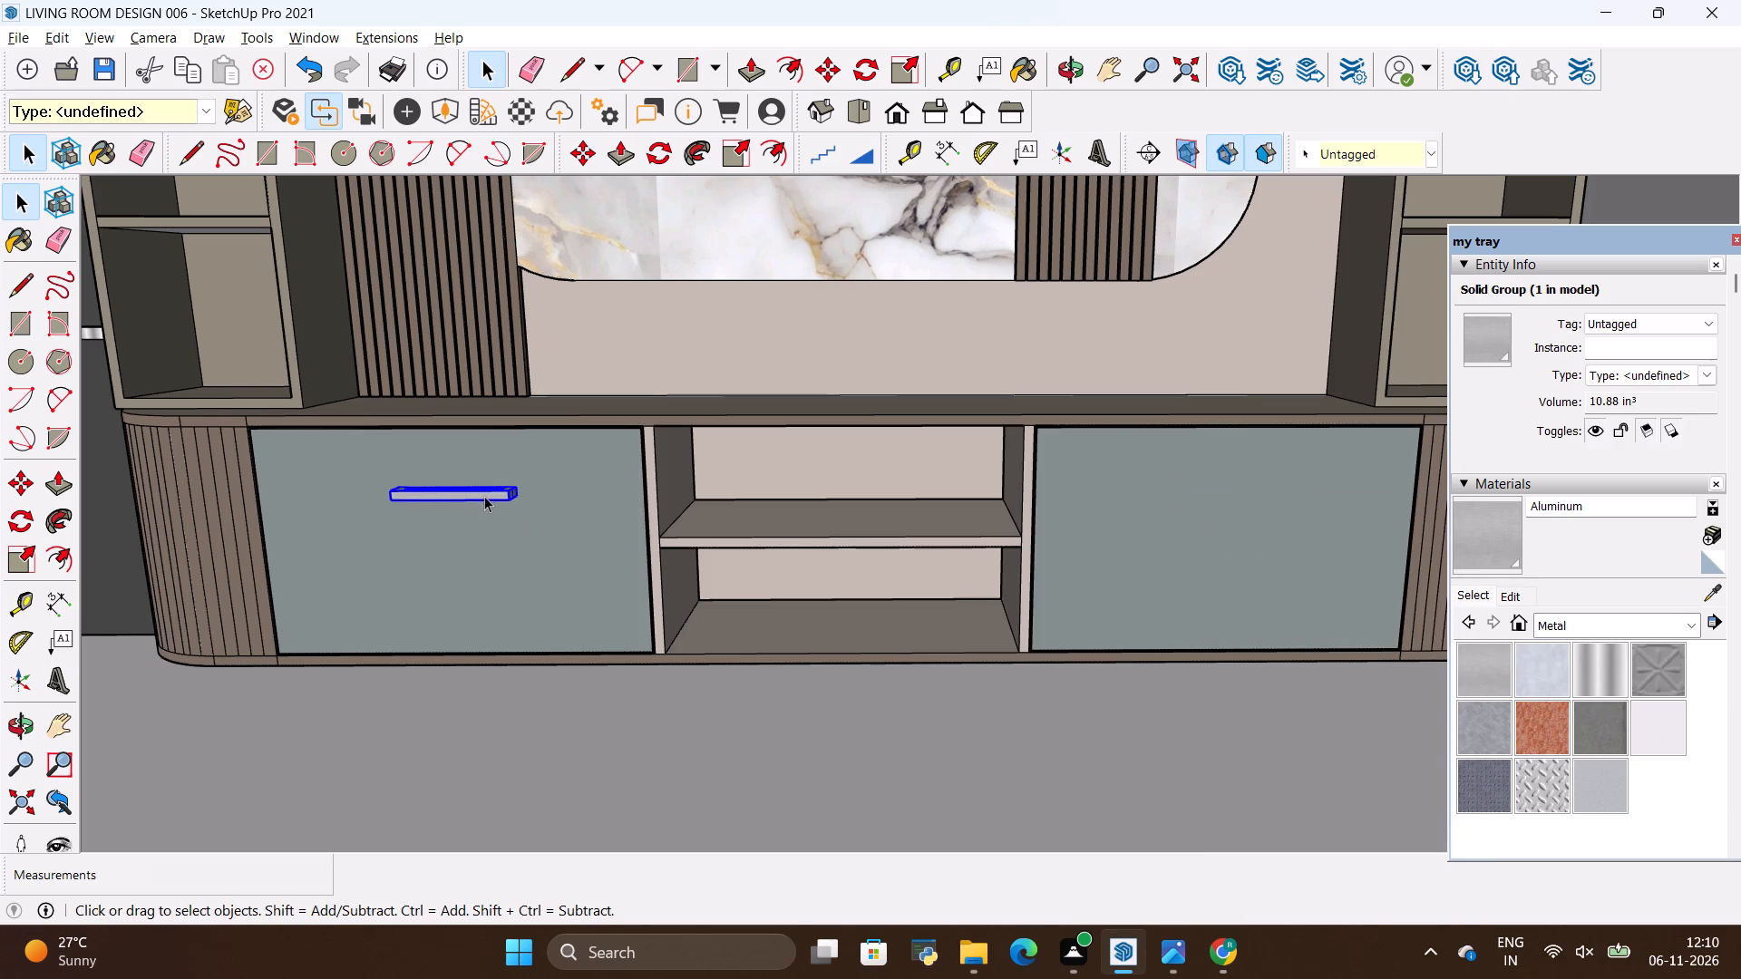
key("m")
scroll(505, 480, "up", 13)
left_click(520, 520, "ctrl")
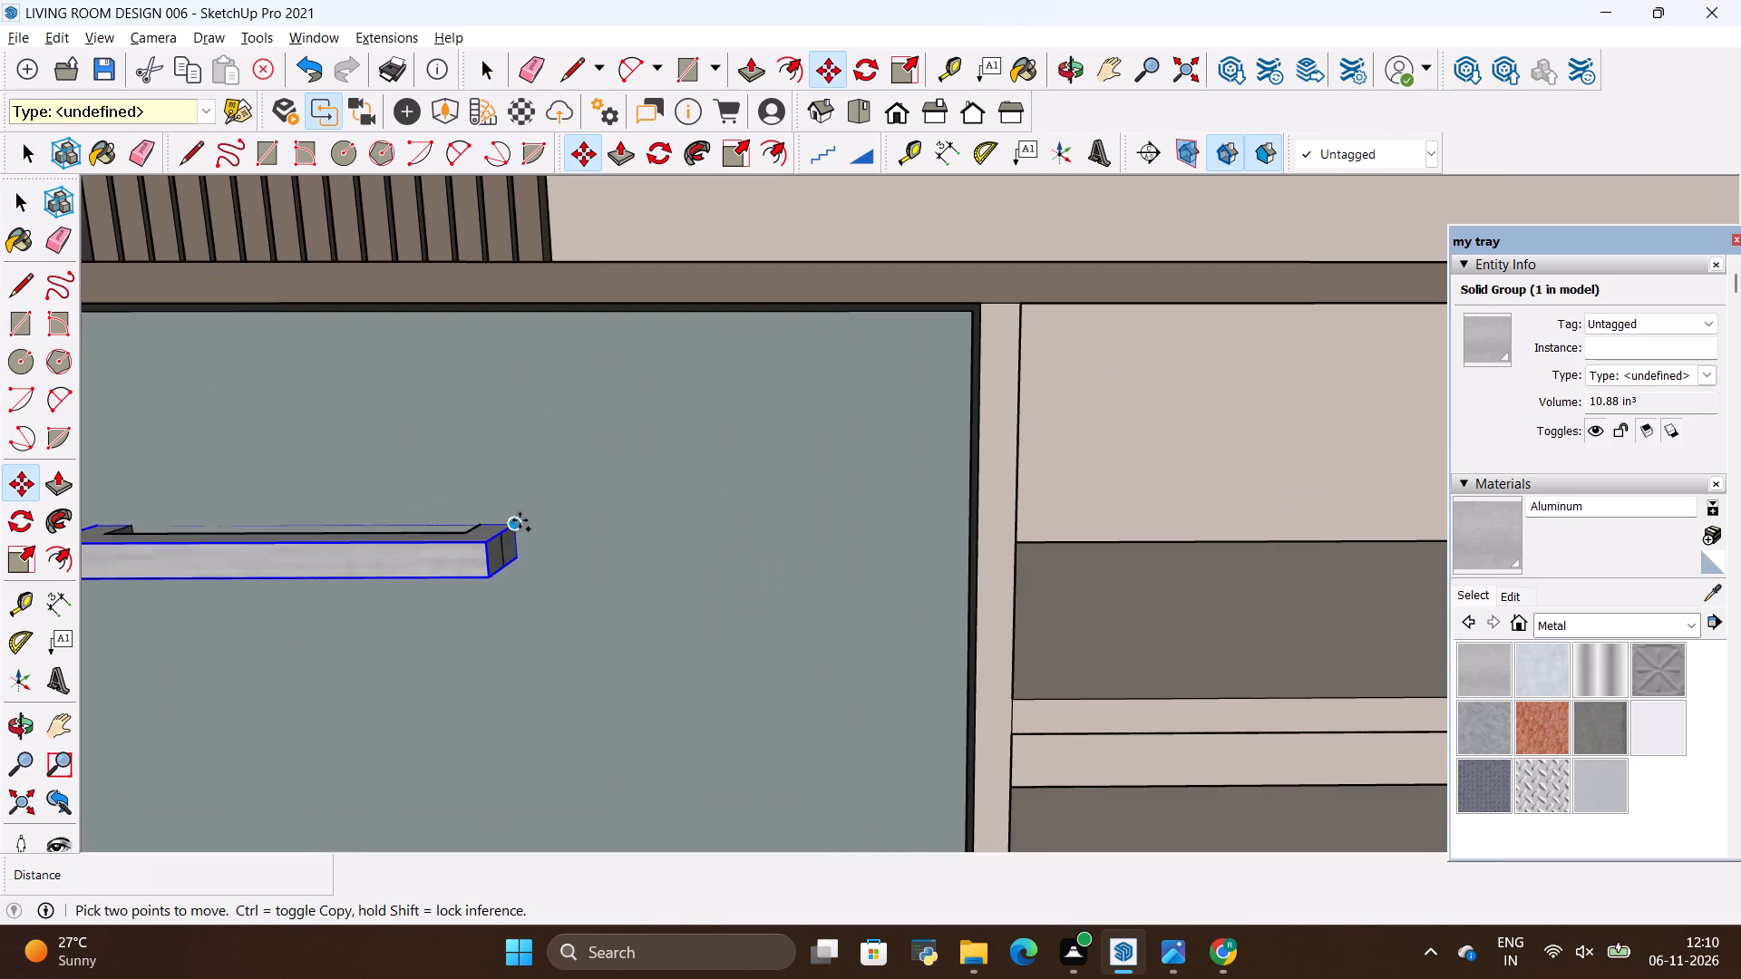
scroll(818, 538, "down", 15)
scroll(1237, 505, "down", 4)
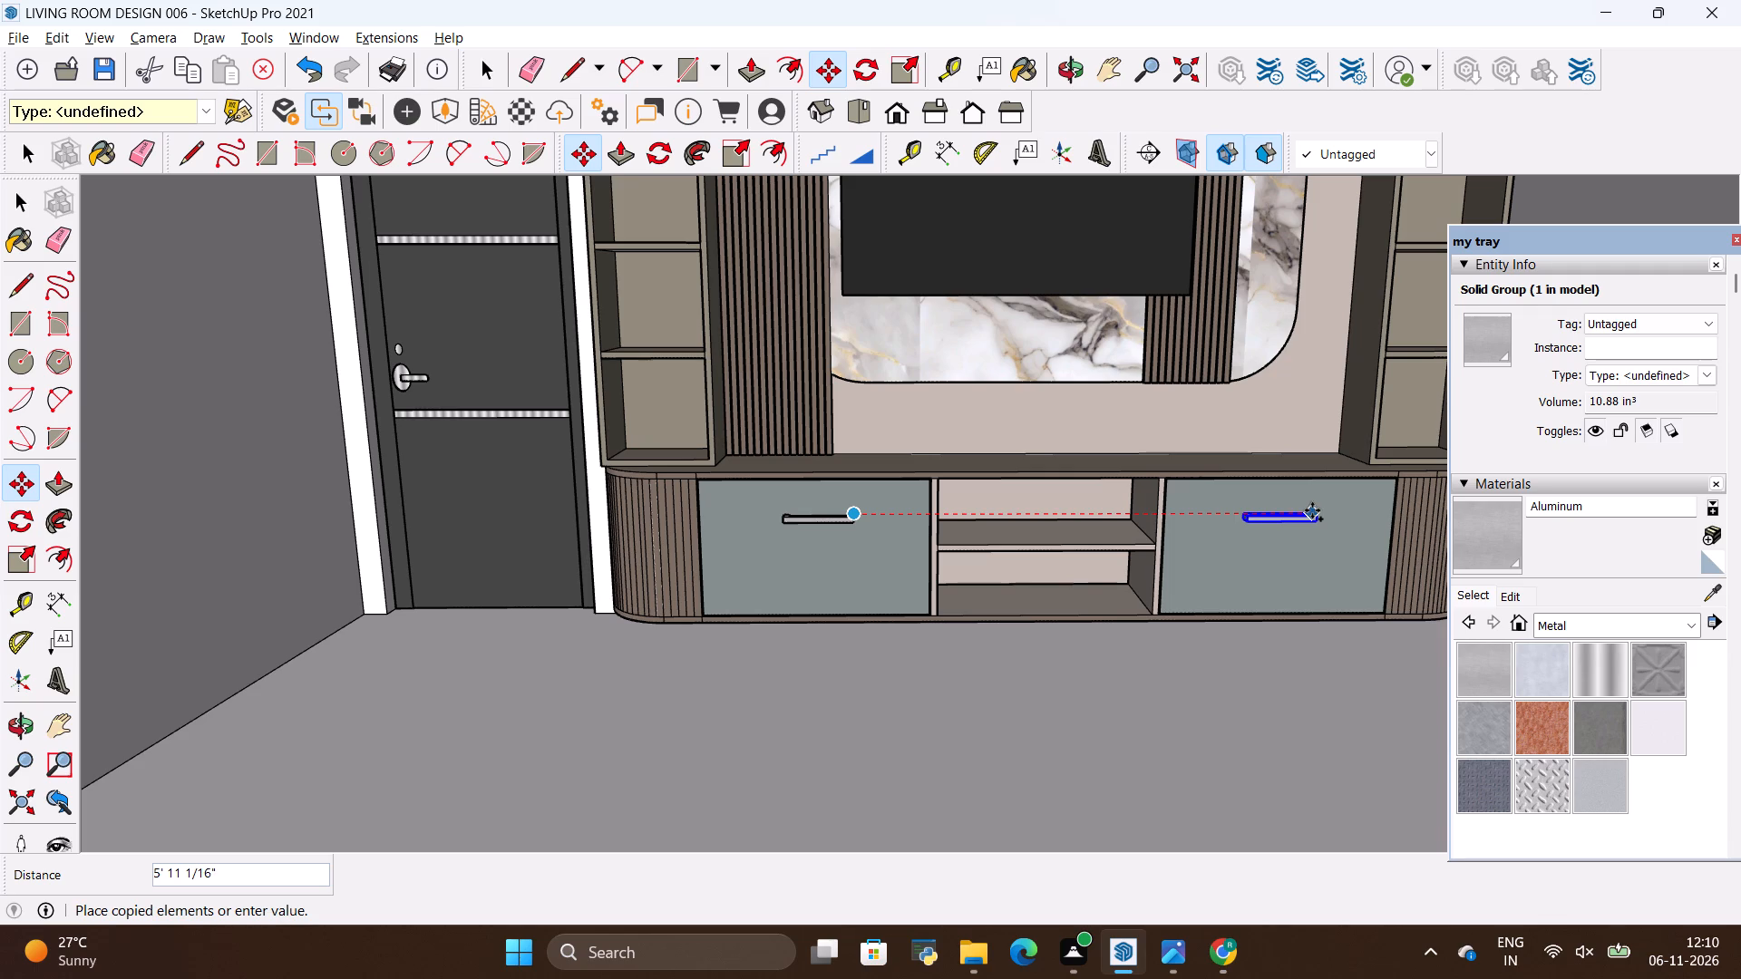
left_click(1312, 510)
key("space")
left_click(1273, 576)
Review the TV unit with both door handles from the front and at an angle, and compare it with the reference photo.
scroll(1007, 621, "down", 9)
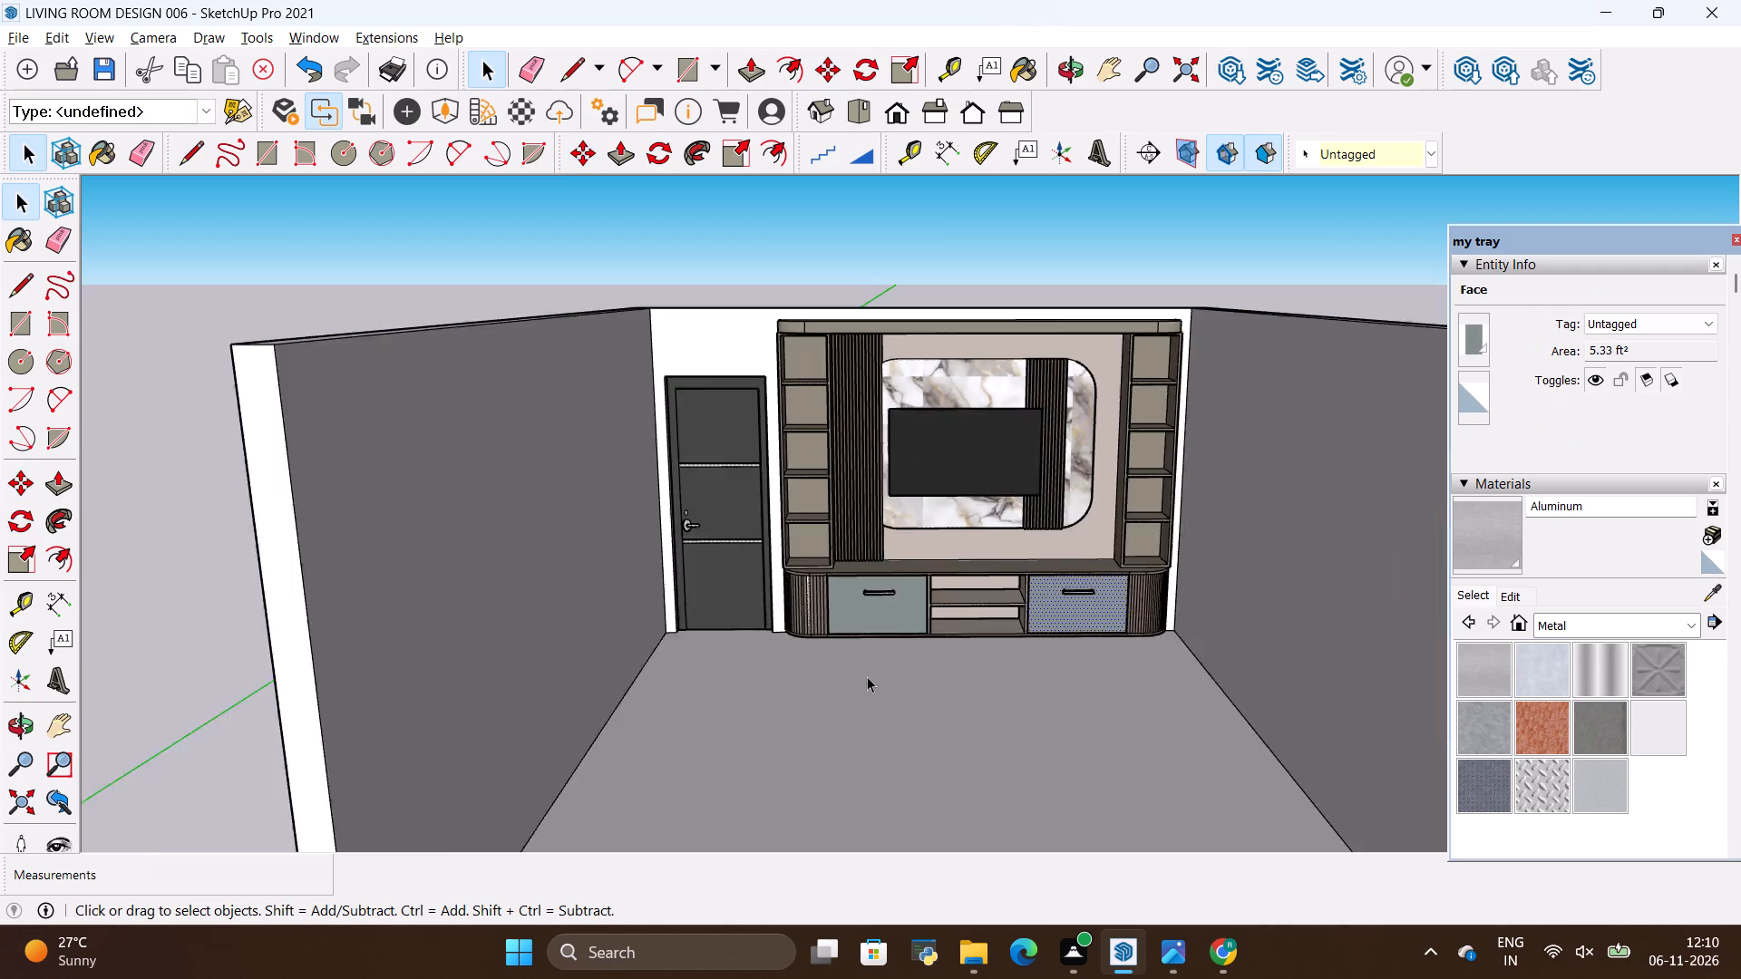
scroll(867, 676, "down", 2)
scroll(980, 628, "up", 6)
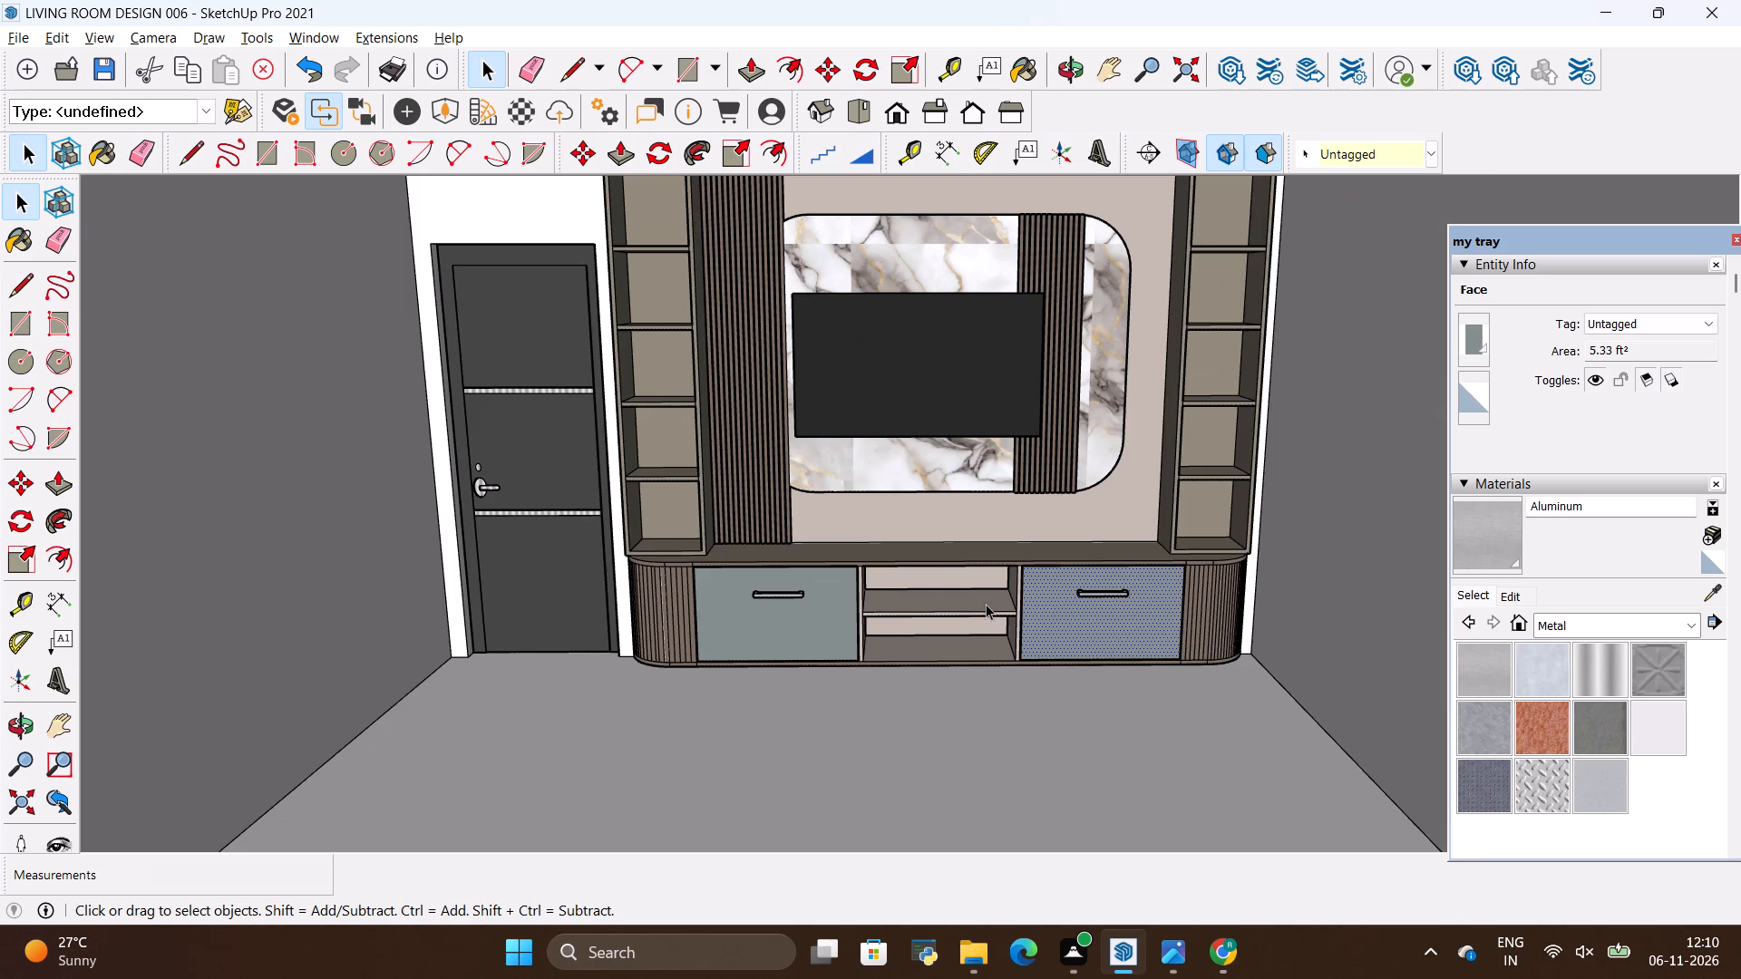
scroll(986, 630, "down", 1)
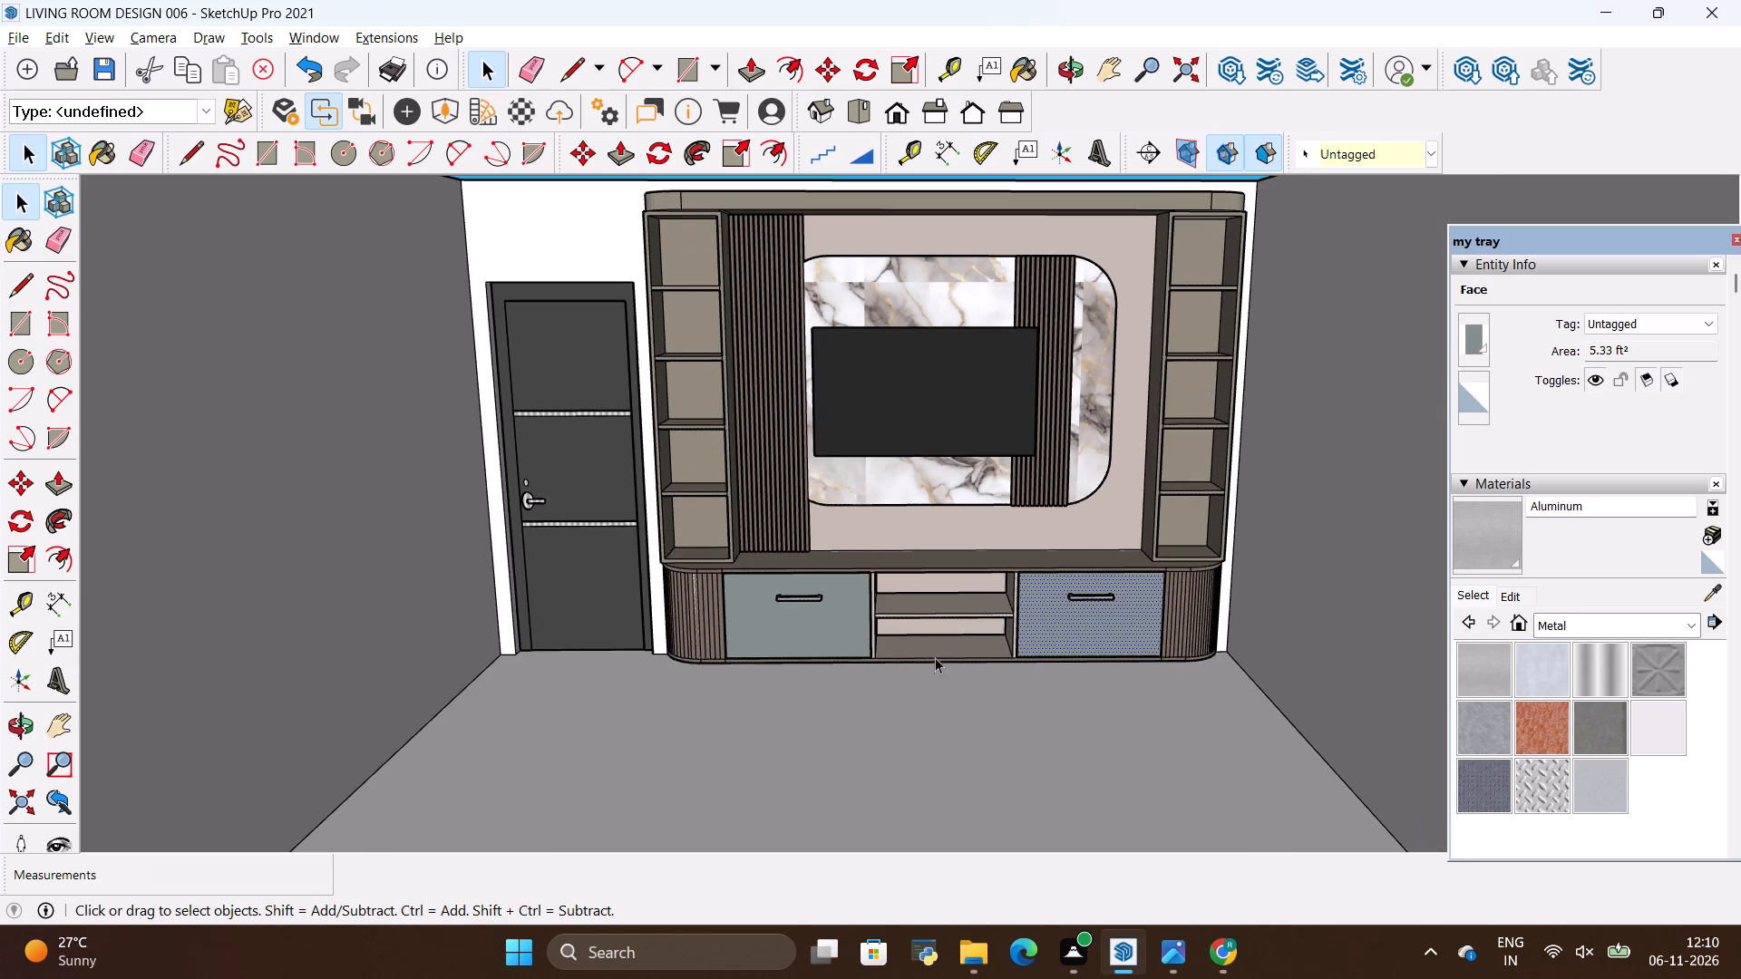
scroll(1009, 577, "up", 3)
left_click_drag(969, 573, 987, 639)
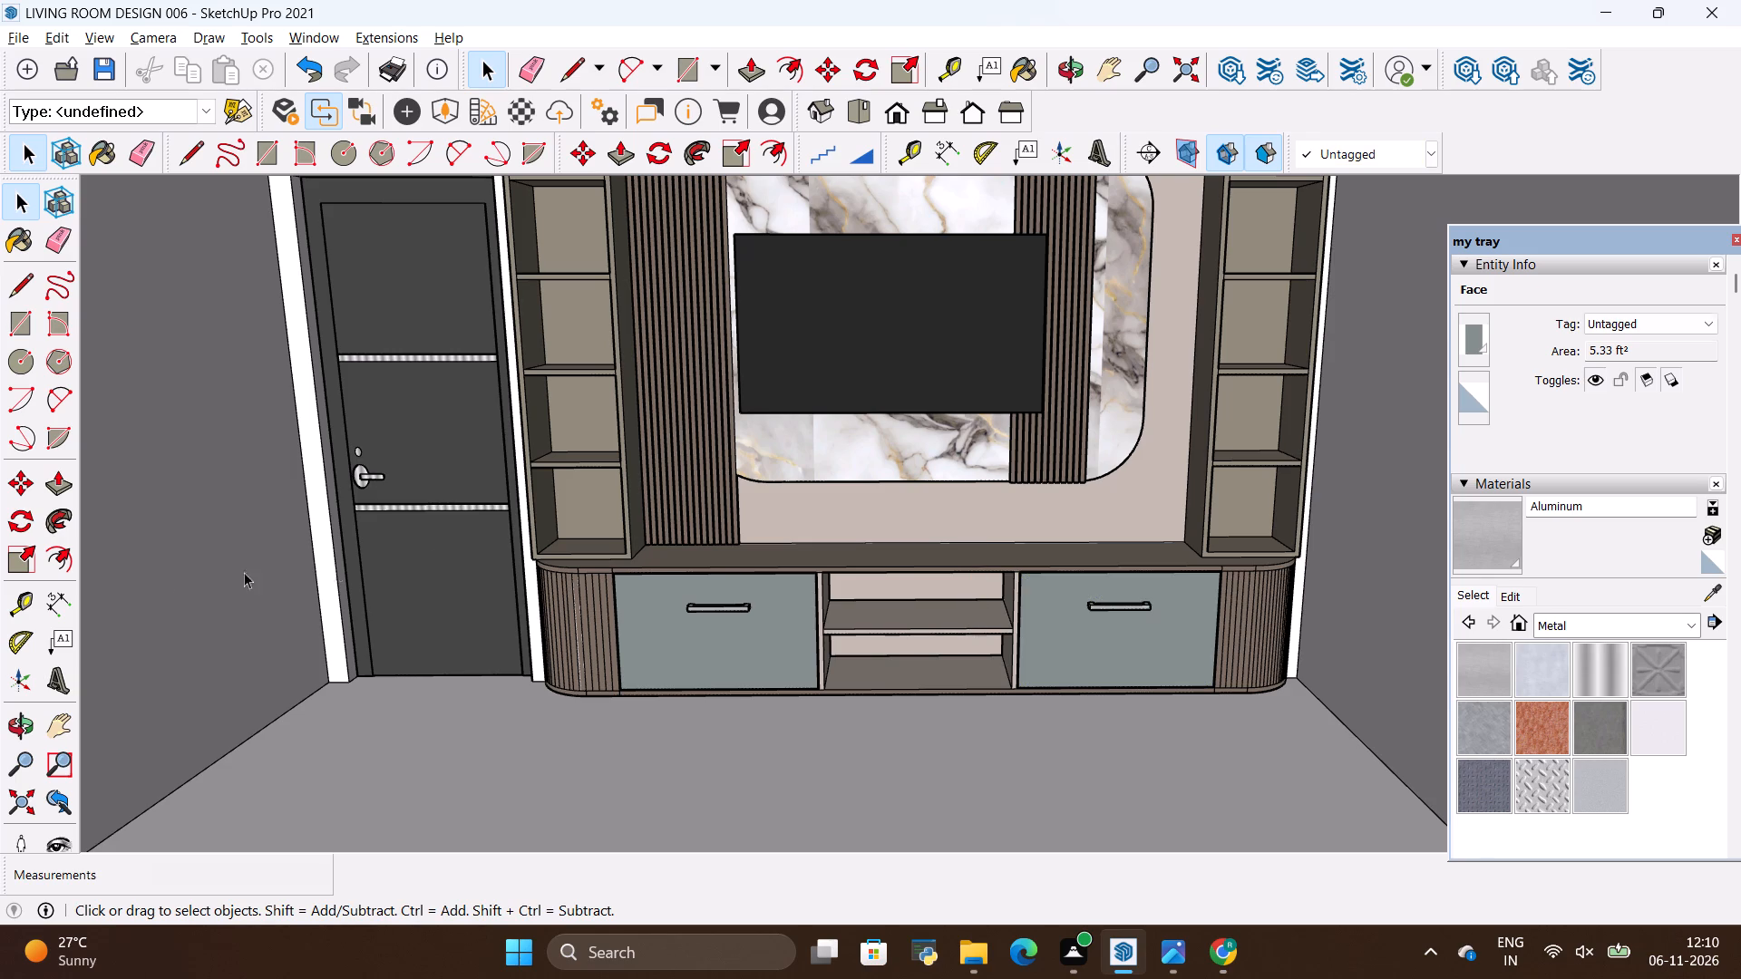
left_click(23, 722)
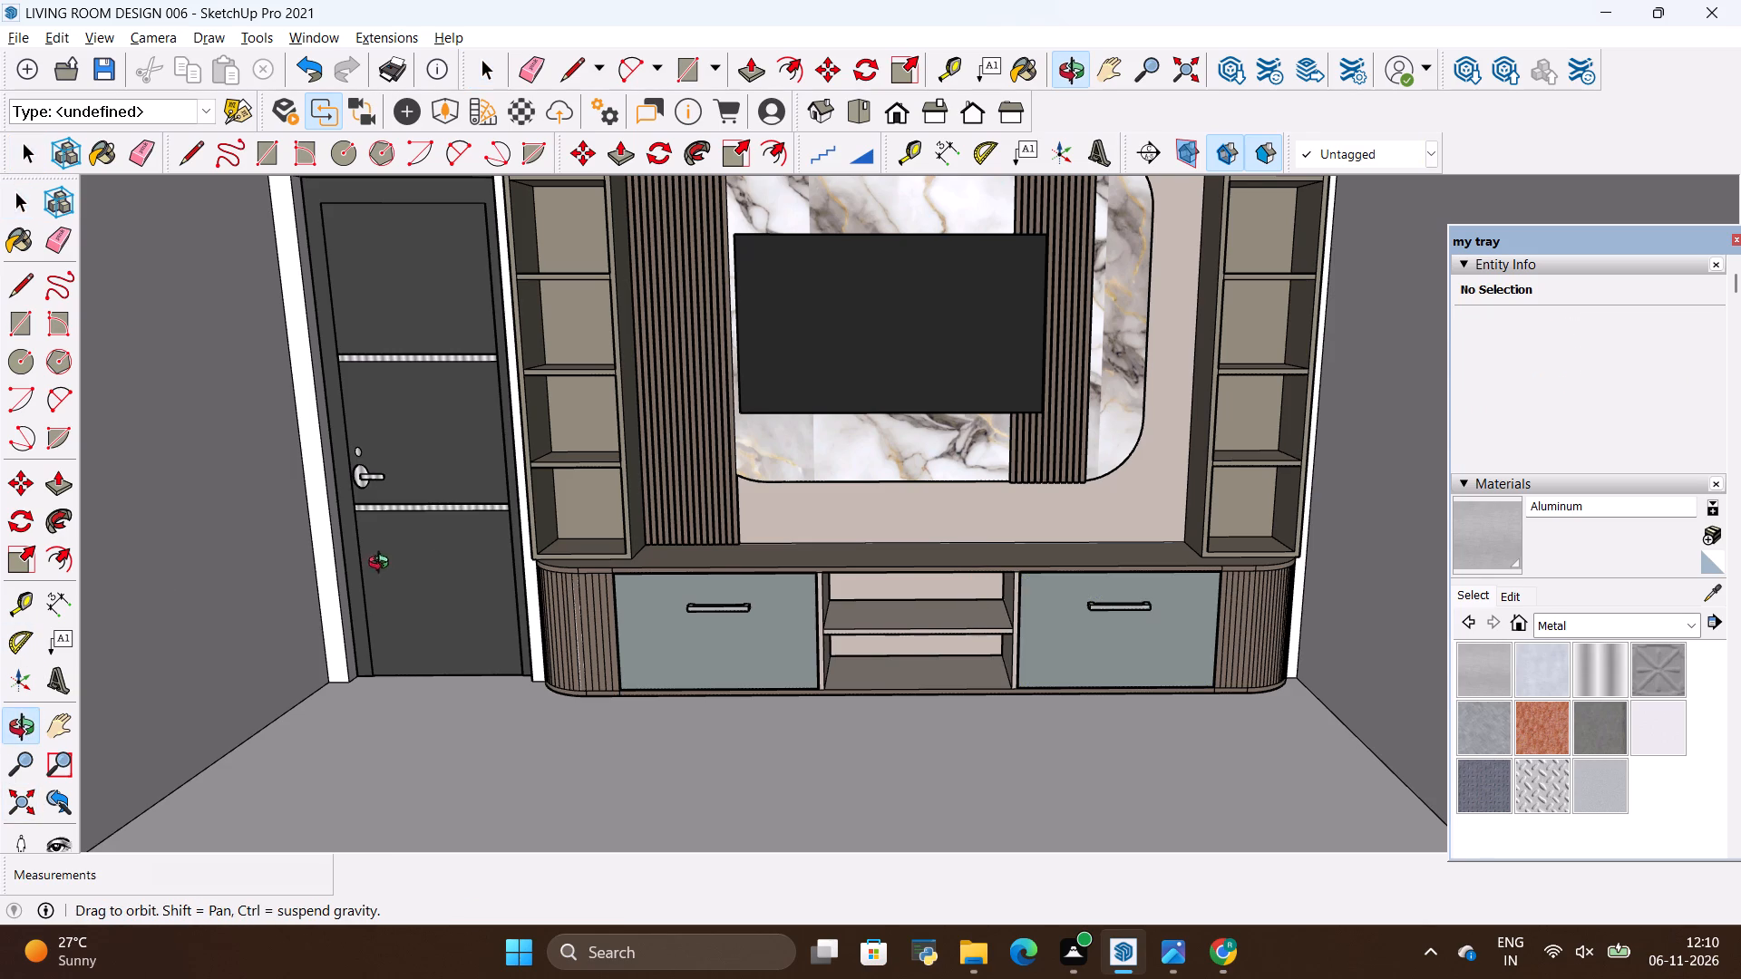
left_click_drag(423, 565, 429, 664)
scroll(438, 657, "down", 3)
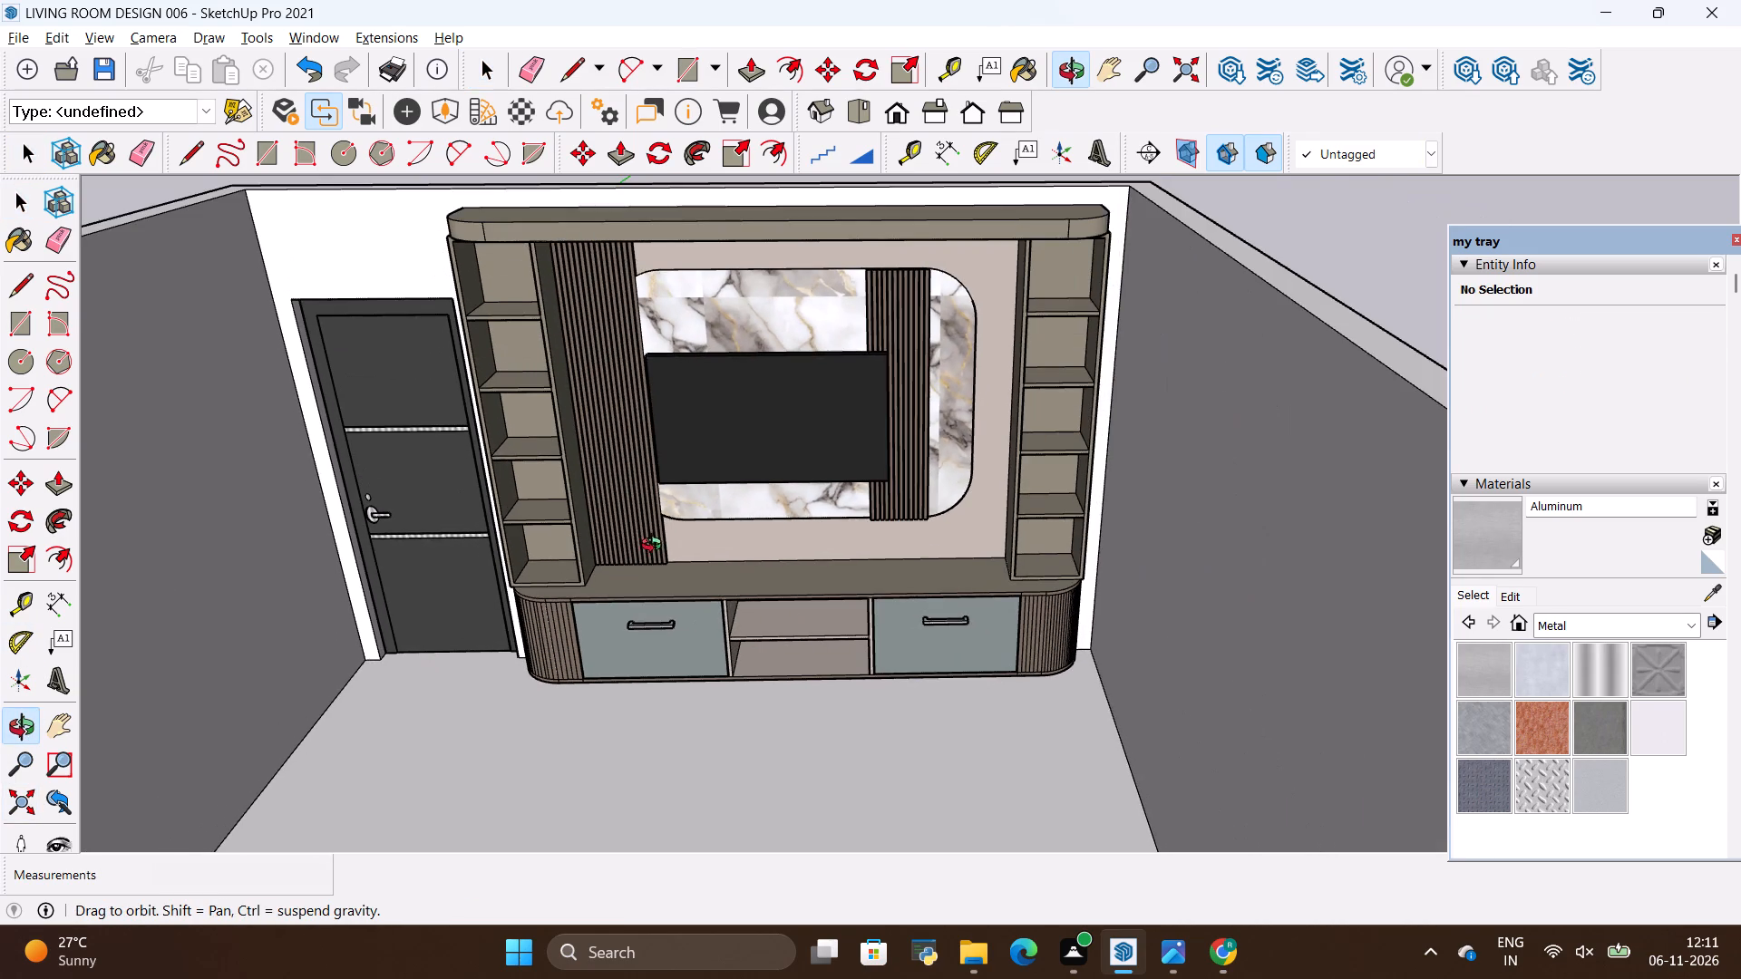
scroll(656, 547, "up", 1)
left_click_drag(670, 599, 721, 545)
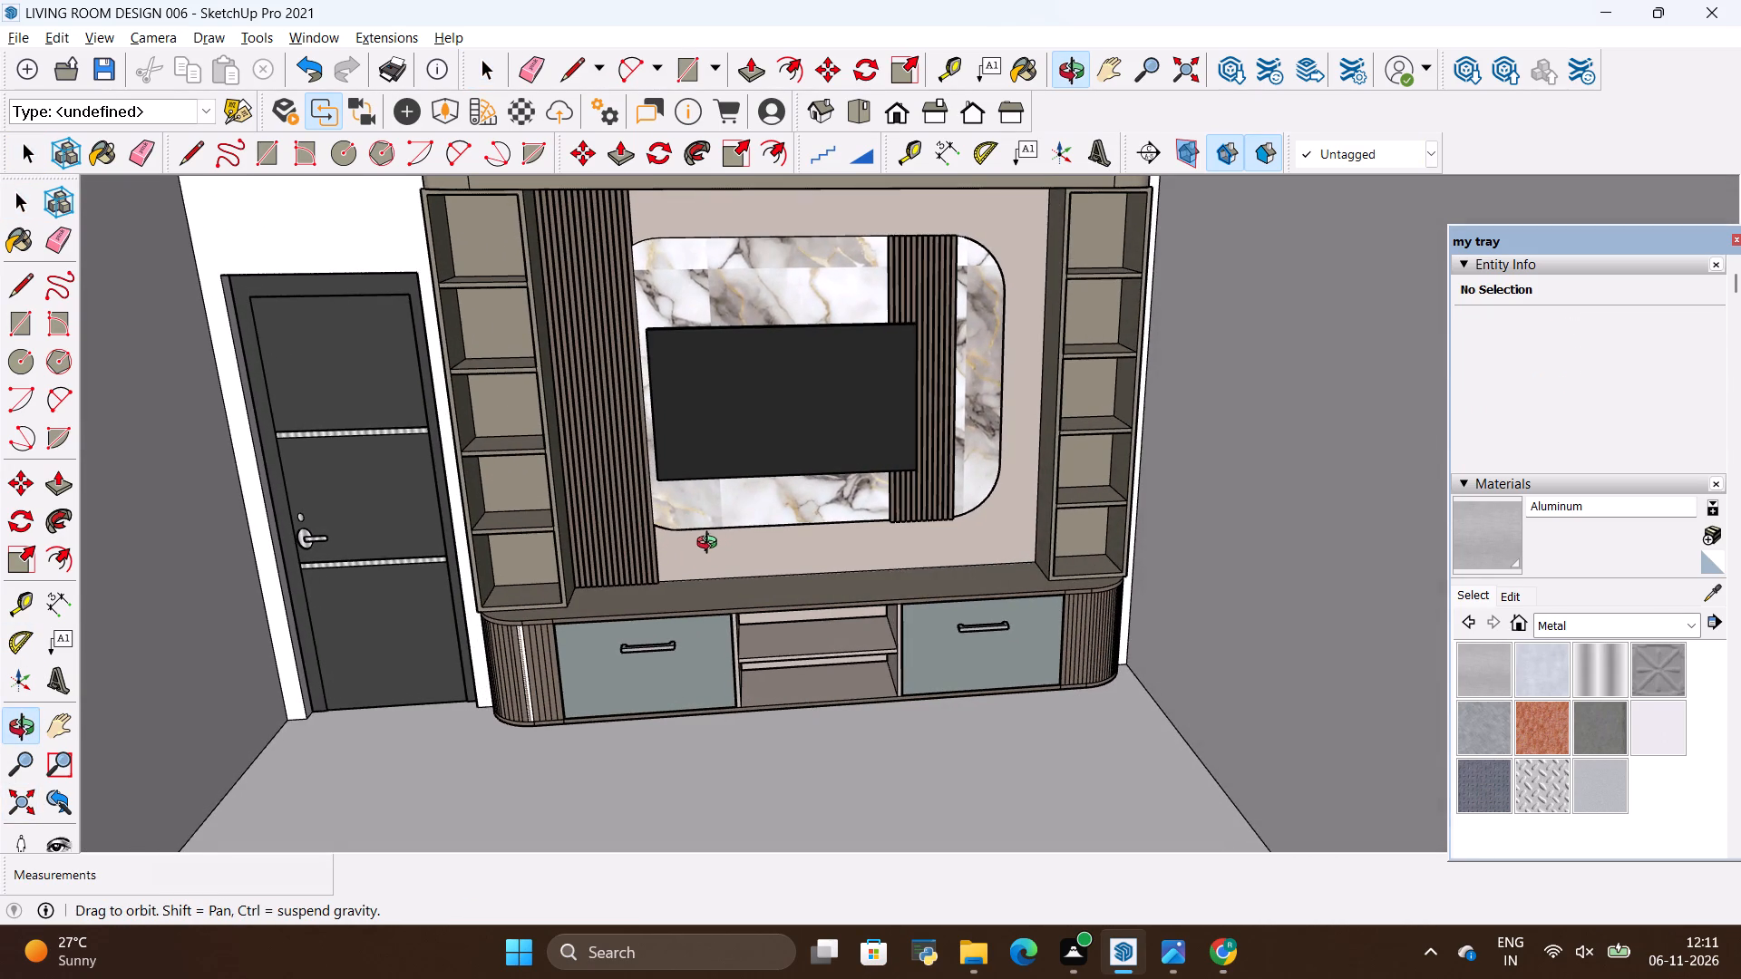
left_click_drag(744, 546, 783, 537)
scroll(766, 537, "down", 2)
scroll(636, 472, "up", 3)
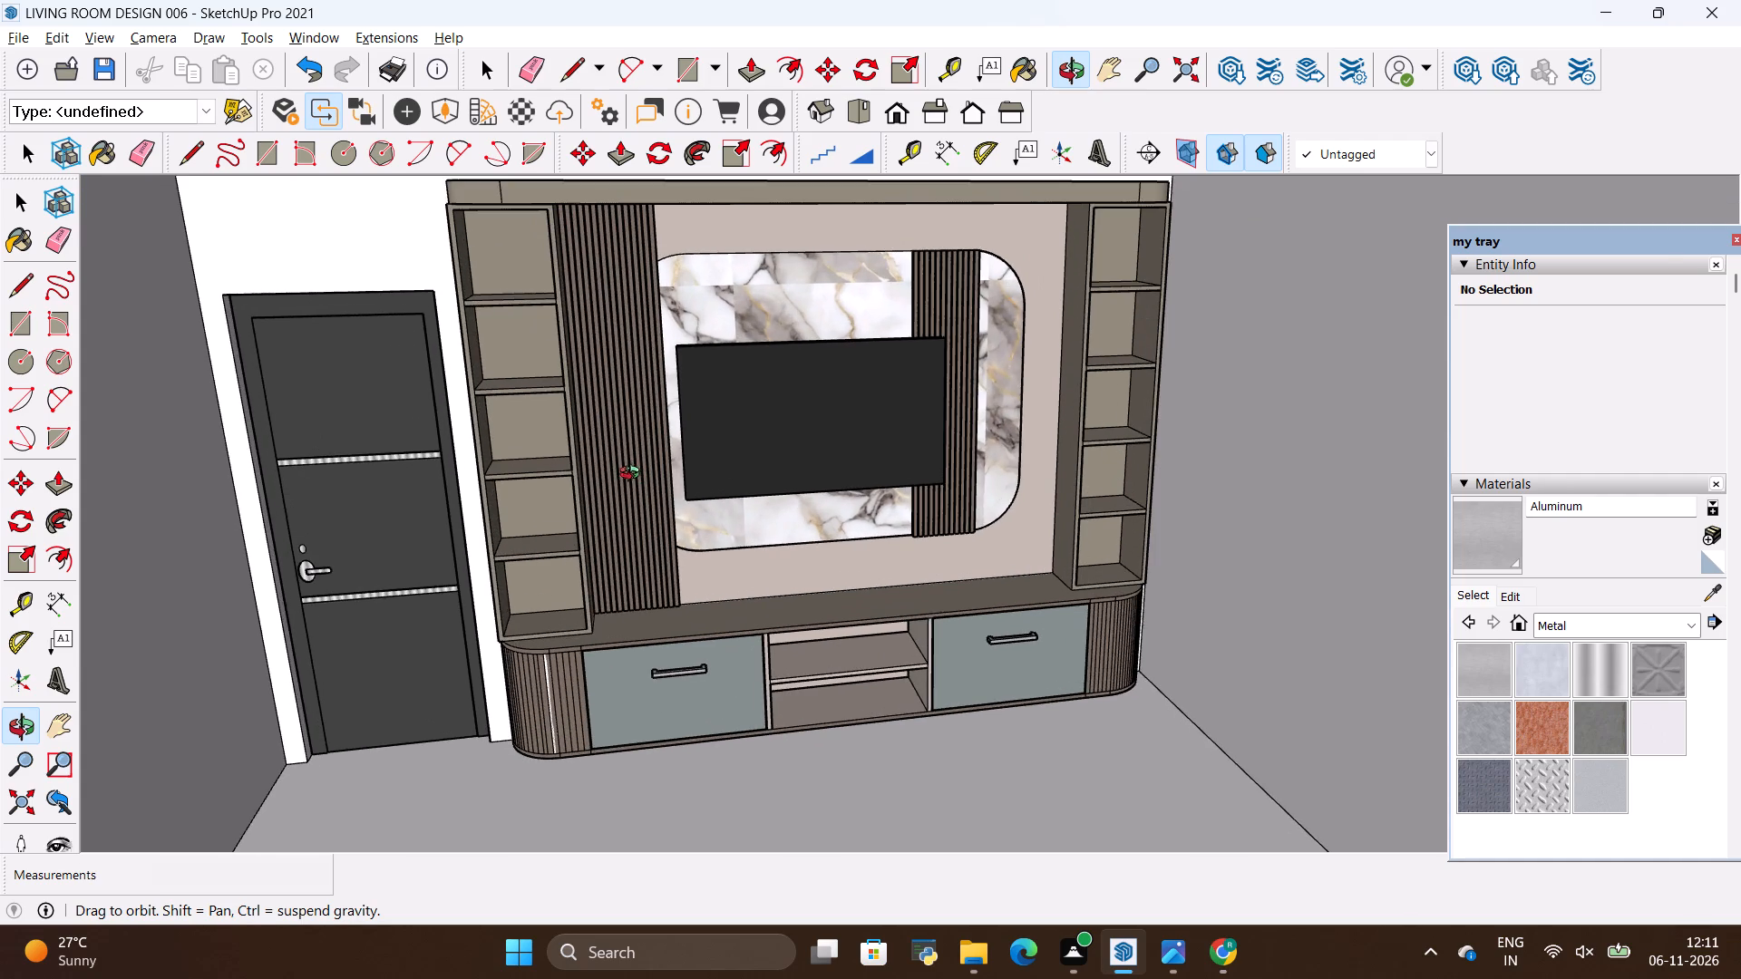
left_click_drag(646, 498, 666, 509)
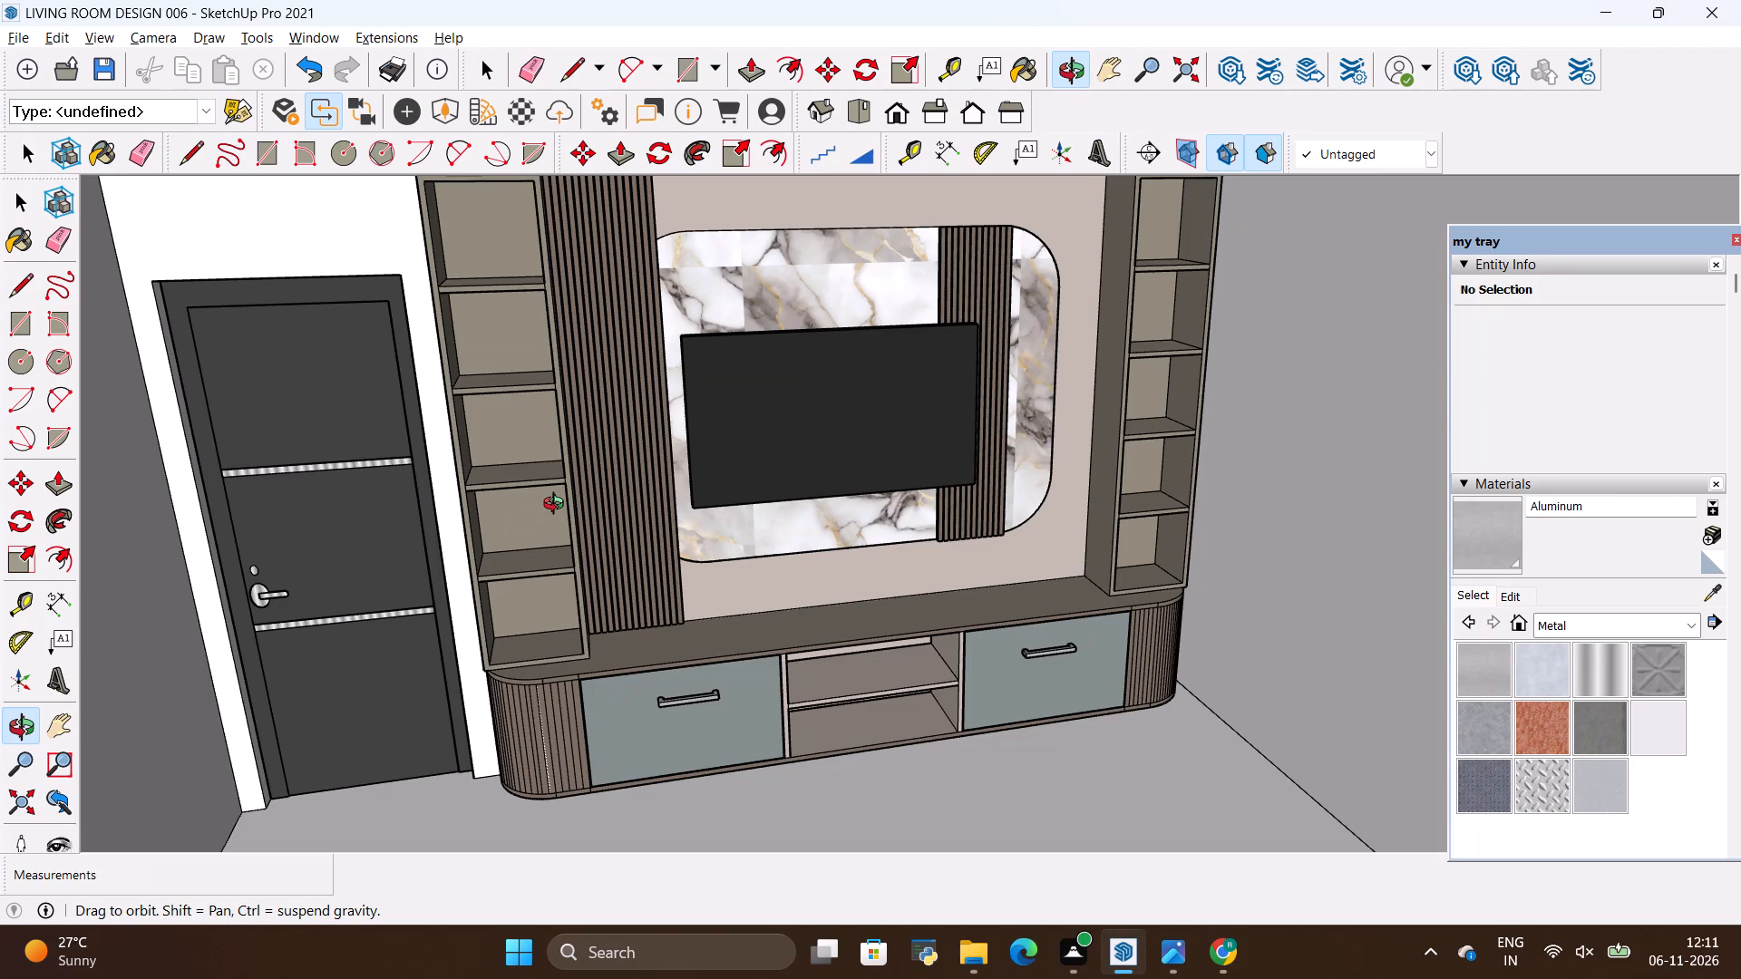
key("alt+Tab")
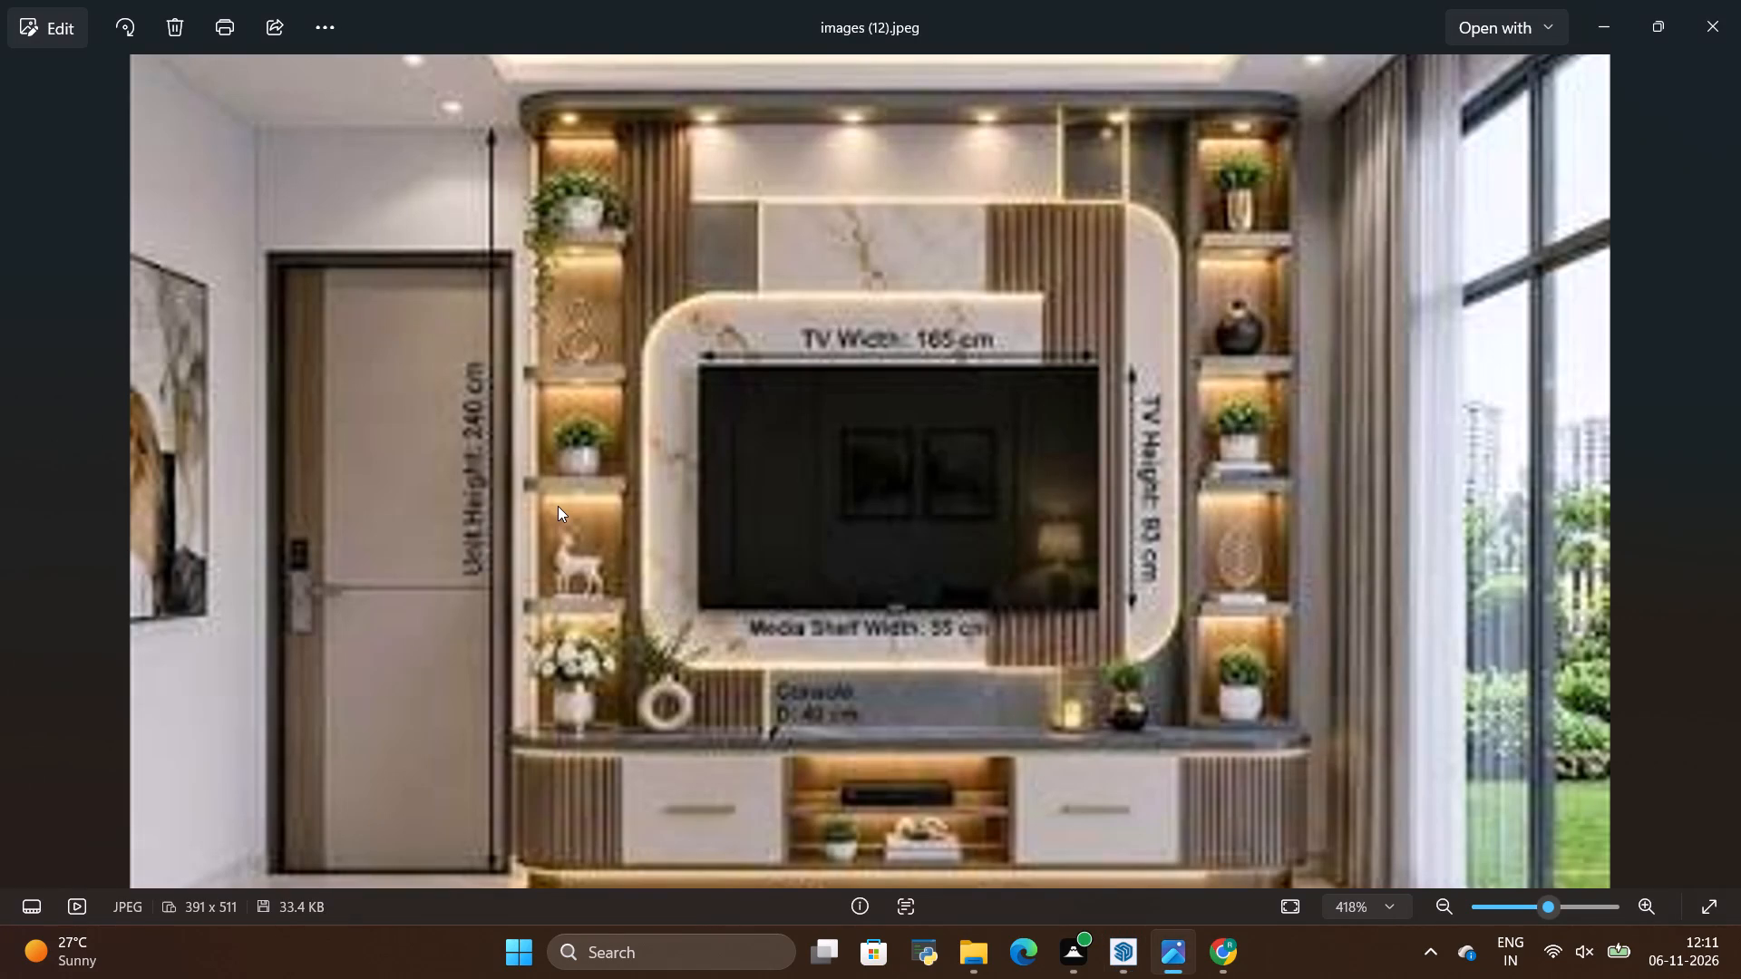
scroll(588, 533, "down", 4)
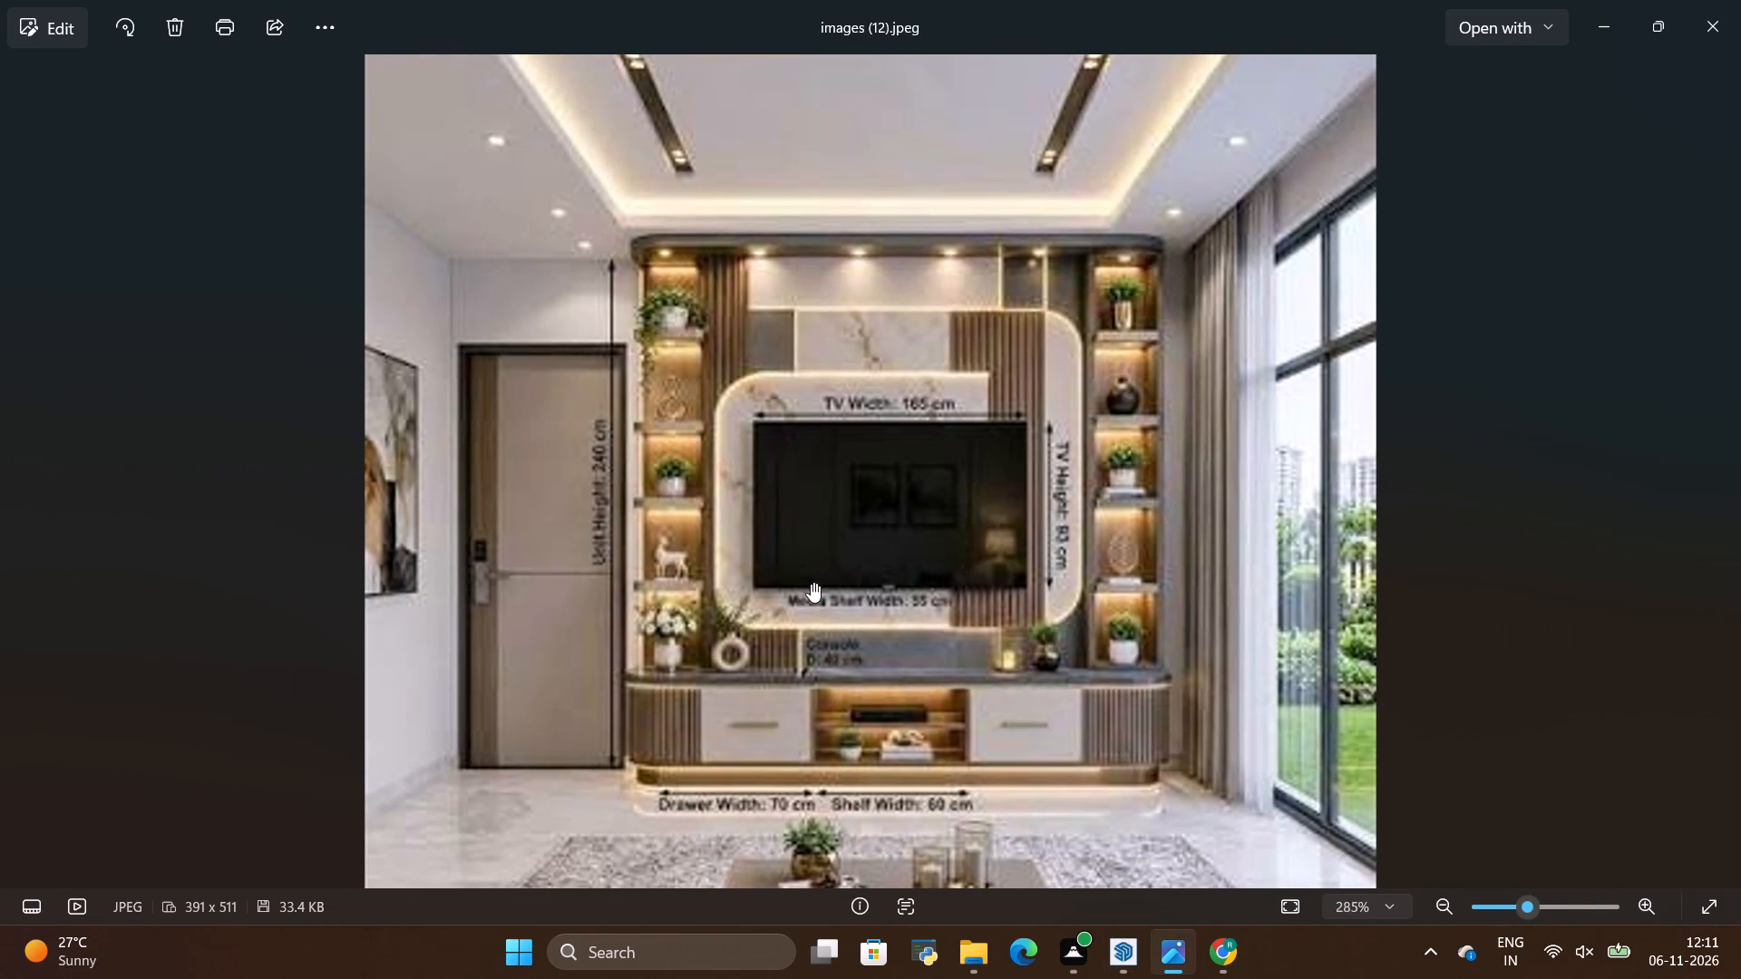
key("alt+Tab")
key("alt+Tab")
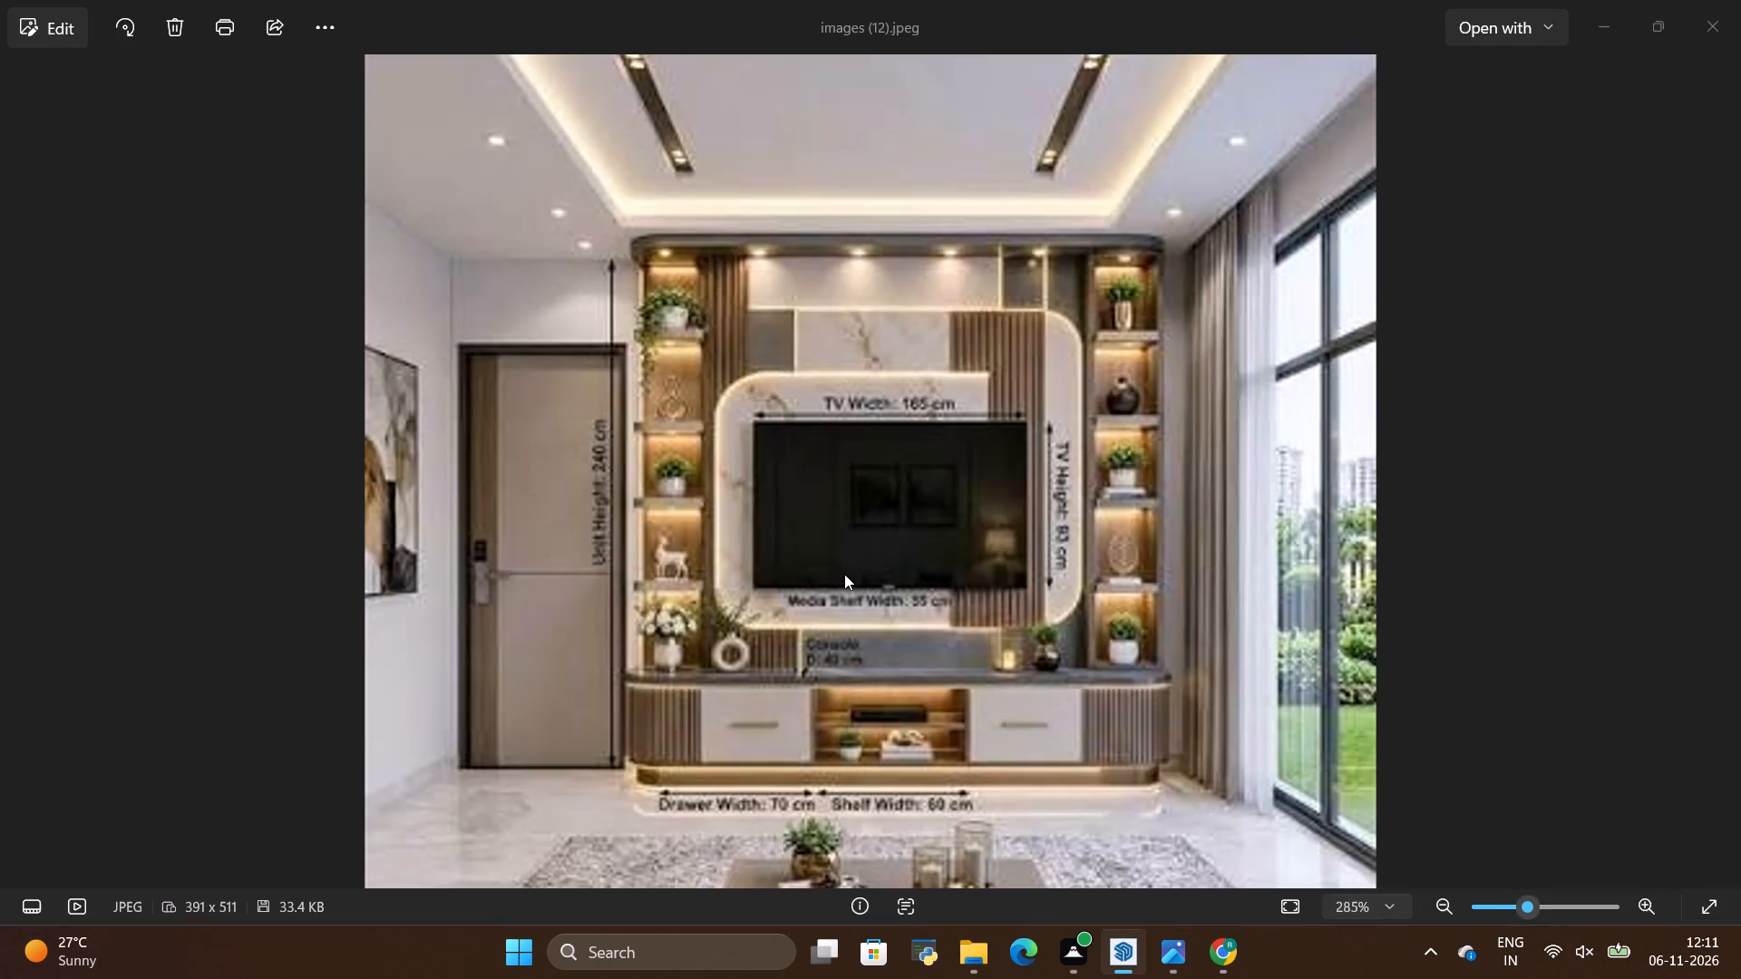
scroll(844, 574, "down", 5)
key("alt+Tab")
Examine the bare side wall beside the TV unit's right end, where the reference photo shows the large window.
scroll(844, 574, "down", 11)
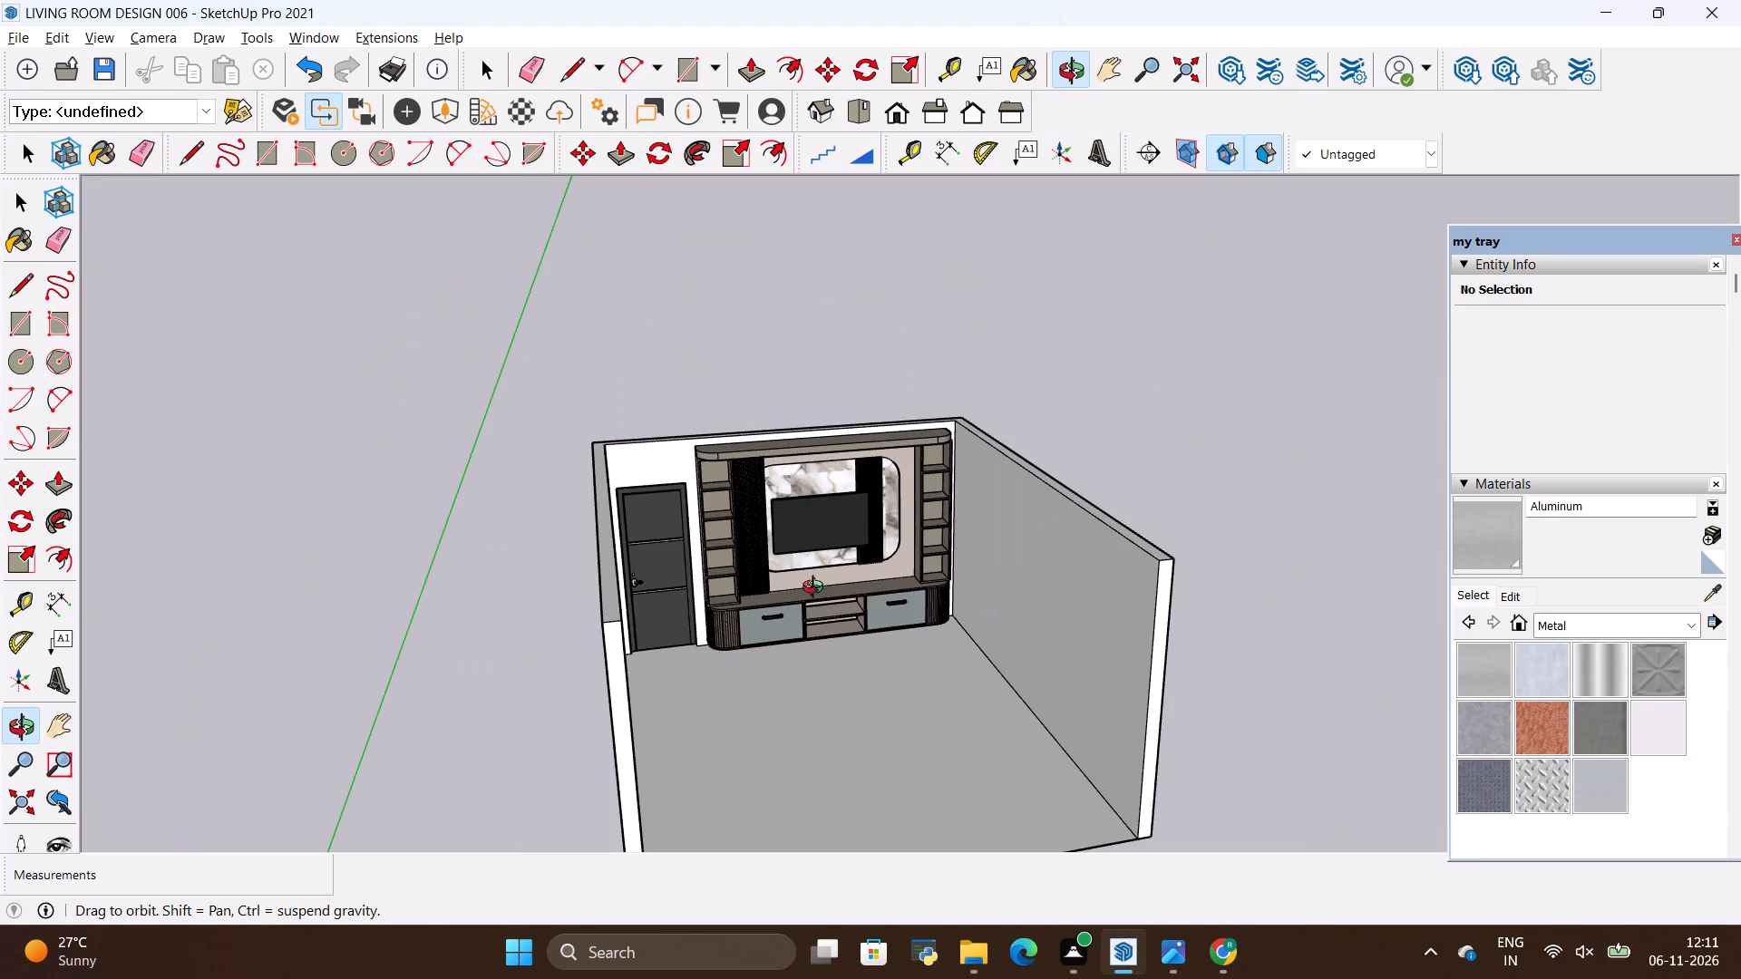
left_click_drag(836, 719, 1140, 772)
scroll(1213, 516, "up", 8)
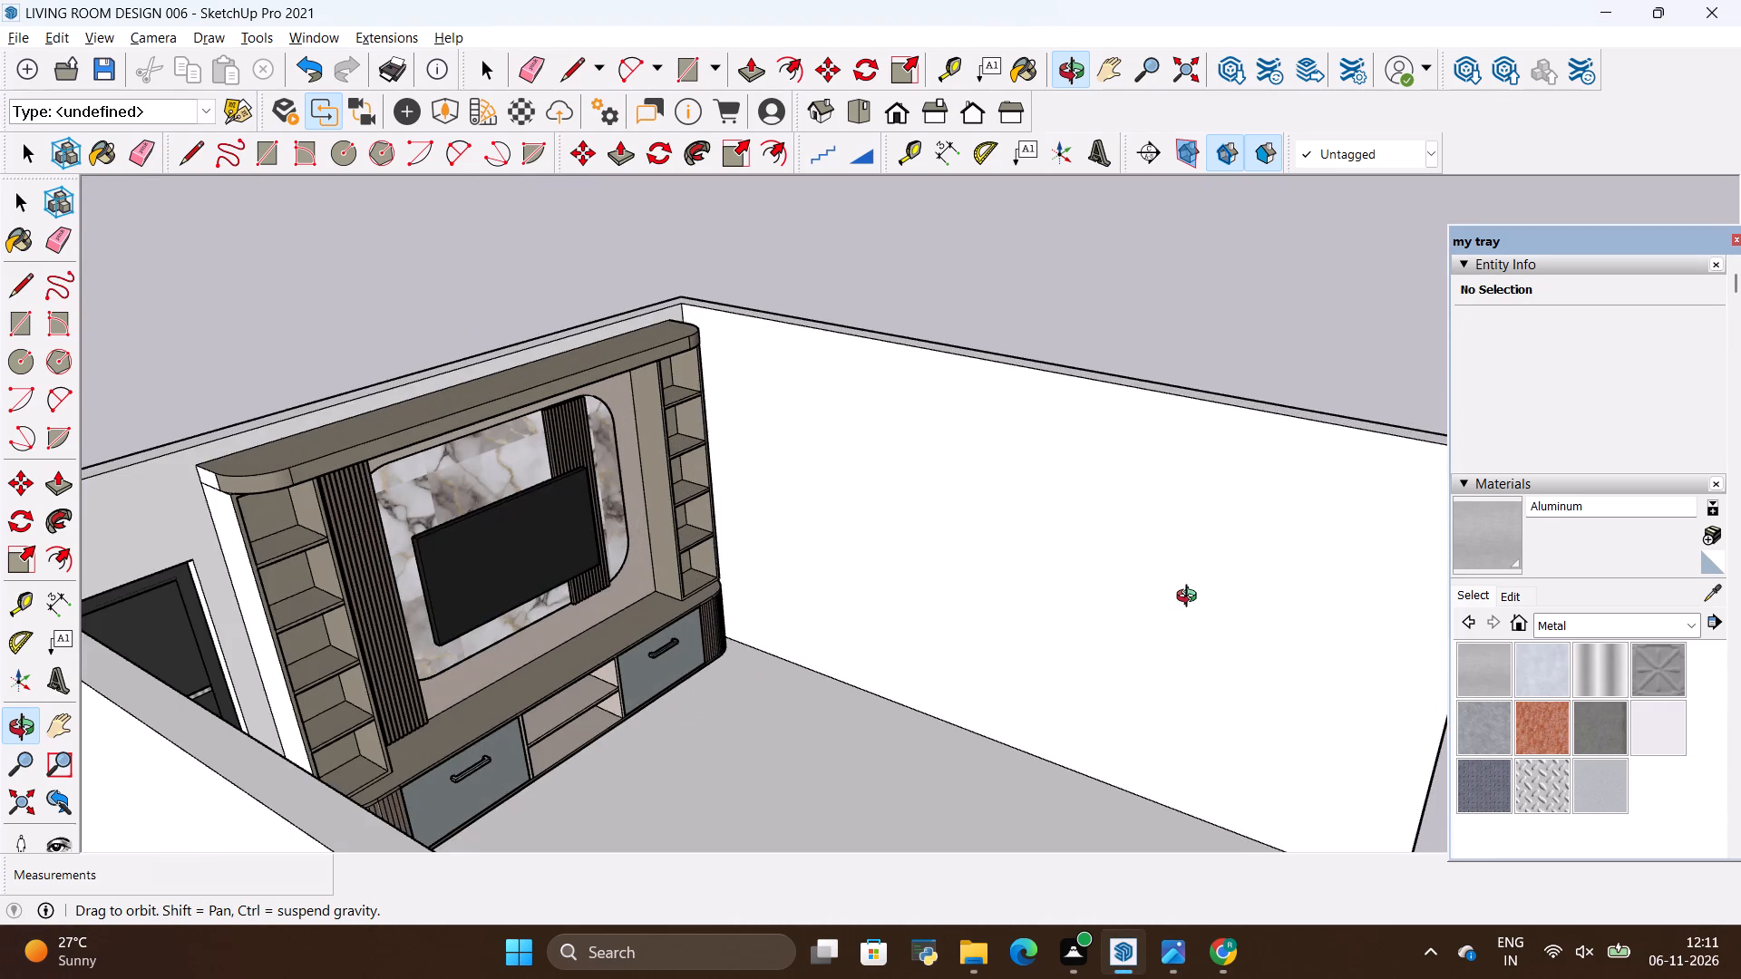
left_click_drag(878, 611, 1097, 659)
scroll(935, 564, "down", 2)
scroll(1113, 599, "up", 3)
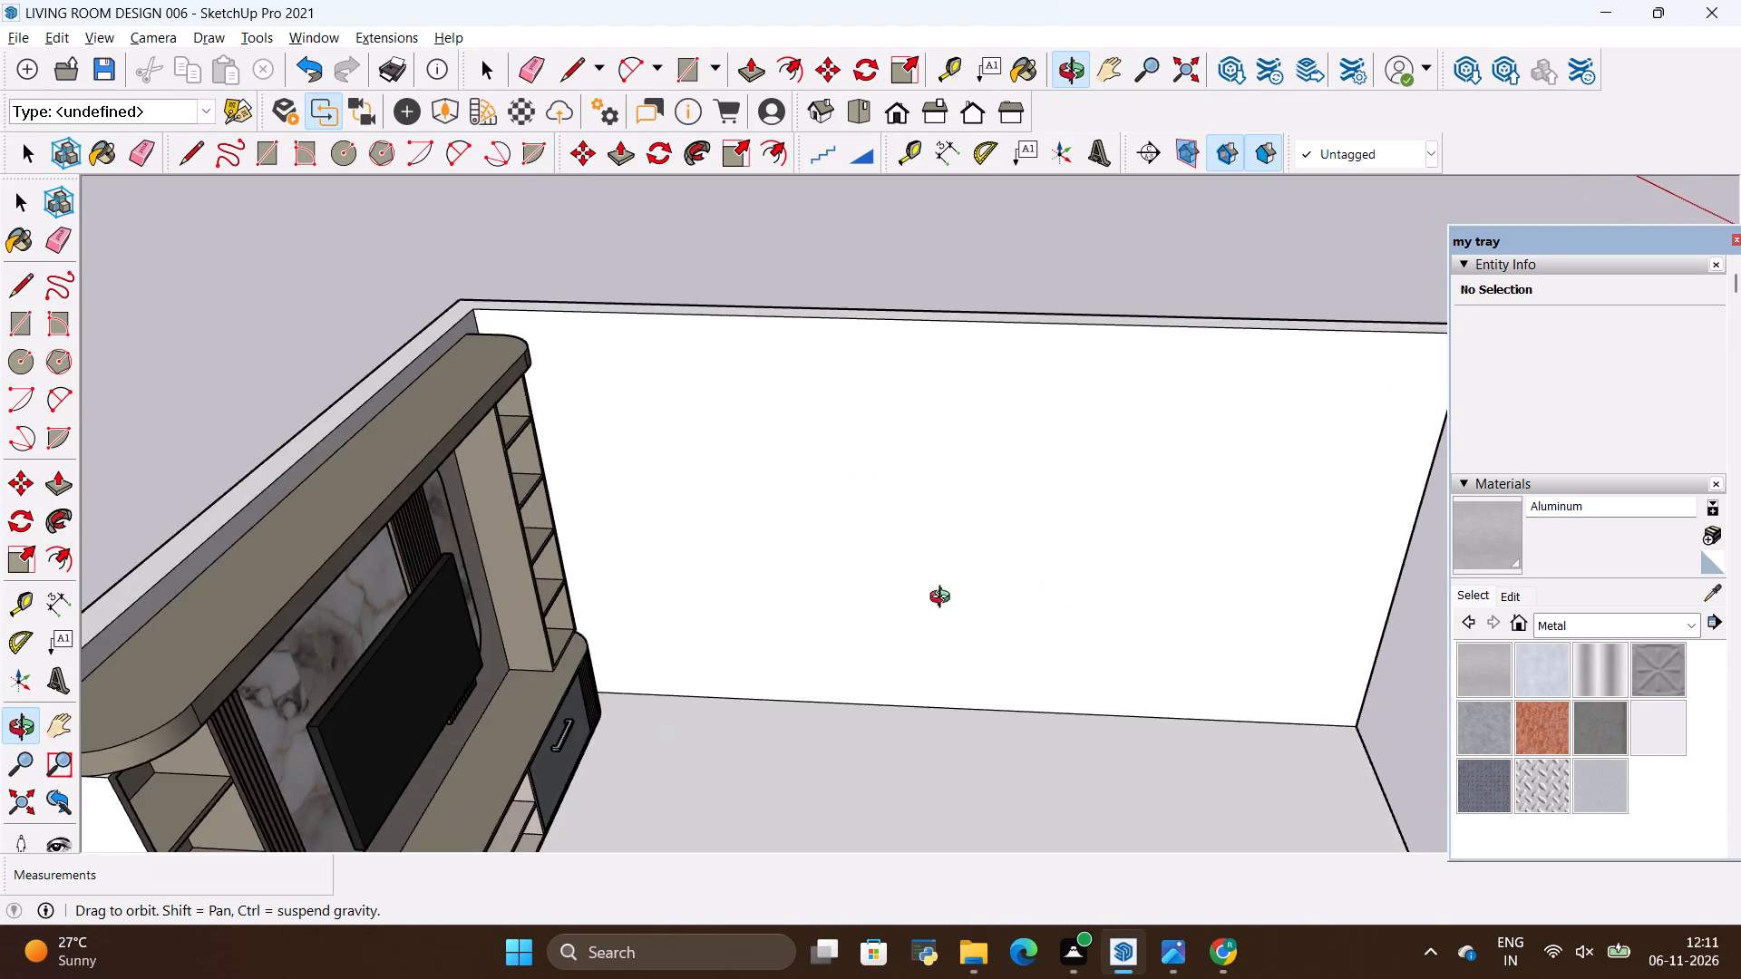
left_click_drag(919, 592, 851, 544)
scroll(837, 454, "up", 3)
left_click_drag(822, 482, 883, 583)
scroll(820, 421, "down", 1)
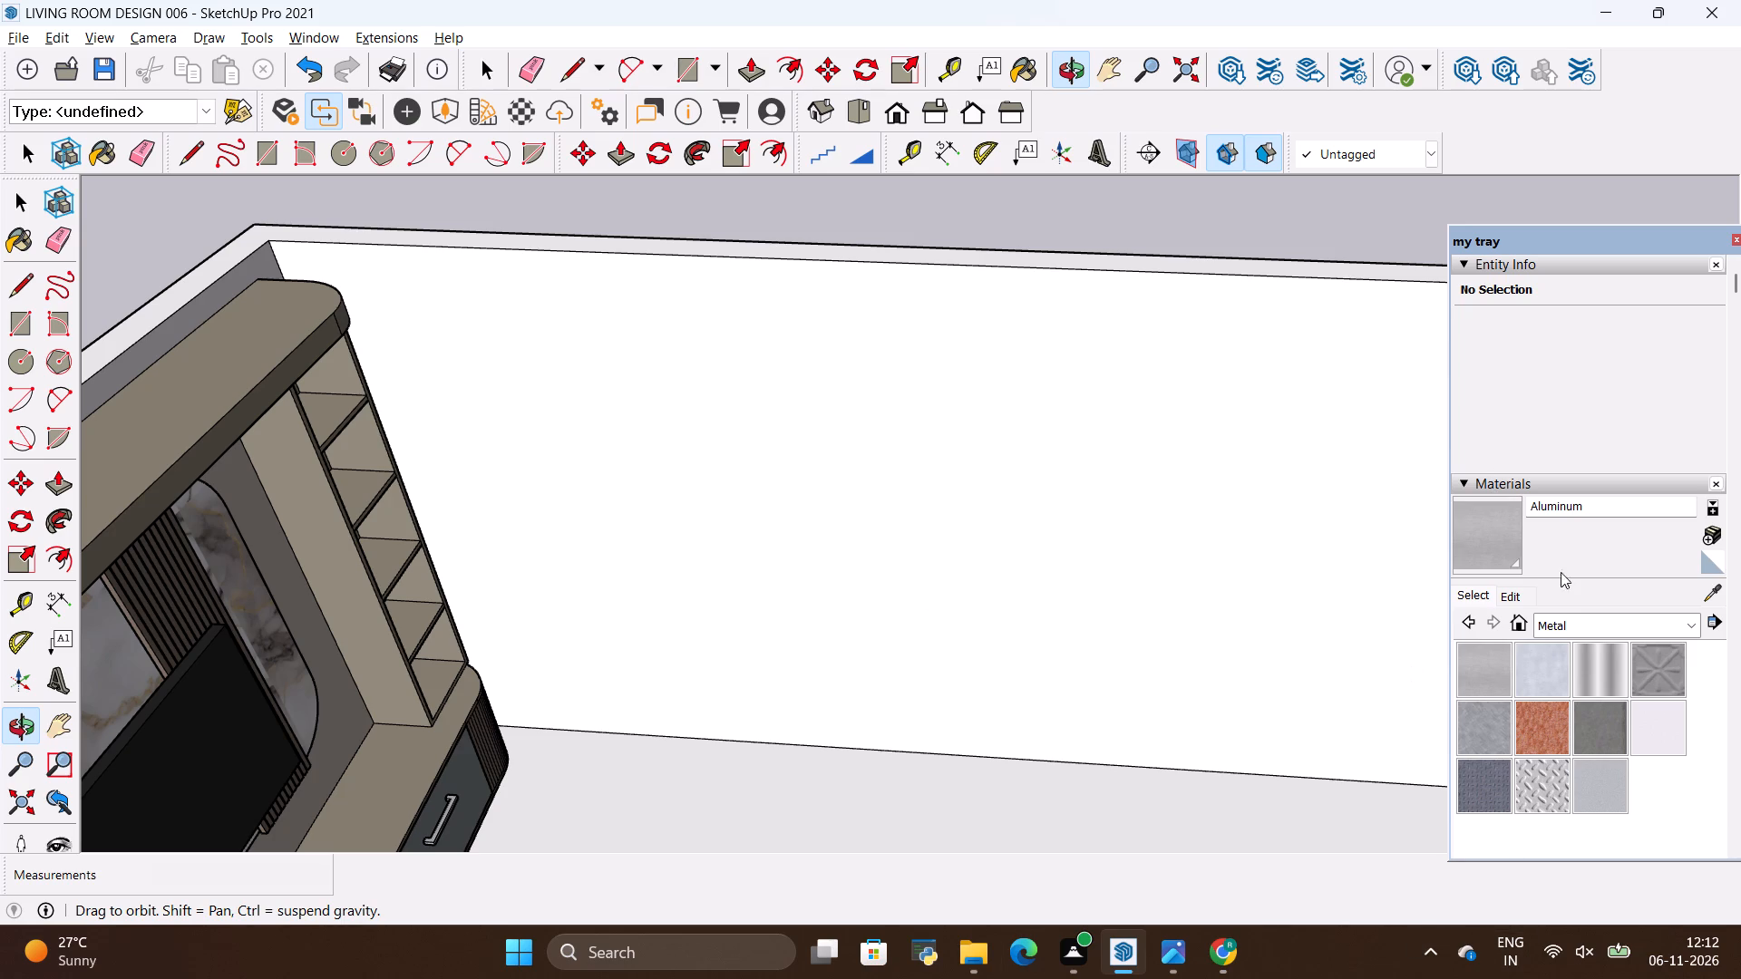
scroll(974, 470, "down", 5)
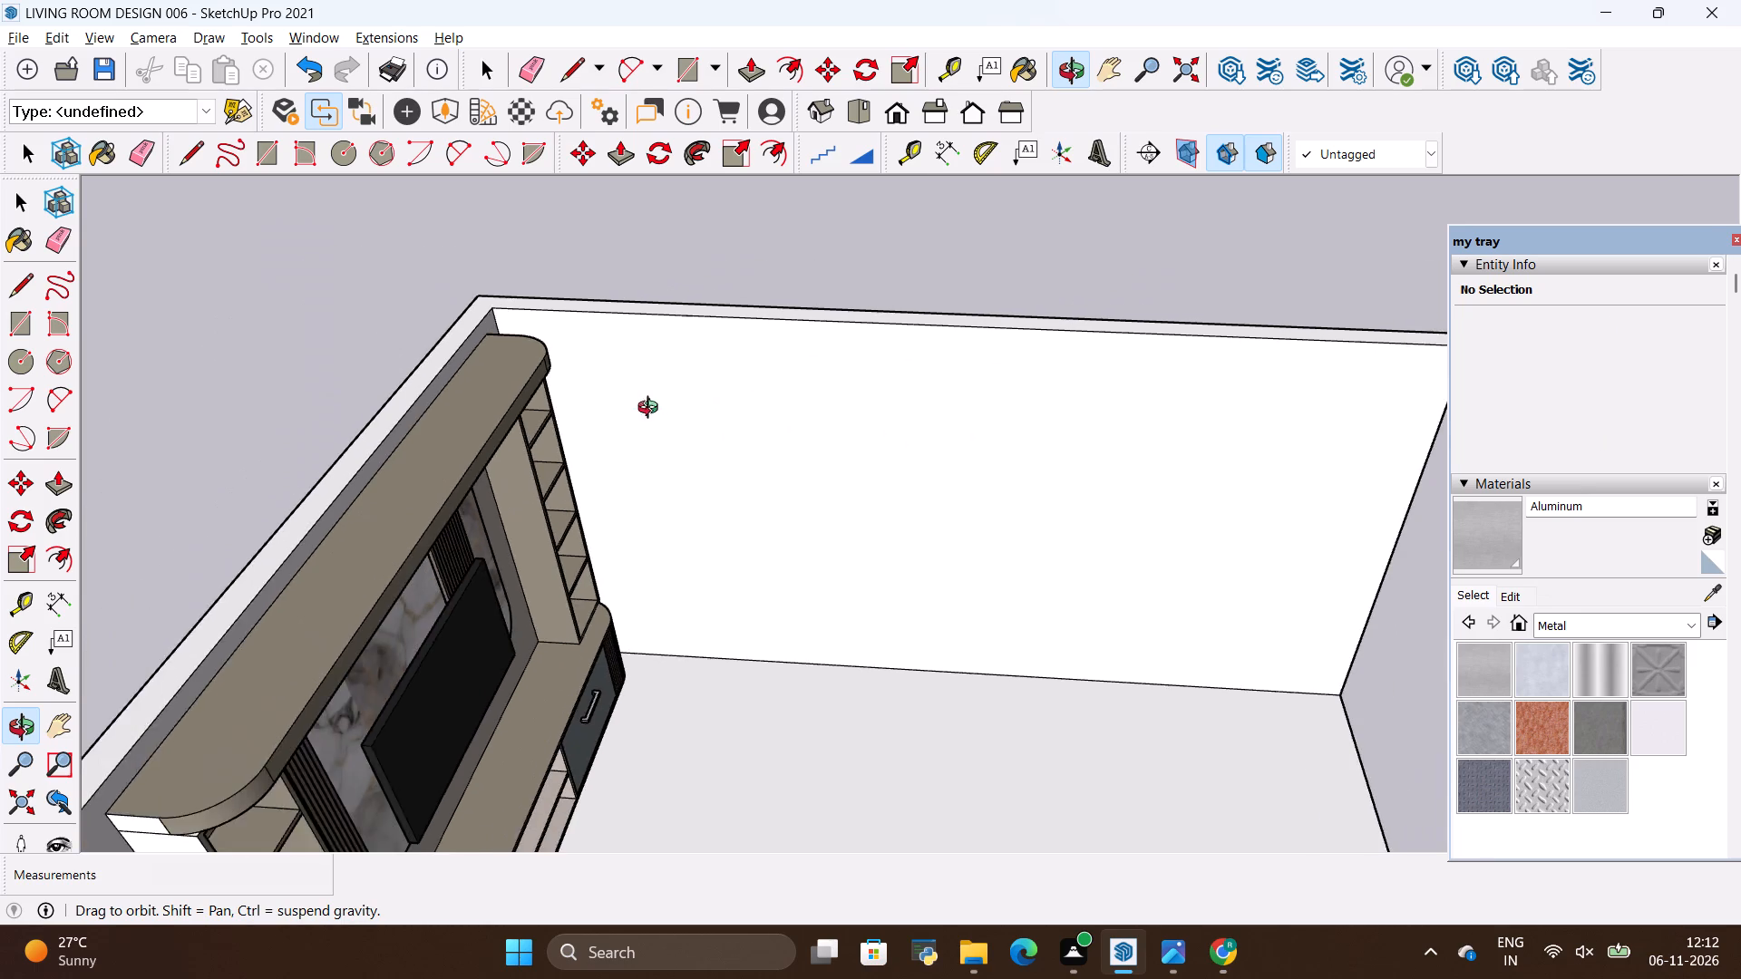
scroll(652, 410, "down", 2)
scroll(896, 601, "up", 4)
left_click_drag(988, 579, 947, 567)
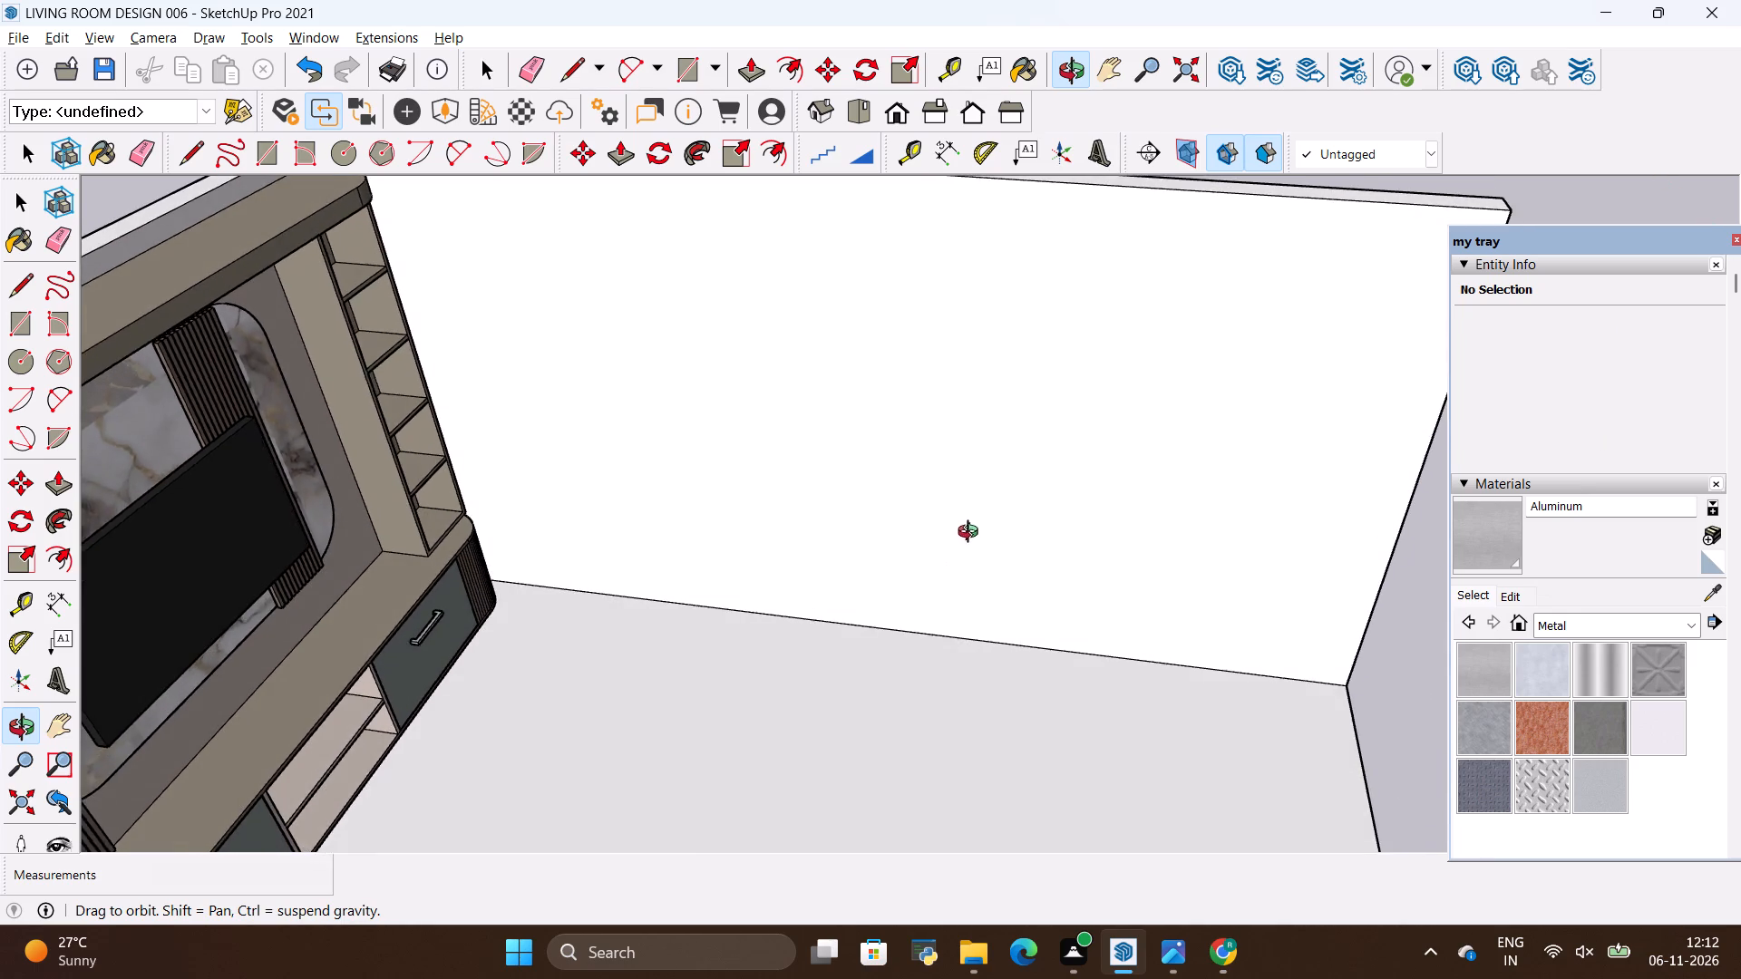
scroll(977, 534, "down", 4)
scroll(522, 246, "up", 2)
Check the window in the reference photo and place a vertical guide on the right side wall, 4' from the TV wall corner.
scroll(610, 238, "up", 5)
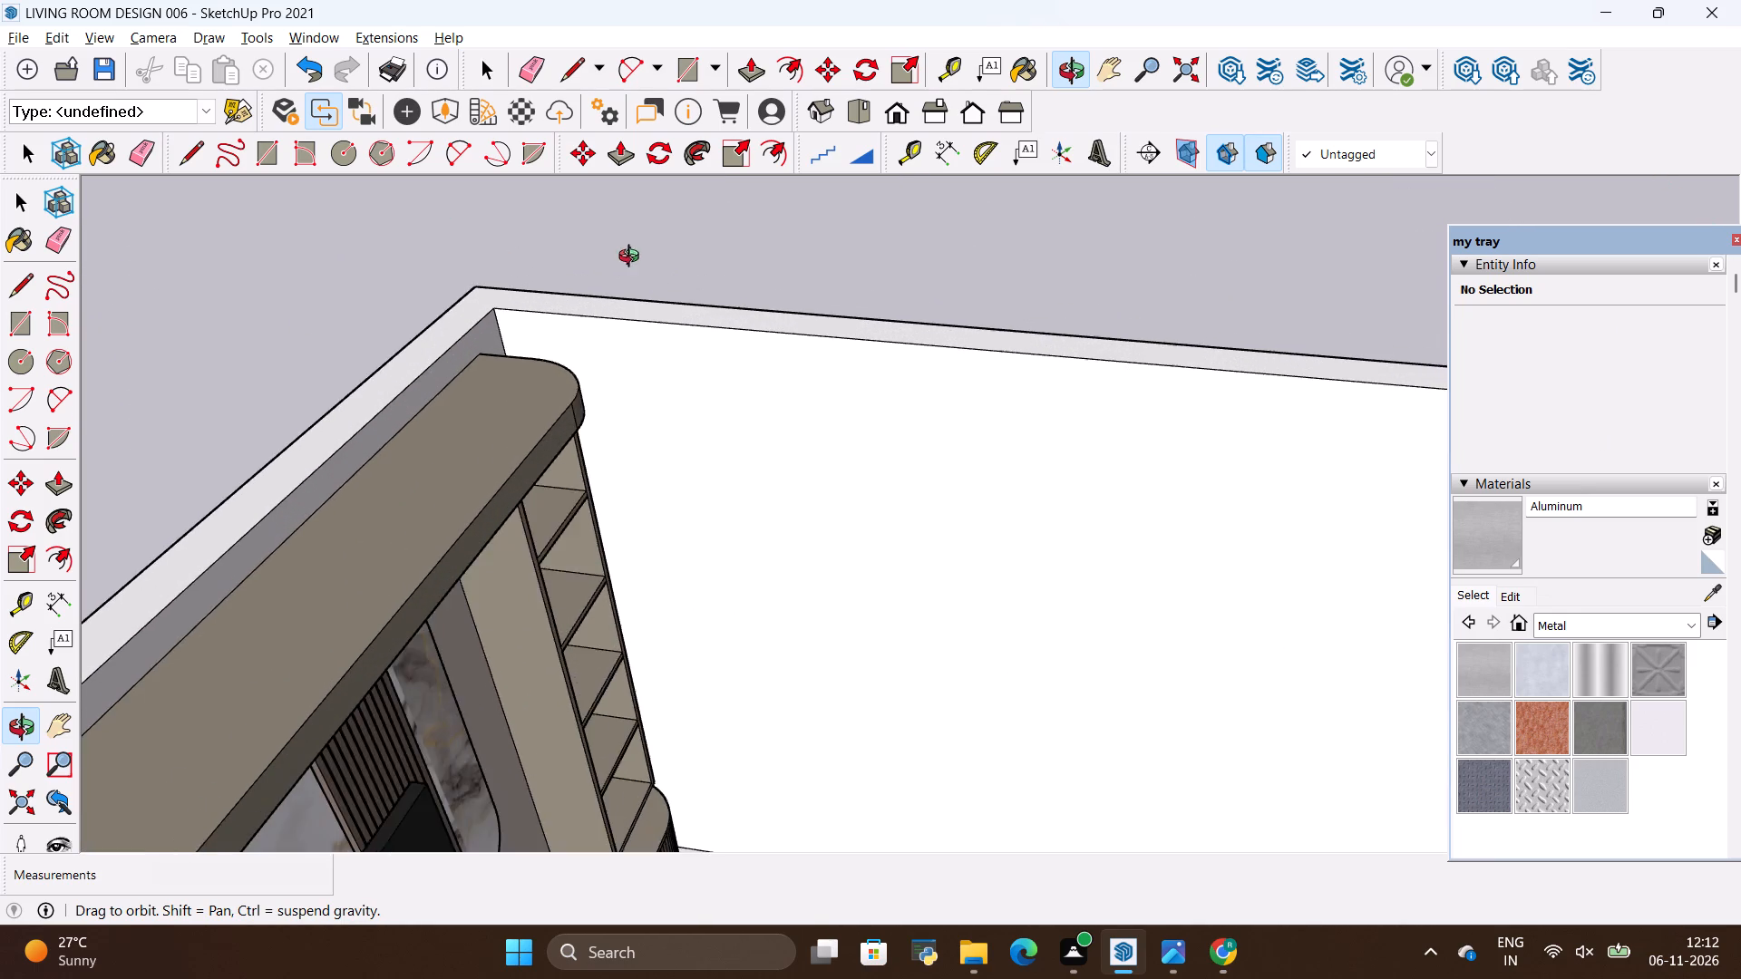
scroll(633, 258, "up", 3)
key("t")
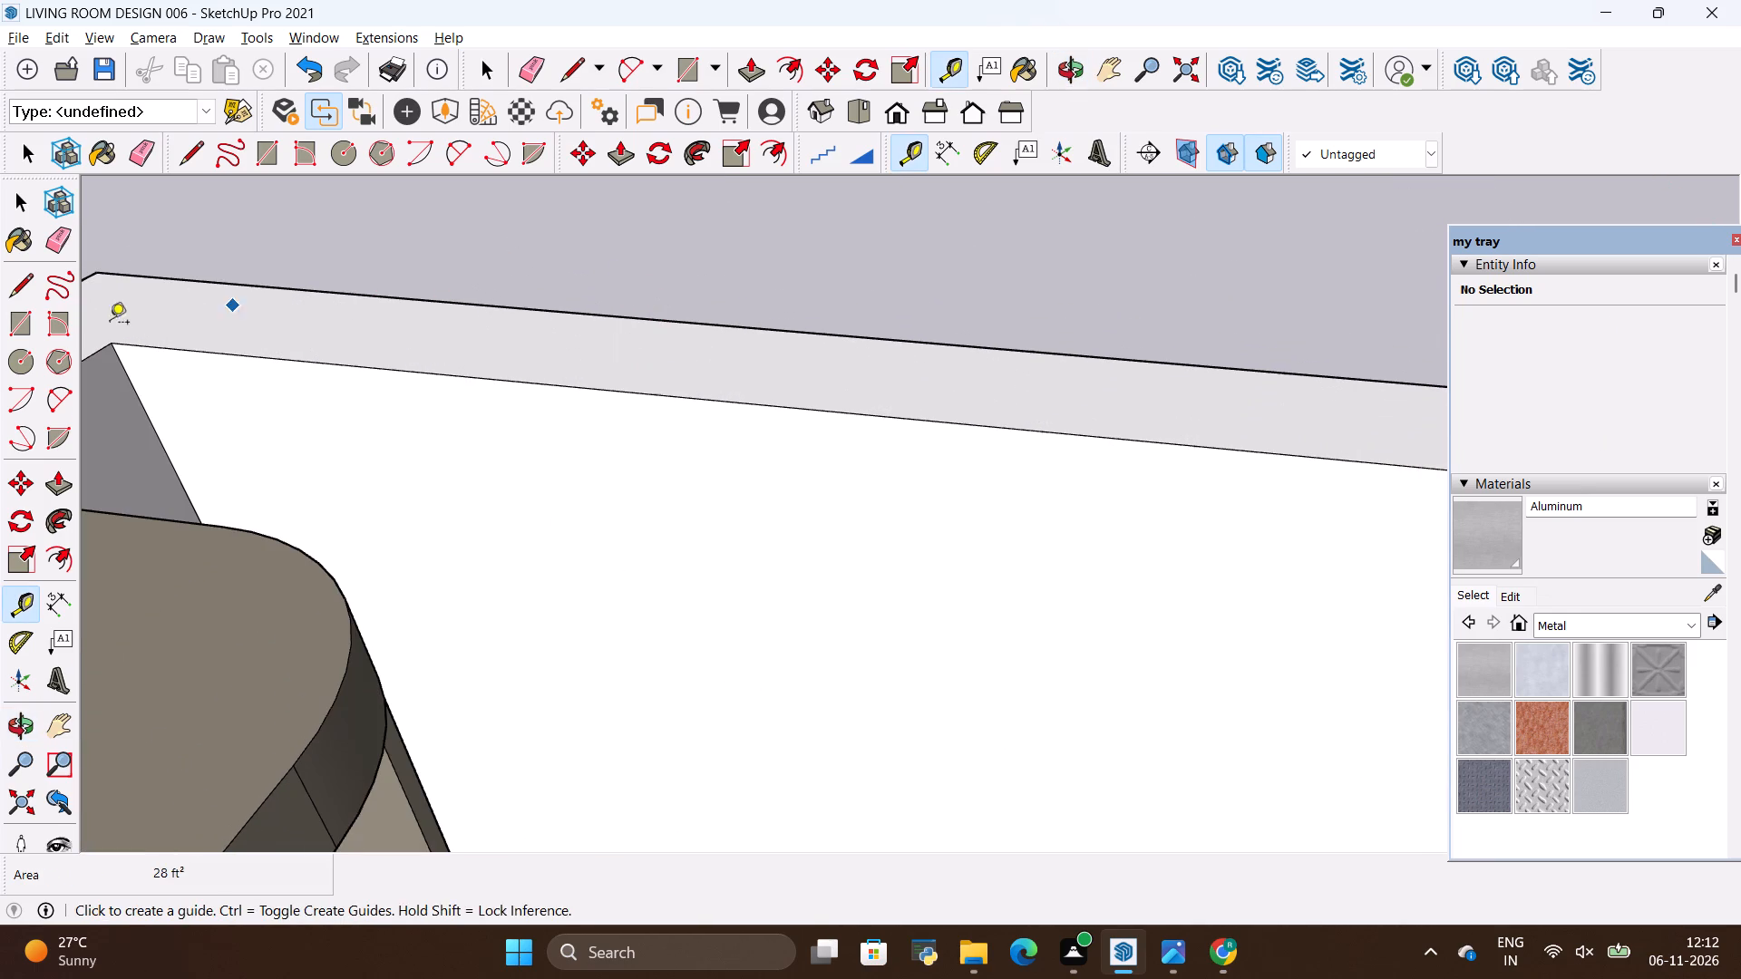
left_click(166, 442)
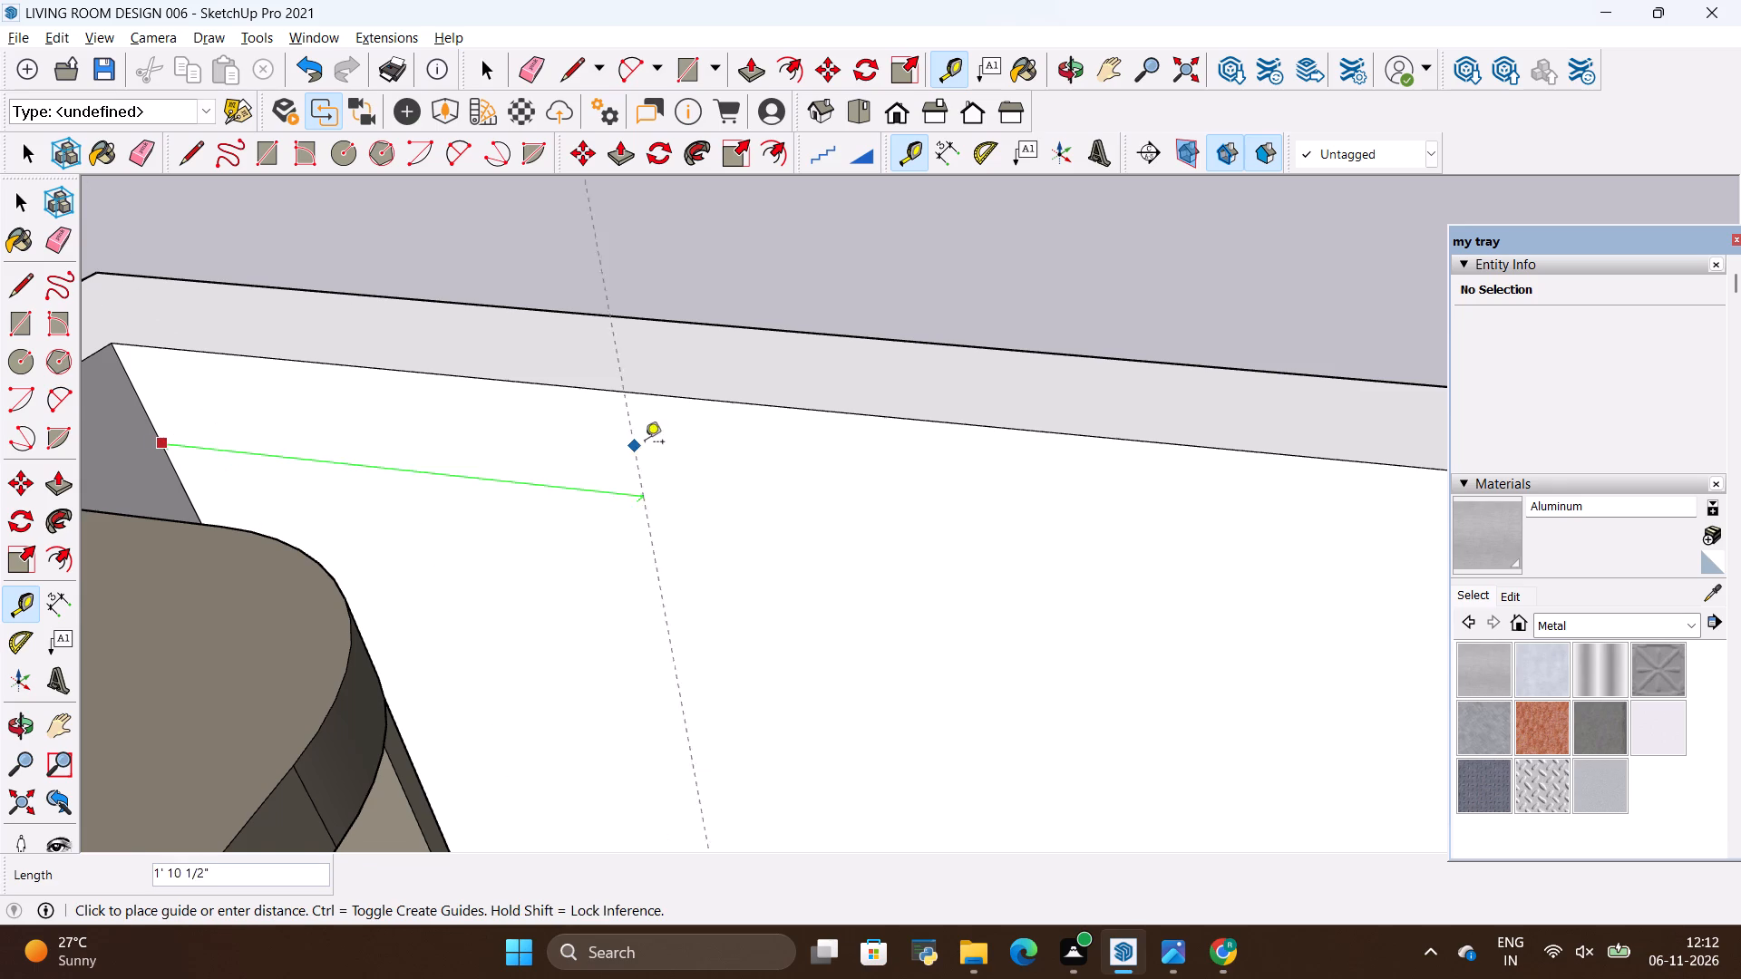
scroll(647, 442, "down", 17)
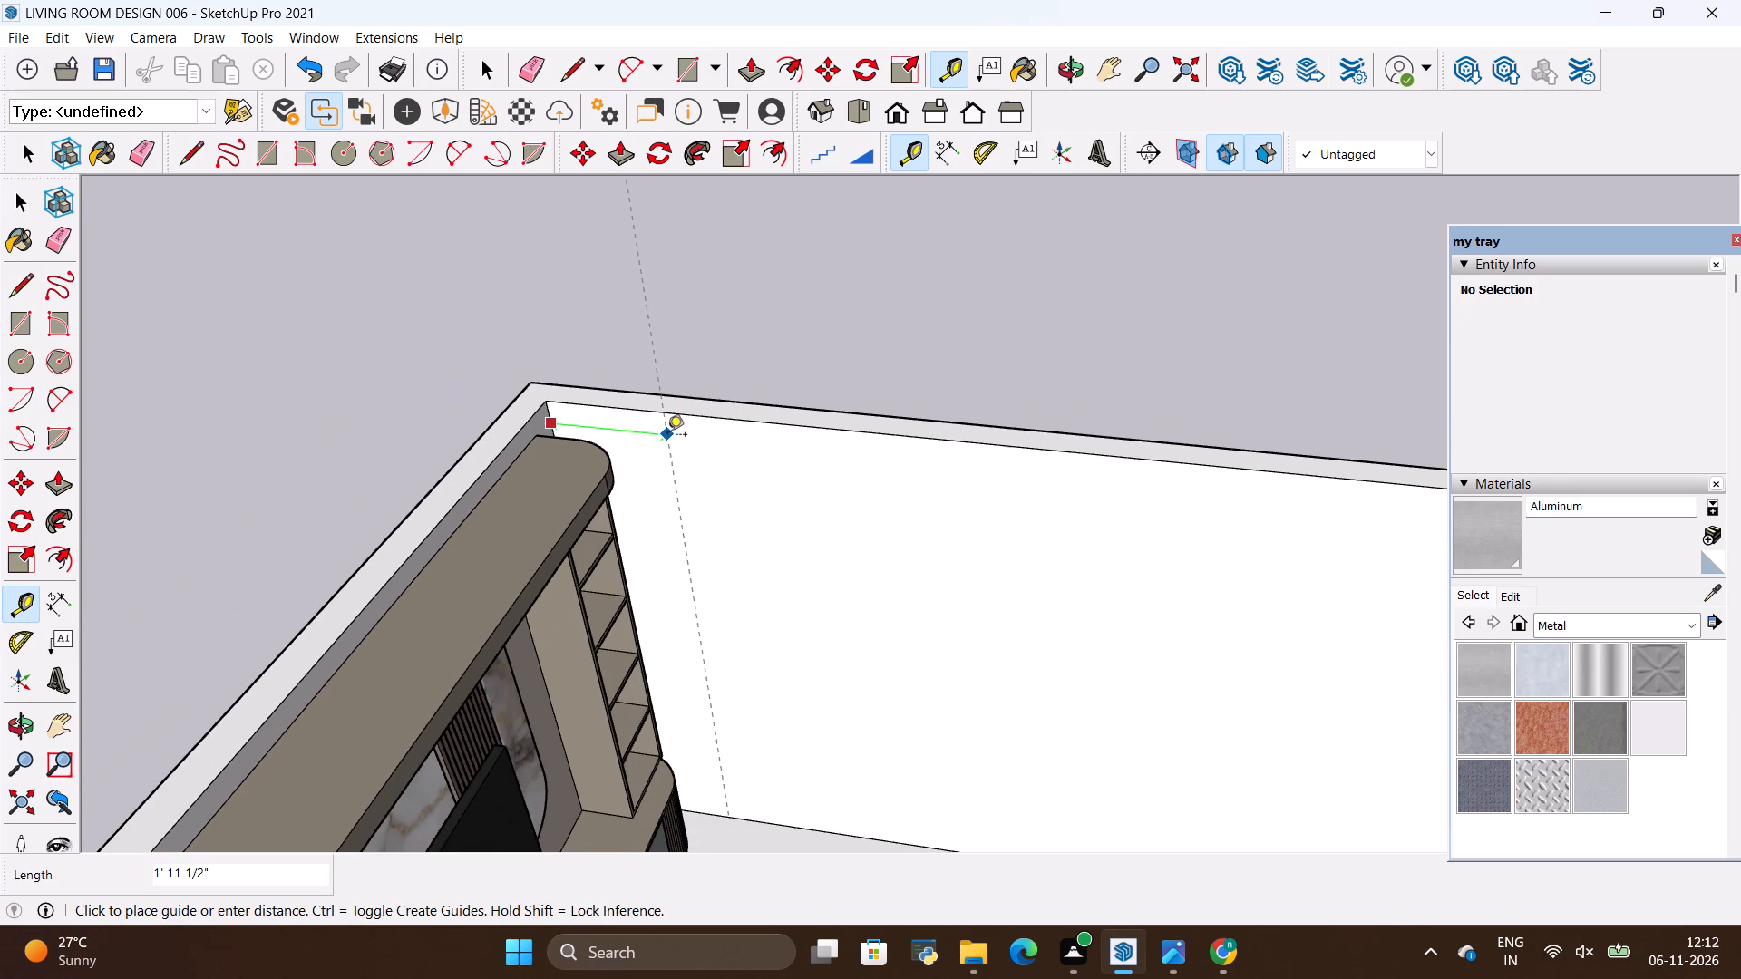
key("alt+Tab")
key("alt+Tab")
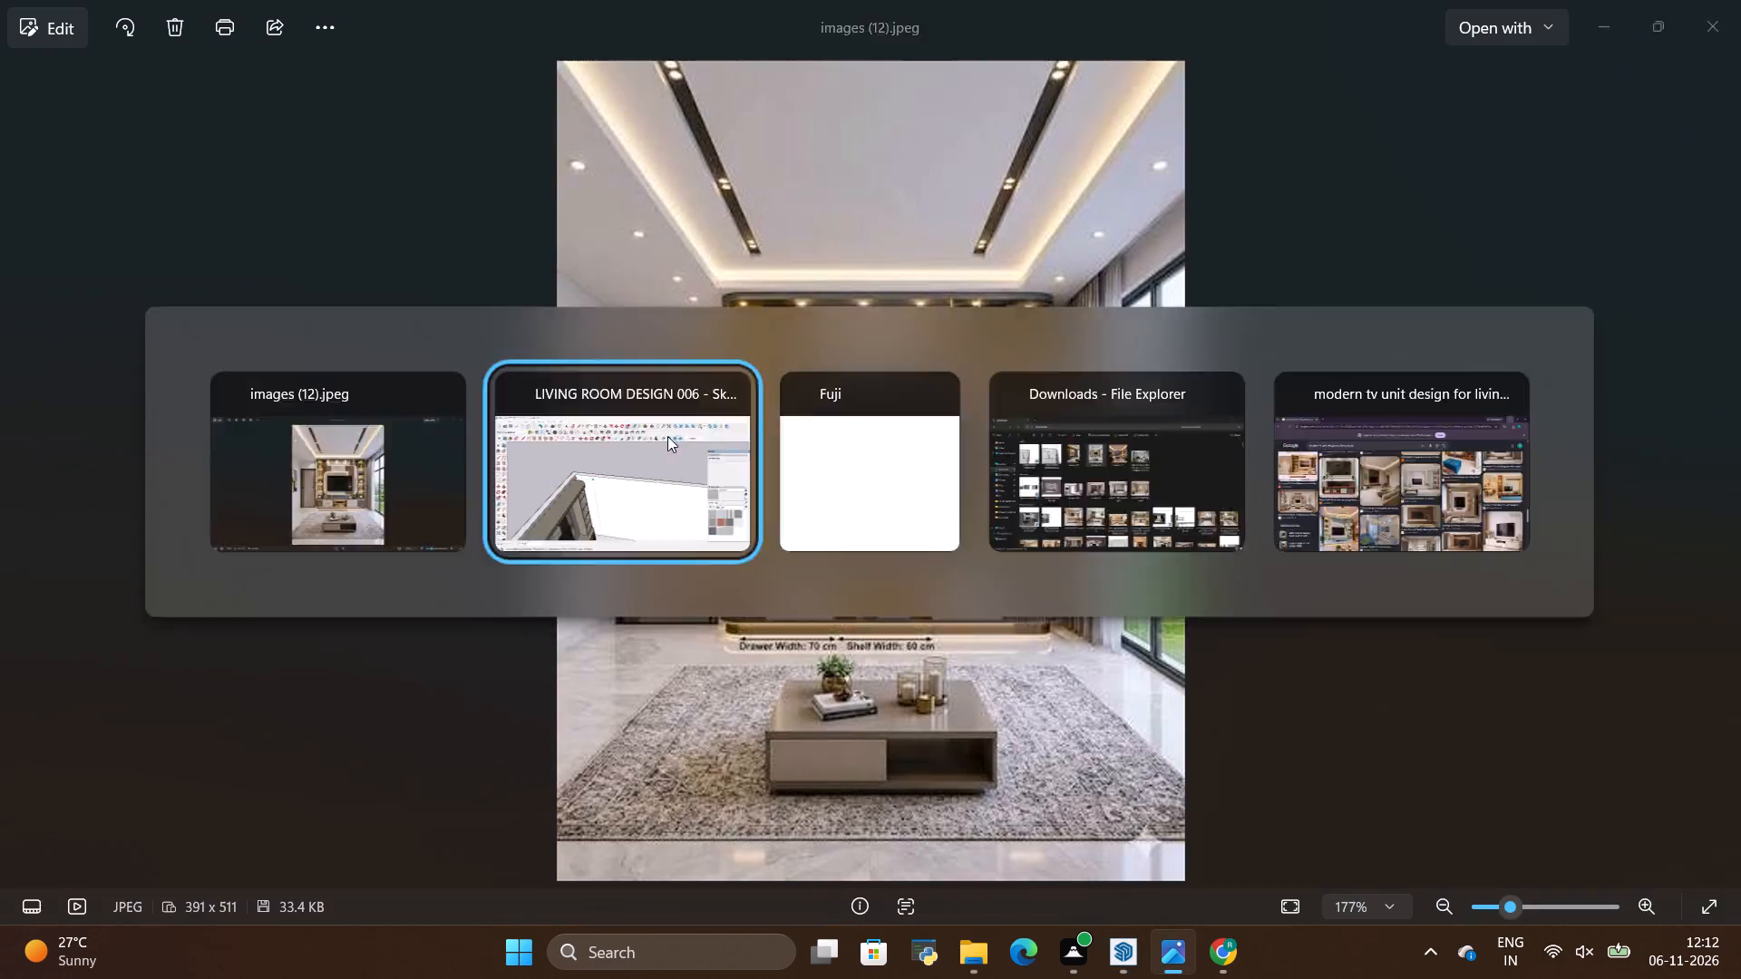
key("alt+Tab")
scroll(957, 466, "up", 3)
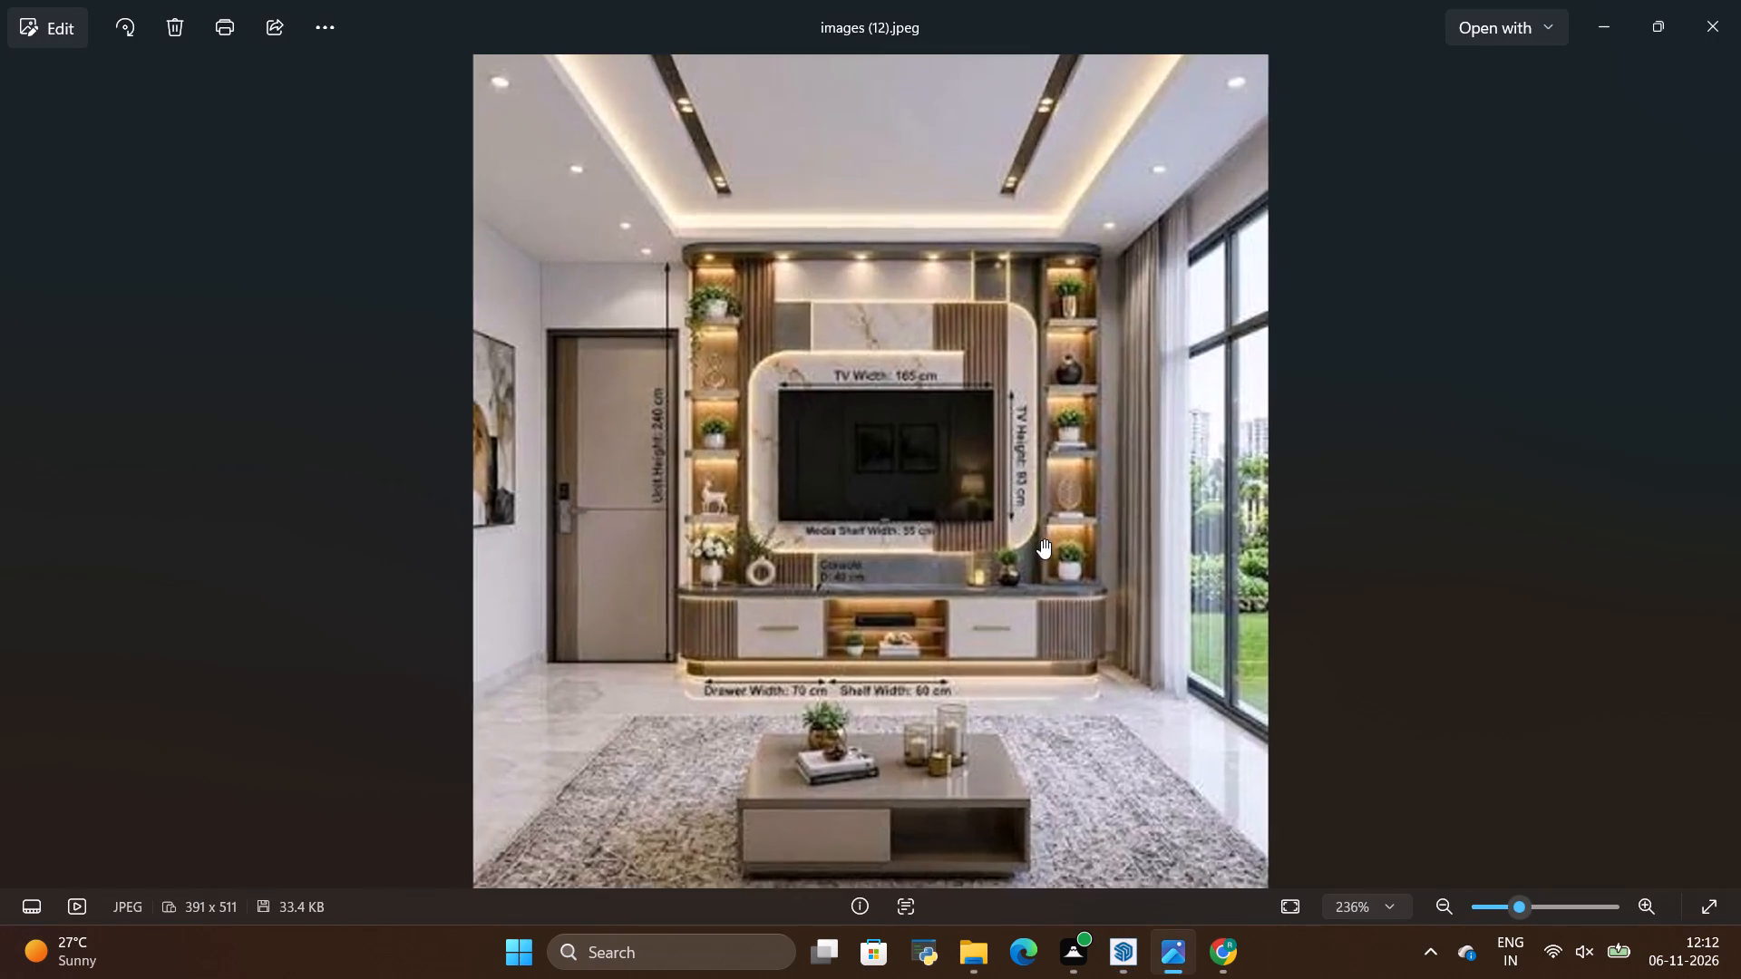
scroll(1041, 539, "up", 1)
key("alt+Tab")
scroll(783, 482, "down", 2)
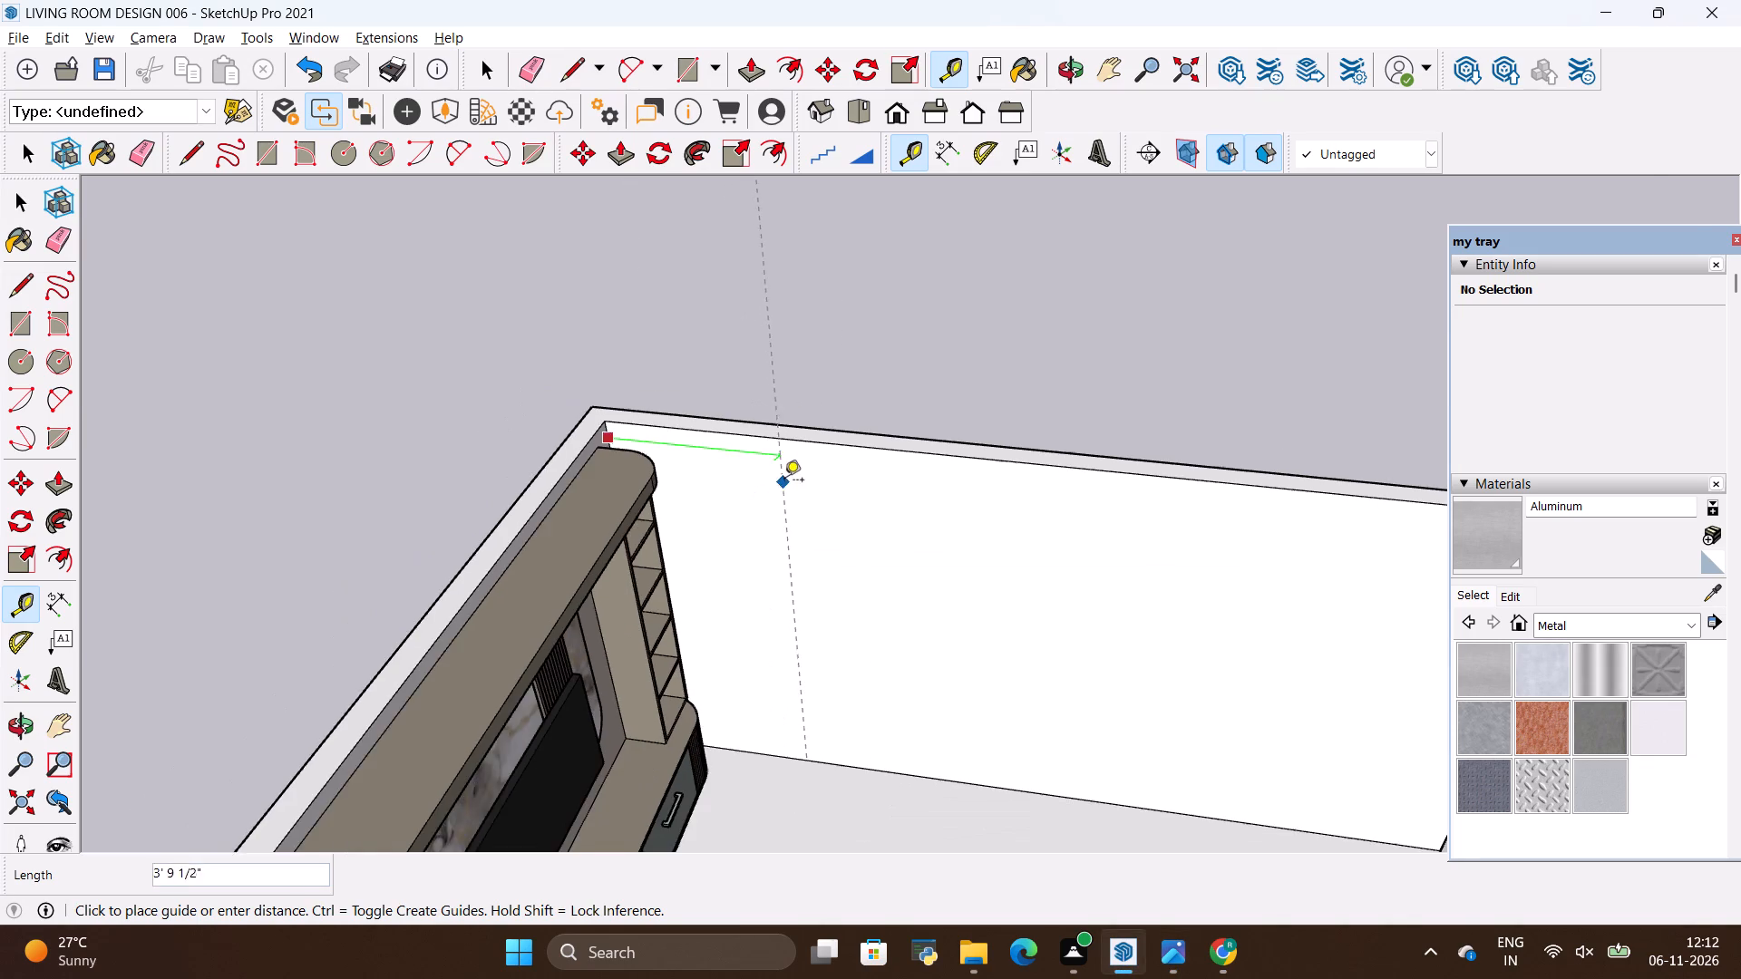
scroll(784, 481, "down", 5)
scroll(822, 480, "up", 5)
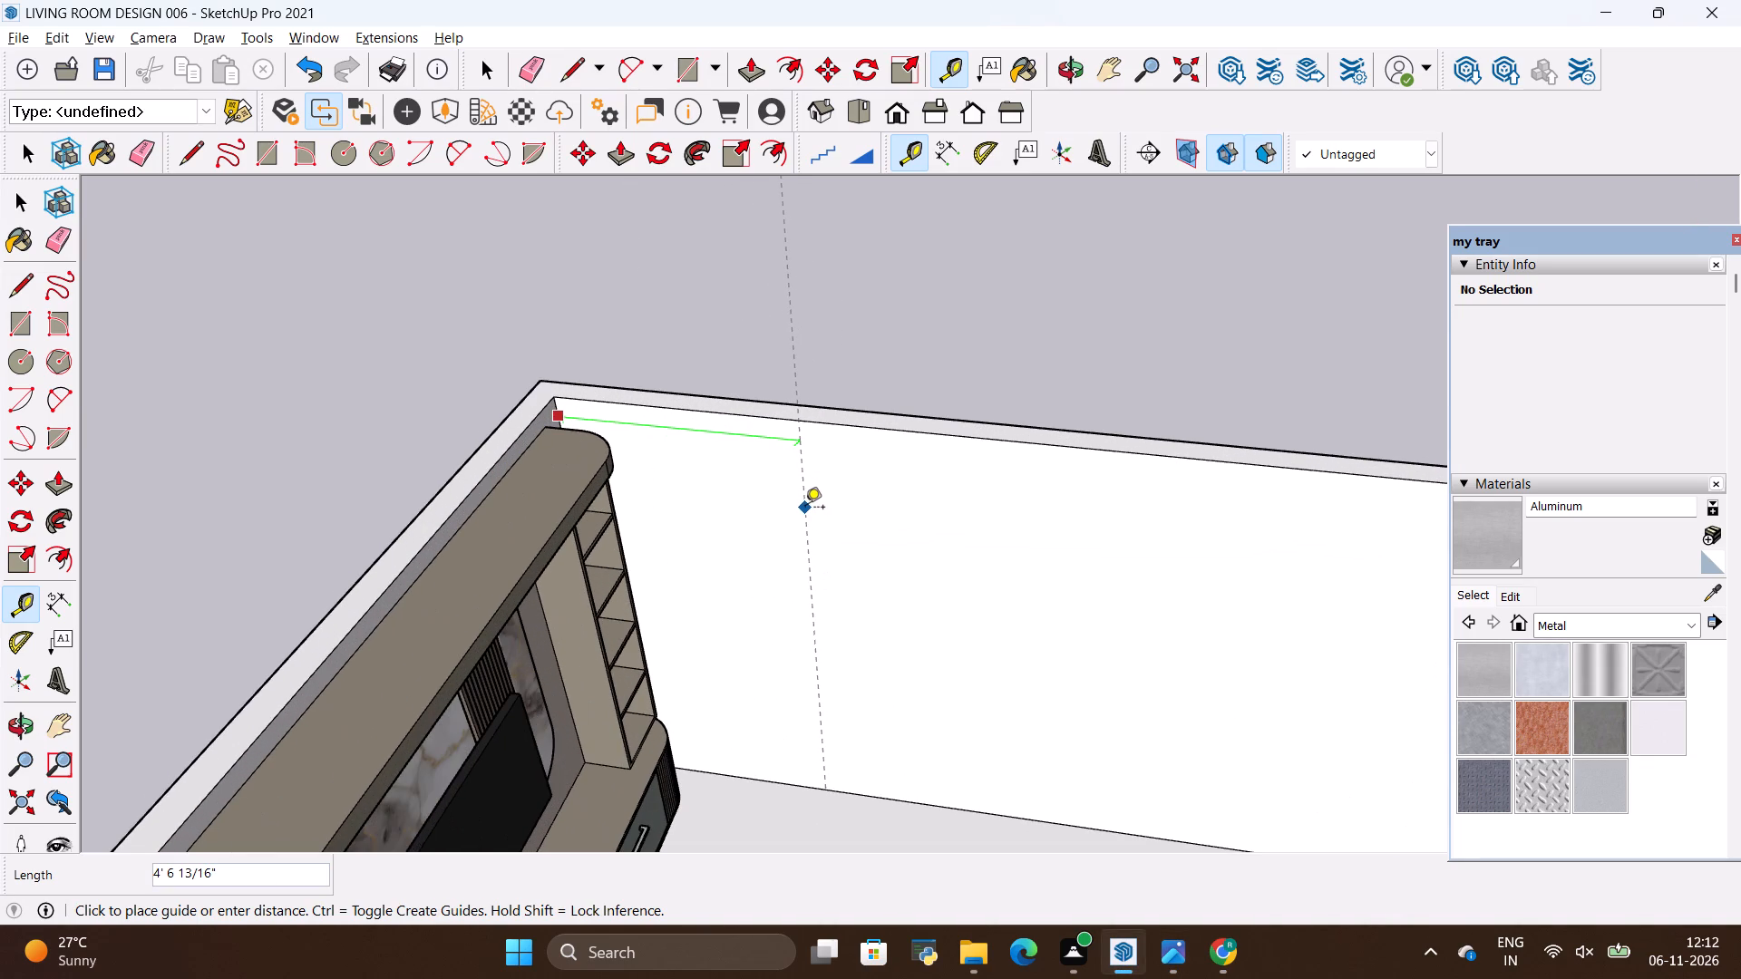
key("BackSpace")
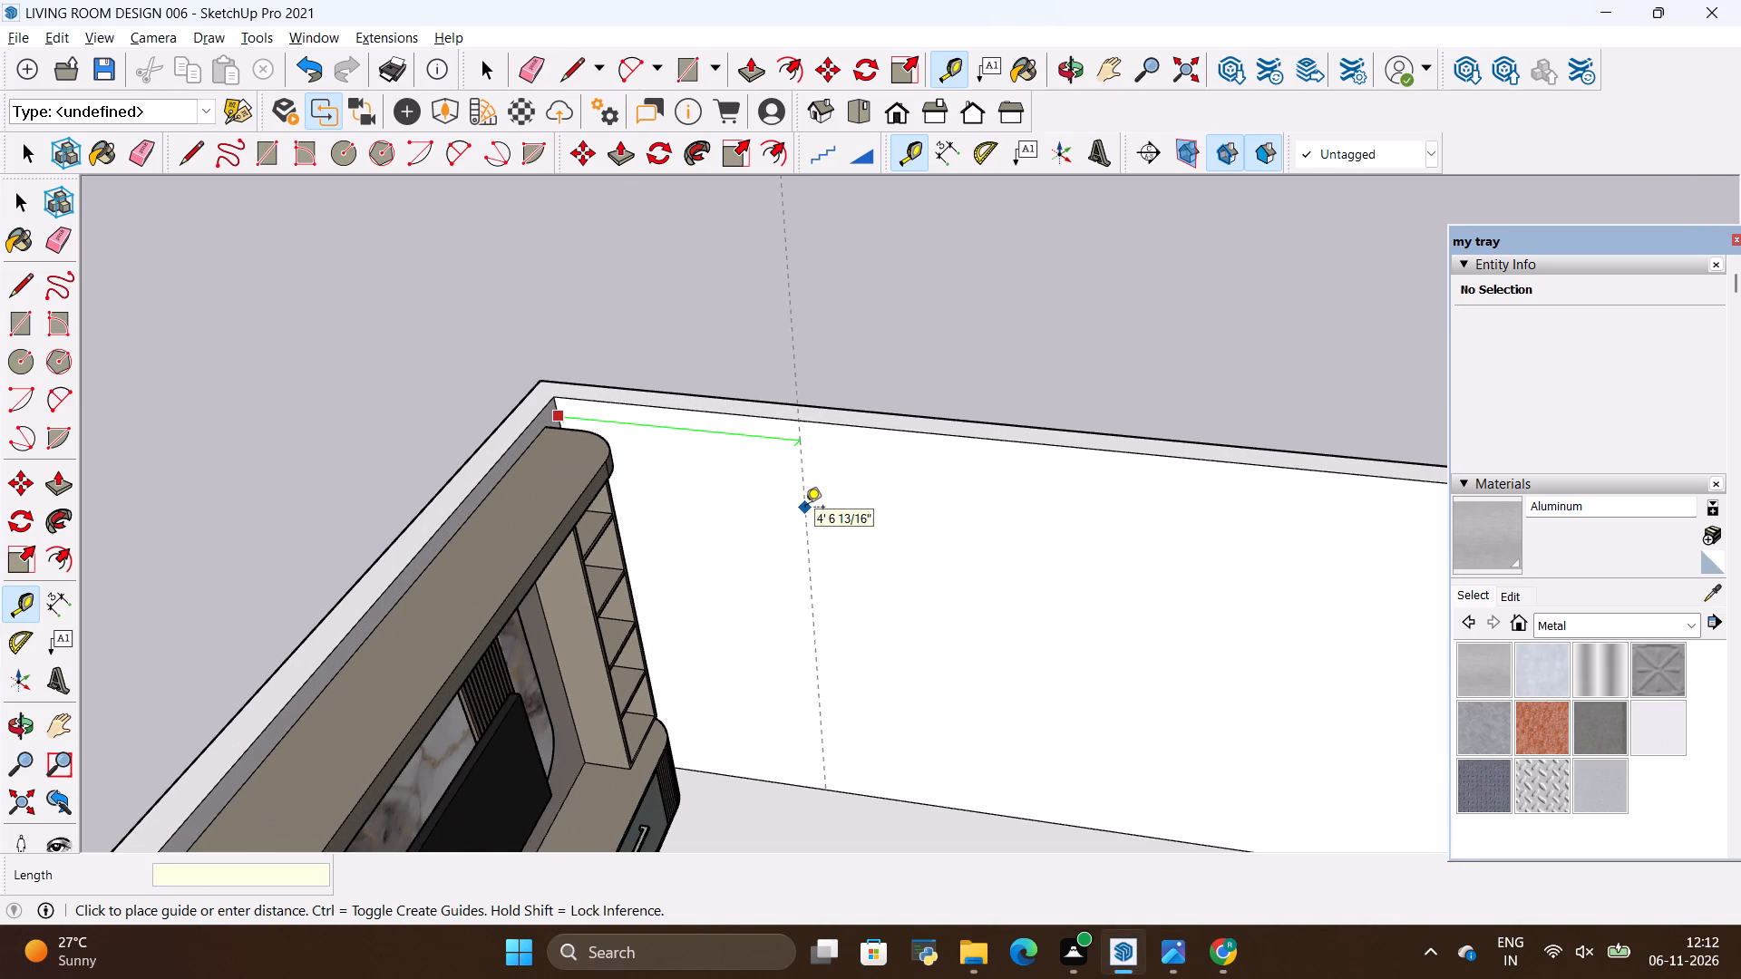
type("4'")
key("Return")
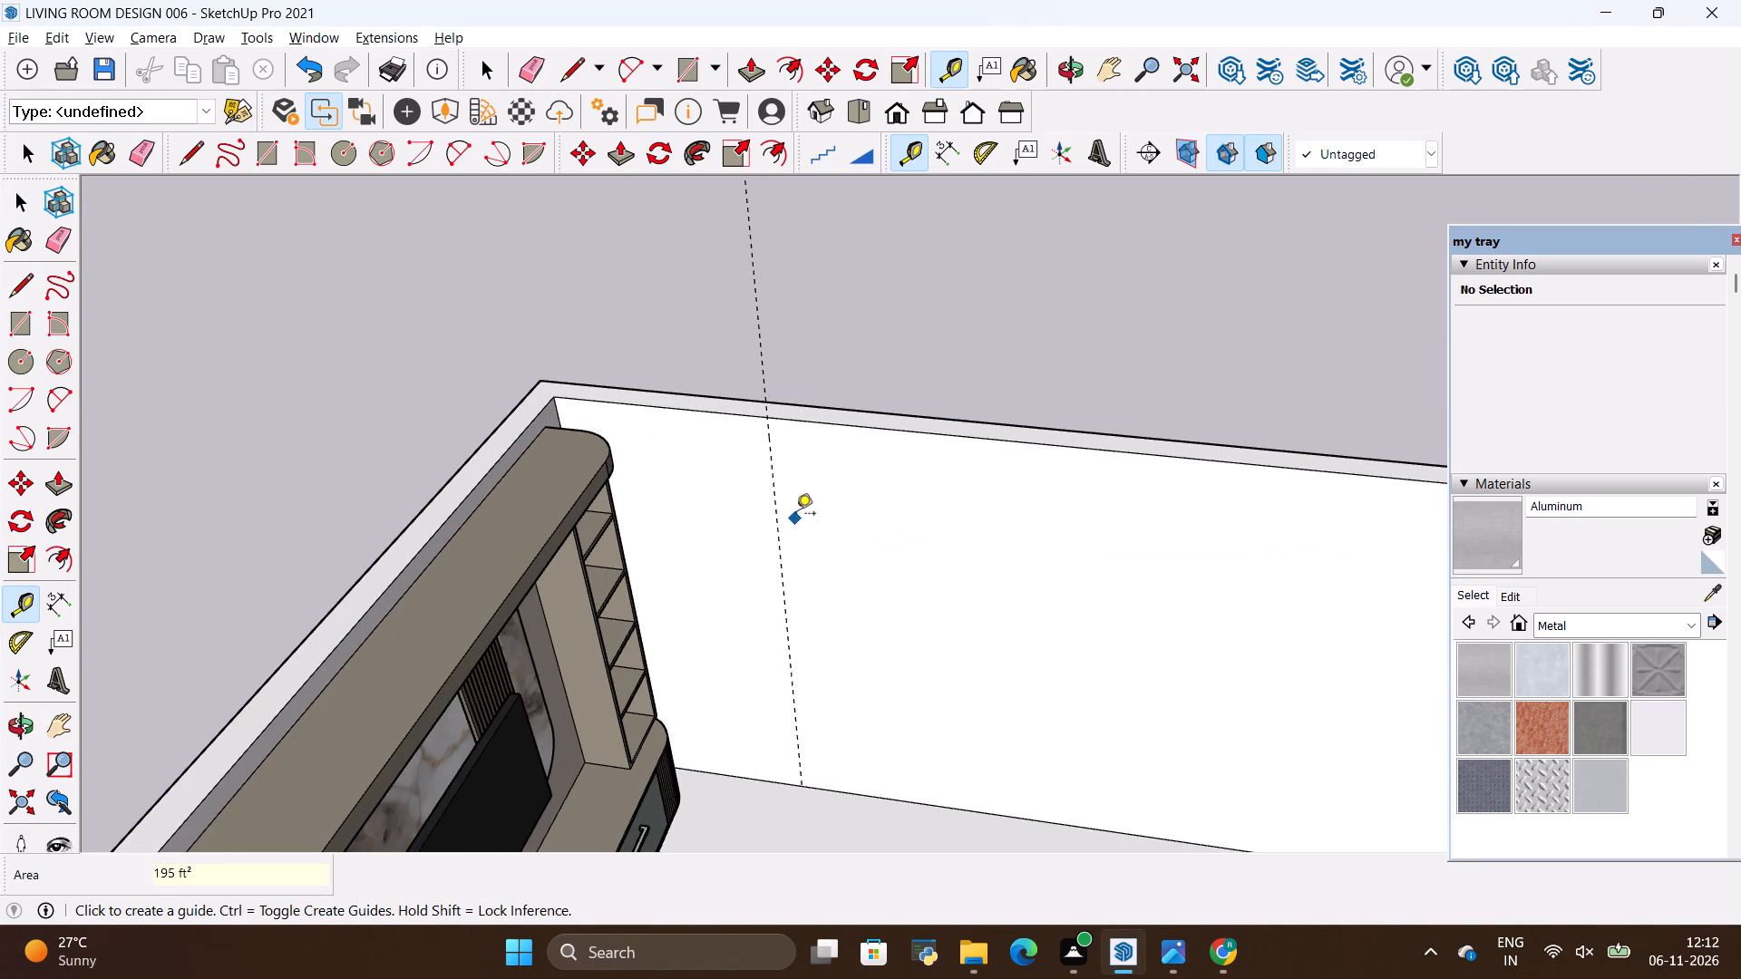
Place a second vertical guide on the right side wall, 8' beyond the first one.
left_click(780, 517)
scroll(958, 511, "down", 5)
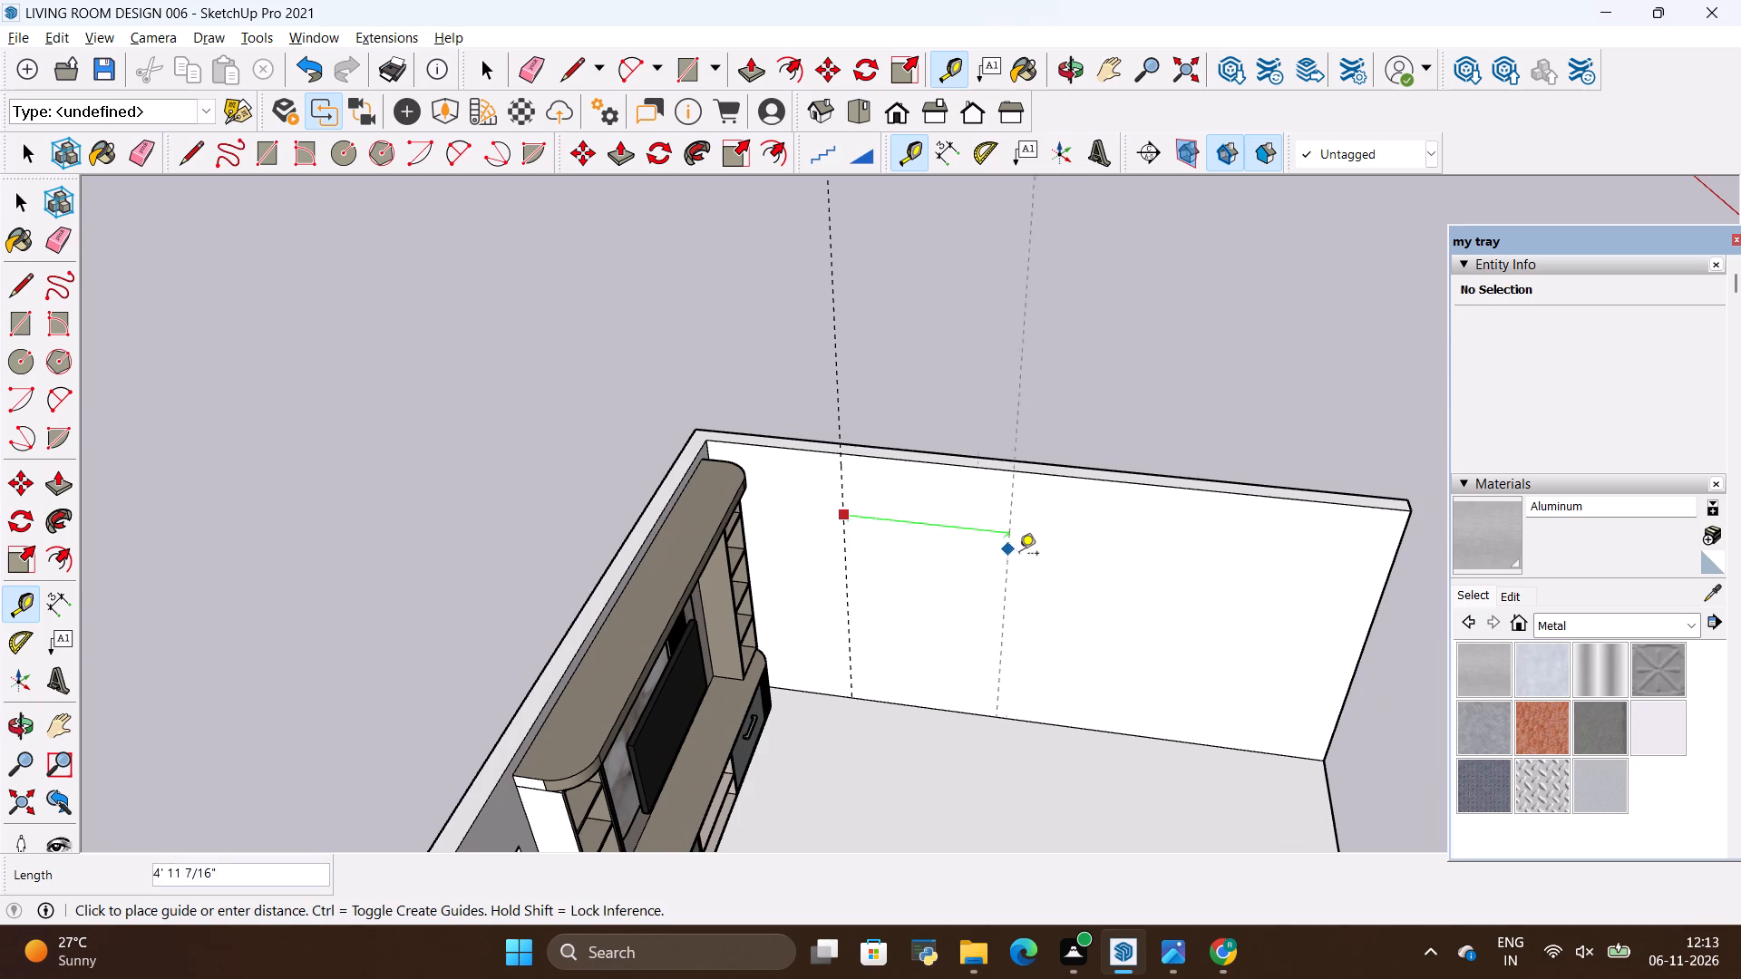
key("BackSpace")
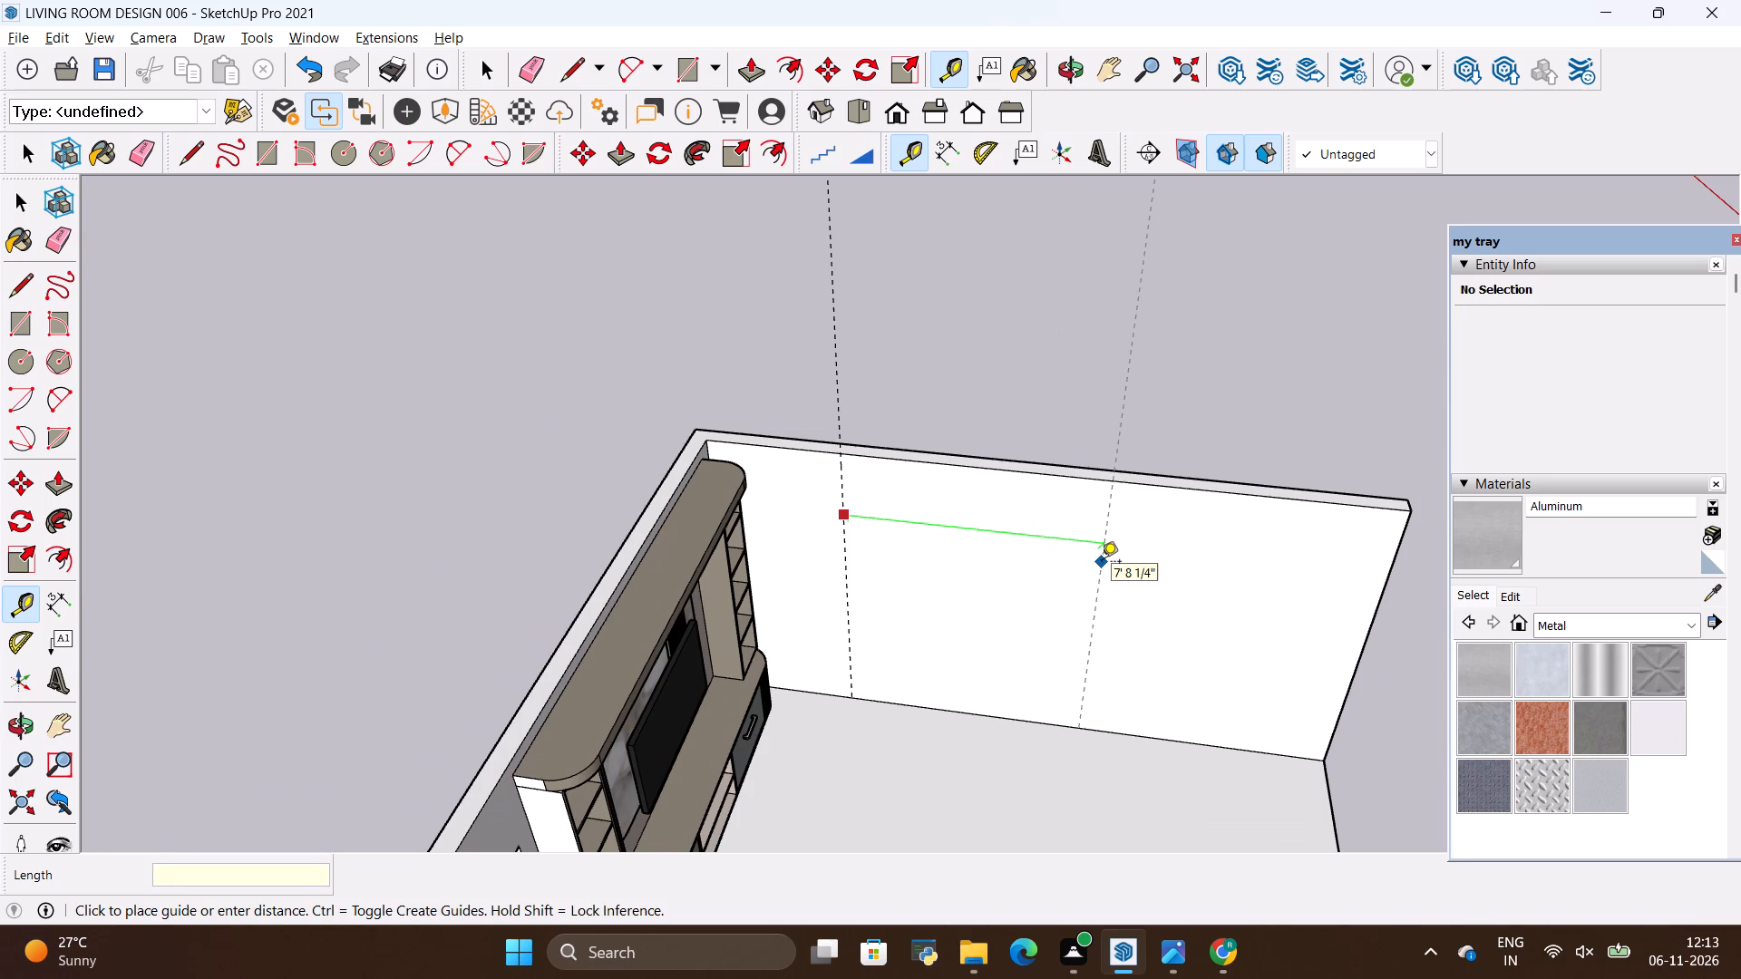
type("8'")
key("Return")
key("space")
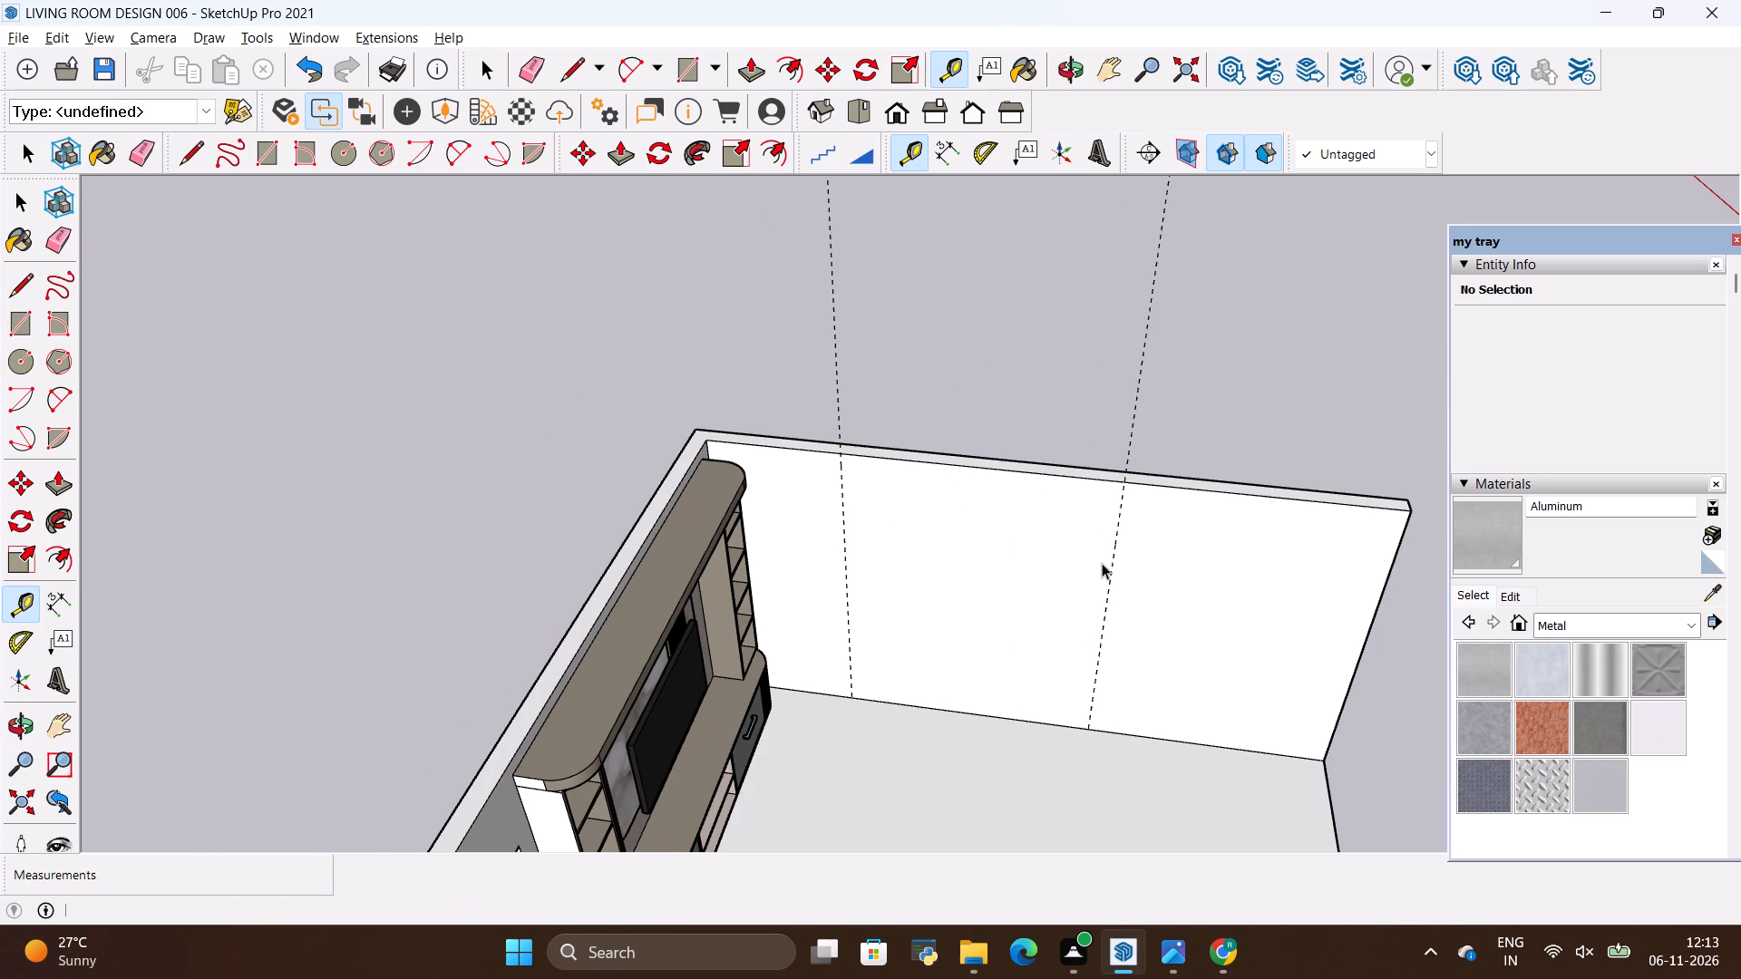
Place another vertical guide 1' beyond the second guide on the right side wall, farther from the TV unit.
scroll(800, 565, "down", 2)
scroll(1129, 557, "up", 4)
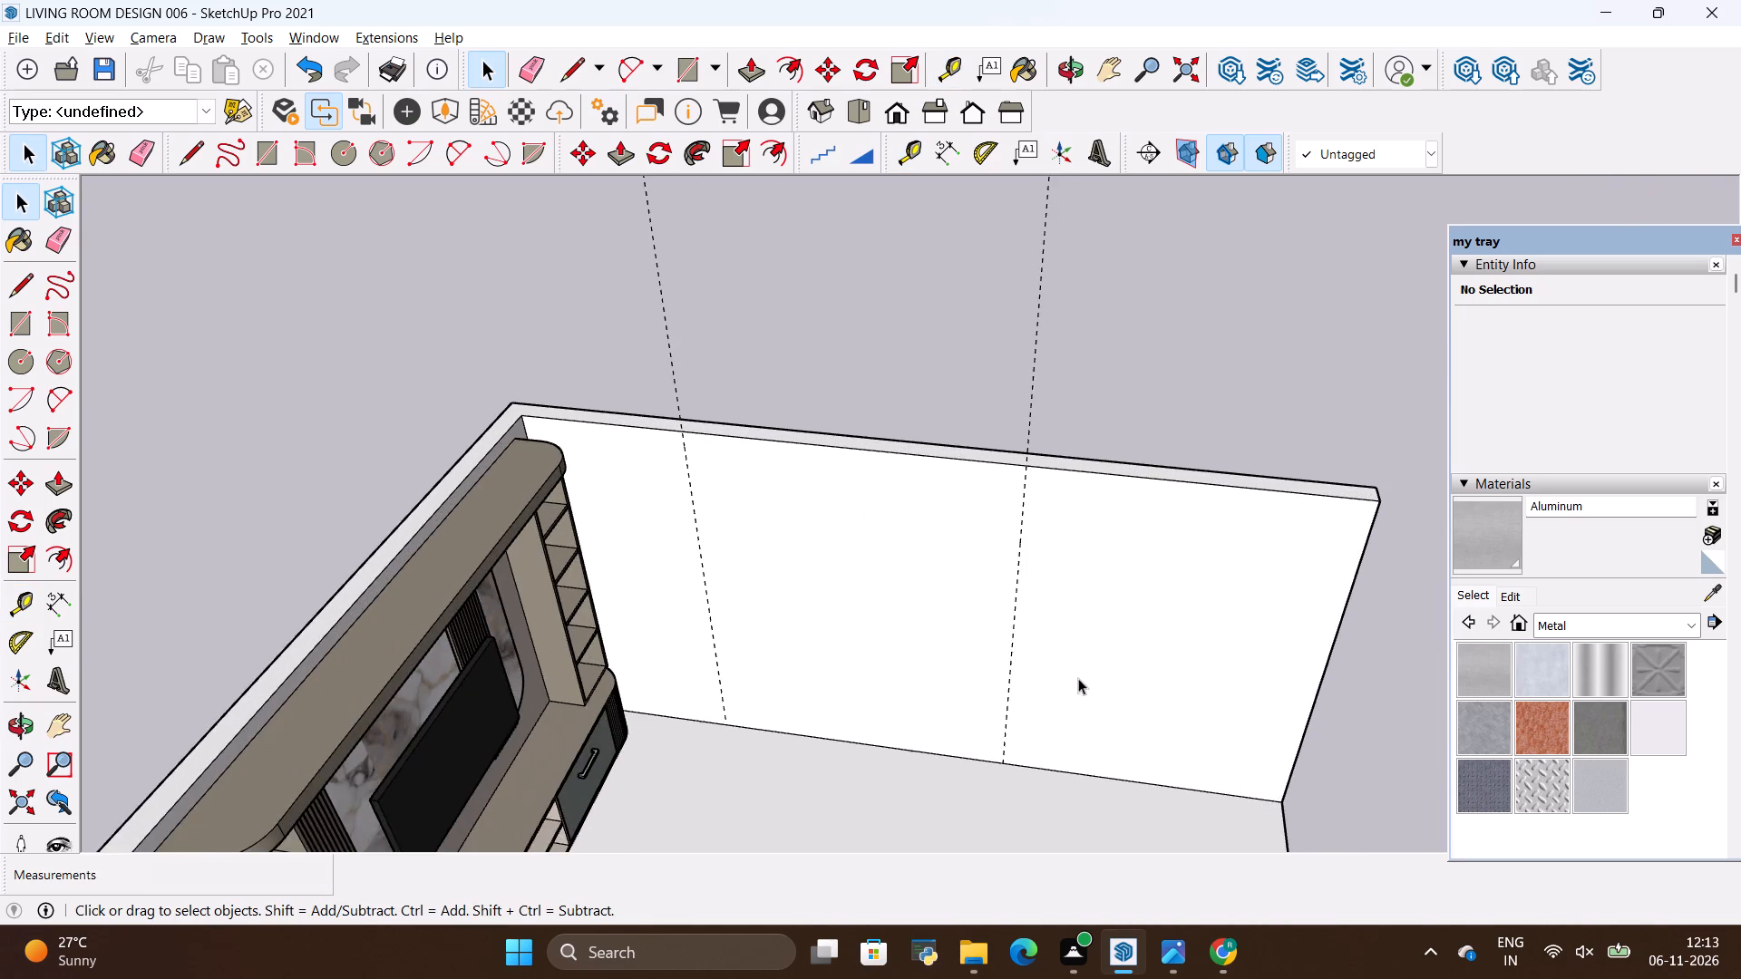
scroll(1086, 687, "up", 3)
scroll(581, 294, "down", 3)
scroll(638, 325, "up", 2)
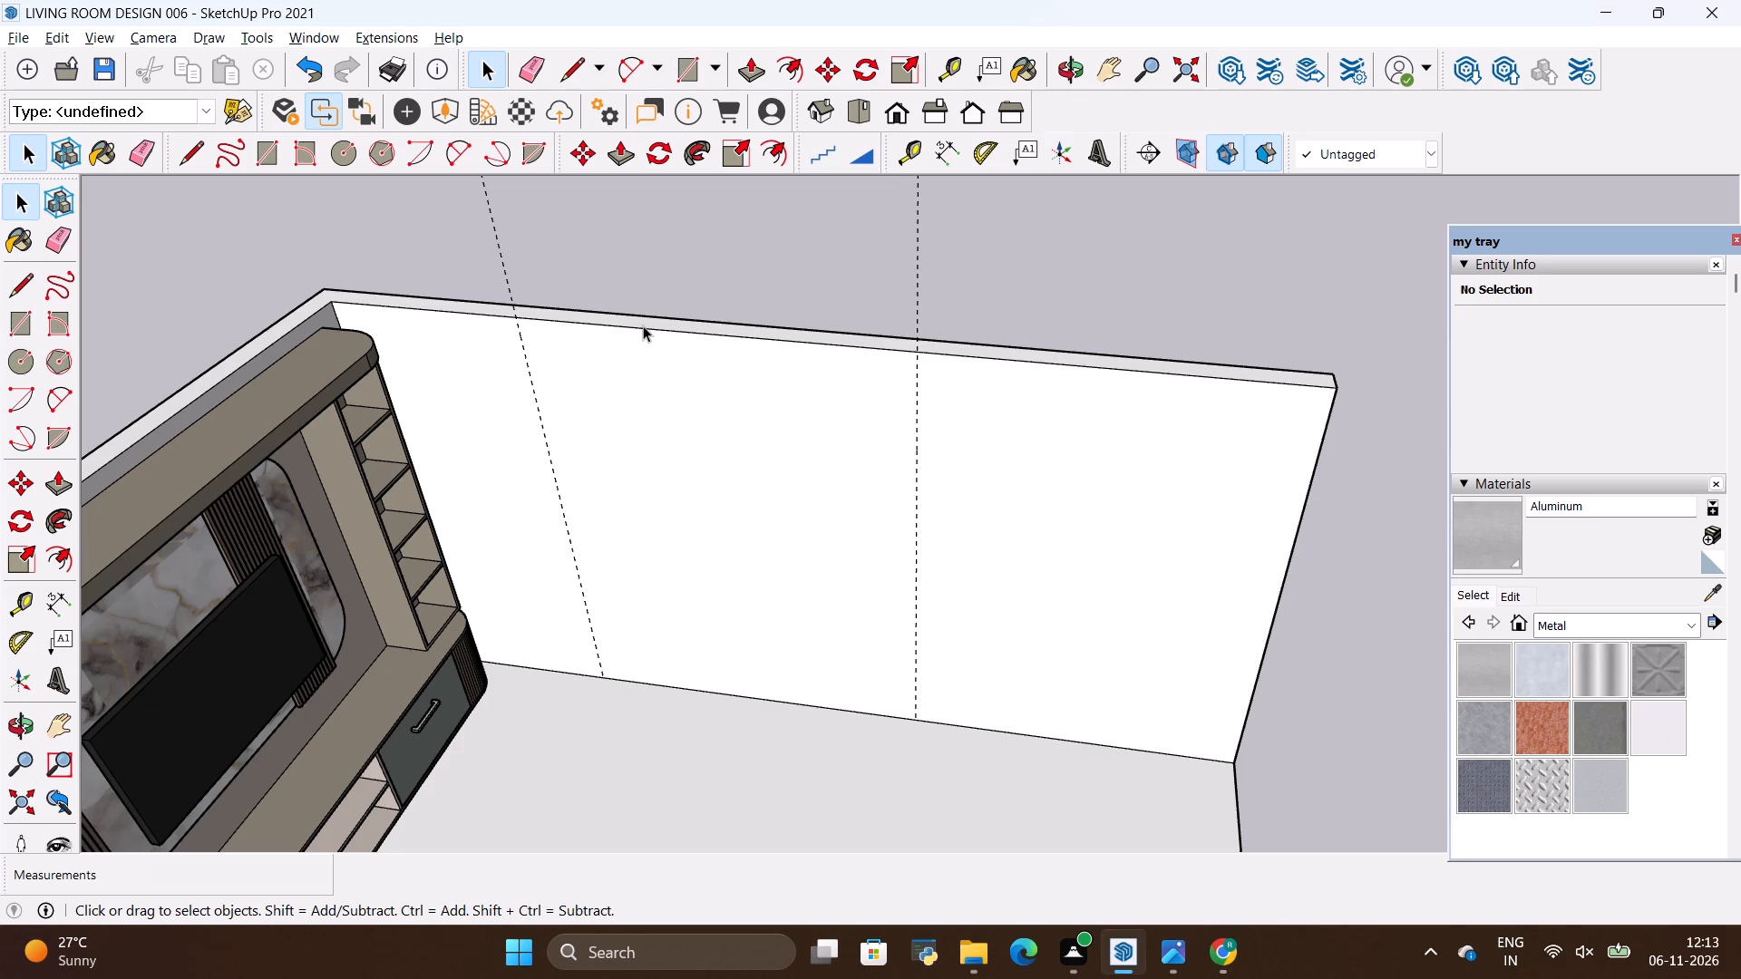
key("t")
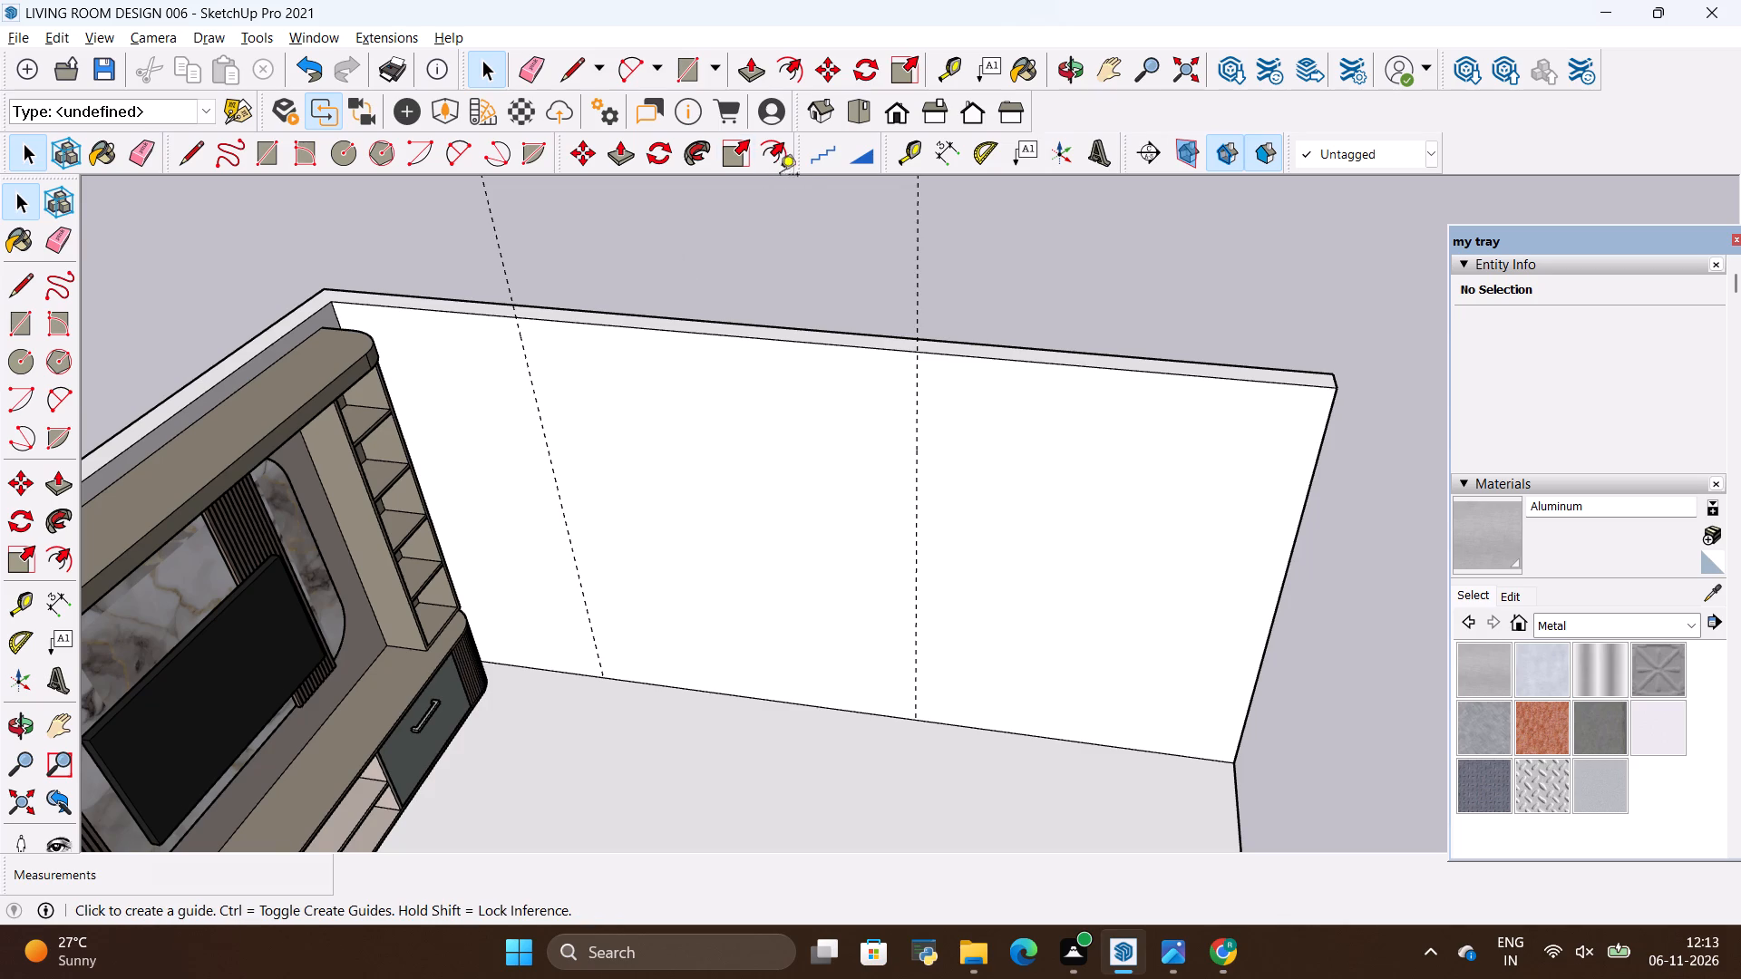
left_click(914, 418)
key("BackSpace")
type("1'")
key("Return")
Erase the middle of the three vertical guides on the right side wall.
key("e")
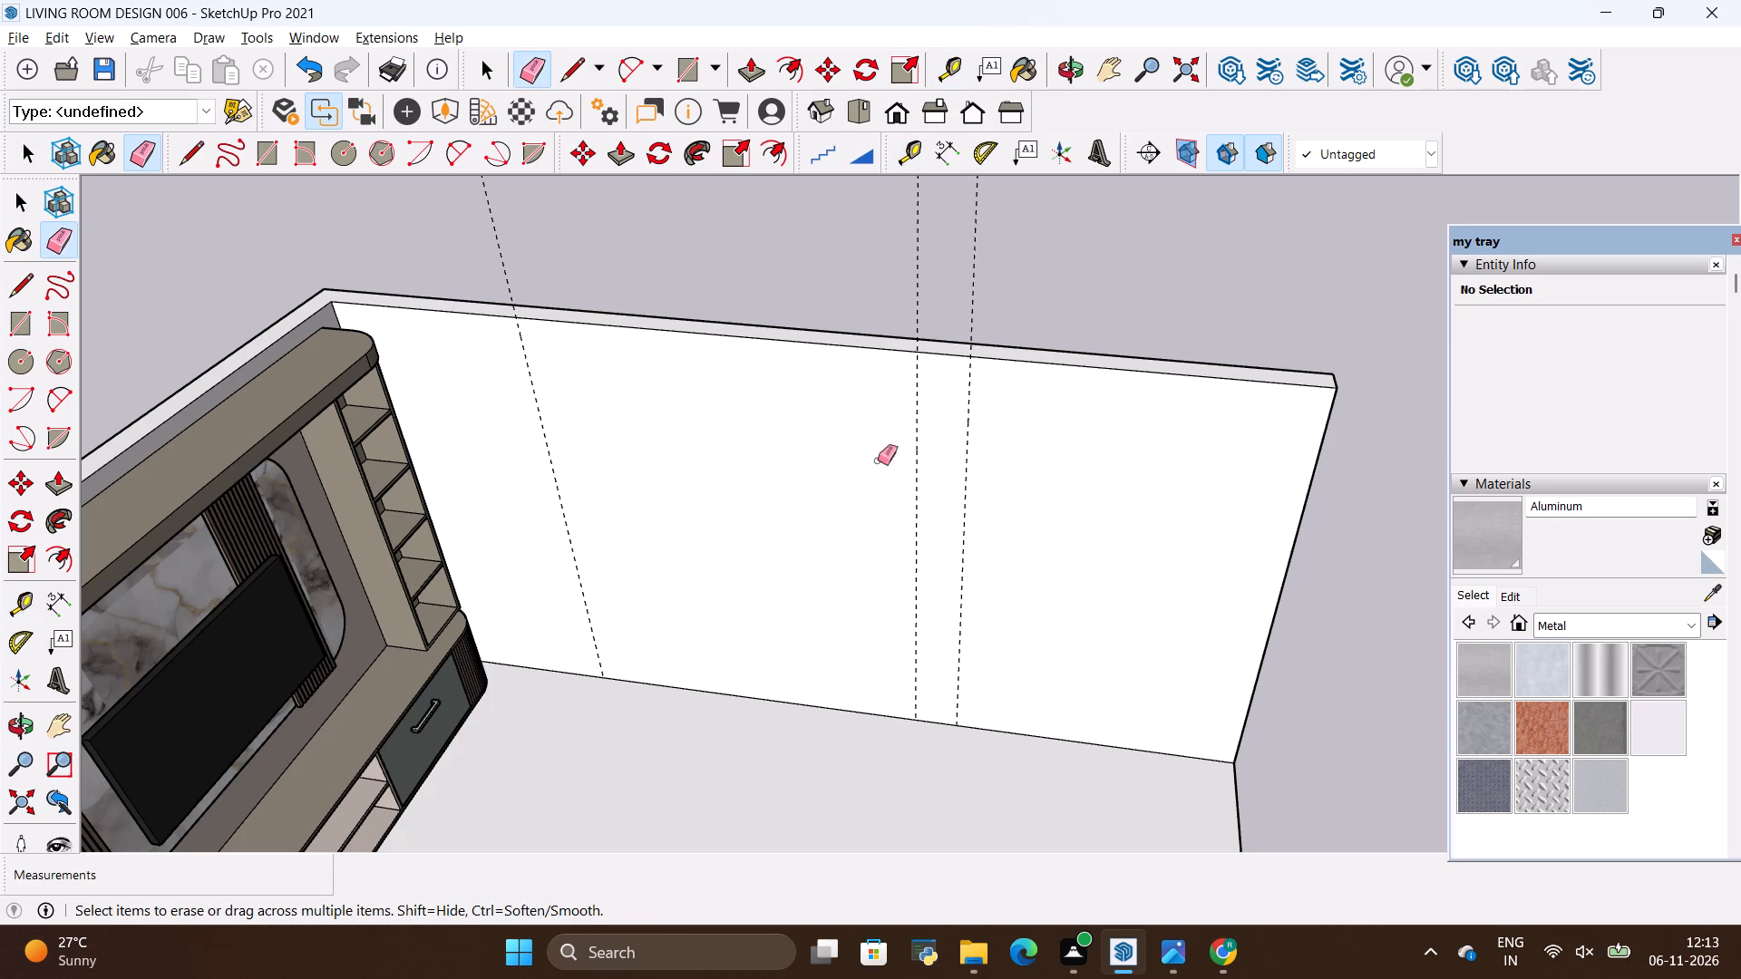
left_click_drag(942, 413, 912, 459)
Draw a rectangle about 9' by 10' on the right side wall, from floor to wall top between the two guides.
key("r")
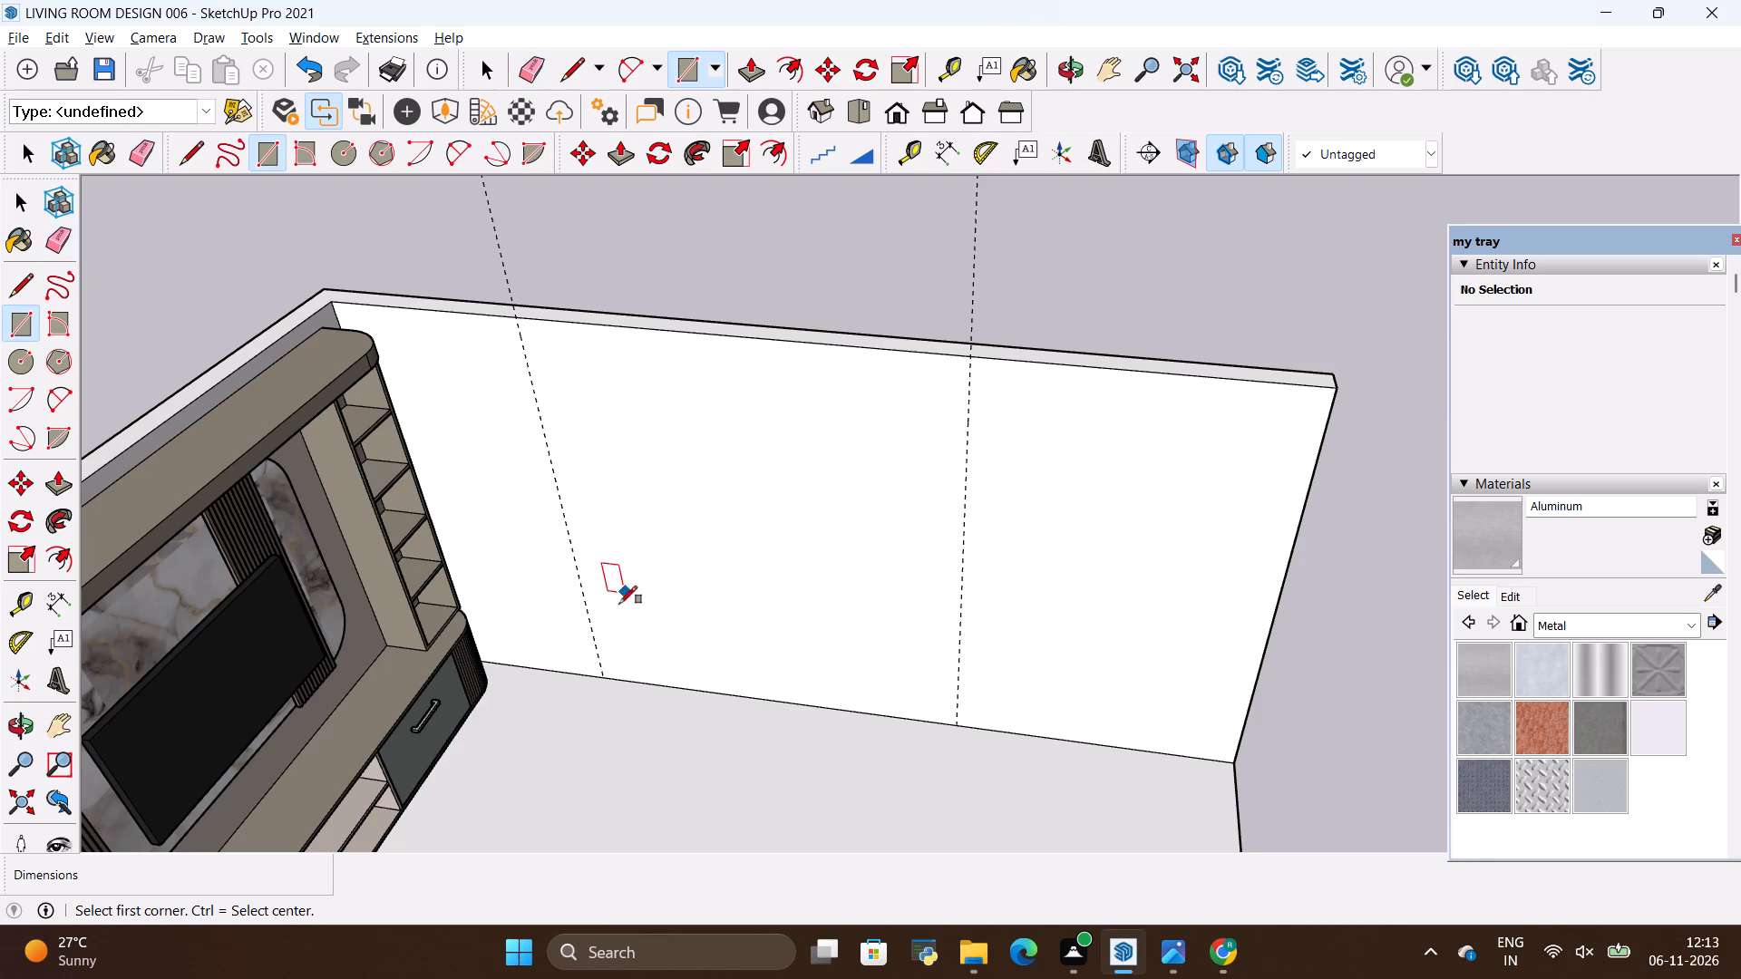
left_click(601, 683)
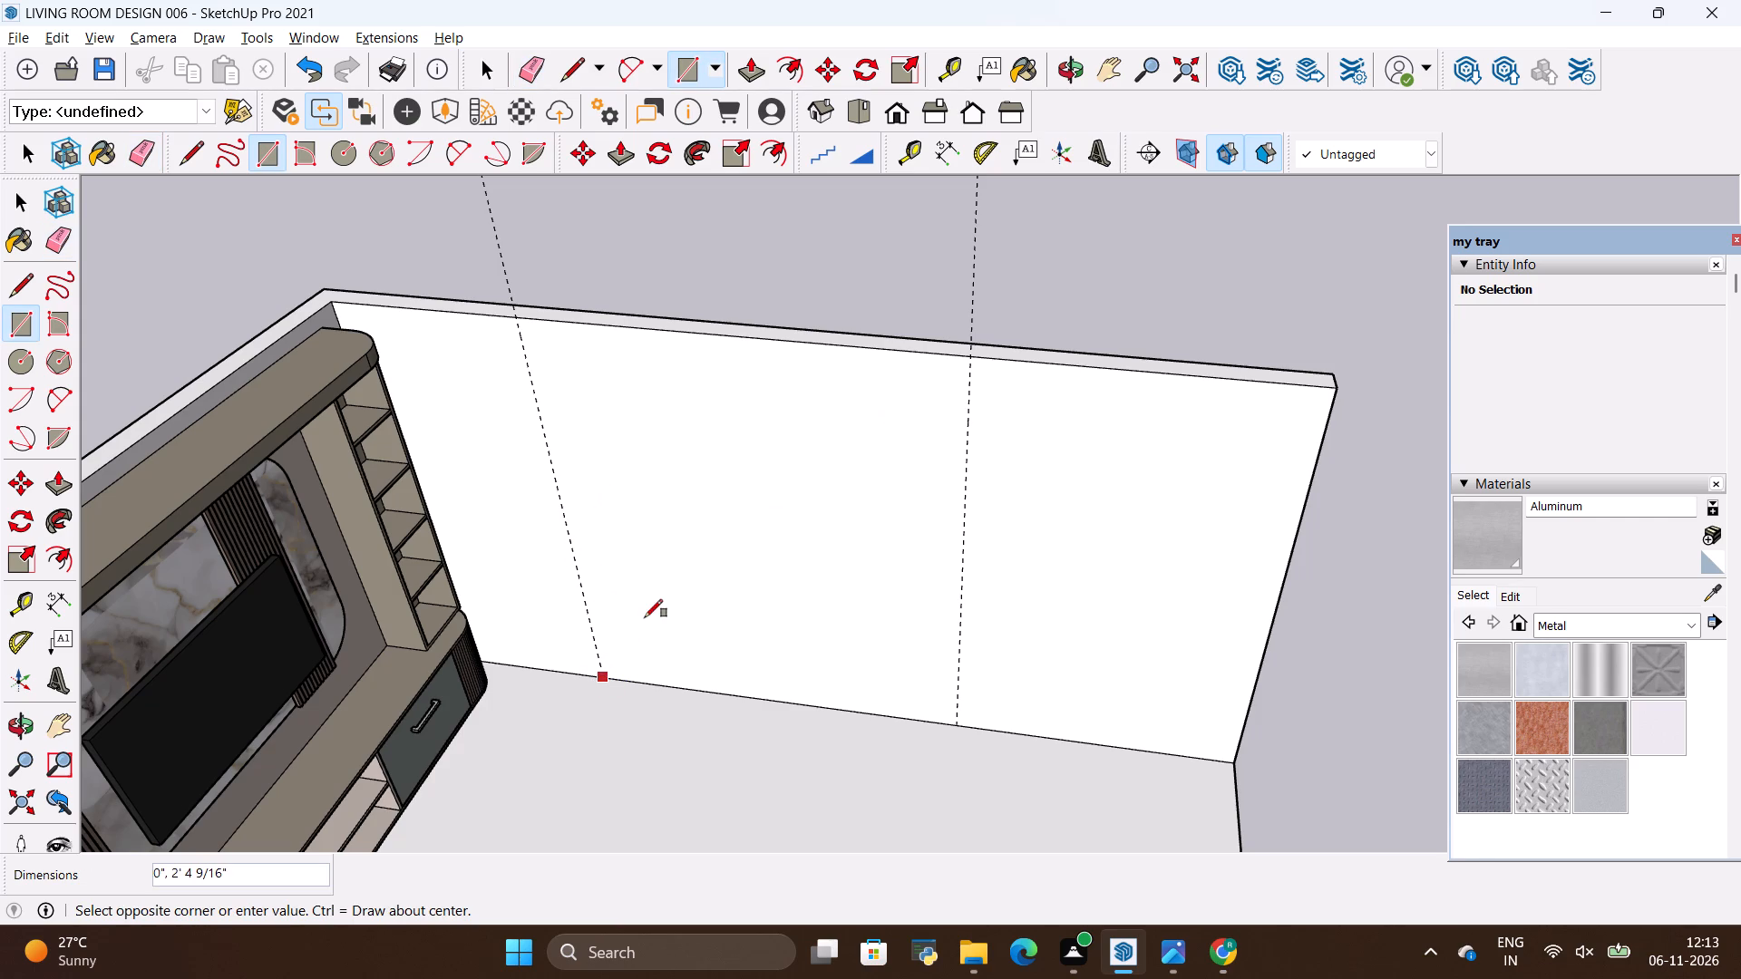
scroll(626, 637, "up", 2)
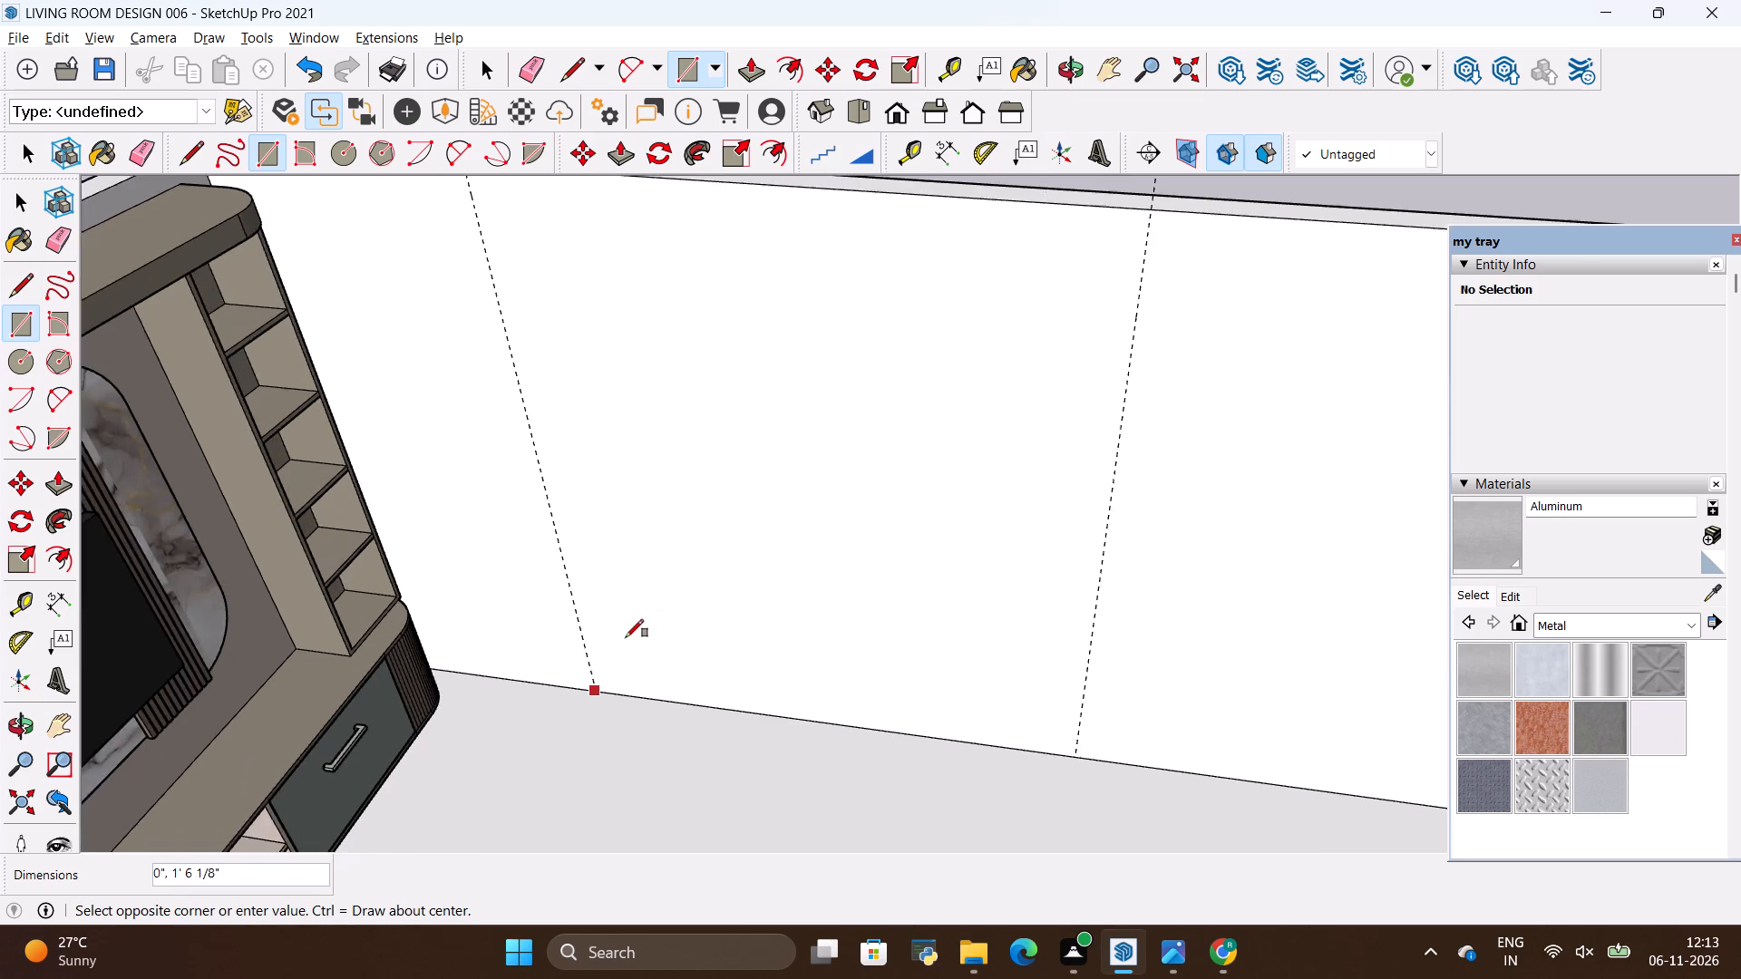
scroll(626, 637, "up", 4)
left_click(595, 702)
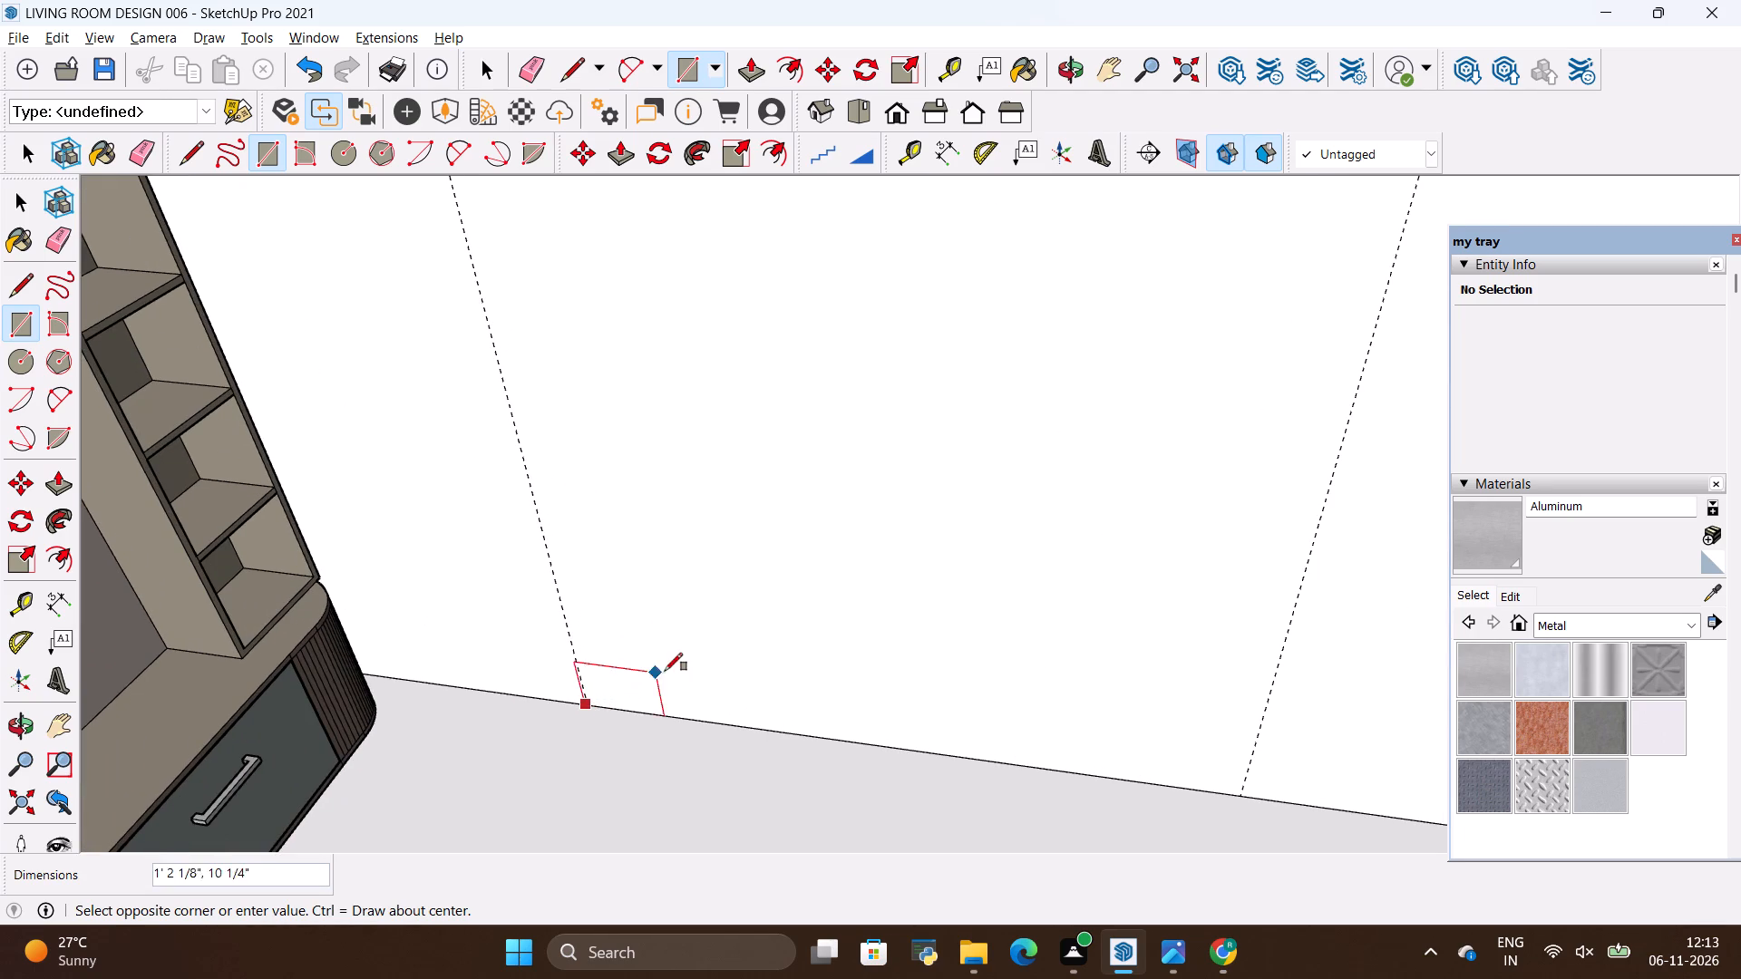
scroll(667, 674, "down", 10)
scroll(835, 538, "up", 4)
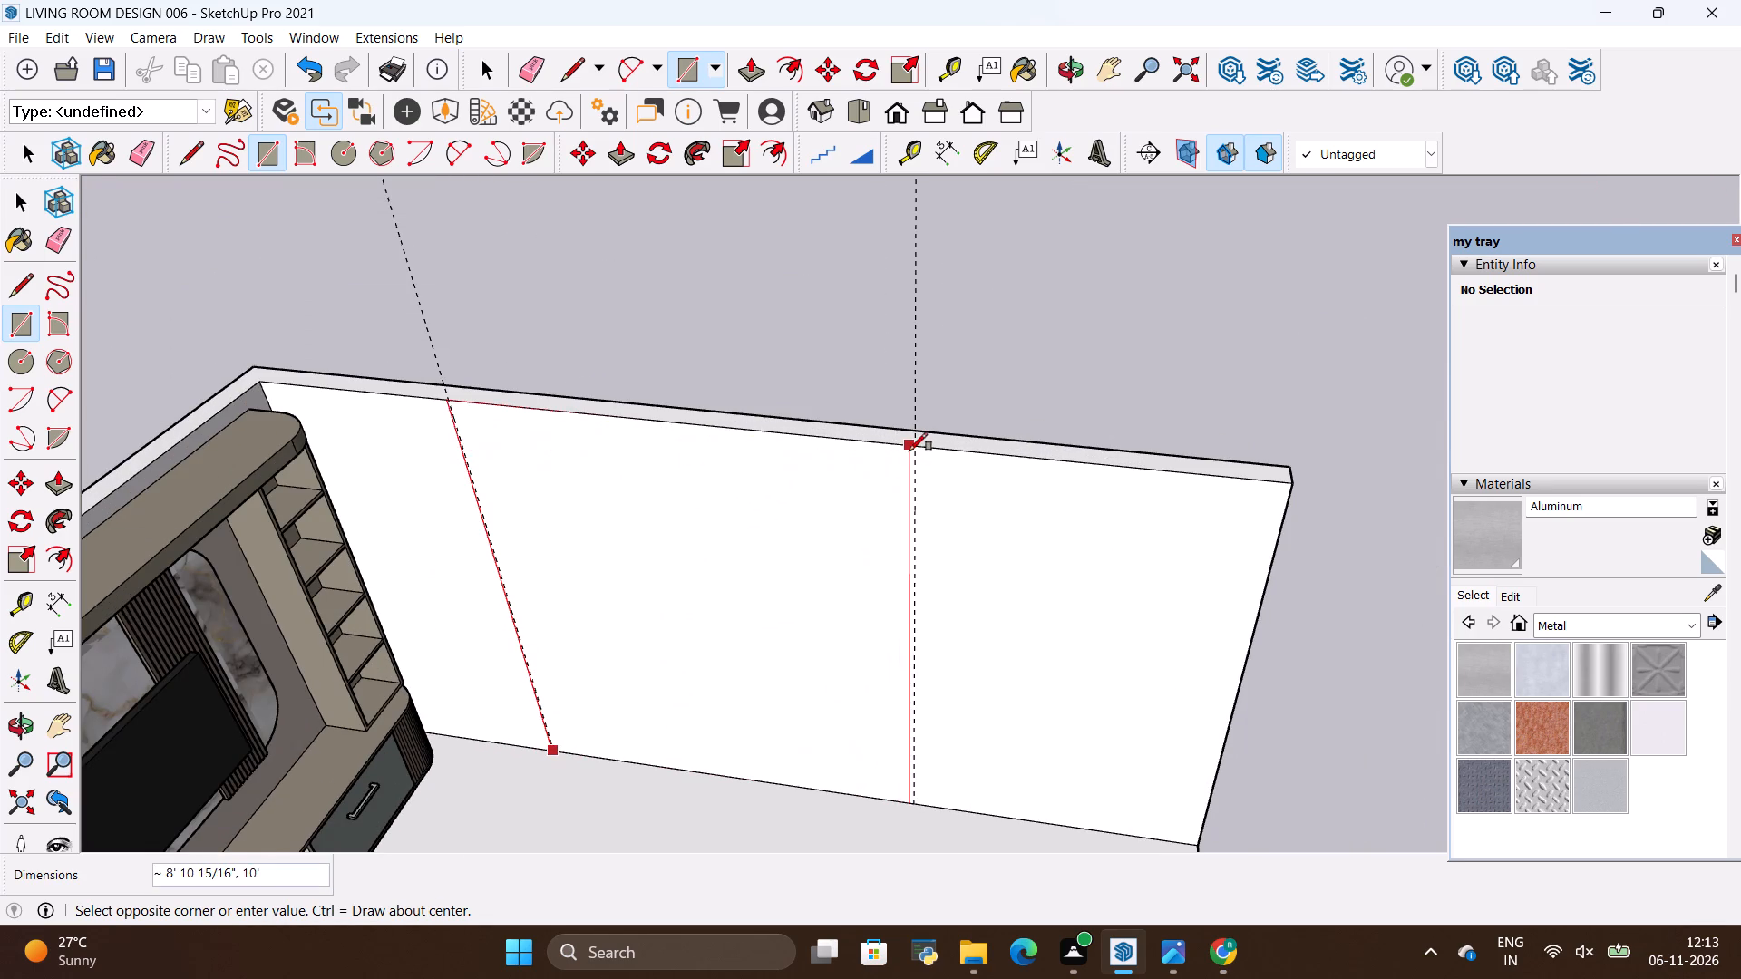
left_click(909, 451)
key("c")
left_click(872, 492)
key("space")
Place a horizontal guide on the right side wall, 2' below the wall's top edge.
left_click(867, 492)
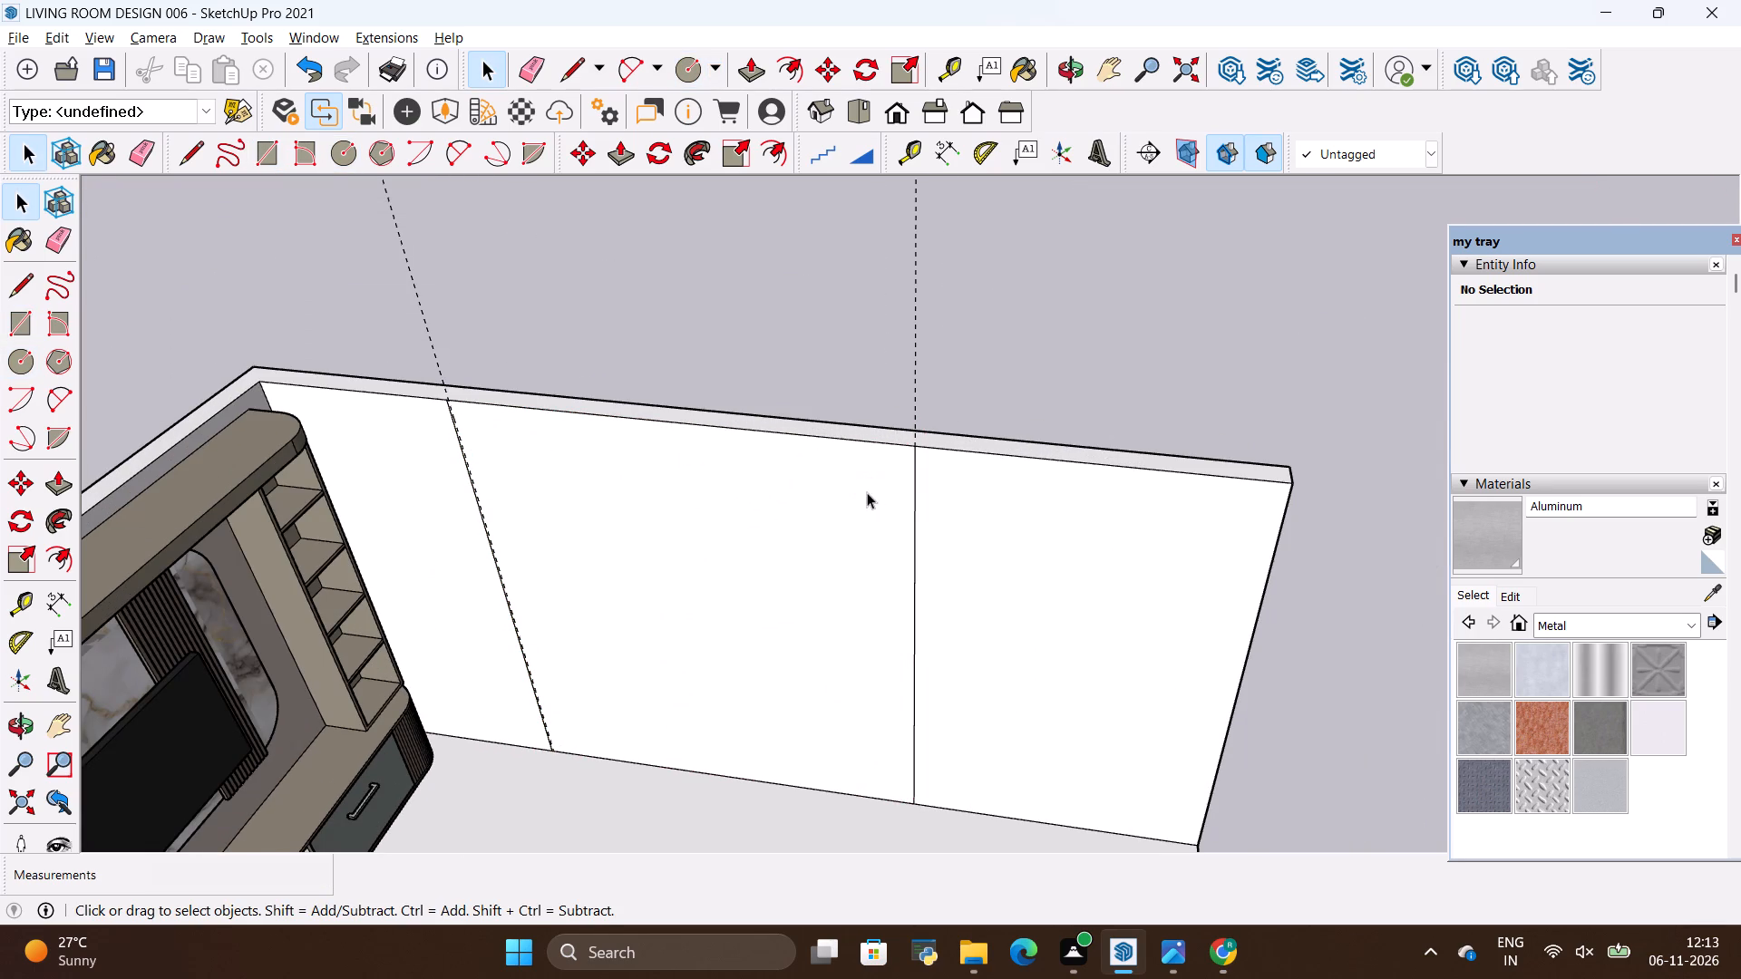
scroll(832, 502, "down", 4)
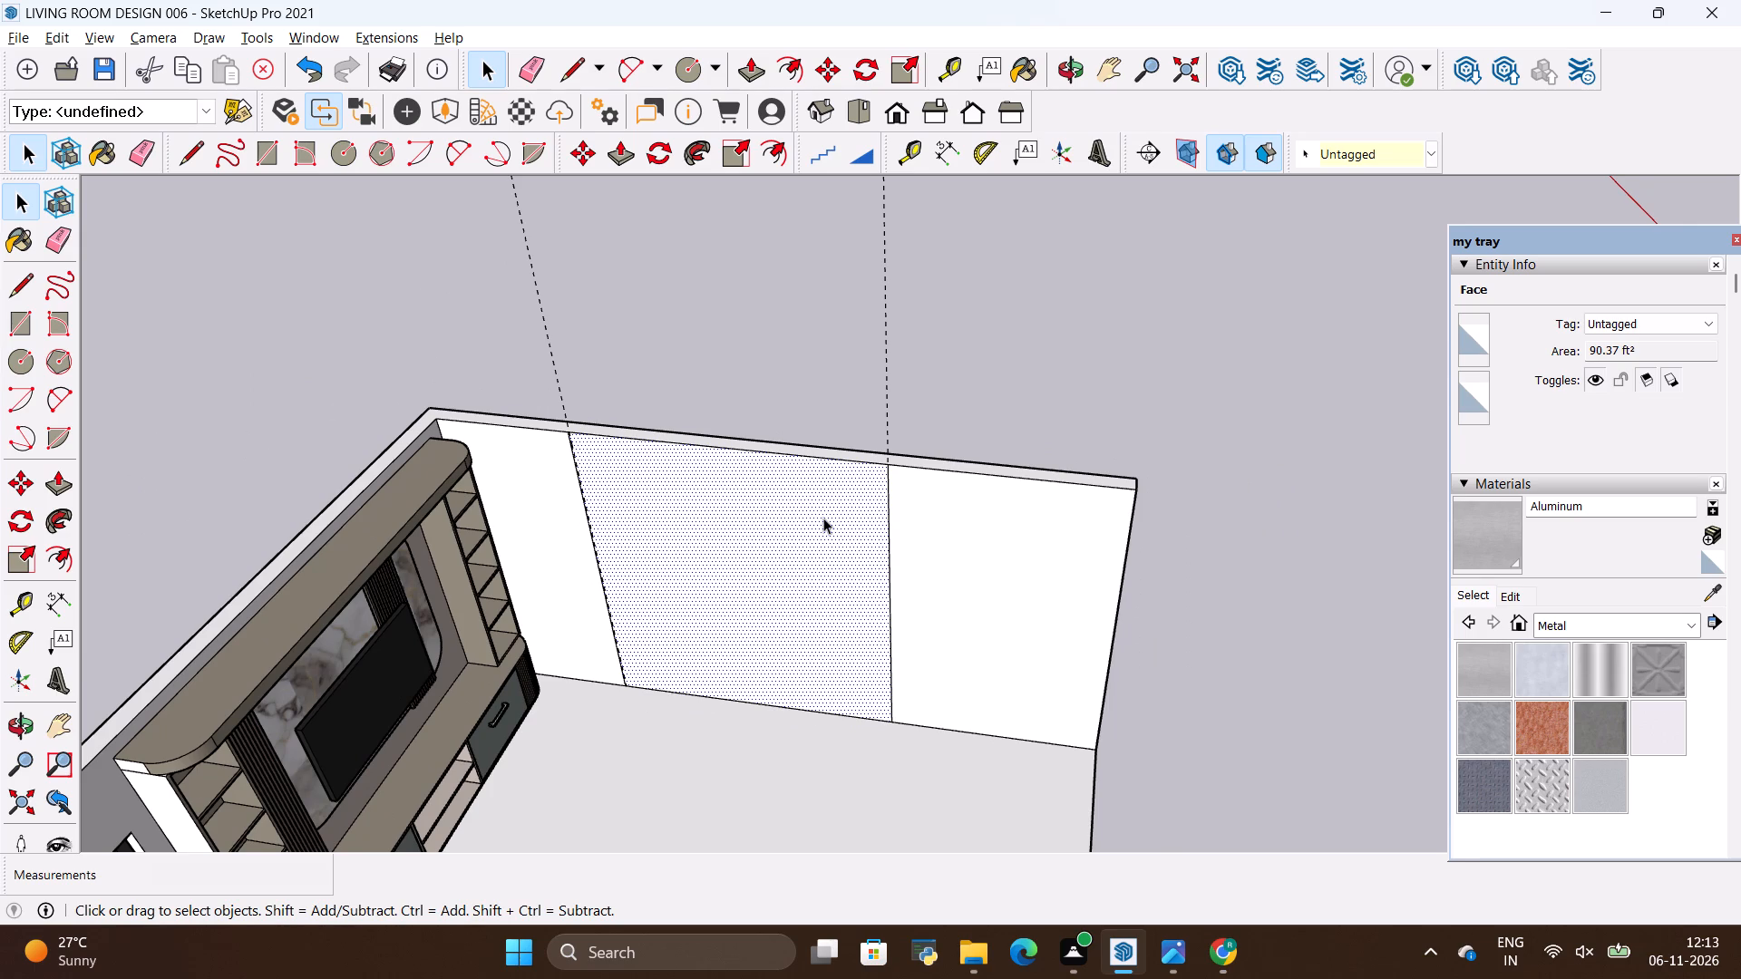
scroll(823, 518, "down", 1)
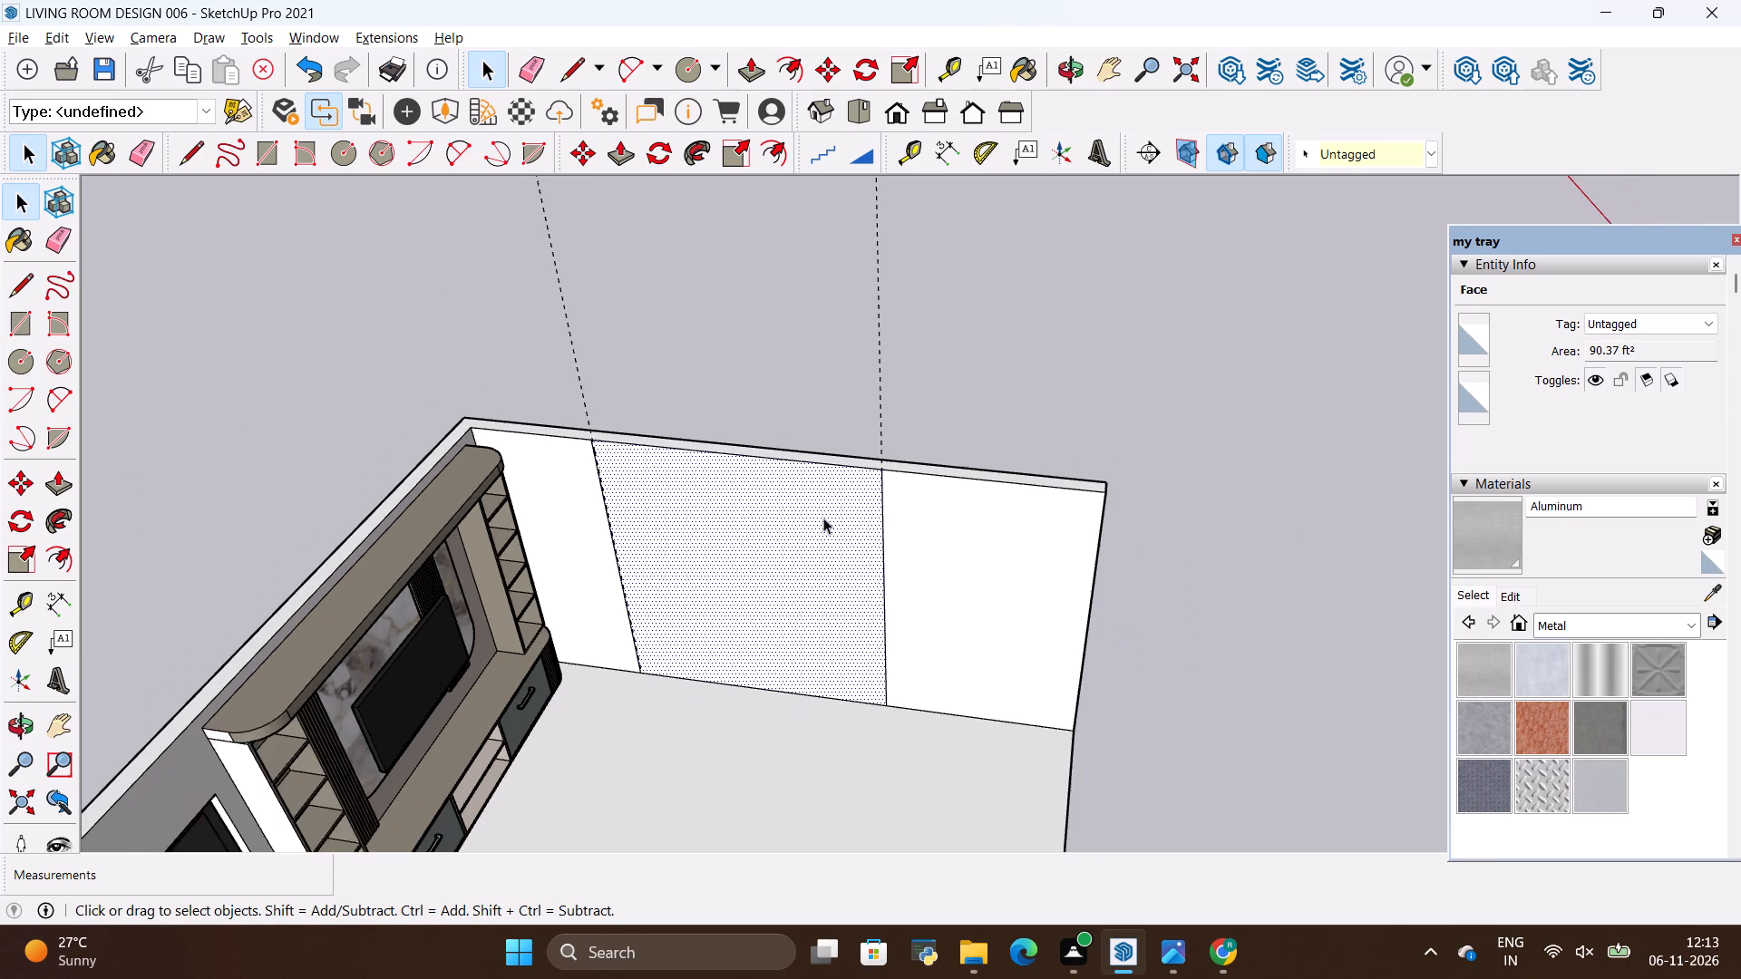
scroll(823, 518, "up", 2)
key("alt+Tab")
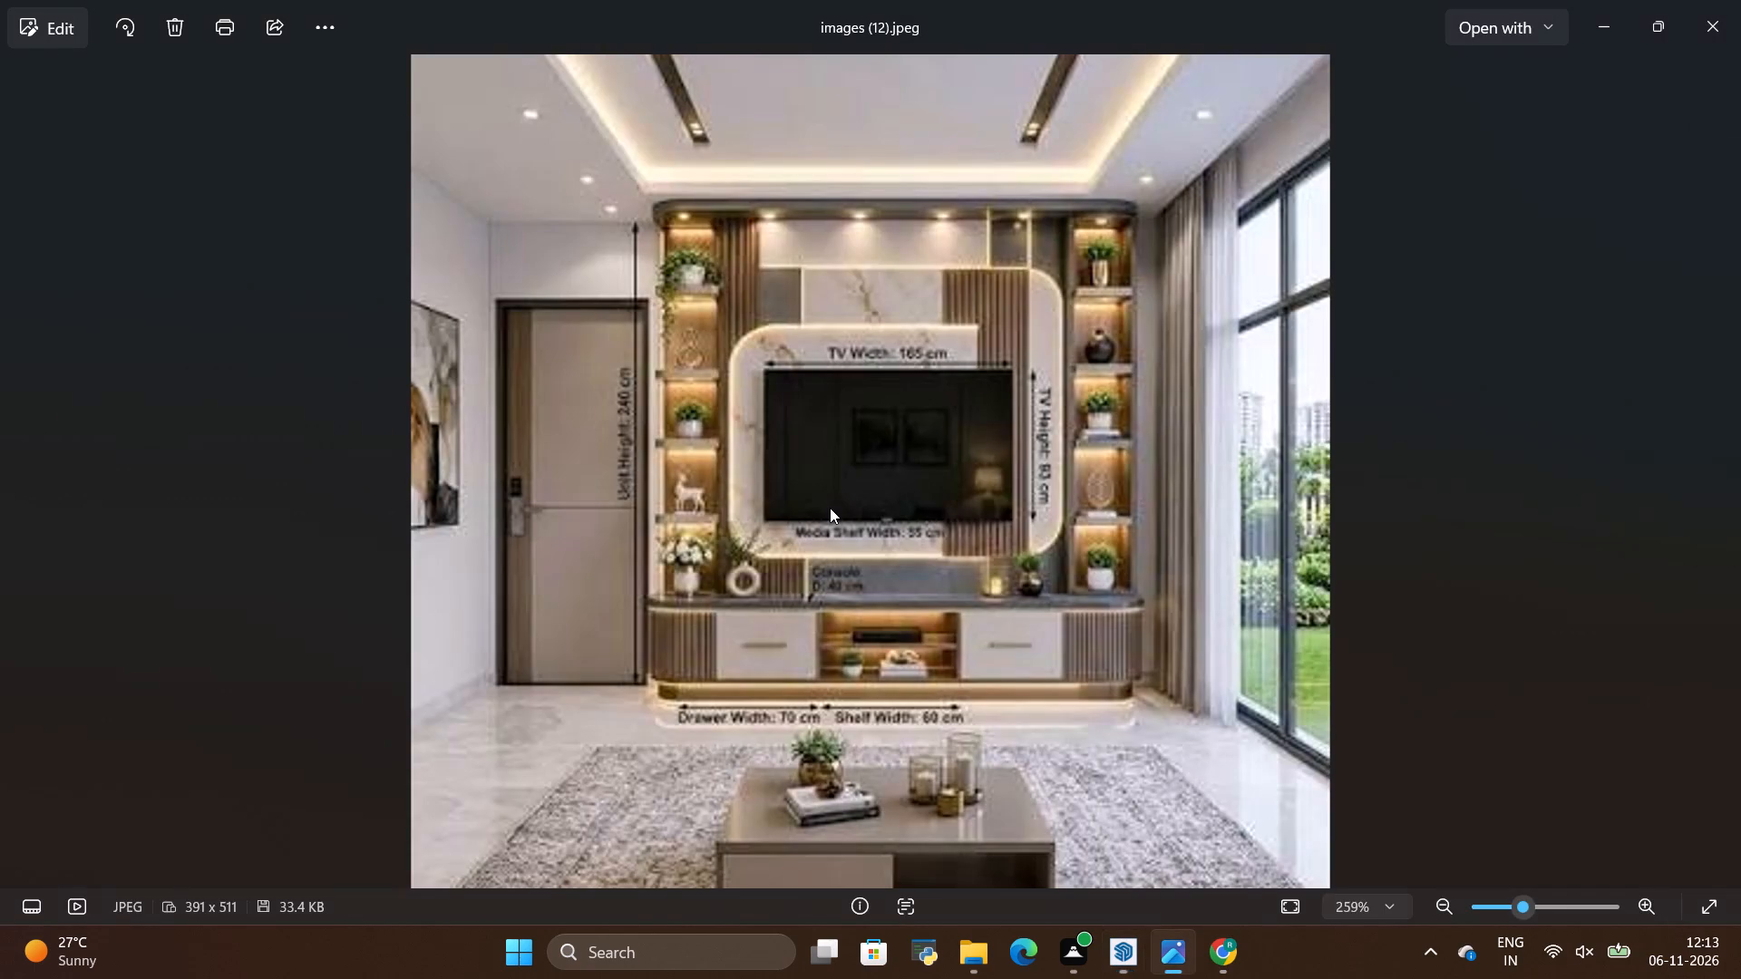
key("alt+Tab")
key("t")
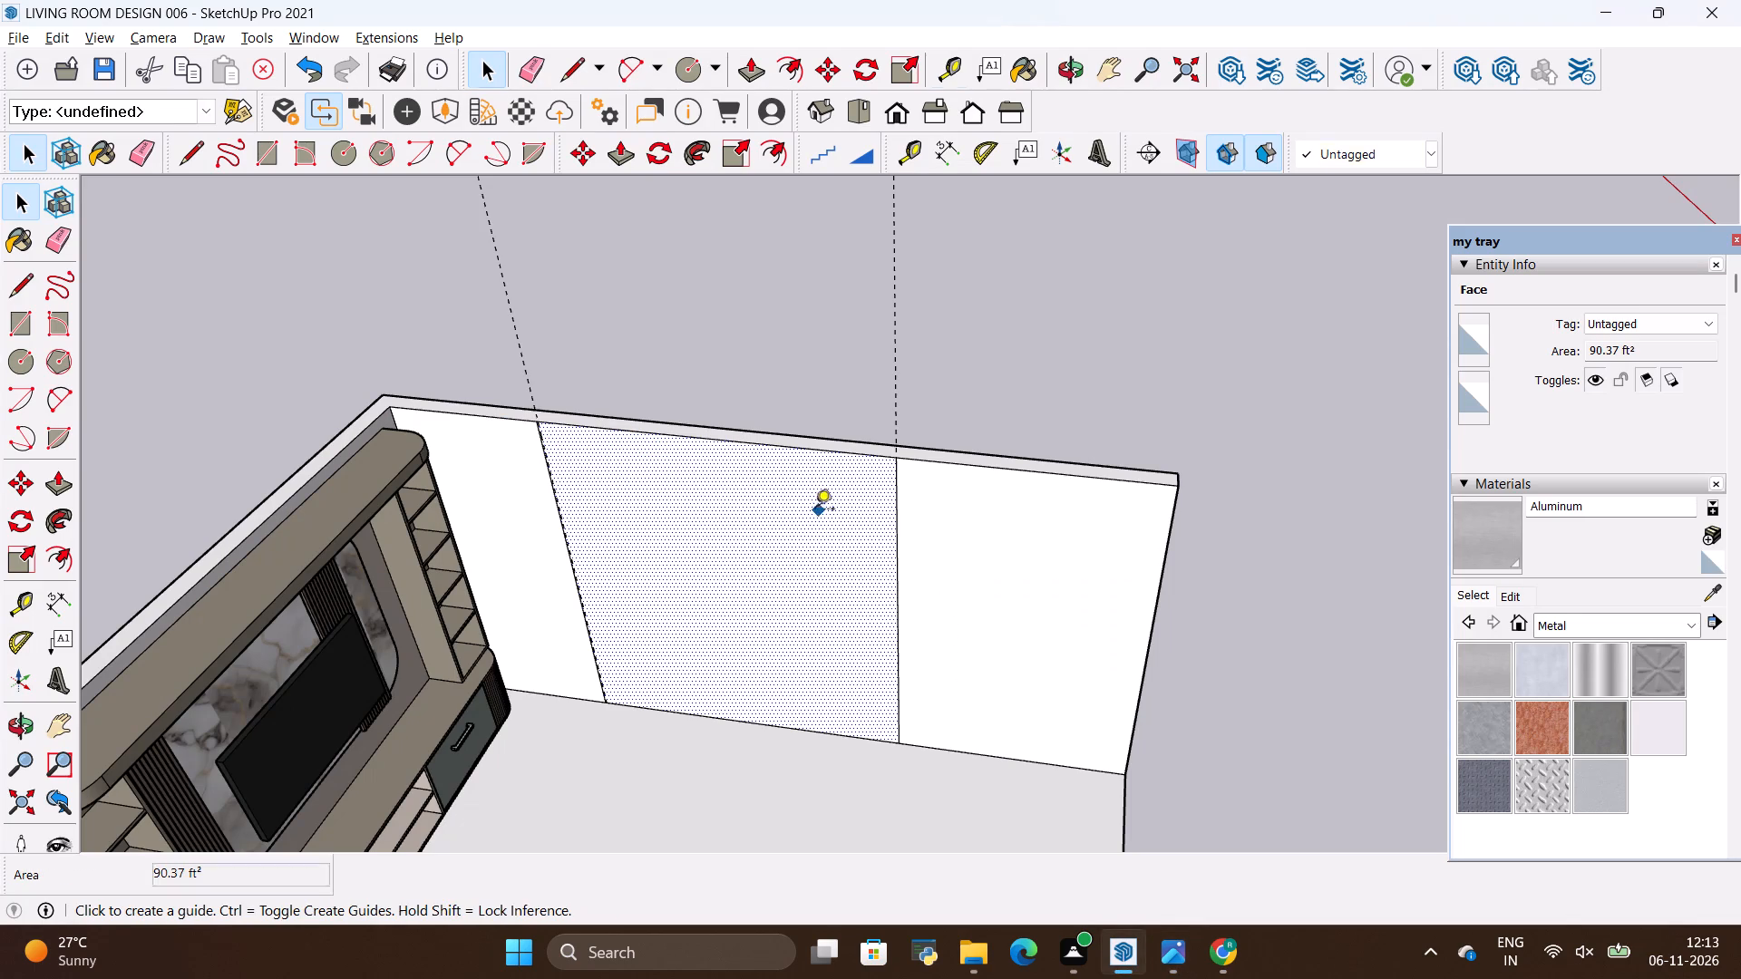
left_click(857, 460)
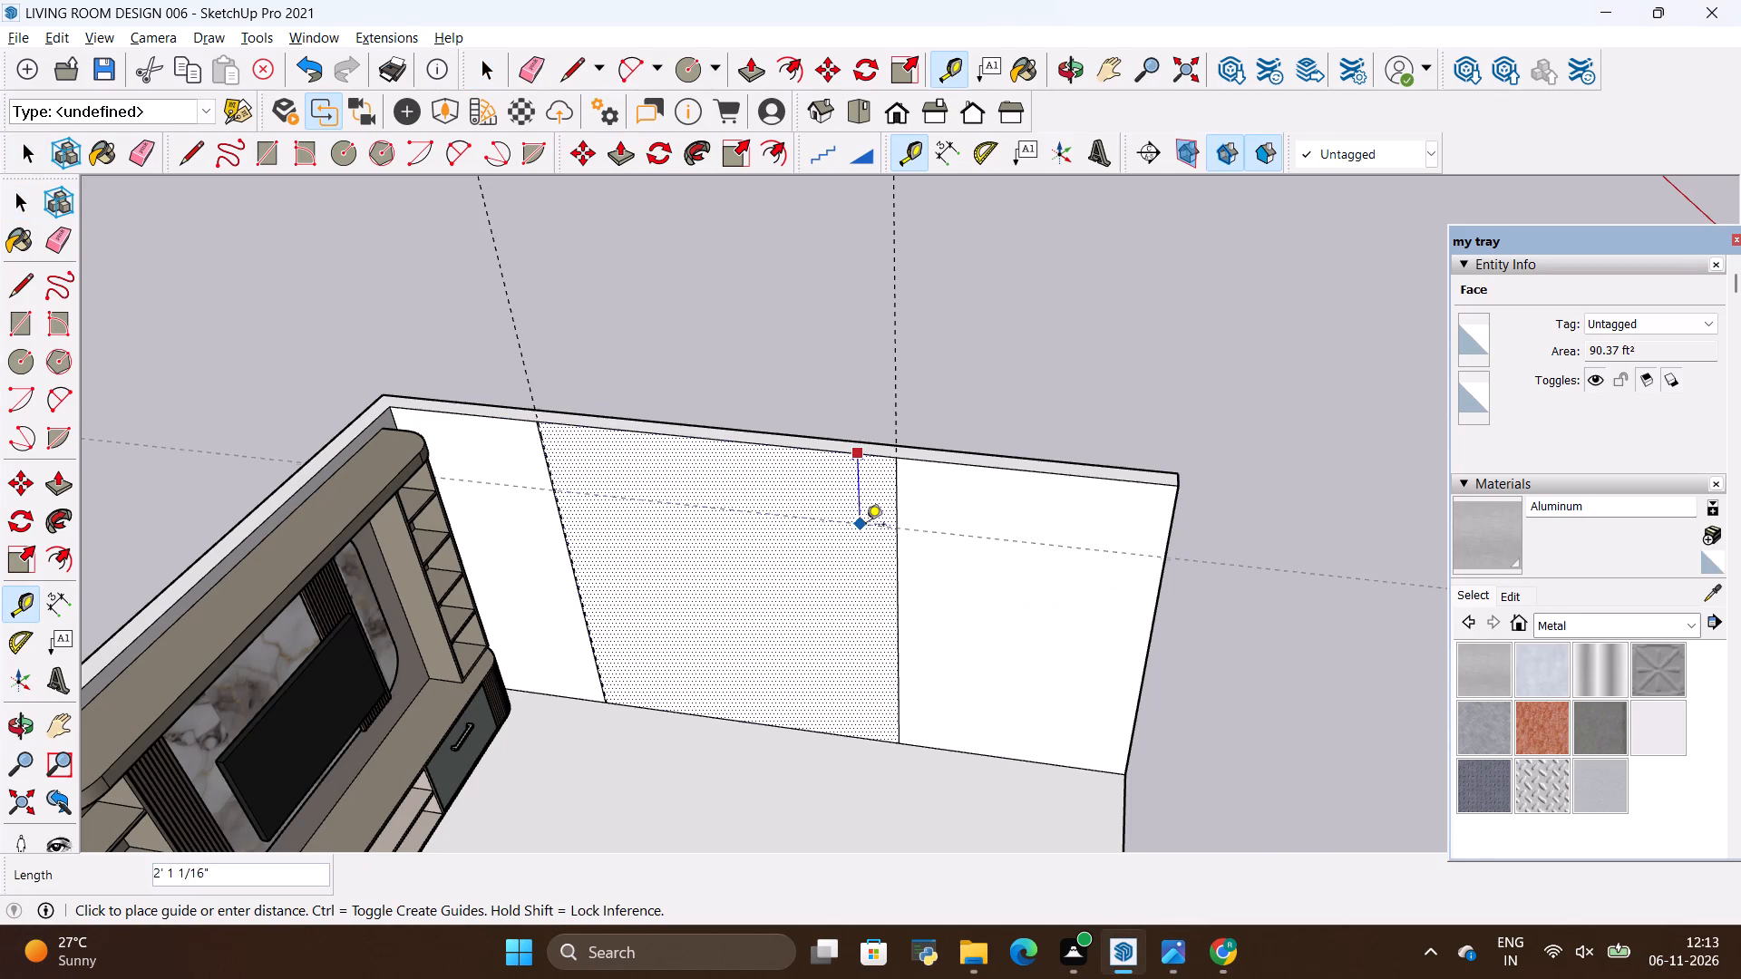
key("BackSpace")
type("2'")
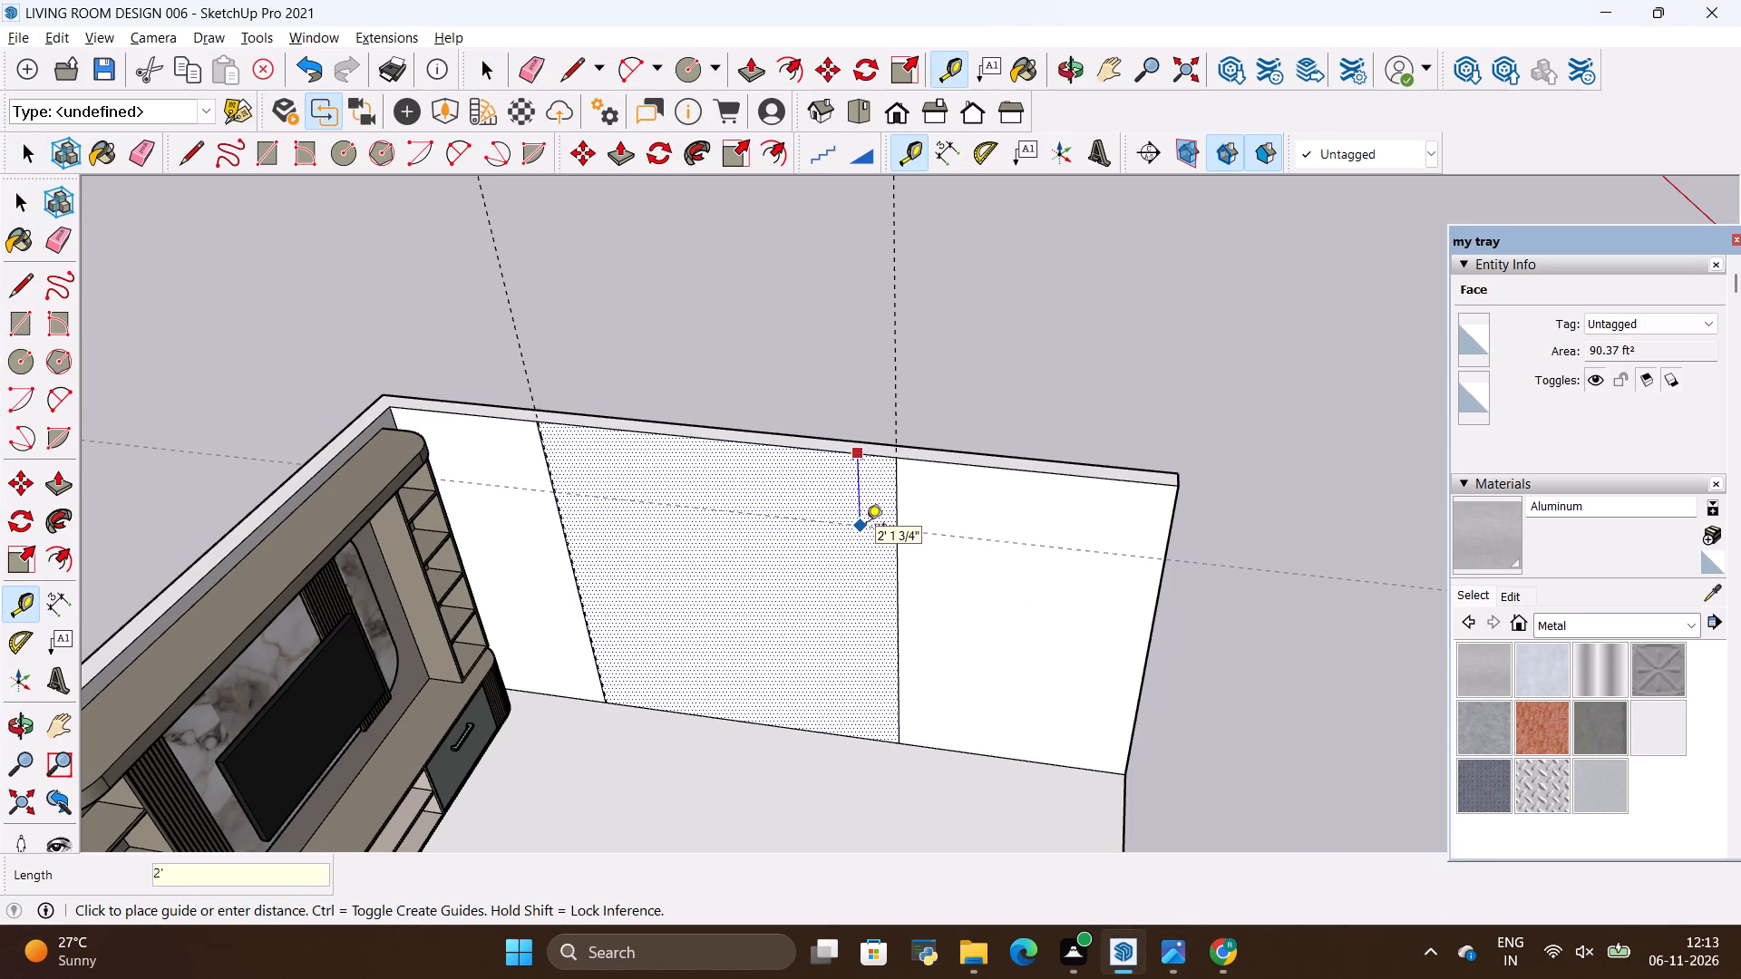
key("Return")
Draw a rectangle about 9' by 8' on the right side wall, from the horizontal guide down to the floor between the vertical guides.
key("r")
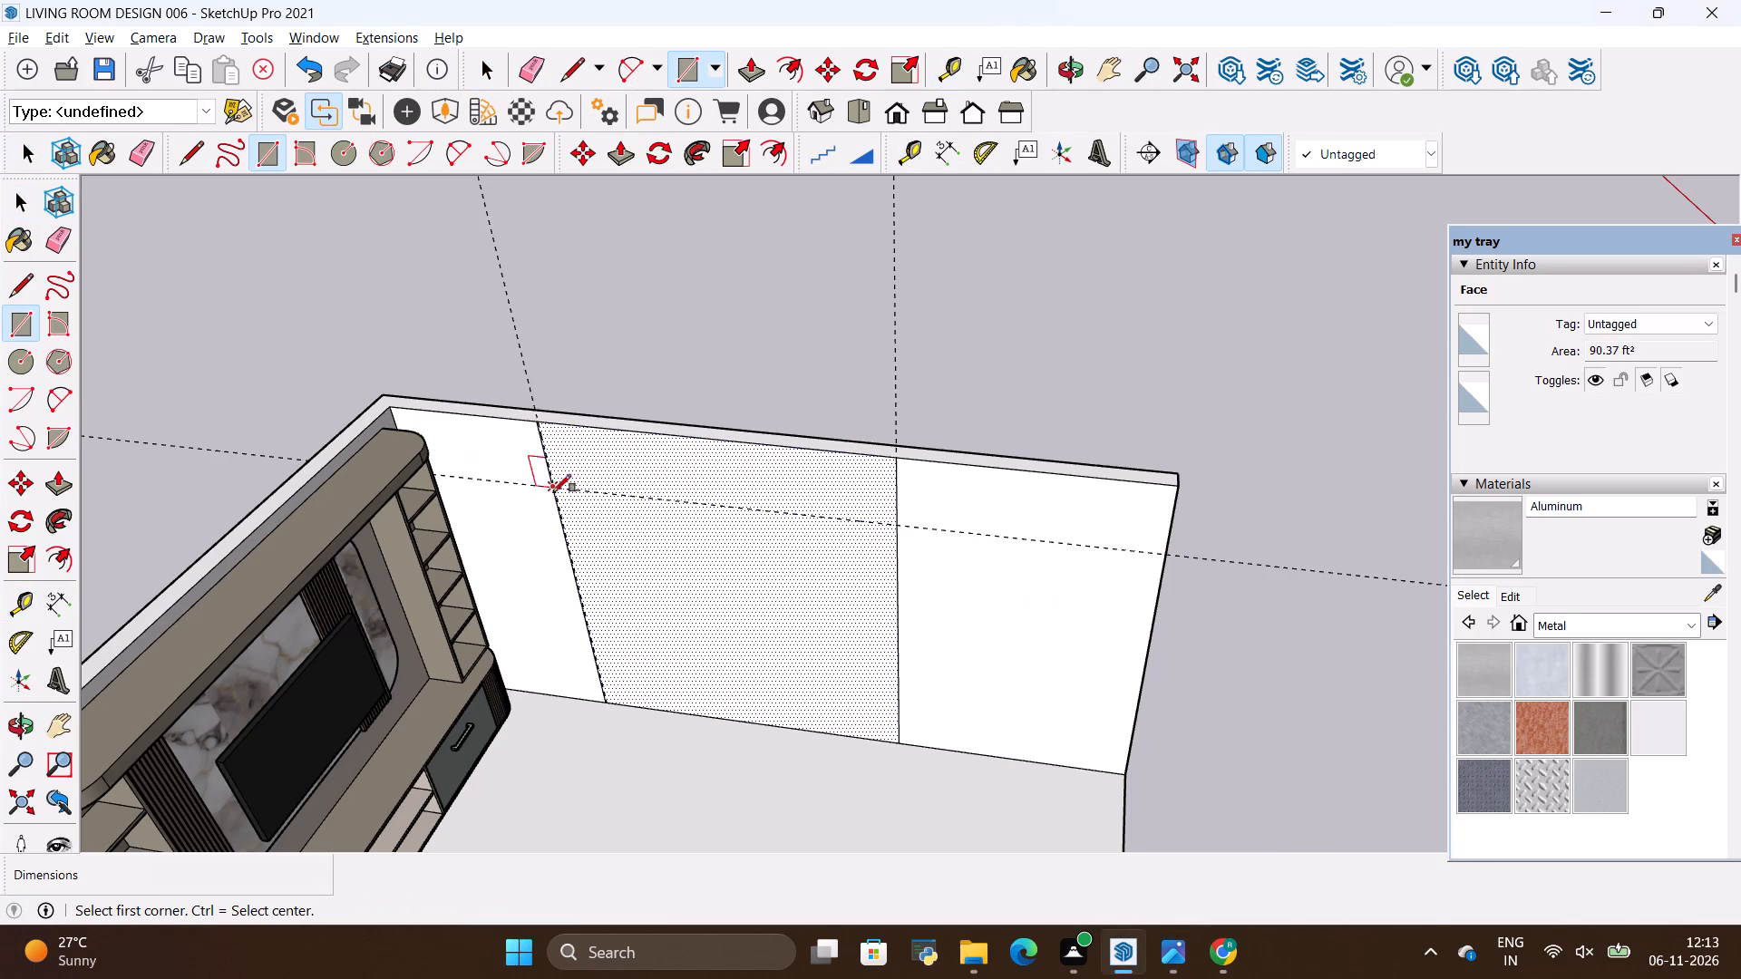
left_click(552, 492)
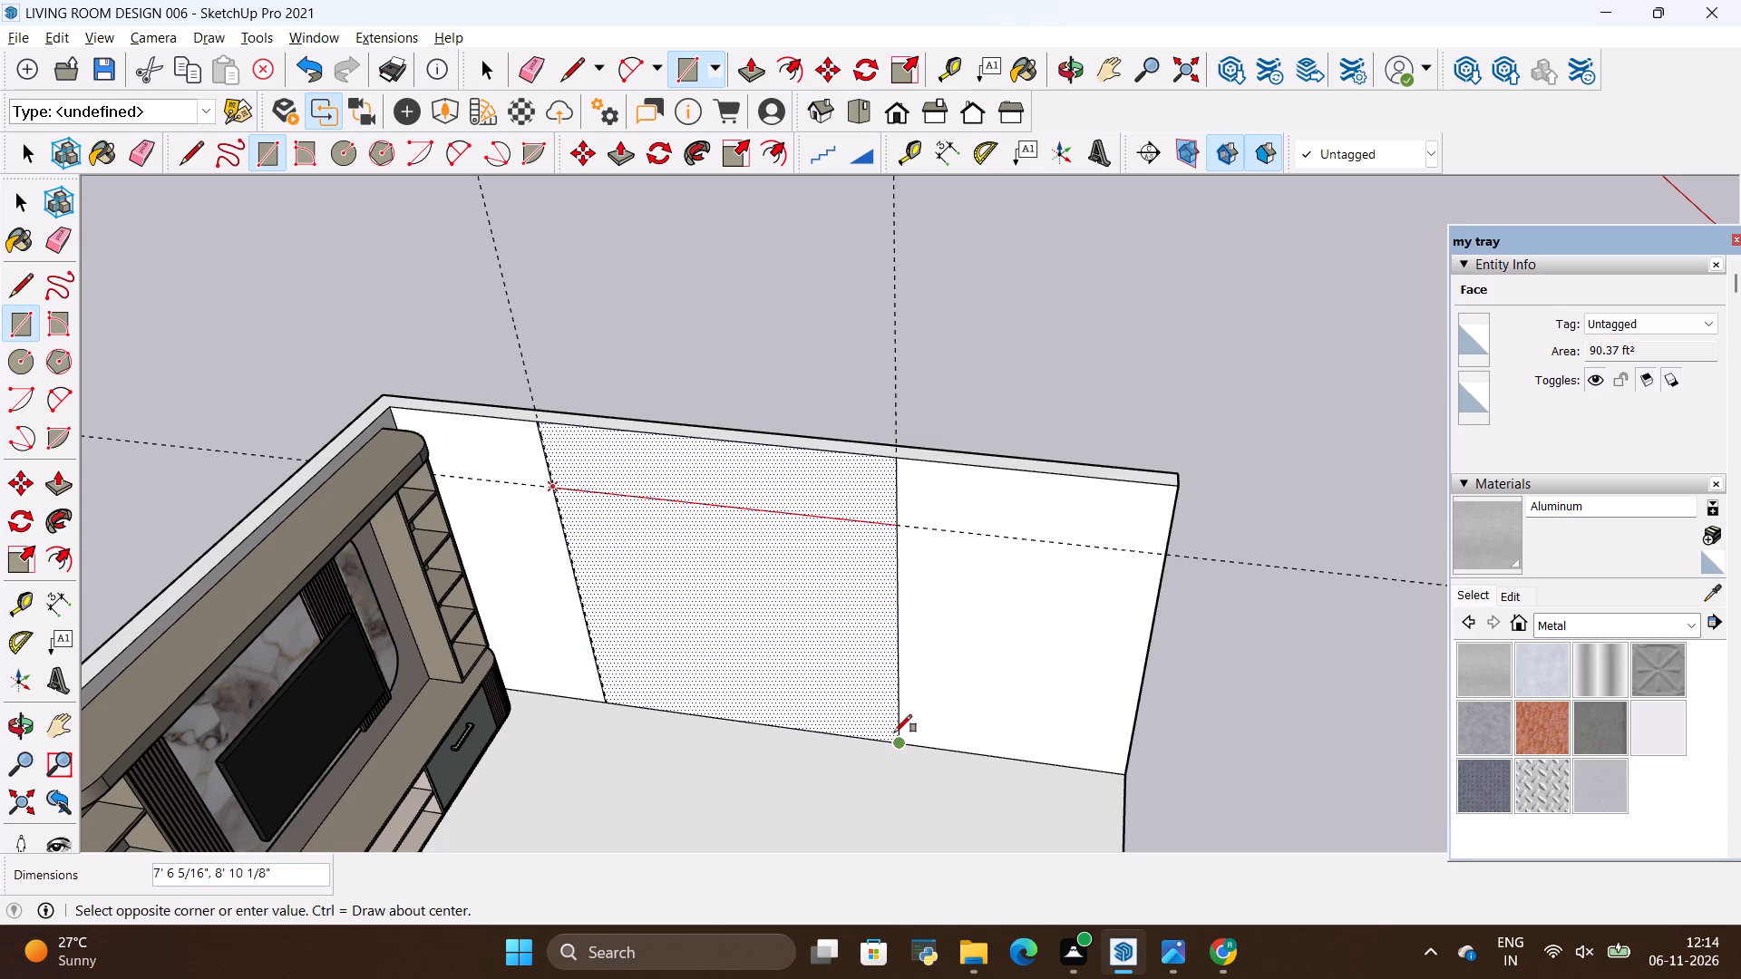
left_click(894, 737)
key("space")
Push the new rectangle 6" through the right side wall to cut the window opening.
left_click(827, 629)
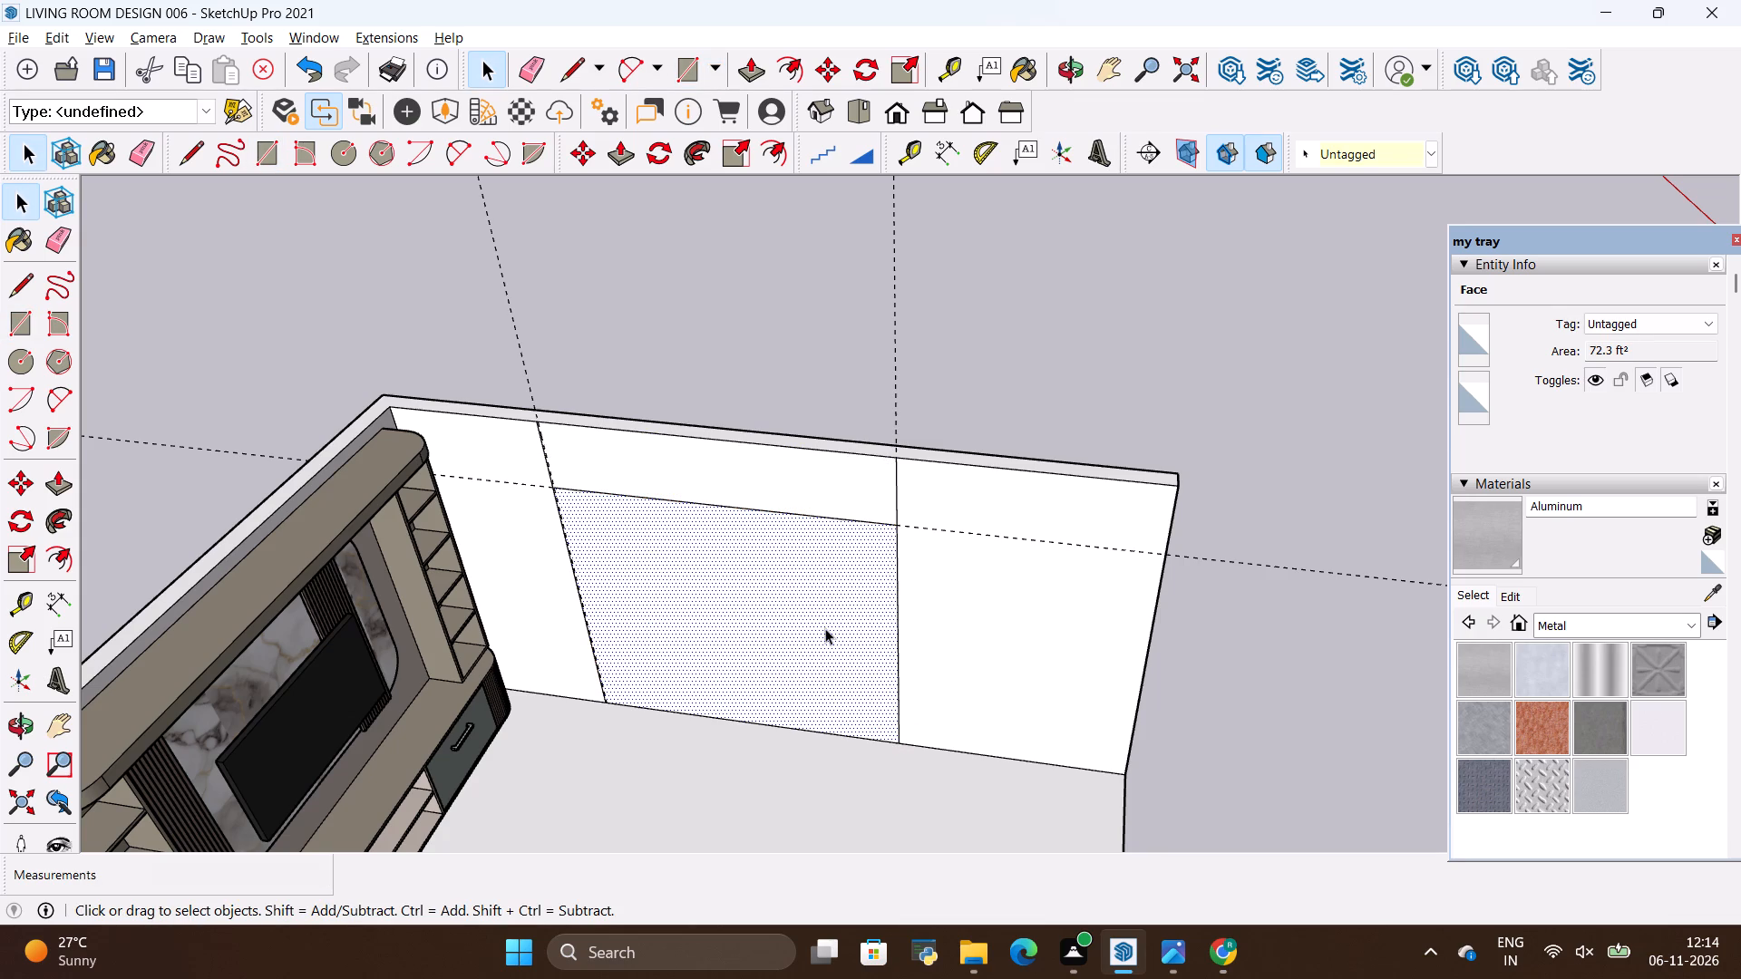
key("p")
left_click_drag(825, 628, 837, 582)
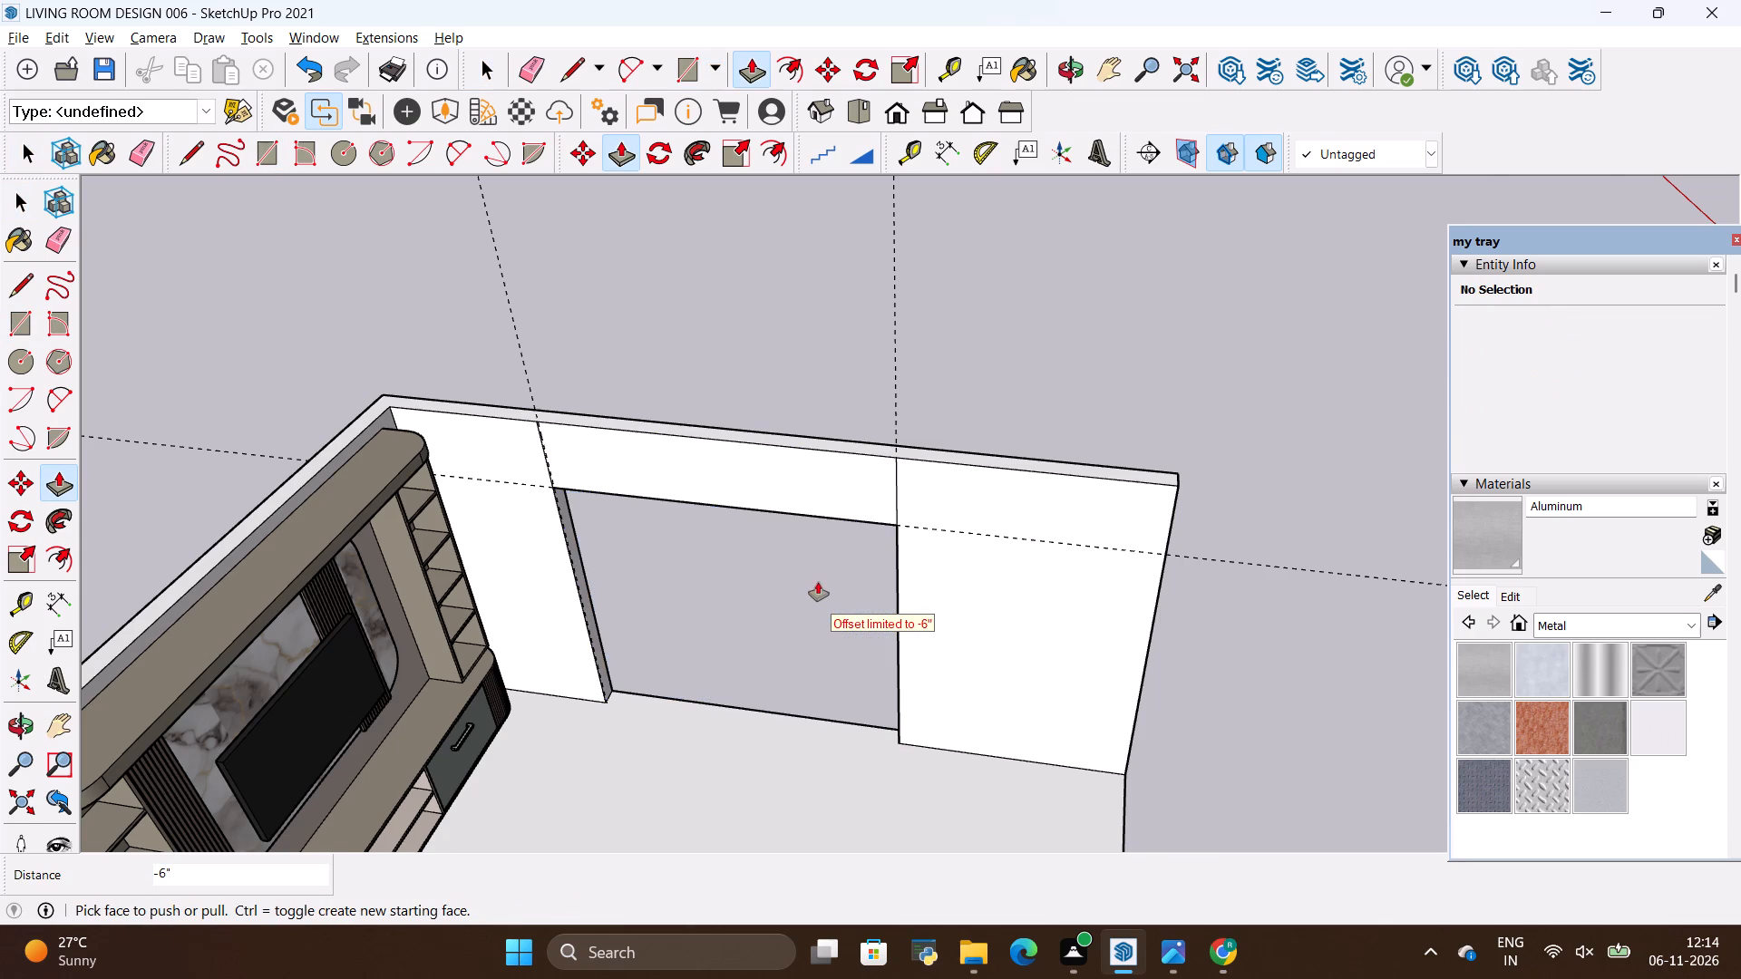
scroll(590, 654, "down", 3)
scroll(574, 507, "up", 12)
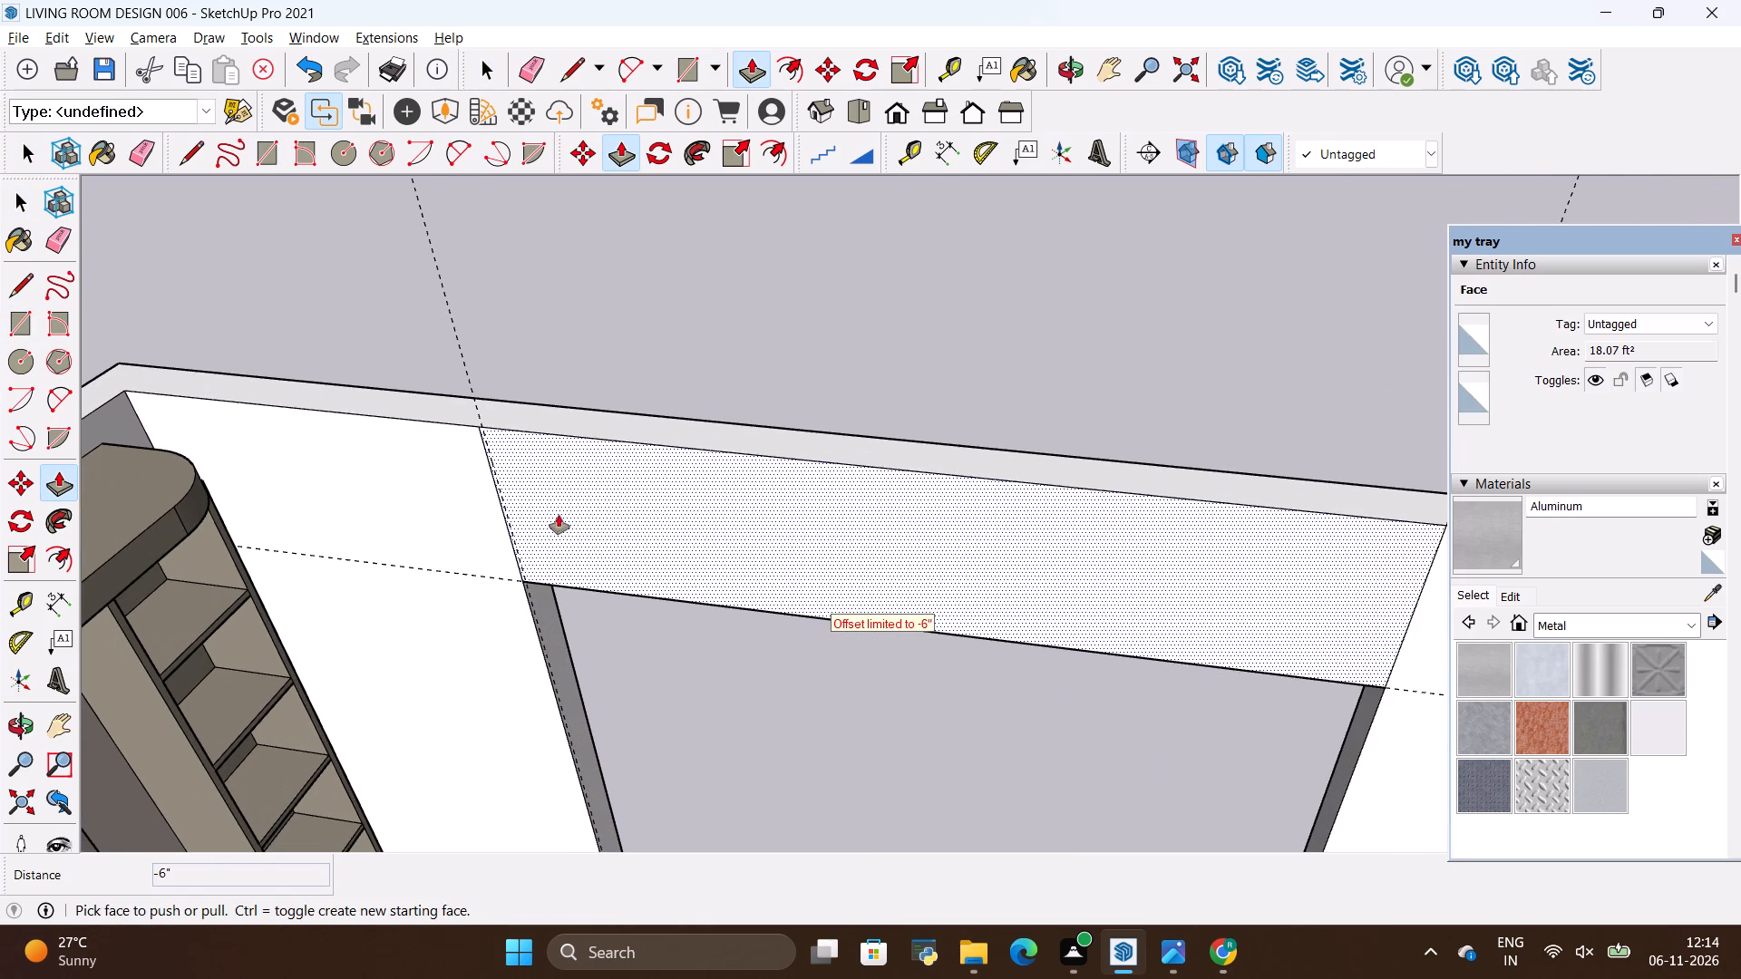
Erase the leftover guides and the two vertical edges above the window opening on the right side wall.
key("e")
left_click_drag(552, 504, 486, 590)
scroll(351, 551, "down", 4)
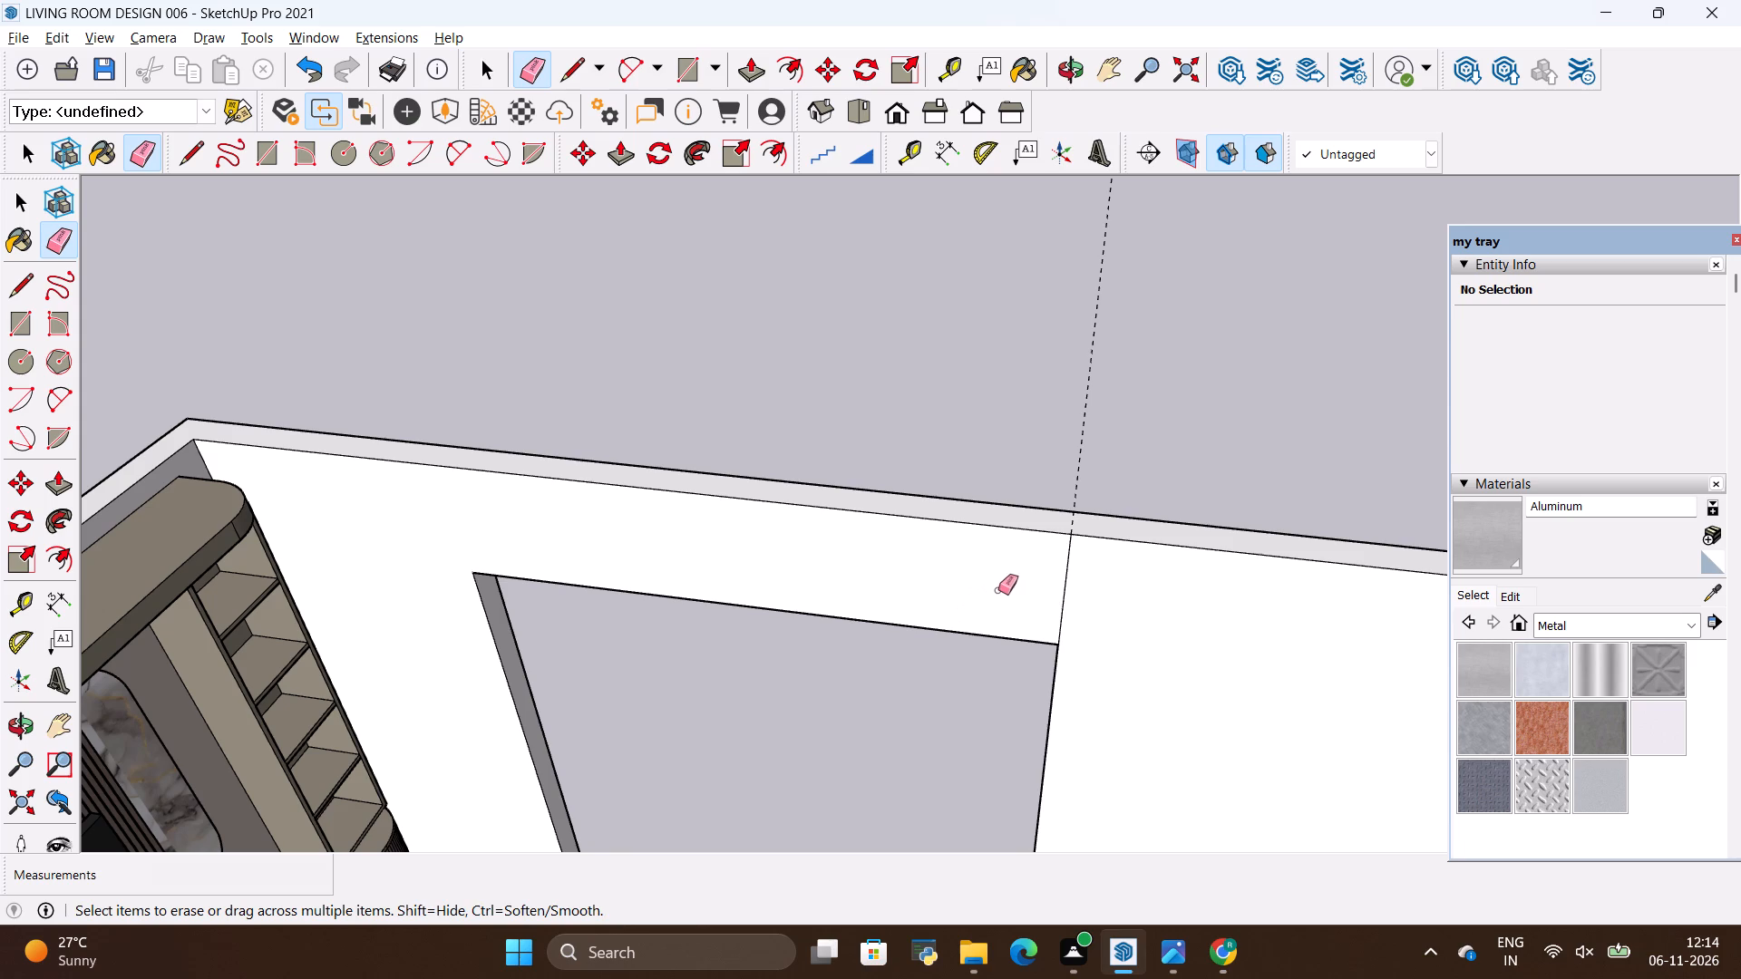
left_click_drag(1001, 590, 1098, 607)
key("space")
left_click_drag(1054, 590, 1045, 584)
Examine the window opening from several angles and compare it with the window in the reference photo.
scroll(842, 522, "down", 10)
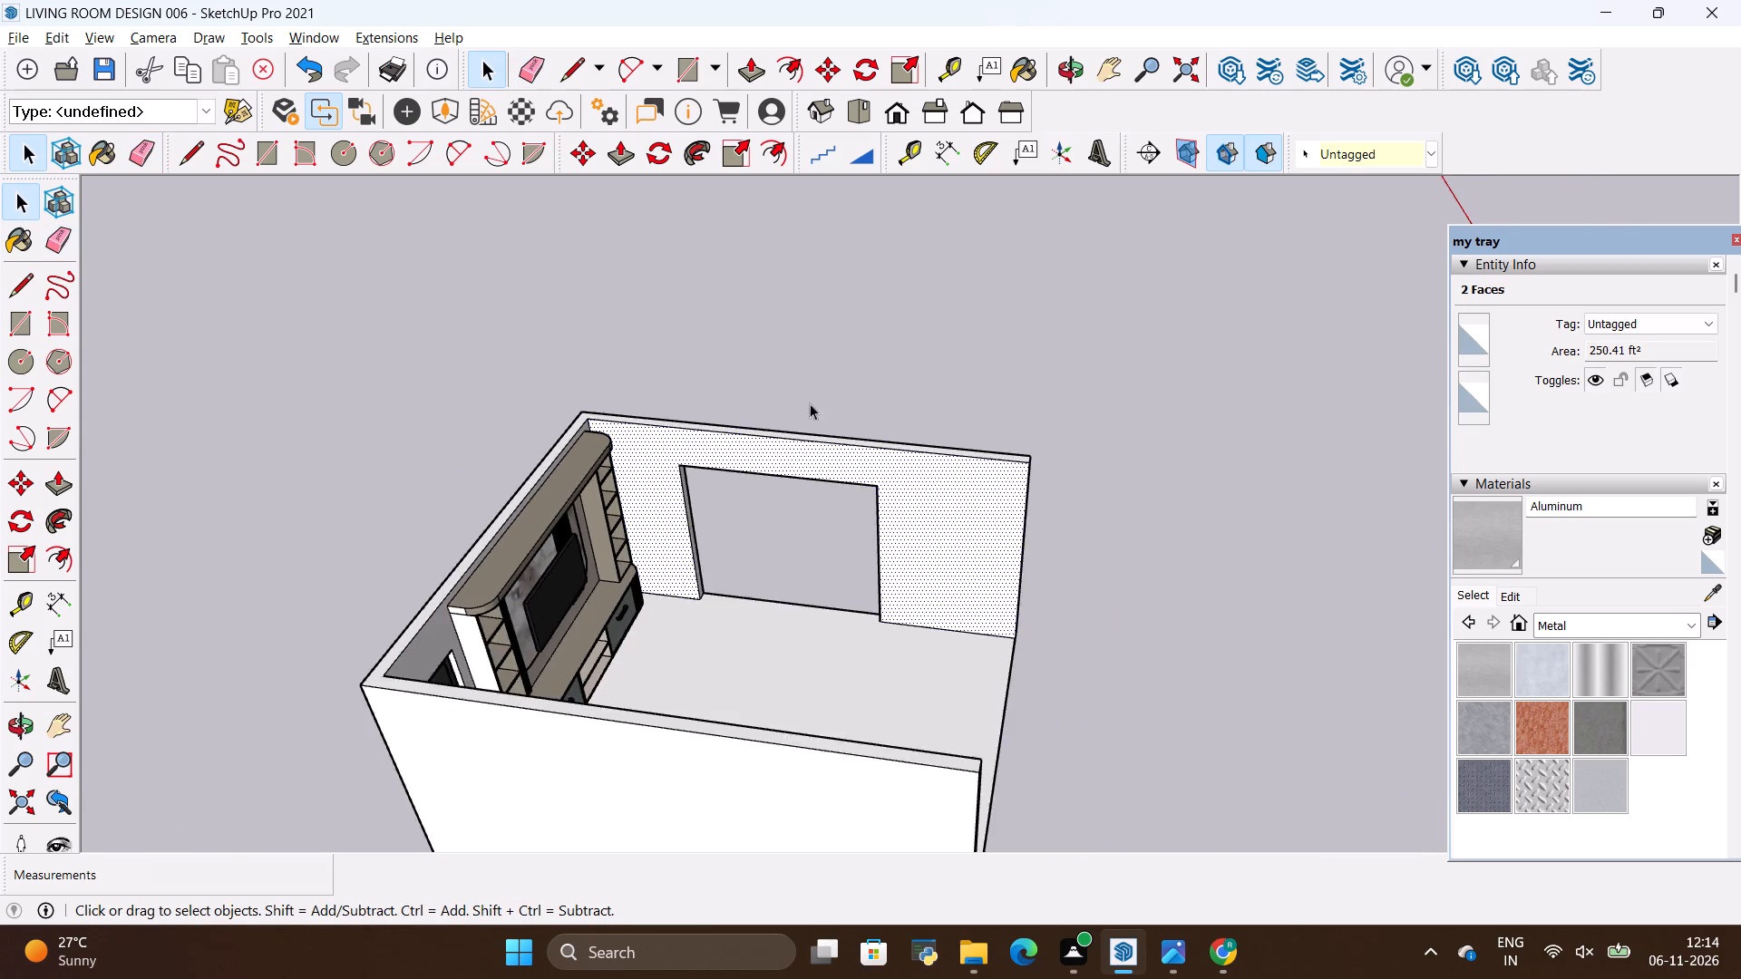
scroll(875, 476, "up", 10)
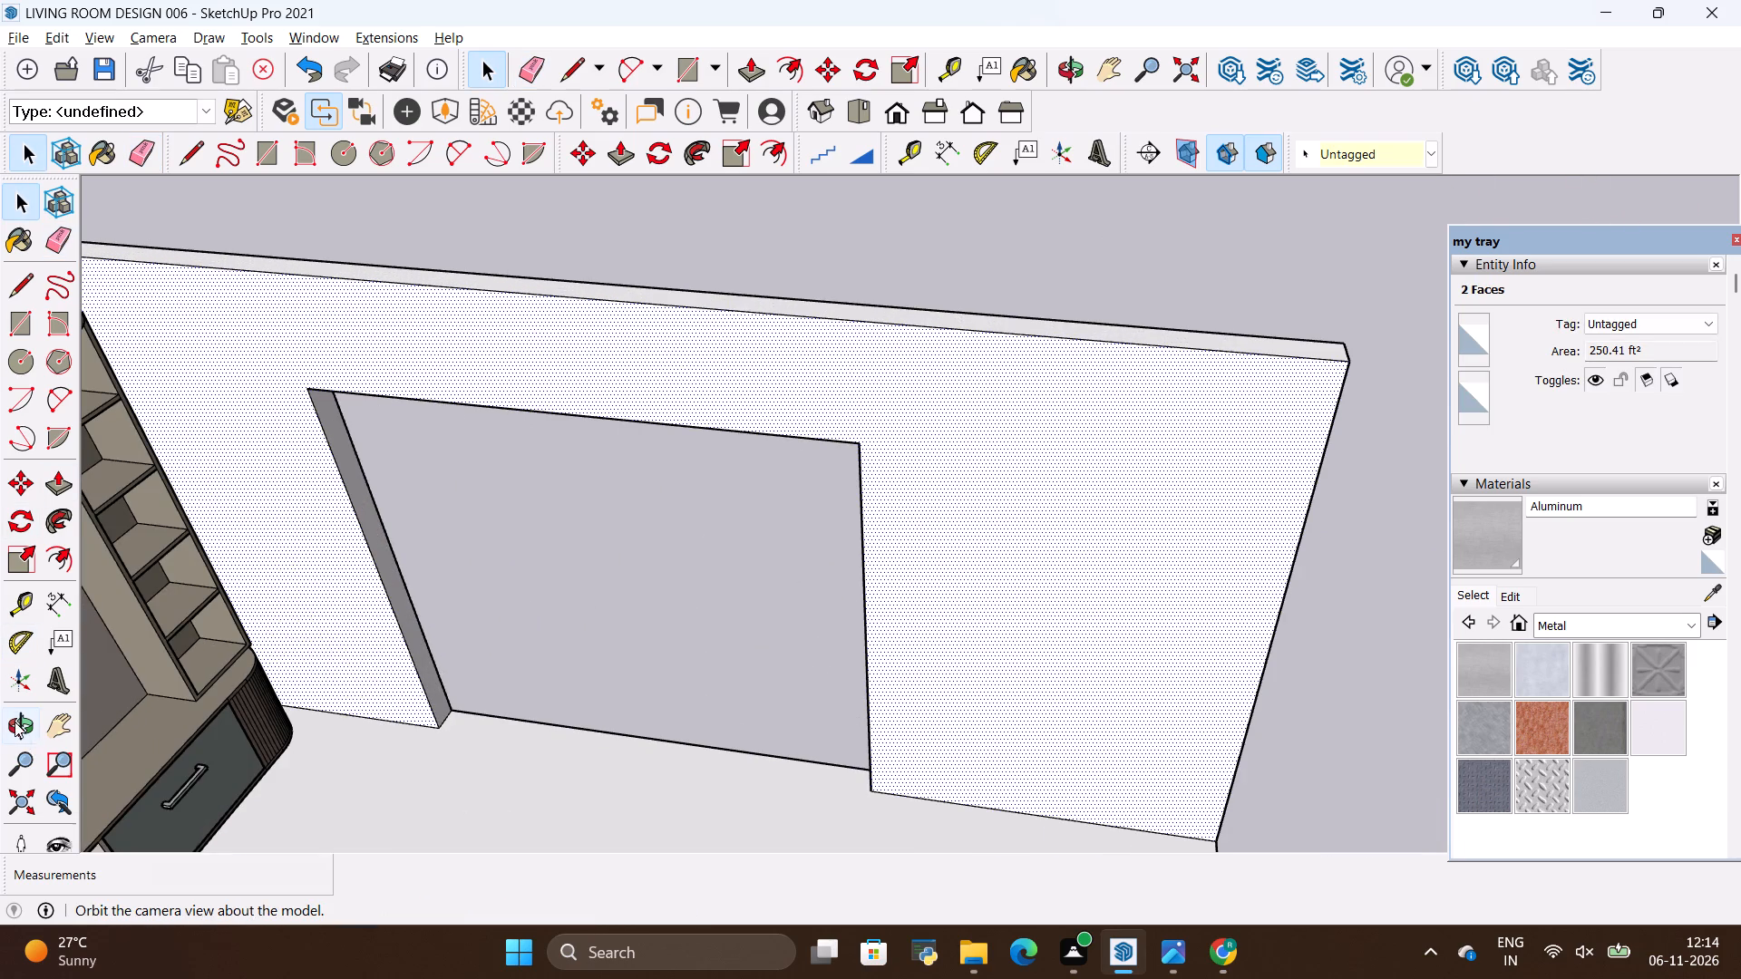
left_click(14, 720)
left_click_drag(382, 692, 344, 519)
key("alt+Tab")
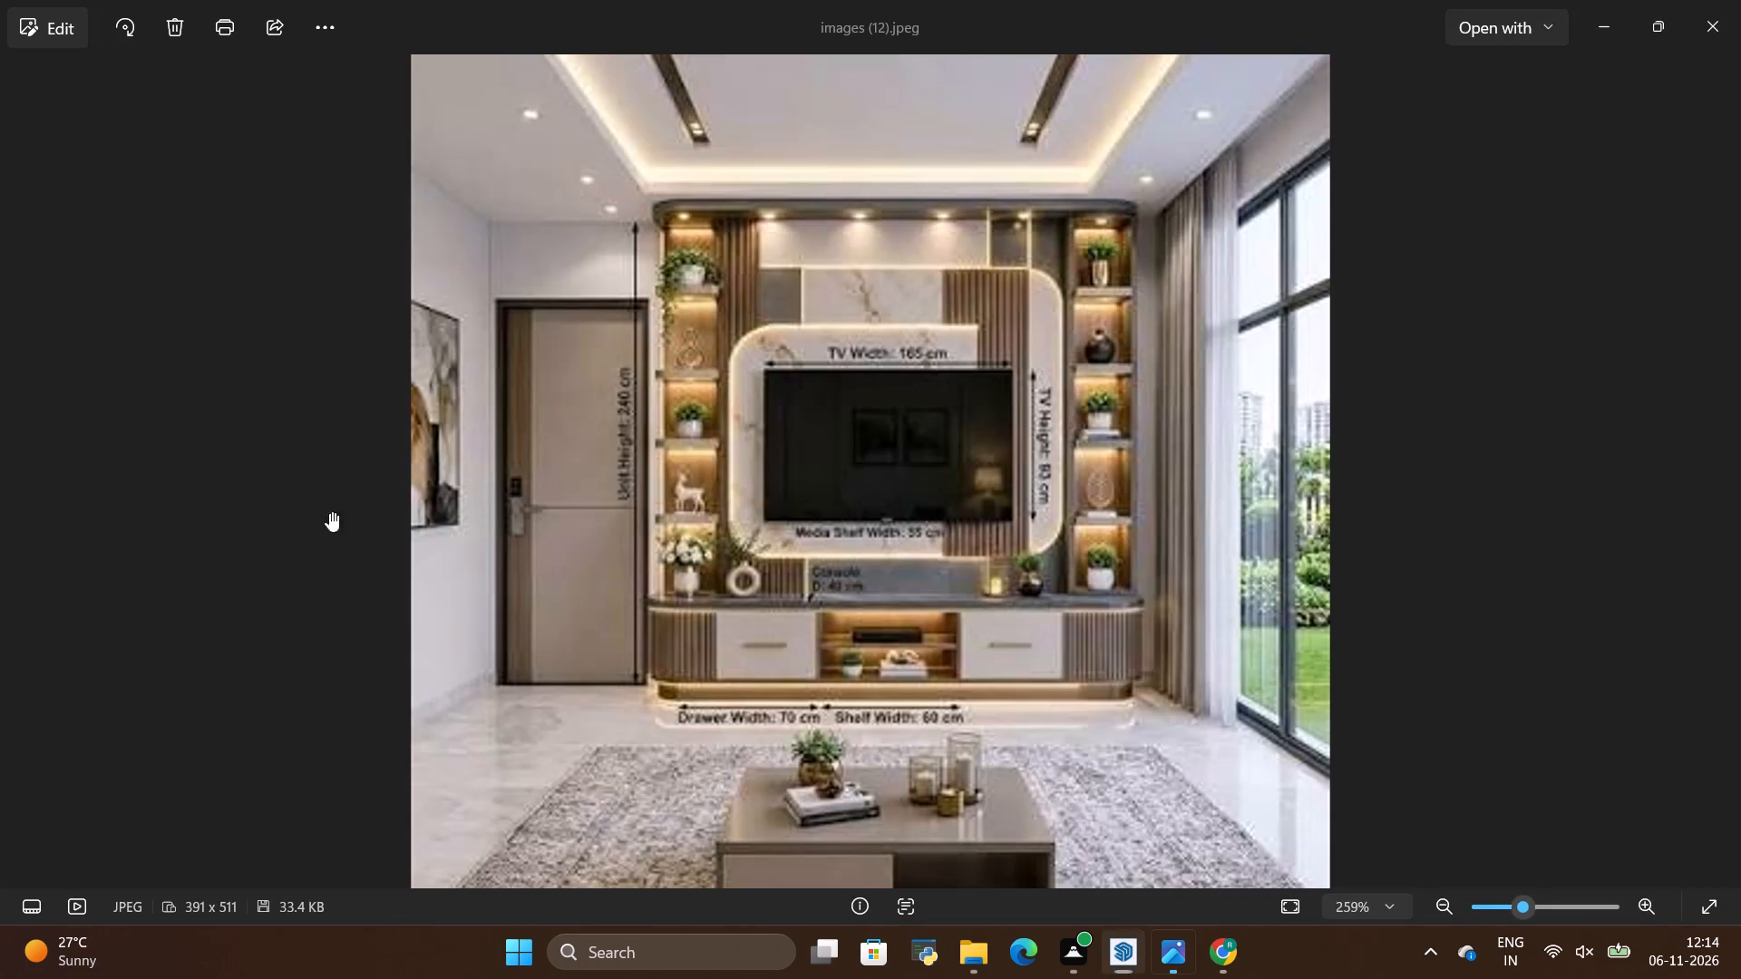
key("alt+Tab")
scroll(336, 611, "down", 2)
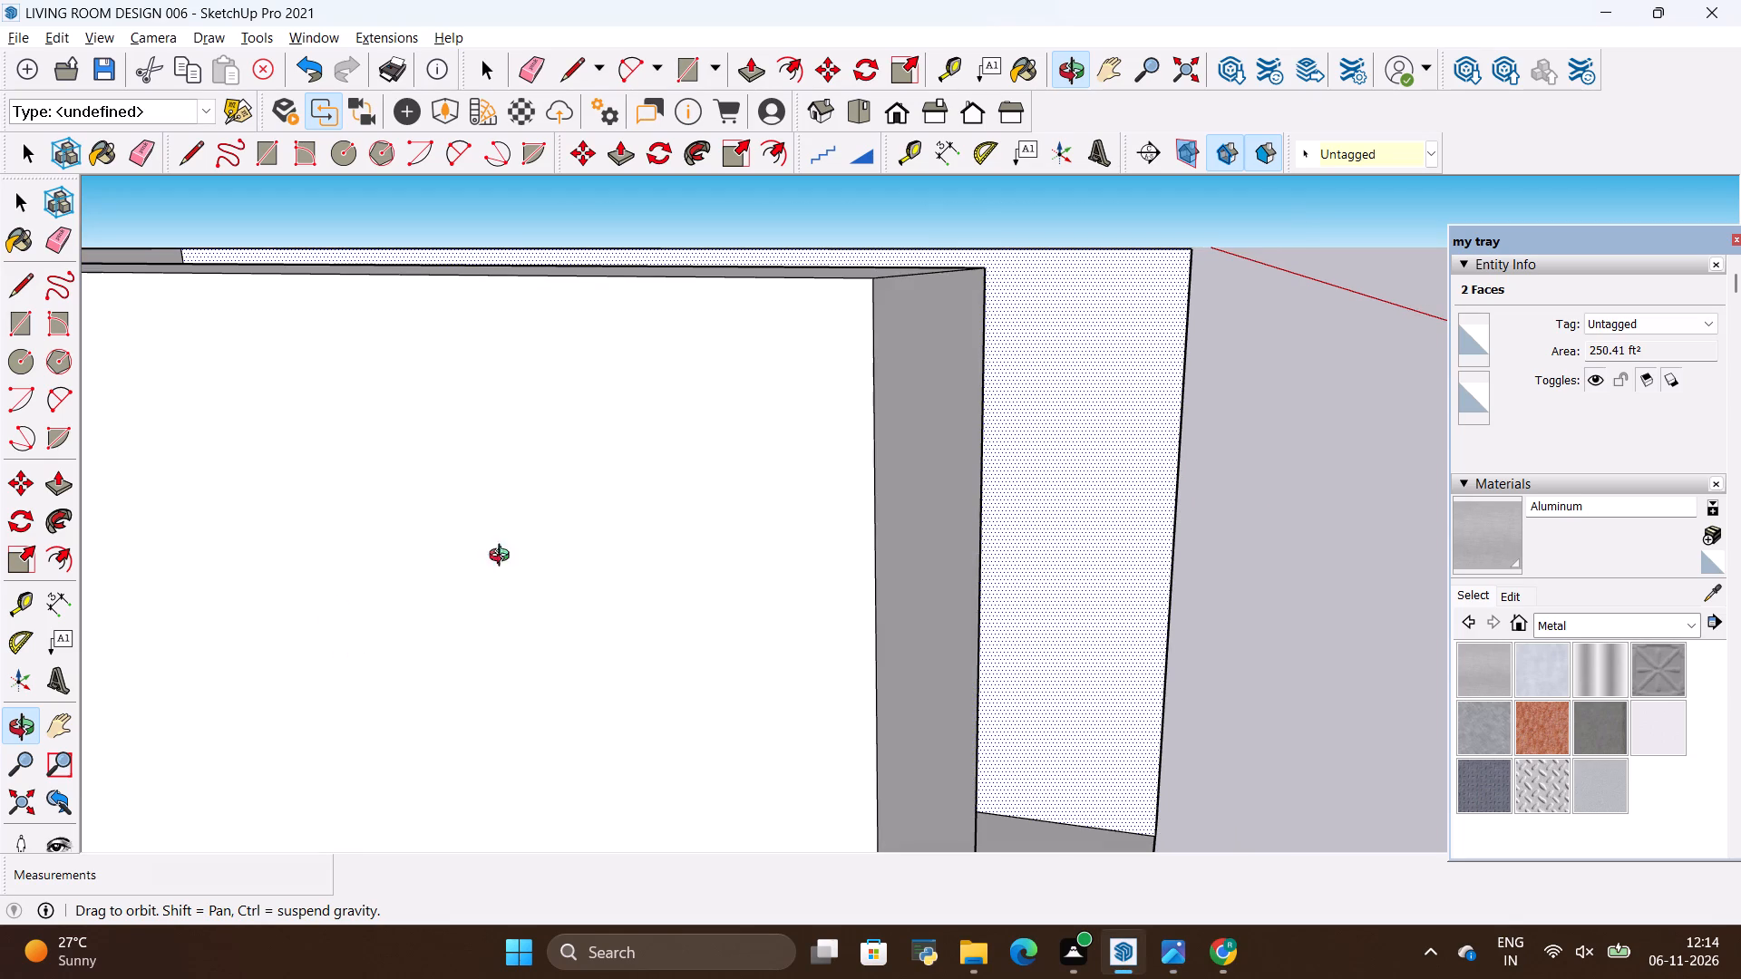
scroll(863, 581, "down", 1)
scroll(1168, 498, "up", 3)
left_click_drag(552, 488, 565, 569)
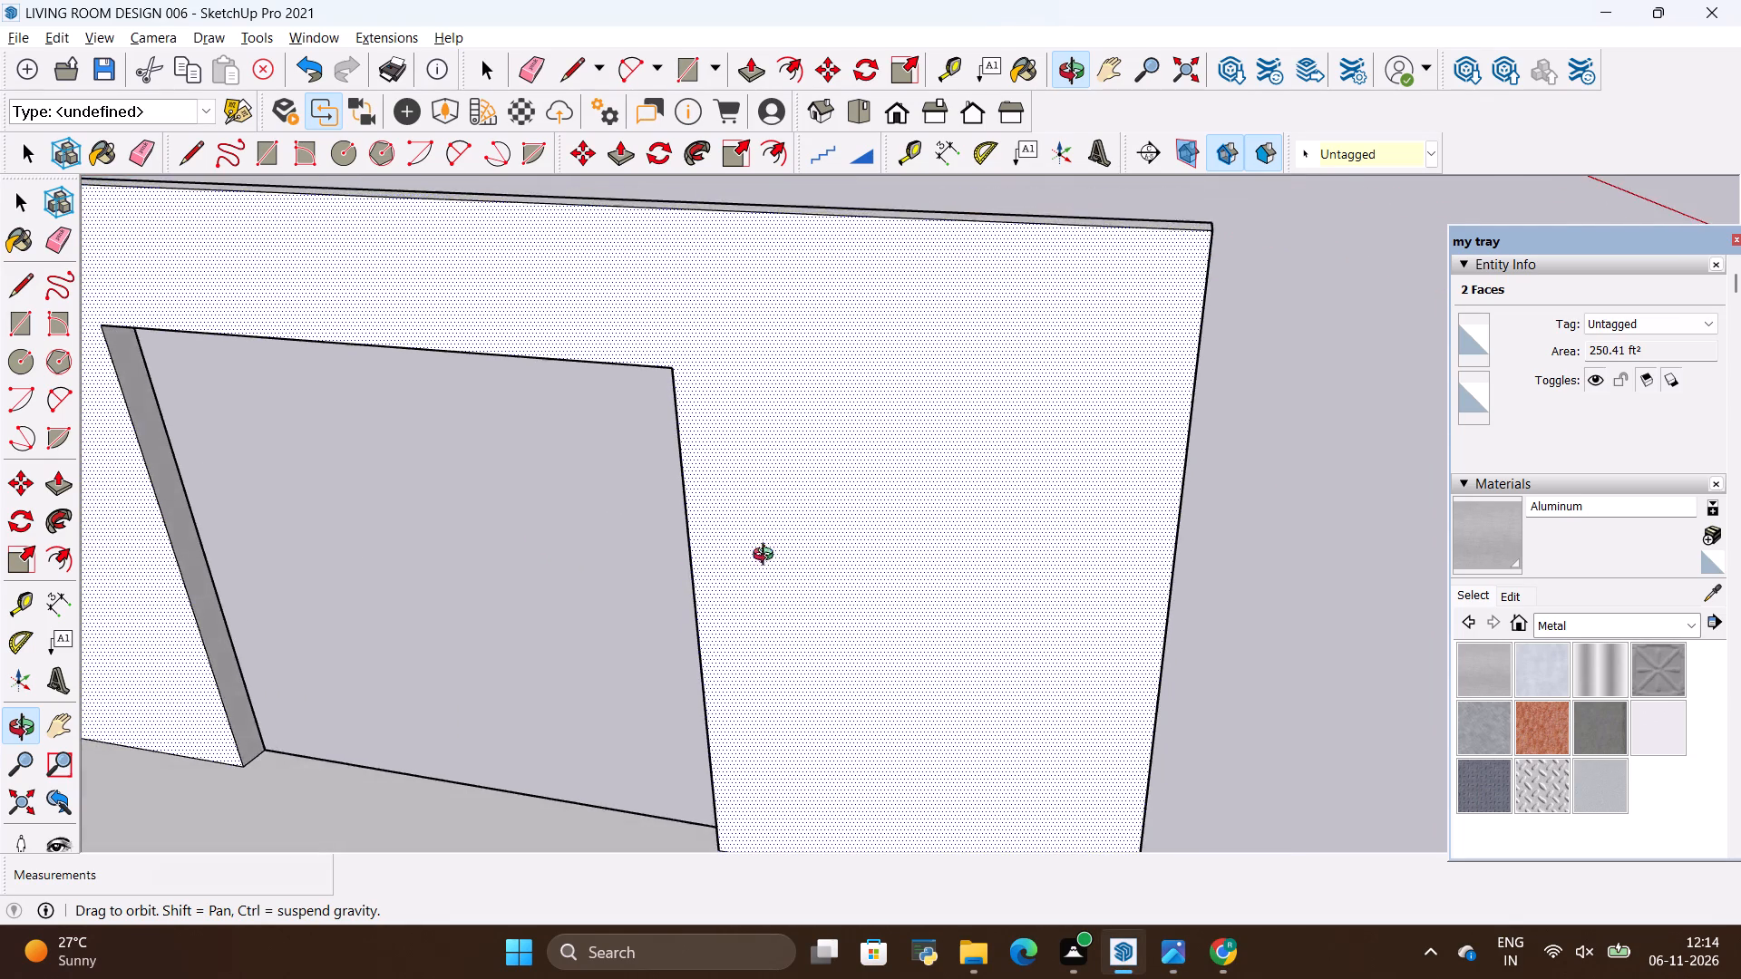
scroll(777, 556, "down", 4)
scroll(701, 616, "down", 5)
scroll(483, 632, "up", 4)
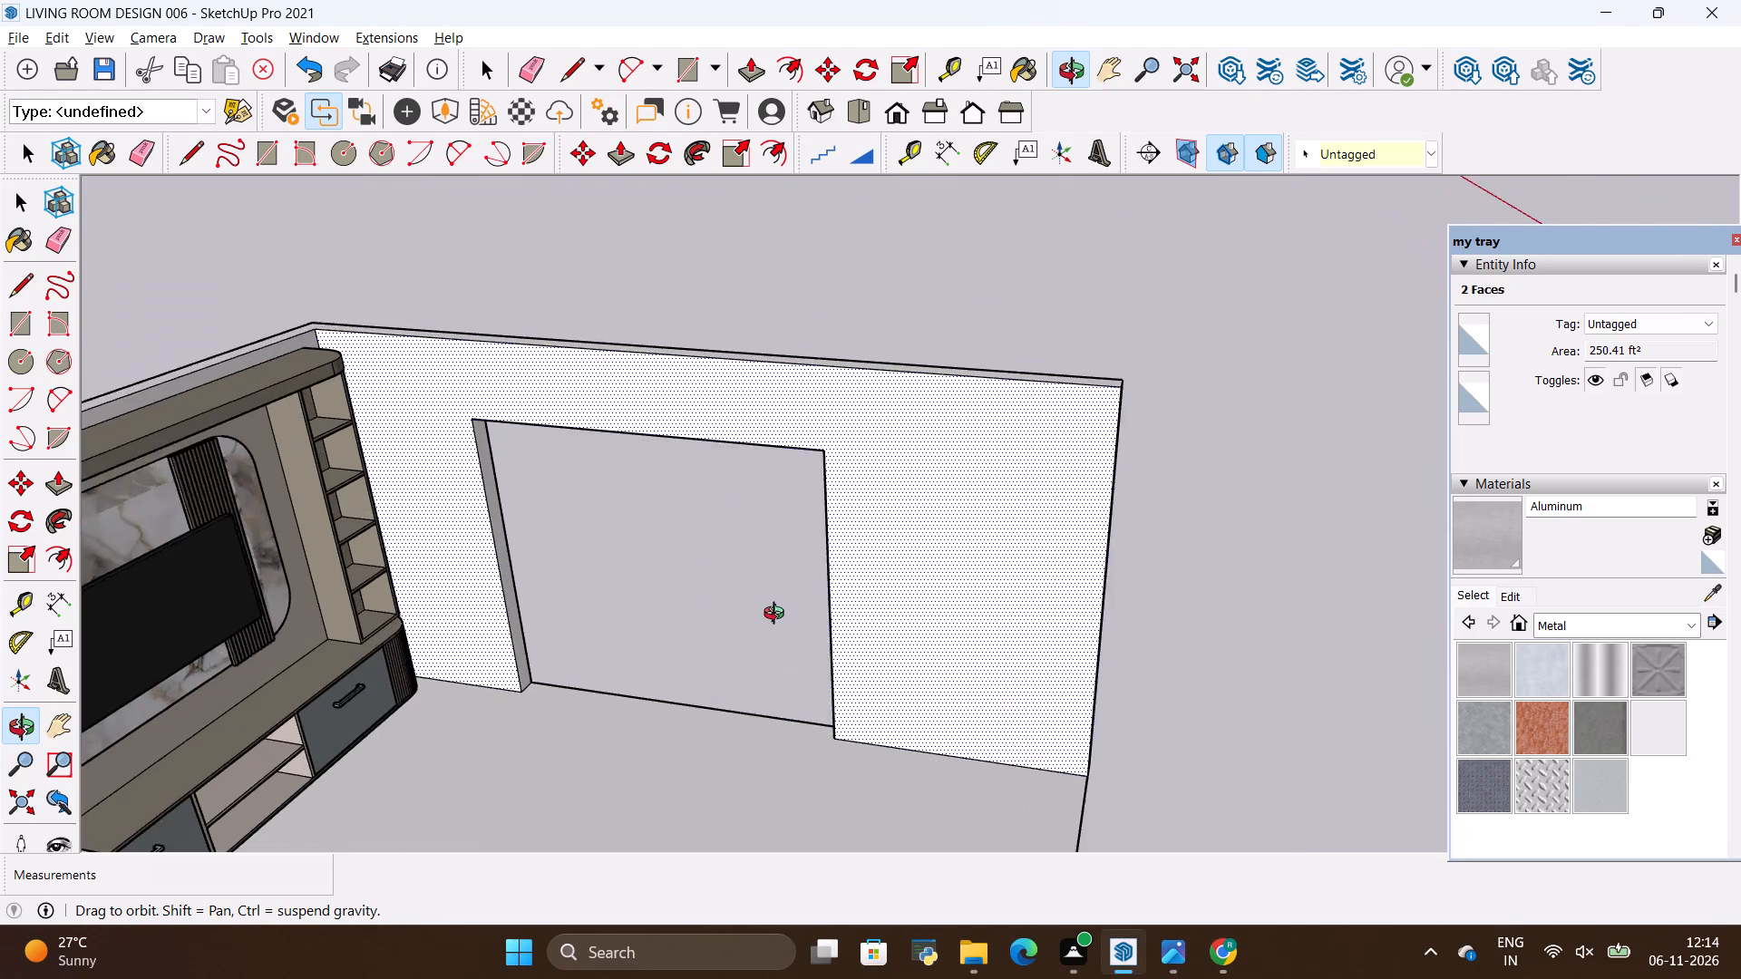
scroll(778, 616, "up", 3)
left_click_drag(614, 630, 621, 612)
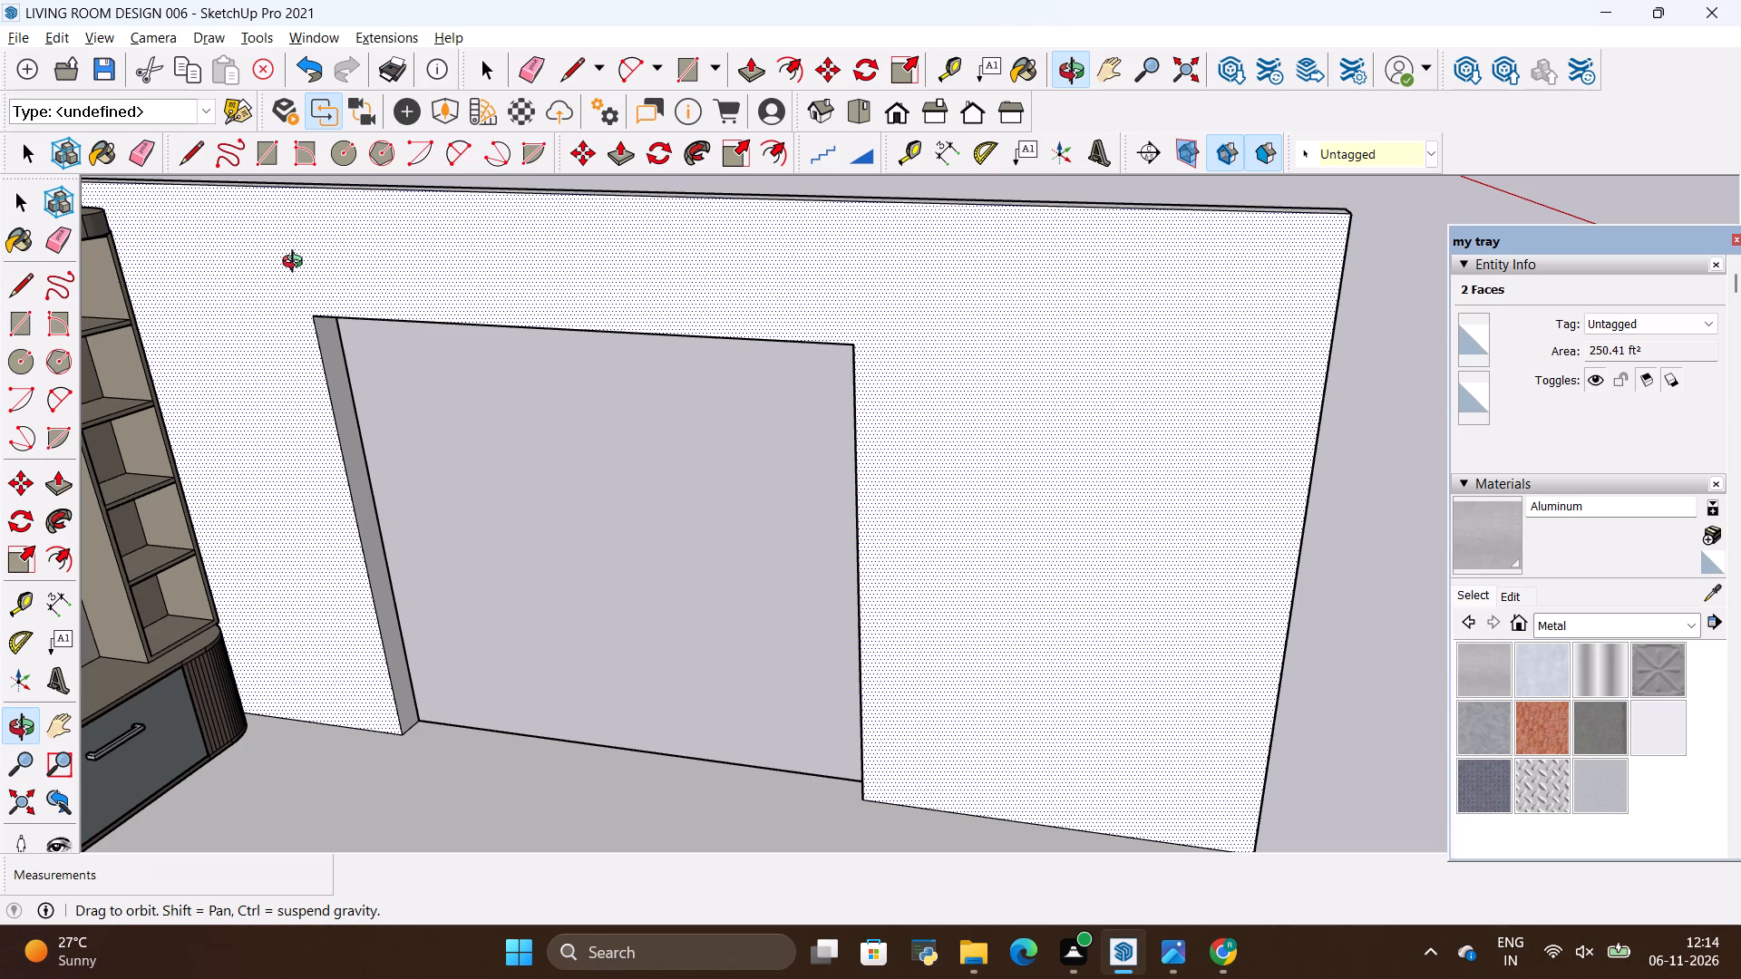
Import the PENTEK_RP+Fineline+50S_Sliding_Door+(1) model and place it outside the room, beyond the right side wall.
left_click(13, 38)
left_click(101, 409)
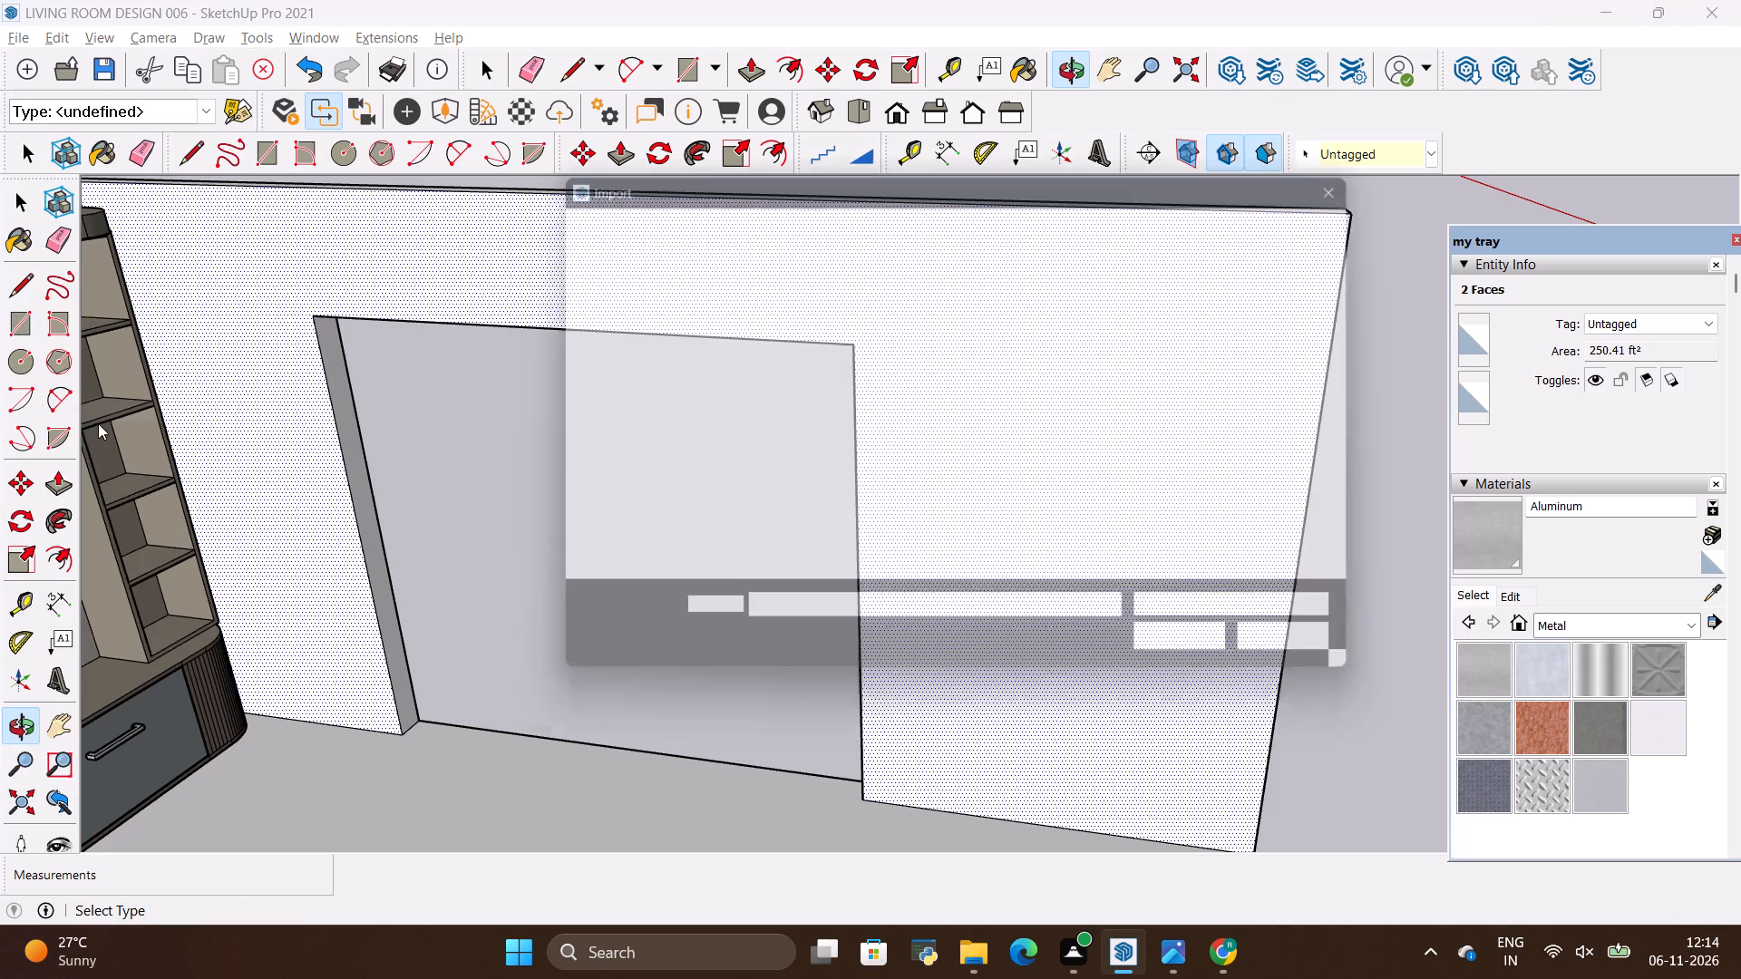
scroll(773, 438, "down", 1)
scroll(1020, 463, "down", 1)
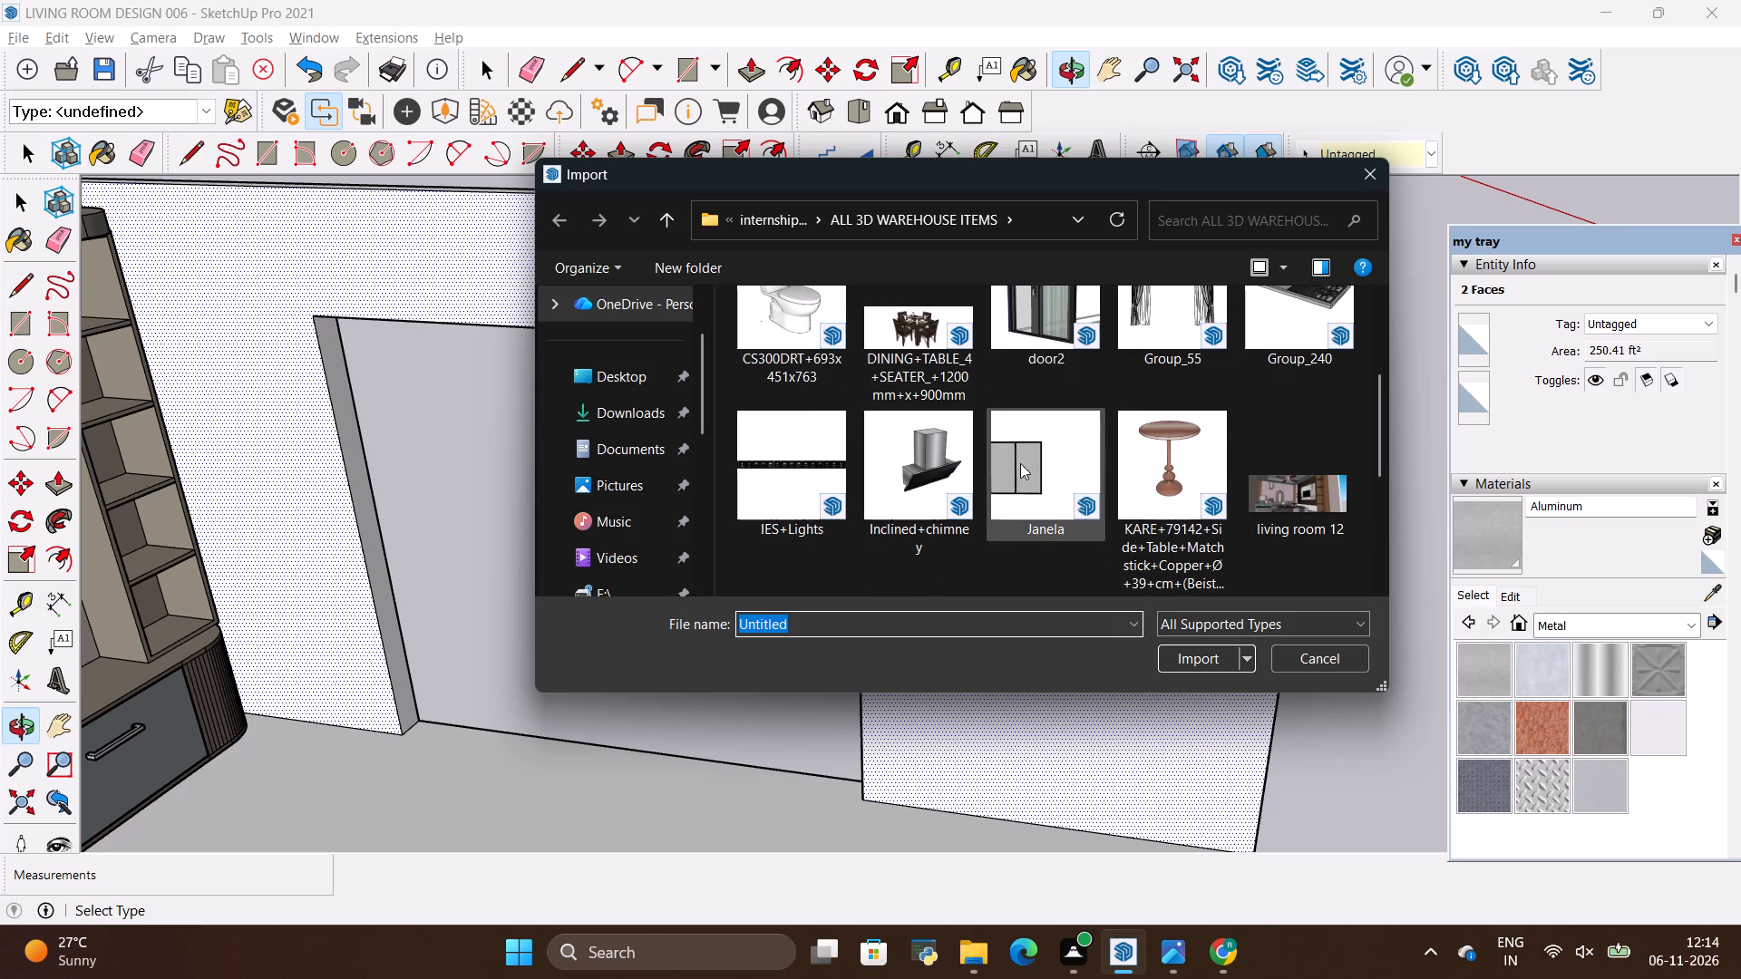
scroll(1036, 458, "down", 1)
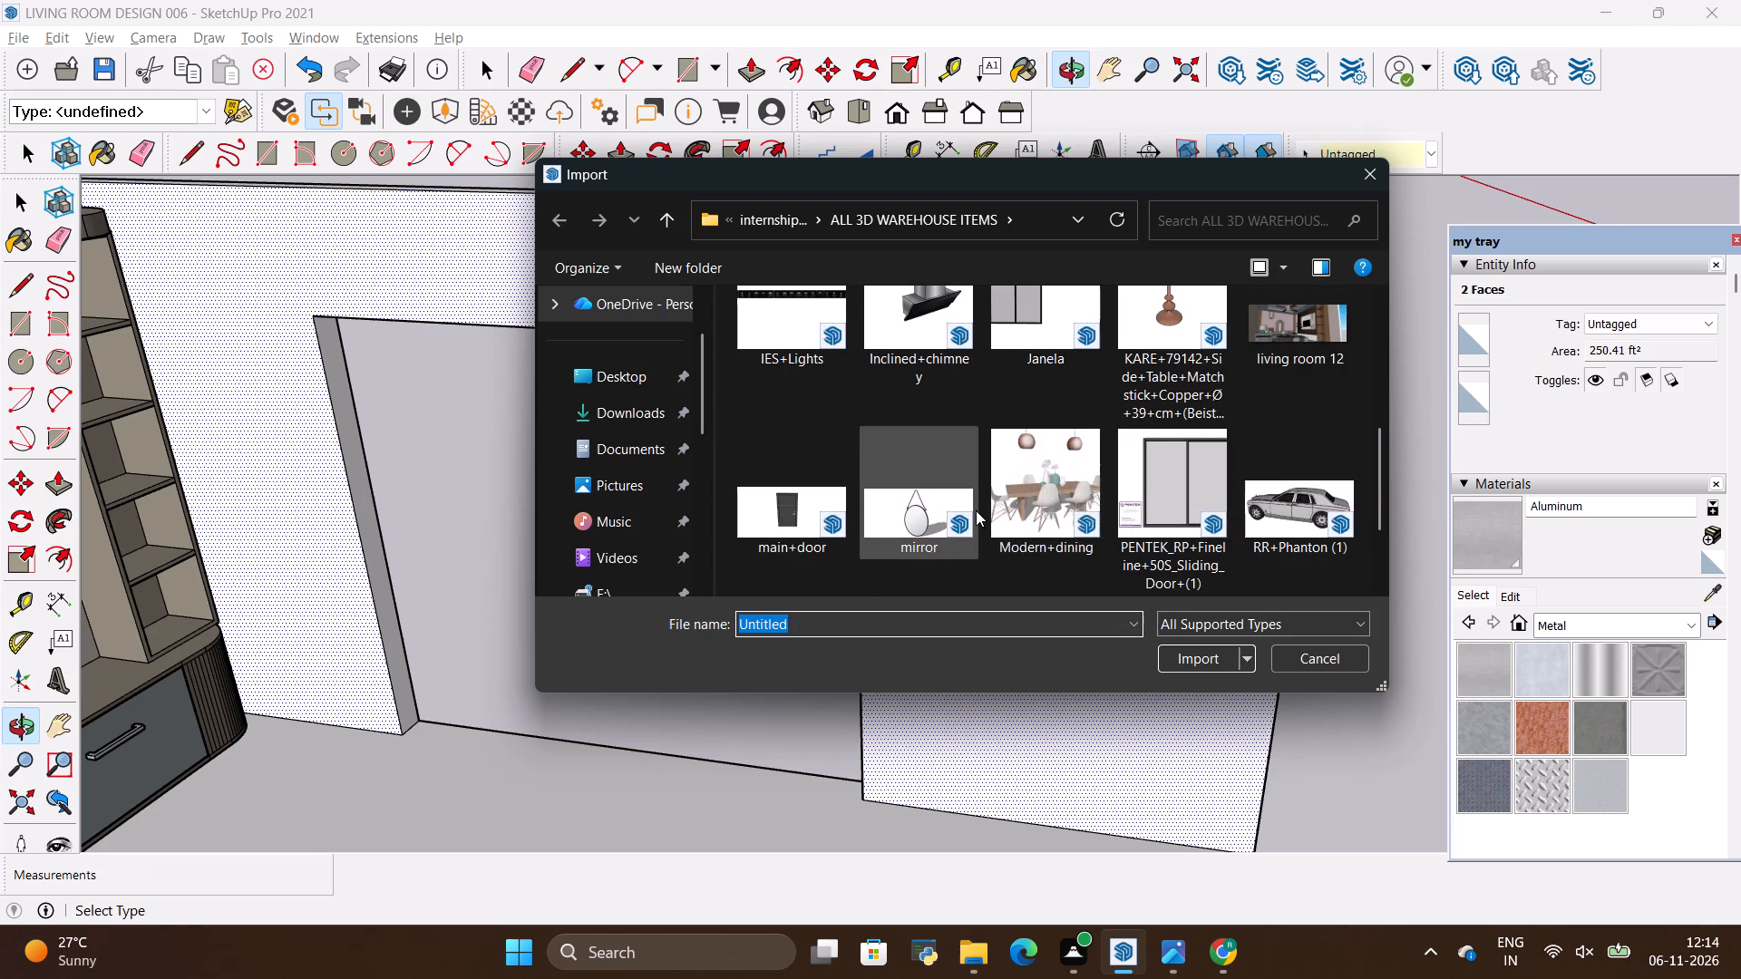
left_click(1172, 474)
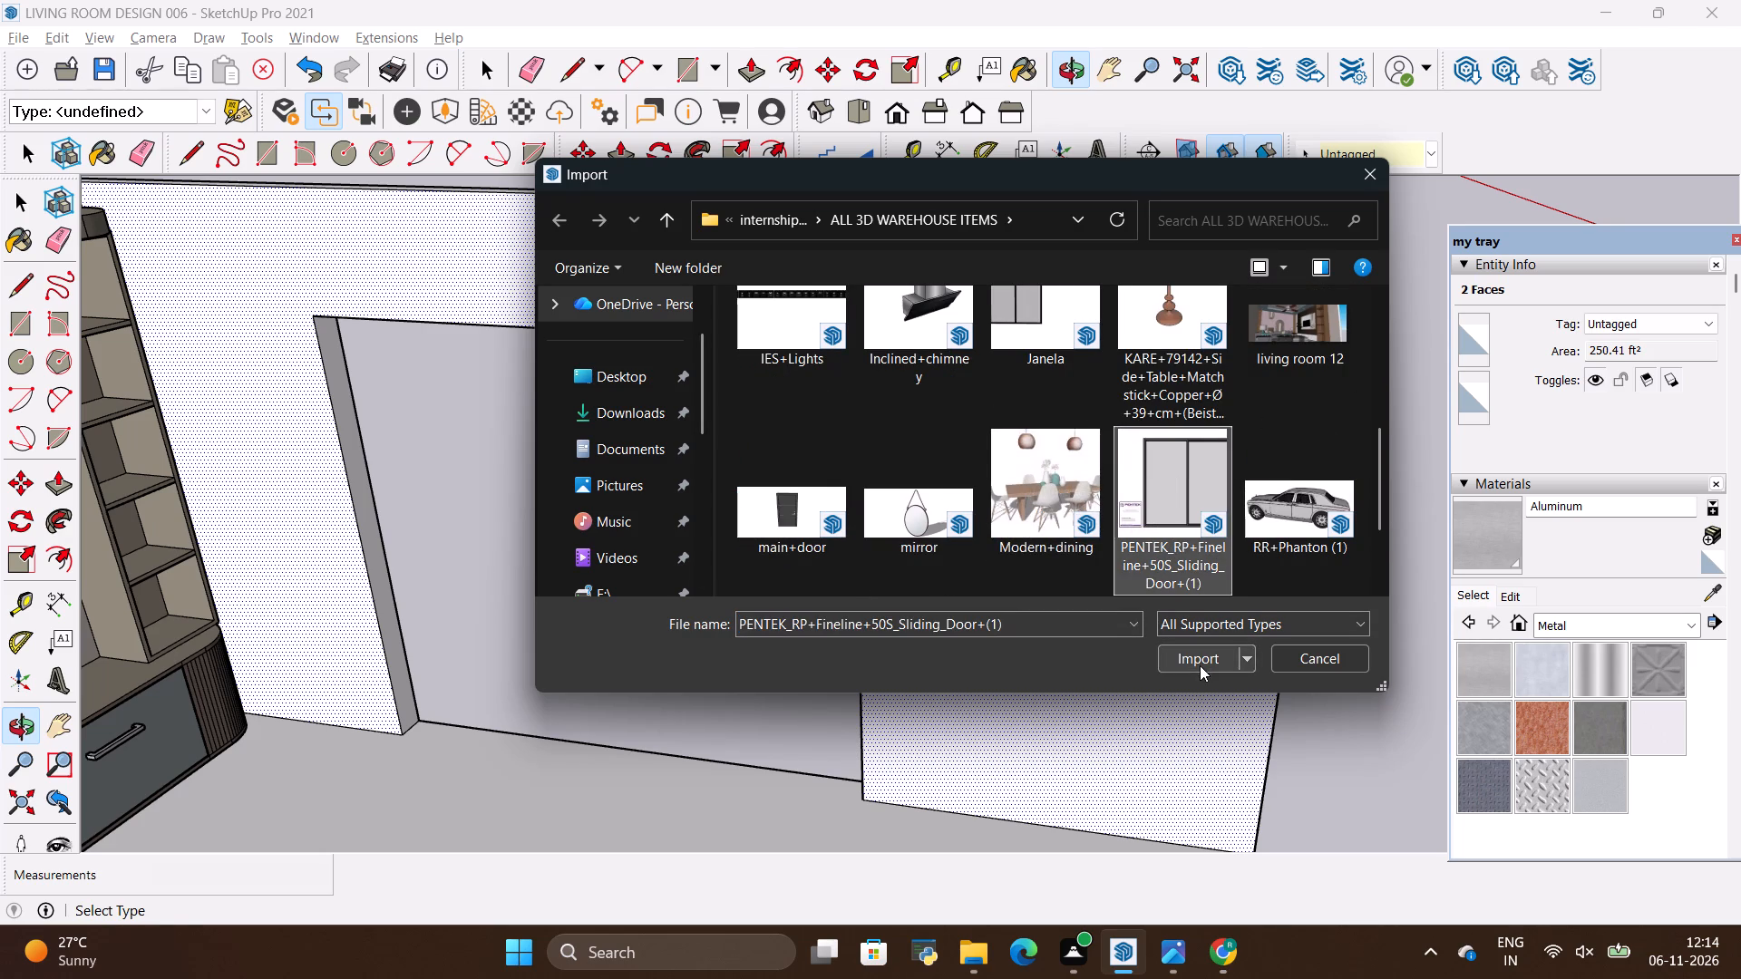
left_click(1200, 665)
scroll(596, 625, "down", 11)
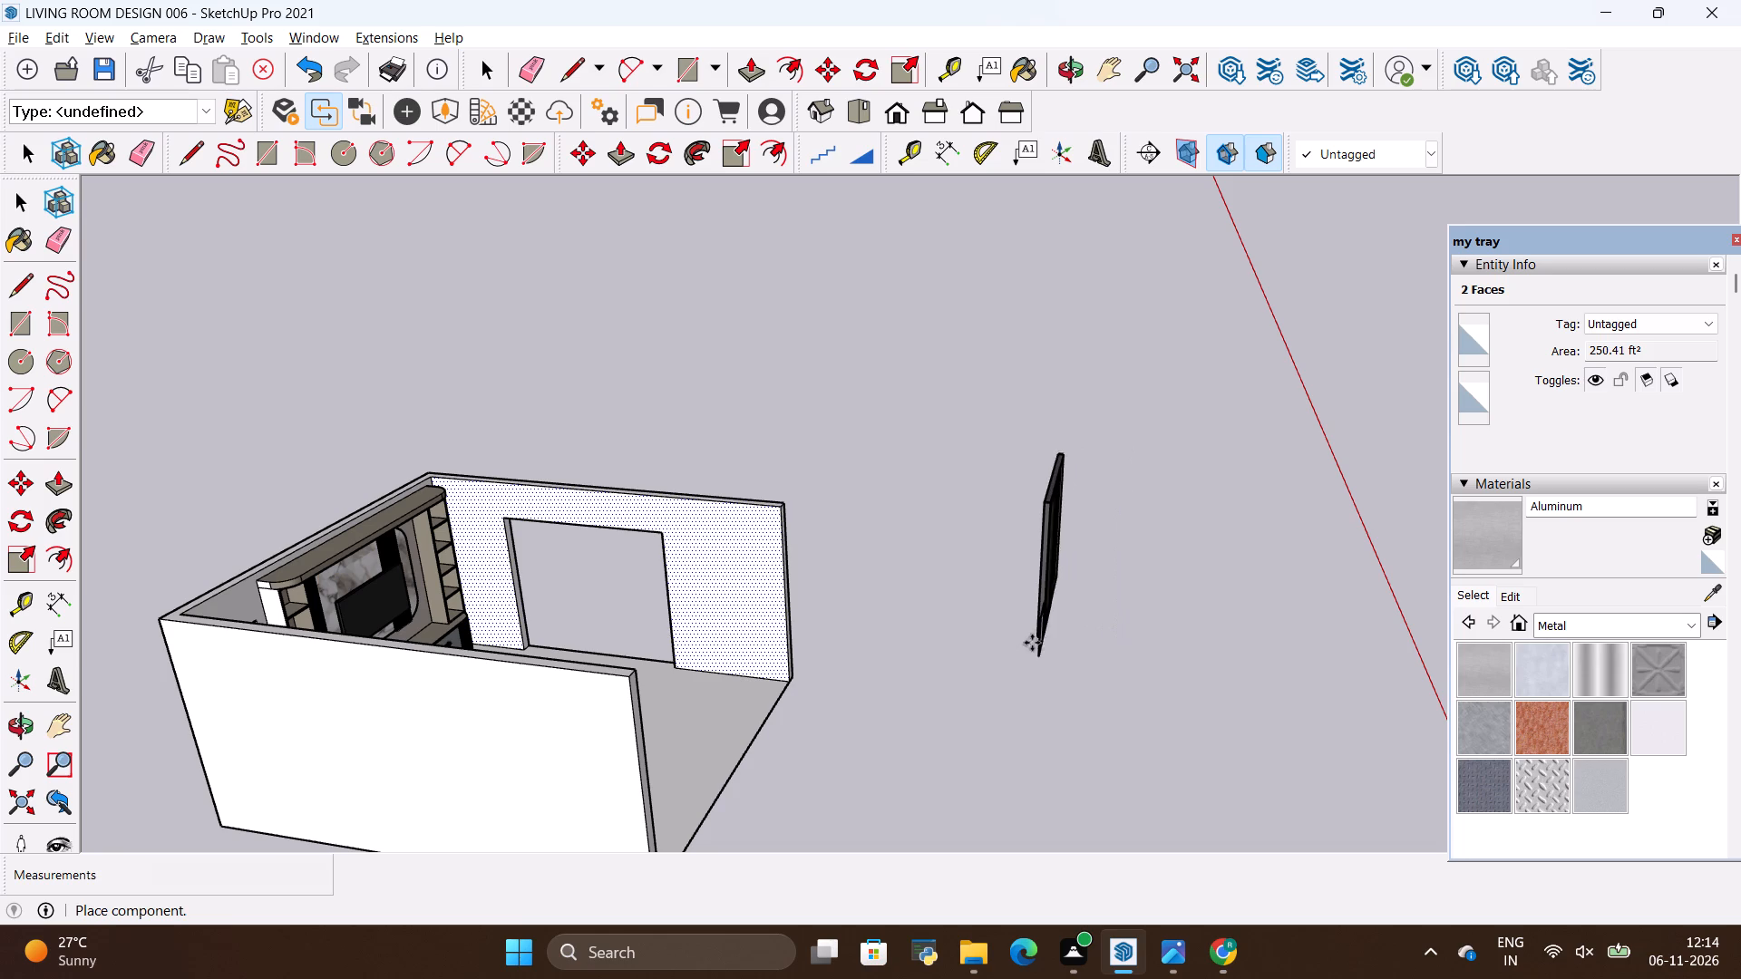
left_click(958, 647)
scroll(1133, 683, "up", 8)
Explode the imported sliding door component into its separate parts.
key("space")
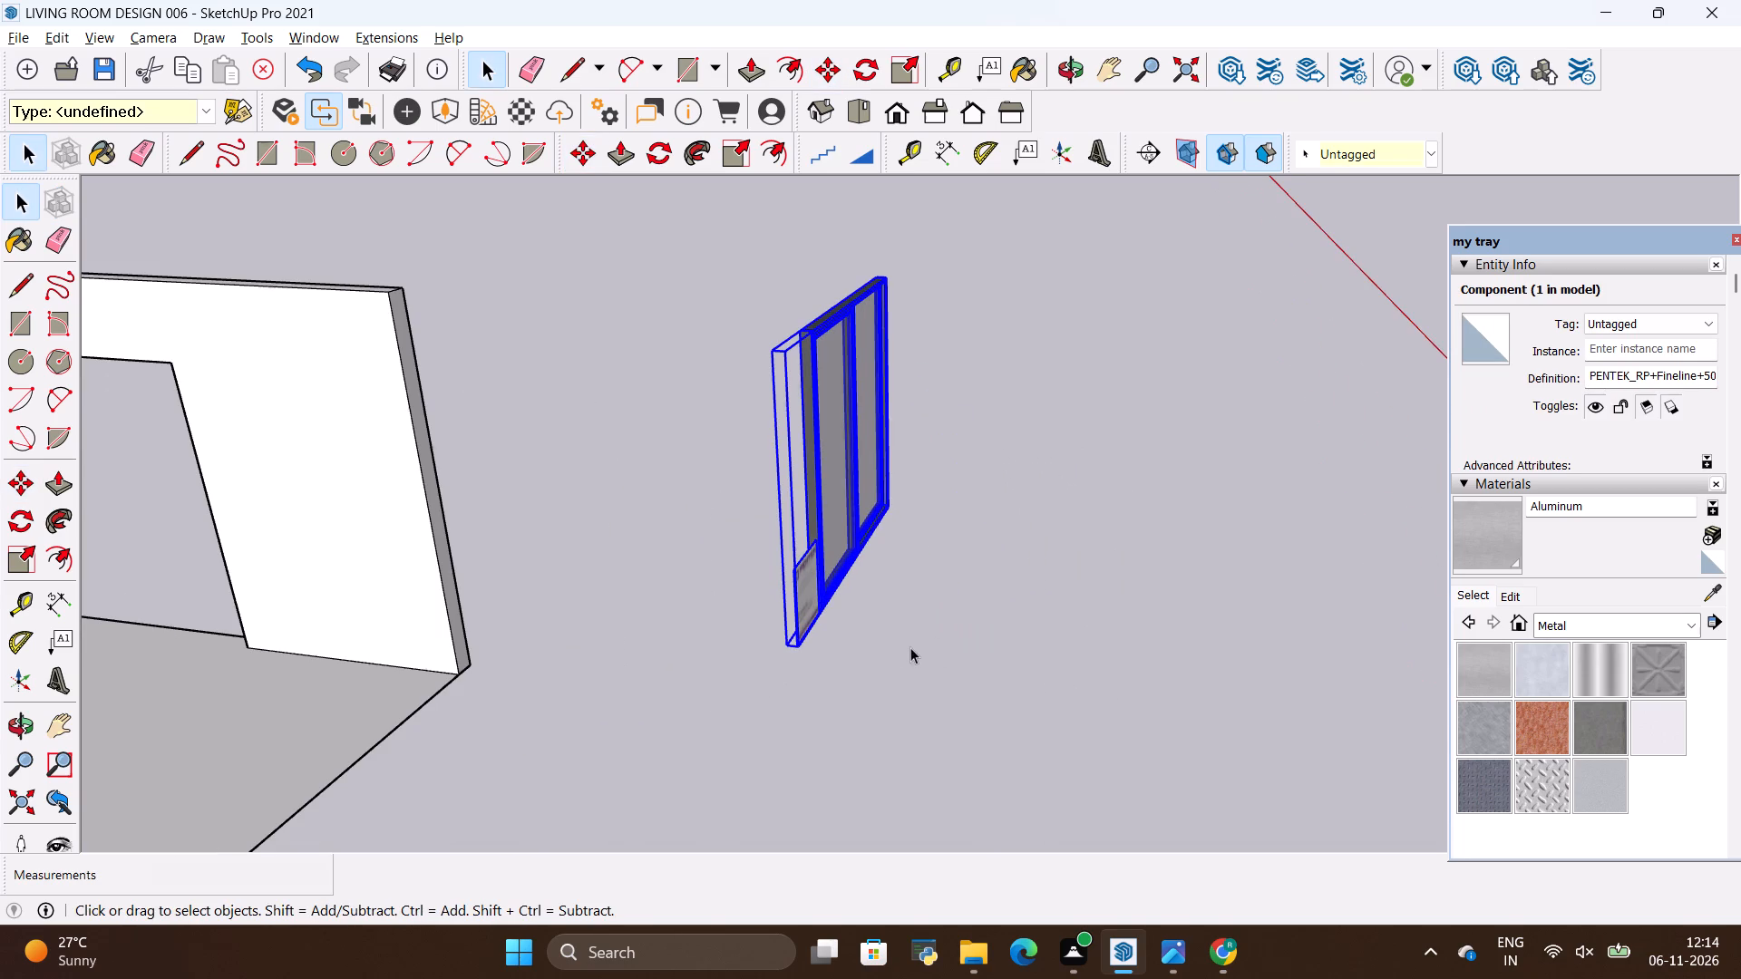
left_click(897, 645)
left_click(839, 543)
right_click(839, 543)
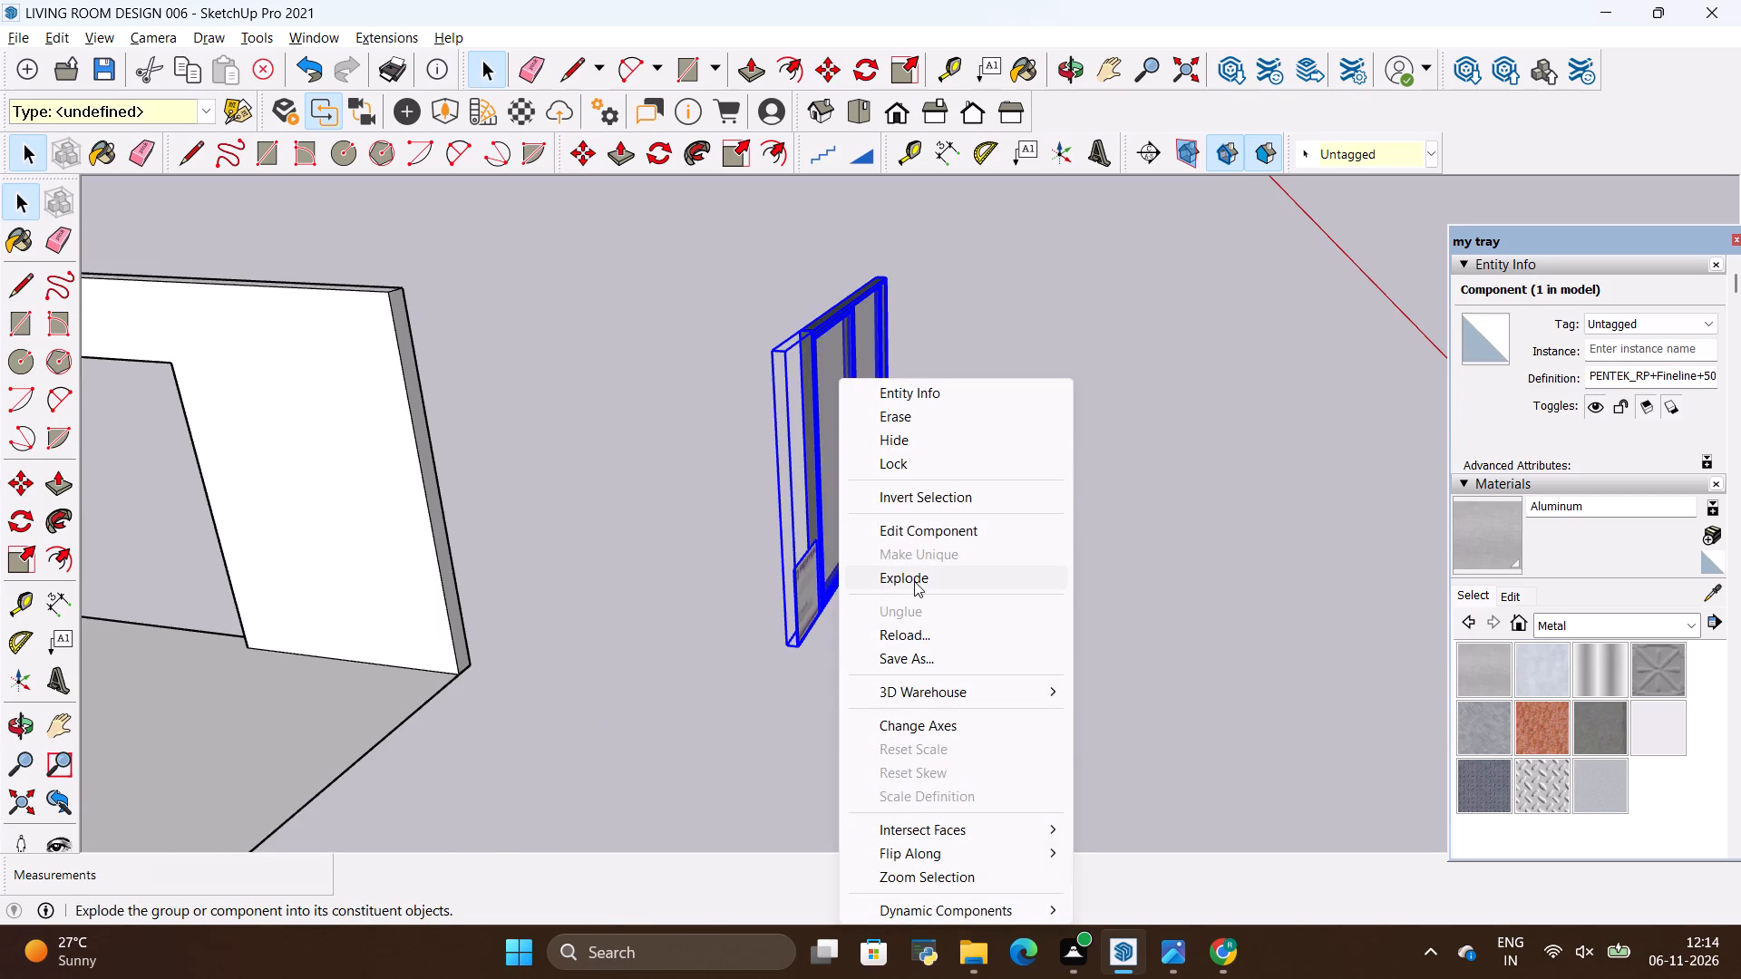
left_click(914, 577)
scroll(897, 576, "up", 7)
left_click(908, 579)
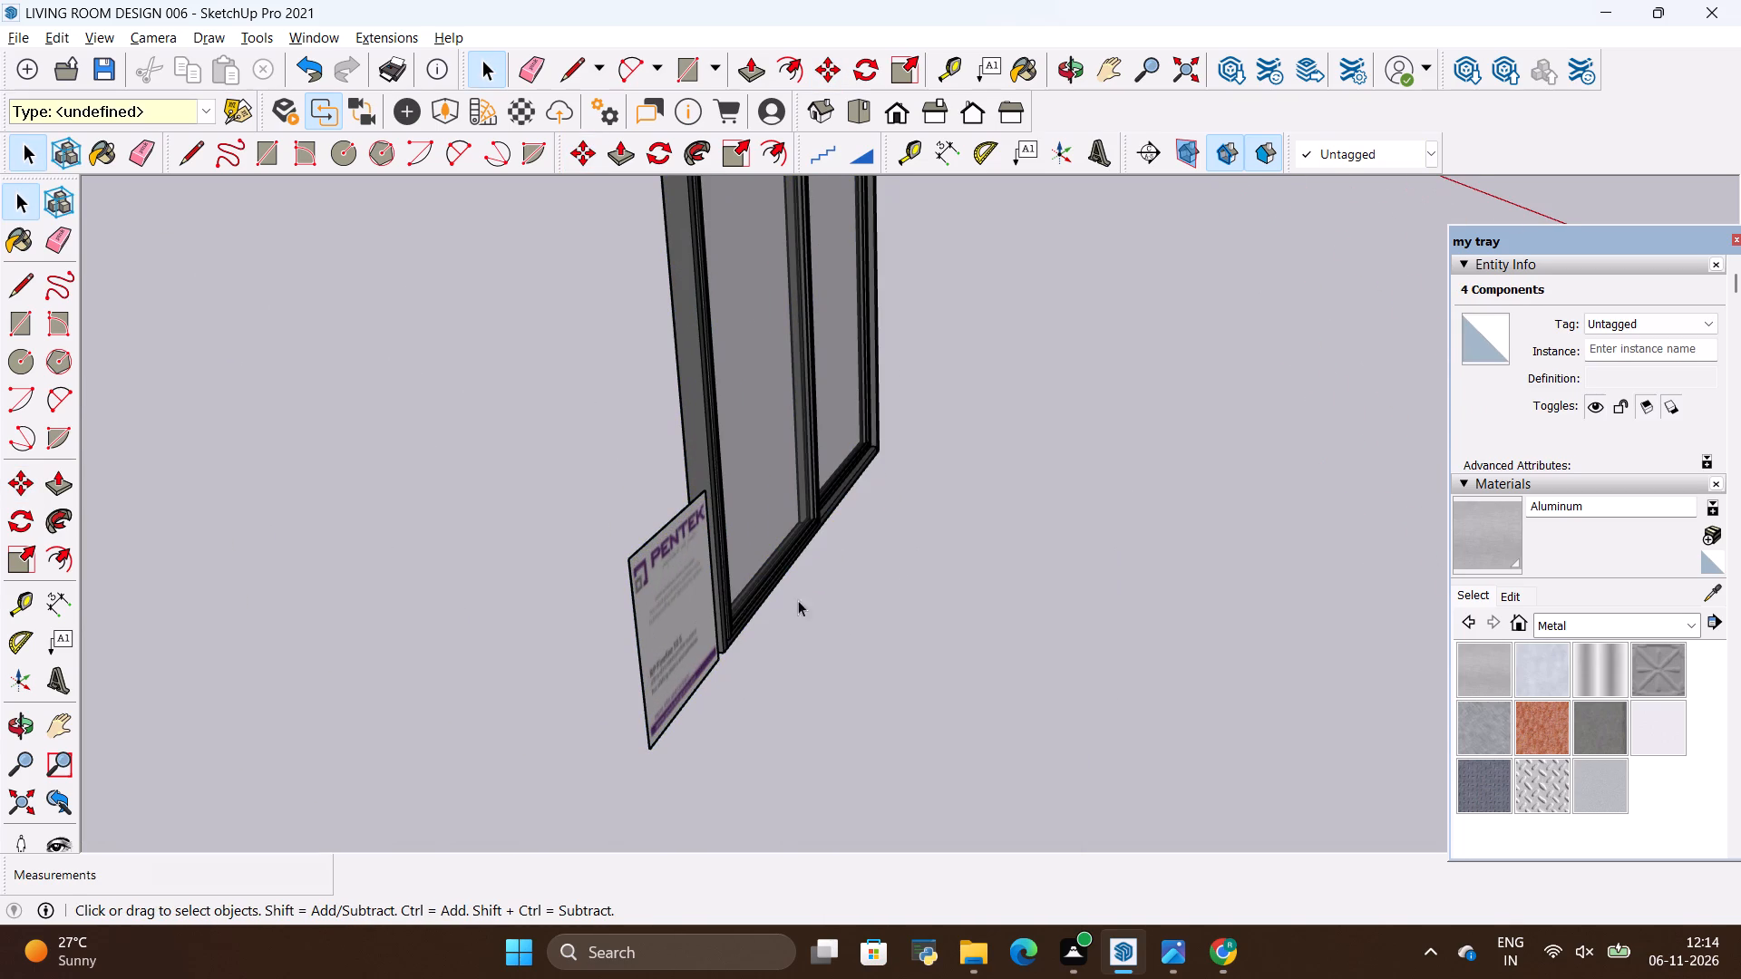
Erase the PENTEK label board attached to the sliding door.
left_click(670, 637)
right_click(666, 636)
scroll(838, 633, "down", 3)
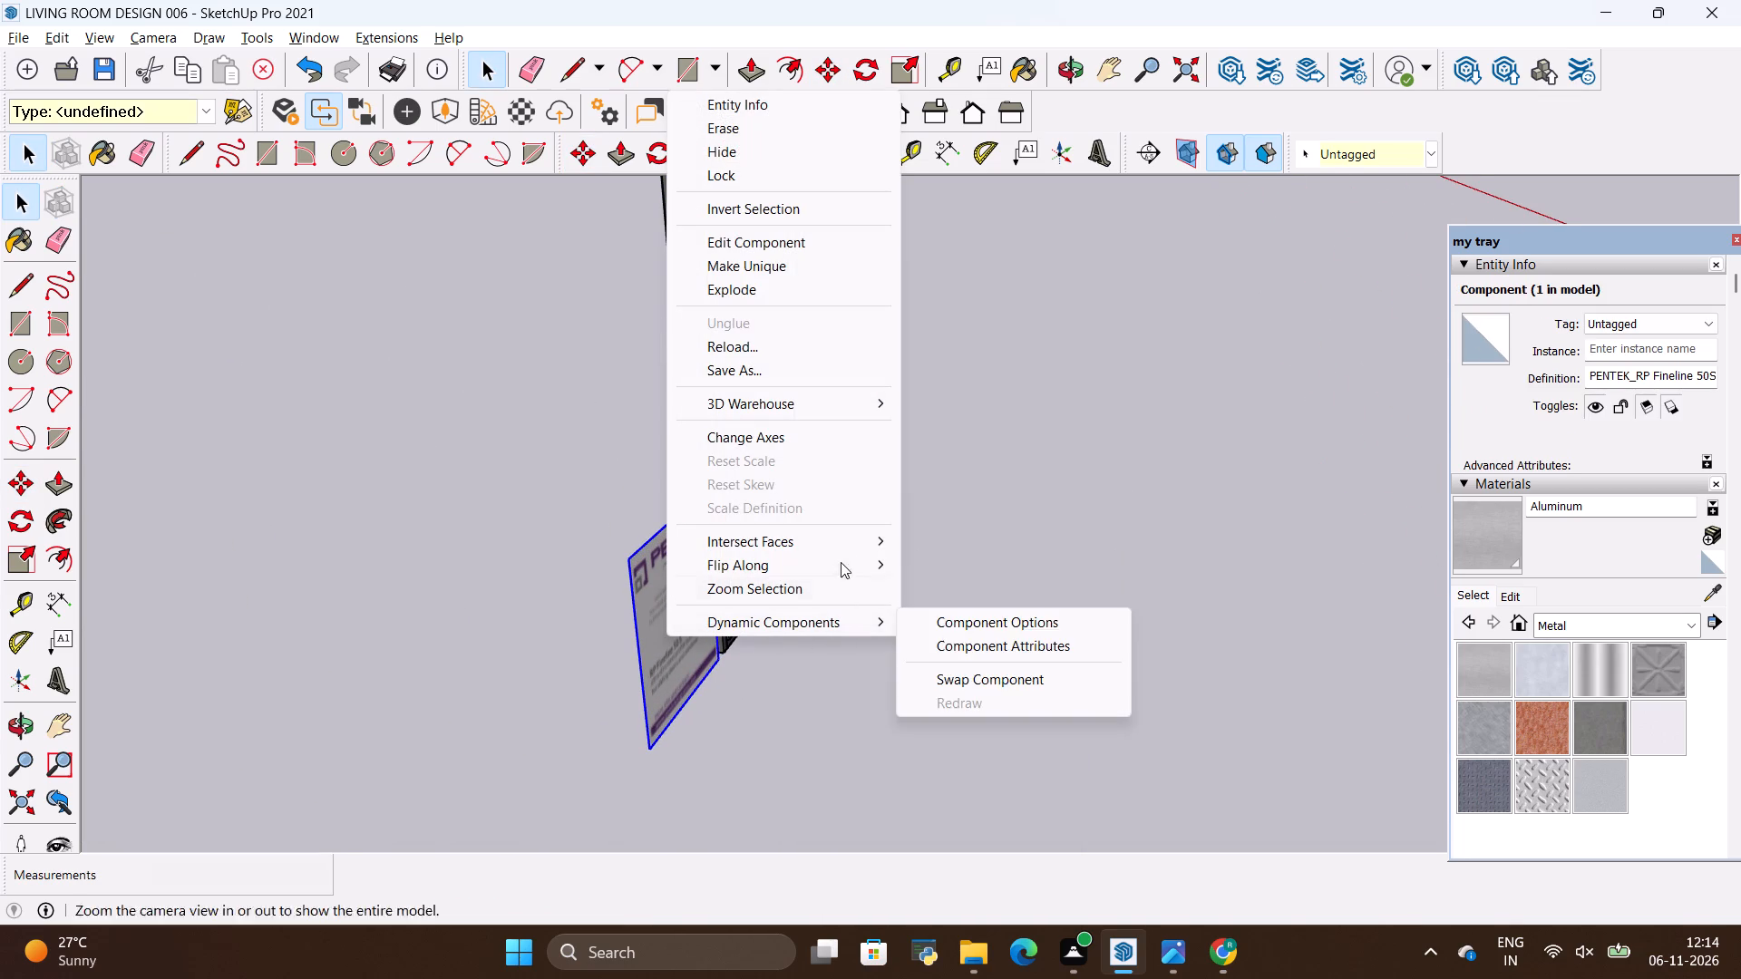
left_click(731, 132)
scroll(927, 713, "down", 9)
key("space")
left_click(679, 494)
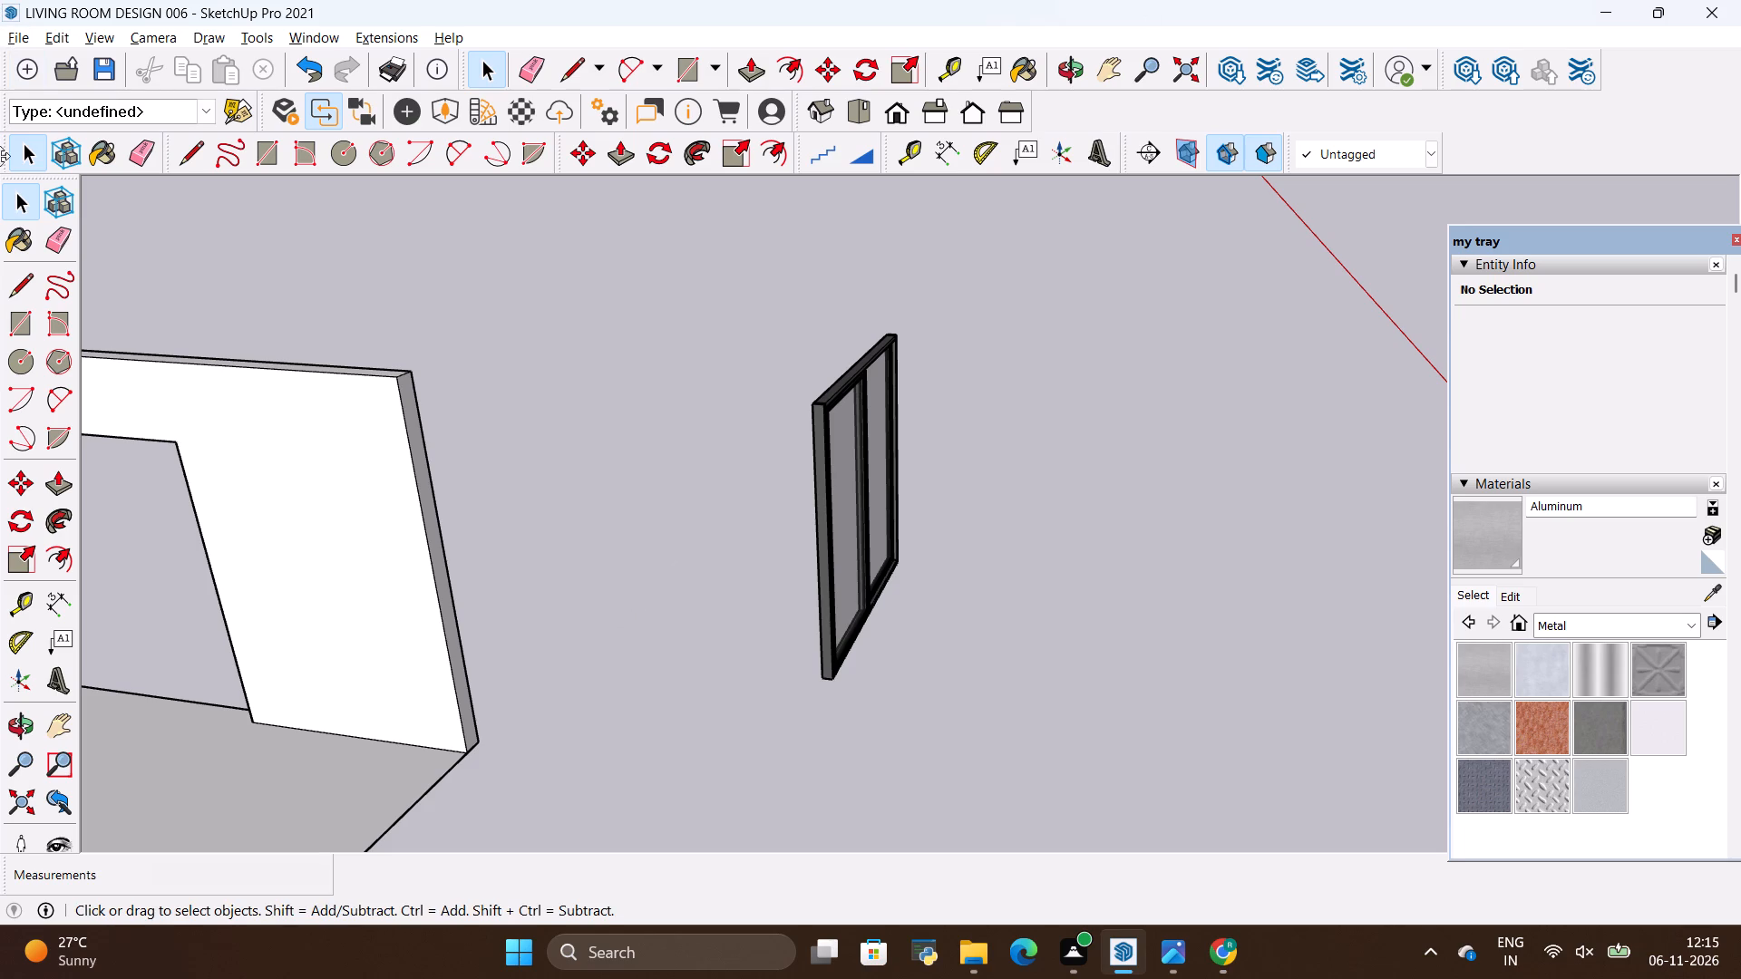
Rotate the three sliding door components together 90 degrees about the vertical axis so they run parallel to the right wall.
scroll(14, 215, "down", 1)
scroll(689, 314, "down", 3)
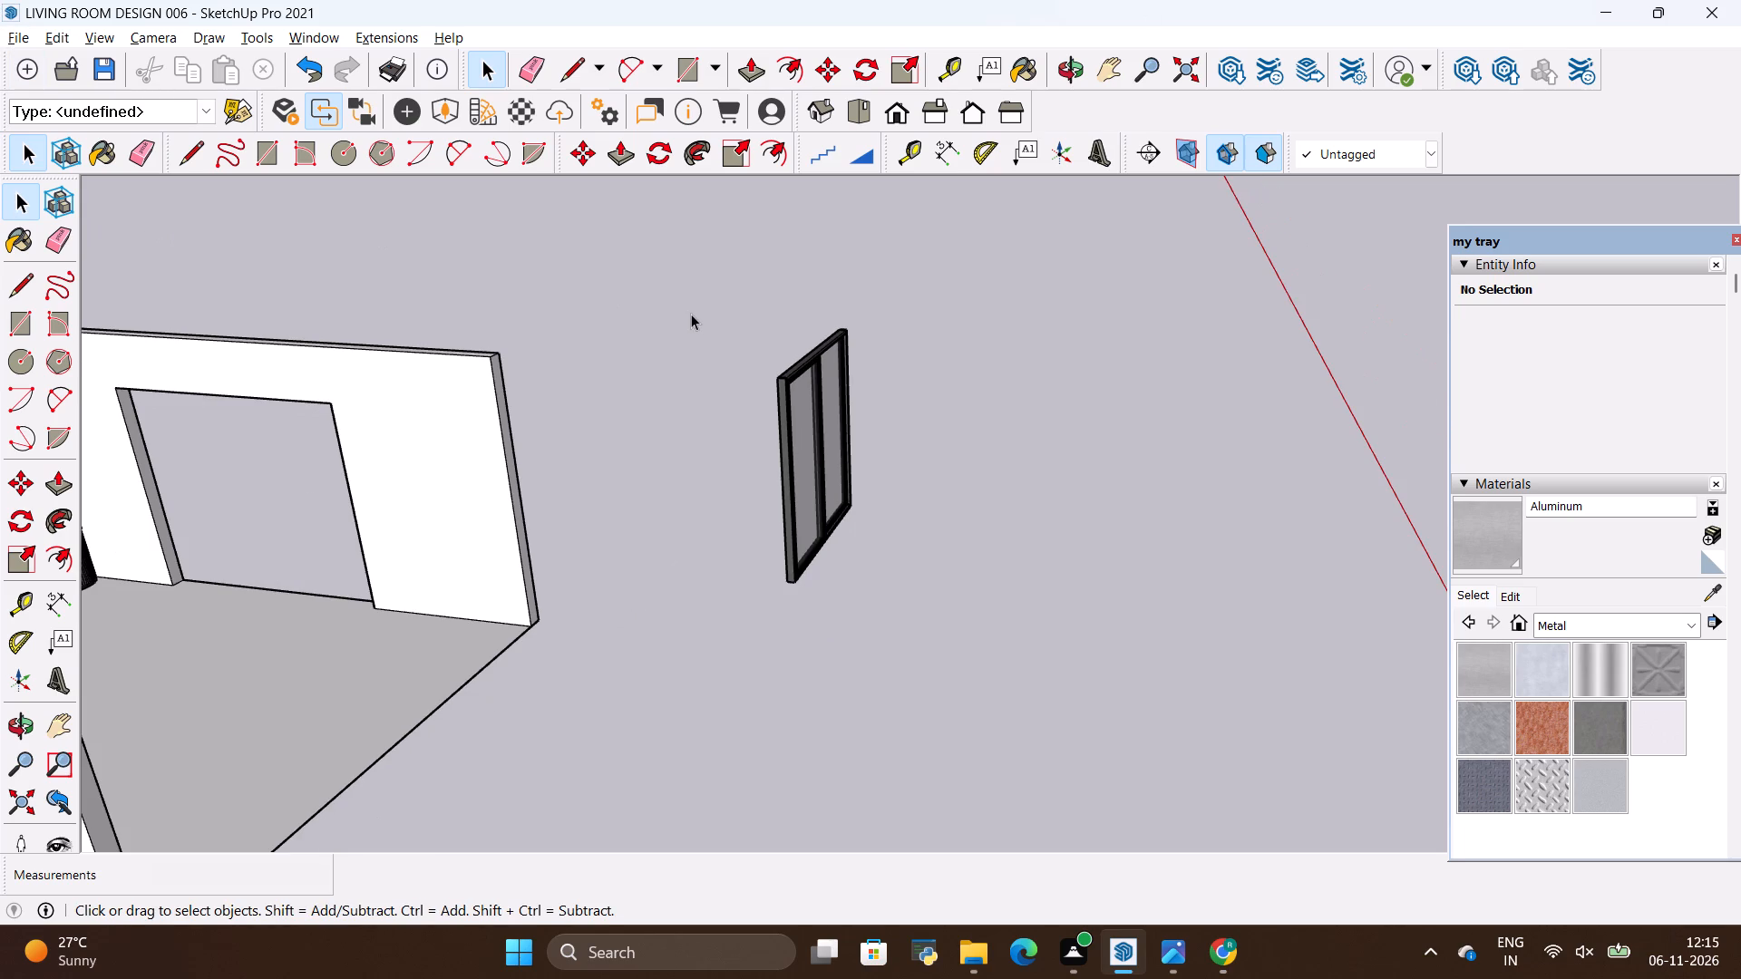
scroll(747, 313, "up", 3)
key("space")
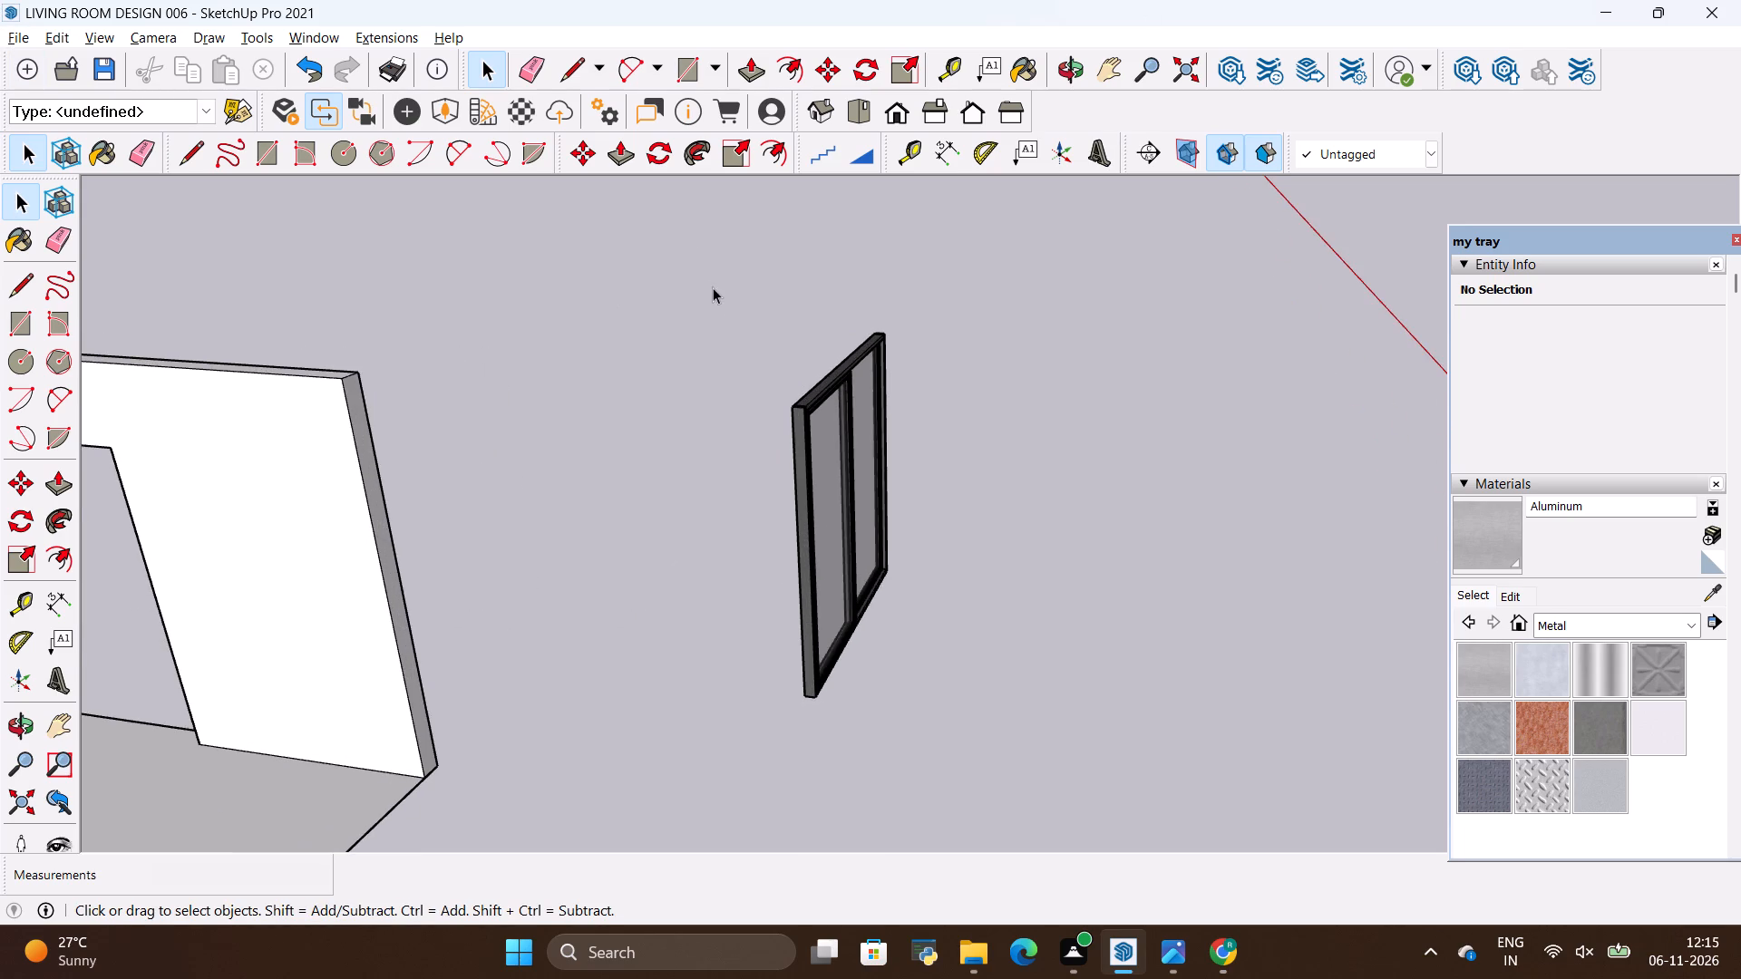
scroll(734, 279, "down", 4)
left_click_drag(712, 276, 918, 606)
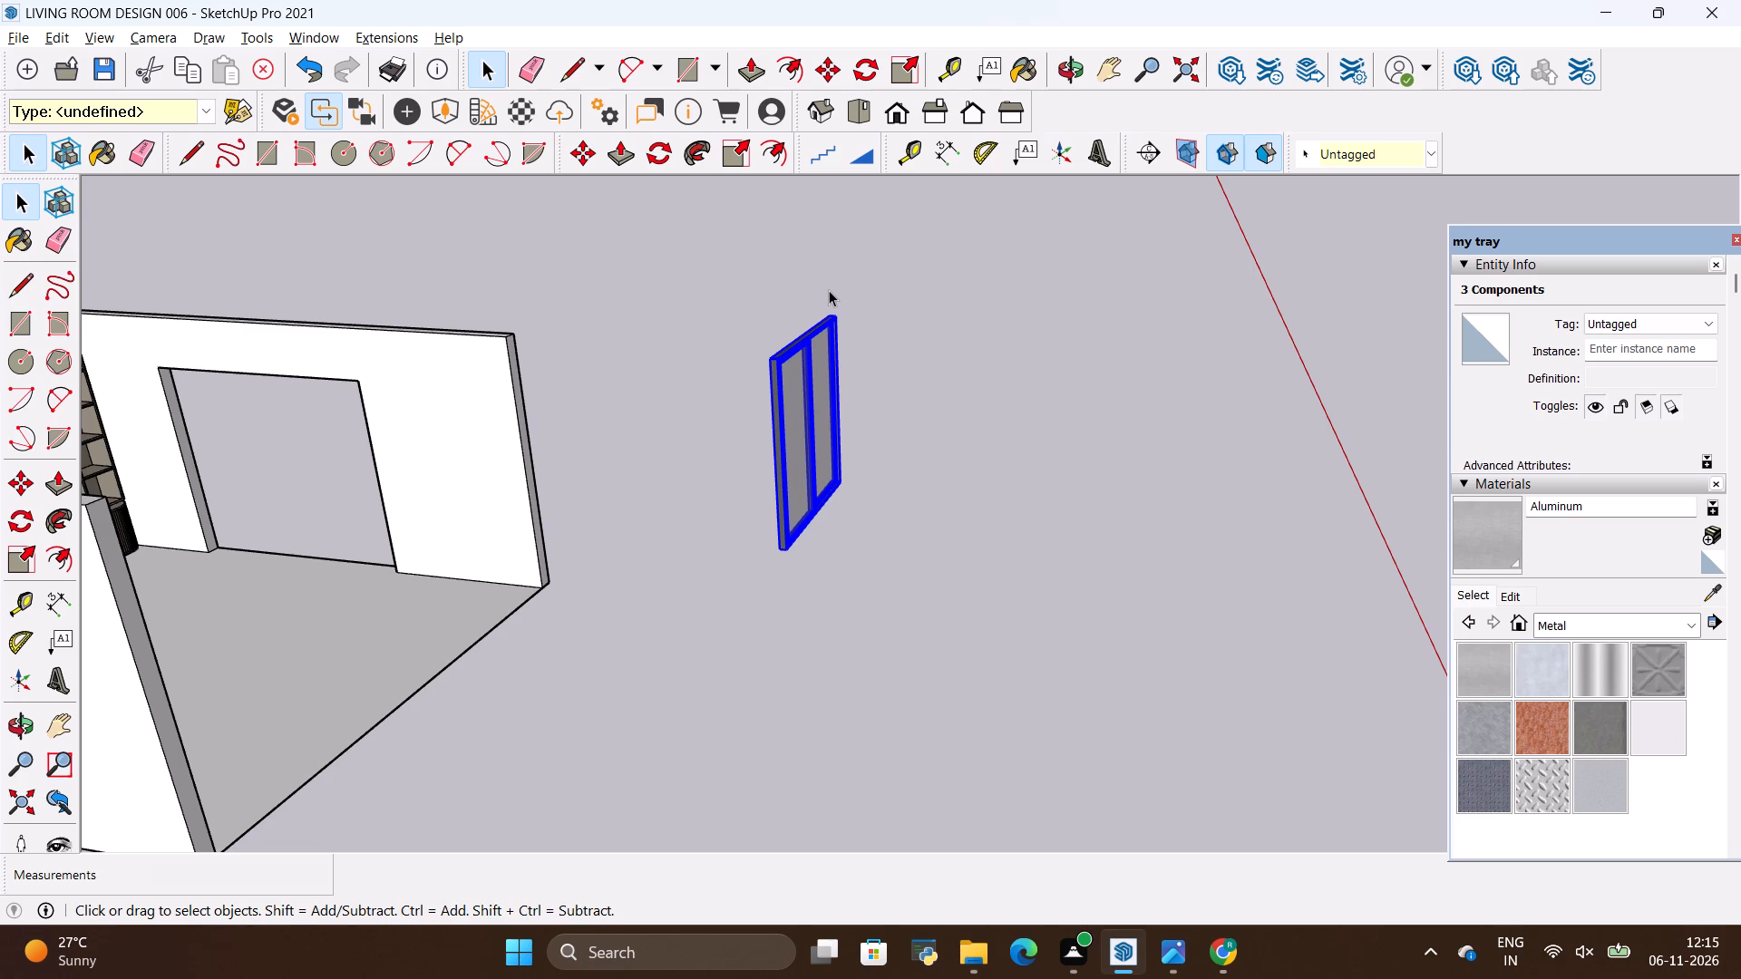
scroll(1001, 605, "down", 2)
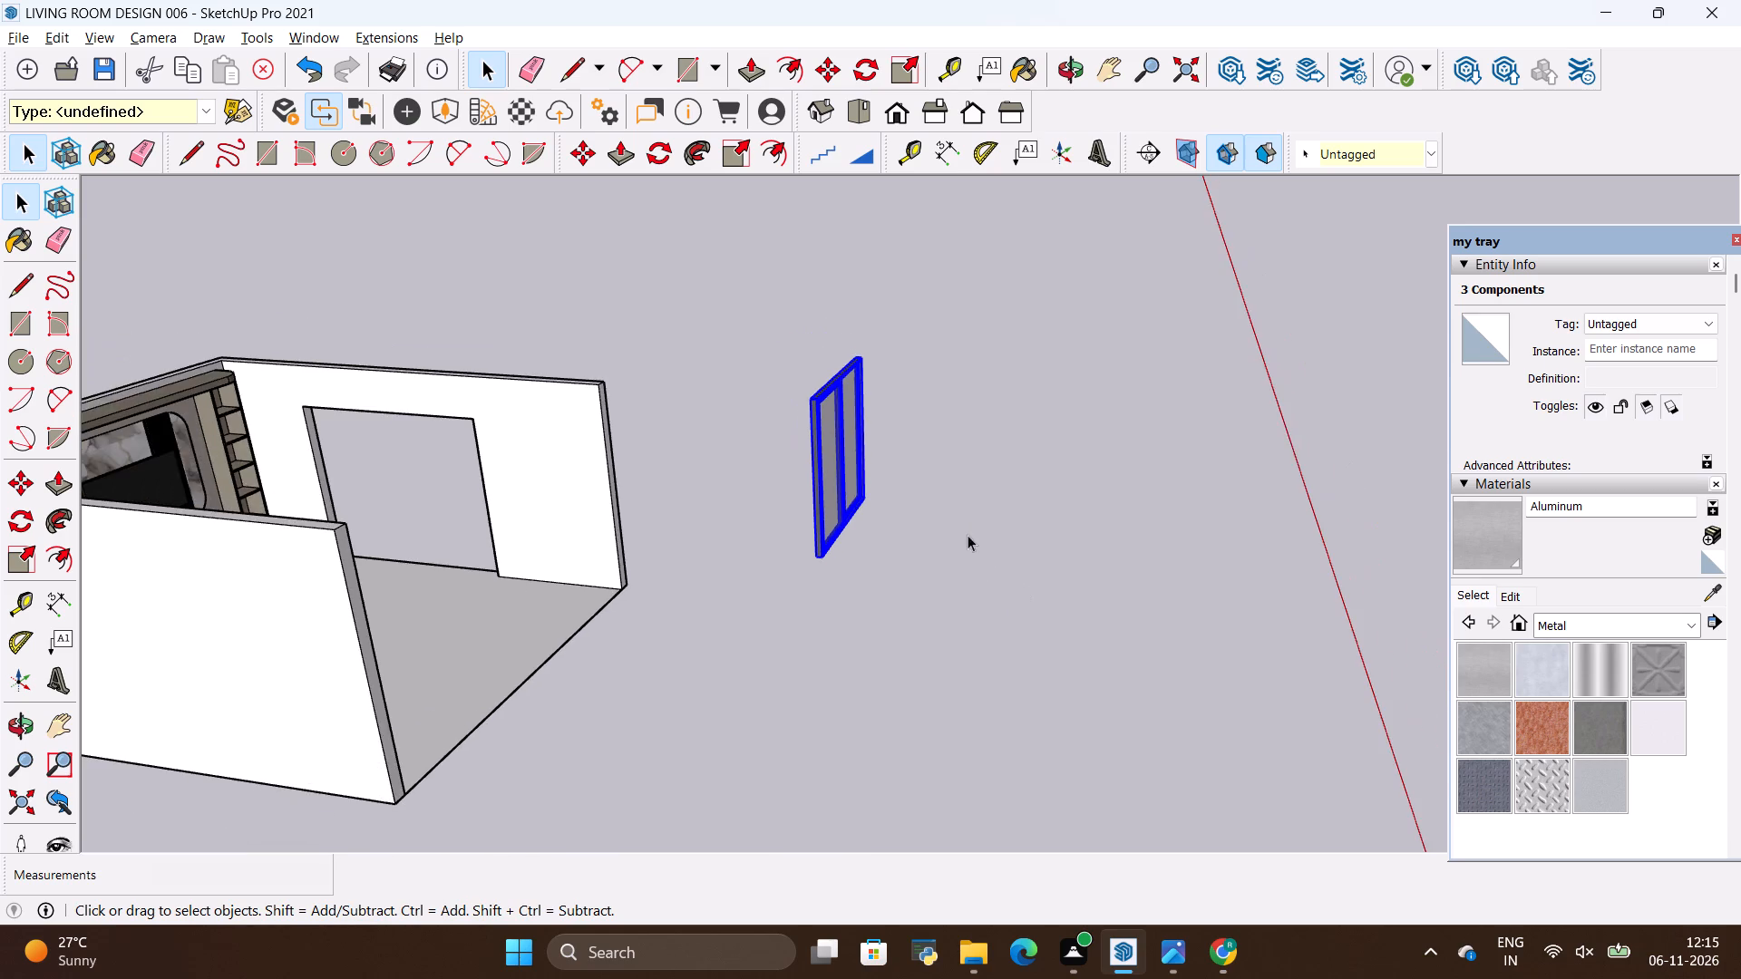
scroll(918, 476, "down", 2)
scroll(905, 418, "up", 5)
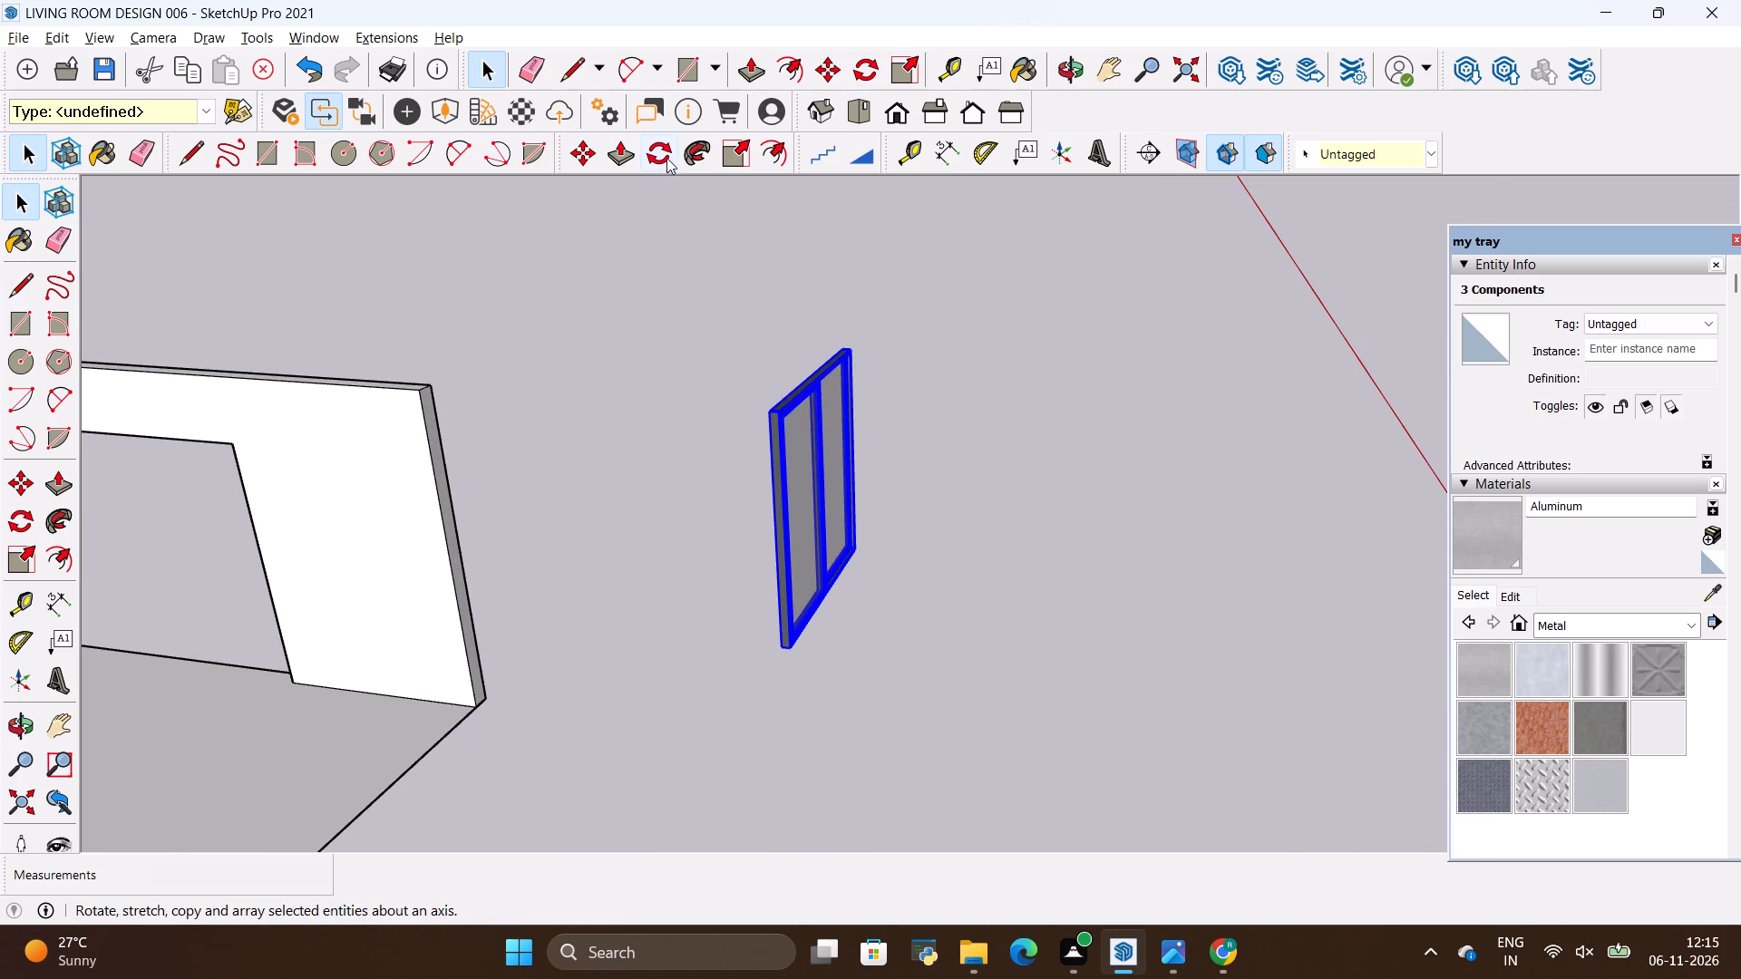
left_click(661, 147)
left_click(841, 638)
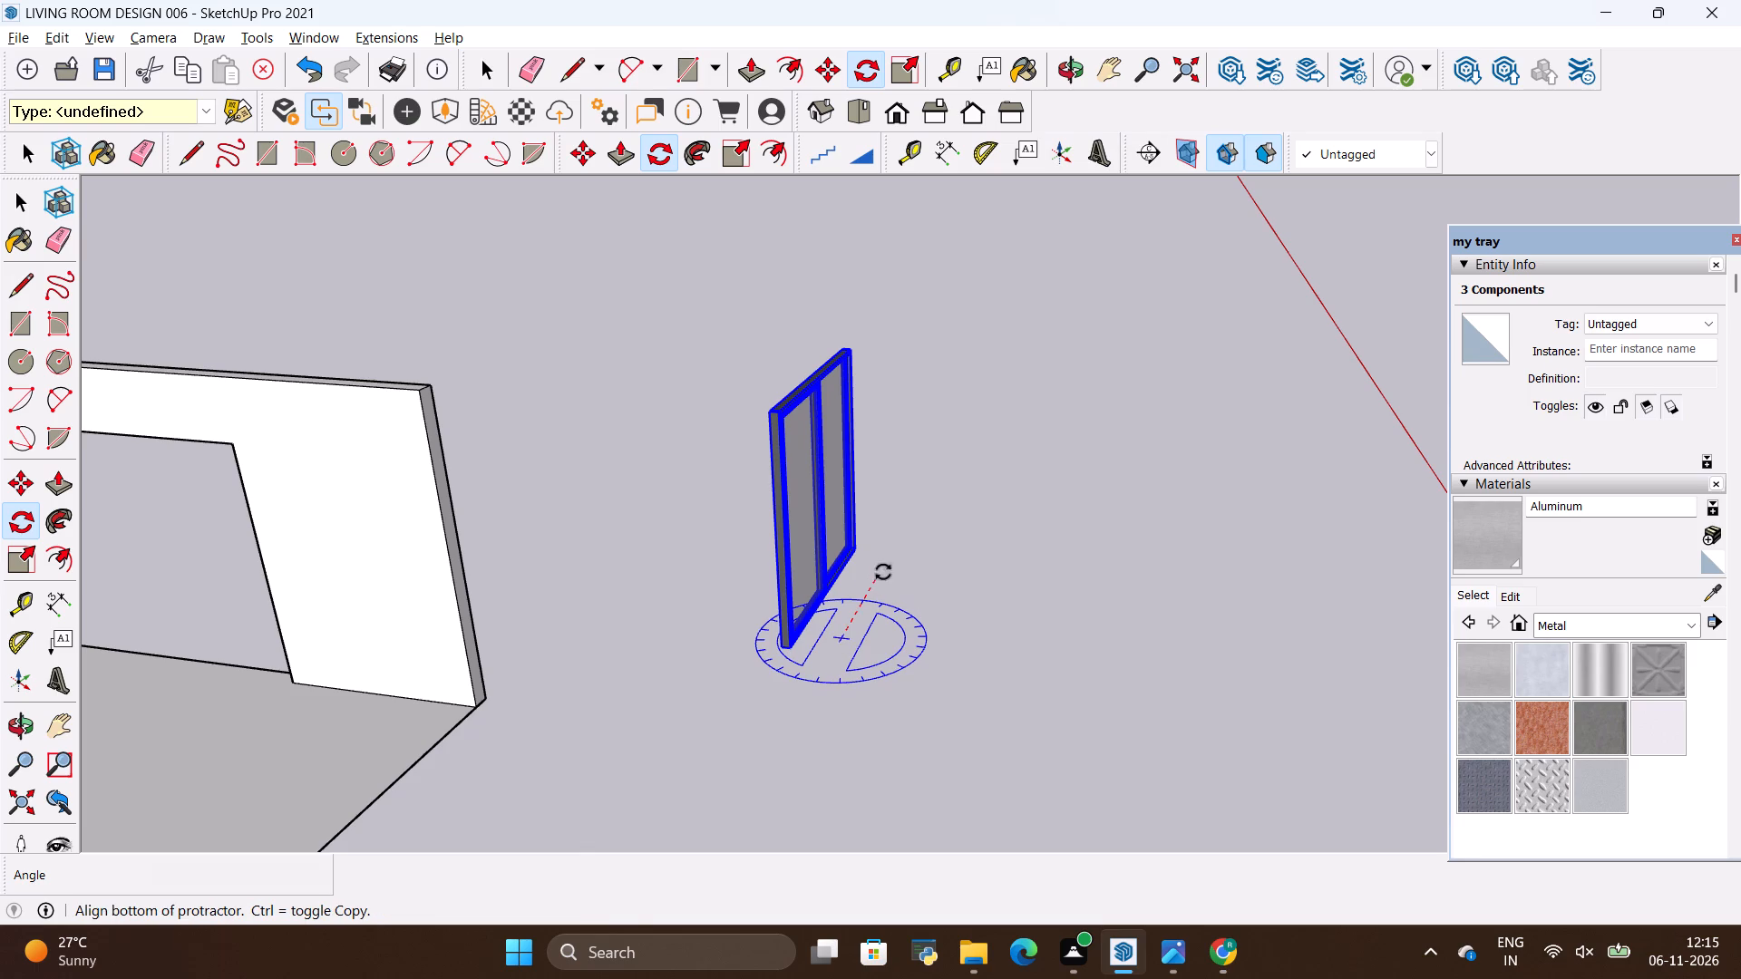
left_click(900, 548)
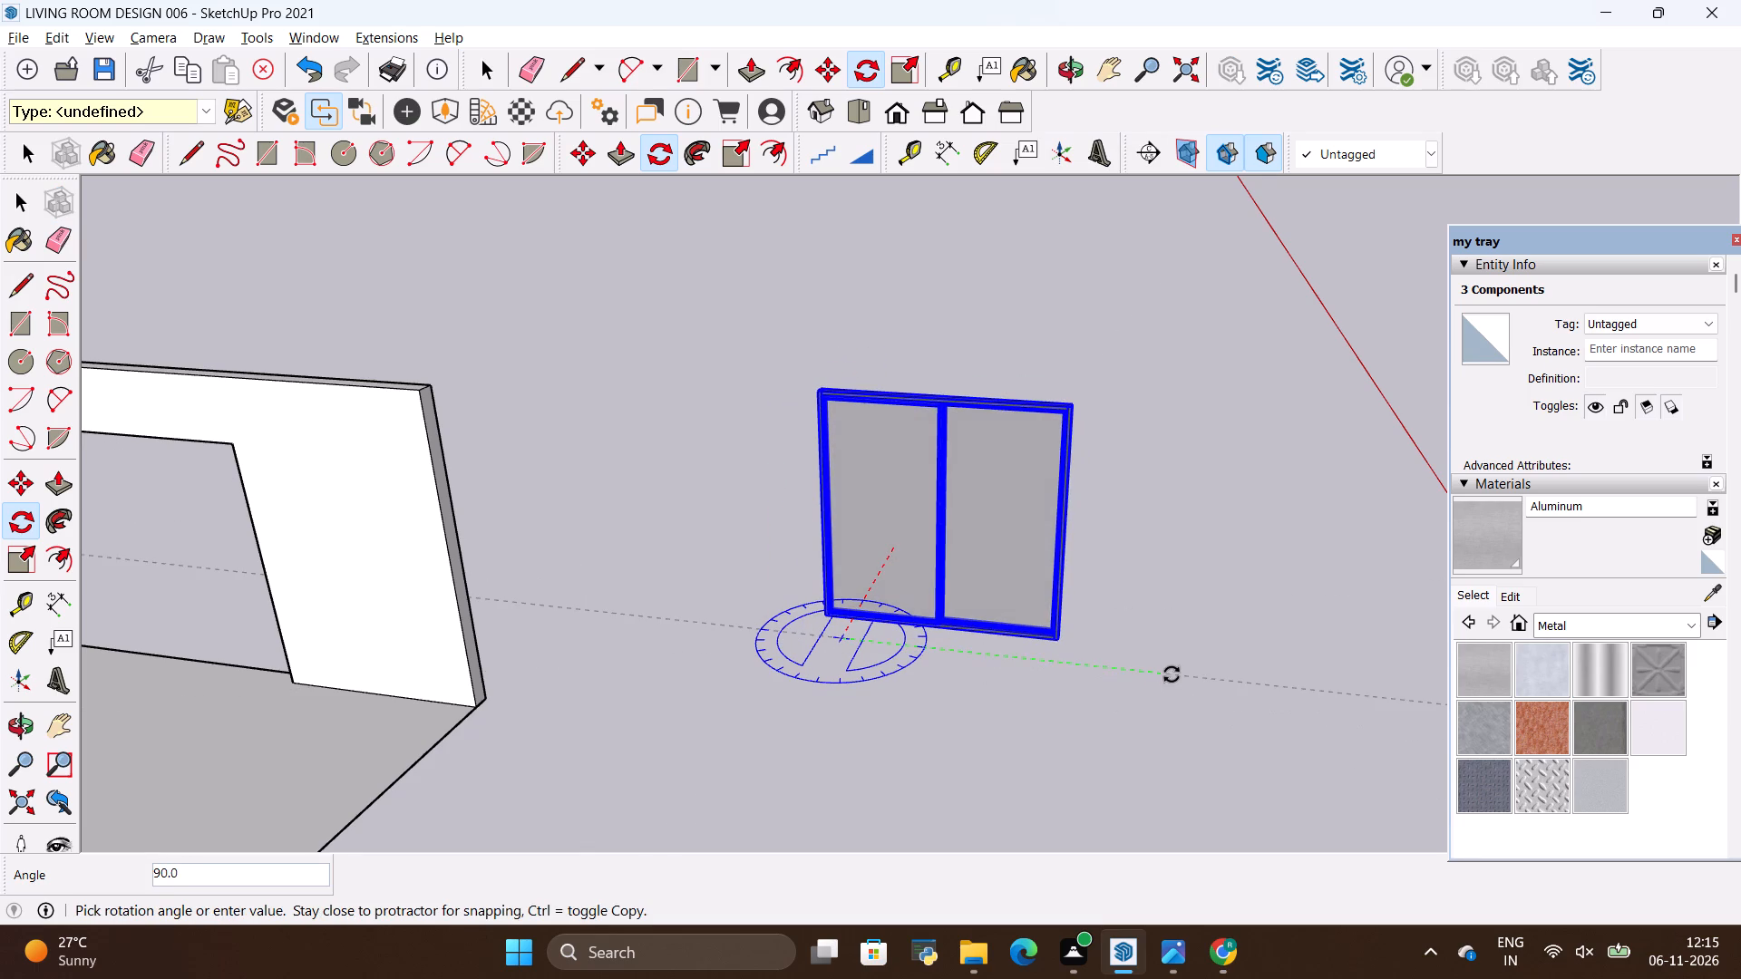
left_click(1218, 673)
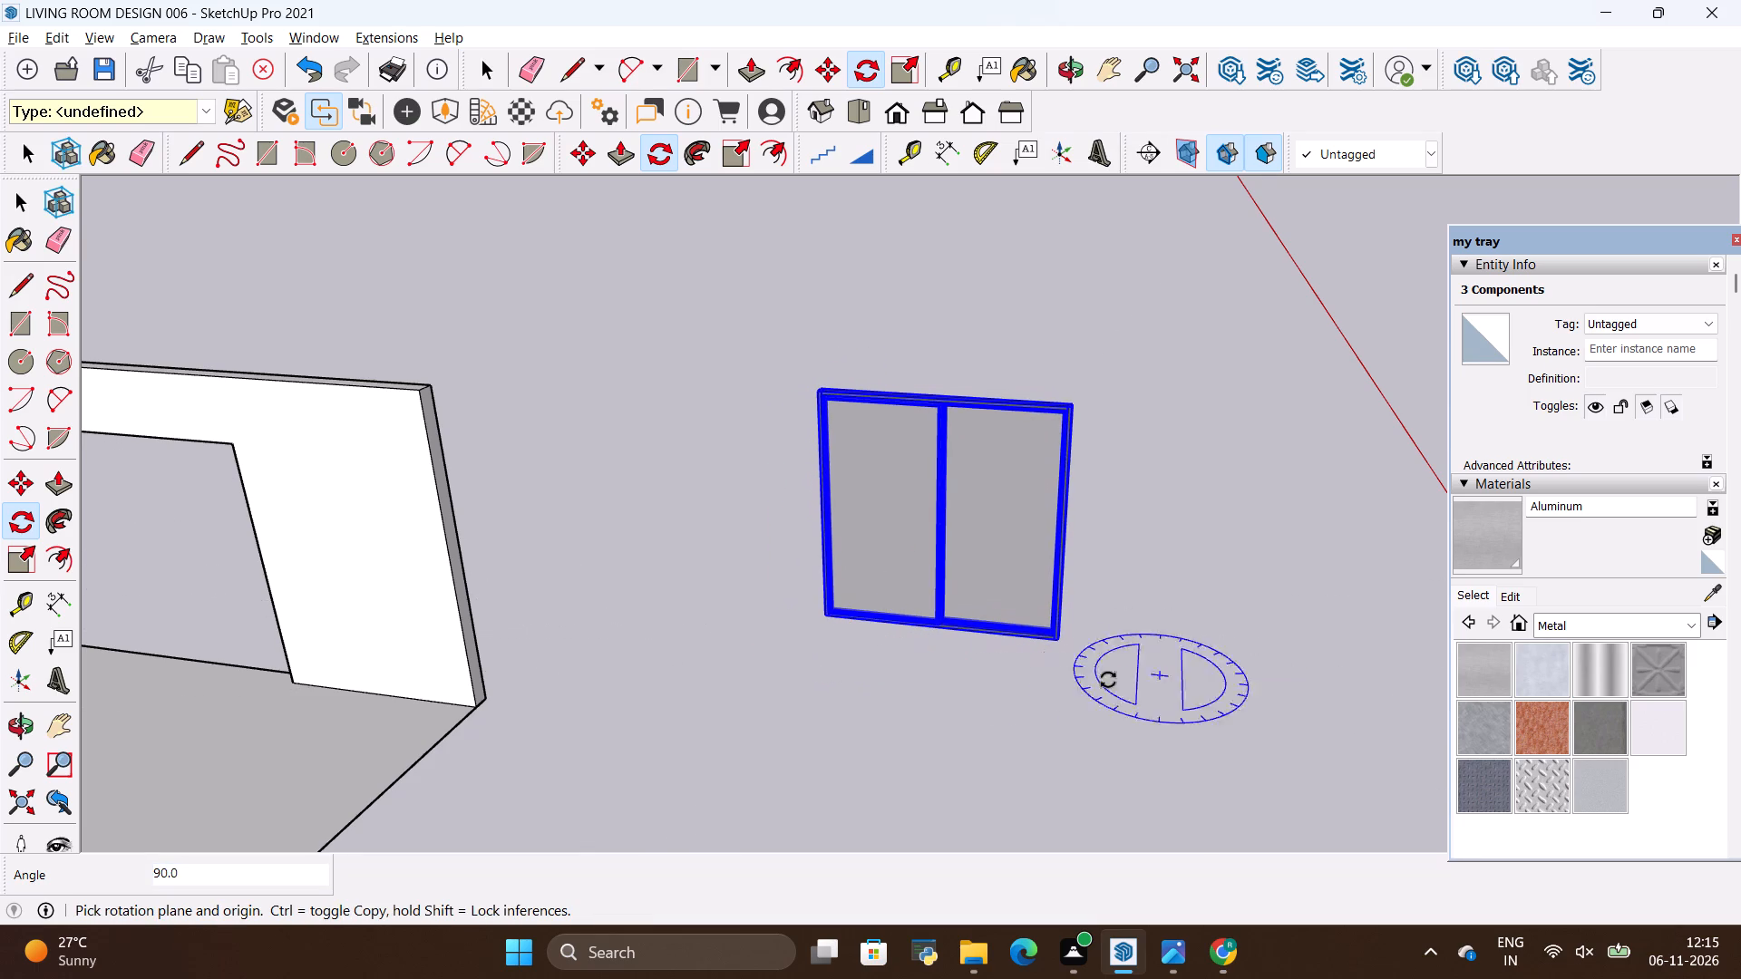
key("space")
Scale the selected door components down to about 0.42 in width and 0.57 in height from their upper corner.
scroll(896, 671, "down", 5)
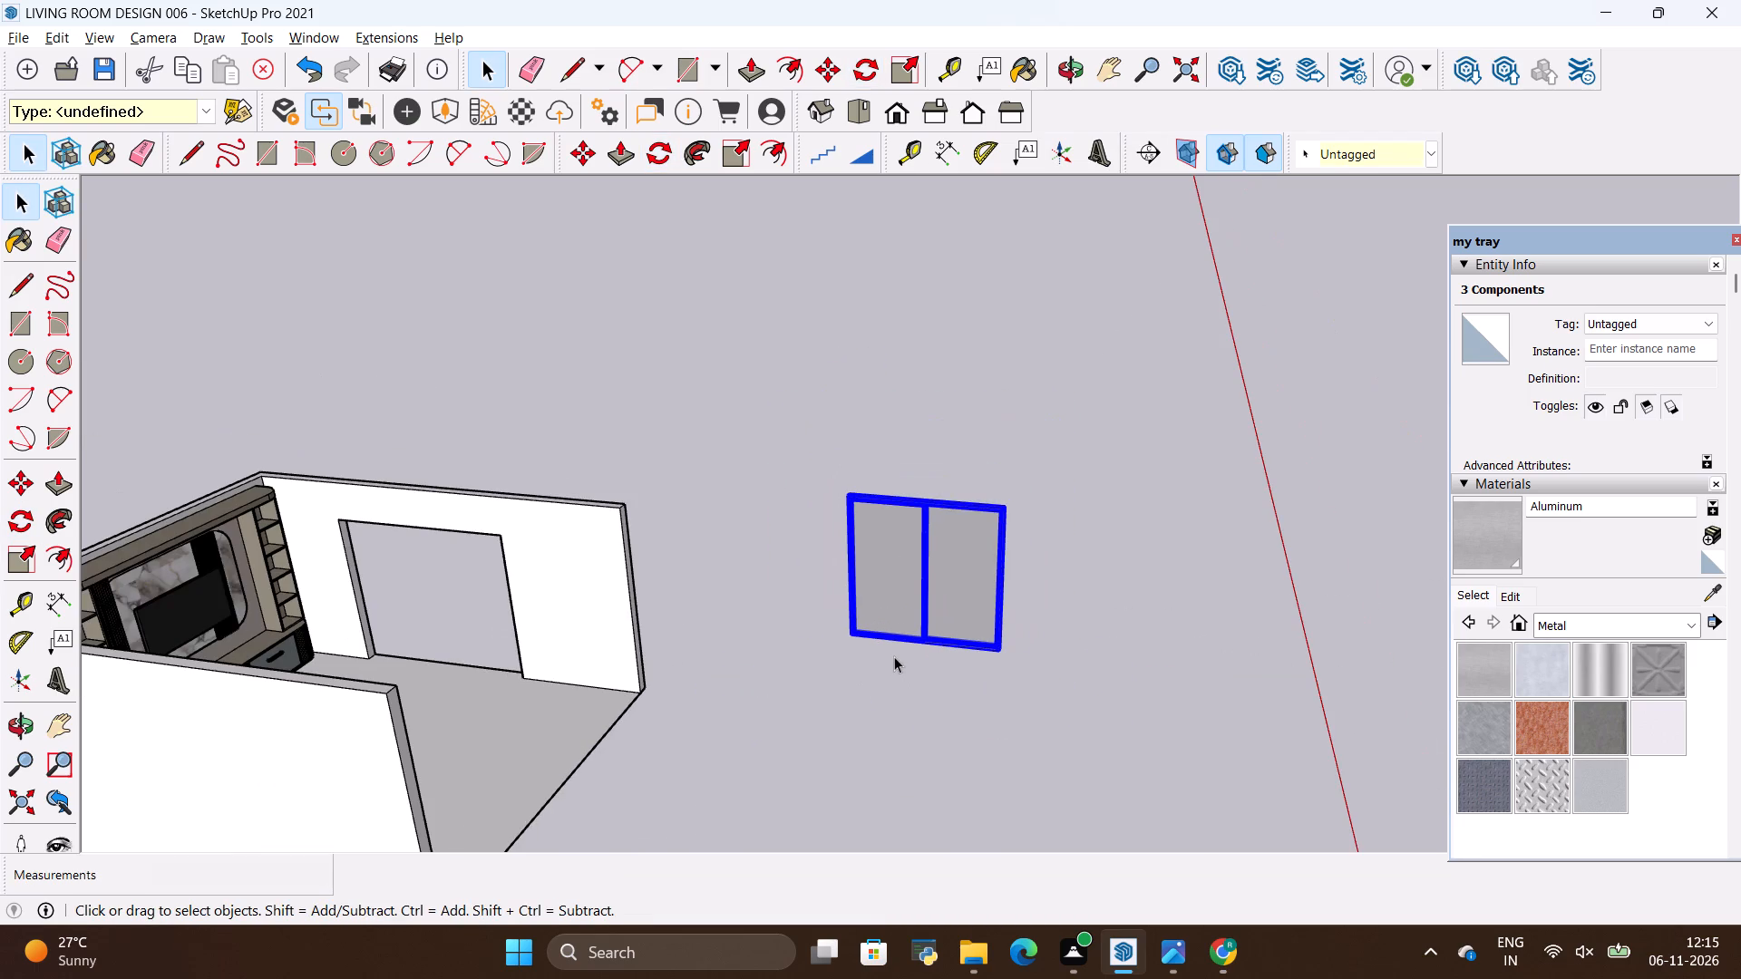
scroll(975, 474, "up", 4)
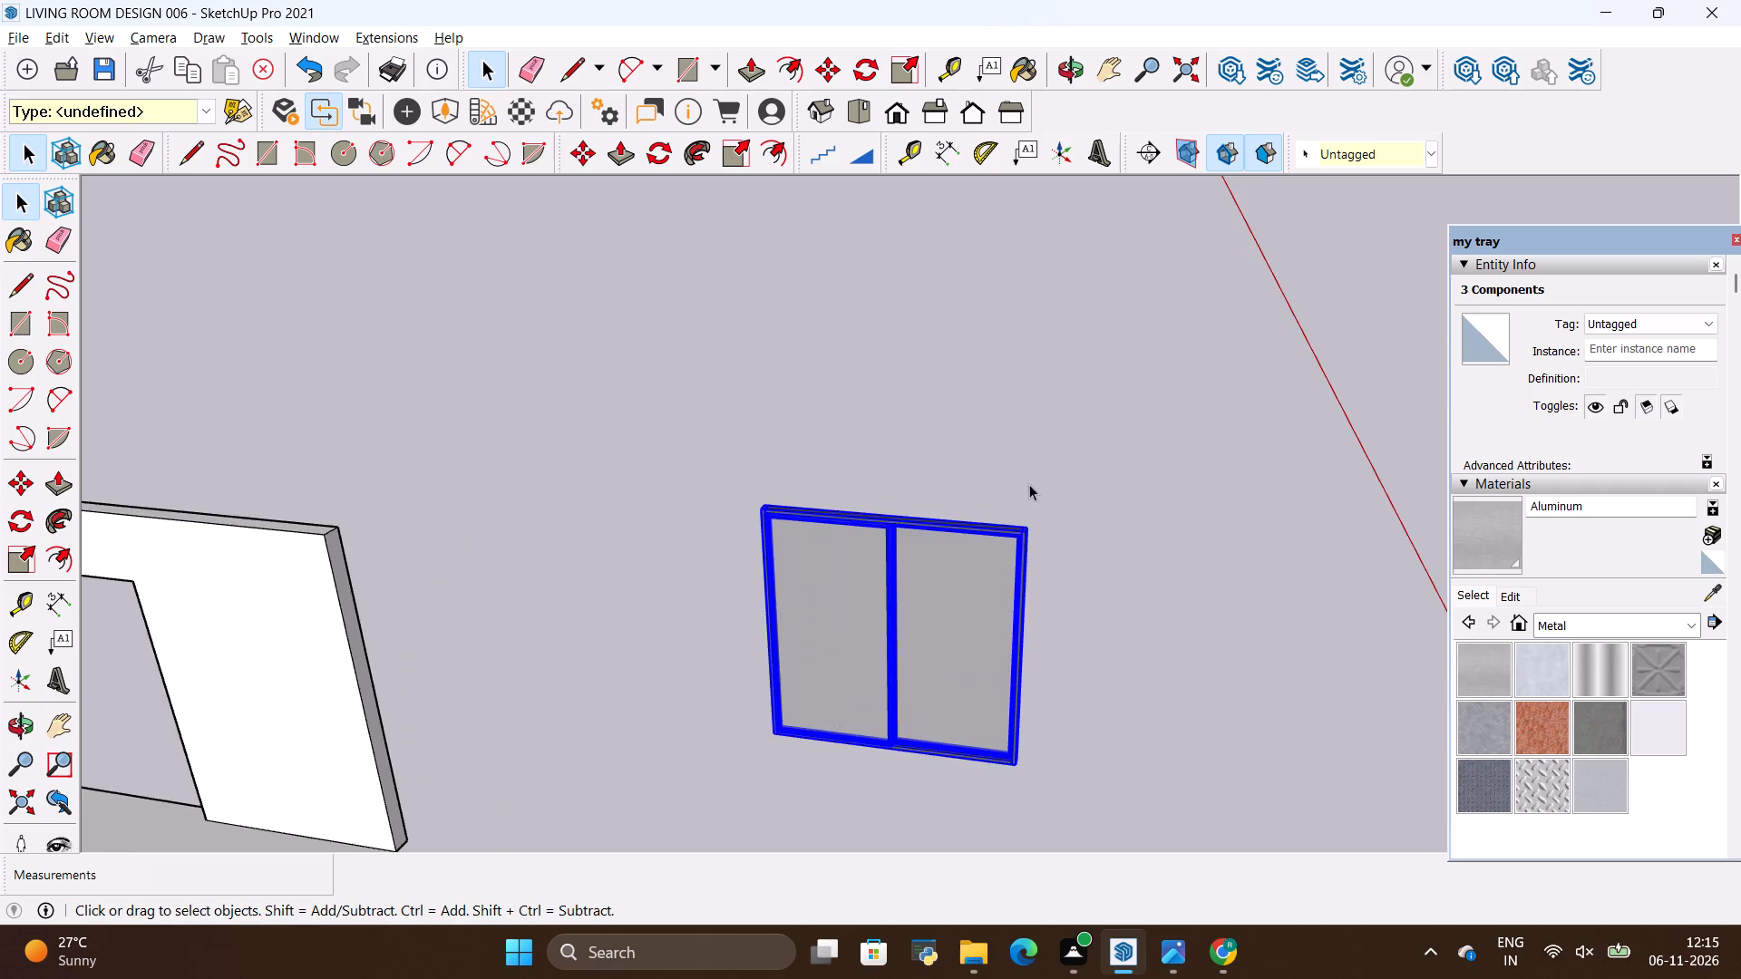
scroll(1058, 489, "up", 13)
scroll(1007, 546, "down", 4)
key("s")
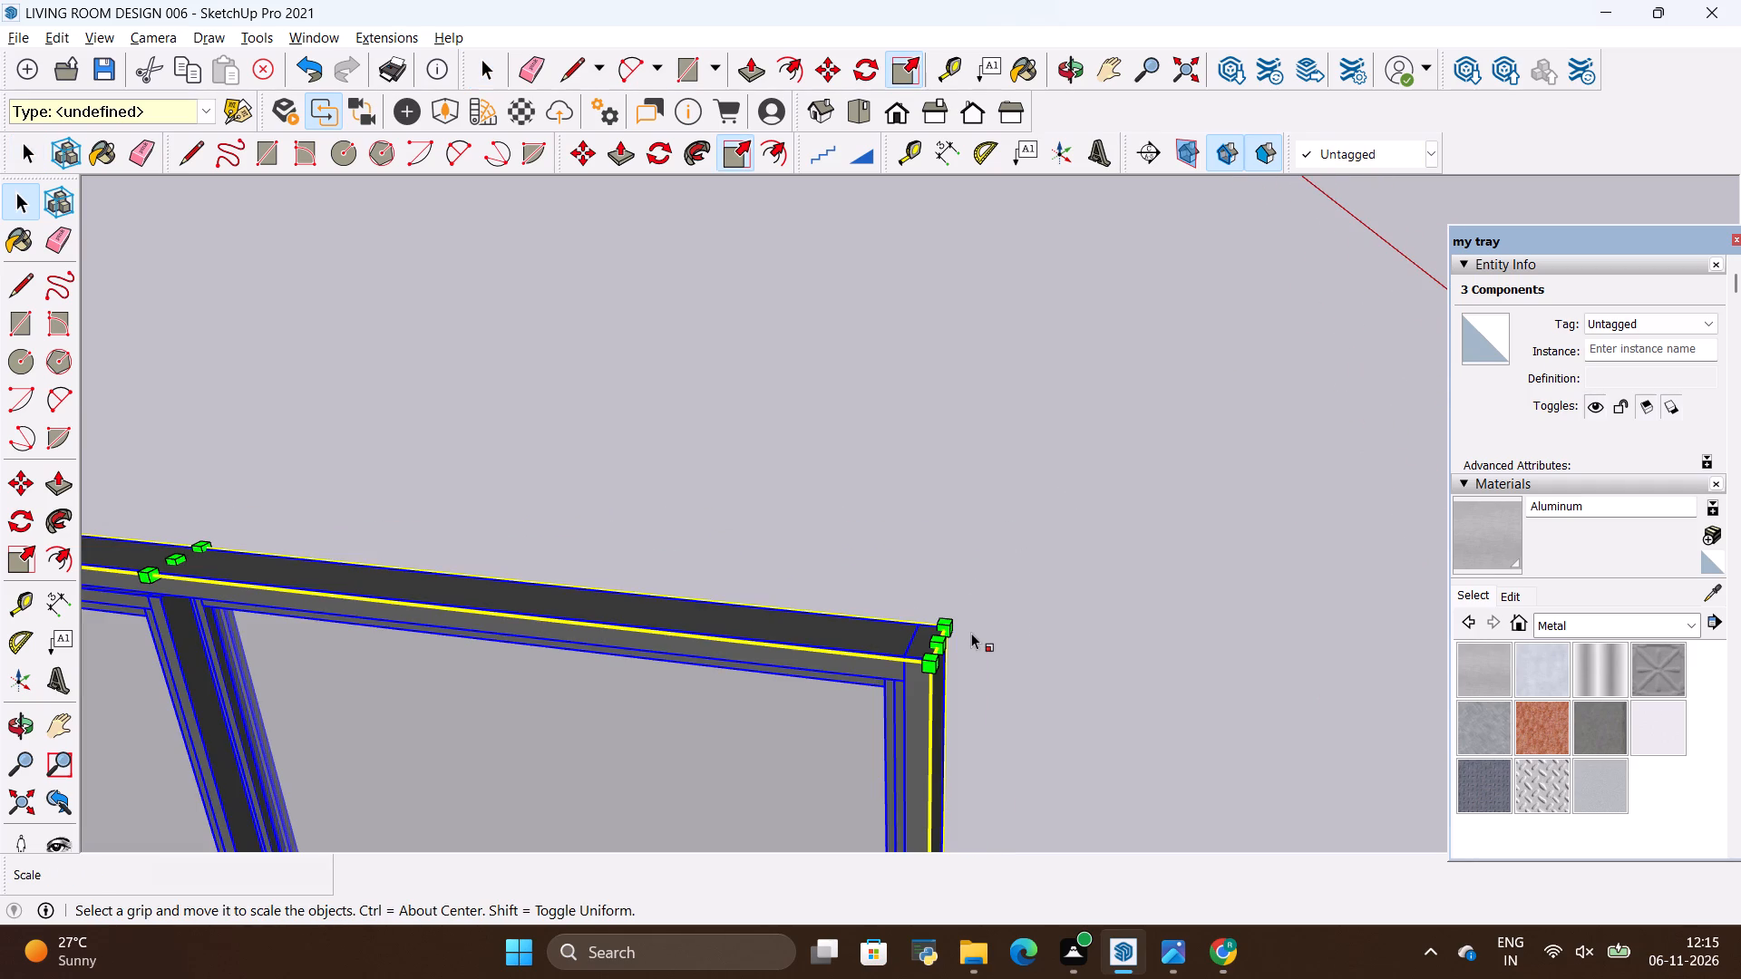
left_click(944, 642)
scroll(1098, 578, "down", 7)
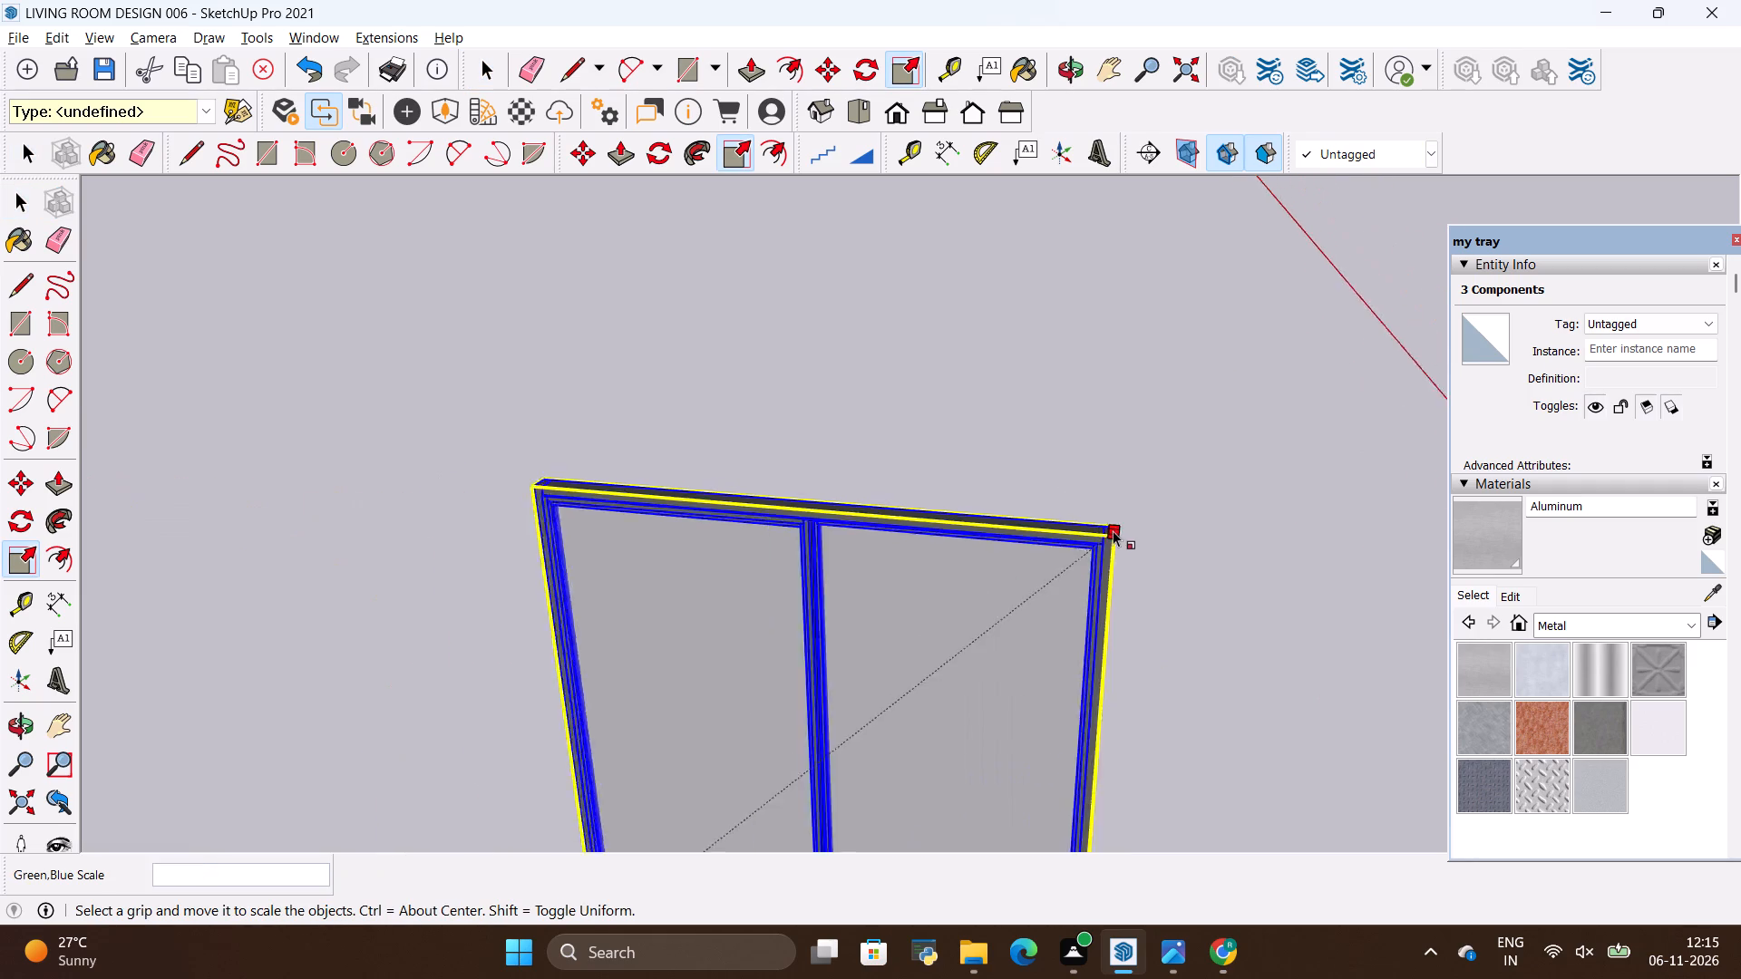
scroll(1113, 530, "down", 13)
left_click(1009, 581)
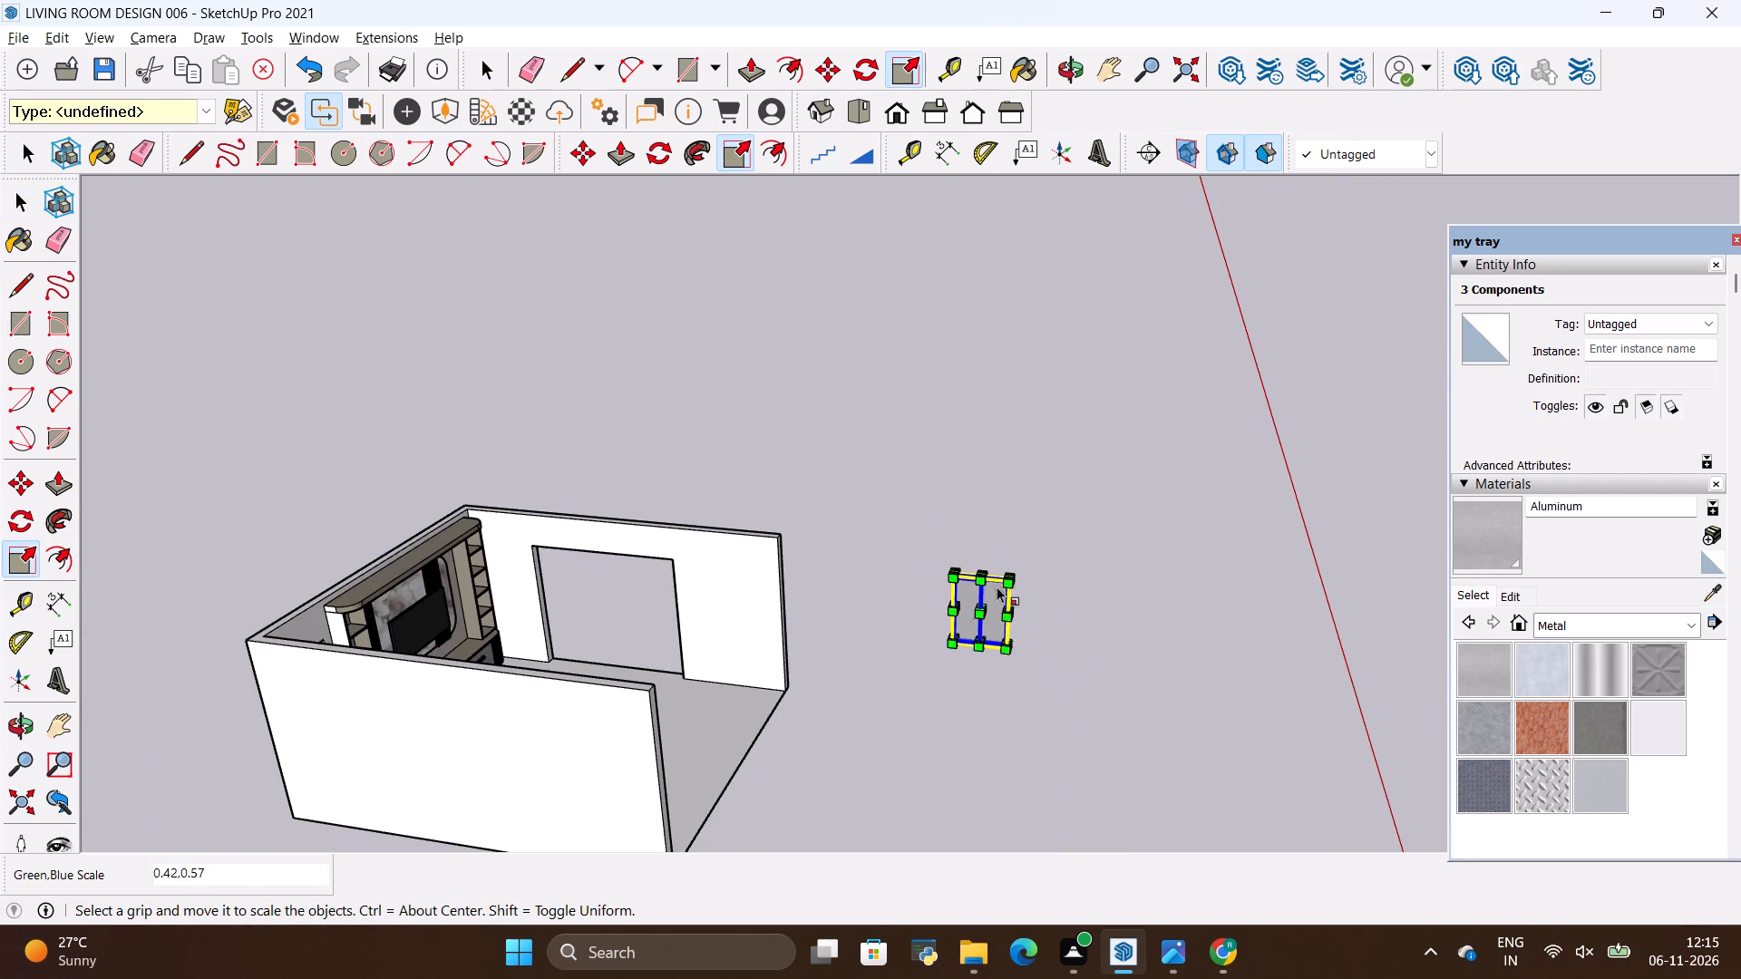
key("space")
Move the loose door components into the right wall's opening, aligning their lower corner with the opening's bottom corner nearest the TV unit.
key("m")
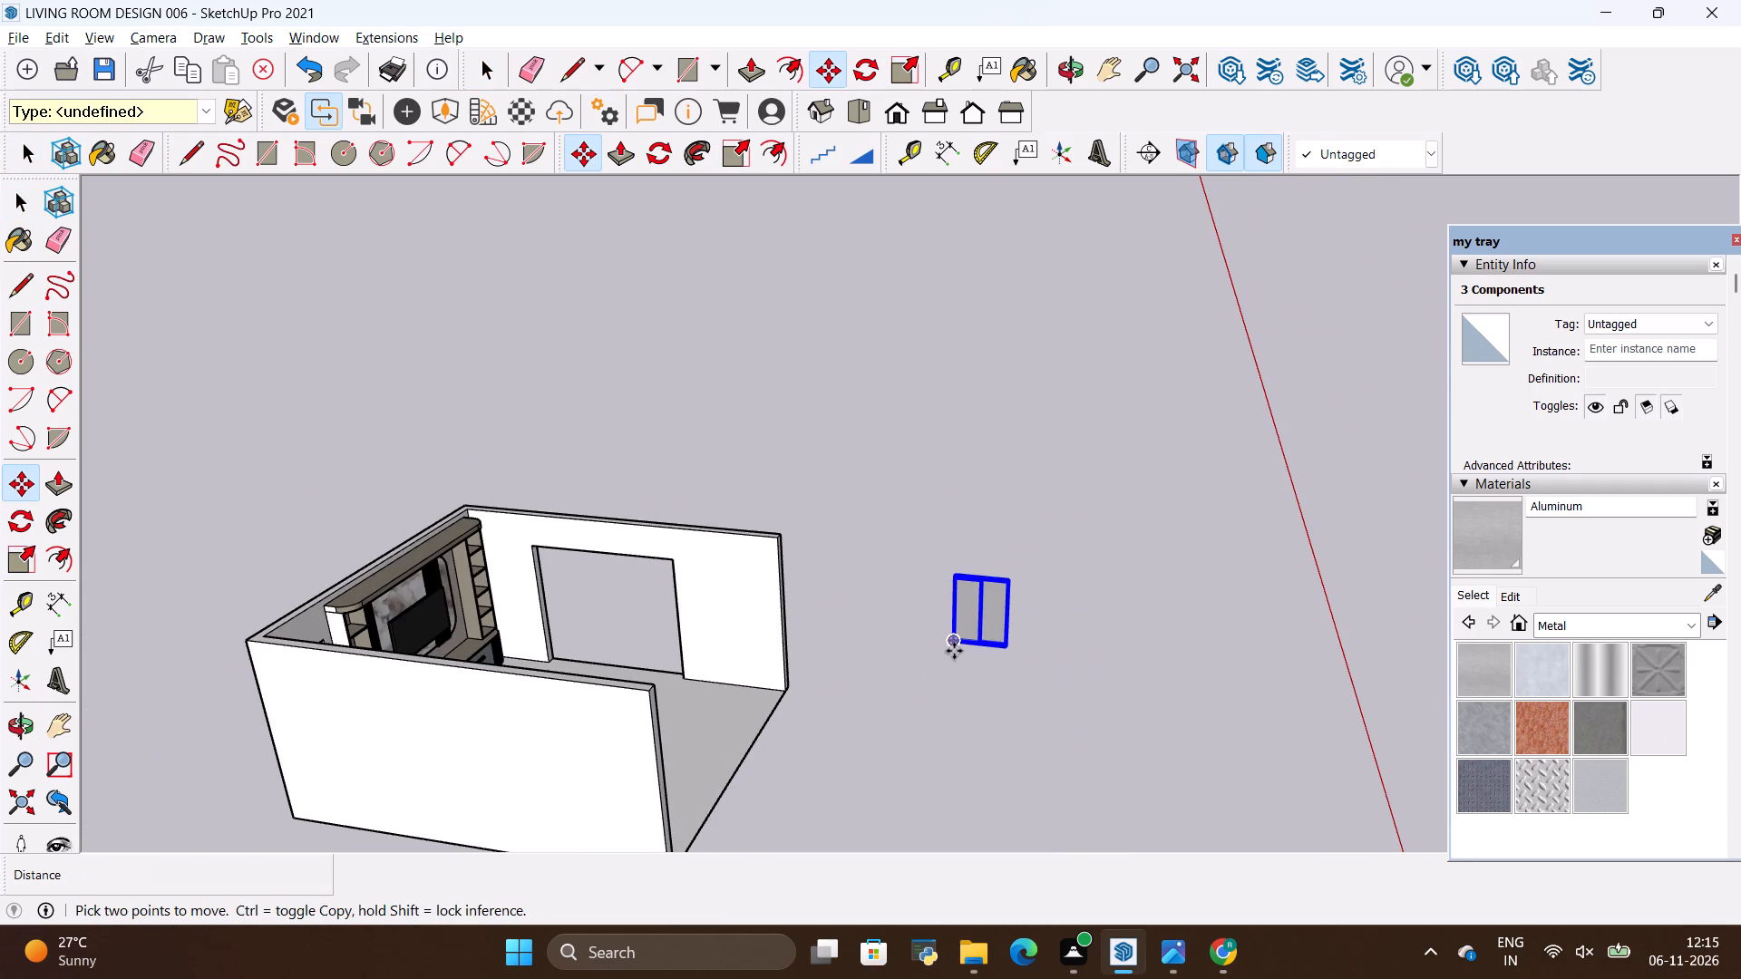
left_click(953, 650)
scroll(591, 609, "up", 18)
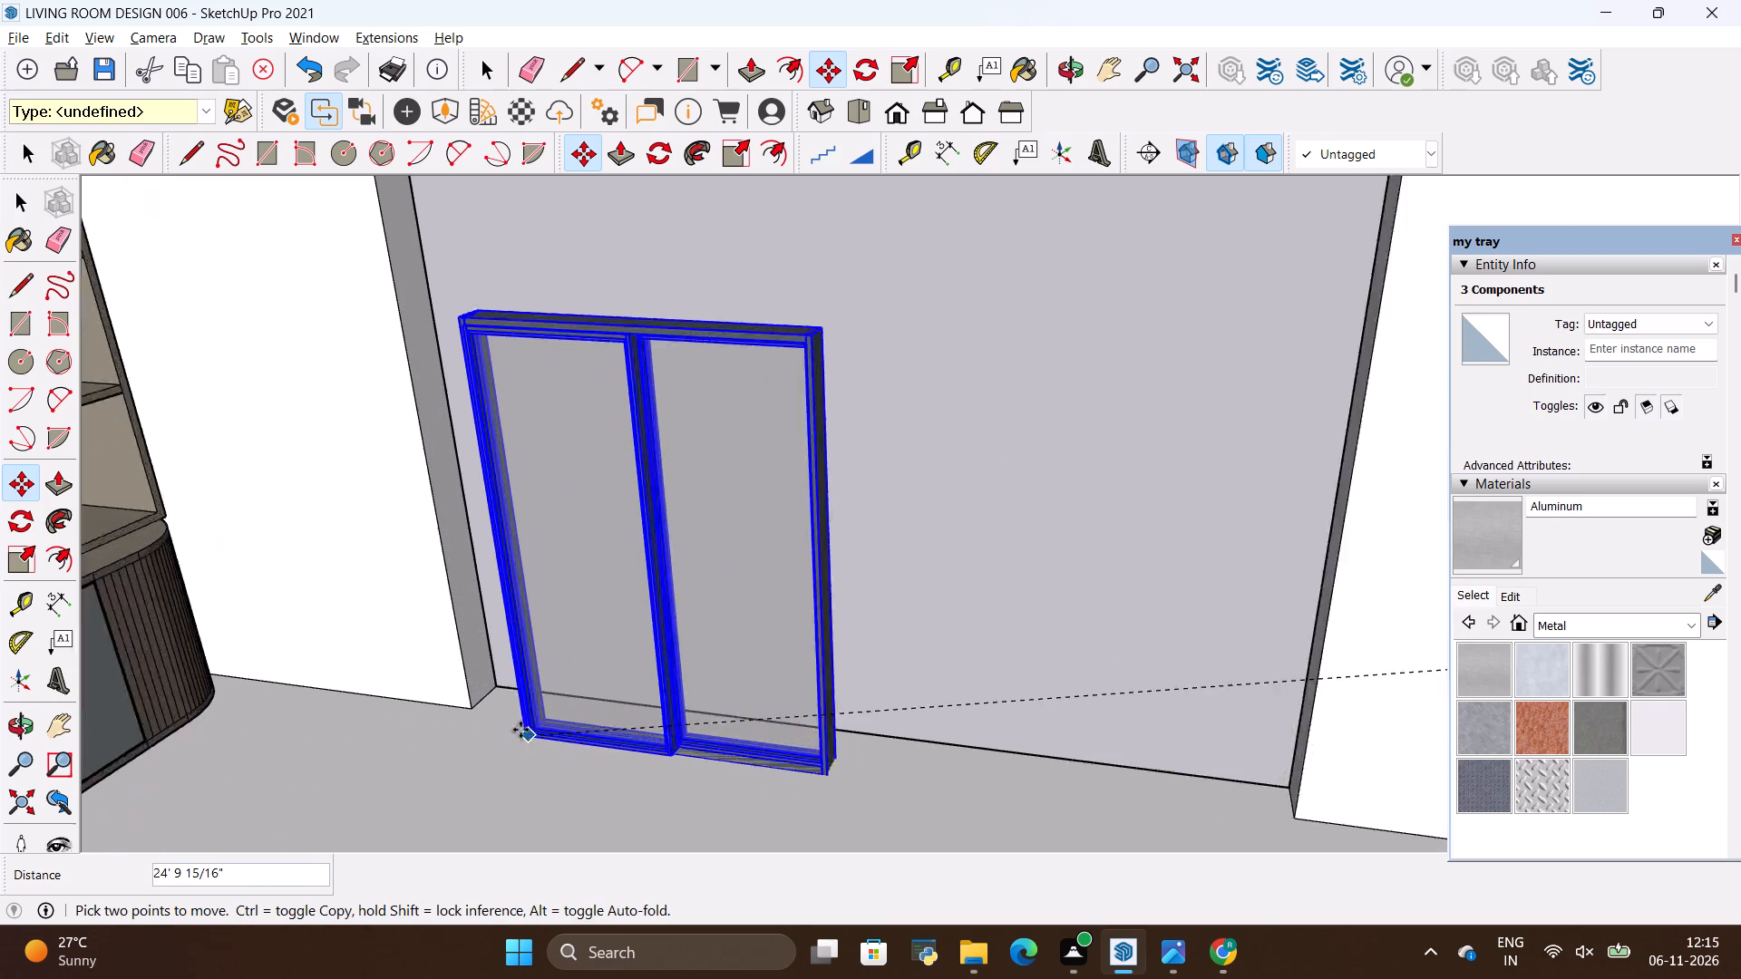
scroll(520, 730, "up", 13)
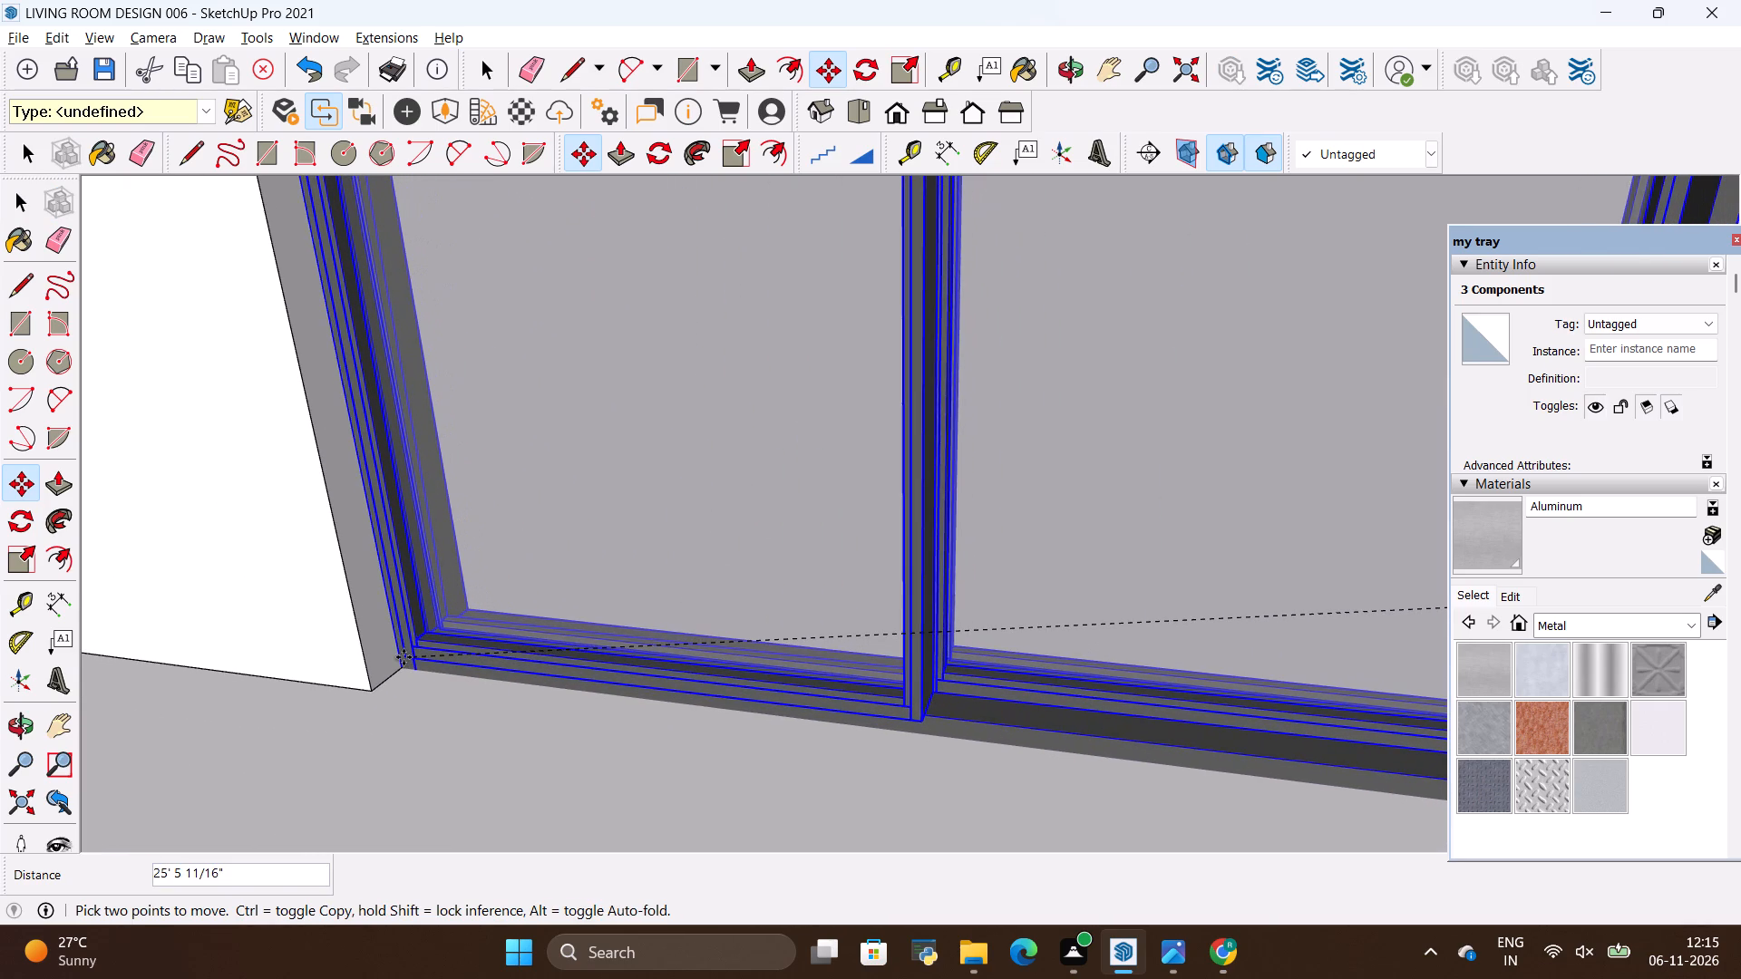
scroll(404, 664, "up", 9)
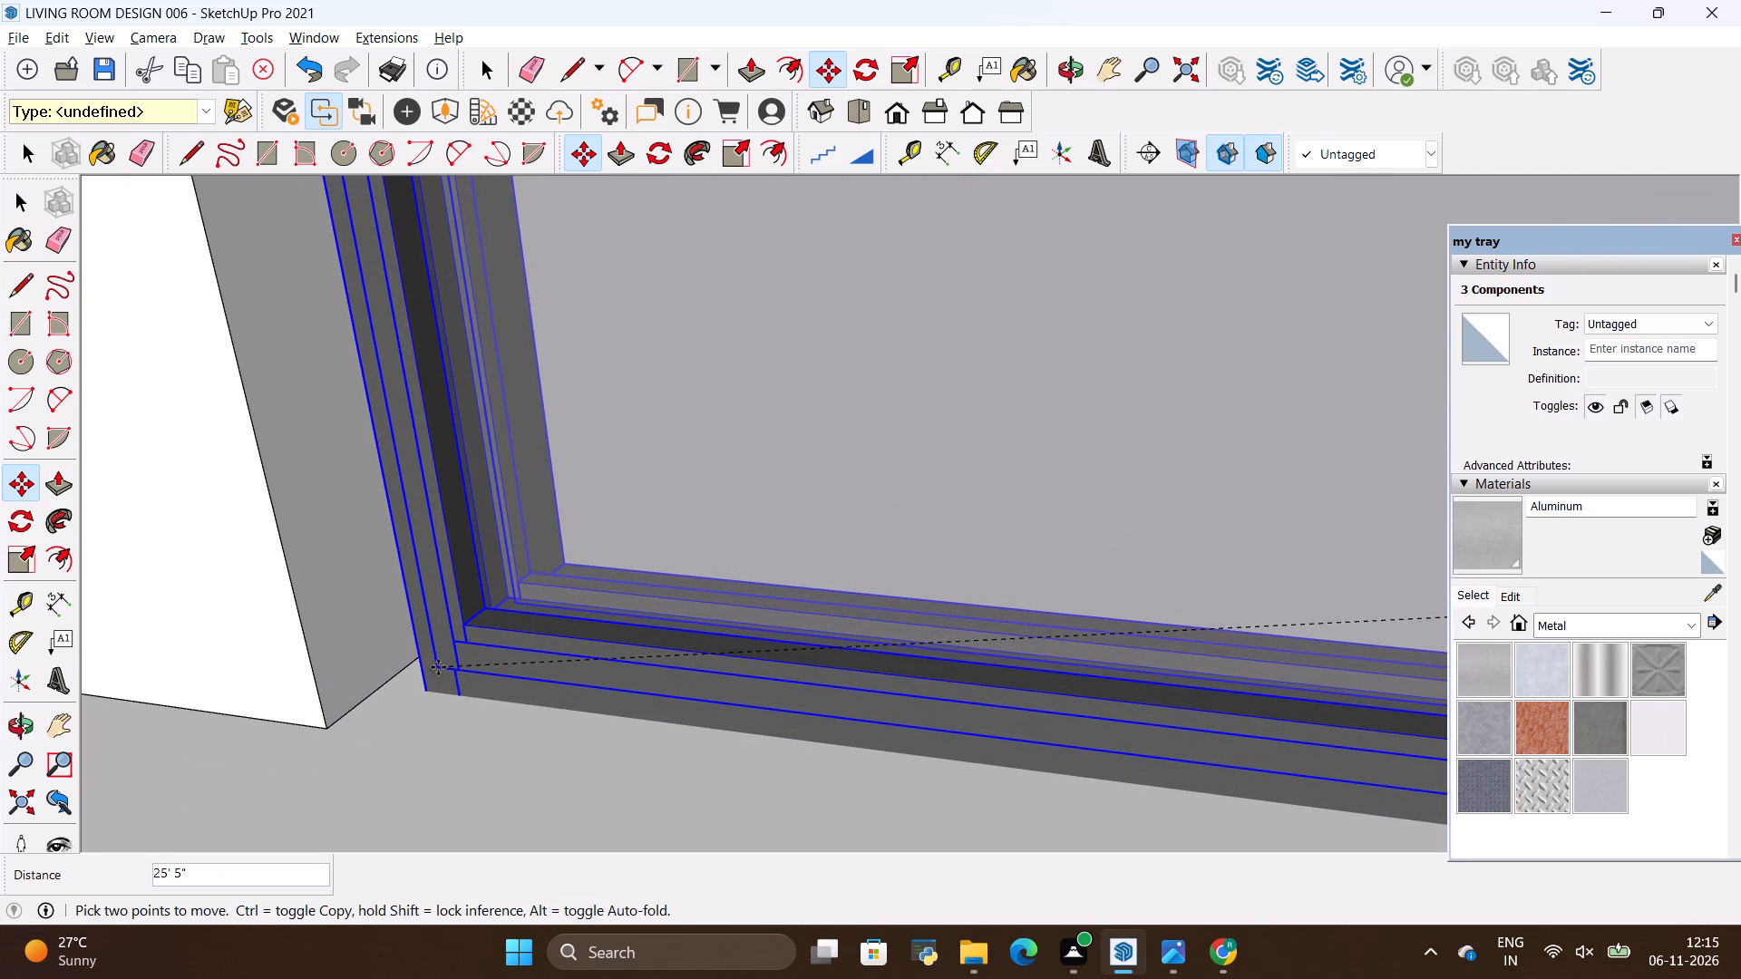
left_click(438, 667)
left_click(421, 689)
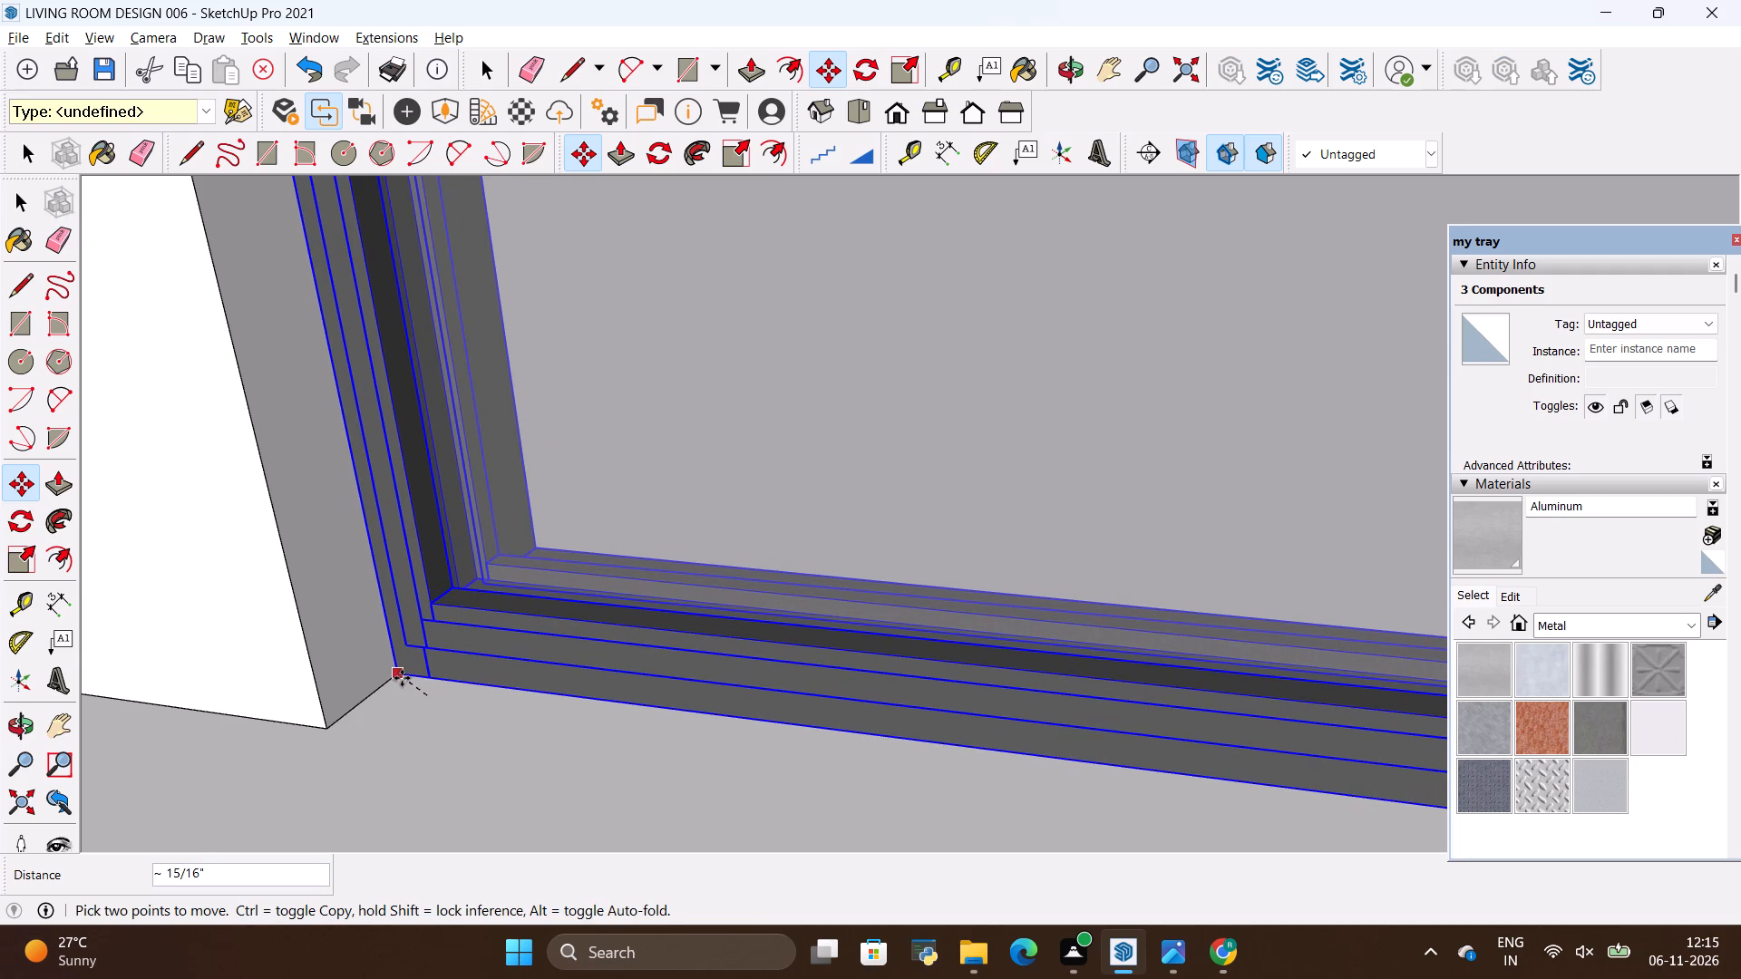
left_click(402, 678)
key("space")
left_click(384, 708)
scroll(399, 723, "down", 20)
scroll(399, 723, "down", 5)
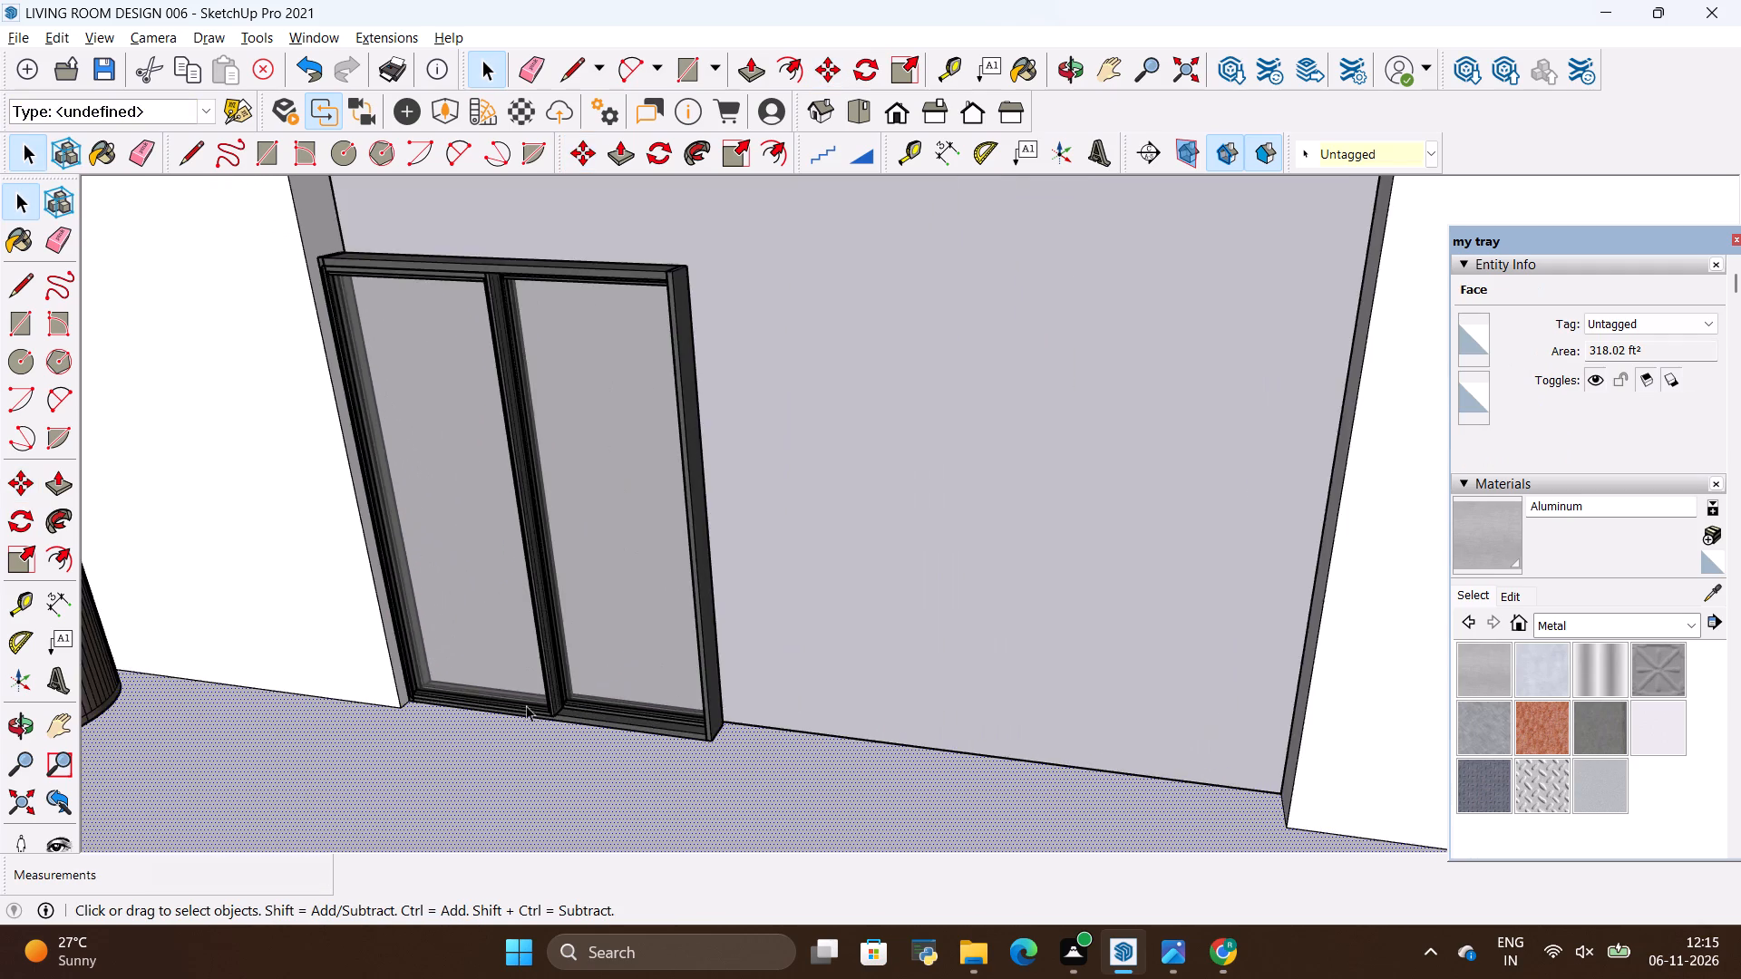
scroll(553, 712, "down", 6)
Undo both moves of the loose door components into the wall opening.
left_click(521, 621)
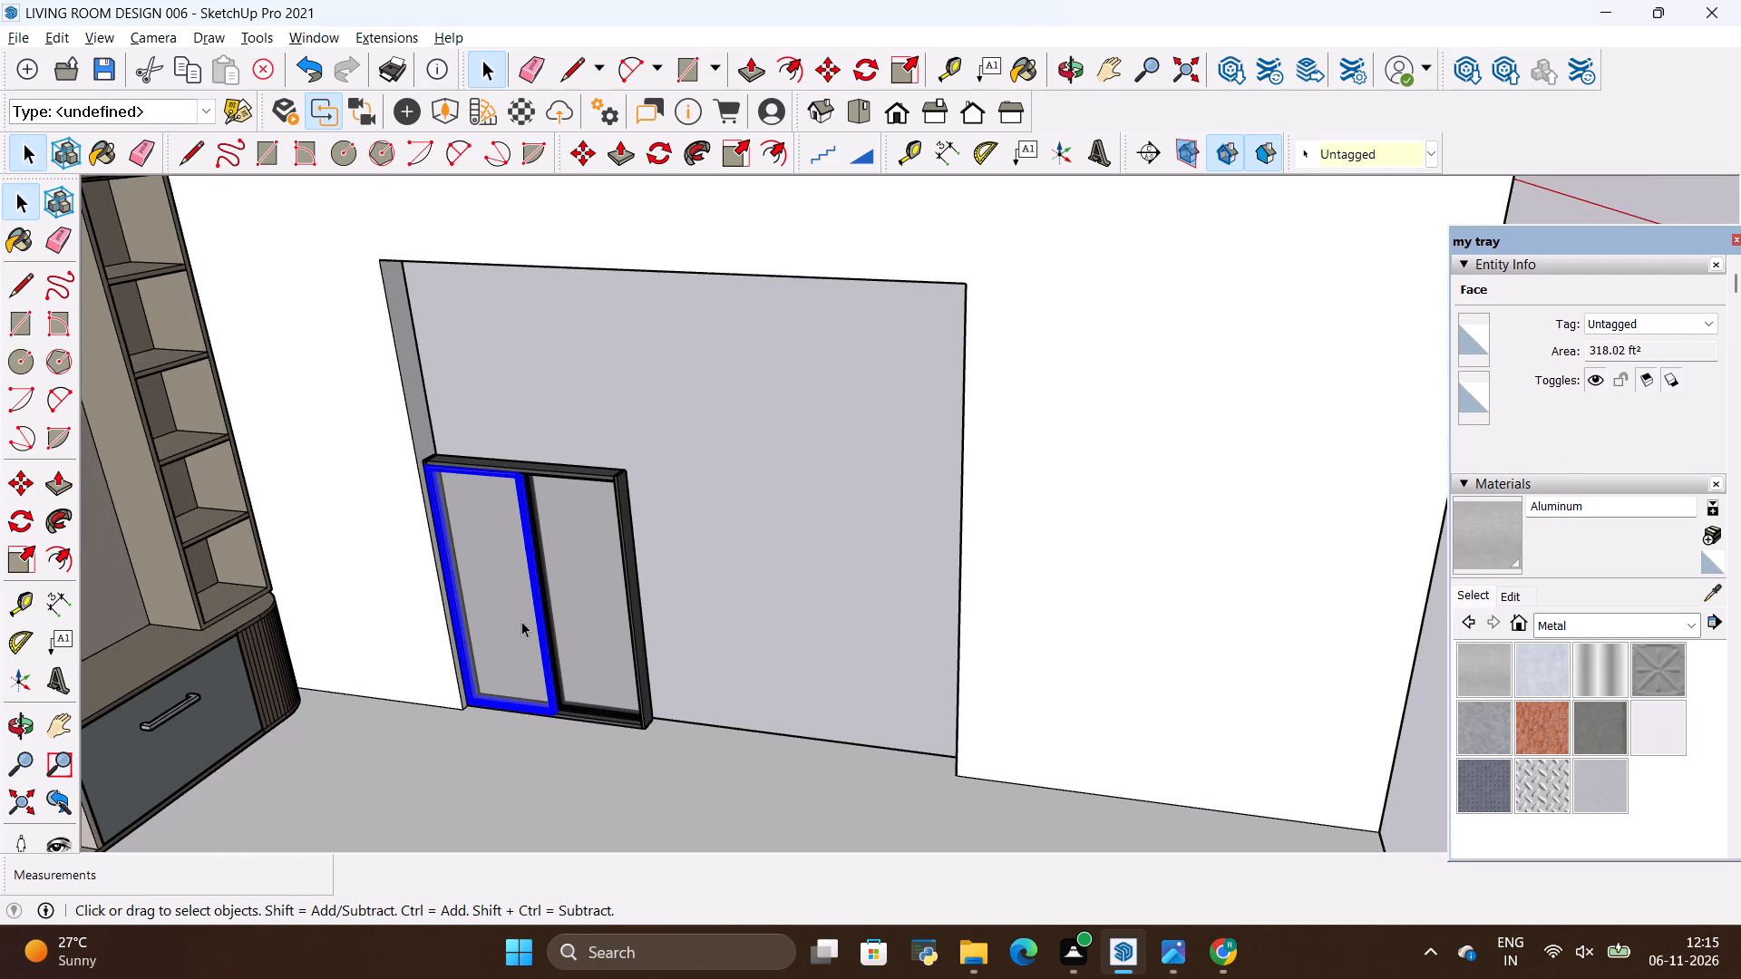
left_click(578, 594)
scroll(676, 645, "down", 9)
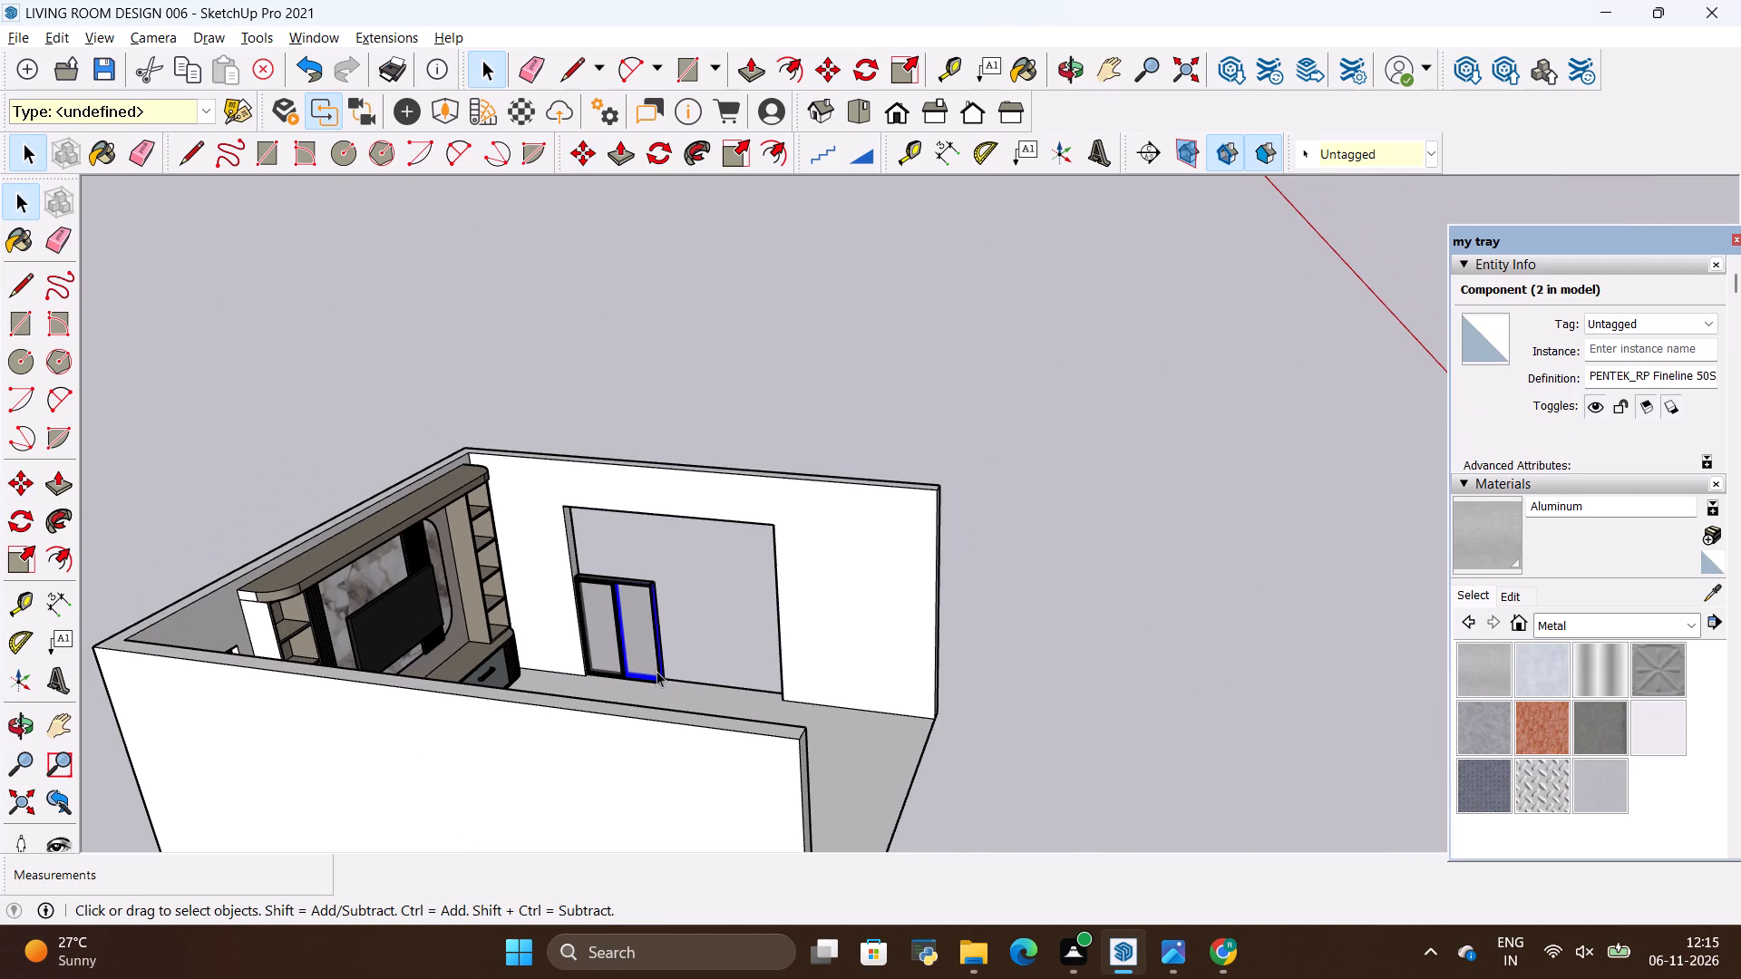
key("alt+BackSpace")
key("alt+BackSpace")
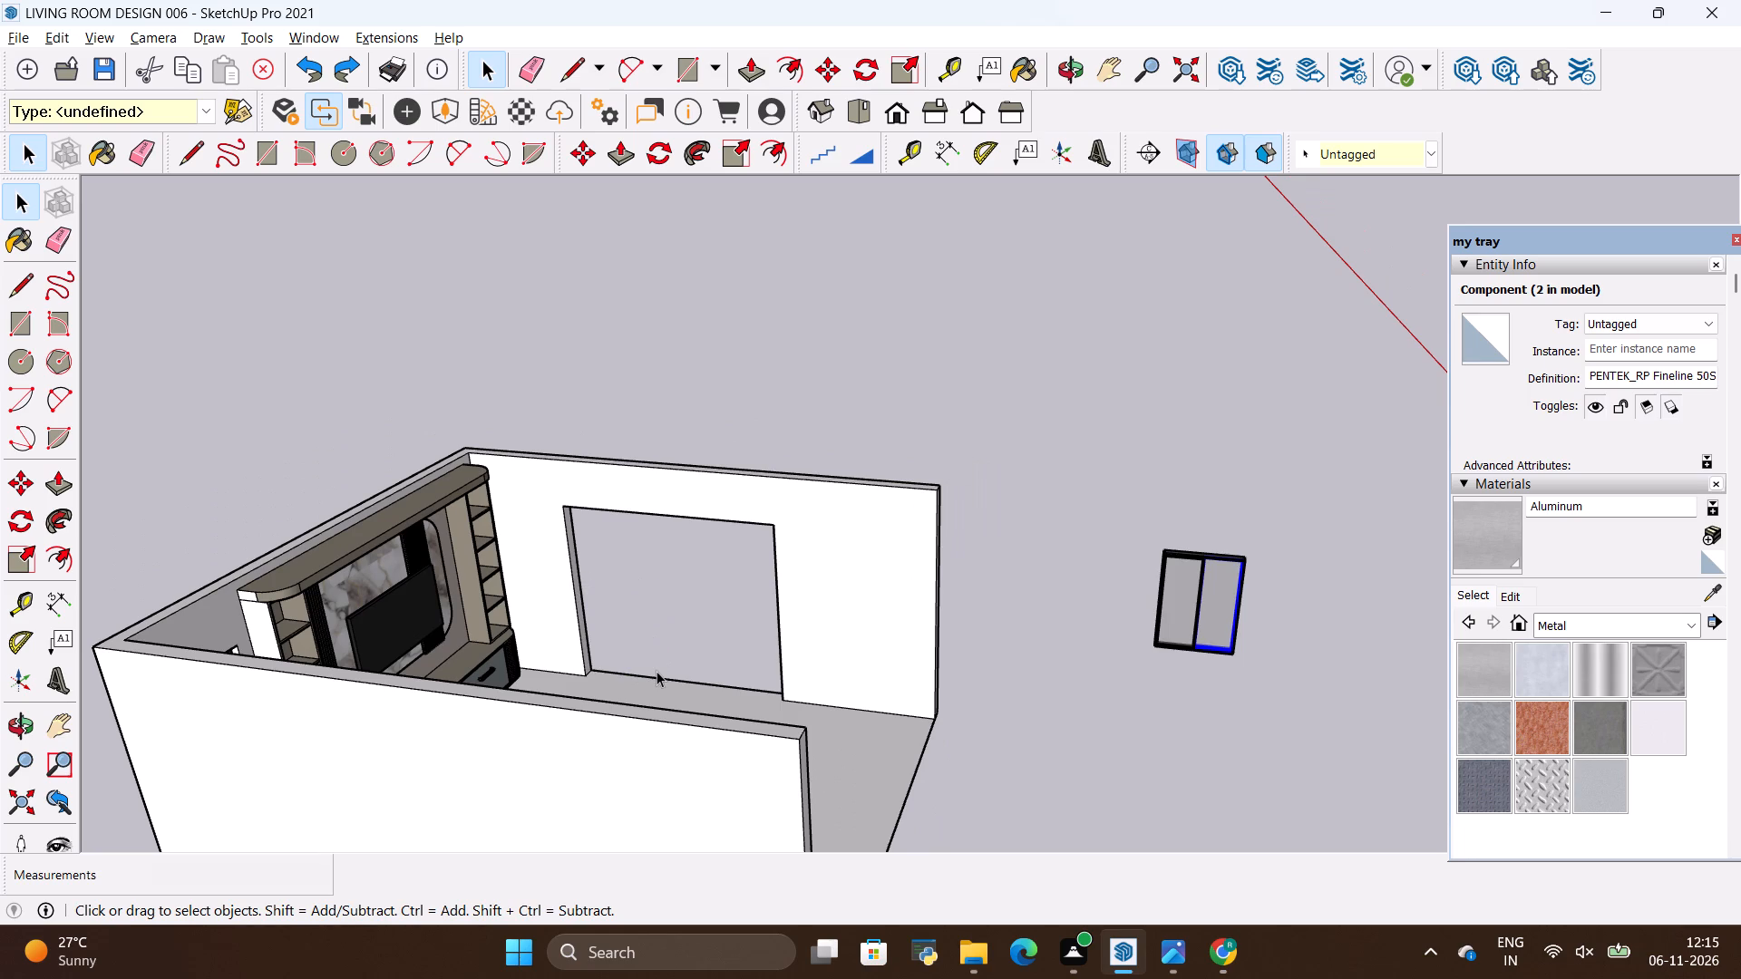
Group the three sliding door components outside the room into a single group.
key("space")
left_click(1055, 612)
left_click_drag(1074, 476, 1311, 682)
right_click(1203, 605)
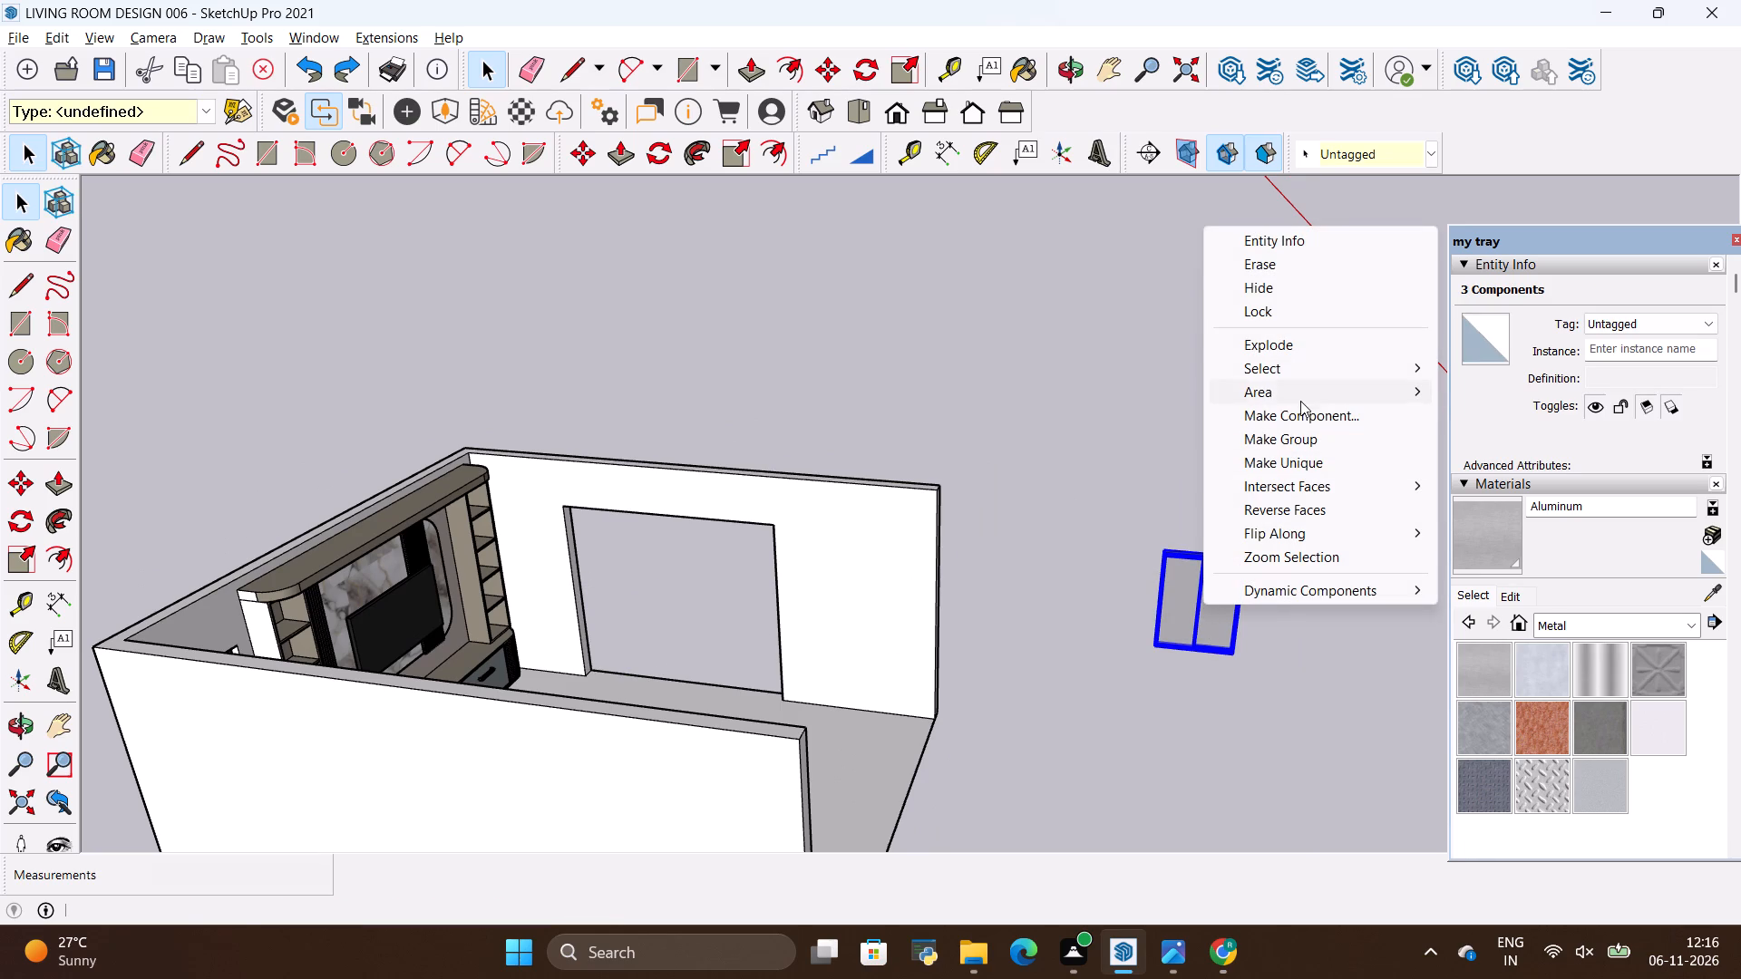
left_click(1298, 441)
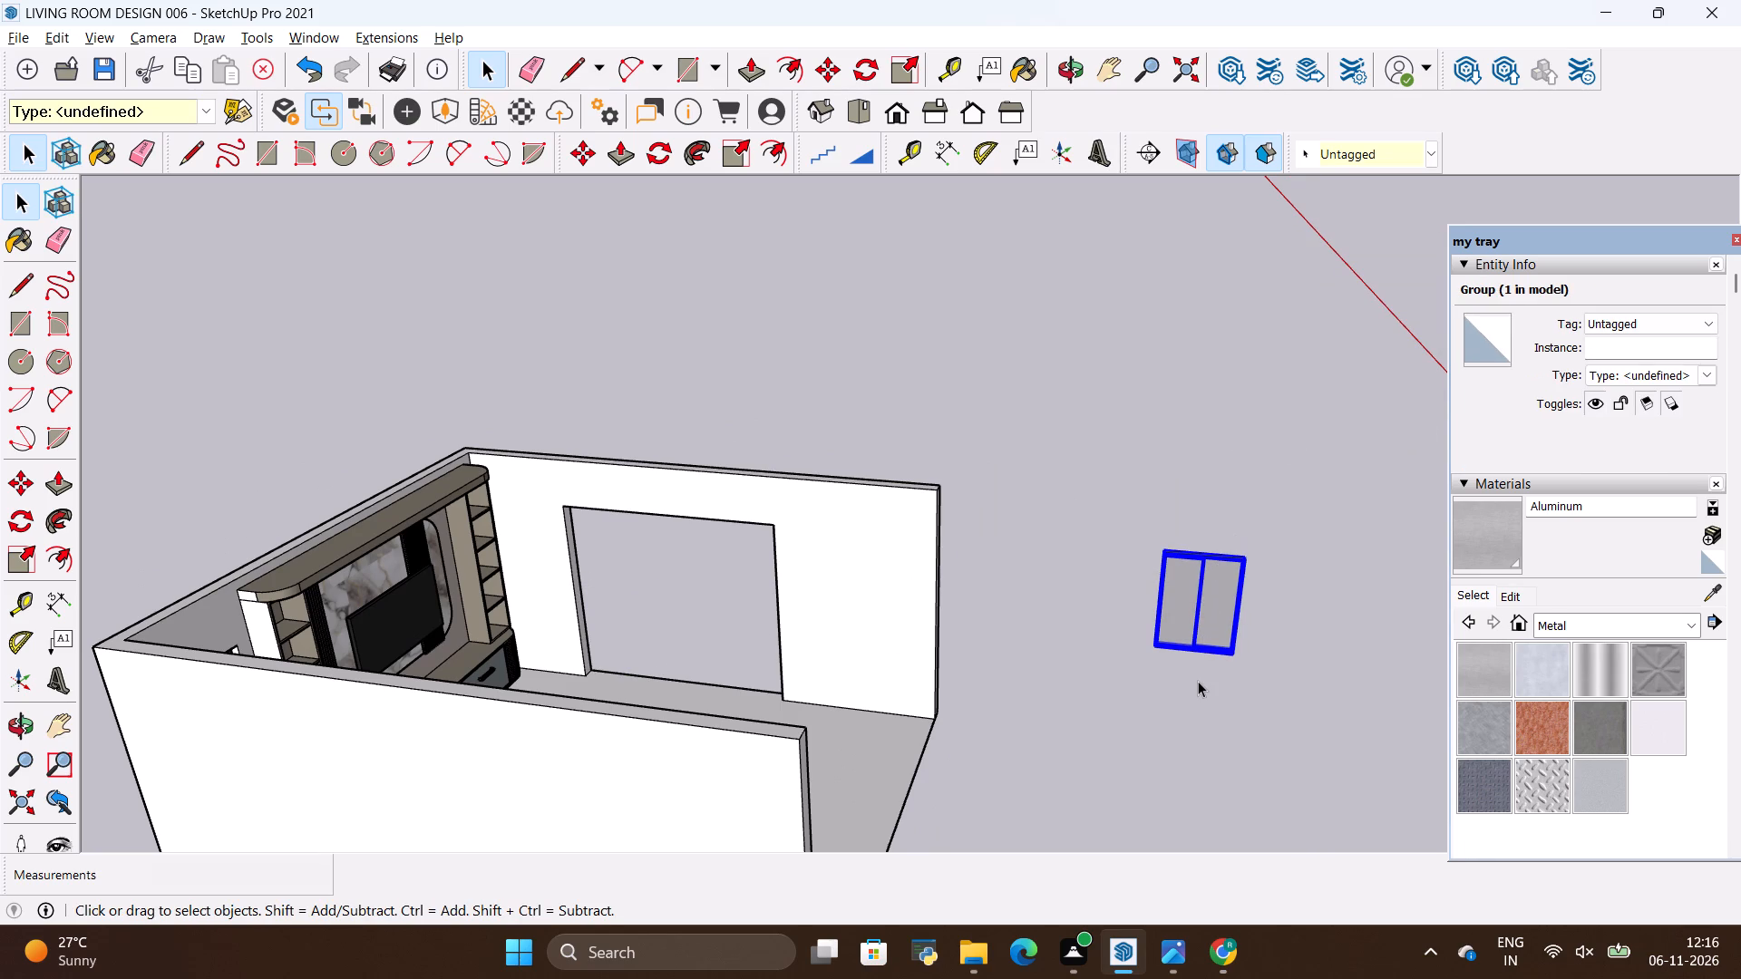
Move the door group about 25' 5 3/4" into the wall opening, onto its bottom corner nearest the TV unit.
key("m")
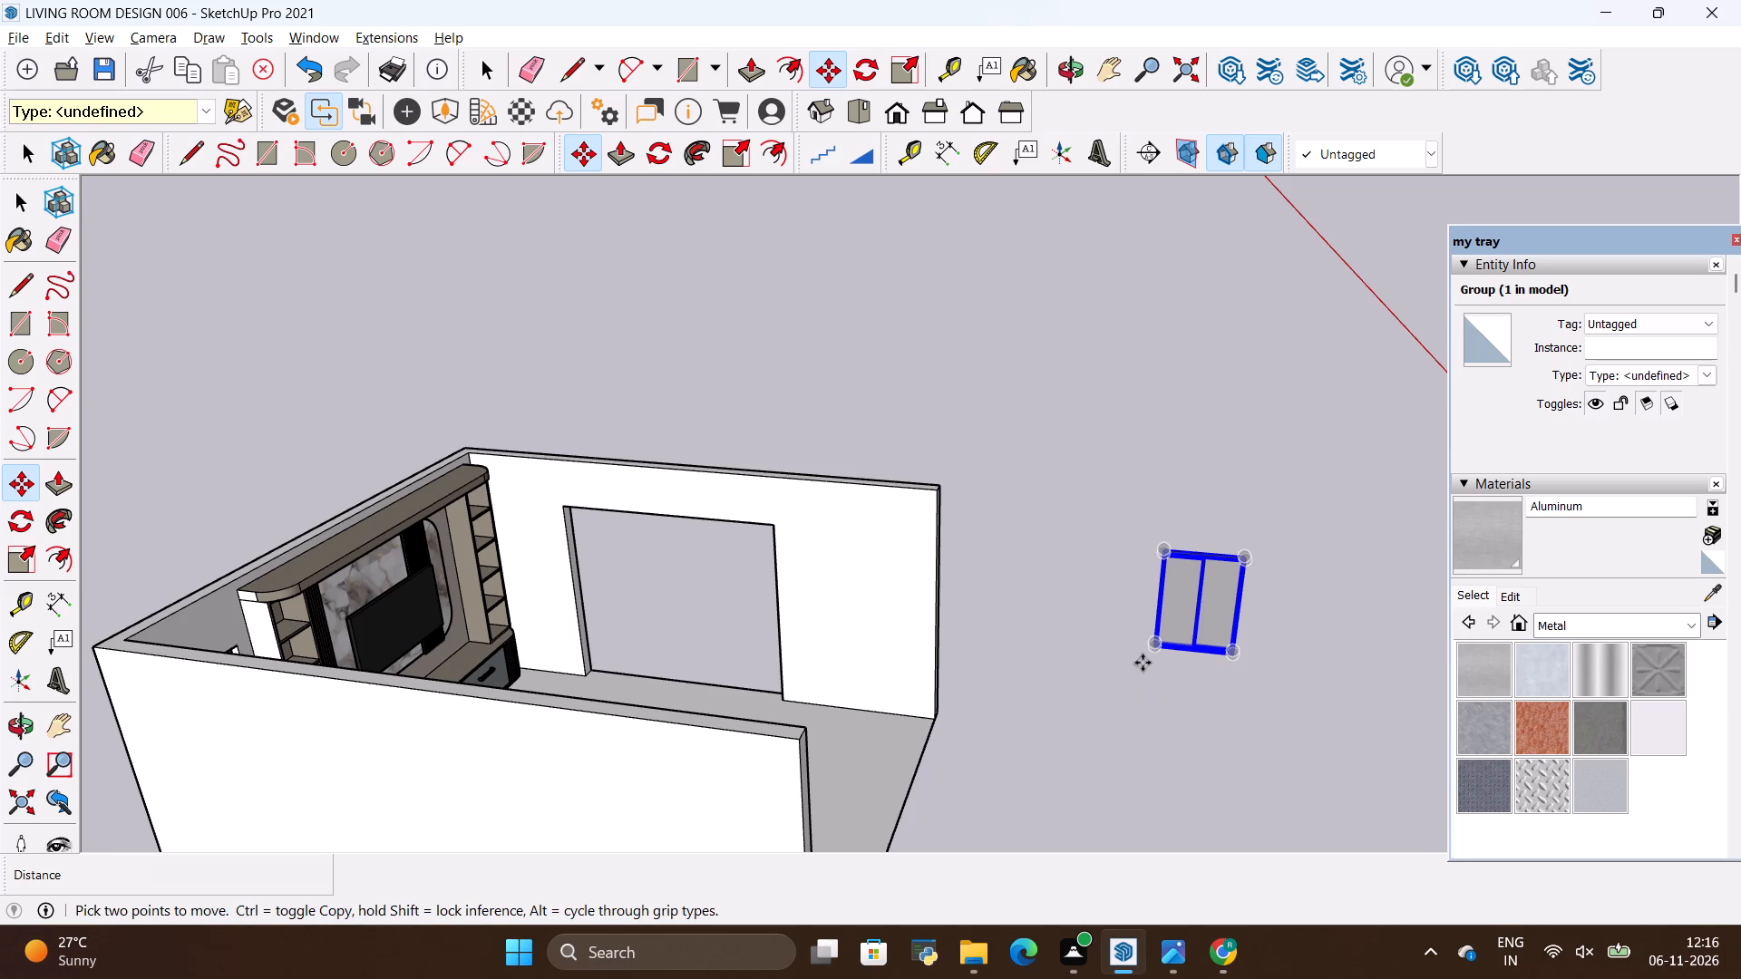
left_click(1150, 659)
scroll(601, 585, "up", 6)
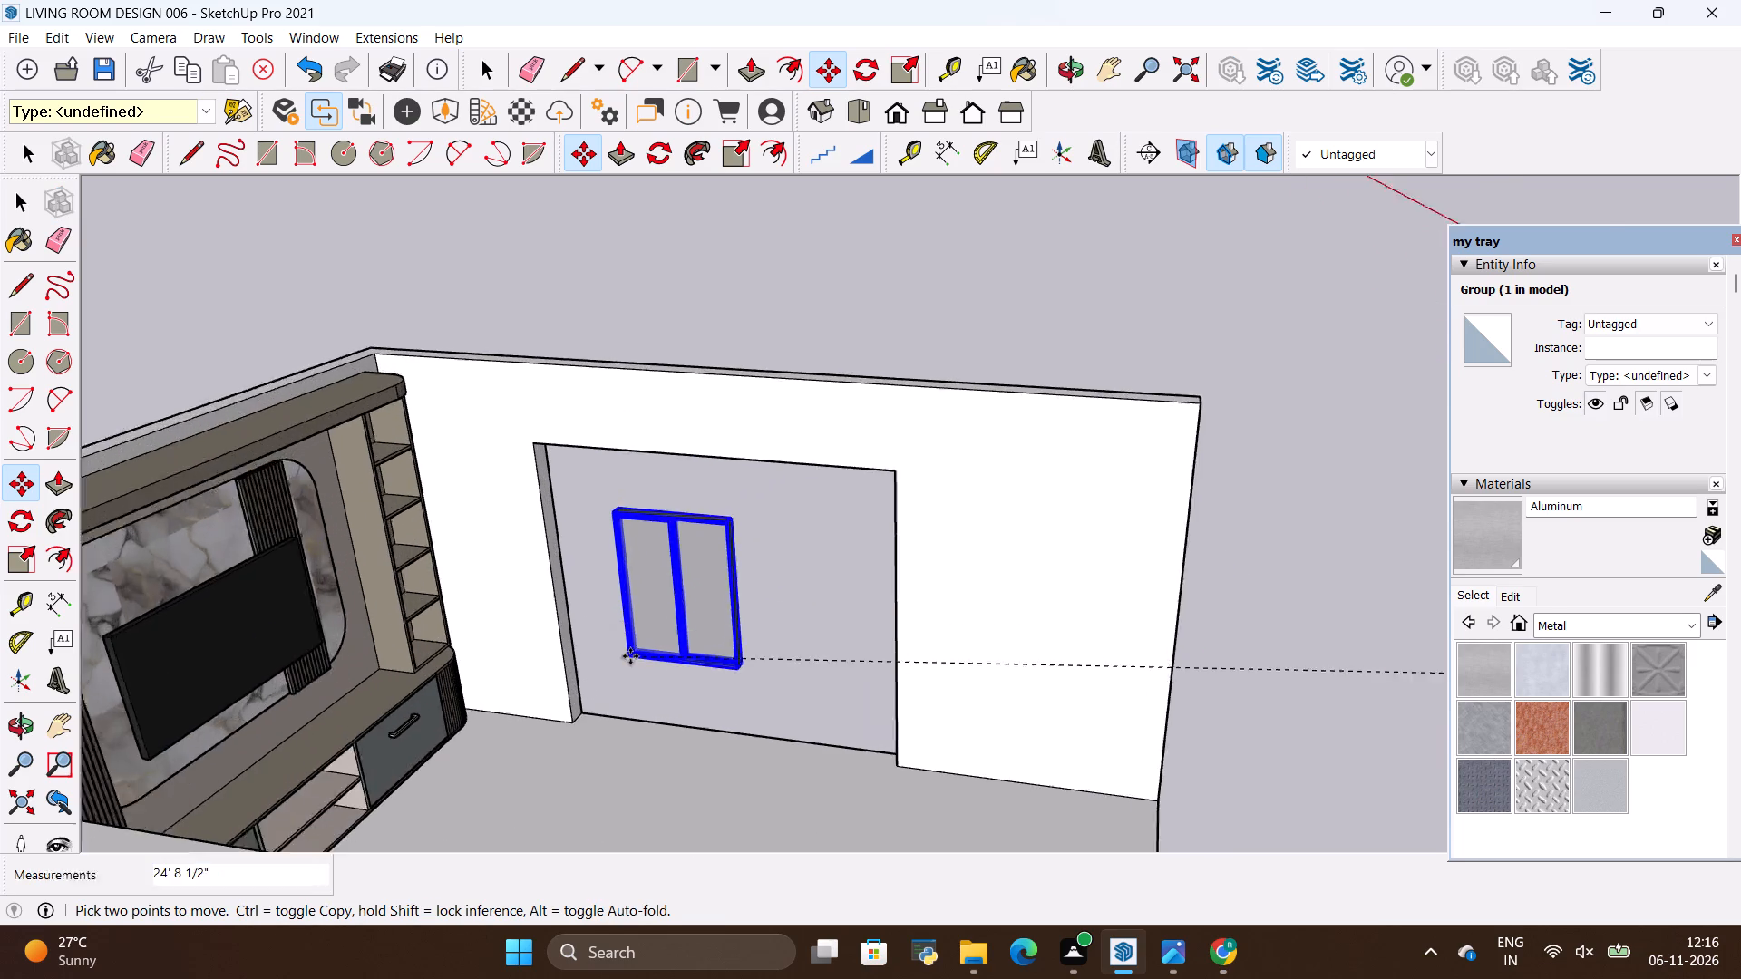
scroll(630, 656, "up", 13)
scroll(520, 769, "up", 8)
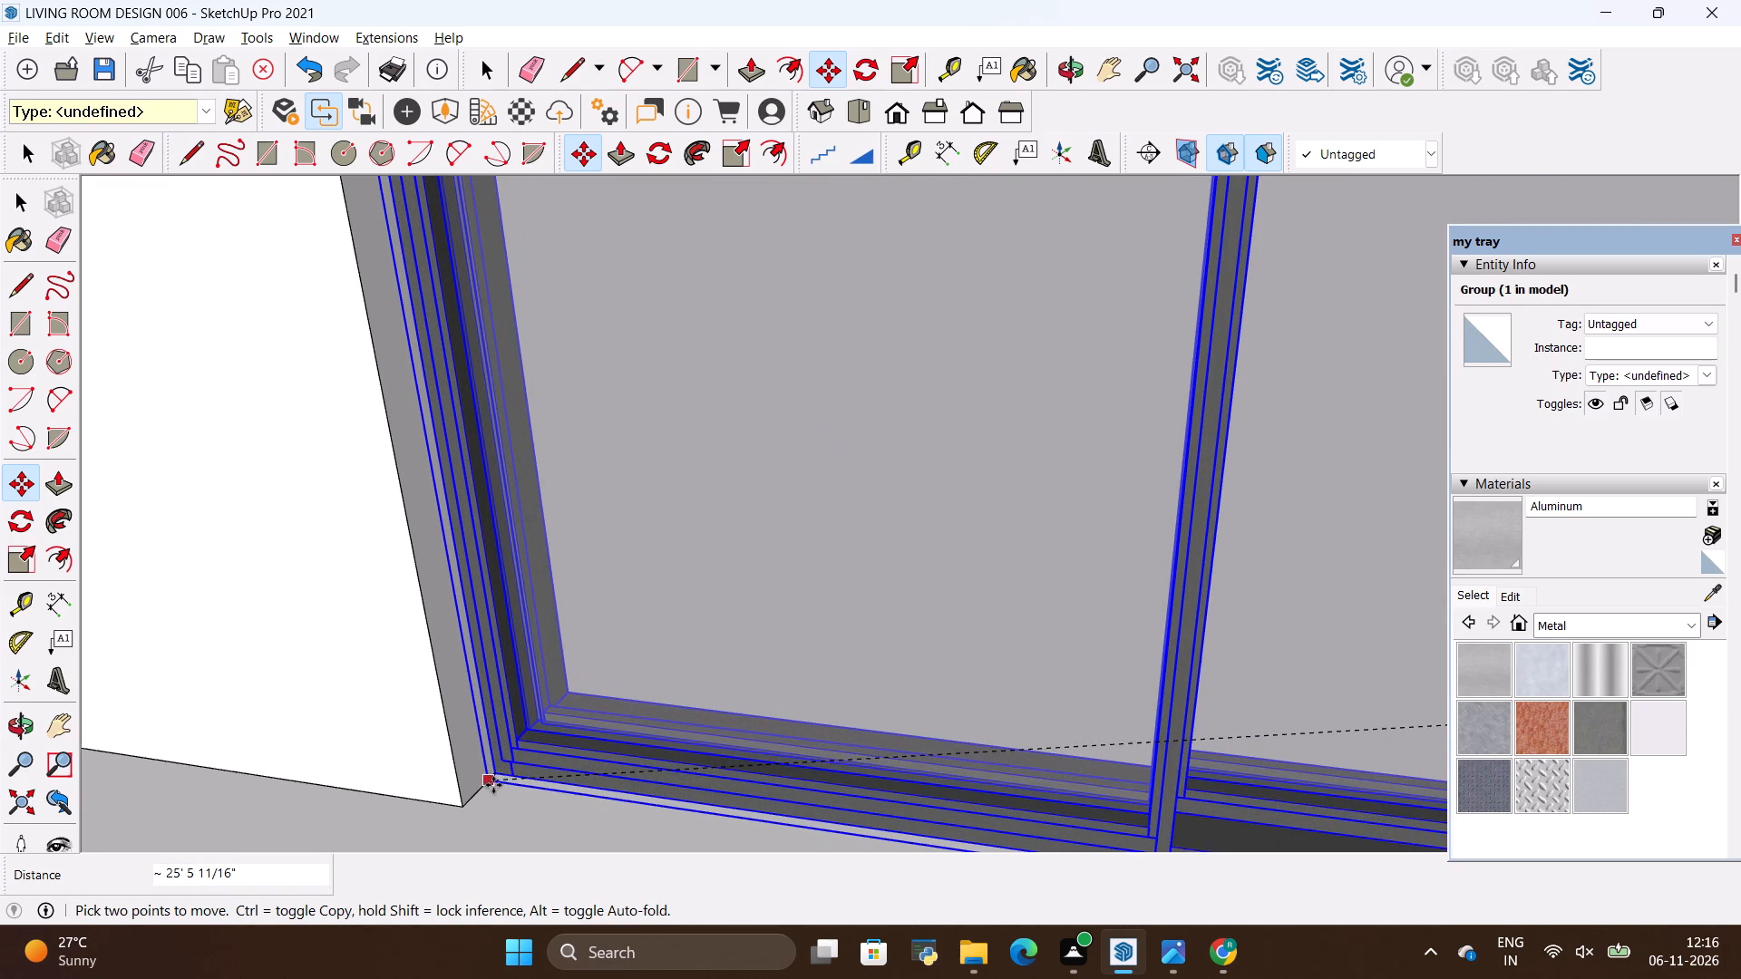
left_click(486, 785)
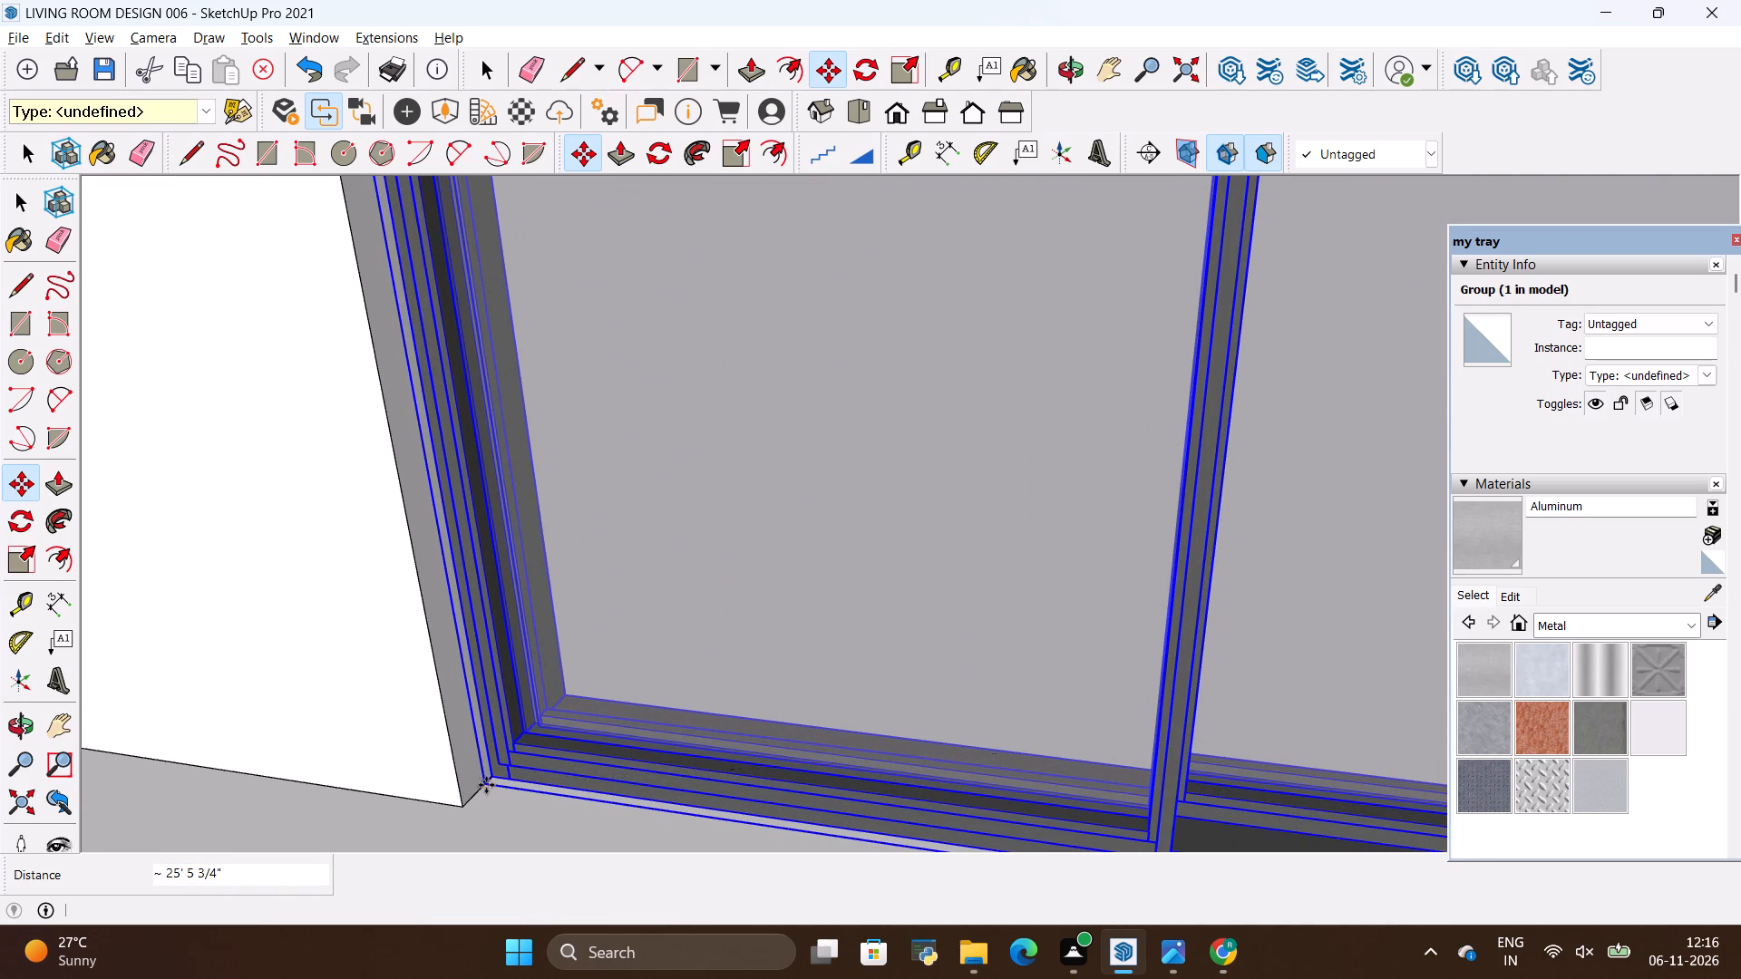
key("space")
left_click(368, 780)
scroll(374, 772, "down", 20)
scroll(374, 772, "down", 1)
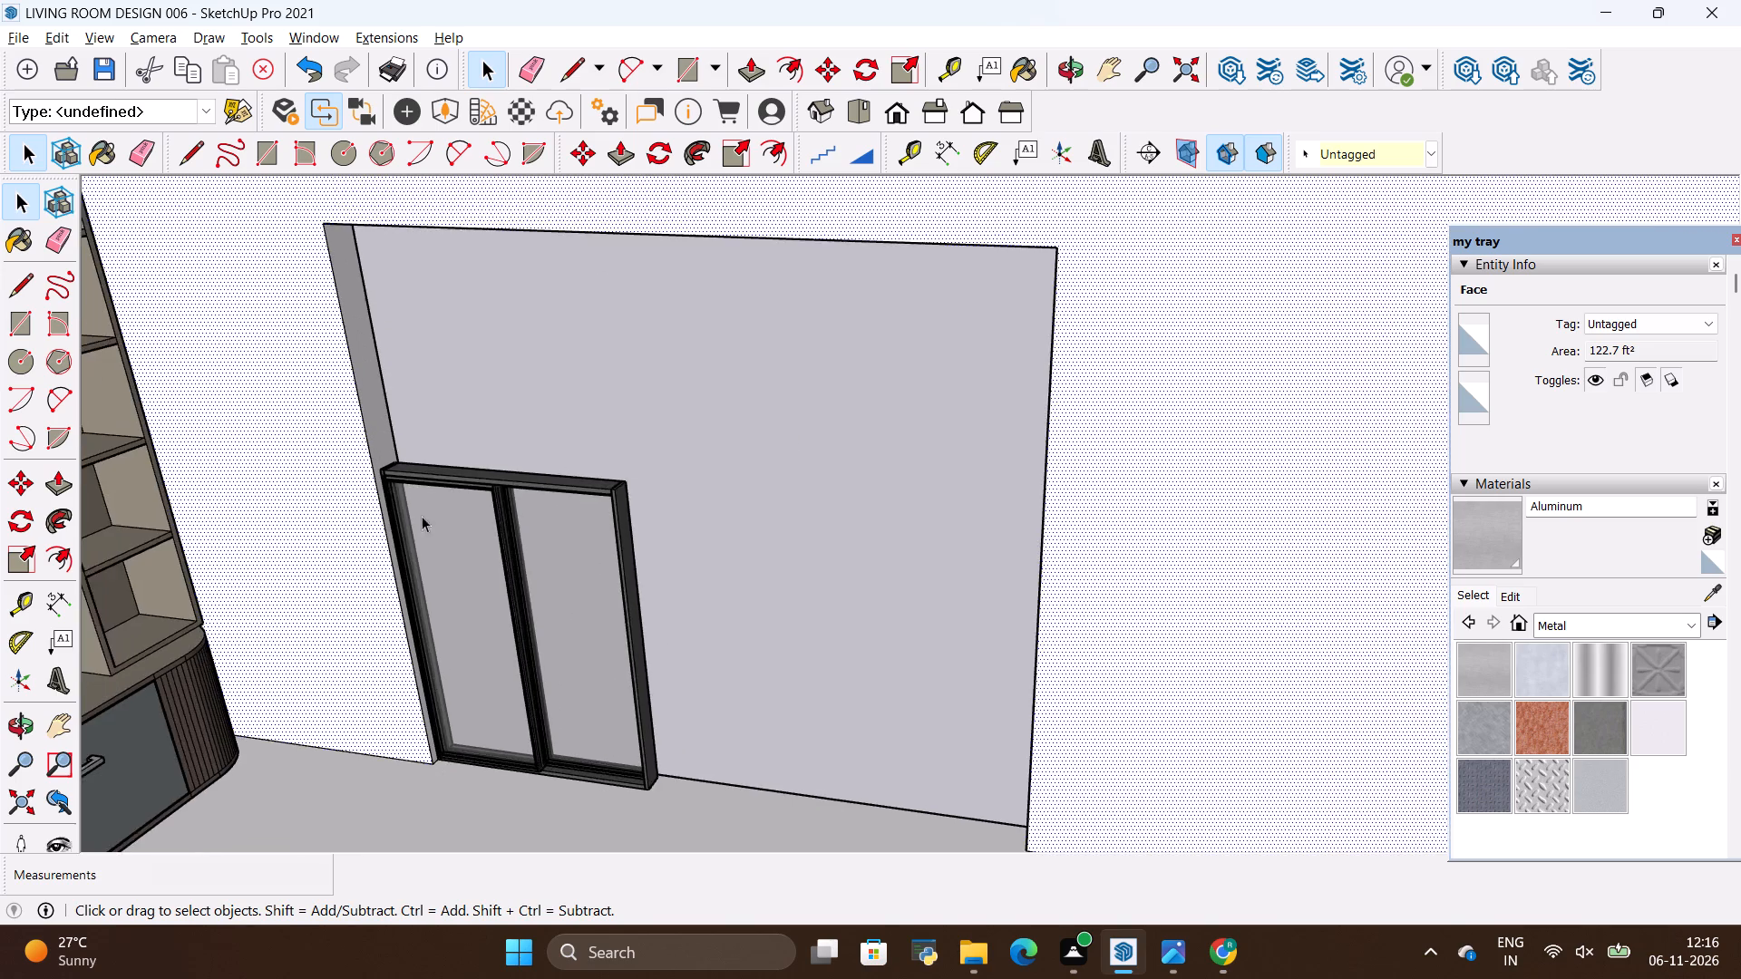
scroll(422, 506, "down", 4)
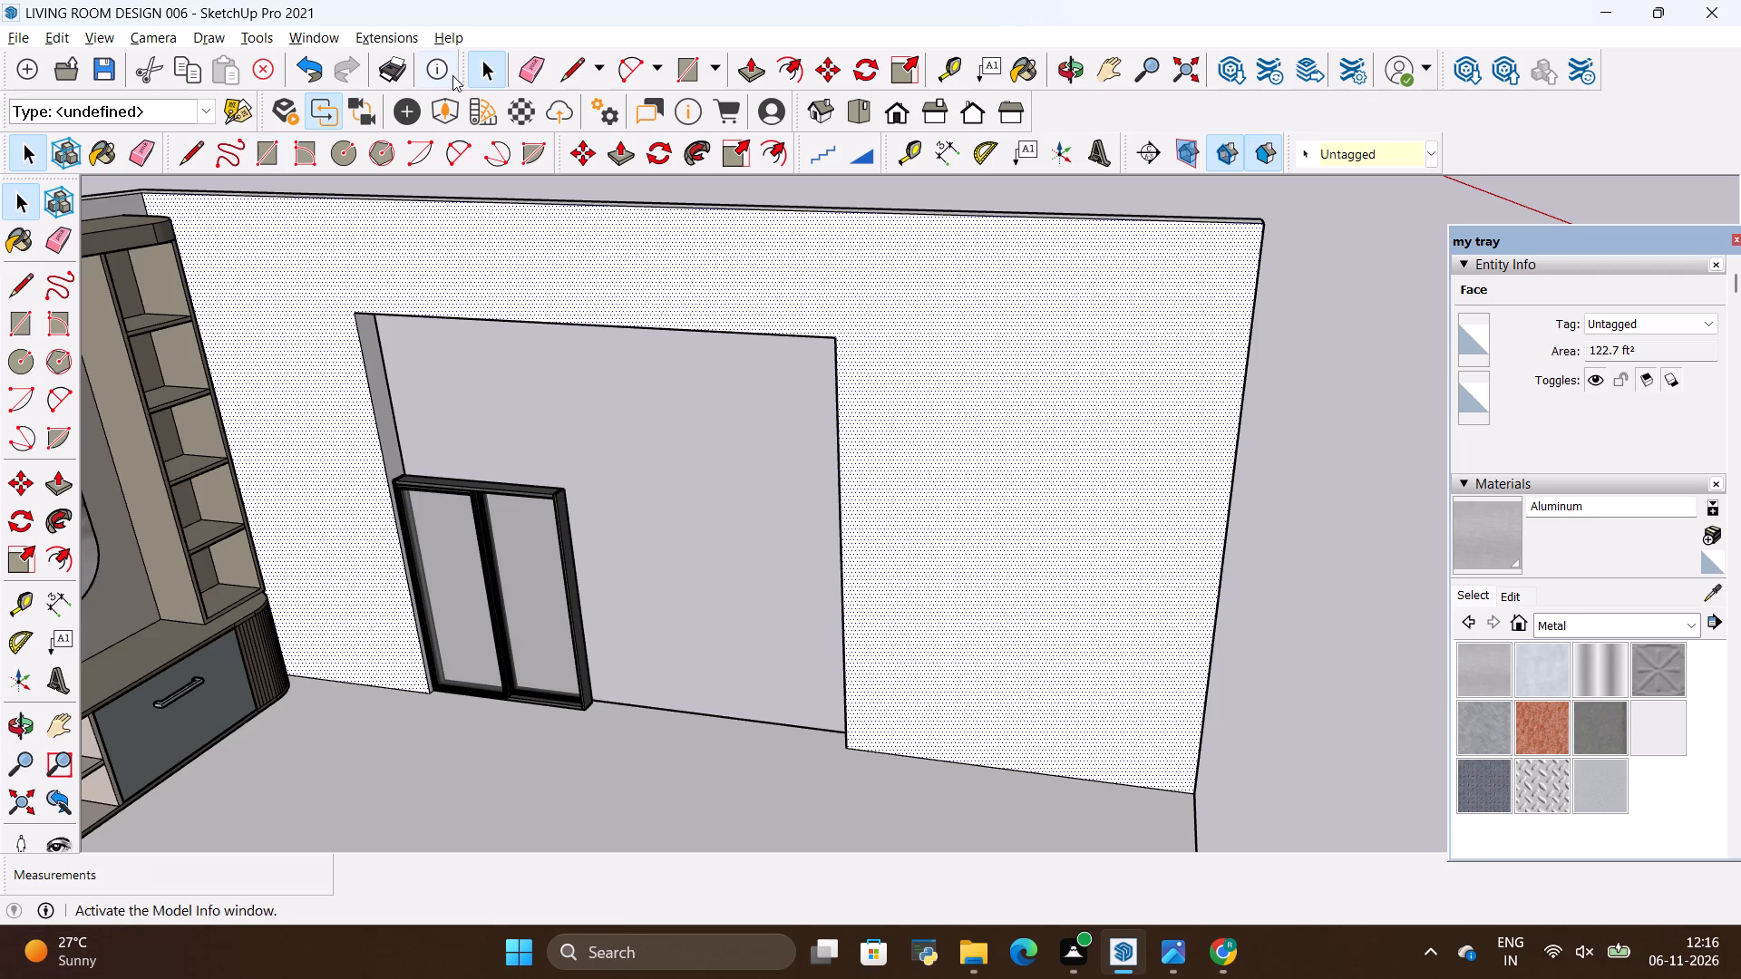
Scale the door group in width and height up to the opening's opposite upper corner, filling the whole opening.
scroll(242, 11, "down", 4)
scroll(1291, 77, "down", 1)
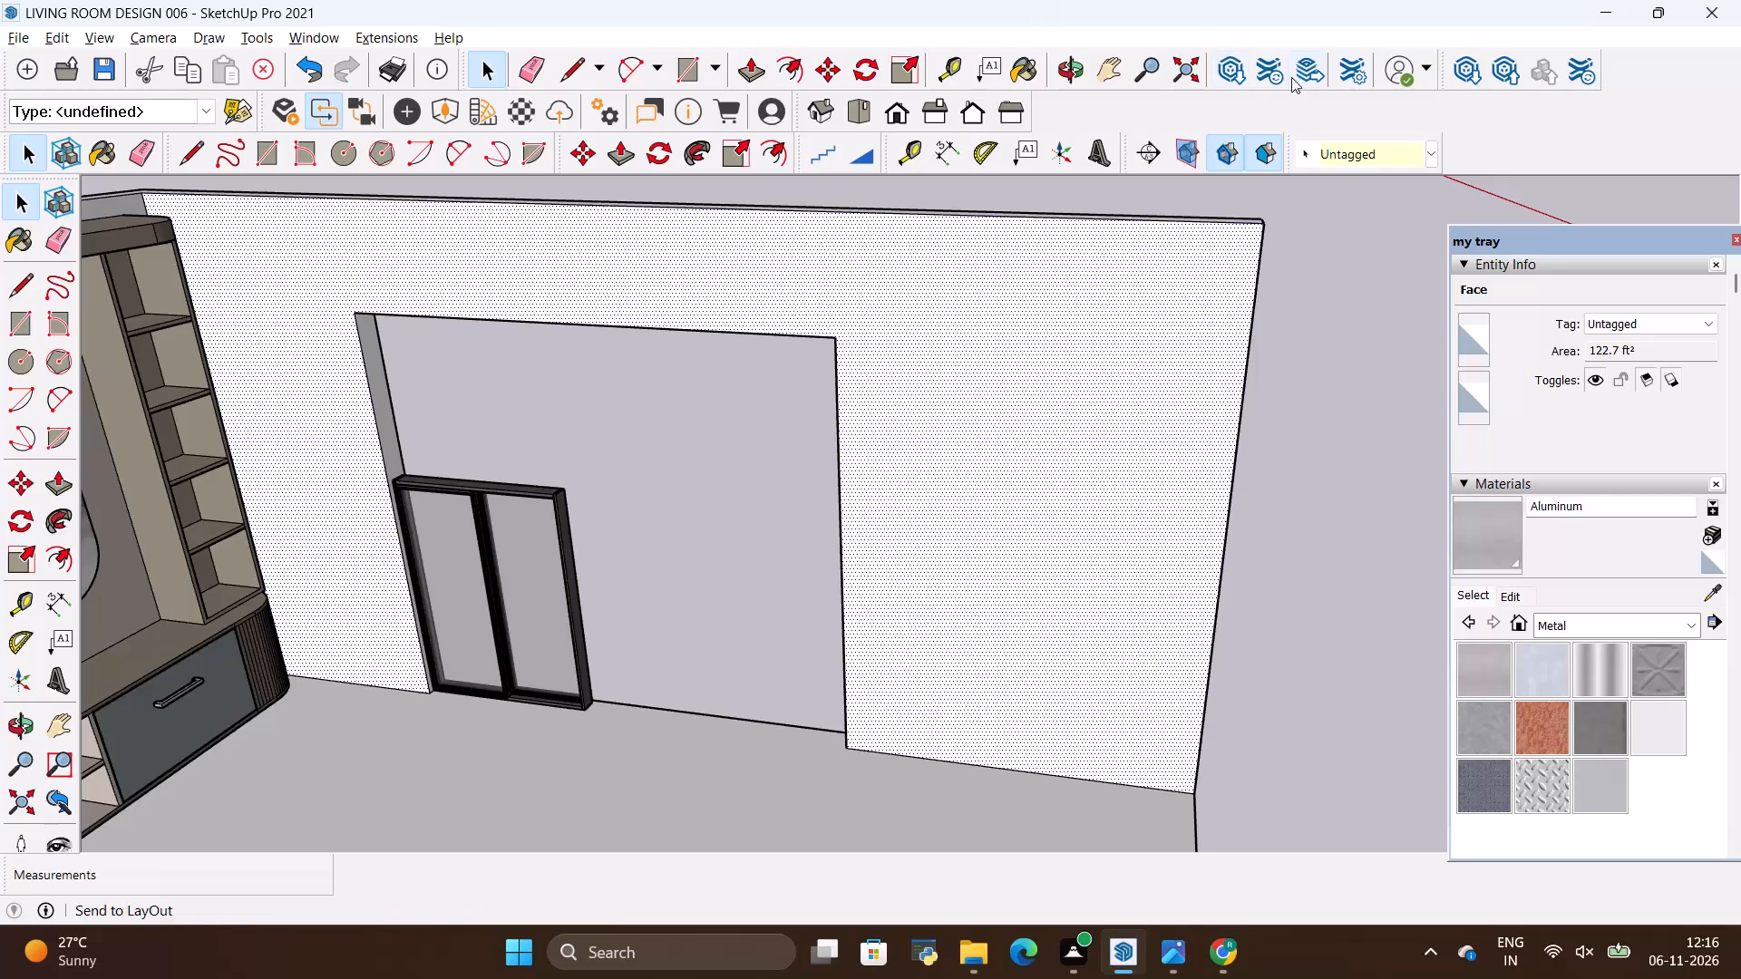
scroll(1291, 77, "down", 3)
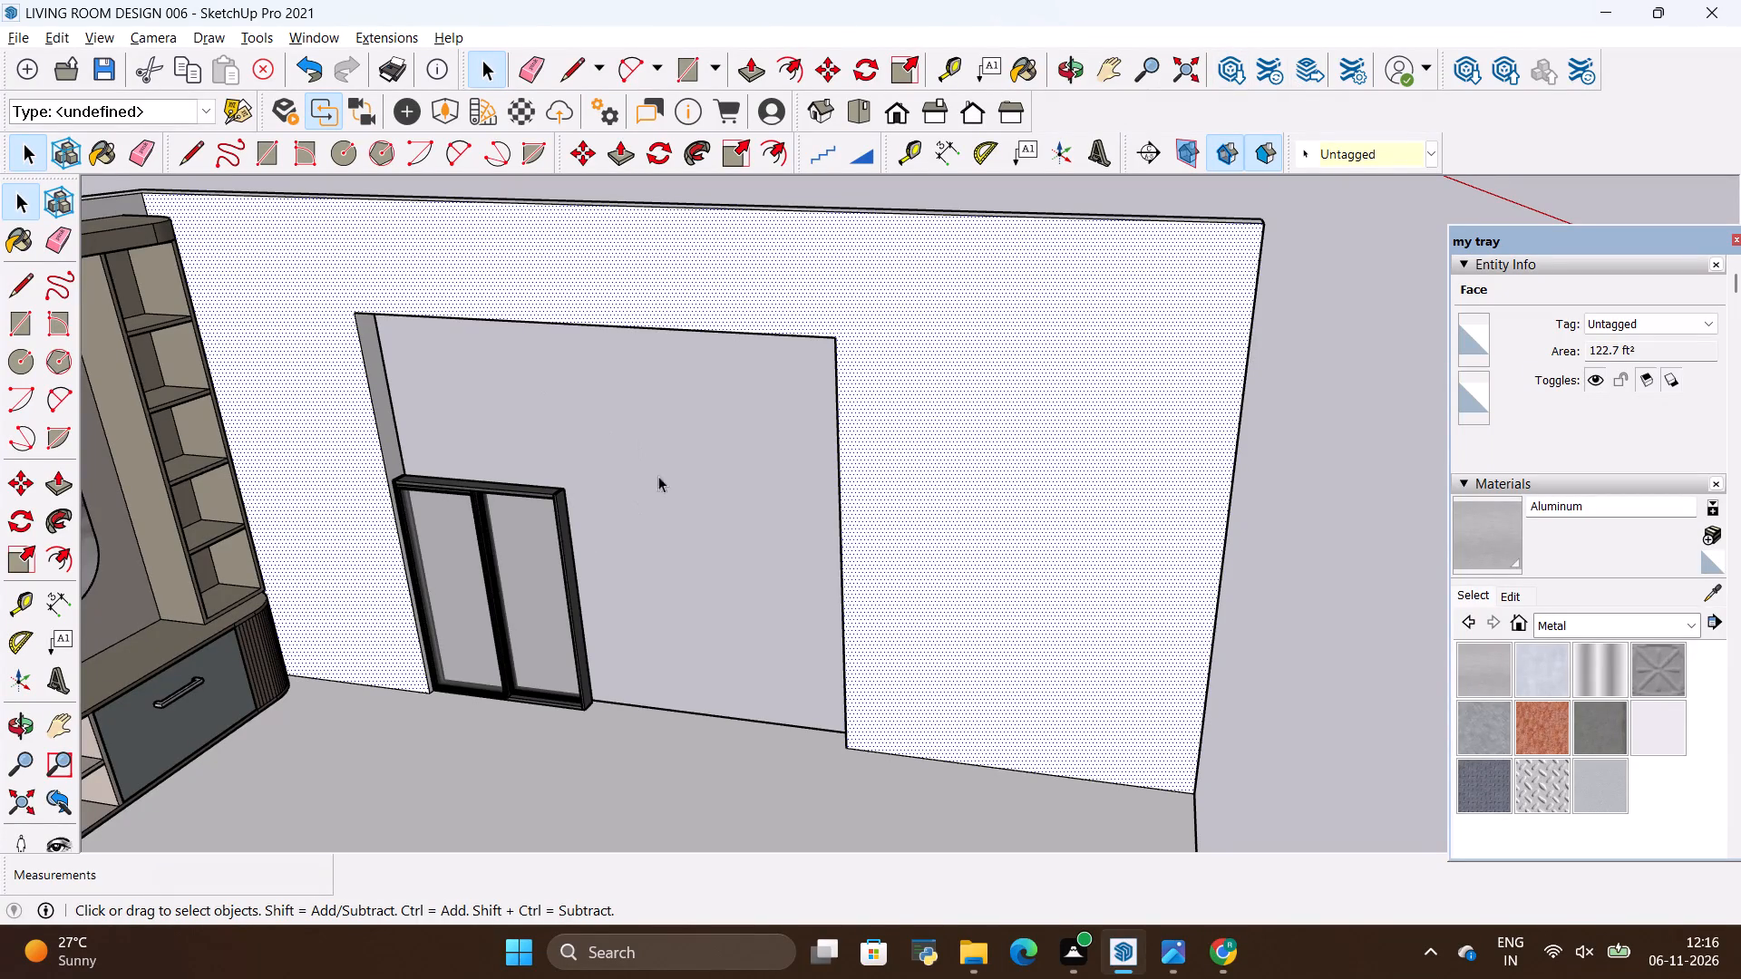
scroll(414, 793, "down", 4)
scroll(453, 505, "up", 6)
scroll(443, 465, "down", 5)
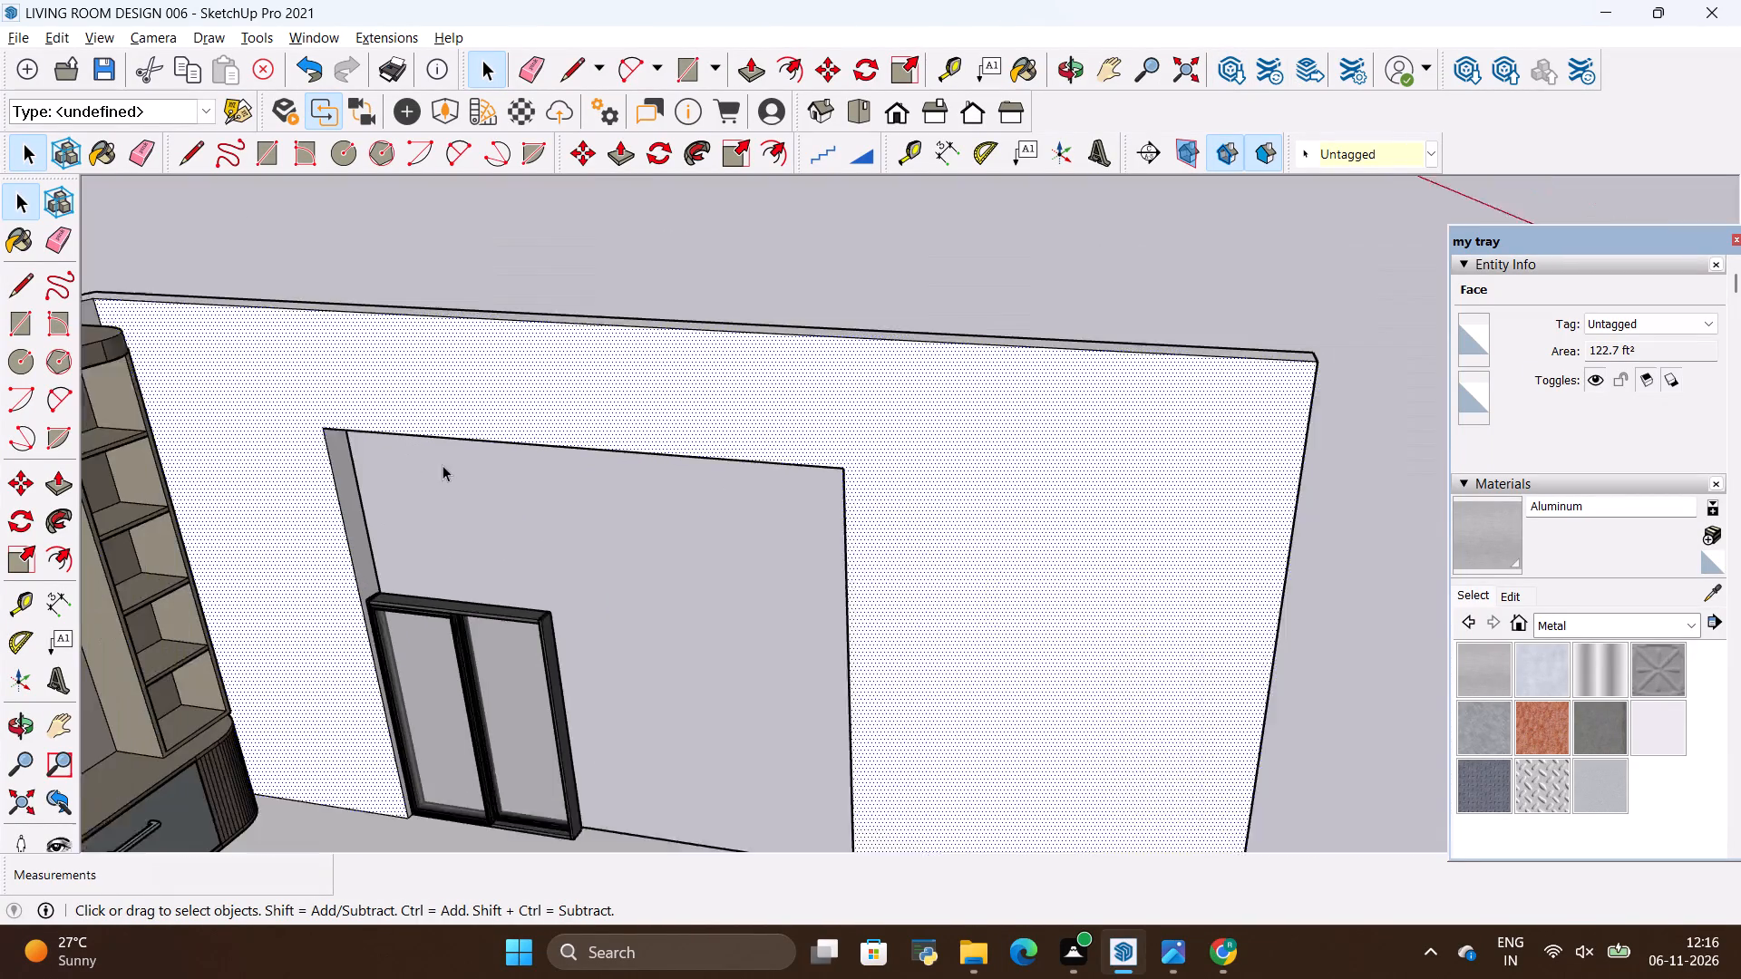
scroll(433, 642, "up", 6)
key("space")
left_click(503, 634)
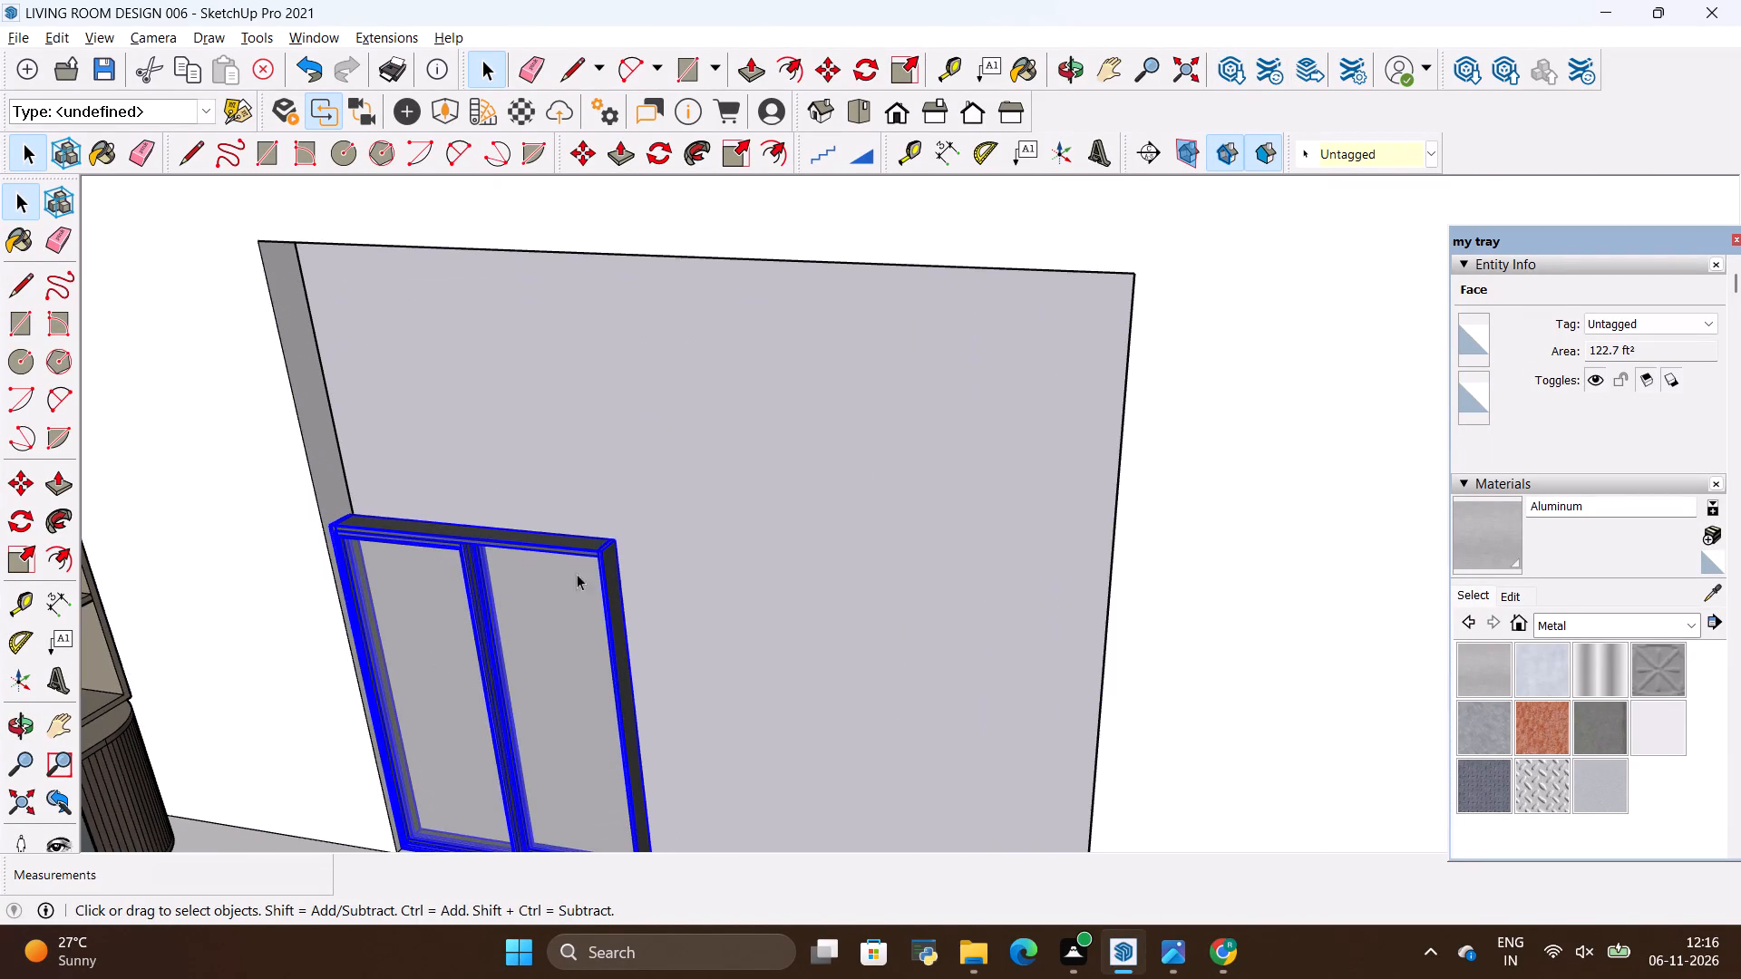
scroll(601, 519, "up", 7)
scroll(627, 557, "down", 4)
scroll(631, 595, "up", 3)
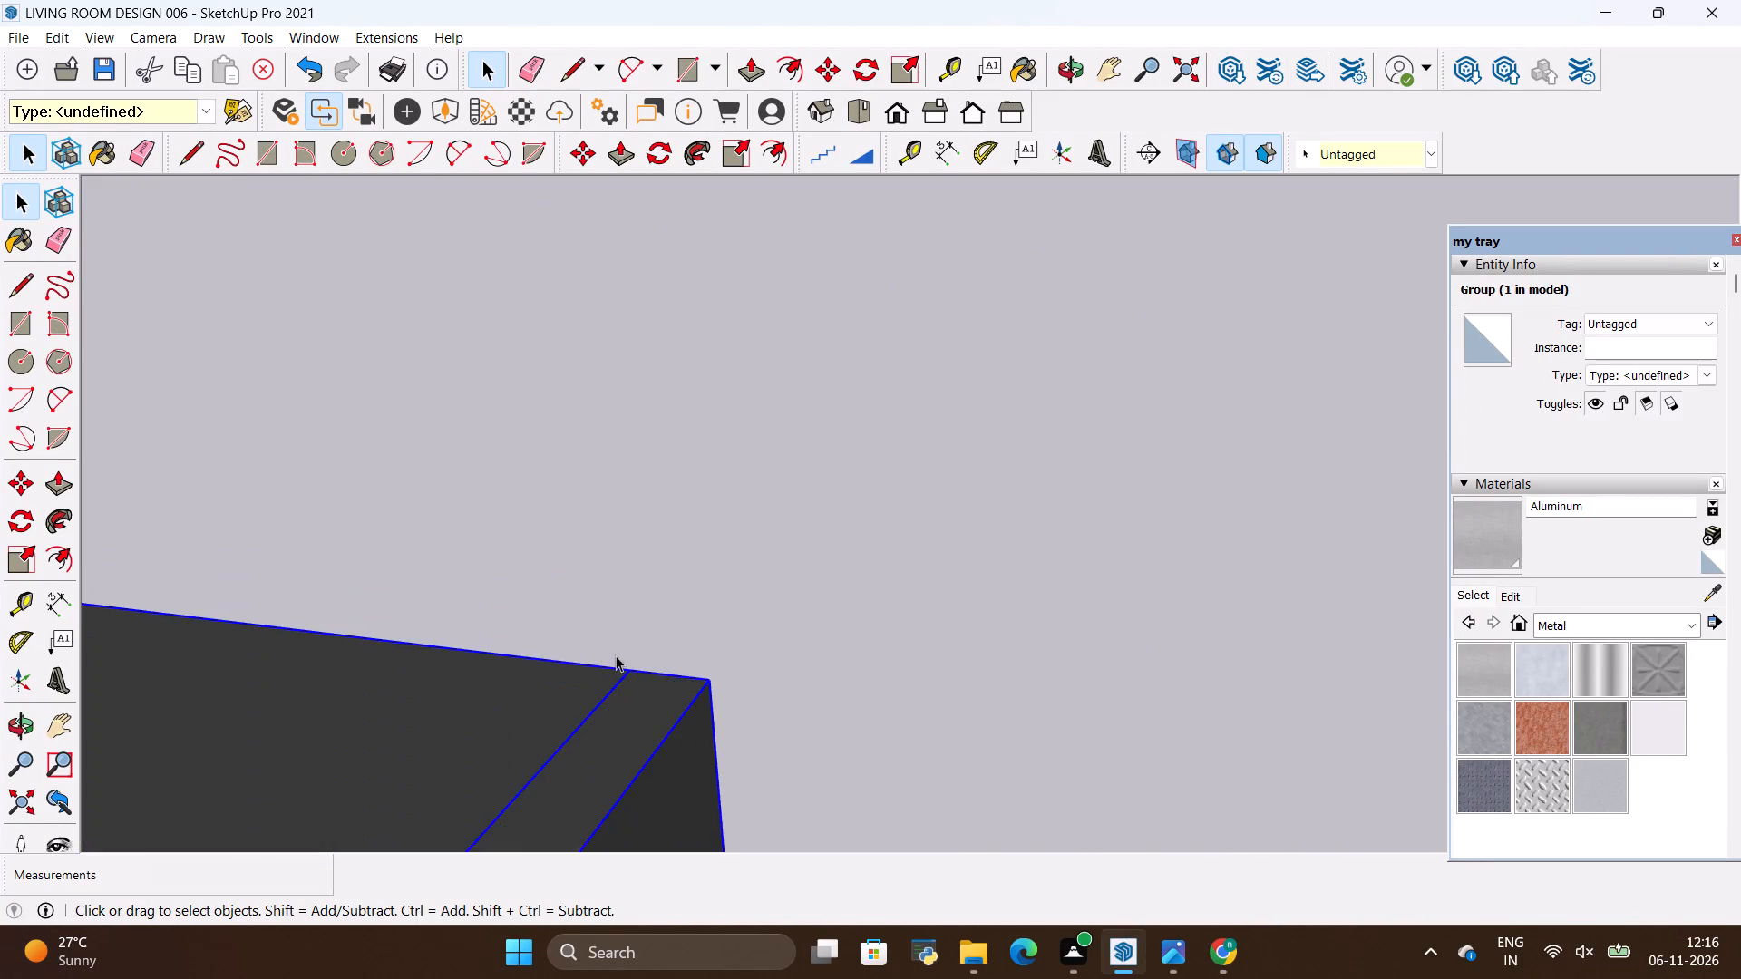
scroll(616, 655, "down", 2)
scroll(607, 728, "up", 2)
key("s")
left_click(605, 689)
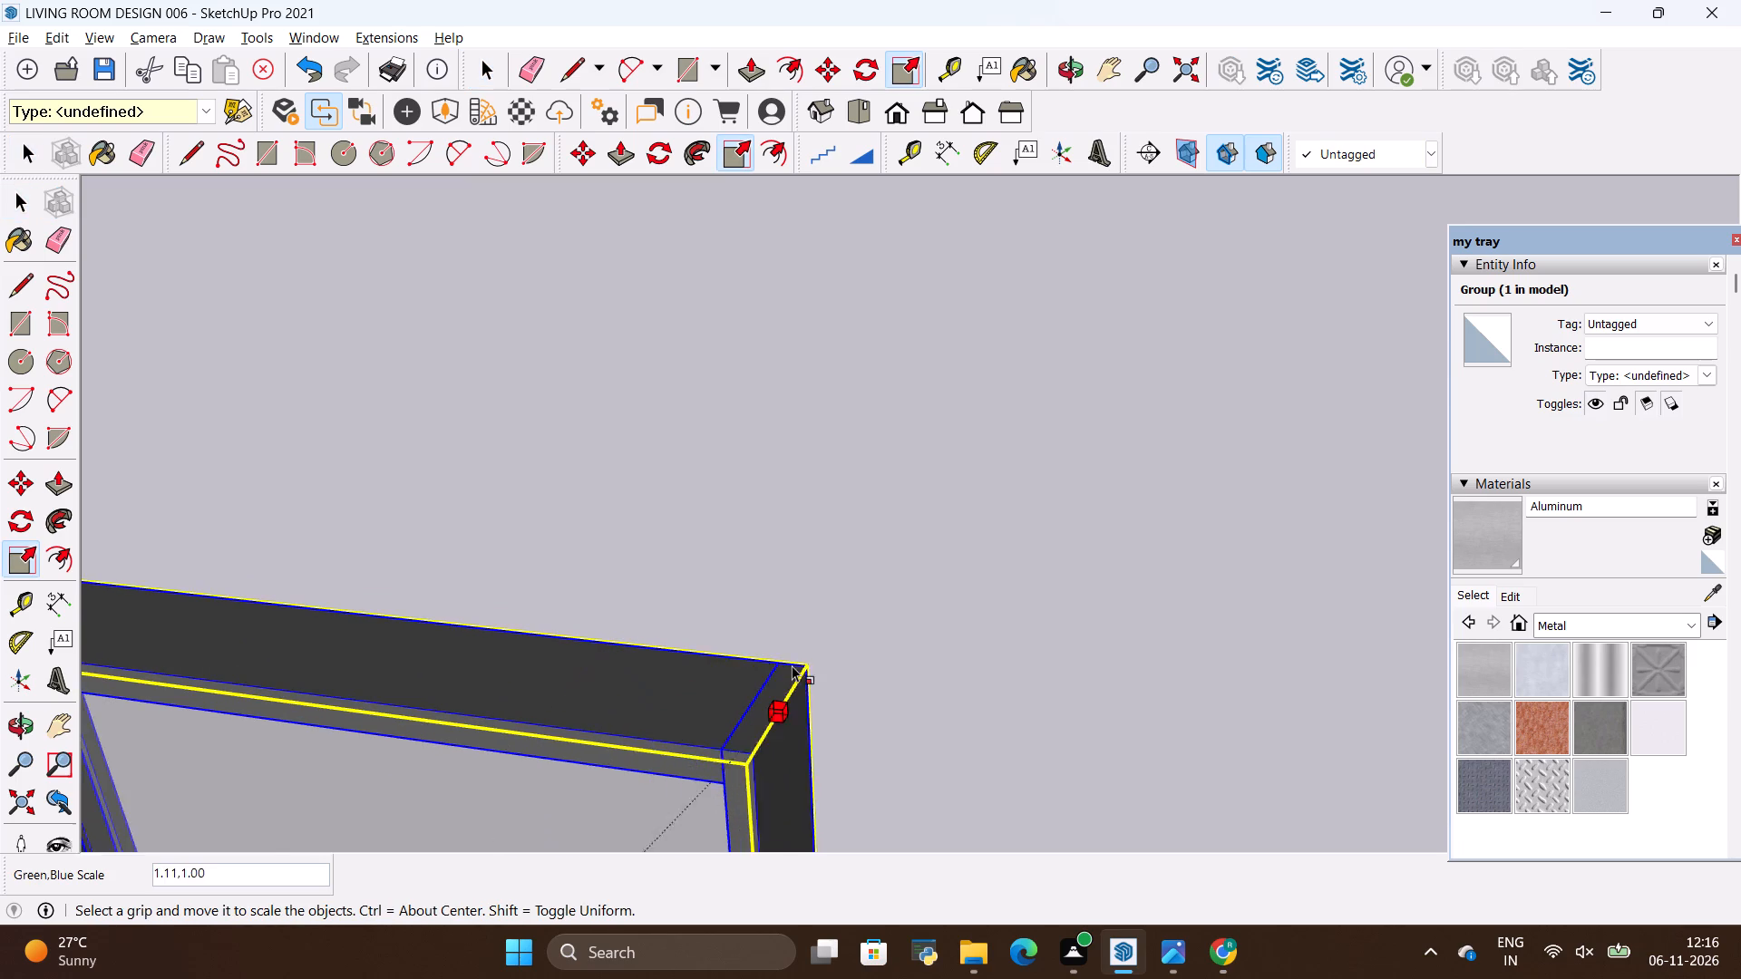
scroll(791, 664, "down", 16)
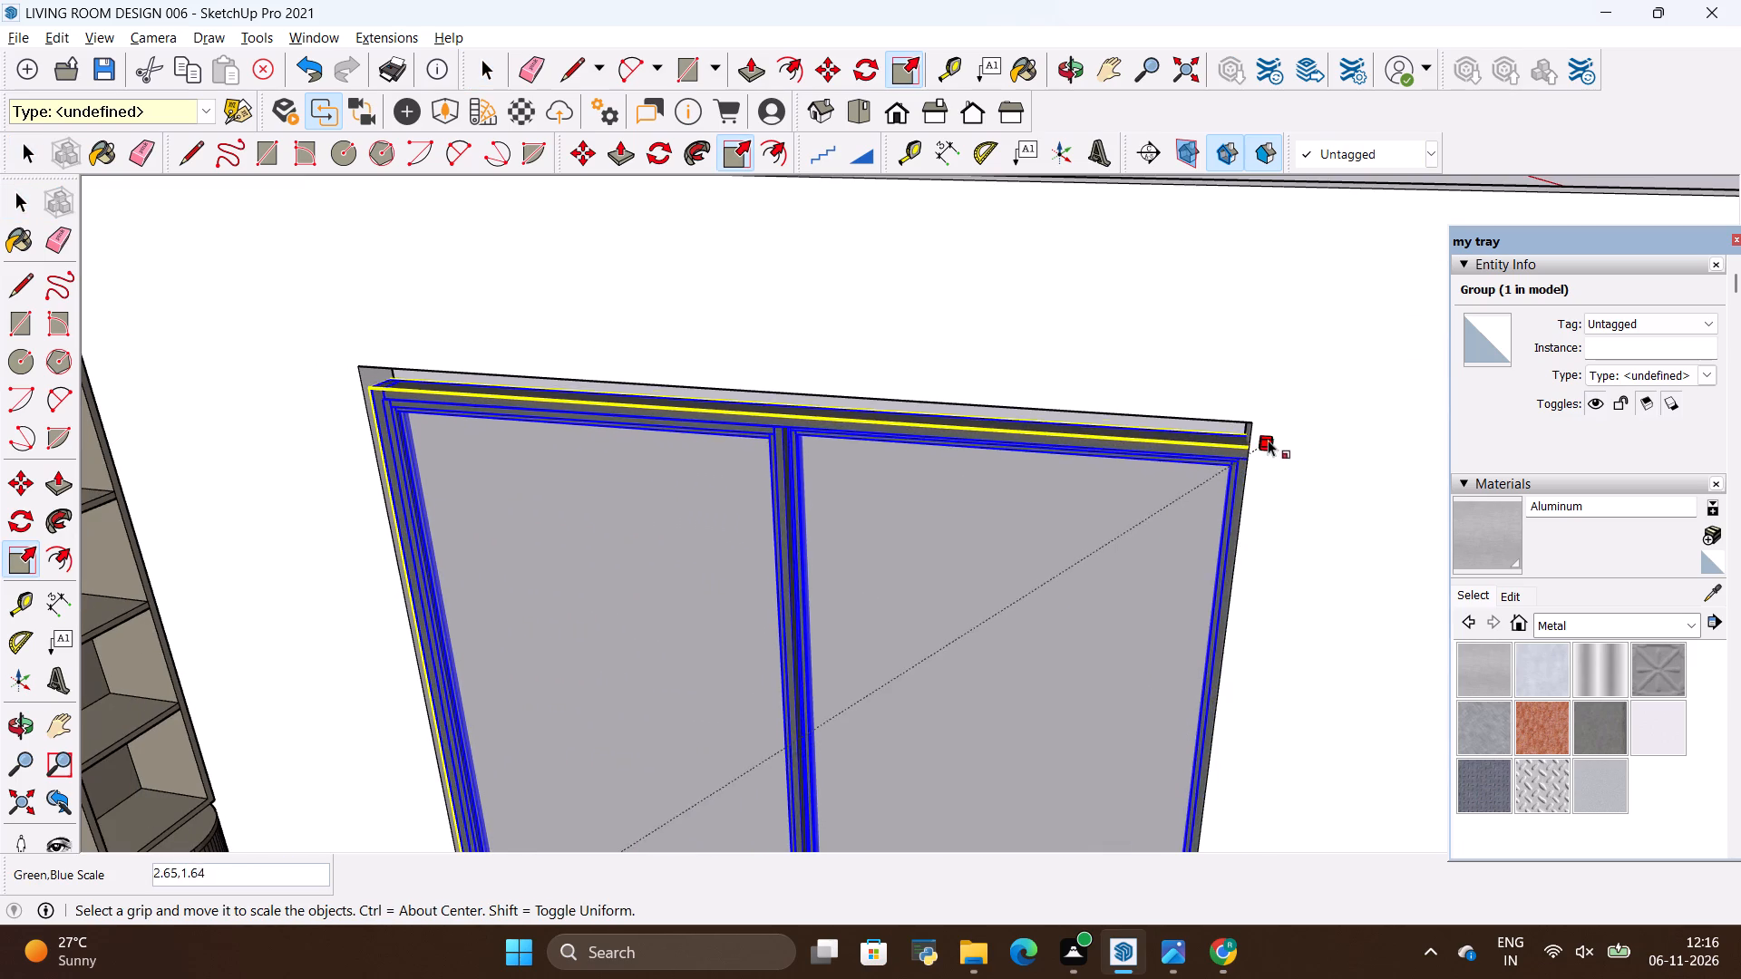
left_click(1250, 422)
key("space")
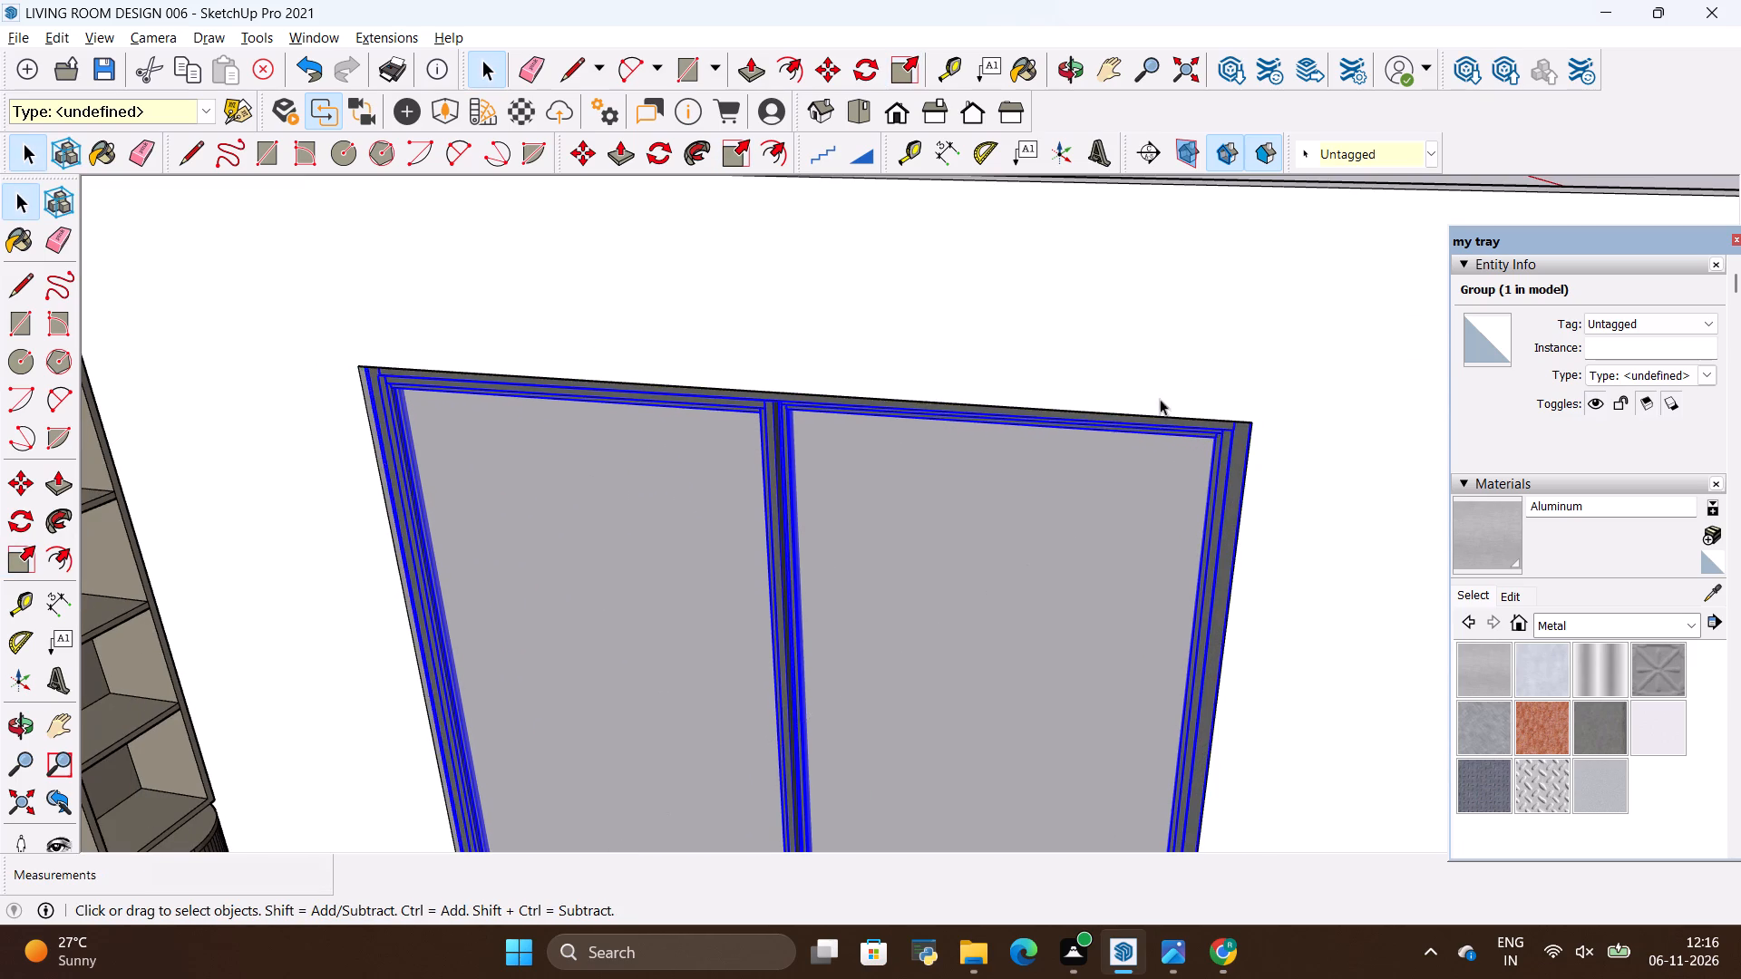
left_click(1099, 360)
scroll(1016, 357, "down", 11)
scroll(942, 426, "up", 3)
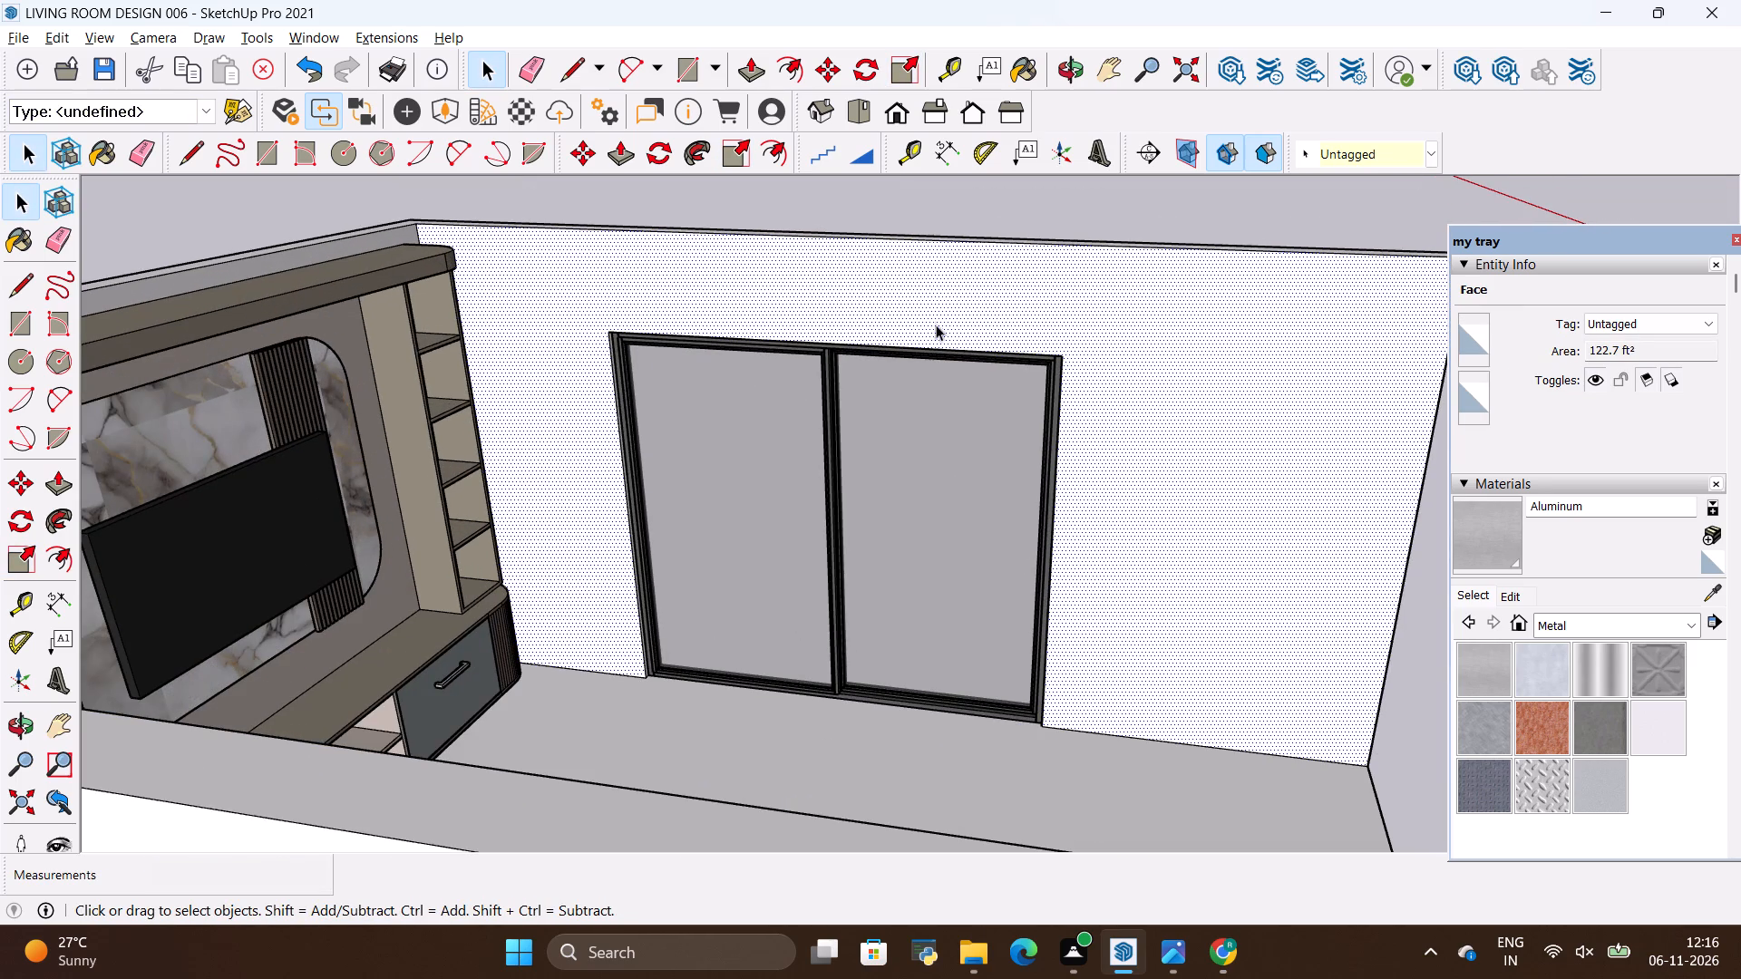
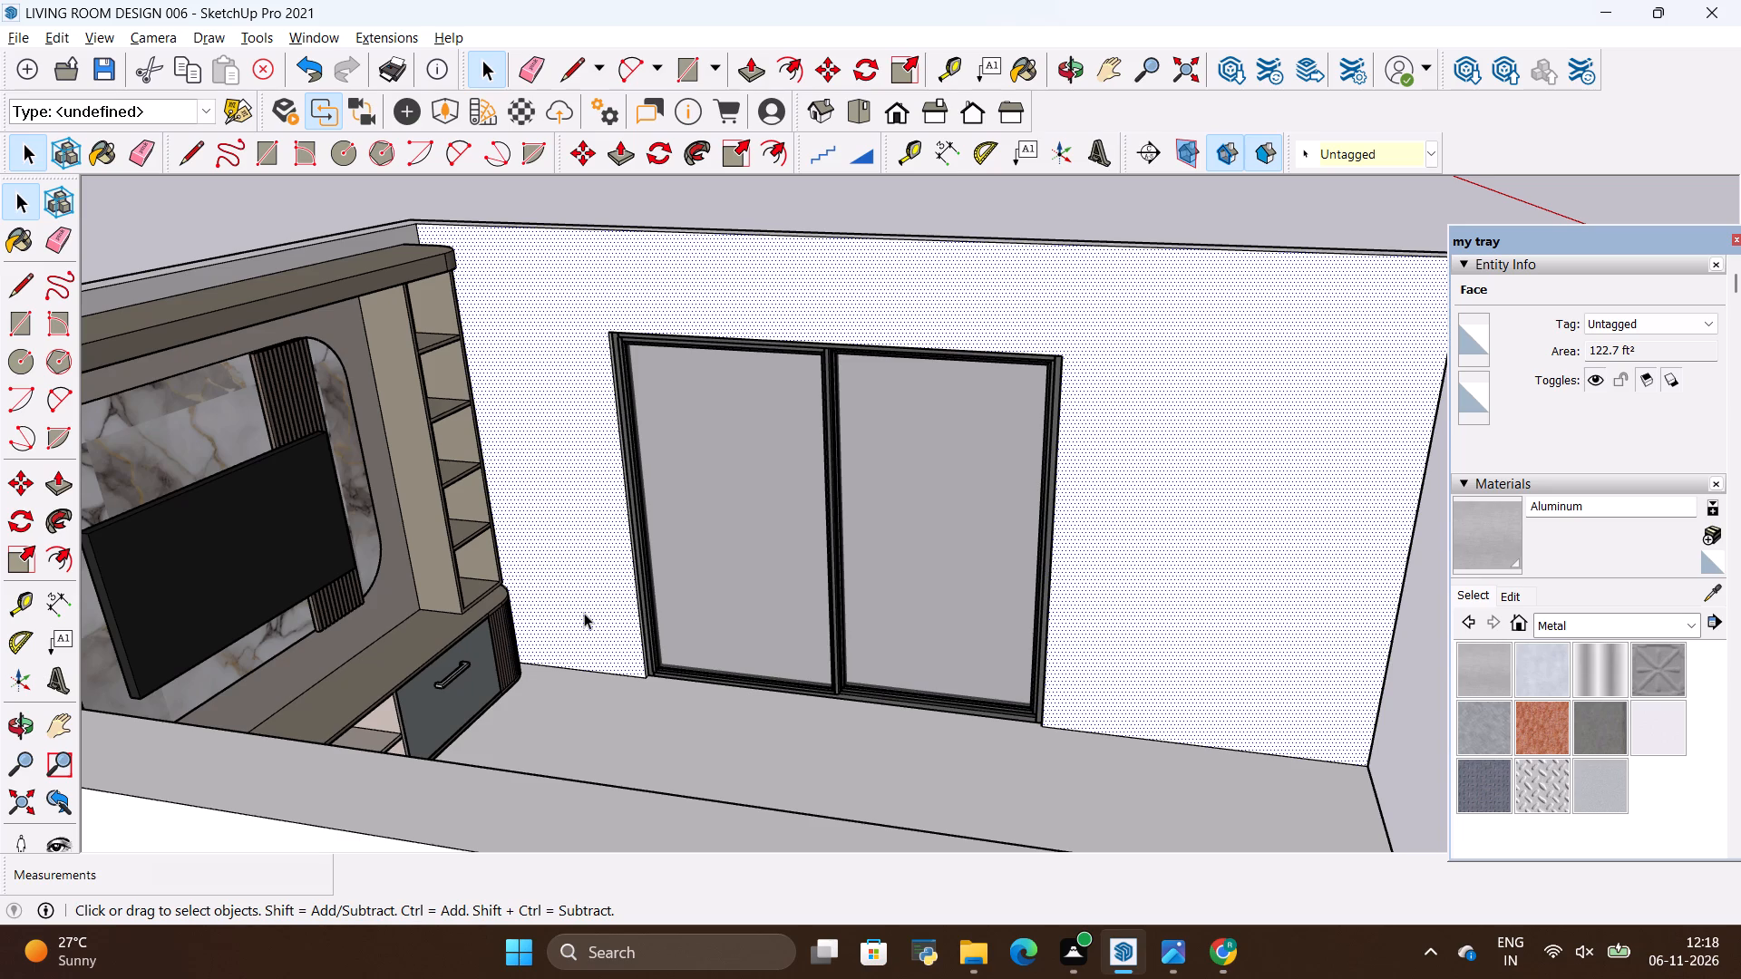
Examine the sliding door fitted in the wall opening from several angles and compare it with the reference photo.
scroll(981, 315, "down", 2)
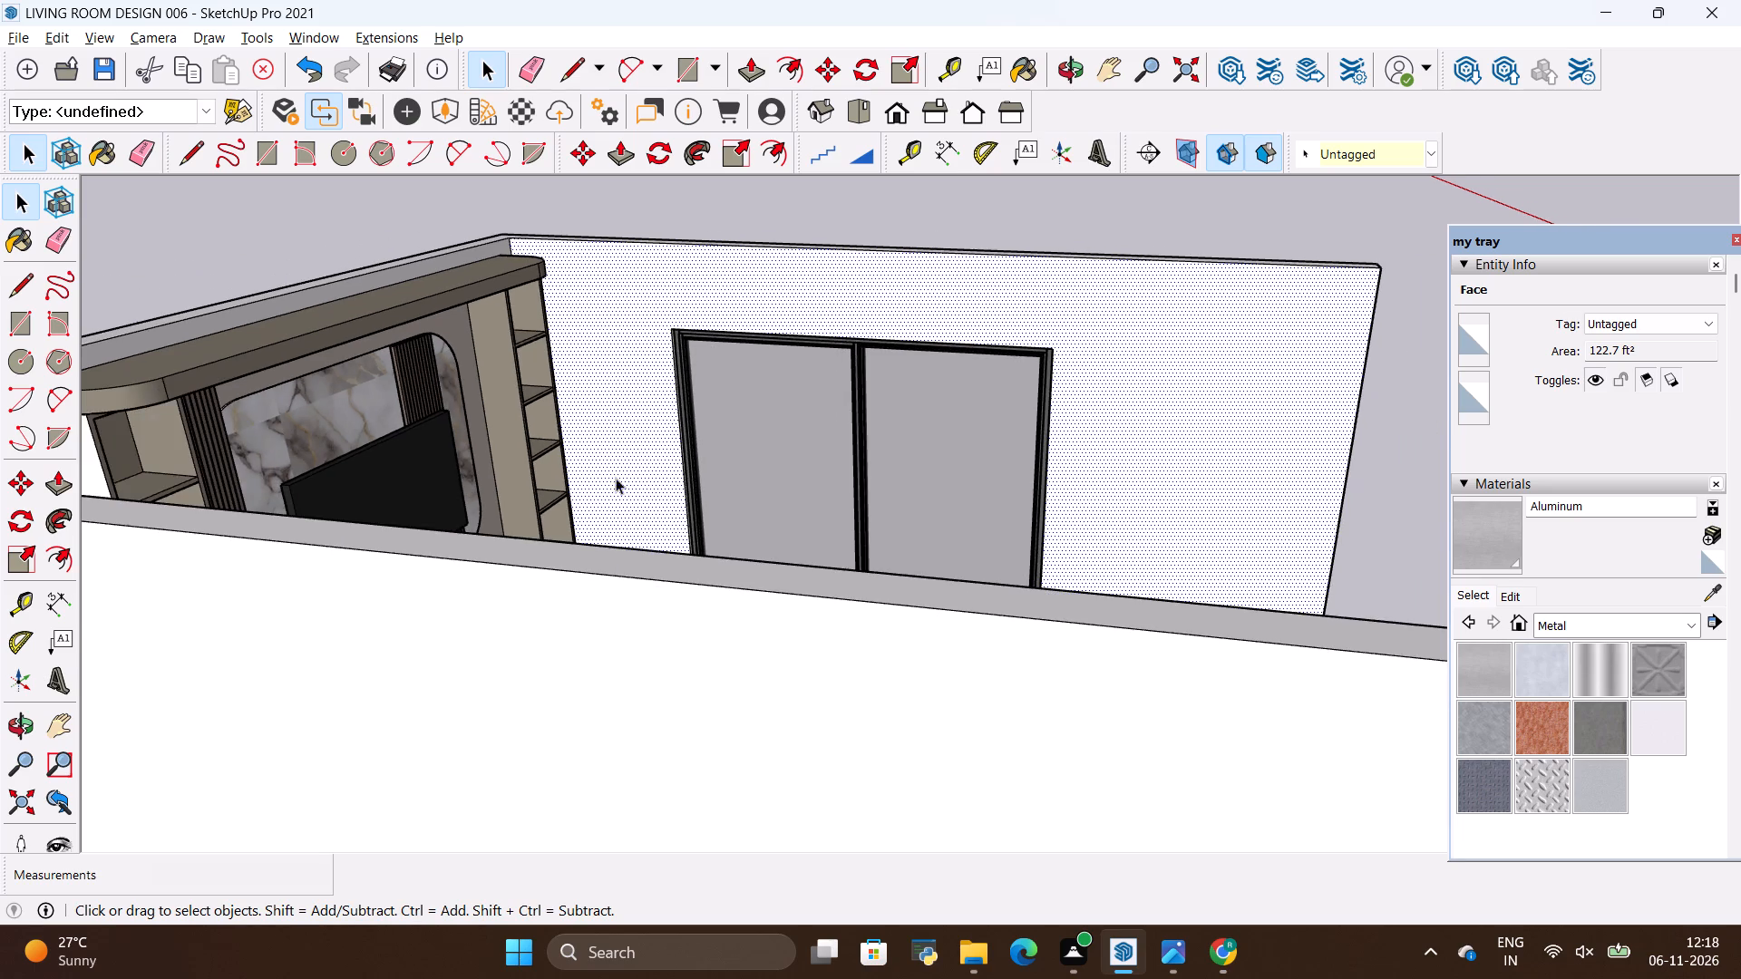
scroll(976, 393, "up", 3)
left_click_drag(1156, 397, 1095, 539)
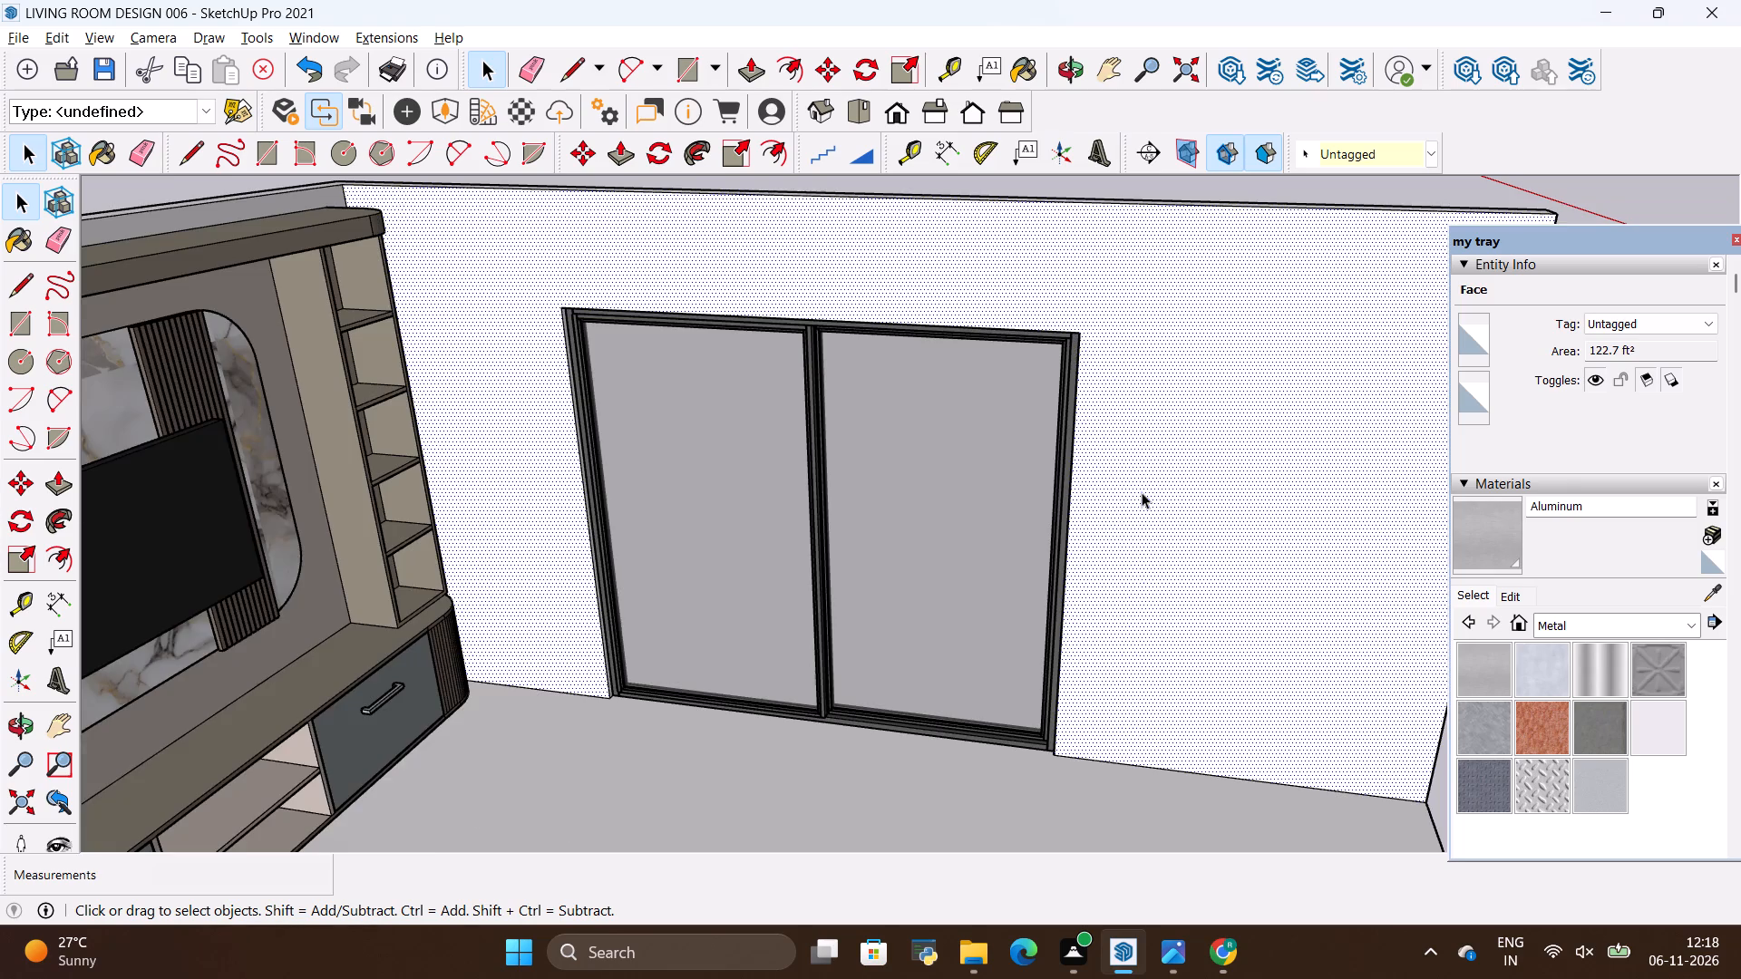
scroll(1142, 492, "down", 3)
scroll(1134, 476, "up", 3)
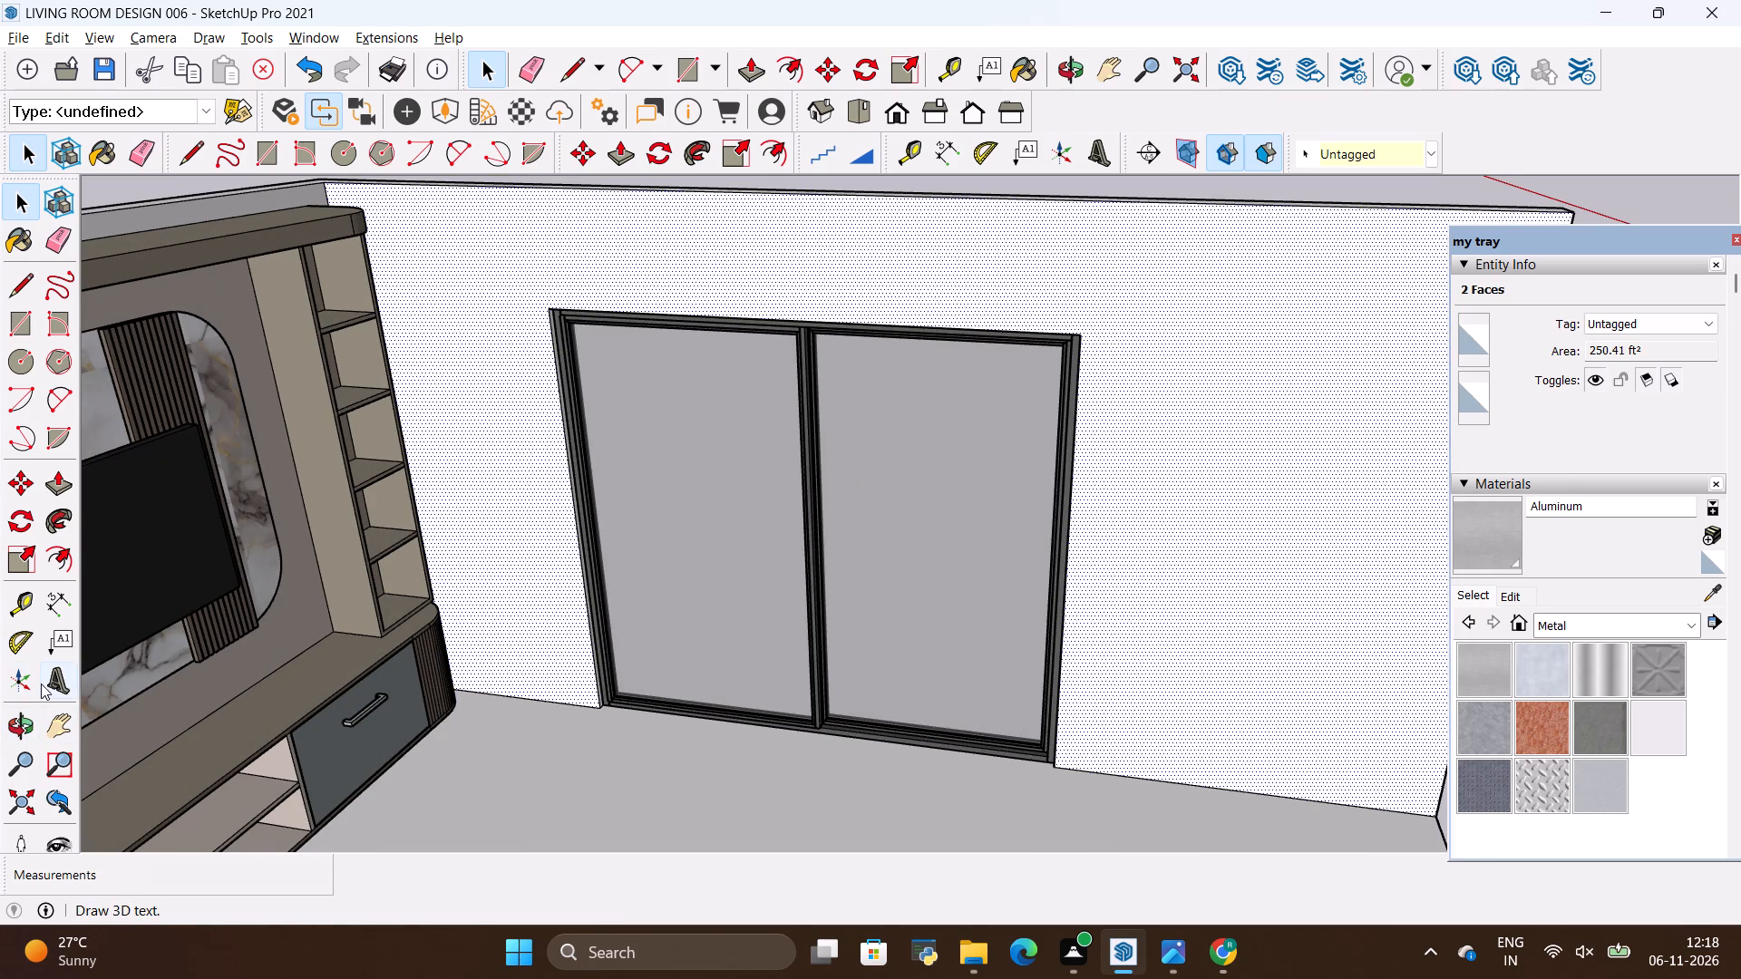
left_click(18, 725)
left_click_drag(338, 484, 265, 600)
scroll(456, 502, "down", 6)
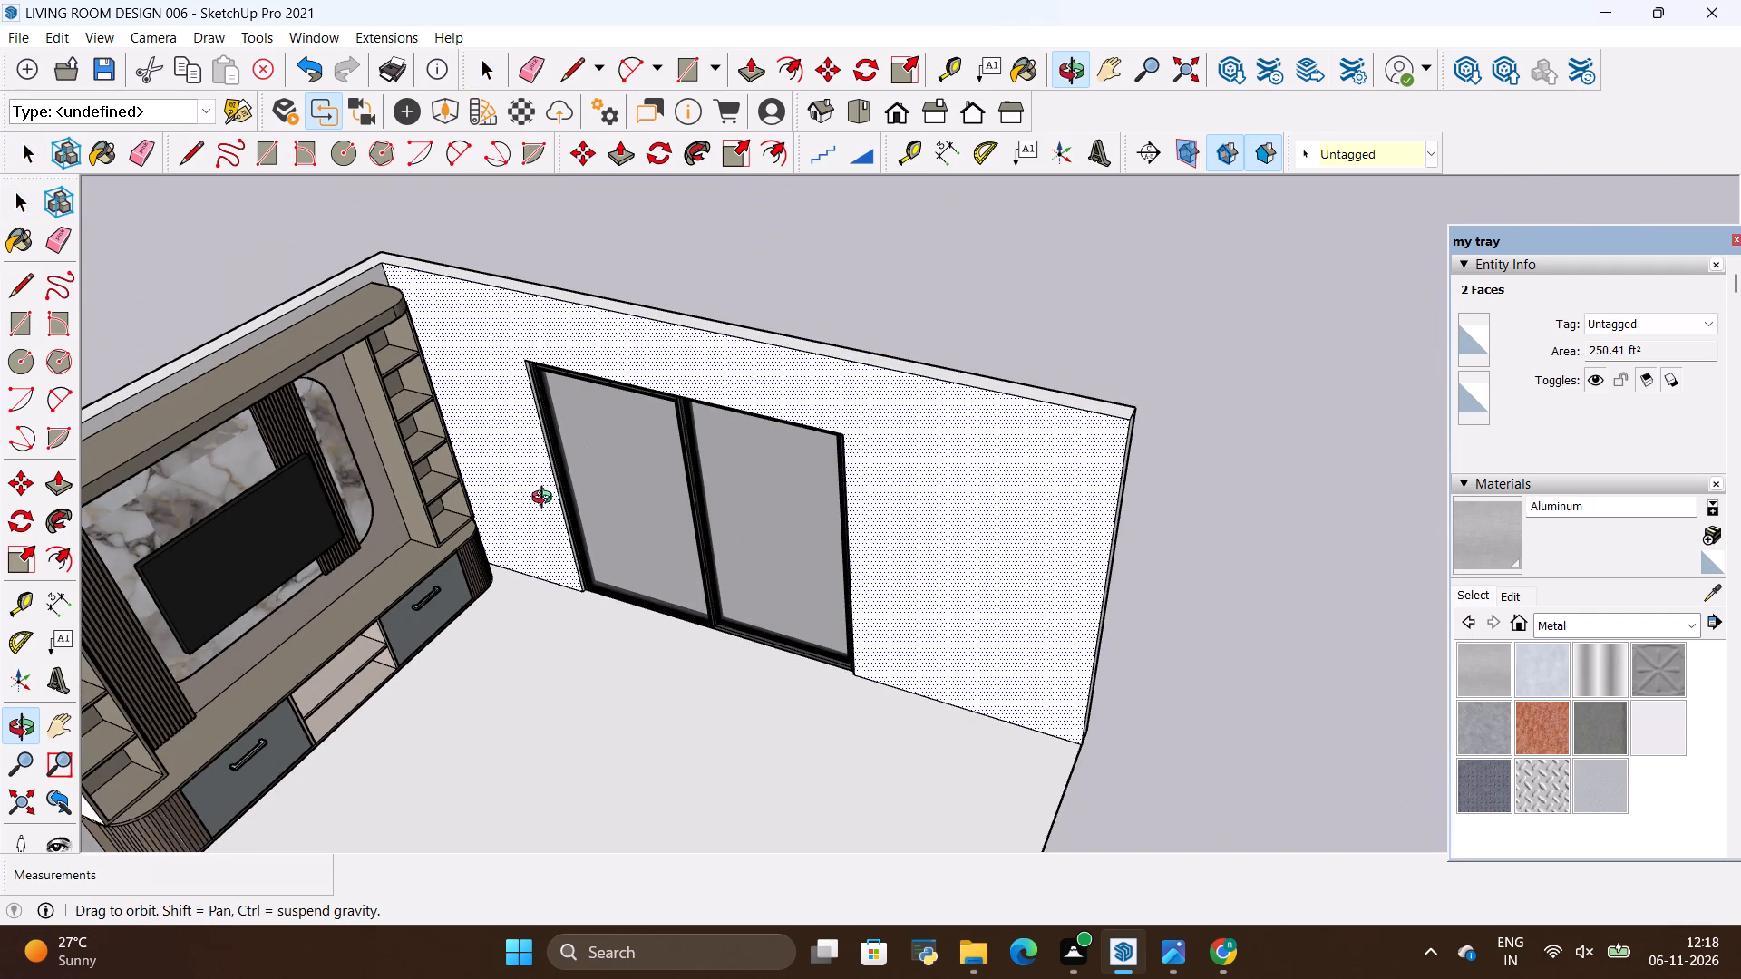
scroll(519, 476, "up", 6)
left_click_drag(462, 592, 556, 502)
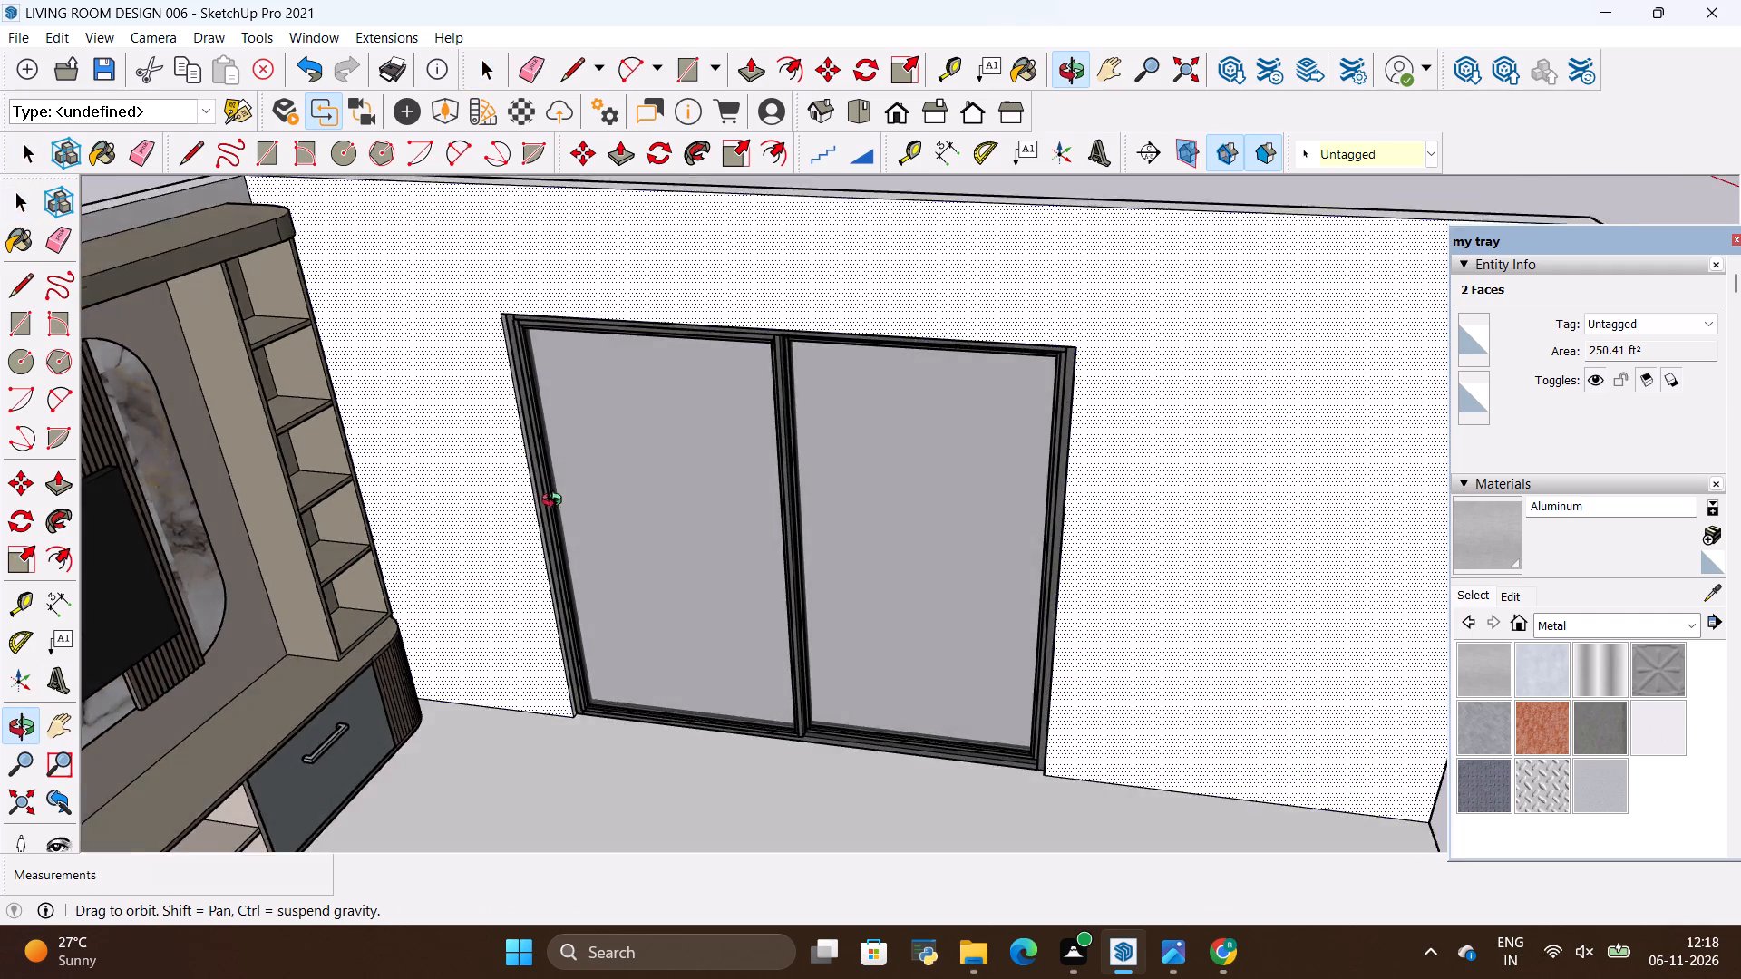
left_click_drag(556, 502, 602, 599)
scroll(491, 563, "down", 5)
scroll(528, 508, "up", 5)
left_click_drag(663, 632, 666, 509)
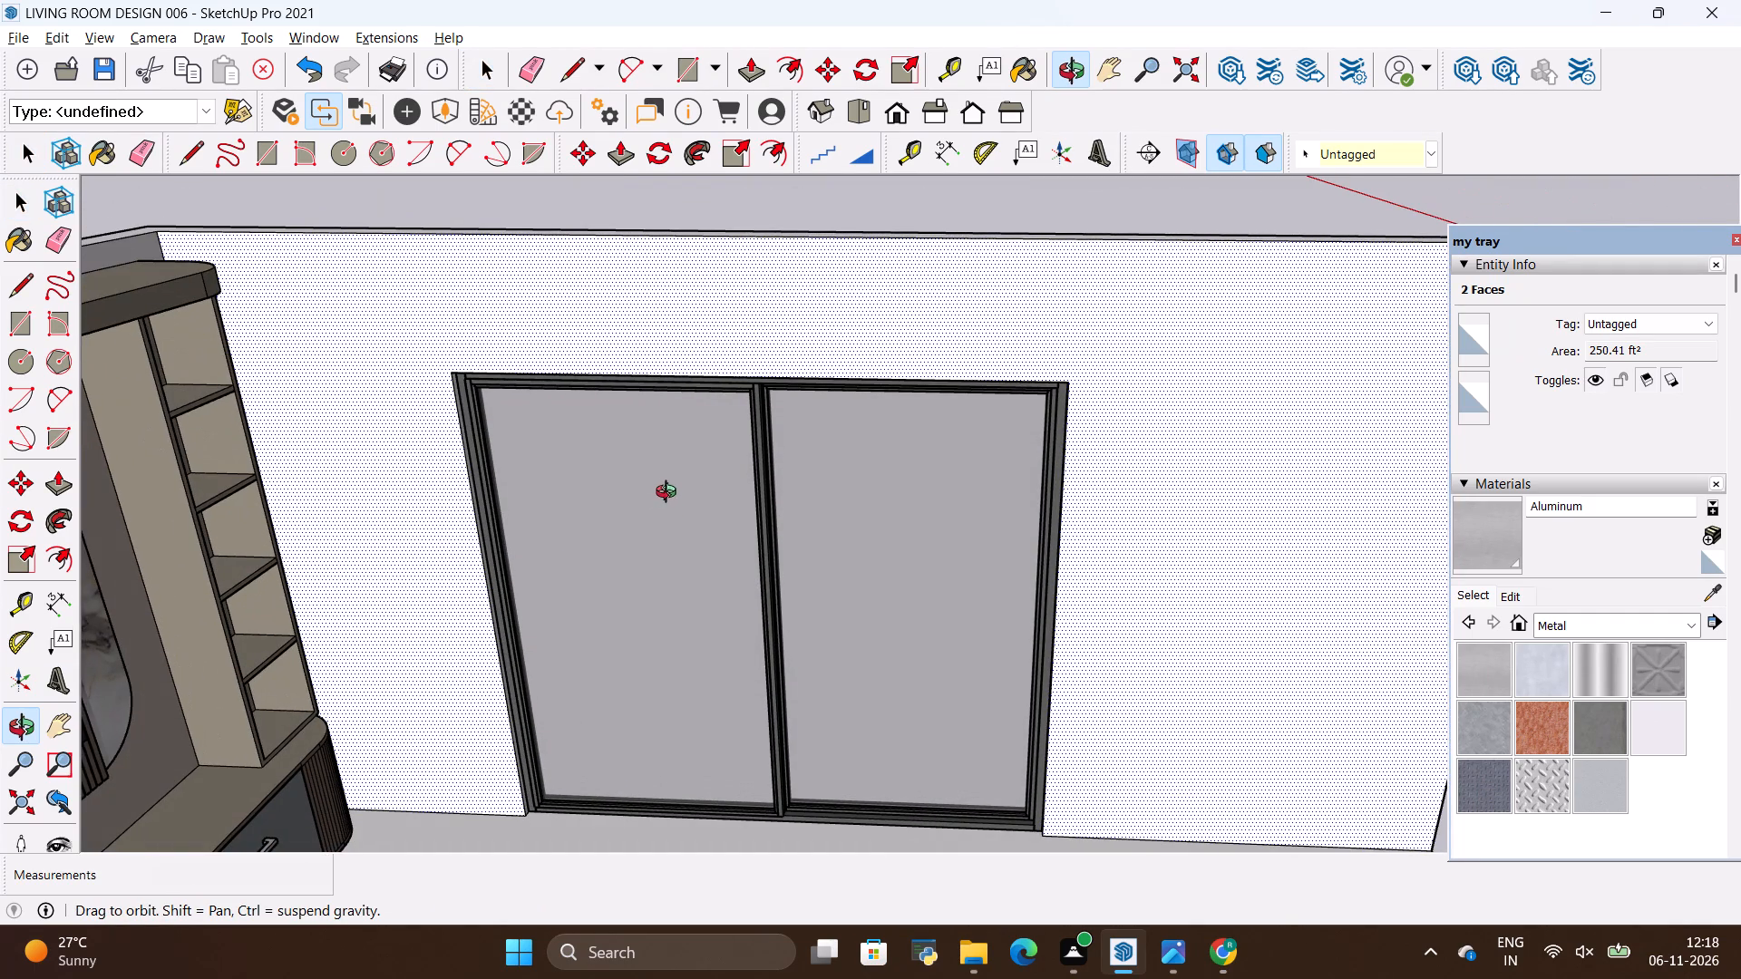
scroll(514, 461, "up", 3)
scroll(507, 461, "down", 4)
left_click_drag(368, 477, 373, 493)
scroll(372, 485, "down", 5)
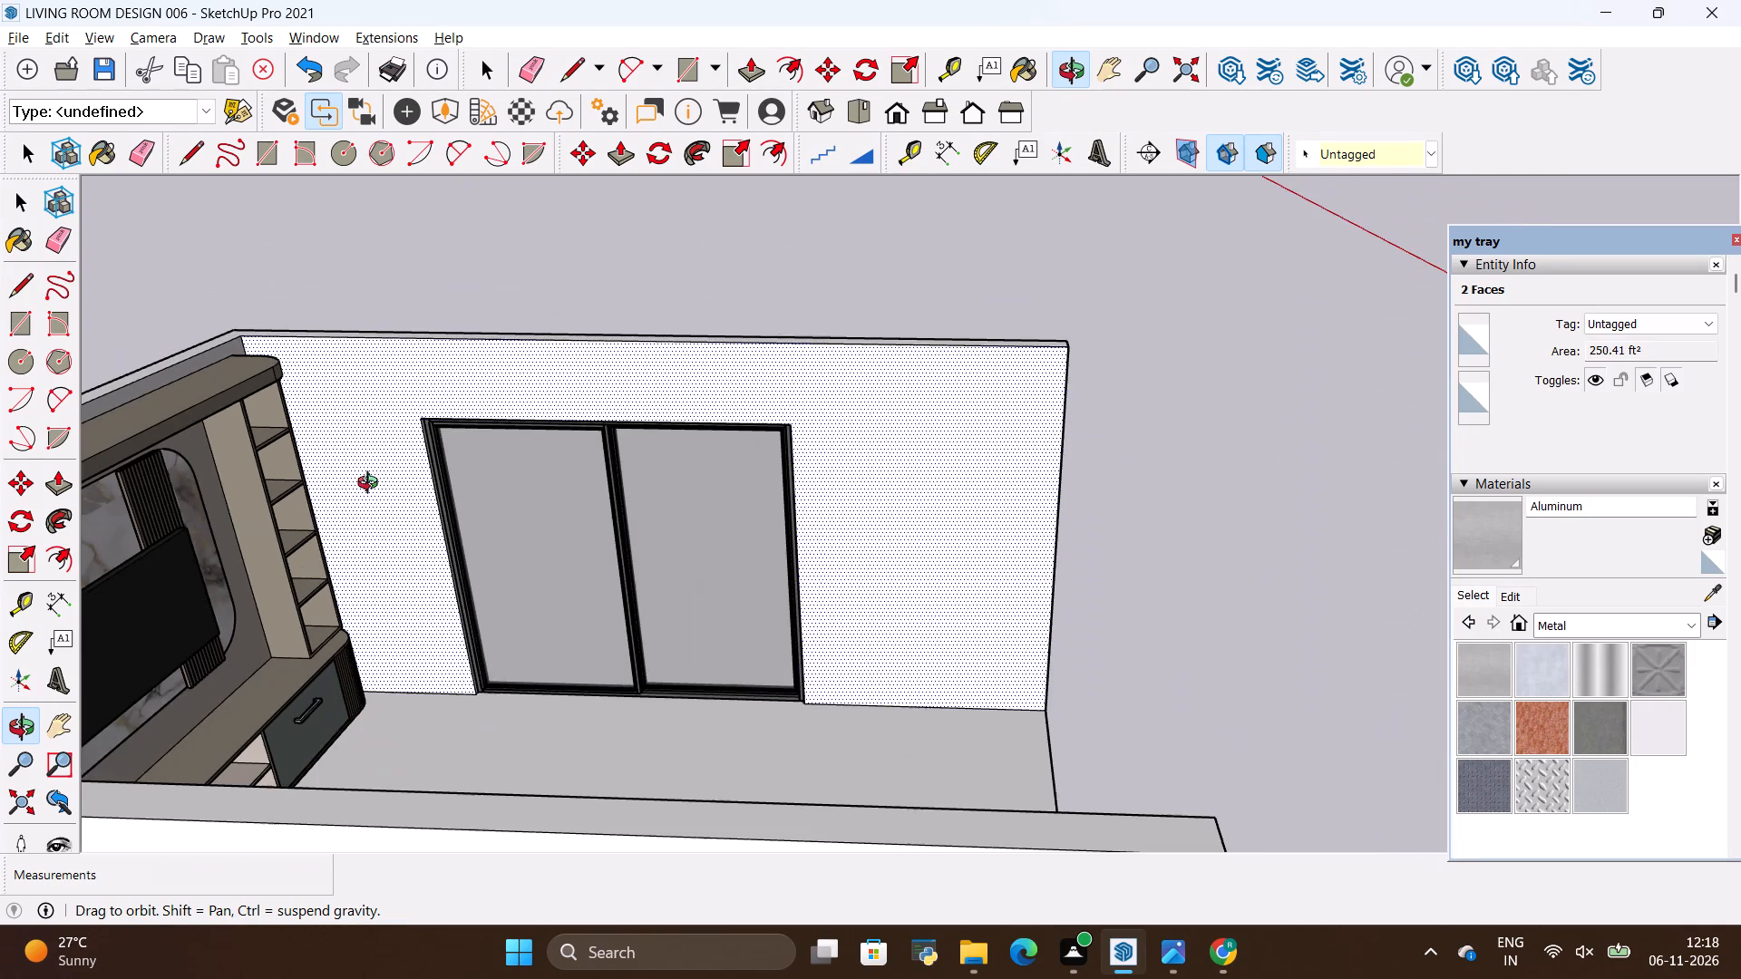
left_click_drag(373, 478, 377, 503)
scroll(376, 490, "down", 4)
scroll(398, 555, "up", 6)
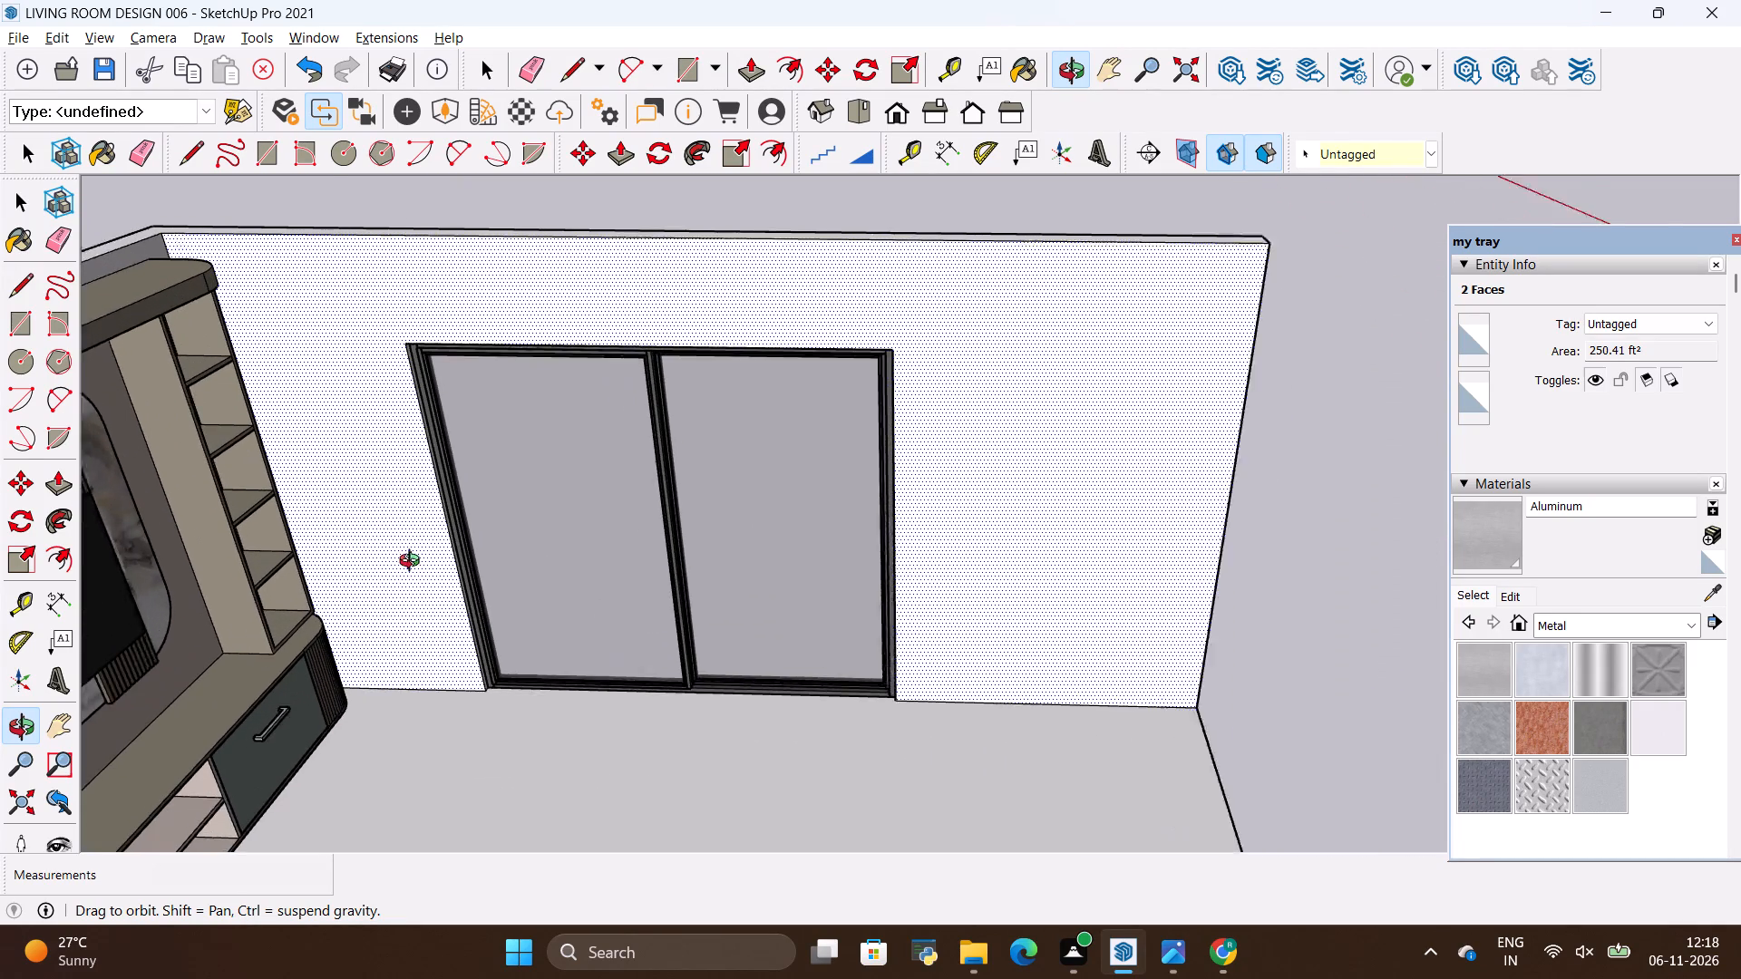
scroll(413, 563, "up", 1)
scroll(416, 553, "down", 2)
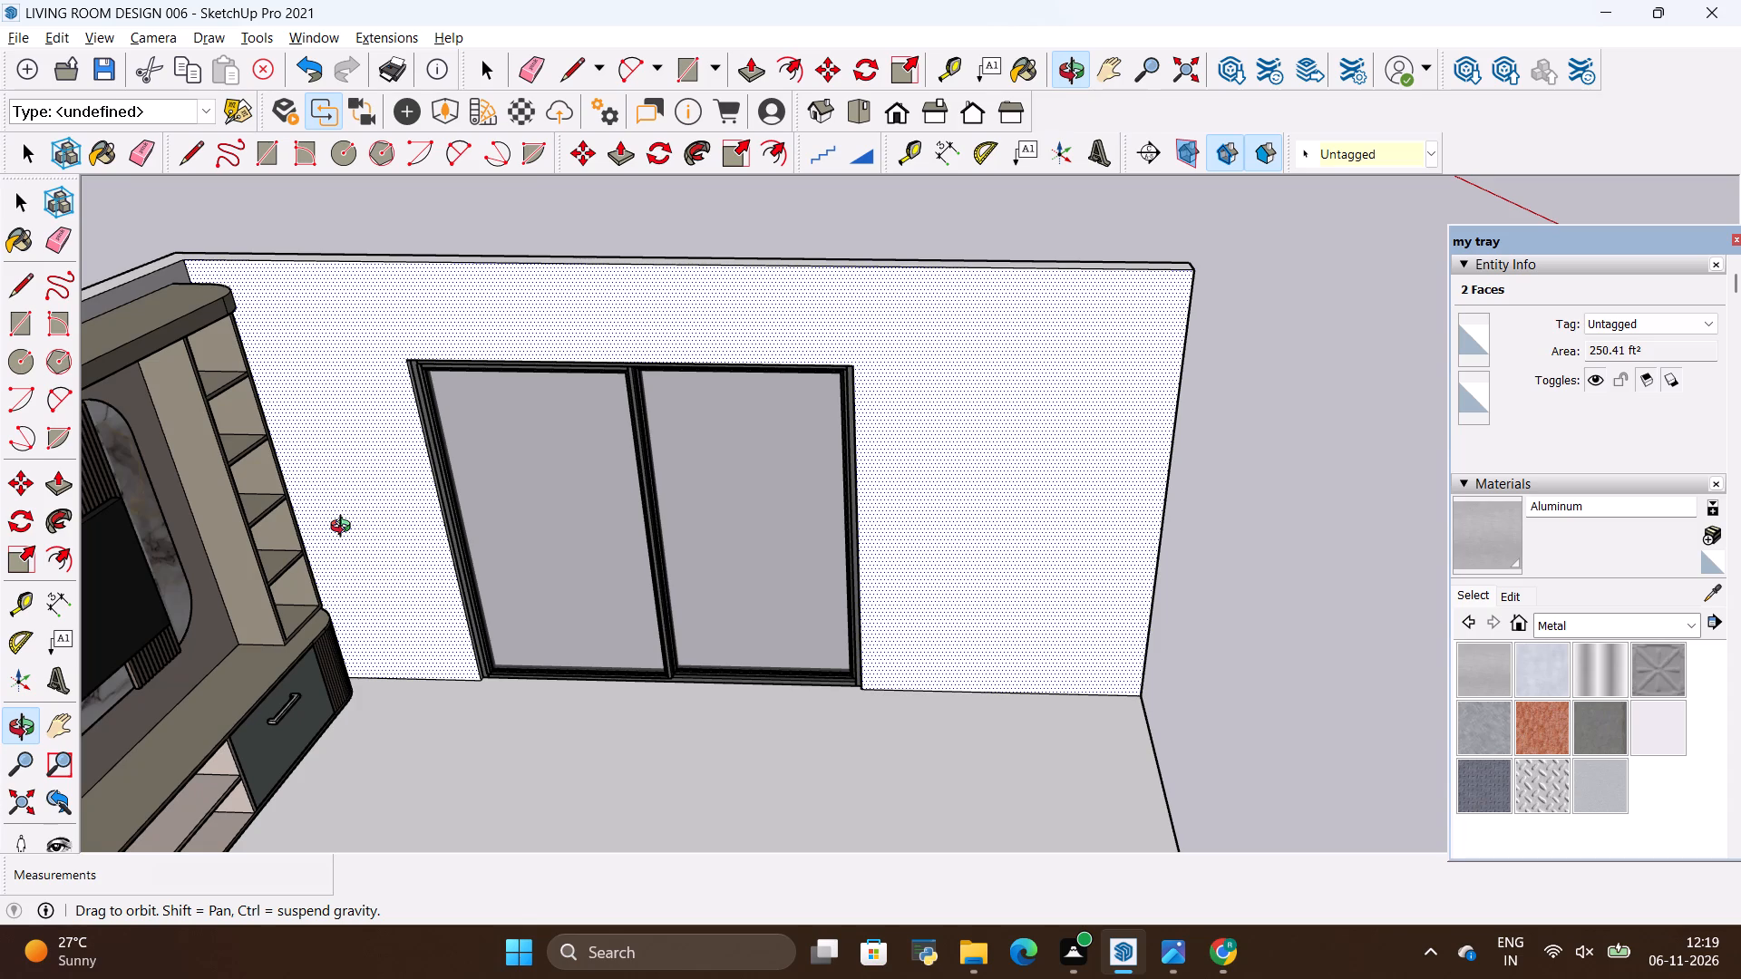
scroll(345, 528, "down", 3)
scroll(451, 431, "up", 4)
key("alt+Tab")
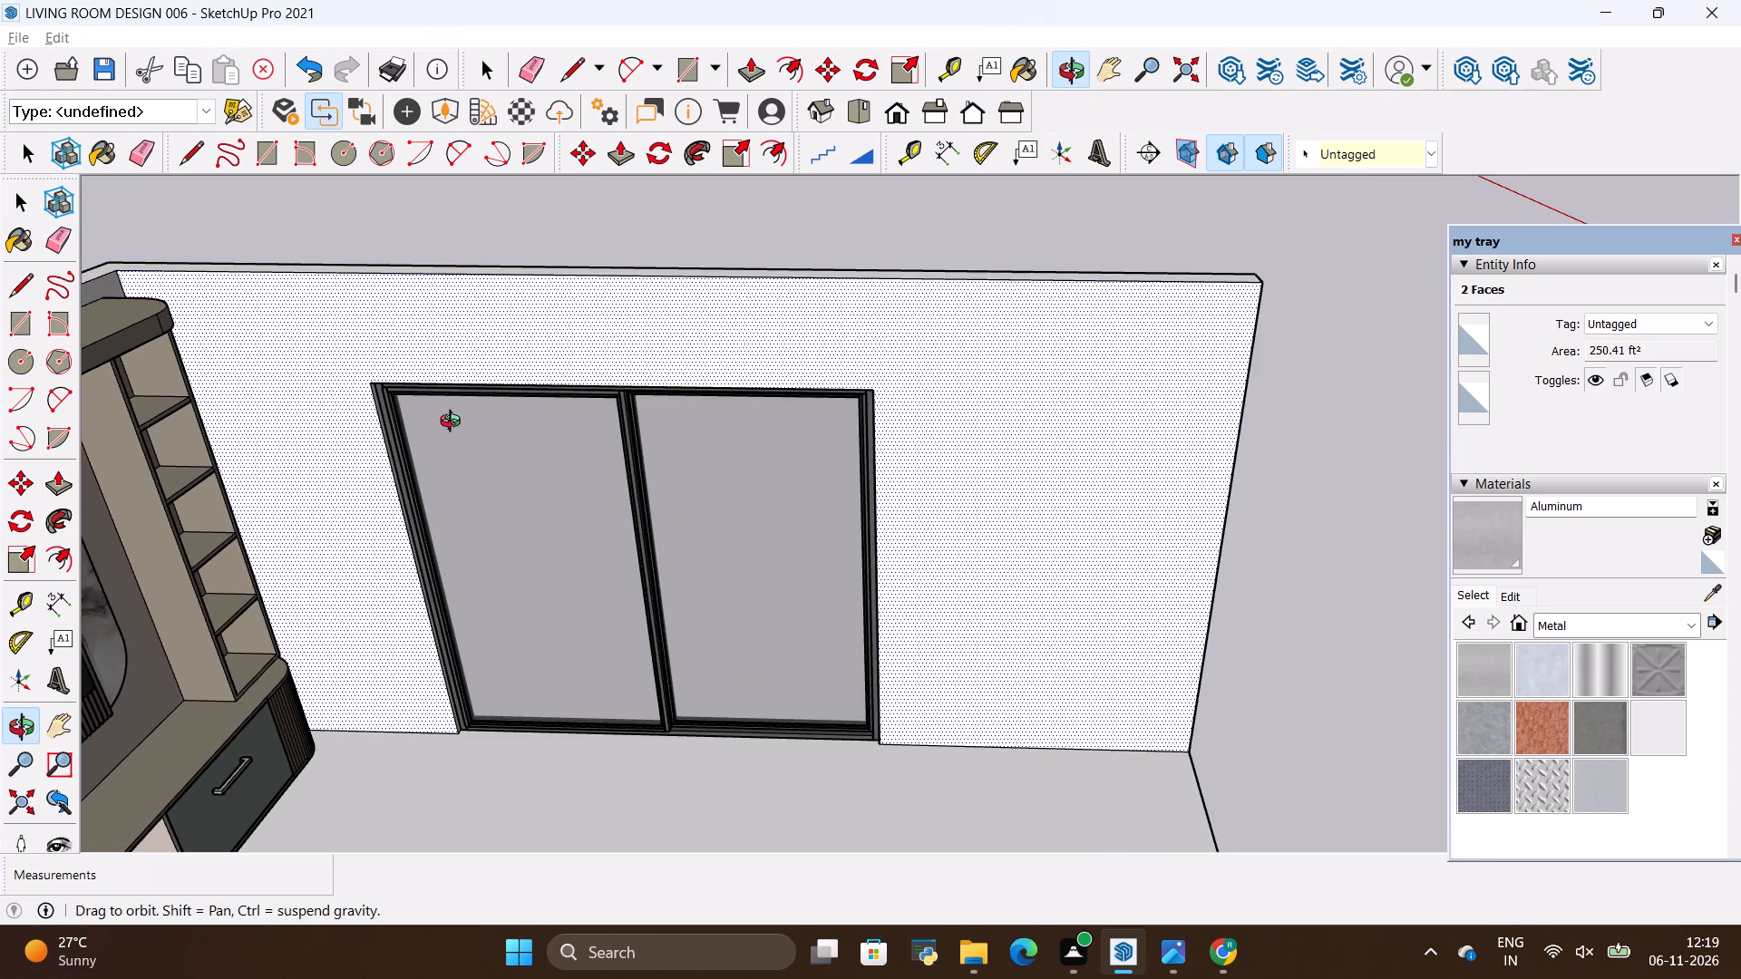
key("alt+Tab")
scroll(937, 308, "down", 2)
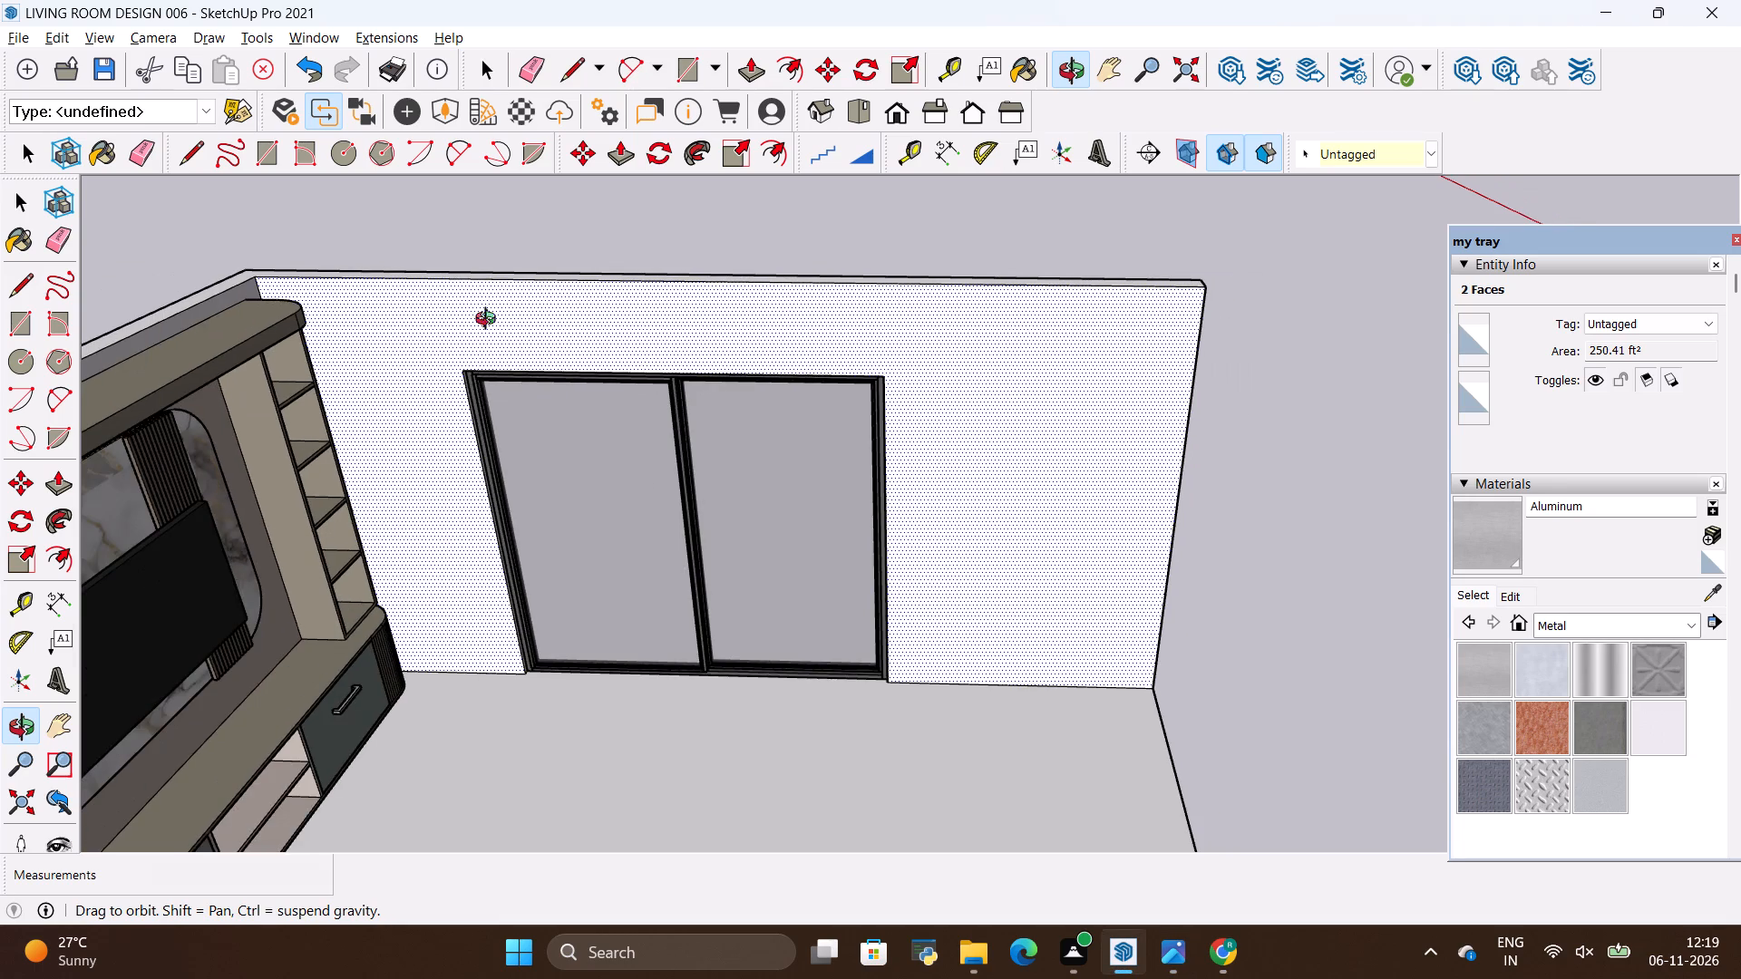
key("alt+Tab")
key("alt+Tab")
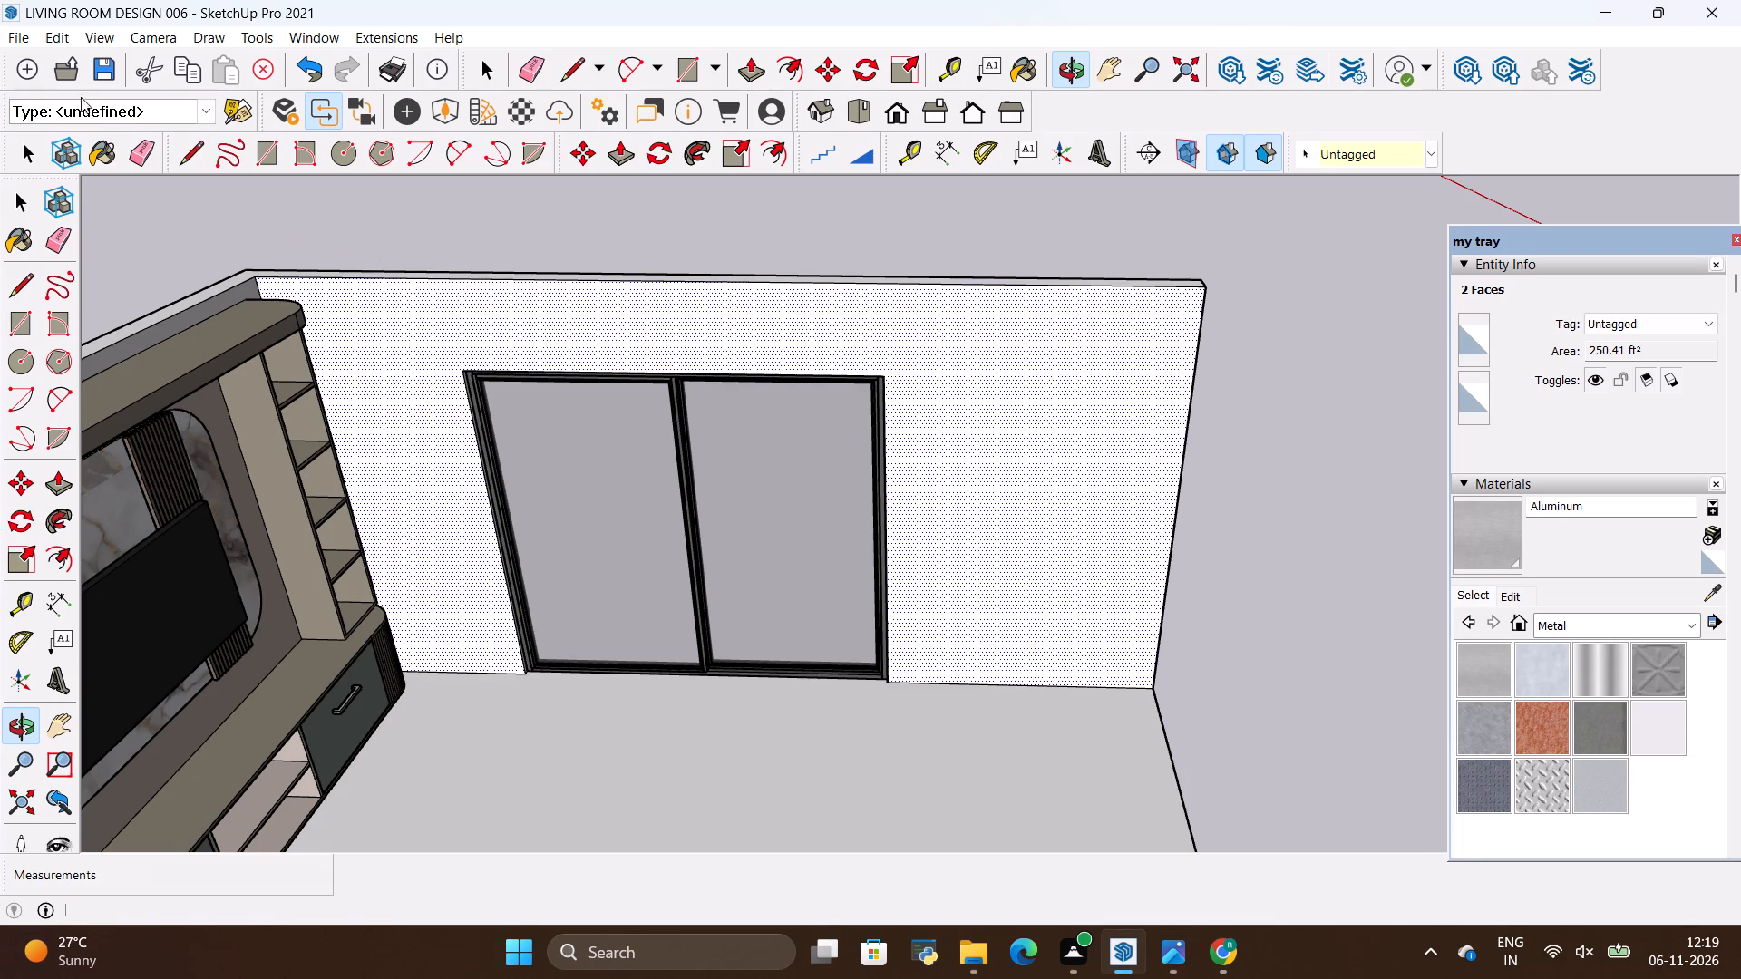
Import the curtain model Garniza2 from the Downloads folder.
left_click(14, 25)
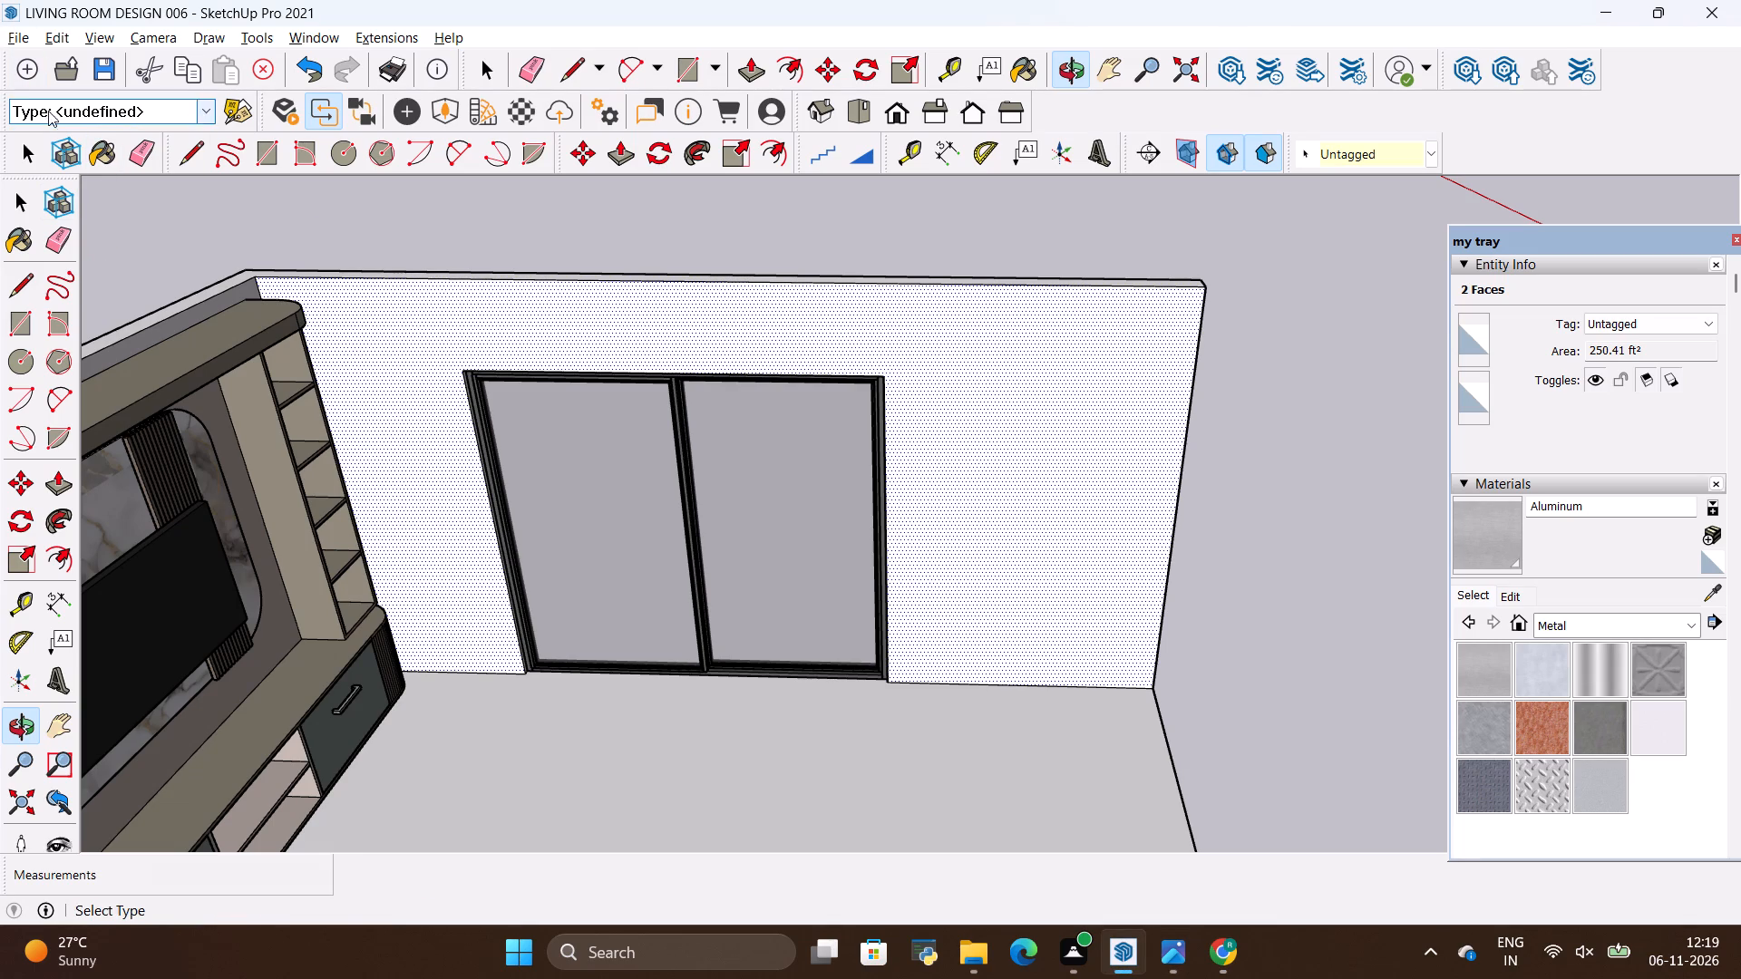
left_click(8, 31)
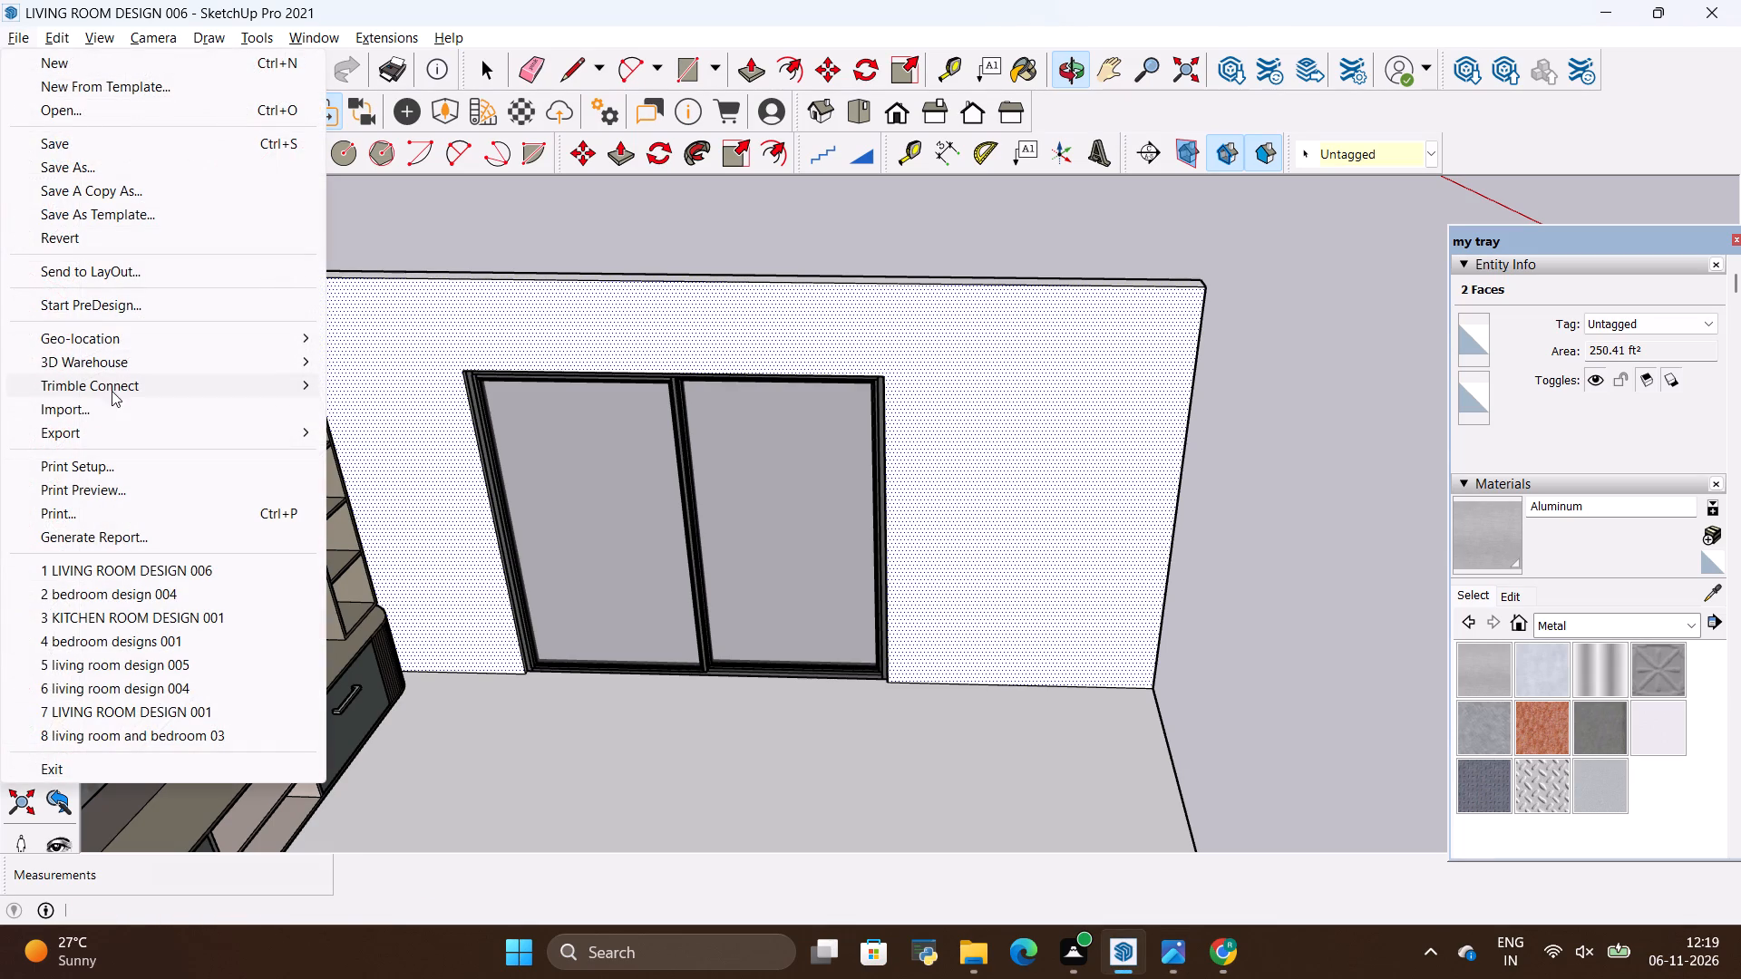
left_click(107, 403)
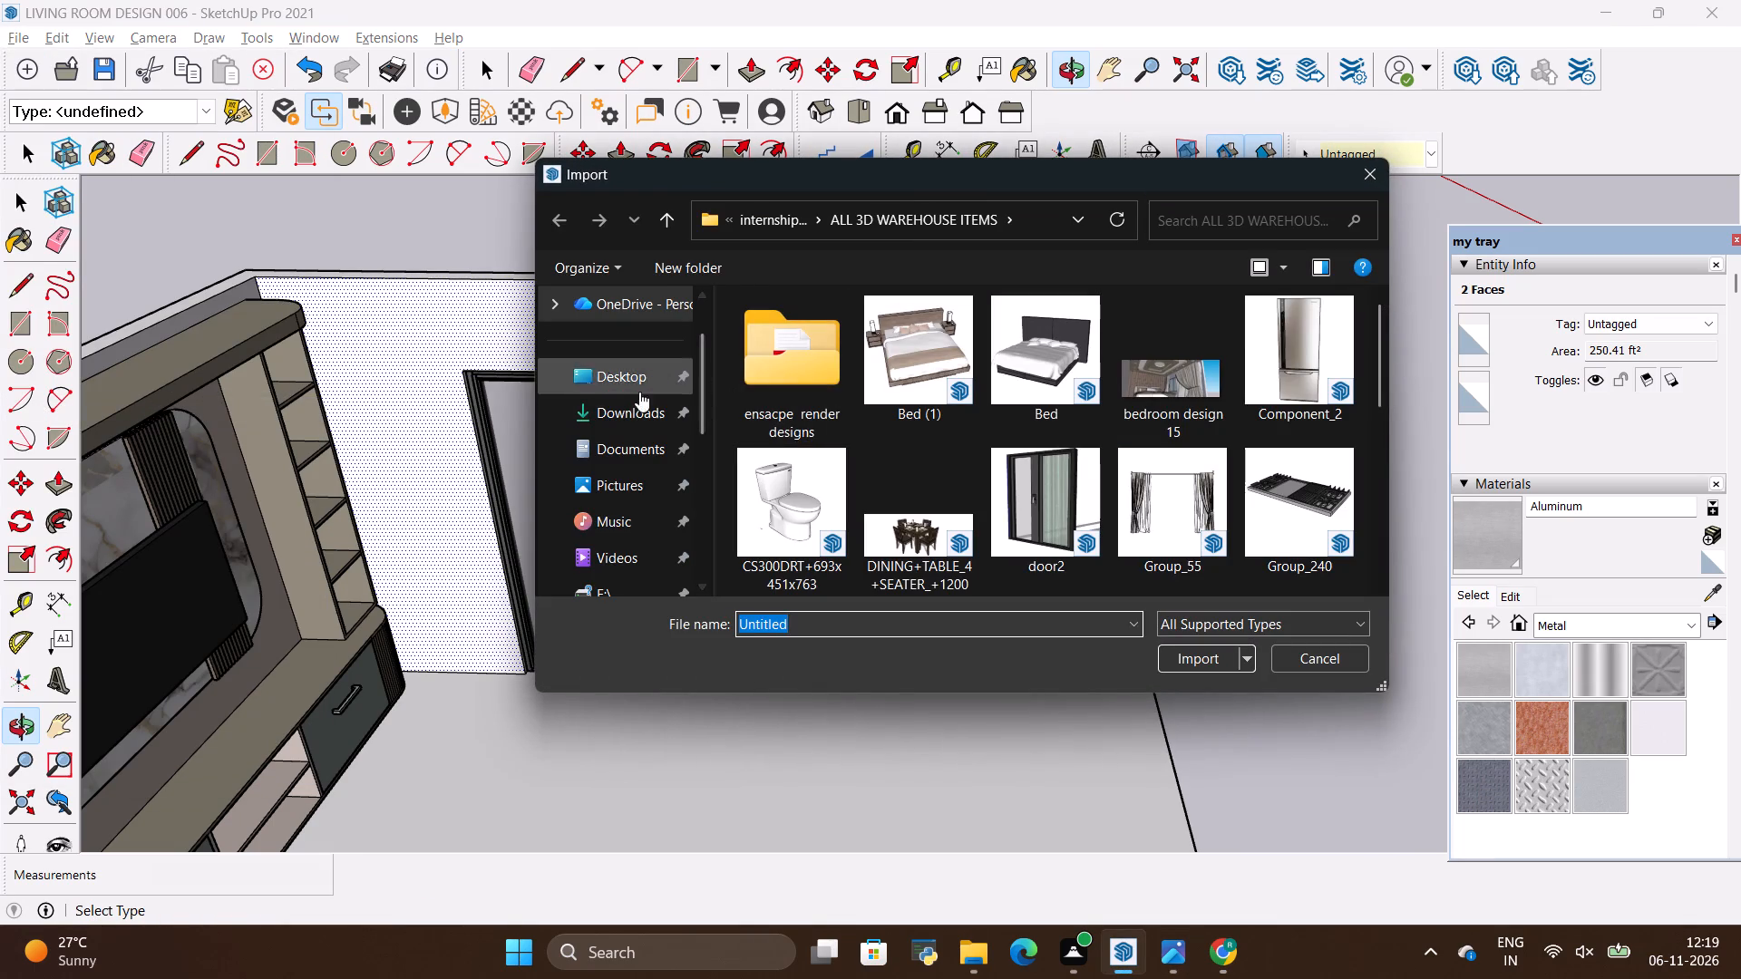
left_click(613, 422)
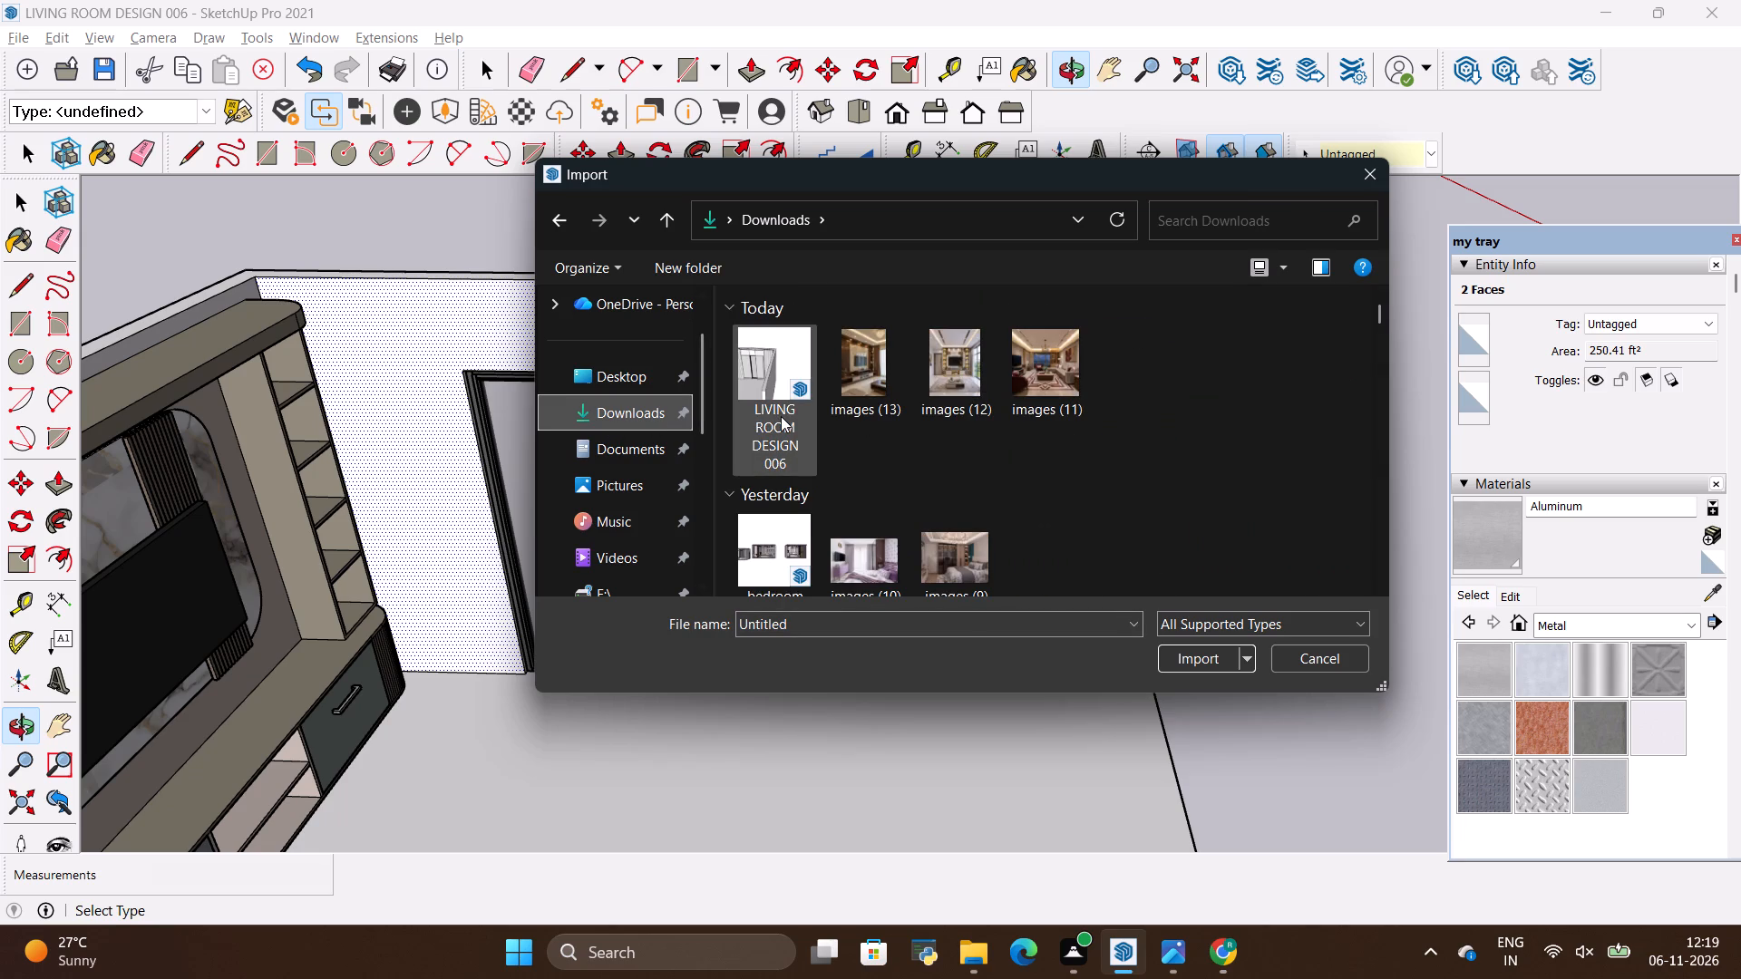
scroll(781, 416, "down", 2)
scroll(987, 482, "down", 5)
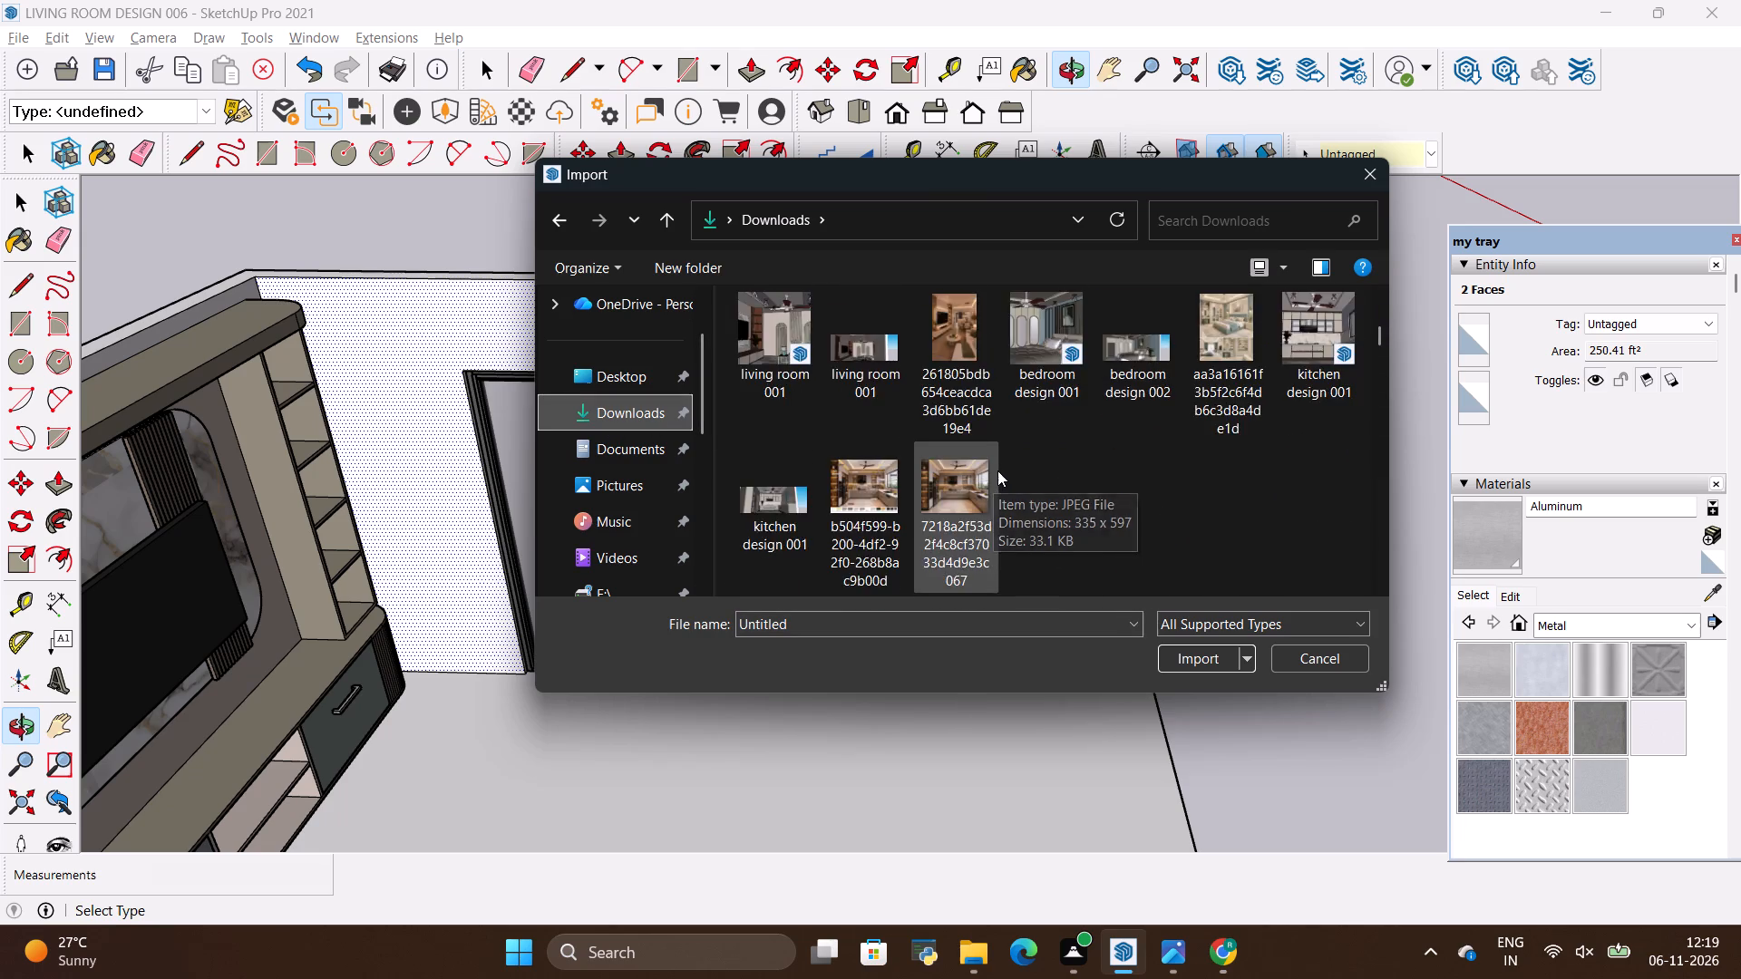
scroll(997, 470, "down", 7)
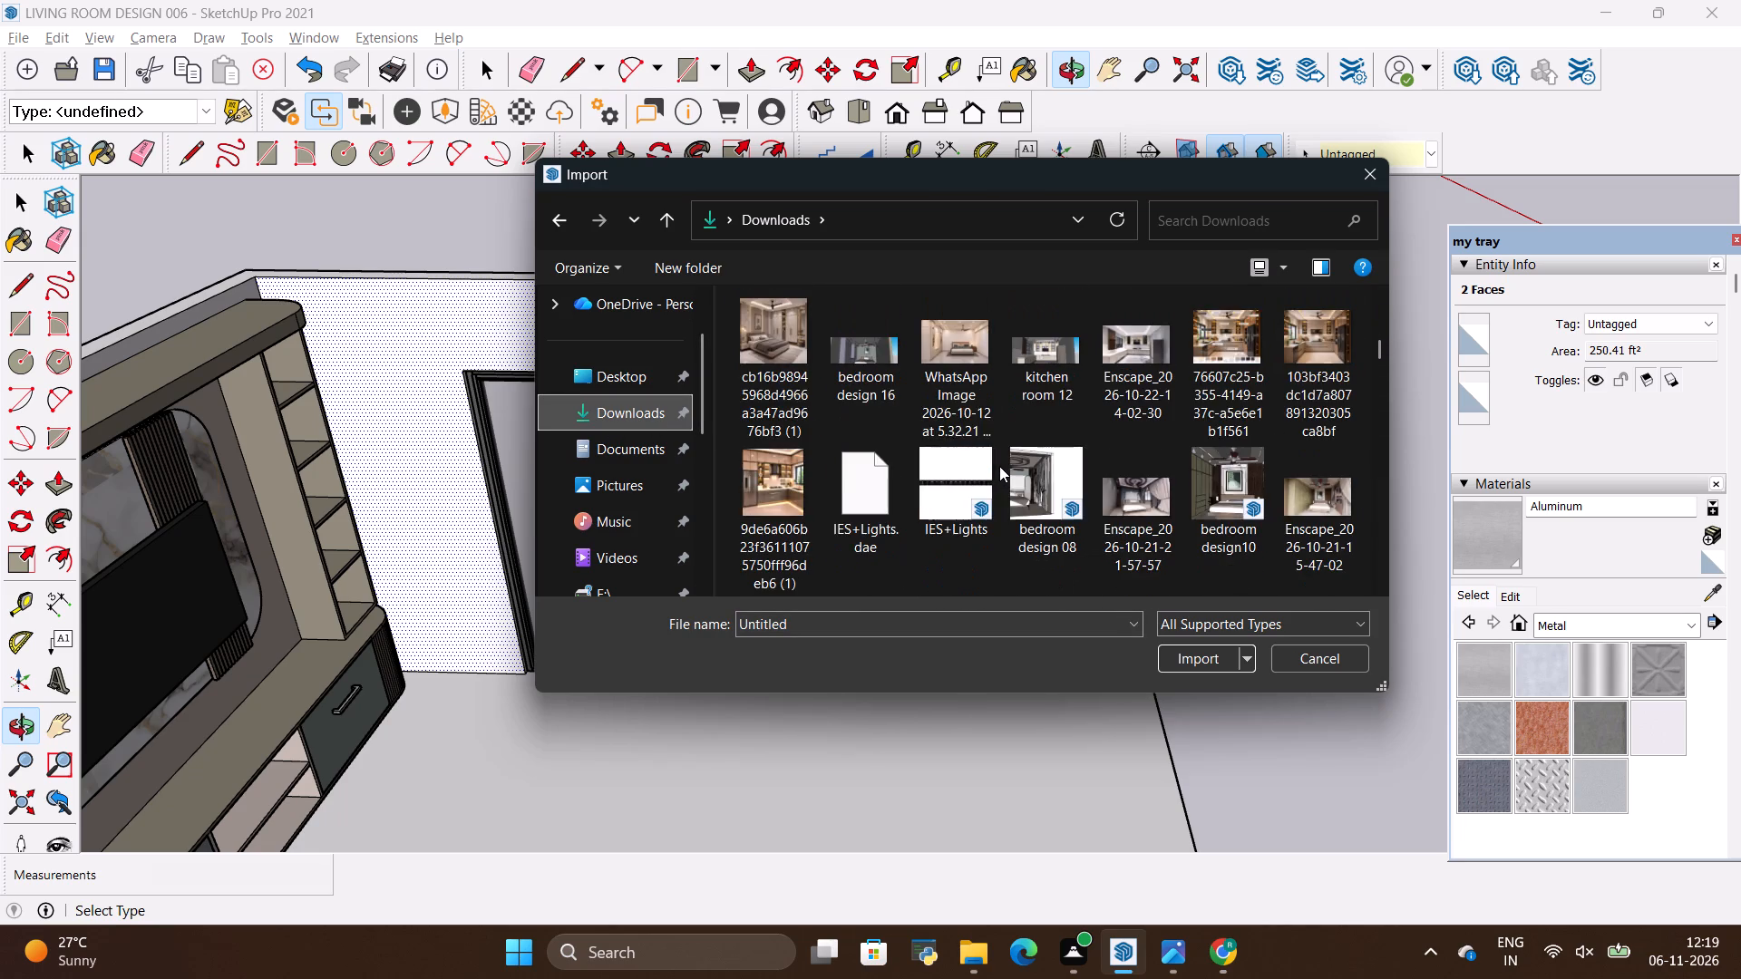
scroll(999, 466, "down", 4)
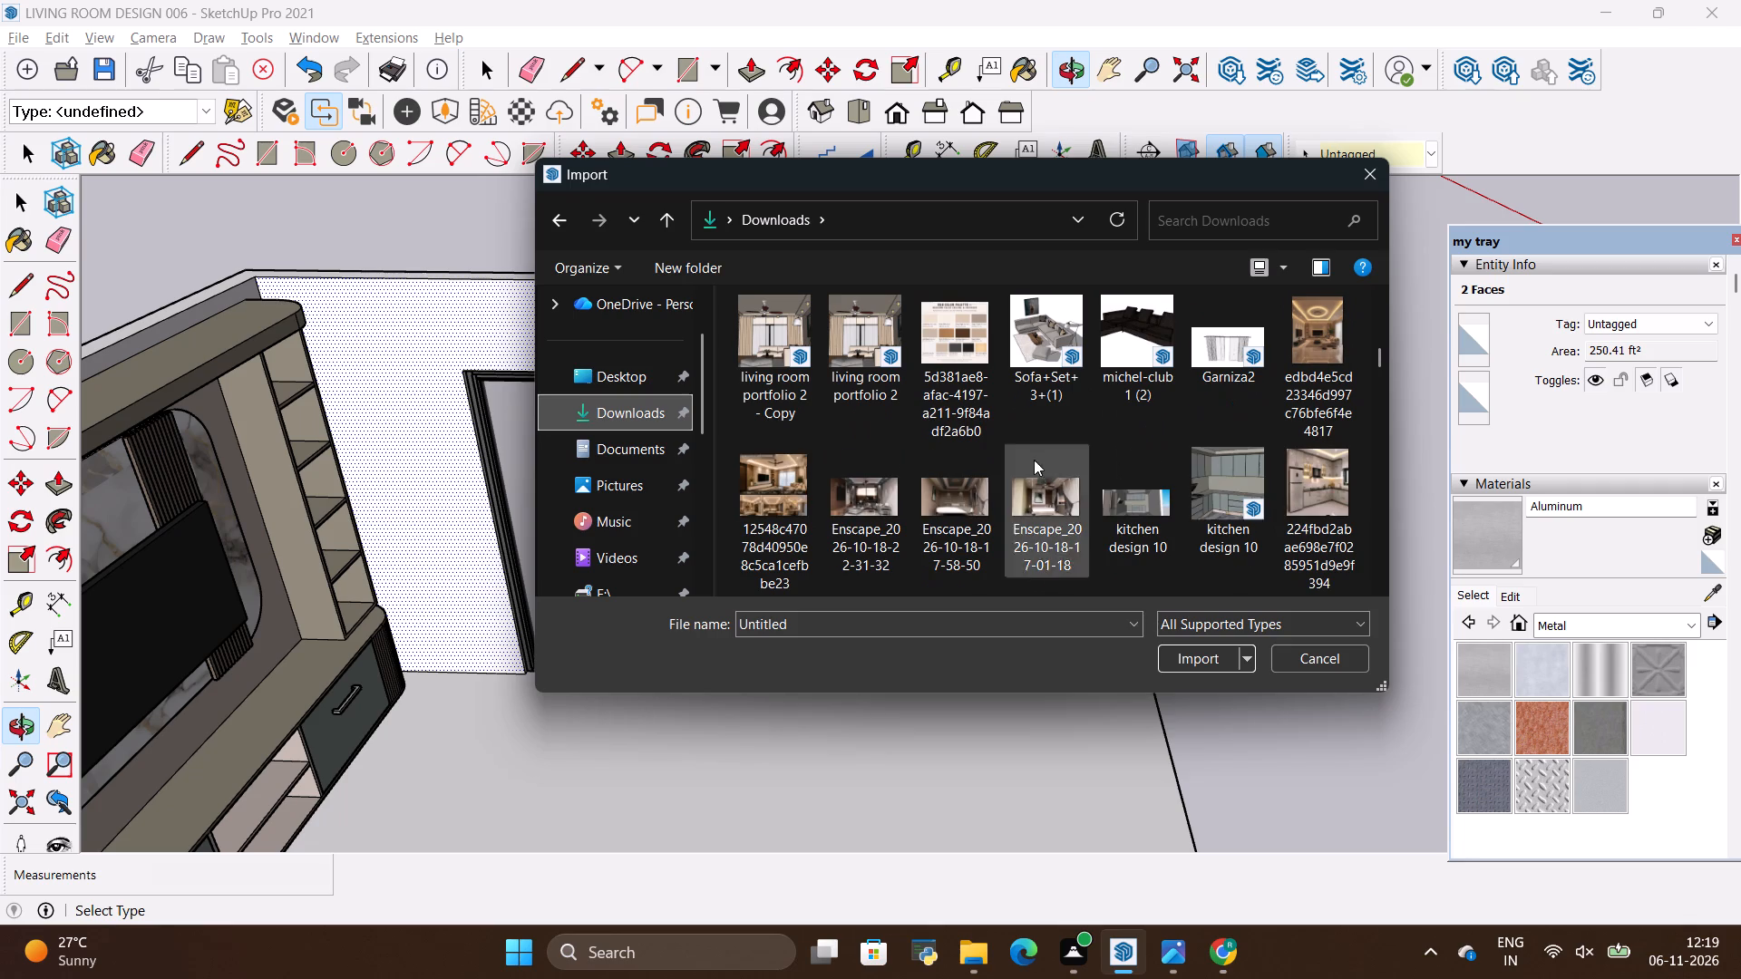
left_click(1209, 340)
left_click(1195, 656)
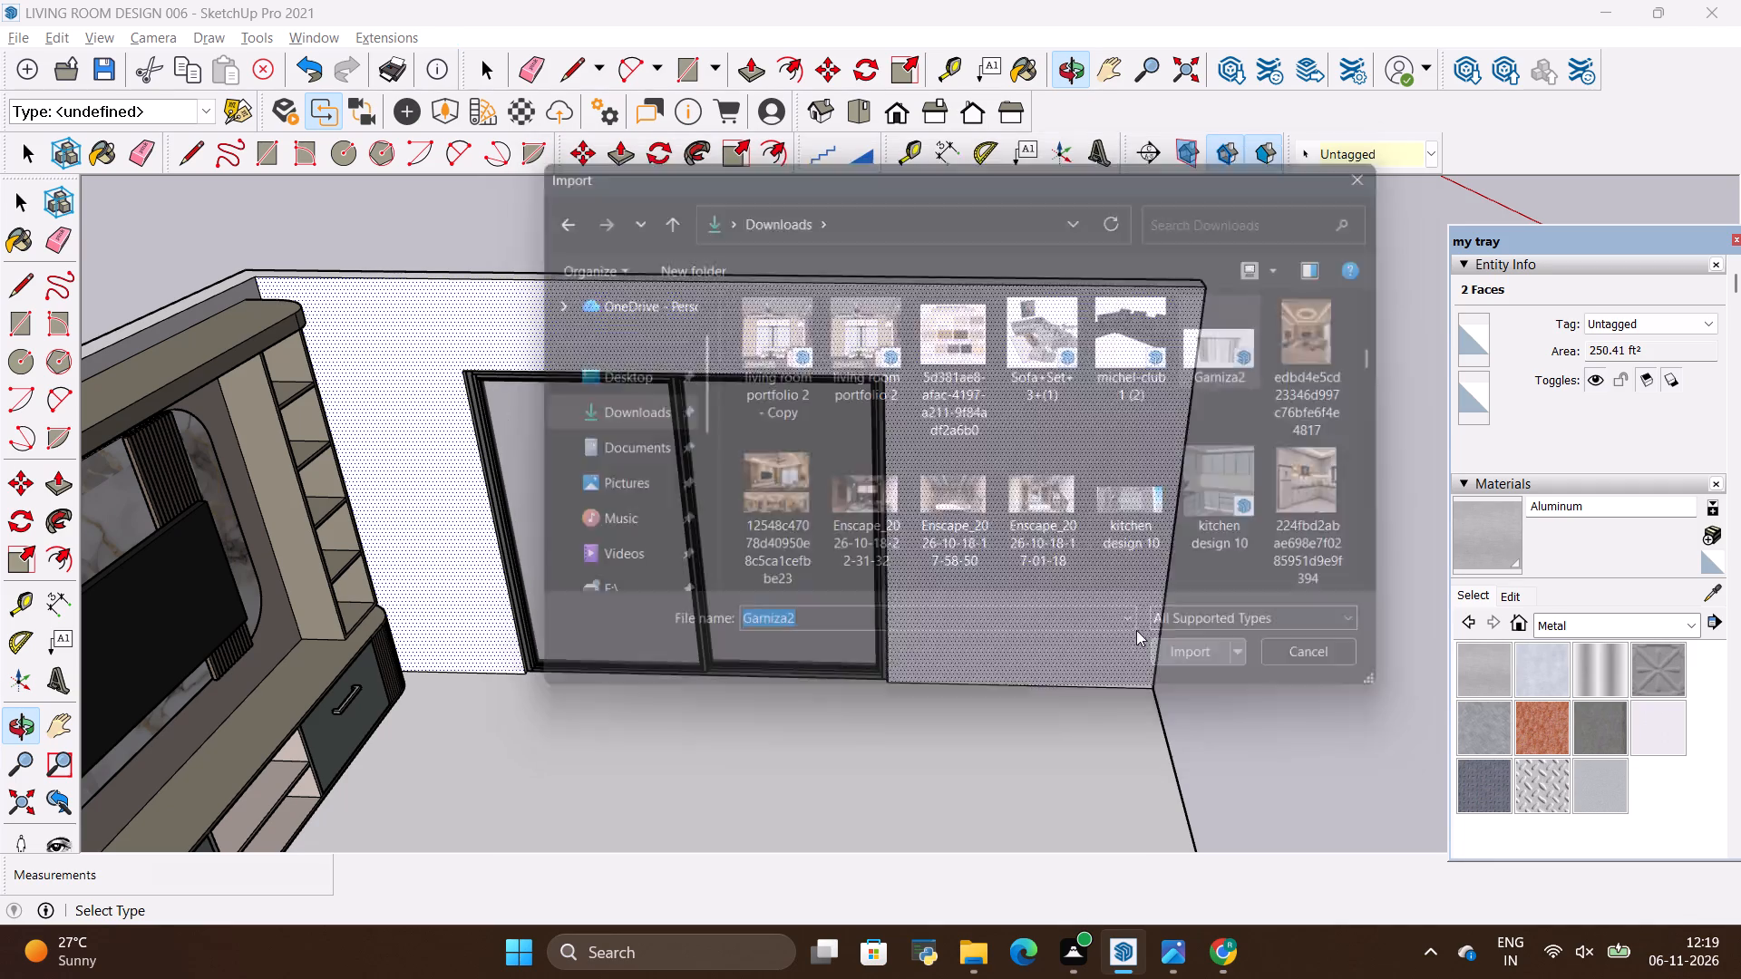
Place the imported curtain component on the open ground outside the room, beyond the sliding door wall's free end.
scroll(781, 674, "down", 4)
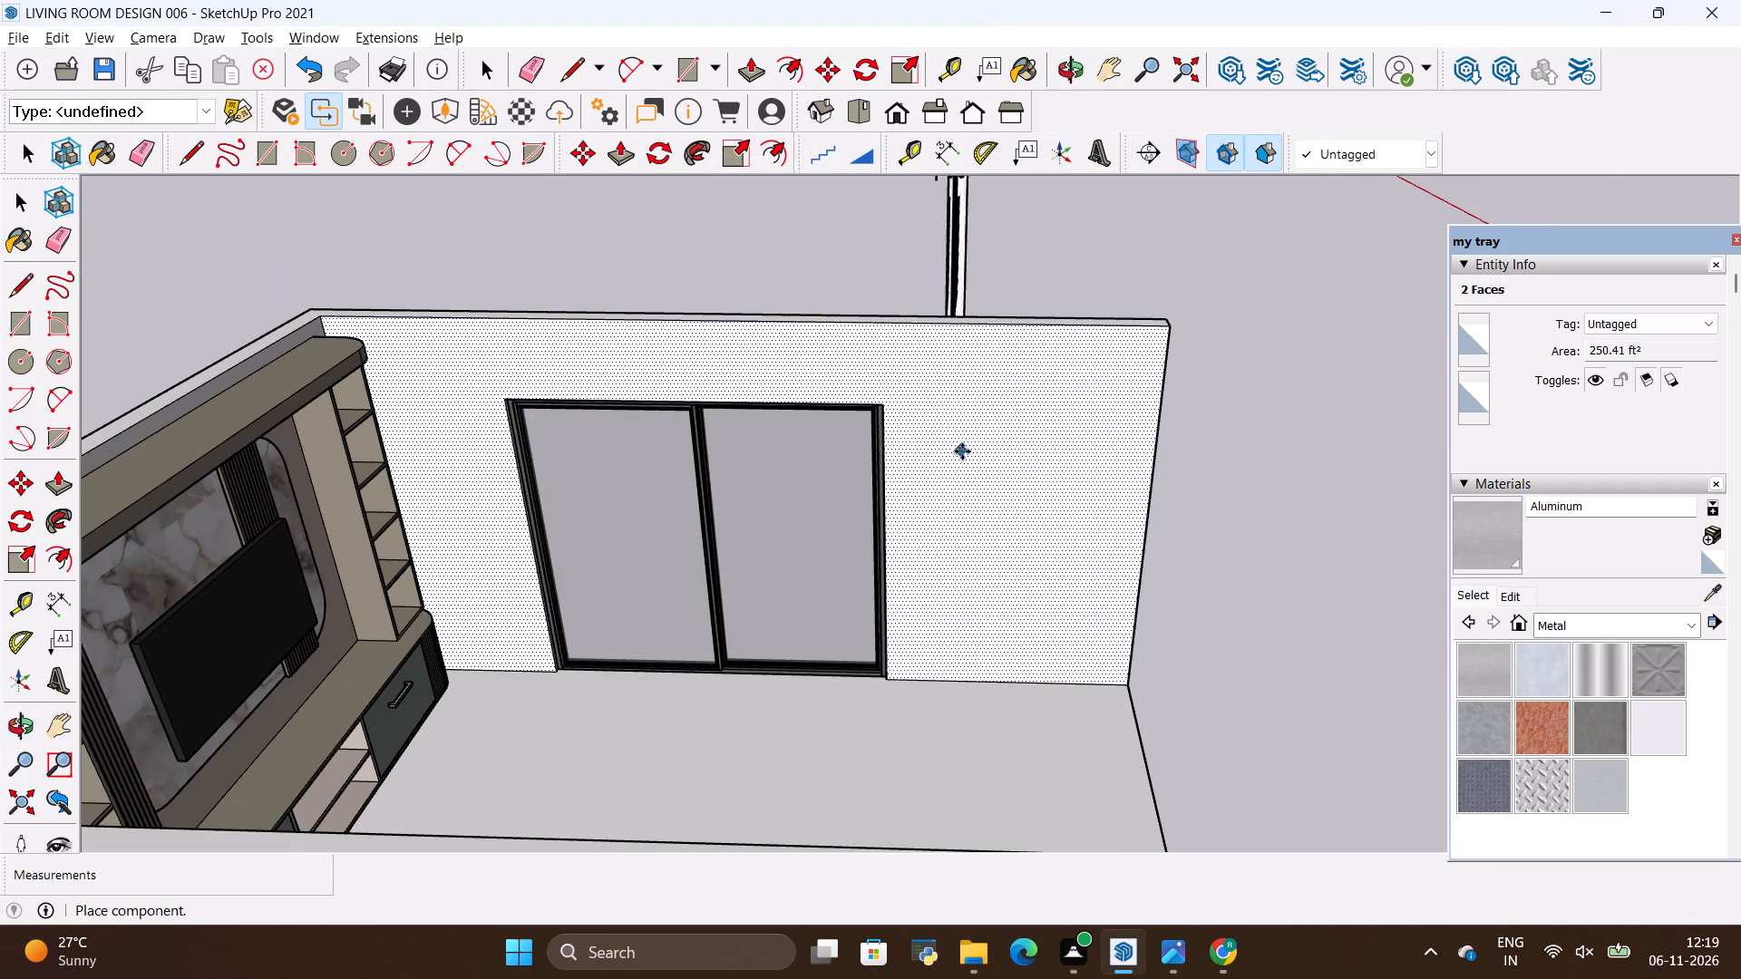
scroll(873, 470, "down", 4)
scroll(609, 488, "down", 4)
scroll(1065, 560, "up", 4)
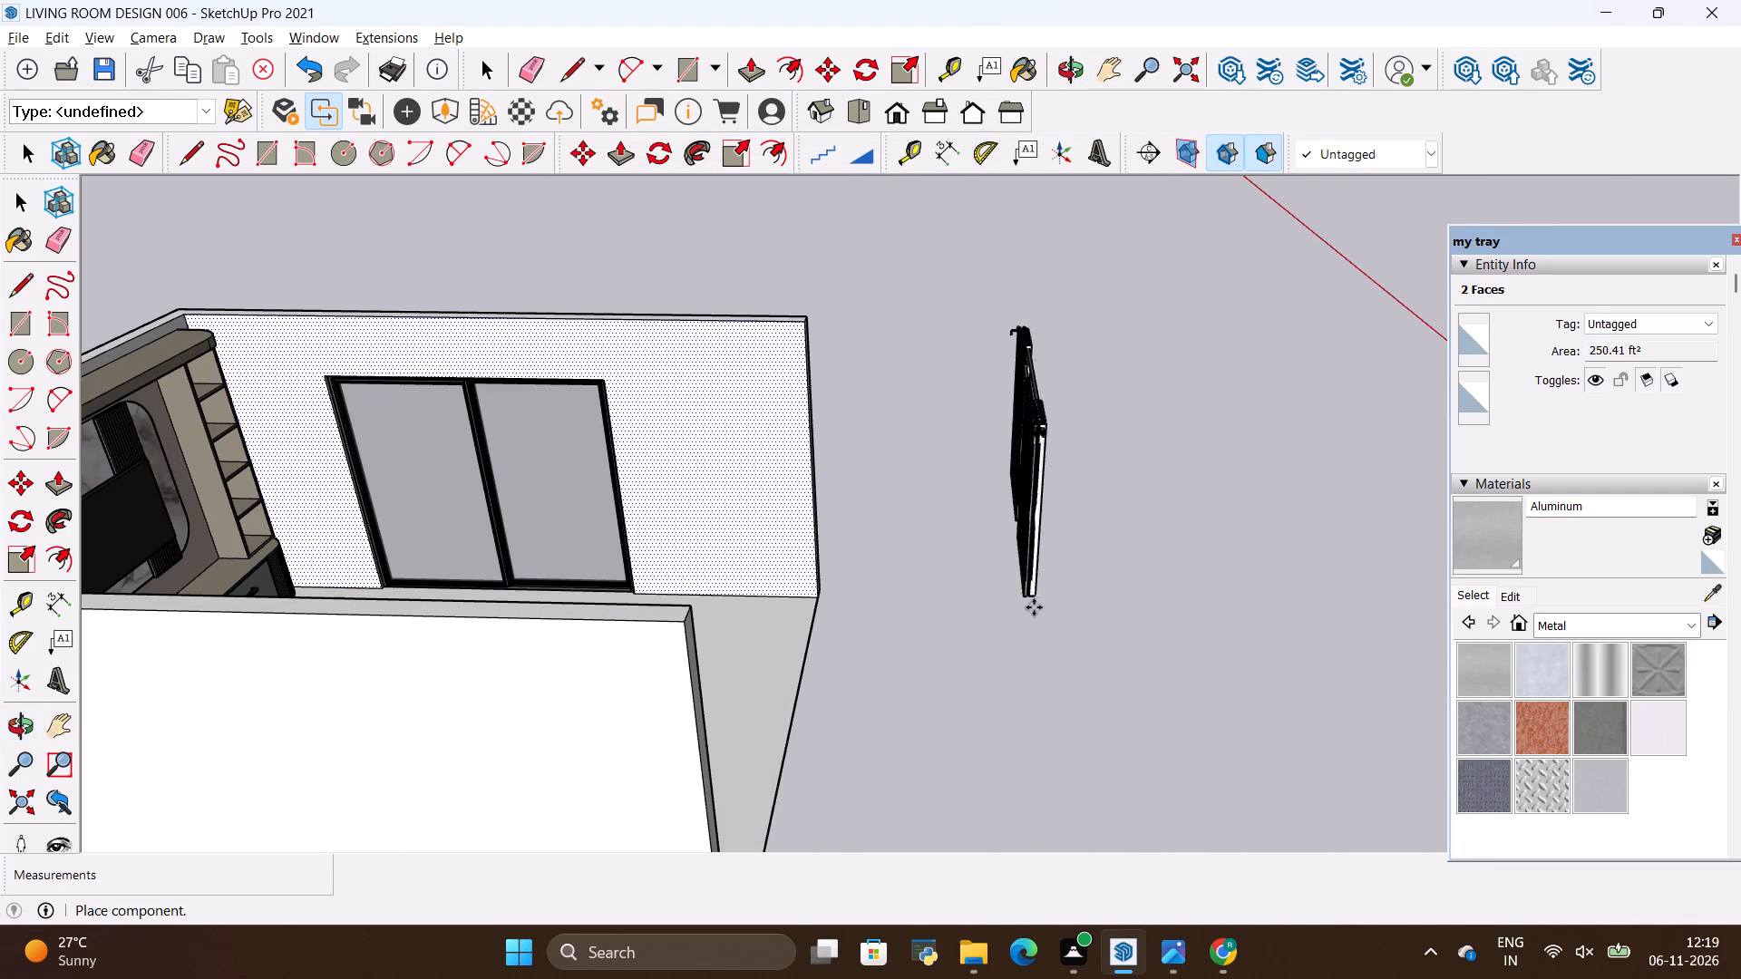
left_click(1119, 616)
scroll(1007, 567, "up", 5)
scroll(1106, 554, "down", 3)
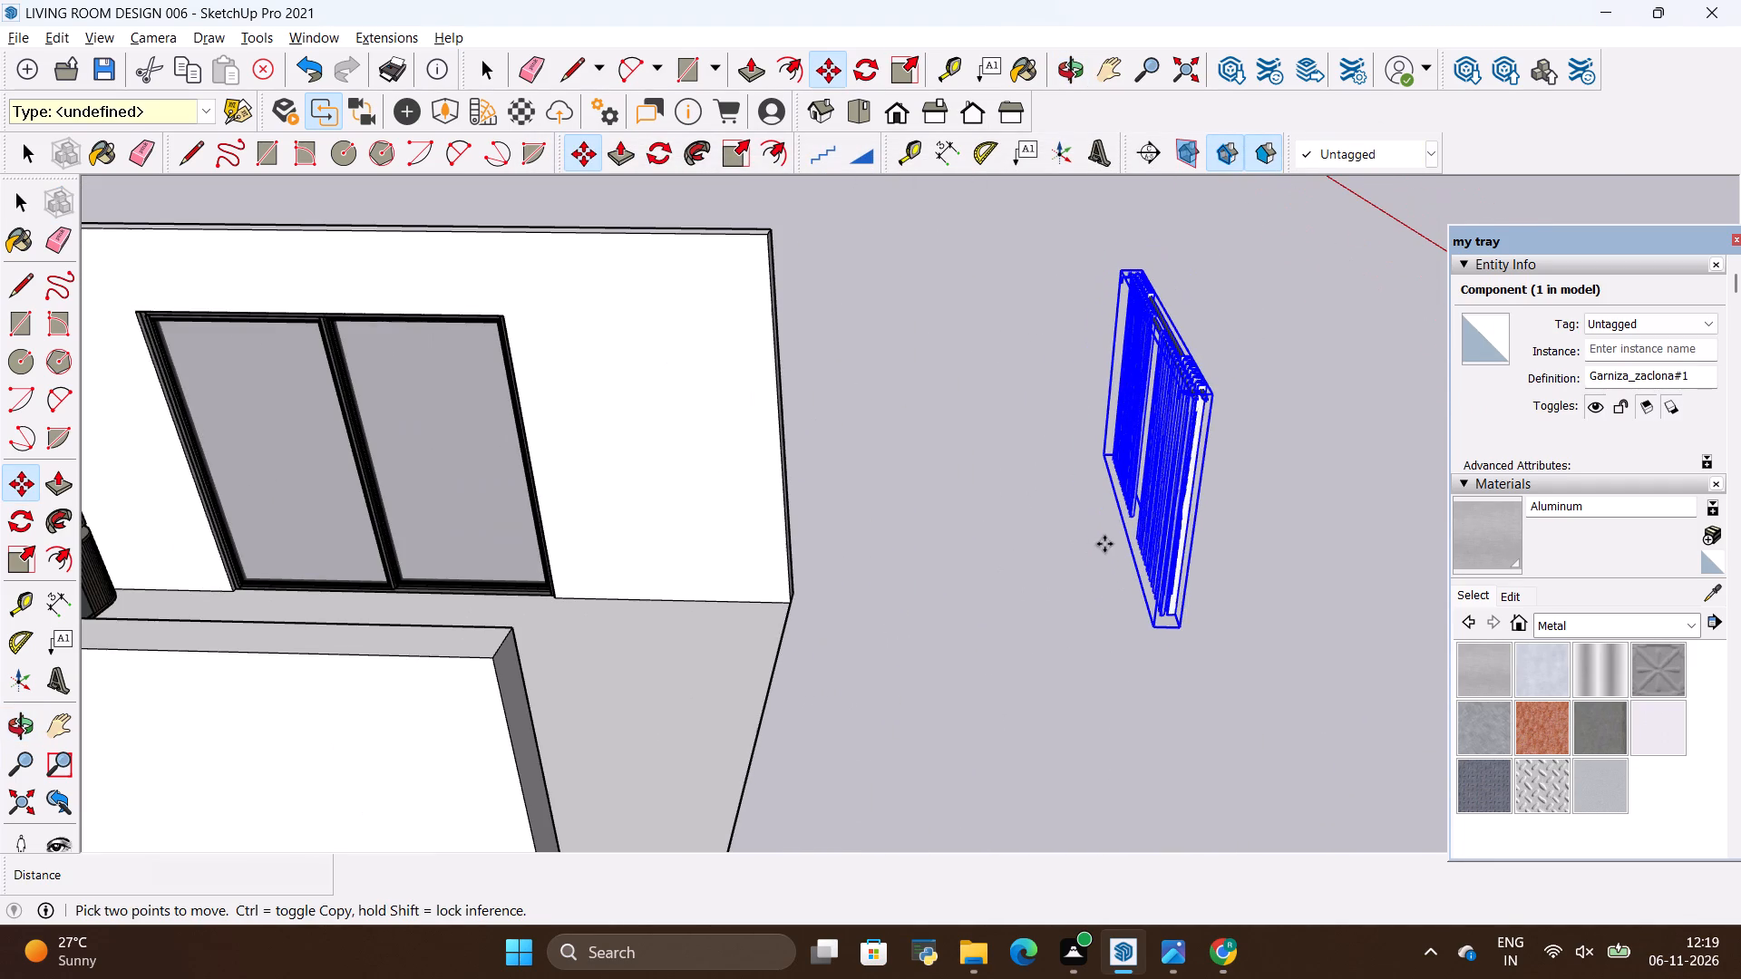
key("space")
left_click(1070, 523)
Rotate the curtain component 90° about the vertical axis so it runs parallel to the sliding door wall.
left_click(1147, 476)
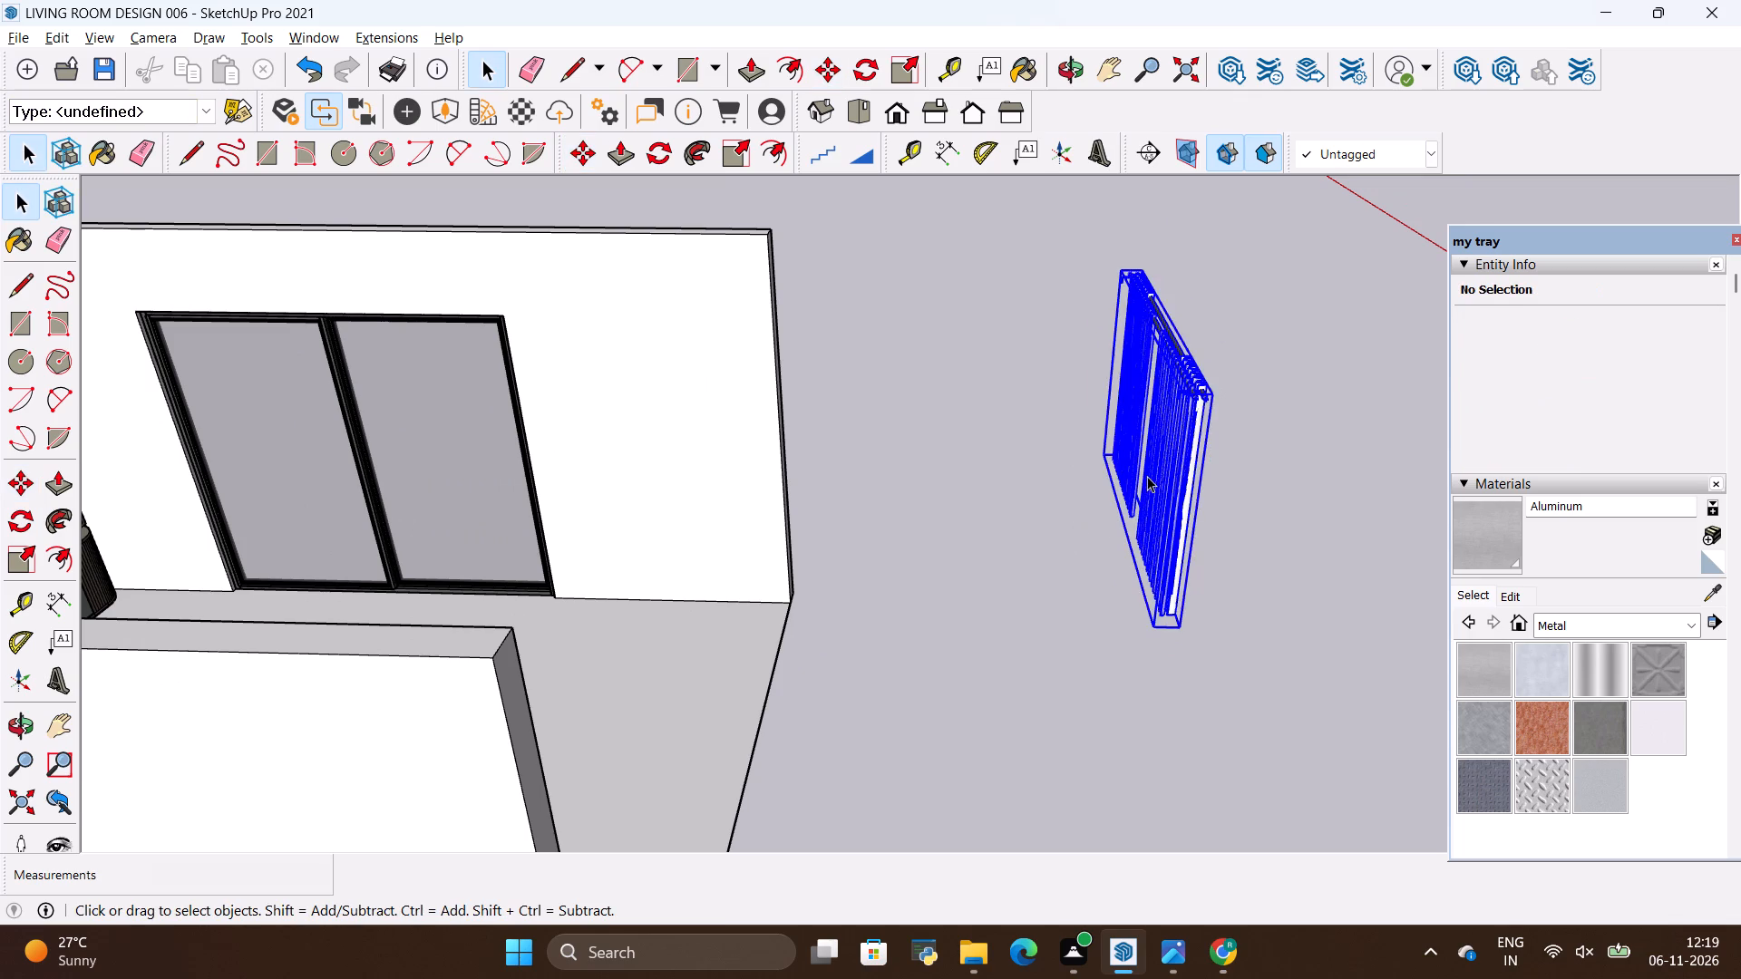
scroll(1142, 493, "down", 3)
left_click(665, 149)
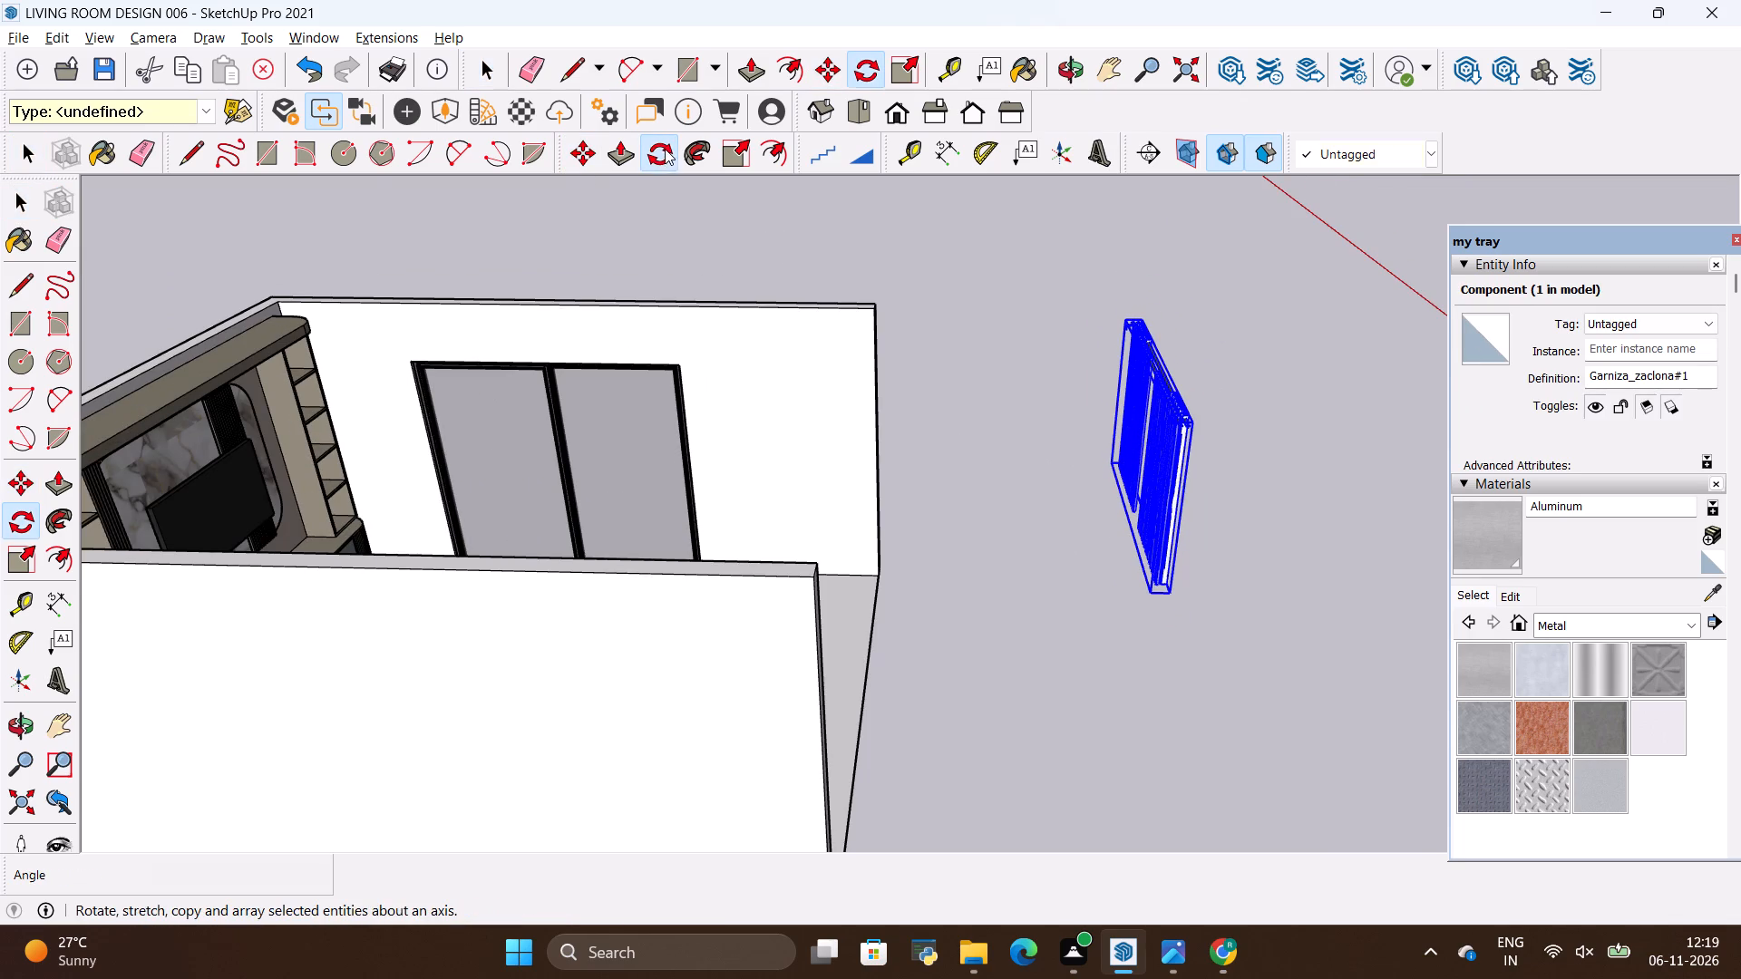
left_click(1084, 598)
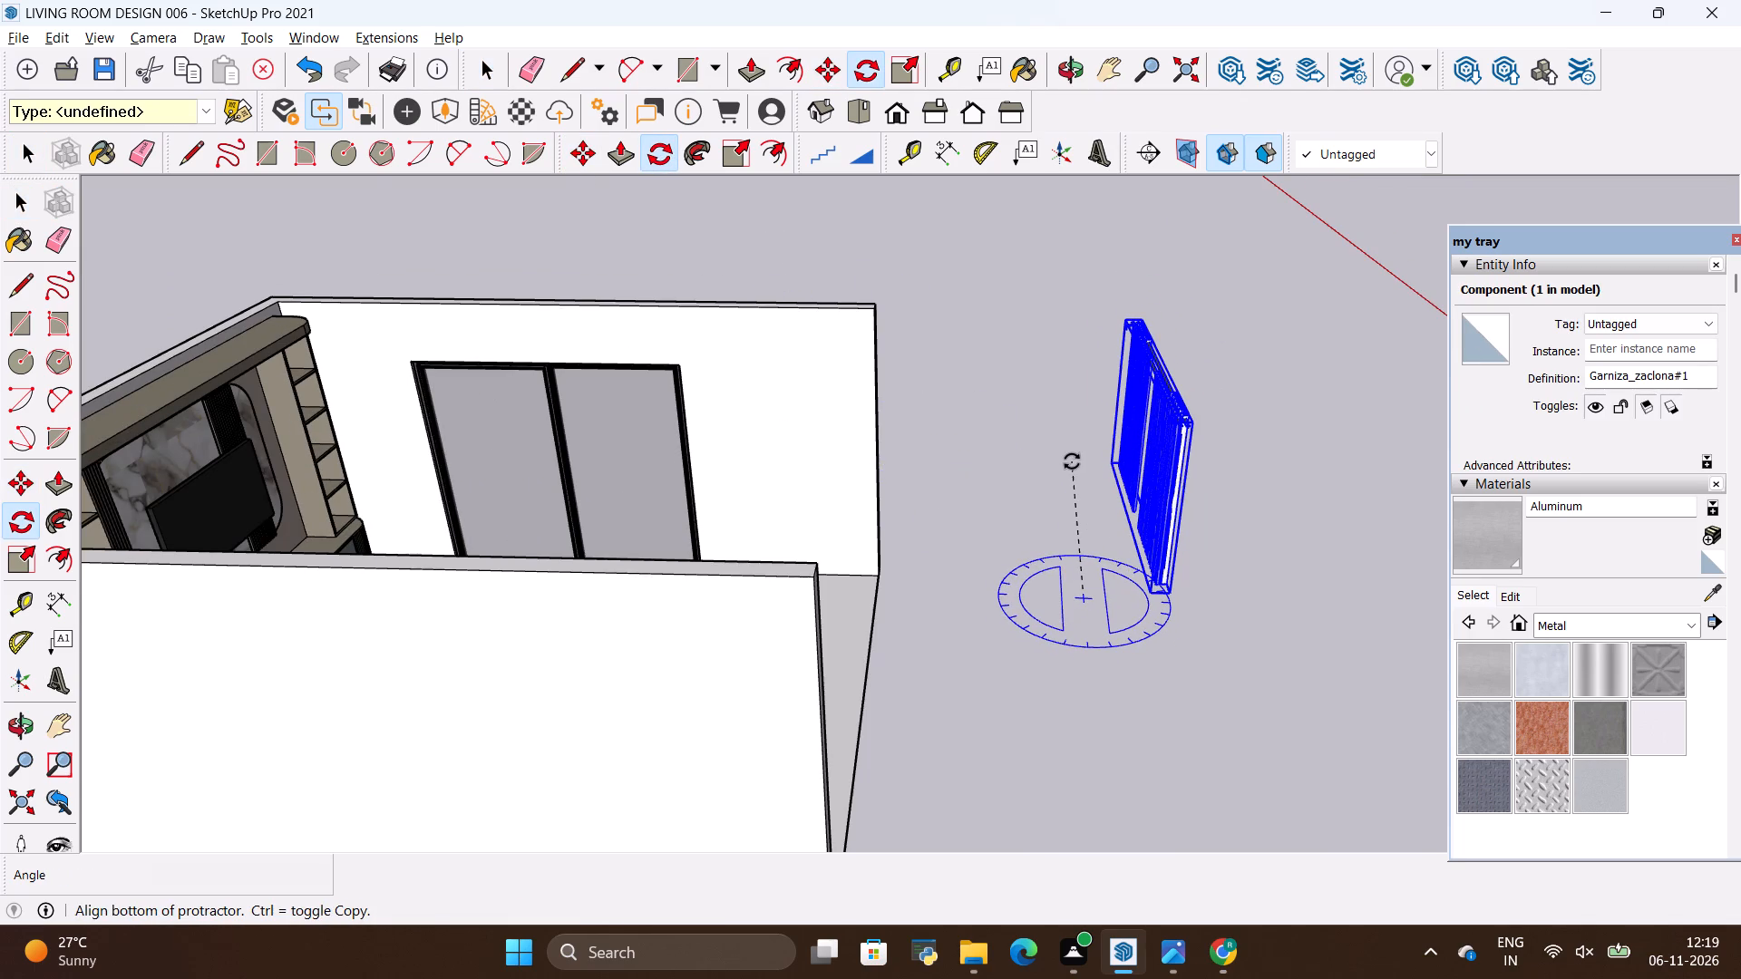
left_click(1072, 461)
key("Escape")
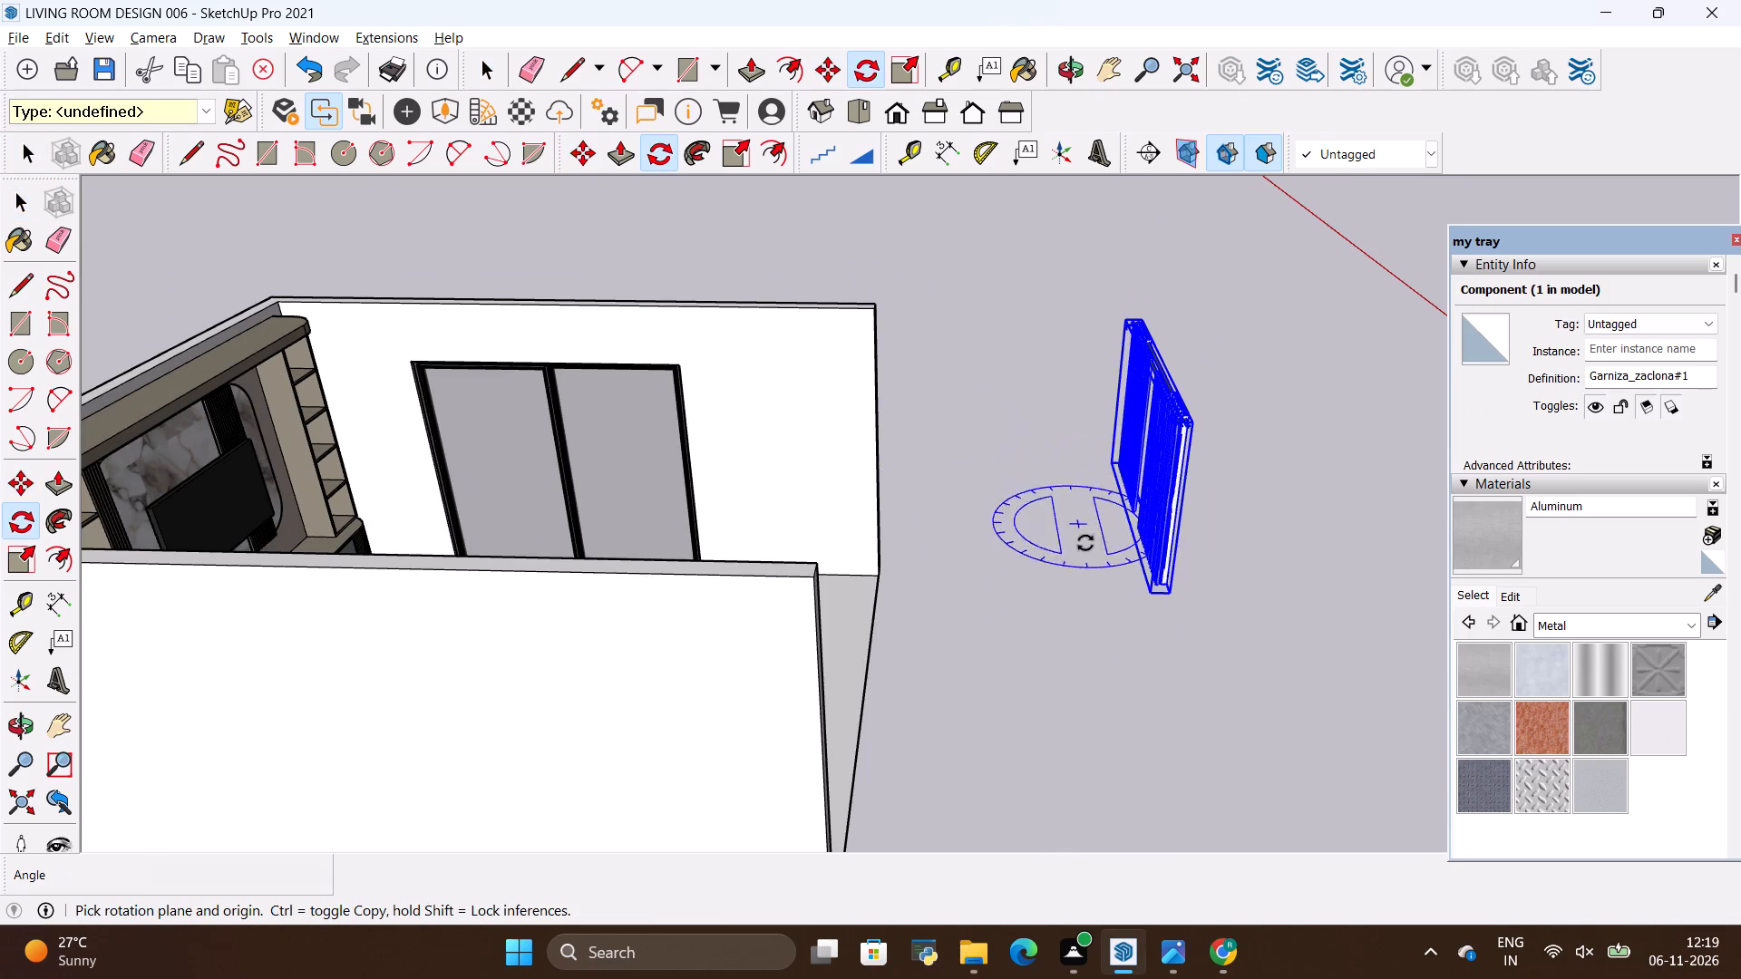
left_click(1093, 572)
left_click(1059, 383)
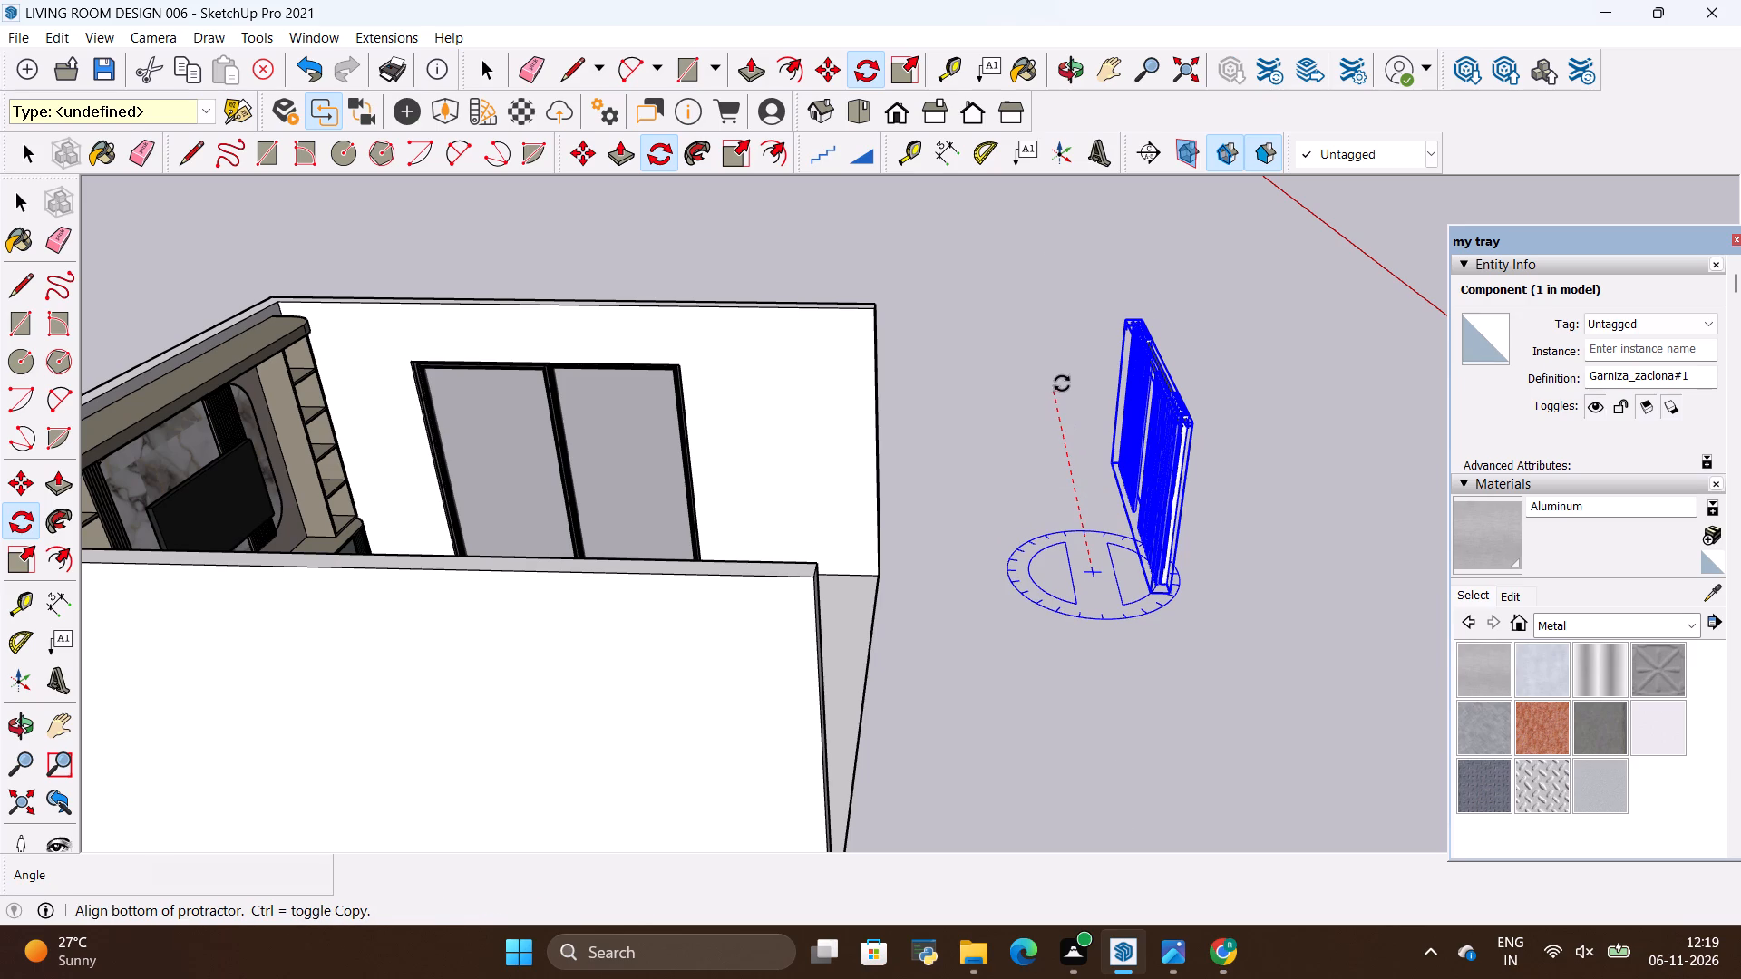
left_click(1290, 577)
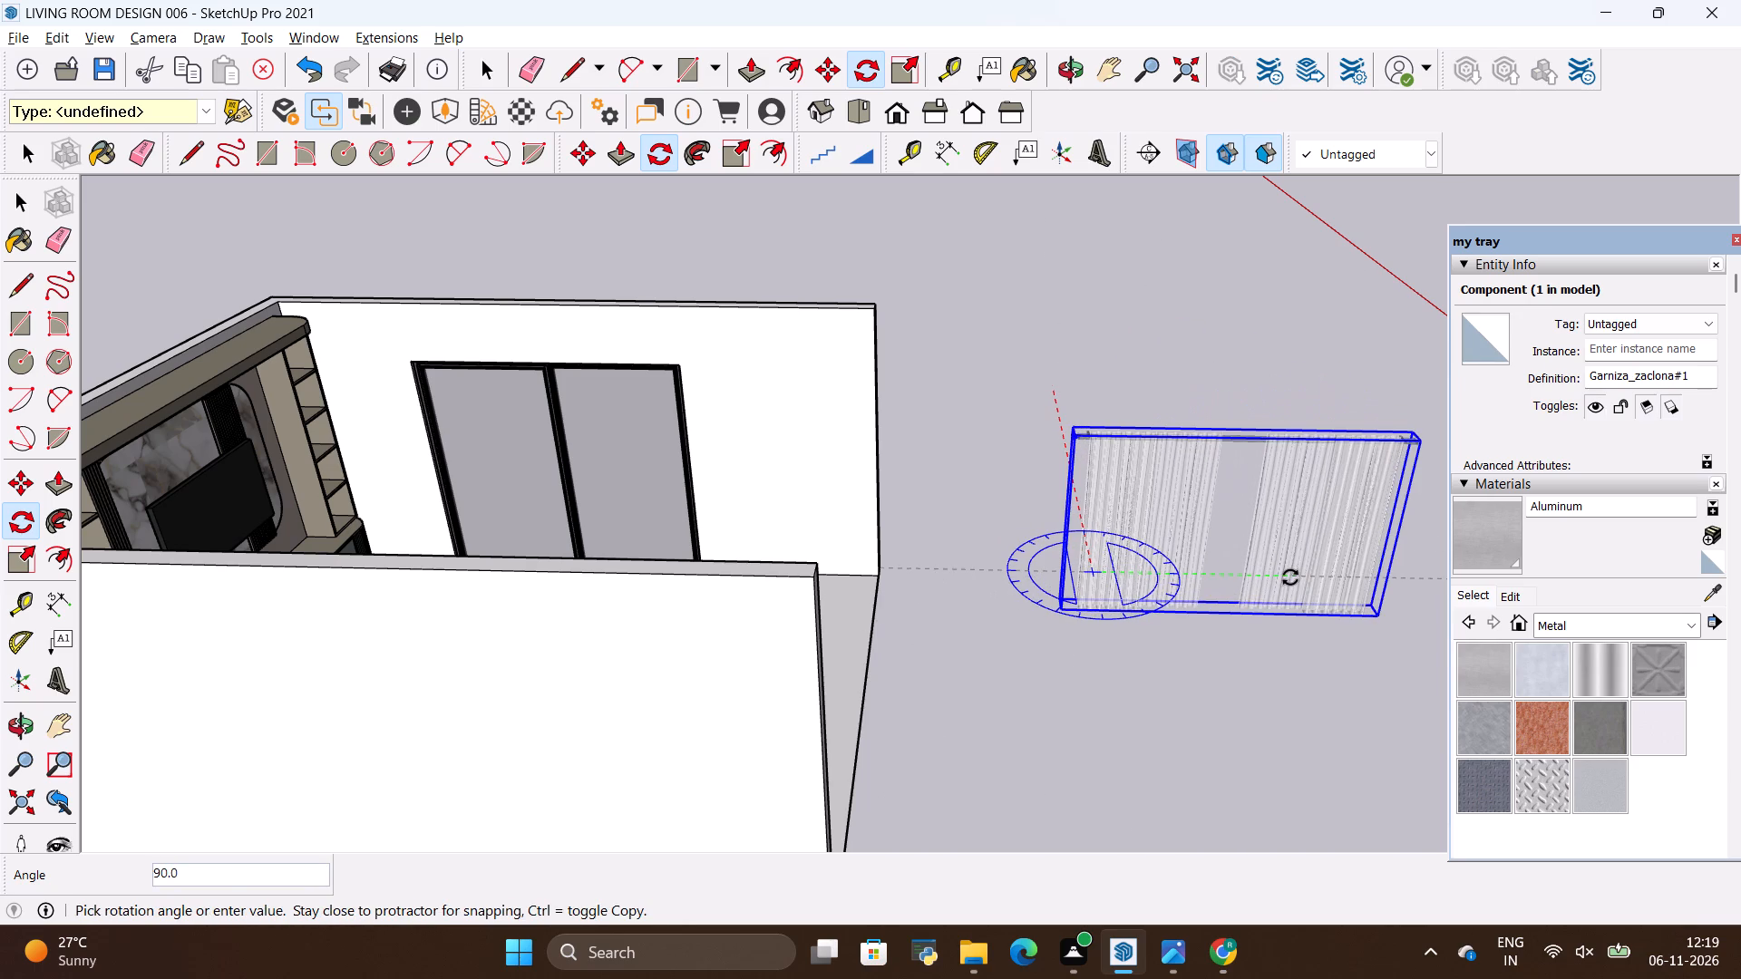
key("space")
left_click(1044, 366)
Examine the rotated curtain component's rods and panels and its position relative to the sliding door wall.
scroll(1292, 421, "up", 7)
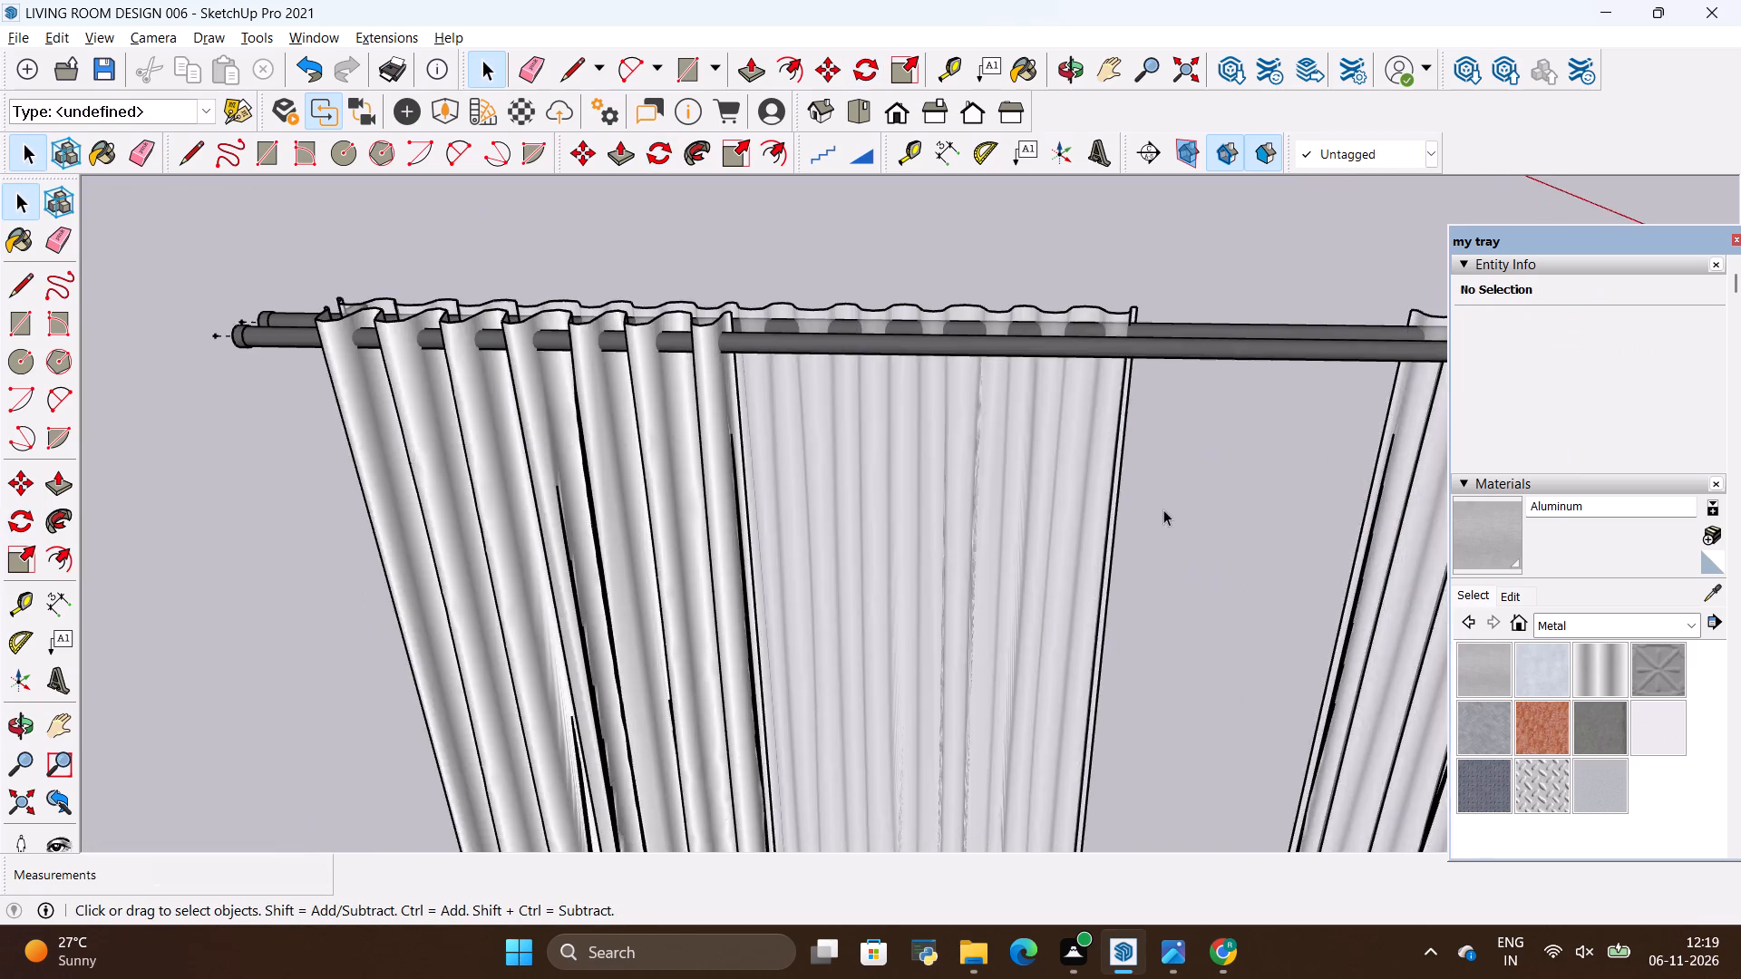
scroll(1163, 509, "up", 6)
scroll(890, 315, "down", 14)
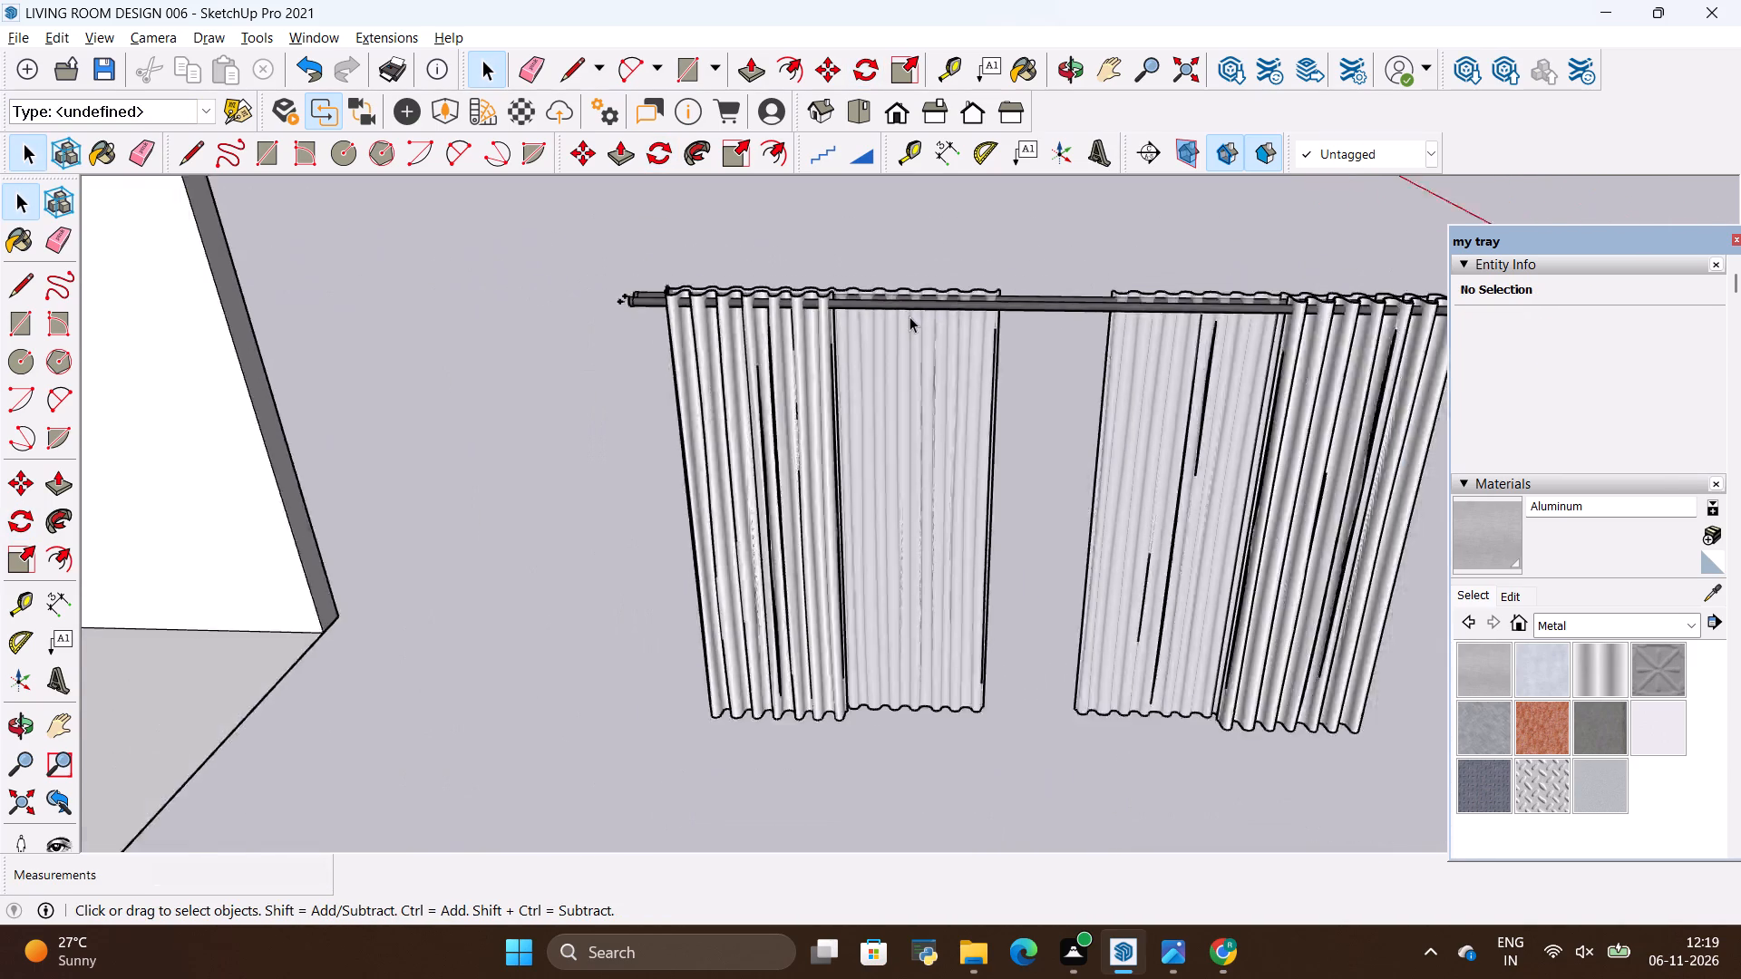
scroll(909, 316, "down", 12)
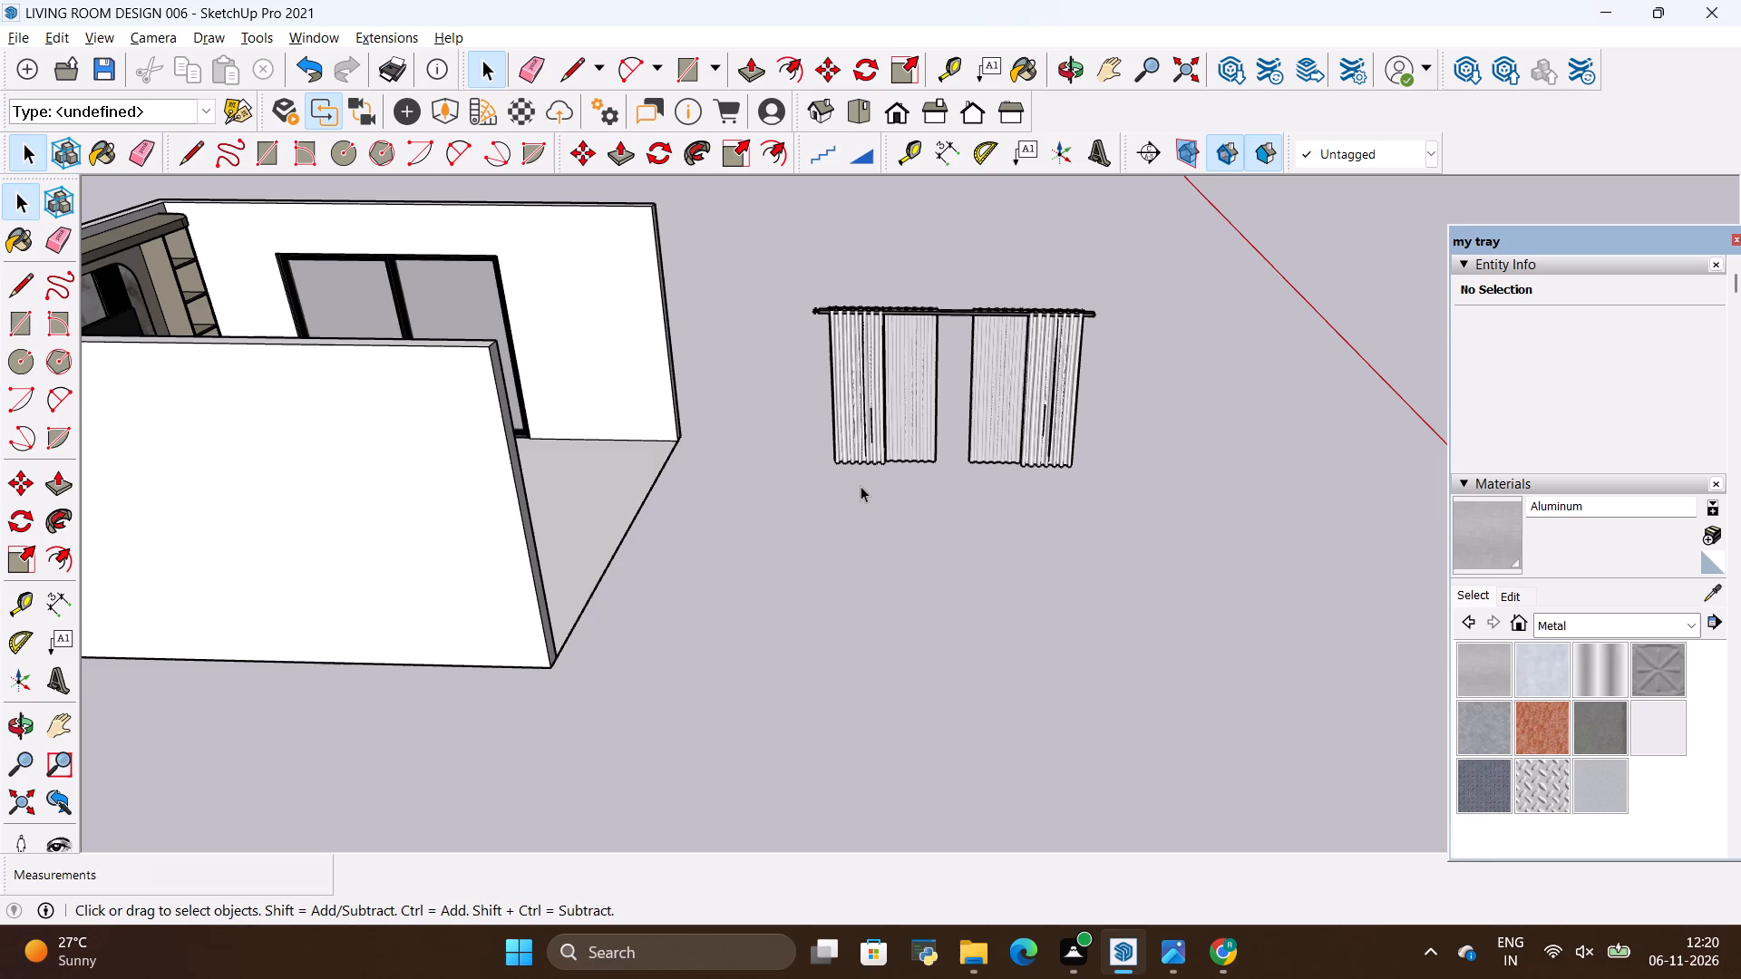
scroll(1065, 611, "down", 5)
scroll(980, 429, "up", 4)
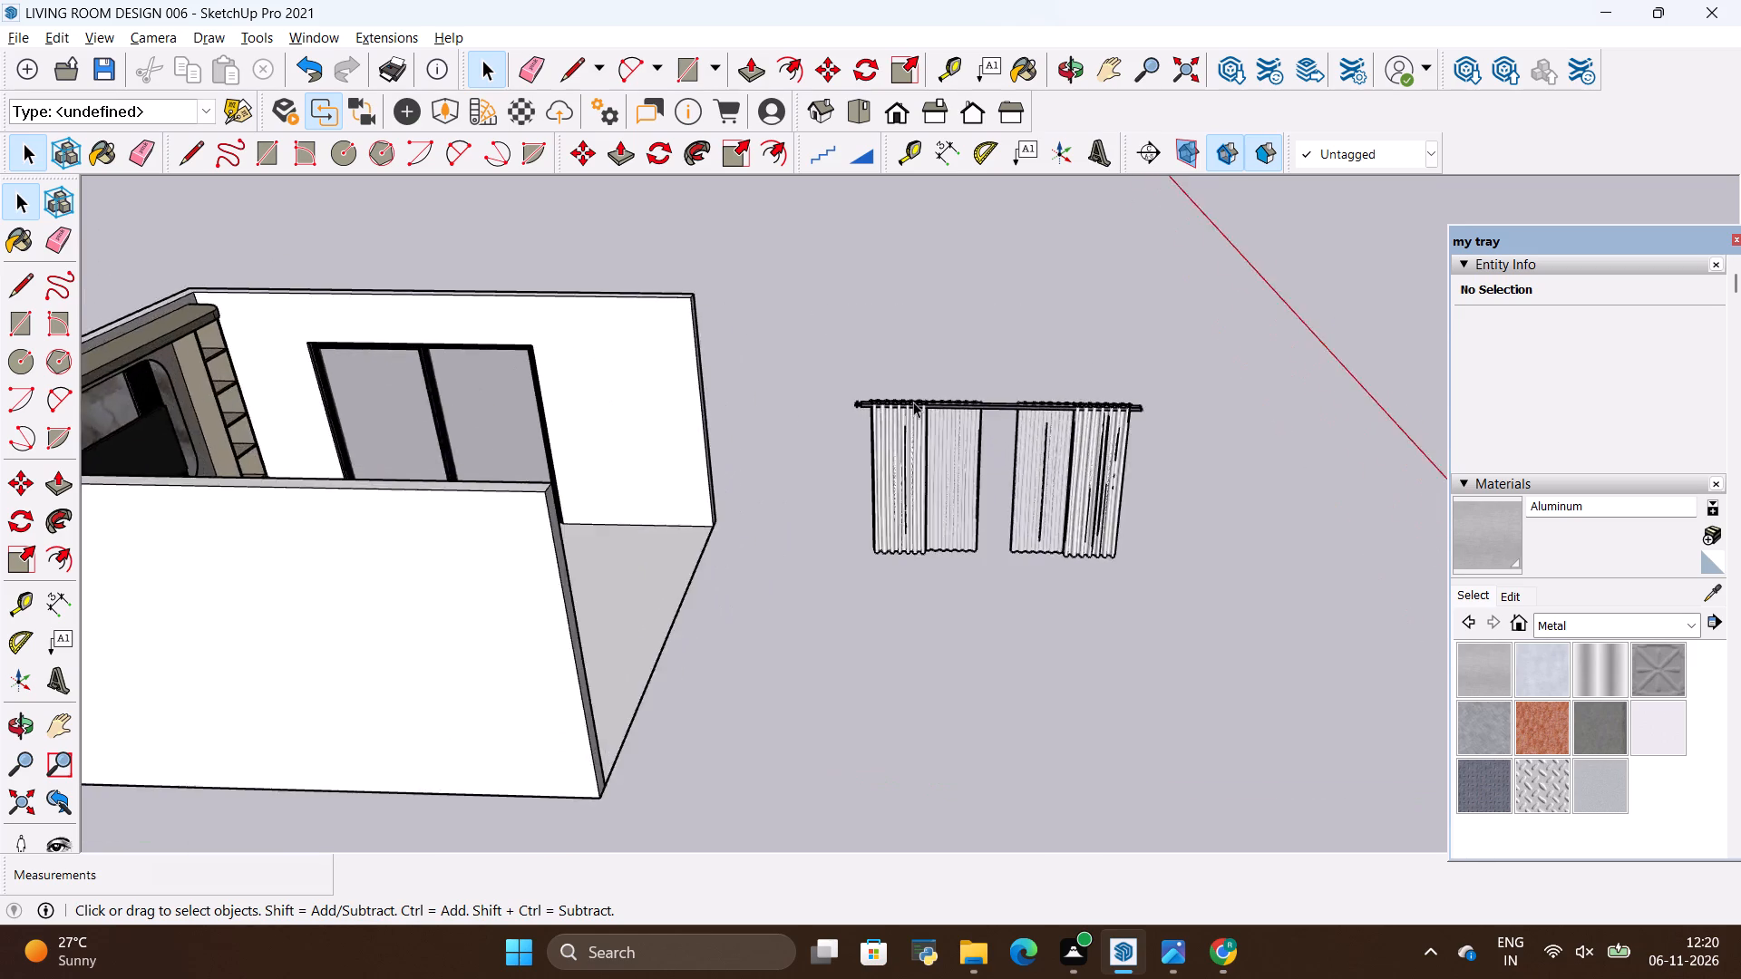
scroll(913, 402, "up", 3)
Move the curtain component by its lower back corner to the base of the sliding door wall, beside the TV unit.
left_click(932, 503)
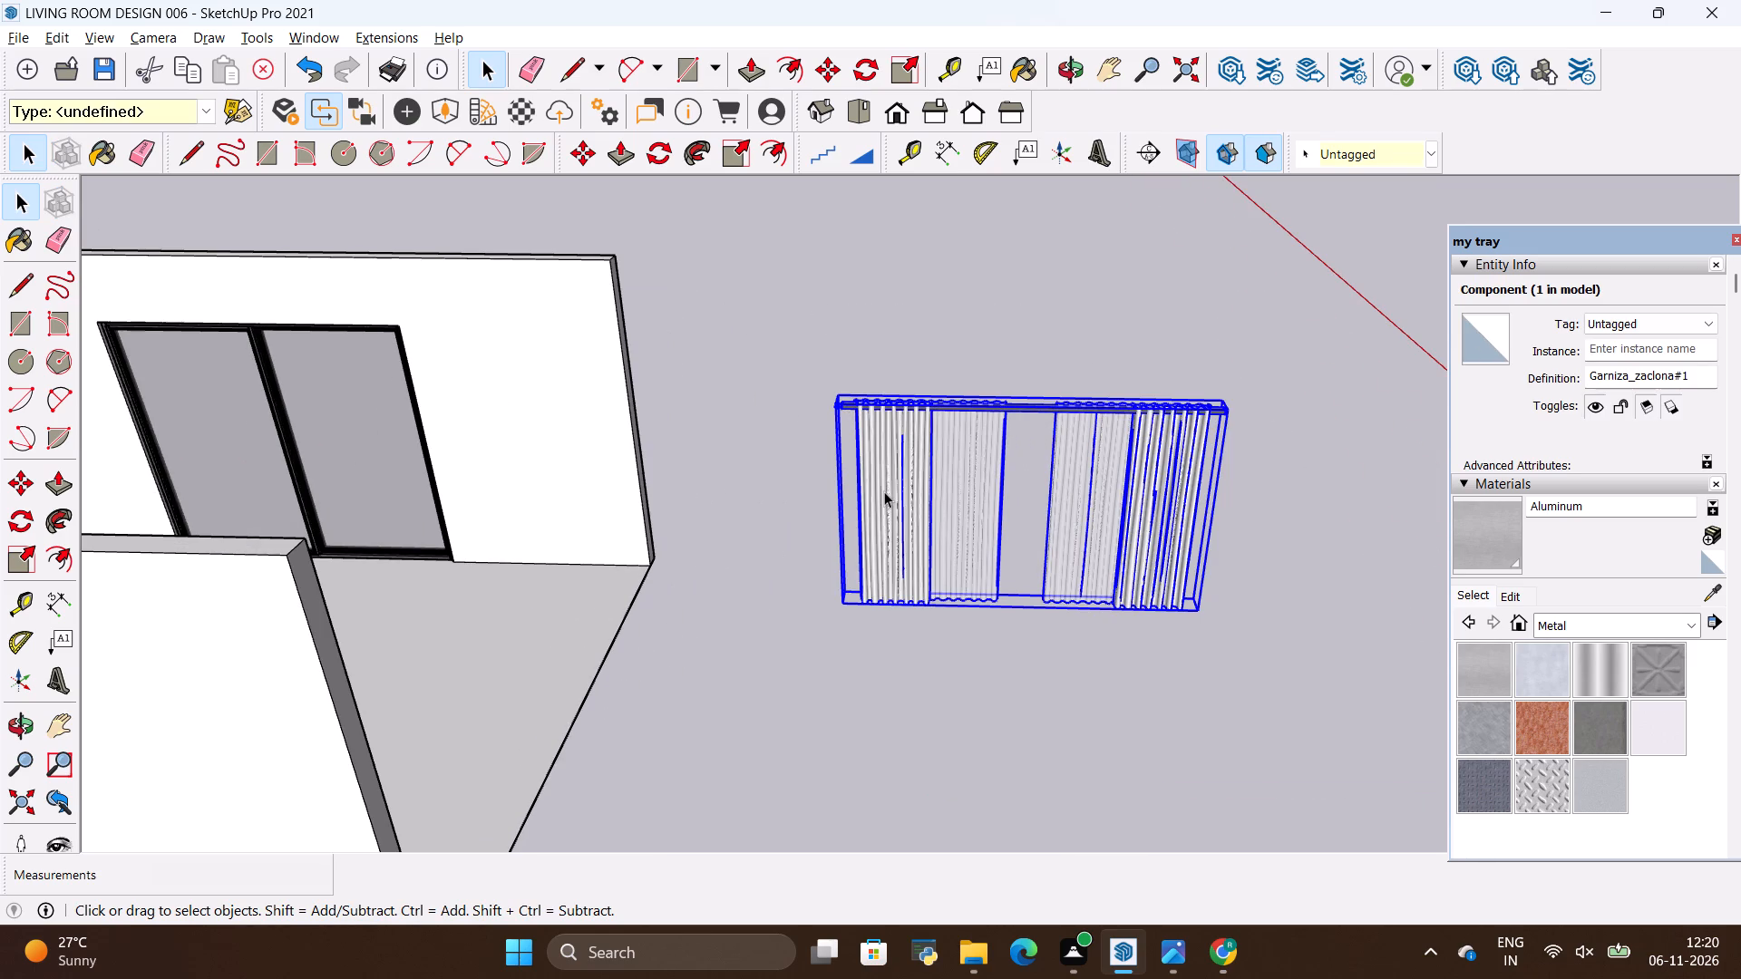
key("m")
scroll(797, 500, "up", 4)
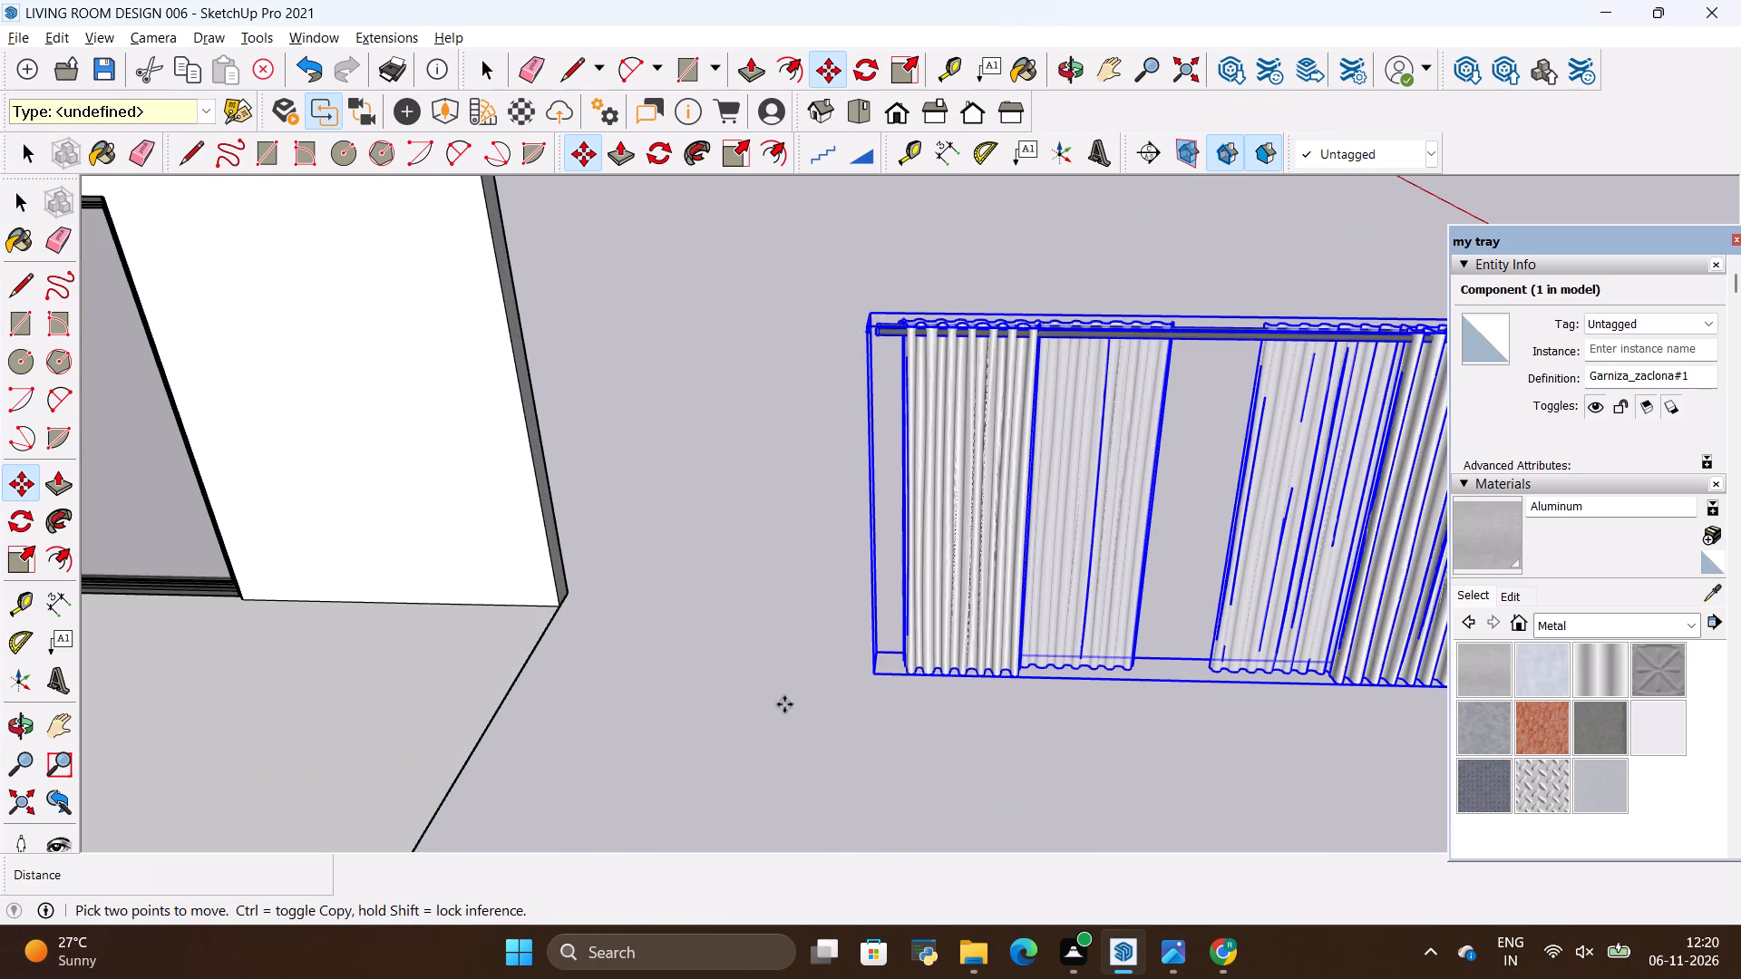
scroll(1085, 628, "down", 4)
scroll(764, 654, "up", 9)
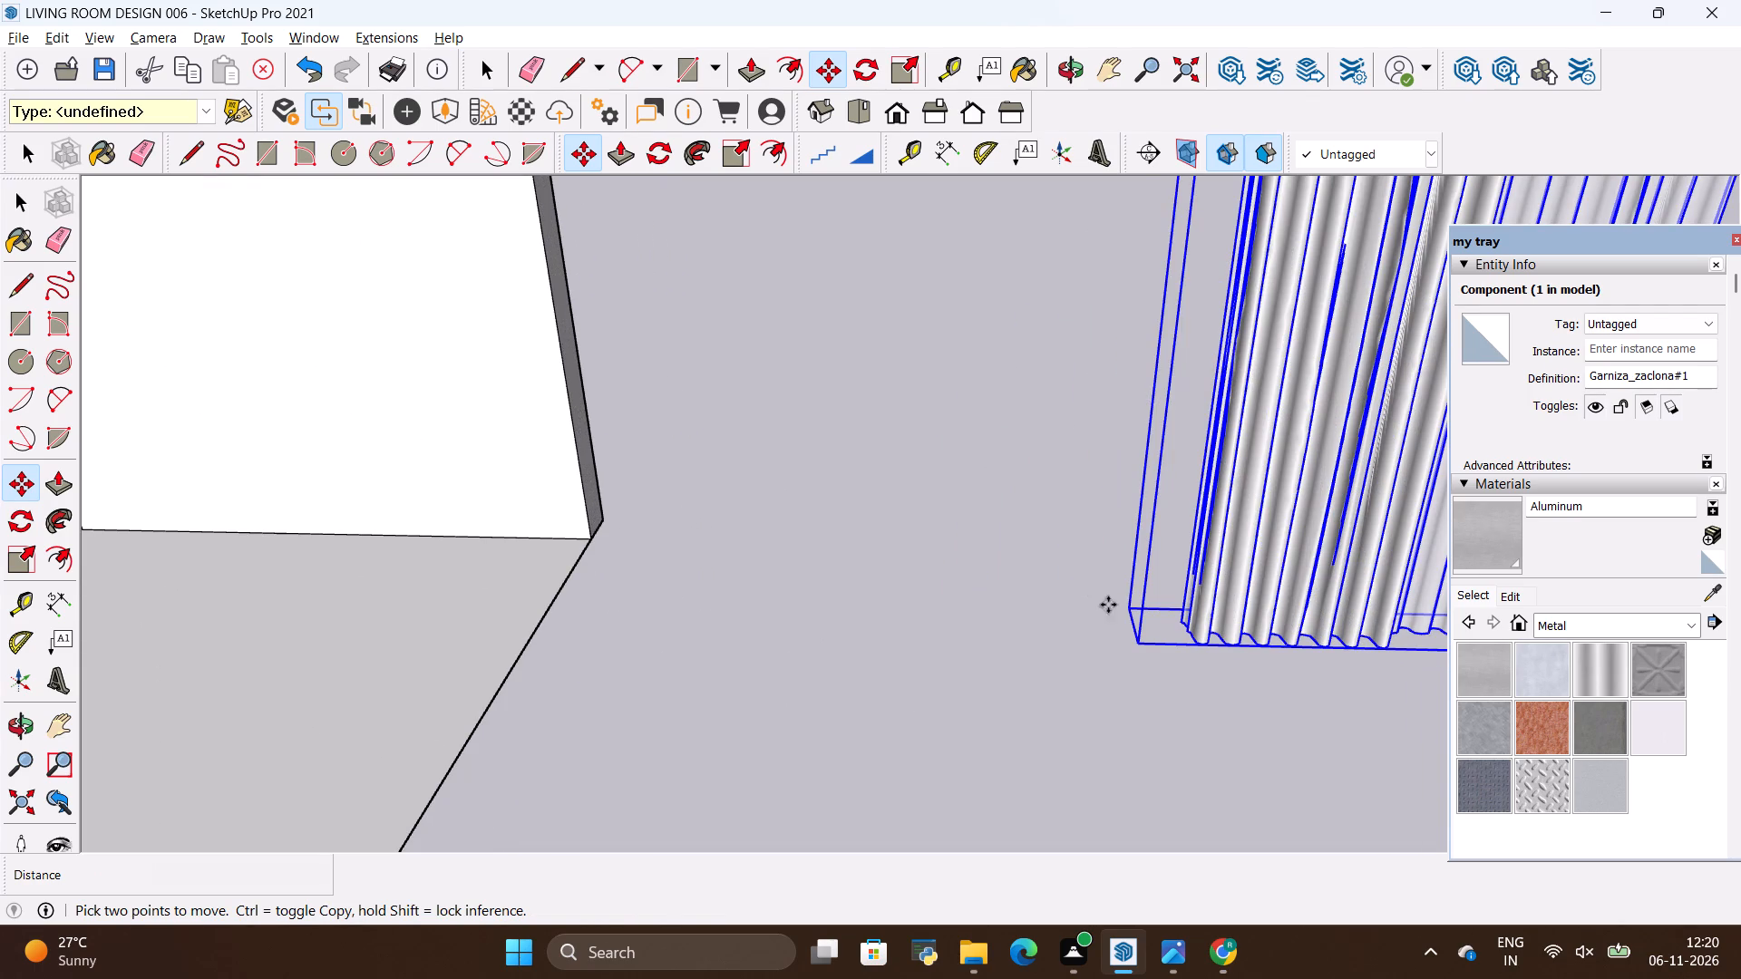
left_click(1116, 607)
scroll(879, 625, "down", 17)
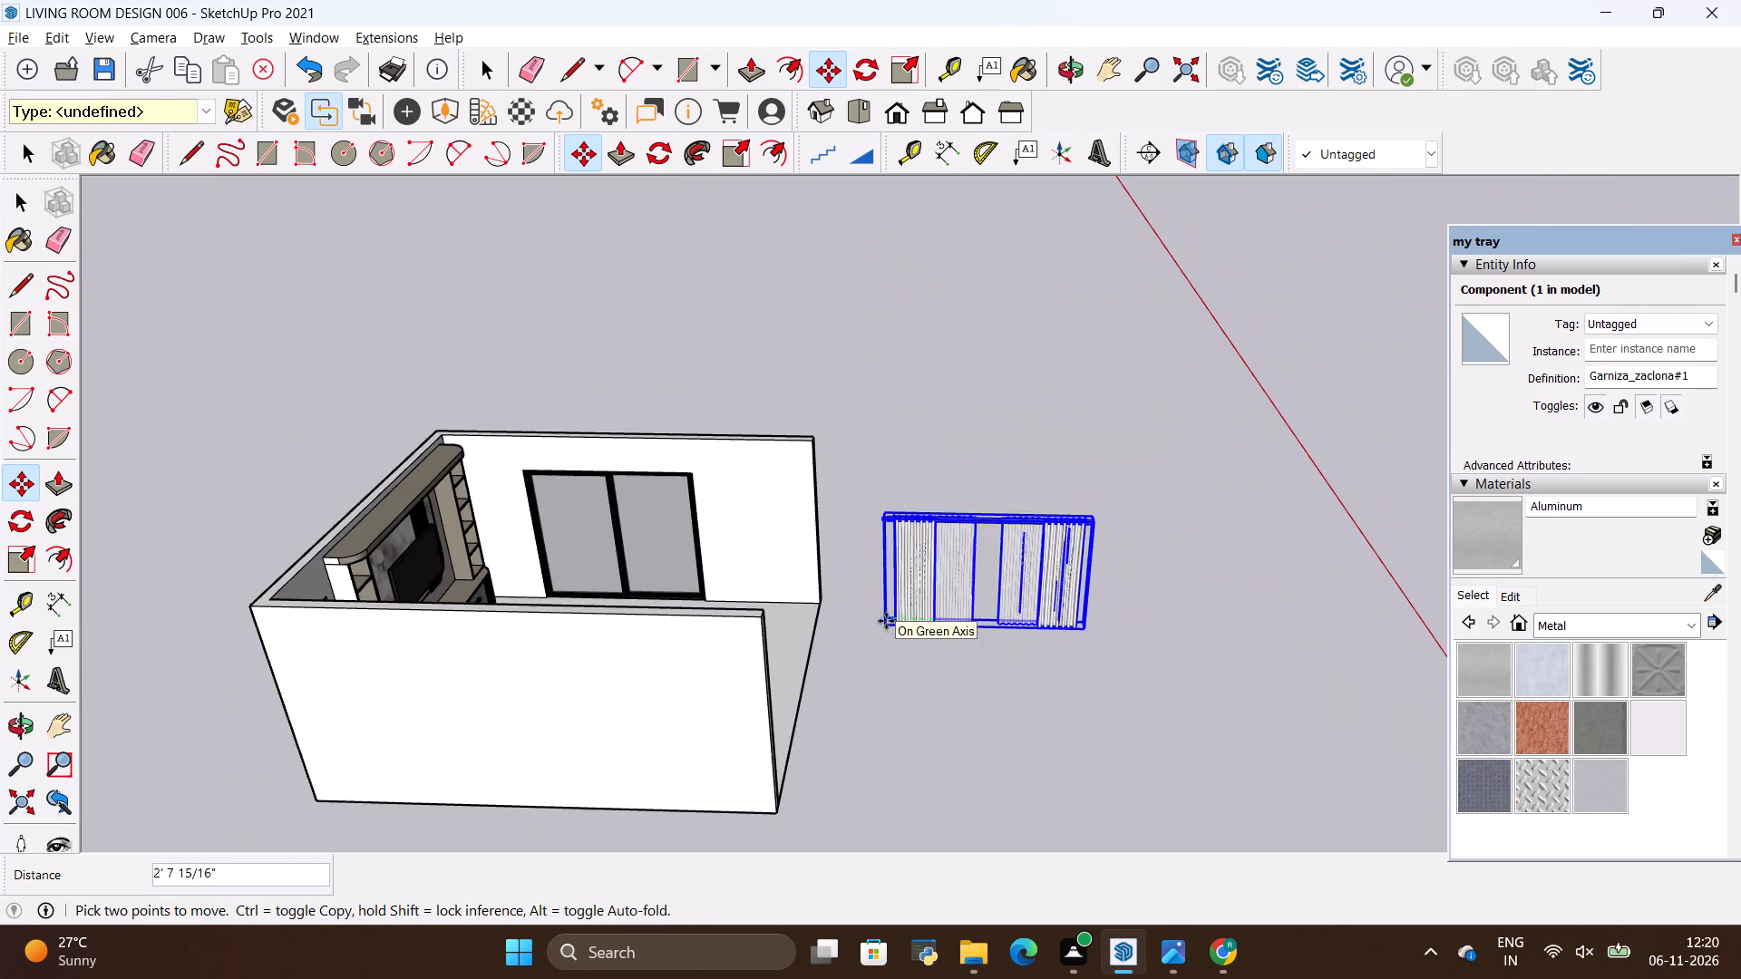
scroll(542, 405, "up", 4)
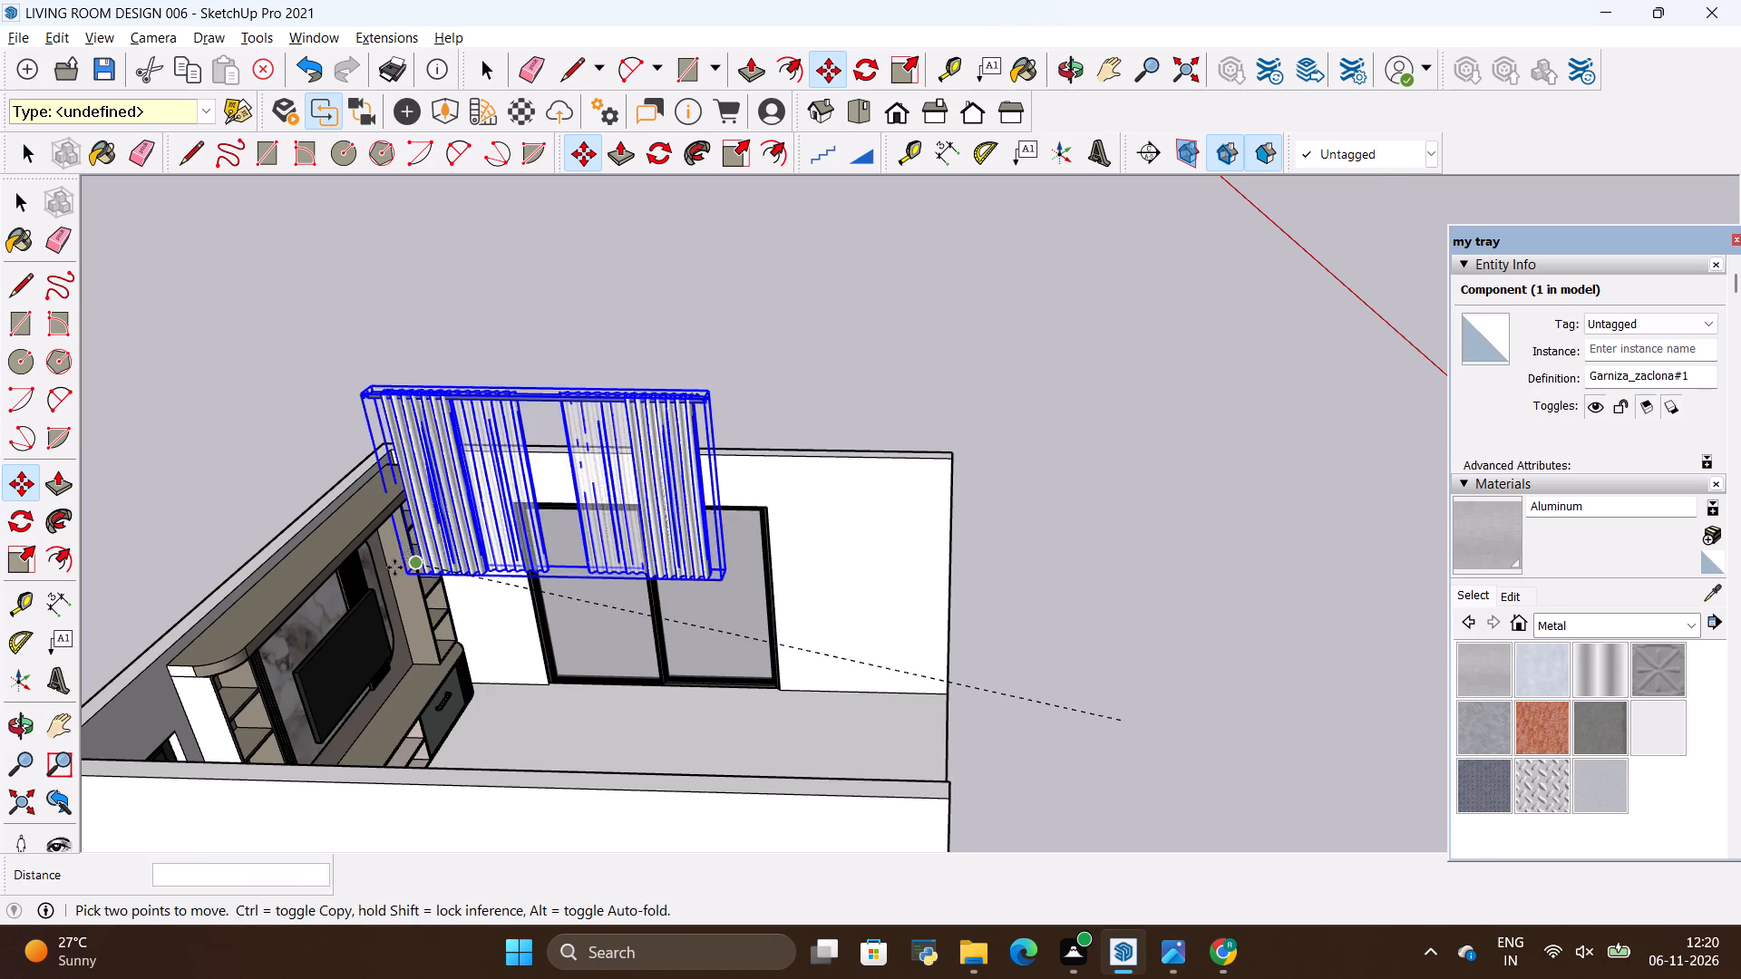
scroll(387, 586, "up", 8)
scroll(888, 683, "up", 5)
scroll(748, 662, "down", 5)
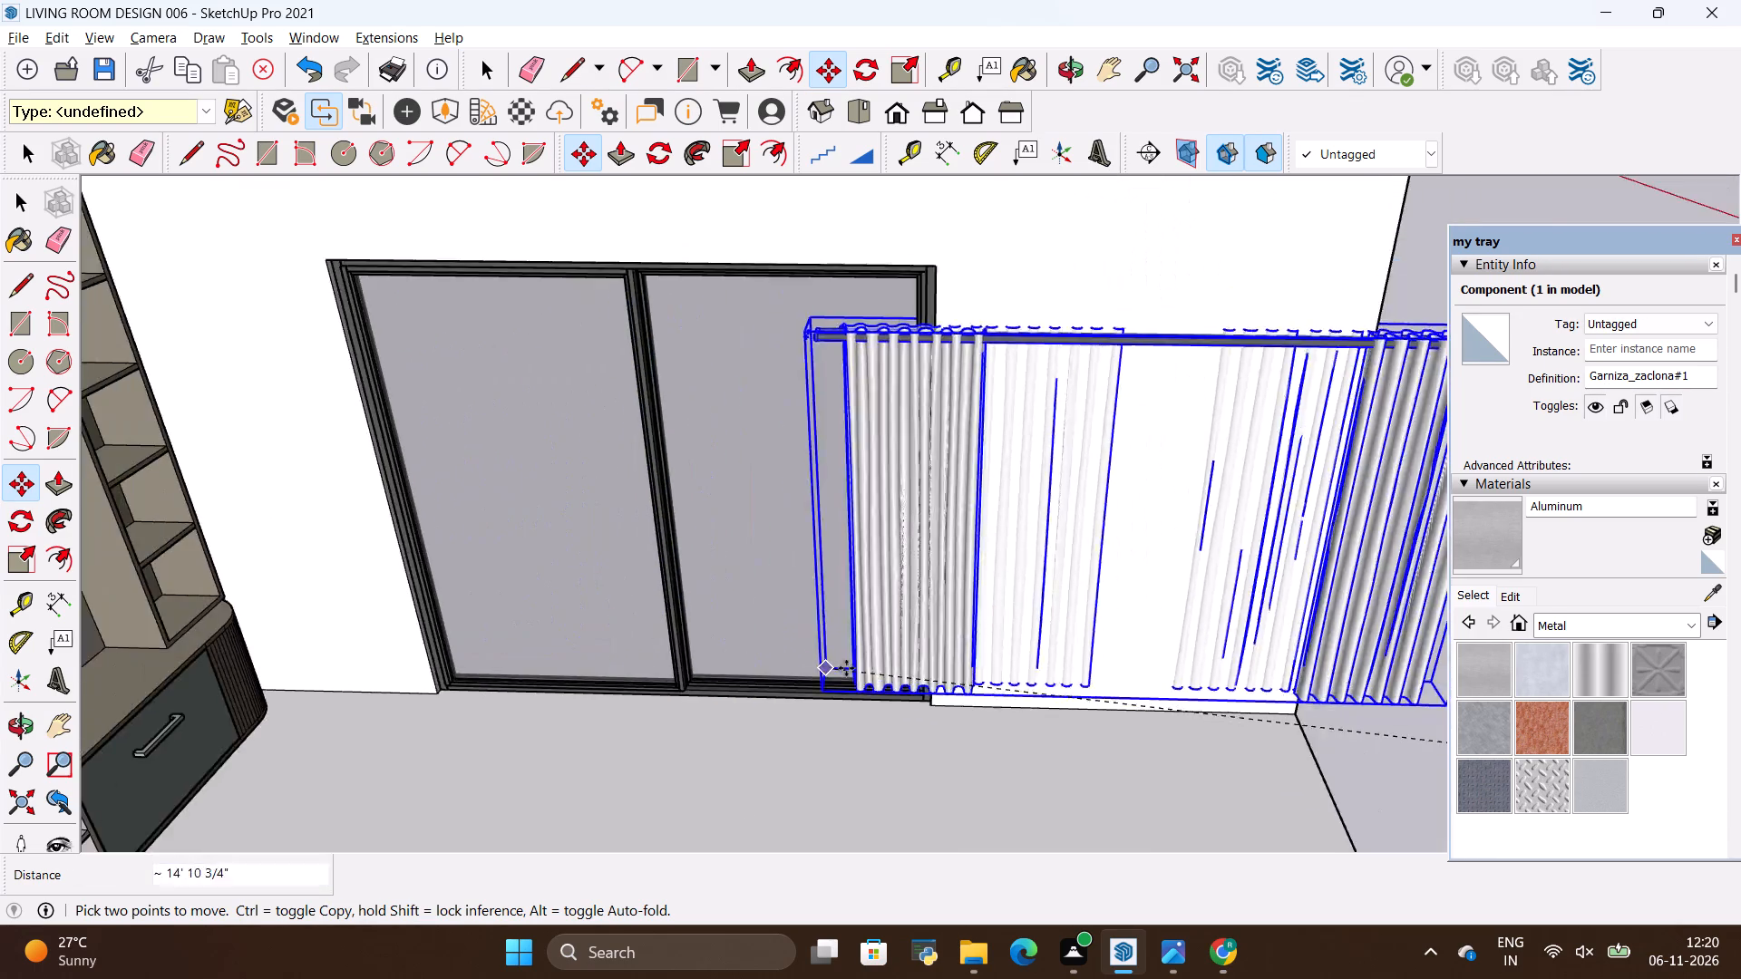
scroll(846, 668, "down", 6)
scroll(585, 679, "up", 4)
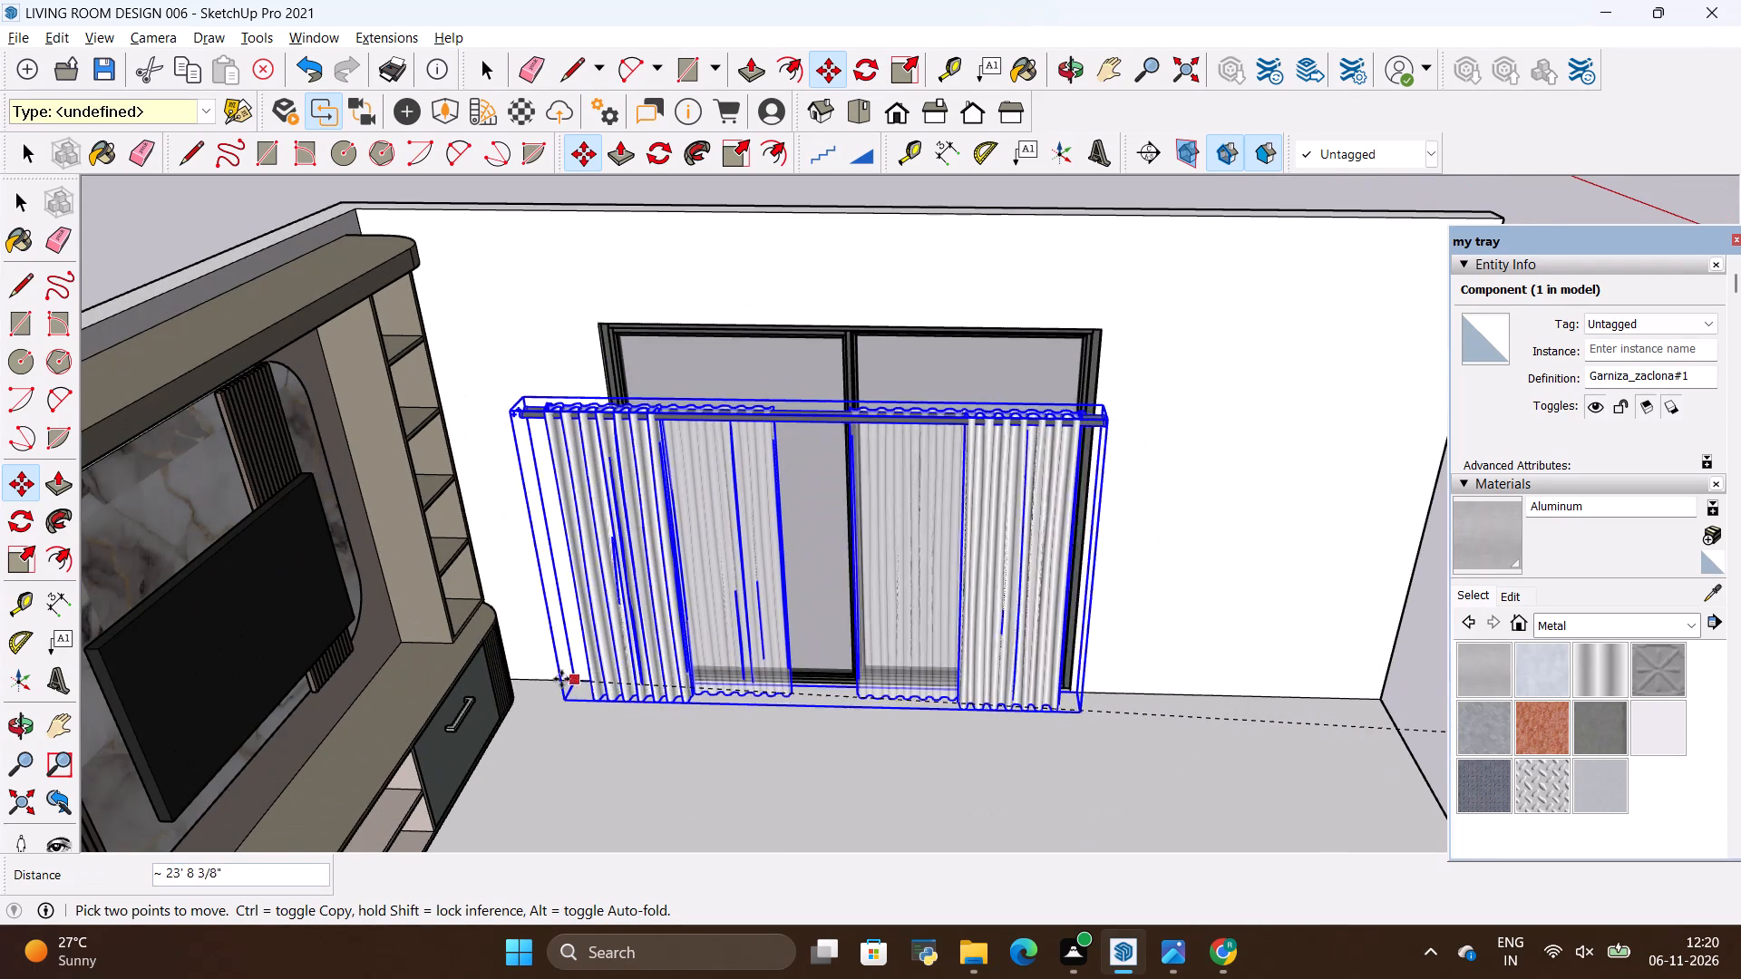
left_click(527, 679)
Move the curtain by its upper back corner to the inner top corner where the door wall meets the TV wall.
scroll(1077, 747, "down", 4)
scroll(658, 330, "up", 7)
scroll(669, 570, "up", 4)
left_click(681, 624)
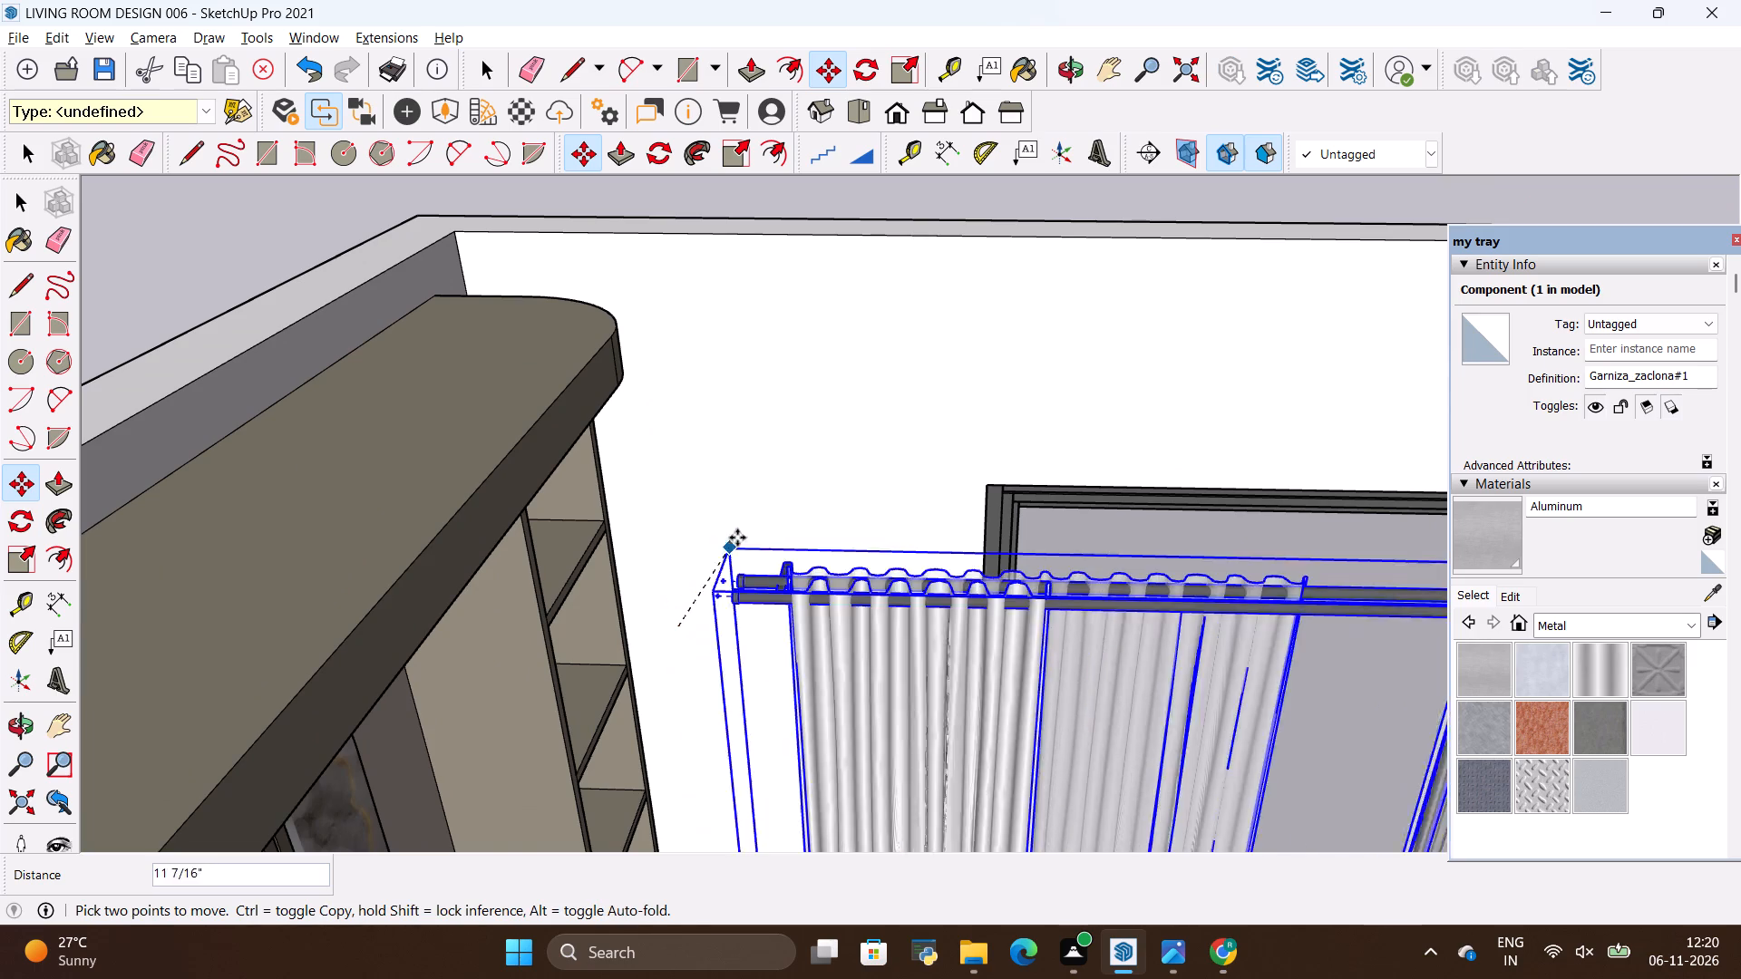
scroll(752, 537, "down", 5)
scroll(522, 337, "up", 8)
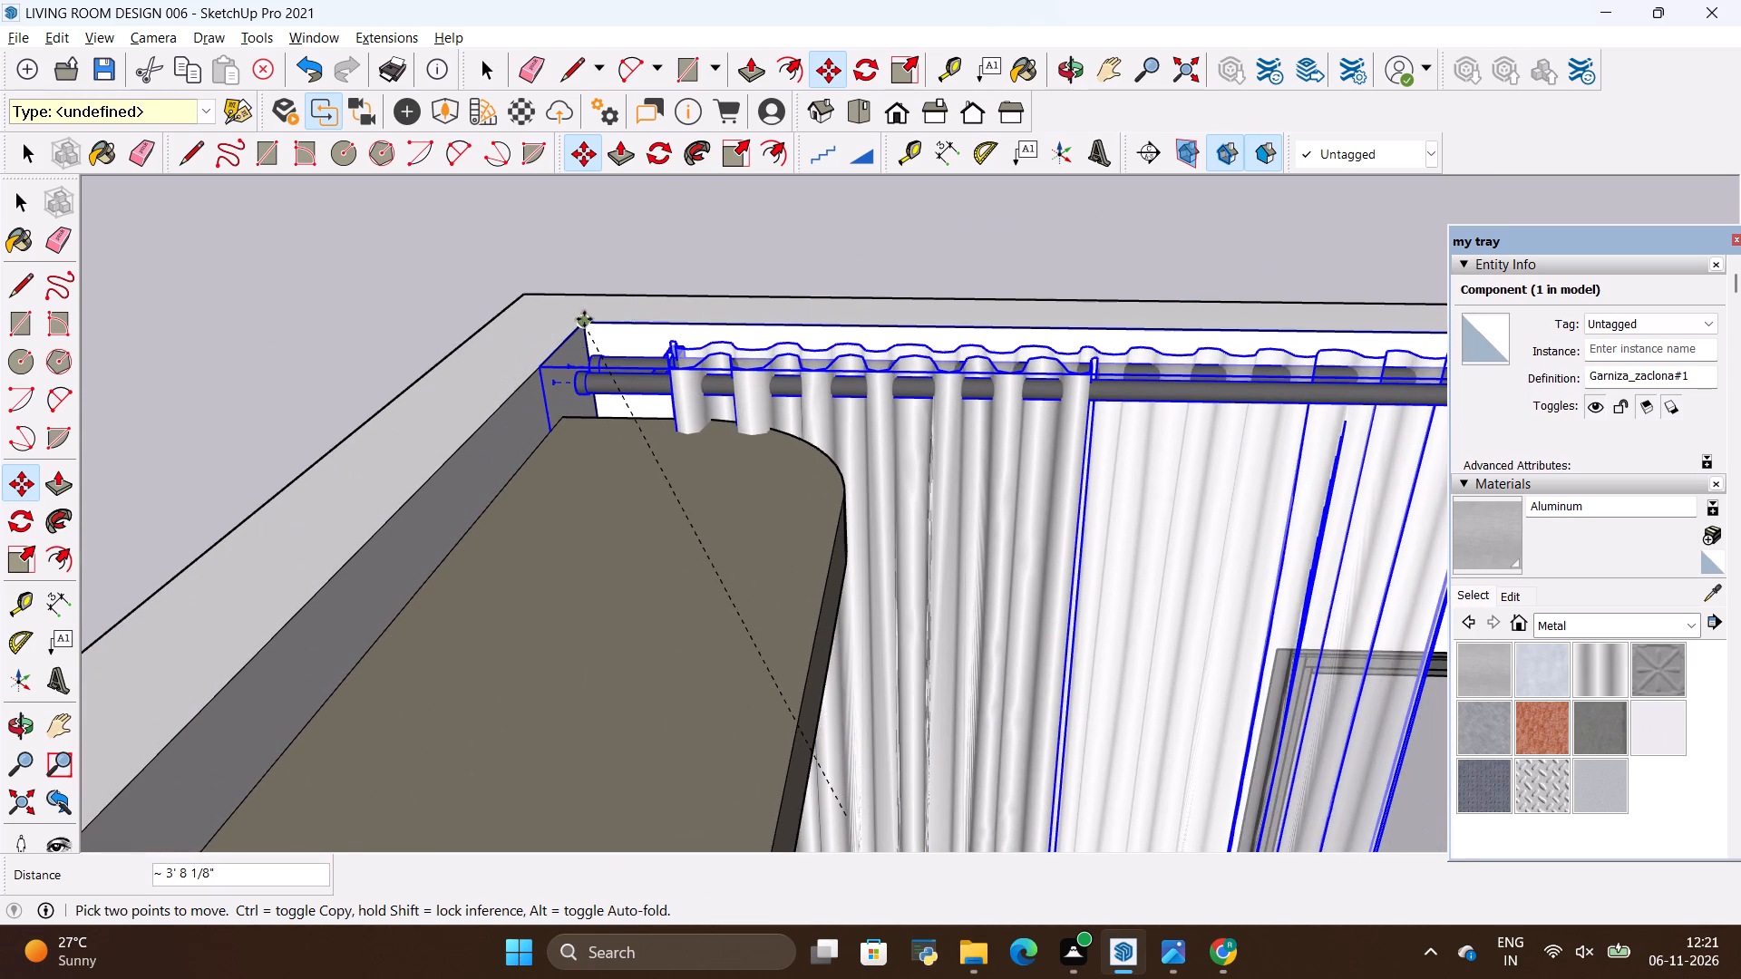
left_click(590, 325)
Scale the curtain in width and height to about 1.81, 1.52, reaching the bottom corner at the door wall's free end.
scroll(385, 358, "down", 13)
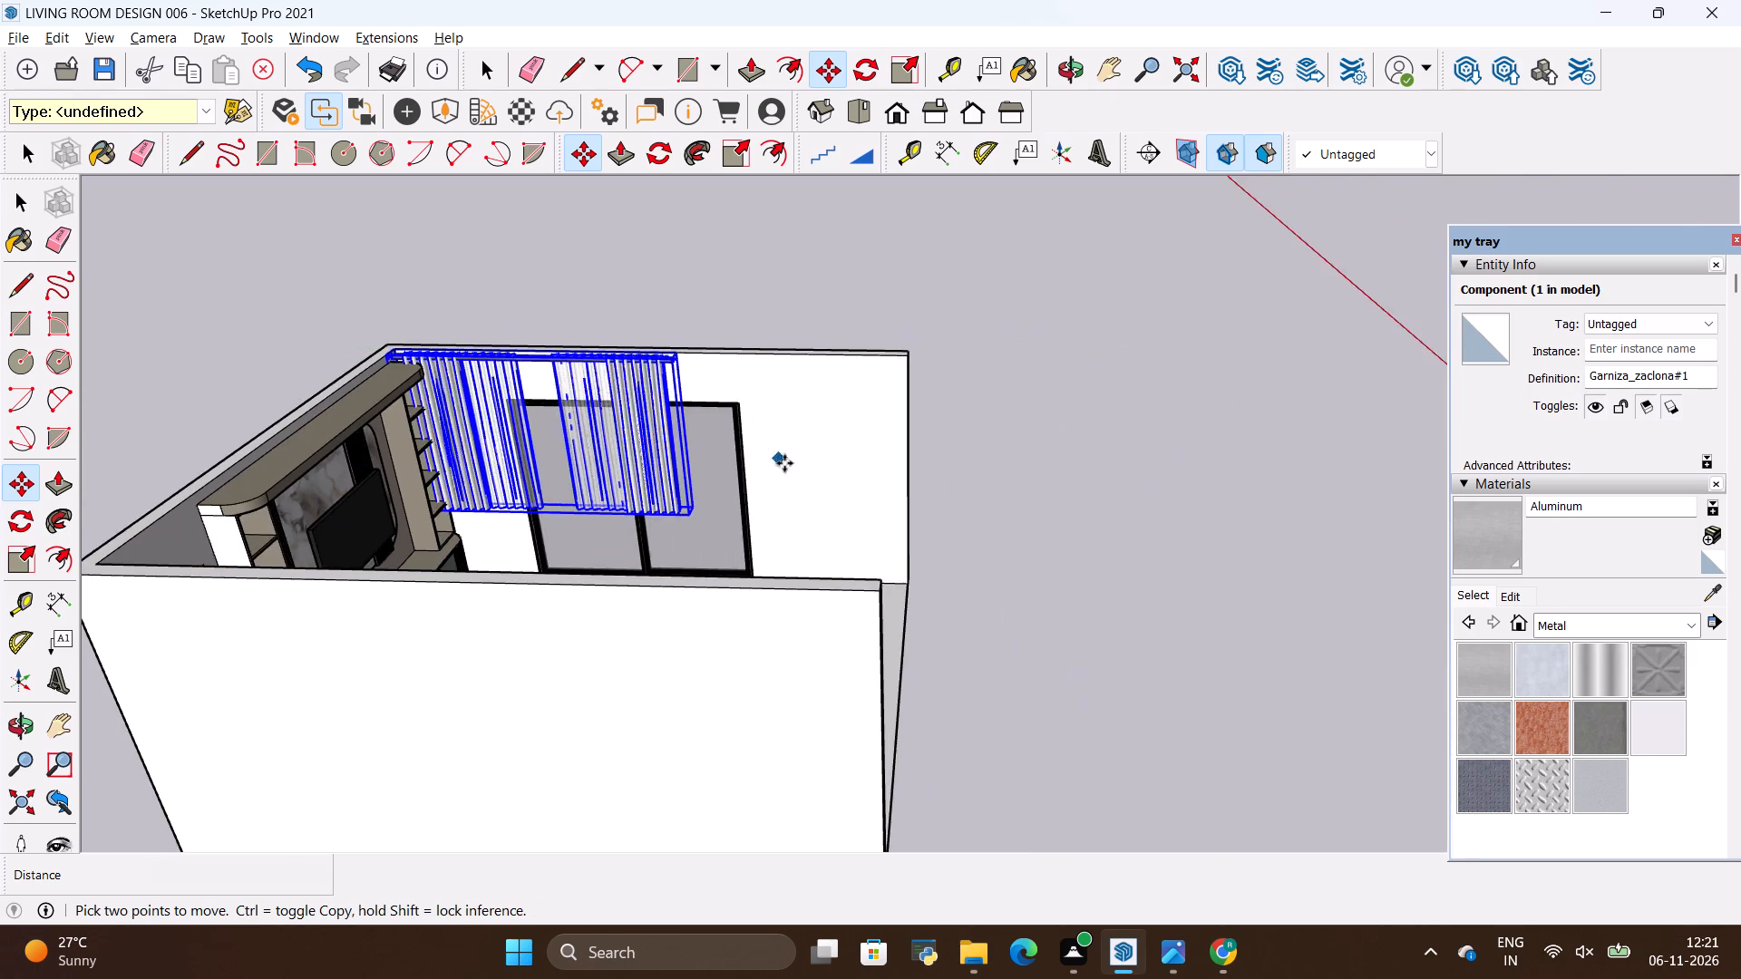
scroll(792, 463, "up", 12)
key("s")
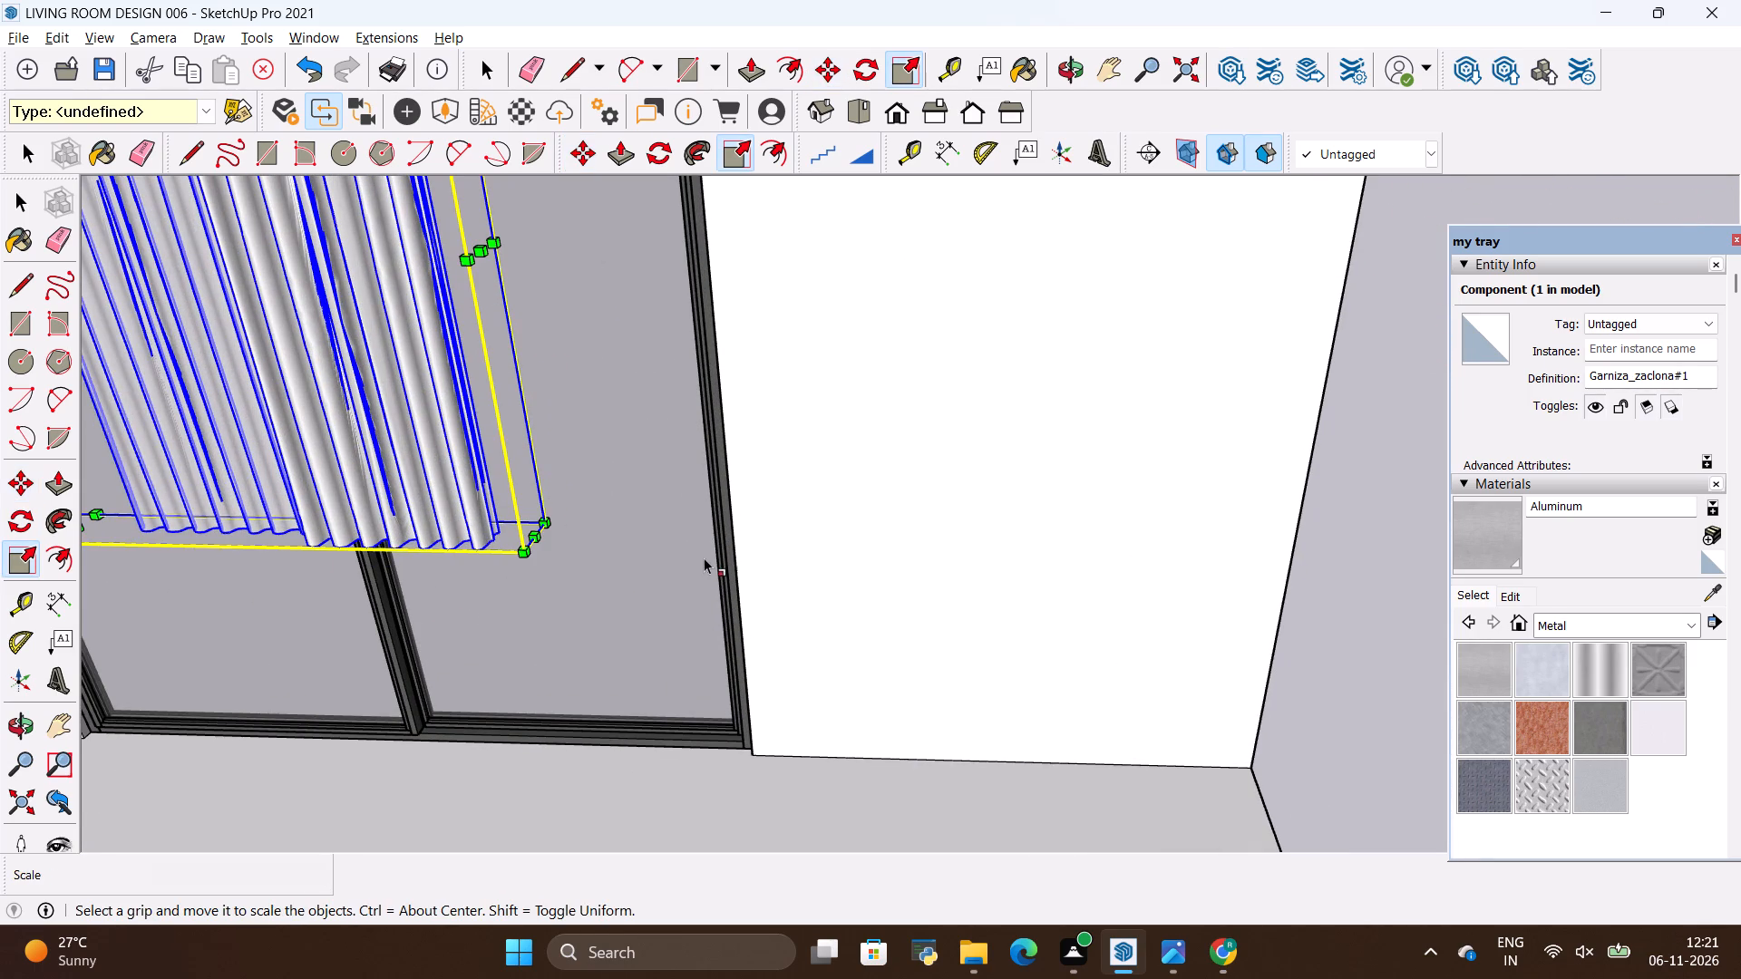
left_click(538, 539)
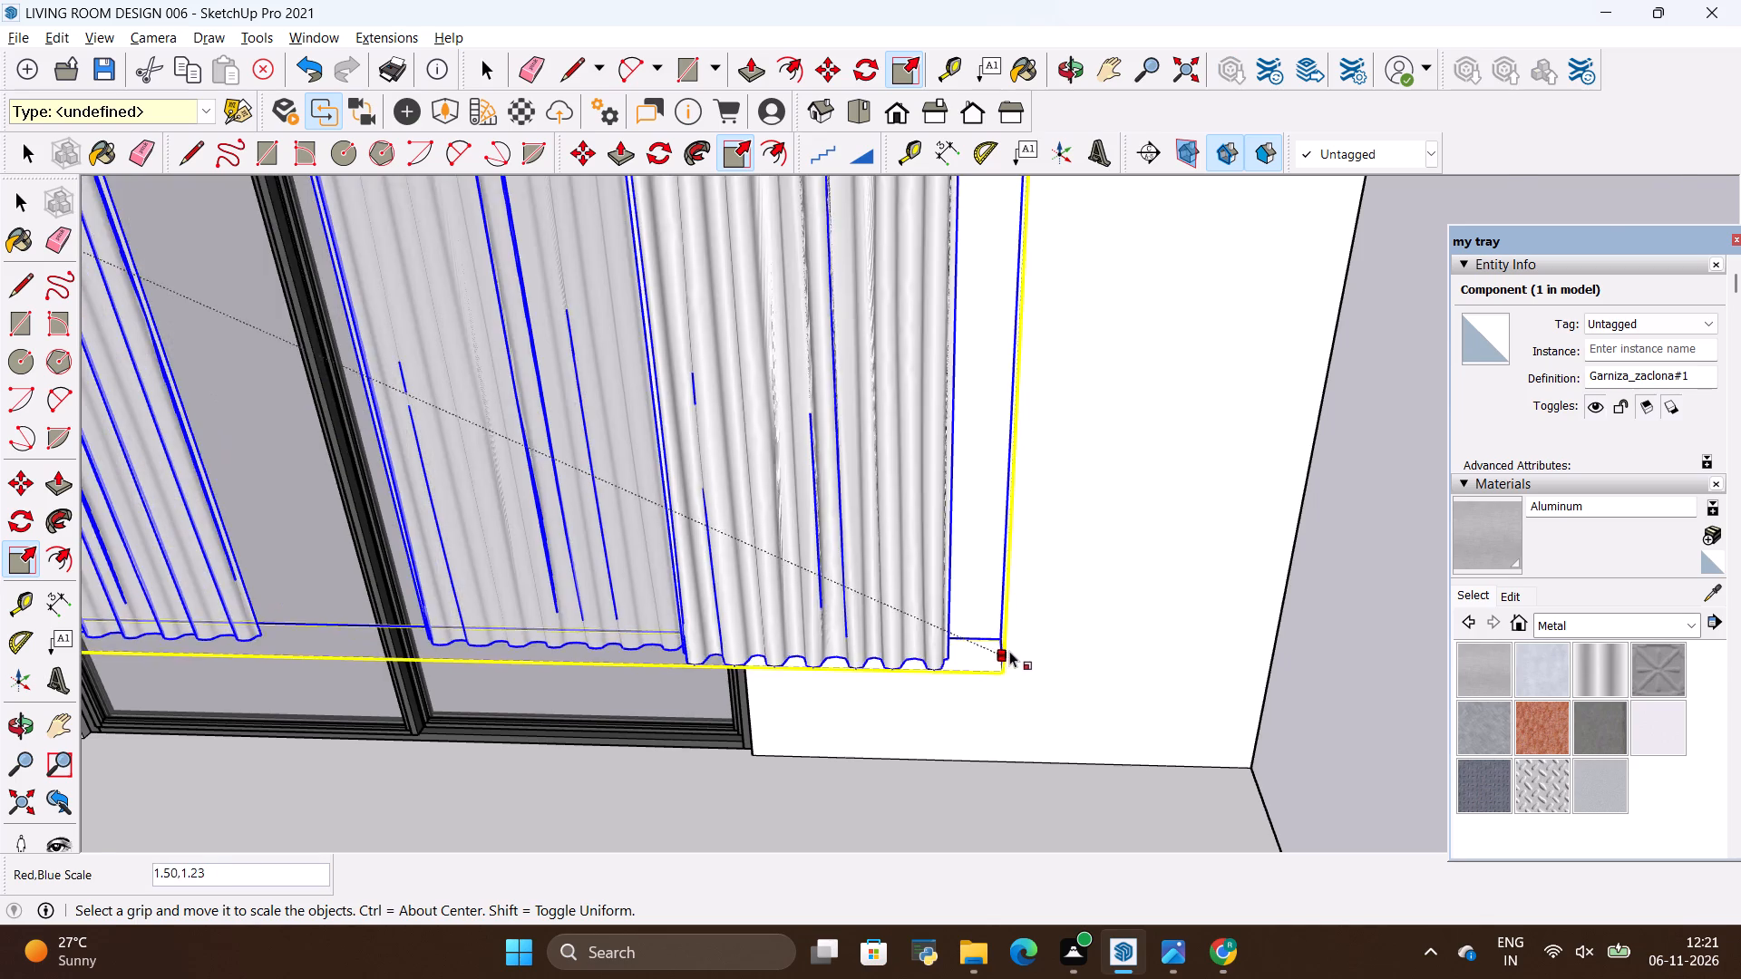
scroll(1010, 649, "down", 6)
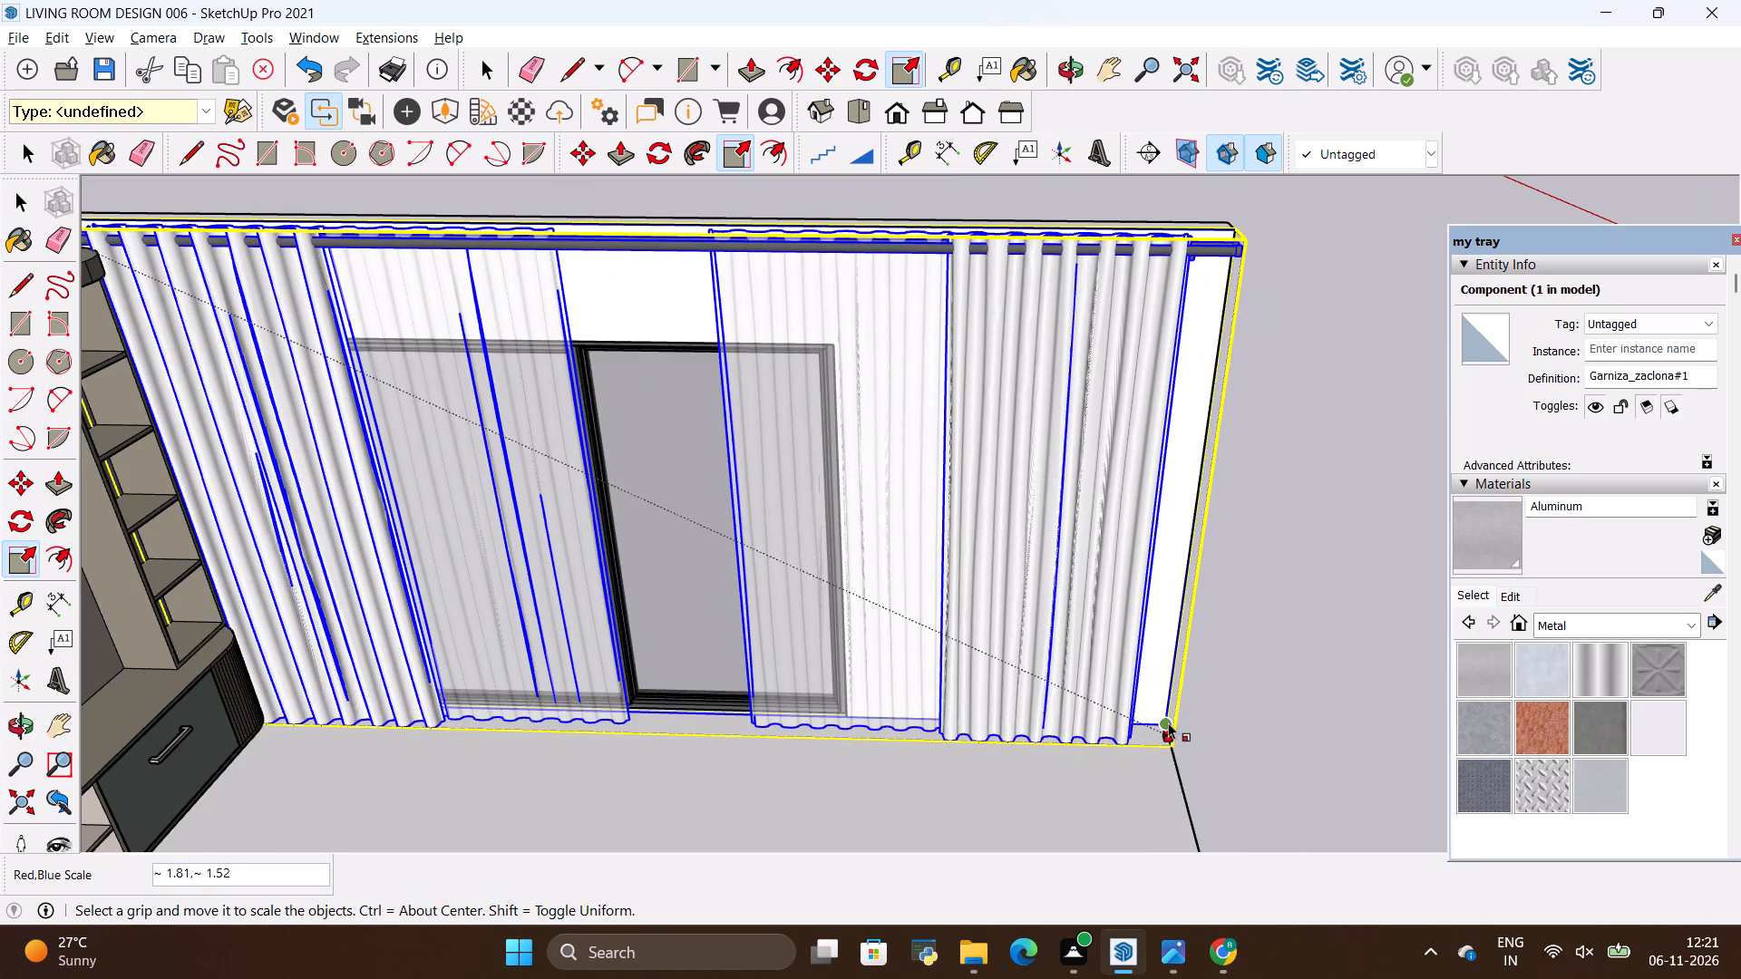
left_click(1167, 722)
key("space")
left_click(1295, 676)
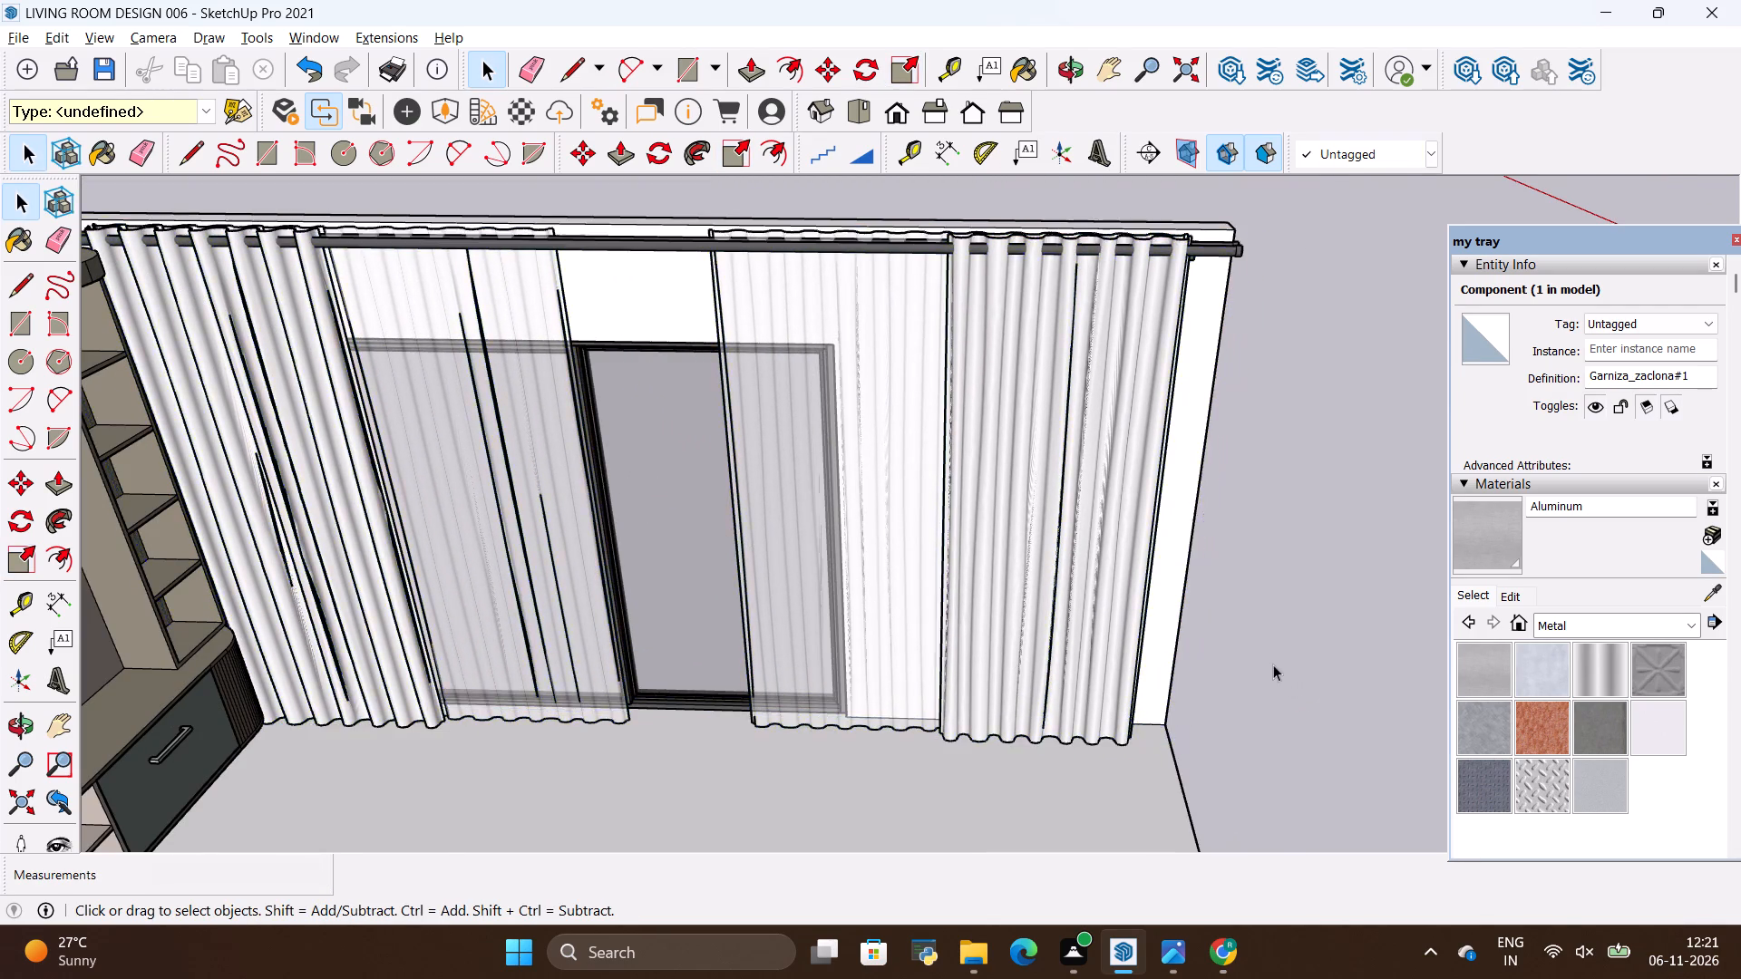
Examine the curtain's fit across the door wall and the gap between the rod ends and the TV wall.
scroll(1258, 631, "down", 6)
scroll(843, 519, "up", 8)
scroll(828, 509, "down", 4)
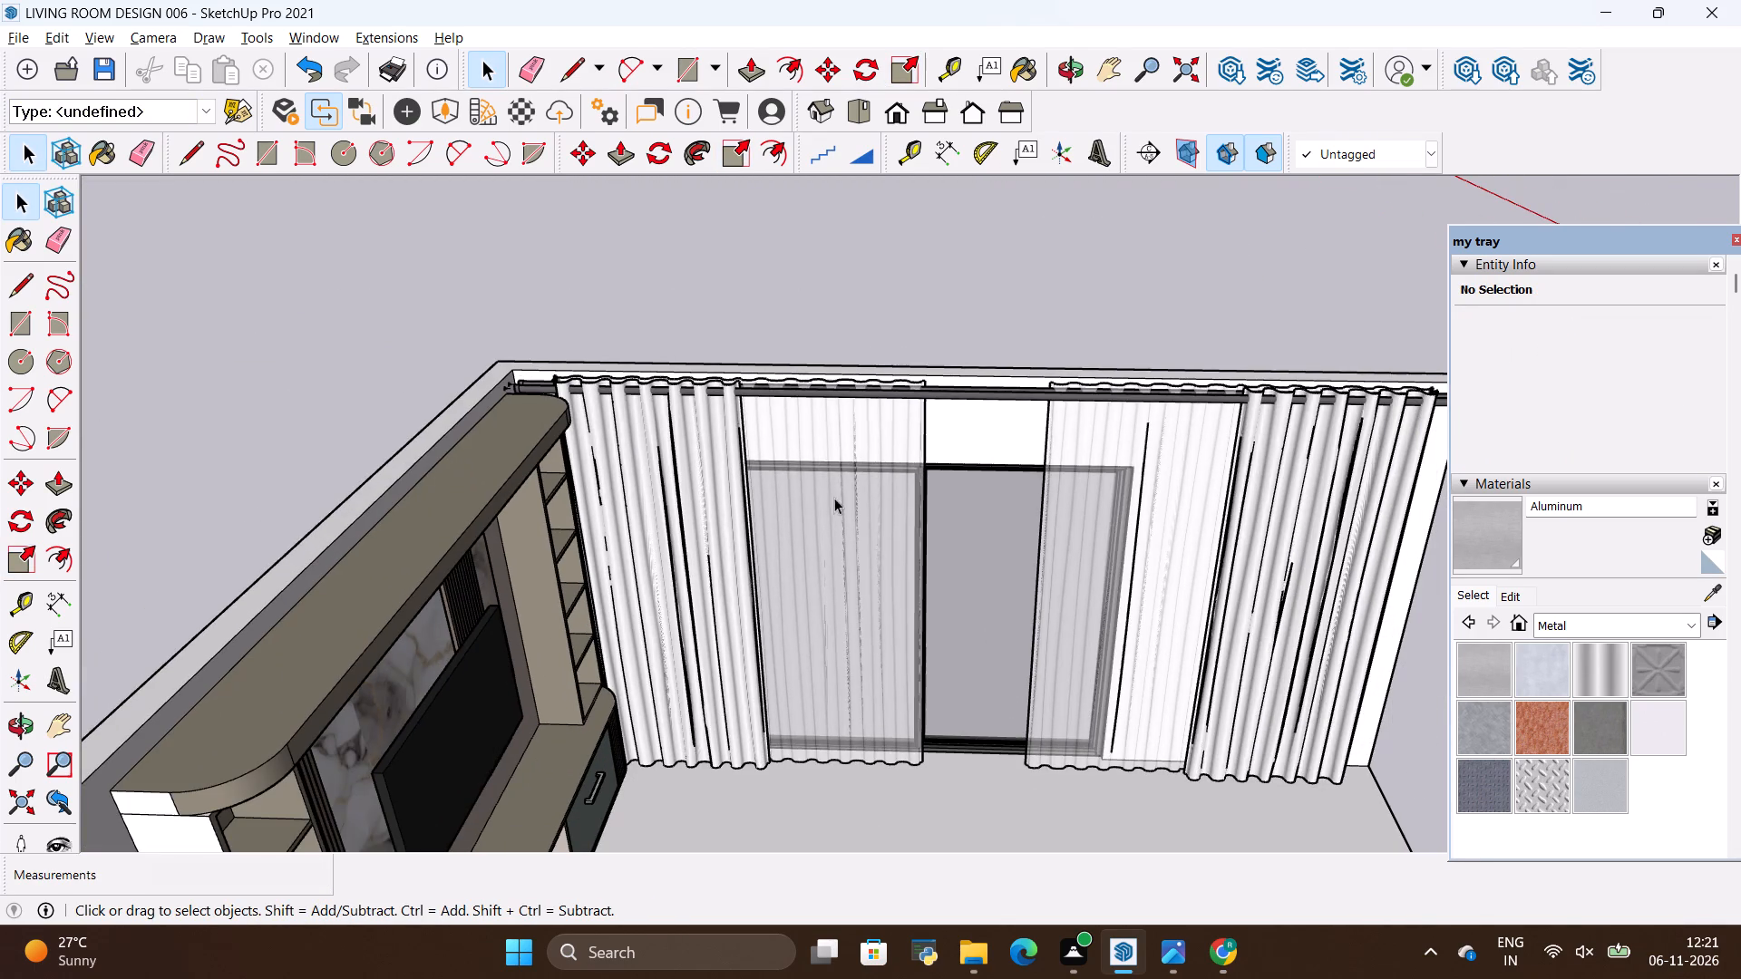
key("space")
left_click(537, 339)
scroll(487, 324, "down", 5)
key("space")
left_click(719, 303)
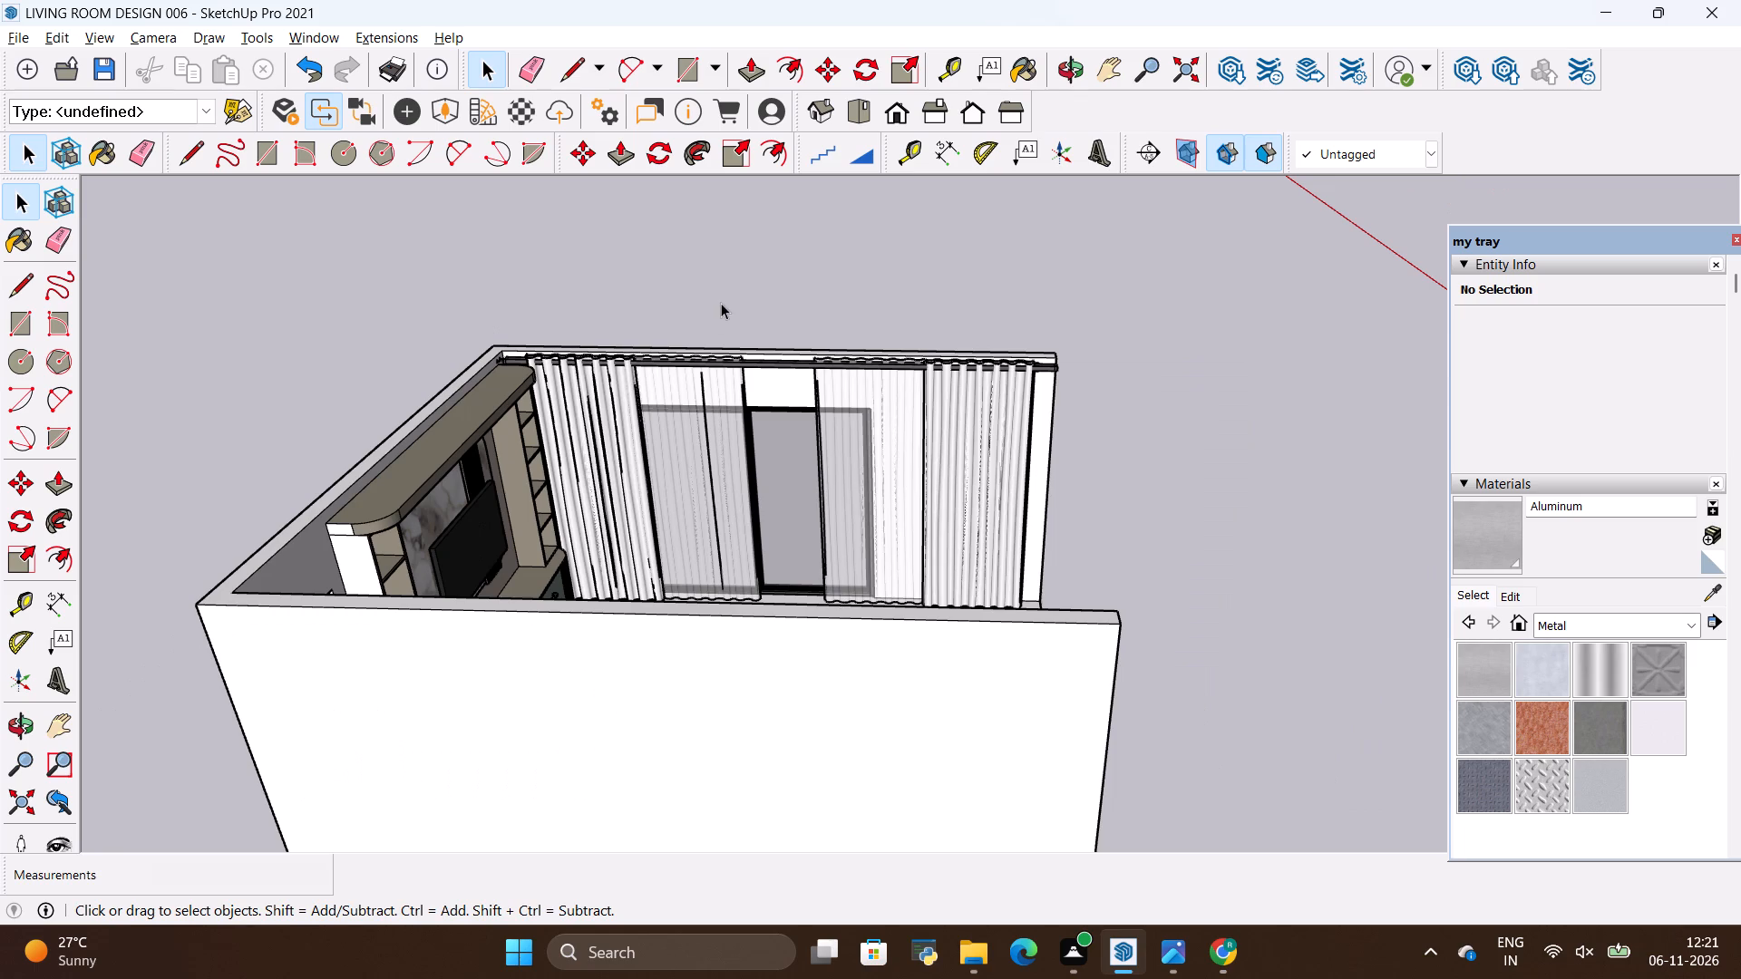
scroll(713, 467, "up", 8)
scroll(708, 509, "down", 5)
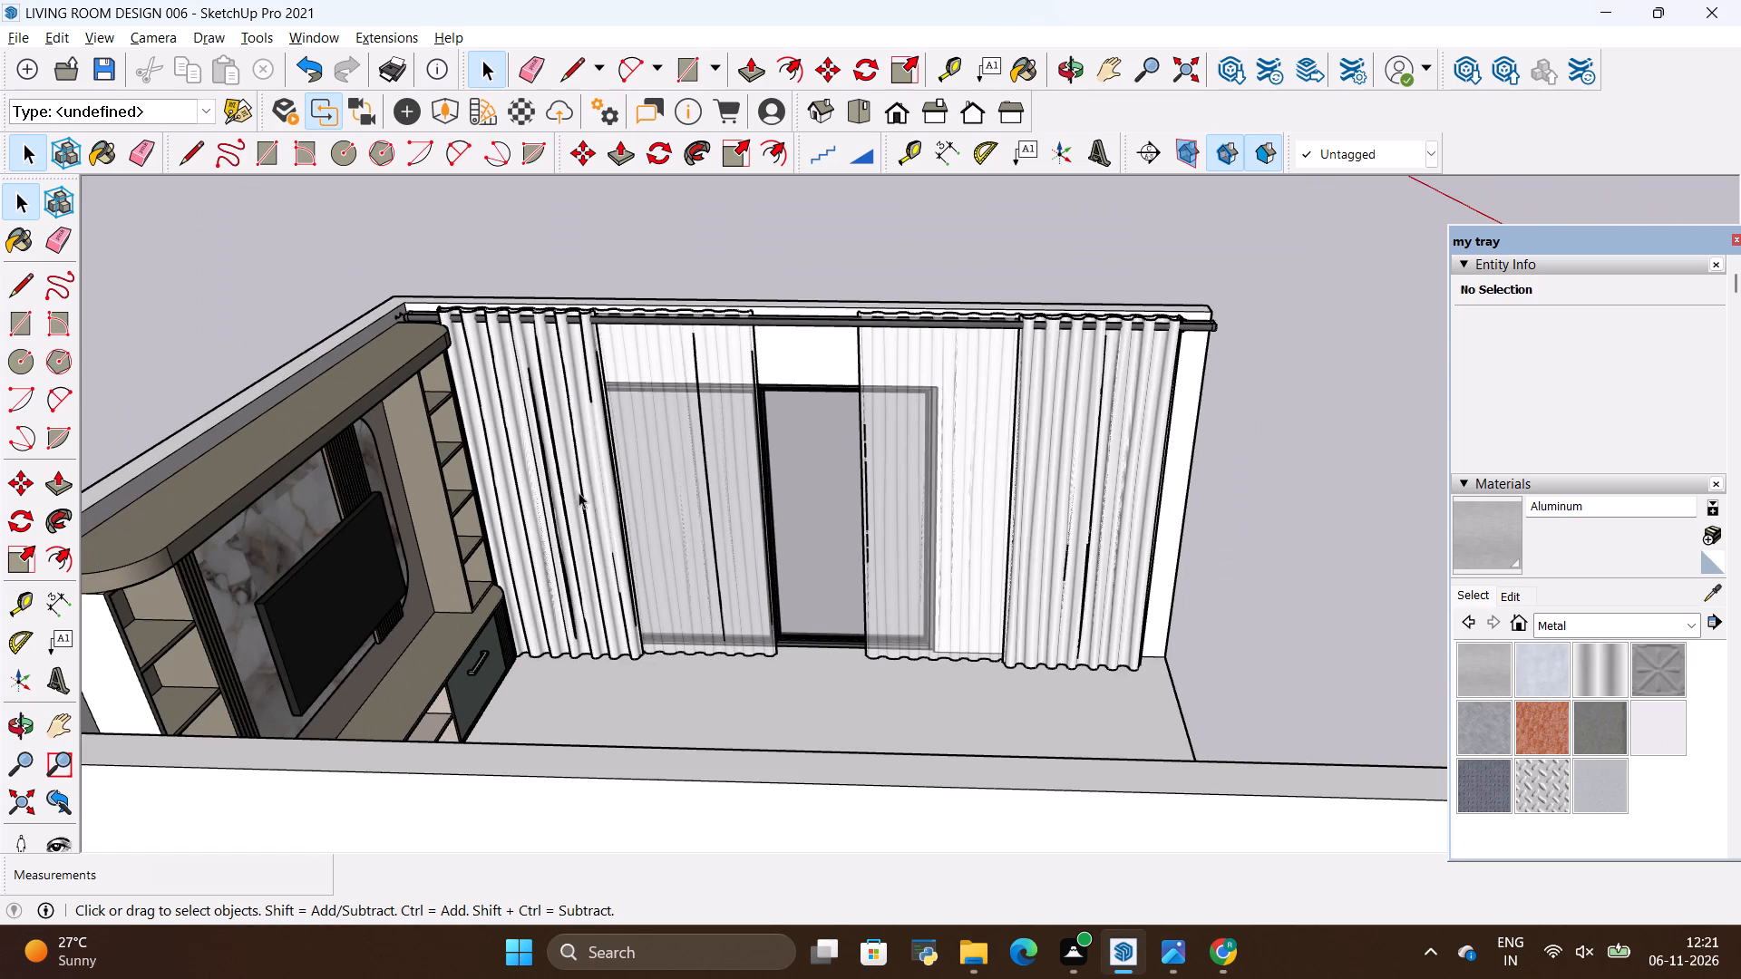
scroll(833, 436, "down", 5)
scroll(608, 364, "up", 10)
scroll(688, 536, "down", 5)
scroll(387, 261, "up", 8)
scroll(695, 282, "down", 2)
scroll(712, 386, "up", 2)
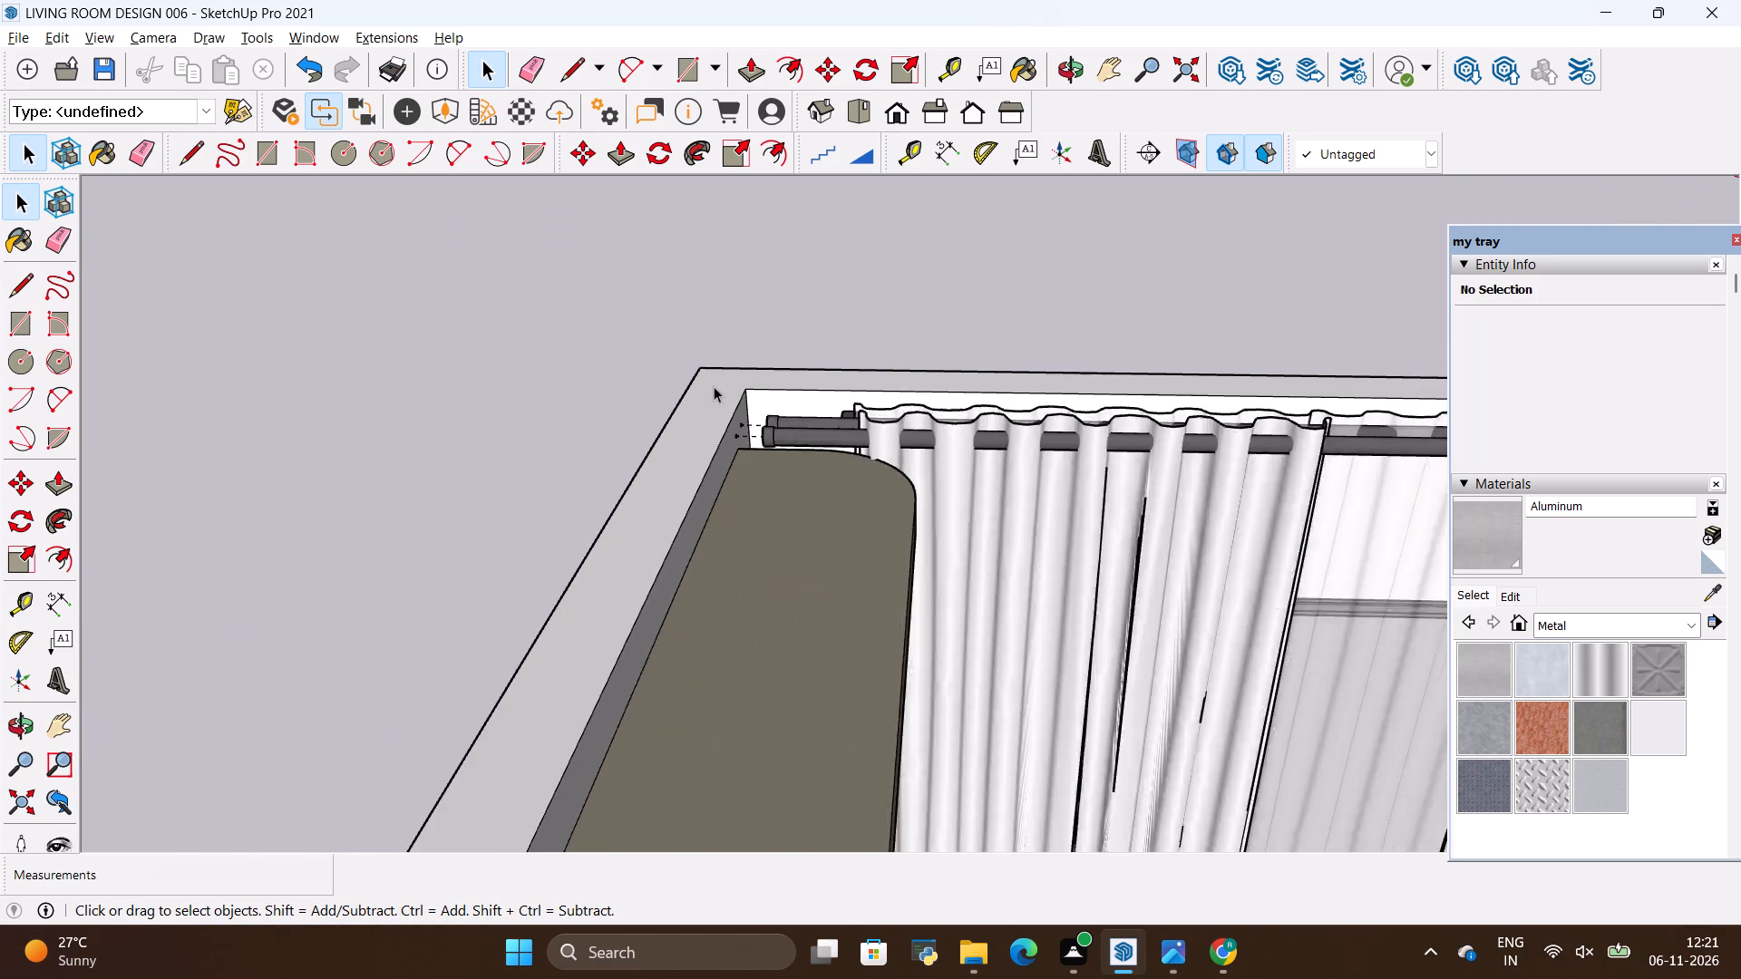
scroll(714, 386, "up", 6)
scroll(802, 509, "down", 4)
scroll(800, 305, "up", 3)
scroll(871, 496, "down", 4)
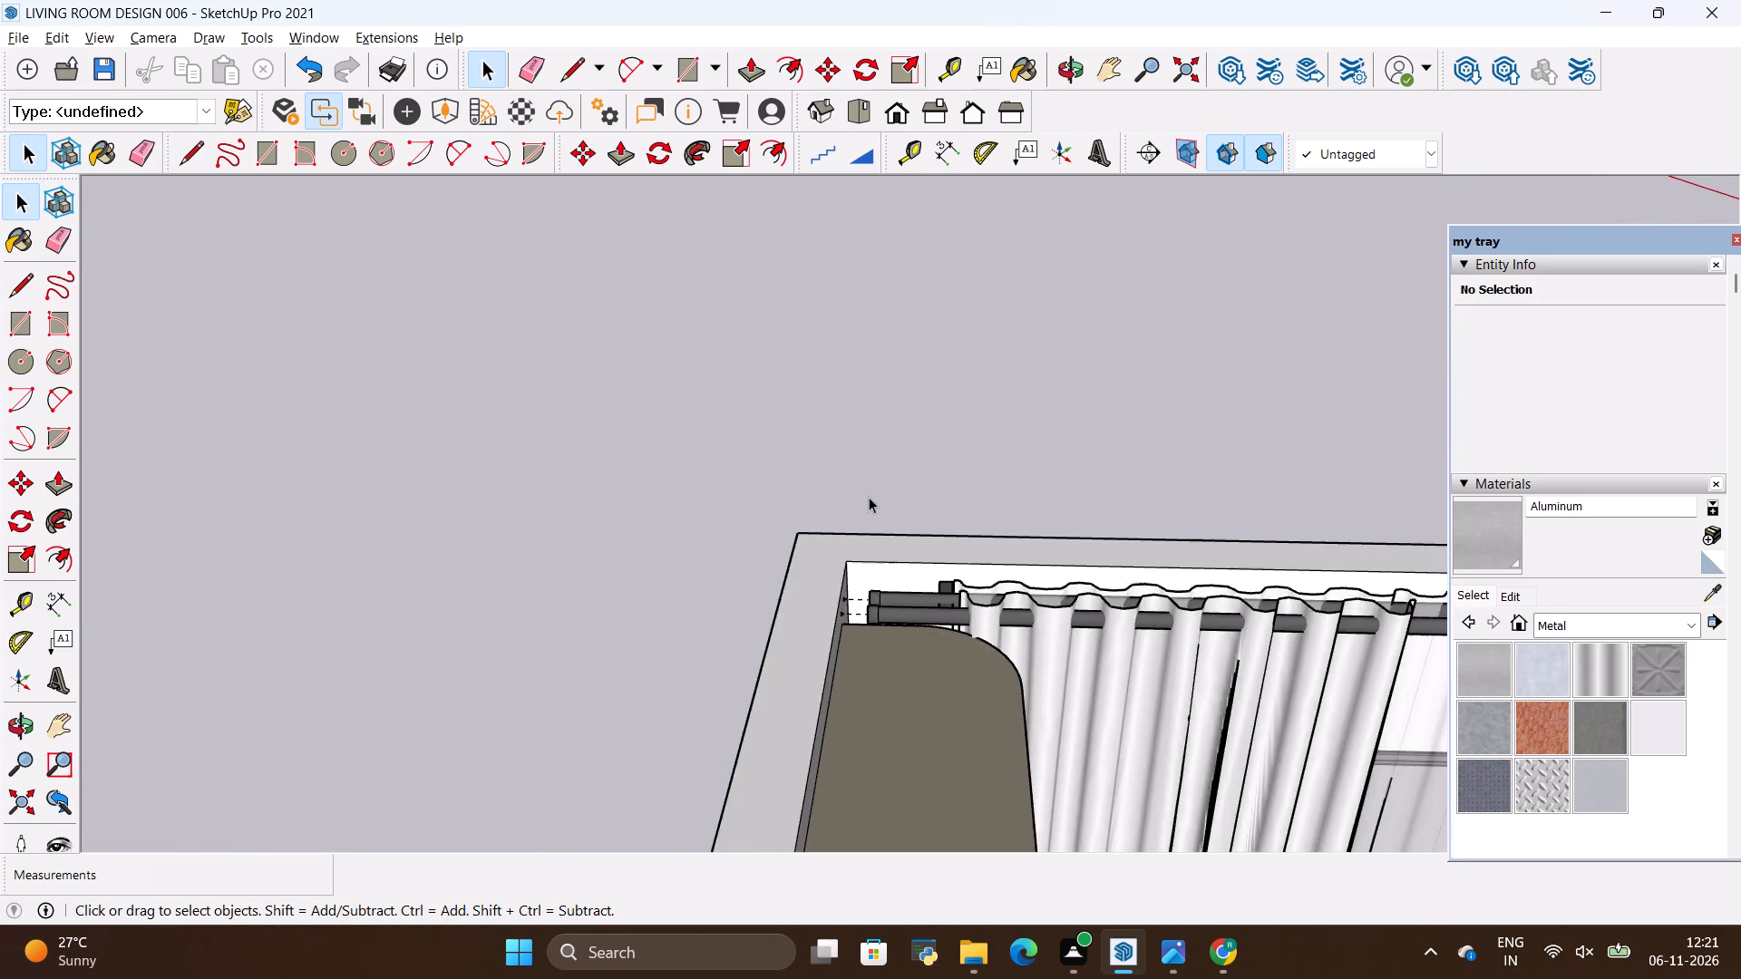
scroll(869, 497, "down", 3)
scroll(902, 537, "up", 13)
Stretch the curtain component slightly past the TV wall's inner face so the rod ends reach that wall.
key("space")
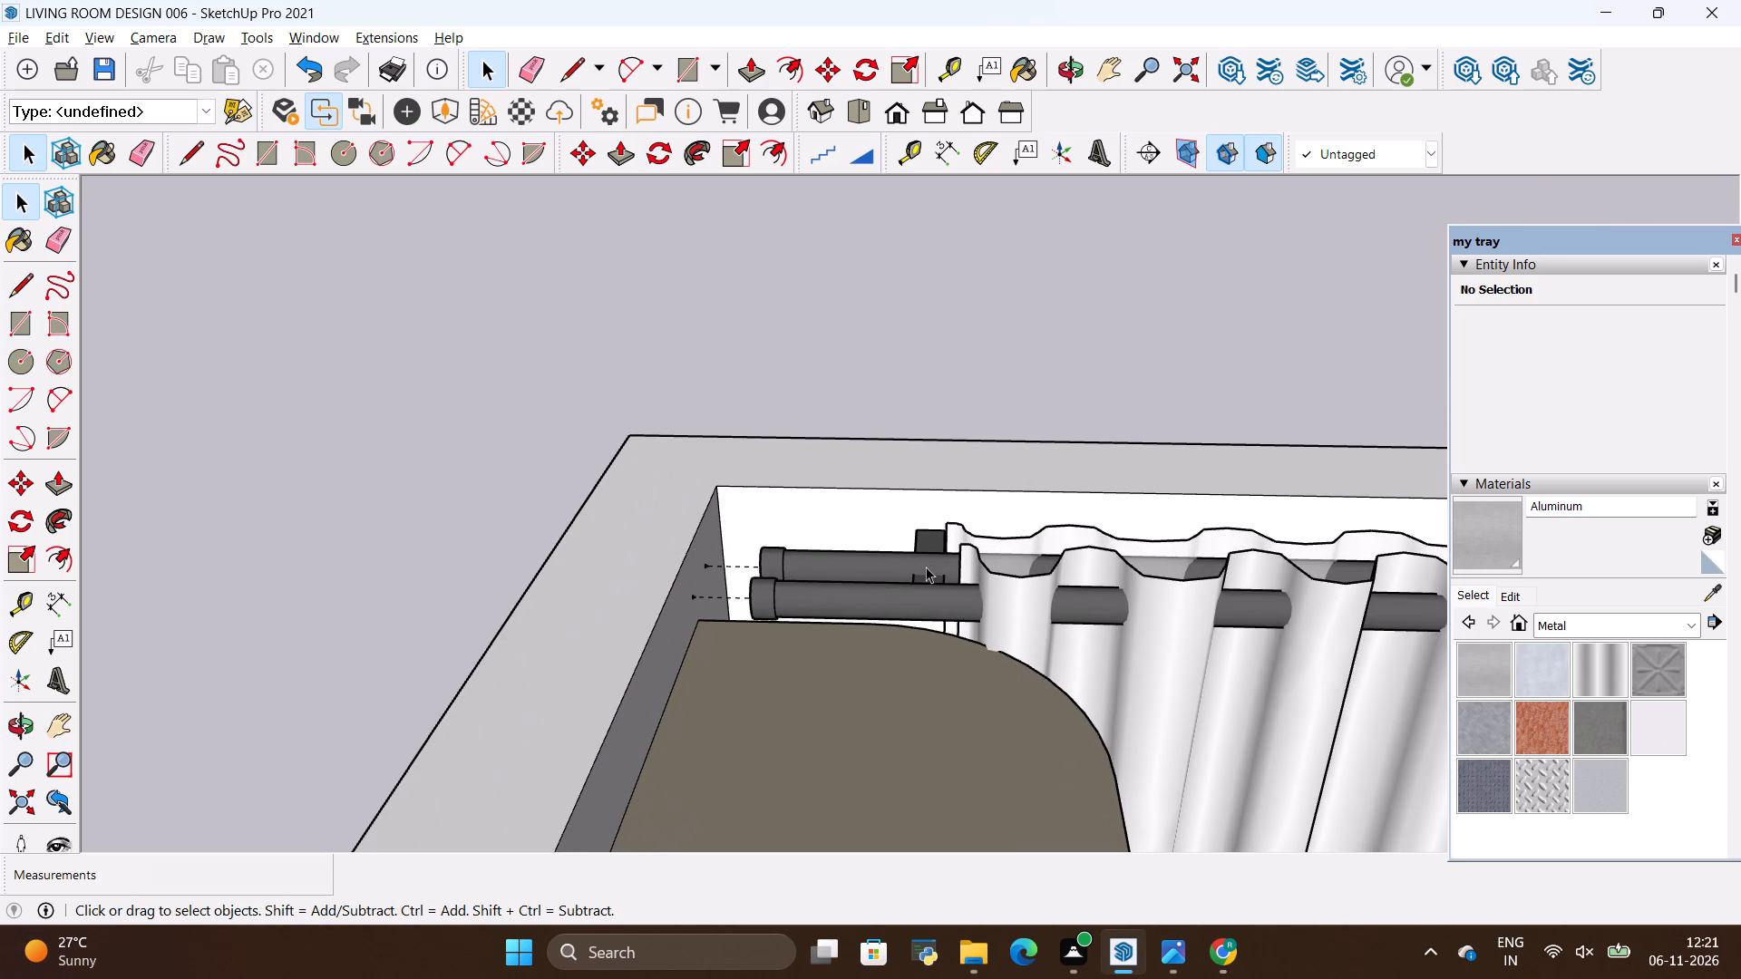
left_click(926, 567)
key("s")
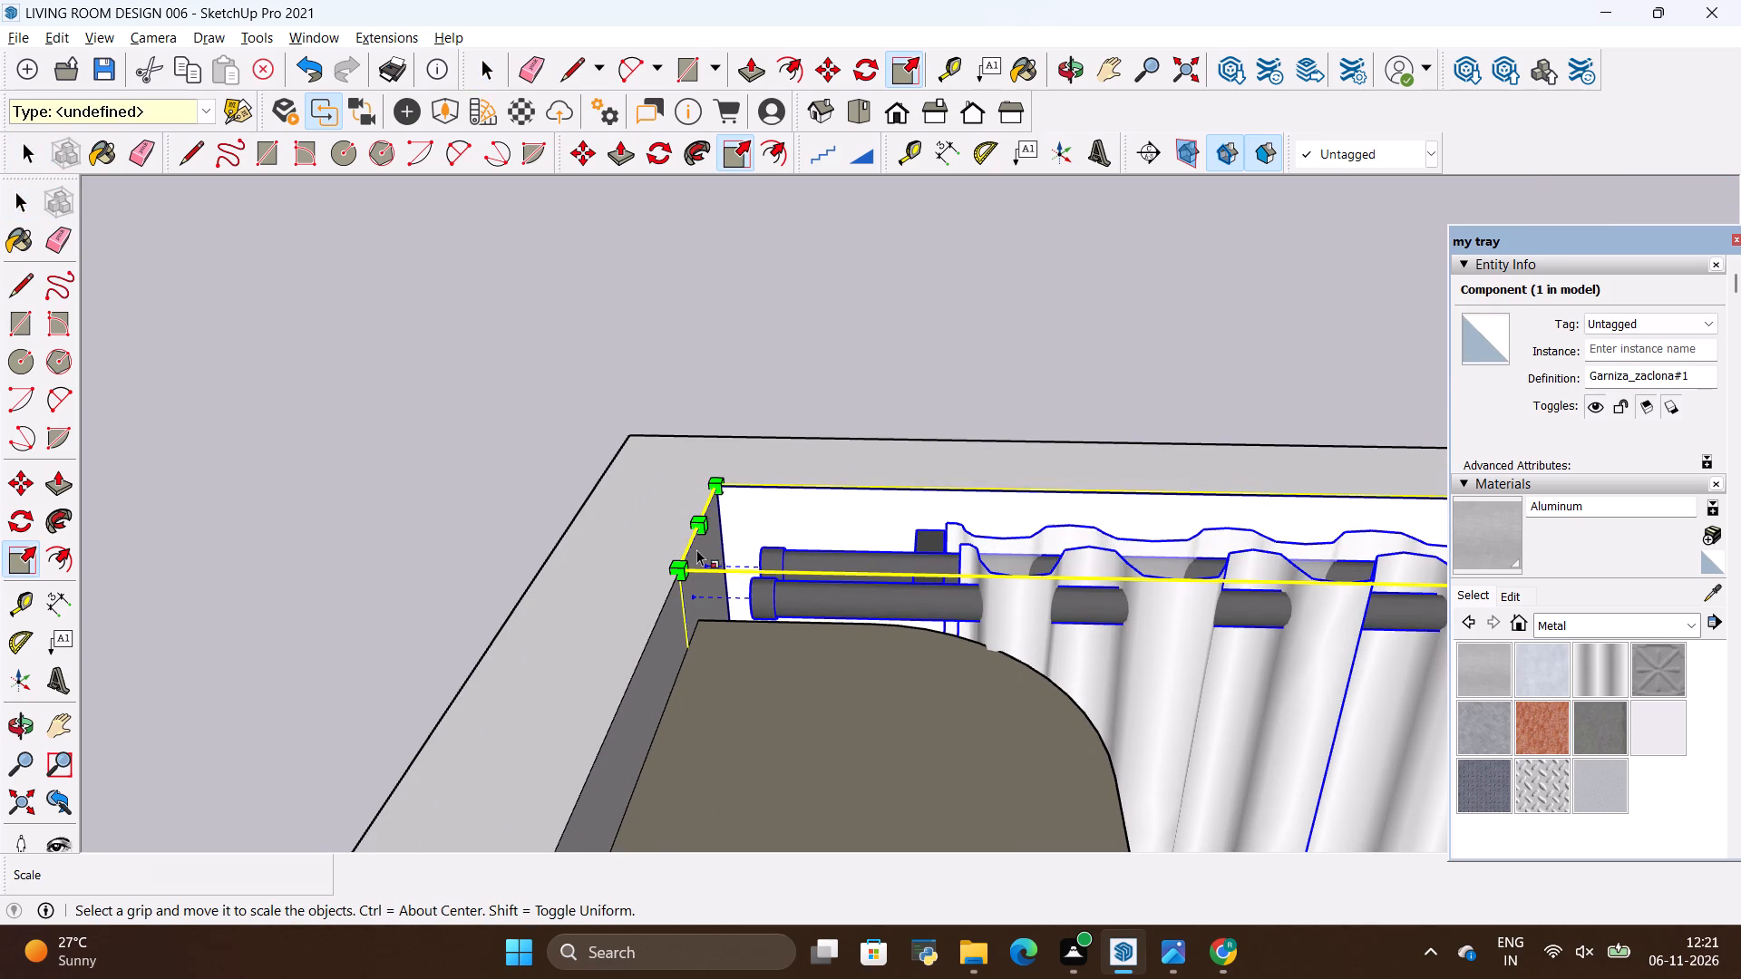
left_click(695, 512)
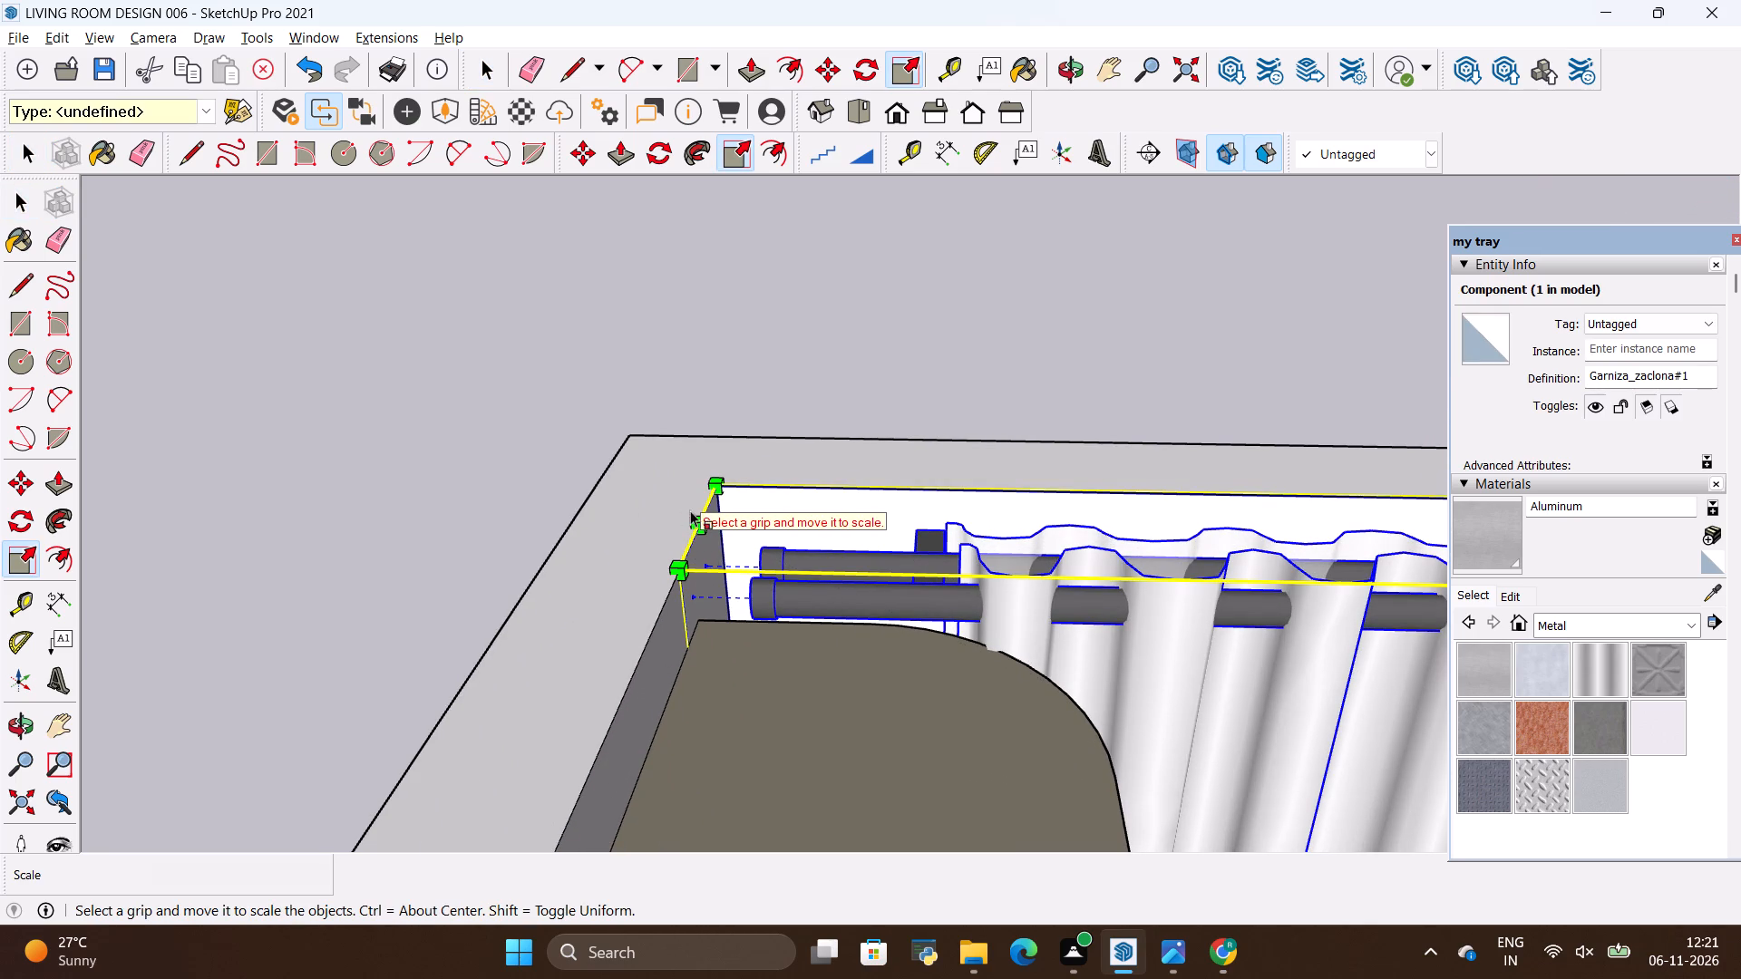
left_click(696, 523)
left_click(634, 516)
key("space")
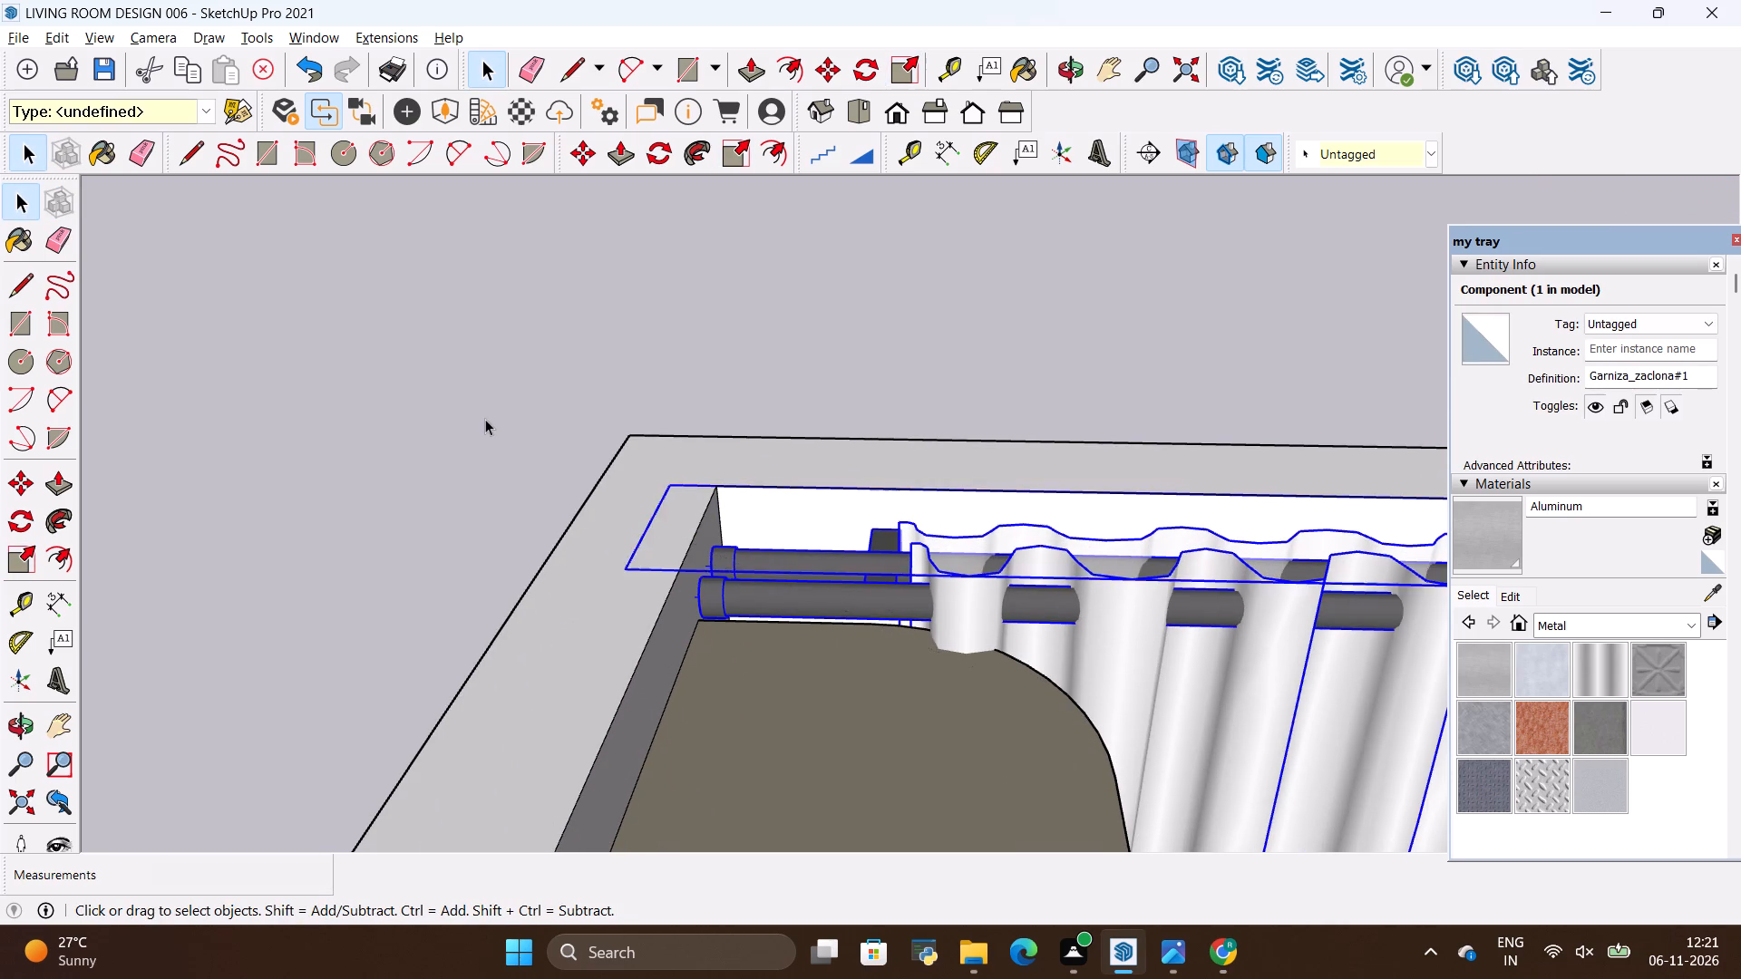
left_click(485, 419)
Scale the curtain's width to 0.86 from the door wall's free end, keeping the height factor at 1.00.
scroll(482, 419, "down", 16)
scroll(589, 413, "up", 8)
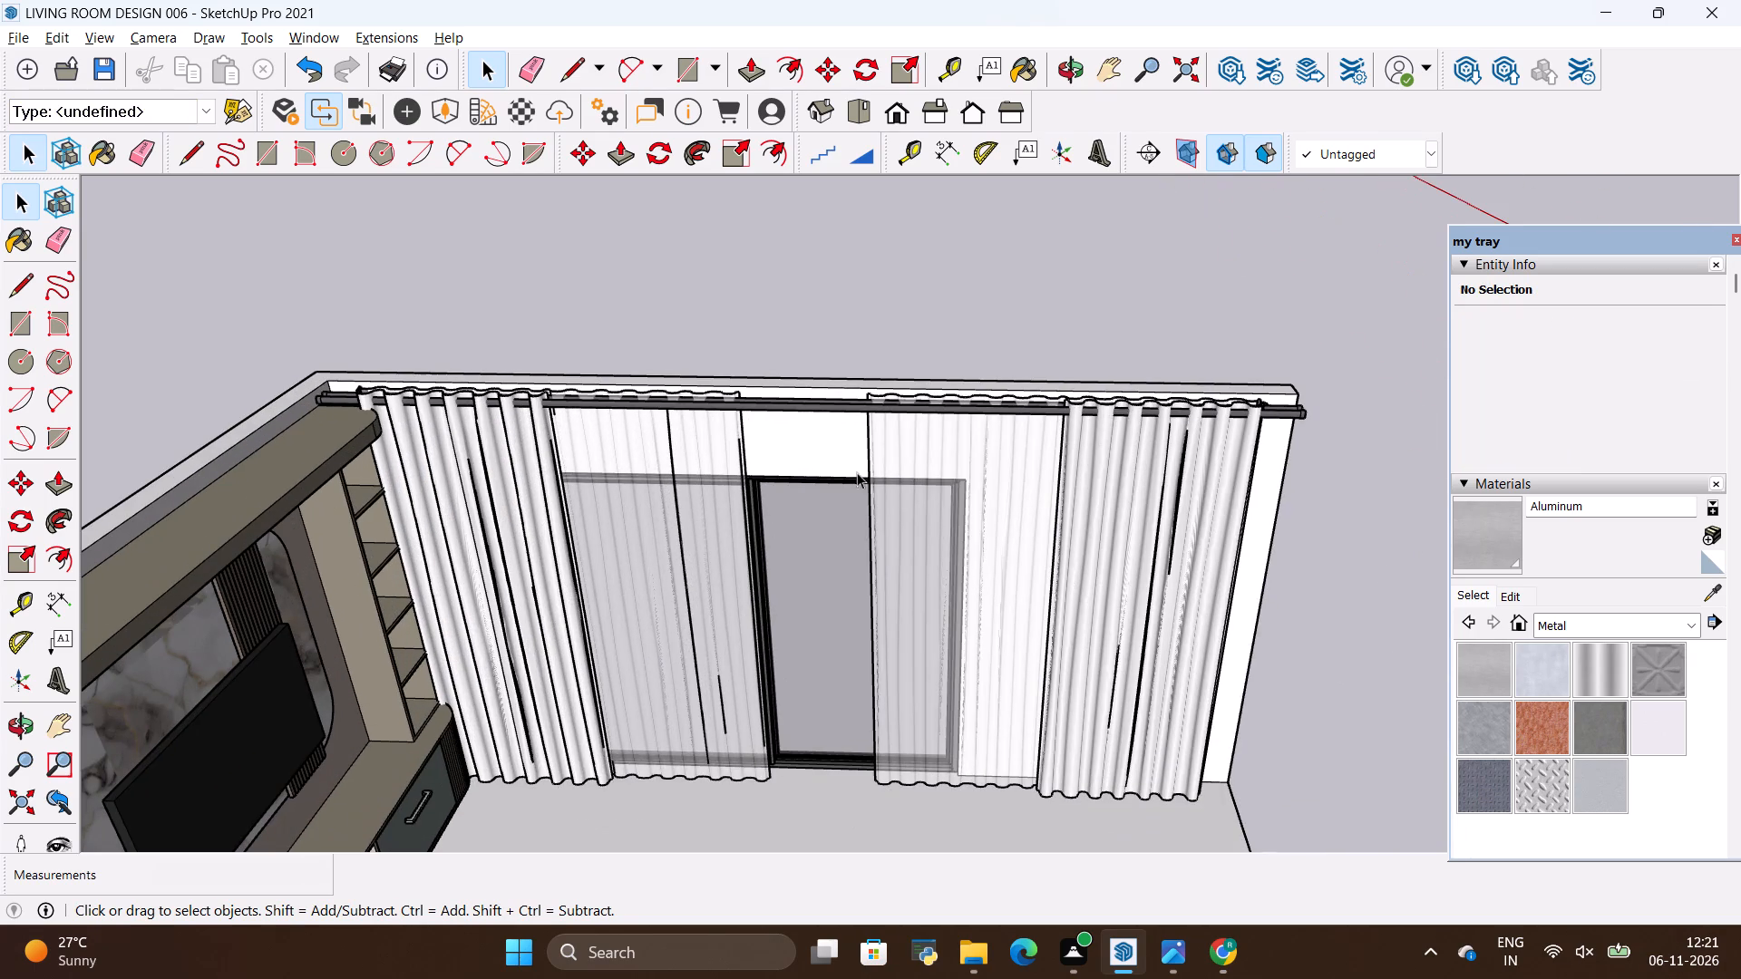
key("space")
left_click(873, 304)
left_click(1079, 482)
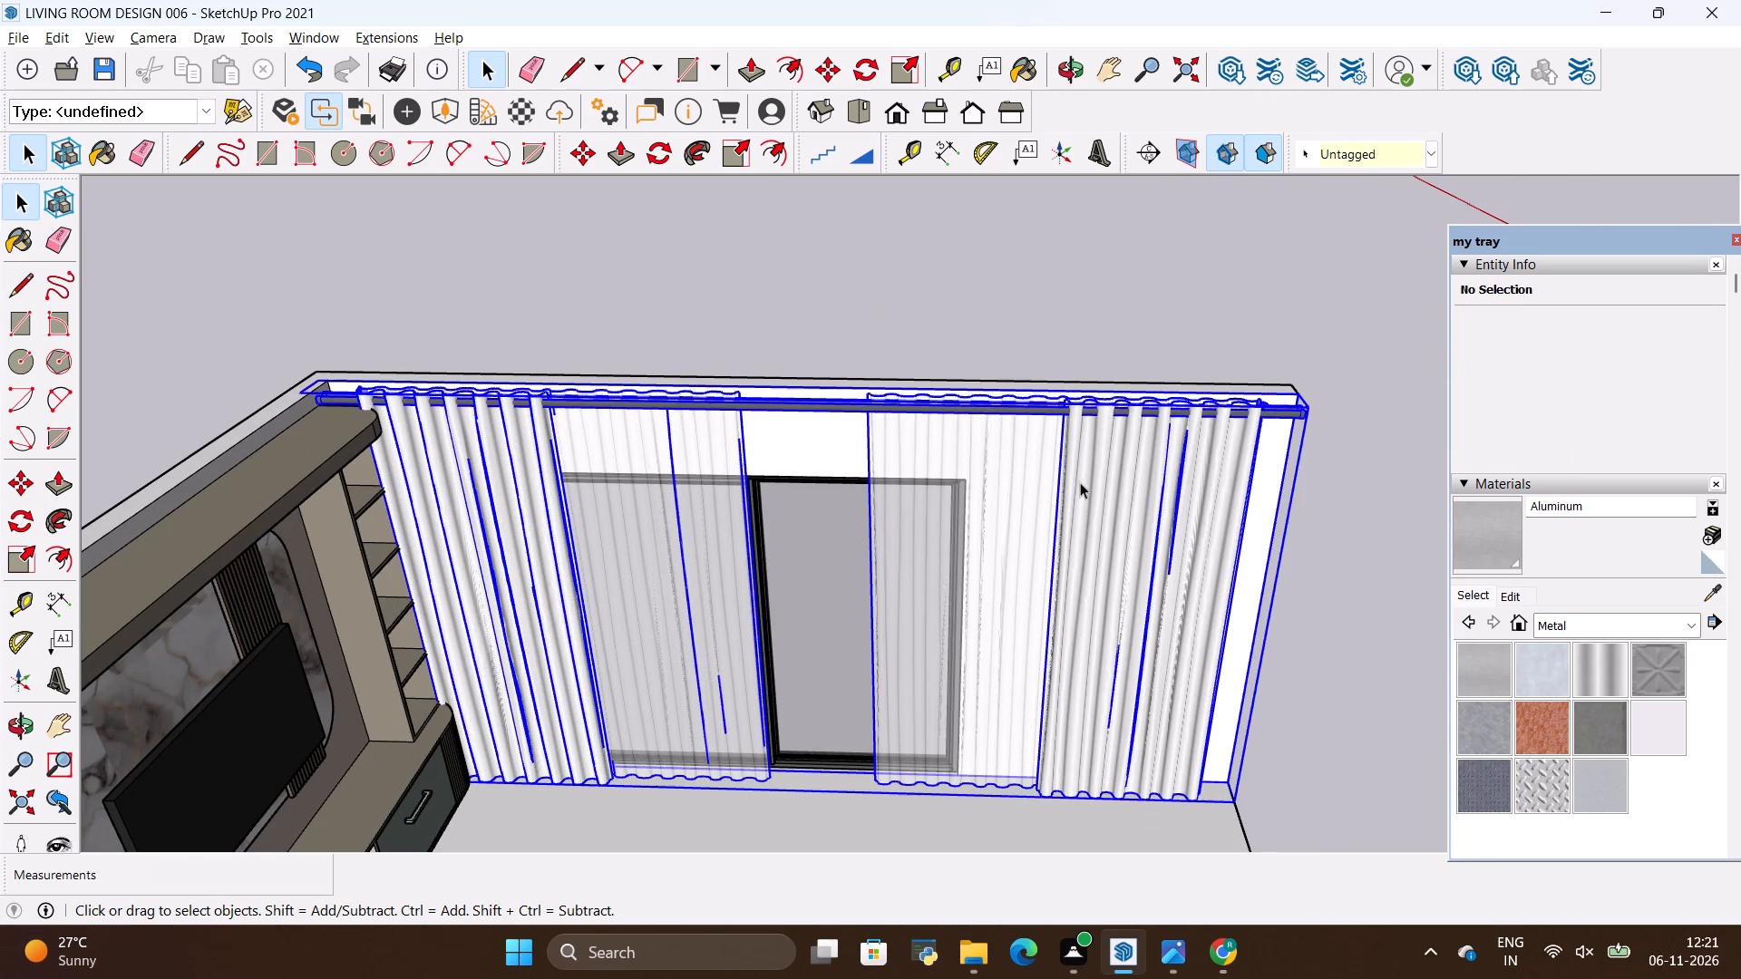
key("s")
scroll(1305, 424, "up", 4)
scroll(1328, 312, "up", 2)
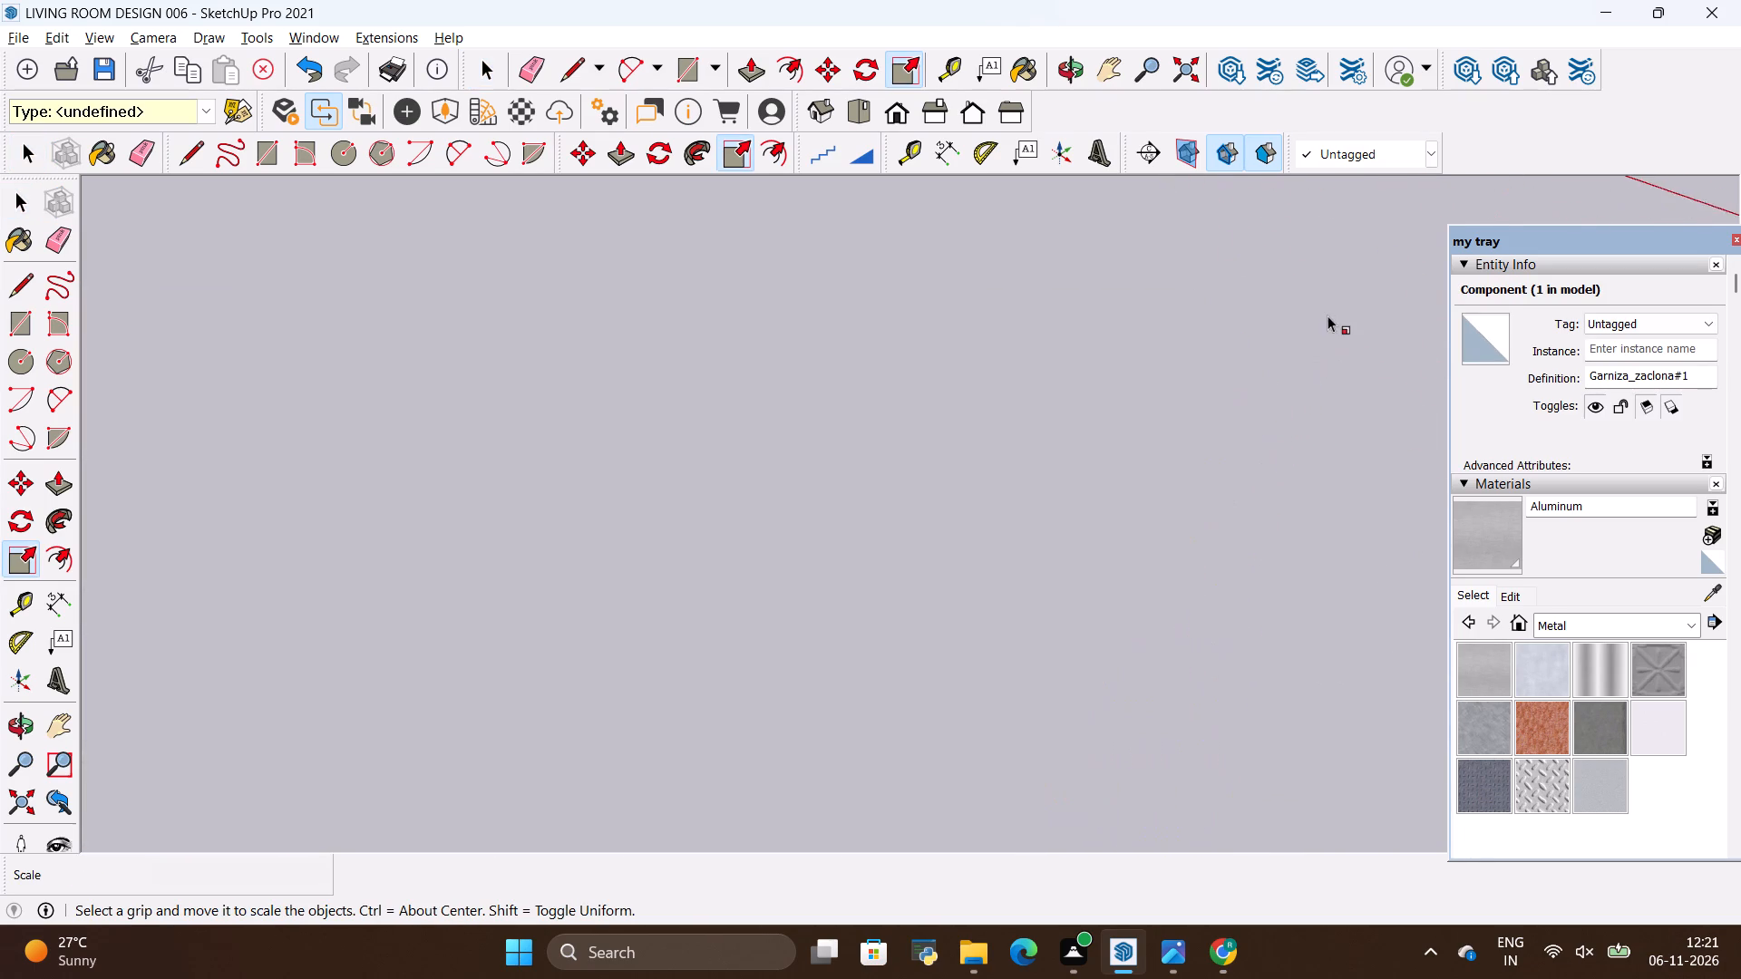
scroll(1328, 315, "up", 1)
scroll(1324, 353, "down", 2)
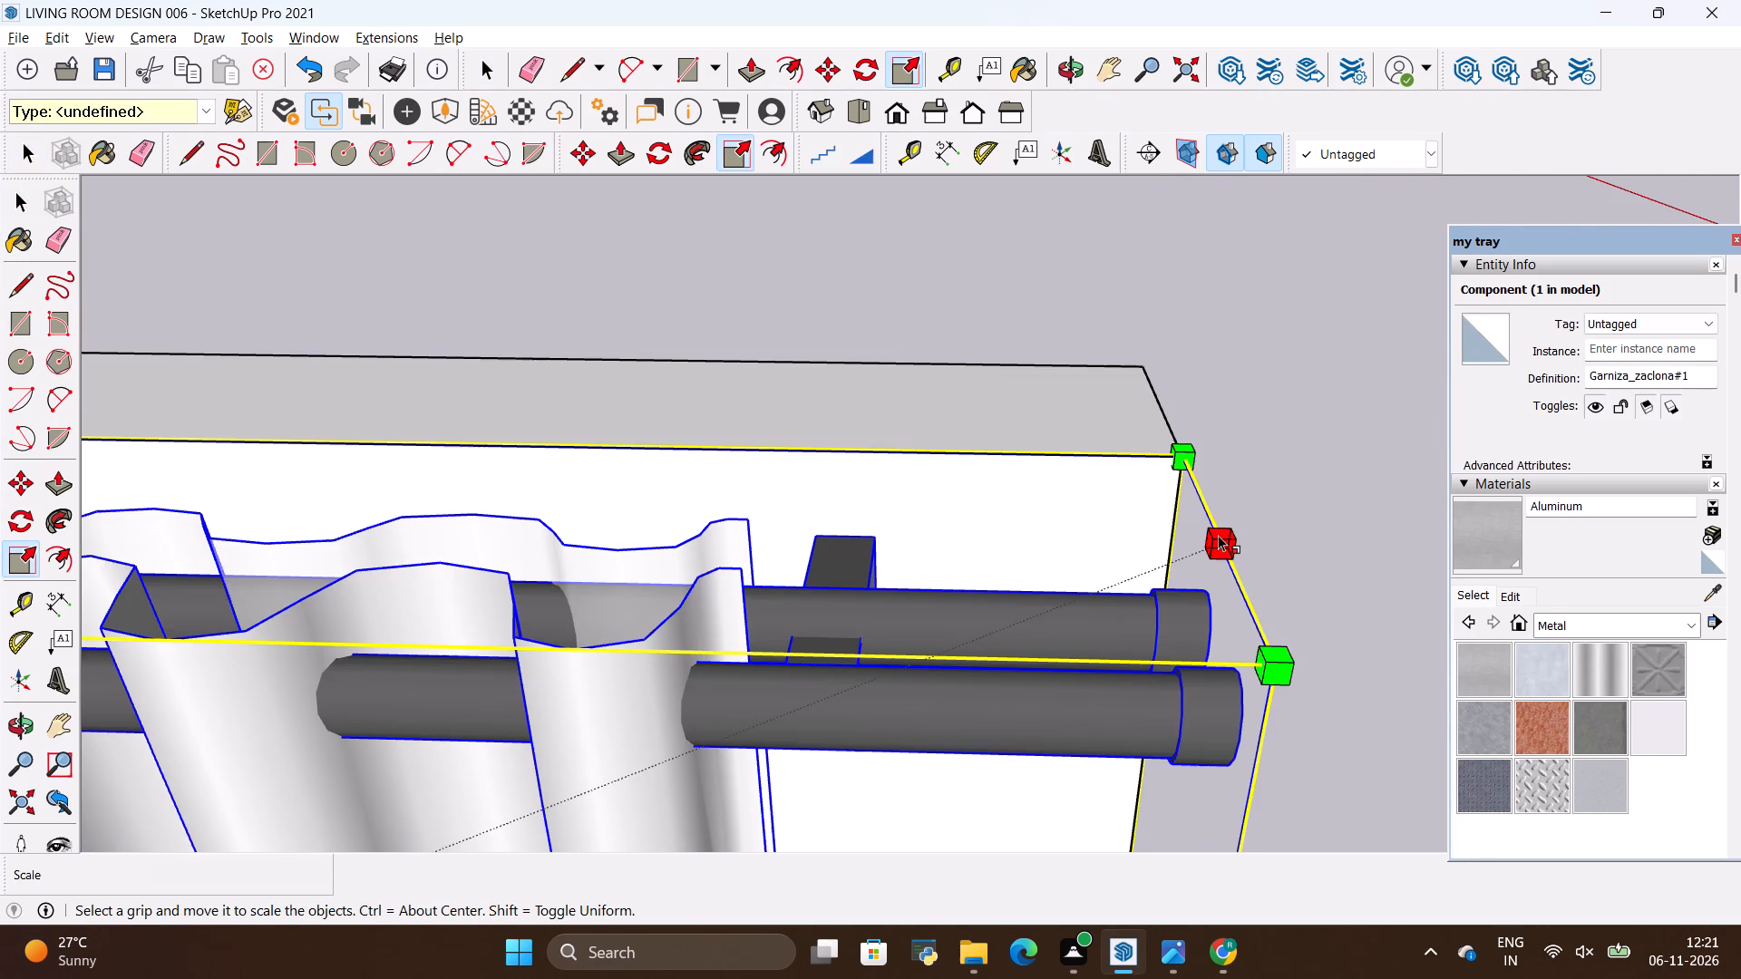
left_click(1218, 535)
scroll(1231, 497, "down", 12)
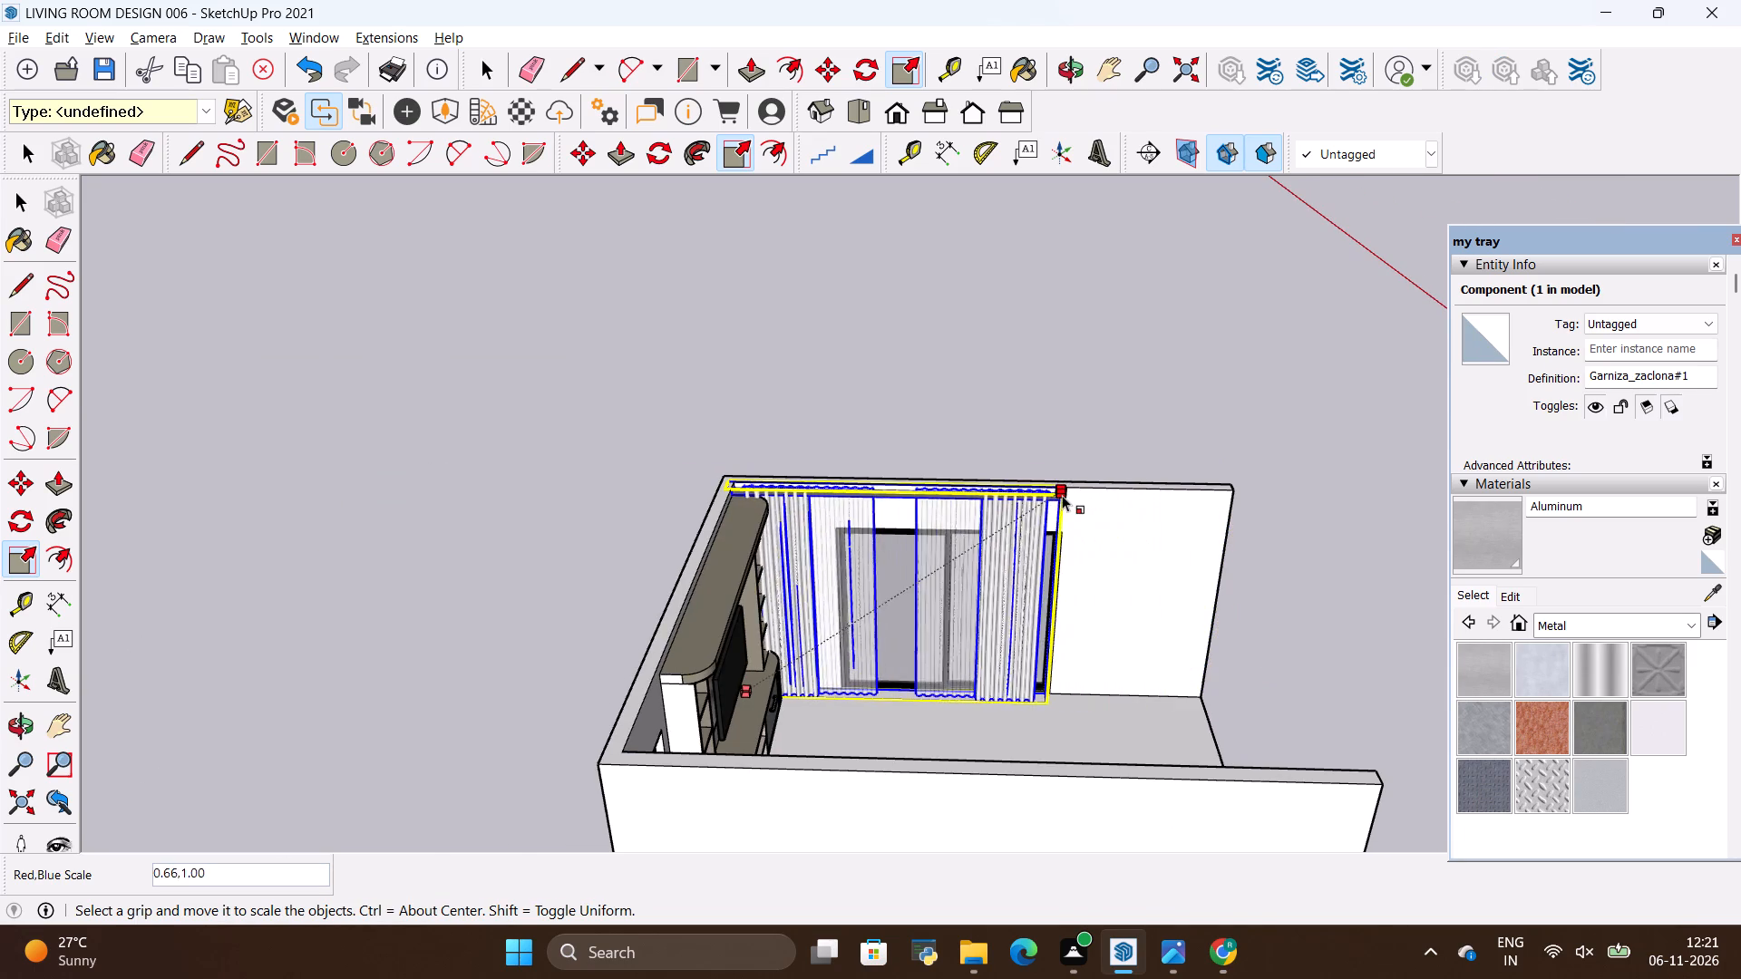
scroll(1062, 495, "up", 2)
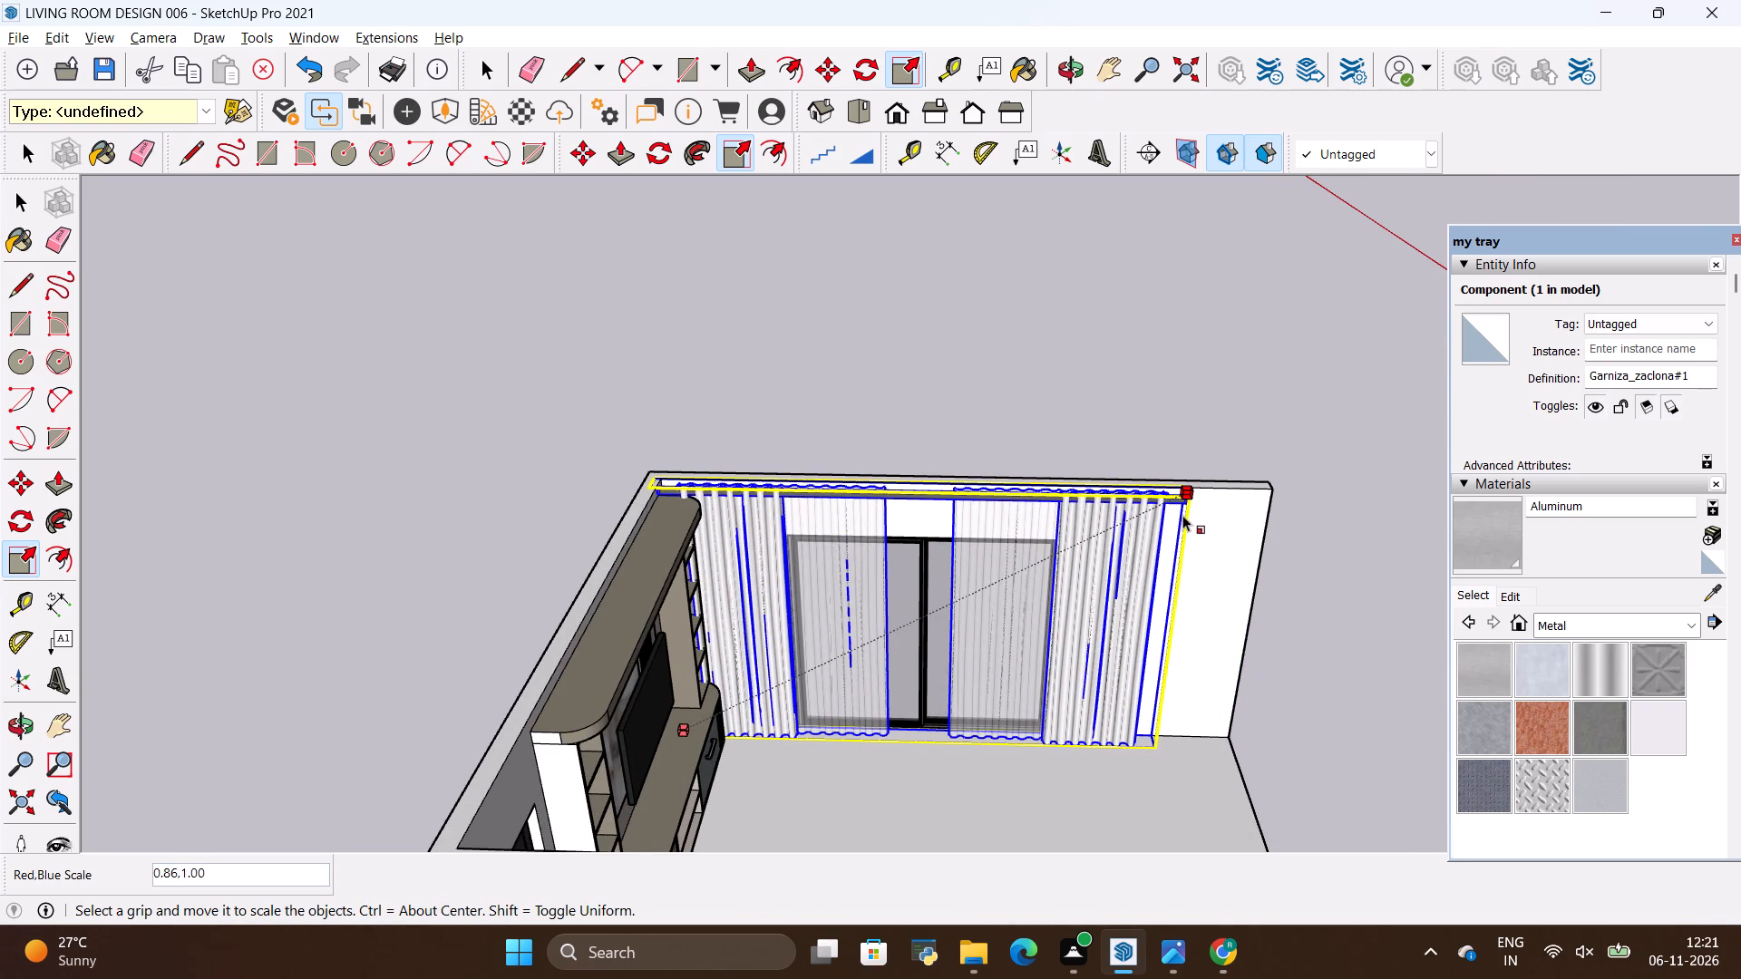
left_click(1182, 515)
key("space")
left_click(1231, 383)
scroll(1079, 403, "down", 4)
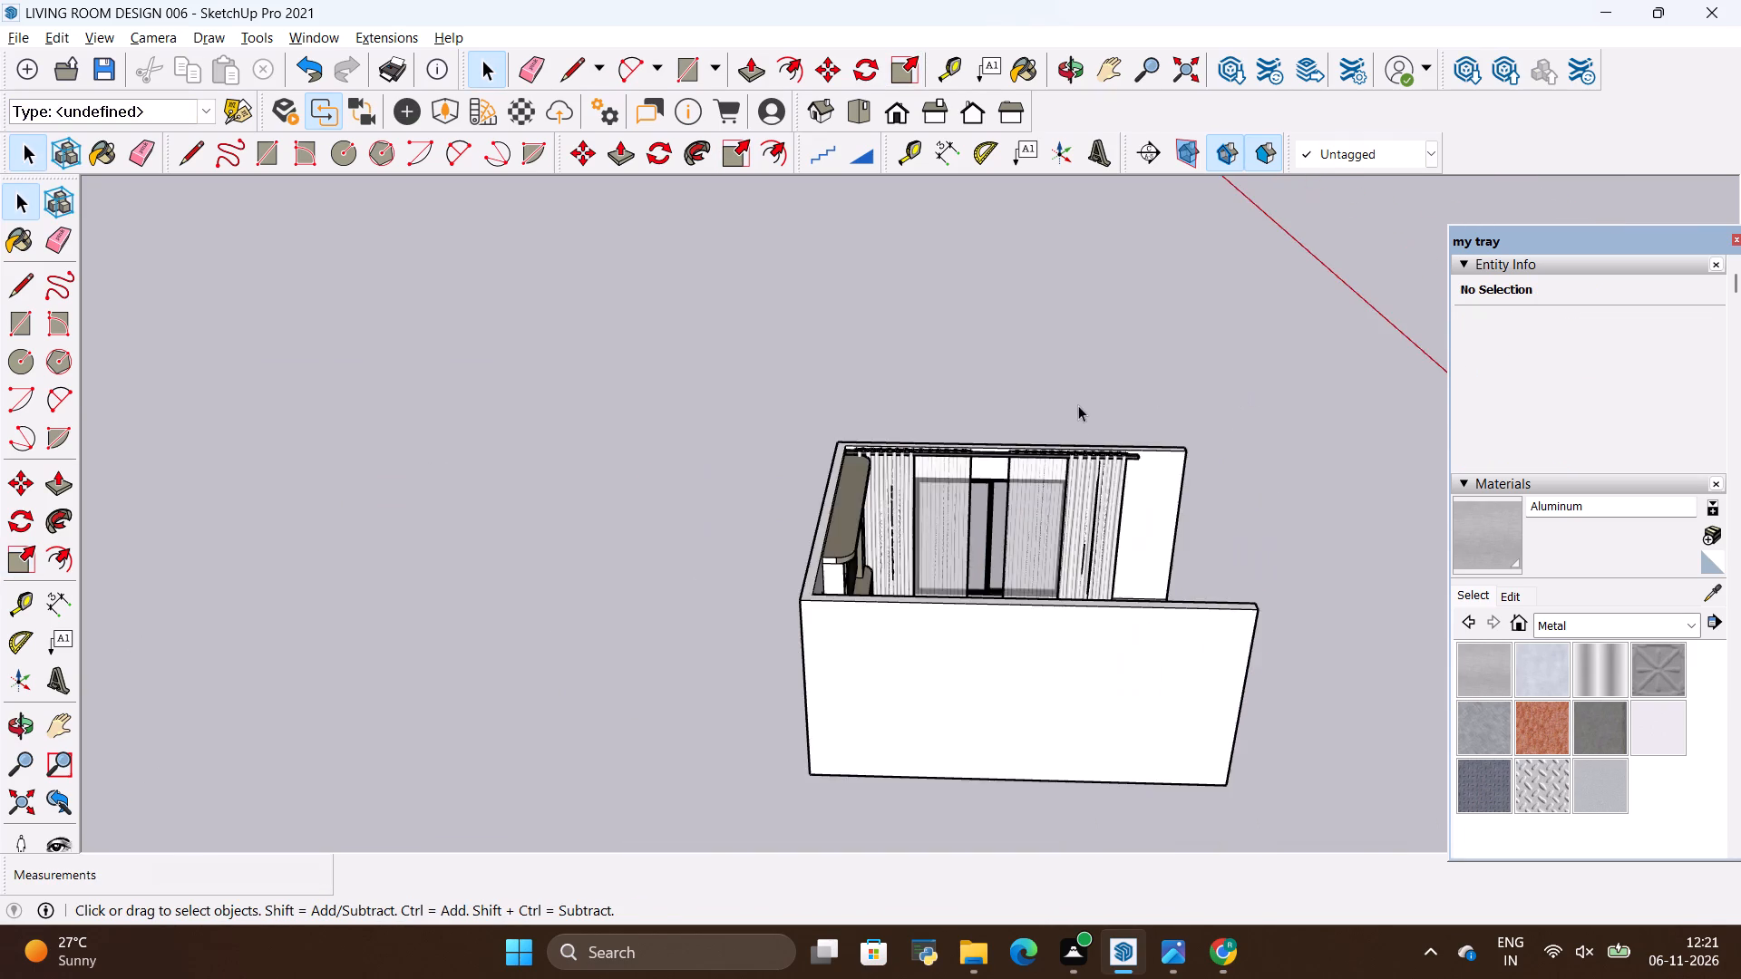
scroll(1089, 449, "up", 7)
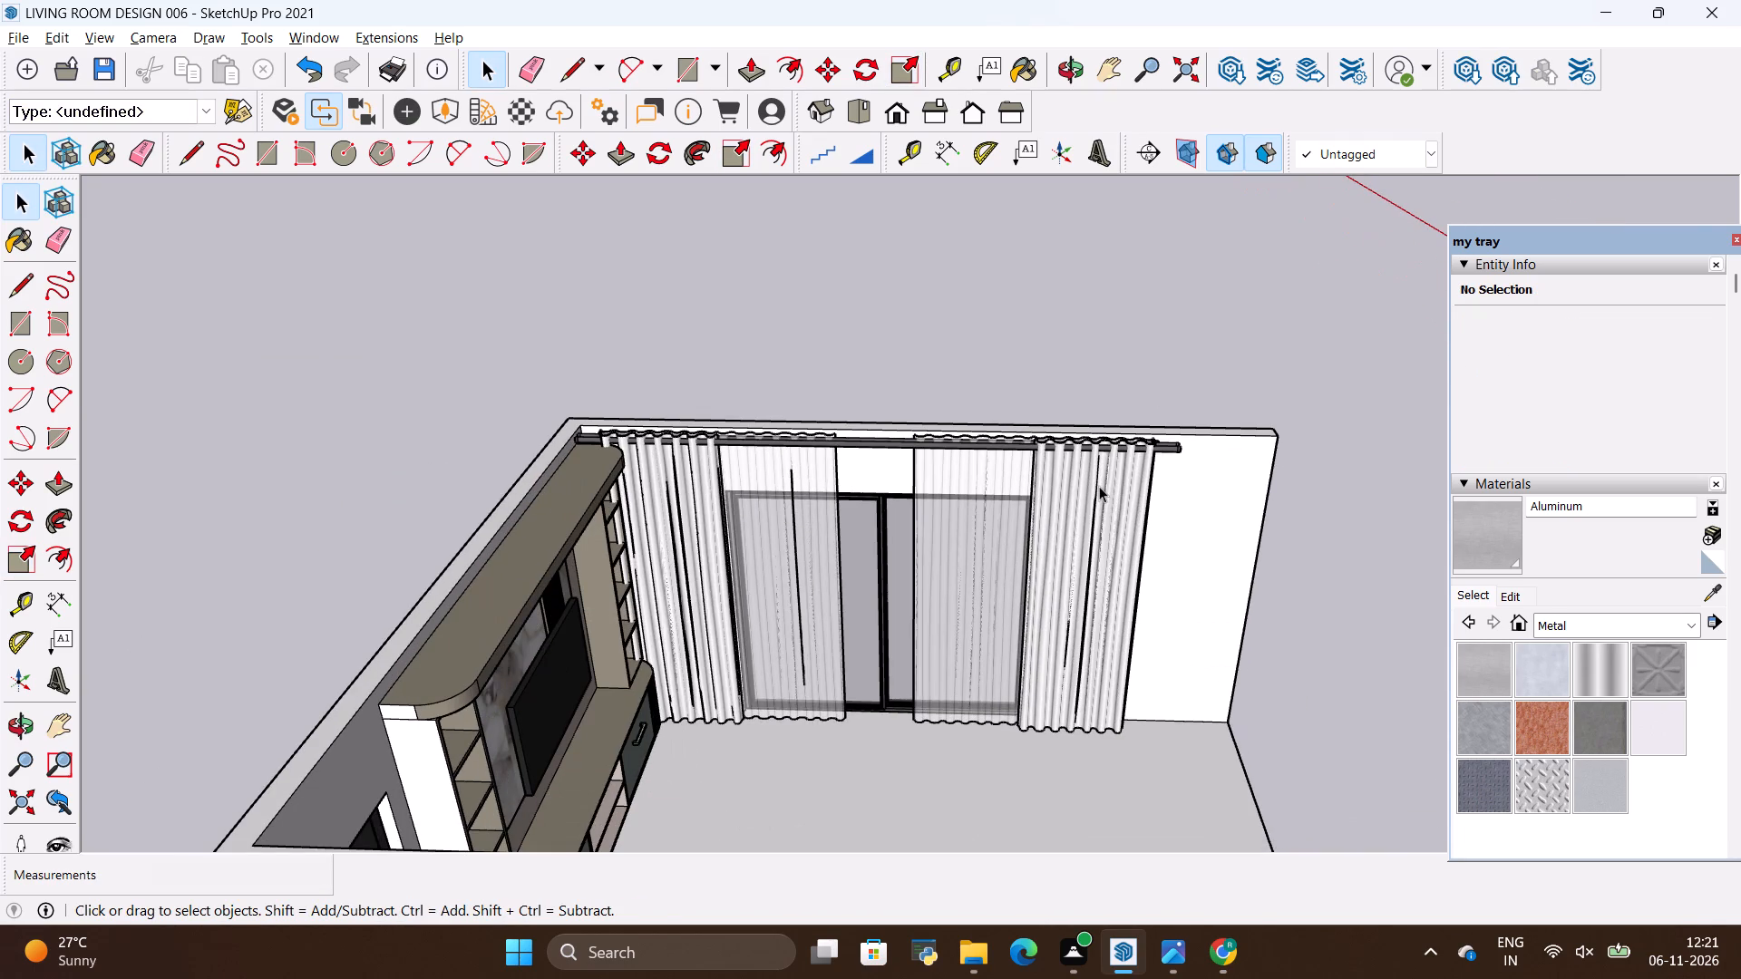
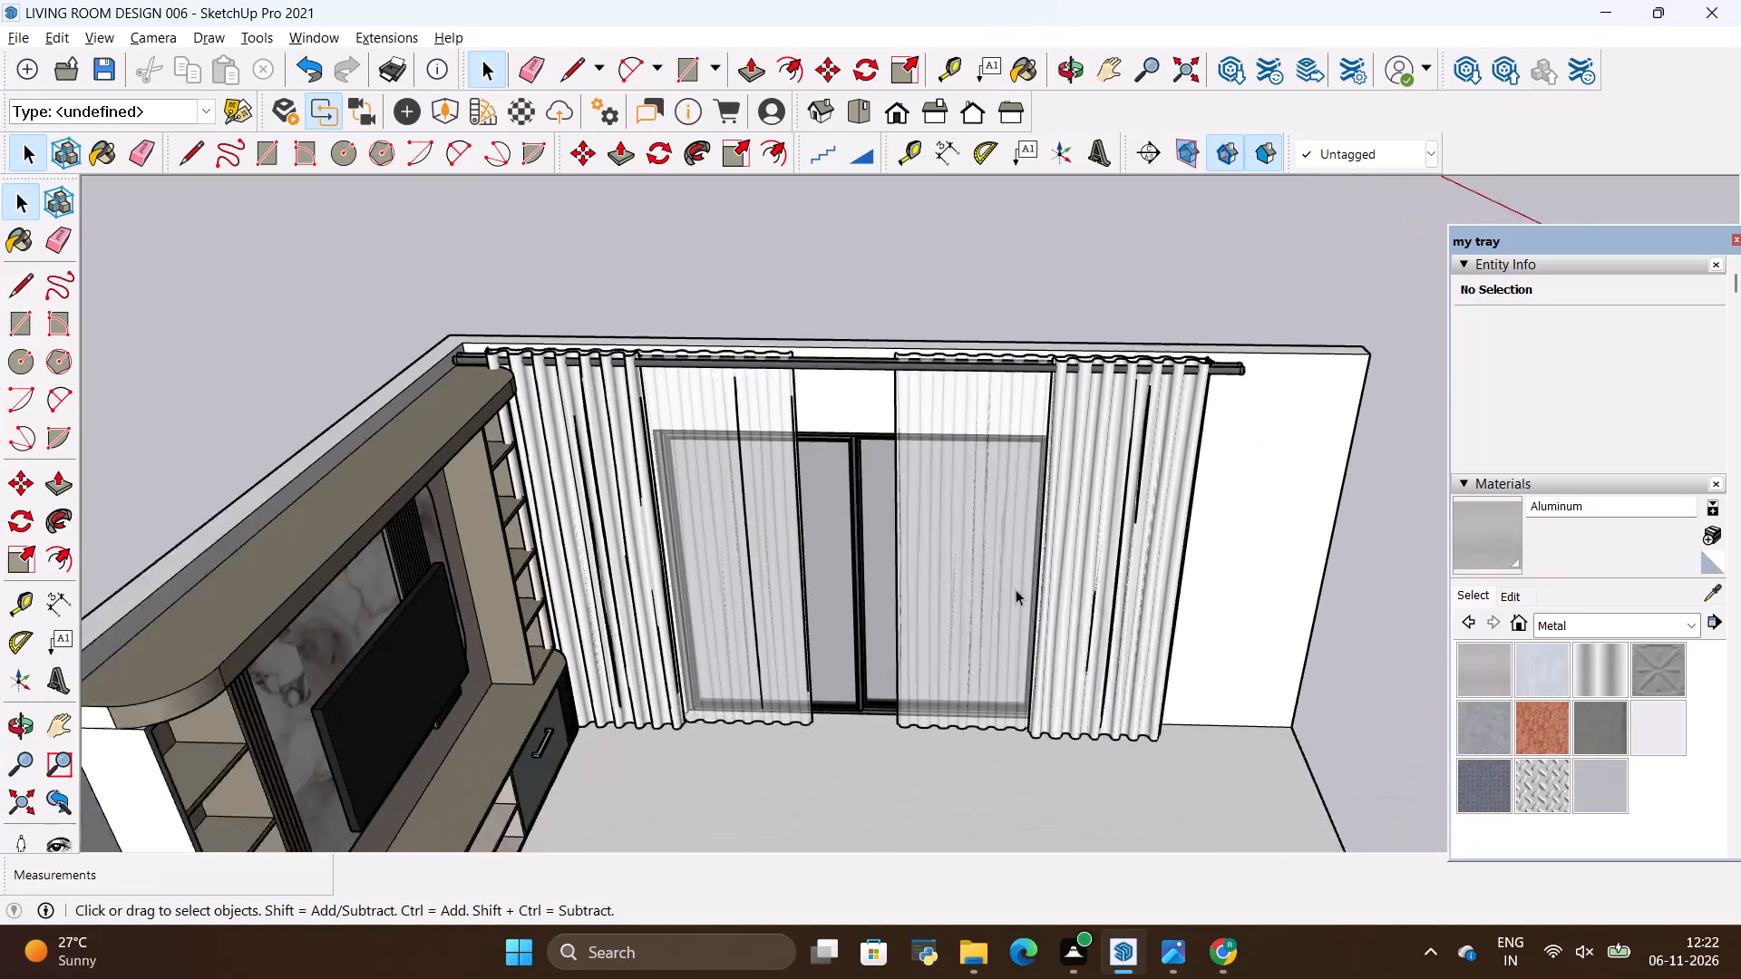
Check the reference image for the curtain colour and switch the material library to Colors-Named.
key("alt+Tab")
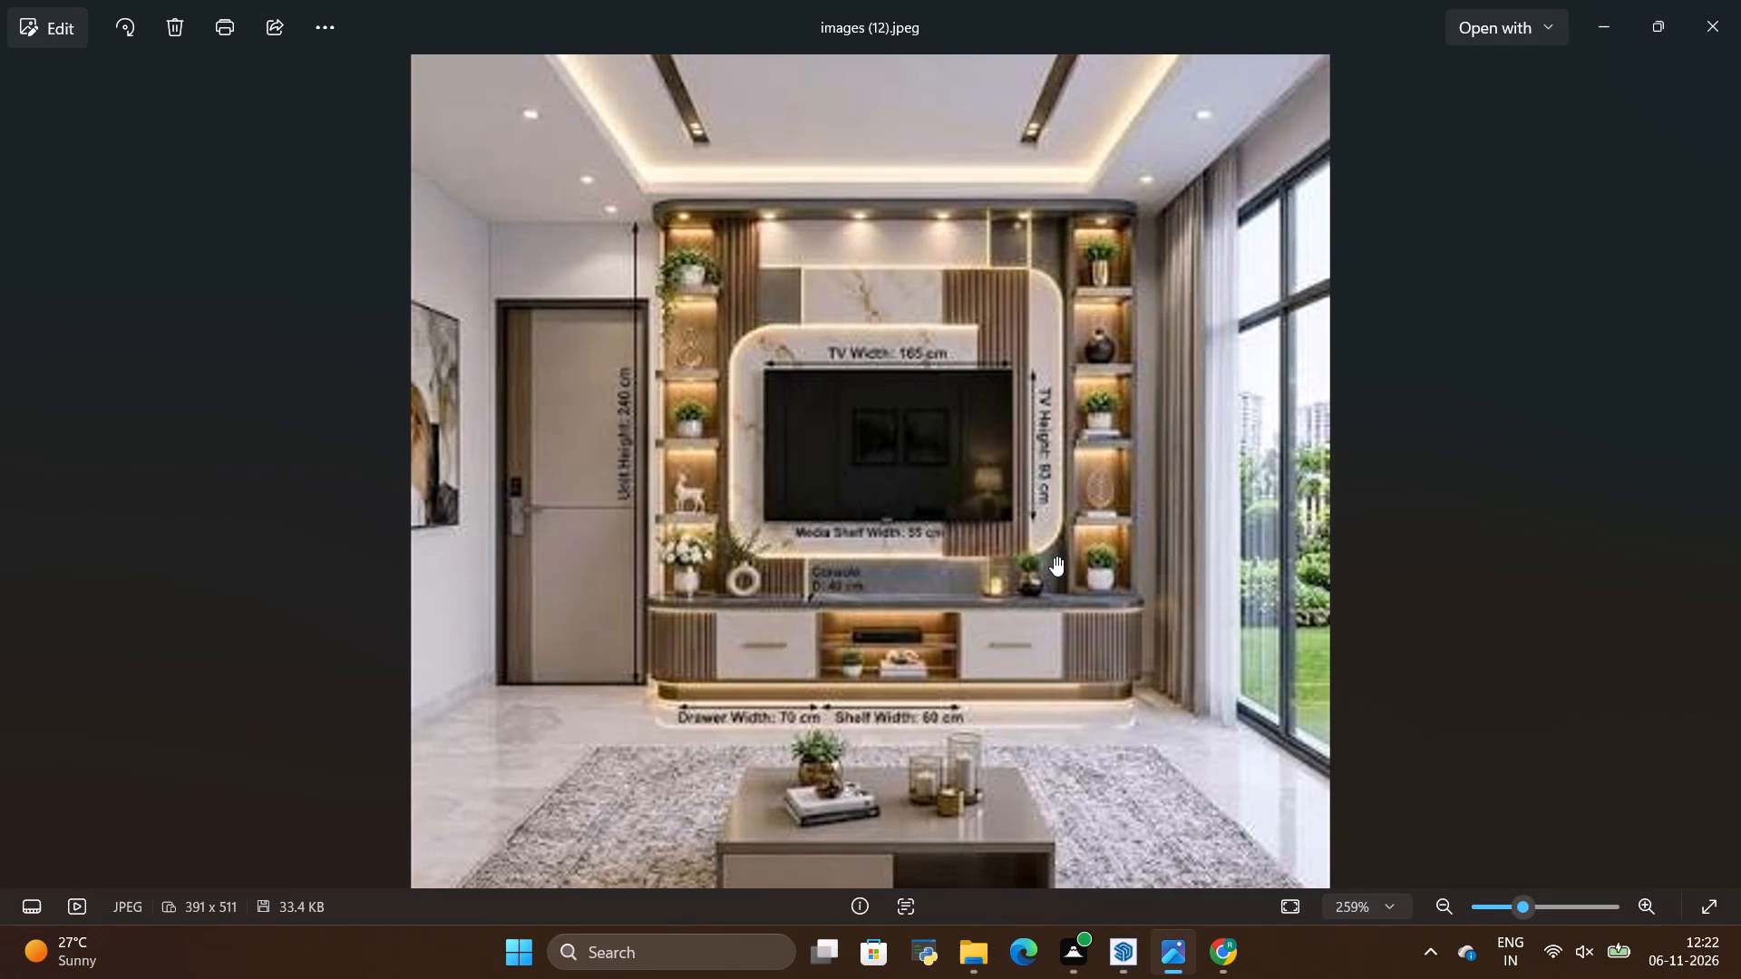
key("alt+Tab")
scroll(1001, 550, "down", 3)
scroll(1197, 509, "up", 5)
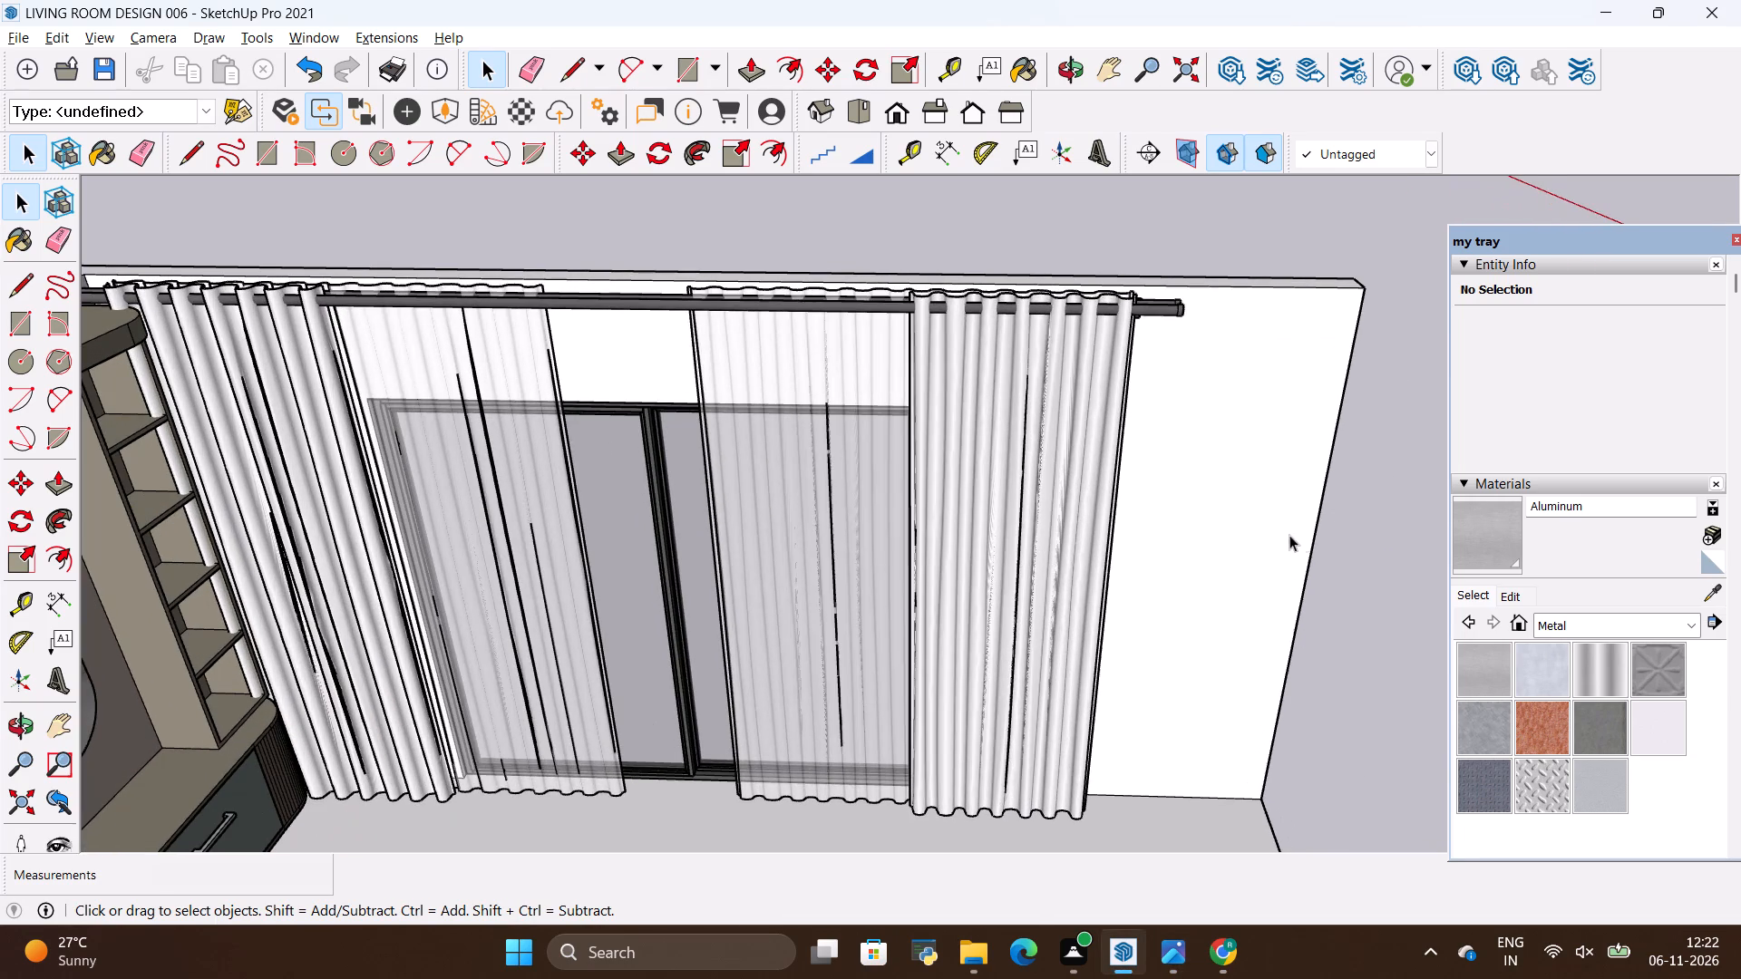
left_click(1642, 624)
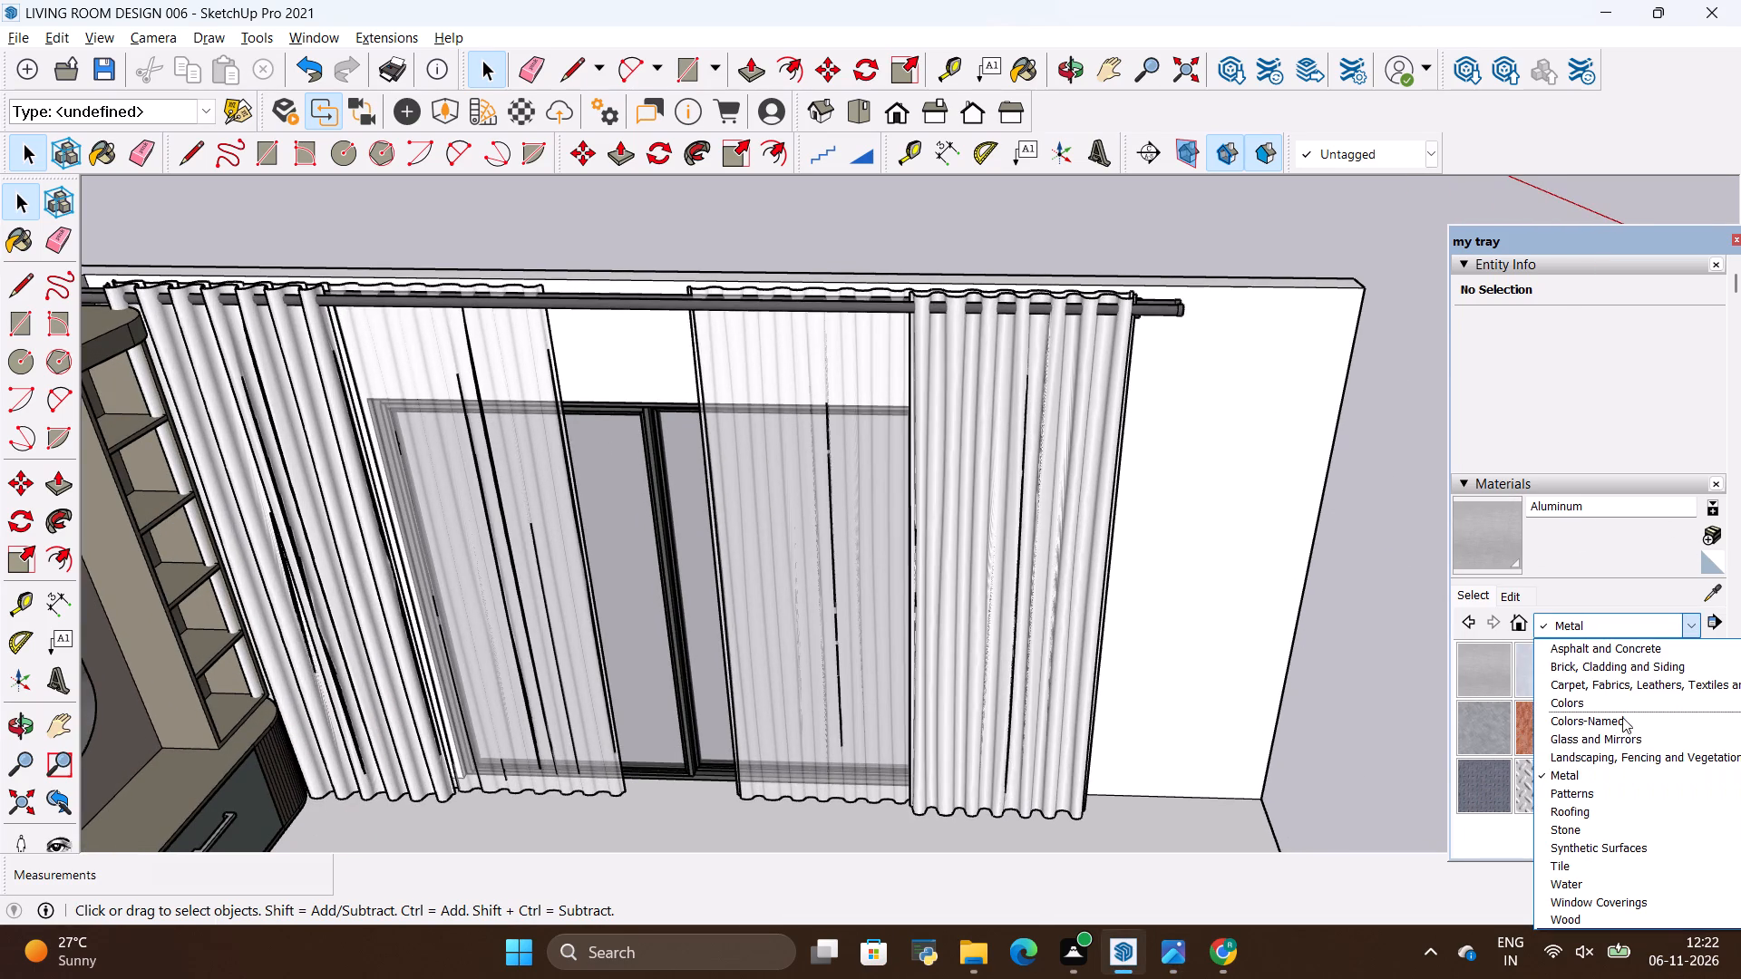
left_click(1590, 721)
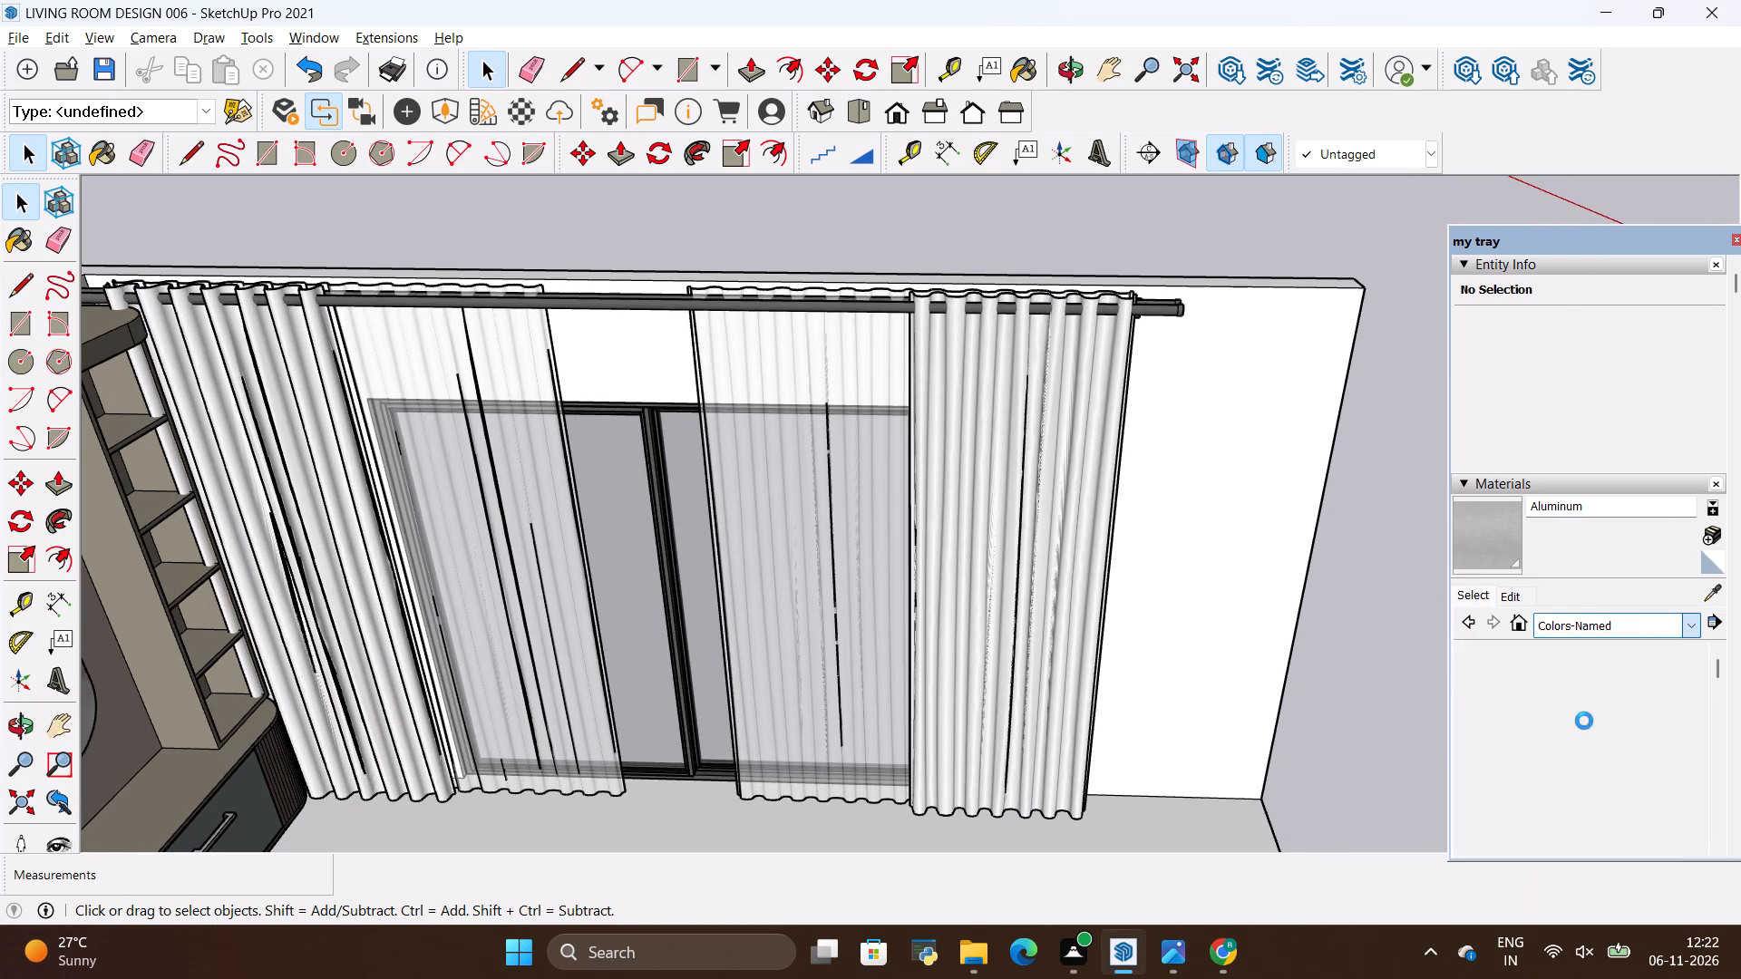
scroll(1512, 709, "down", 3)
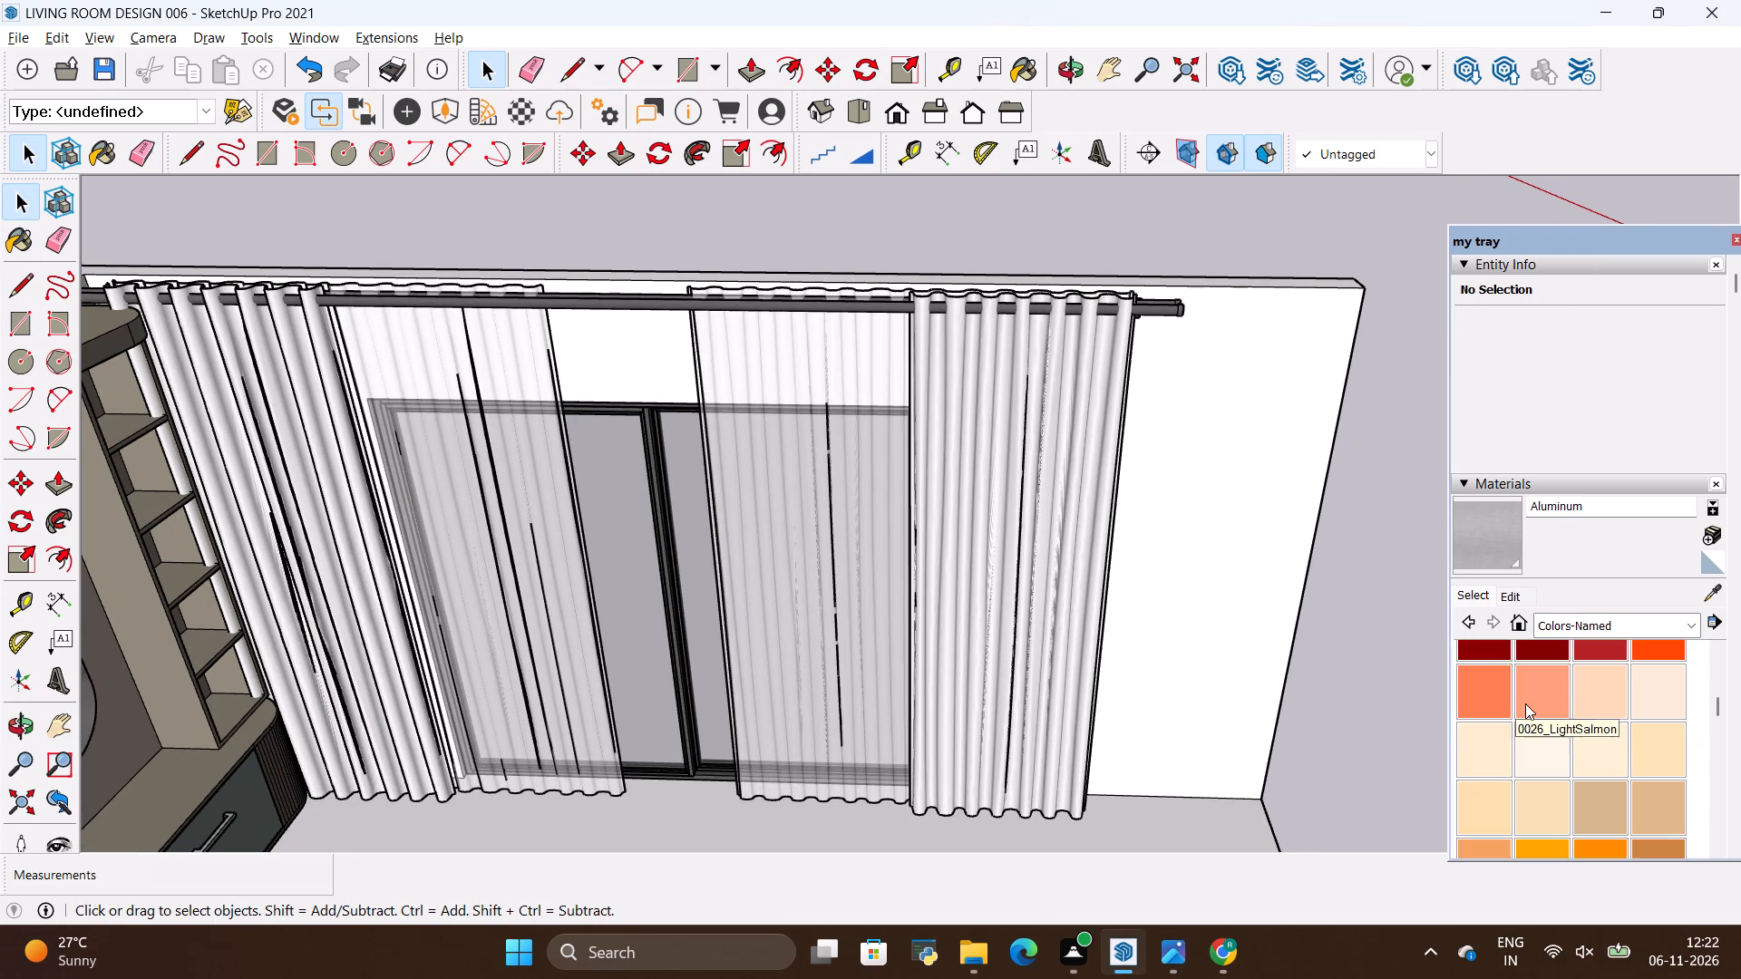
scroll(1551, 703, "down", 1)
scroll(1640, 709, "up", 1)
scroll(1654, 693, "down", 3)
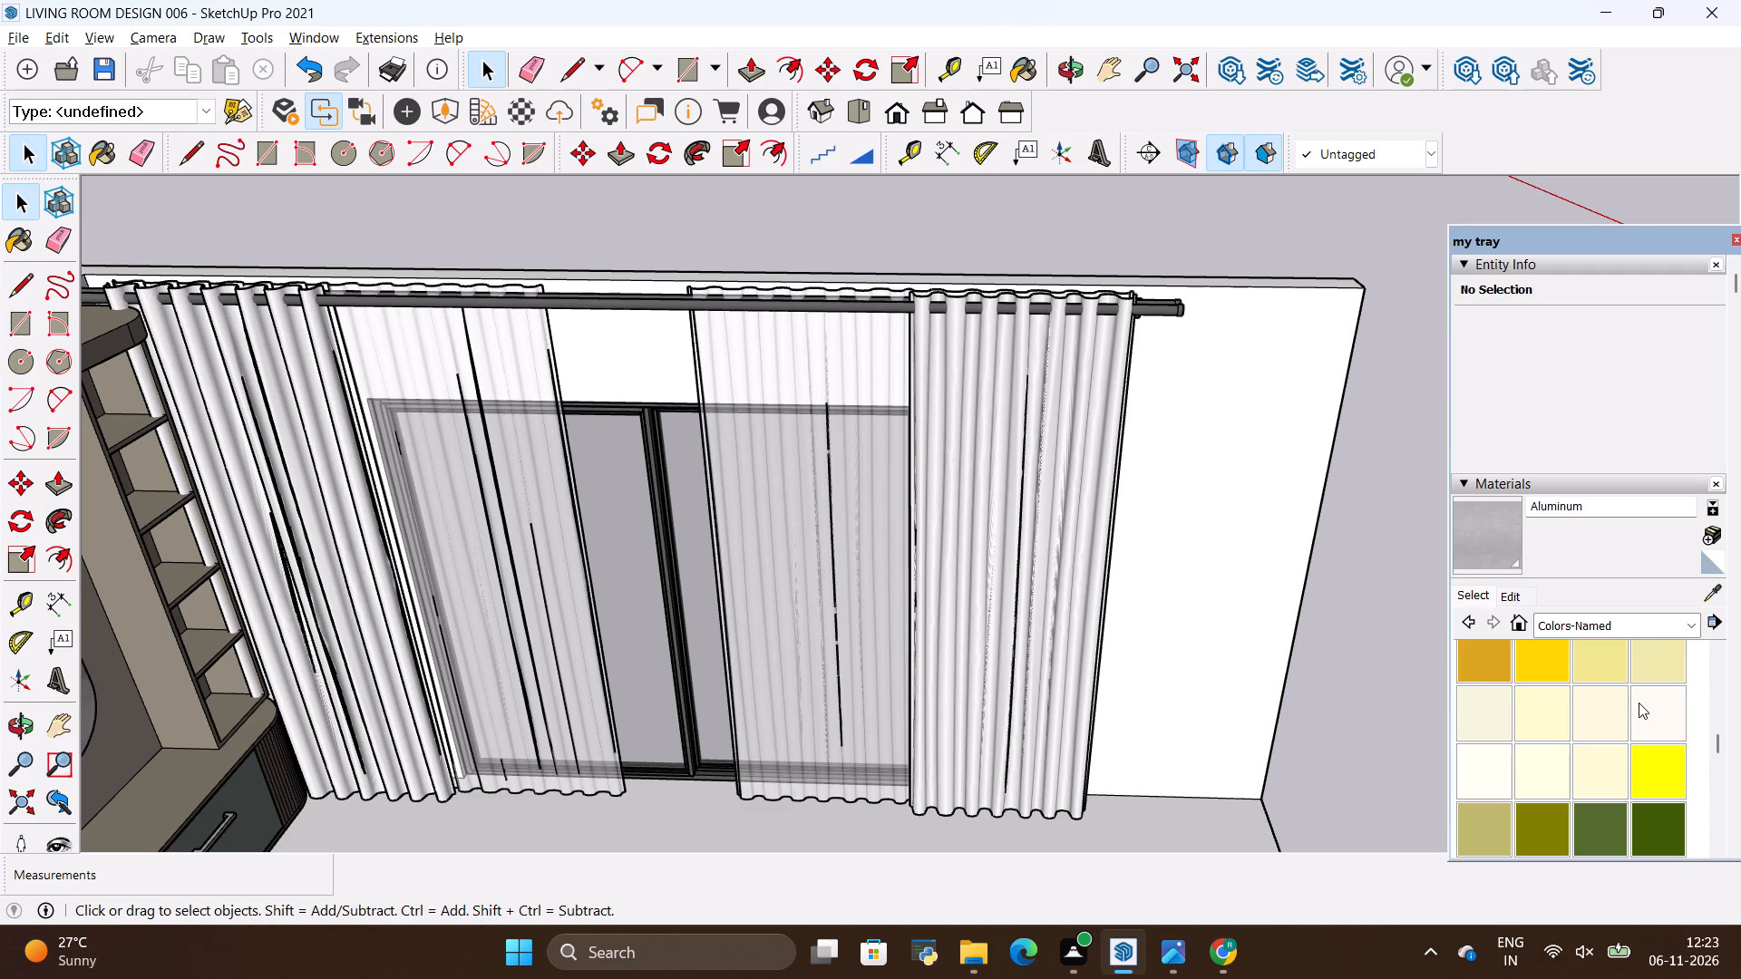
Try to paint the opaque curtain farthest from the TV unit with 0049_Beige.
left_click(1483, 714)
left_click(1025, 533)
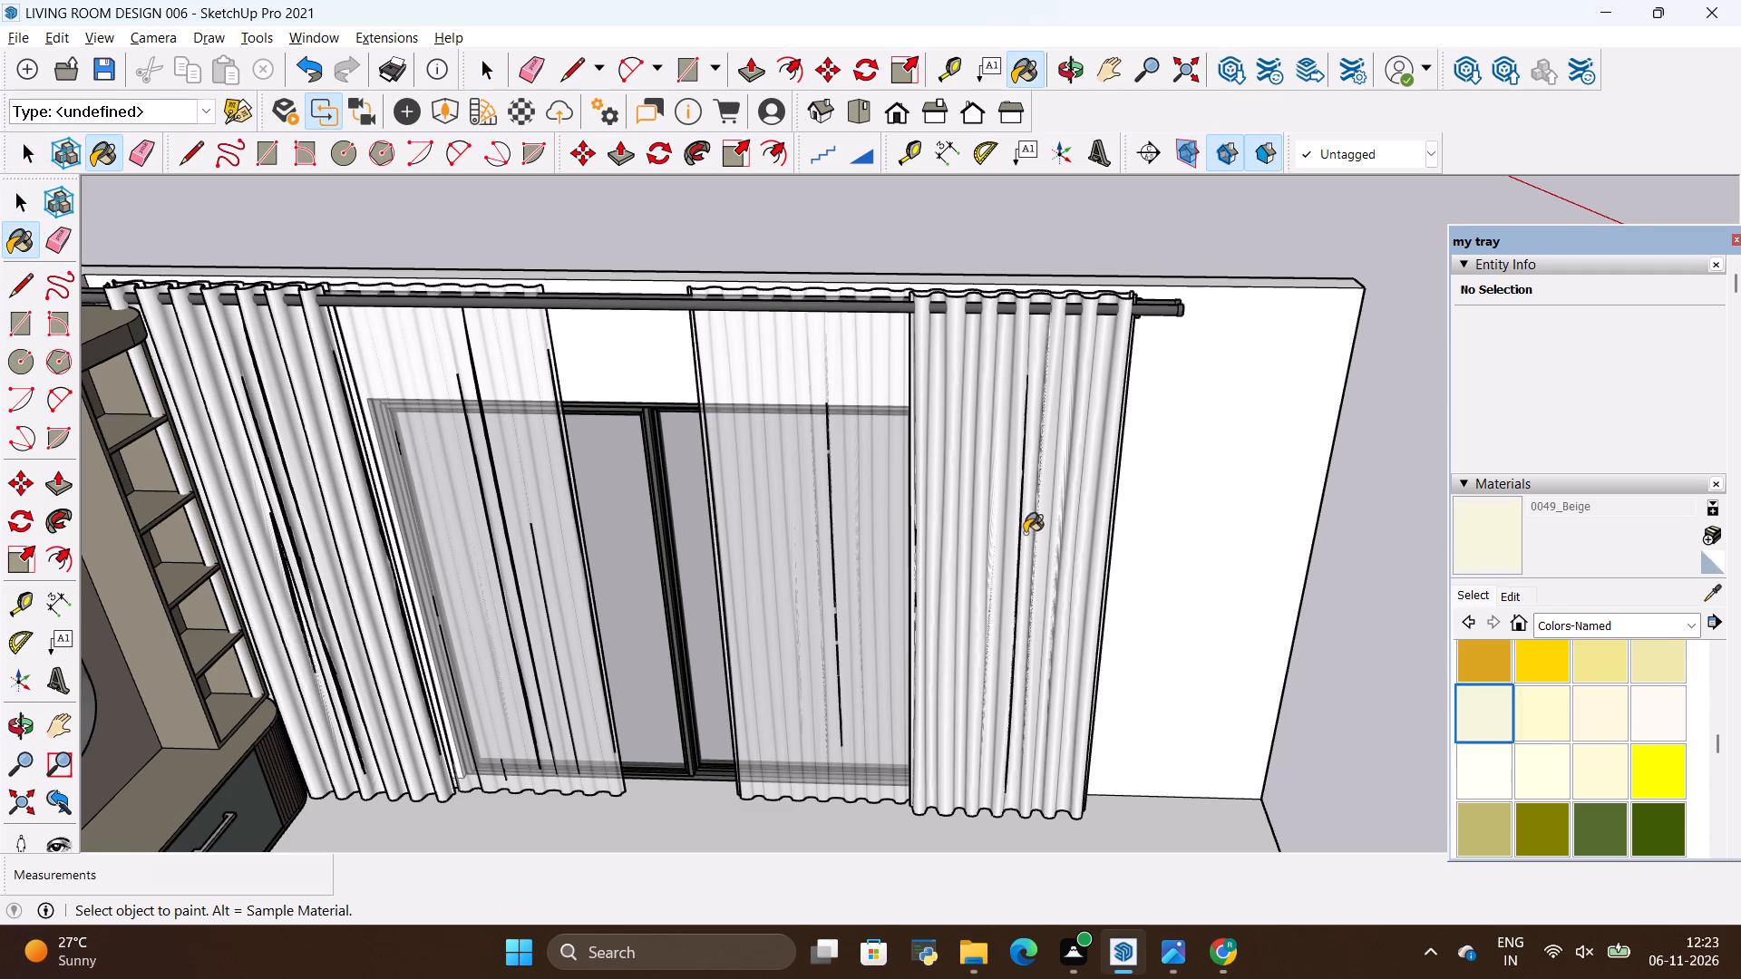
Paint all the geometry inside the opaque curtain farthest from the TV unit with 0052_FloralWhite.
scroll(991, 521, "up", 3)
key("space")
triple_click(994, 507)
left_click(994, 507)
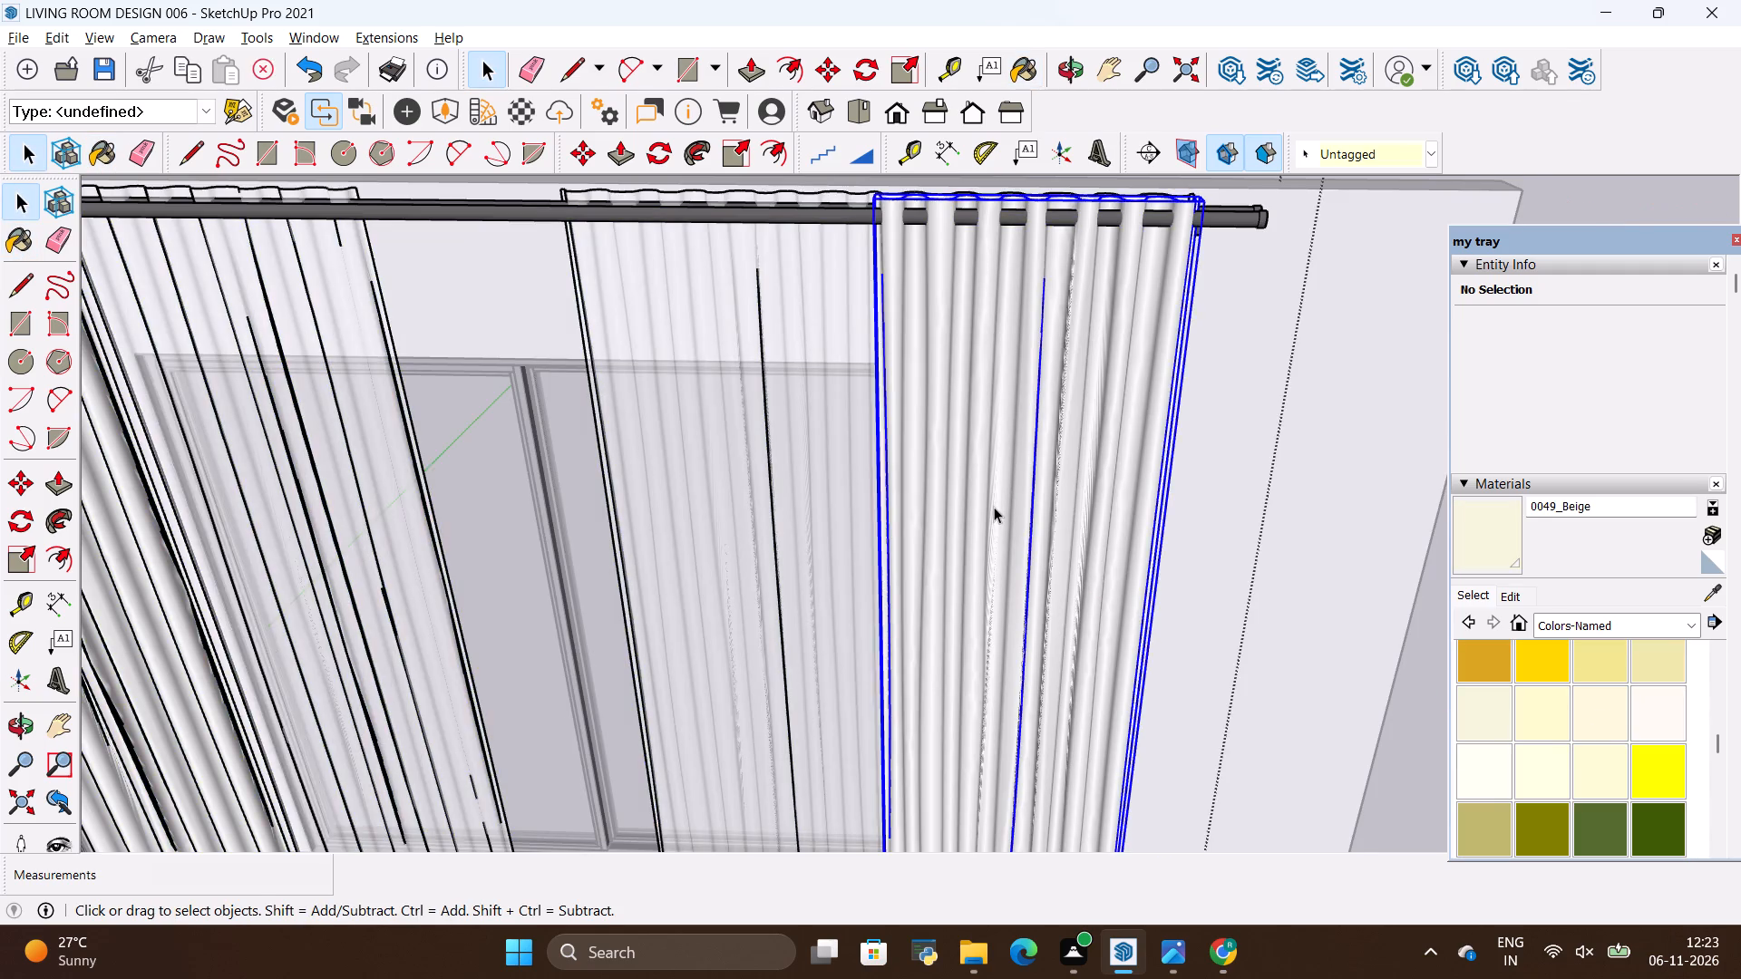
left_click(994, 507)
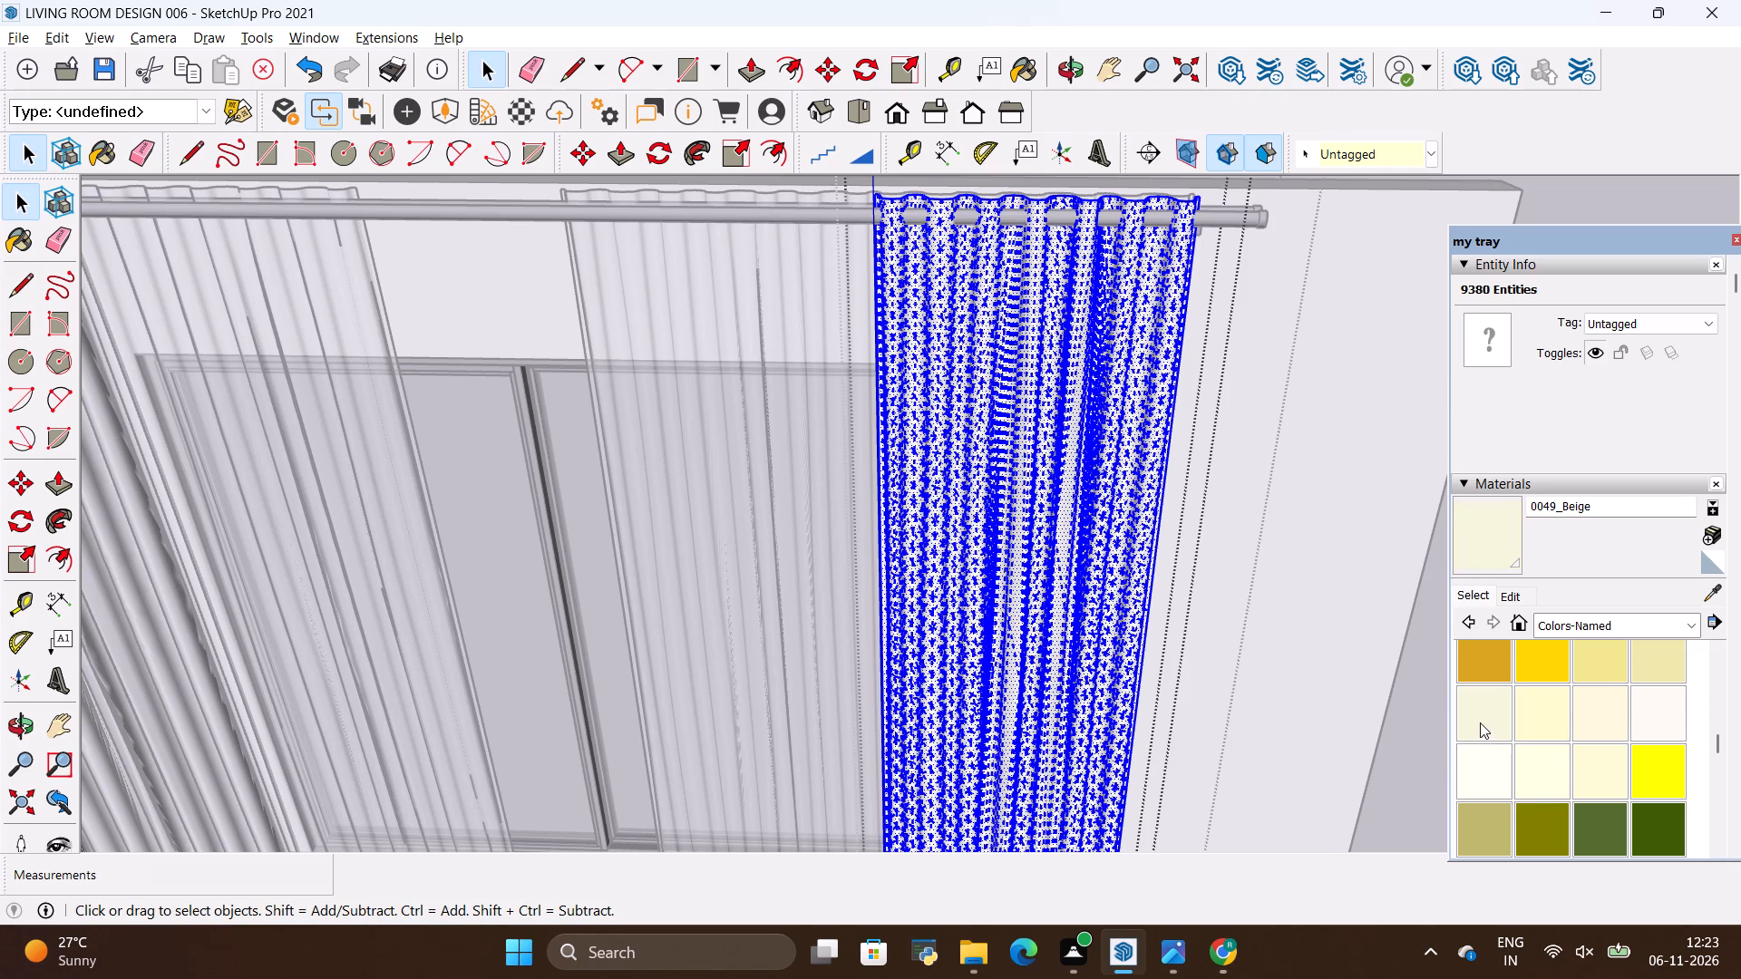
left_click(1651, 704)
left_click(1157, 635)
left_click(1084, 638)
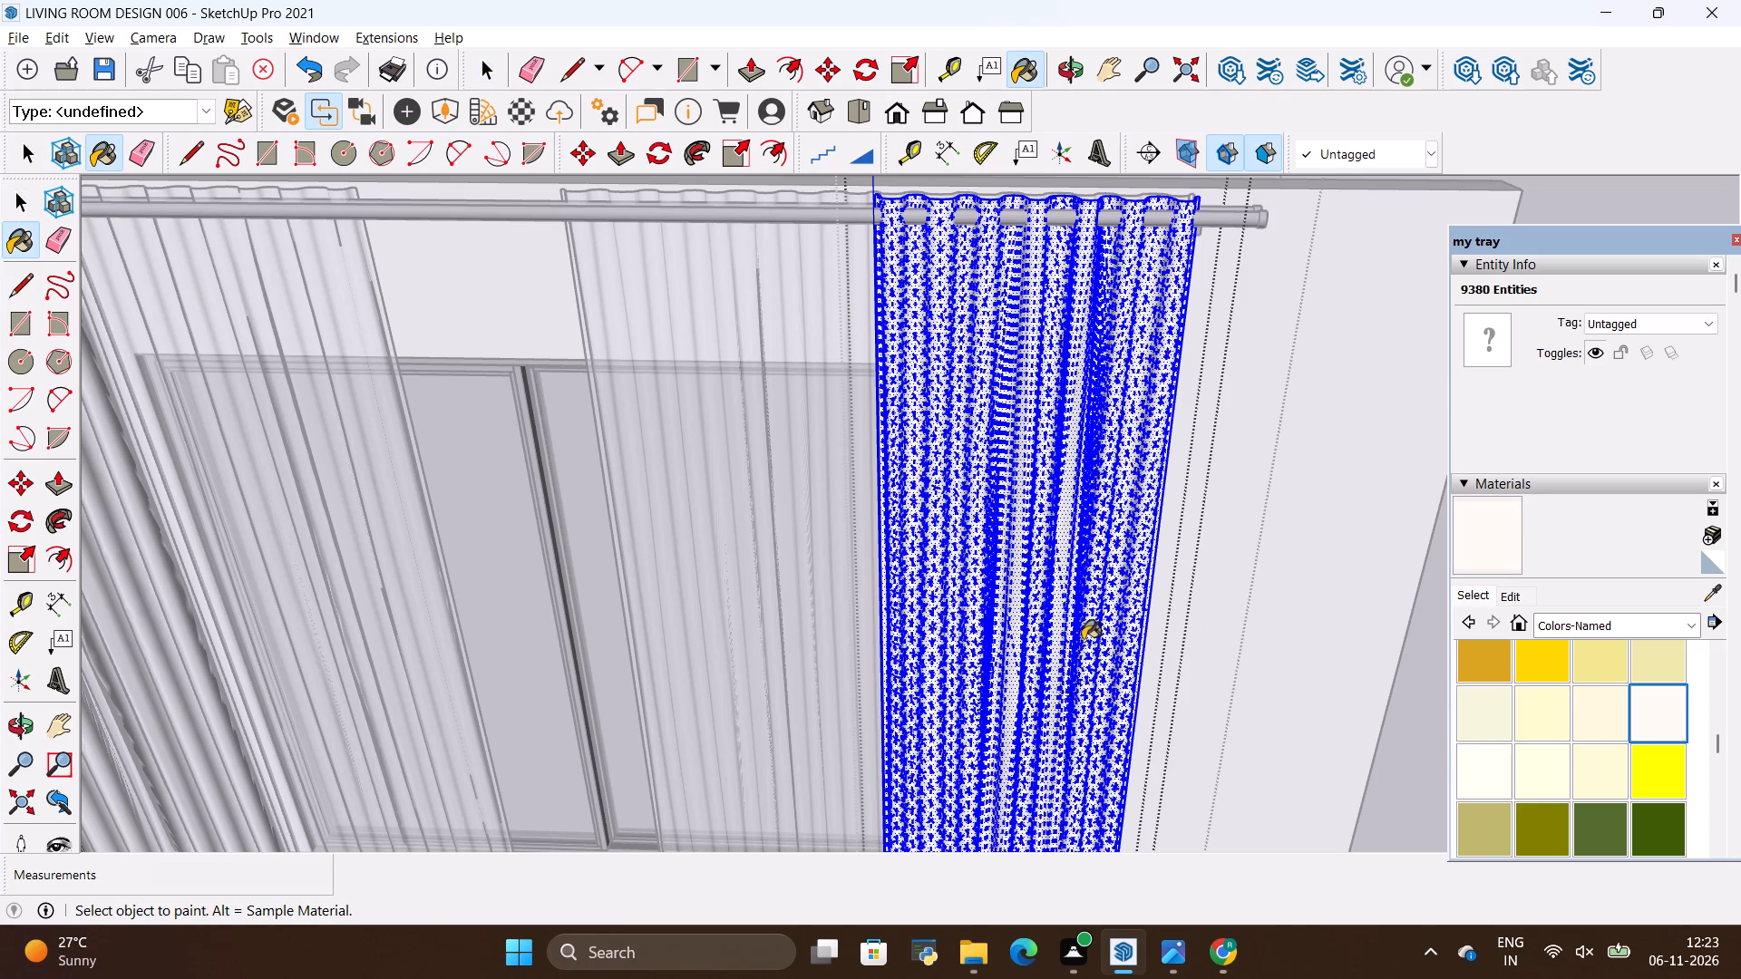
scroll(1082, 640, "down", 5)
left_click(1082, 640)
key("space")
left_click(1320, 299)
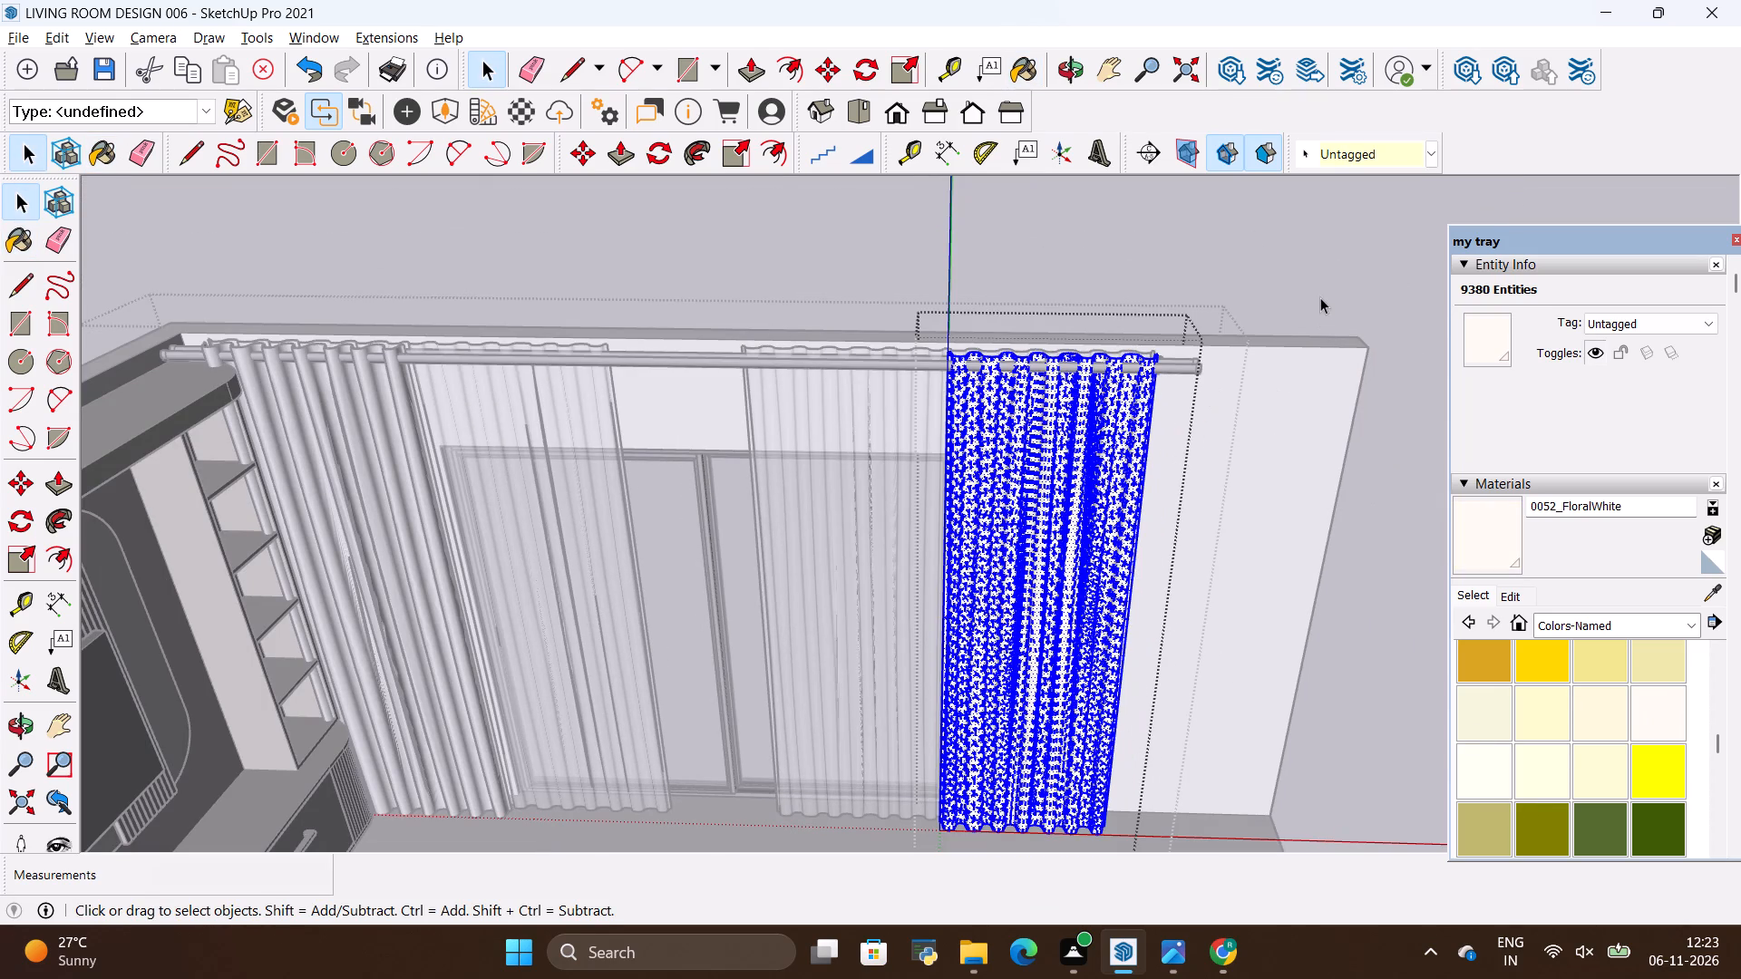
left_click(1075, 284)
Paint all the geometry inside the opaque curtain beside the TV unit with the same 0052_FloralWhite.
scroll(1159, 265, "down", 4)
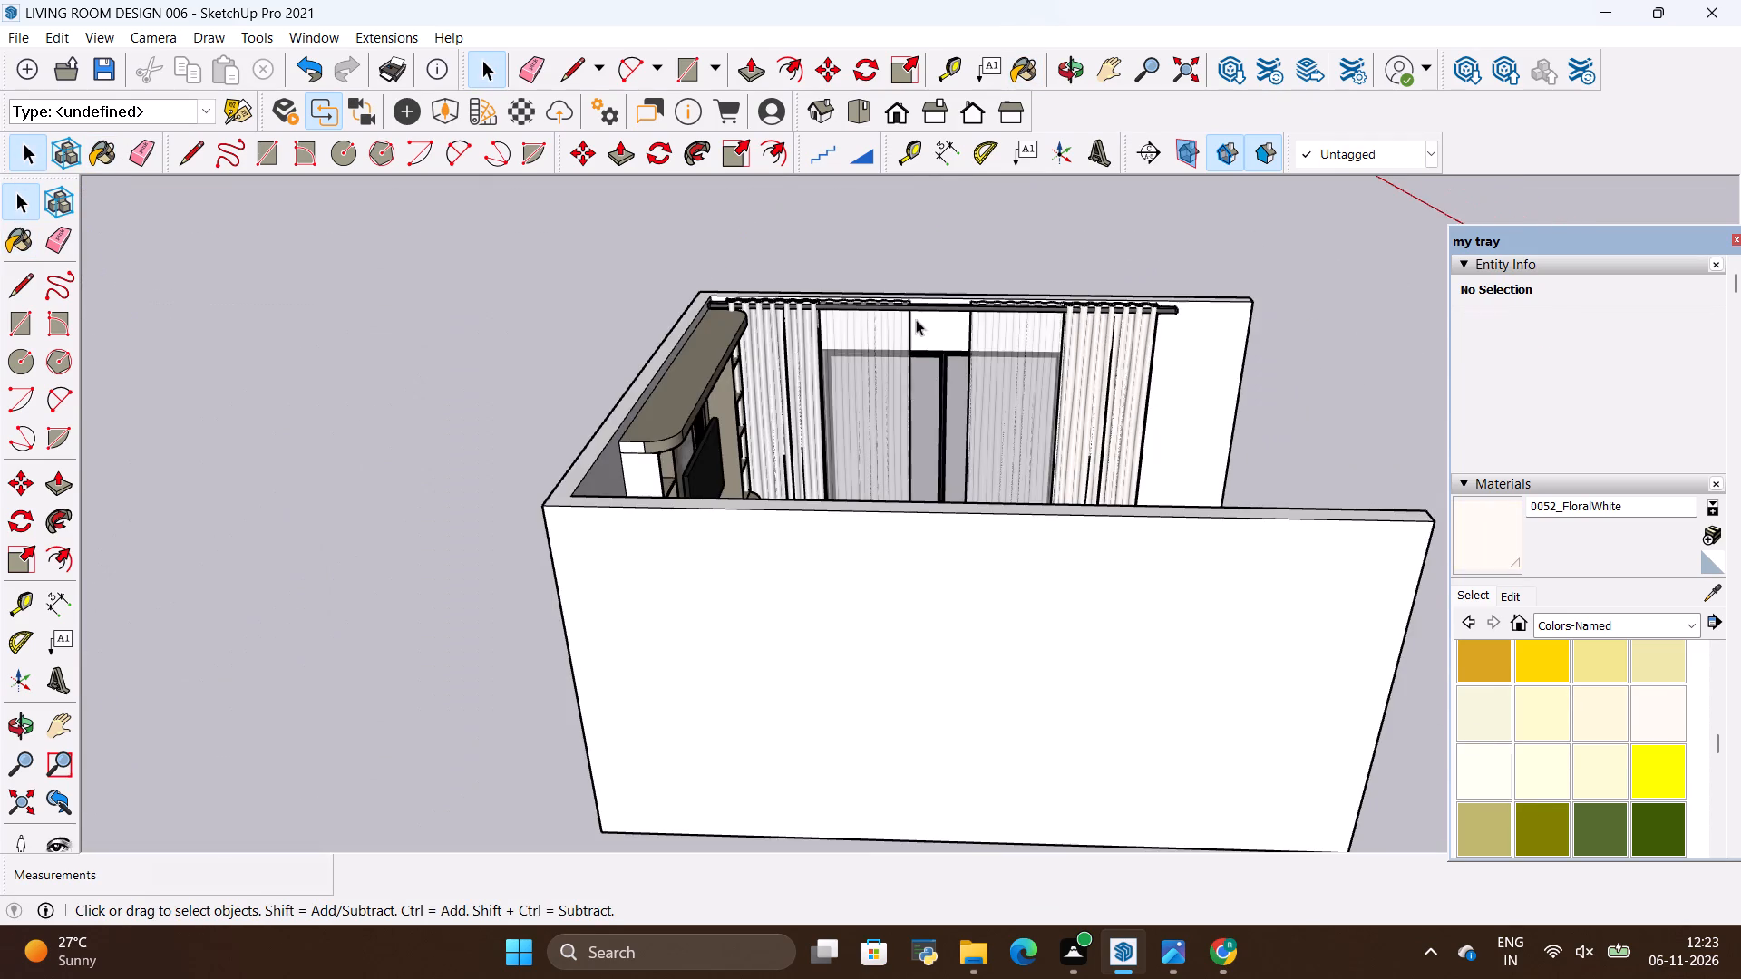
scroll(616, 365, "up", 4)
scroll(817, 318, "up", 3)
scroll(730, 403, "down", 4)
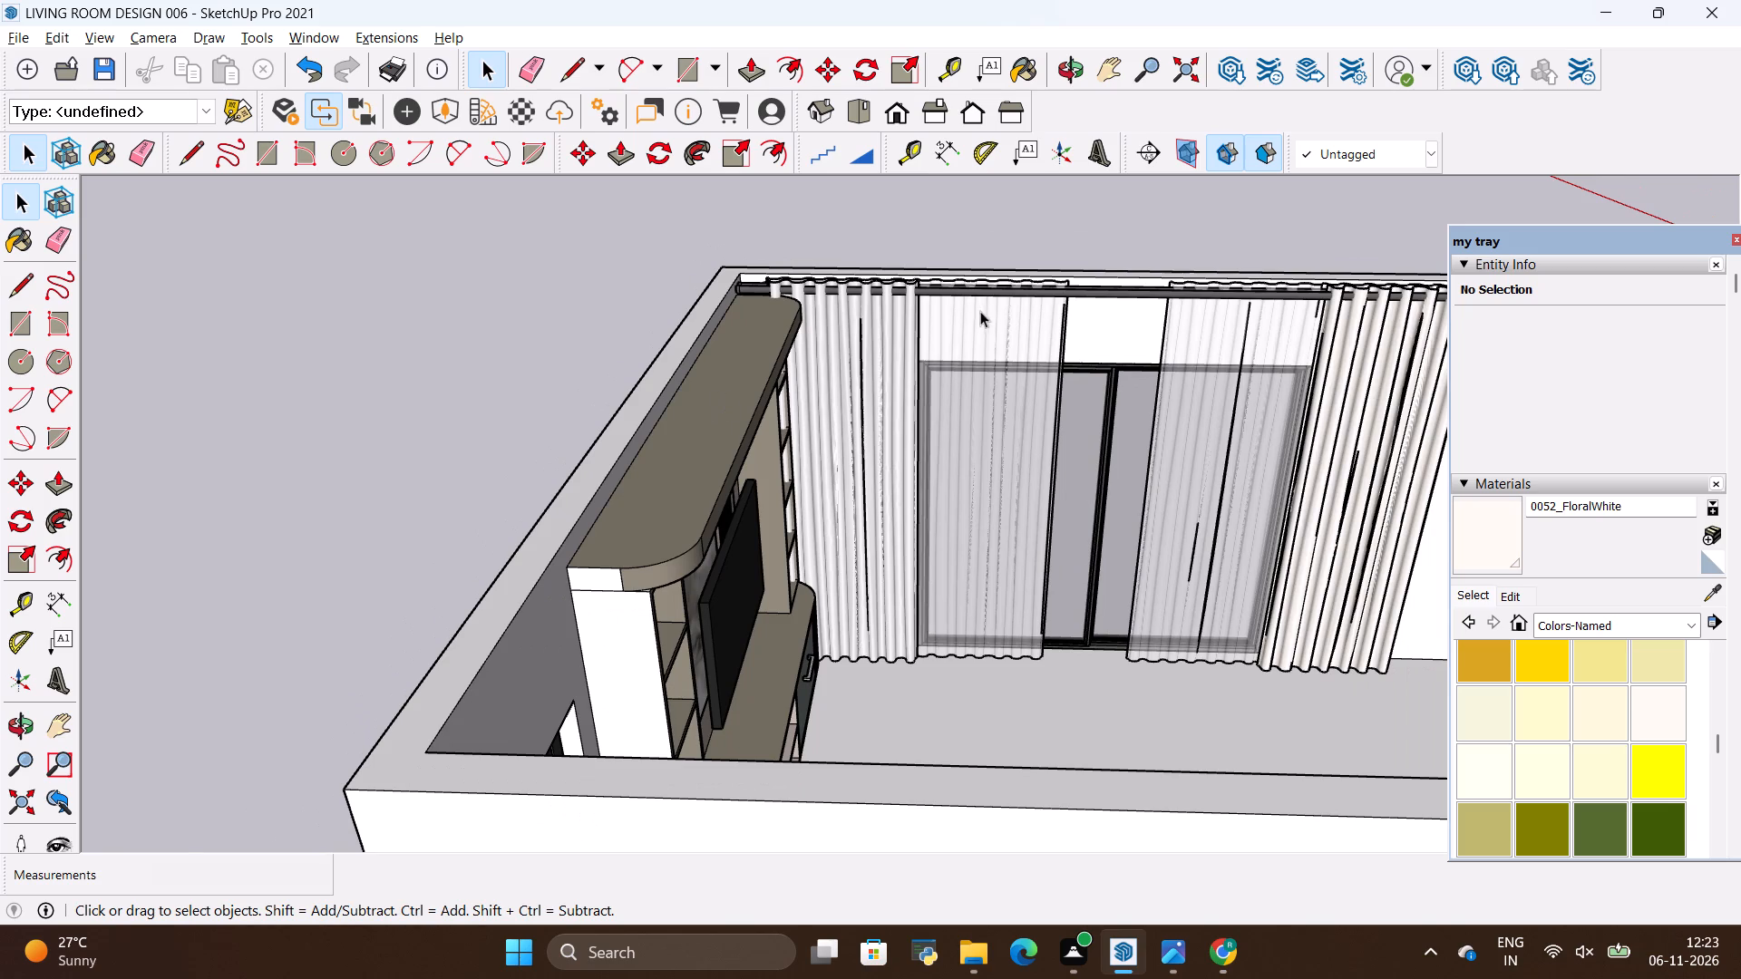
scroll(1001, 285, "up", 6)
key("space")
triple_click(863, 370)
double_click(863, 370)
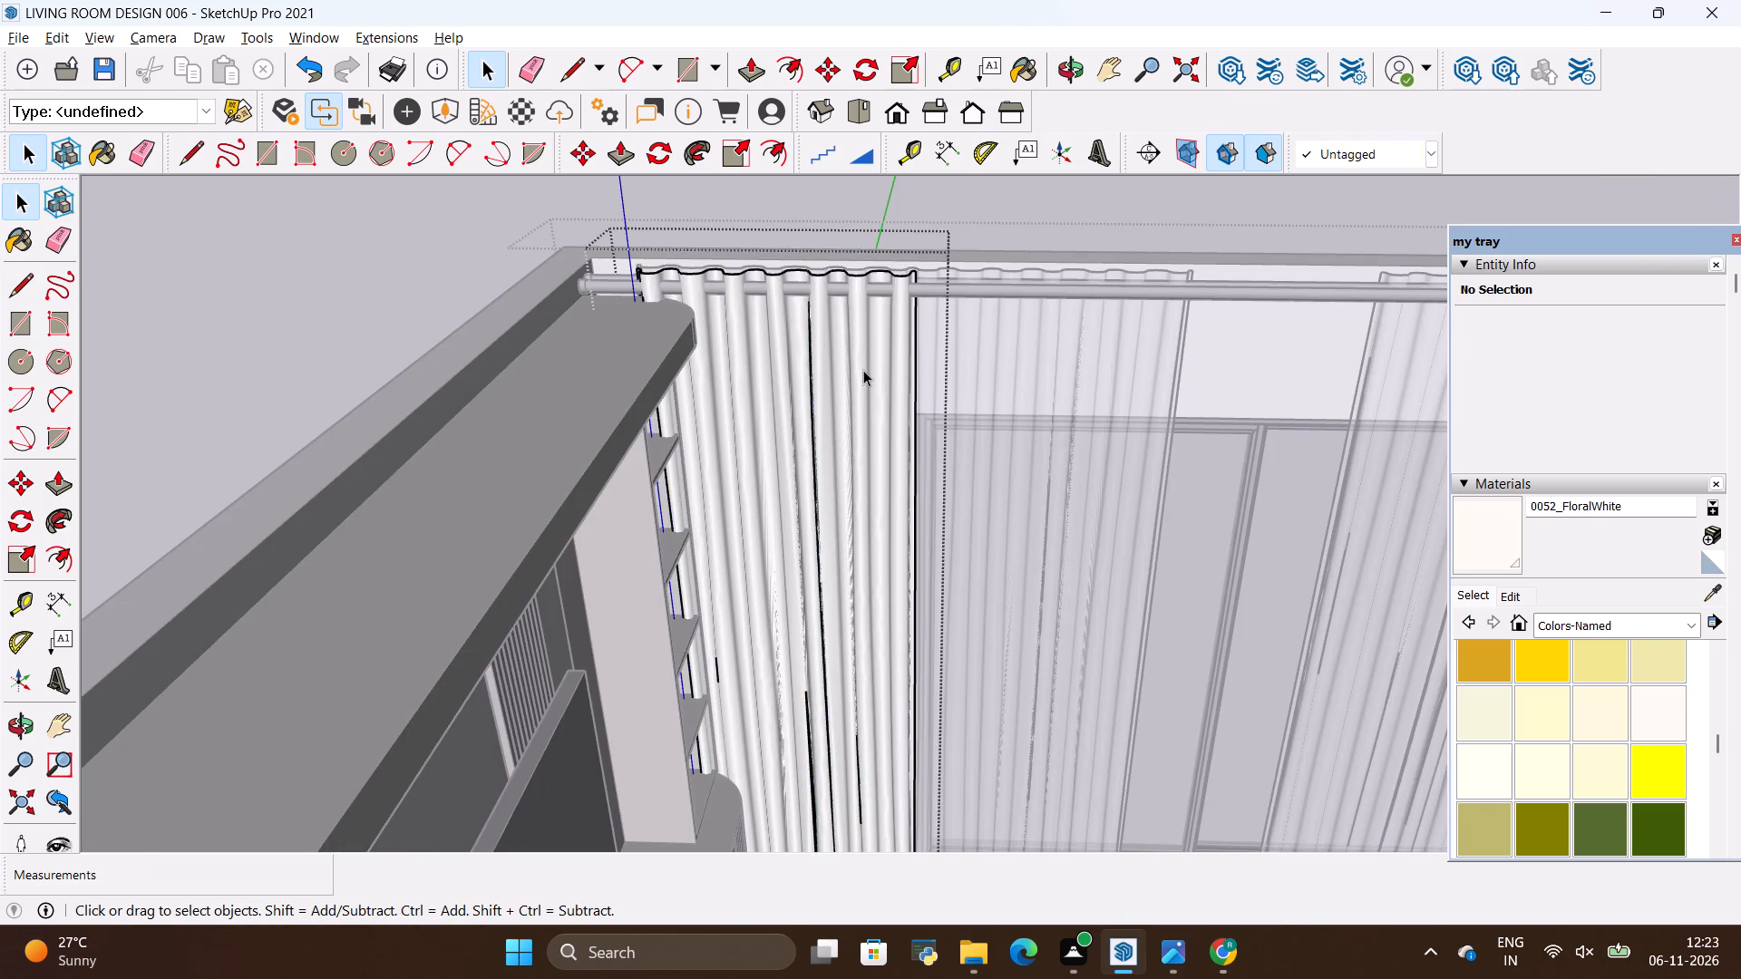
left_click(1653, 697)
left_click(856, 421)
scroll(862, 425, "down", 4)
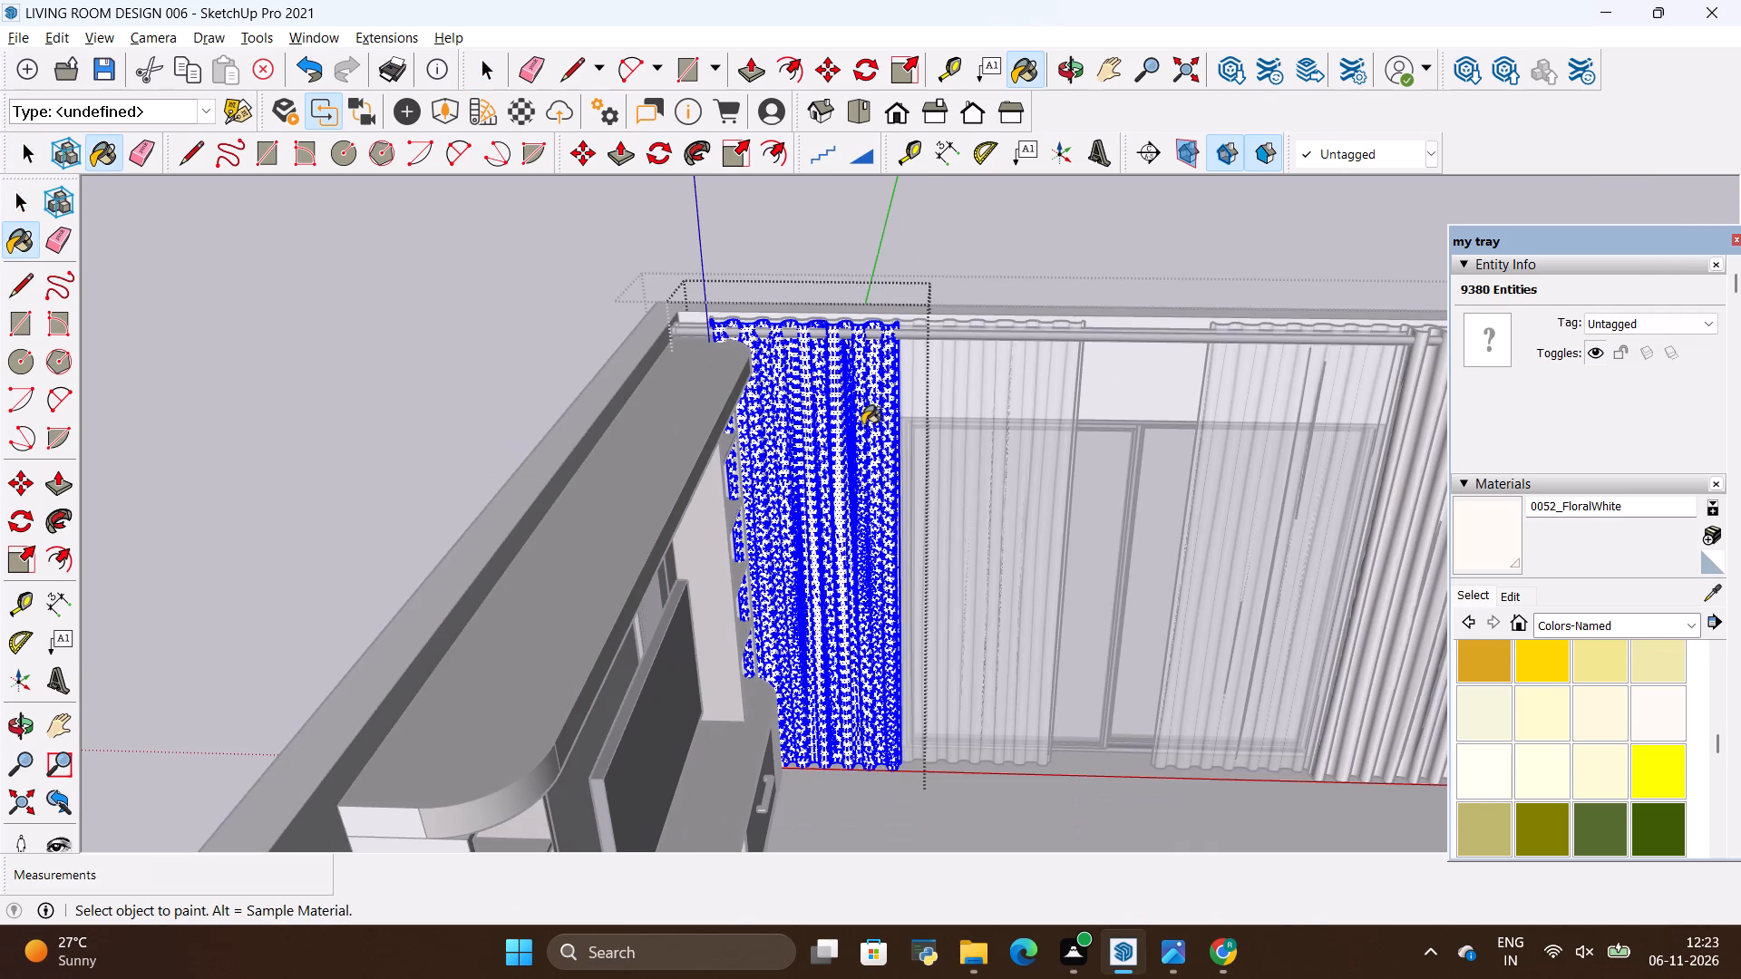
key("space")
left_click(494, 354)
left_click(500, 354)
Examine the painted opaque curtains and the sheer panels along the window wall.
scroll(501, 354, "down", 5)
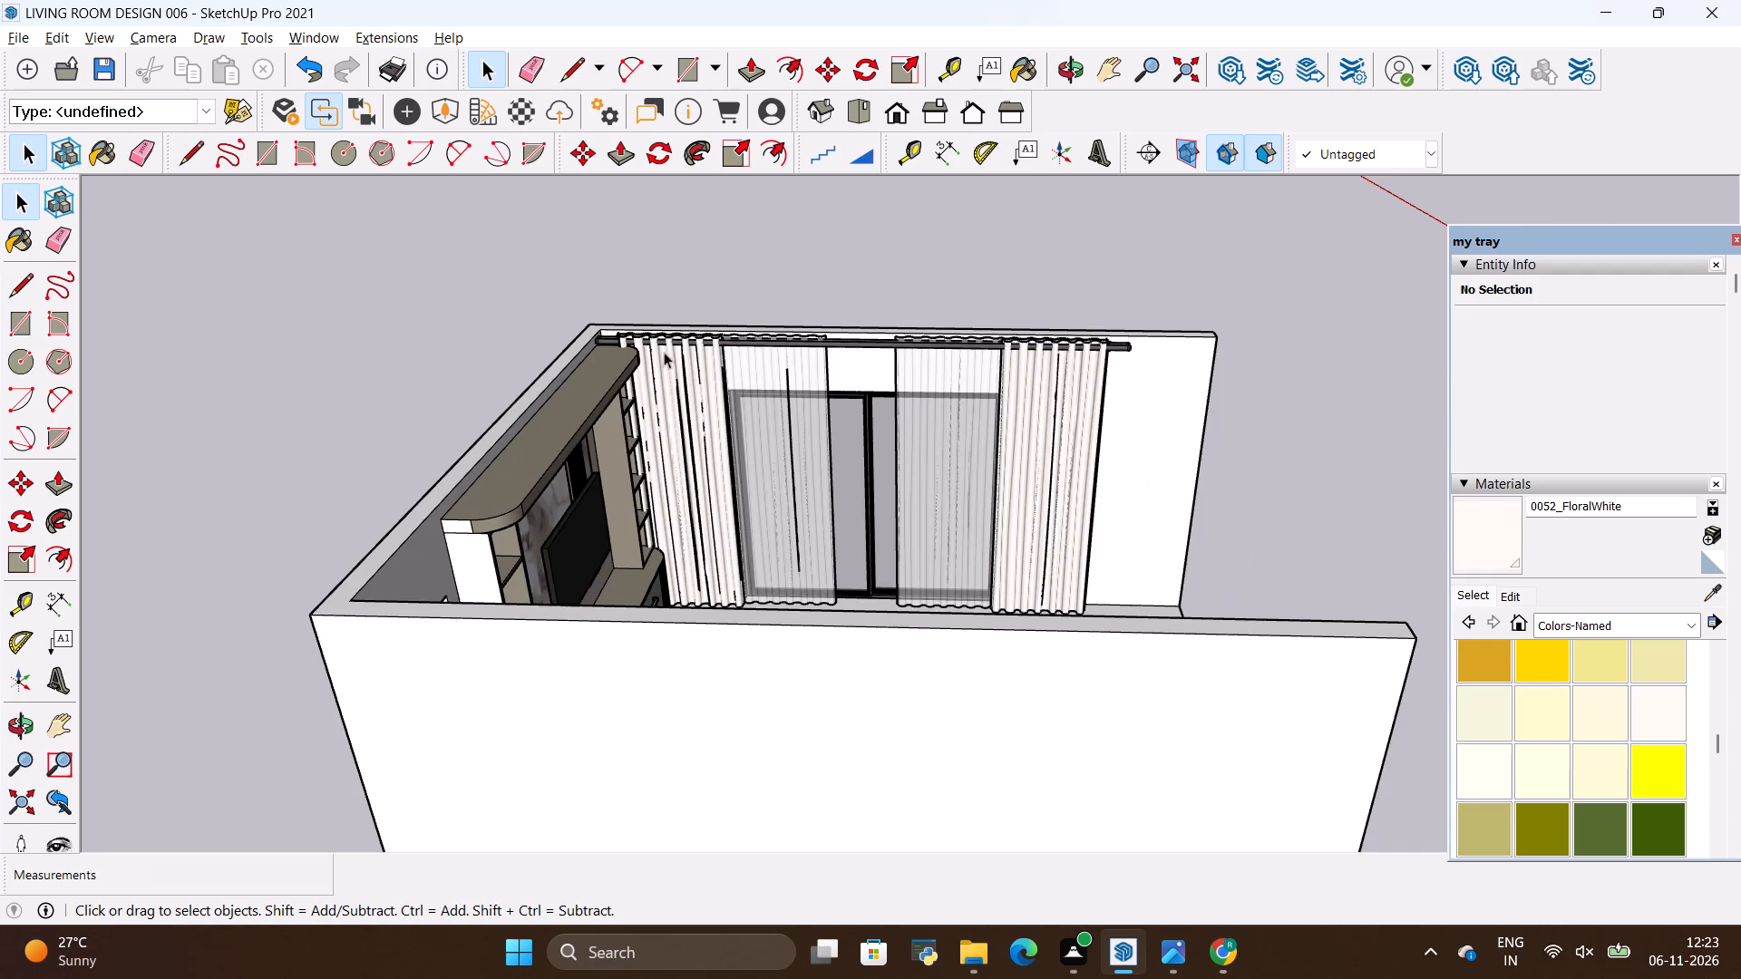
scroll(982, 360, "up", 4)
scroll(569, 404, "up", 4)
scroll(572, 423, "down", 4)
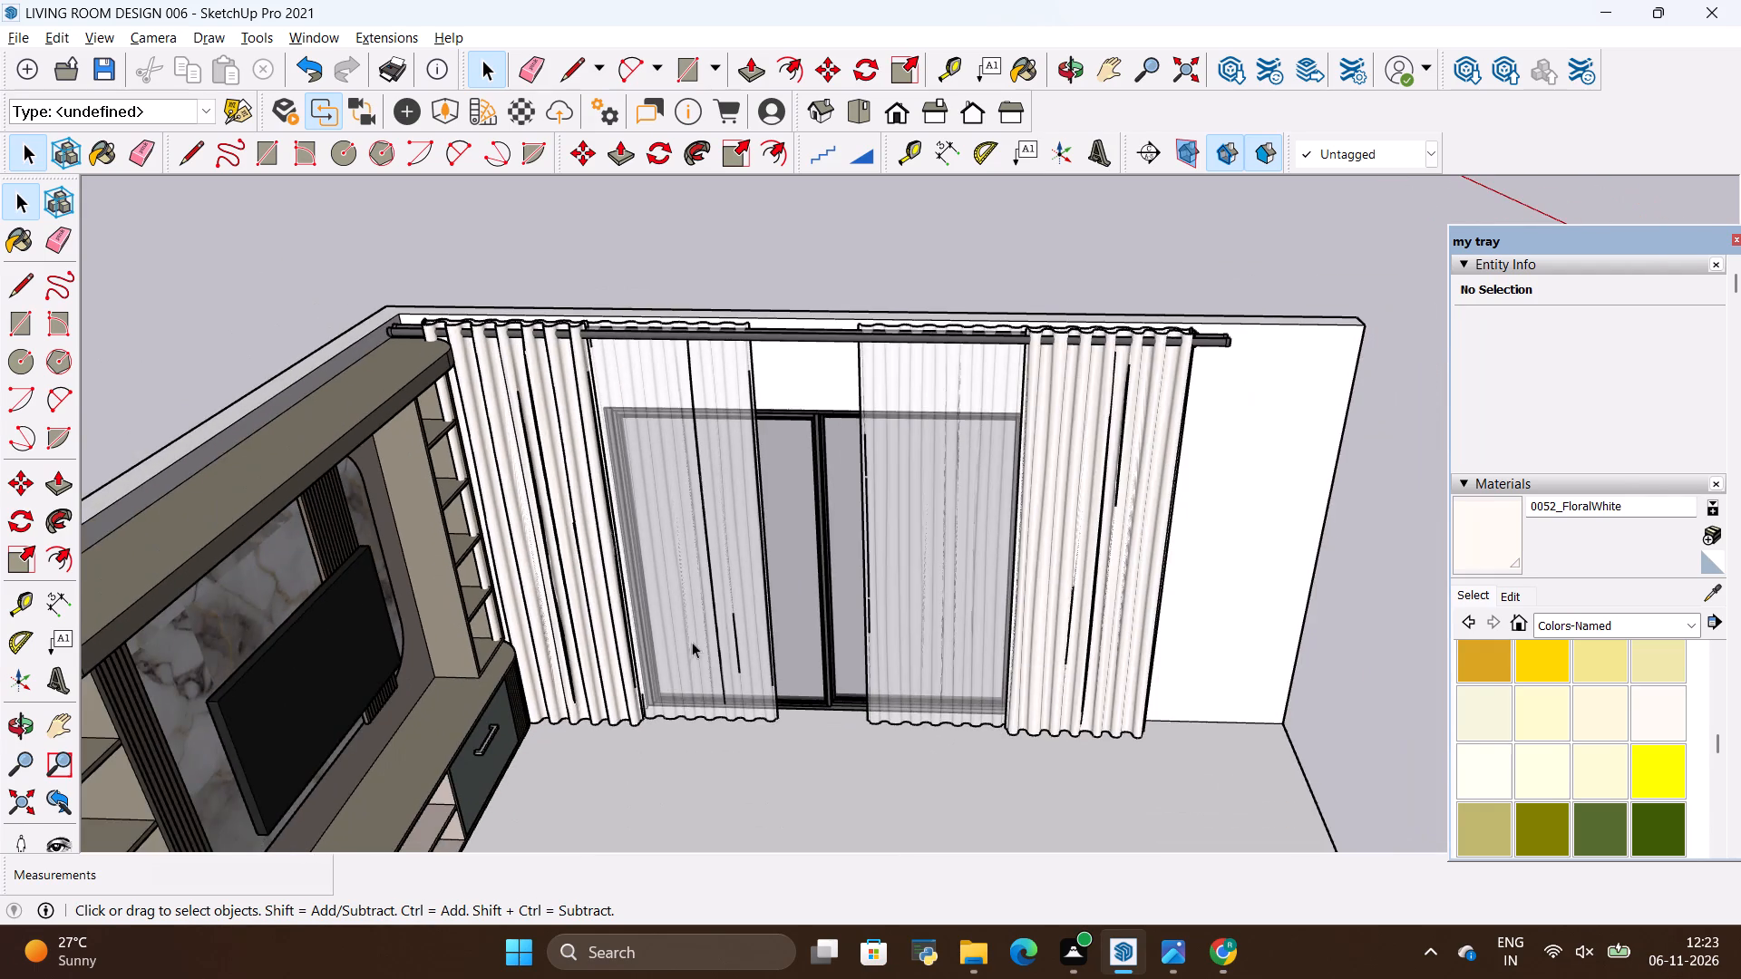
scroll(692, 642, "up", 5)
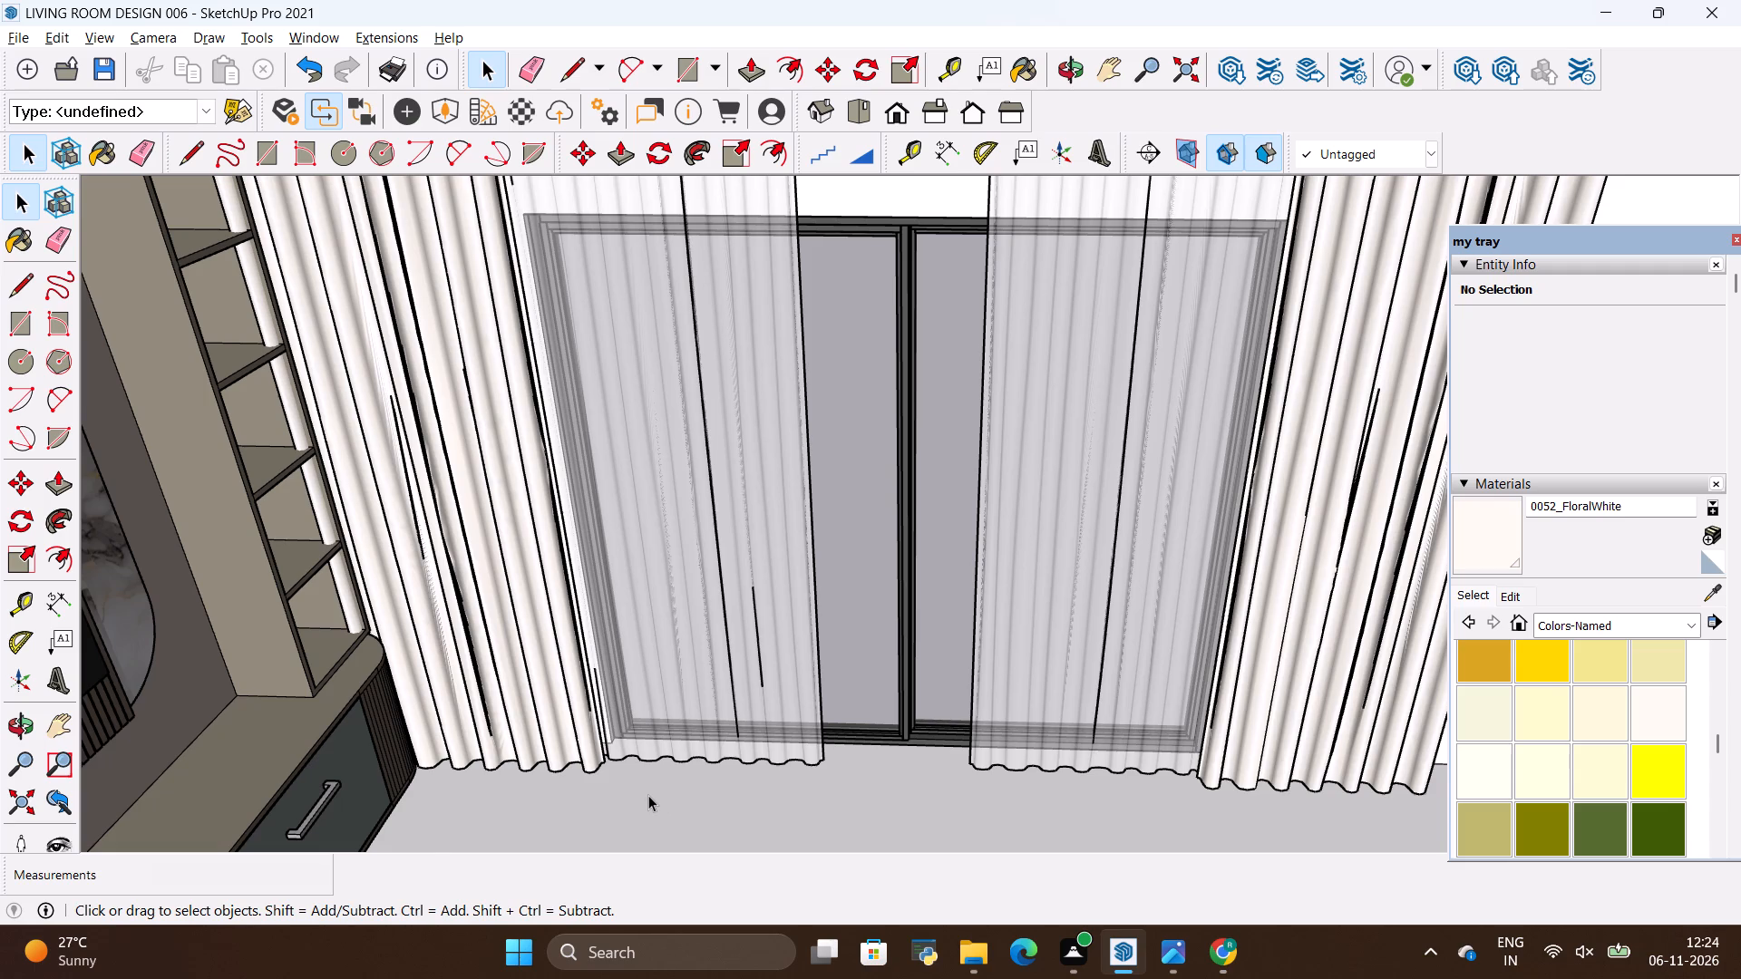
scroll(648, 795, "down", 9)
scroll(663, 571, "down", 5)
scroll(754, 734, "up", 7)
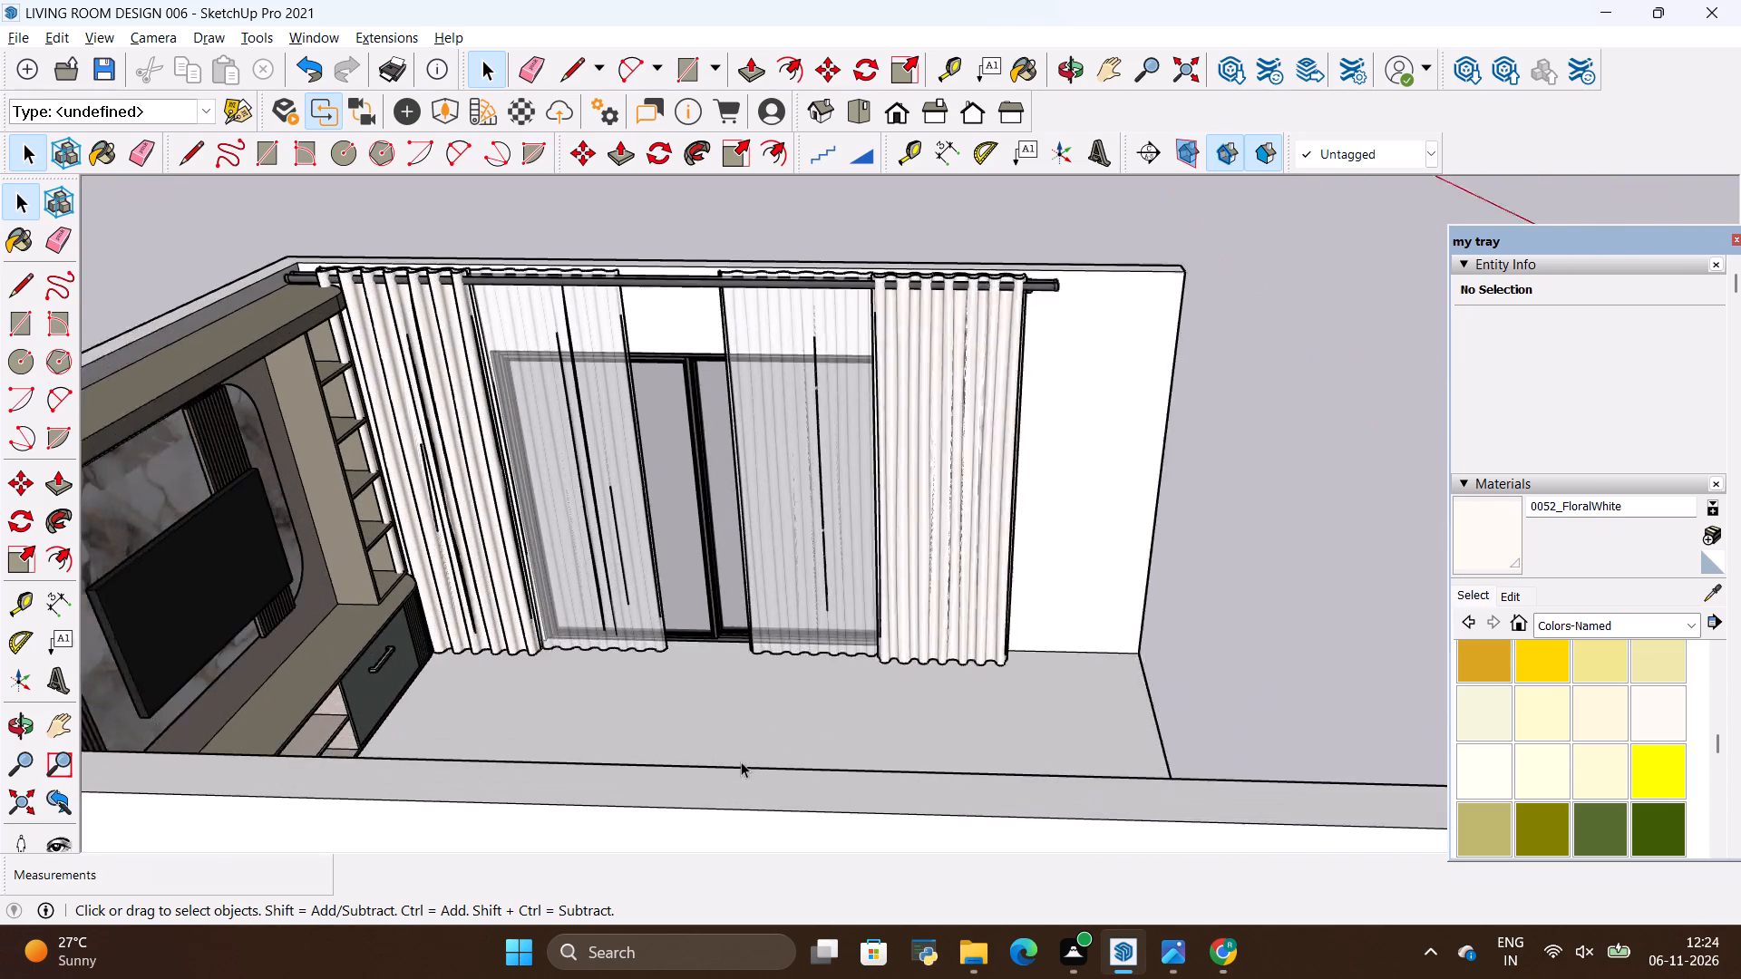
scroll(741, 761, "up", 1)
scroll(517, 491, "up", 3)
scroll(550, 387, "up", 2)
scroll(619, 509, "down", 3)
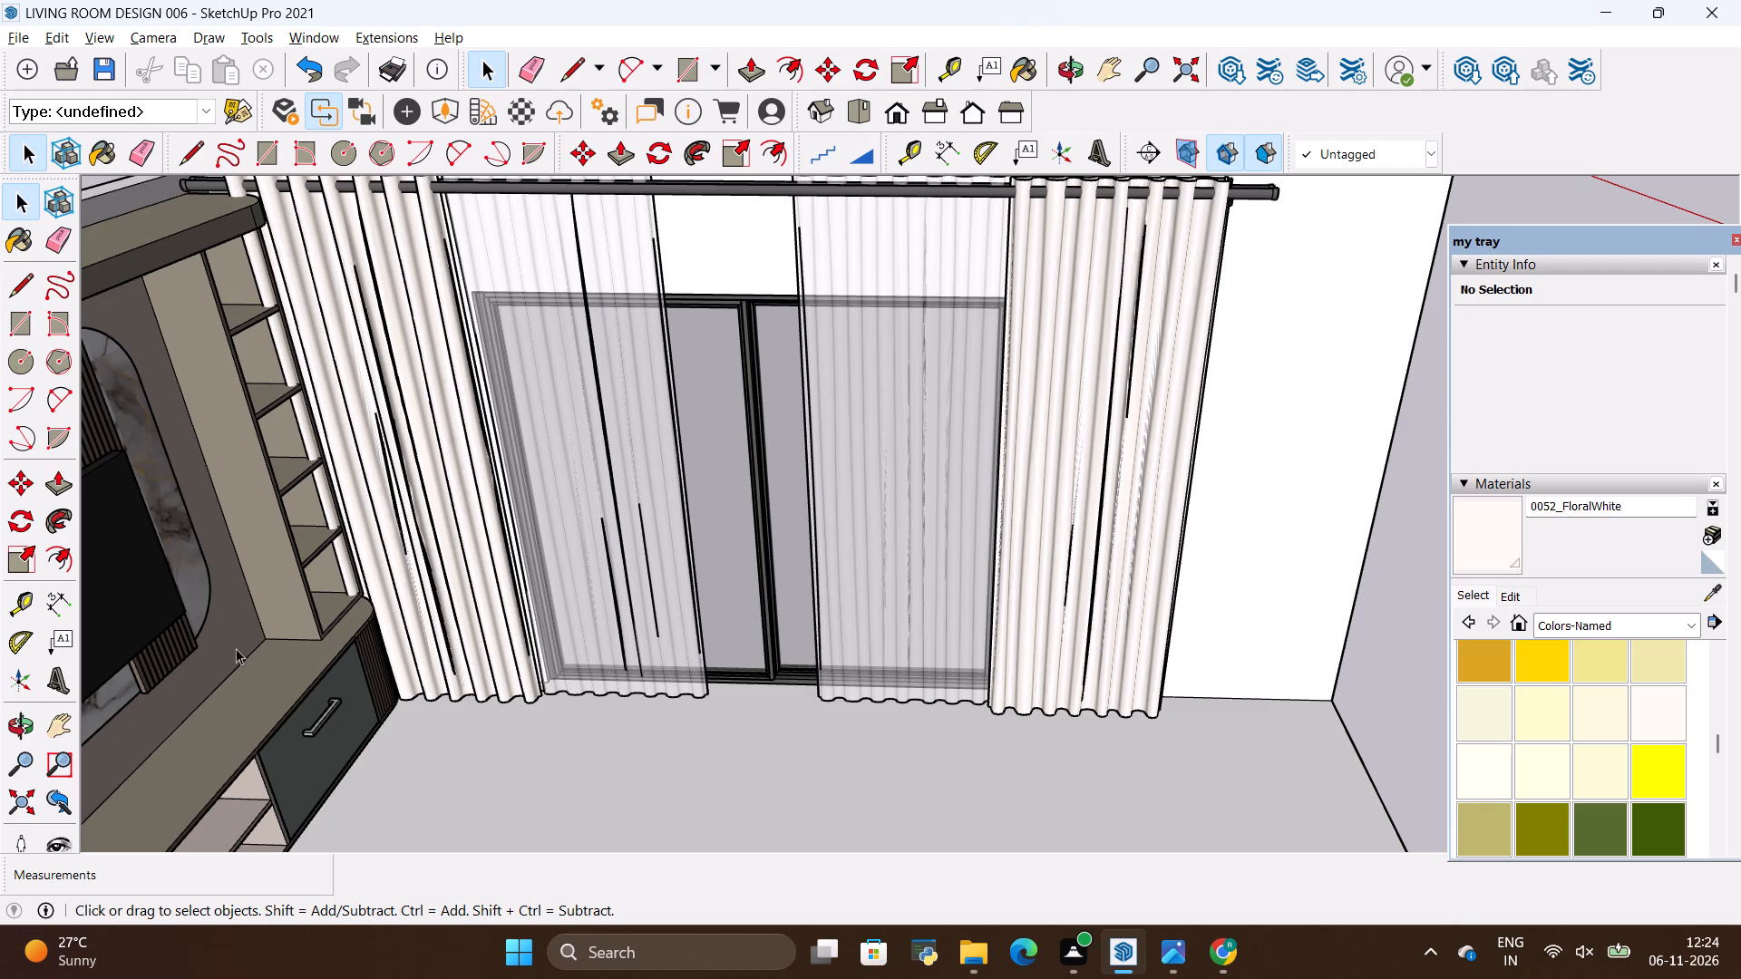
Examine the curtains, window and TV unit together from several angles inside the room.
left_click(15, 730)
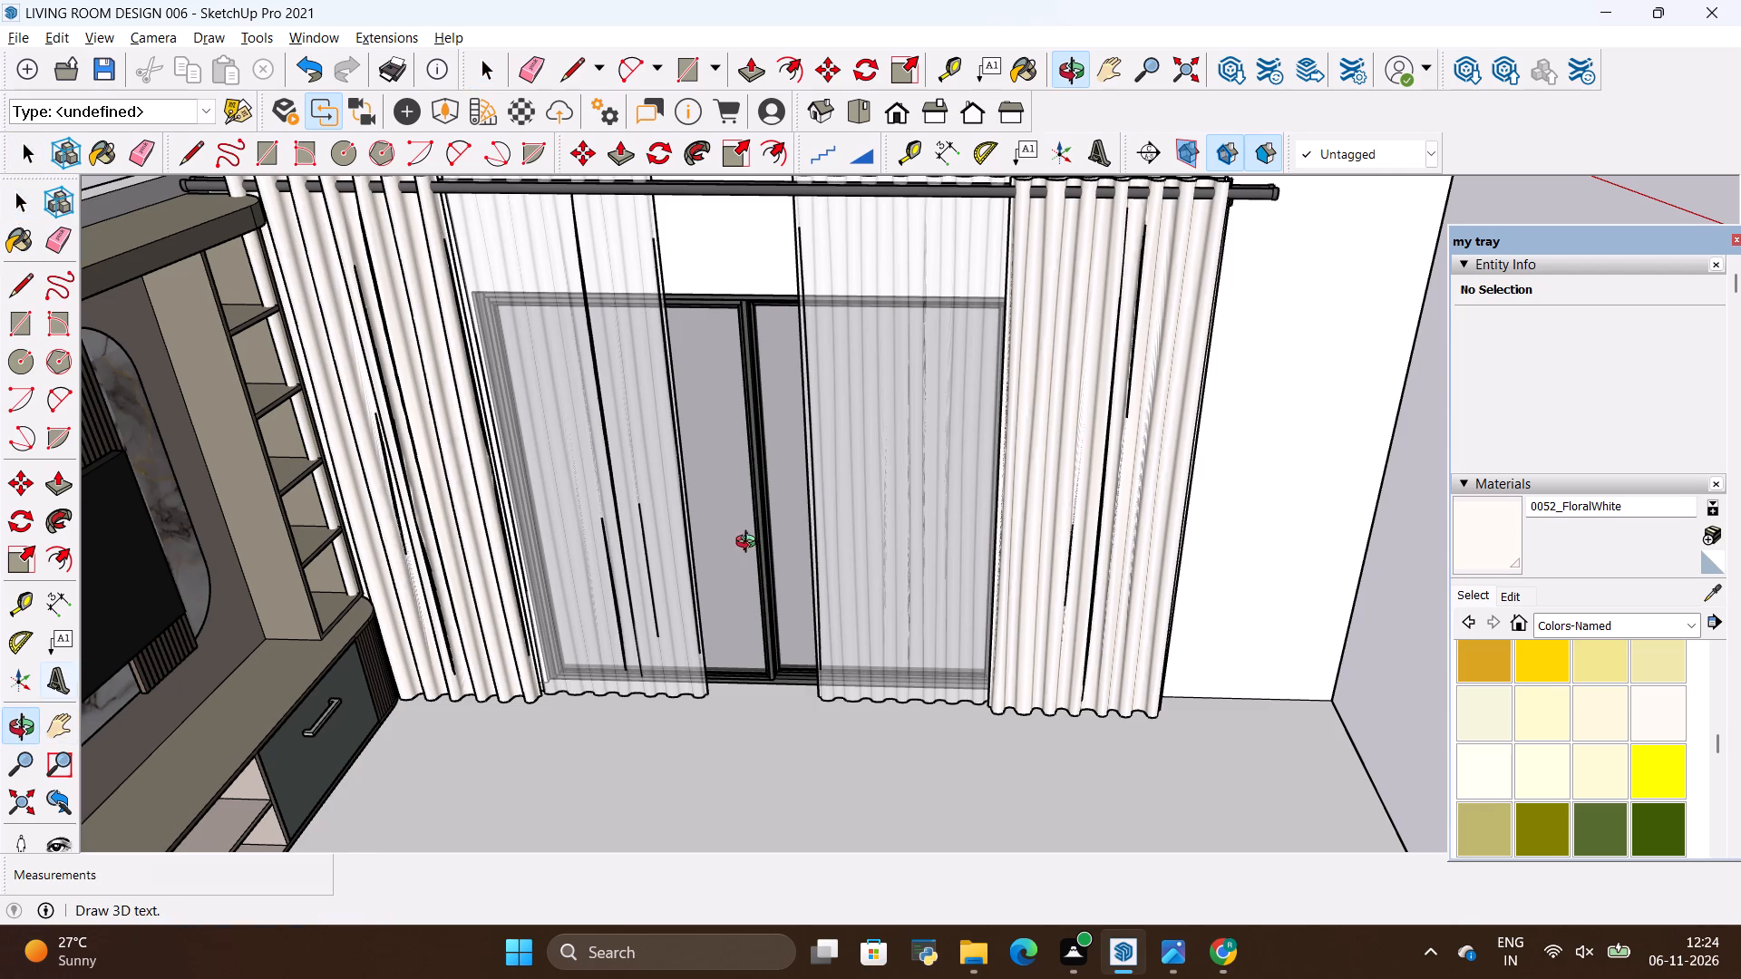
left_click_drag(767, 542, 502, 597)
left_click_drag(481, 593, 411, 554)
left_click_drag(397, 540, 798, 604)
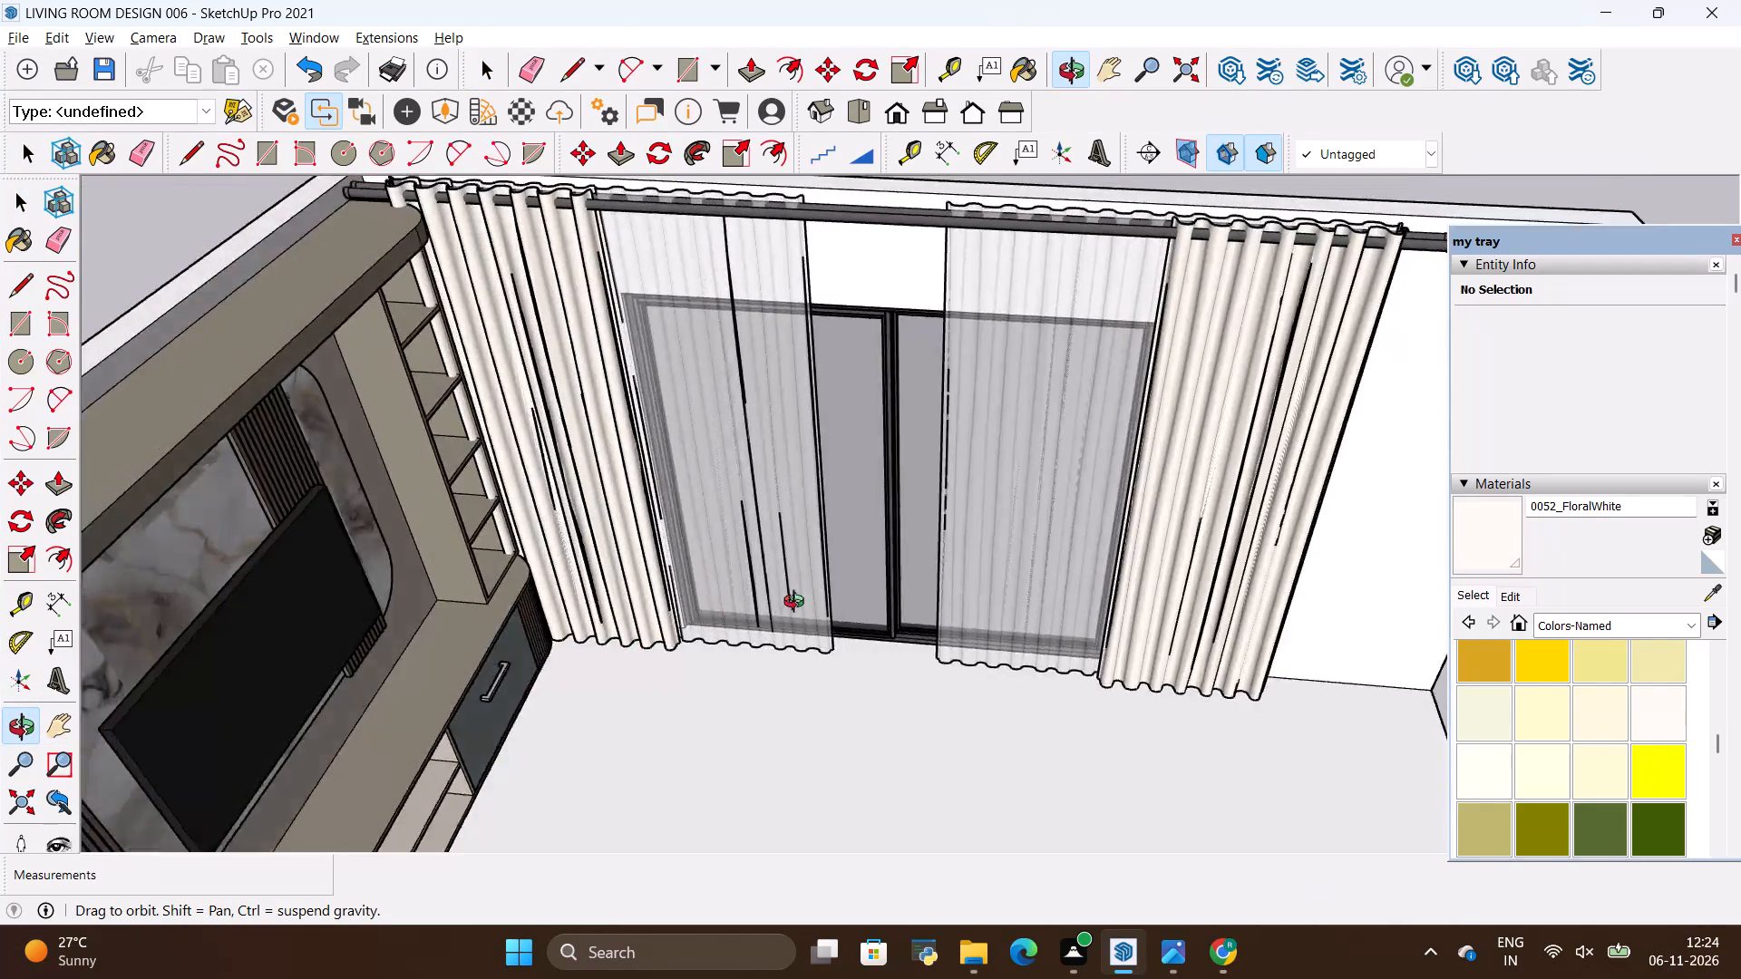
left_click_drag(798, 604, 550, 594)
scroll(692, 598, "down", 5)
scroll(438, 544, "up", 9)
left_click_drag(743, 615, 705, 539)
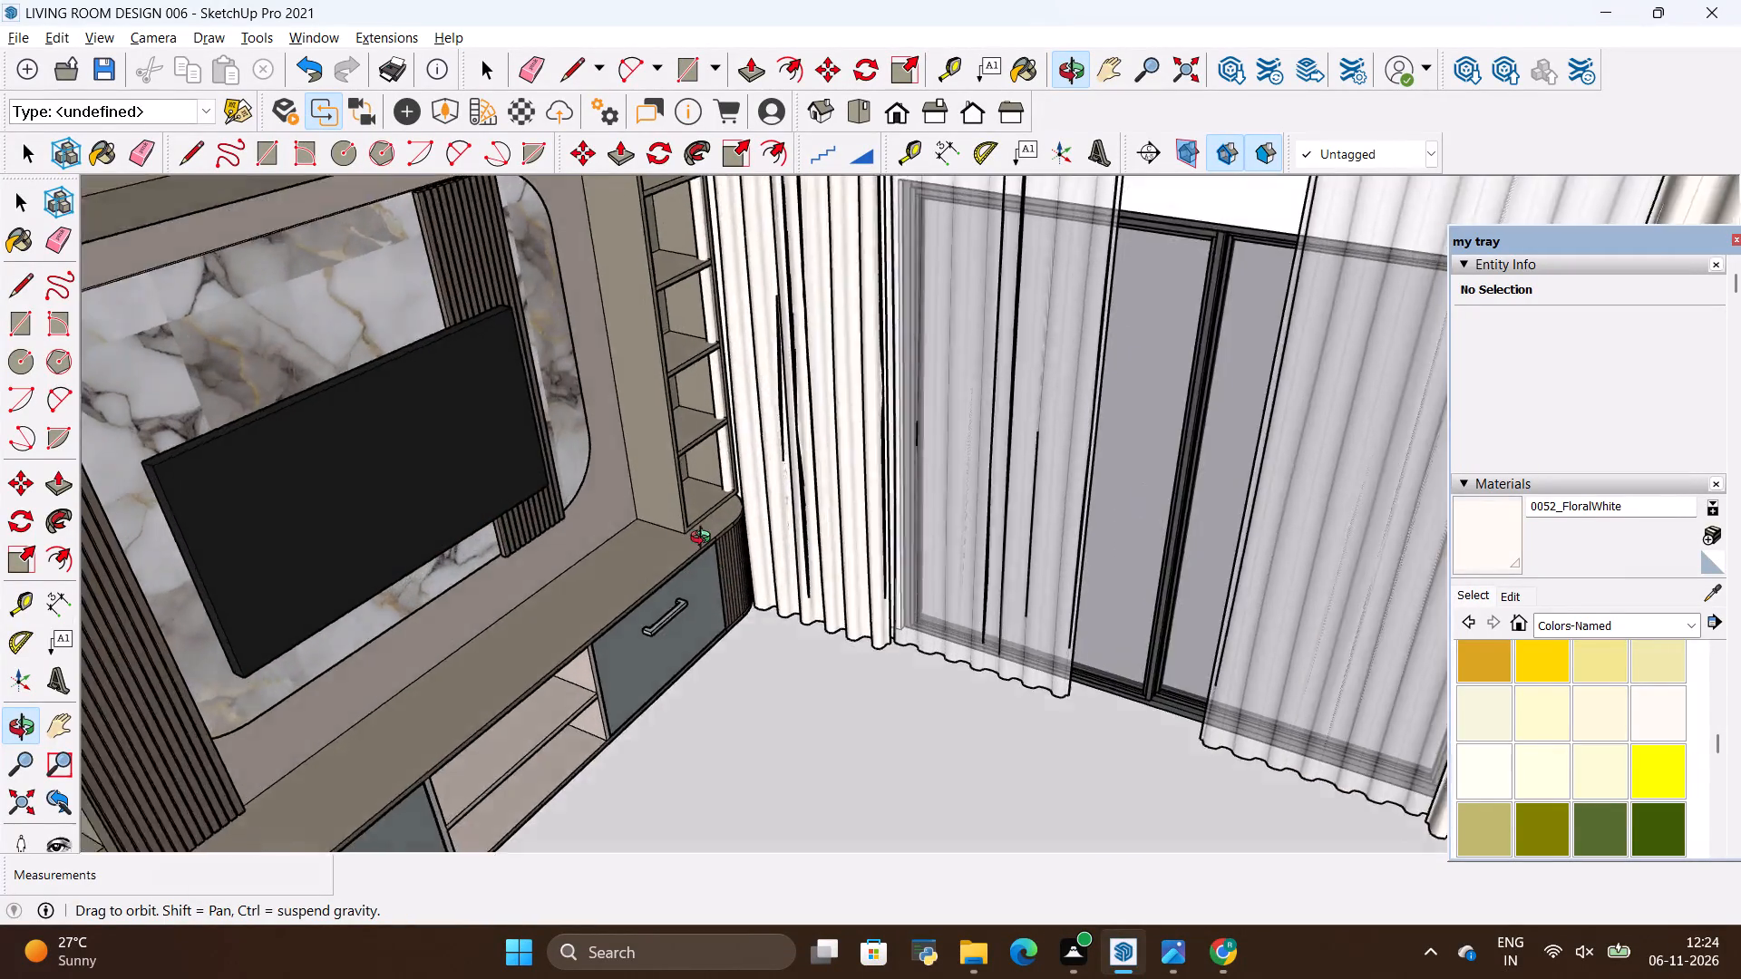
left_click_drag(705, 539, 813, 594)
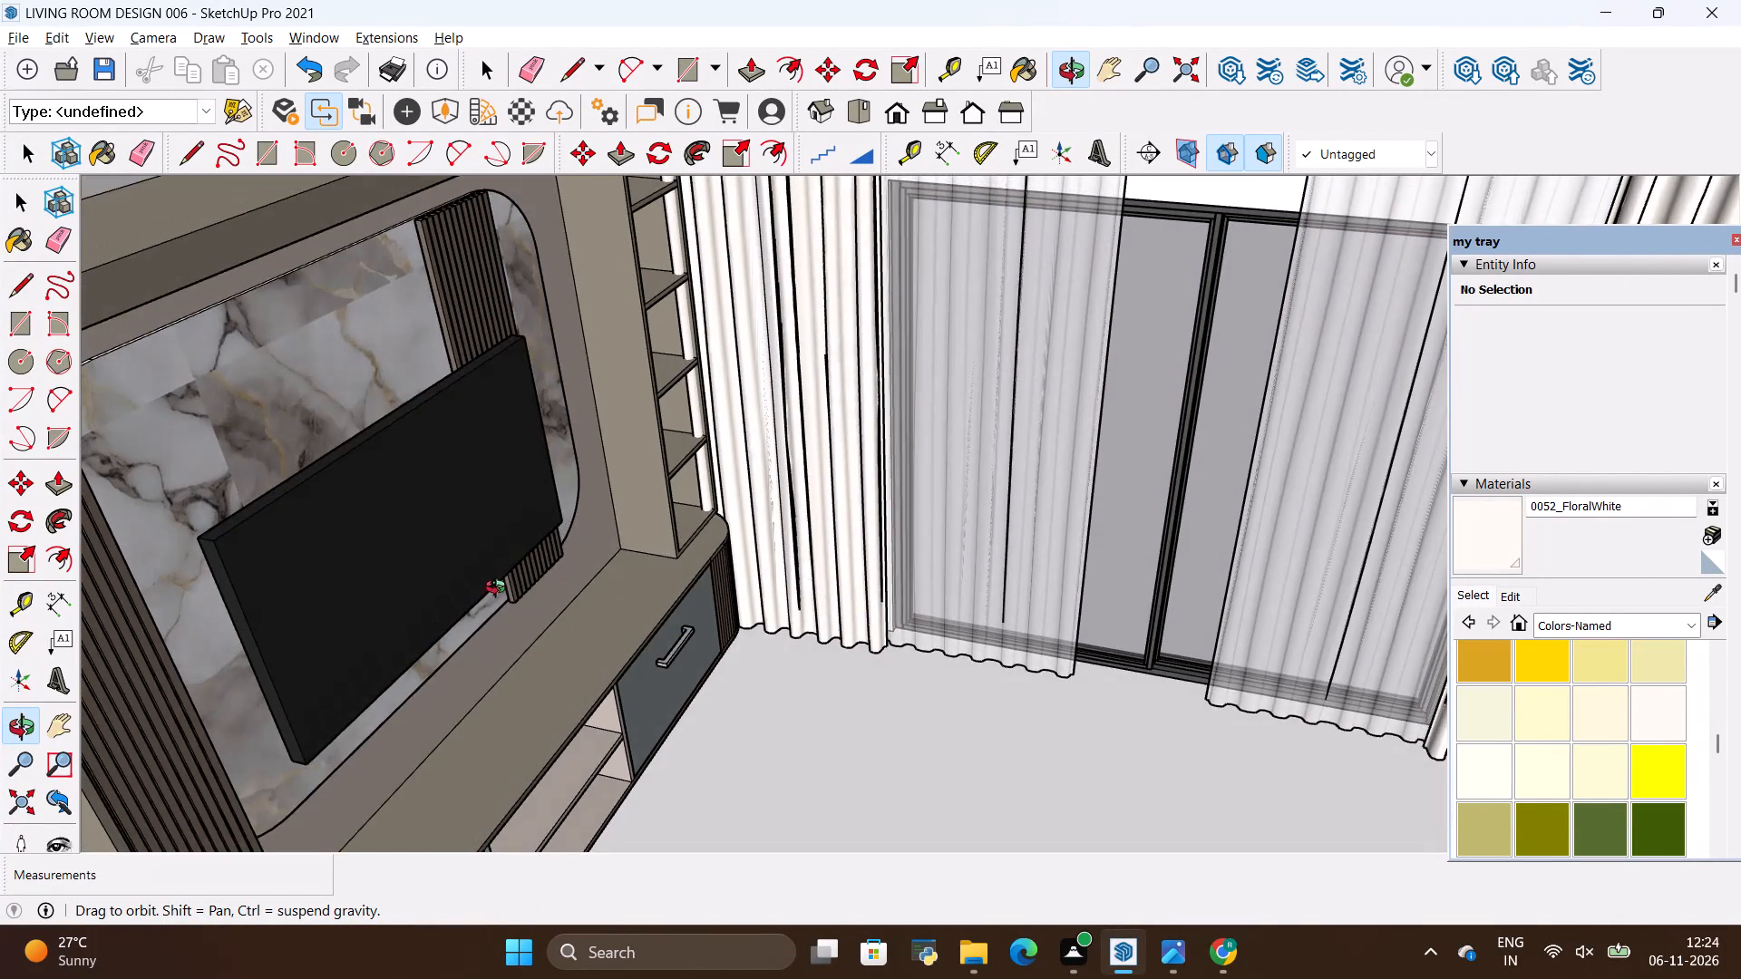
scroll(498, 588, "down", 5)
left_click_drag(715, 597, 802, 667)
scroll(350, 481, "down", 5)
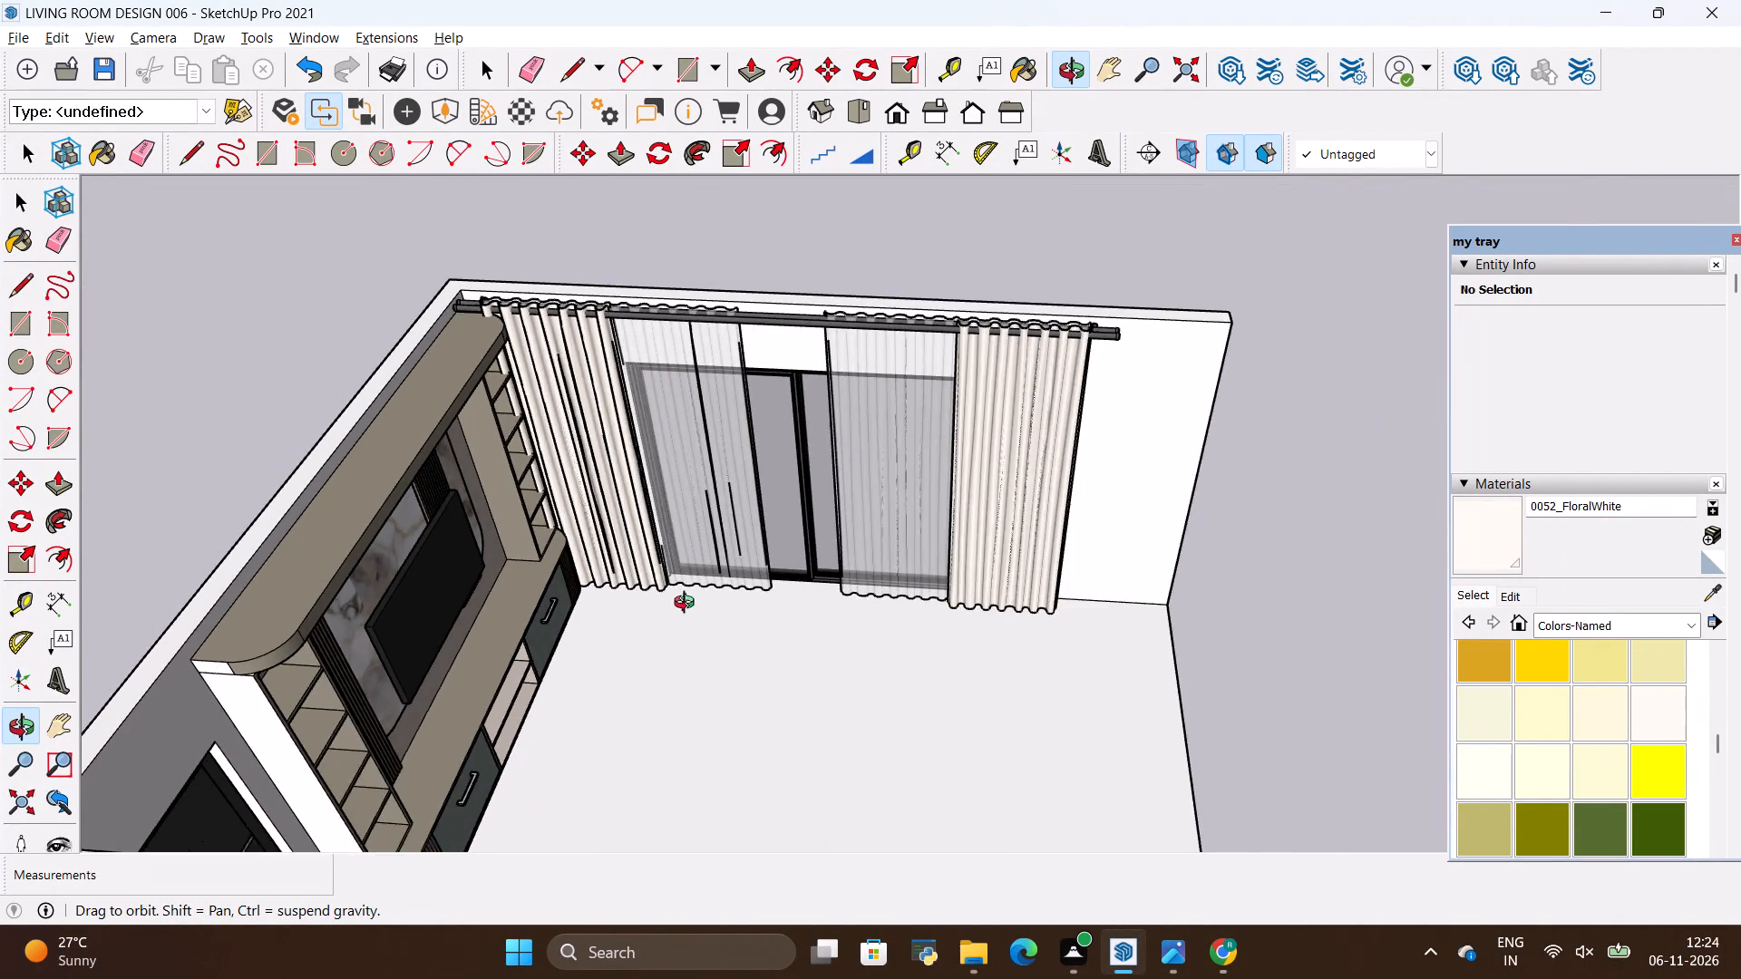
scroll(695, 605, "up", 7)
left_click_drag(691, 624, 689, 415)
scroll(742, 581, "down", 5)
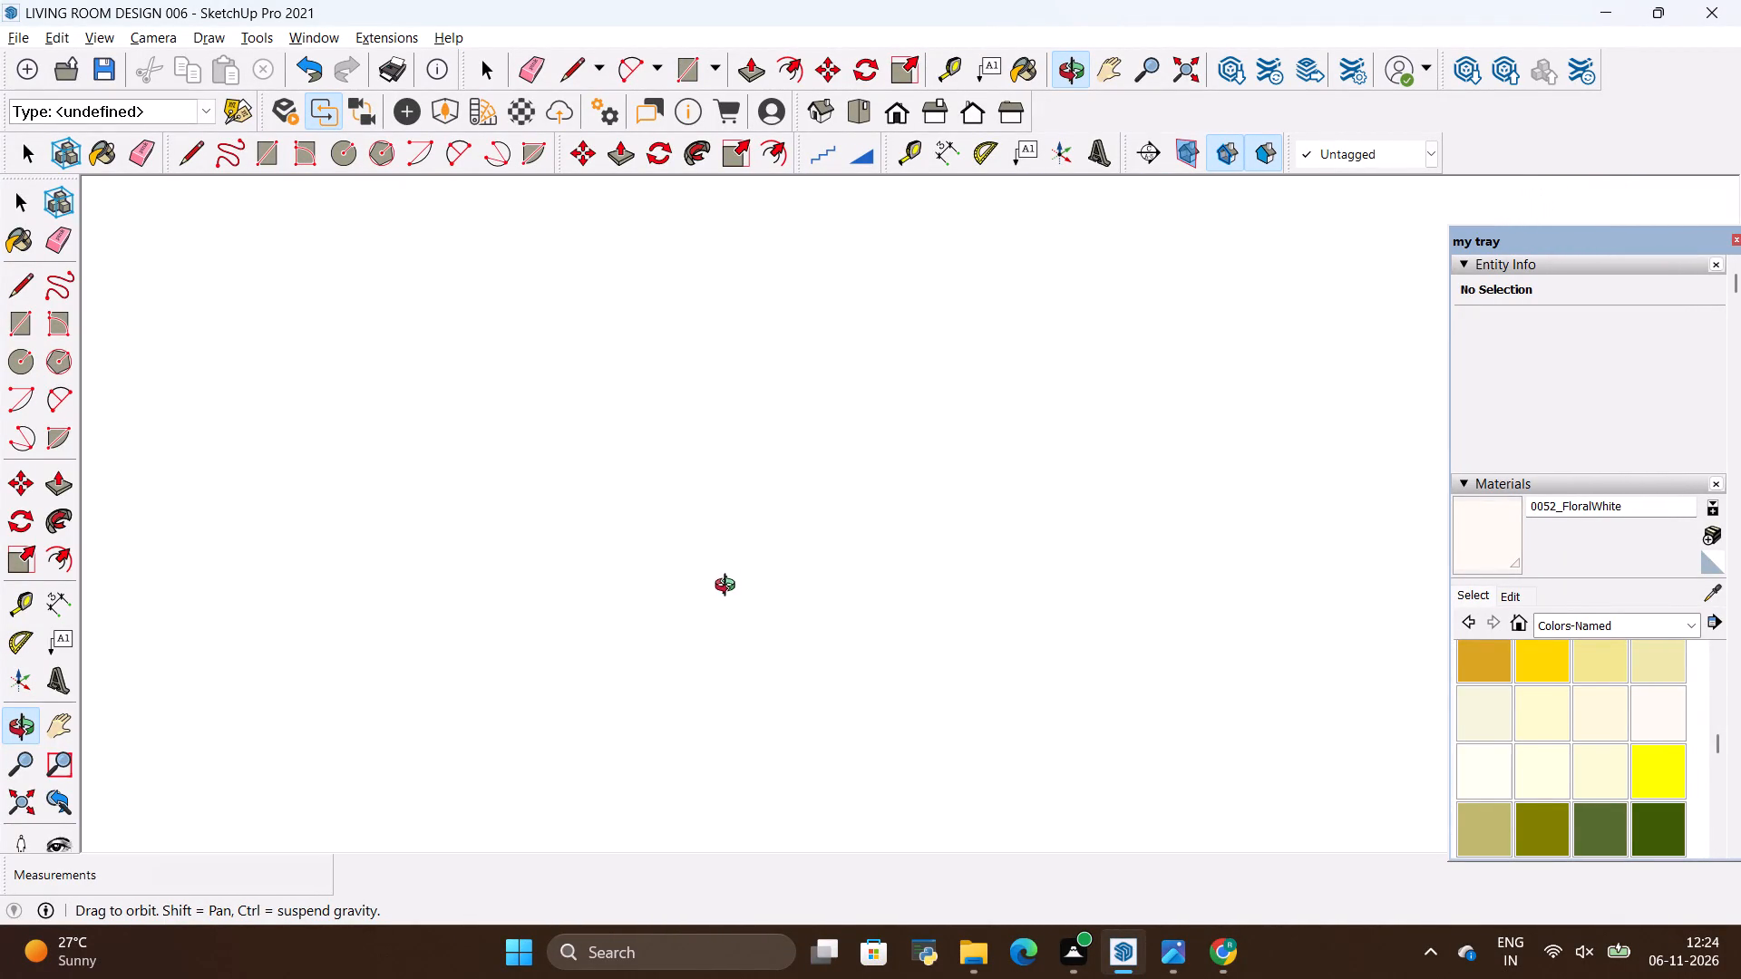
scroll(744, 613, "down", 12)
scroll(519, 716, "down", 20)
scroll(519, 716, "down", 9)
scroll(578, 702, "down", 18)
scroll(659, 509, "up", 6)
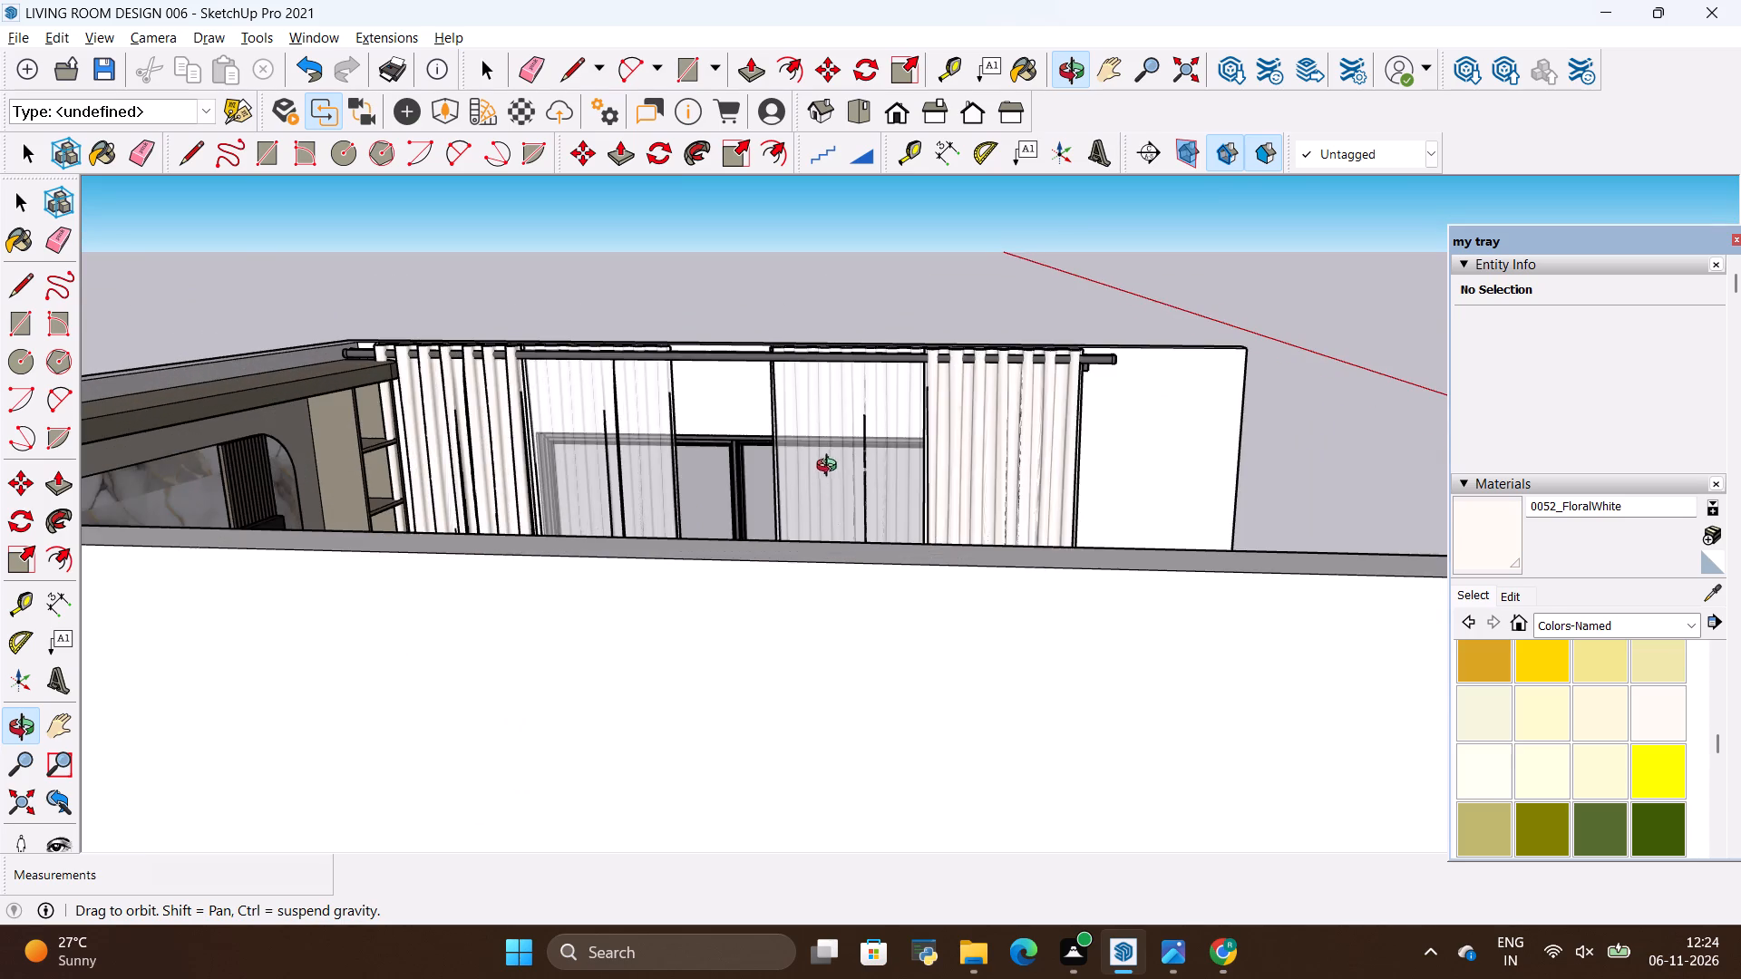
left_click_drag(832, 467, 463, 514)
scroll(404, 514, "up", 8)
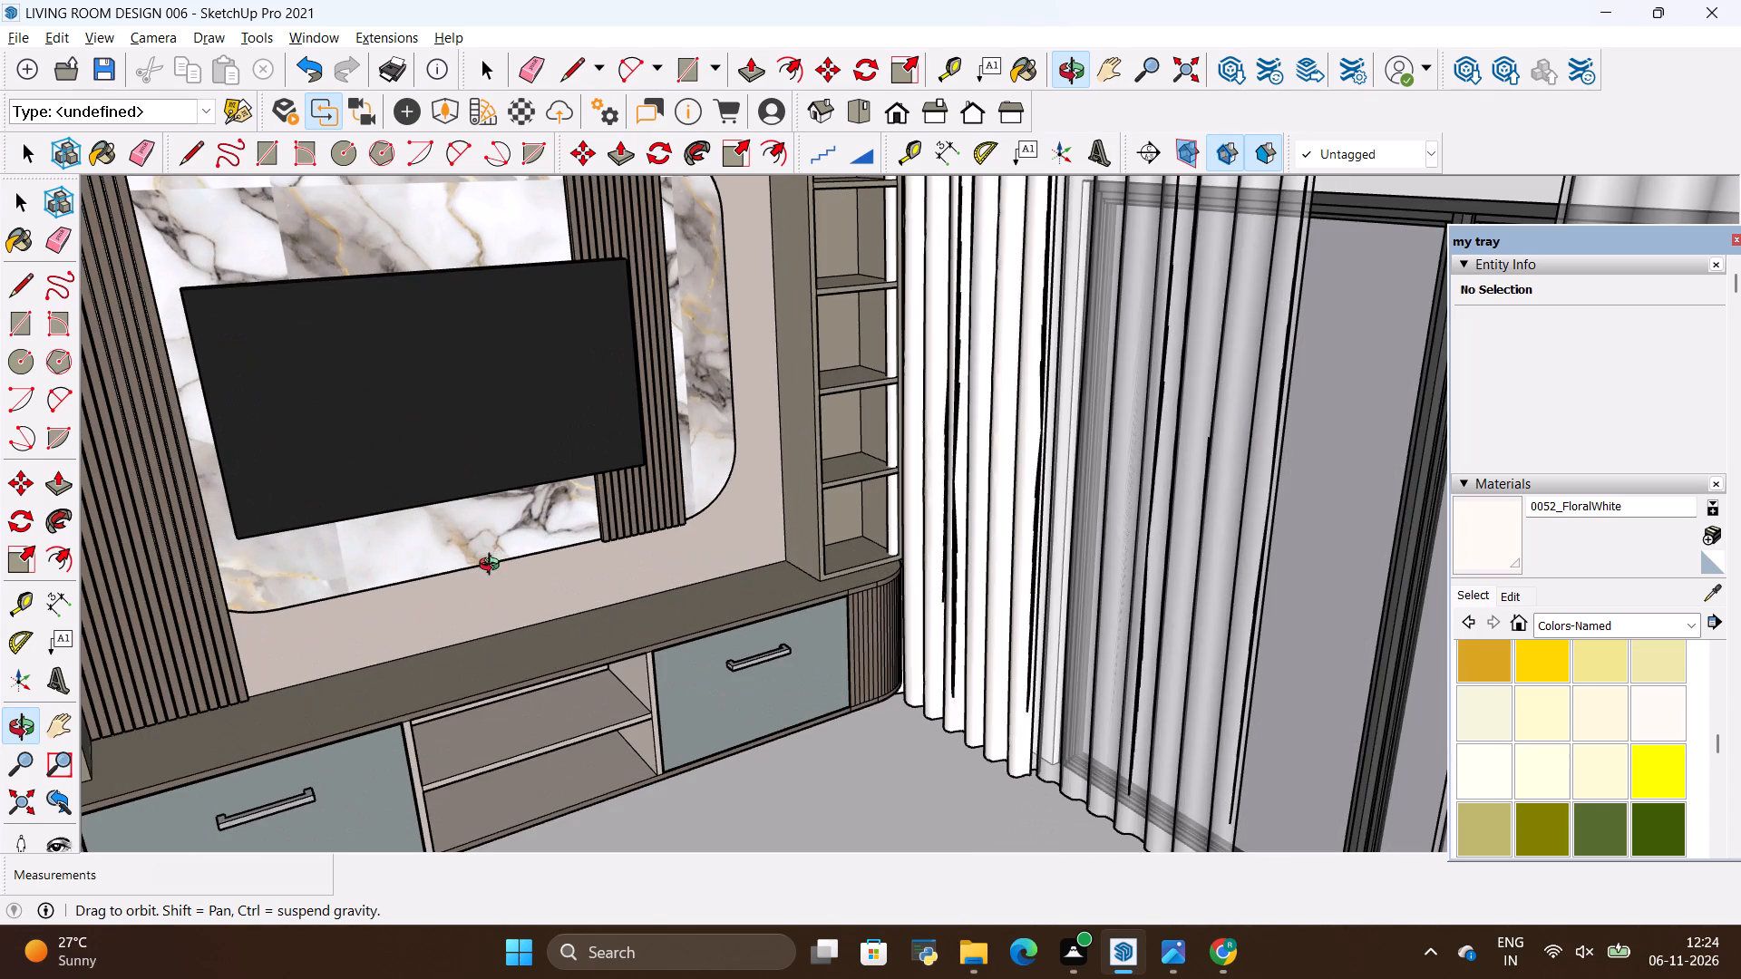
left_click_drag(511, 557, 512, 470)
scroll(532, 520, "down", 5)
left_click_drag(558, 487, 543, 550)
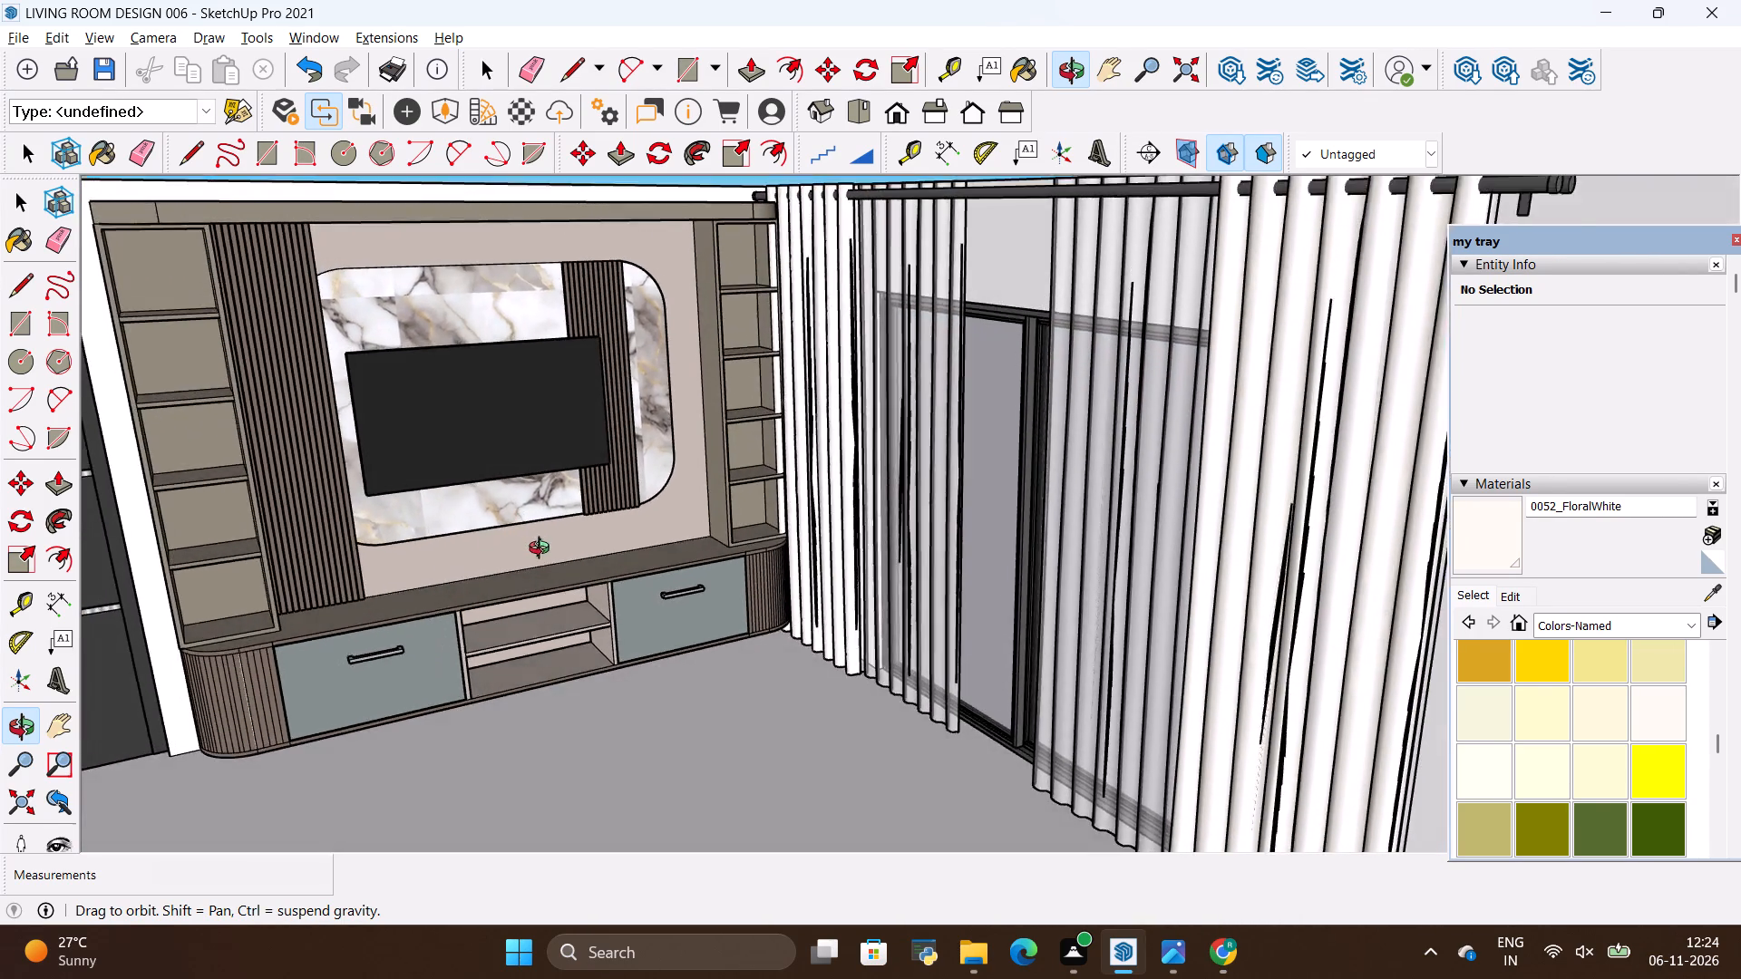
left_click_drag(543, 550, 565, 632)
scroll(554, 614, "down", 3)
scroll(538, 735, "up", 3)
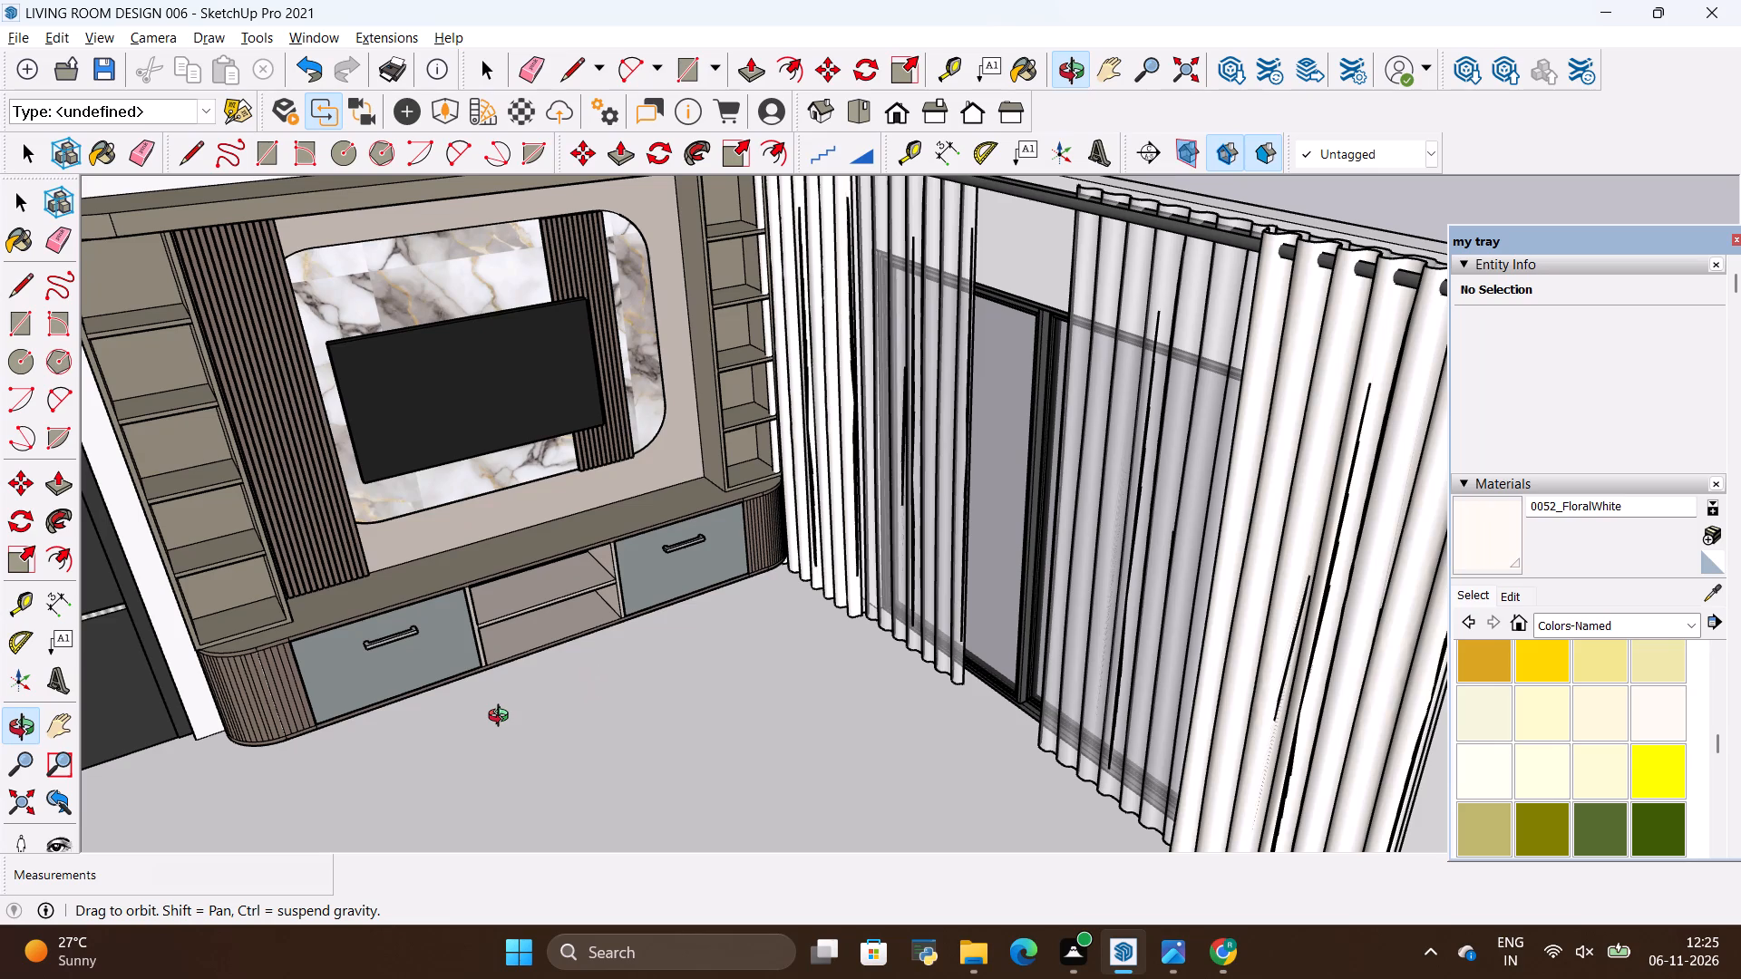
scroll(1204, 379, "down", 4)
scroll(969, 402, "down", 4)
scroll(921, 644, "up", 3)
Switch to the reference image and study the coffee table, rug and overall room layout.
key("alt+Tab")
scroll(904, 640, "down", 3)
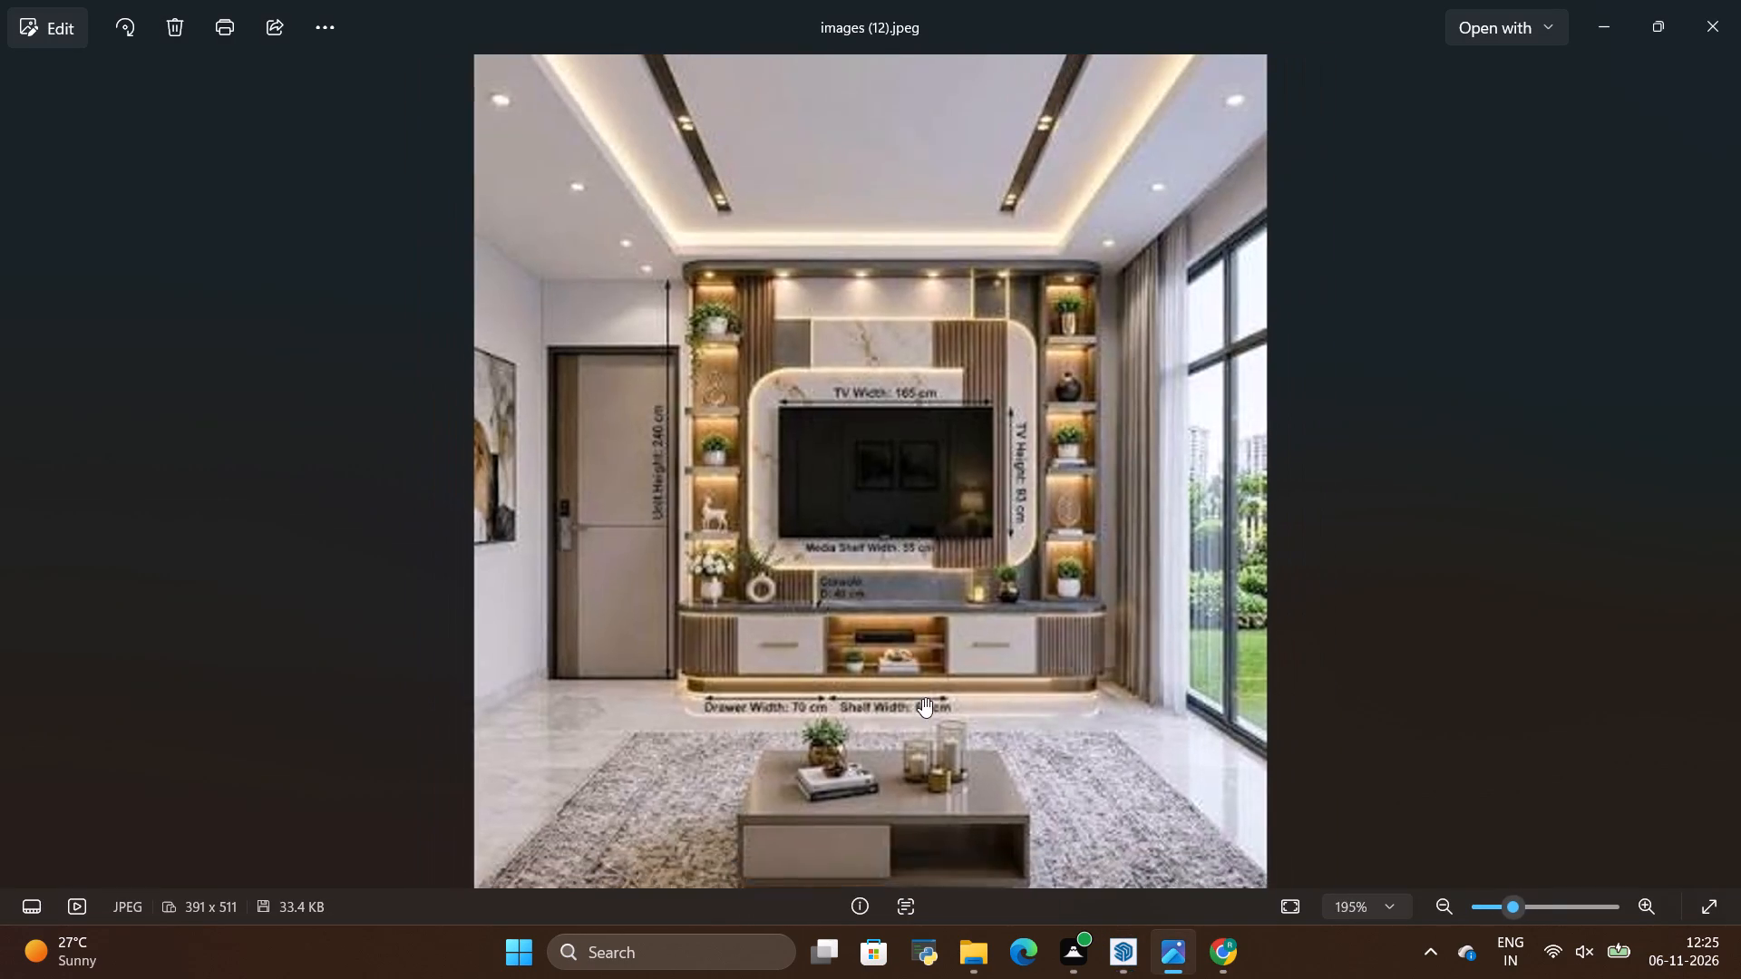
scroll(900, 877, "up", 10)
scroll(880, 788, "down", 8)
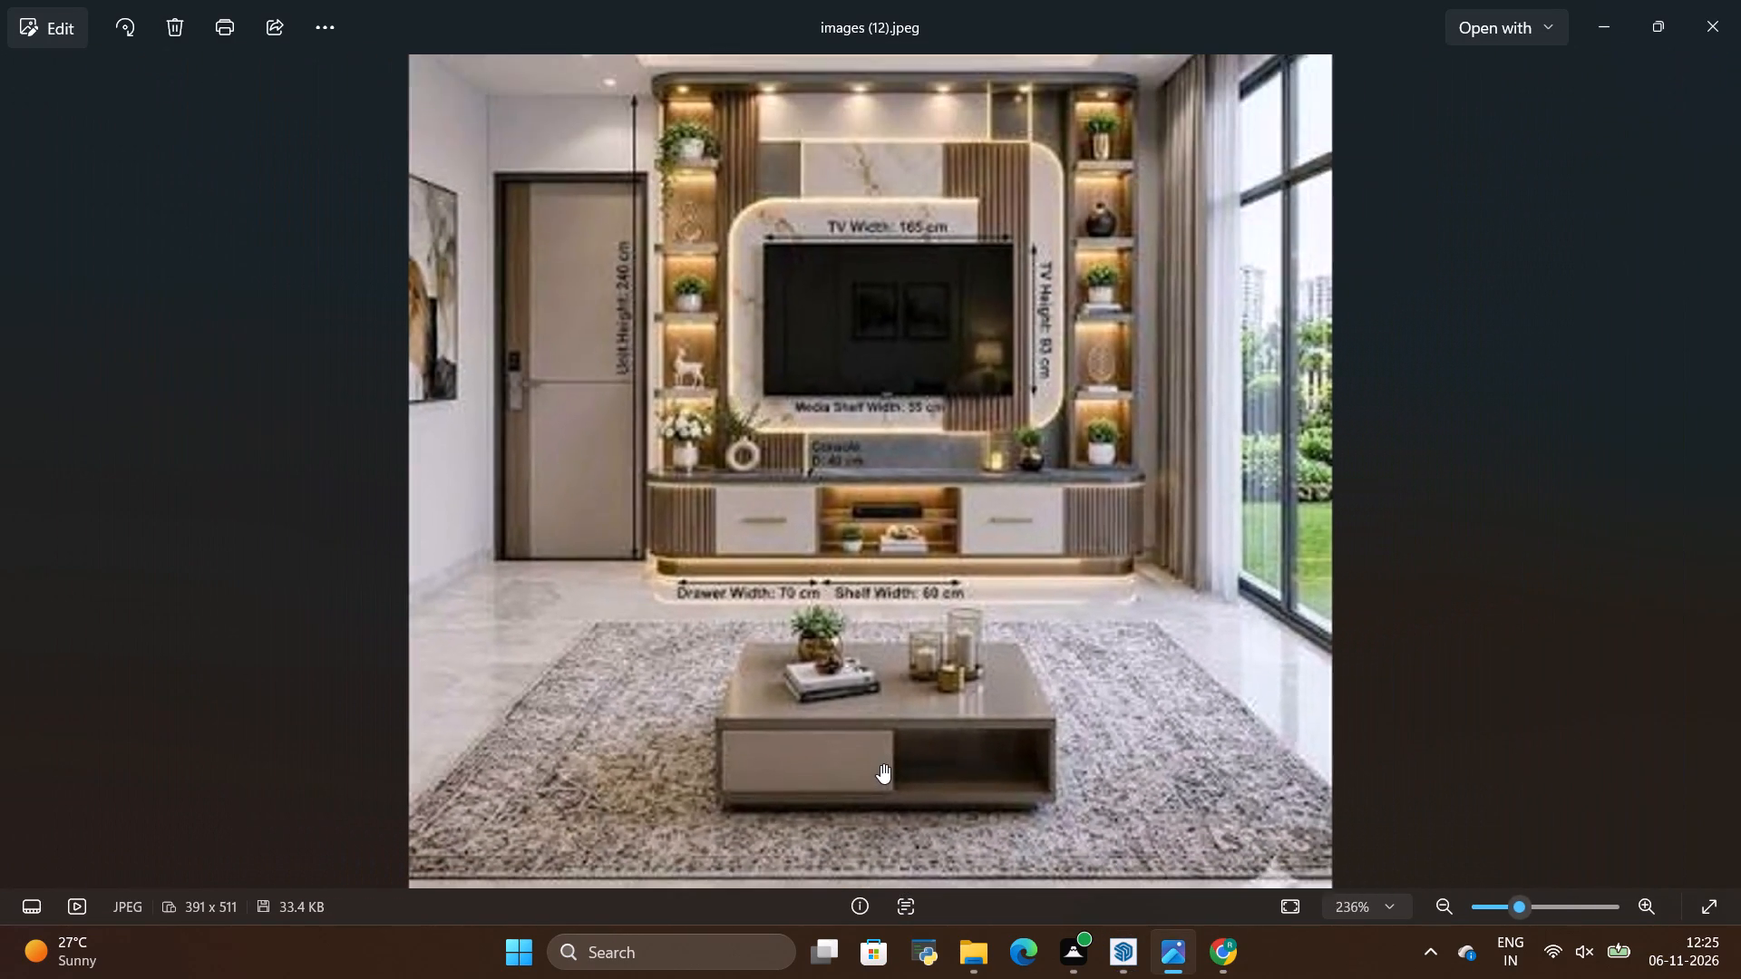
scroll(875, 739, "down", 5)
scroll(875, 563, "up", 4)
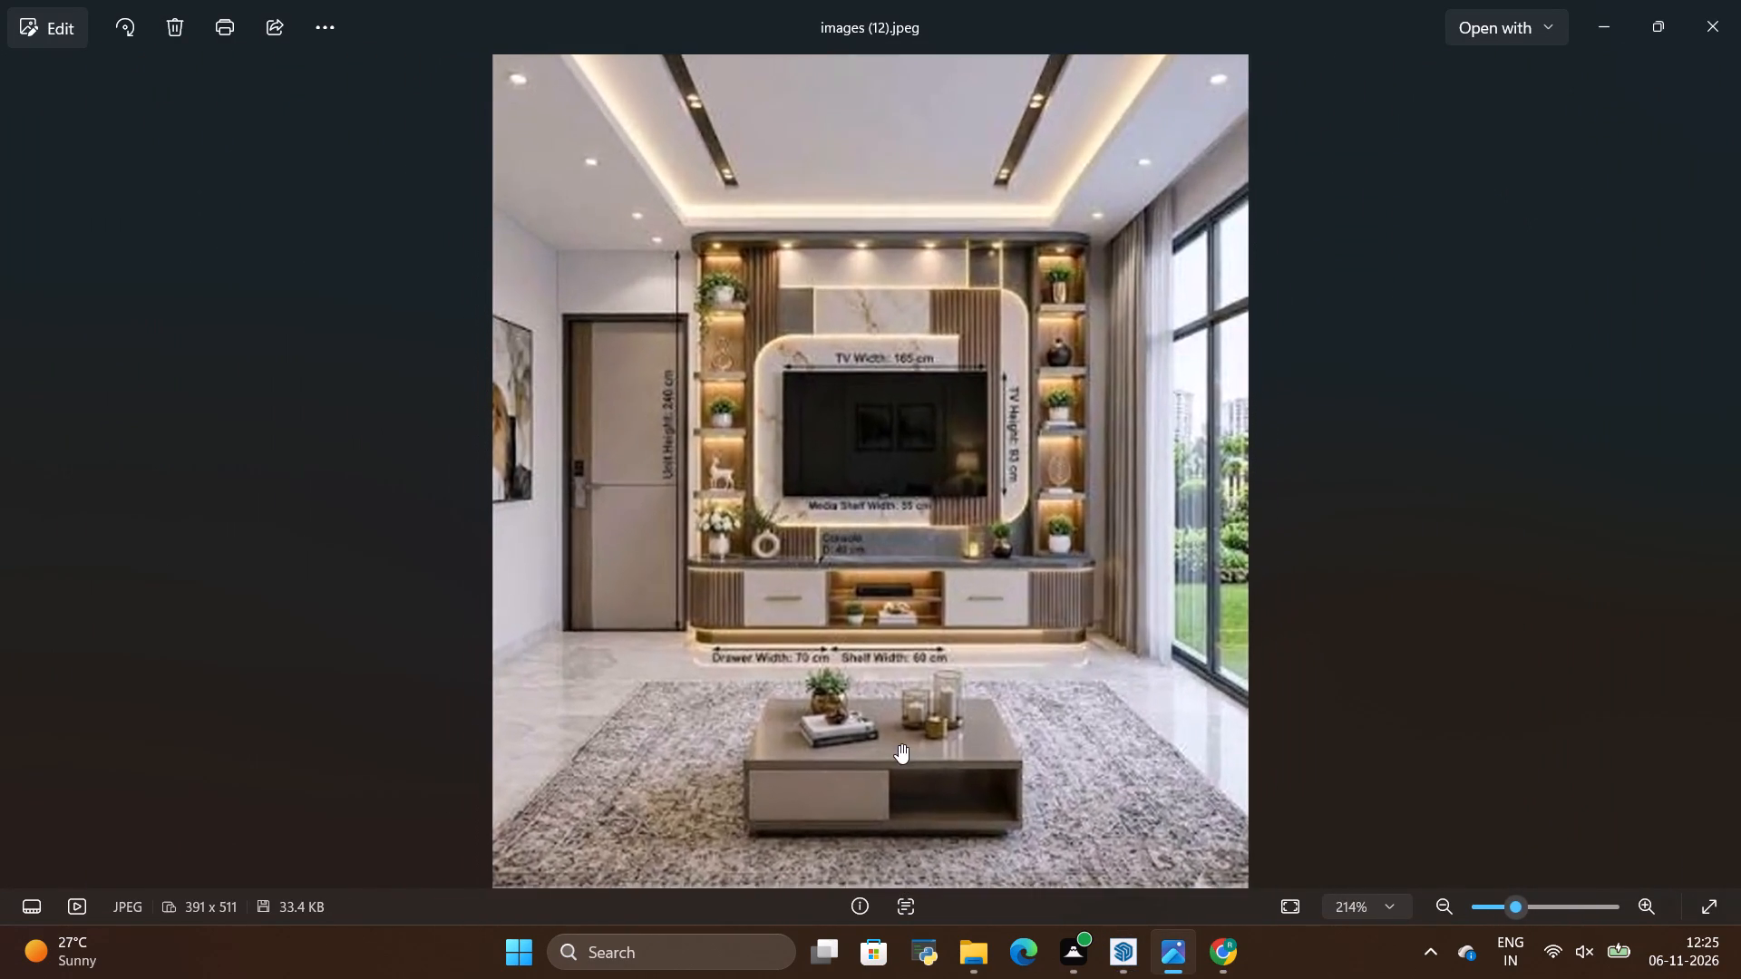
Compare the room's floor area and layout with the rug and coffee table in the reference image.
scroll(902, 749, "up", 5)
key("alt+Tab")
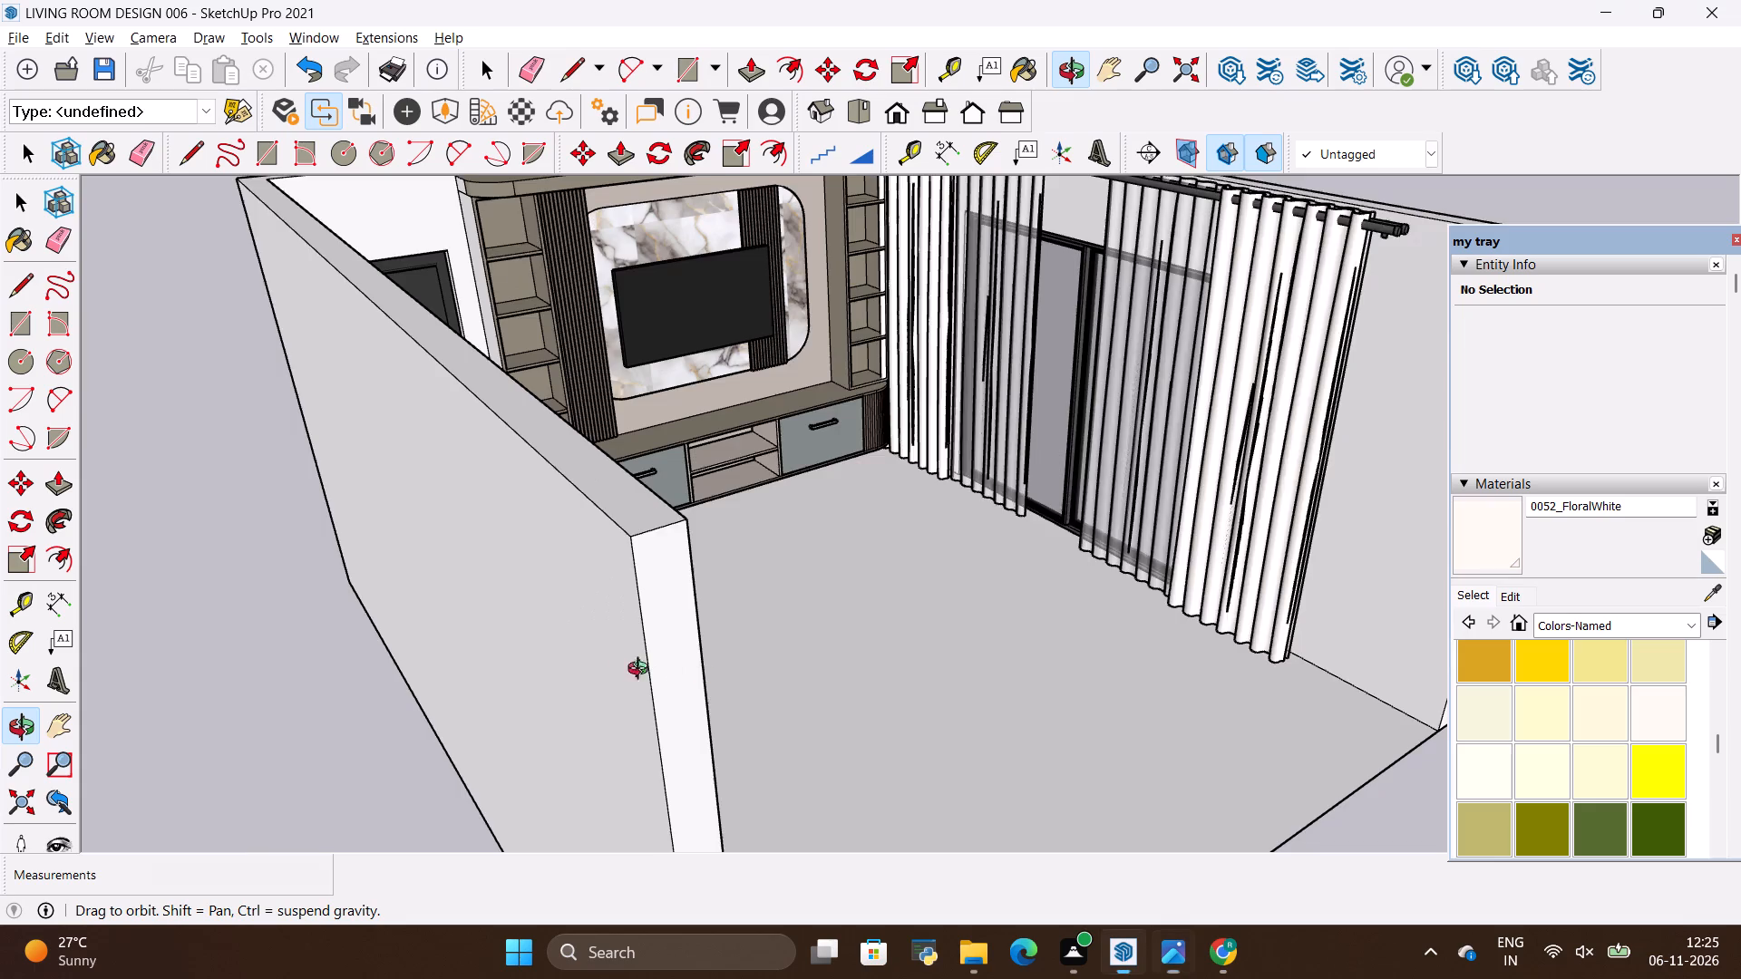
scroll(636, 671, "down", 4)
scroll(845, 589, "up", 5)
left_click_drag(889, 609, 721, 551)
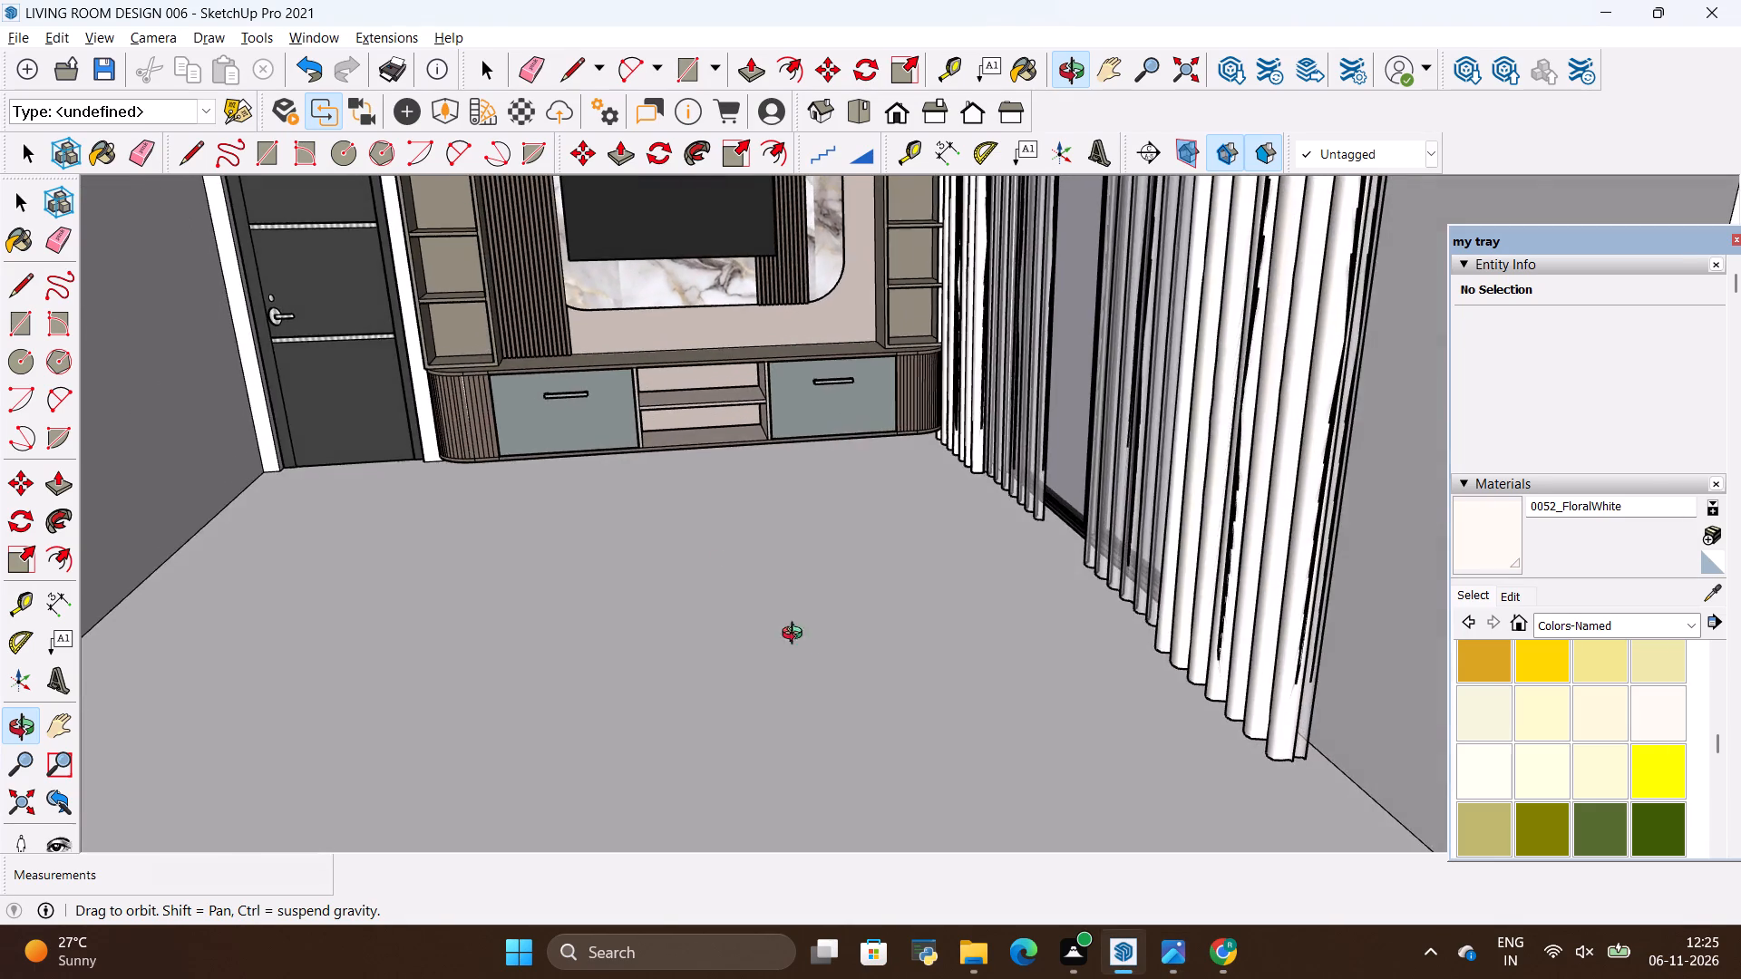
scroll(815, 648, "down", 6)
left_click_drag(822, 579, 812, 706)
key("alt+Tab")
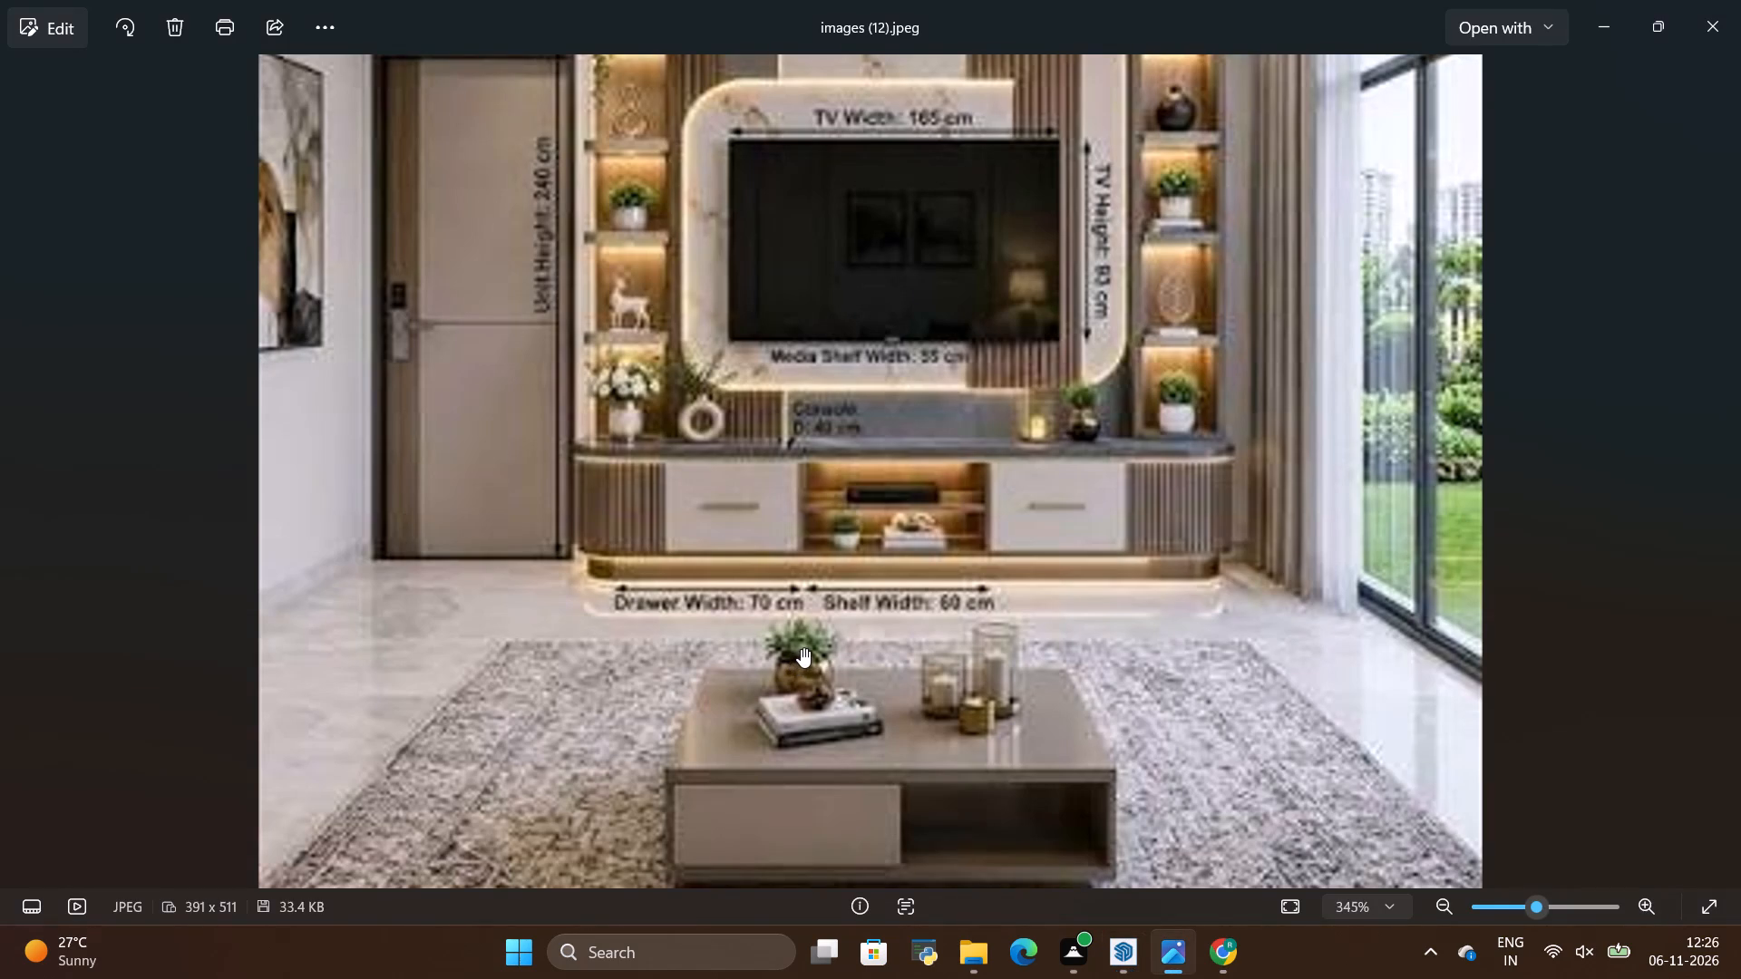
key("alt+Tab")
scroll(812, 637, "down", 3)
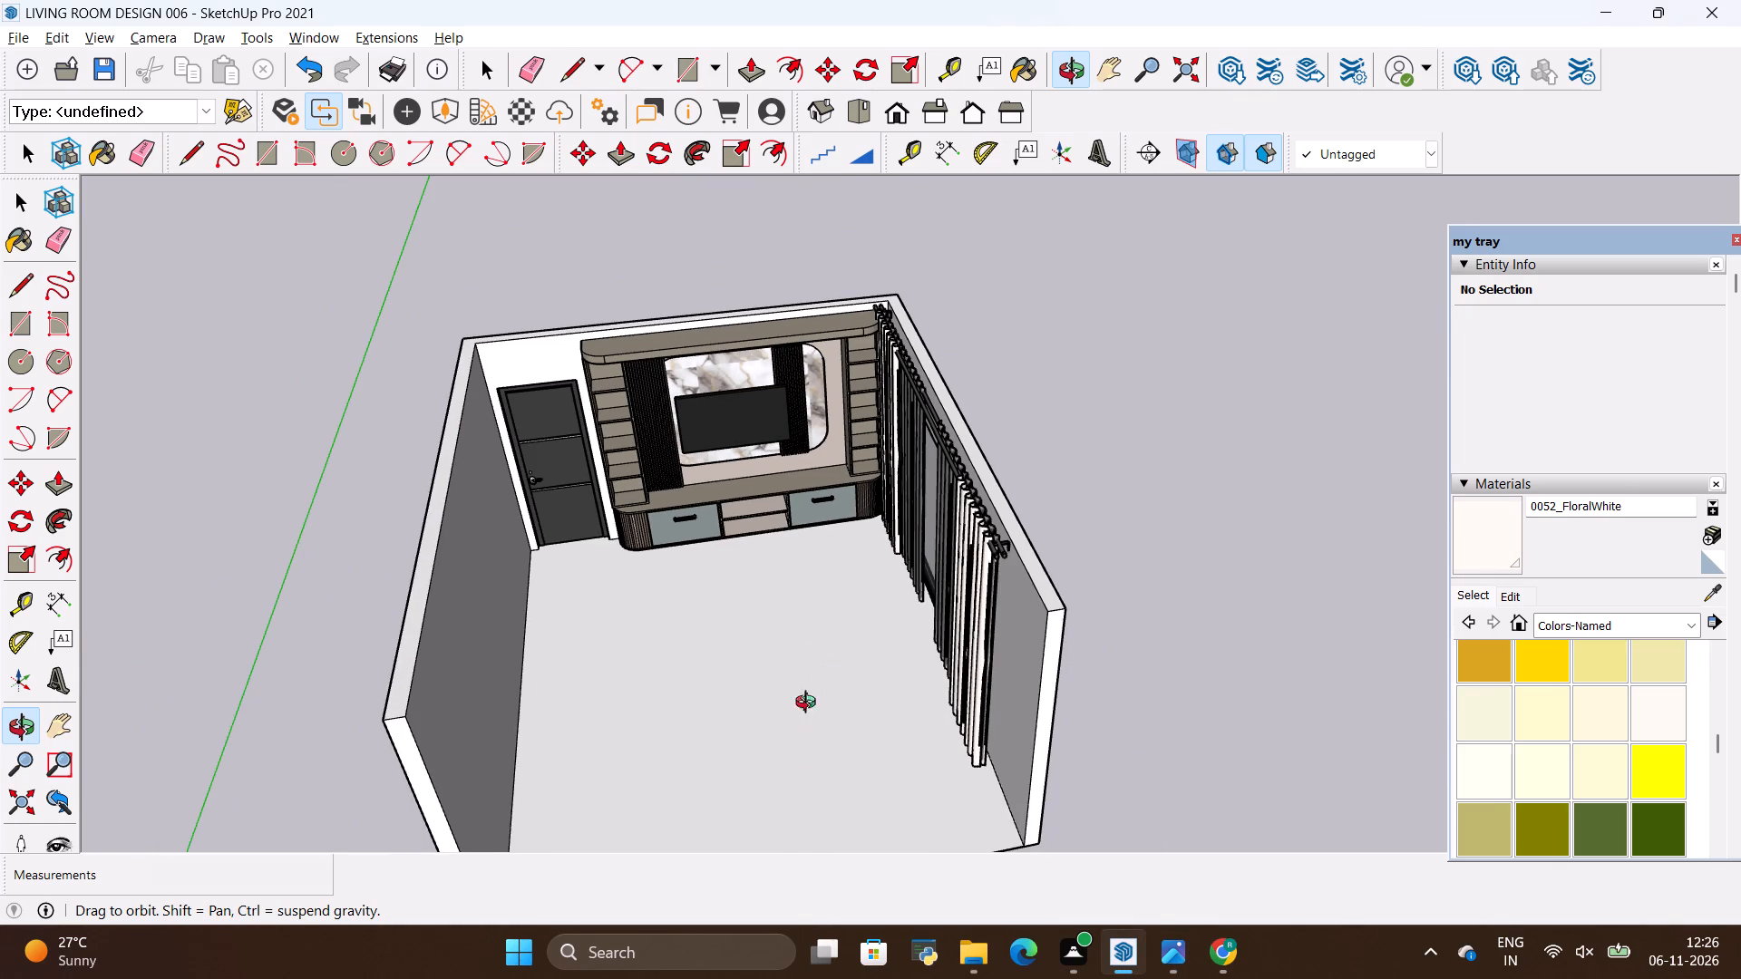
scroll(831, 602, "up", 5)
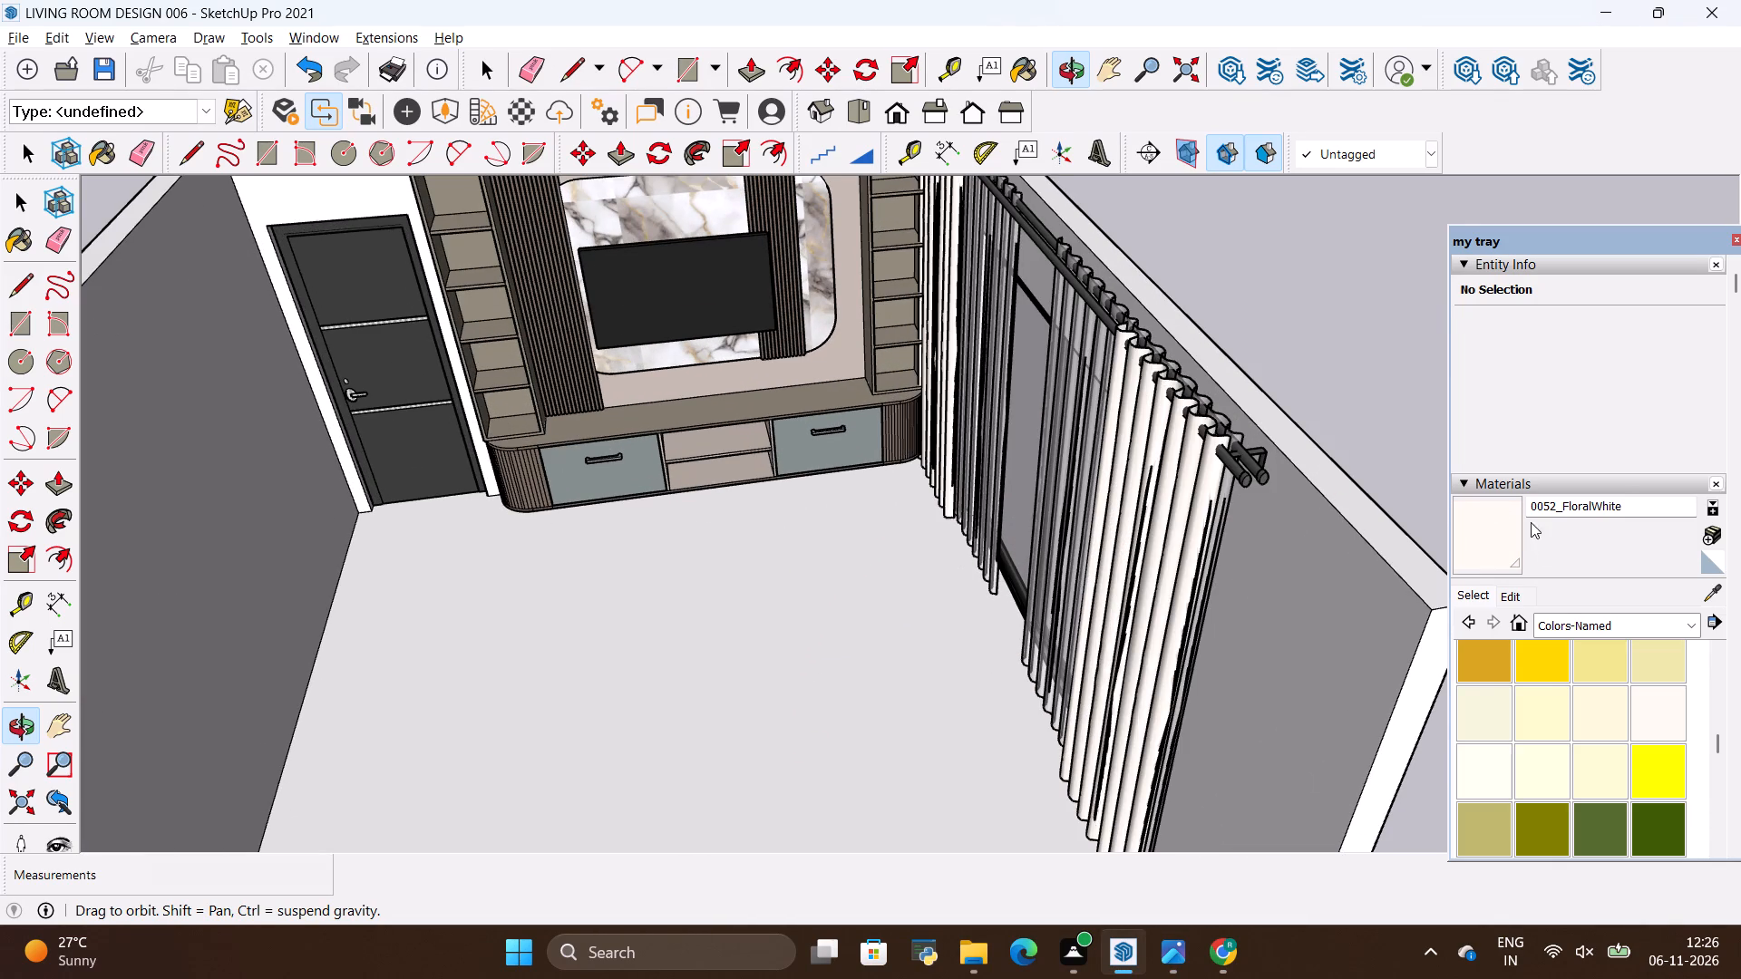
Create a material from the gold-veined white marble image 19c7f1eec5db0fbcaabbc3c937845b06.jpg, with a texture height of 10'.
left_click(1711, 528)
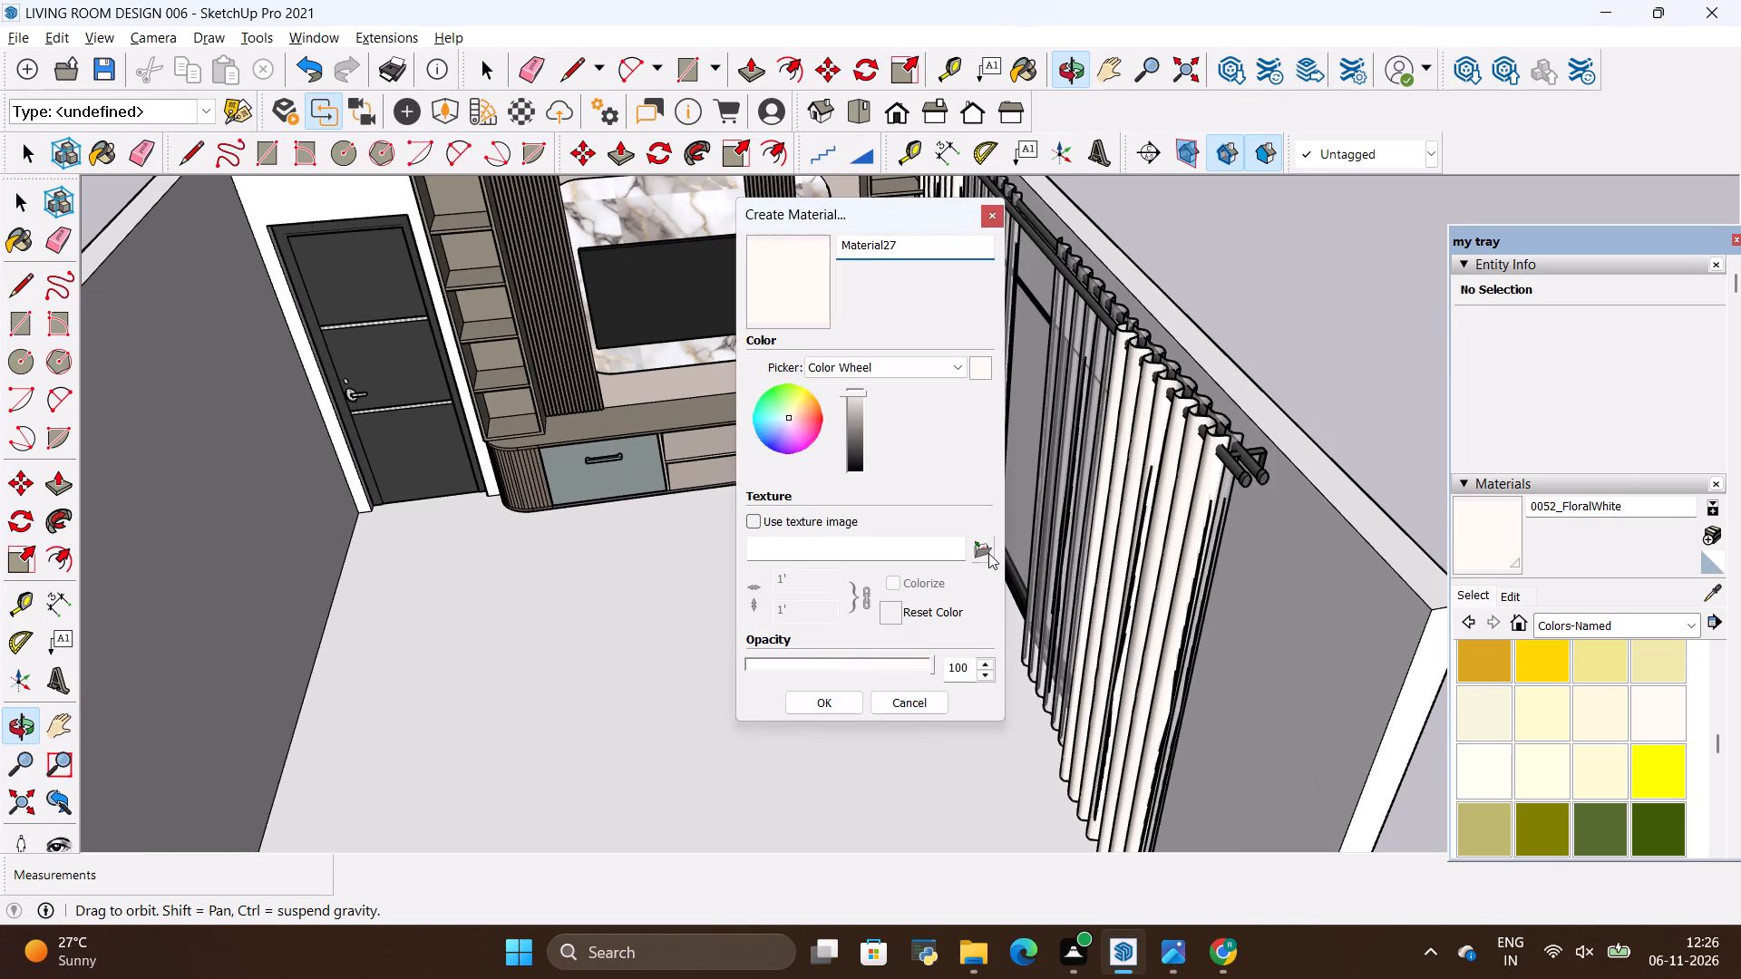
left_click(980, 552)
scroll(871, 437, "down", 7)
scroll(865, 431, "up", 3)
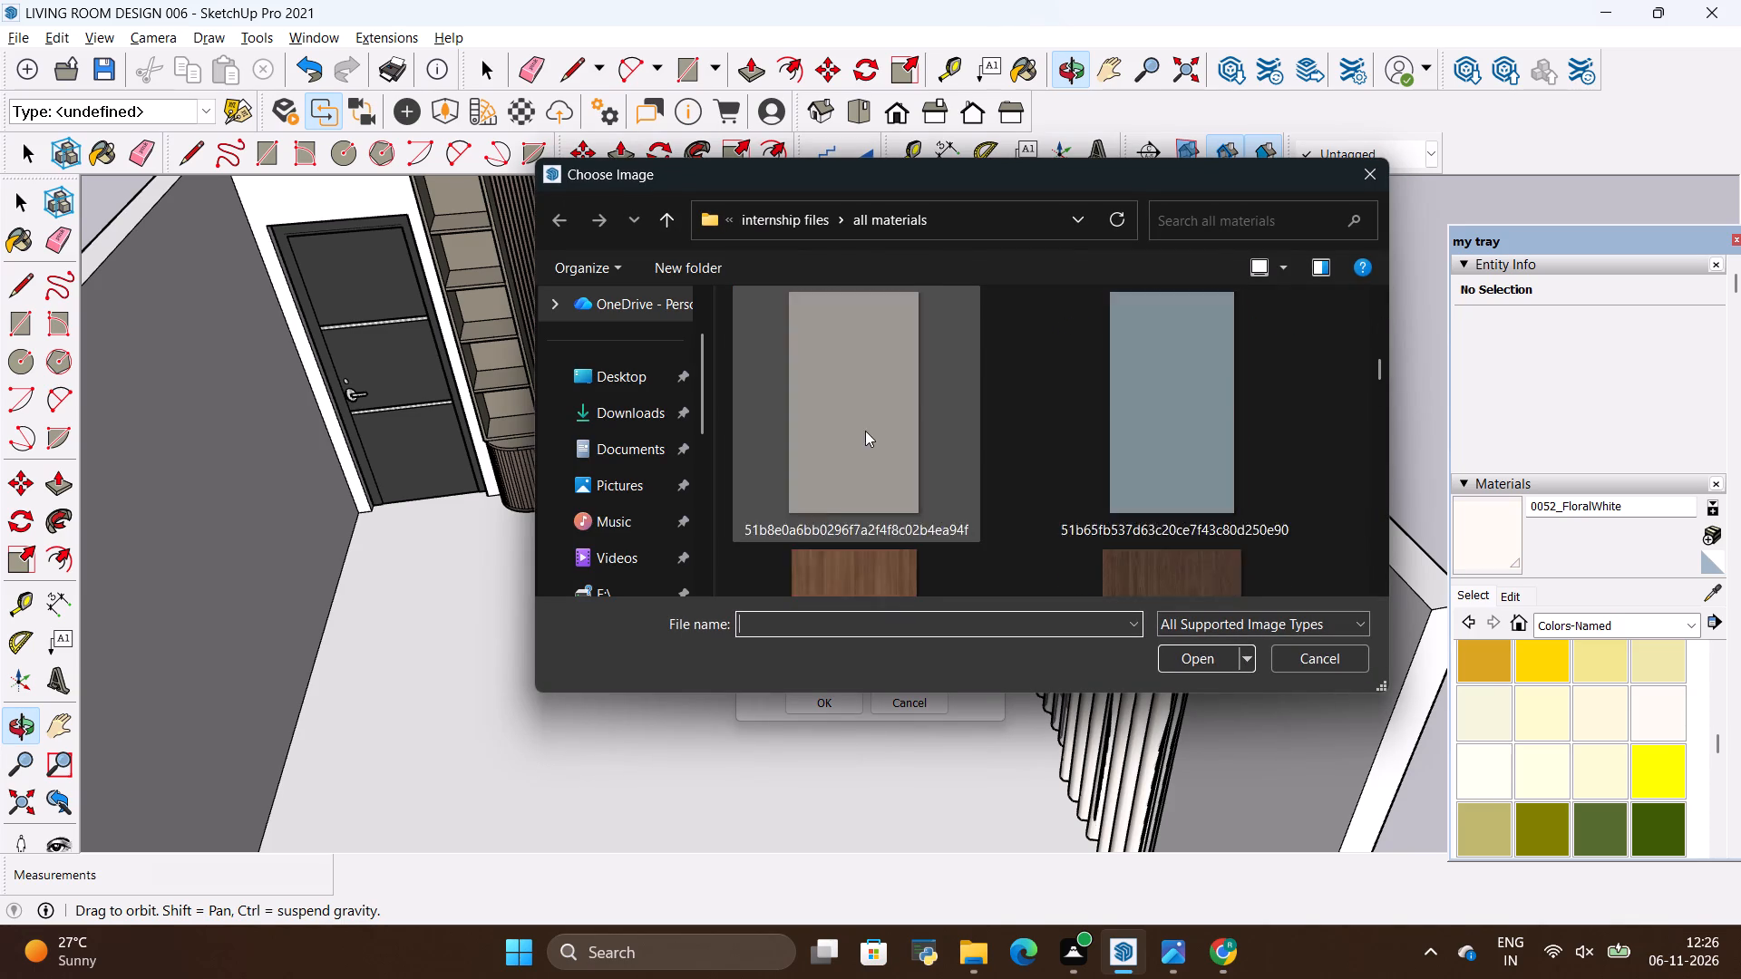
scroll(865, 431, "up", 8)
scroll(865, 431, "down", 4)
scroll(865, 431, "up", 2)
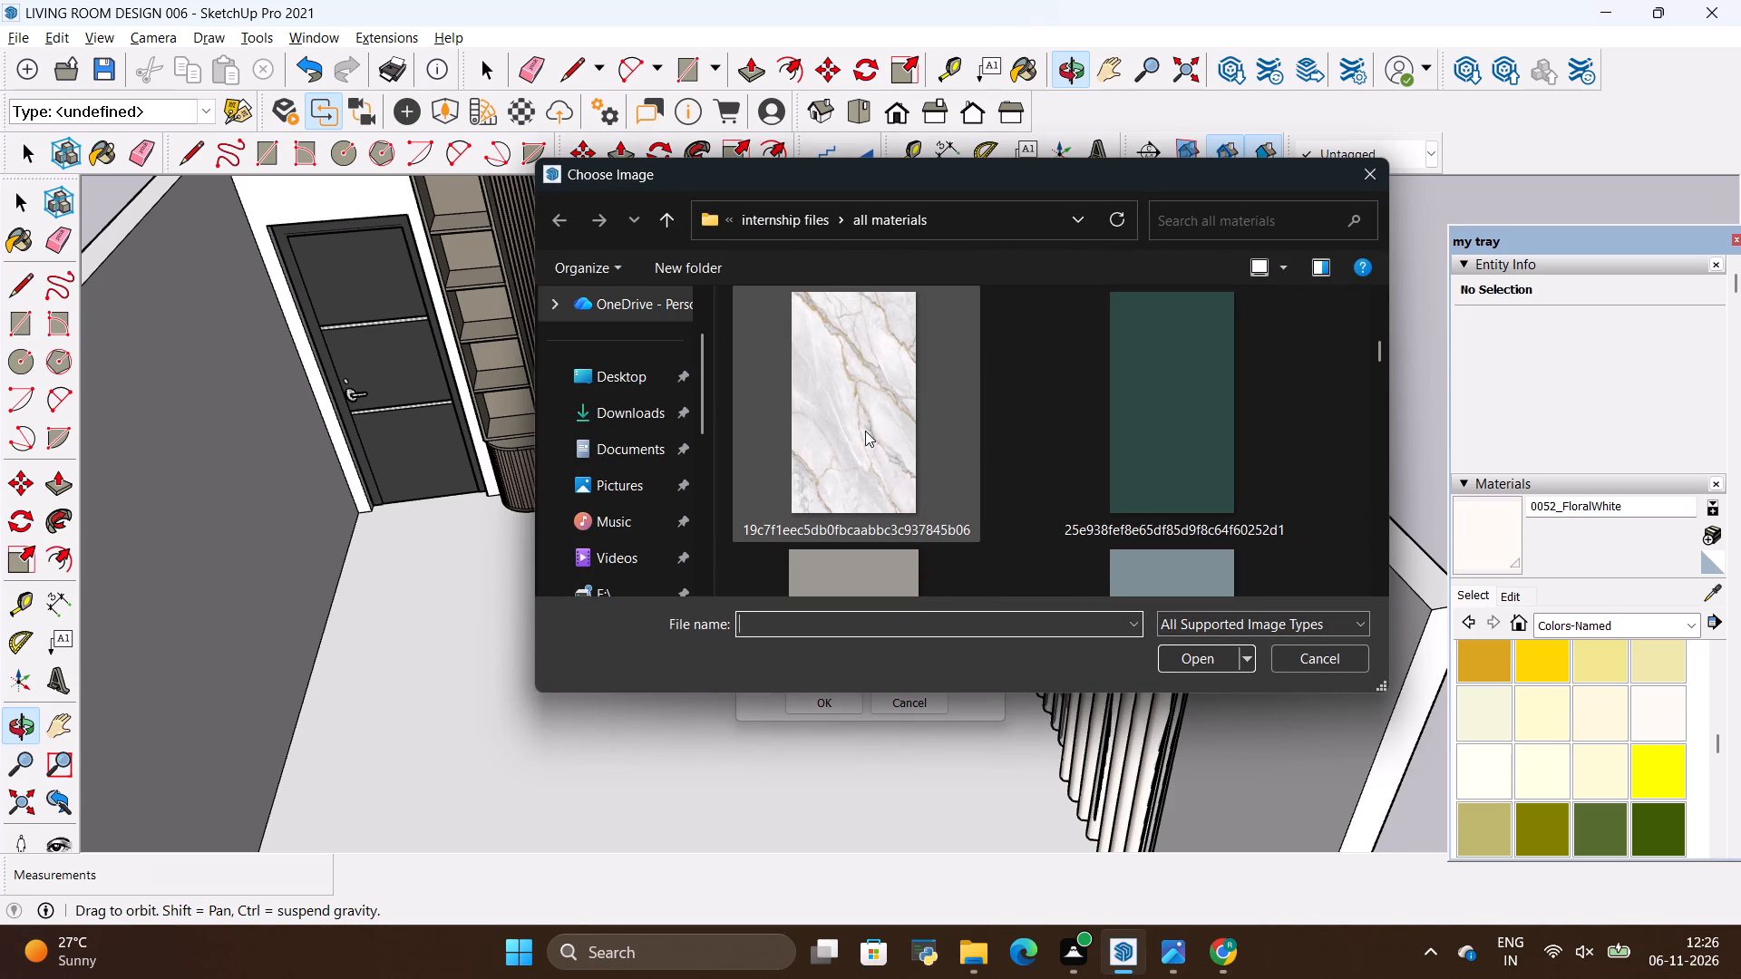
left_click(853, 431)
left_click(1192, 660)
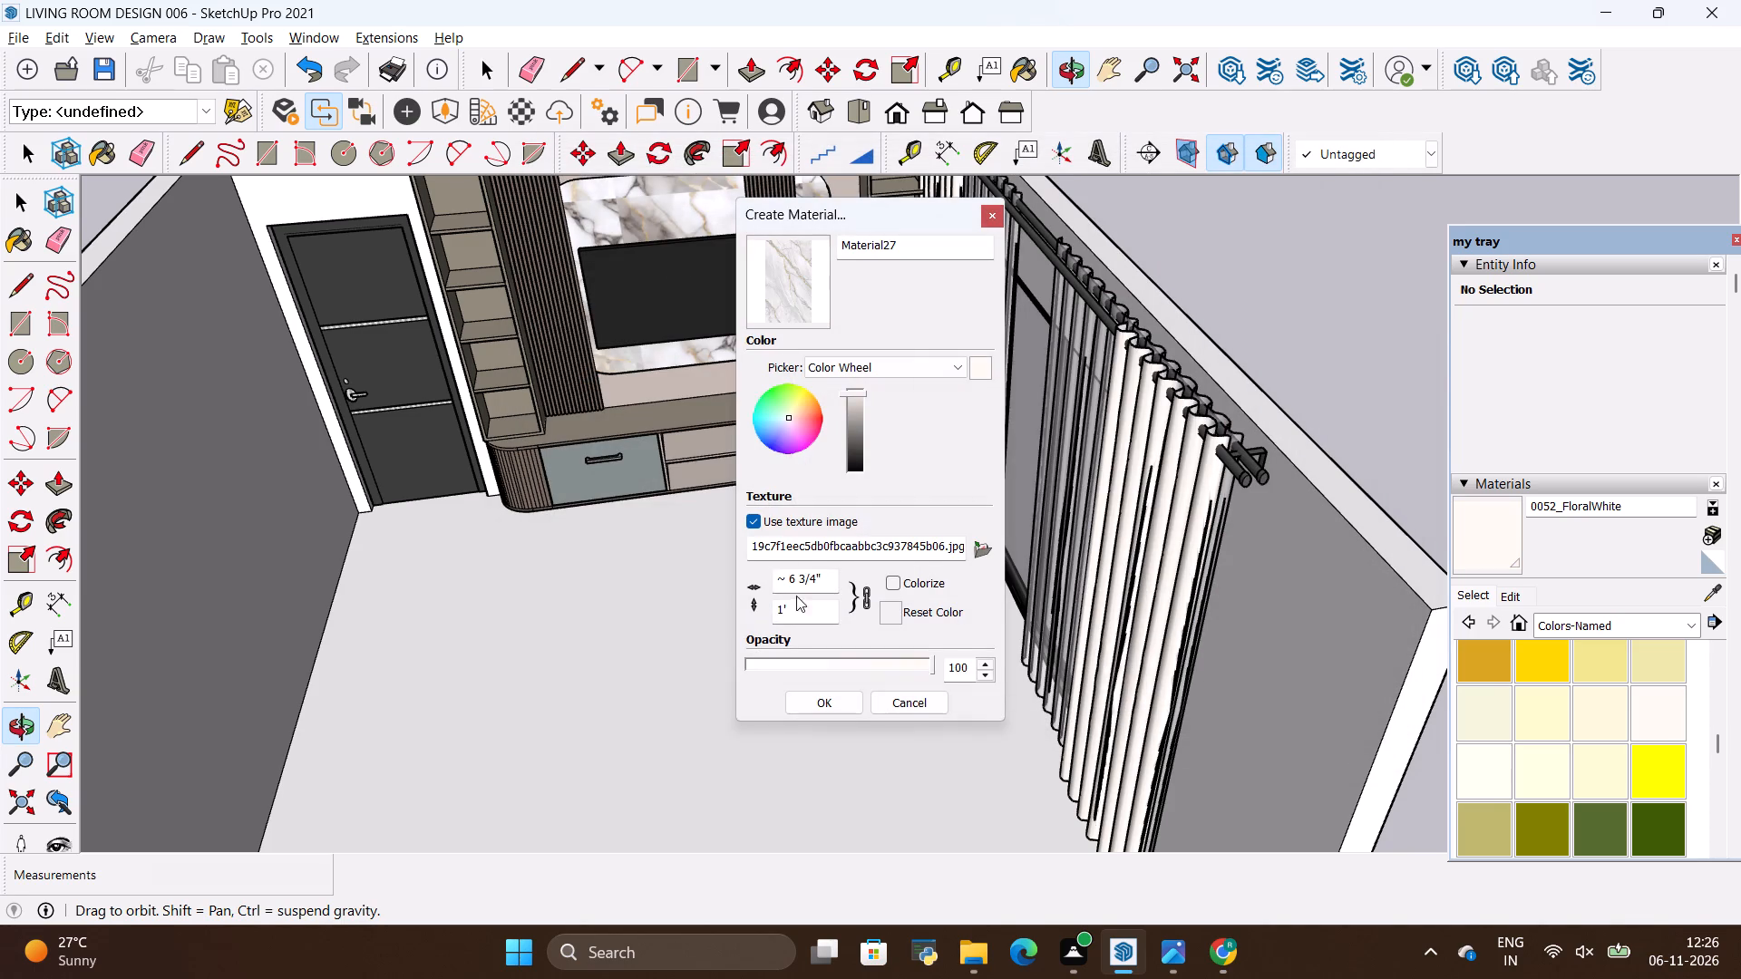
left_click(809, 604)
key("BackSpace")
key("BackSpace")
key("BackSpace")
key("BackSpace")
type("10'")
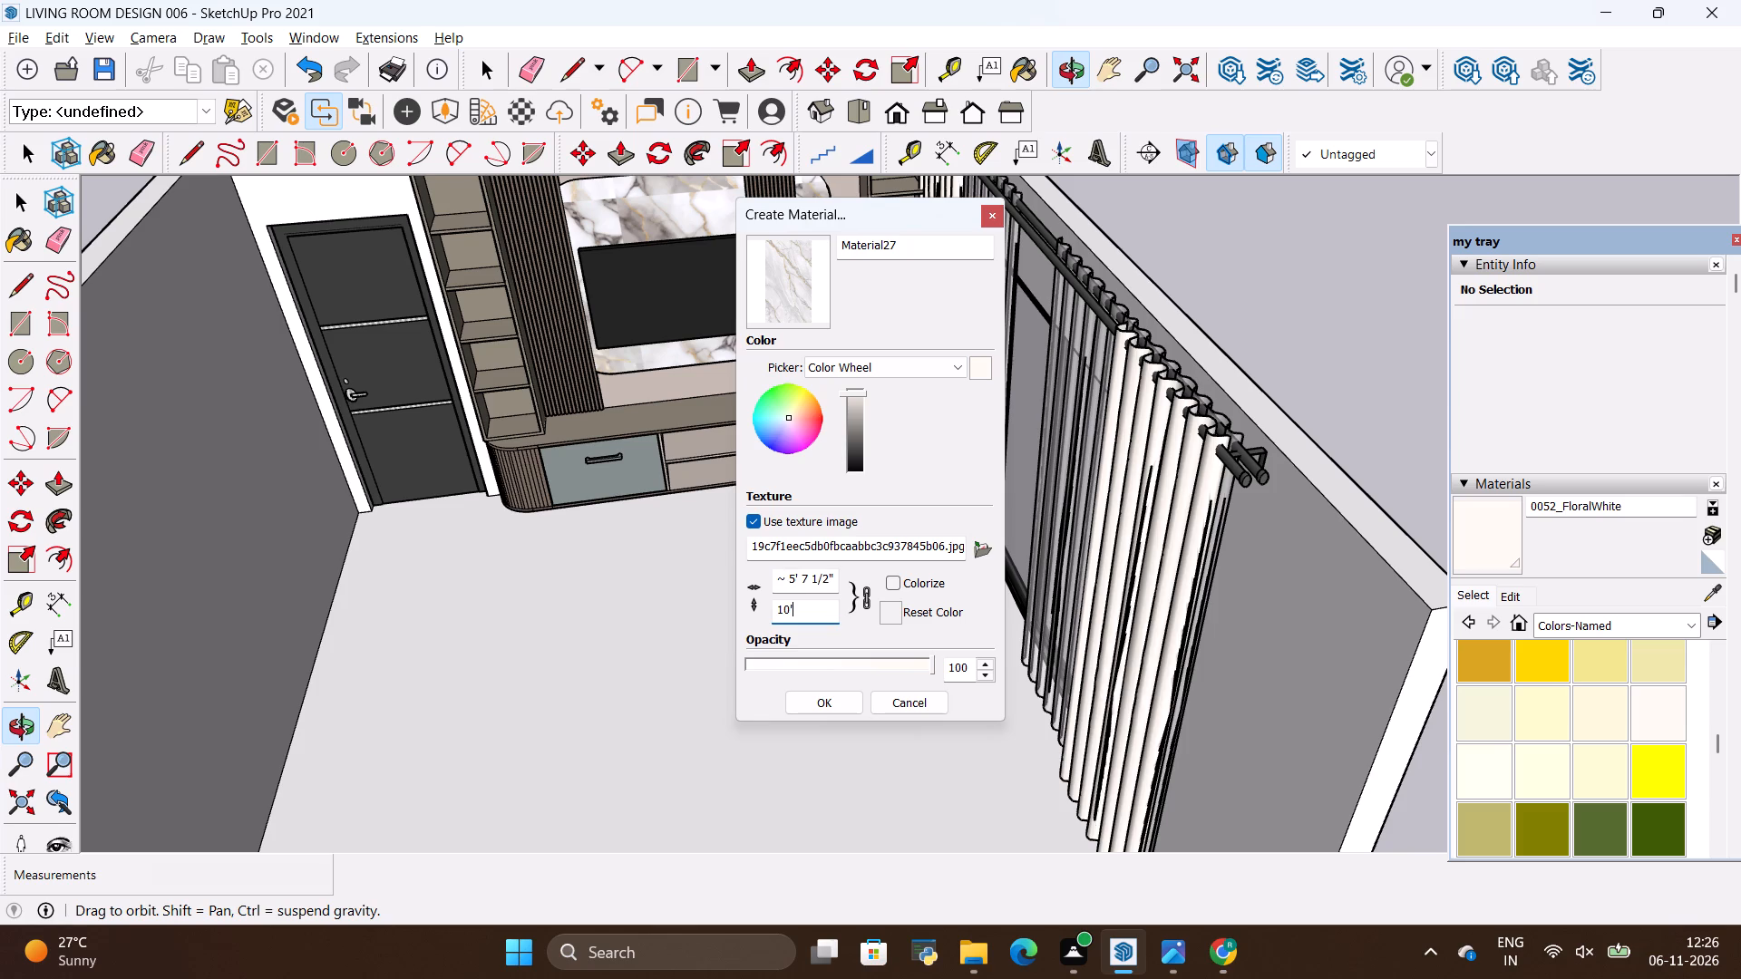
key("Return")
left_click(830, 710)
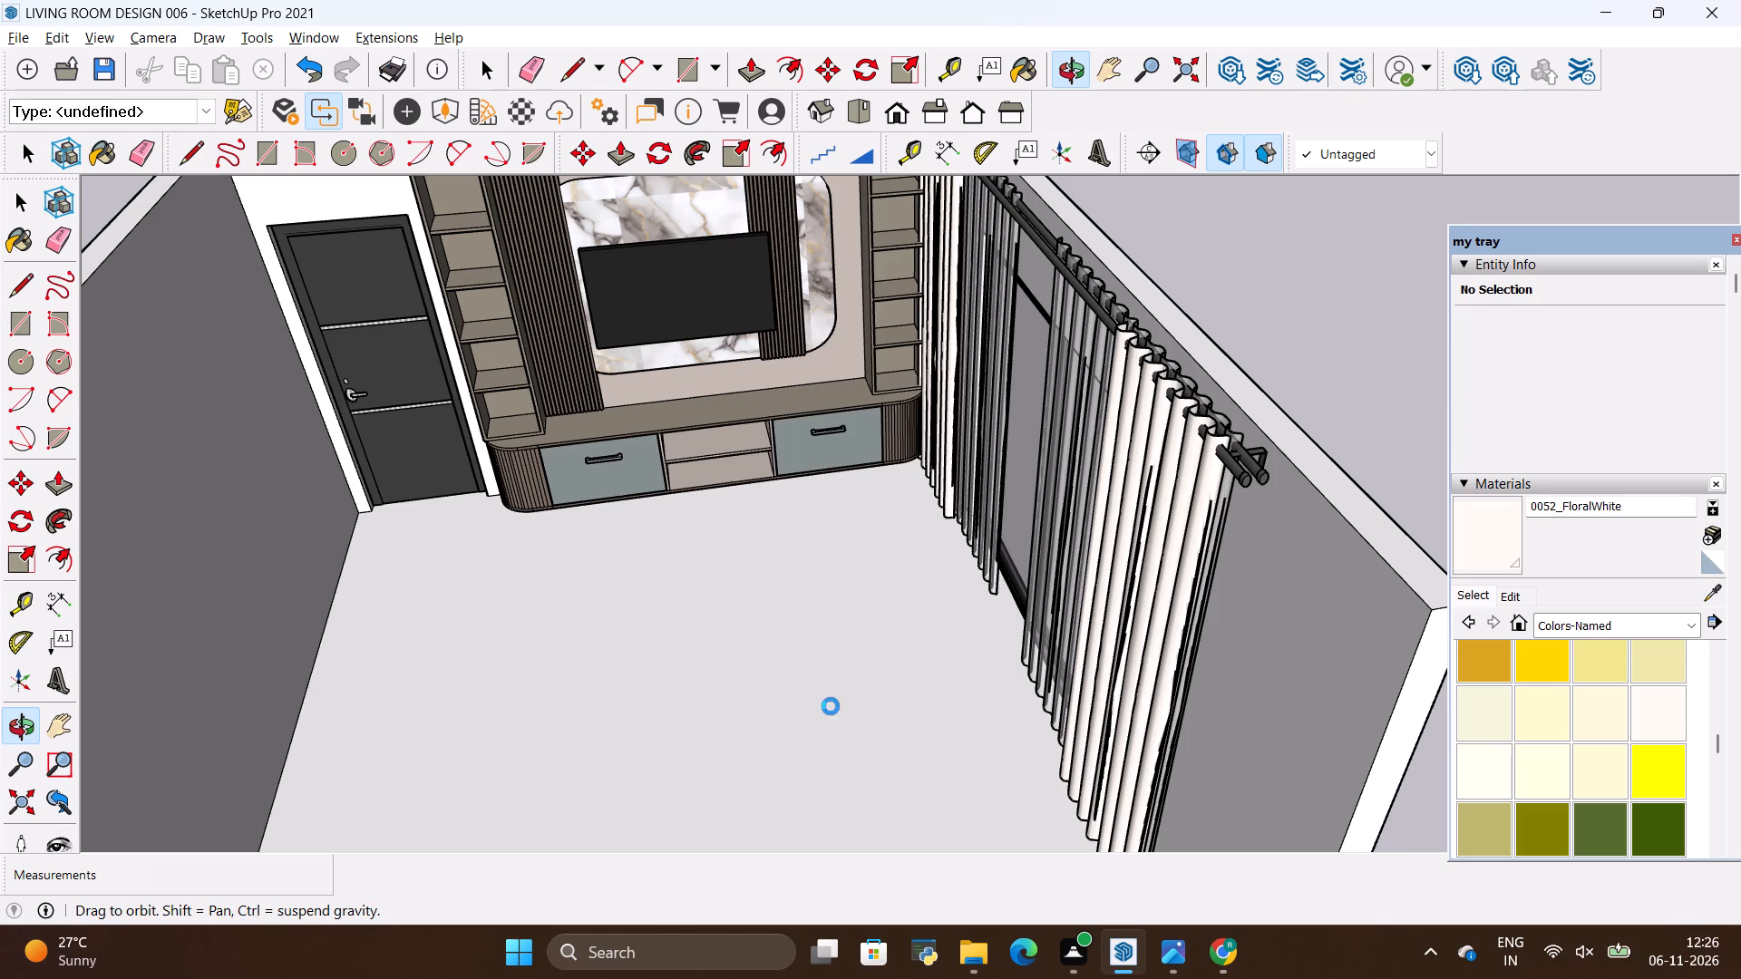
Paint the living room floor with the new white marble material.
left_click(1478, 549)
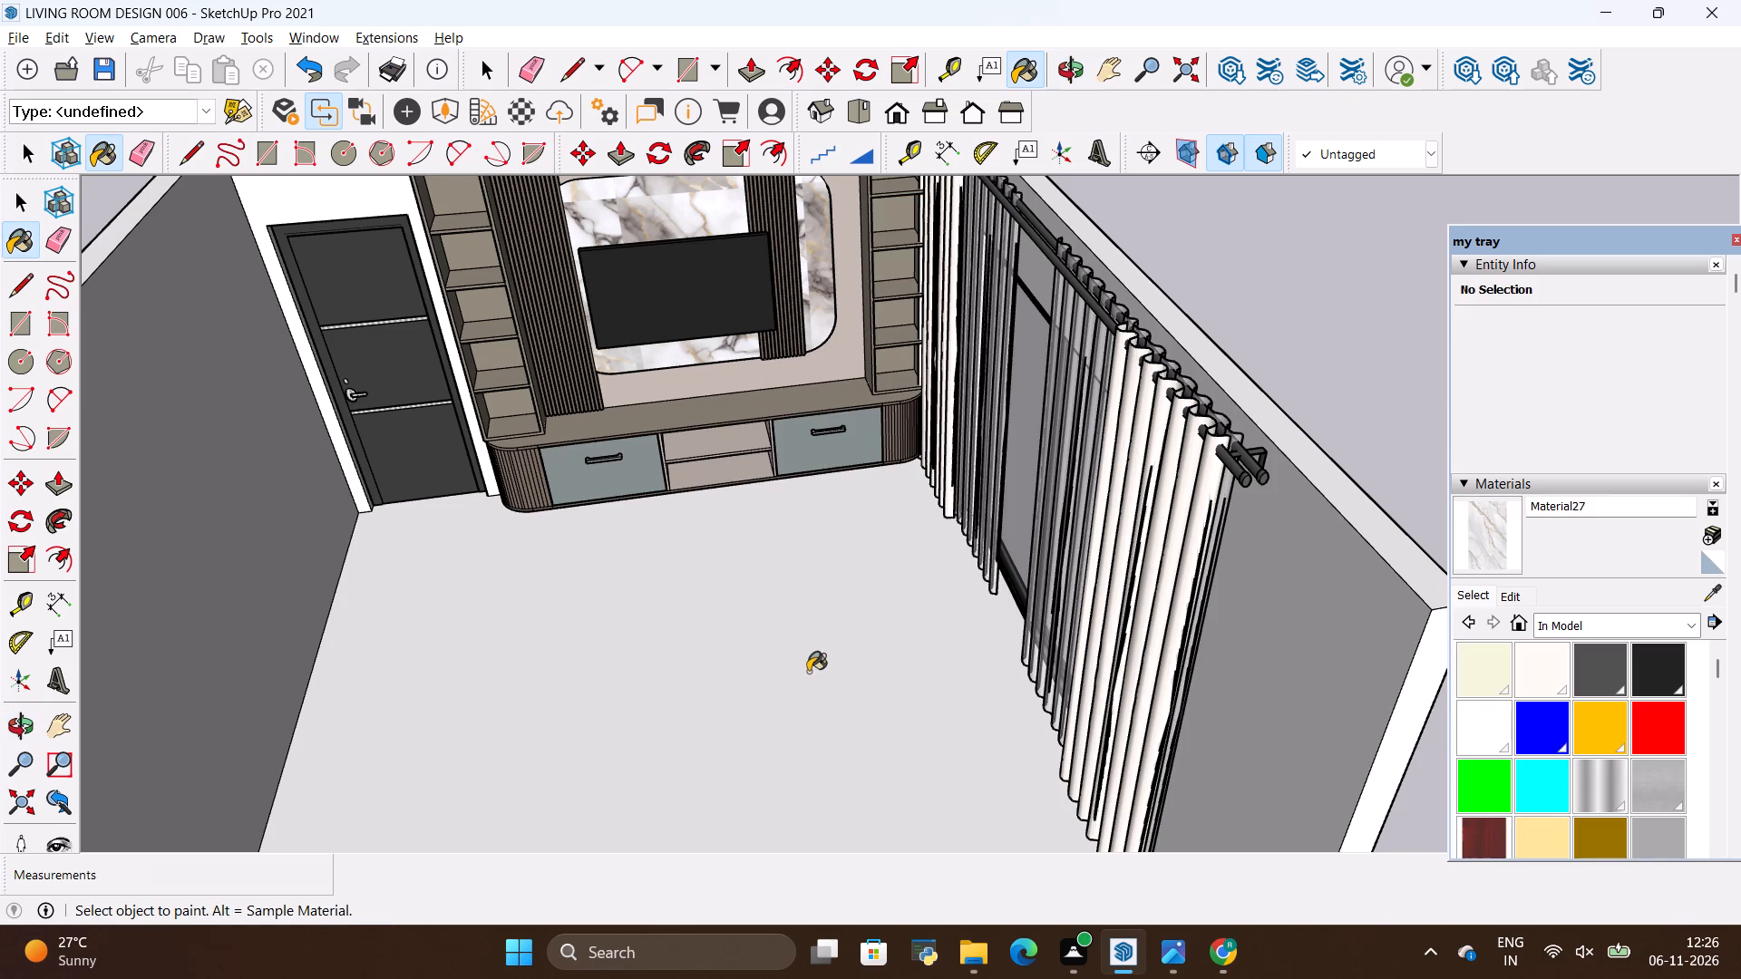
left_click(808, 672)
scroll(686, 538, "down", 4)
scroll(647, 589, "up", 3)
key("space")
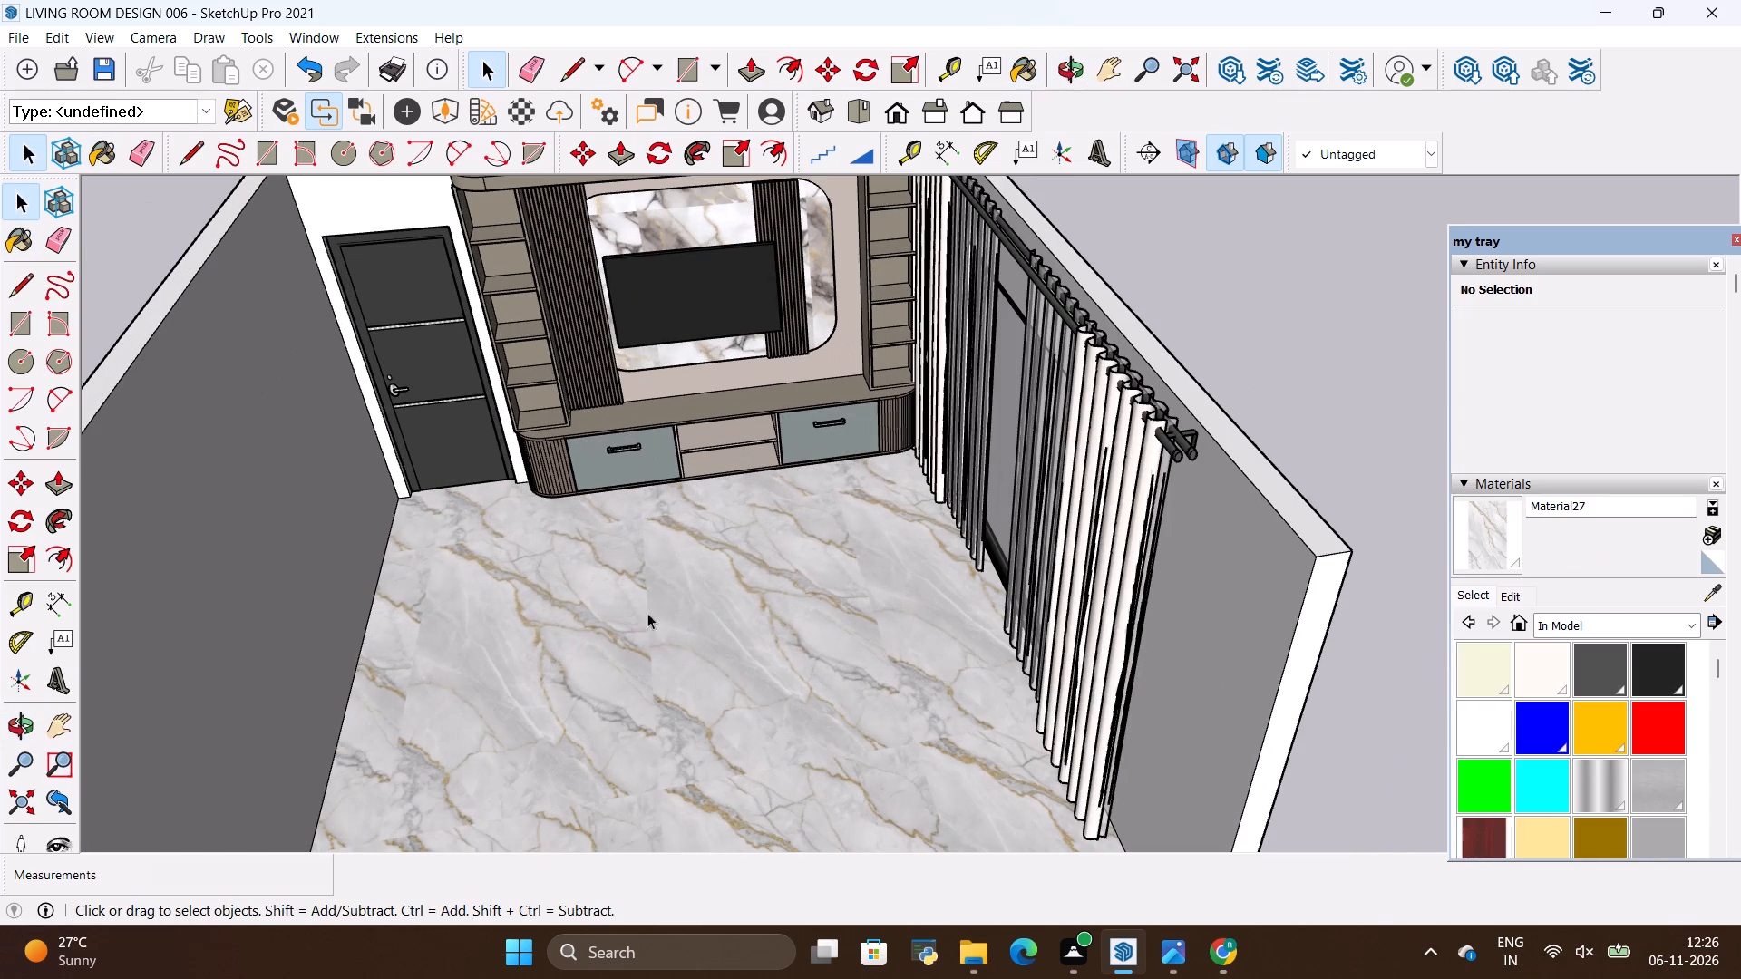
scroll(773, 609, "down", 3)
Draw a coffee table base rectangle about 5' 6" by 5' 1" on the floor in front of the TV unit.
key("alt+Tab")
key("alt+Tab")
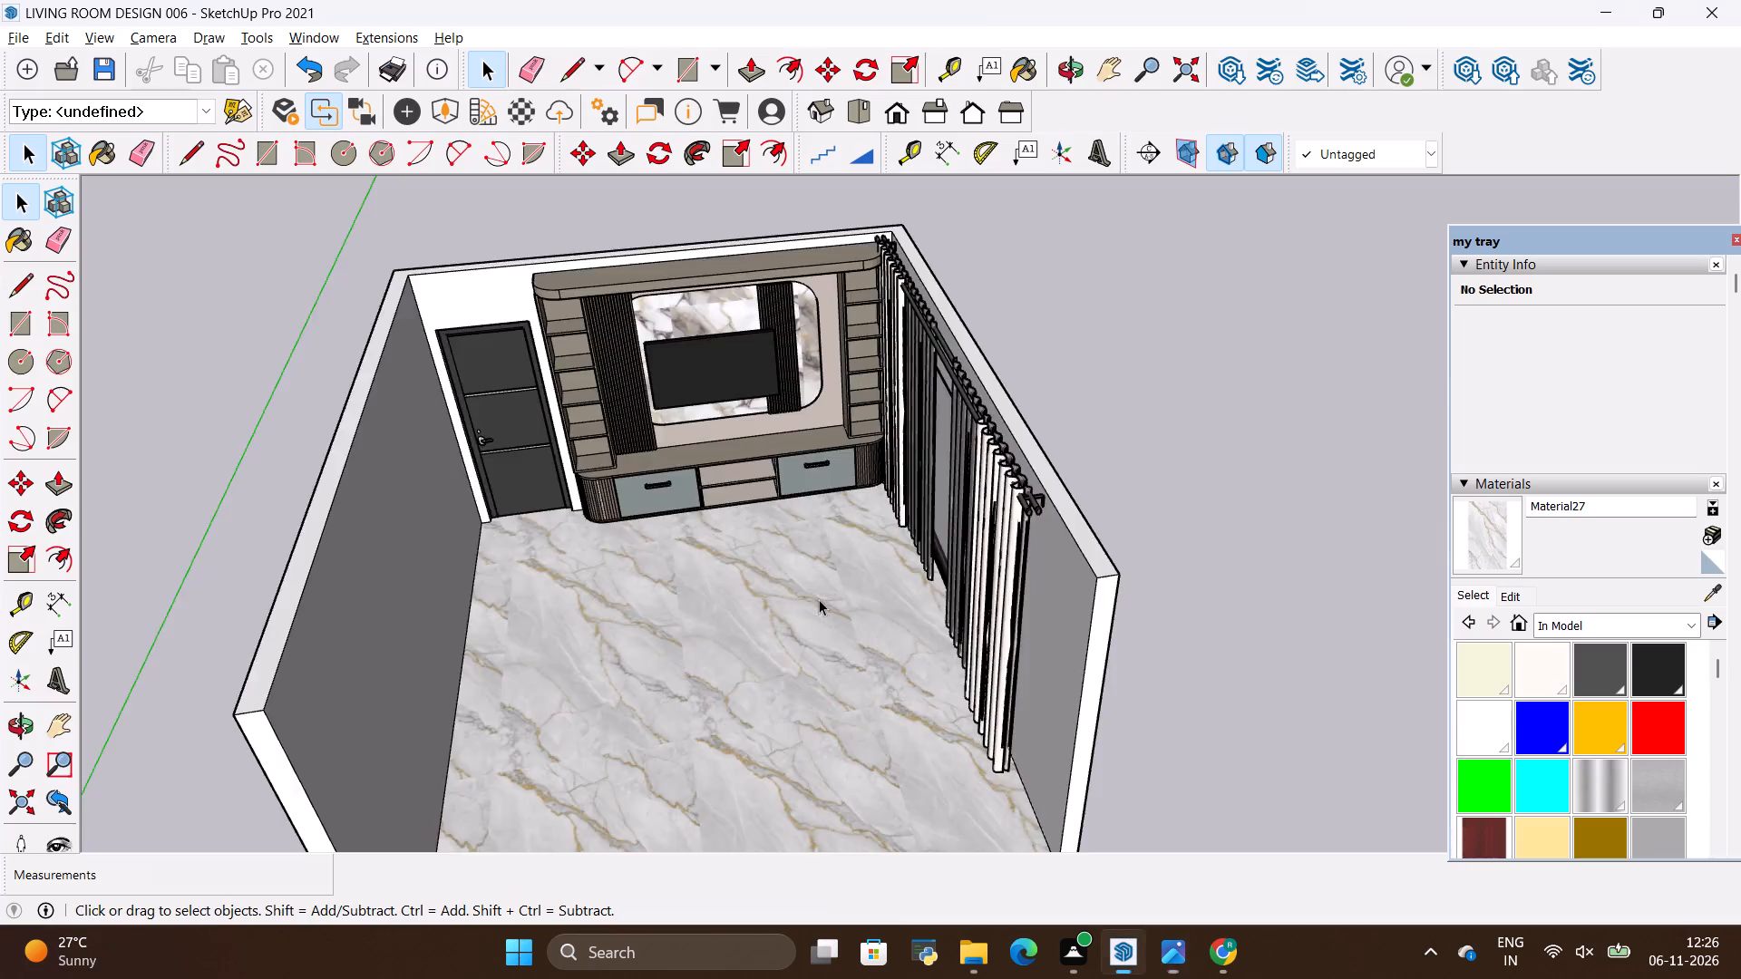
scroll(819, 599, "down", 4)
scroll(765, 645, "up", 6)
key("r")
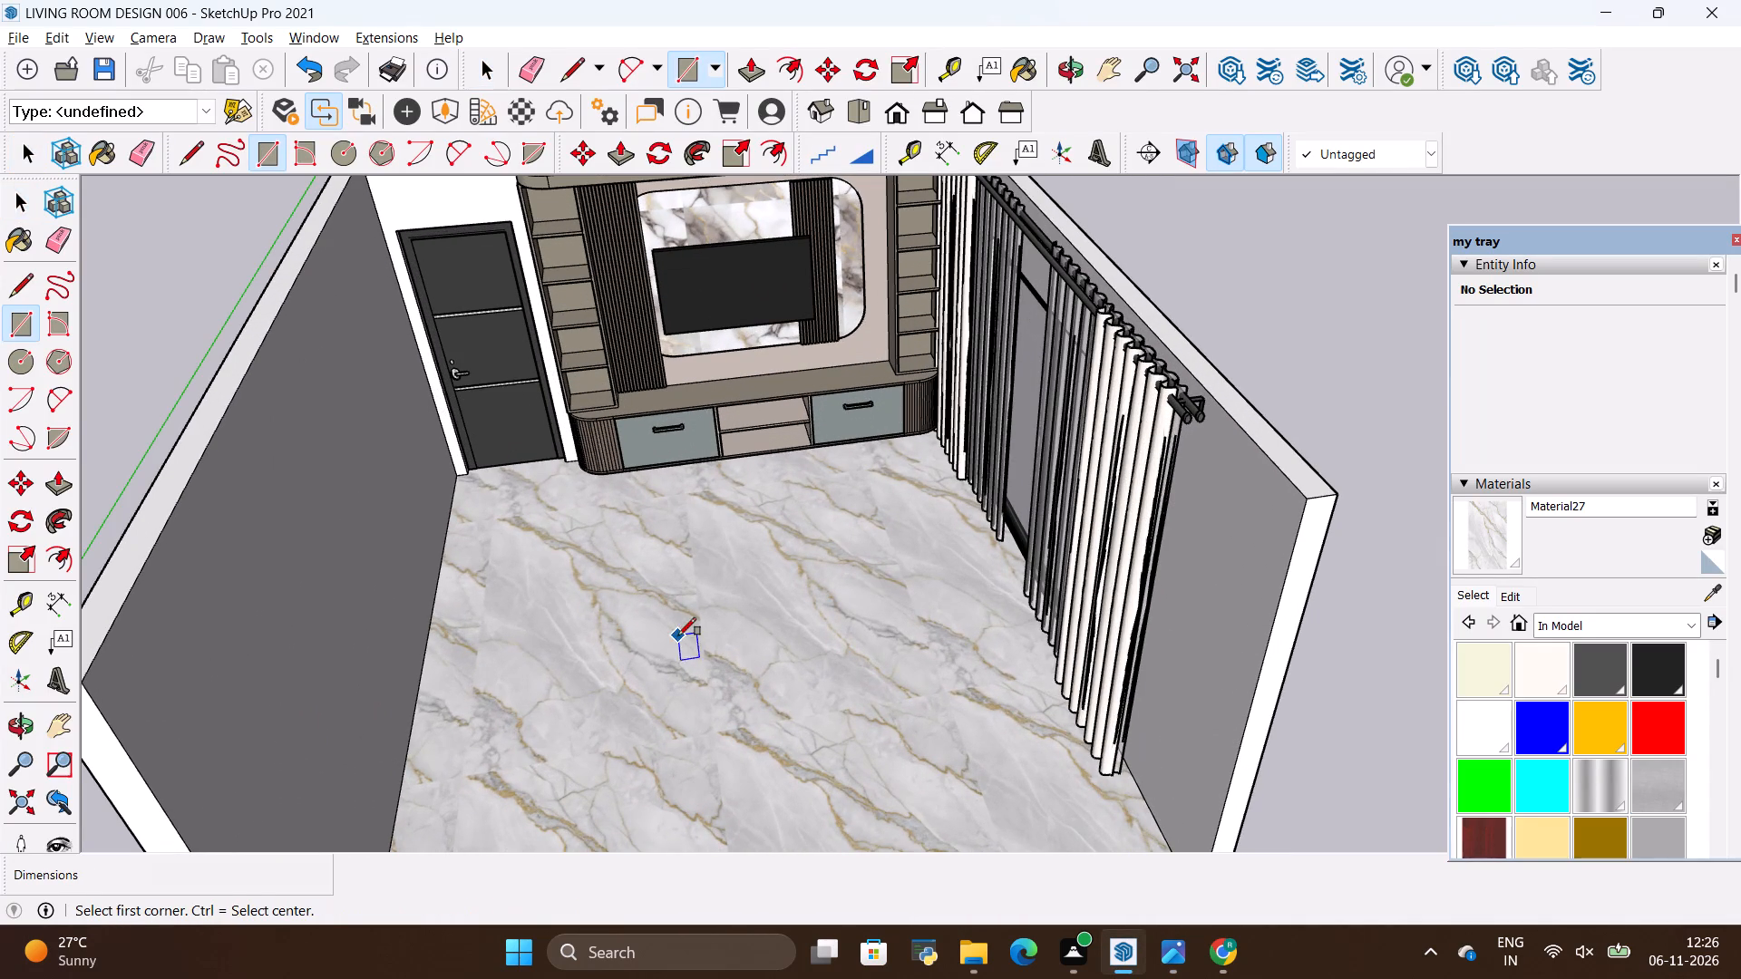
left_click(667, 635)
scroll(793, 751, "down", 9)
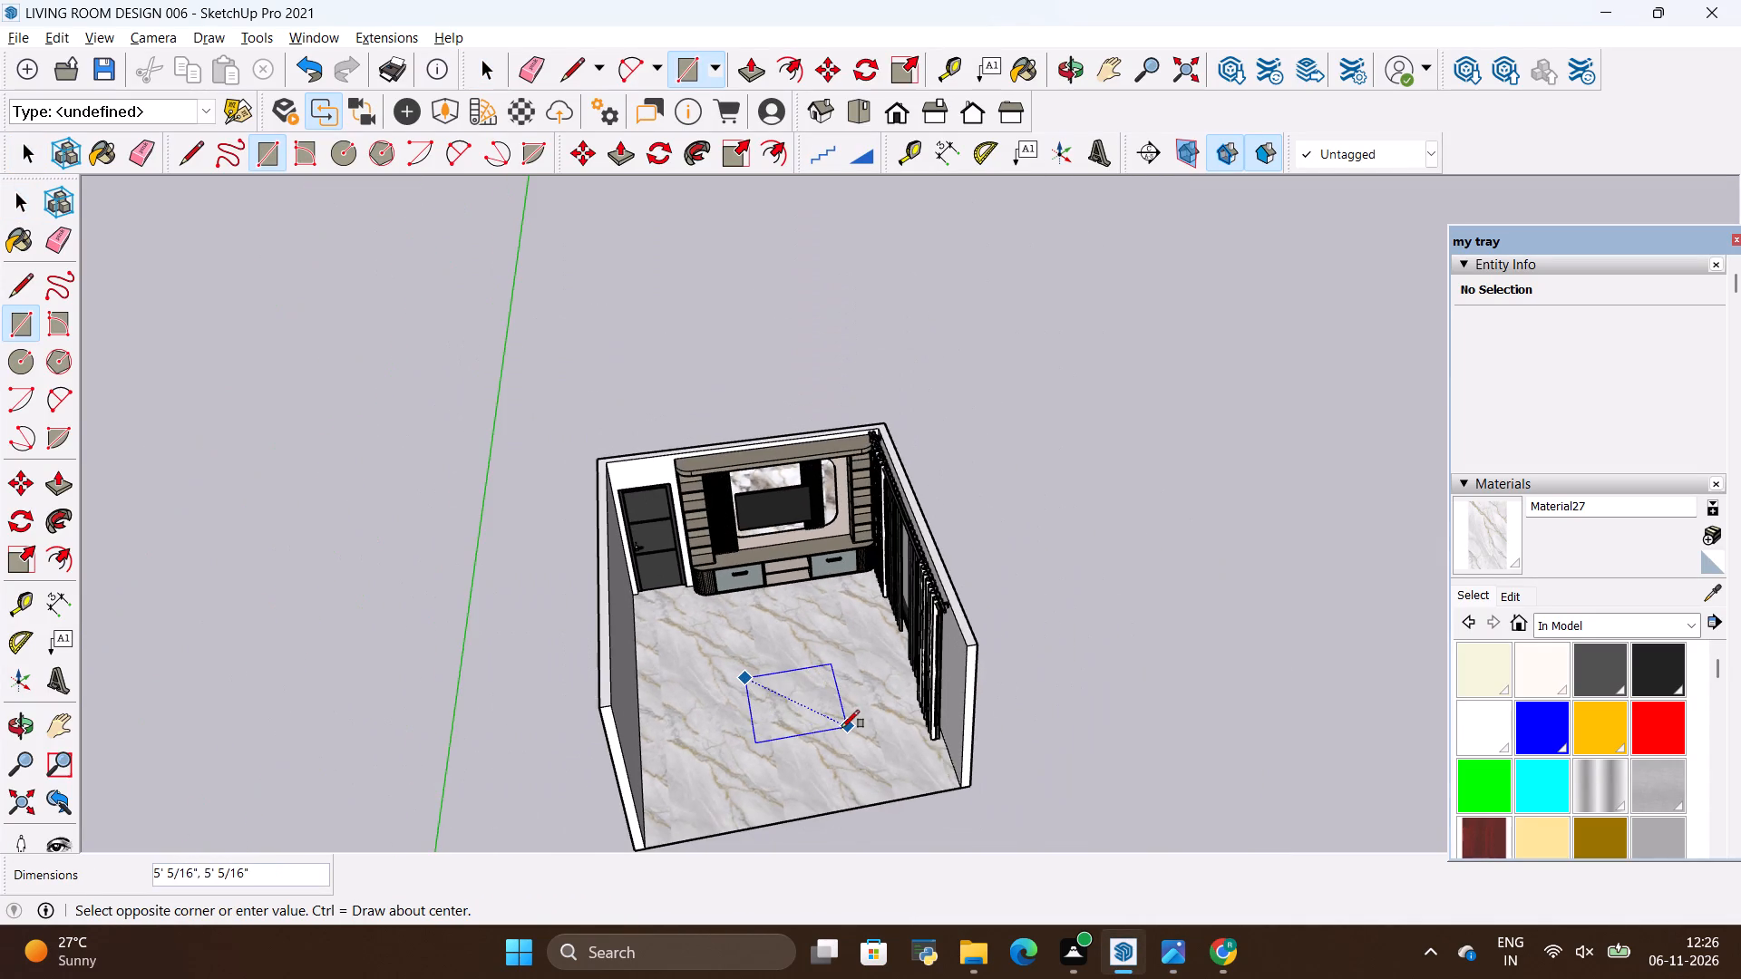
scroll(841, 728, "up", 3)
key("alt+Tab")
key("alt+Tab")
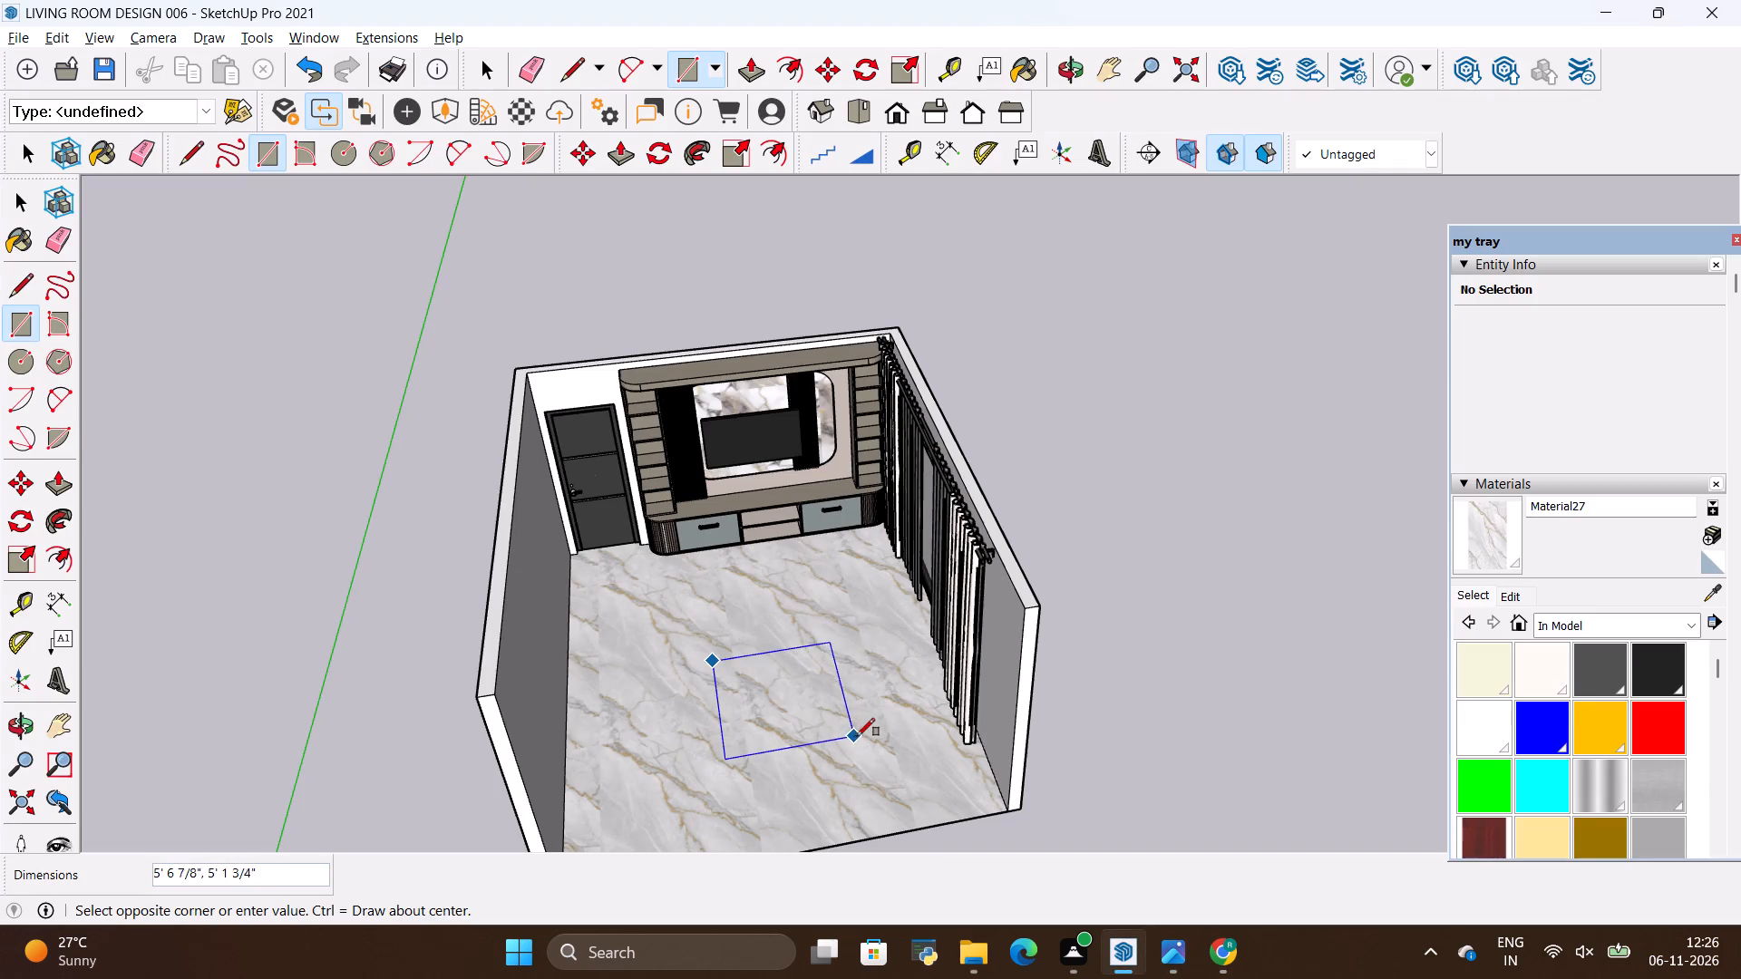
left_click(852, 736)
Make the coffee table rectangle and its edges a group.
key("space")
double_click(793, 733)
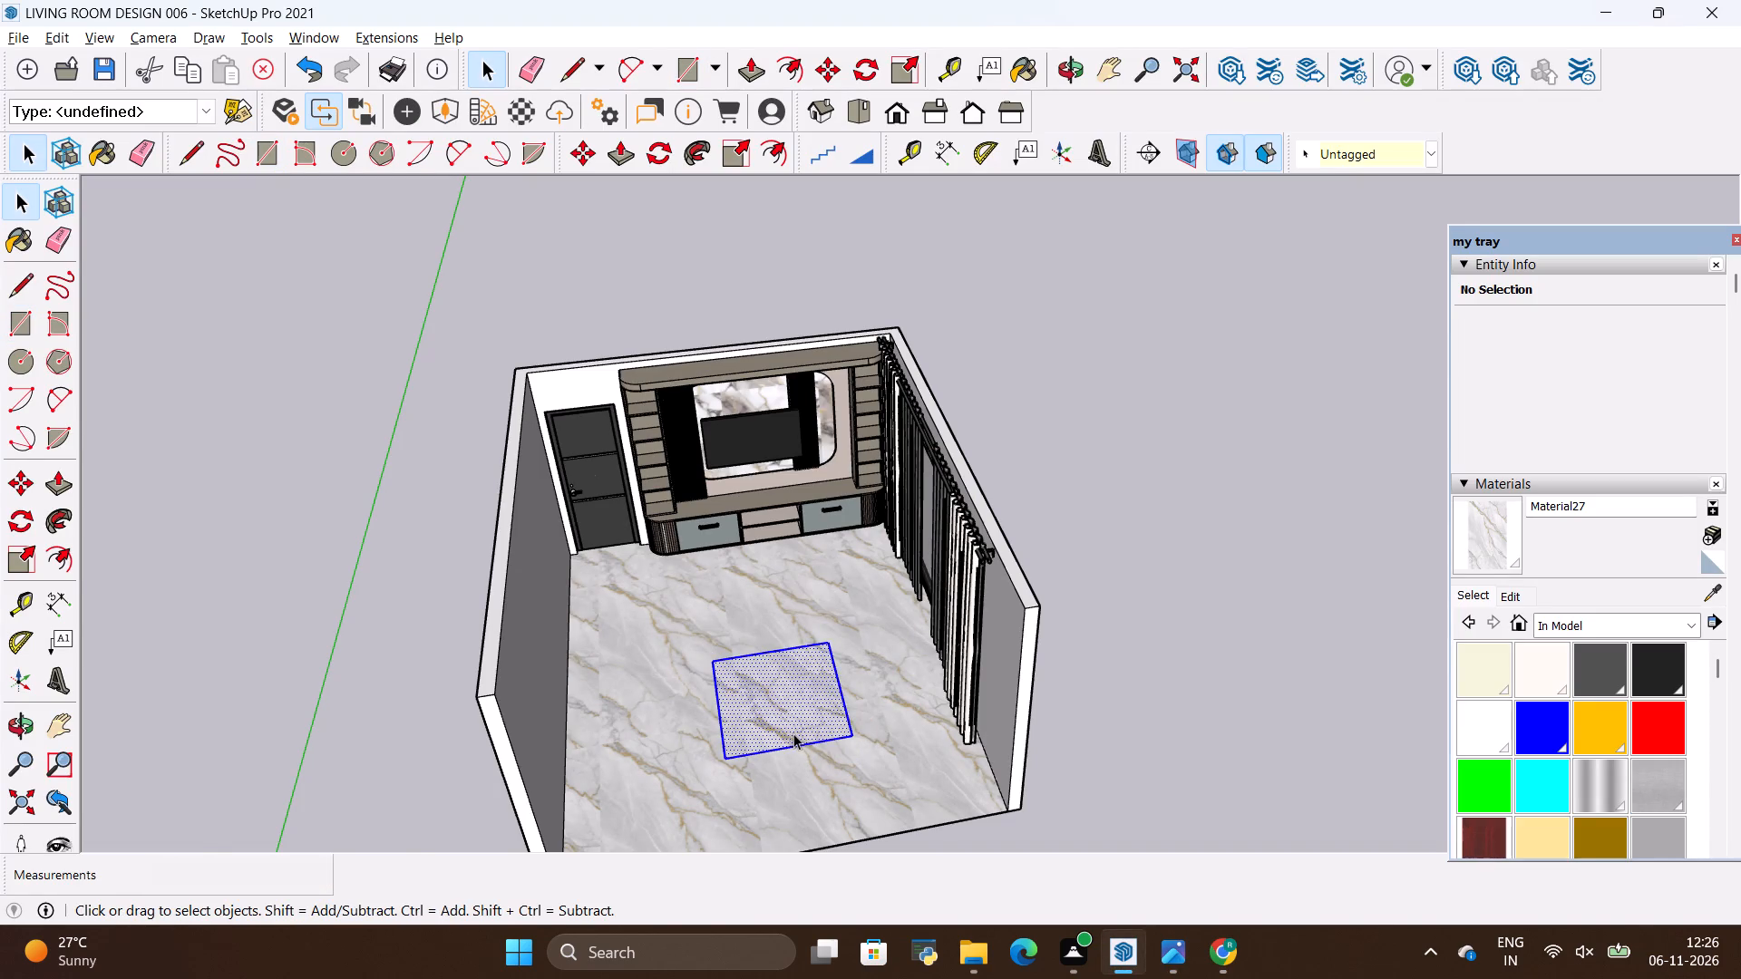
right_click(793, 733)
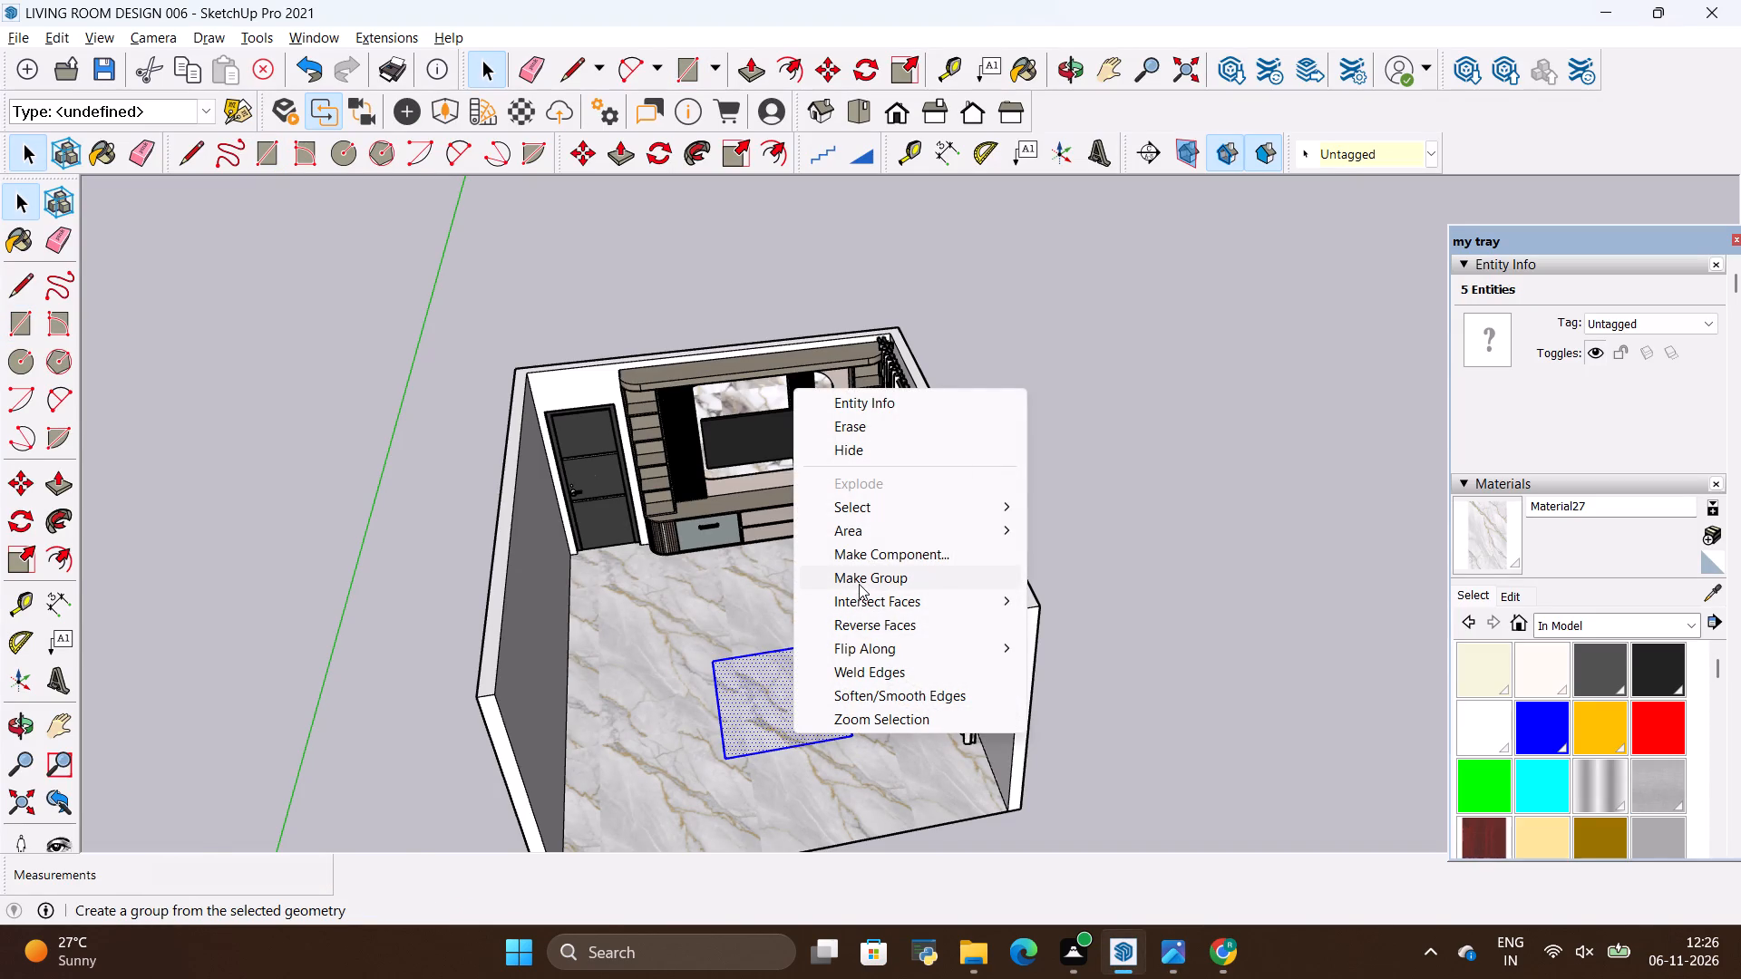
left_click(861, 584)
Paint the rectangular face inside the coffee table group plain white.
scroll(773, 597, "down", 3)
scroll(795, 701, "up", 5)
key("space")
double_click(793, 673)
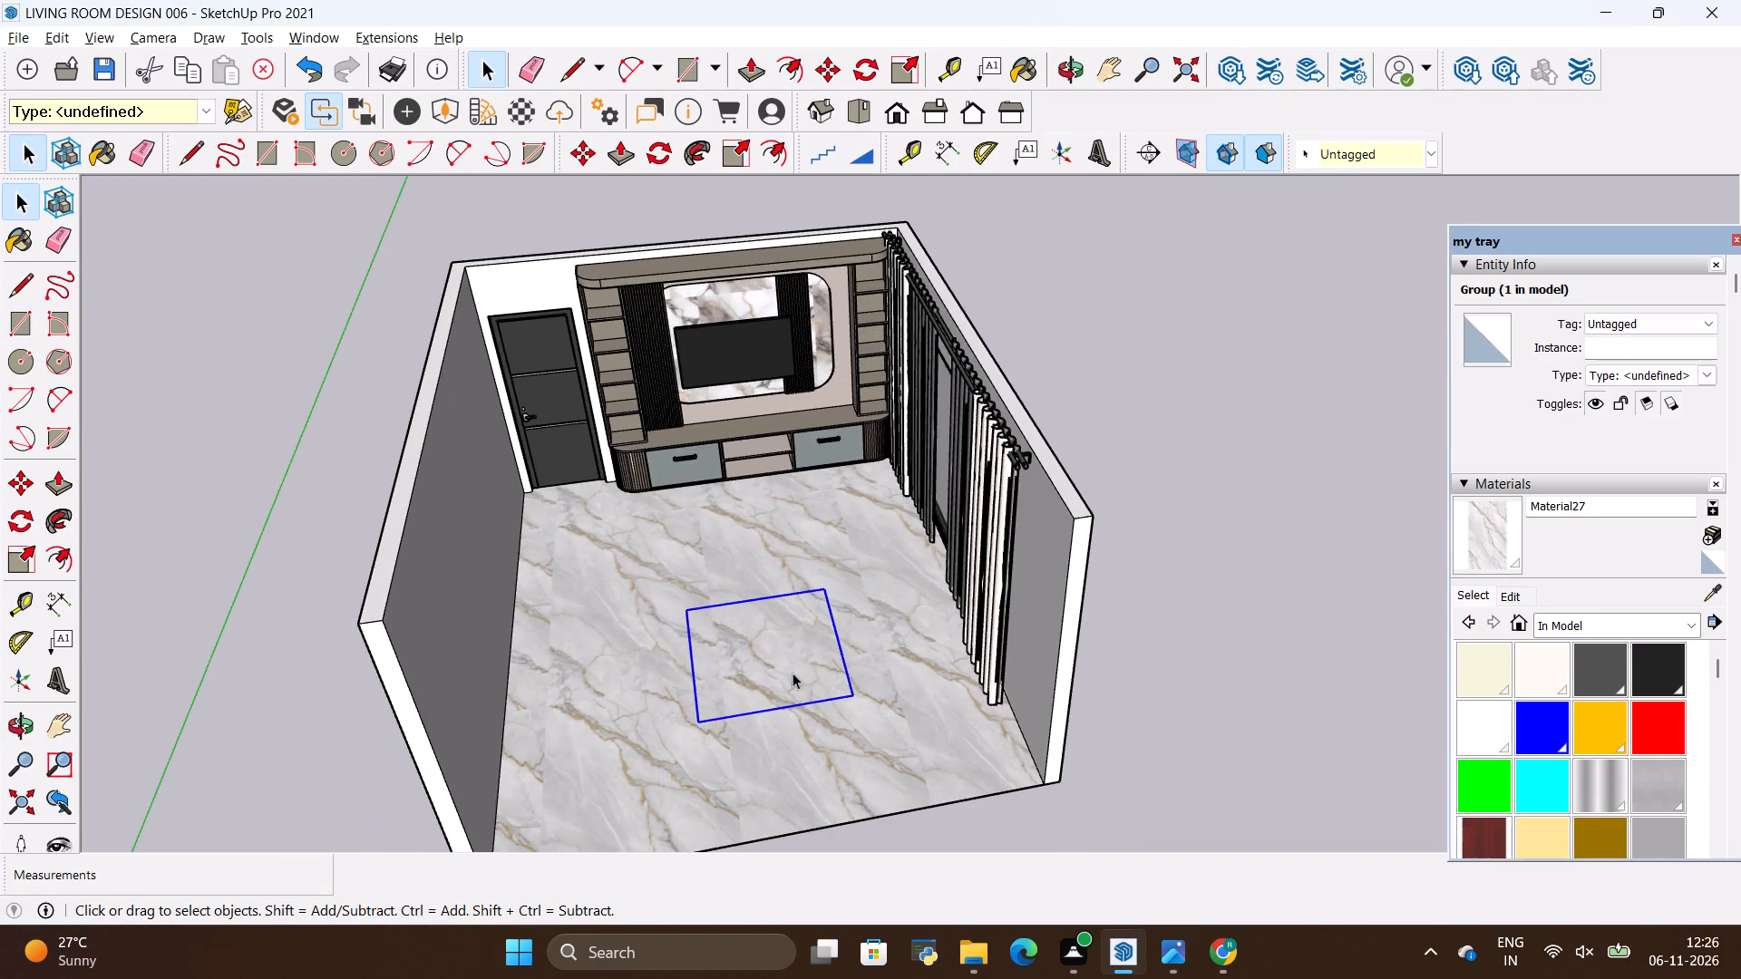
left_click(1489, 727)
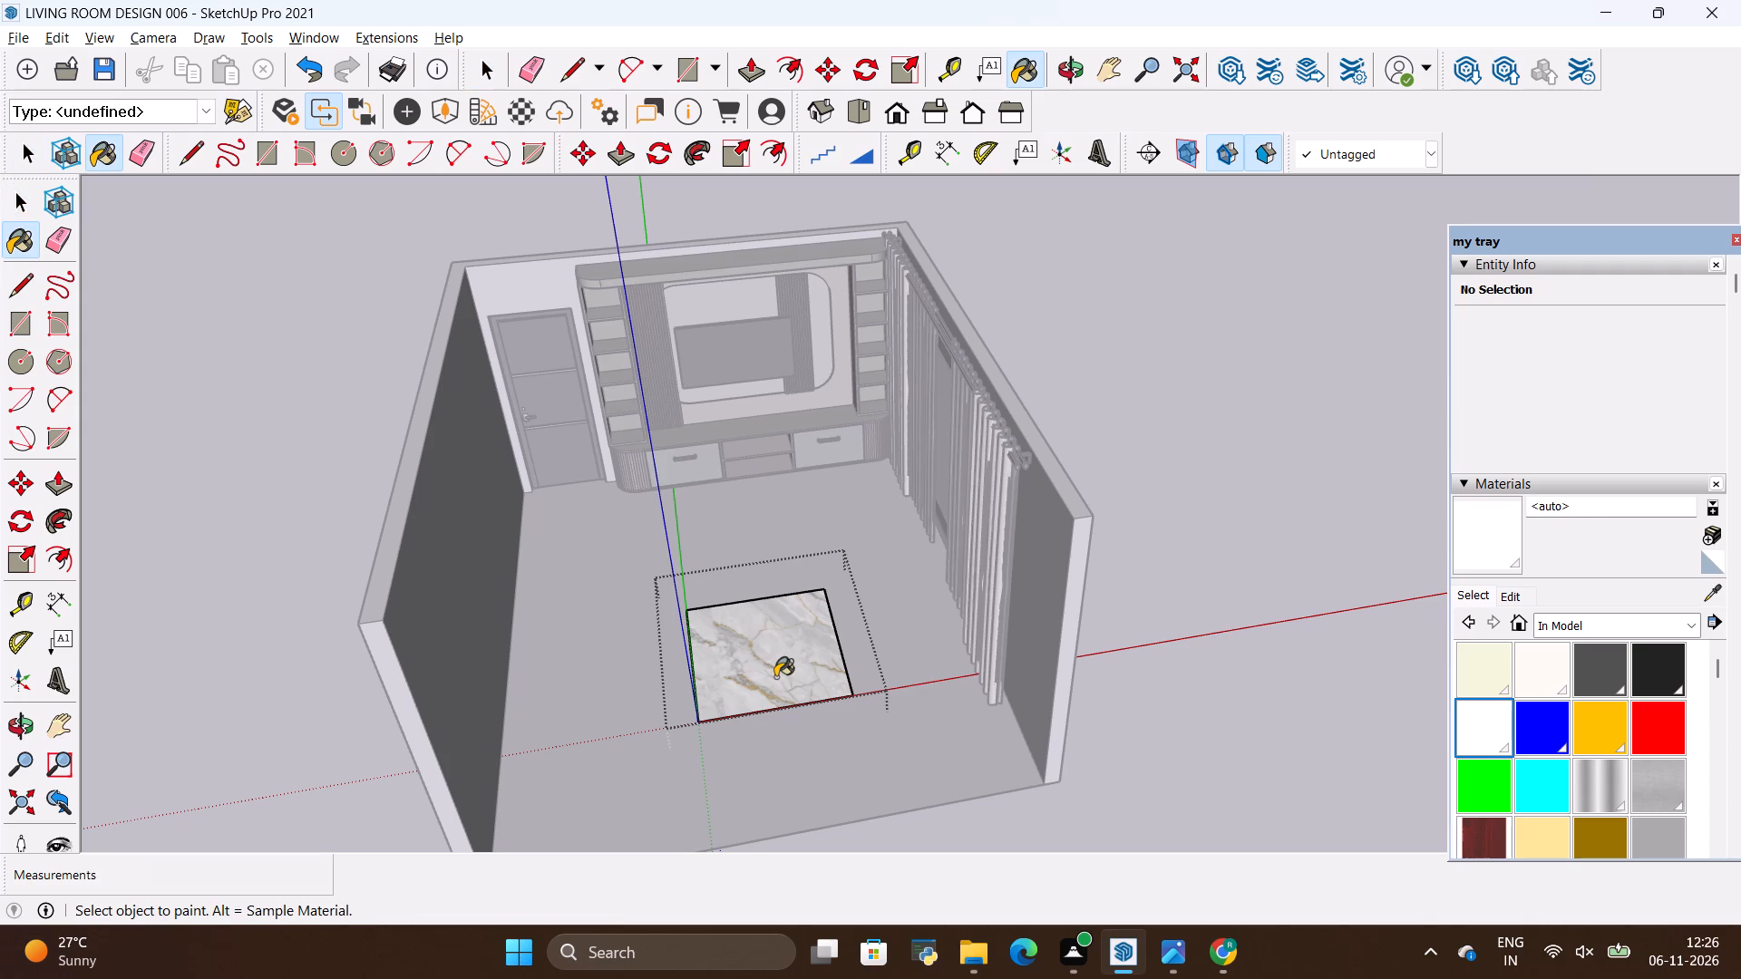
left_click(775, 677)
key("space")
left_click(1172, 431)
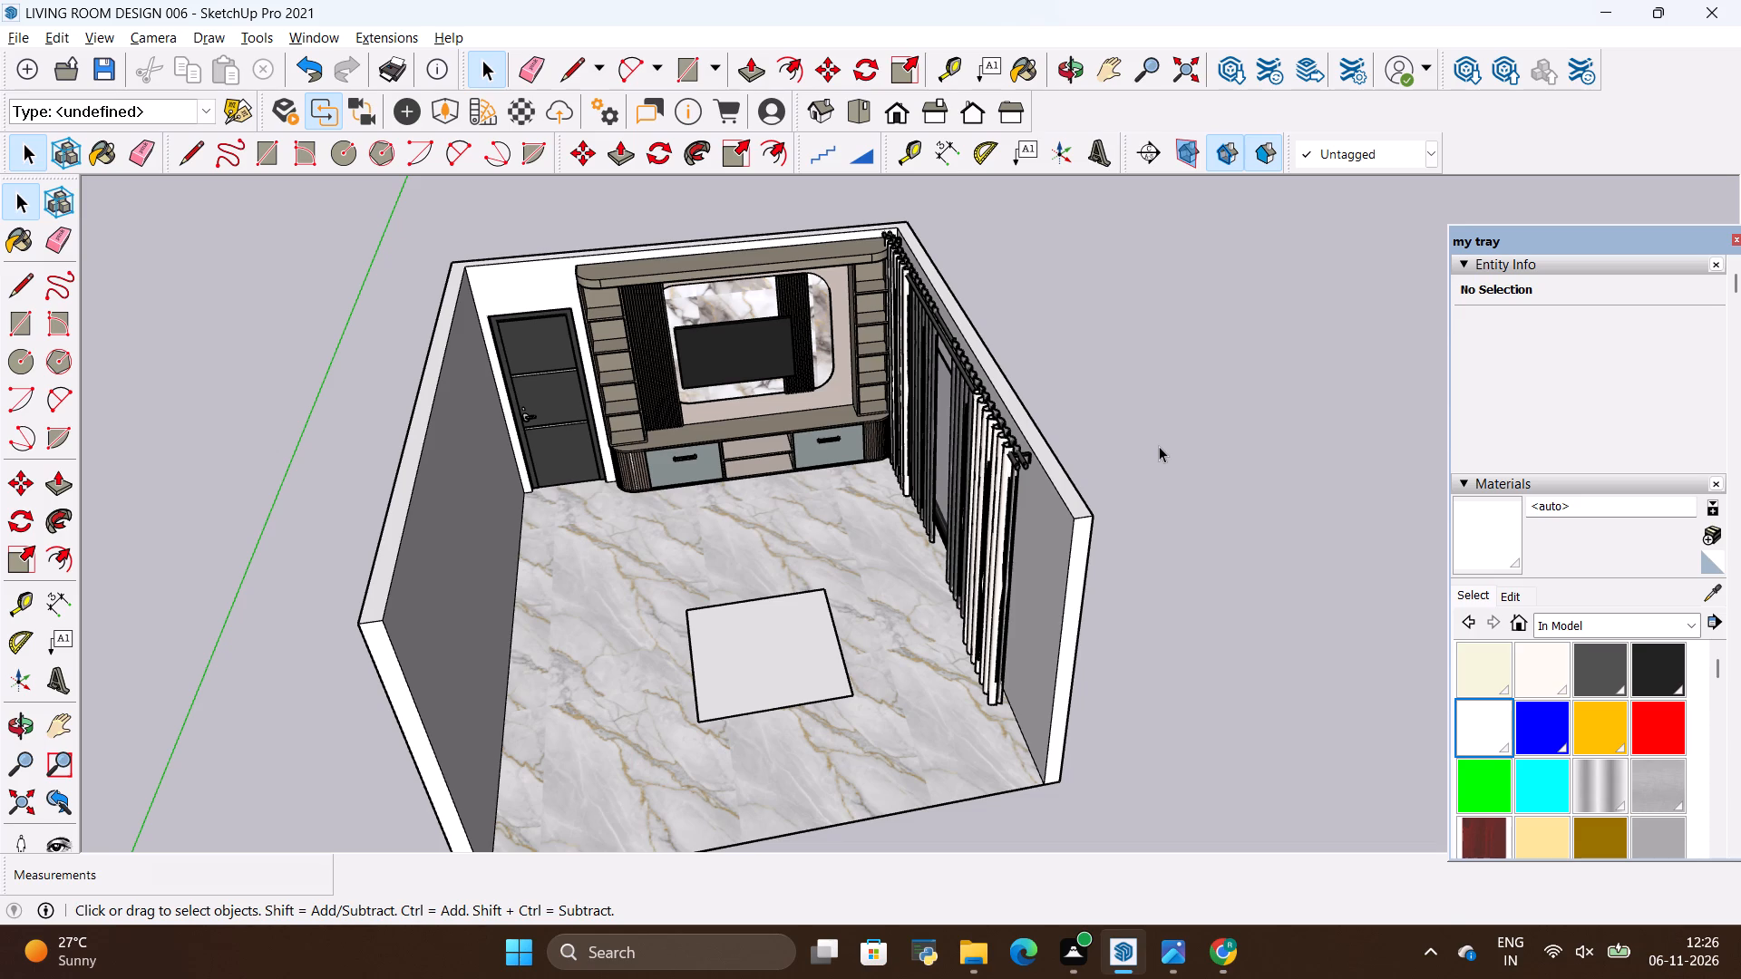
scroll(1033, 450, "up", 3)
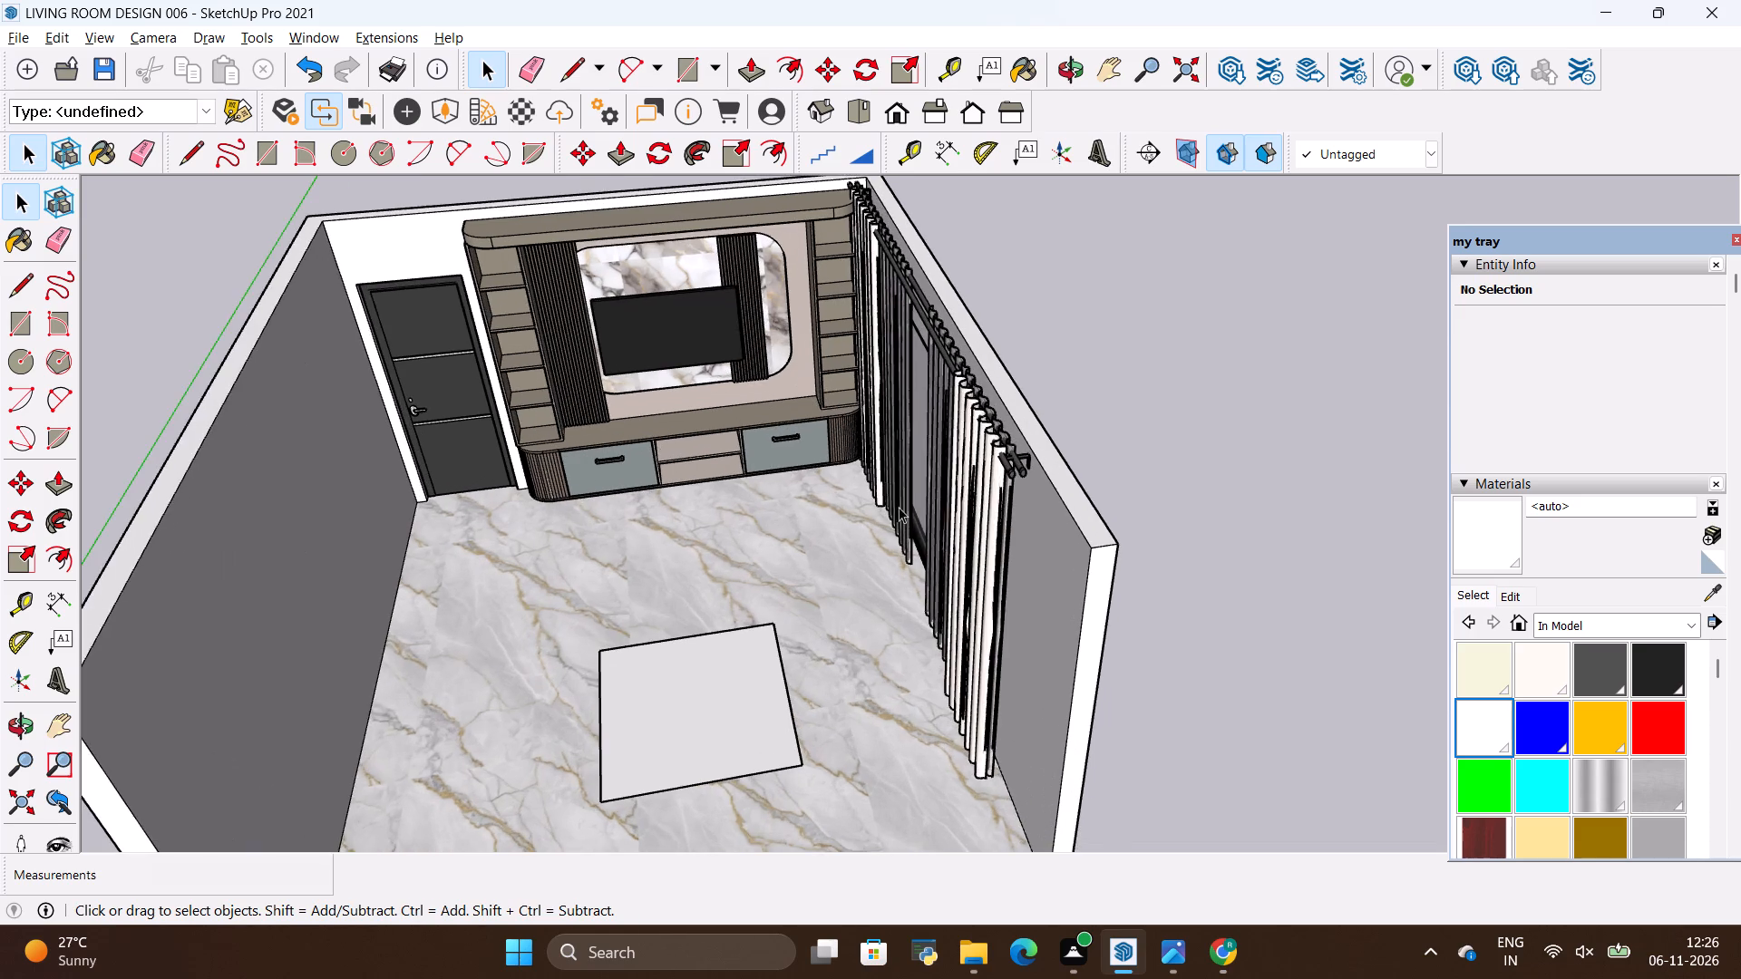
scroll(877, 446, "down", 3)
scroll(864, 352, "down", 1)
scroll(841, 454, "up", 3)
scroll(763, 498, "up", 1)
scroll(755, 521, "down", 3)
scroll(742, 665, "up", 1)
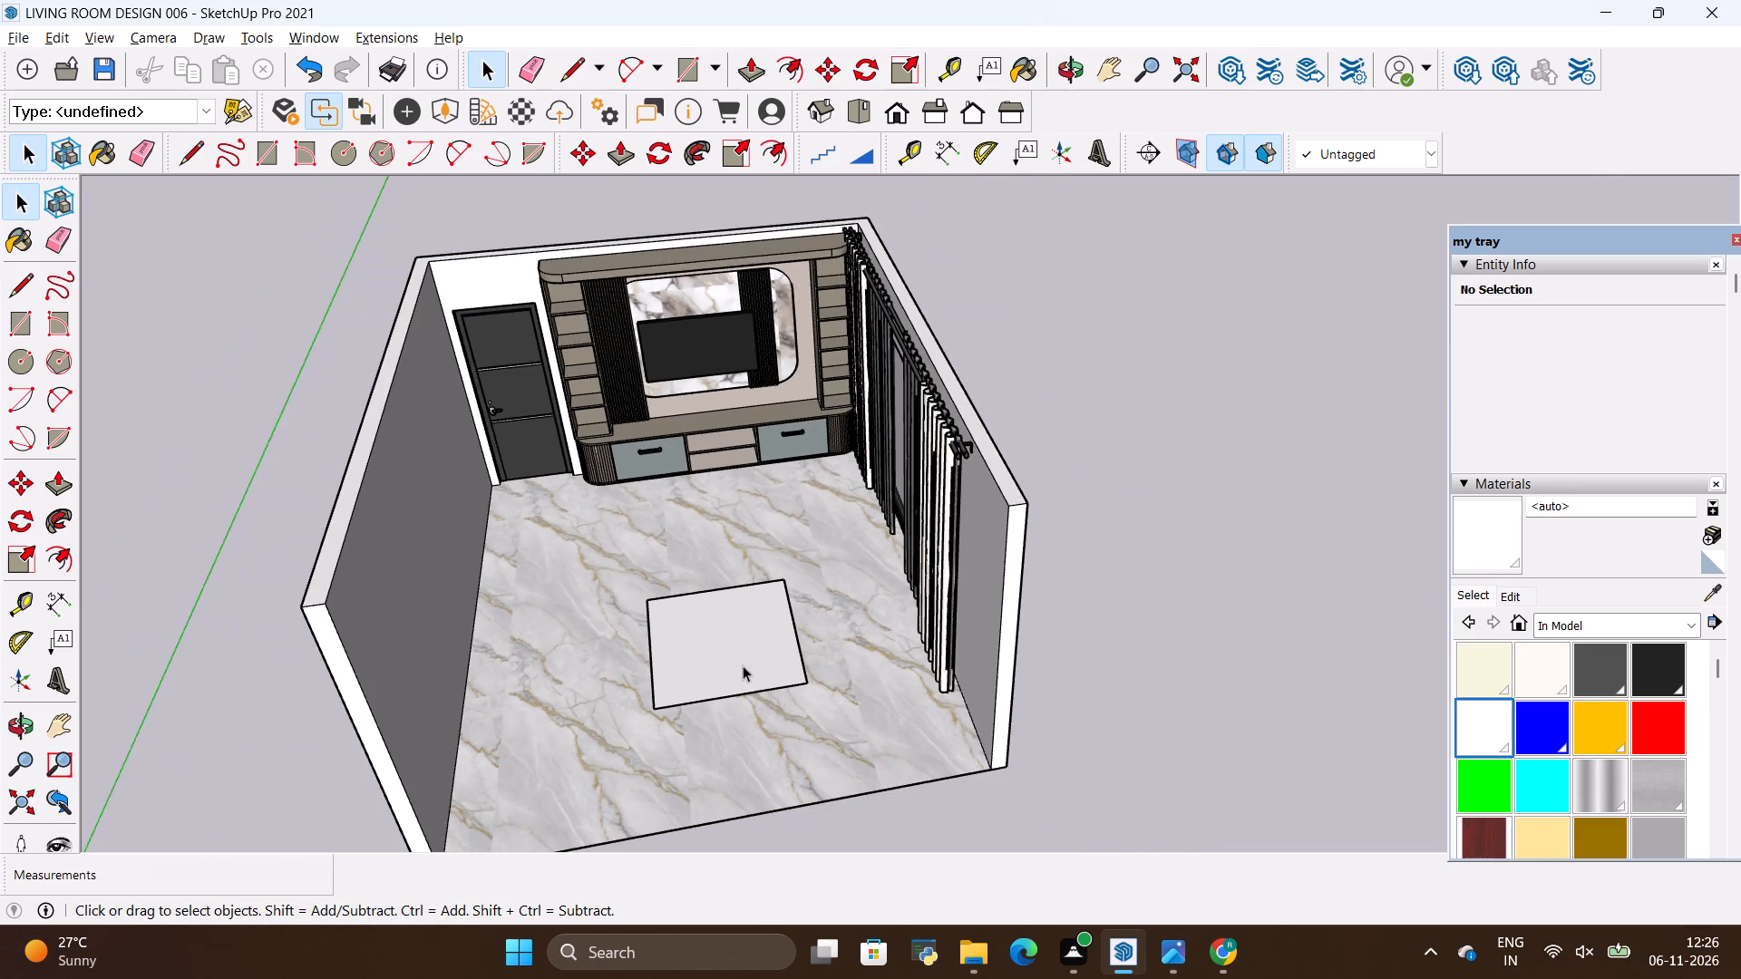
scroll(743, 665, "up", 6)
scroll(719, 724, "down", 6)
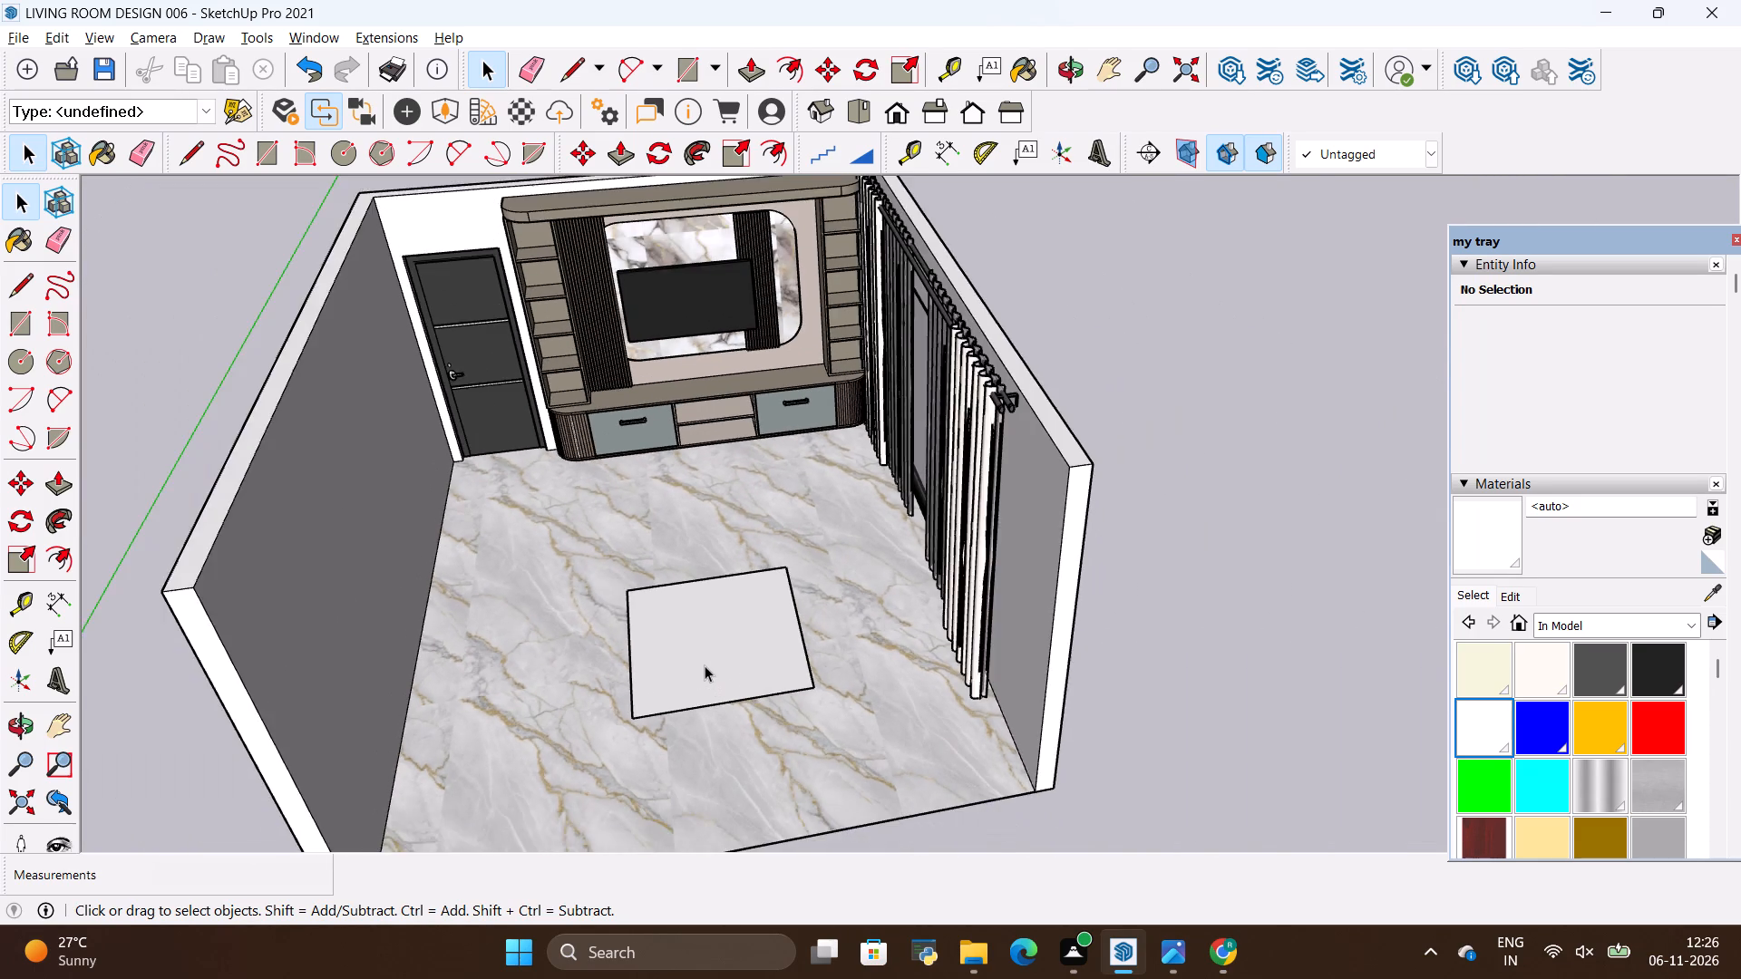
Extrude the white rectangle inside its group upward by 1' to form the coffee table block.
scroll(704, 664, "up", 4)
key("space")
double_click(697, 661)
left_click(695, 661)
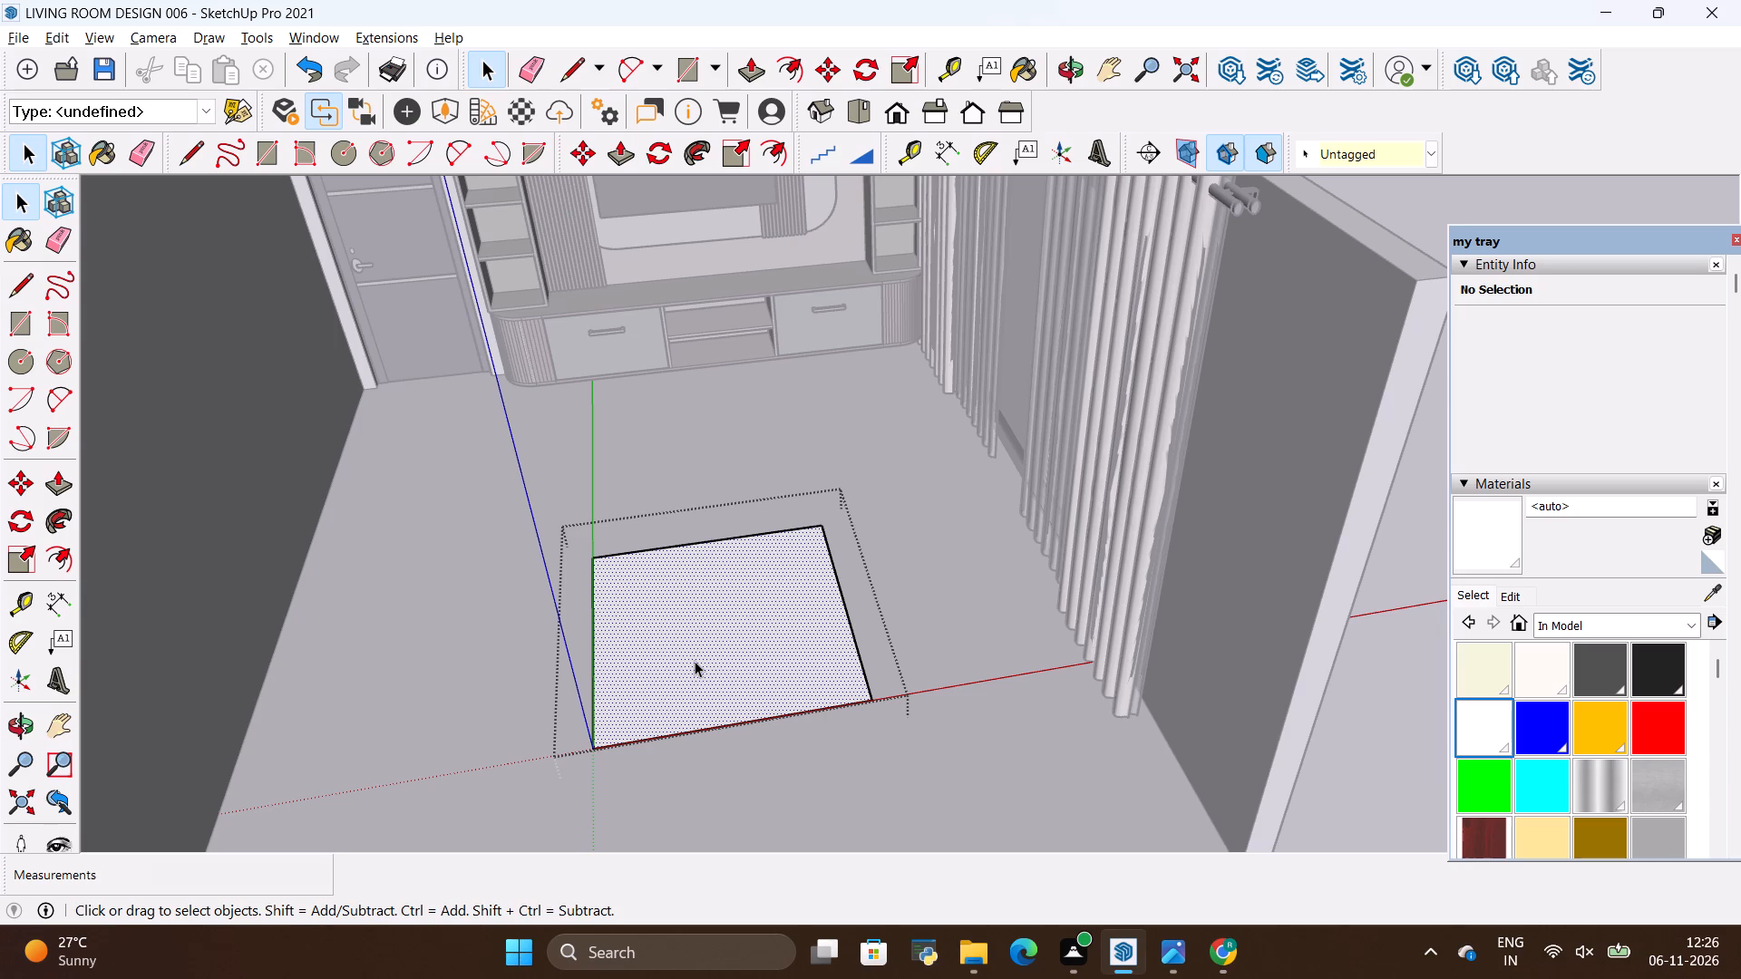
key("p")
left_click(695, 661)
key("alt+Tab")
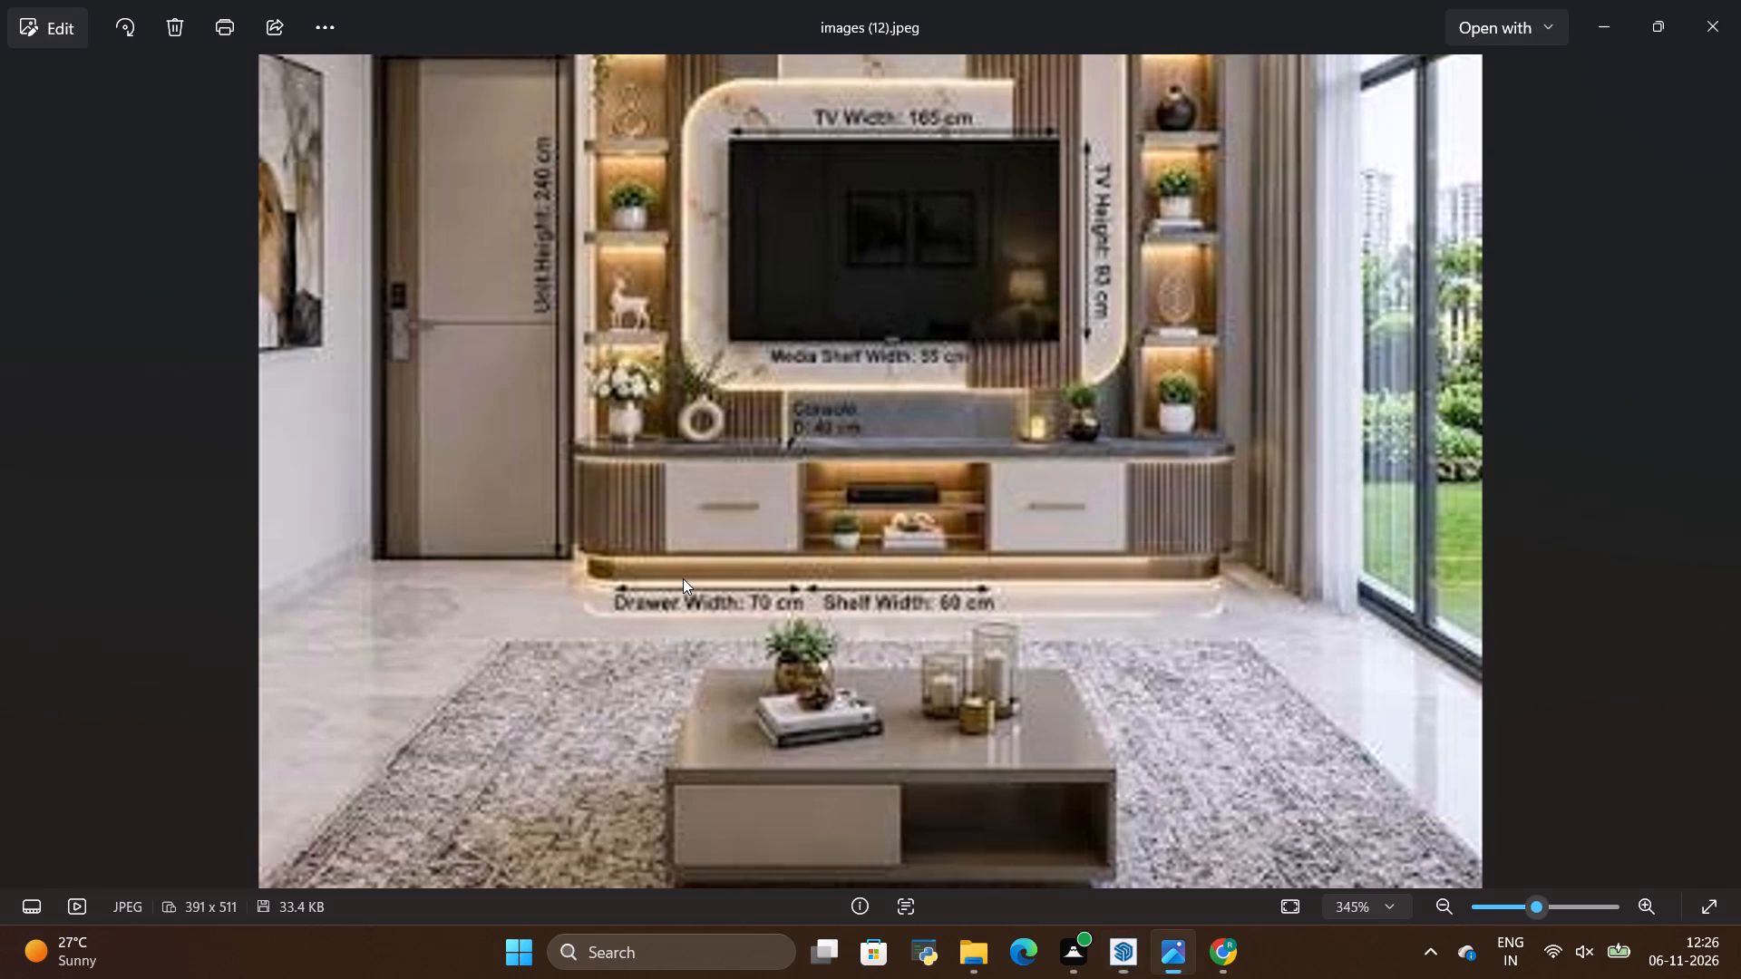
key("alt+Tab")
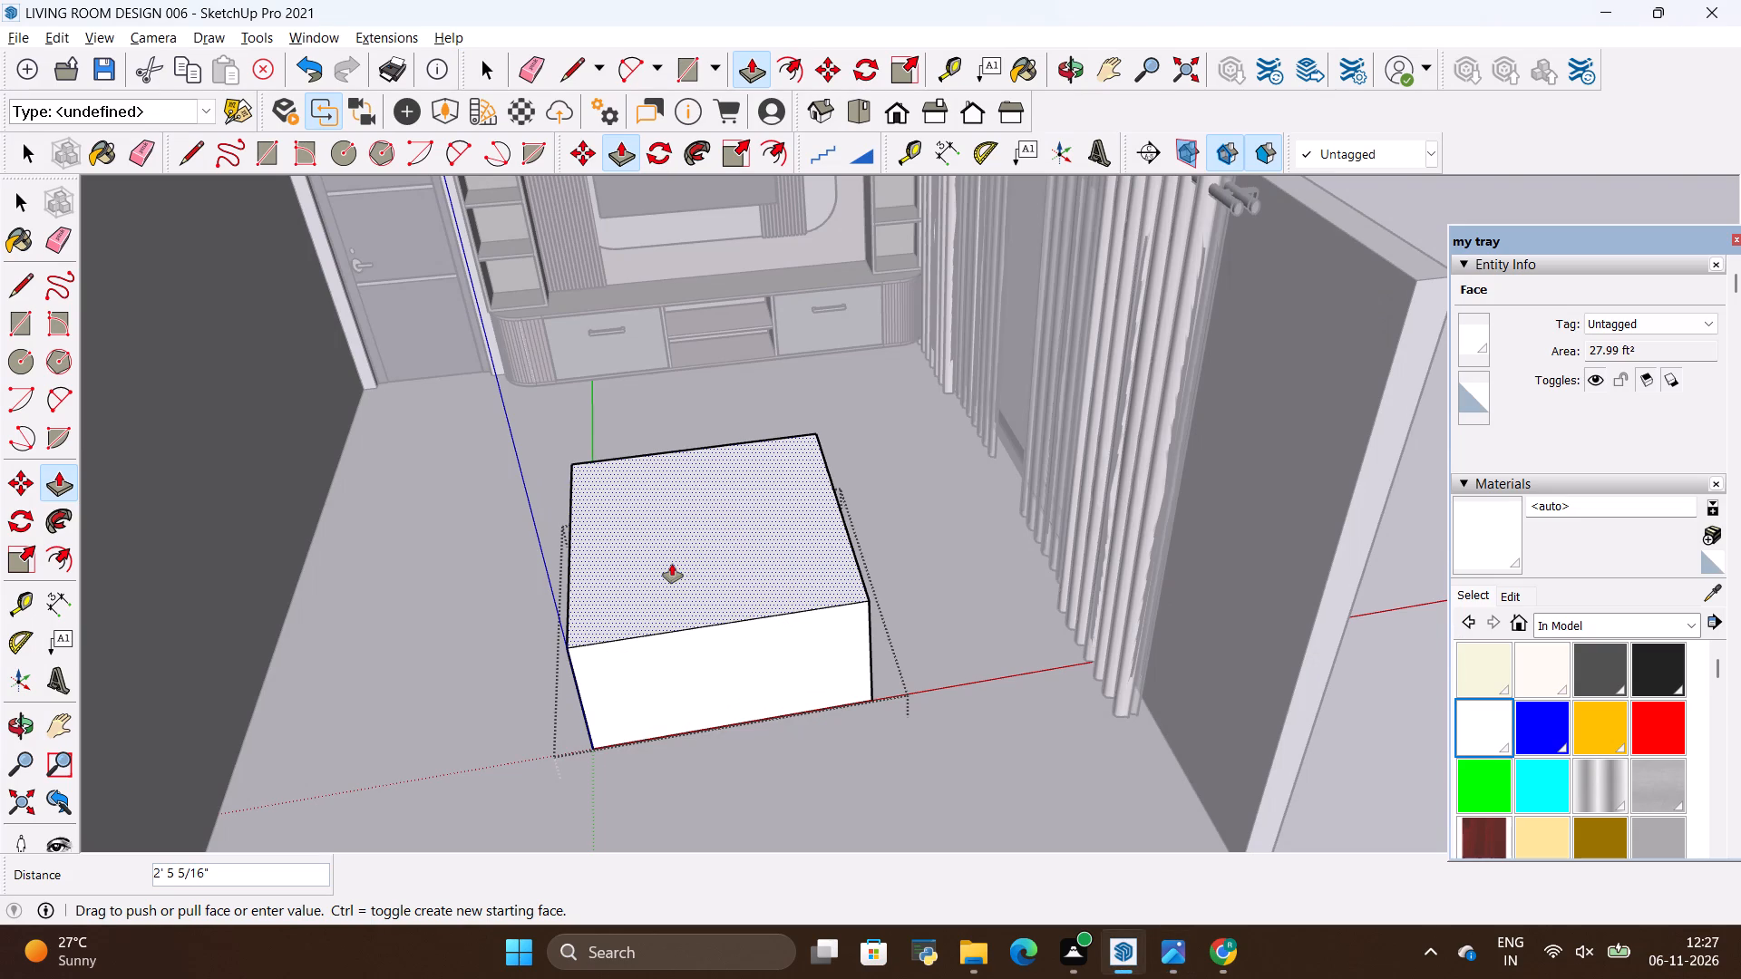
key("BackSpace")
type("1'")
key("Return")
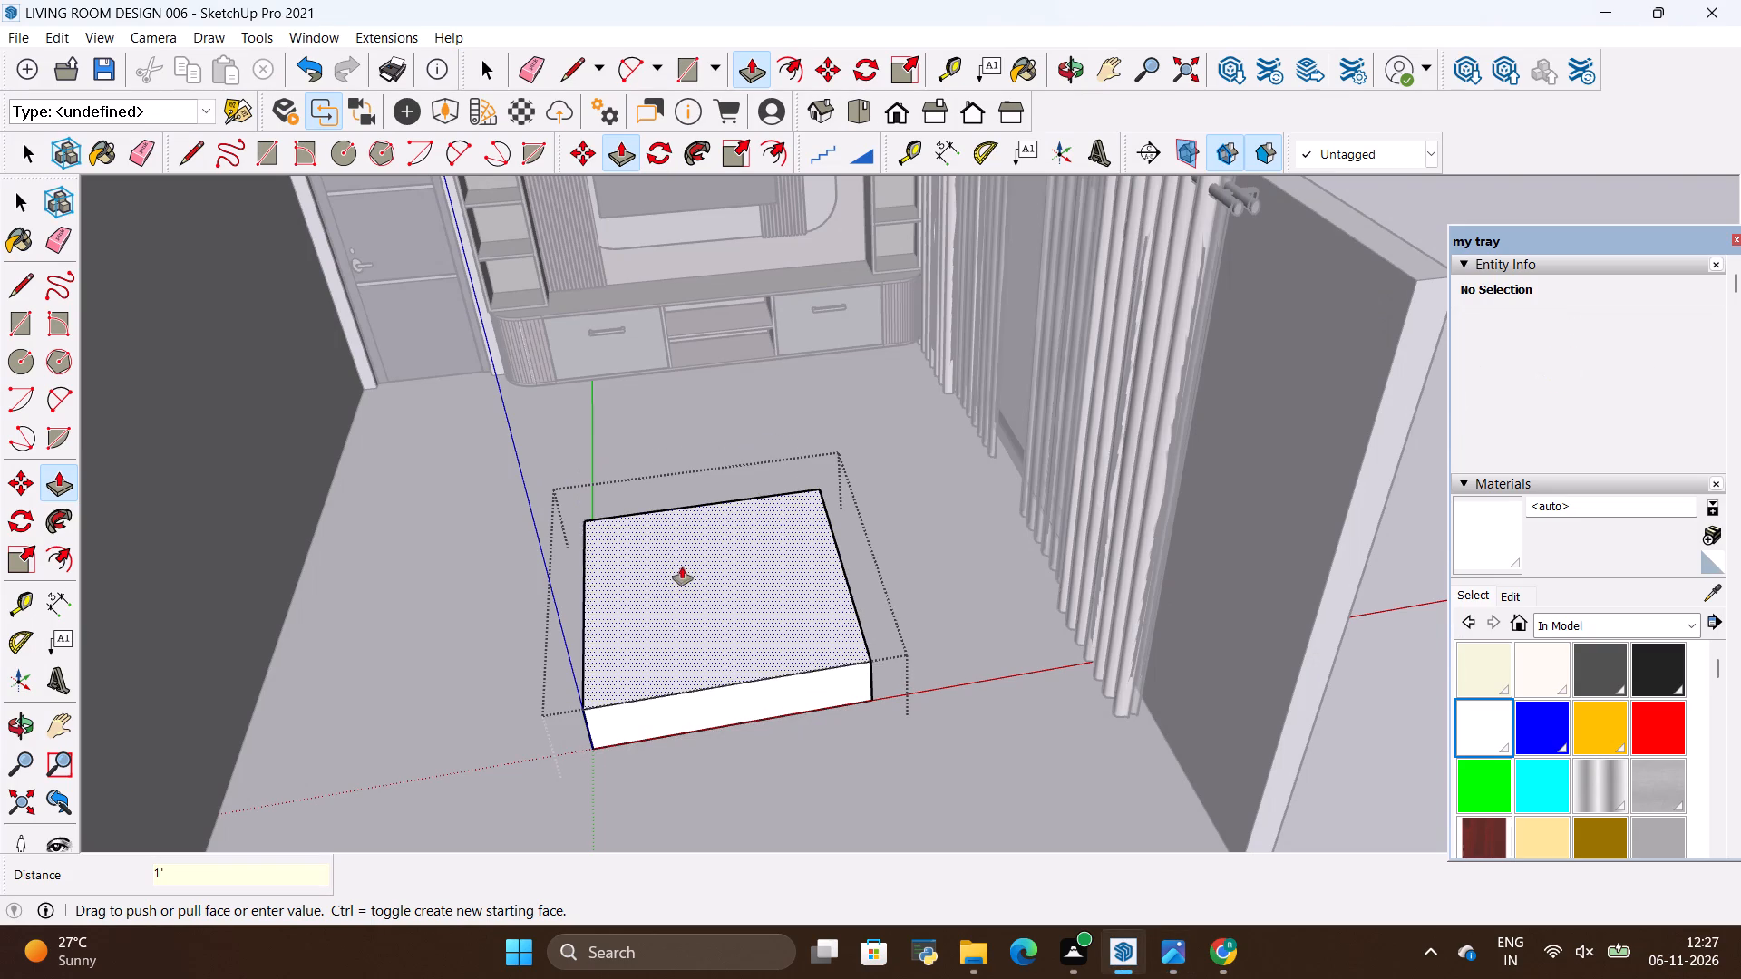
key("space")
Examine the coffee table block against the TV unit and compare its proportions with the reference image.
scroll(632, 574, "down", 4)
scroll(775, 731, "up", 8)
scroll(534, 499, "down", 3)
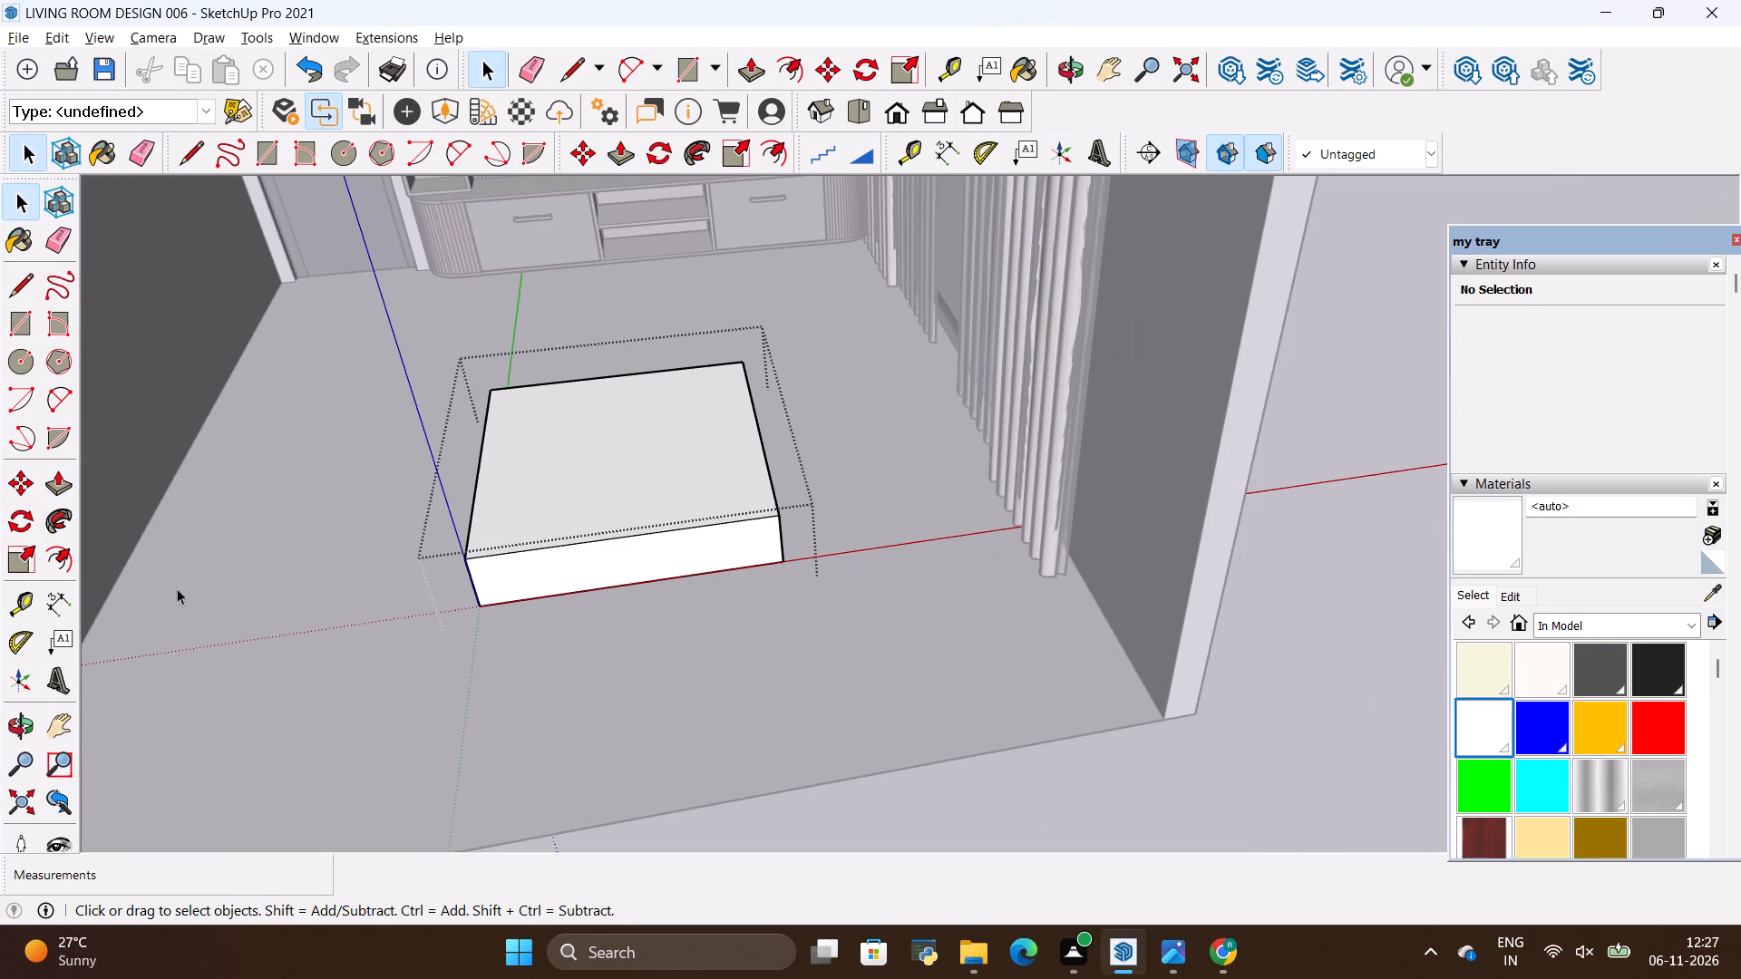
left_click(8, 727)
left_click_drag(452, 648, 440, 554)
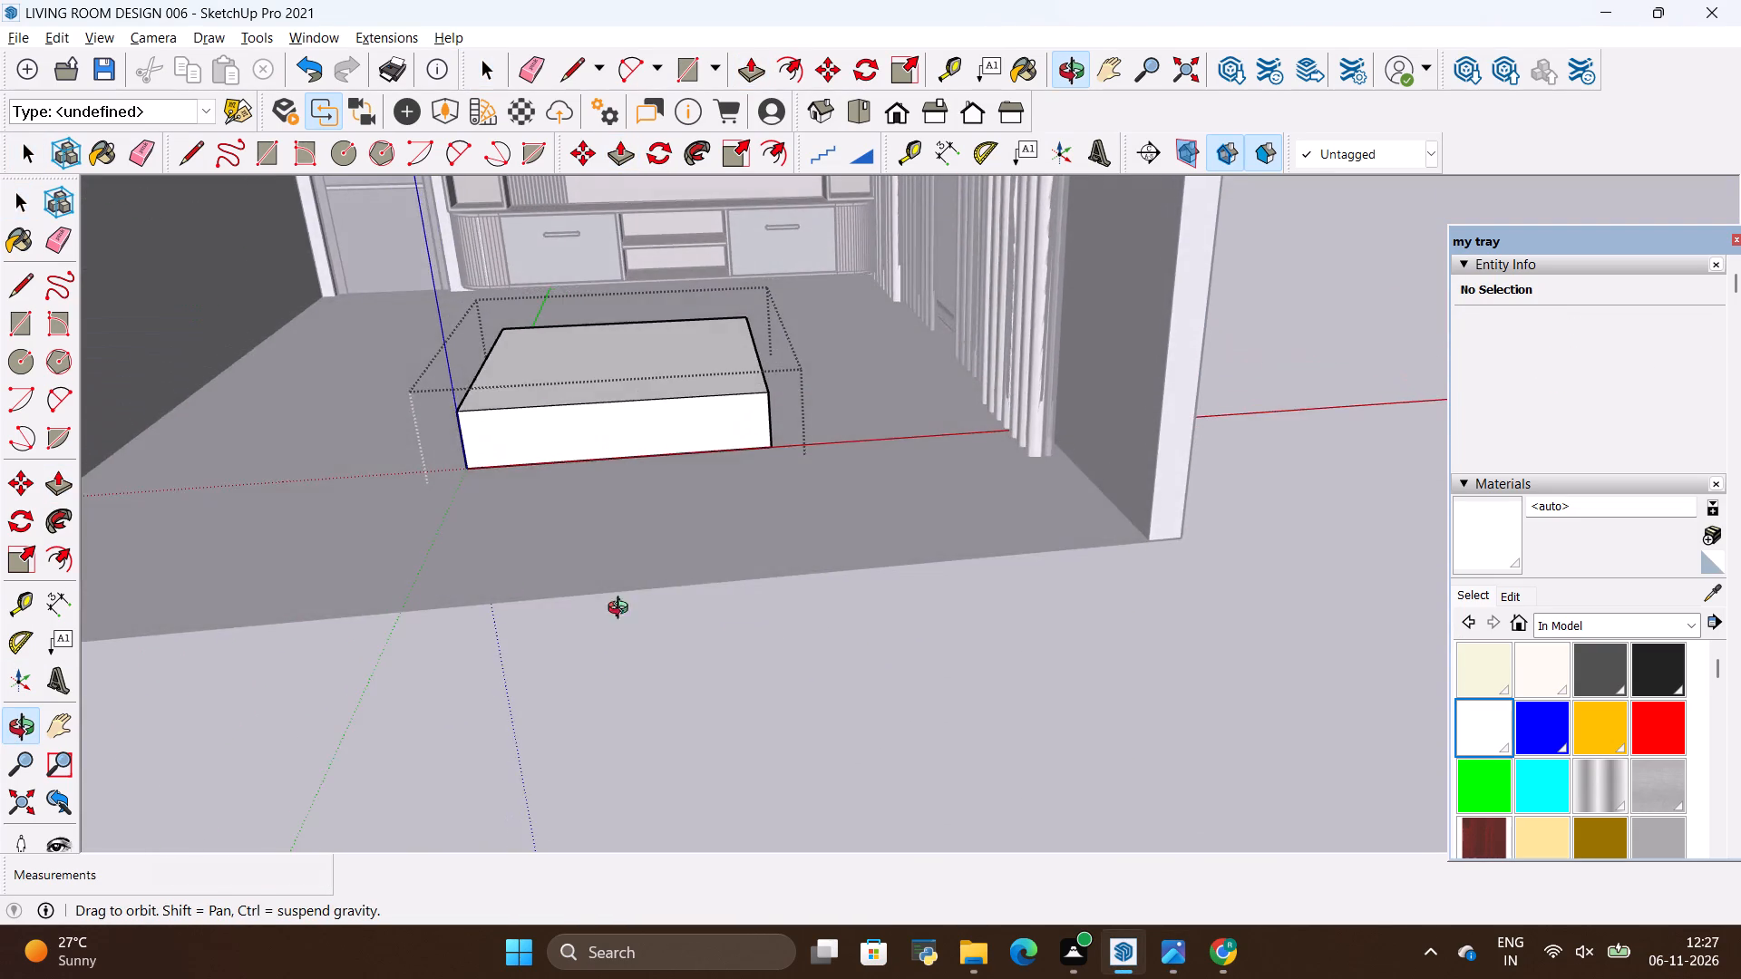
scroll(777, 631, "down", 20)
scroll(762, 433, "up", 11)
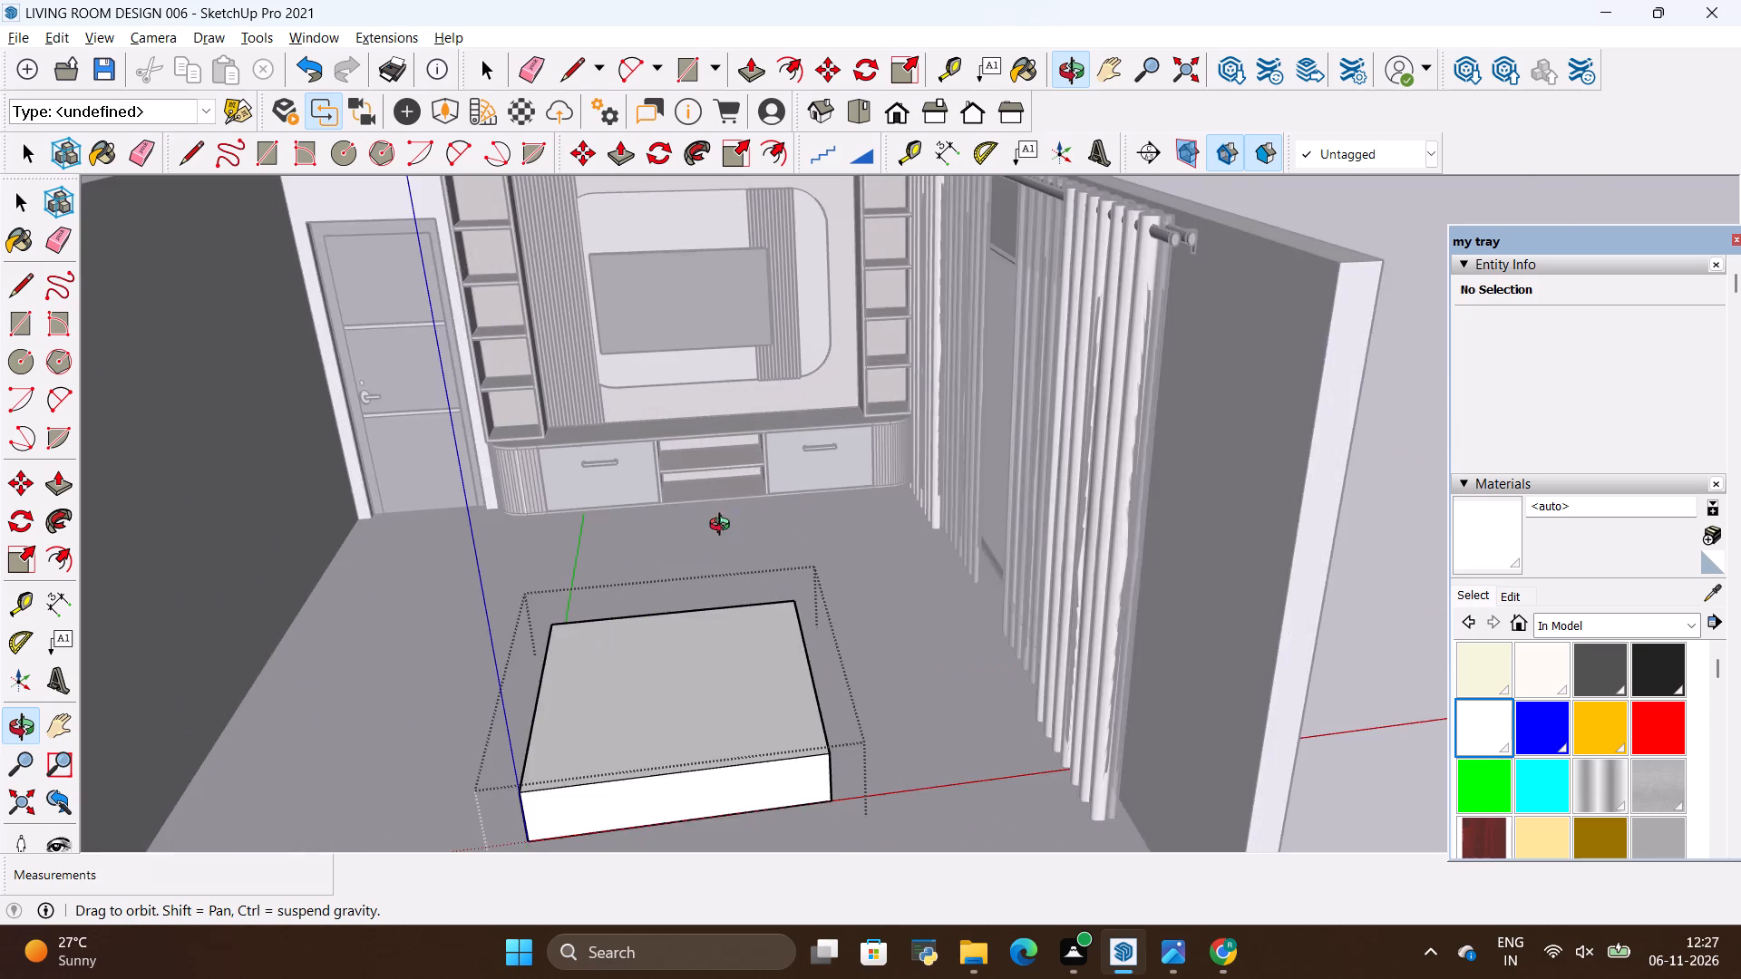
left_click_drag(723, 527, 718, 402)
scroll(728, 431, "down", 4)
scroll(726, 374, "up", 5)
key("alt+Tab")
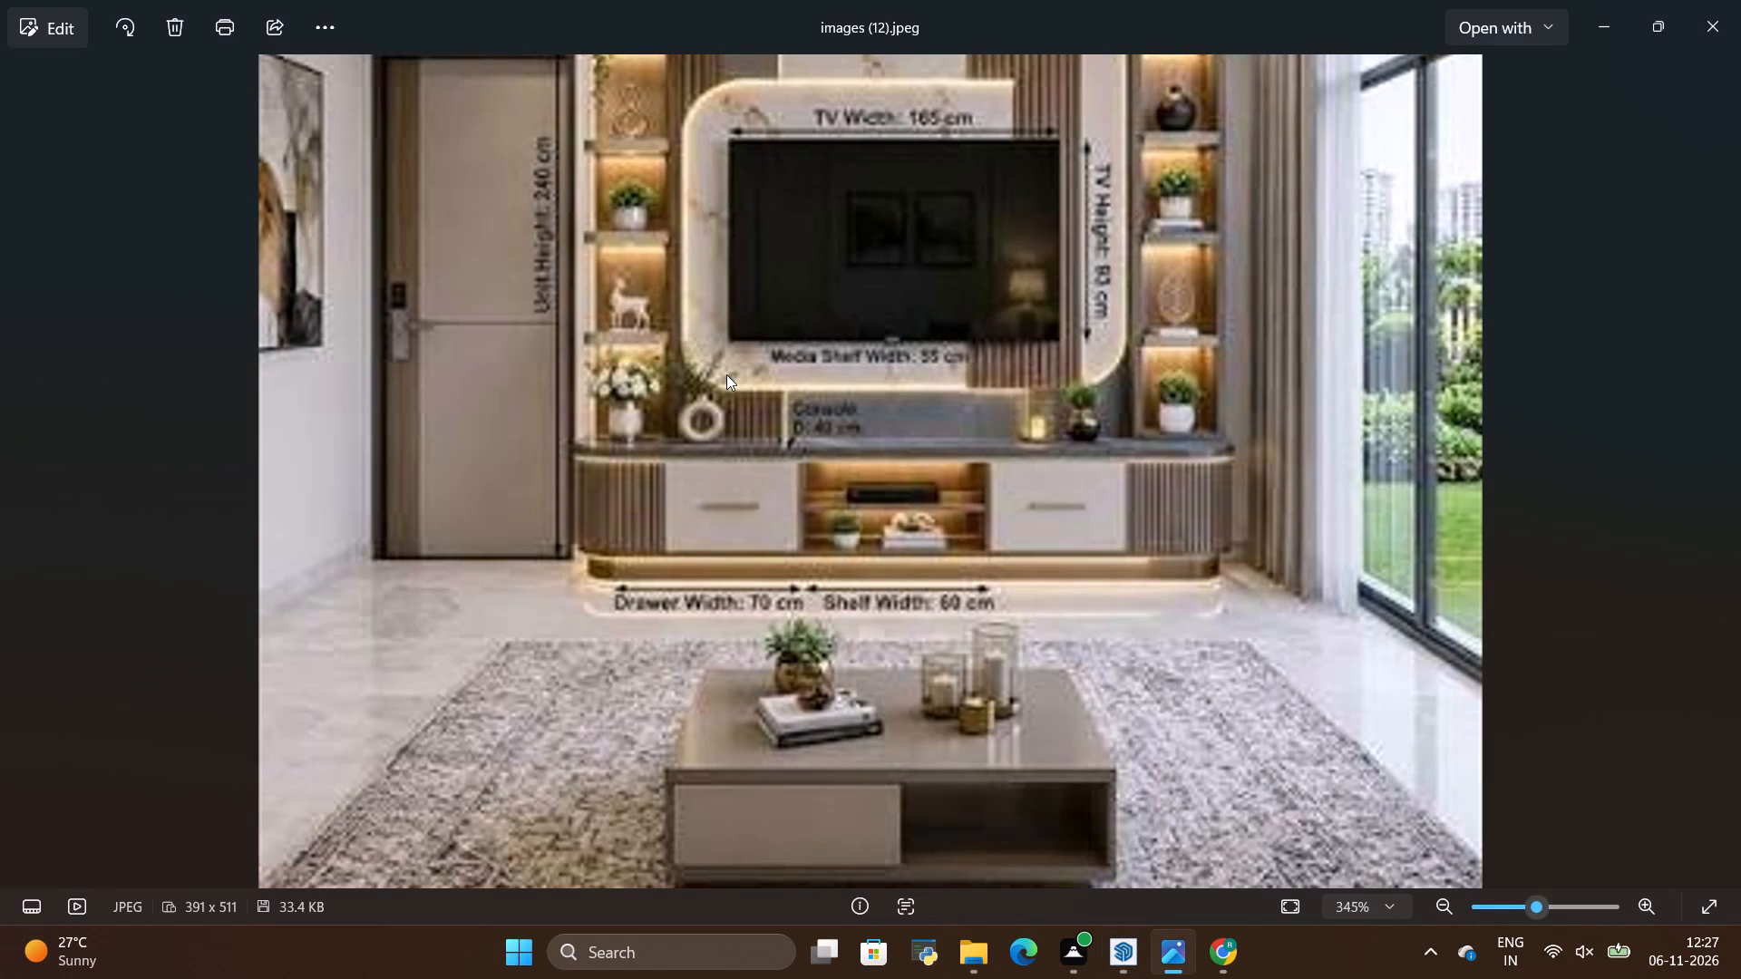
key("alt+Tab")
scroll(812, 388, "down", 3)
left_click_drag(805, 434, 804, 544)
Extrude the top face of the coffee table block upward by another 6".
key("space")
left_click(675, 725)
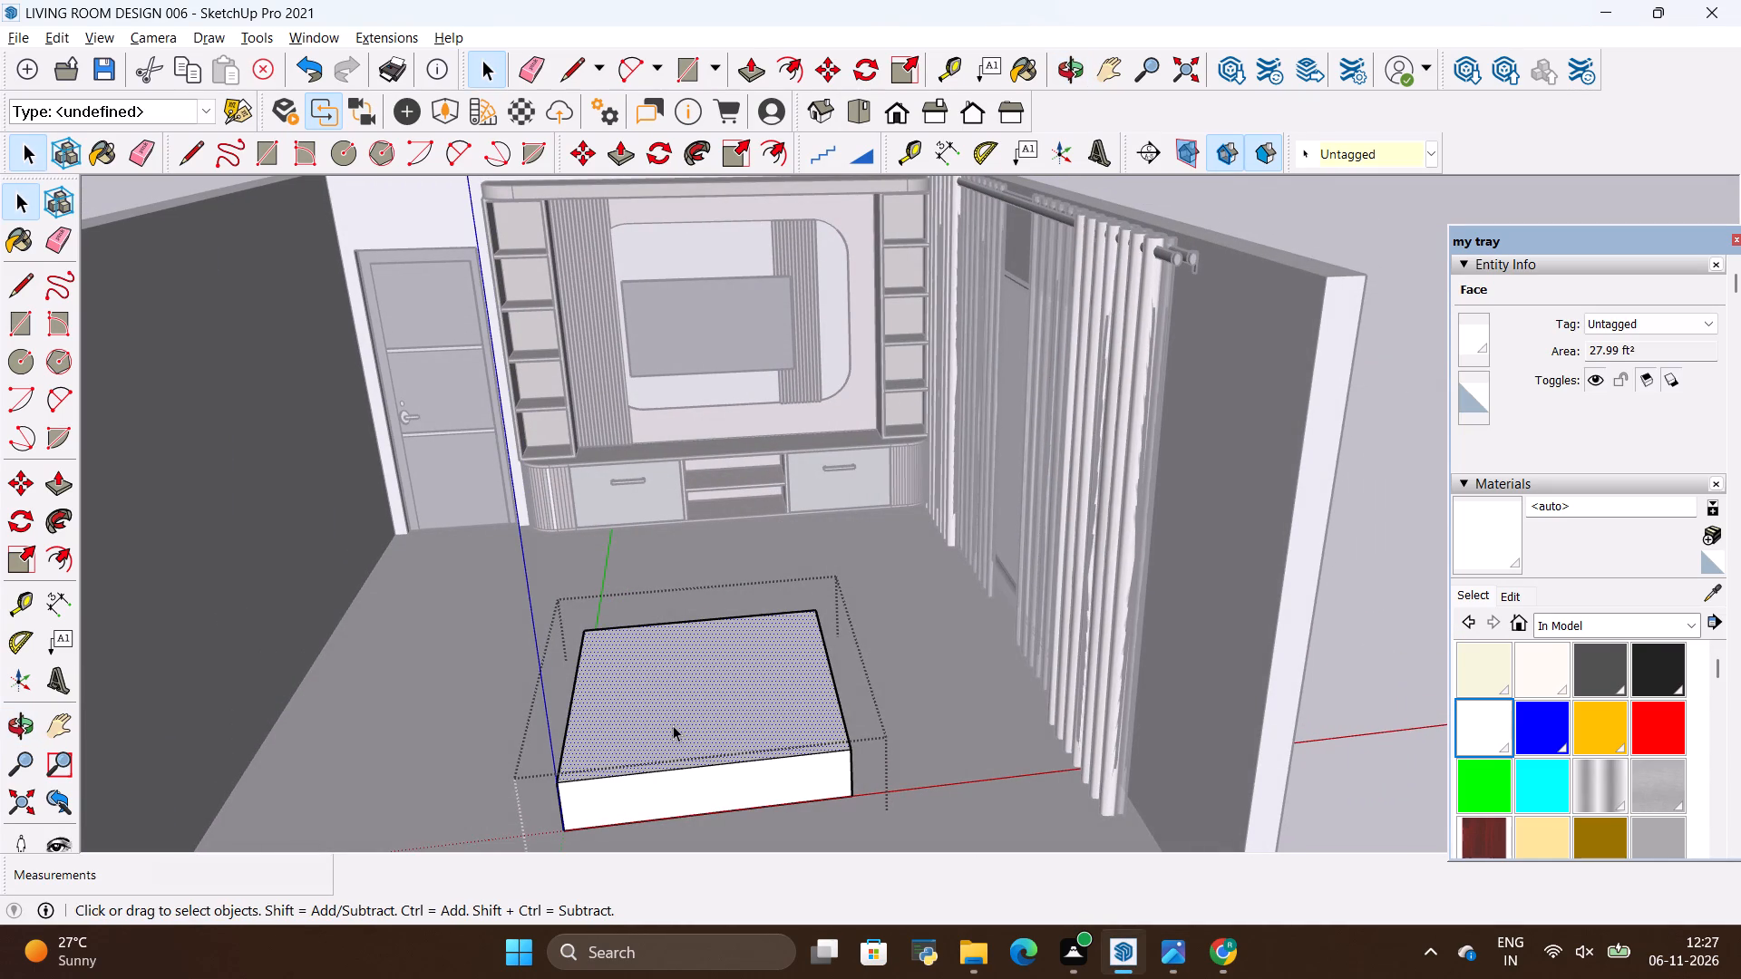
key("p")
left_click(673, 725)
key("BackSpace")
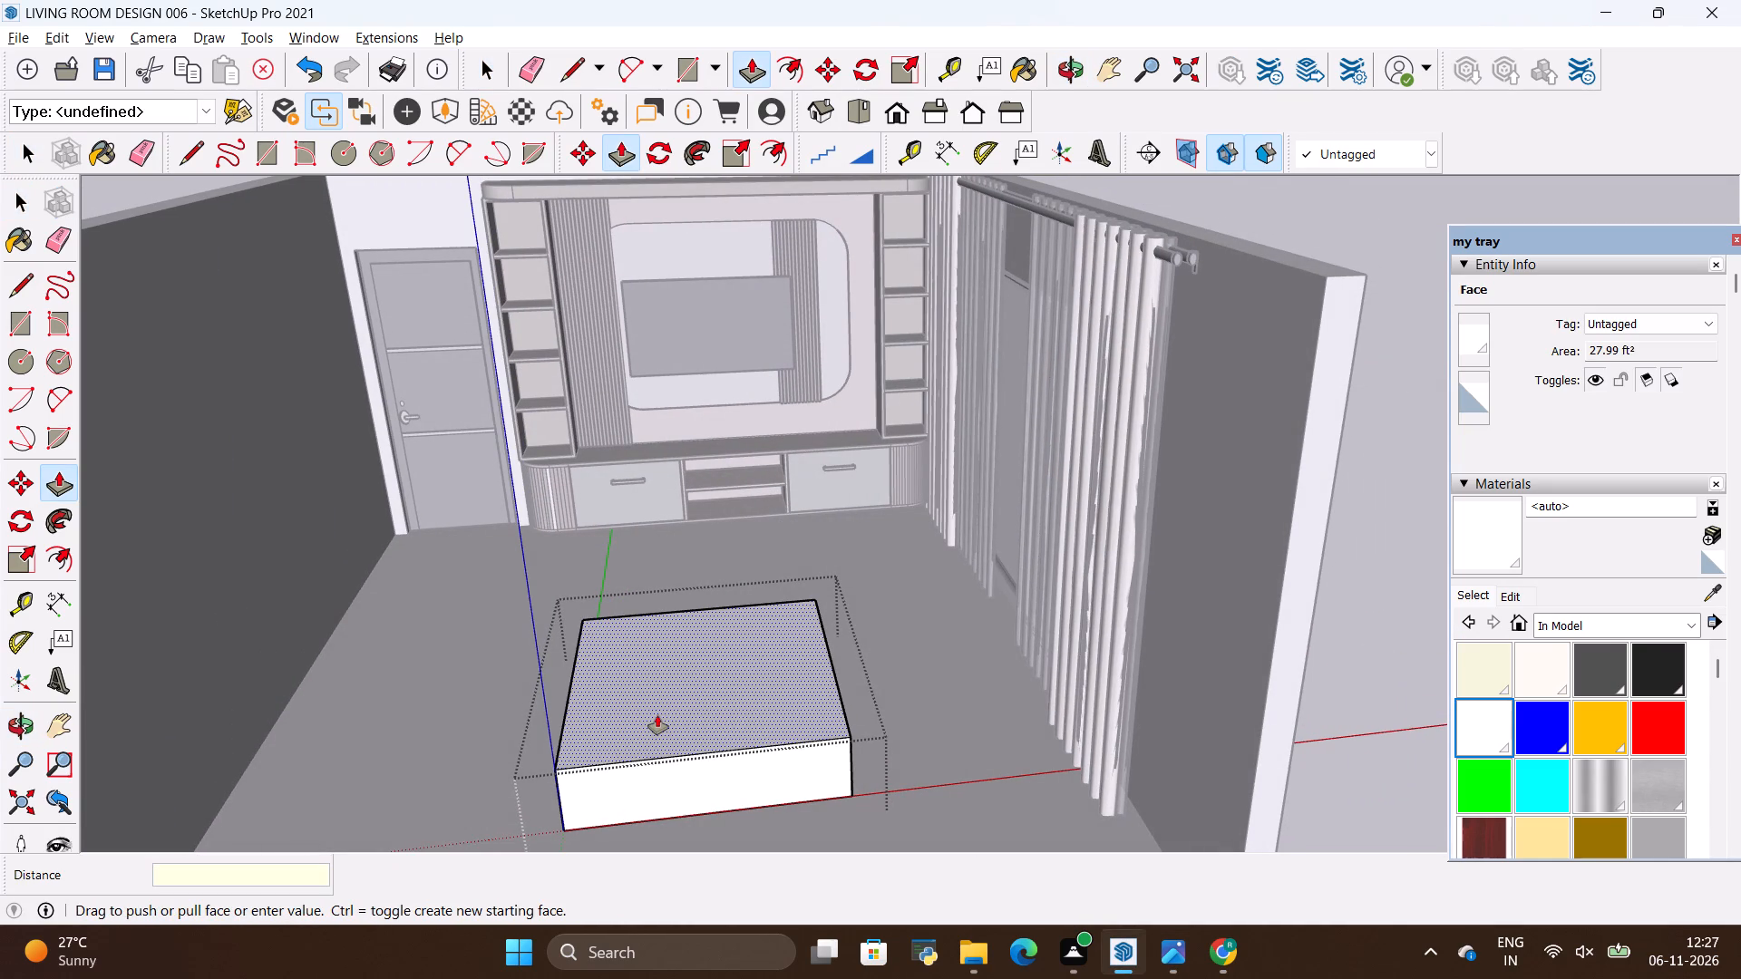
key("6")
key("shift+quotedbl")
key("Return")
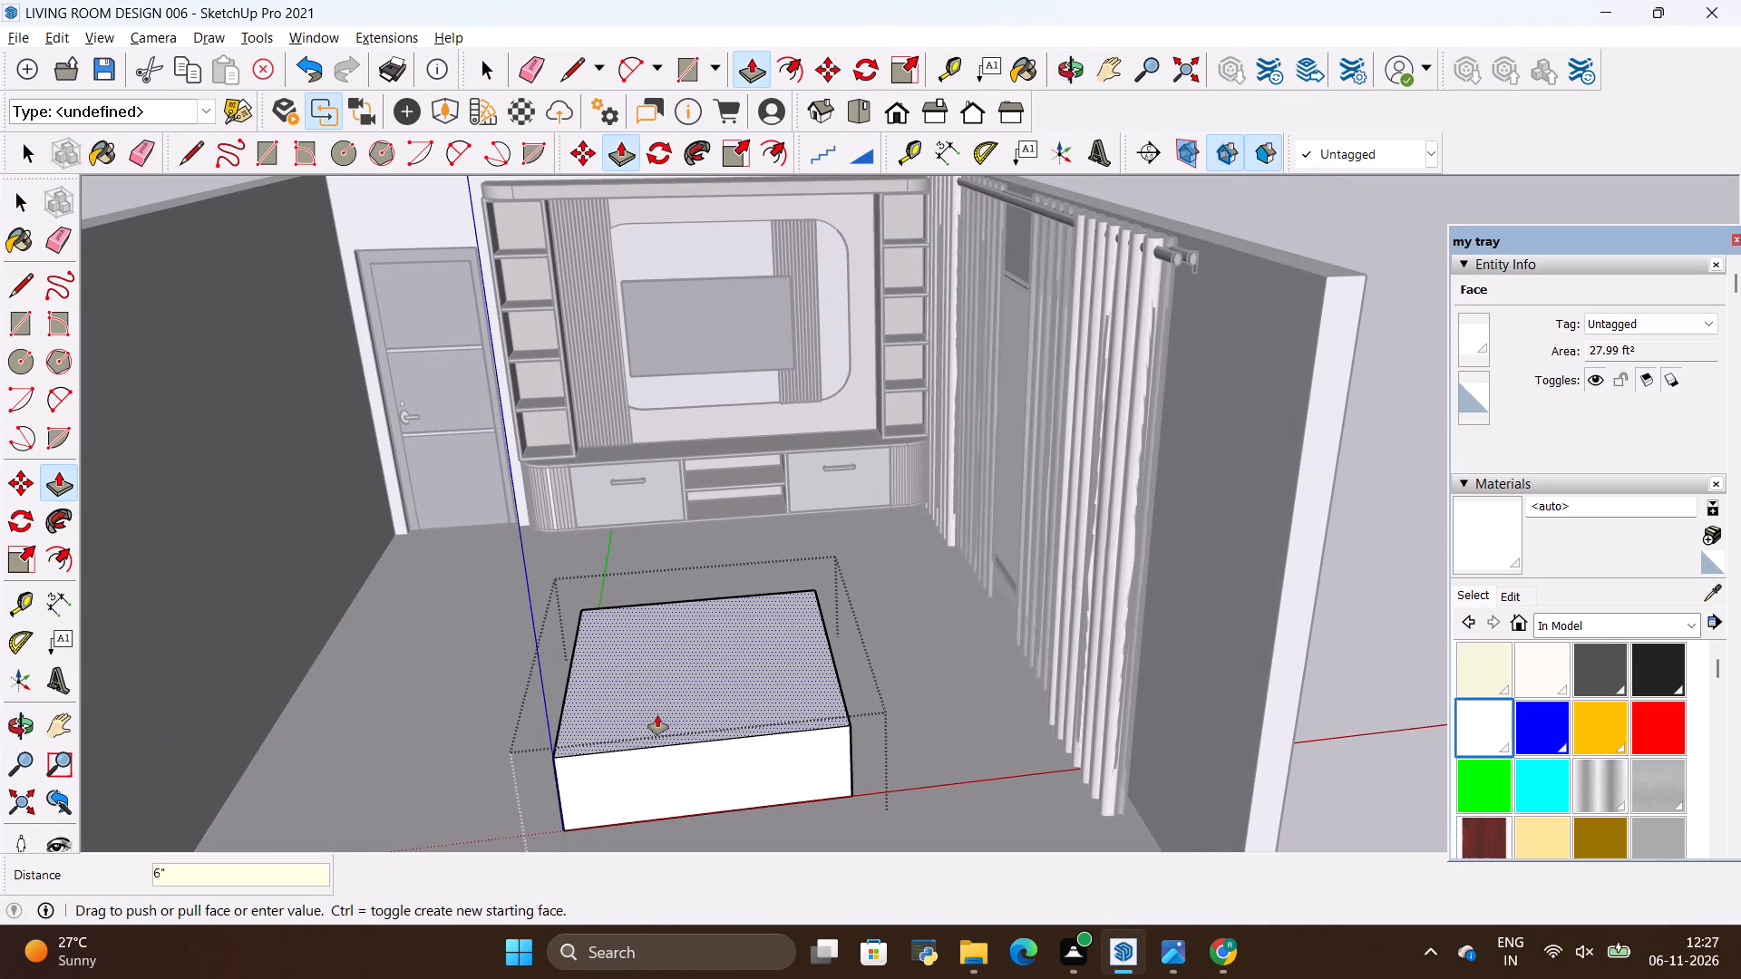
Examine the raised coffee table block from above and compare its proportions with the reference image.
scroll(738, 676, "down", 3)
key("alt+Tab")
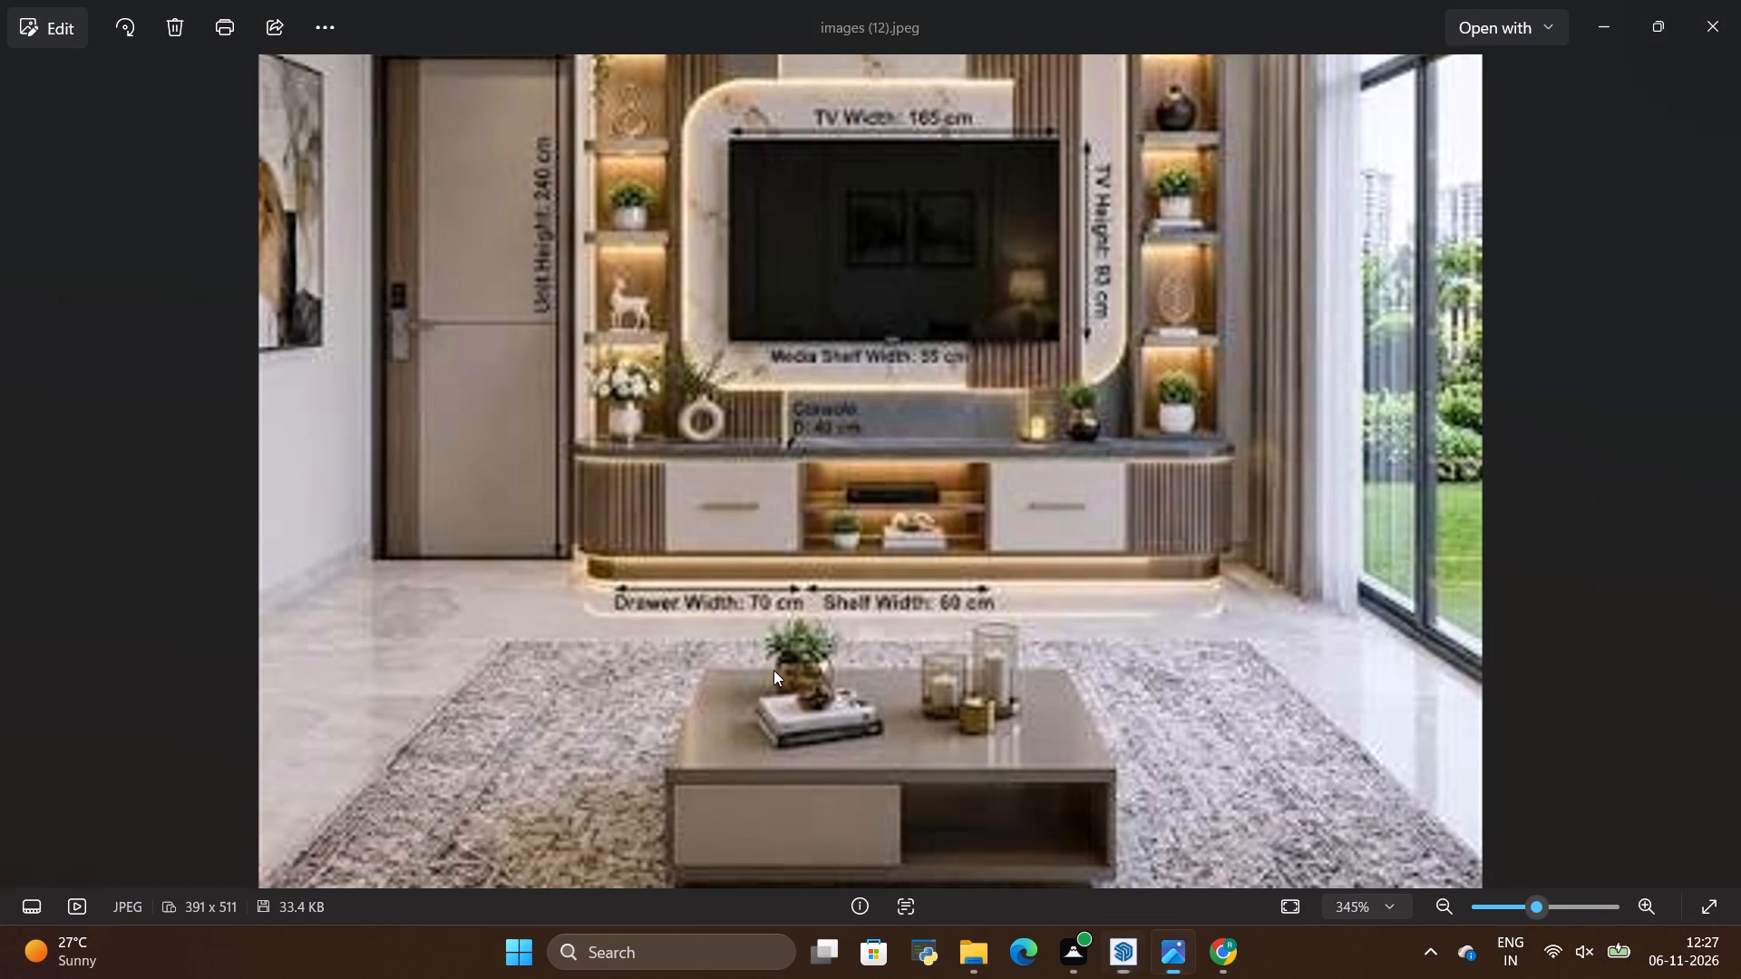
scroll(791, 657, "down", 4)
key("alt+Tab")
scroll(785, 619, "down", 3)
scroll(700, 737, "up", 7)
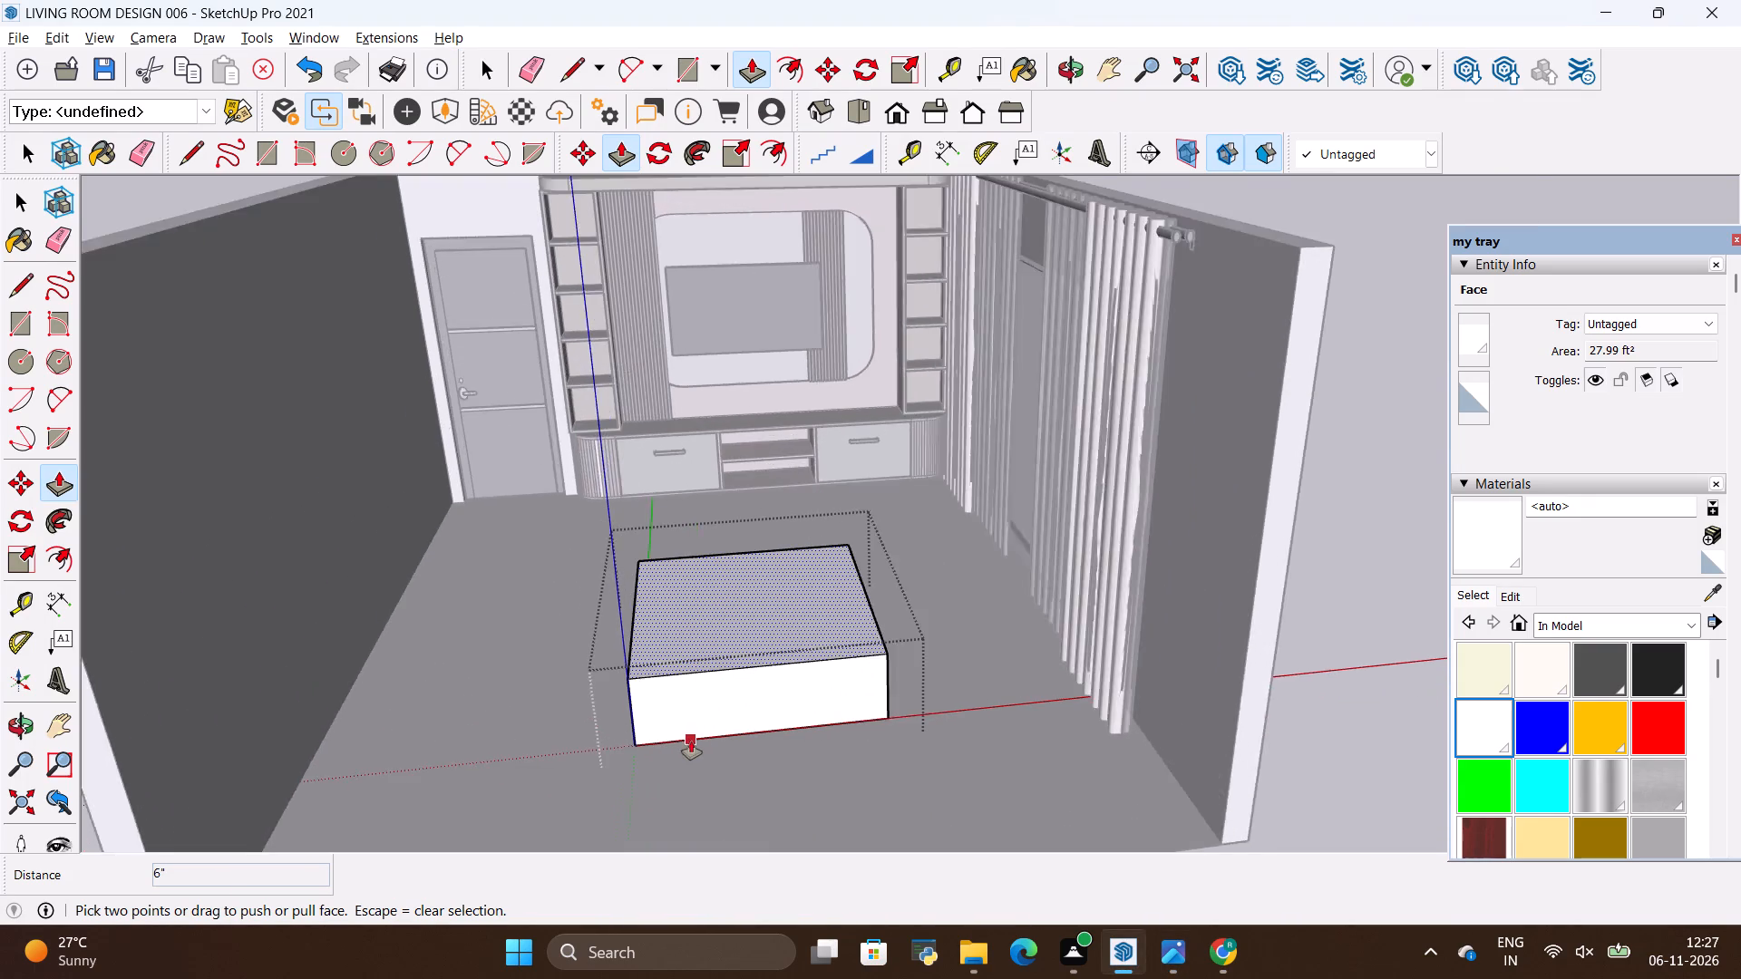
scroll(691, 741, "up", 2)
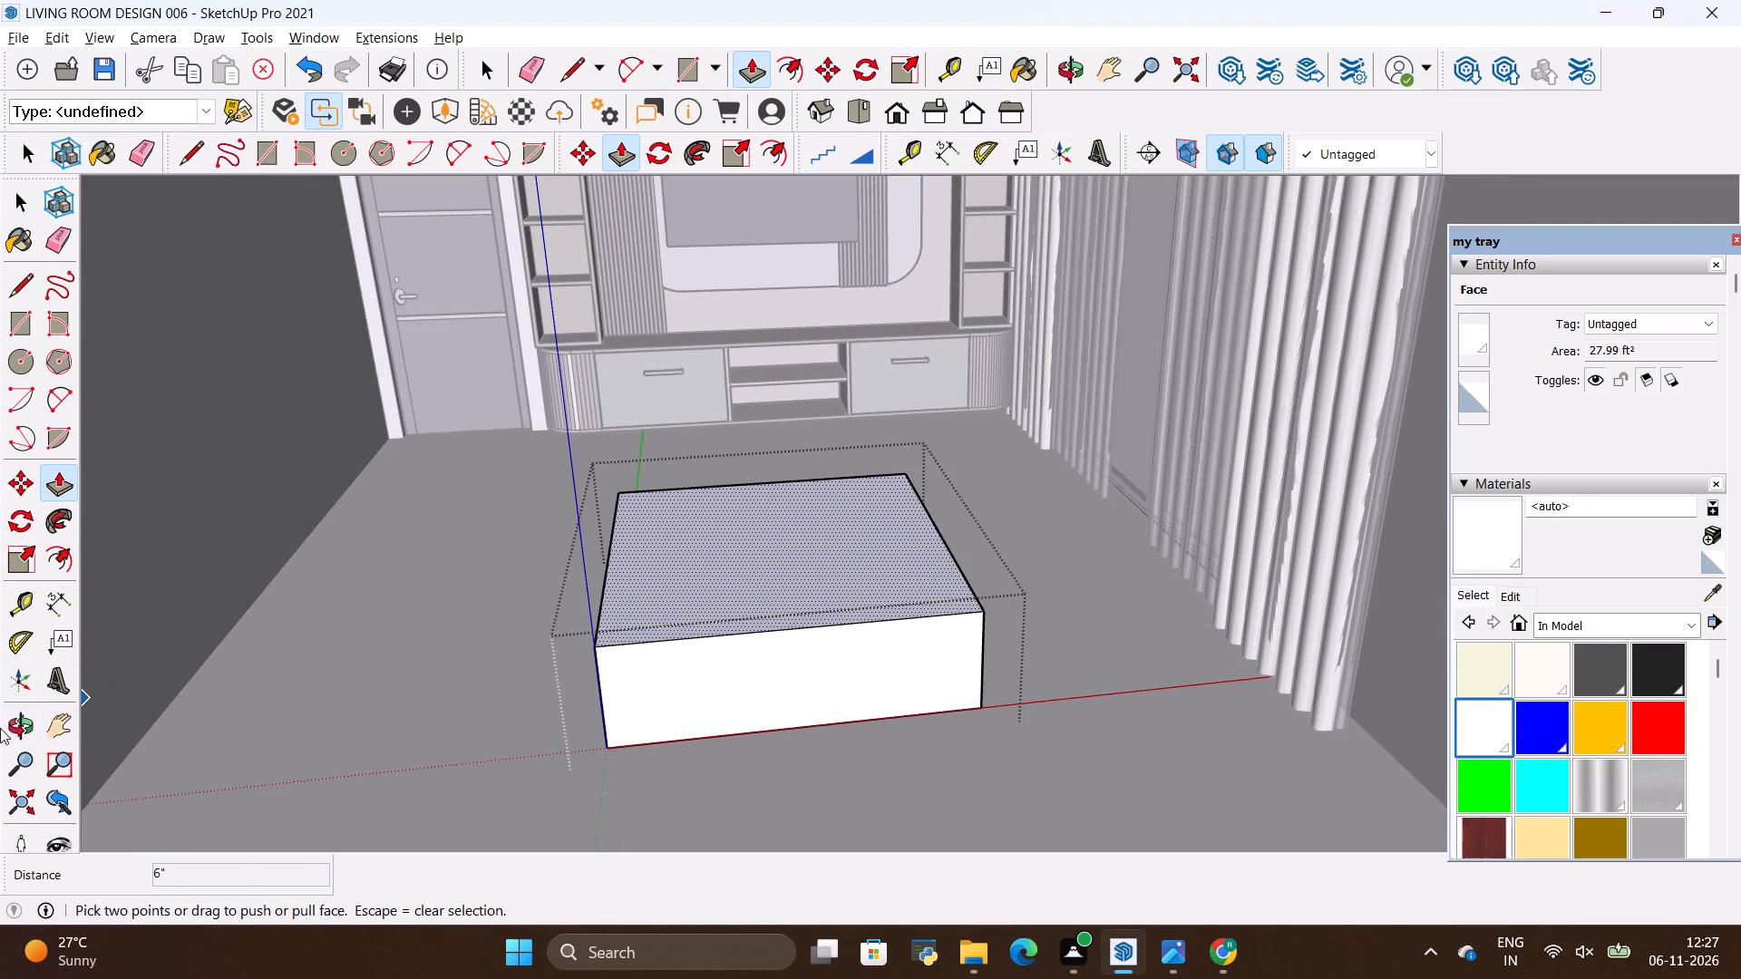
left_click(15, 722)
left_click_drag(592, 434, 503, 549)
scroll(936, 382, "down", 5)
scroll(790, 499, "up", 5)
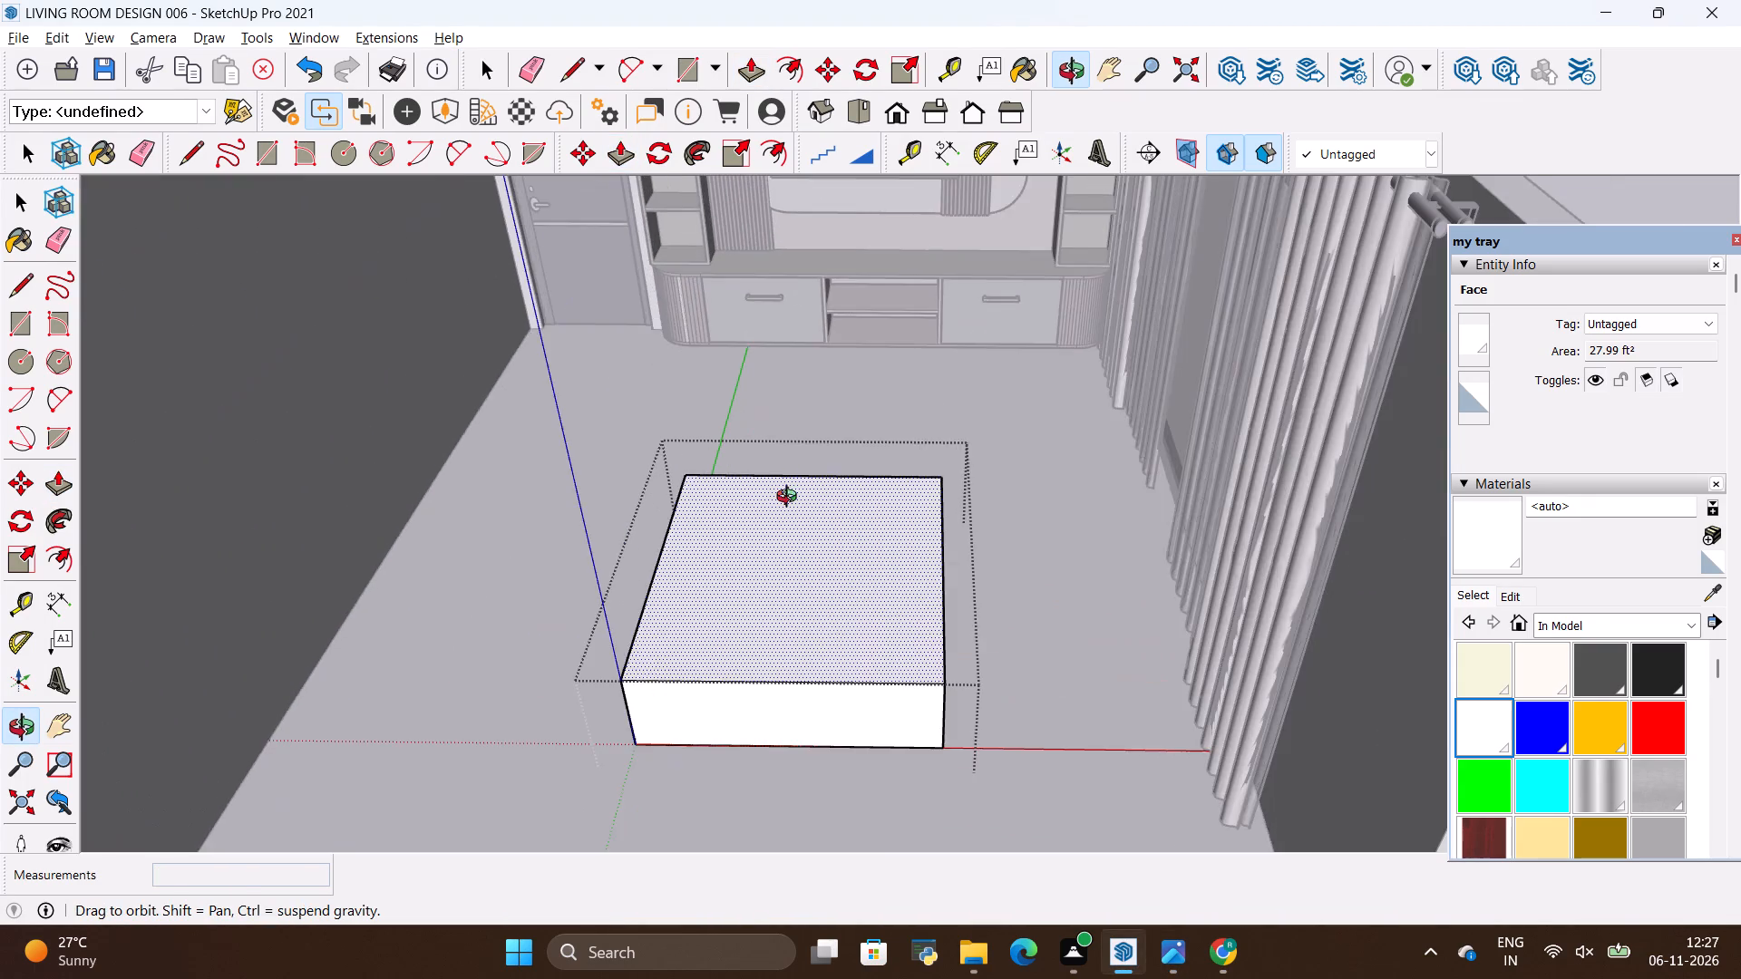
key("alt+Tab")
key("alt+Tab")
scroll(983, 444, "down", 4)
scroll(837, 547, "up", 4)
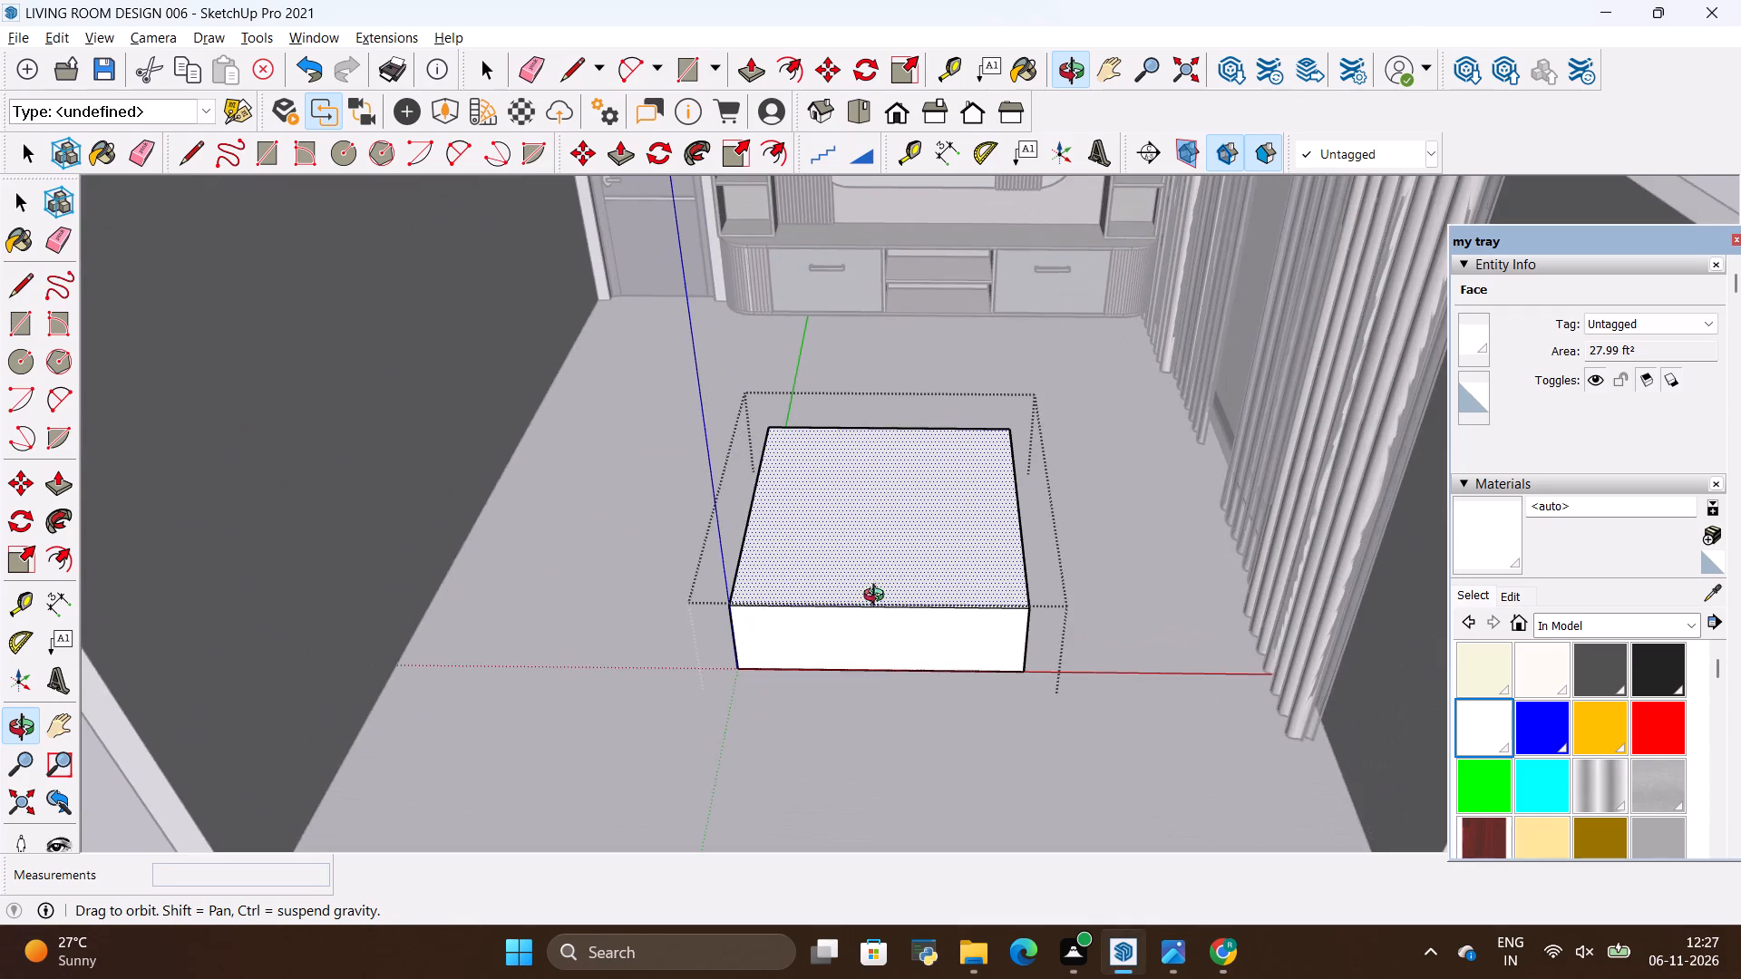
left_click_drag(909, 687, 913, 646)
scroll(860, 560, "up", 4)
Push the front face of the coffee table block inward by 6".
key("space")
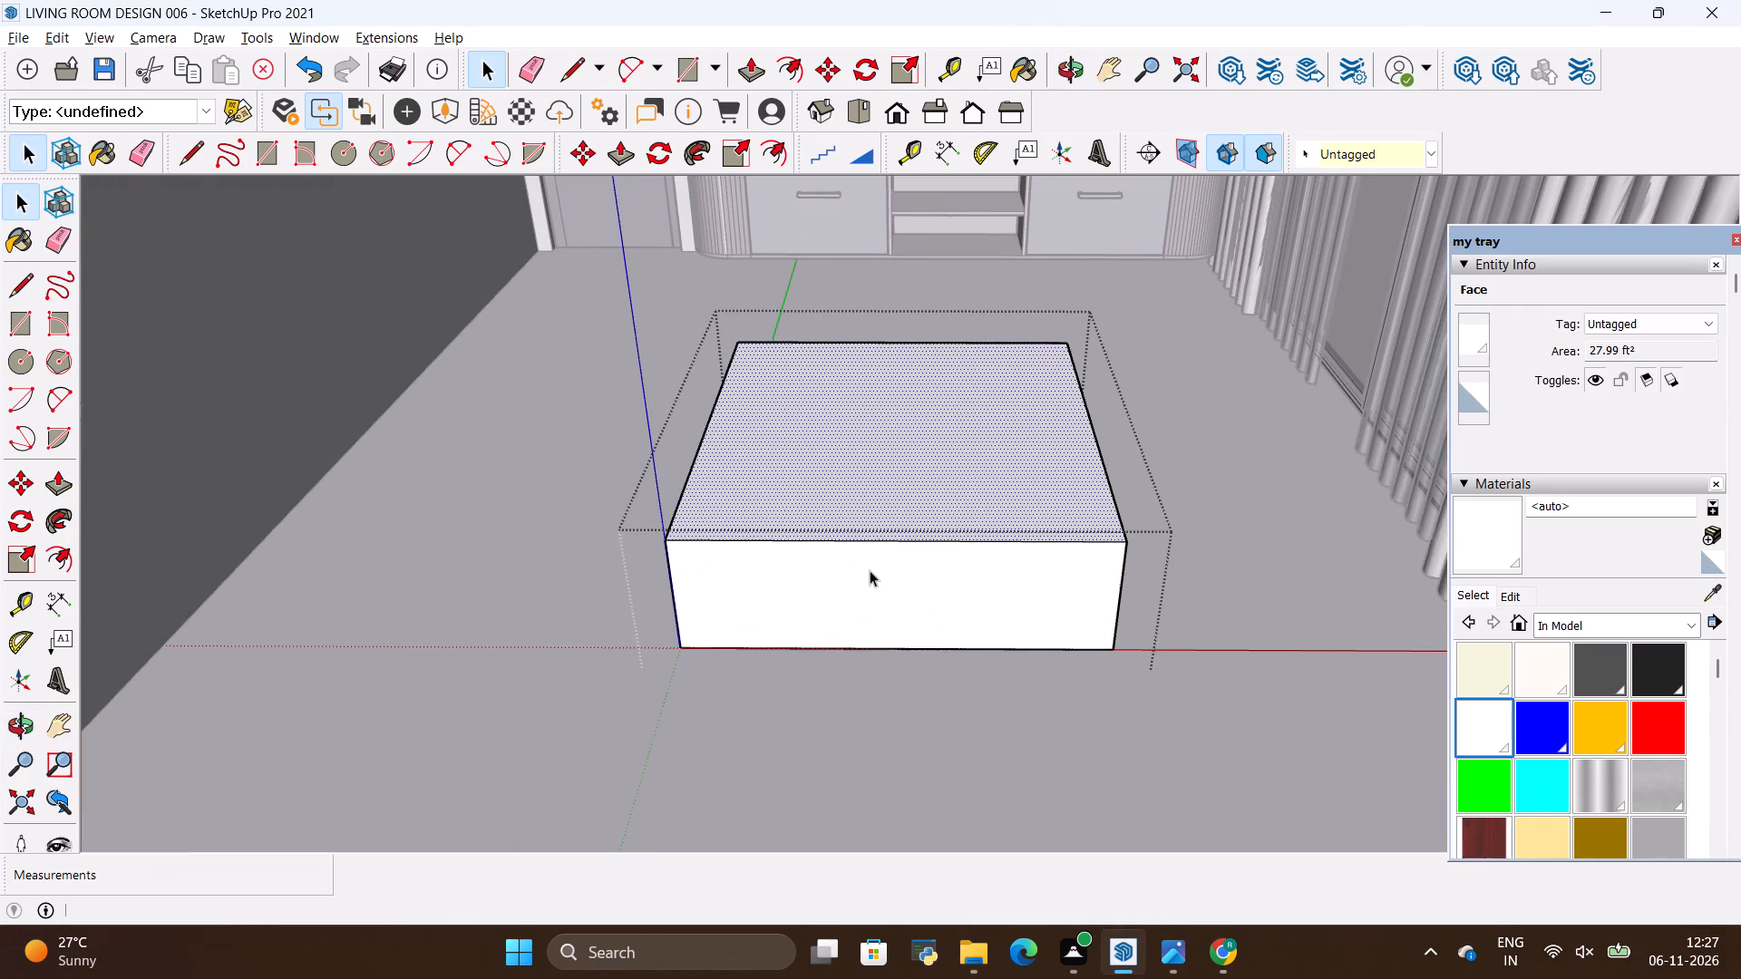
left_click(870, 570)
key("p")
left_click(870, 570)
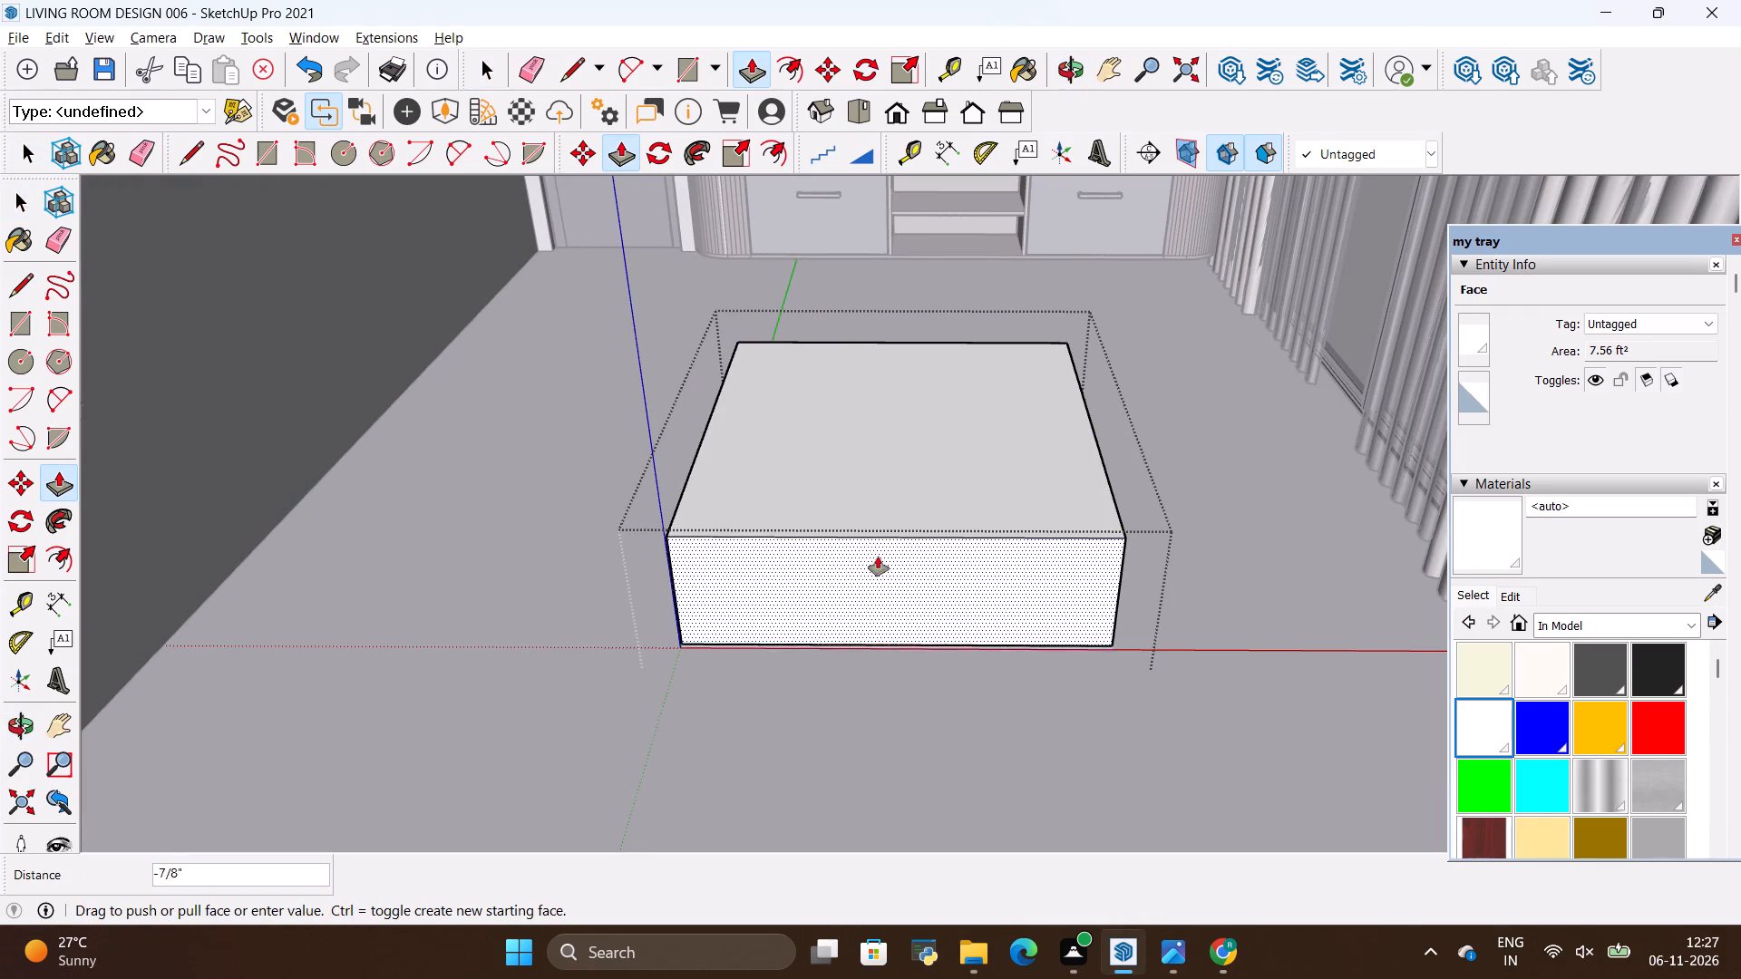
key("BackSpace")
key("6")
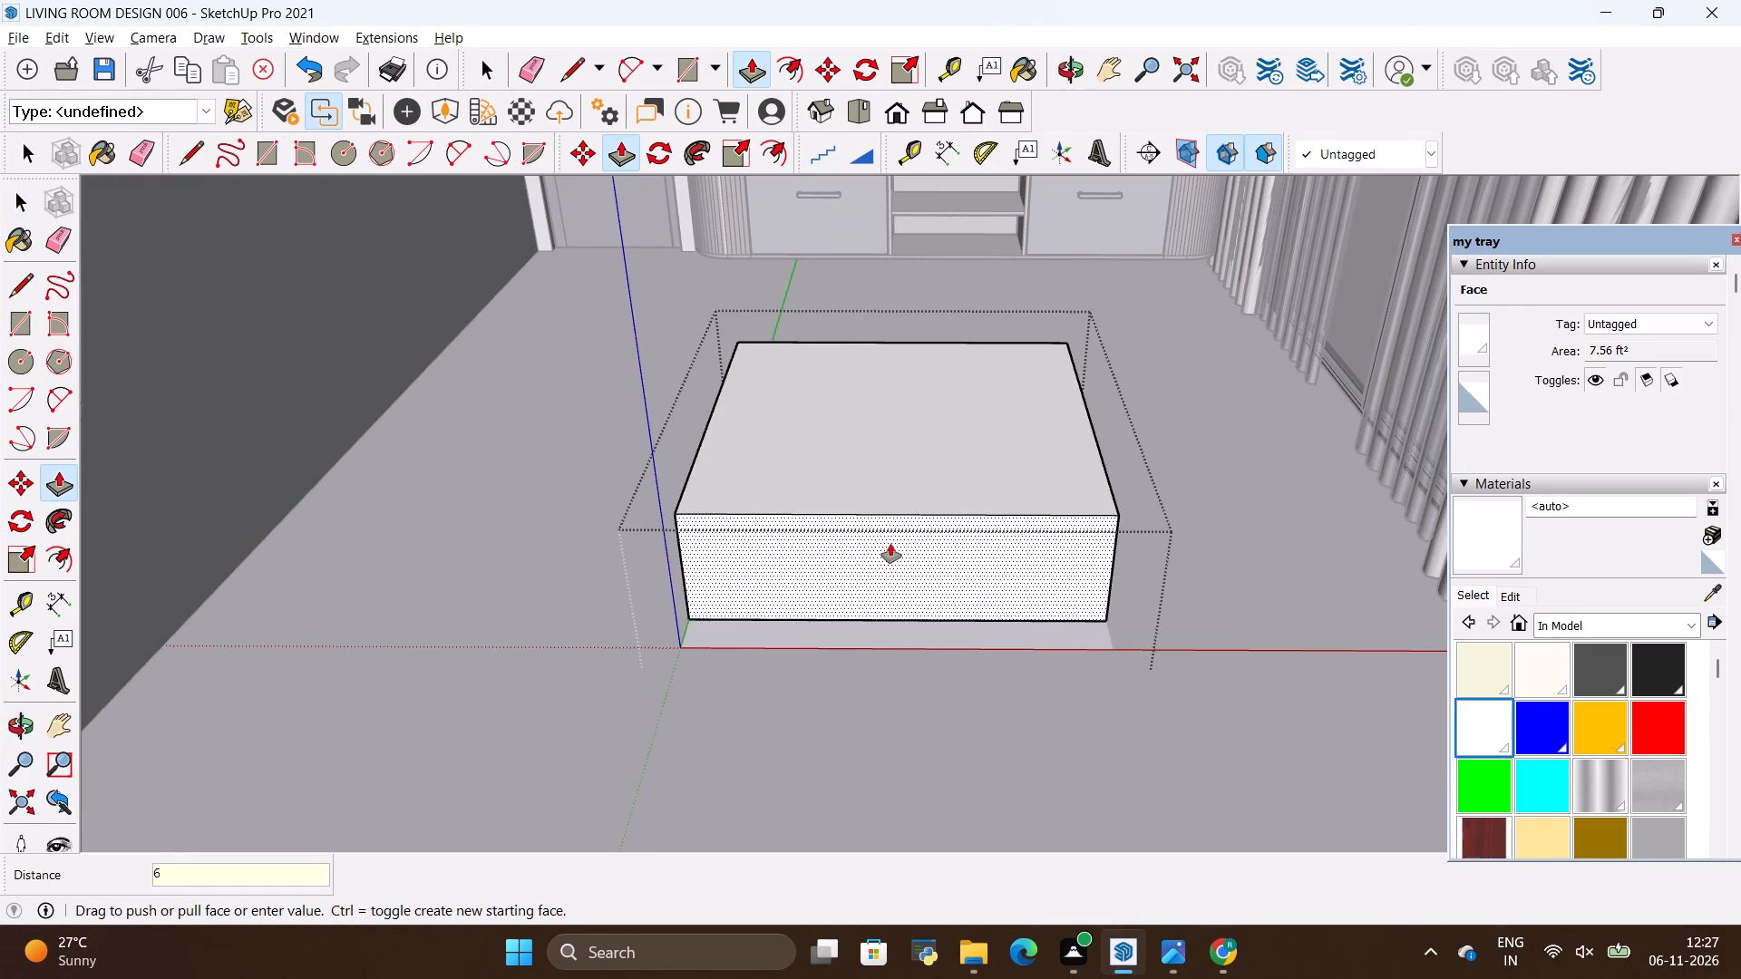
key("shift+quotedbl")
key("Return")
Push the left side face of the coffee table block inward by 6" and exit the group.
scroll(1372, 616, "down", 3)
scroll(1363, 537, "down", 1)
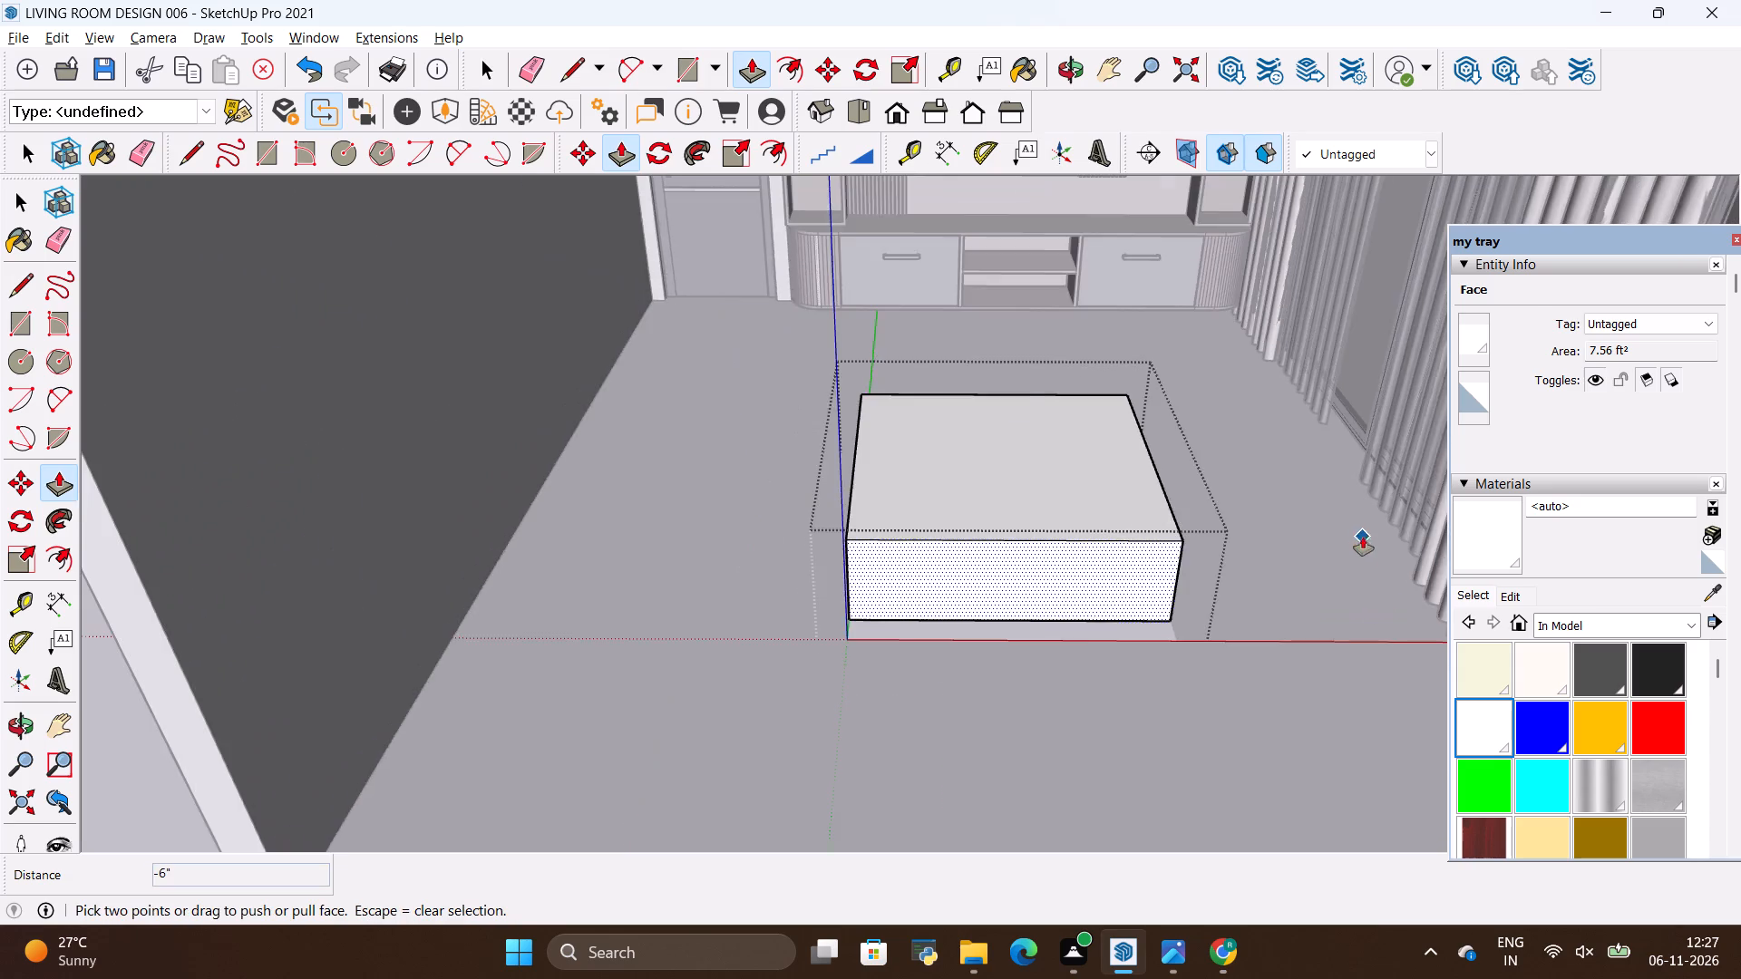
scroll(1363, 537, "down", 2)
scroll(1006, 422, "up", 15)
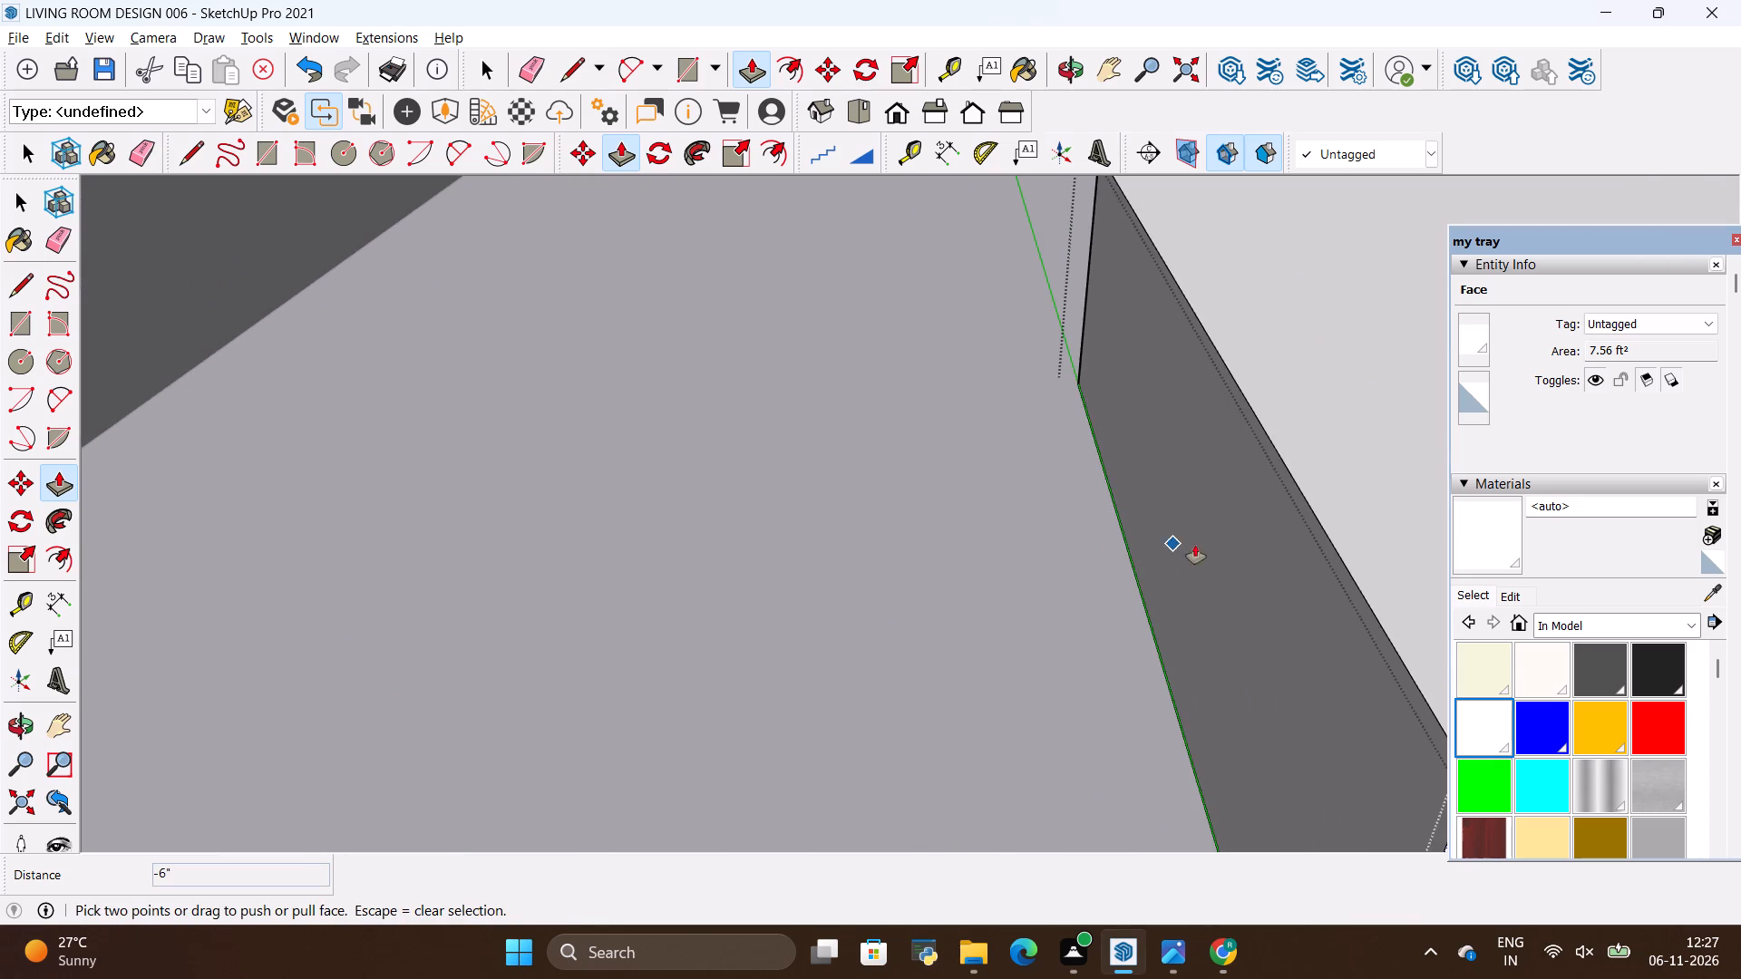
left_click(1208, 545)
key("space")
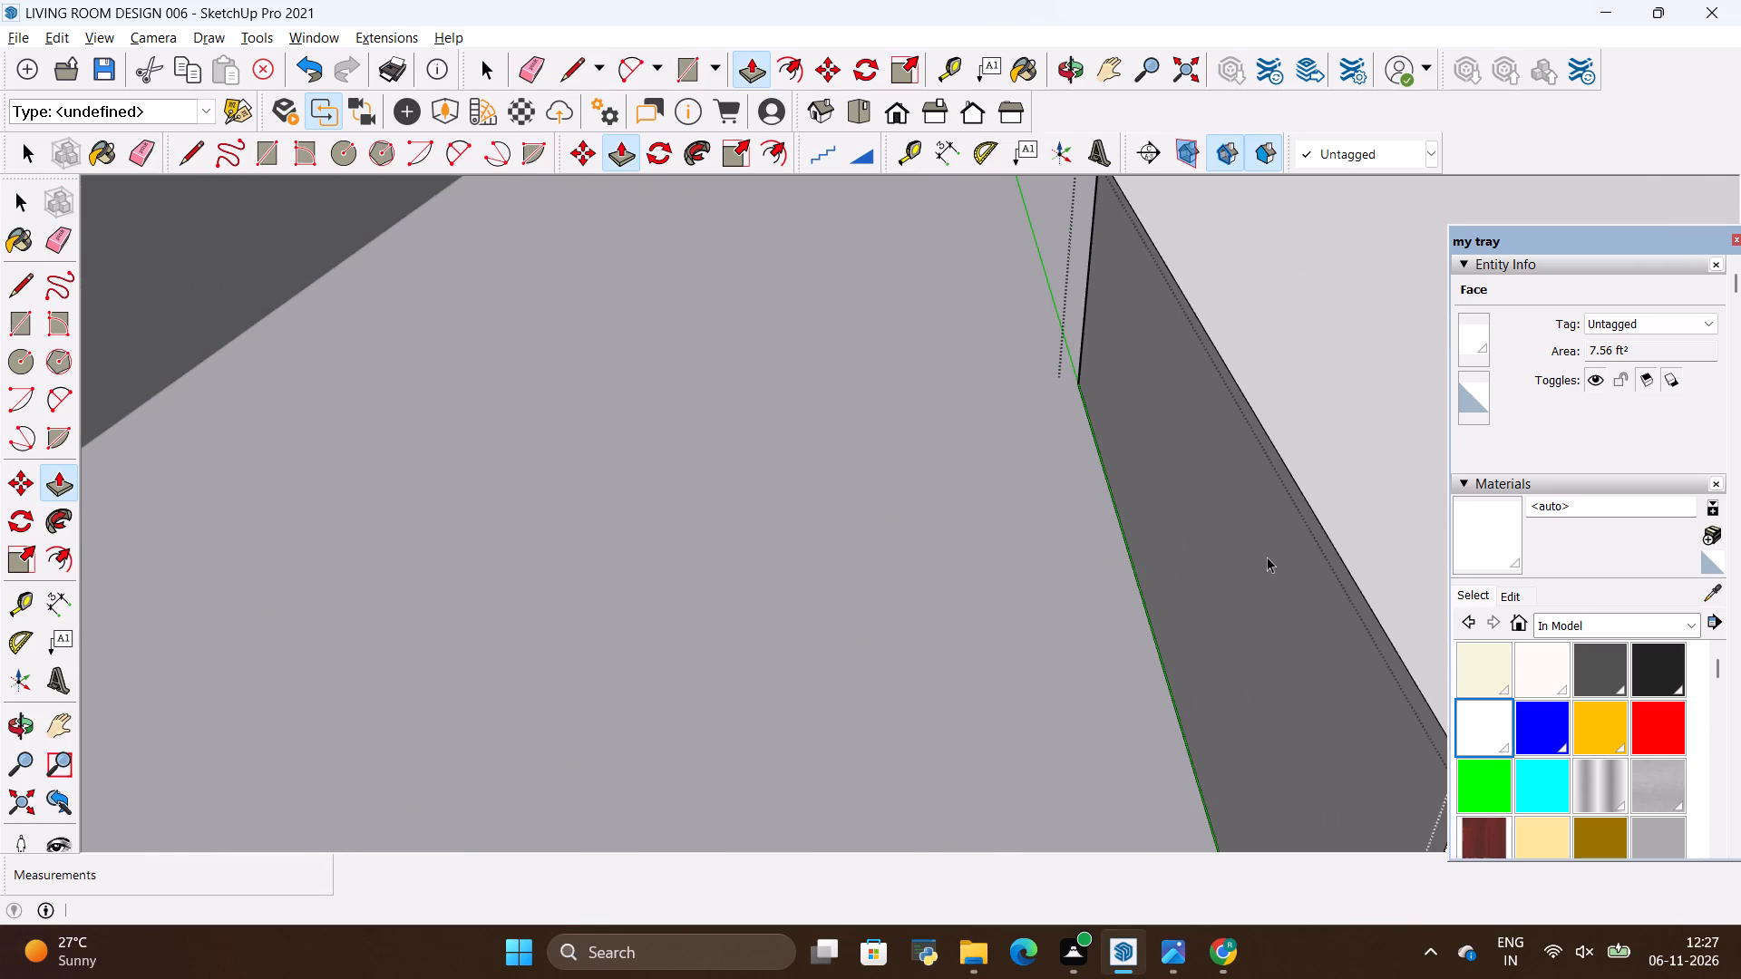
double_click(1267, 557)
key("p")
left_click(1267, 557)
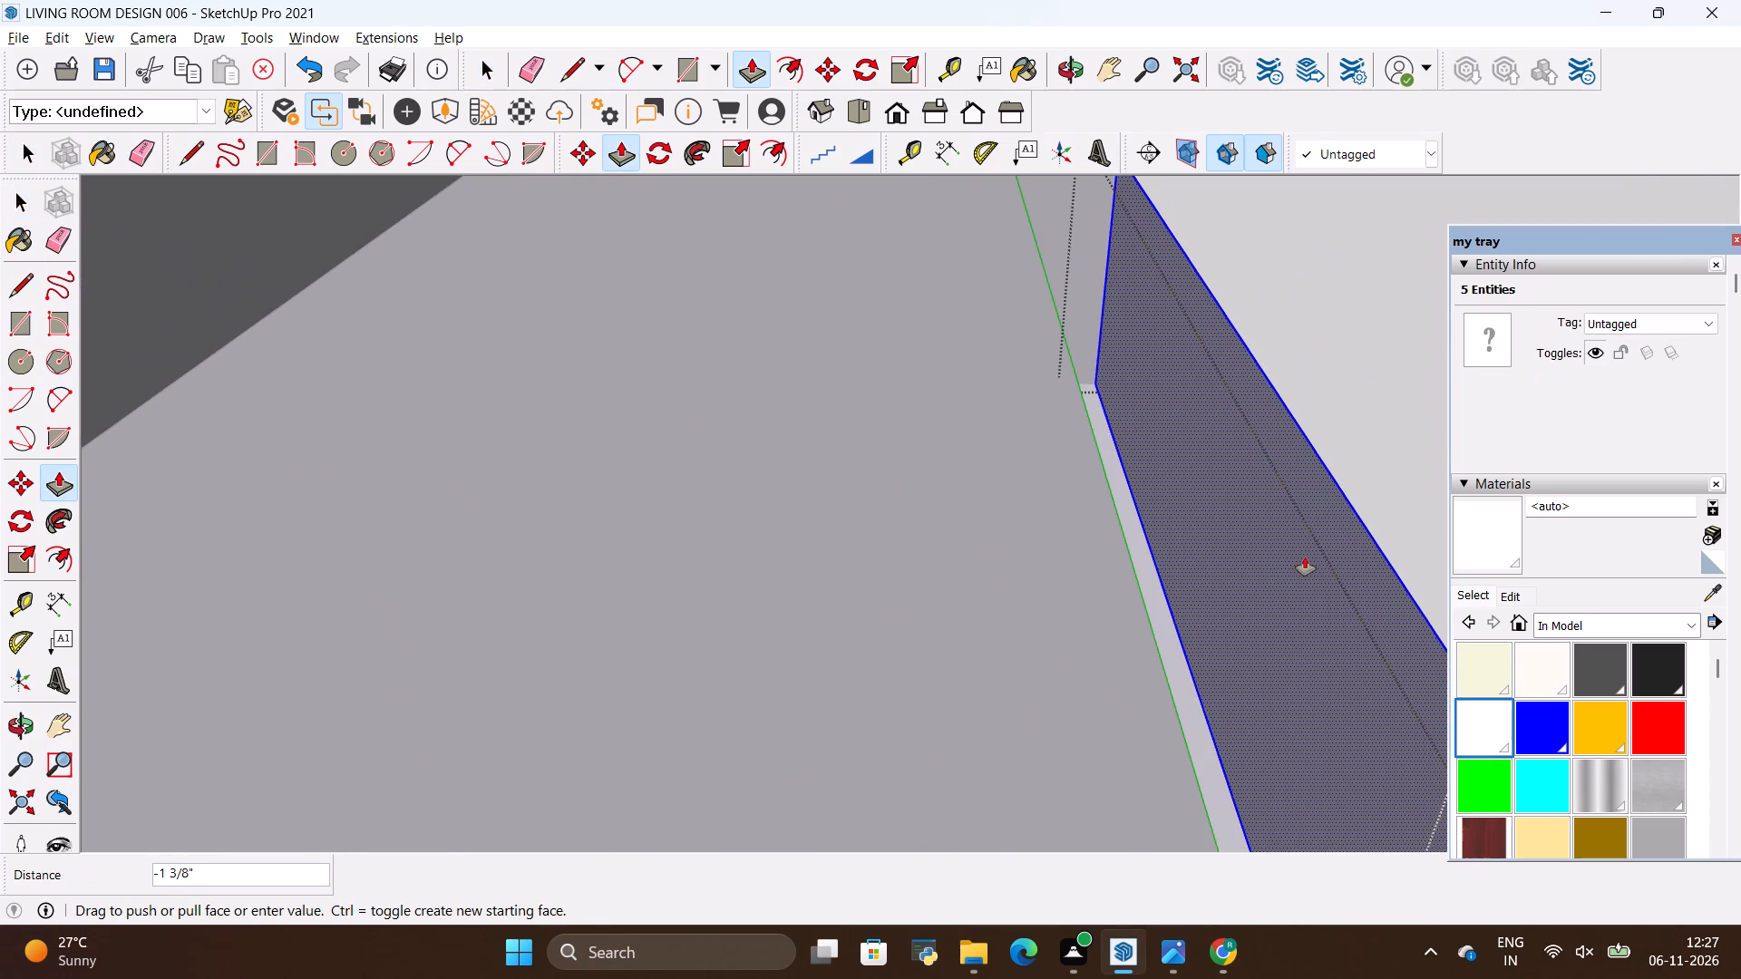
key("BackSpace")
key("6")
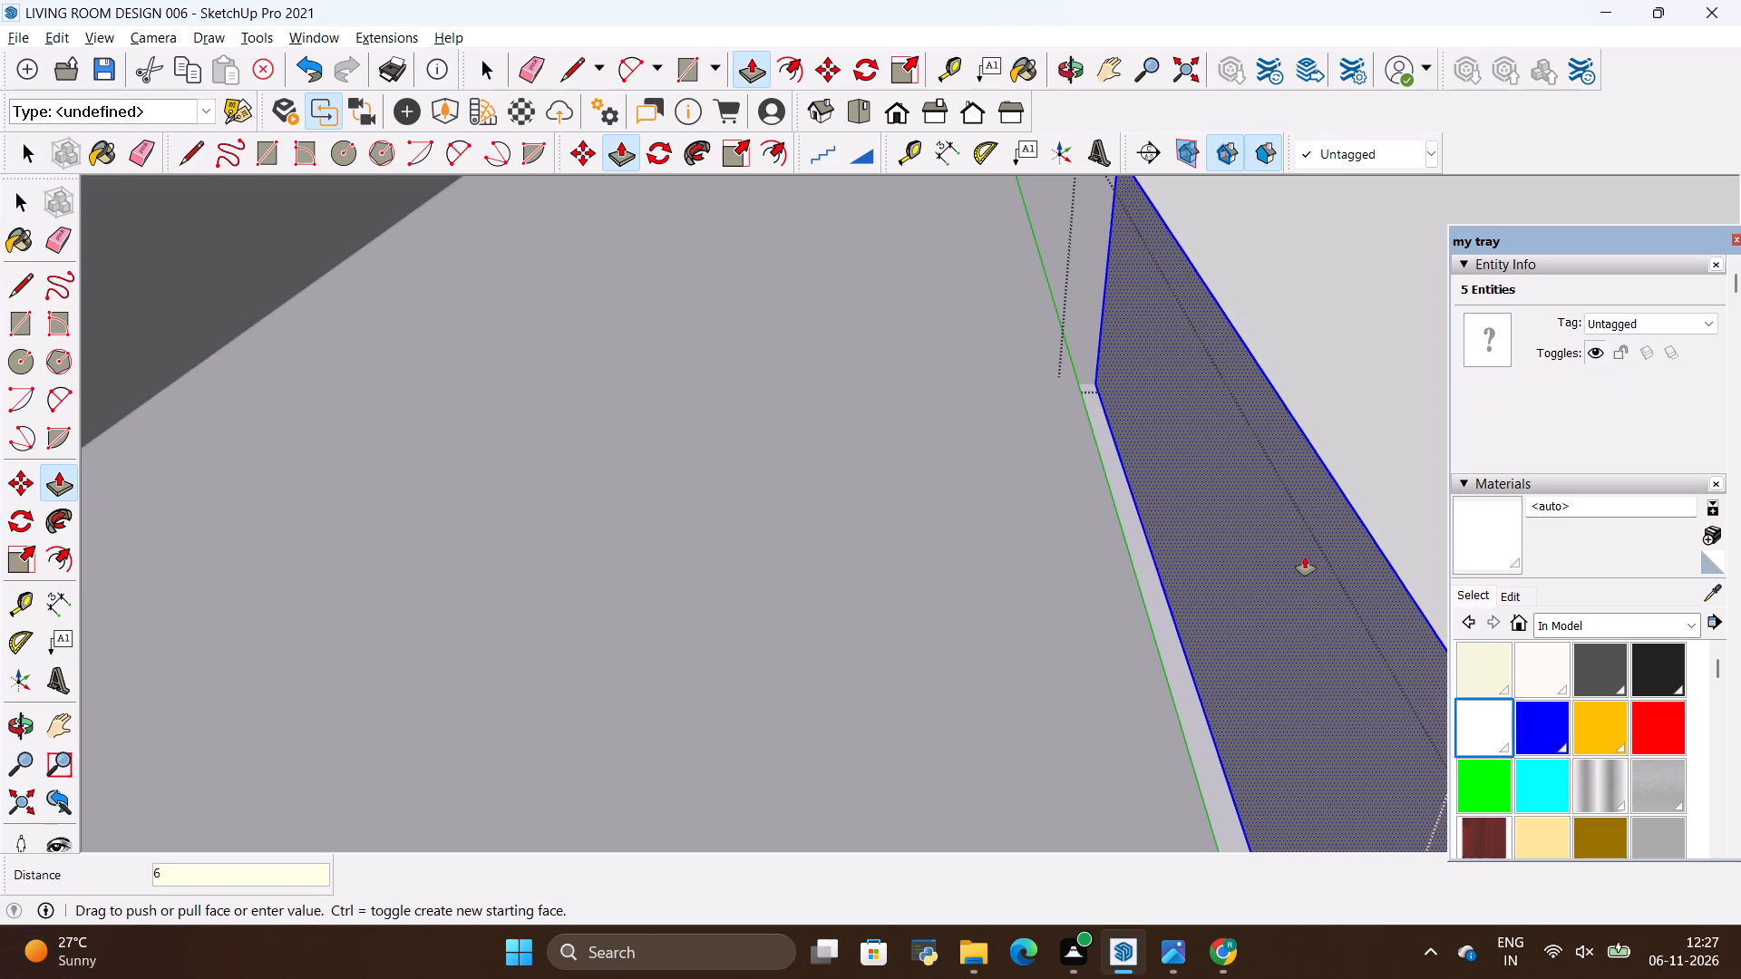
key("shift+quotedbl")
key("Return")
key("space")
scroll(318, 470, "down", 3)
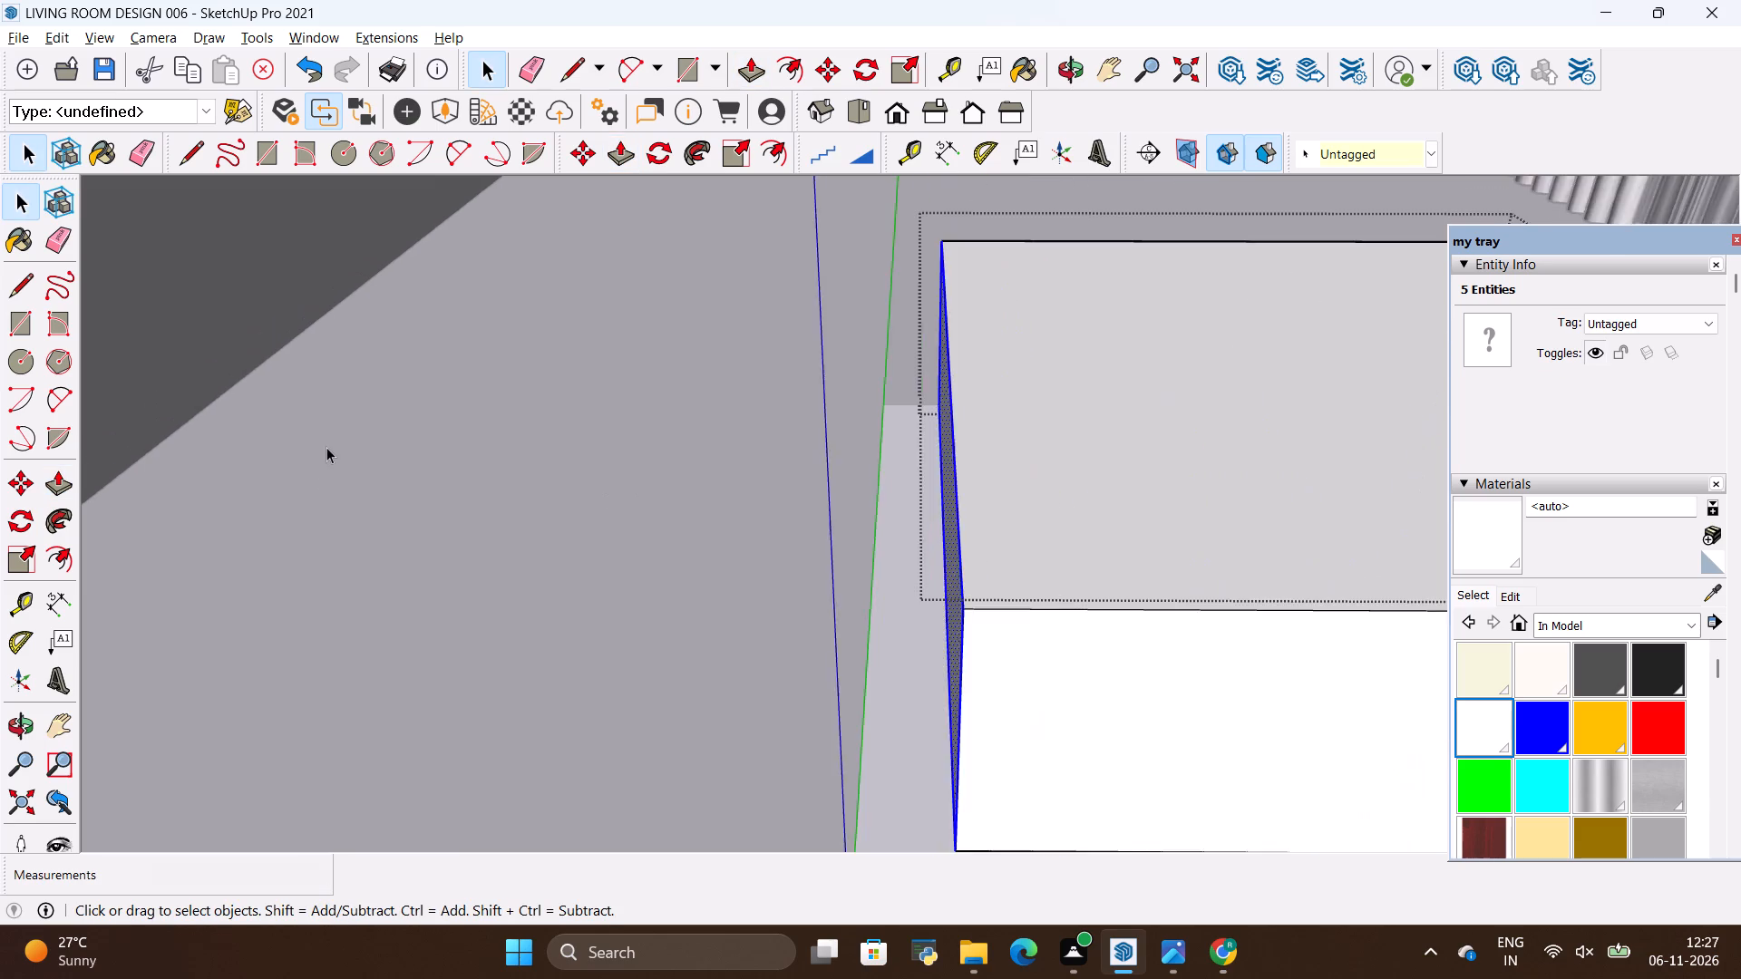
scroll(326, 447, "down", 12)
left_click(851, 403)
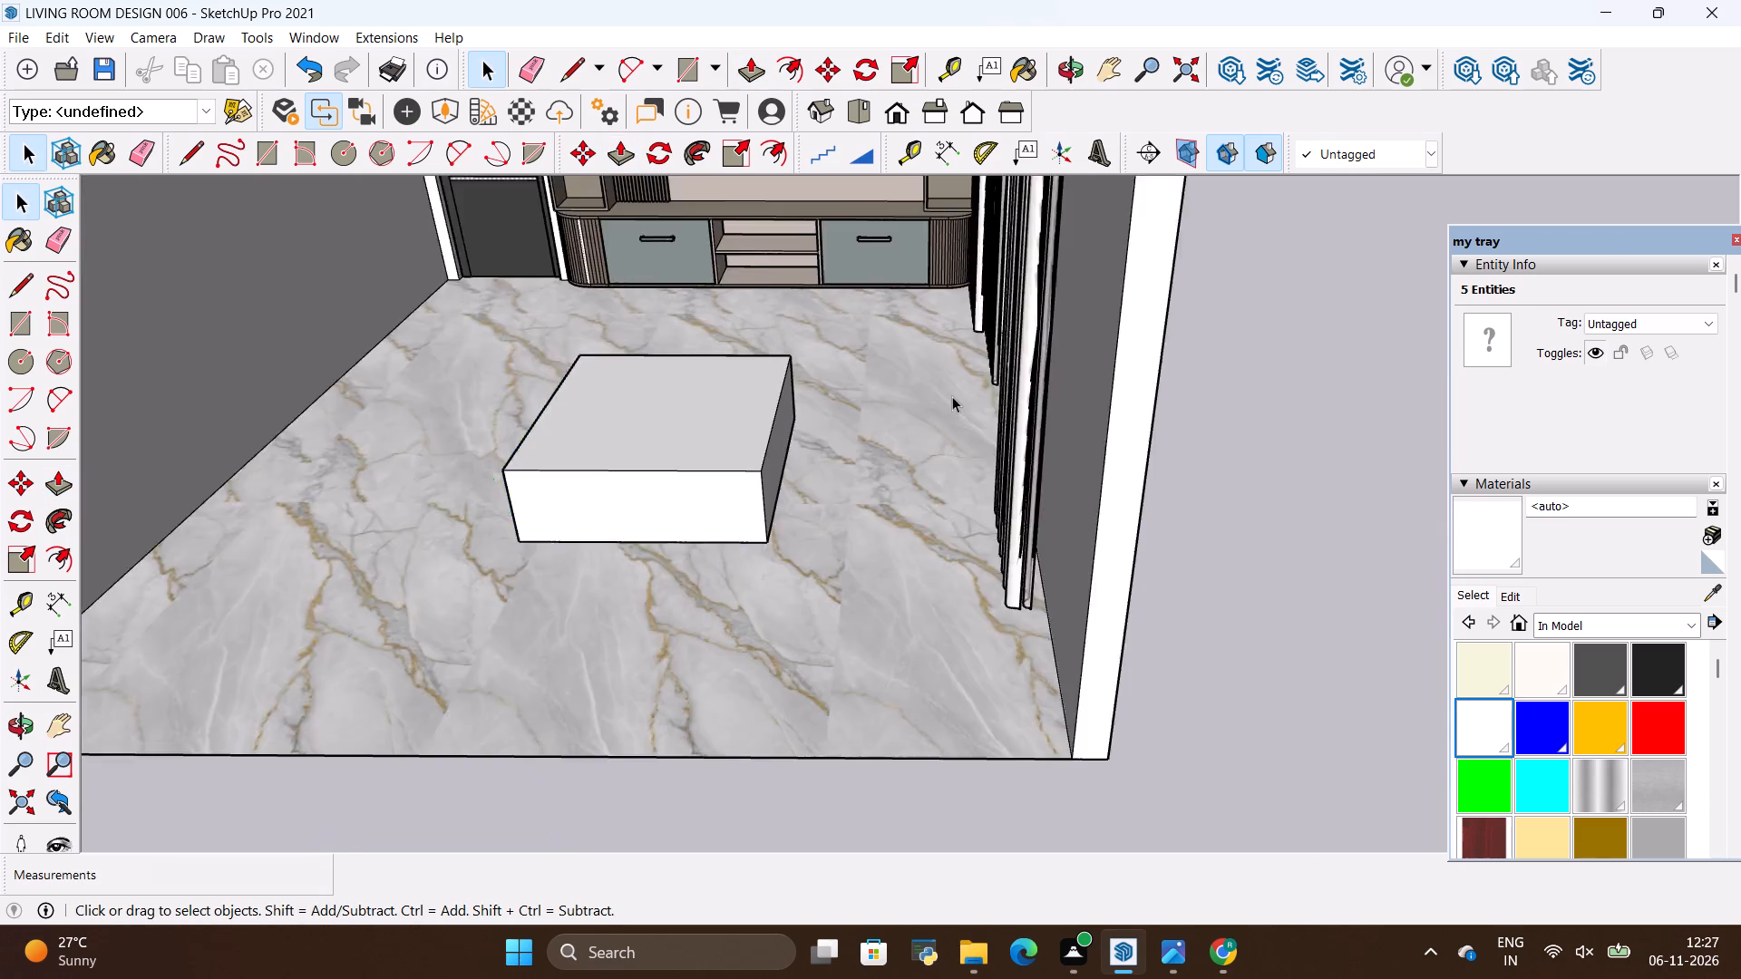
Inside the coffee table group, offset the front face's outline inward by 2" to form a frame.
scroll(952, 396, "down", 5)
scroll(684, 375, "up", 9)
double_click(887, 501)
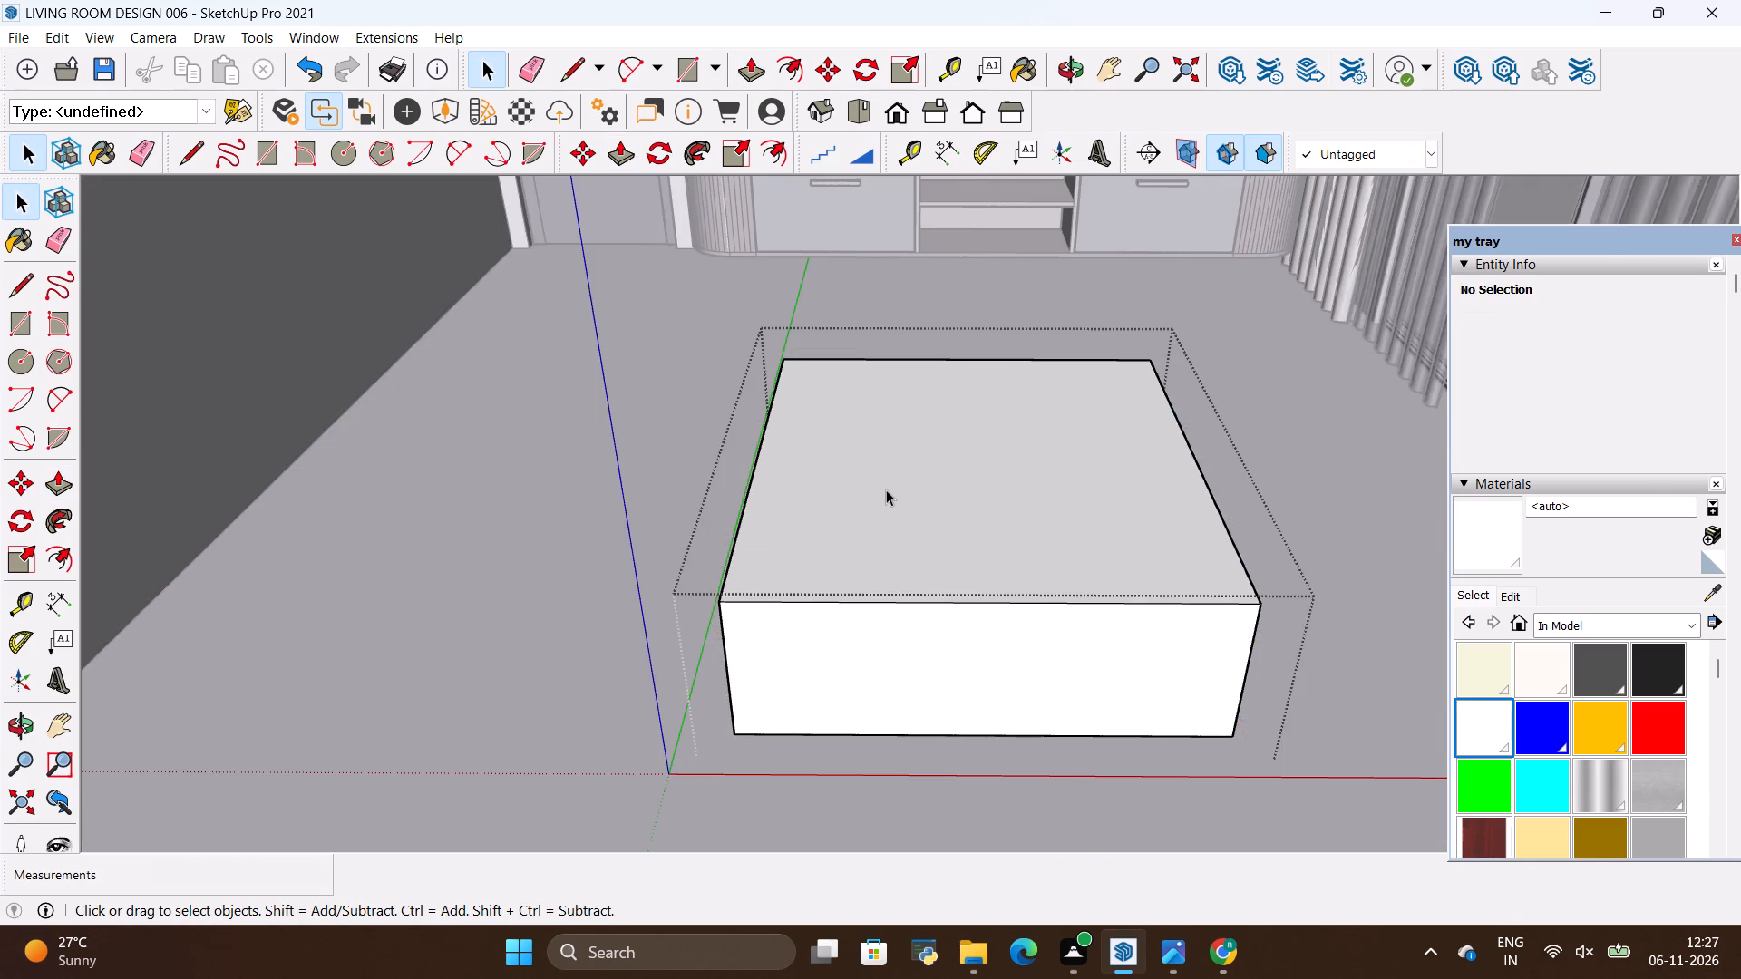
key("alt+Tab")
key("alt+Tab")
scroll(869, 499, "down", 2)
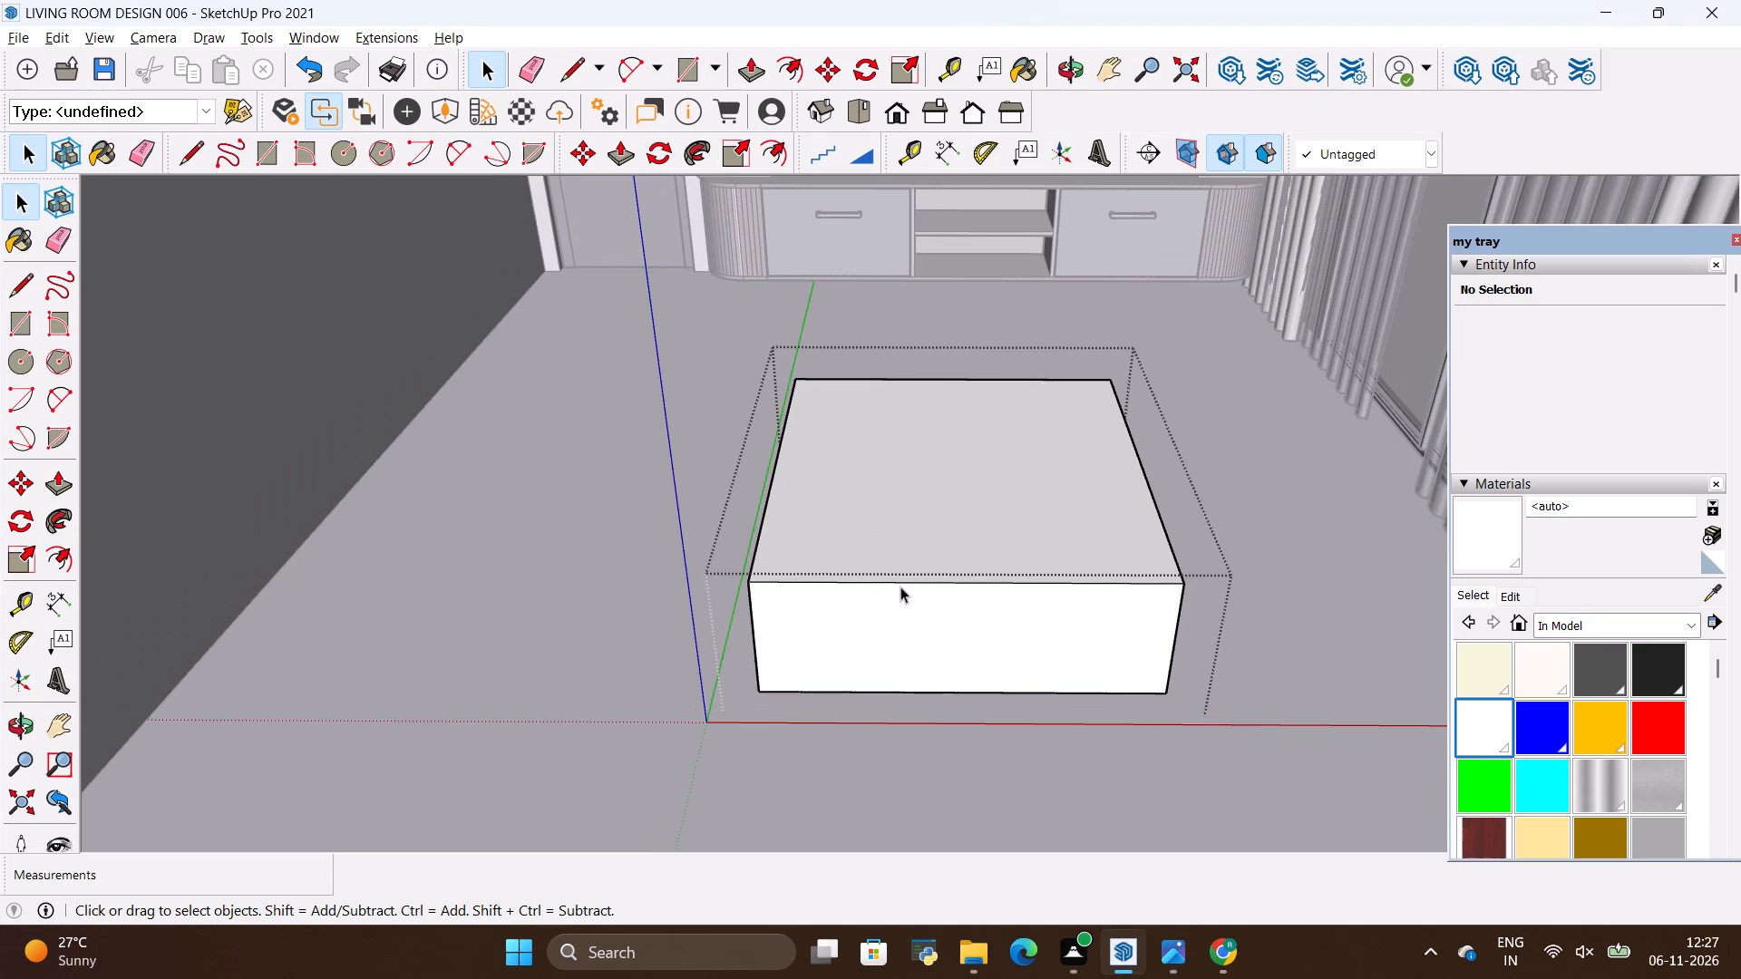
left_click(775, 155)
scroll(990, 545, "up", 3)
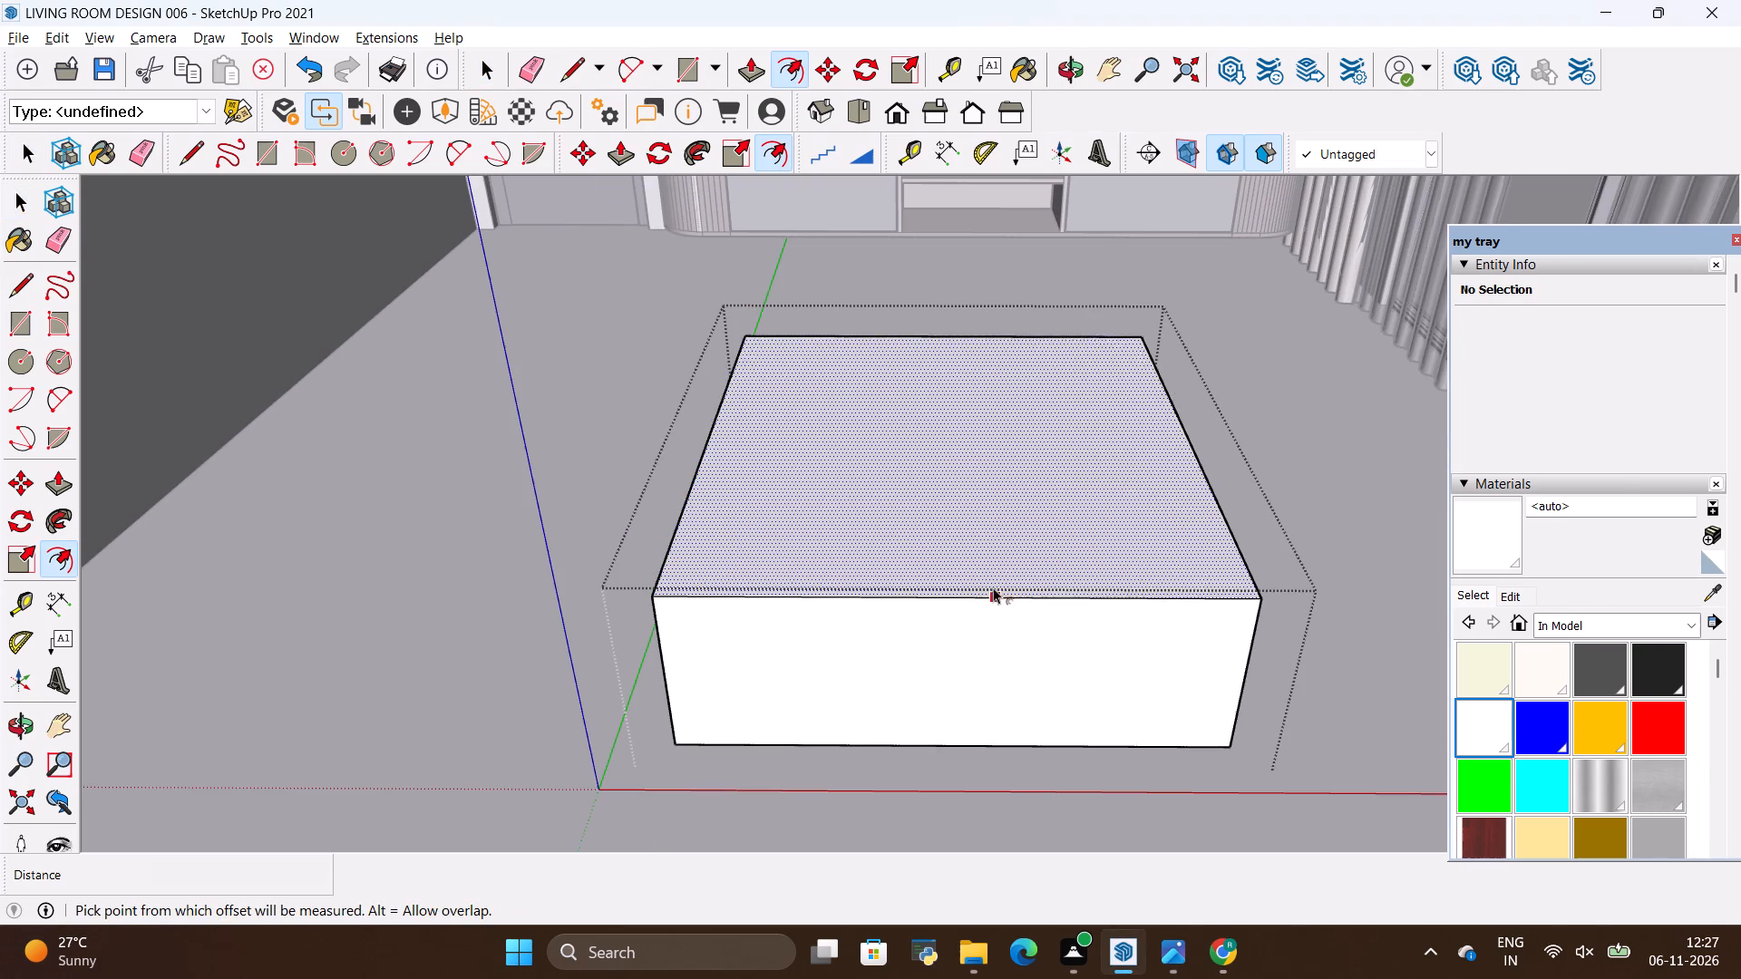
left_click(1004, 638)
key("BackSpace")
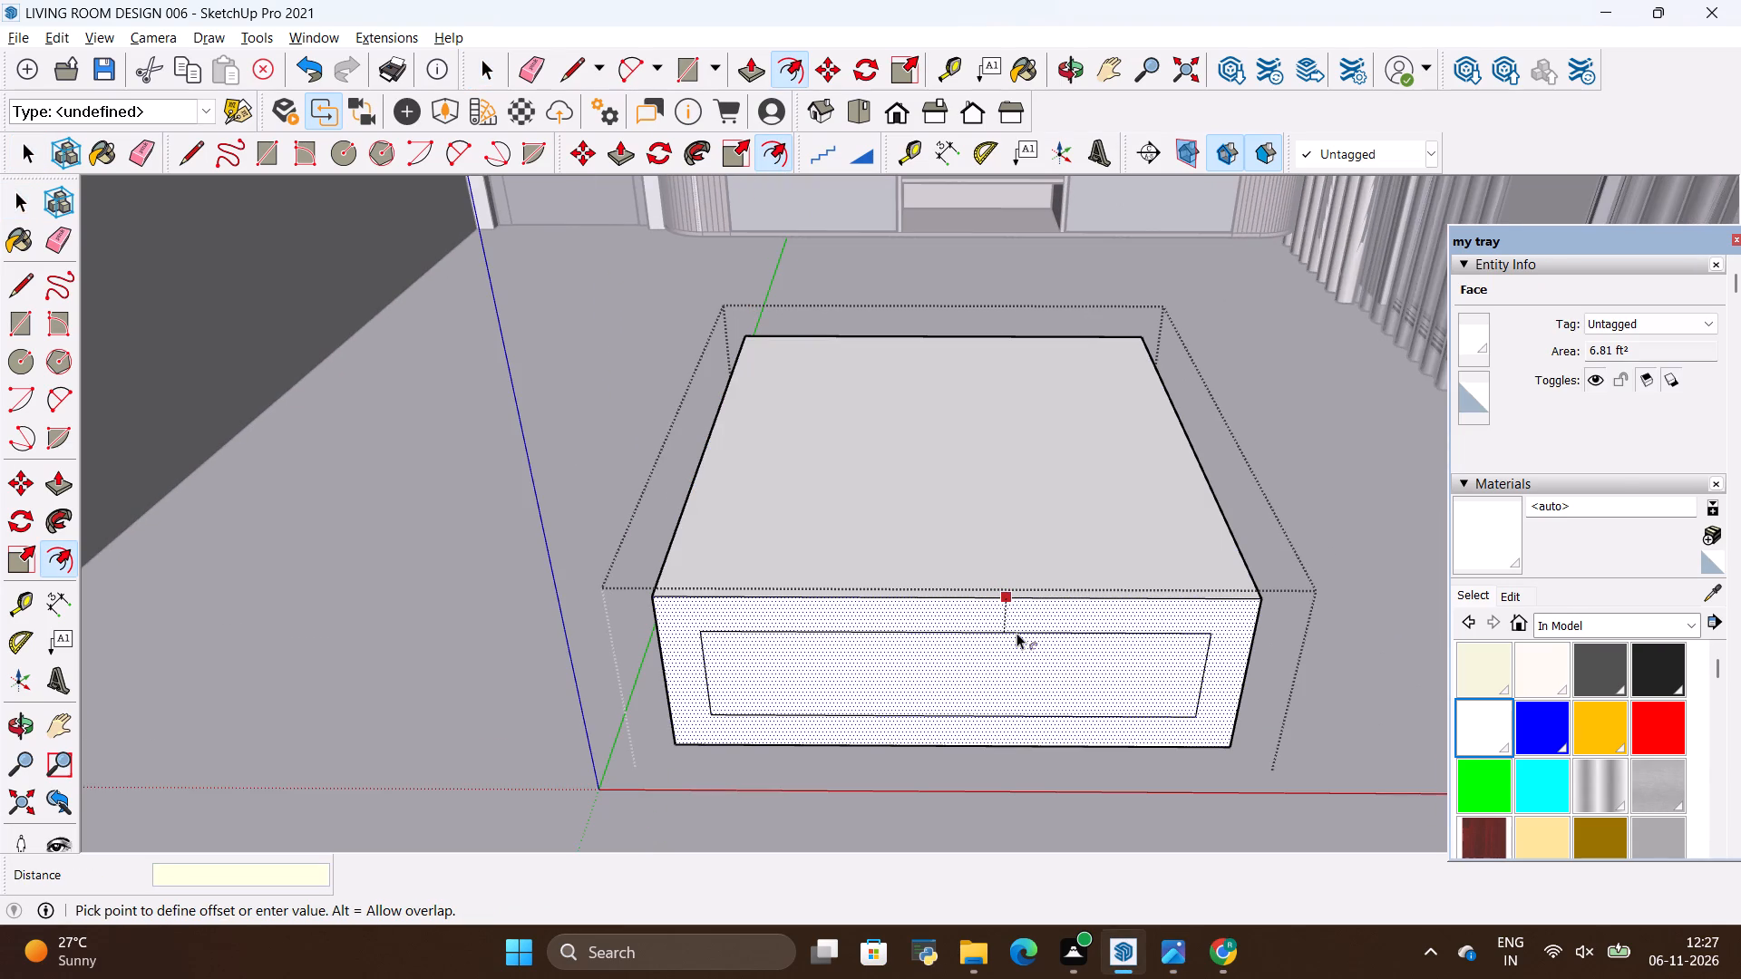
key("2")
key("shift+quotedbl")
key("Return")
key("space")
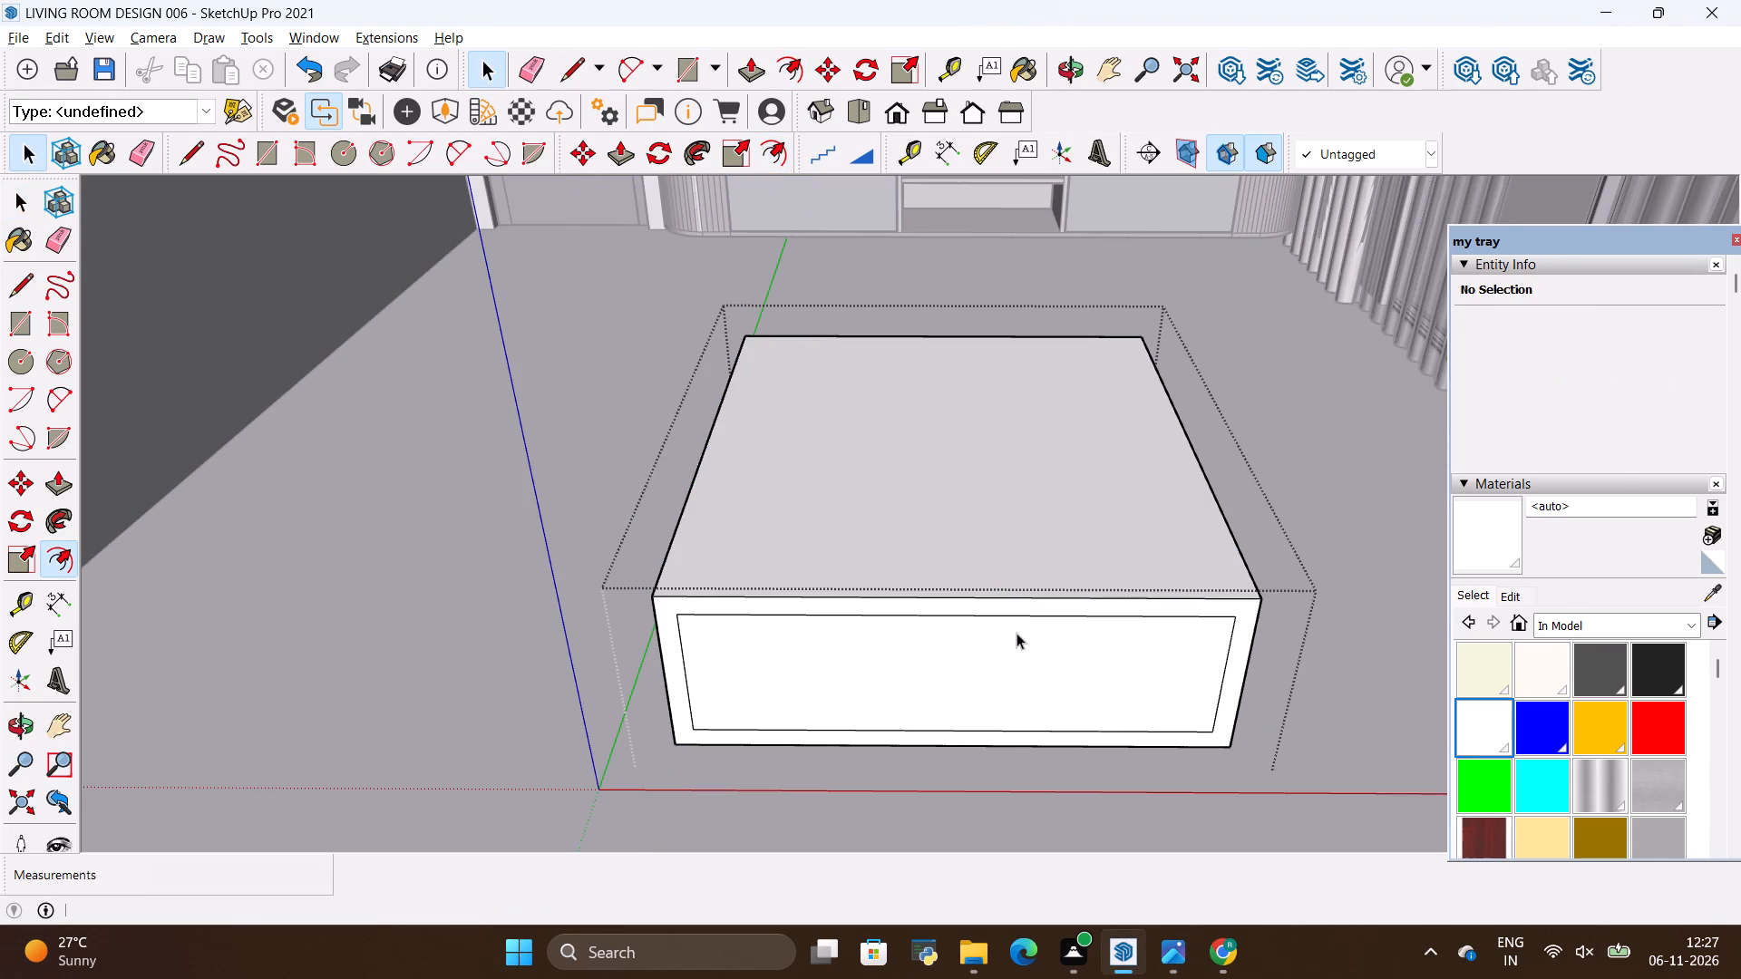
Draw a vertical line at the middle of the inset front panel, dividing it into two equal halves.
key("alt+Tab")
scroll(920, 796, "up", 12)
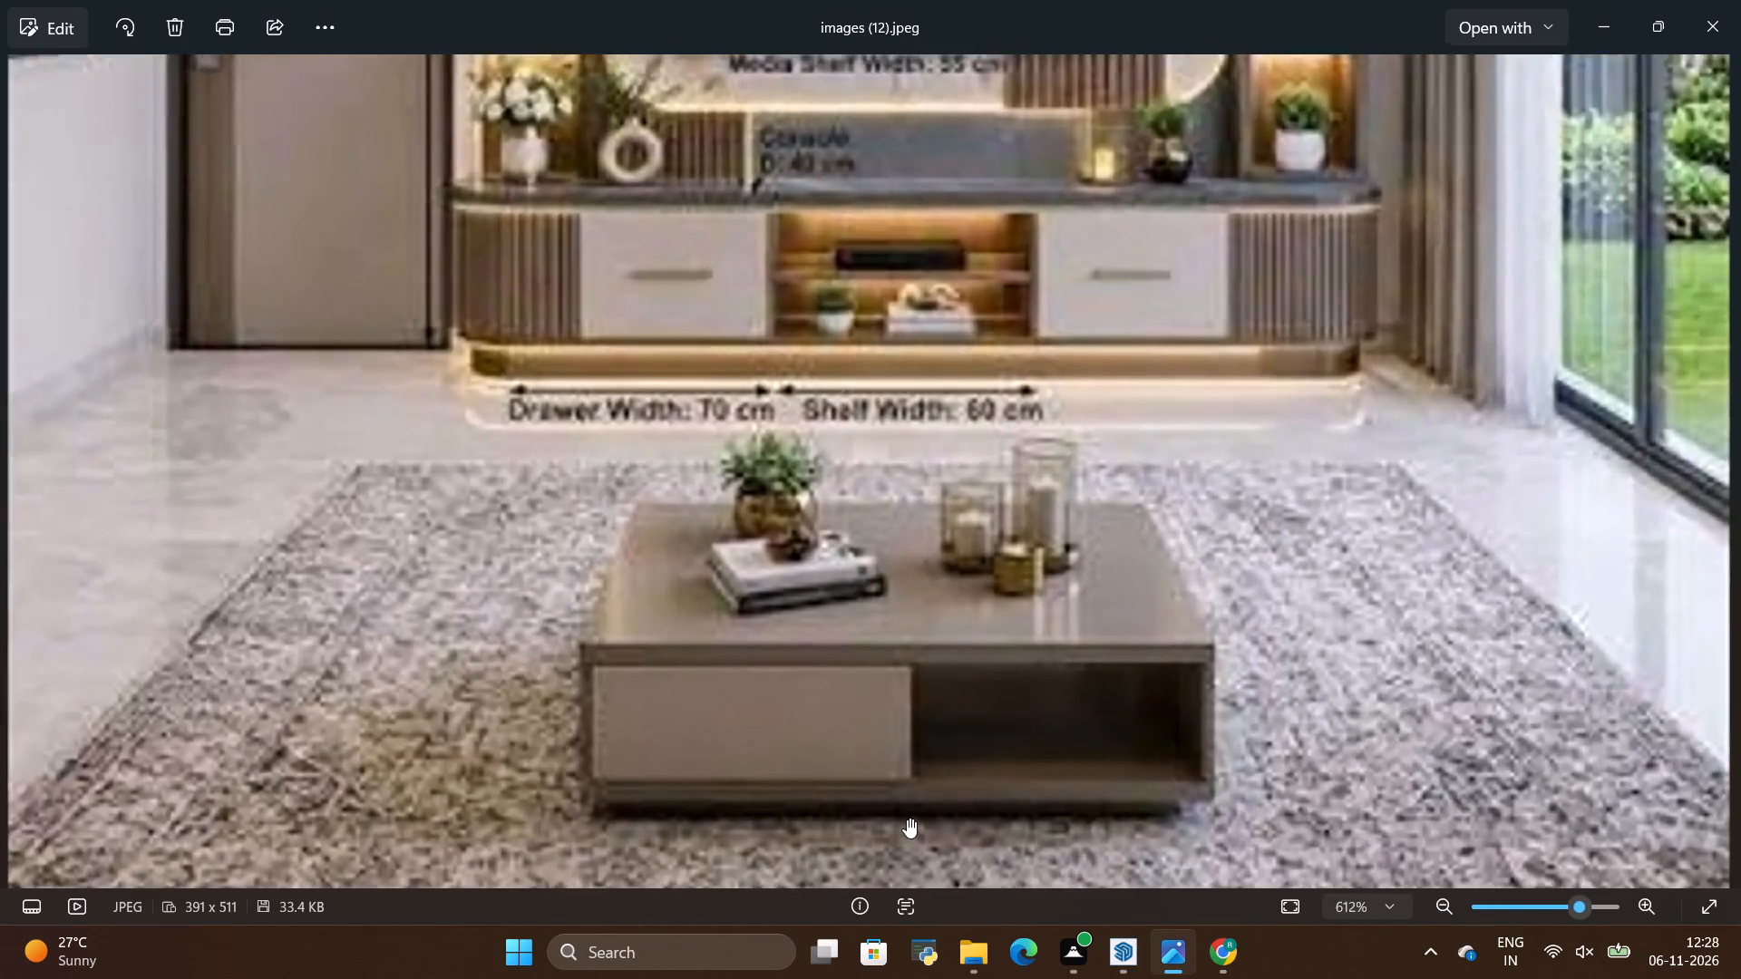
key("alt+Tab")
scroll(902, 761, "down", 3)
scroll(923, 740, "up", 4)
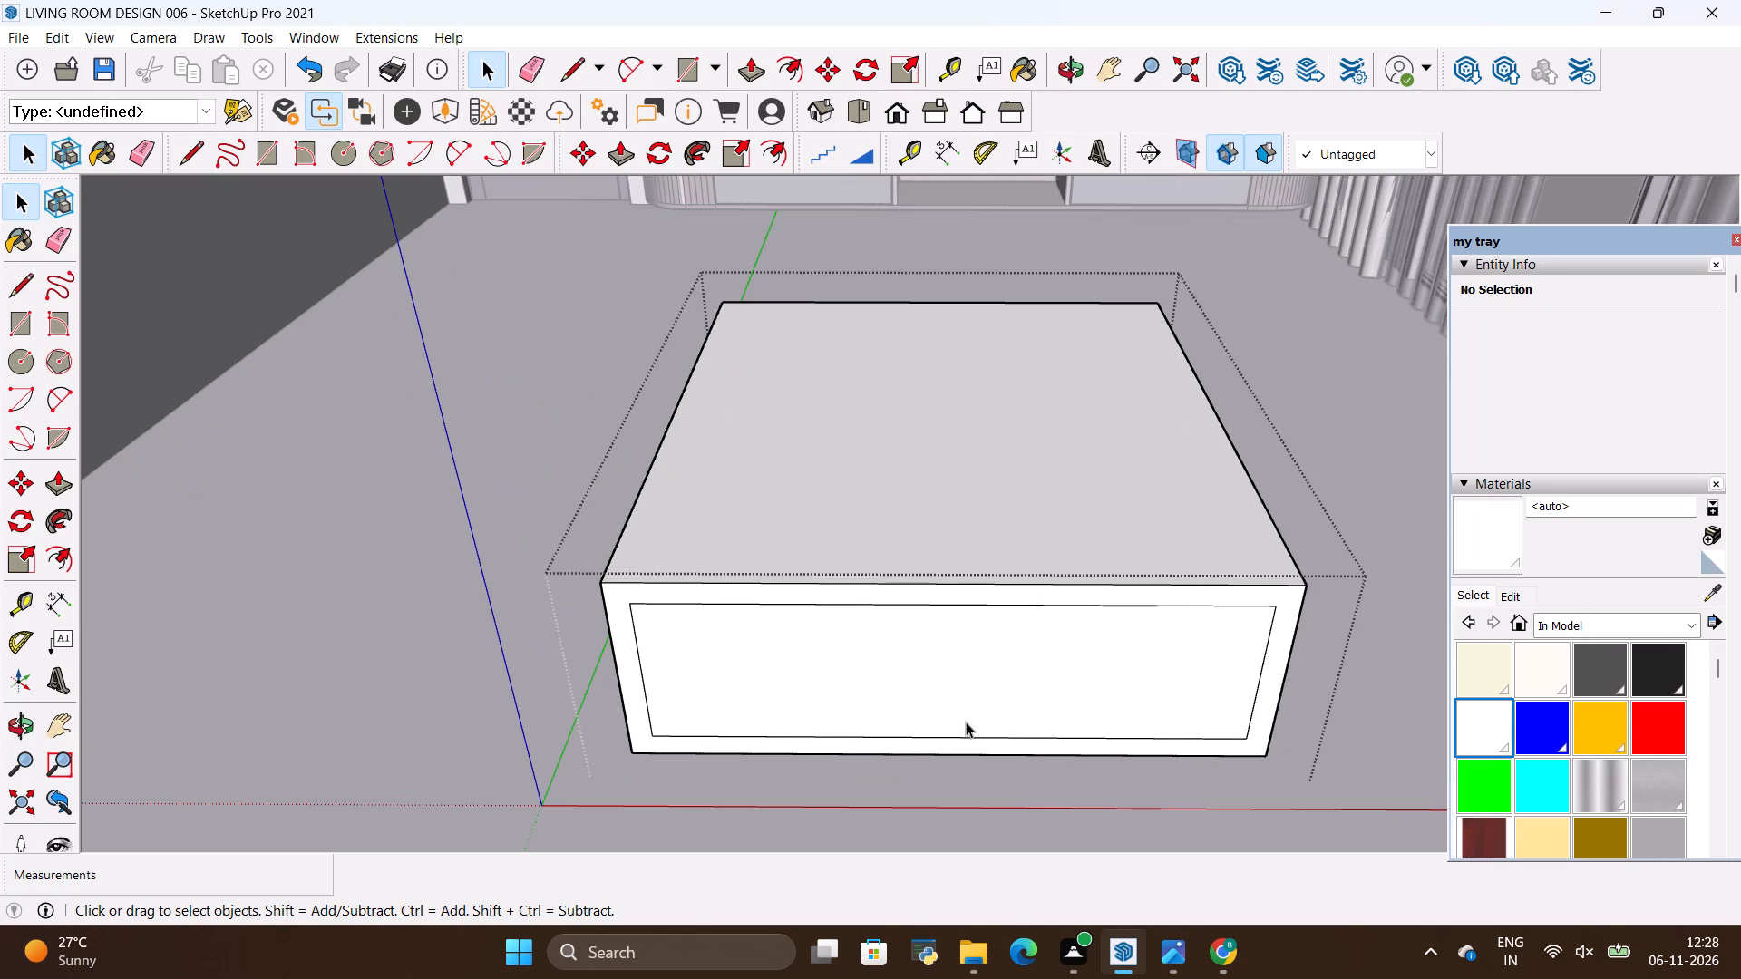
key("l")
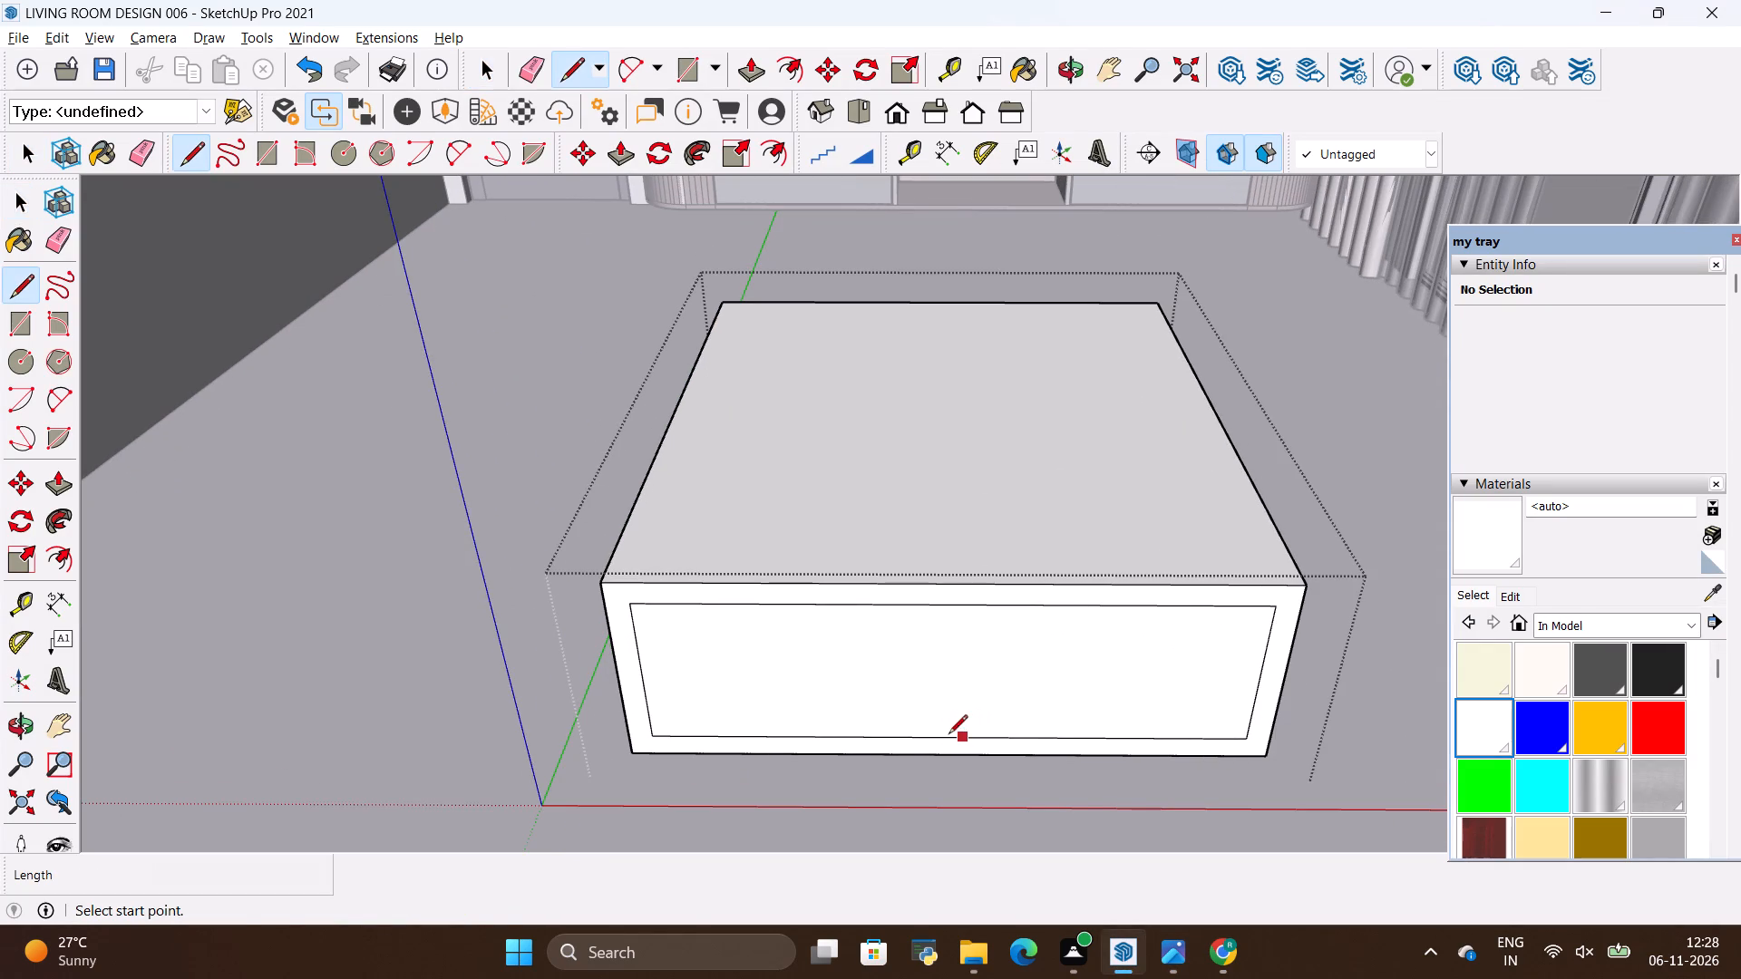
left_click(950, 735)
left_click(955, 607)
key("space")
key("space")
Push the right half of the coffee table's front panel inward by 1' to form the open shelf from the reference.
left_click(880, 683)
key("alt+Tab")
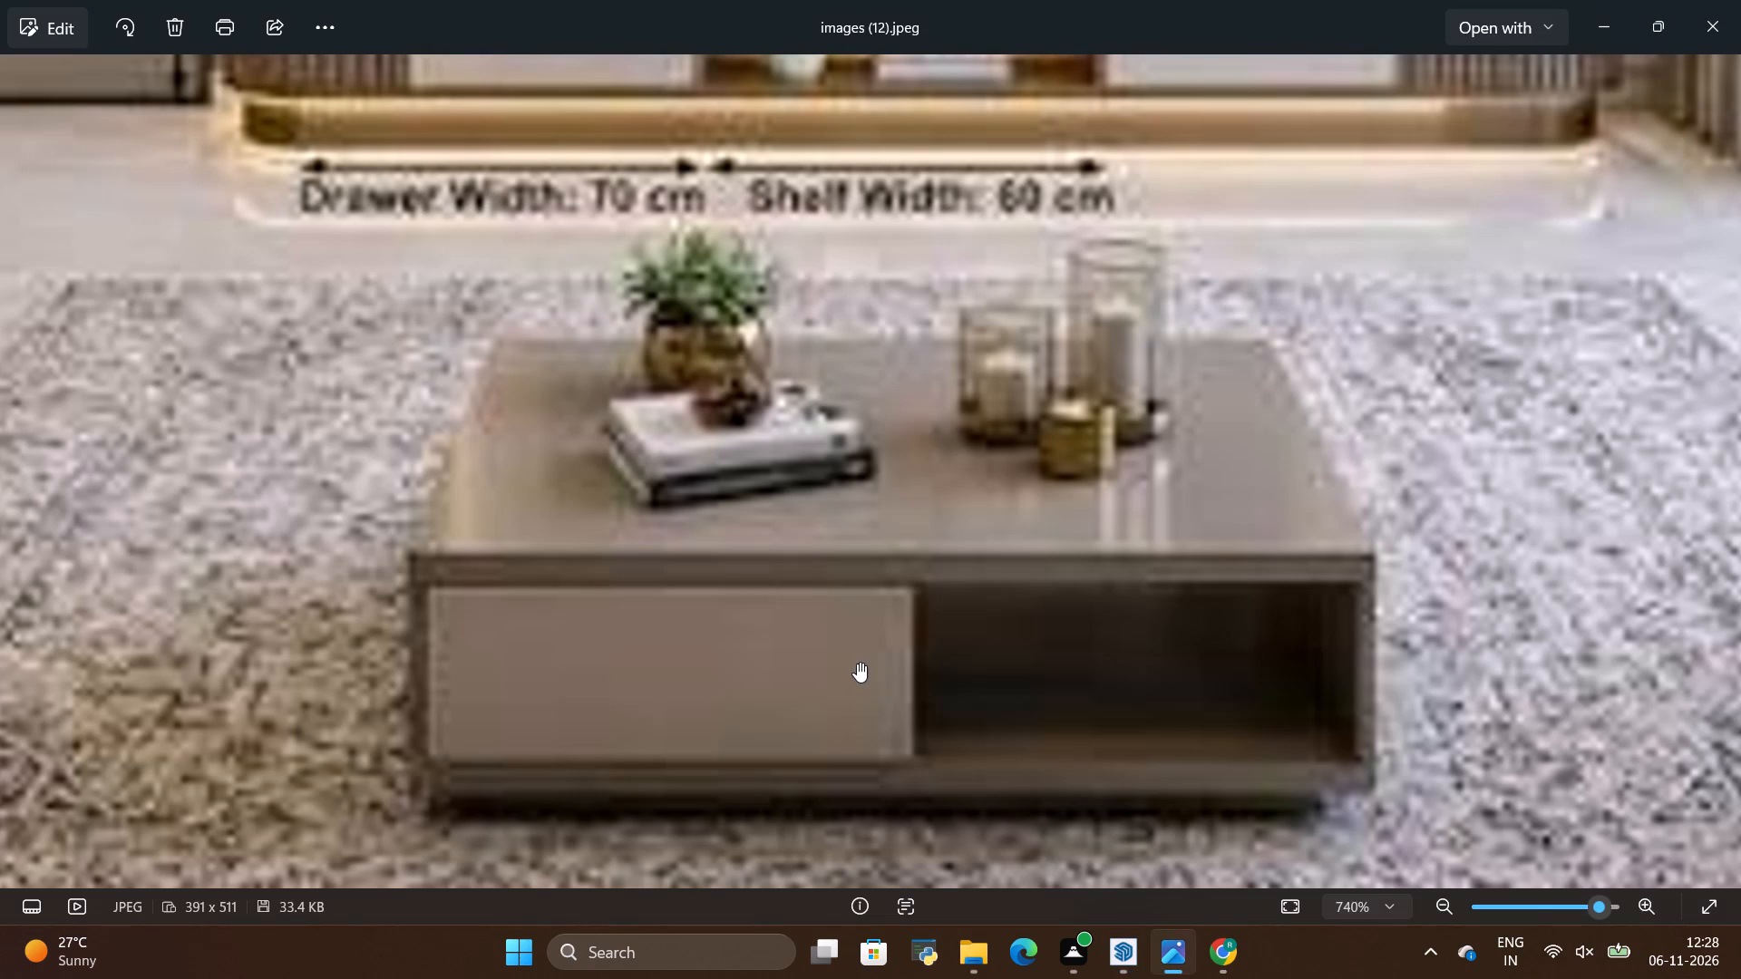
key("alt+Tab")
key("alt+Tab")
scroll(1064, 730, "up", 4)
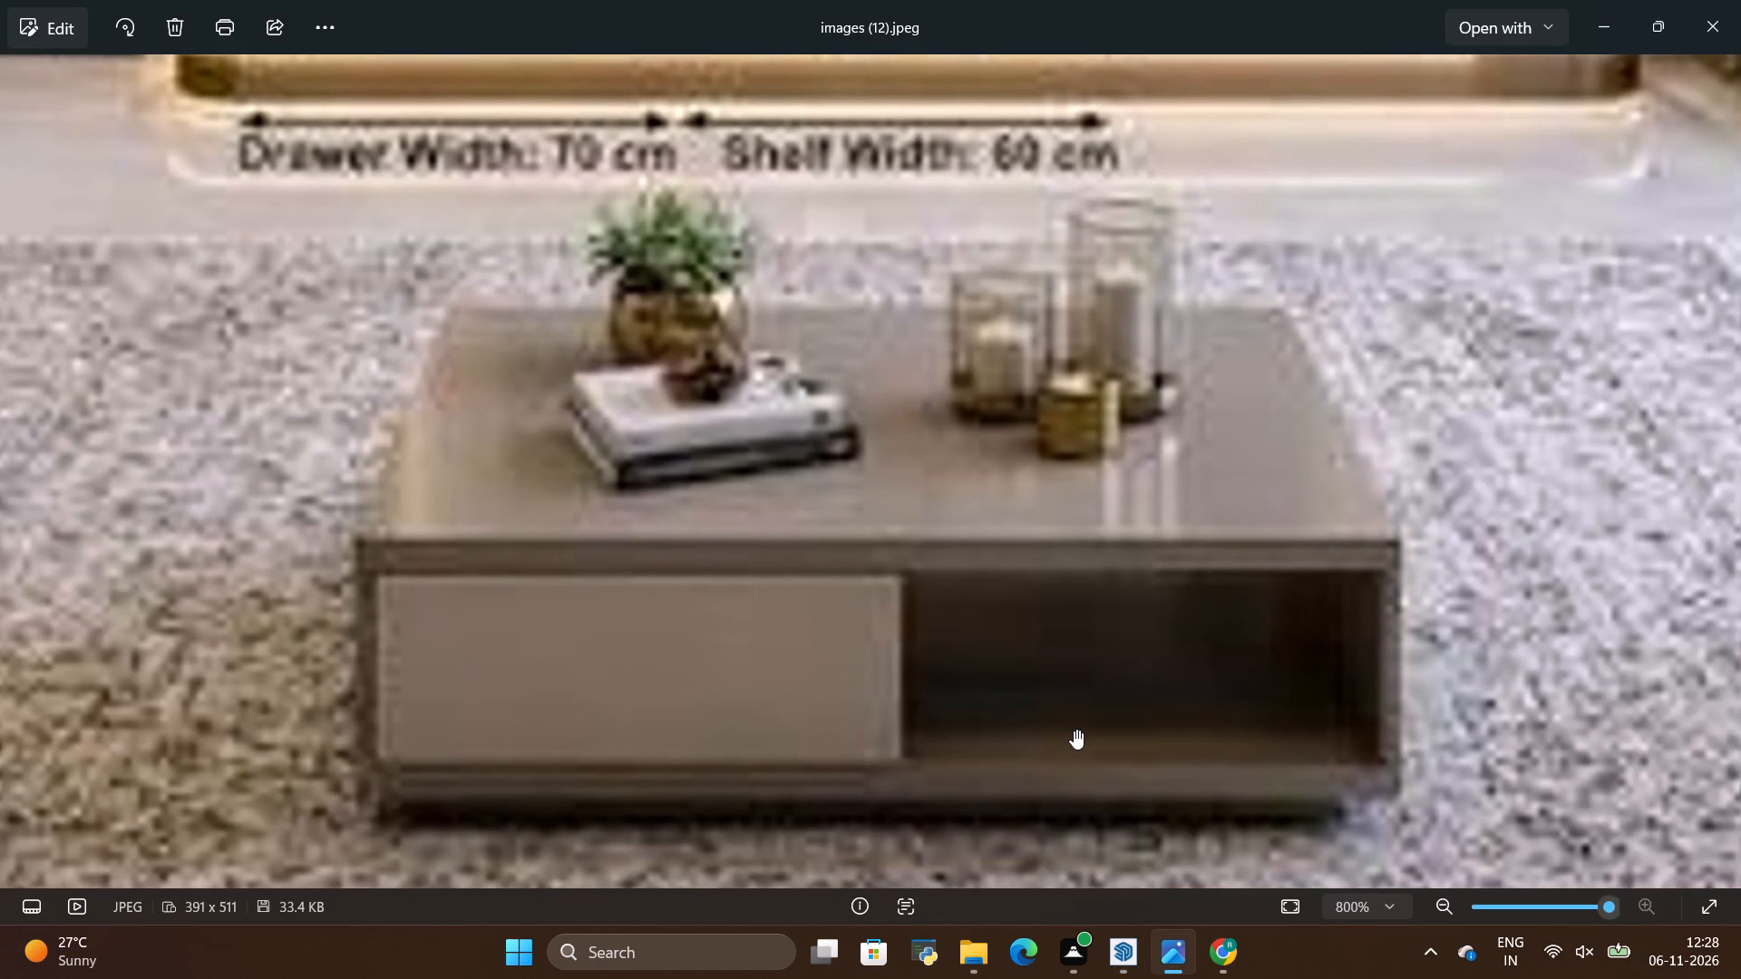
key("alt+Tab")
scroll(900, 704, "down", 2)
scroll(1081, 693, "up", 4)
left_click(1080, 694)
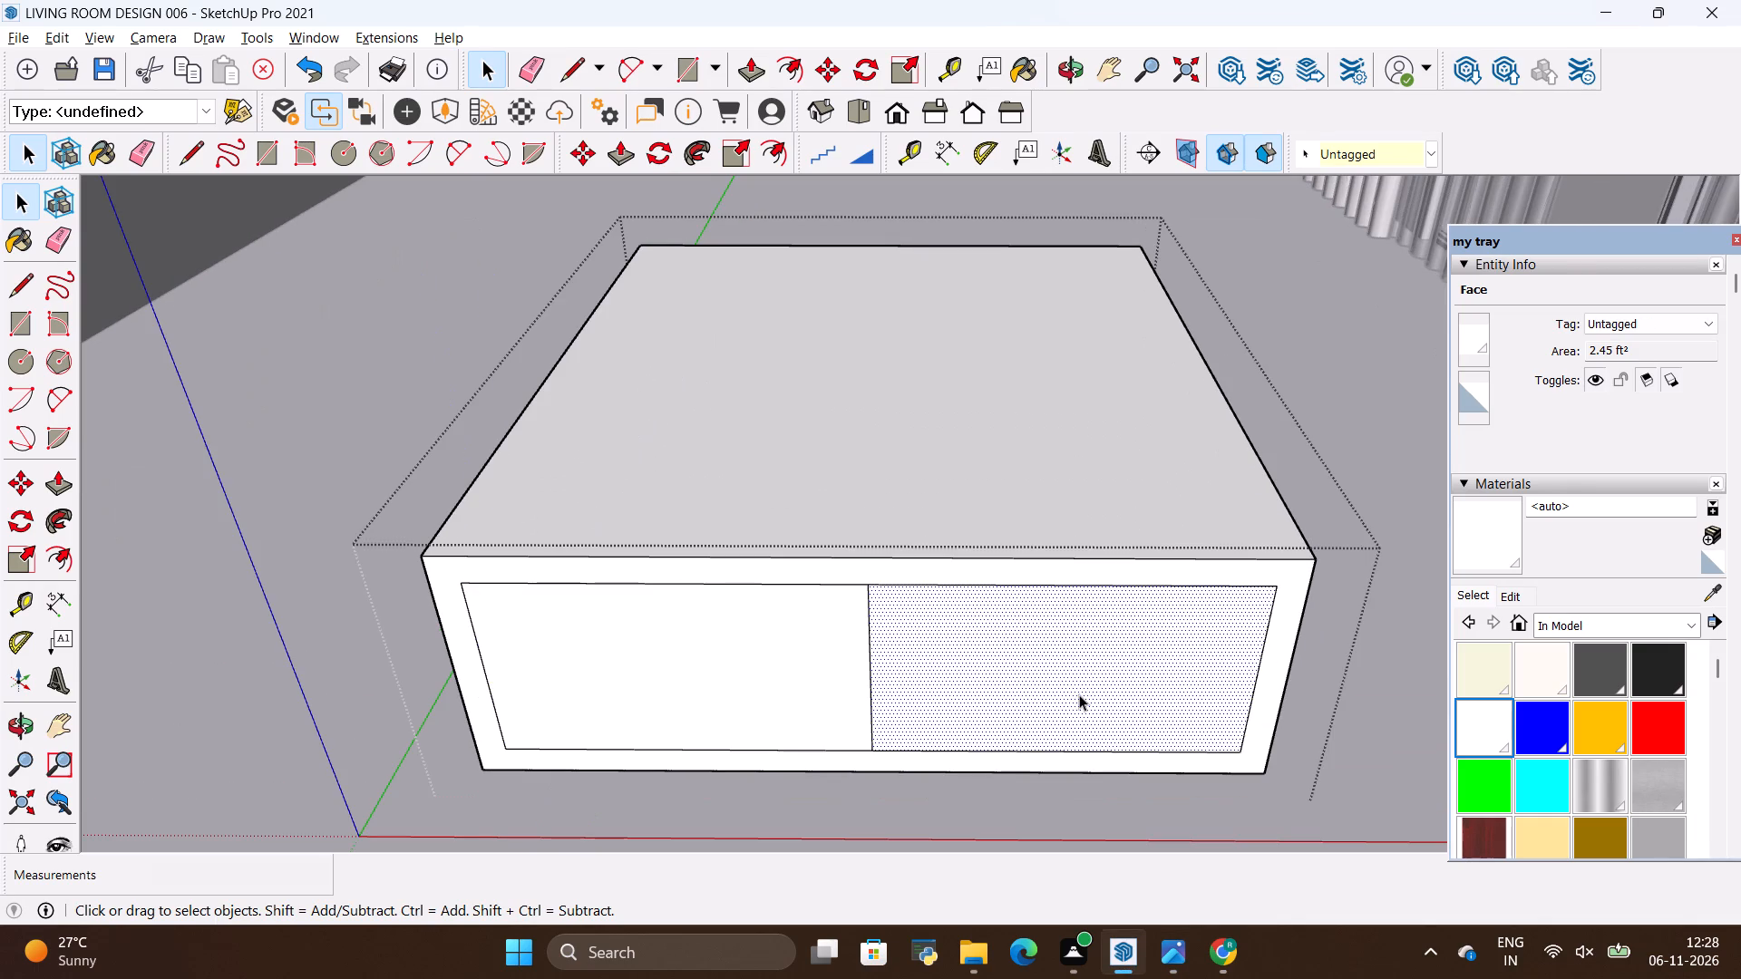
key("p")
left_click(1079, 694)
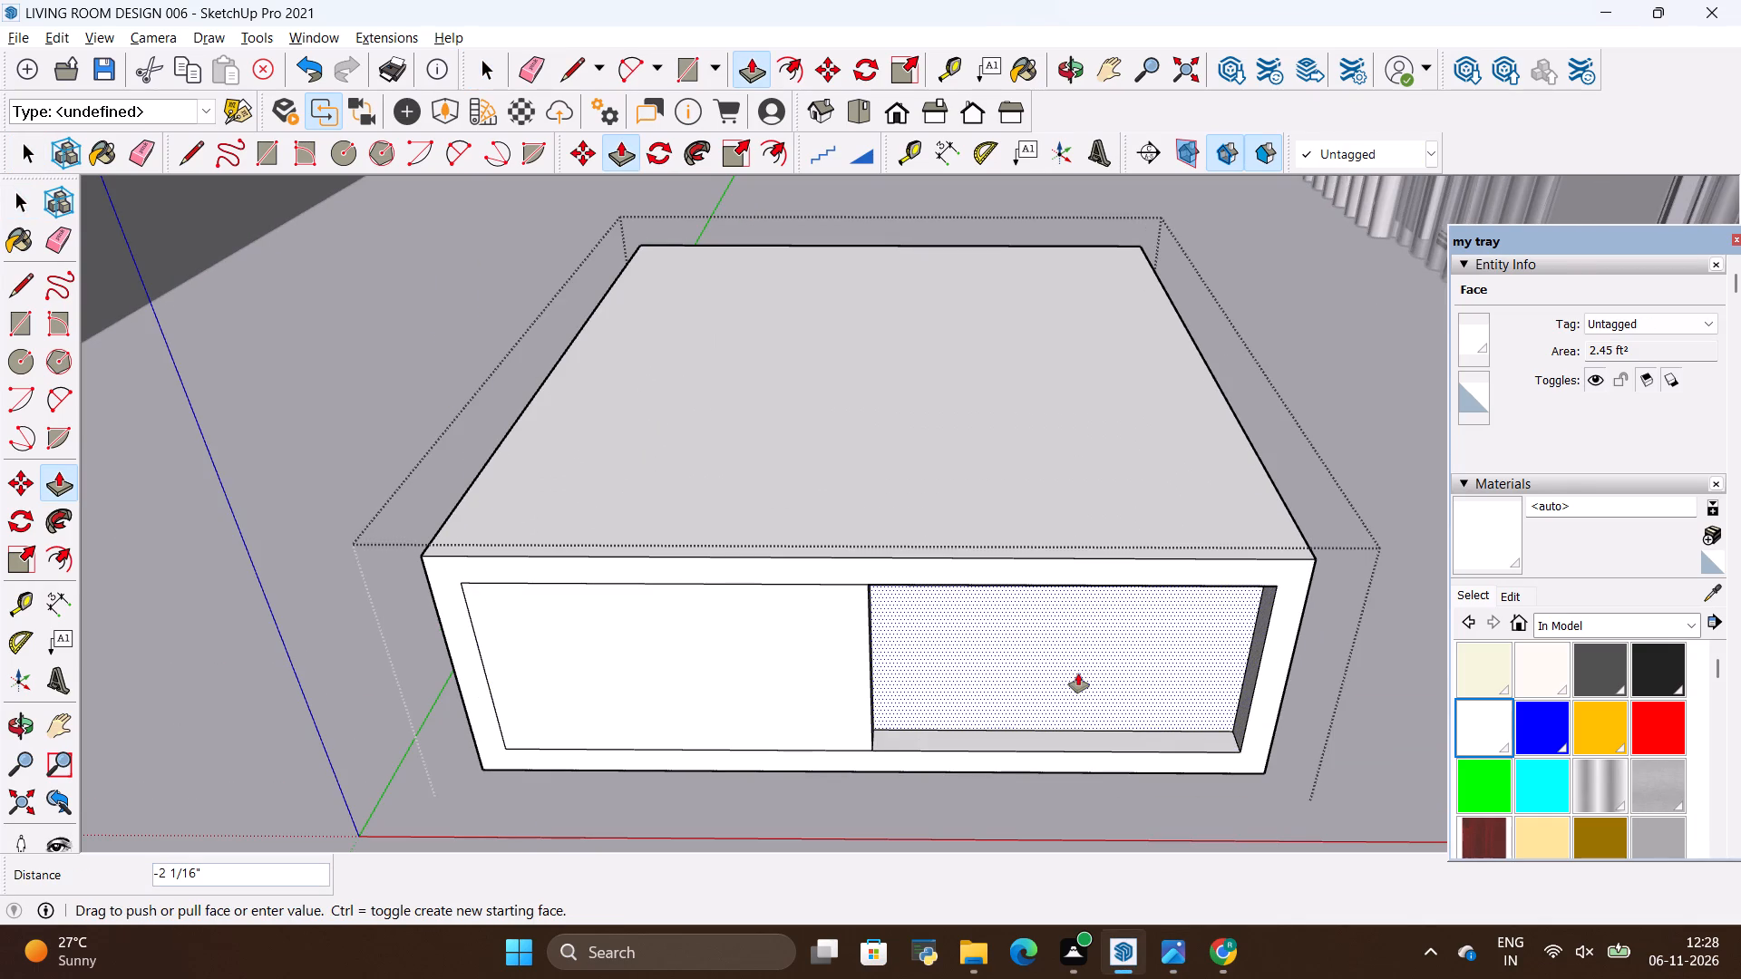
key("1")
key("apostrophe")
key("Return")
key("space")
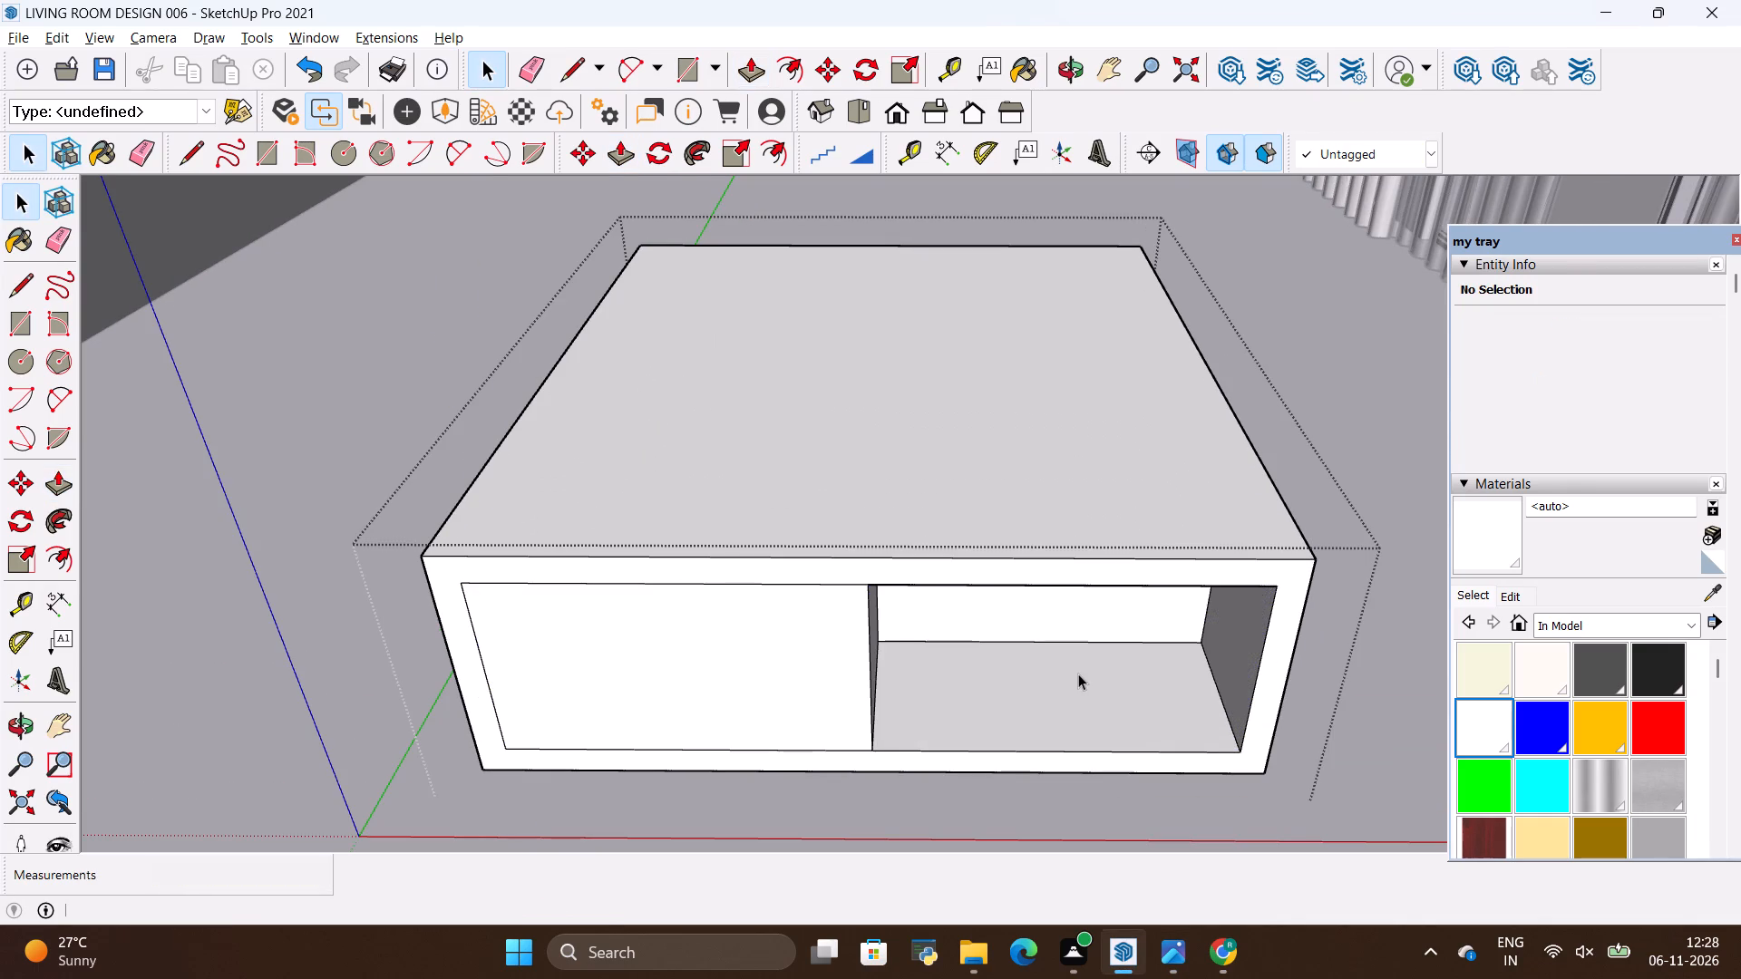
scroll(1079, 685, "down", 5)
scroll(1097, 484, "down", 2)
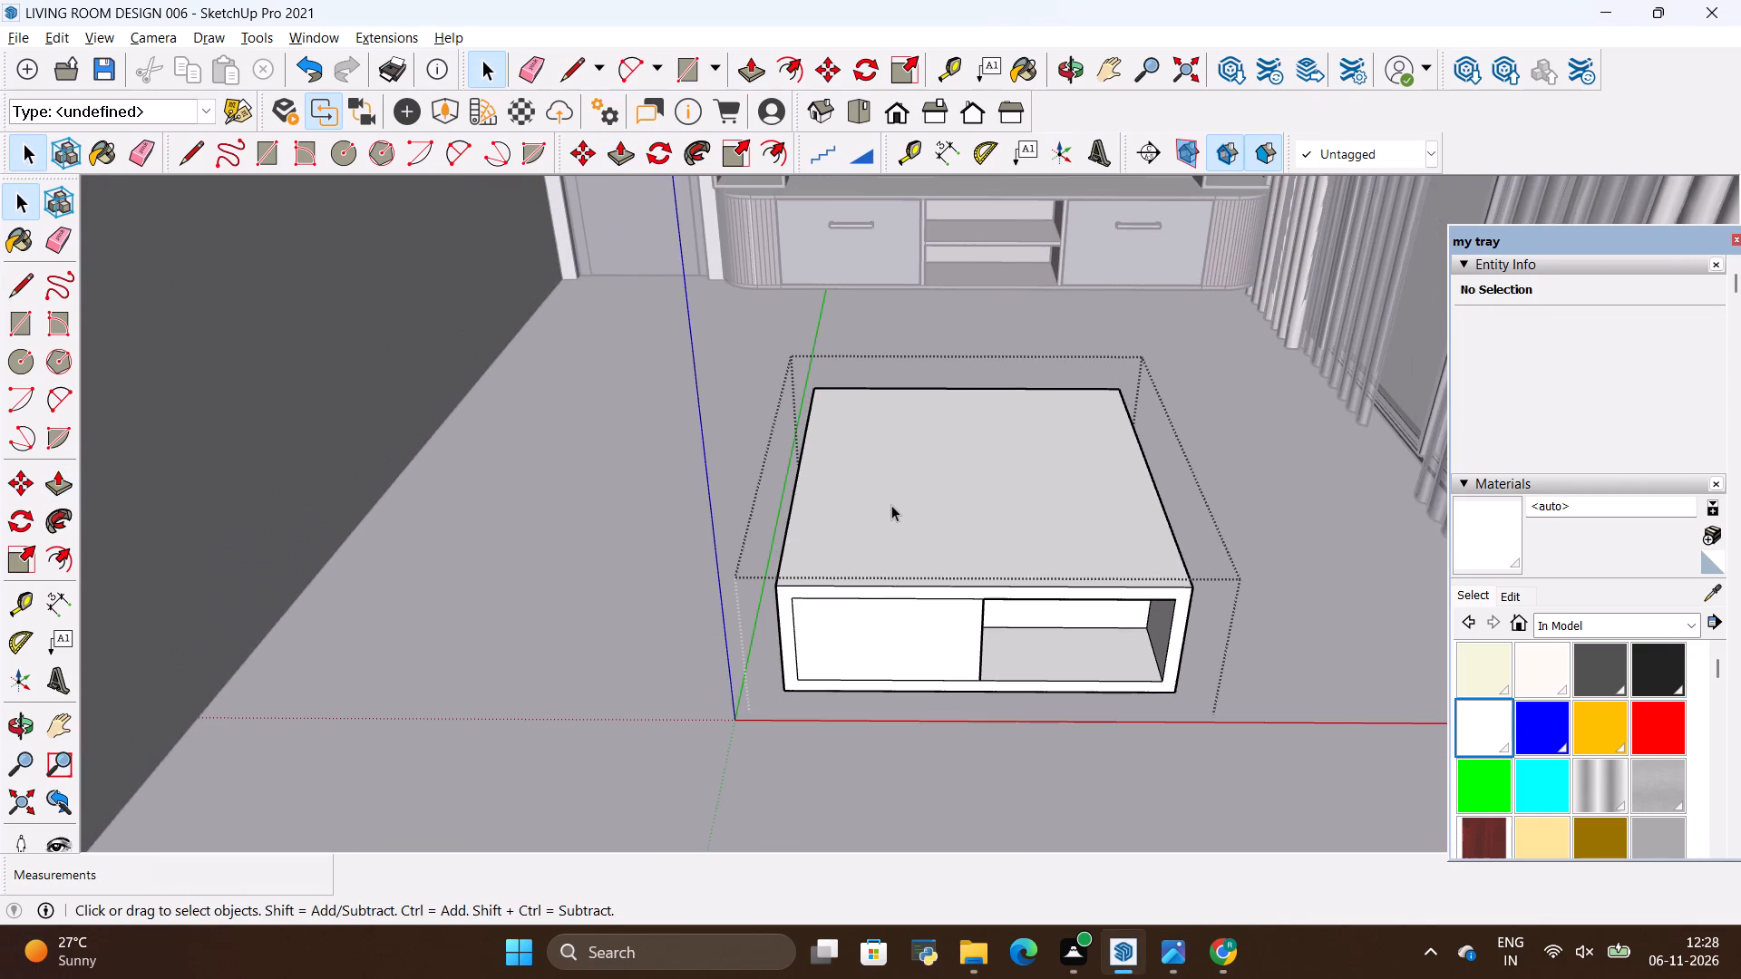
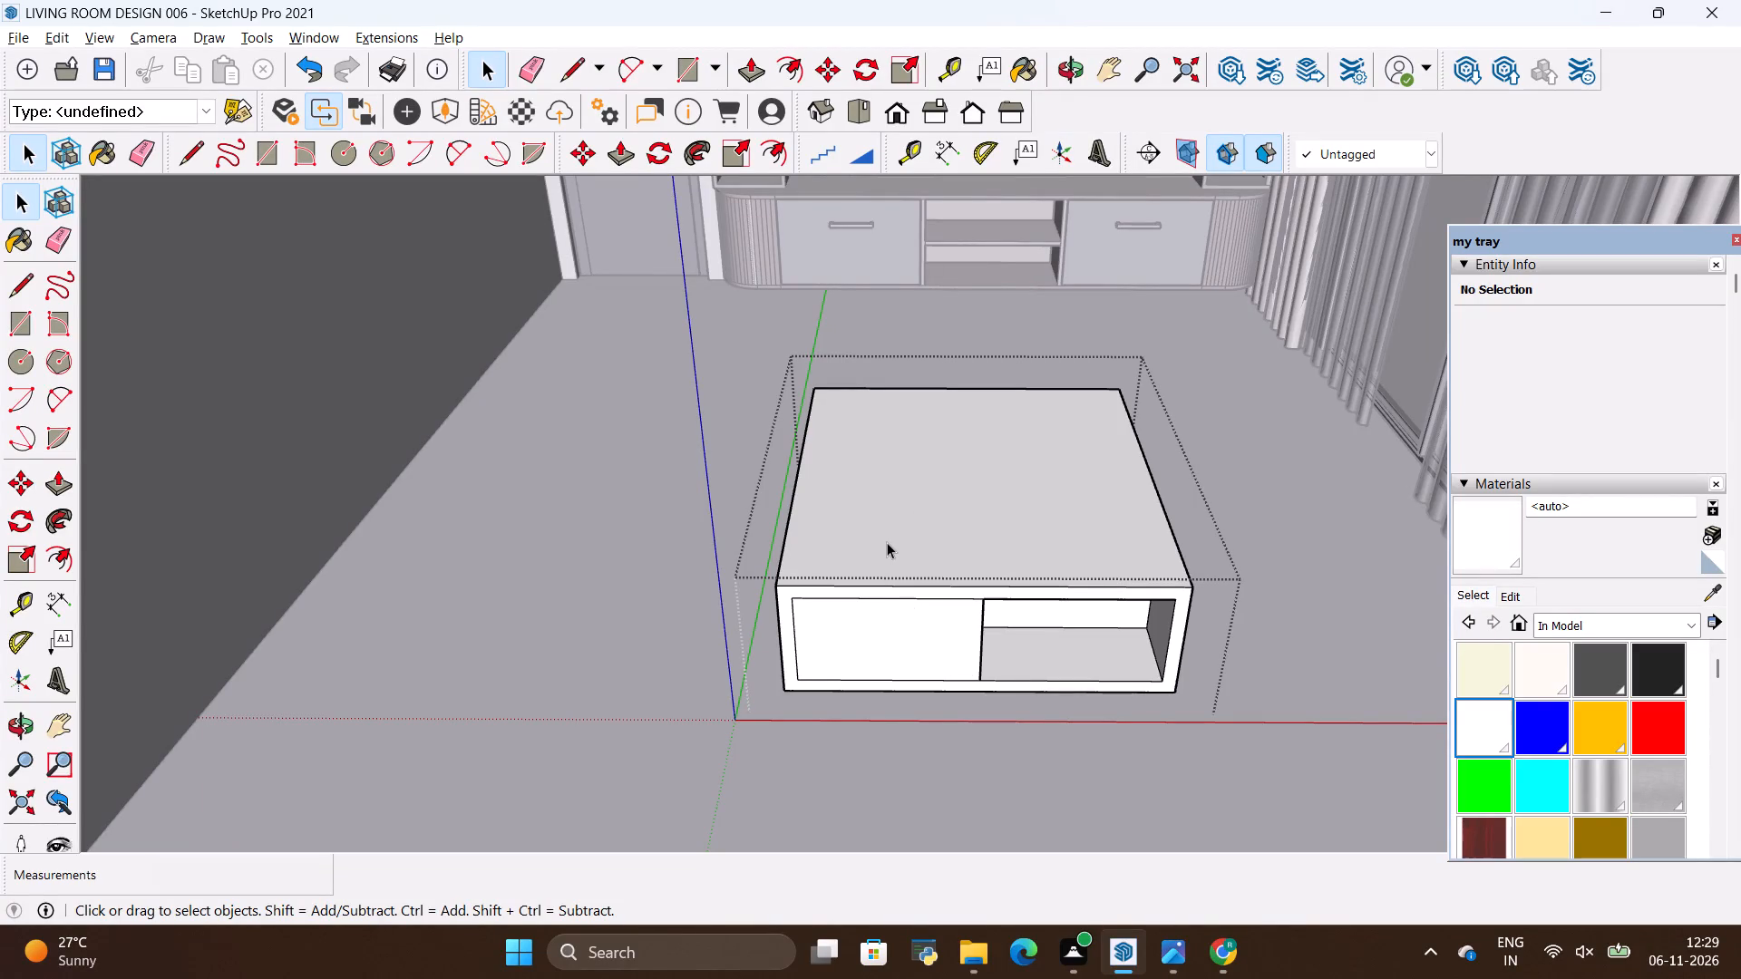
Offset the outline of the drawer front on the coffee table's left half inward by 0.2".
key("alt+Tab")
key("alt+Tab")
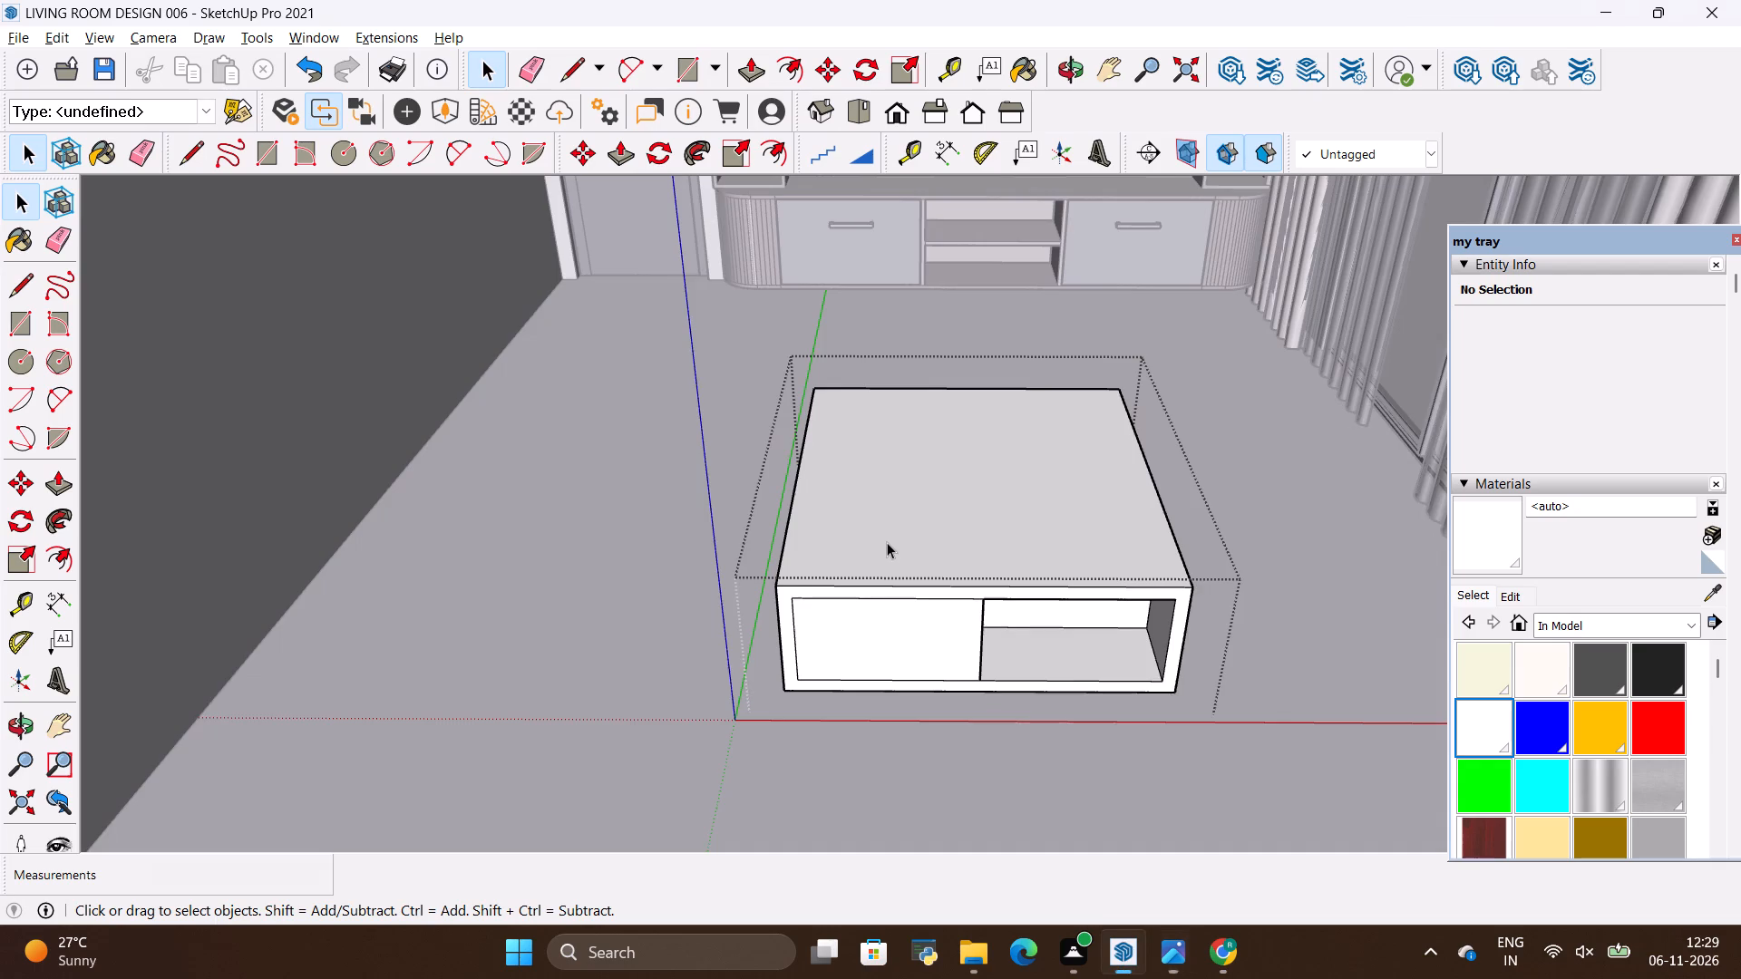
scroll(887, 542, "down", 1)
scroll(914, 591, "up", 12)
scroll(1056, 491, "up", 7)
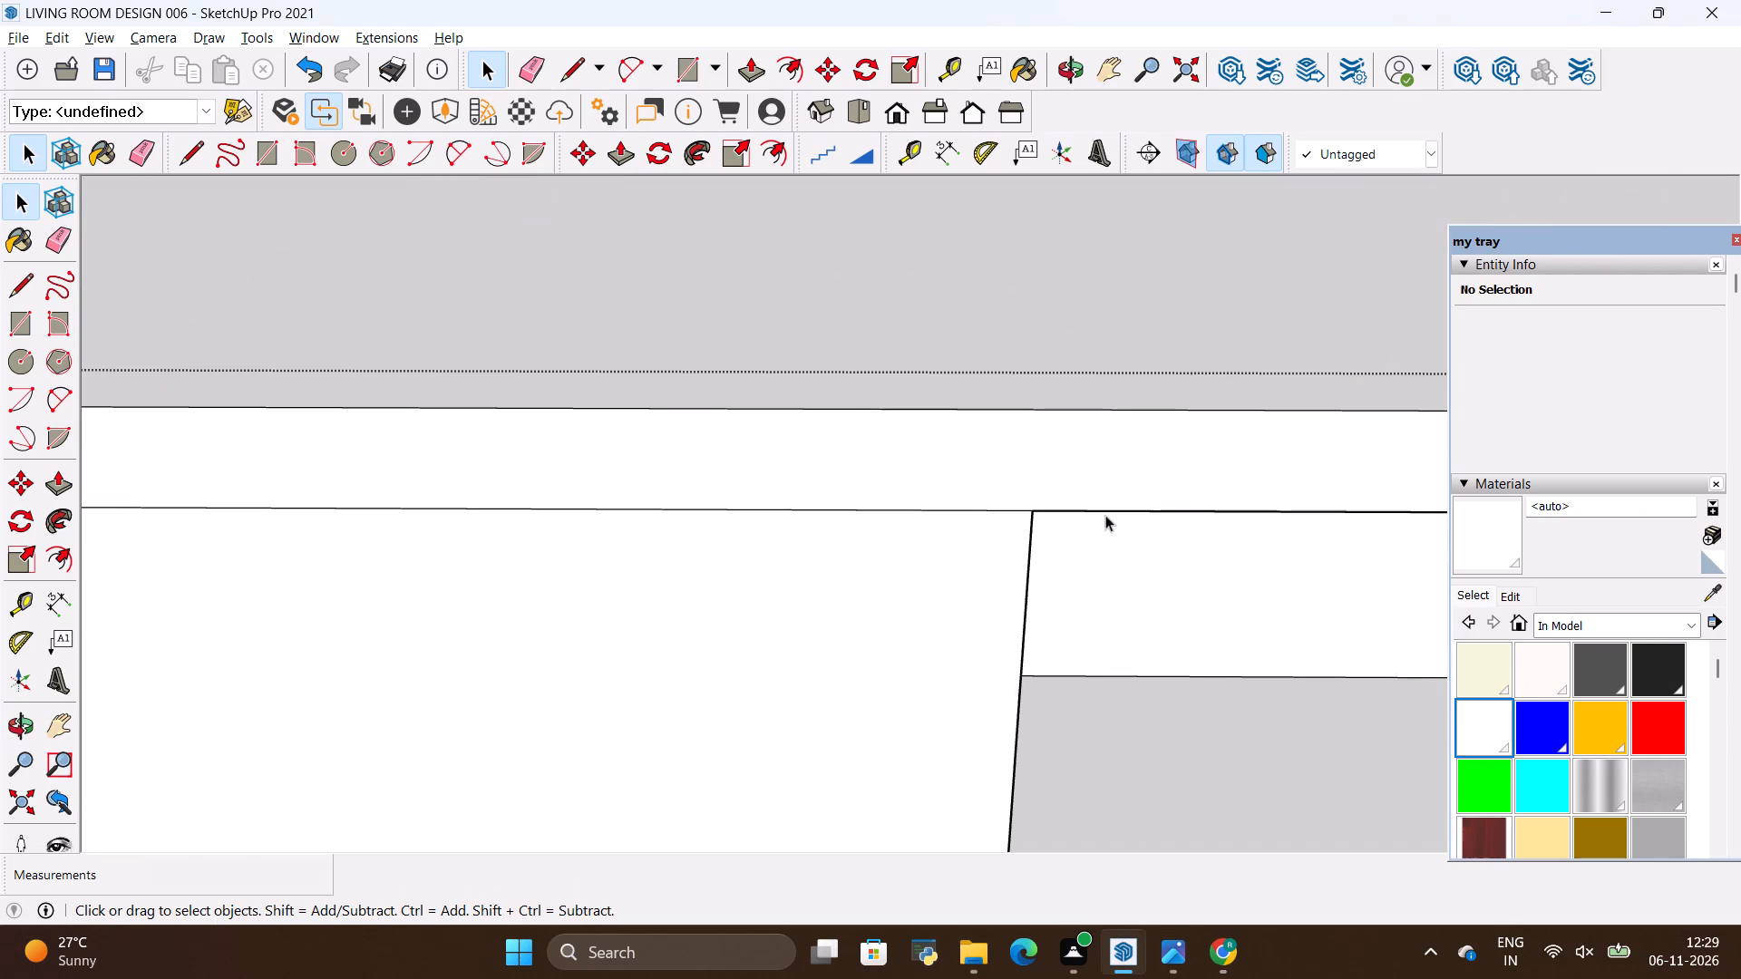
left_click(921, 565)
left_click(773, 144)
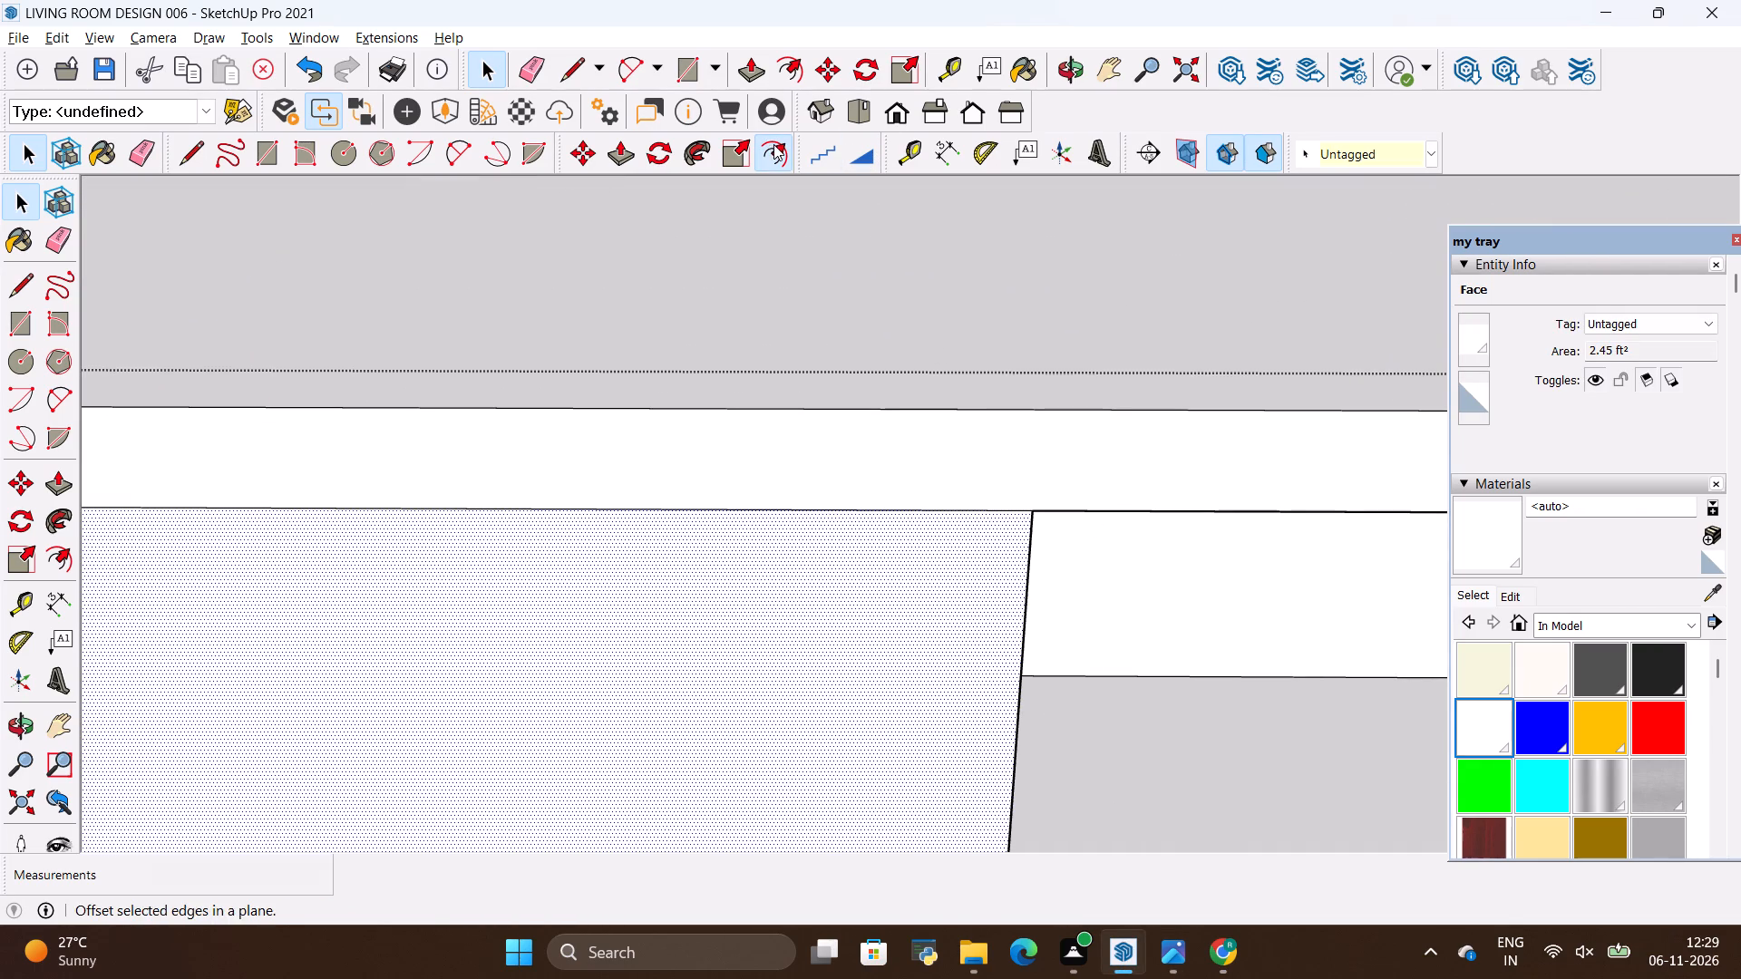
scroll(998, 345, "down", 4)
left_click(877, 513)
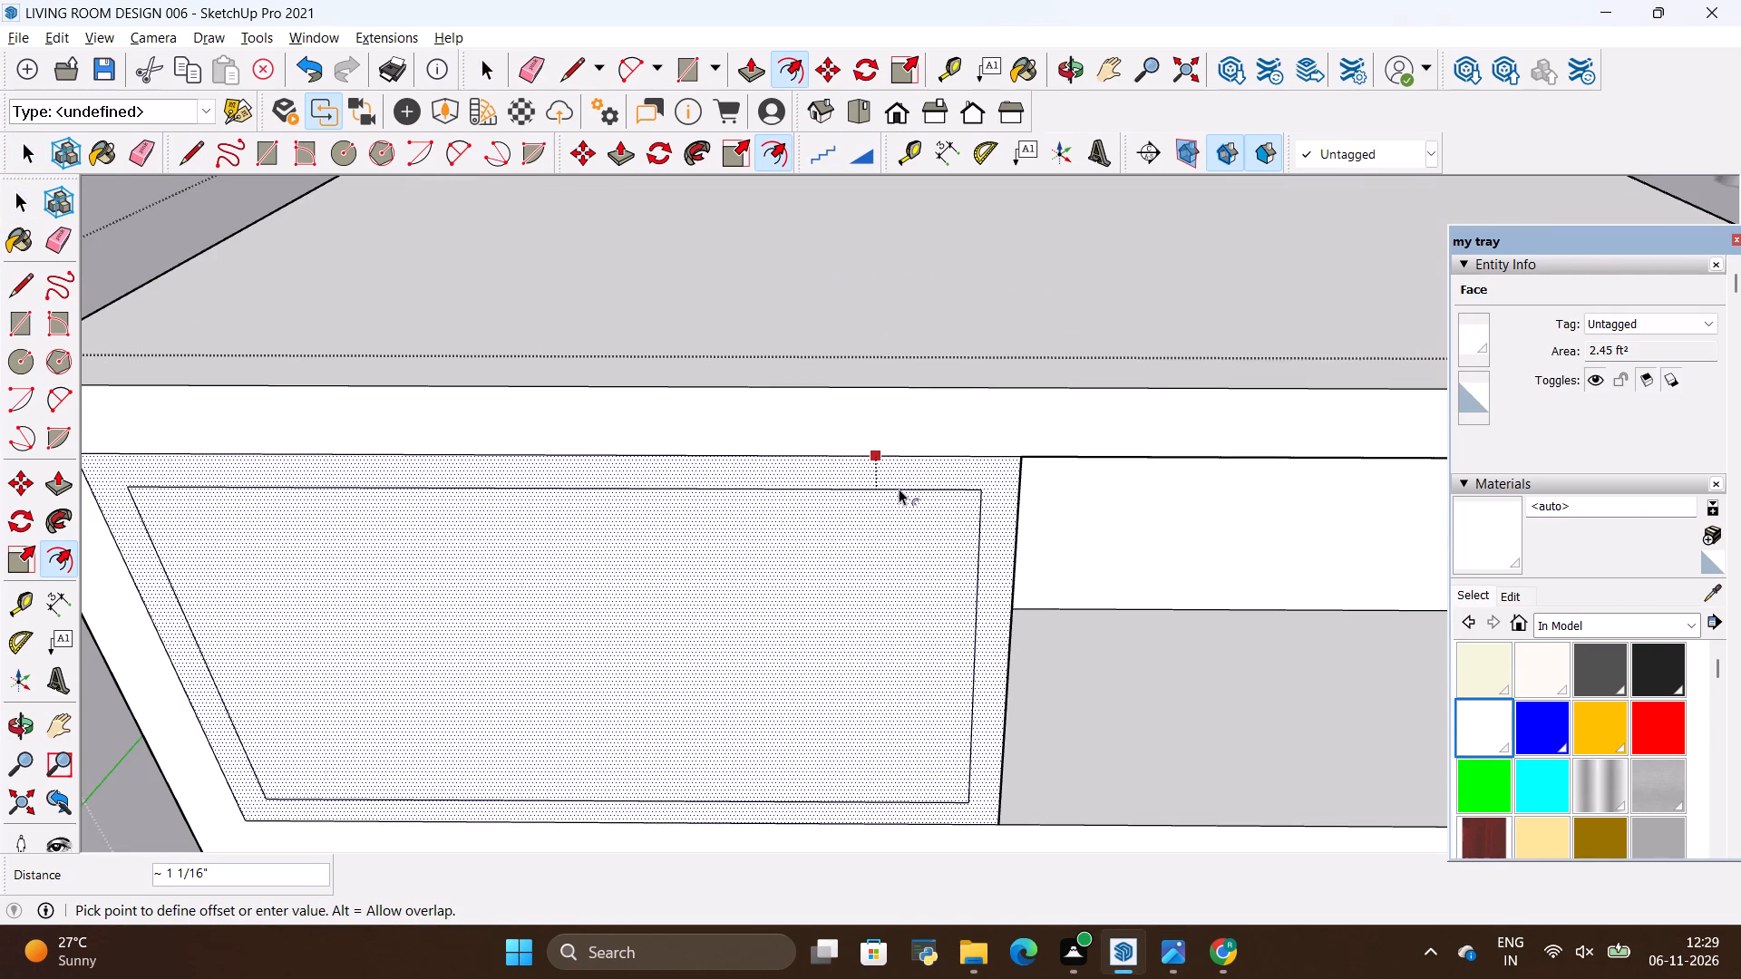
key("BackSpace")
type(".2")
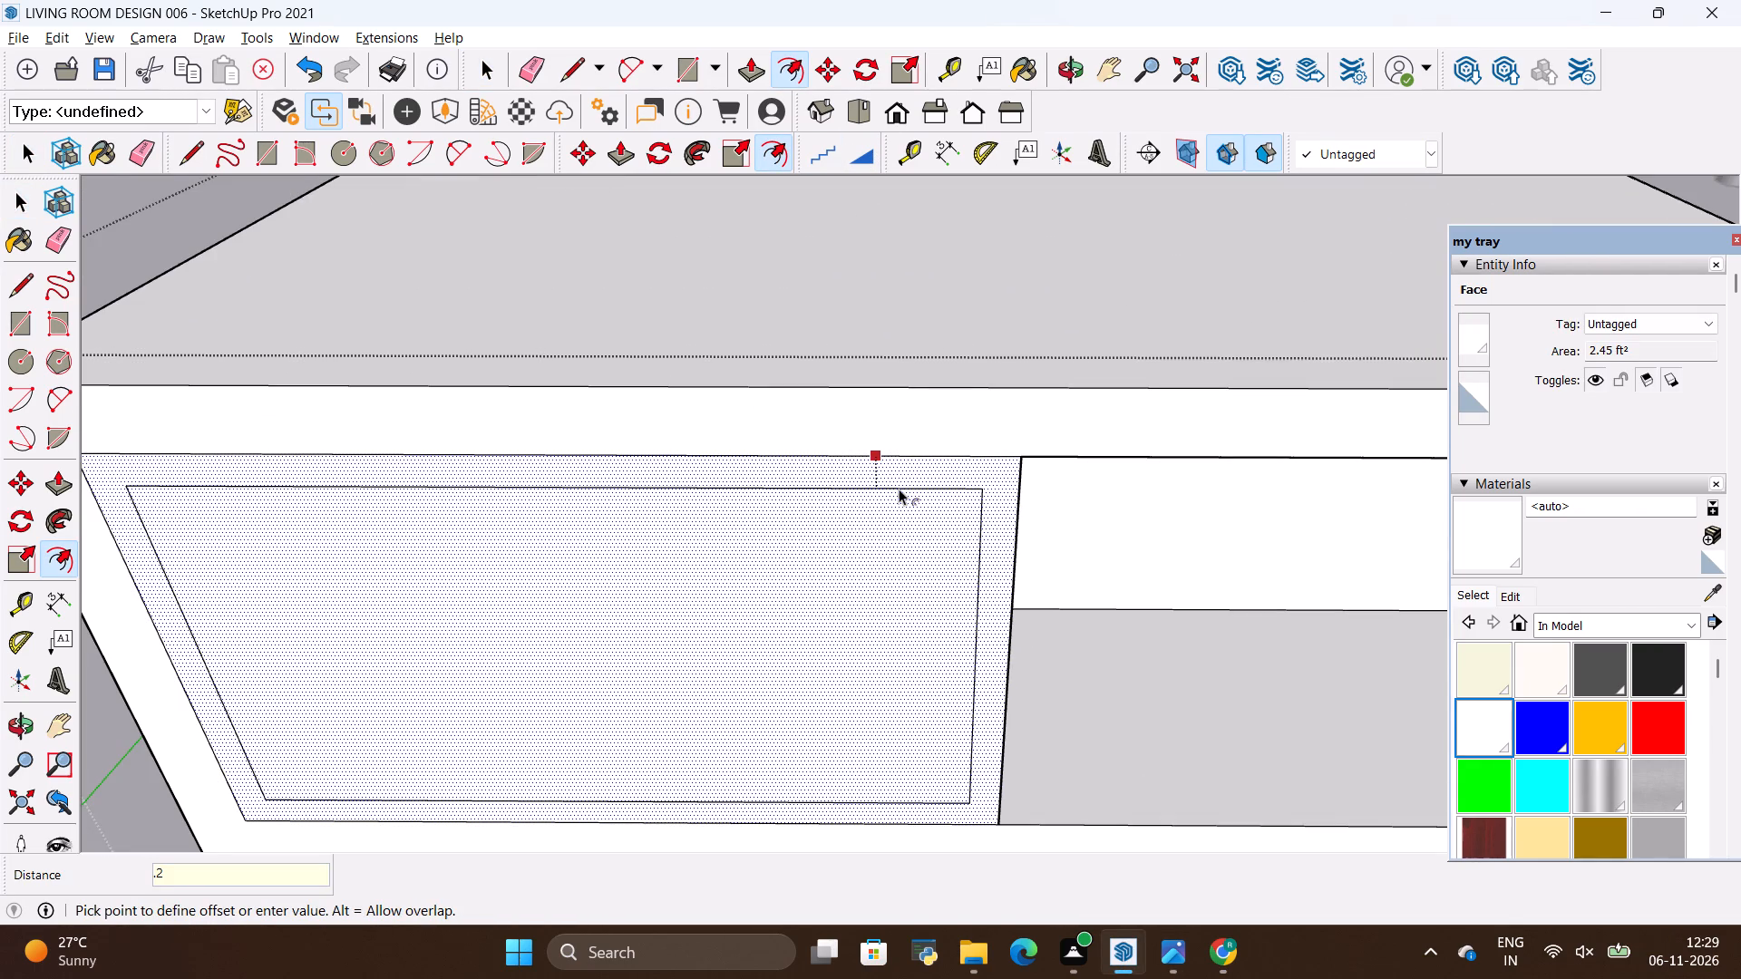
key("shift+quotedbl")
key("Return")
key("space")
Push the narrow border around the coffee table's drawer front inward by 0.18" to form a groove, and exit the group.
key("alt+Tab")
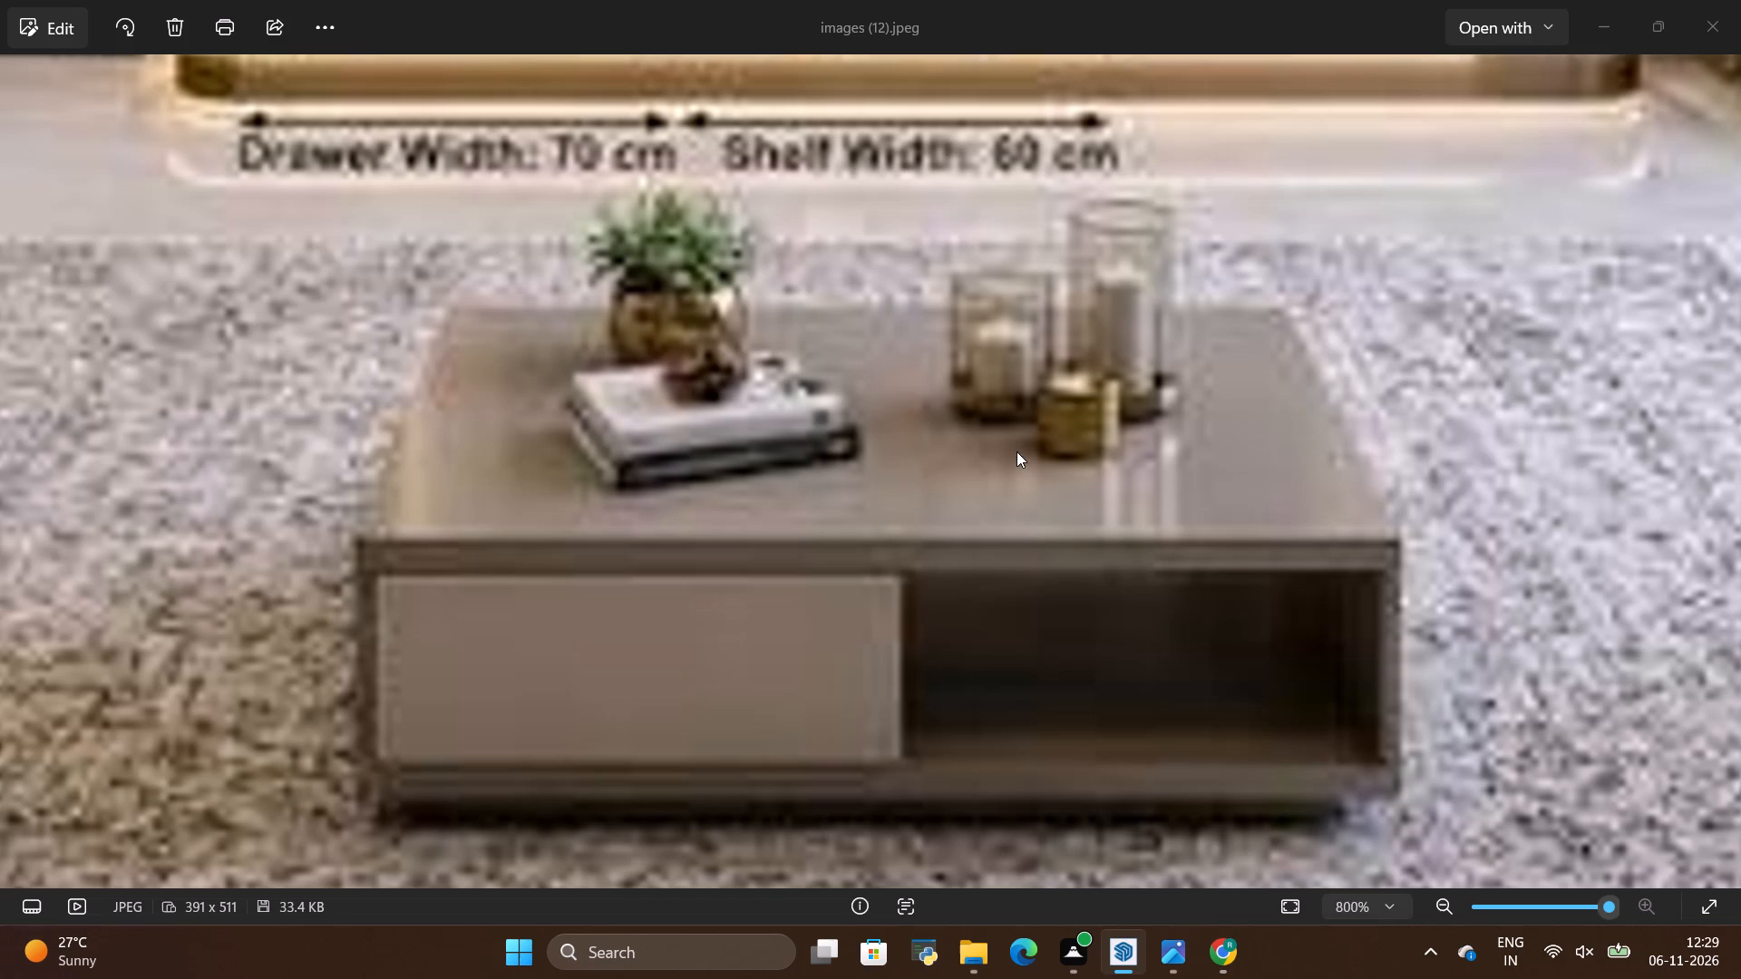
key("alt+Tab")
scroll(891, 496, "up", 11)
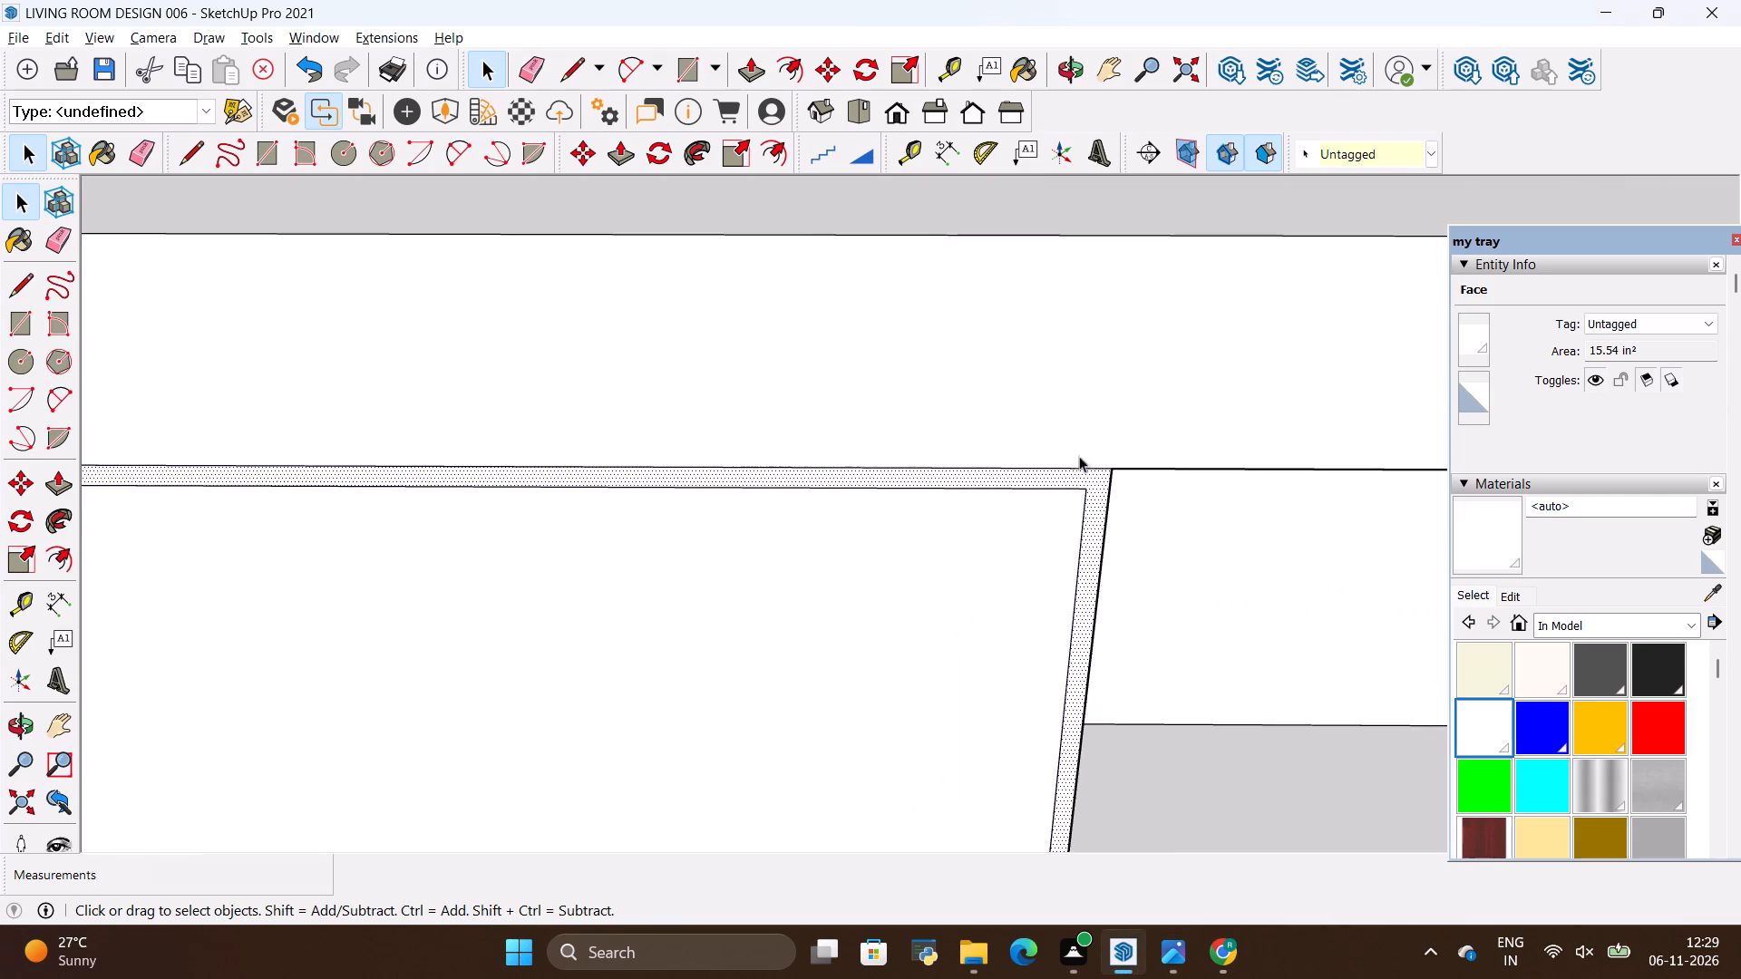
scroll(1079, 456, "up", 3)
key("space")
left_click(1095, 499)
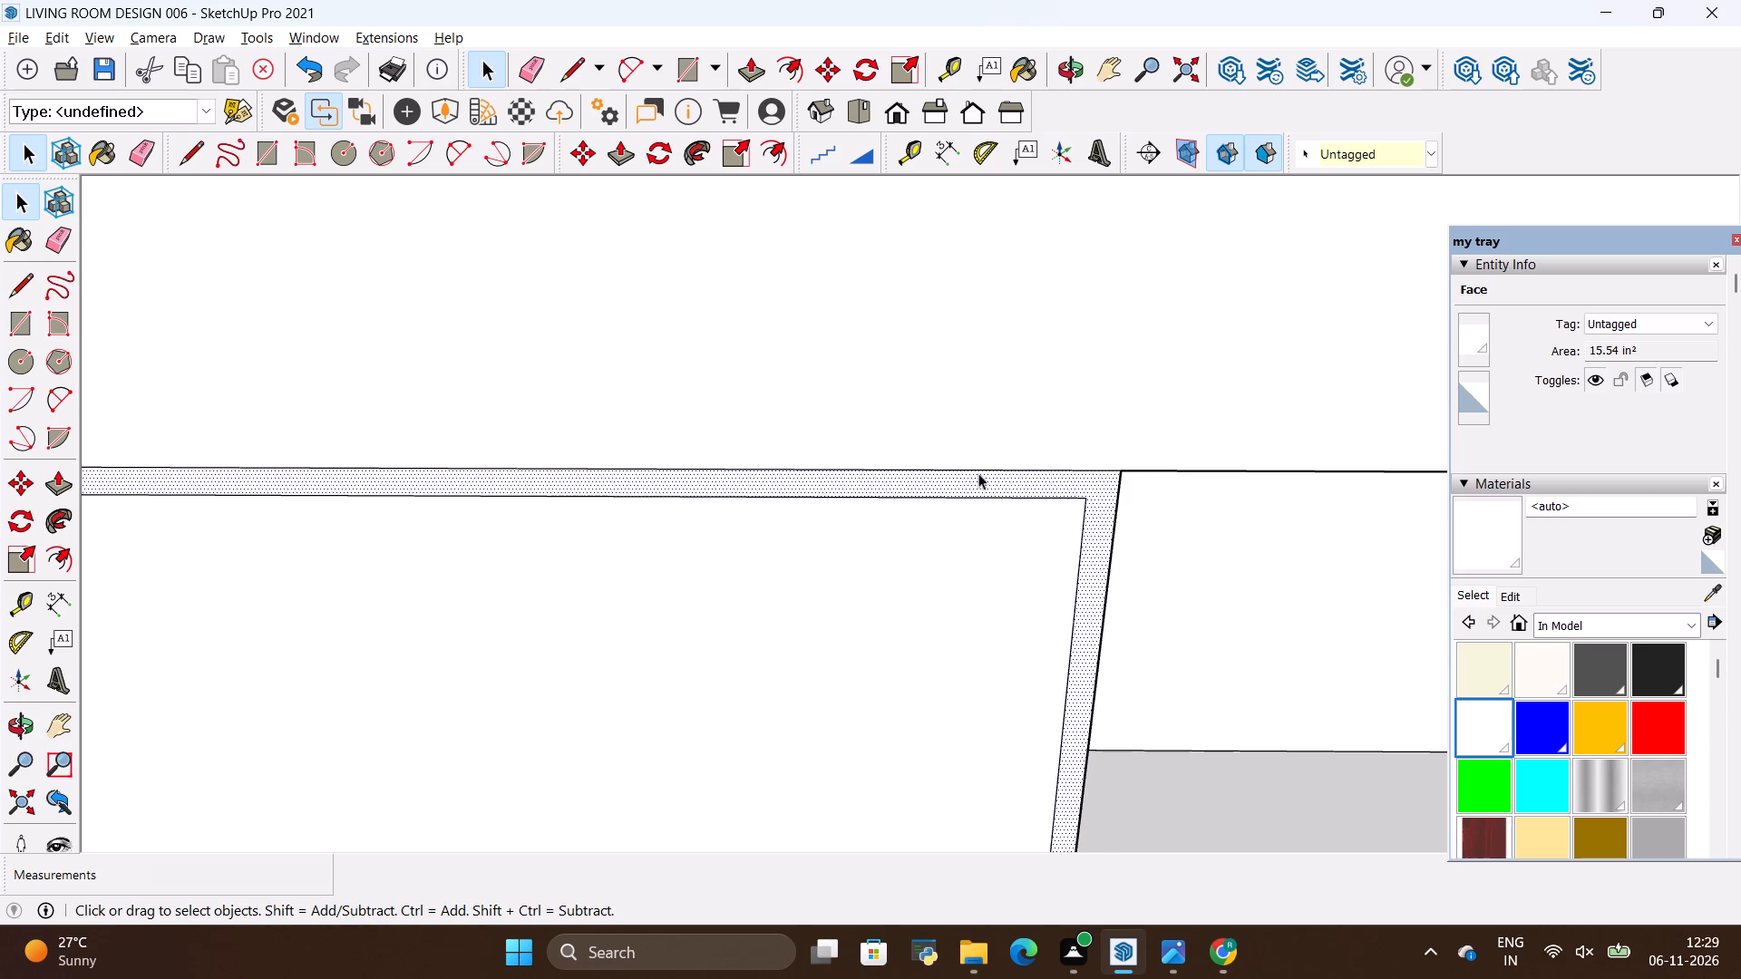
scroll(981, 517, "up", 3)
scroll(1139, 476, "up", 8)
key("space")
left_click(1114, 535)
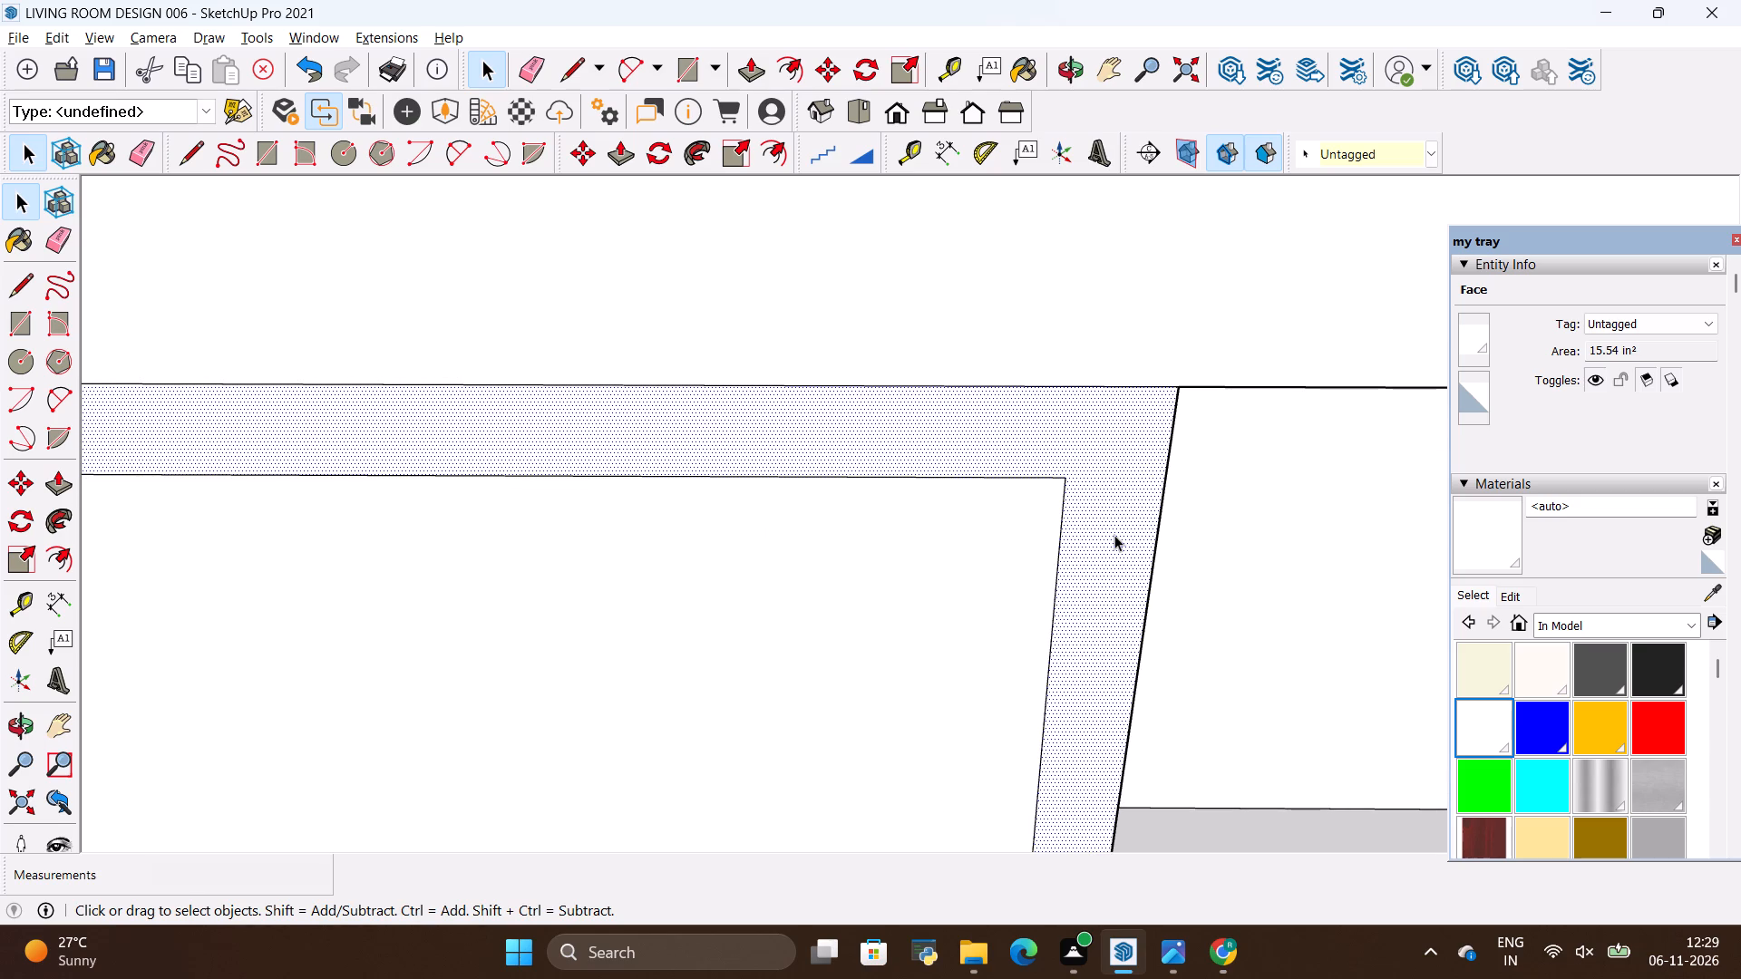
key("p")
left_click(1114, 535)
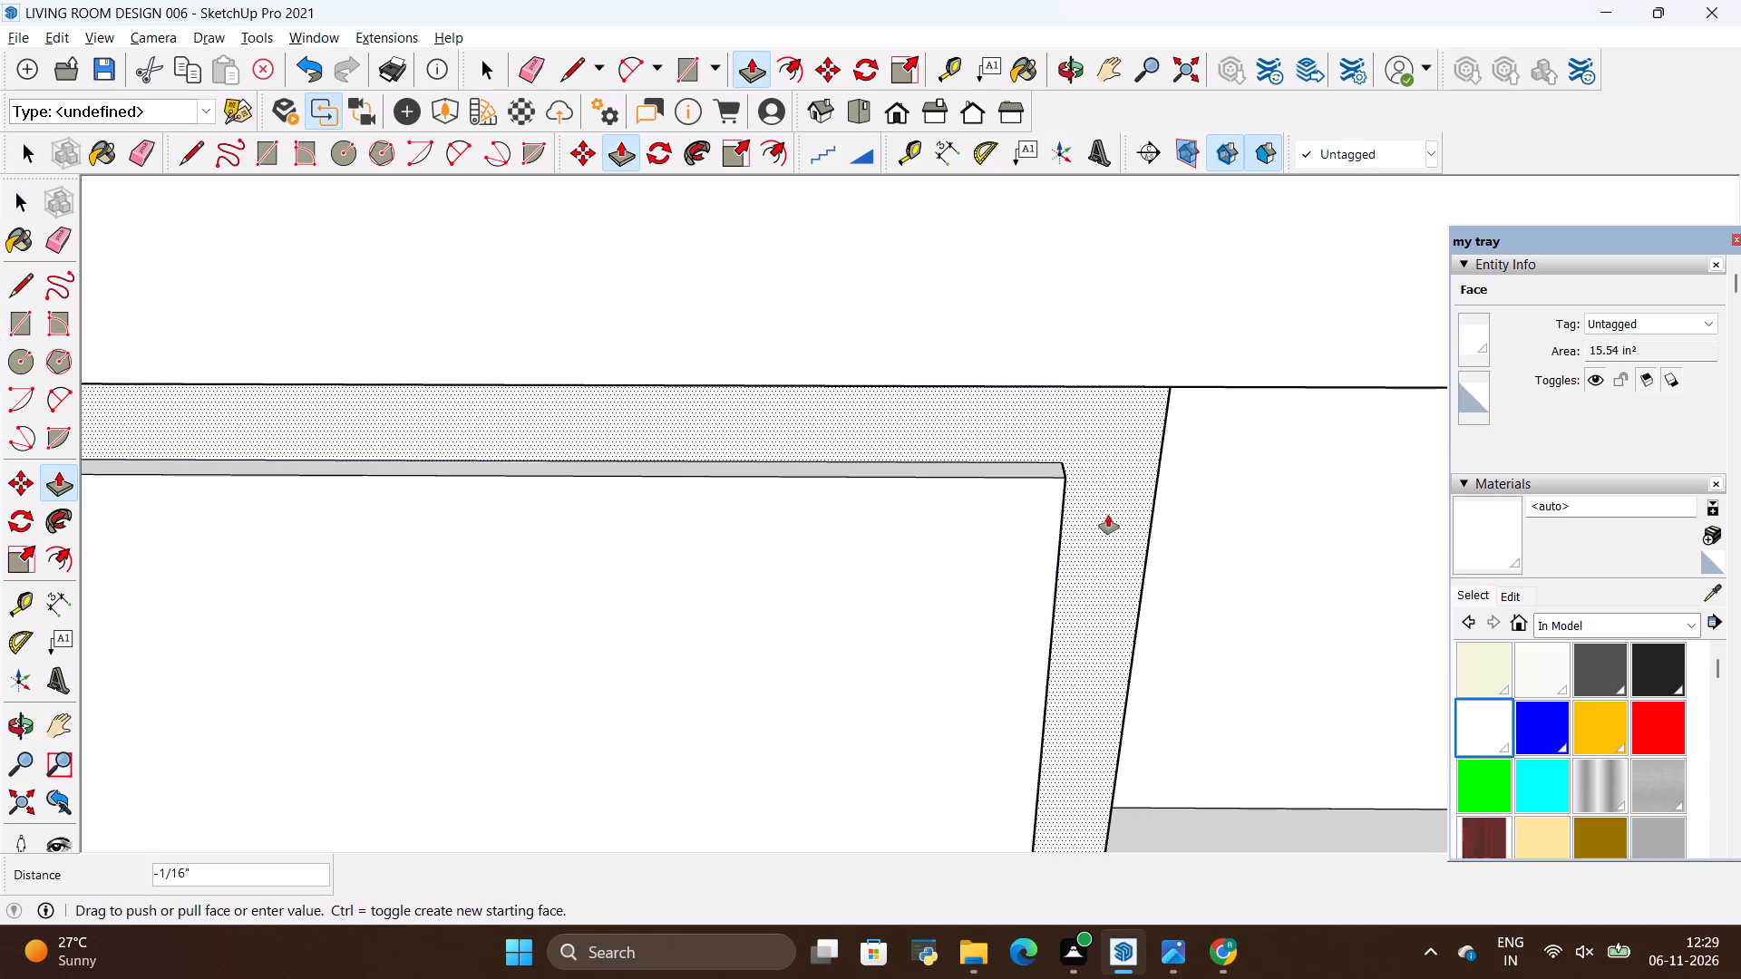
key("BackSpace")
type(".18")
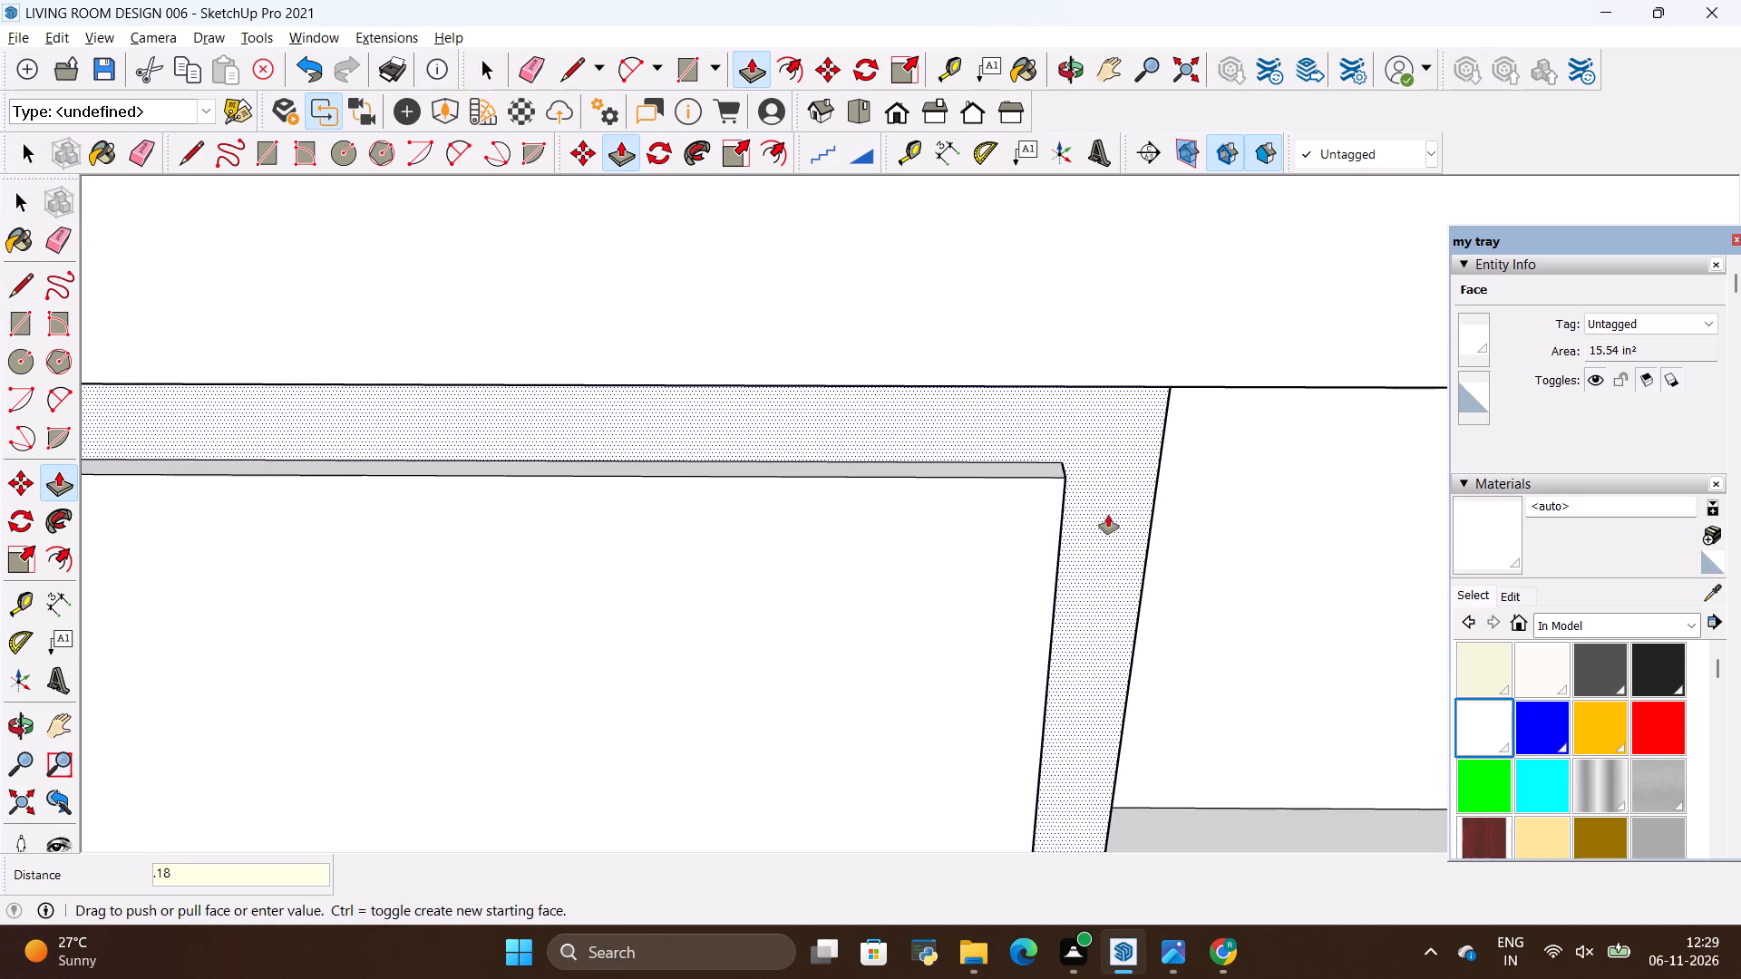
key("shift+quotedbl")
key("Return")
key("space")
left_click(1108, 515)
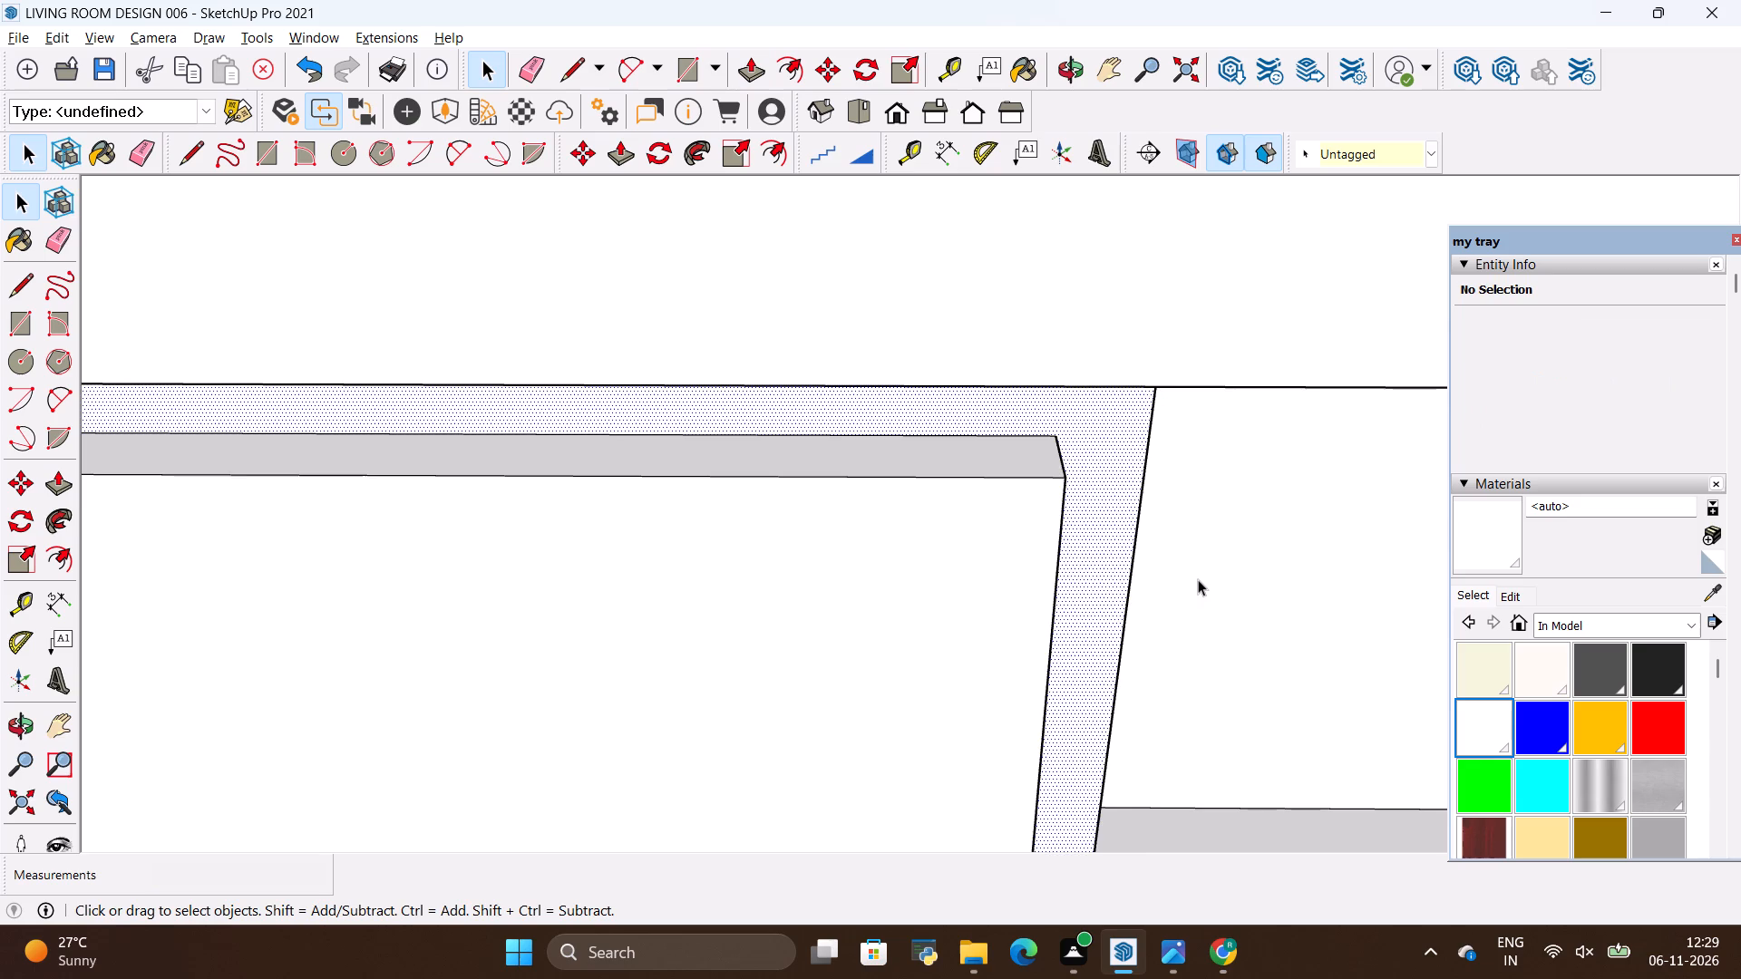
scroll(1230, 559, "down", 20)
scroll(1230, 559, "down", 8)
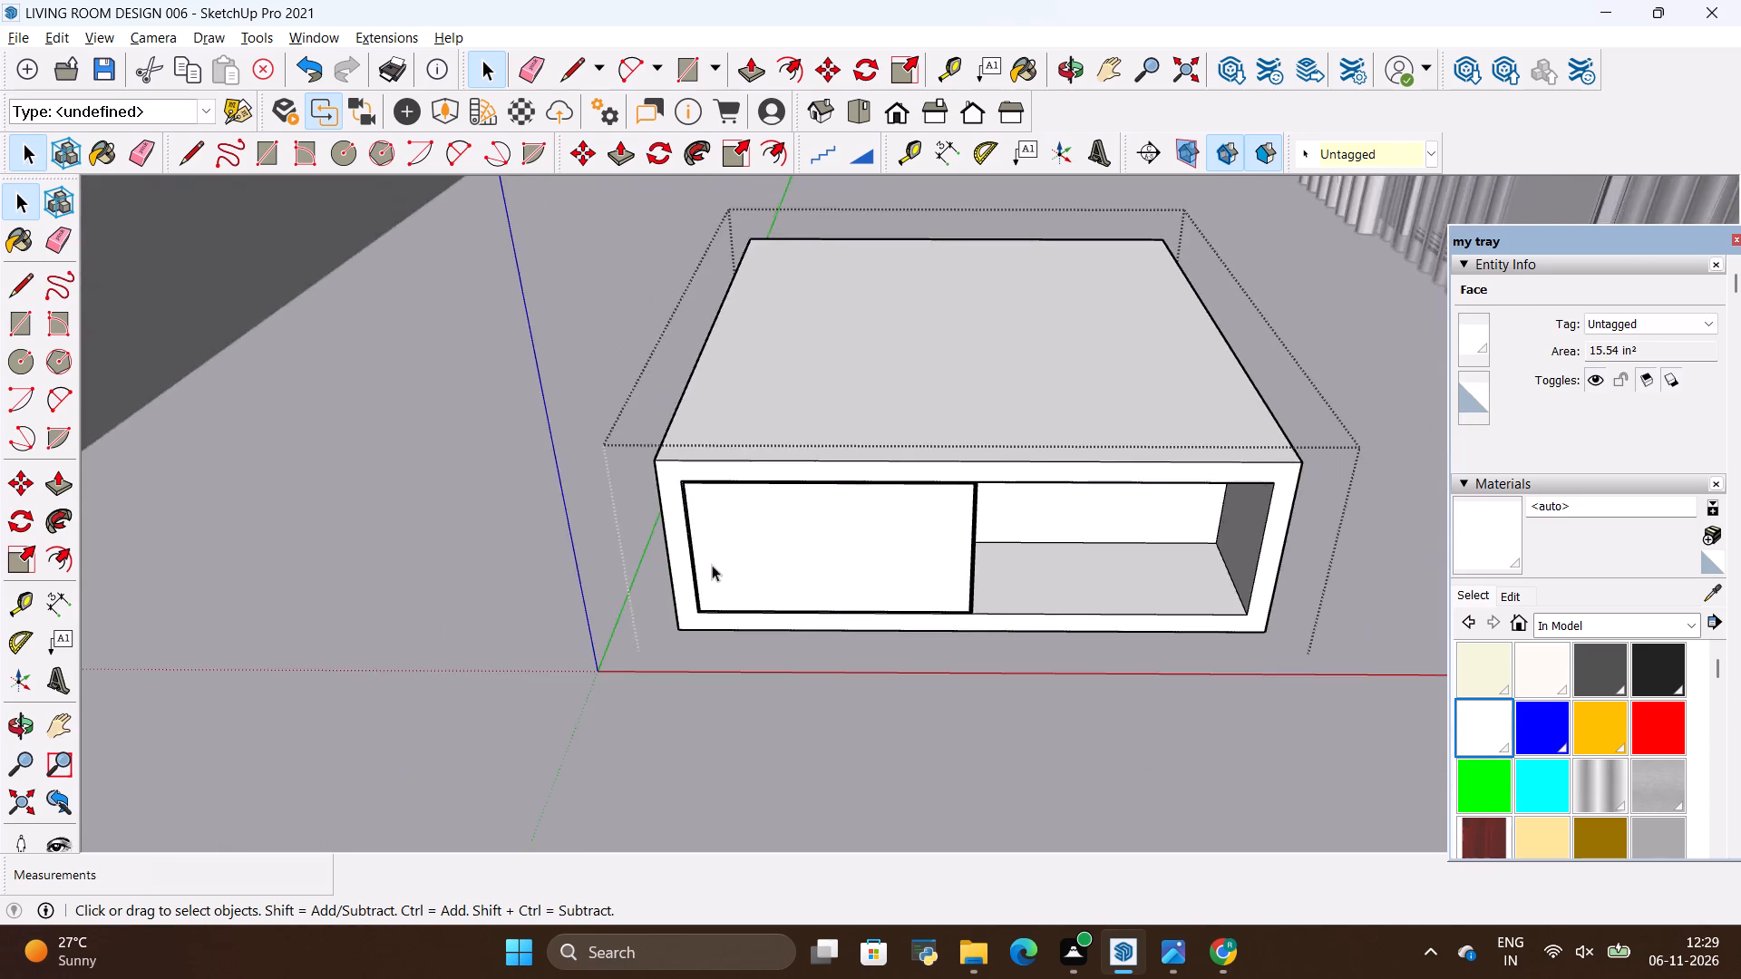
scroll(712, 578, "down", 6)
key("space")
left_click(1190, 371)
Examine the coffee table within the whole room and compare it with the reference image.
scroll(1034, 373, "up", 5)
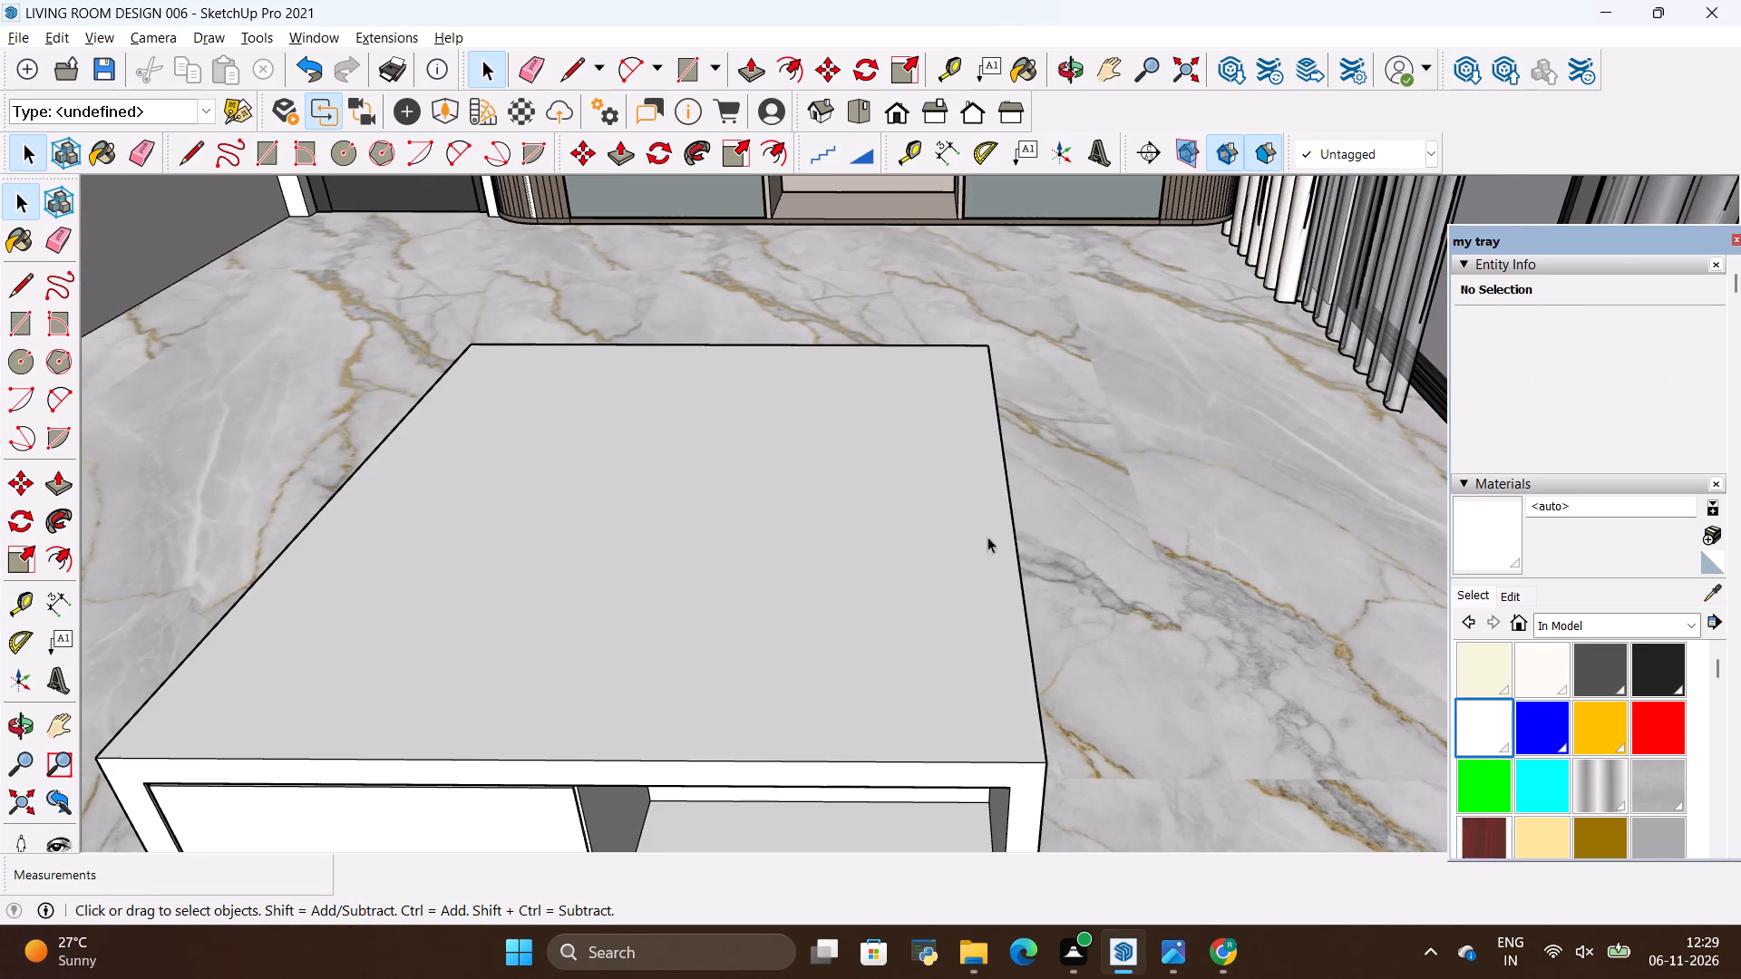
scroll(1011, 541, "down", 20)
scroll(1011, 541, "down", 4)
scroll(926, 491, "up", 6)
key("alt+Tab")
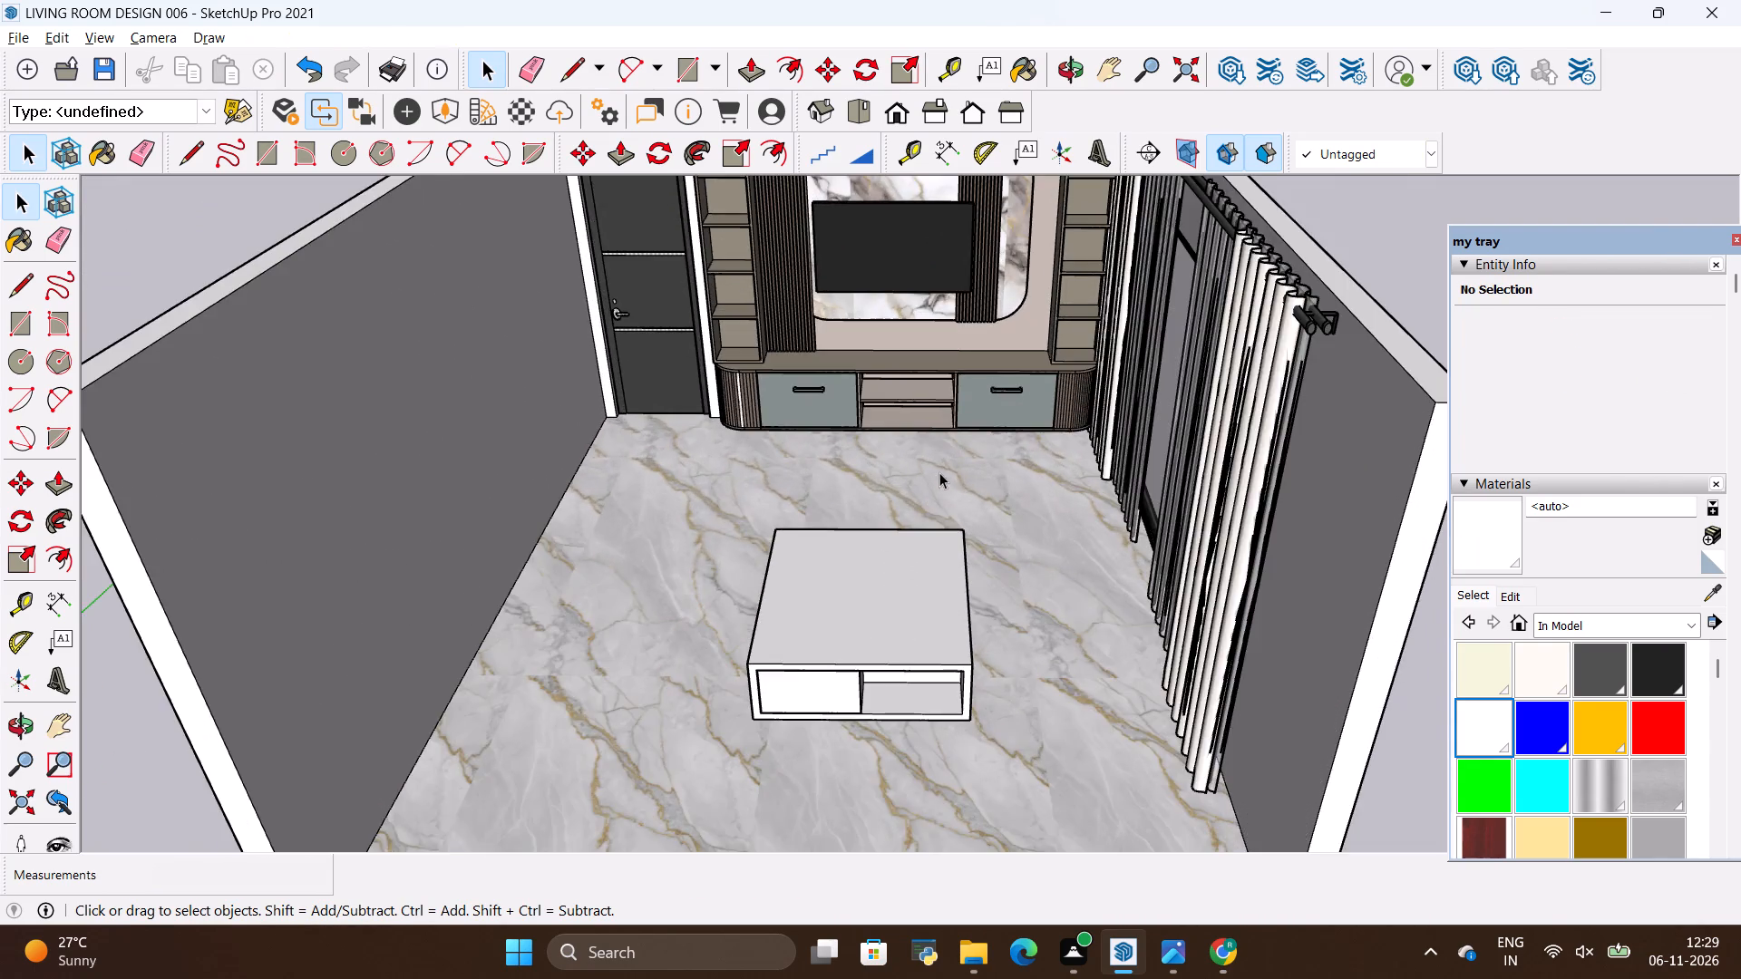
key("alt+Tab")
scroll(929, 473, "down", 2)
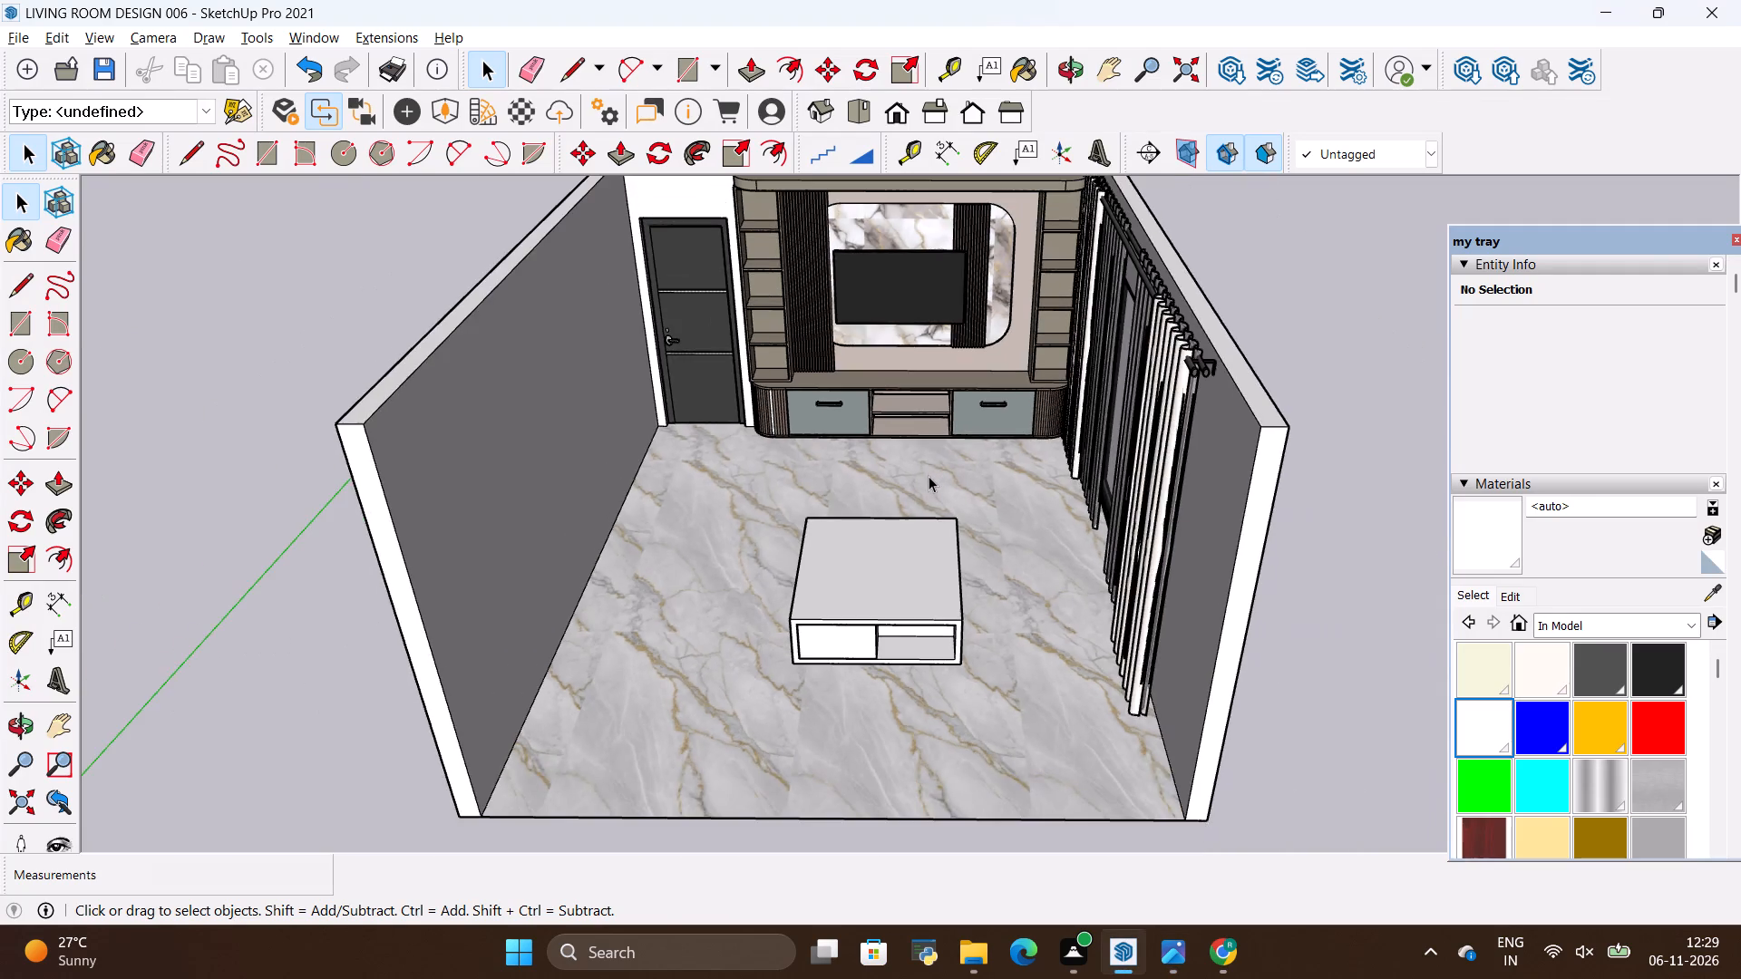
key("alt+Tab")
key("alt+Tab")
Sample the beige Material24 from the TV unit's back panel and paint the coffee table's drawer front with it inside the group.
left_click(1717, 590)
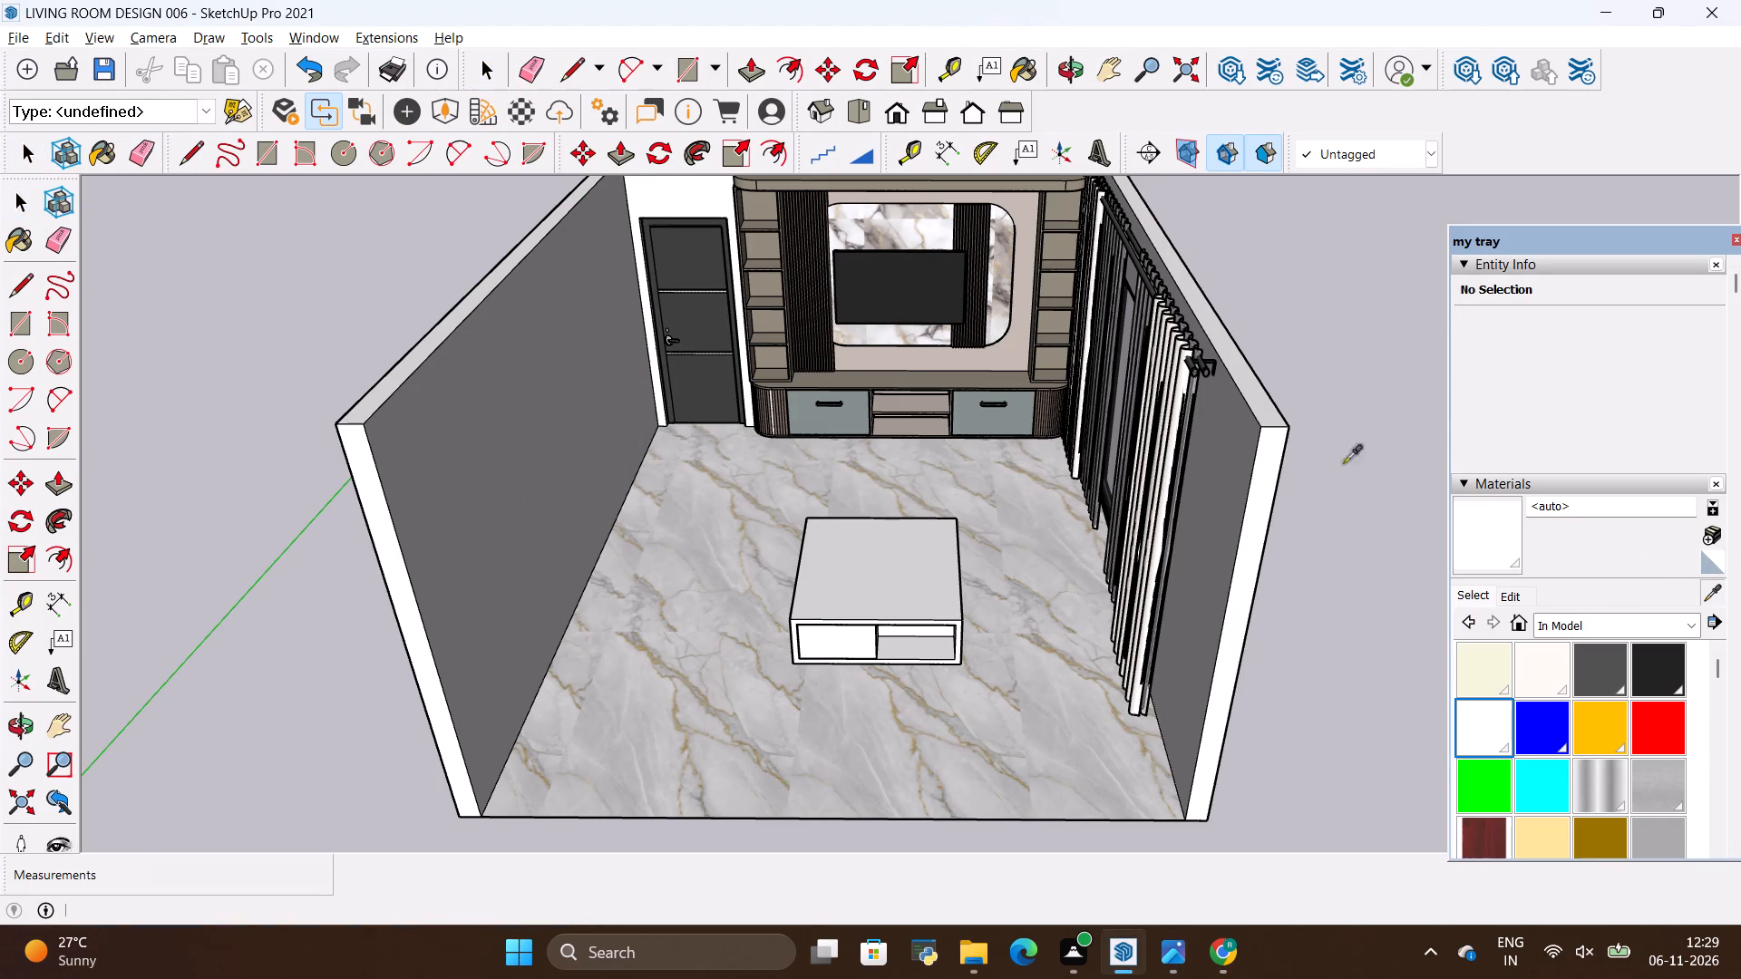
scroll(1079, 350, "up", 2)
scroll(984, 363, "up", 4)
left_click(987, 359)
scroll(987, 353, "down", 5)
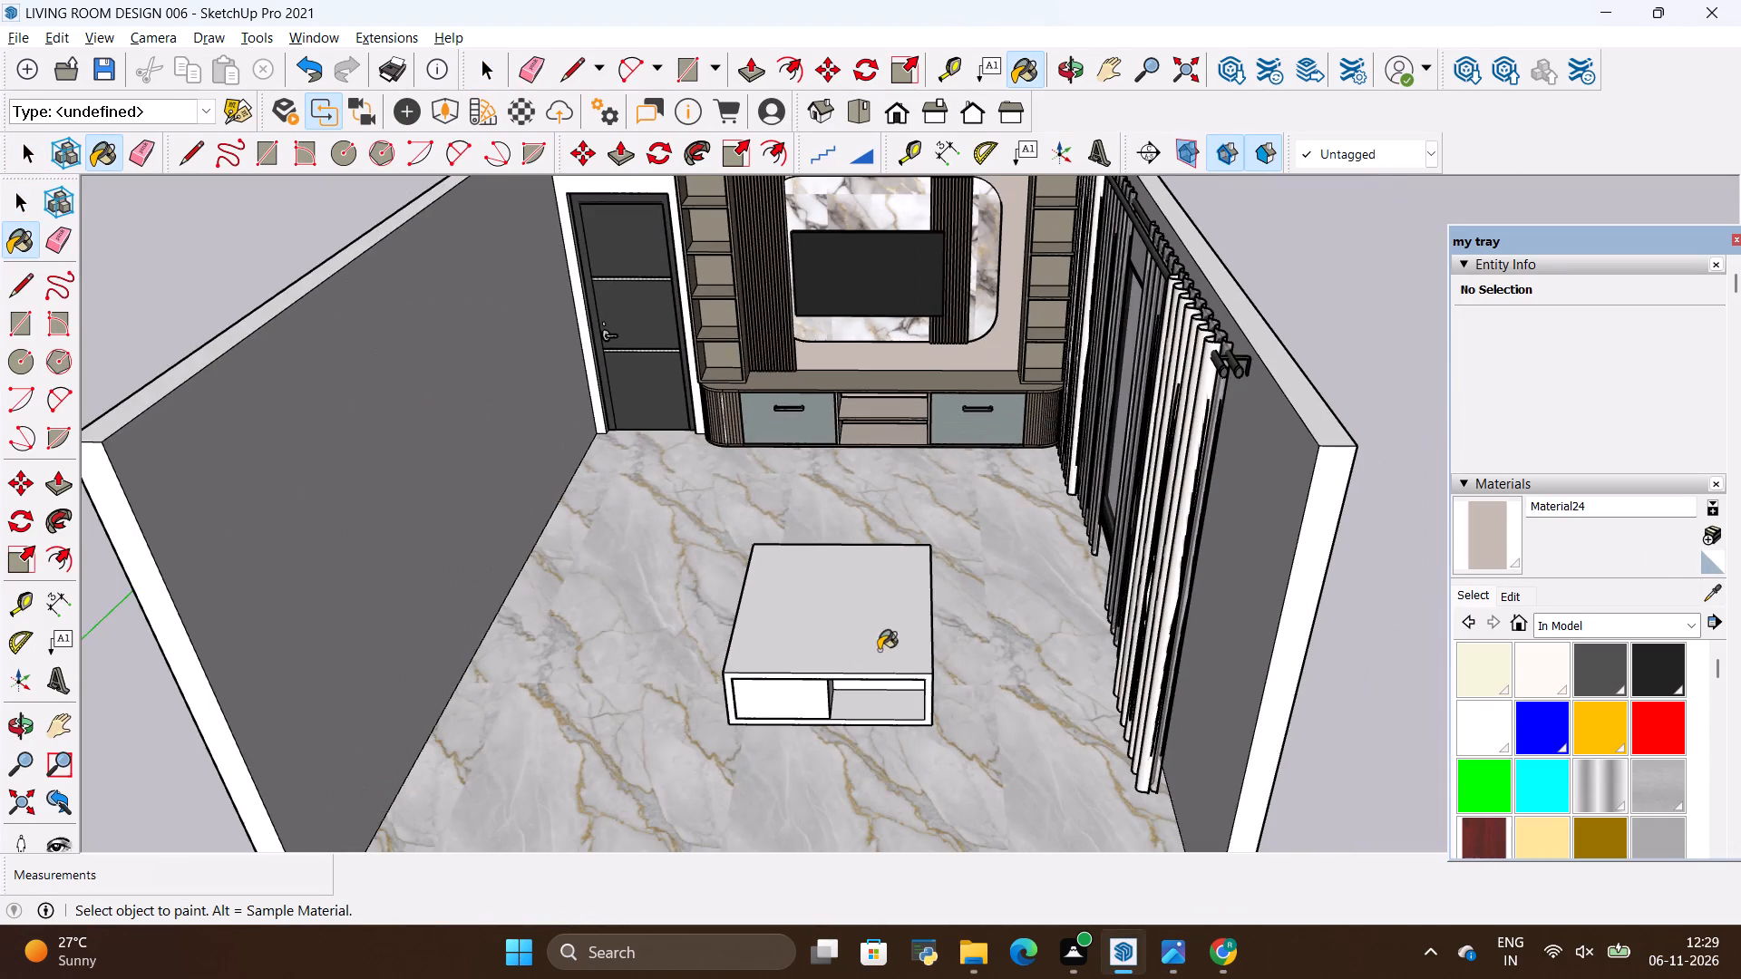
scroll(775, 703, "up", 6)
left_click(783, 690)
key("alt+Tab")
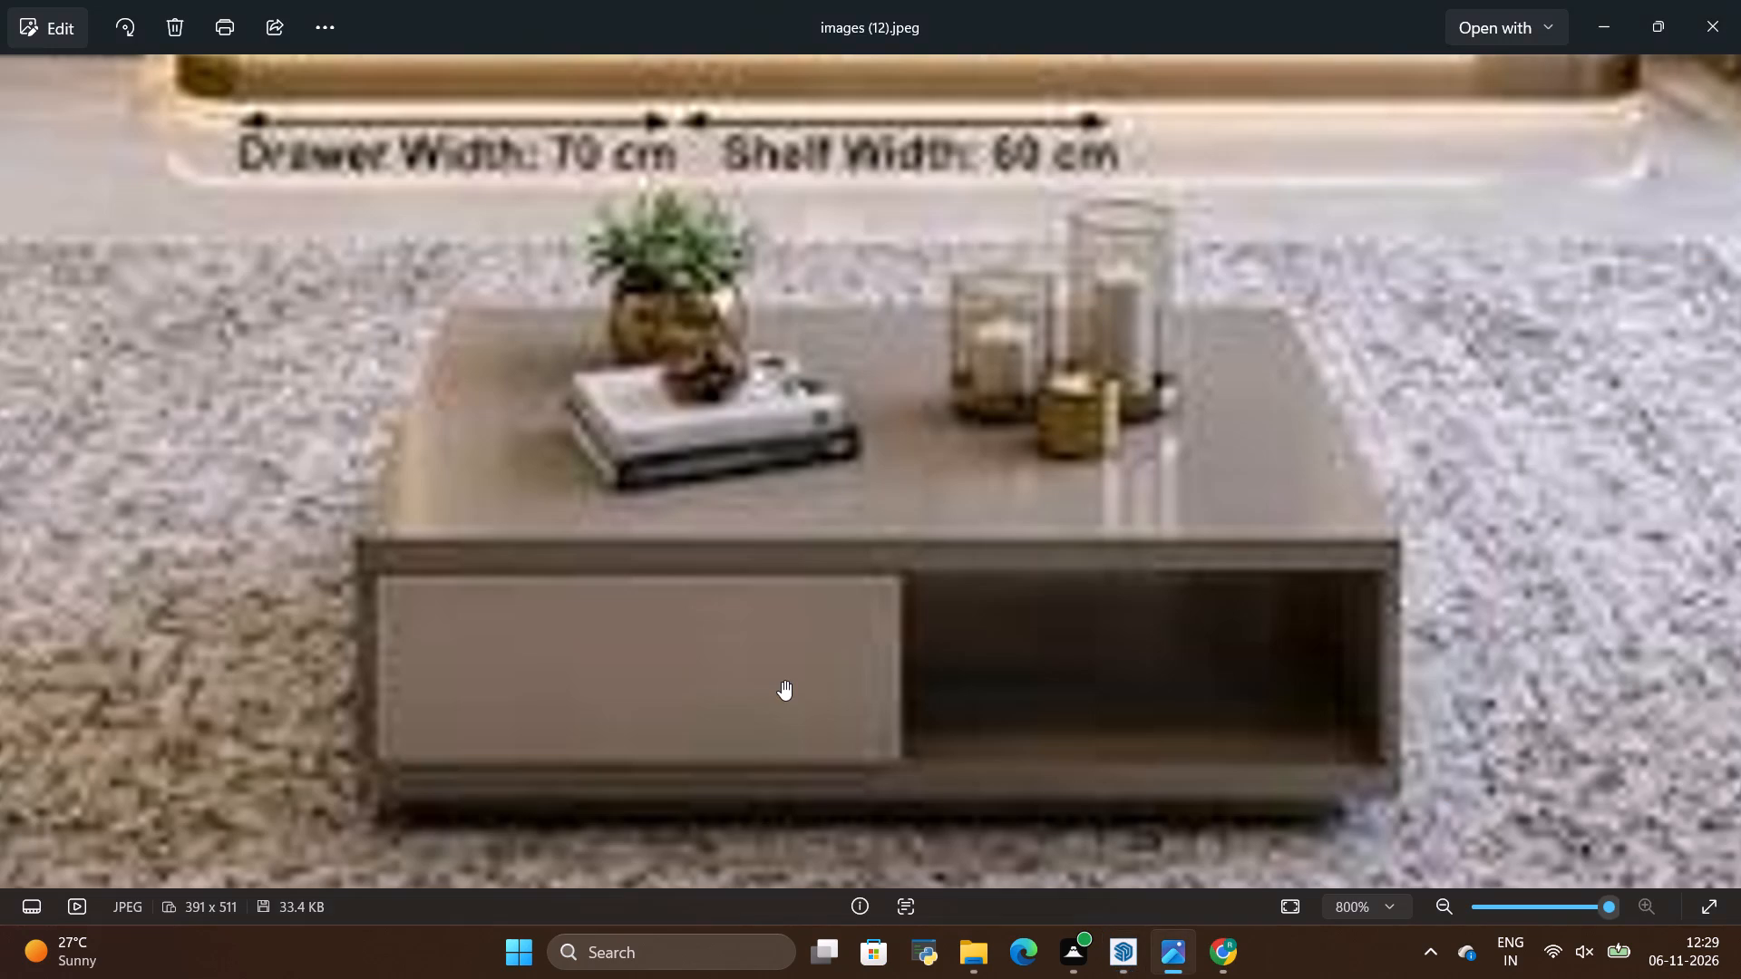
key("alt+Tab")
scroll(781, 682, "up", 5)
left_click(781, 692)
key("space")
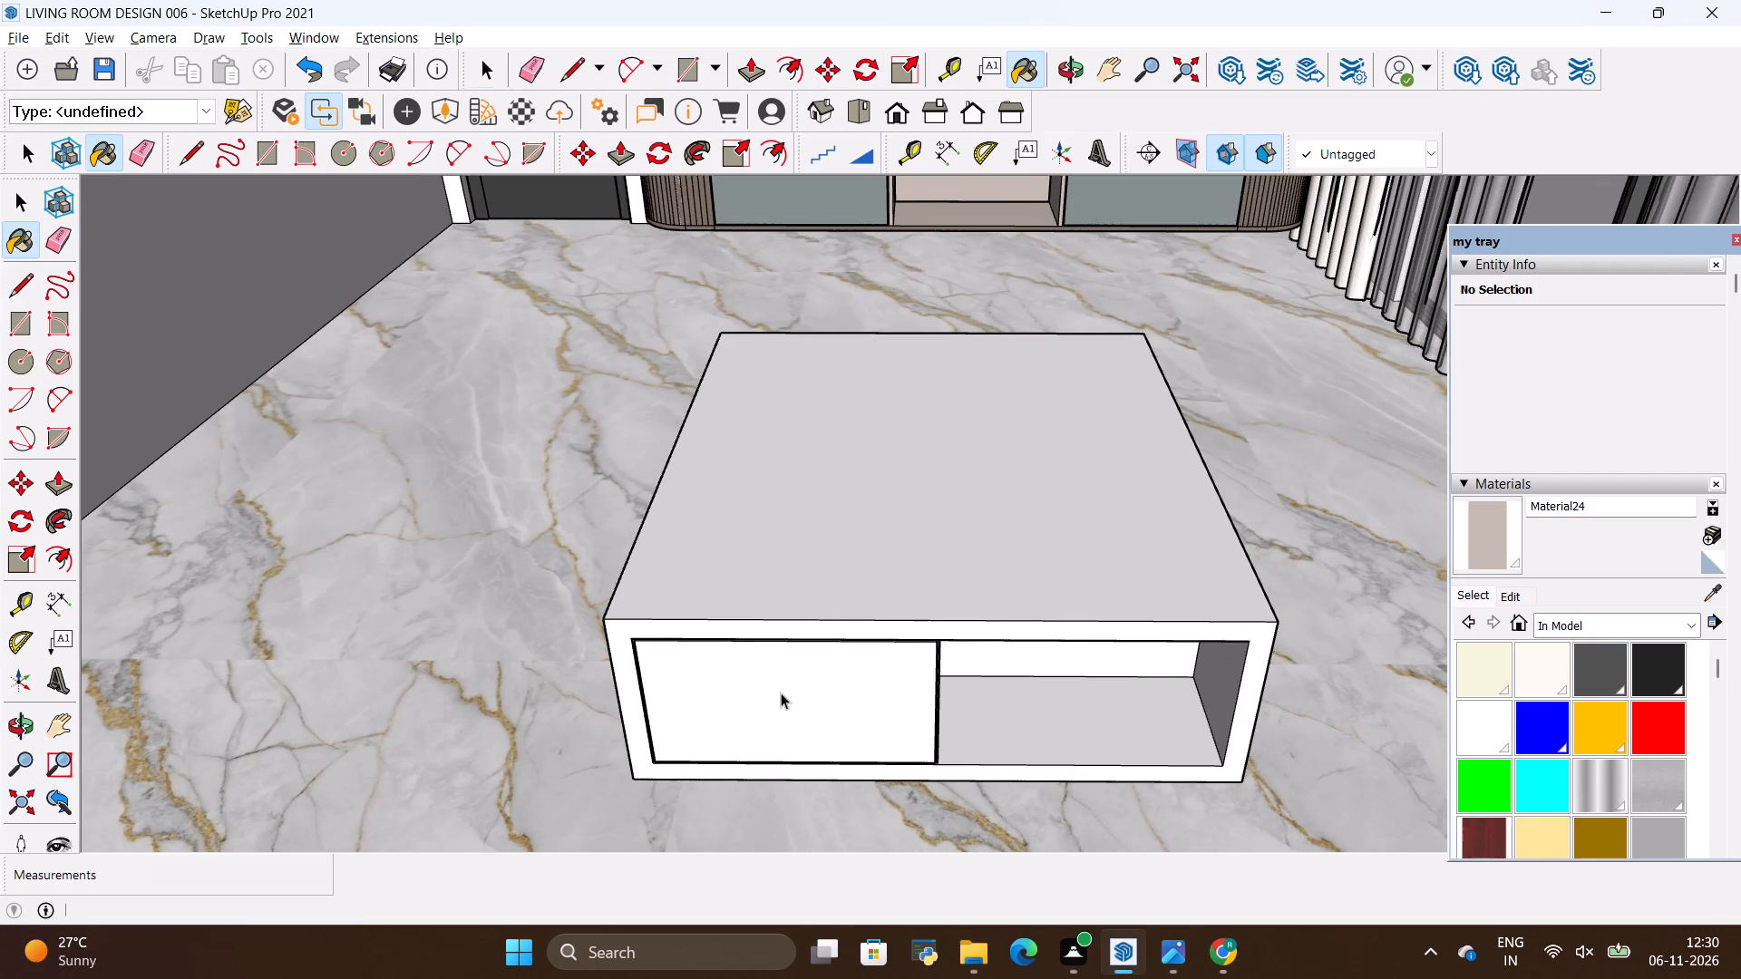
double_click(781, 693)
left_click(781, 693)
triple_click(872, 726)
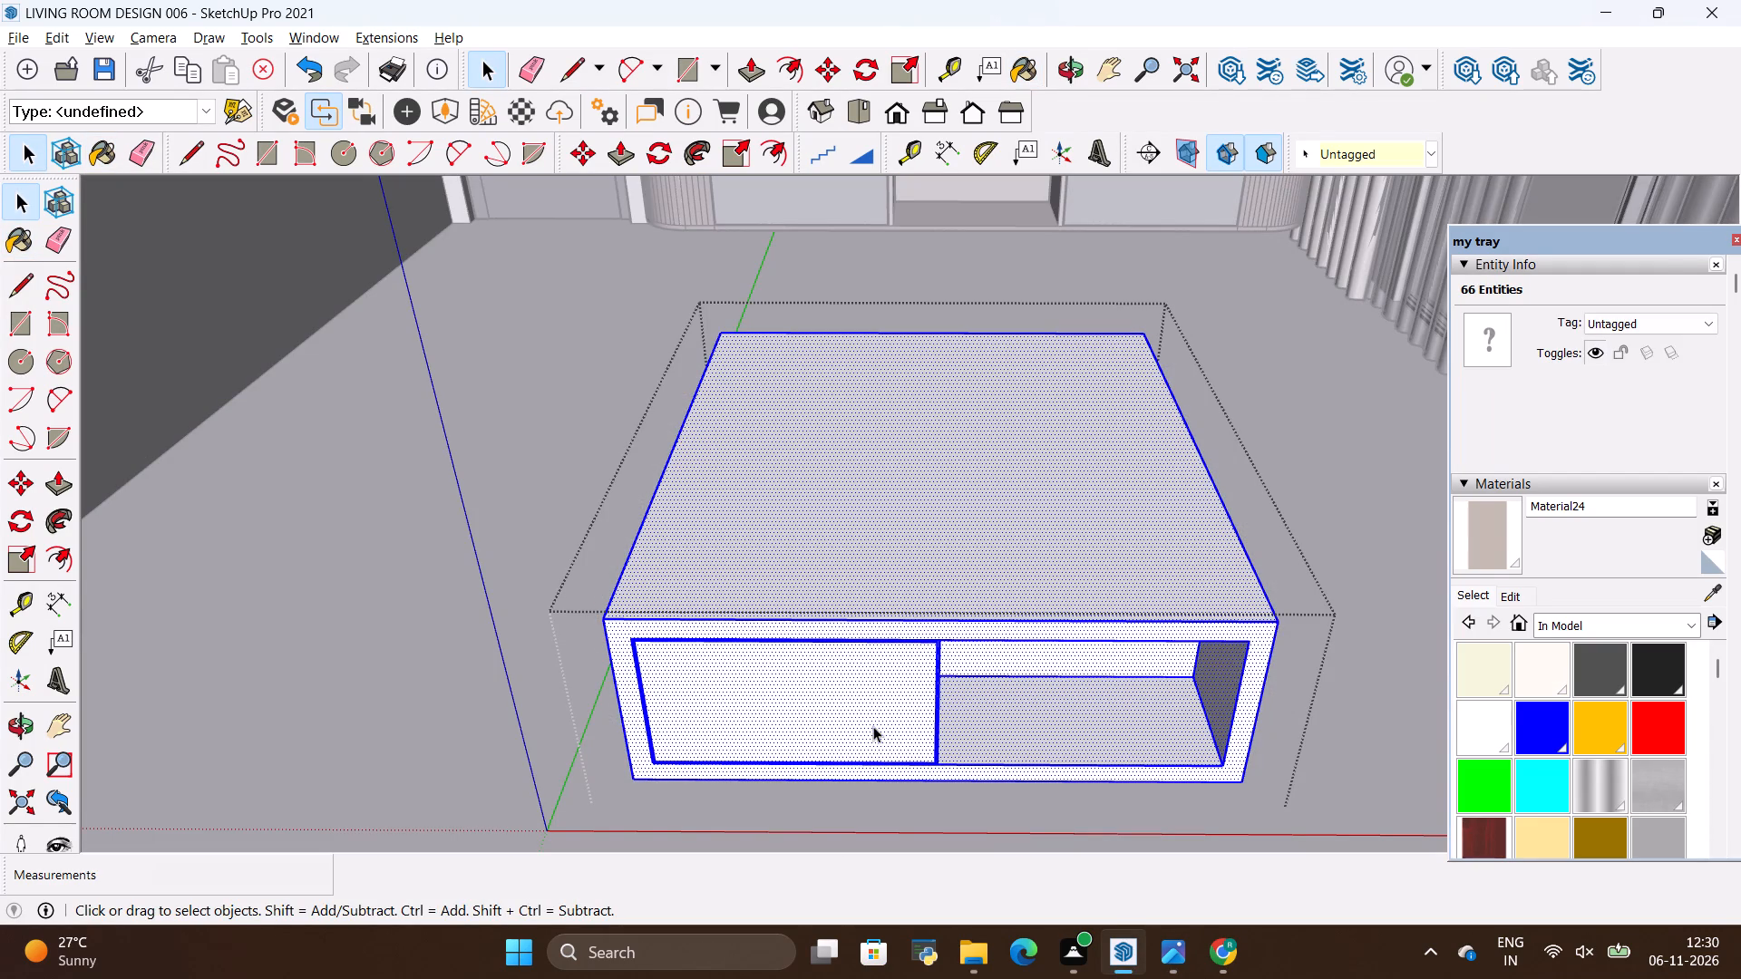
left_click(874, 722)
left_click(875, 722)
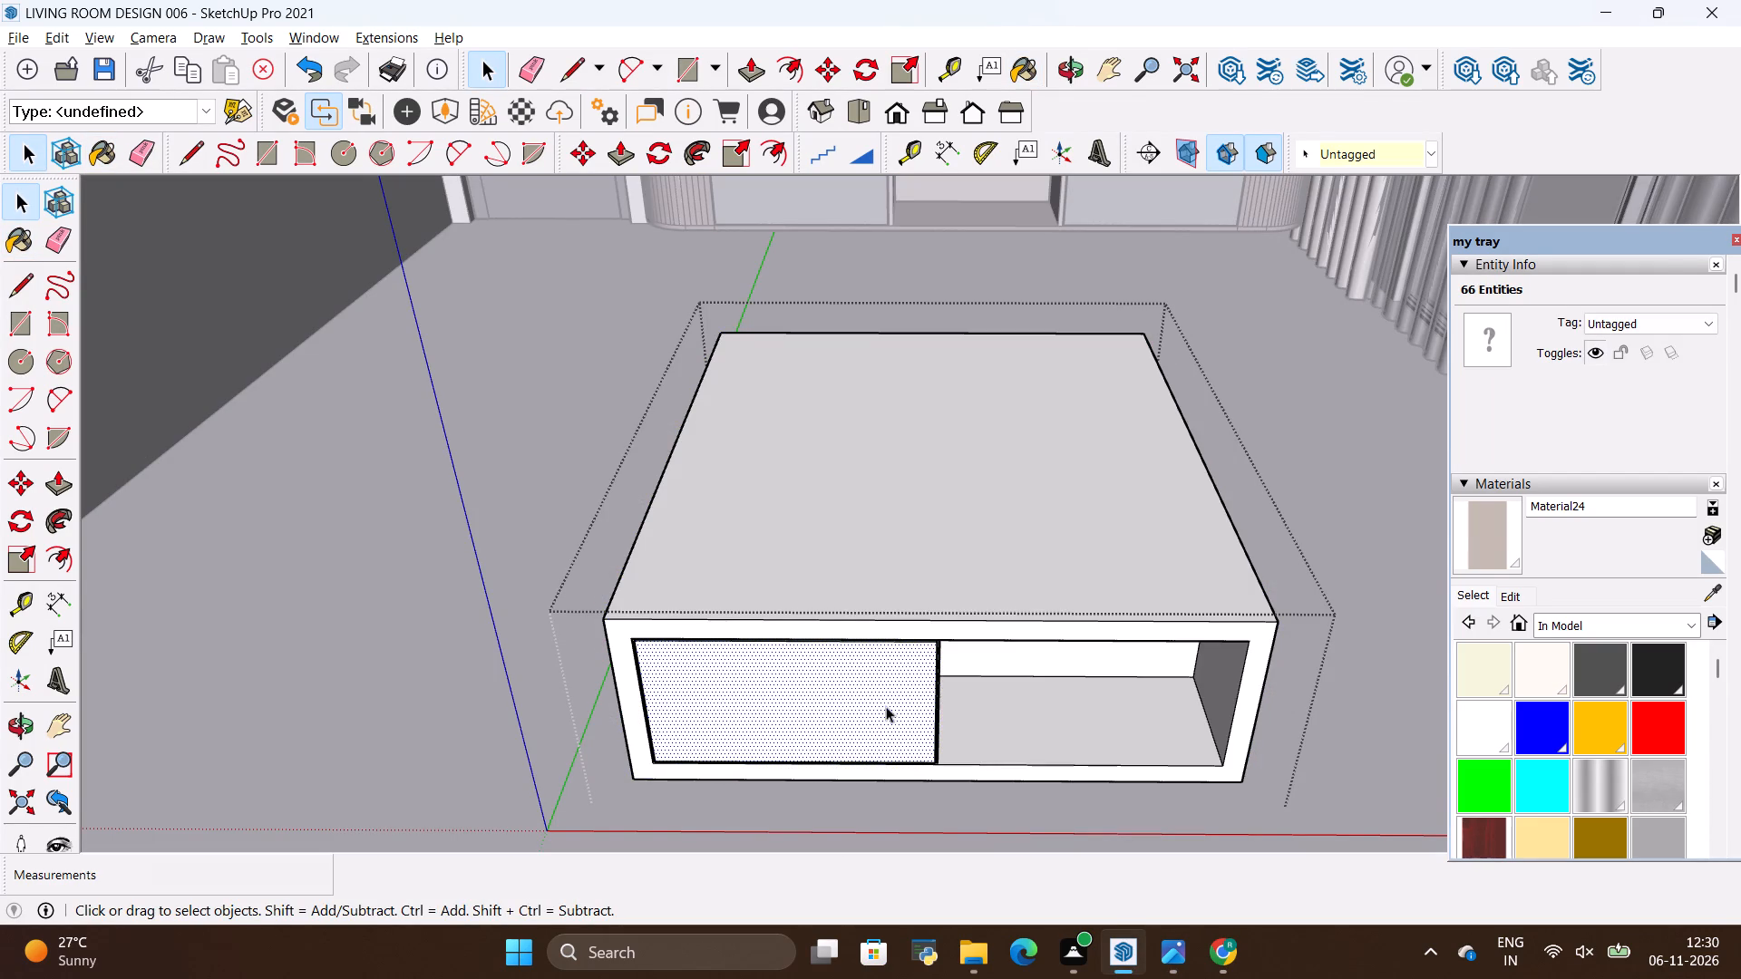
left_click(1464, 536)
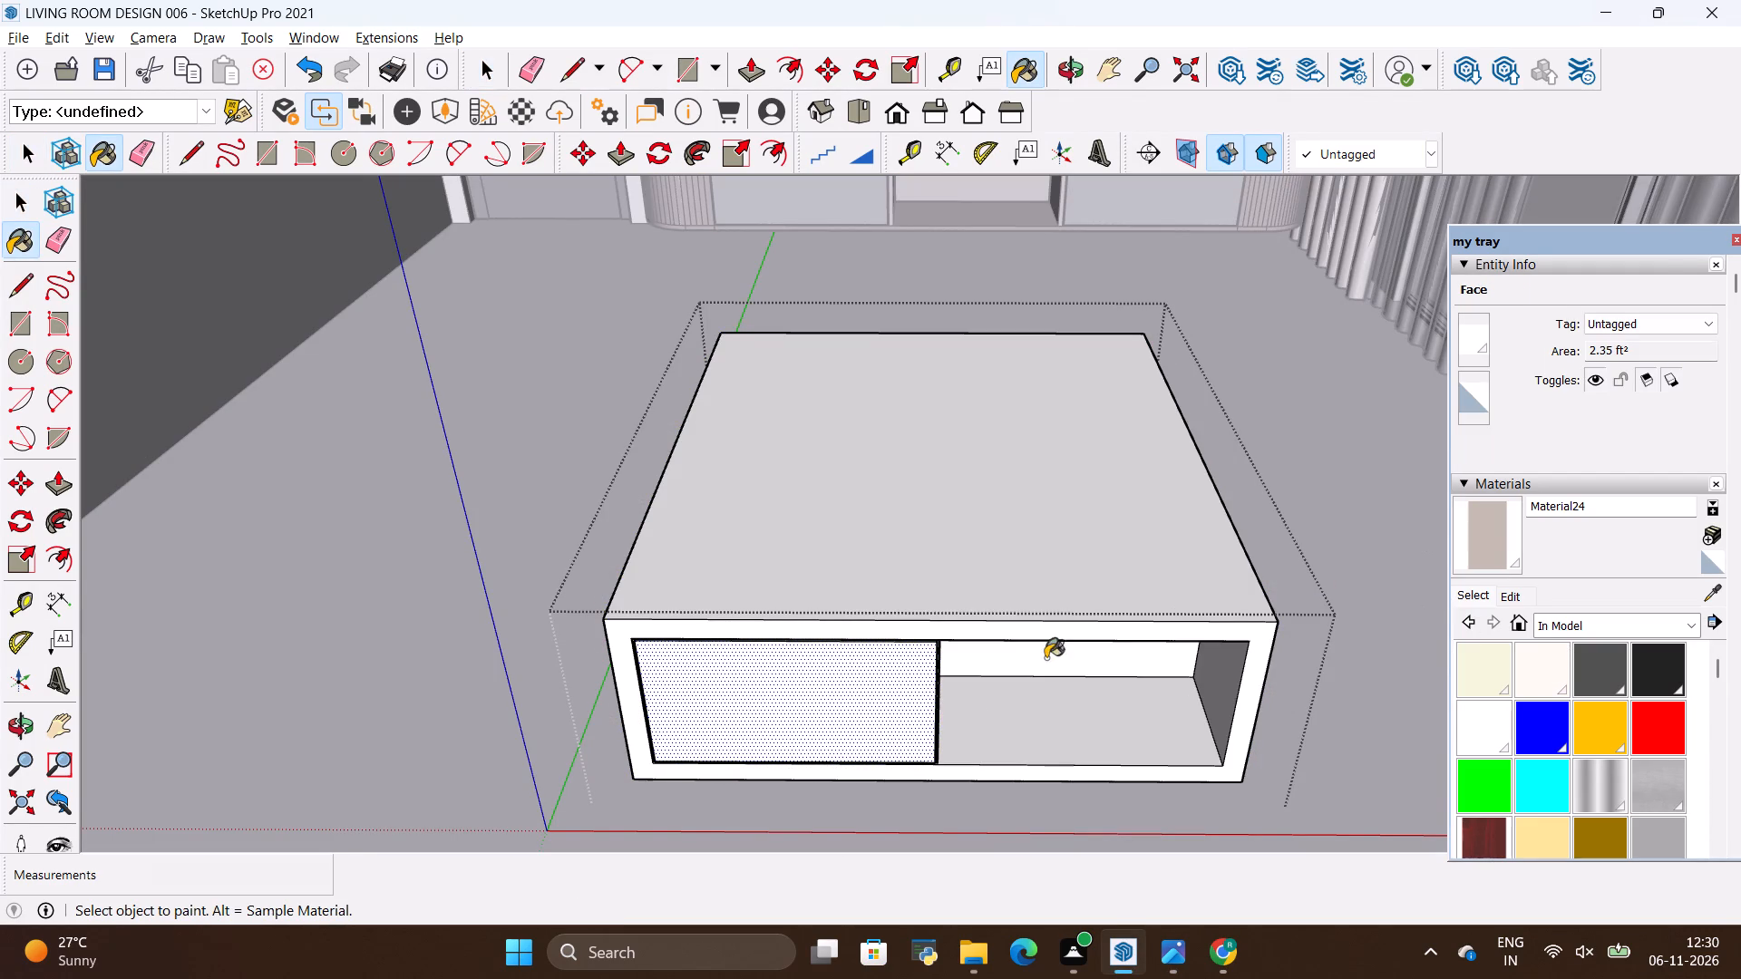
left_click(824, 696)
key("space")
Start a new material and load the brown wood image 59e071f15fddd77fa5c9c8163eee91a8 from the all materials folder as its texture.
key("alt+Tab")
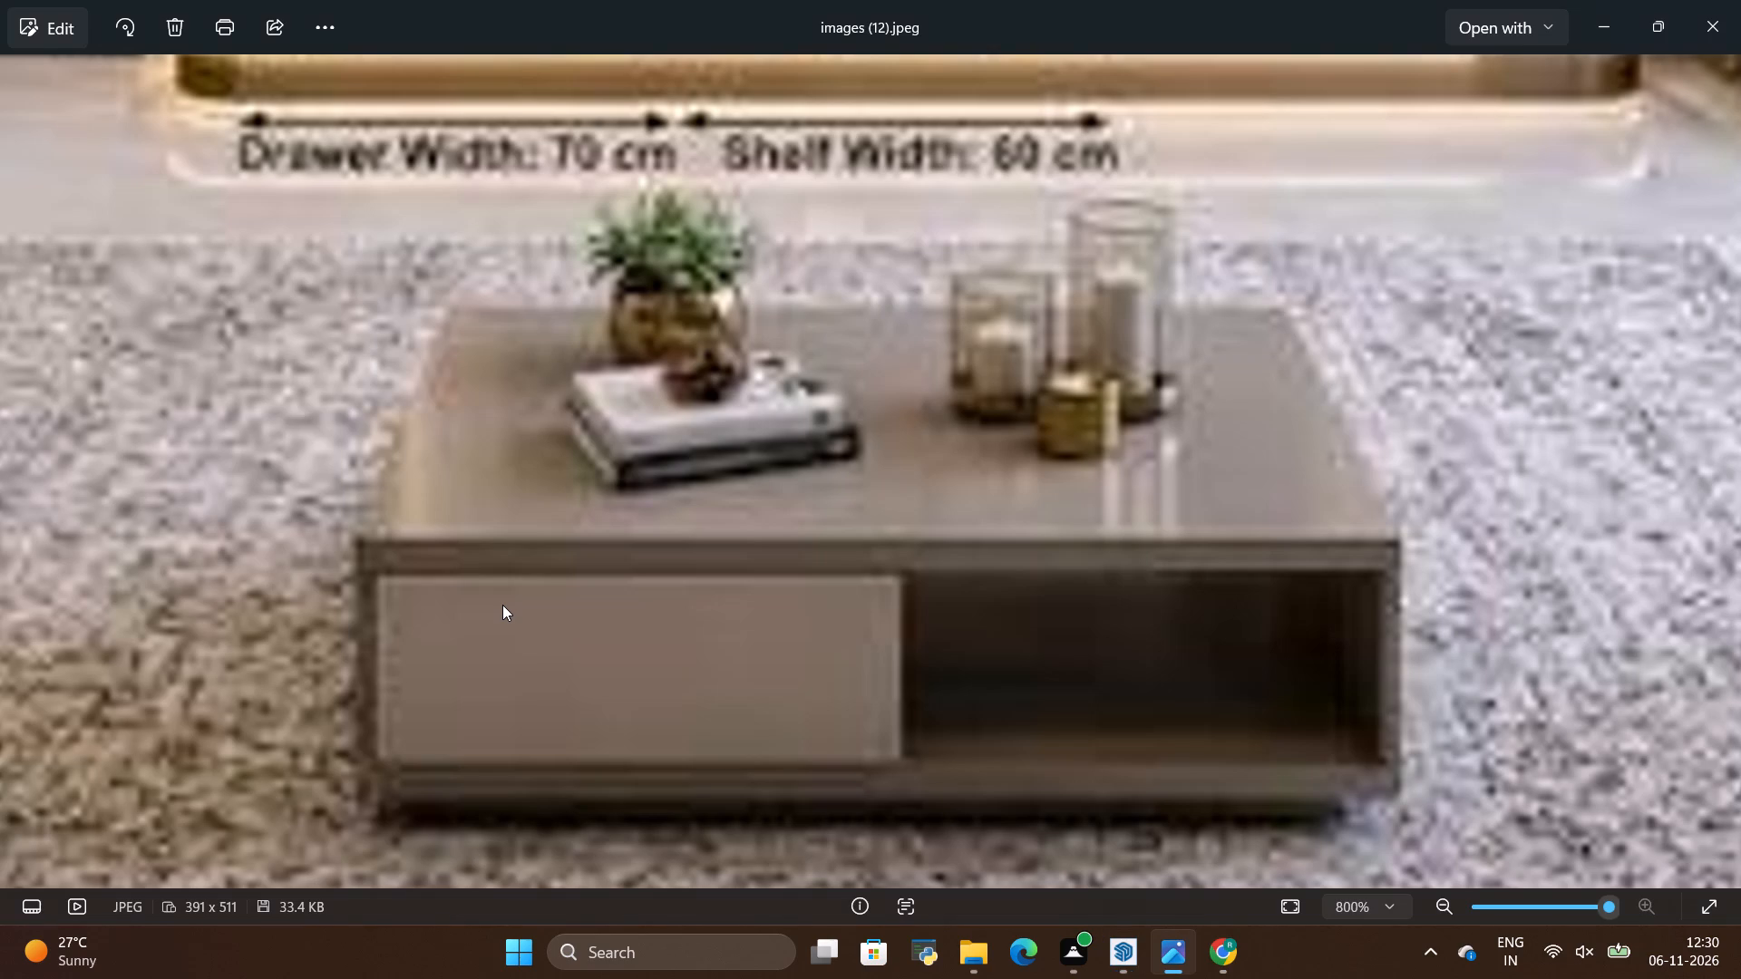
key("alt+Tab")
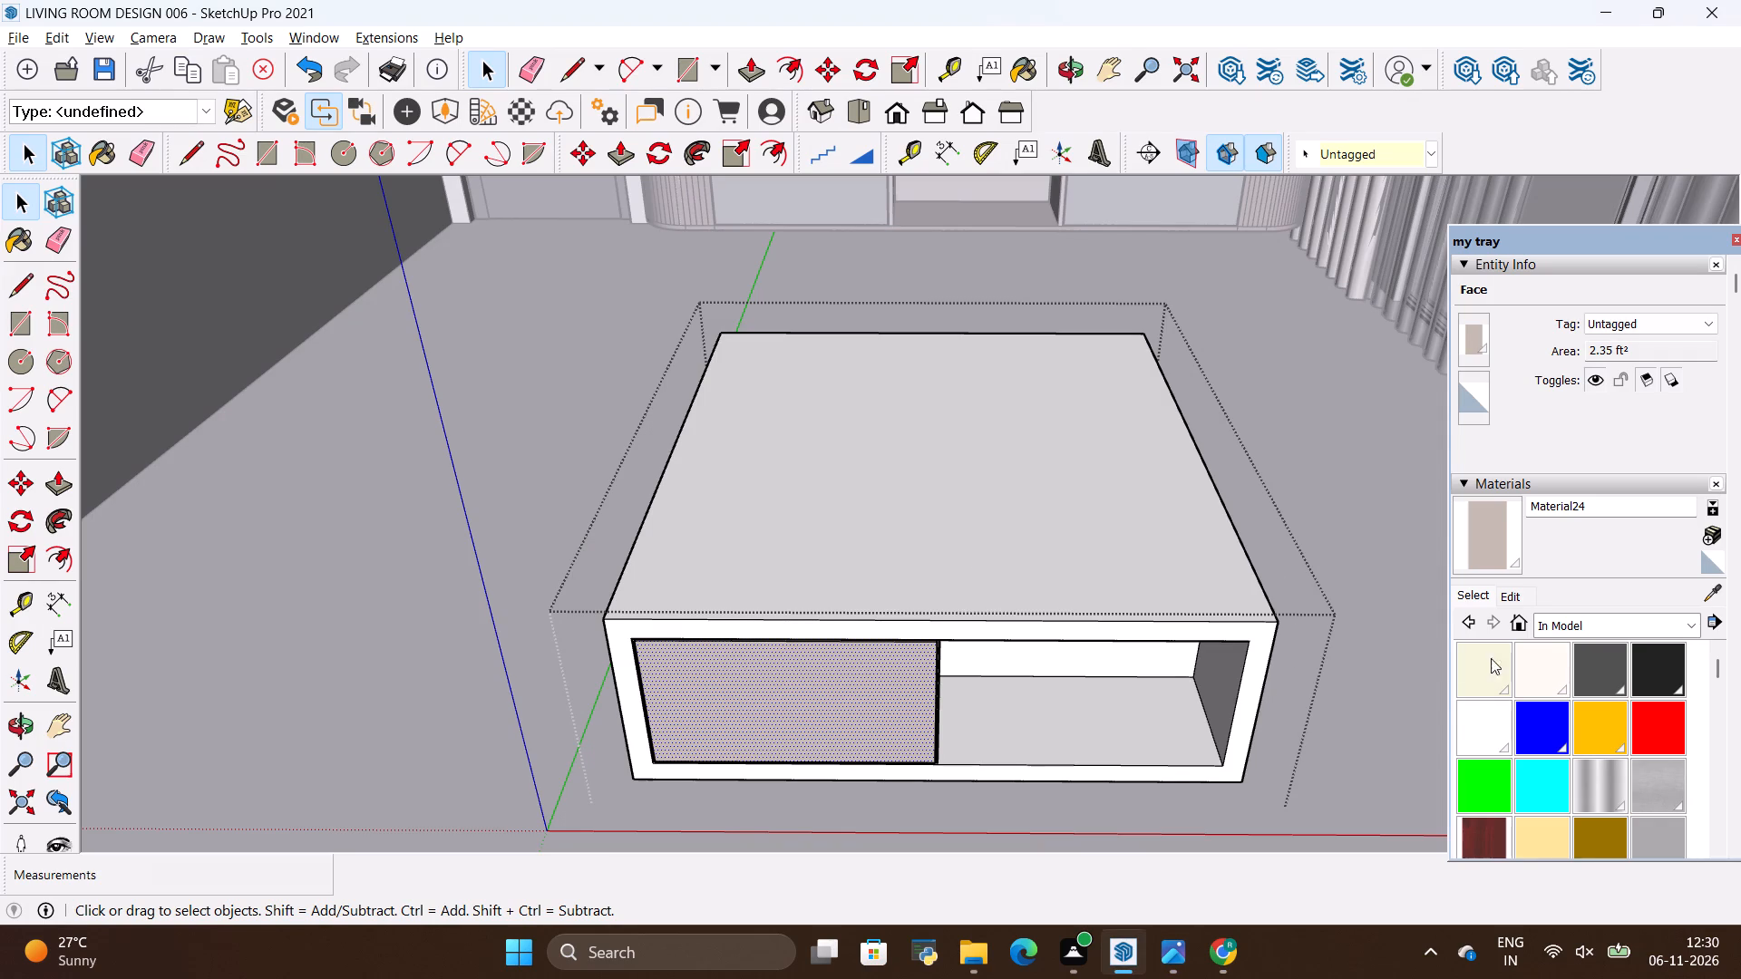
left_click(1713, 528)
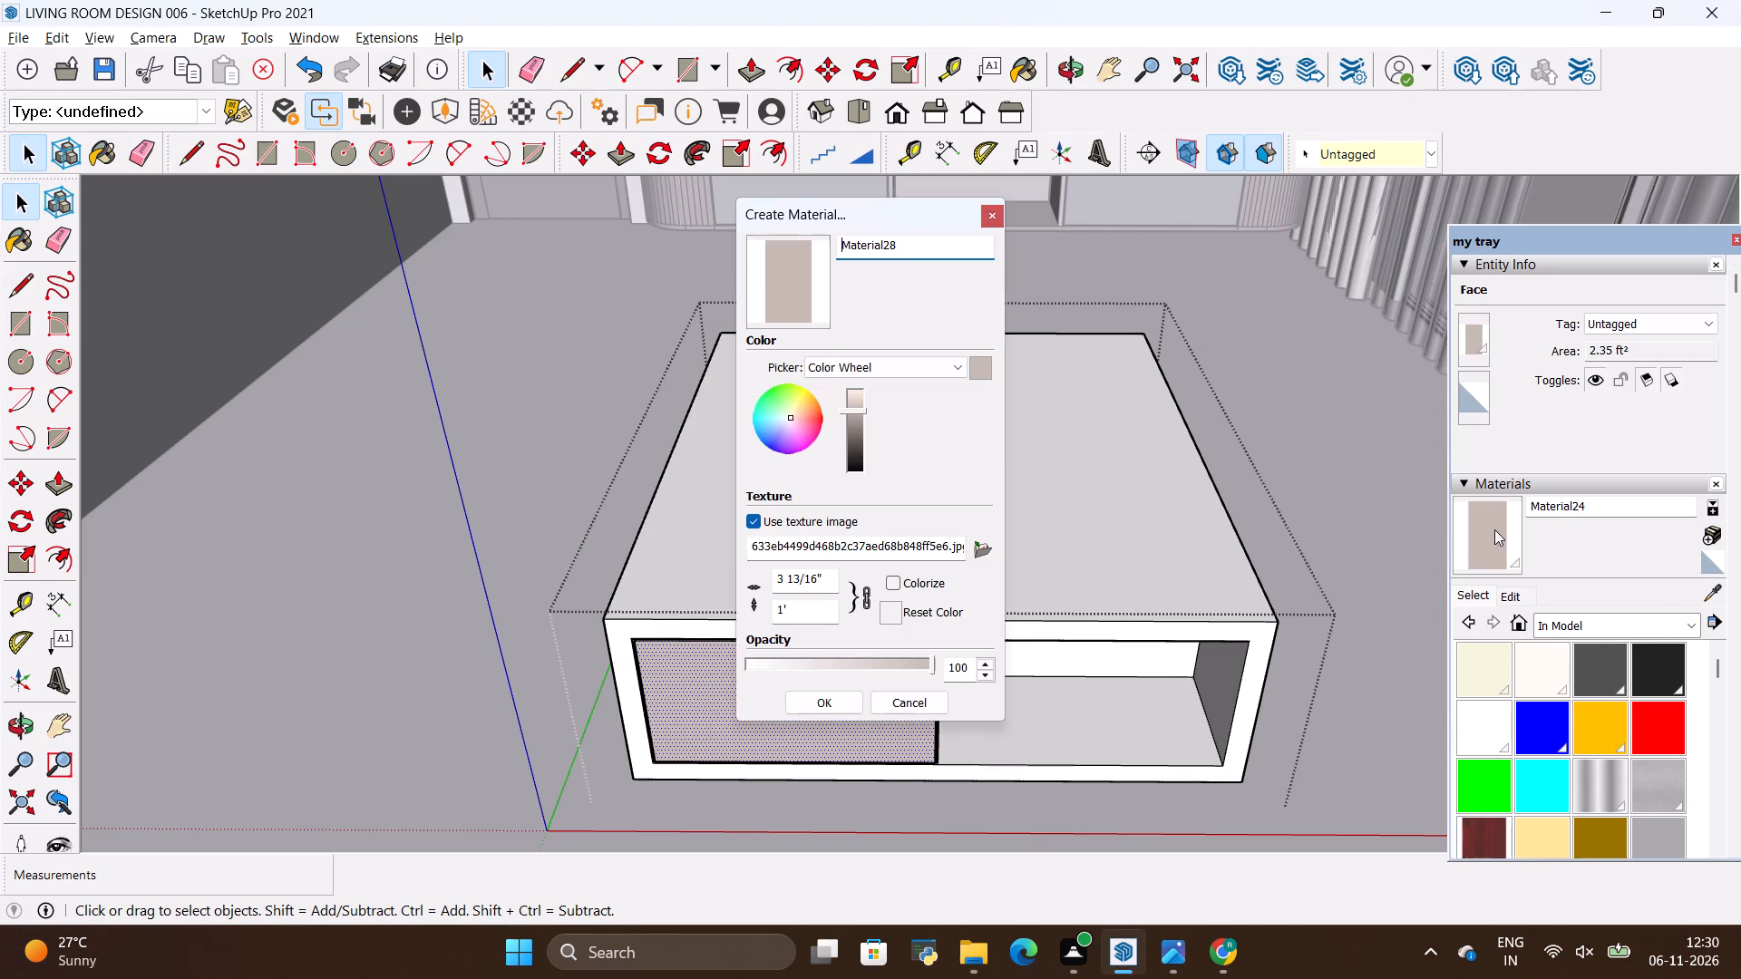
left_click(975, 538)
scroll(939, 428, "down", 1)
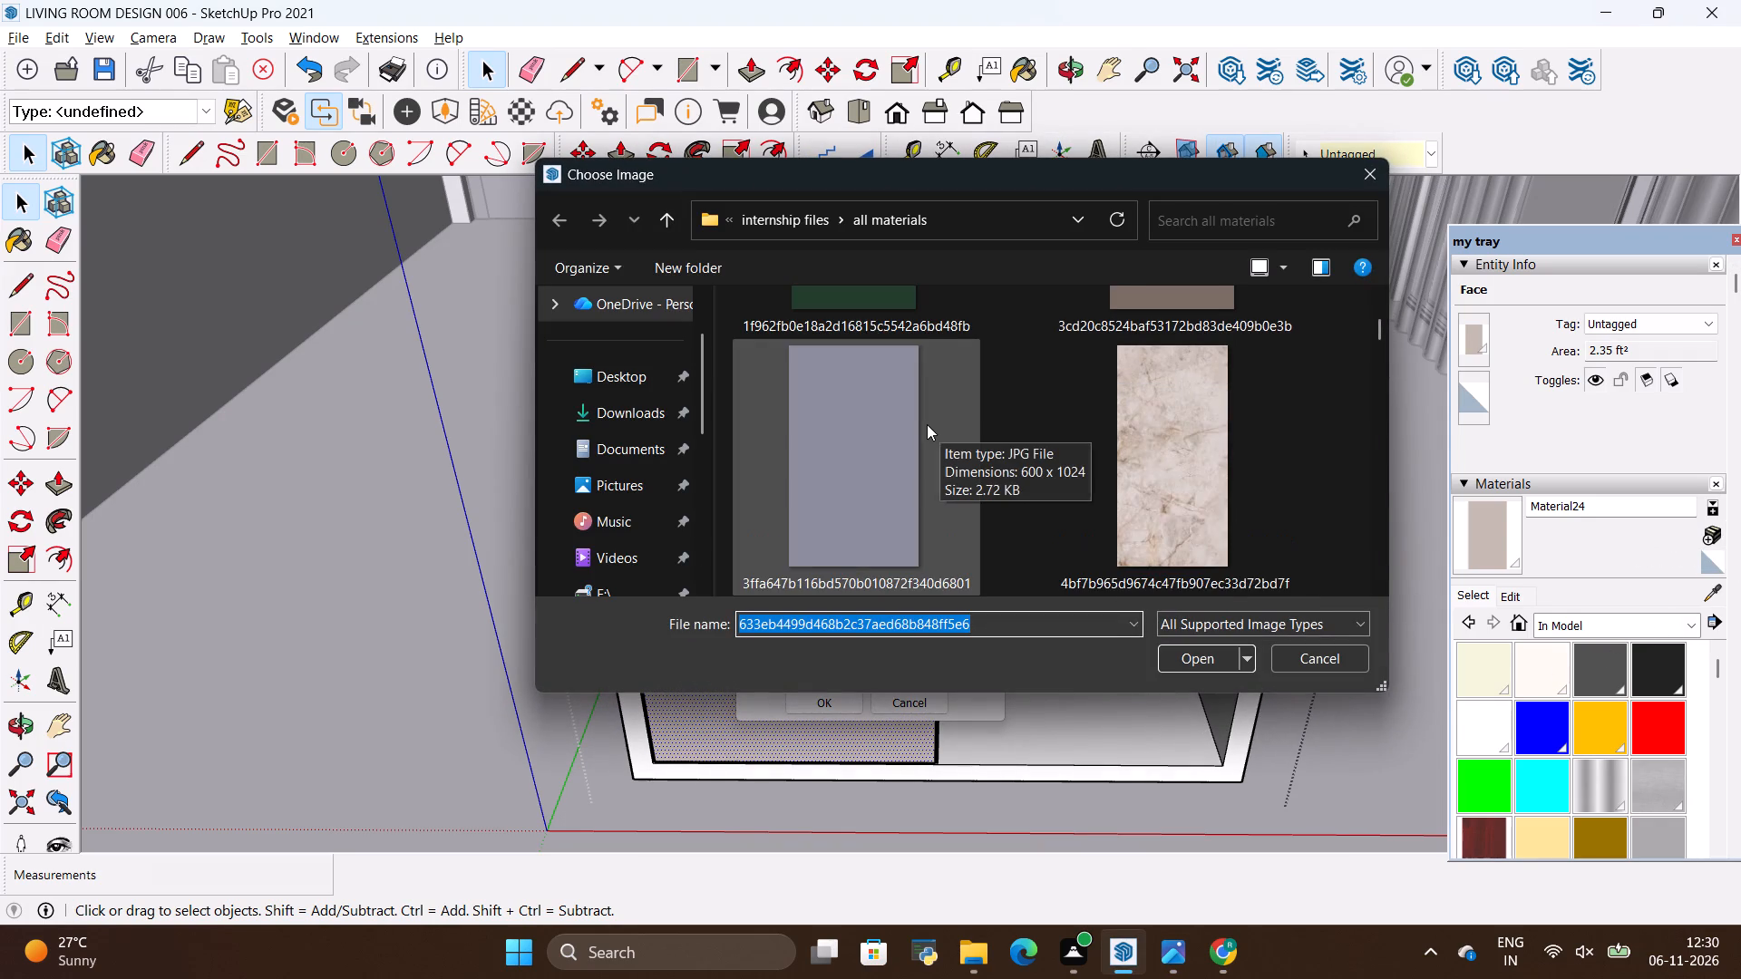
scroll(927, 424, "down", 1)
scroll(925, 424, "up", 4)
scroll(925, 424, "down", 4)
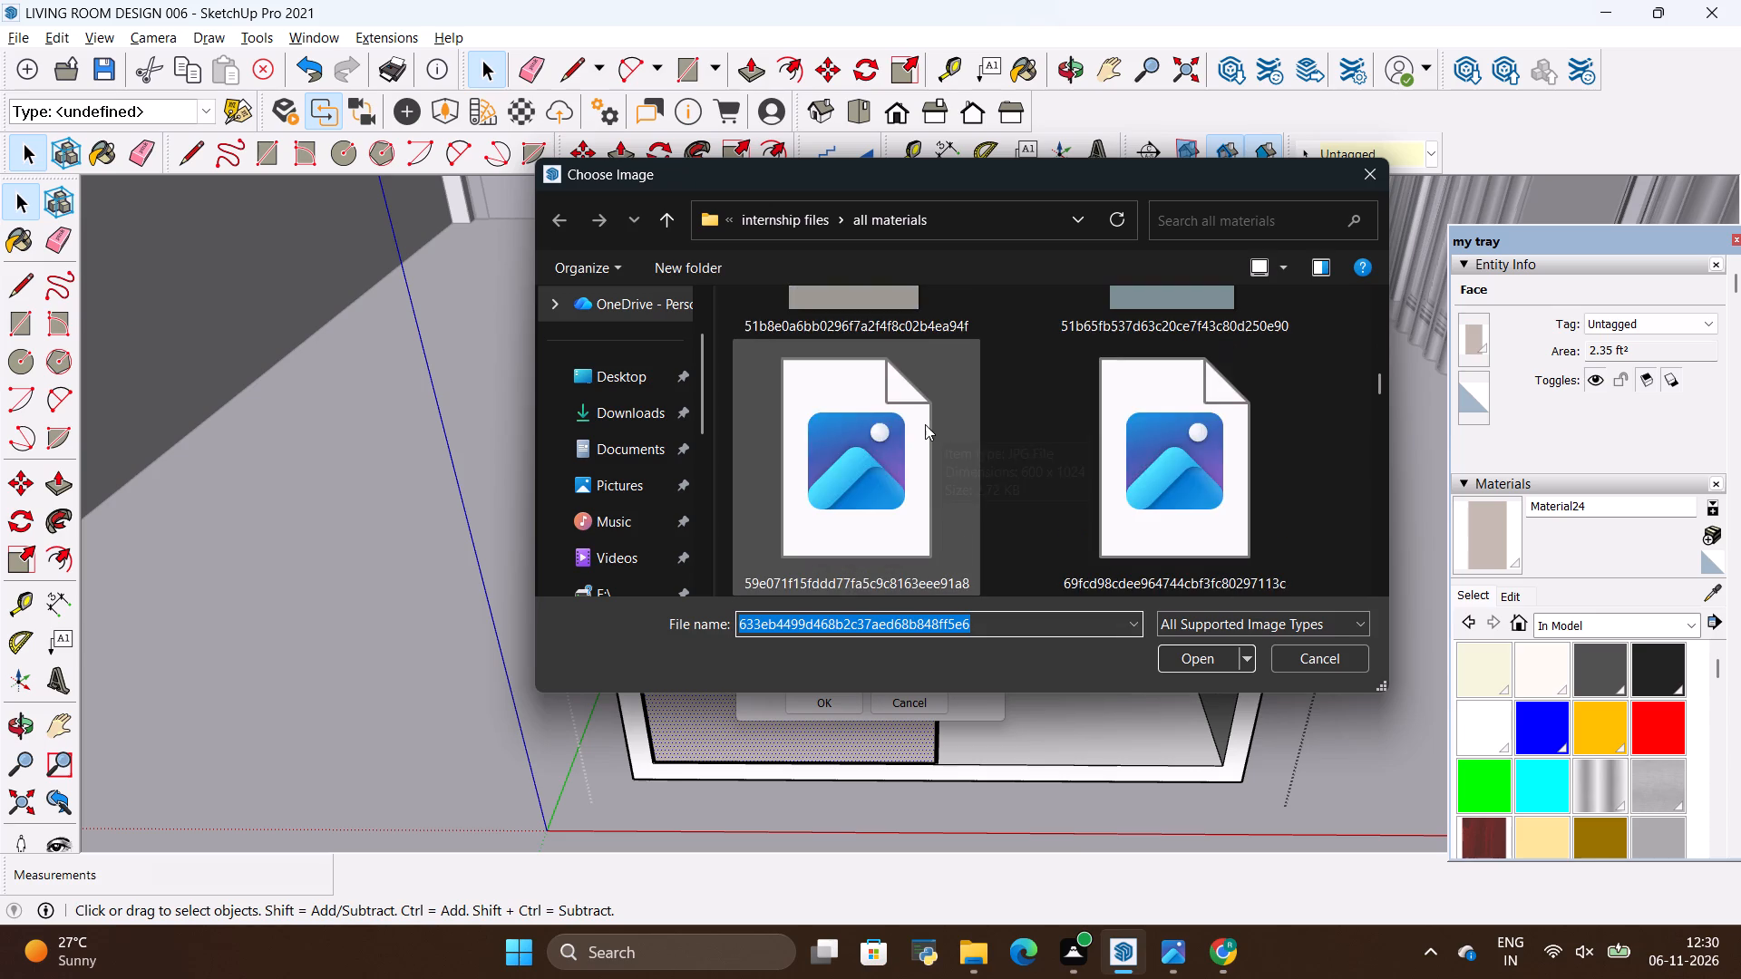
scroll(925, 424, "up", 1)
scroll(925, 424, "down", 1)
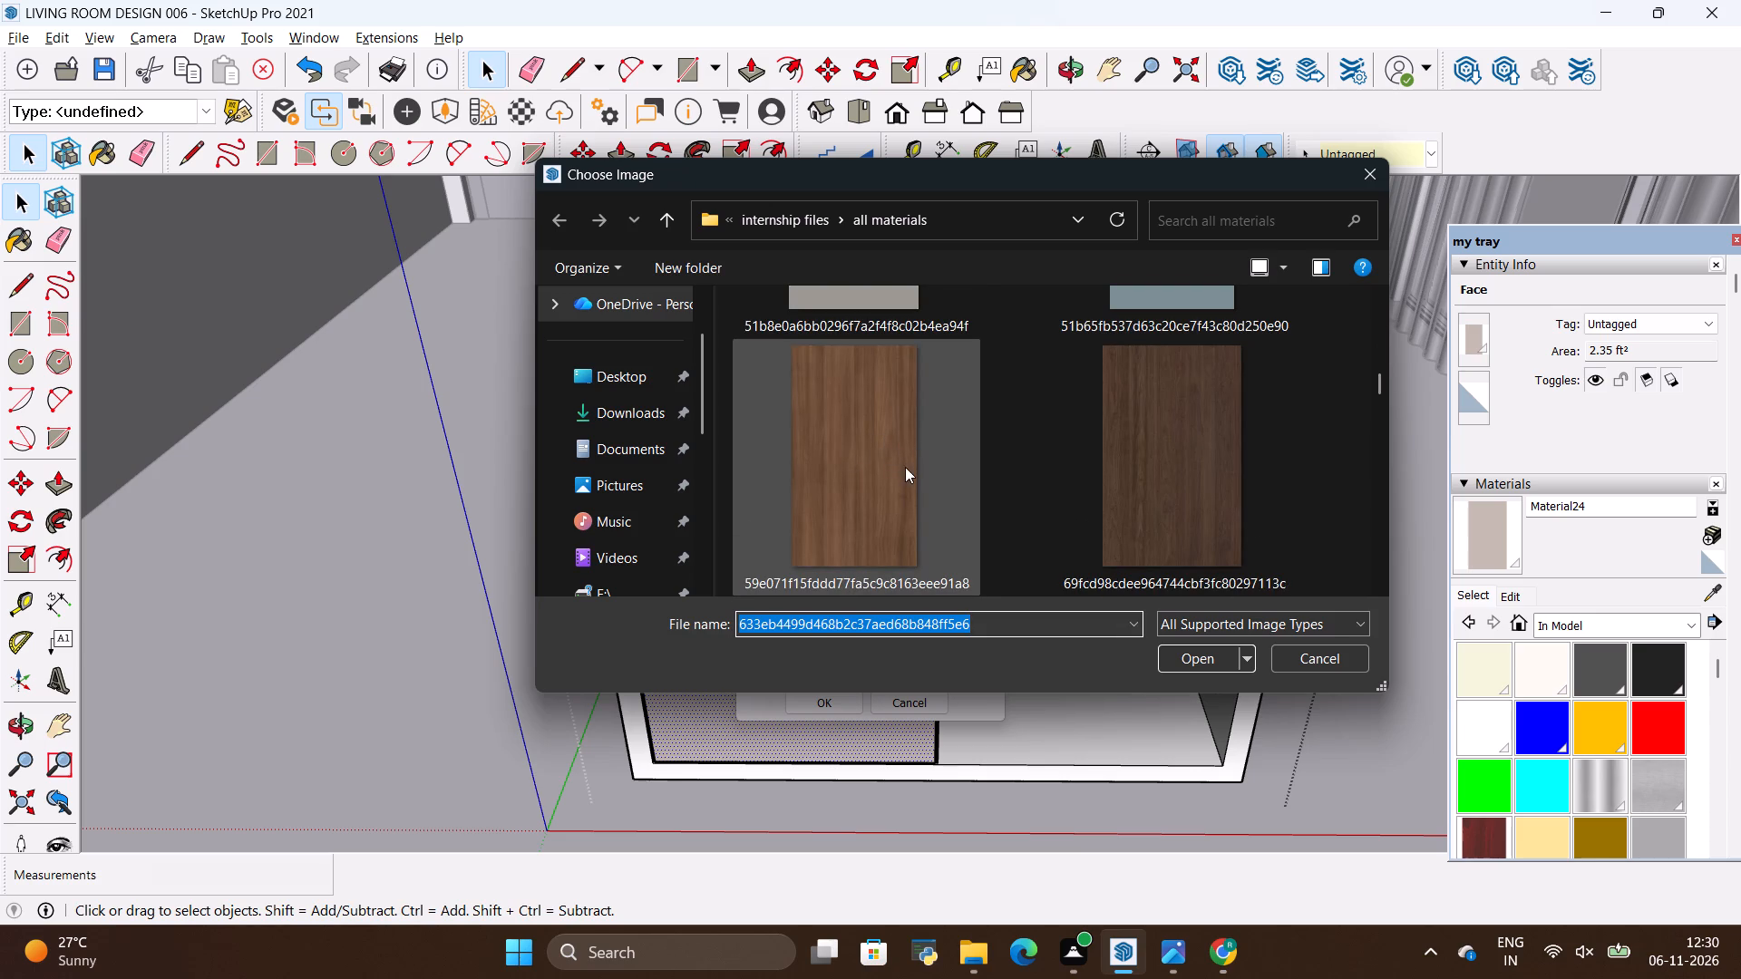
key("alt+Tab")
key("alt+Tab")
scroll(893, 466, "down", 1)
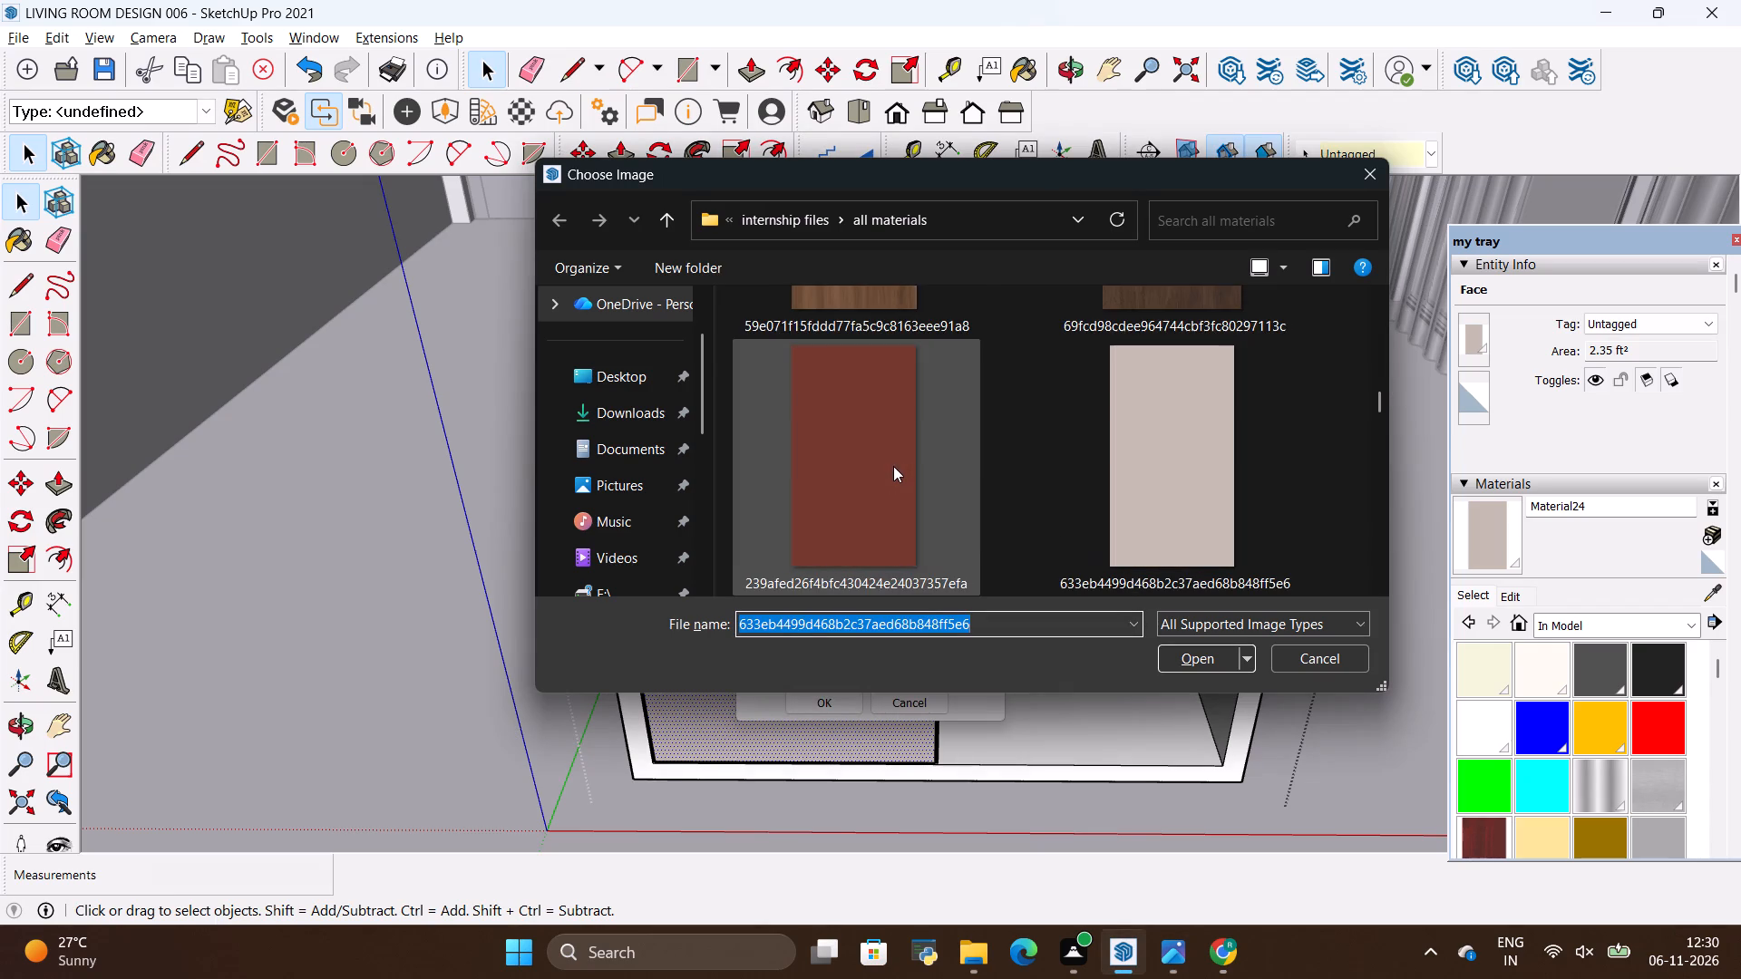
scroll(893, 466, "up", 1)
left_click(870, 457)
left_click(1166, 651)
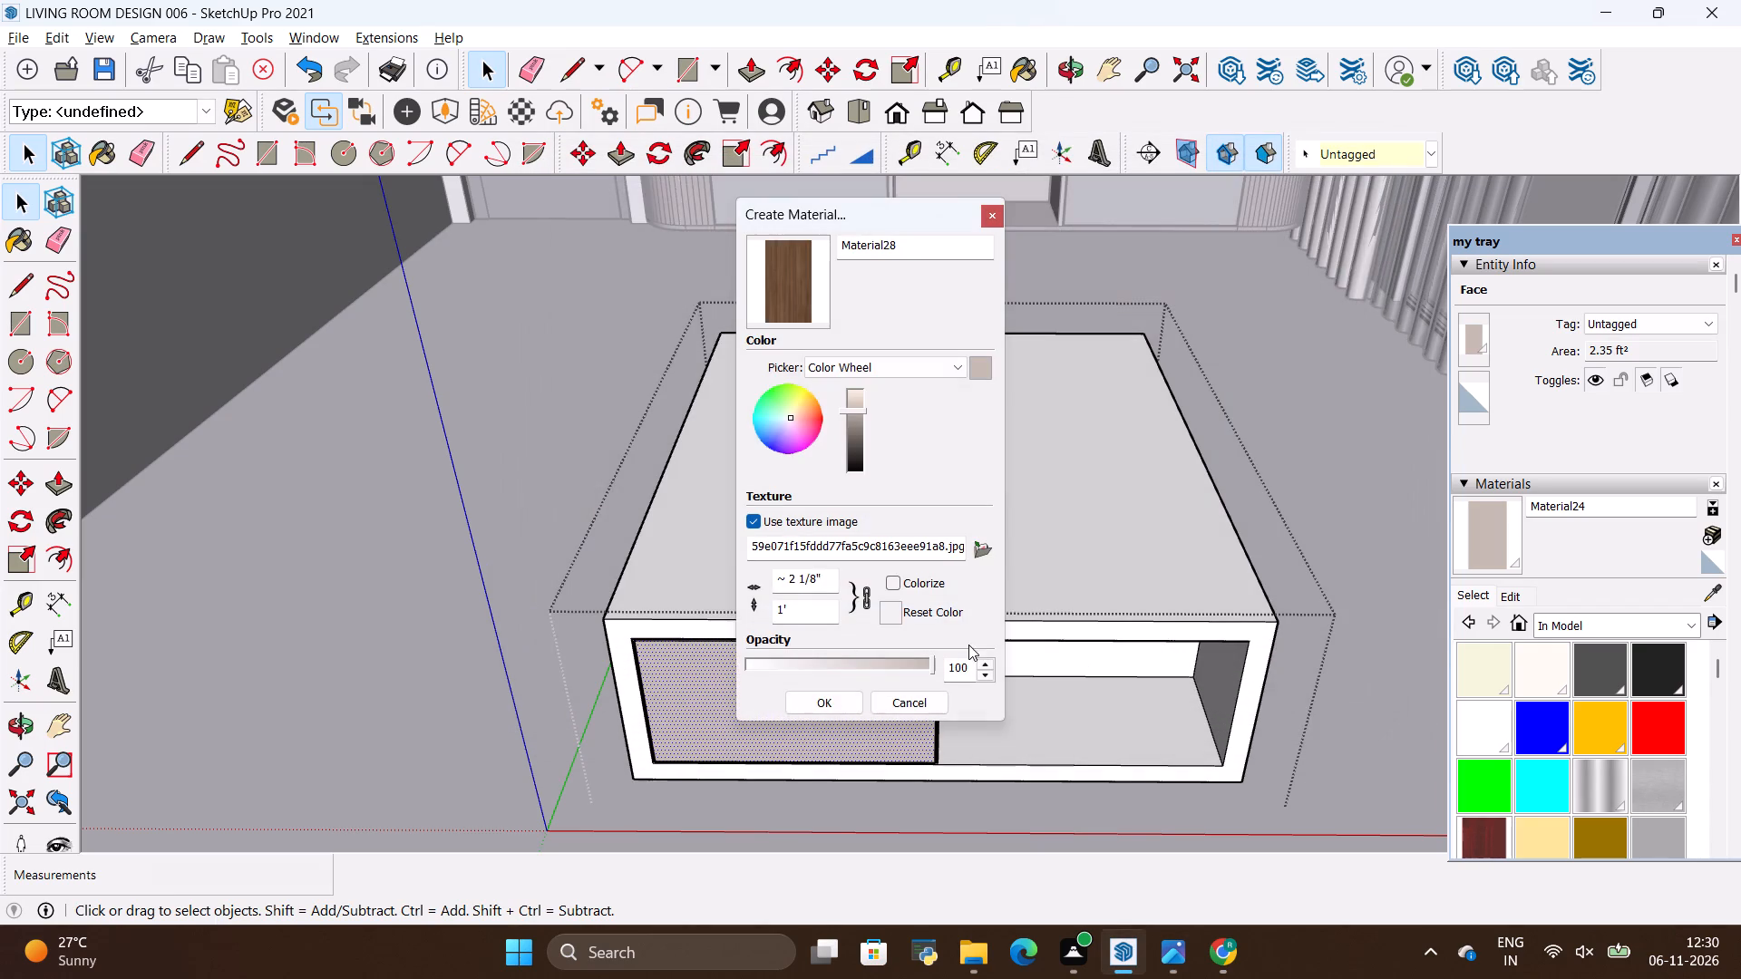
Set the new wood material's texture height to 10' and create the material.
left_click(806, 611)
key("BackSpace")
key("BackSpace")
key("BackSpace")
type("10")
key("apostrophe")
key("Return")
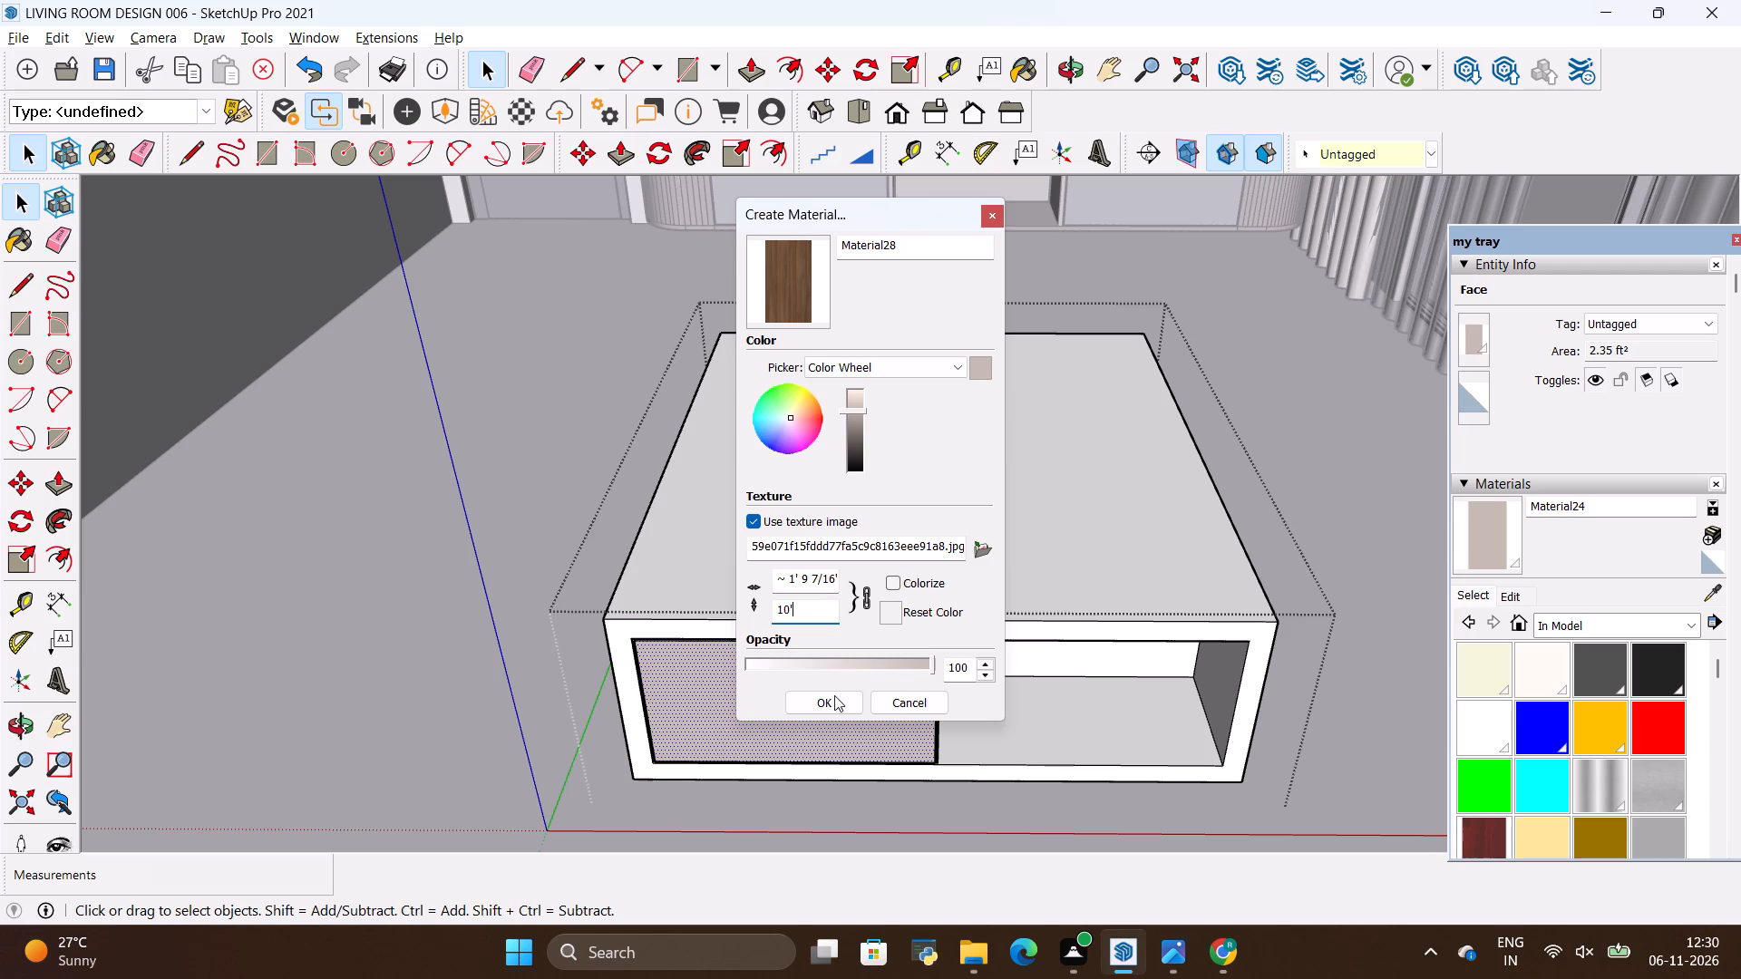
left_click(812, 712)
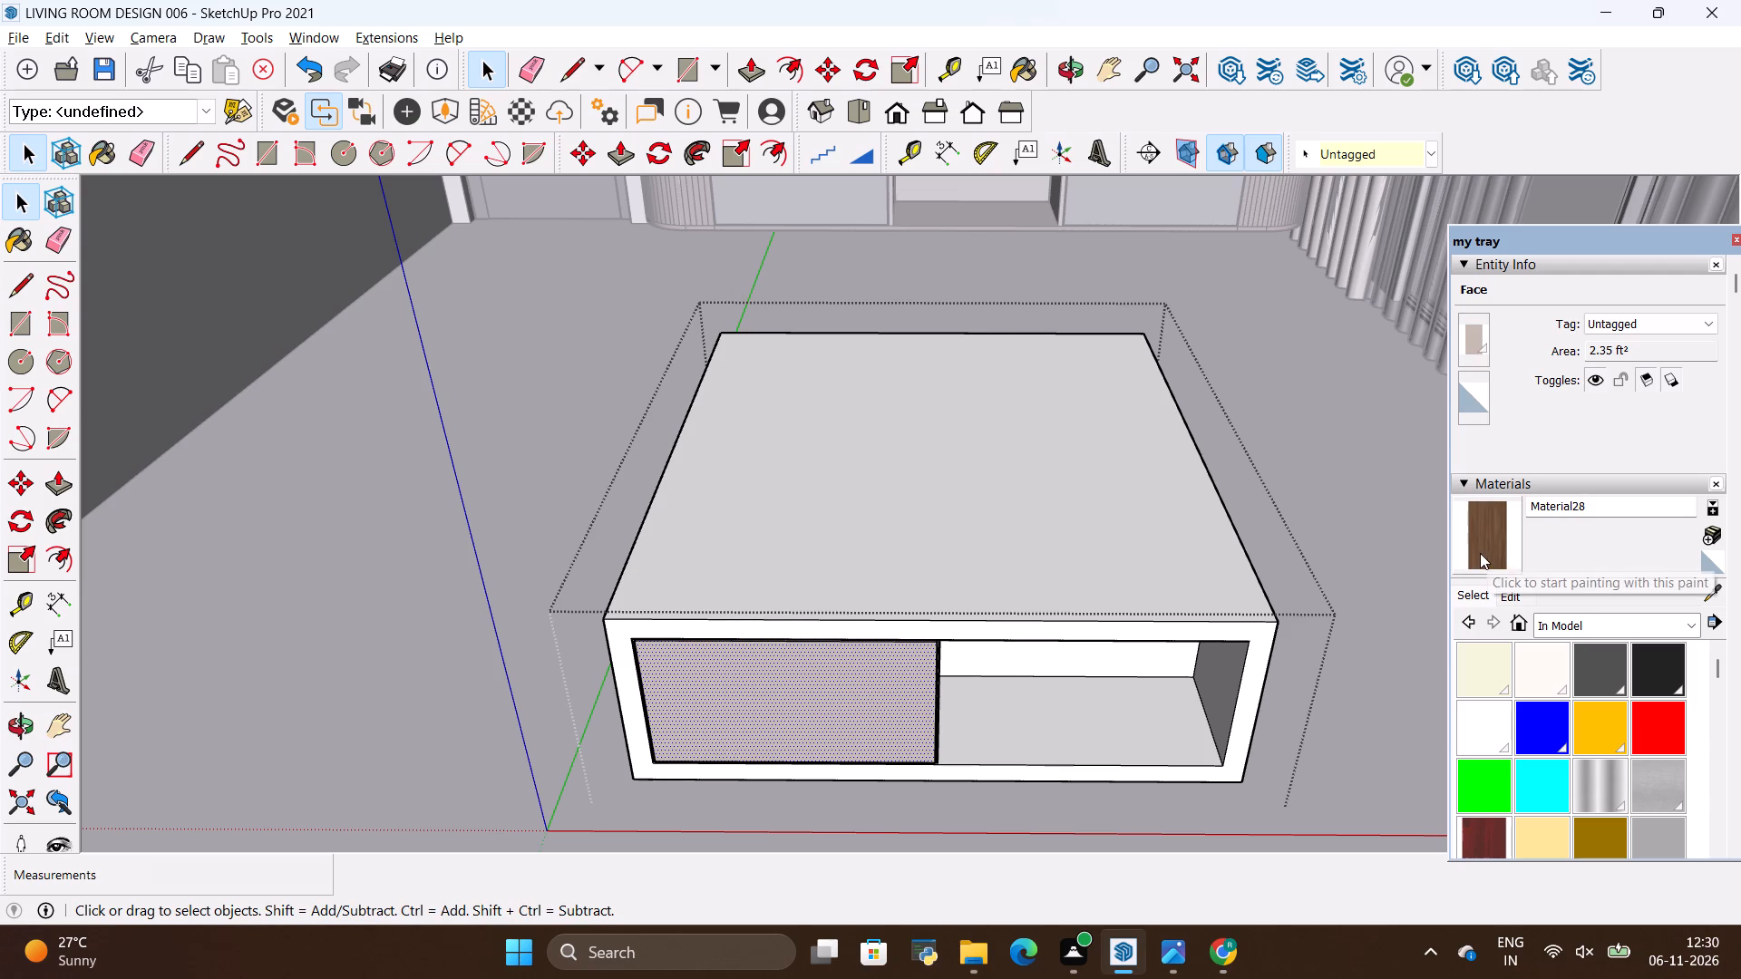
Paint the coffee table's top, front frame and the open shelf's back, divider and bottom with the brown wood Material28.
left_click(1480, 553)
left_click(871, 559)
scroll(1074, 710, "up", 6)
left_click_drag(1123, 572, 1126, 555)
scroll(1110, 615, "up", 5)
left_click(1118, 596)
left_click(1114, 675)
left_click(618, 622)
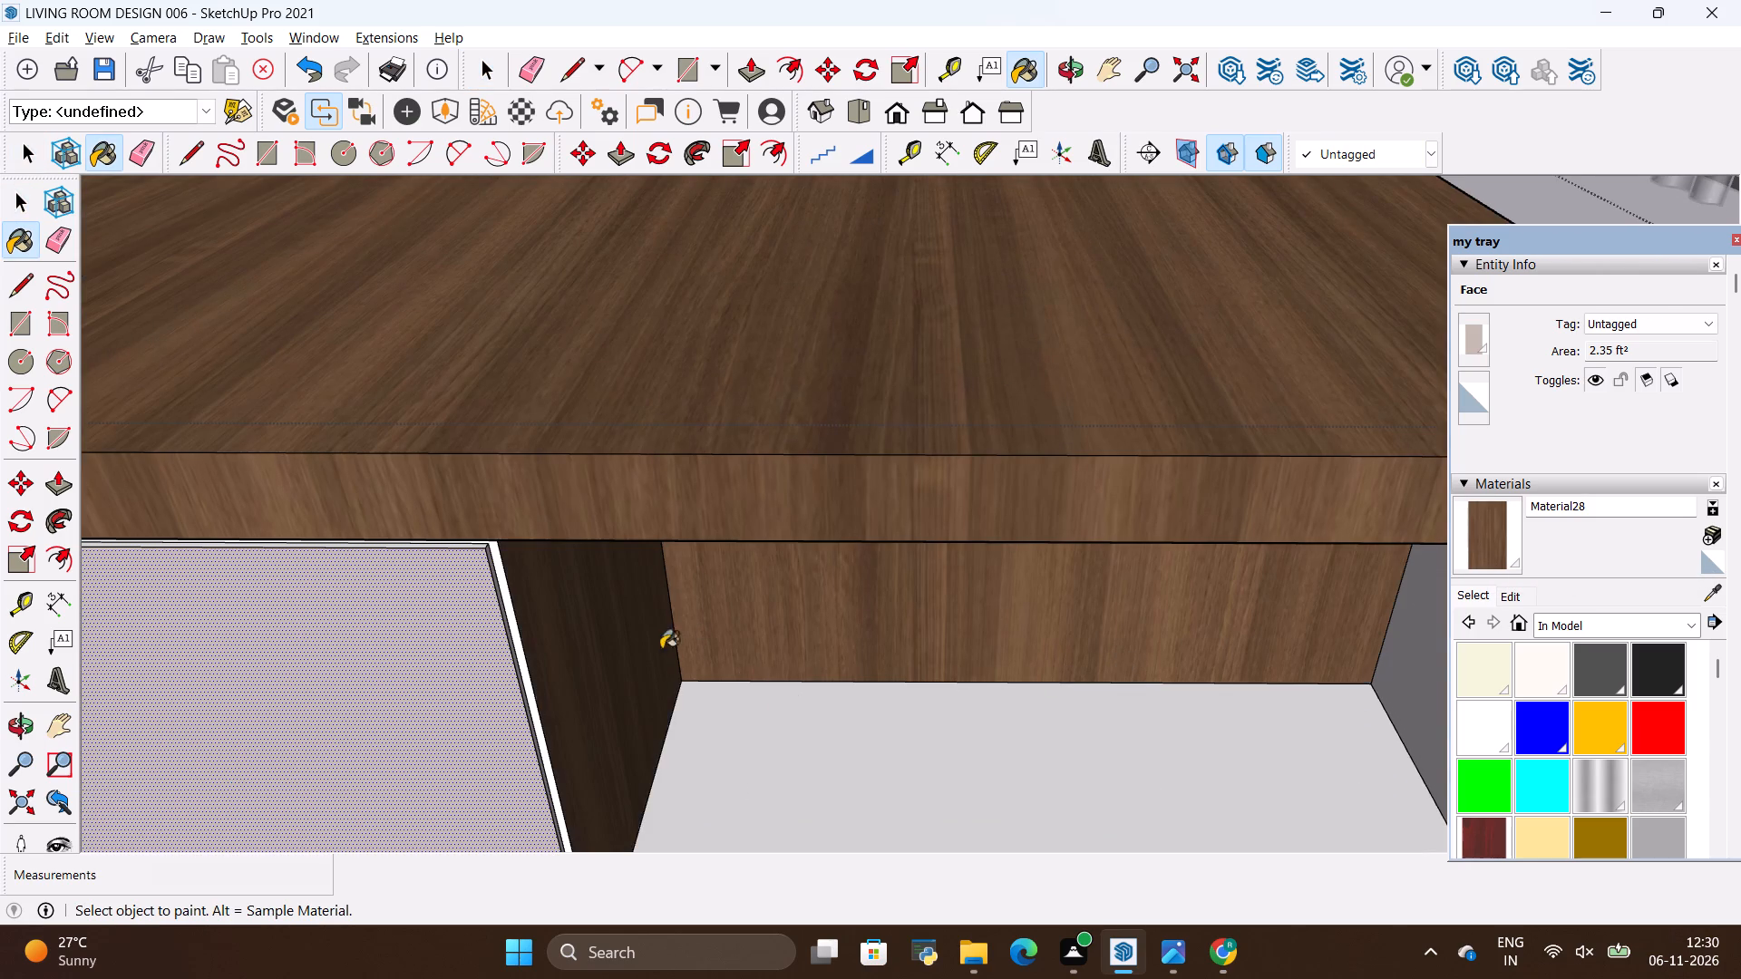
left_click(808, 726)
Paint the border strip and the groove's side faces around the coffee table's drawer front with the brown wood.
scroll(389, 550, "up", 20)
scroll(389, 550, "up", 1)
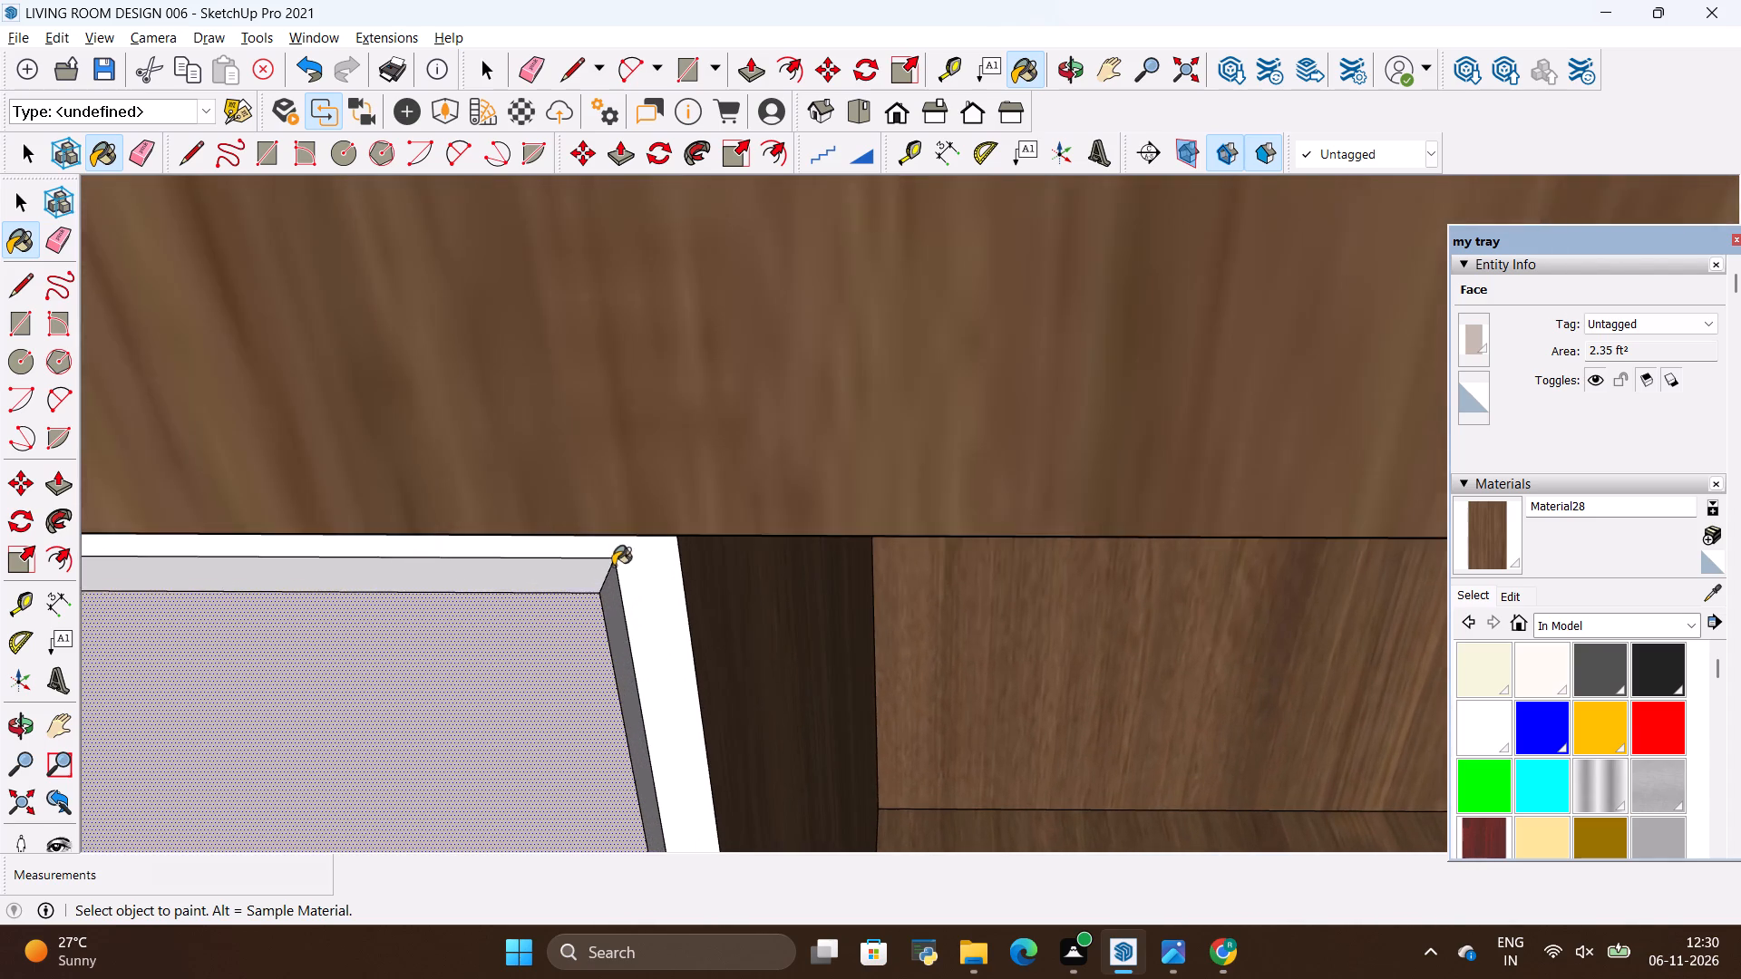
left_click(648, 570)
left_click(584, 581)
left_click(619, 595)
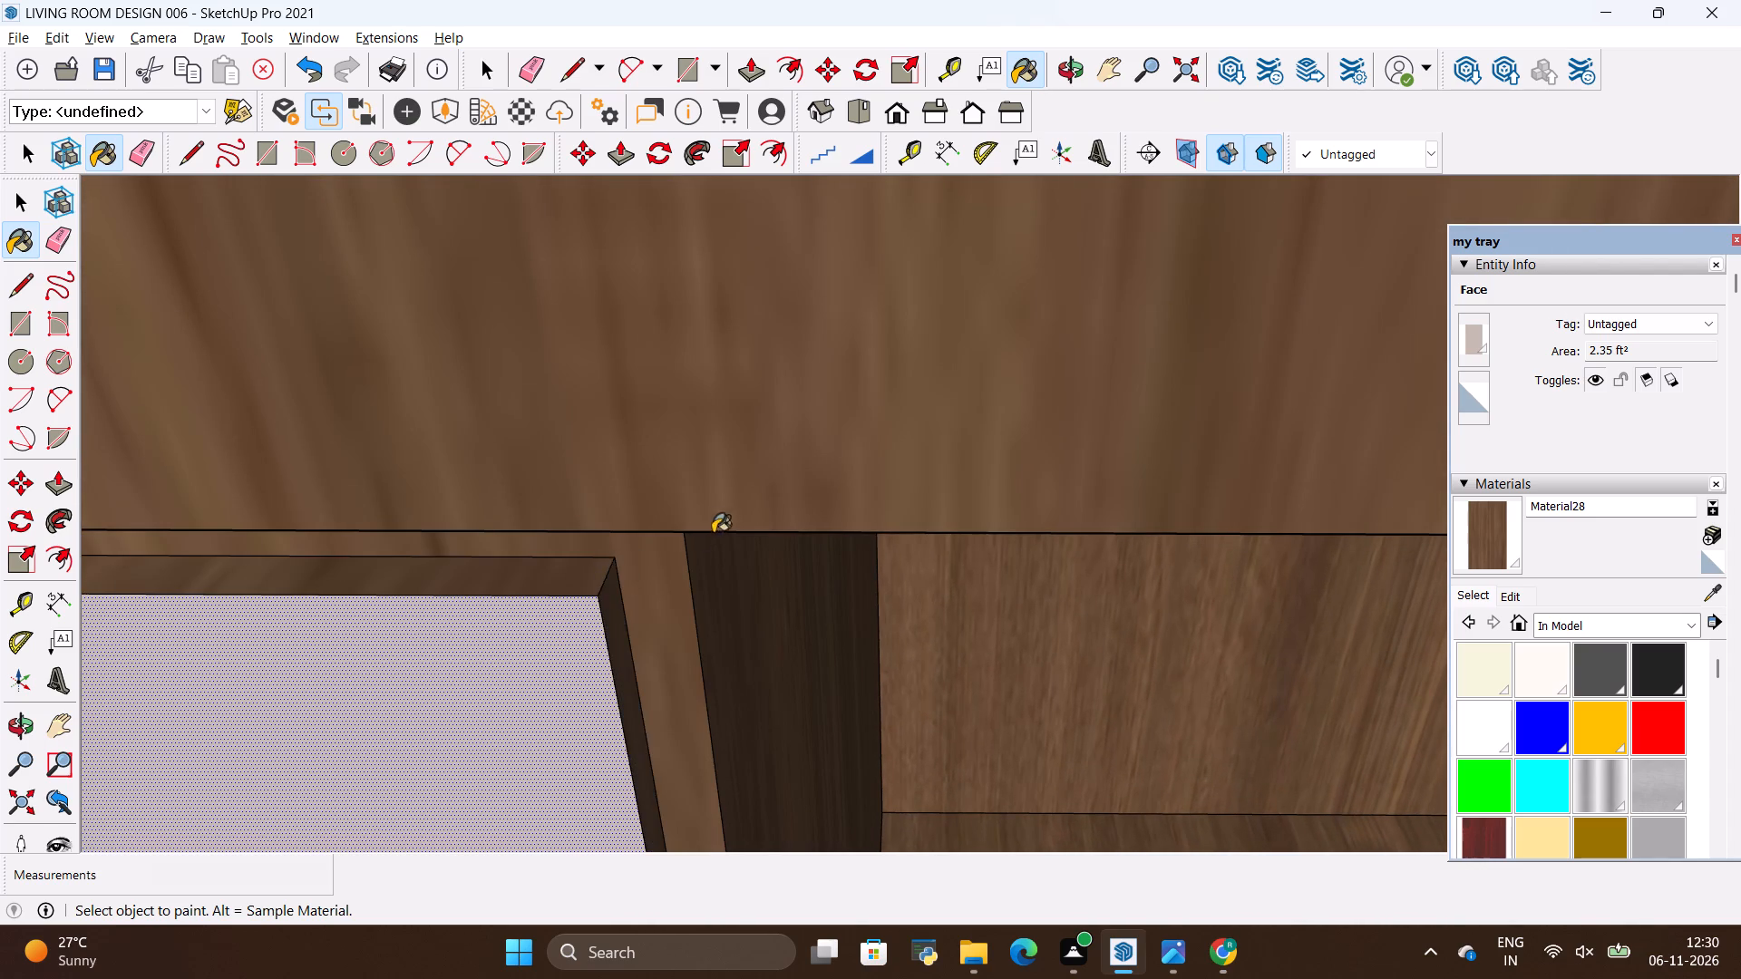
Paint the open shelf's remaining inner side and both outer sides of the coffee table with the brown wood, and exit the group.
scroll(709, 520, "down", 20)
scroll(709, 520, "down", 12)
scroll(1248, 581, "up", 4)
left_click(1254, 574)
scroll(802, 659, "down", 13)
scroll(1395, 544, "up", 8)
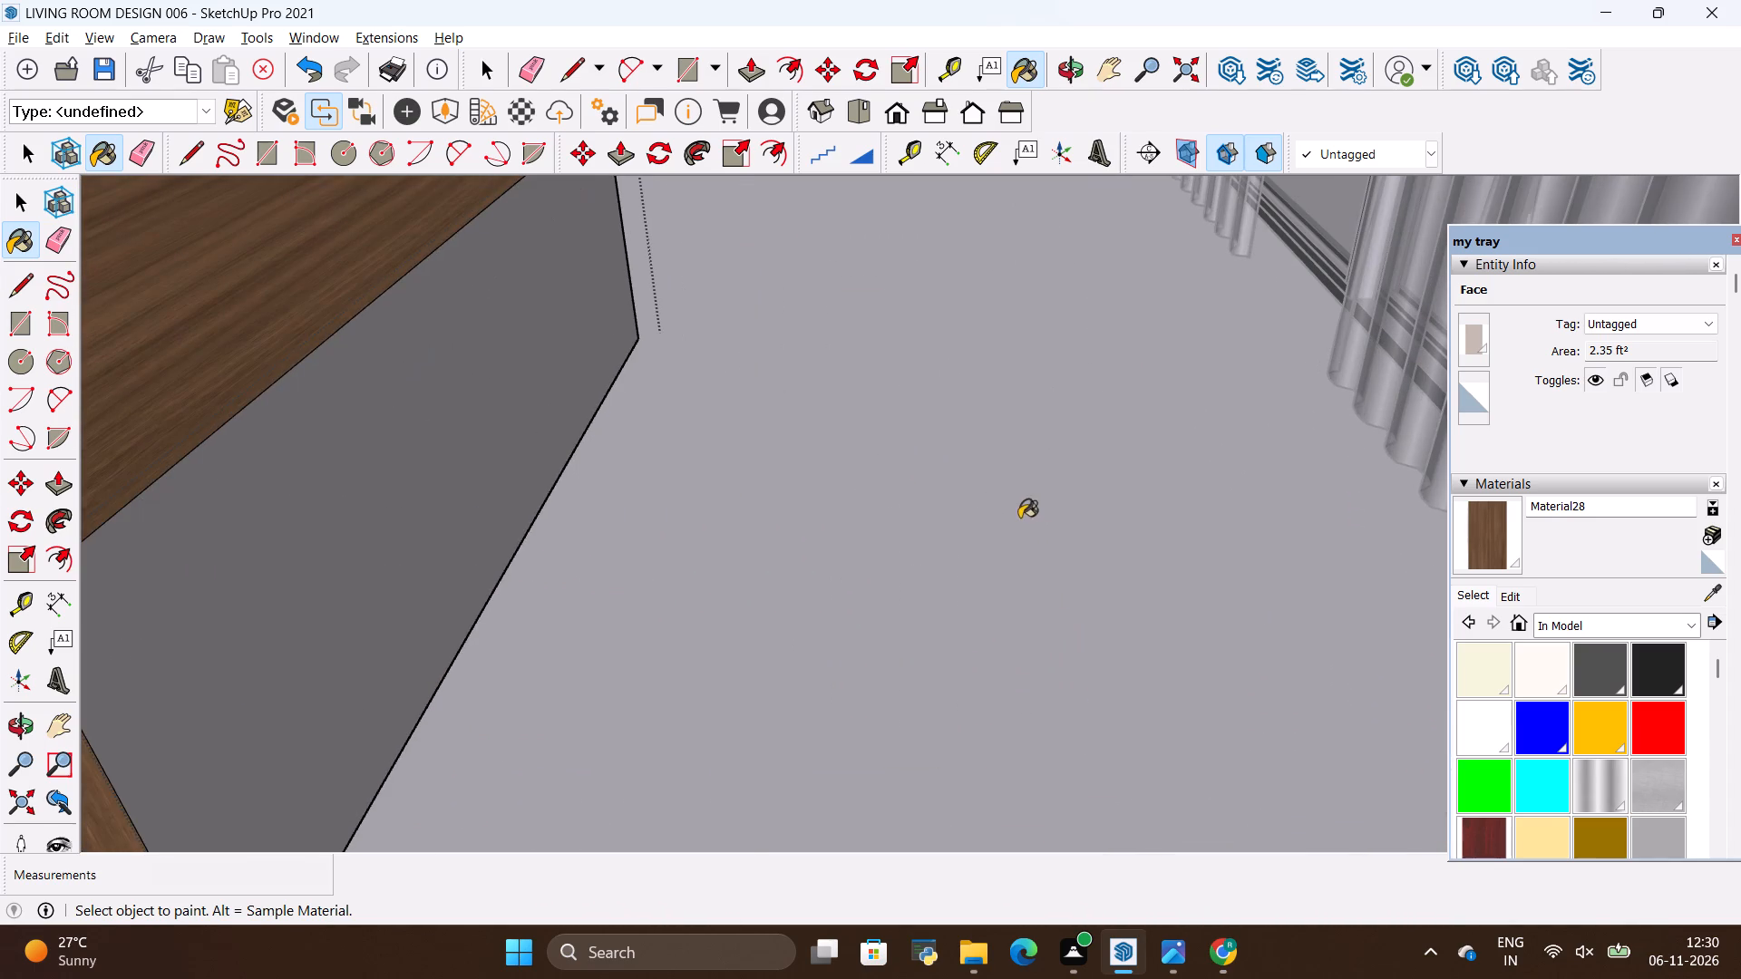
left_click(439, 497)
scroll(1430, 534, "down", 15)
scroll(1318, 516, "down", 3)
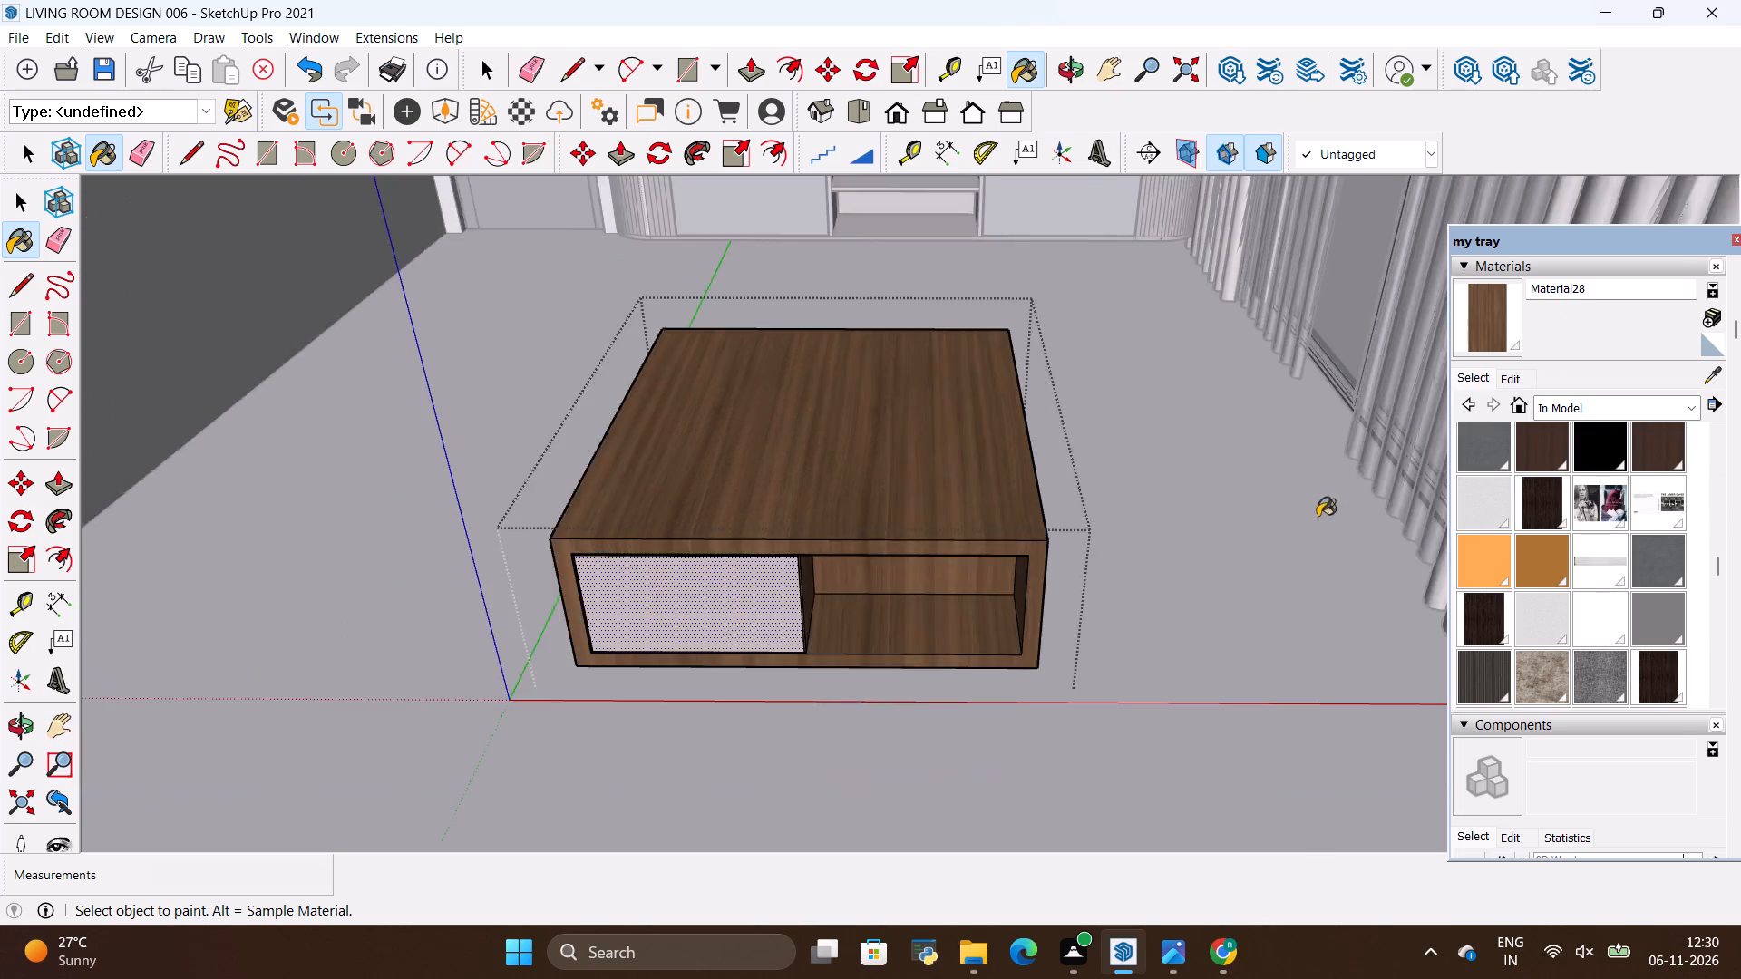
scroll(1318, 516, "down", 12)
scroll(1106, 465, "up", 9)
scroll(1094, 577, "up", 7)
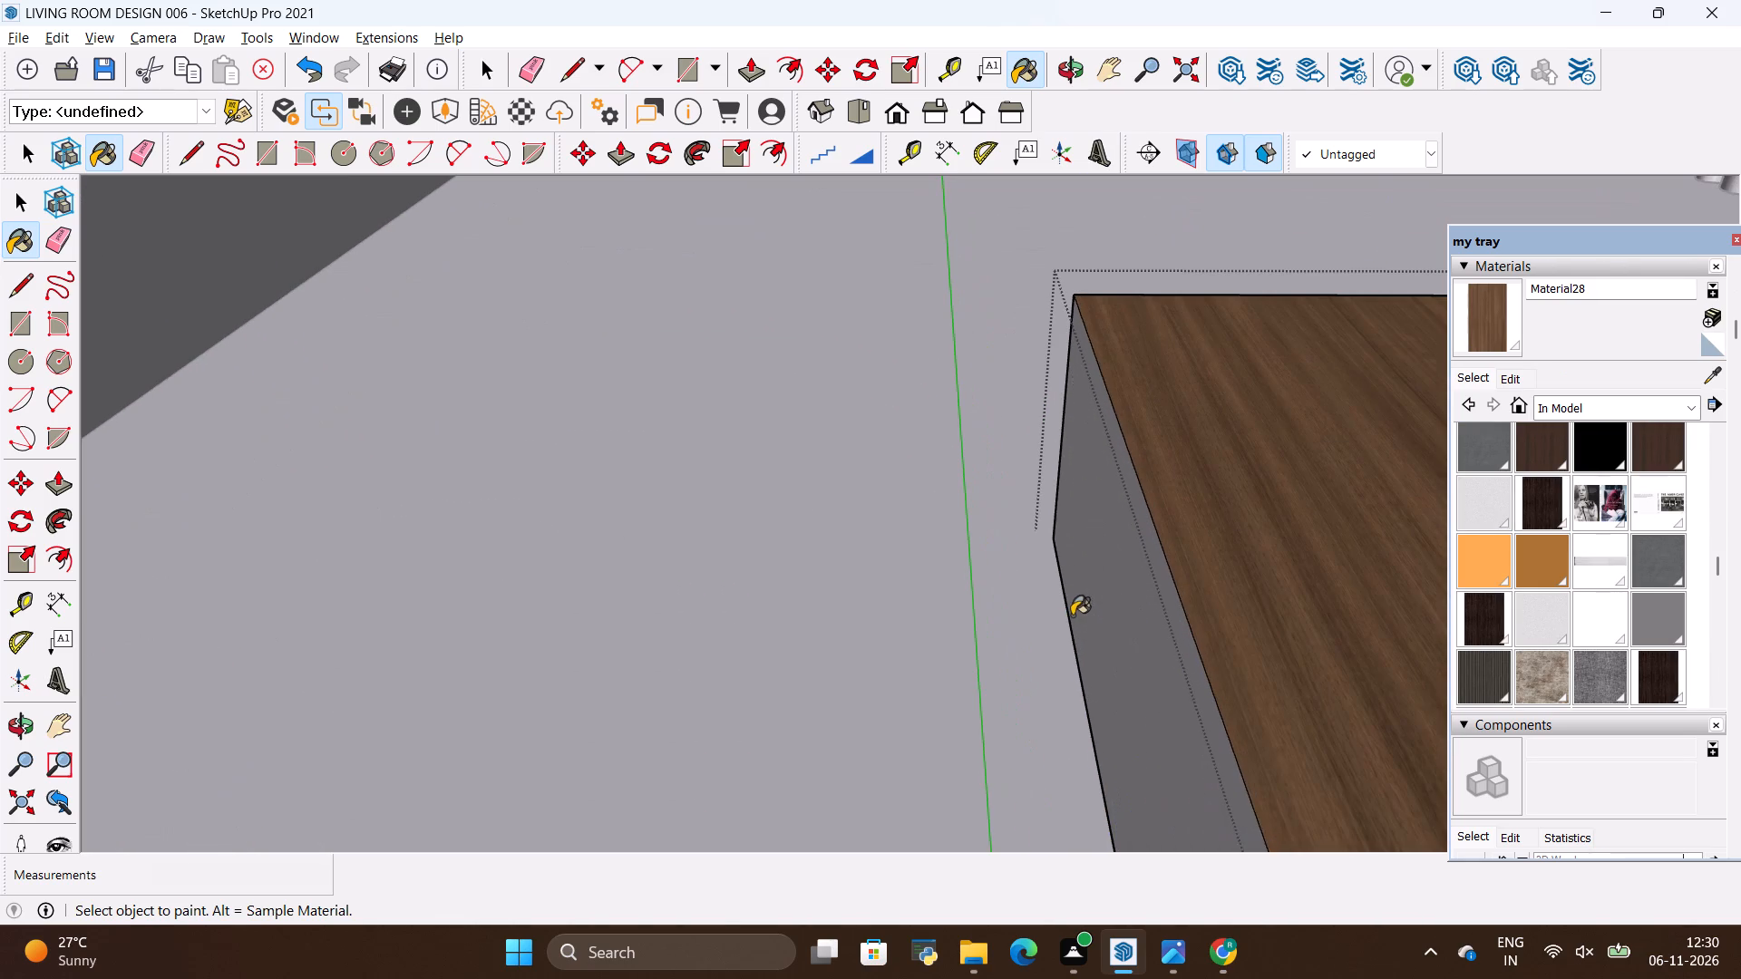
left_click(1089, 596)
scroll(938, 621, "down", 12)
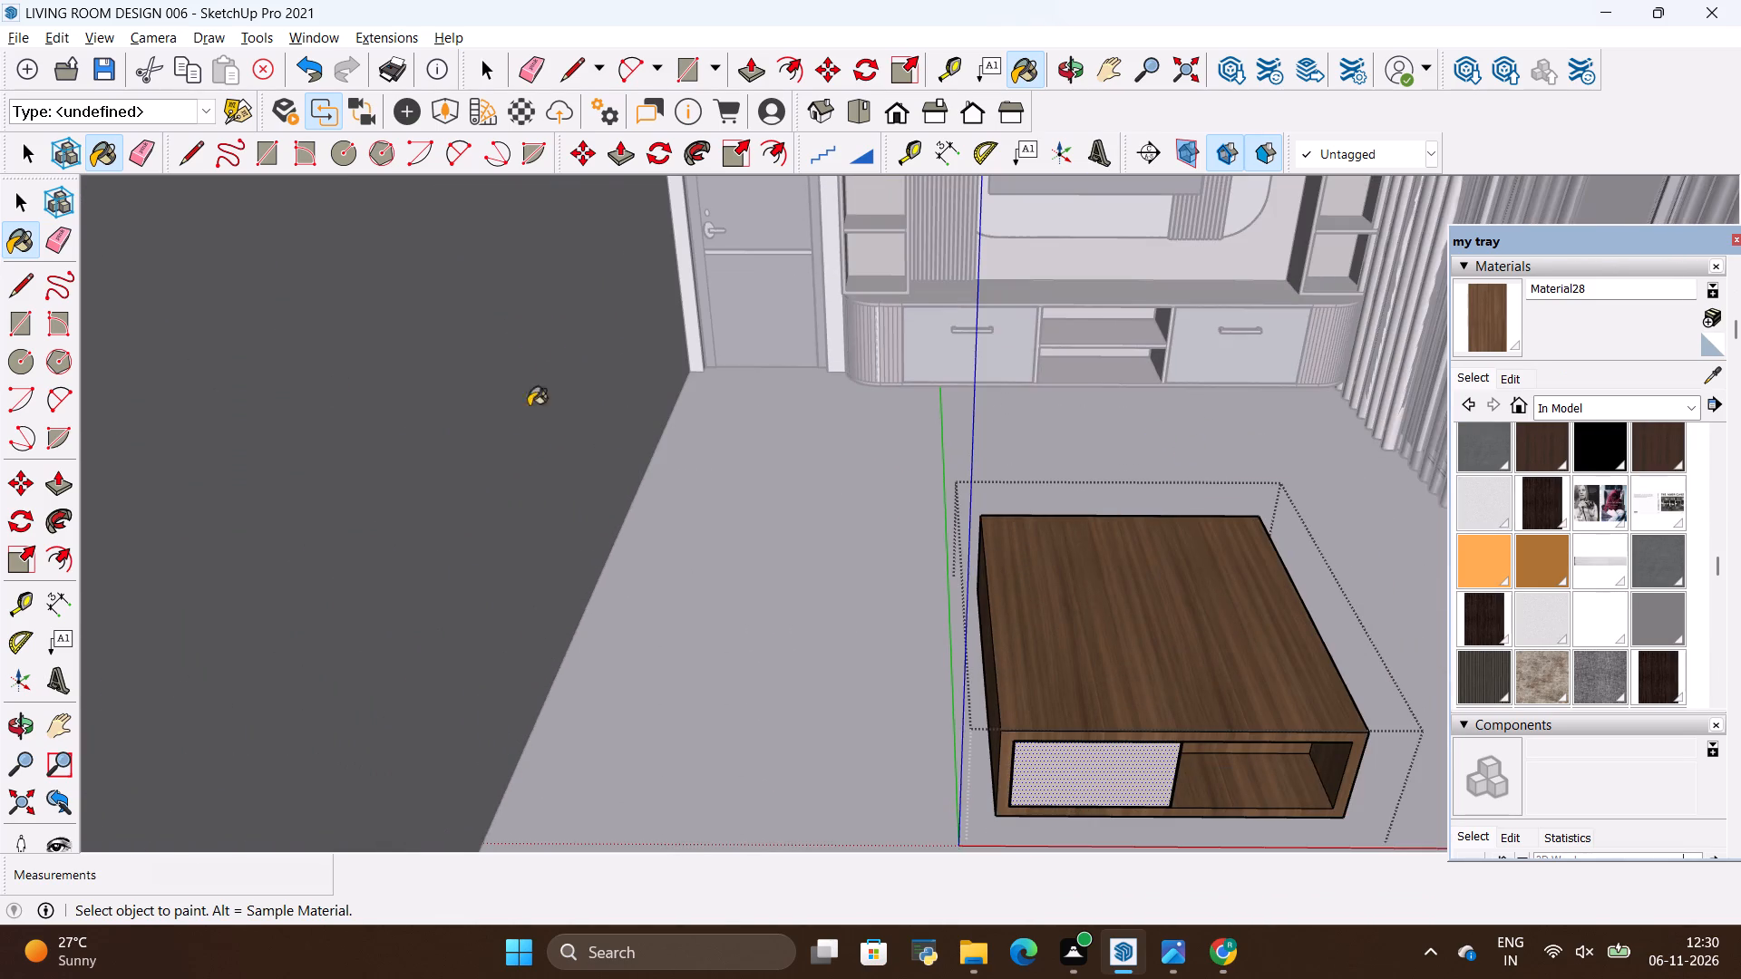
scroll(322, 395, "down", 10)
scroll(832, 370, "up", 2)
scroll(852, 397, "down", 2)
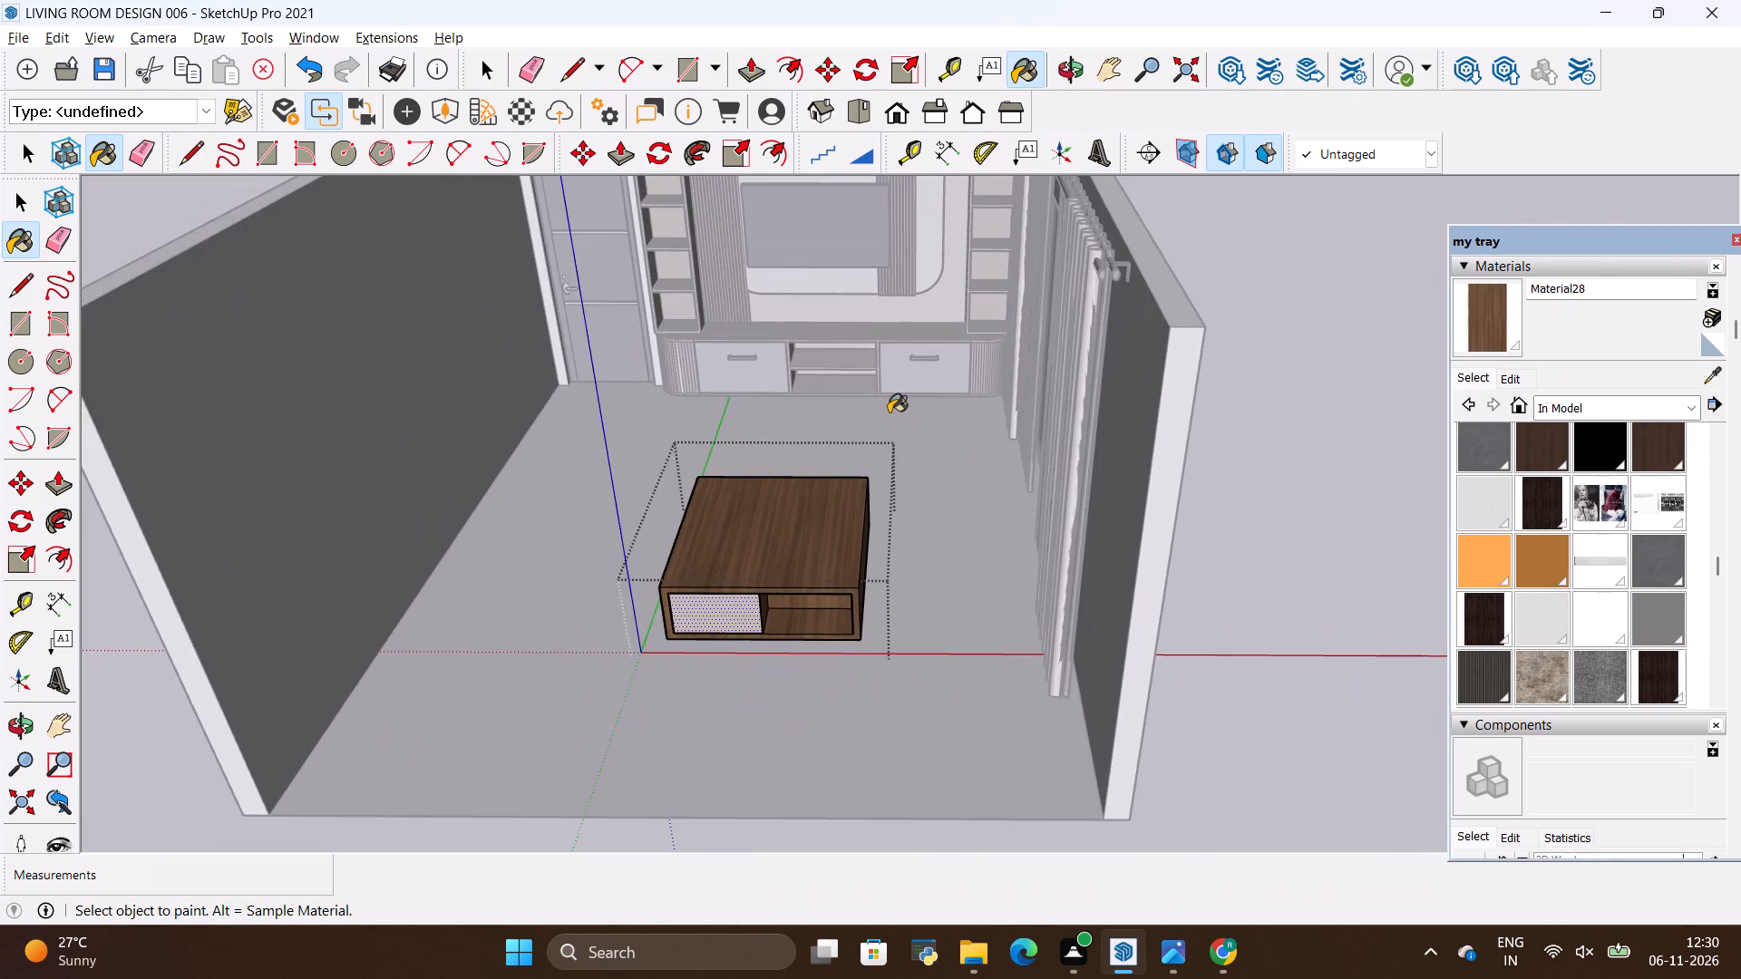
scroll(891, 413, "up", 11)
scroll(898, 417, "down", 11)
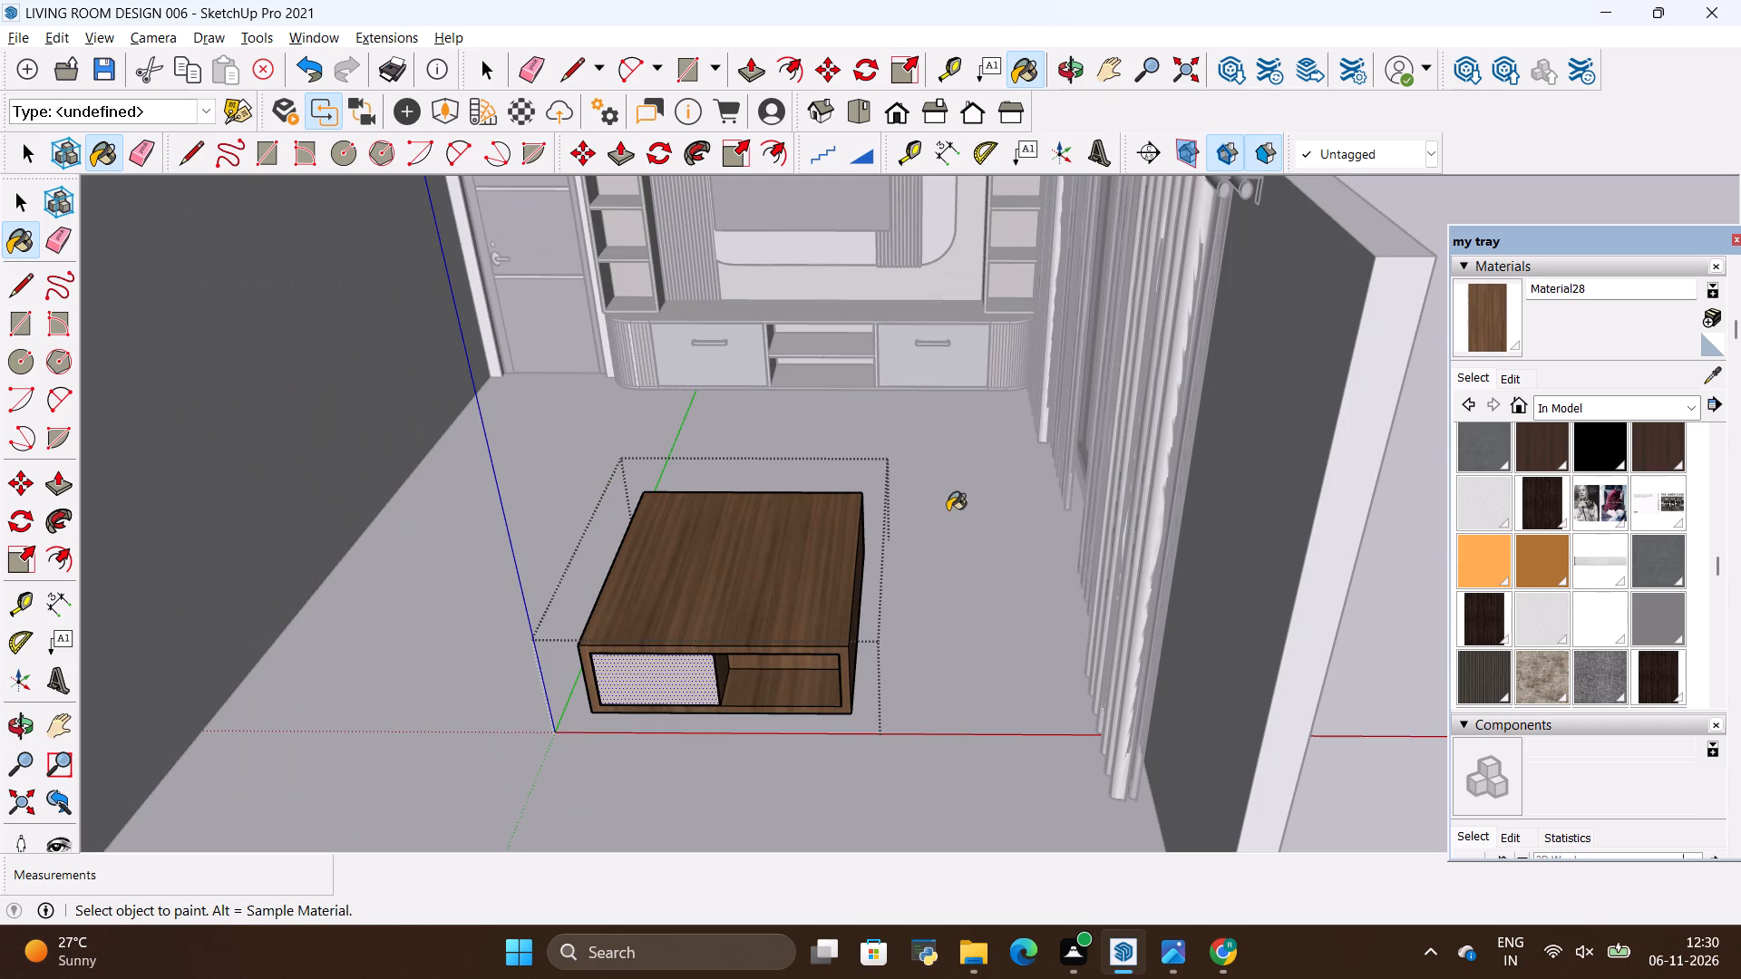
key("space")
left_click(958, 517)
Examine the wood-textured coffee table within the whole room from high and low viewpoints.
scroll(958, 517, "down", 7)
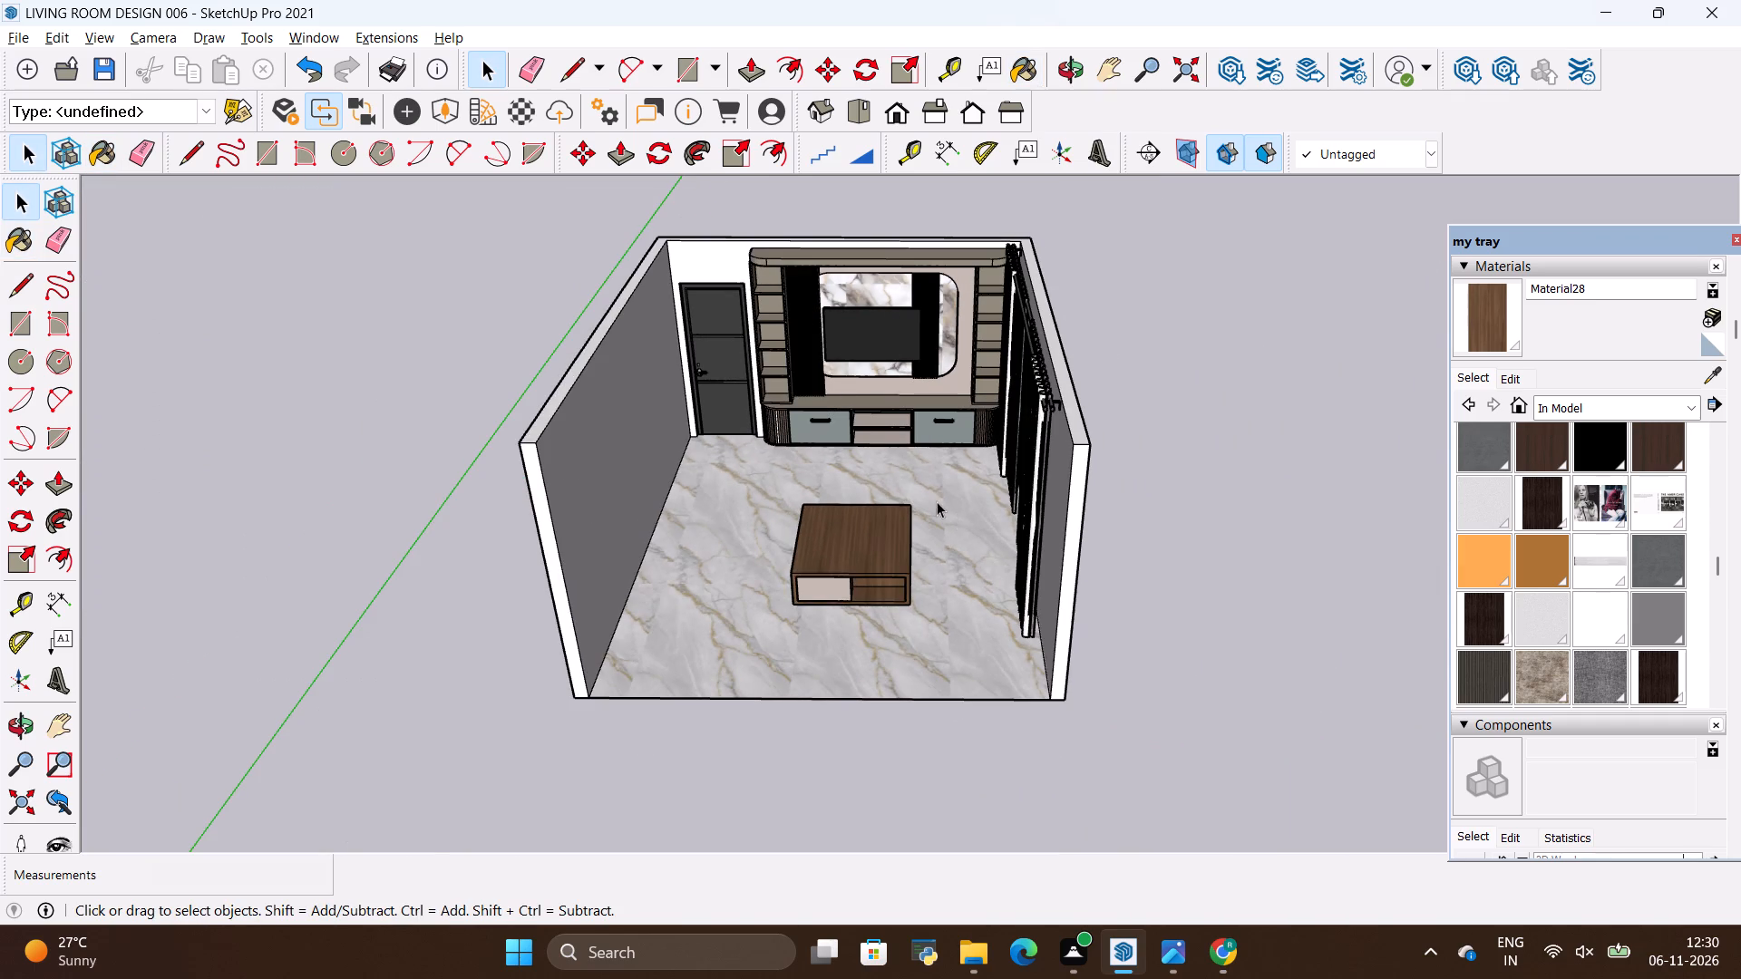
scroll(939, 512, "down", 4)
key("space")
left_click(1156, 458)
left_click(876, 537)
key("space")
left_click(1131, 465)
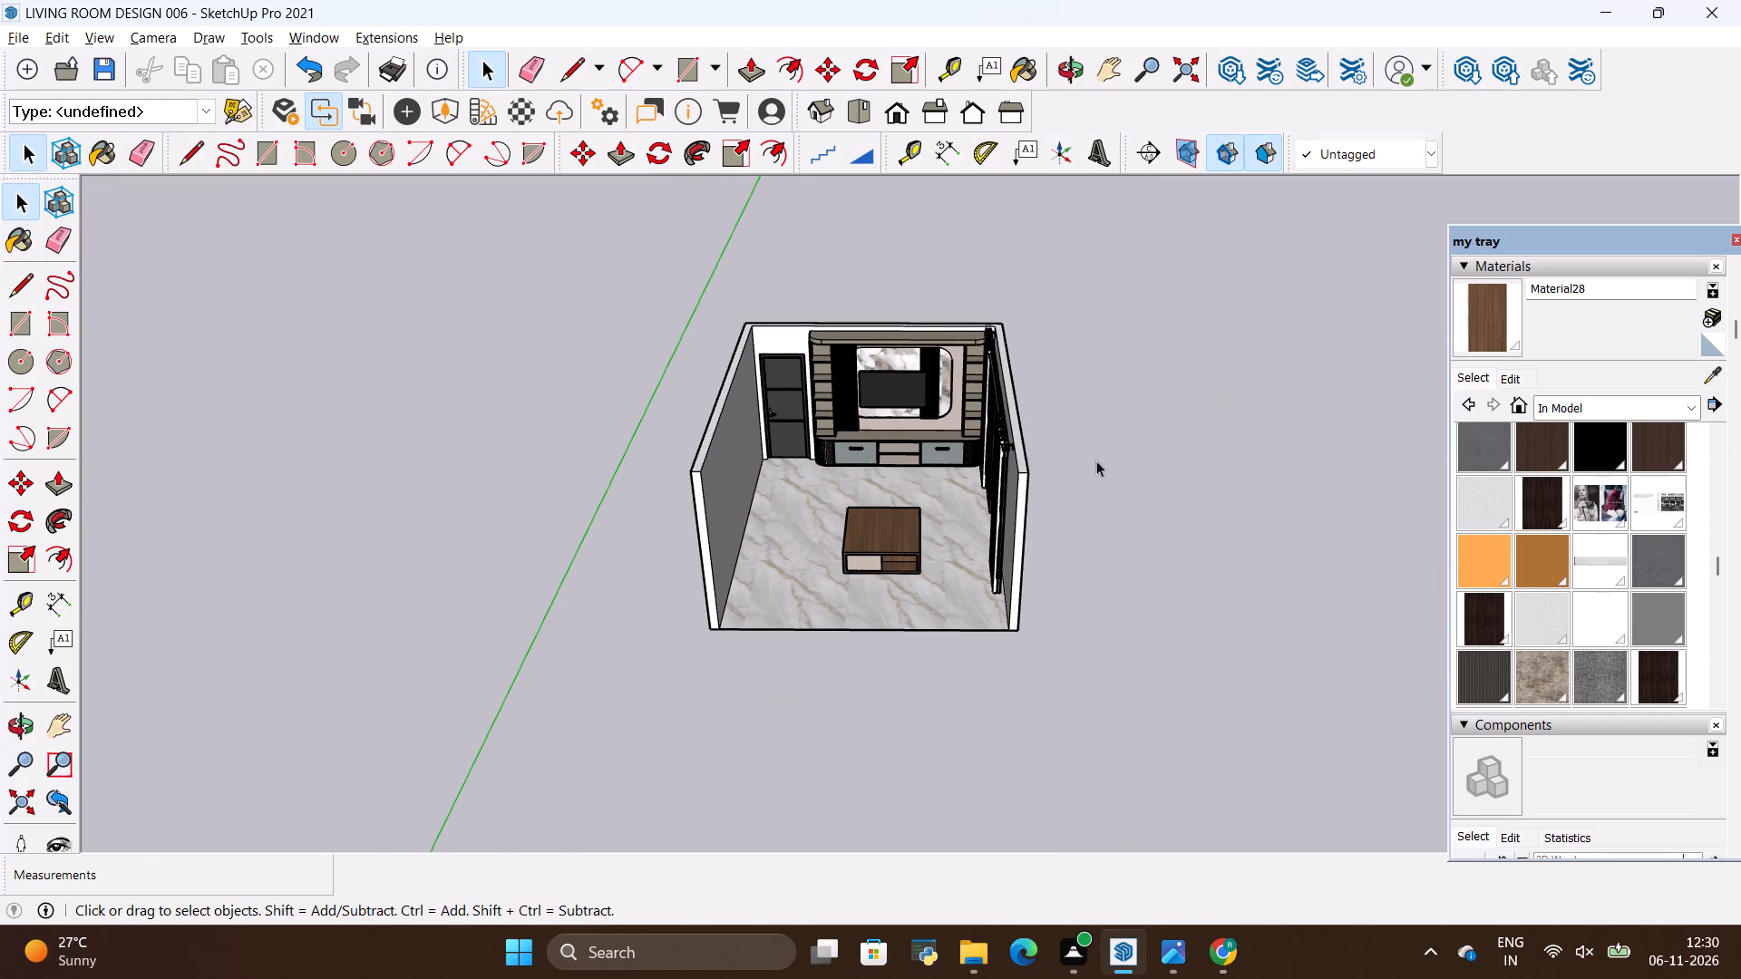
scroll(929, 463, "up", 10)
scroll(968, 479, "down", 3)
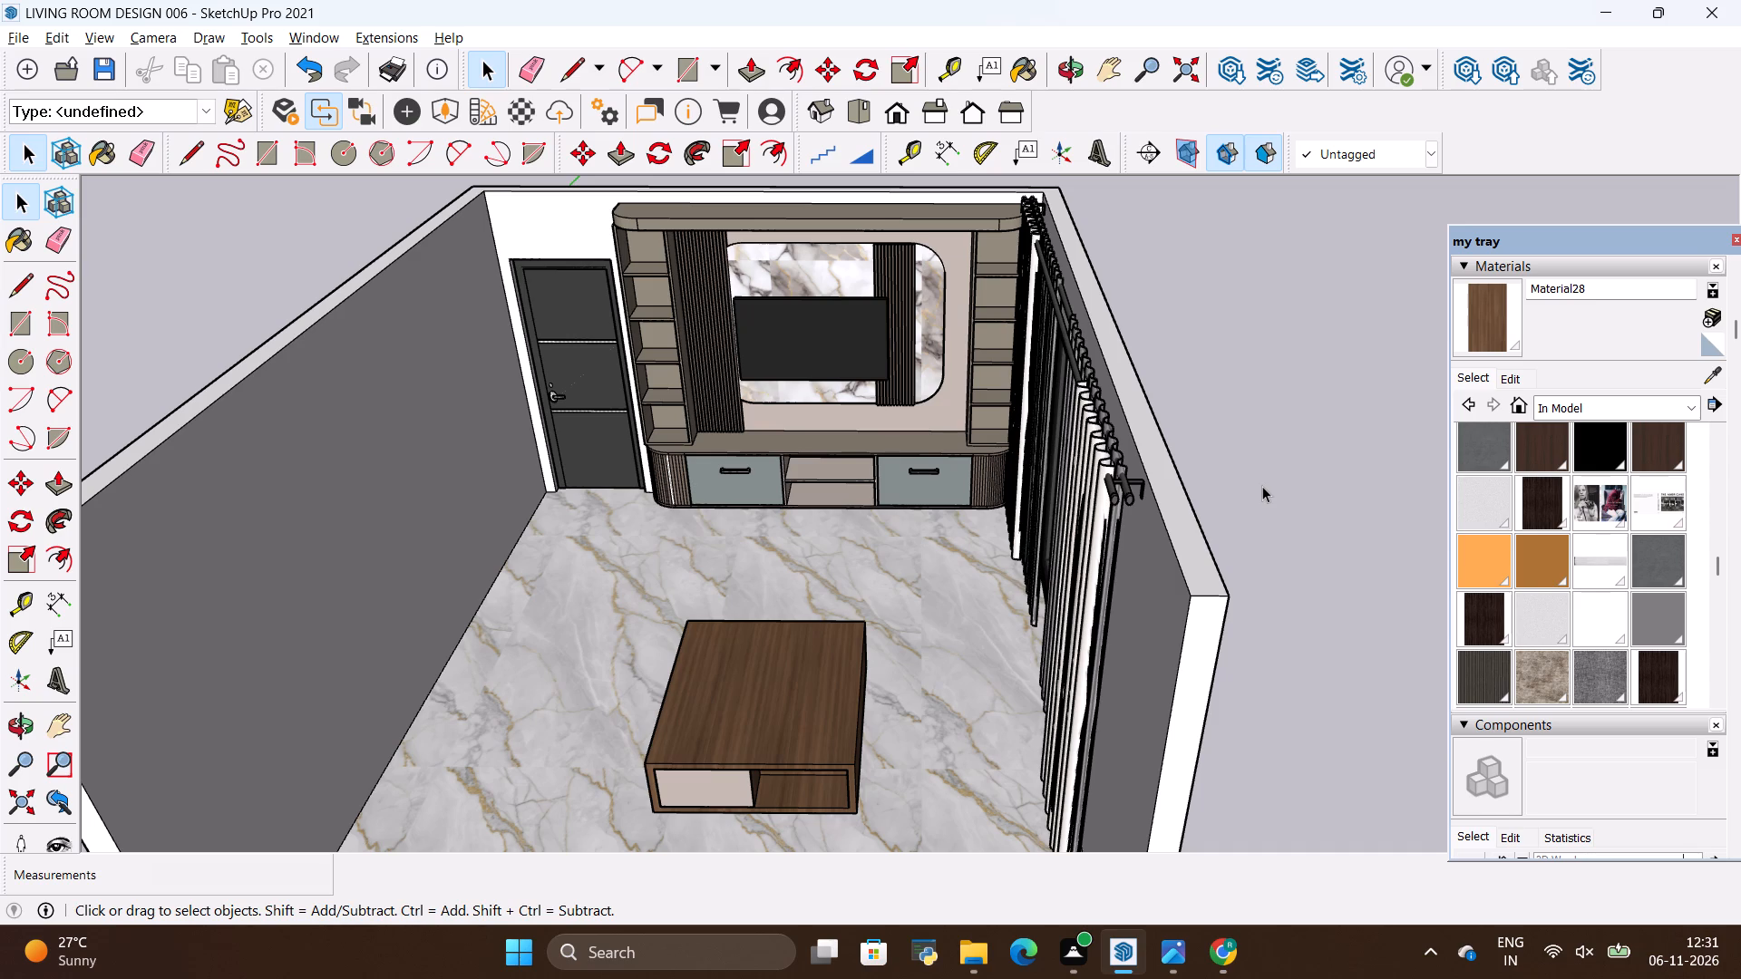
scroll(1256, 508, "down", 2)
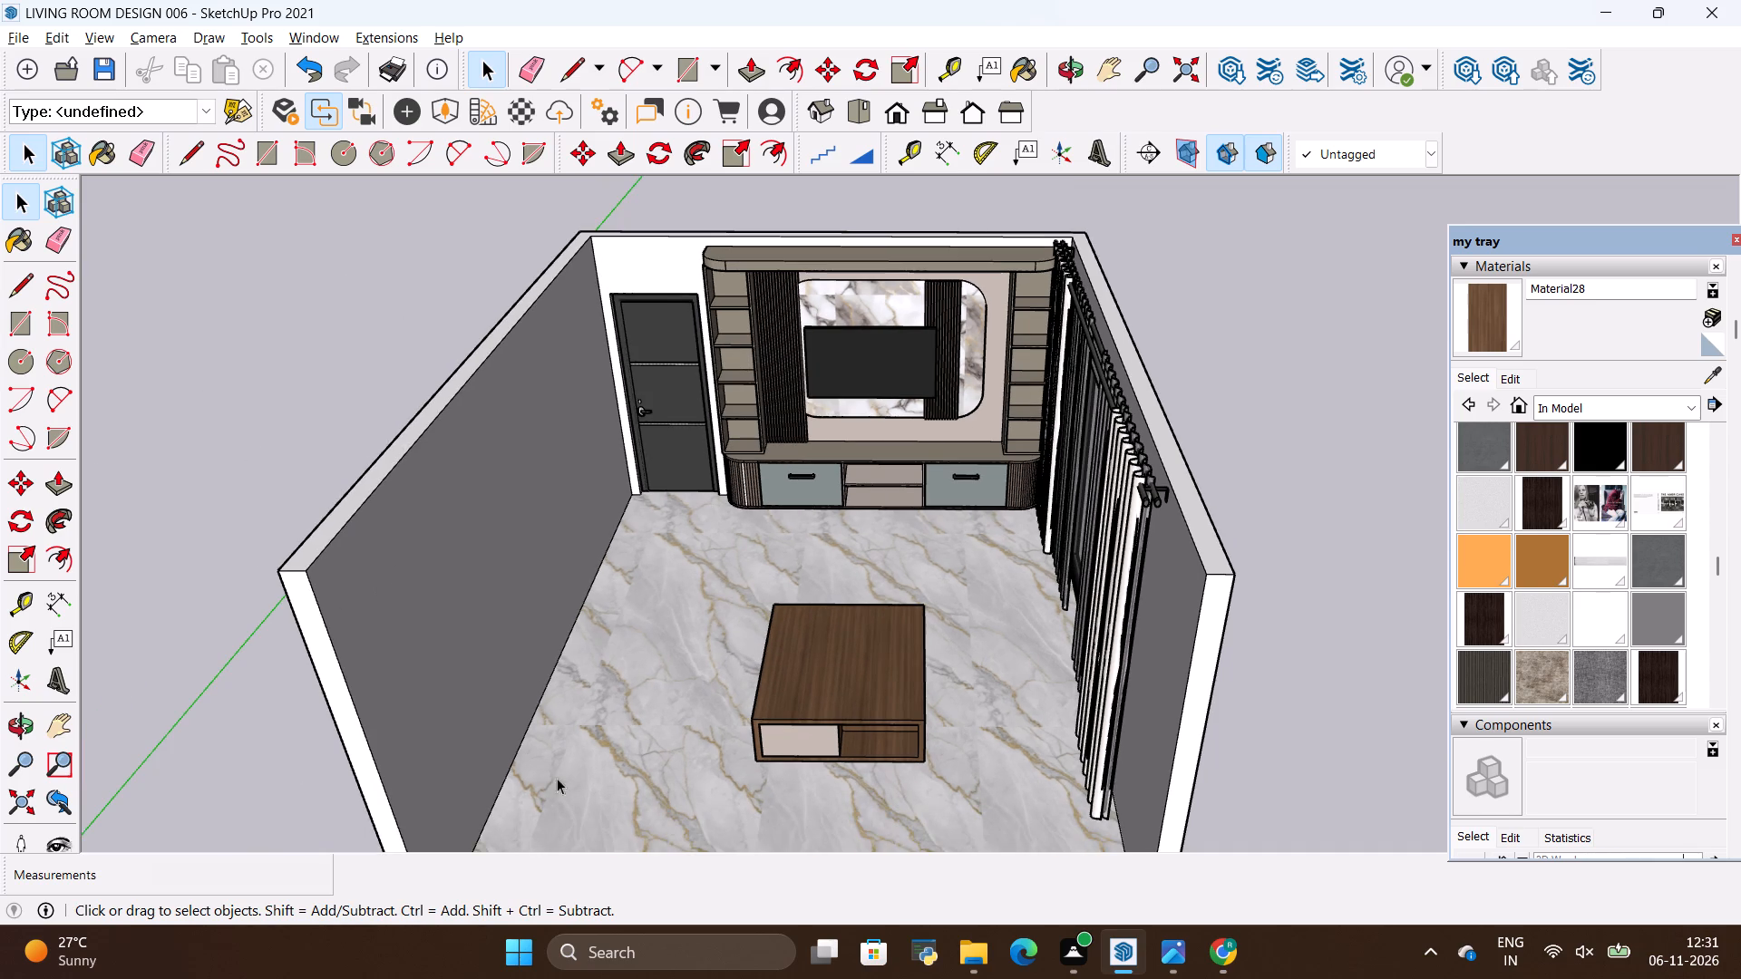
scroll(665, 635, "up", 3)
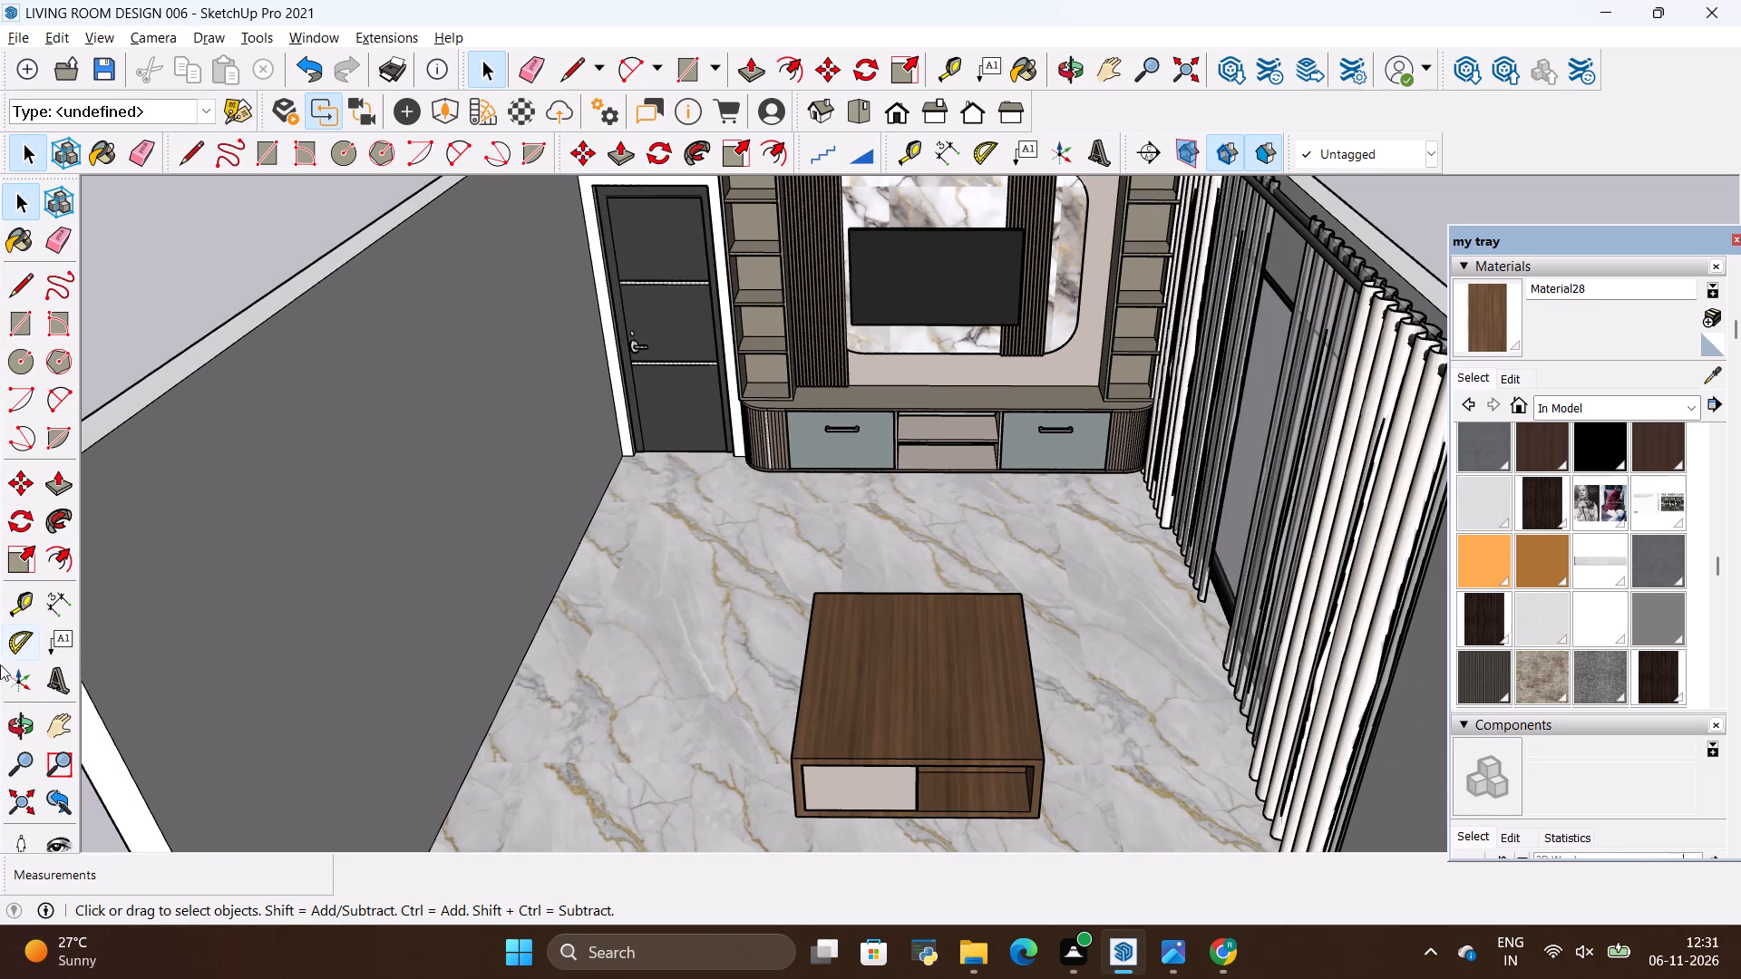
left_click(21, 719)
left_click_drag(355, 674, 351, 564)
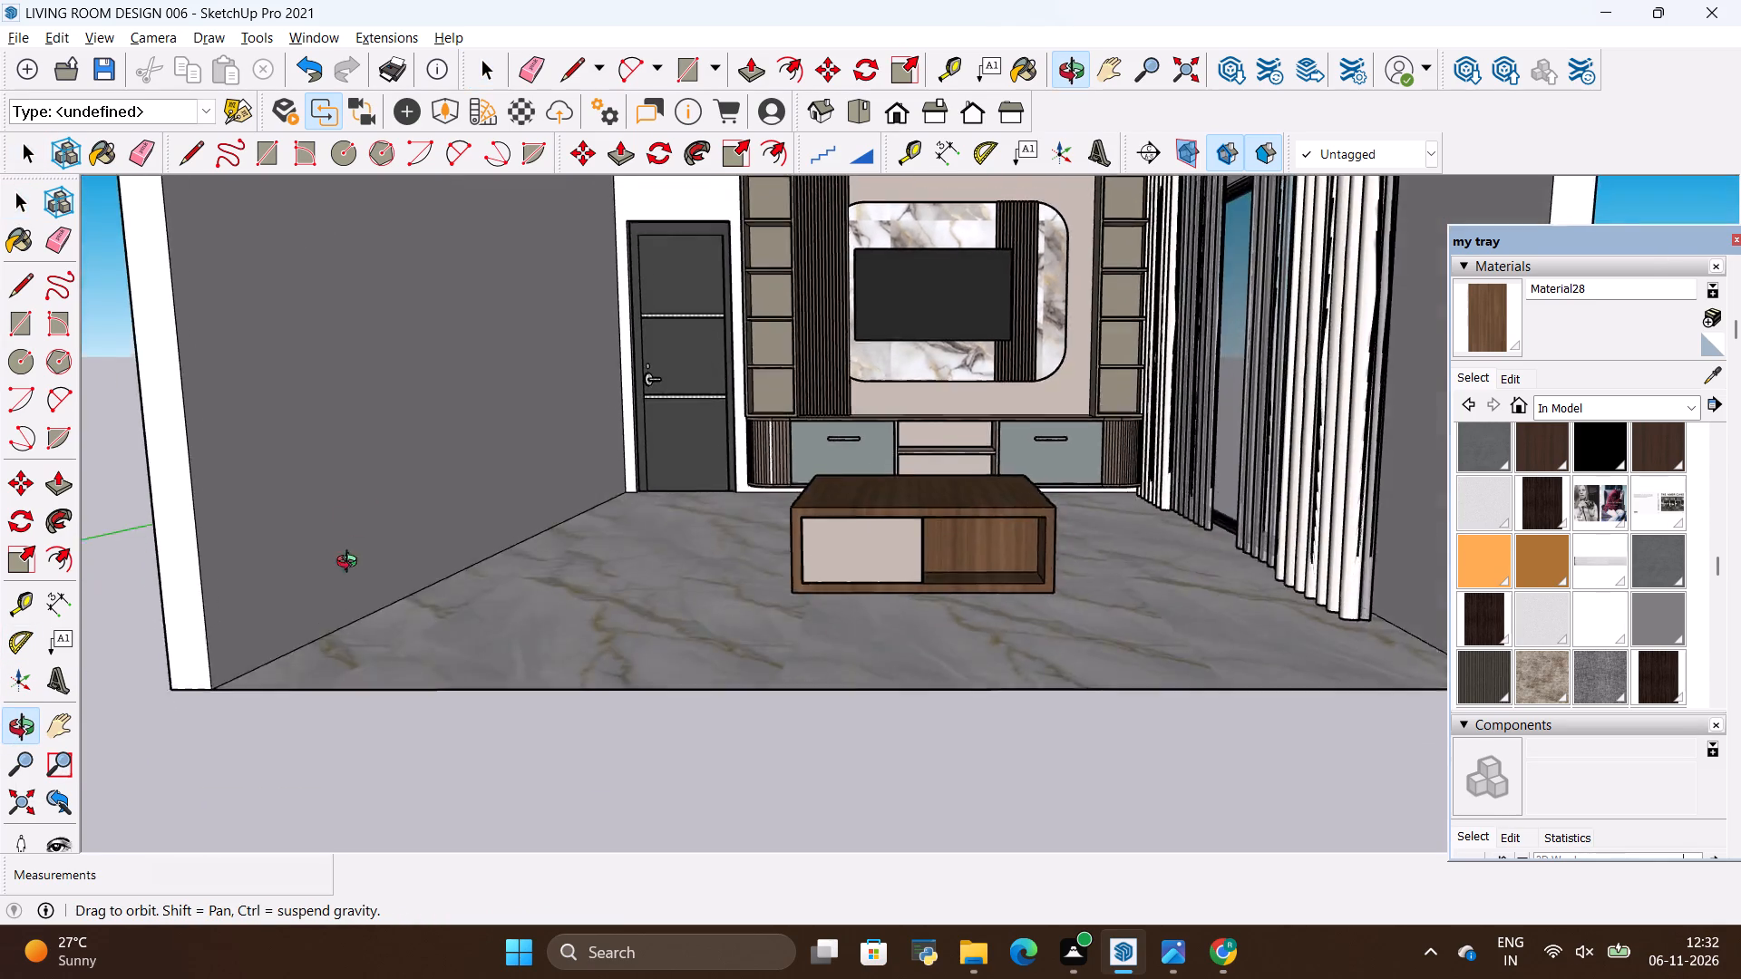
left_click_drag(351, 564, 337, 652)
scroll(514, 614, "down", 5)
left_click_drag(652, 658, 688, 539)
scroll(702, 567, "up", 2)
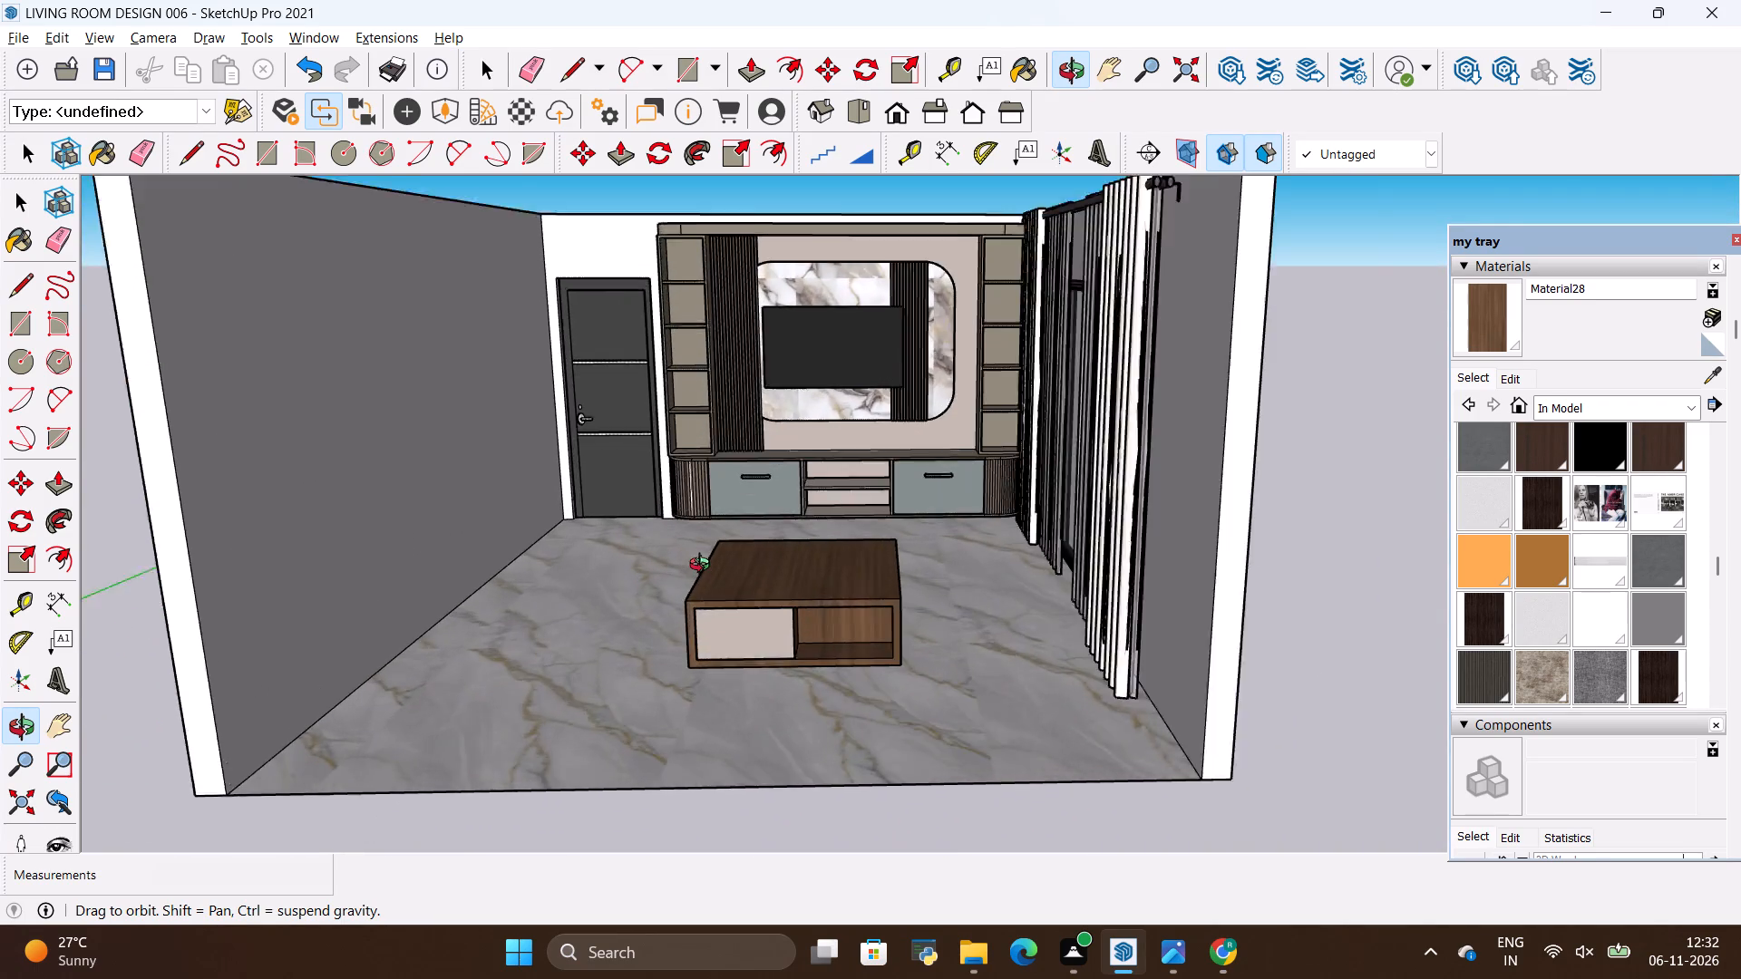
scroll(704, 567, "up", 6)
left_click_drag(758, 619, 774, 568)
left_click_drag(774, 585, 778, 690)
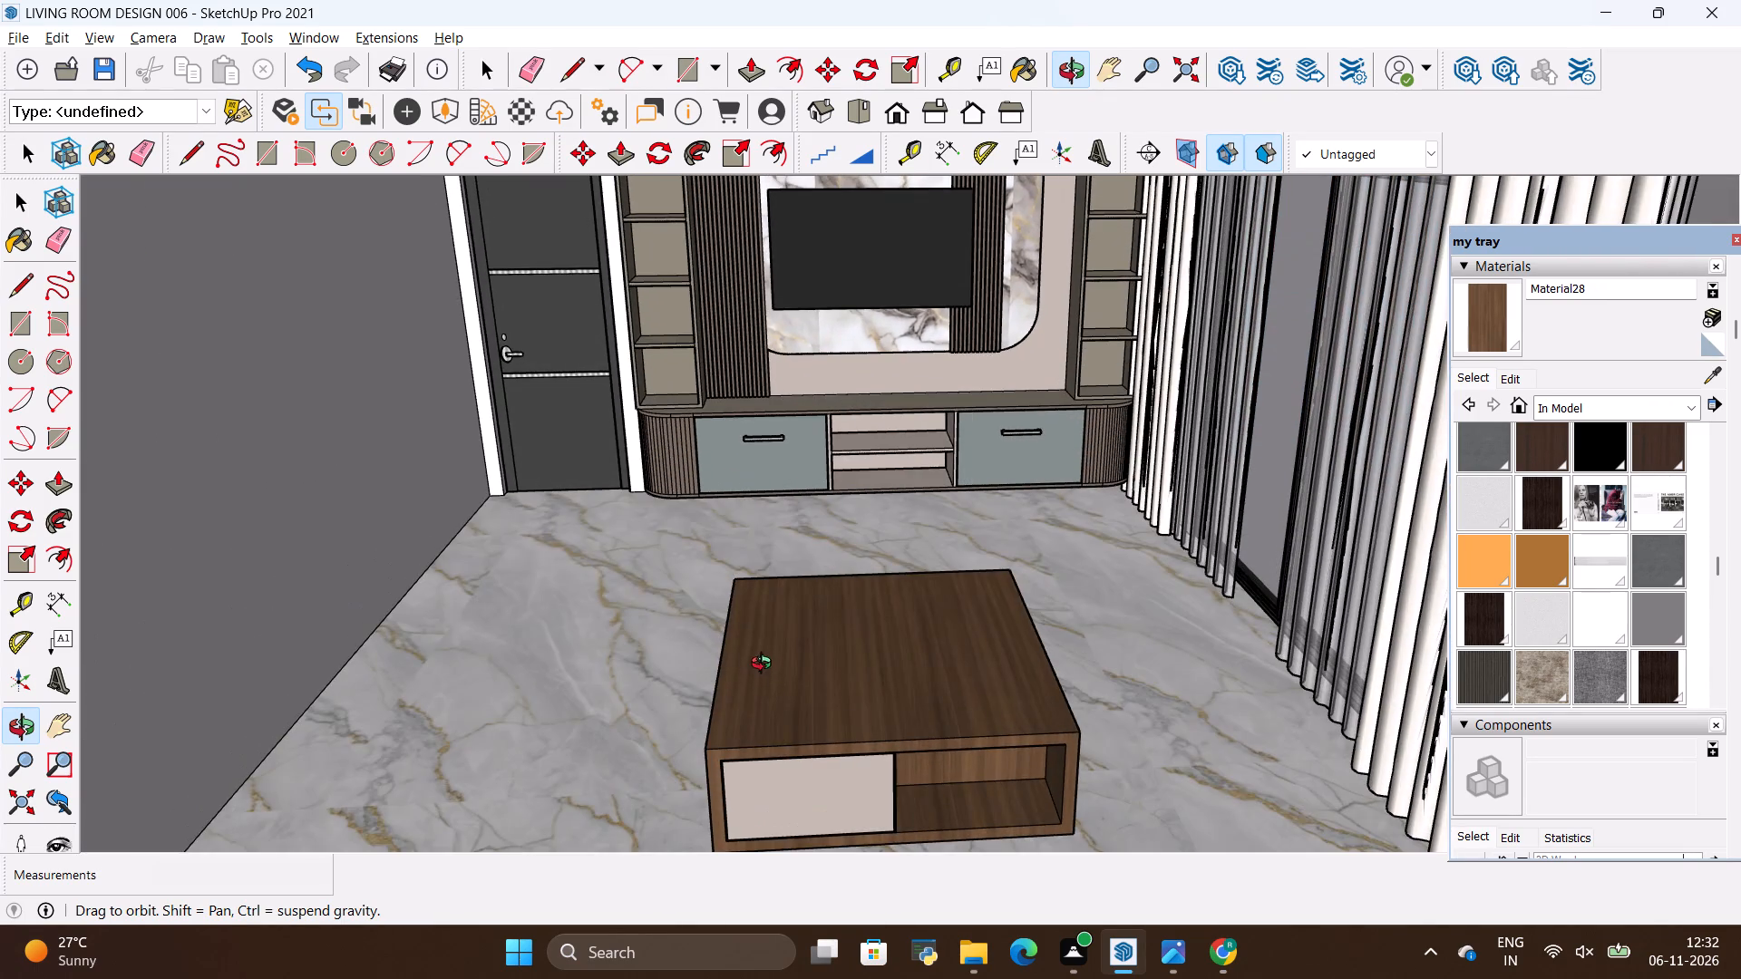
Compare the room's TV unit and coffee table finishes with the reference image.
key("alt+Tab")
scroll(765, 659, "down", 17)
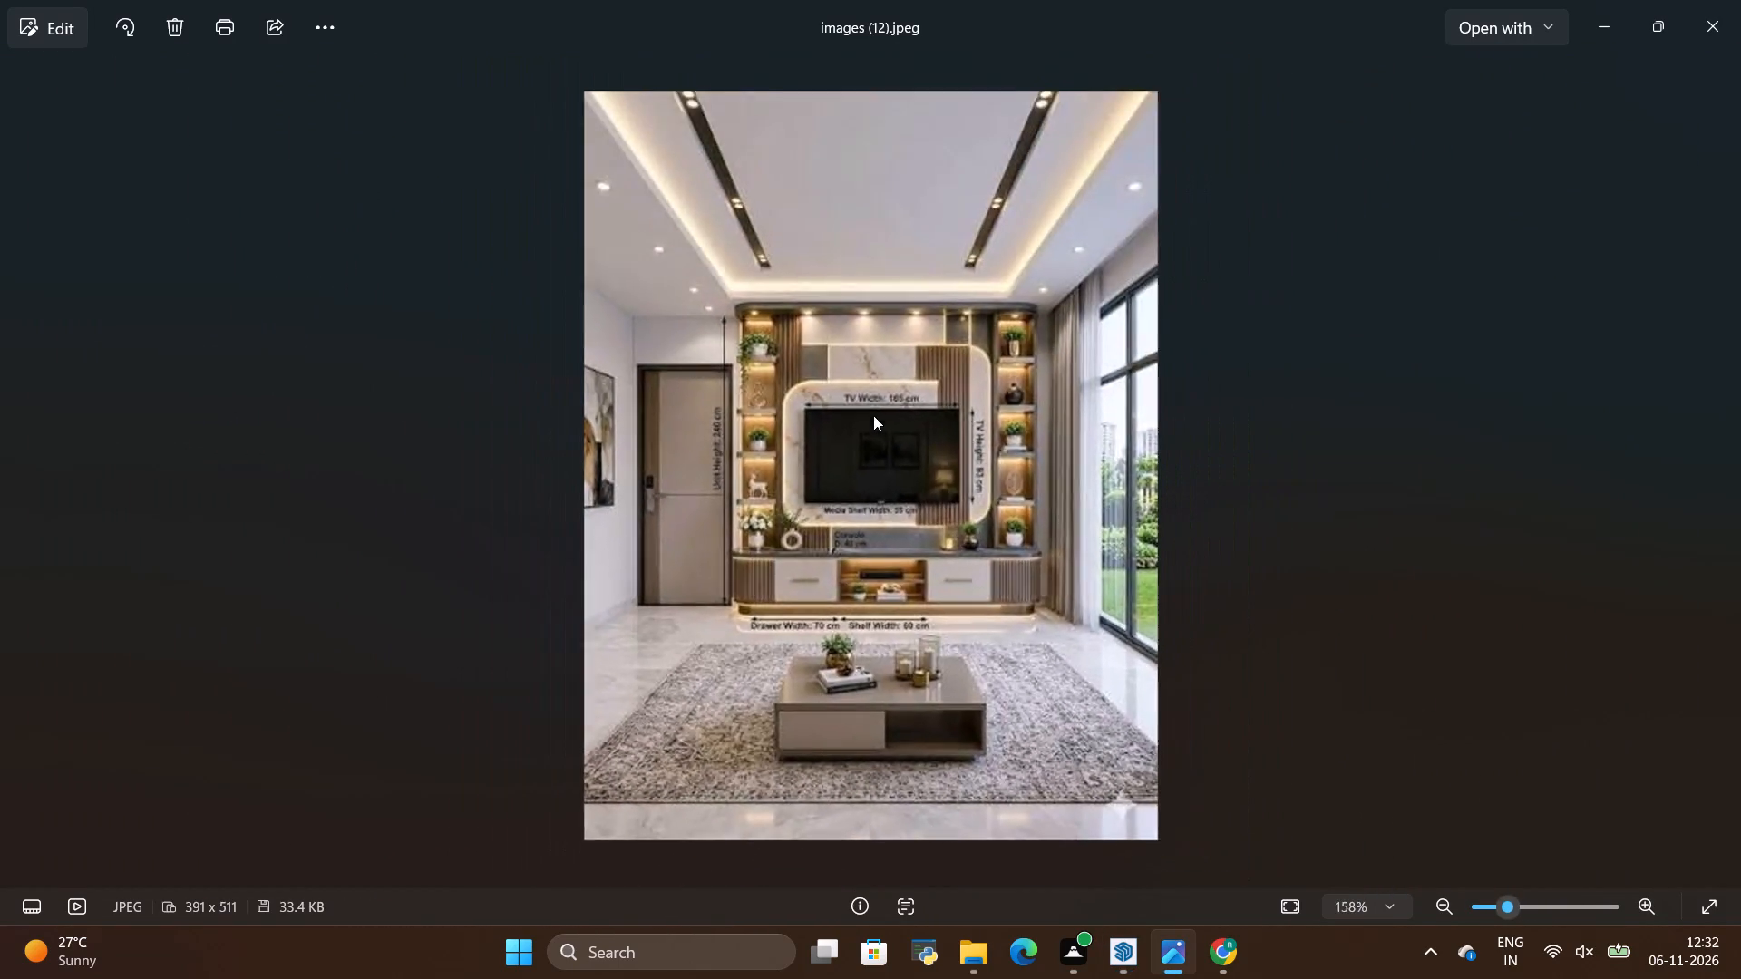
scroll(873, 415, "up", 4)
scroll(901, 598, "up", 3)
scroll(808, 560, "down", 4)
scroll(924, 708, "up", 3)
key("alt+Tab")
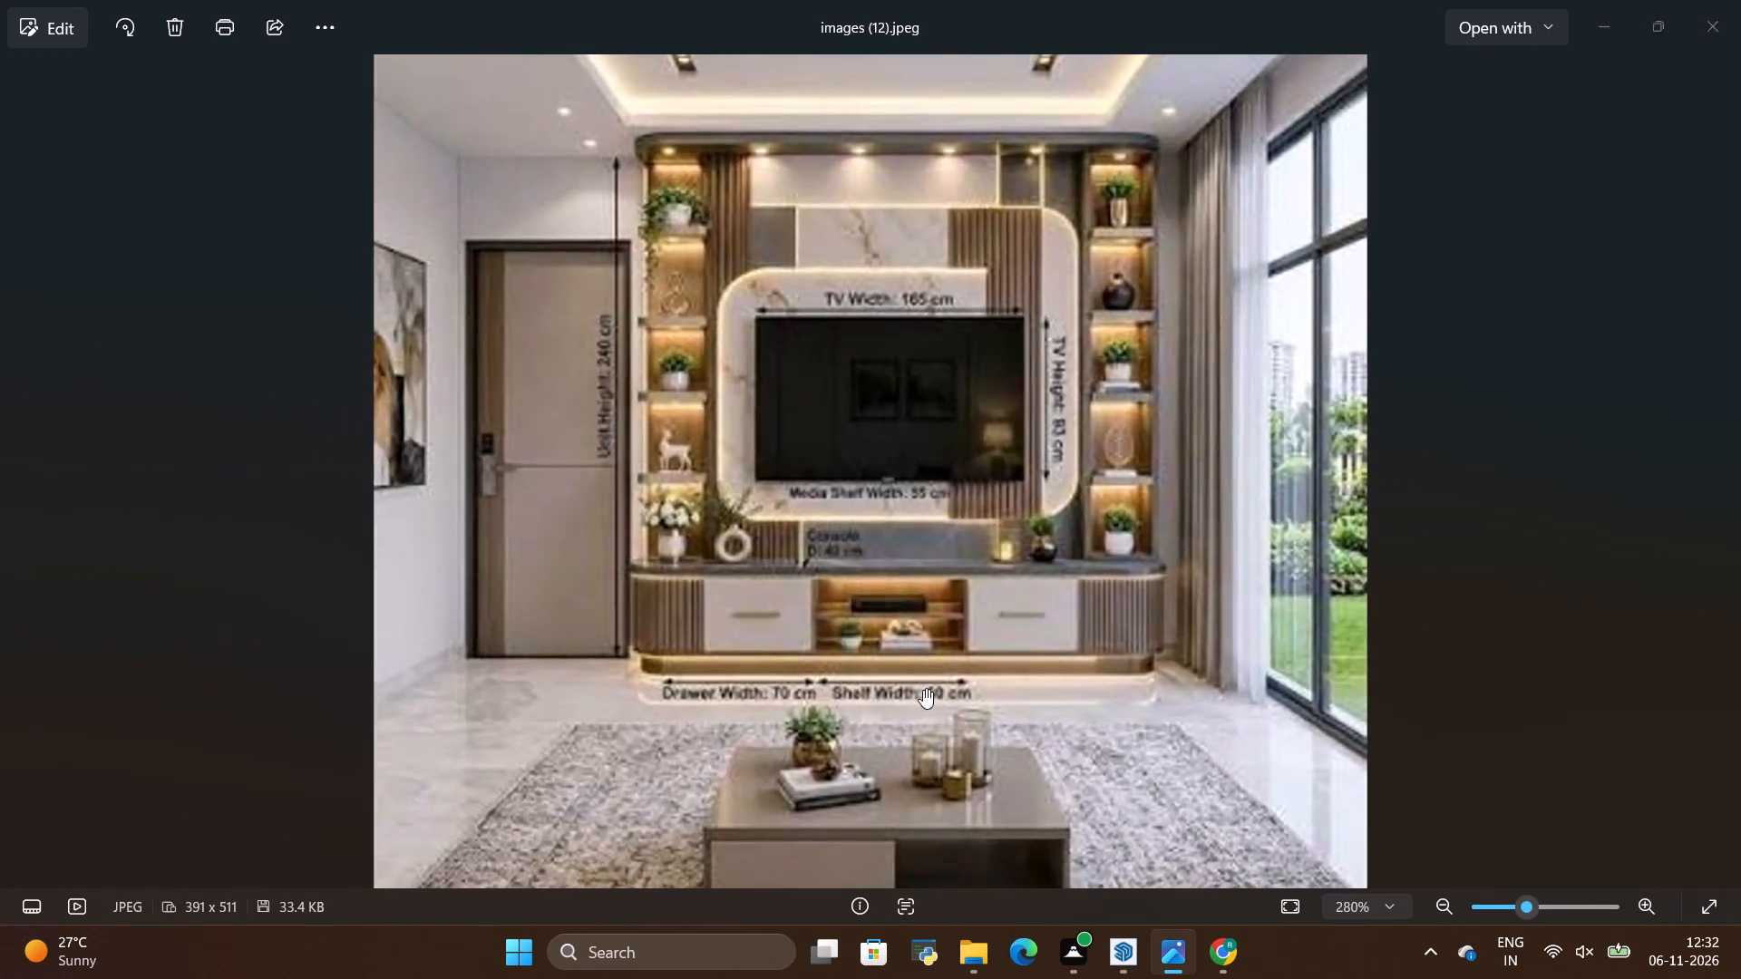
scroll(887, 639, "down", 8)
left_click_drag(923, 506, 884, 428)
scroll(865, 451, "up", 3)
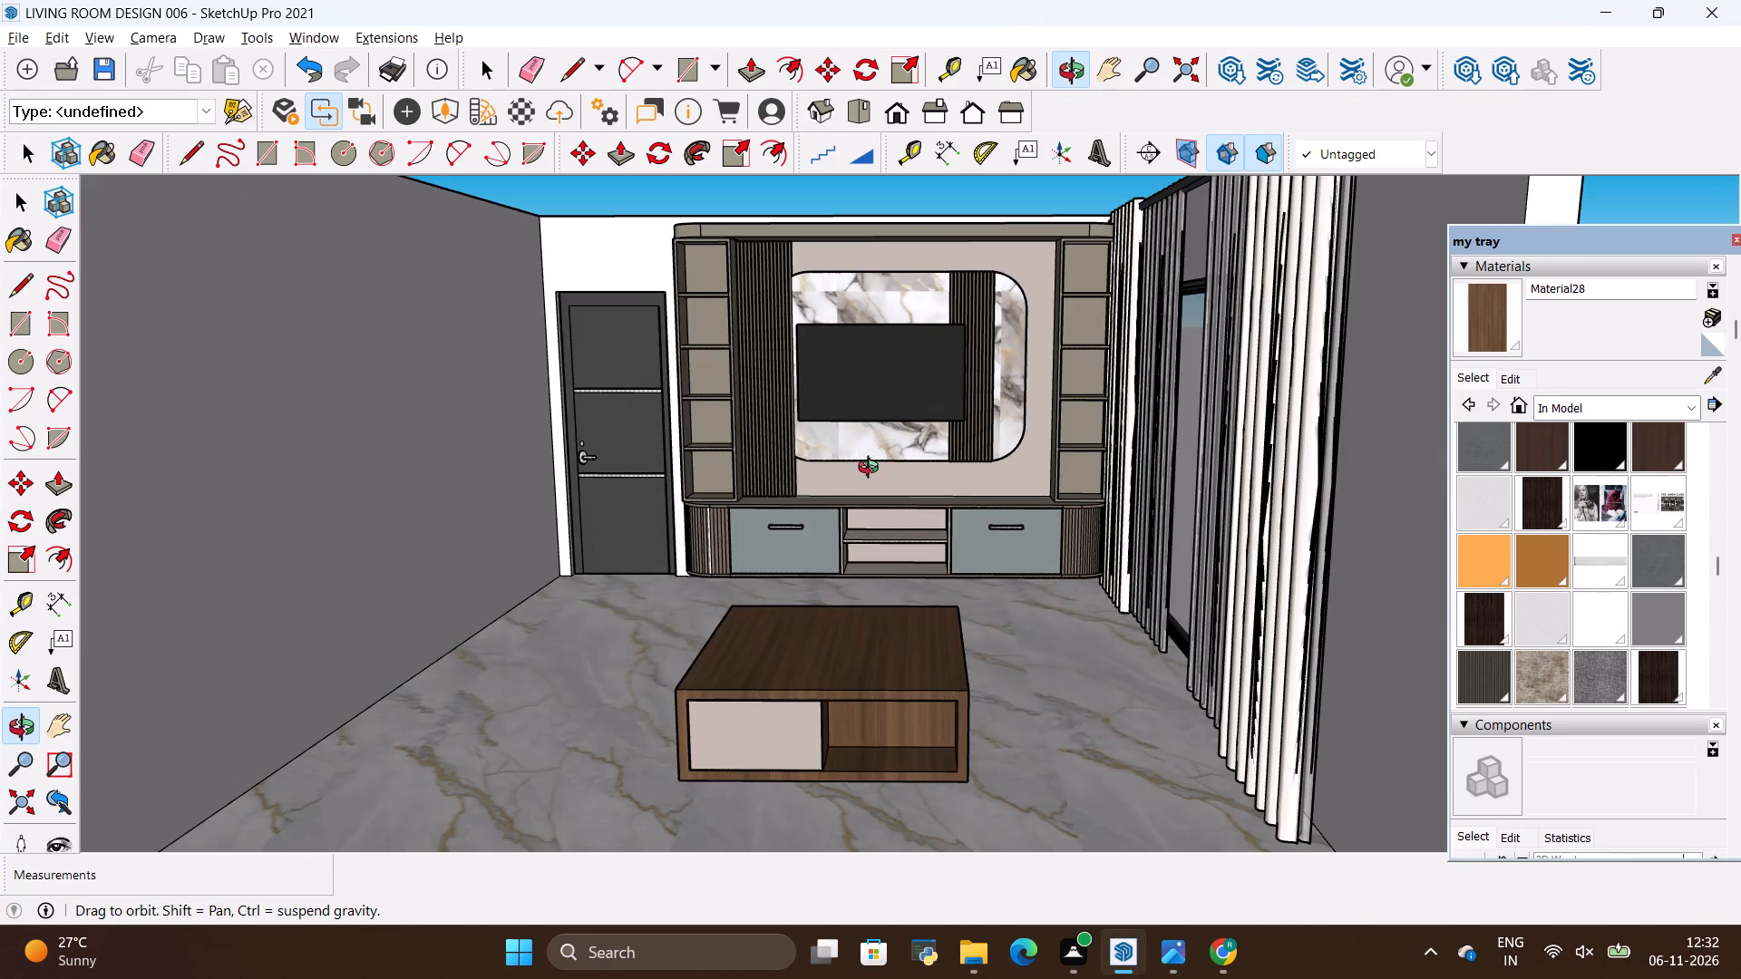
key("alt+Tab")
key("alt+Tab")
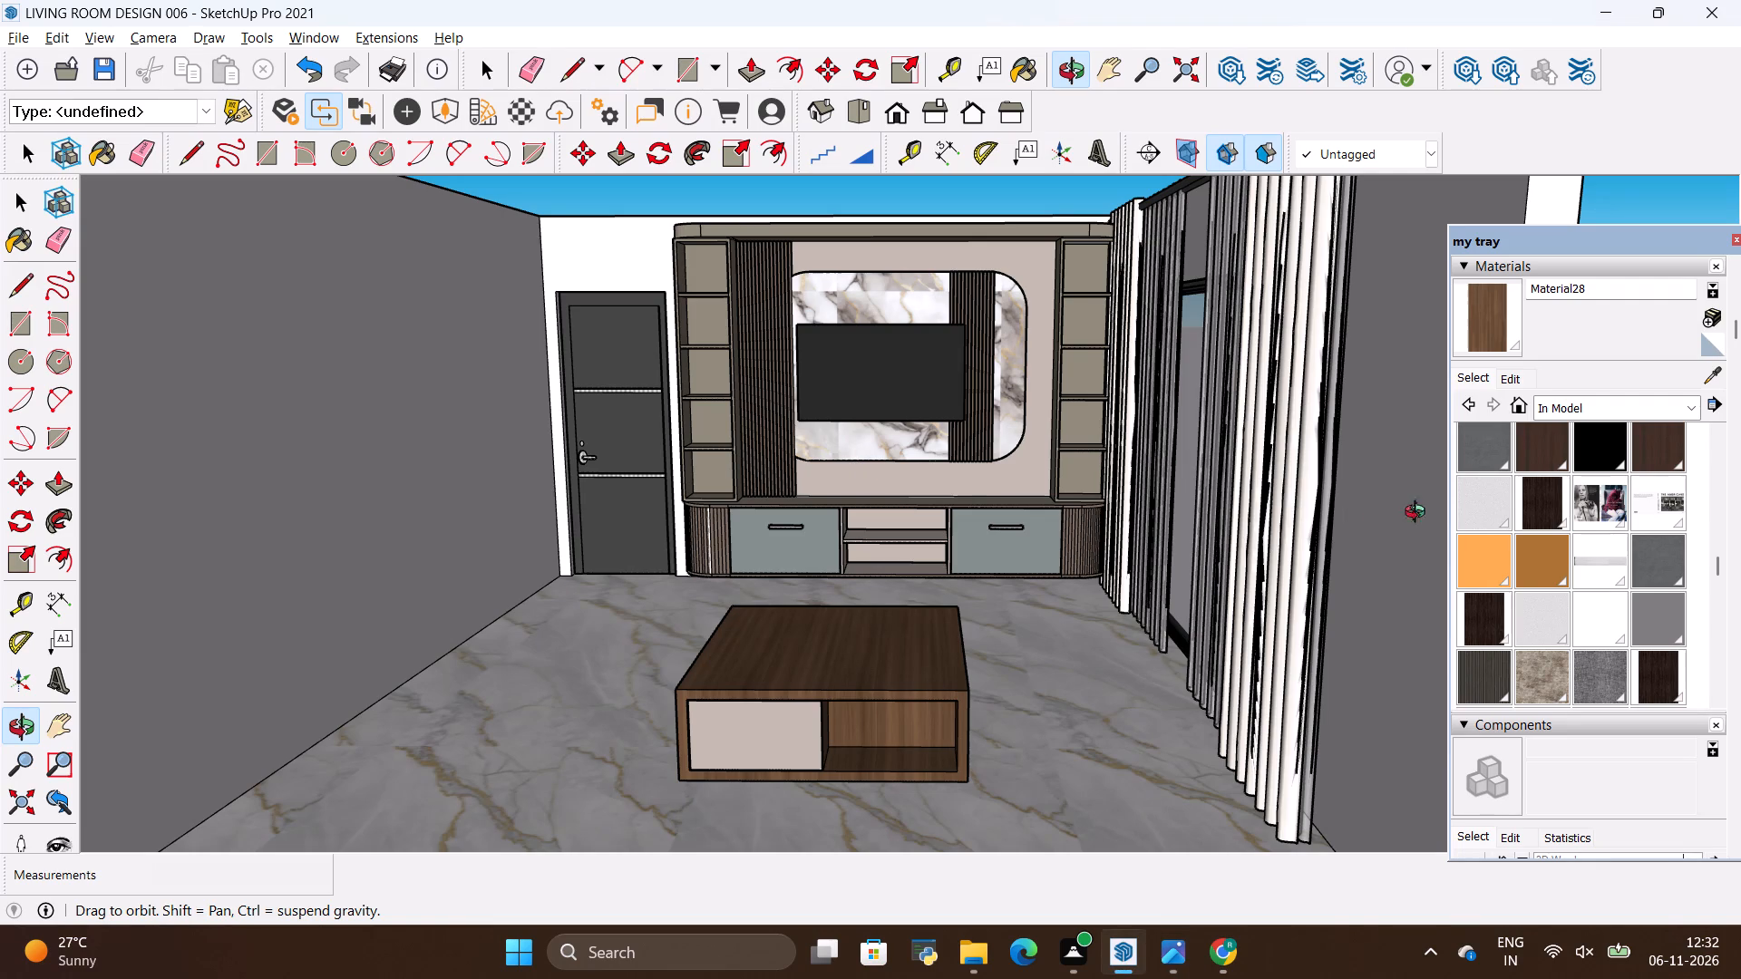
Sample the beige Material24 from the TV unit's back panel and paint the room's back wall and both side walls with it.
left_click(1717, 367)
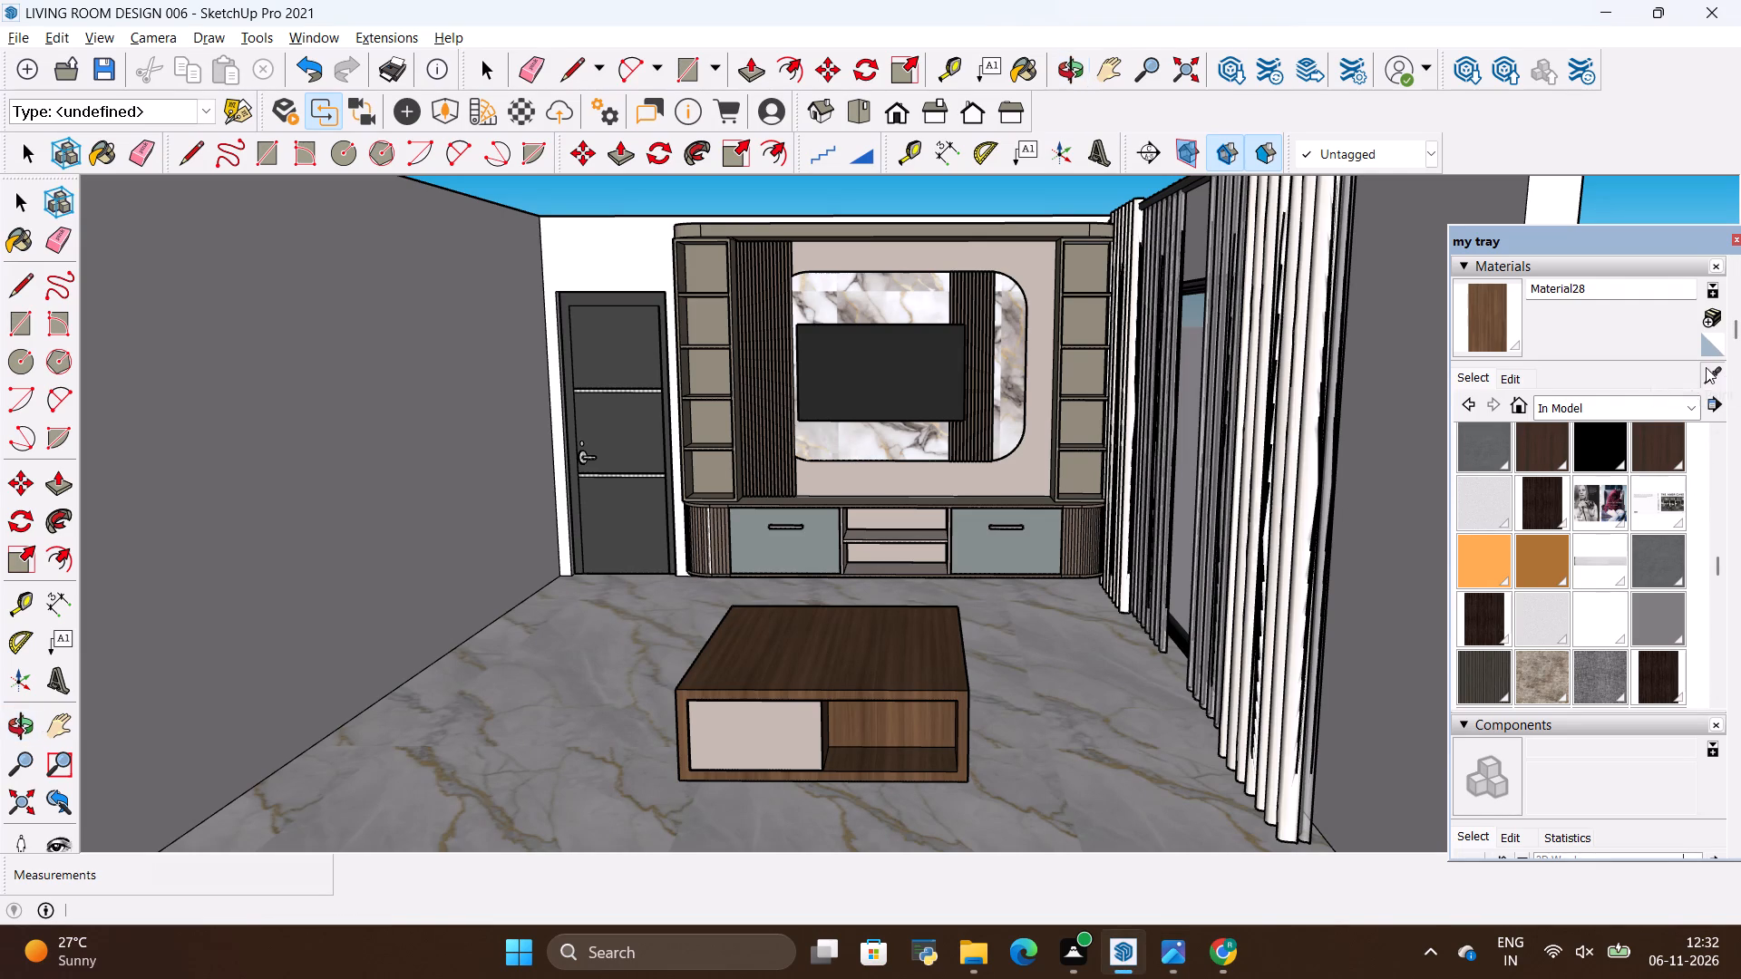
left_click(1033, 477)
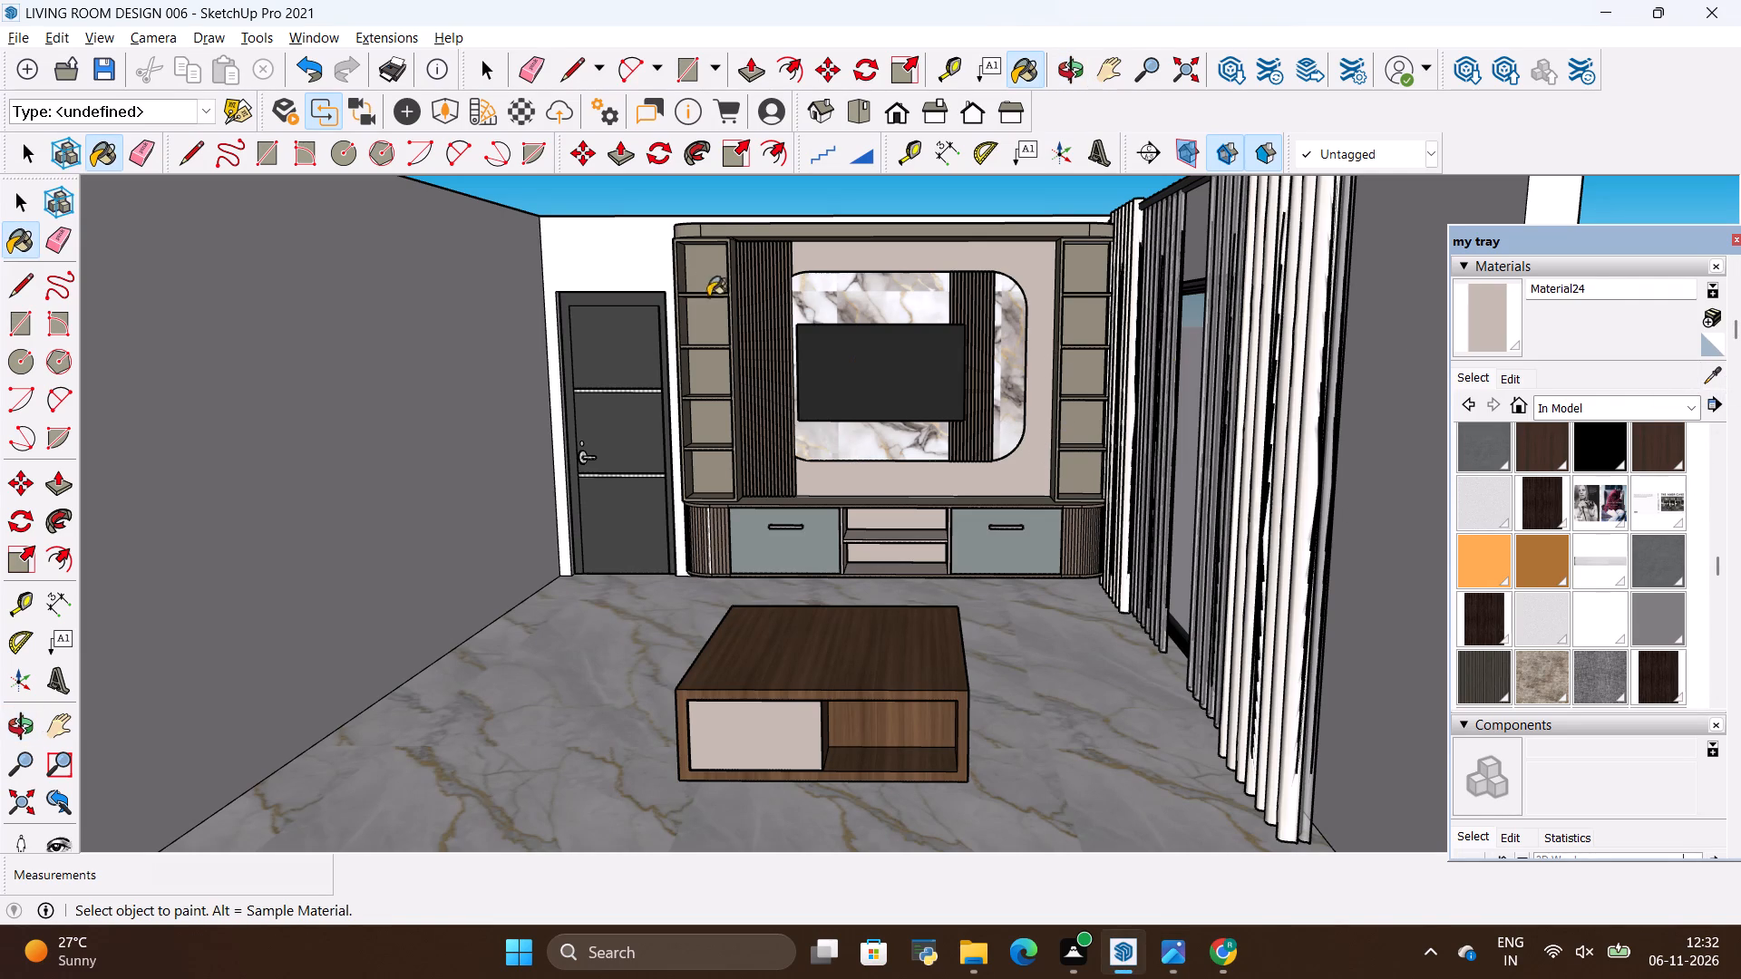
left_click(597, 270)
left_click(388, 356)
scroll(384, 393, "down", 4)
scroll(577, 416, "up", 2)
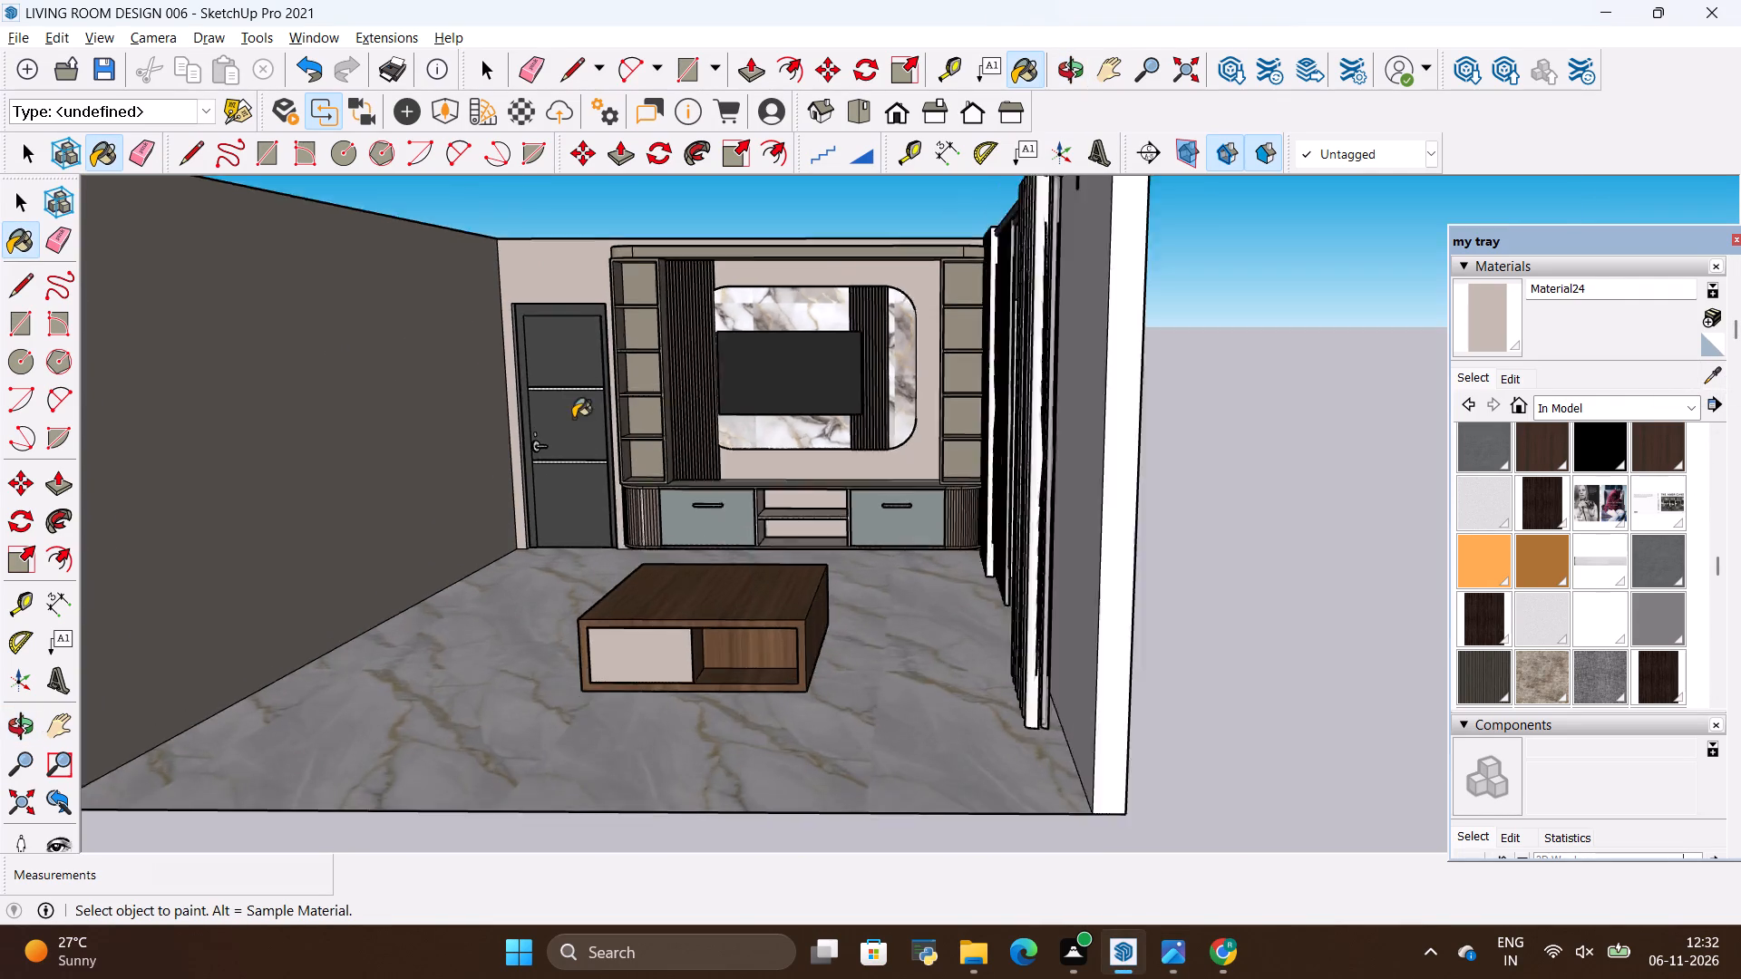
scroll(573, 418, "up", 2)
scroll(1045, 420, "down", 2)
left_click(1393, 464)
key("space")
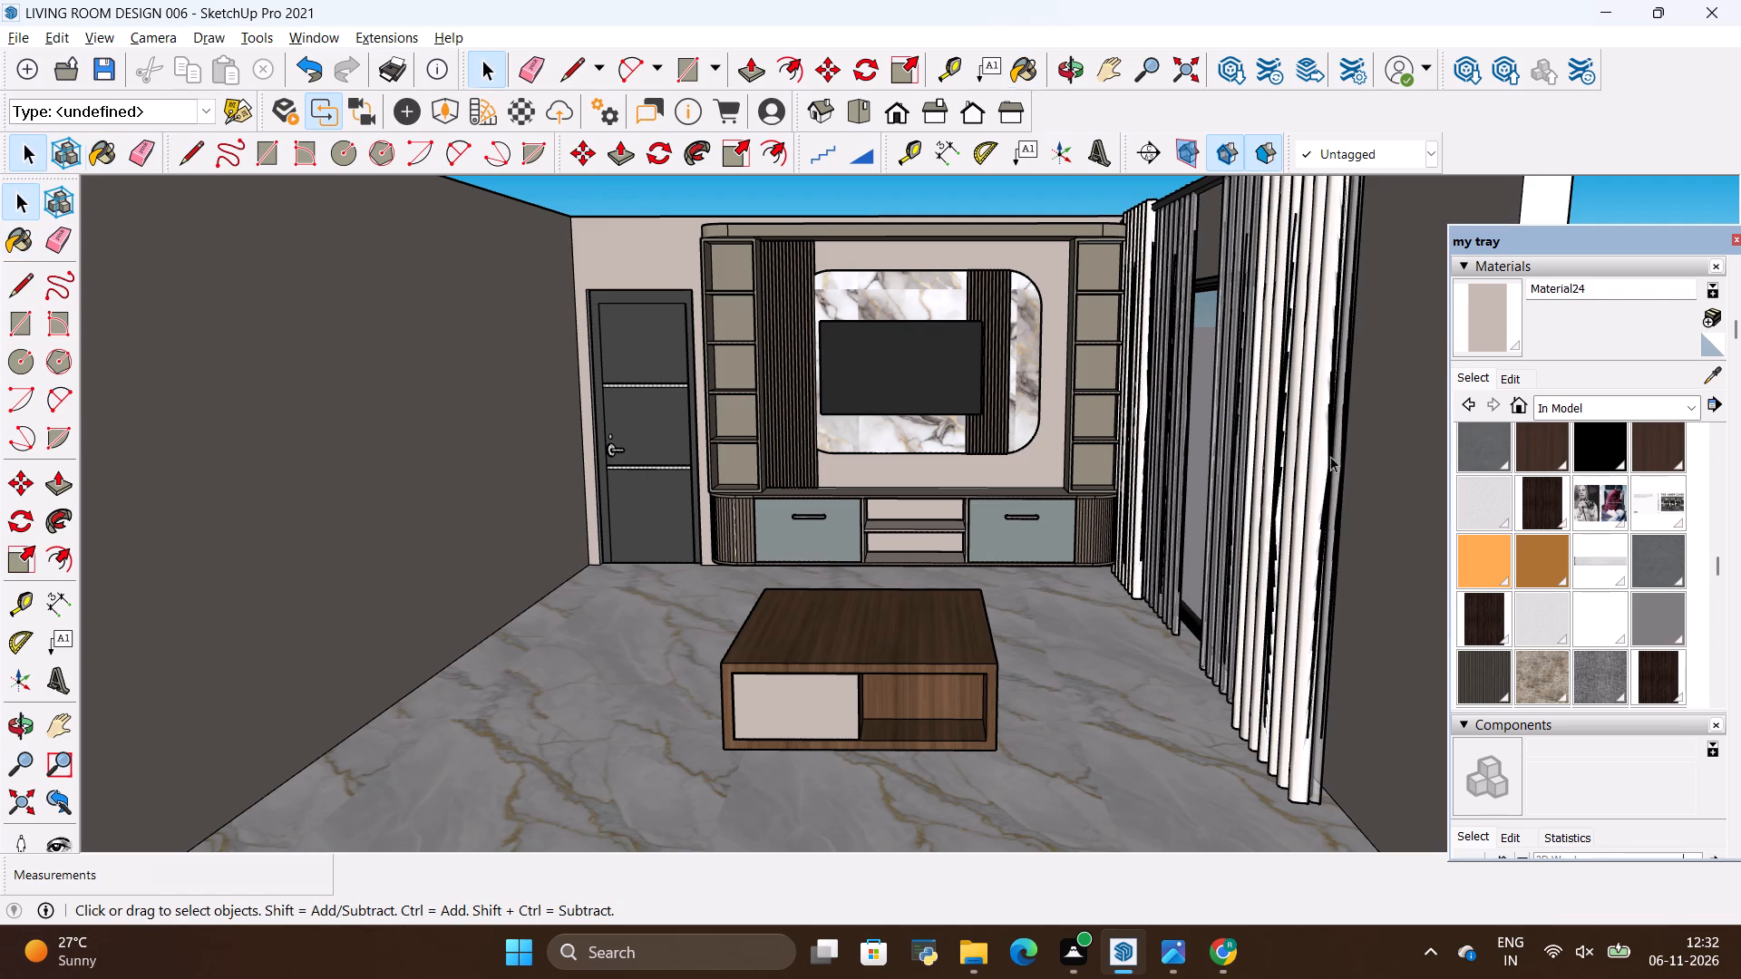
Compare the repainted walls and furnished room with the reference image.
left_click(697, 638)
scroll(965, 625, "down", 5)
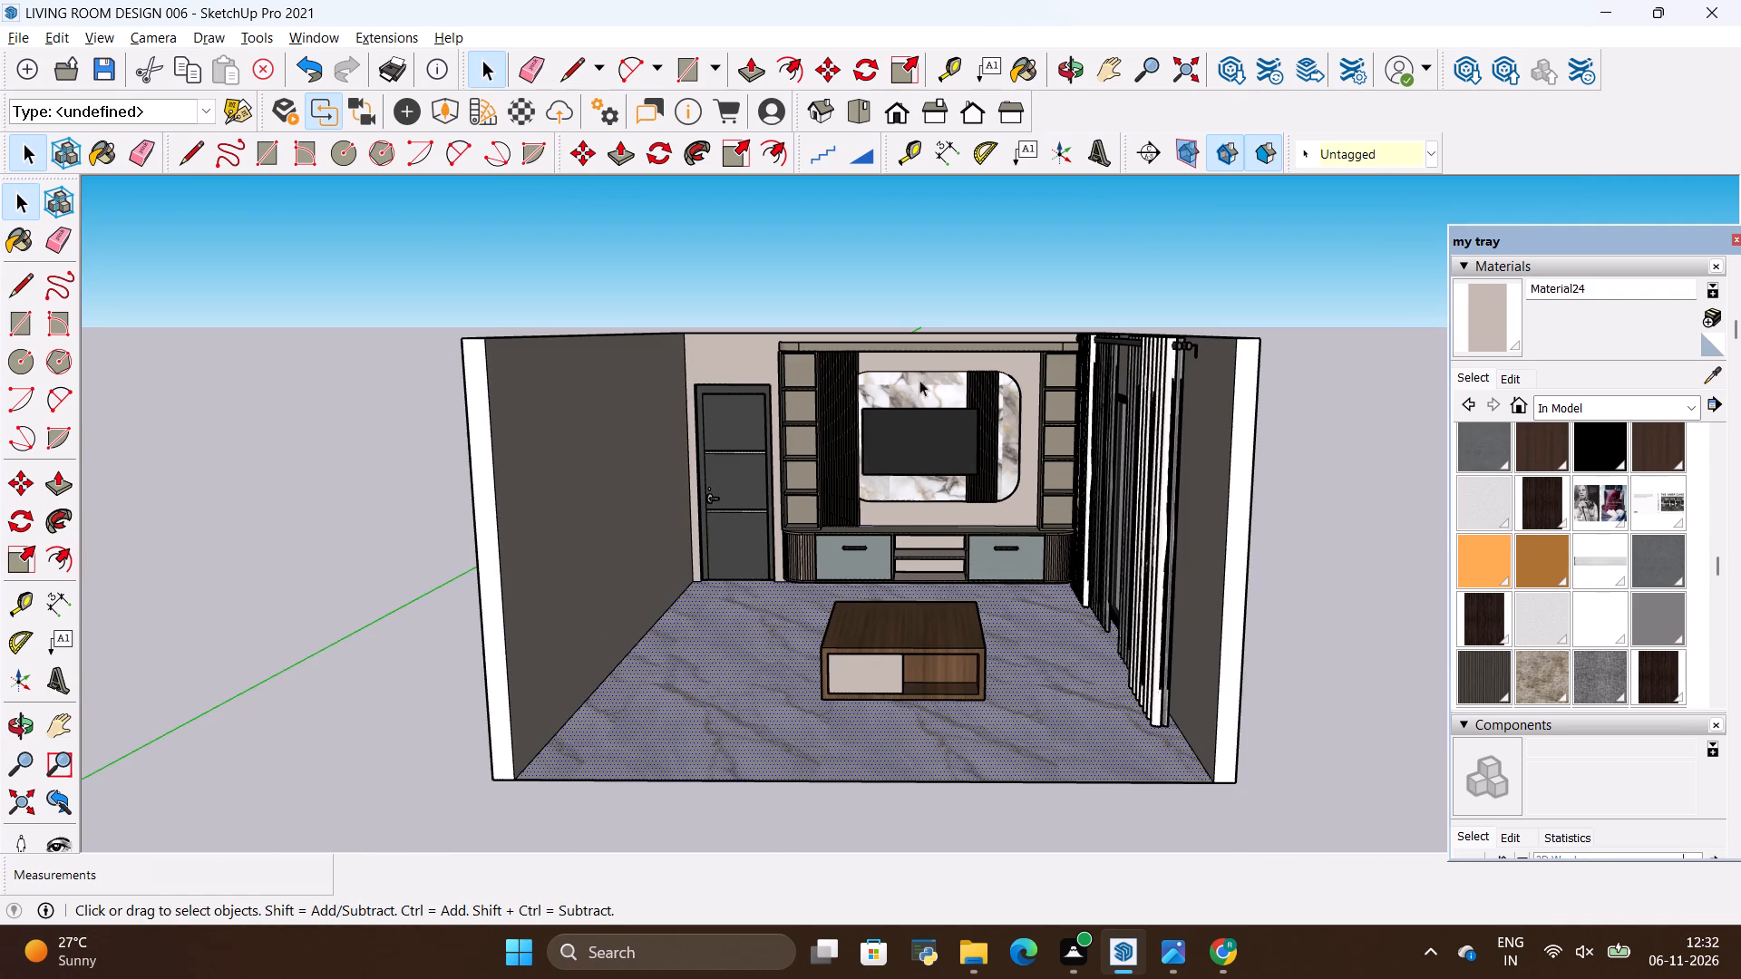
key("space")
left_click(949, 278)
scroll(936, 561, "up", 3)
key("alt+Tab")
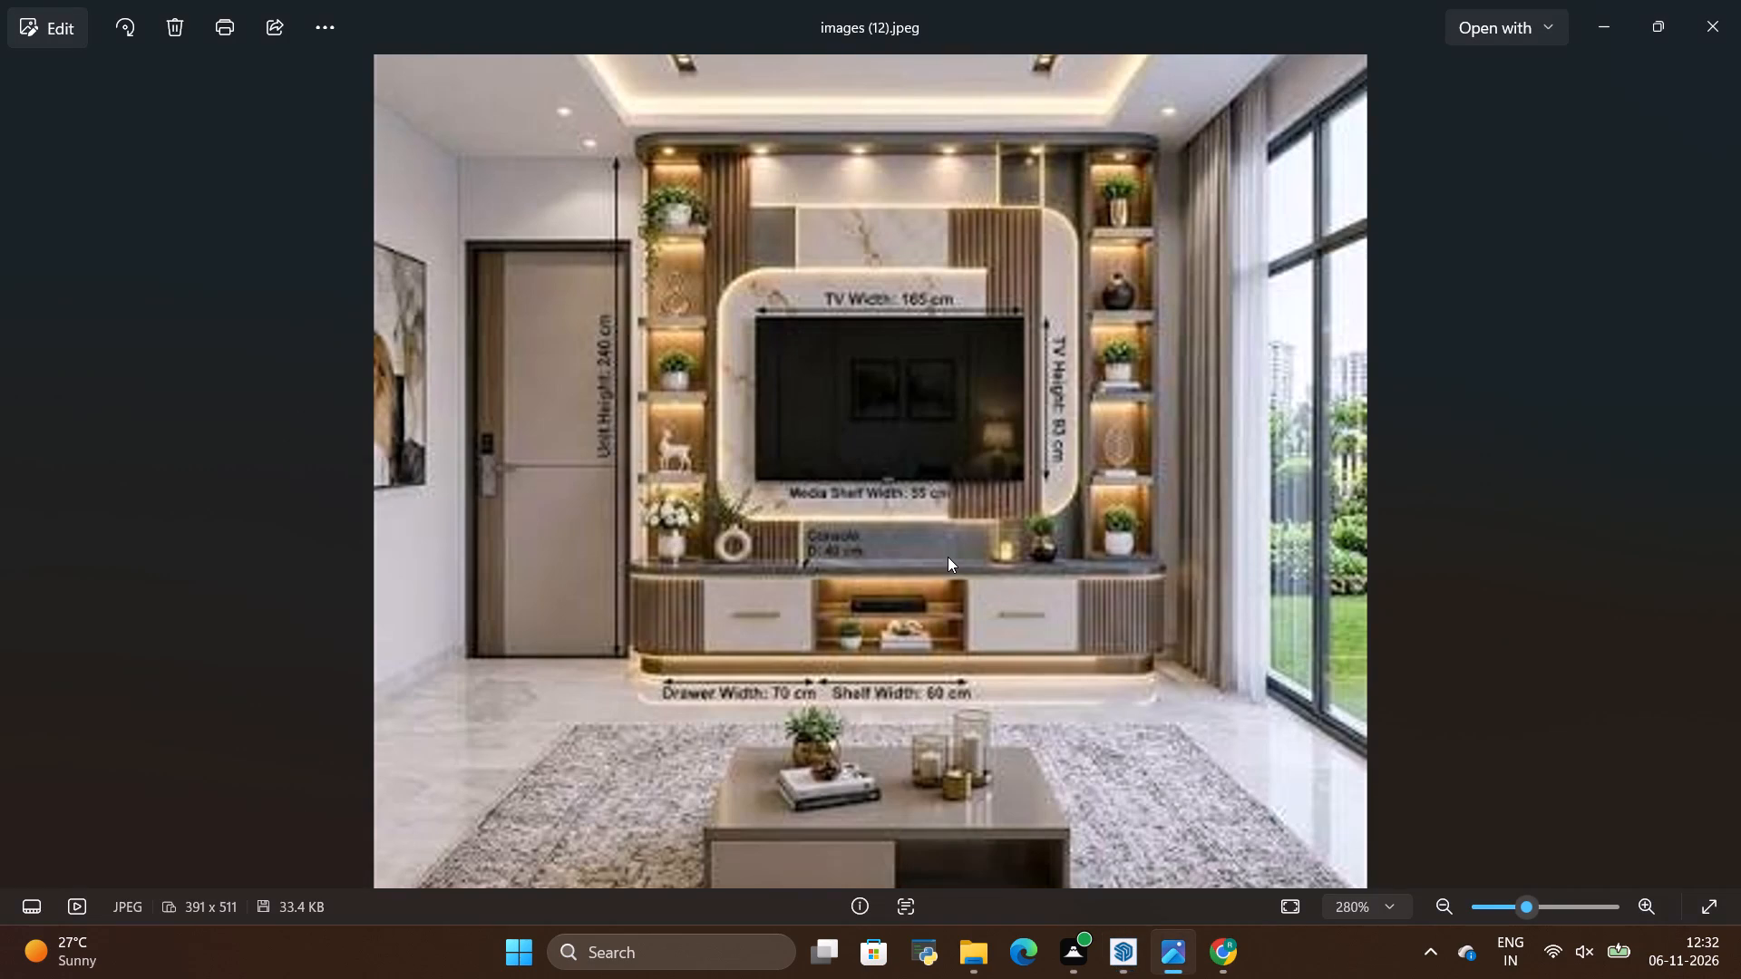
key("alt+Tab")
scroll(952, 558, "down", 2)
scroll(918, 568, "up", 2)
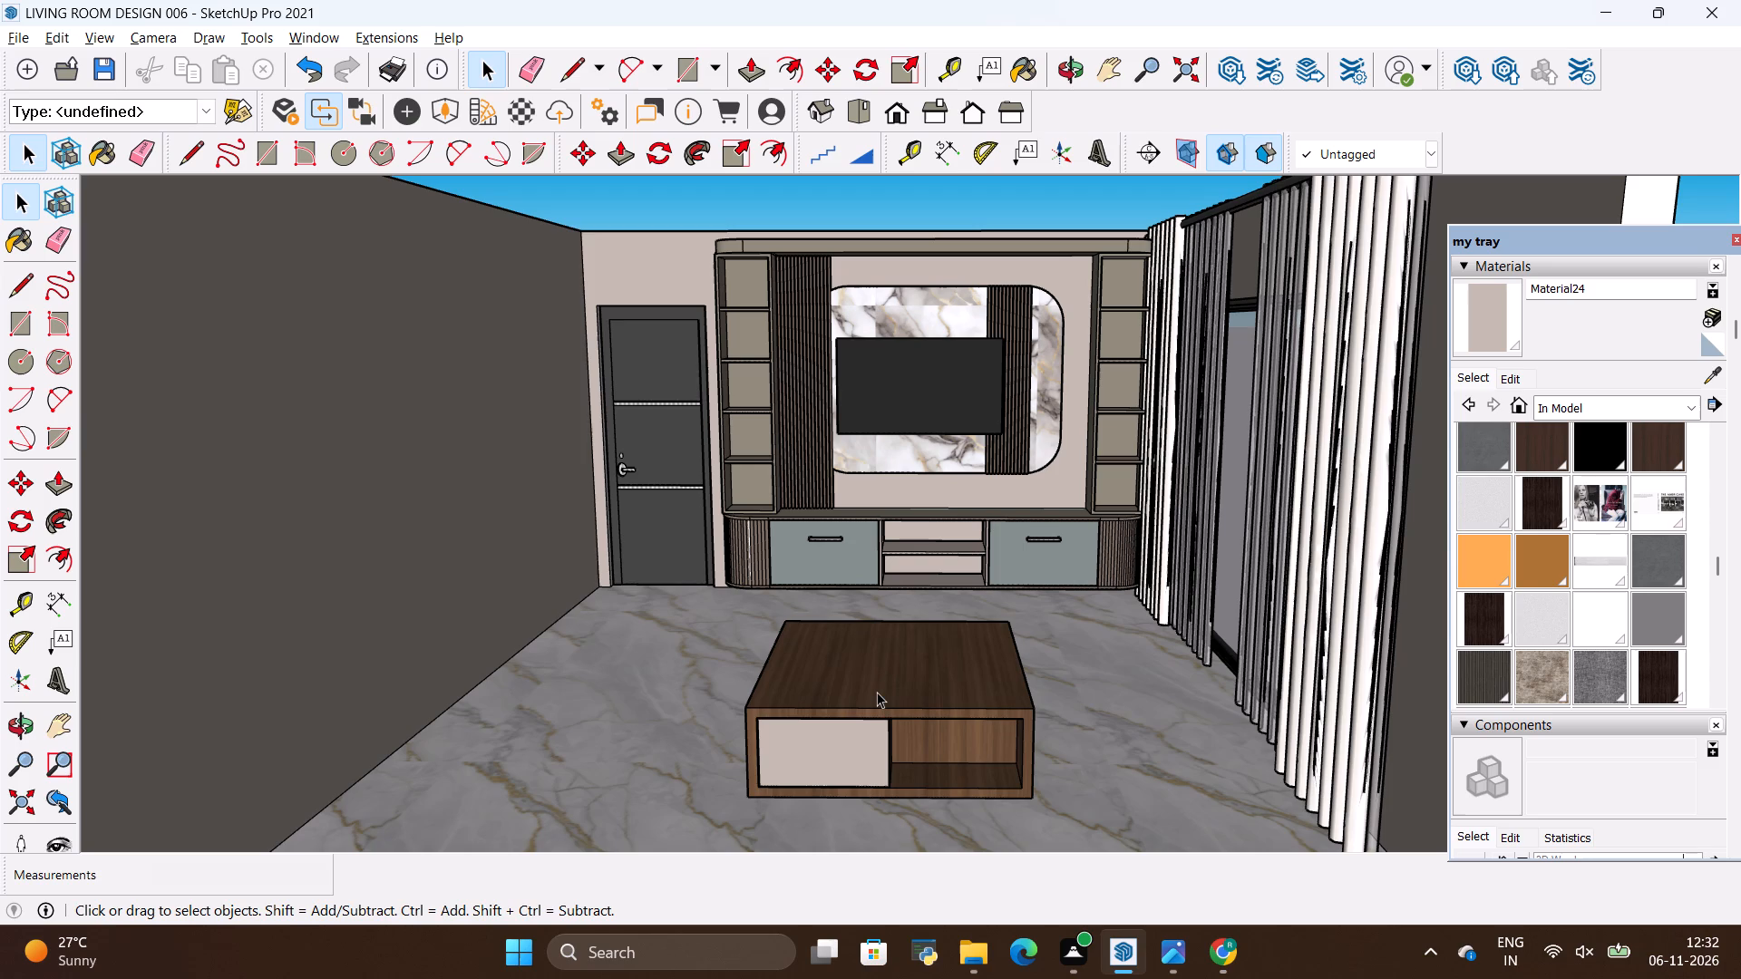
scroll(868, 688, "down", 1)
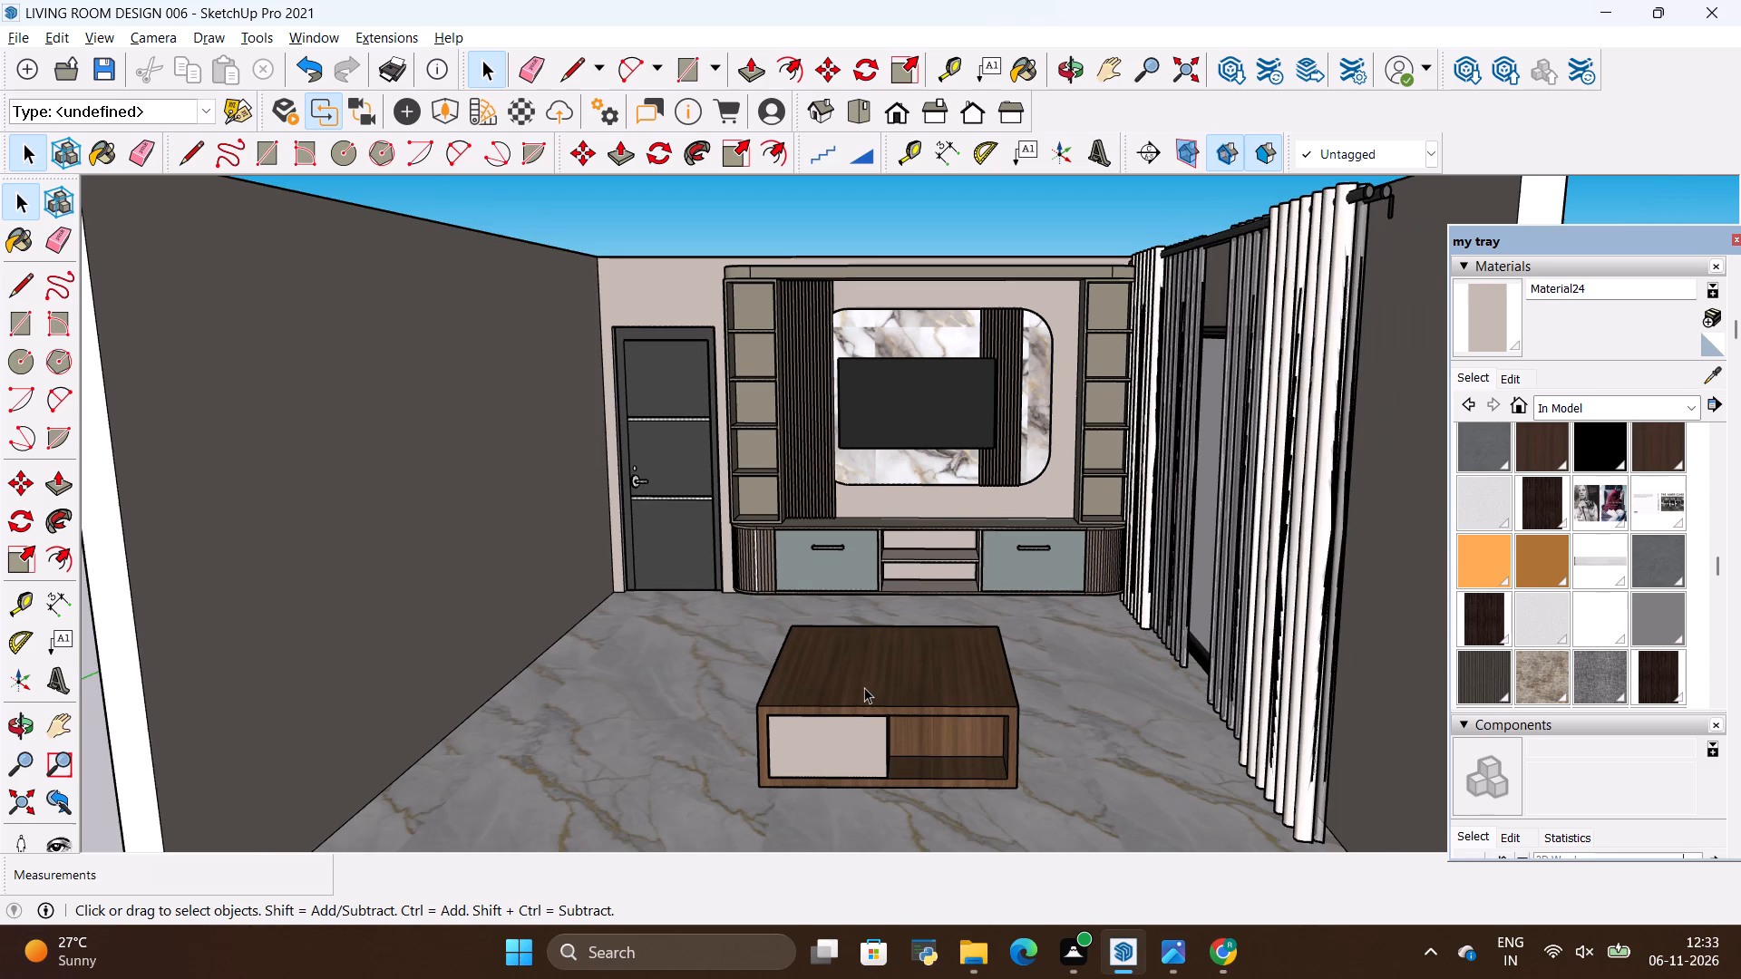
scroll(851, 687, "up", 3)
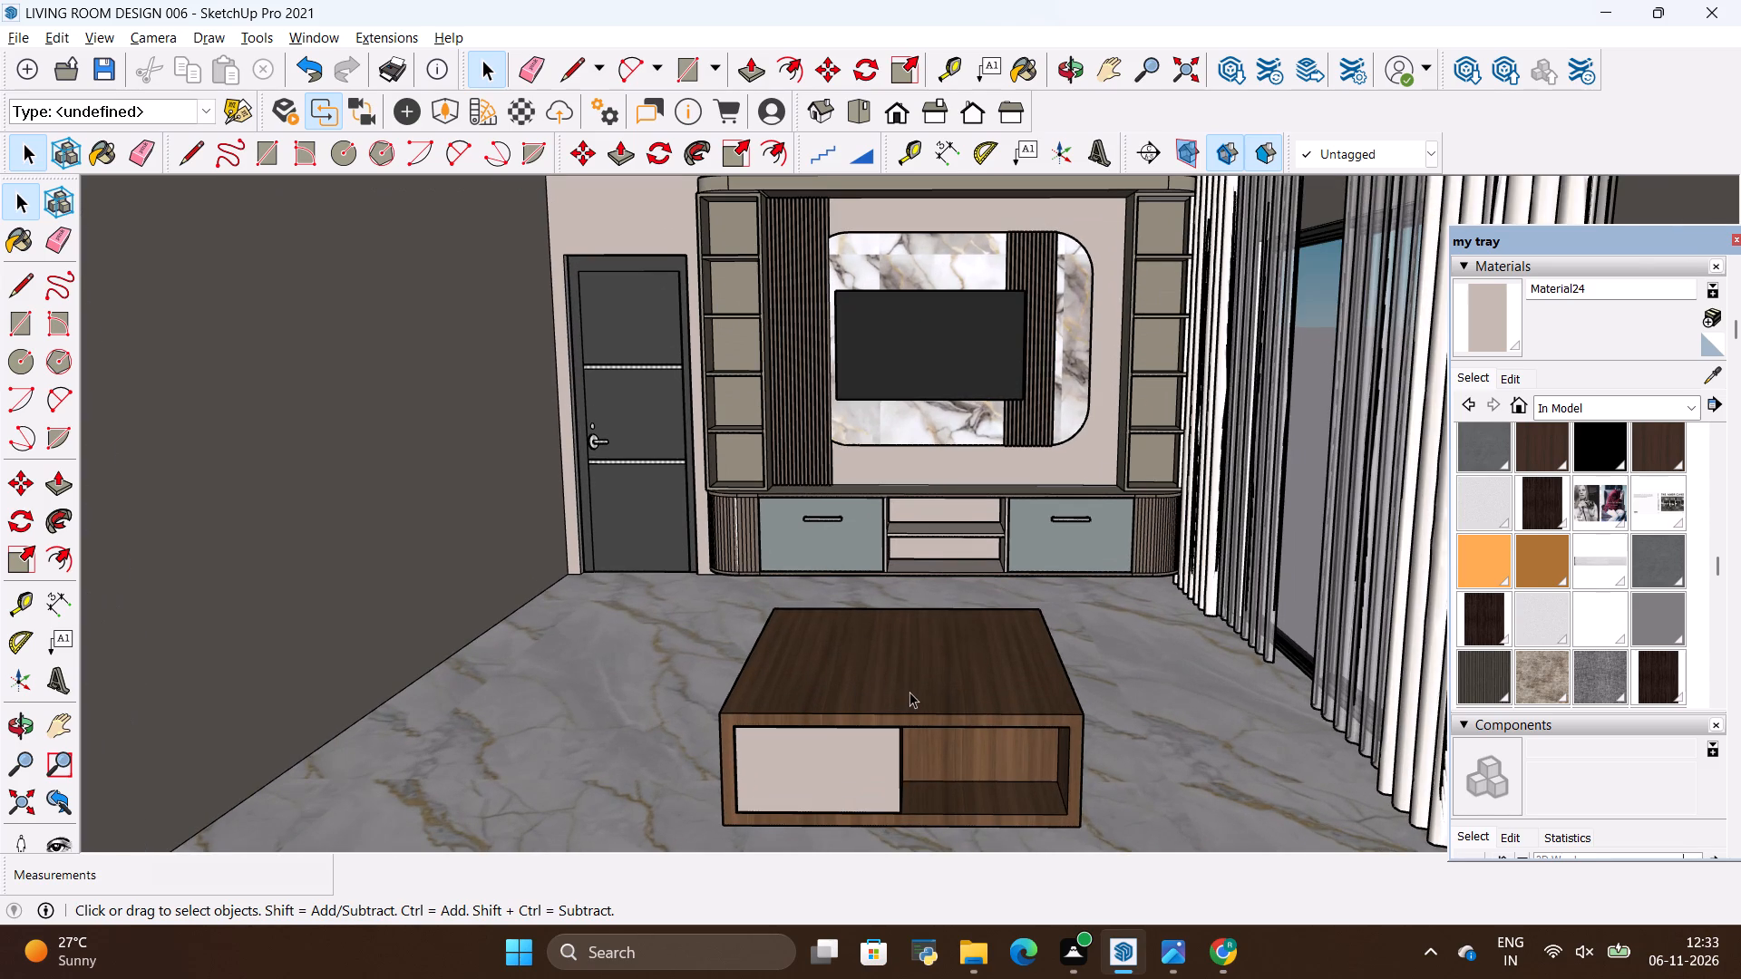
key("alt+Tab")
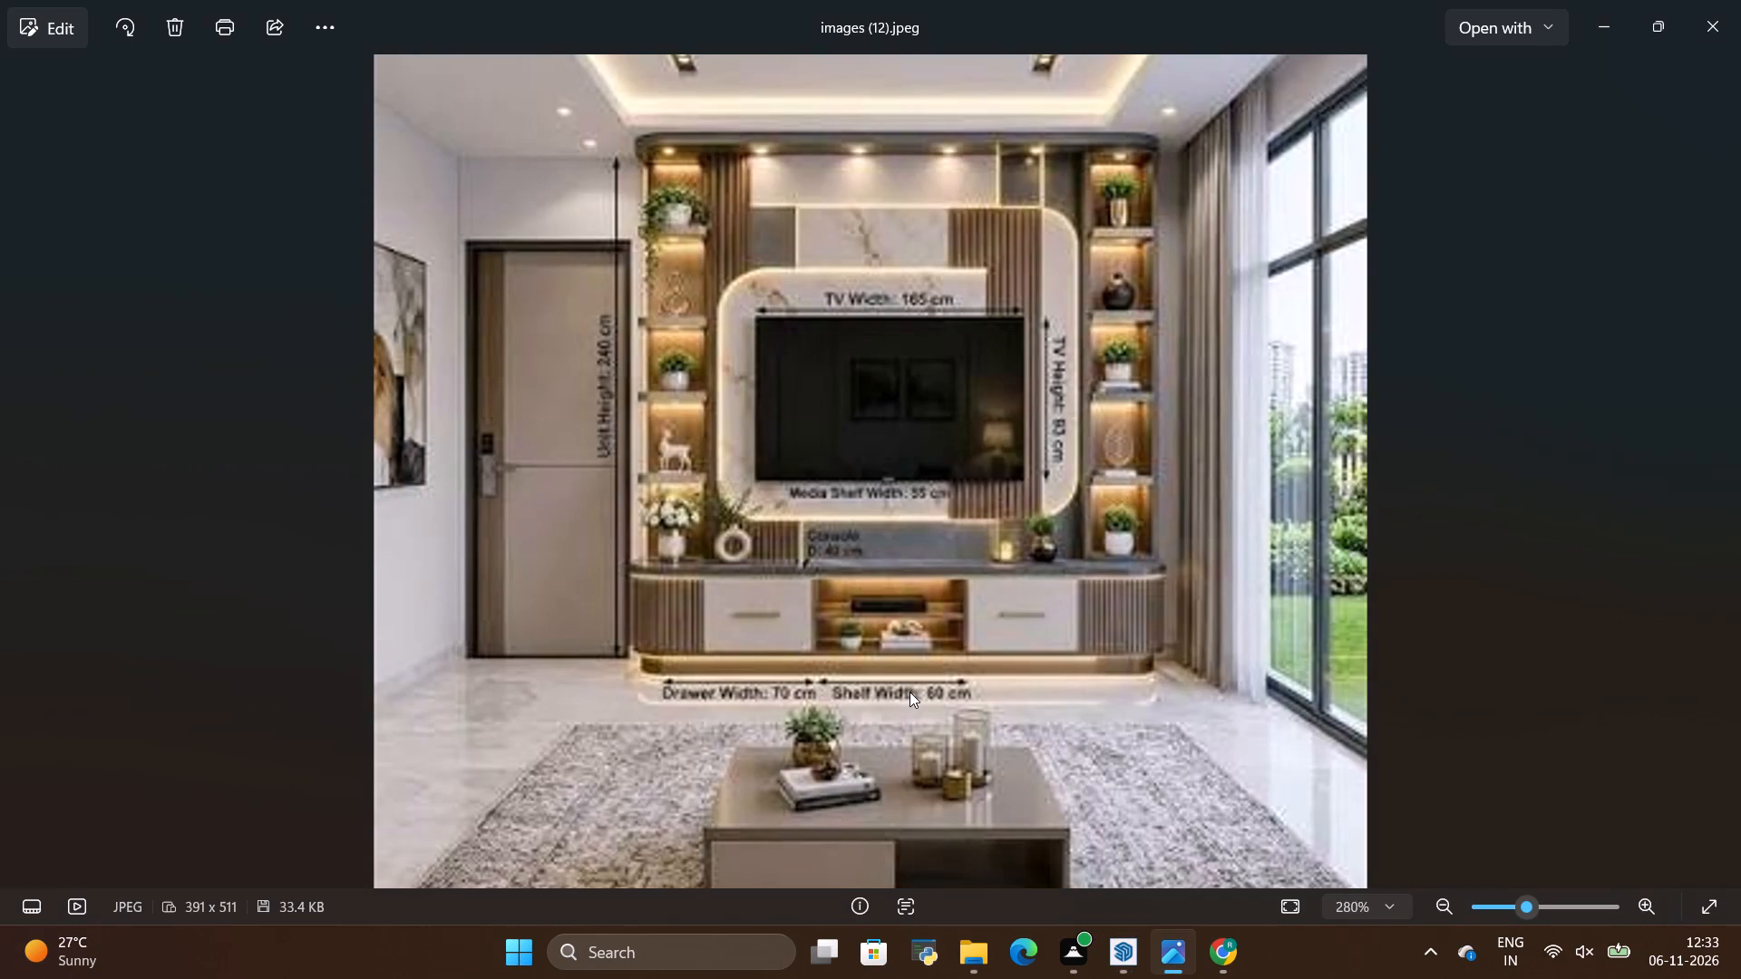
key("alt+Tab")
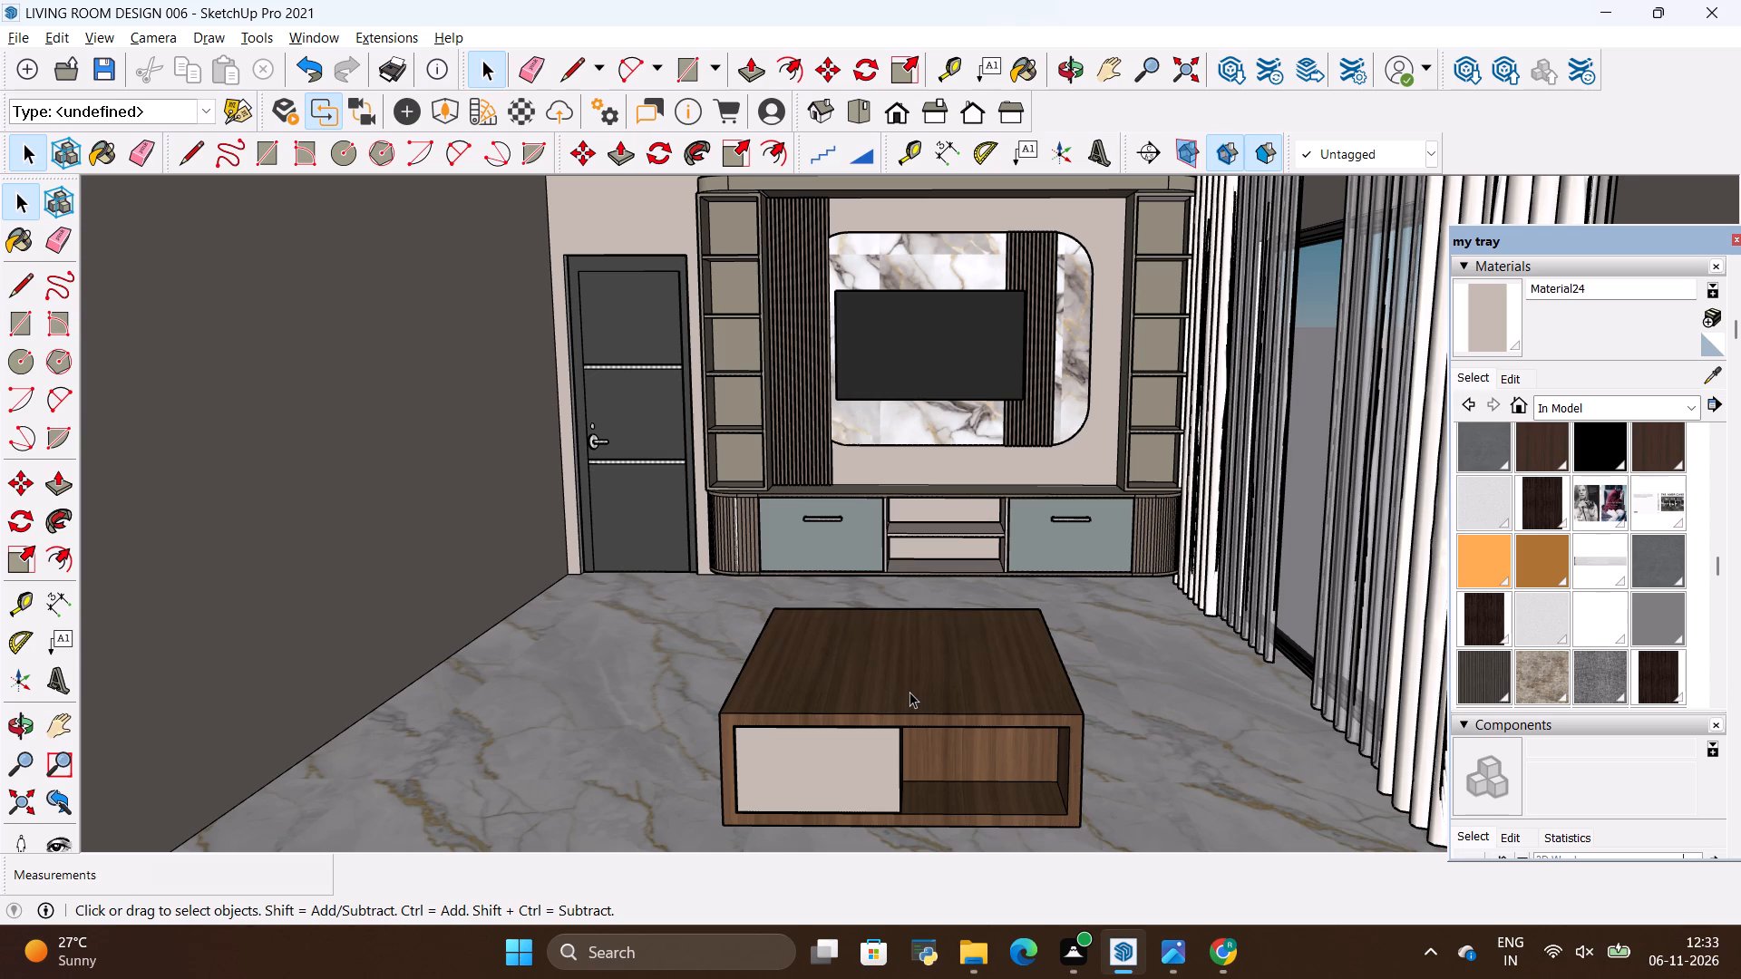
scroll(697, 777, "down", 2)
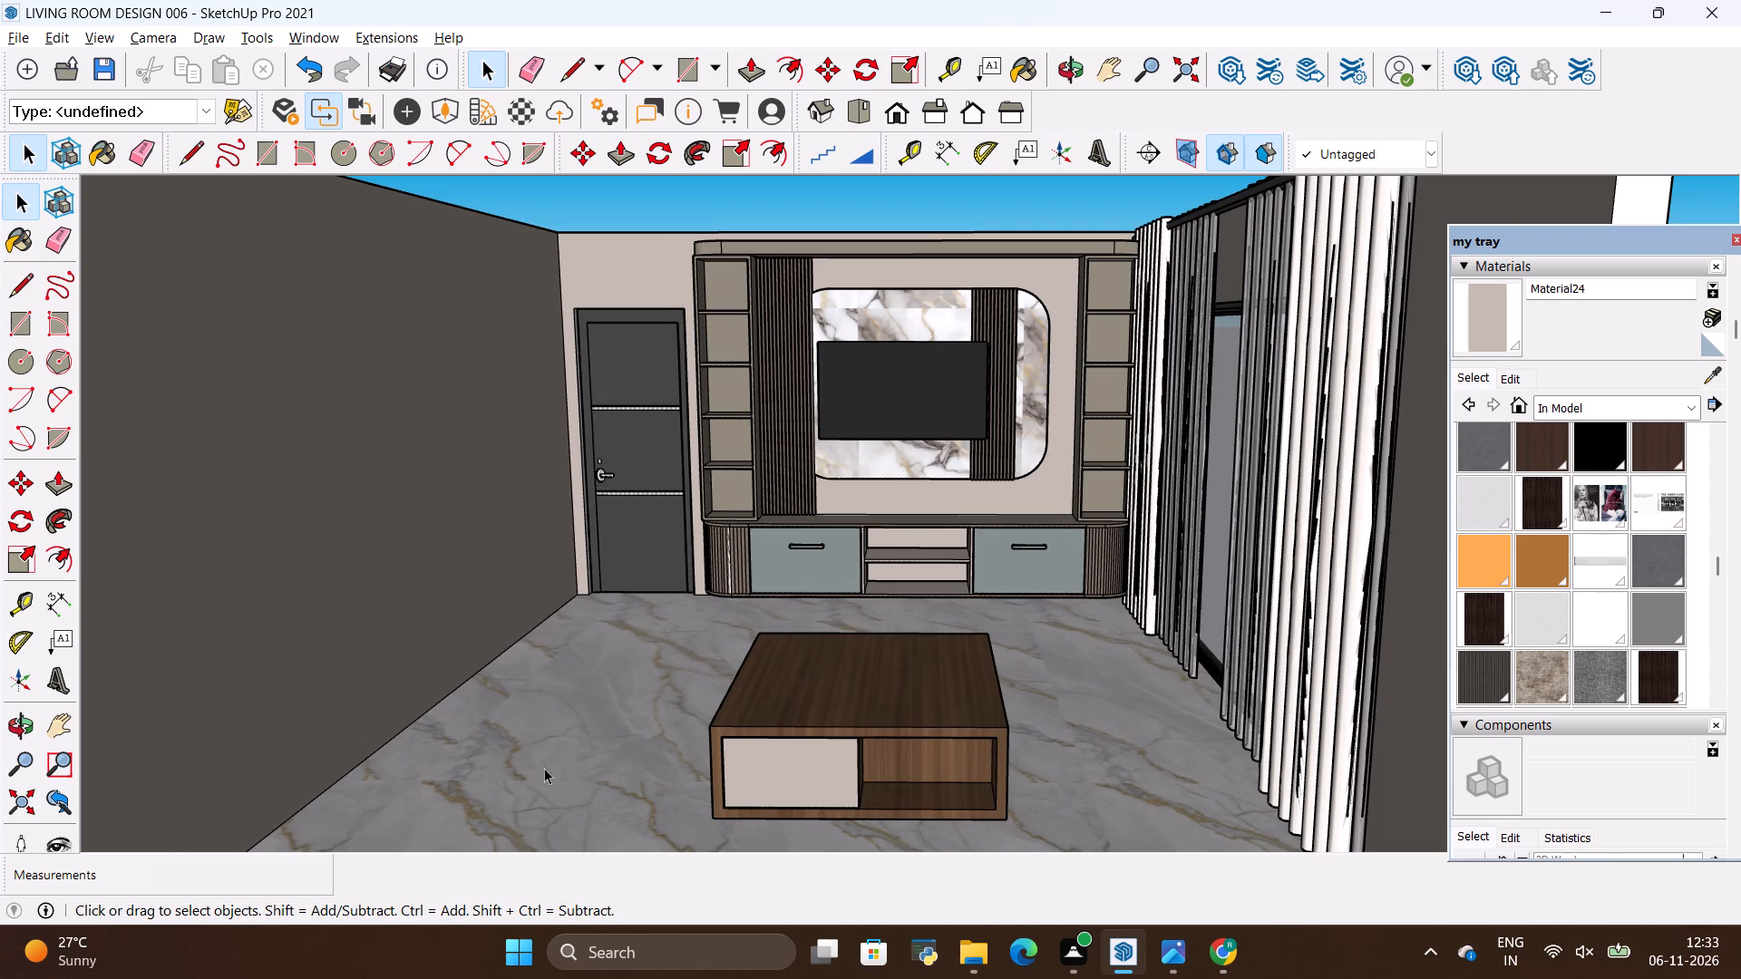
scroll(481, 777, "down", 2)
scroll(521, 572, "down", 4)
scroll(635, 405, "up", 3)
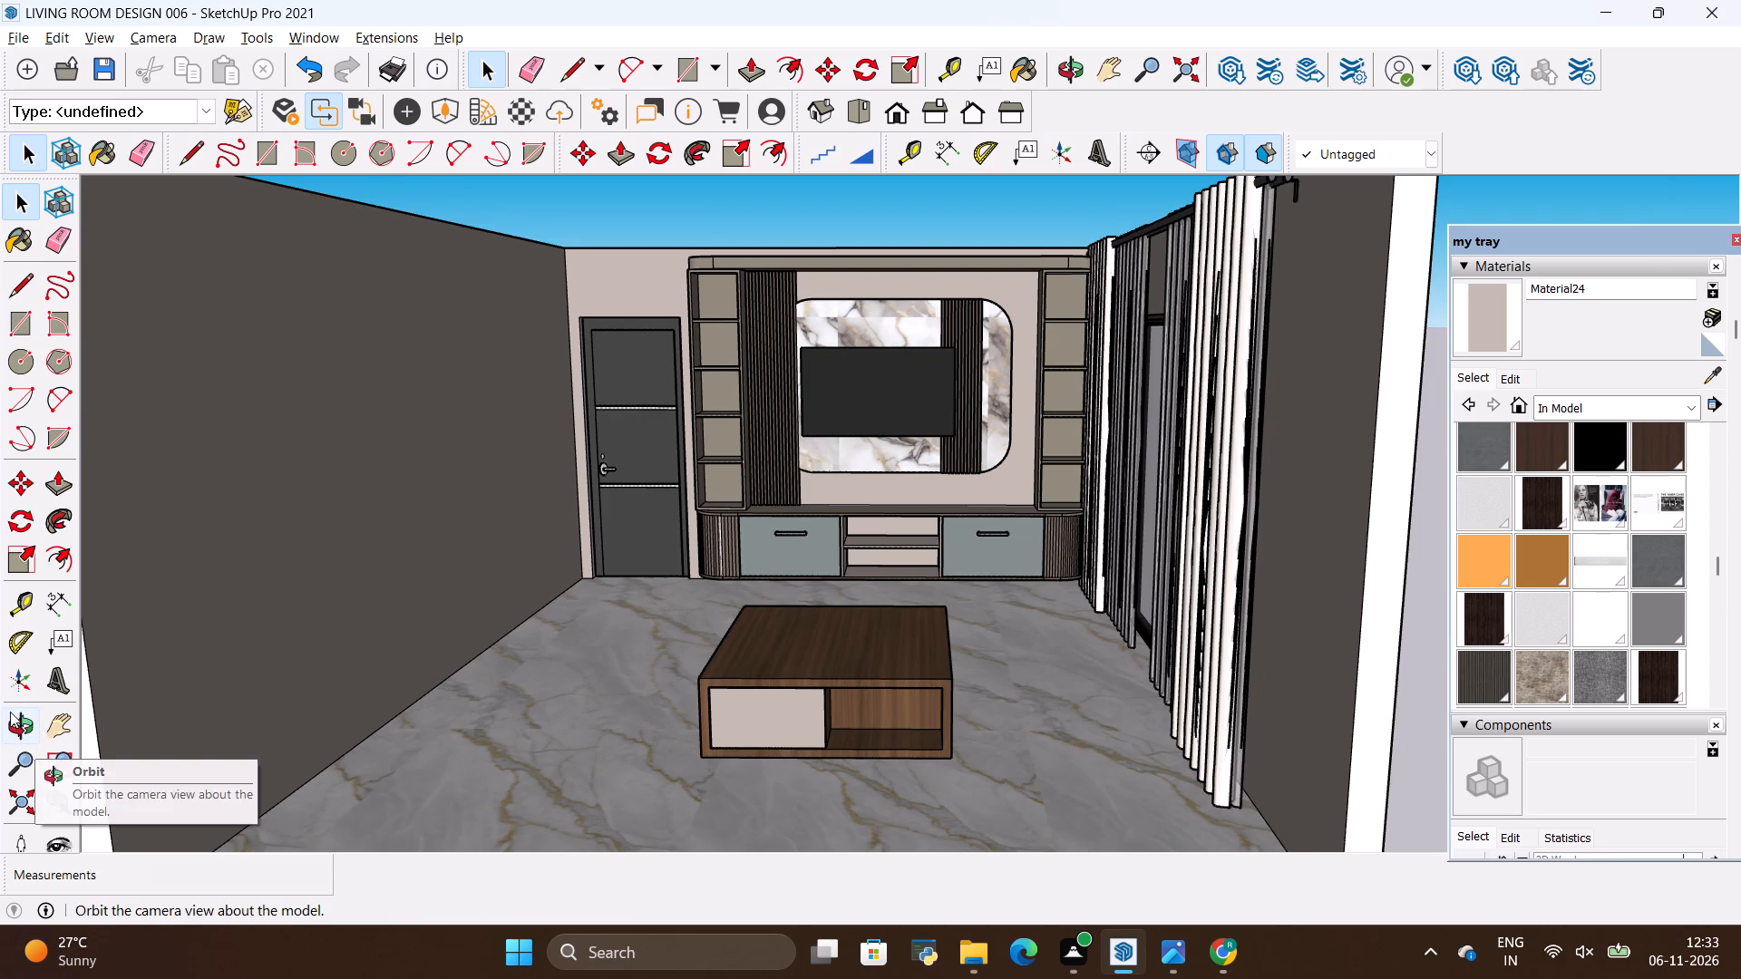
Examine the open top of the room from above and the ceiling design in the reference image.
left_click(10, 711)
scroll(638, 603, "up", 3)
left_click_drag(897, 498, 912, 678)
scroll(890, 603, "down", 5)
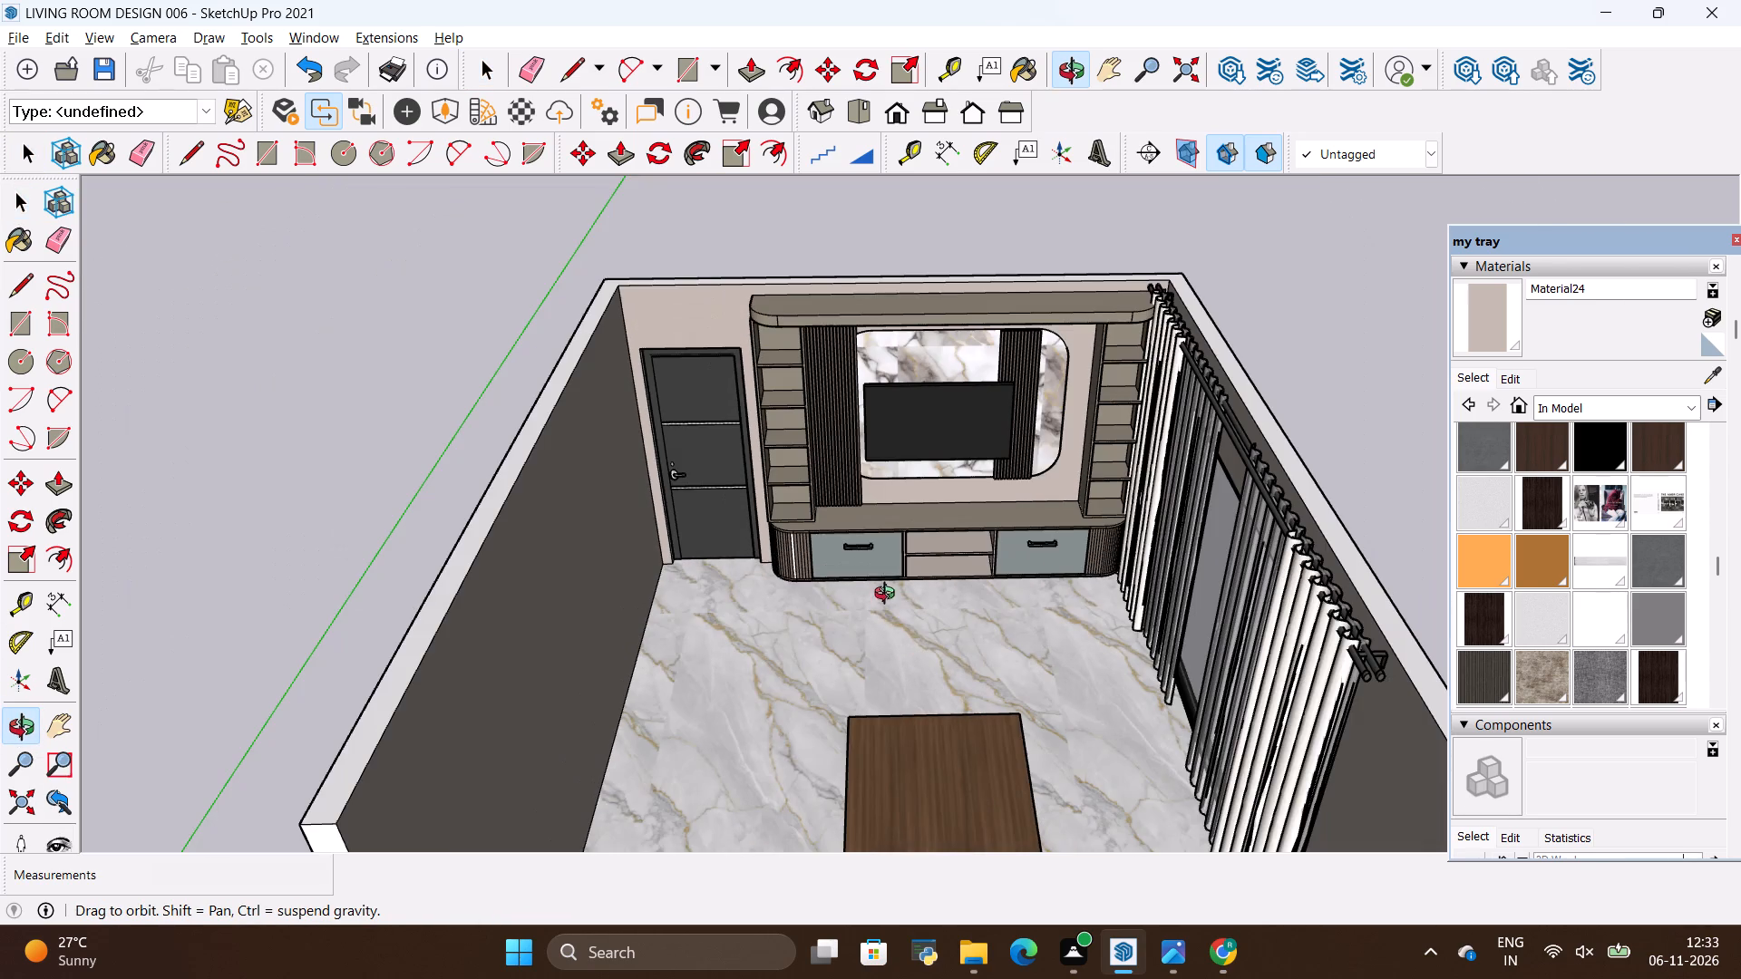
key("alt+Tab")
scroll(891, 553, "down", 4)
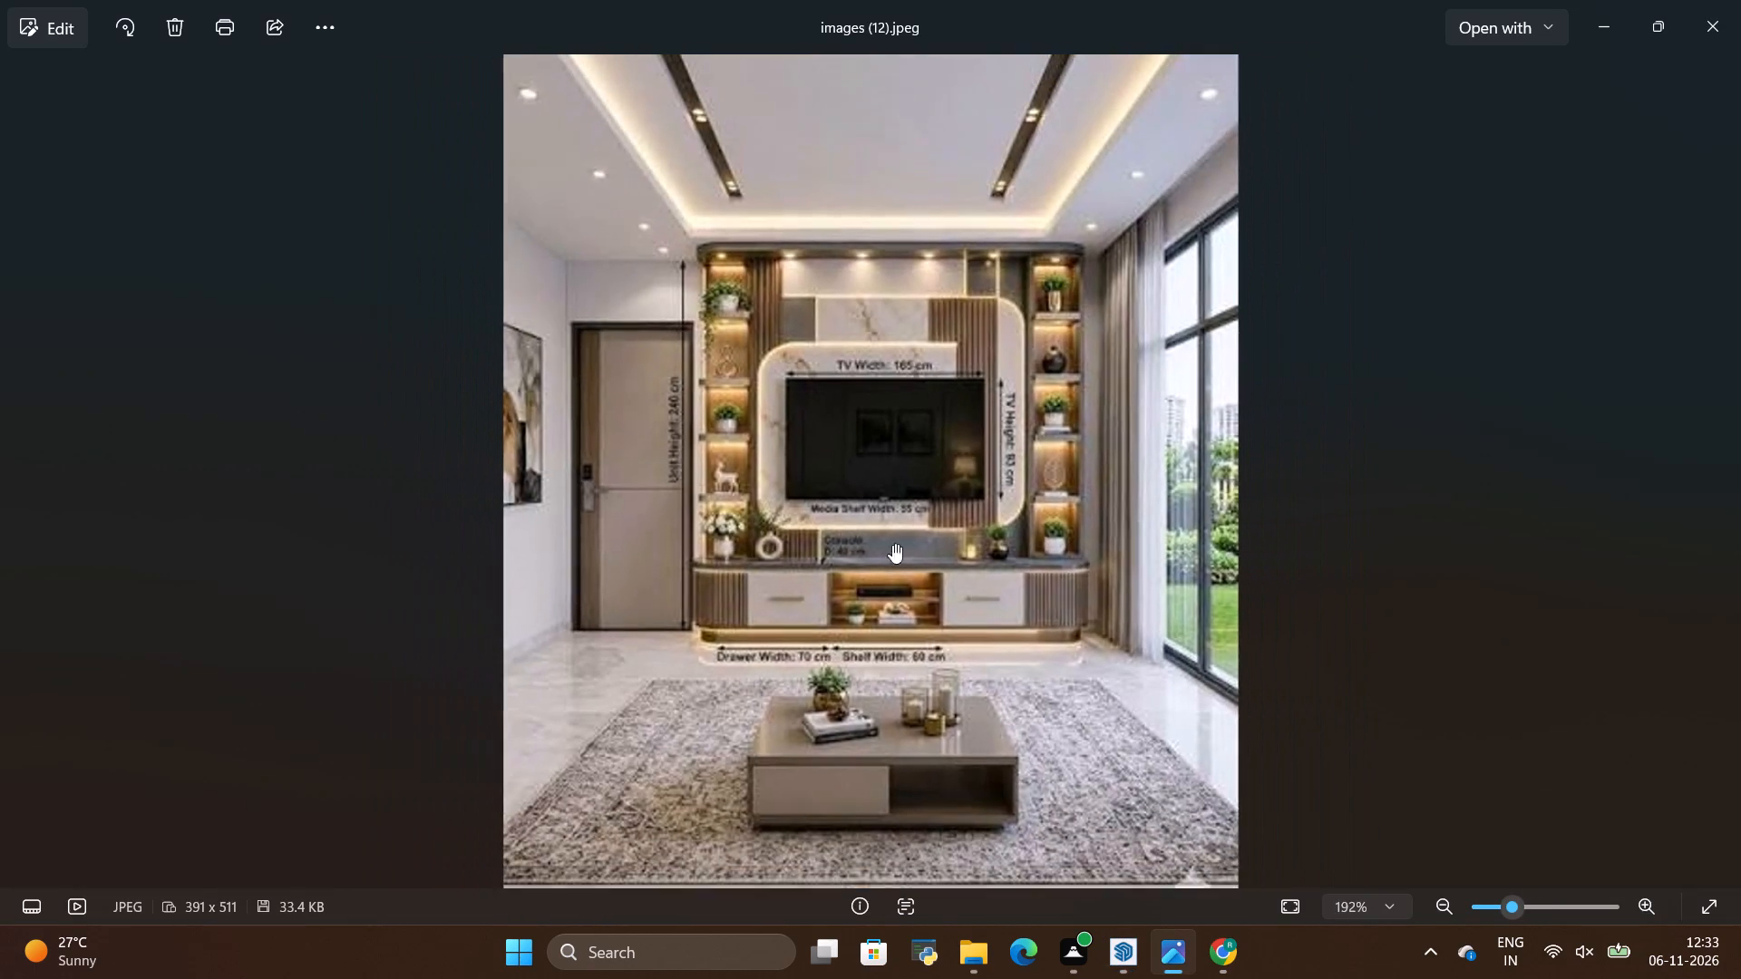
key("alt+Tab")
key("alt+Tab")
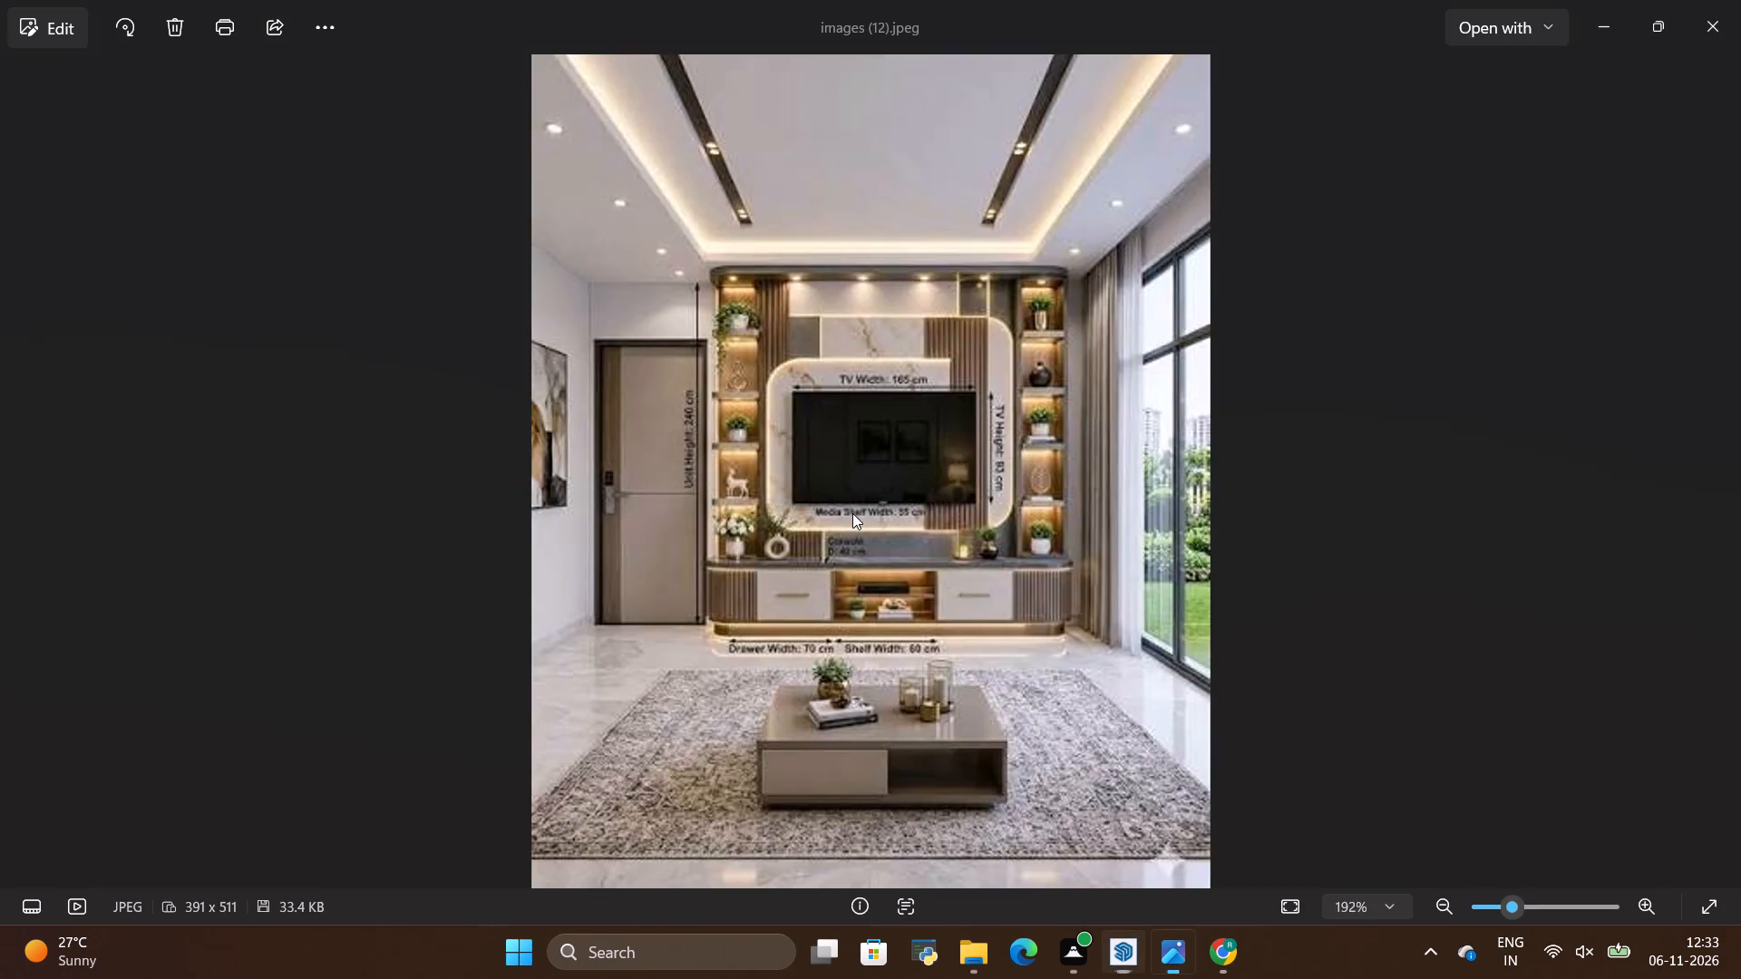
scroll(854, 512, "down", 4)
scroll(935, 331, "up", 5)
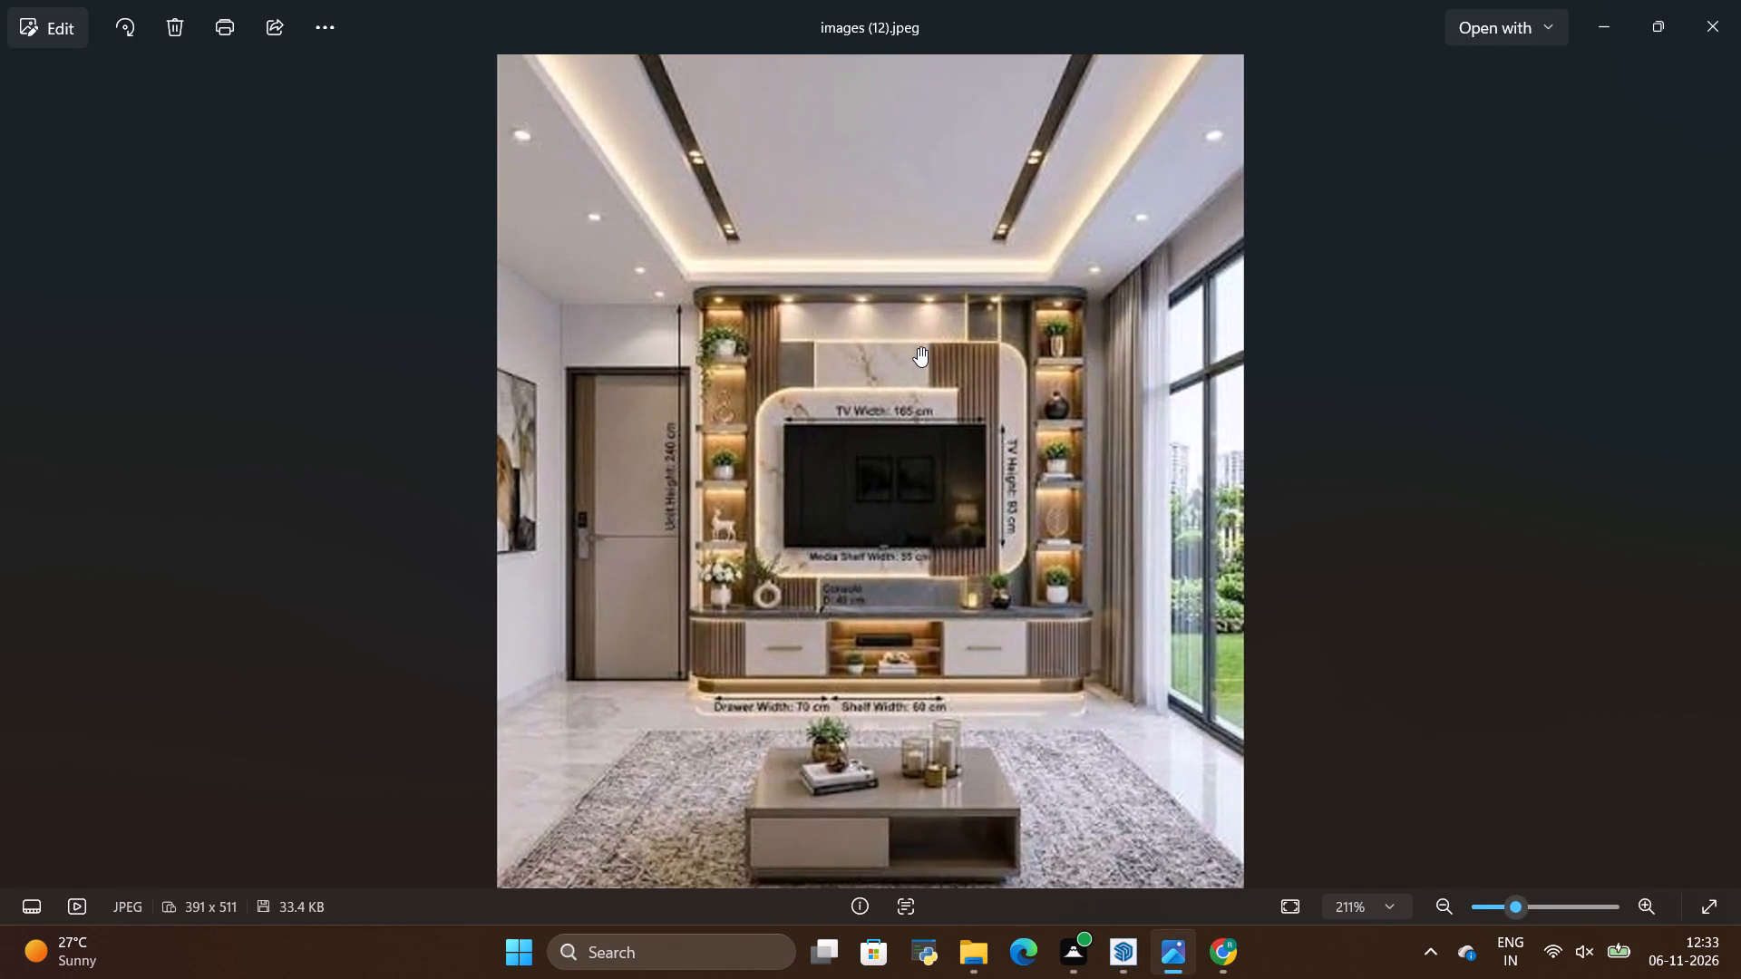
key("alt+Tab")
scroll(921, 440, "down", 3)
Draw a 19' 6" by 16' ceiling rectangle across the top of the room between the walls' opposite inner corners.
left_click_drag(896, 410, 900, 616)
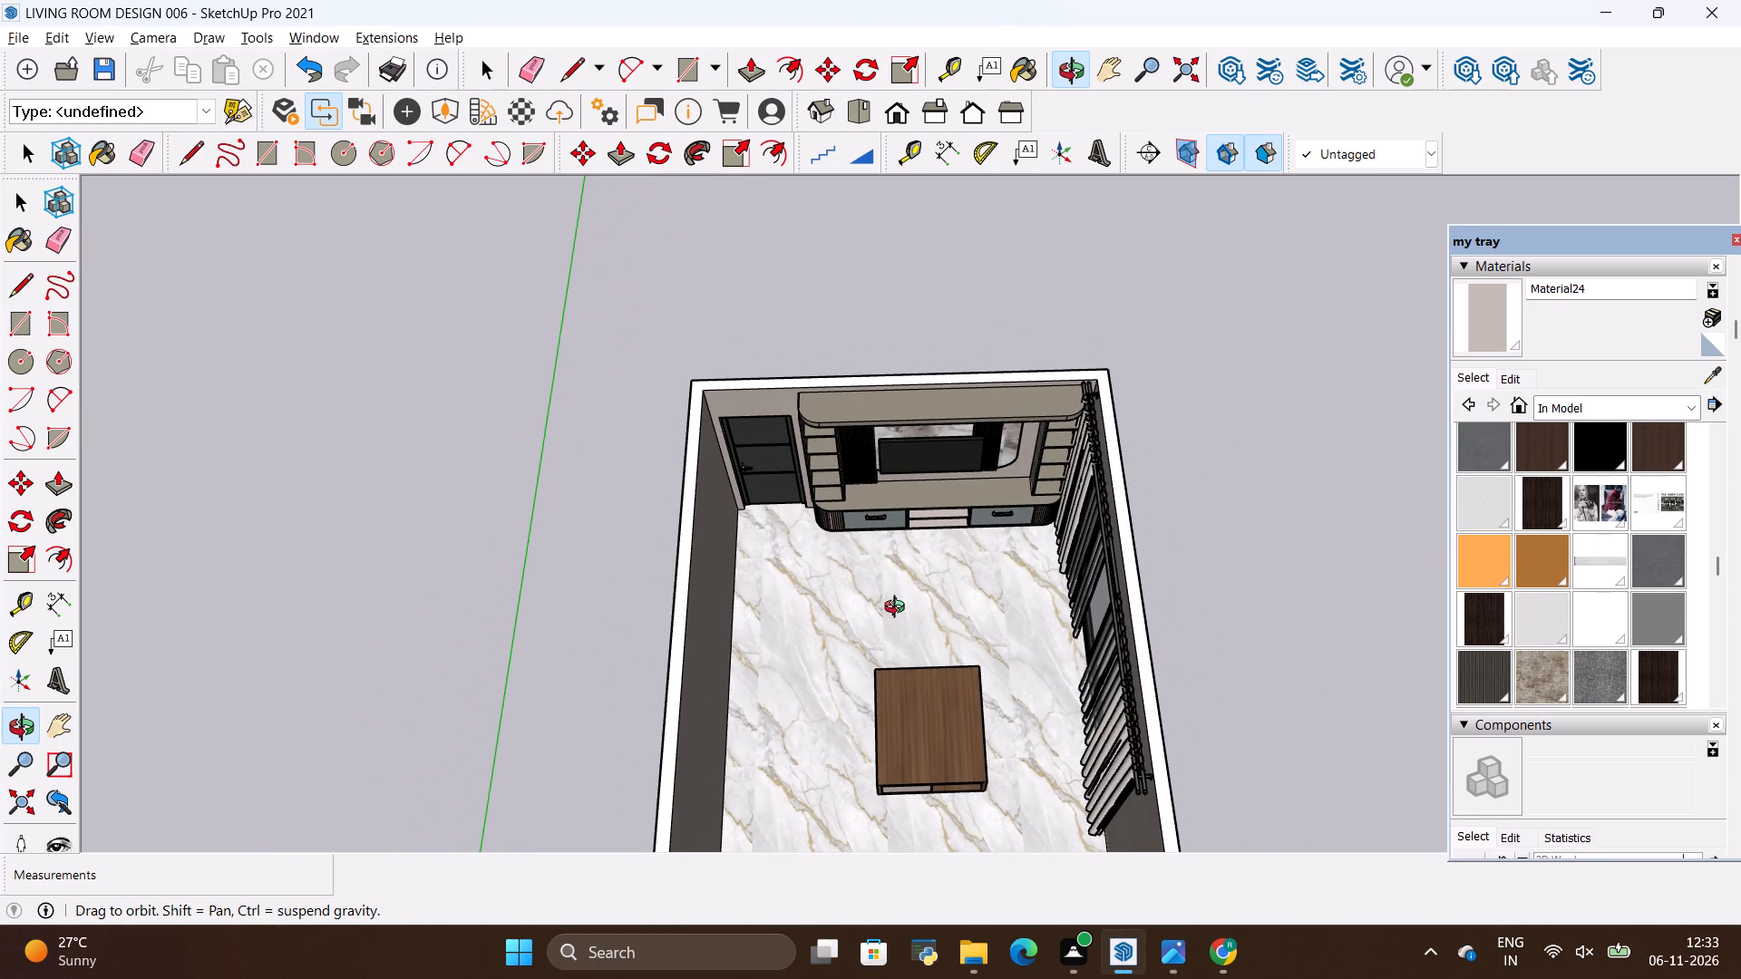
key("r")
scroll(748, 449, "up", 5)
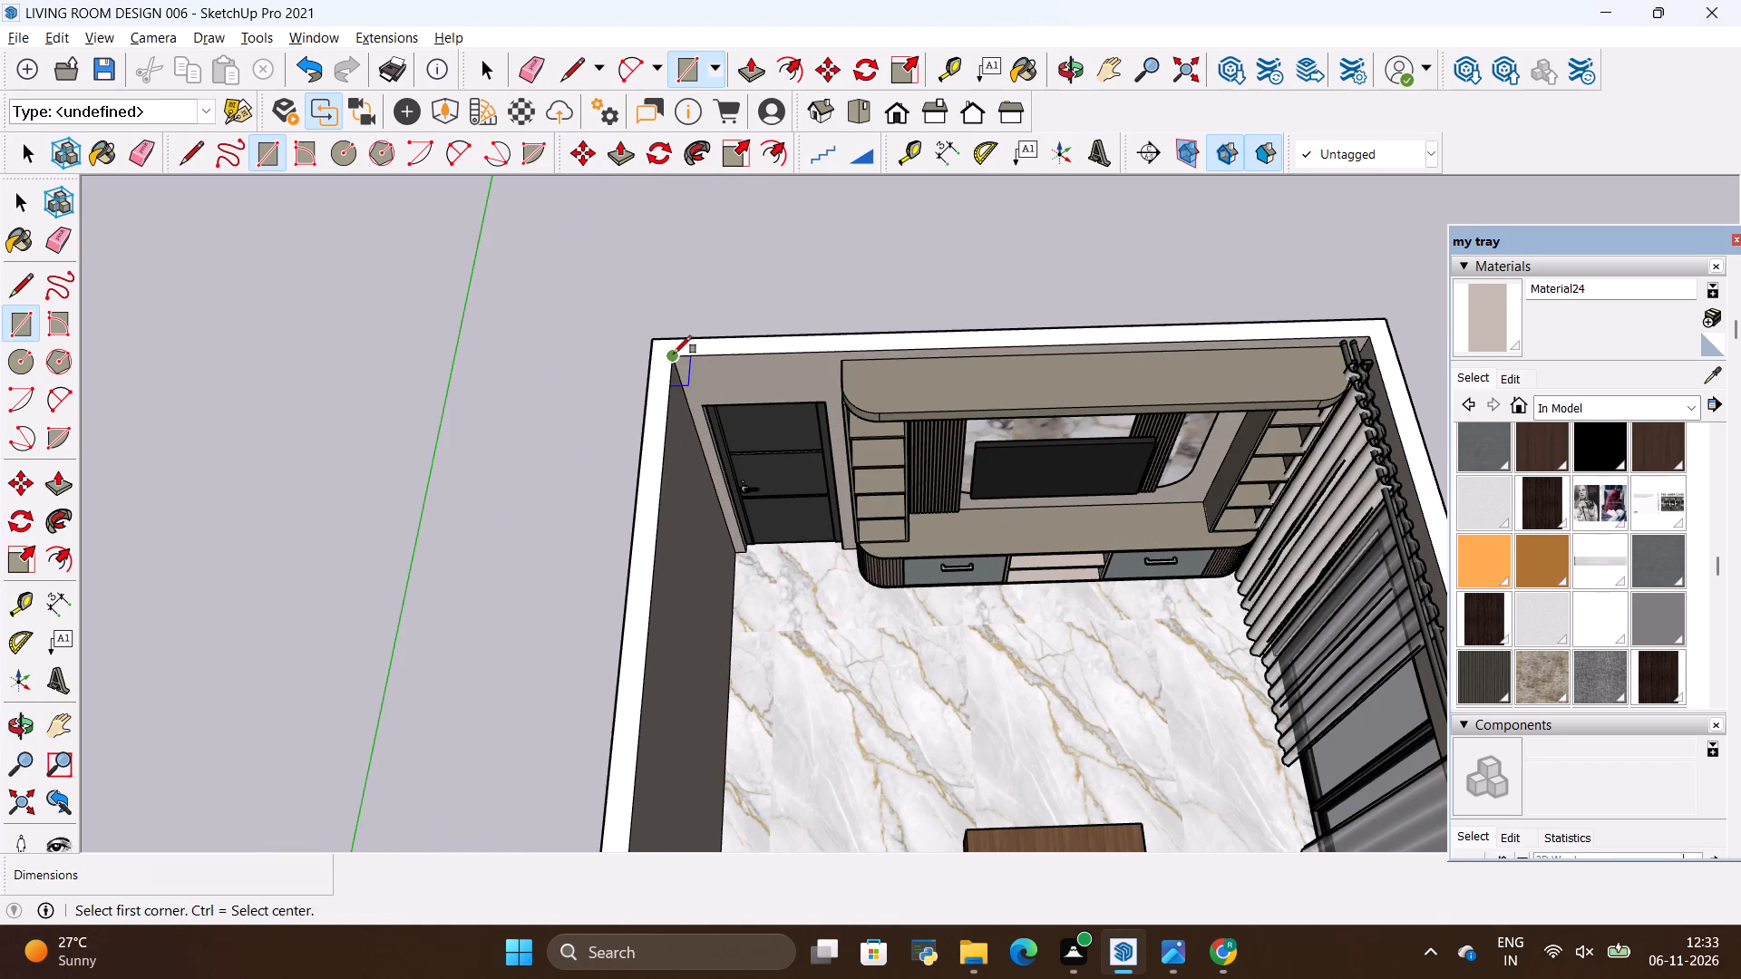
left_click(674, 357)
scroll(713, 436, "down", 14)
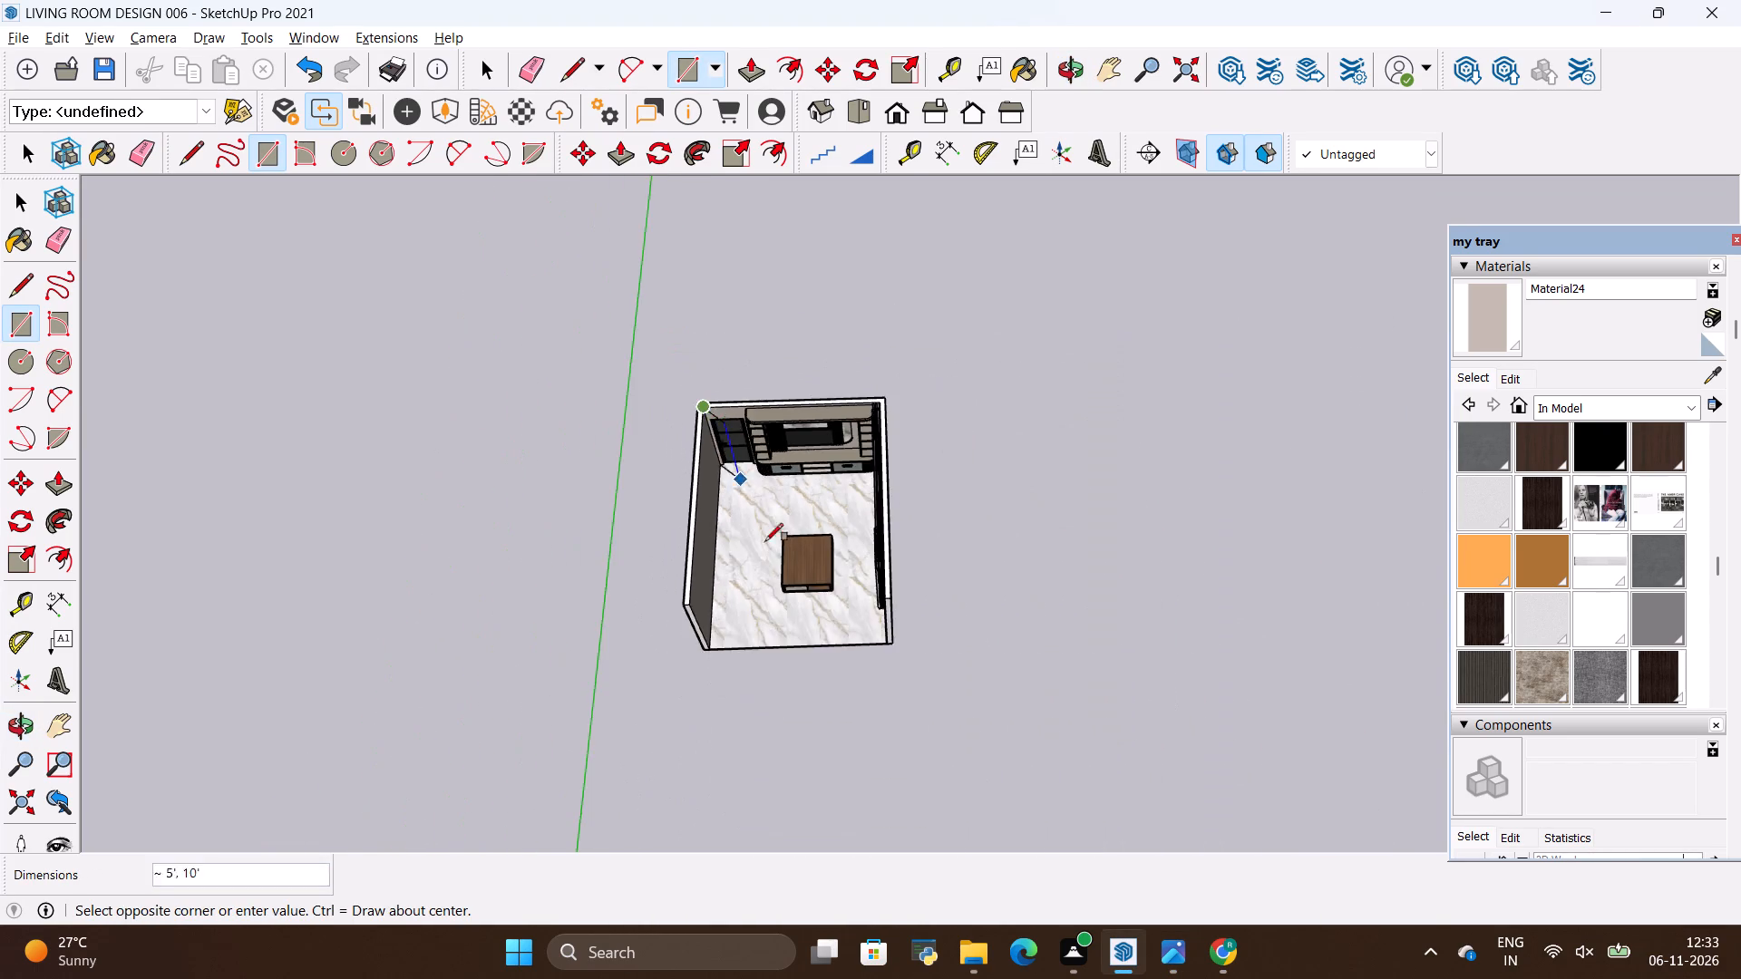
scroll(770, 551, "up", 11)
left_click(1070, 648)
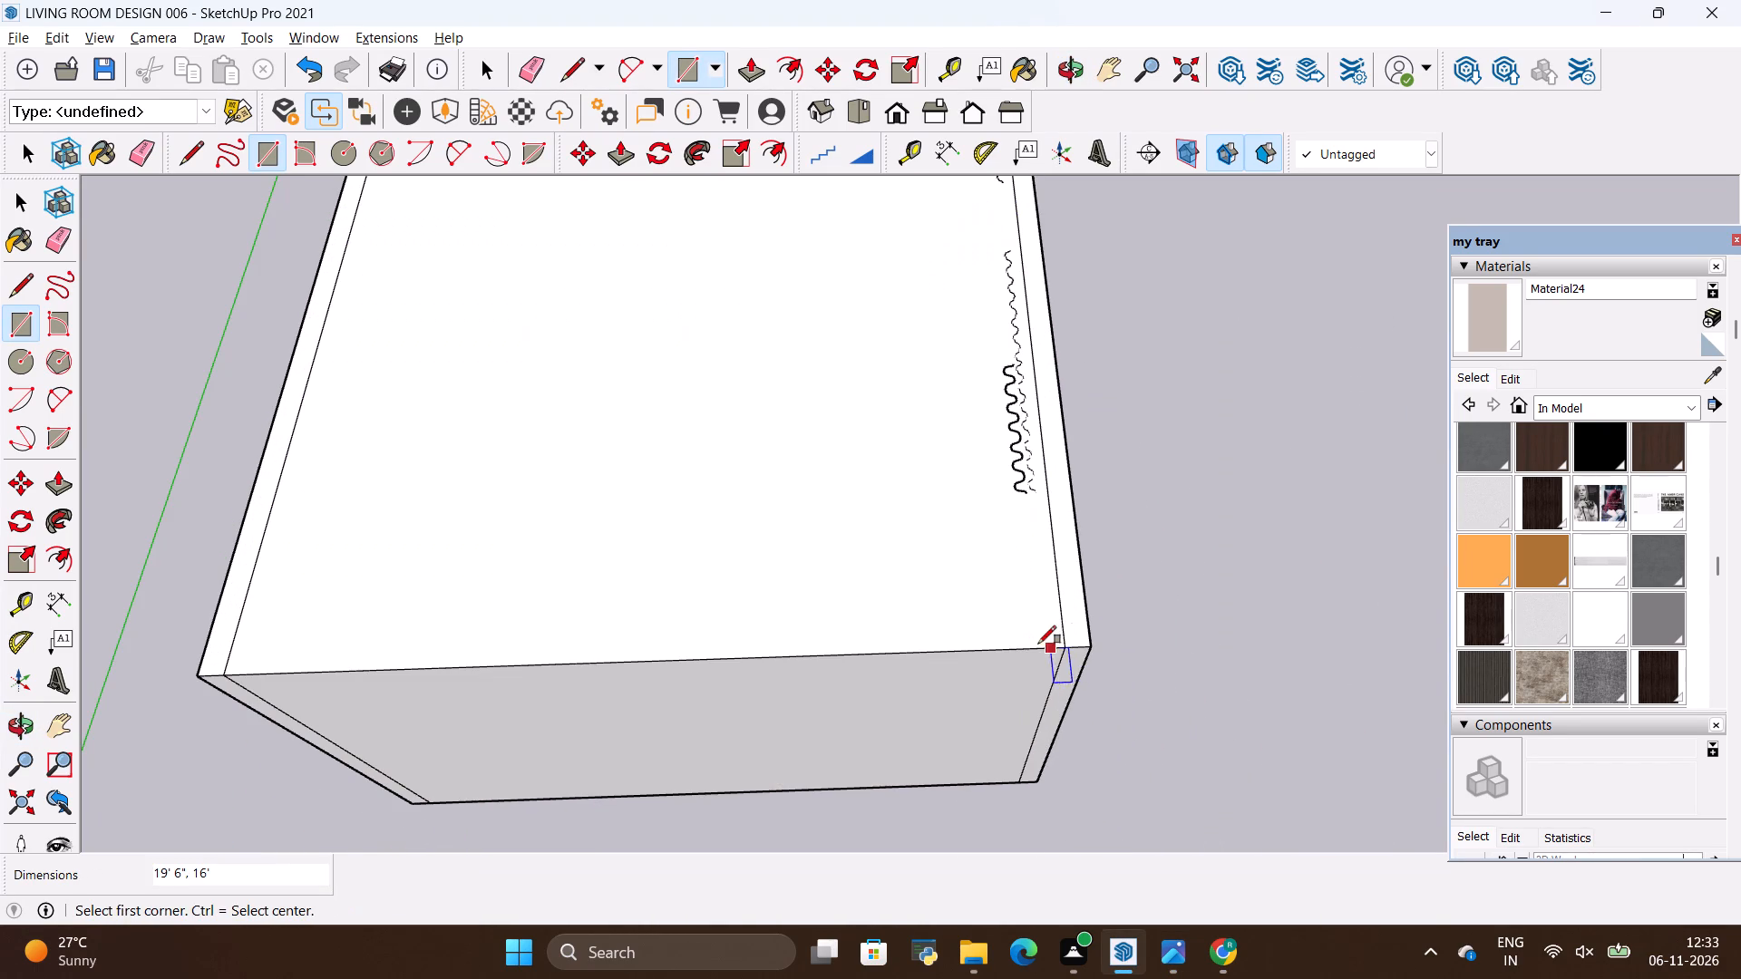
key("space")
Erase the vertical face closing off the room's open front.
left_click(977, 732)
right_click(965, 727)
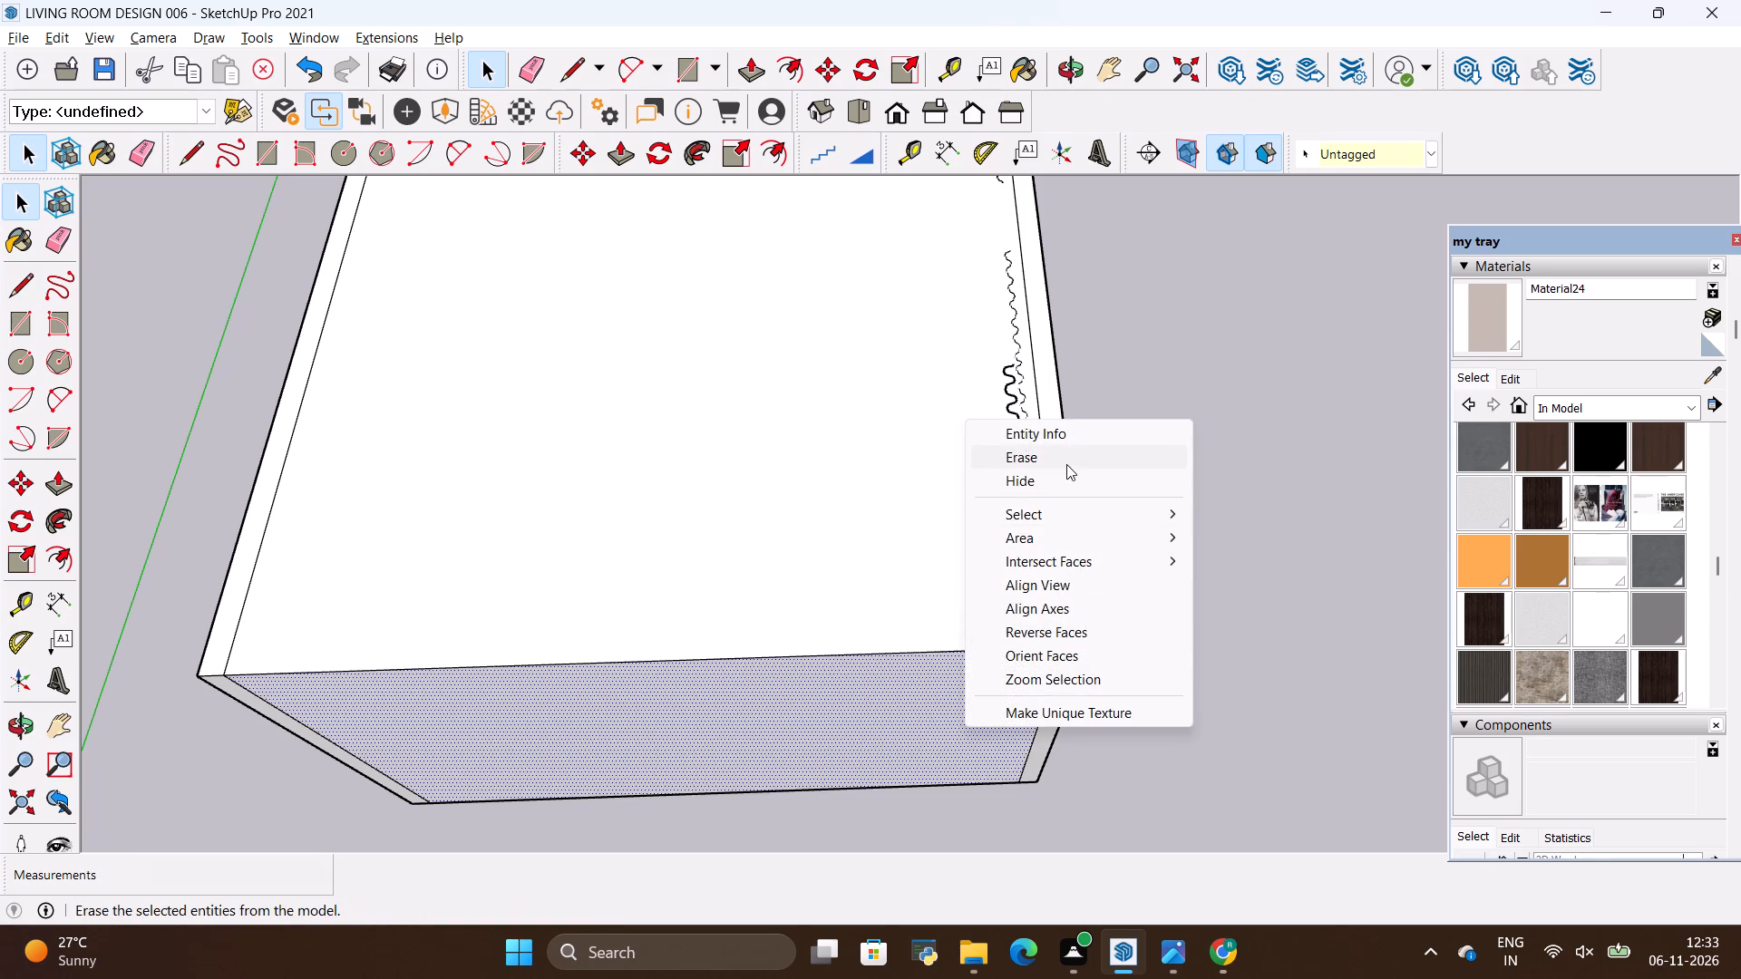
left_click(1059, 456)
Group the ceiling rectangle's face together with its edges.
key("space")
double_click(861, 480)
right_click(852, 480)
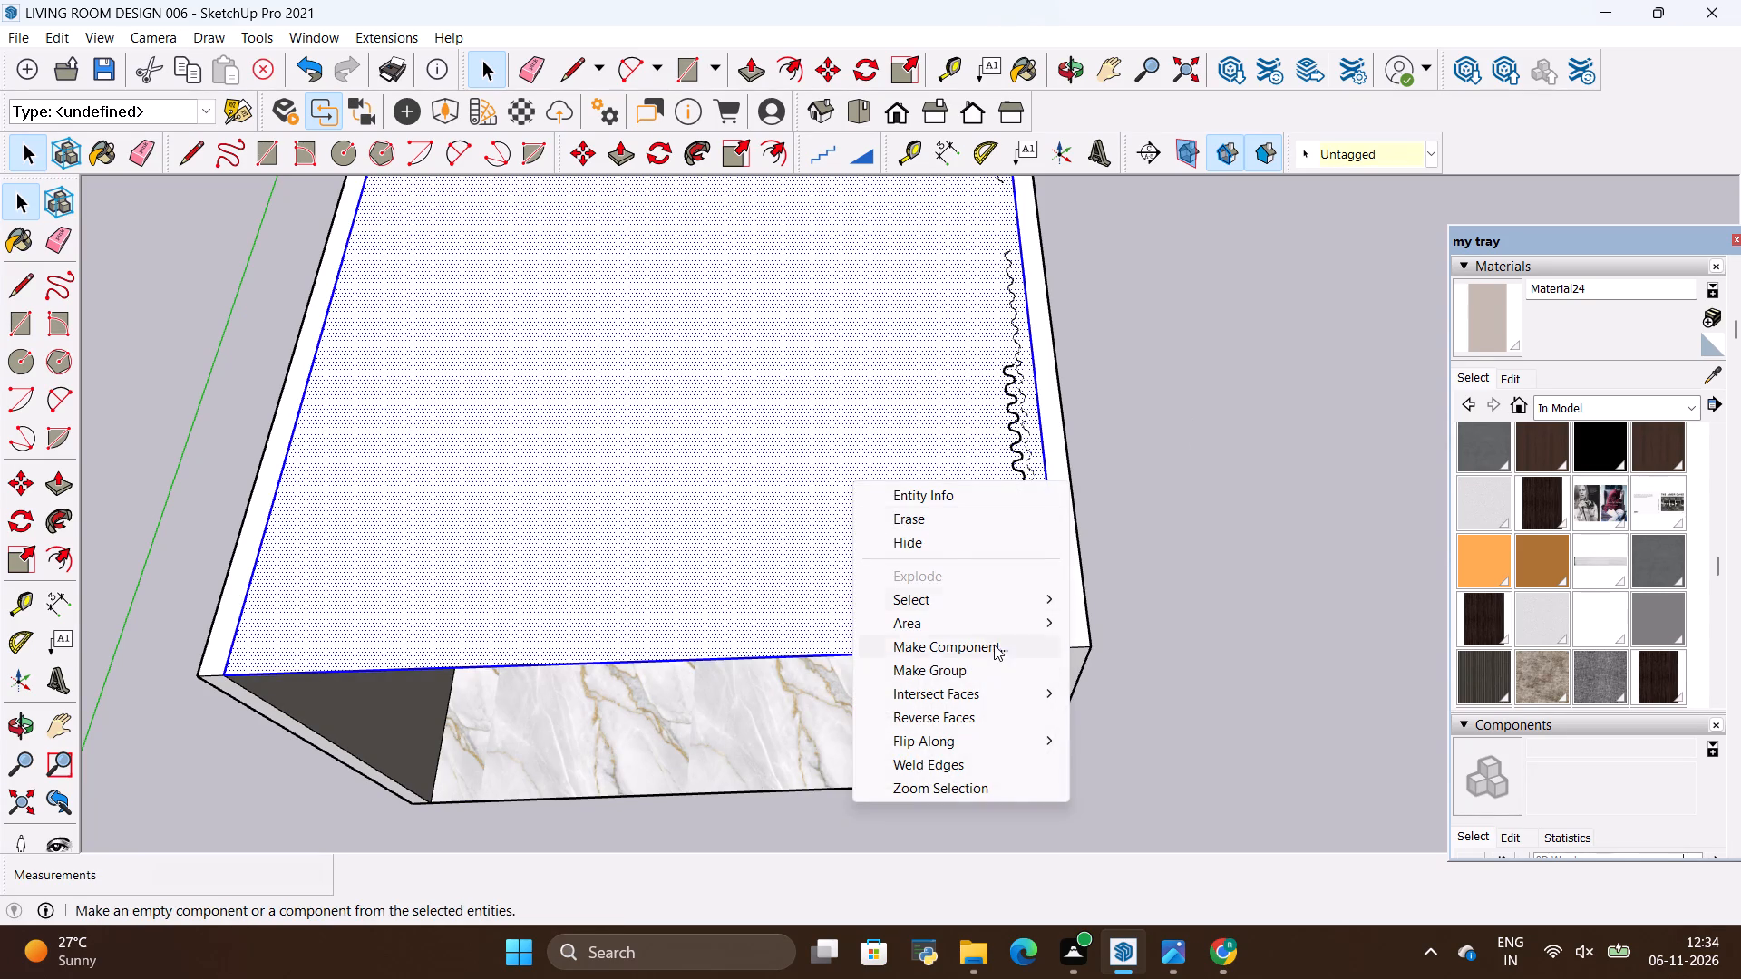
left_click(993, 659)
scroll(1073, 761, "down", 10)
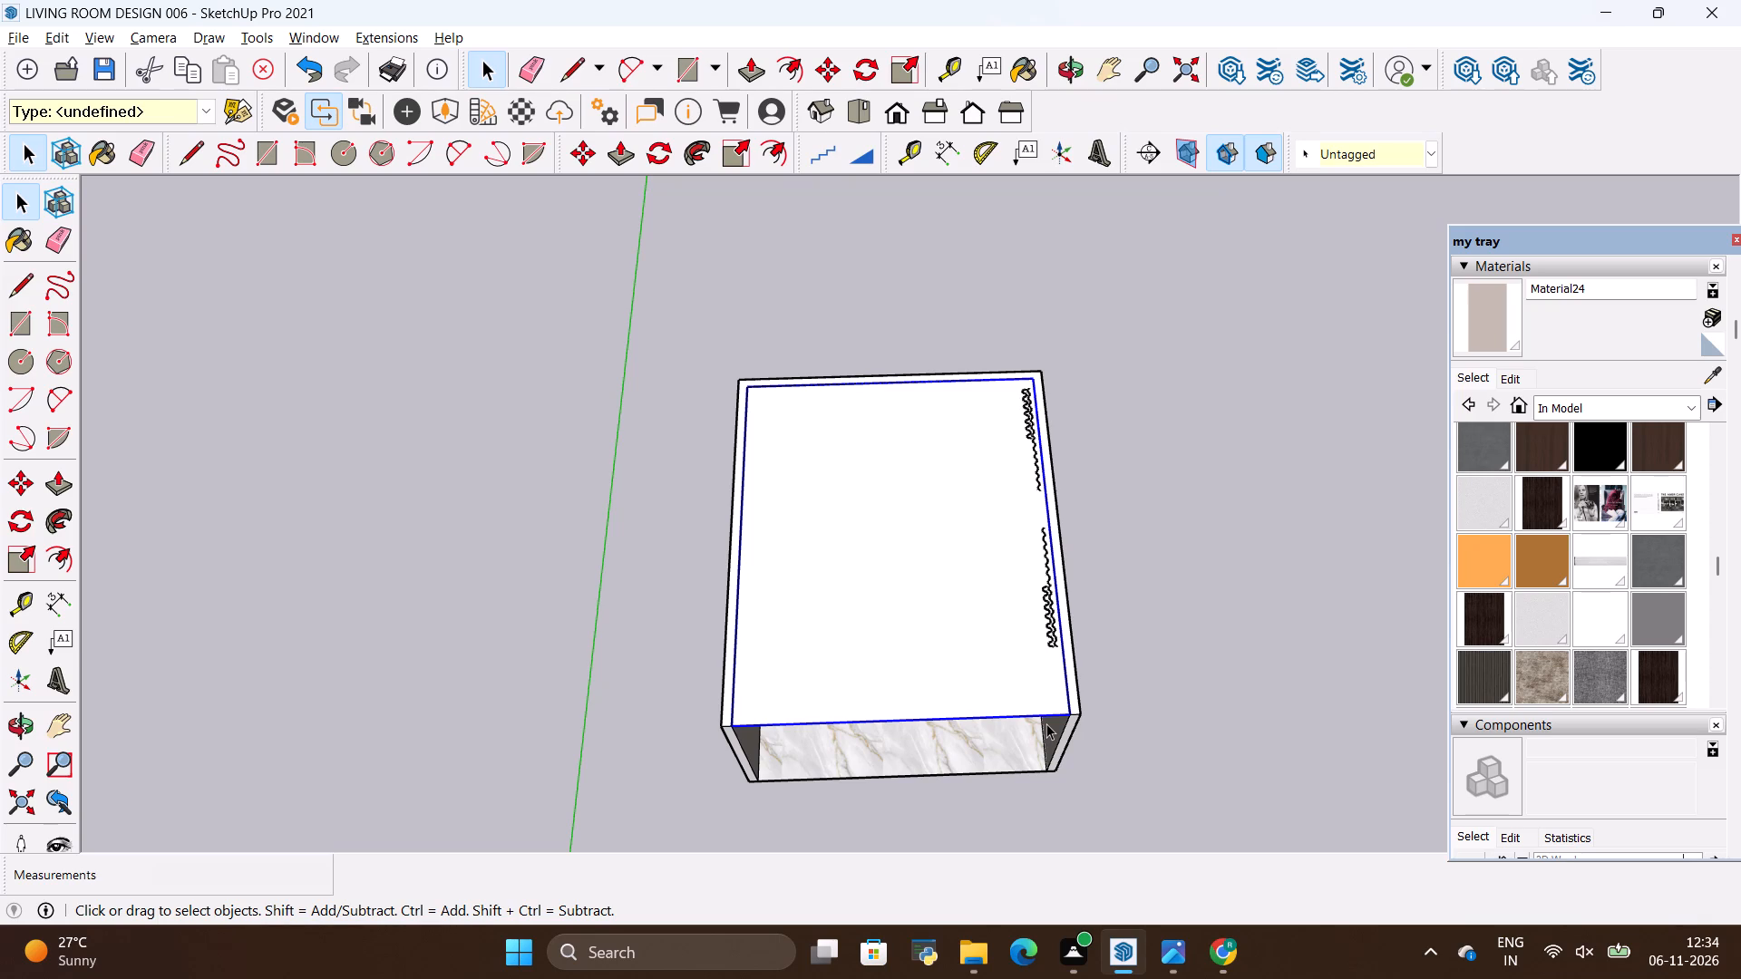
Move the ceiling group straight up about 20' 2" above the room.
key("m")
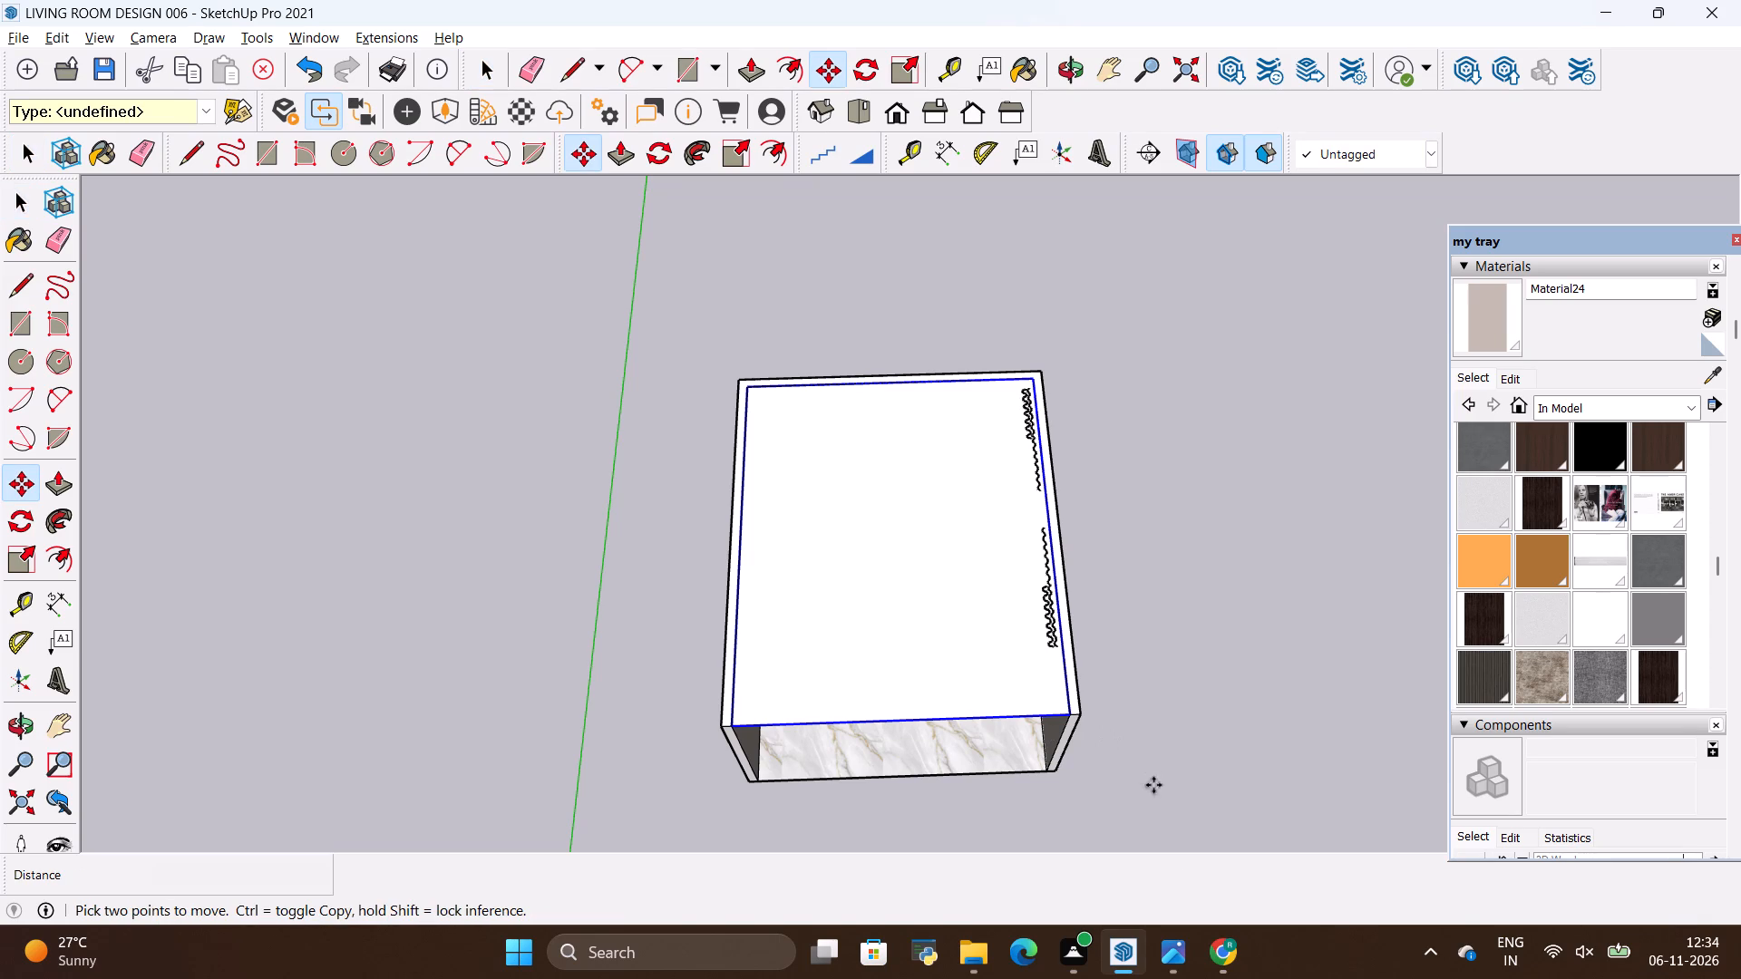
left_click(1071, 717)
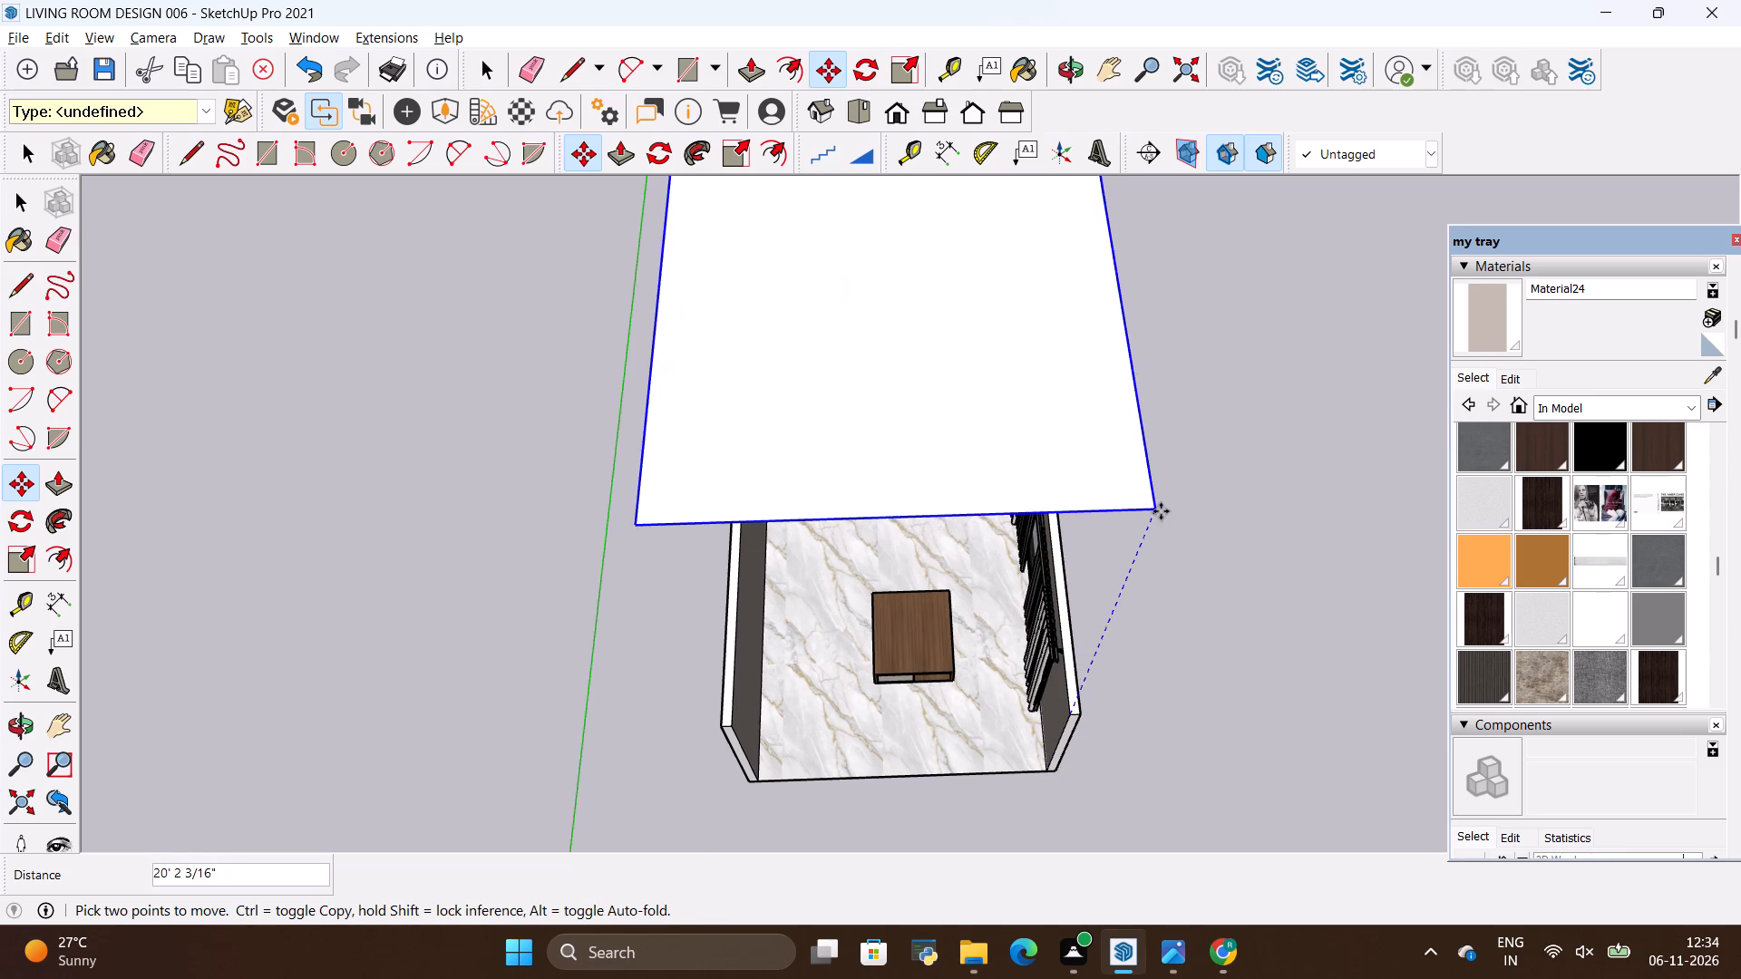
left_click(1161, 511)
key("space")
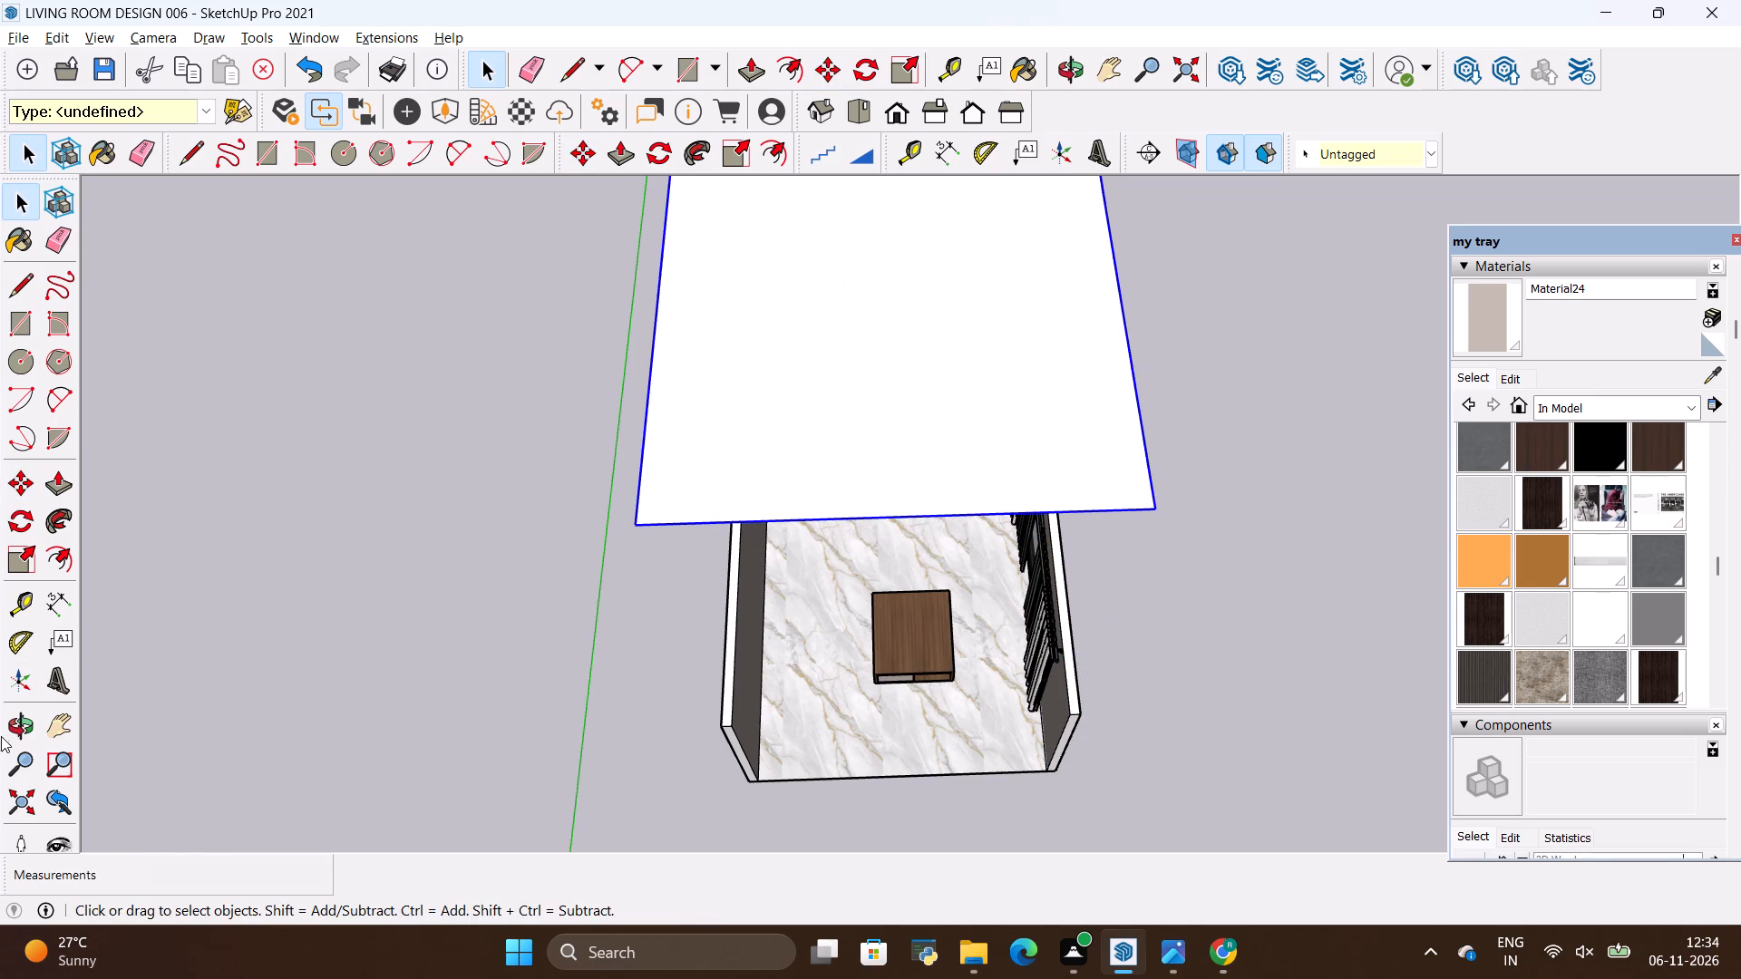
Open the raised ceiling group for editing from its underside and reverse its face.
left_click(20, 732)
left_click_drag(492, 570, 562, 377)
scroll(577, 606, "down", 12)
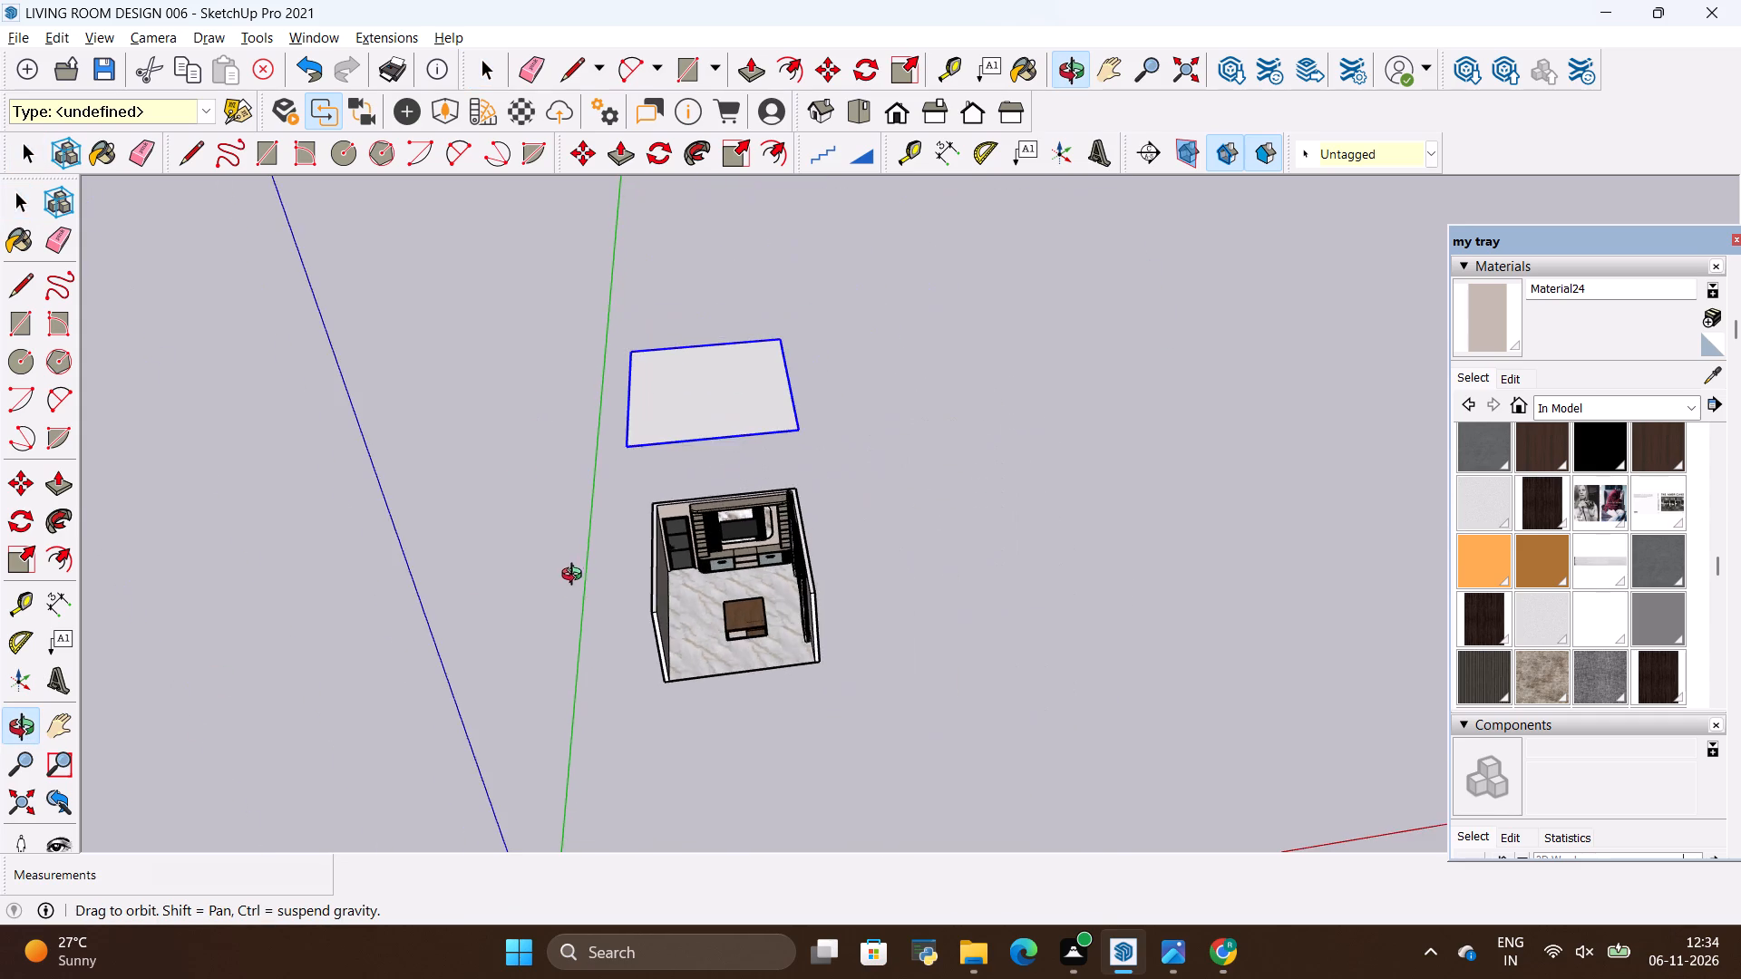
scroll(647, 374, "up", 9)
left_click_drag(771, 629, 700, 366)
scroll(737, 618, "down", 5)
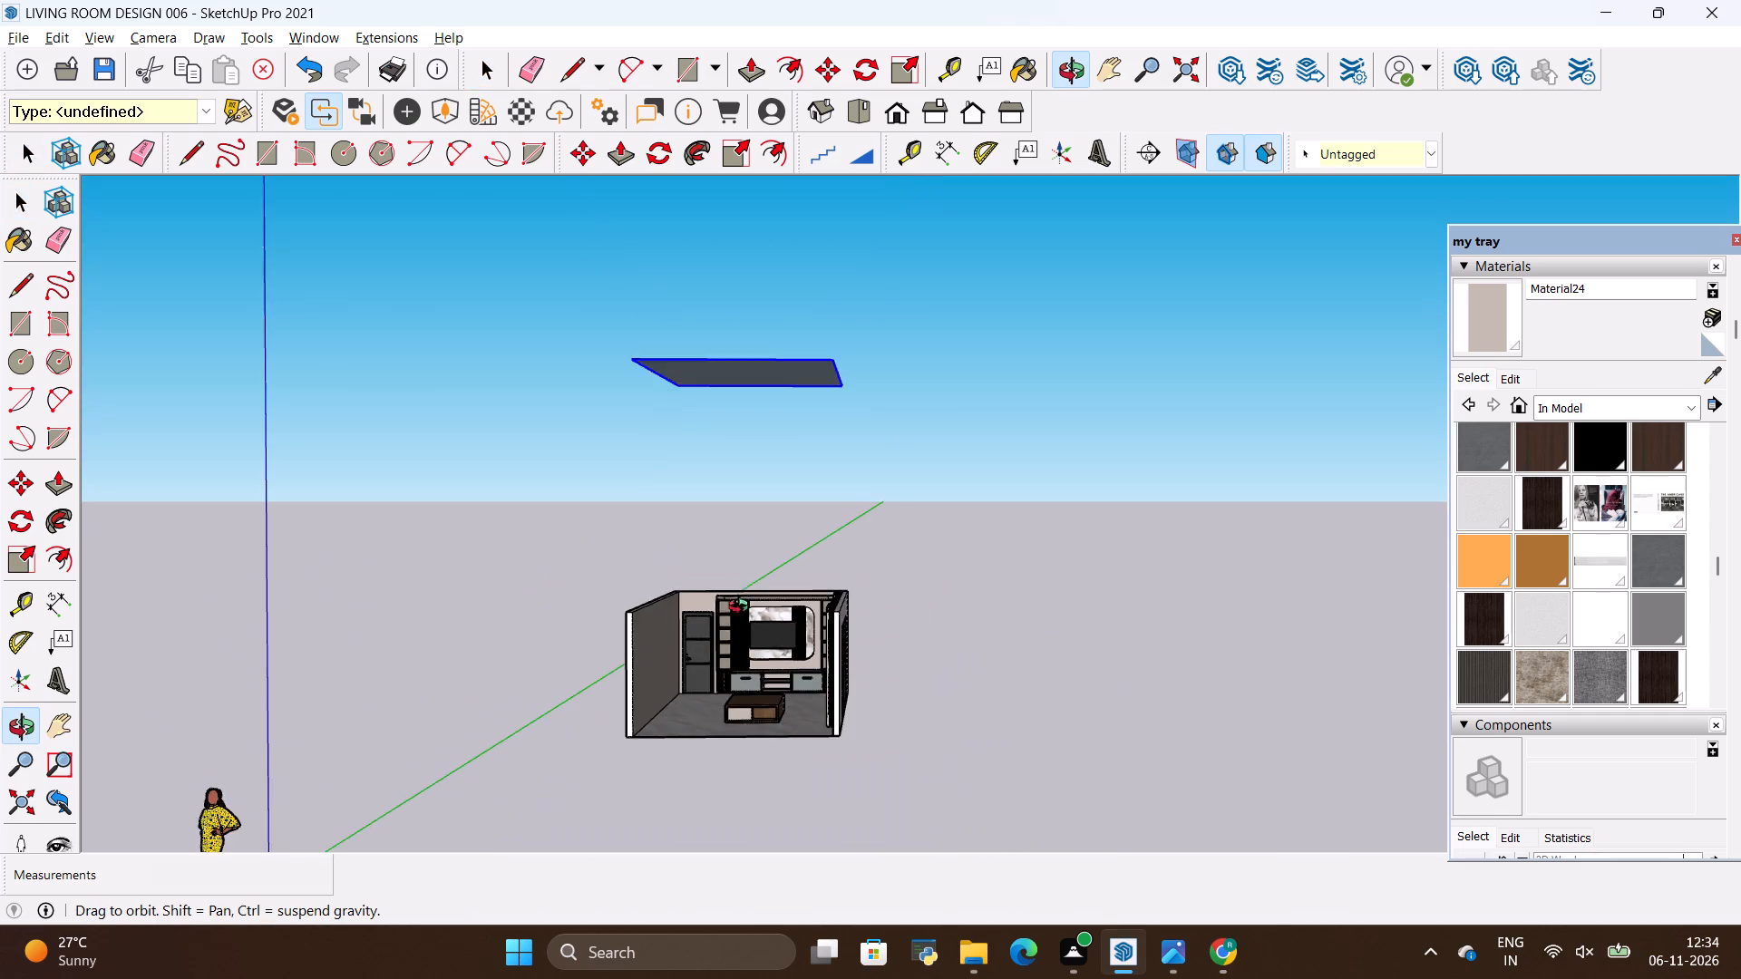
scroll(743, 608, "down", 6)
scroll(734, 325, "up", 14)
left_click_drag(815, 561, 814, 444)
scroll(863, 625, "down", 6)
left_click_drag(831, 510, 784, 294)
scroll(785, 467, "up", 3)
left_click_drag(810, 495, 834, 439)
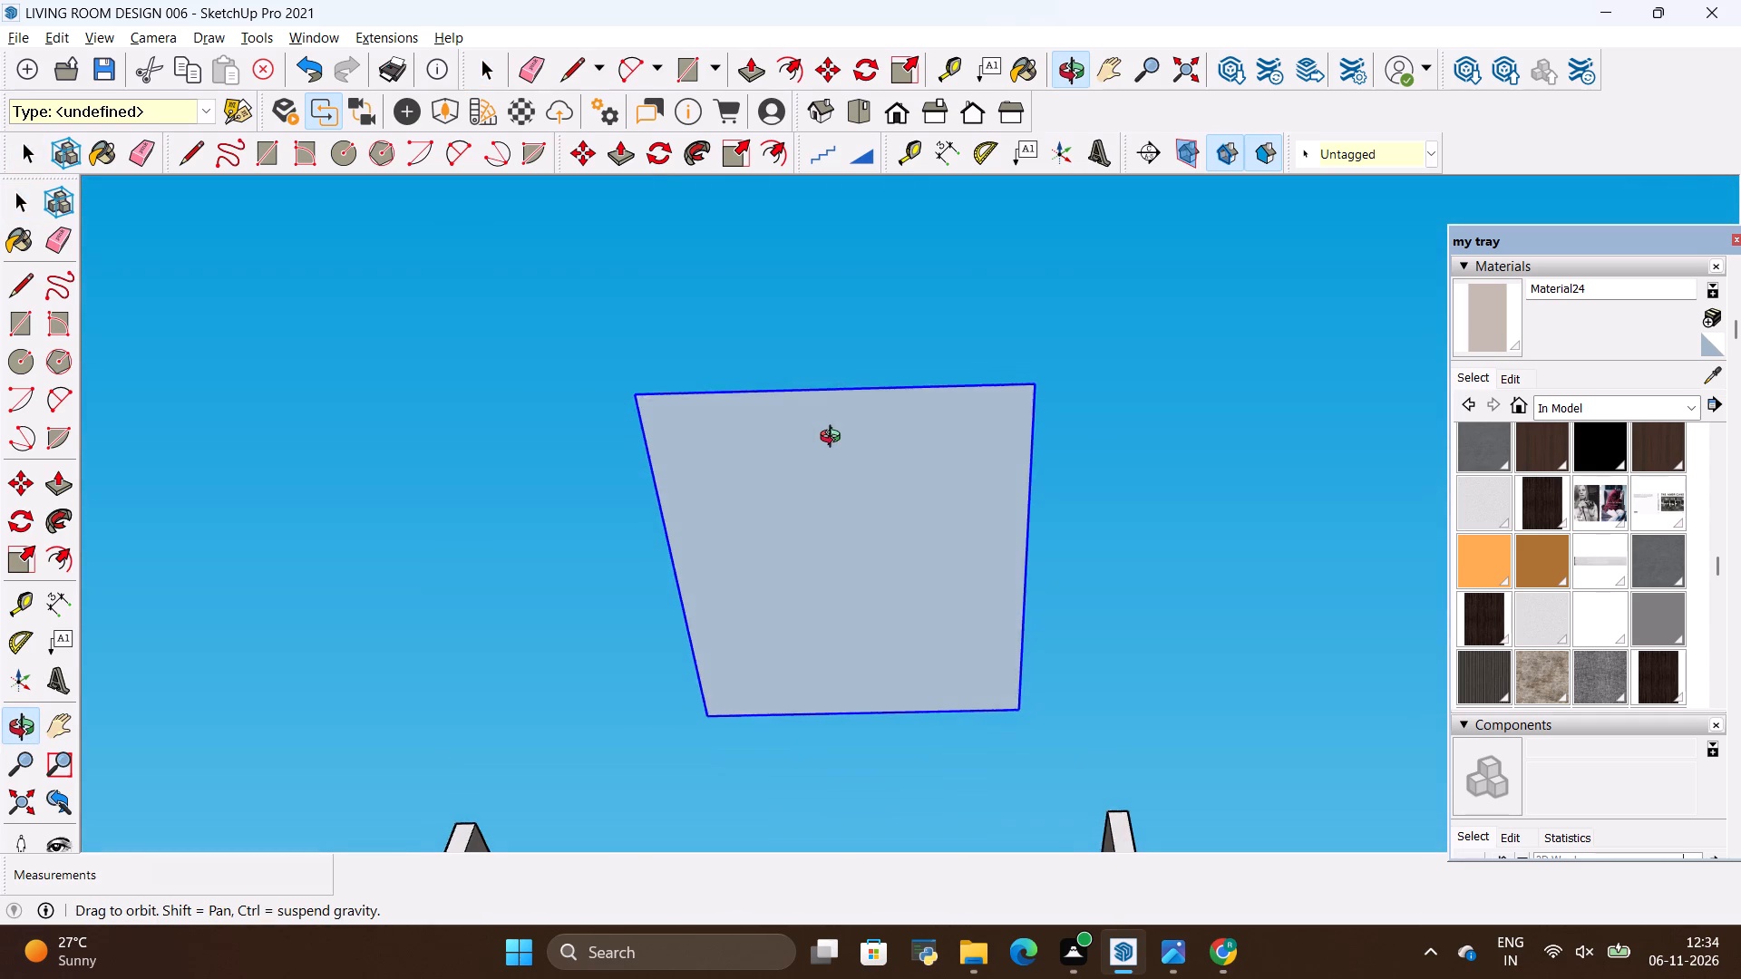
left_click_drag(834, 439, 784, 444)
scroll(1014, 546, "down", 4)
scroll(860, 504, "up", 7)
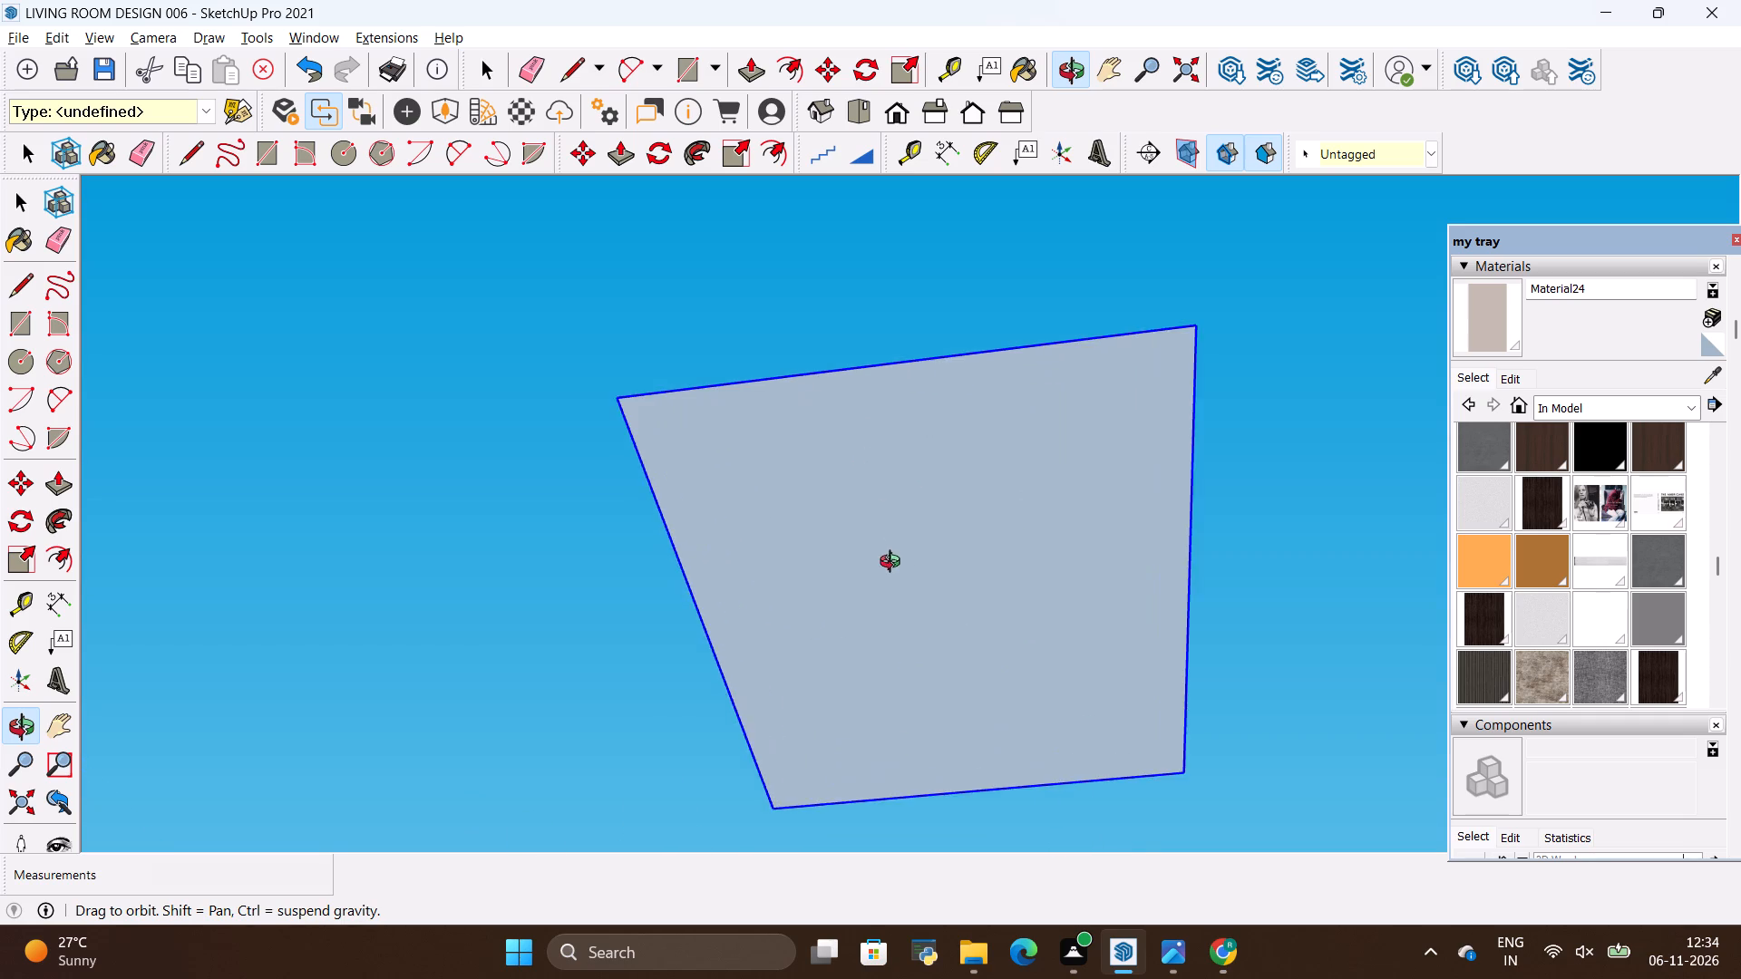
left_click_drag(923, 548, 974, 523)
key("space")
double_click(965, 524)
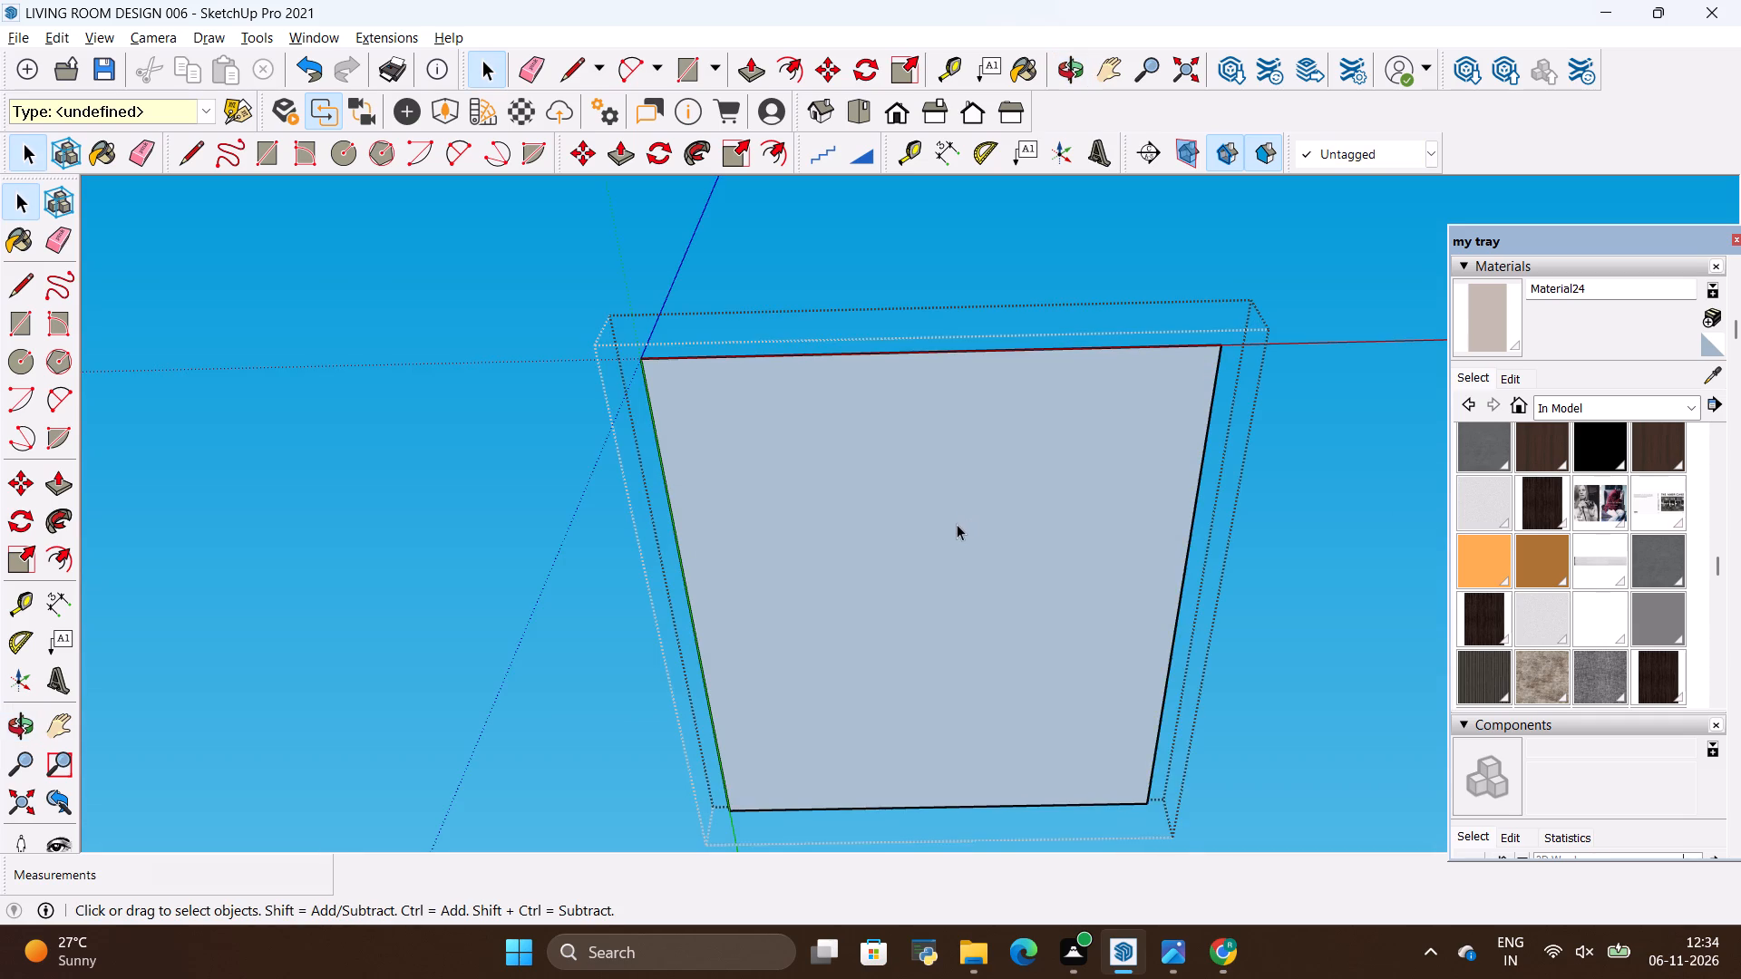
right_click(957, 524)
left_click(1060, 726)
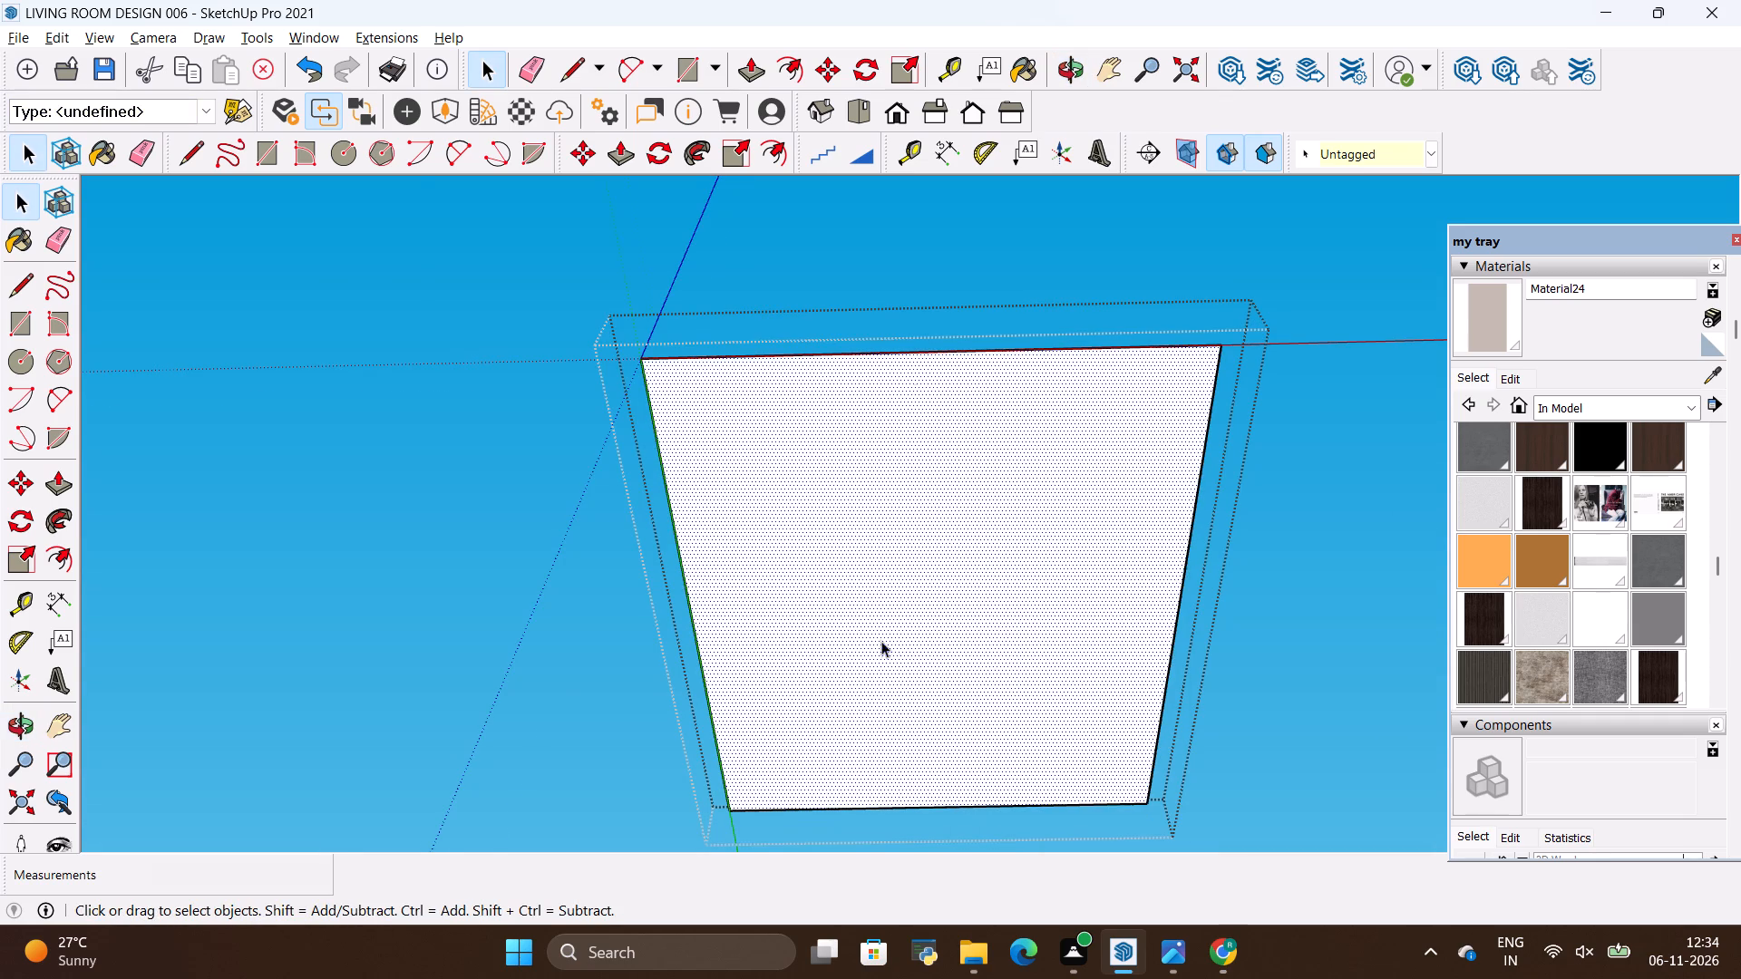
Offset the ceiling face's outline inward by 3' to form a border around a central panel.
scroll(881, 641, "down", 1)
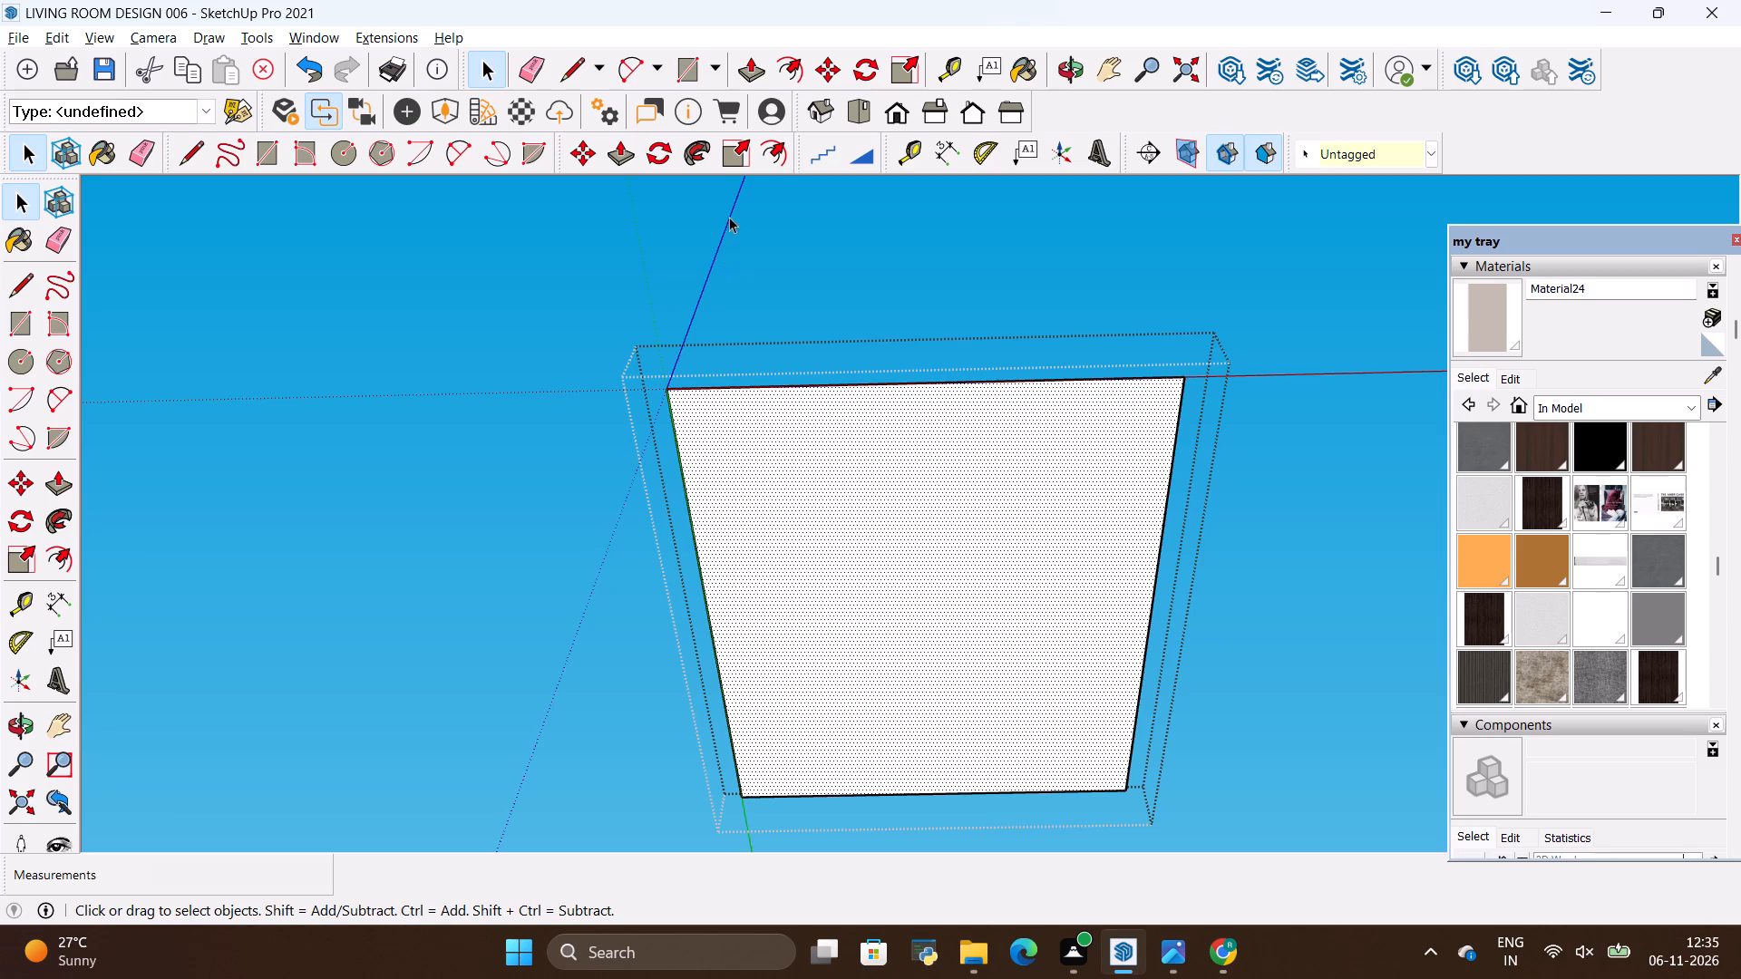
left_click(770, 163)
left_click(919, 493)
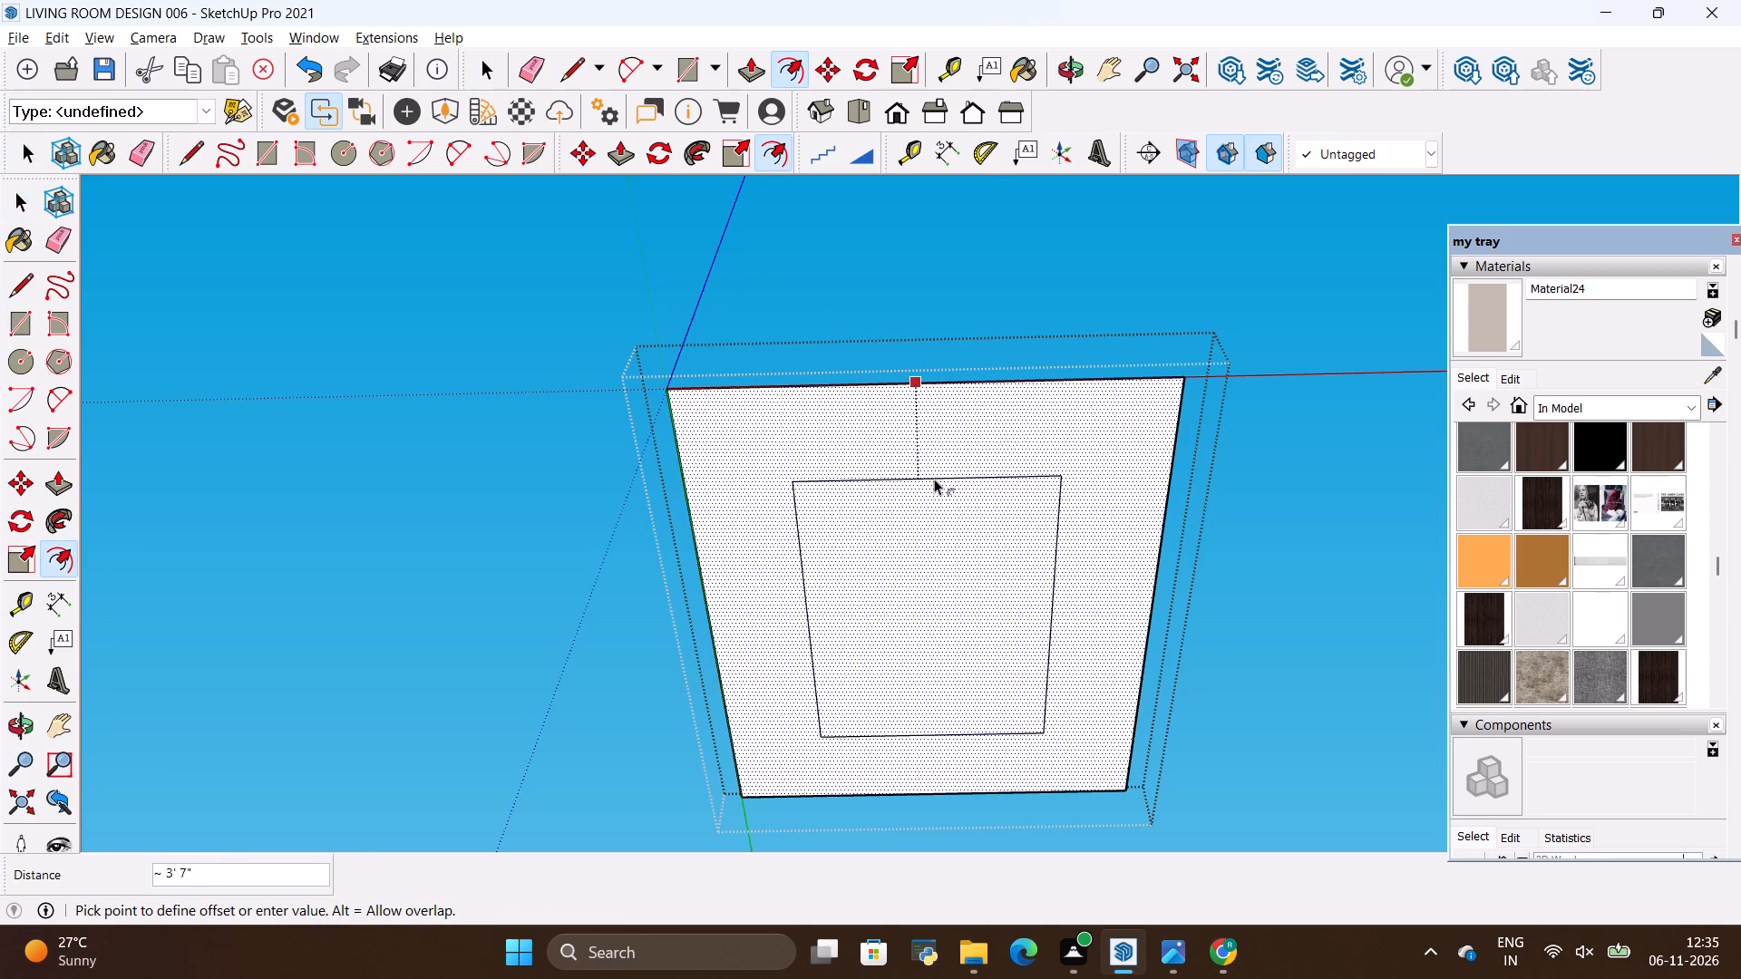
key("BackSpace")
type("3'")
key("Return")
key("space")
key("alt+Tab")
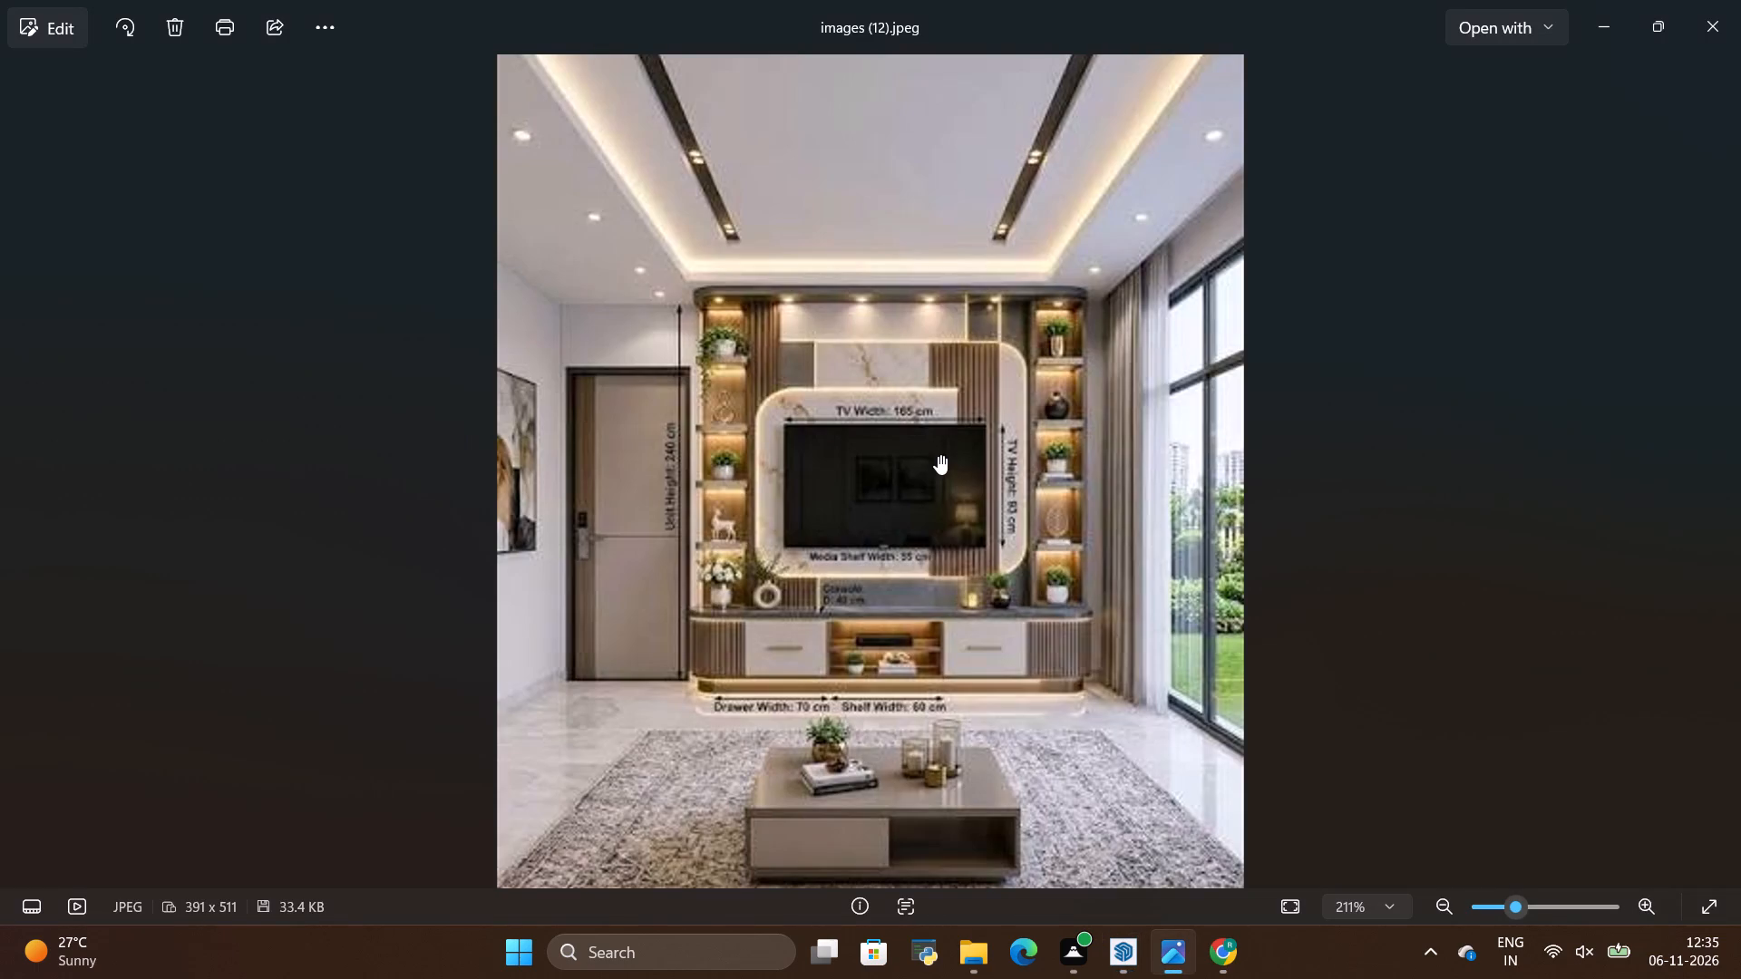
key("alt+Tab")
Push/Pull the ceiling's border face downward by 6" around the central panel, and compare with the reference image.
scroll(1119, 540, "up", 1)
scroll(1099, 636, "up", 2)
key("space")
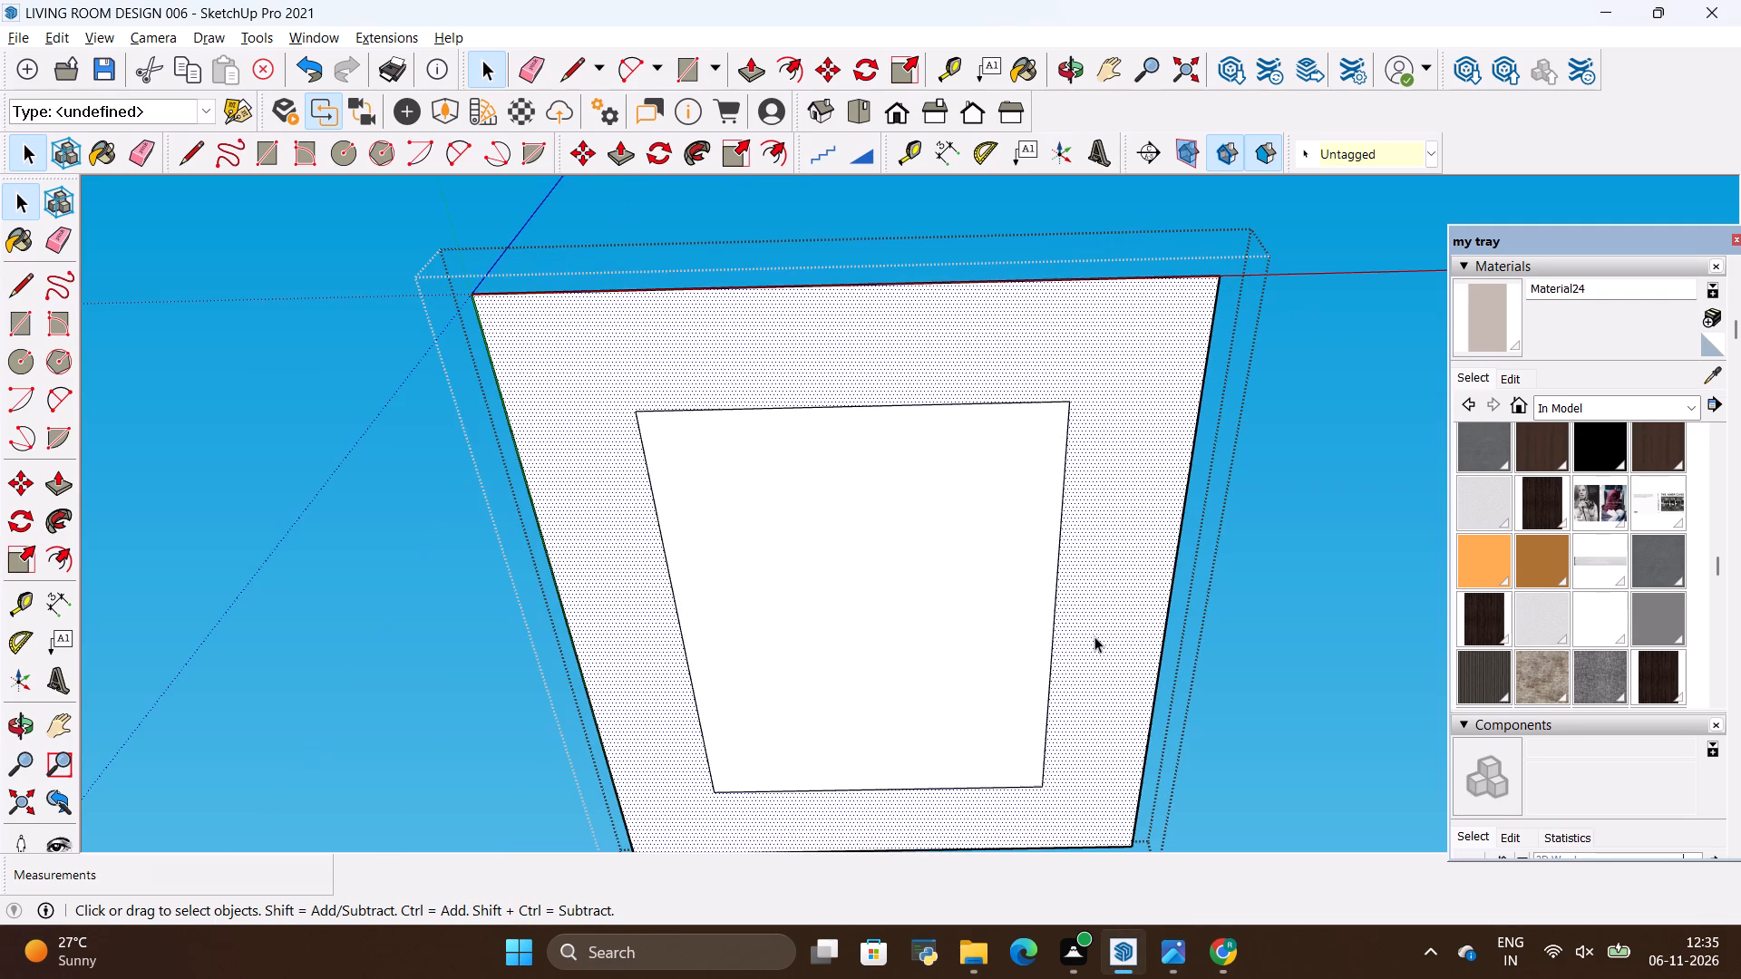
left_click(1094, 636)
key("p")
left_click(1094, 636)
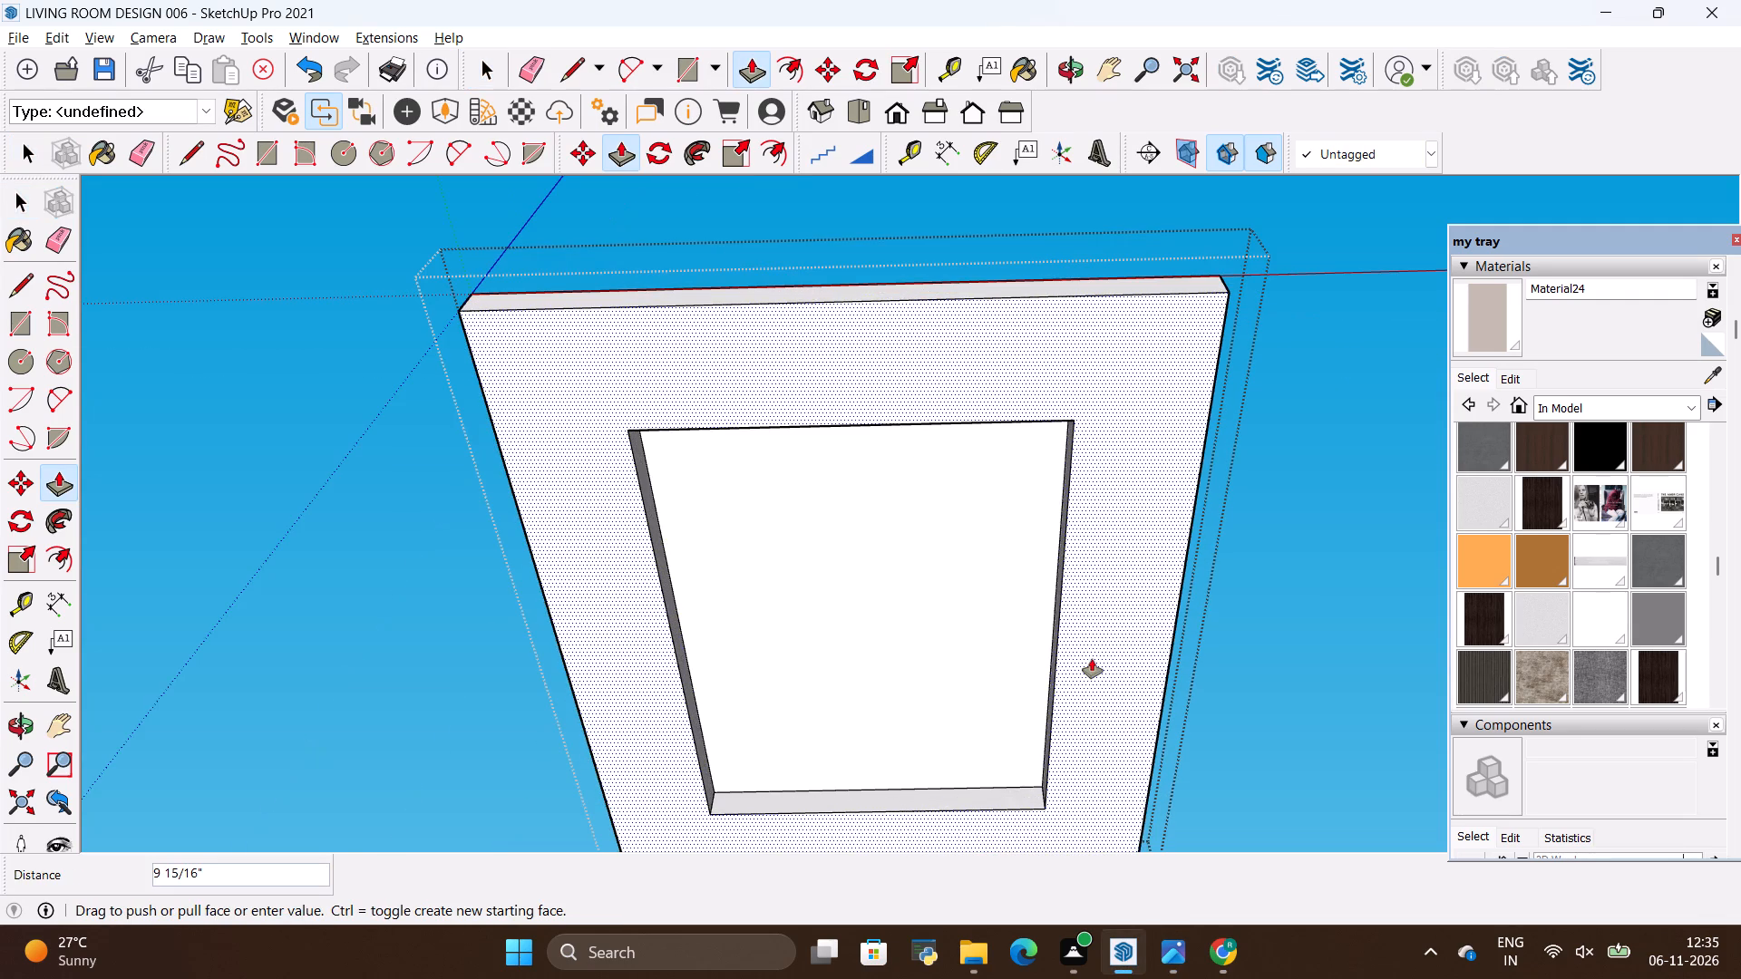
key("BackSpace")
key("6")
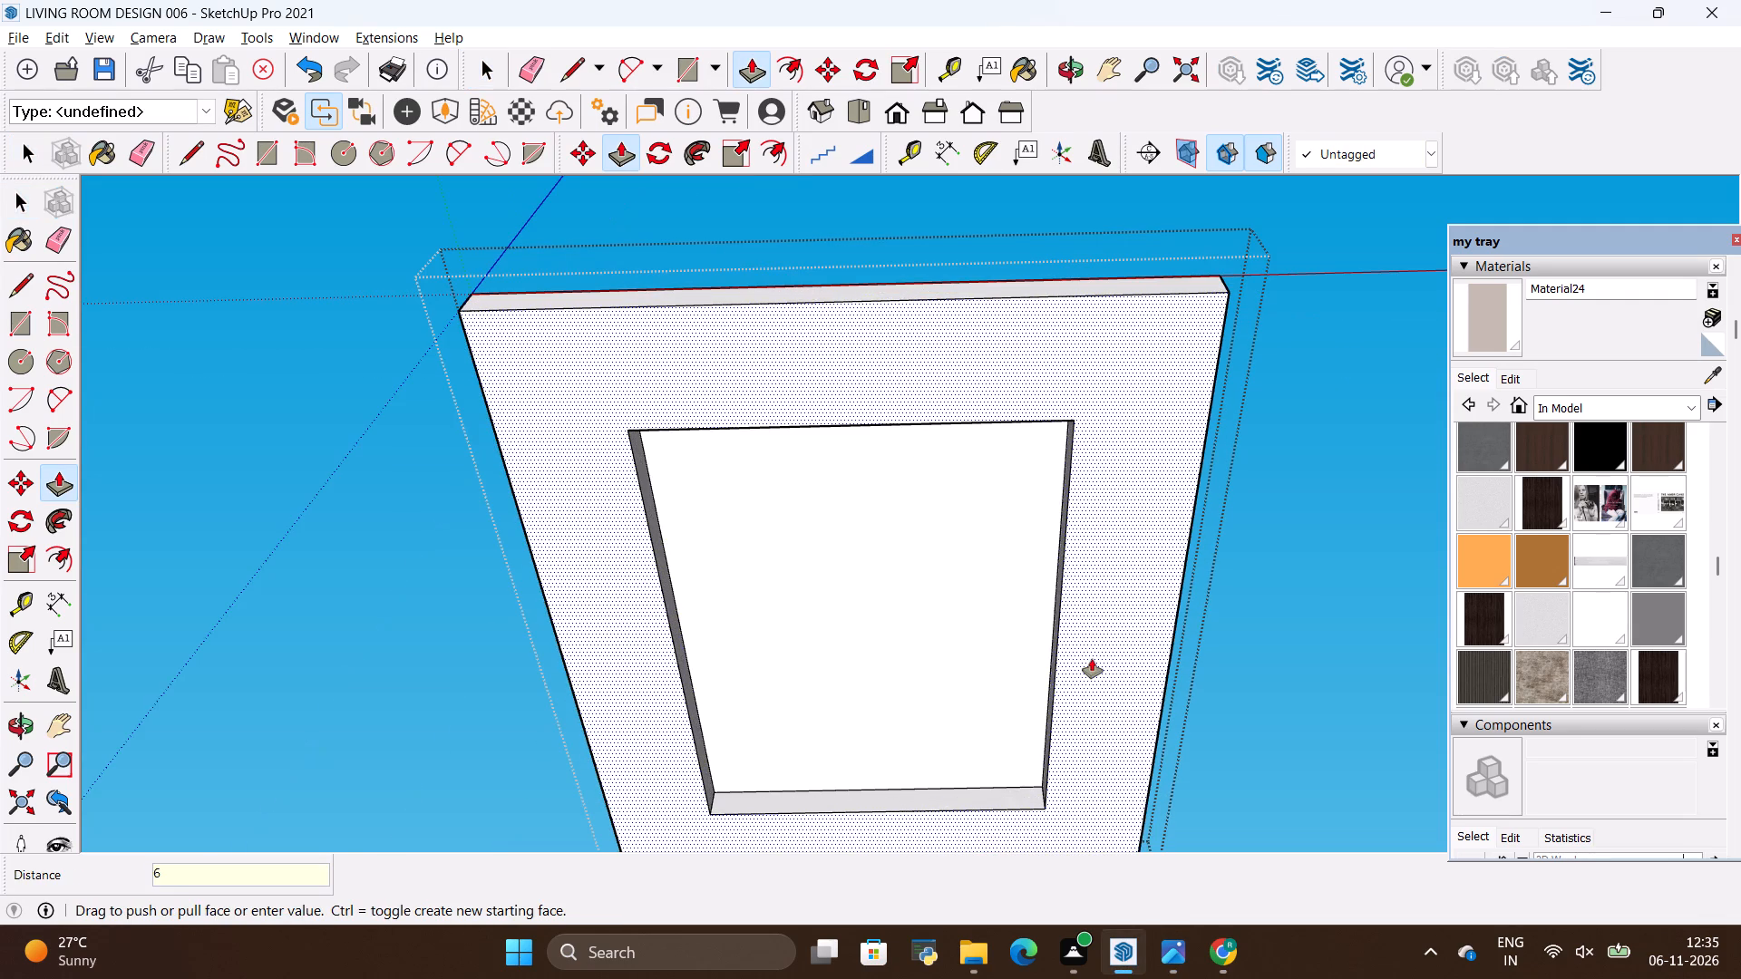
key("shift+quotedbl")
key("Return")
key("space")
key("alt+Tab")
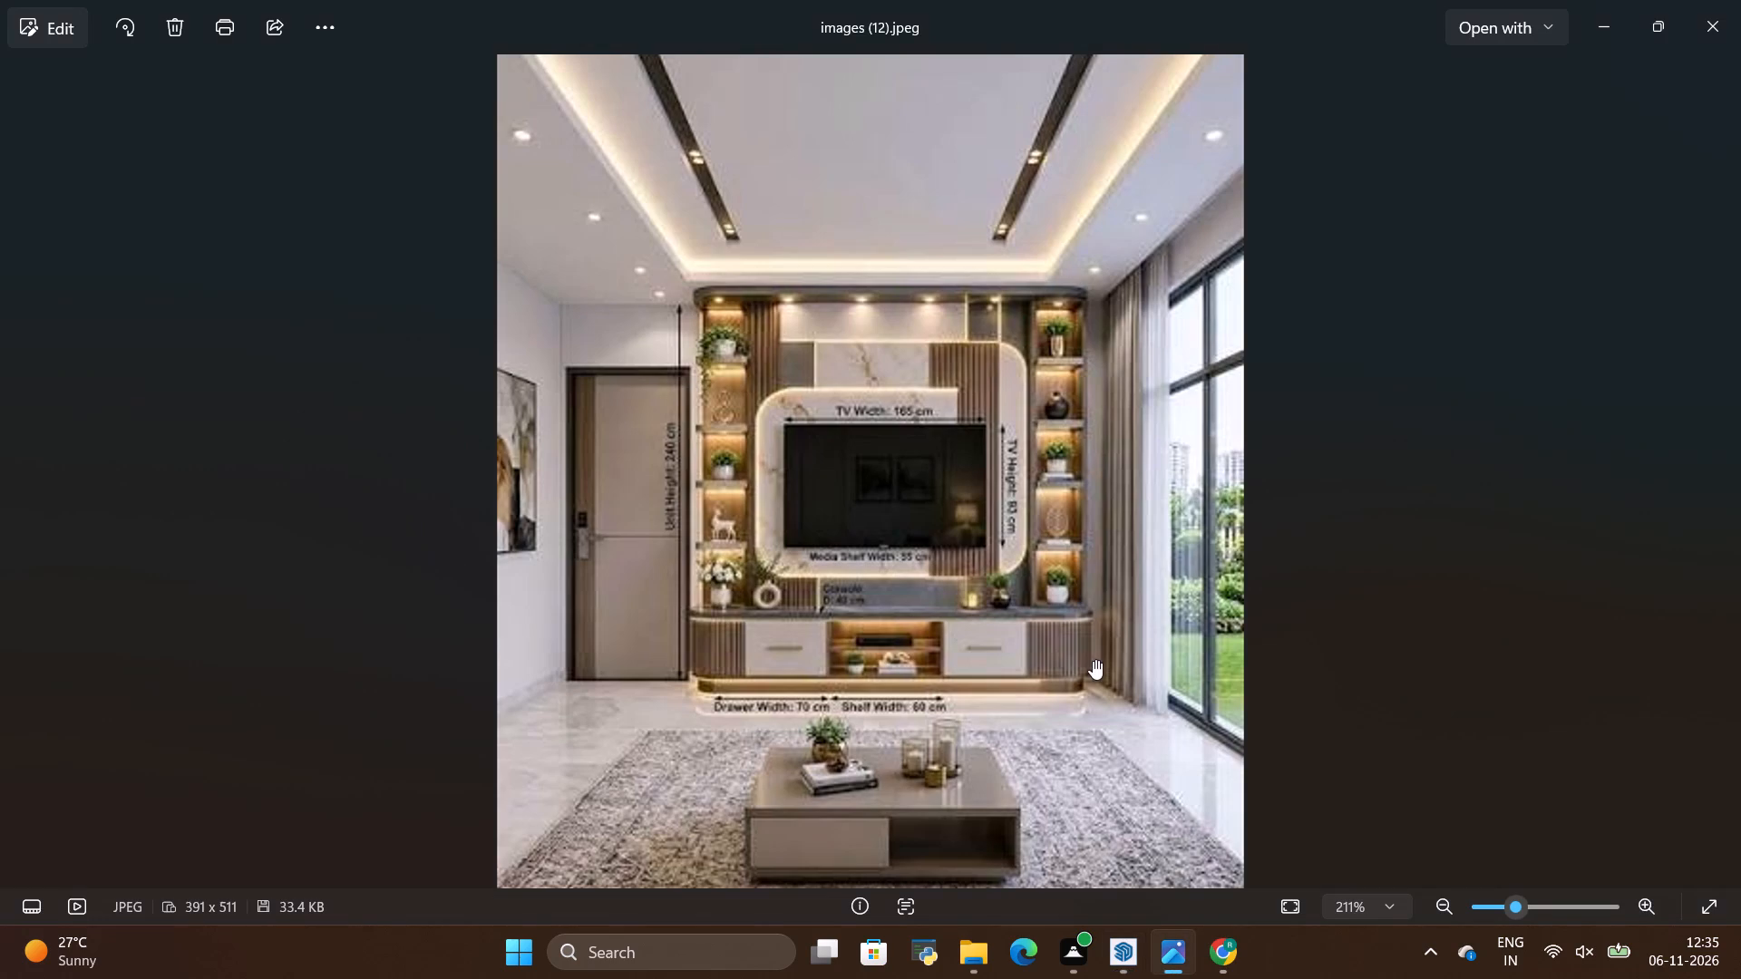
key("alt+Tab")
scroll(1014, 654, "down", 4)
scroll(979, 816, "up", 3)
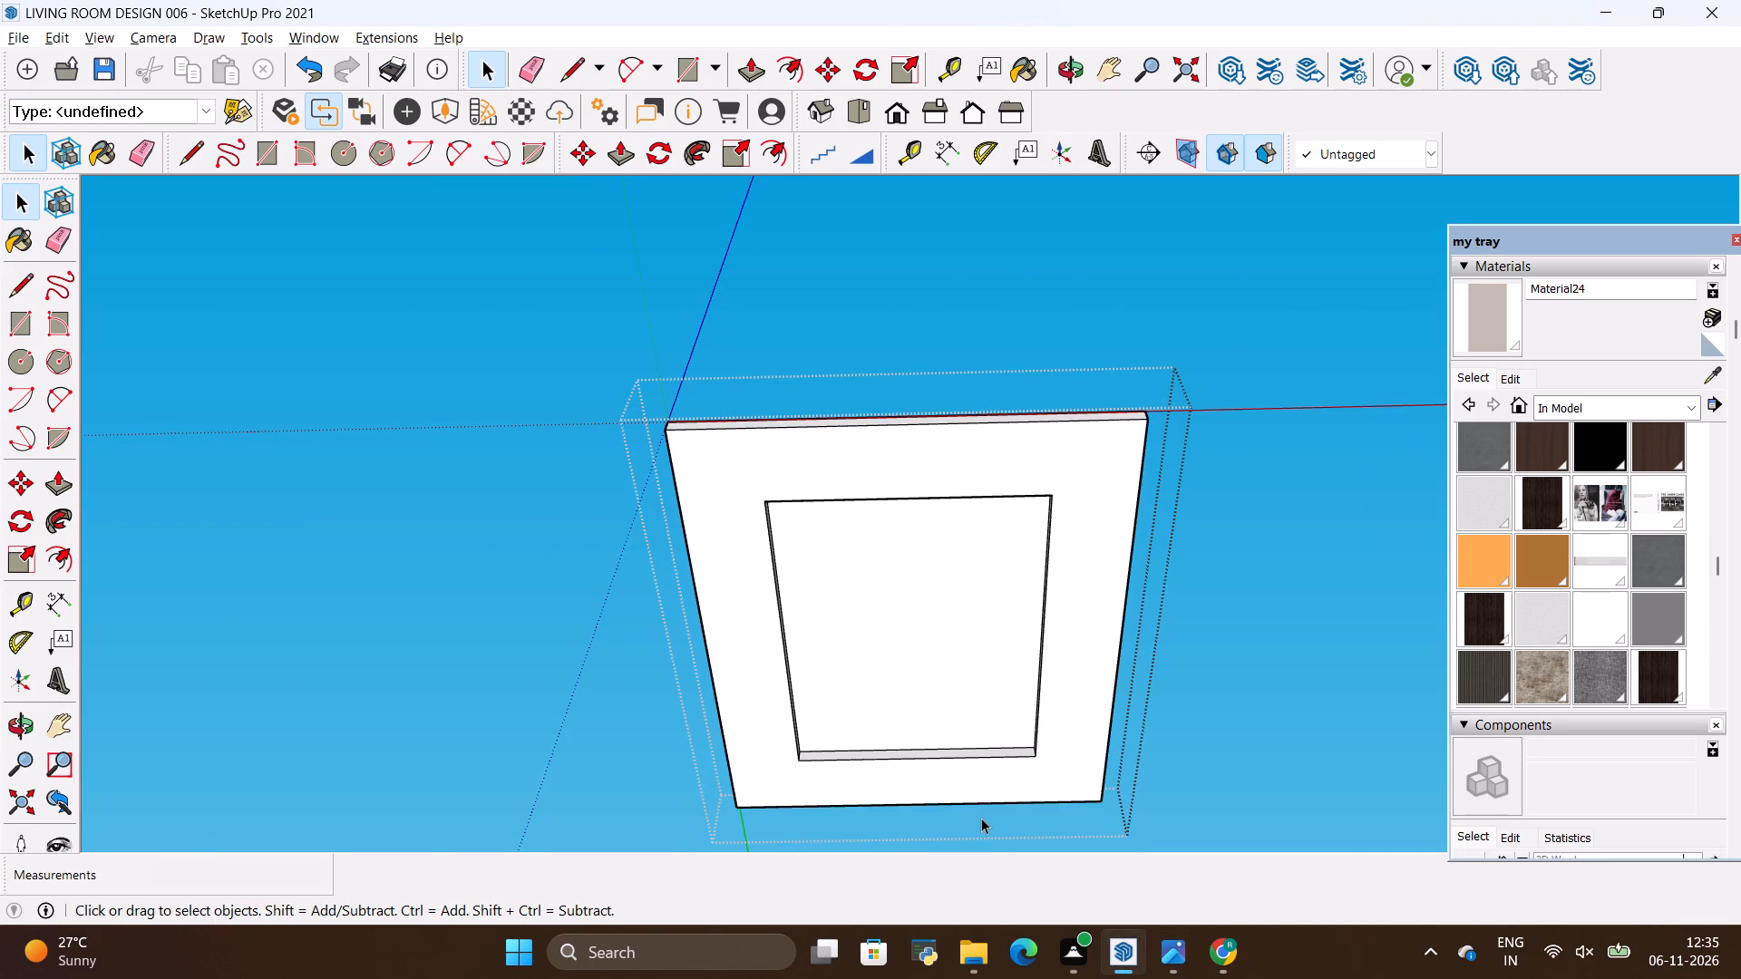
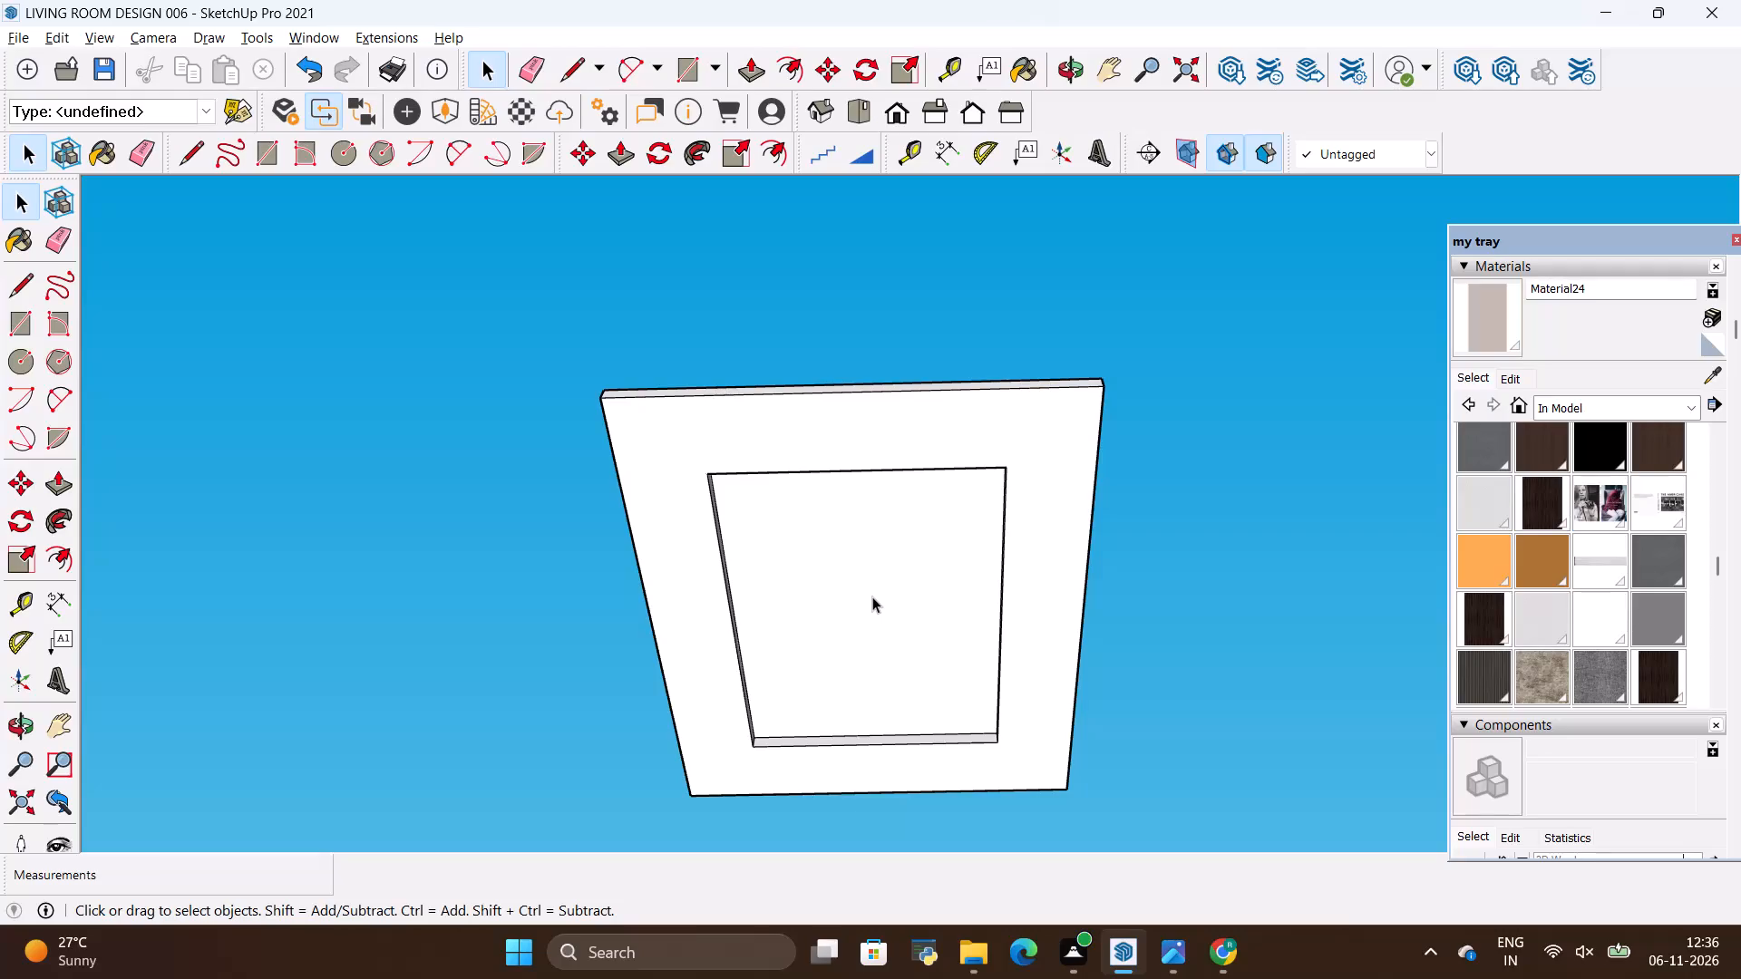
Examine the ceiling's lowered border and the inner edges of its recessed central panel from below.
scroll(845, 532, "down", 2)
scroll(967, 641, "up", 2)
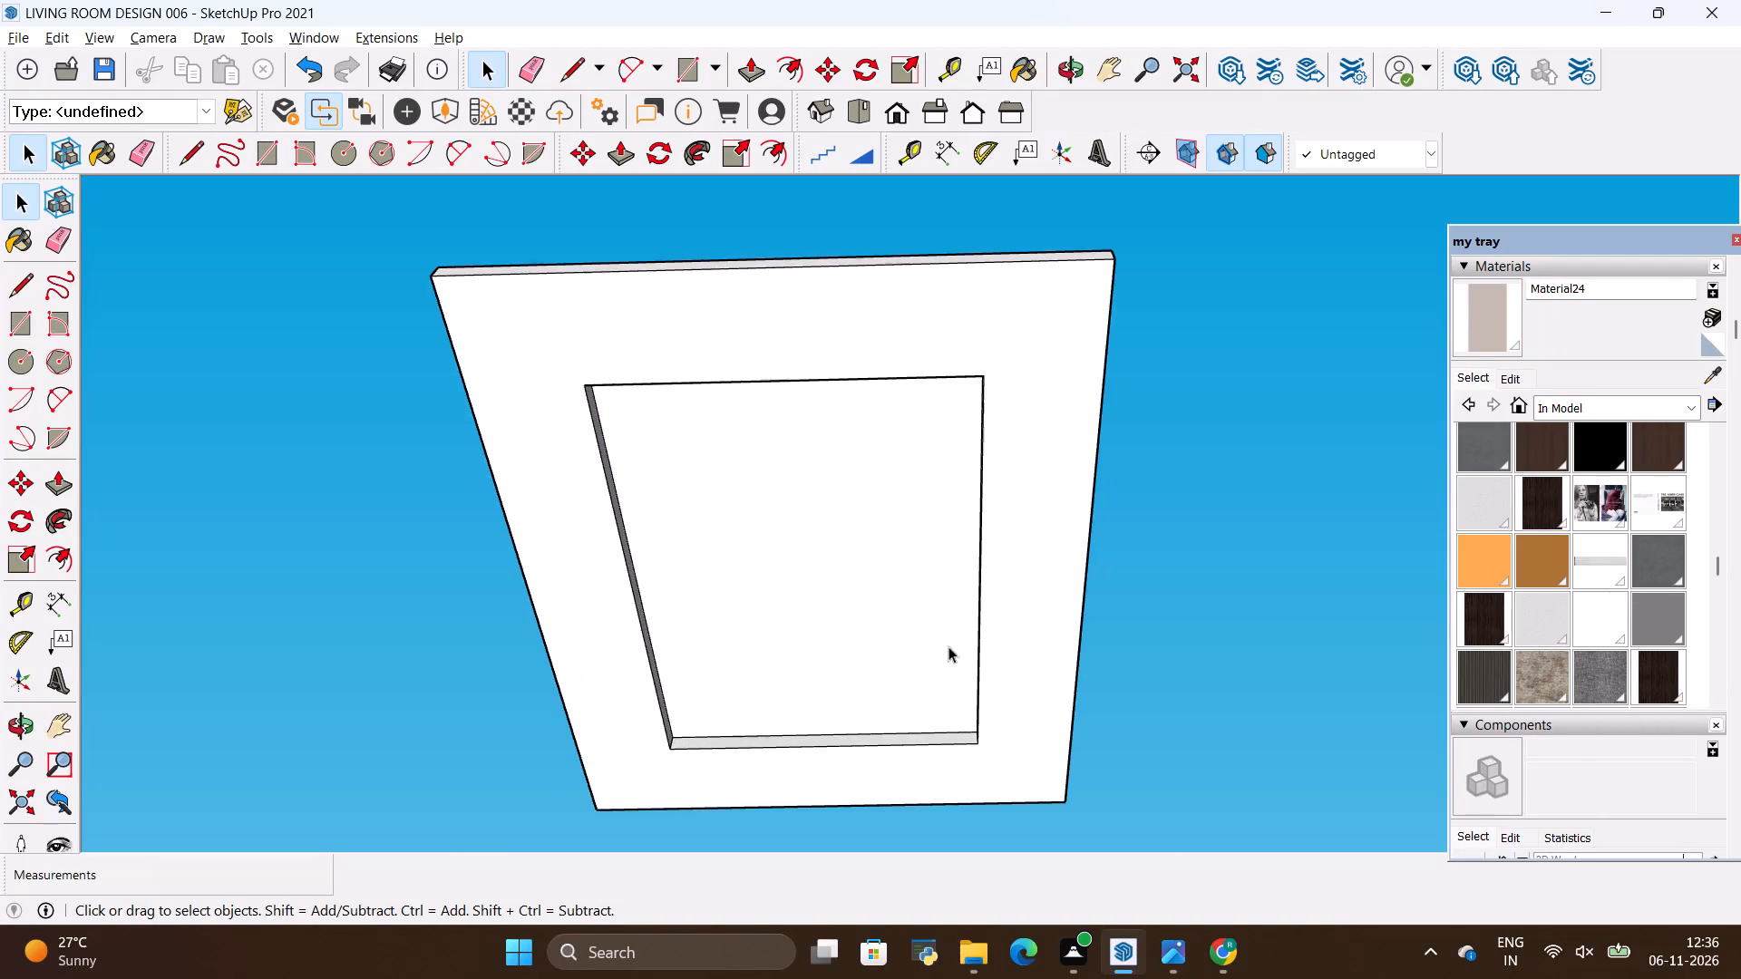
scroll(948, 646, "up", 4)
scroll(660, 566, "down", 2)
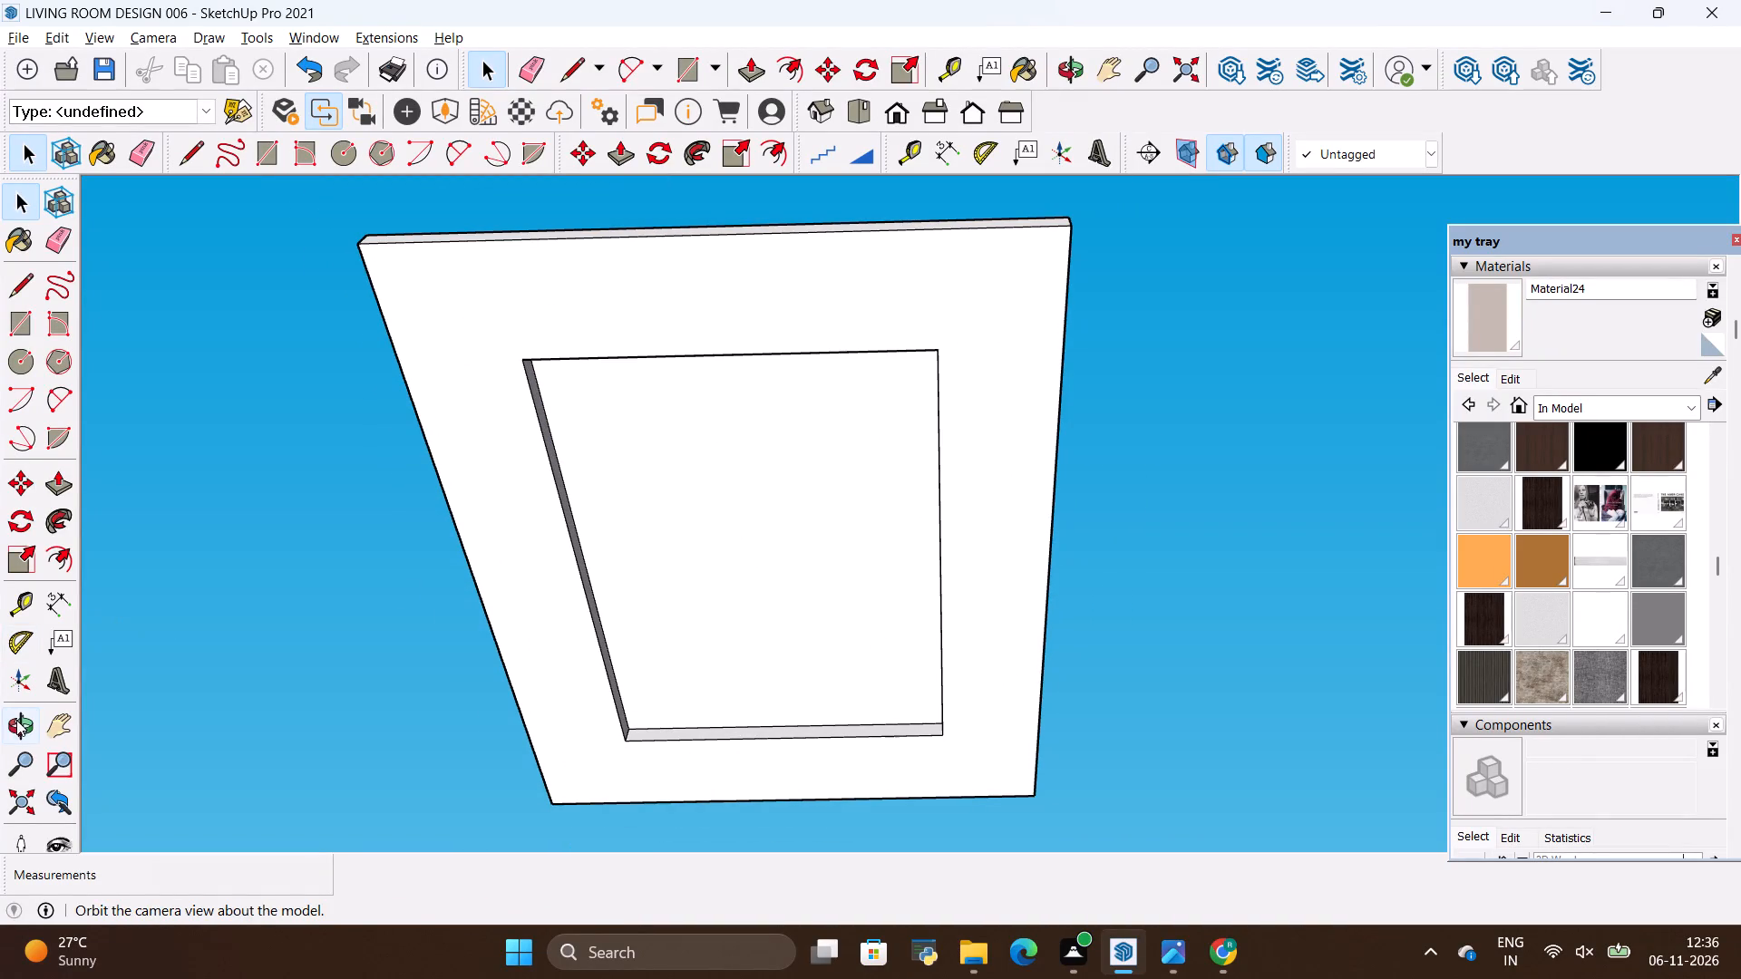
left_click(16, 720)
left_click_drag(524, 465, 526, 718)
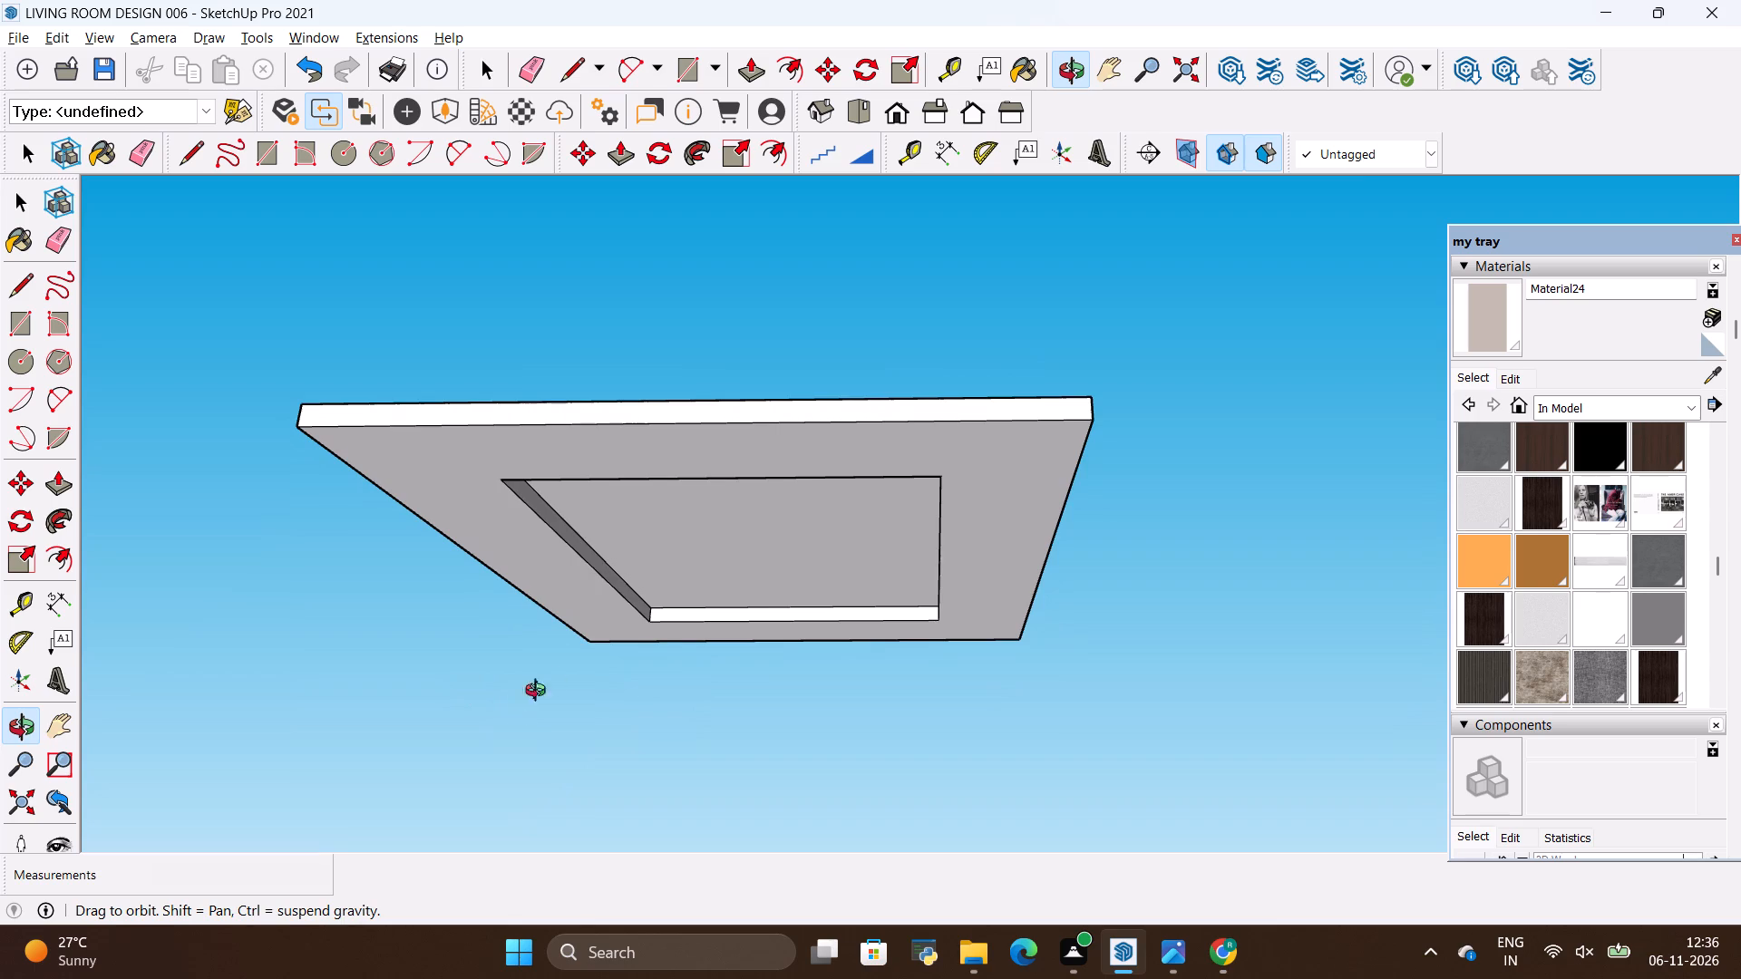
scroll(656, 674, "up", 4)
scroll(666, 632, "down", 2)
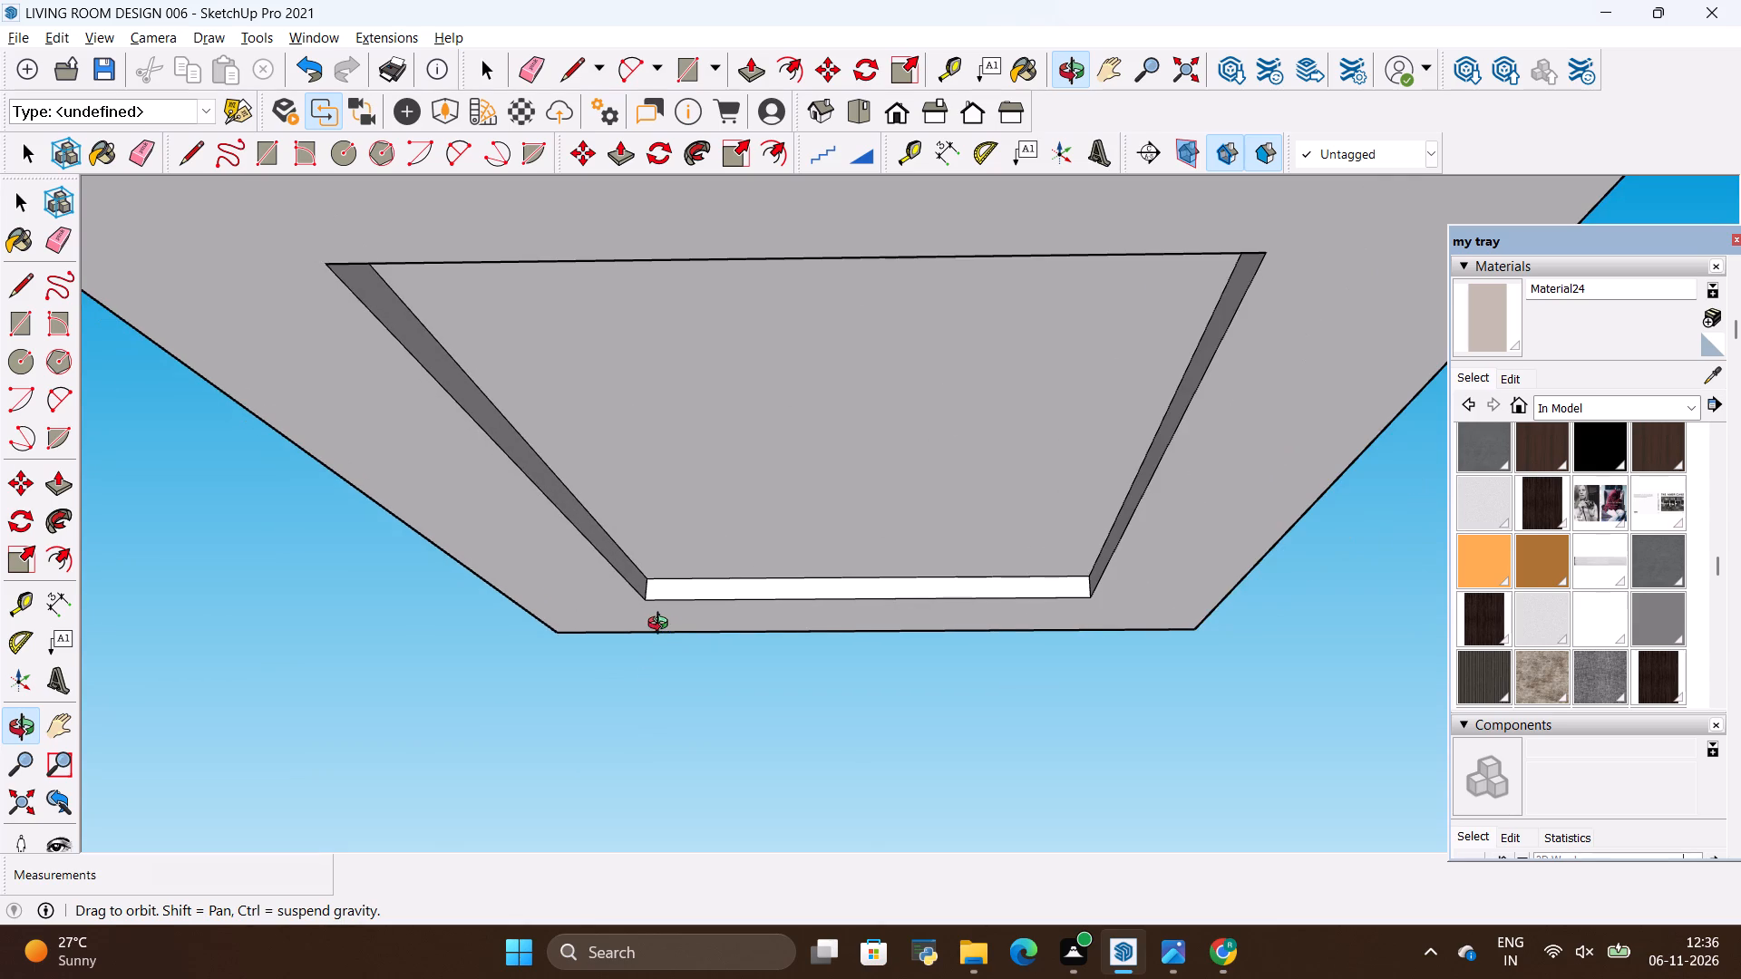
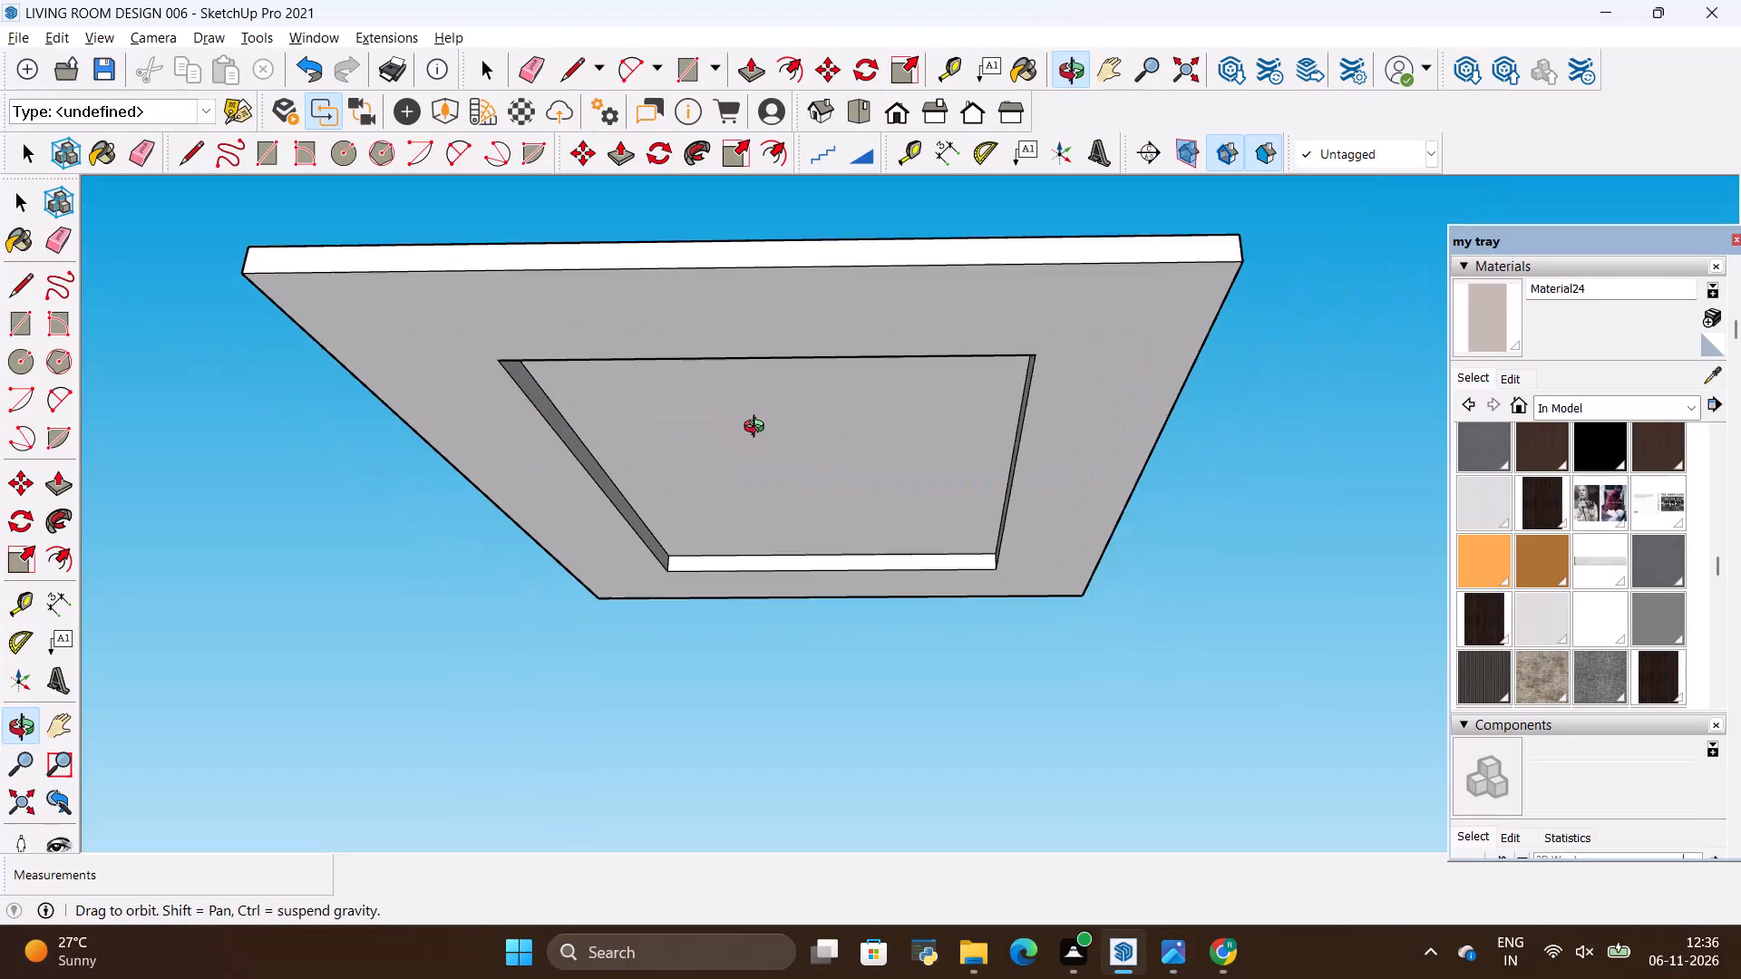
Push the underside face of the ceiling's lowered border 4" using Push/Pull with a new starting face.
scroll(762, 460, "up", 3)
left_click_drag(788, 487, 791, 563)
left_click_drag(783, 533, 780, 510)
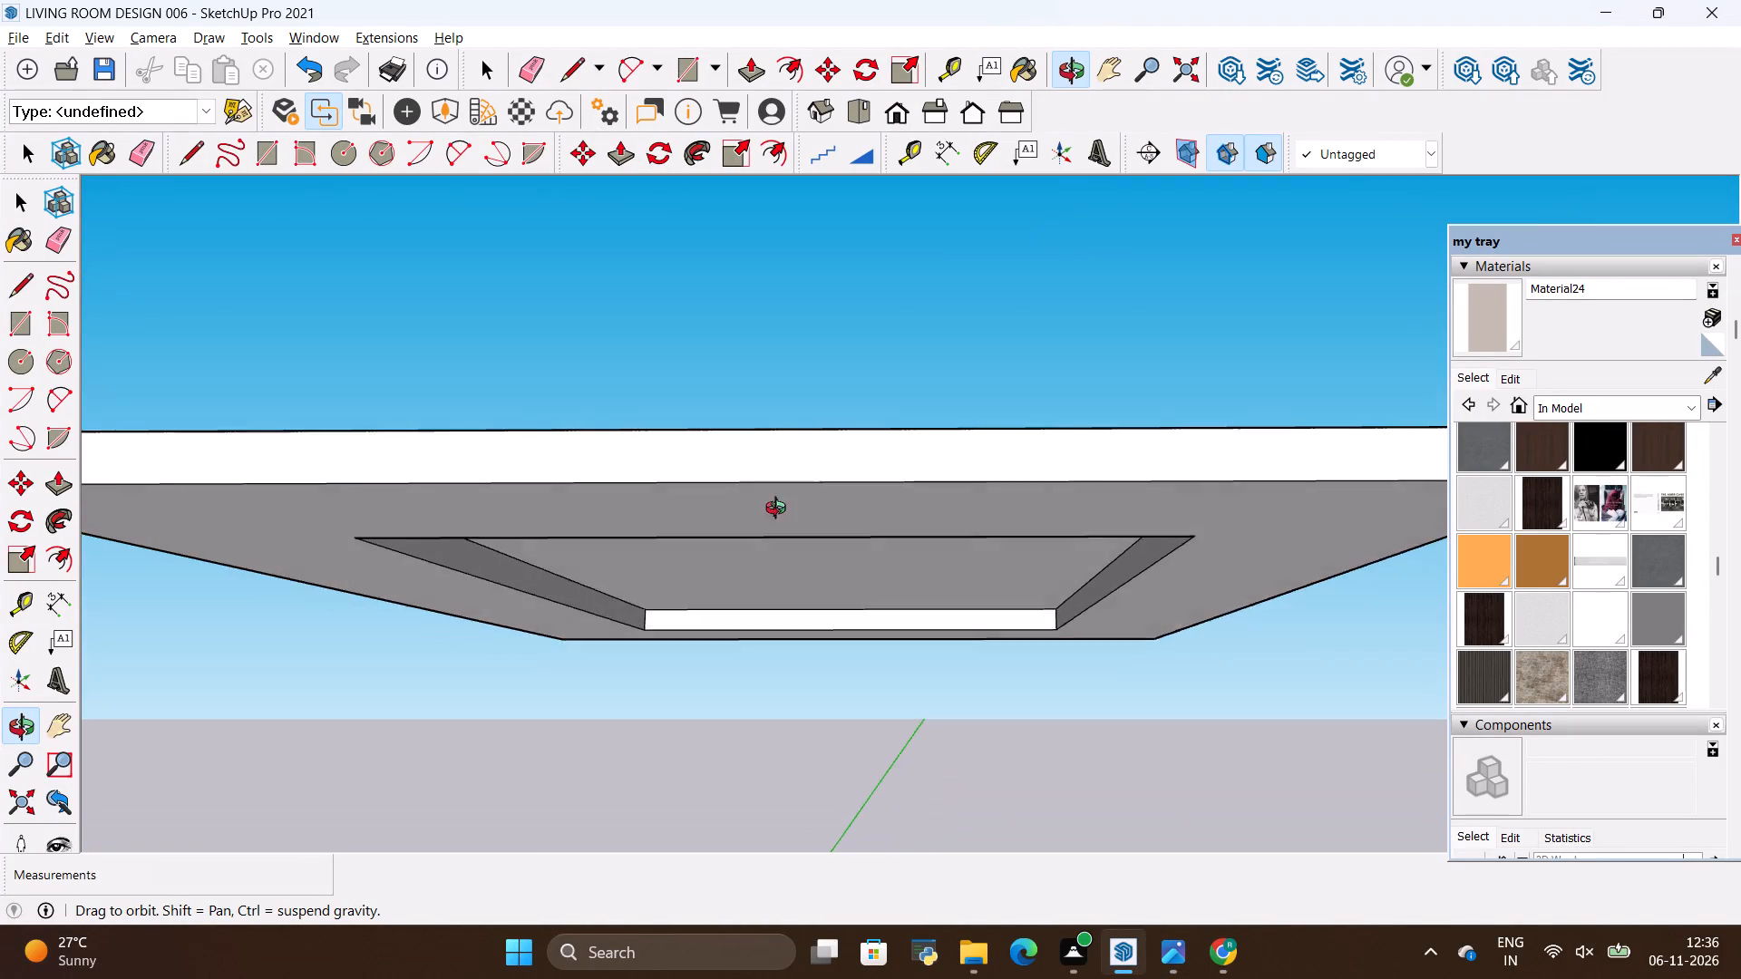
left_click_drag(780, 510, 804, 406)
scroll(799, 383, "down", 5)
left_click_drag(845, 603, 814, 543)
scroll(757, 521, "up", 4)
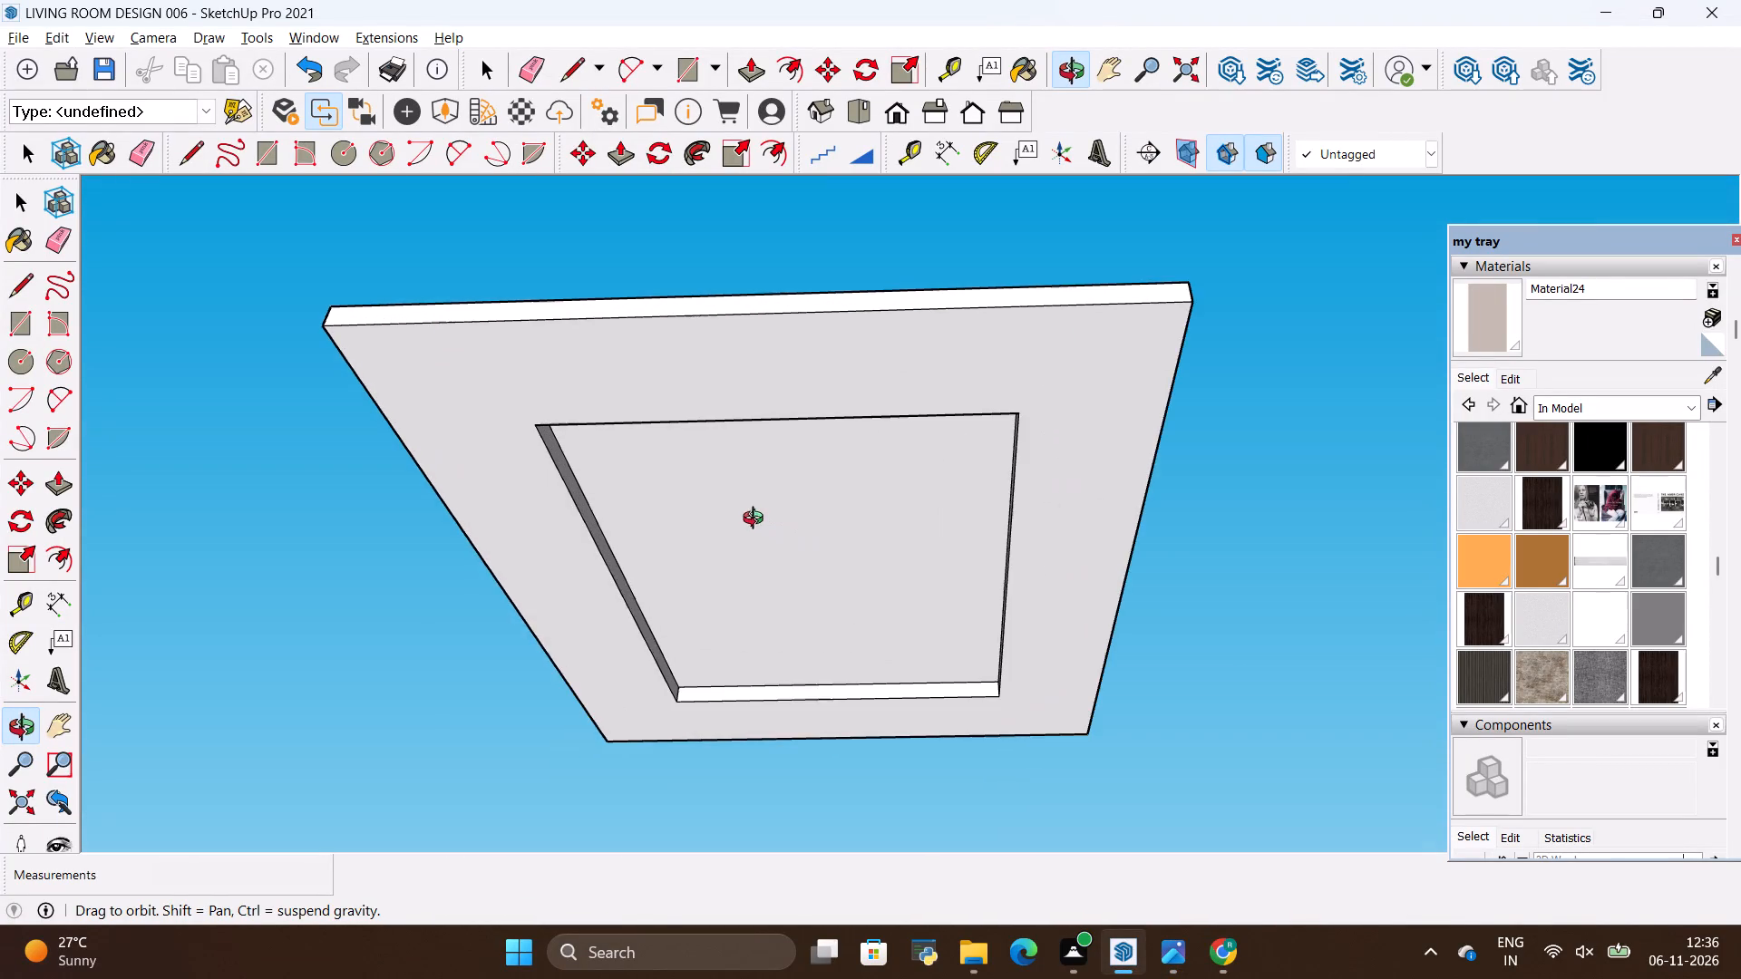
left_click_drag(757, 525, 764, 563)
scroll(550, 460, "up", 5)
left_click_drag(583, 473, 589, 505)
key("space")
left_click(554, 475)
triple_click(539, 468)
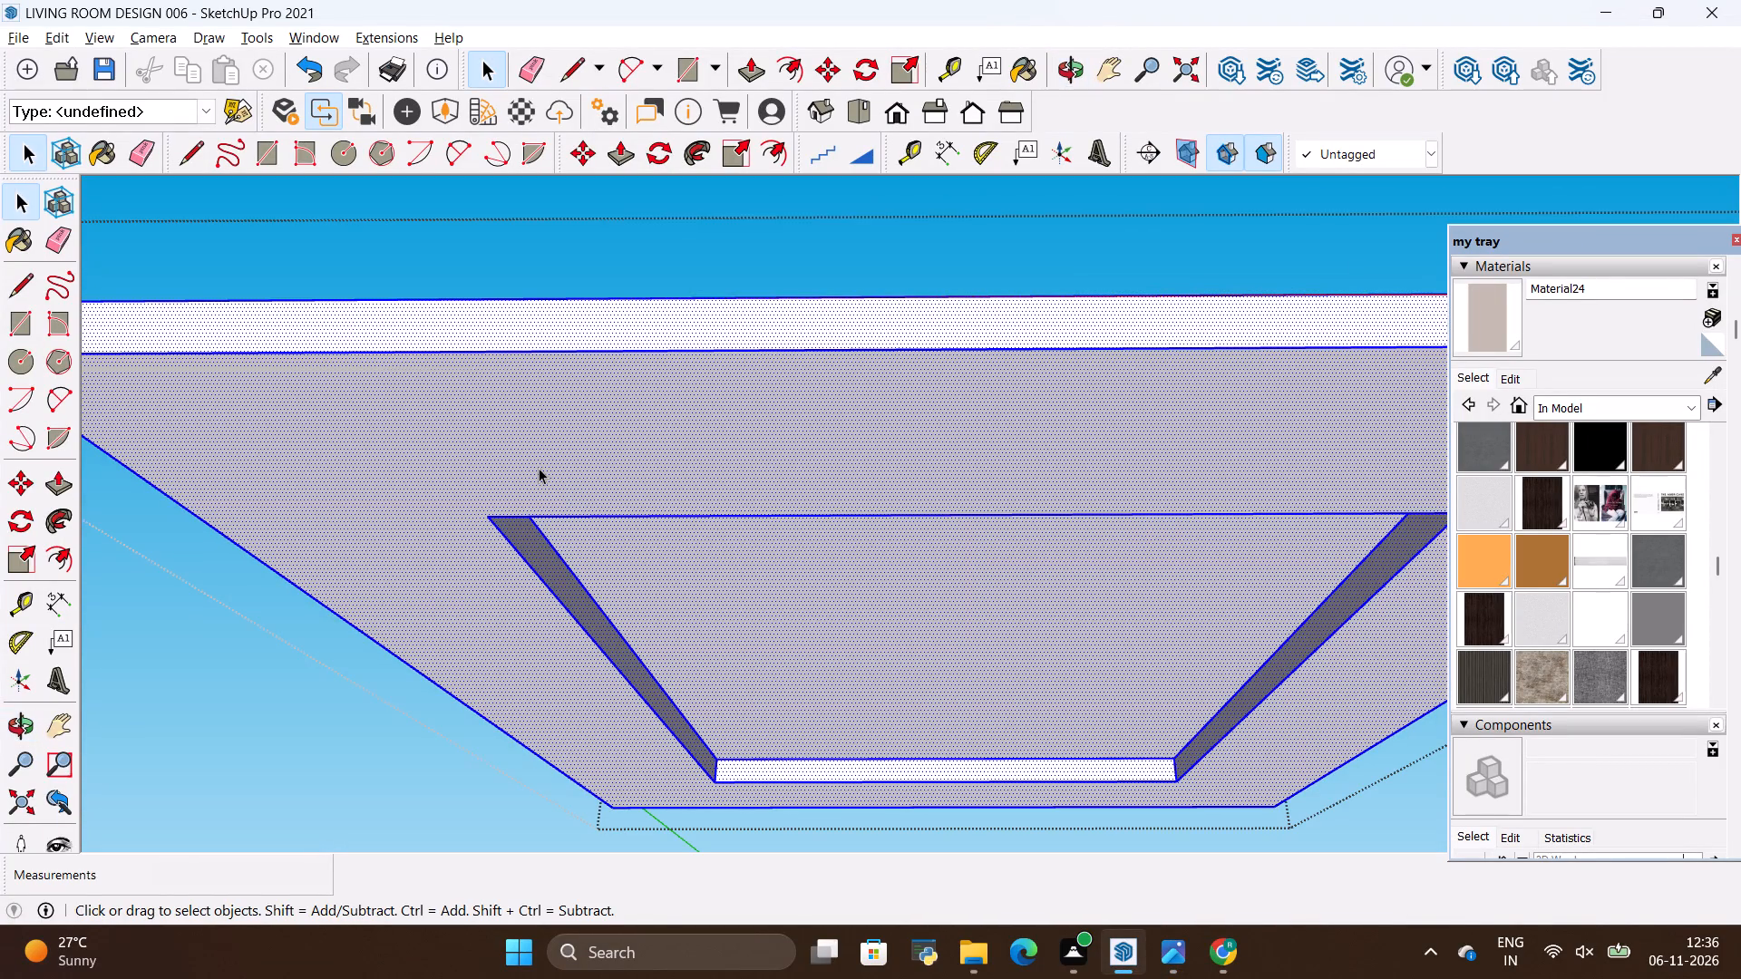
left_click(539, 468)
key("p")
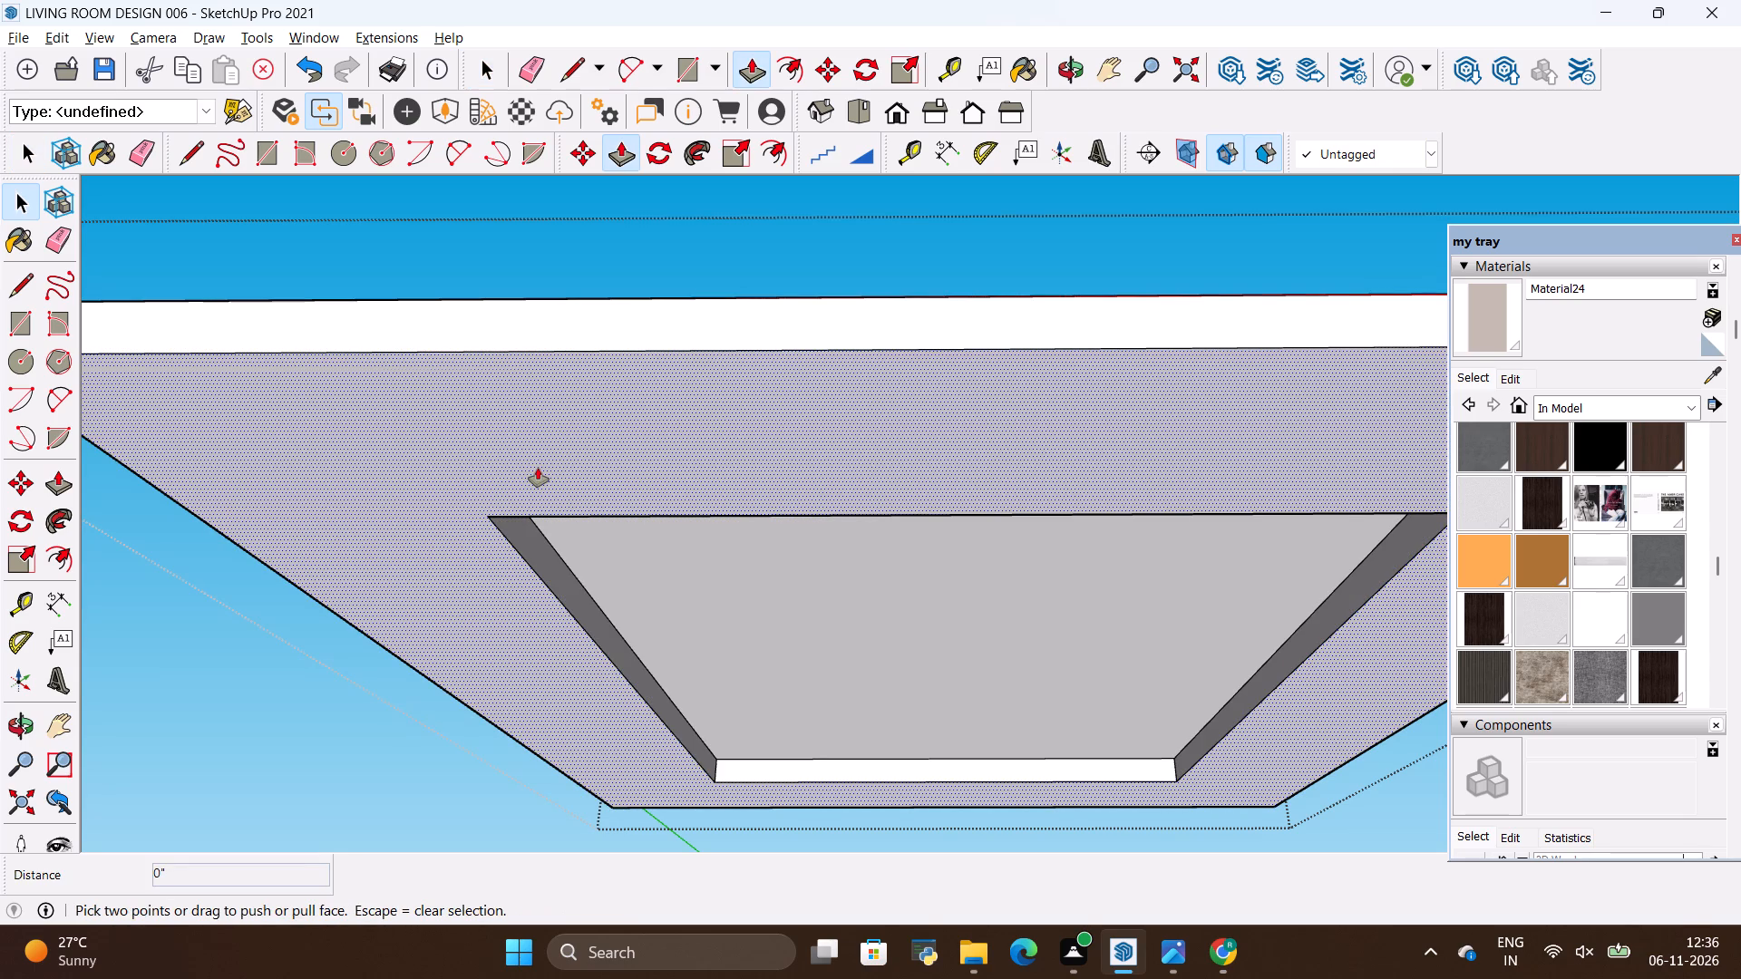
left_click(538, 468)
key("BackSpace")
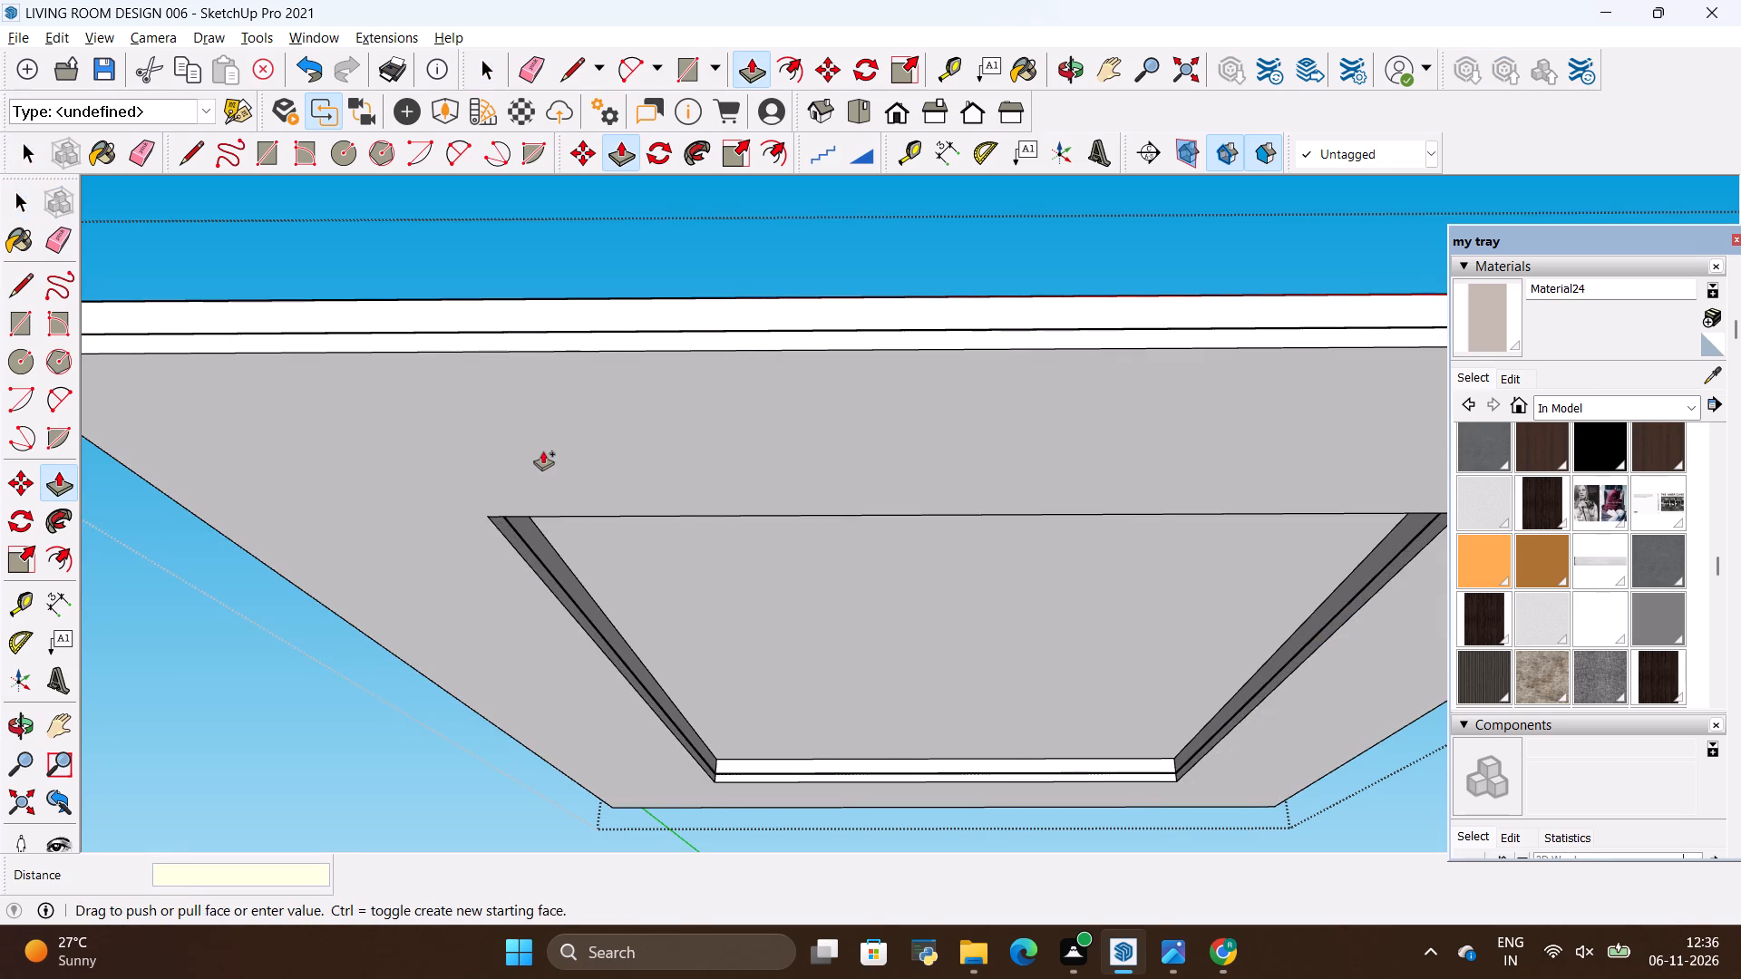
key("4")
key("shift+quotedbl")
key("Return")
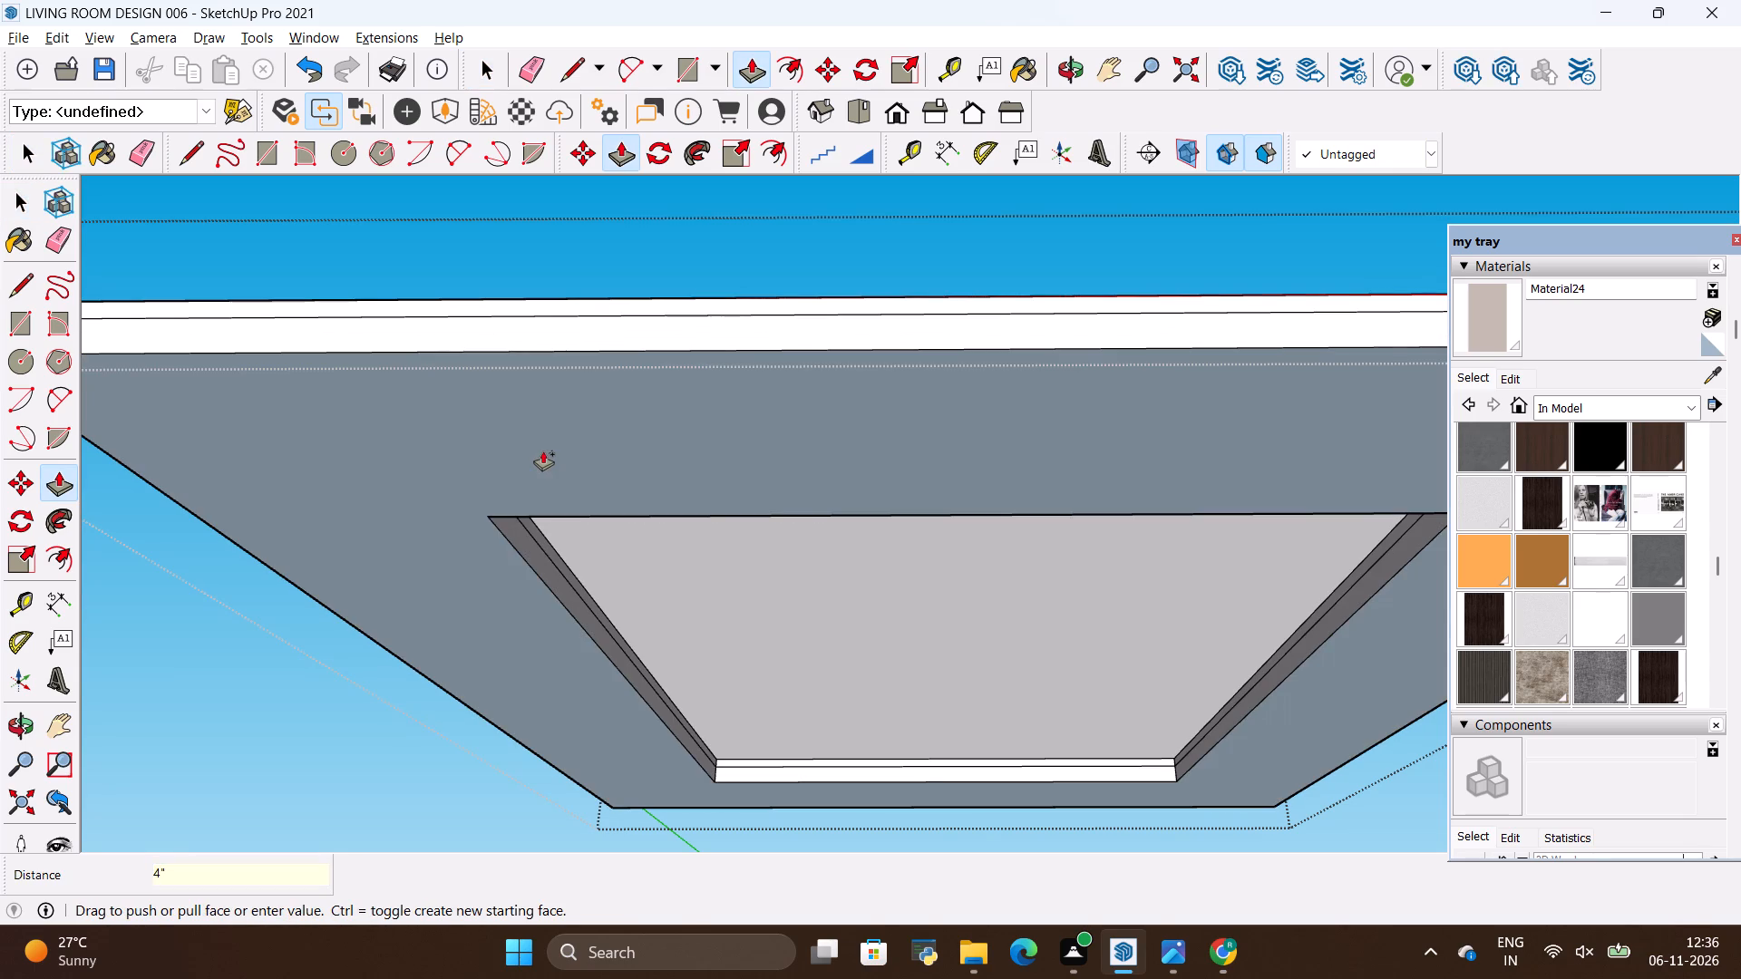
key("space")
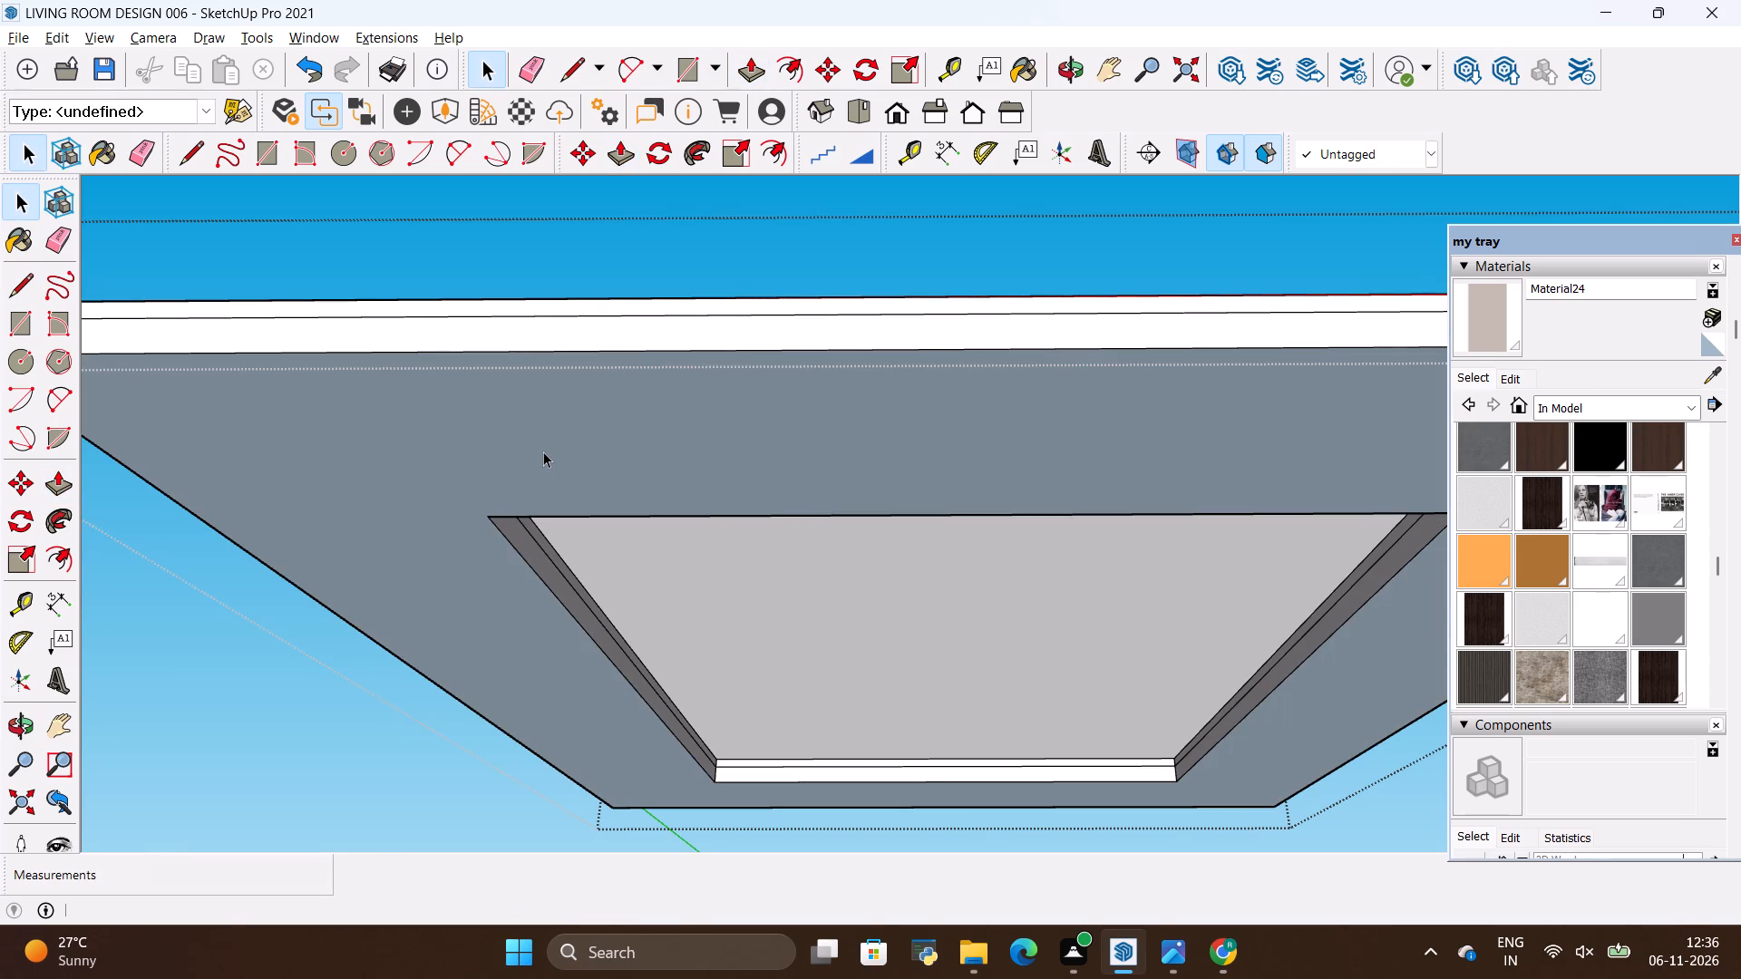
Push the upper band along one side of the central recess's inner edge 2" outward into the border.
scroll(421, 408, "down", 3)
scroll(318, 397, "down", 4)
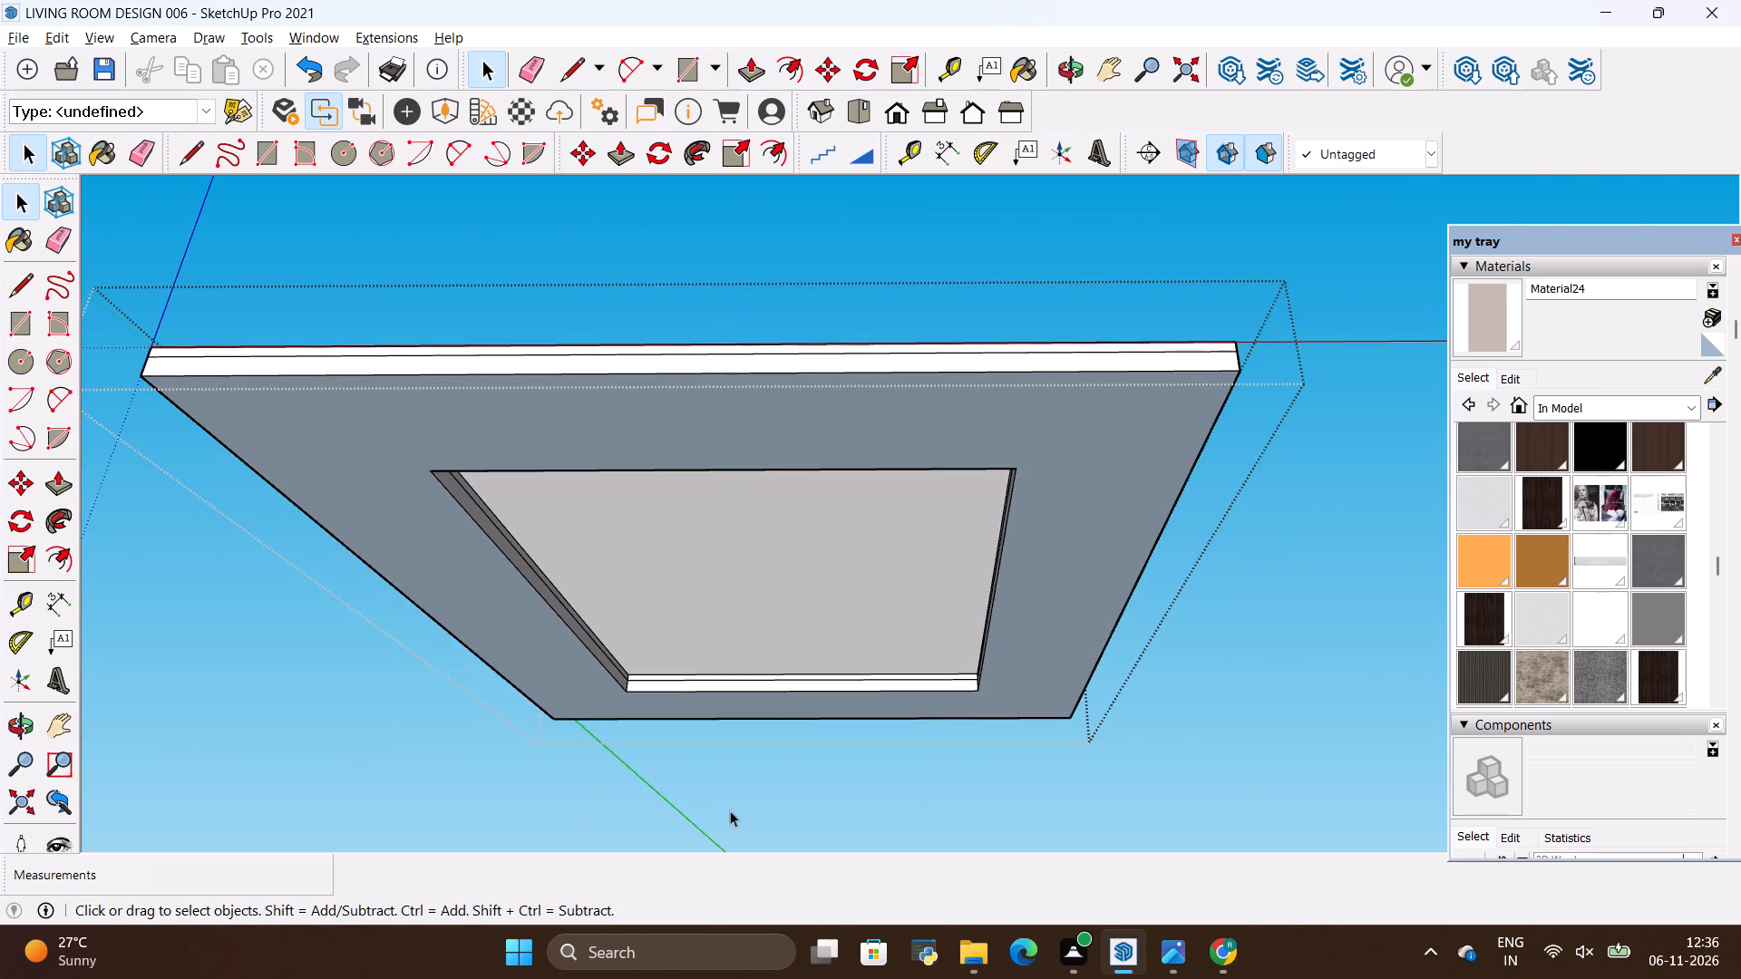
scroll(755, 813, "up", 5)
scroll(696, 714, "up", 10)
scroll(1003, 596, "down", 2)
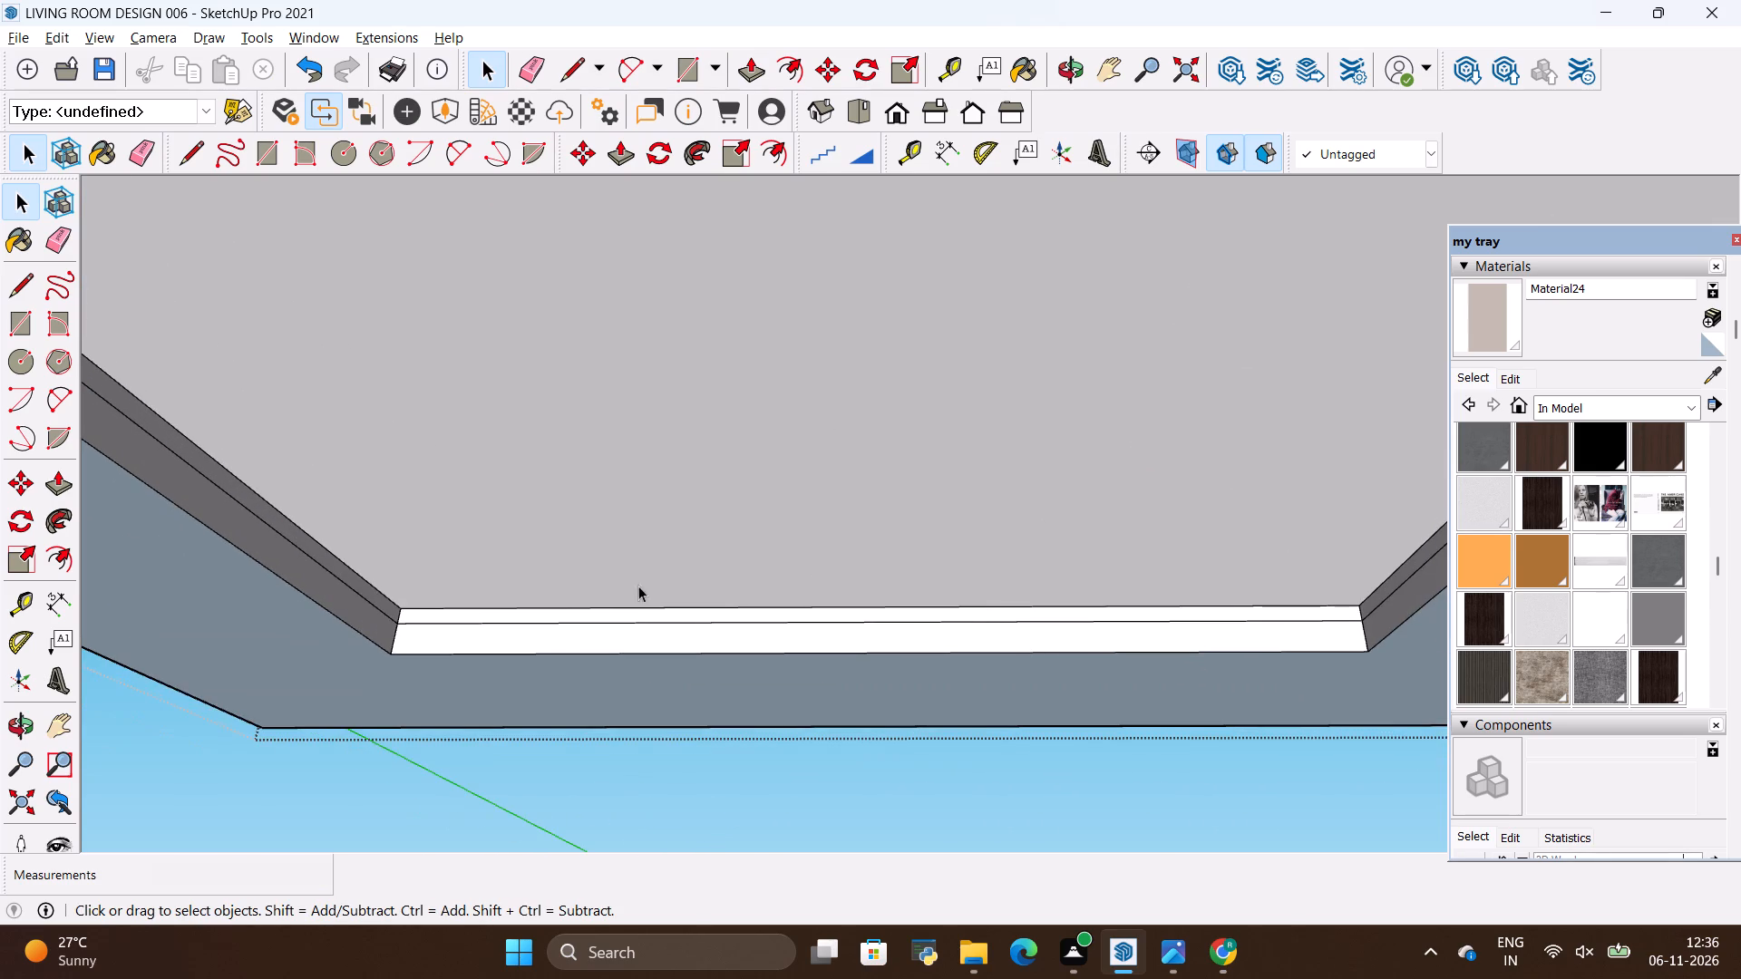
scroll(296, 571, "up", 13)
left_click(408, 649)
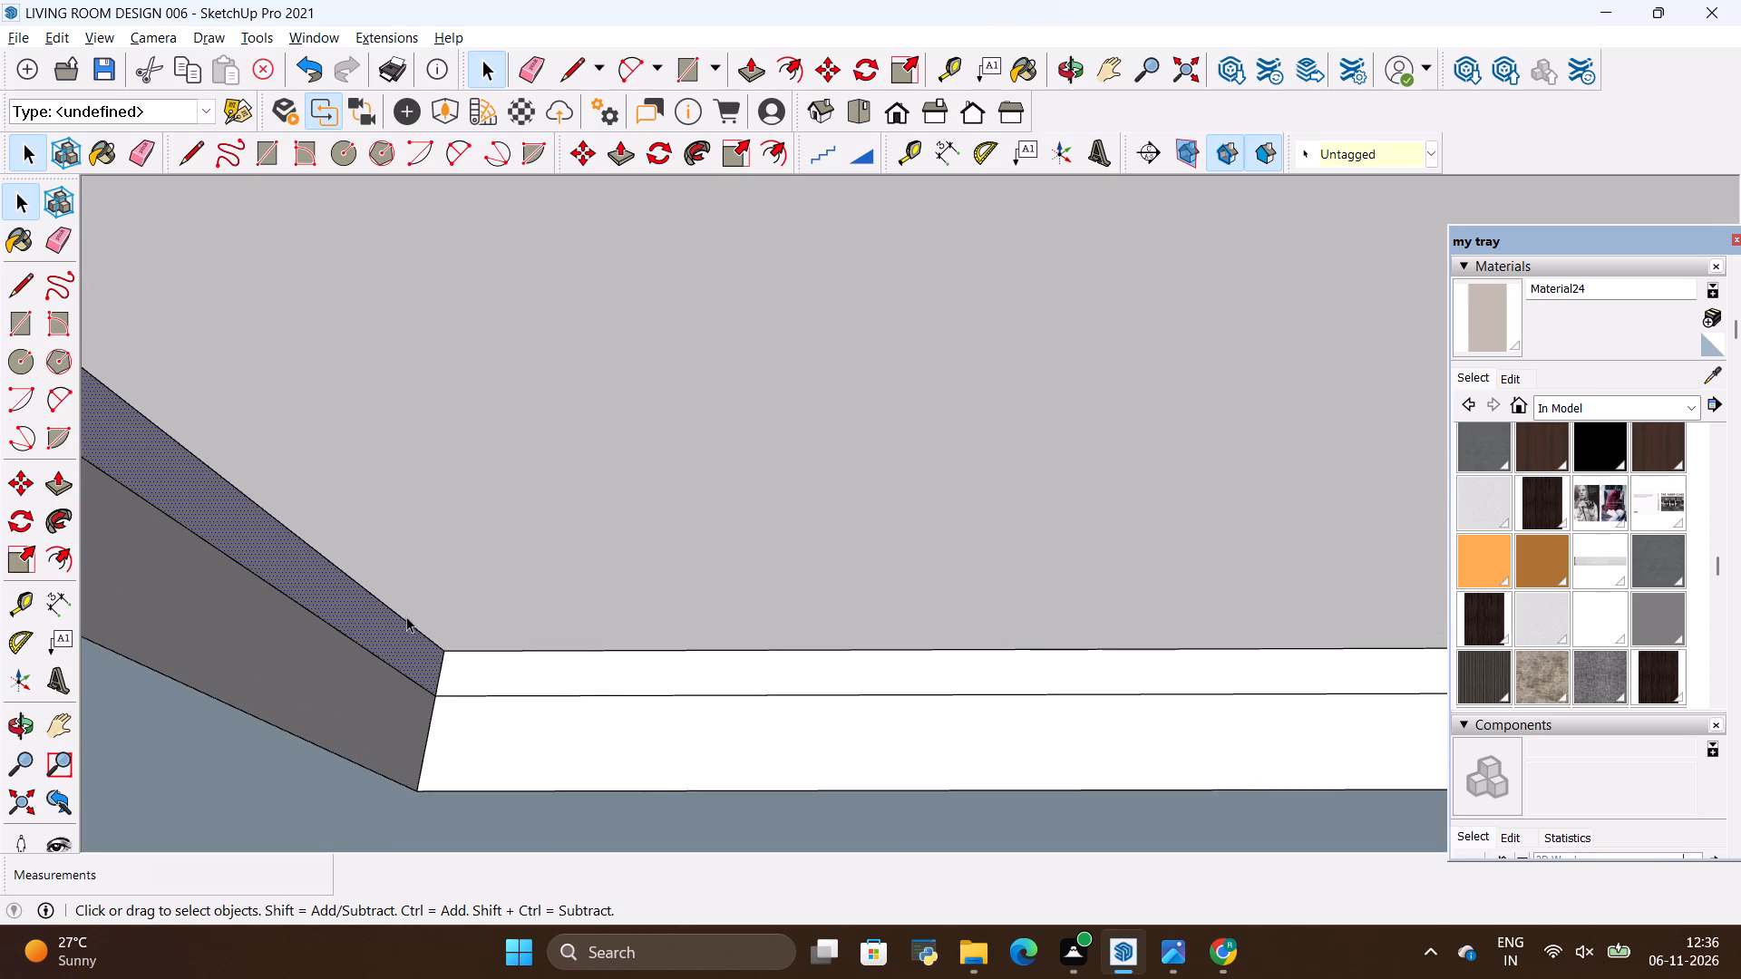
key("p")
scroll(406, 625, "up", 3)
left_click(417, 654)
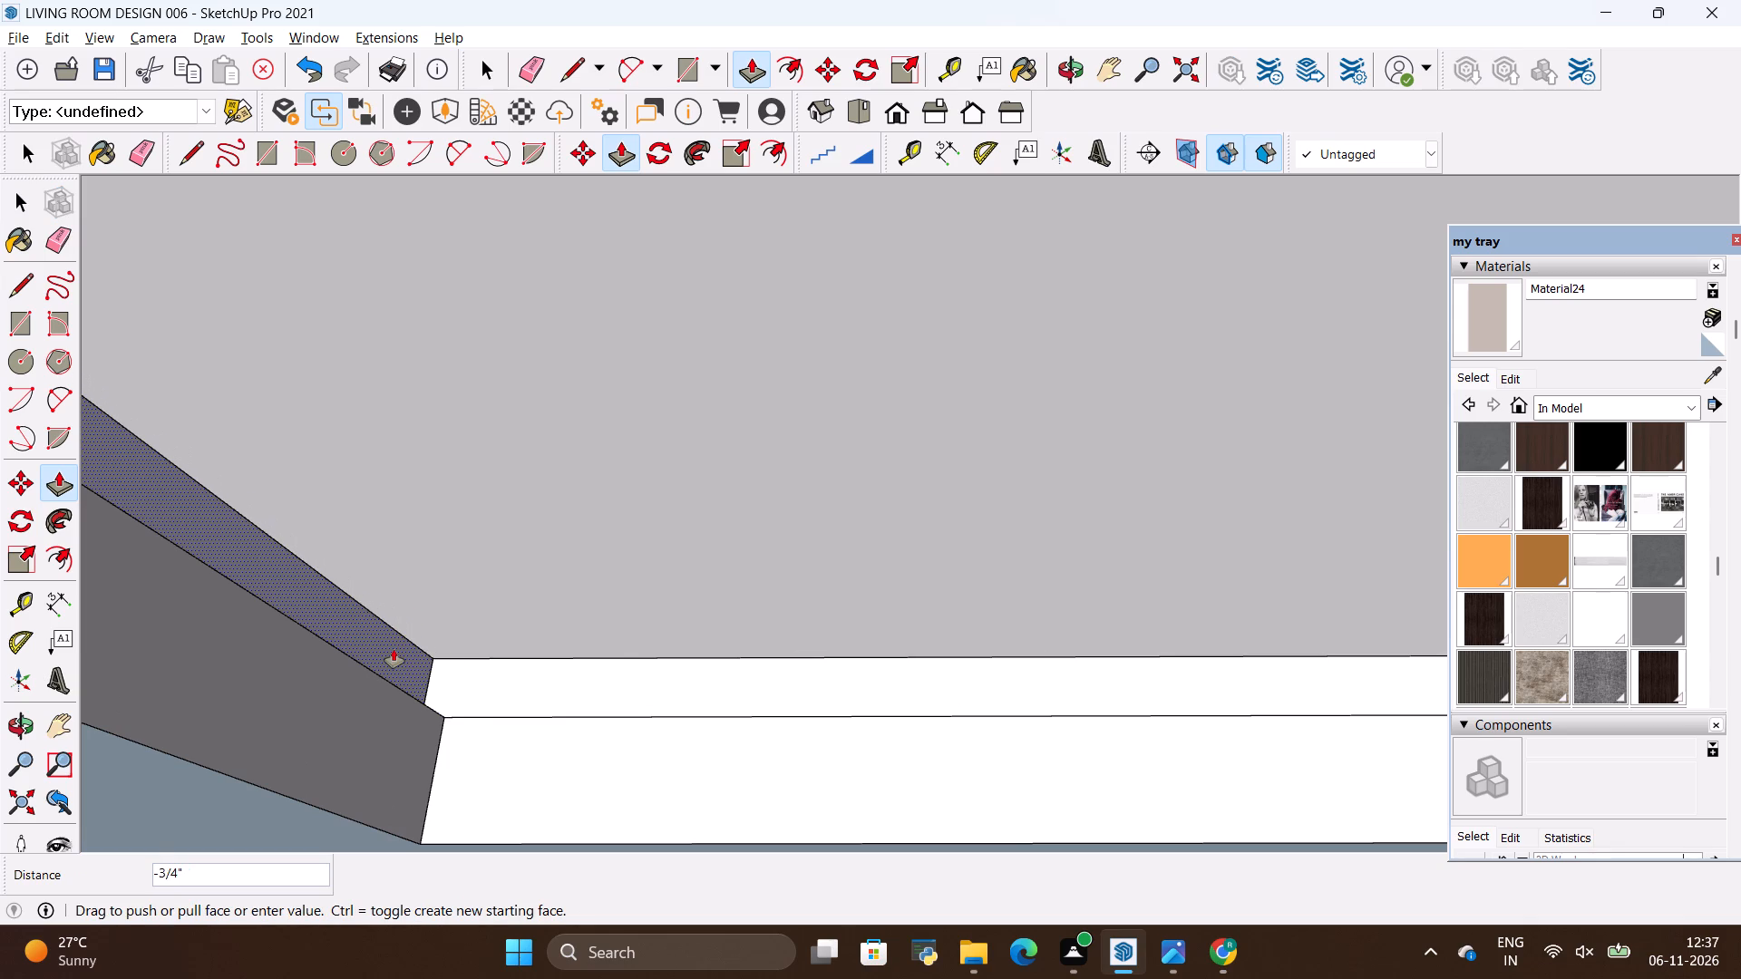
key("BackSpace")
key("2")
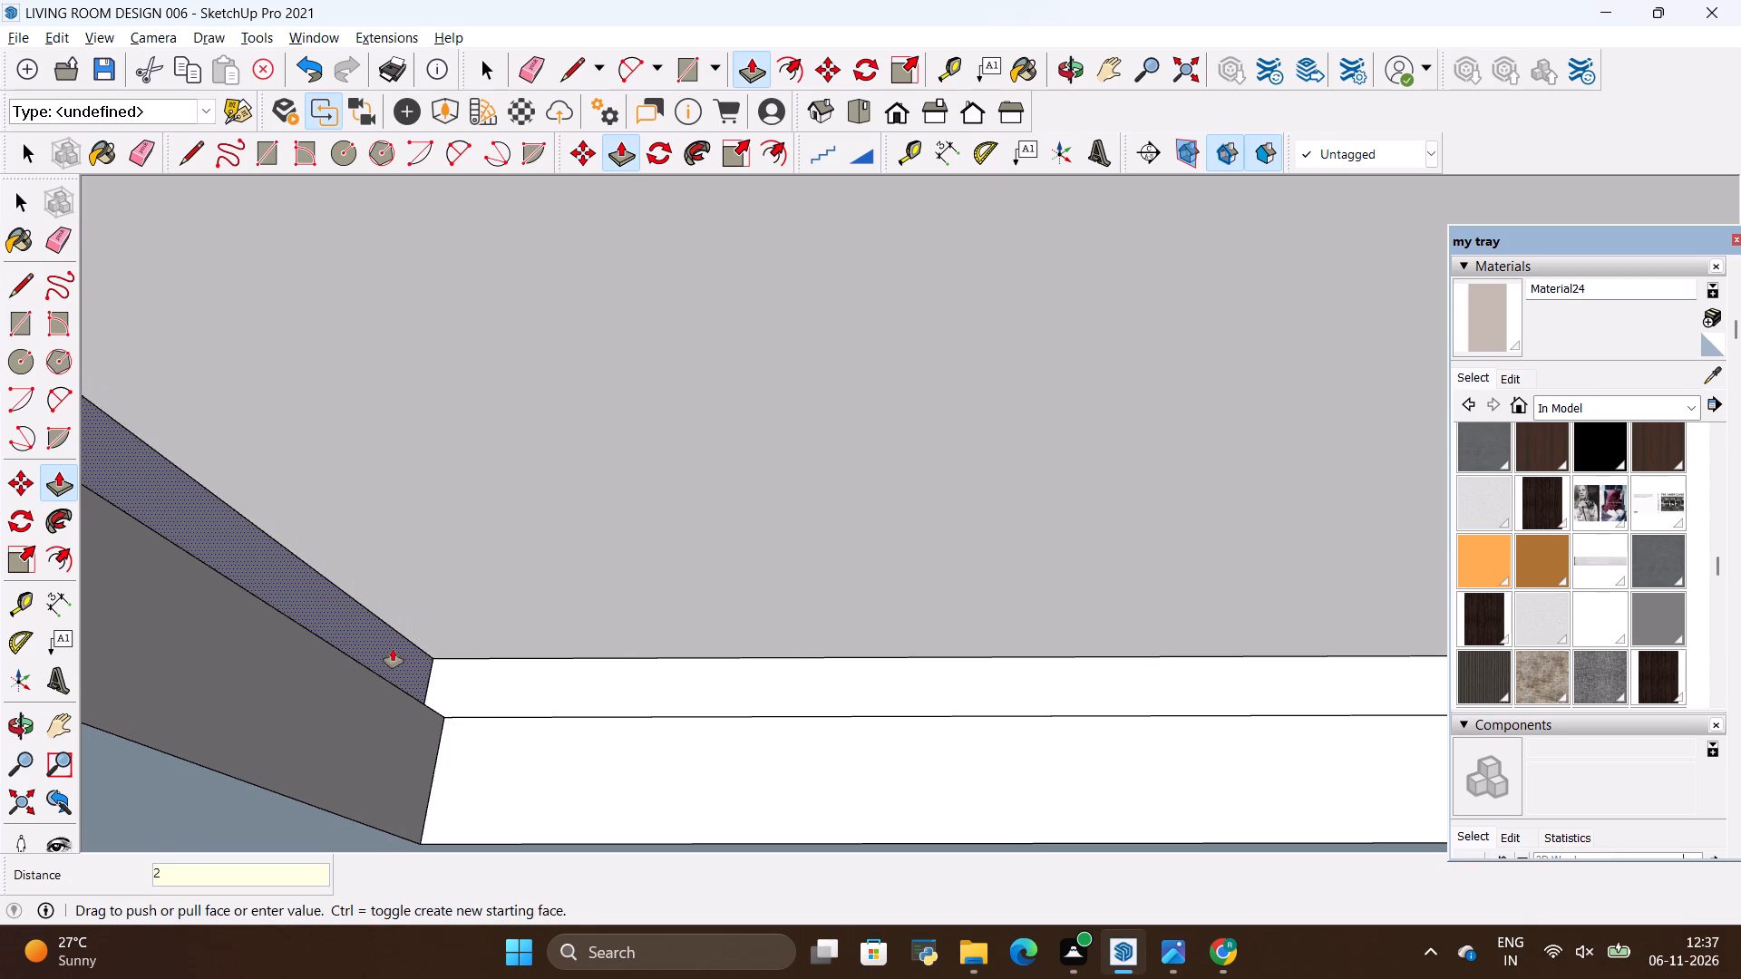
key("shift+quotedbl")
key("Return")
scroll(498, 652, "down", 6)
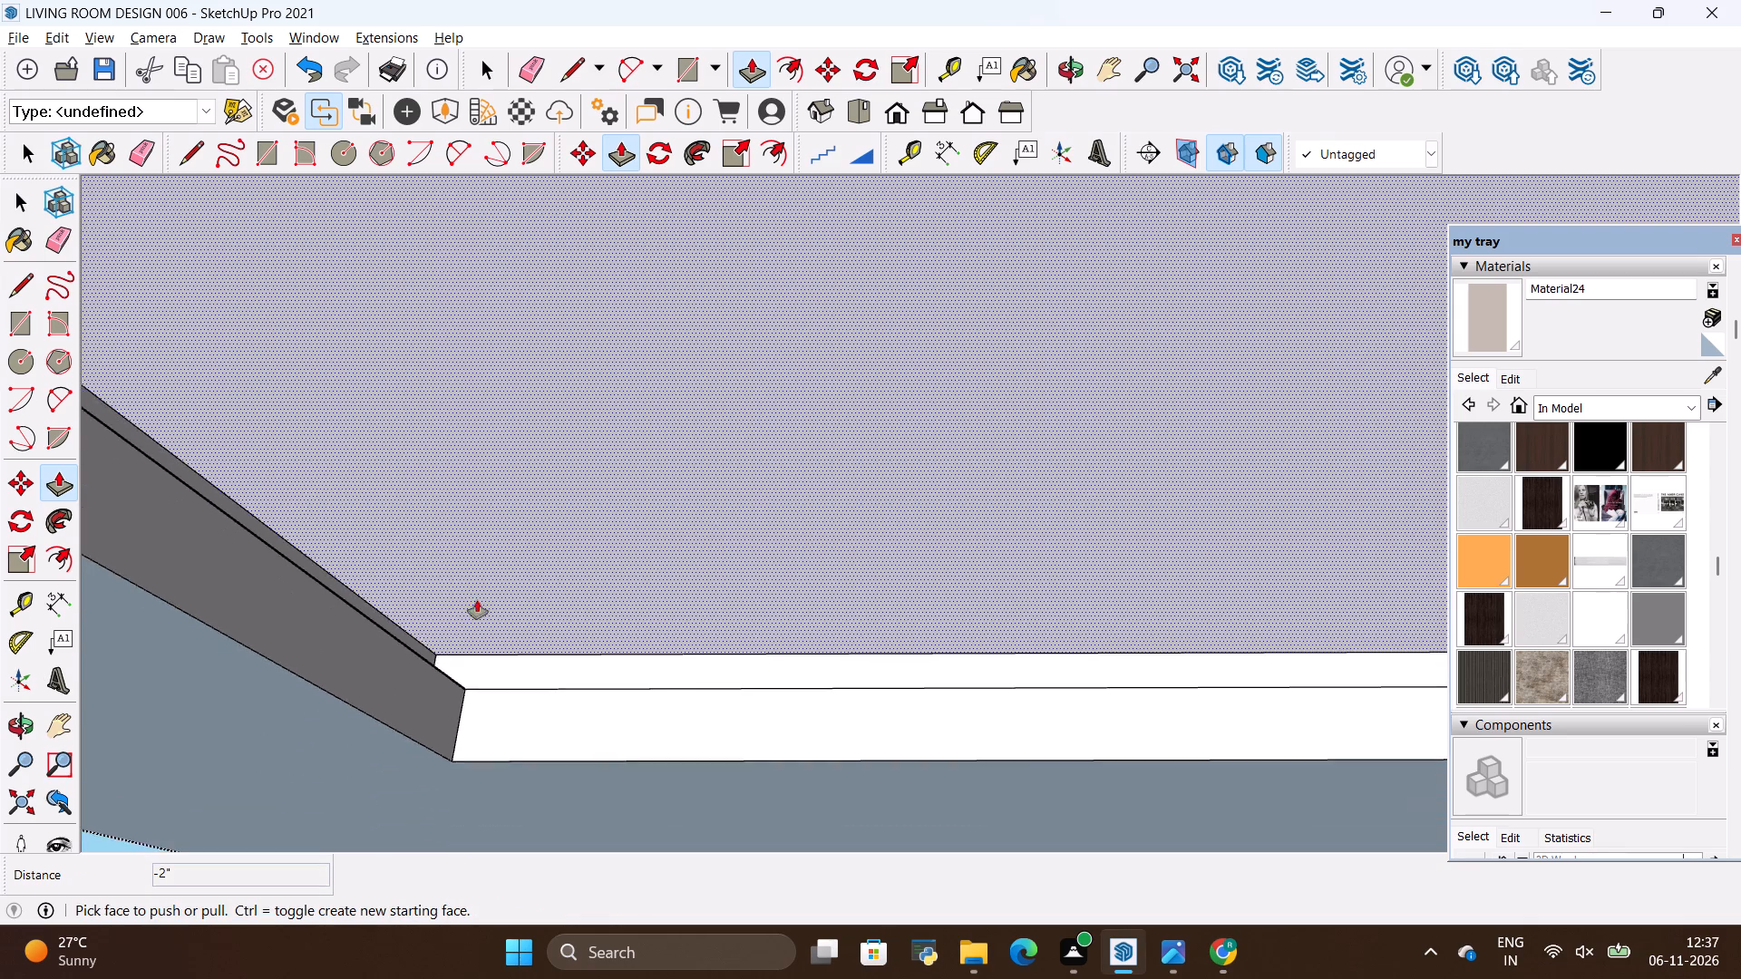
Push the upper band on the opposite side of the central recess 2" into the border.
scroll(477, 600, "down", 16)
scroll(903, 576, "up", 9)
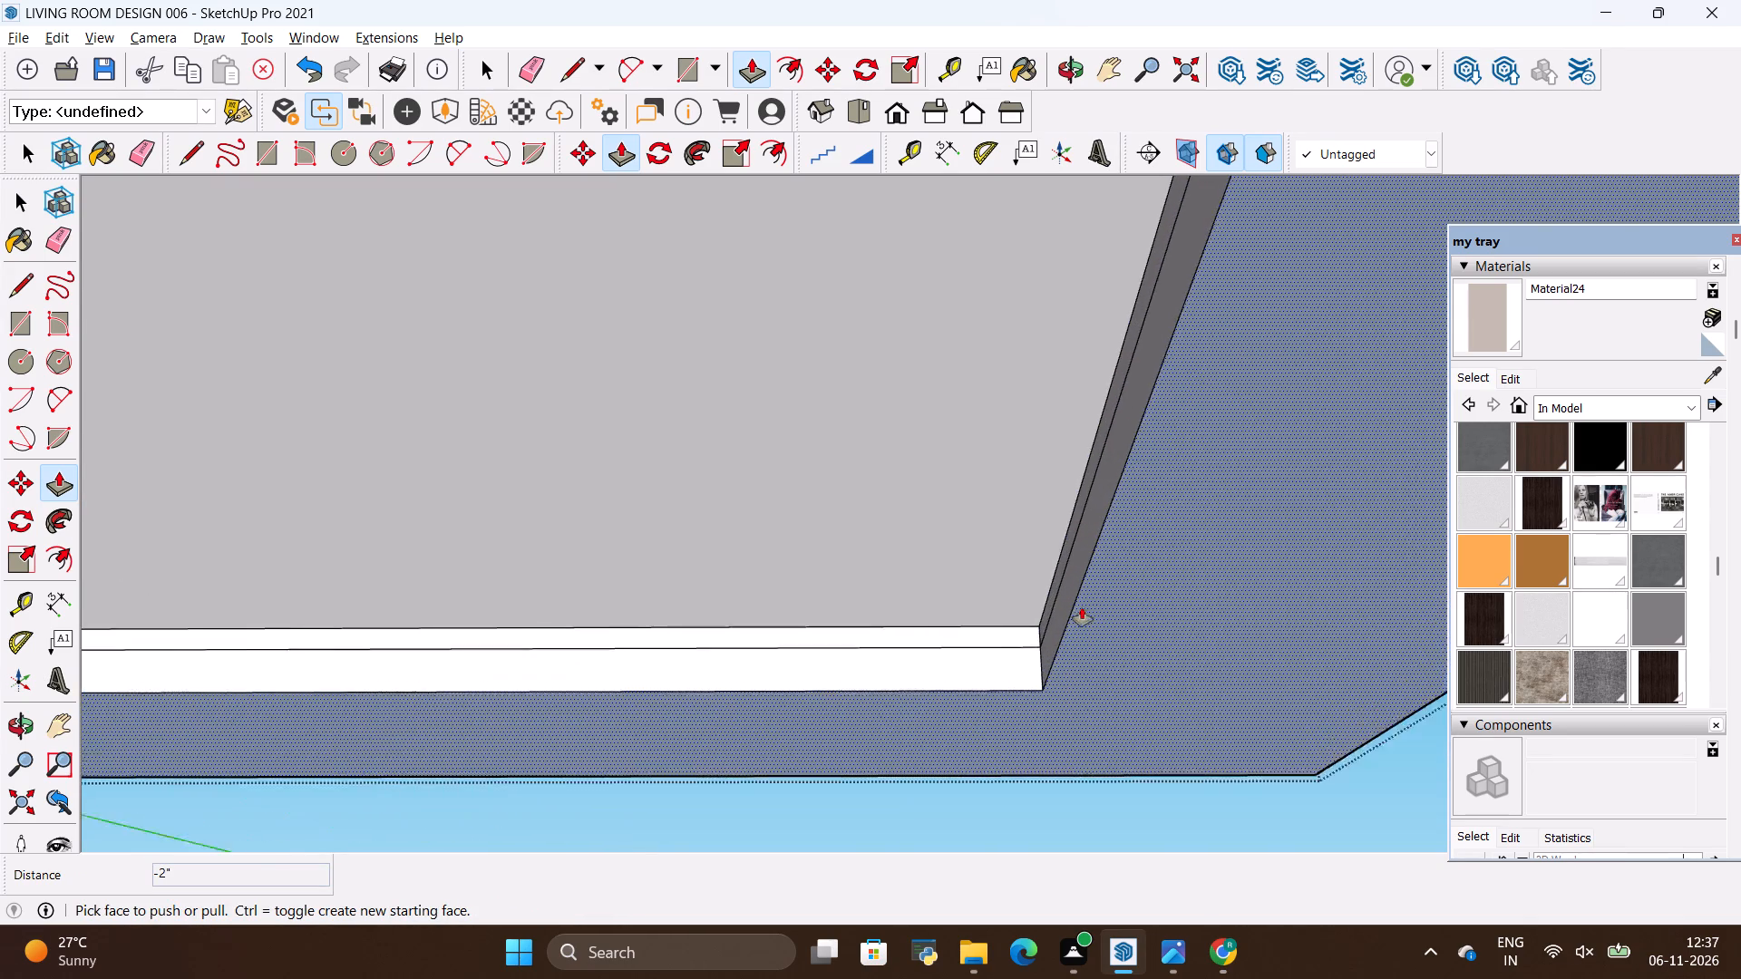
scroll(1082, 607, "up", 13)
scroll(1217, 666, "down", 2)
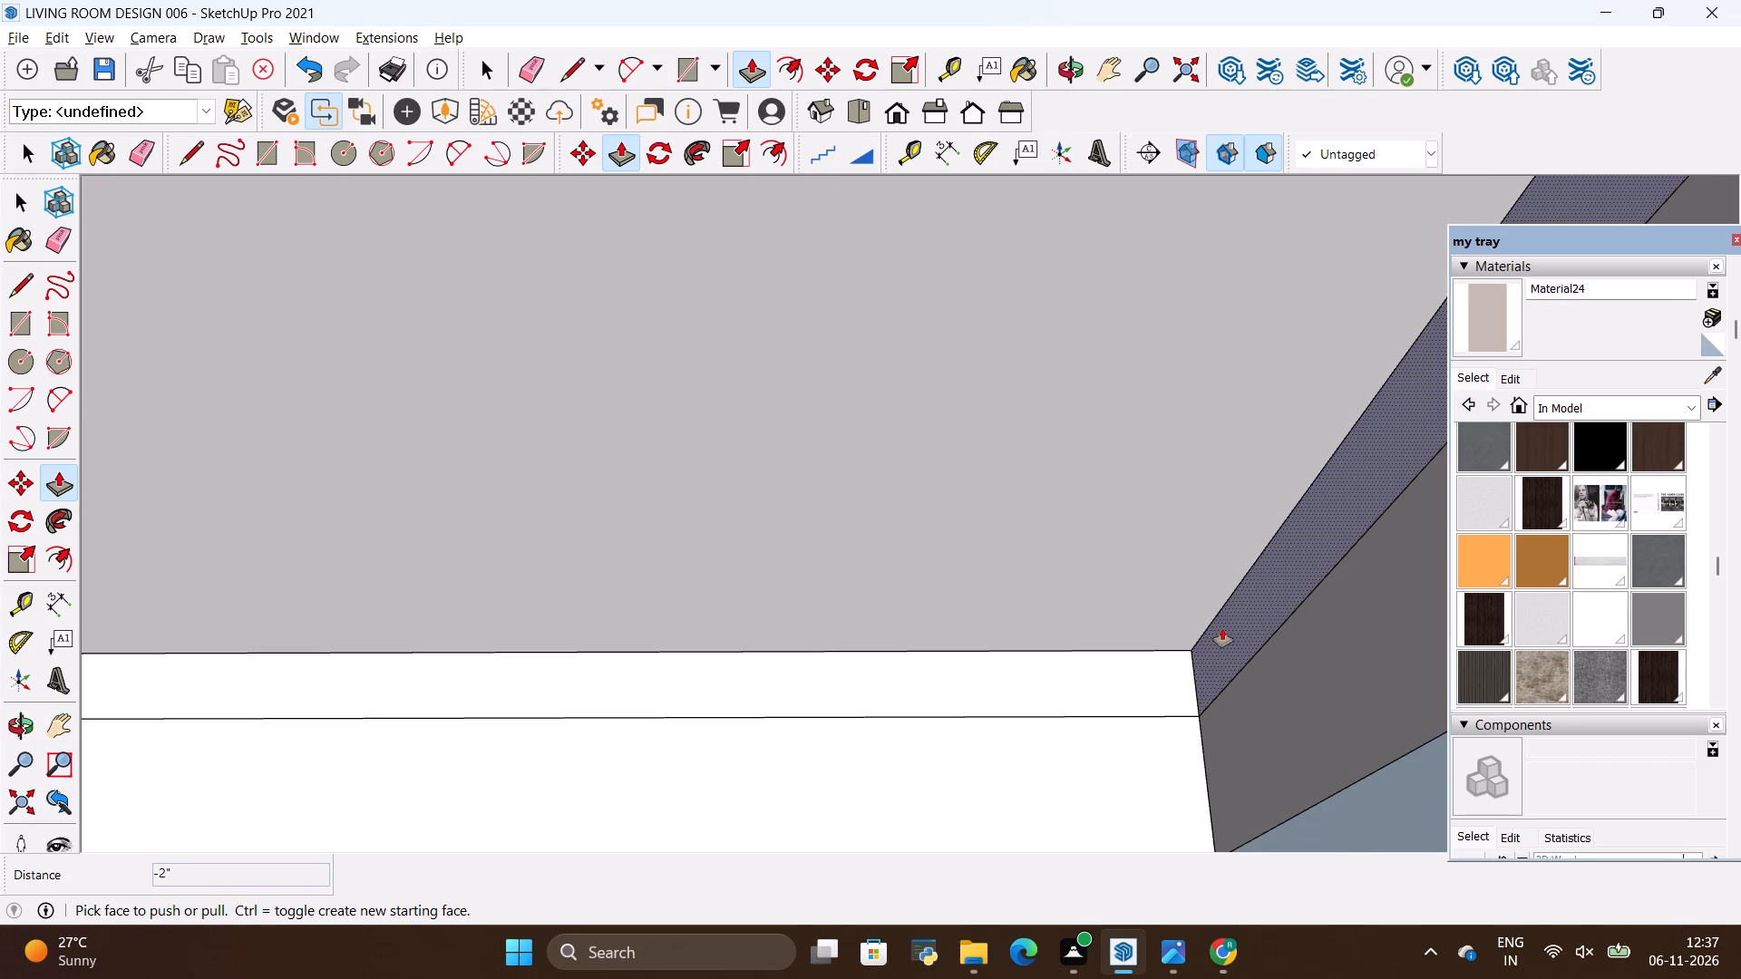
left_click(1222, 628)
key("BackSpace")
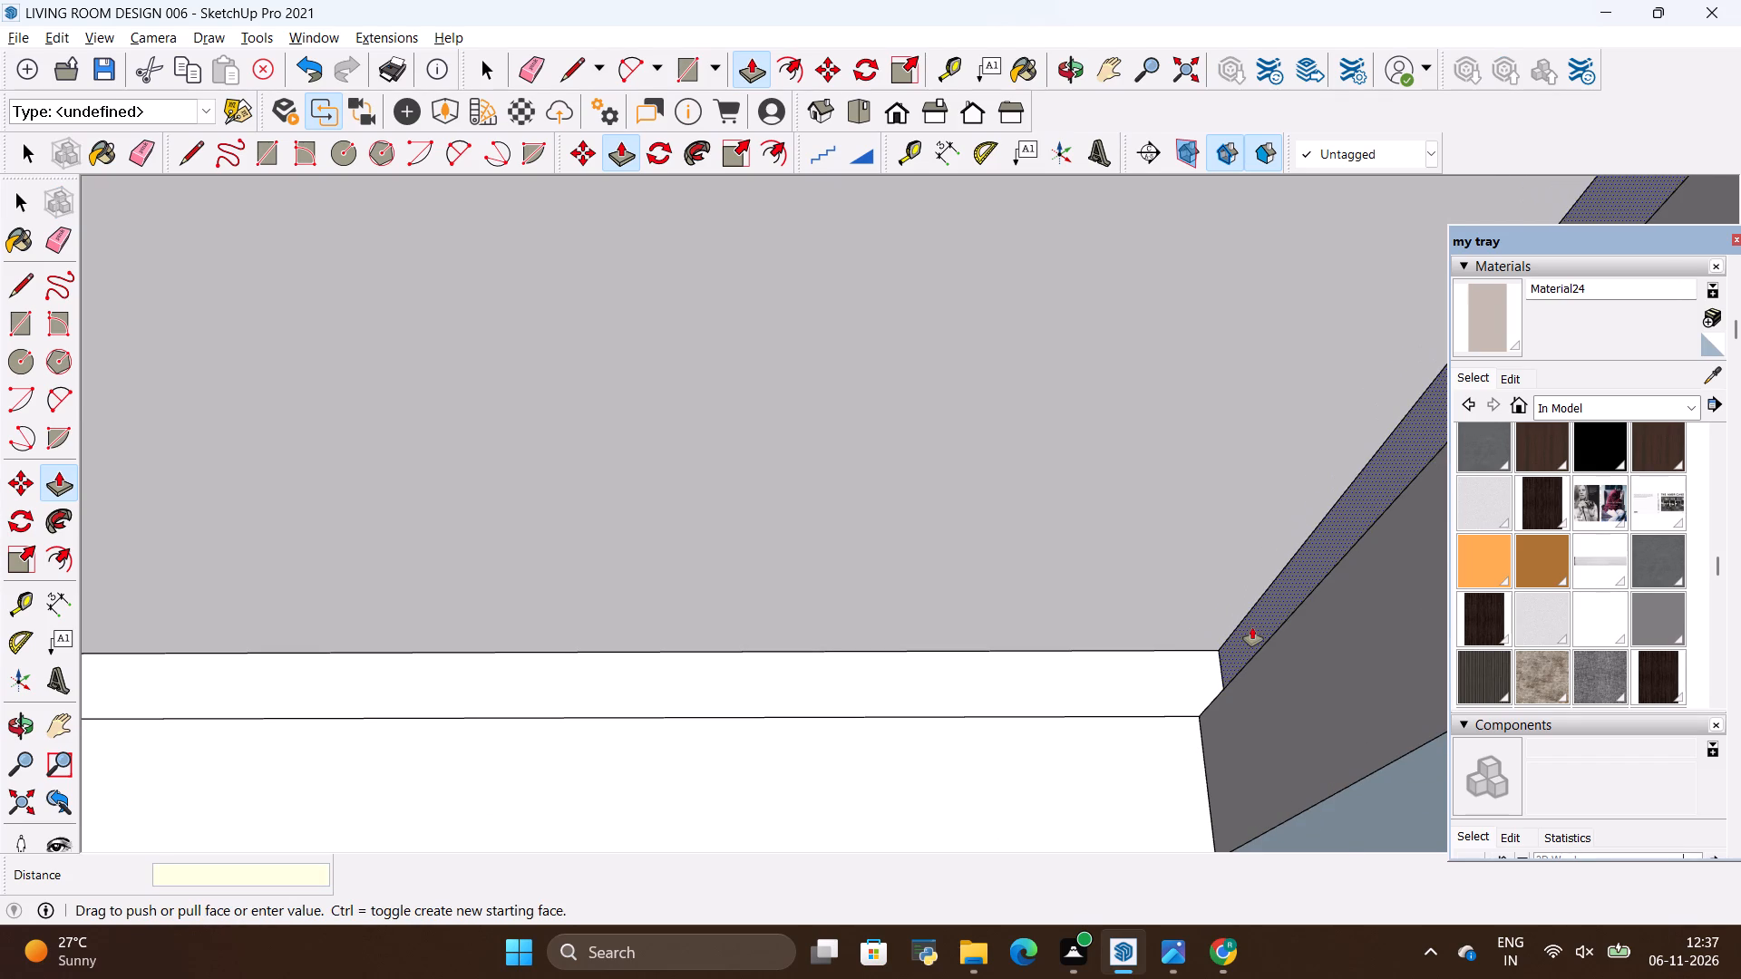
key("2")
key("shift+quotedbl")
key("Return")
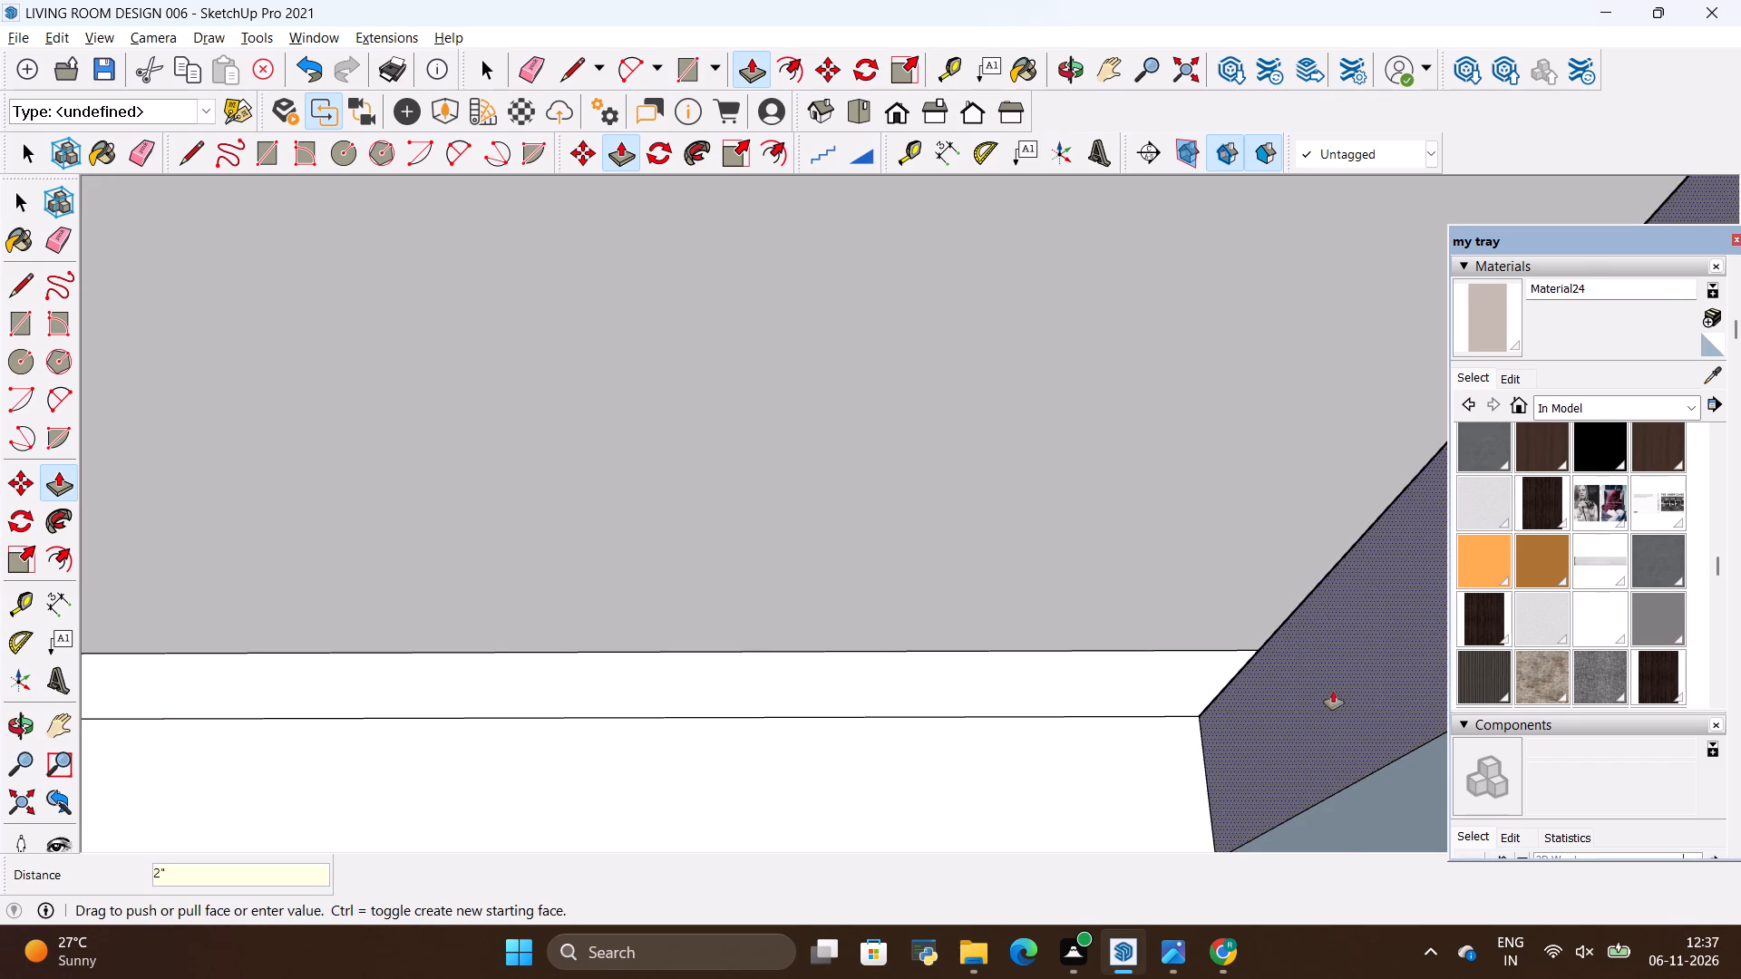
Push the upper band along the far end of the central recess 2" into the border.
scroll(1245, 592, "down", 6)
scroll(647, 603, "up", 4)
scroll(748, 654, "up", 2)
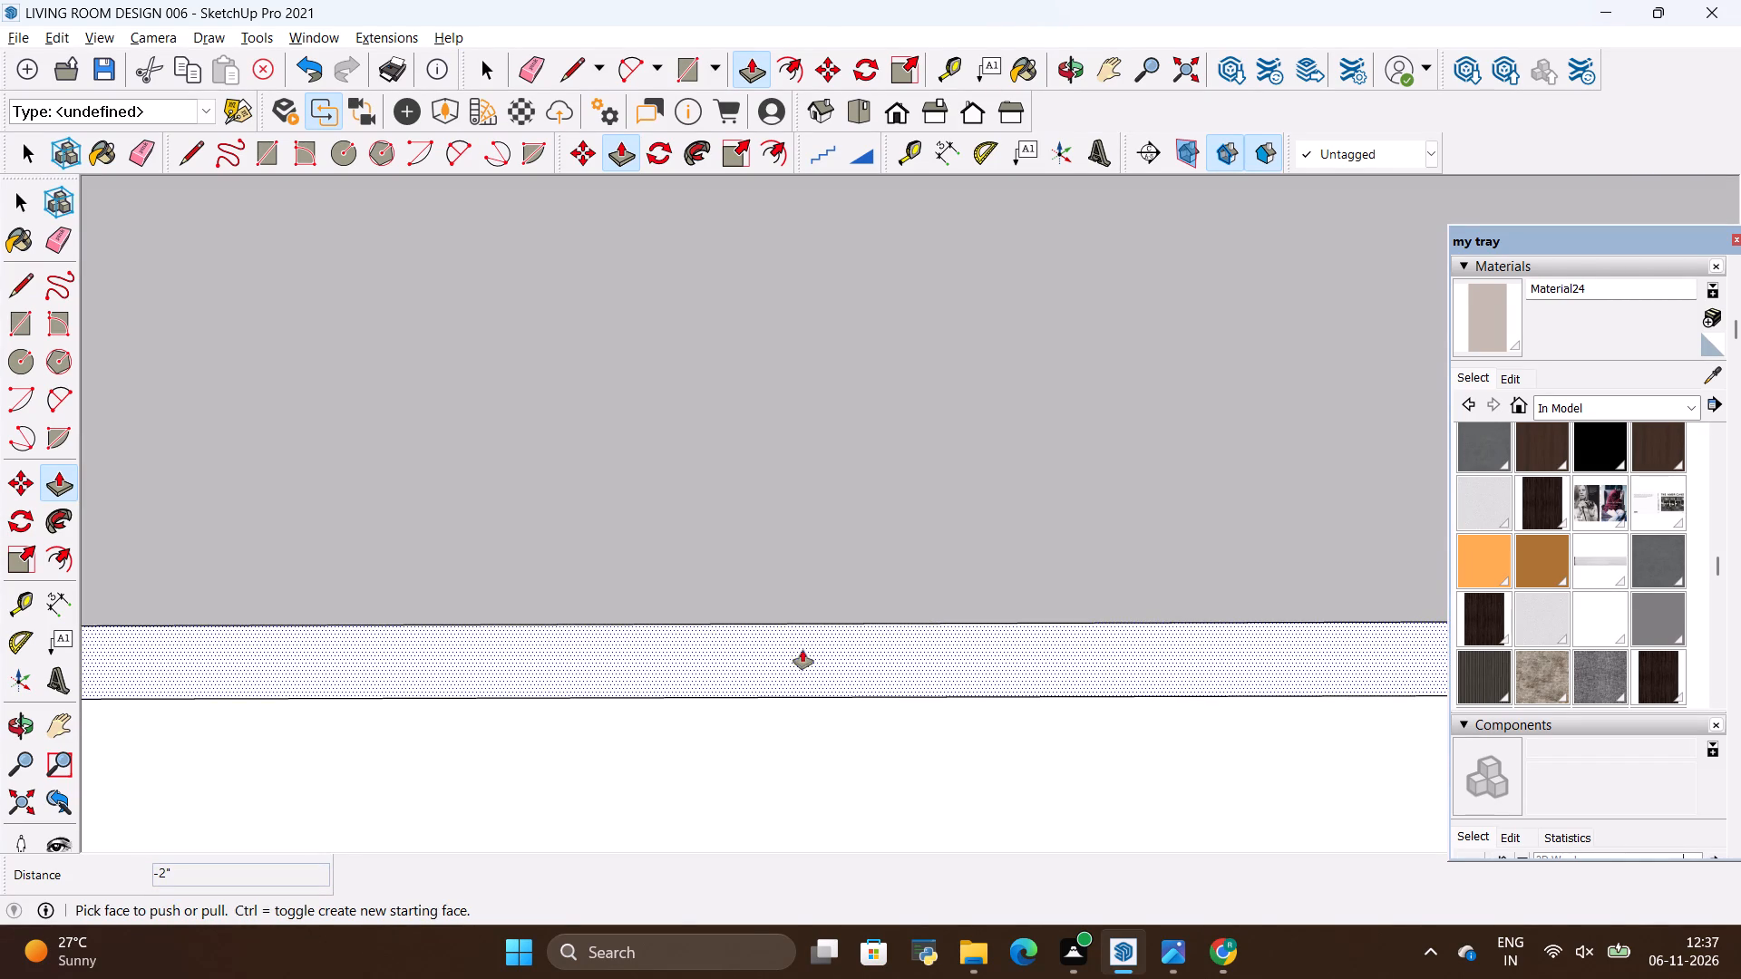
left_click(822, 635)
key("BackSpace")
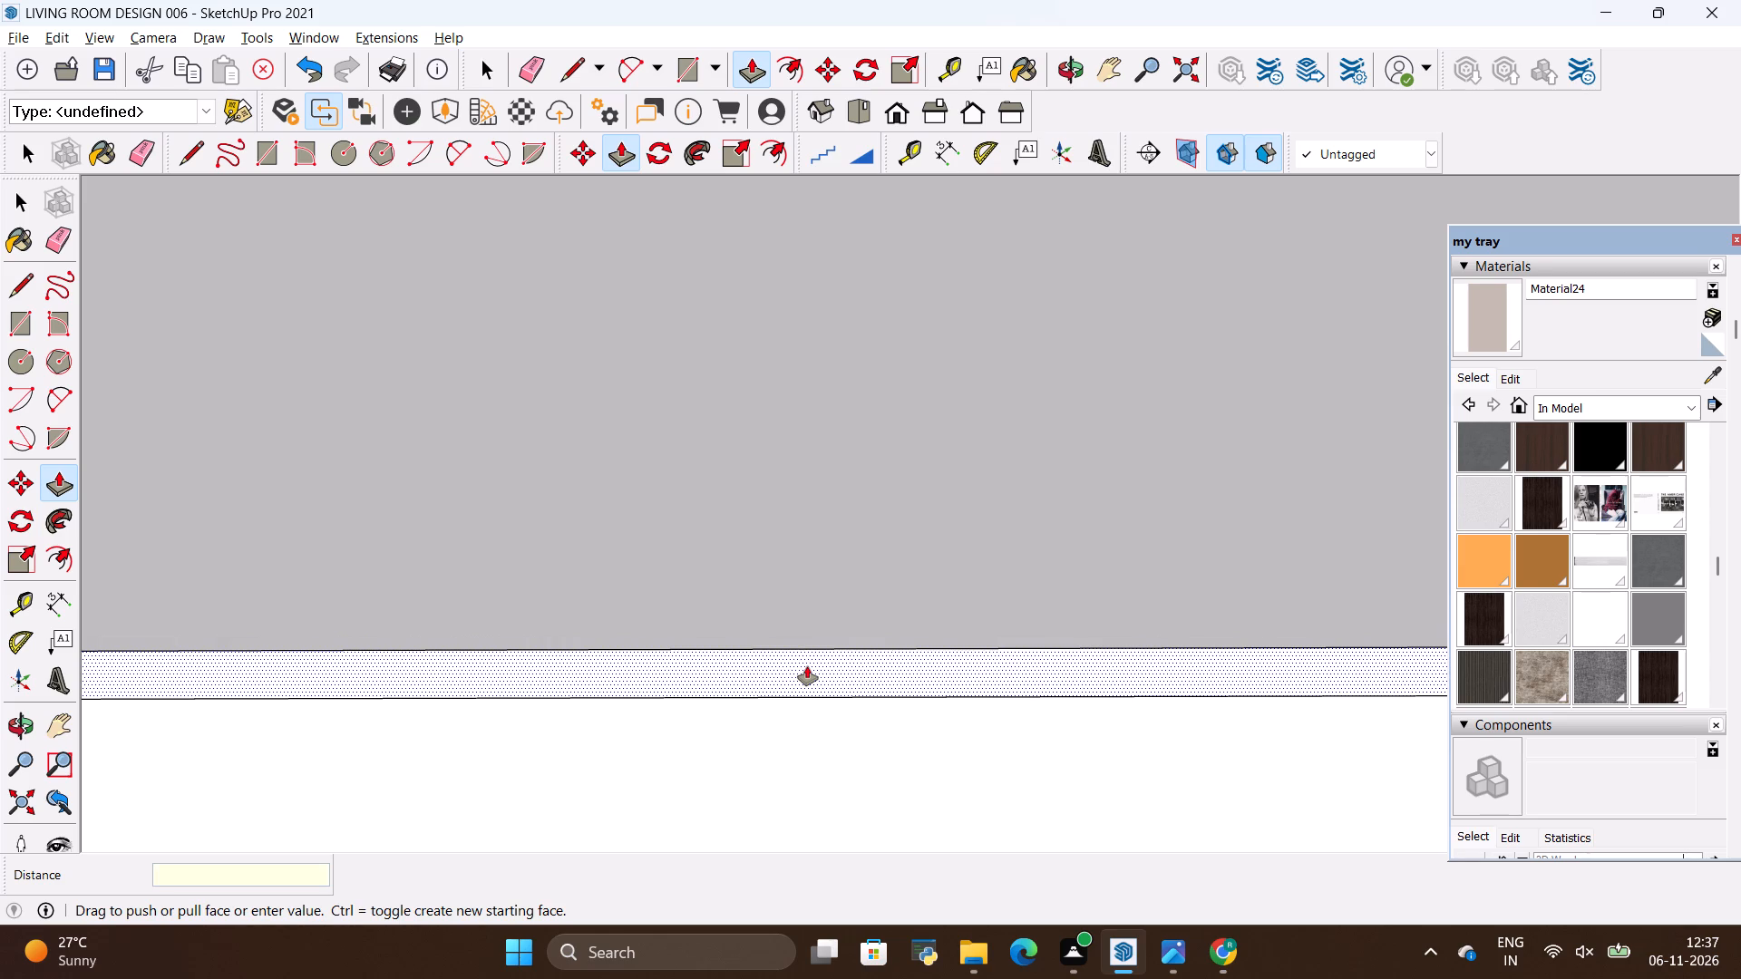
key("2")
key("shift+quotedbl")
key("Return")
key("space")
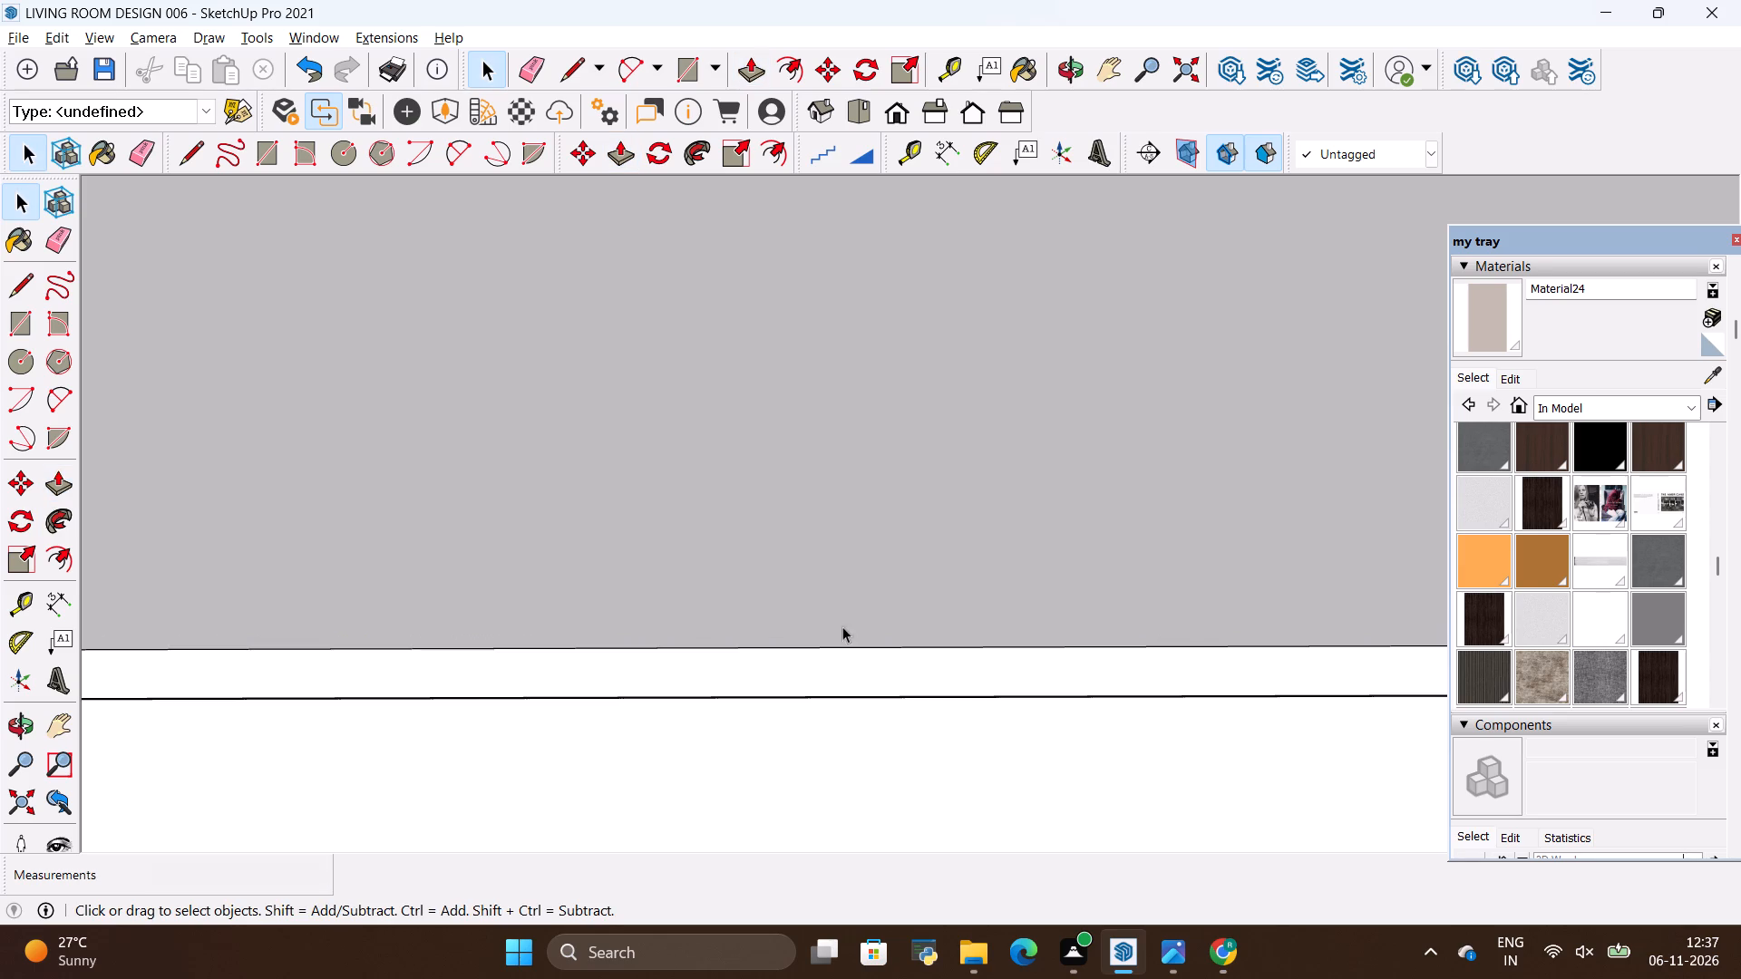
Push the remaining upper band of the central recess 2" into the border to complete the cove groove.
scroll(845, 623, "down", 20)
scroll(845, 623, "down", 8)
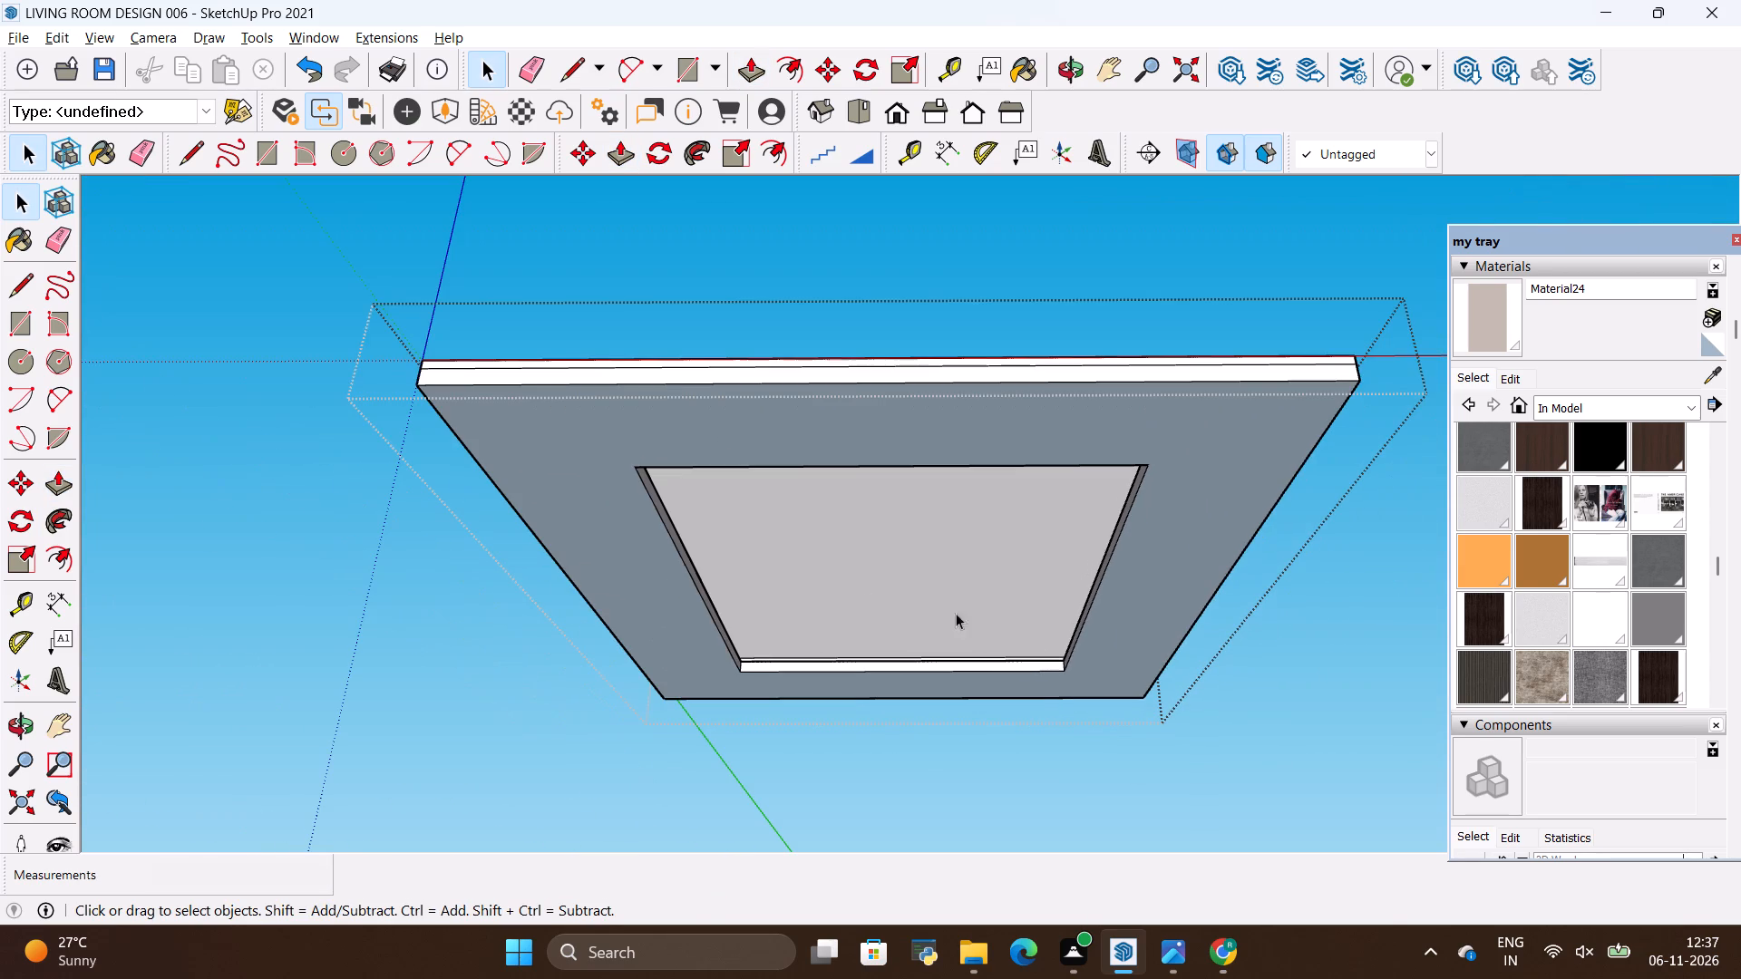
left_click(17, 729)
left_click(17, 720)
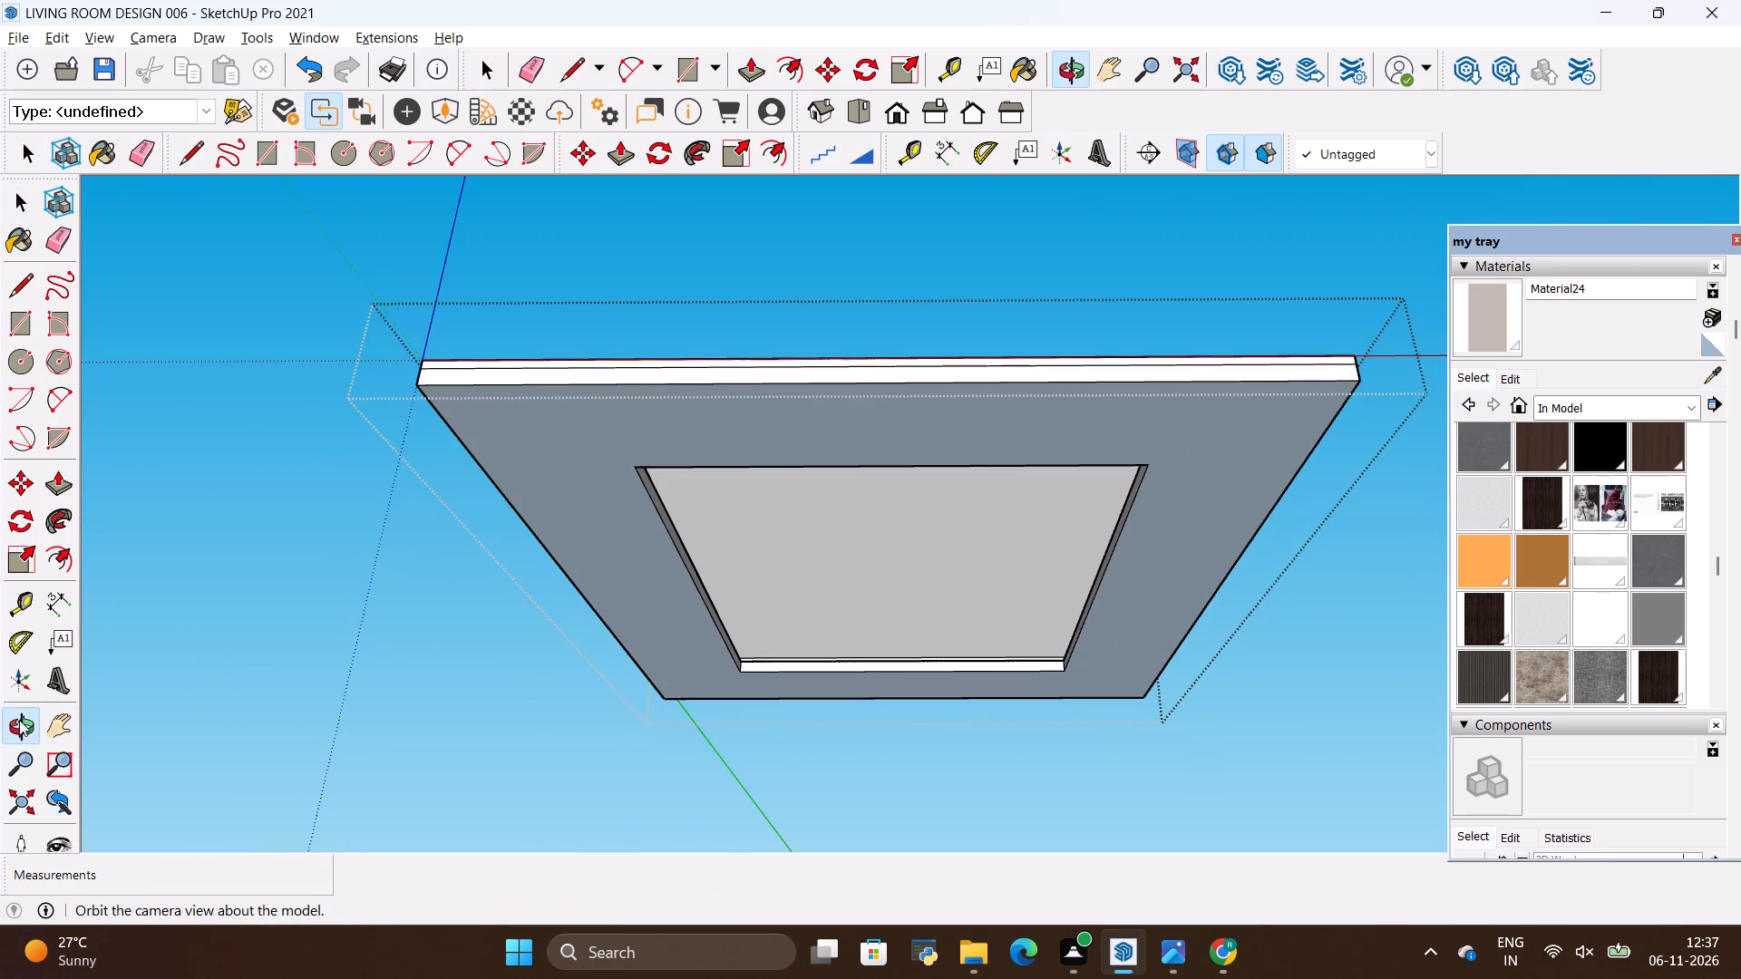
left_click_drag(1094, 580, 302, 523)
left_click_drag(755, 596, 720, 599)
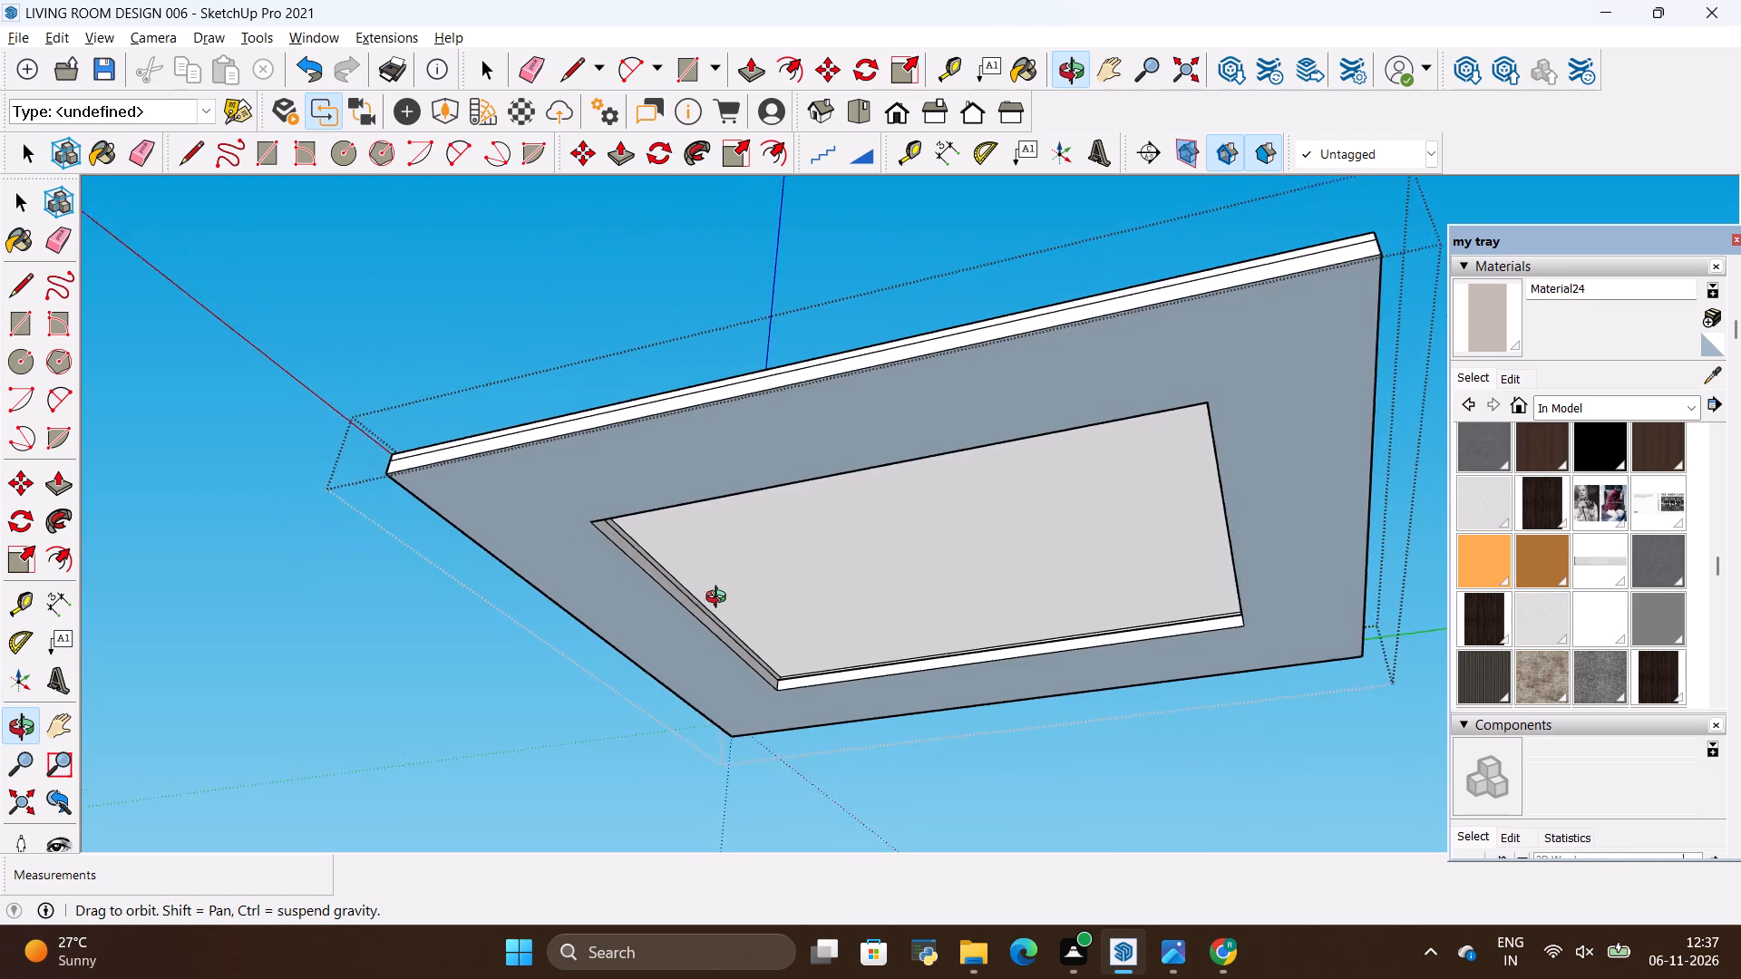
left_click_drag(720, 599, 615, 698)
scroll(821, 644, "up", 16)
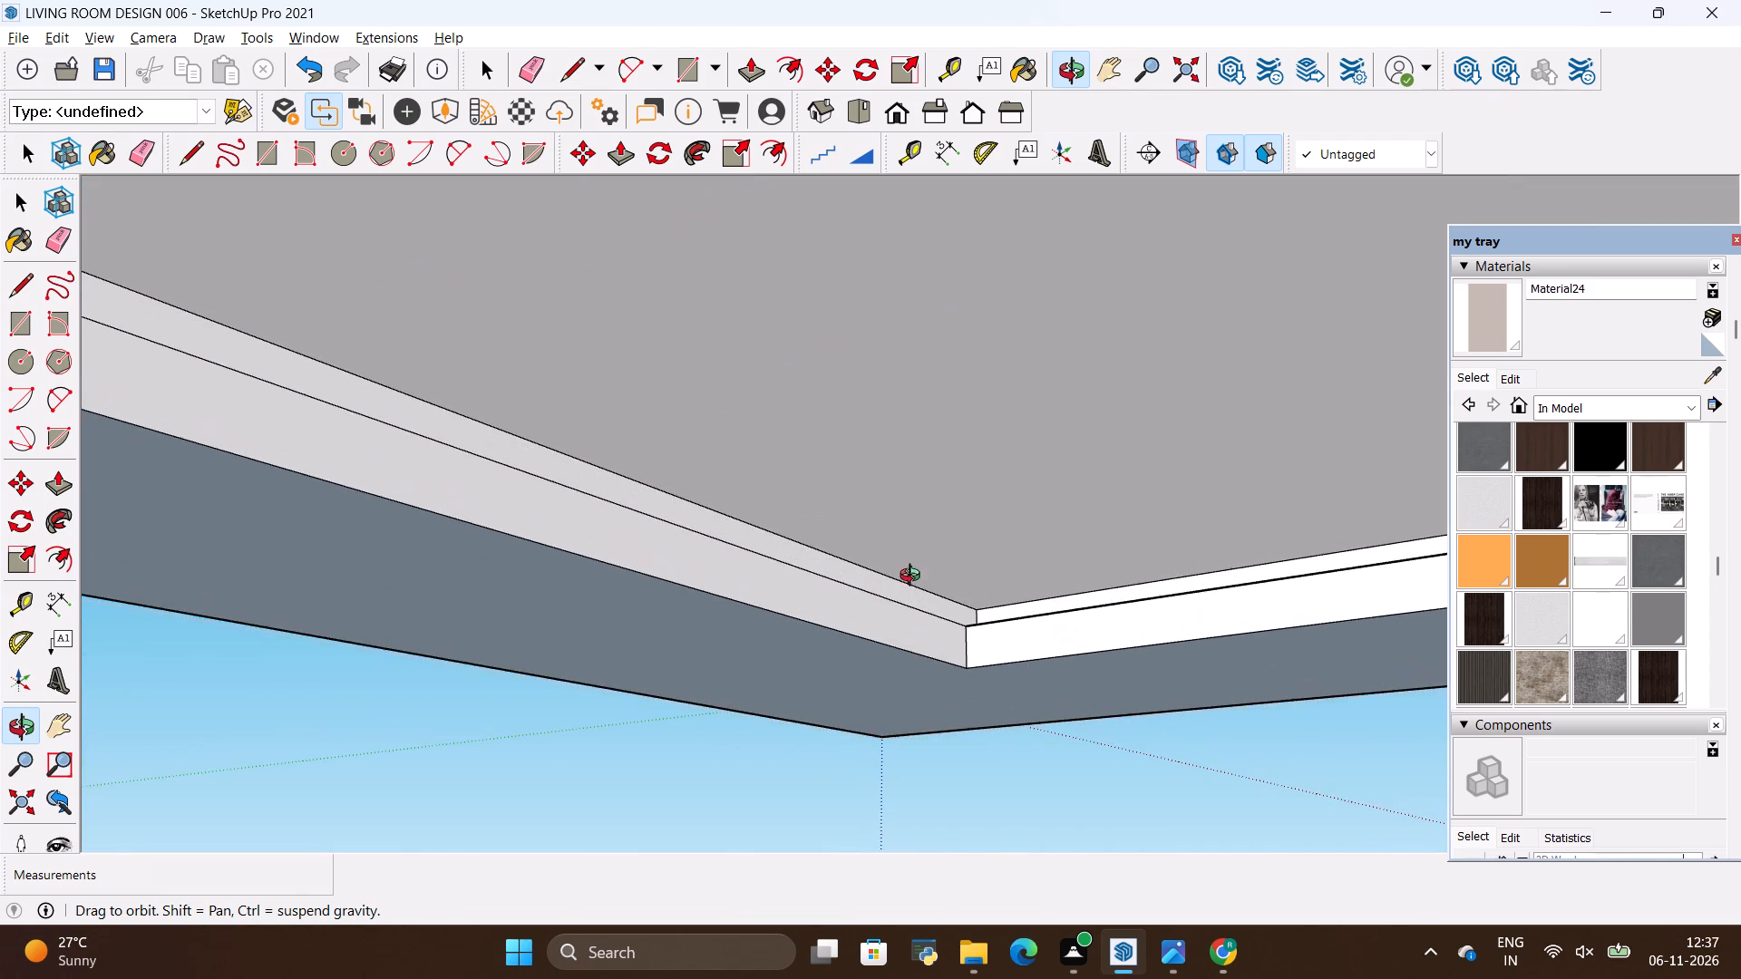
left_click_drag(890, 619, 910, 632)
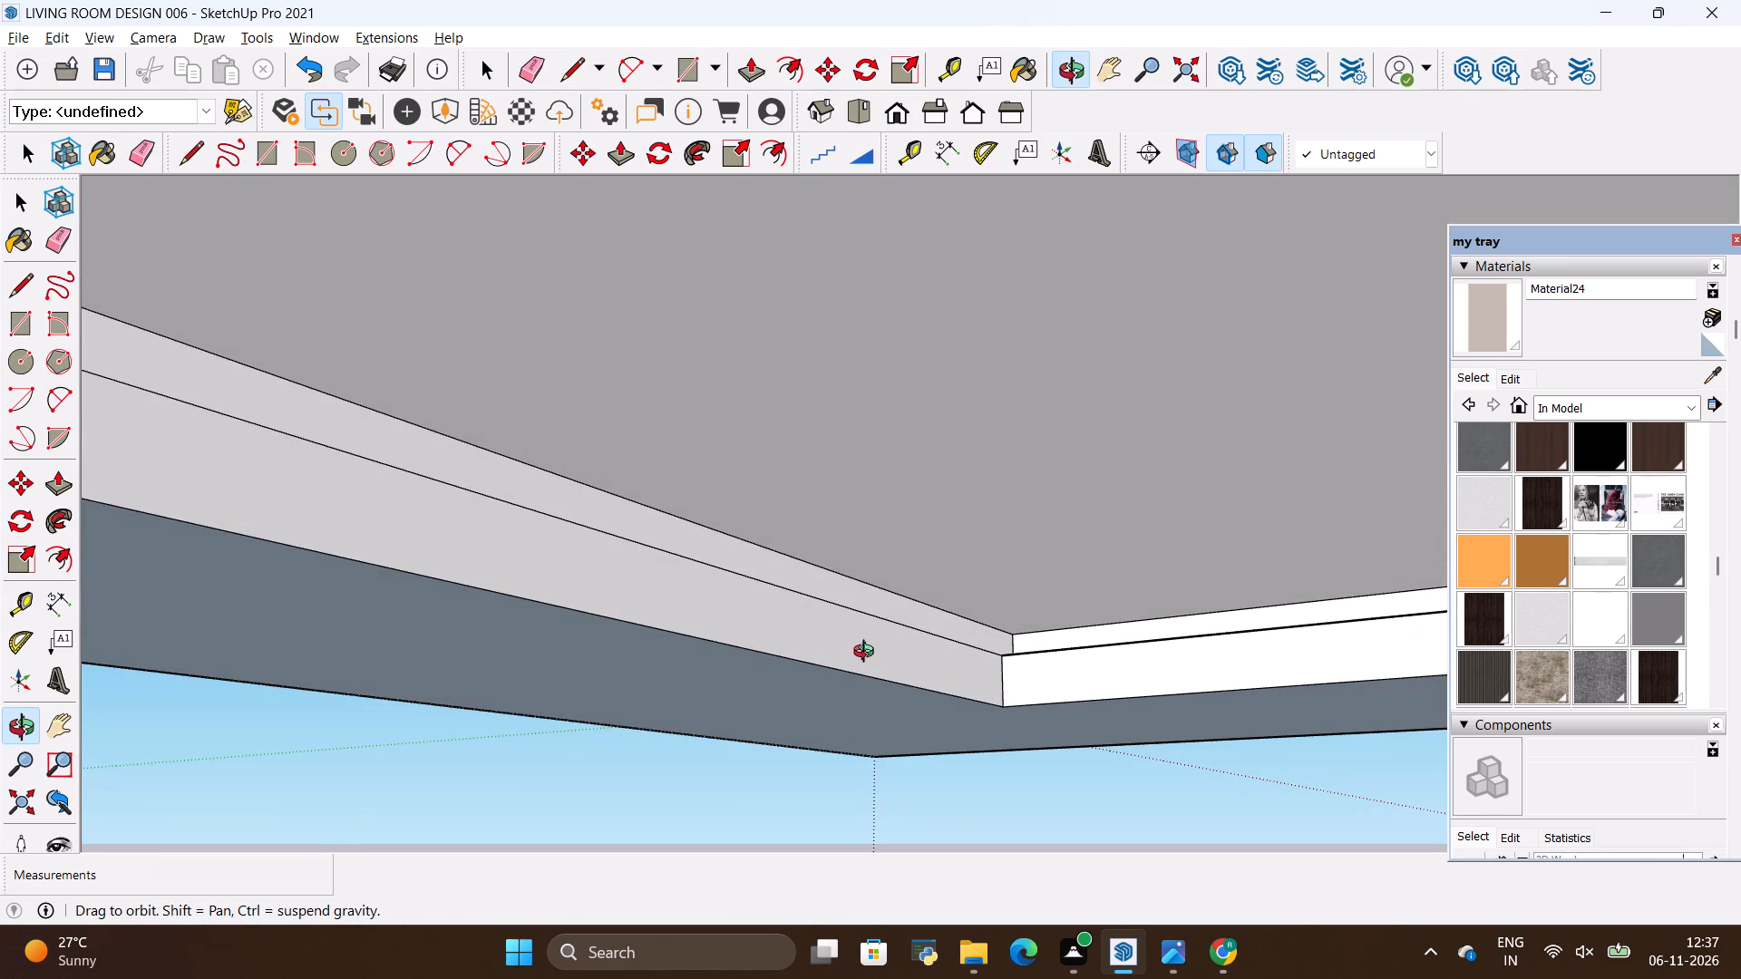
scroll(870, 654, "up", 2)
scroll(870, 654, "down", 2)
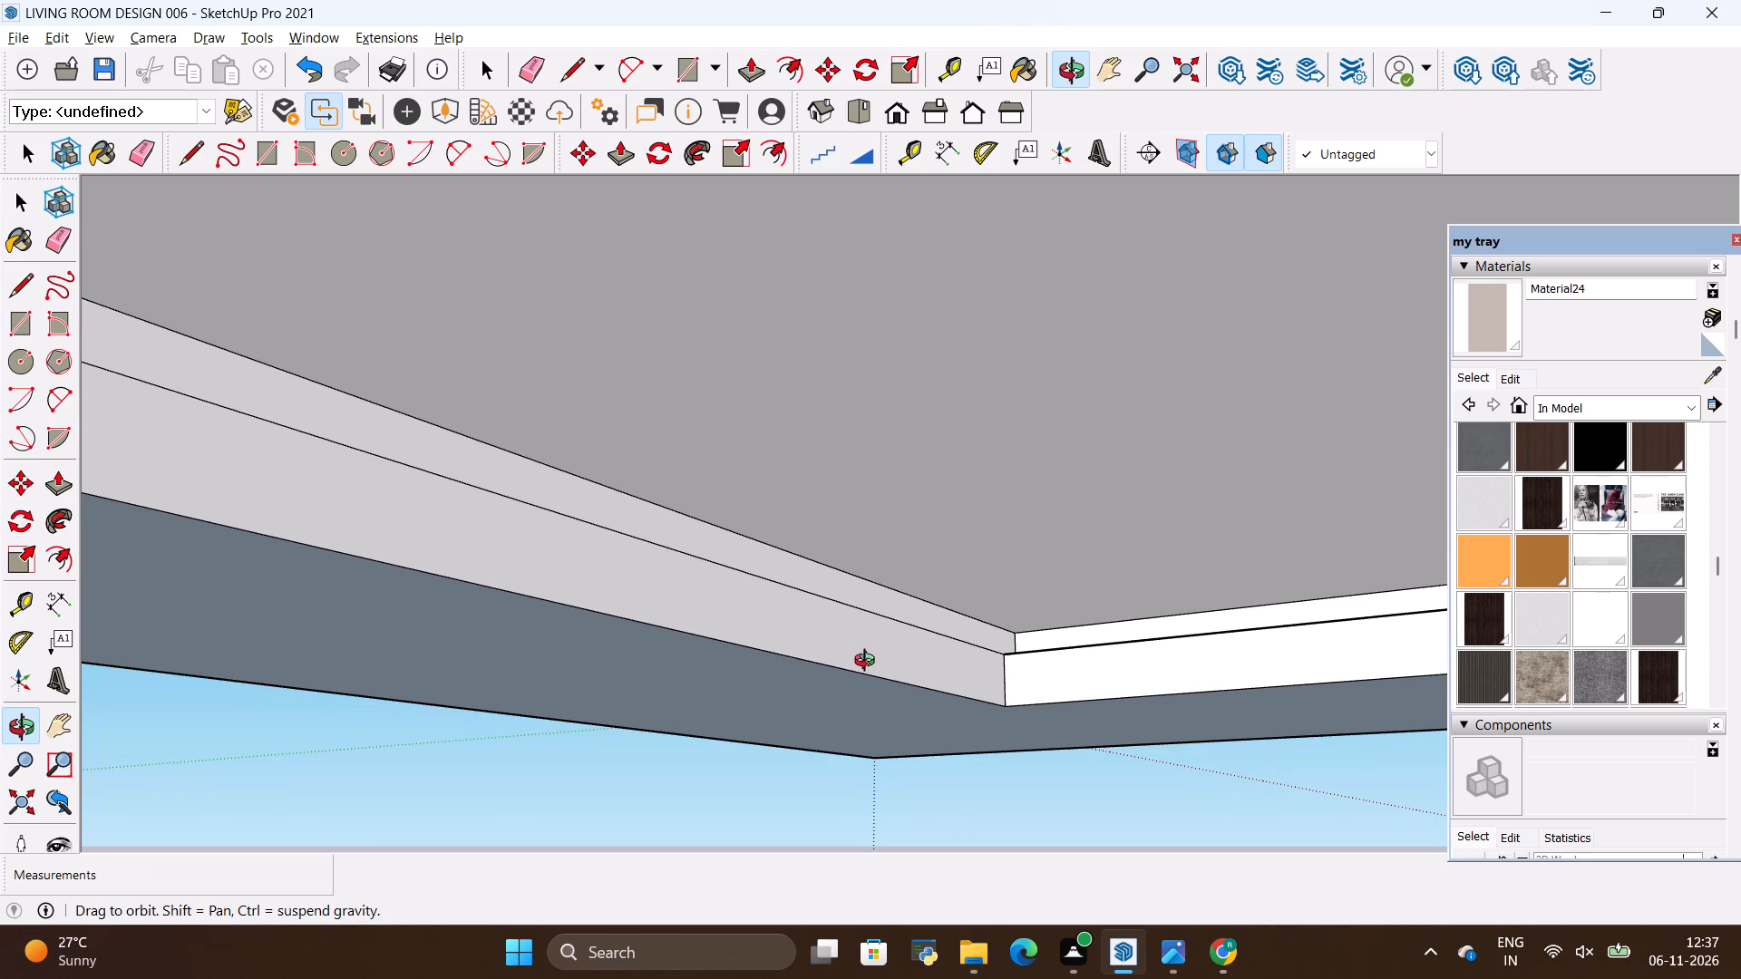
key("space")
scroll(891, 626, "up", 4)
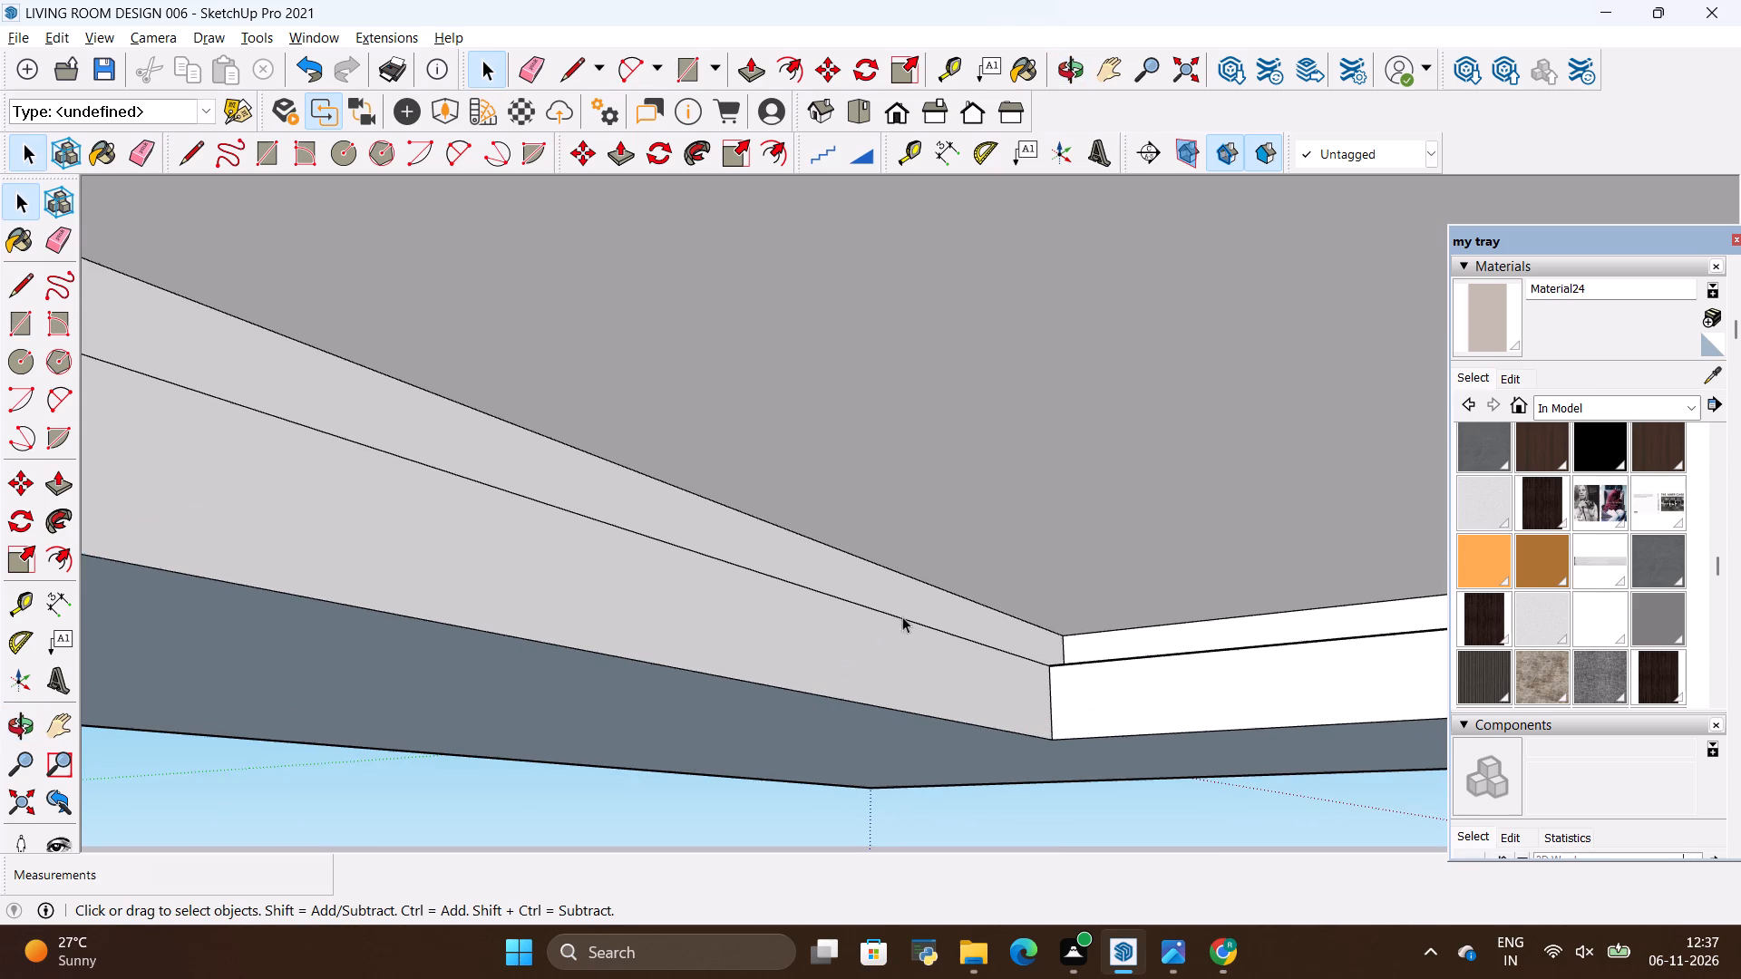
left_click(909, 602)
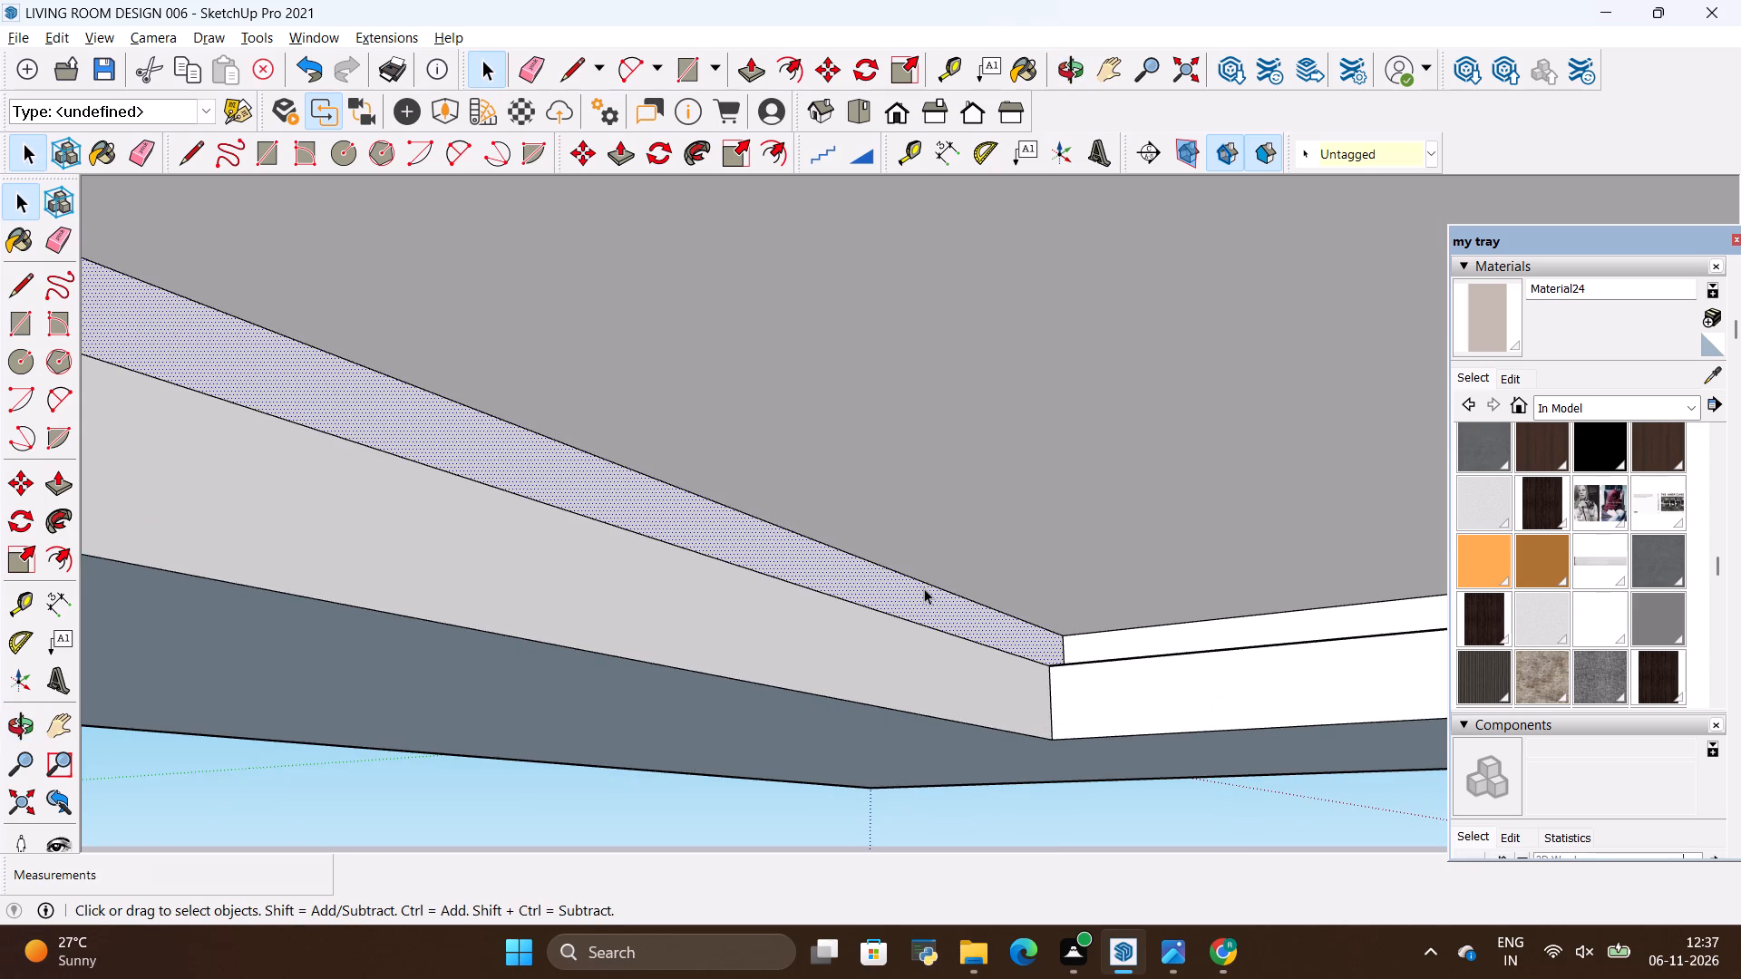
key("p")
left_click(924, 588)
key("BackSpace")
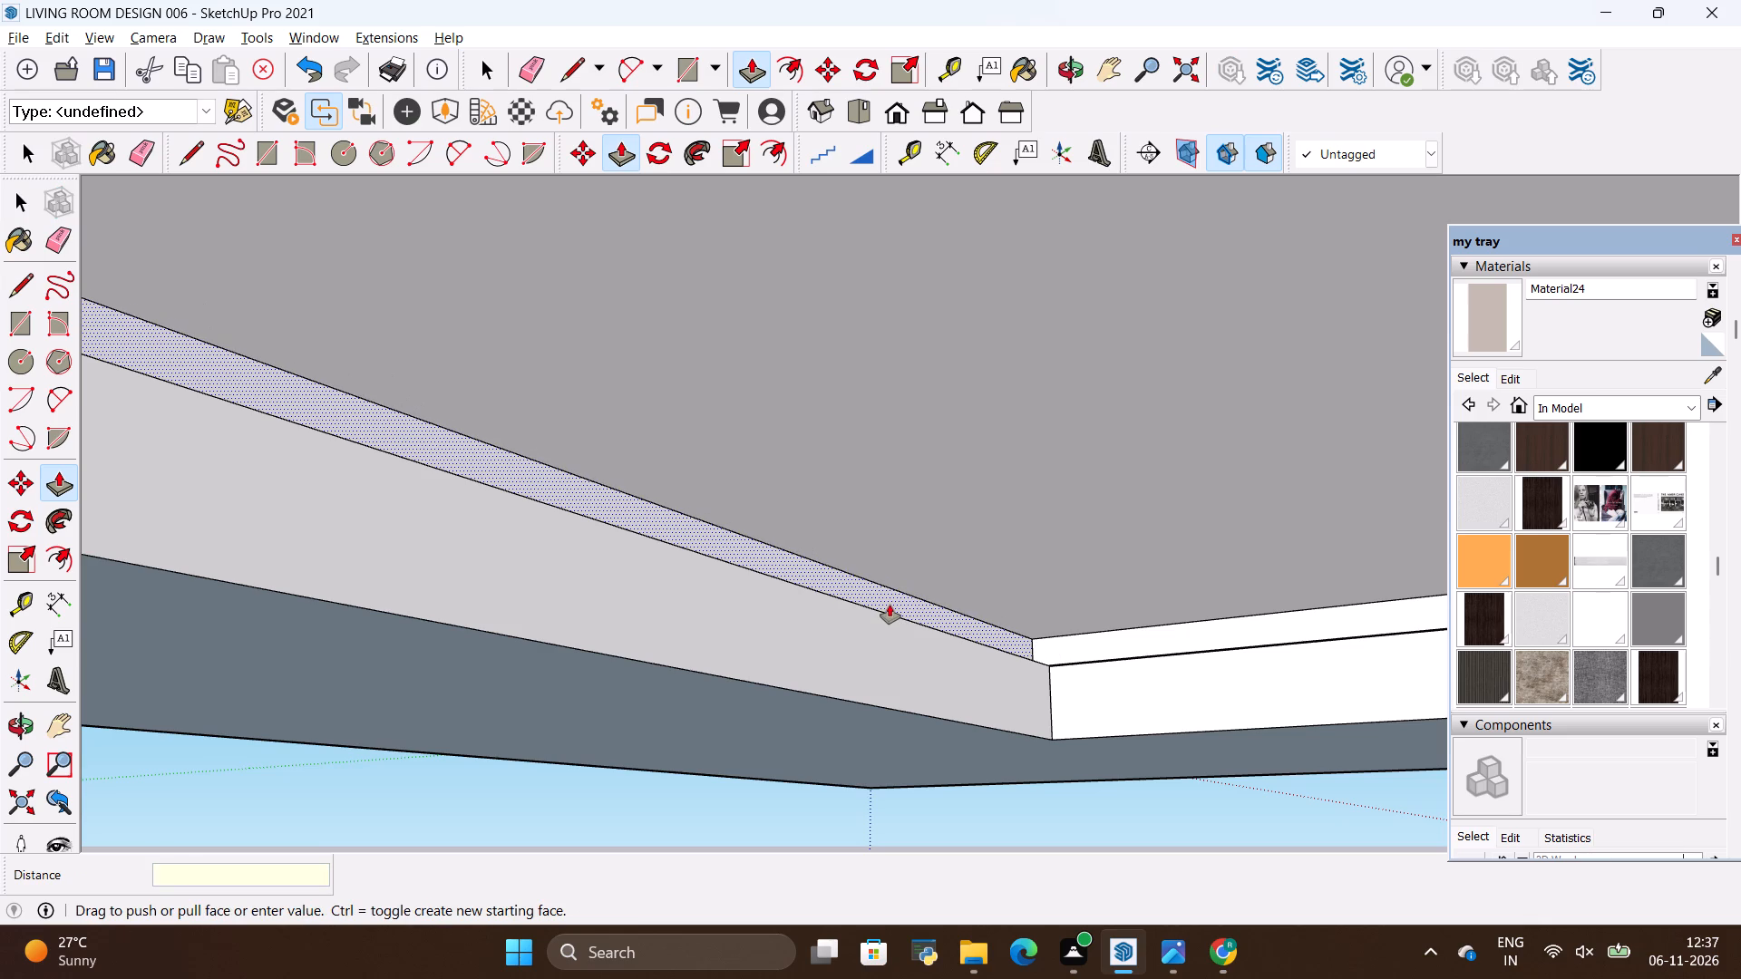
key("2")
key("shift+quotedbl")
key("Return")
key("space")
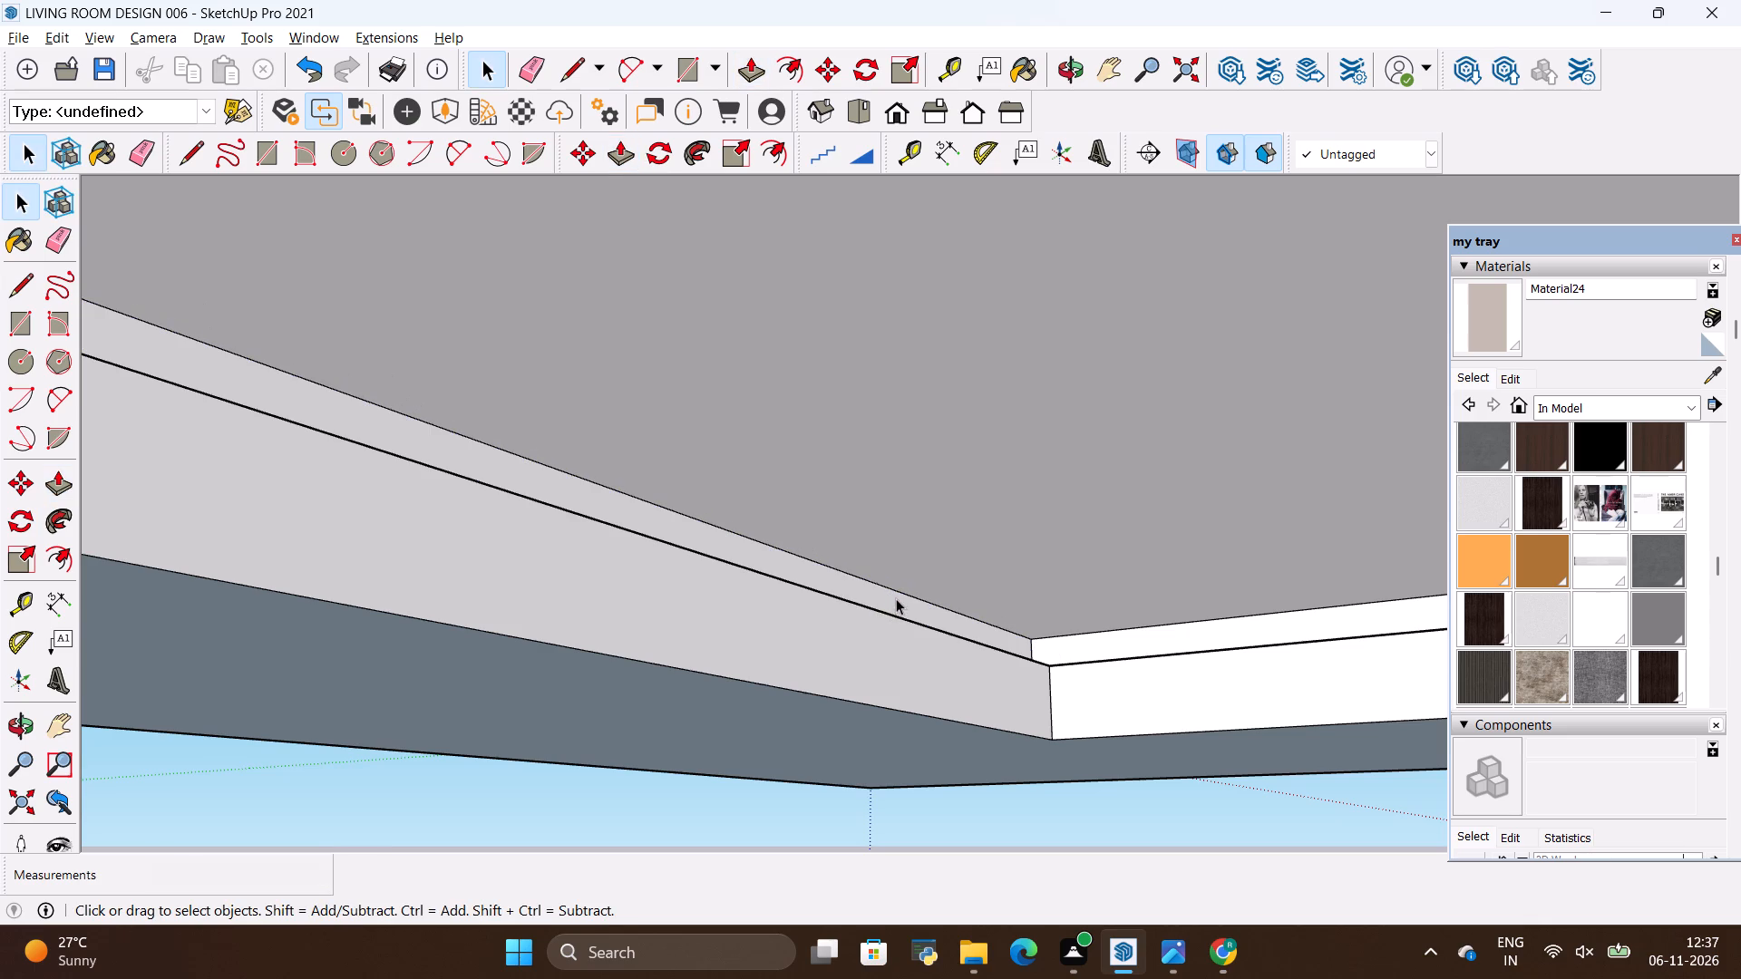
Examine the ceiling's stepped recess from several angles and compare it with the living room reference image.
scroll(891, 601, "down", 20)
scroll(891, 601, "down", 3)
scroll(683, 681, "down", 5)
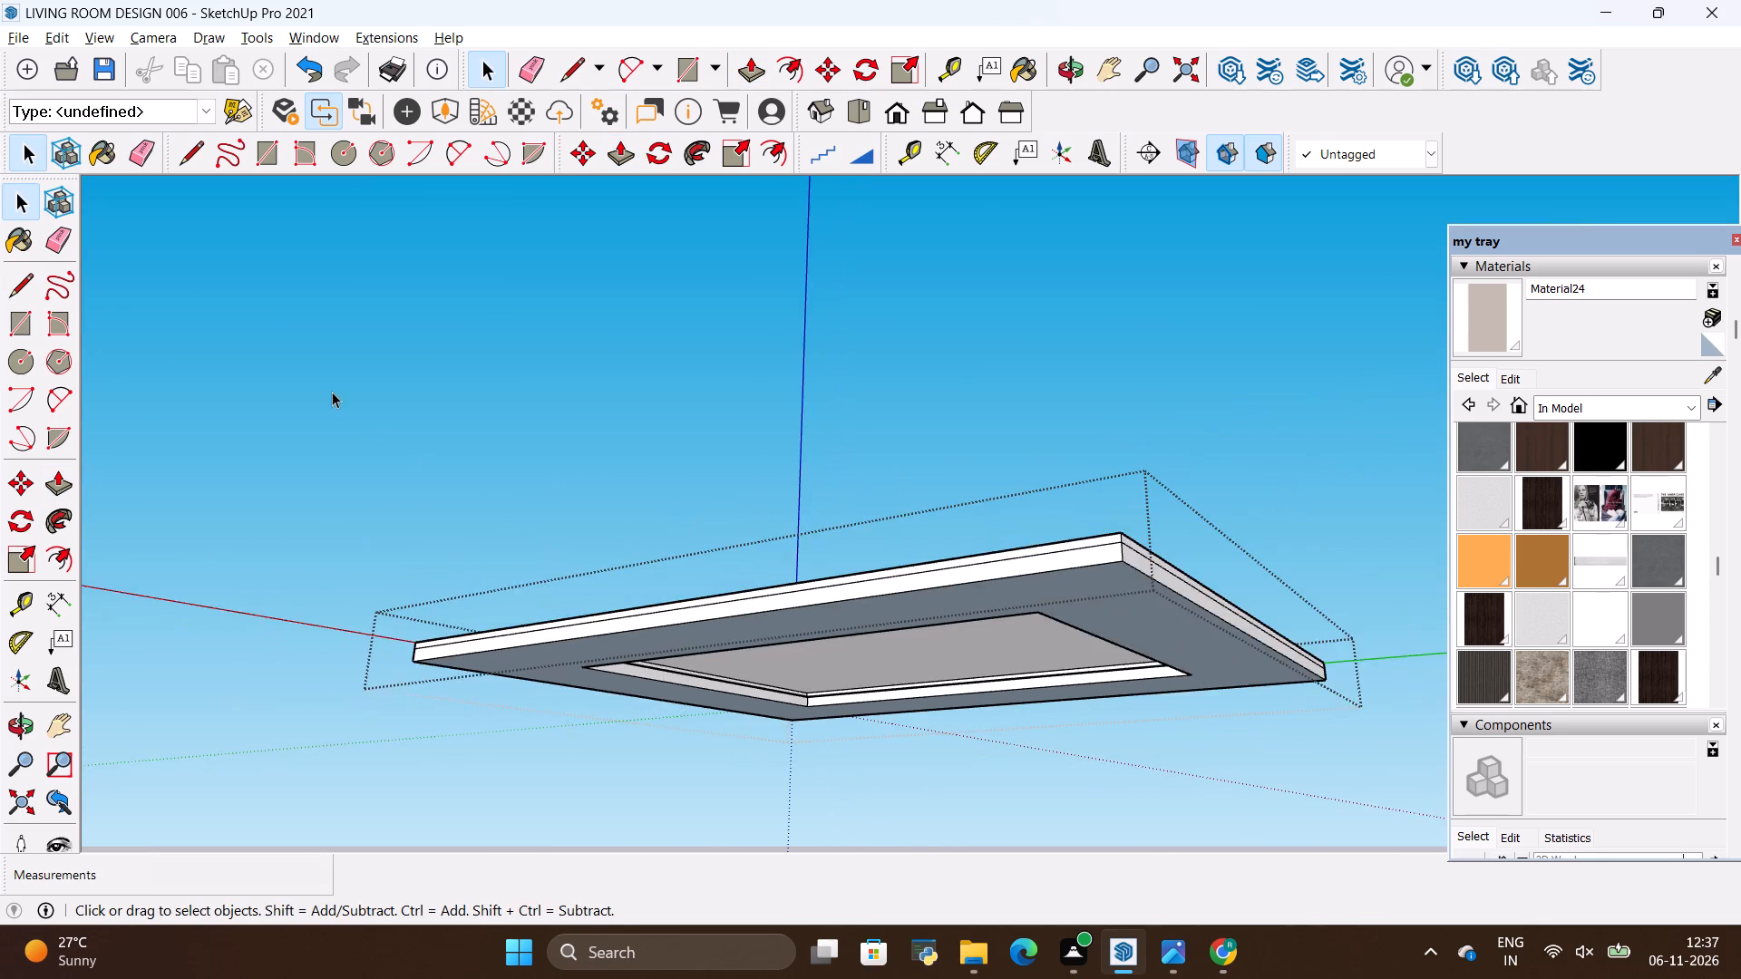
scroll(330, 389, "down", 5)
scroll(648, 635, "up", 4)
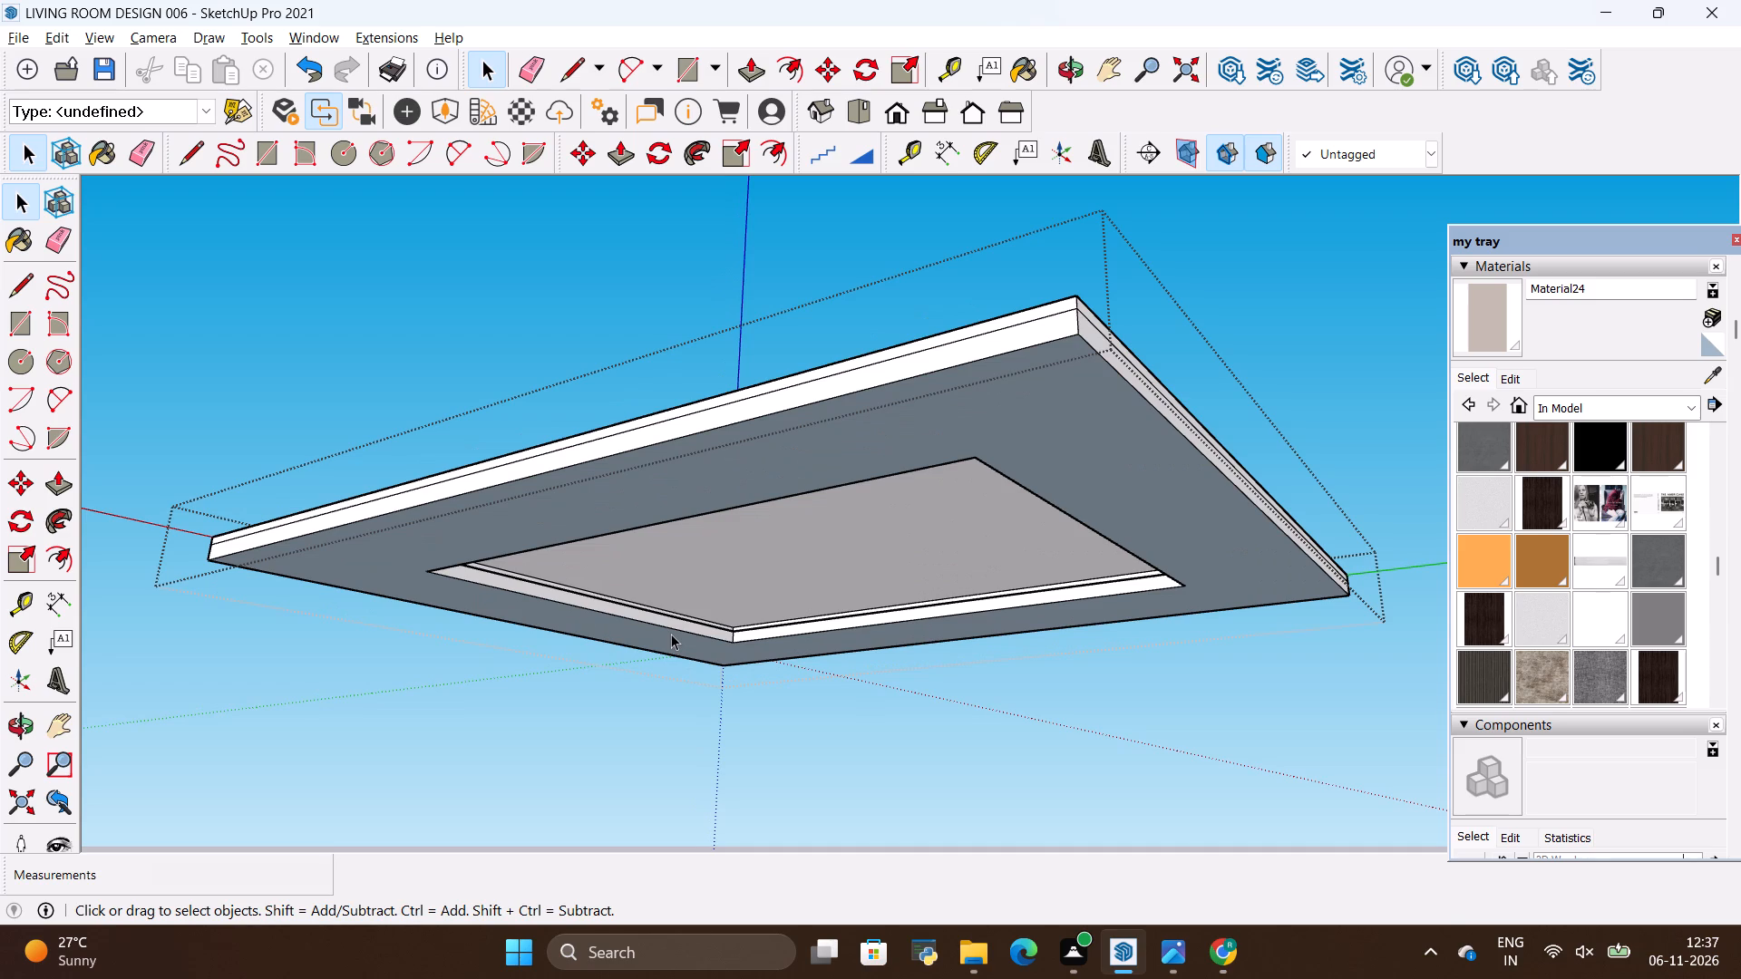
scroll(666, 635, "down", 1)
scroll(666, 635, "up", 2)
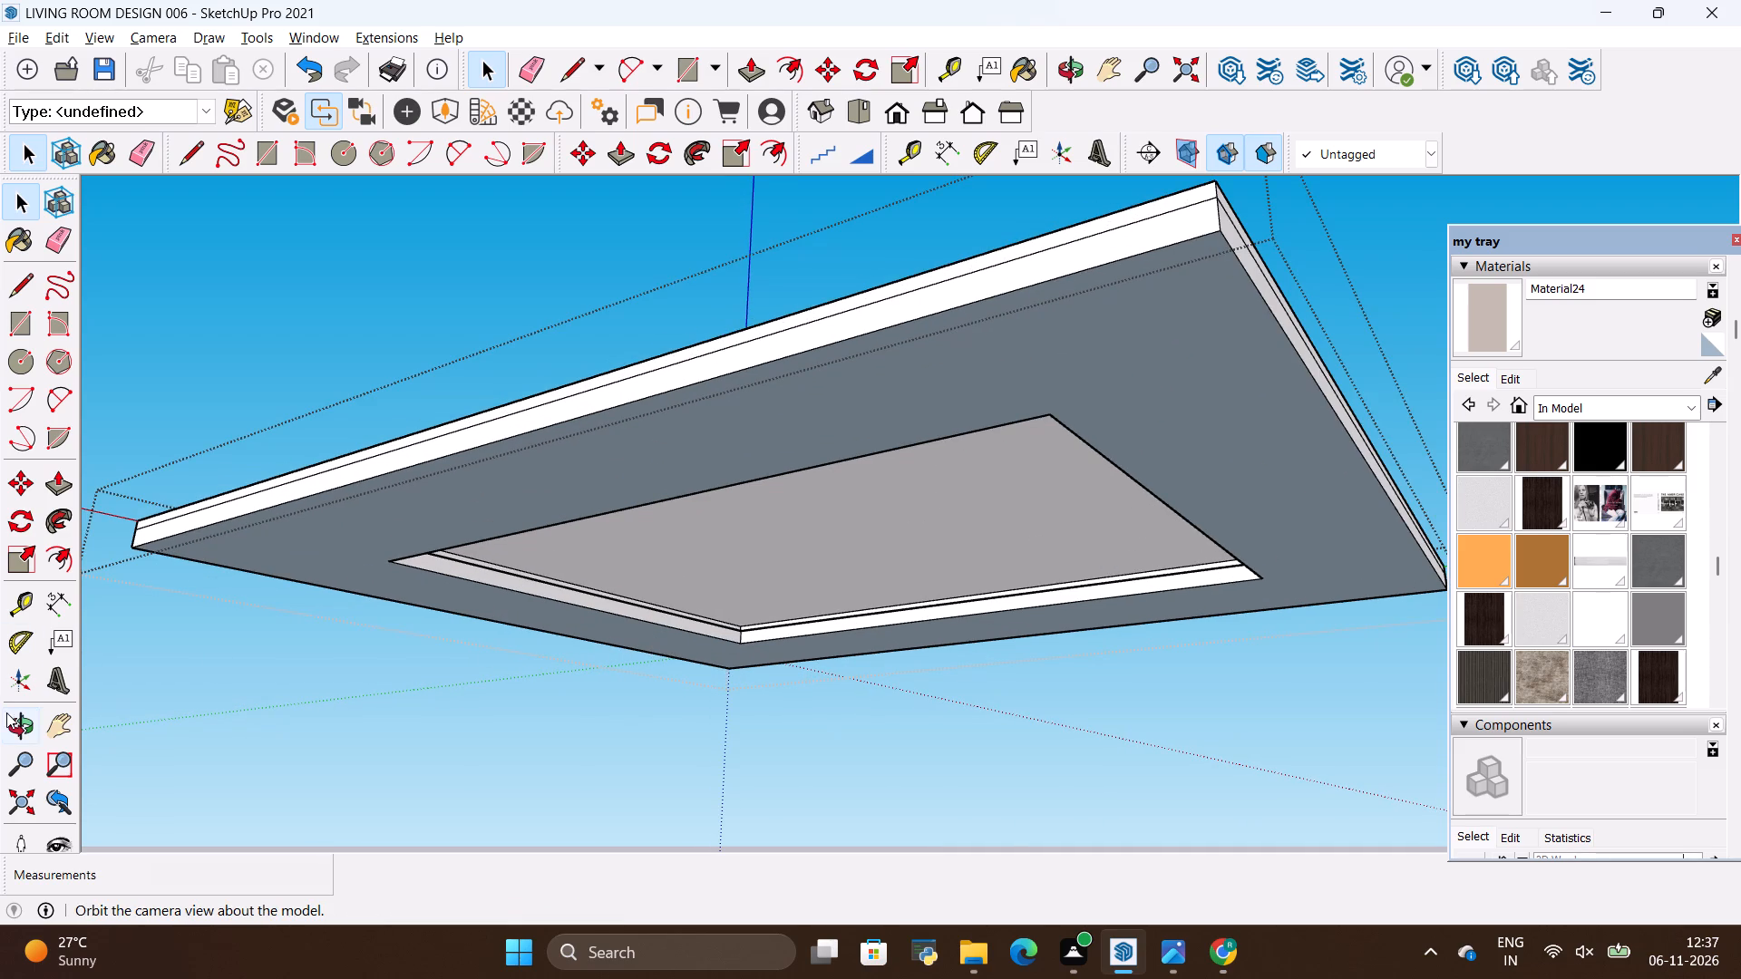
left_click(24, 729)
left_click_drag(1113, 508, 623, 701)
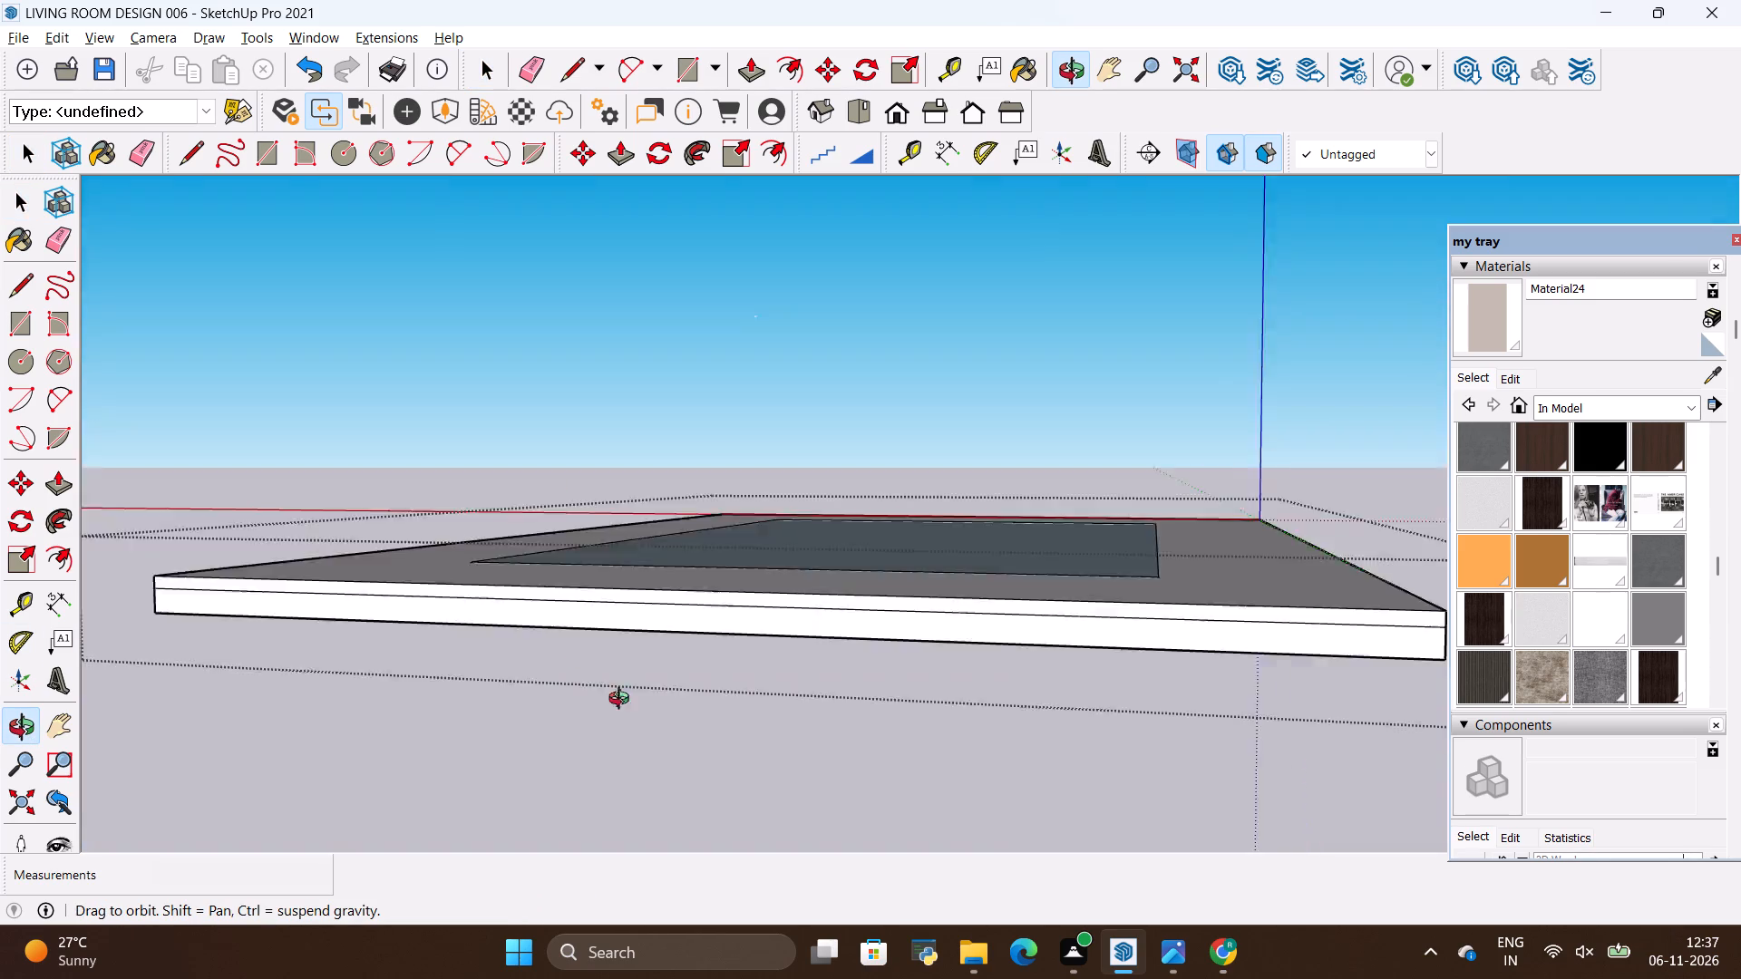
left_click_drag(623, 701, 736, 385)
scroll(726, 448, "down", 6)
left_click_drag(785, 528, 734, 445)
key("alt+Tab")
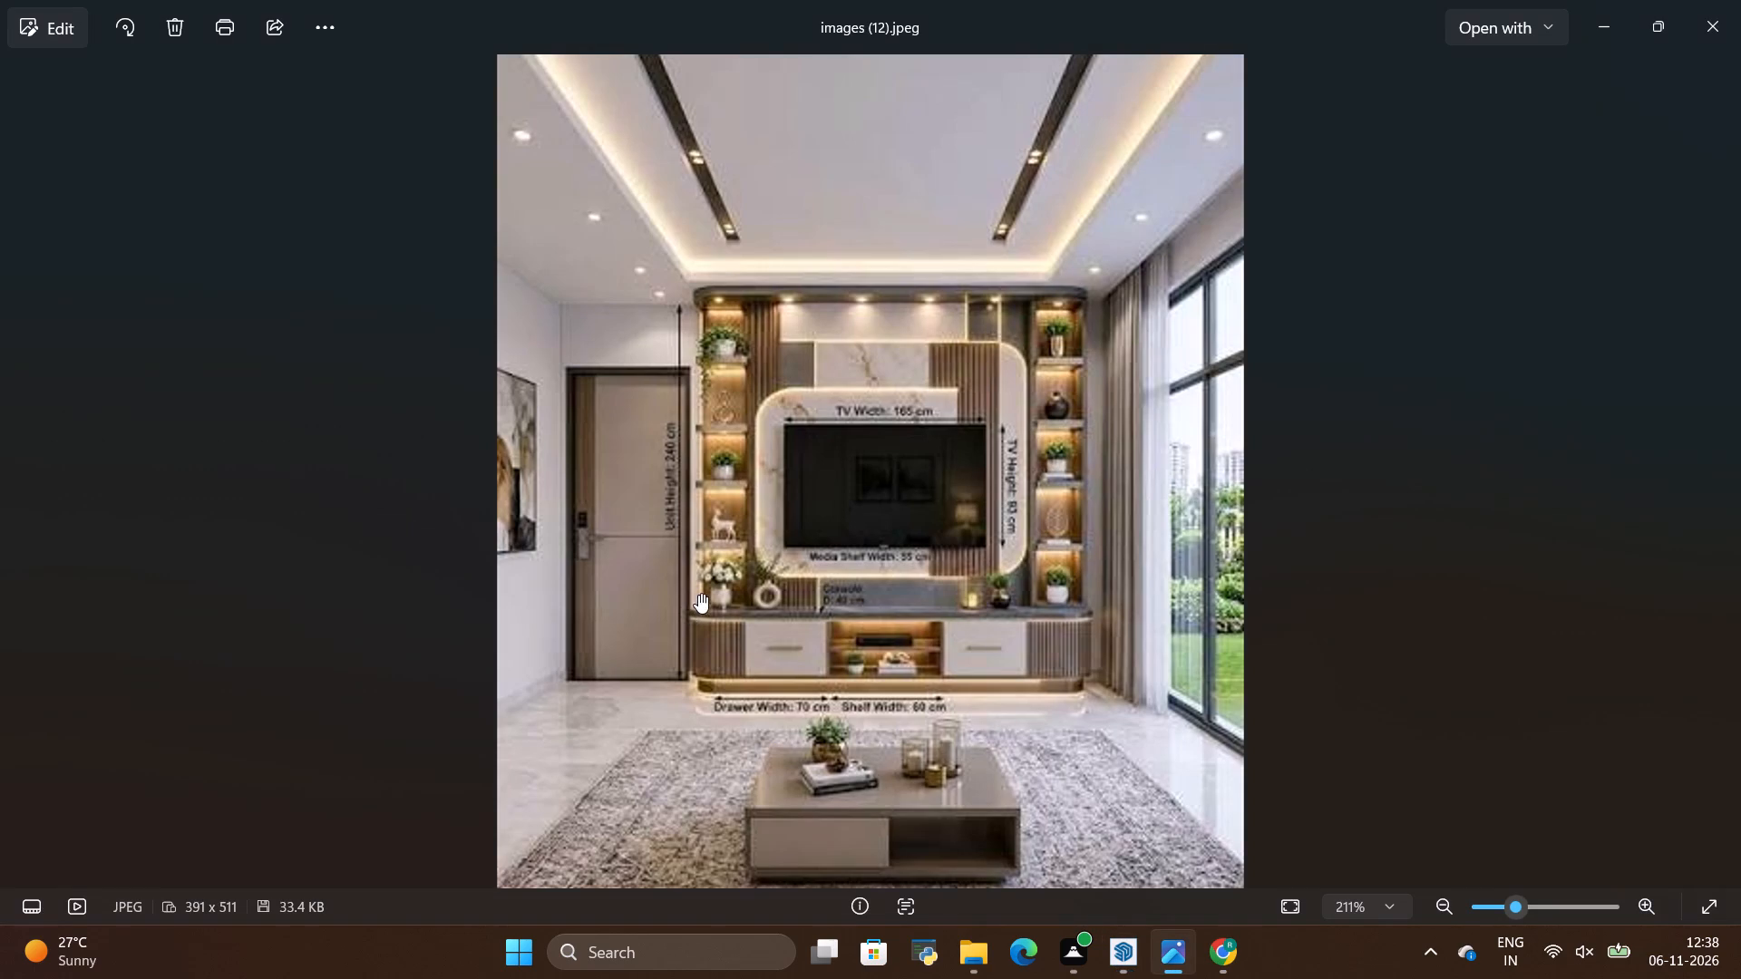
Place an Enscape linear light on the ceiling's central recessed panel.
key("alt+Tab")
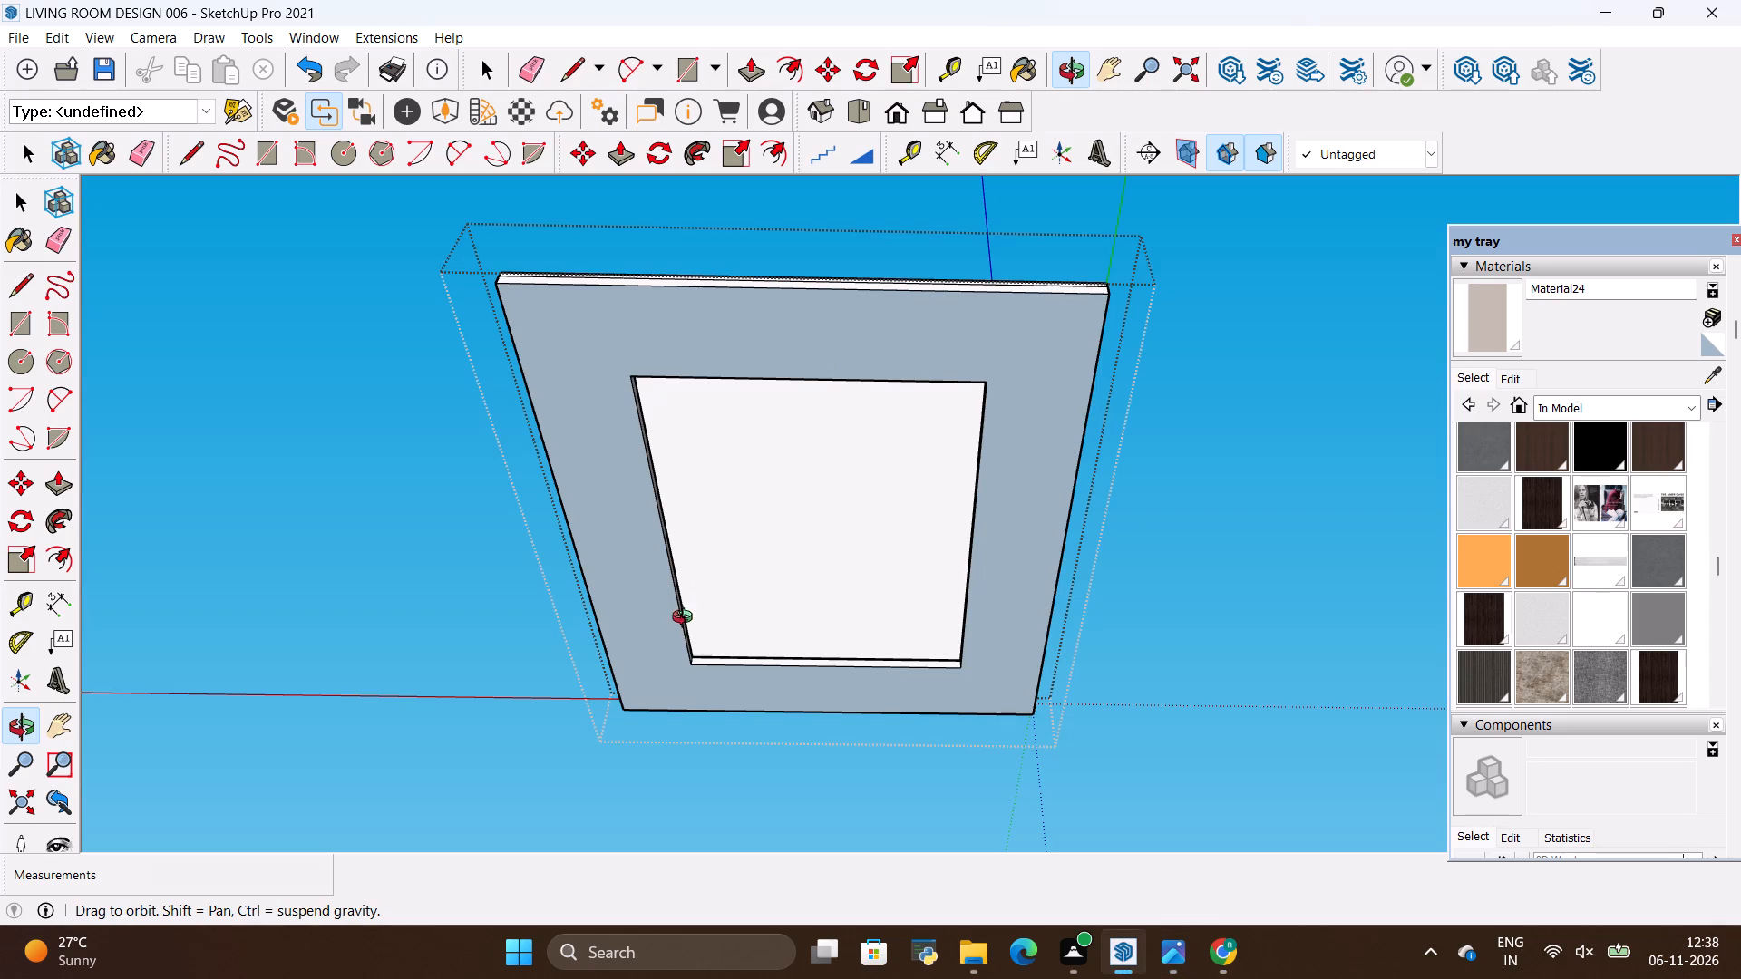
scroll(751, 630, "up", 4)
left_click_drag(826, 533, 824, 606)
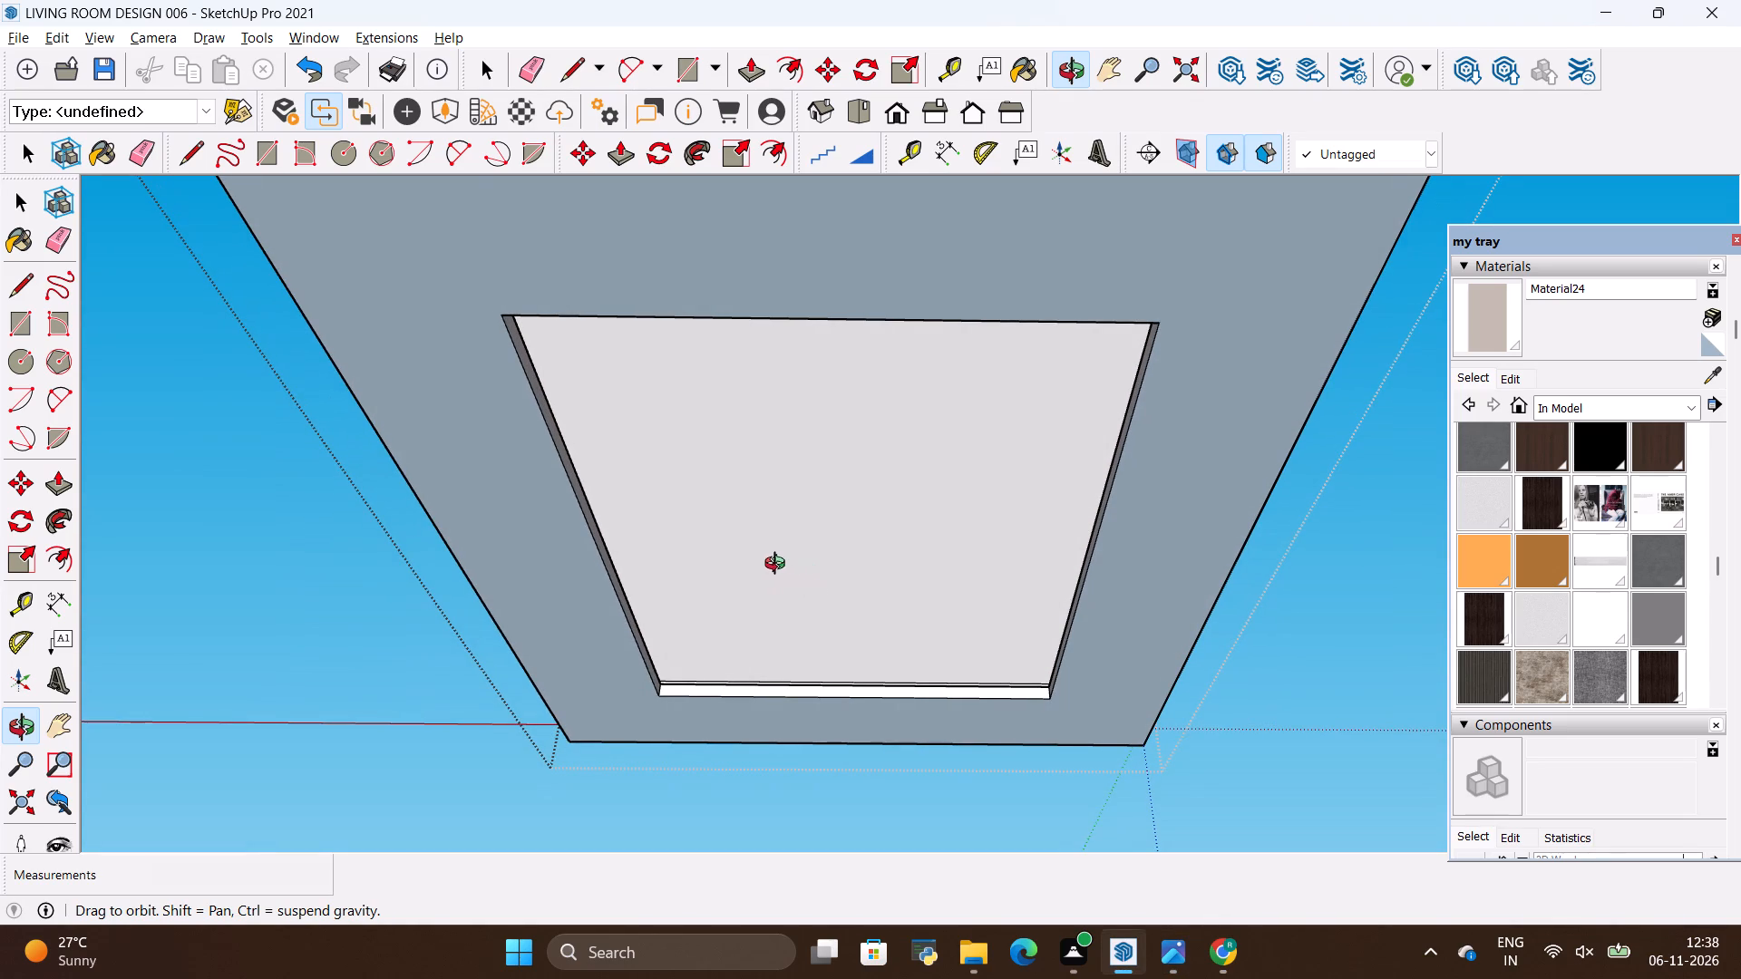
left_click(406, 117)
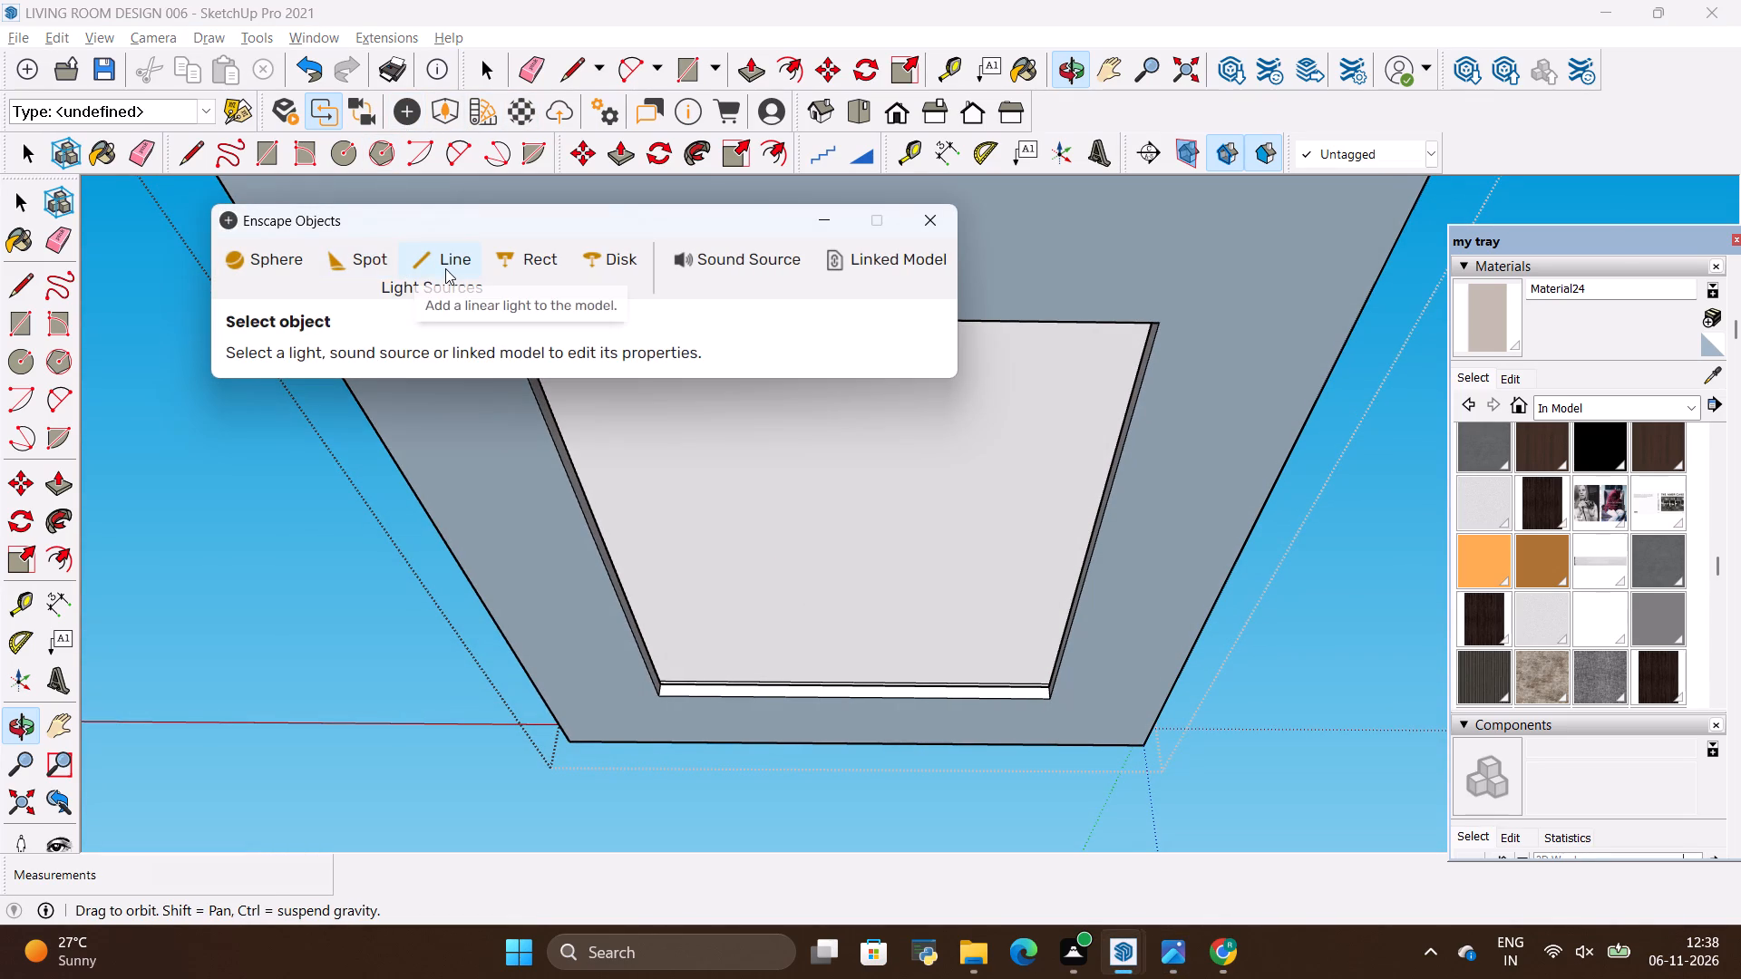
left_click(455, 262)
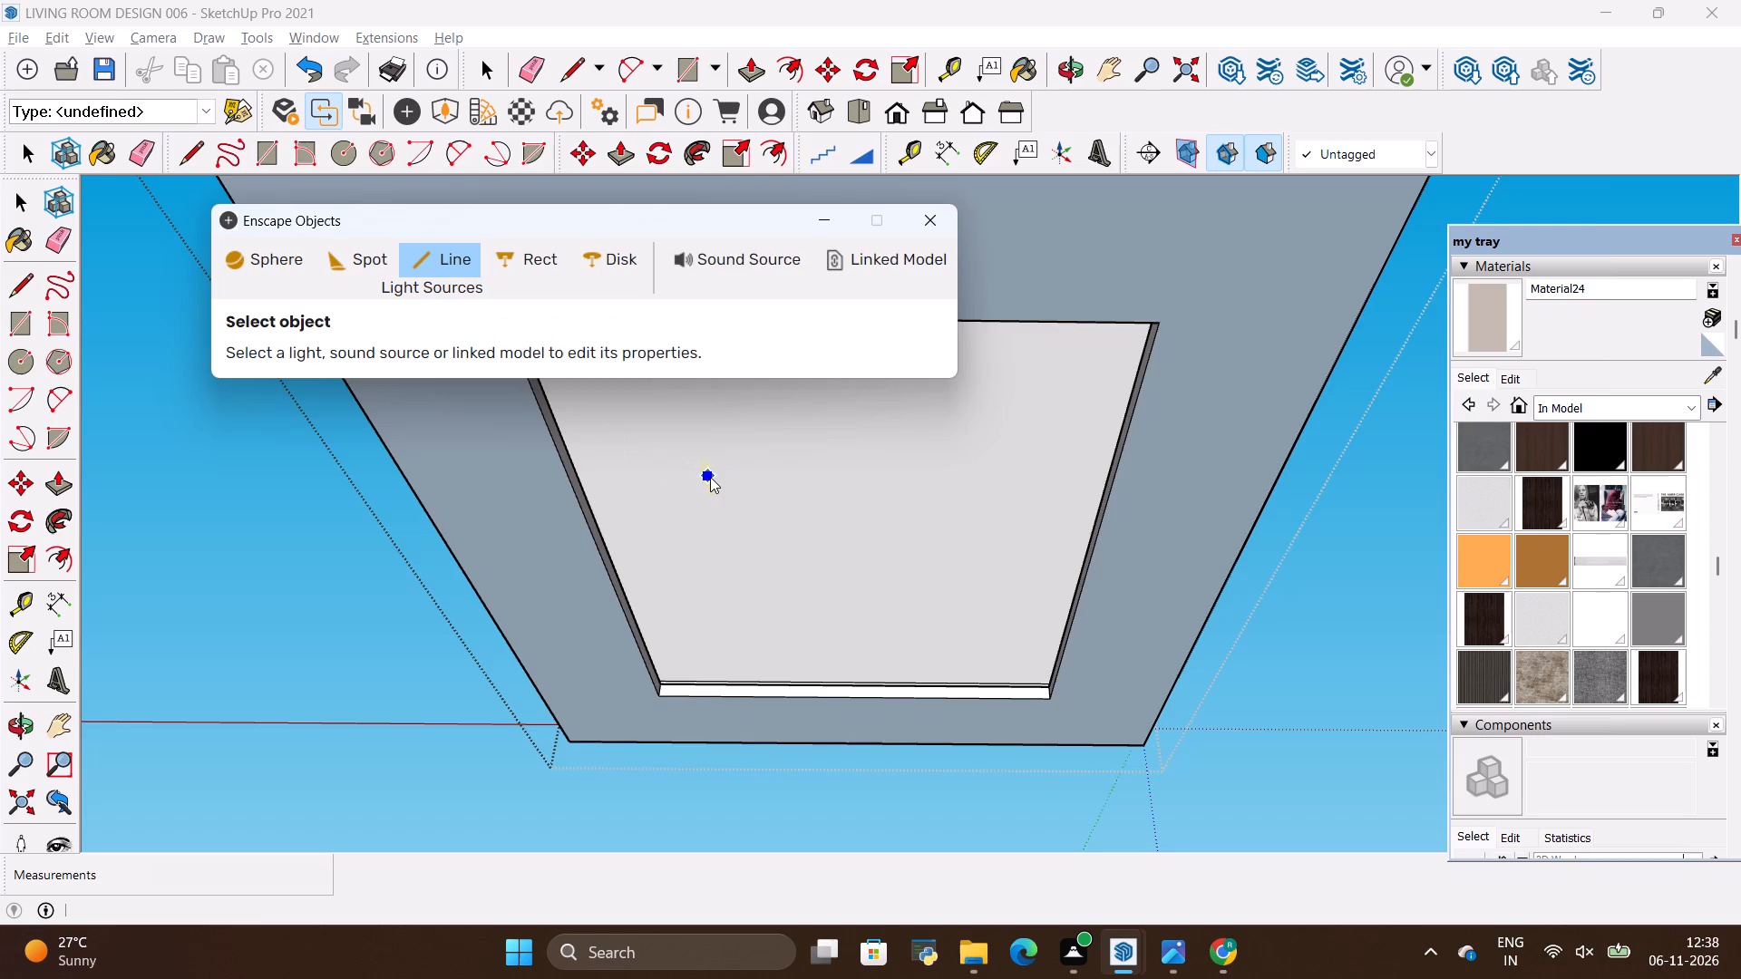
key("alt+Tab")
key("alt+Tab")
triple_click(841, 497)
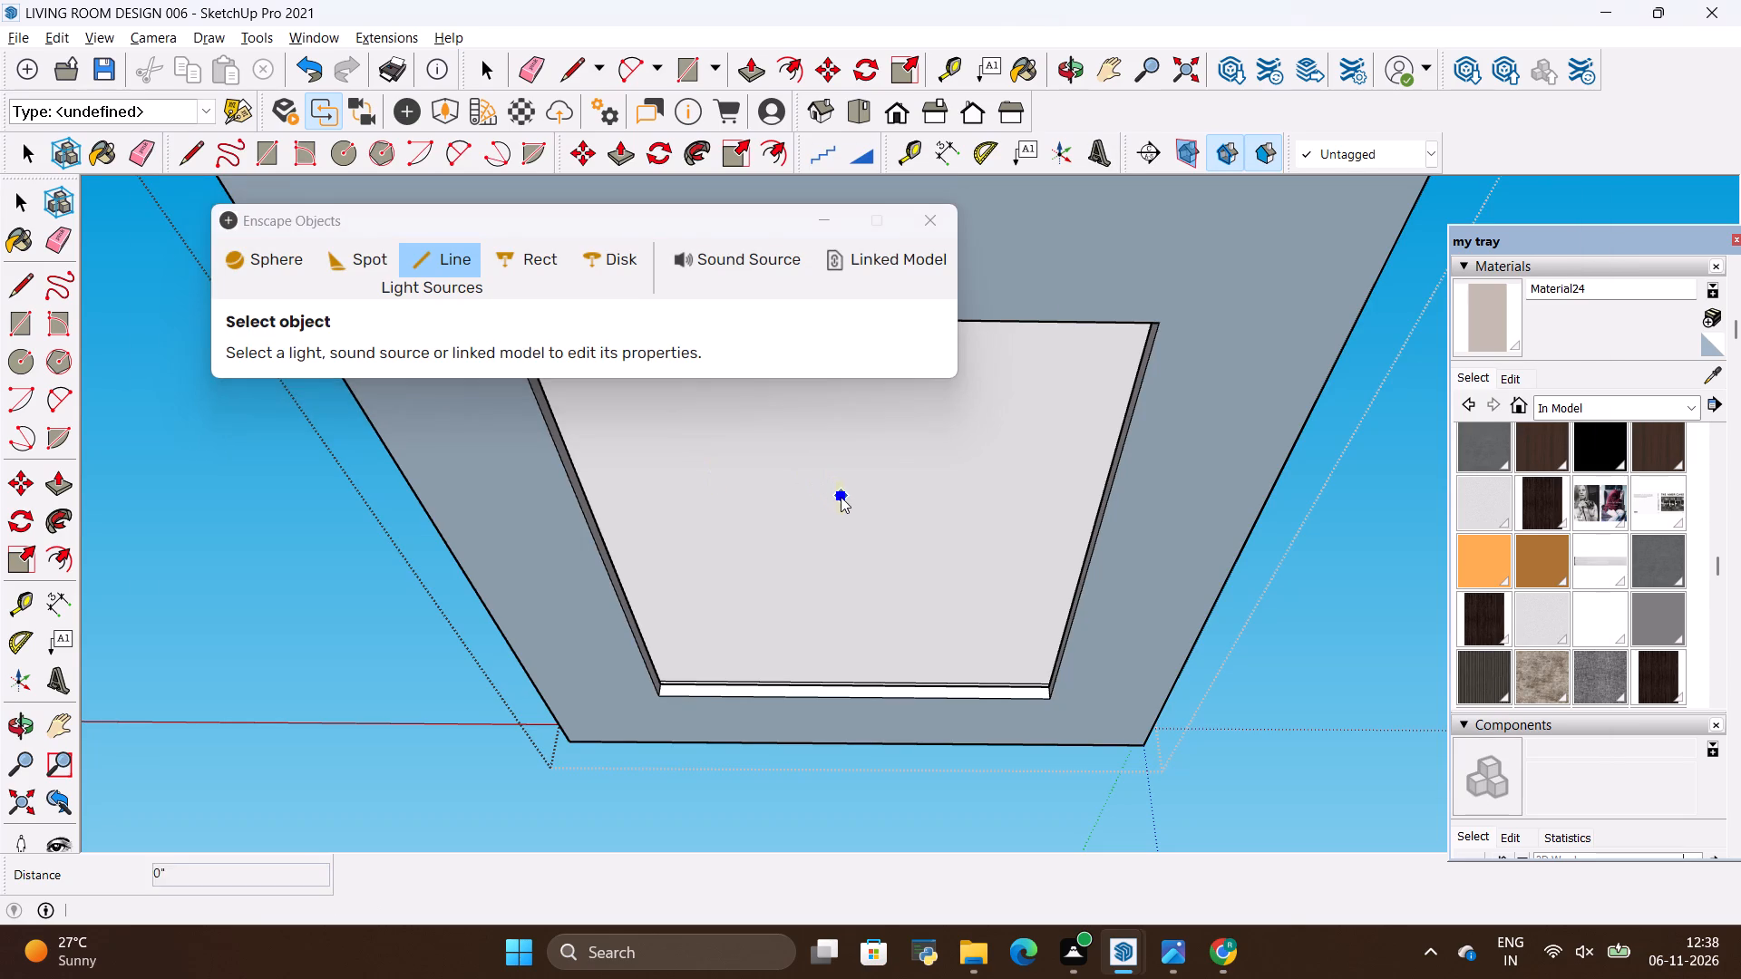
Set the linear light's length to about 2.825 m and its luminous intensity to about 16,211 cd.
left_click_drag(806, 445, 867, 451)
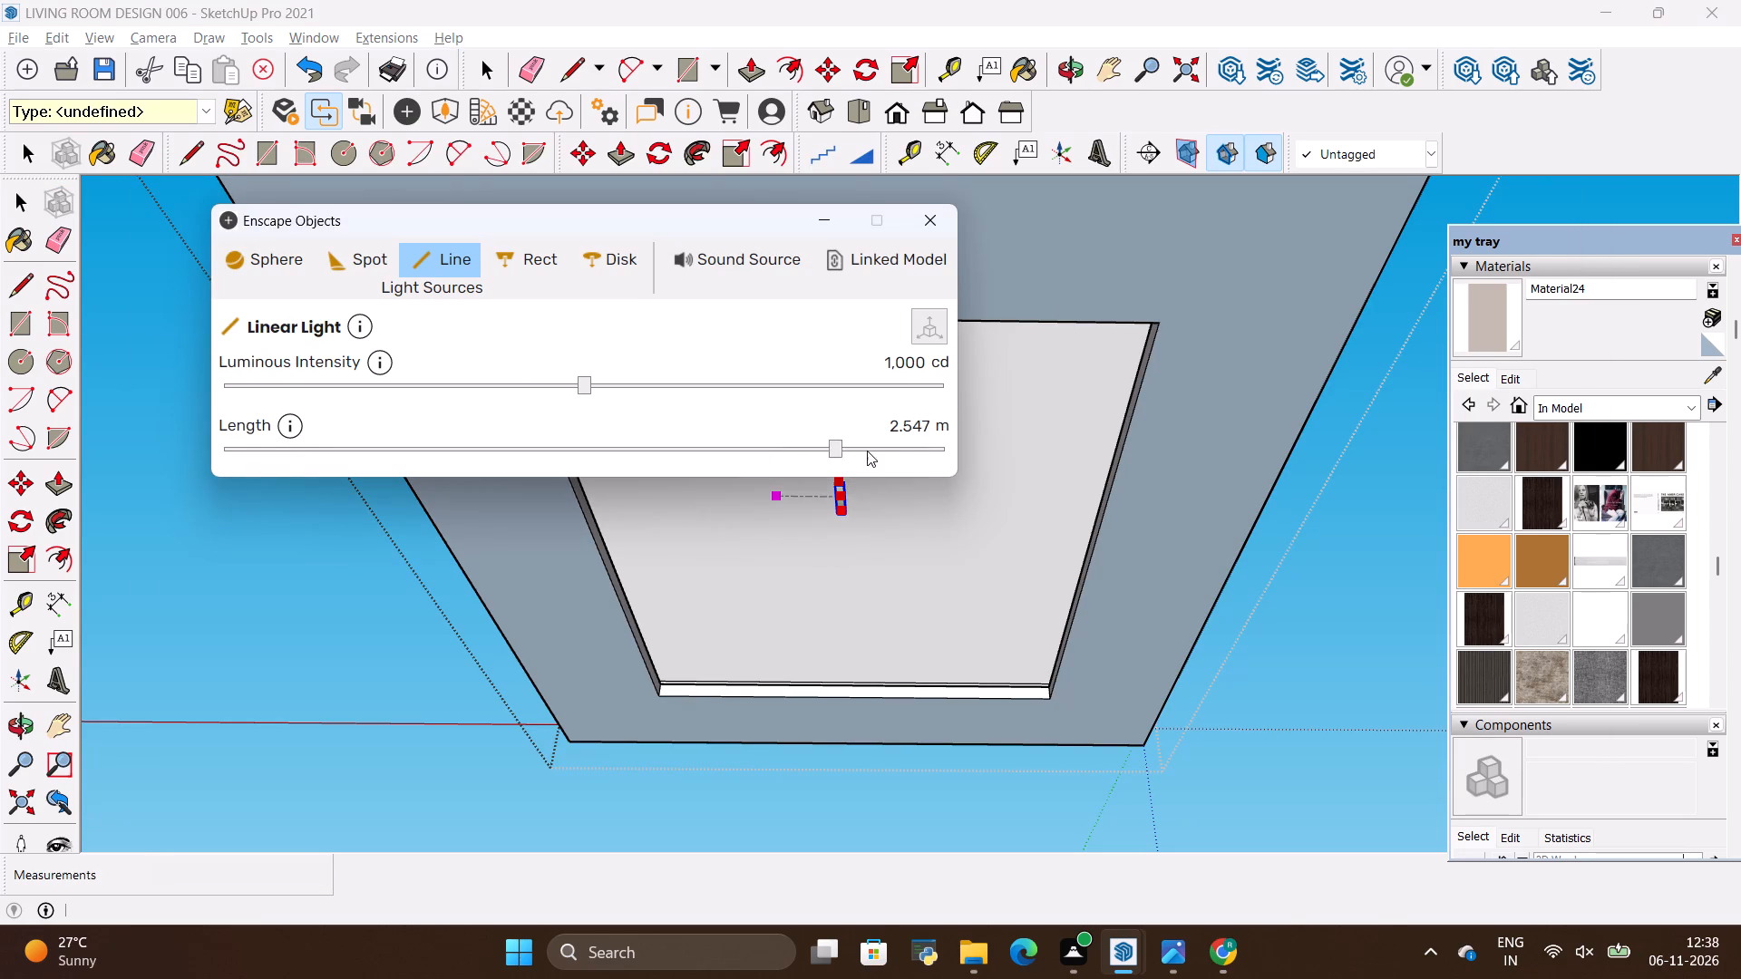
left_click_drag(867, 451, 903, 451)
left_click(730, 384)
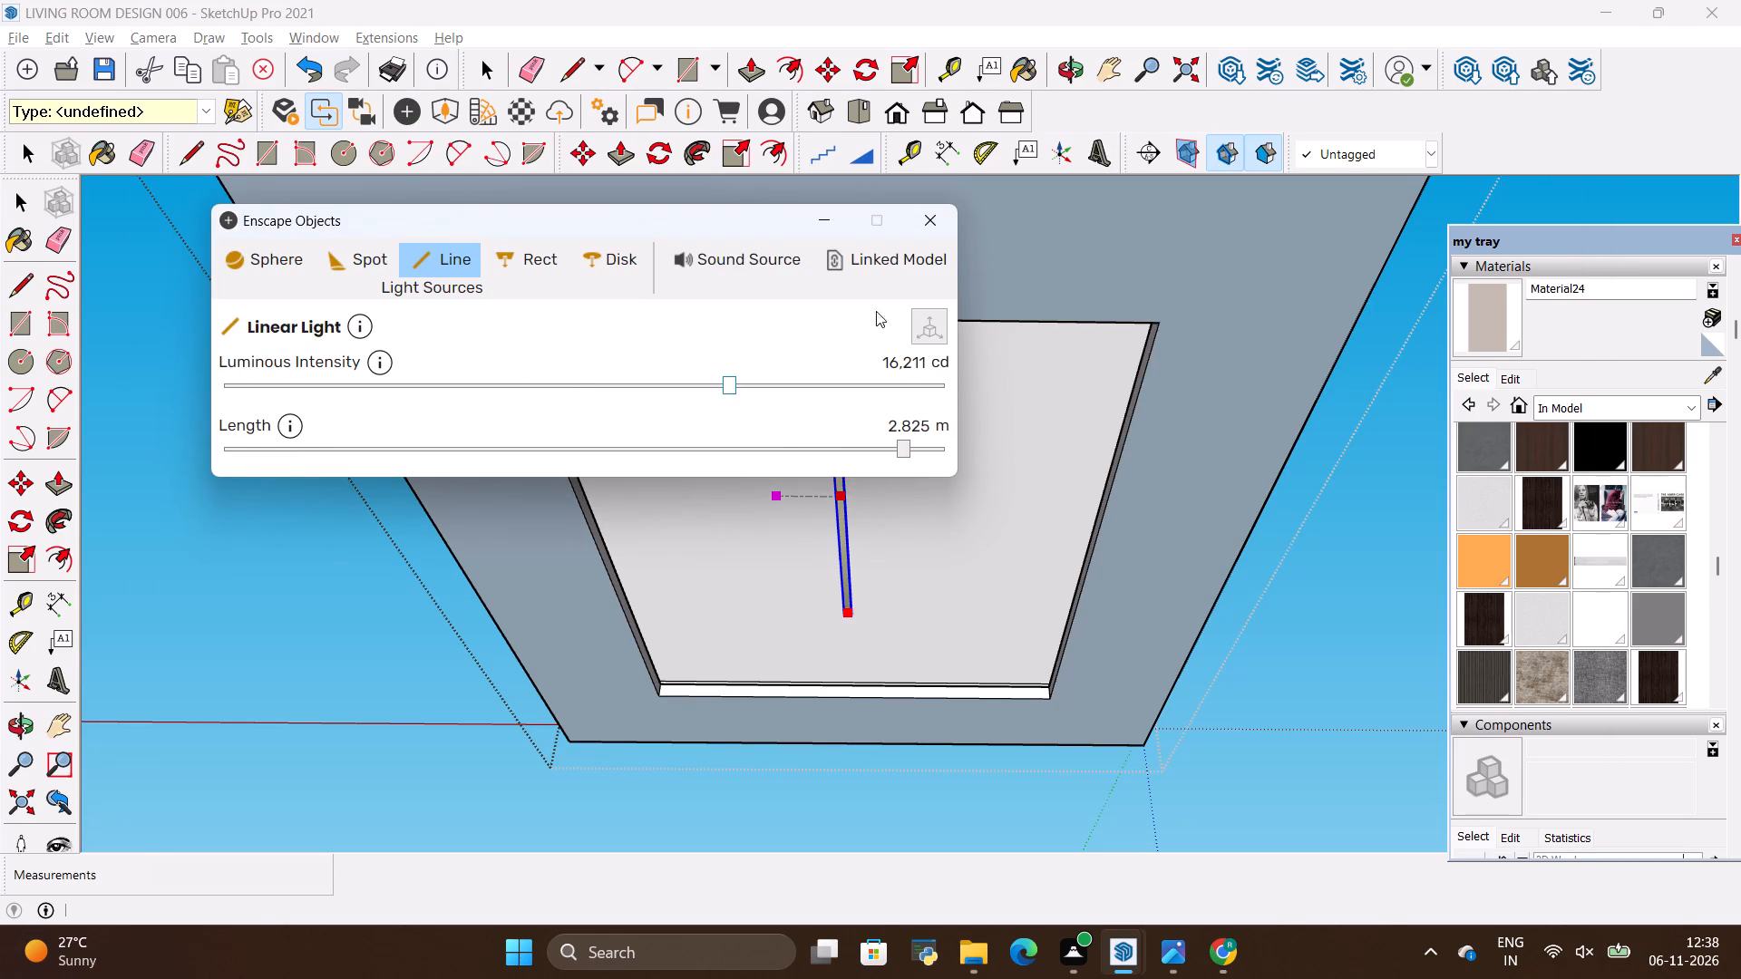
left_click(921, 225)
Rotate the linear light a quarter turn so it runs parallel to the short near edge of the central recess.
scroll(734, 663, "down", 2)
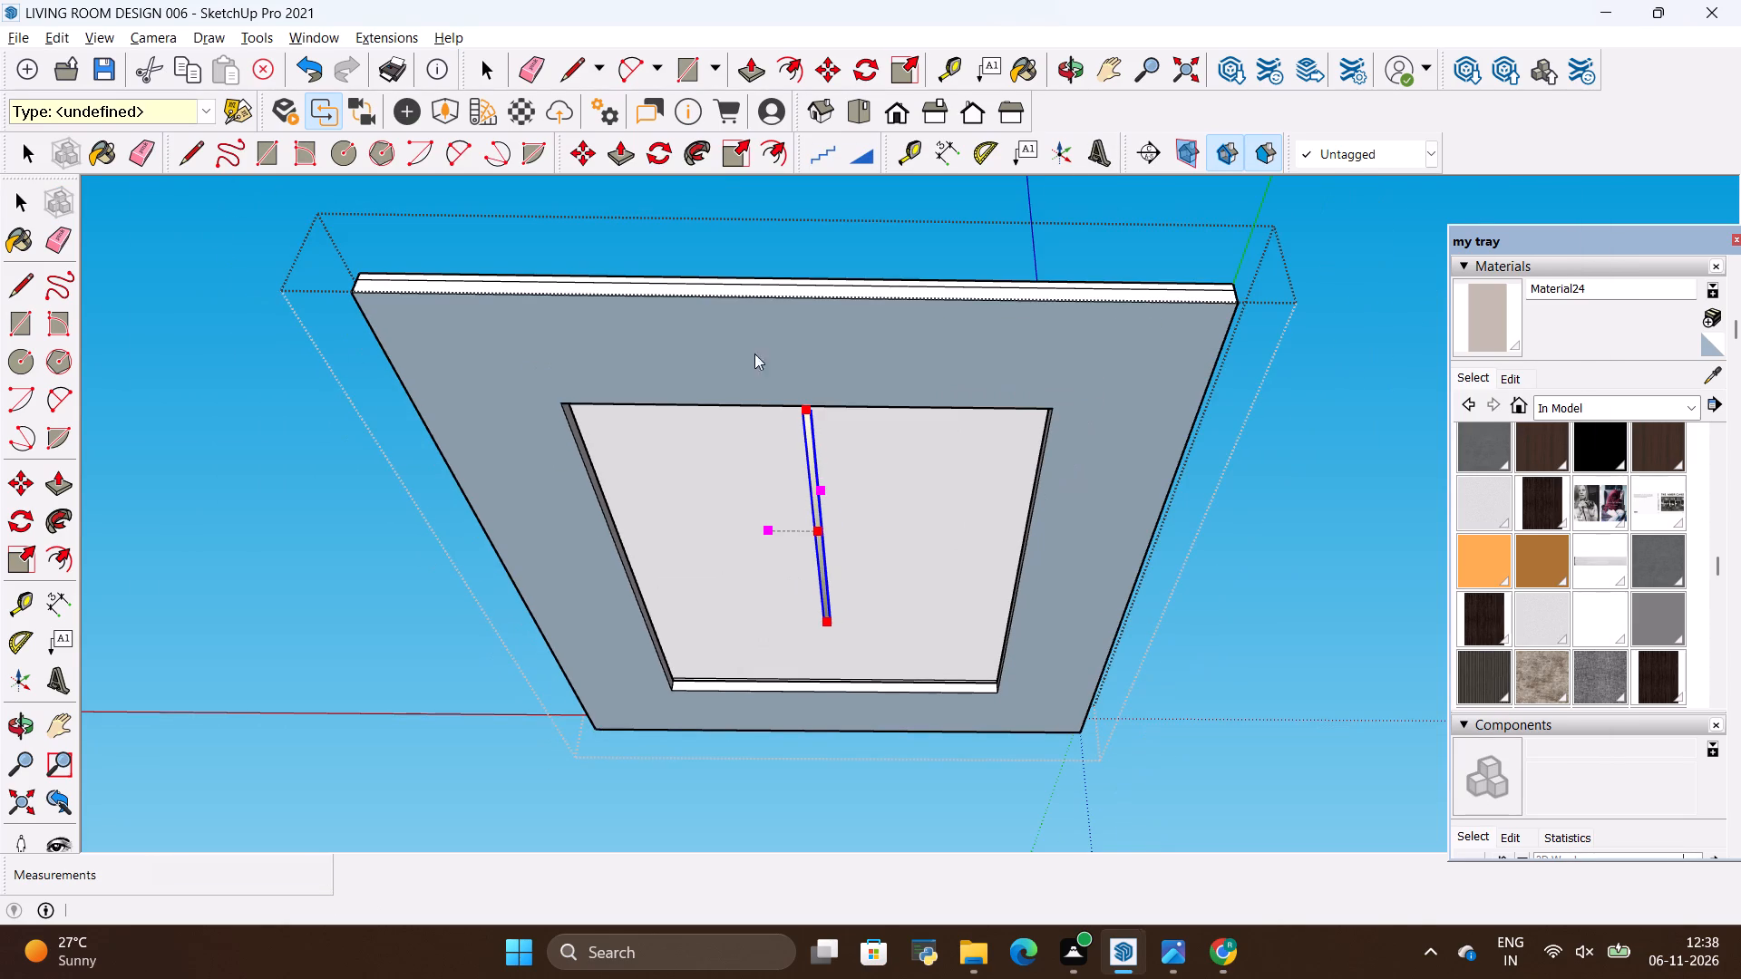
left_click(658, 157)
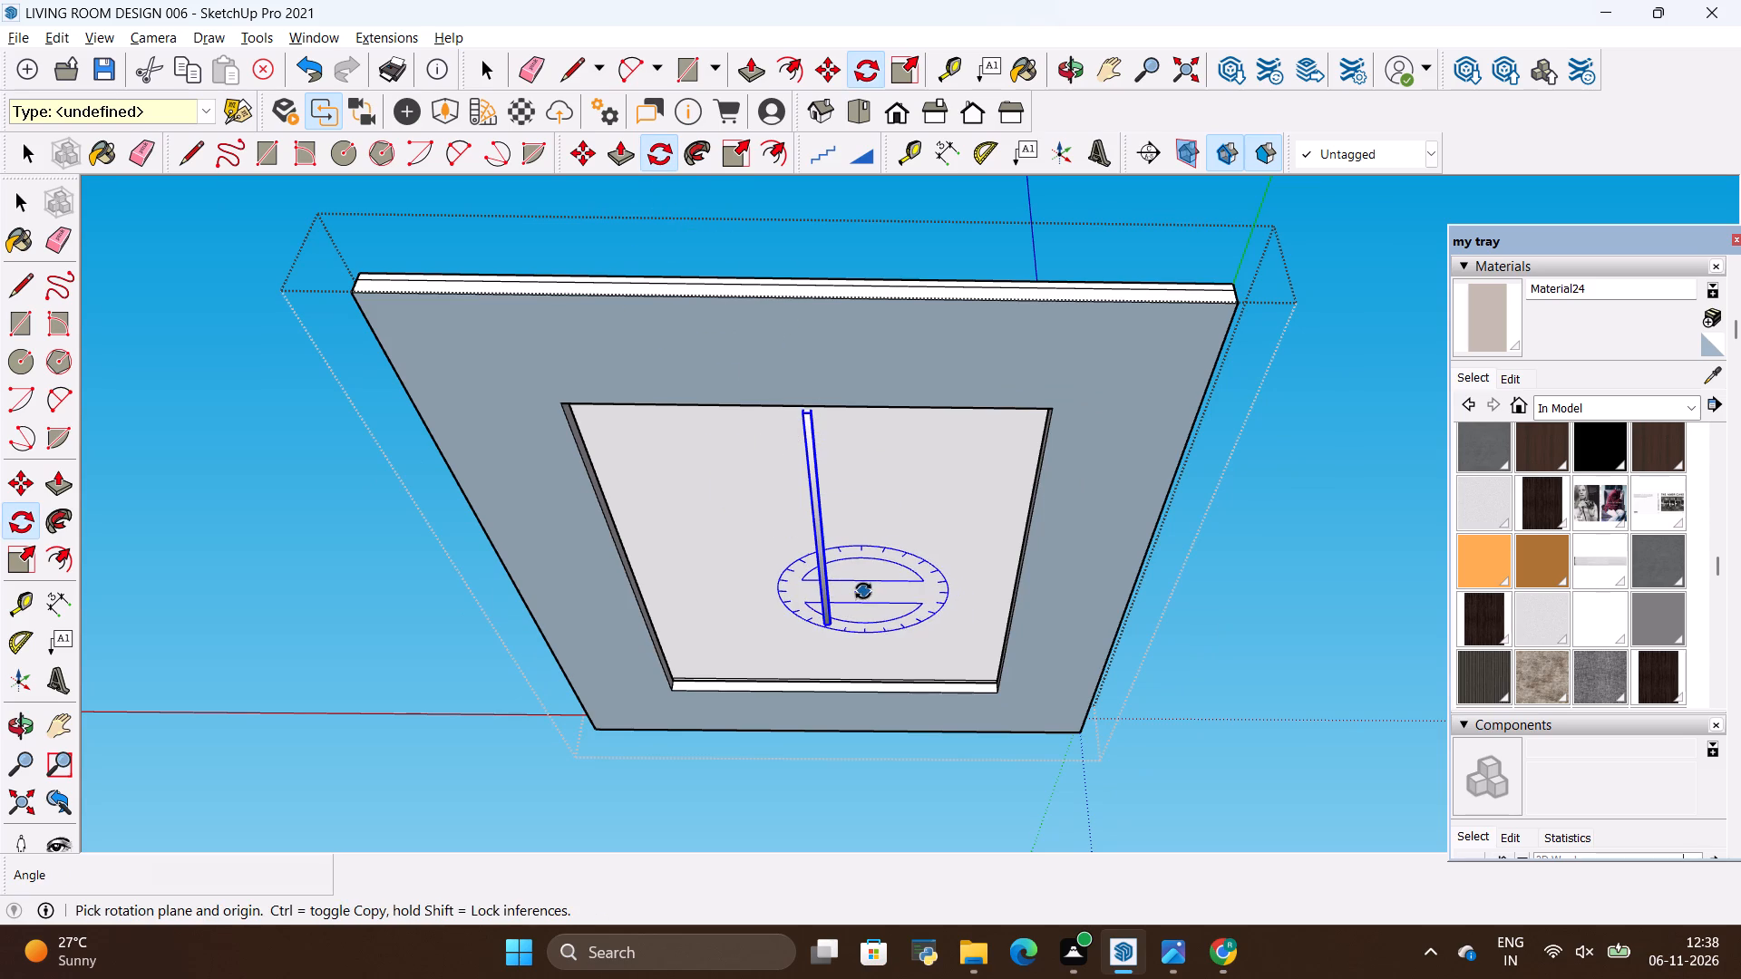
left_click(863, 591)
left_click(861, 454)
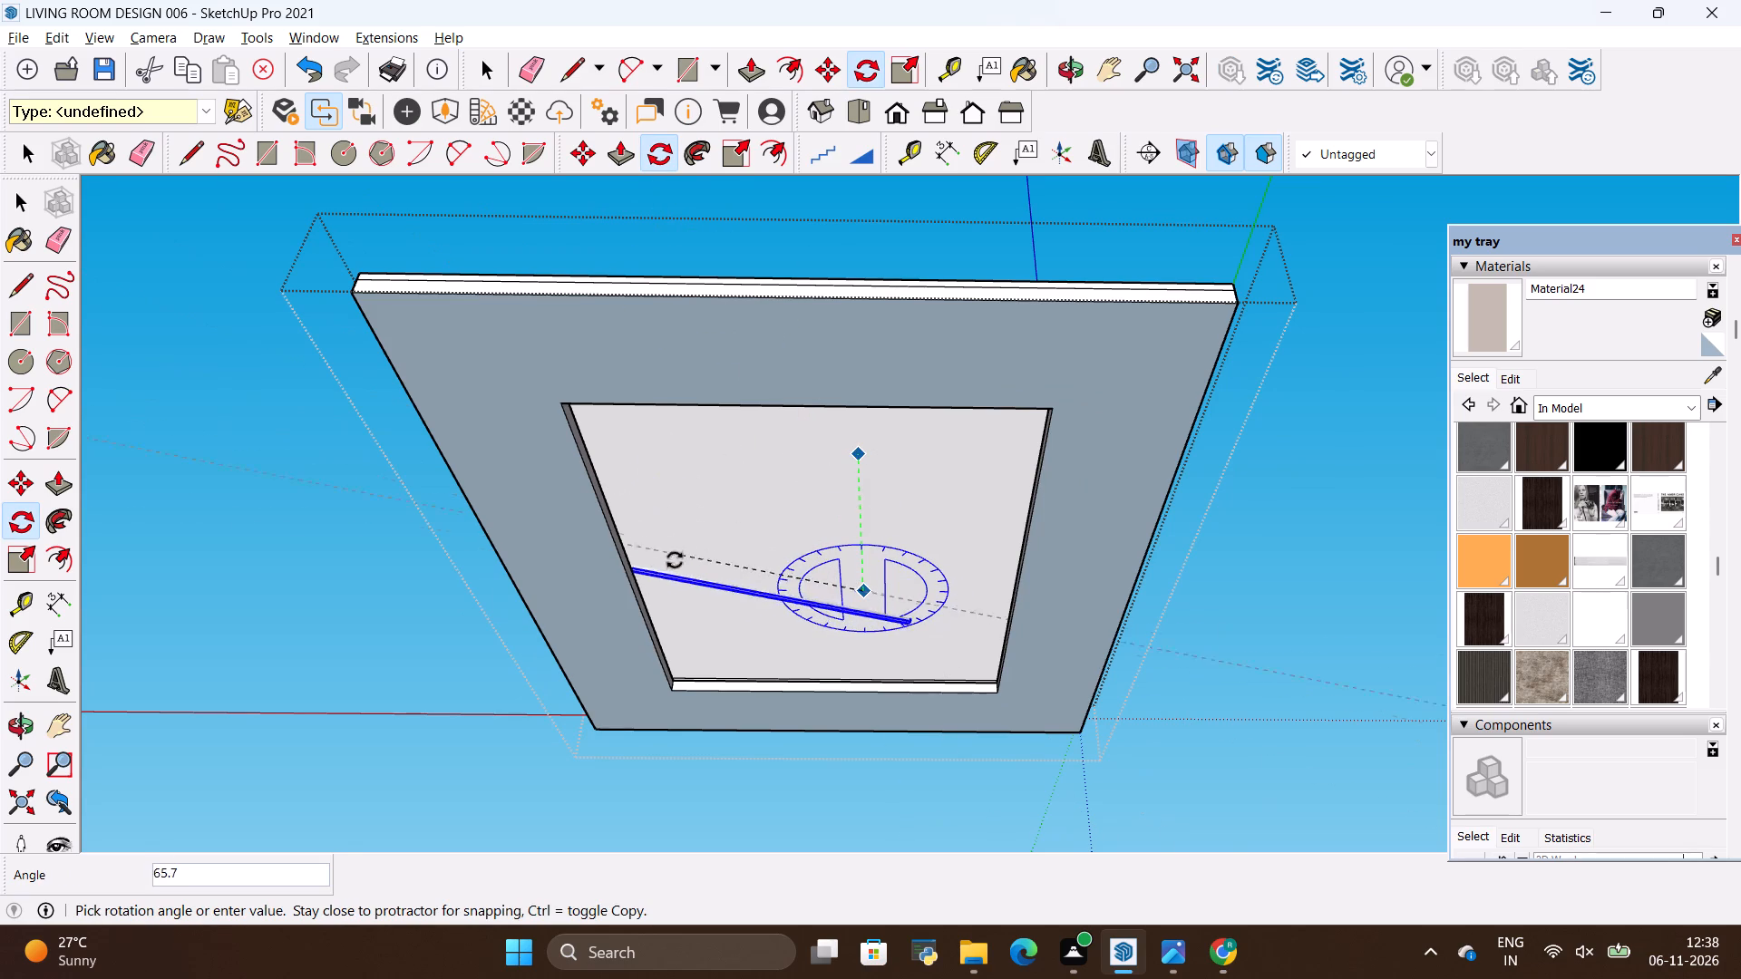
left_click(678, 586)
key("space")
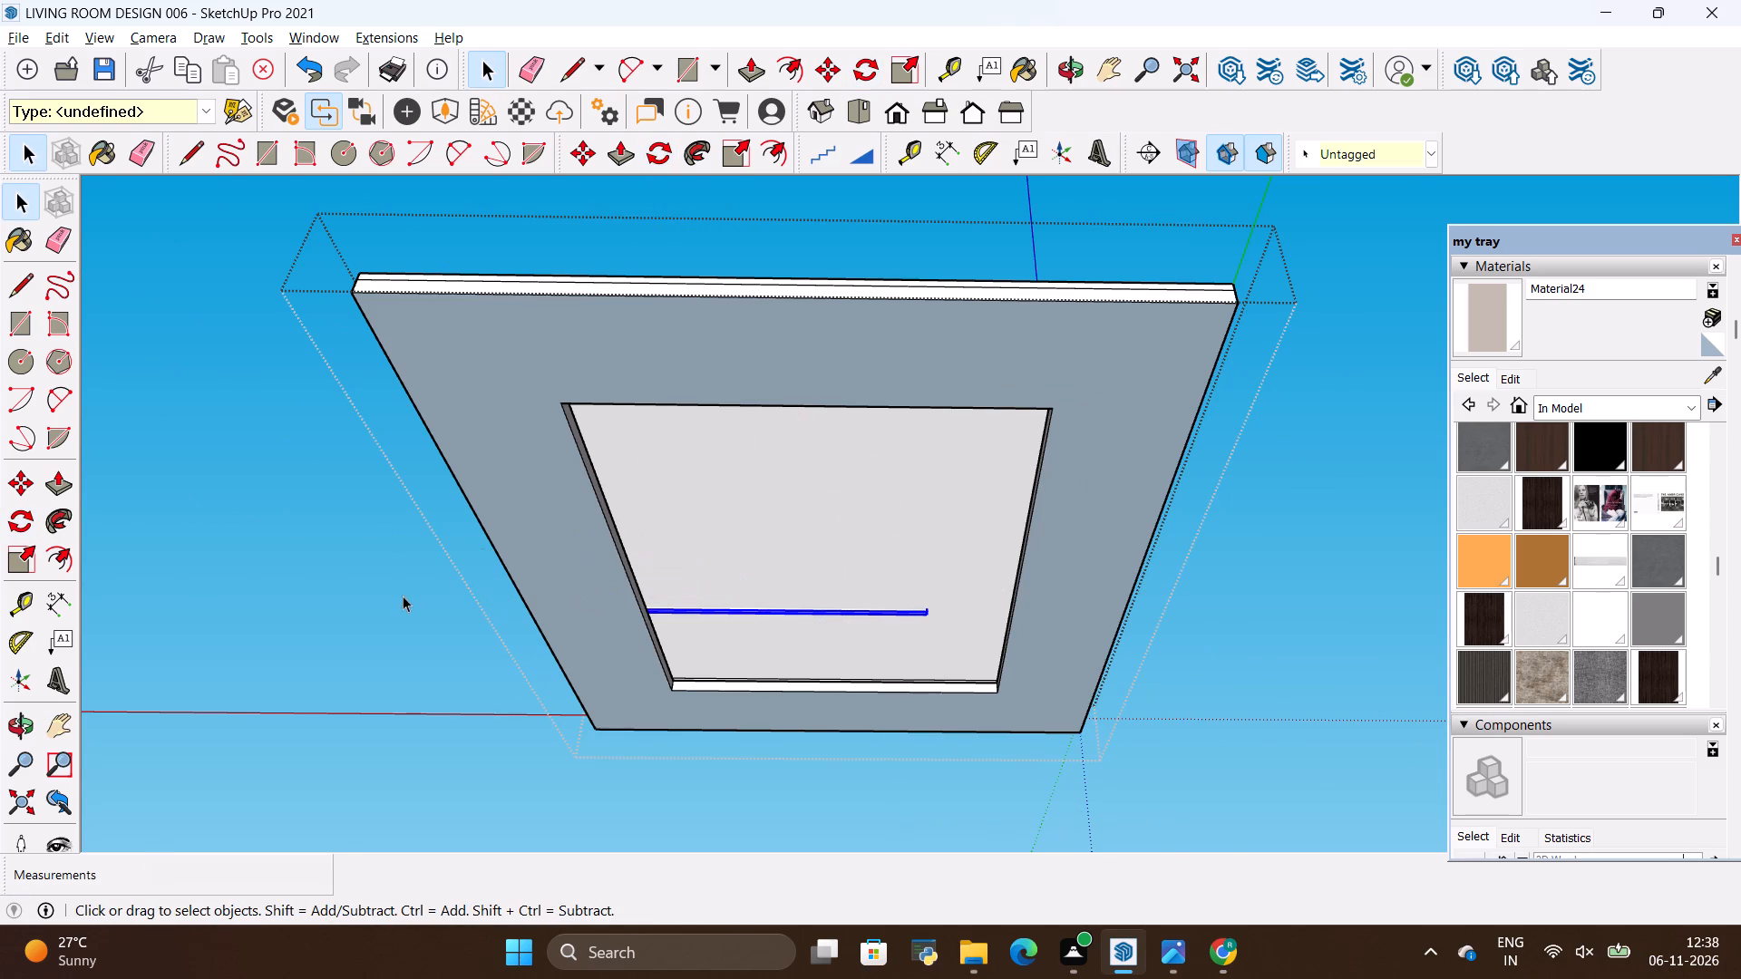
Move the linear light into the cove groove along the recess's short near edge, aligning its end with the groove corner.
scroll(632, 684, "up", 4)
scroll(716, 642, "up", 4)
scroll(960, 555, "down", 4)
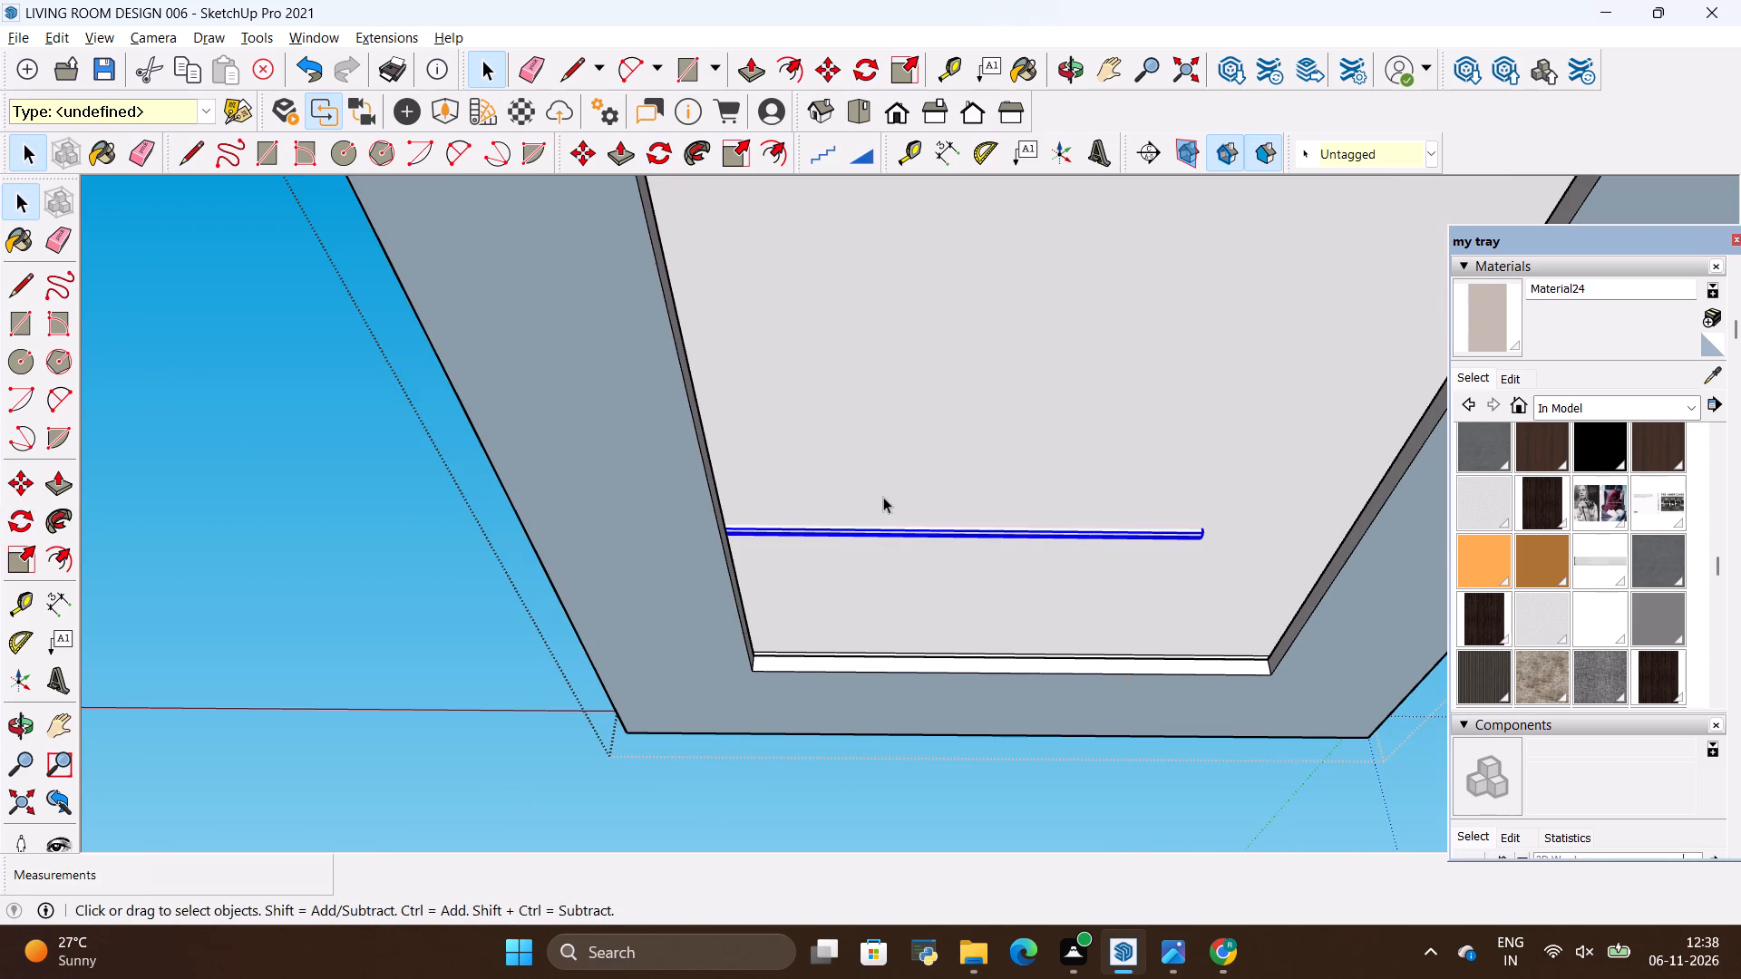
scroll(750, 506, "down", 5)
scroll(1063, 568, "up", 2)
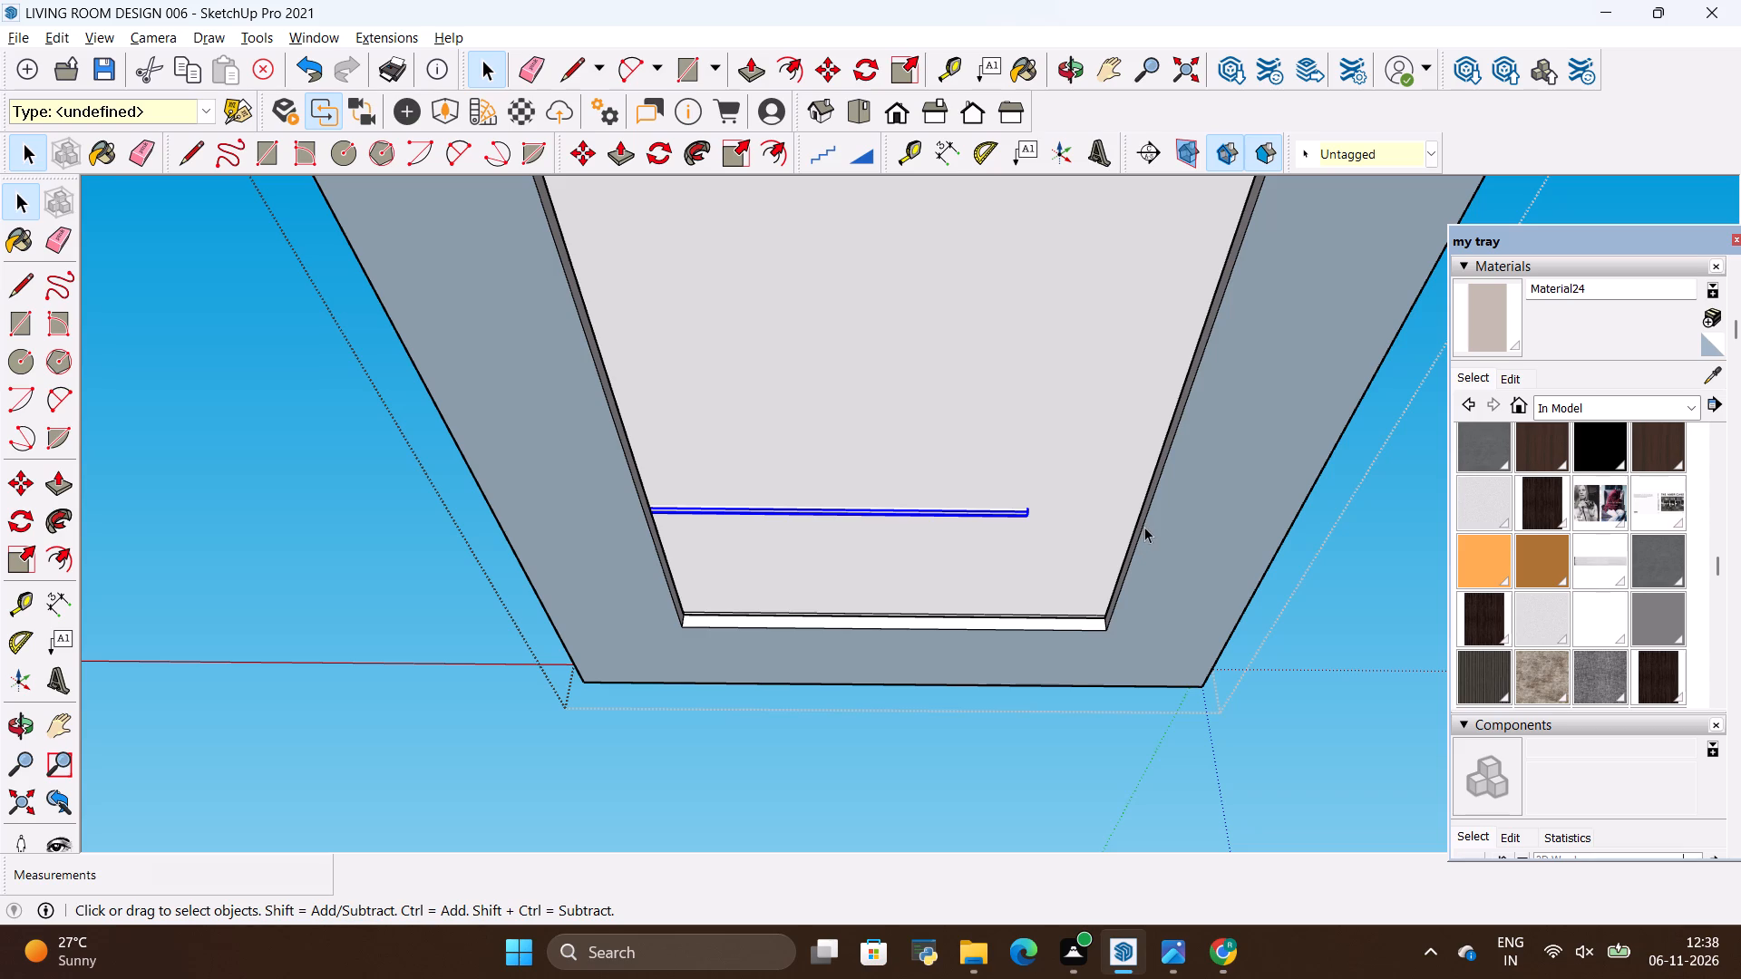
scroll(1146, 524, "down", 2)
scroll(725, 489, "down", 3)
scroll(705, 534, "up", 2)
scroll(758, 587, "down", 4)
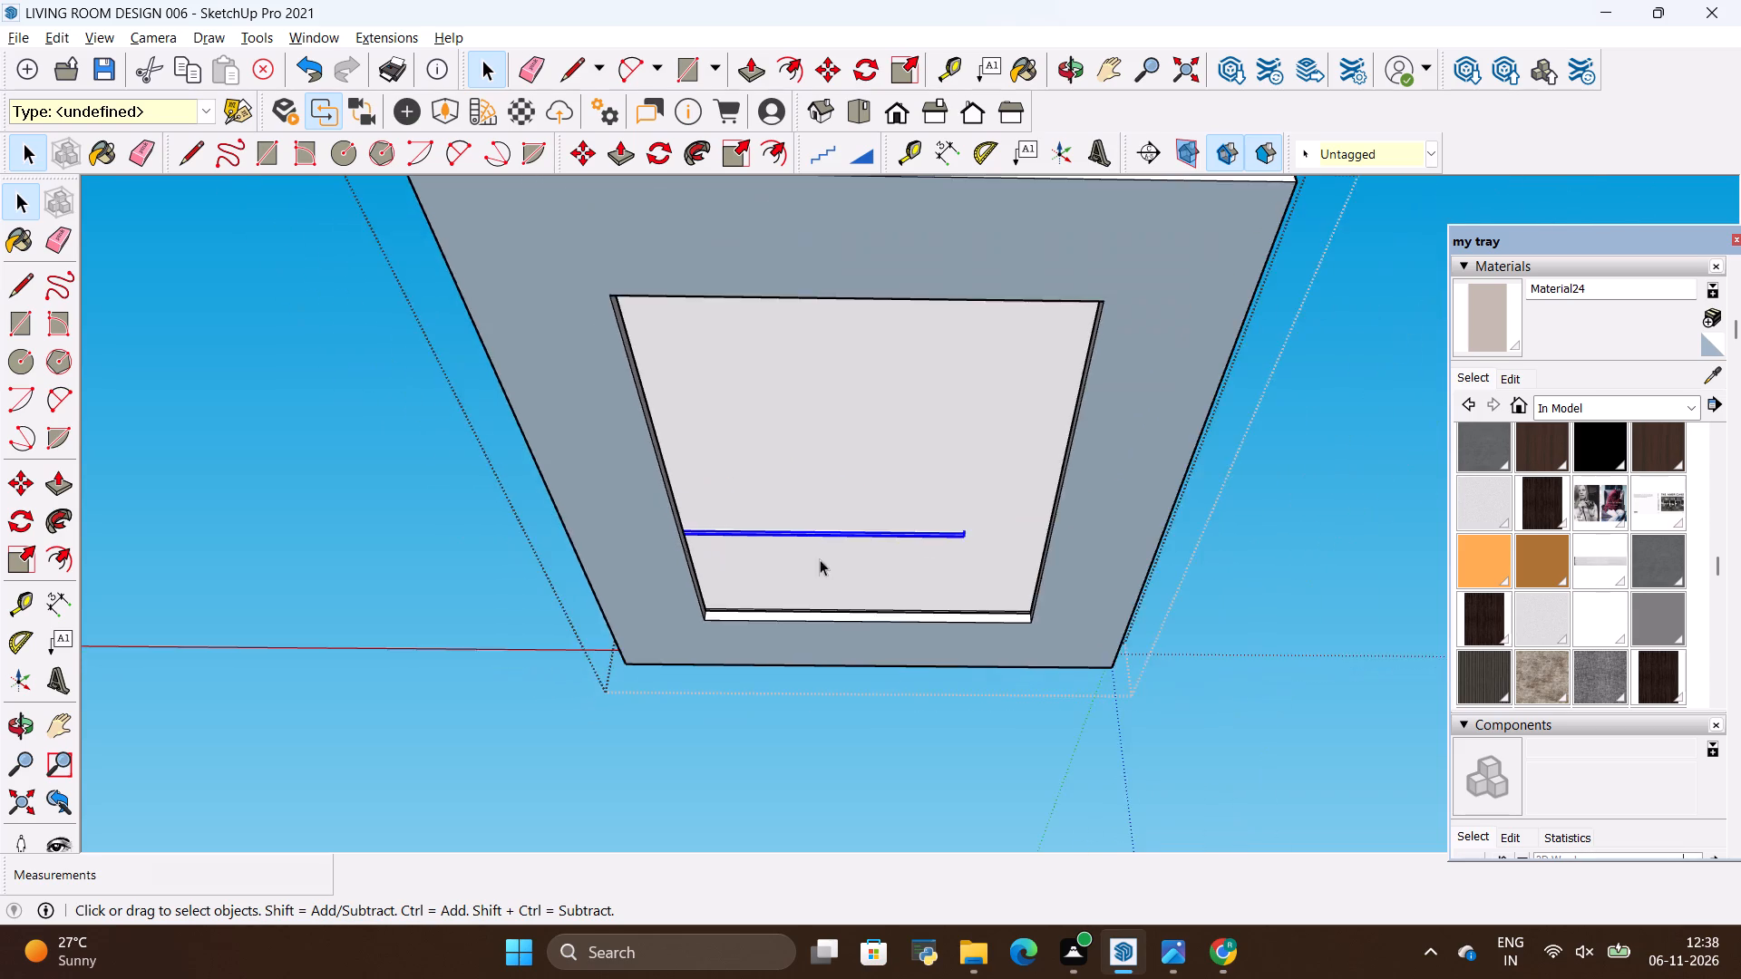
scroll(935, 473, "up", 4)
scroll(917, 627, "up", 5)
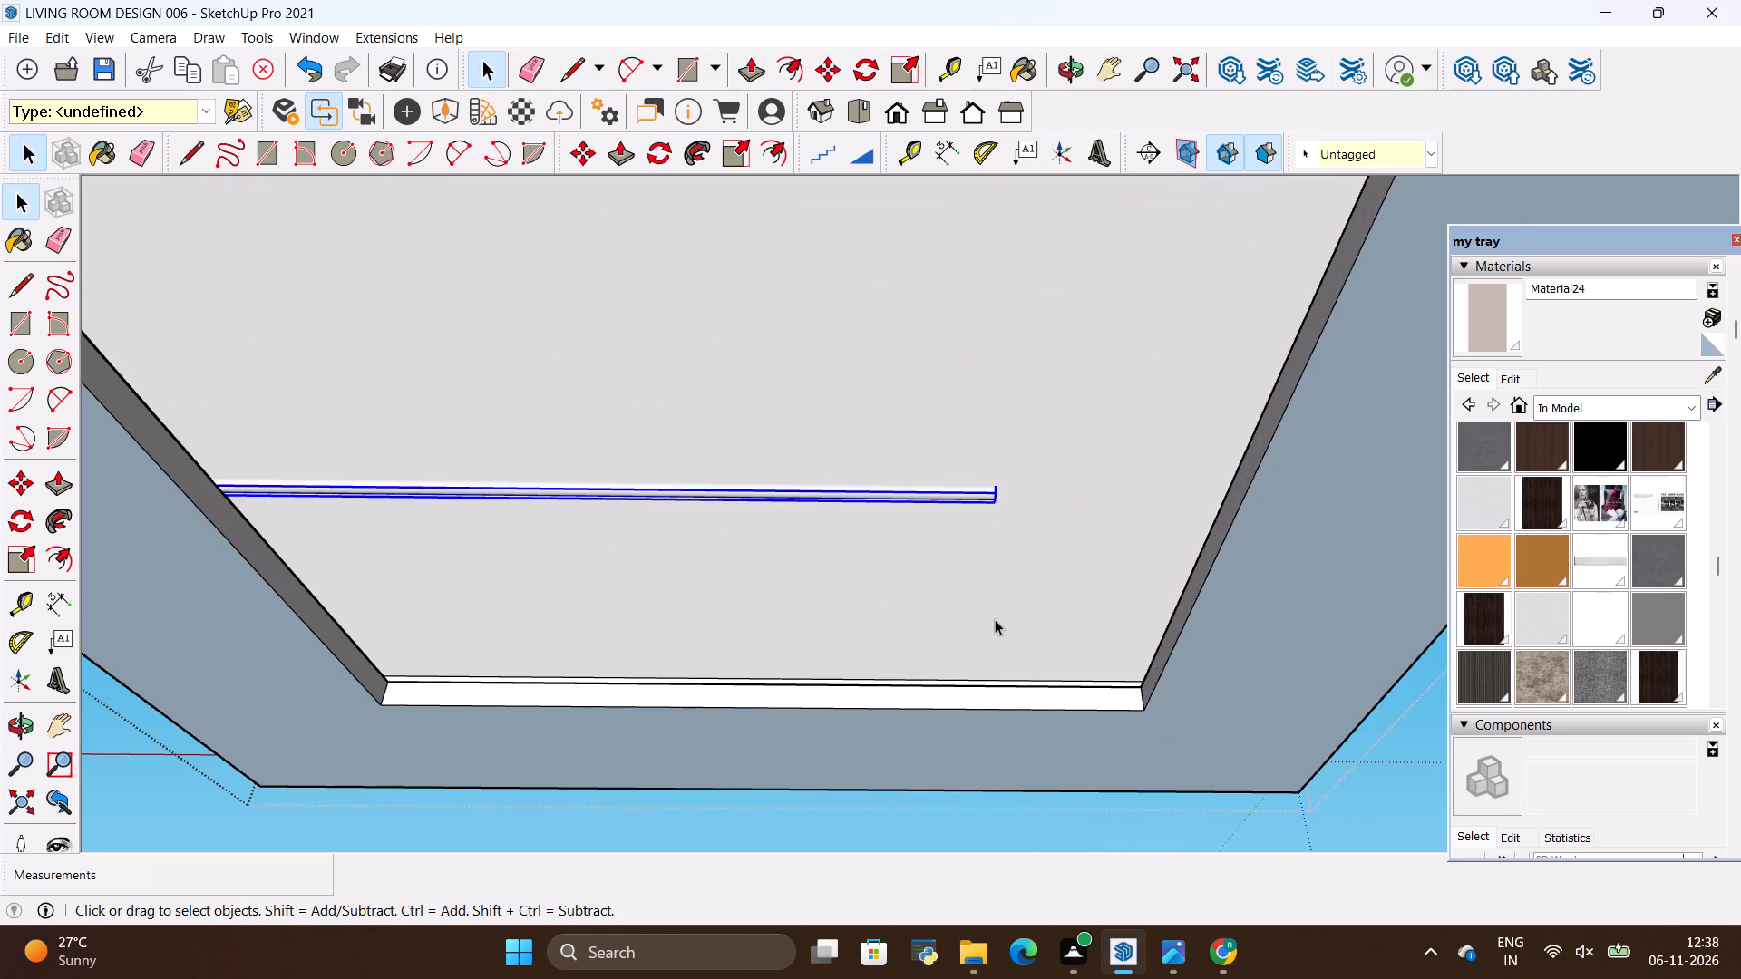
key("m")
scroll(987, 523, "up", 10)
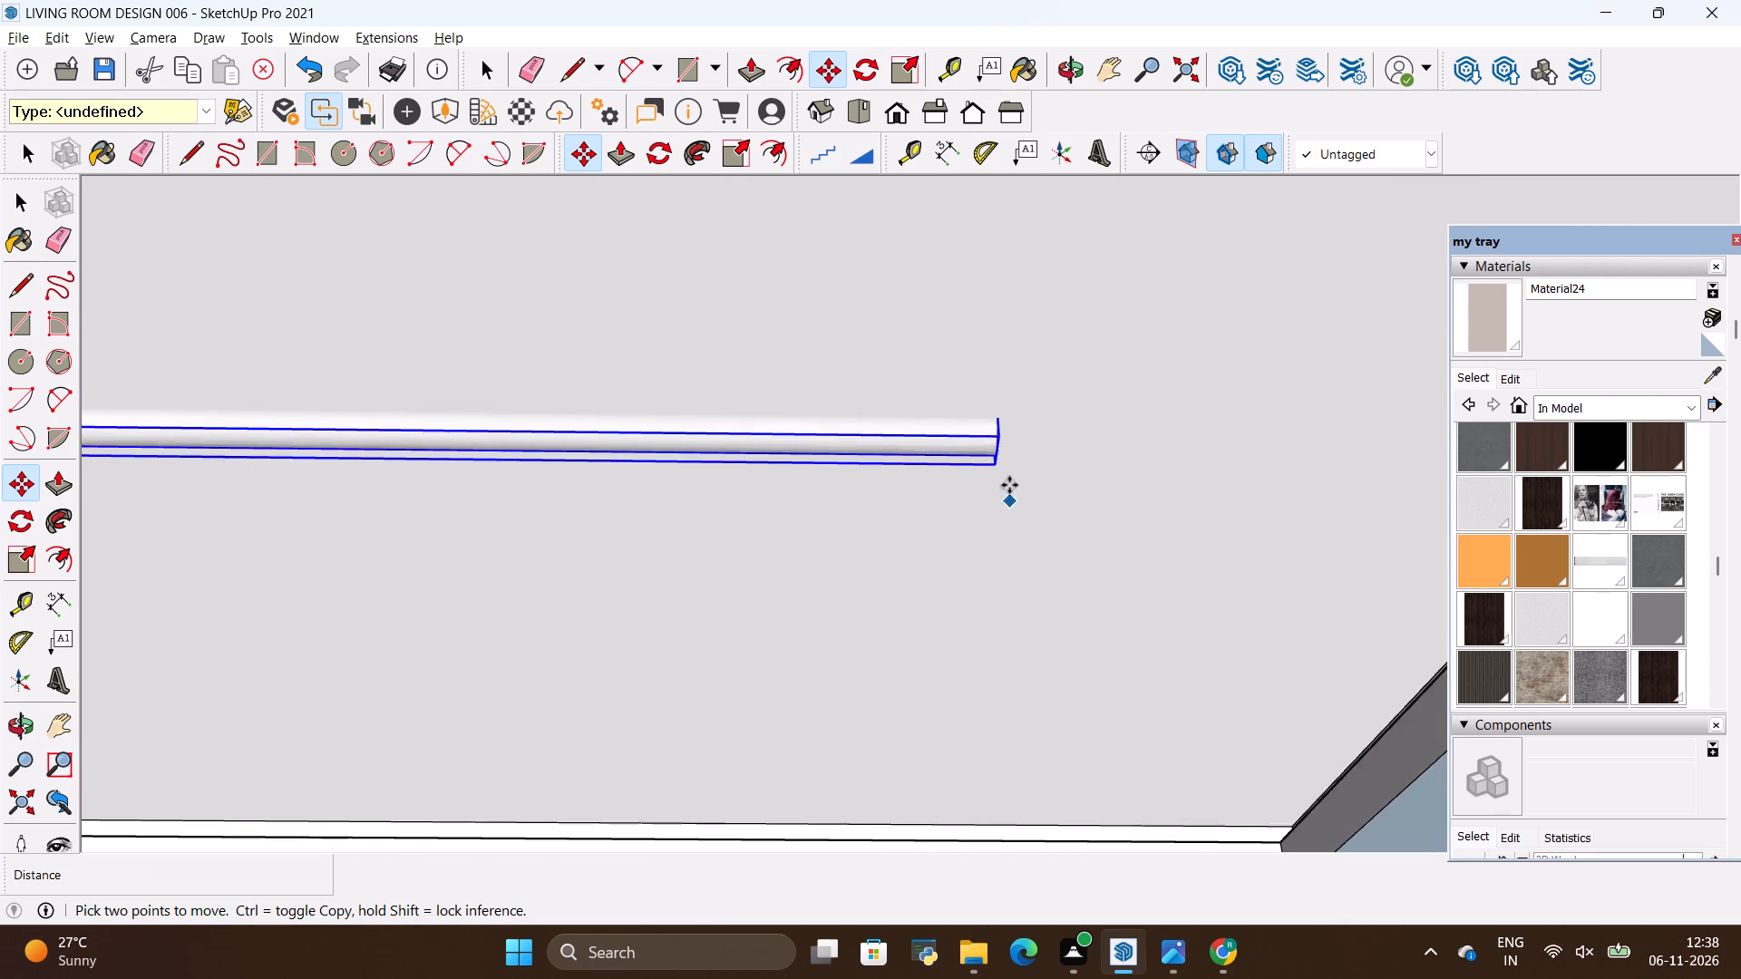
scroll(1009, 485, "up", 5)
left_click(993, 395)
scroll(1136, 549, "down", 8)
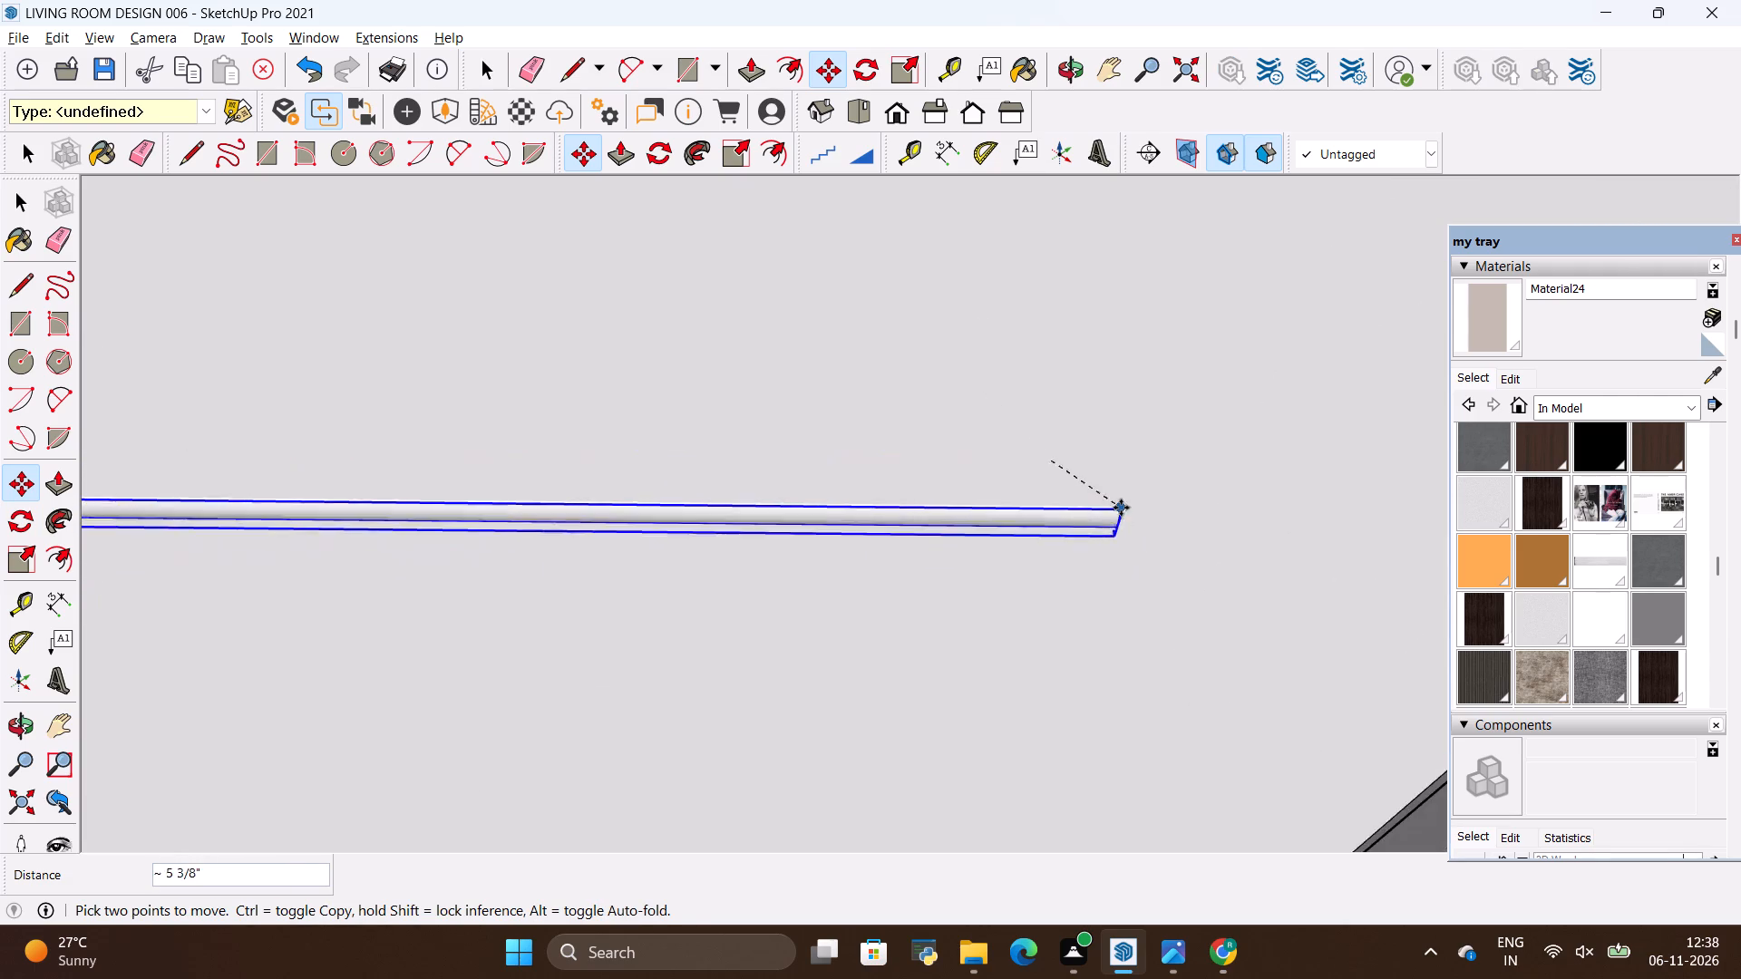
scroll(1121, 508, "down", 10)
scroll(1172, 663, "up", 20)
scroll(1172, 663, "up", 1)
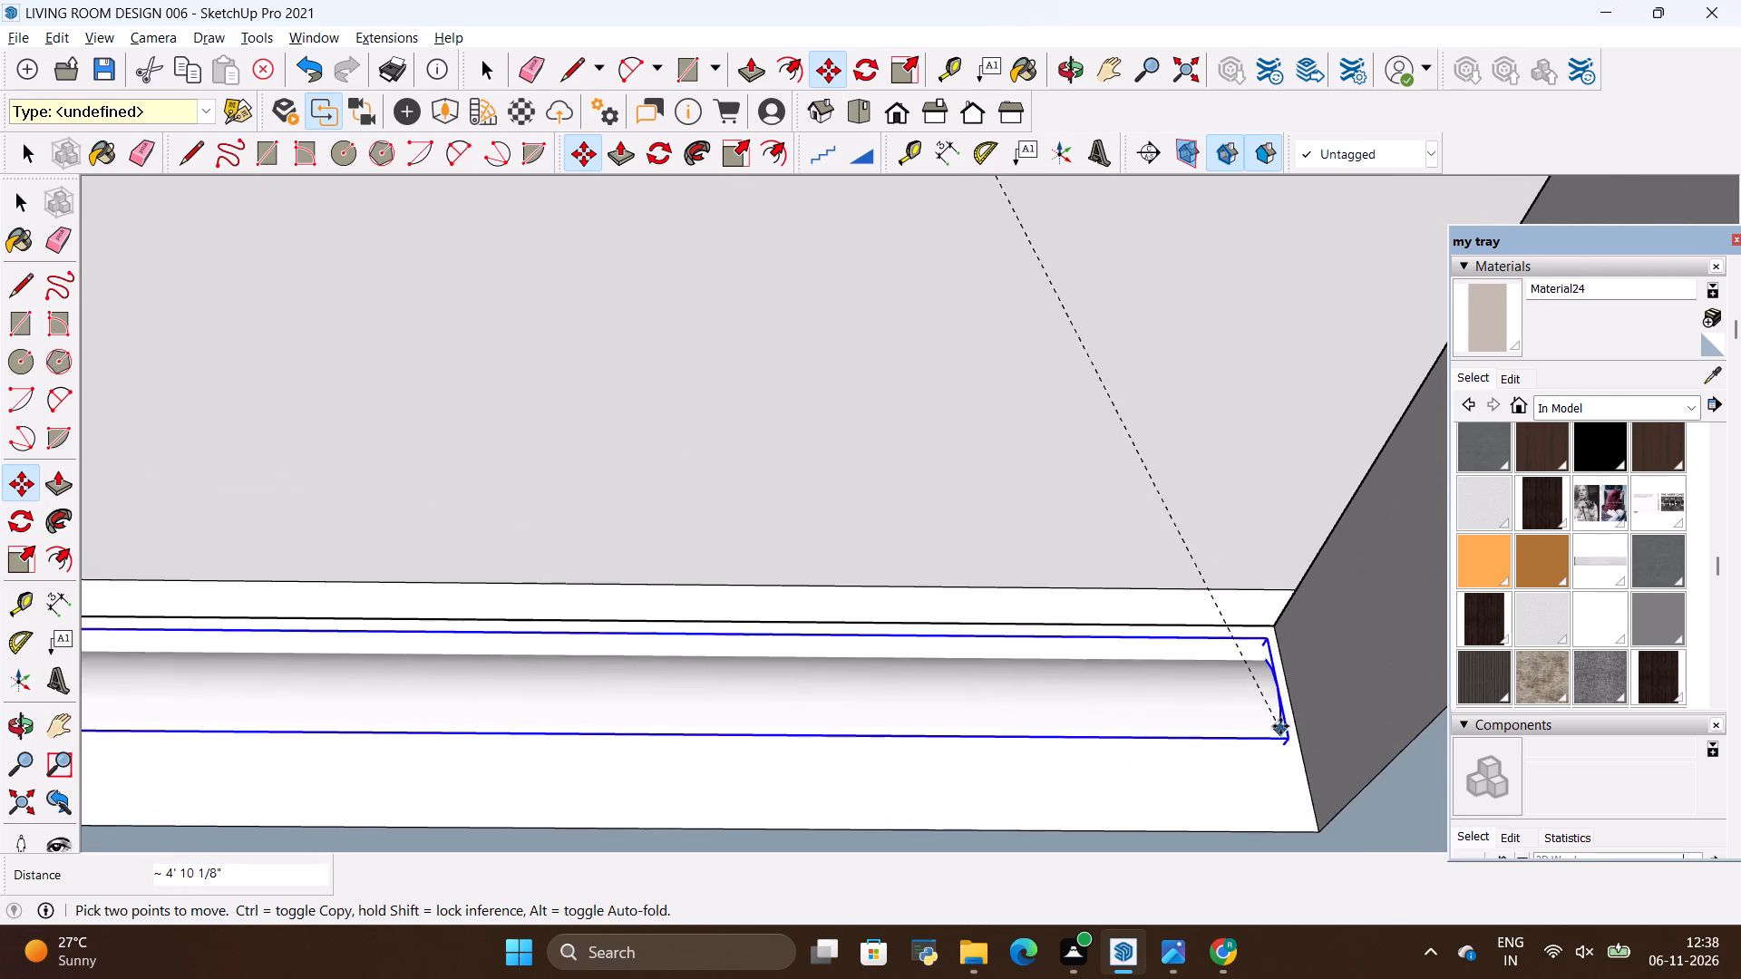
scroll(1280, 726, "up", 4)
left_click(1278, 587)
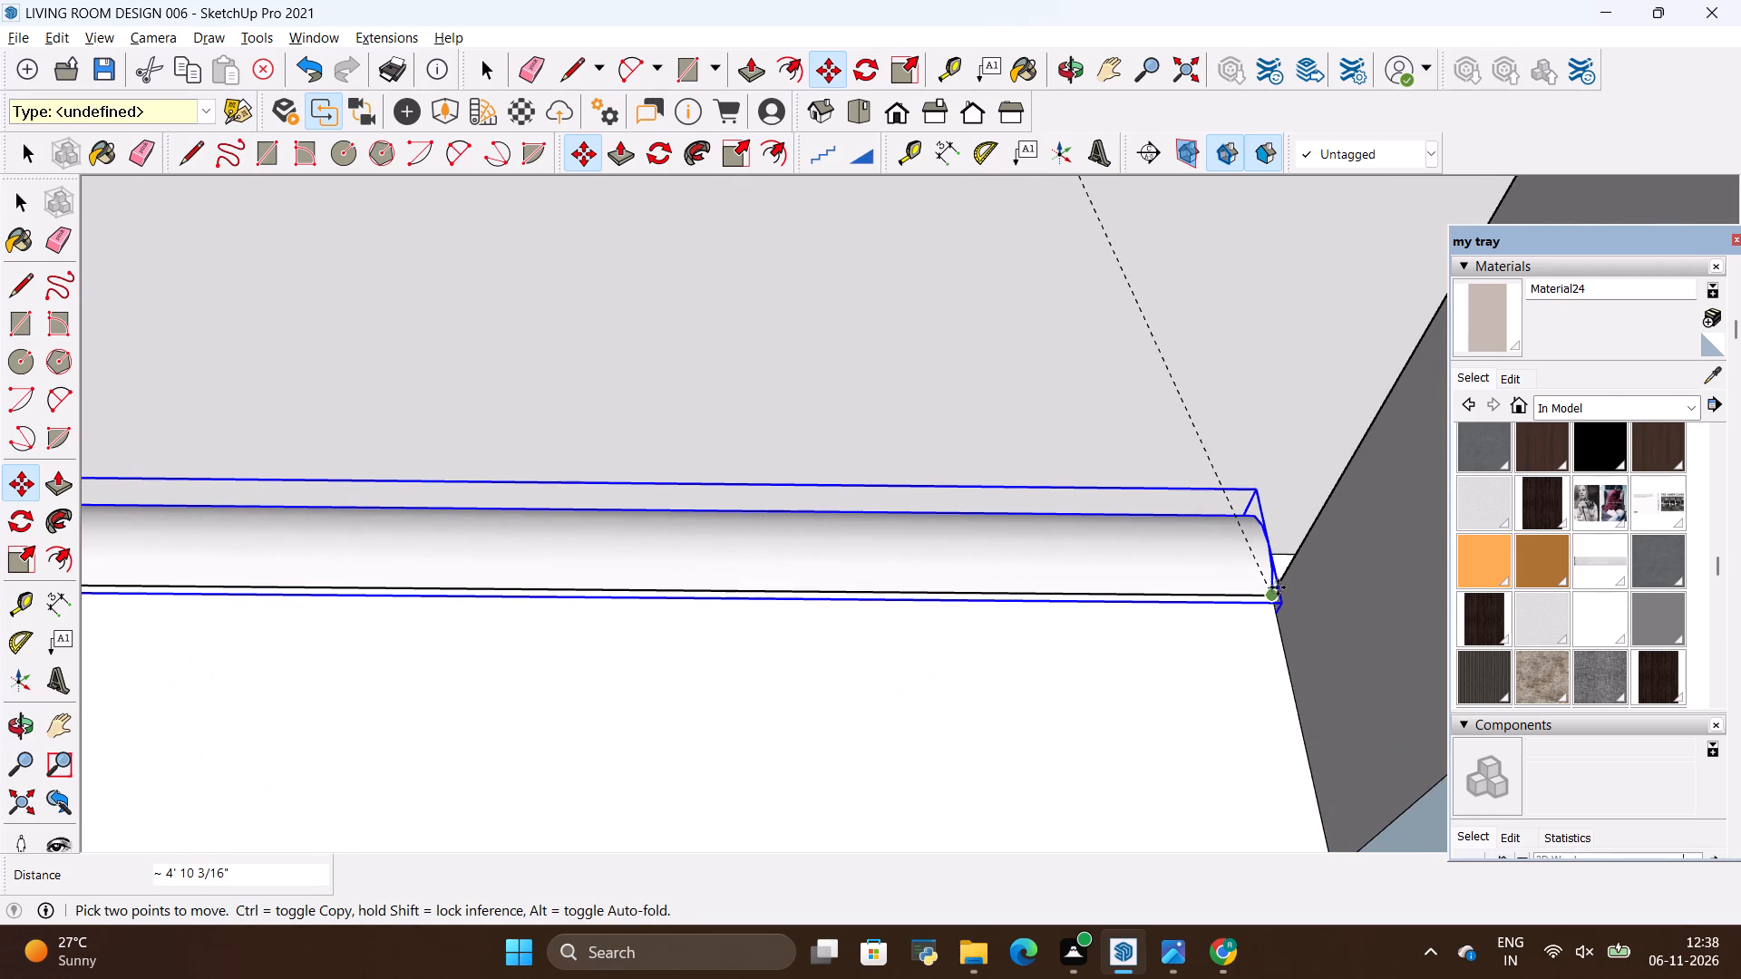
scroll(1296, 605, "up", 5)
left_click(1283, 604)
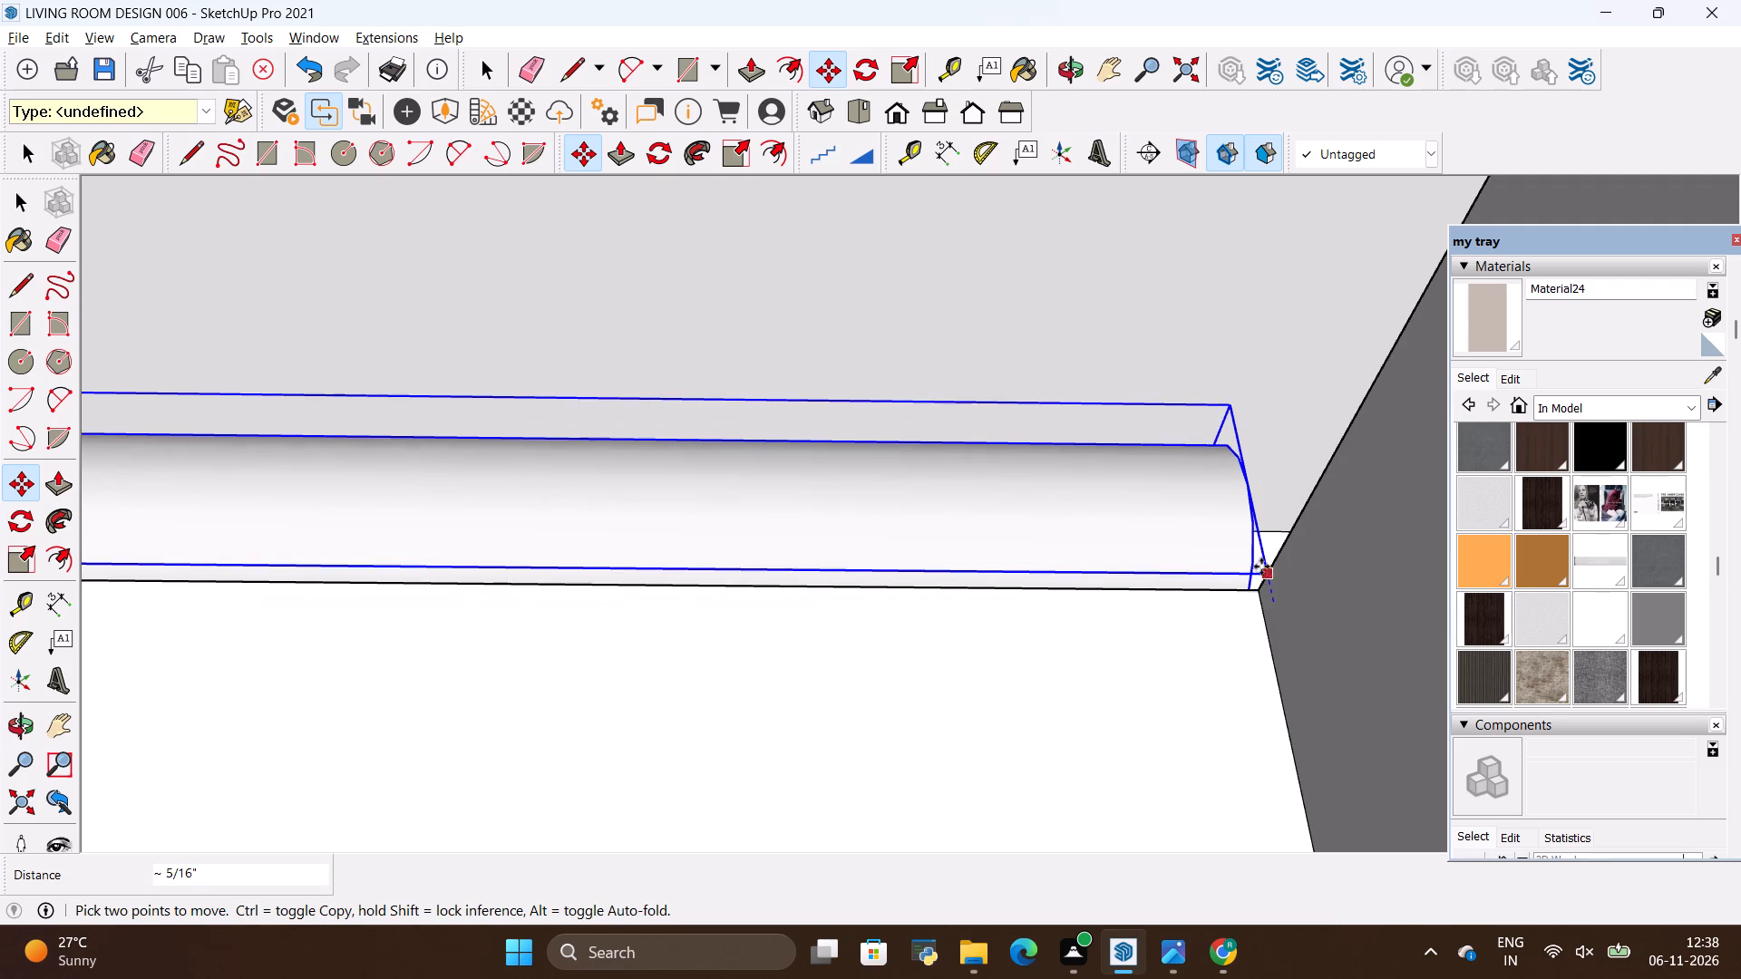
left_click(1254, 586)
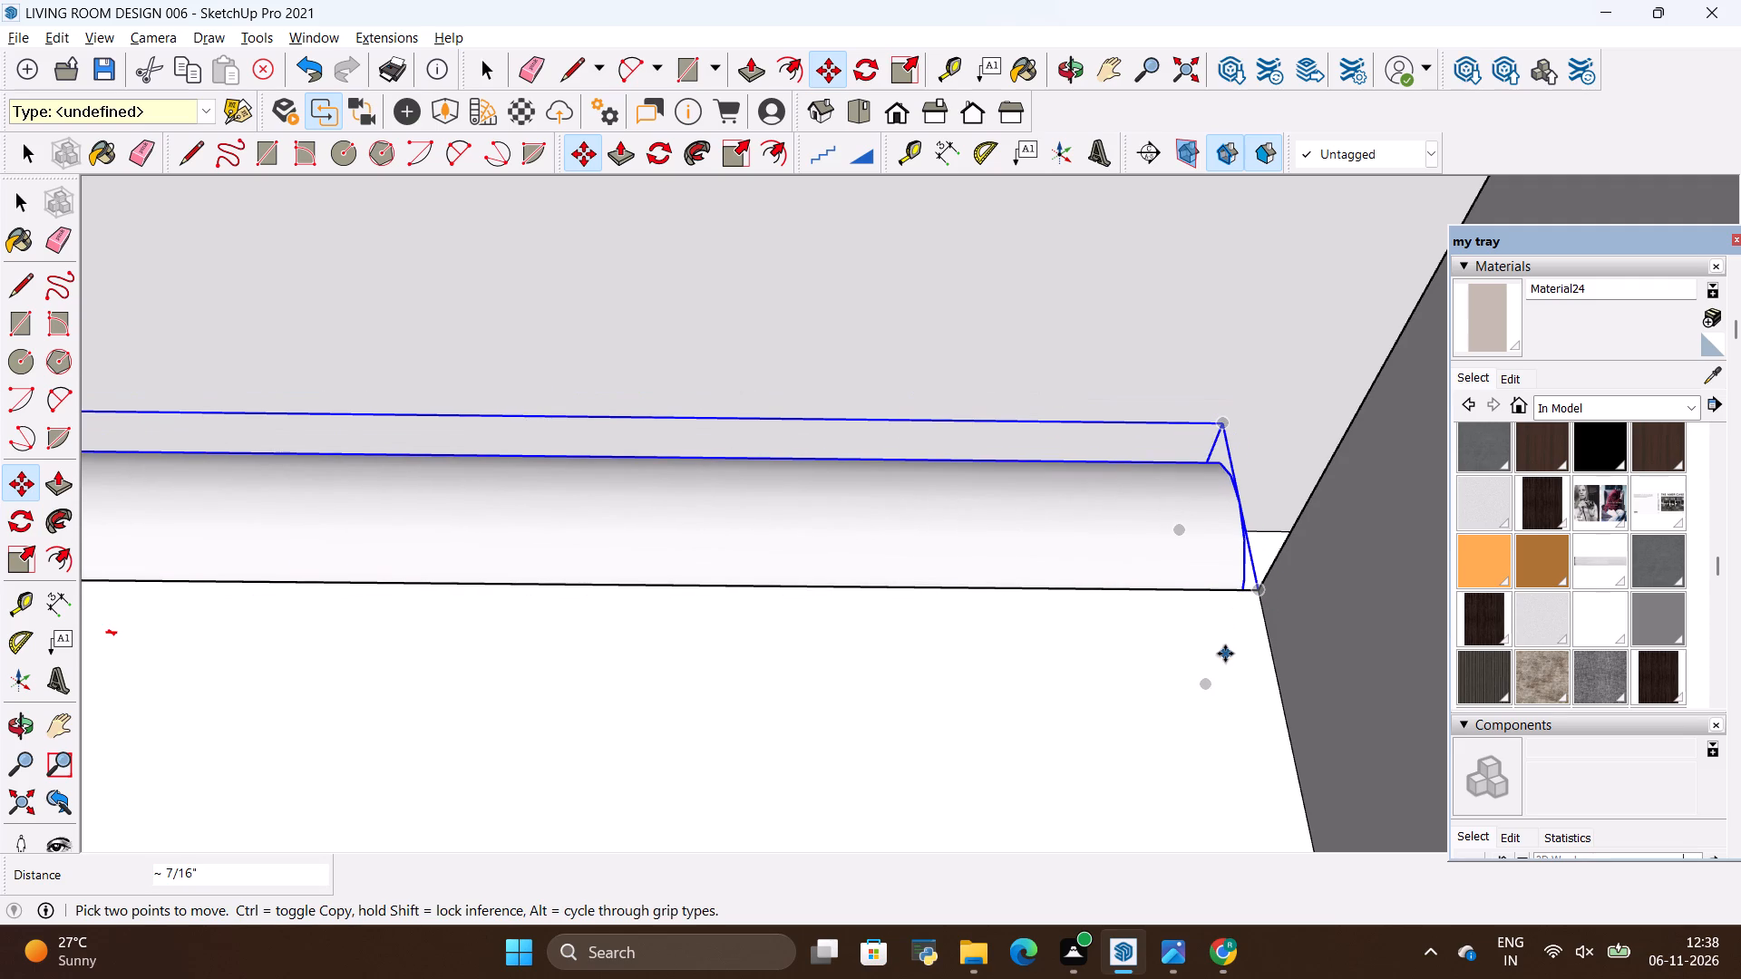
Copy the linear light along the same groove so the copy's end meets the opposite corner and both lights span the edge.
scroll(1236, 638, "down", 20)
scroll(1236, 638, "down", 6)
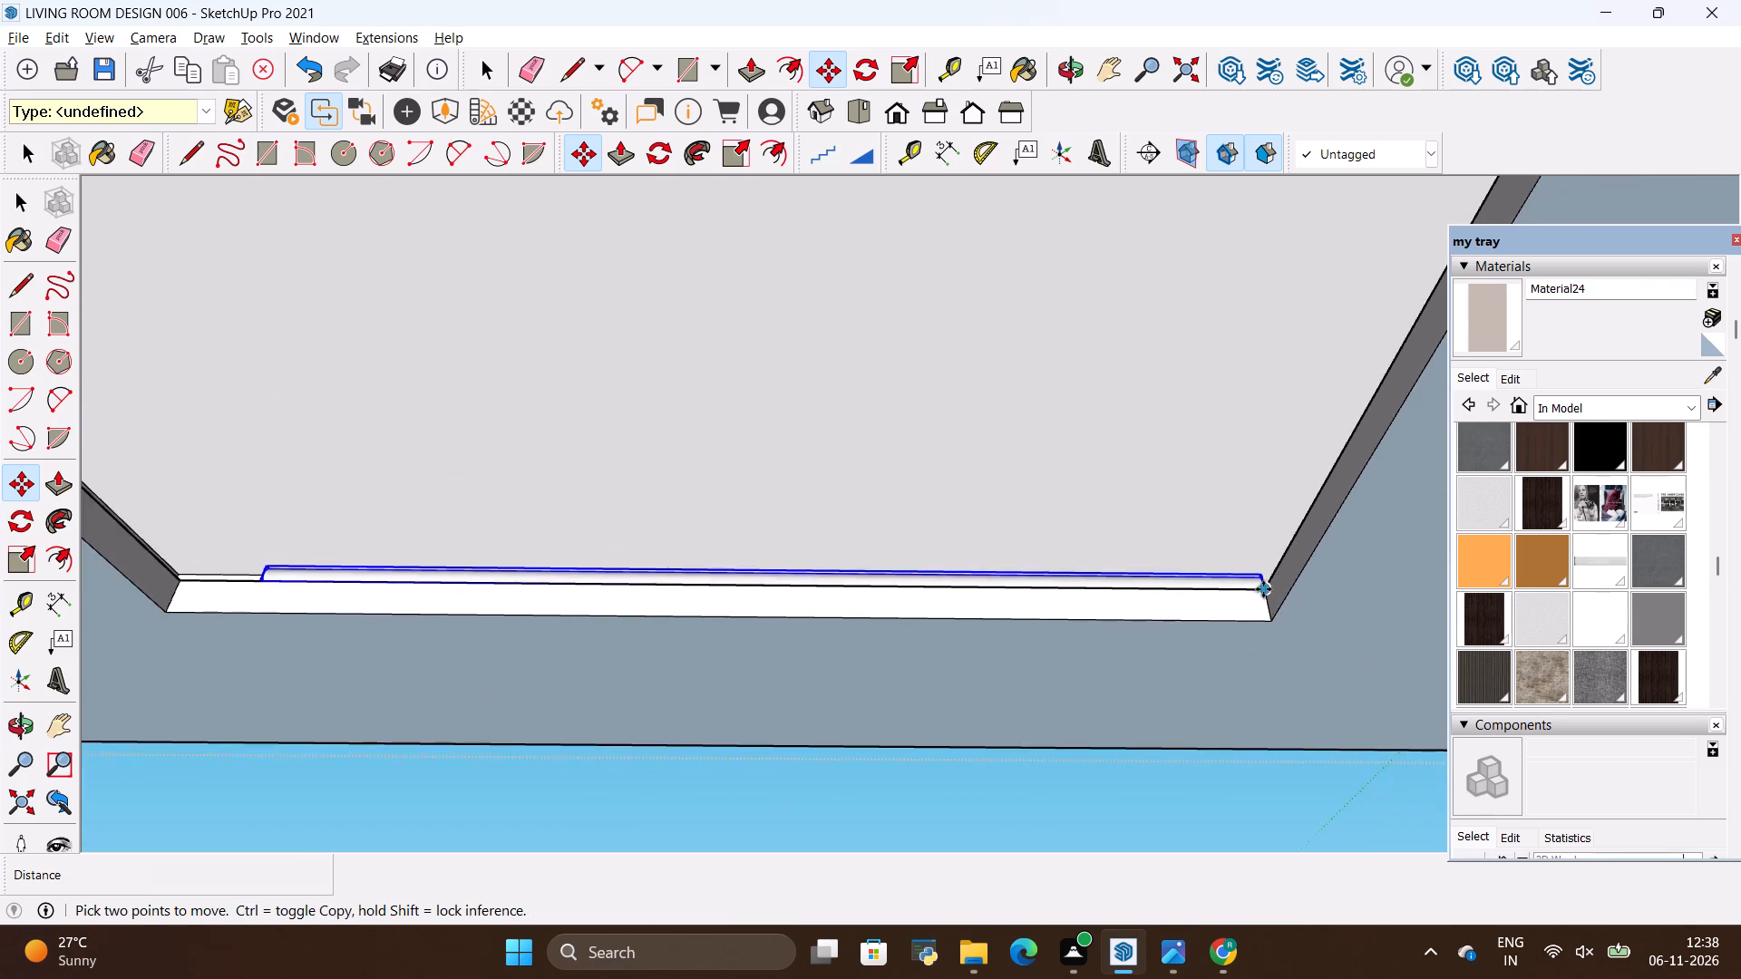
scroll(1263, 589, "down", 6)
scroll(647, 621, "up", 15)
key("space")
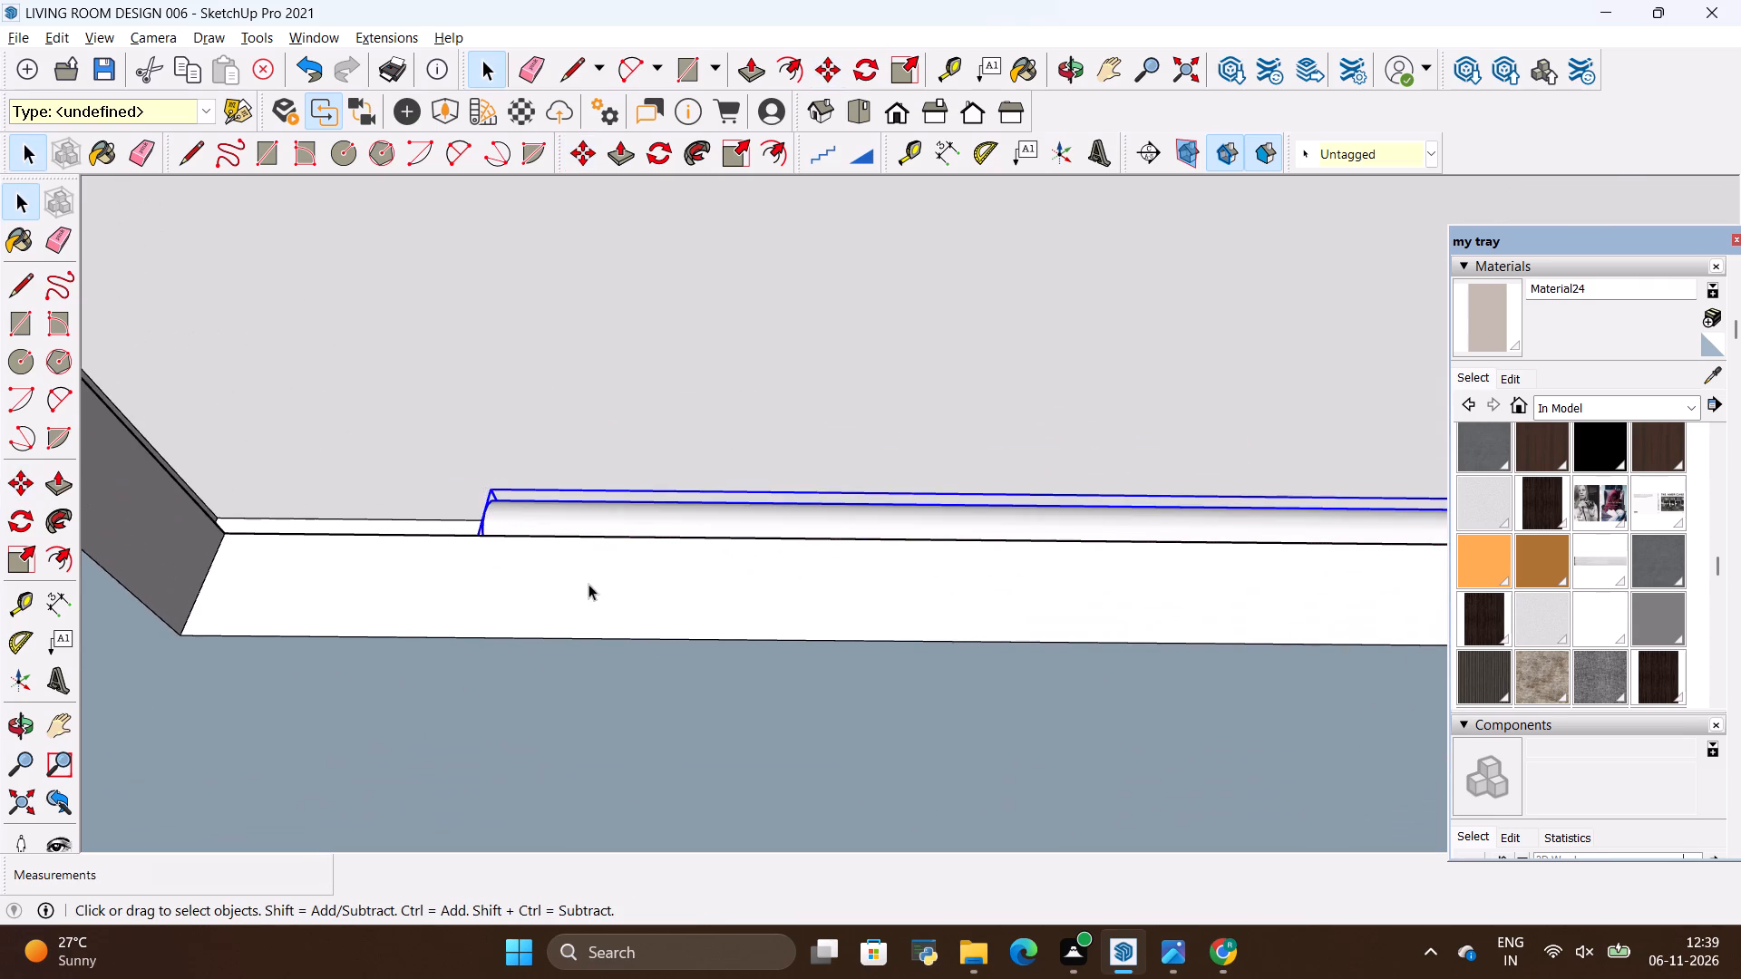
left_click(588, 584)
left_click(579, 526)
key("m")
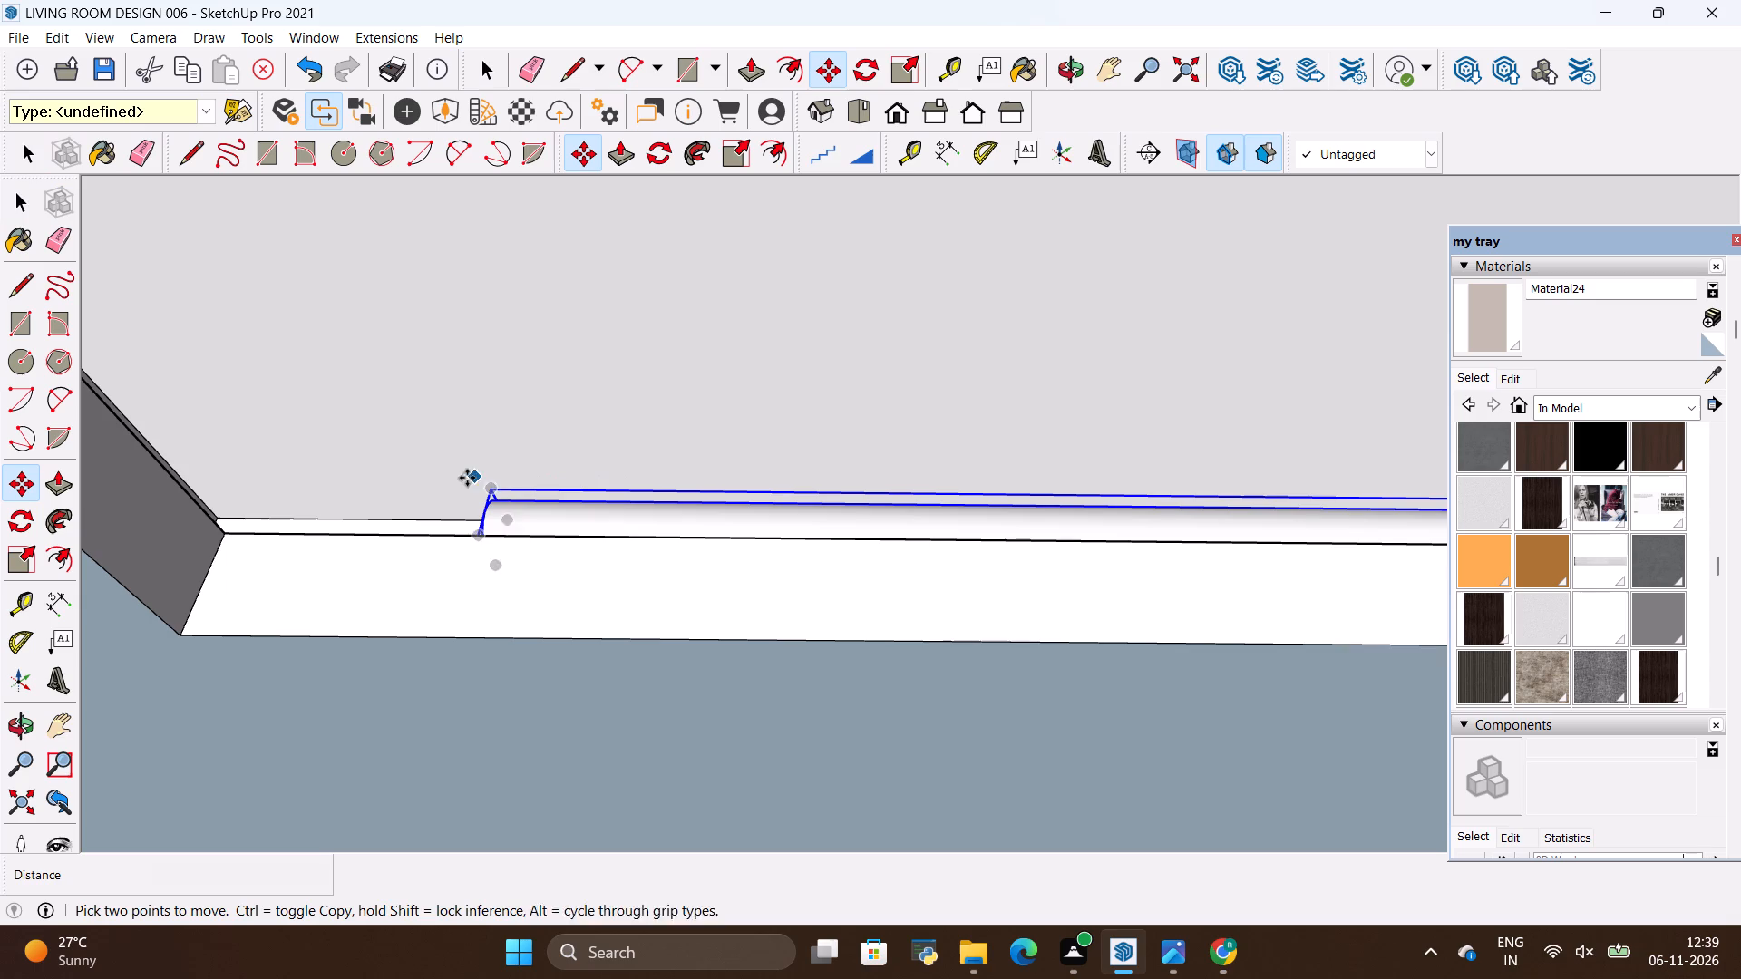
left_click(478, 542, "ctrl")
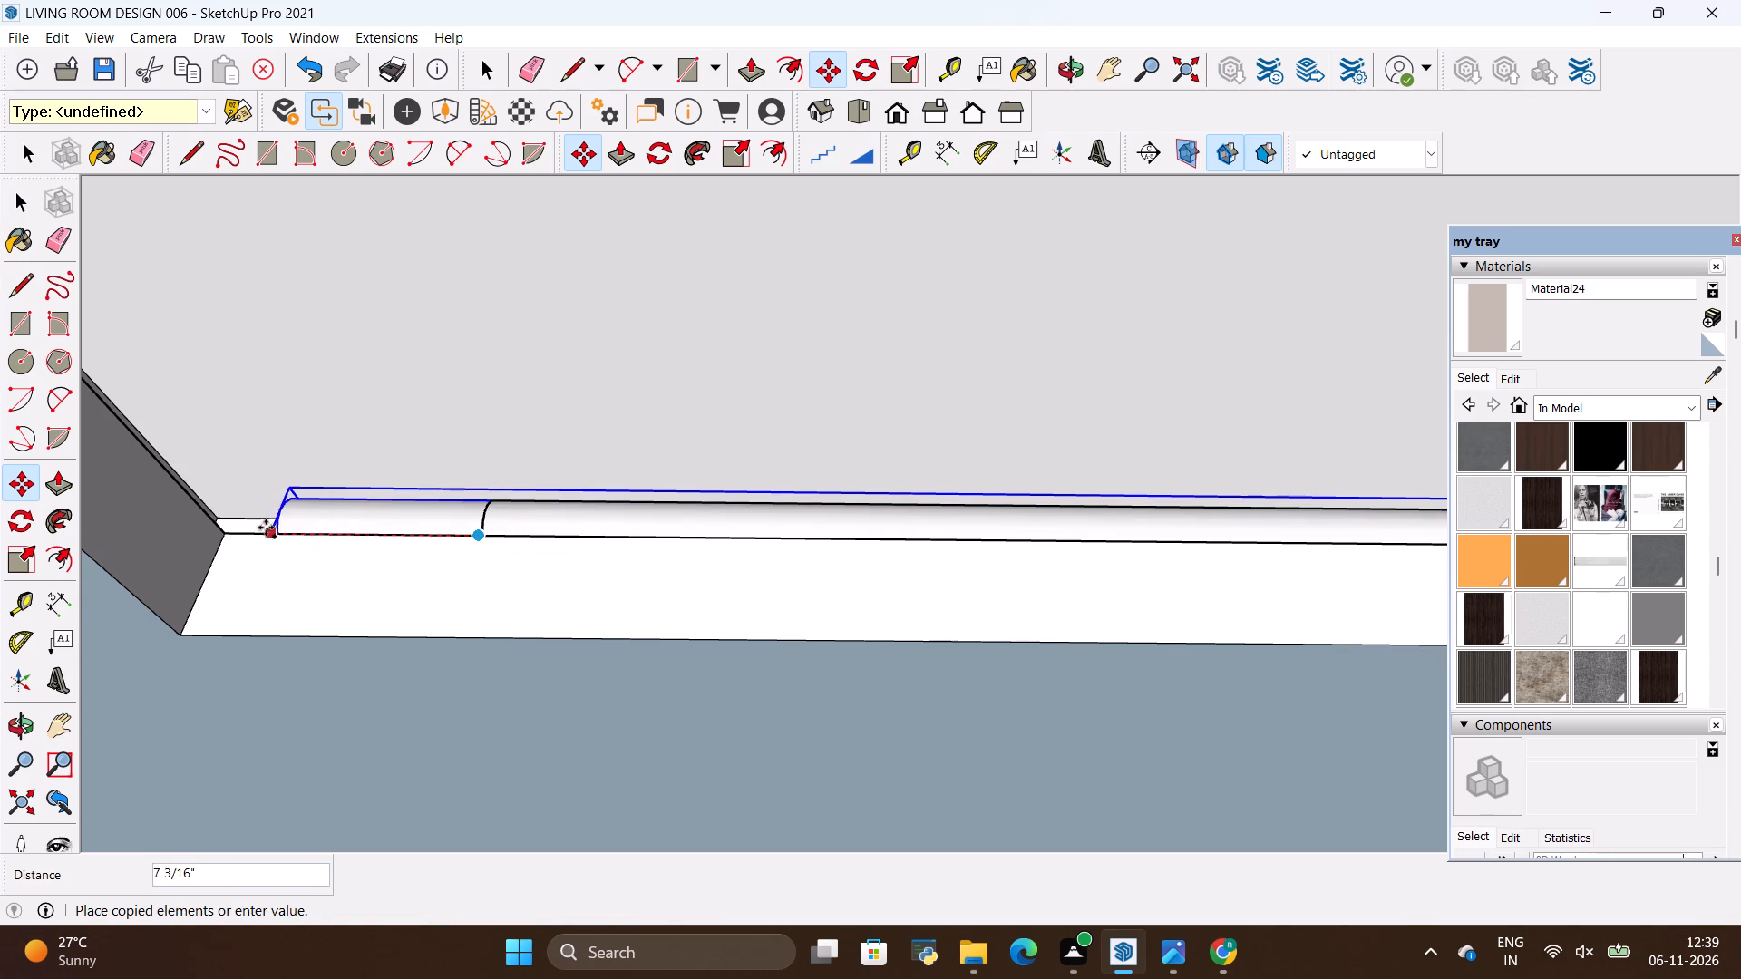
left_click(227, 530)
Group the two overlapping linear lights along the short edge of the recess.
scroll(346, 630, "down", 17)
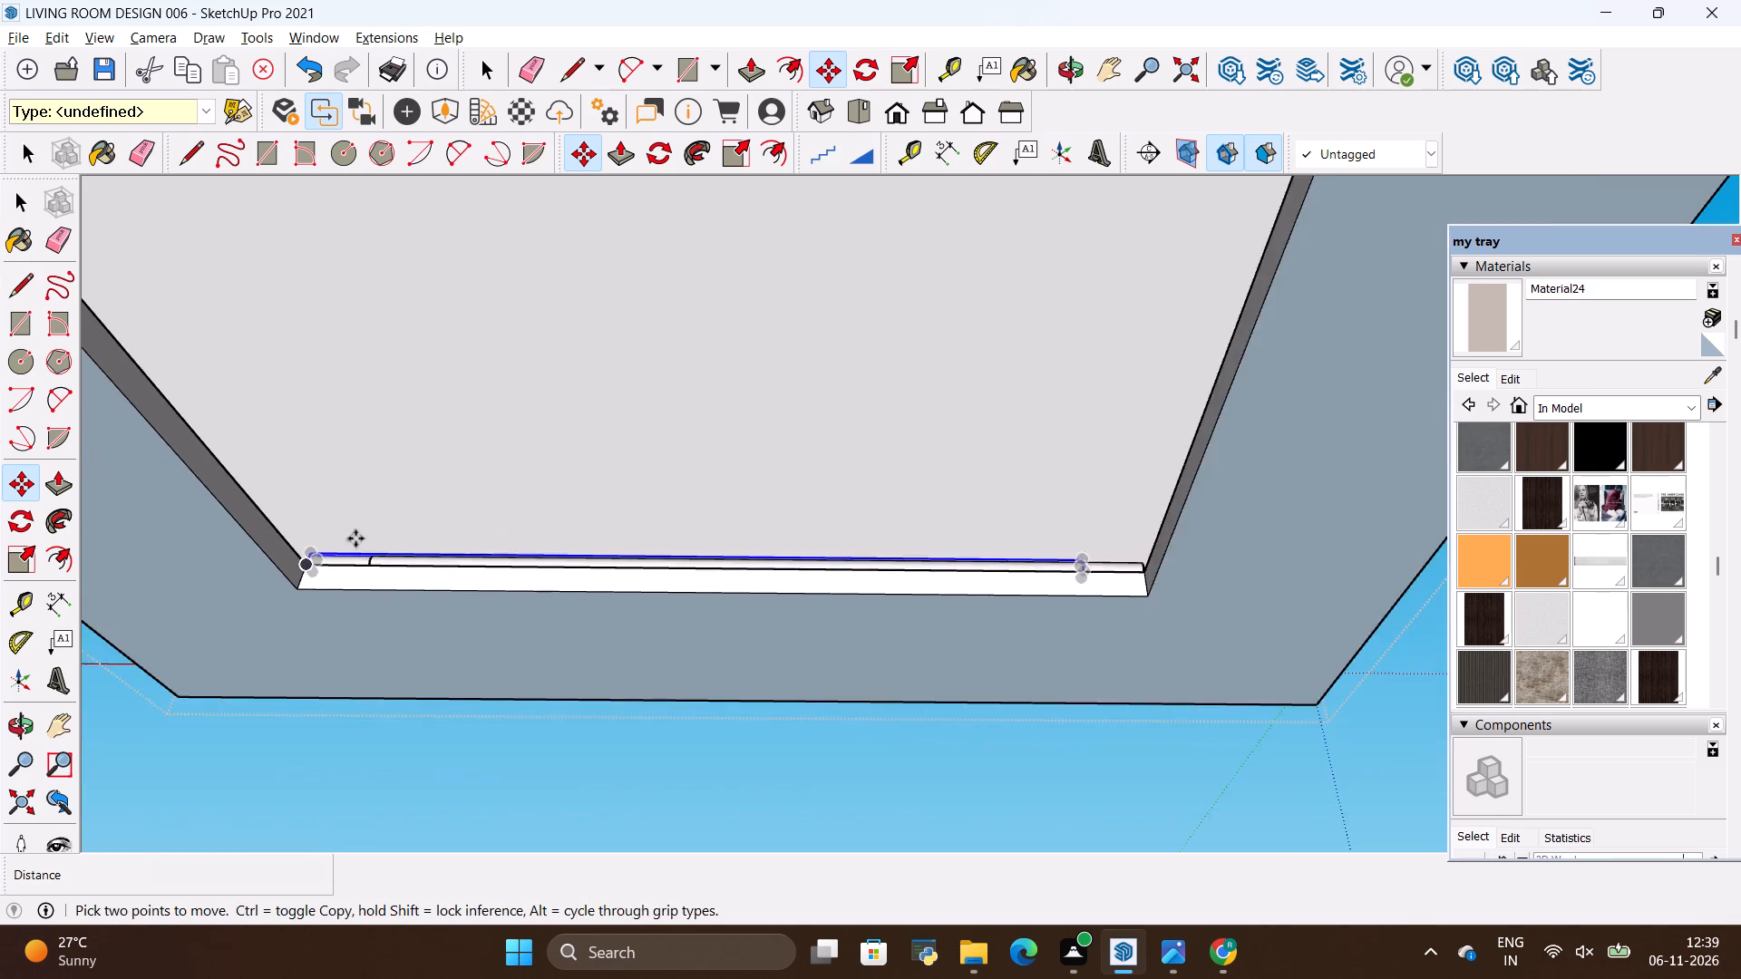
scroll(430, 528, "down", 4)
key("space")
scroll(859, 548, "up", 16)
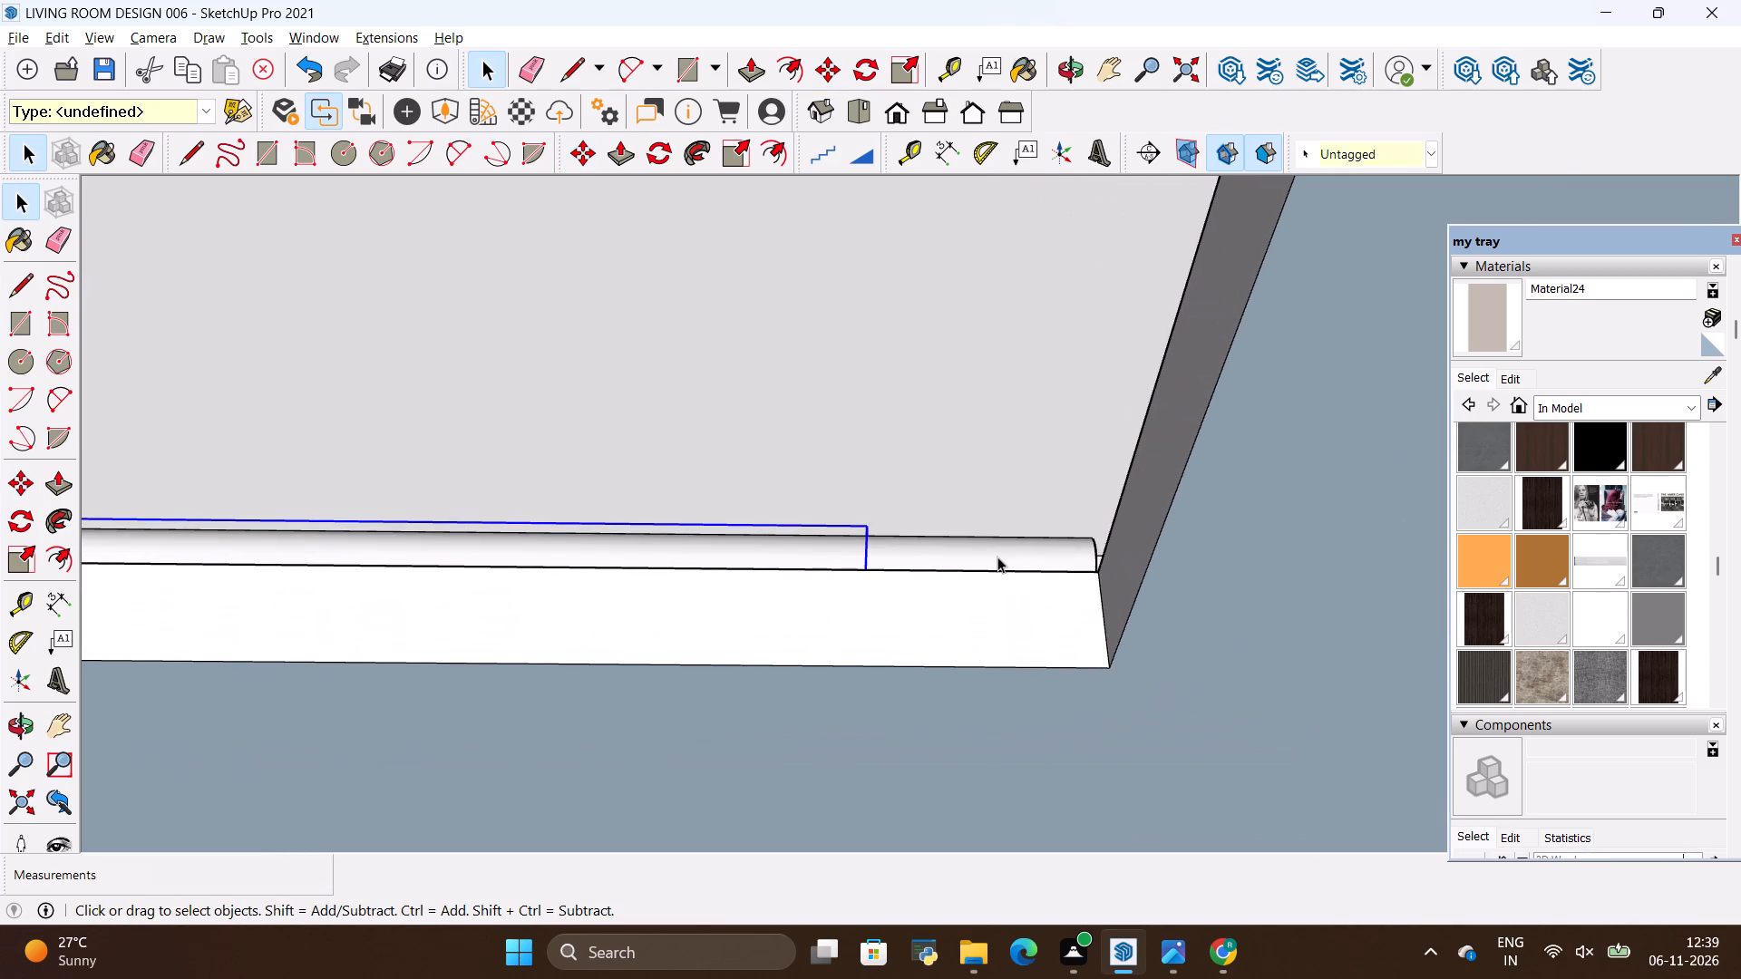
left_click(997, 557, "ctrl")
right_click(993, 555)
left_click(1029, 348)
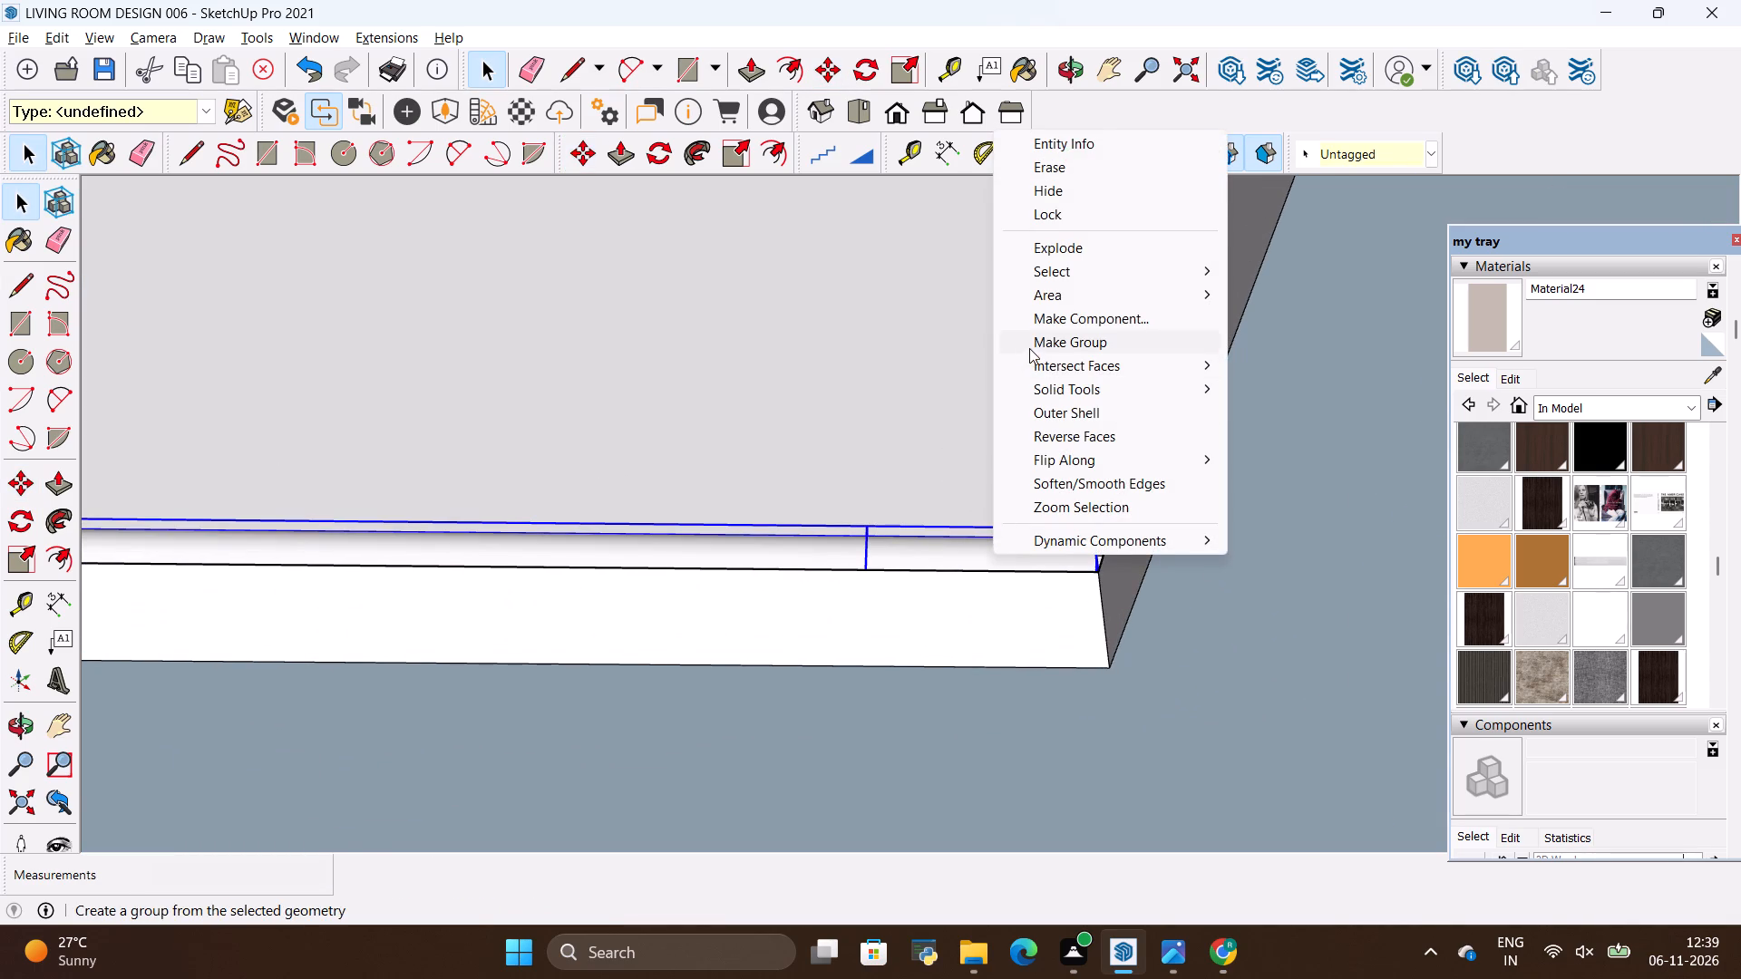
Copy the grouped linear lights about 13' 6" across the recess into the cove groove along the opposite short edge.
scroll(1025, 570, "down", 9)
scroll(1006, 590, "up", 5)
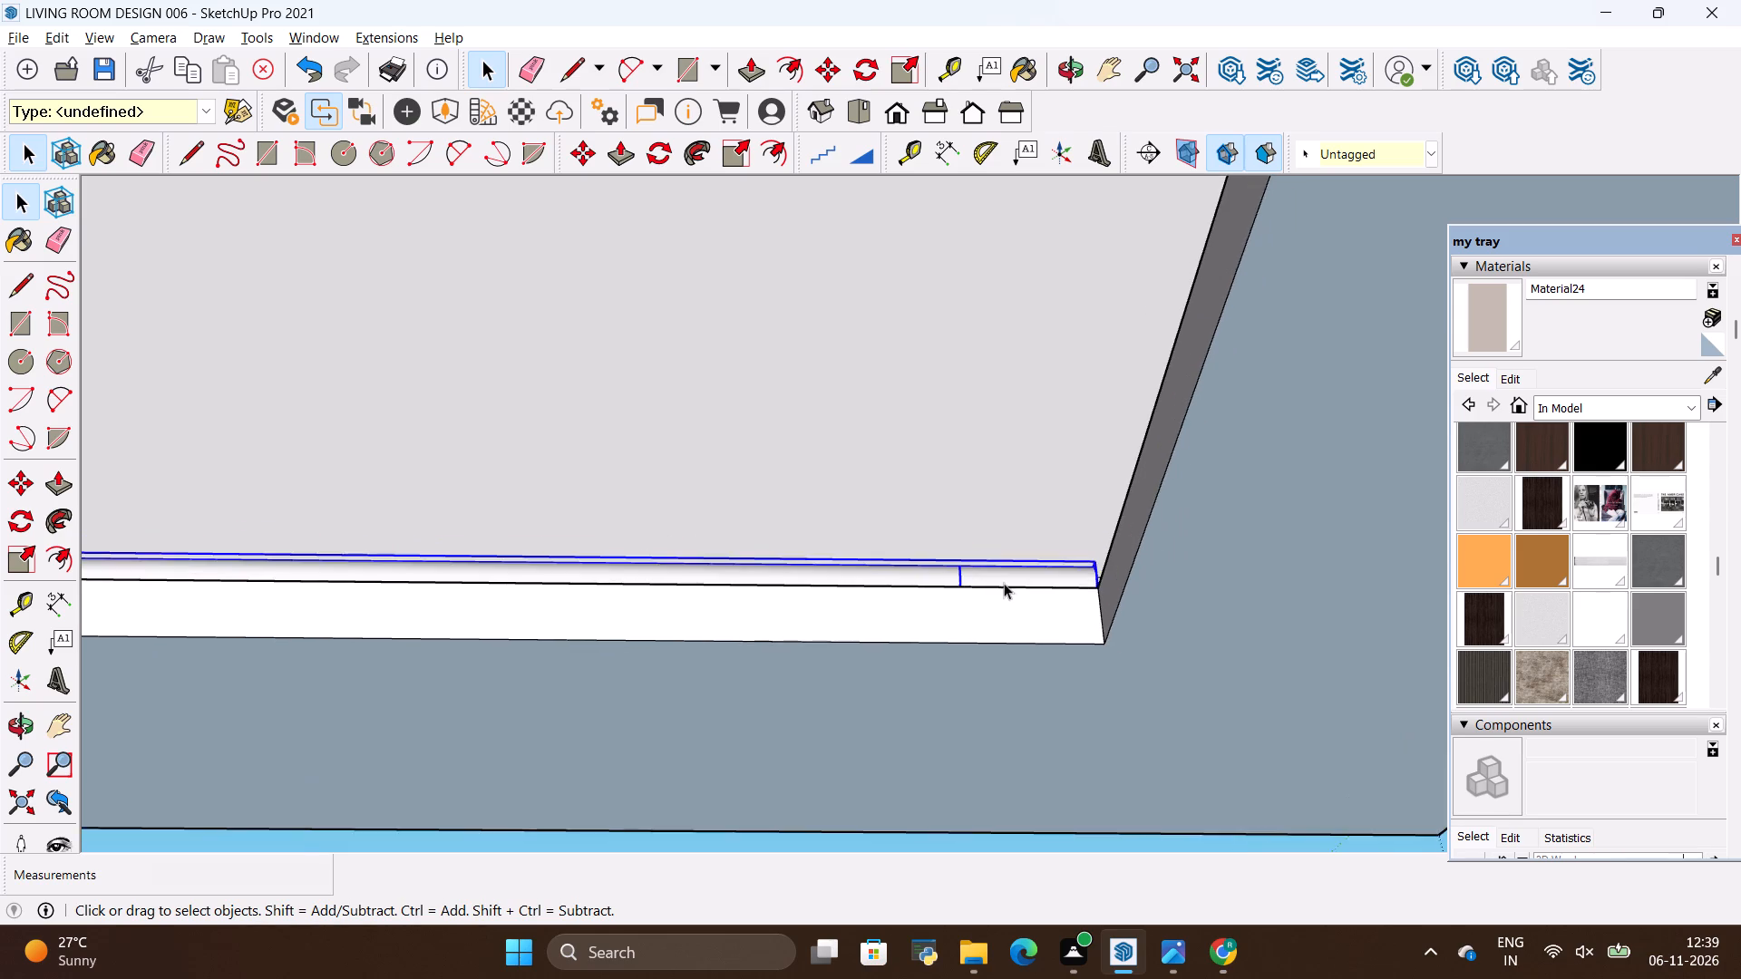
scroll(1004, 583, "up", 2)
key("m")
left_click(1159, 596, "ctrl")
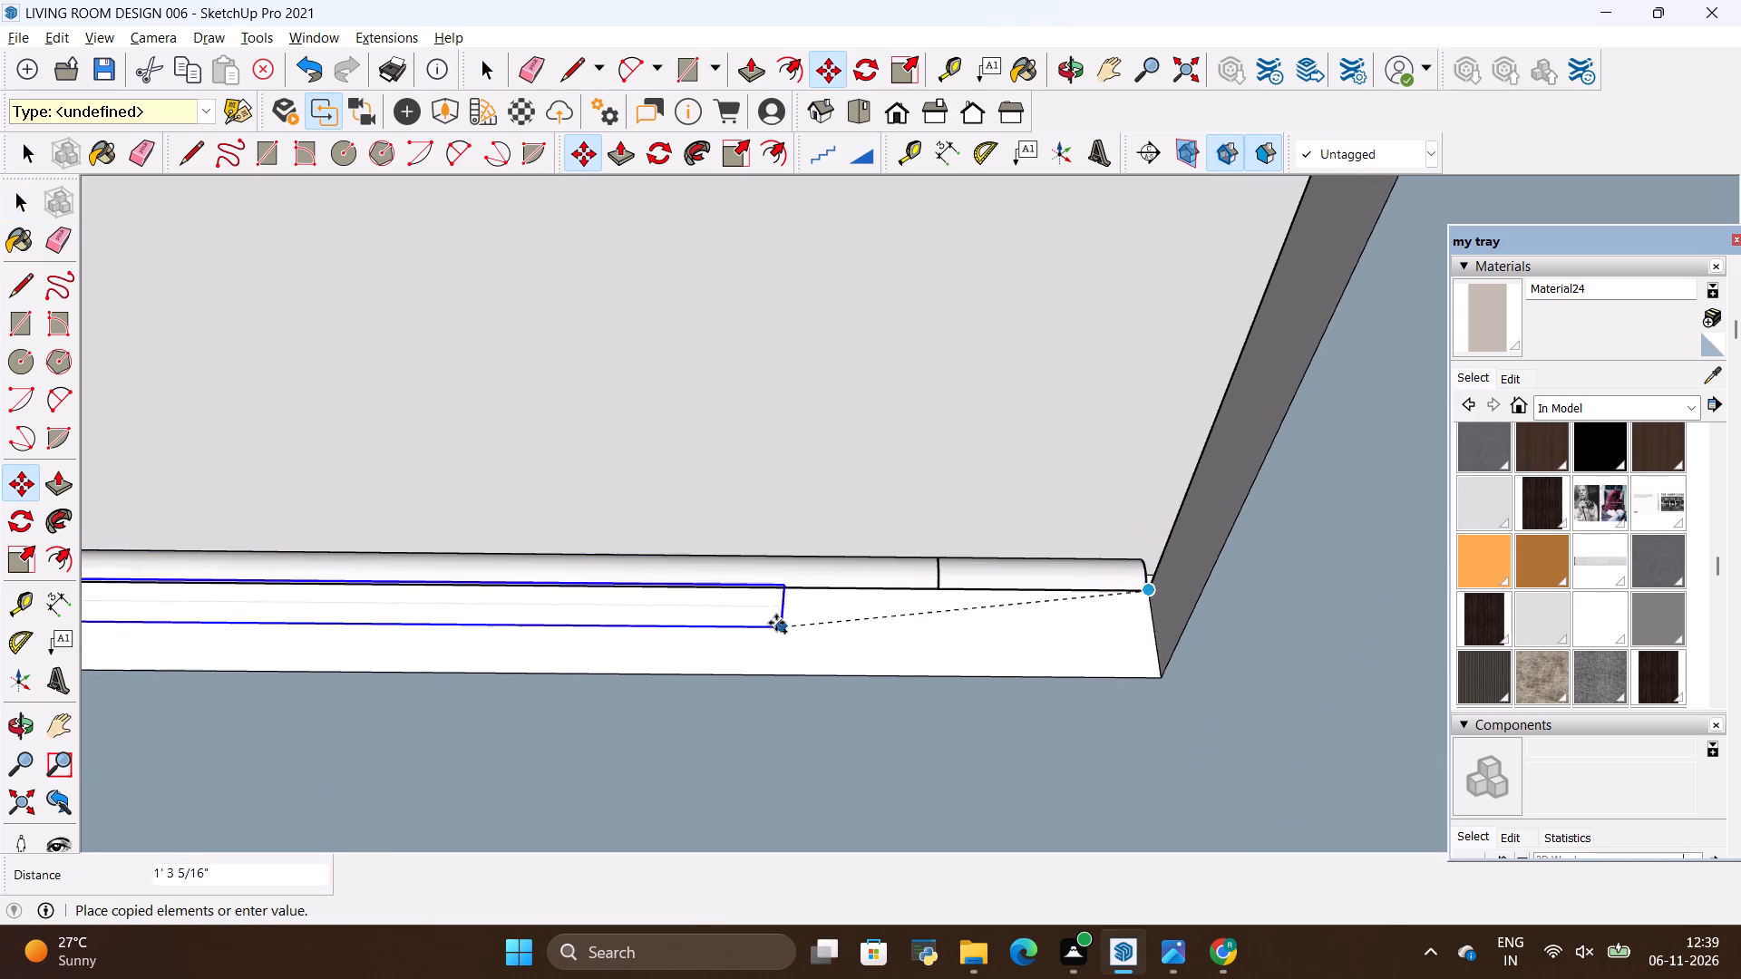
scroll(882, 576, "down", 11)
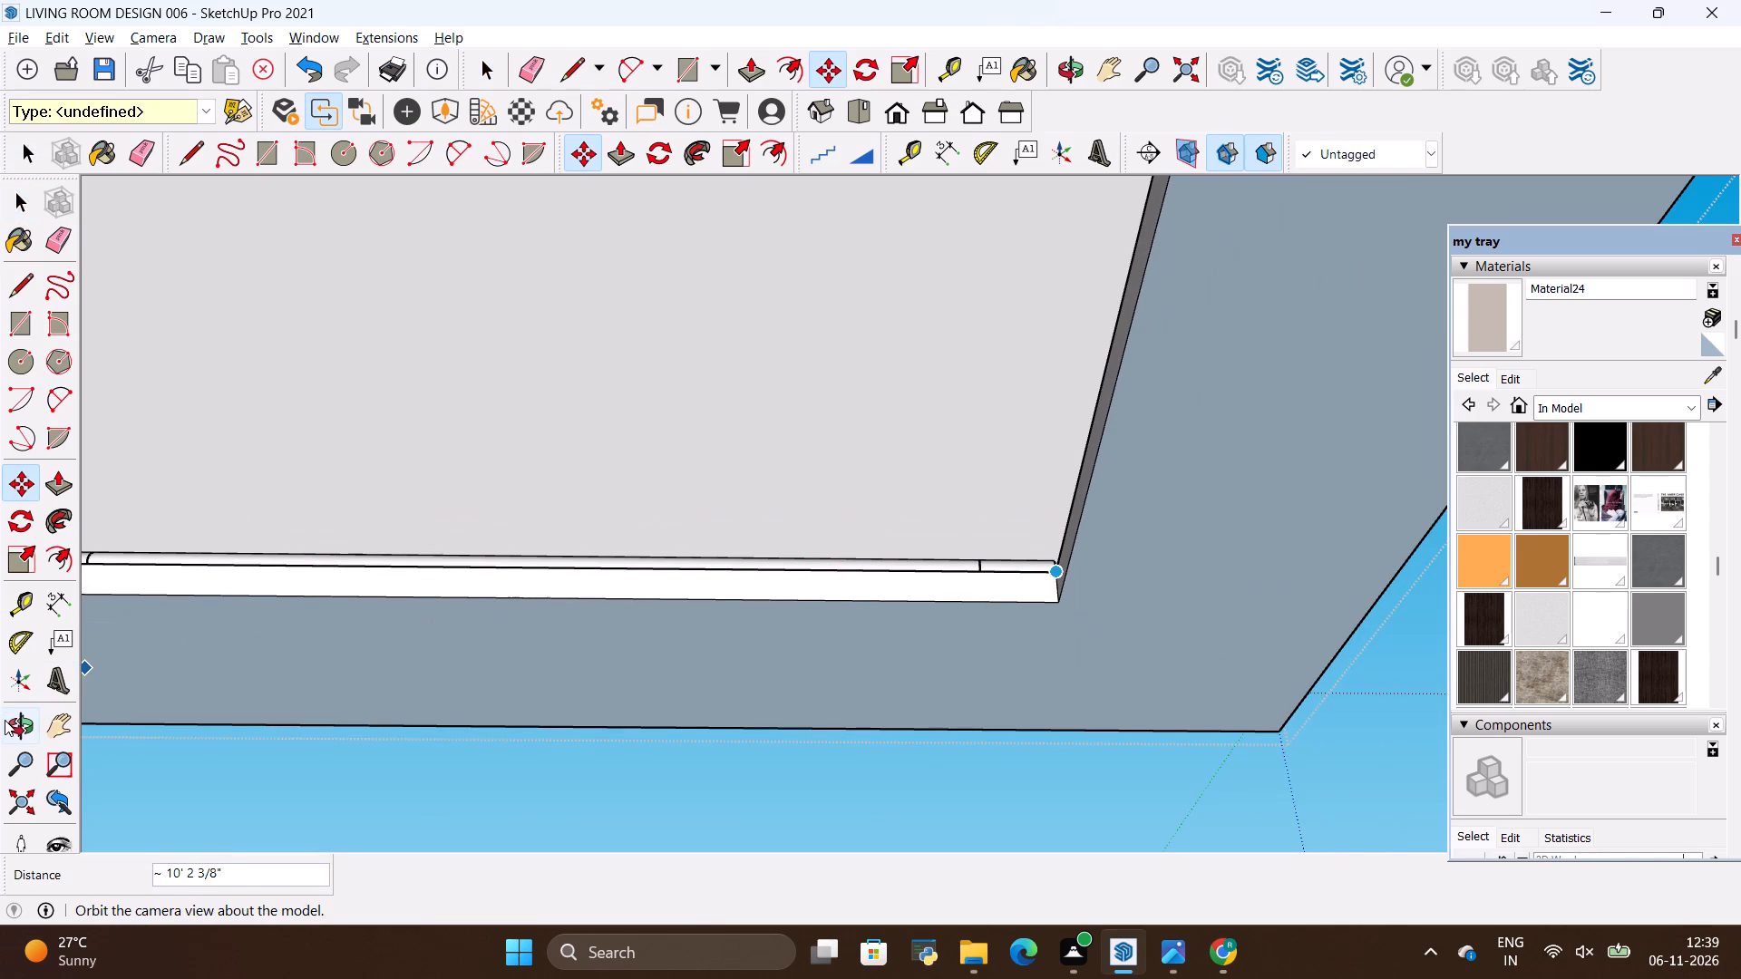
left_click(12, 719)
left_click_drag(948, 499, 437, 473)
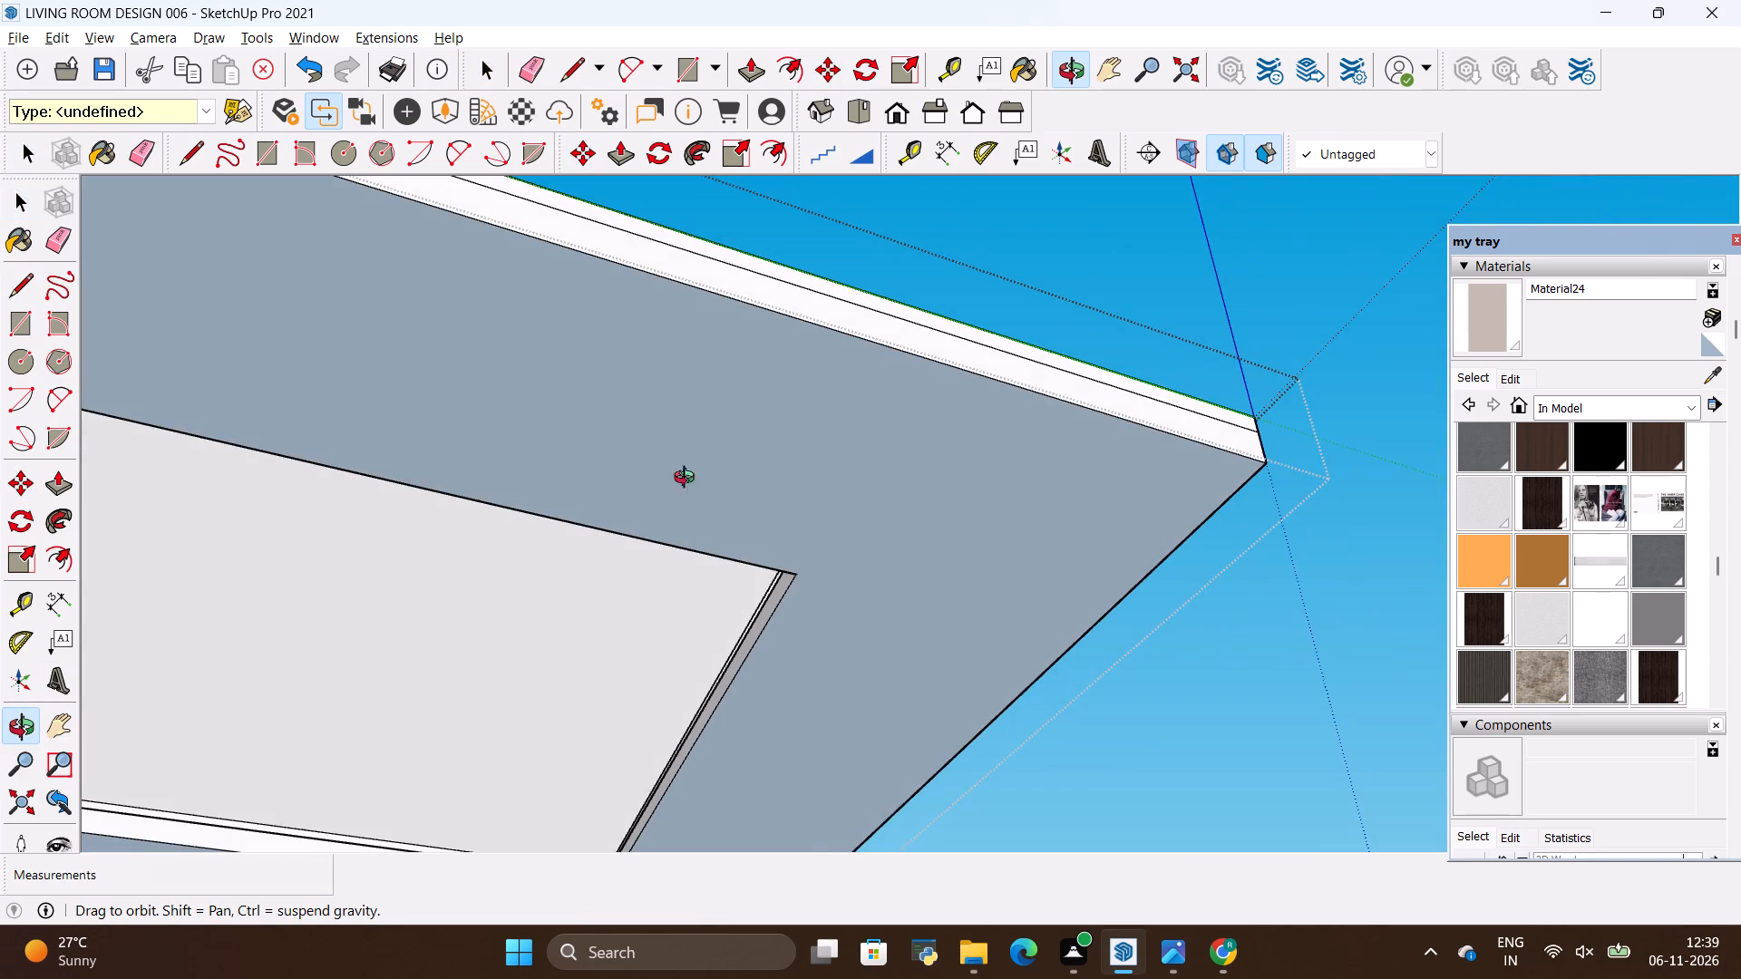
left_click_drag(890, 504, 416, 635)
scroll(522, 410, "down", 3)
scroll(527, 672, "up", 4)
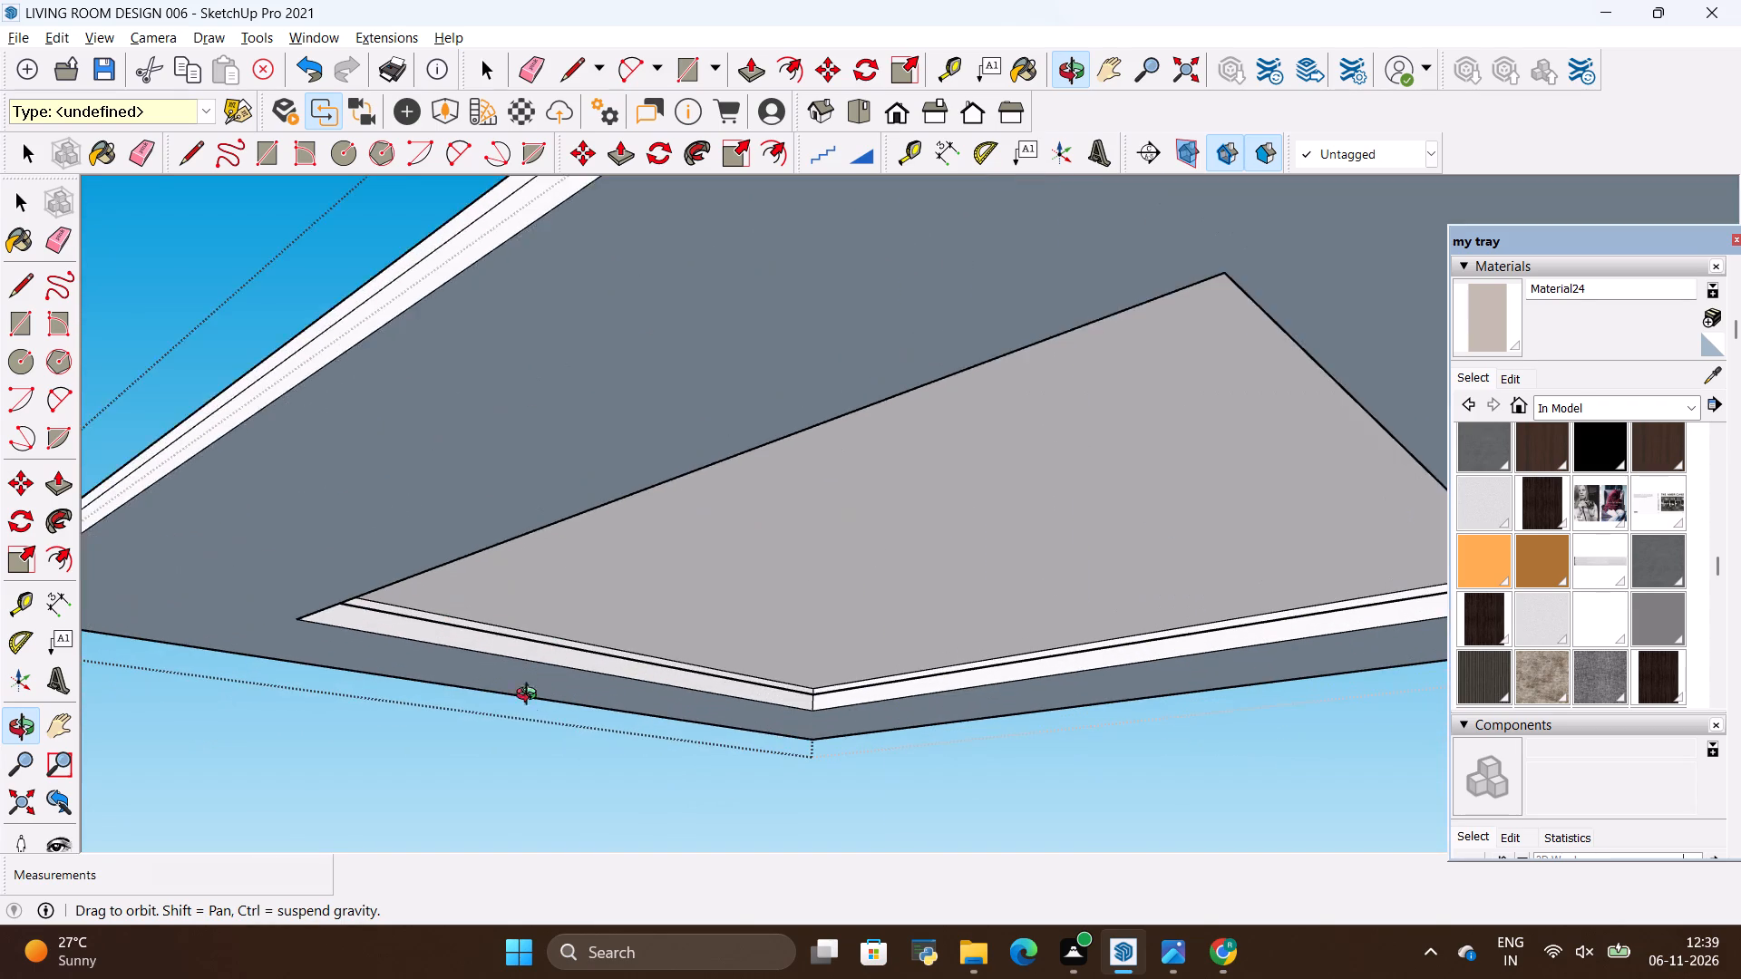
scroll(530, 696, "up", 3)
left_click_drag(648, 623, 550, 599)
scroll(941, 638, "down", 4)
left_click_drag(728, 632, 653, 637)
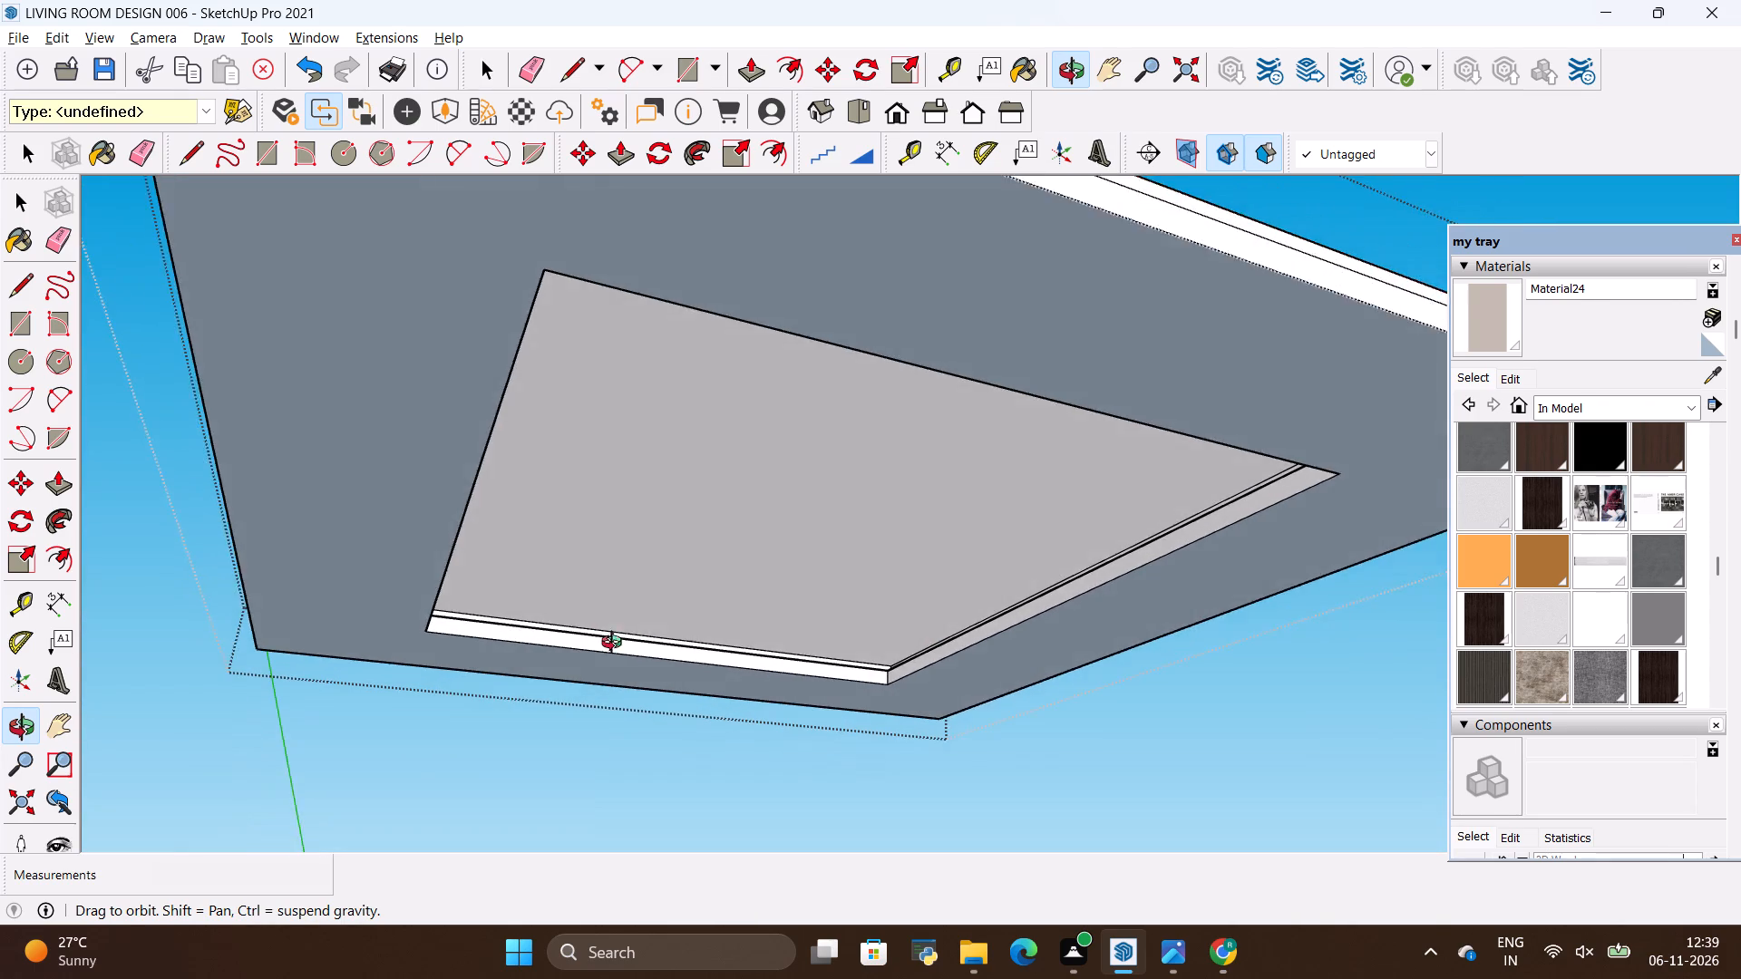
scroll(647, 656, "up", 5)
key("Escape")
scroll(290, 597, "up", 6)
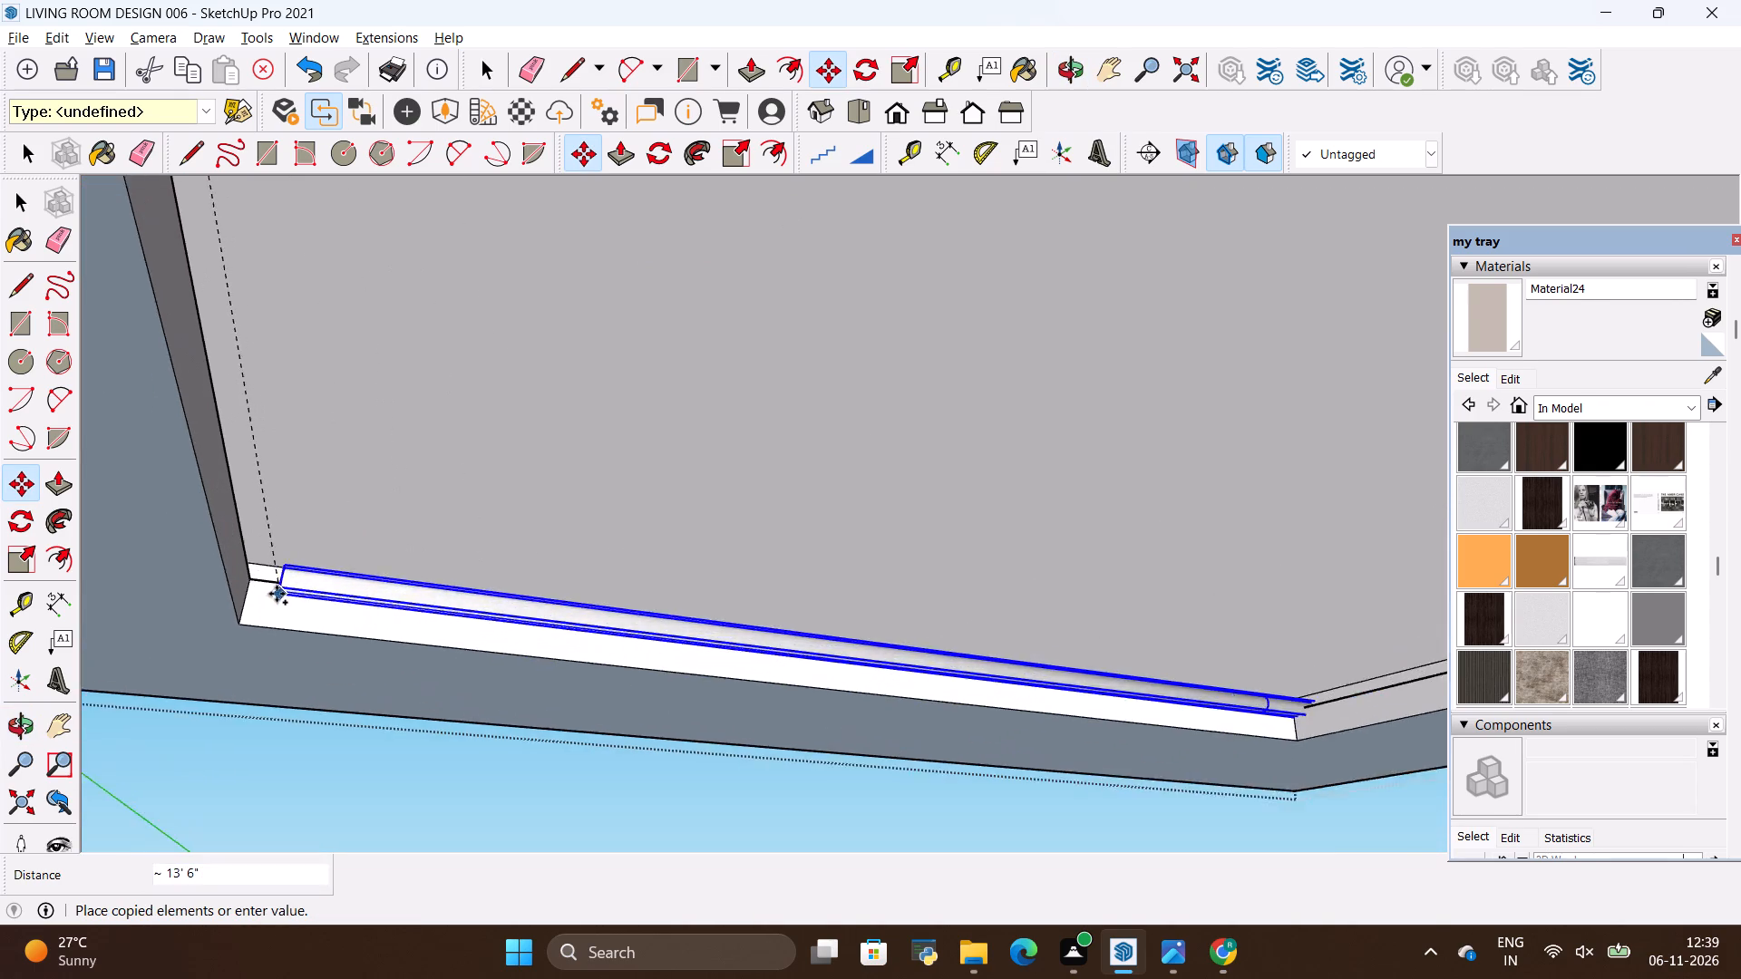
scroll(277, 594, "up", 20)
scroll(277, 594, "up", 1)
left_click(256, 577)
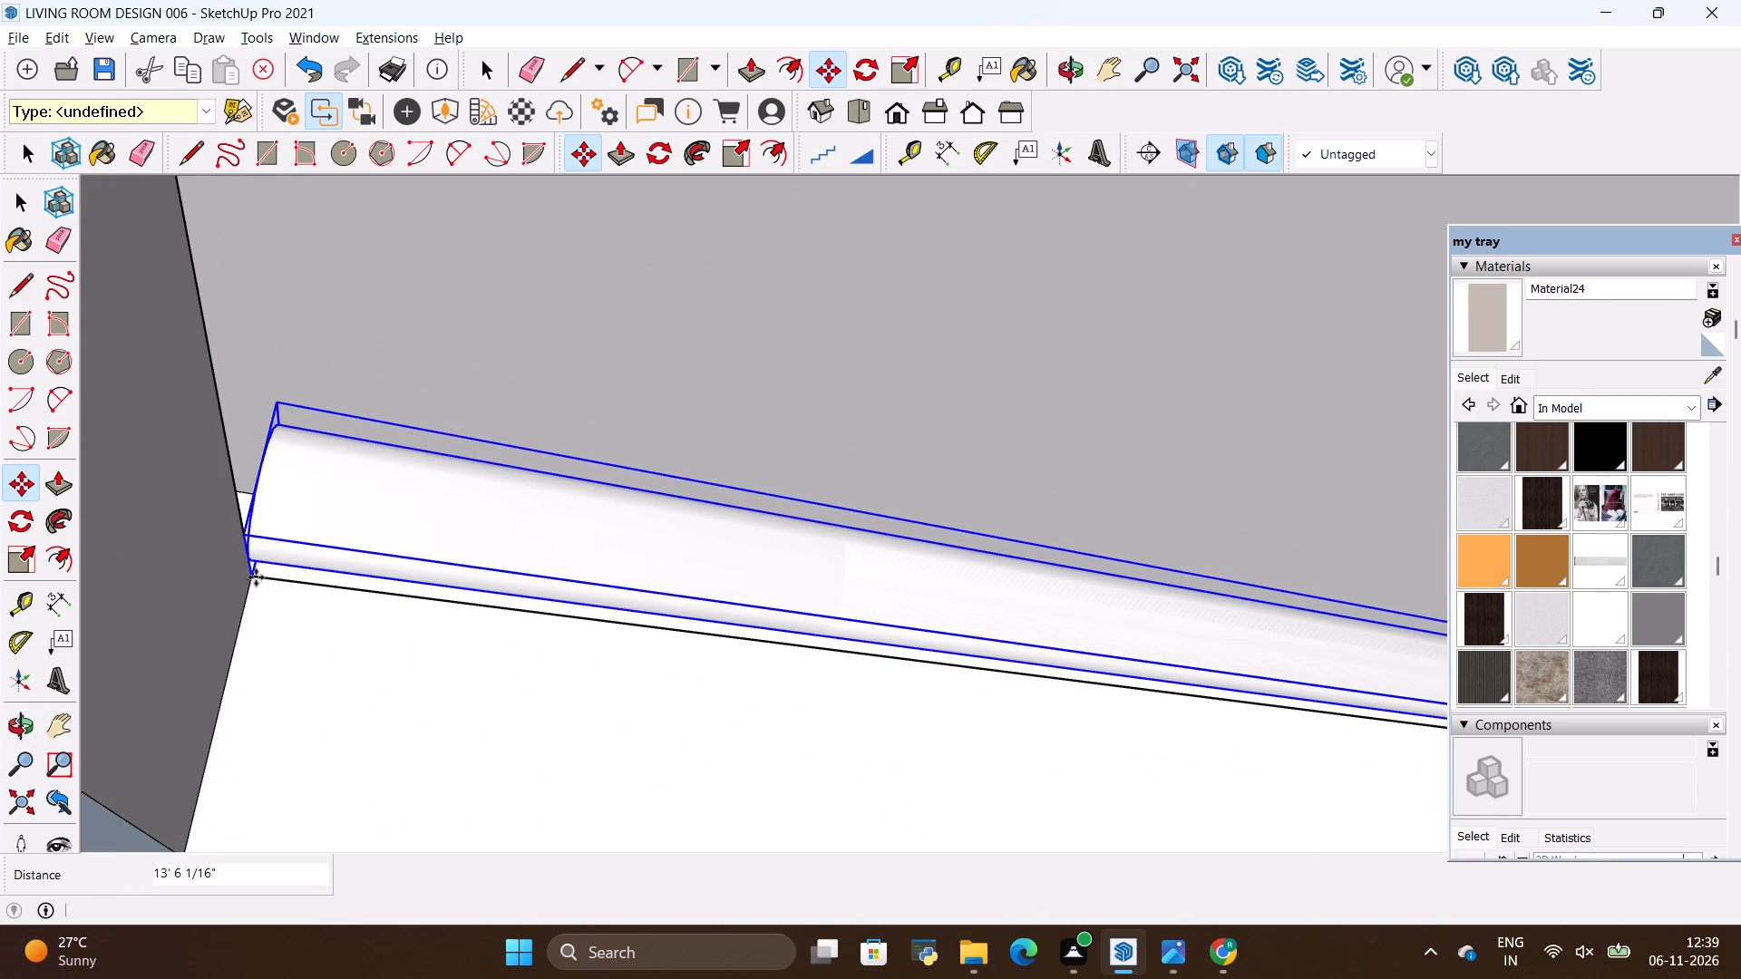
Nudge the copied light group until its end corner sits exactly in the groove corner of that short edge.
left_click(240, 534)
scroll(269, 616, "up", 6)
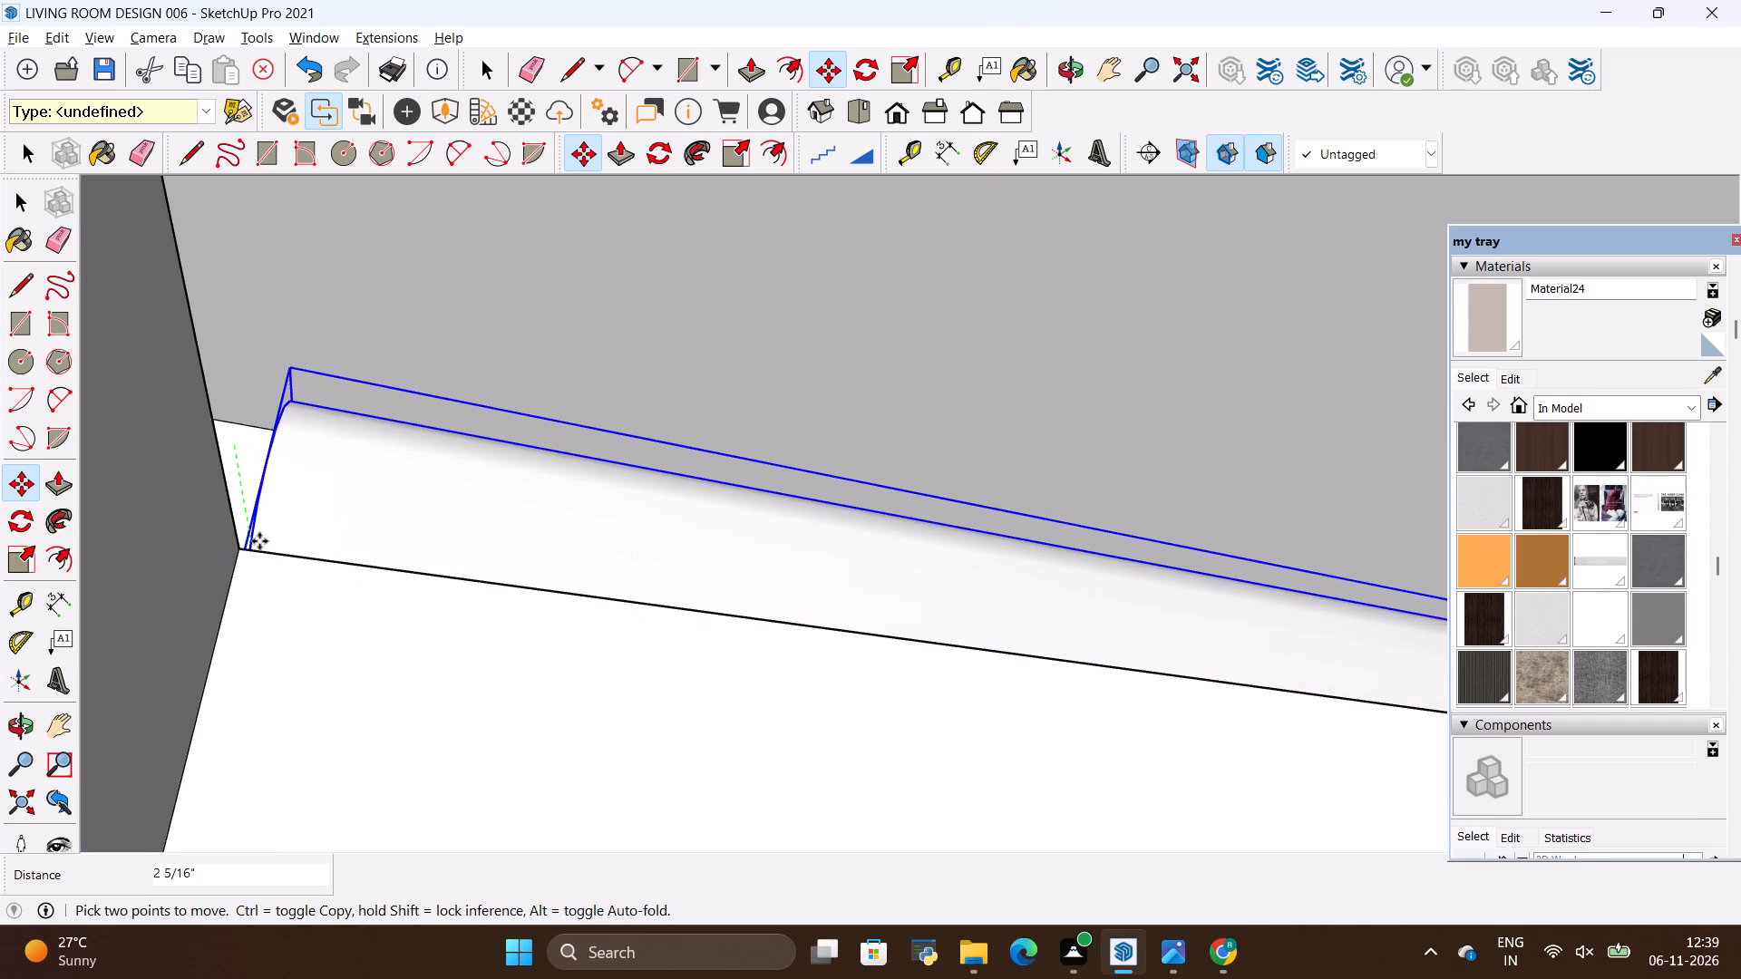
left_click(248, 541)
scroll(238, 577, "up", 4)
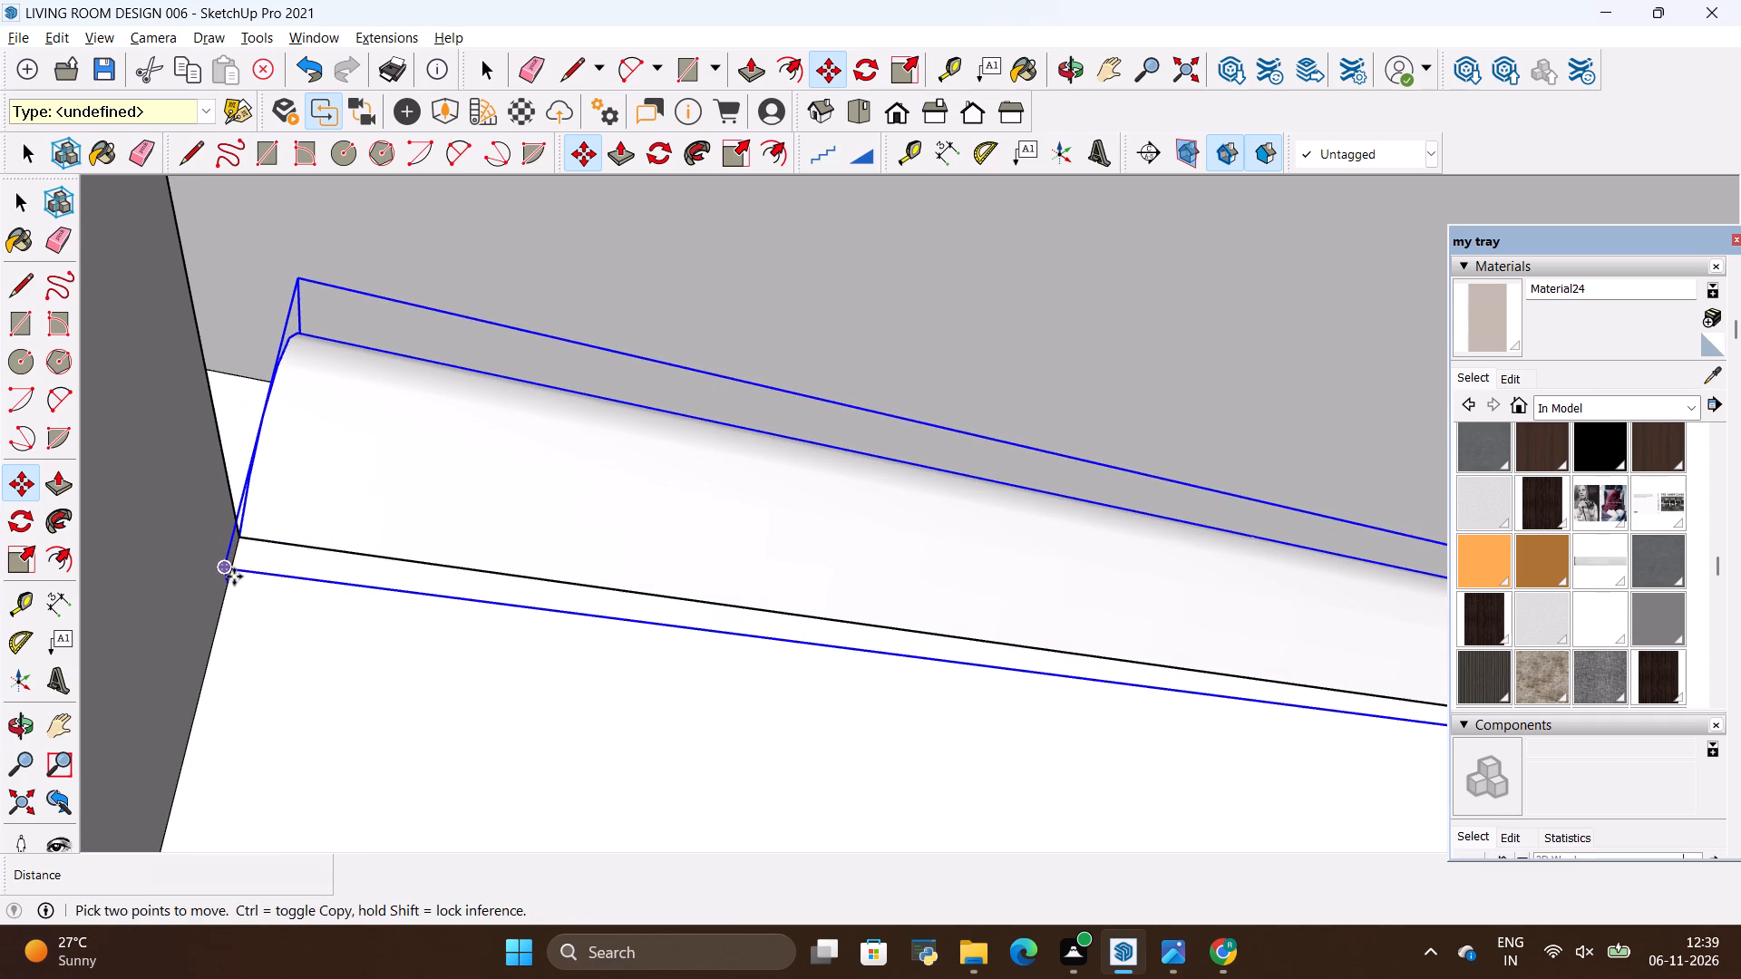
left_click(219, 567)
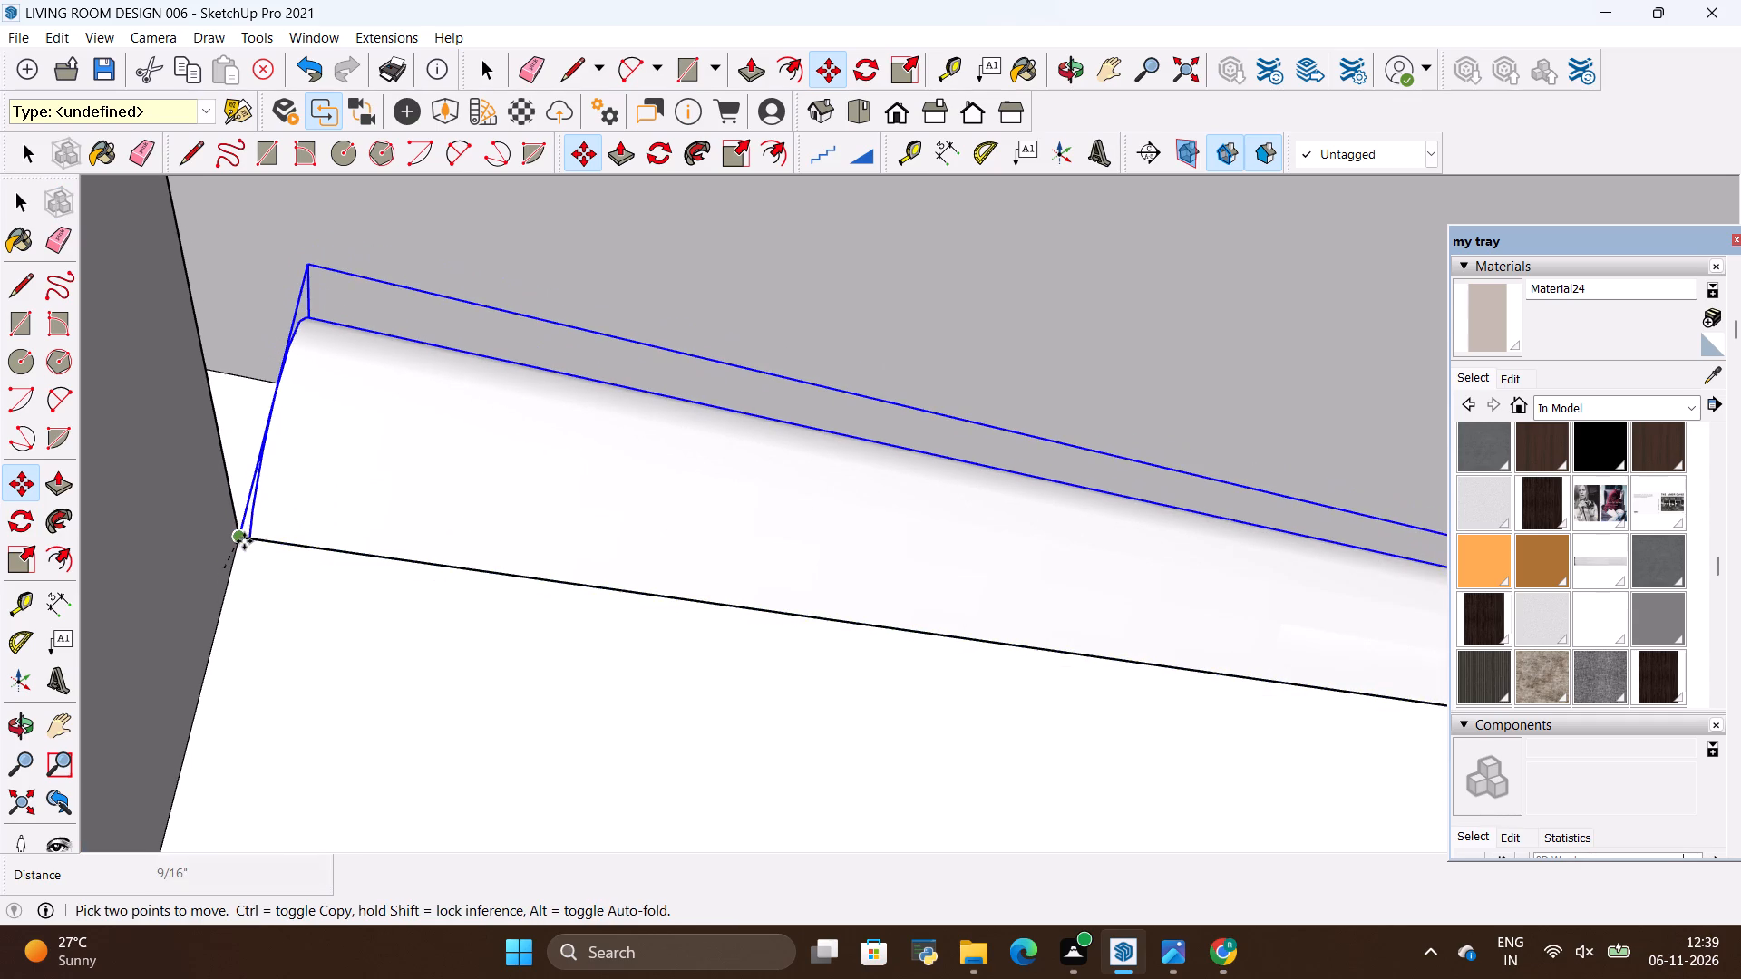
left_click(244, 541)
key("space")
left_click(375, 666)
Copy the light group about 7' 2 9/16" from the groove out onto the middle of the recessed ceiling.
scroll(381, 658, "up", 1)
scroll(381, 658, "down", 10)
left_click(432, 577)
scroll(413, 581, "down", 3)
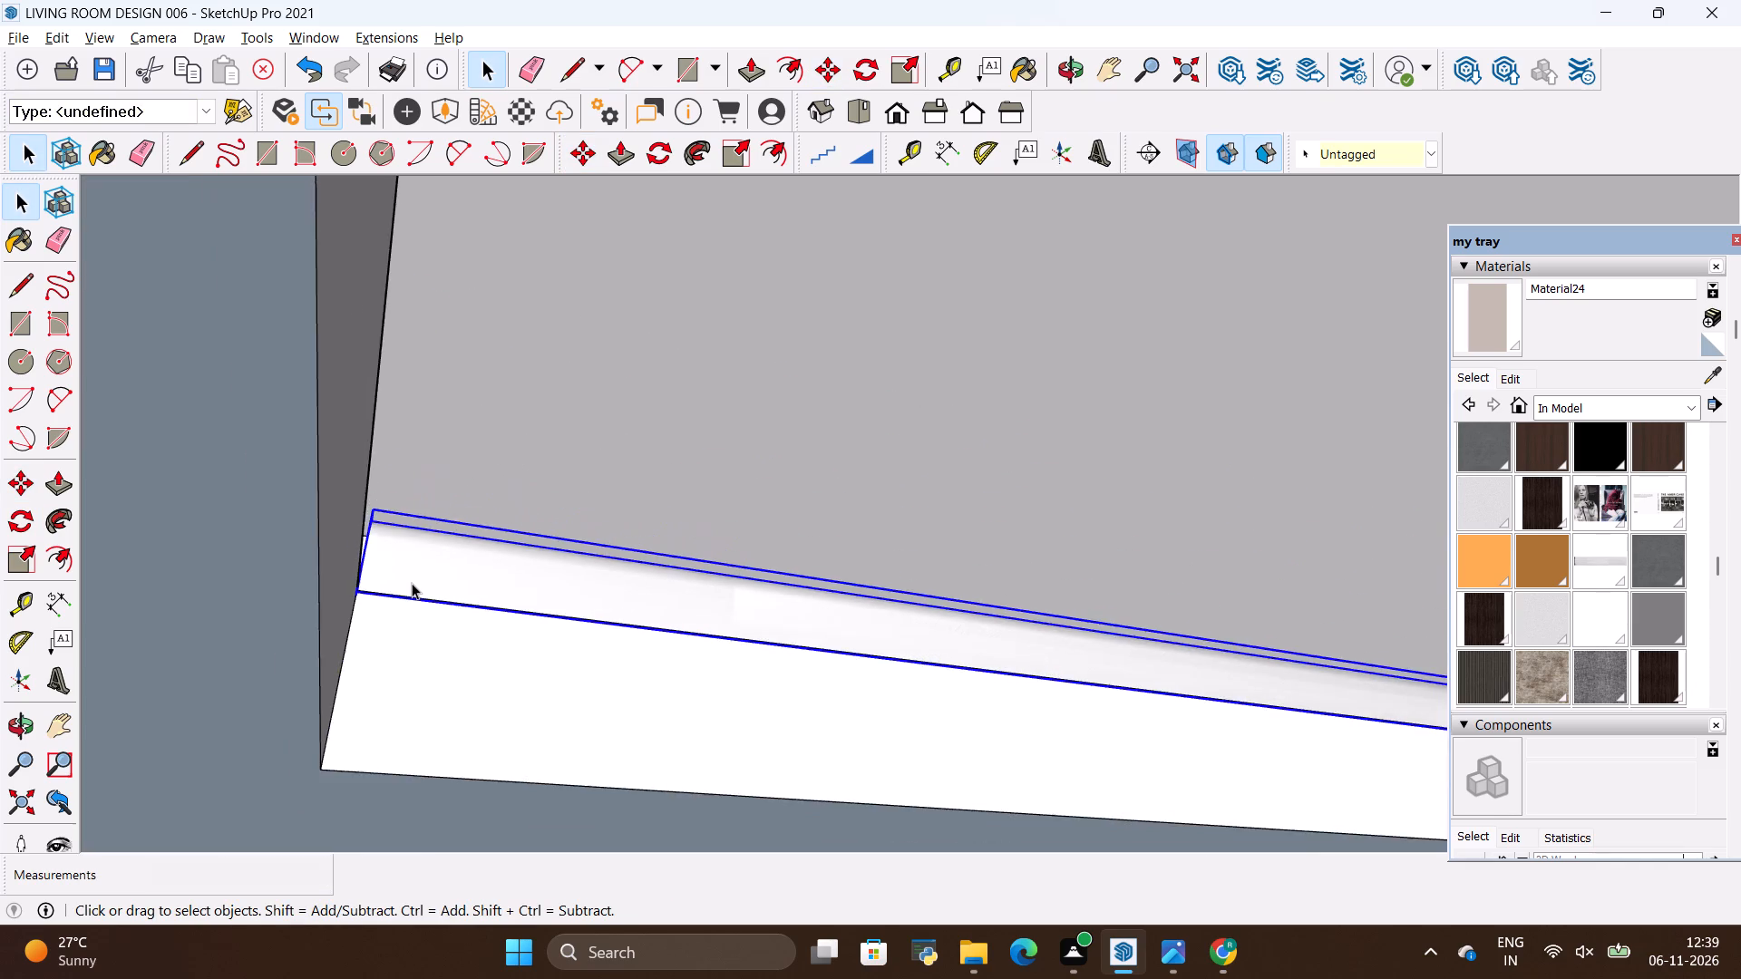
scroll(412, 583, "down", 15)
scroll(429, 567, "up", 16)
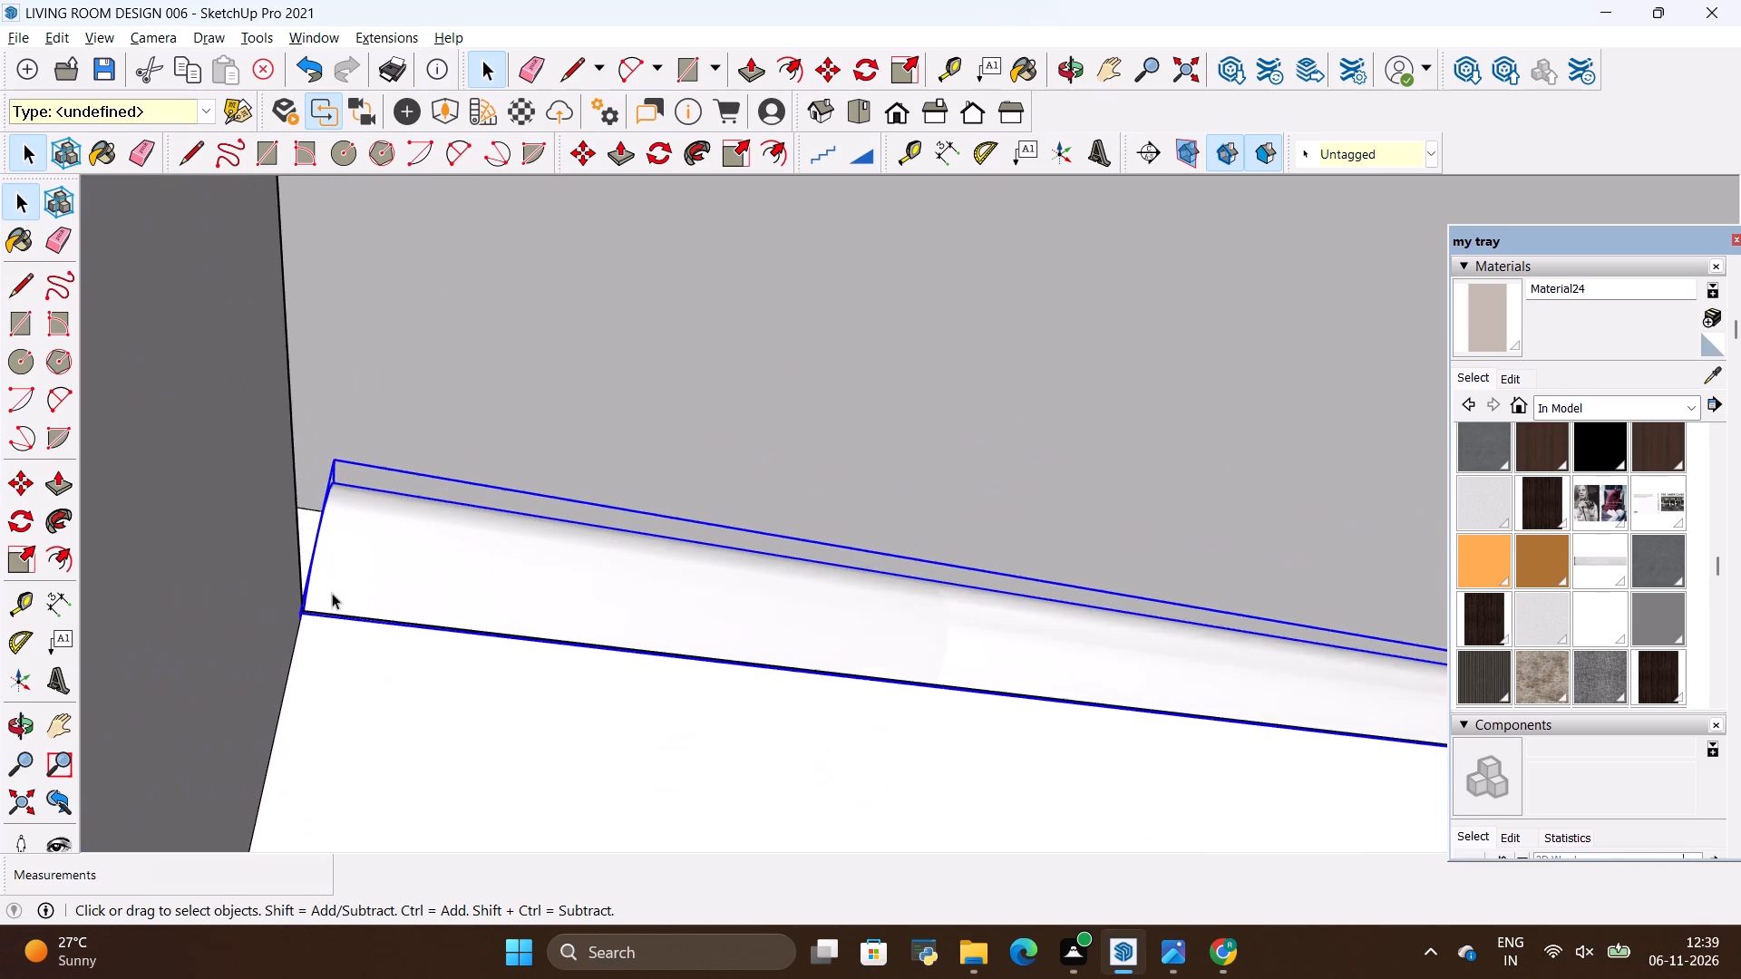
scroll(332, 593, "up", 1)
key("m")
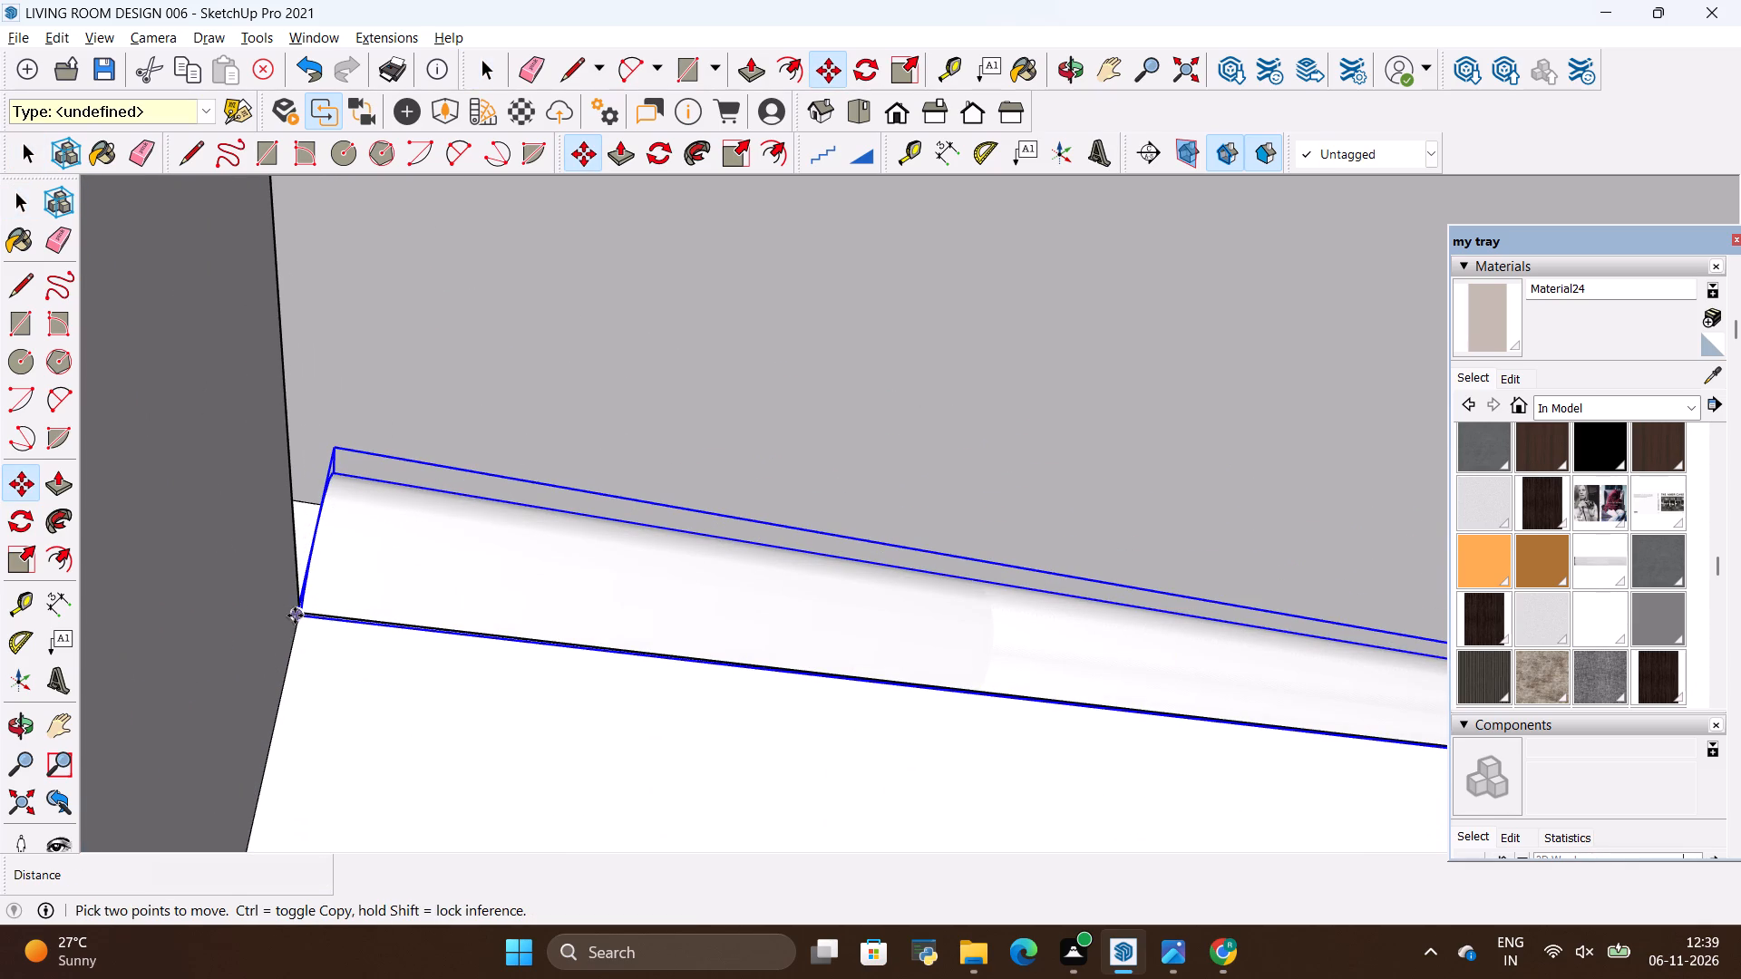
left_click(295, 616, "ctrl")
scroll(564, 625, "down", 20)
scroll(564, 625, "down", 8)
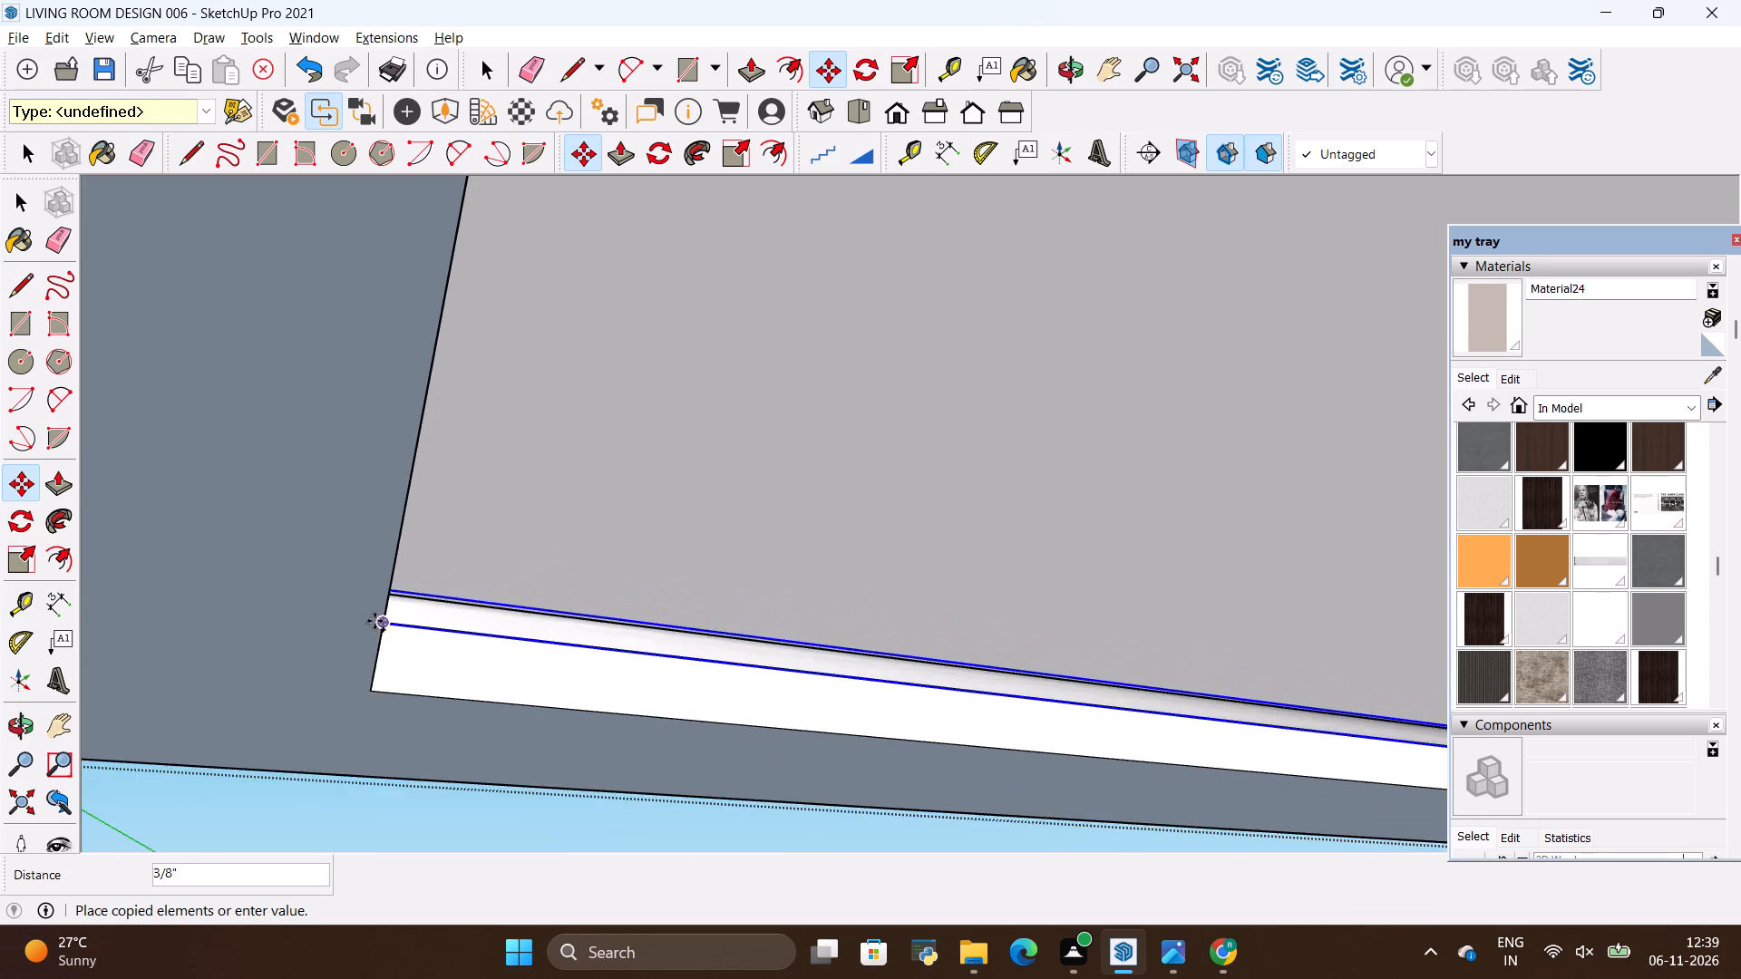
scroll(374, 621, "down", 20)
scroll(374, 621, "down", 6)
left_click(446, 525)
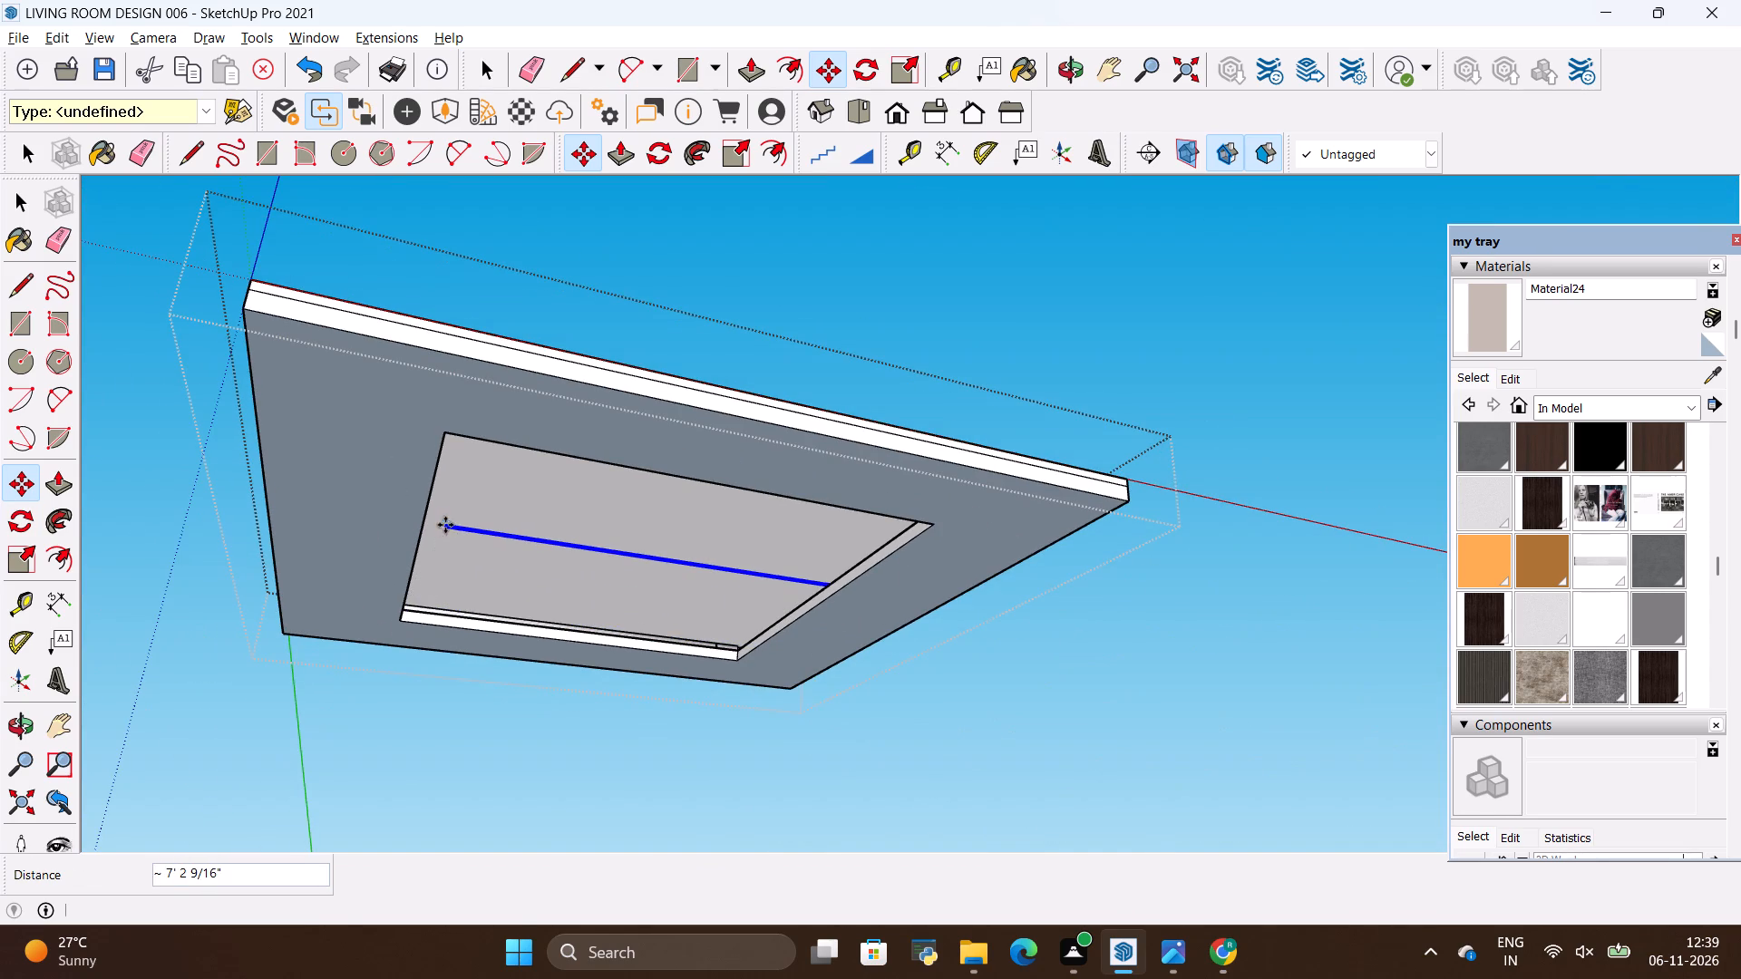
key("space")
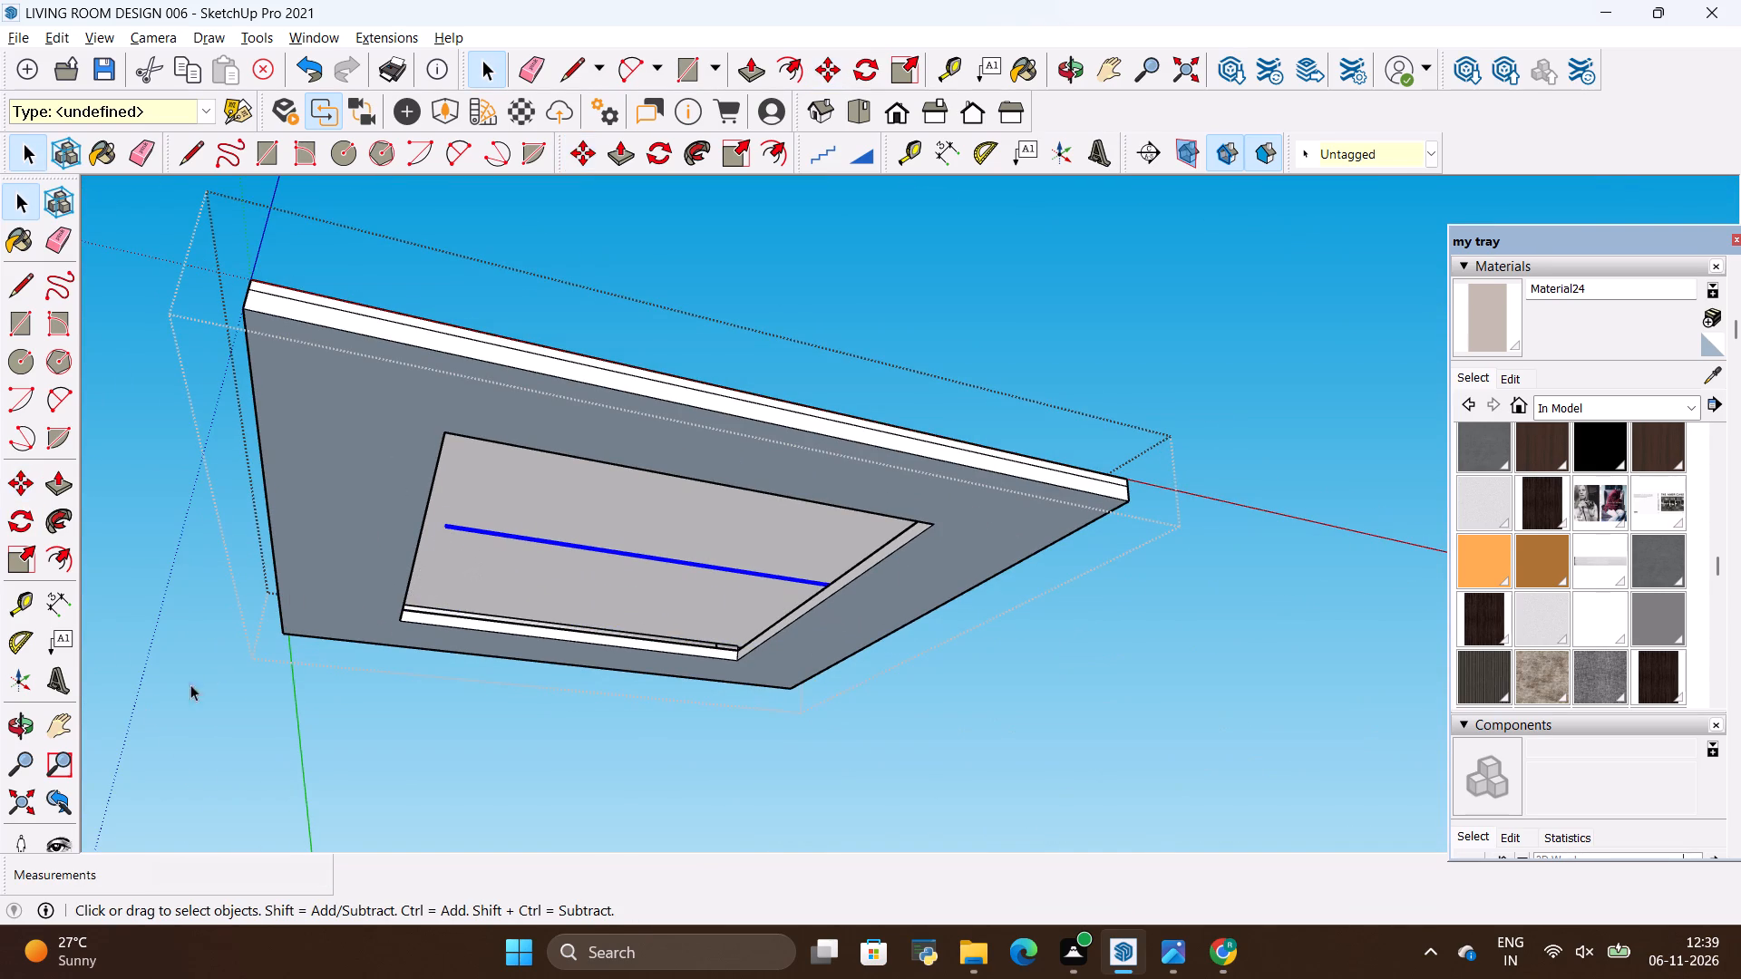
Rotate the light group in the middle of the recess 90 degrees so it runs parallel to the long edges.
left_click(18, 720)
left_click_drag(705, 664, 642, 456)
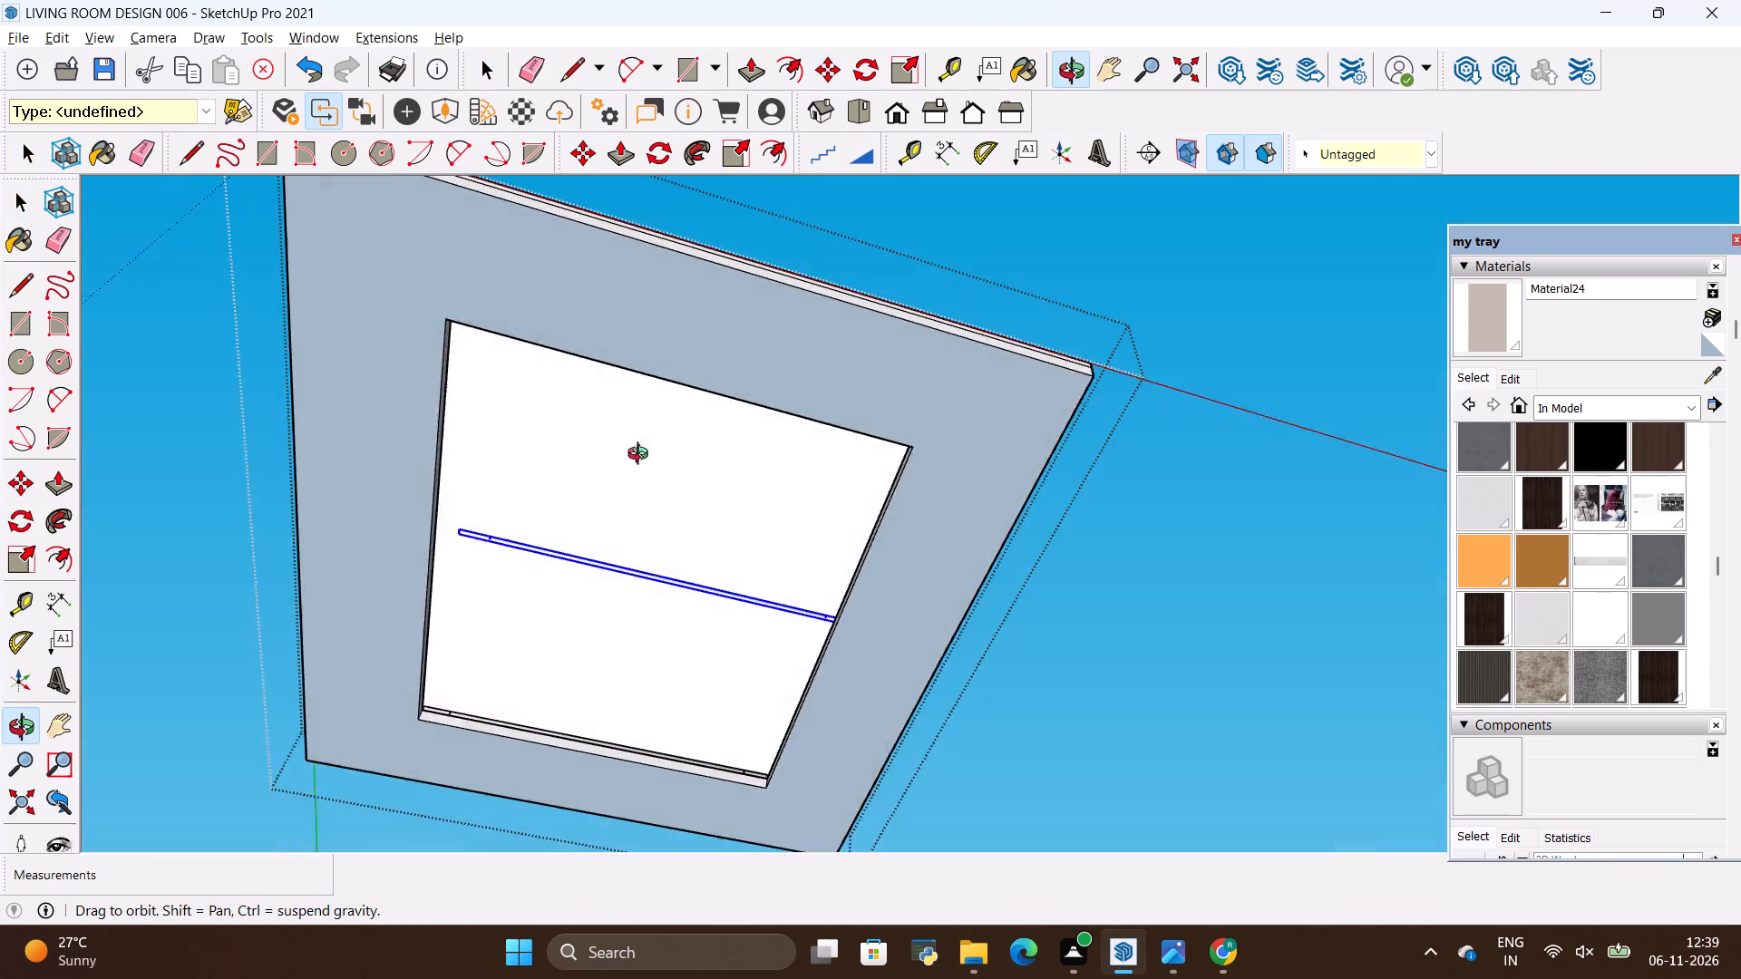
left_click_drag(642, 456, 516, 460)
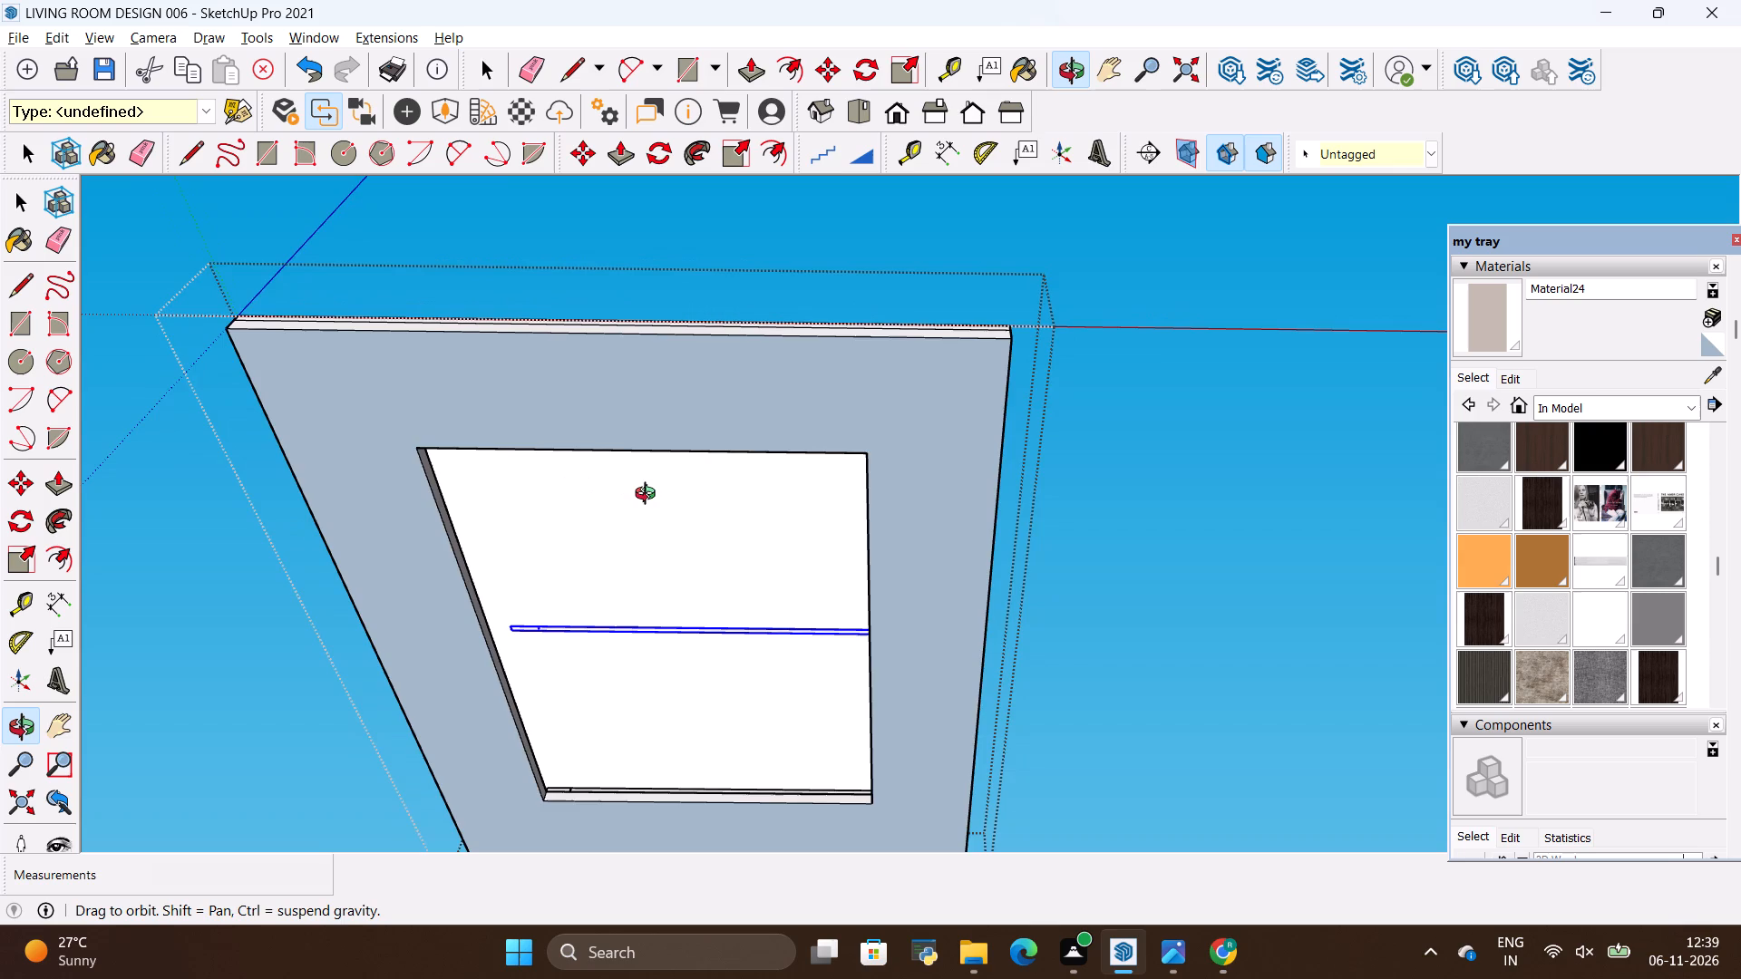
scroll(703, 487, "down", 3)
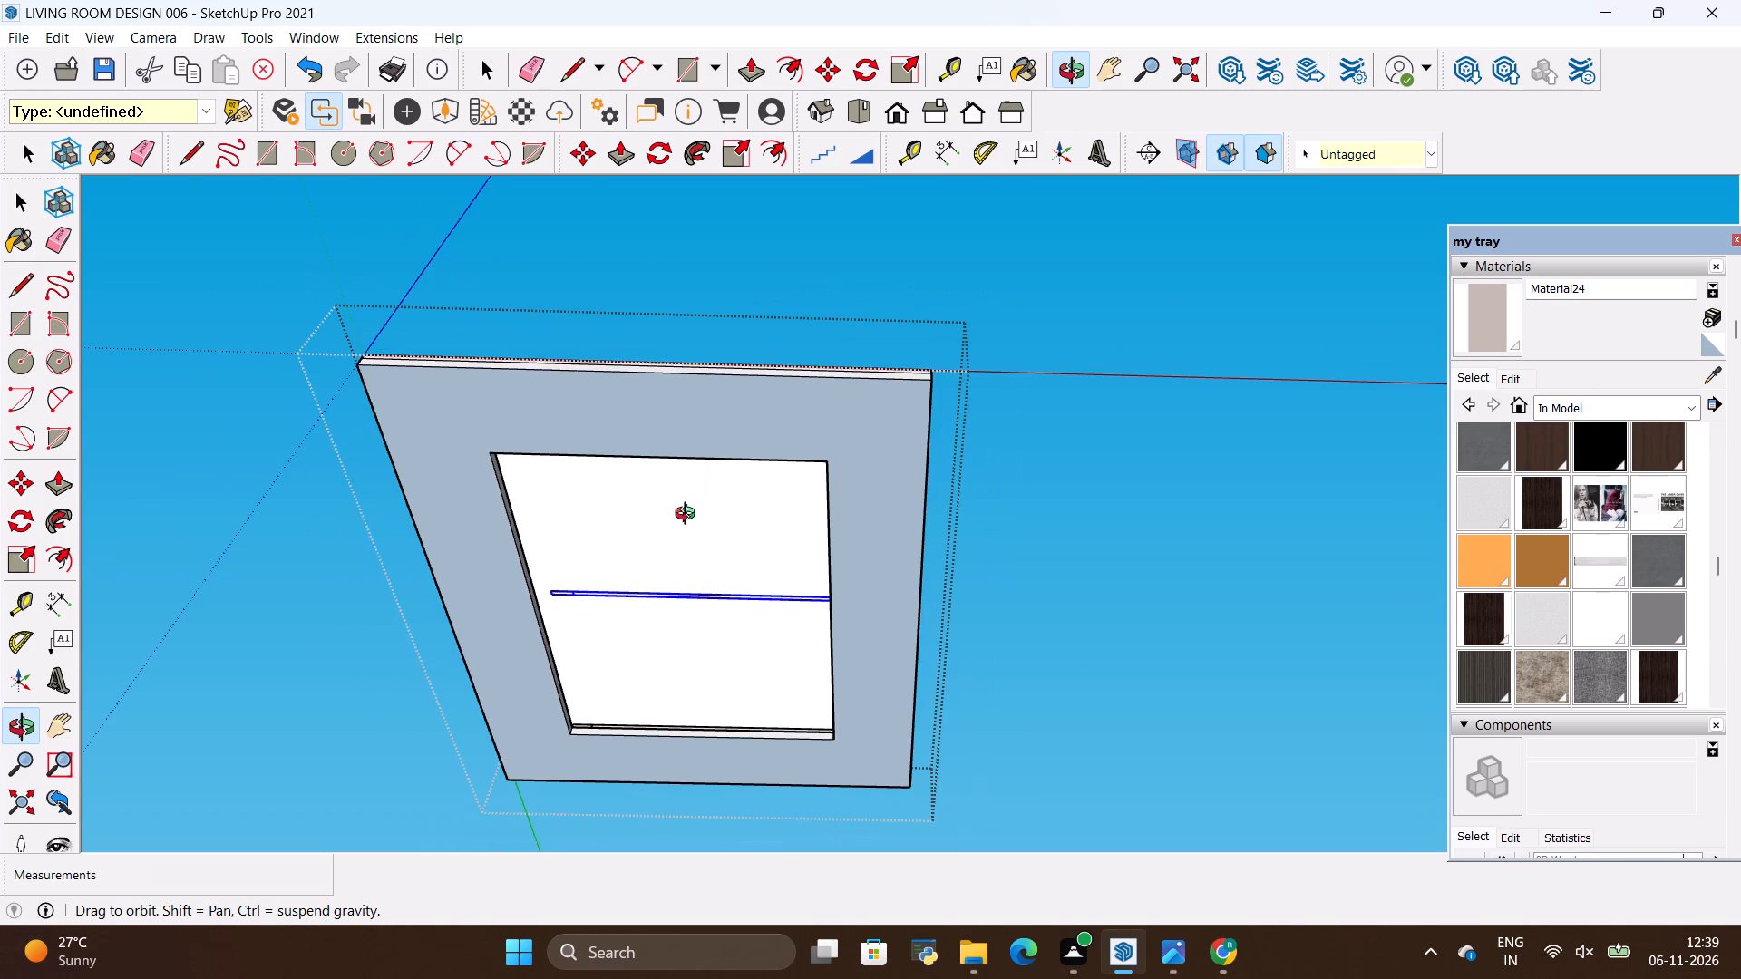
scroll(687, 515, "down", 3)
scroll(691, 637, "up", 5)
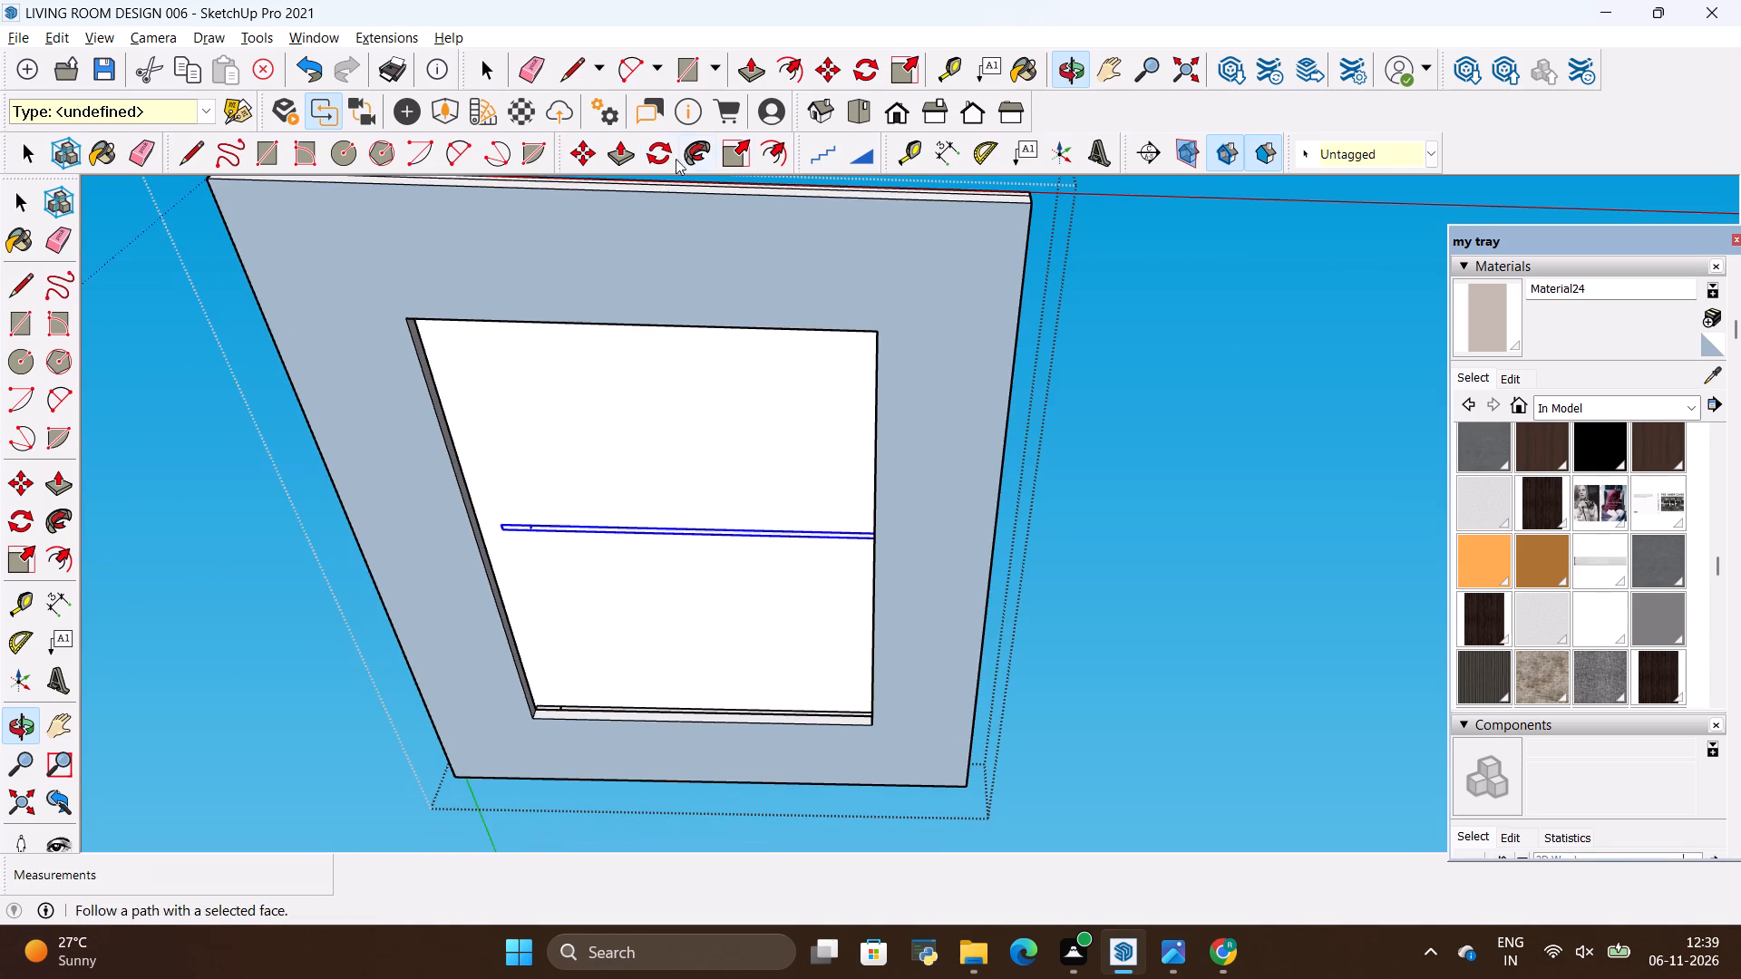
left_click(660, 156)
scroll(662, 542, "up", 4)
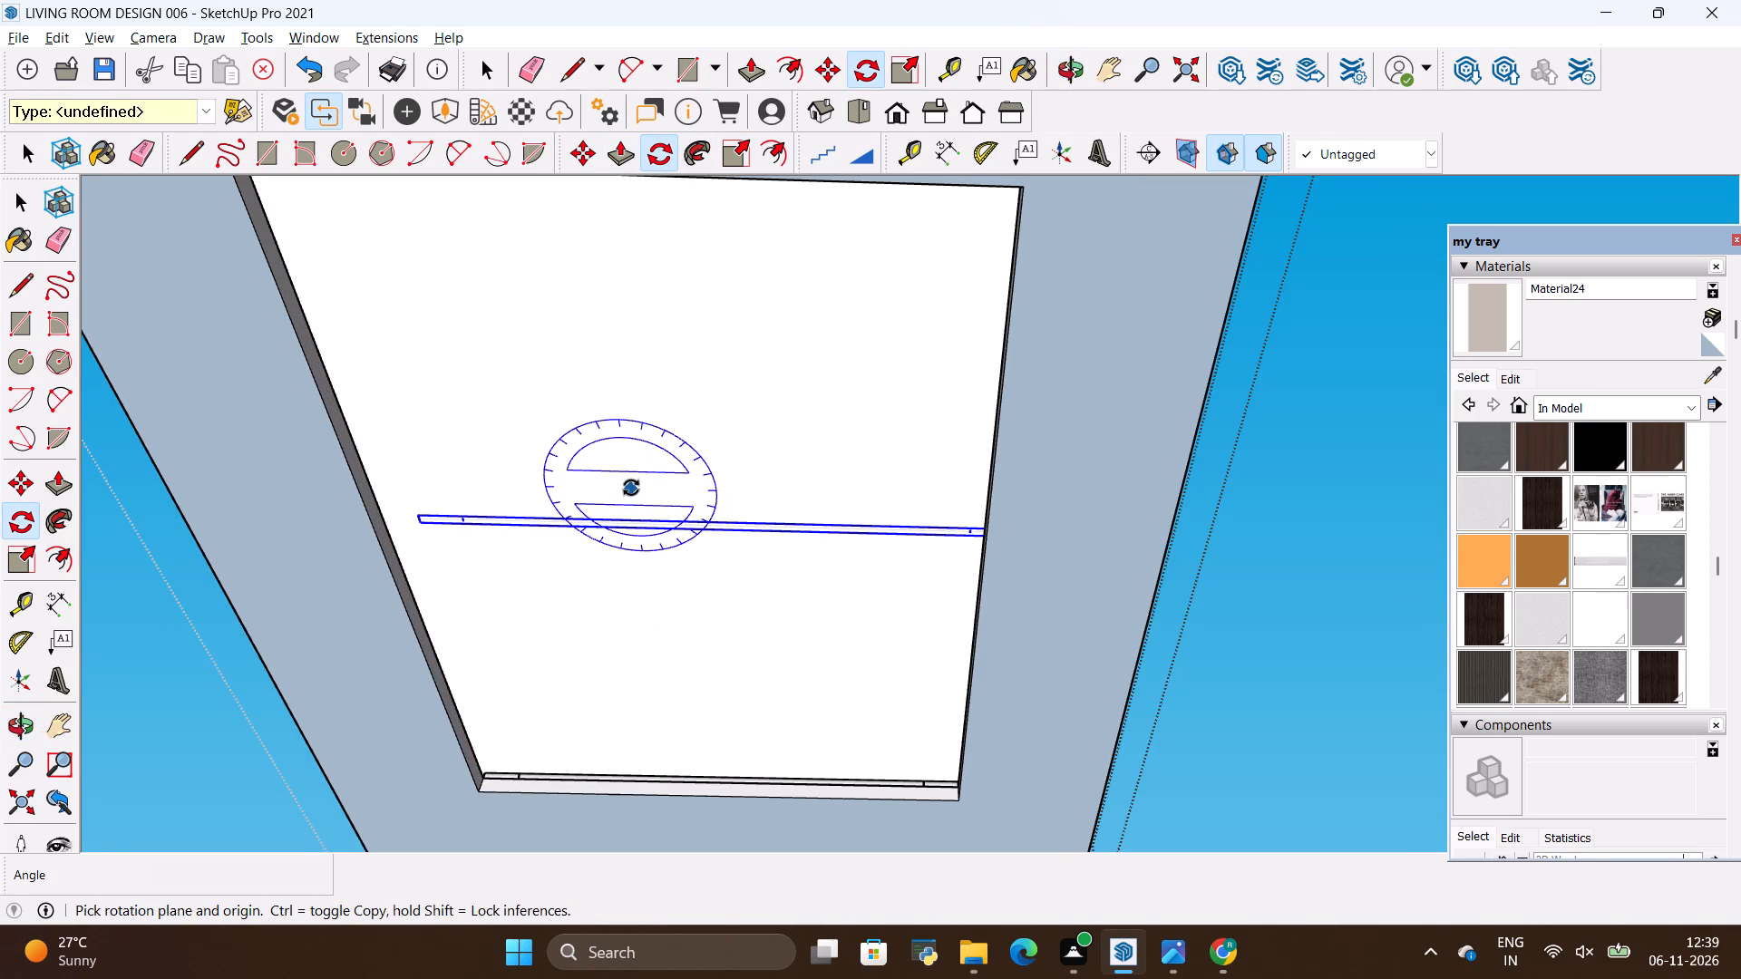
left_click(631, 488)
left_click(733, 485)
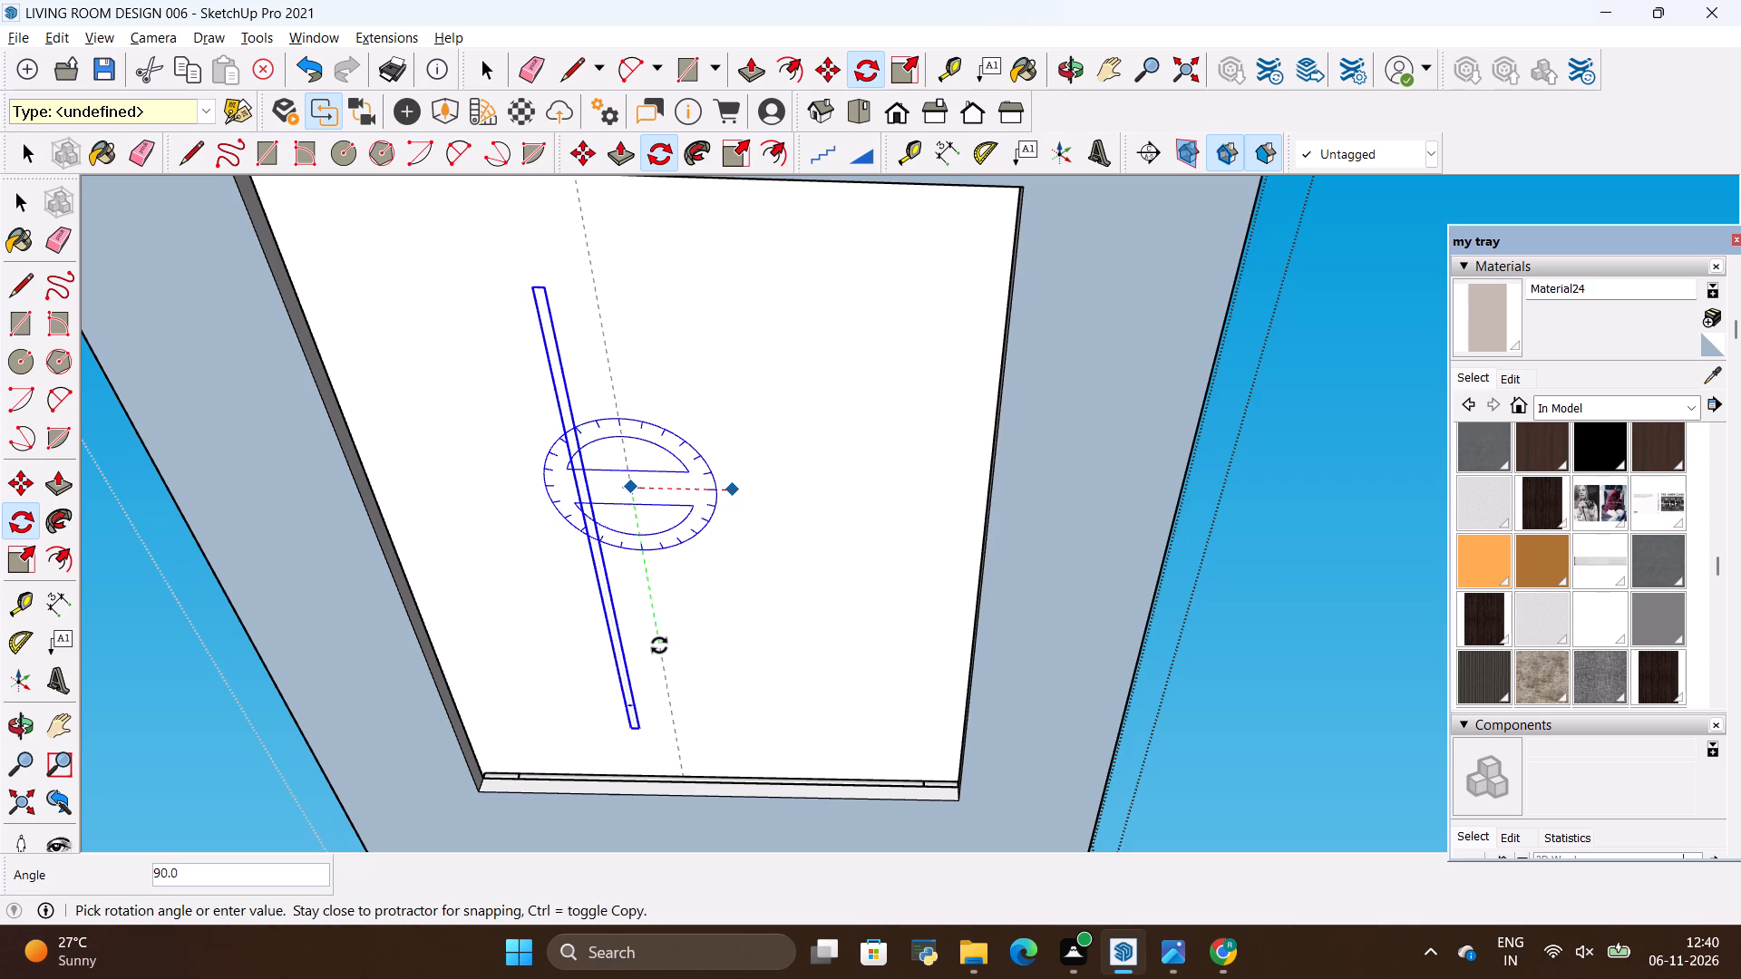
left_click(659, 645)
scroll(804, 567, "down", 2)
key("space")
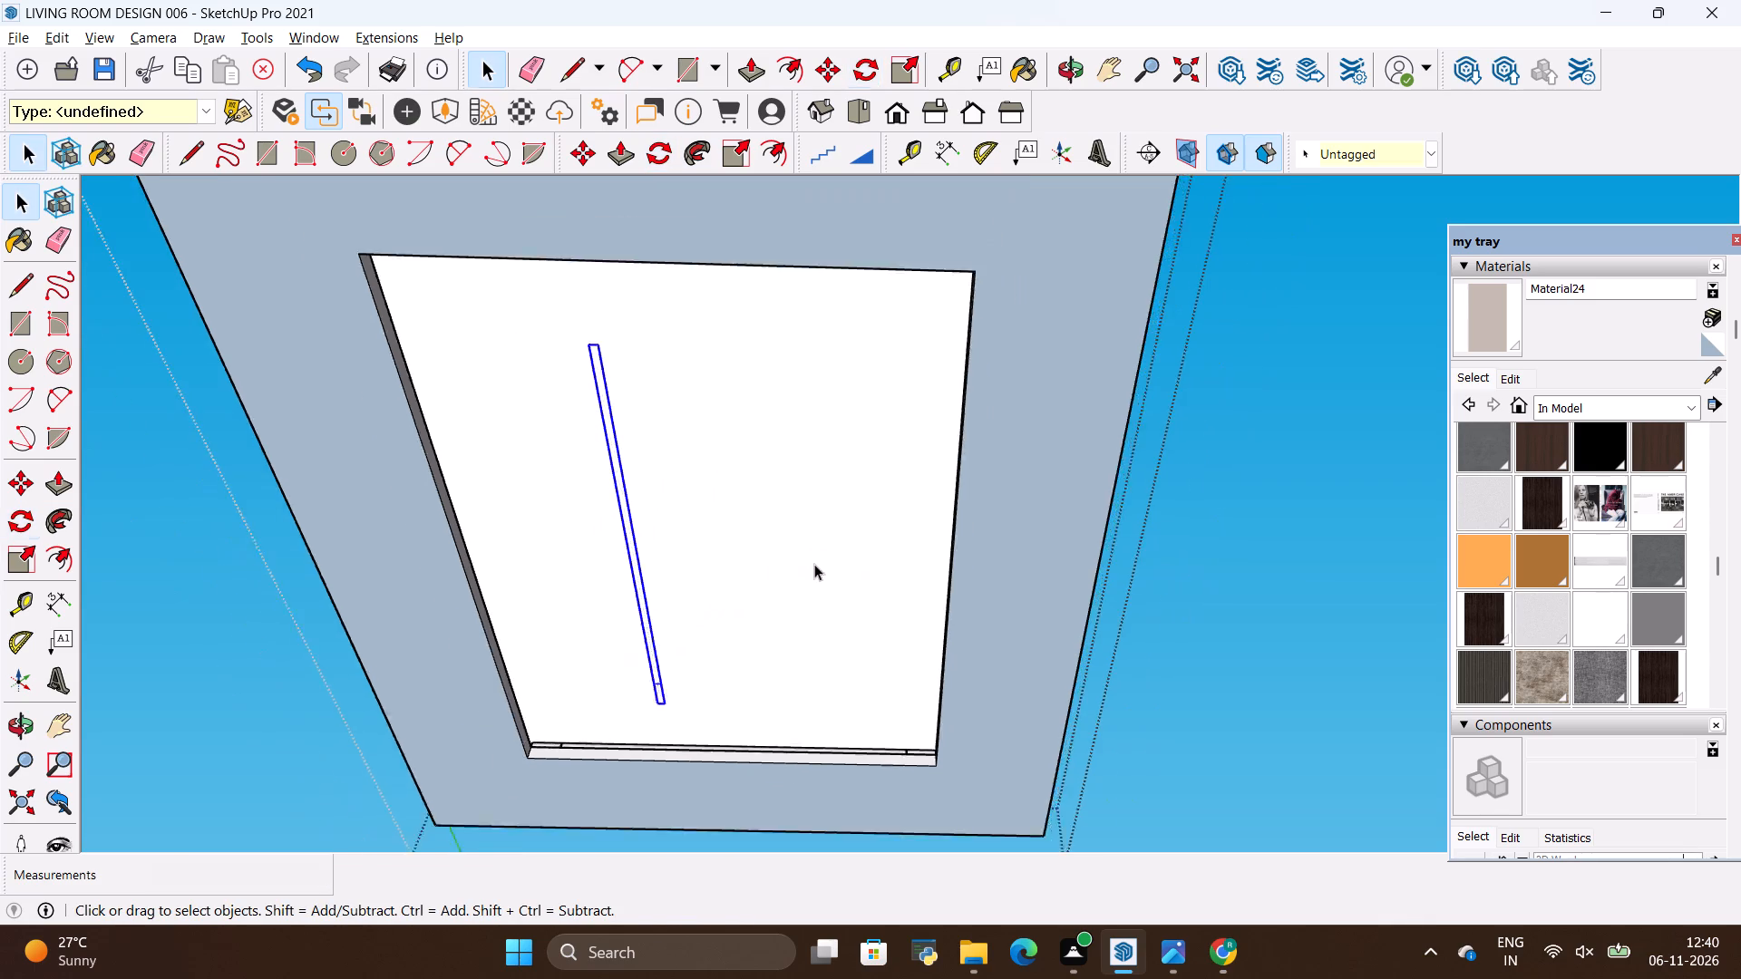
Move the rotated light group into the cove groove along the recess's long edge, aligning its end with the groove corner.
scroll(814, 564, "down", 2)
scroll(491, 491, "up", 3)
scroll(599, 489, "up", 1)
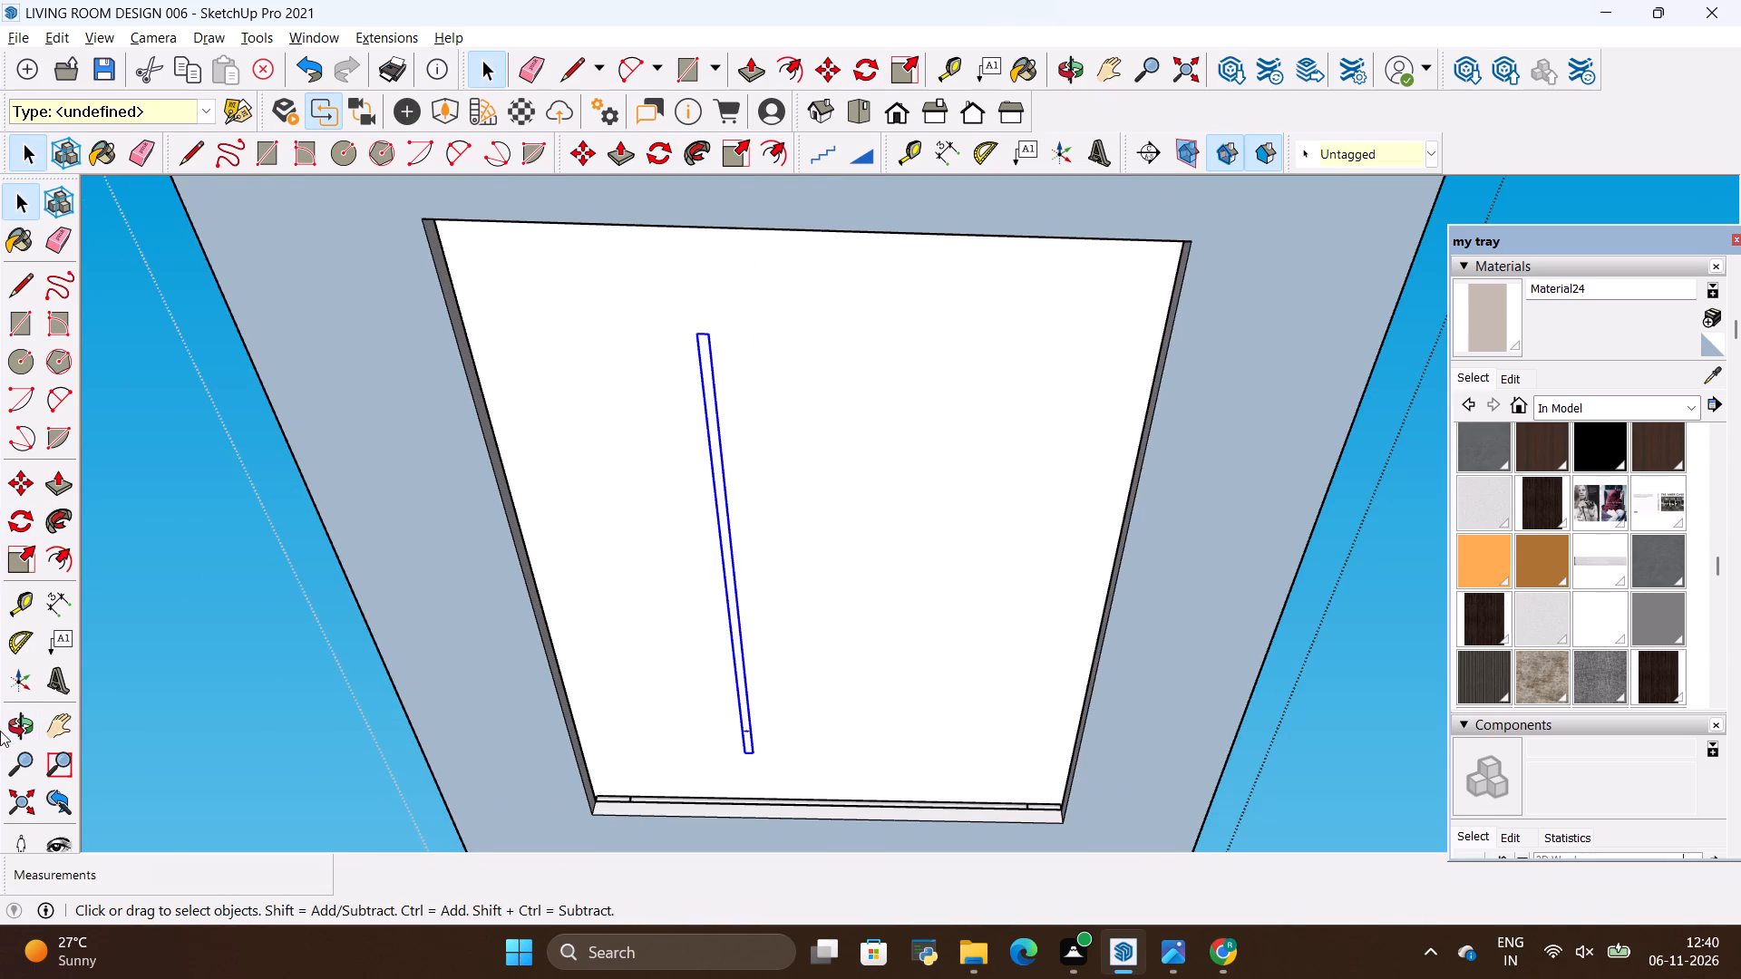
left_click(15, 726)
left_click_drag(960, 548, 339, 682)
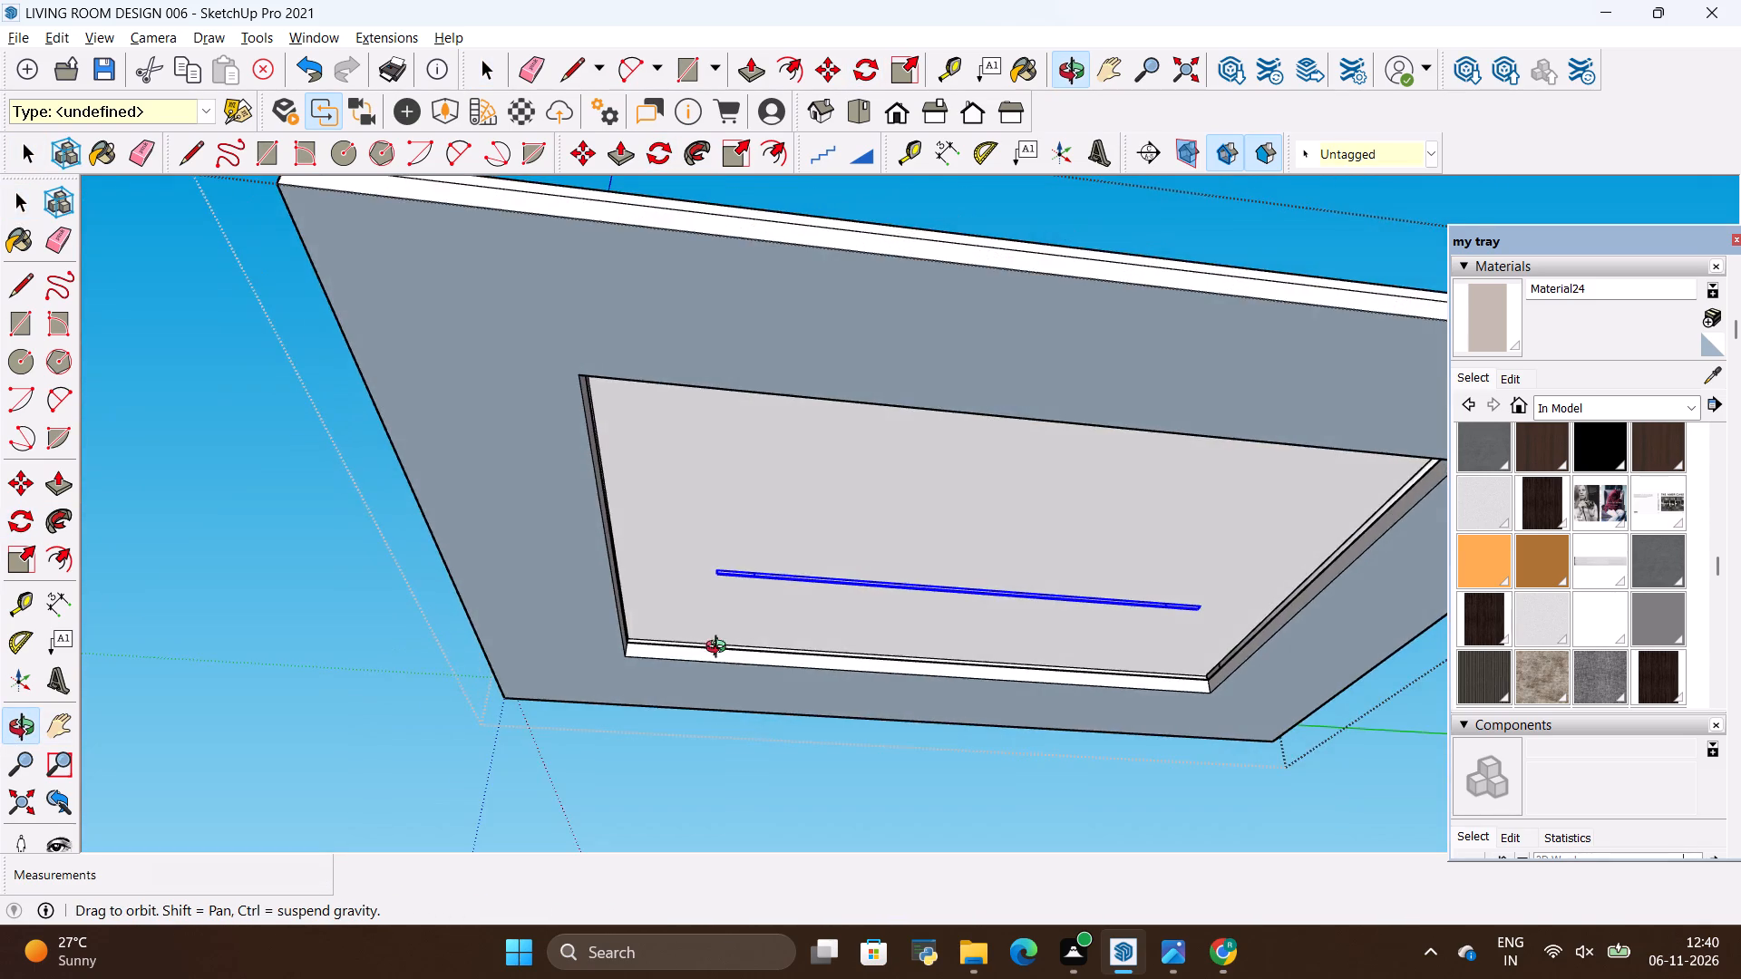
left_click_drag(798, 625, 643, 690)
scroll(711, 674, "up", 10)
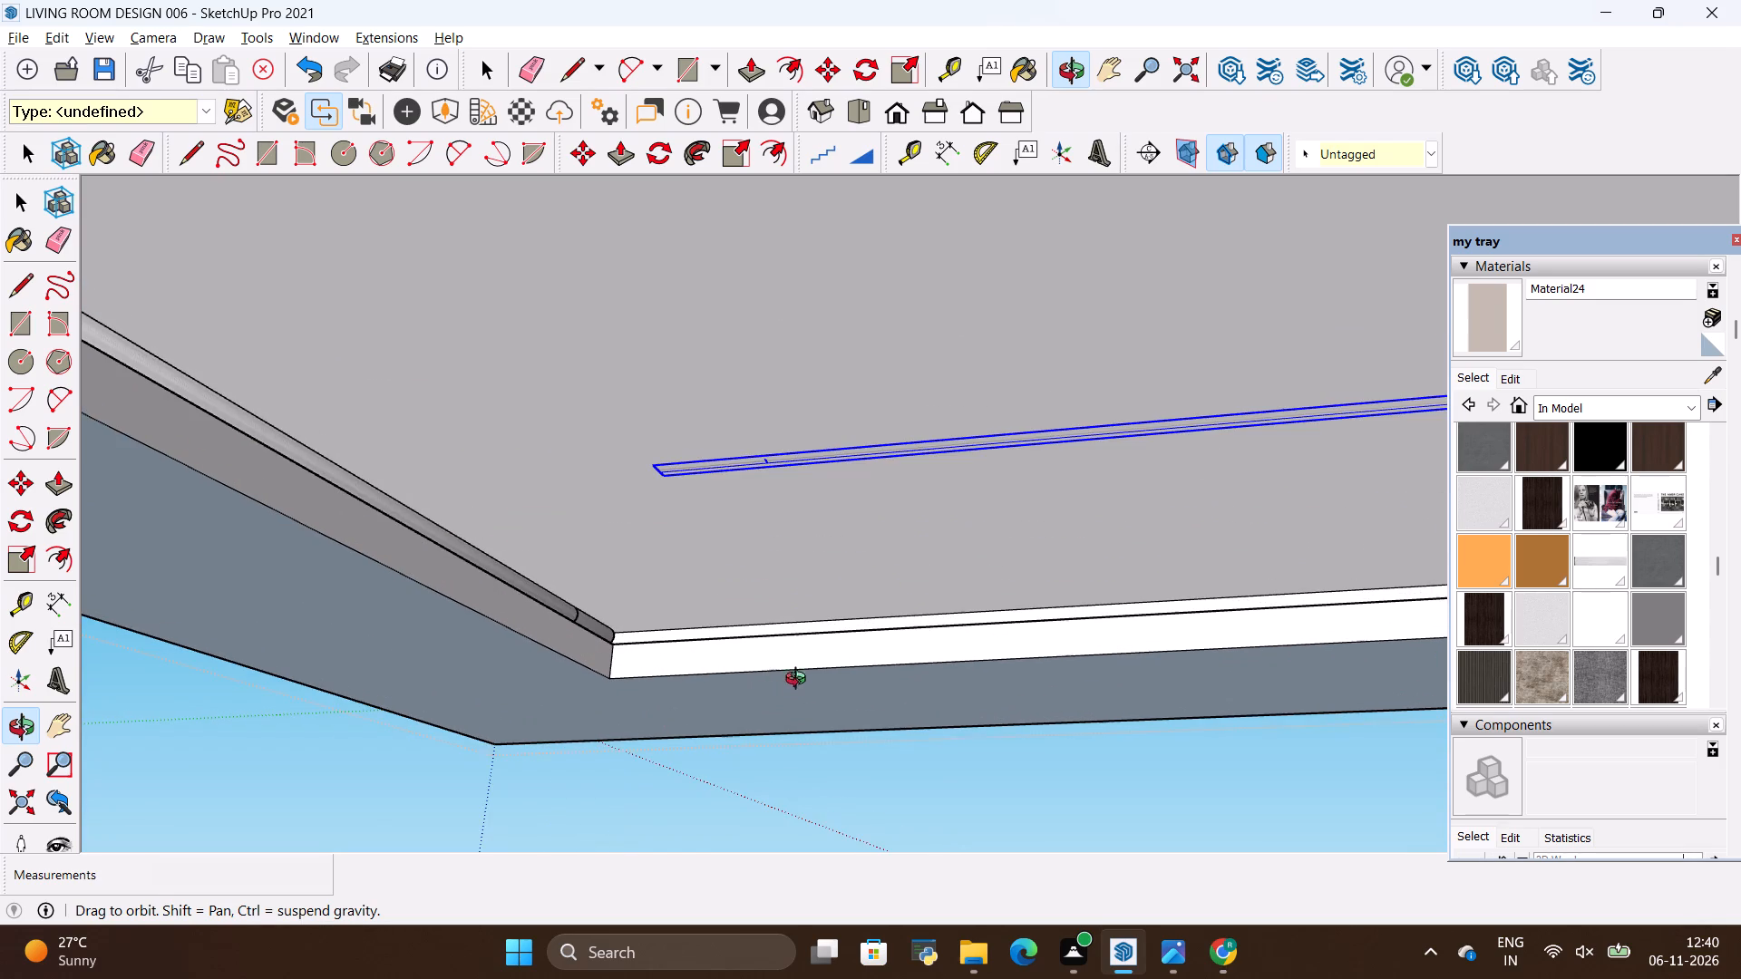
left_click_drag(766, 669, 802, 660)
key("space")
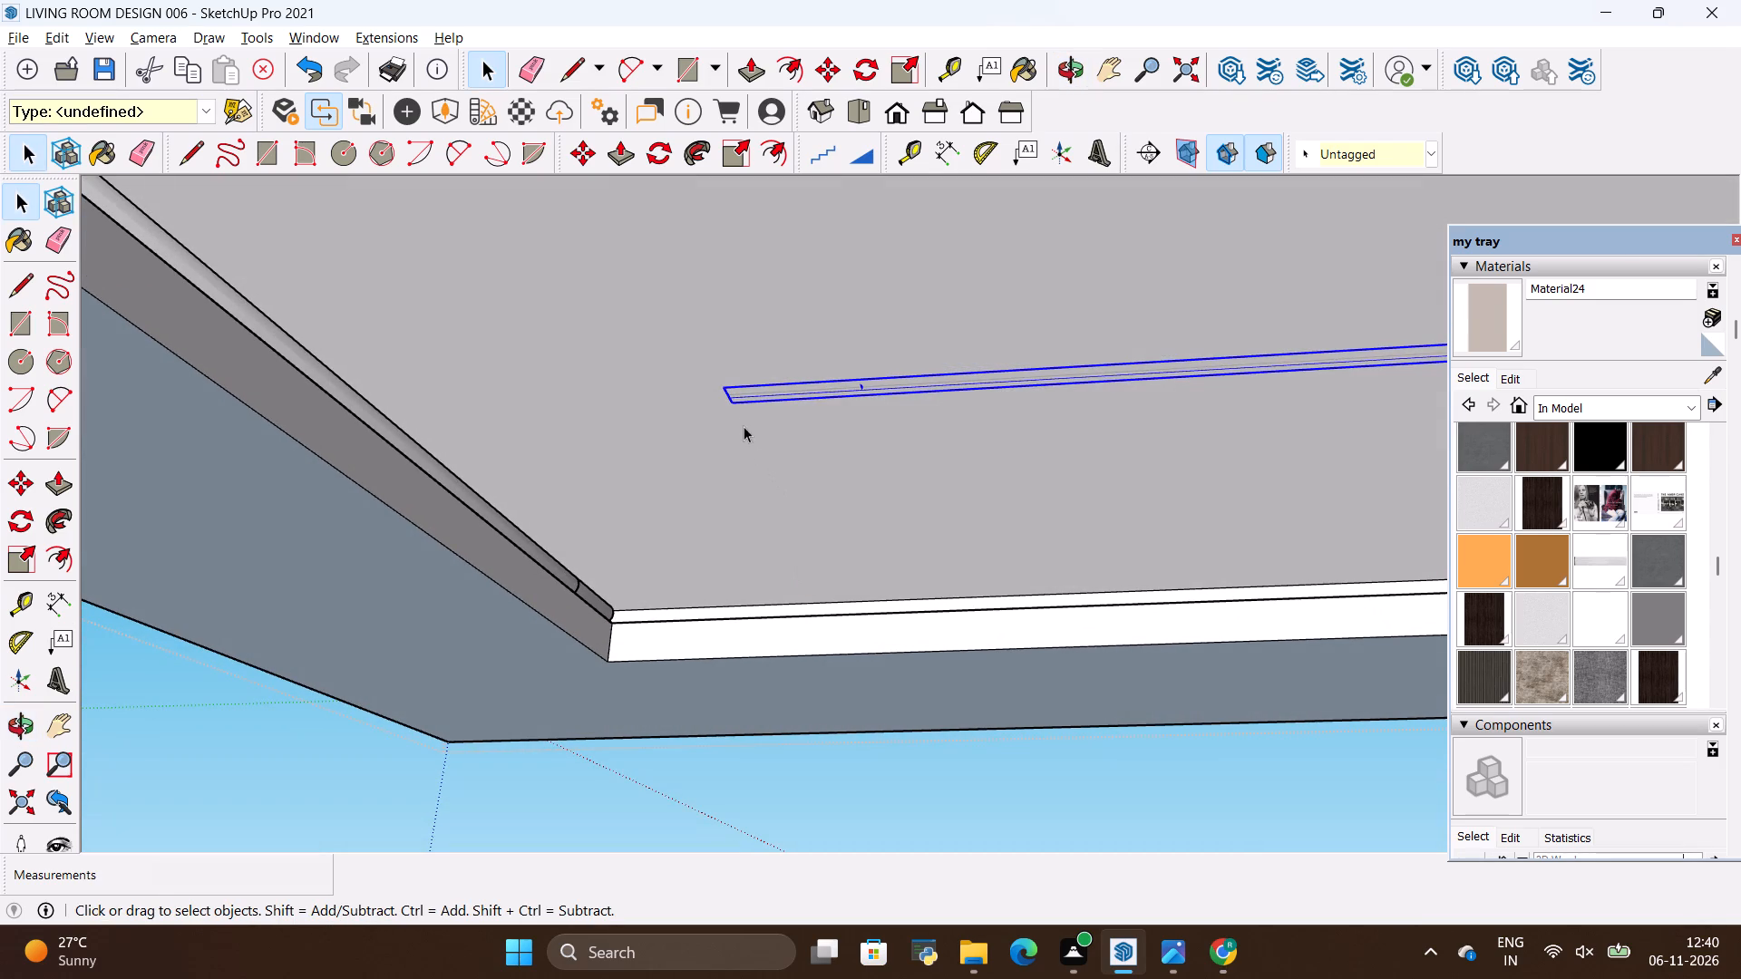
key("m")
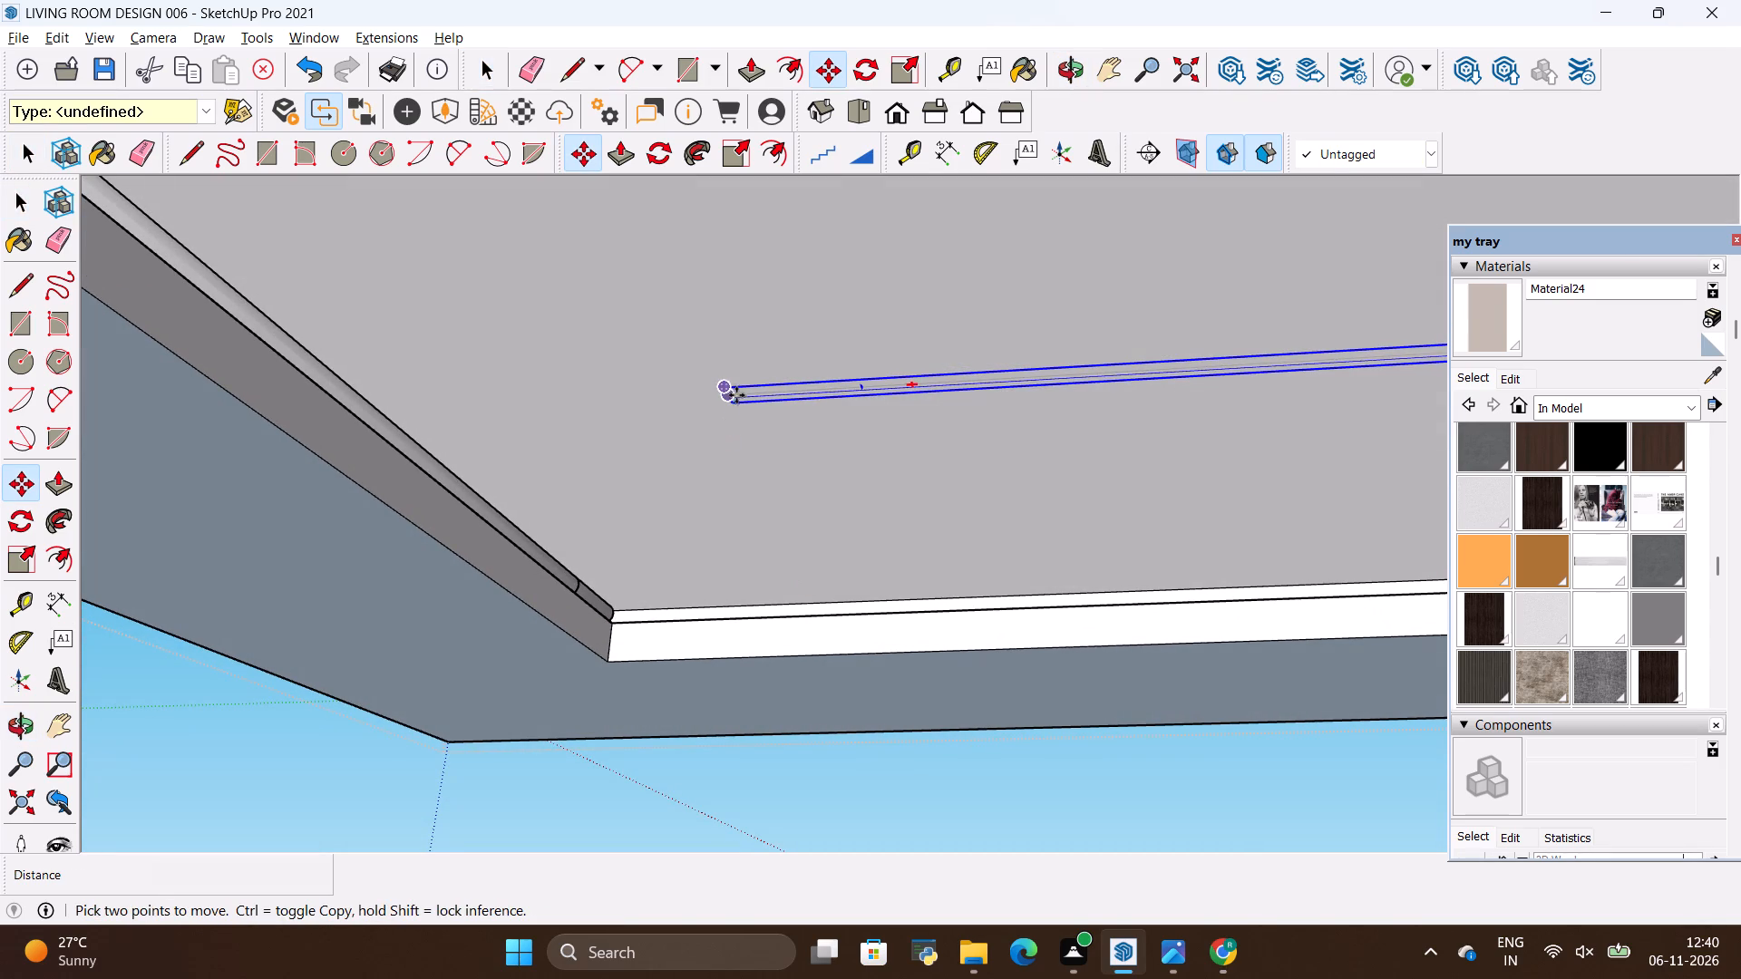
left_click(723, 388)
scroll(614, 635, "up", 7)
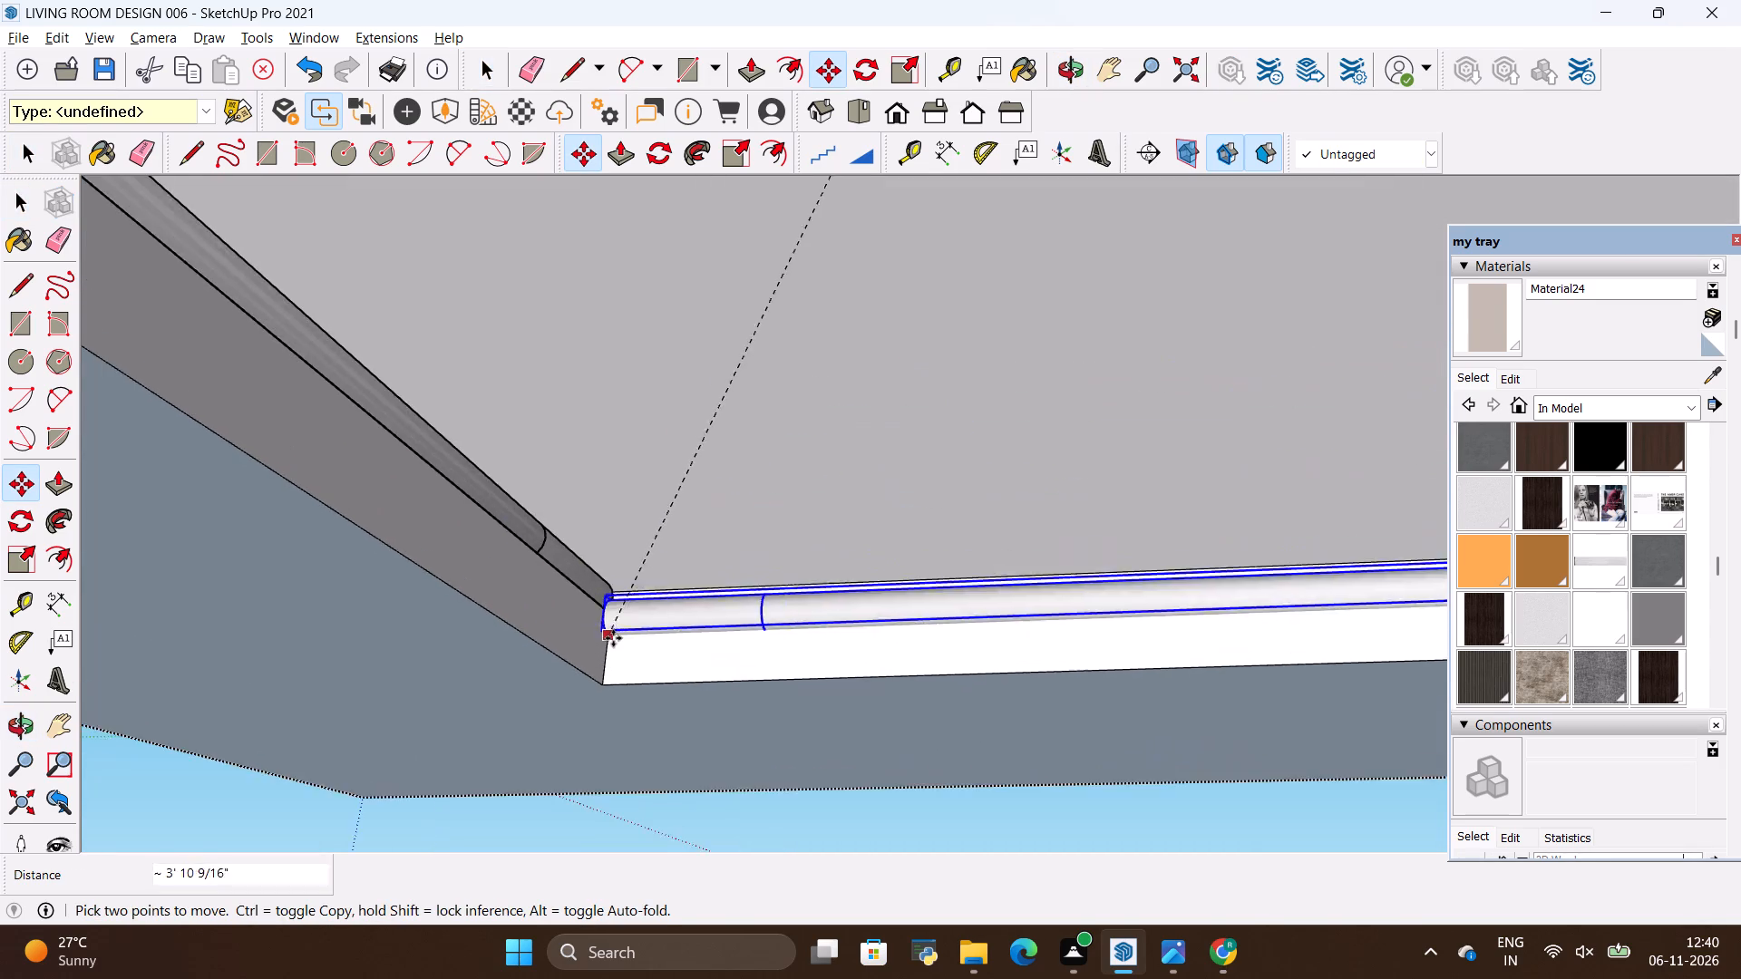
scroll(613, 638, "up", 8)
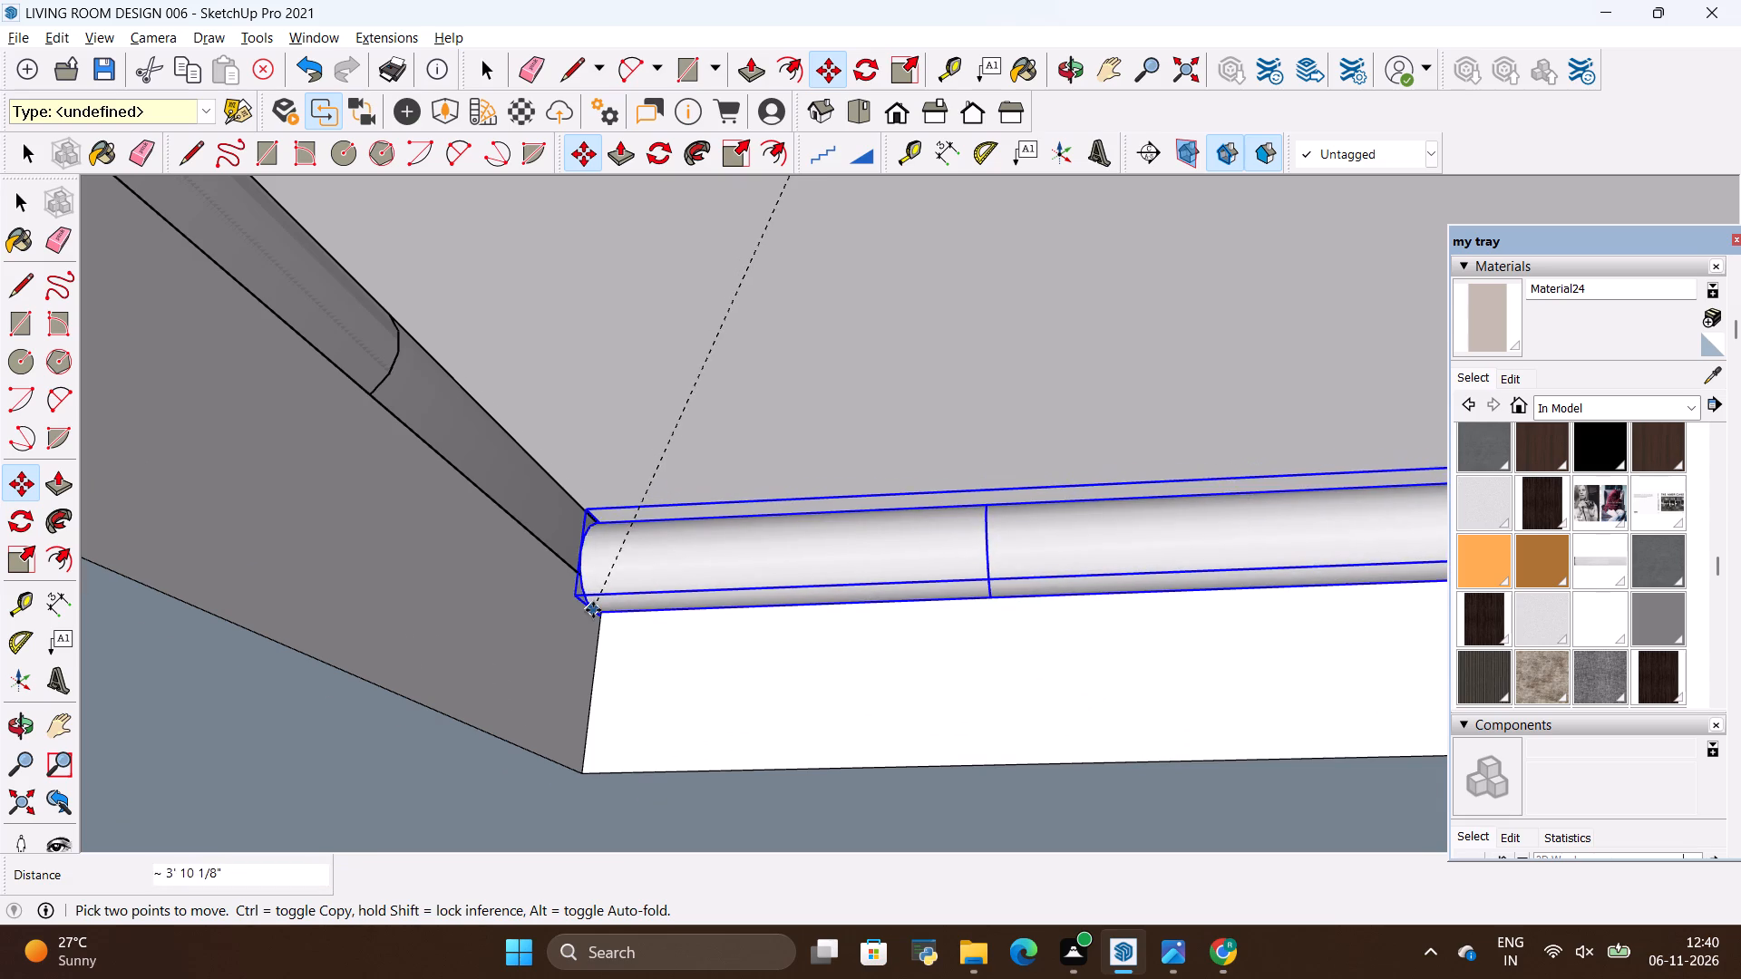
scroll(593, 610, "up", 7)
left_click(617, 609)
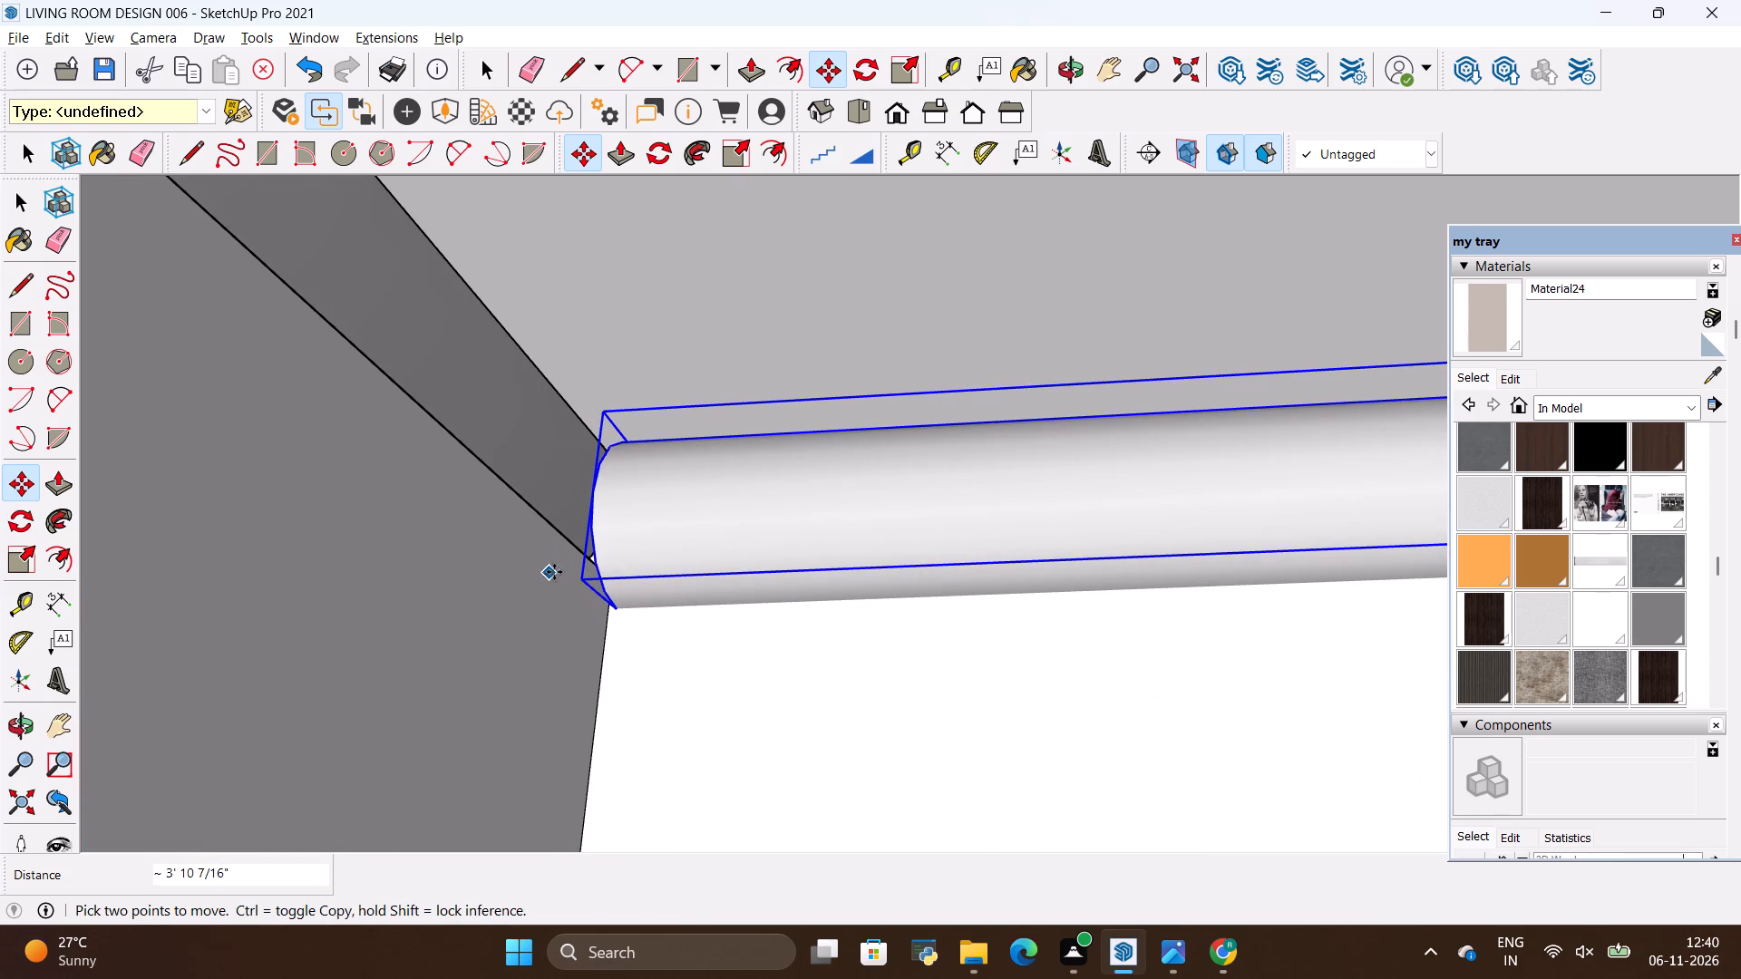
left_click(582, 583)
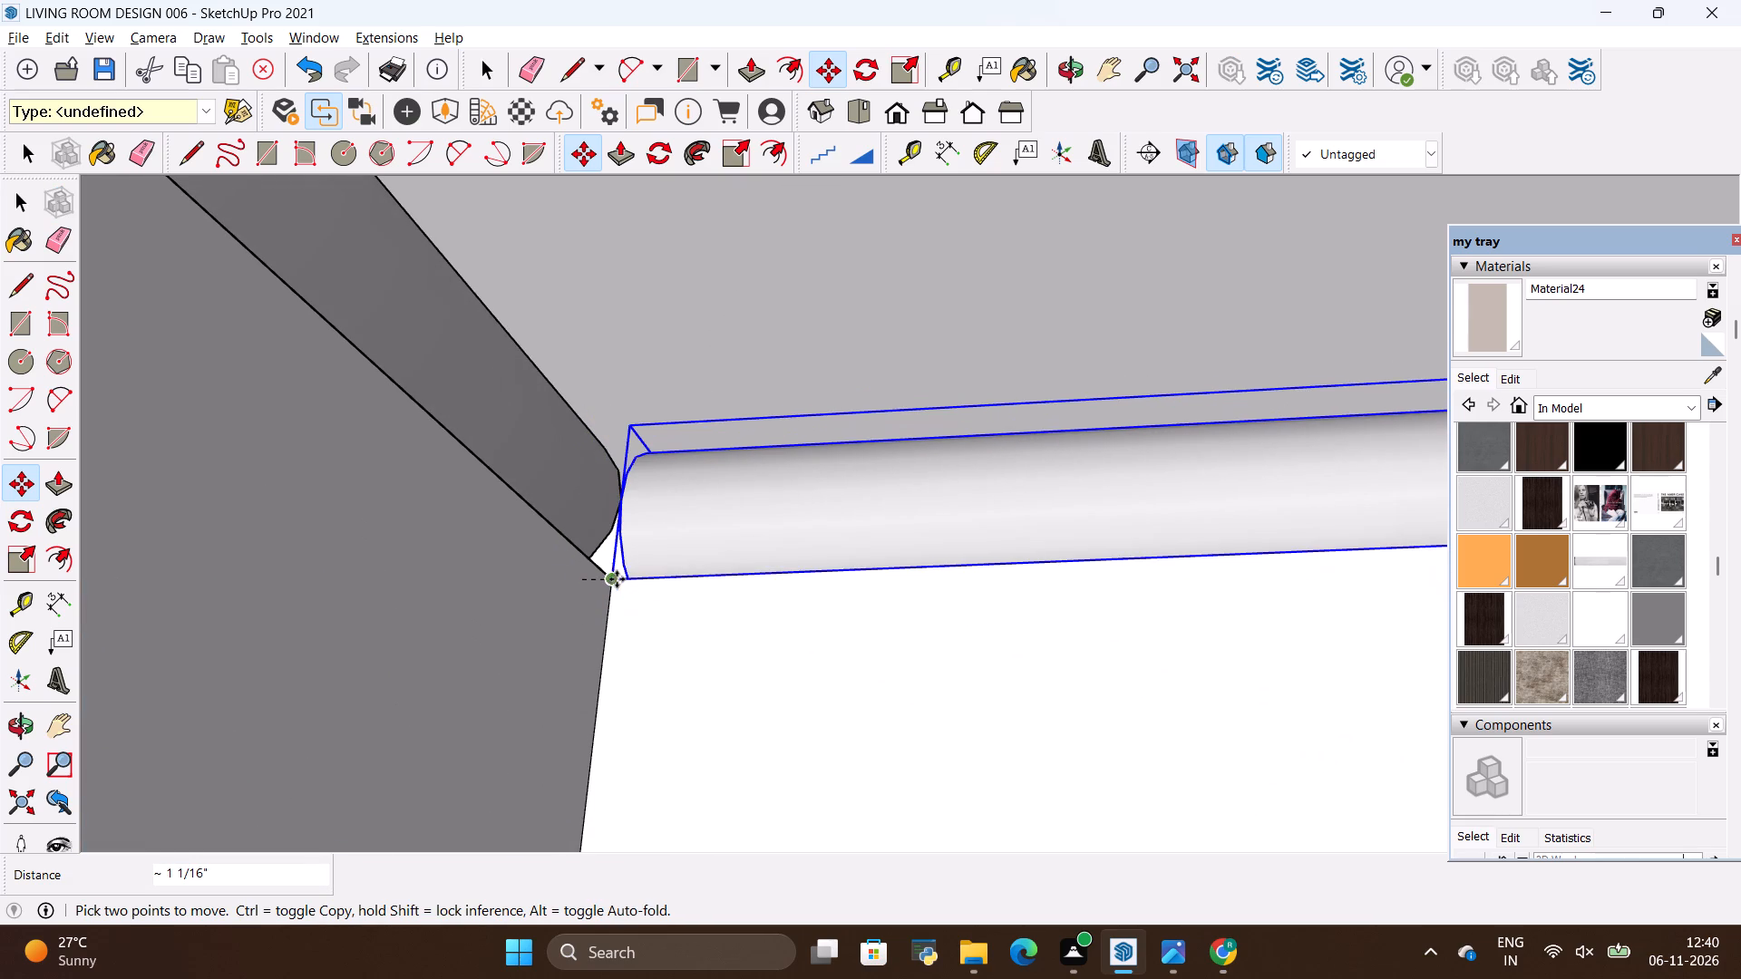
left_click(617, 579)
scroll(549, 590, "down", 20)
scroll(549, 590, "down", 8)
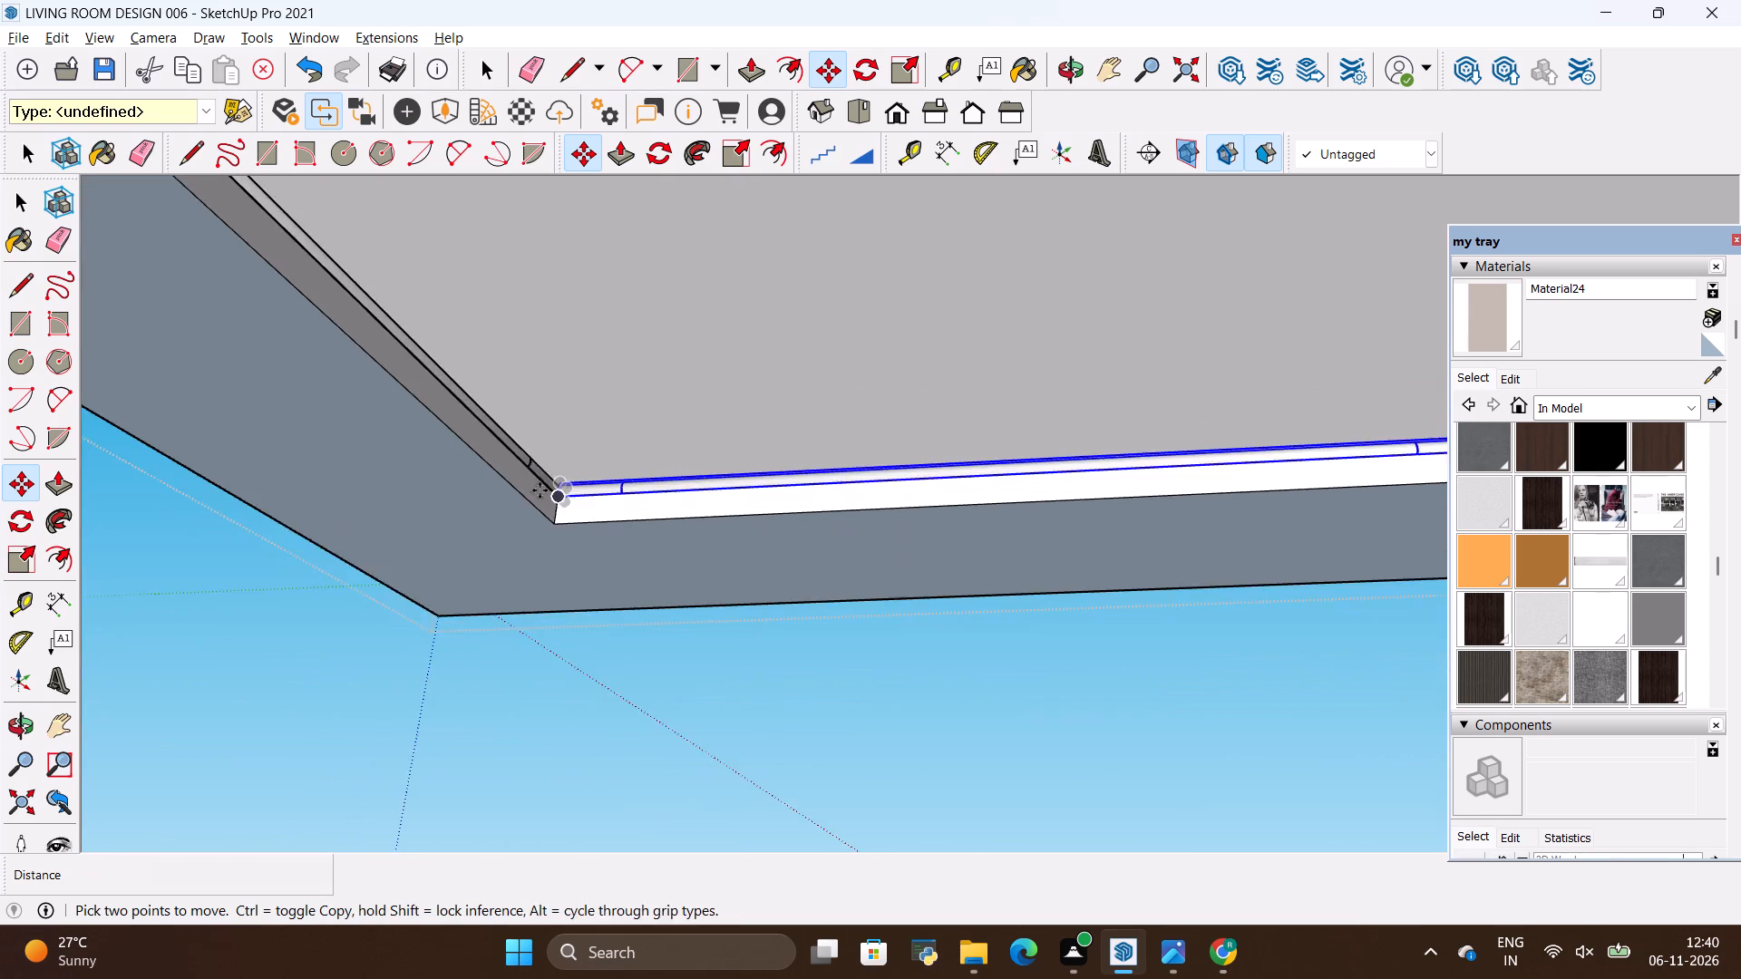
scroll(540, 490, "down", 13)
scroll(882, 421, "up", 7)
scroll(995, 486, "down", 3)
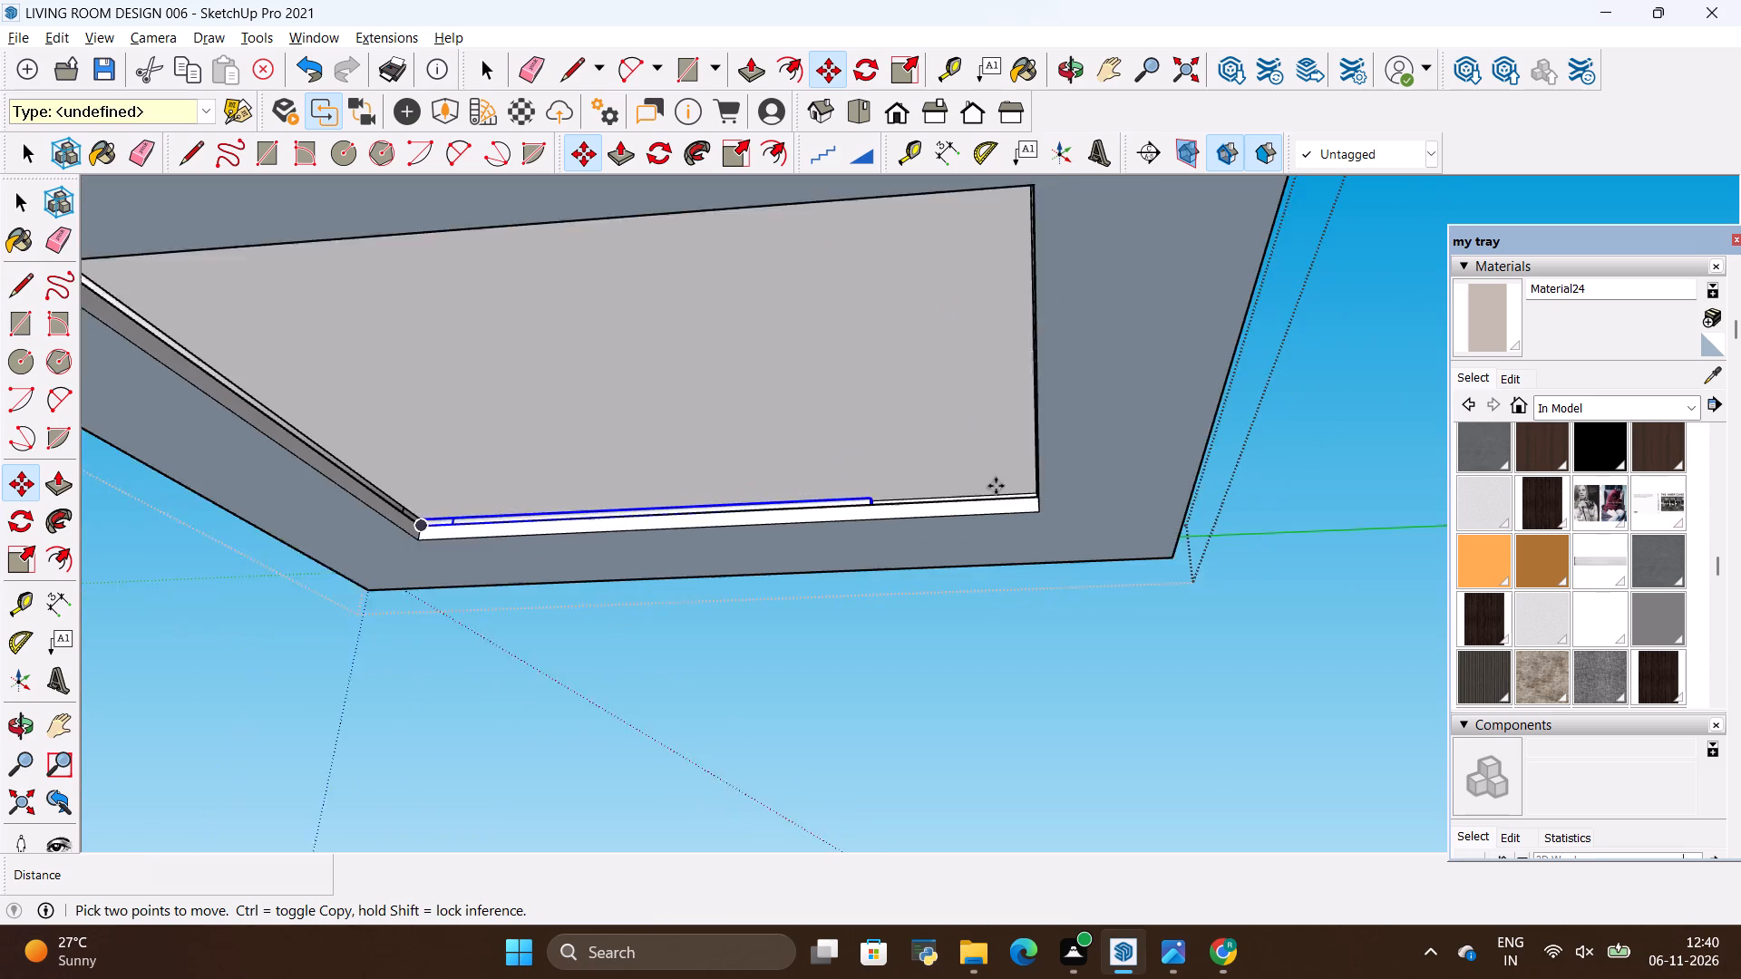
Copy the light group 3' 6" along the long-edge groove so that its end meets the groove's far corner.
scroll(996, 486, "down", 1)
scroll(875, 422, "up", 8)
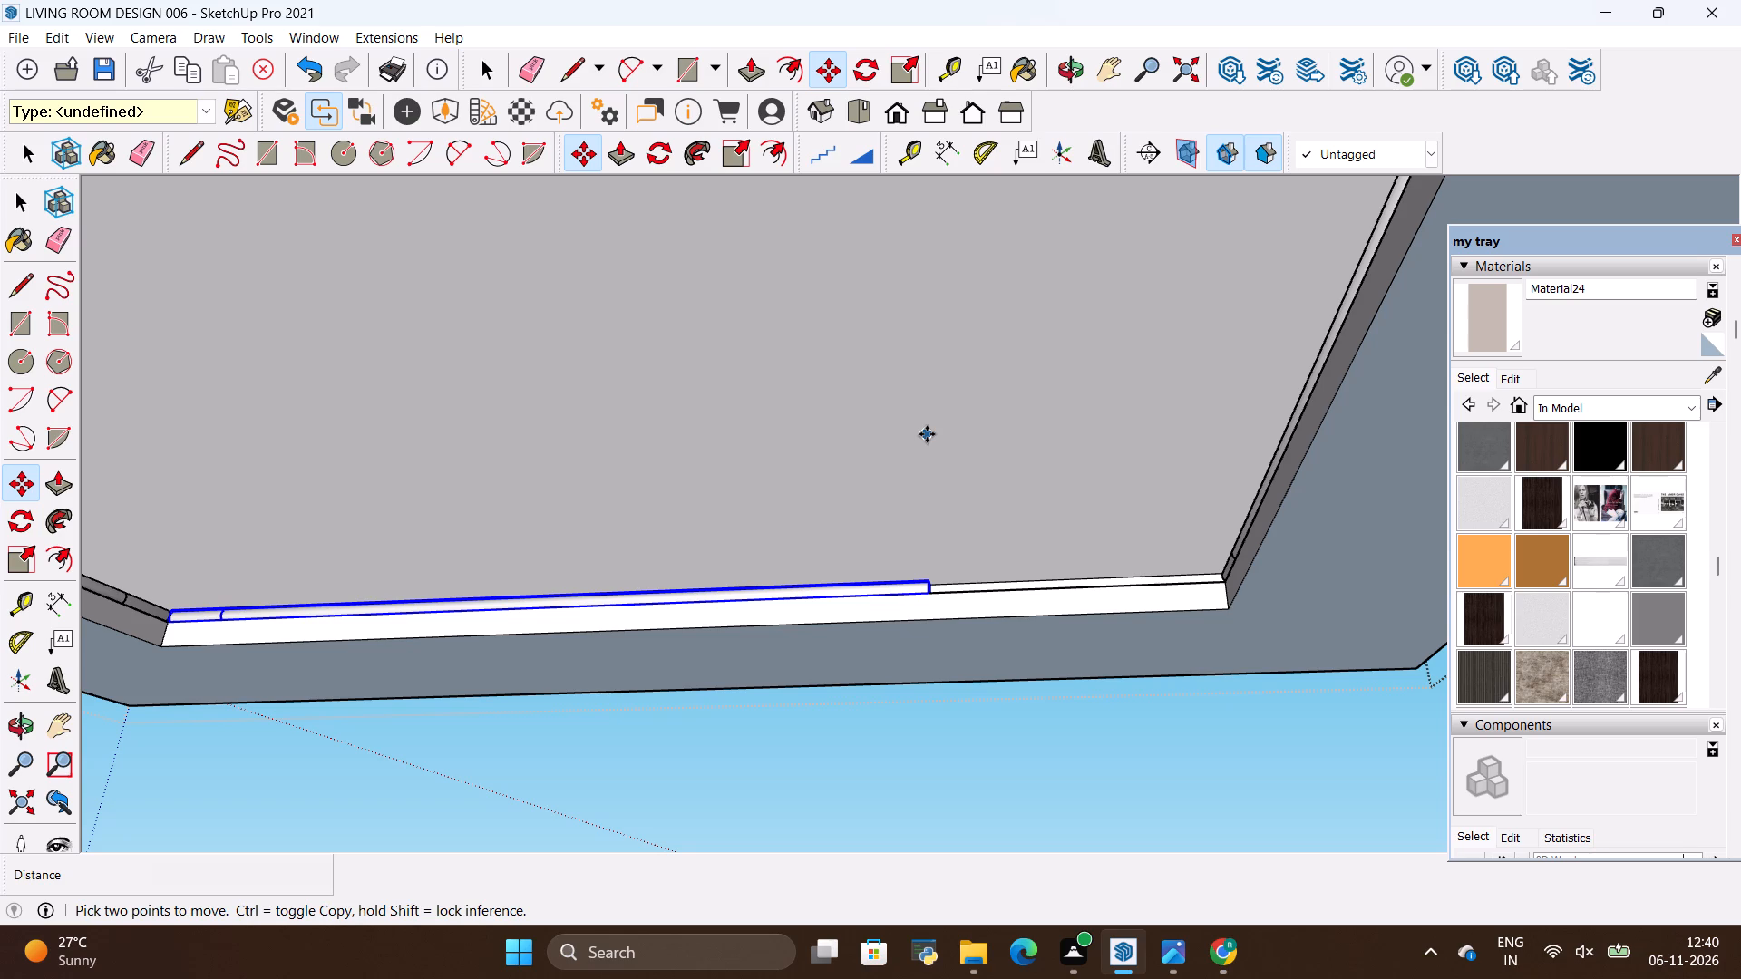
scroll(1065, 433, "down", 3)
scroll(744, 578, "up", 4)
key("space")
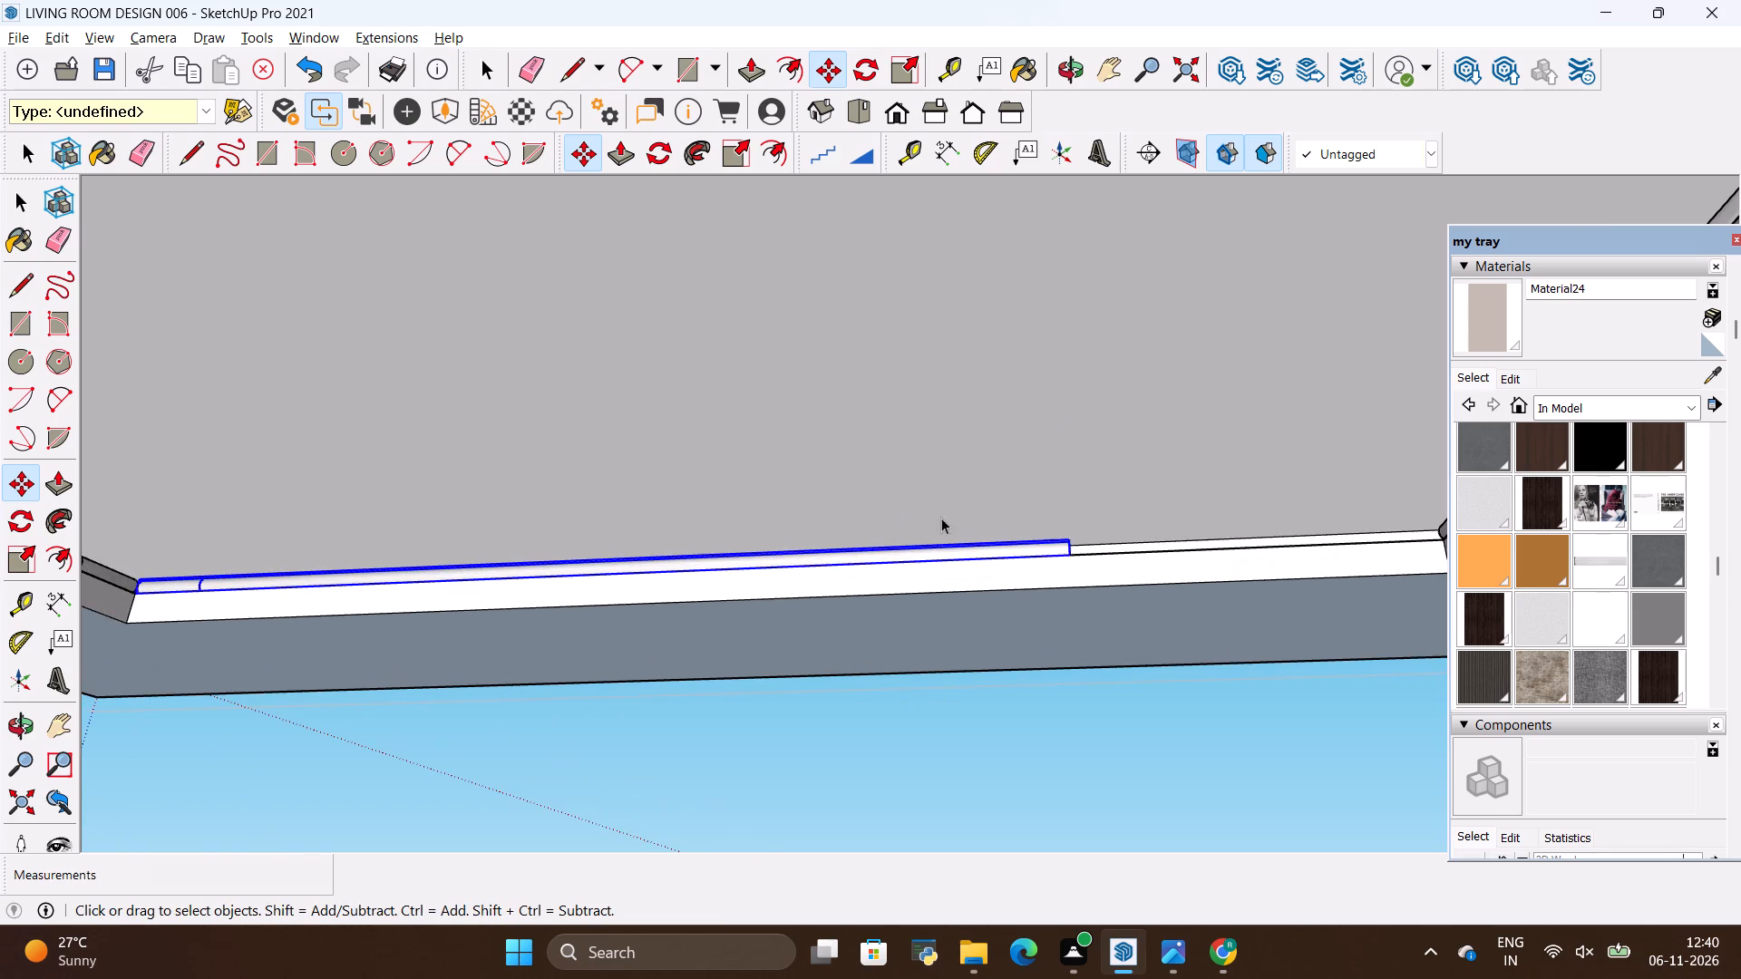
scroll(1081, 510, "up", 8)
key("m")
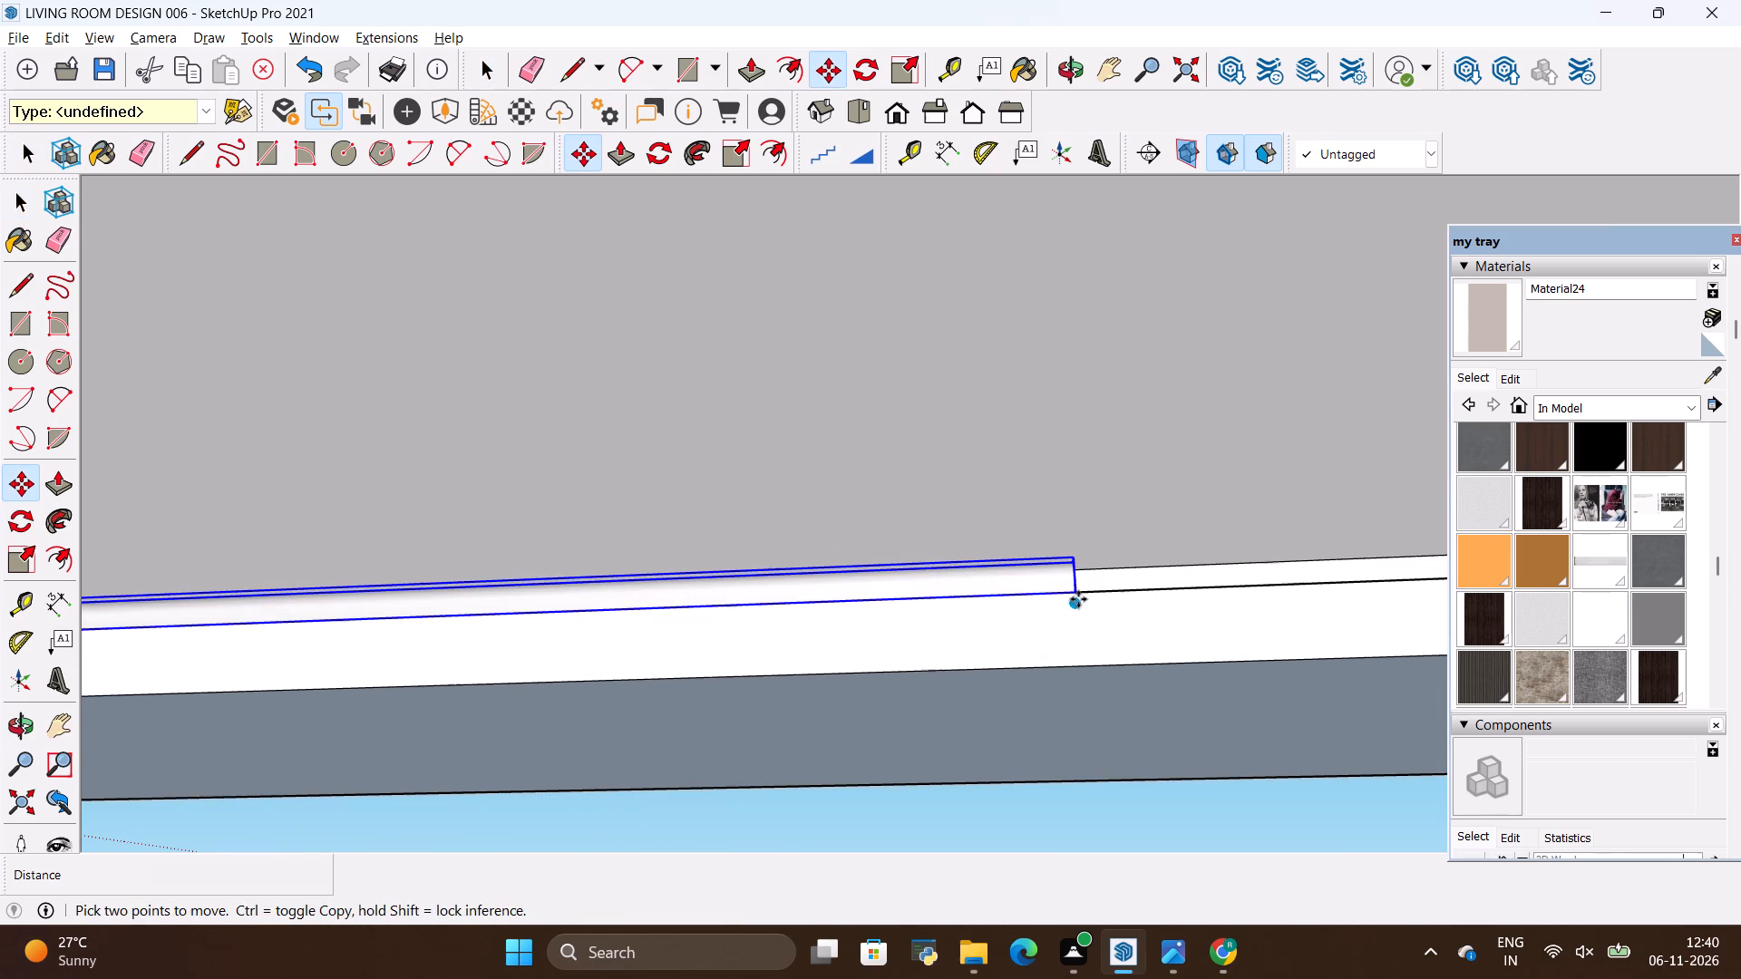
left_click(1076, 595, "ctrl")
scroll(1007, 604, "down", 9)
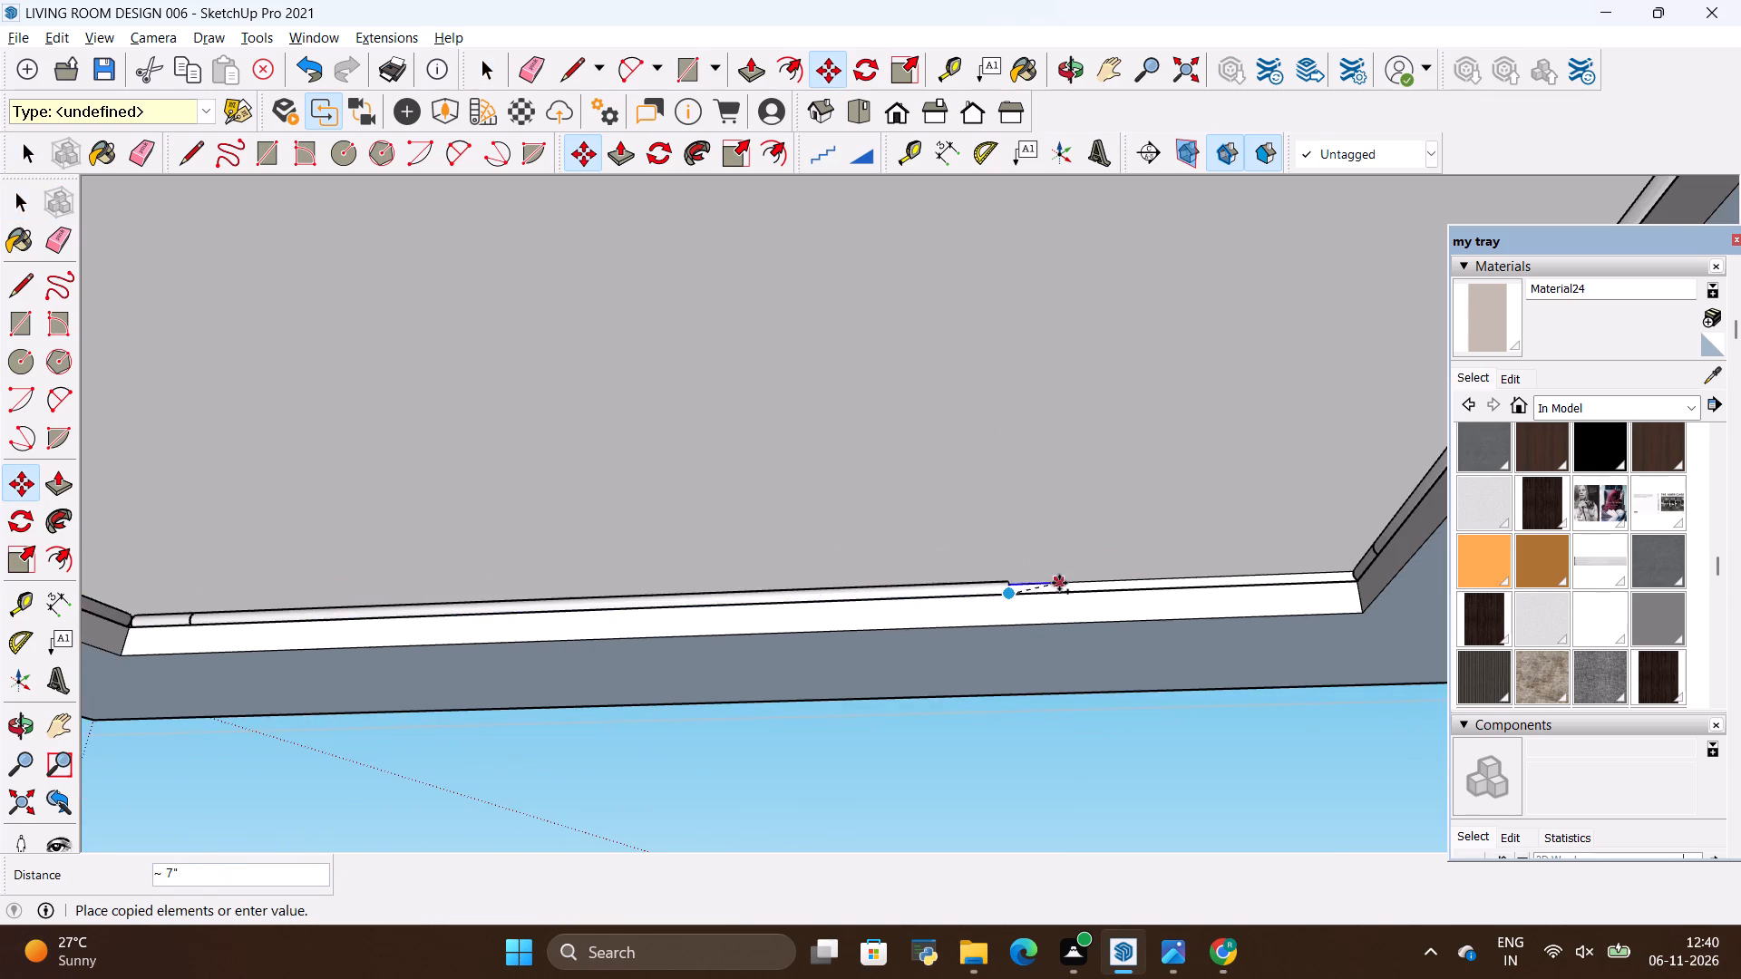
scroll(1279, 594, "up", 7)
left_click(1407, 564)
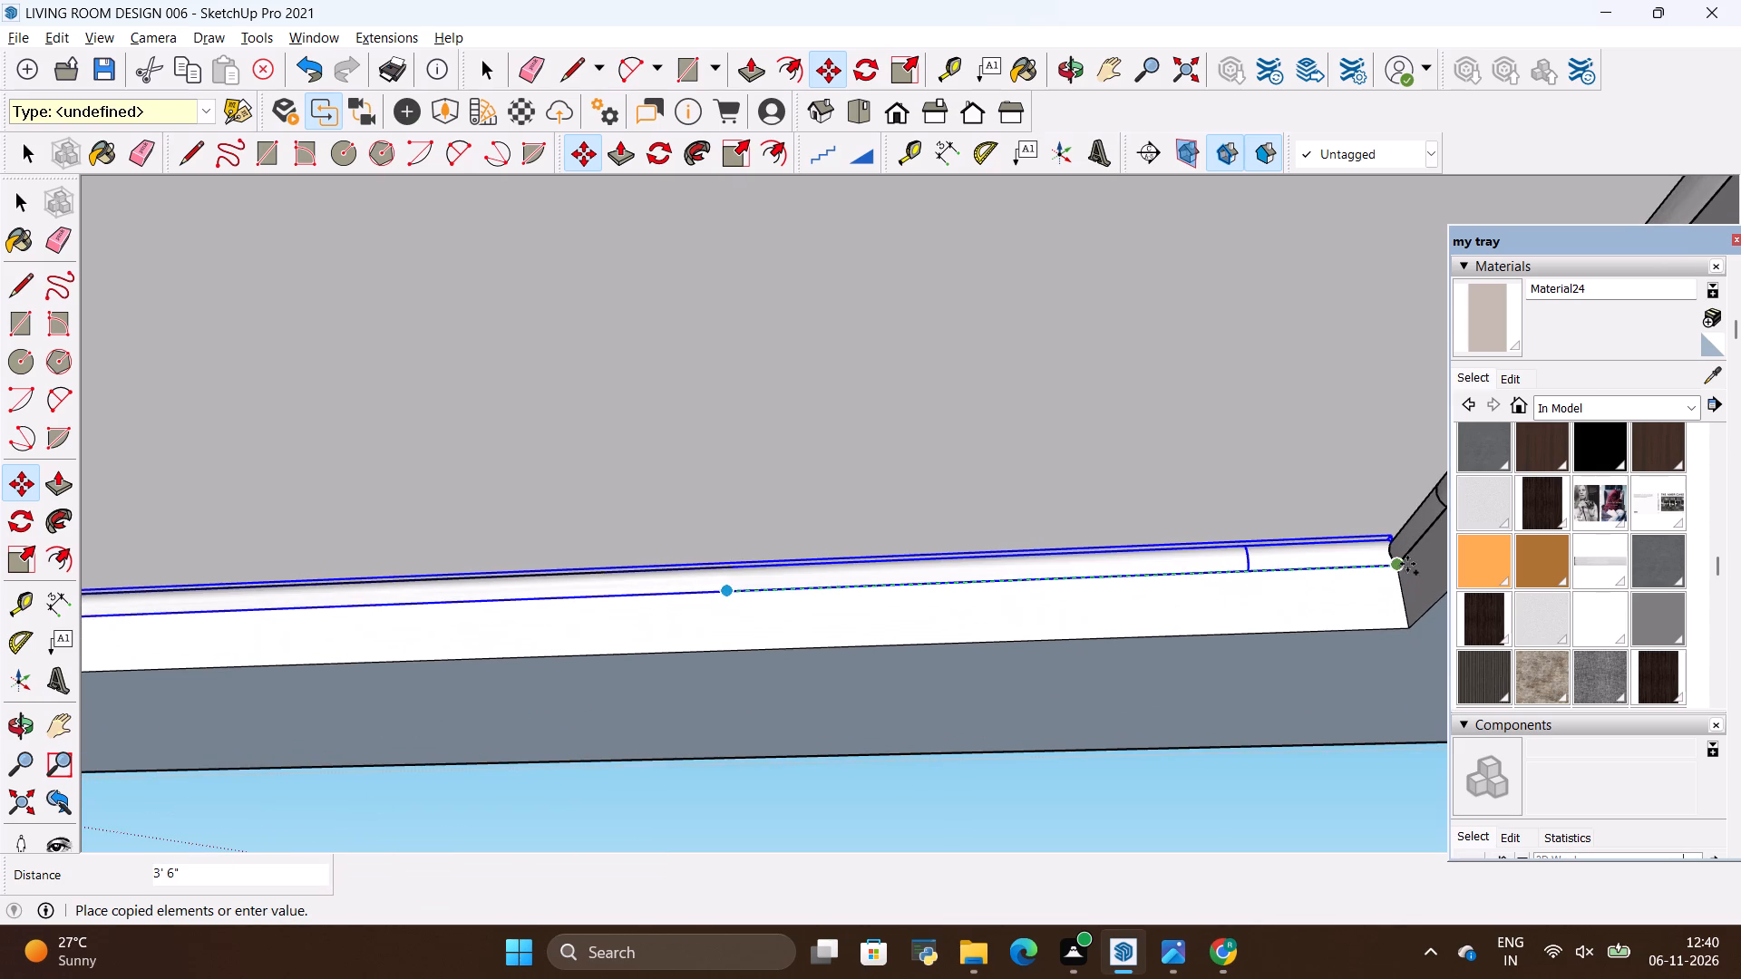
Select both light groups in the long-edge groove and combine them into one group.
scroll(1052, 629, "down", 11)
scroll(323, 637, "up", 7)
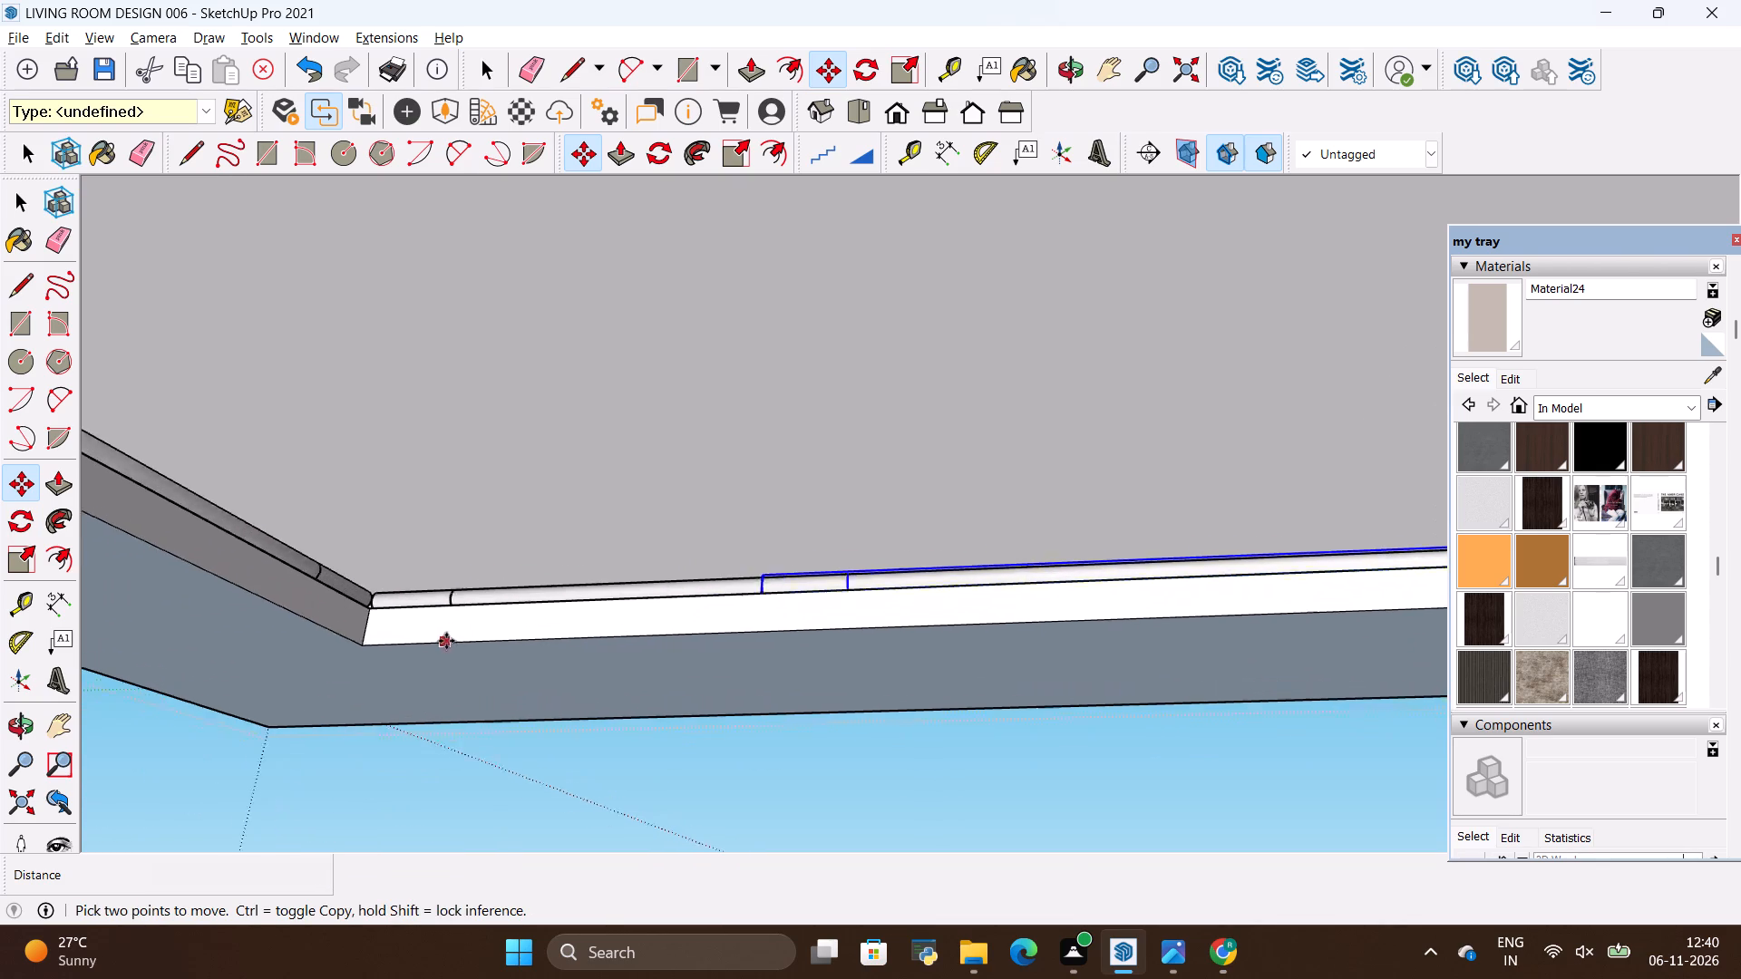
key("space")
left_click(601, 588, "ctrl")
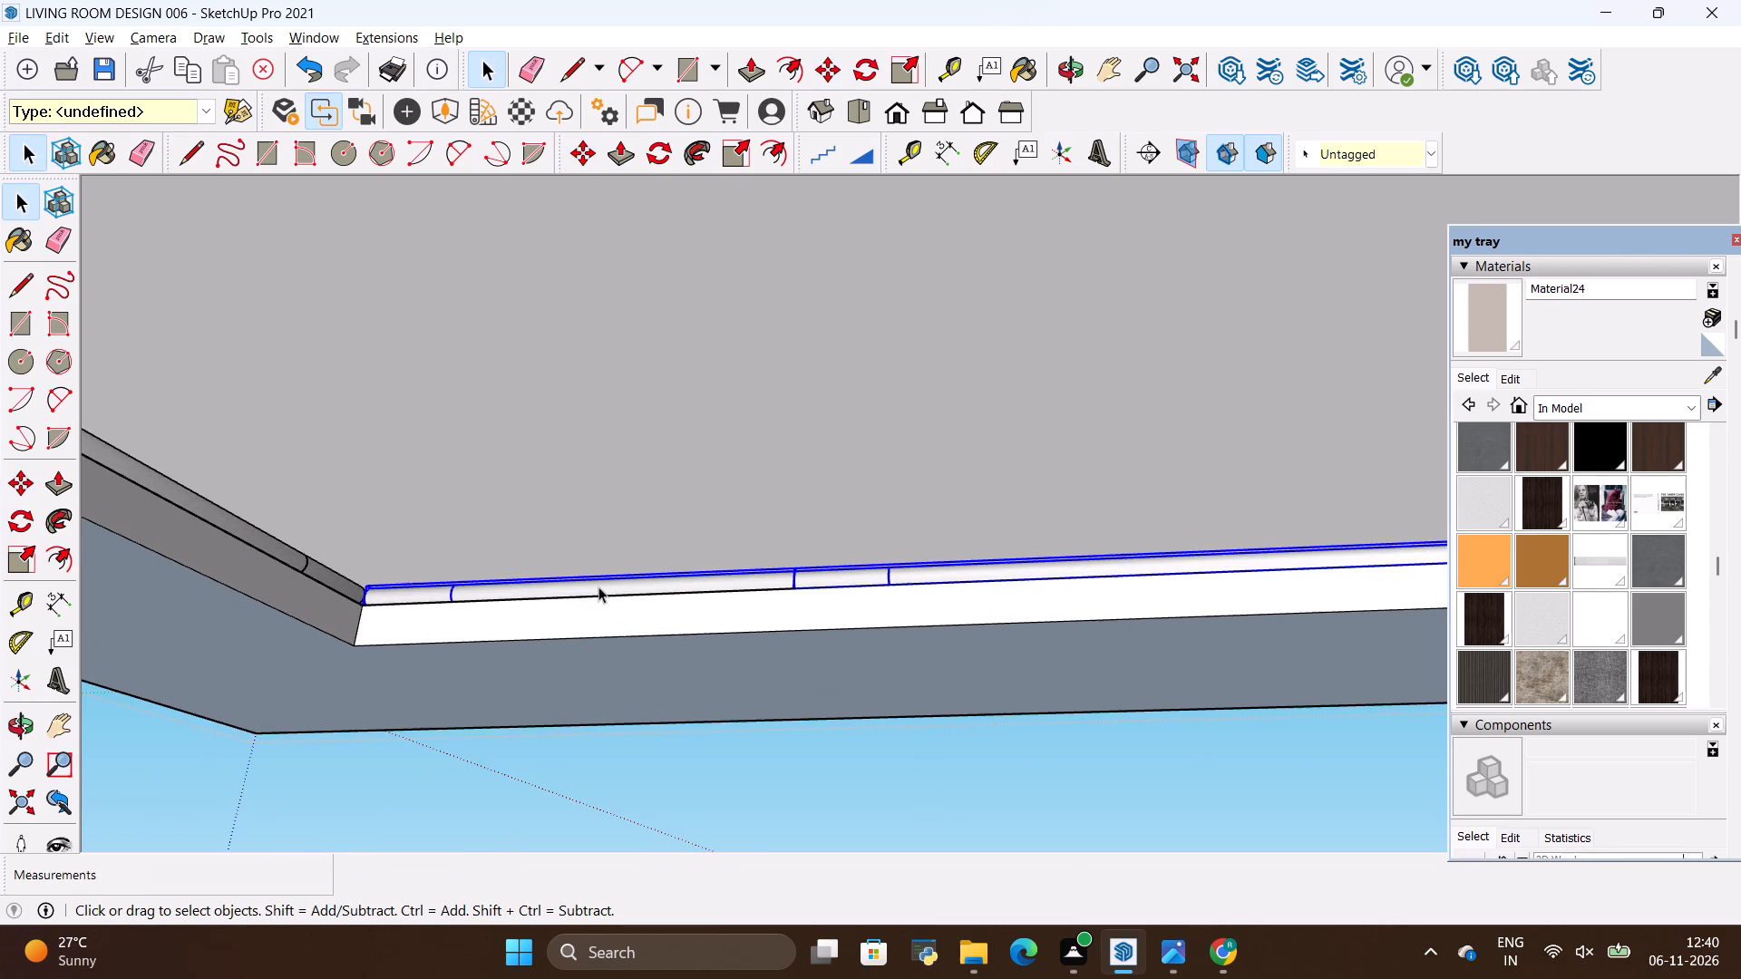
right_click(598, 586)
left_click(647, 456)
Copy the combined light group about 10' 1 1/4" across the recess into the groove along the opposite long edge.
scroll(623, 606, "down", 4)
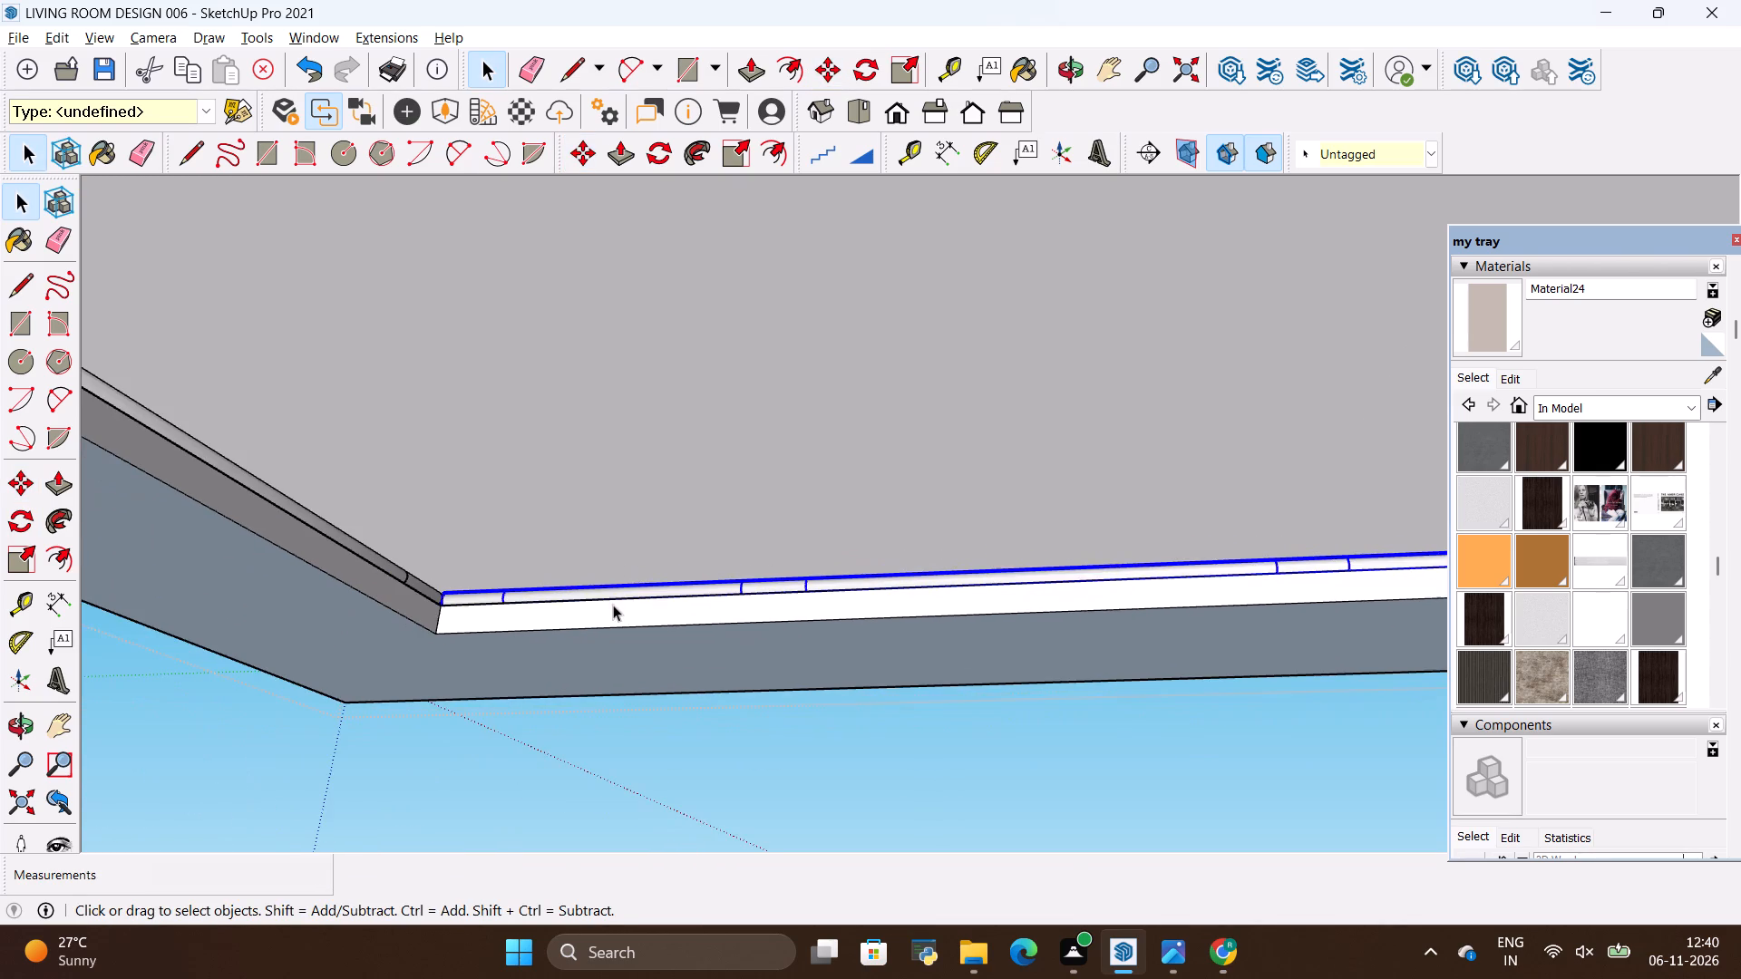
scroll(442, 606, "up", 4)
key("m")
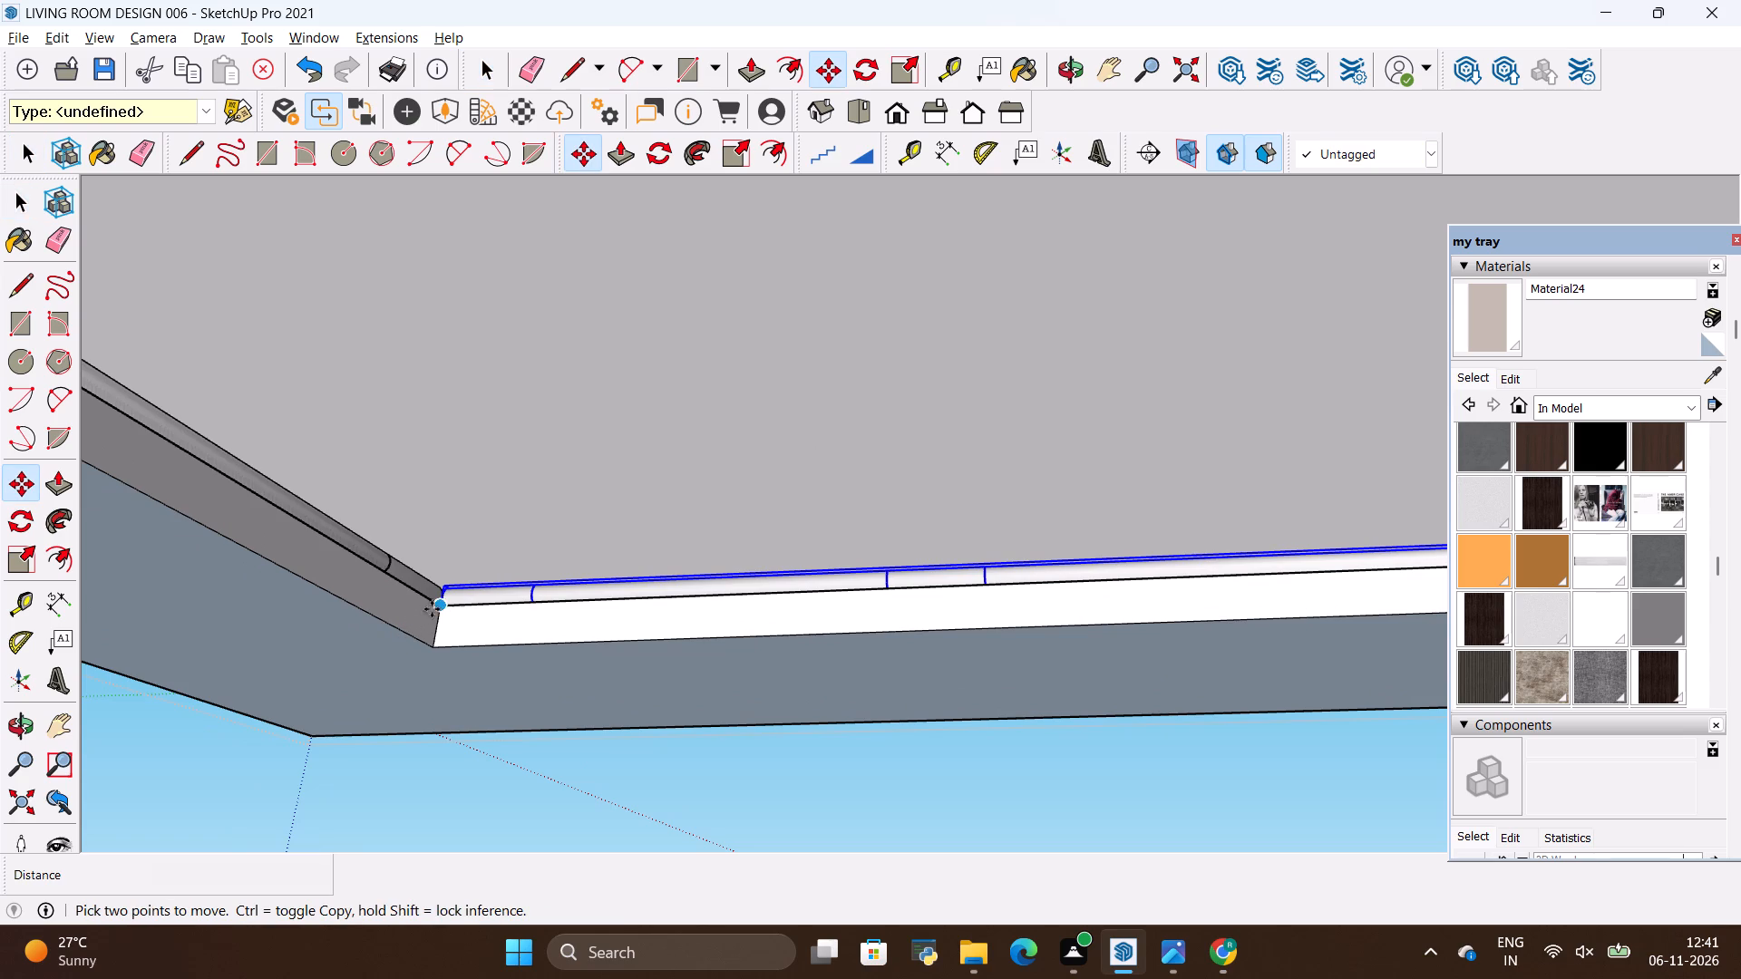
left_click(444, 611, "ctrl")
scroll(411, 697, "down", 10)
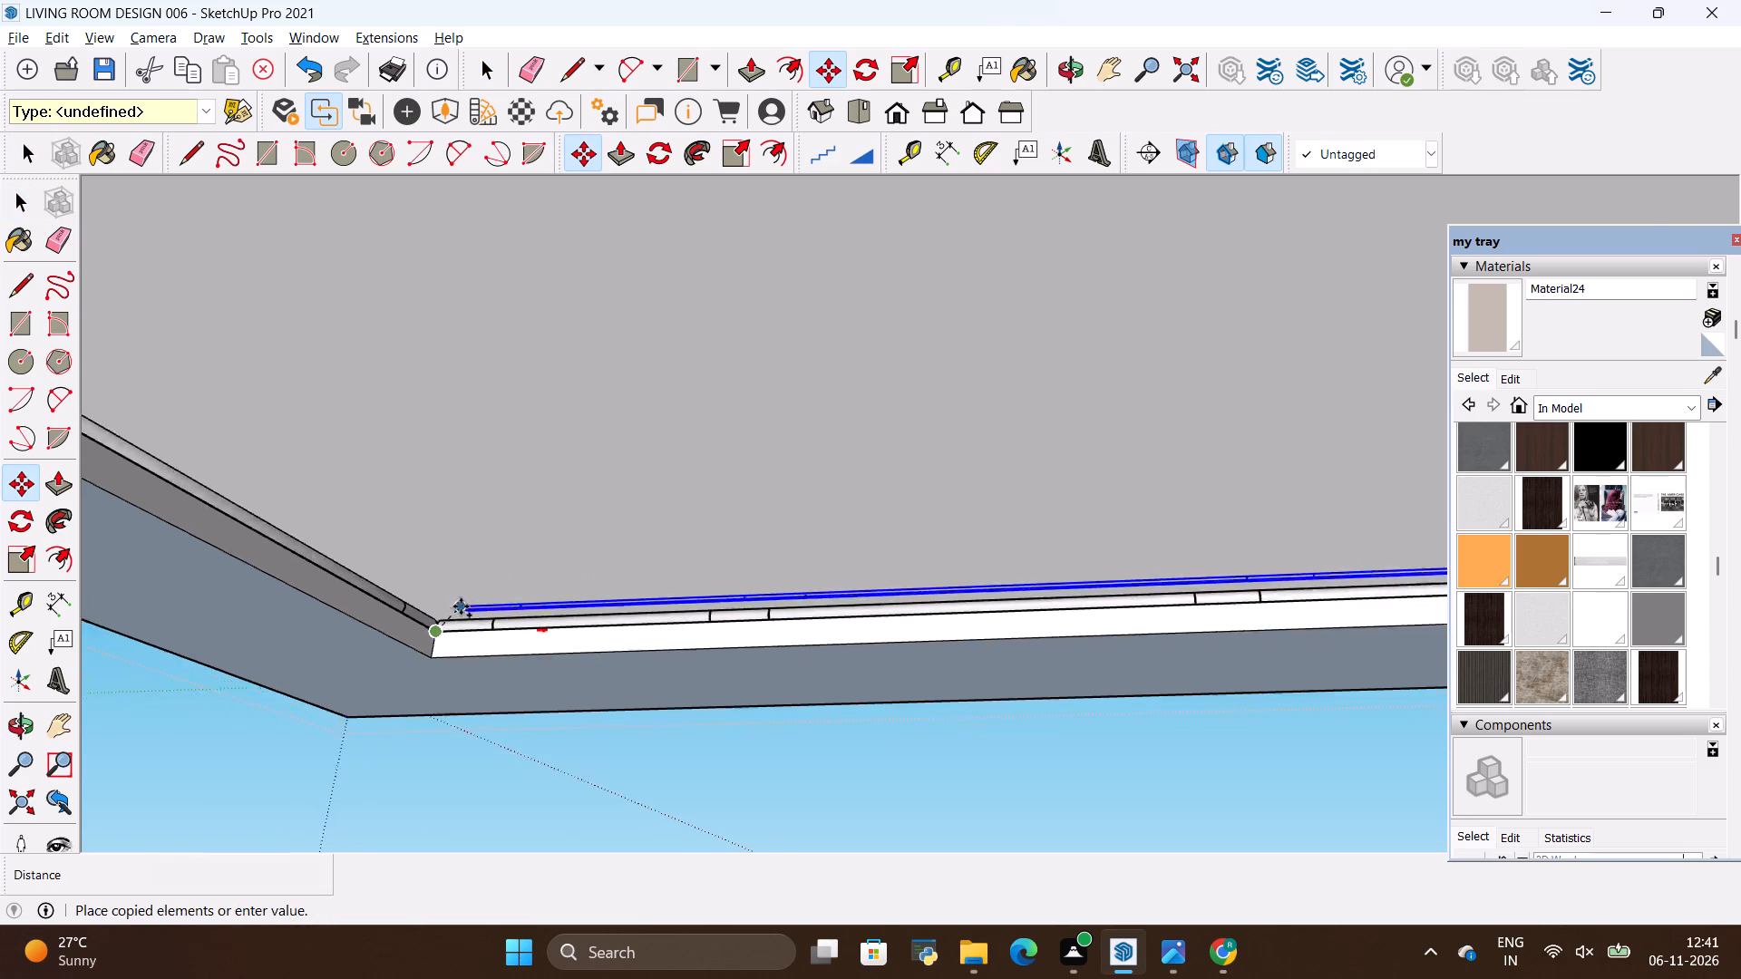
scroll(461, 606, "down", 2)
left_click(27, 724)
left_click_drag(1143, 644, 934, 518)
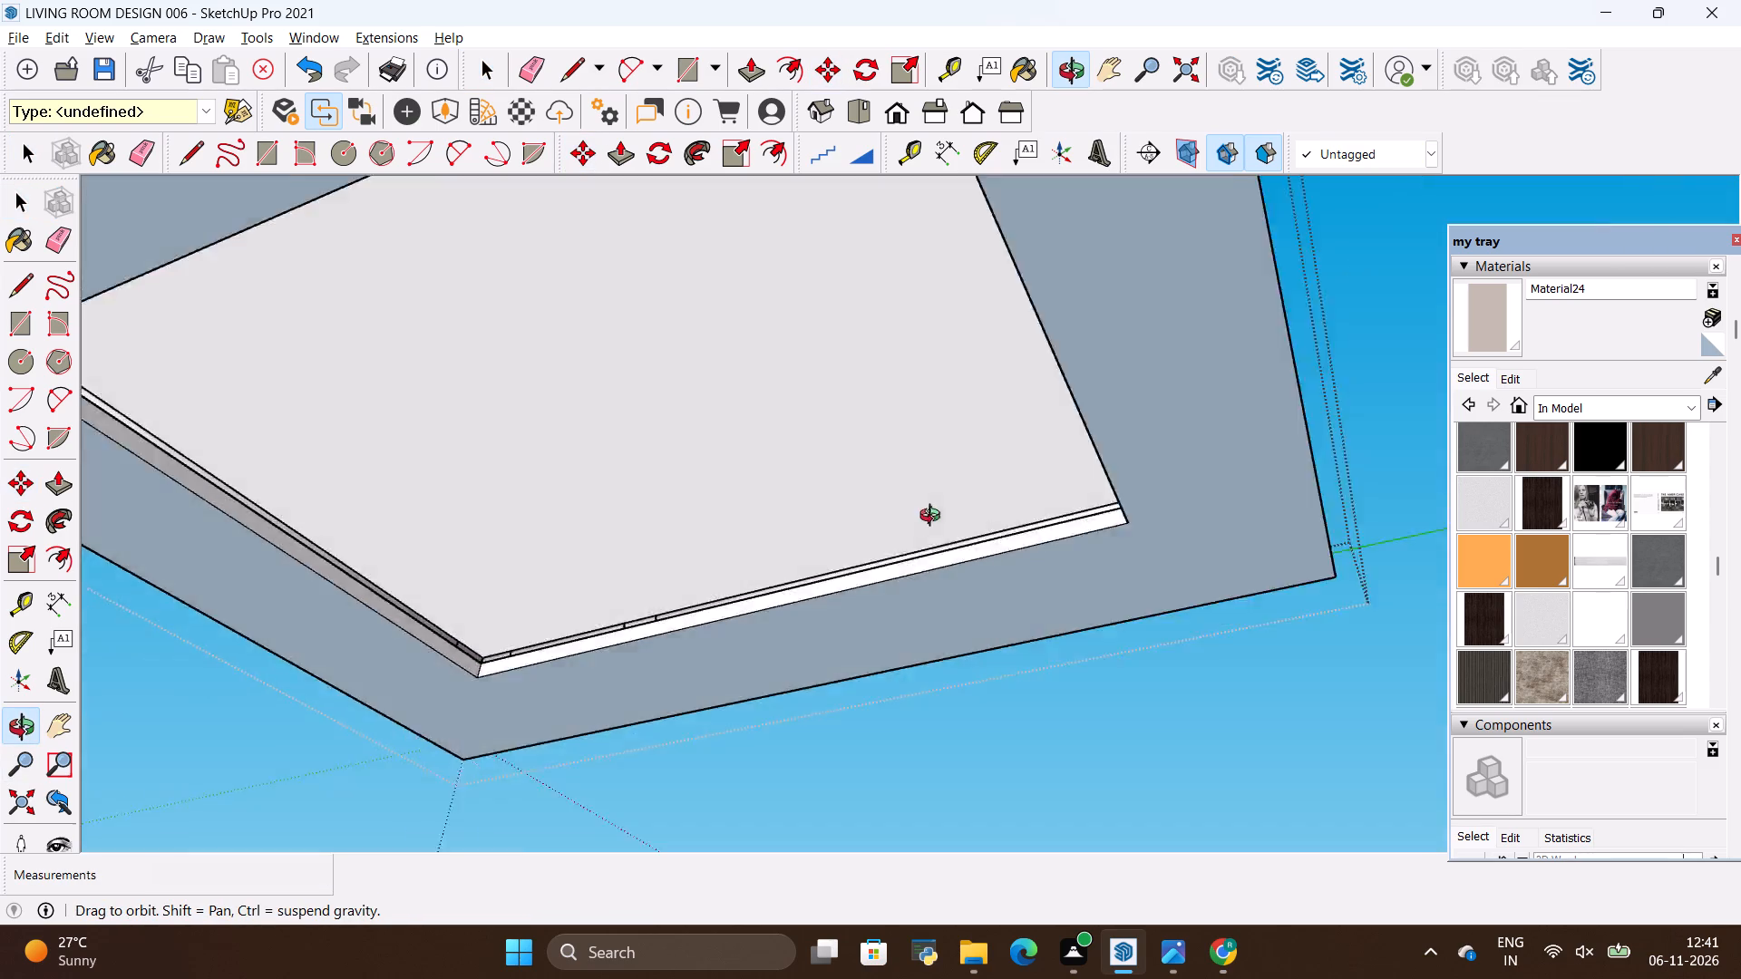
left_click_drag(934, 518, 244, 553)
left_click_drag(705, 605, 417, 655)
scroll(519, 449, "down", 3)
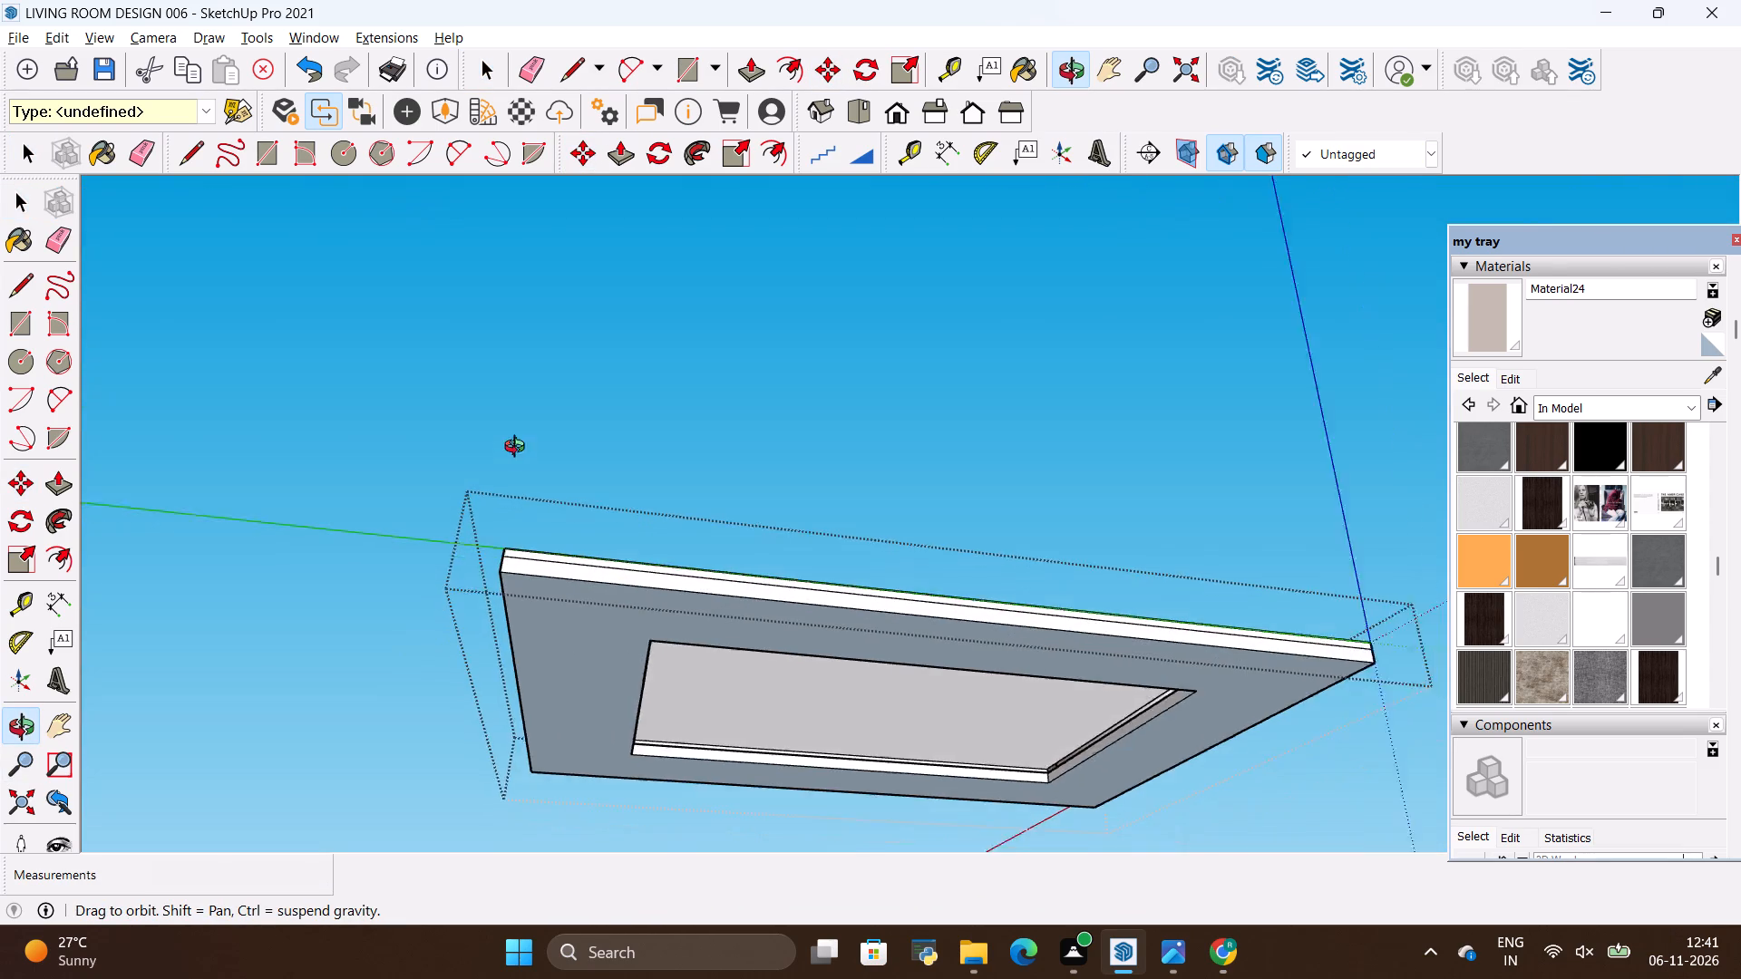
scroll(519, 449, "down", 3)
scroll(584, 654, "up", 13)
key("Escape")
scroll(442, 666, "up", 3)
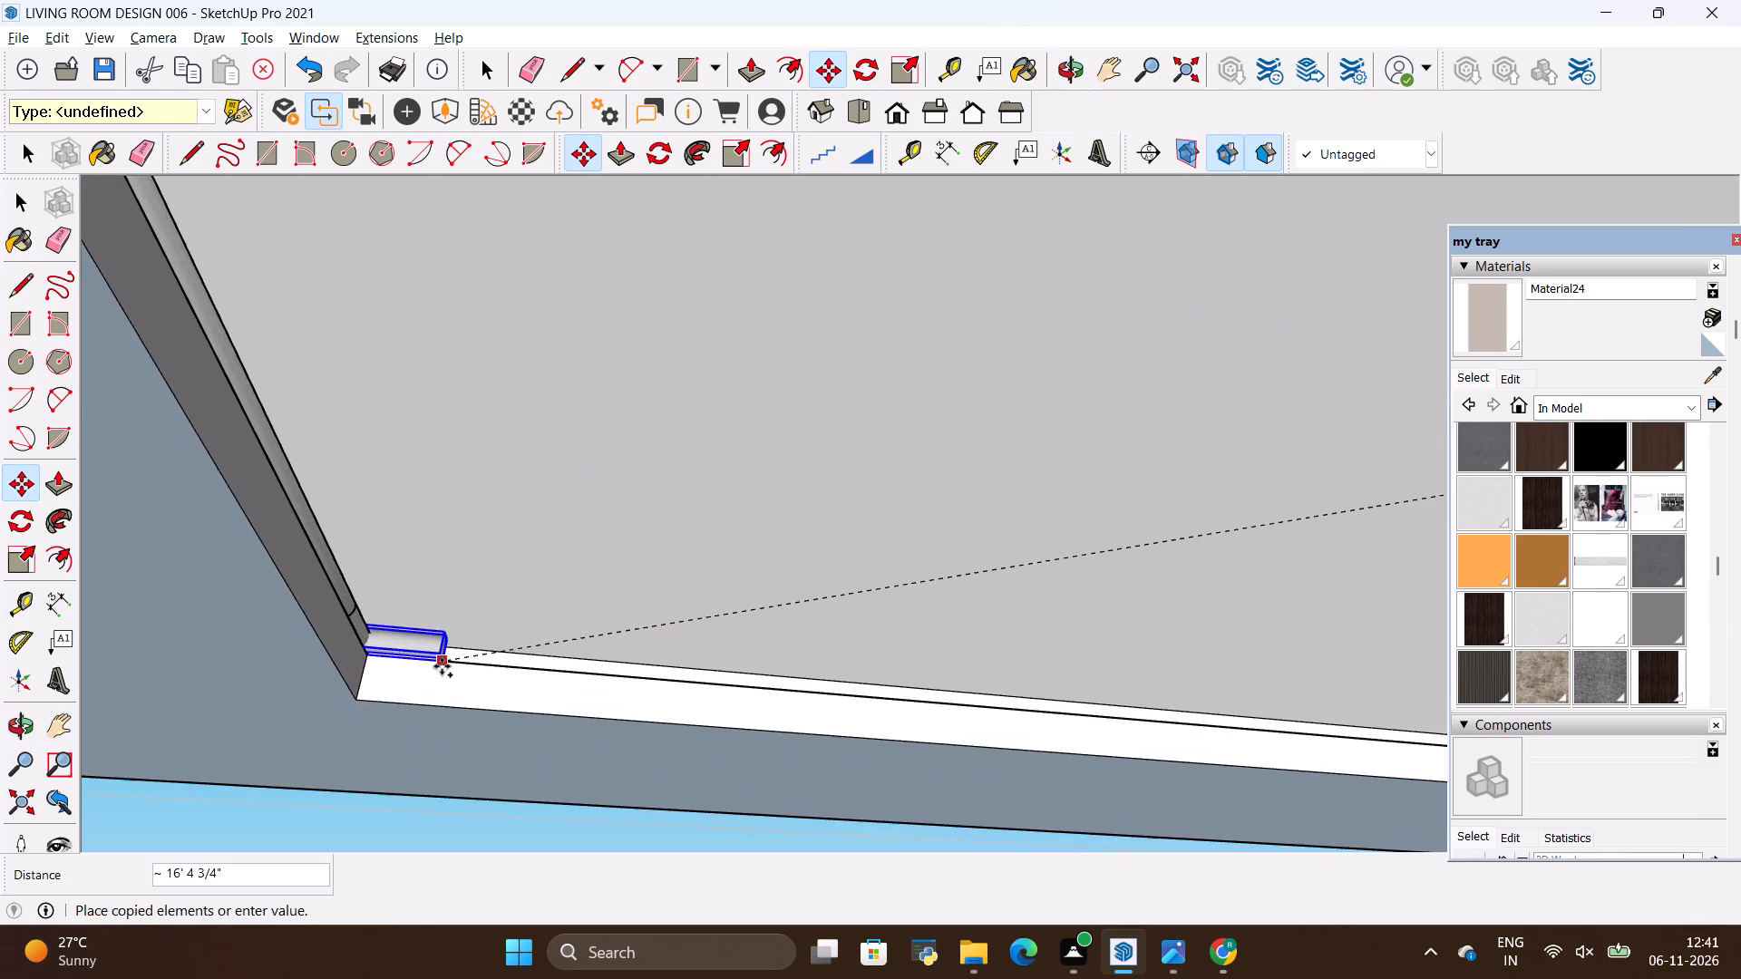
scroll(442, 666, "up", 3)
scroll(309, 637, "down", 10)
scroll(1526, 764, "up", 4)
scroll(1399, 721, "up", 5)
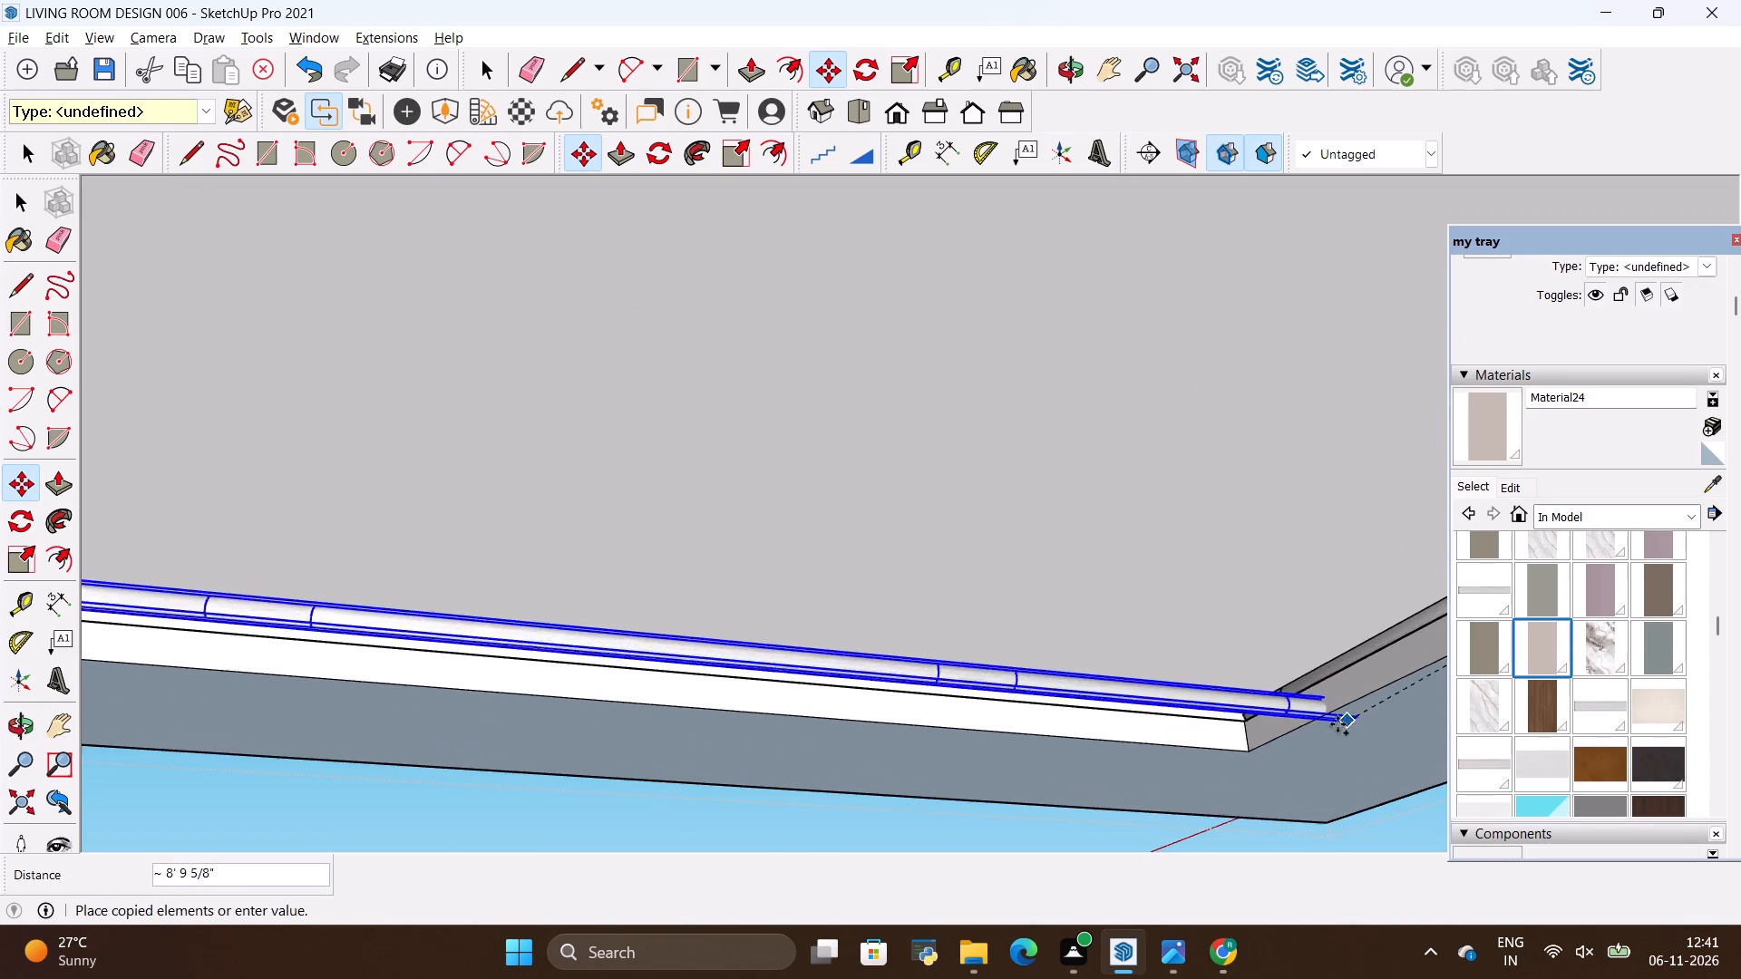
scroll(1337, 724, "up", 19)
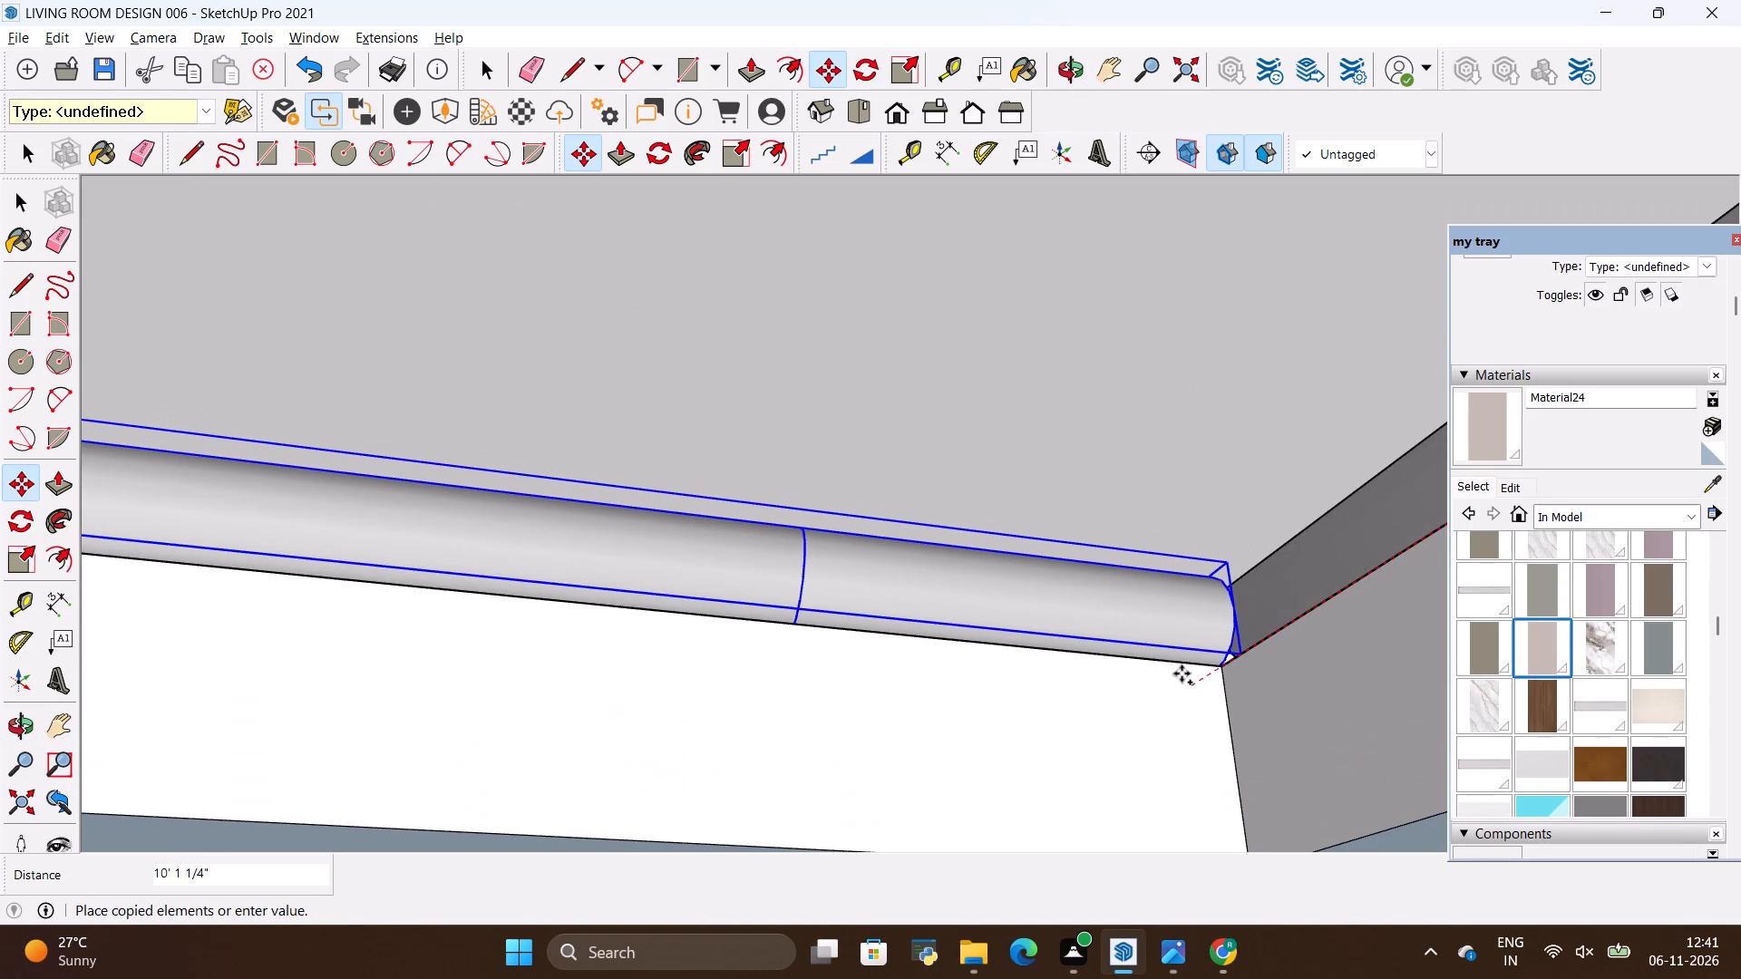
left_click(1182, 674)
Move the copied light group 11/16" so its end corner meets the groove corner, and clear its selection.
scroll(1296, 664, "up", 5)
left_click(1211, 656)
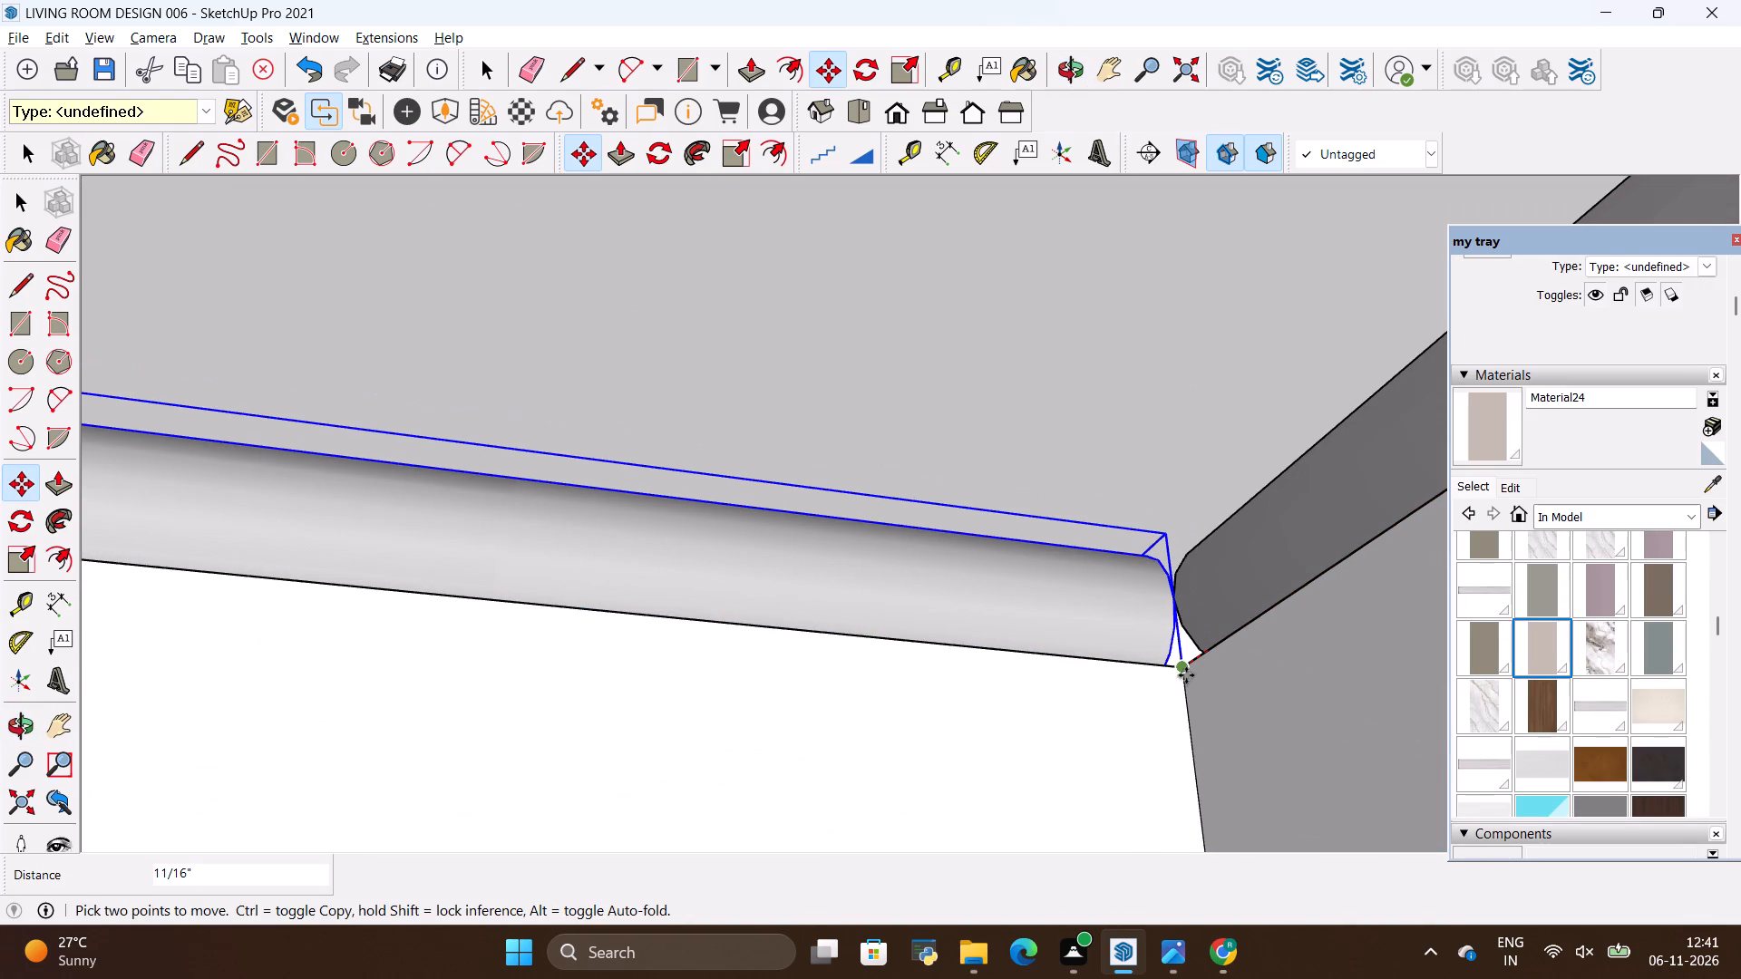
left_click(1185, 675)
key("space")
left_click(1142, 716)
Draw a circle of 4" radius on the ceiling's border face, near an outer corner, after checking the reference image.
scroll(1229, 610, "down", 12)
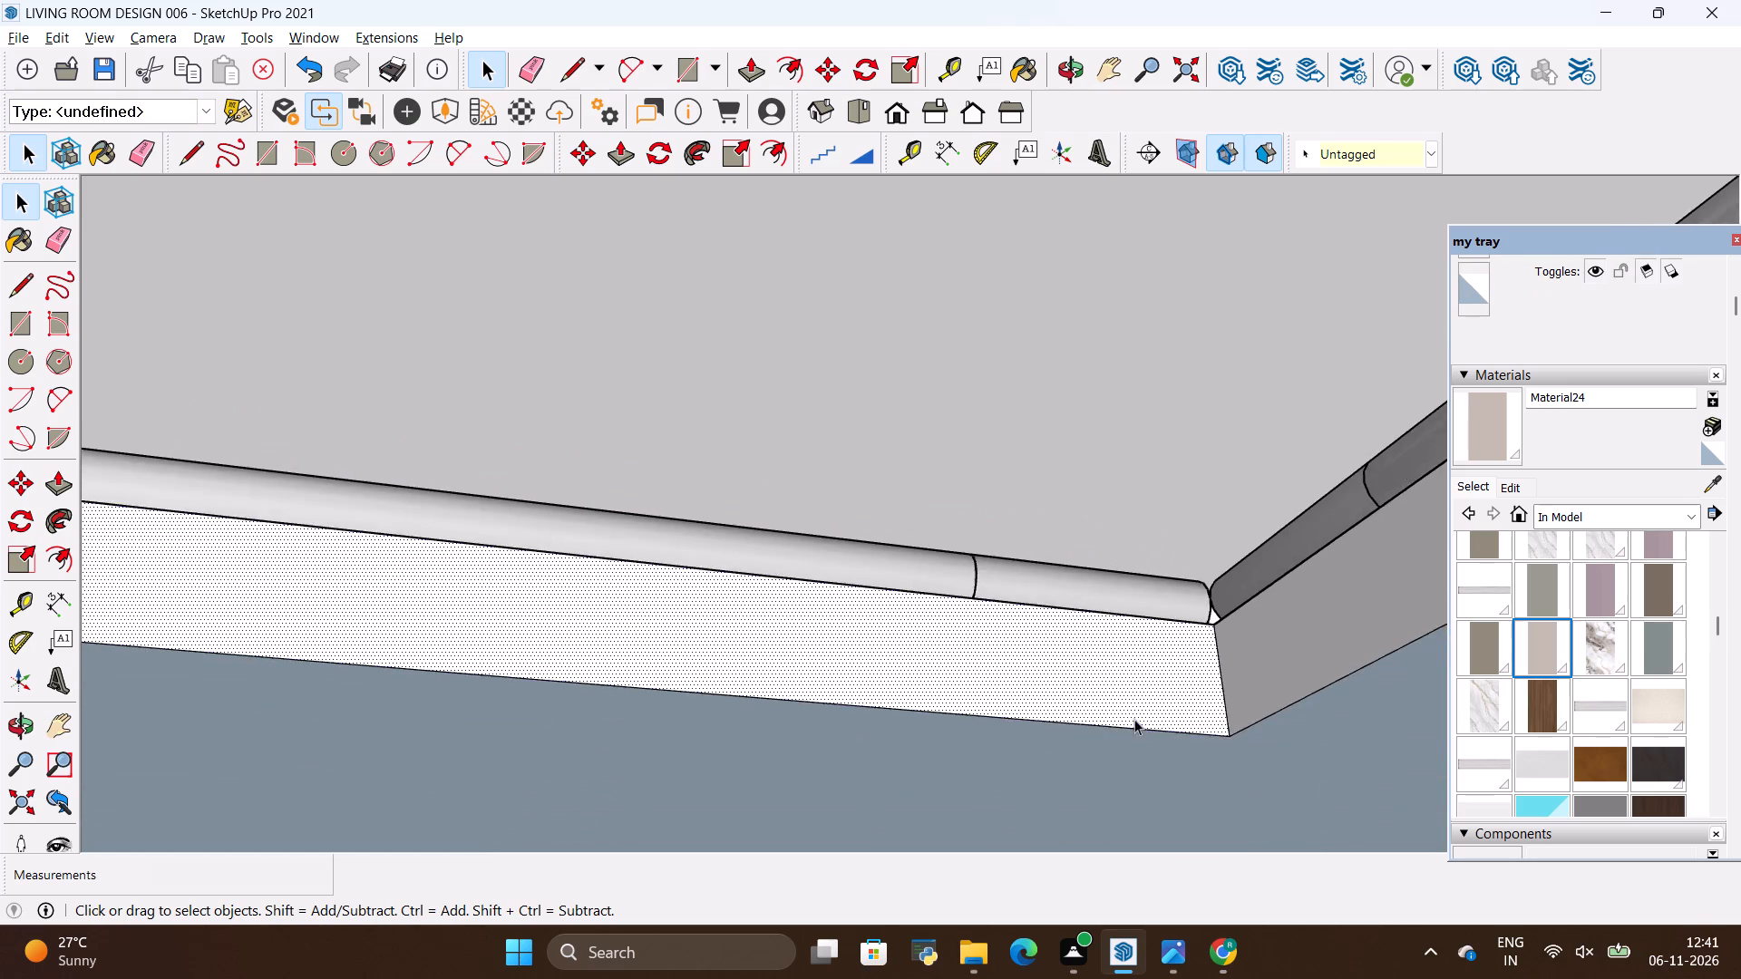
scroll(1134, 719, "down", 20)
scroll(1134, 719, "down", 6)
scroll(417, 595, "down", 4)
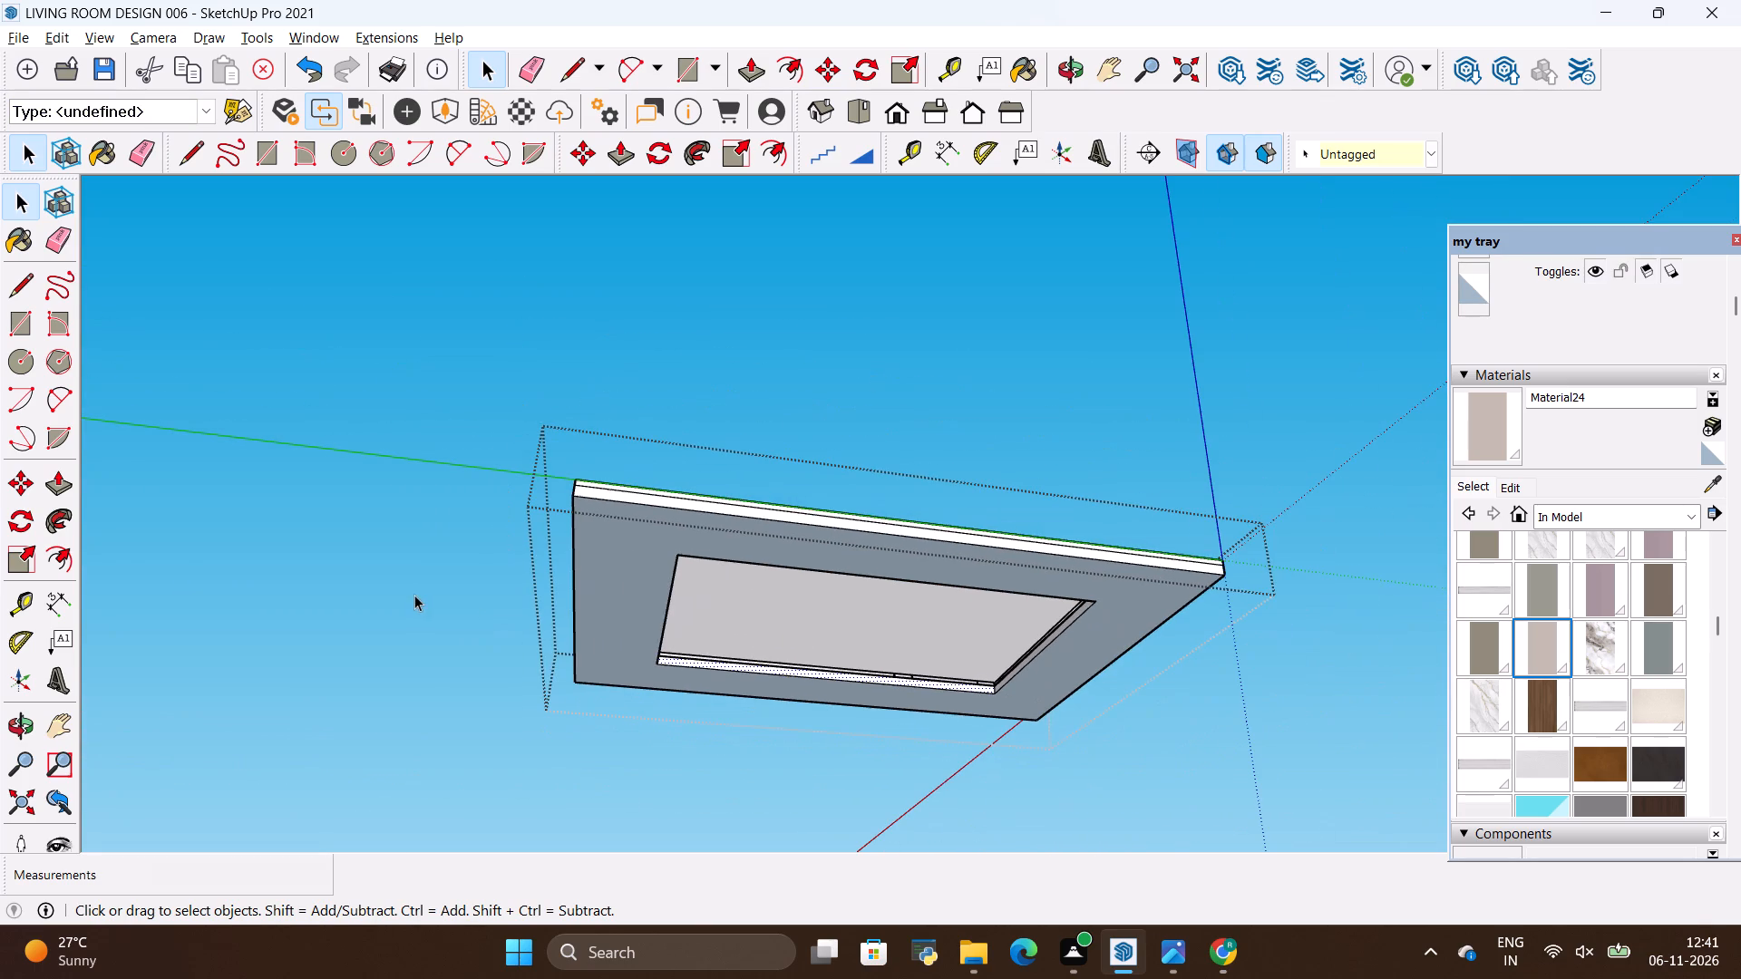
left_click(8, 719)
left_click_drag(1076, 664, 1077, 625)
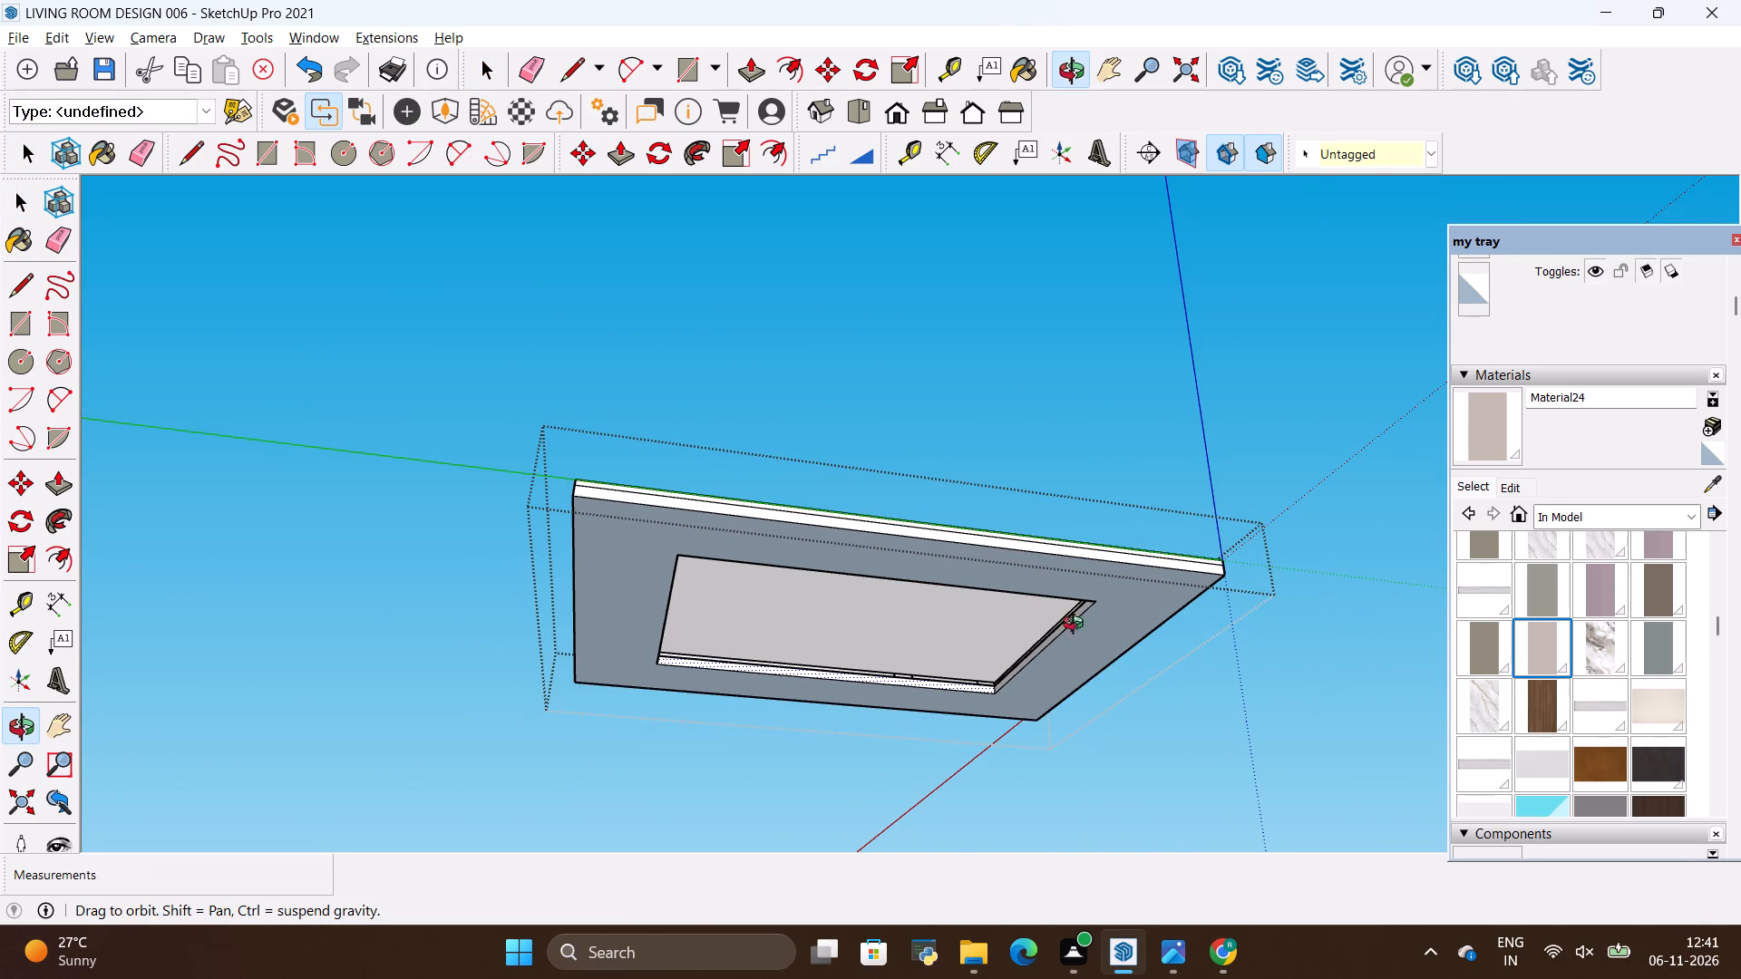
left_click_drag(1077, 625, 978, 444)
key("space")
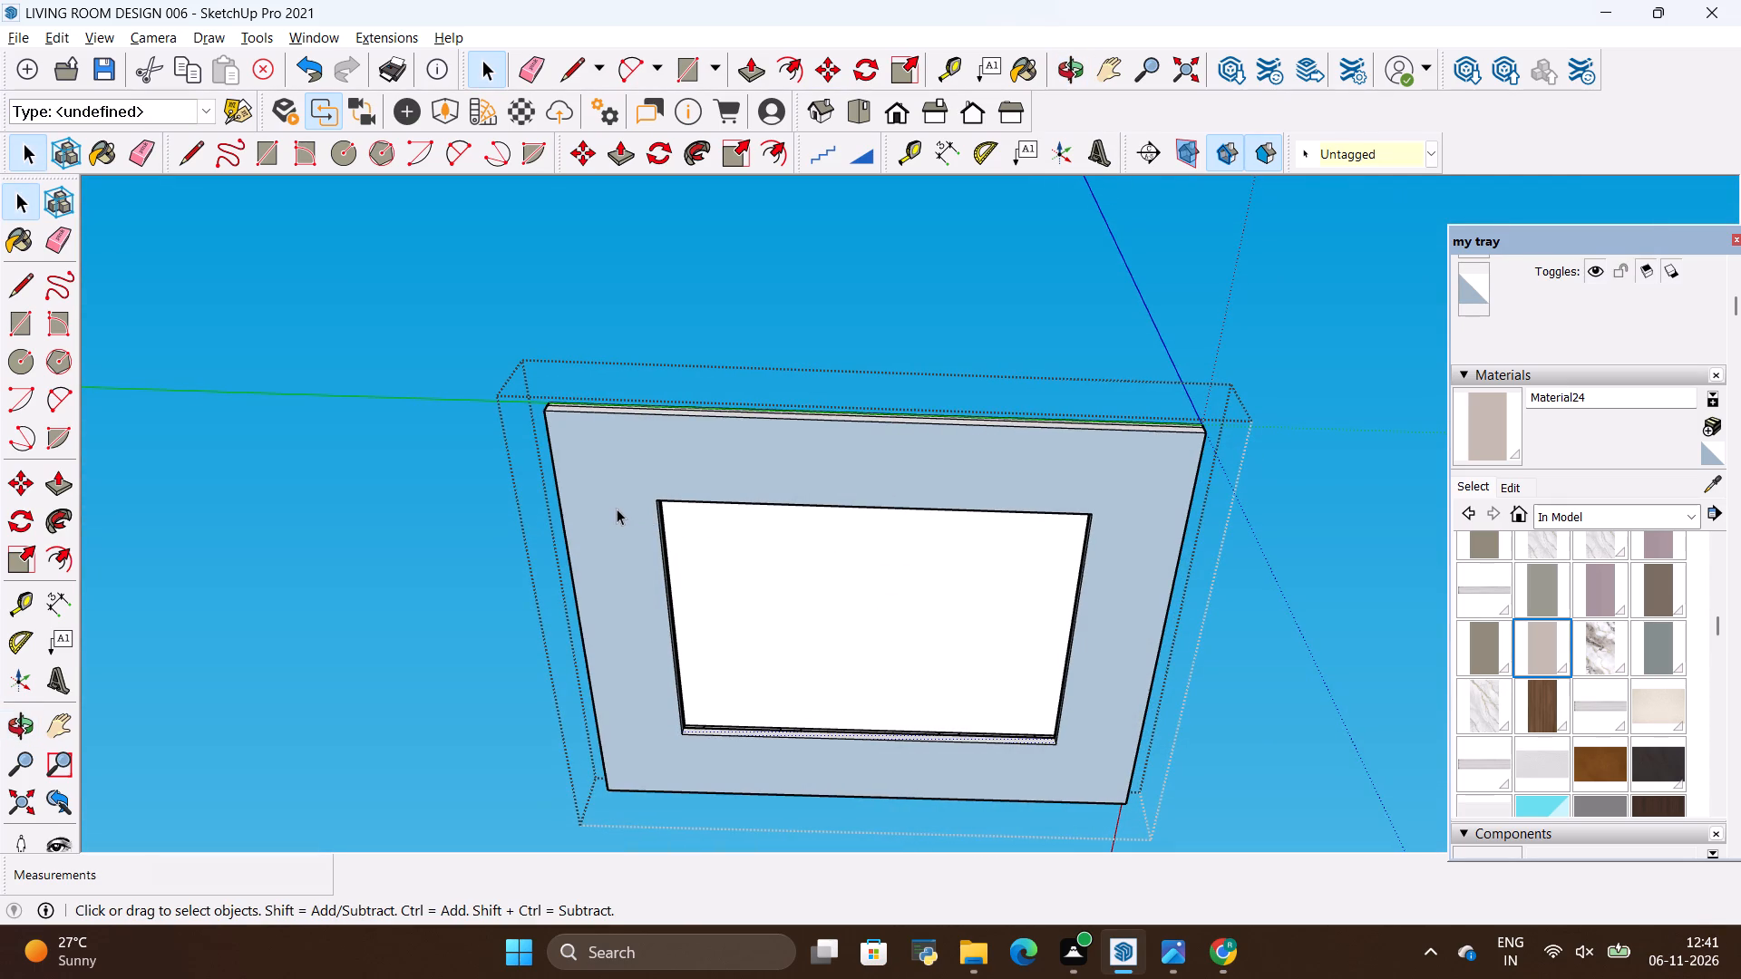
triple_click(614, 507)
left_click(614, 507)
left_click(738, 553)
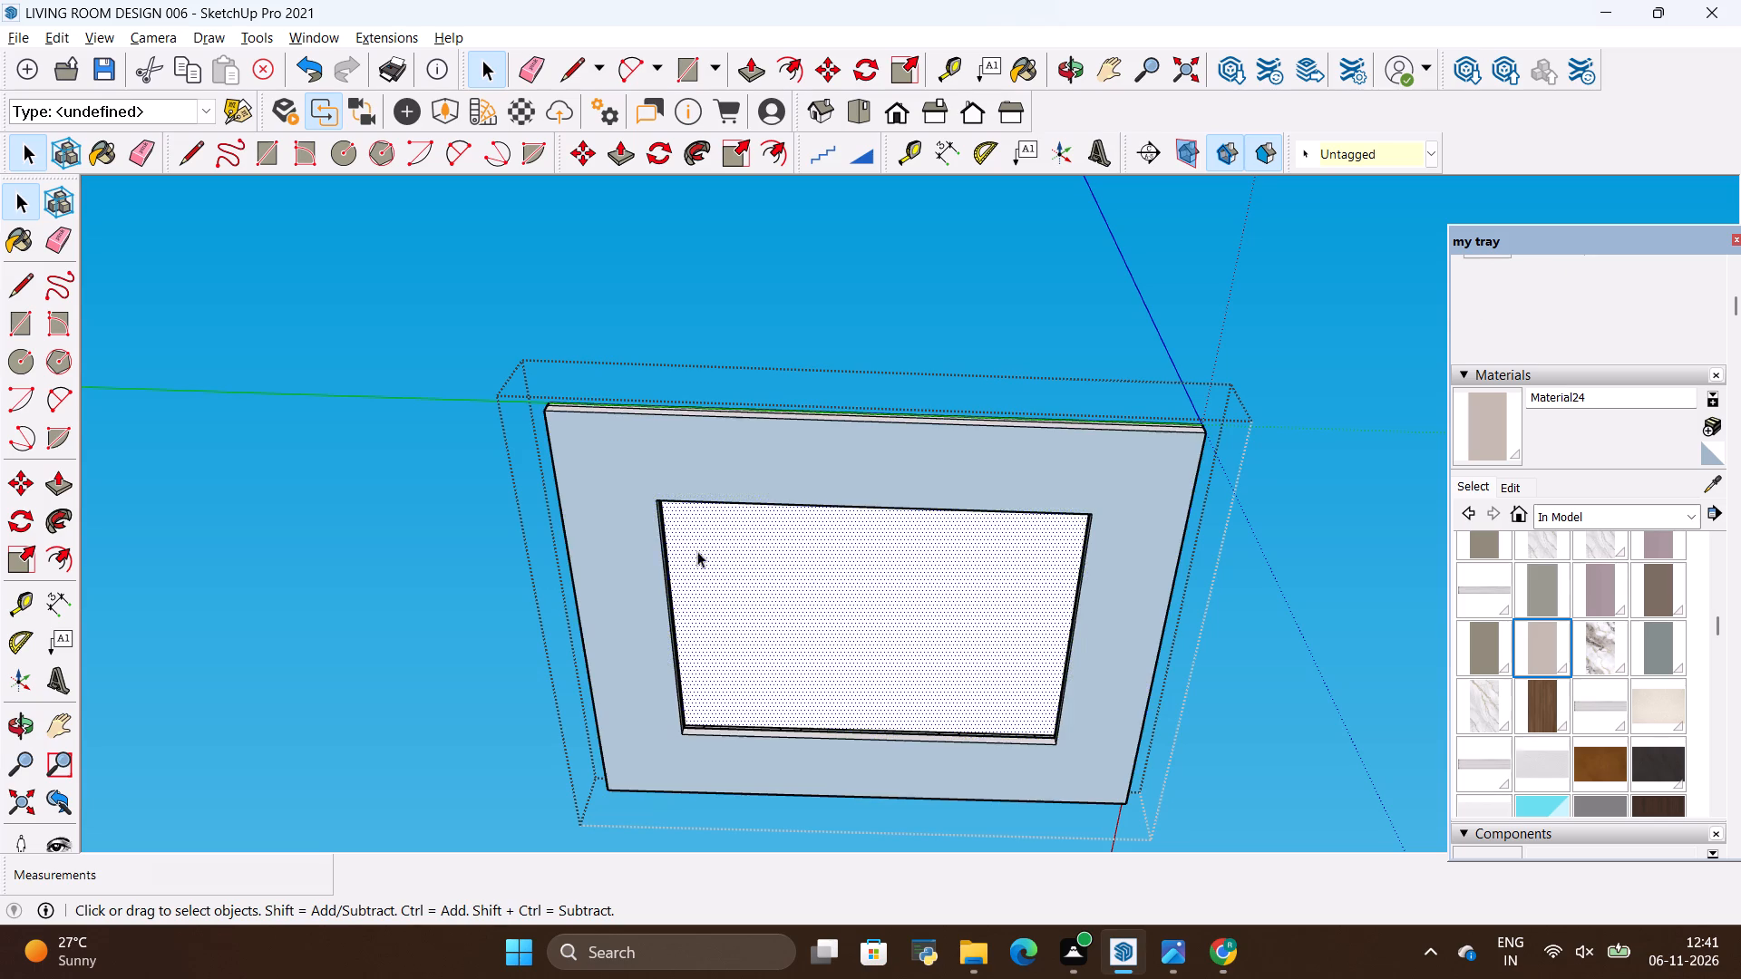
left_click(627, 542)
scroll(624, 464, "up", 4)
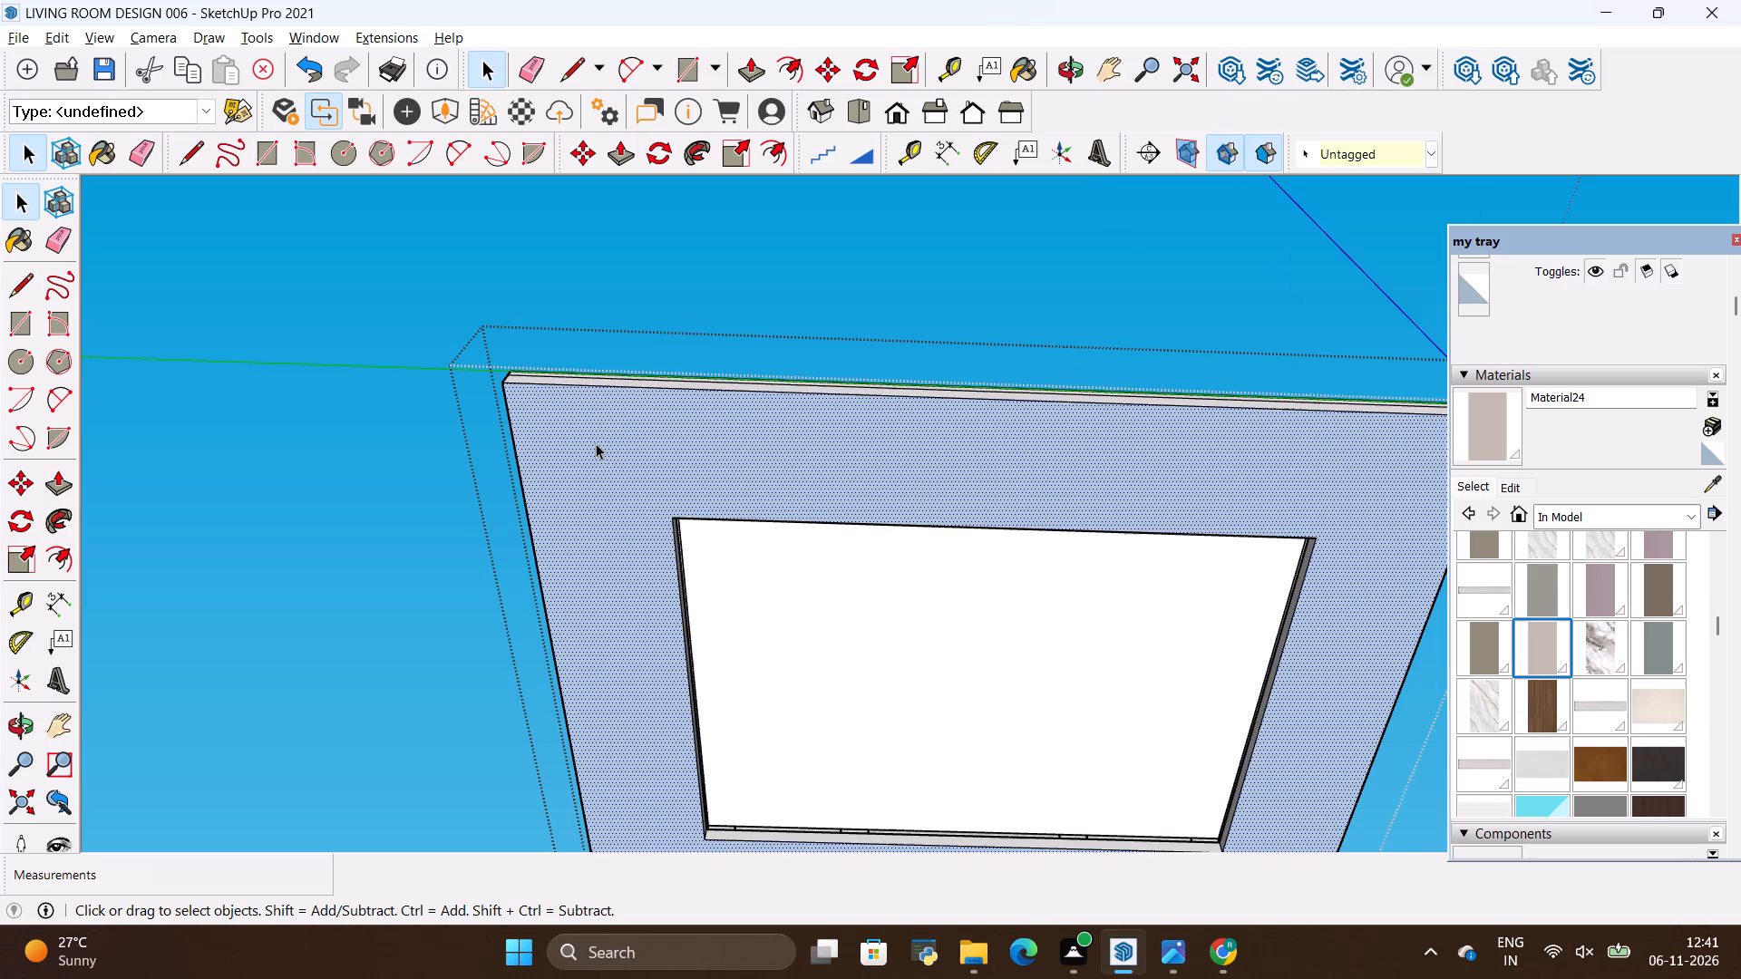
key("alt+Tab")
key("alt+Tab")
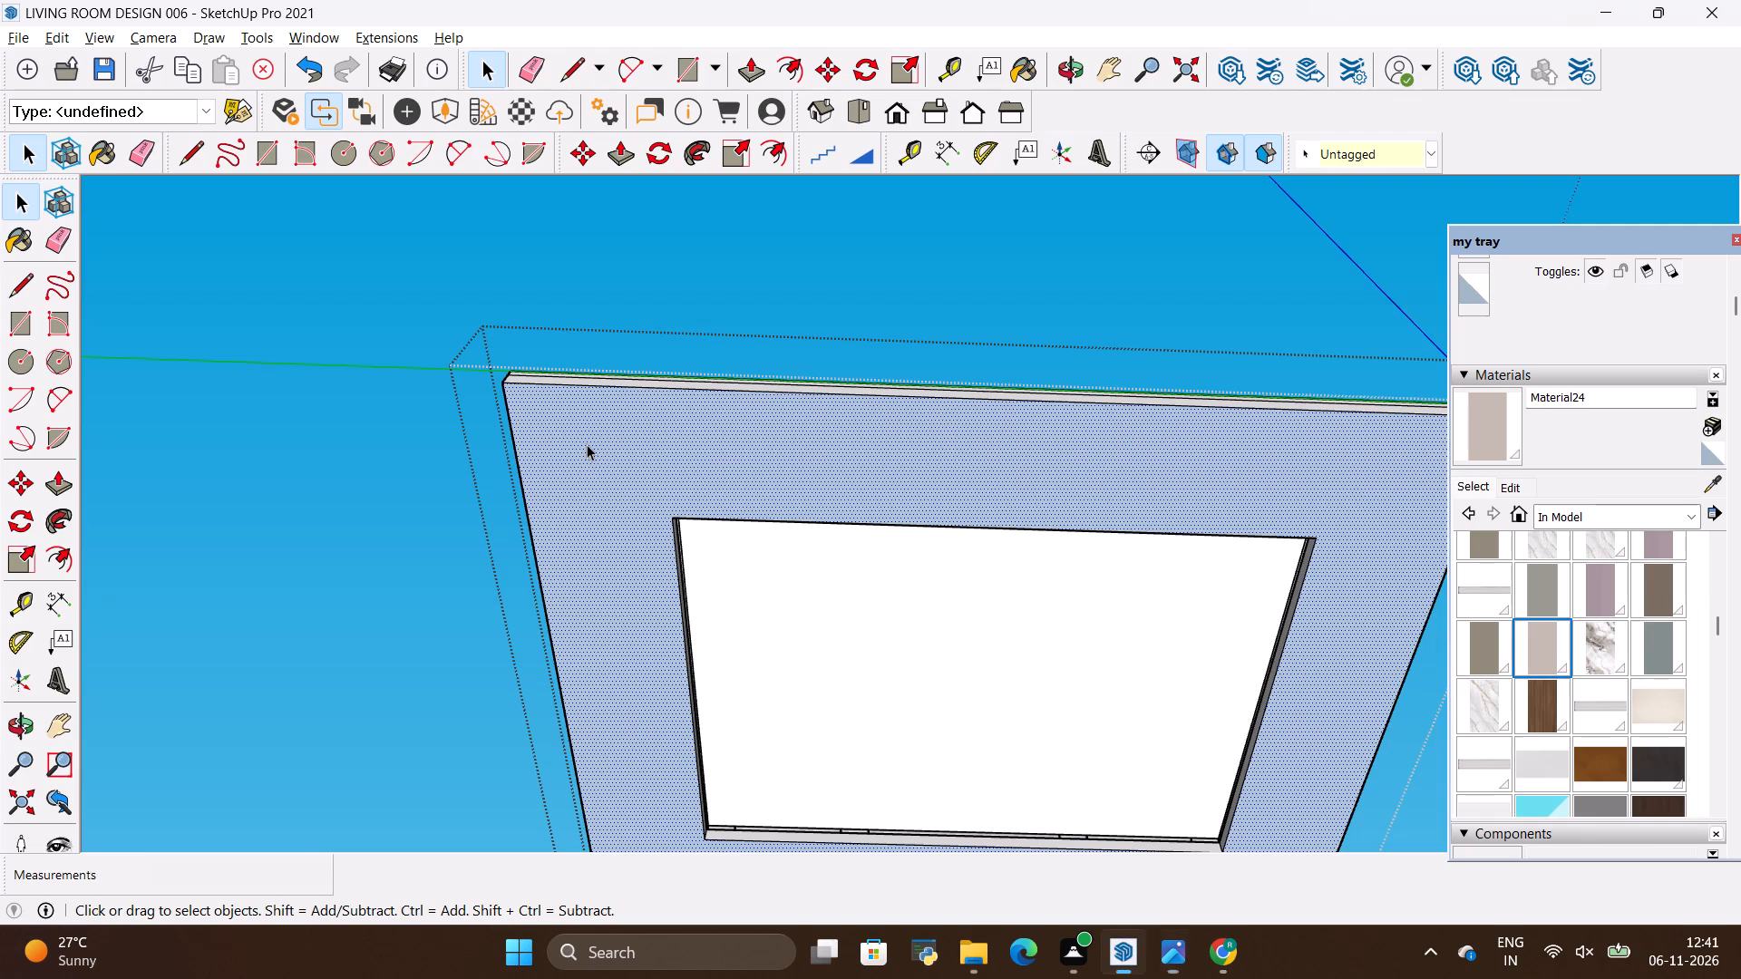
key("c")
left_click(600, 471)
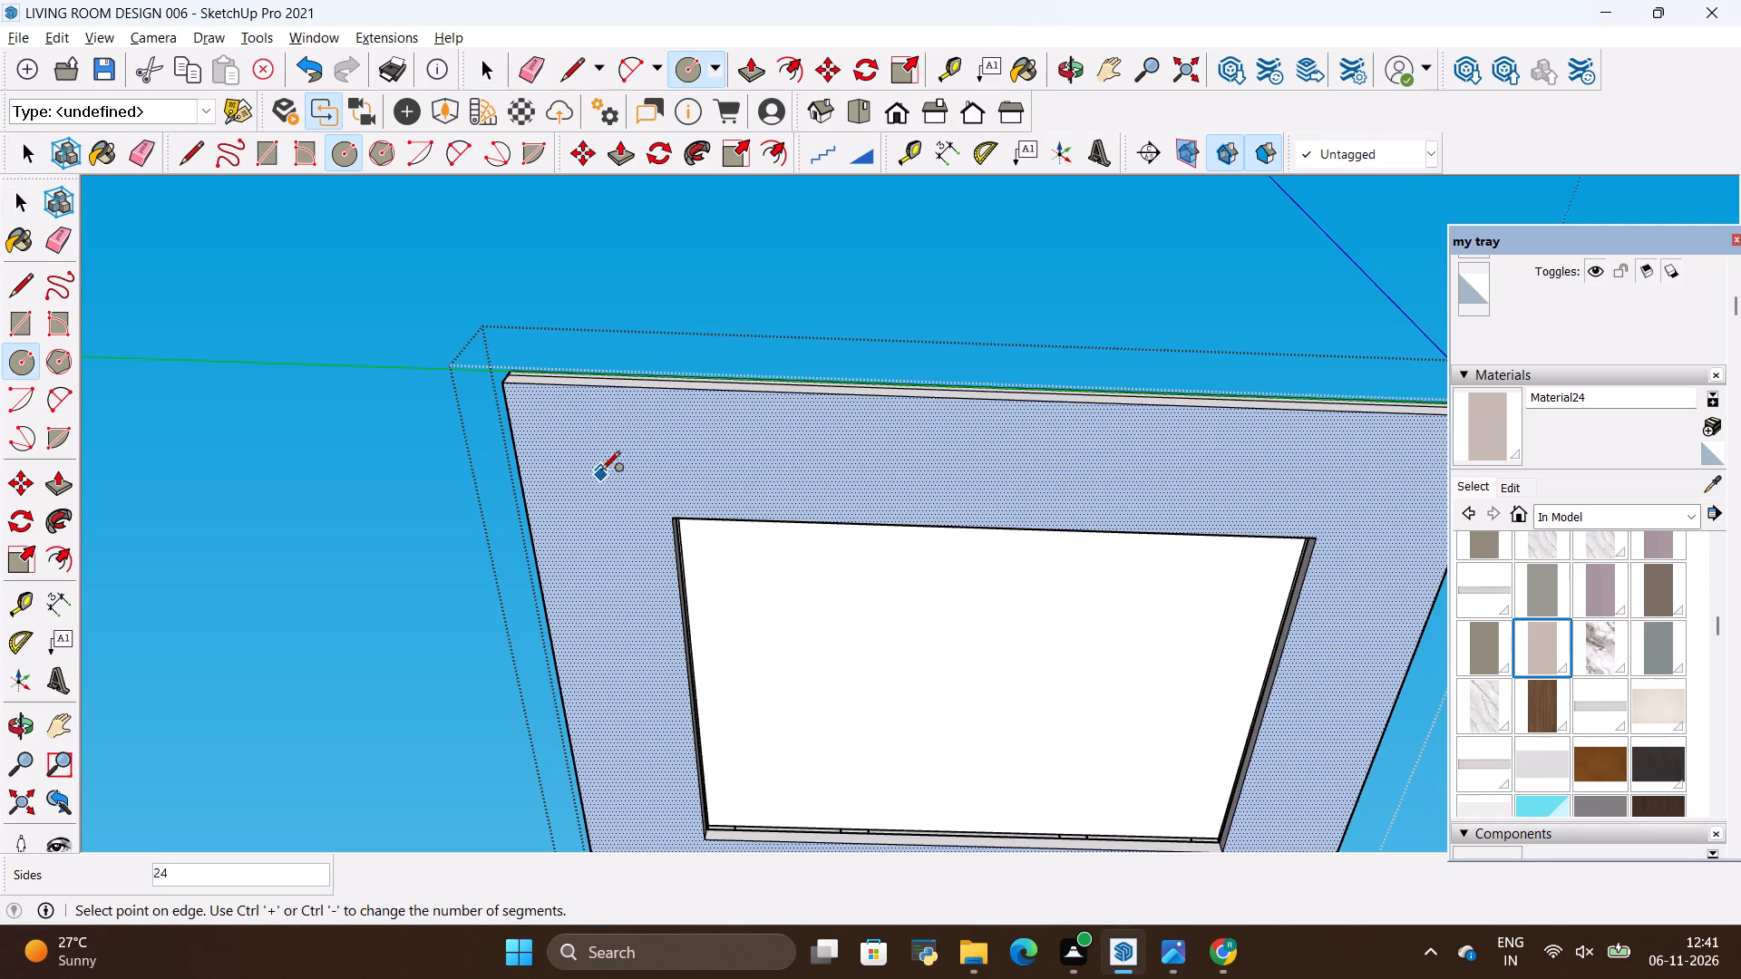
key("BackSpace")
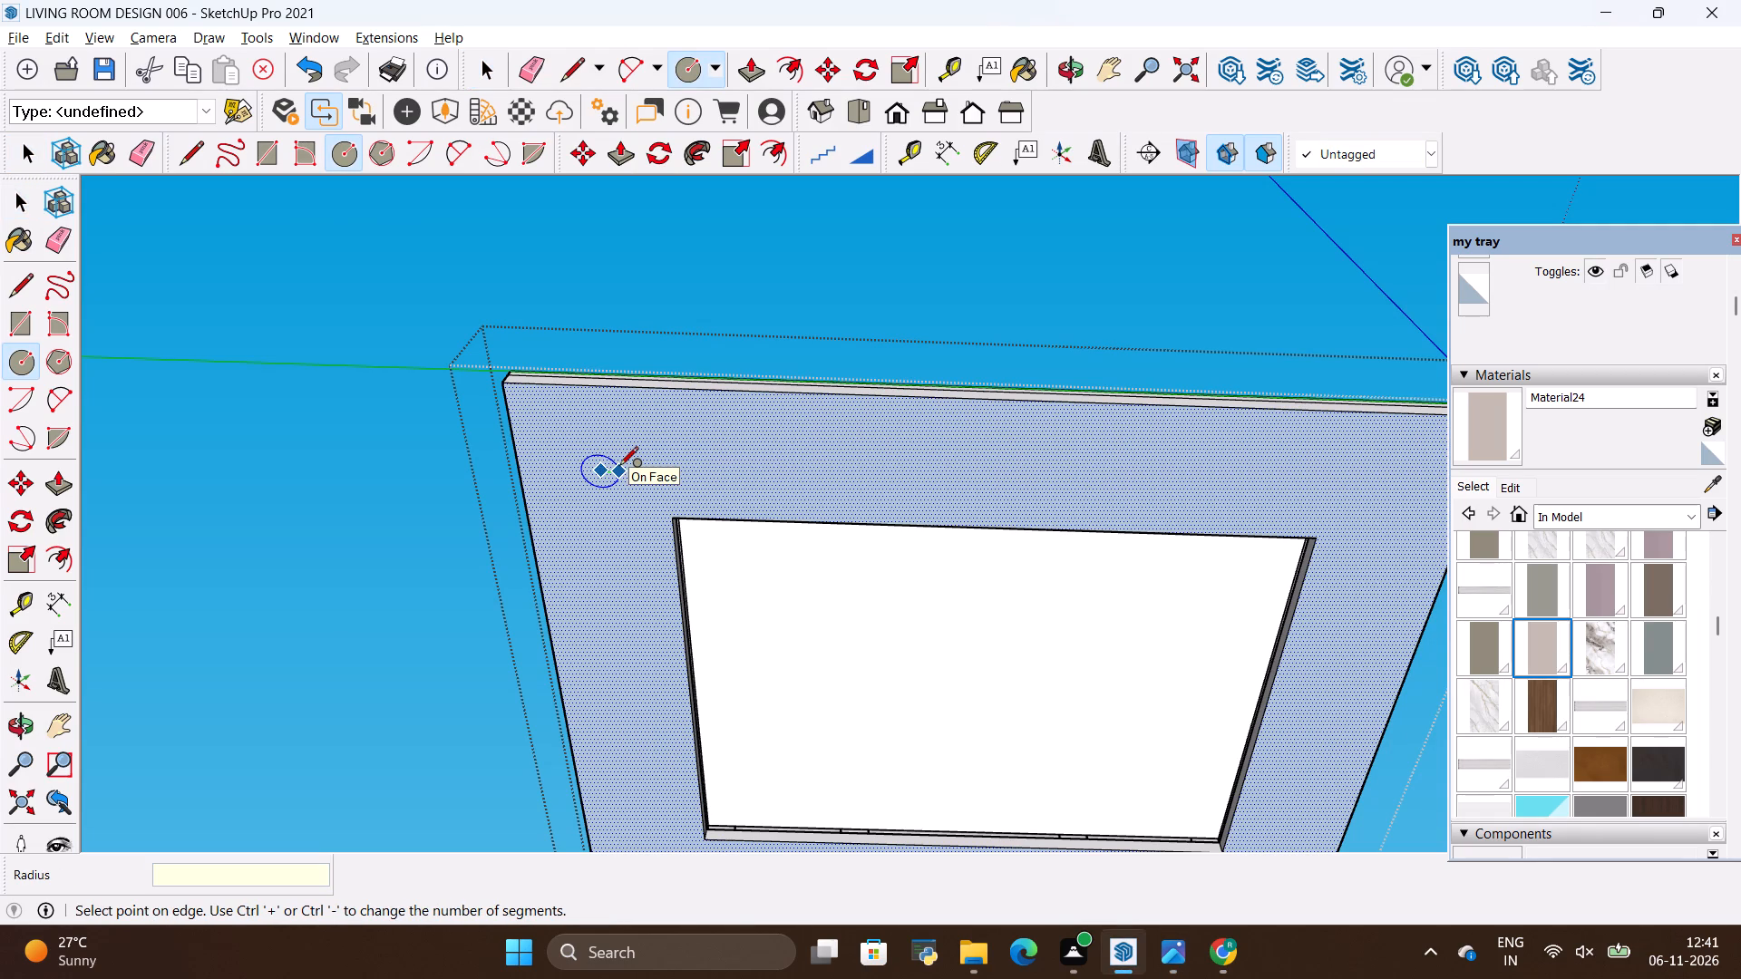
type("4\"")
key("Return")
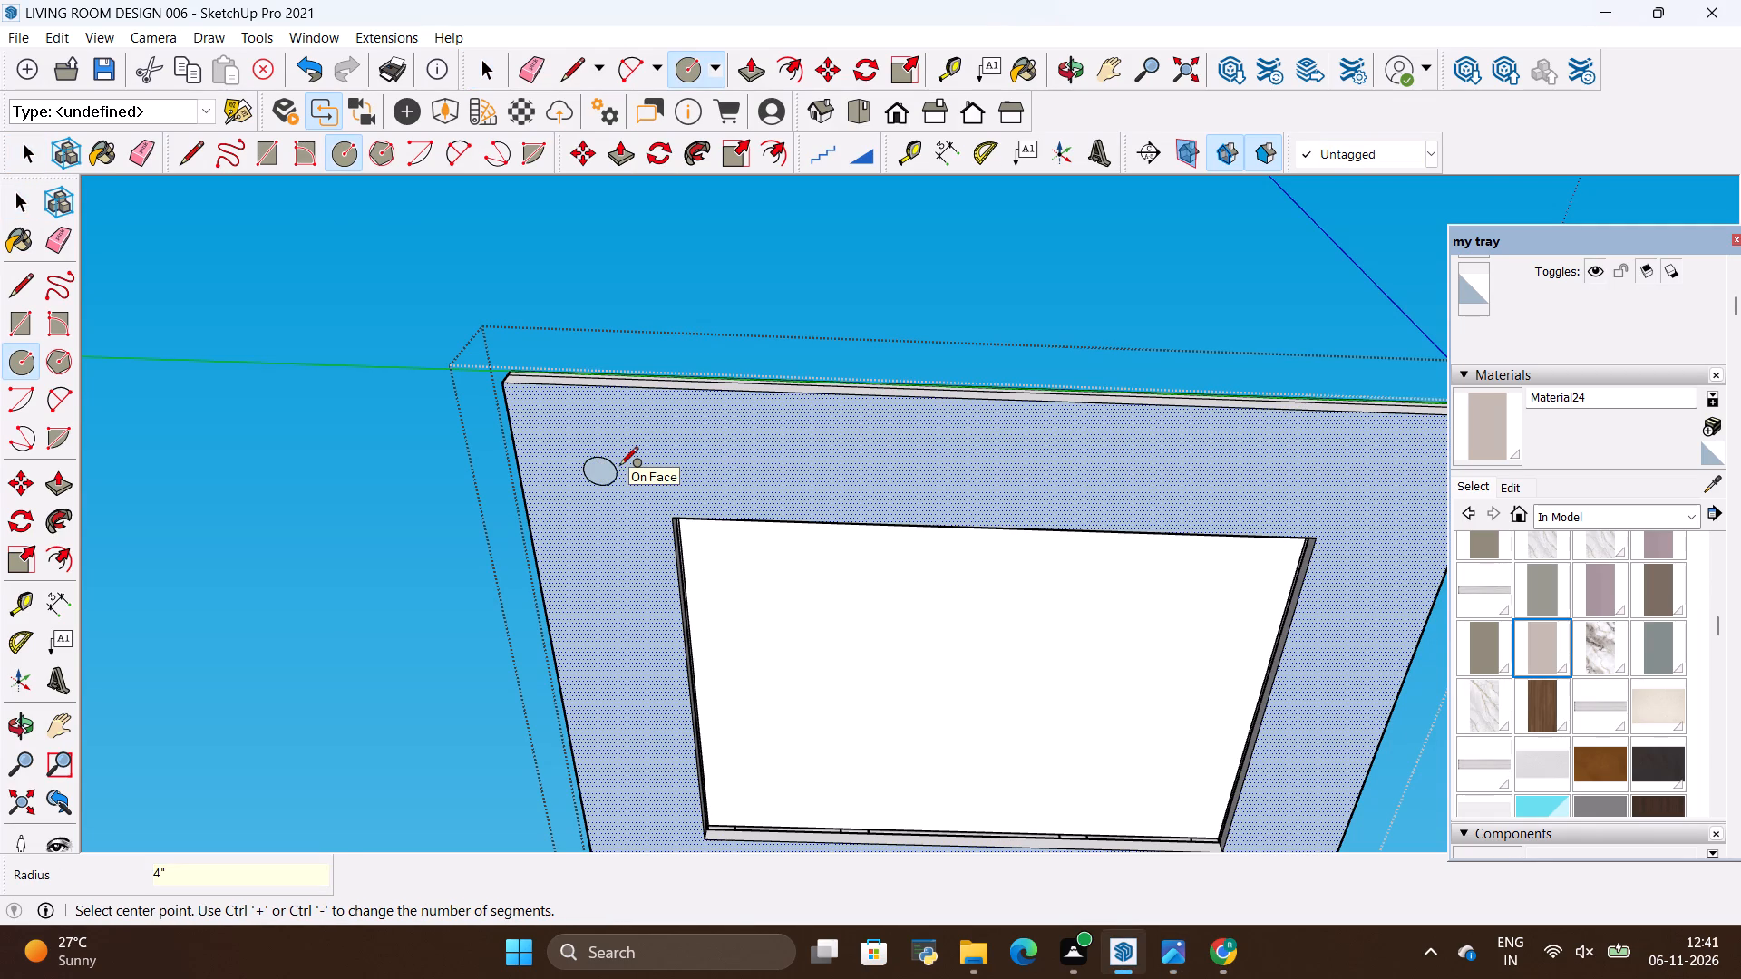
Select the circle's face and edge on the ceiling border and make them a group.
key("space")
scroll(619, 467, "up", 7)
double_click(594, 464)
right_click(594, 464)
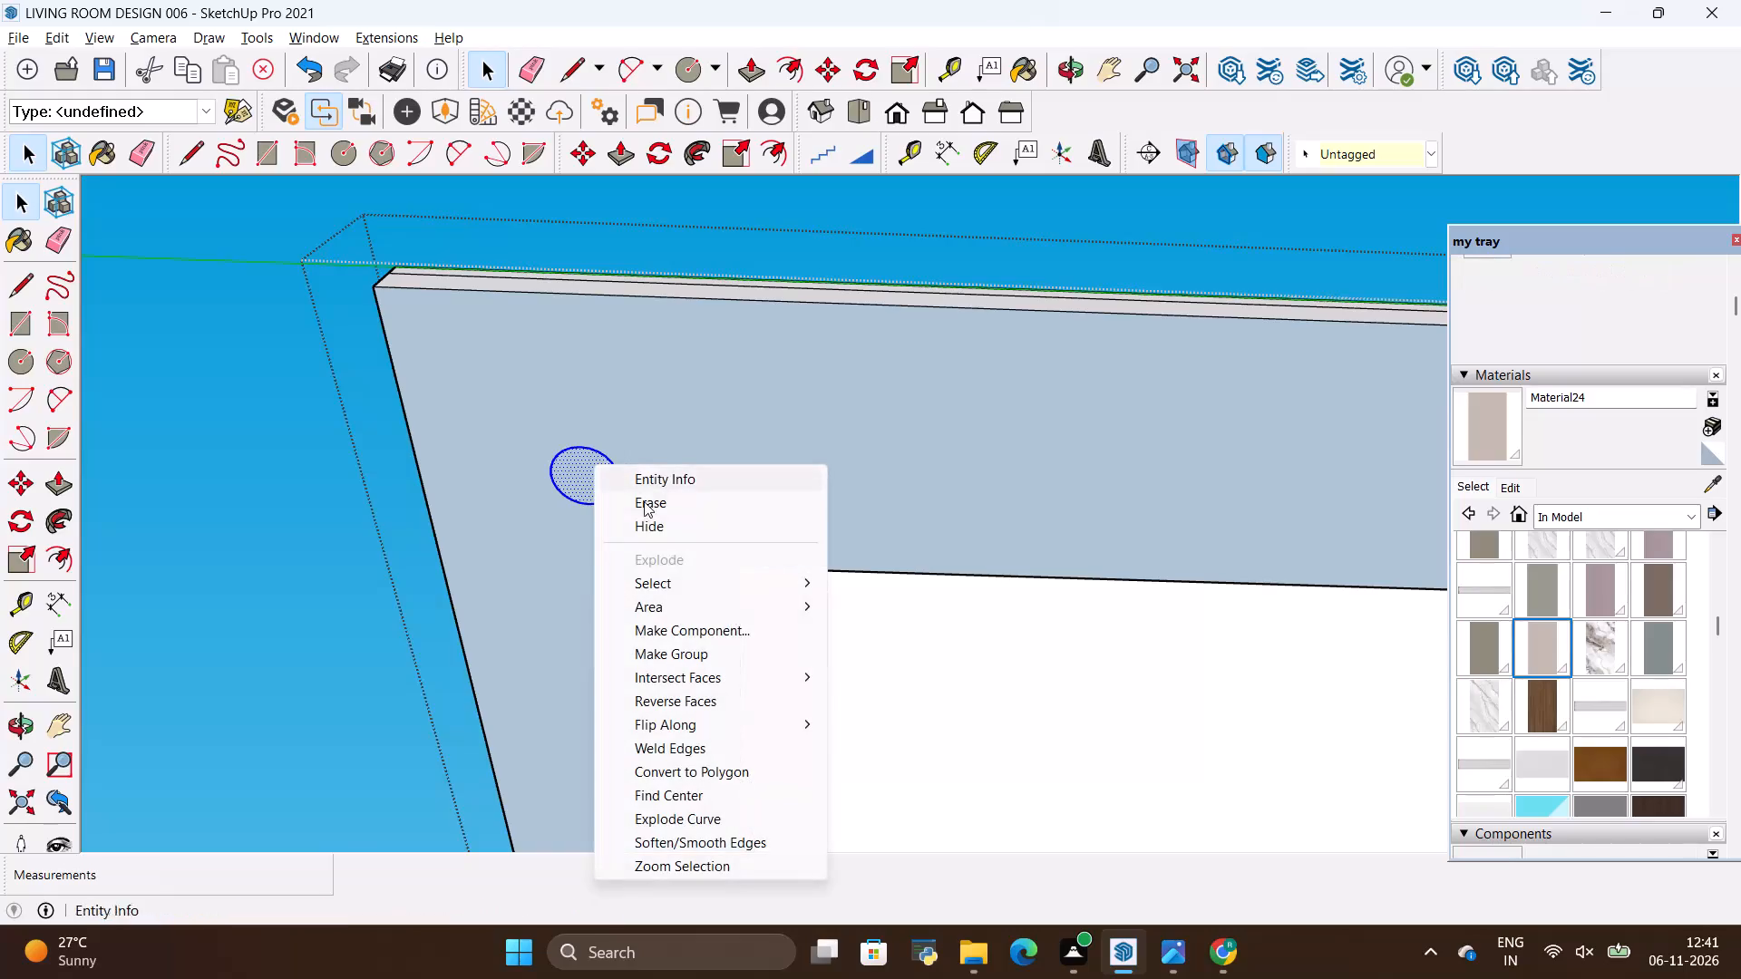
left_click(669, 658)
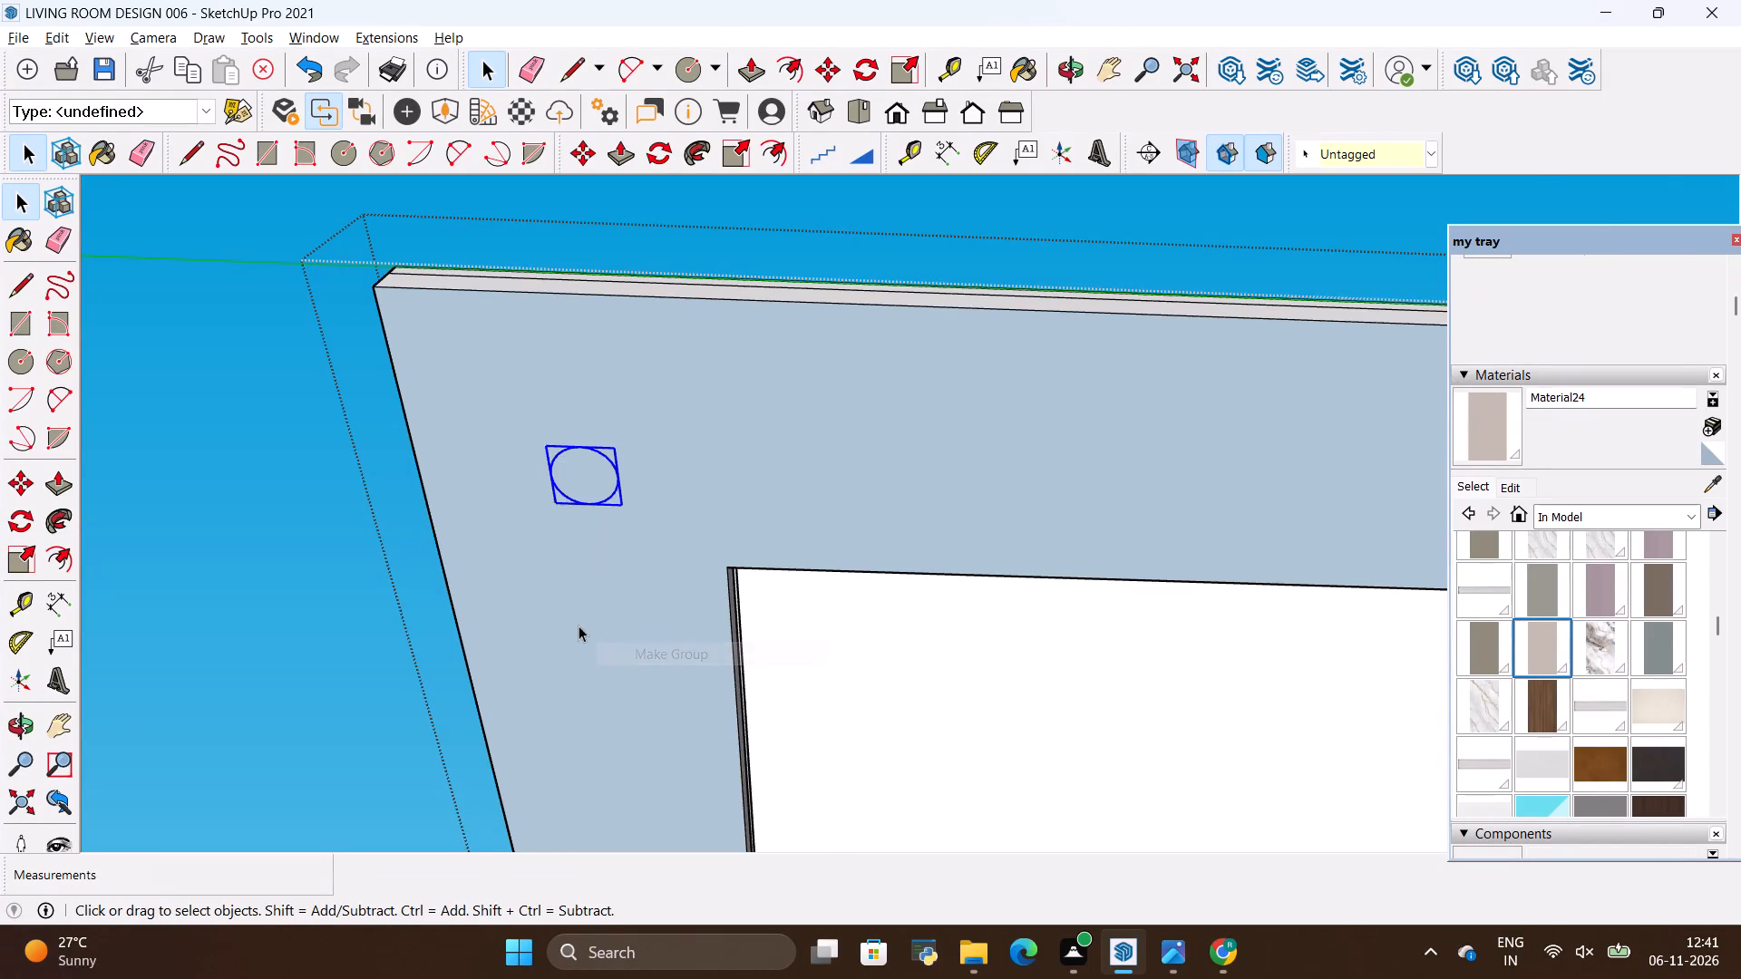
Open the circle group and extrude its face .4" out from the ceiling into a thin disc.
scroll(574, 620, "down", 3)
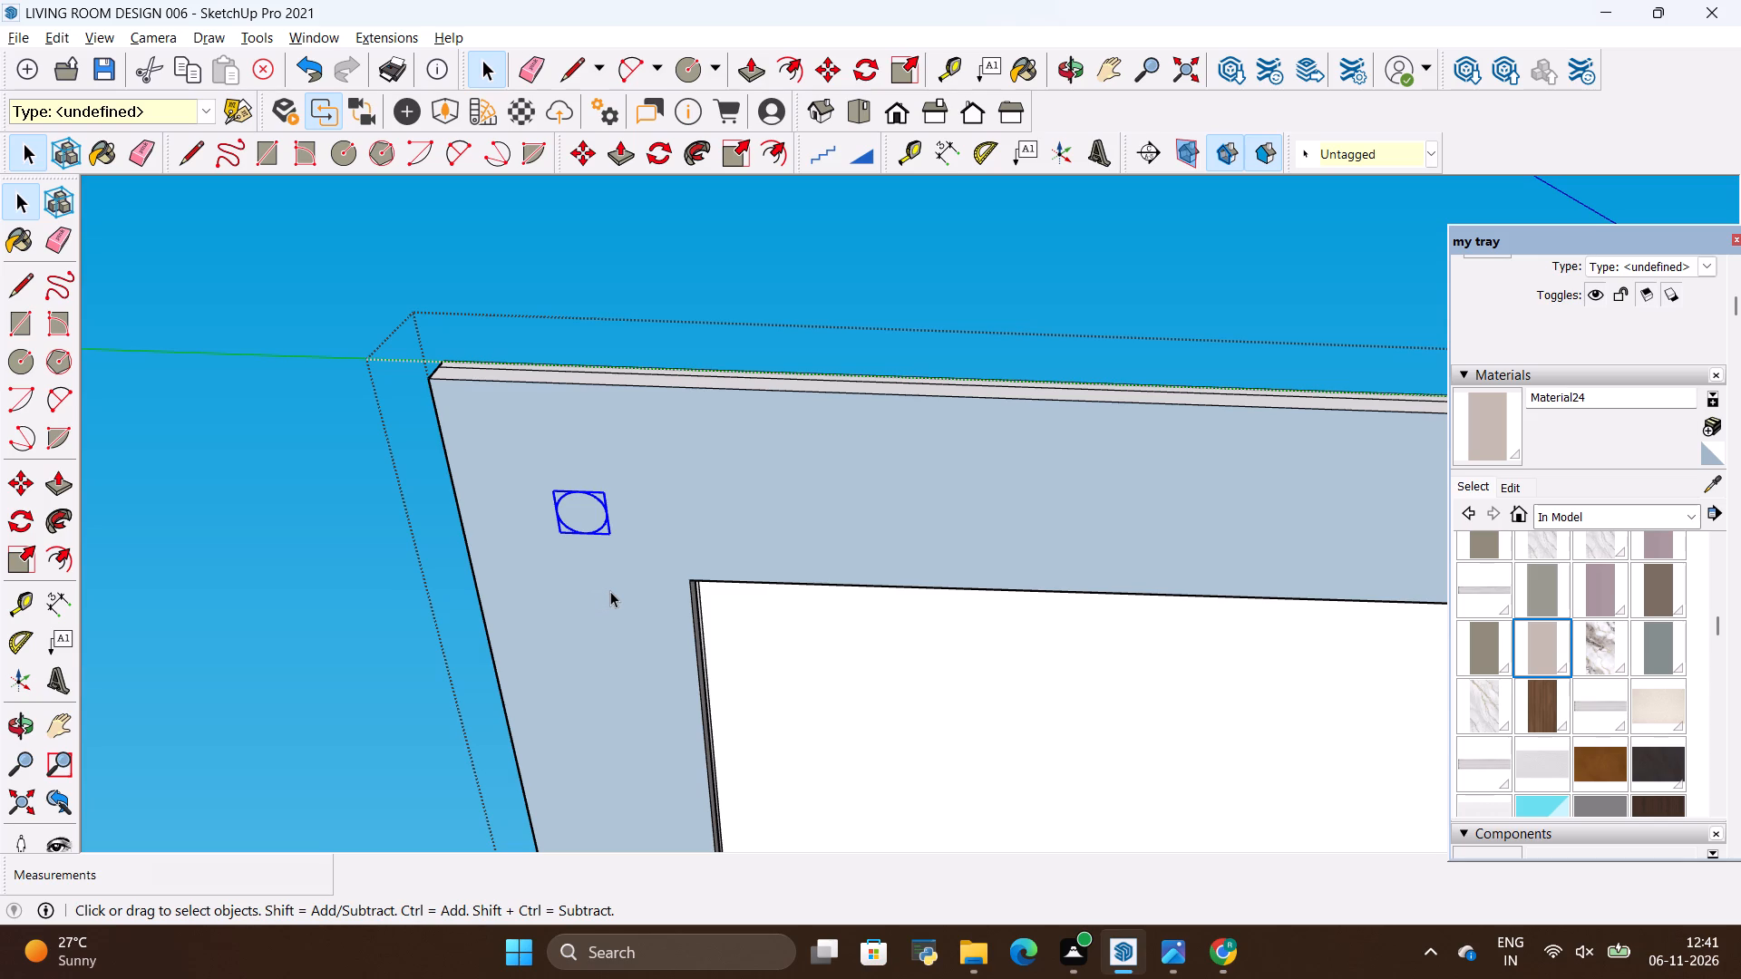
scroll(494, 458, "down", 4)
scroll(514, 464, "up", 5)
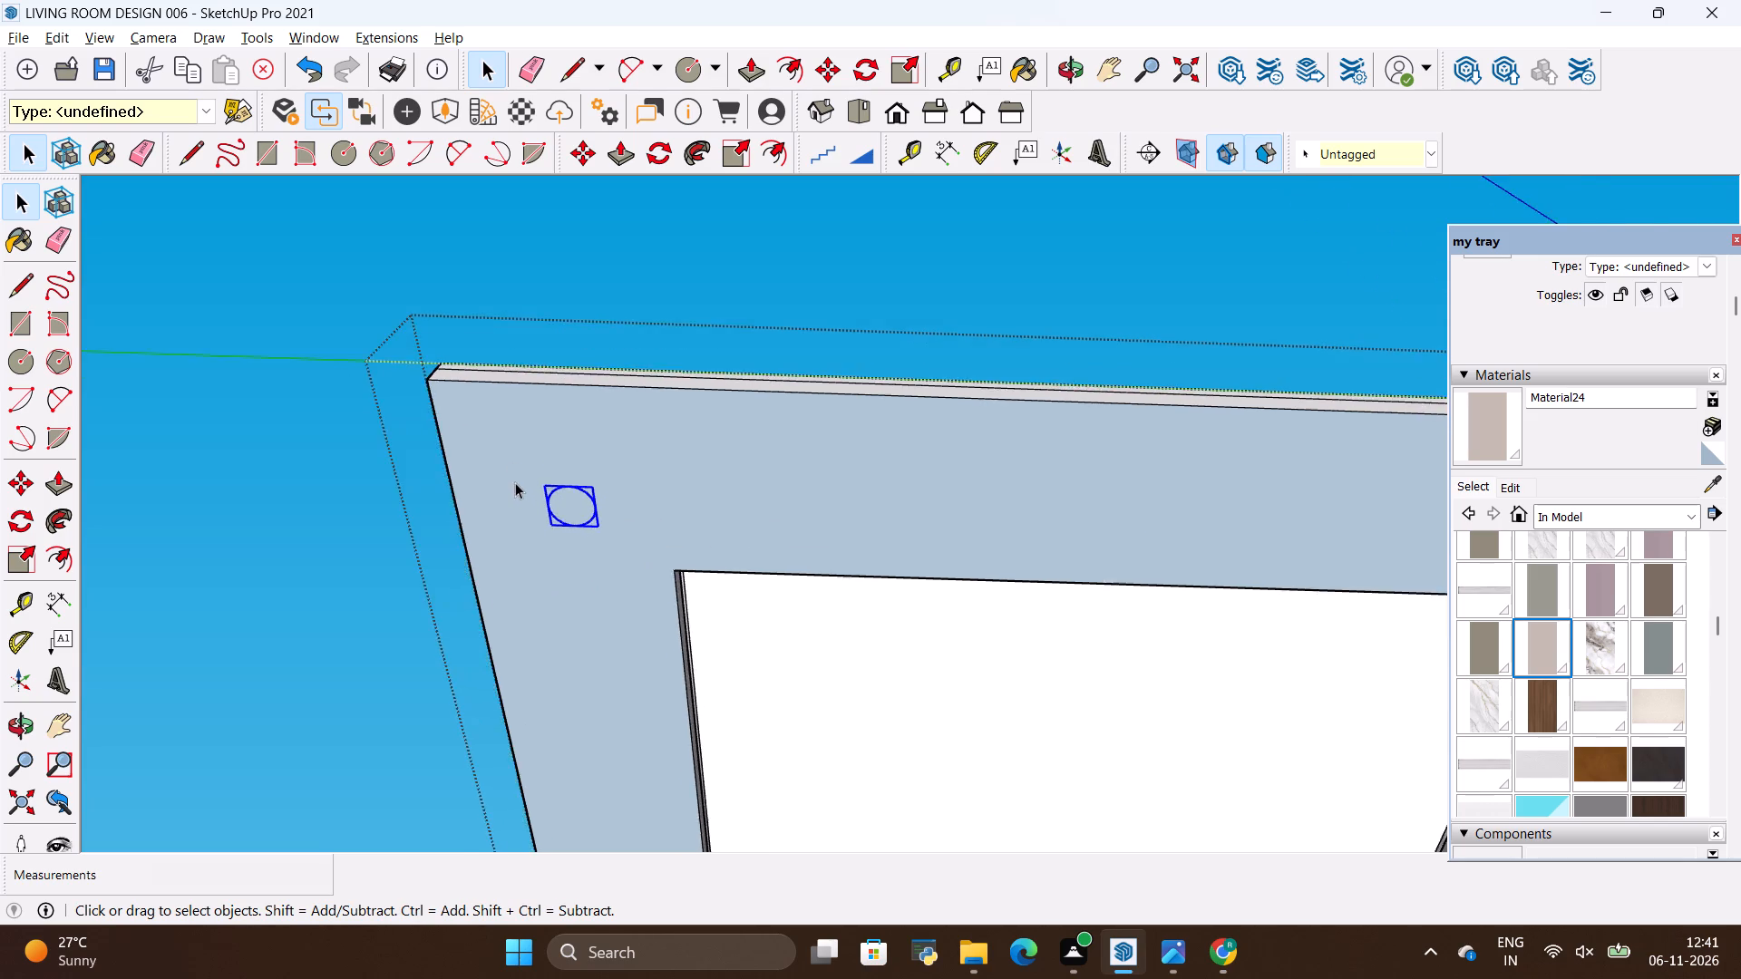
scroll(515, 482, "up", 5)
key("space")
double_click(607, 519)
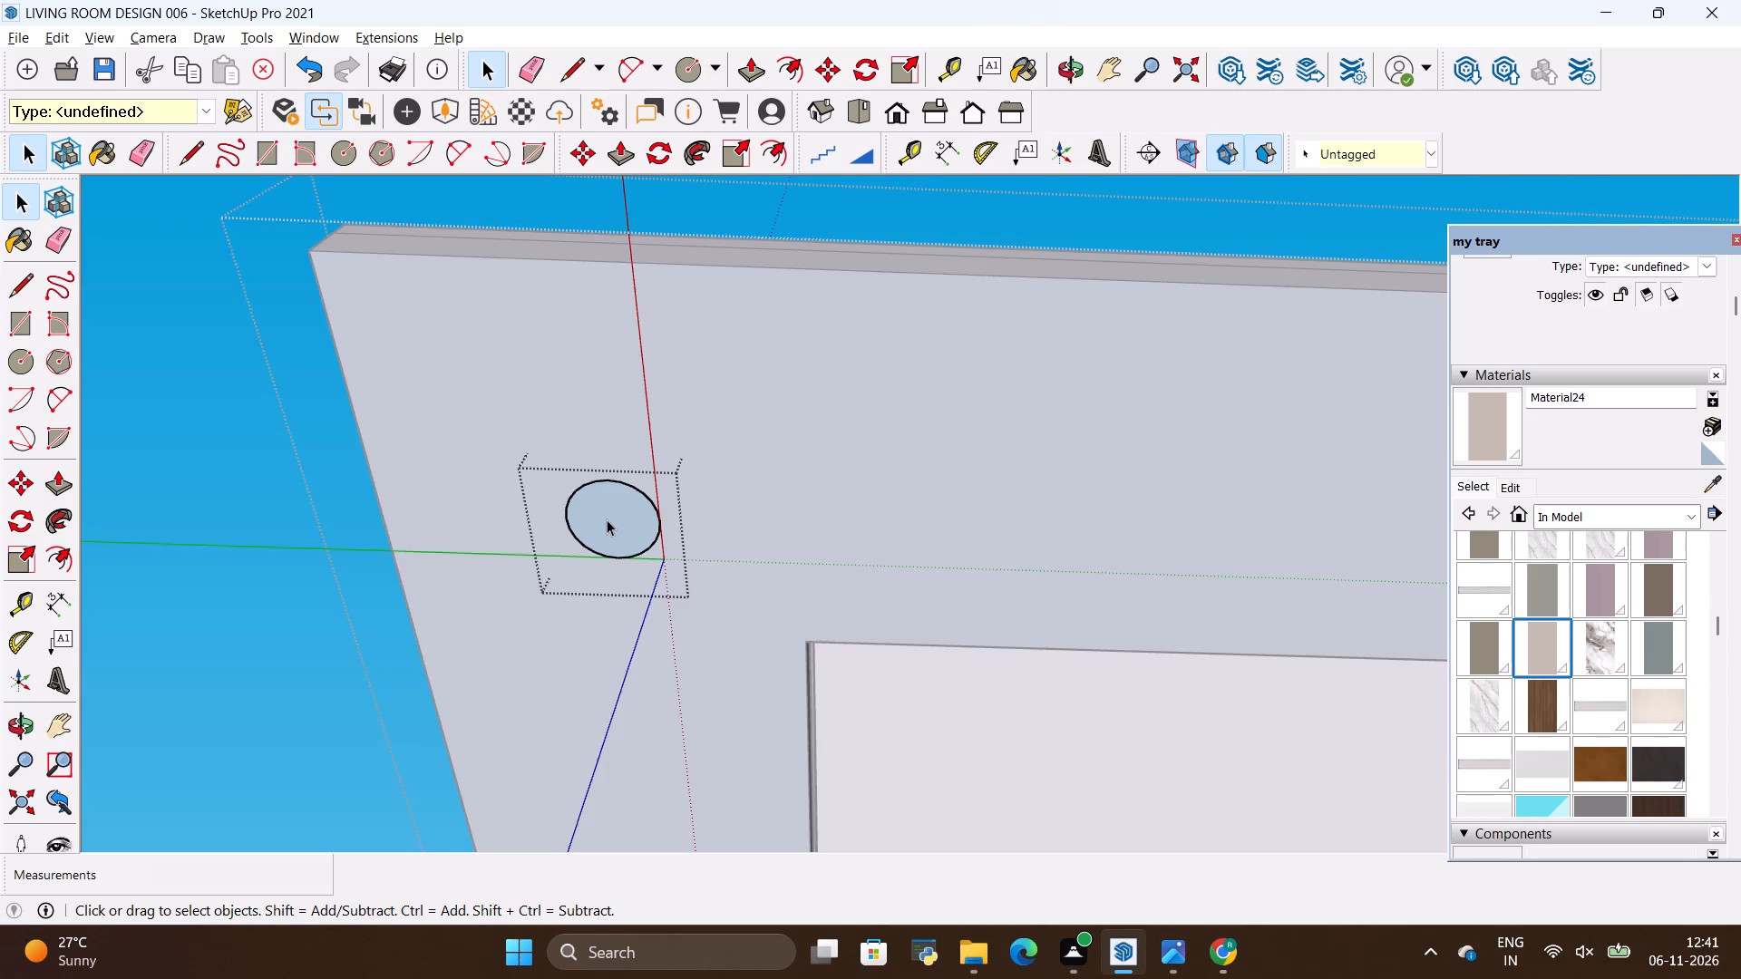
key("p")
left_click(607, 519)
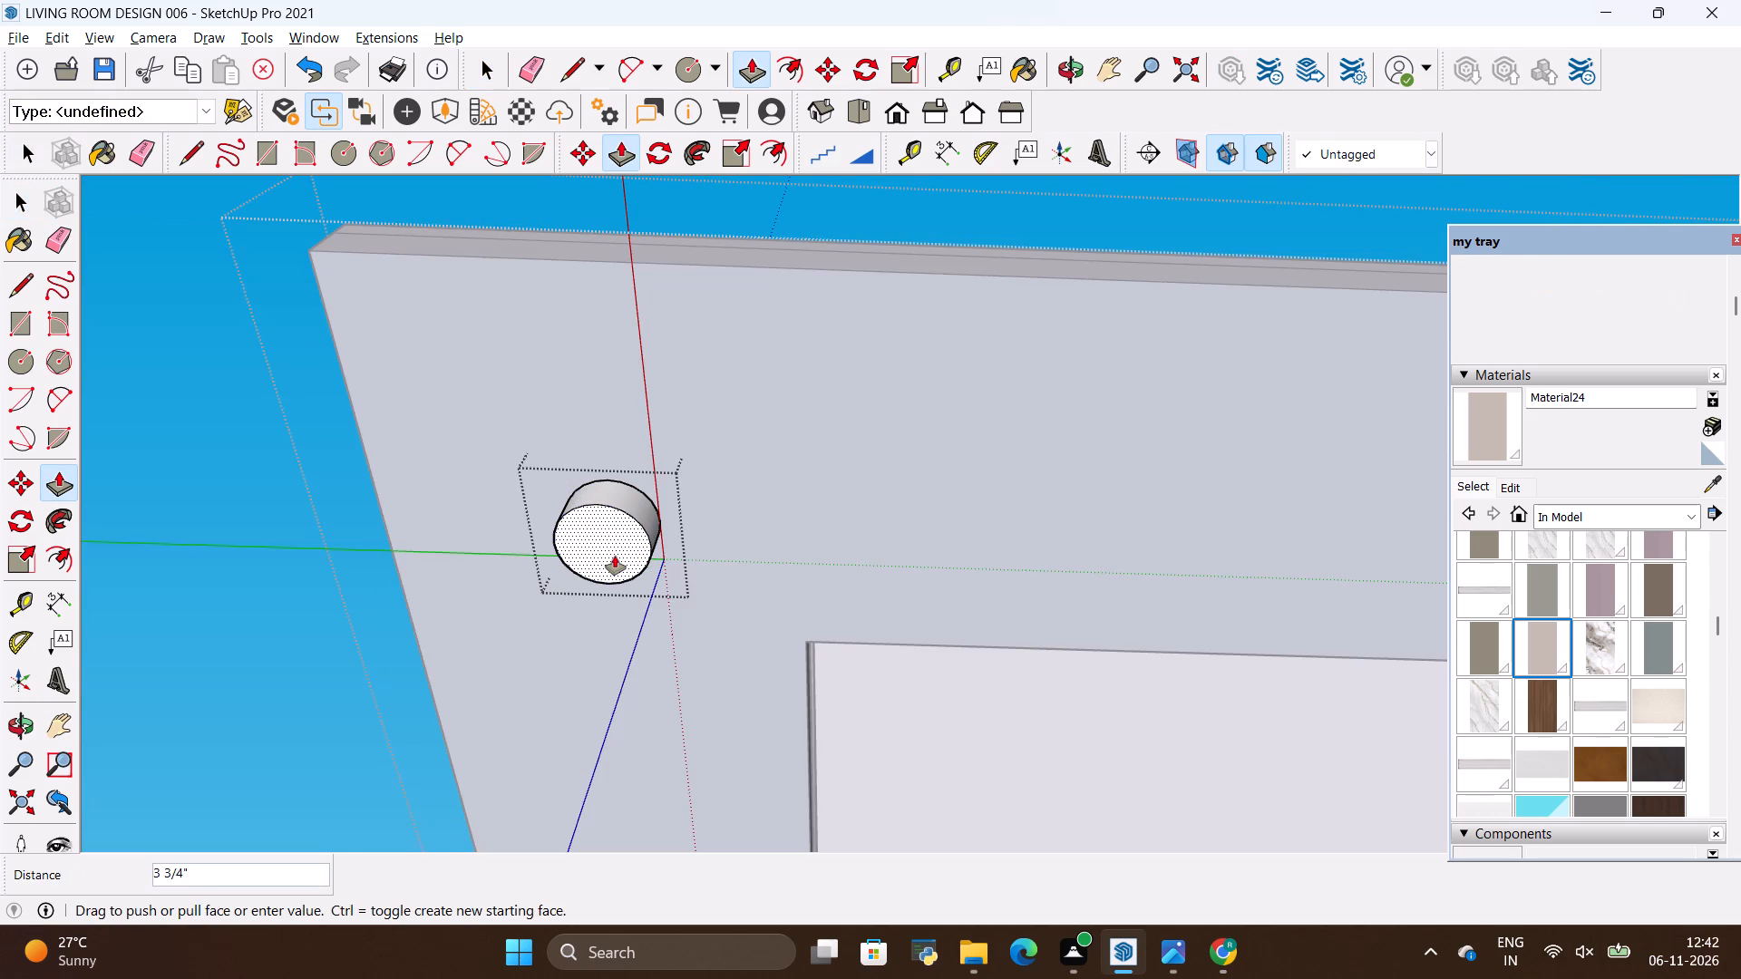
key("BackSpace")
type(".4")
key("shift+quotedbl")
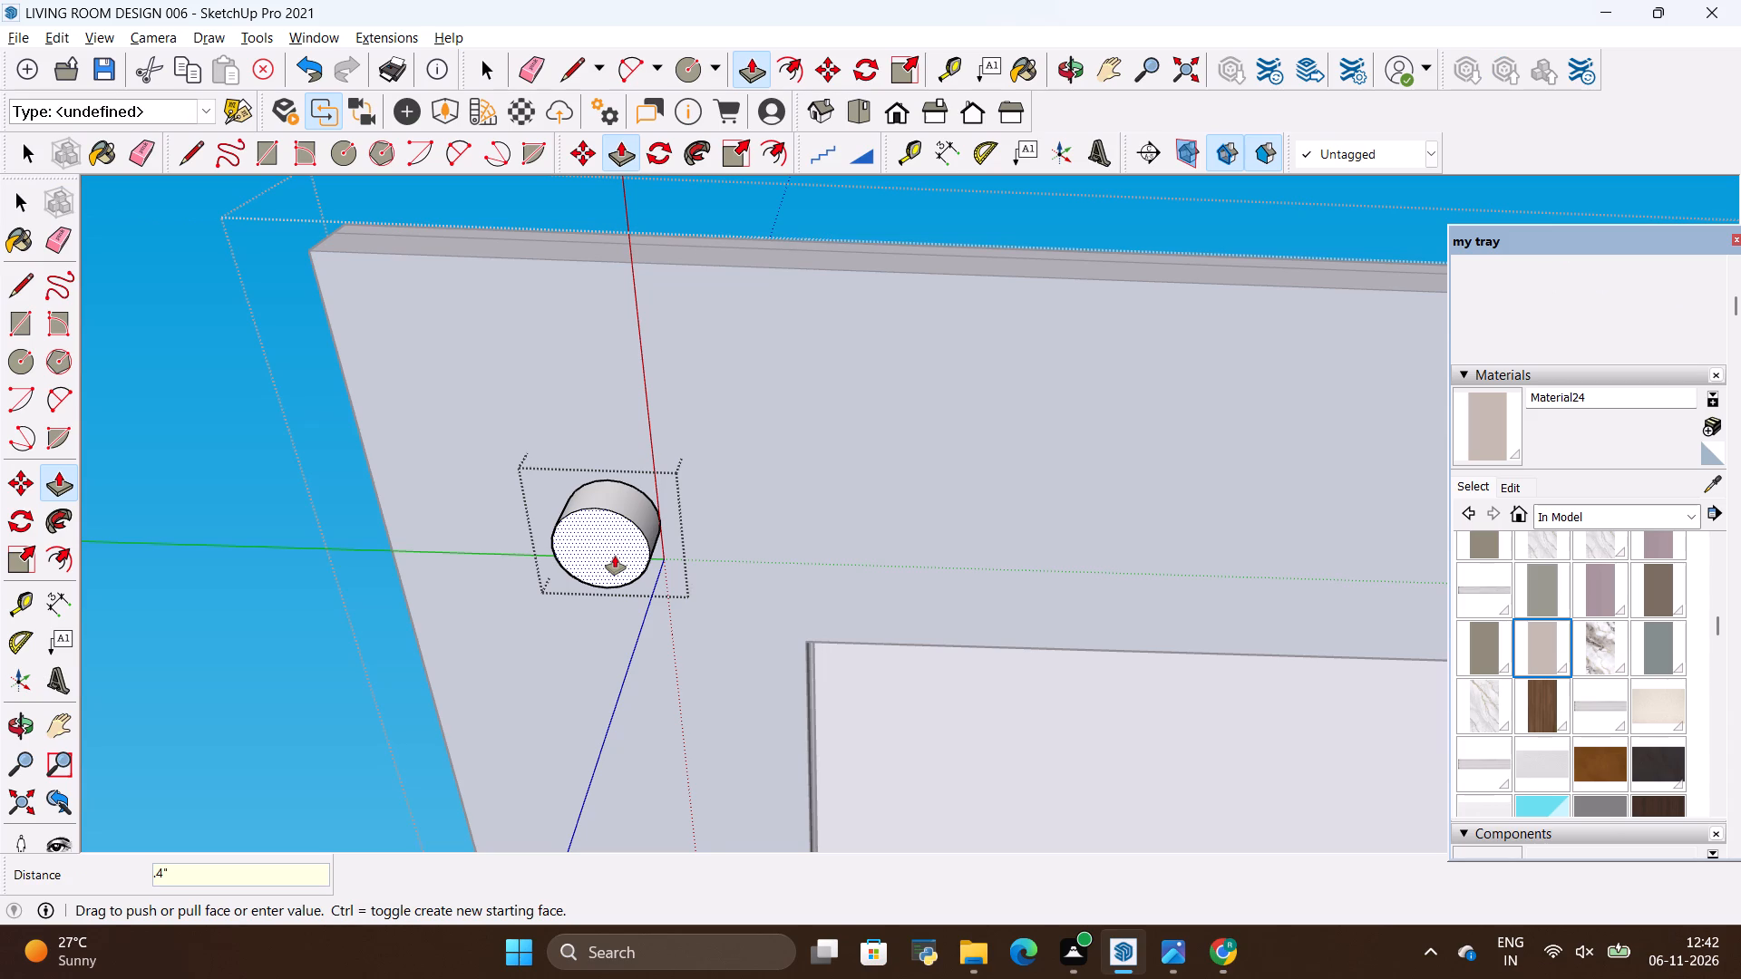
key("Return")
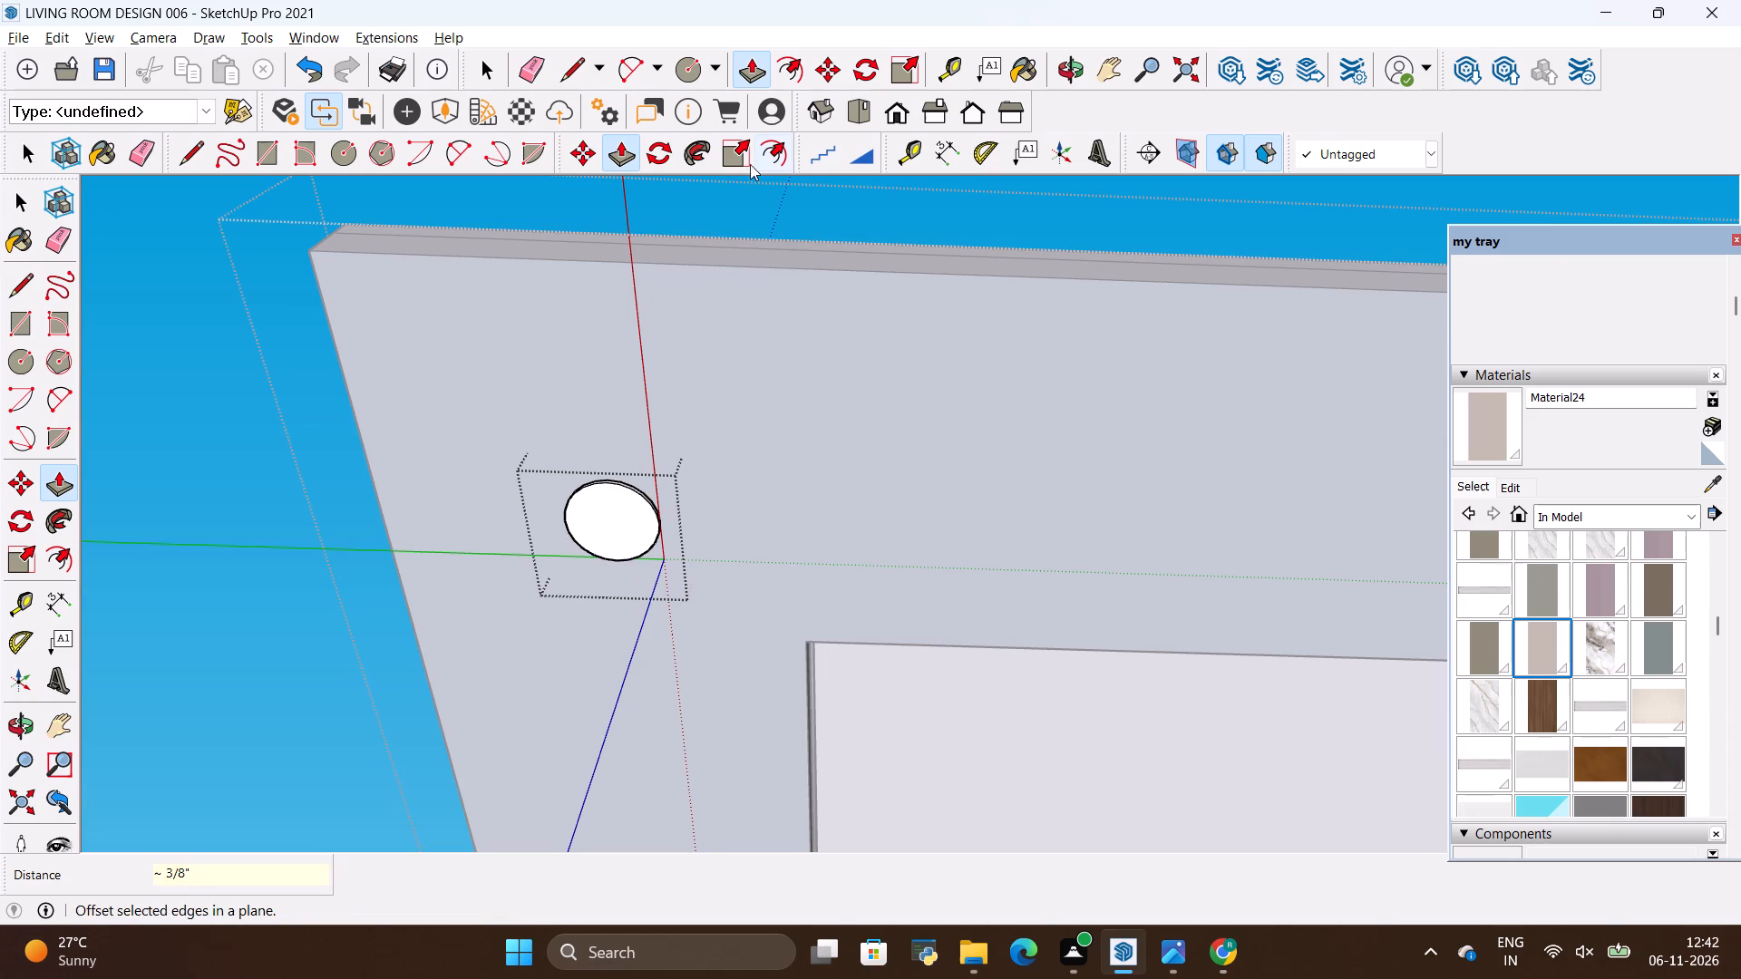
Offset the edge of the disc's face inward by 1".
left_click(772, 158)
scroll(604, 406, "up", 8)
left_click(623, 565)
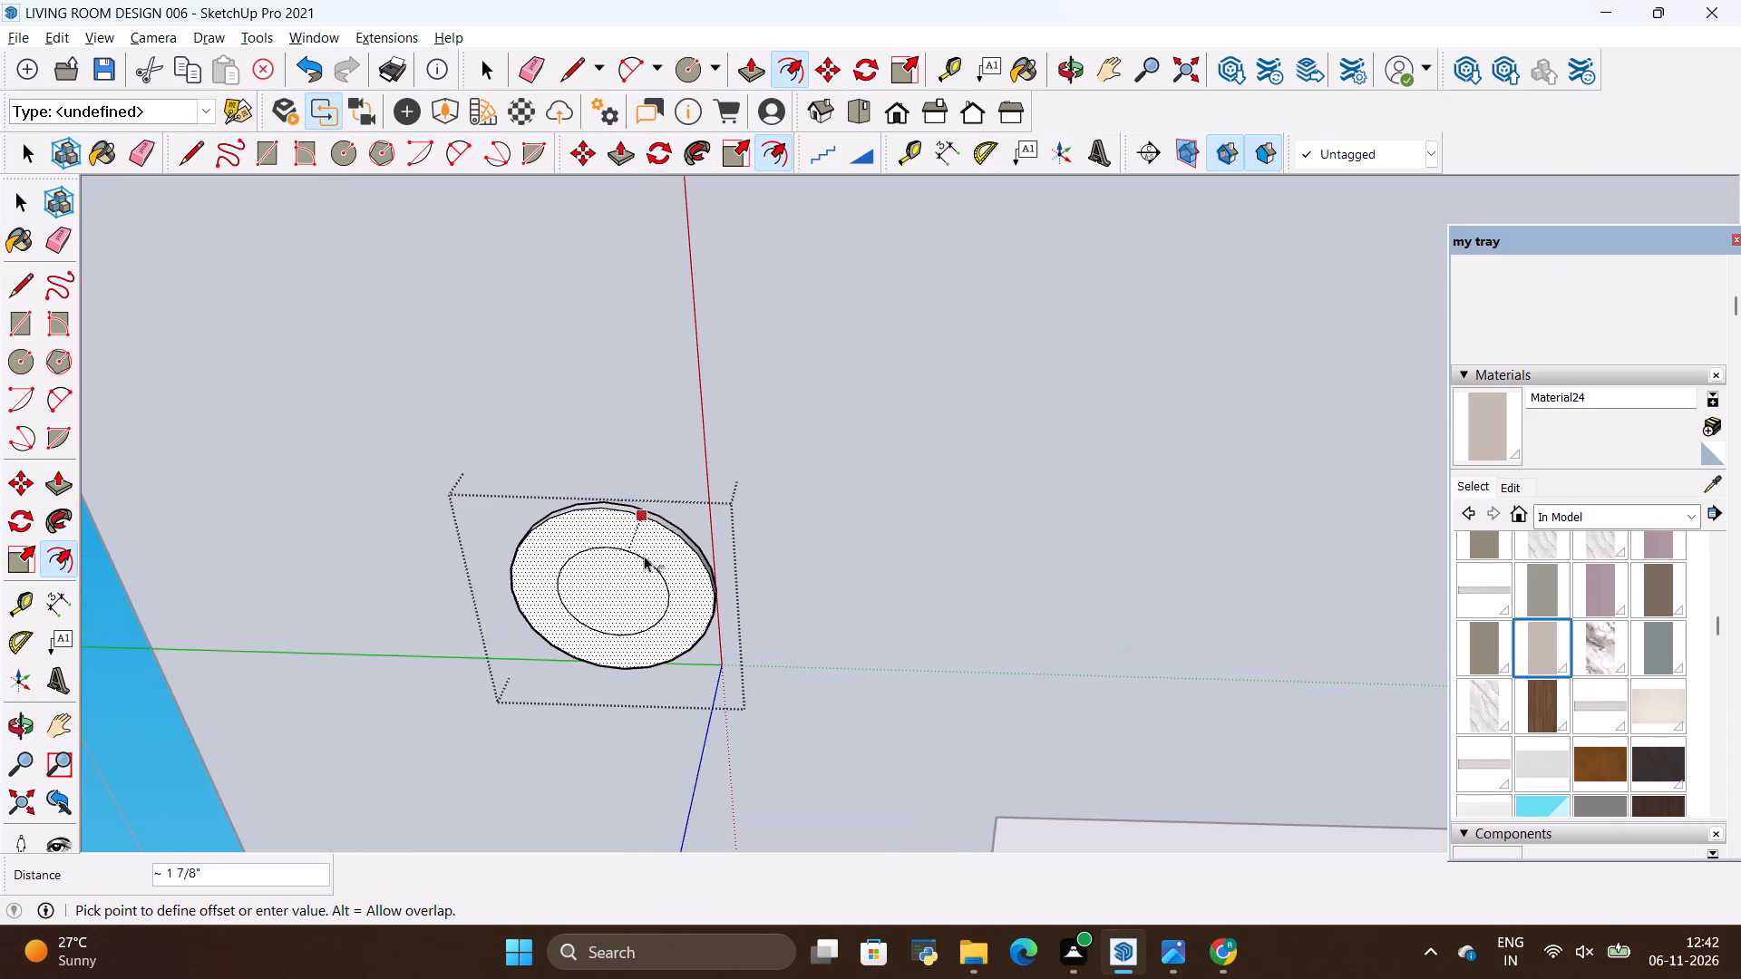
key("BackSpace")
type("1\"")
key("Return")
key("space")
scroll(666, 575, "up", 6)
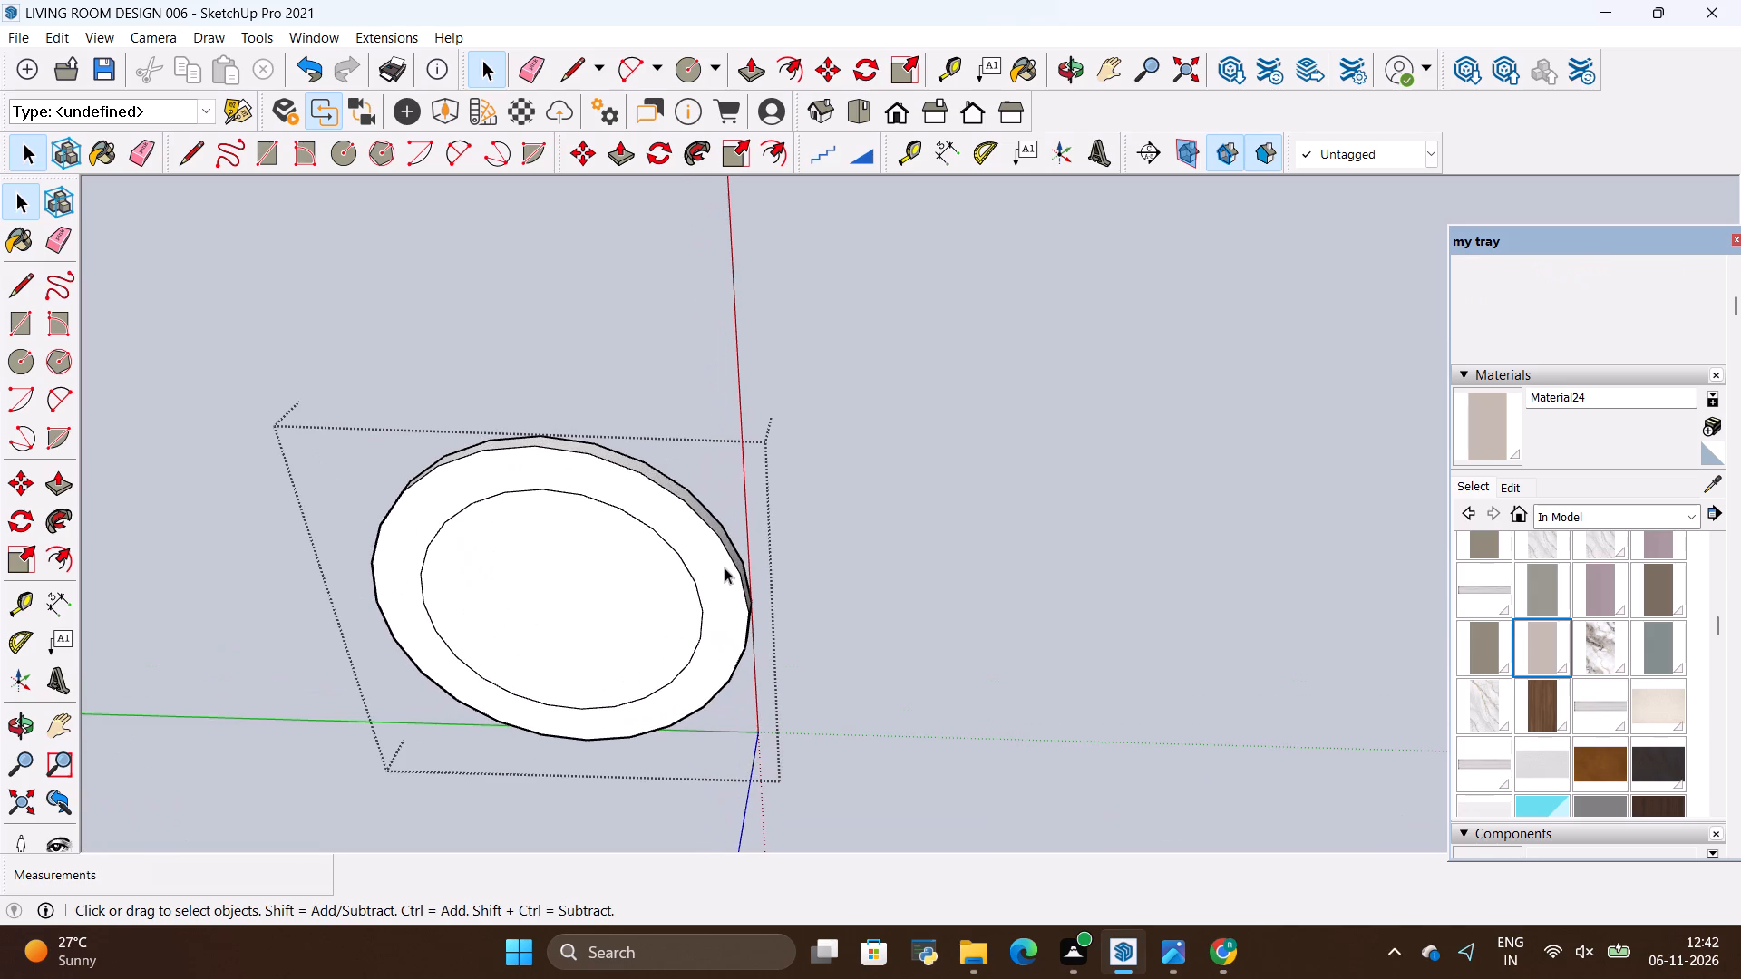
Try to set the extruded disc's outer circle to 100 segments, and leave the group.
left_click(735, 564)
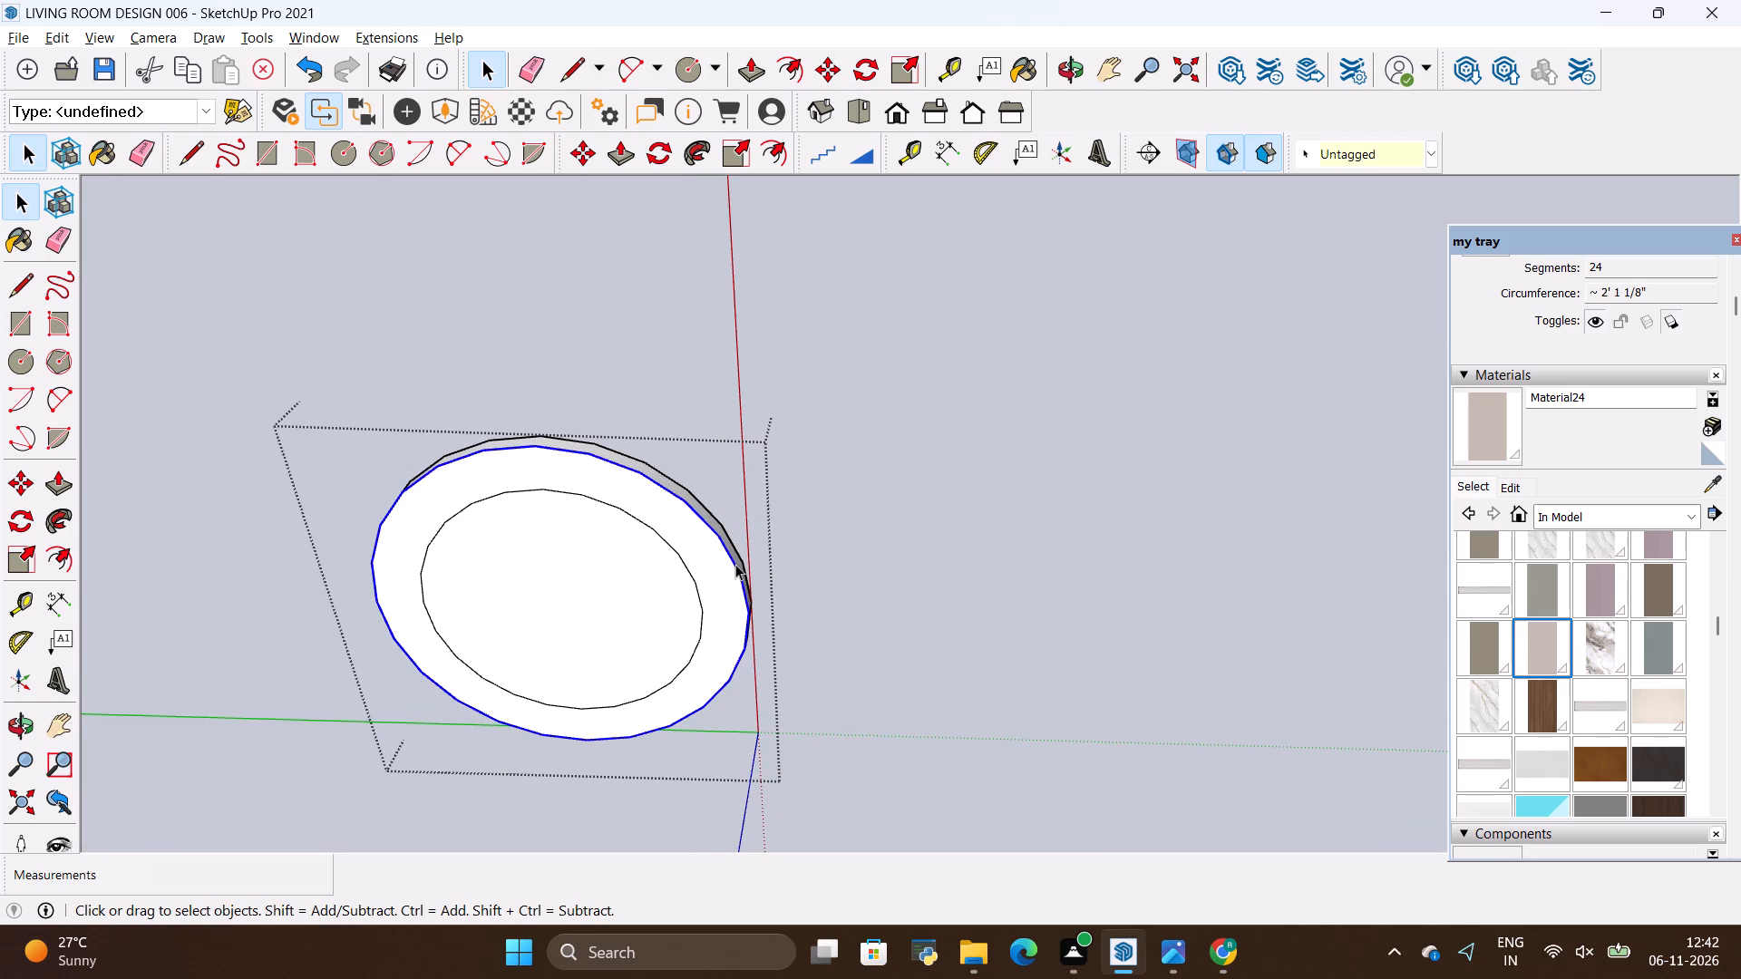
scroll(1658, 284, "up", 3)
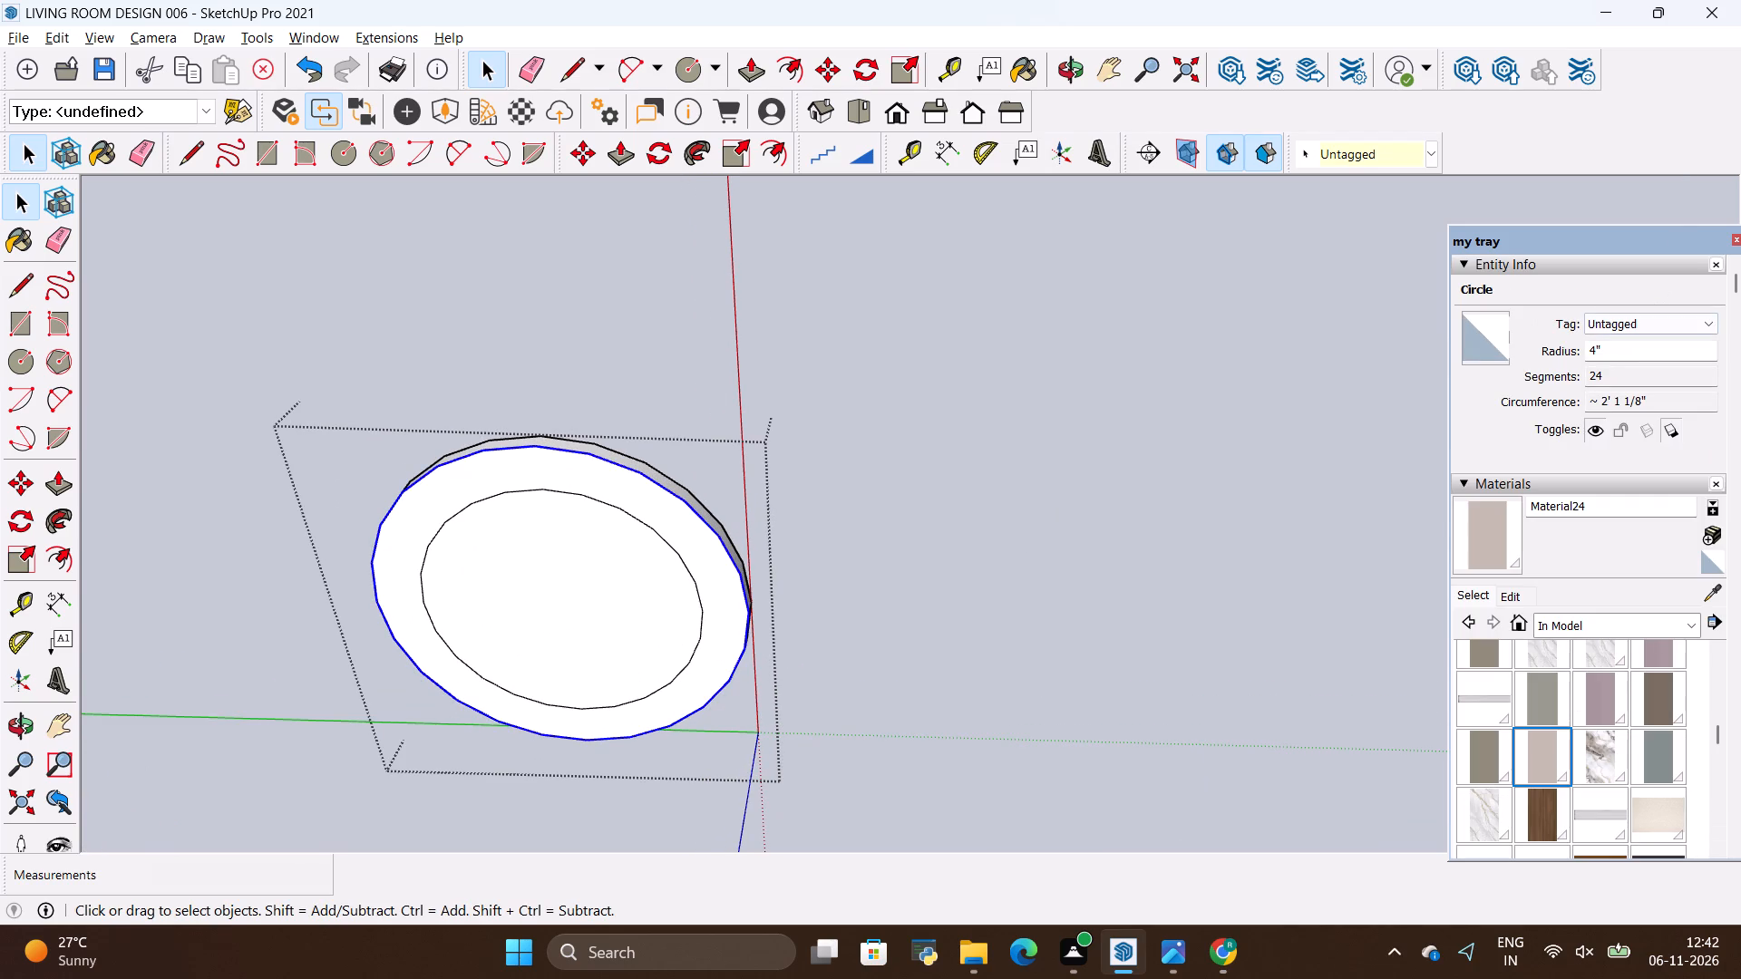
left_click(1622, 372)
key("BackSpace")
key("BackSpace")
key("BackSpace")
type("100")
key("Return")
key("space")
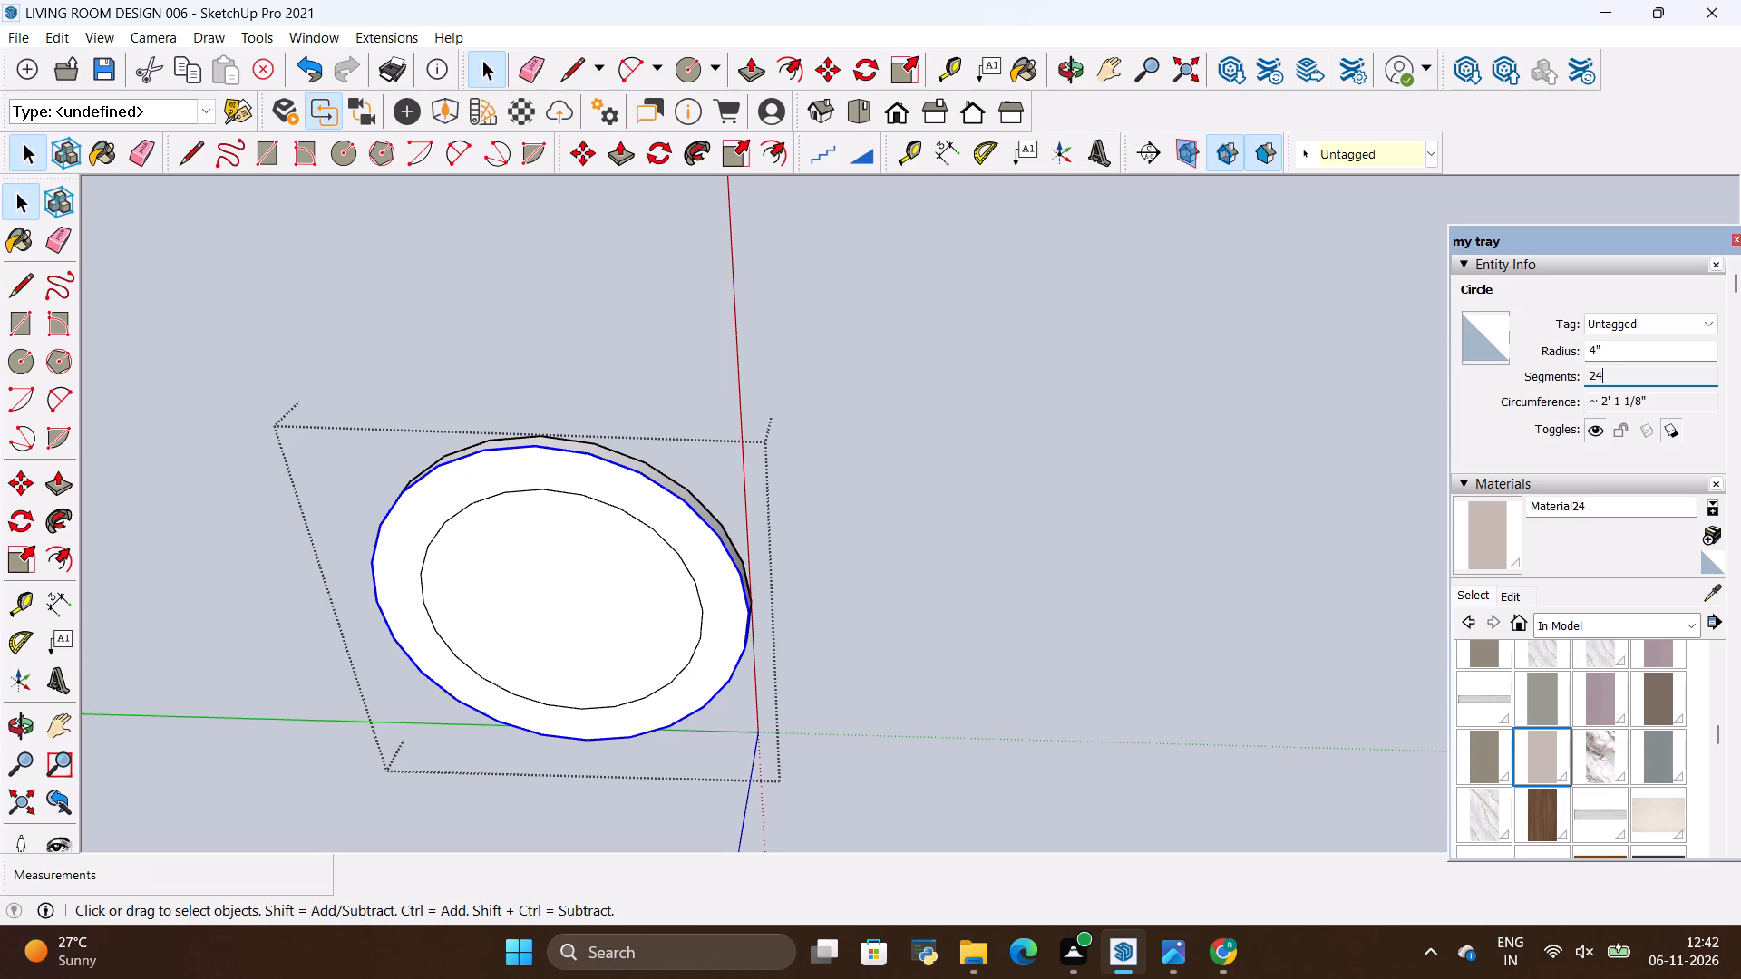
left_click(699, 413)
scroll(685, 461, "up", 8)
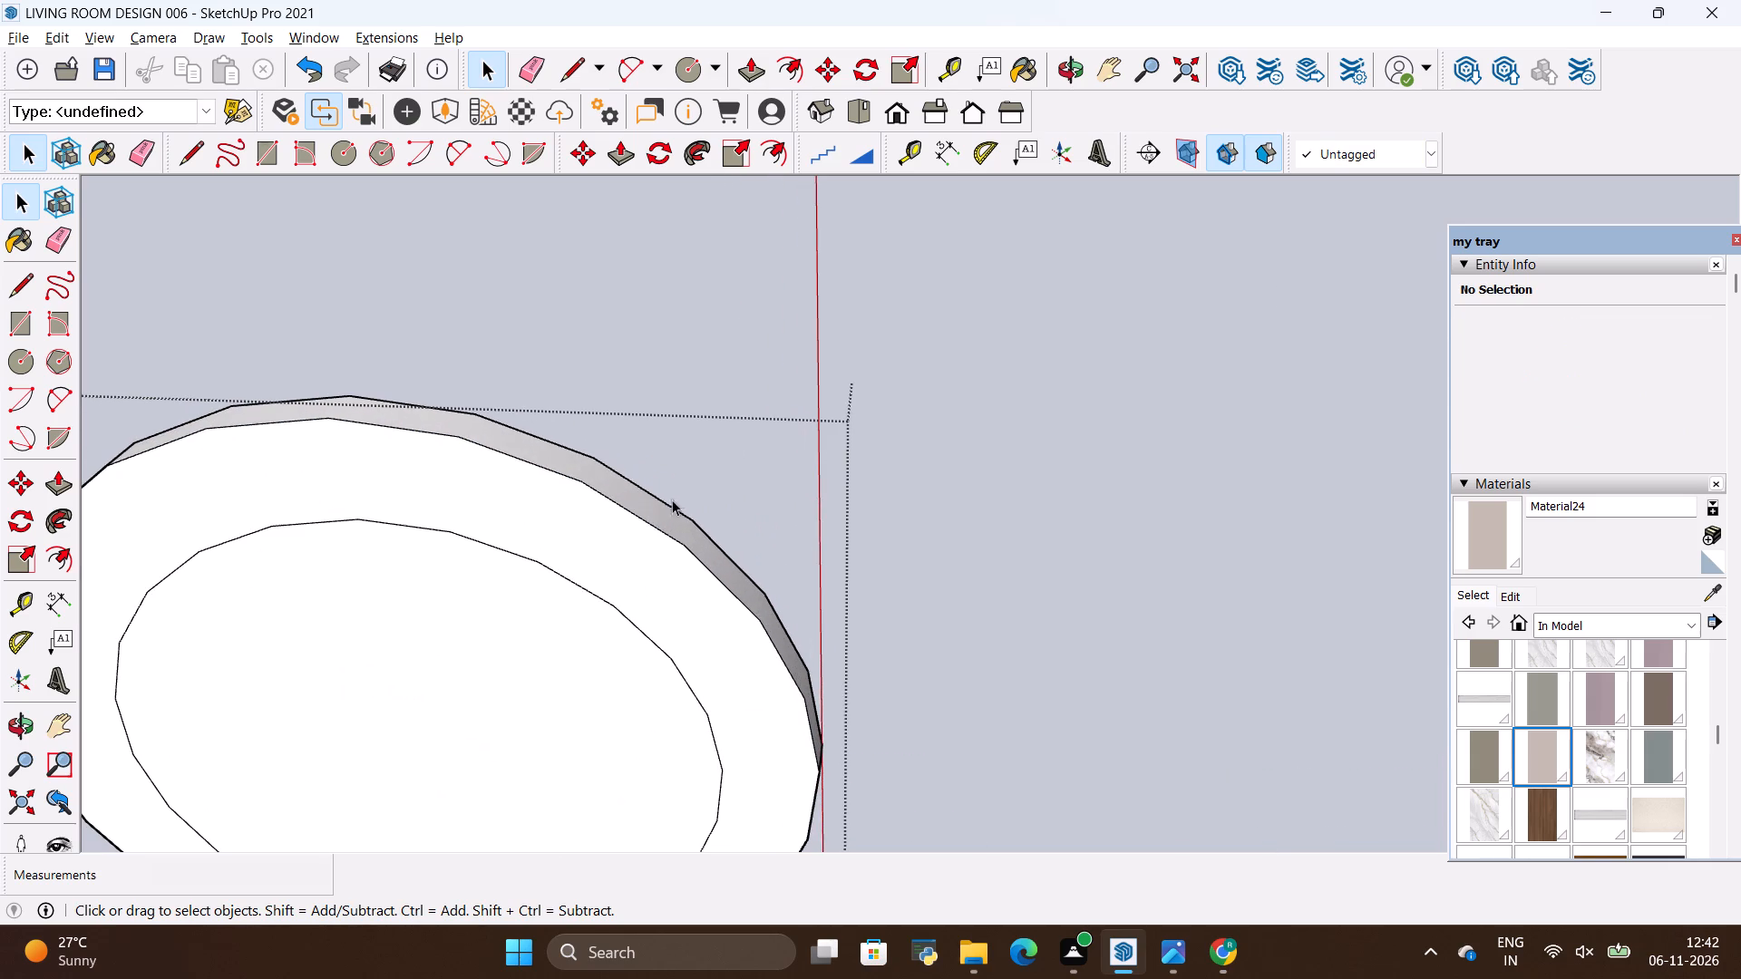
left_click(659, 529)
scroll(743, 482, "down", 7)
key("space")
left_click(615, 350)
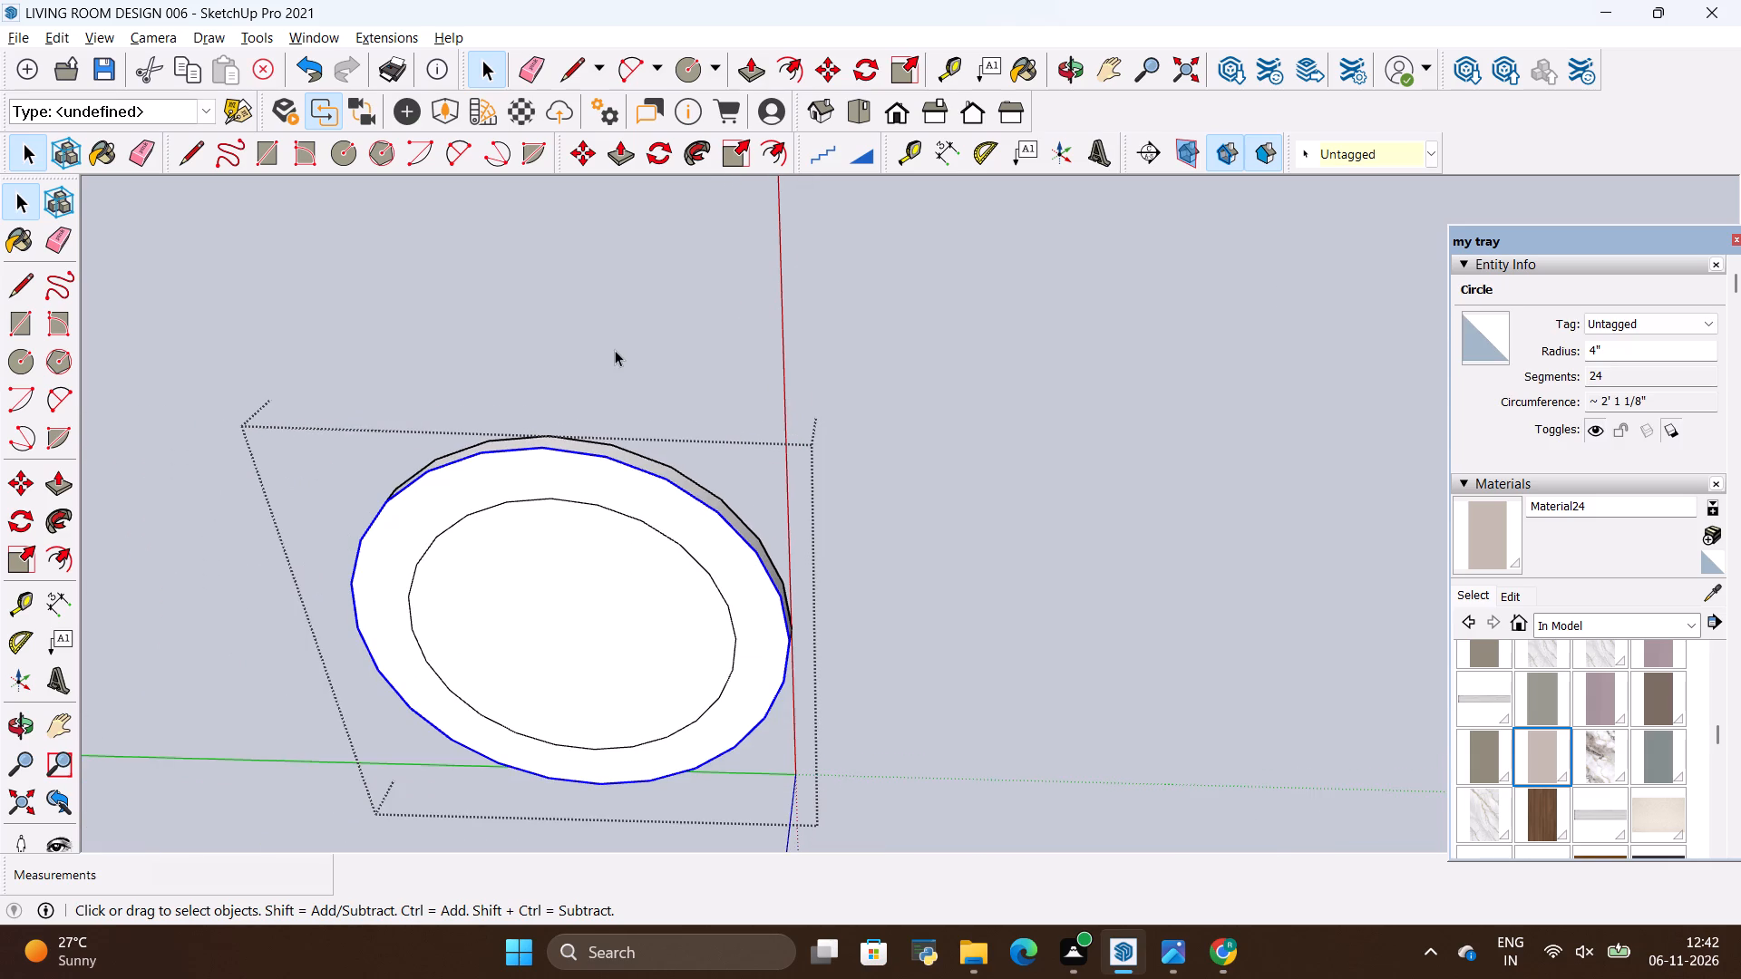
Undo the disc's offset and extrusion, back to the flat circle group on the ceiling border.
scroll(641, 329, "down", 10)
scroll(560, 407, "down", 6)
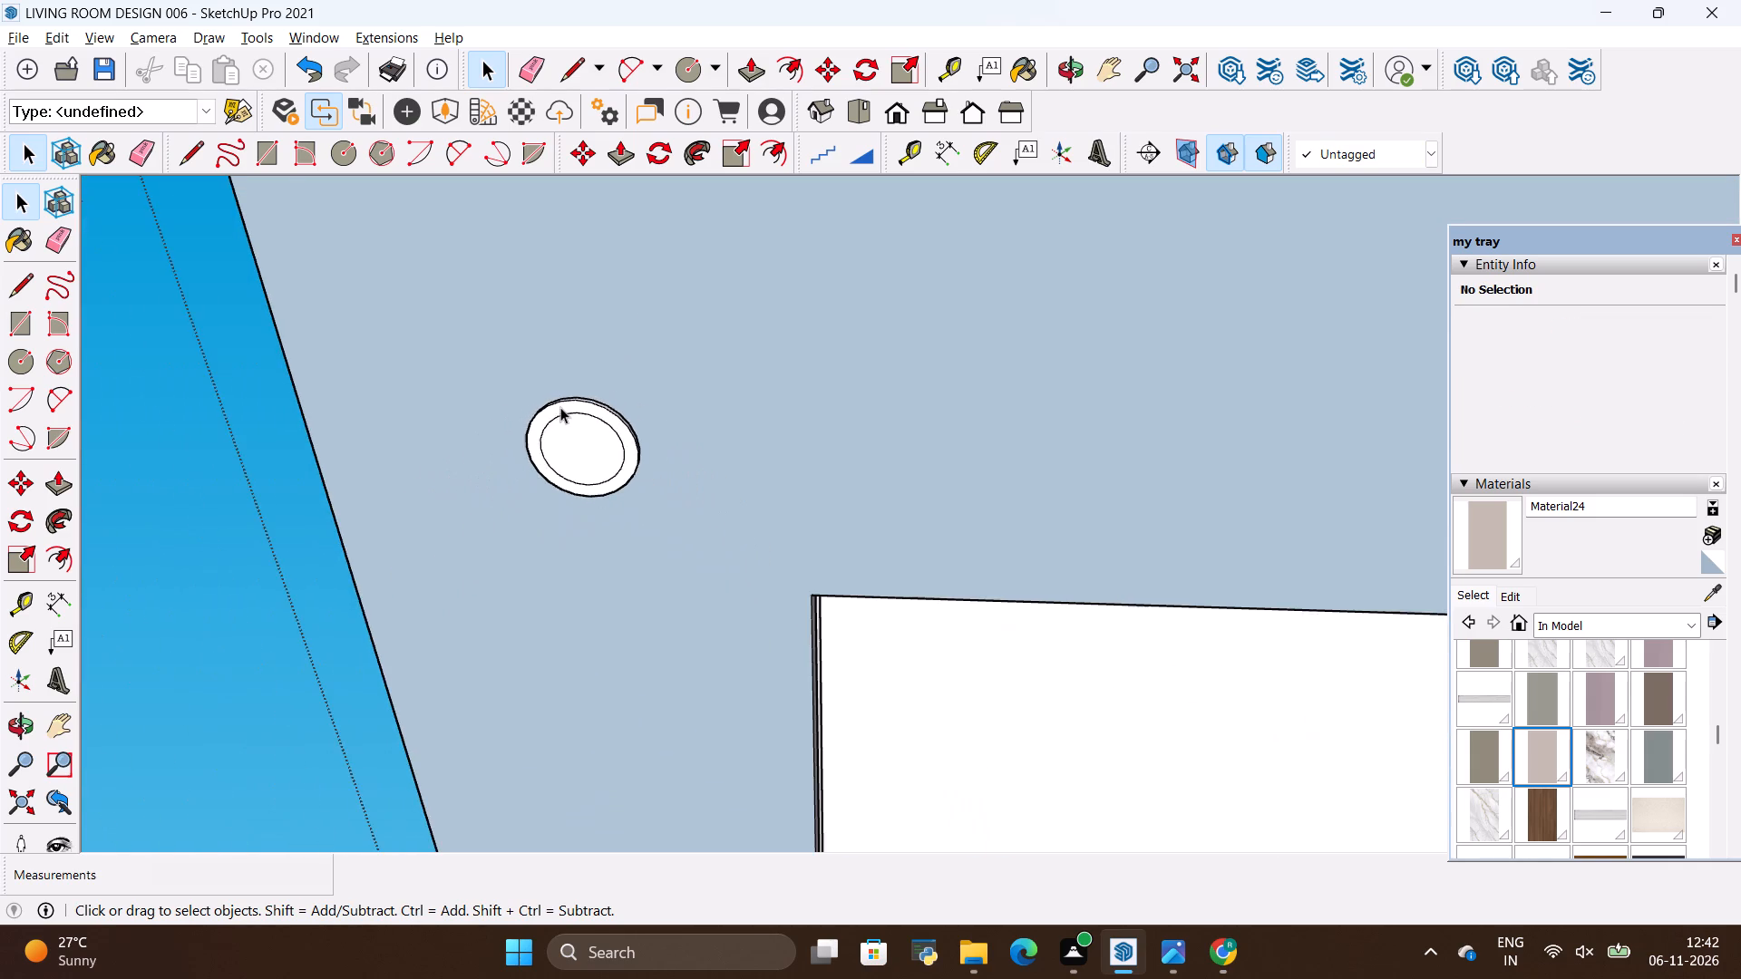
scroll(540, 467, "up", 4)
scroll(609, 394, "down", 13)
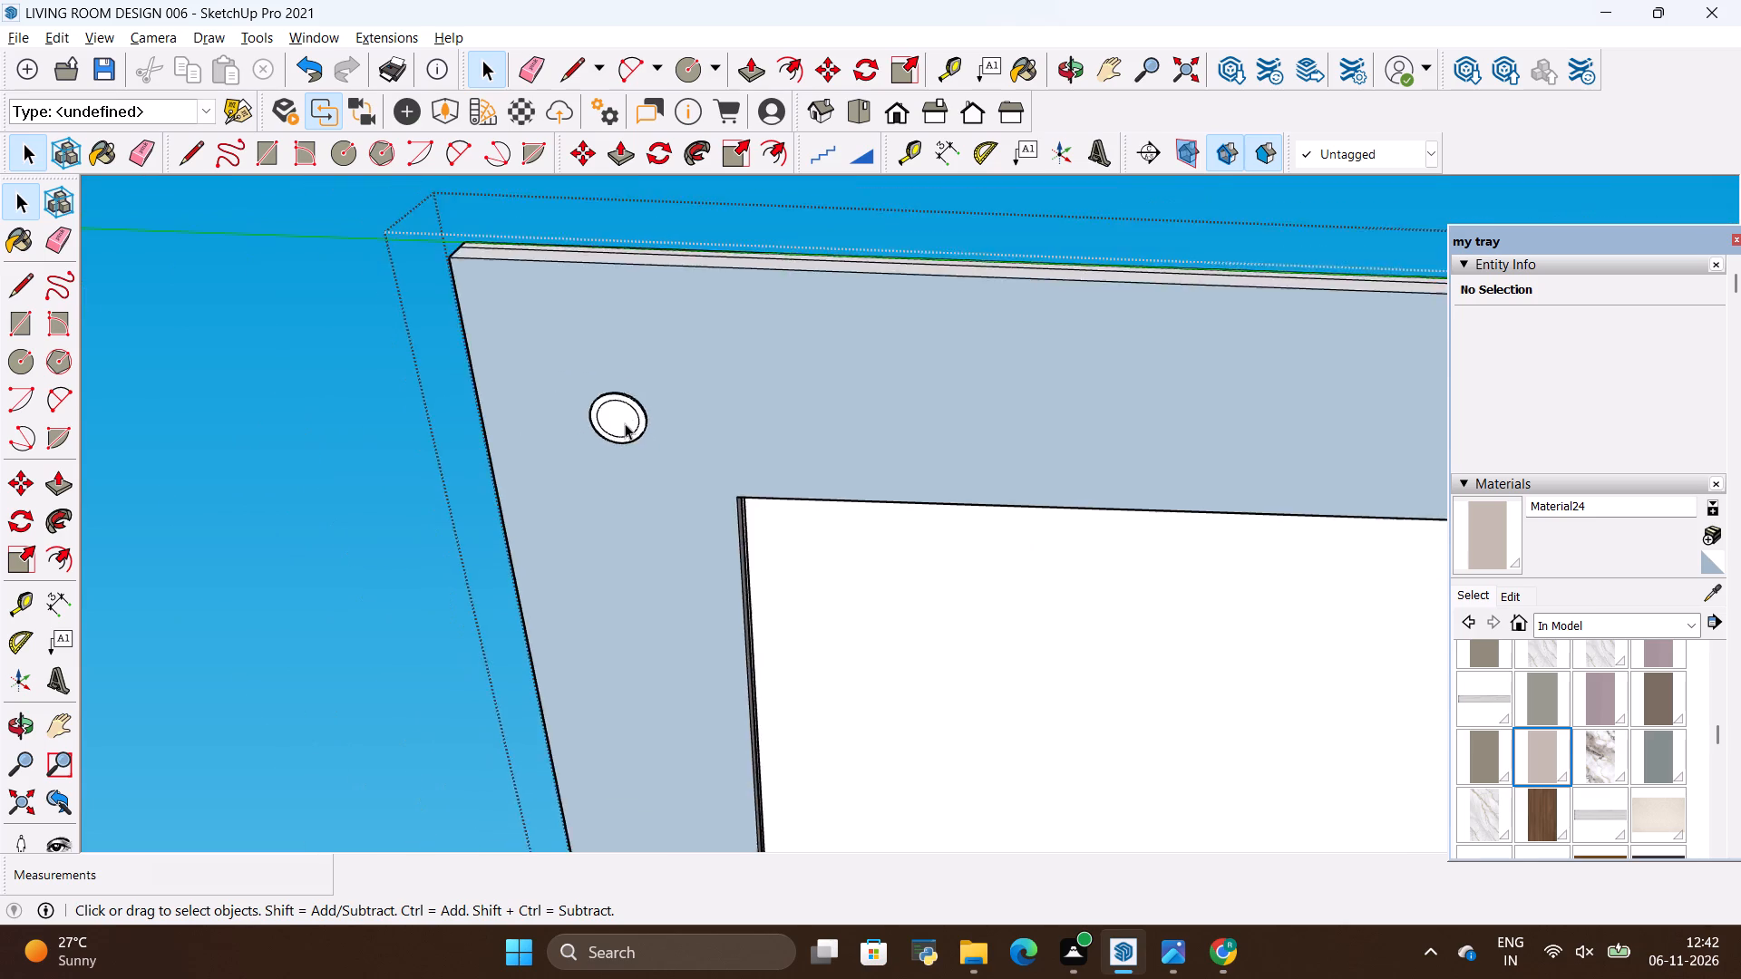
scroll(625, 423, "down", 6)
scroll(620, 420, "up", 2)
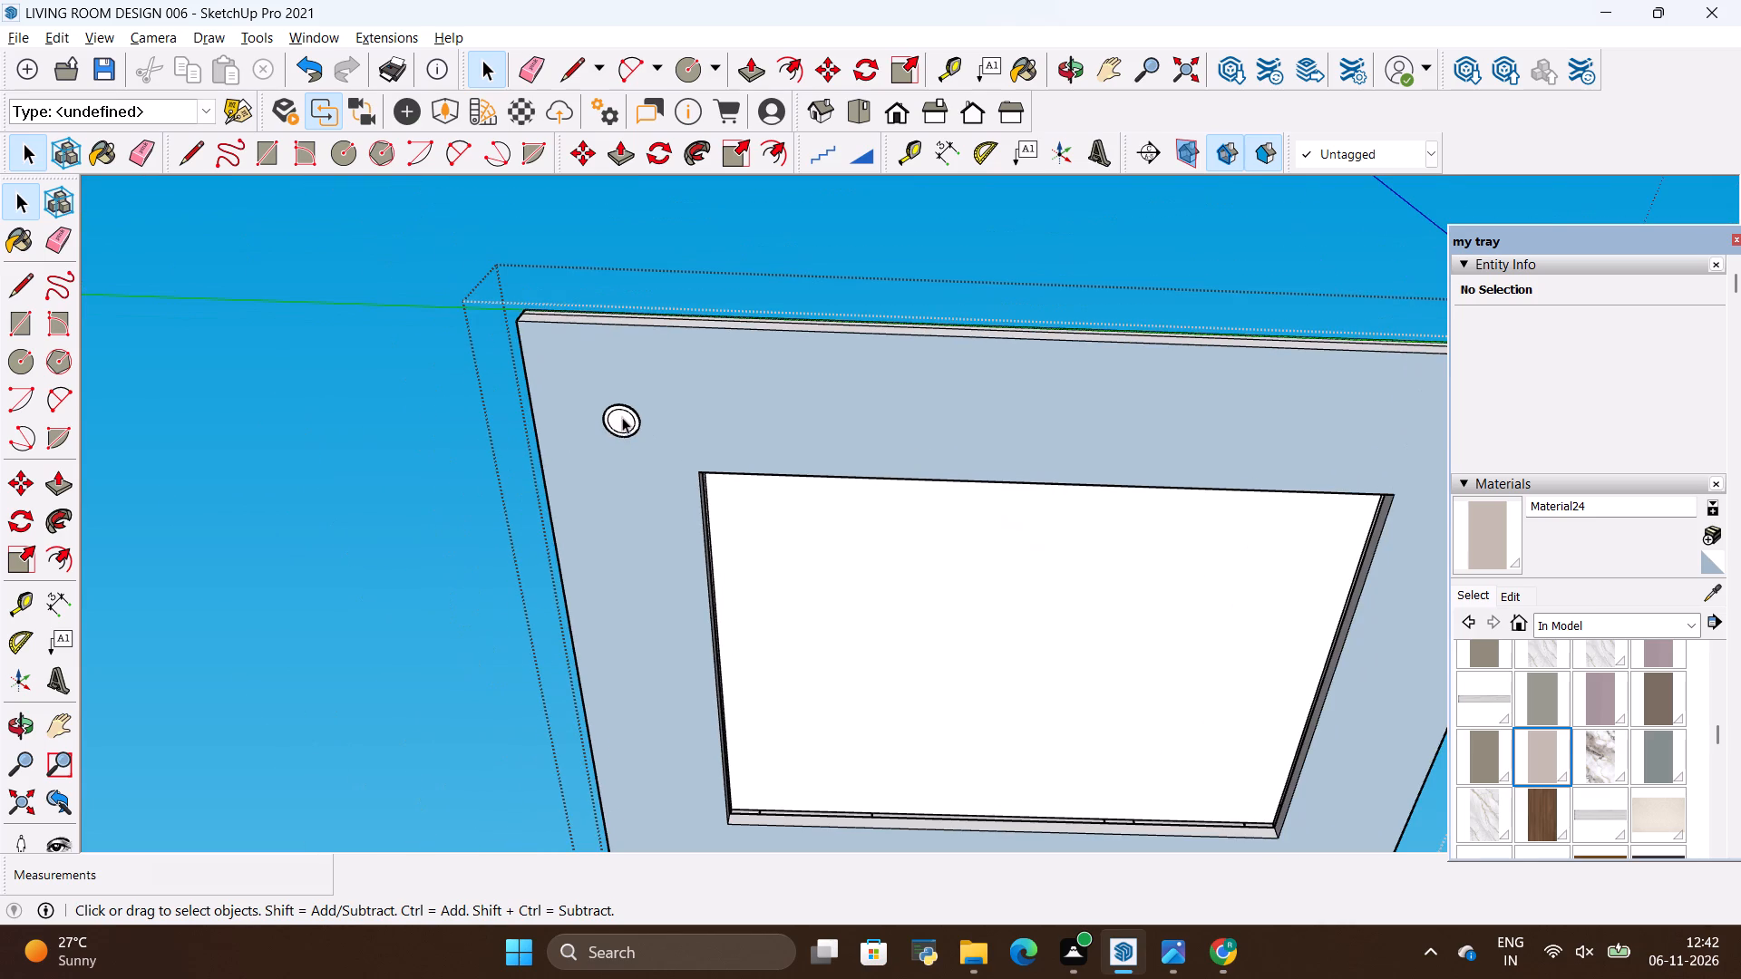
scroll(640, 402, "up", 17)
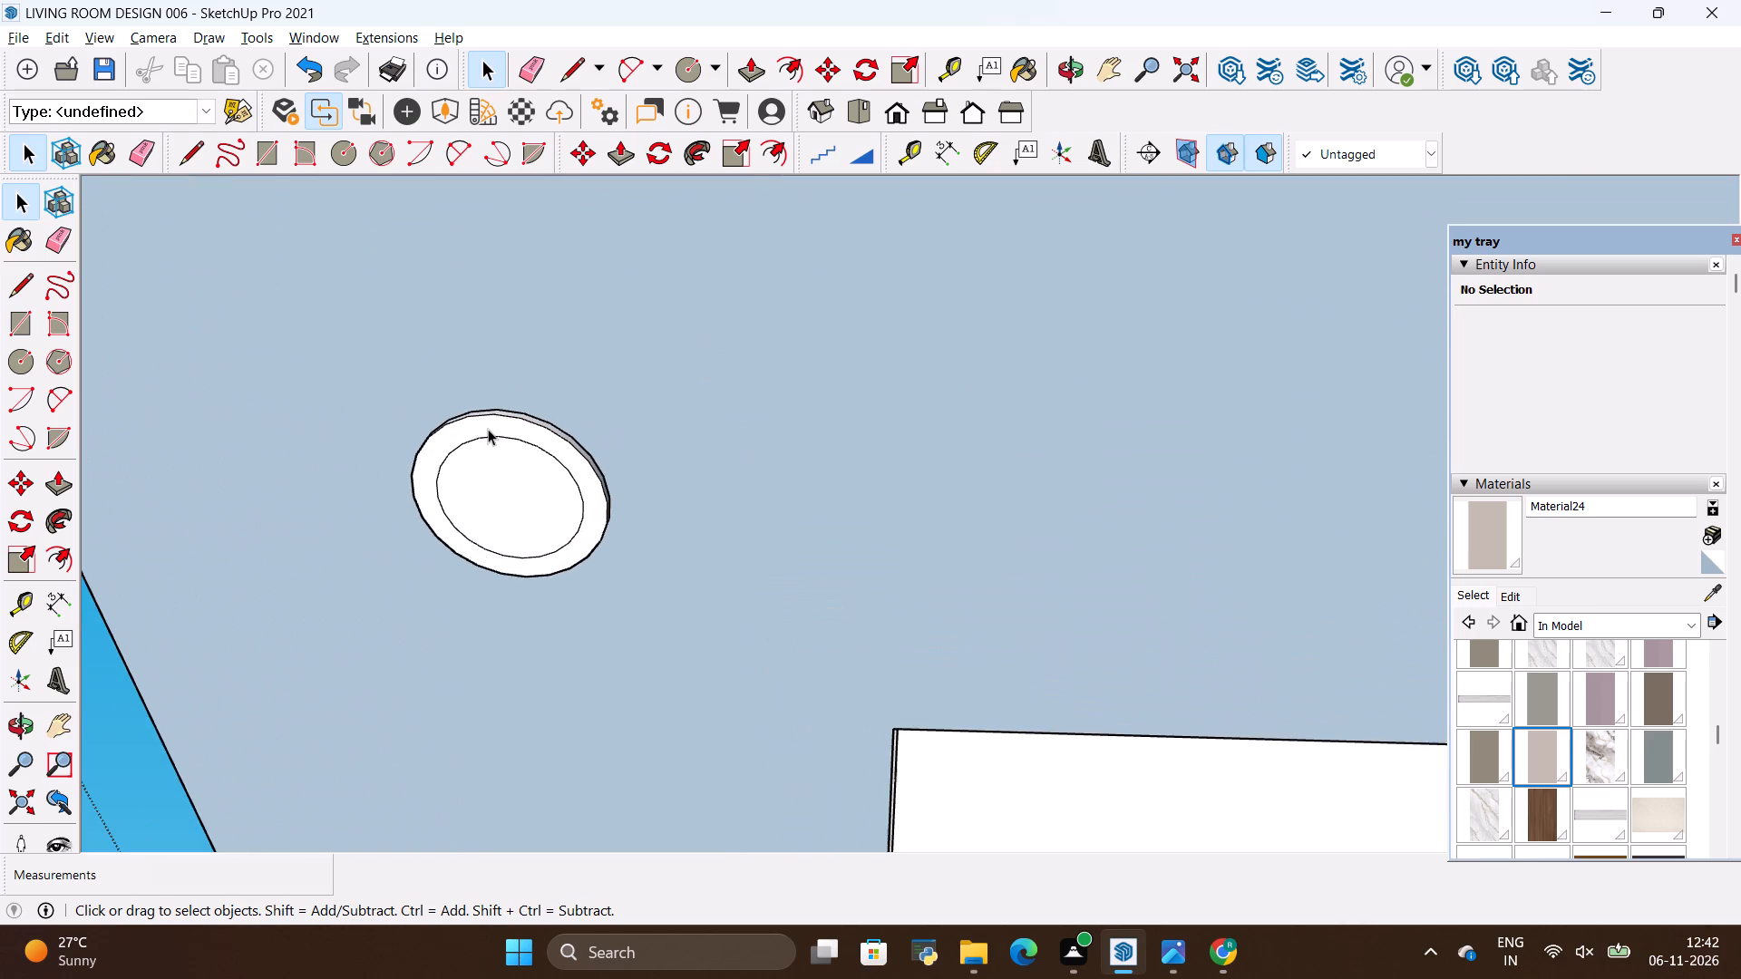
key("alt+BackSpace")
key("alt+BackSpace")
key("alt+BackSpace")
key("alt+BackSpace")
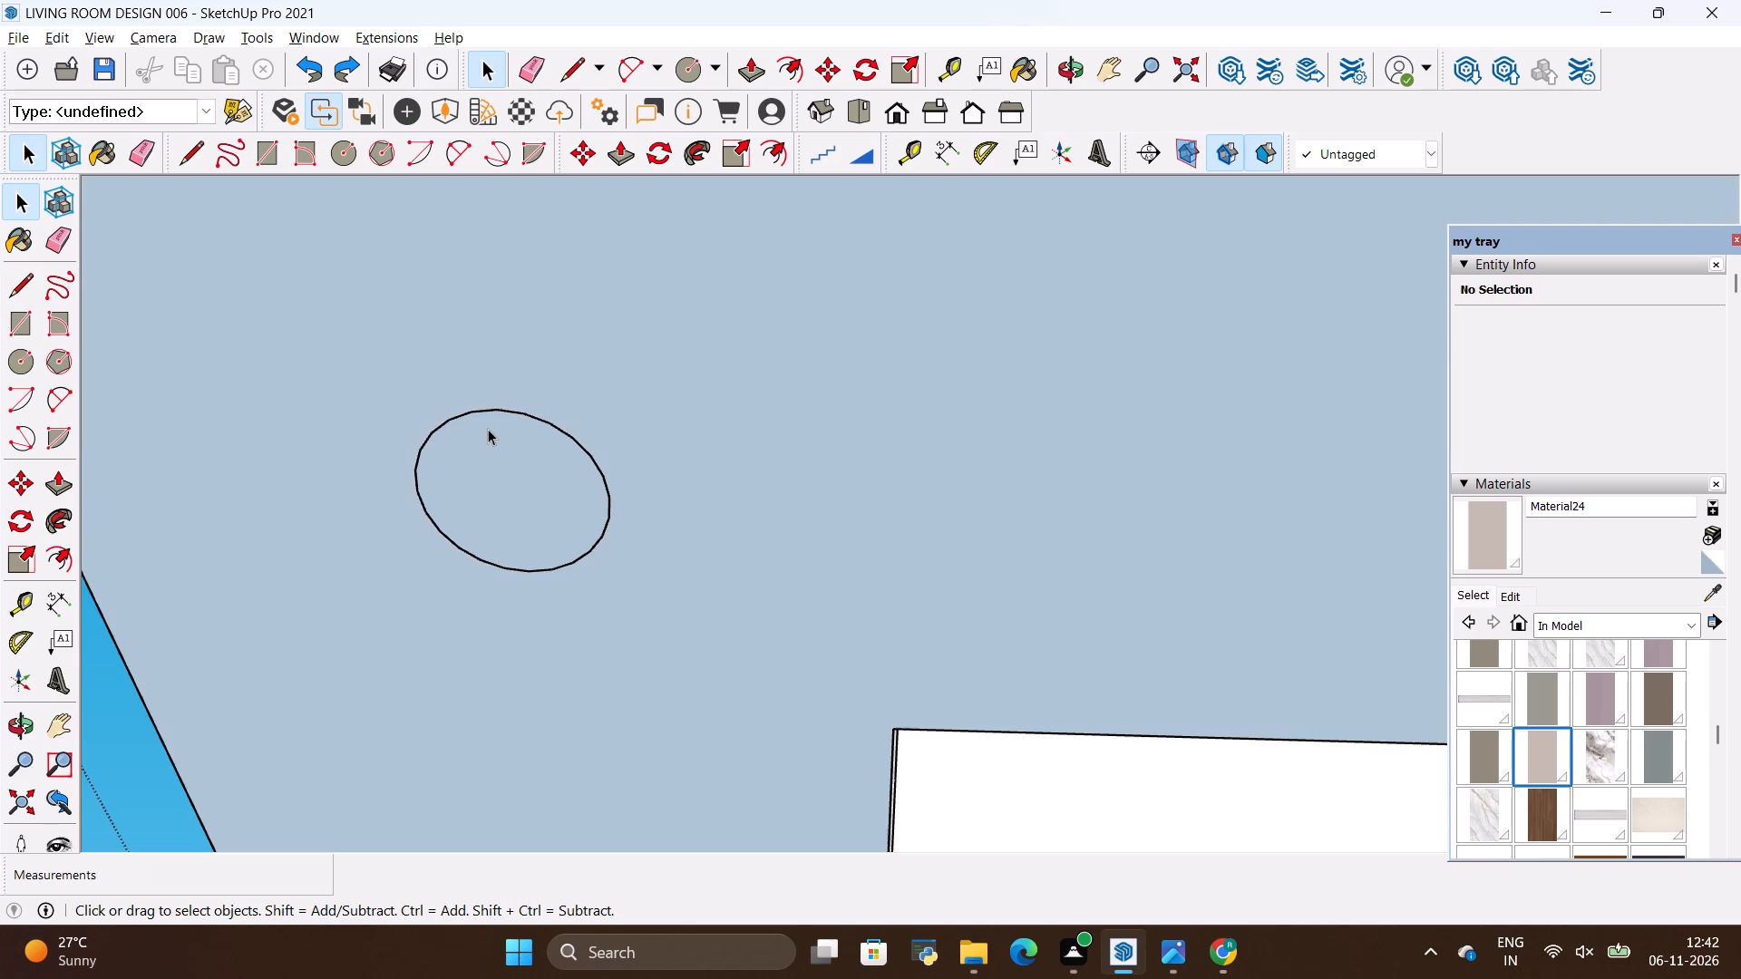
Open the flat circle group and set its circle edge to 100 segments.
key("space")
double_click(489, 446)
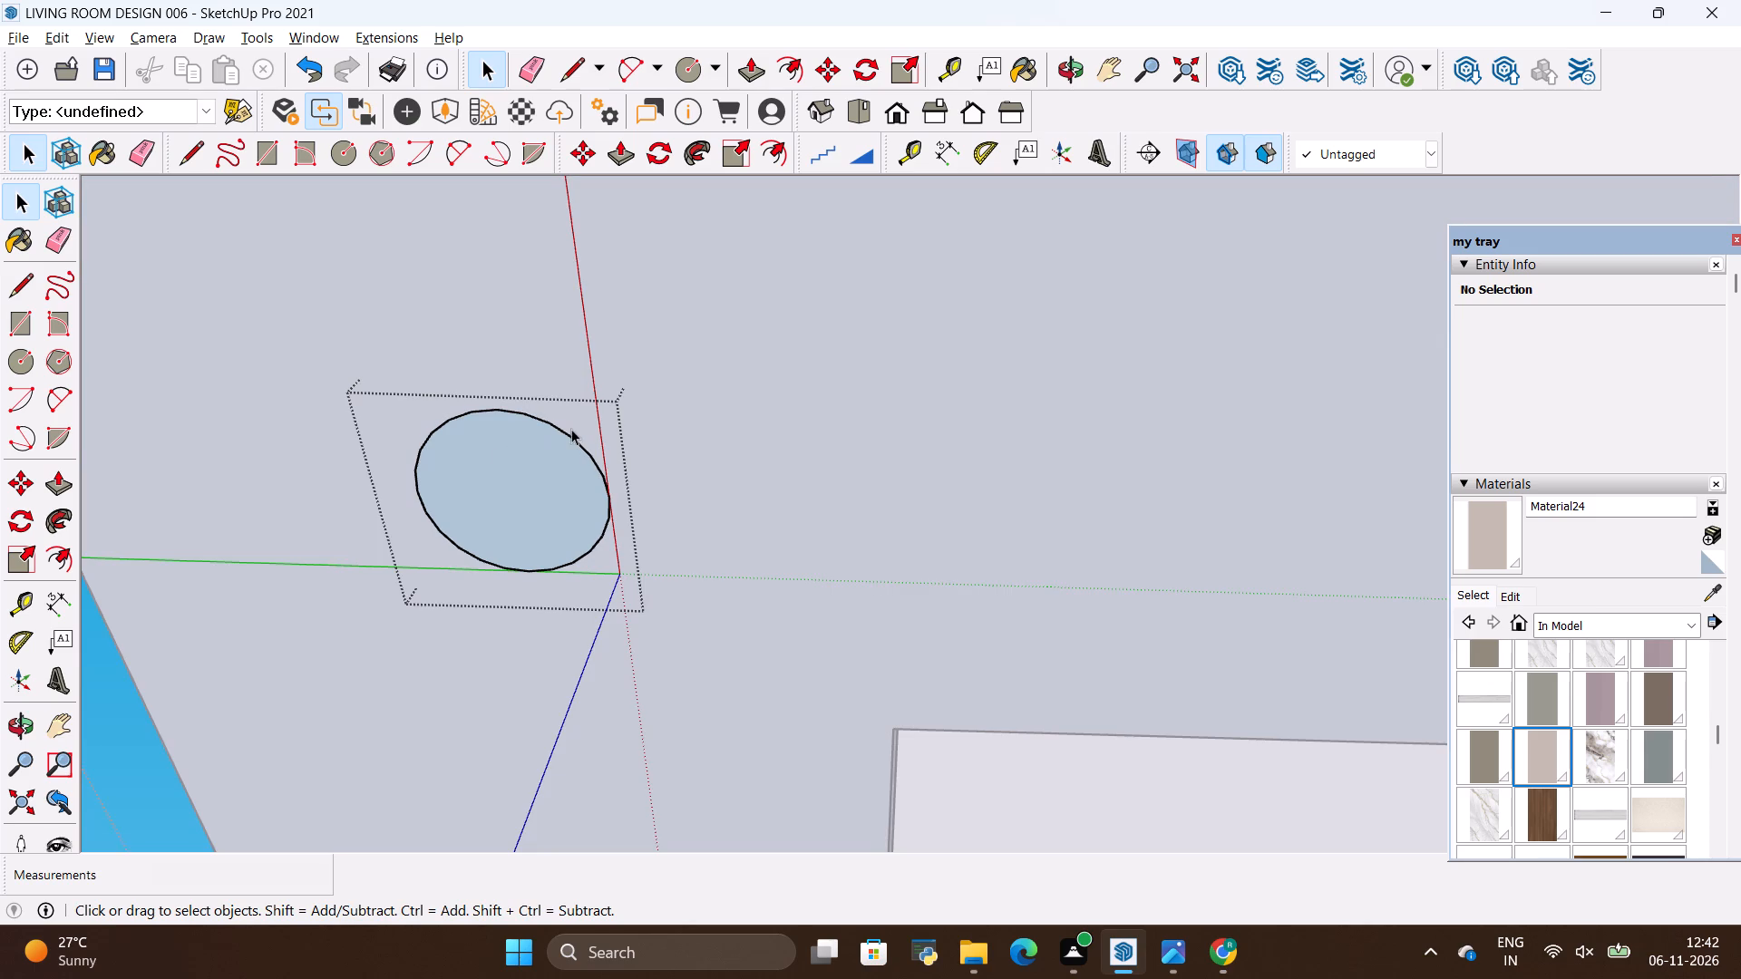
left_click(573, 440)
left_click(1658, 372)
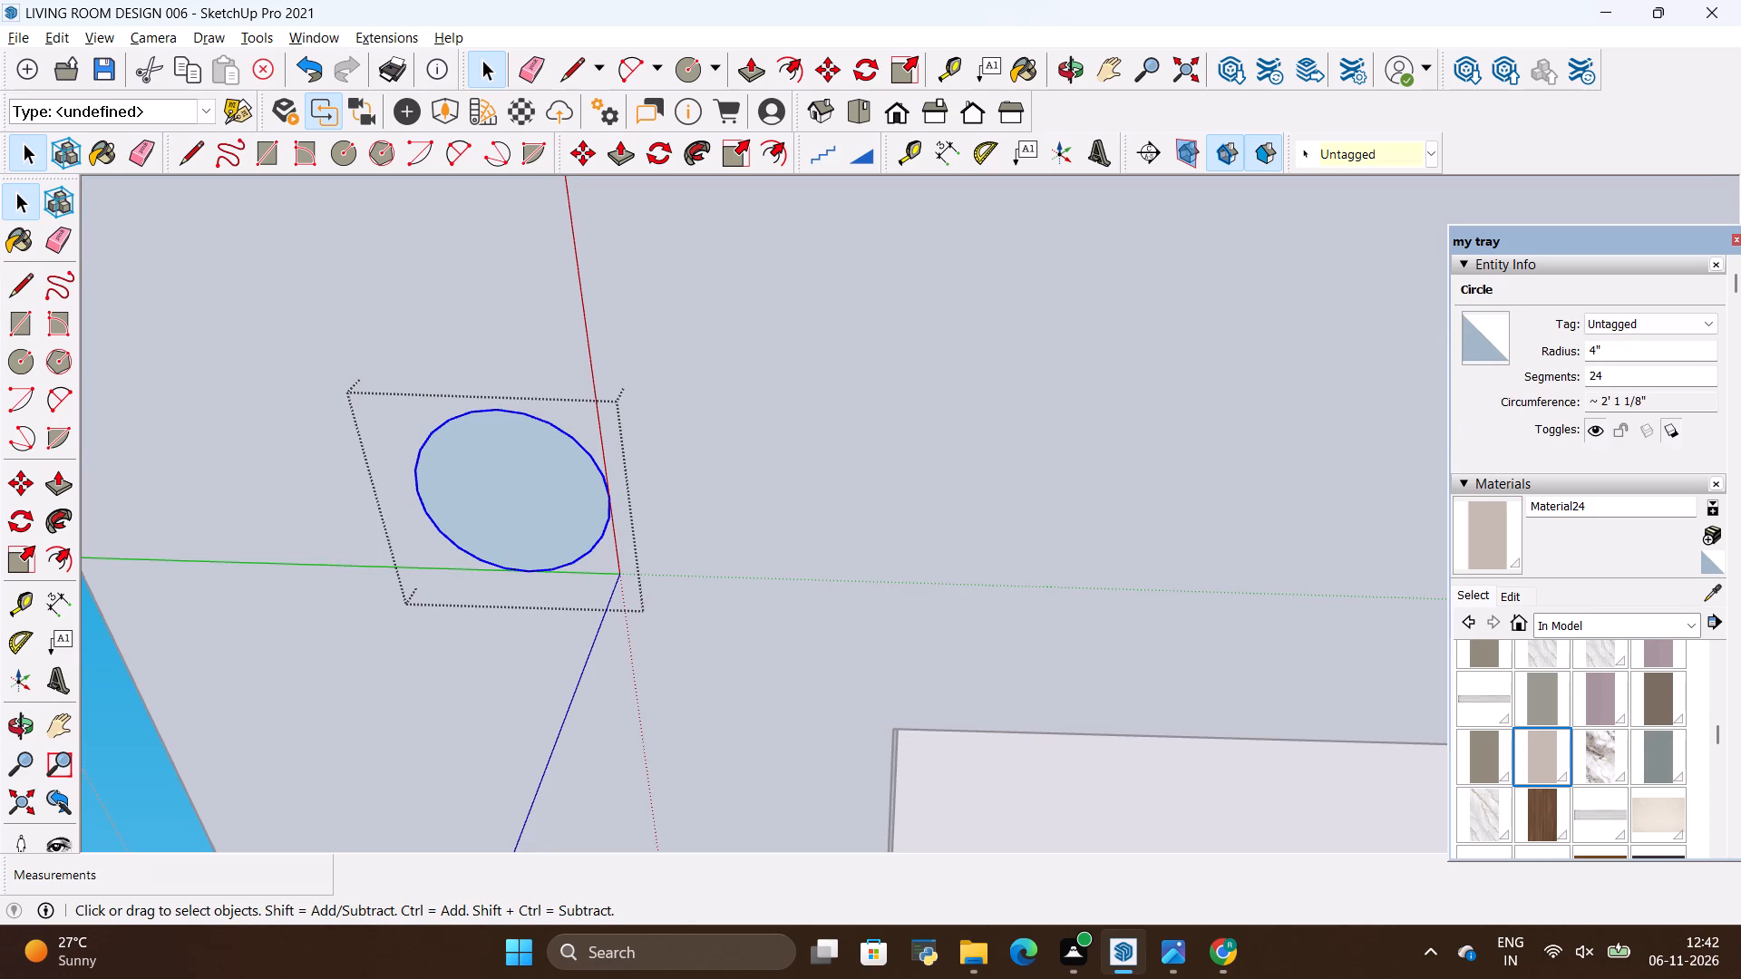
key("BackSpace")
key("BackSpace")
type("100")
key("Return")
key("space")
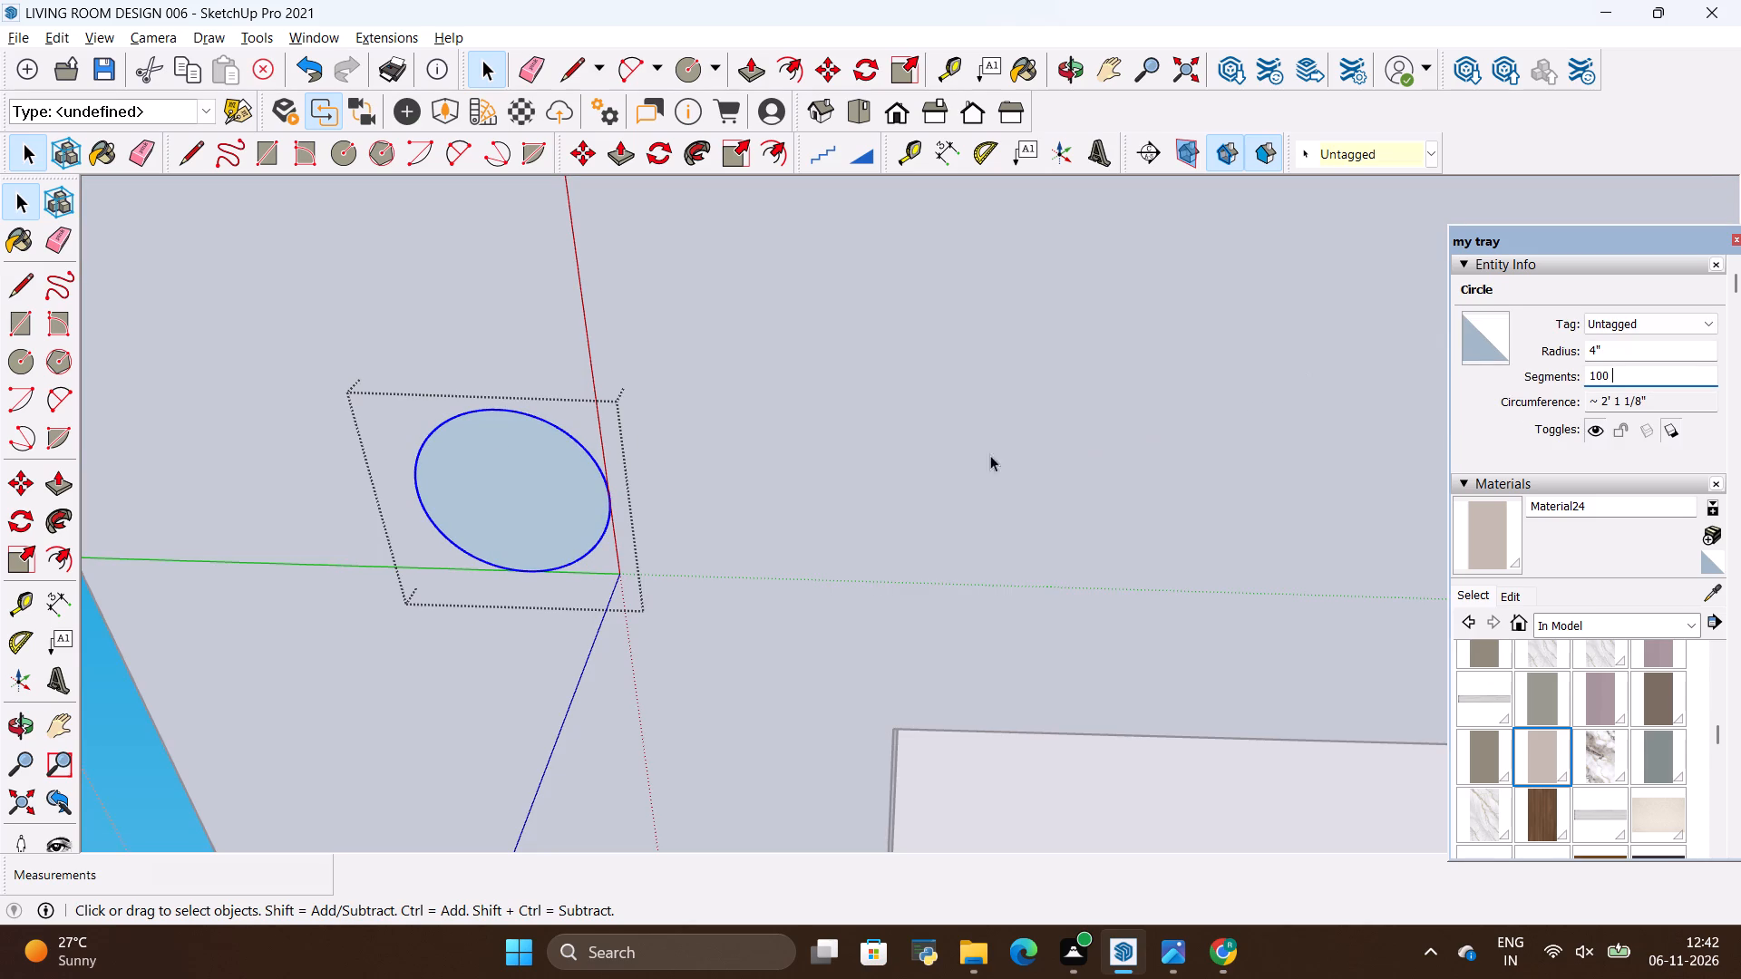
Extrude the smoothed circle's face .4" out from the ceiling.
key("p")
left_click(556, 528)
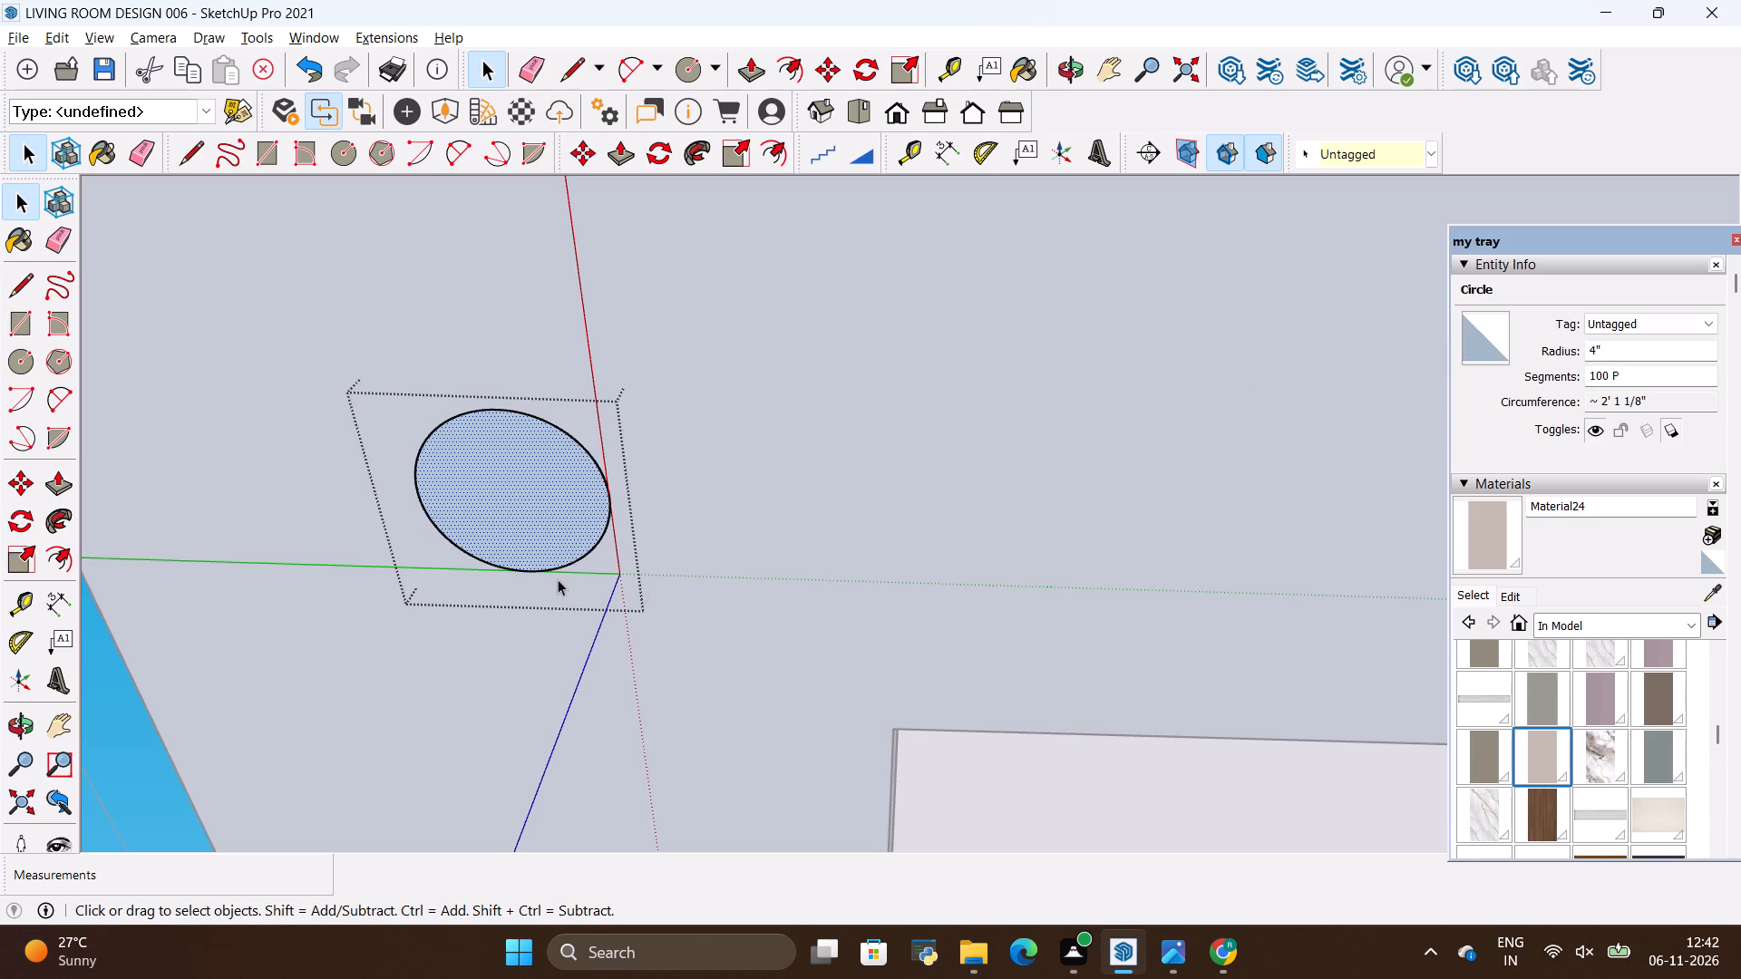
left_click(553, 528)
key("p")
left_click(553, 528)
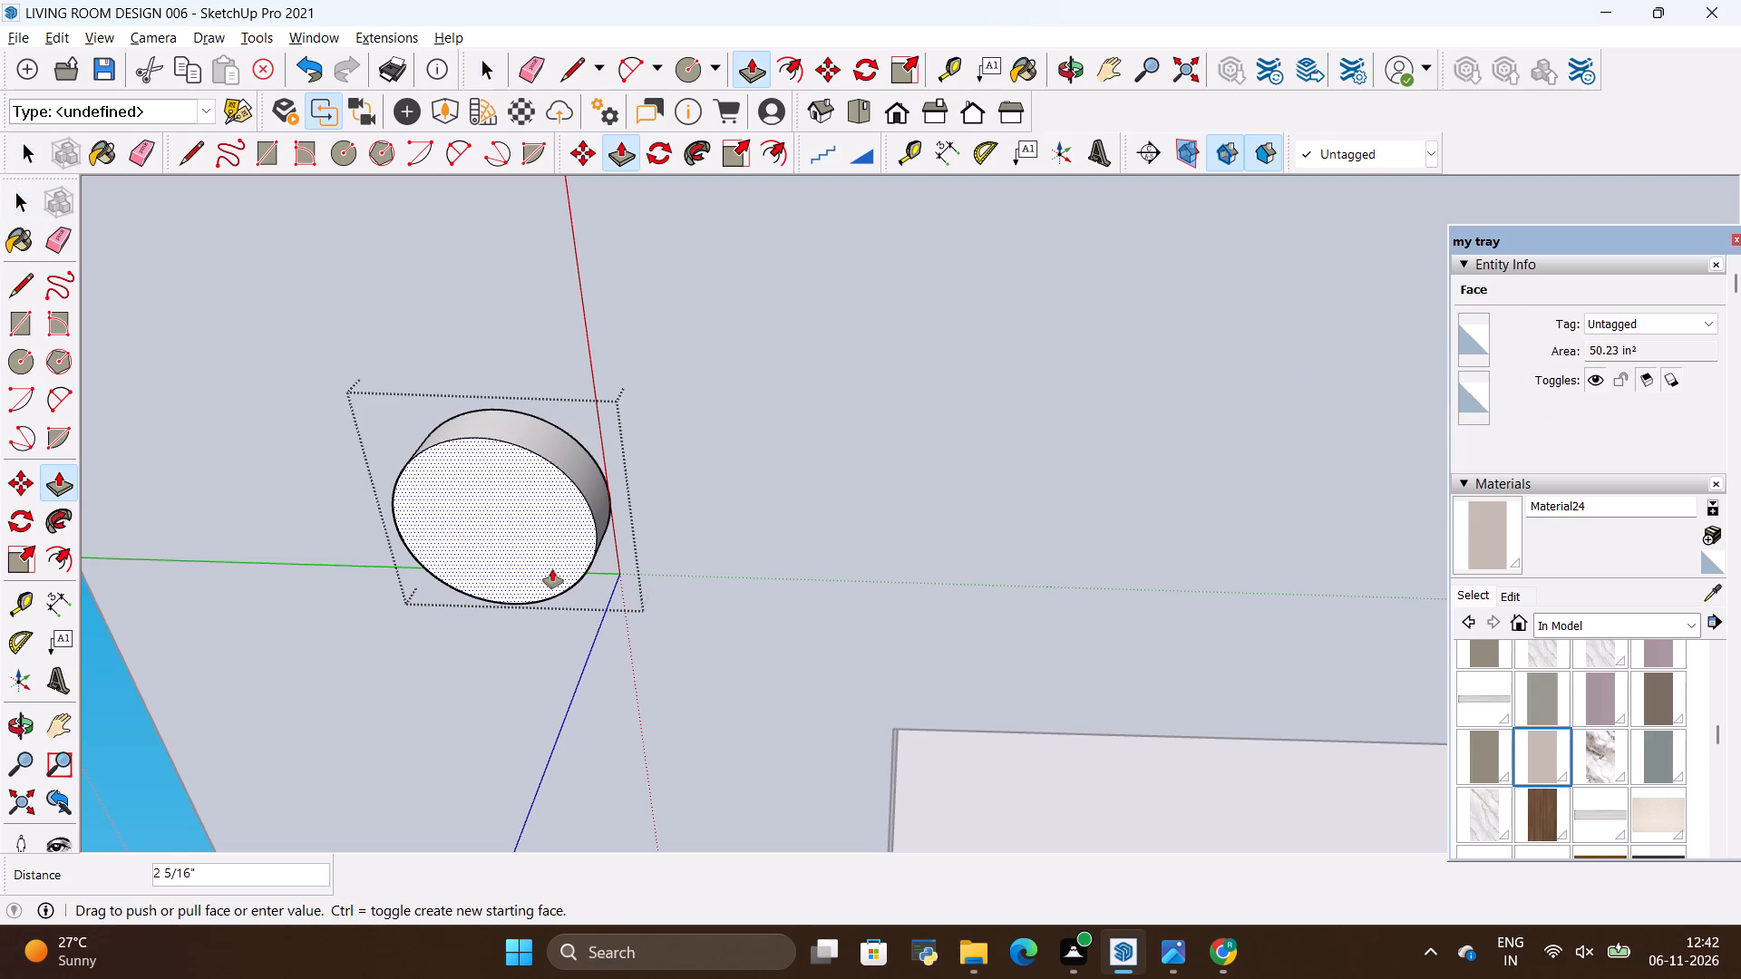
key("BackSpace")
type(".4\"")
key("Return")
Offset the disc's front face edge inward by 1" to form a rim.
left_click(773, 150)
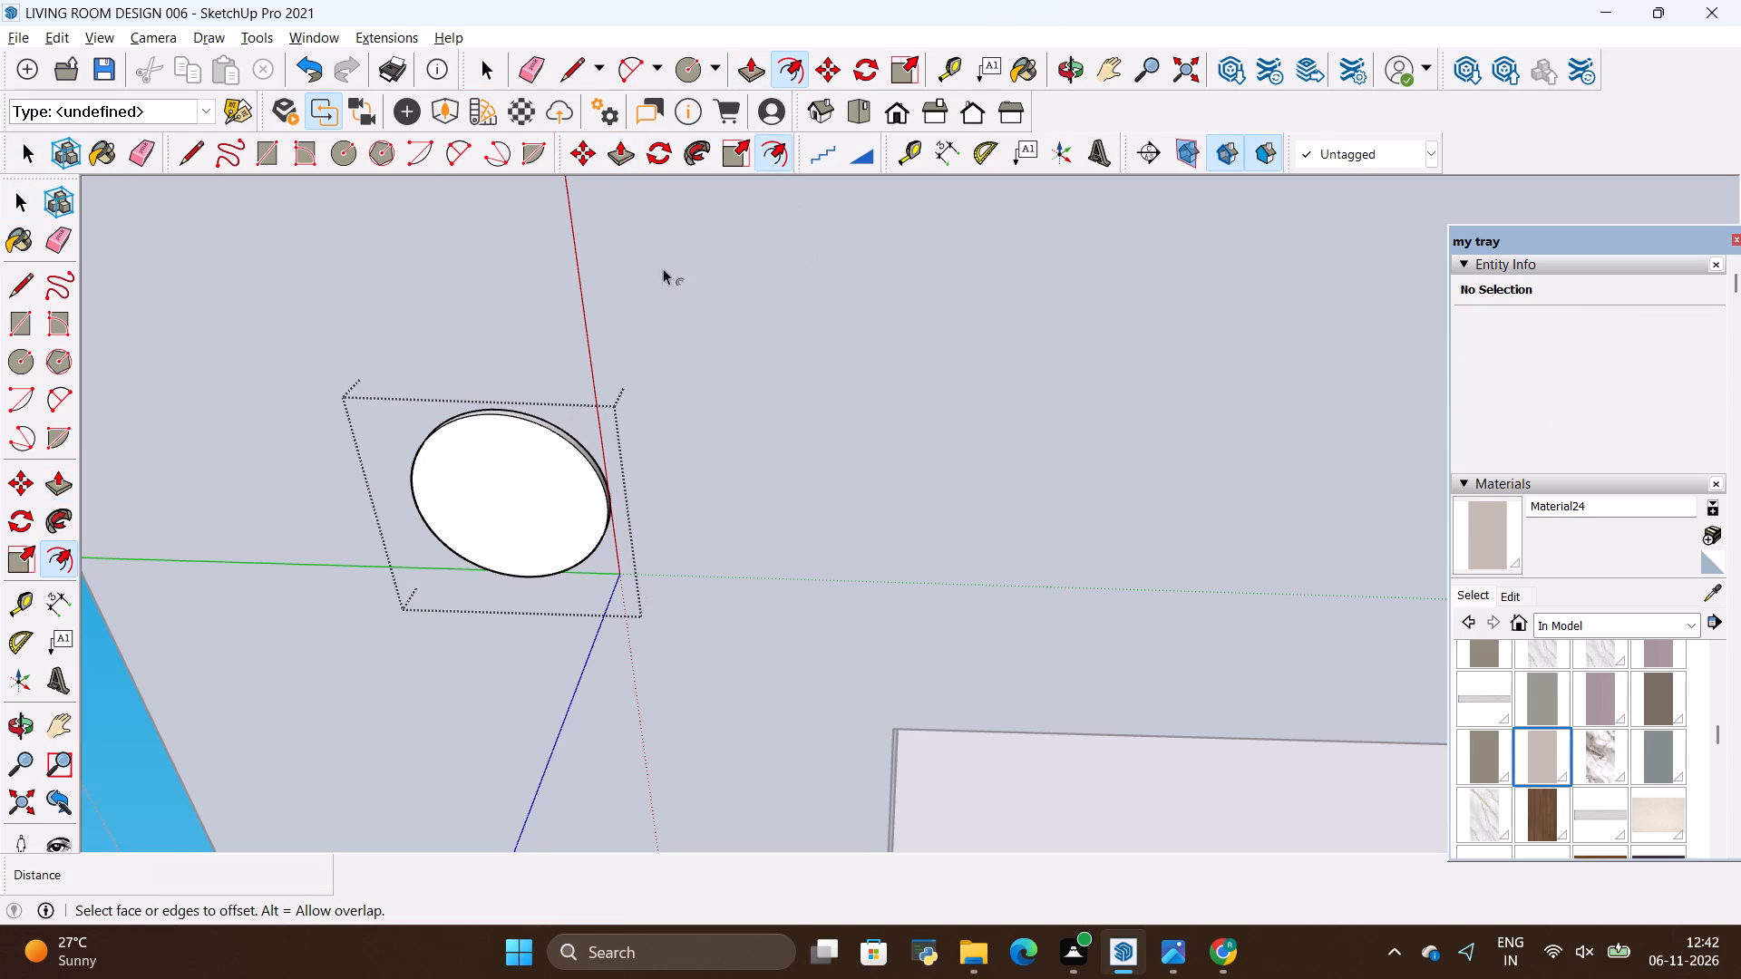
scroll(555, 407, "up", 4)
left_click(519, 508)
key("BackSpace")
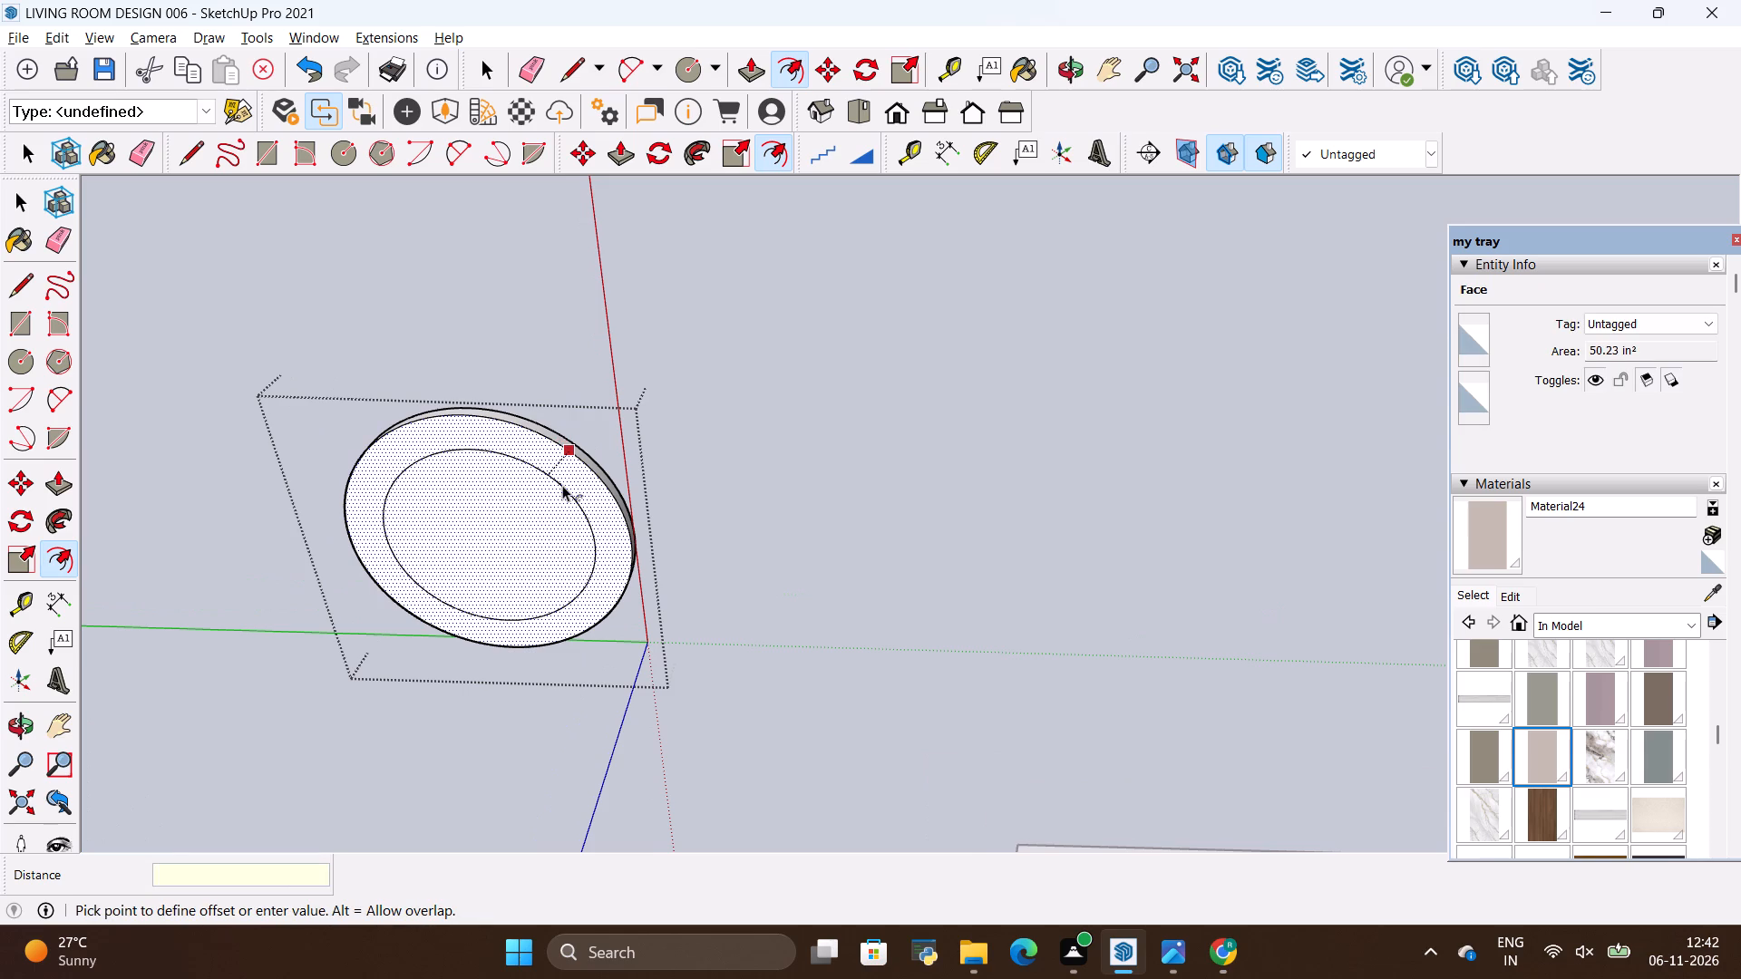
type("1\"")
key("Return")
key("space")
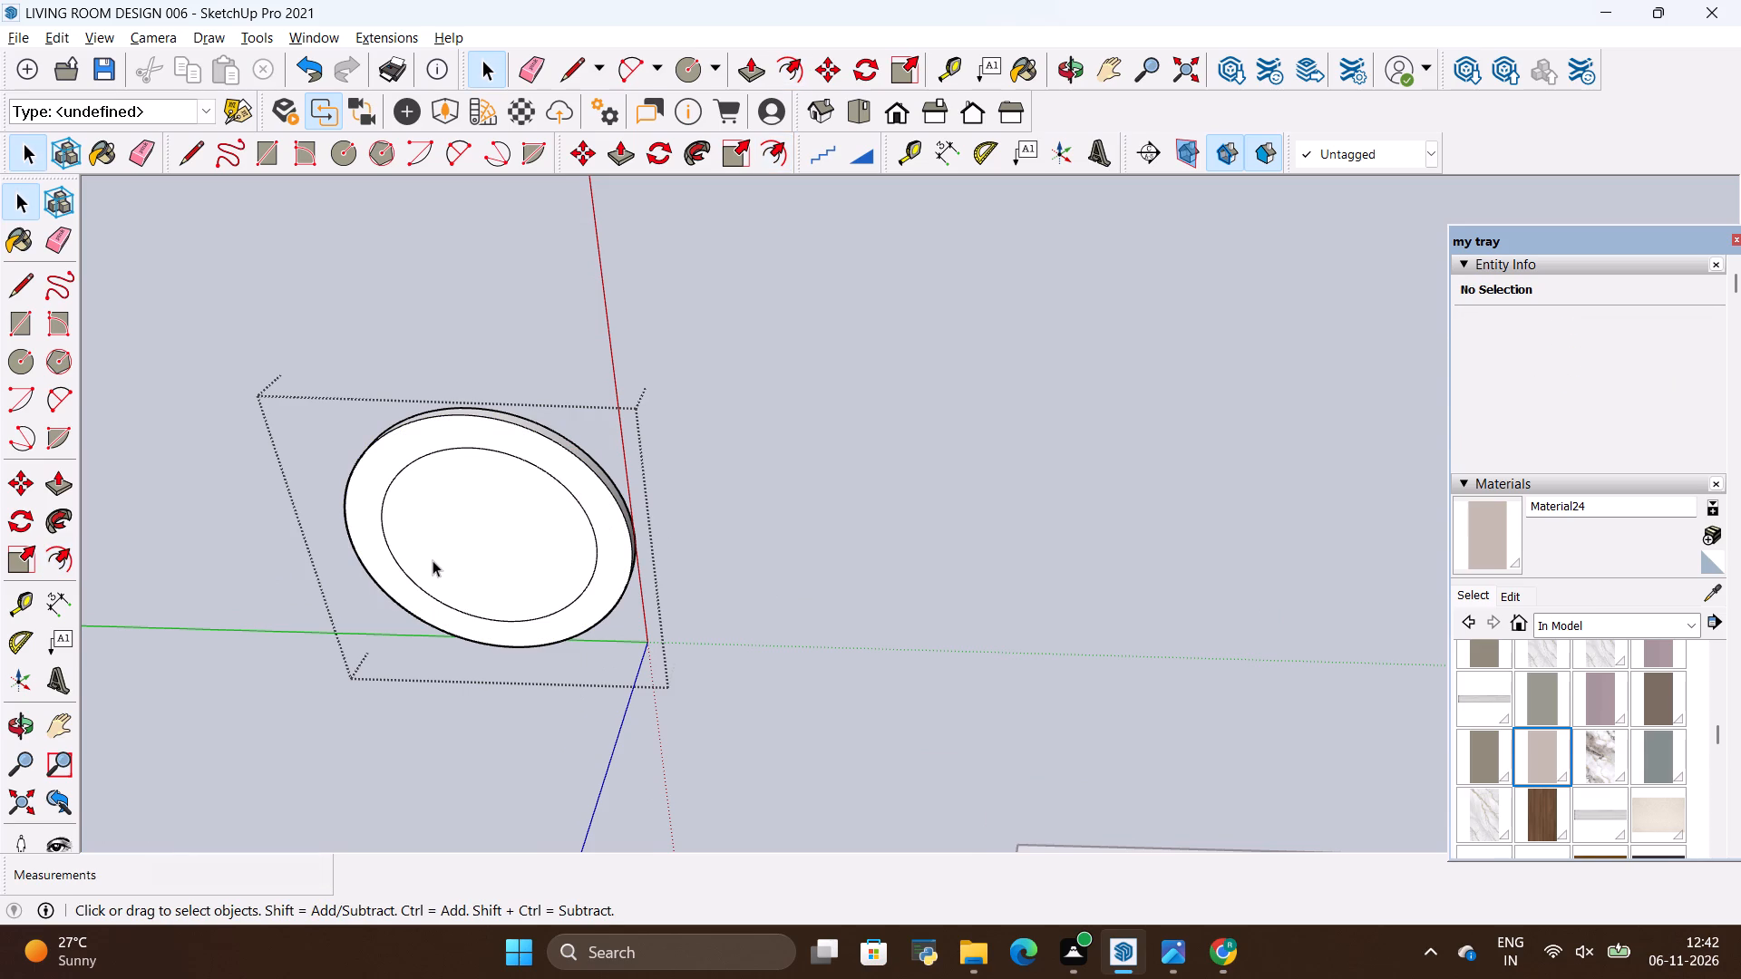
Push the disc's inner circular face .2" inward to form a recess inside the rim.
left_click(433, 560)
scroll(462, 586, "up", 4)
key("p")
left_click(489, 590)
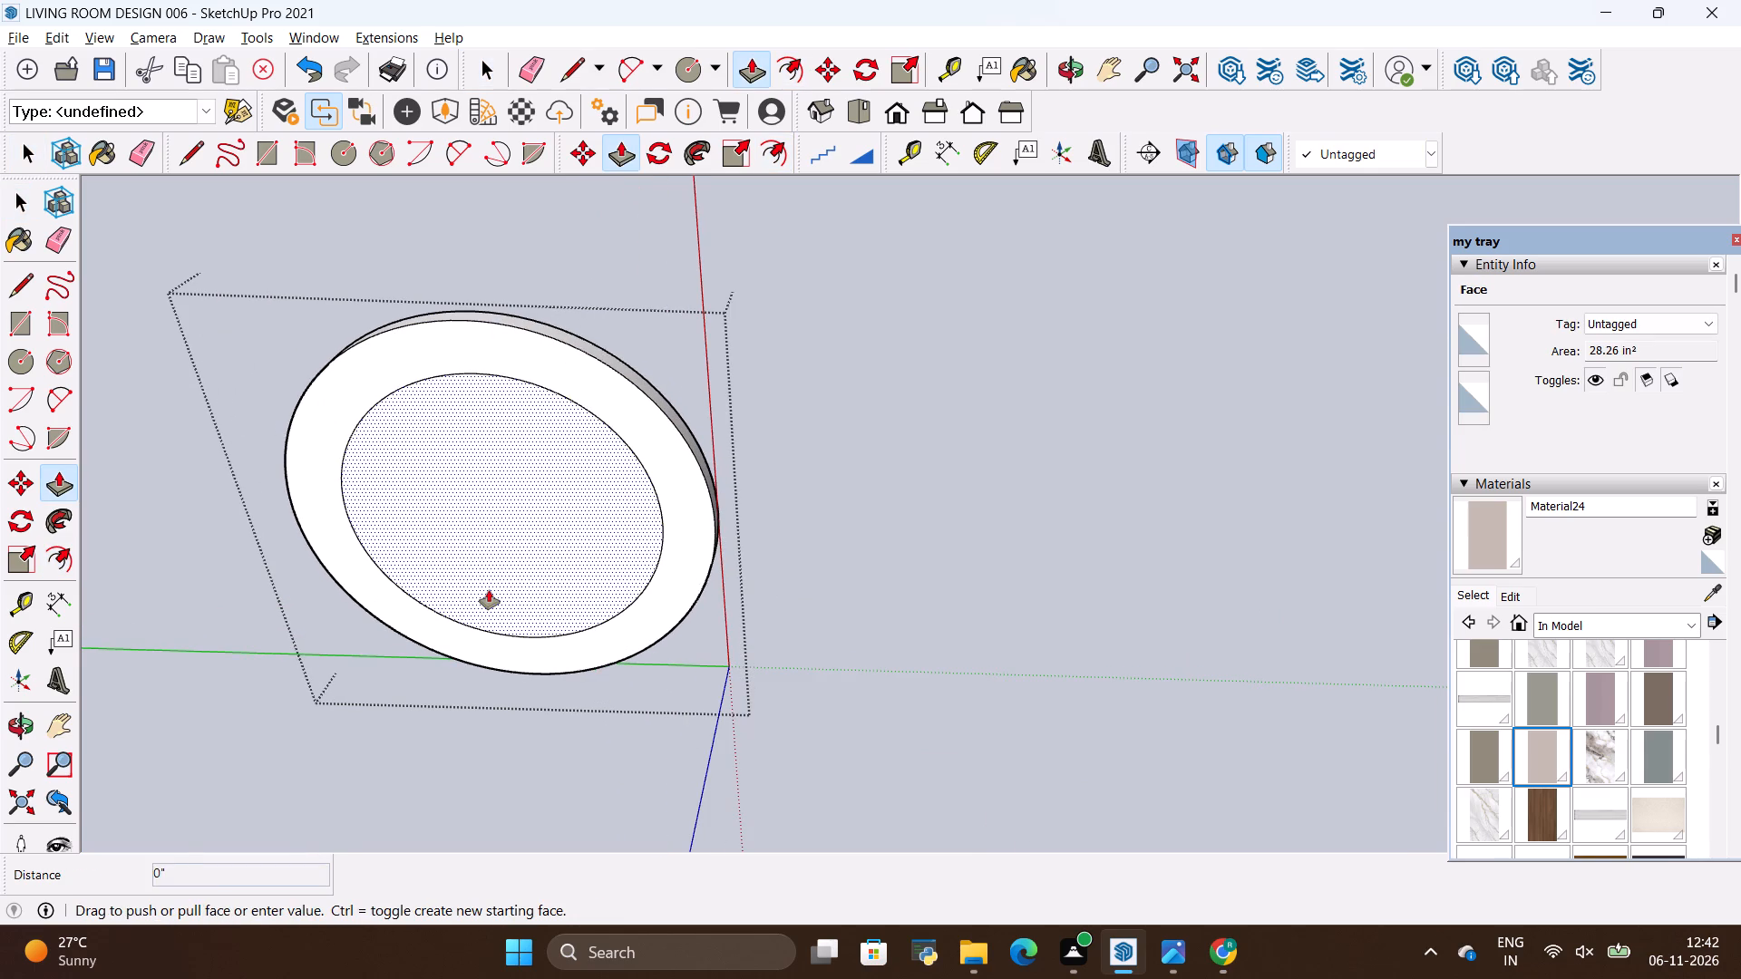
key("BackSpace")
type(".2\"")
key("Return")
key("space")
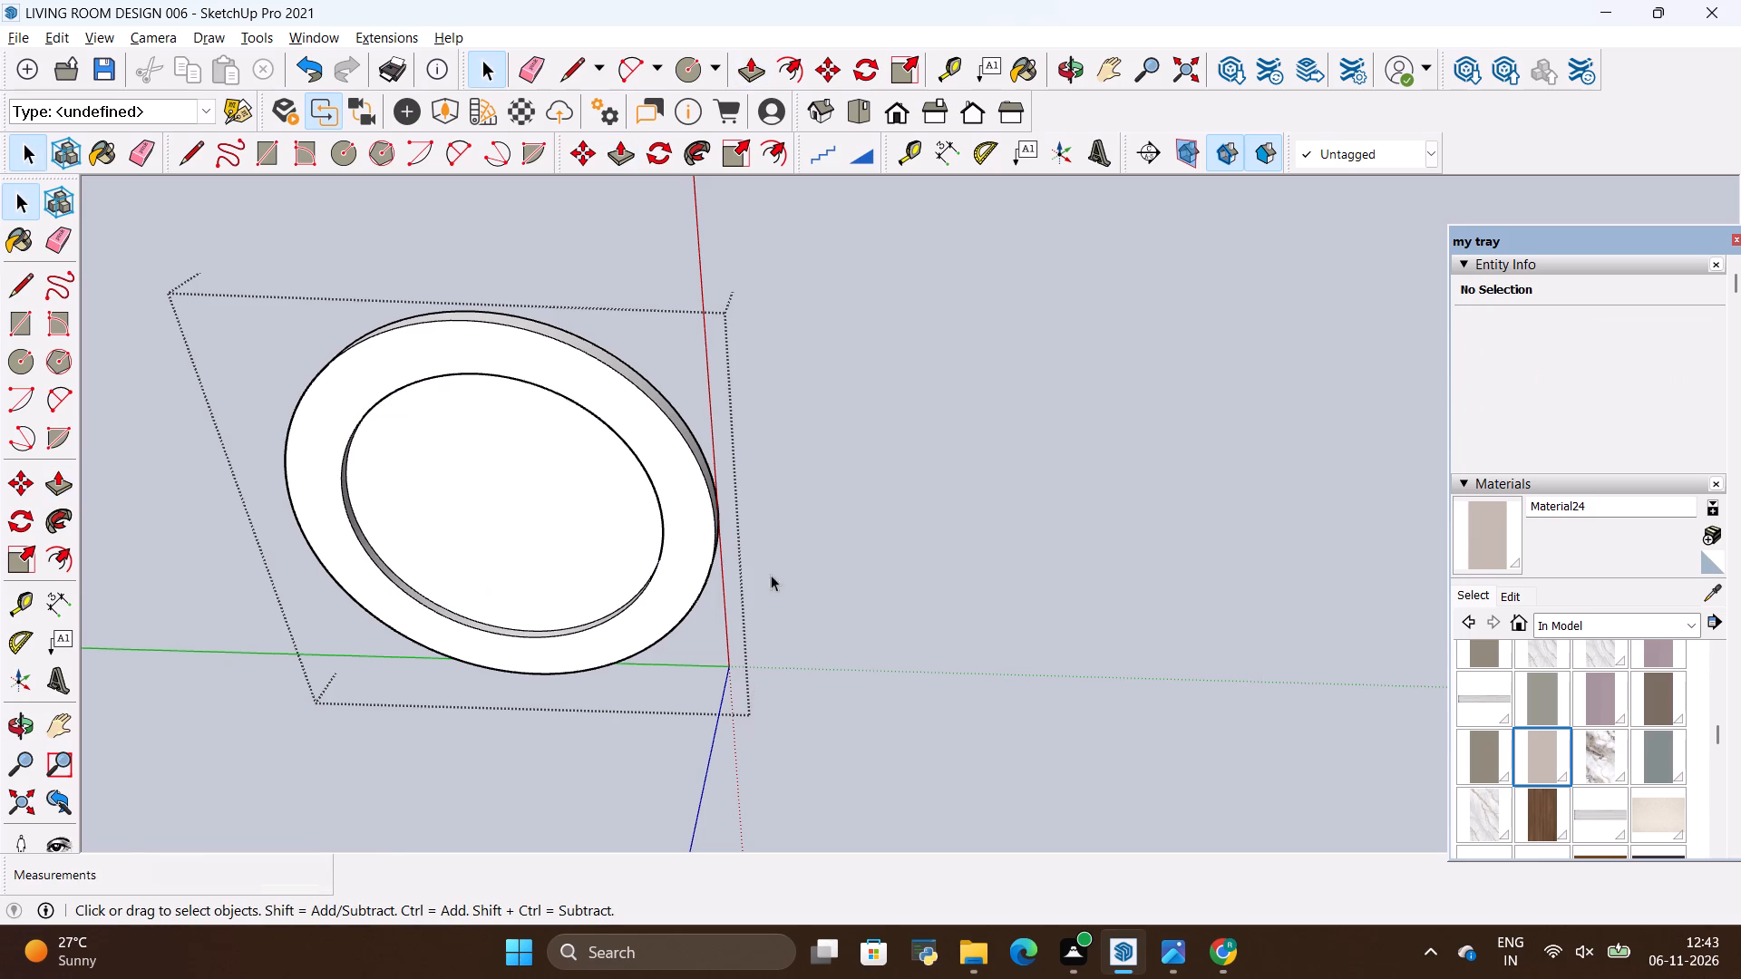
Place an Enscape spotlight inside the disc's group, near the ceiling's outer edge beside the fixture, aimed downward.
scroll(857, 562, "down", 4)
scroll(1007, 481, "down", 15)
scroll(784, 679, "up", 1)
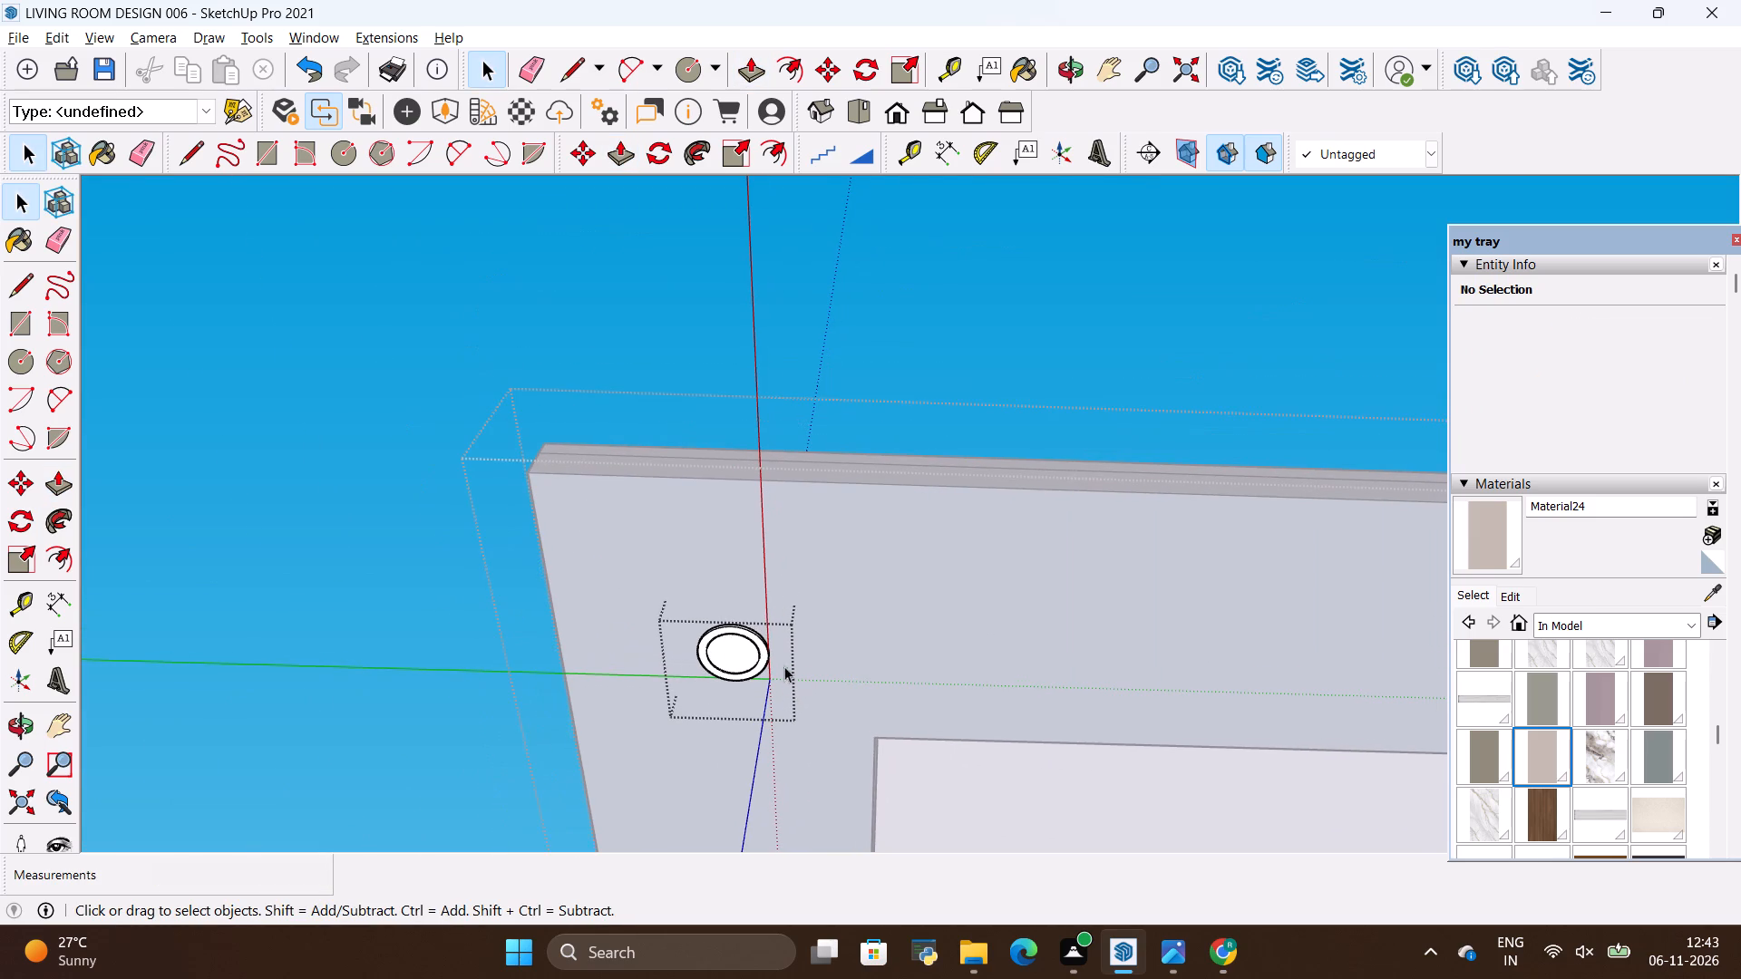
left_click(409, 103)
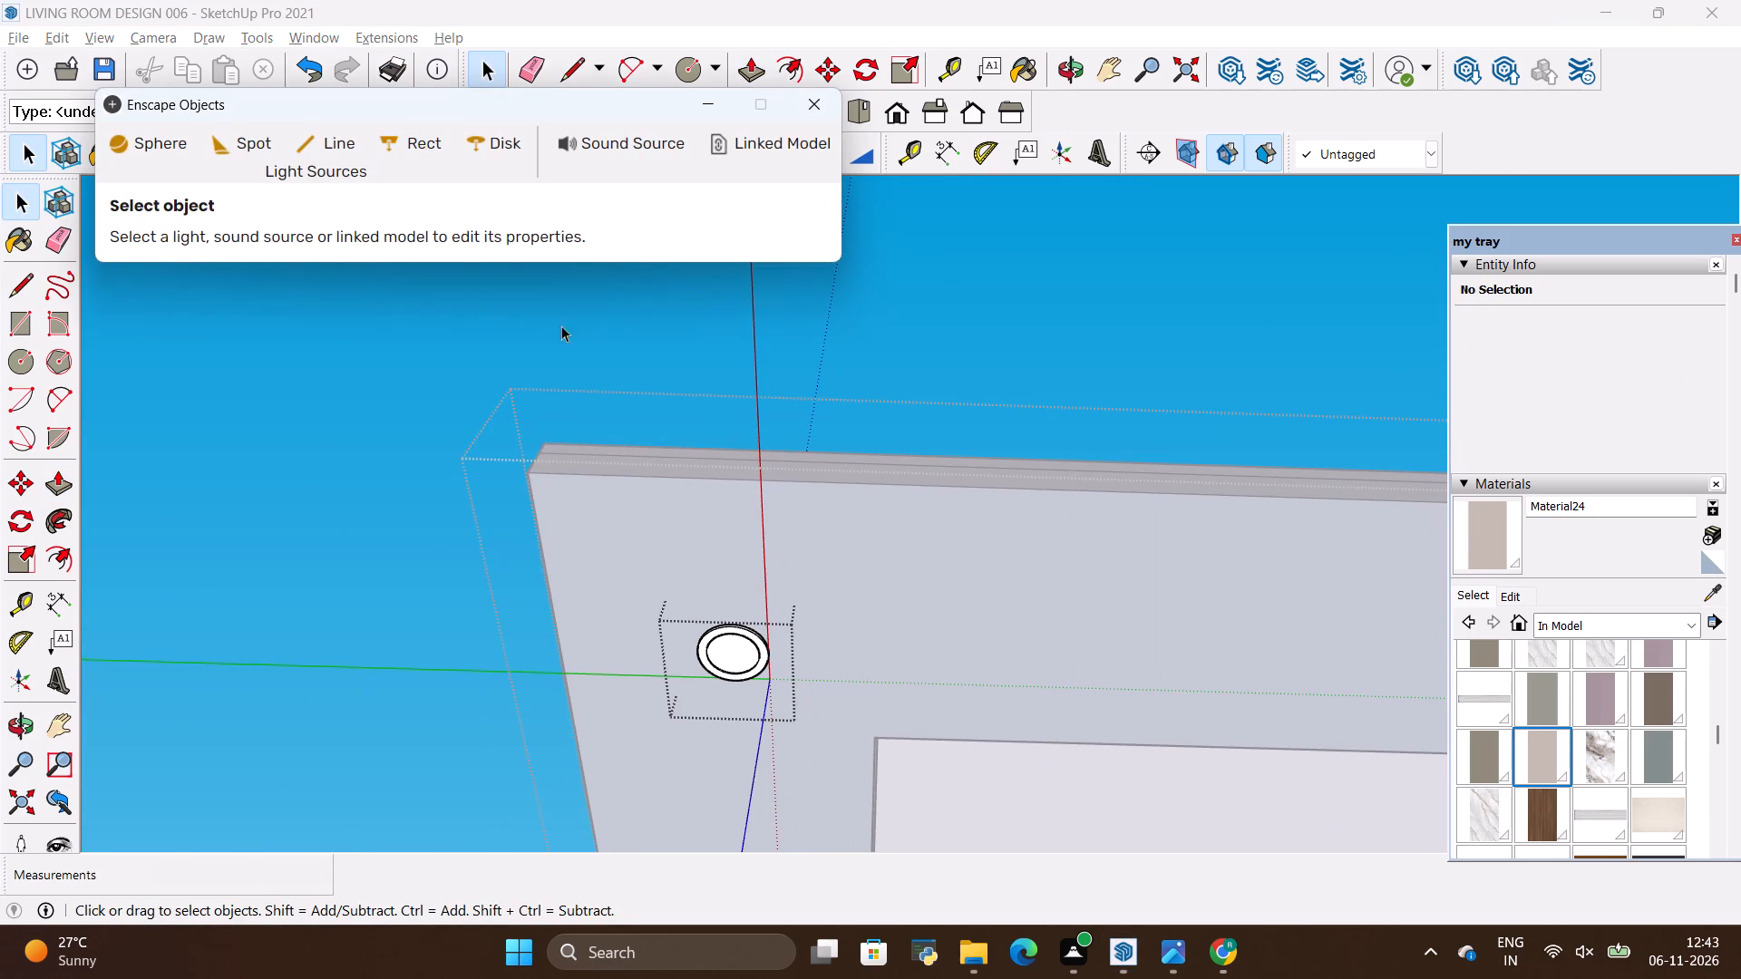
left_click(253, 154)
scroll(763, 479, "down", 4)
scroll(725, 431, "up", 8)
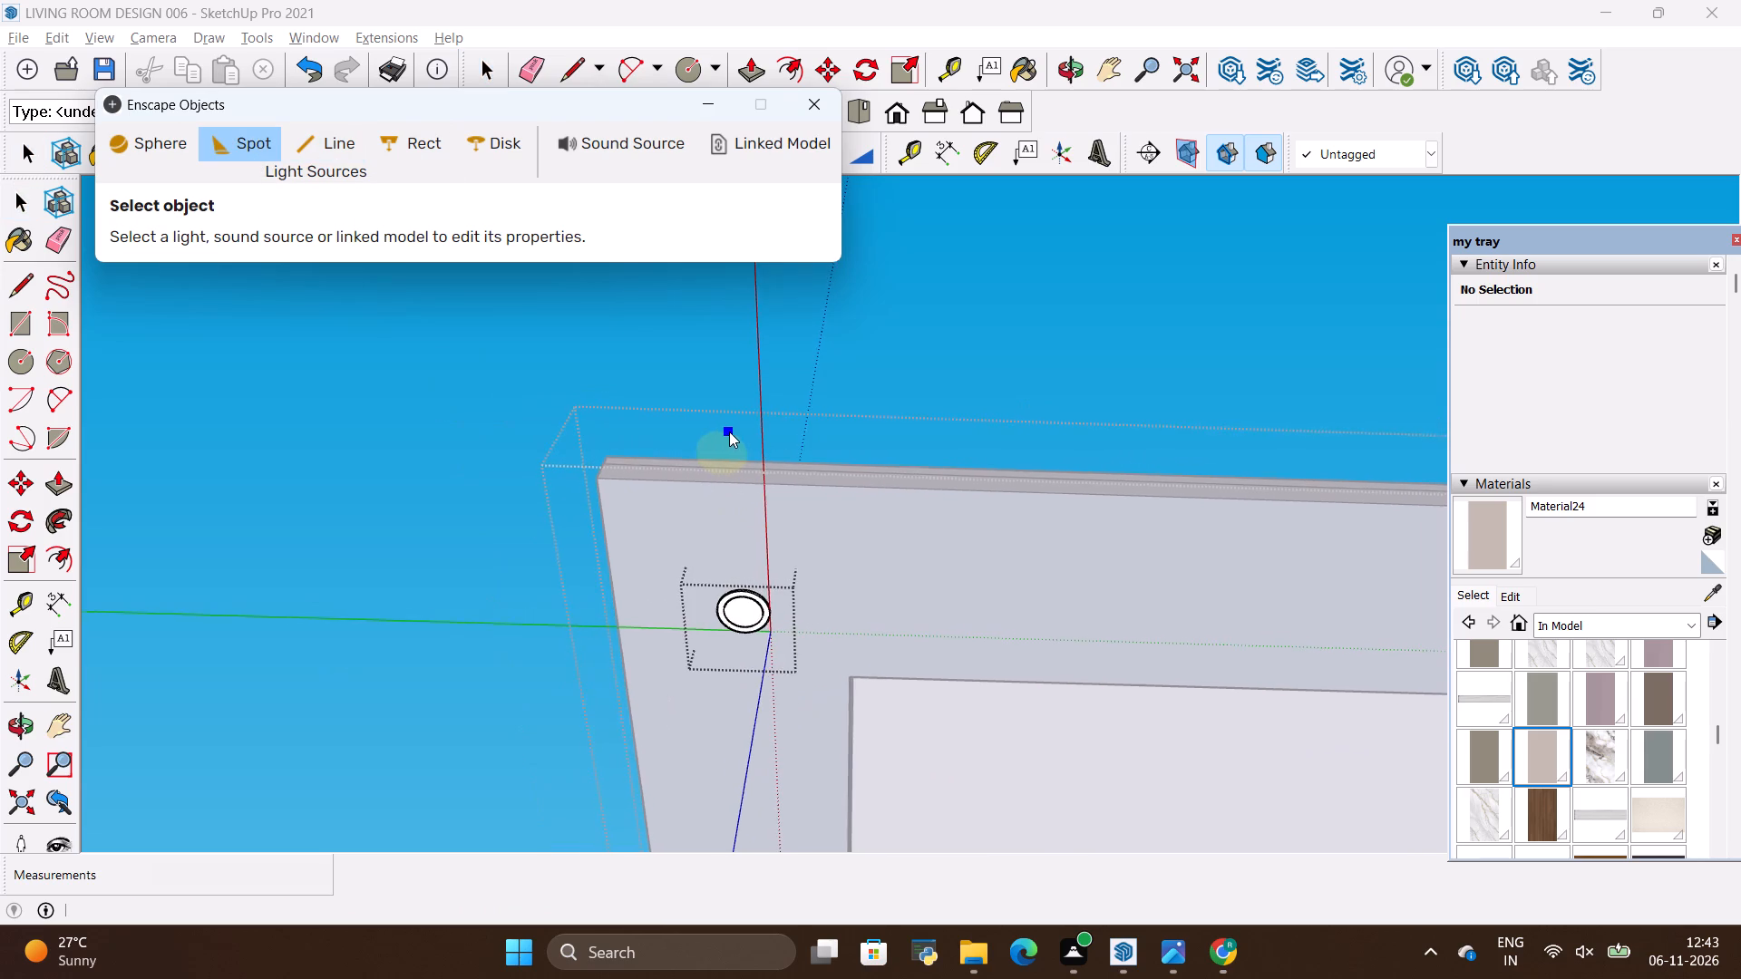
scroll(729, 431, "up", 5)
left_click(5, 726)
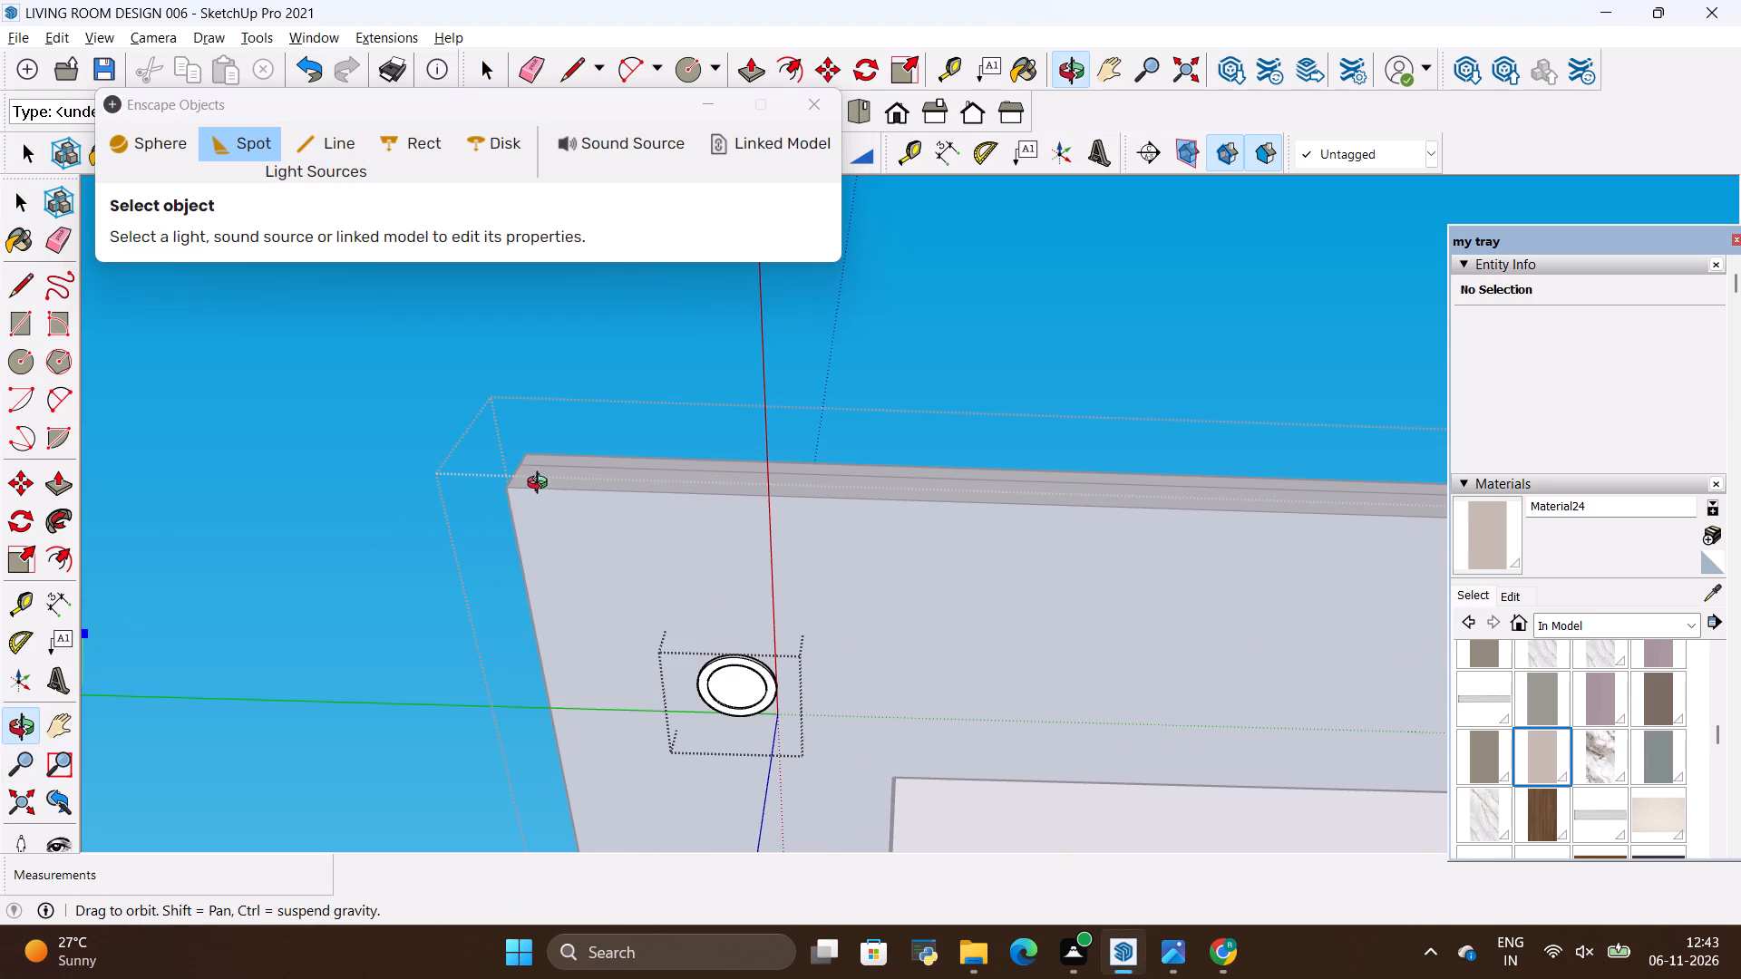
left_click_drag(547, 489, 567, 625)
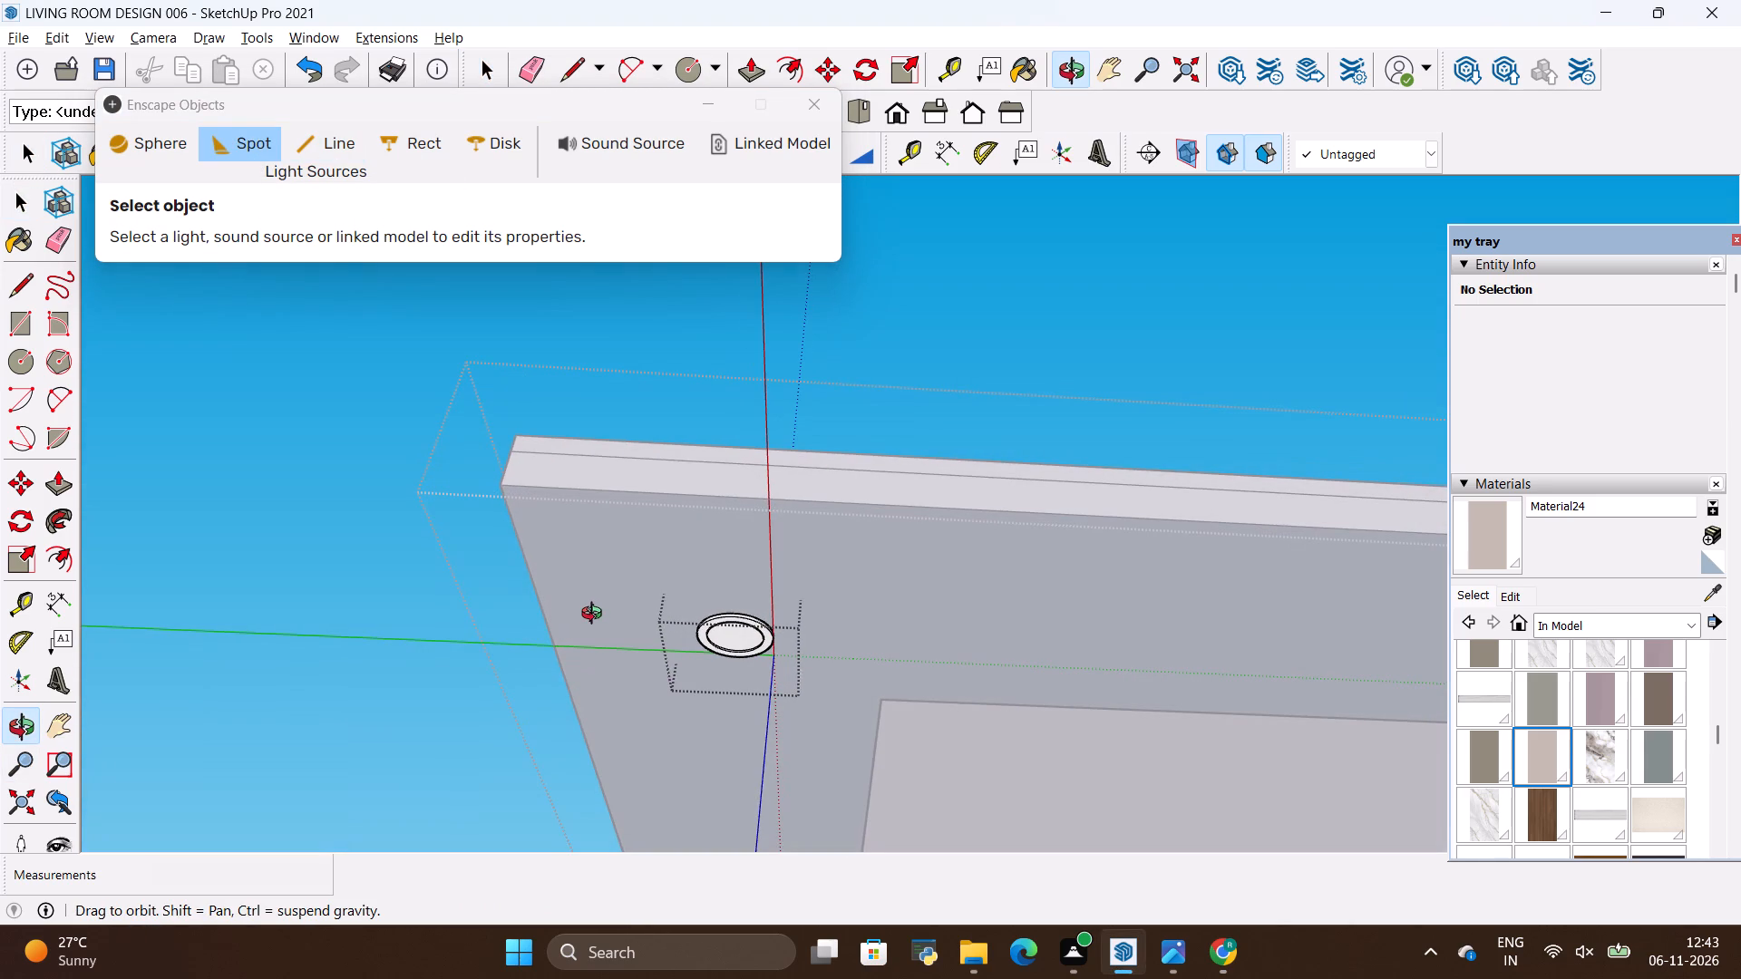
key("Escape")
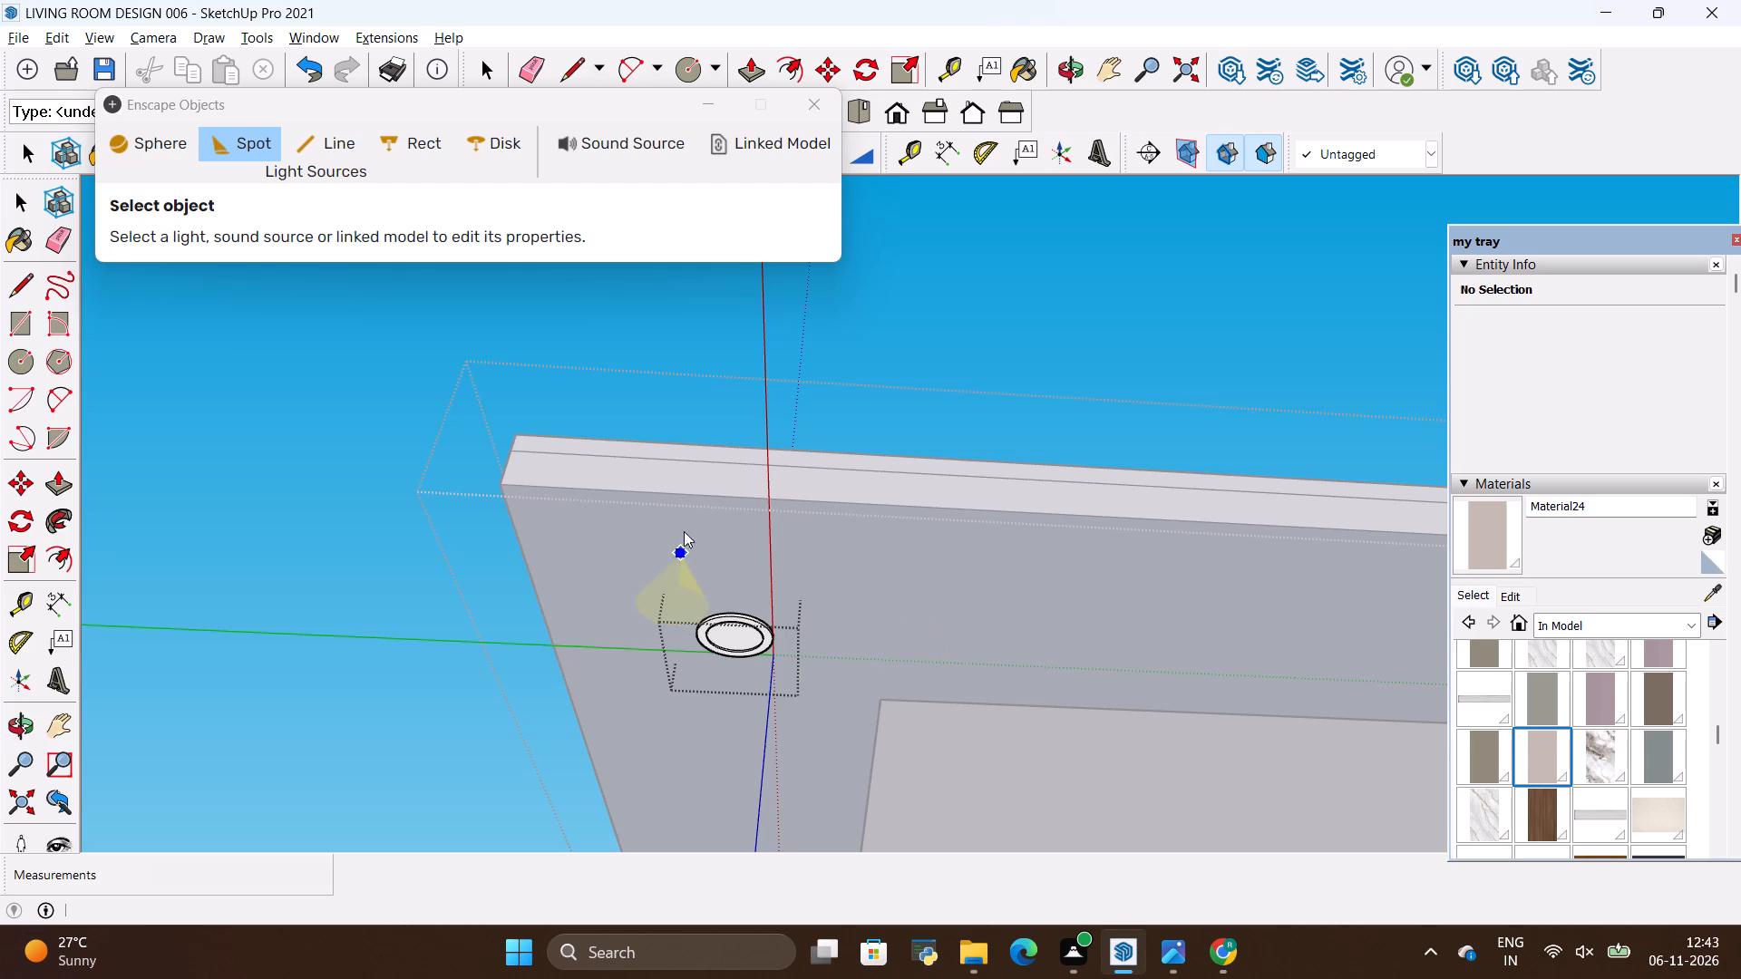
scroll(746, 452, "up", 6)
left_click(734, 480)
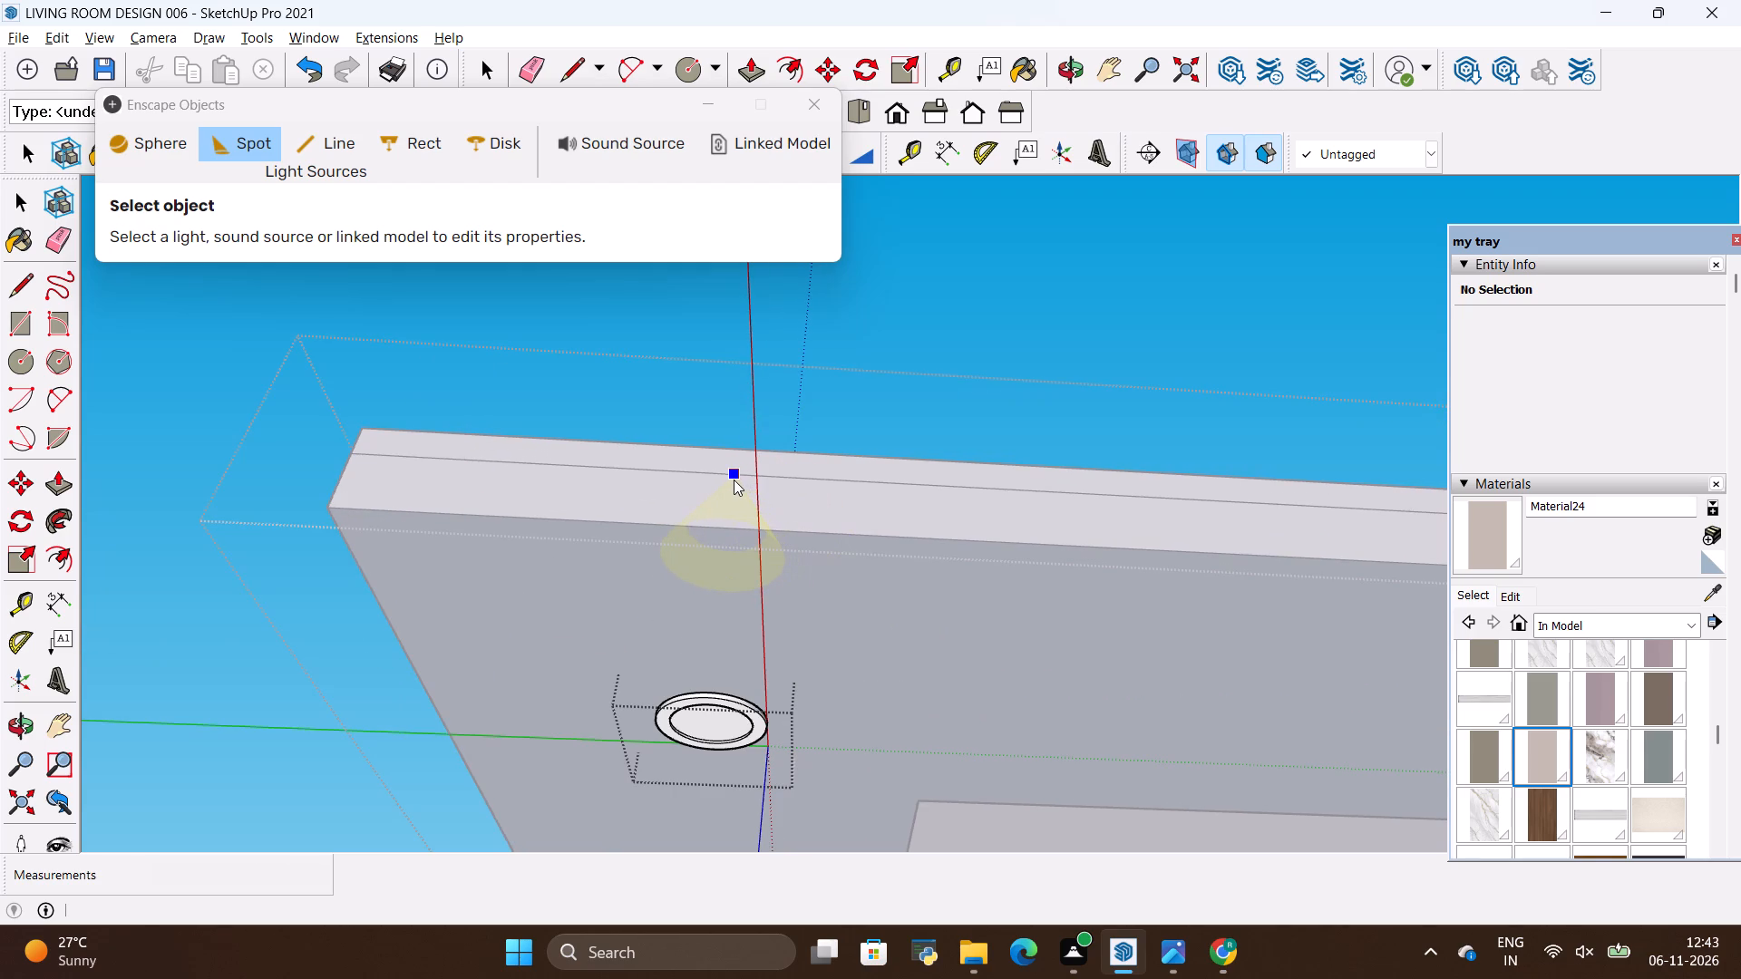
left_click(737, 446)
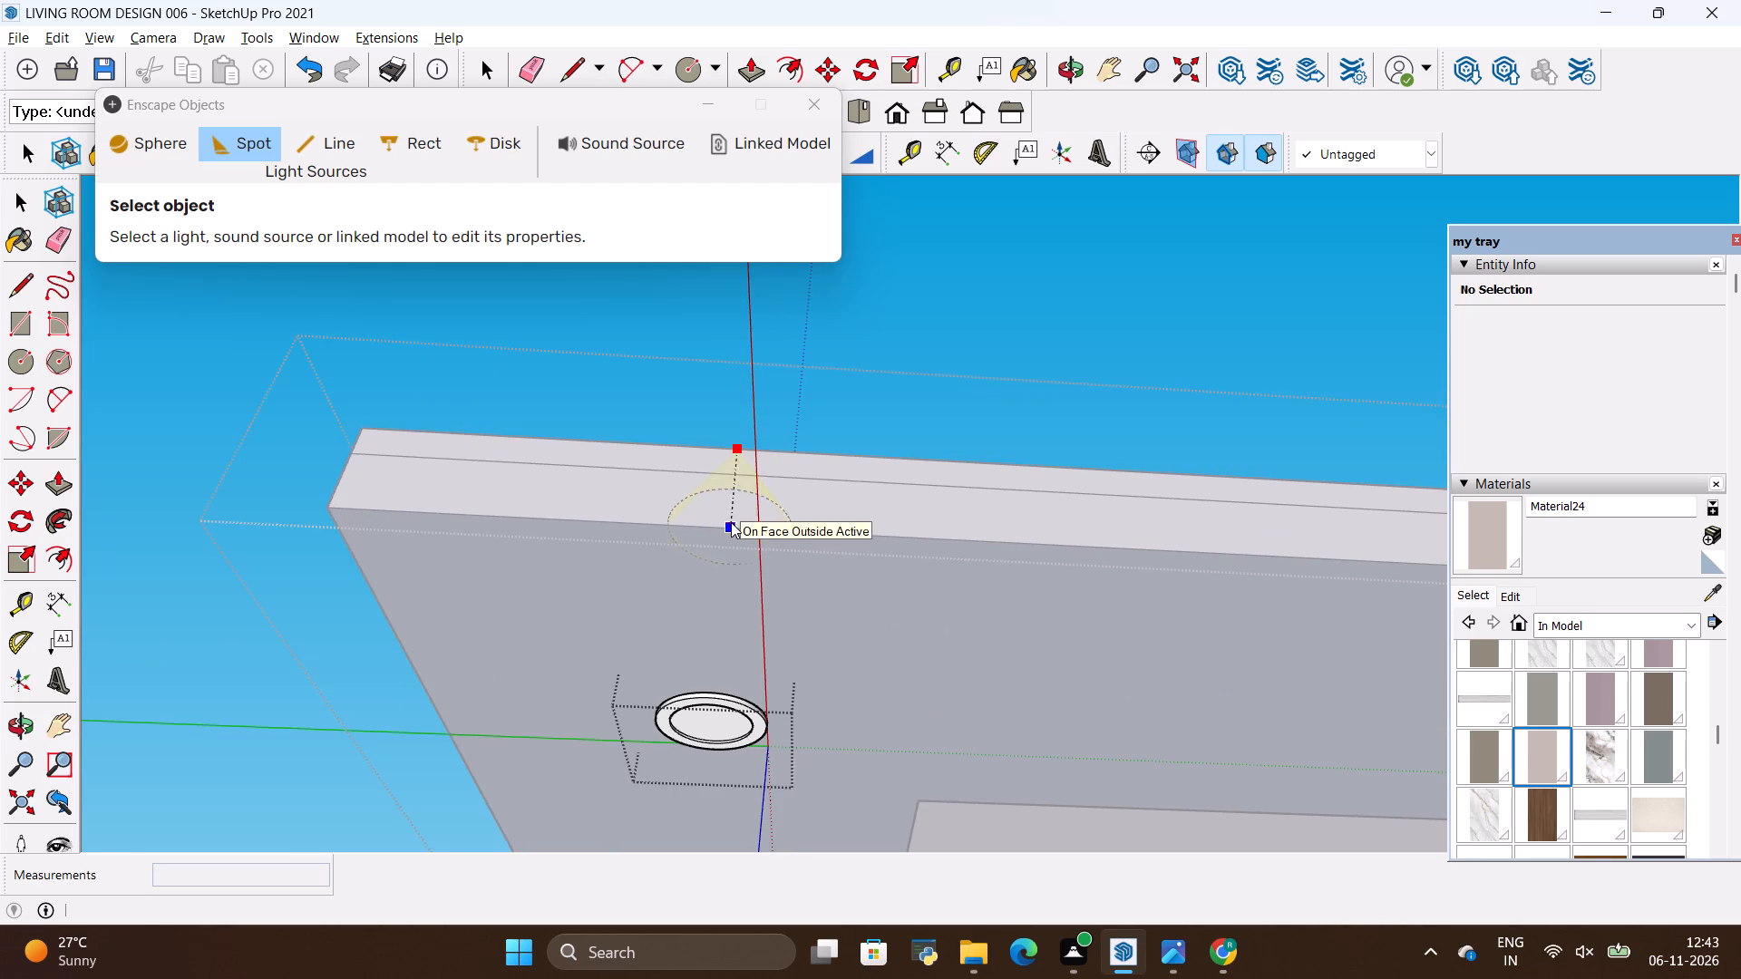
triple_click(734, 523)
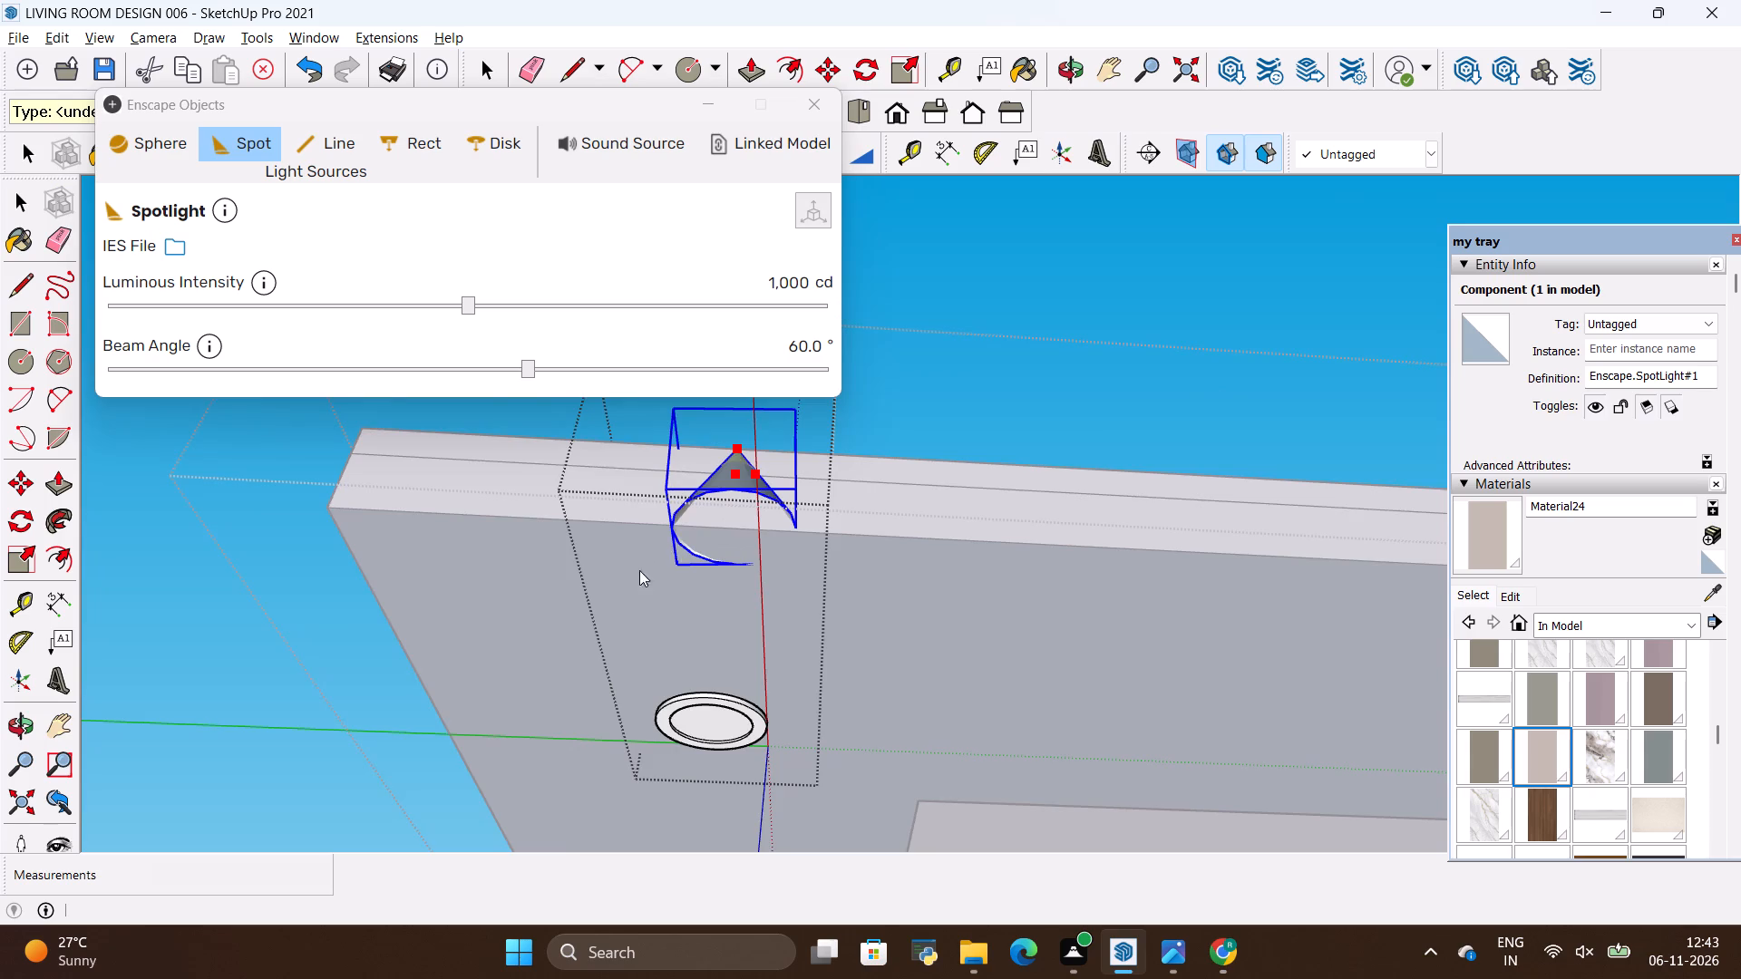
Set the spotlight's beam angle to 67.6° and its luminous intensity to about 7,686 cd.
scroll(622, 578, "down", 5)
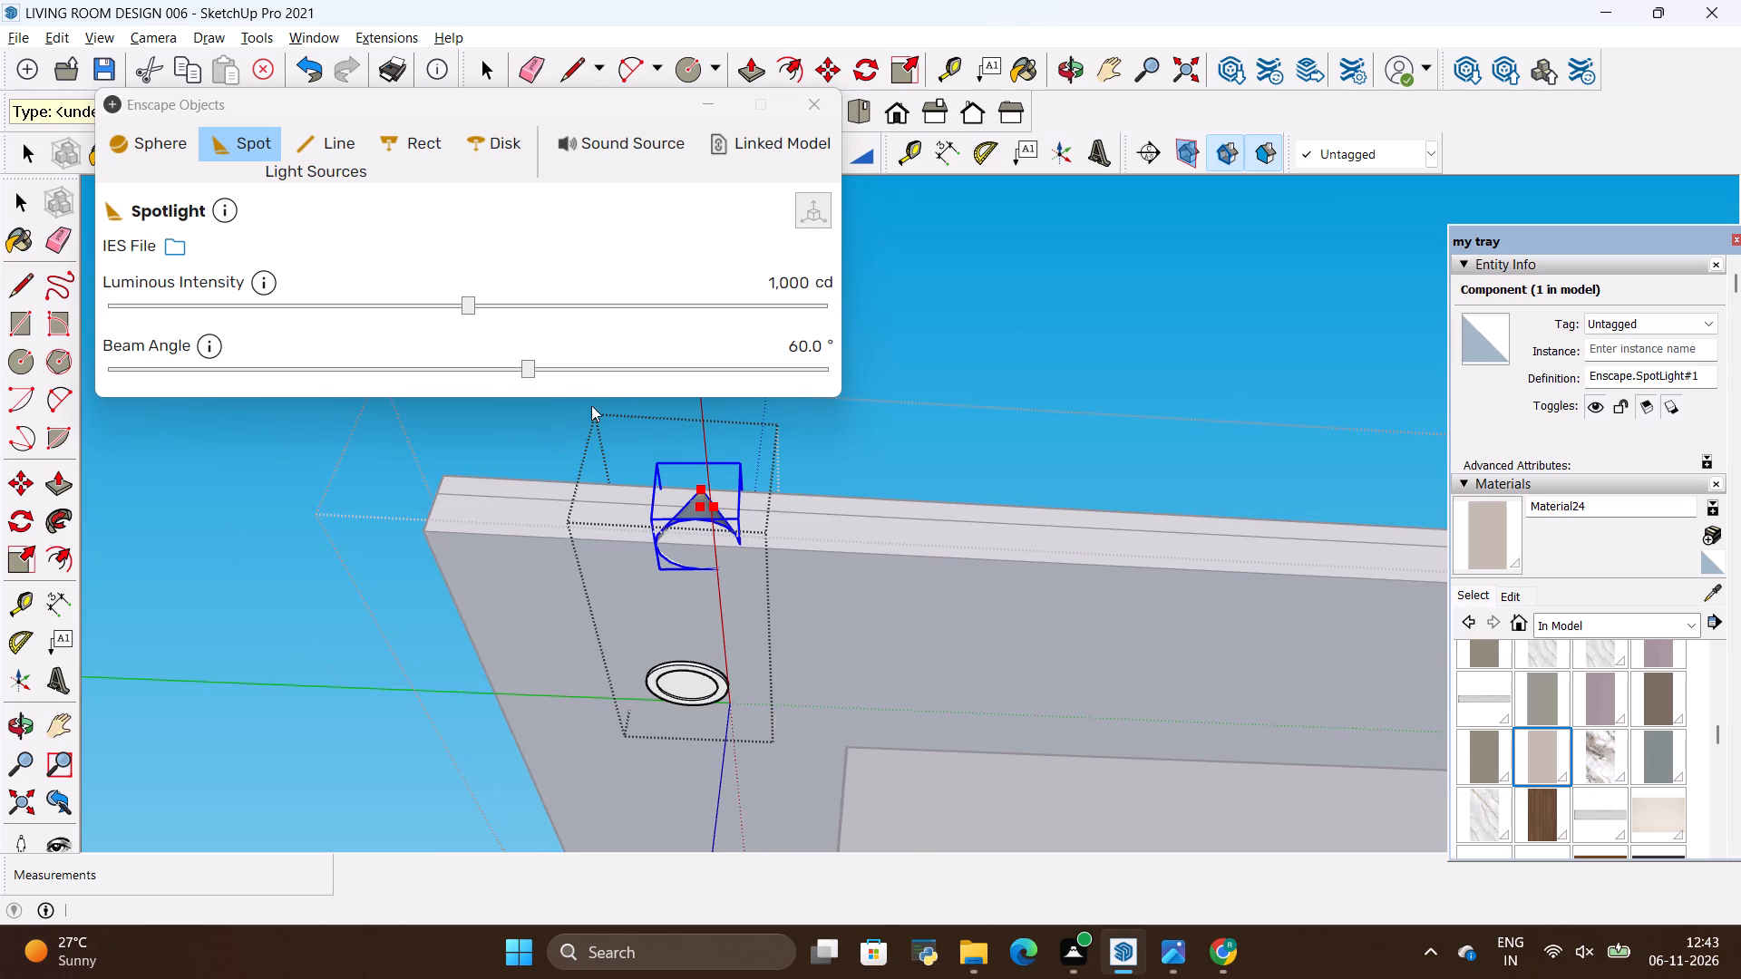
left_click(605, 373)
left_click(575, 301)
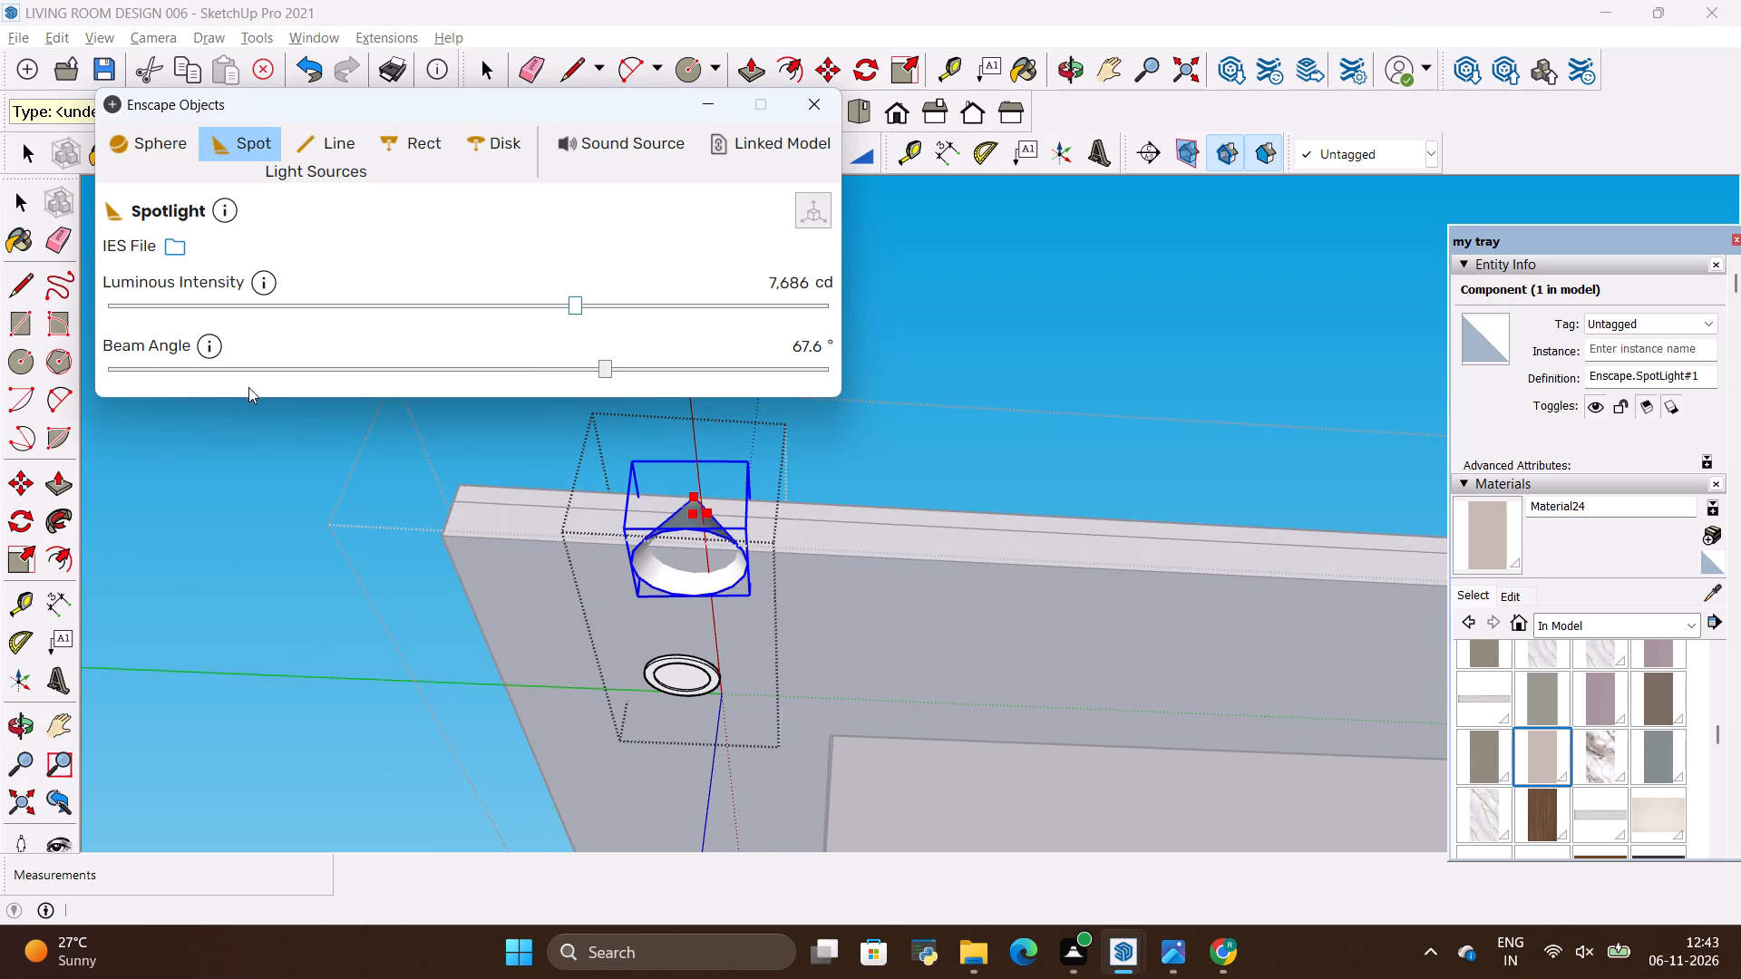
Load the defined-spot.ies profile from the Downloads folder into the spotlight.
left_click(173, 250)
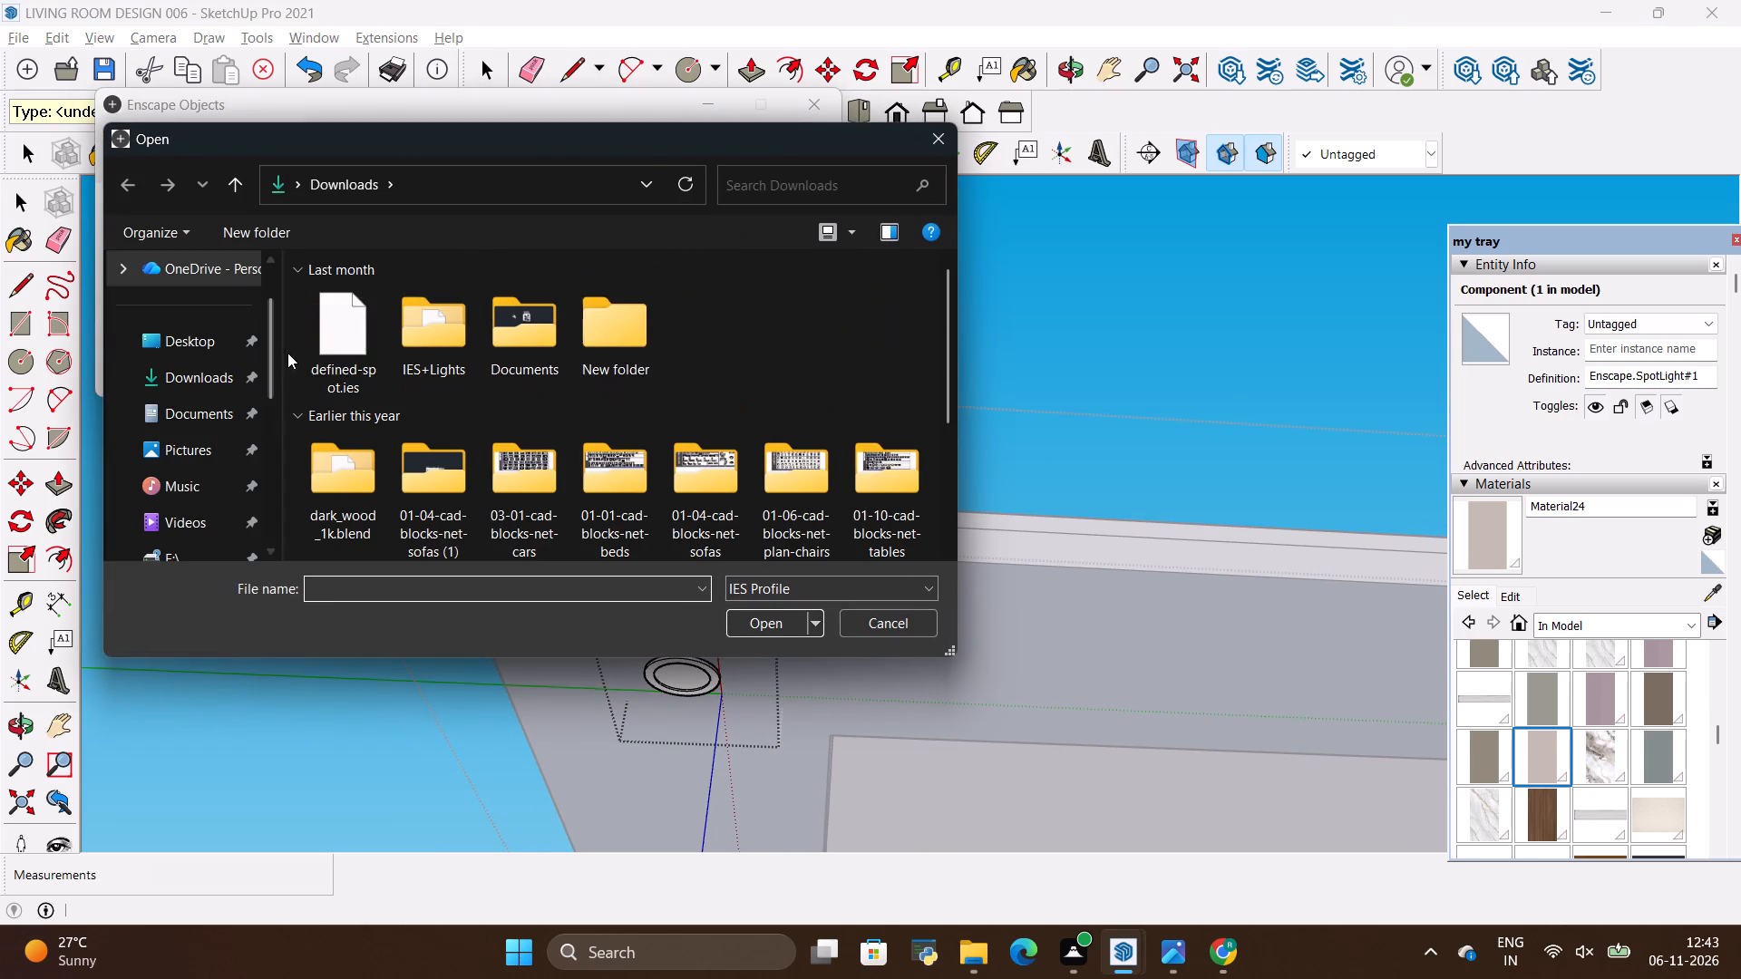
left_click(339, 344)
left_click(779, 616)
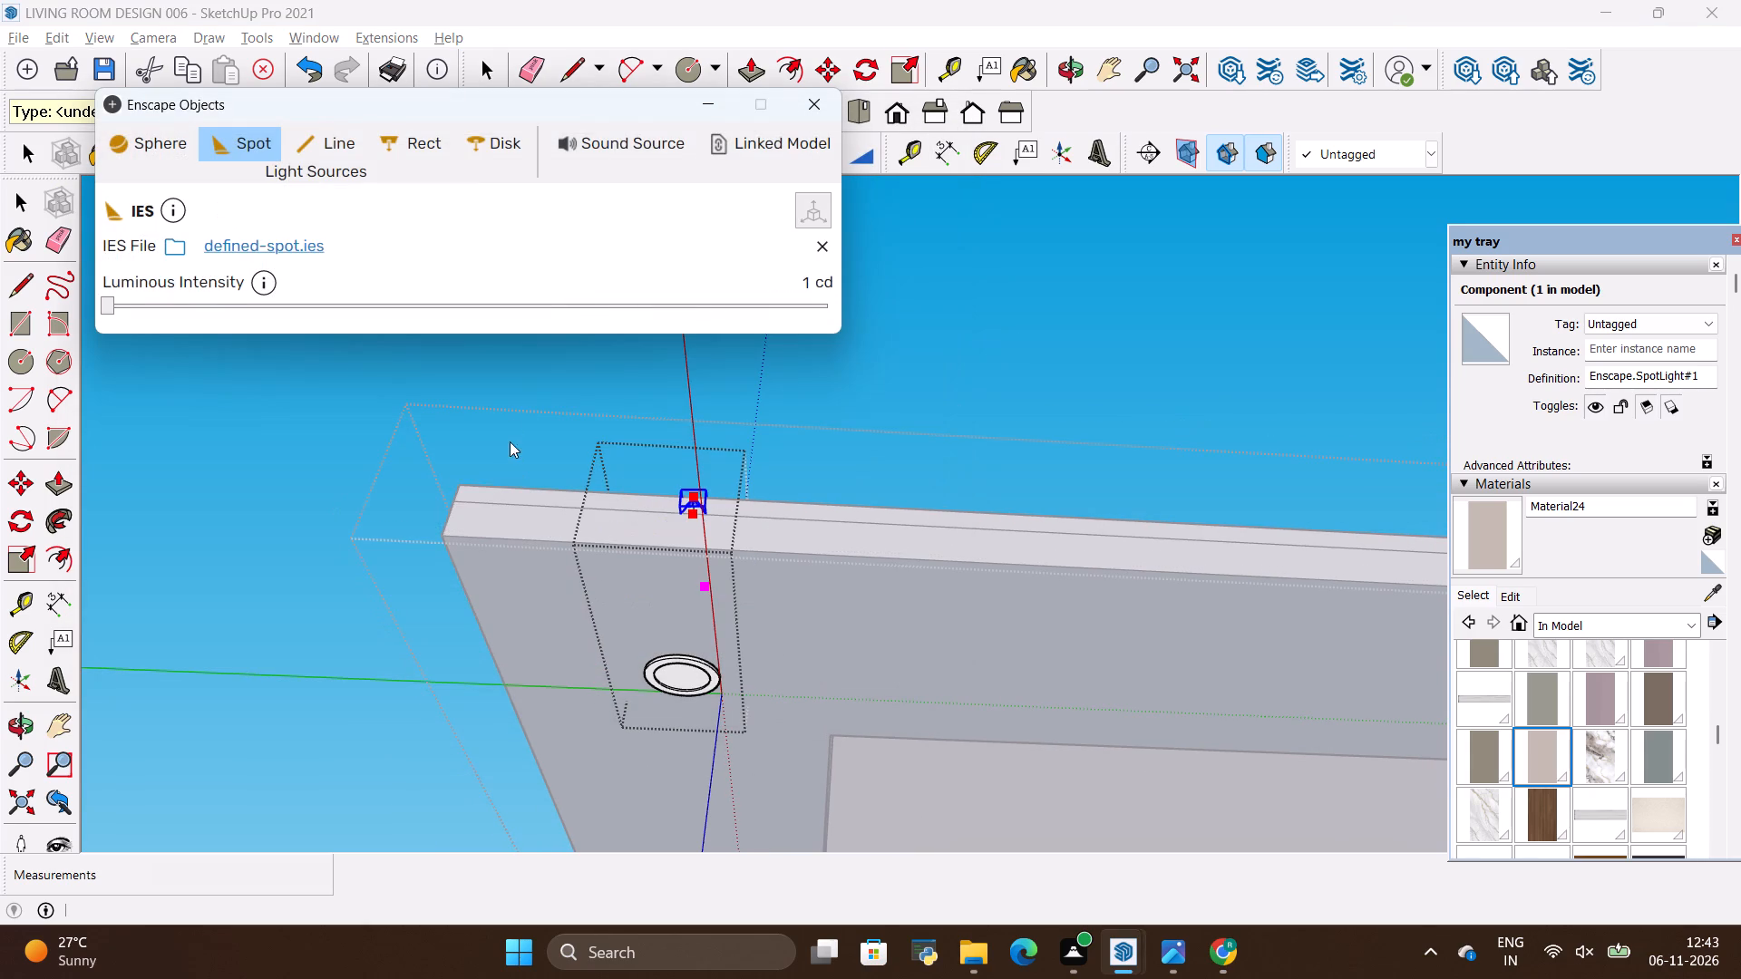
Set the IES spotlight's luminous intensity to about 70,877 cd and close its settings.
left_click(621, 305)
left_click_drag(657, 319, 690, 320)
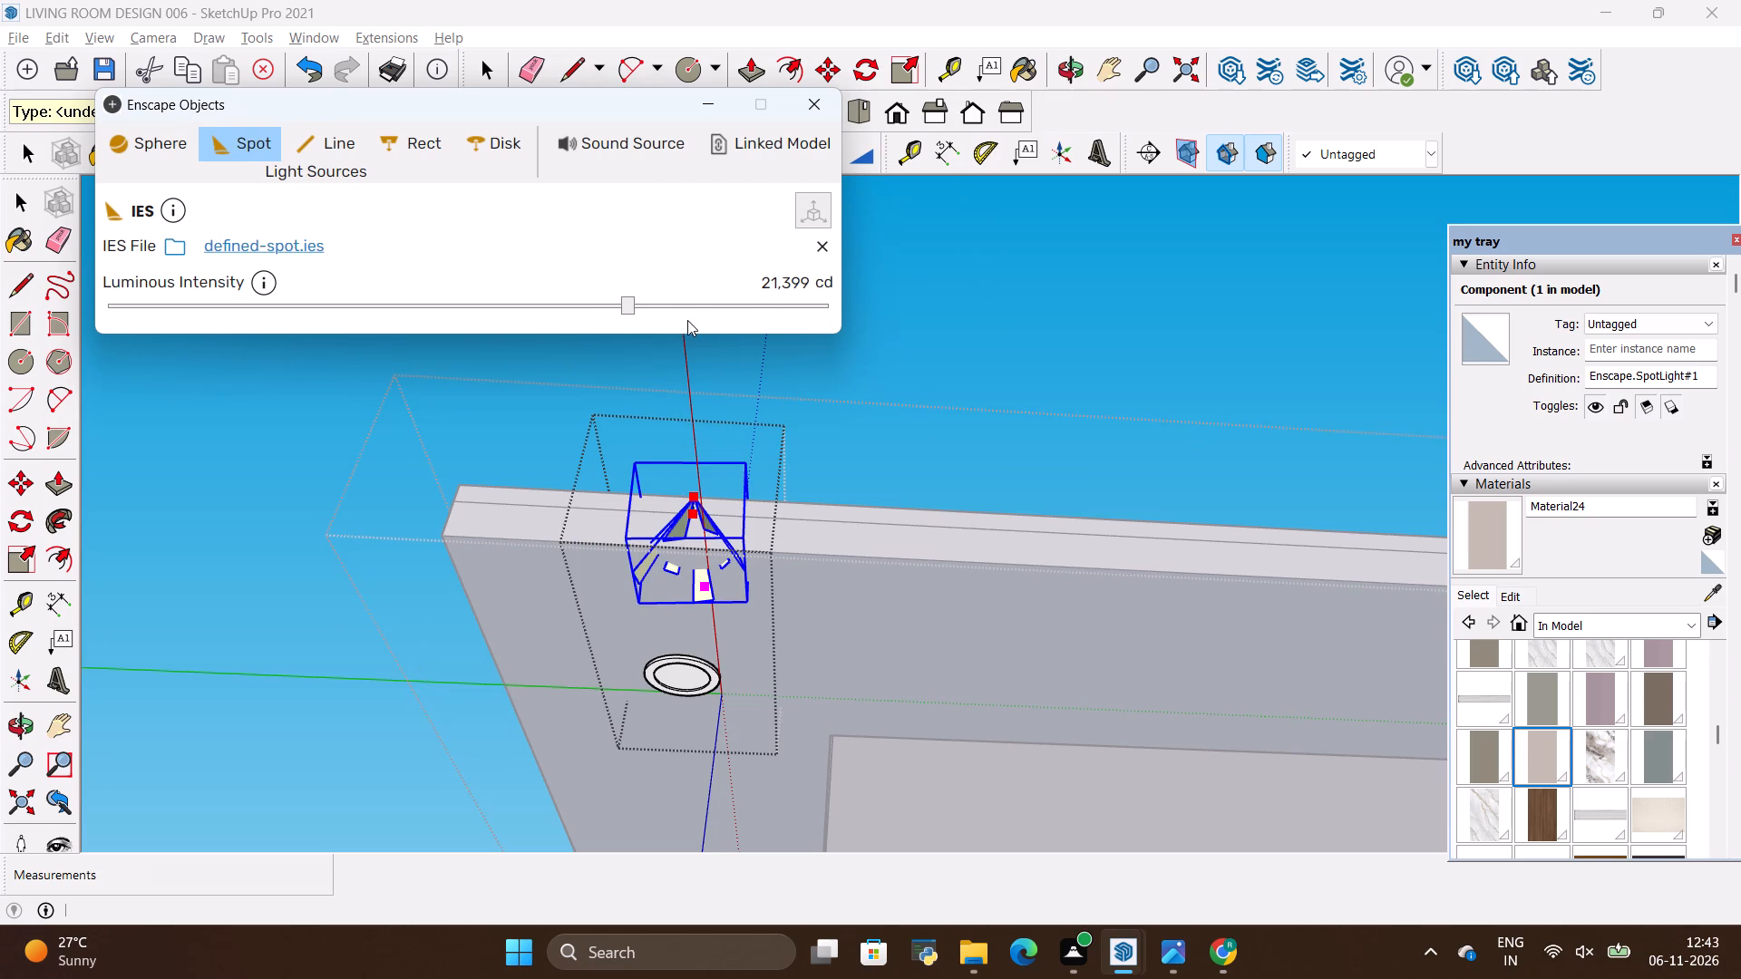
left_click(690, 308)
left_click(721, 296)
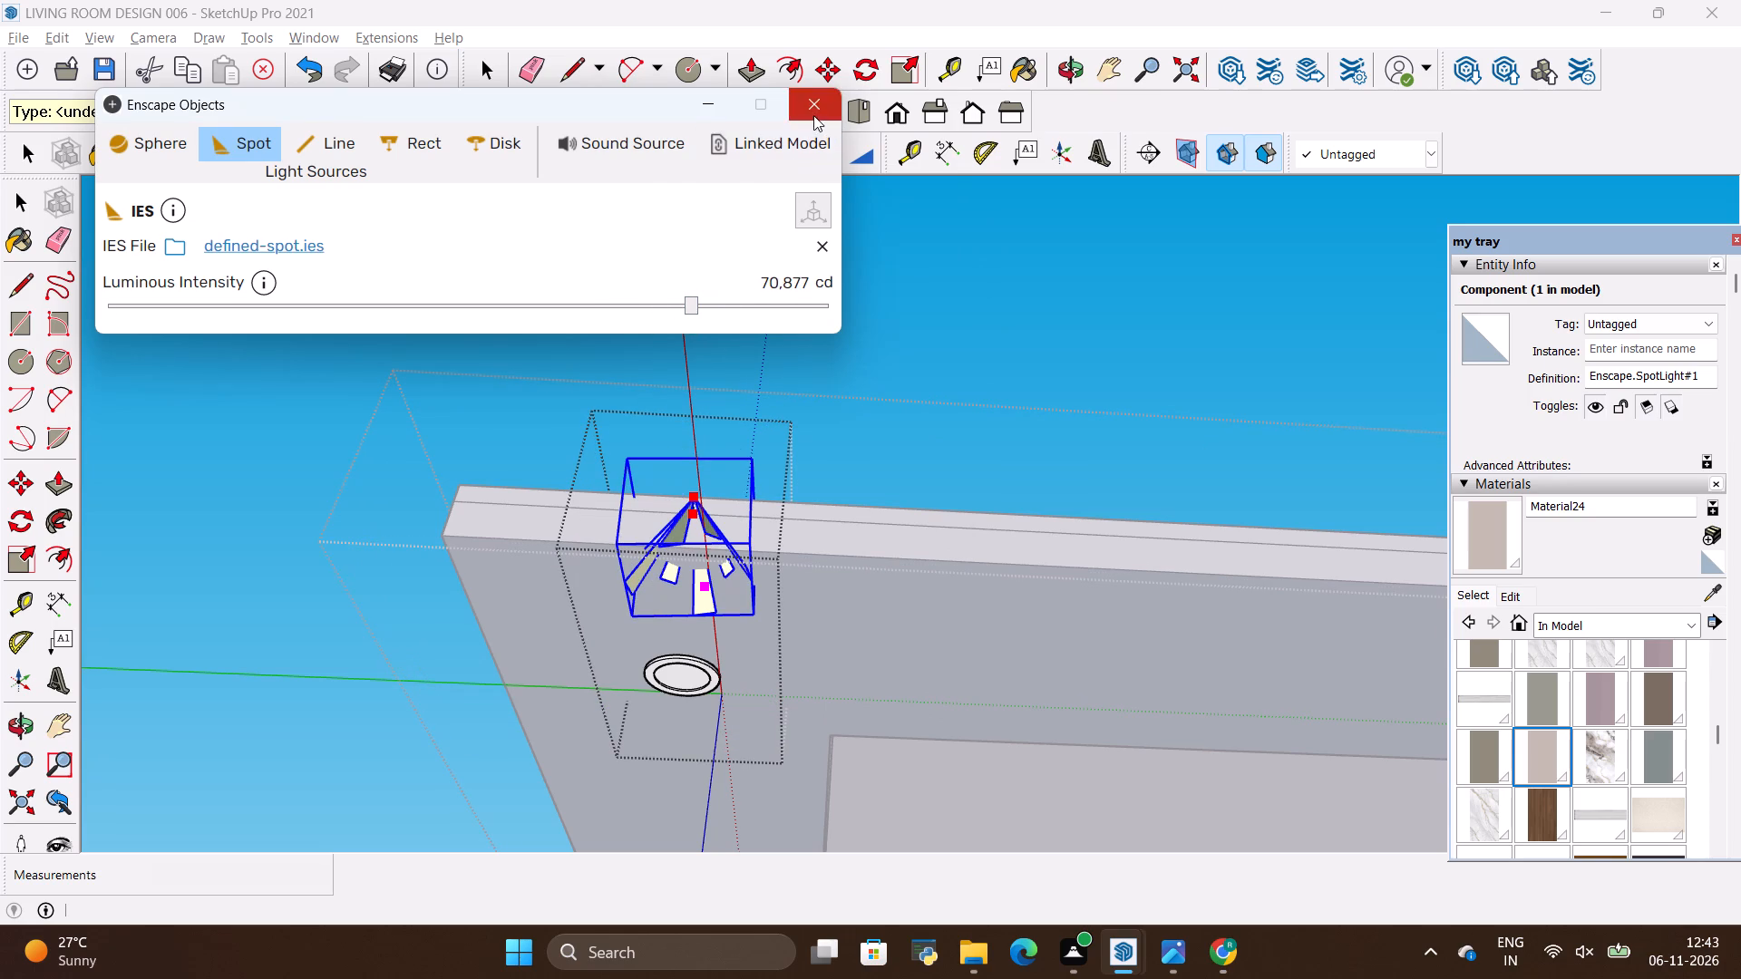
left_click(813, 115)
Move the spotlight about 2' onto the centre of the round ceiling disc and leave the group.
key("m")
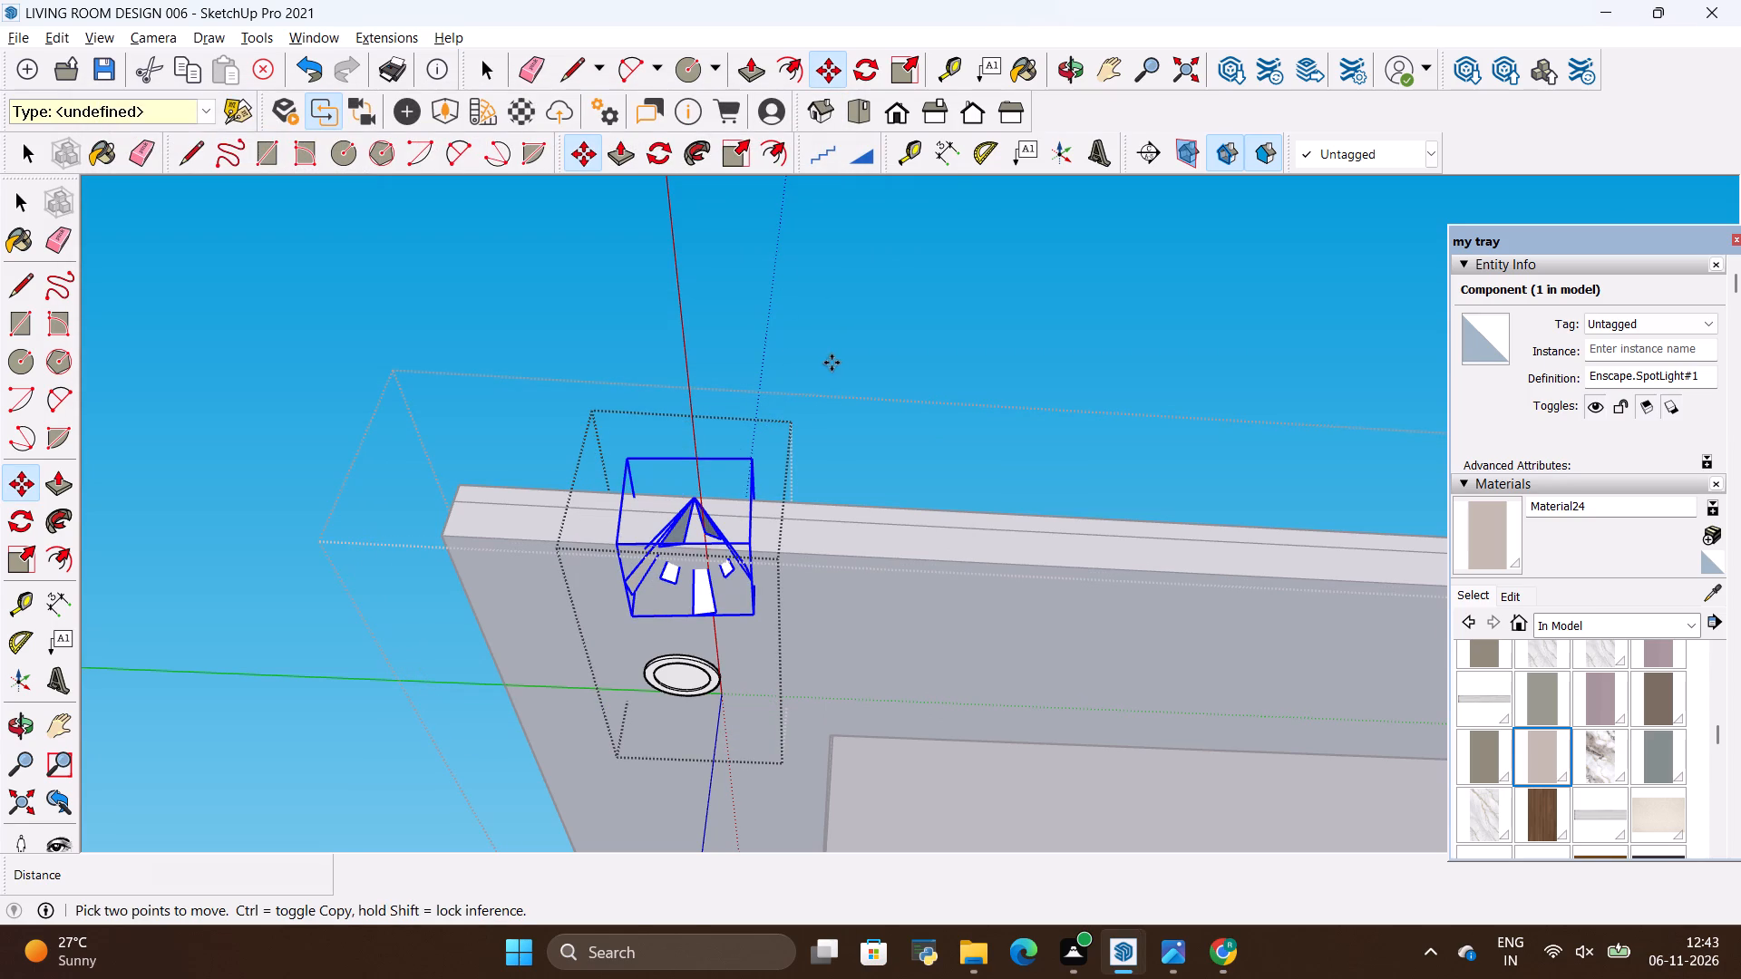
left_click(700, 503)
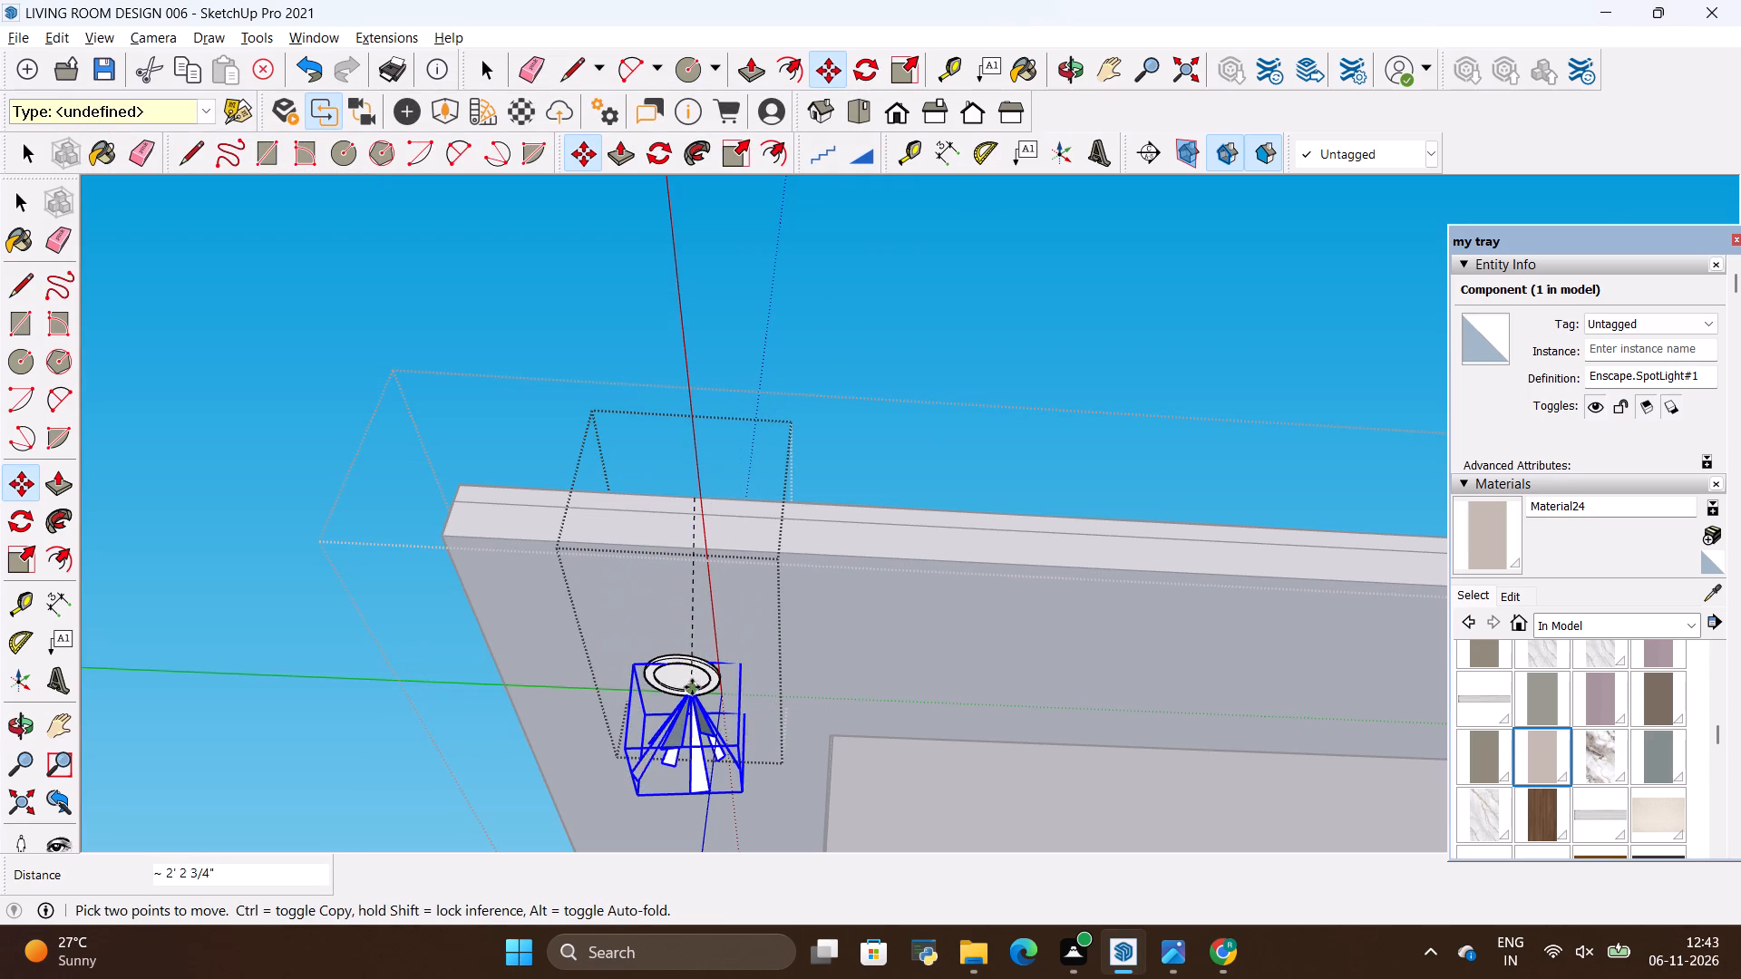
left_click(683, 681)
scroll(430, 561, "down", 5)
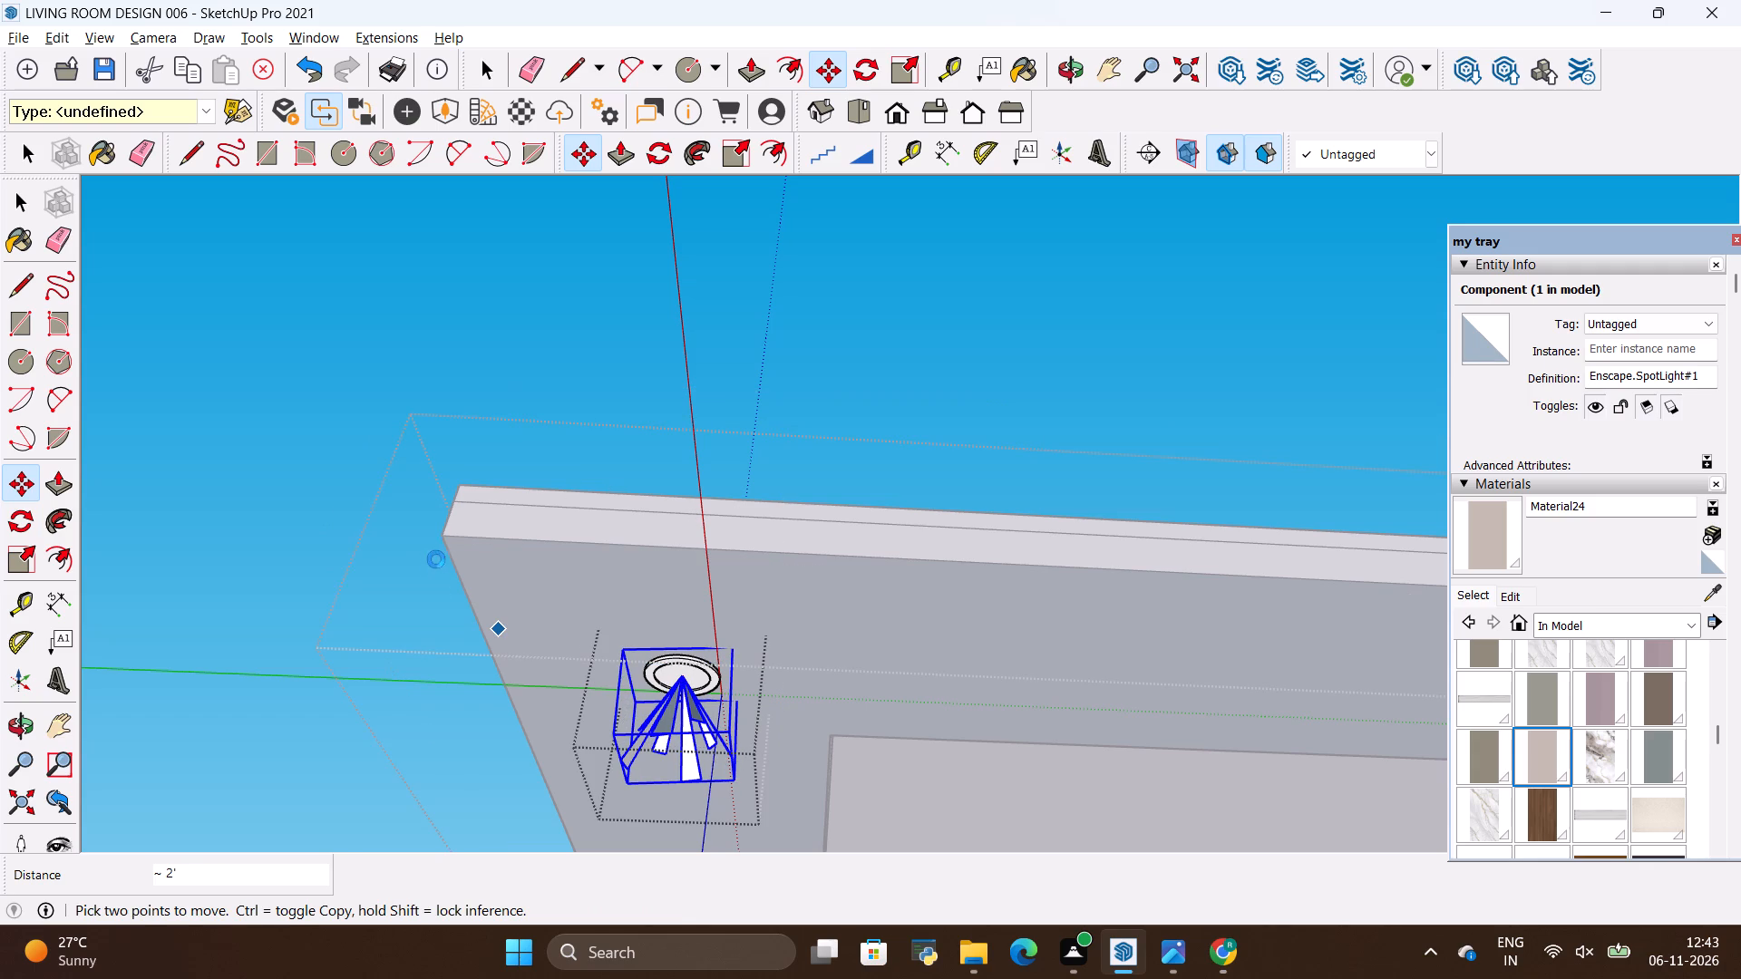
scroll(434, 518, "down", 9)
key("space")
left_click(319, 405)
scroll(461, 383, "down", 5)
key("space")
left_click(816, 635)
scroll(744, 517, "down", 1)
left_click(782, 600)
scroll(480, 507, "down", 8)
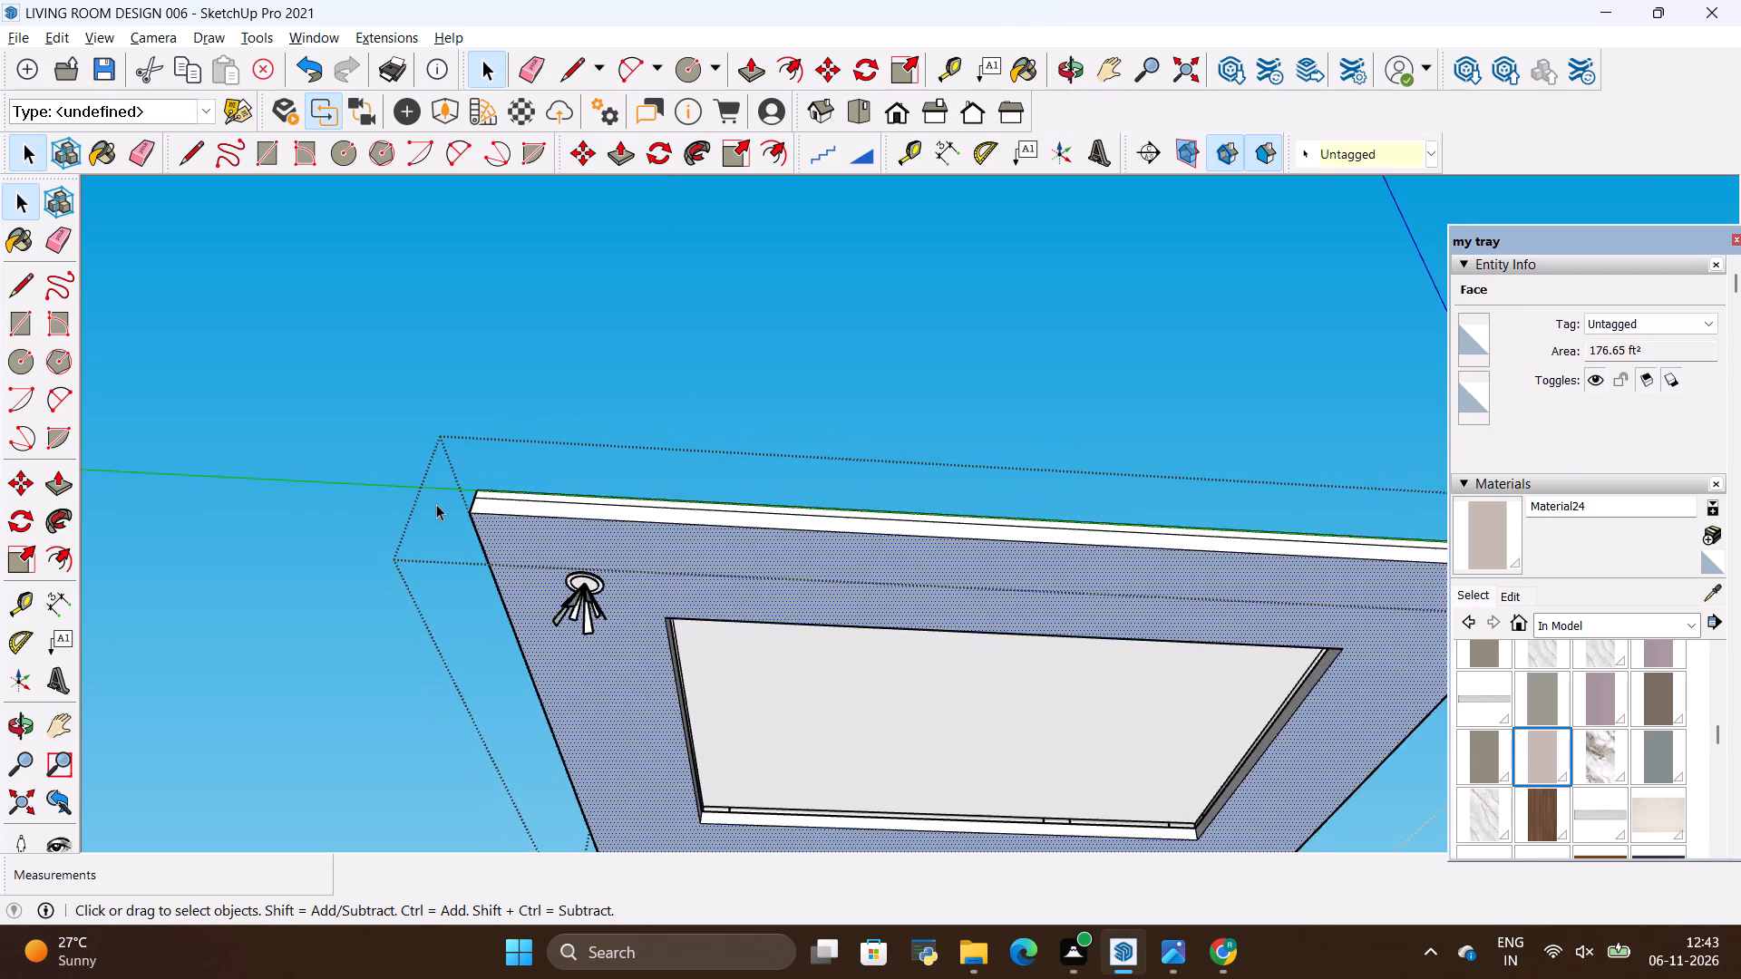
scroll(436, 504, "down", 3)
key("space")
left_click(267, 442)
Inside the ceiling group, copy the disc-and-spotlight fixture about 16' along the outer edge to the opposite corner.
scroll(511, 642, "up", 8)
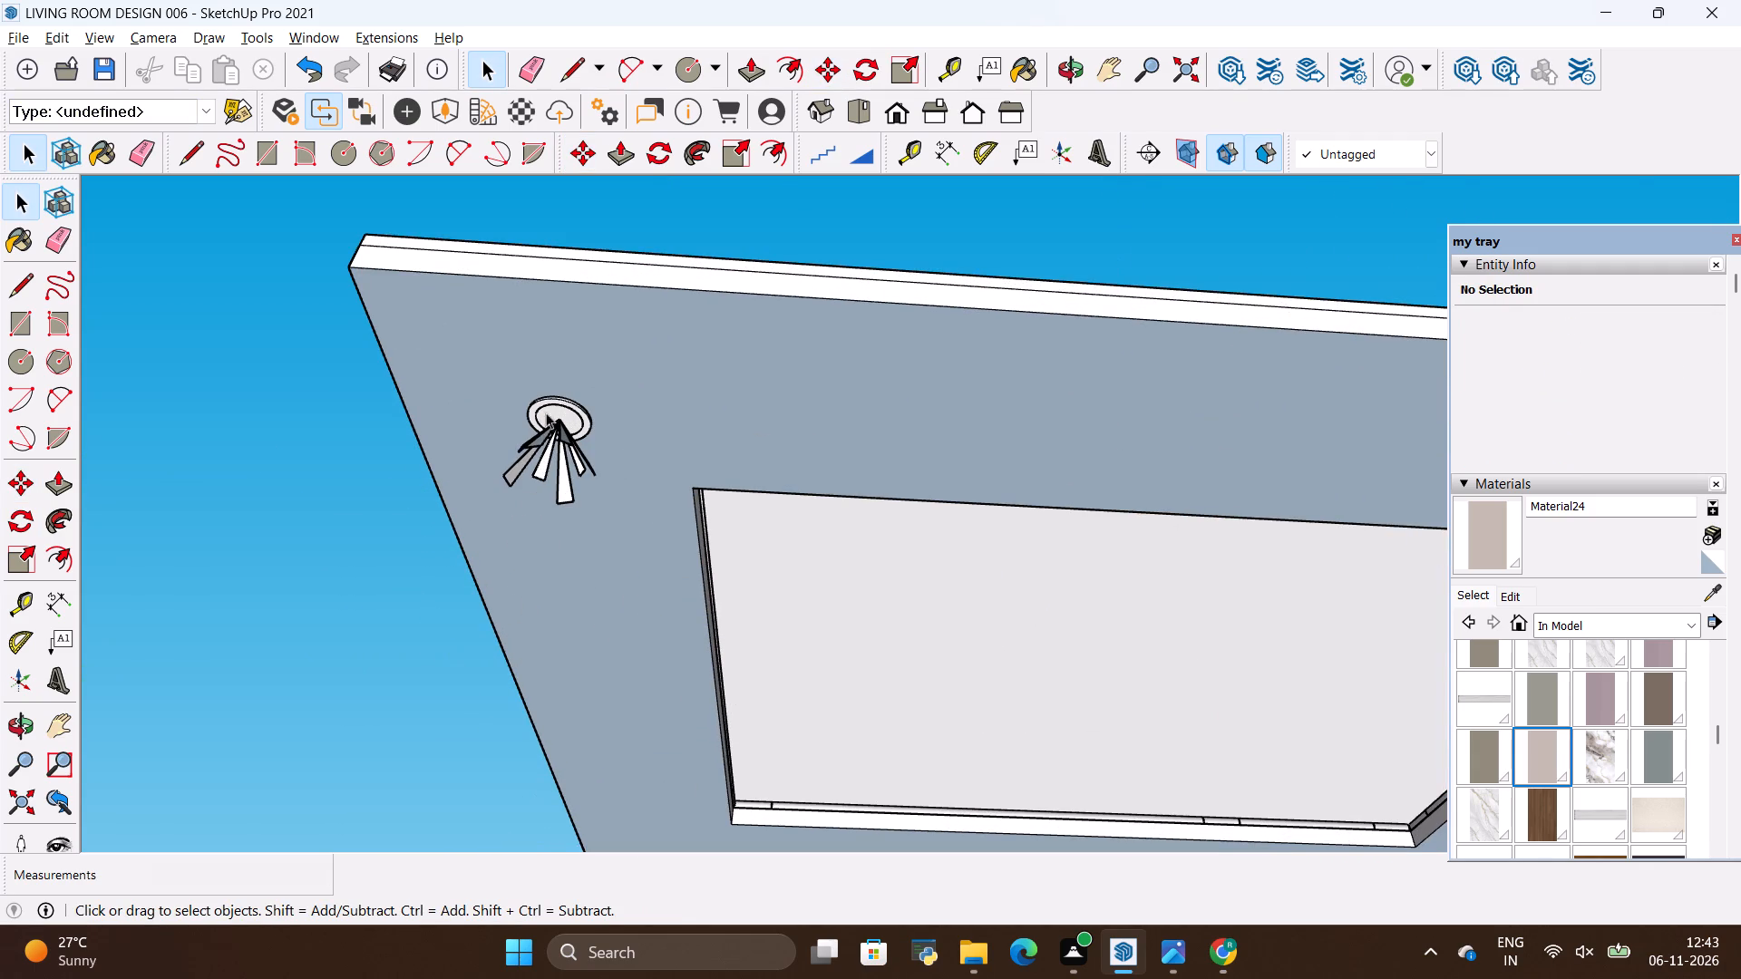
left_click(551, 405)
scroll(457, 409, "down", 4)
double_click(557, 412)
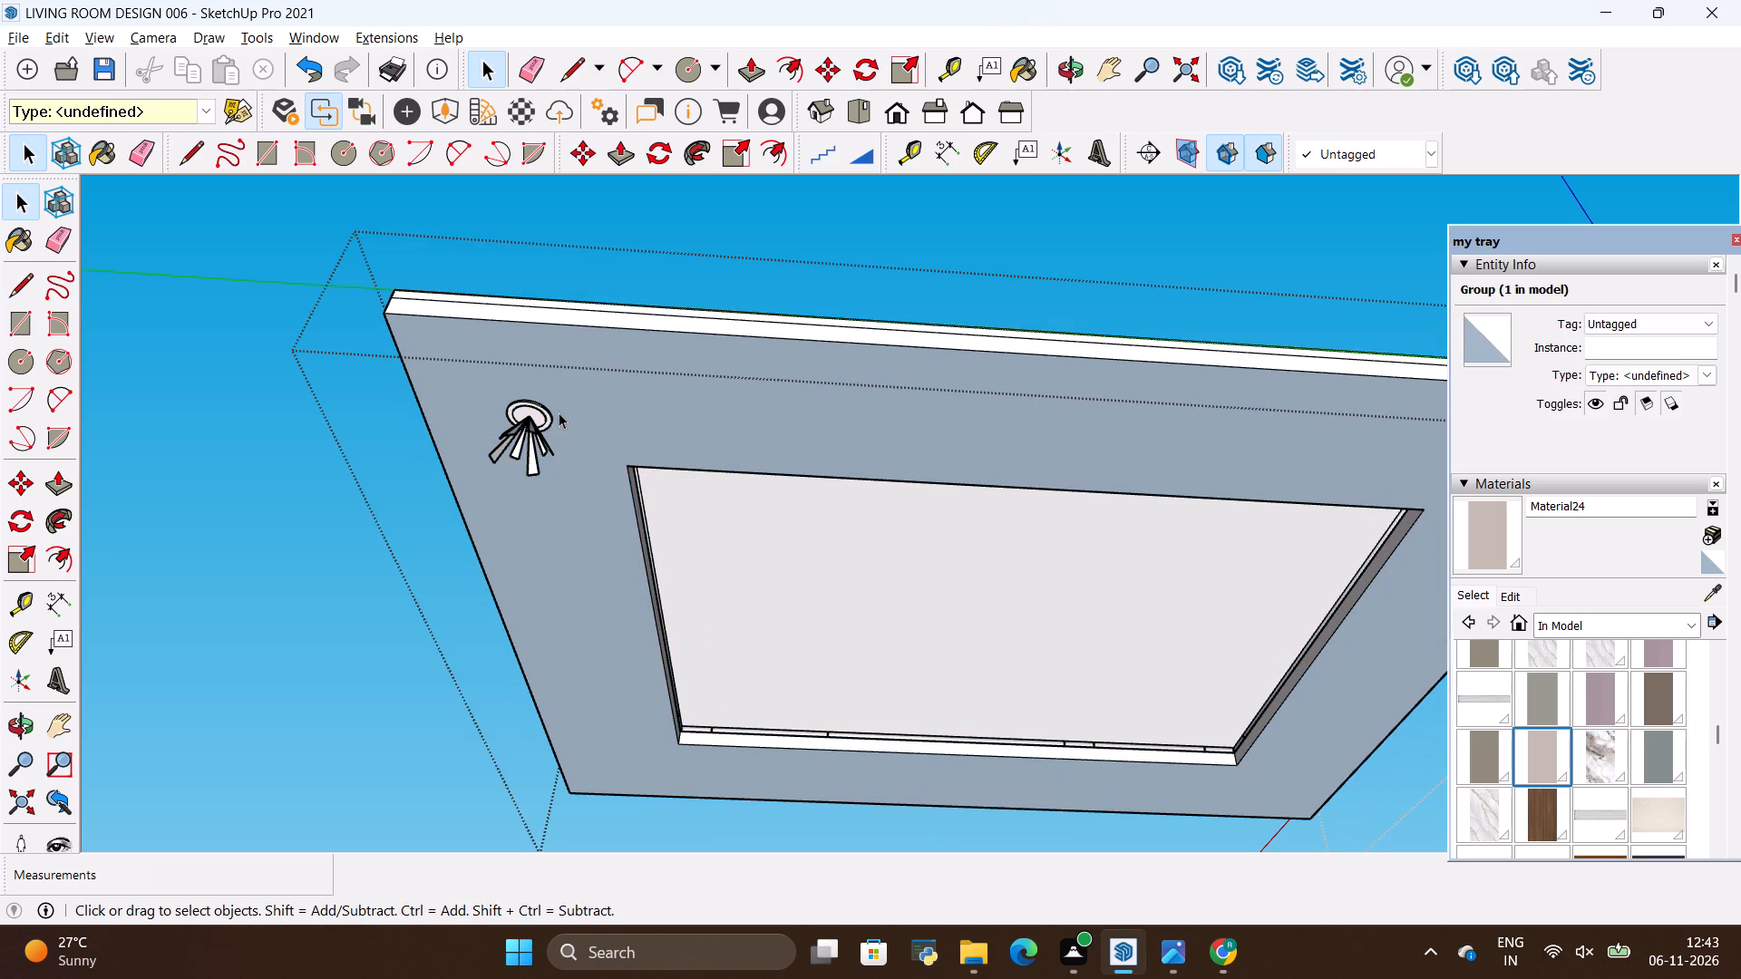
left_click(535, 415)
key("alt+Tab")
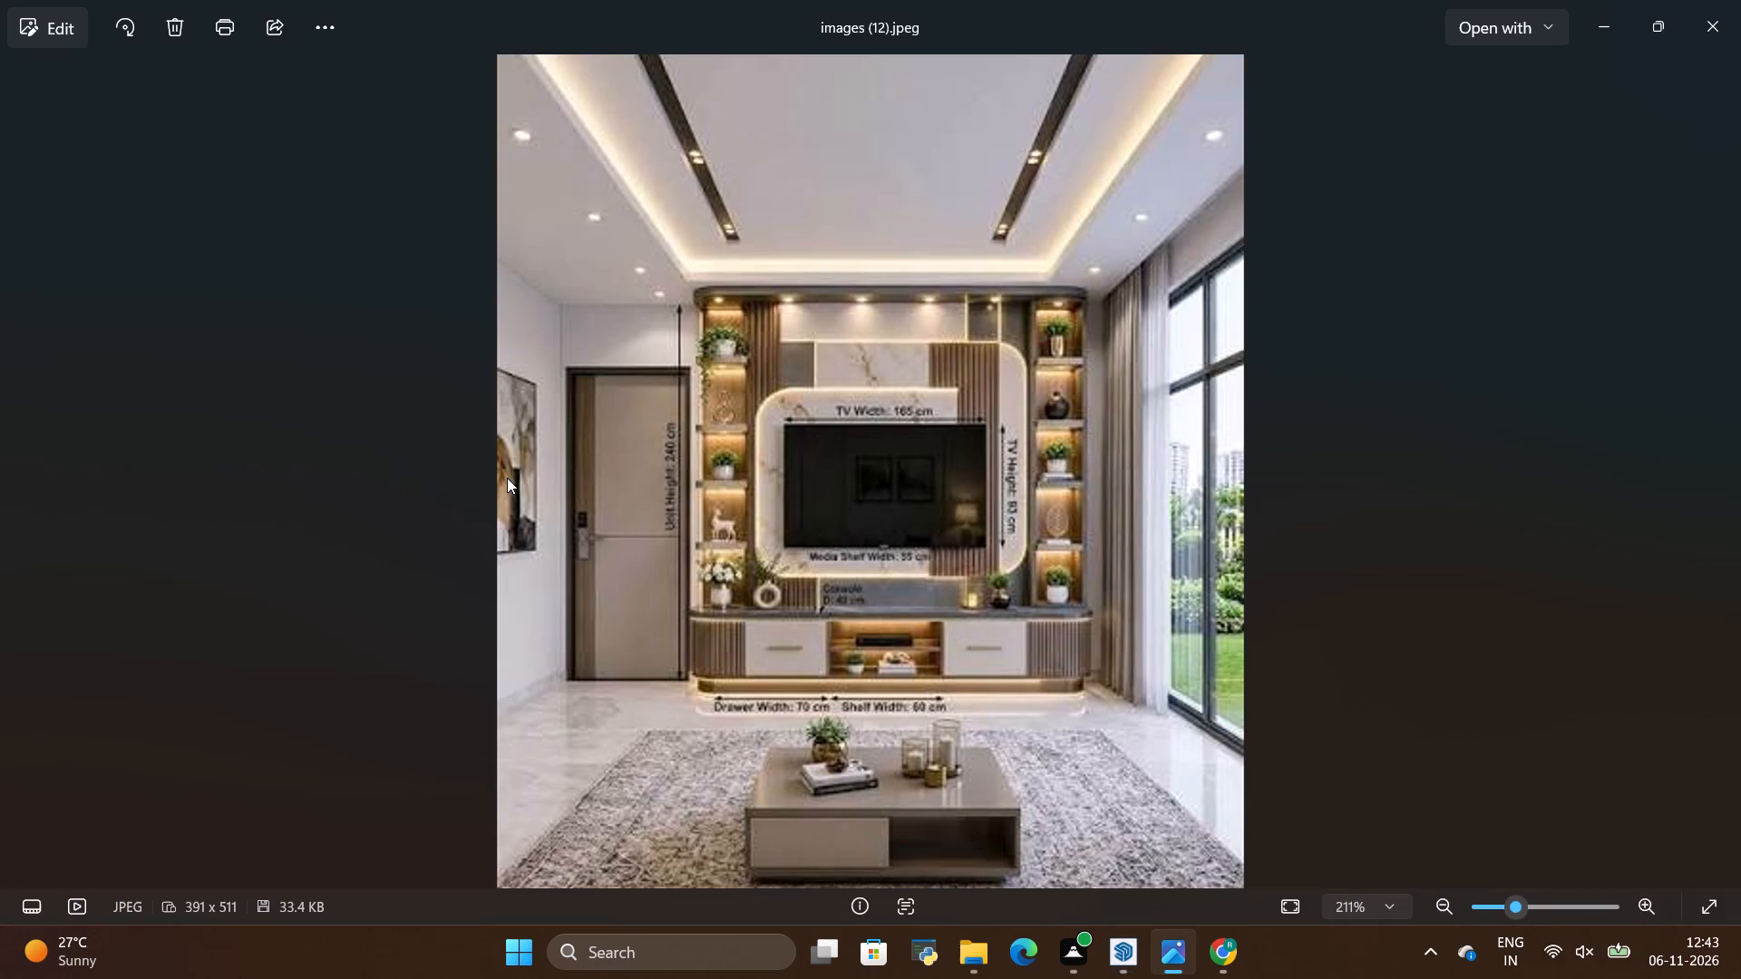
key("alt+Tab")
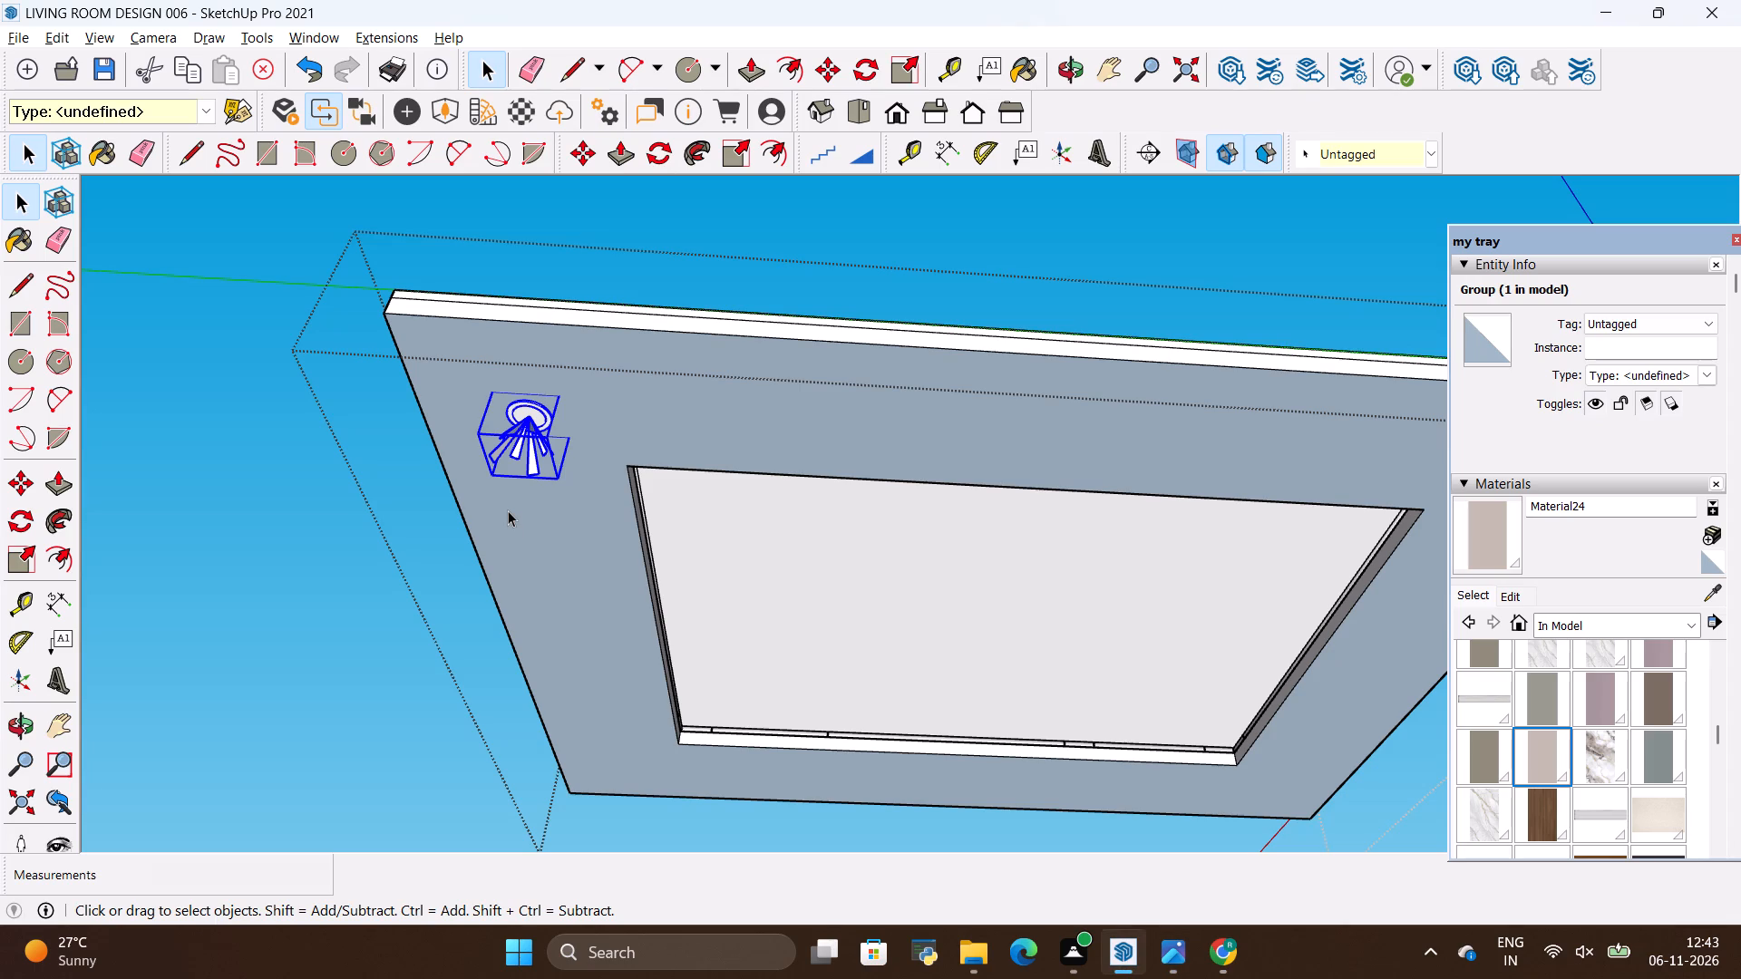
key("m")
scroll(513, 519, "up", 3)
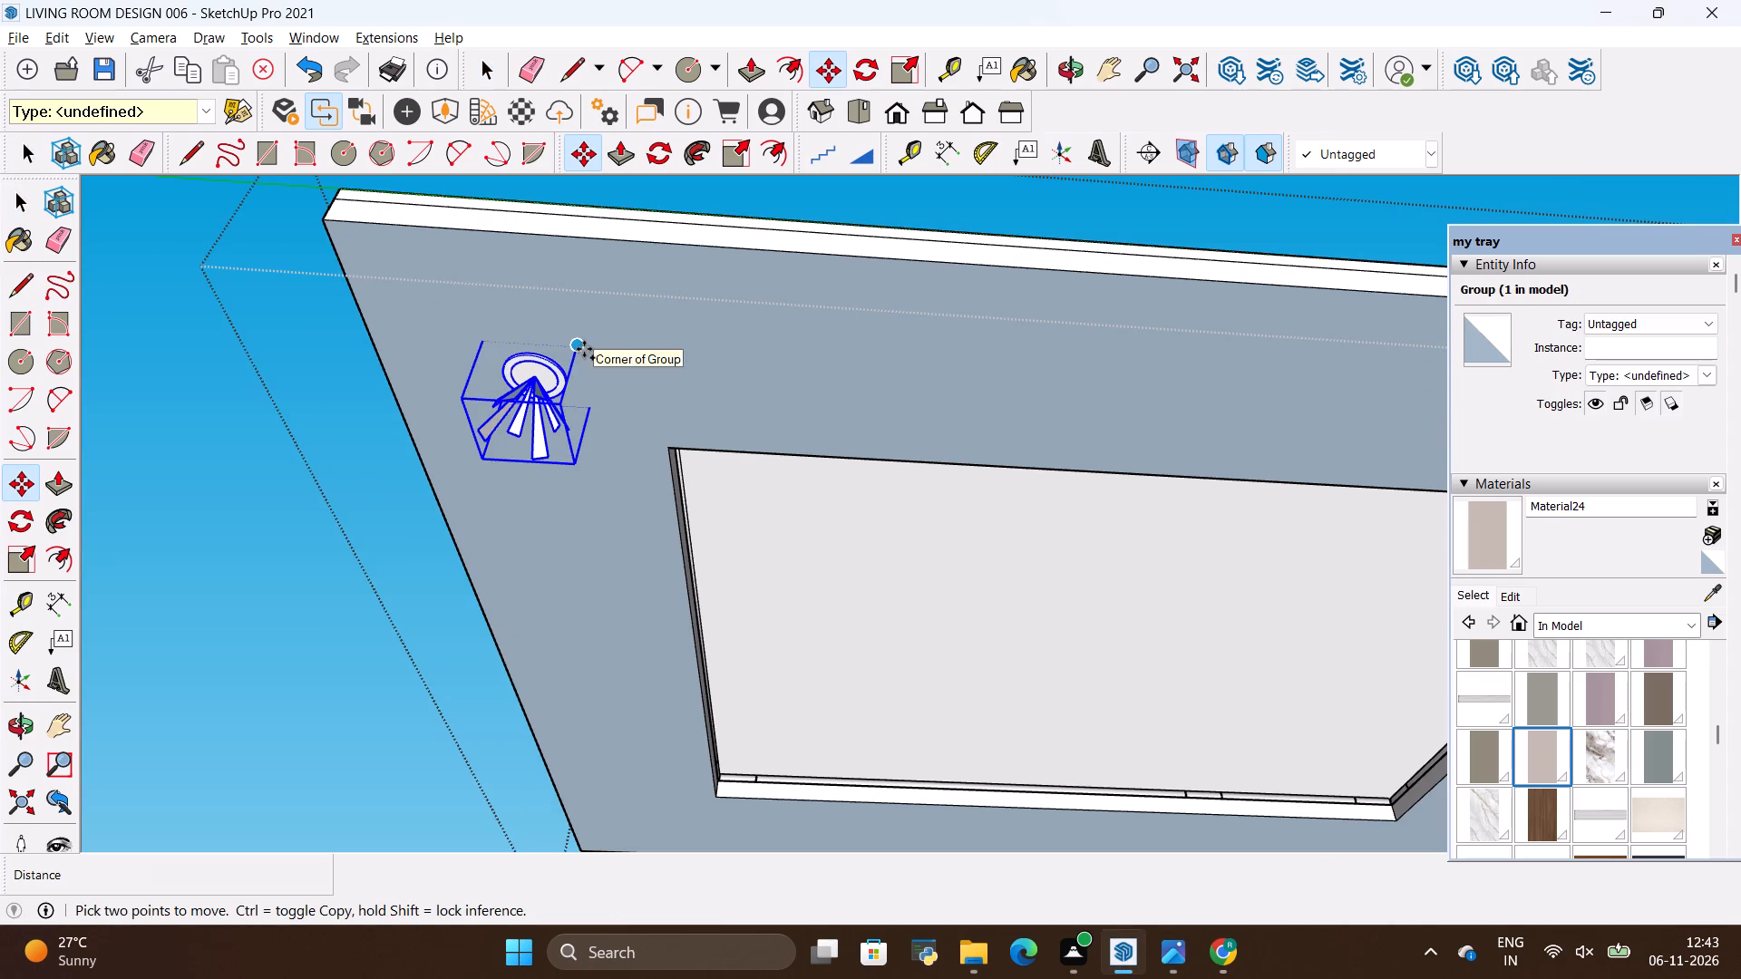
left_click(584, 349, "ctrl")
scroll(625, 384, "down", 10)
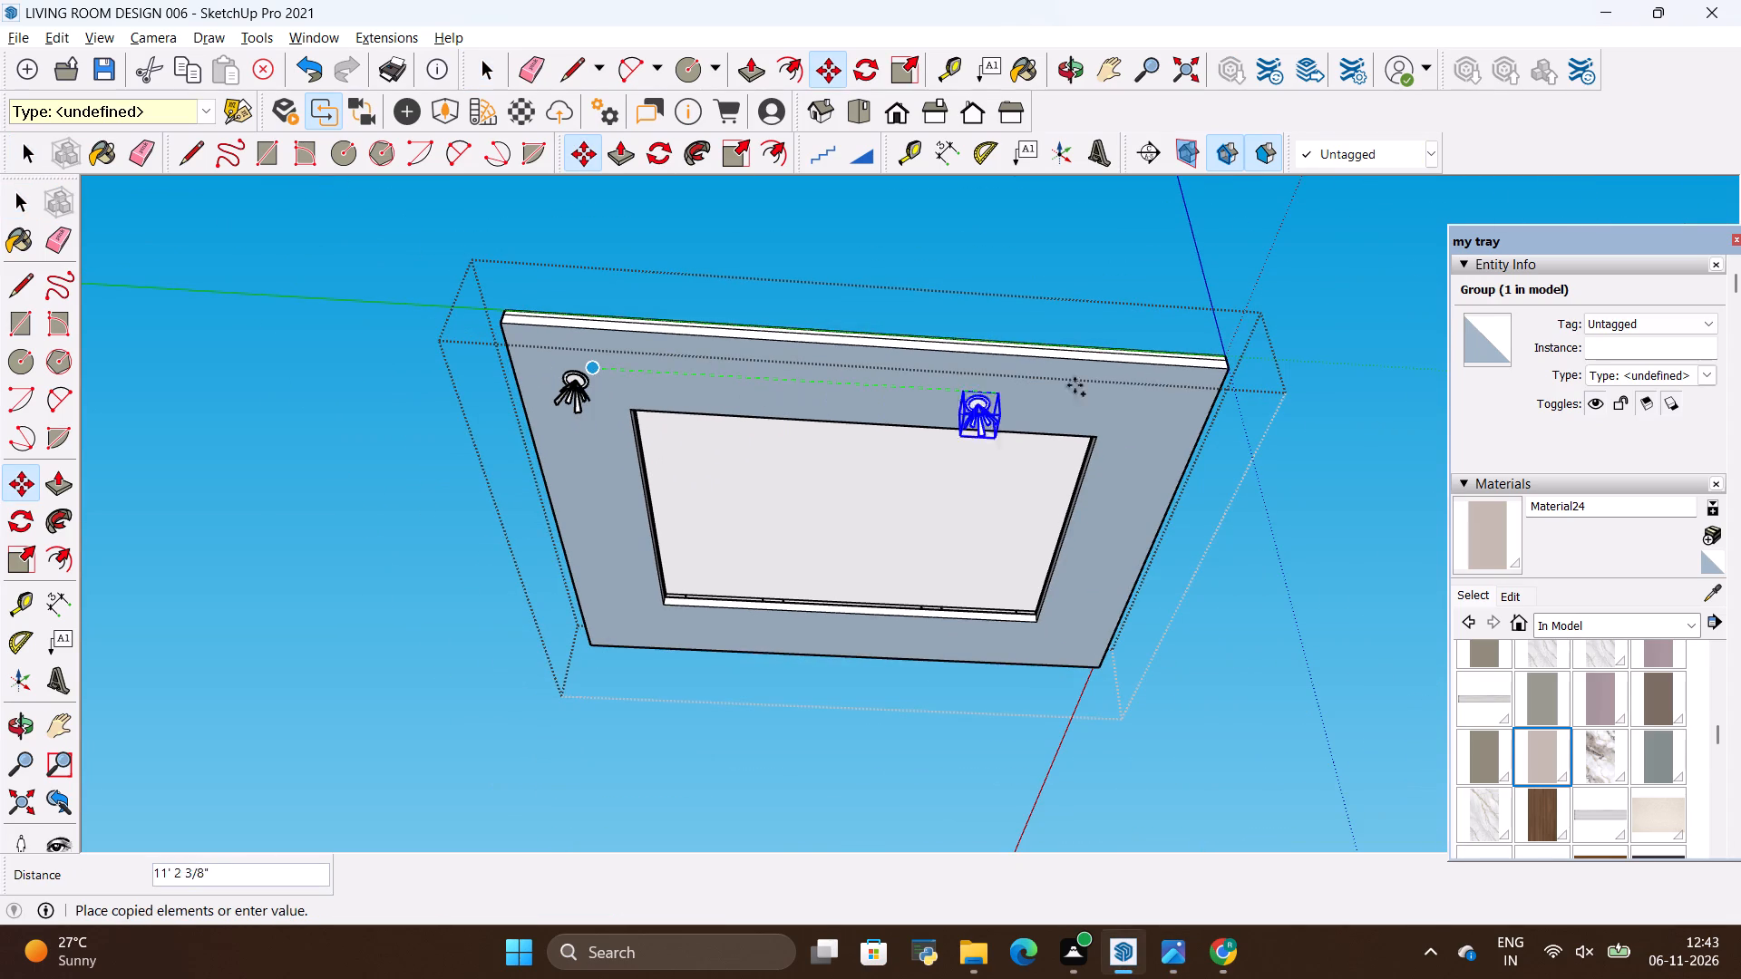
left_click(1168, 396)
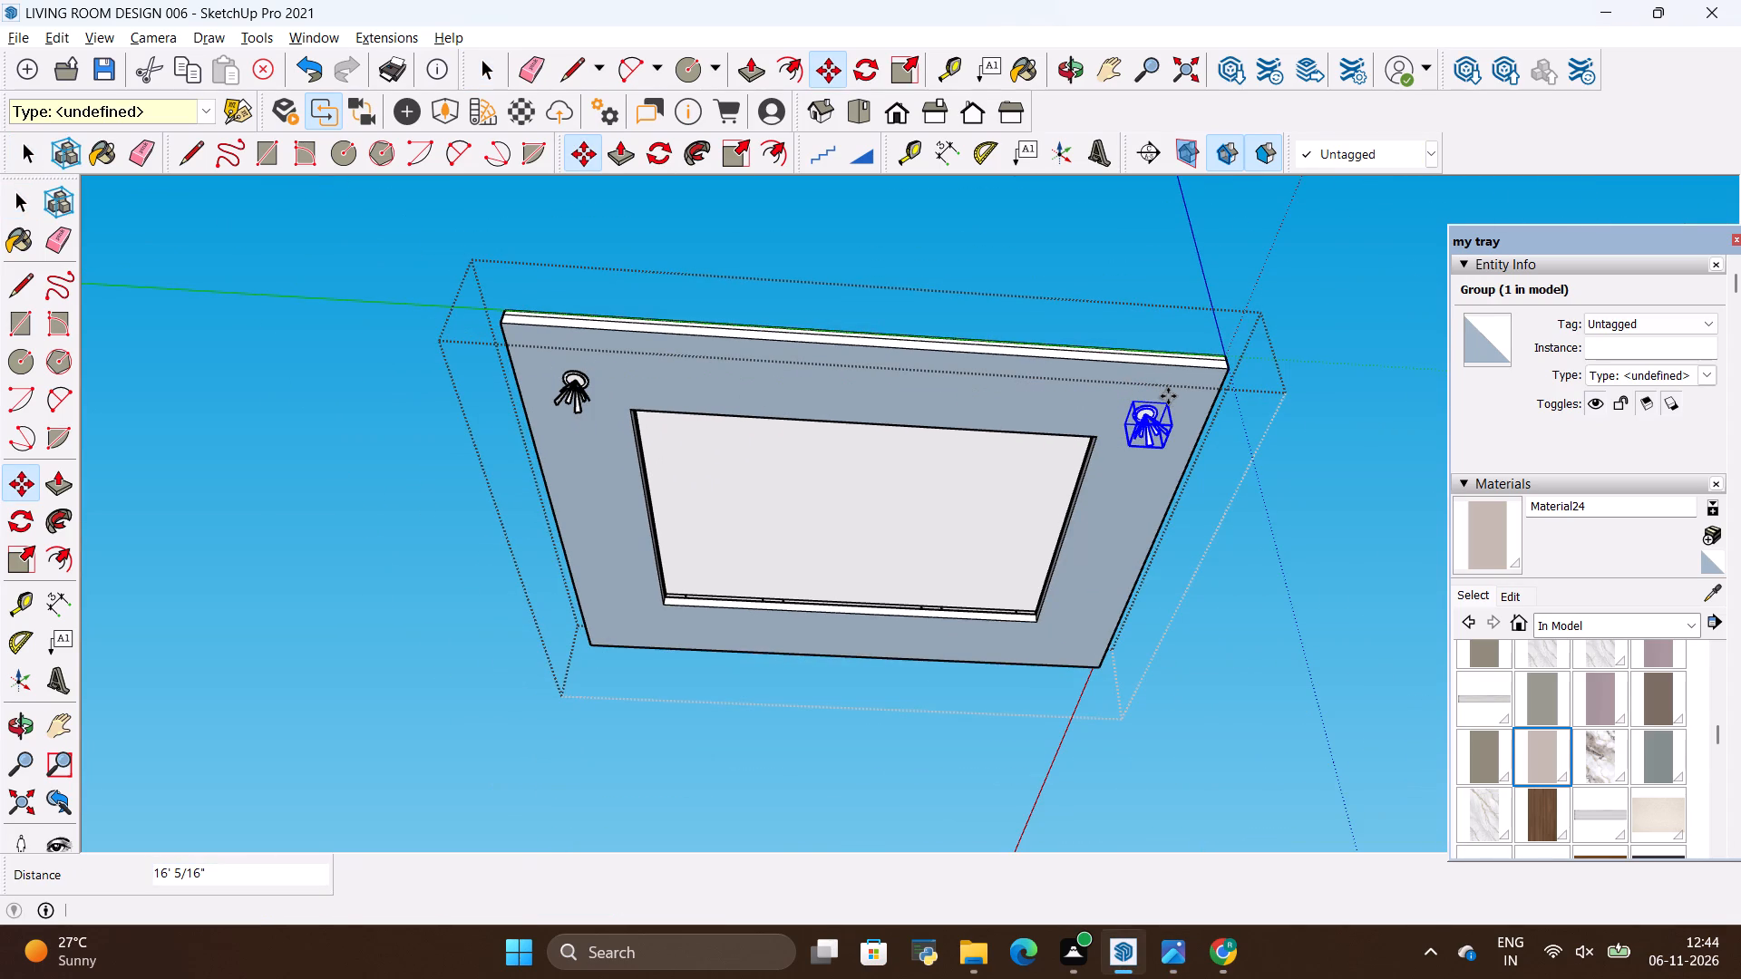
Place two more fixture copies between the corner ones, one about 12' back and another about 6' 5" from it.
left_click(1168, 396, "ctrl")
left_click(738, 385)
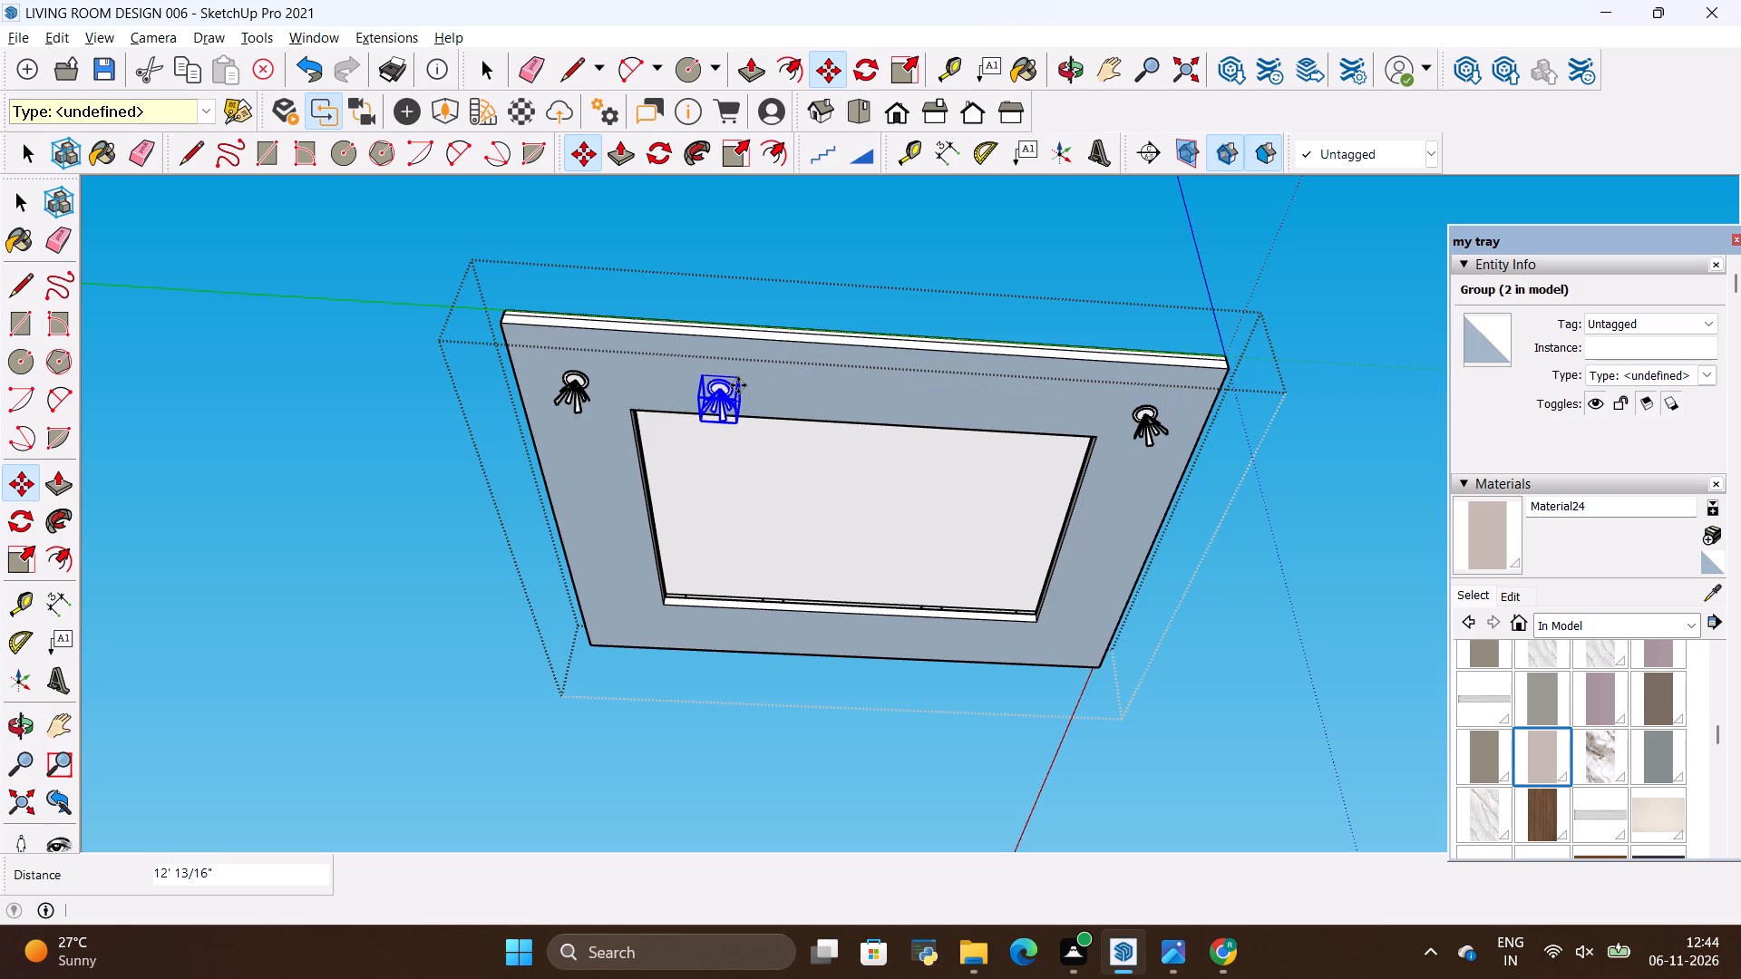
left_click(738, 385, "ctrl")
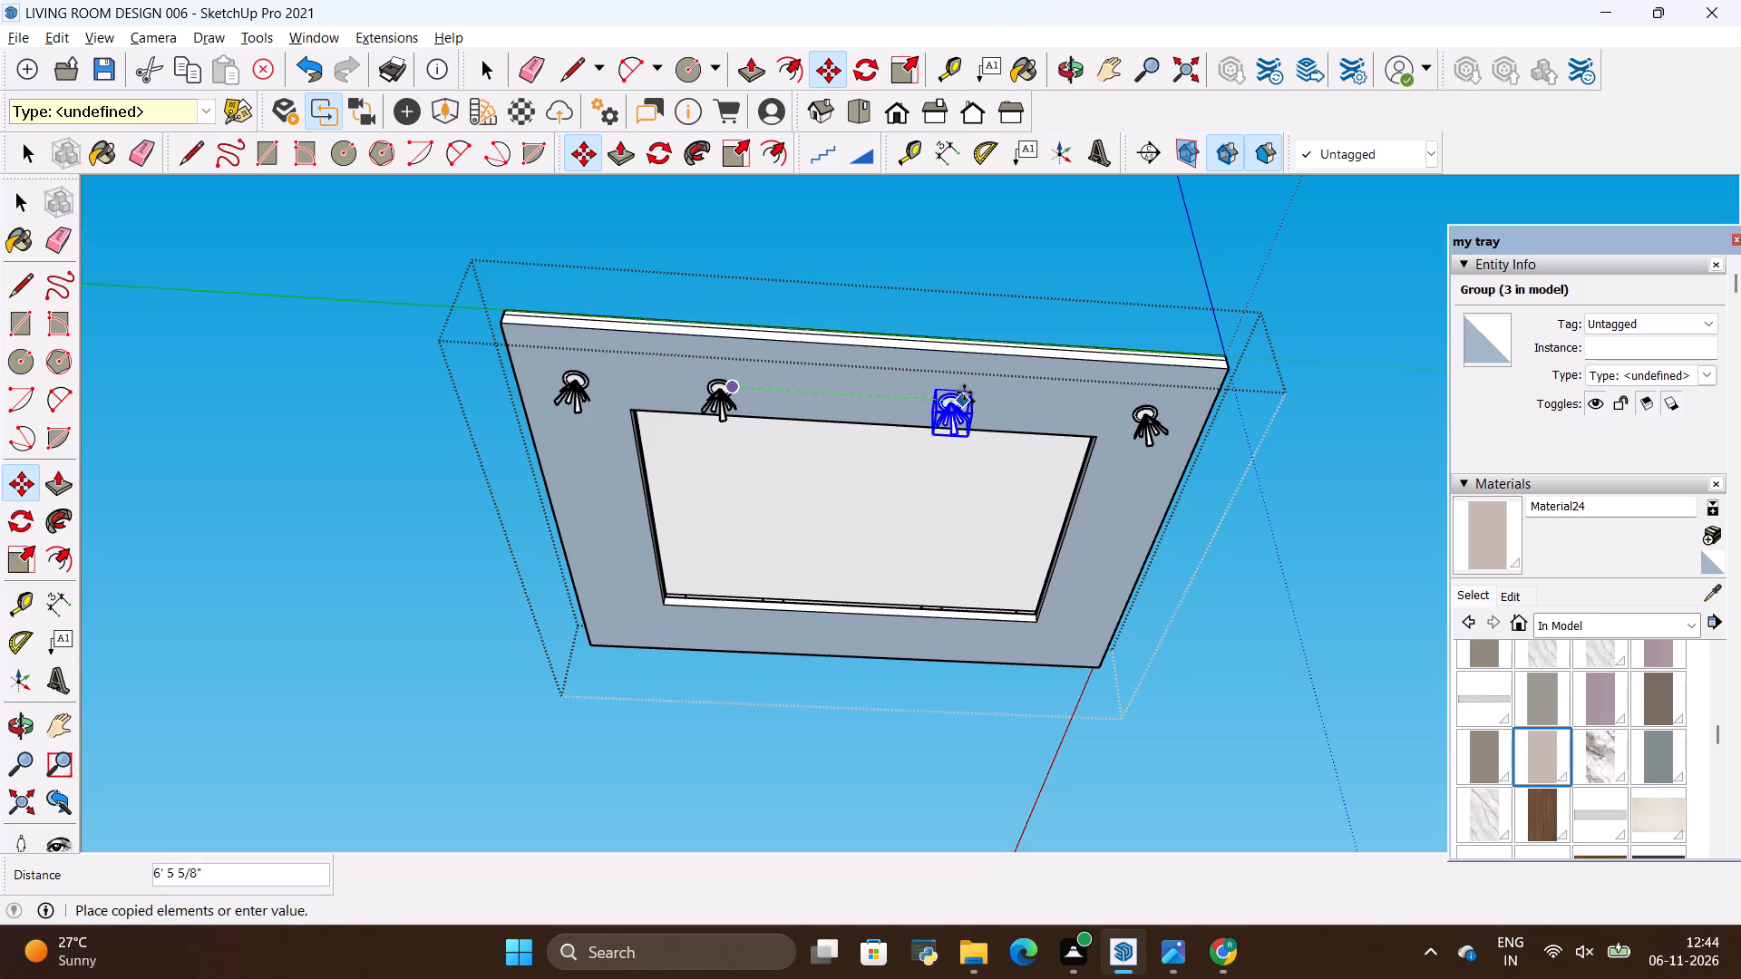
left_click(964, 393)
key("space")
left_click(797, 398)
Move the second fixture in the row slightly toward the third to even out the spacing.
scroll(797, 398, "up", 2)
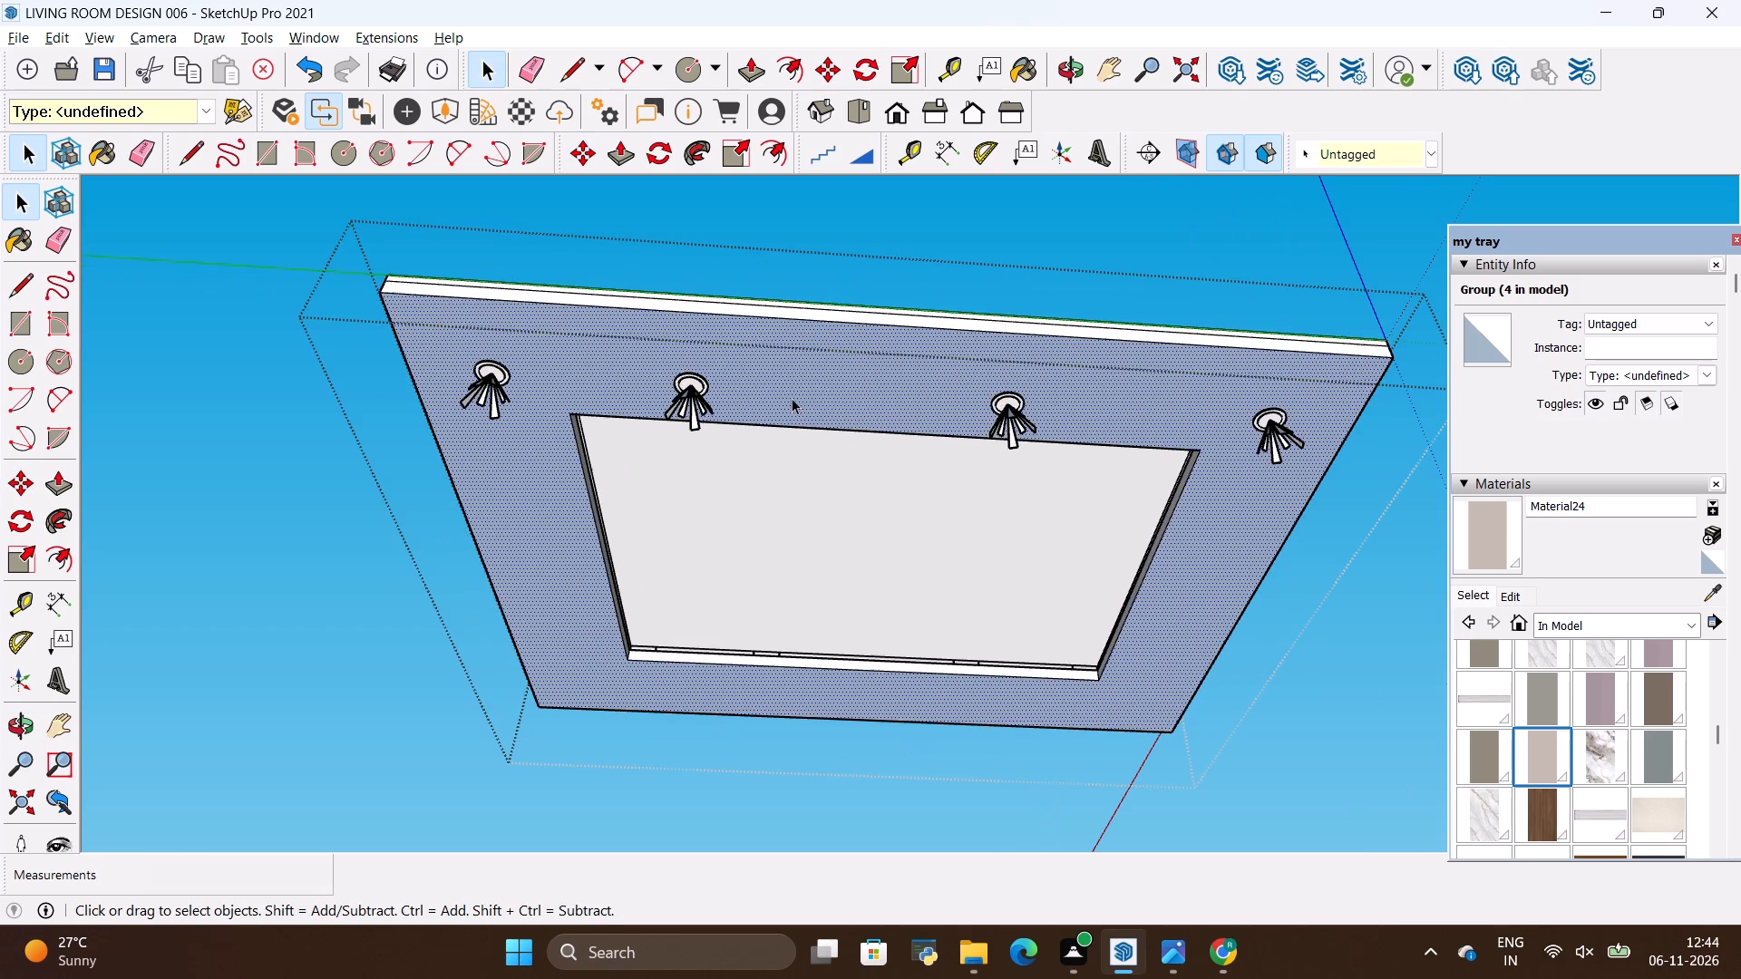
scroll(792, 398, "up", 1)
left_click(676, 407)
key("m")
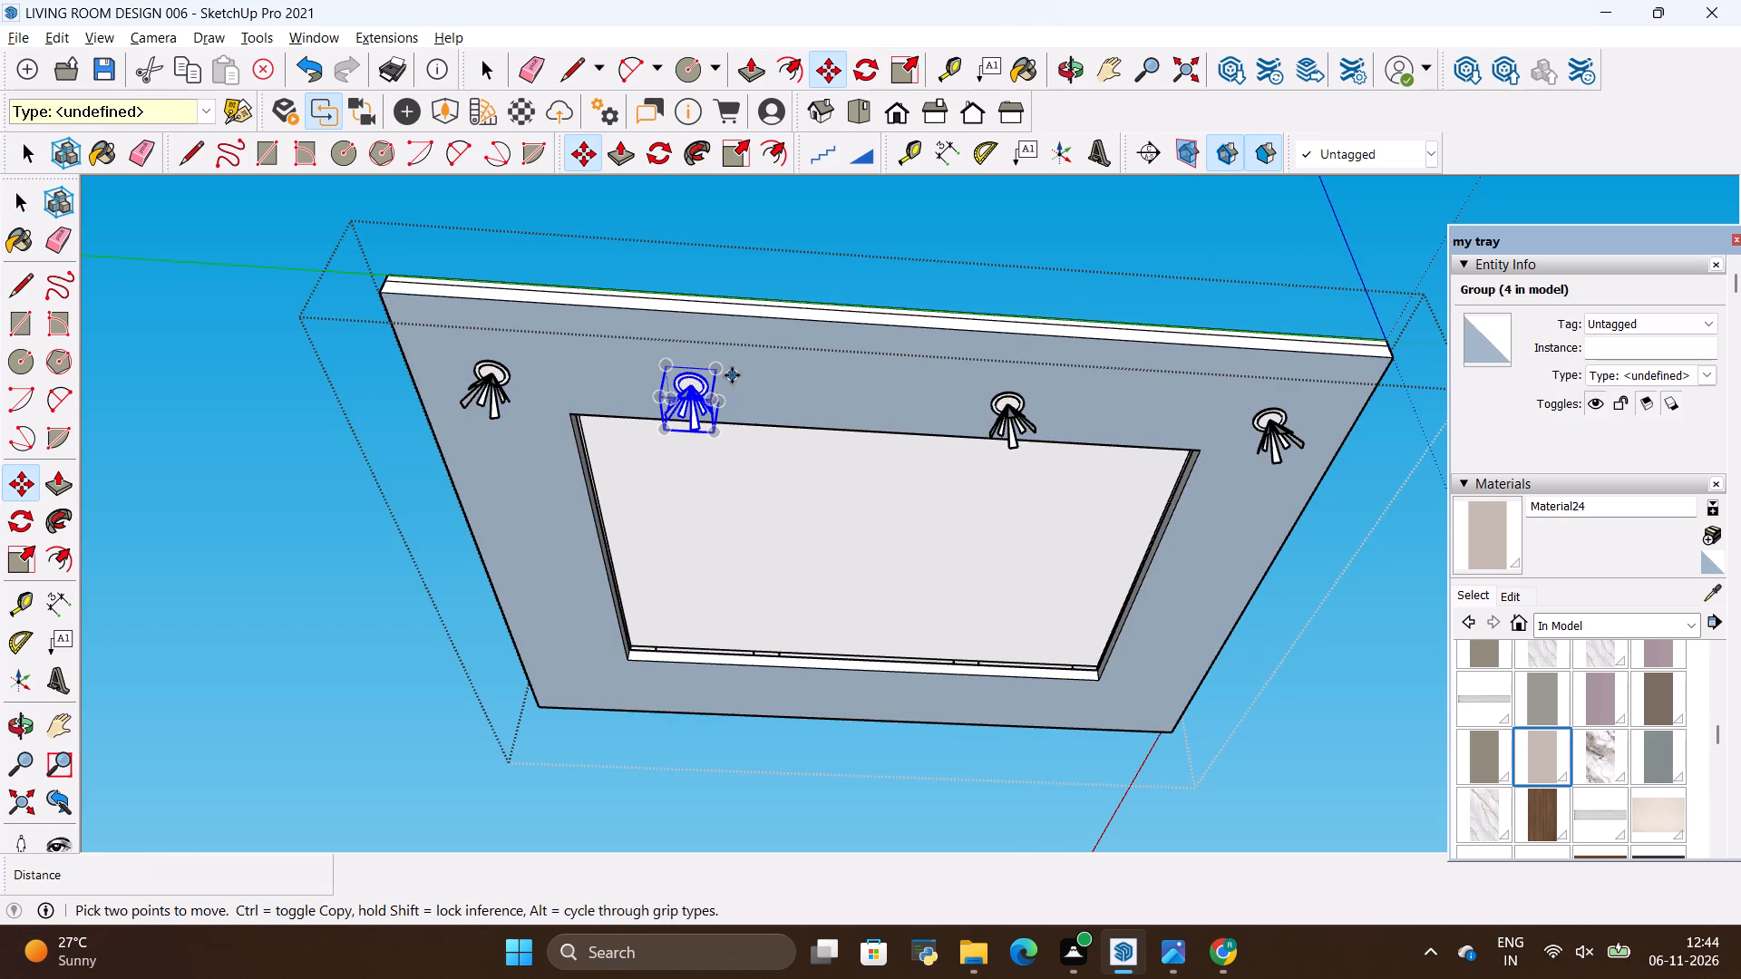
left_click(724, 374)
left_click(758, 372)
key("space")
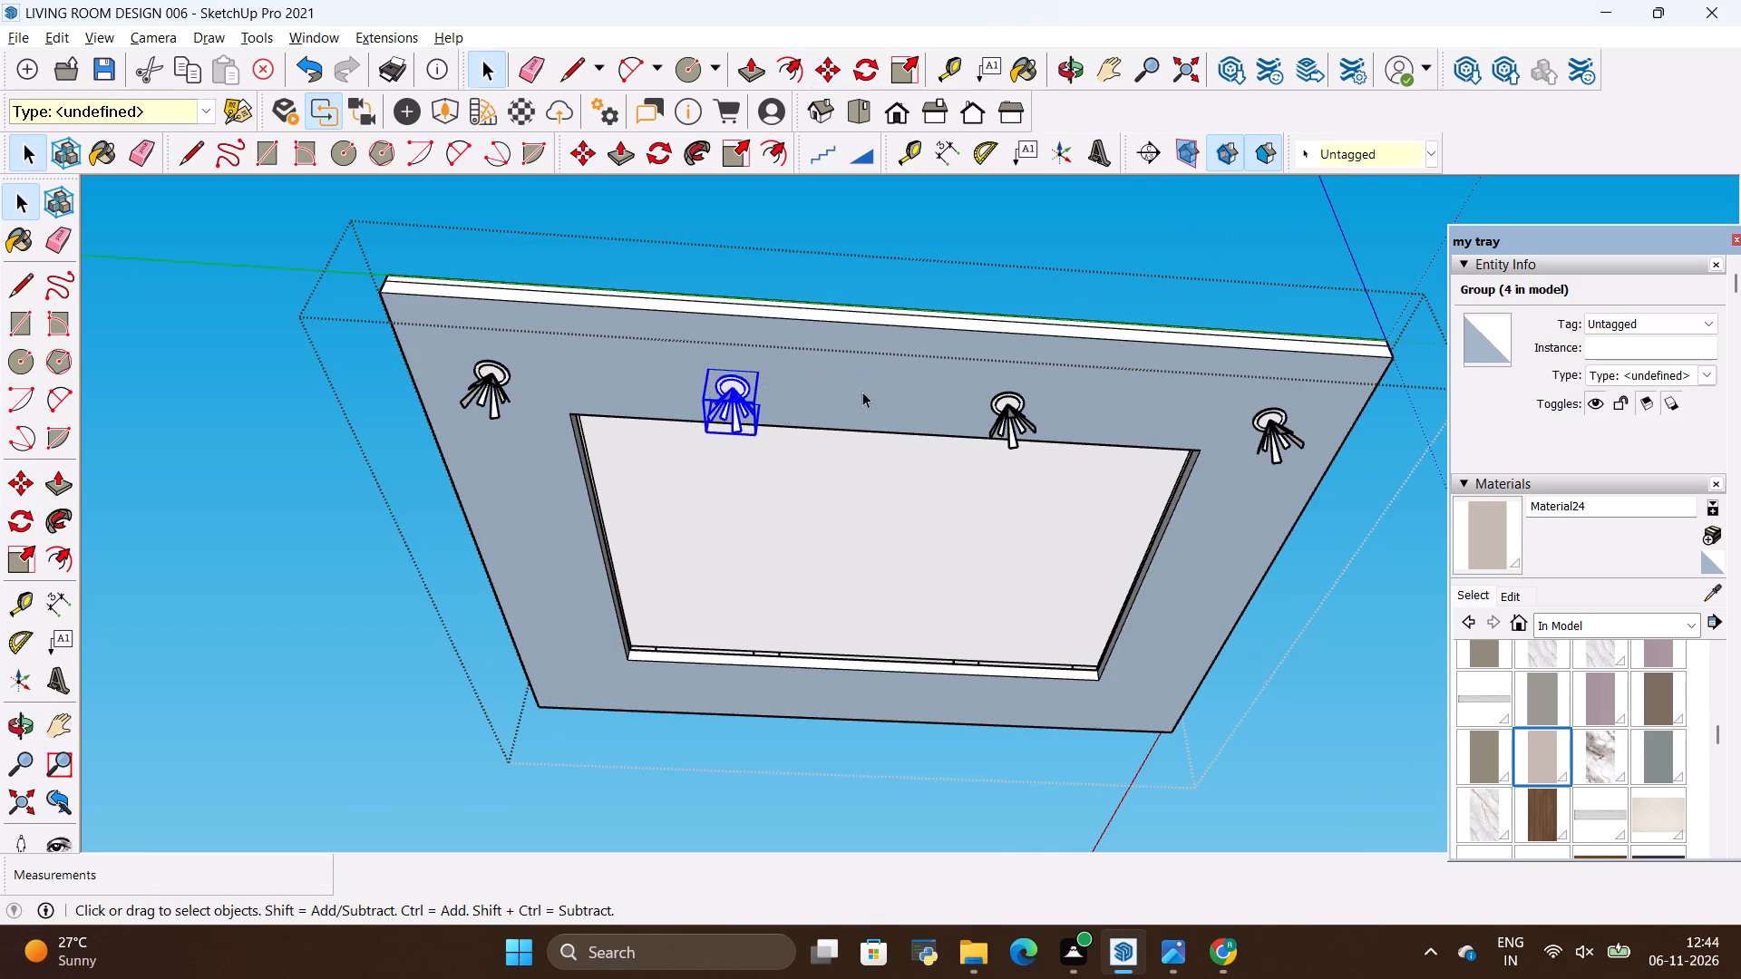
left_click(862, 392)
Copy the row of four fixtures about 12' 6" across the ceiling to the border's opposite side.
scroll(803, 371, "down", 10)
scroll(783, 501, "up", 4)
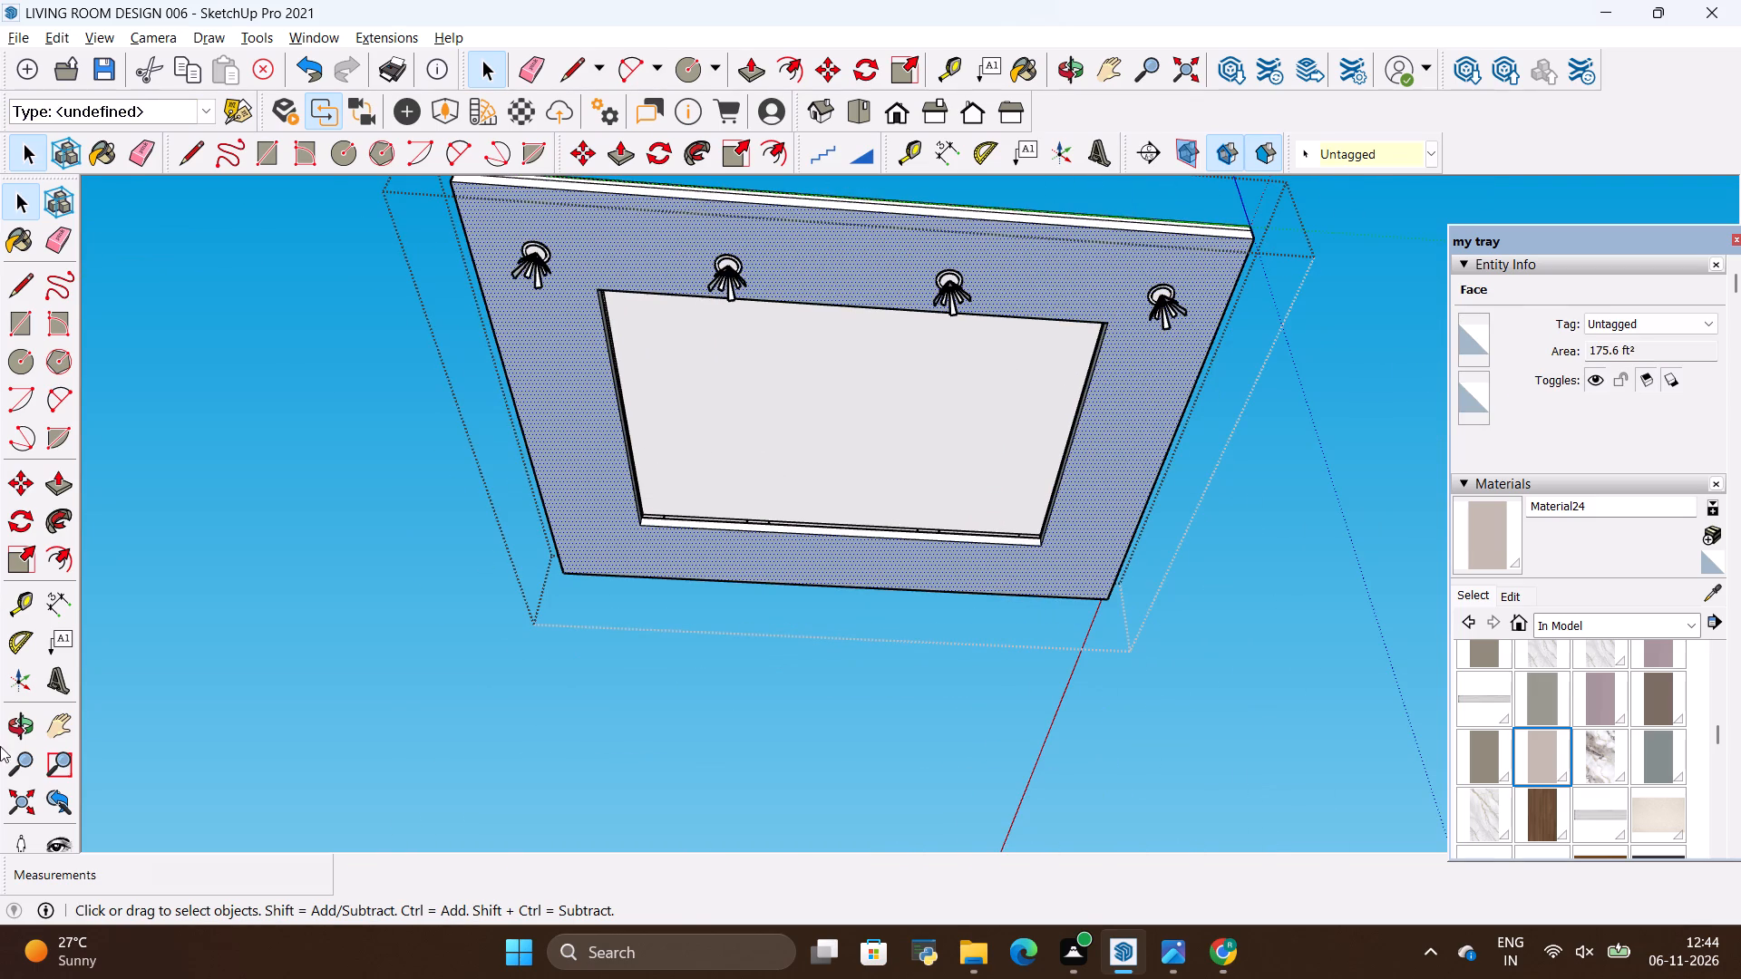
left_click(21, 721)
left_click_drag(329, 515, 1241, 607)
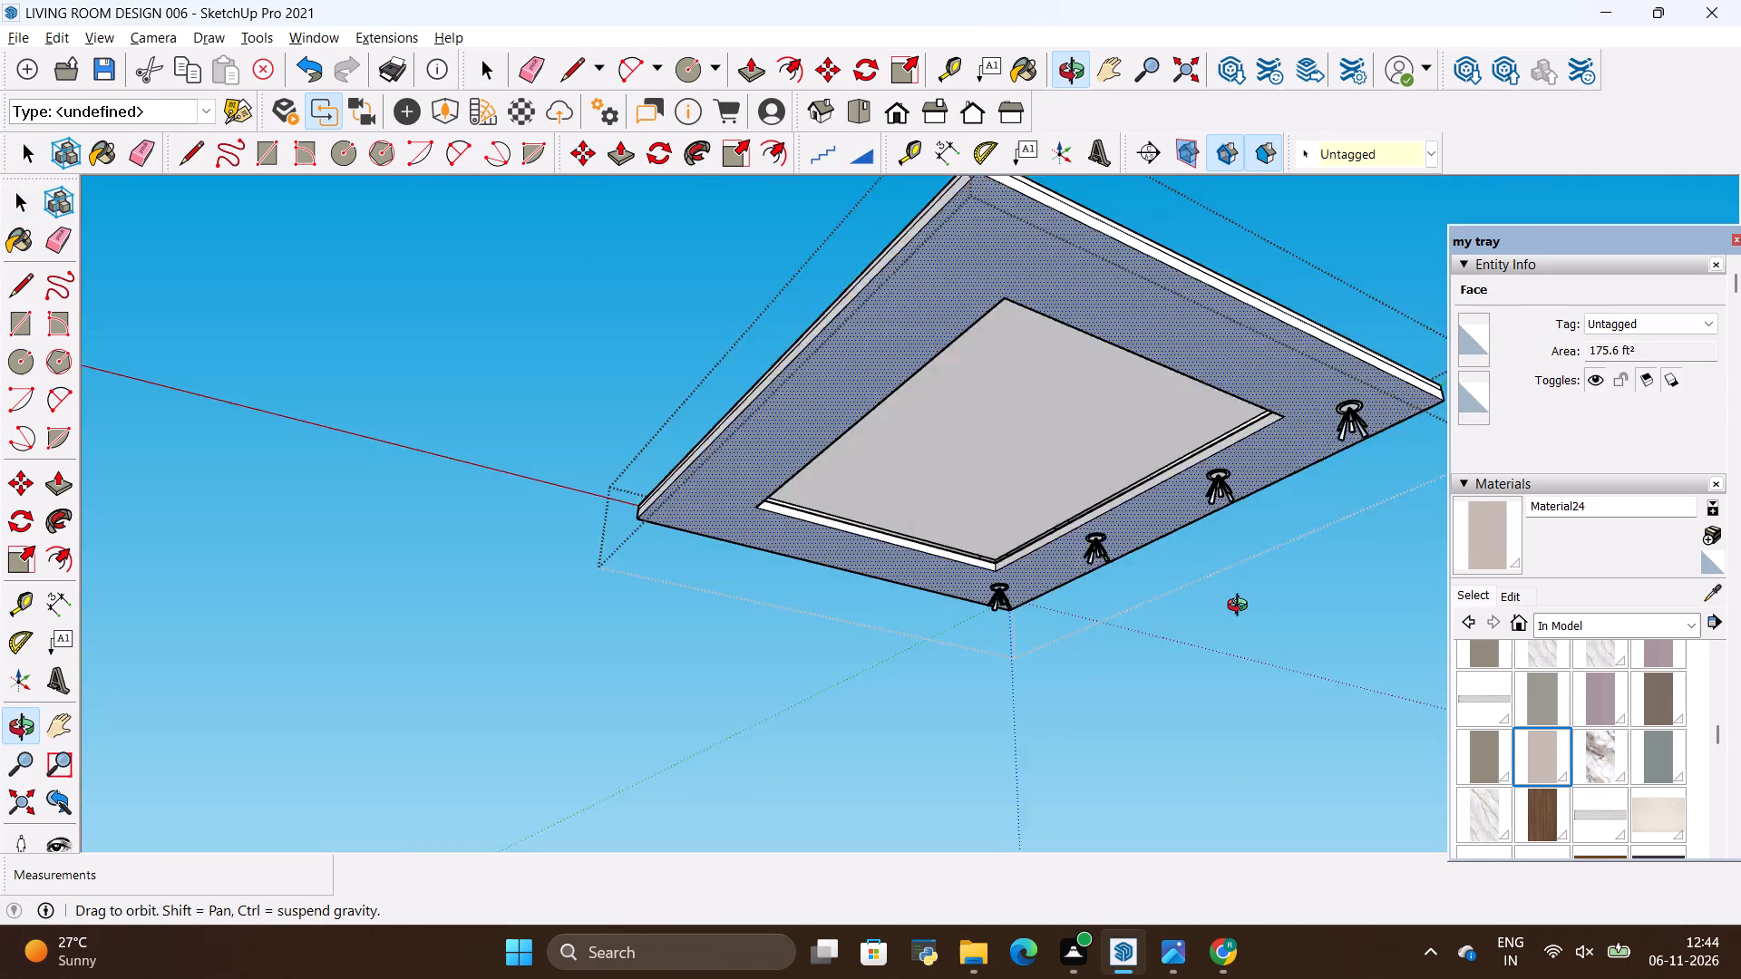
left_click_drag(1241, 607, 1270, 603)
left_click_drag(1244, 569, 1264, 453)
left_click_drag(738, 636, 1074, 602)
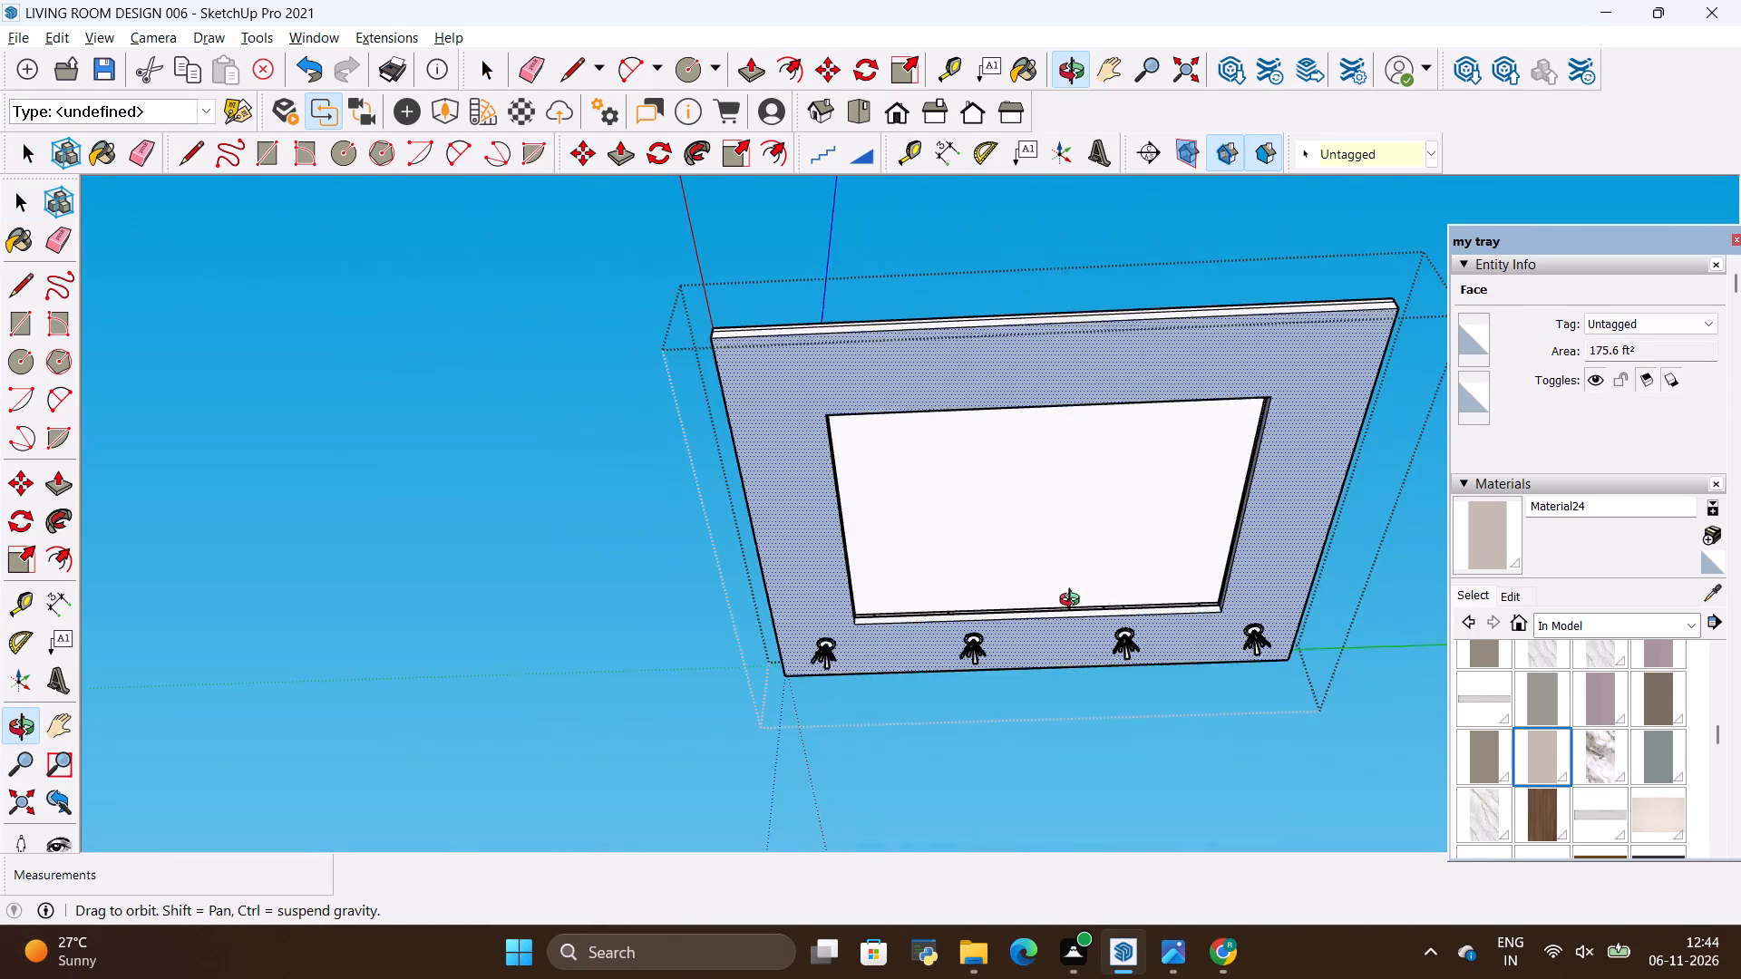
left_click_drag(1074, 602, 1077, 603)
key("space")
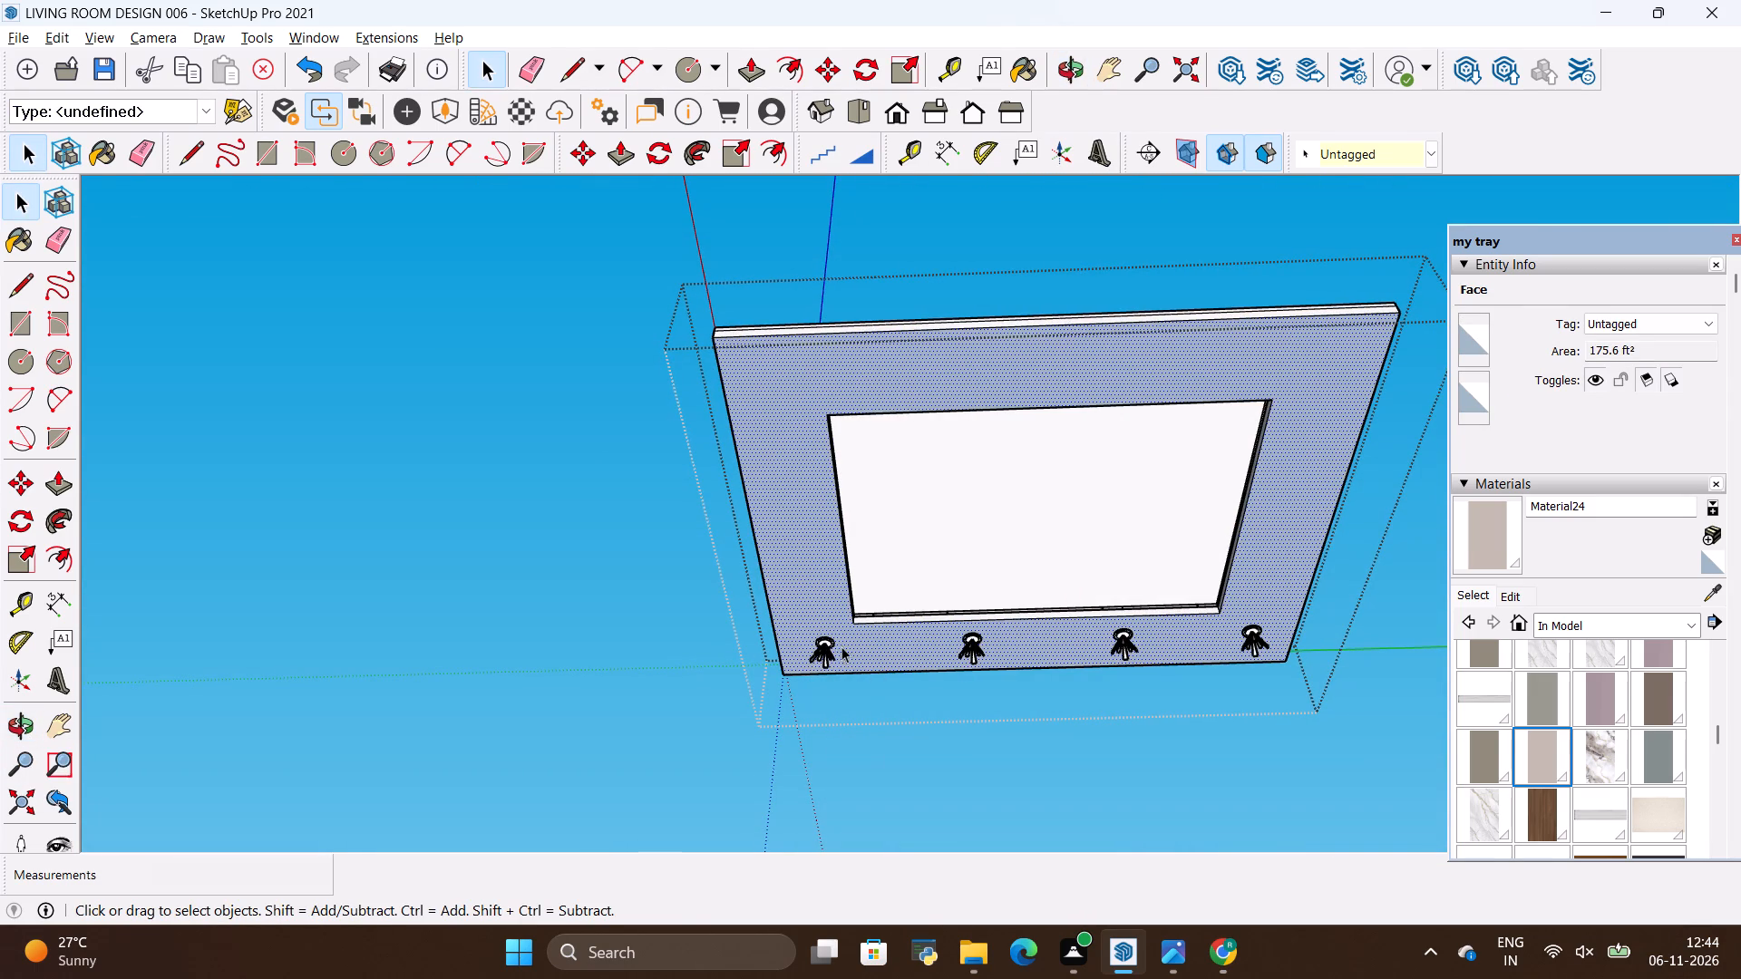
left_click(820, 652)
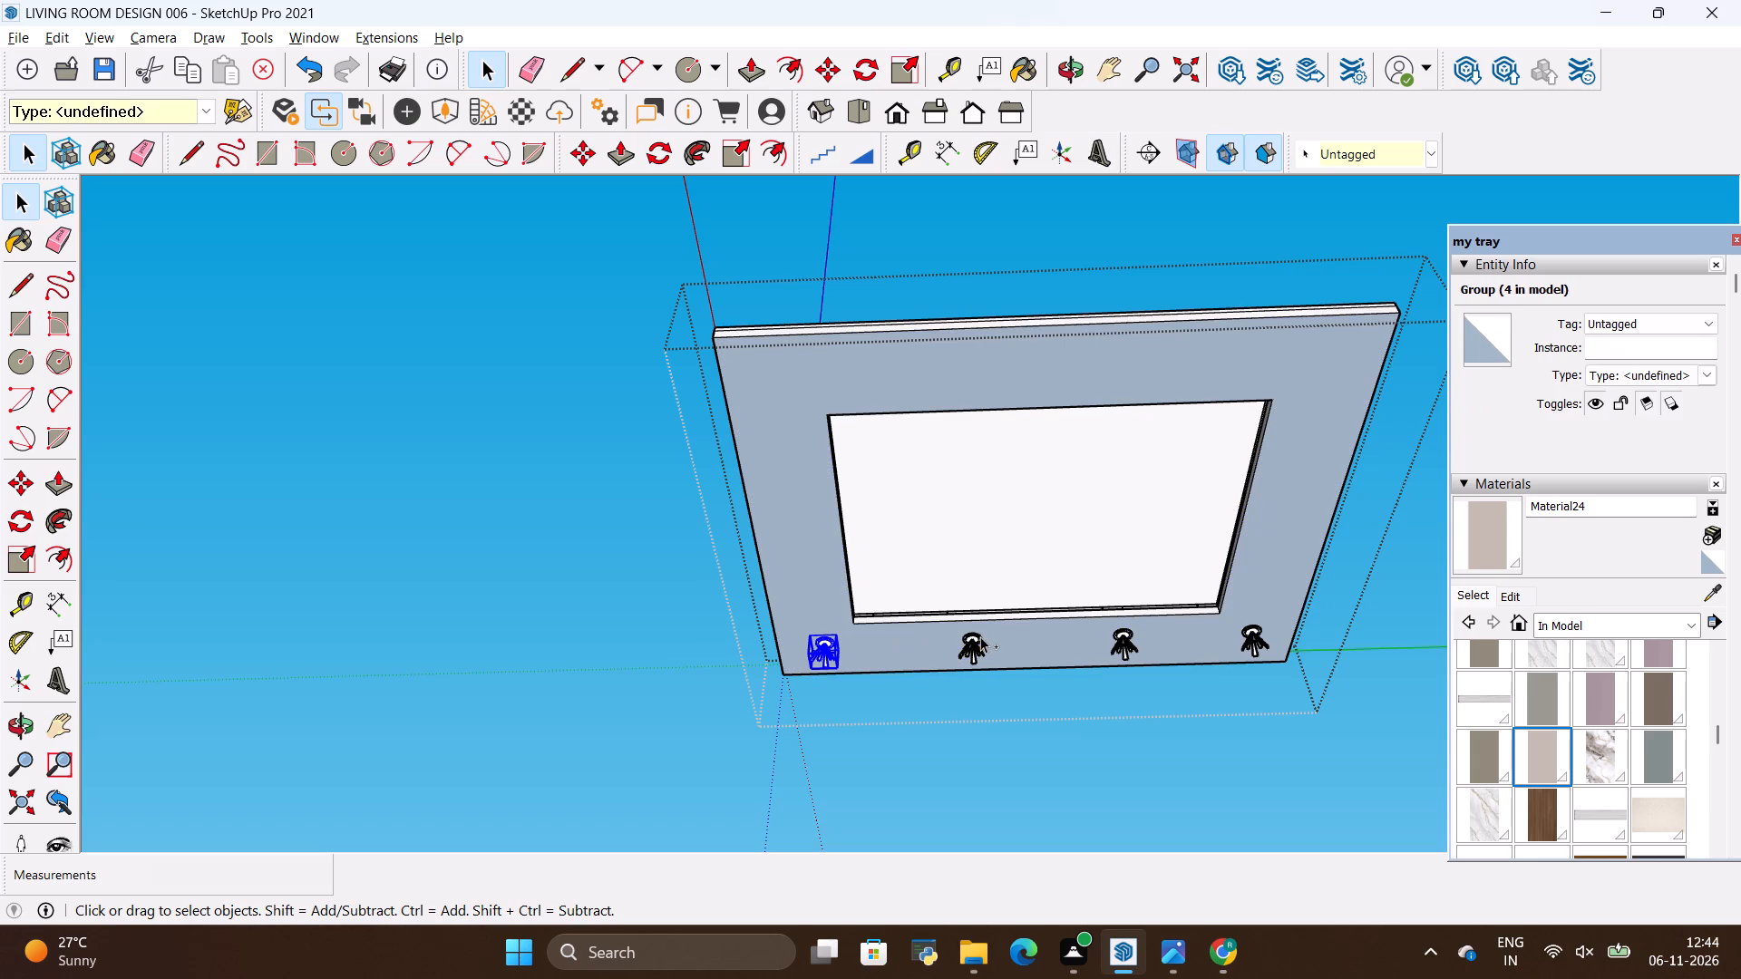
left_click(968, 651, "ctrl")
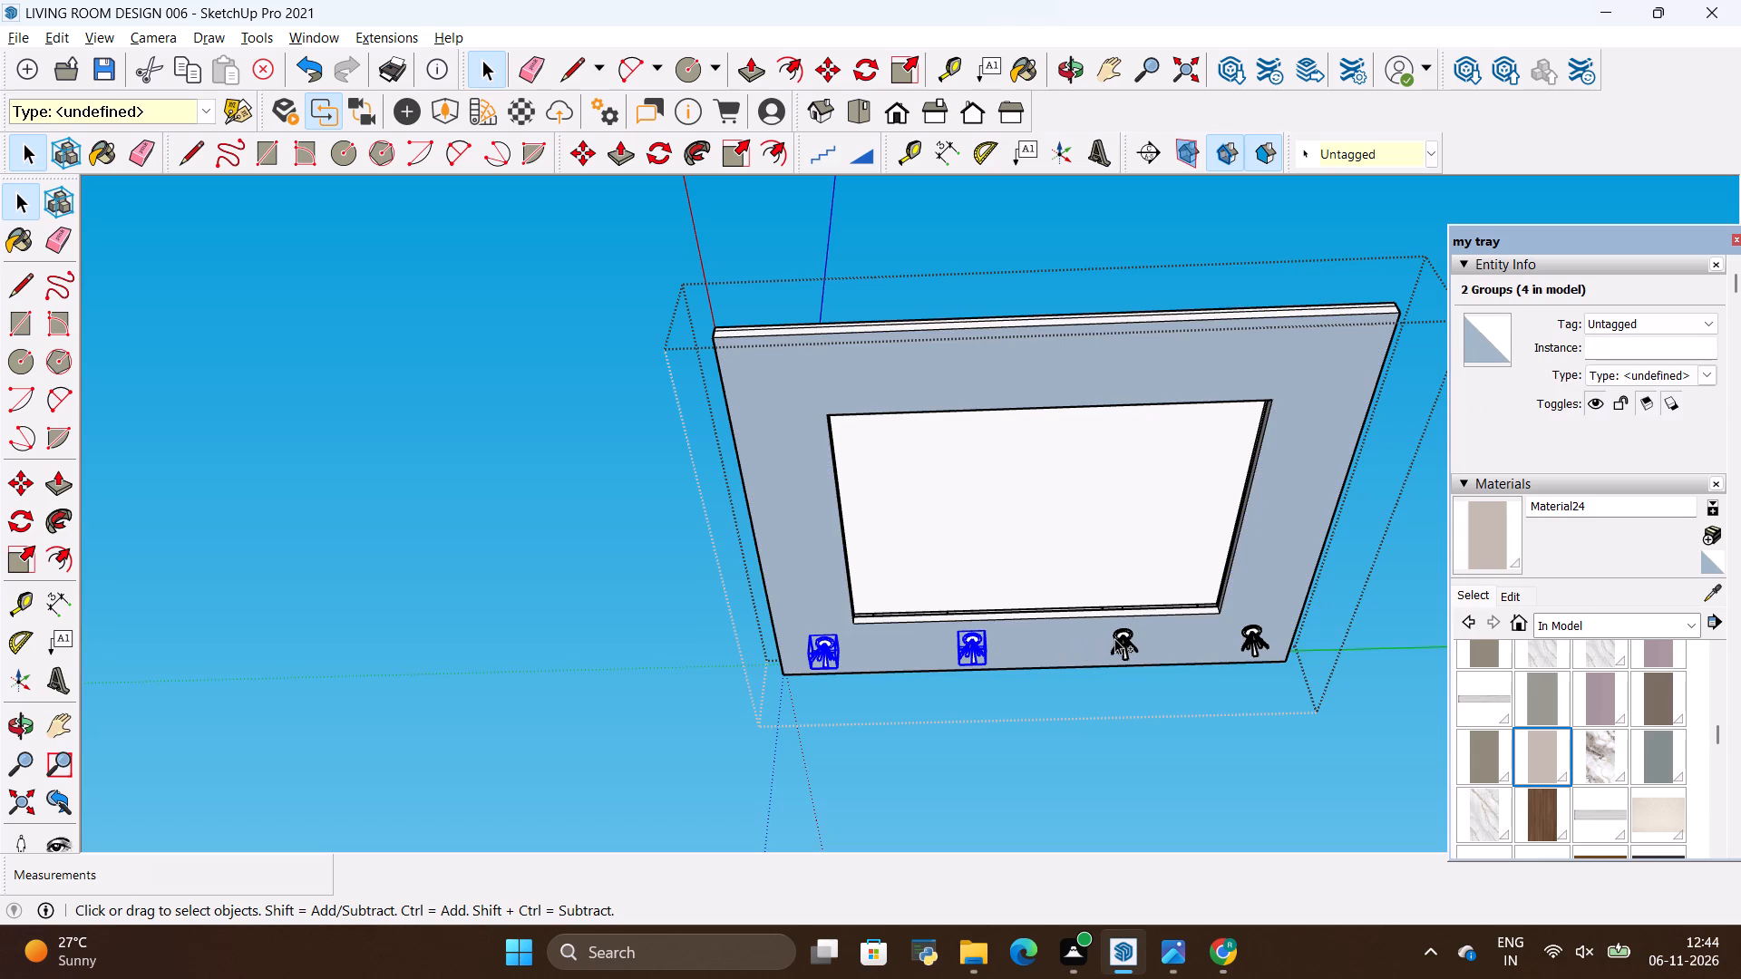
left_click(1114, 638, "ctrl")
left_click(1250, 642, "ctrl")
key("m")
scroll(840, 632, "up", 1)
left_click(840, 632, "ctrl")
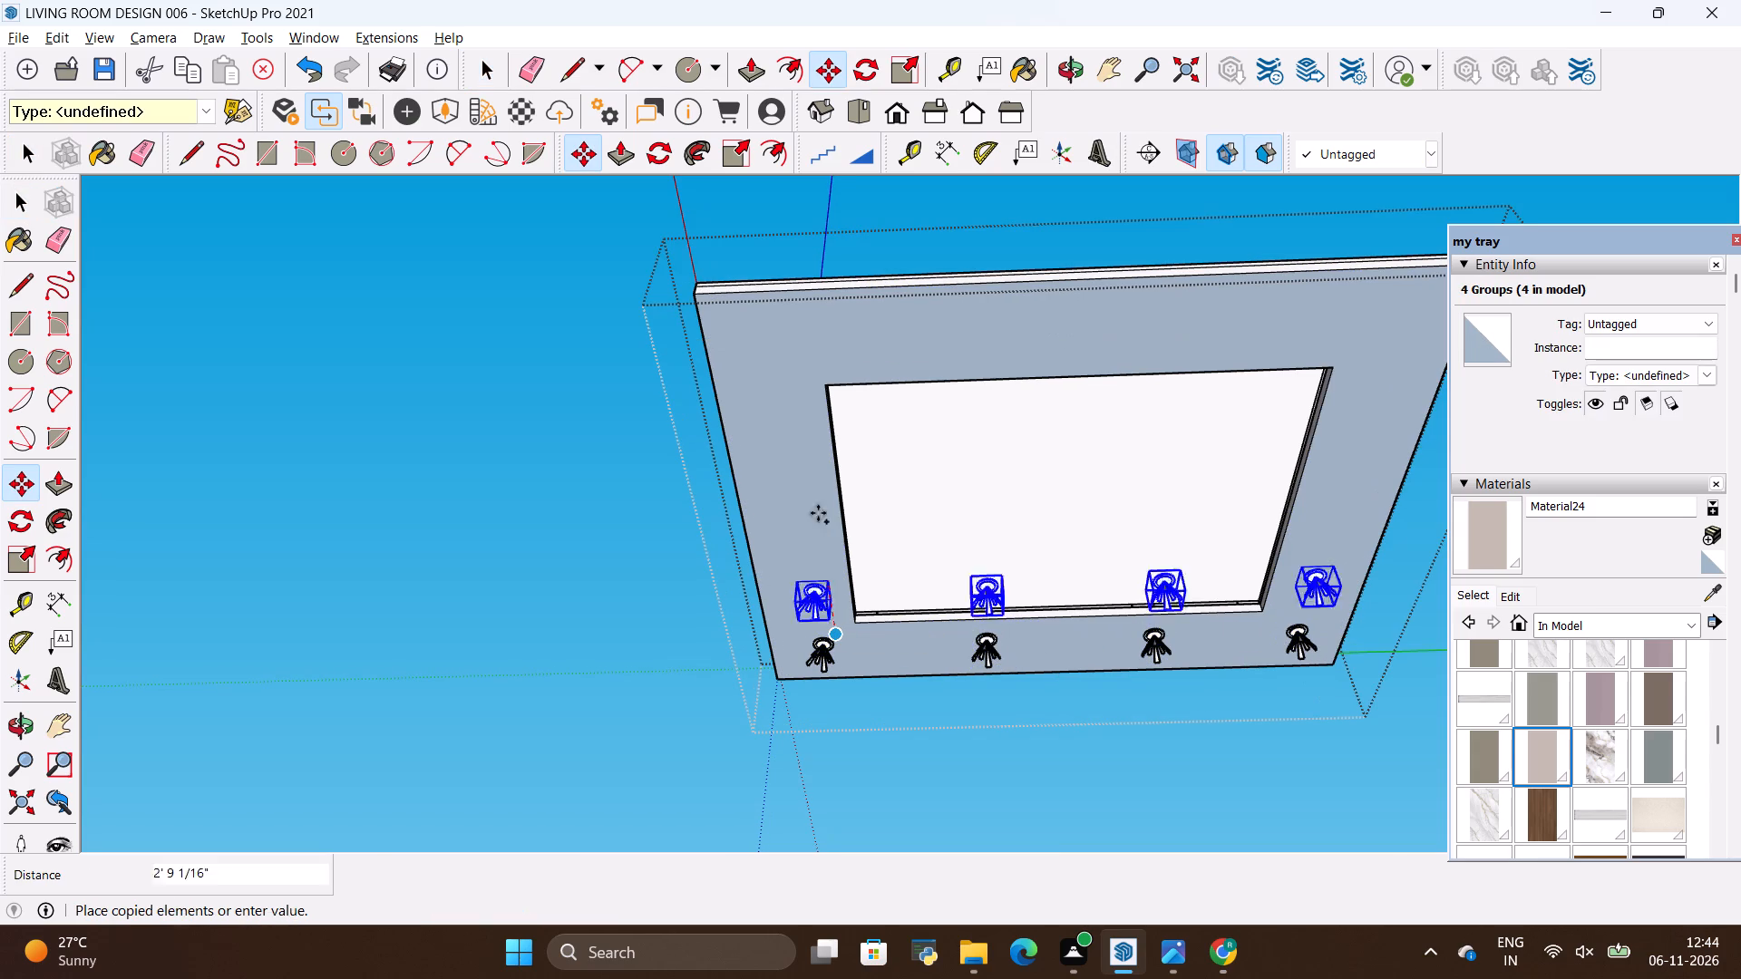
left_click(788, 327)
key("space")
left_click(846, 350)
Copy the new row's two end fixtures about 3' 4 3/4" along the ceiling's side borders toward the original row.
left_click(779, 355)
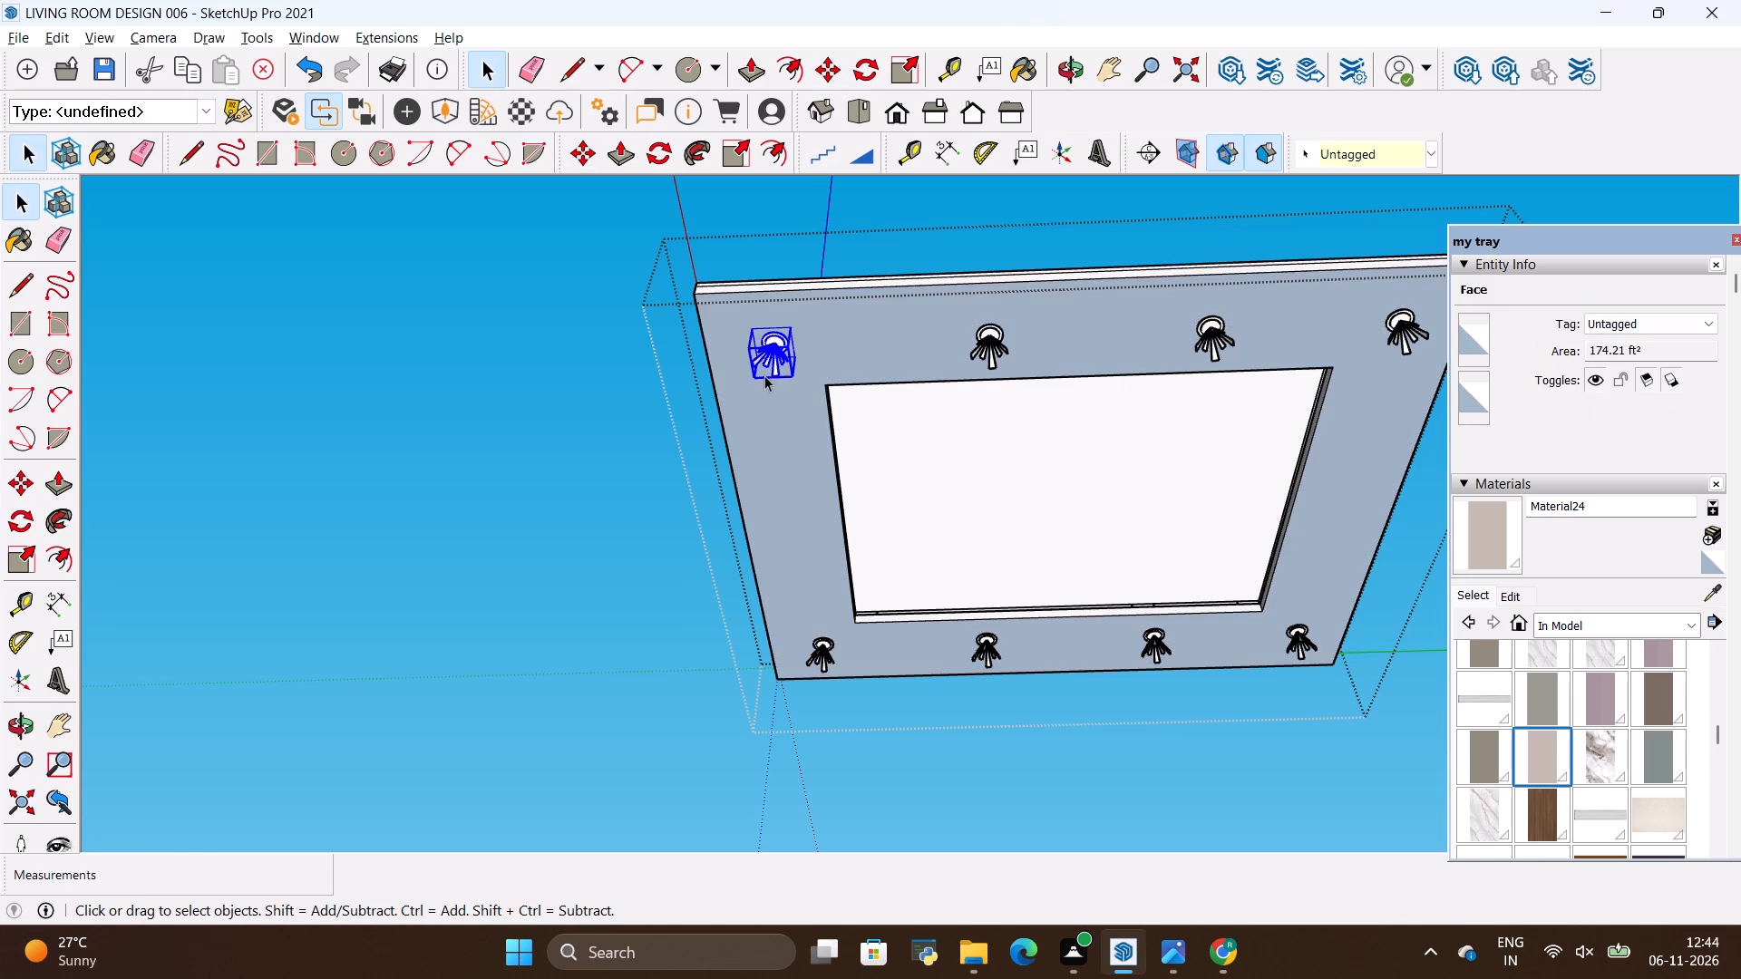
left_click(1405, 337, "ctrl")
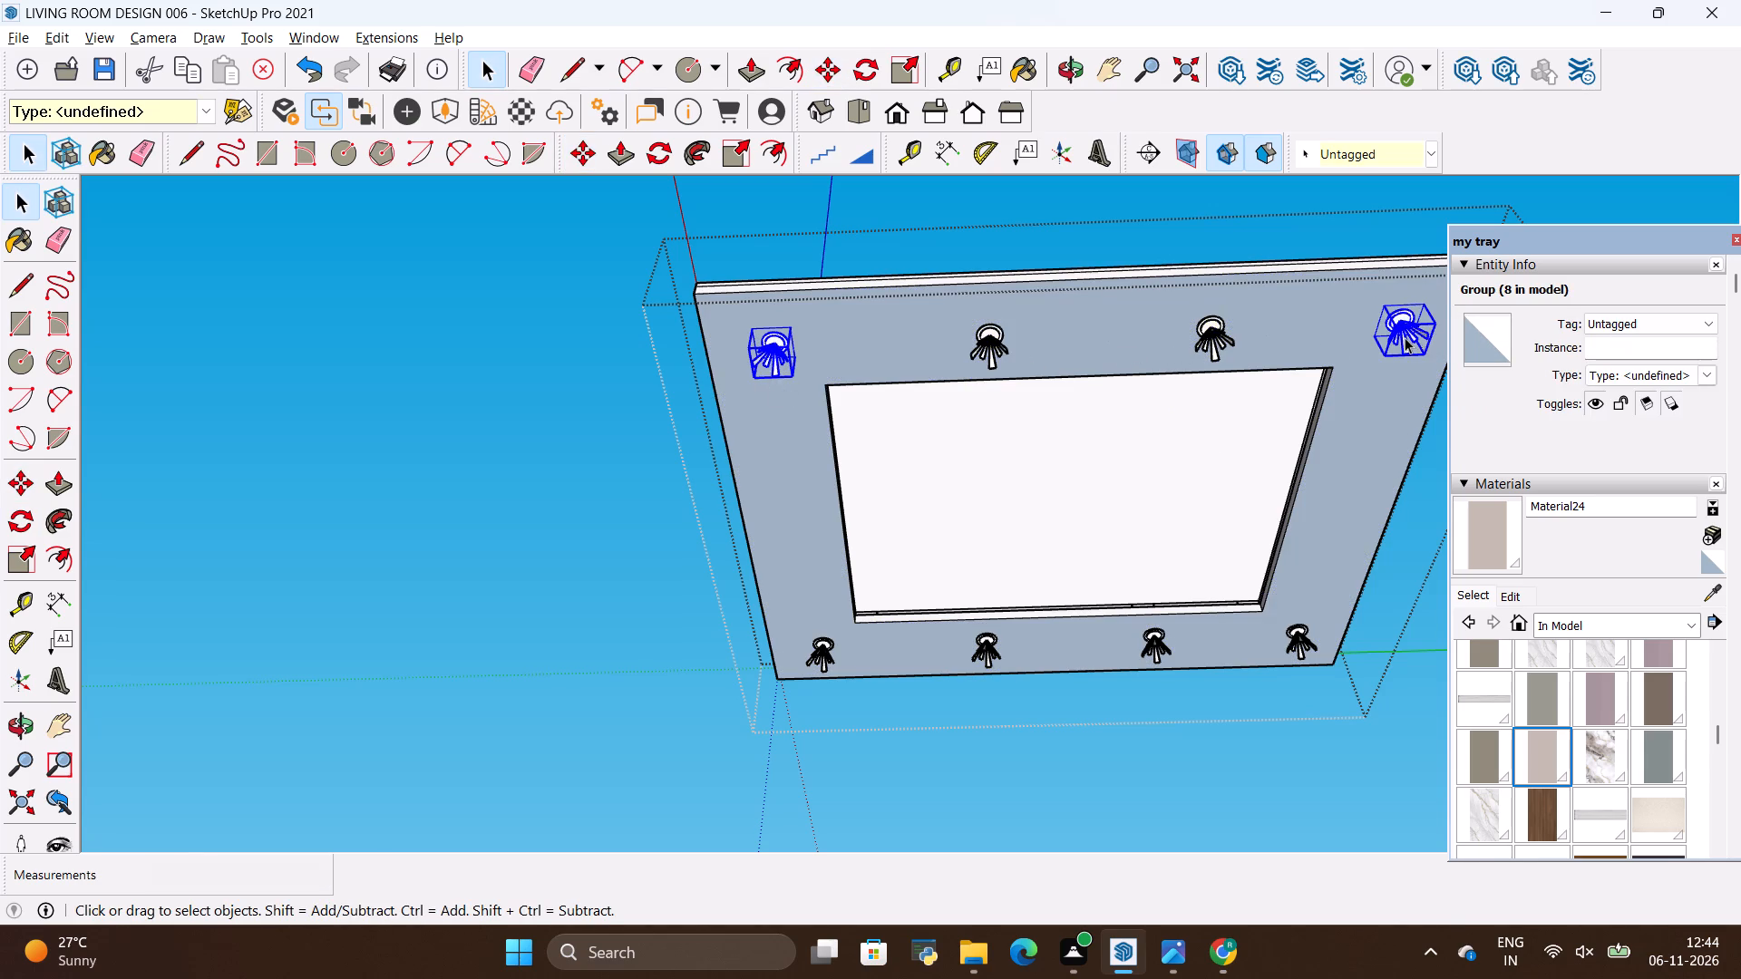
key("m")
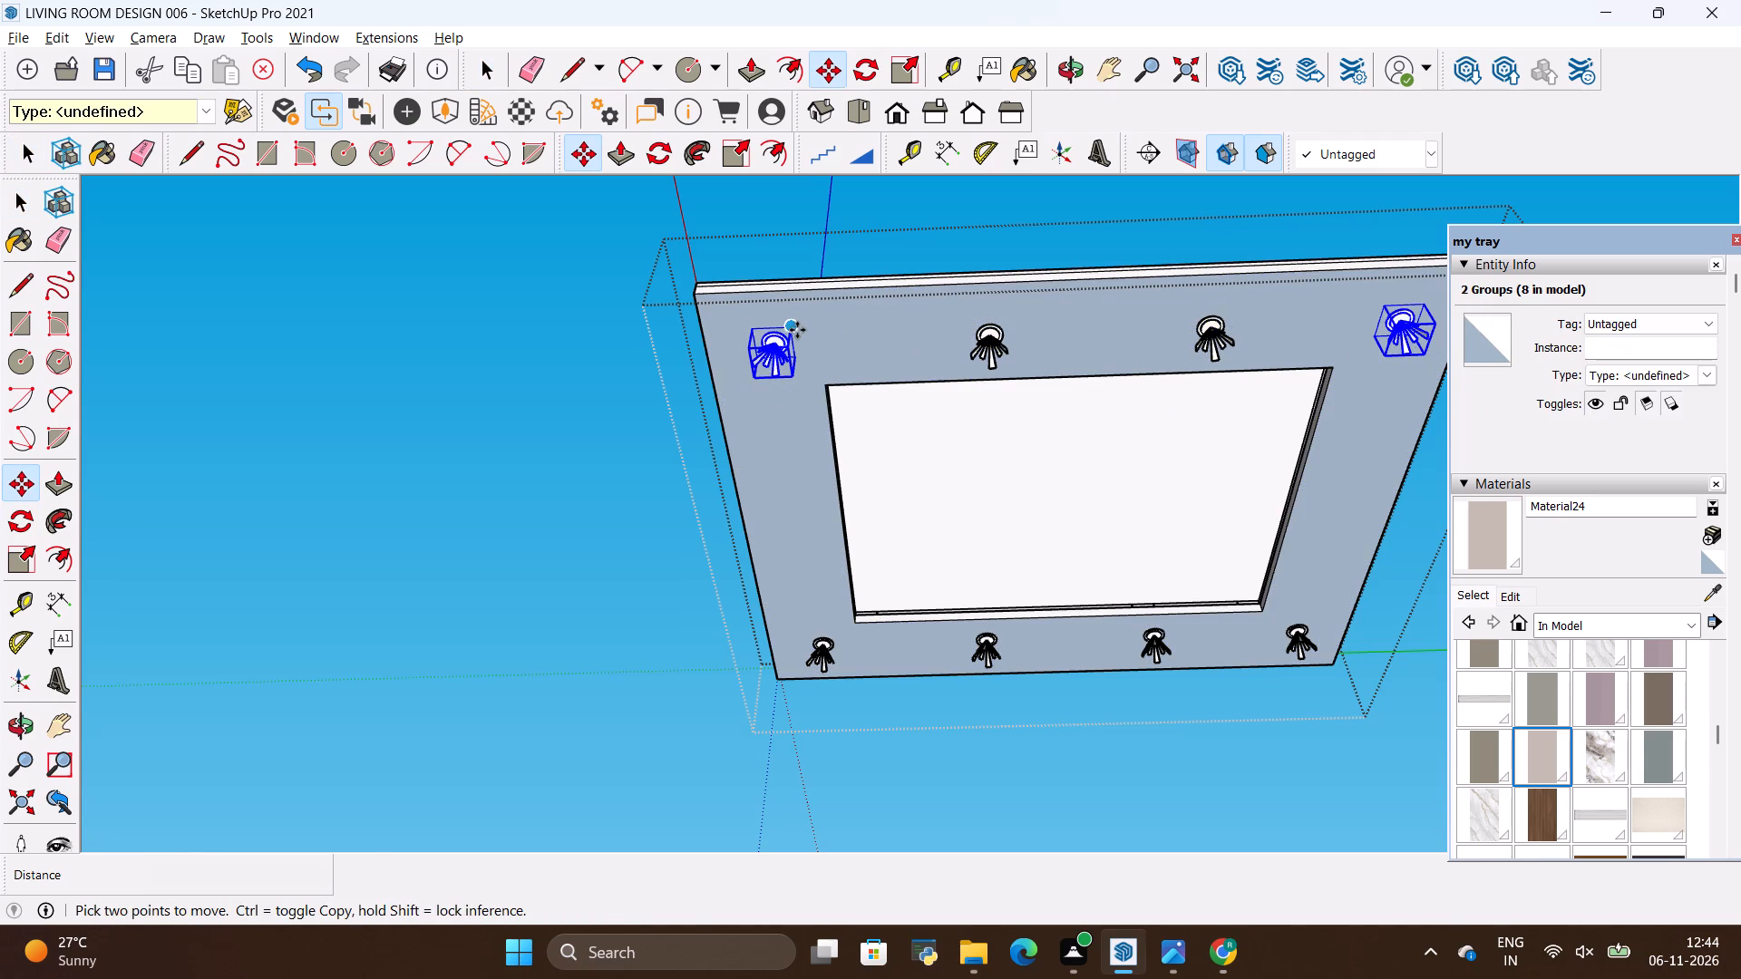
left_click(799, 328, "ctrl")
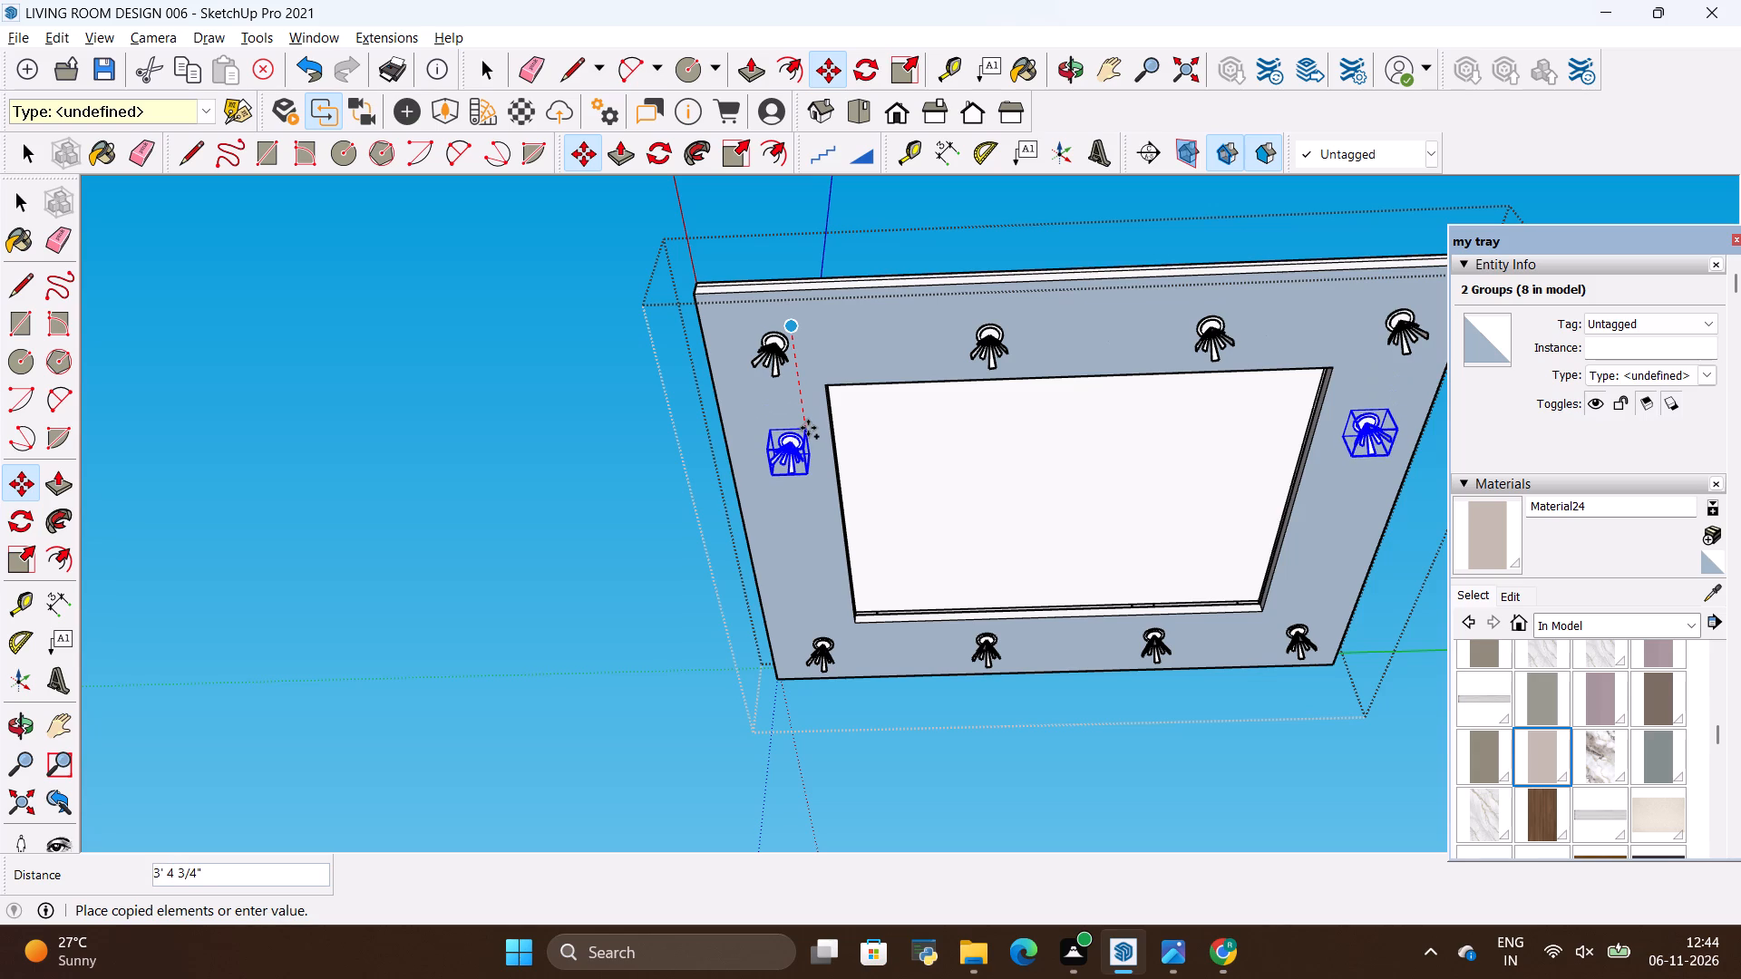
left_click(808, 428)
Place the pair of side-border fixture copies, then copy that pair about 4' 2" farther along the borders toward the original row.
left_click(808, 428, "ctrl")
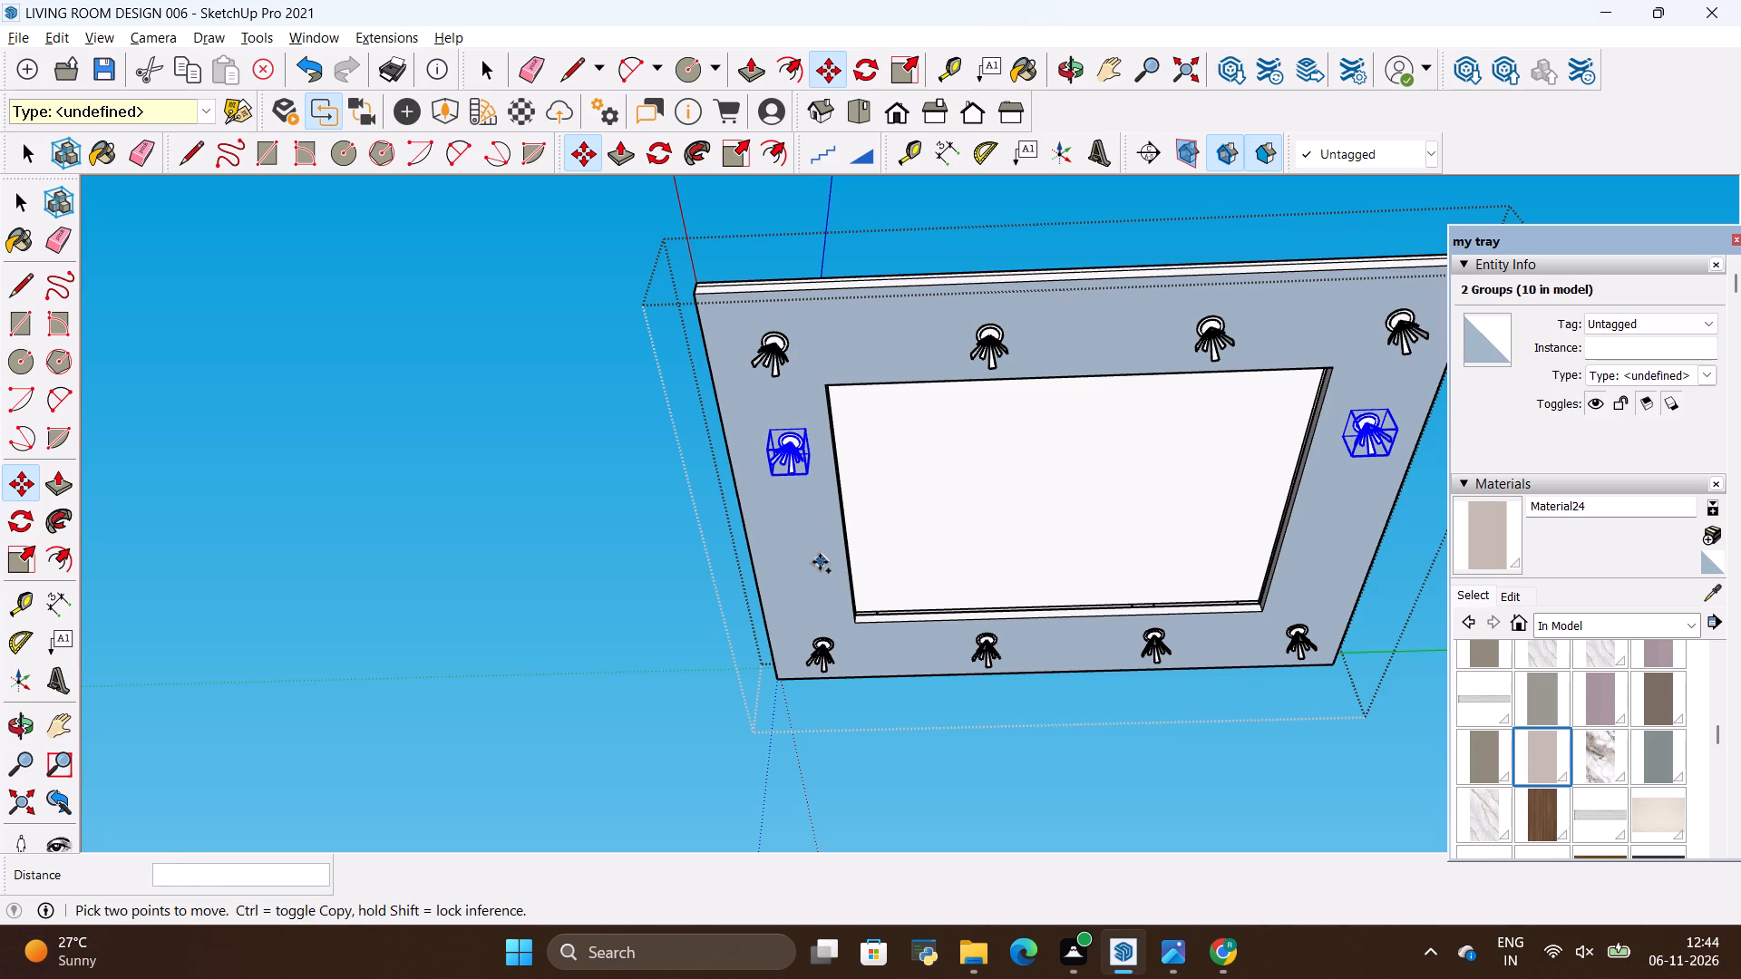
left_click(812, 426, "ctrl")
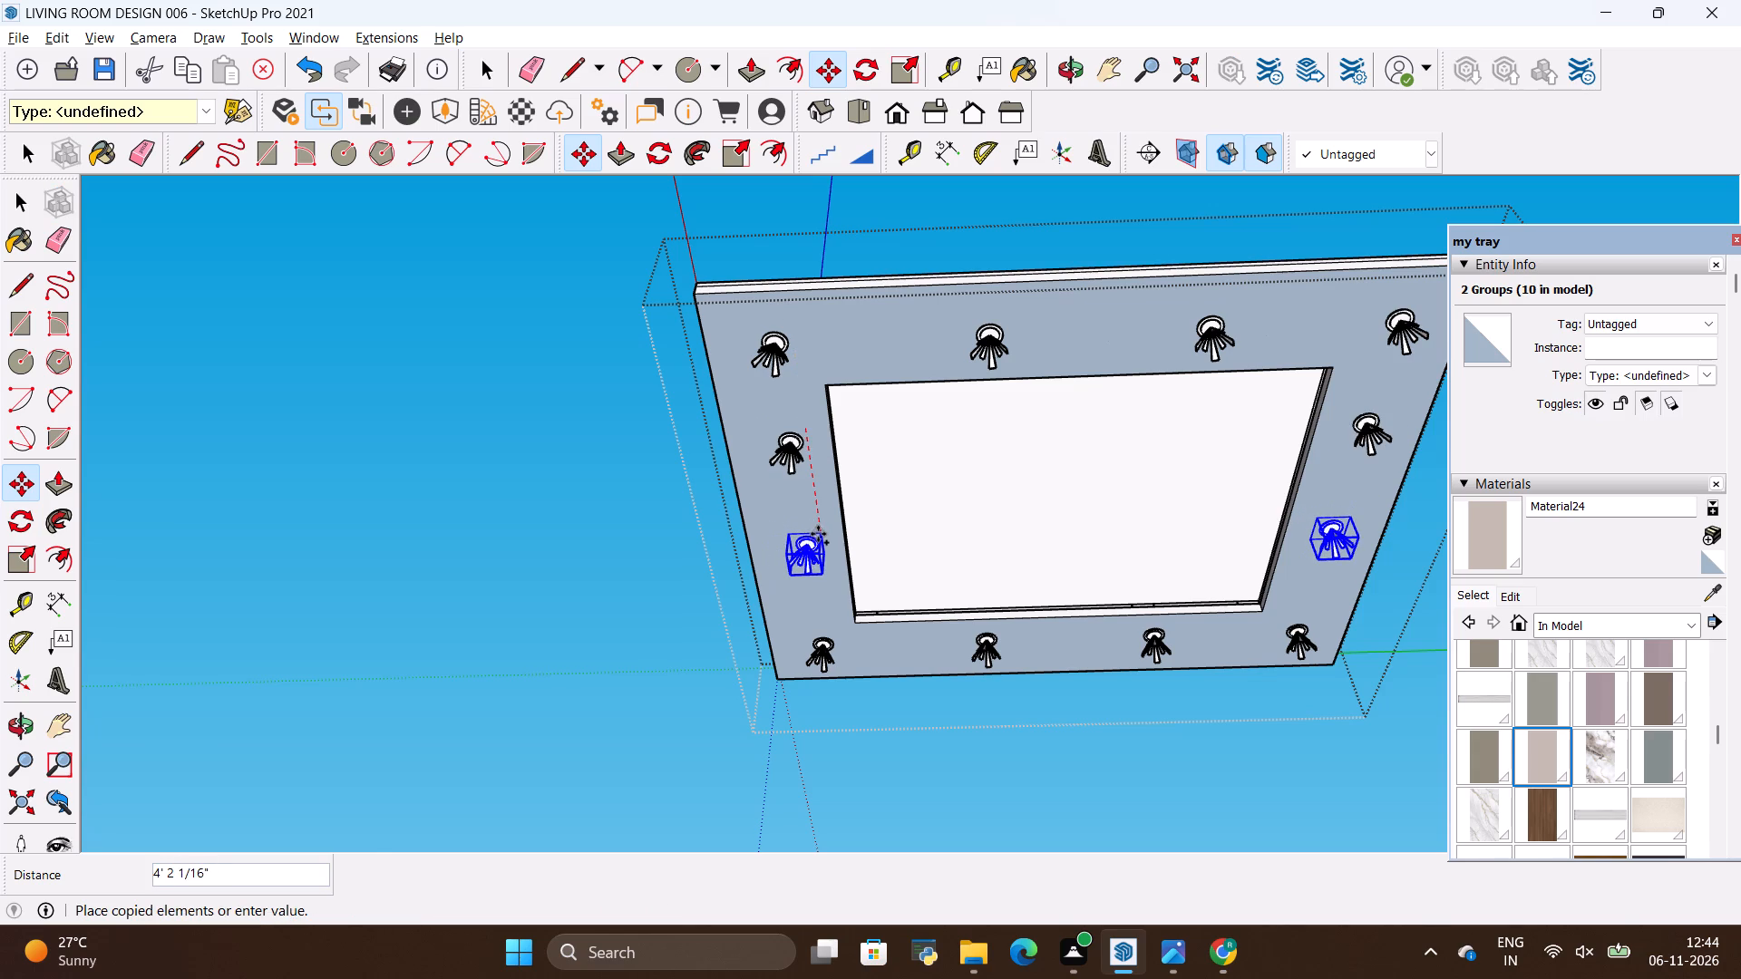
left_click(818, 538)
key("space")
left_click(873, 544)
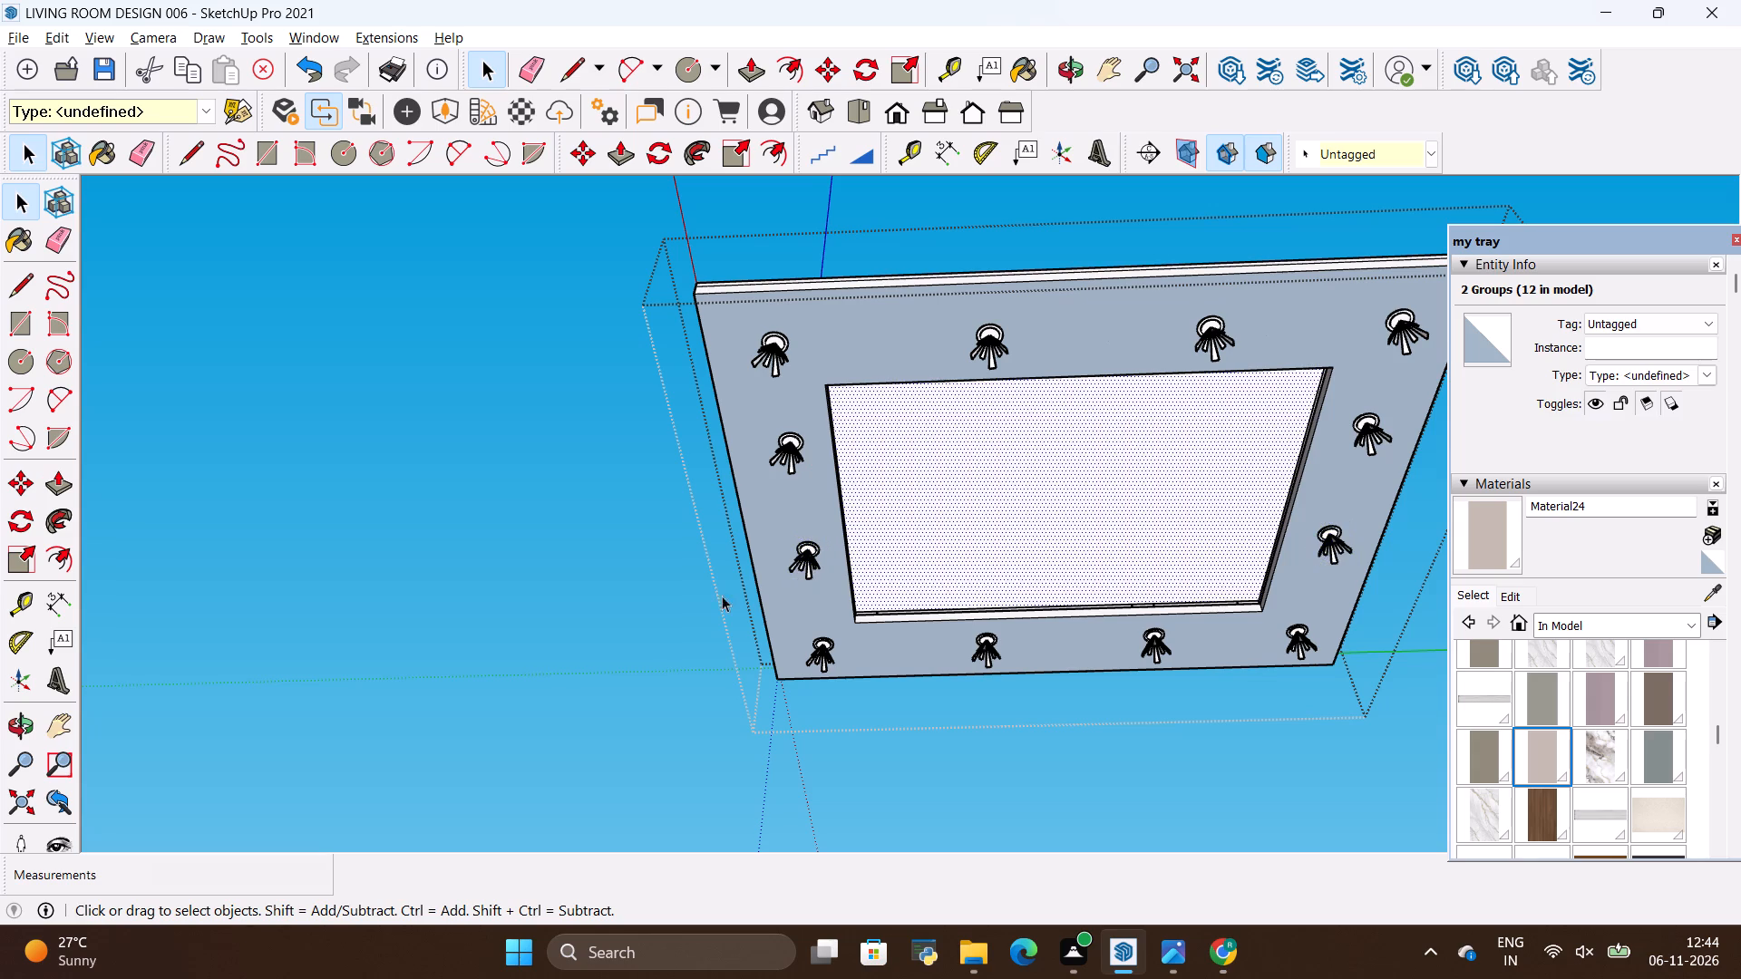
Move the two middle fixtures of both four-fixture rows together about 8 3/4" toward the wider end gap to even out the spacing.
left_click(16, 725)
left_click_drag(240, 627, 340, 606)
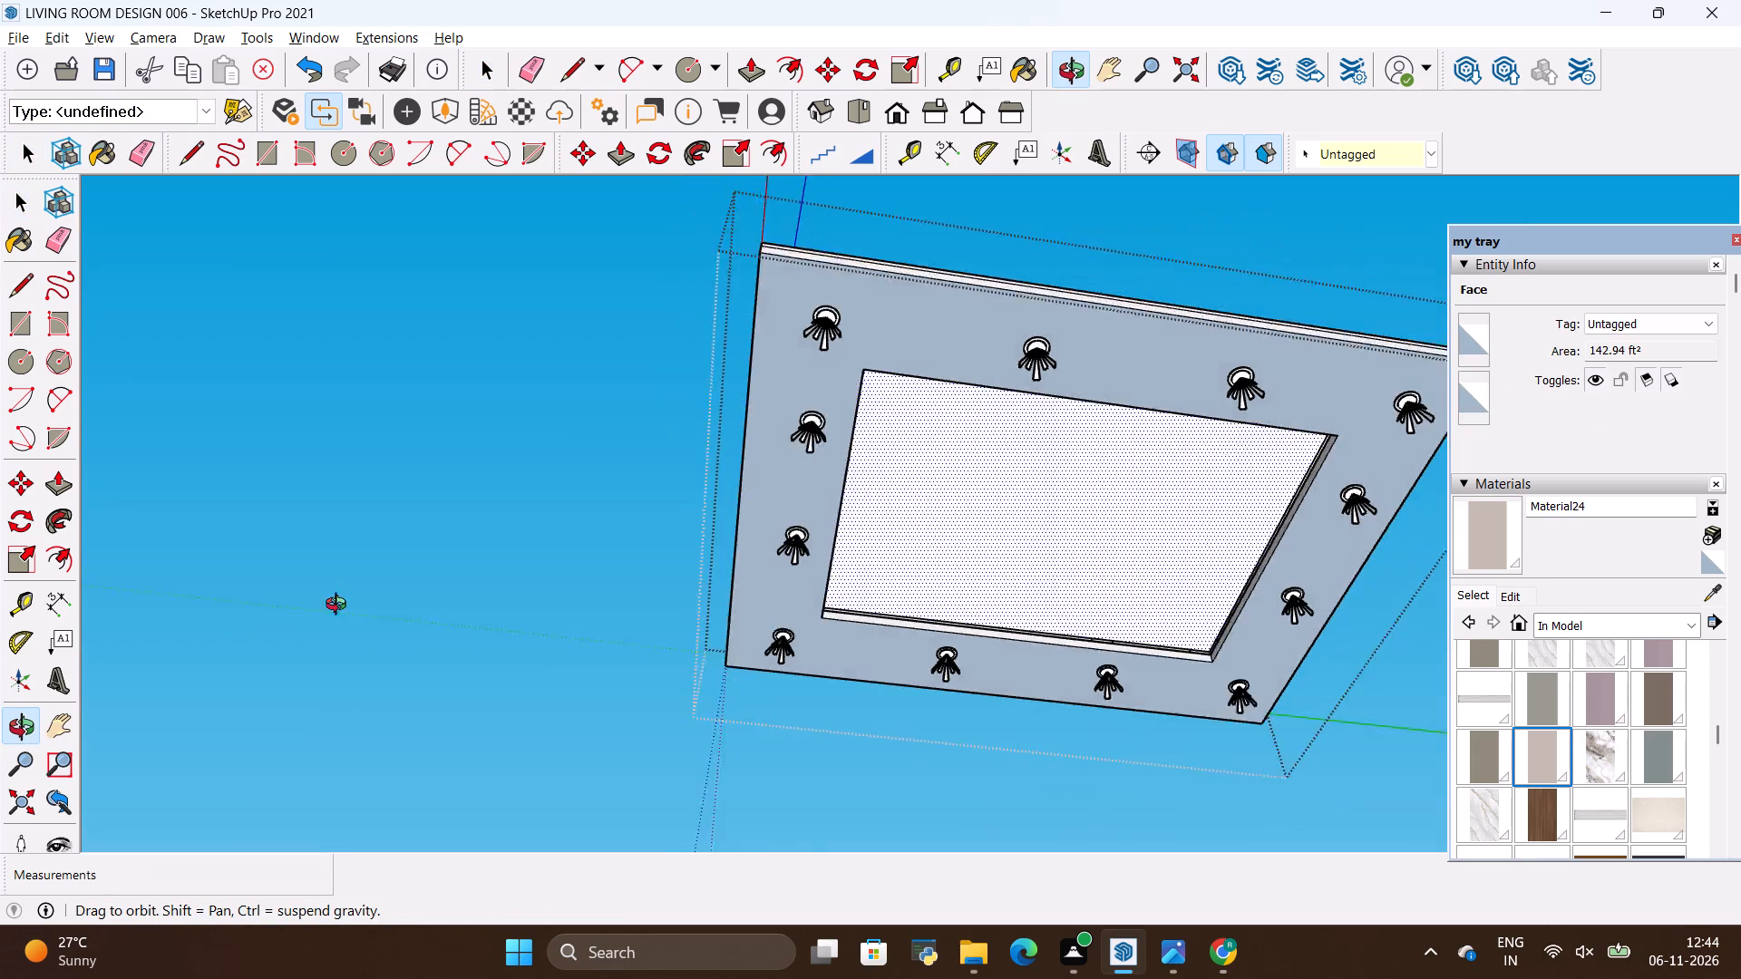
left_click_drag(340, 606, 931, 673)
key("space")
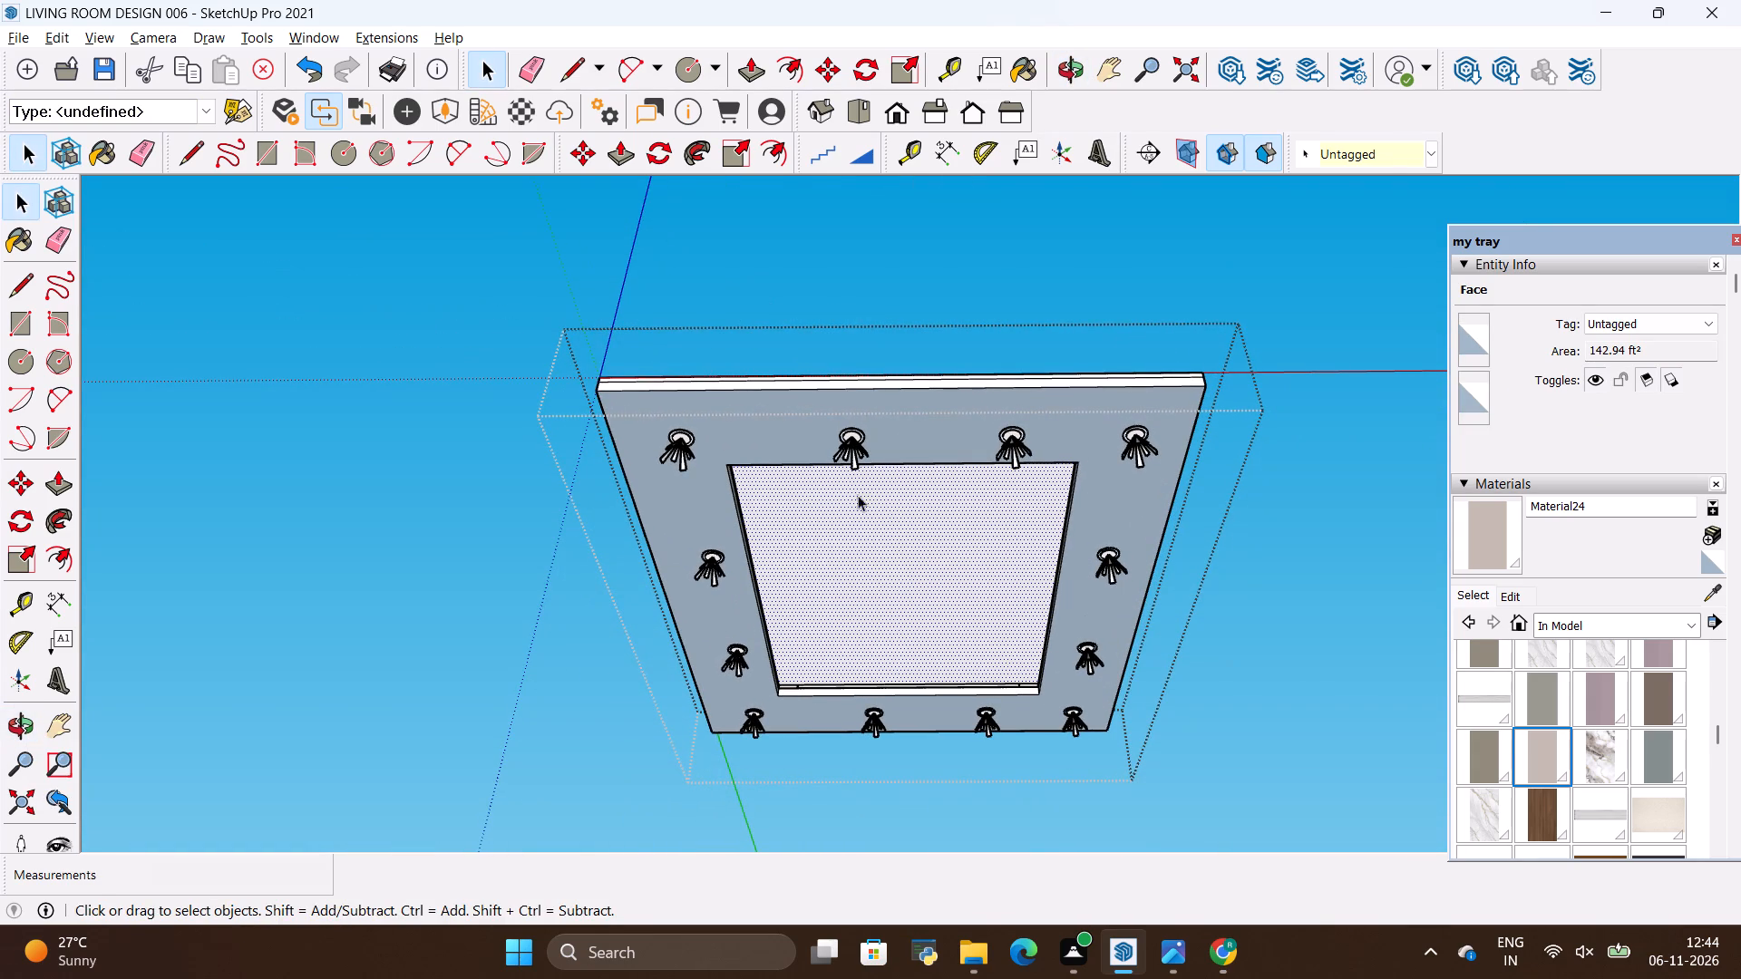
left_click(848, 455)
left_click(1013, 447, "ctrl")
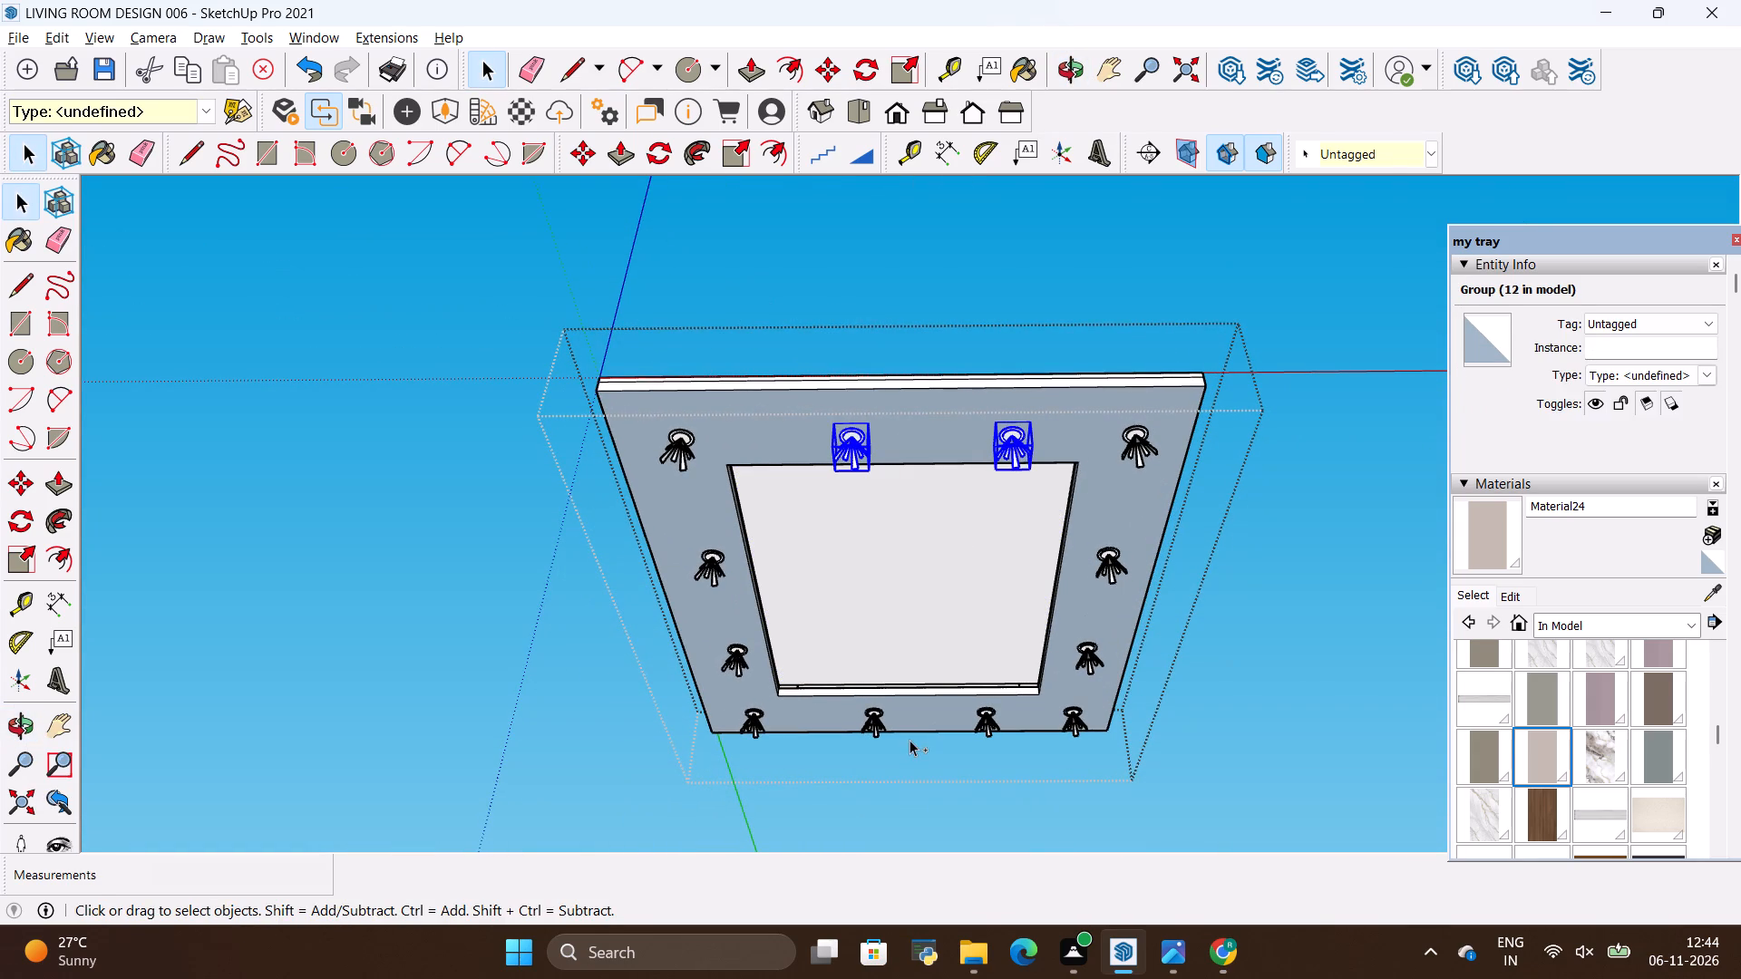
left_click(870, 722, "ctrl")
left_click(989, 718, "ctrl")
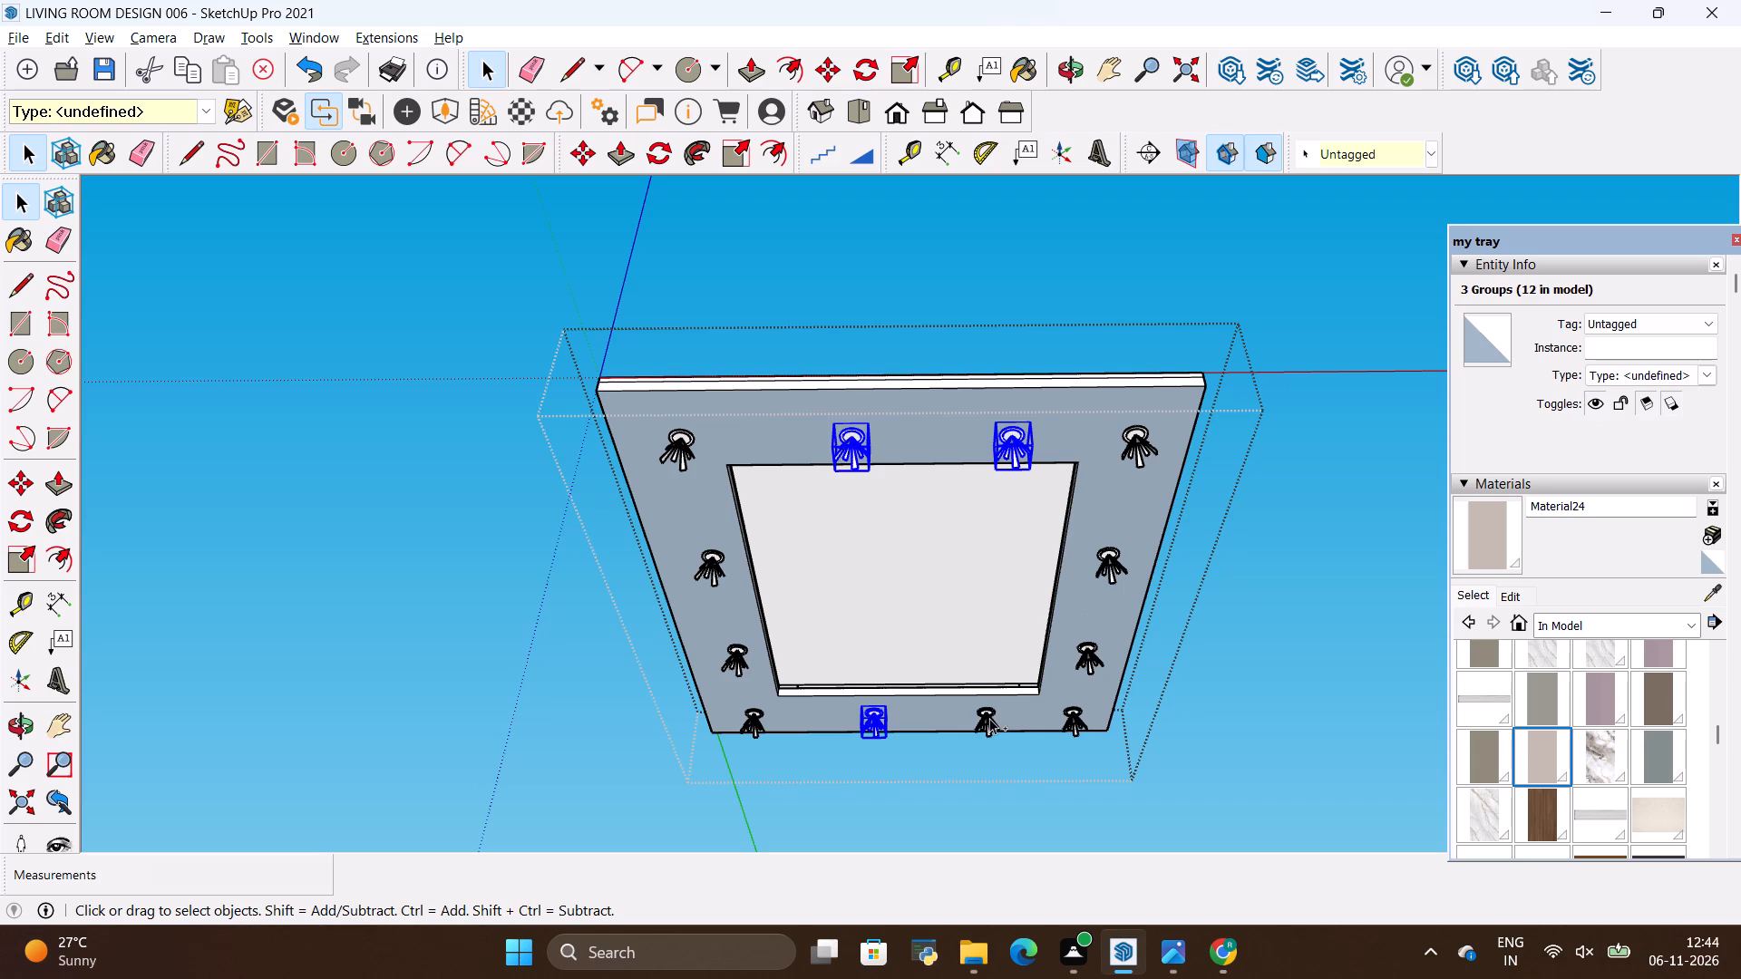
key("m")
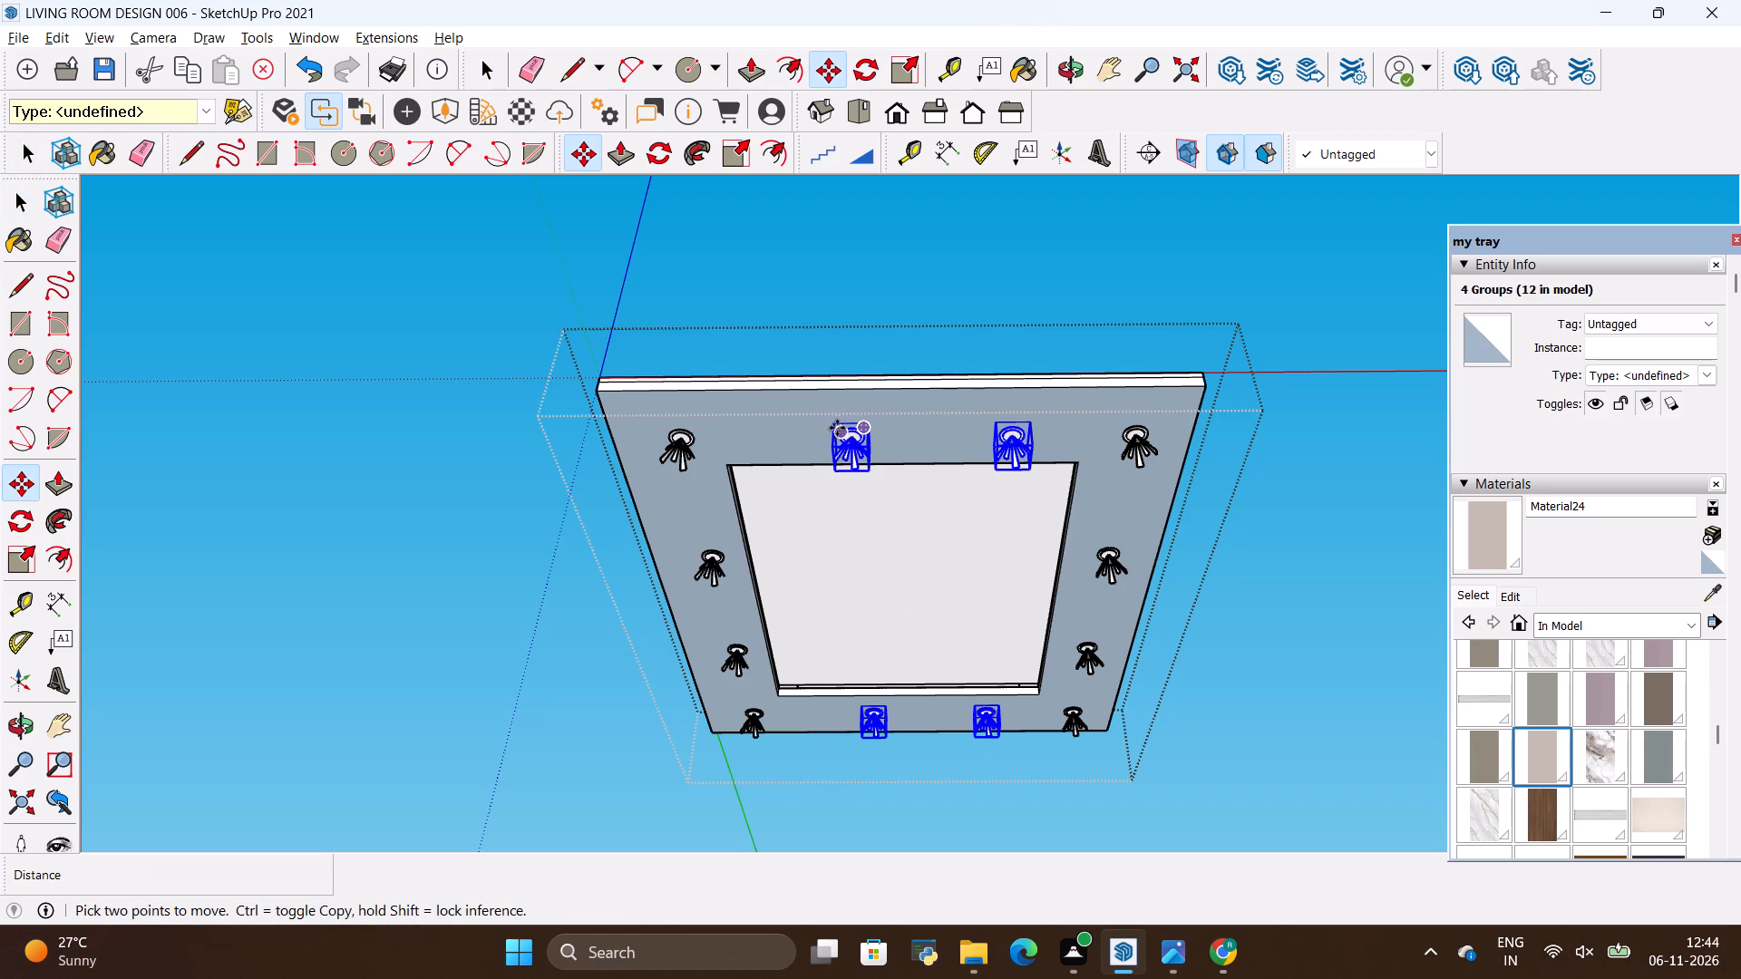
left_click(837, 427)
left_click(815, 423)
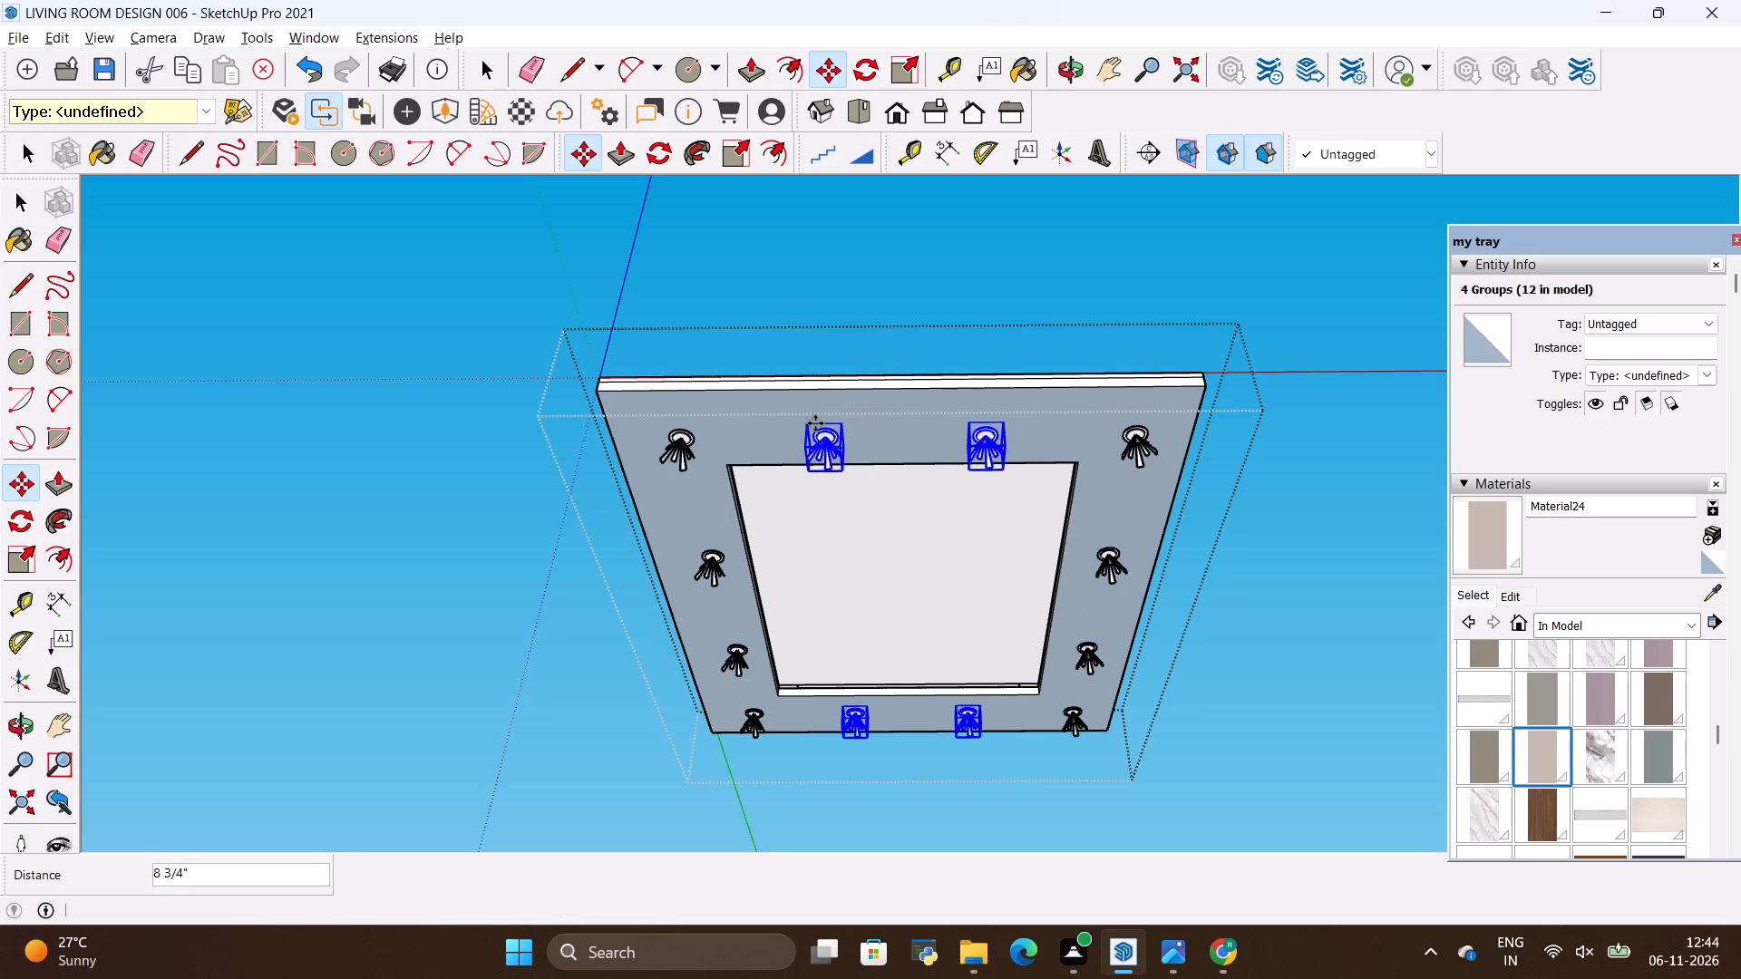
key("space")
left_click(530, 470)
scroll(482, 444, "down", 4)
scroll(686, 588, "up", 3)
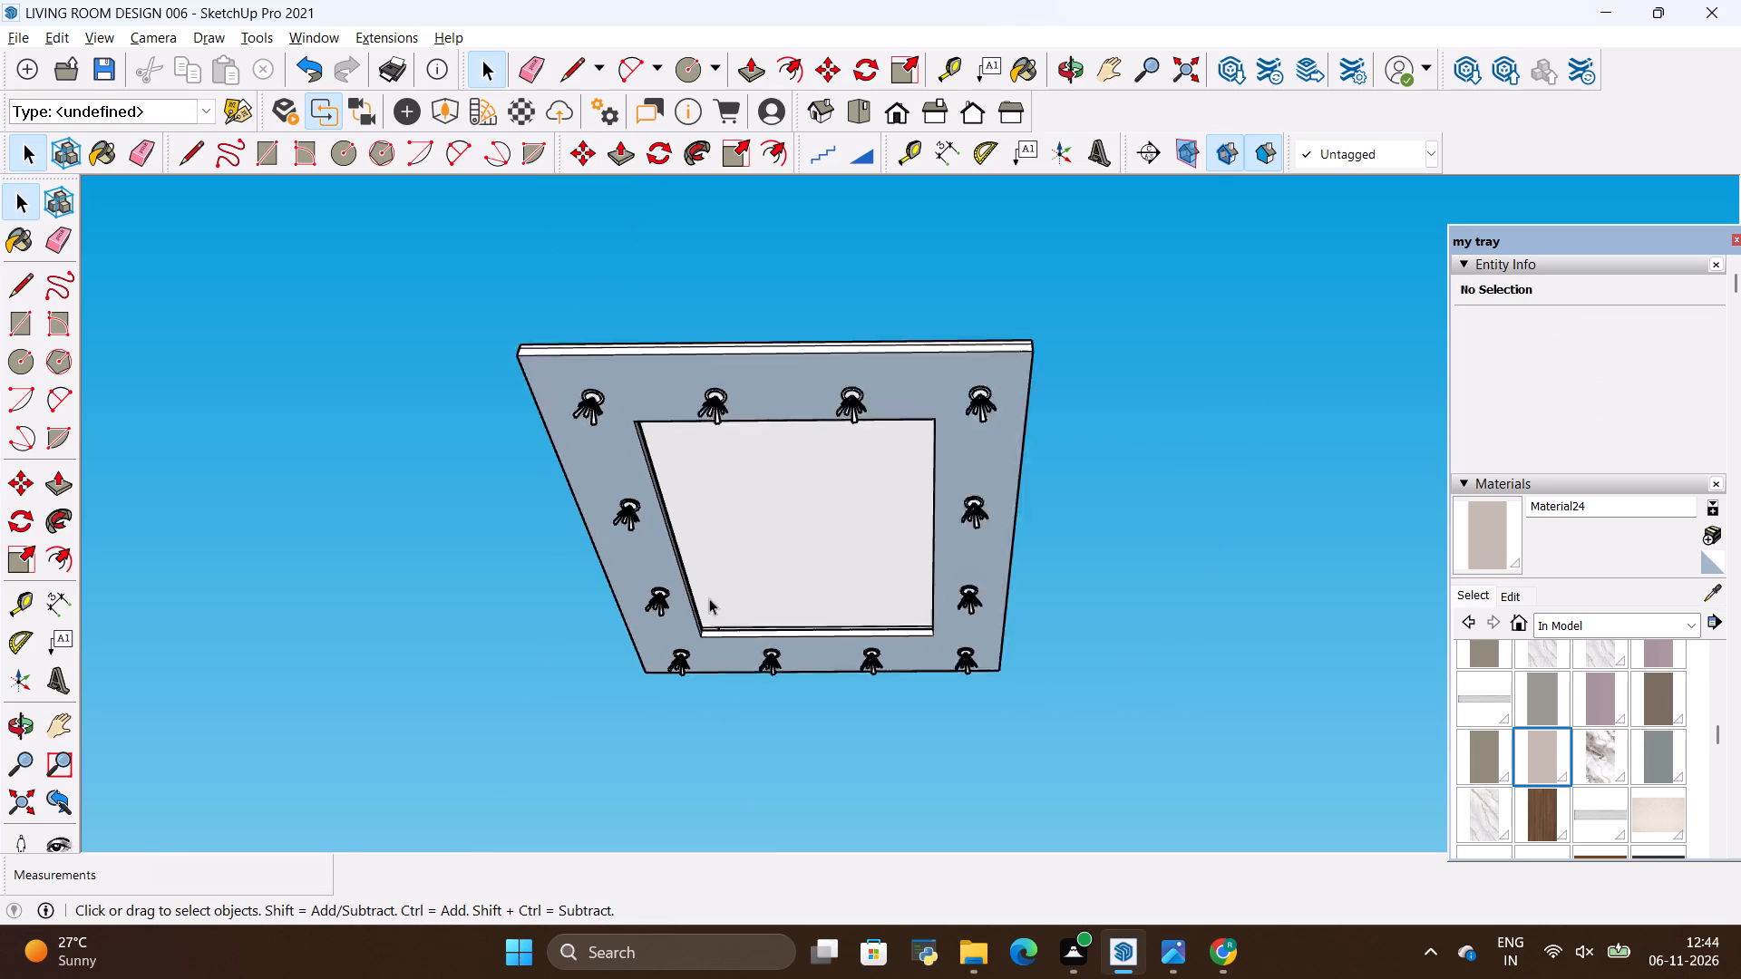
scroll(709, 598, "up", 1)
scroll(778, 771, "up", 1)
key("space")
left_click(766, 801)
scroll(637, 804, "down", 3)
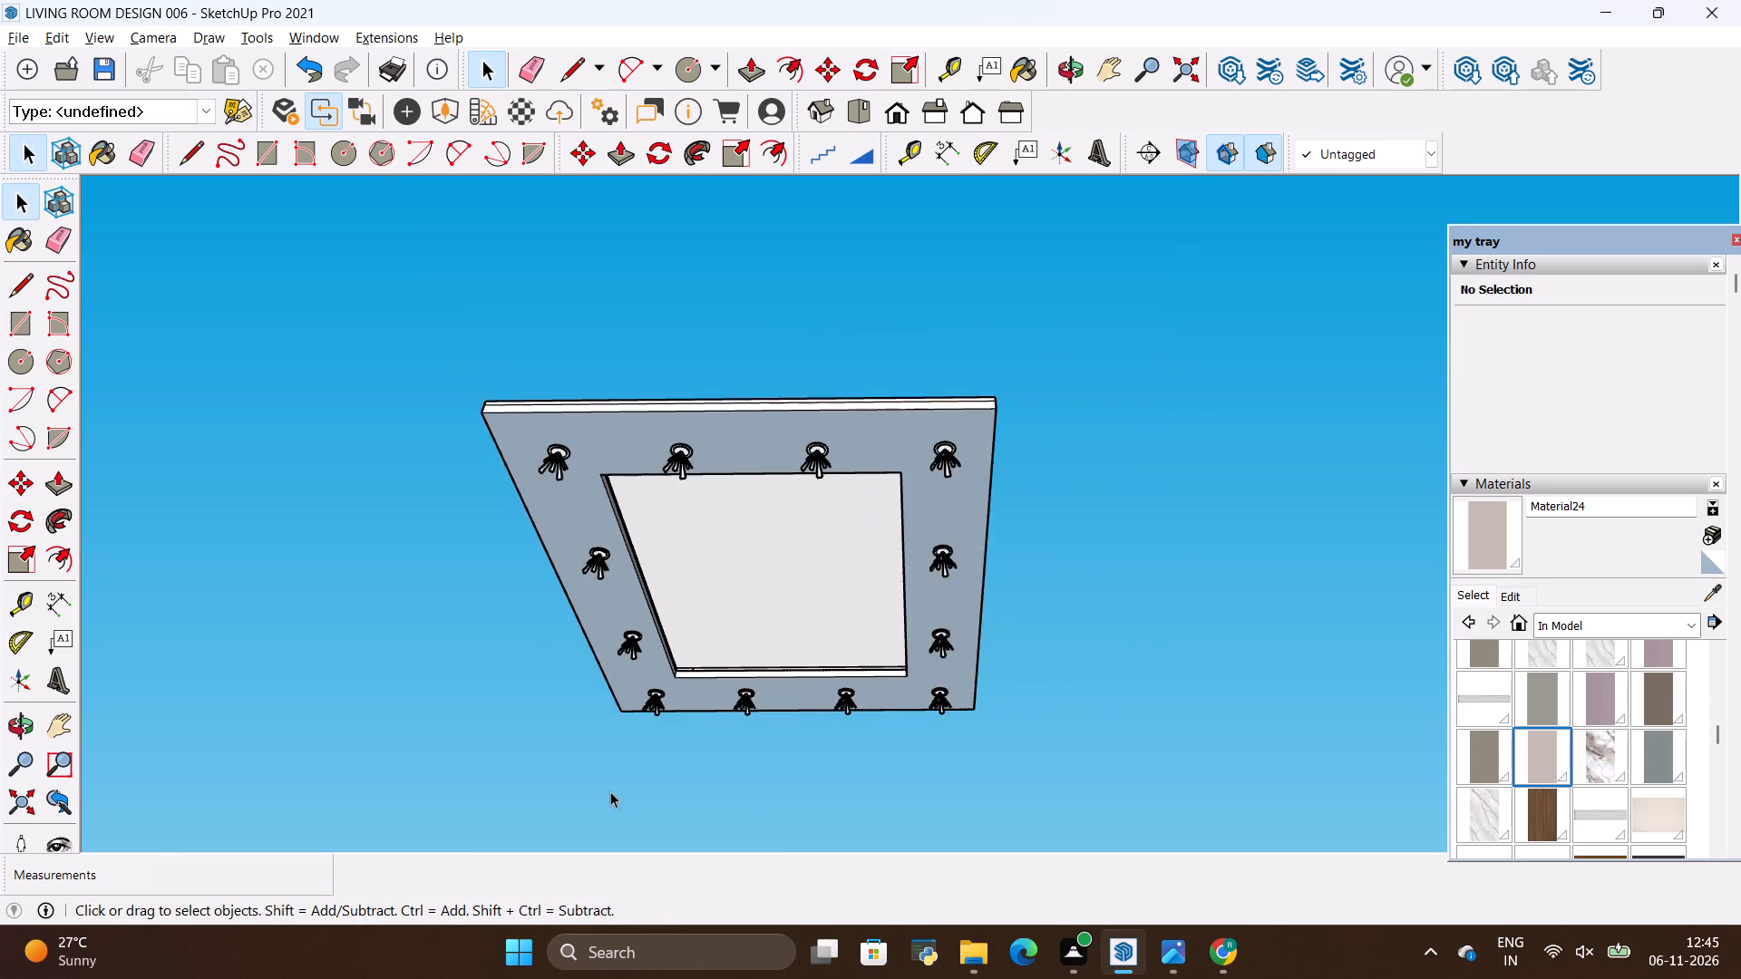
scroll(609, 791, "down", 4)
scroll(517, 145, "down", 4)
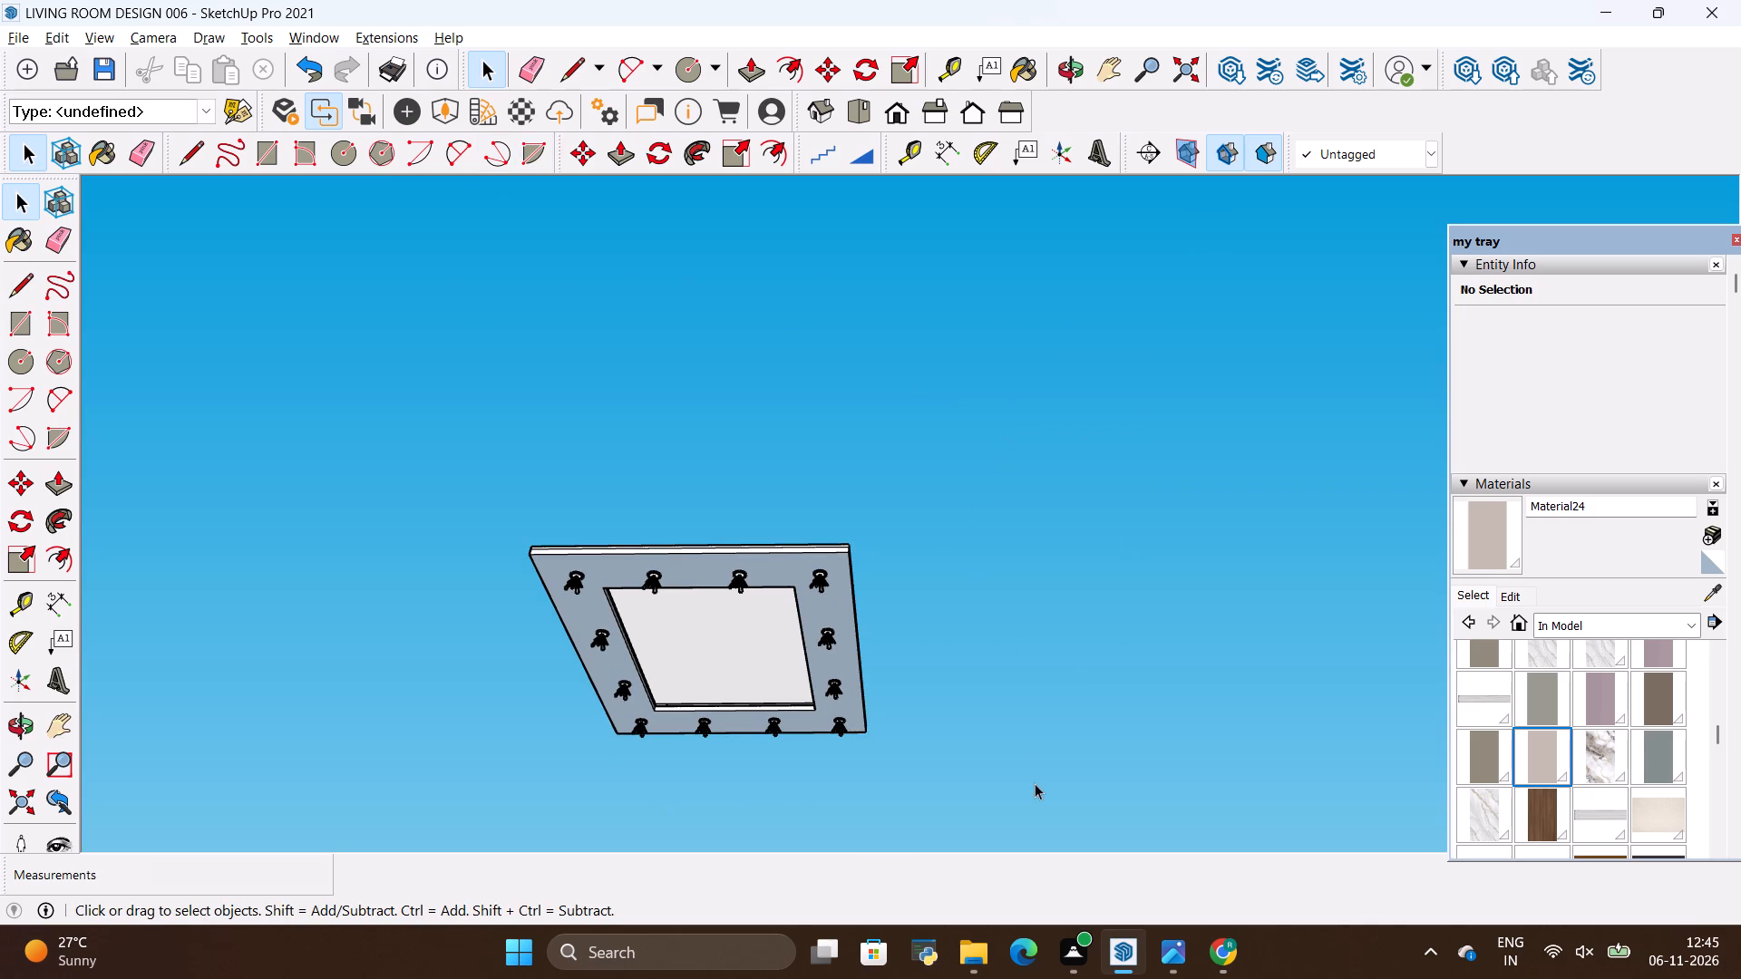
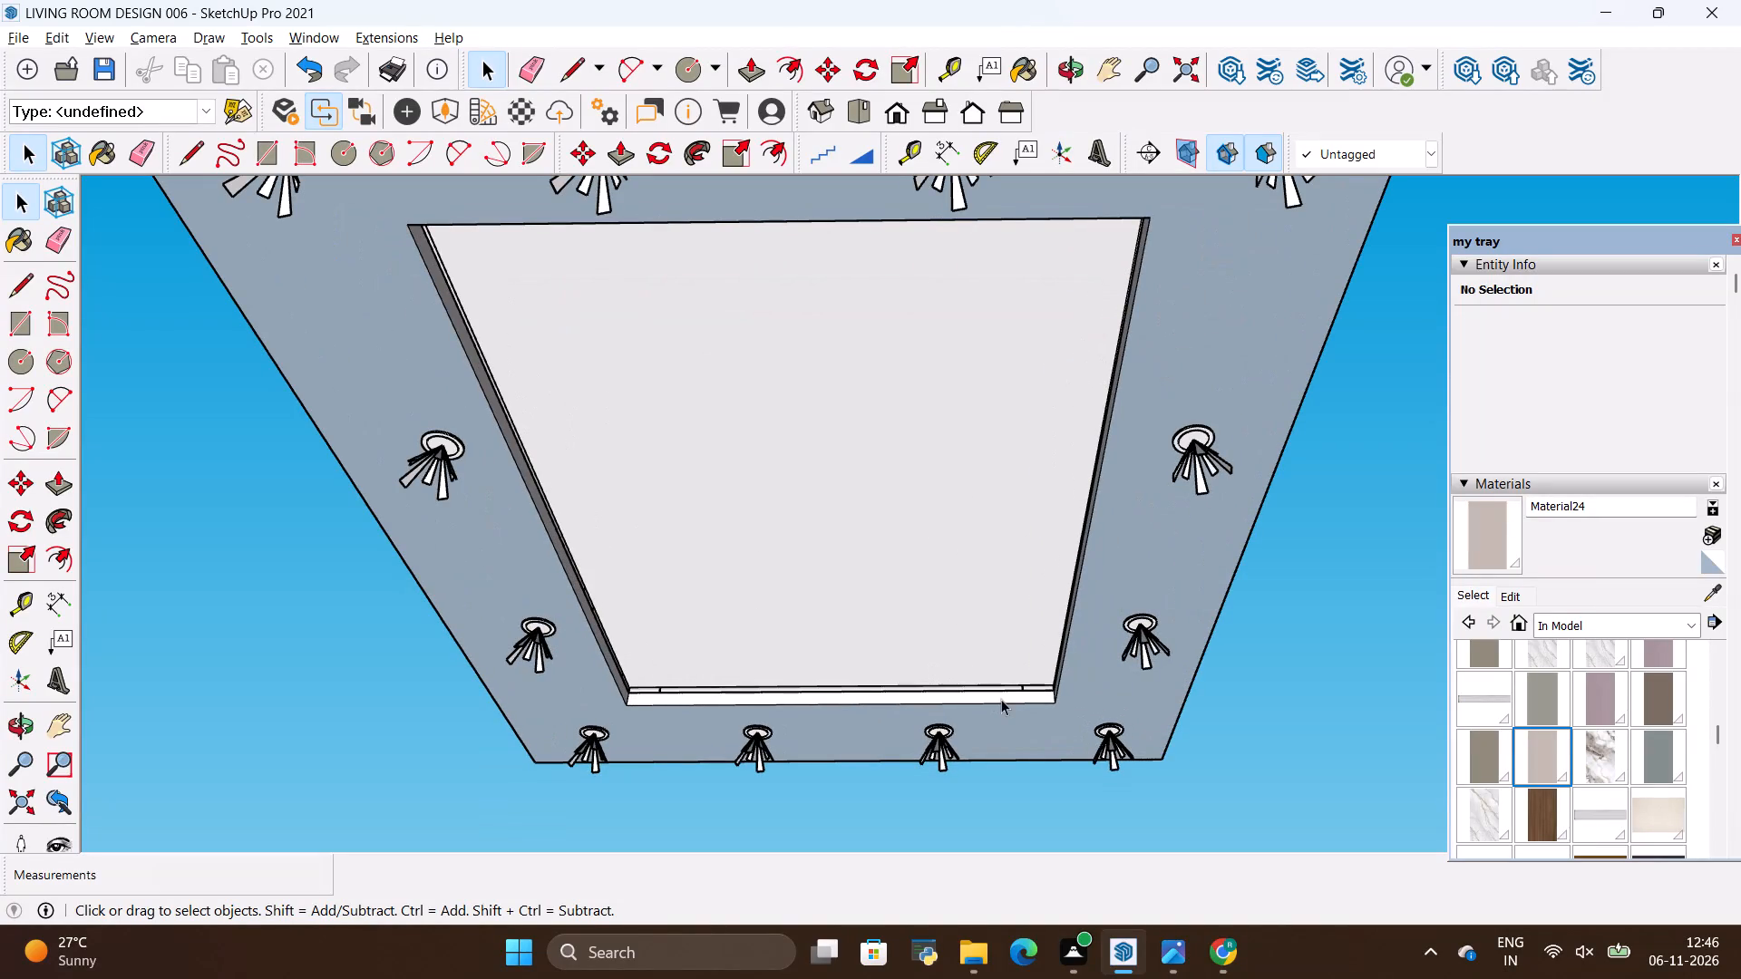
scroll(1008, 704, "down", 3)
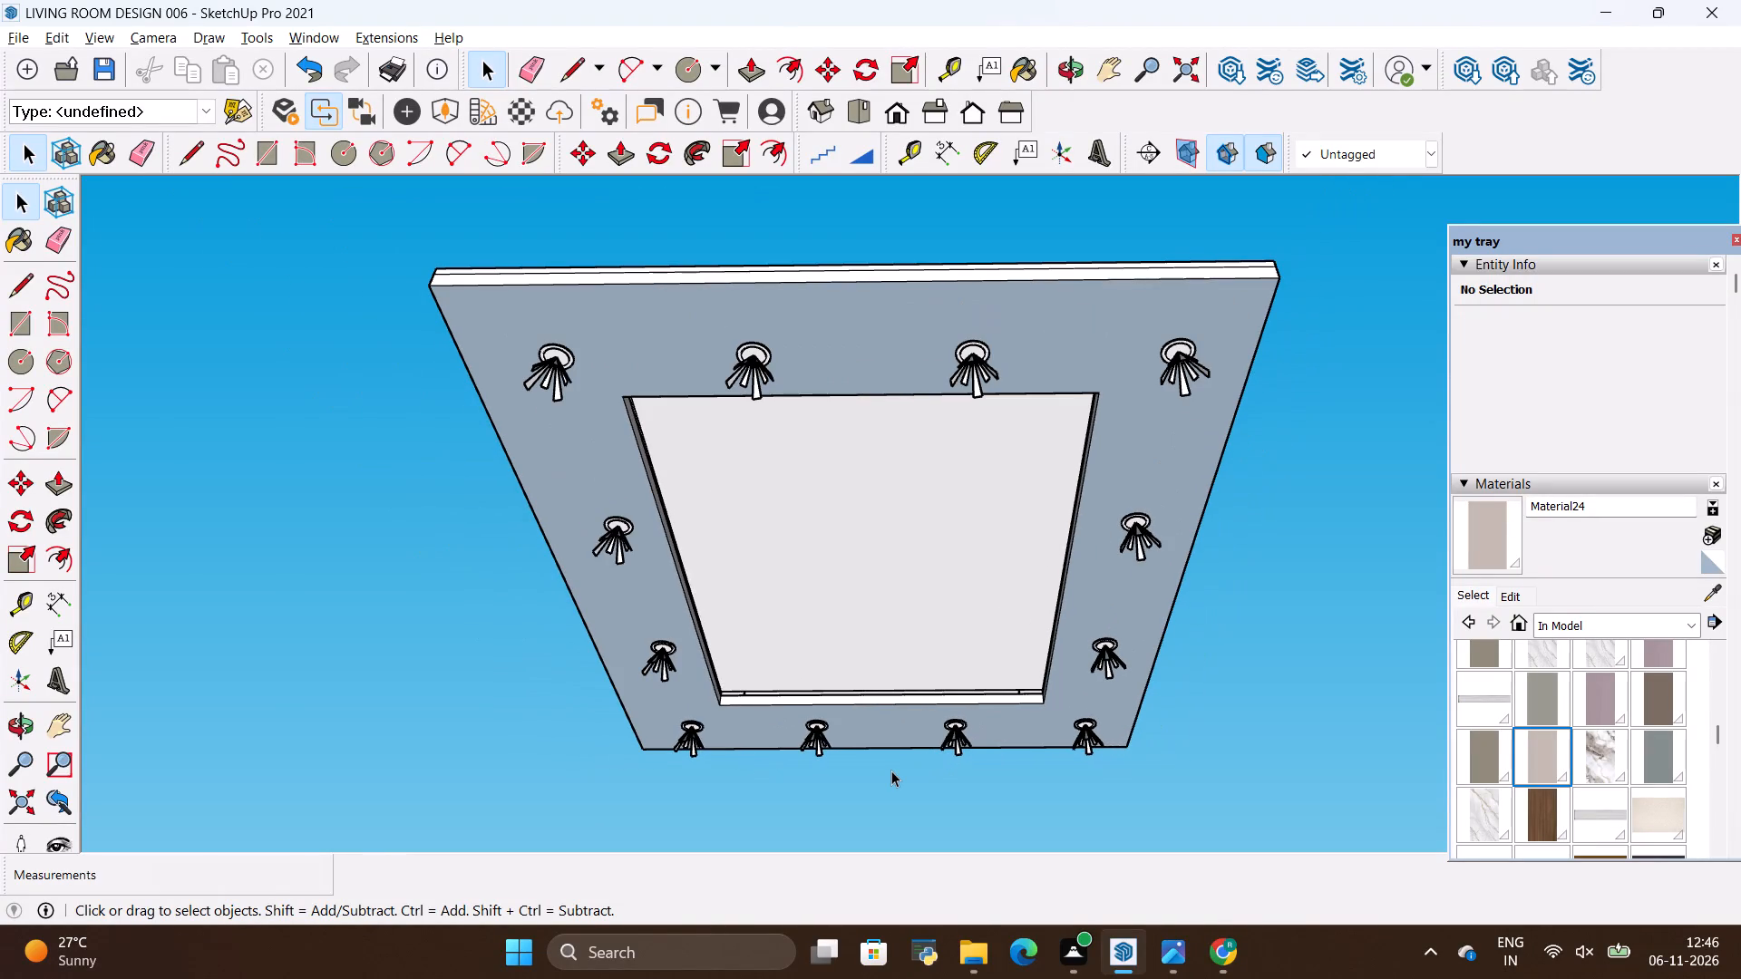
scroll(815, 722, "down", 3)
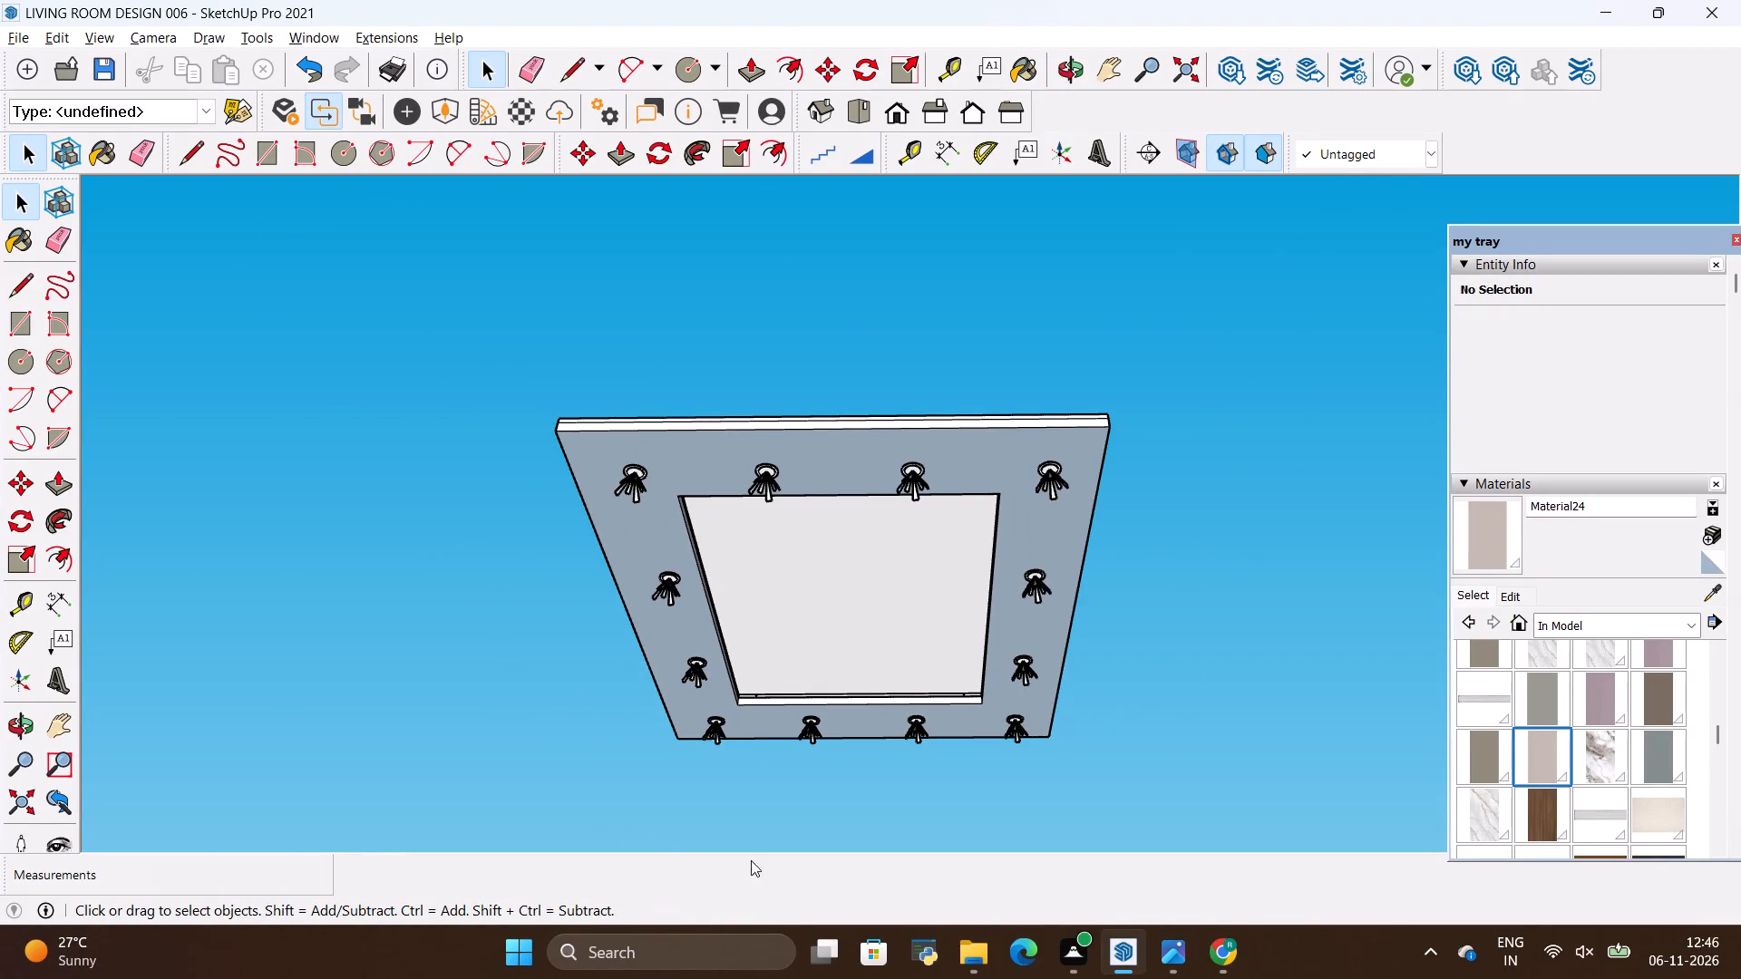
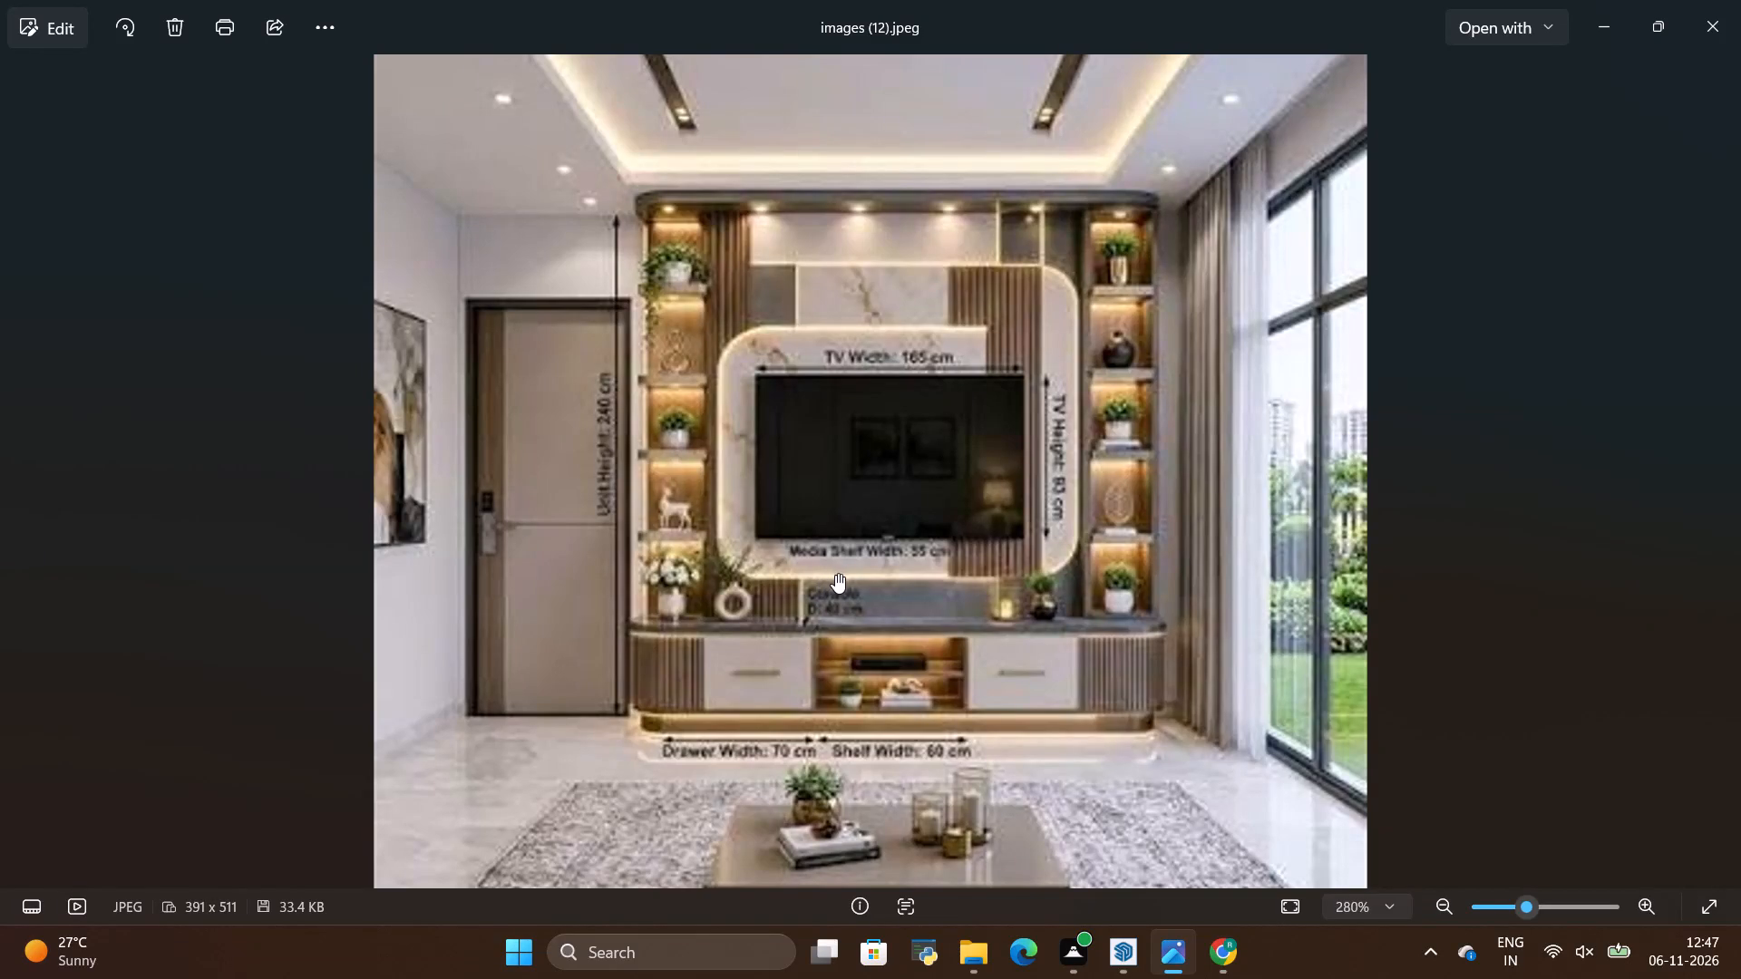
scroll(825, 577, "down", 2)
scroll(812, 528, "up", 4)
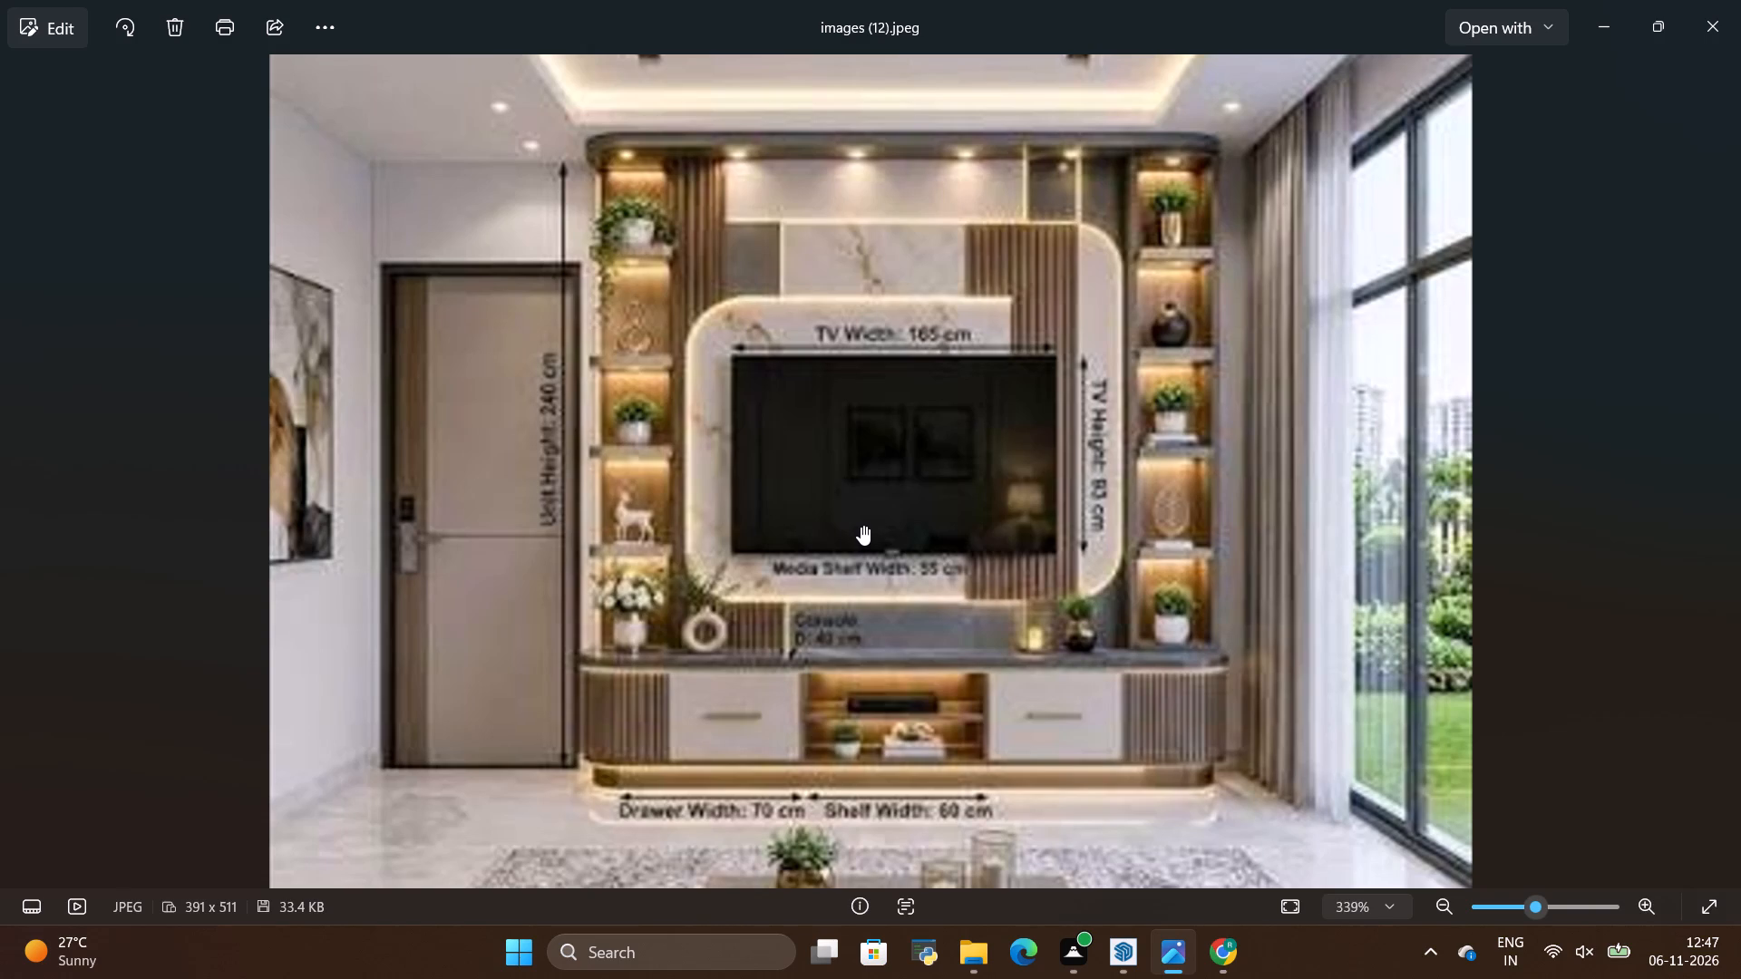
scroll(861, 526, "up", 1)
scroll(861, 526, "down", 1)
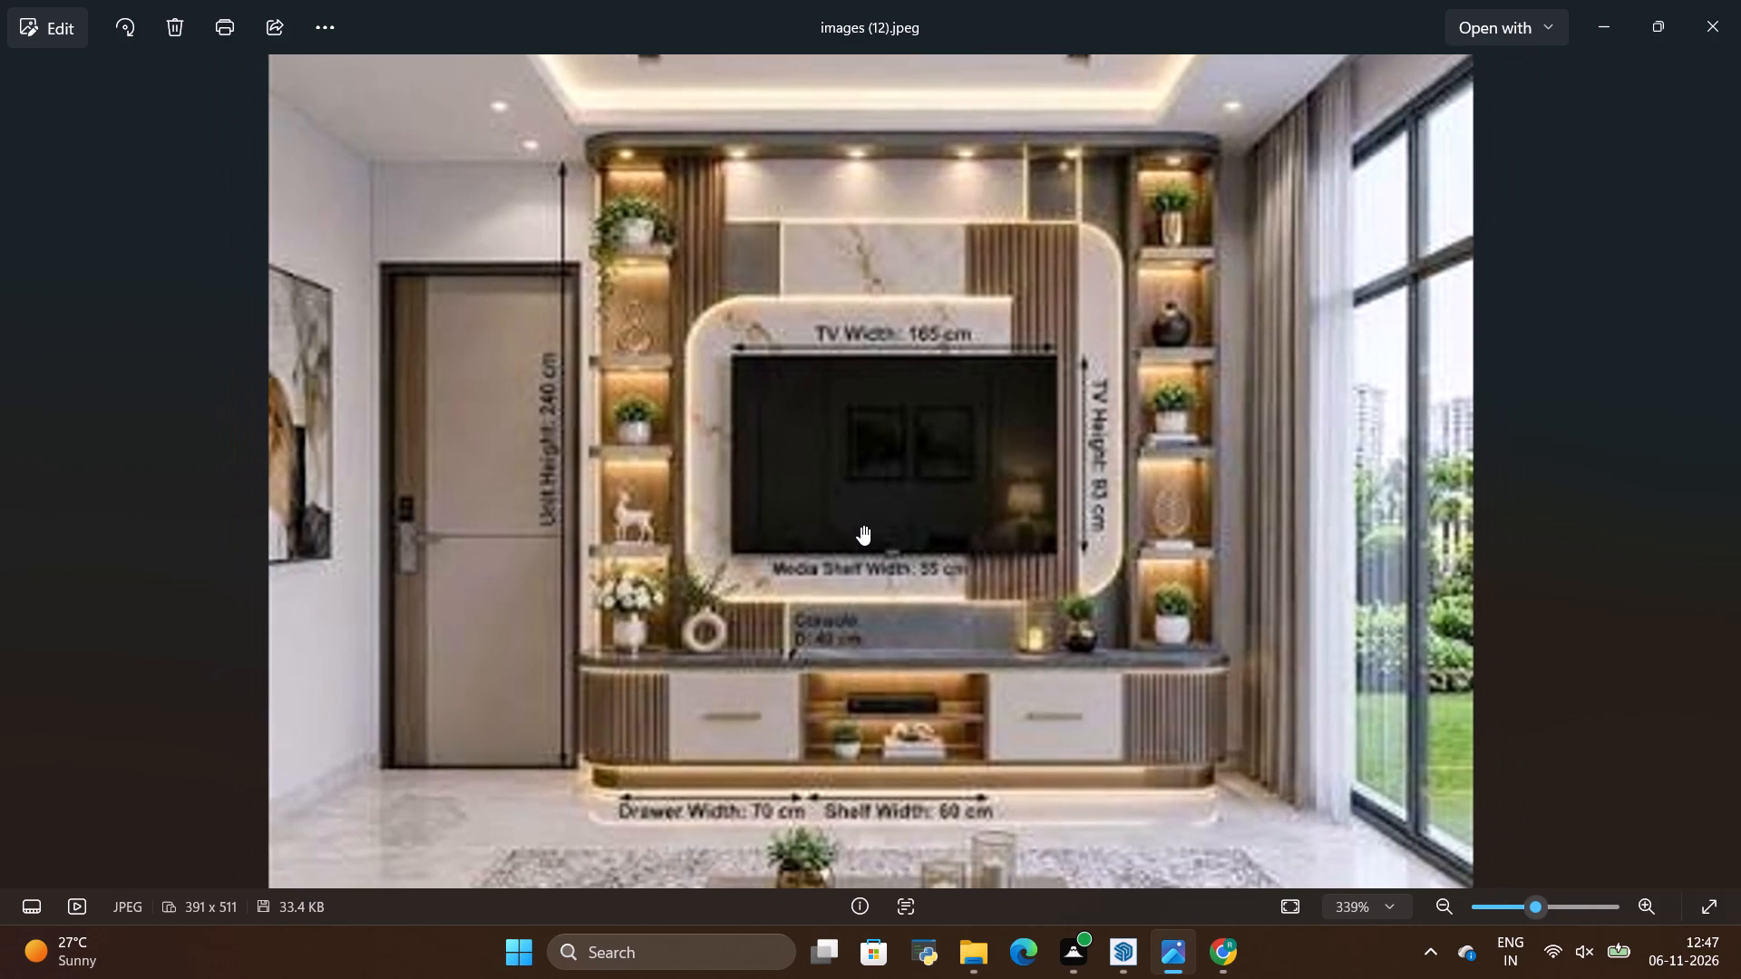
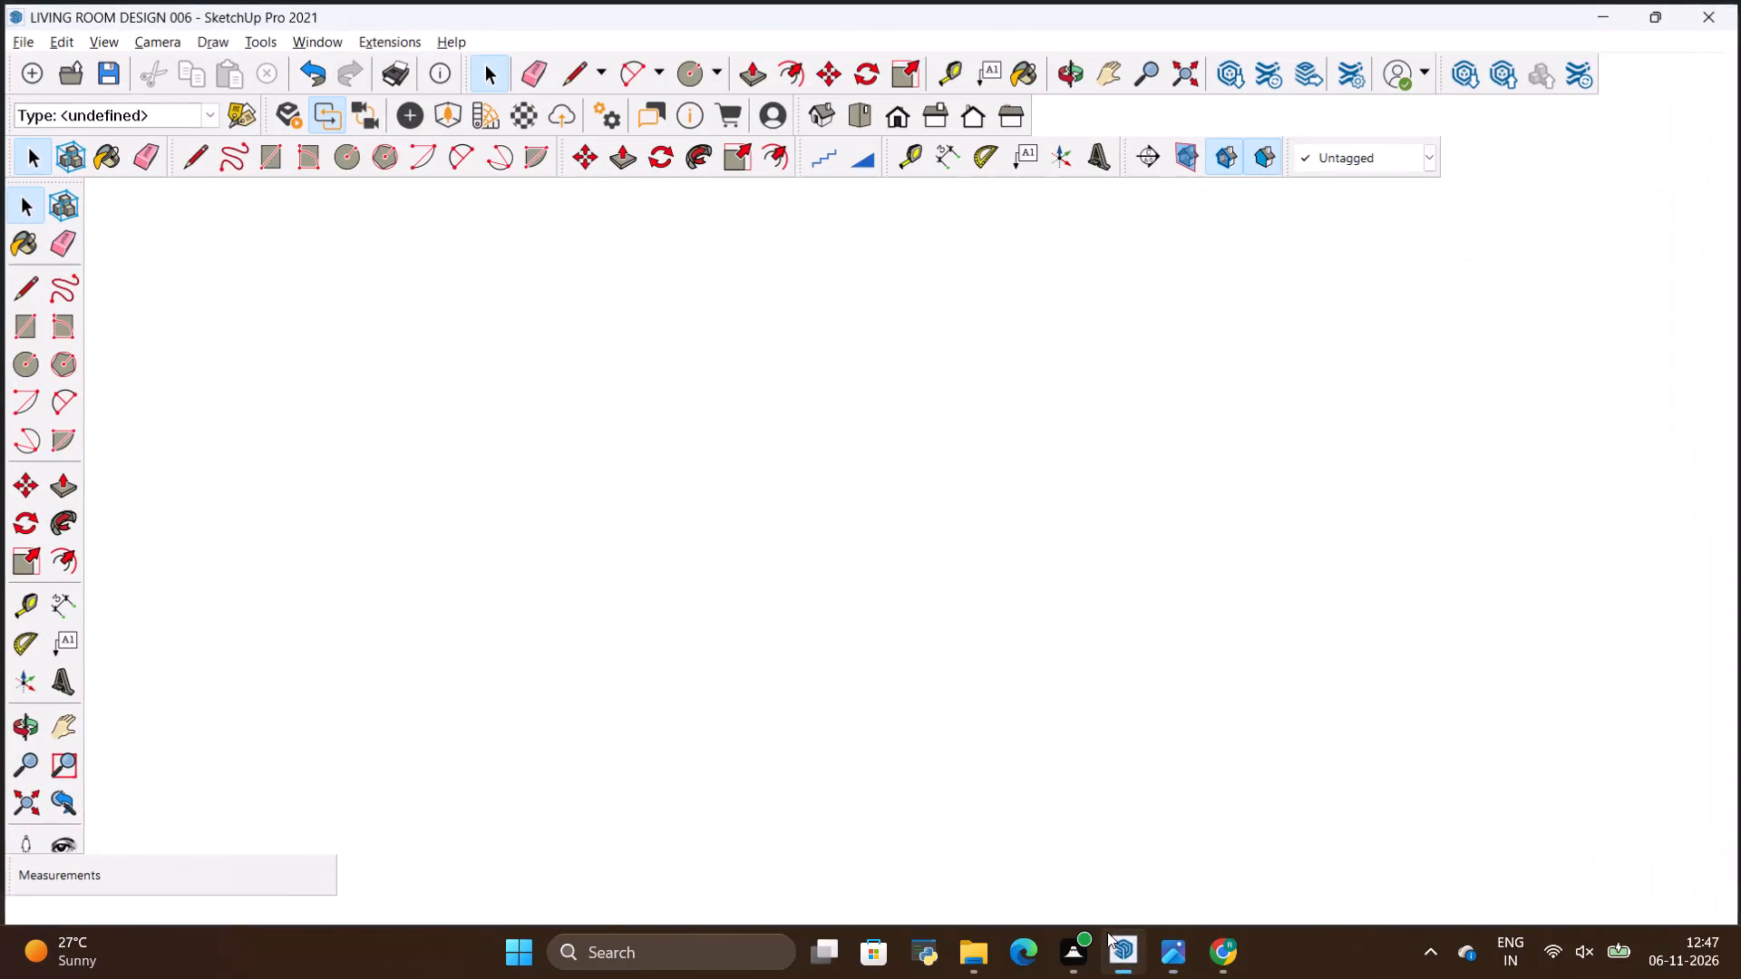
Inspect the ceiling panel from below, checking the layout of the round fixtures and spotlights around its recessed centre.
scroll(836, 591, "down", 2)
scroll(821, 555, "up", 4)
left_click_drag(822, 561, 830, 569)
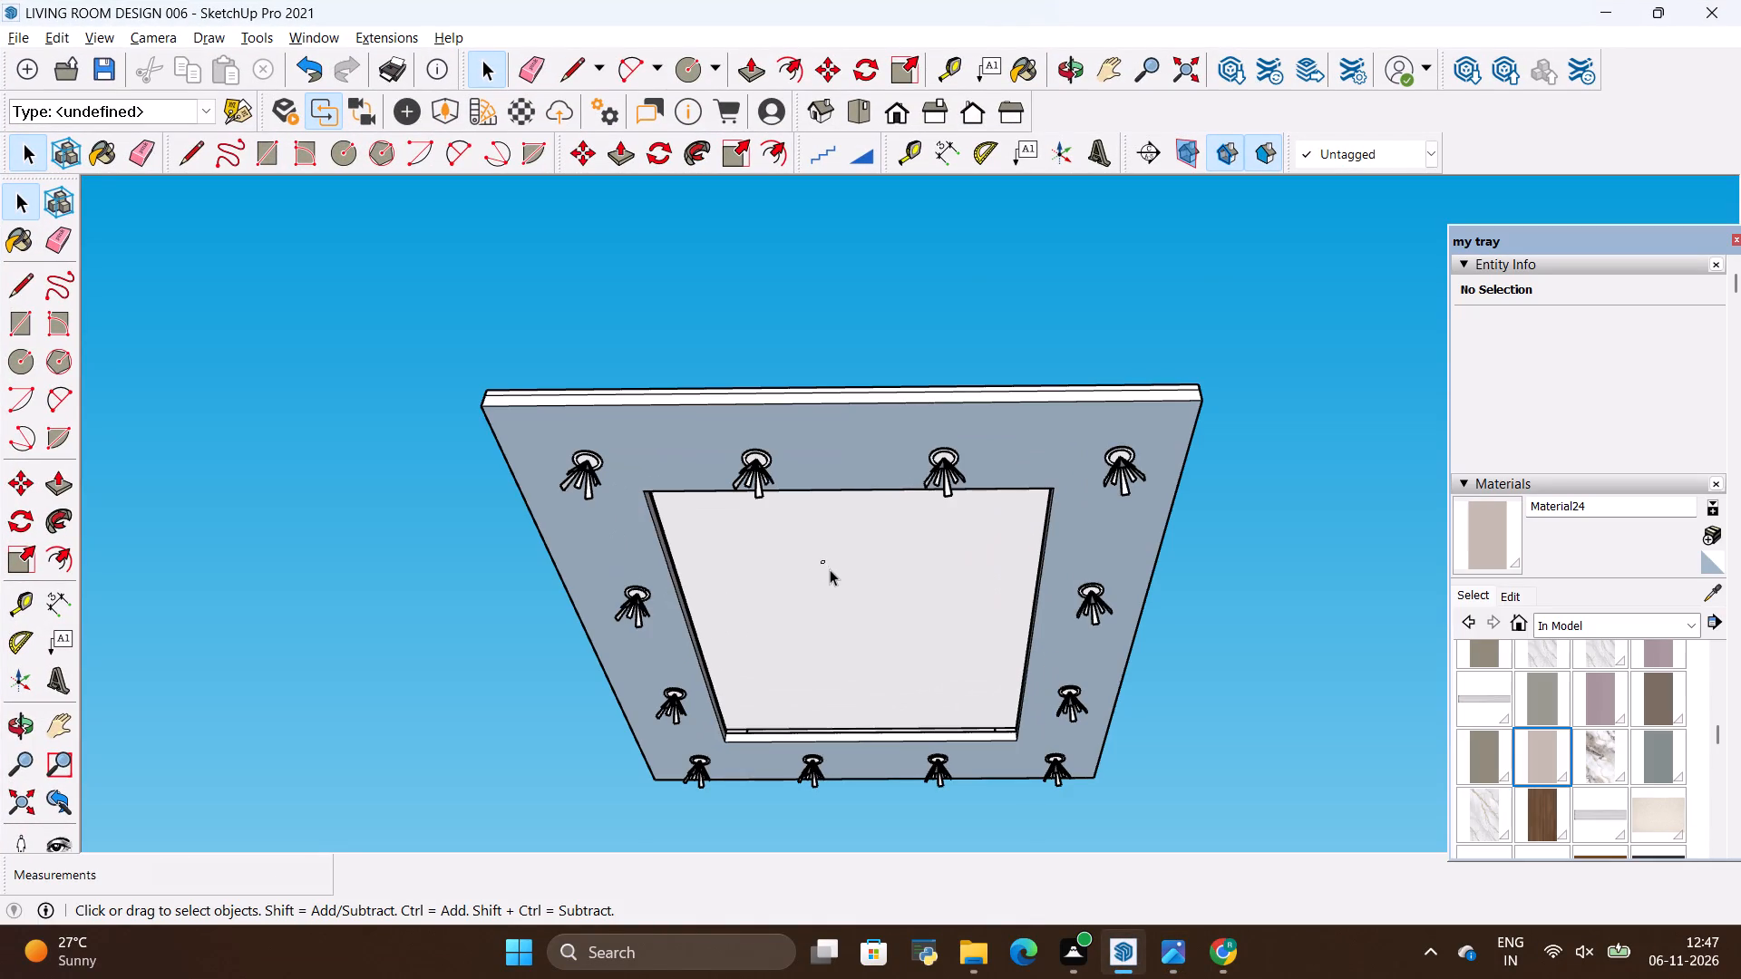
left_click_drag(830, 569, 832, 576)
left_click(19, 719)
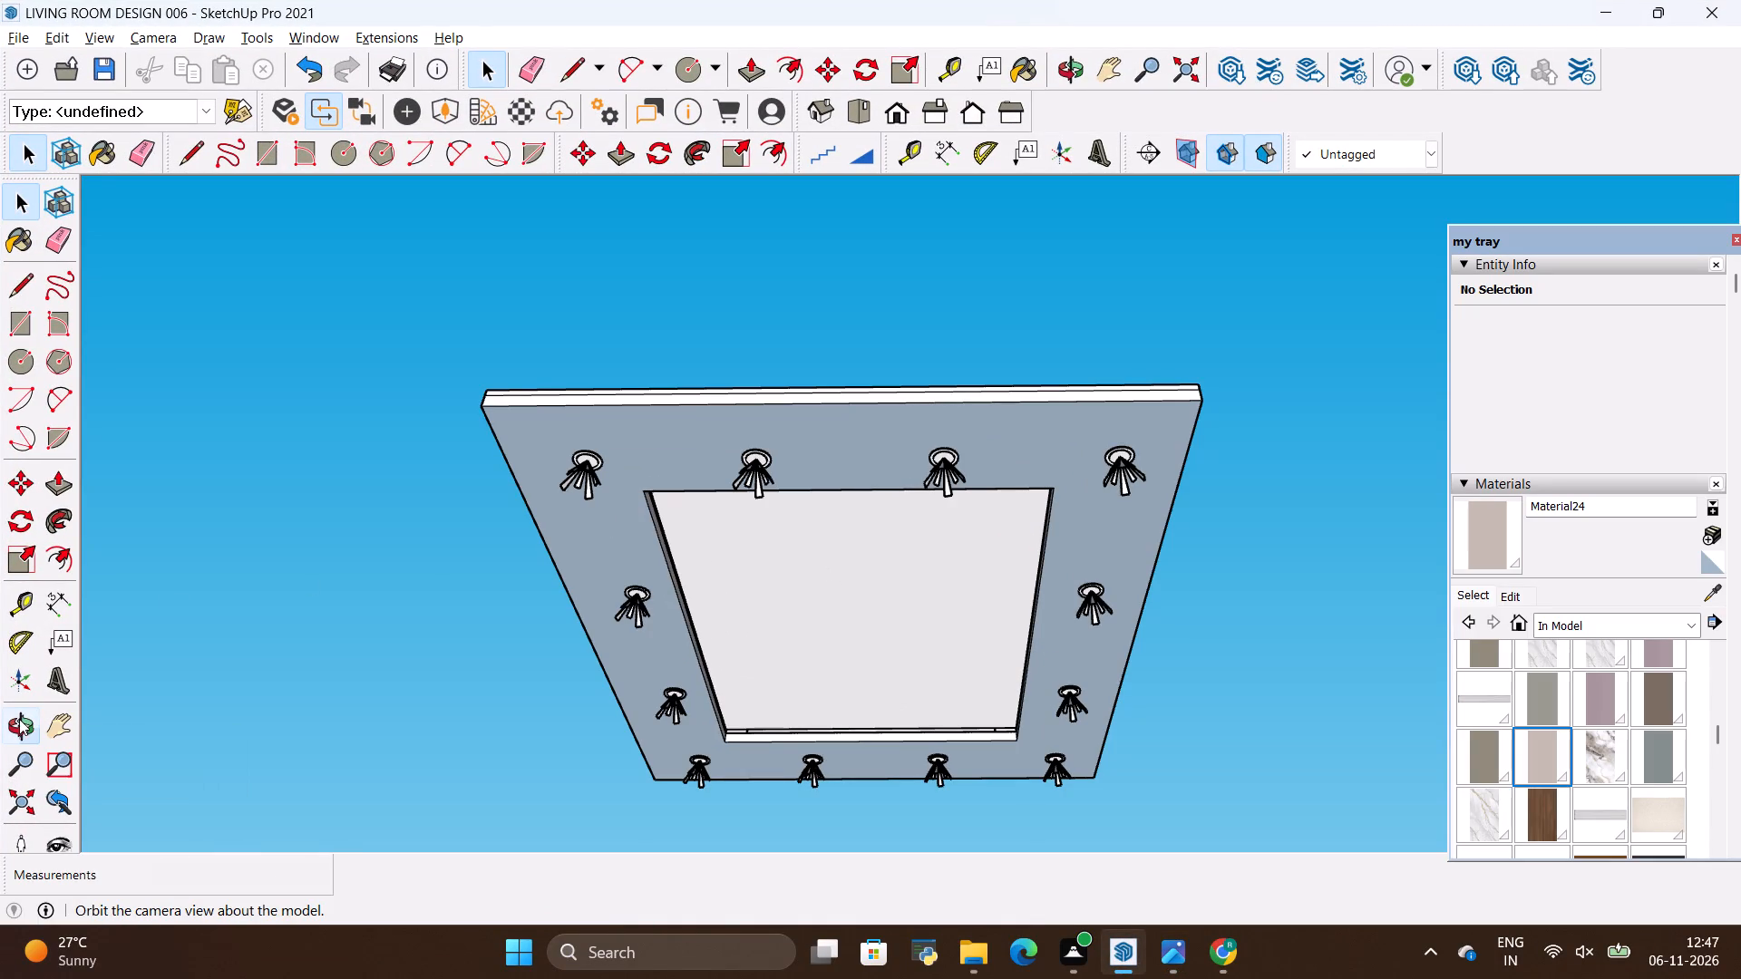
left_click_drag(306, 560, 321, 615)
scroll(733, 626, "up", 5)
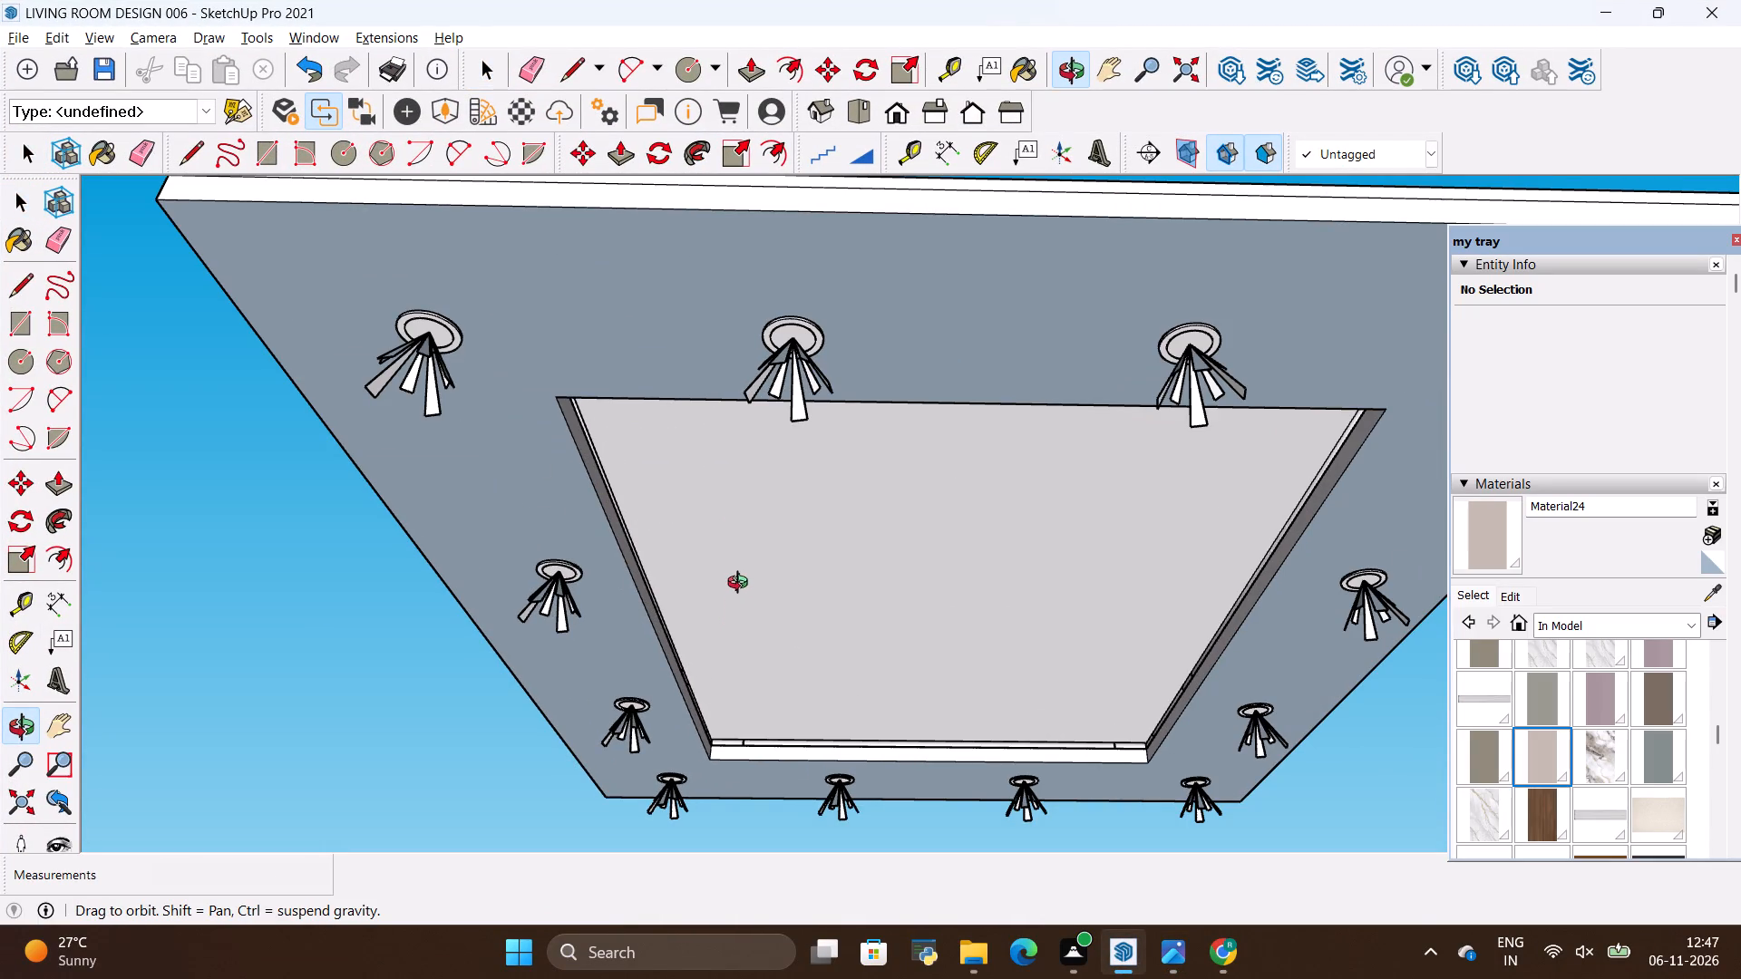
scroll(770, 564, "down", 2)
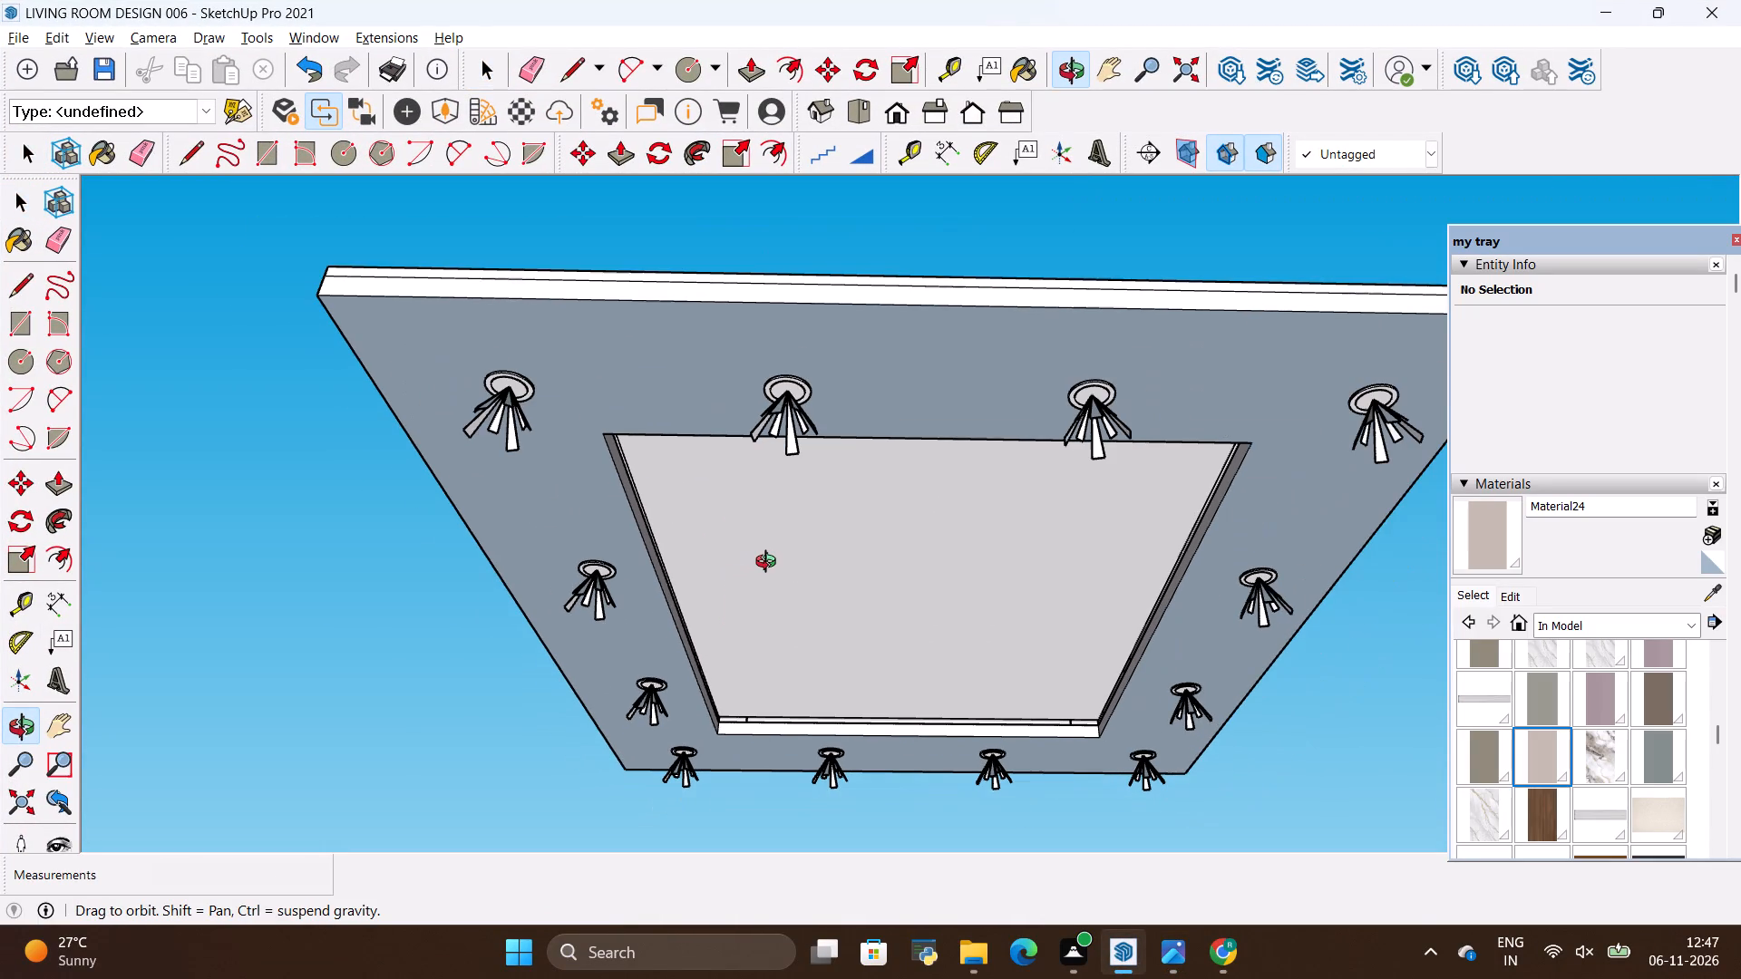
scroll(631, 561, "down", 3)
scroll(921, 509, "up", 3)
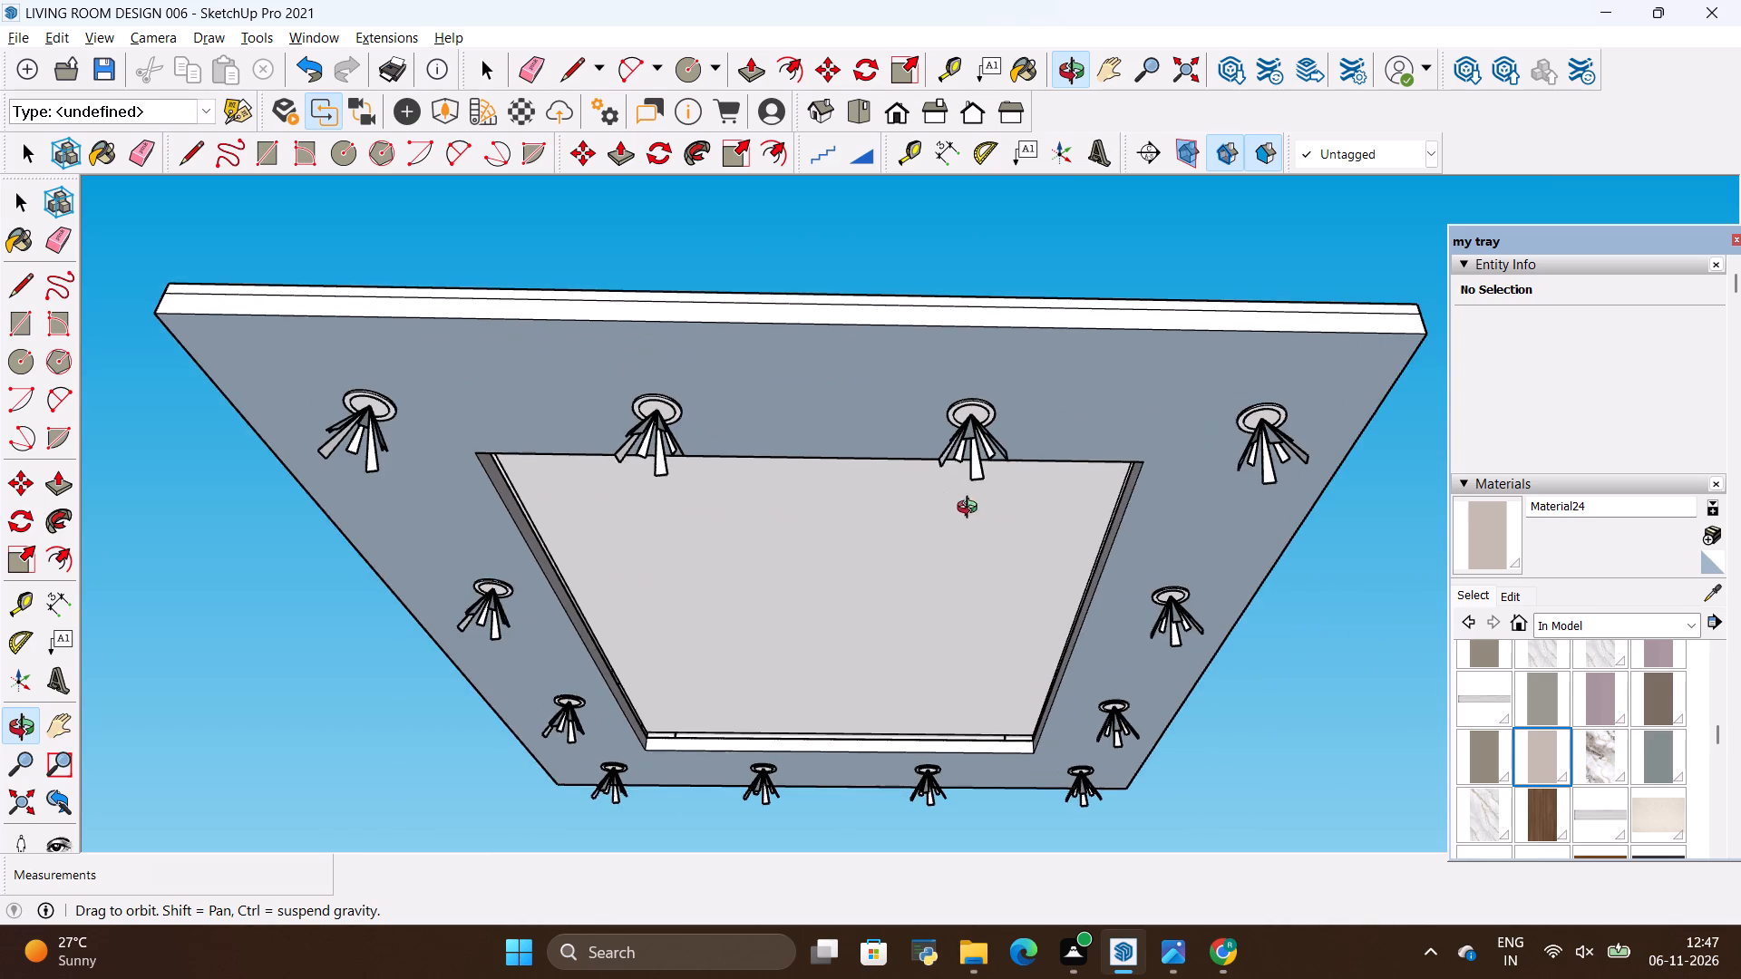
left_click_drag(1039, 528, 1026, 509)
scroll(775, 503, "down", 3)
scroll(767, 695, "up", 3)
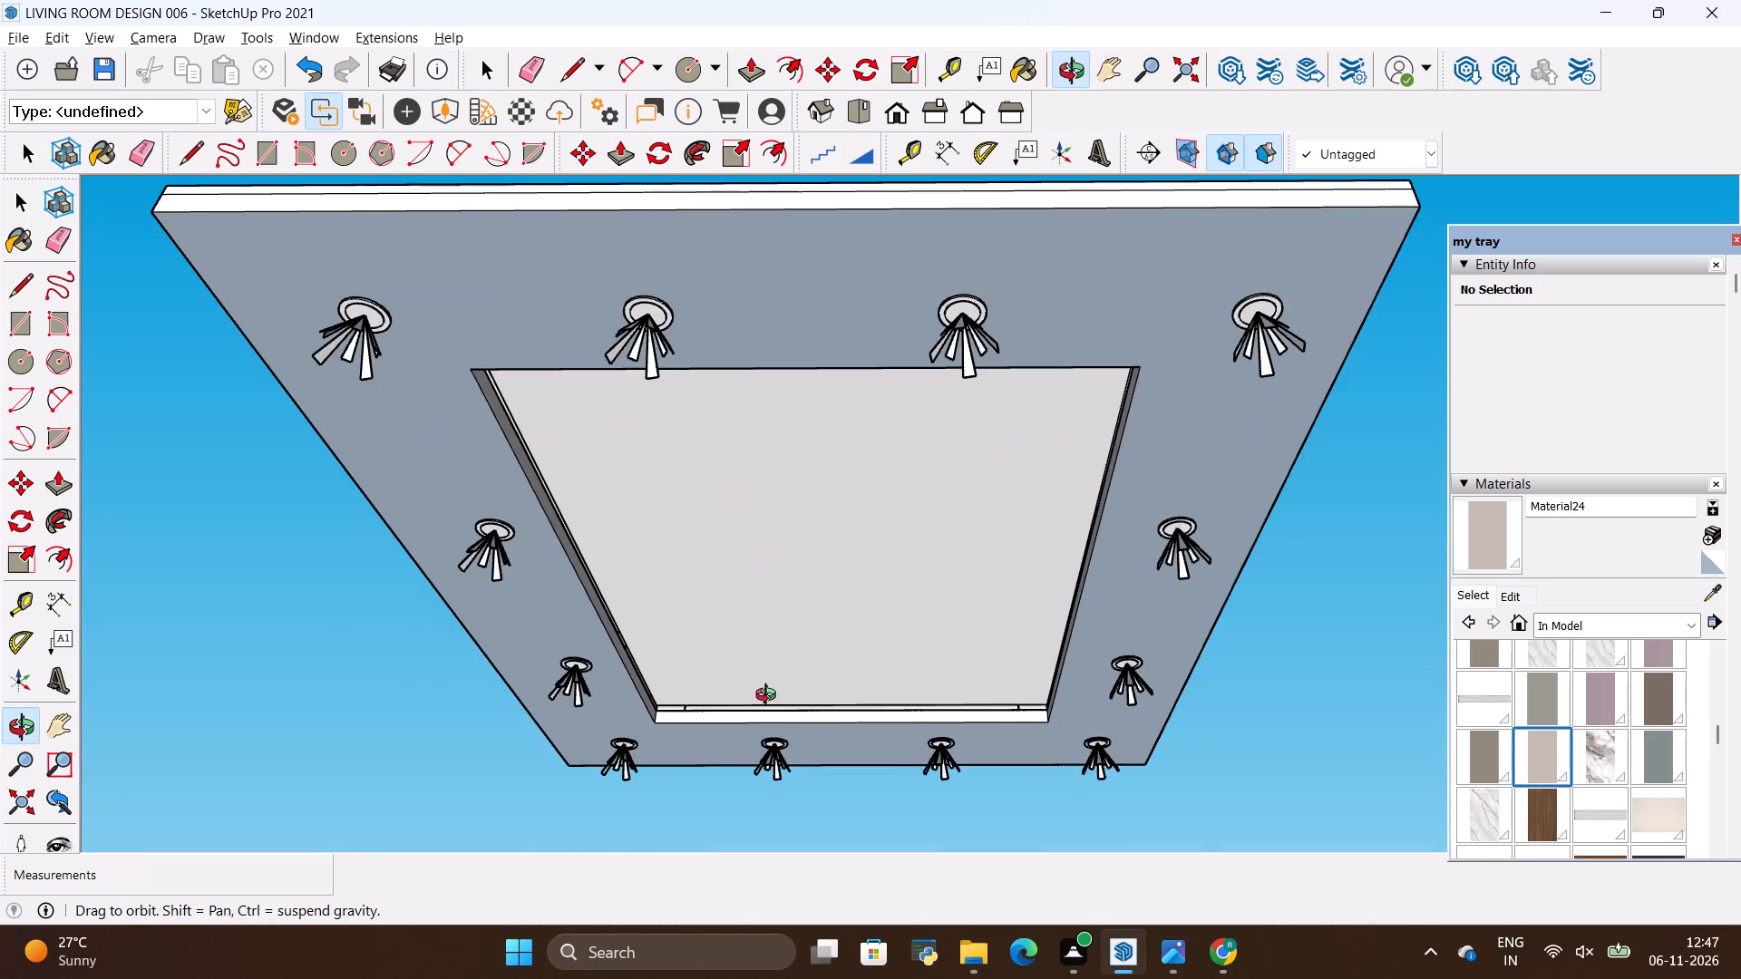
left_click_drag(769, 693, 784, 703)
scroll(785, 693, "down", 3)
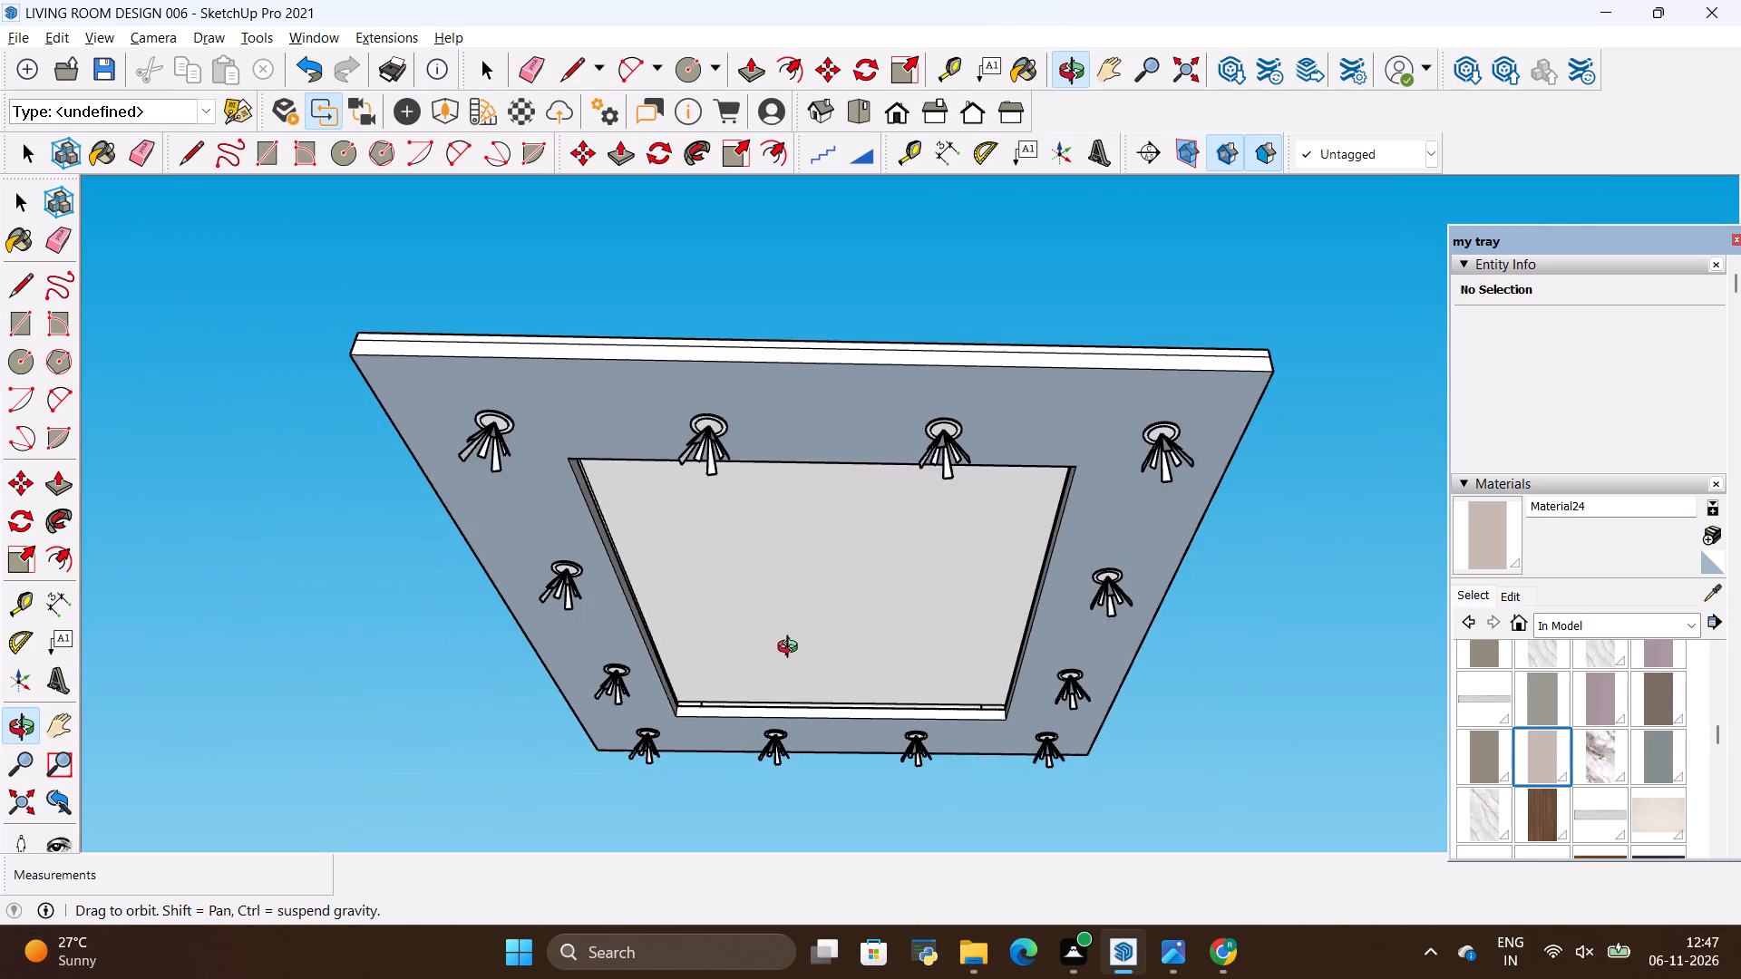
left_click_drag(799, 645, 802, 682)
left_click_drag(905, 640, 891, 609)
scroll(890, 609, "down", 1)
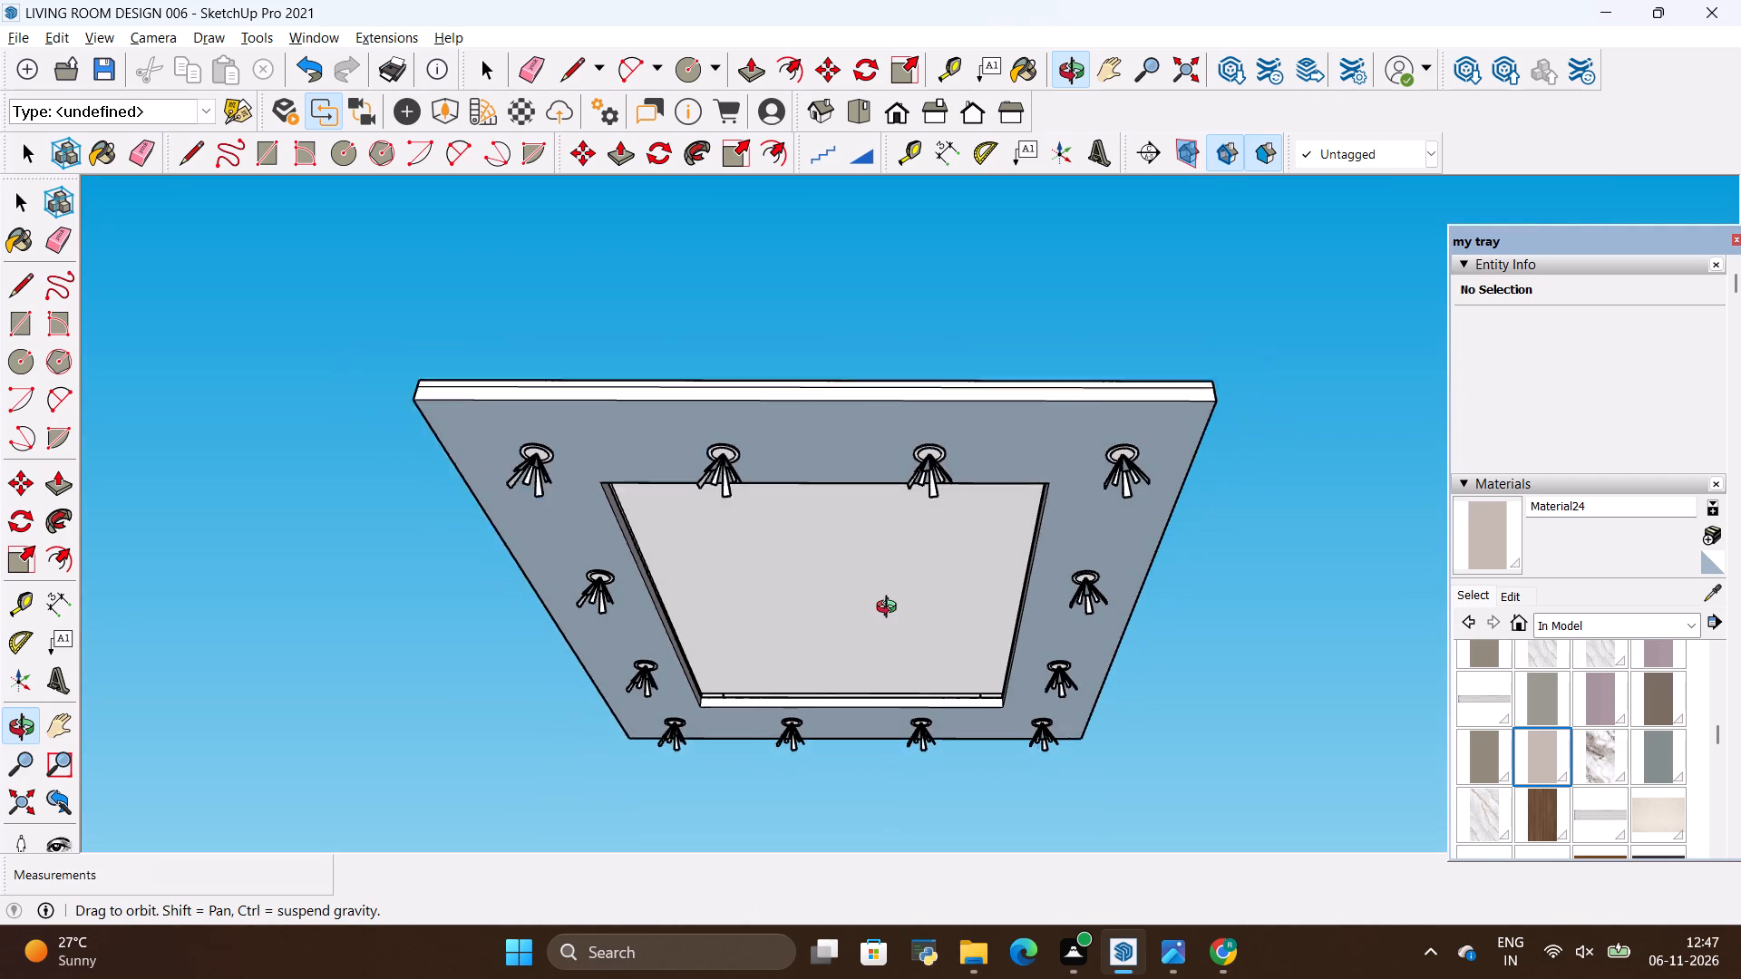
scroll(890, 609, "down", 1)
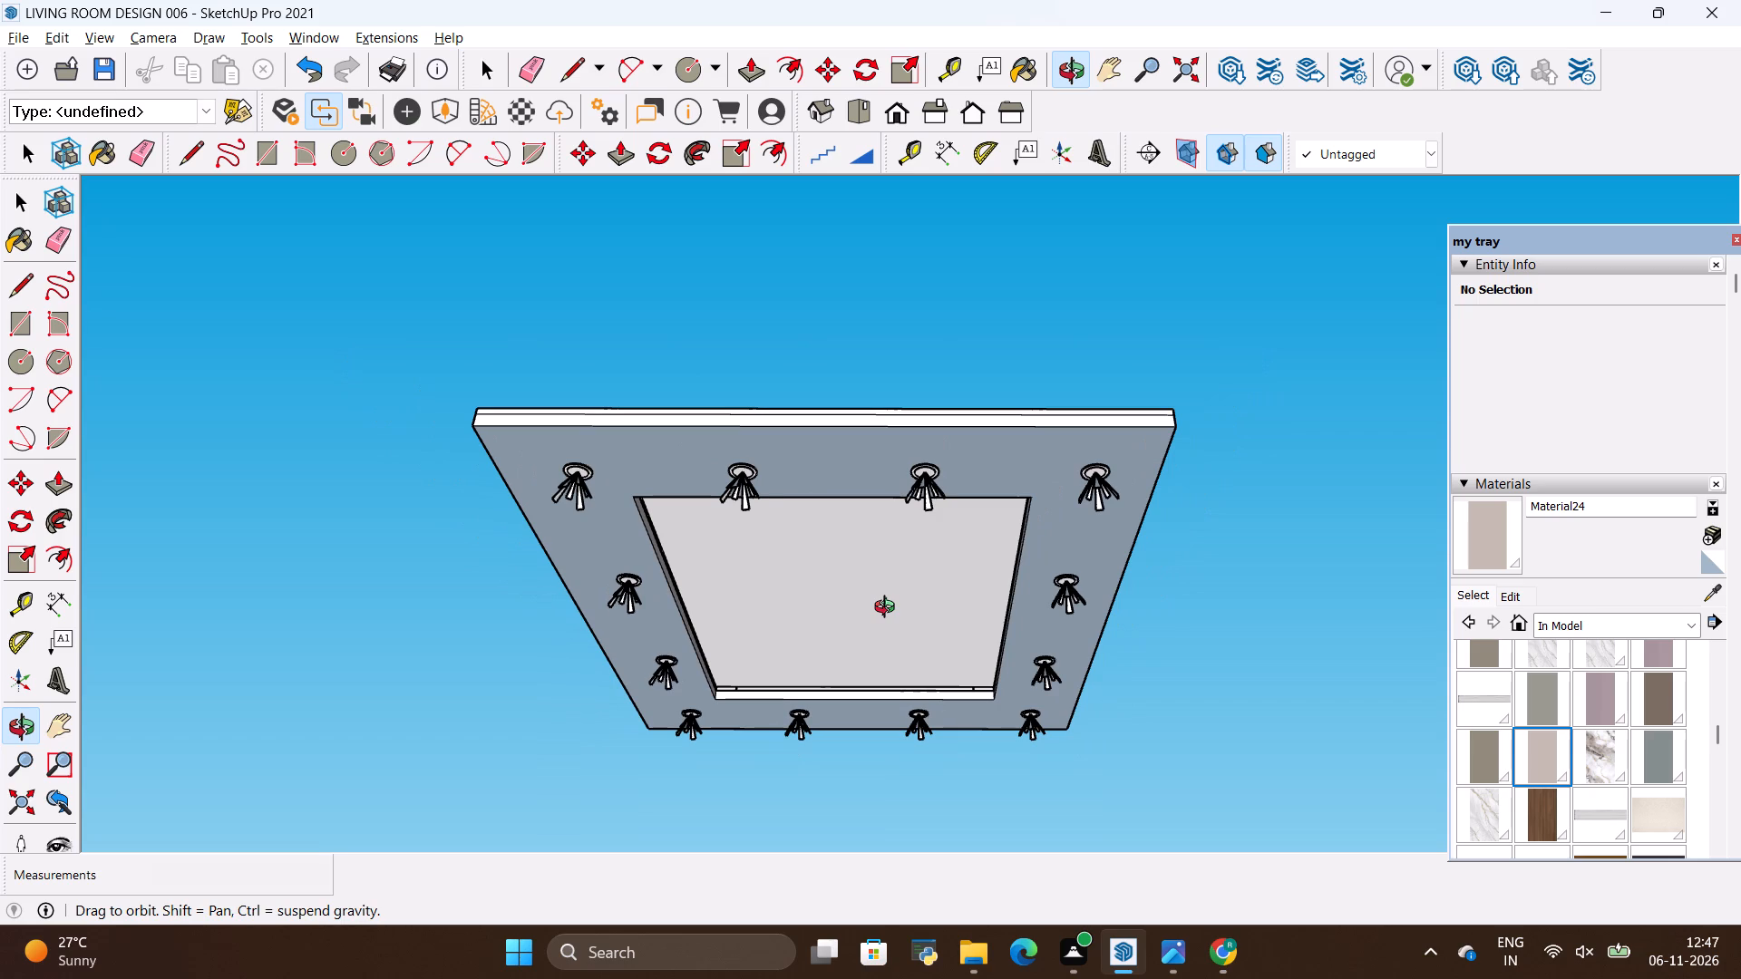
scroll(889, 609, "up", 1)
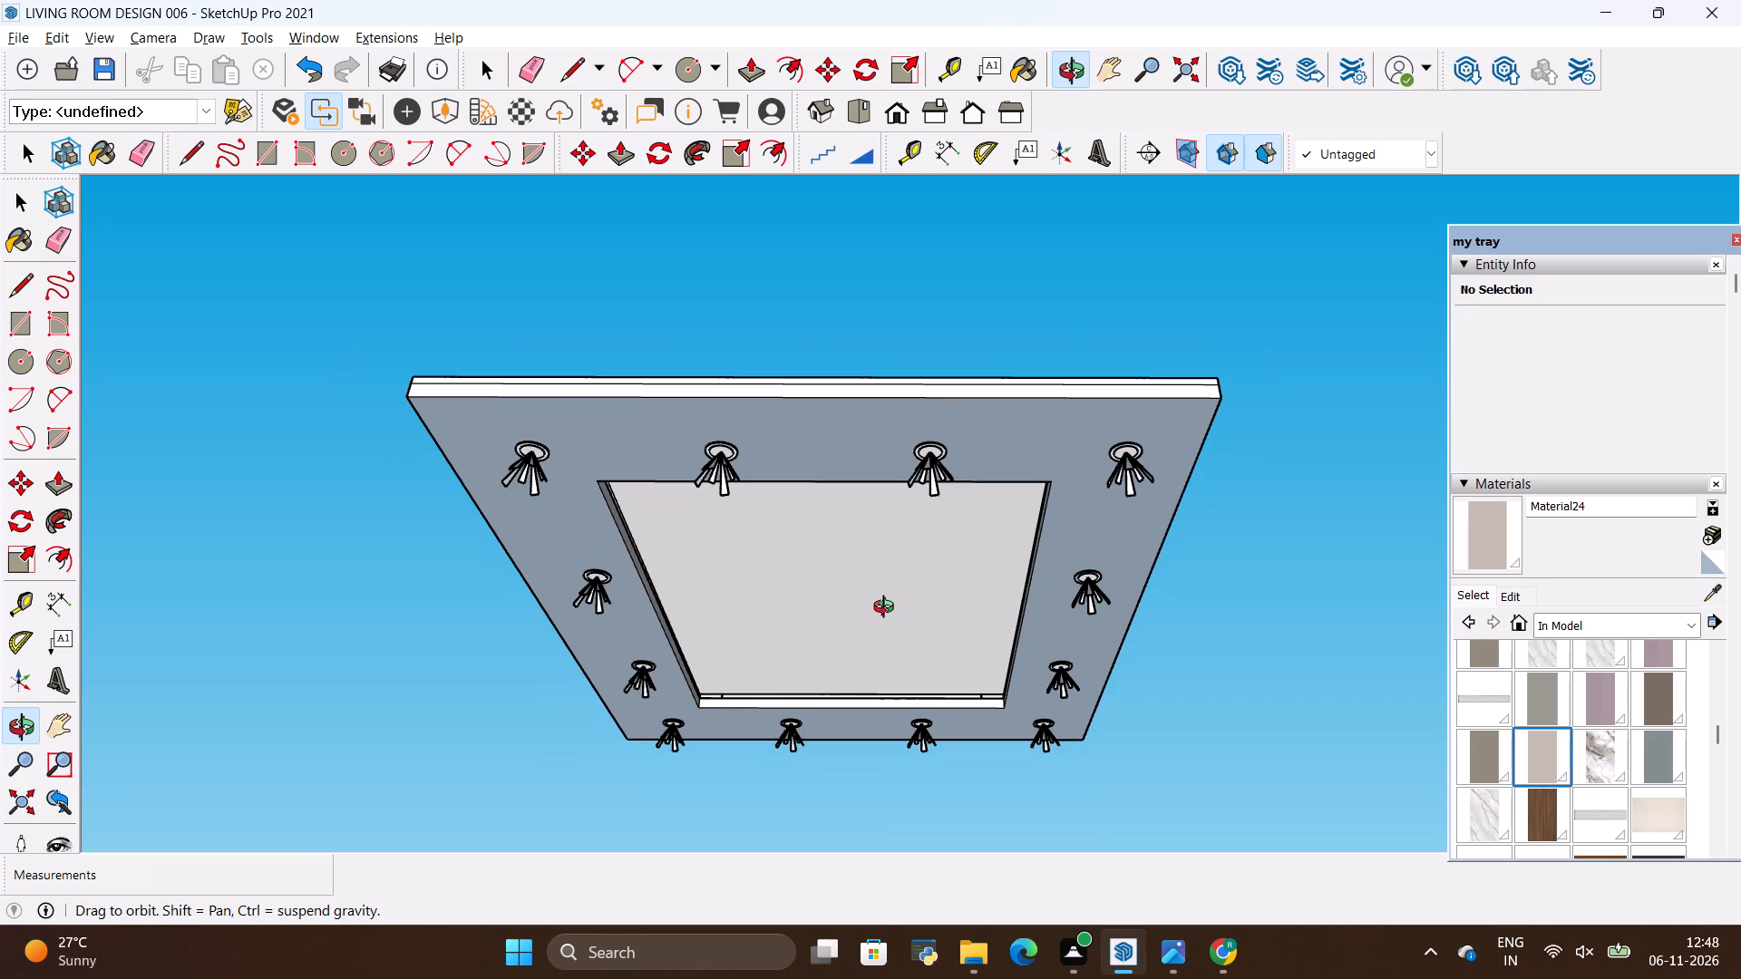
scroll(889, 609, "up", 2)
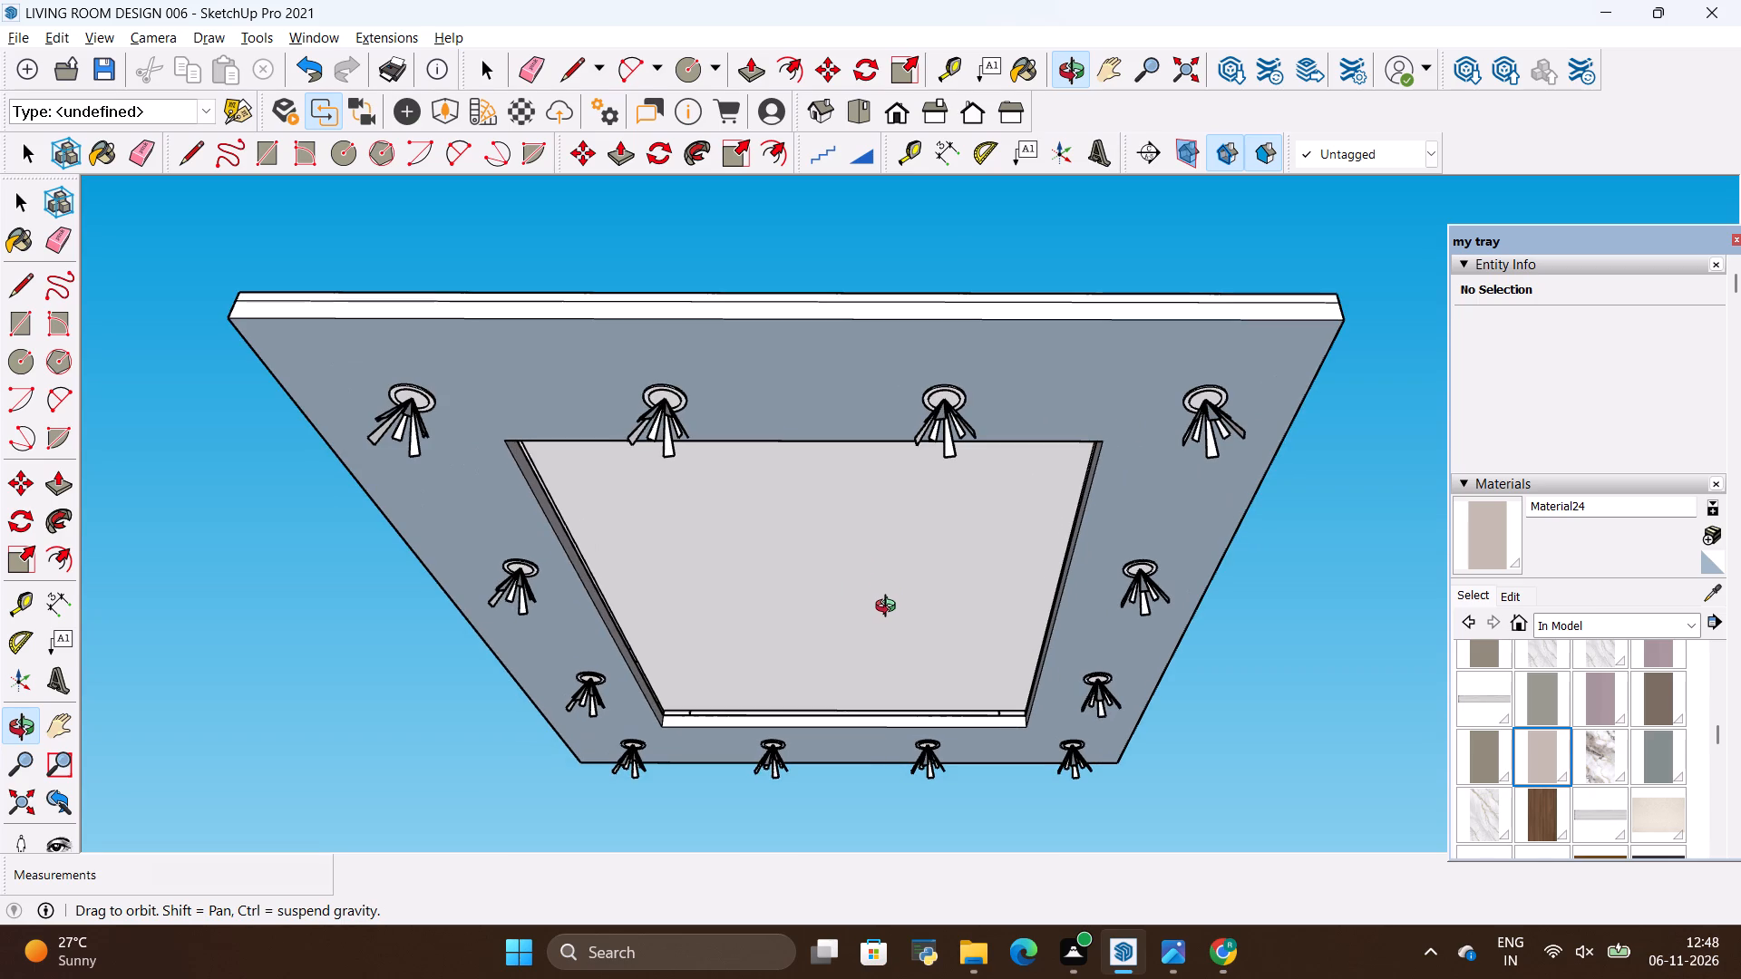
left_click_drag(883, 581, 884, 545)
scroll(919, 569, "down", 1)
left_click_drag(919, 569, 931, 556)
scroll(547, 469, "down", 5)
scroll(631, 533, "up", 5)
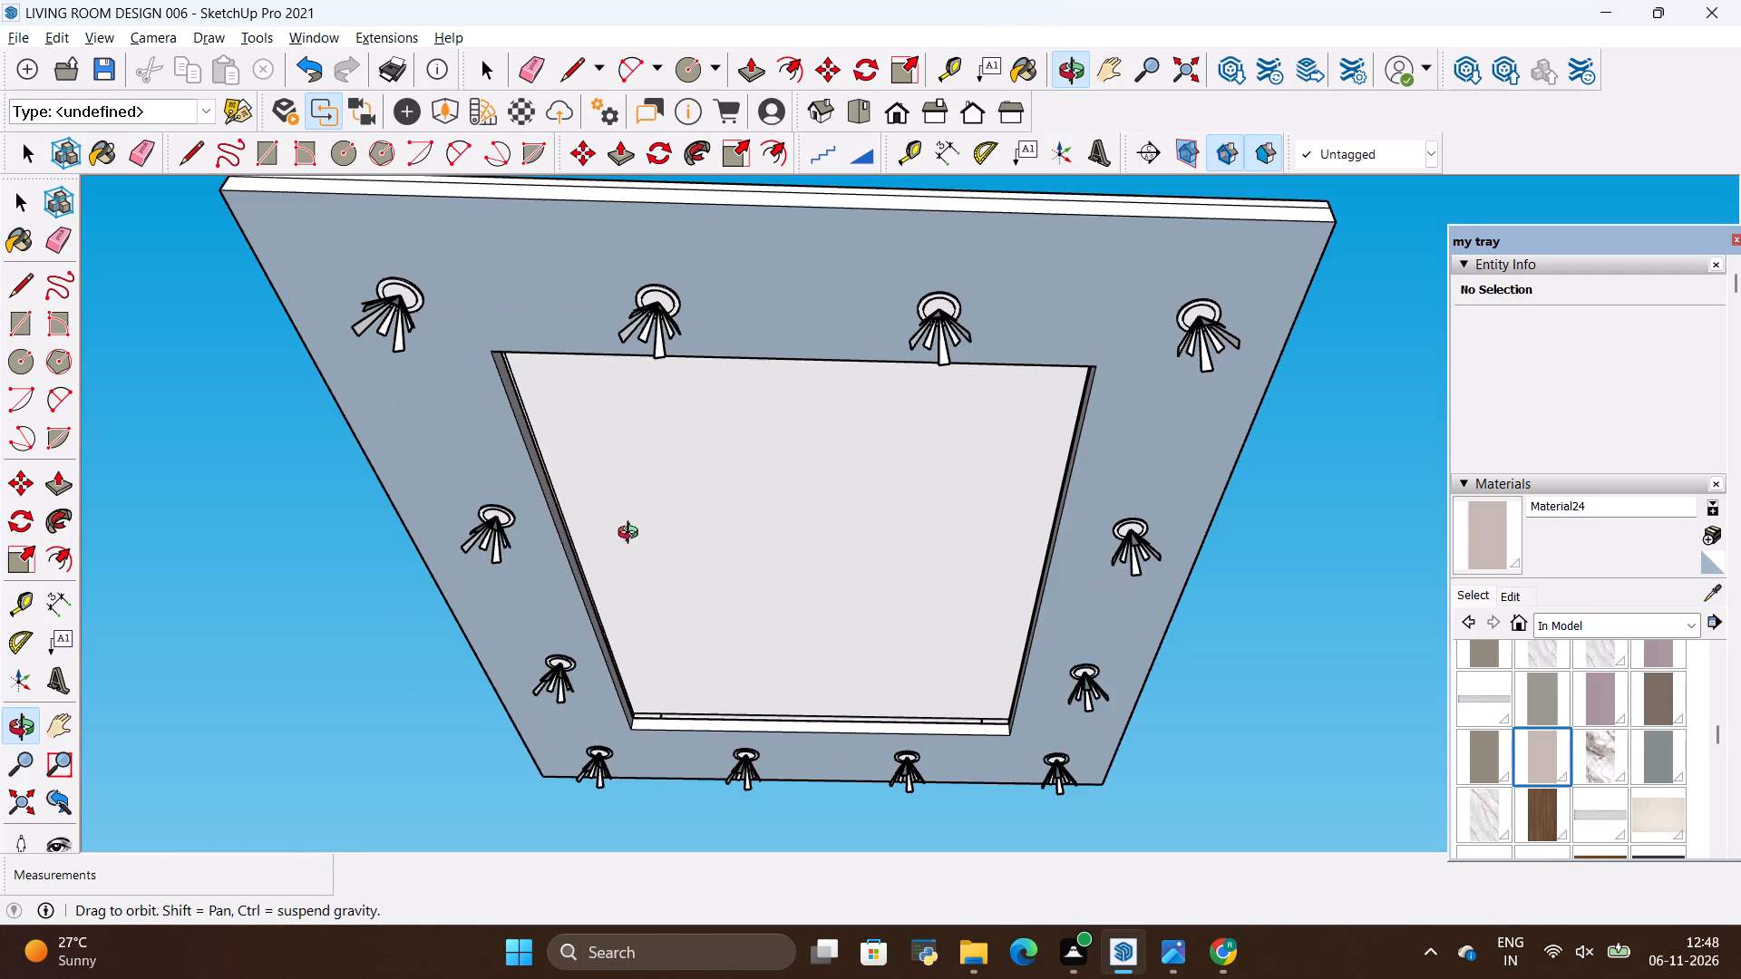
scroll(851, 546, "down", 4)
left_click_drag(844, 535, 828, 534)
scroll(828, 534, "down", 3)
scroll(818, 554, "up", 6)
scroll(829, 575, "down", 1)
left_click(824, 573)
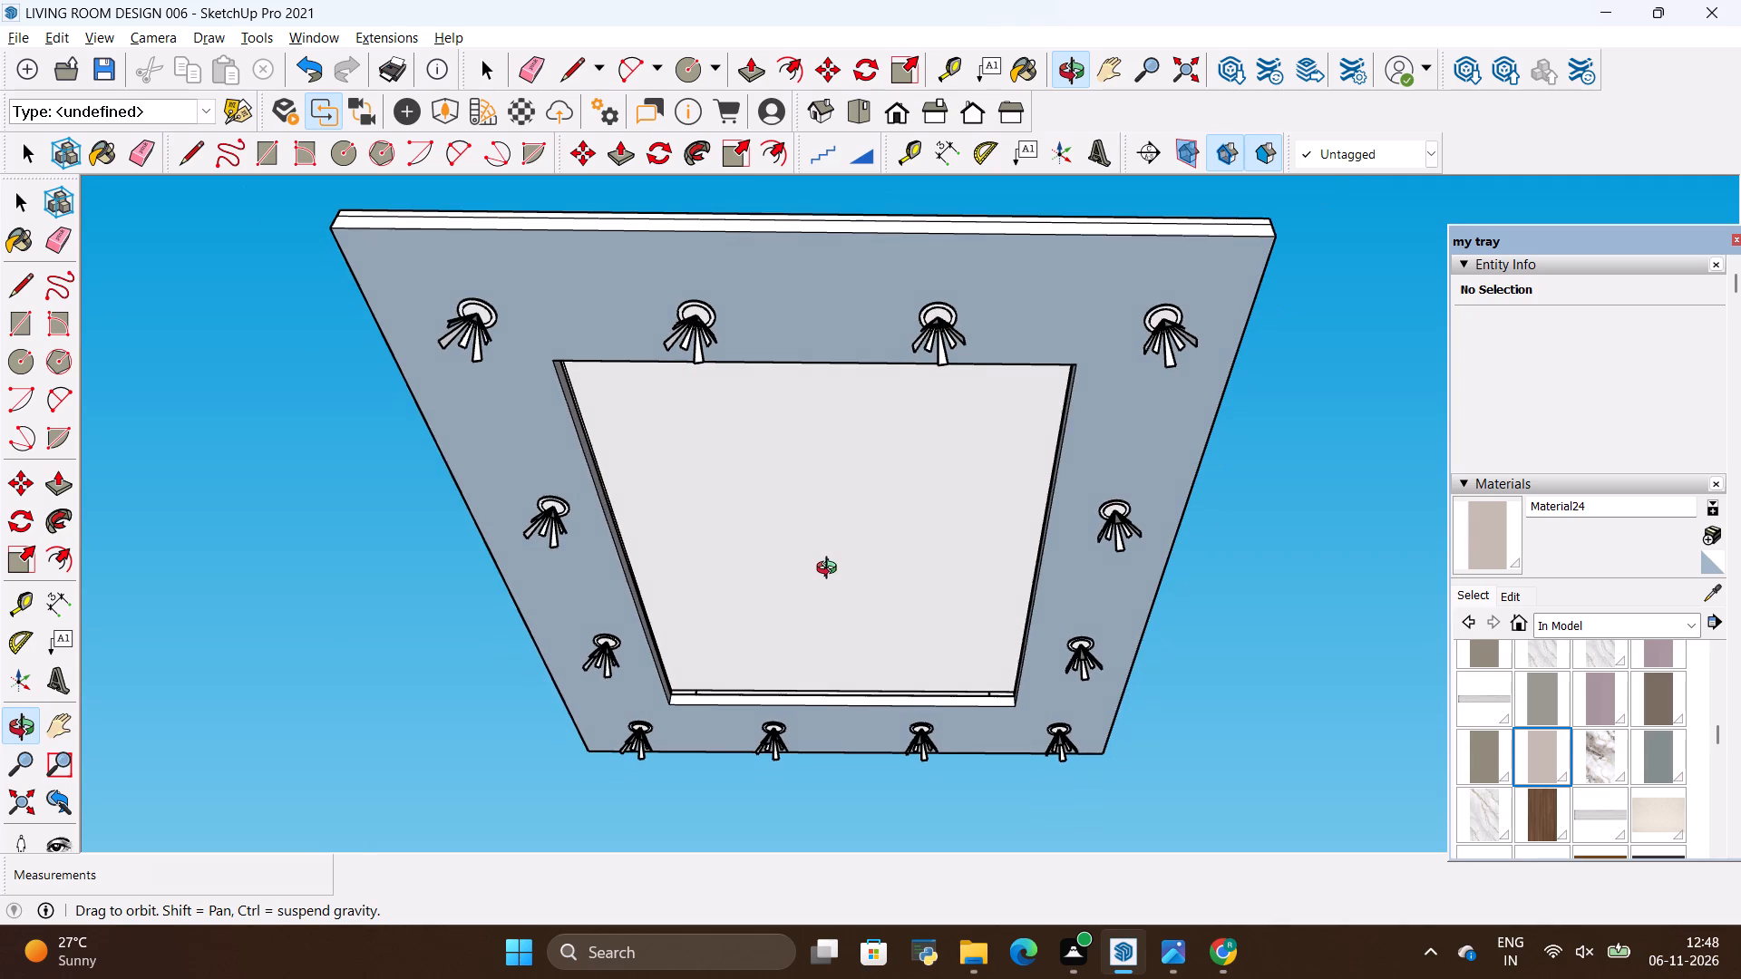
scroll(831, 570, "down", 2)
scroll(797, 487, "up", 3)
left_click_drag(831, 492, 832, 525)
scroll(840, 482, "up", 1)
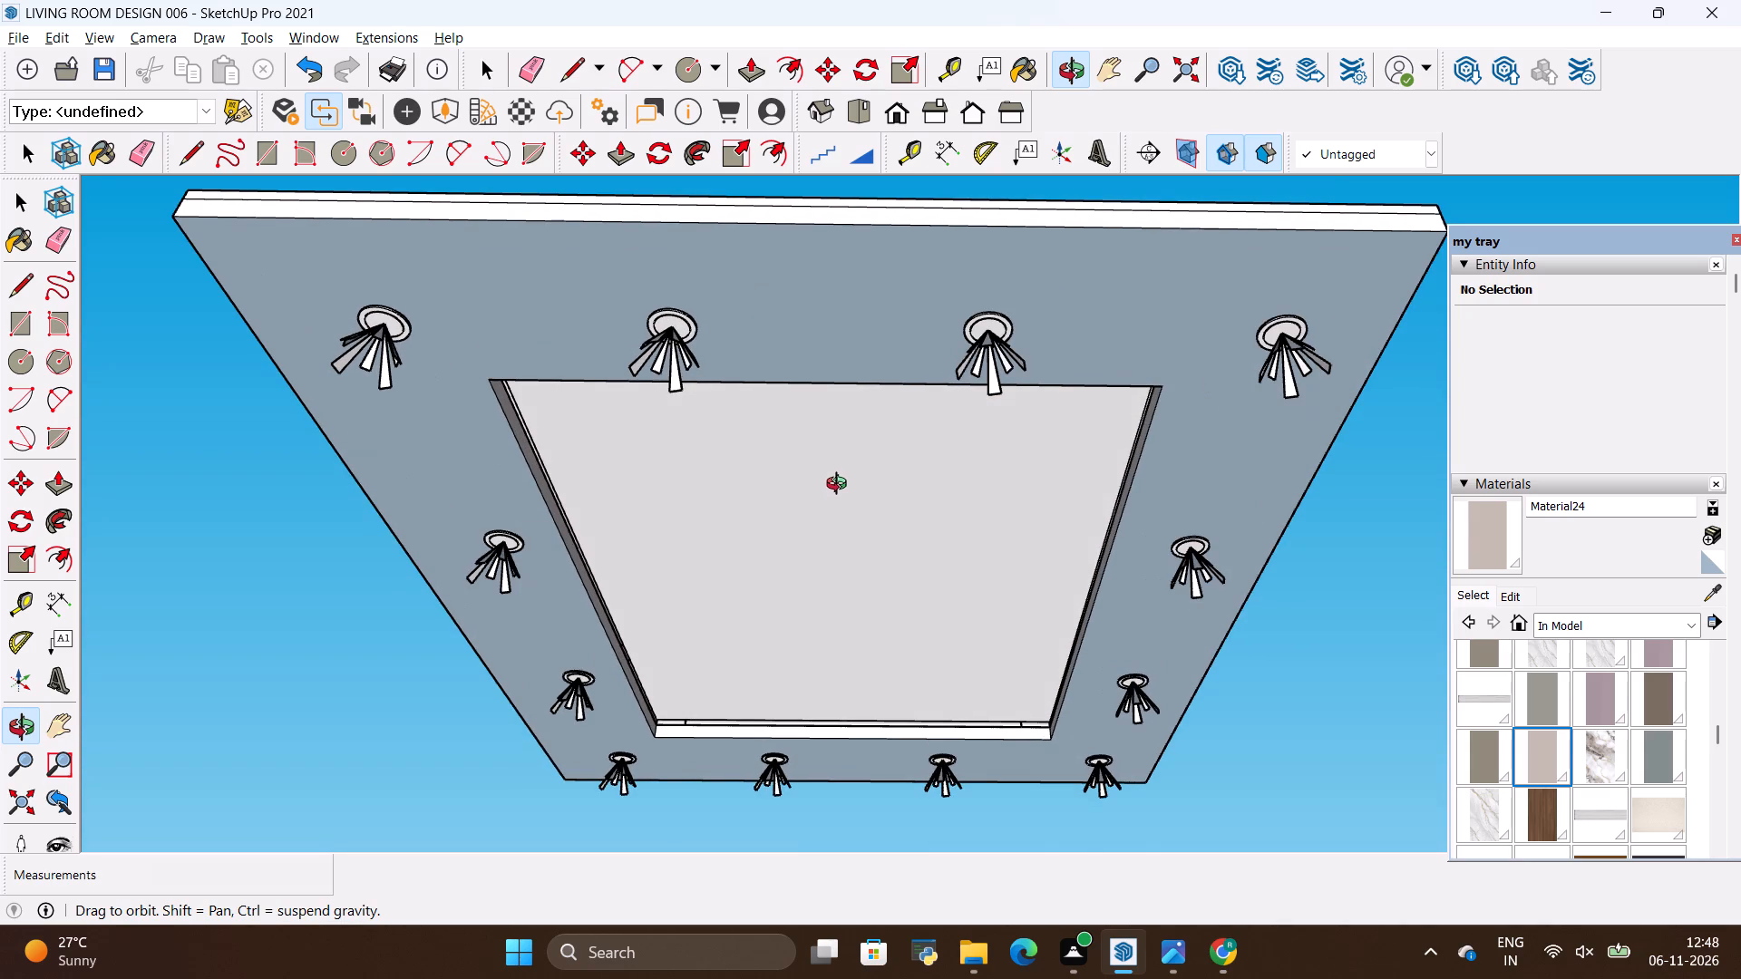
left_click_drag(843, 504, 831, 487)
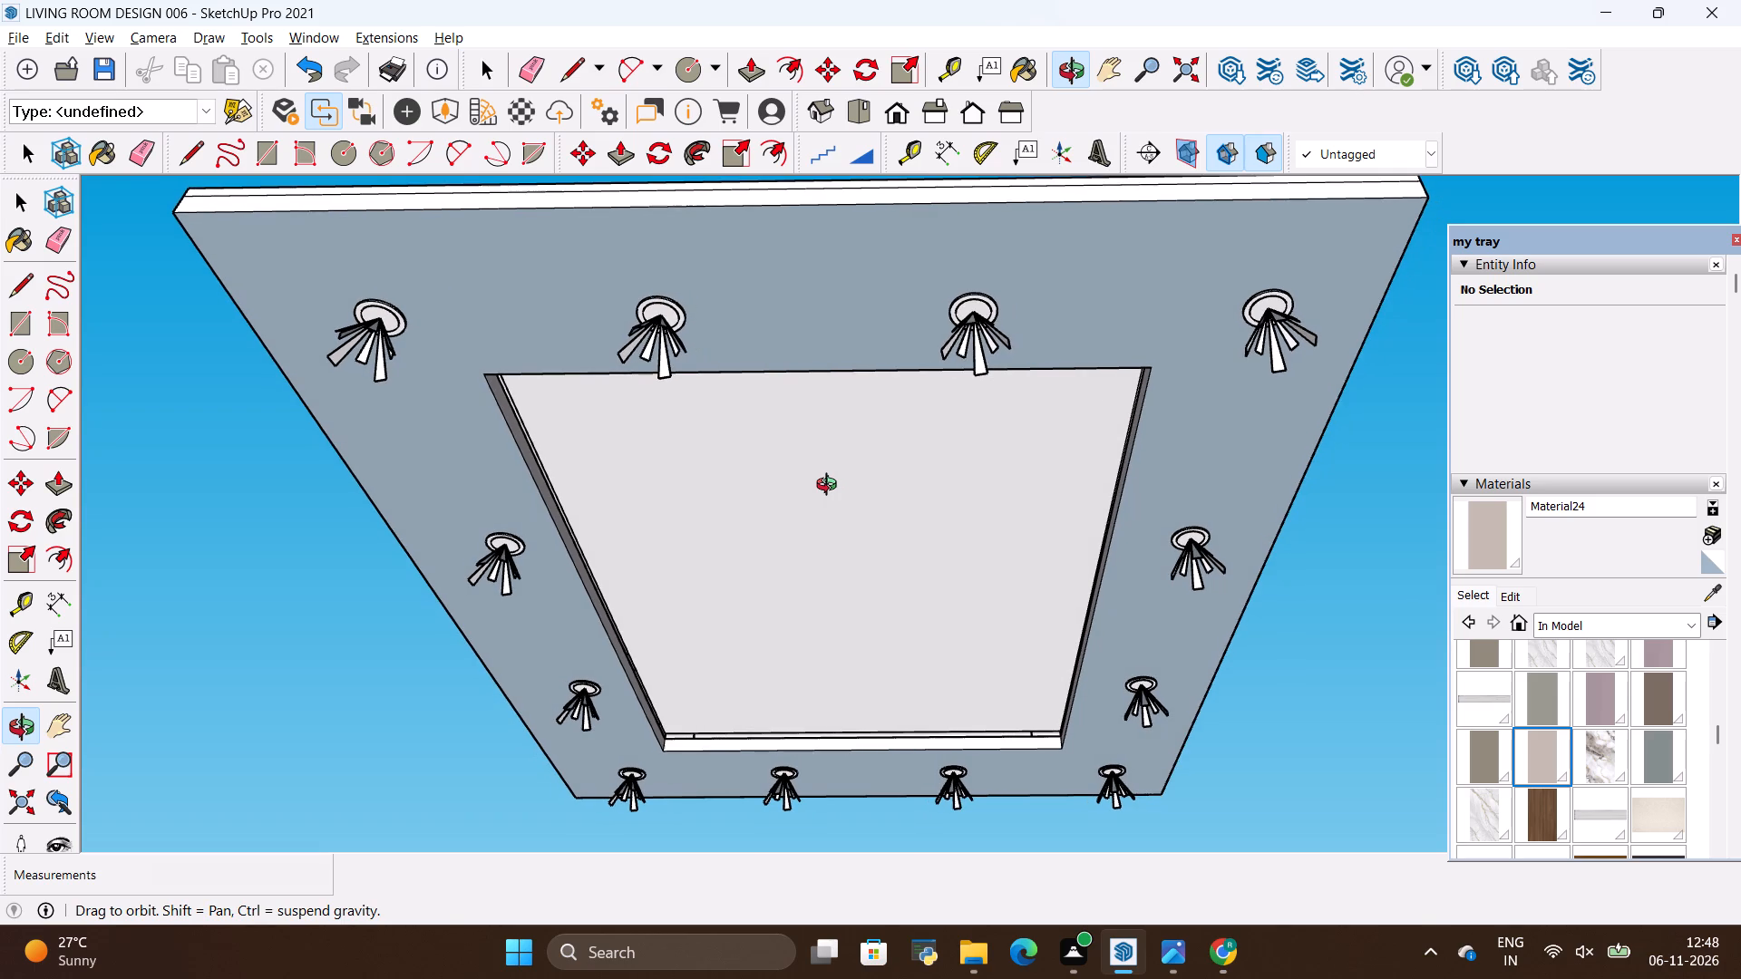
left_click_drag(831, 487, 836, 493)
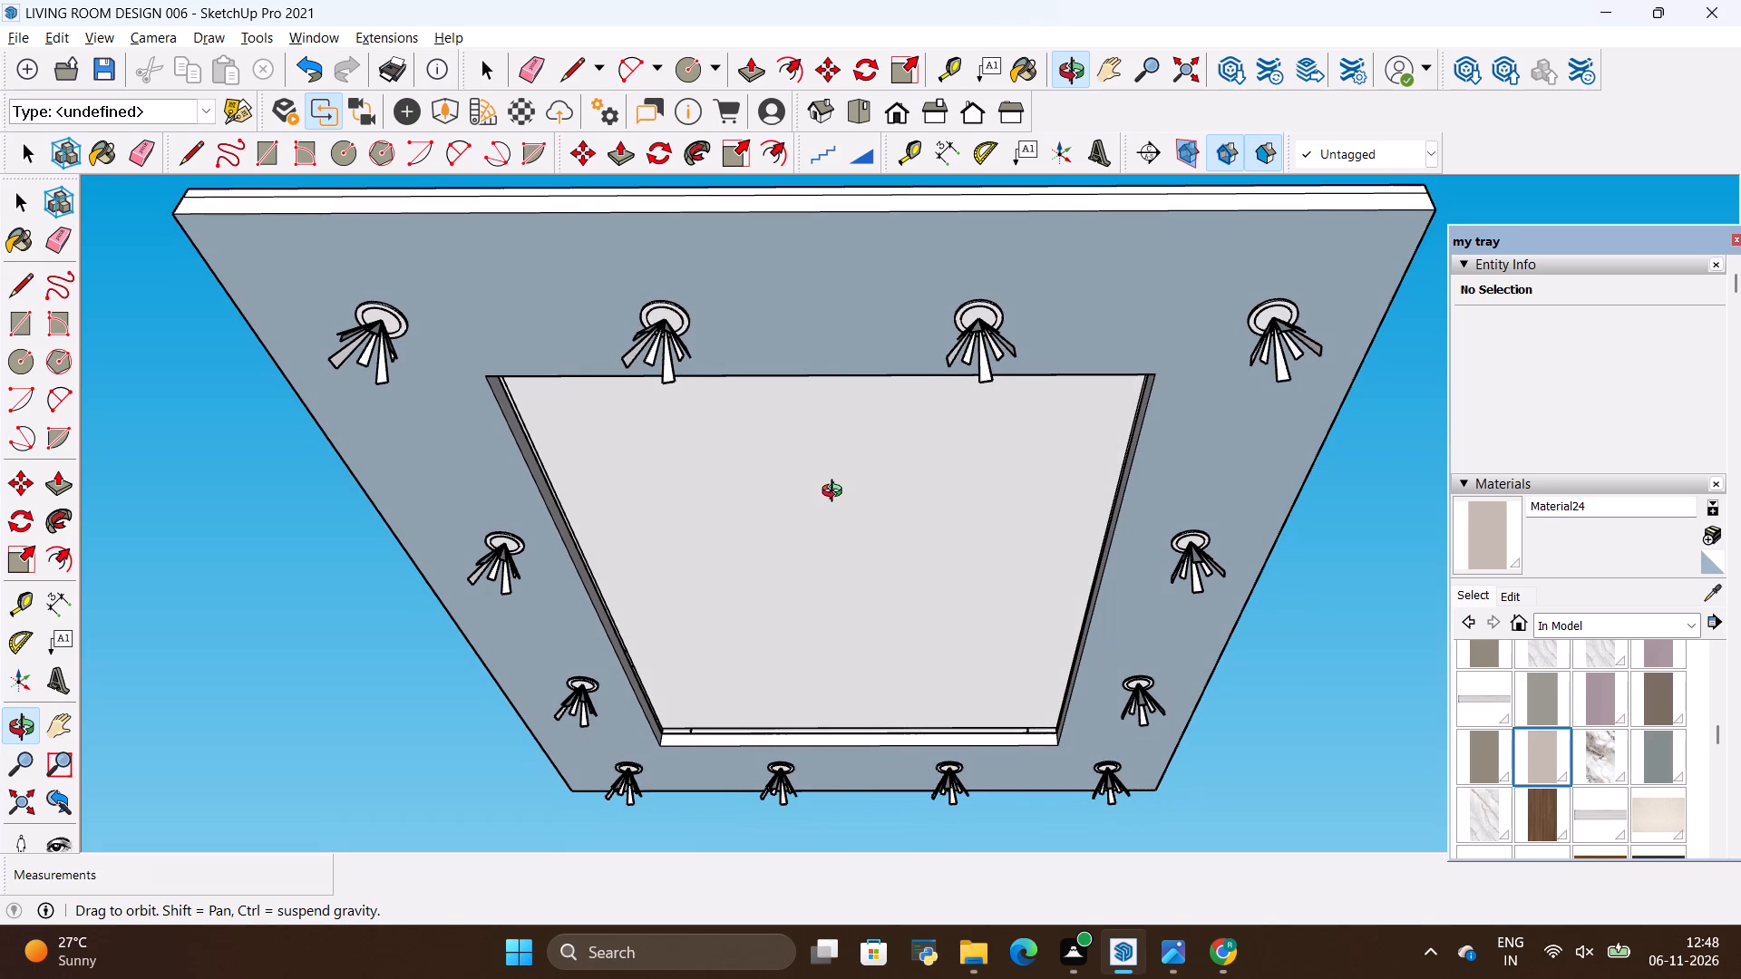
left_click_drag(836, 493, 836, 491)
scroll(836, 491, "down", 2)
scroll(804, 474, "up", 2)
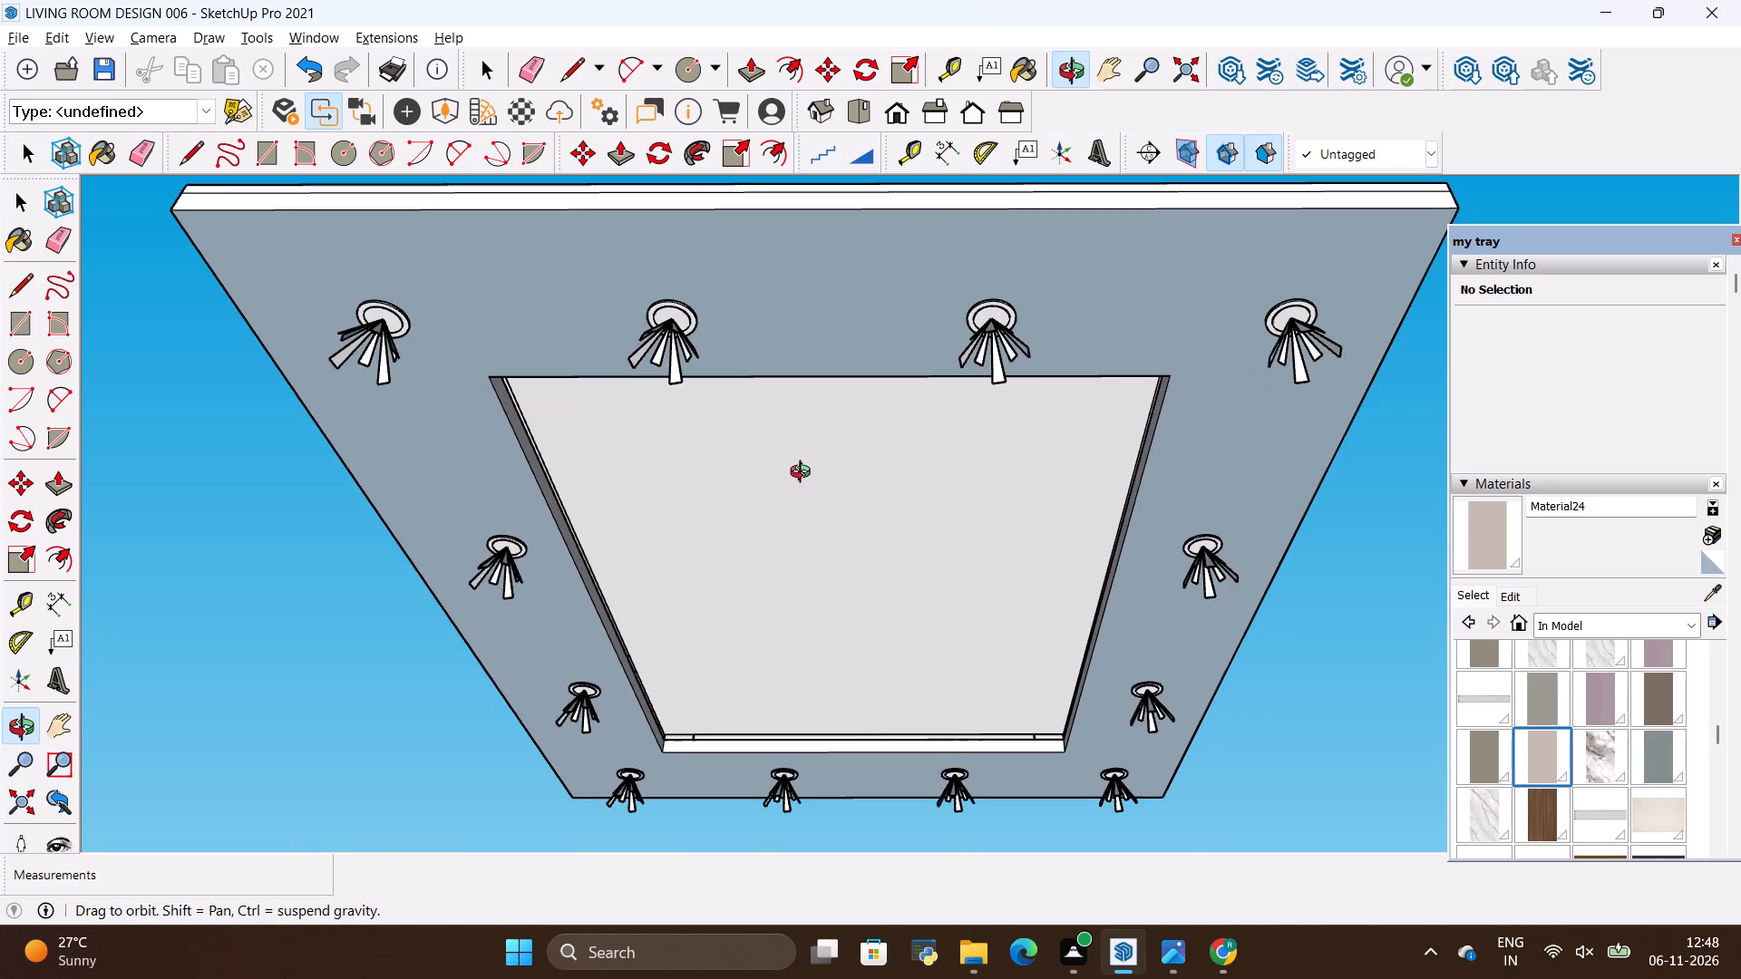
scroll(919, 652, "down", 1)
scroll(812, 361, "up", 1)
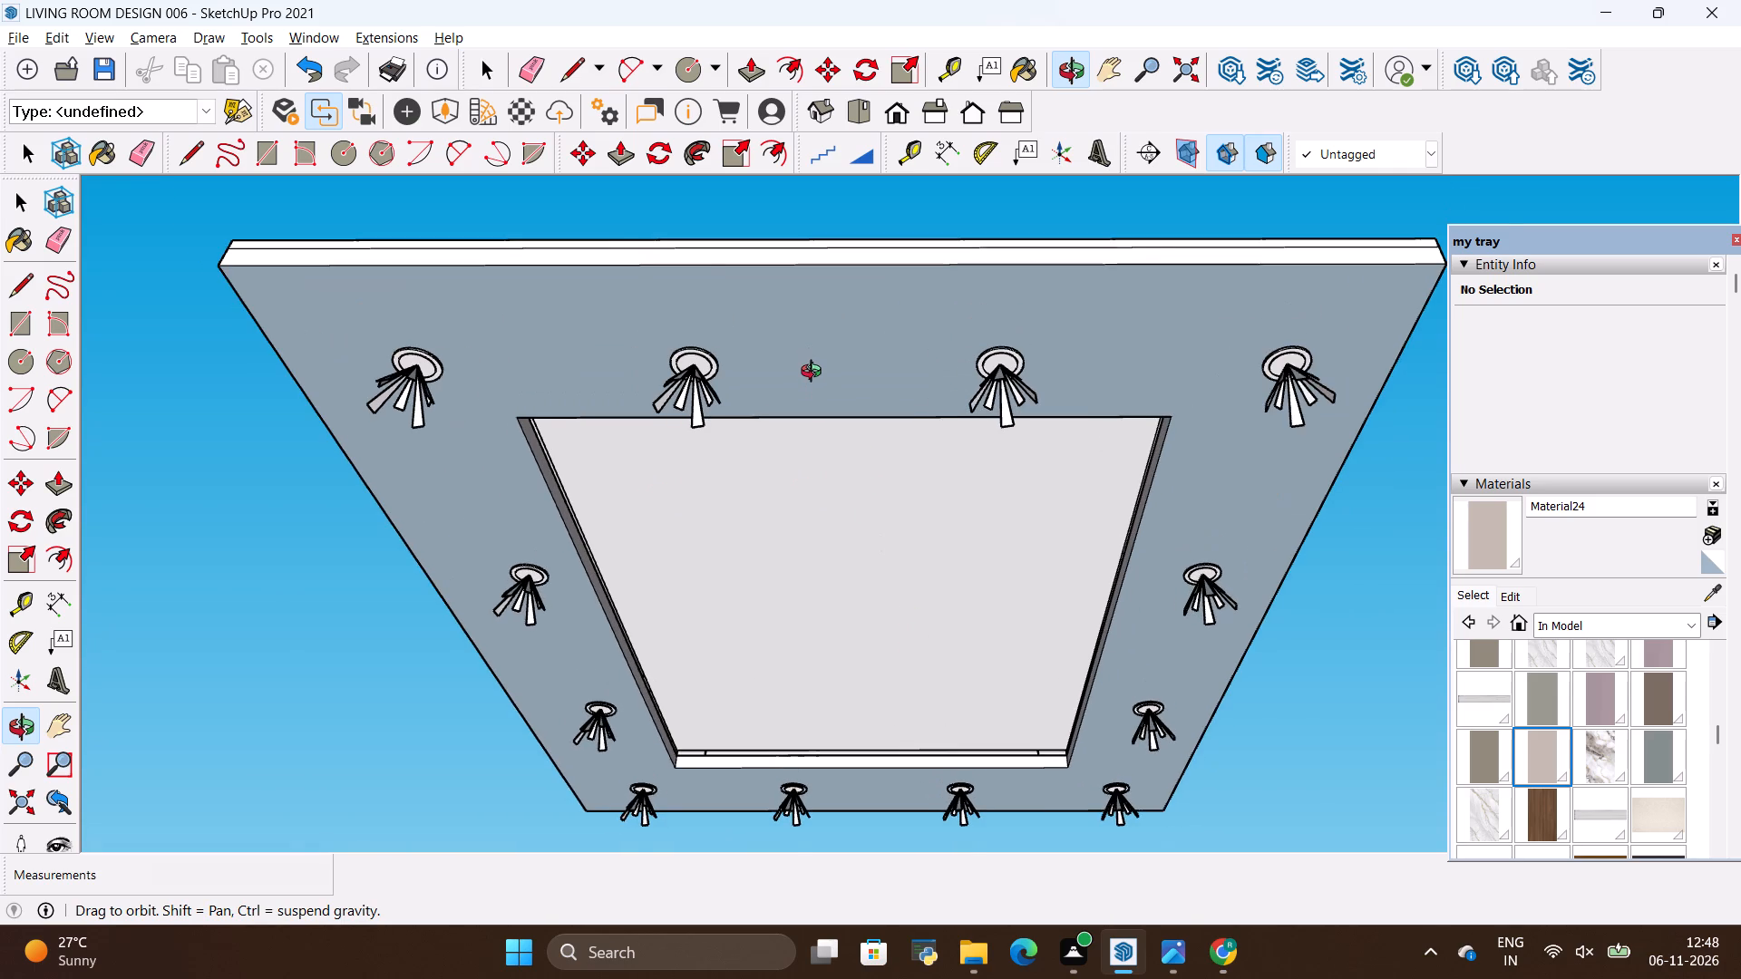
scroll(815, 373, "up", 1)
scroll(830, 384, "down", 1)
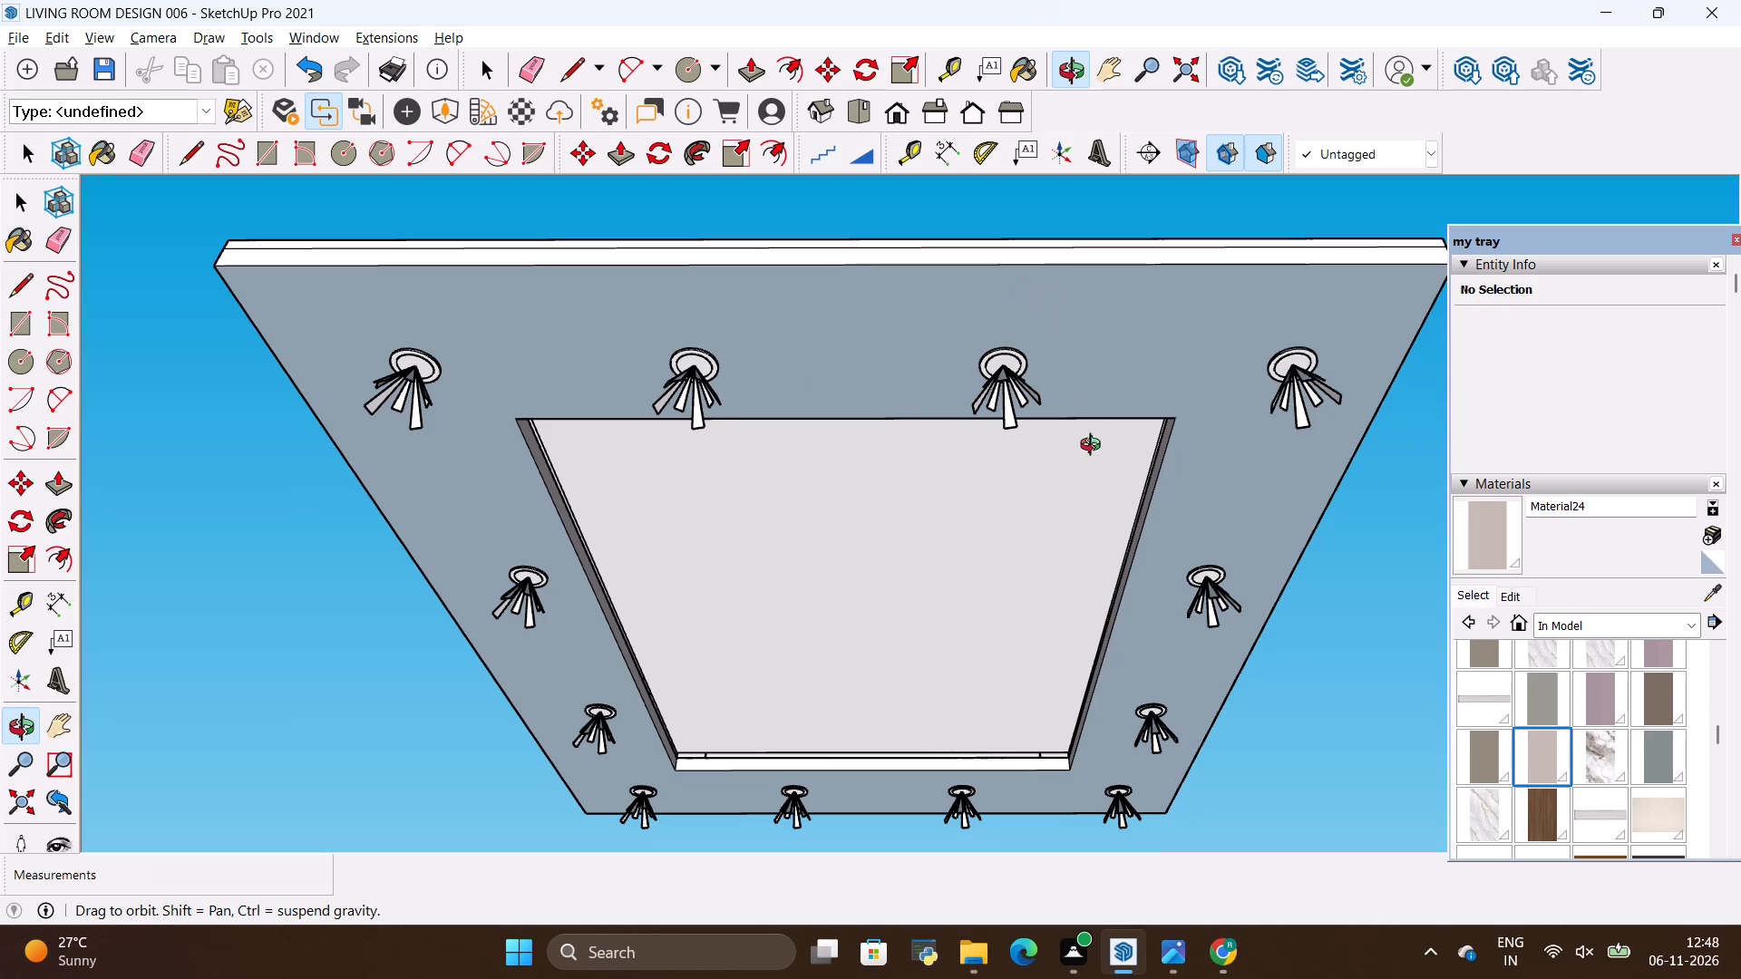
scroll(892, 437, "down", 2)
left_click_drag(946, 552, 947, 505)
scroll(857, 462, "down", 1)
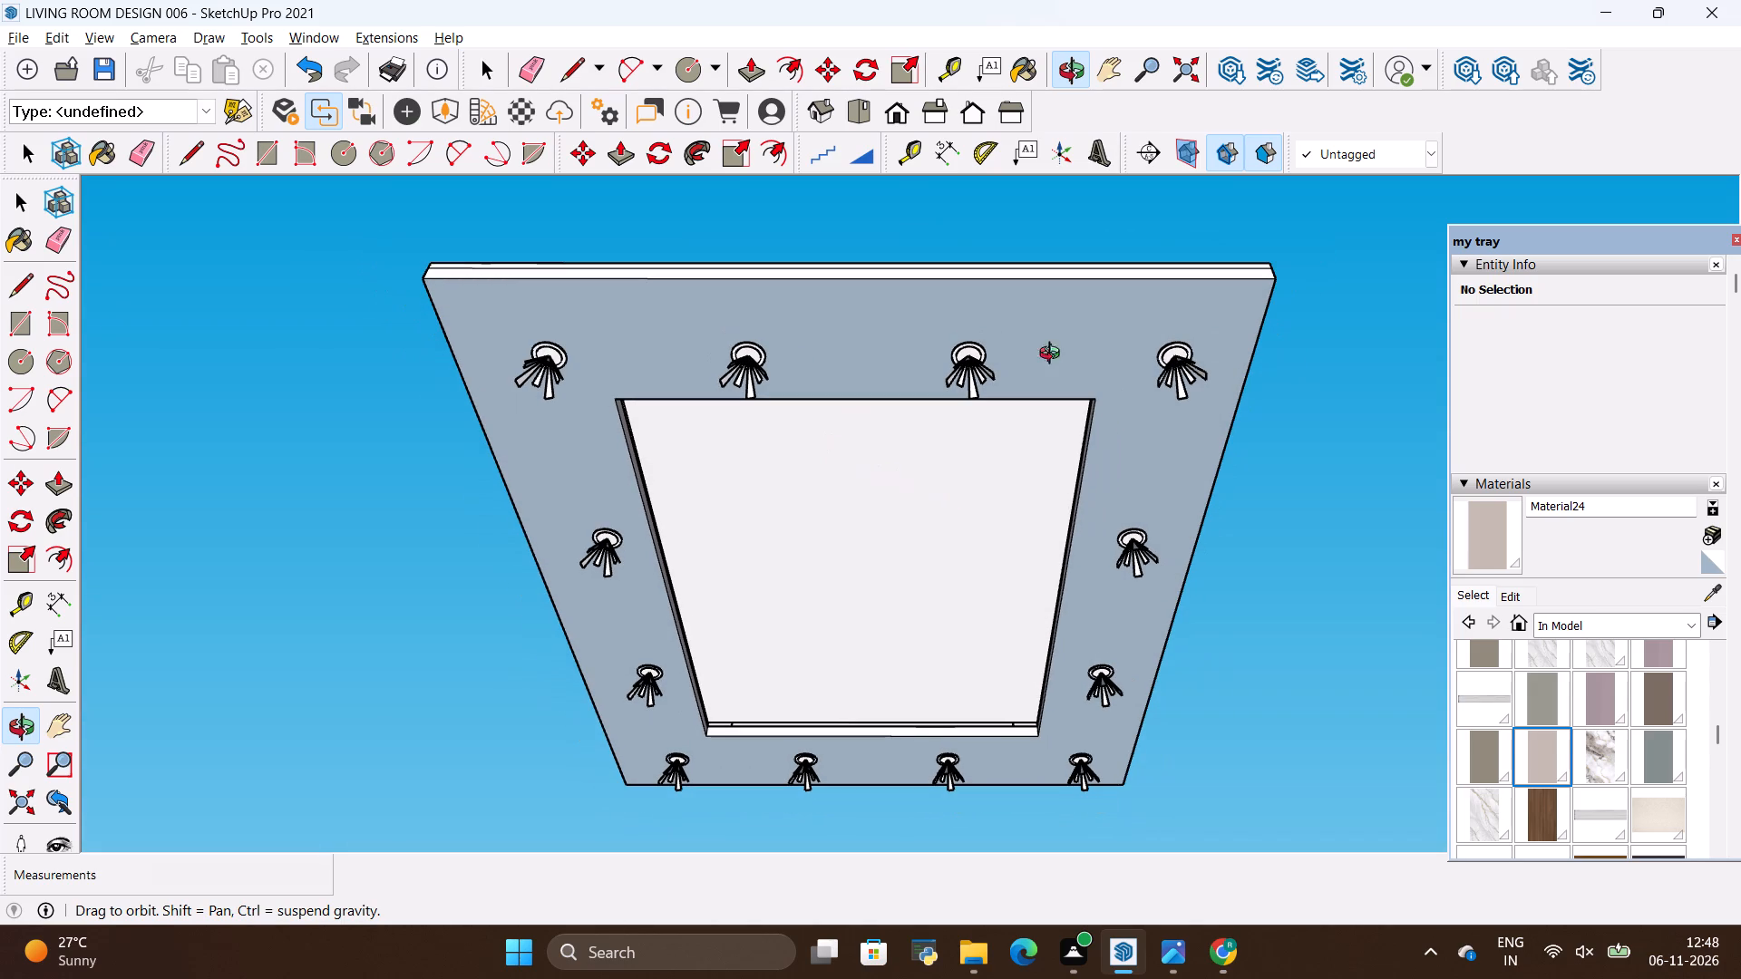
left_click_drag(1105, 343, 1088, 356)
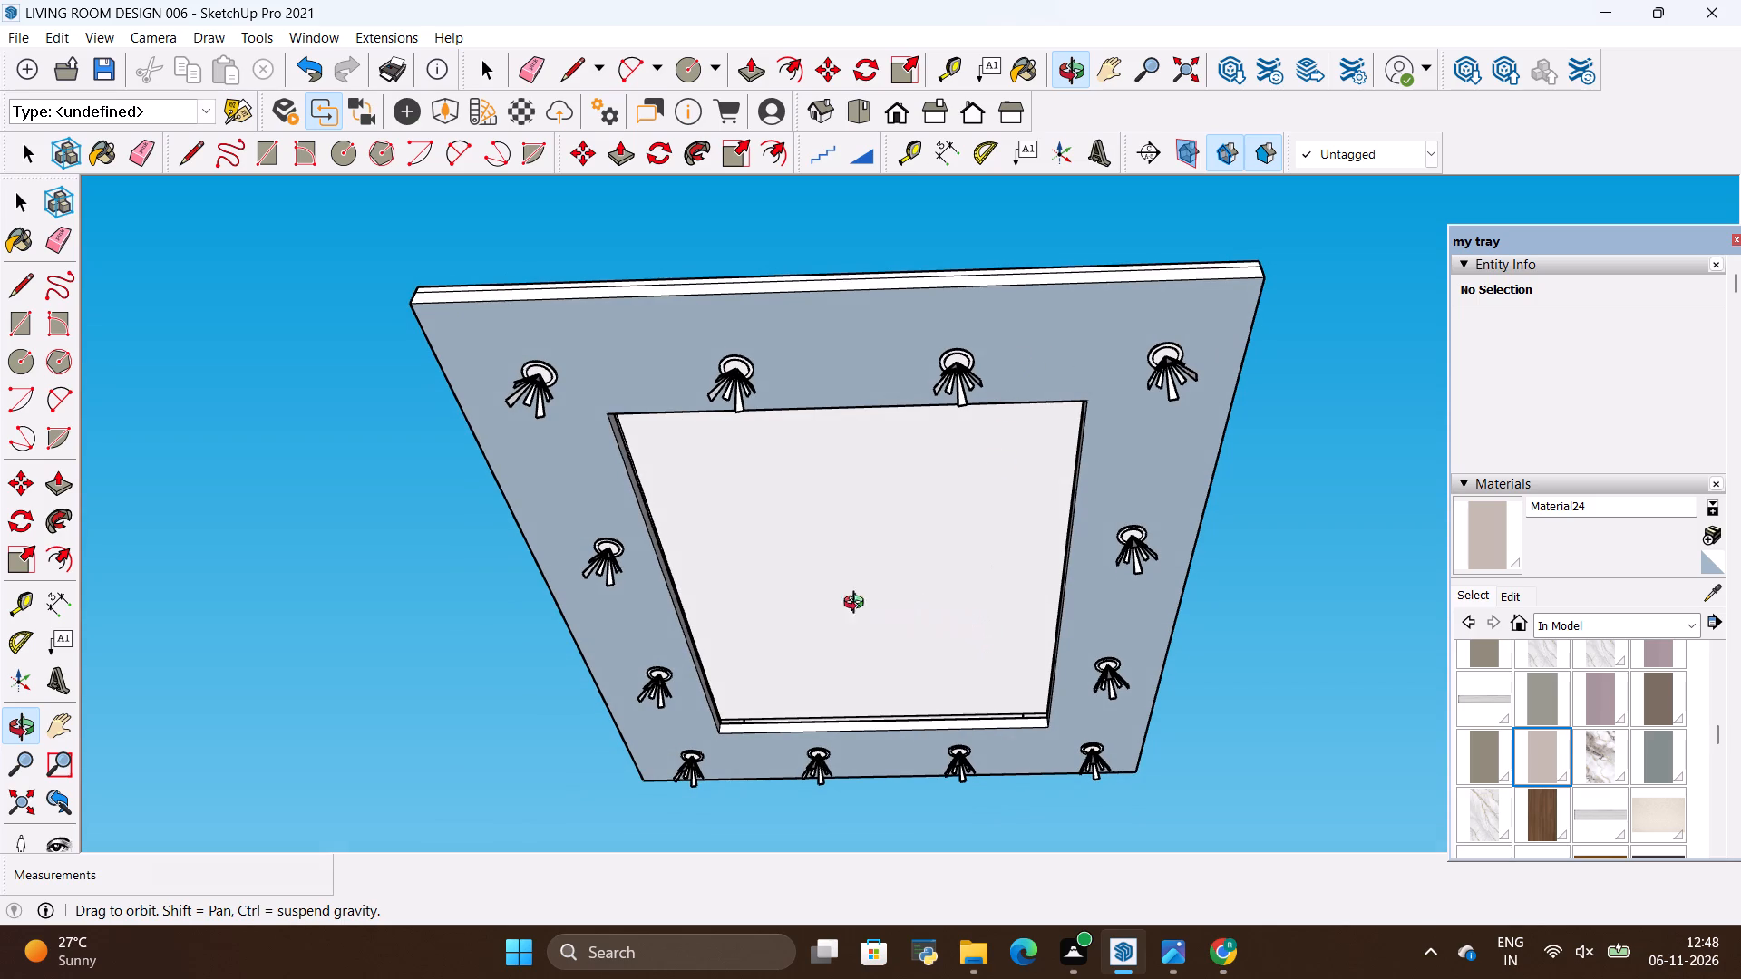
scroll(733, 606, "down", 2)
left_click_drag(853, 644, 859, 619)
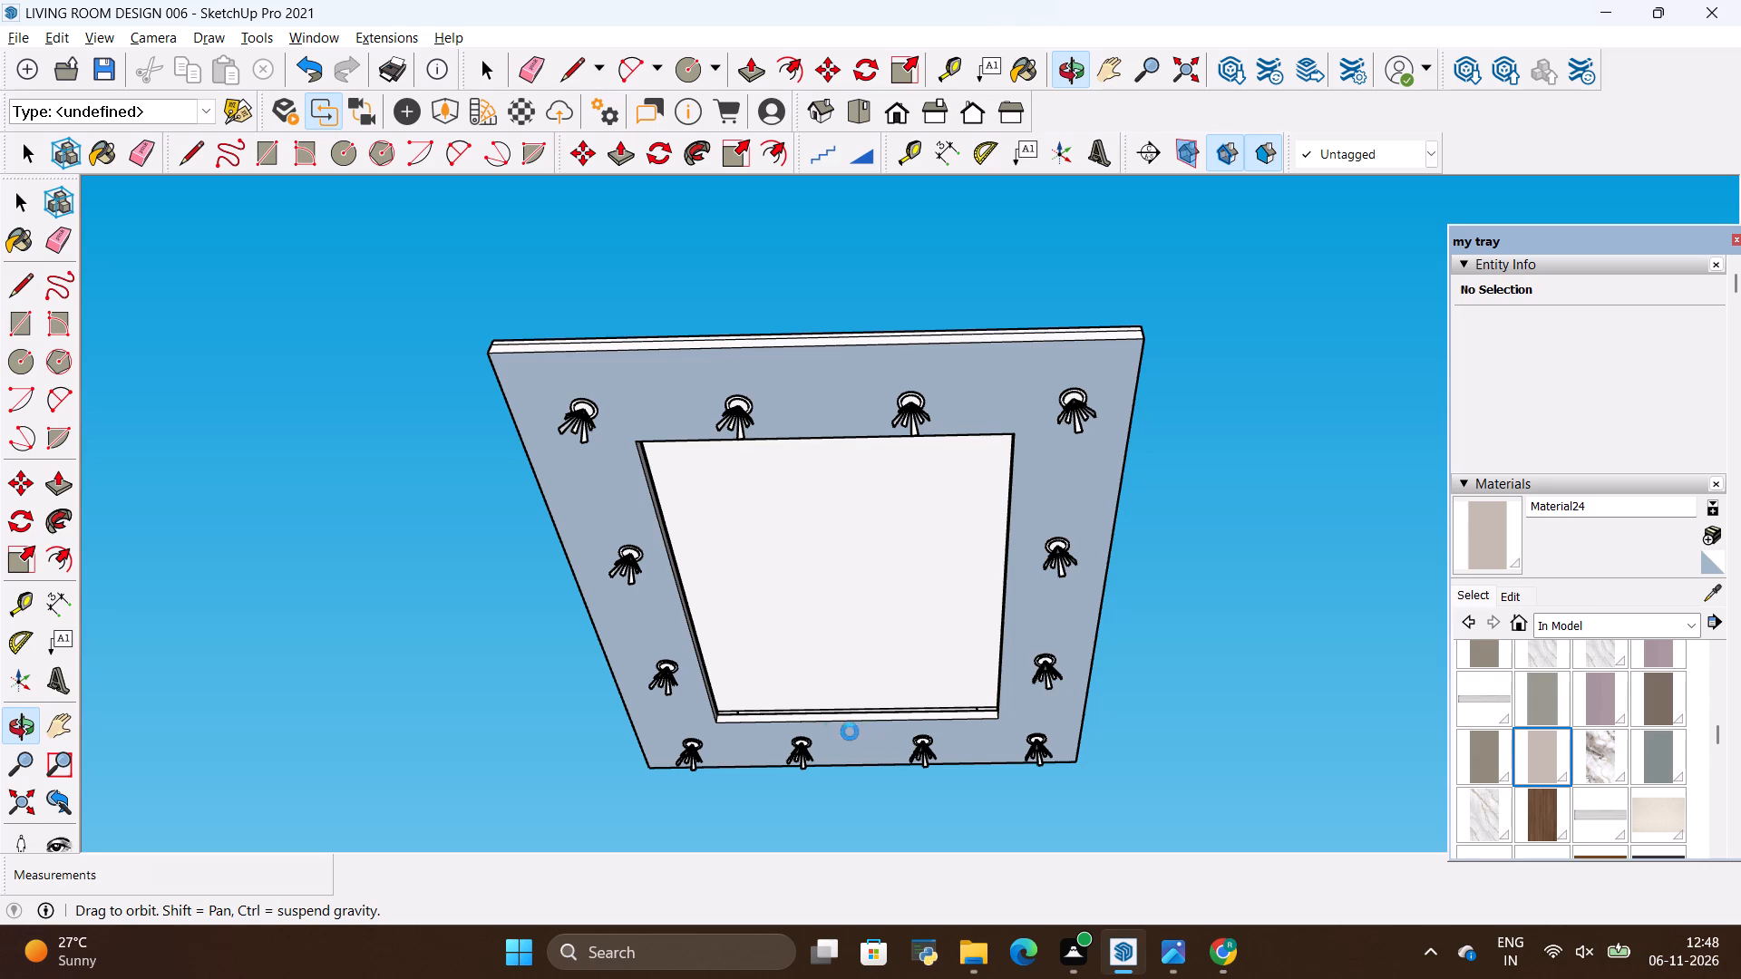
scroll(797, 685, "up", 2)
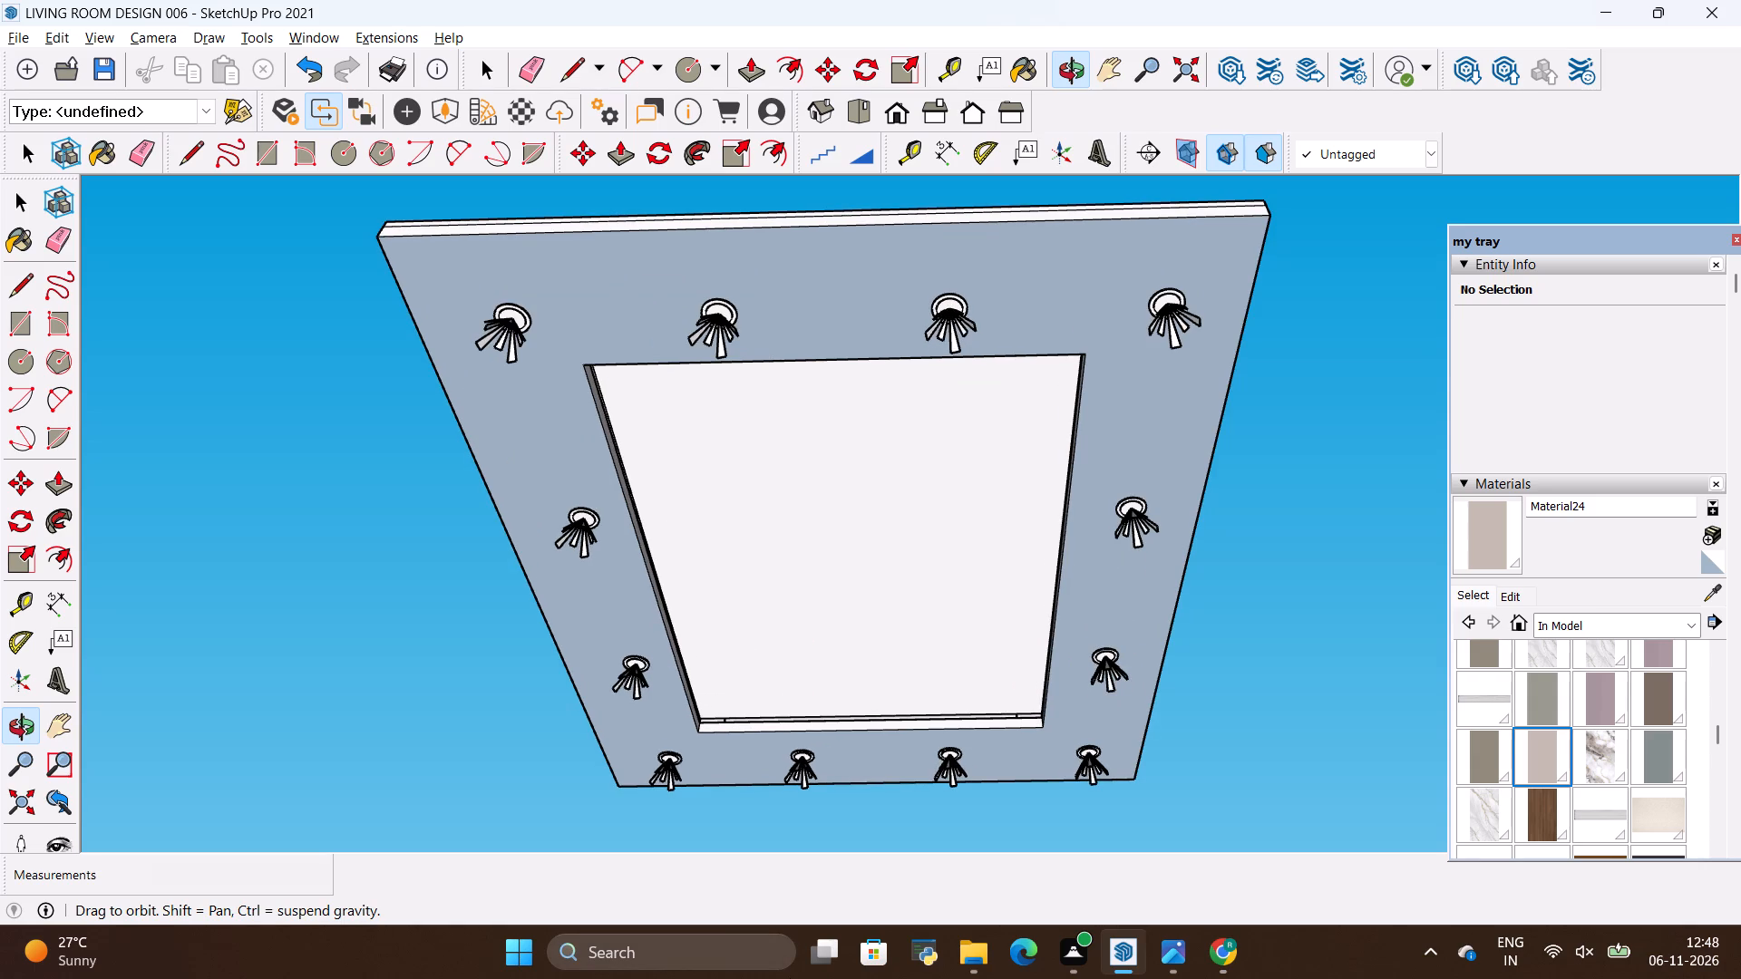
left_click_drag(829, 428, 832, 462)
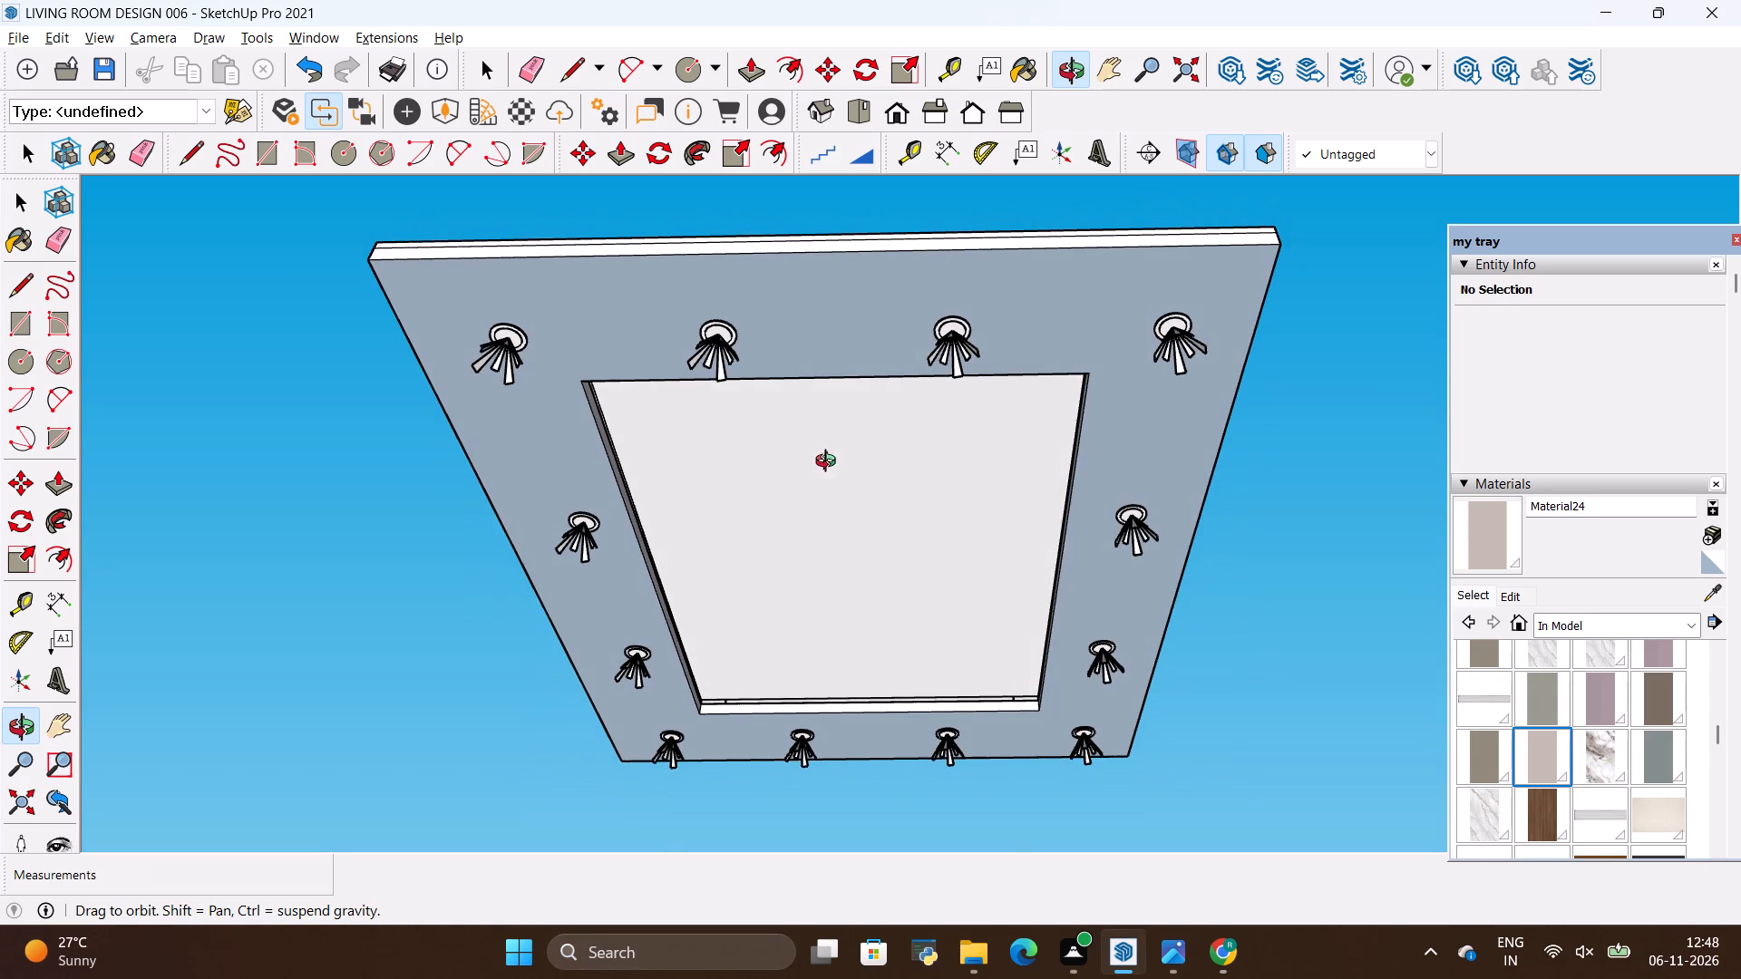
scroll(687, 451, "up", 3)
scroll(448, 489, "down", 3)
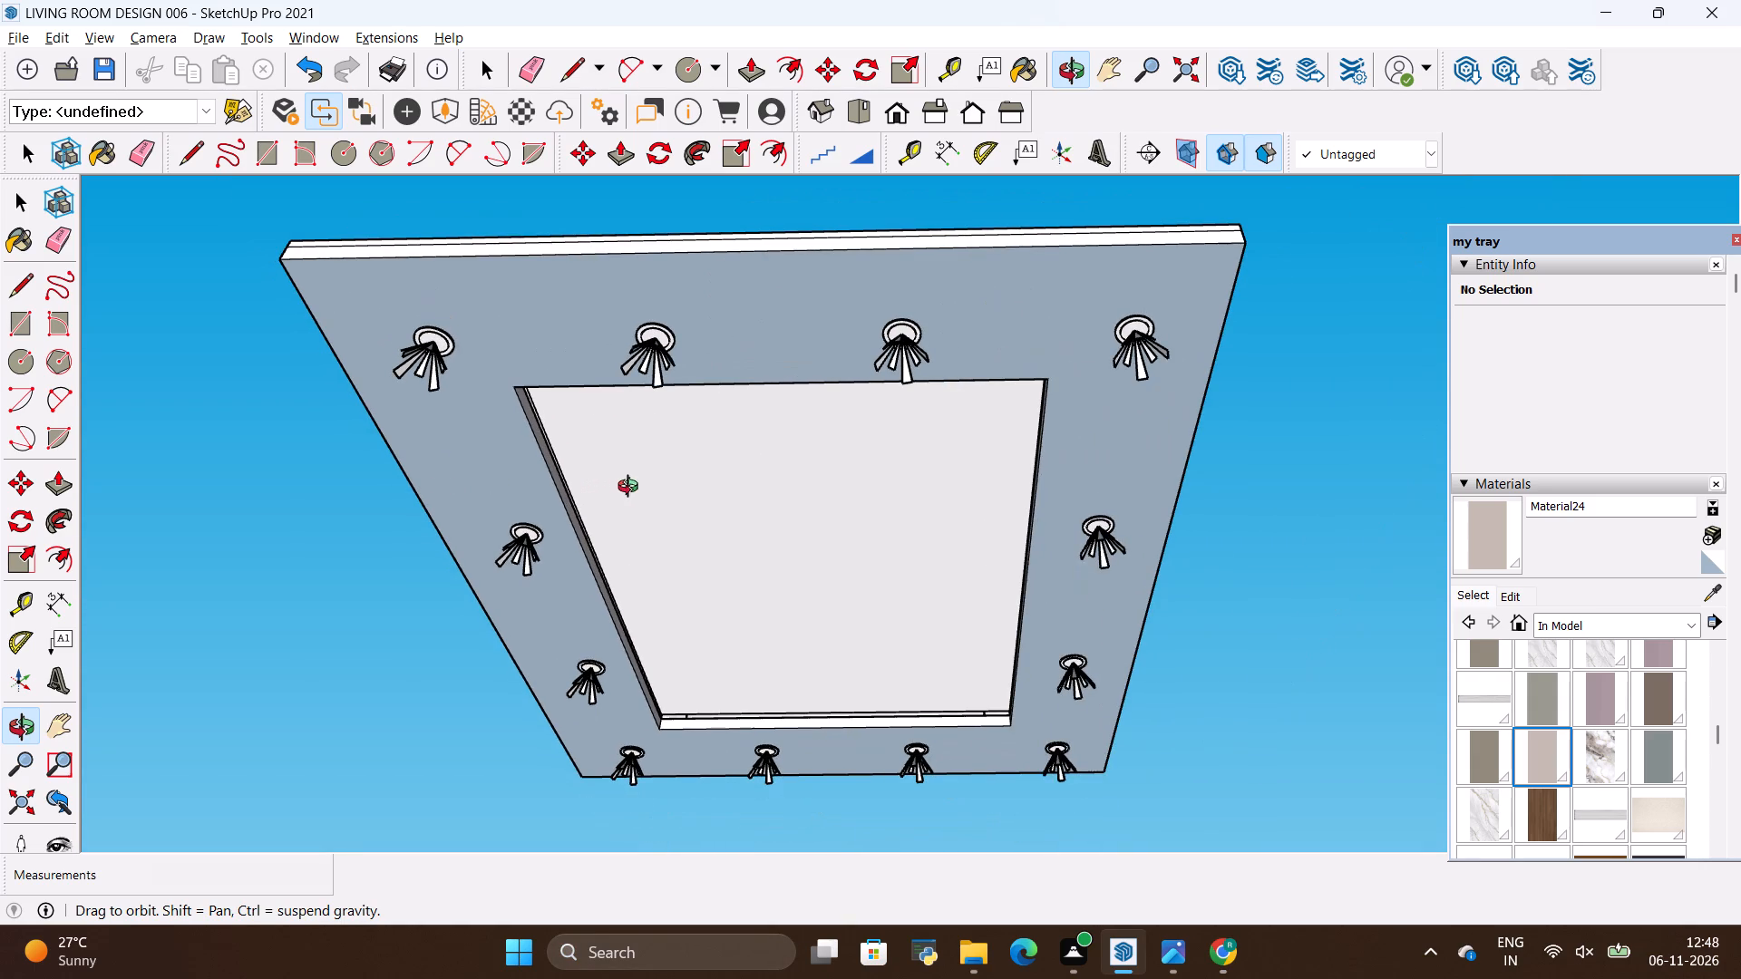
left_click_drag(653, 441, 659, 429)
left_click_drag(652, 524, 668, 614)
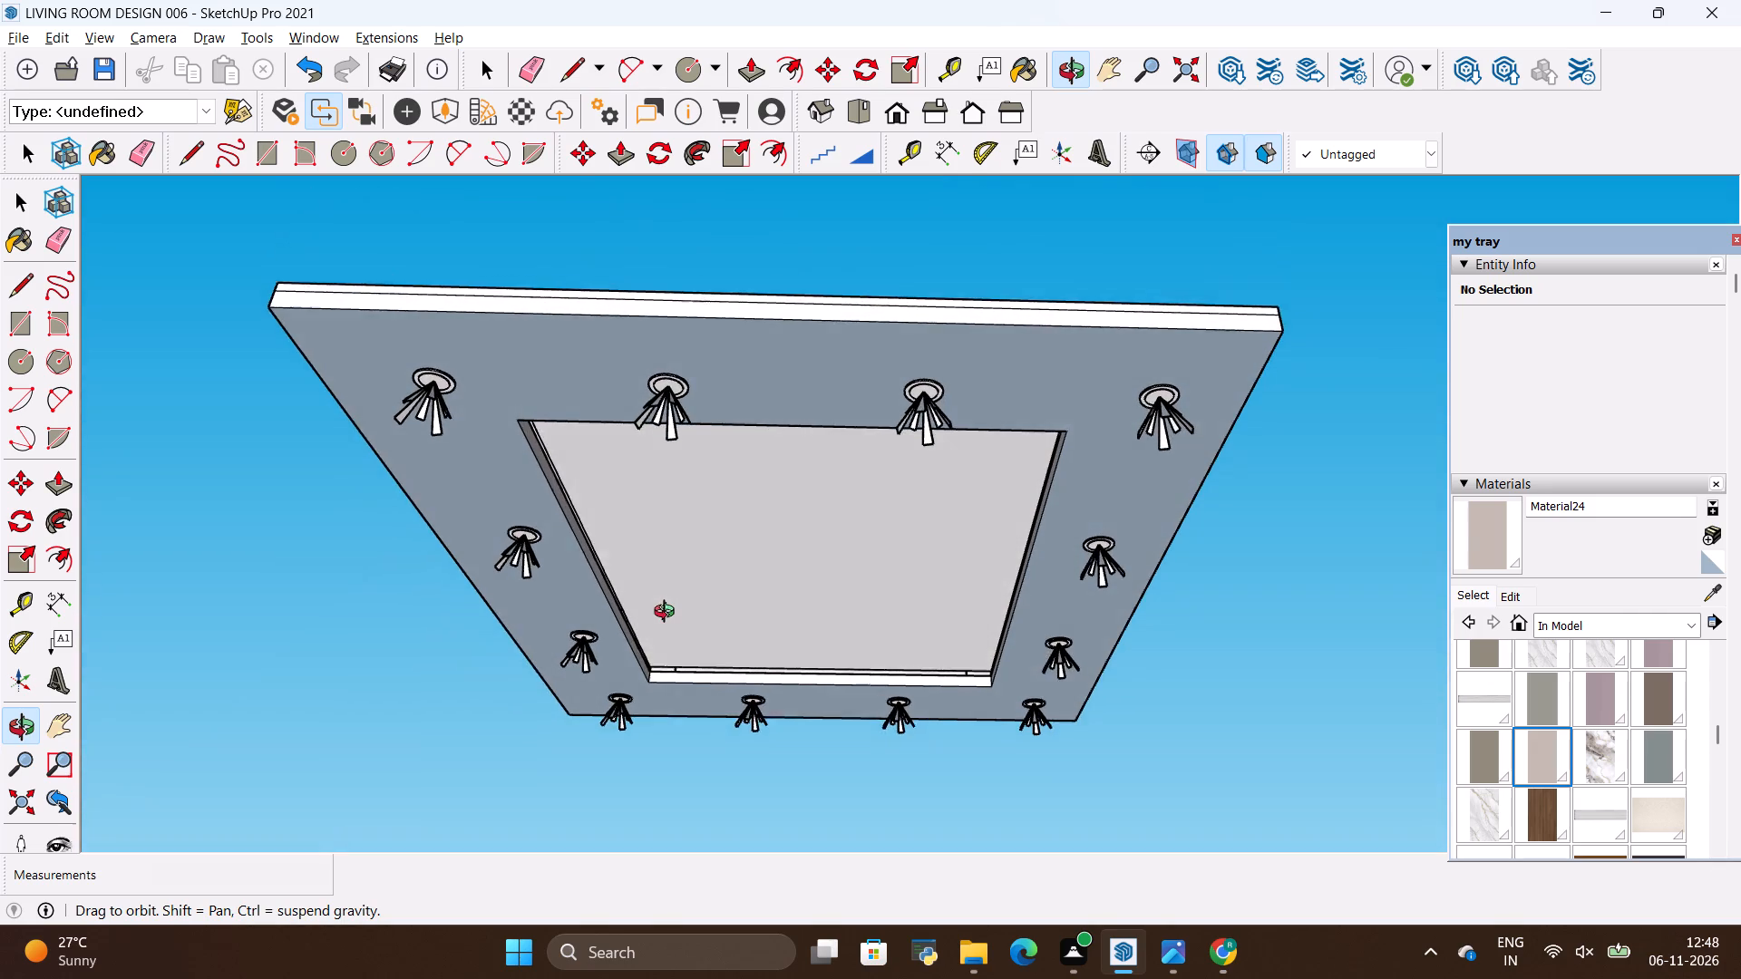
left_click_drag(668, 614, 666, 618)
left_click_drag(663, 618, 662, 580)
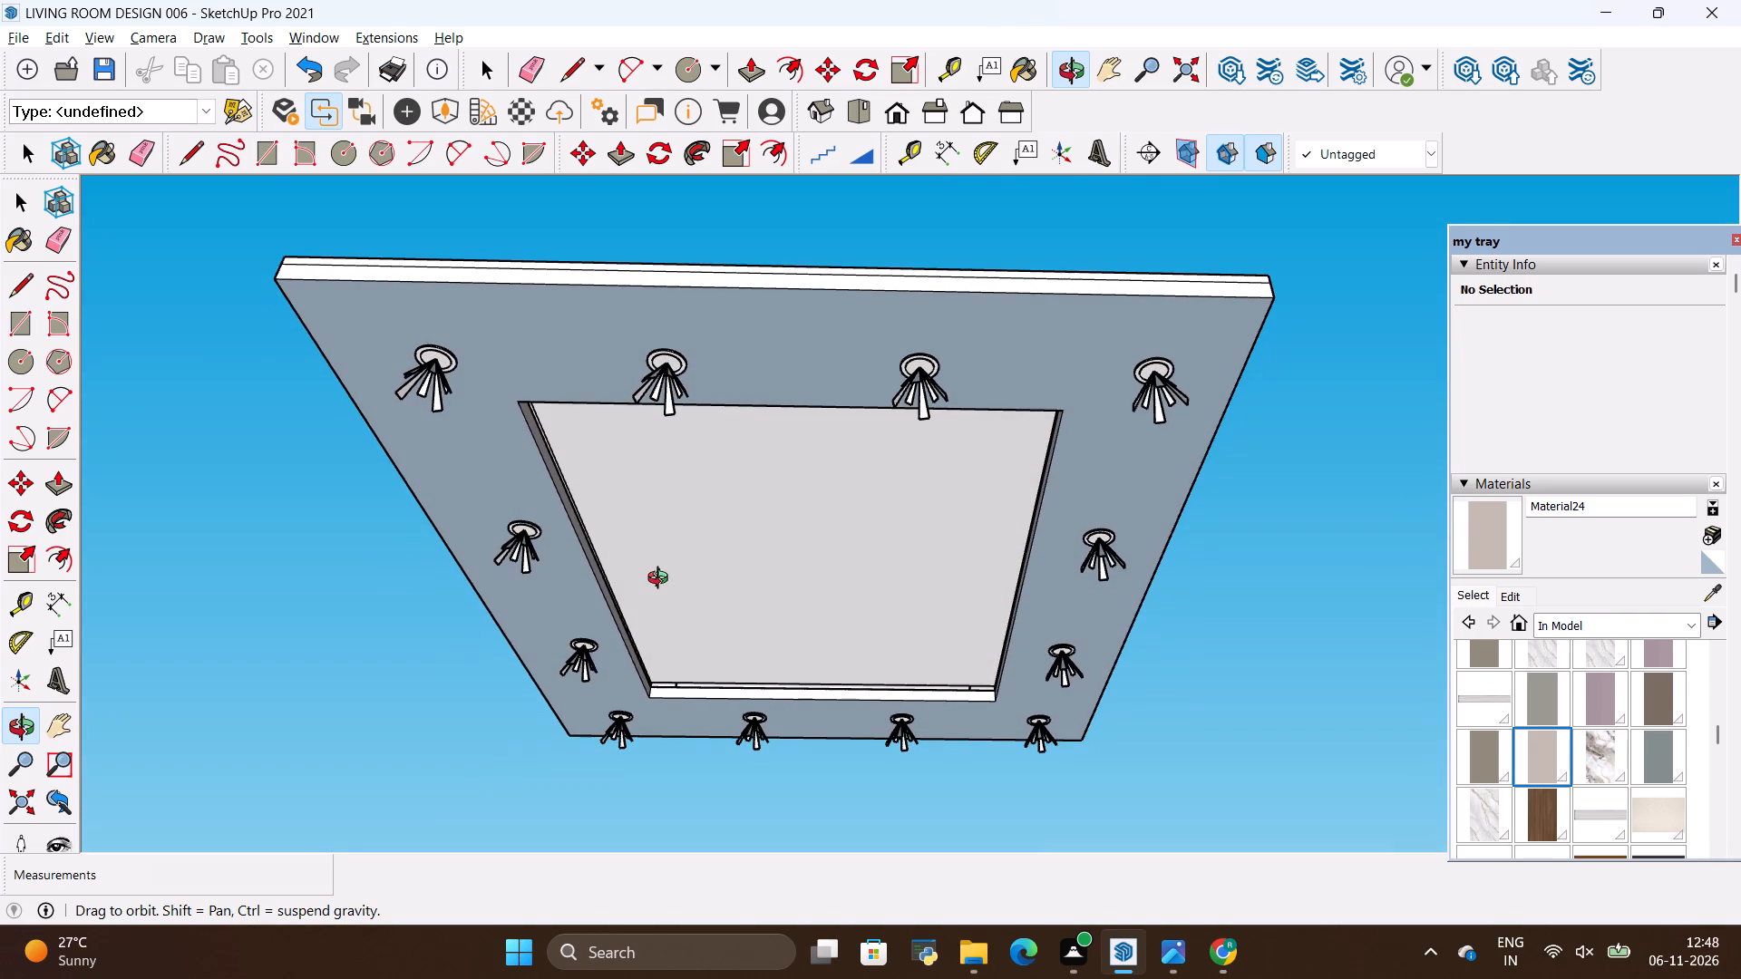
left_click_drag(669, 573, 670, 542)
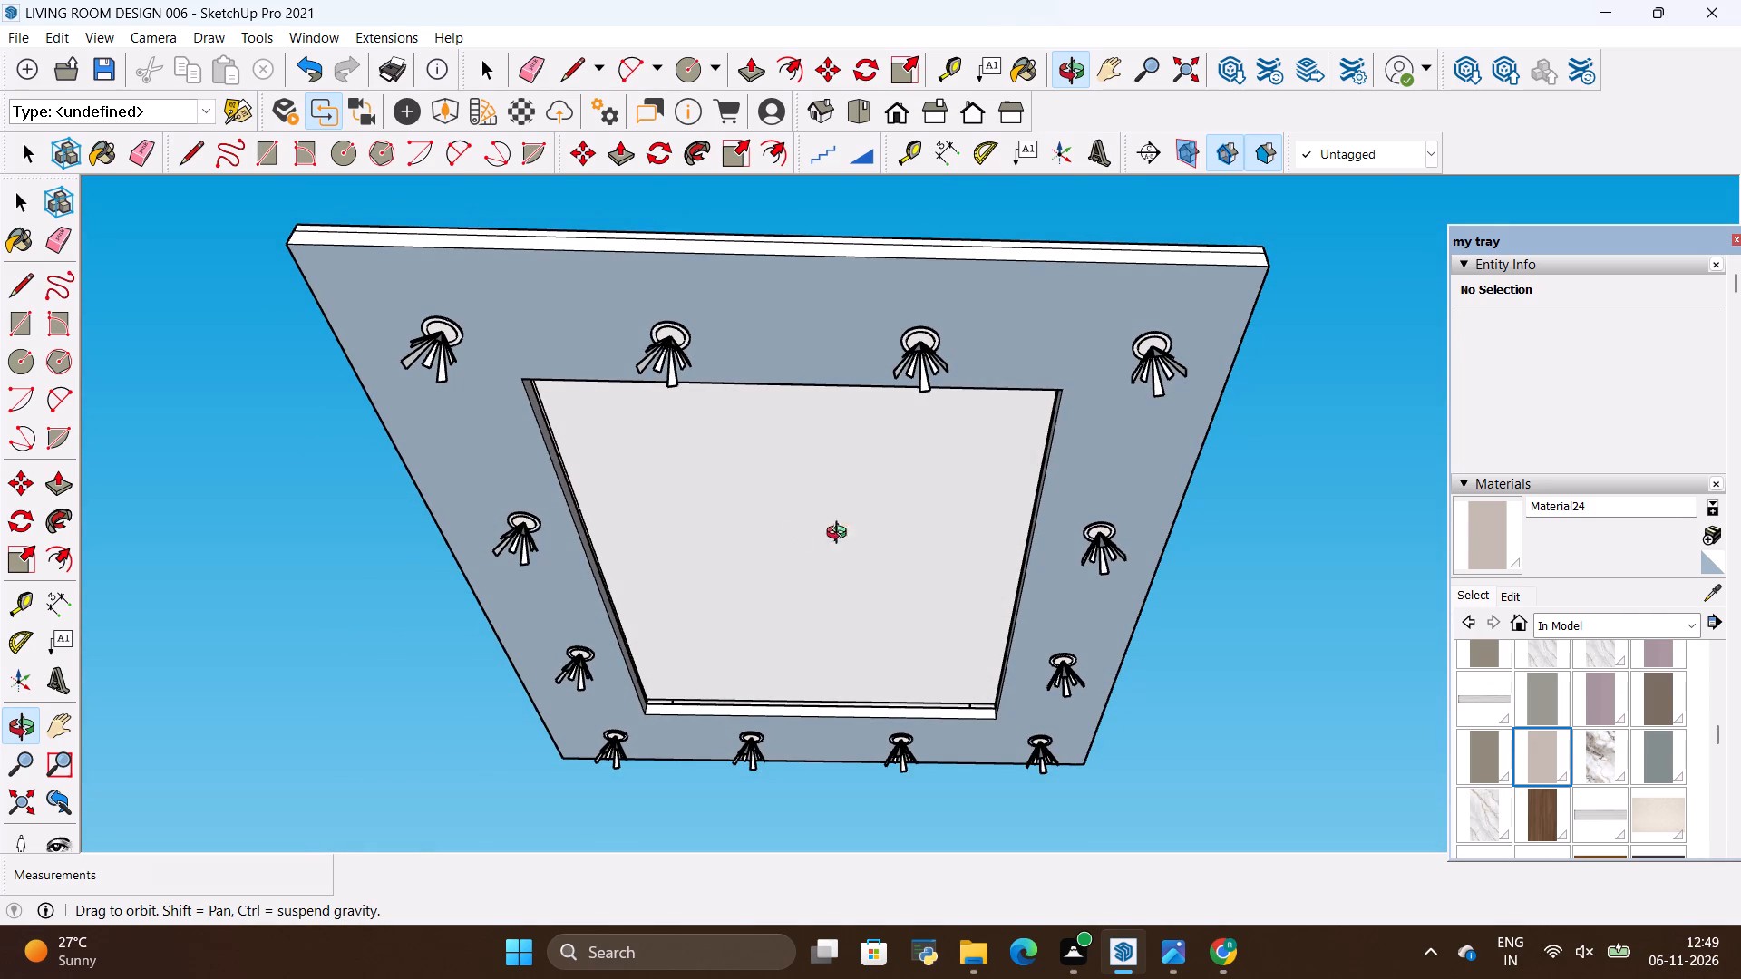
scroll(893, 508, "up", 3)
scroll(893, 634, "down", 3)
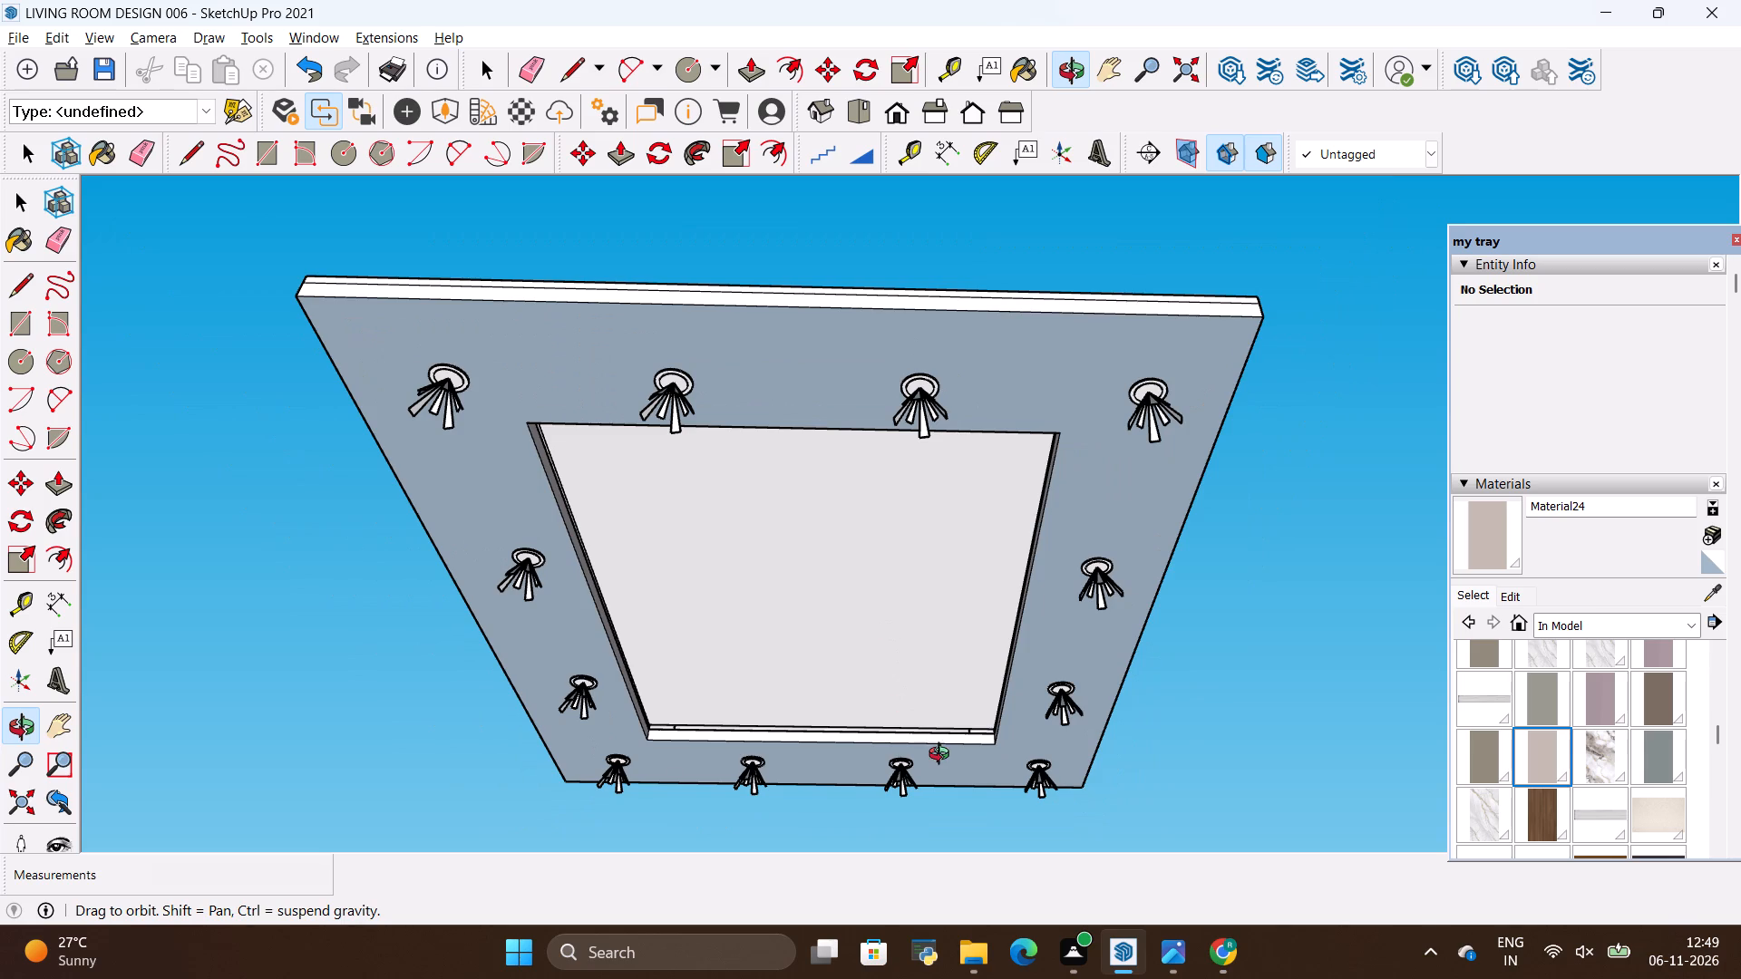
scroll(943, 756, "up", 4)
scroll(787, 575, "down", 3)
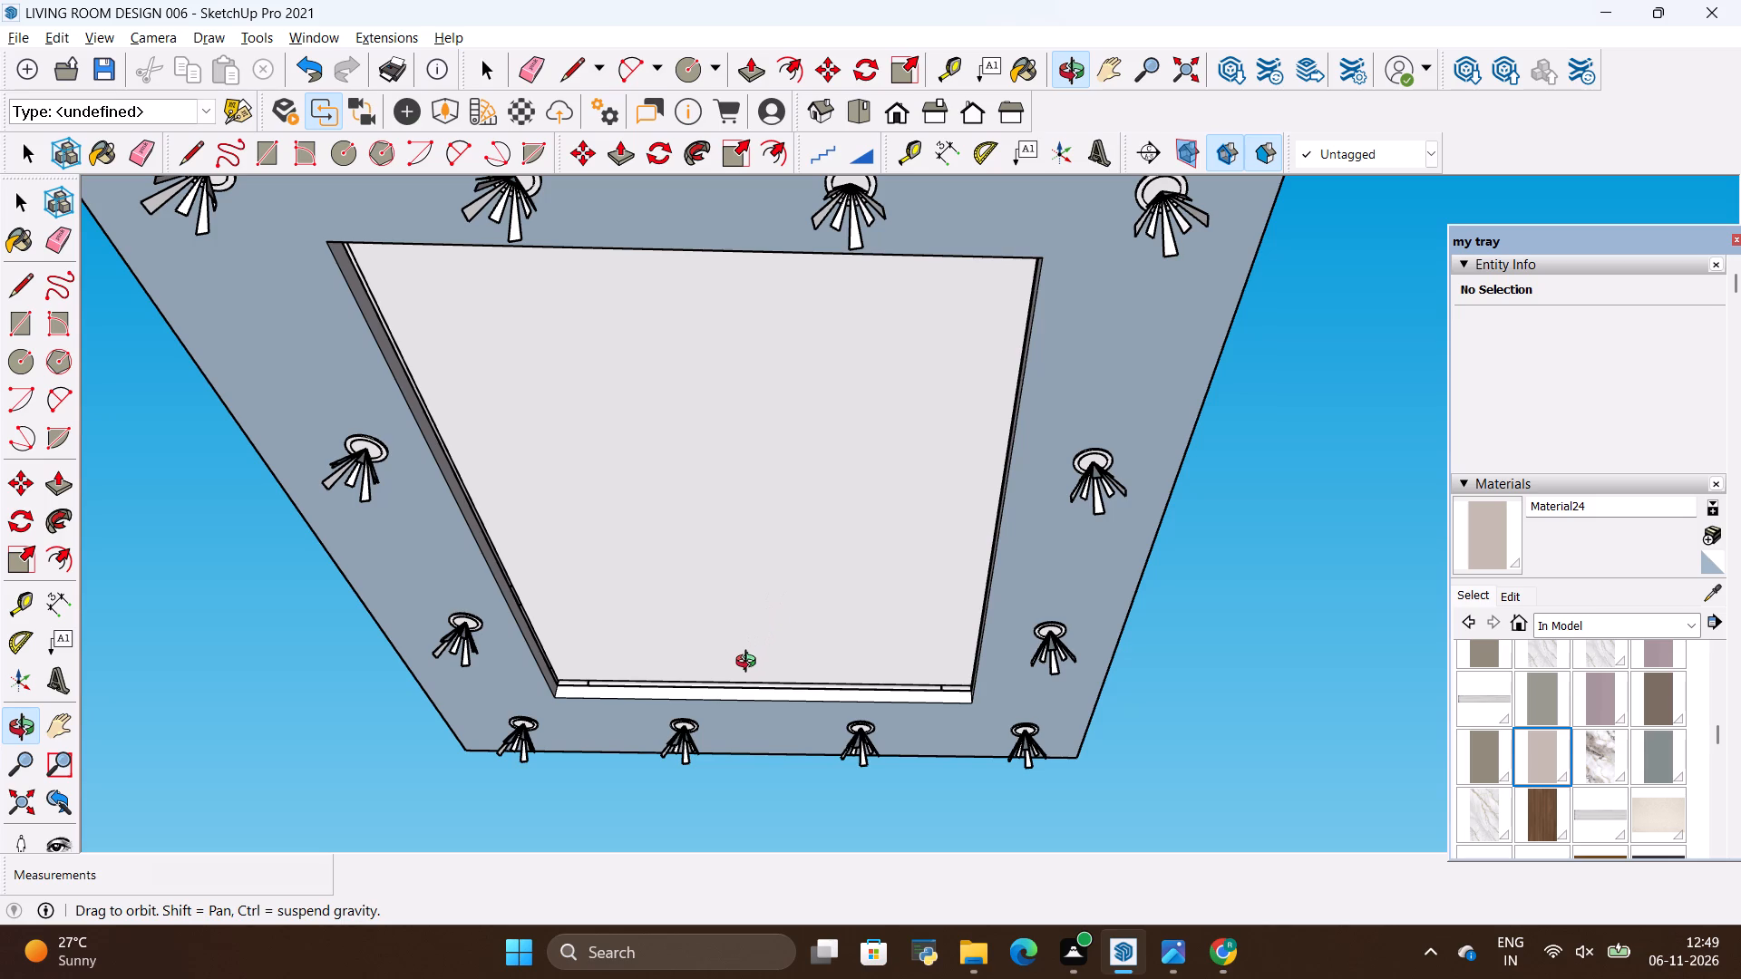
scroll(692, 651, "down", 4)
scroll(735, 506, "up", 3)
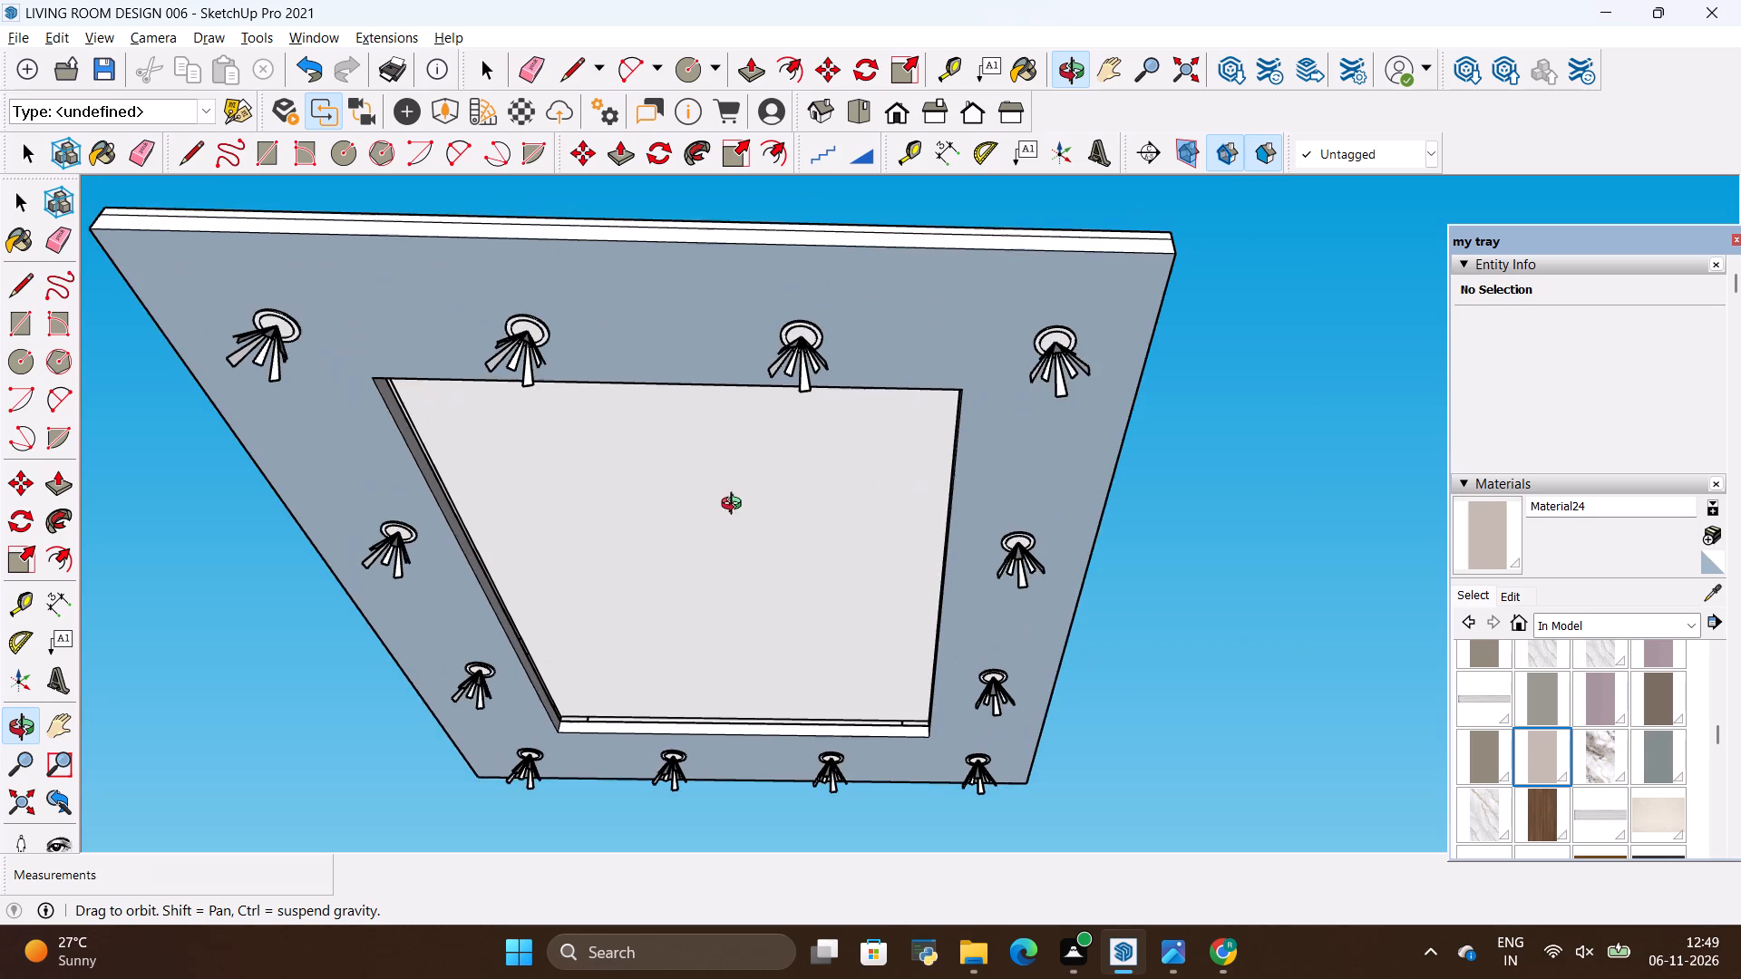
left_click_drag(815, 502, 824, 571)
scroll(813, 518, "down", 3)
left_click_drag(722, 509, 725, 455)
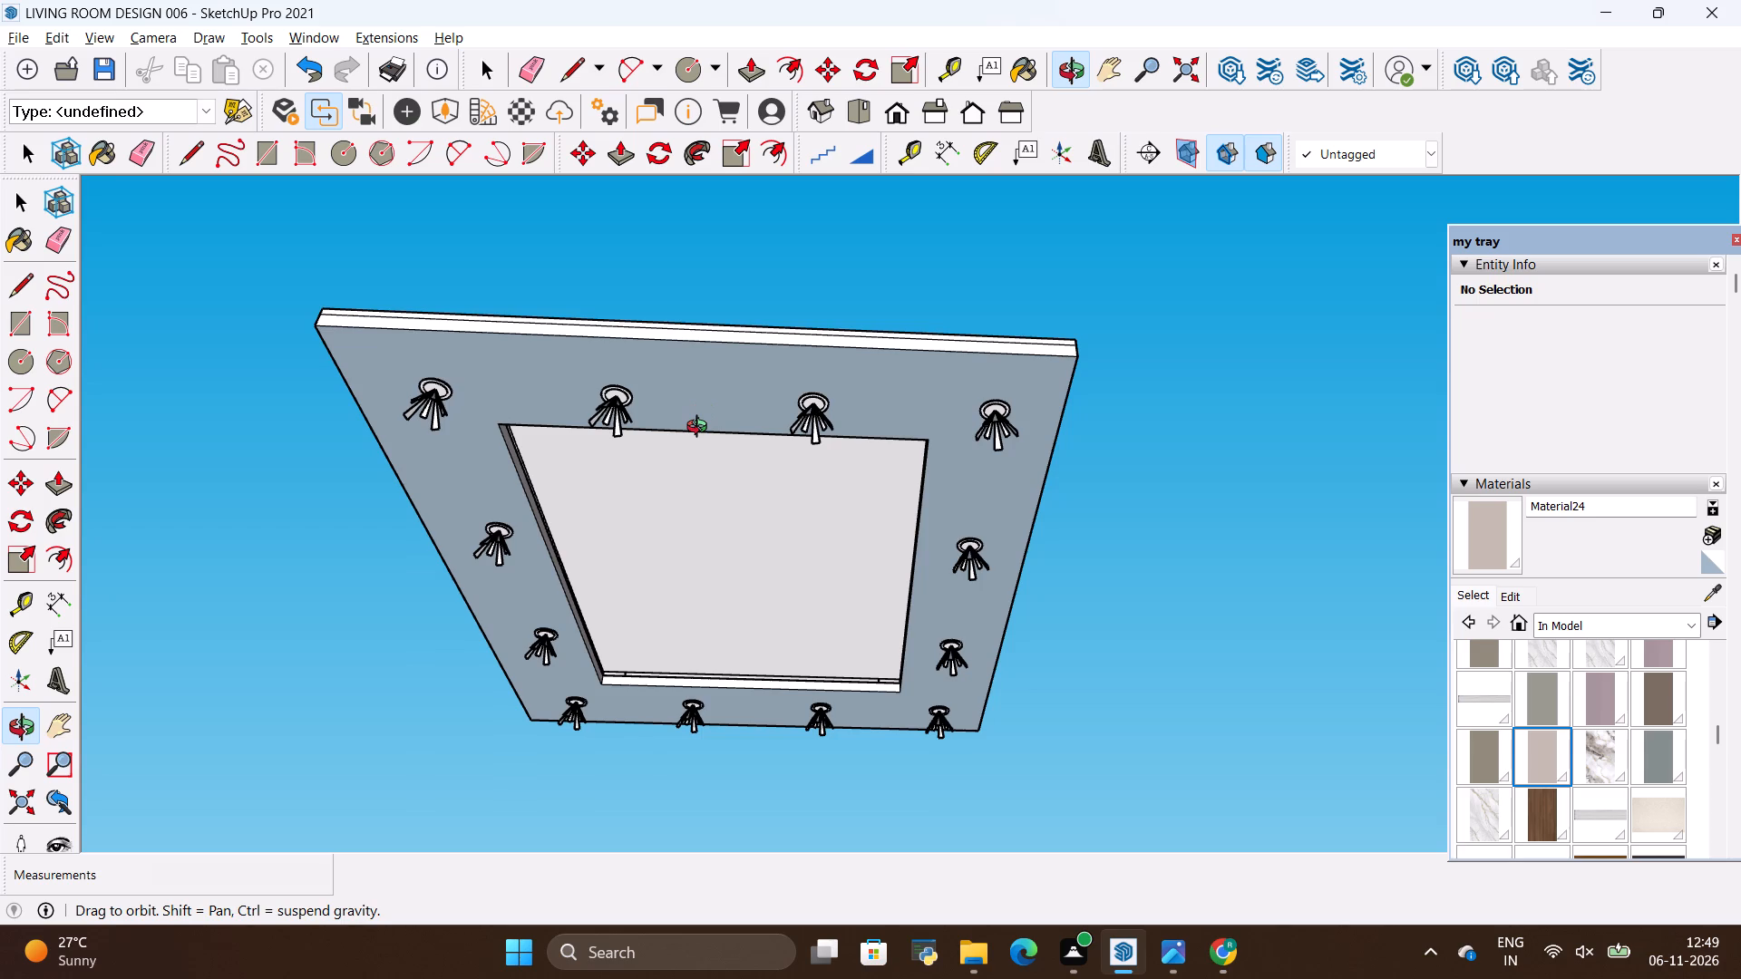
scroll(701, 429, "up", 1)
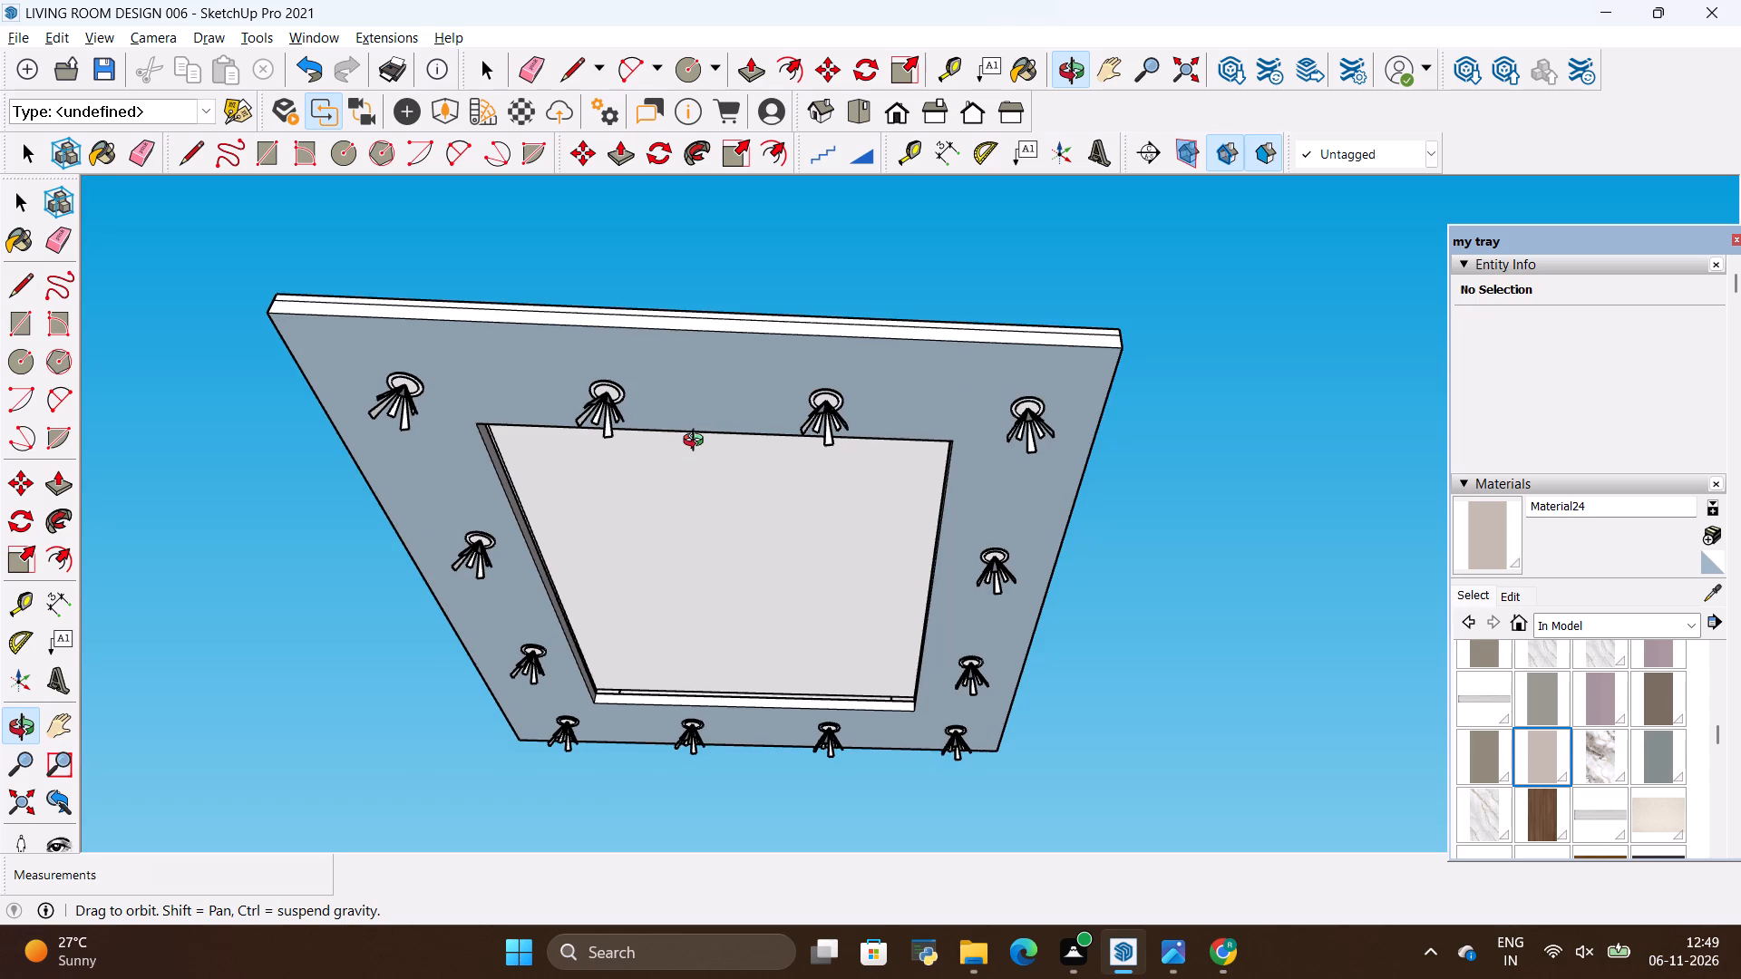
scroll(697, 444, "up", 1)
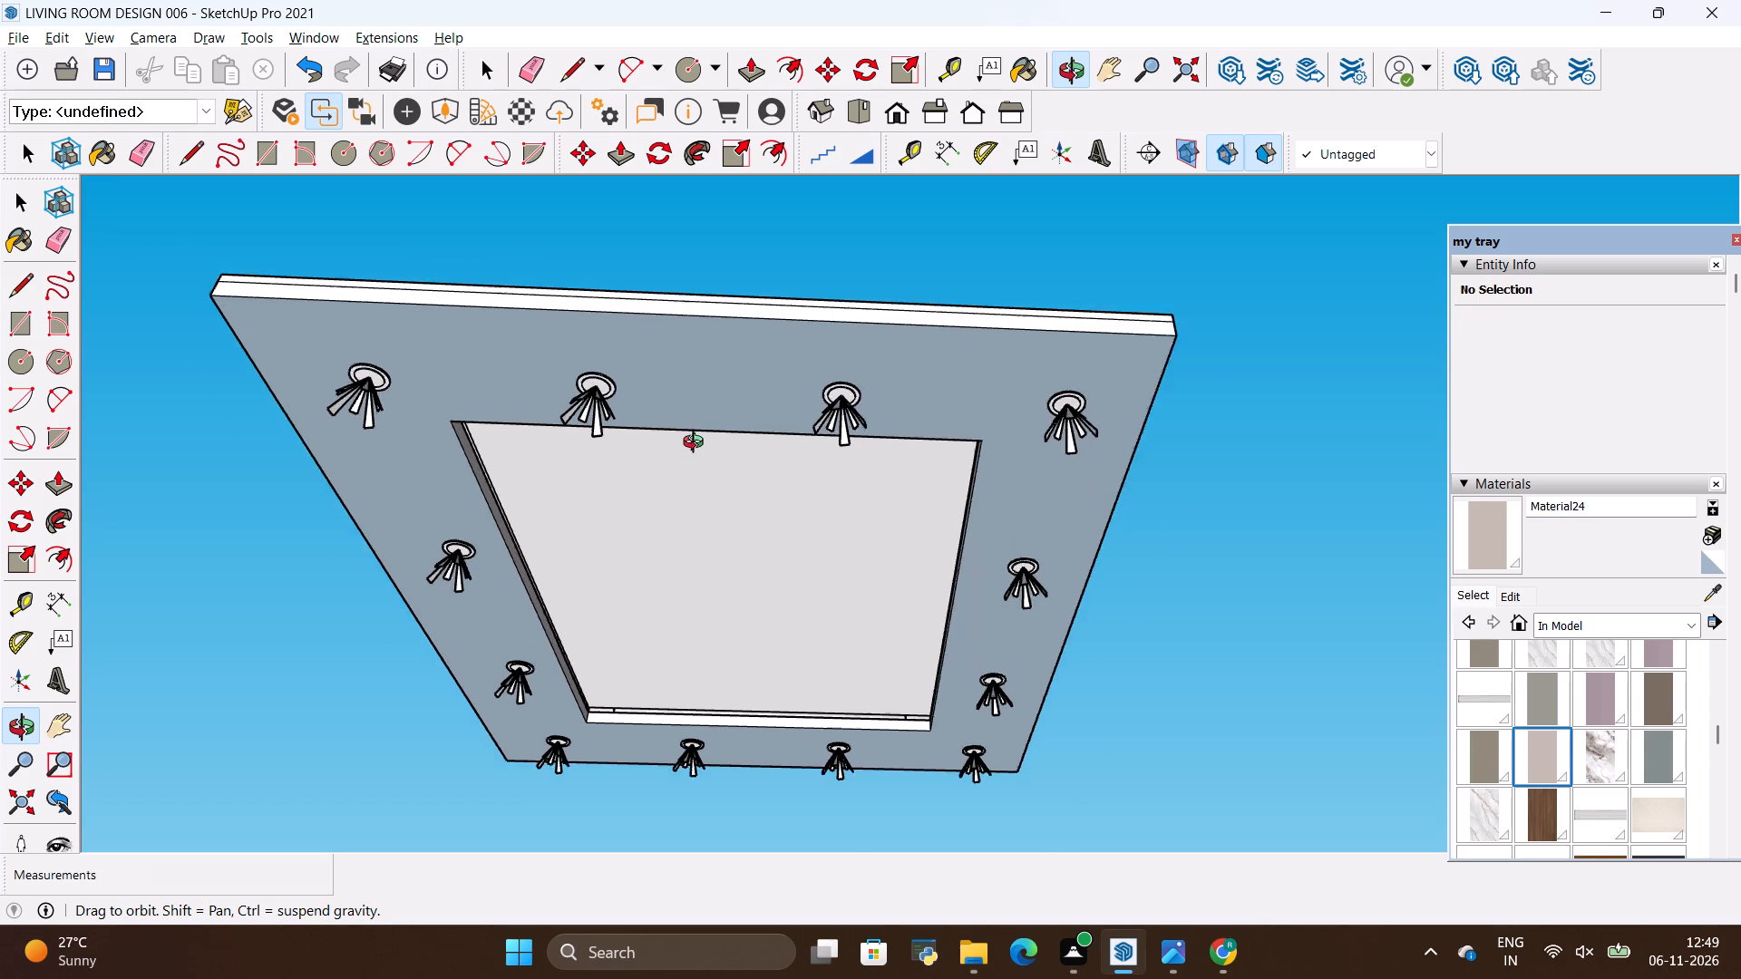
scroll(697, 444, "up", 3)
scroll(678, 488, "down", 2)
left_click_drag(530, 526, 569, 545)
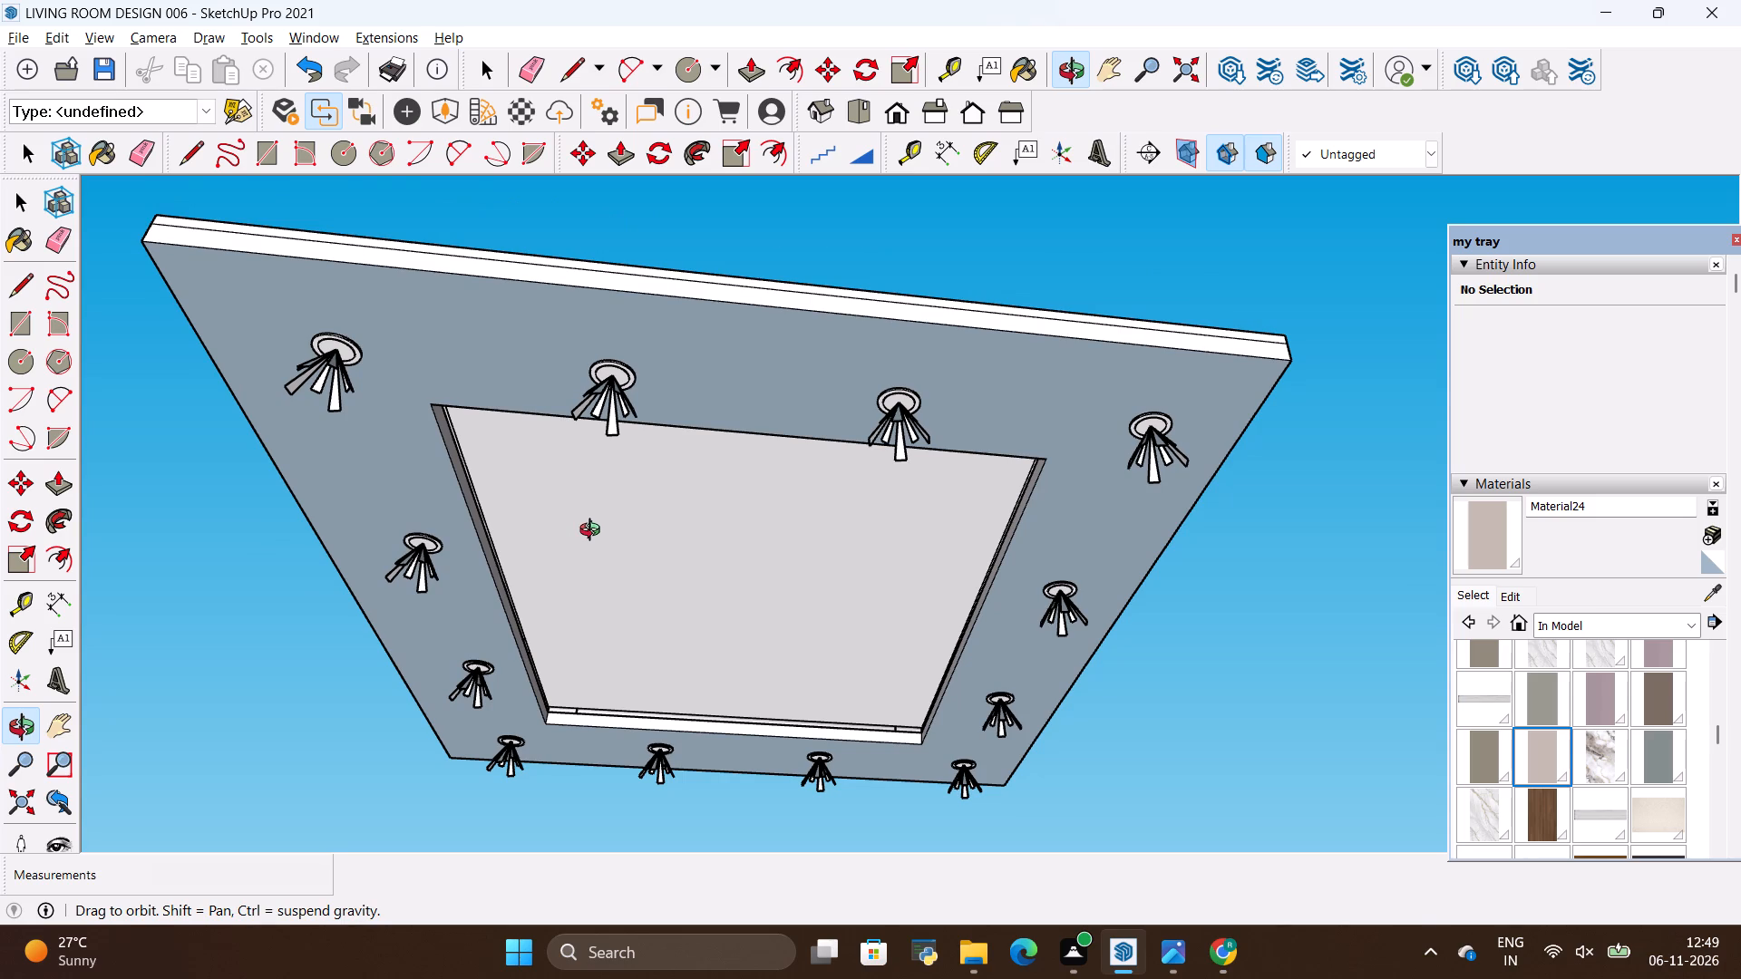
Examine the underside of the ceiling panel, checking the border fixtures with their spotlights and the edges of the central recess.
left_click_drag(695, 542, 627, 550)
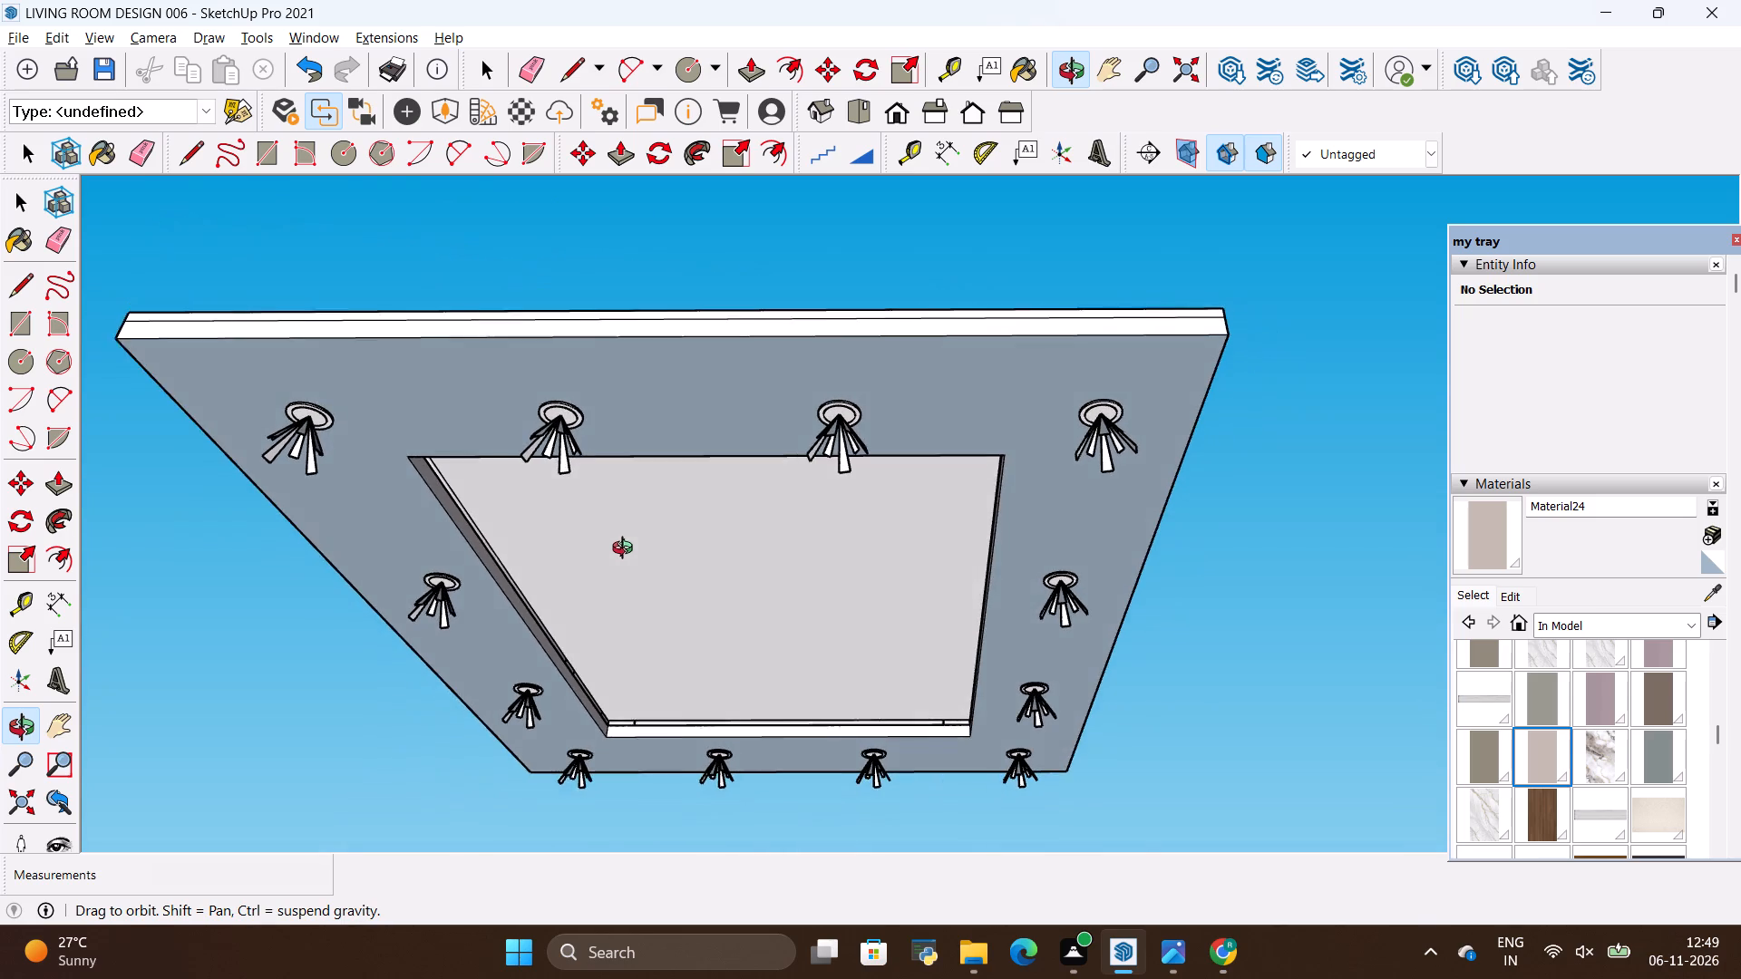
left_click_drag(627, 550, 626, 551)
scroll(622, 551, "down", 5)
scroll(689, 611, "up", 4)
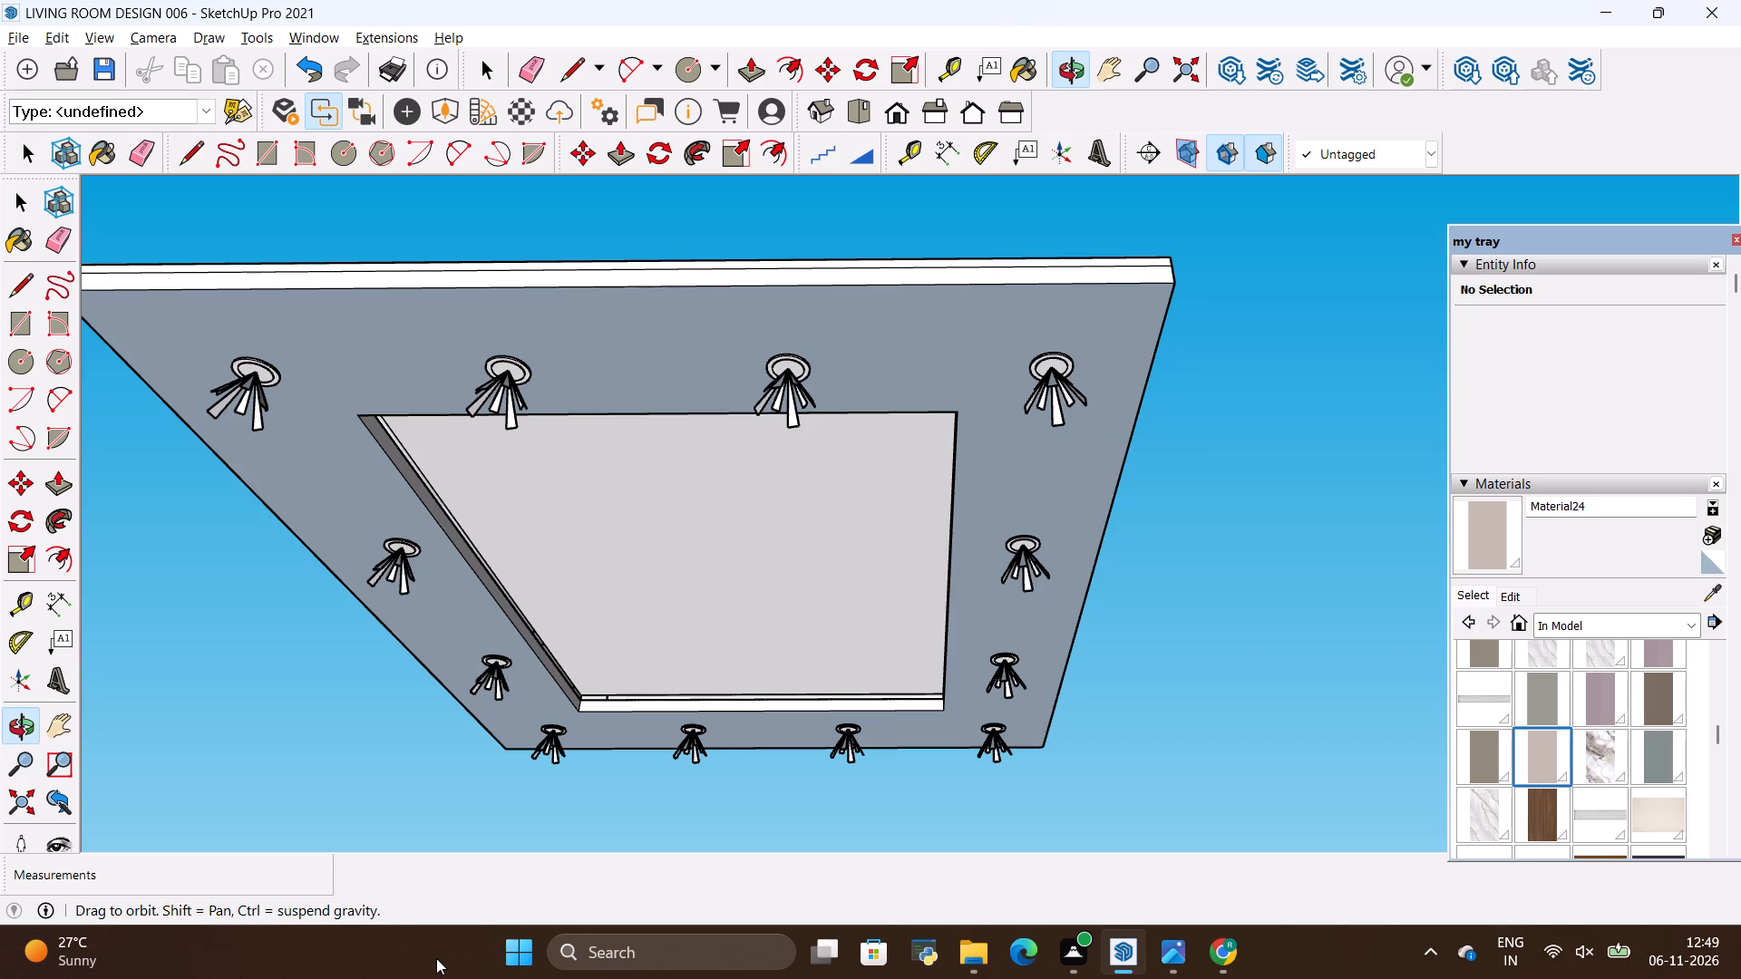
scroll(441, 958, "up", 1)
scroll(505, 978, "down", 2)
scroll(669, 578, "down", 4)
scroll(686, 421, "up", 4)
left_click_drag(739, 669, 736, 576)
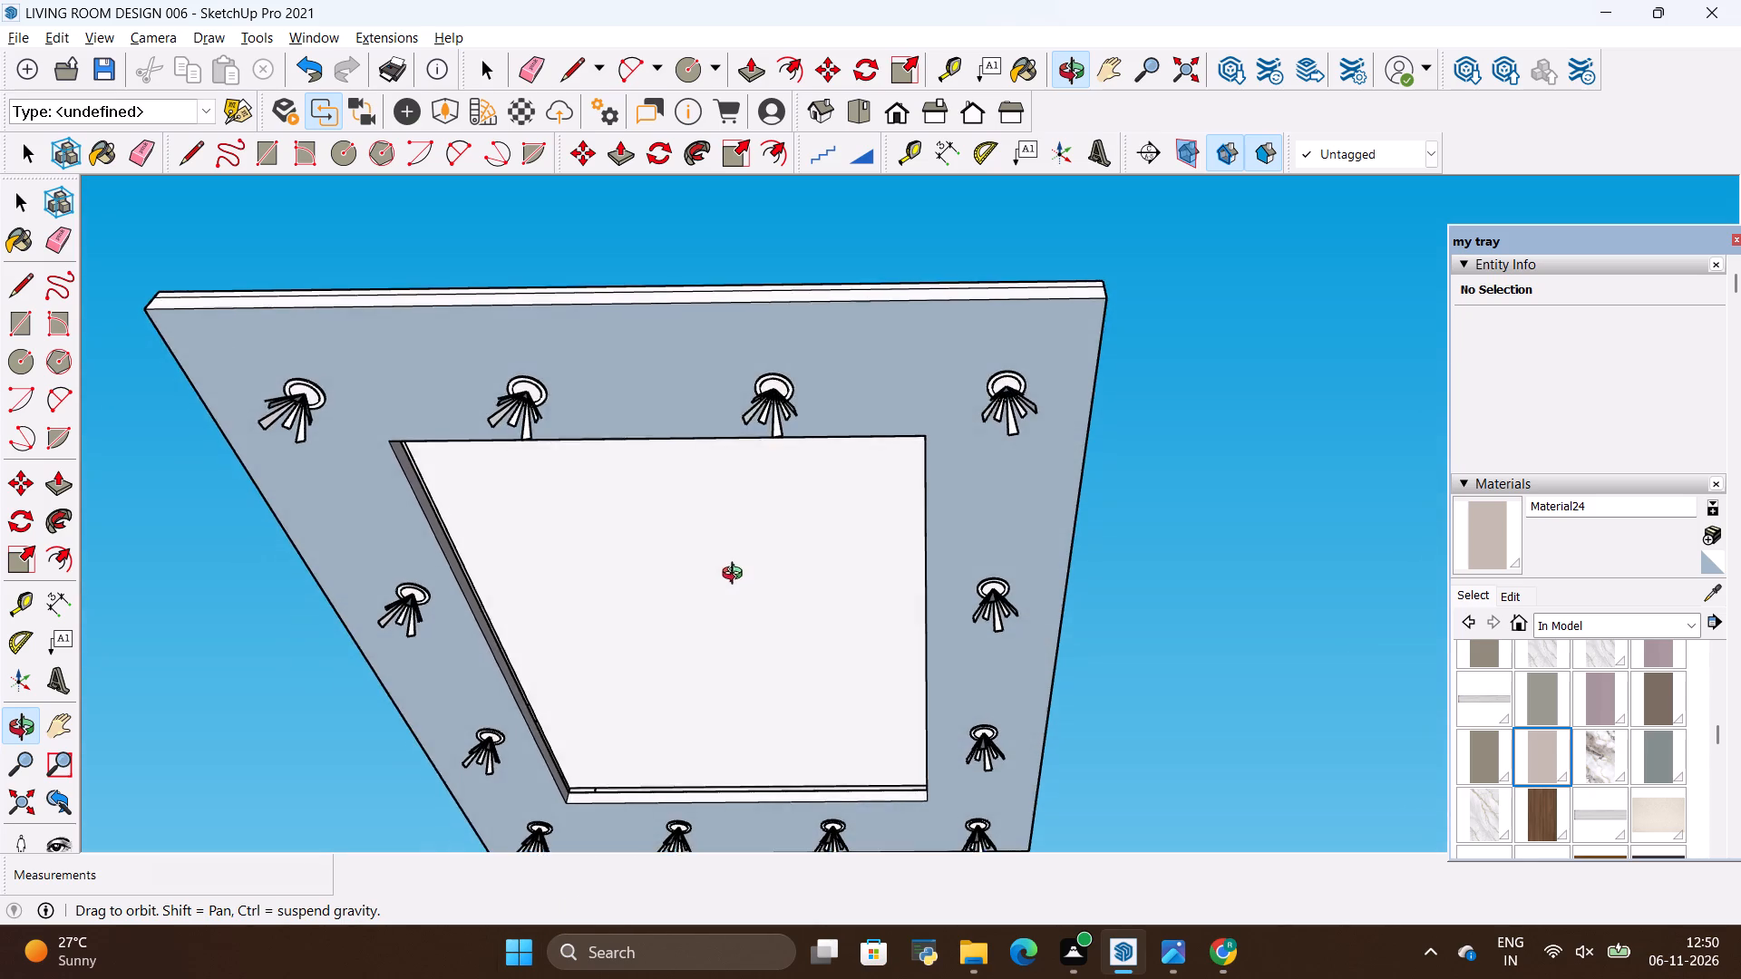
left_click_drag(736, 576, 734, 634)
scroll(734, 634, "down", 5)
scroll(708, 679, "up", 6)
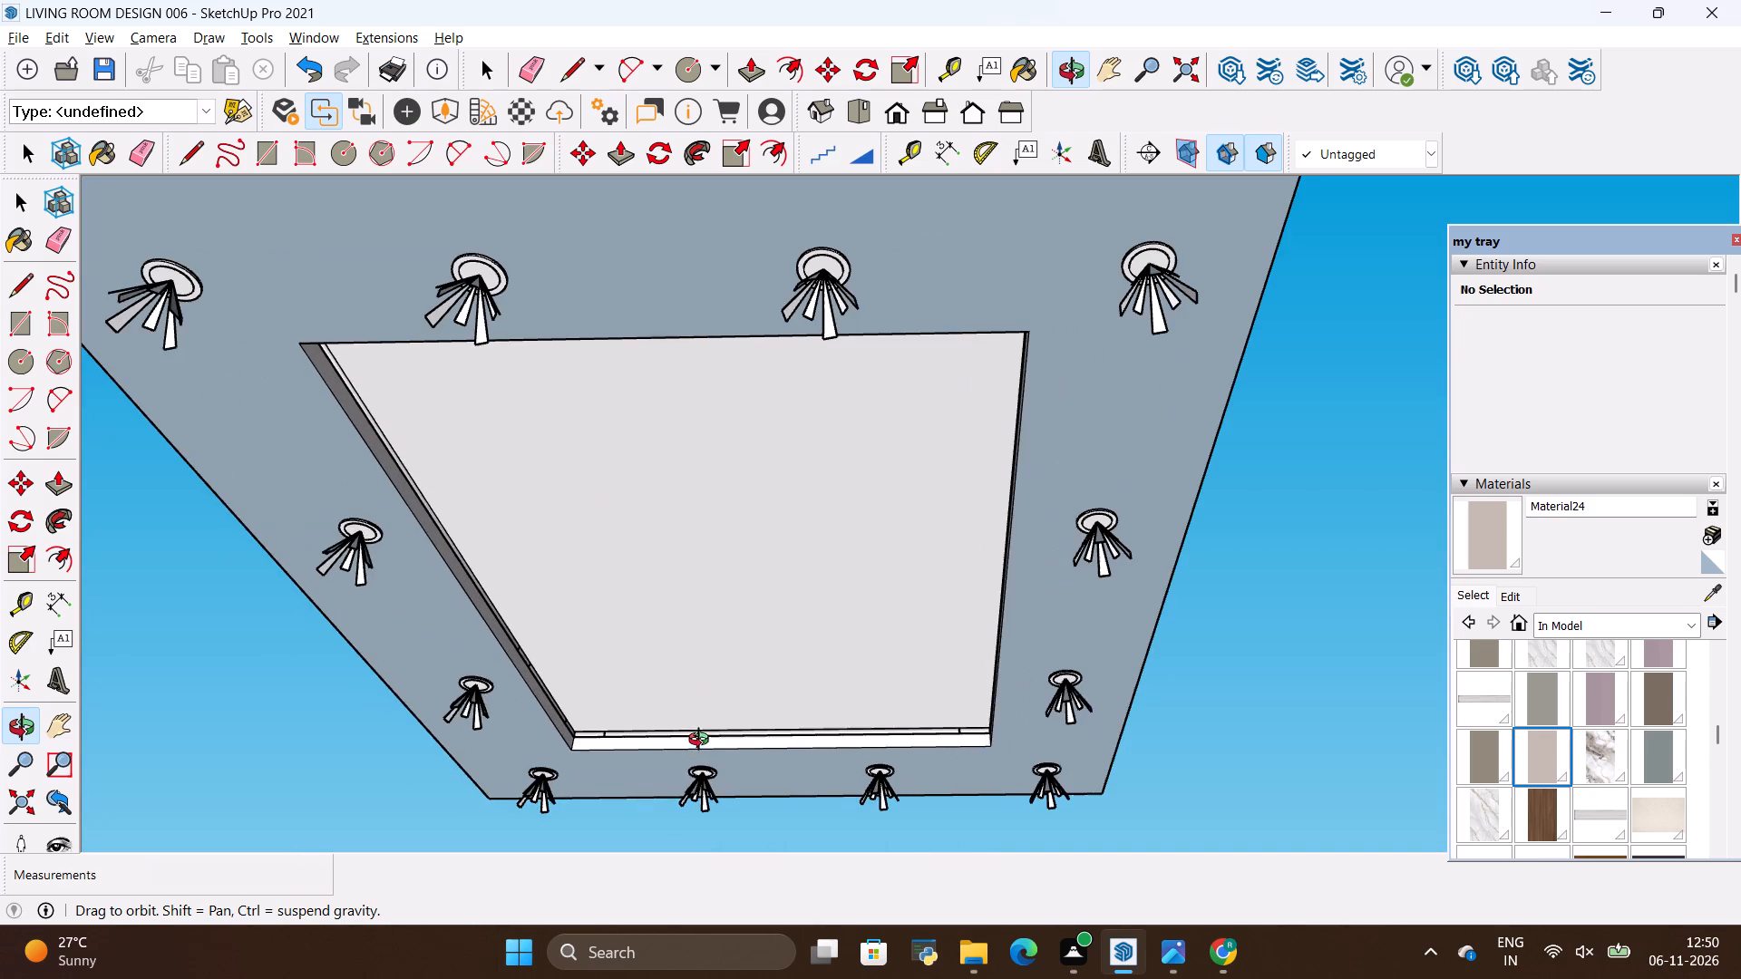
left_click_drag(706, 717, 691, 726)
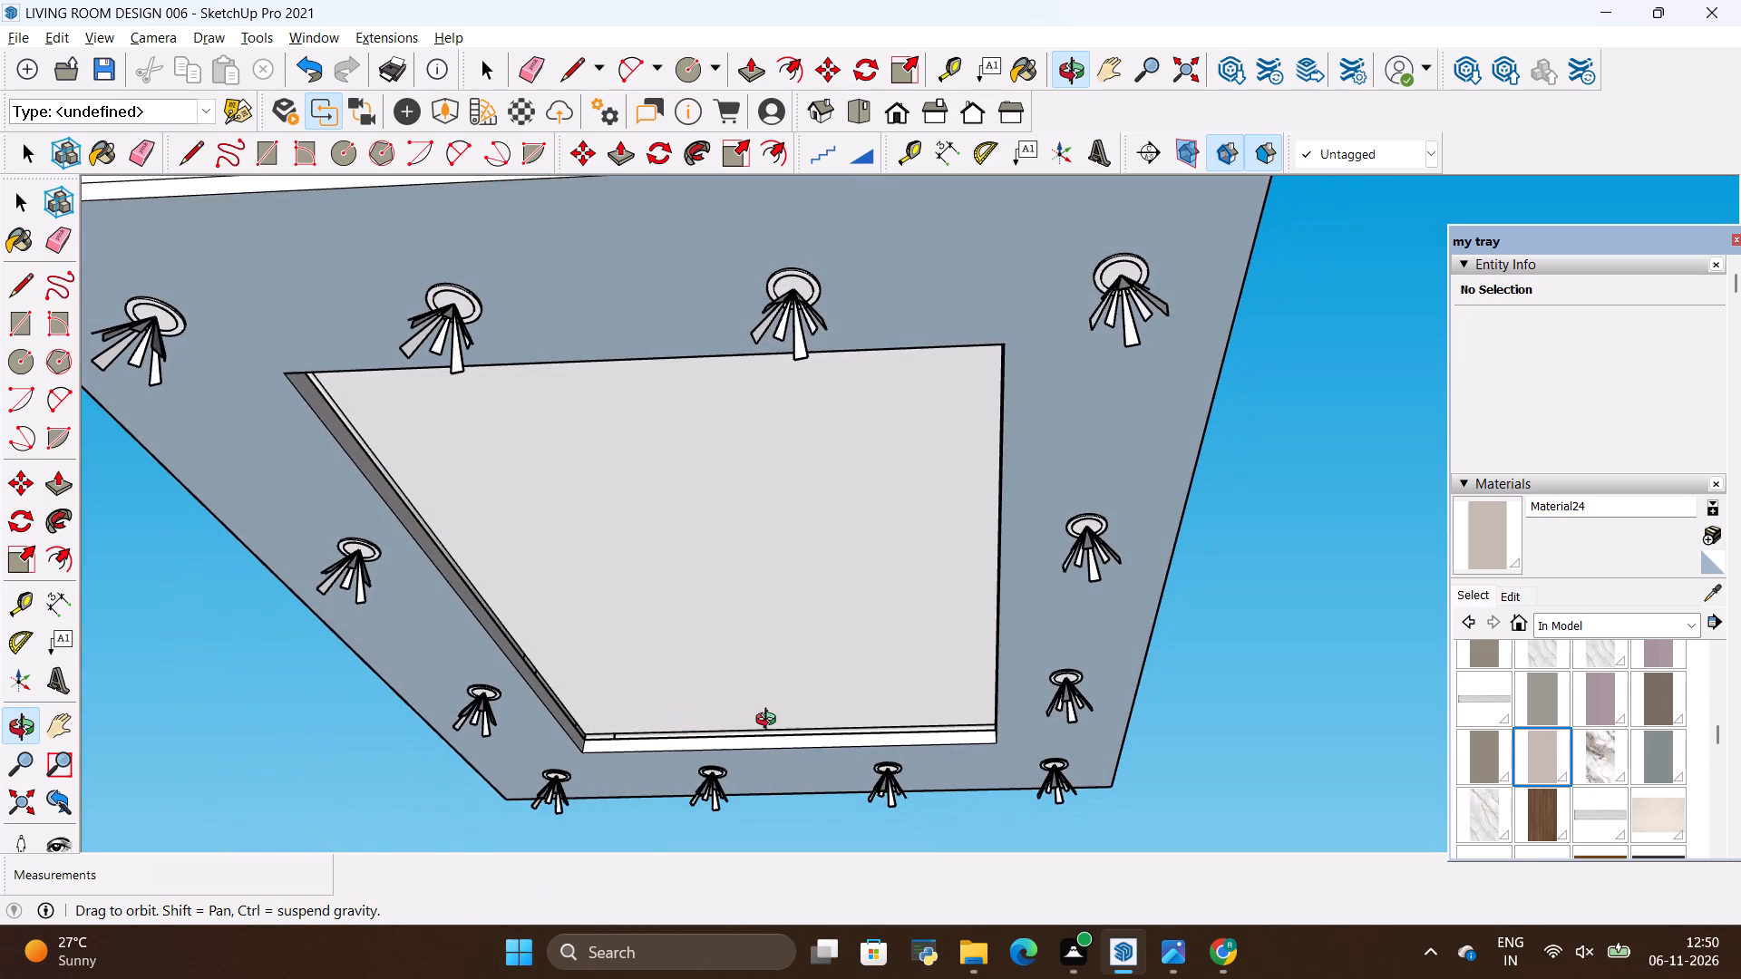
scroll(770, 722, "down", 4)
scroll(588, 647, "up", 3)
left_click_drag(712, 676, 732, 651)
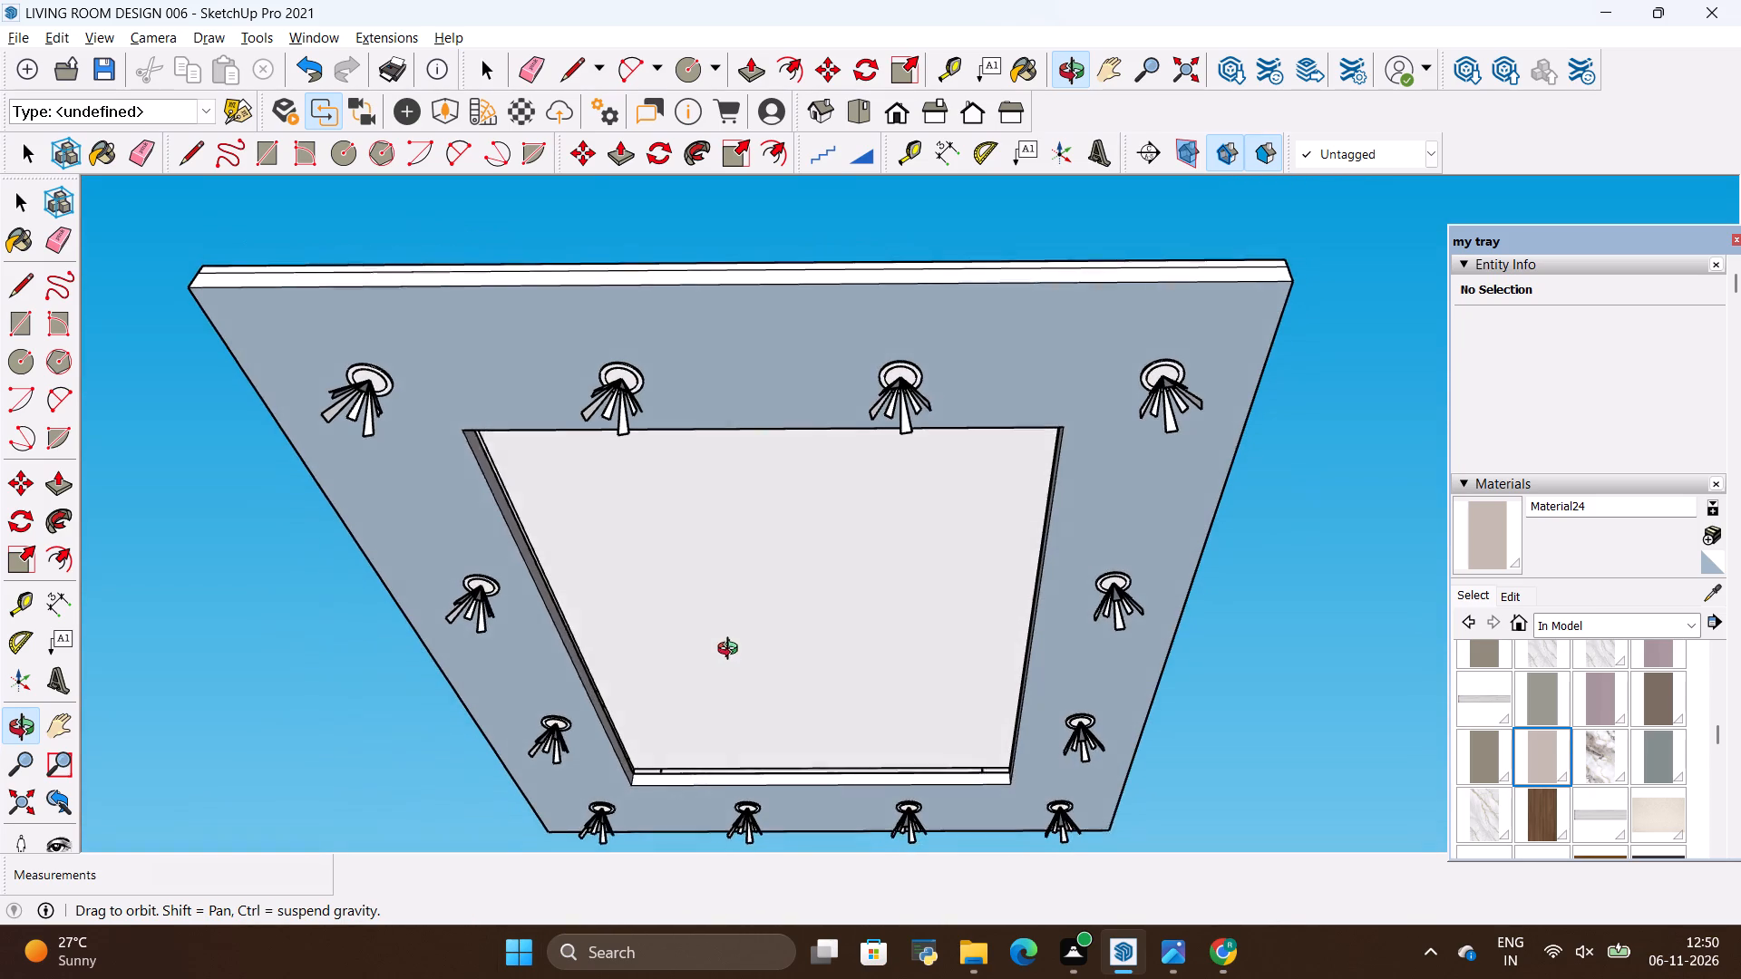
left_click_drag(732, 651, 732, 654)
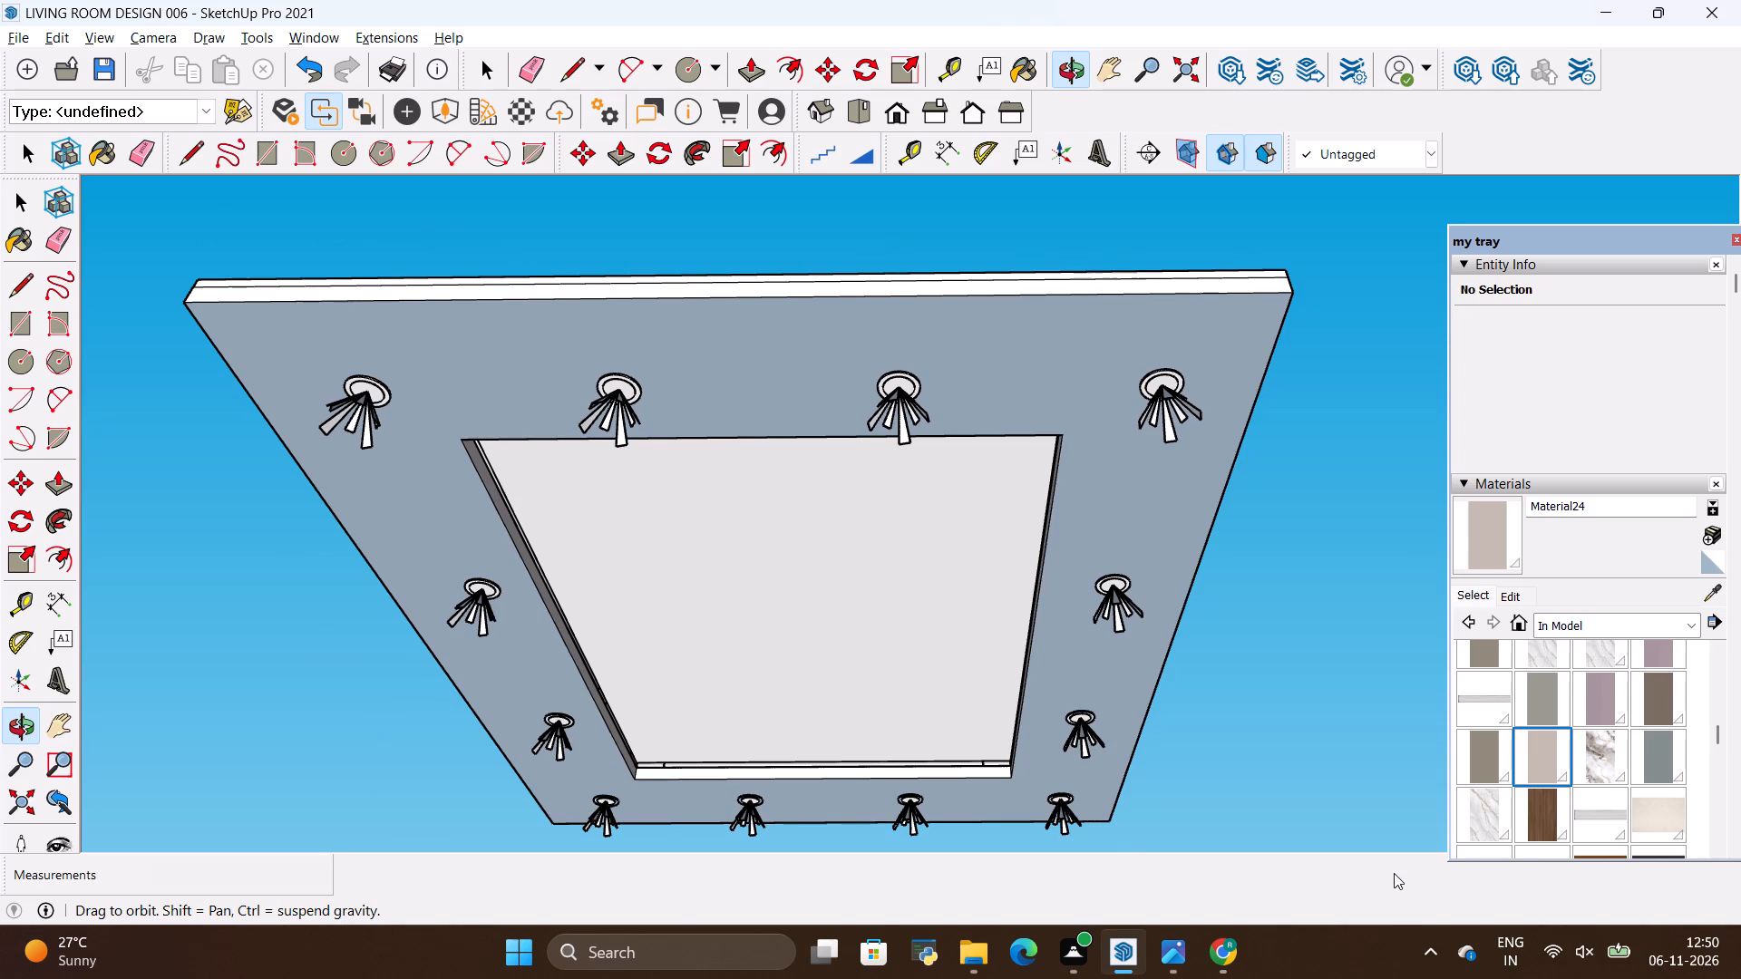
scroll(1119, 781, "down", 2)
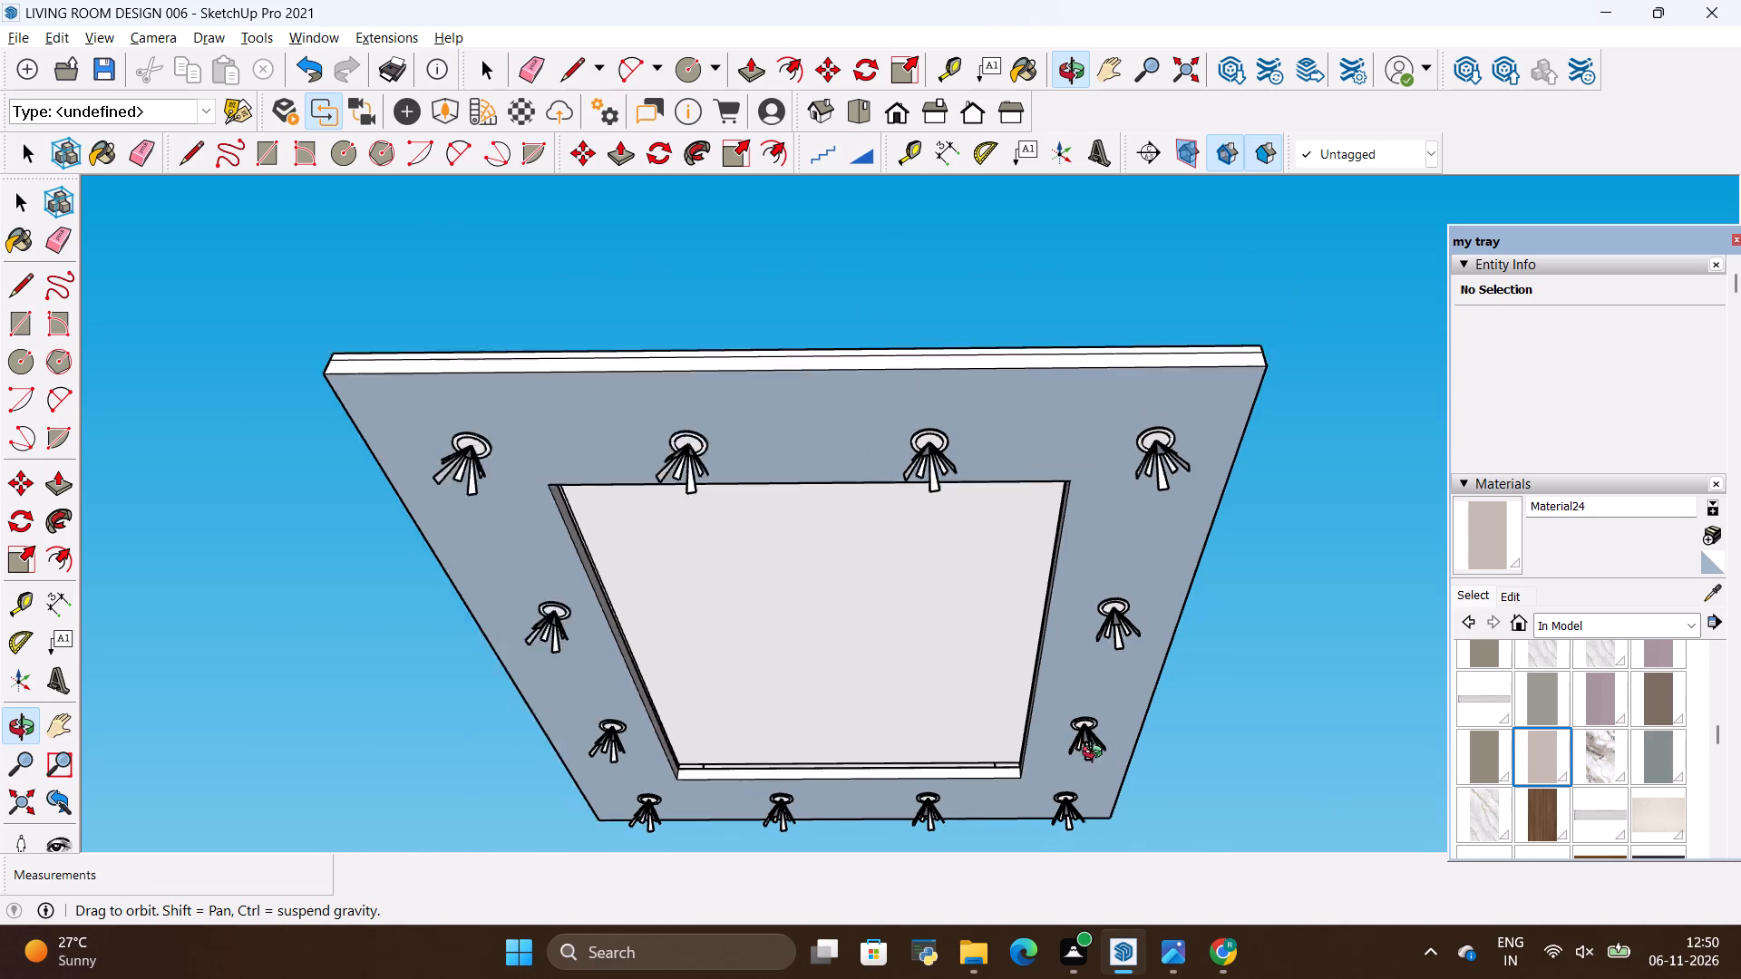
scroll(1096, 754, "down", 1)
scroll(1011, 700, "up", 5)
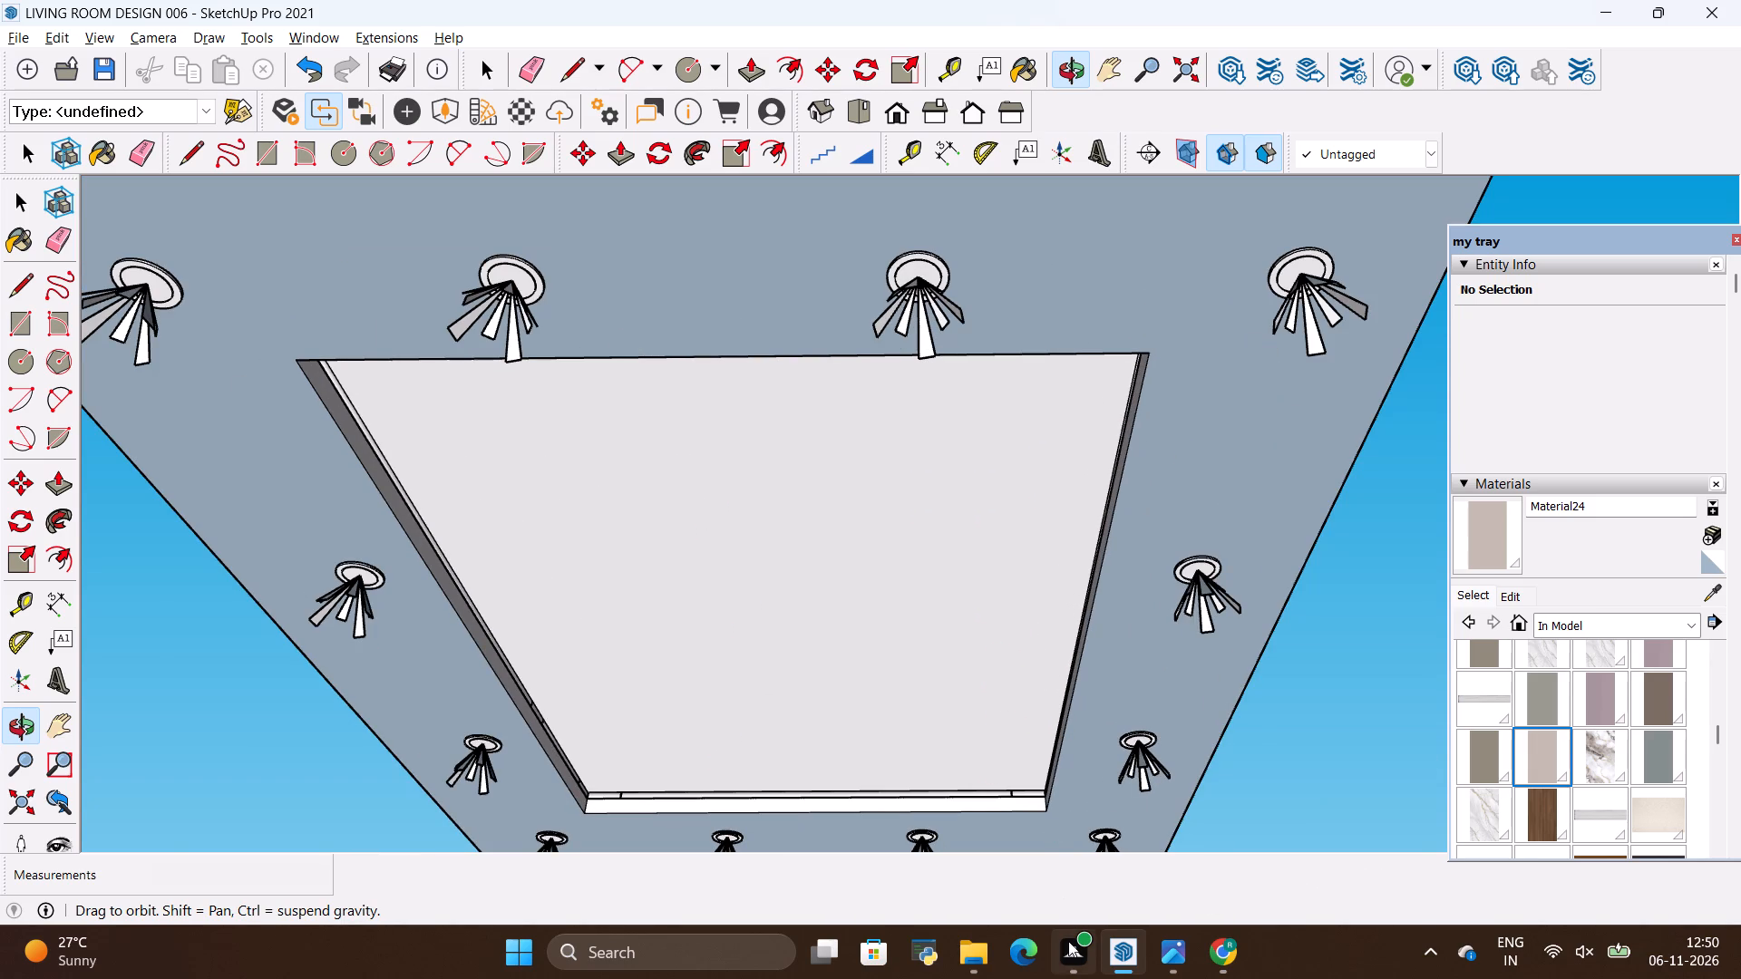
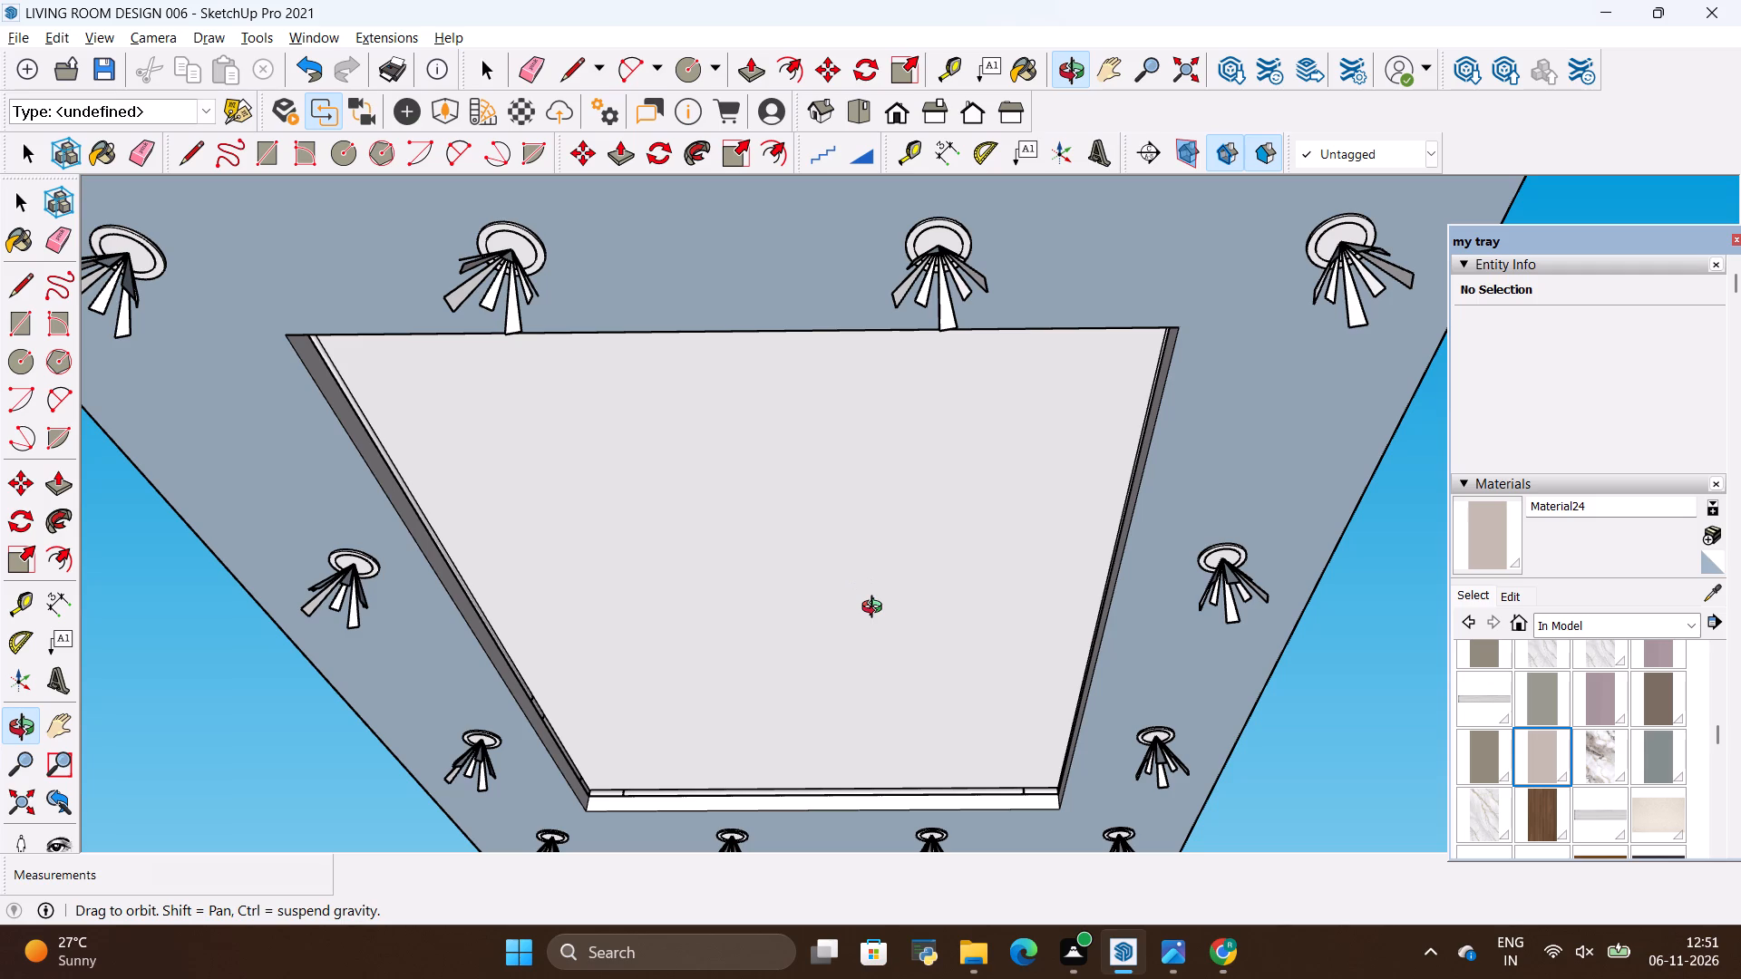
Inspect the underside of the ceiling panel, checking the border fixtures and the unpainted central recess from several angles.
scroll(915, 657, "down", 3)
scroll(909, 607, "up", 3)
left_click_drag(890, 647, 891, 647)
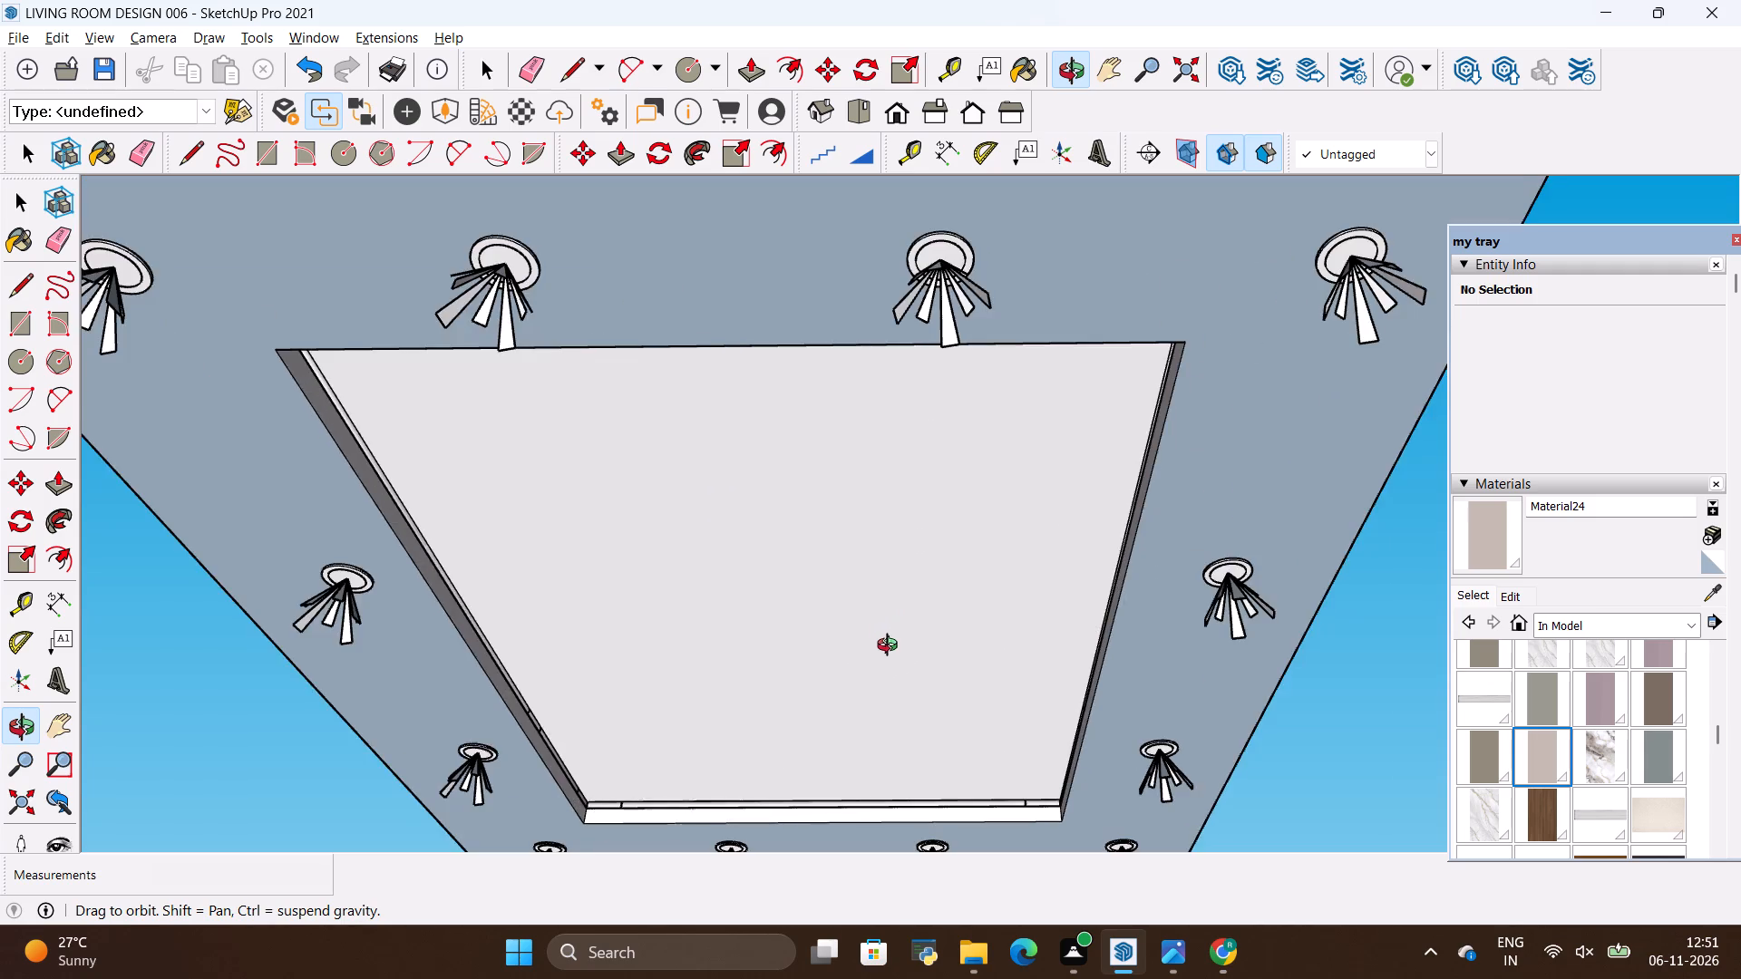
left_click_drag(891, 647, 904, 609)
scroll(893, 624, "down", 4)
left_click_drag(891, 606, 892, 463)
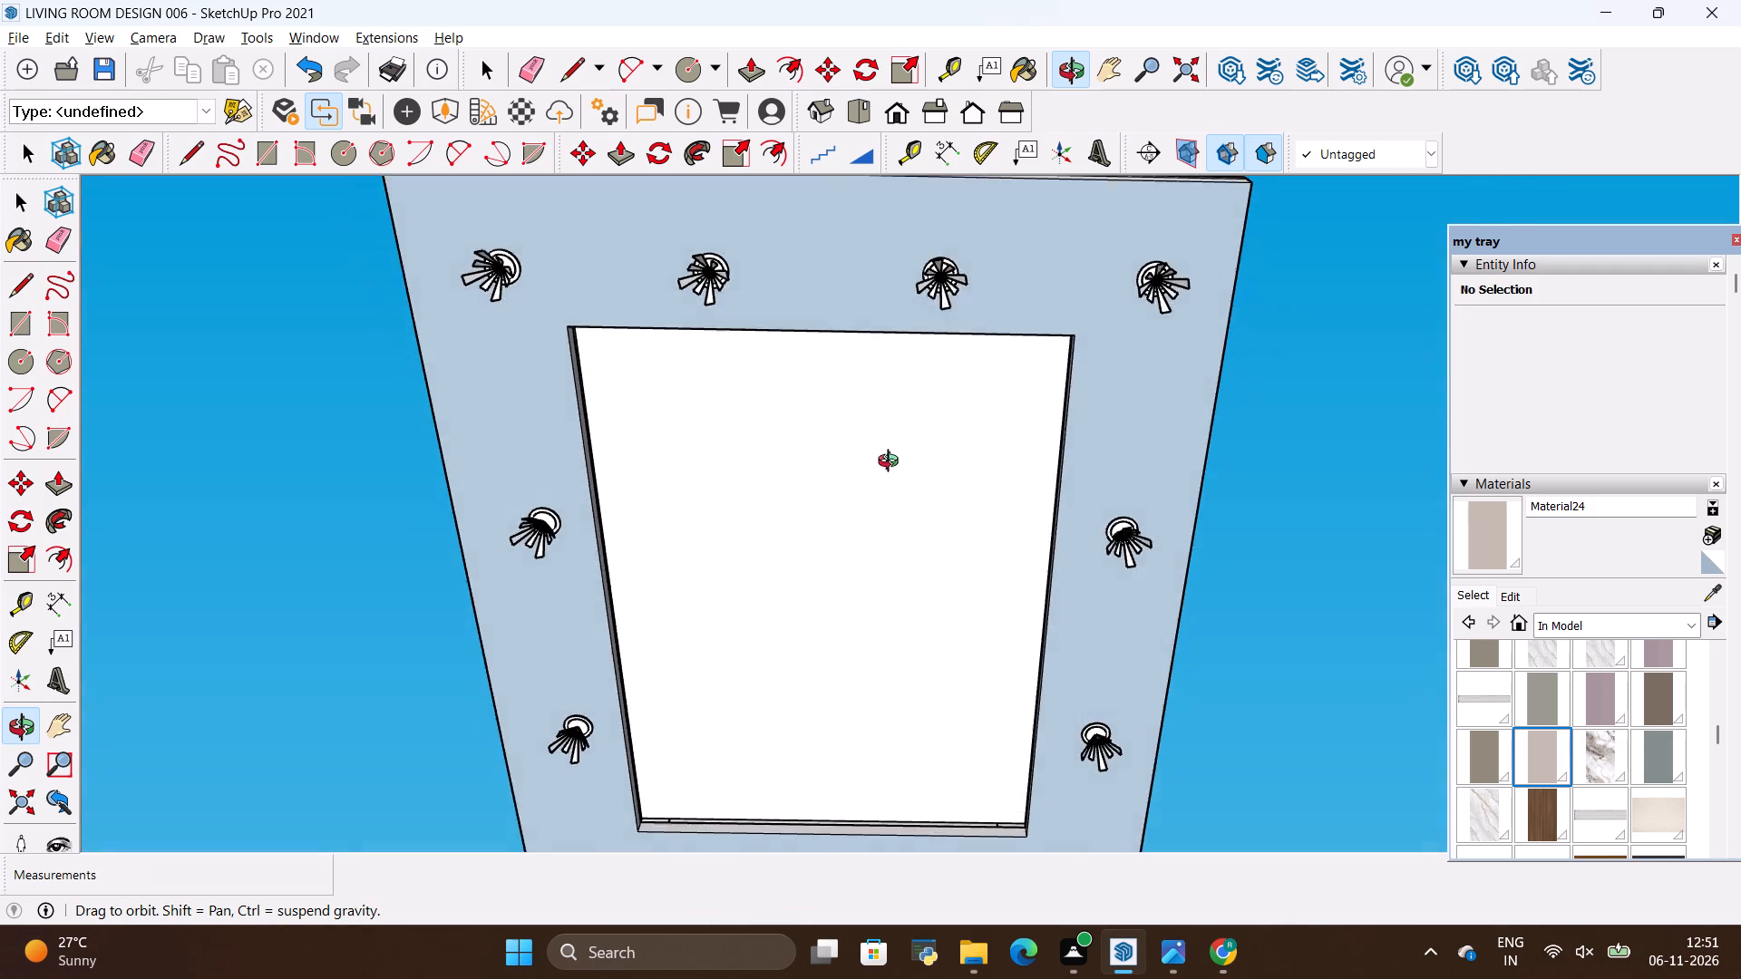
left_click_drag(892, 463, 885, 563)
scroll(903, 534, "down", 5)
scroll(899, 673, "up", 4)
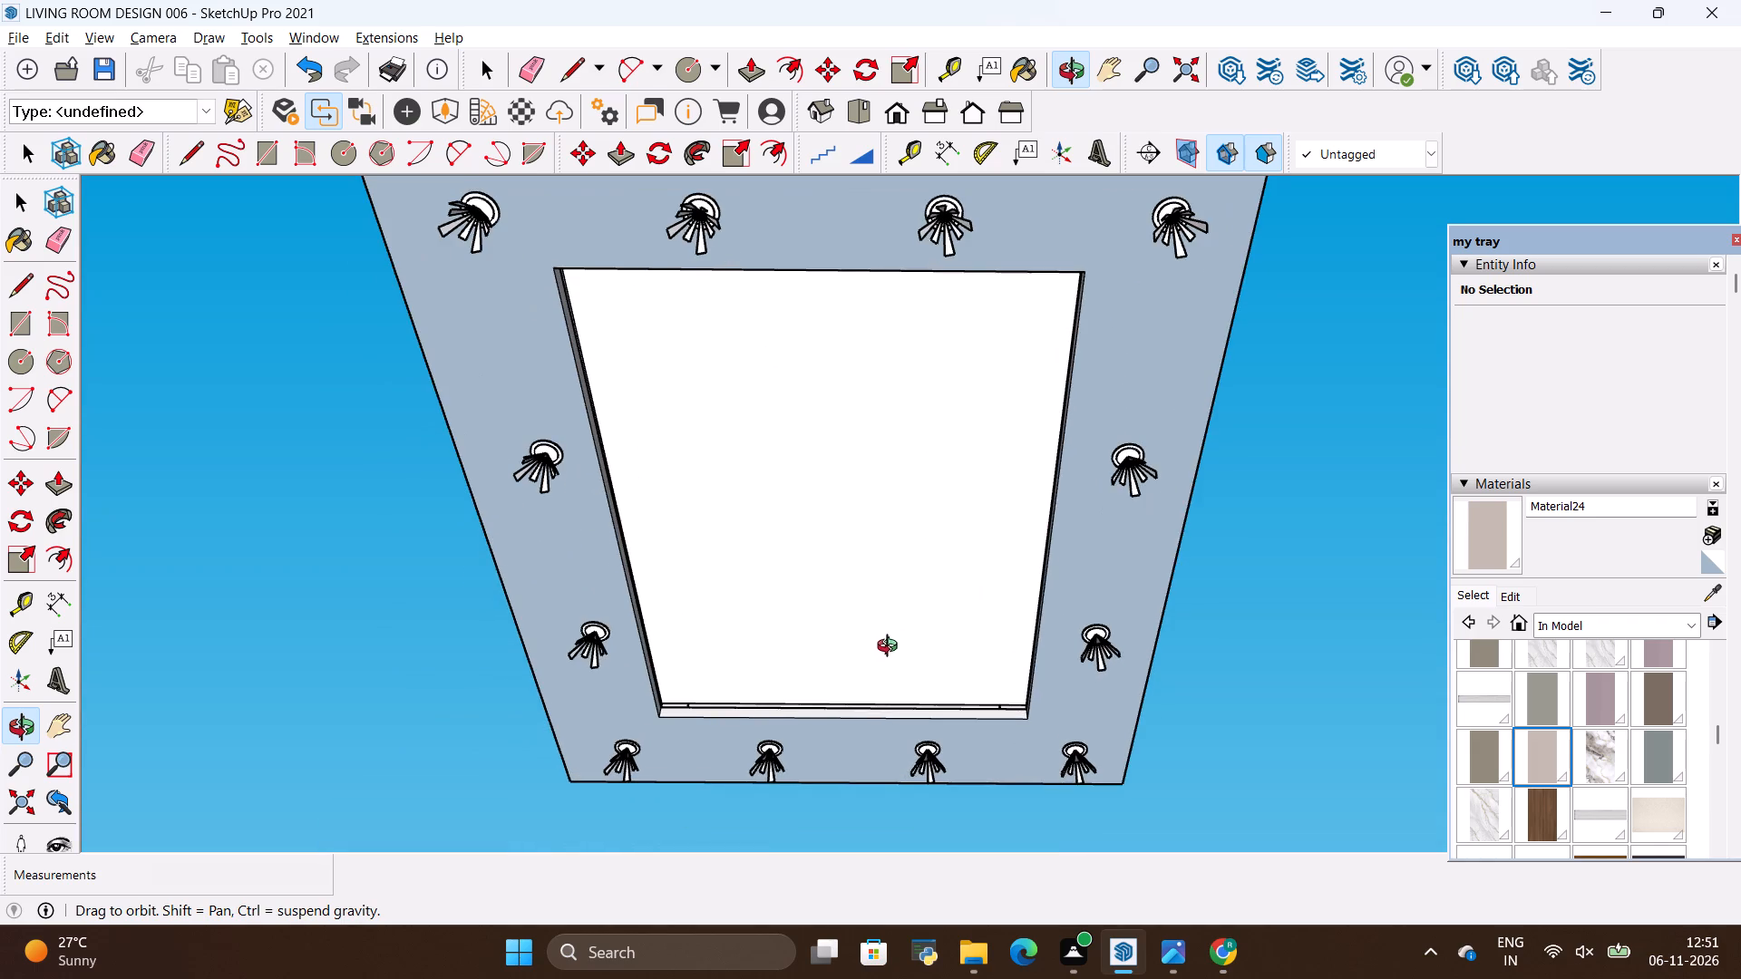
left_click_drag(890, 576, 891, 470)
scroll(892, 604, "down", 3)
left_click_drag(890, 430, 893, 349)
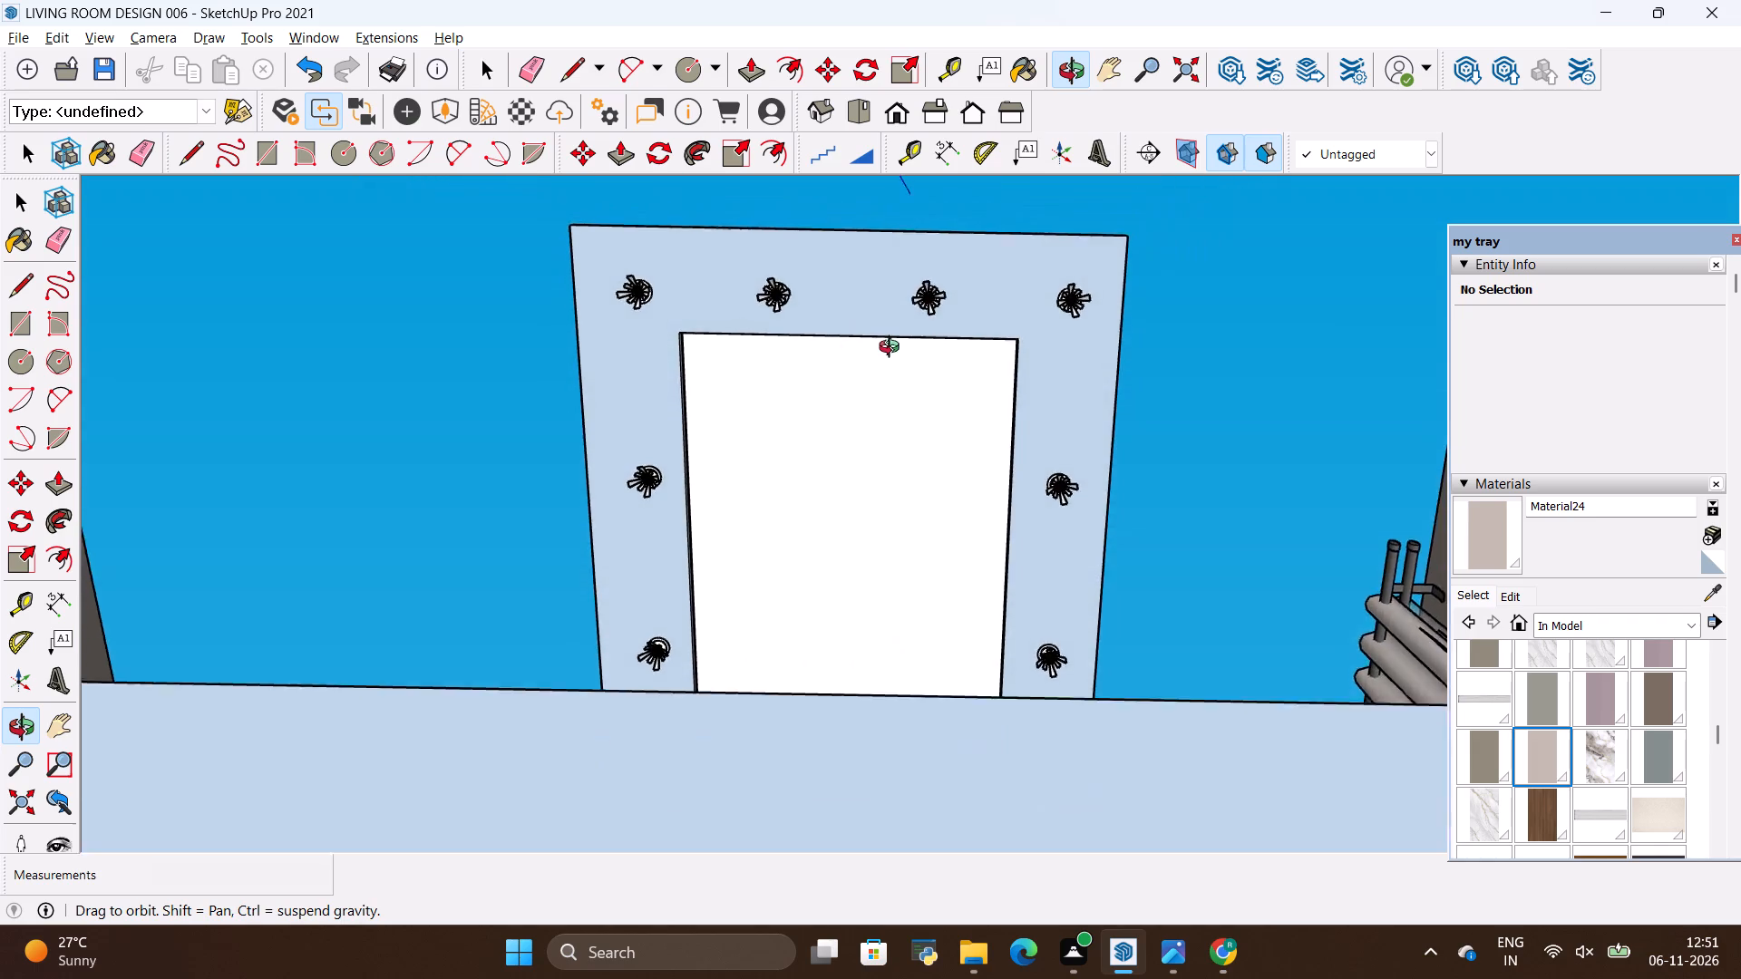
left_click_drag(893, 349, 885, 594)
scroll(832, 691, "down", 5)
scroll(897, 356, "up", 8)
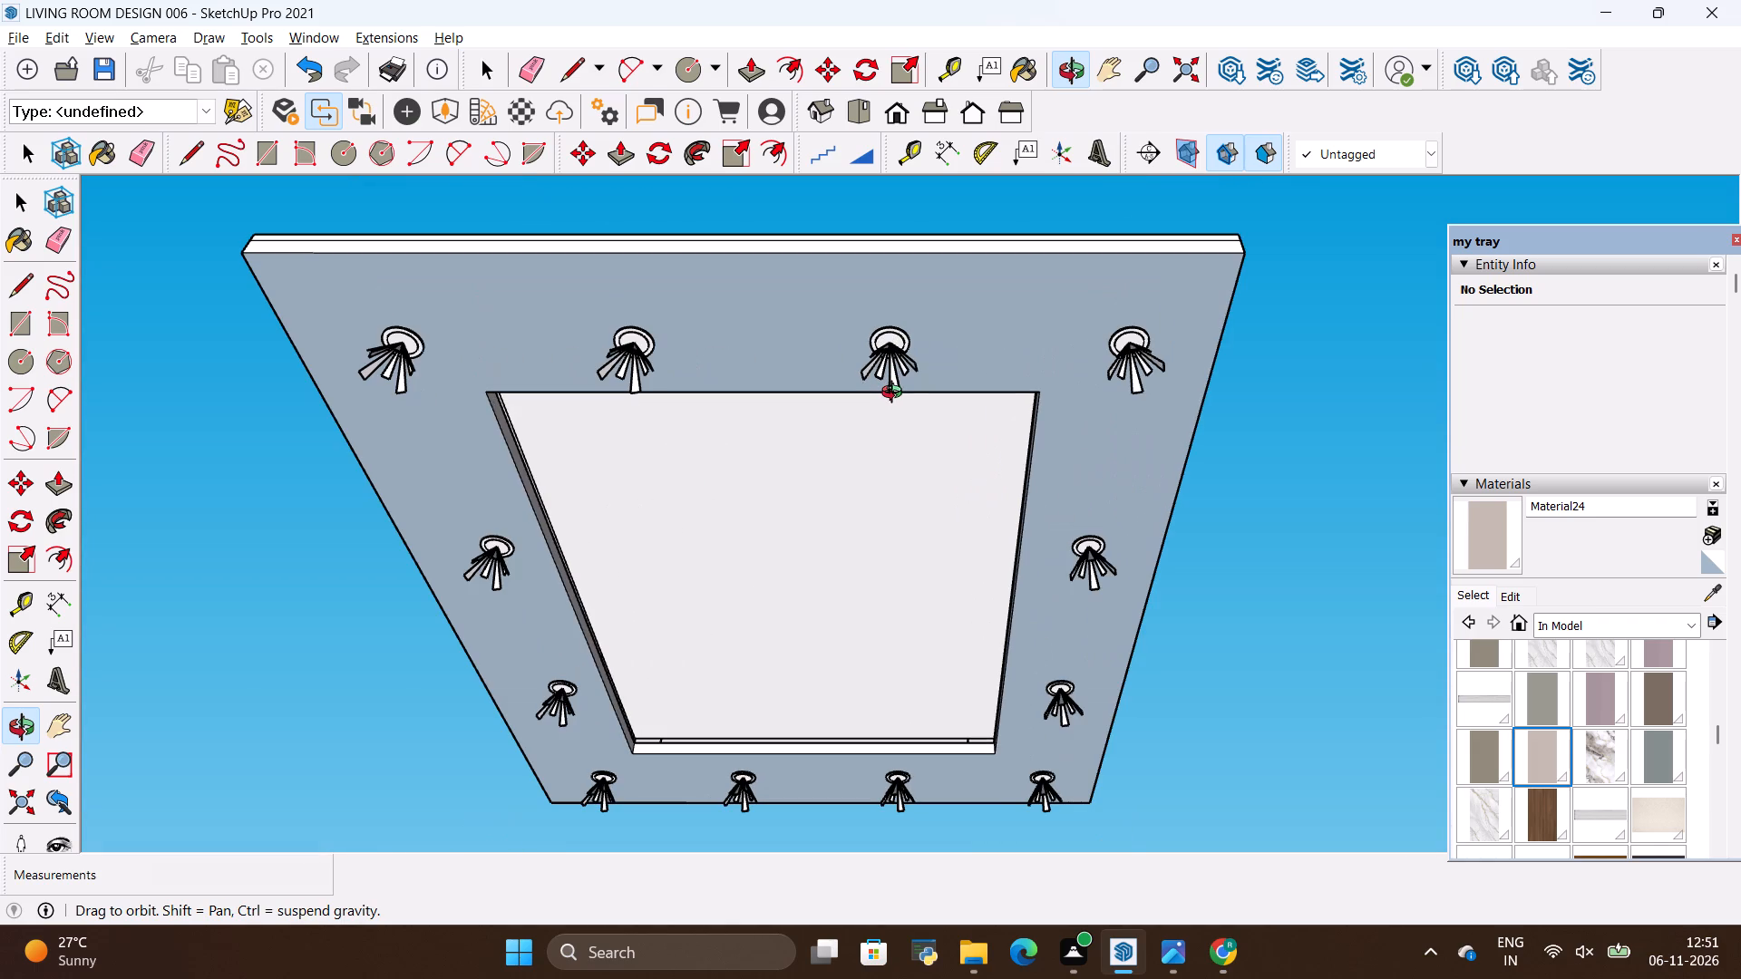
scroll(779, 408, "up", 5)
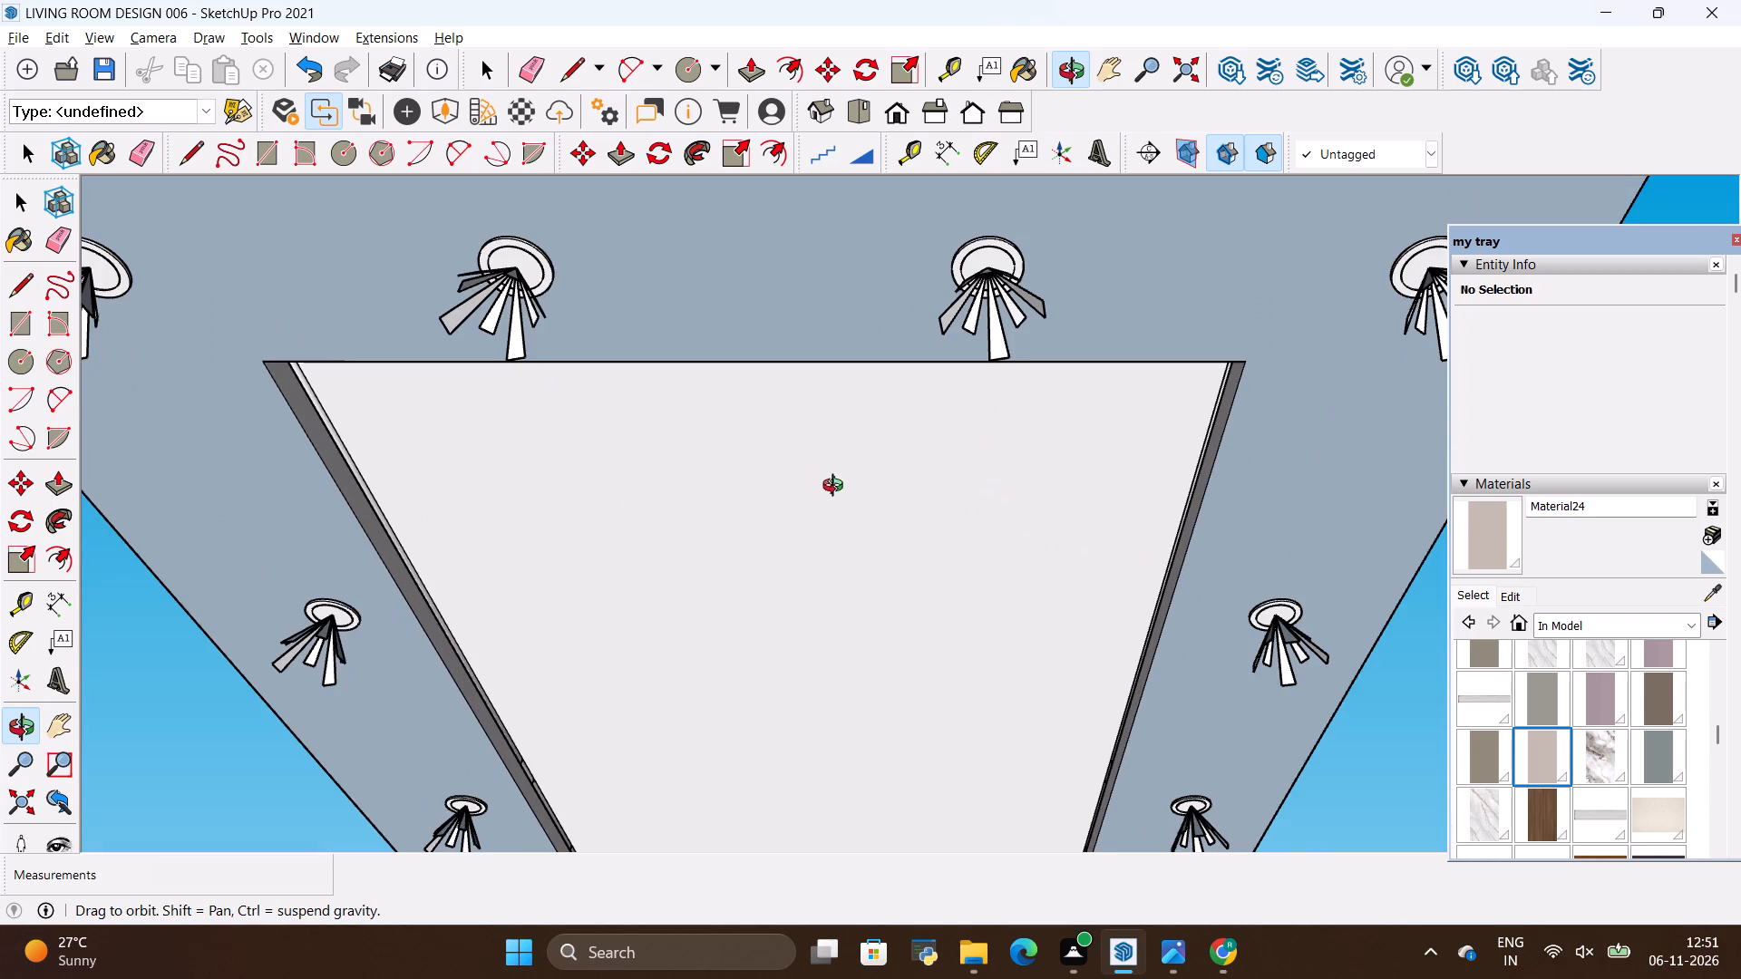
scroll(837, 488, "down", 1)
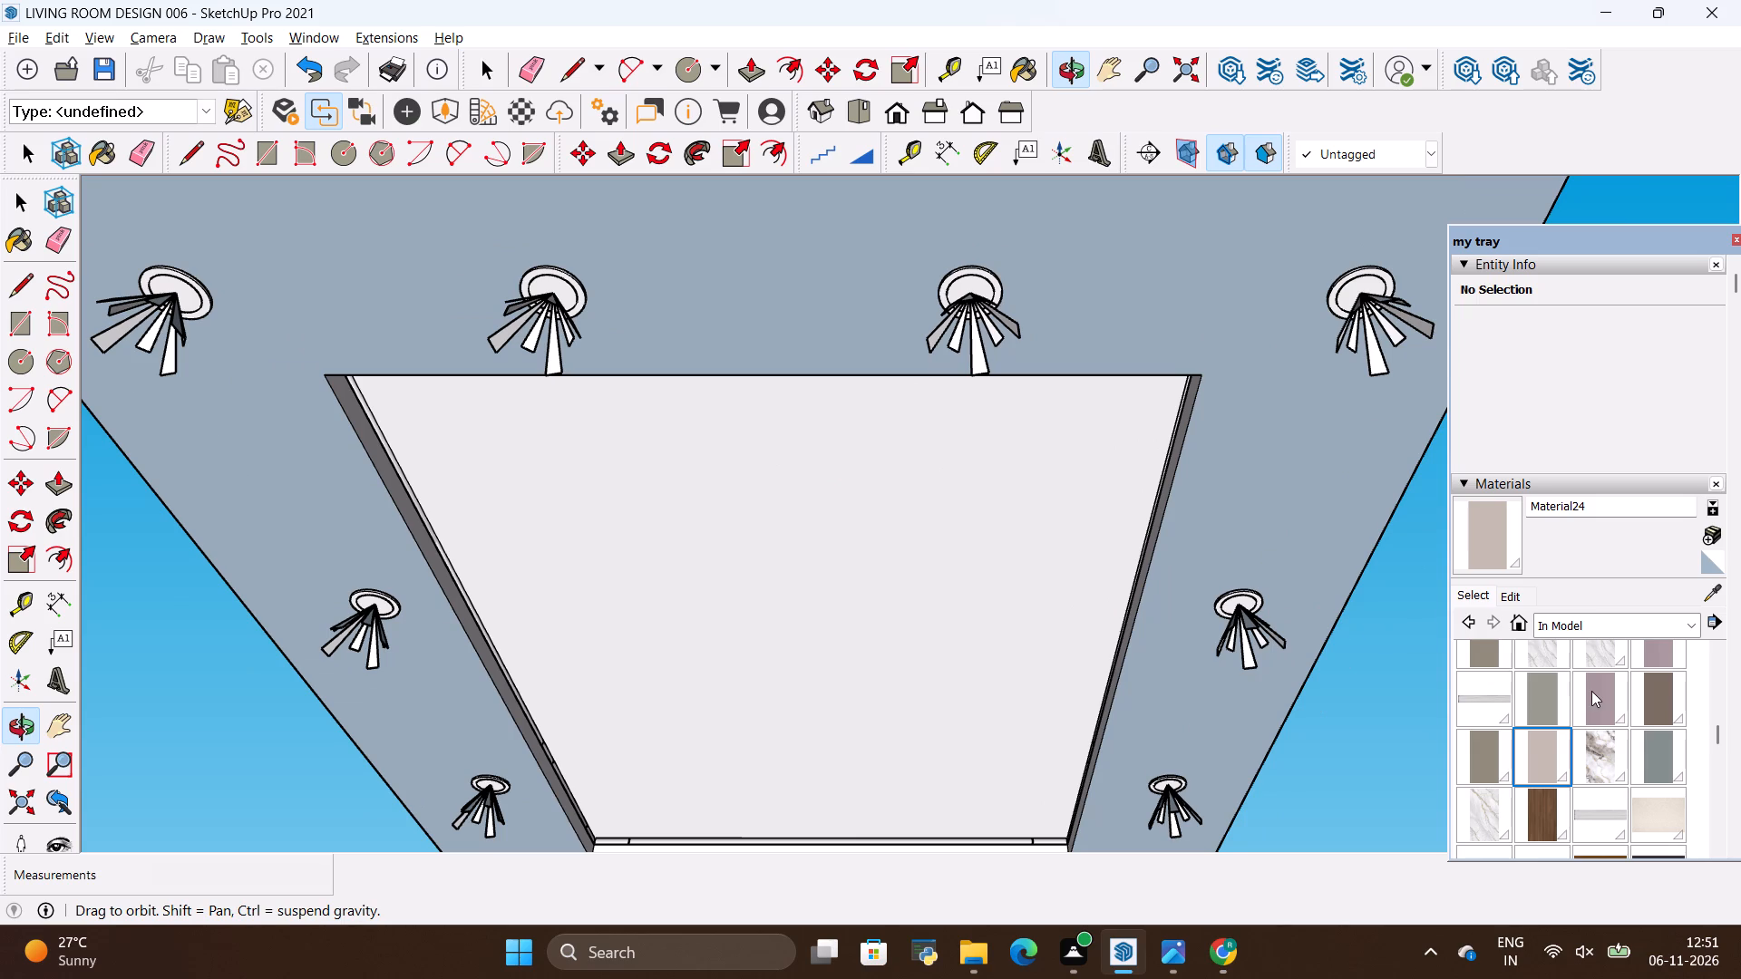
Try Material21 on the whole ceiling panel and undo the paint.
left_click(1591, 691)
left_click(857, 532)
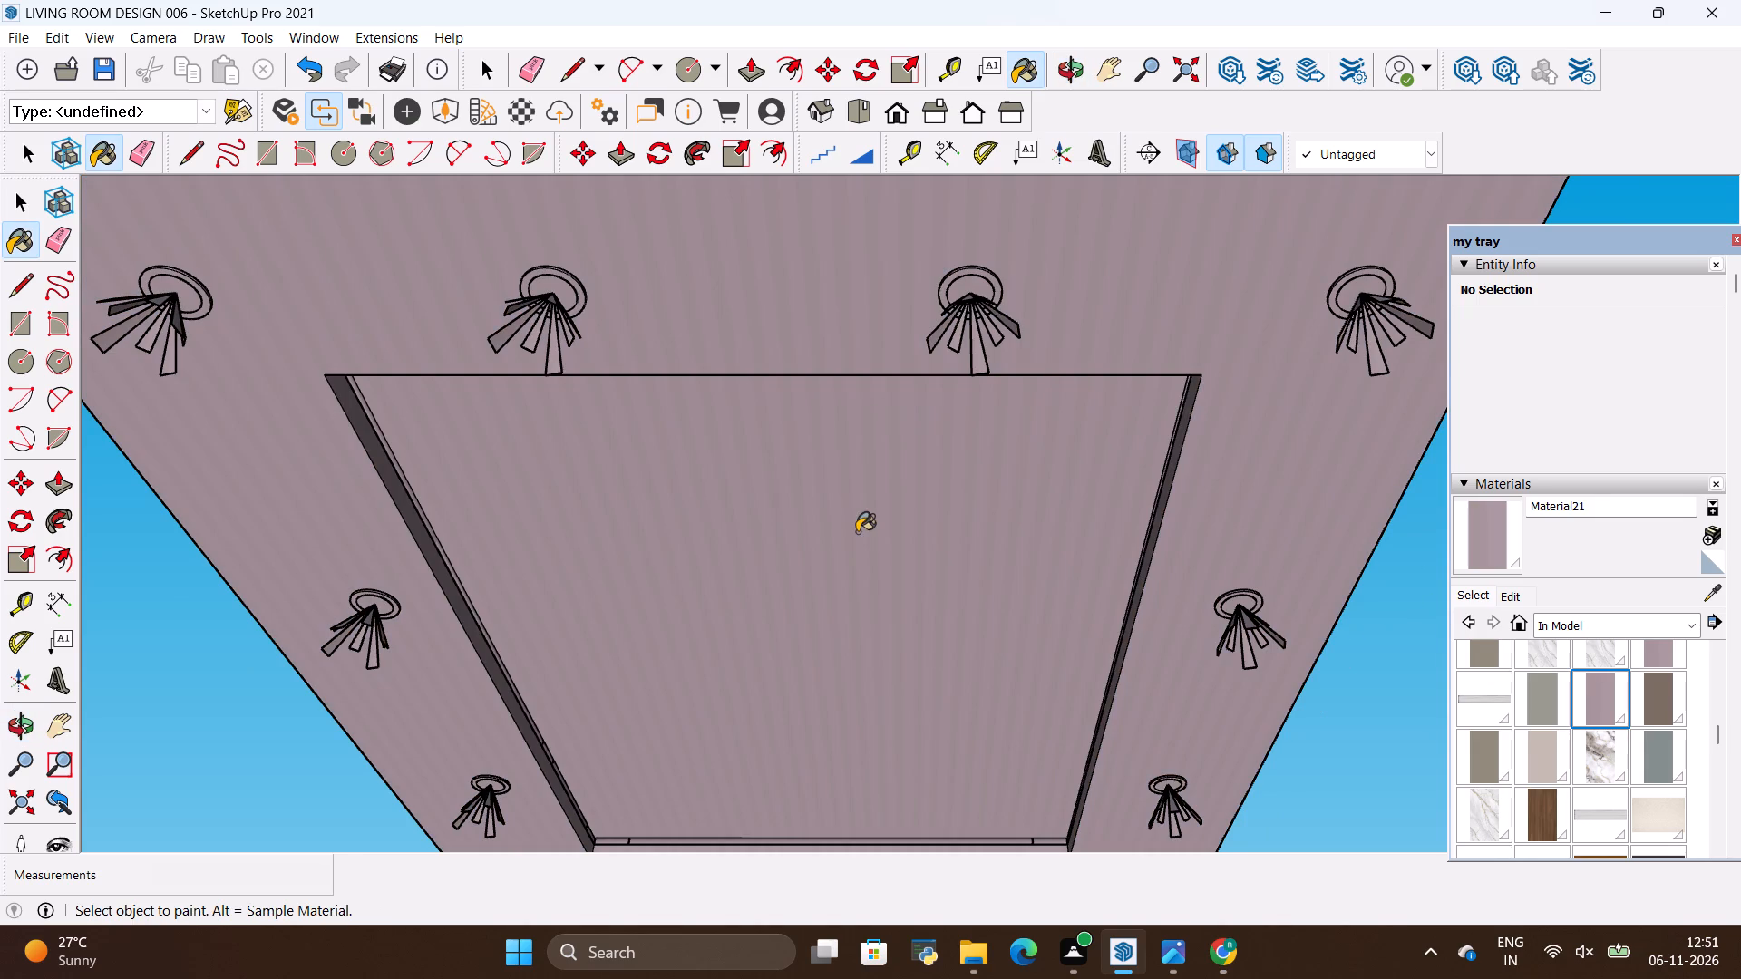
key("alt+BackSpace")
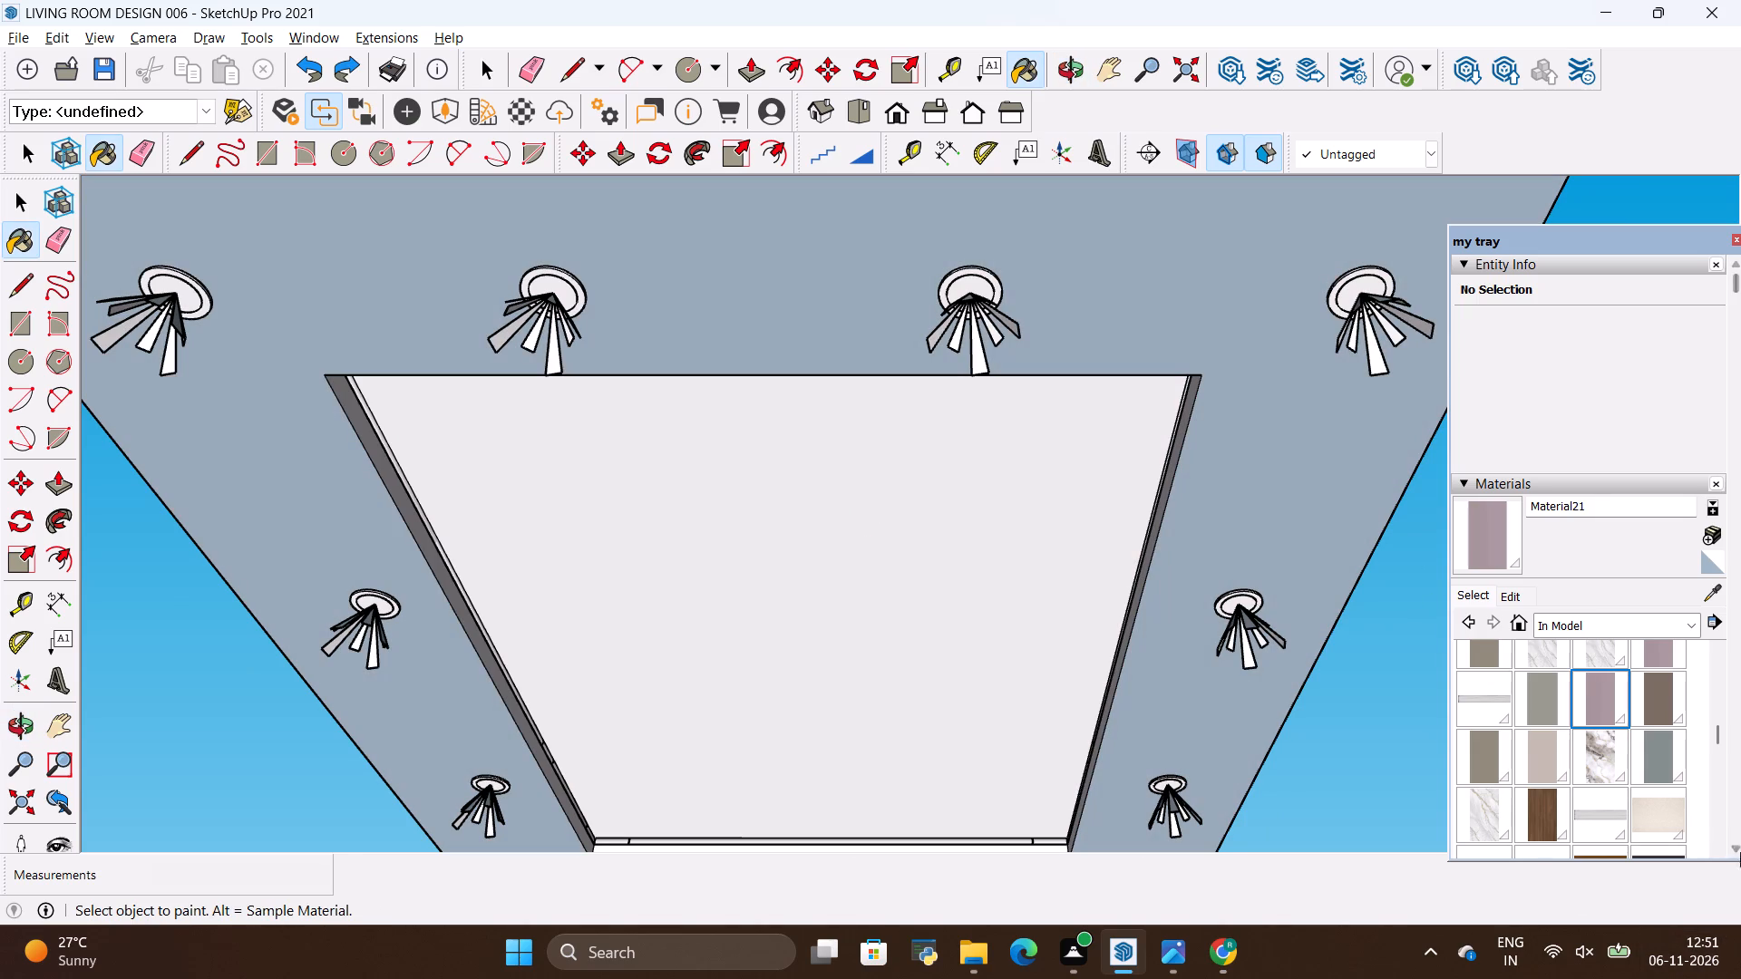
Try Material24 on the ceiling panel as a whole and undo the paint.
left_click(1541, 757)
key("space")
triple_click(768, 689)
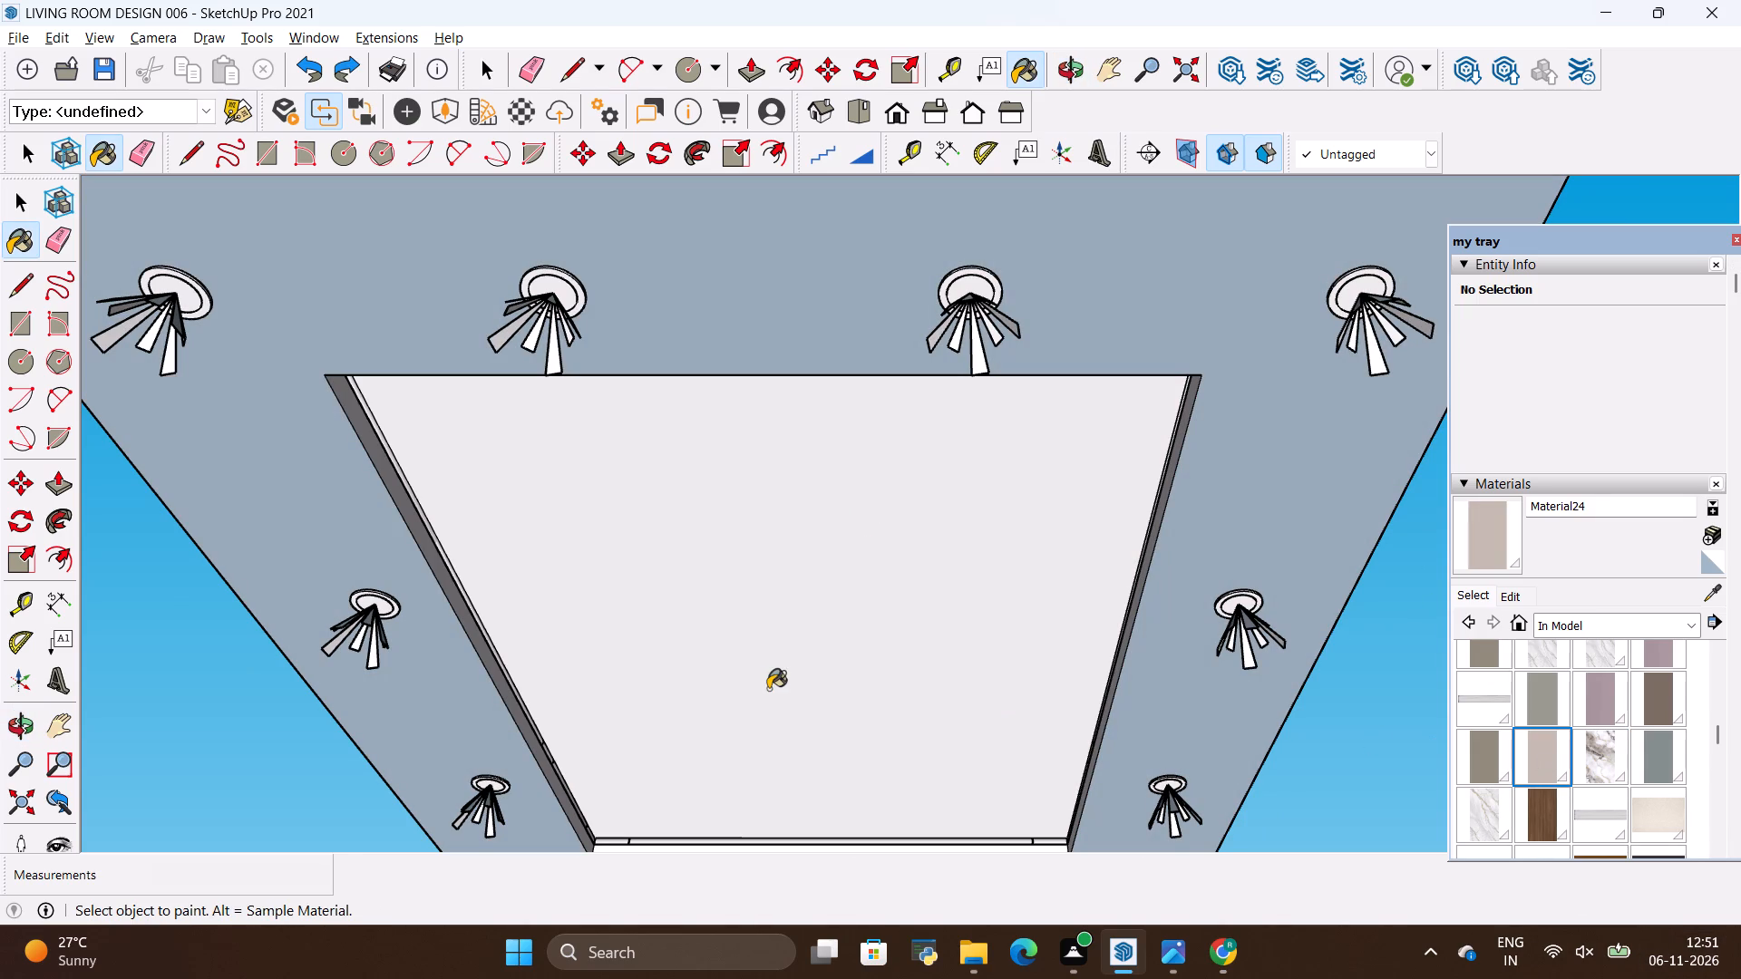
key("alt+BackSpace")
Select all connected geometry inside the ceiling panel's group, paint it with Material24 from the recessed centre face, and leave the group.
key("space")
triple_click(782, 642)
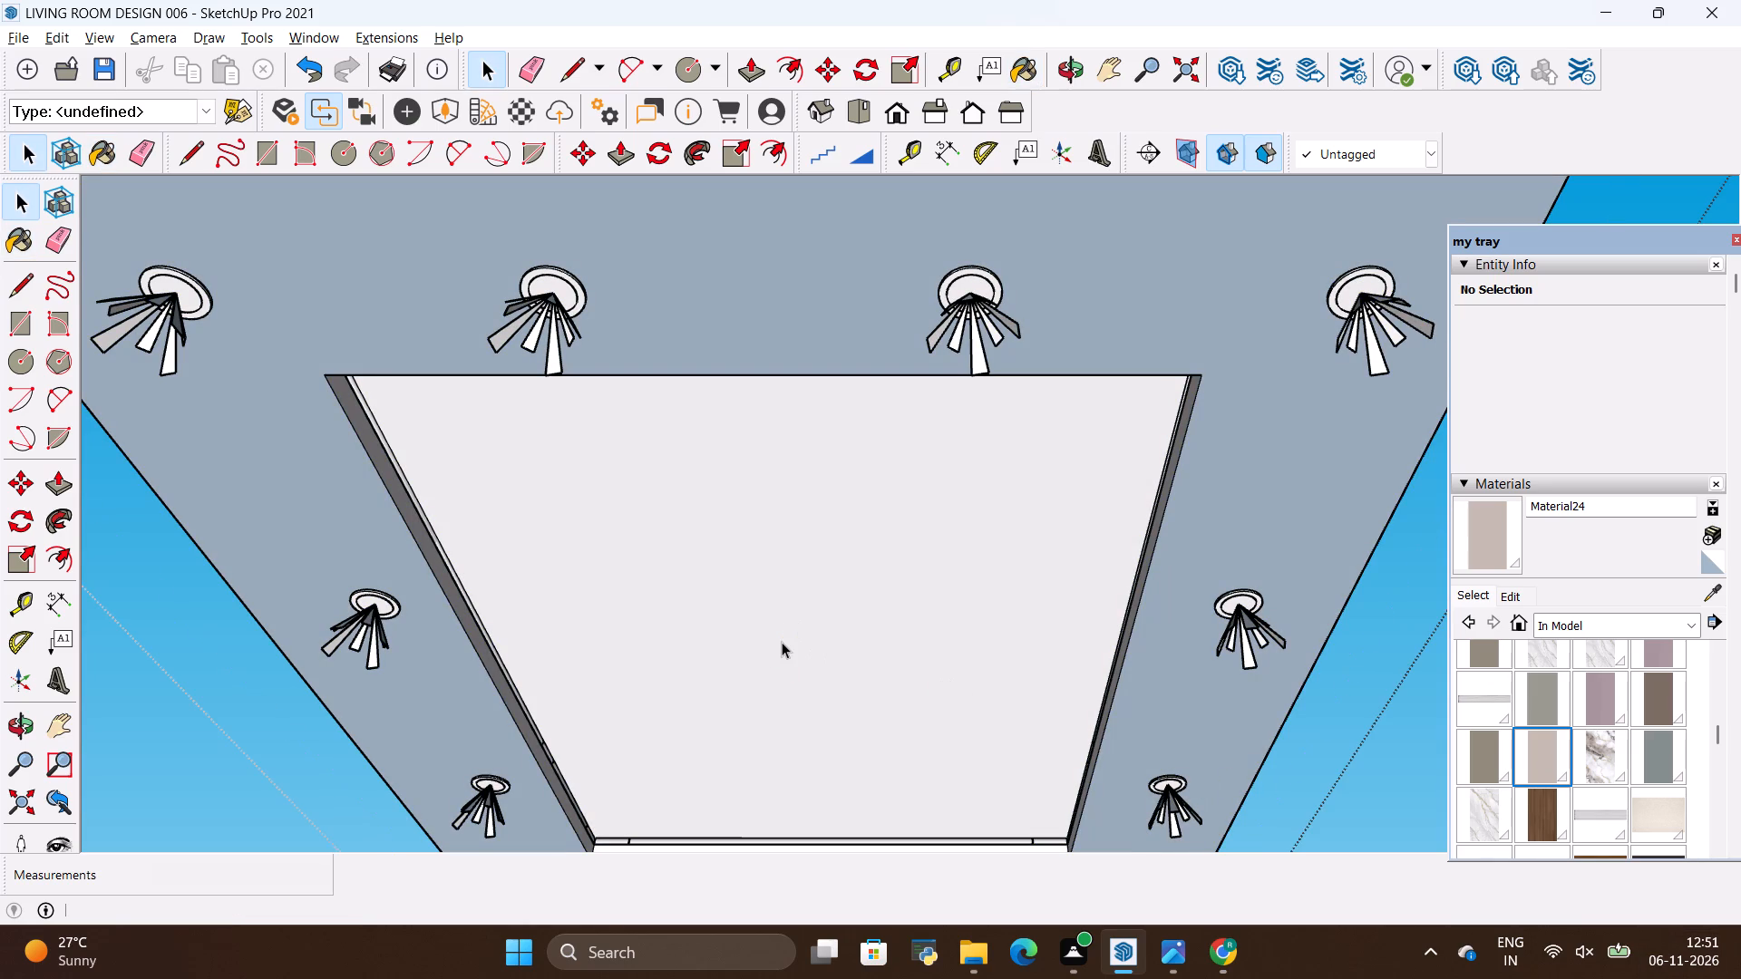
left_click(782, 642)
double_click(782, 642)
left_click(1539, 762)
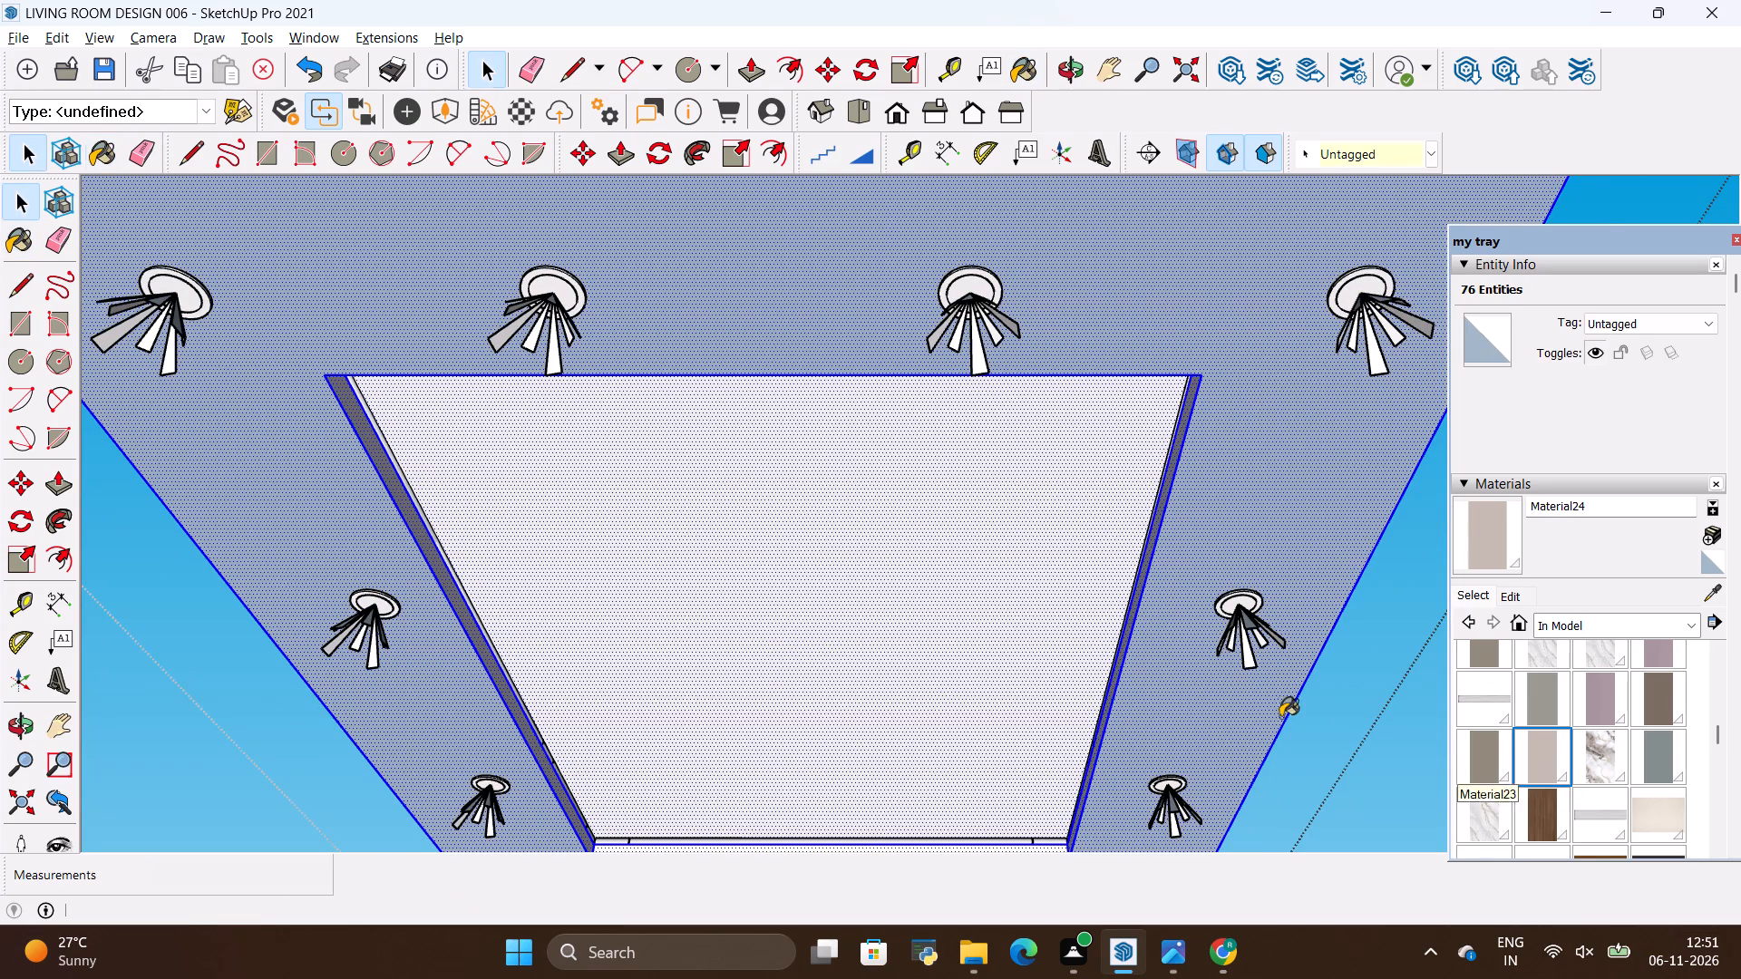
left_click(963, 633)
key("space")
left_click(217, 772)
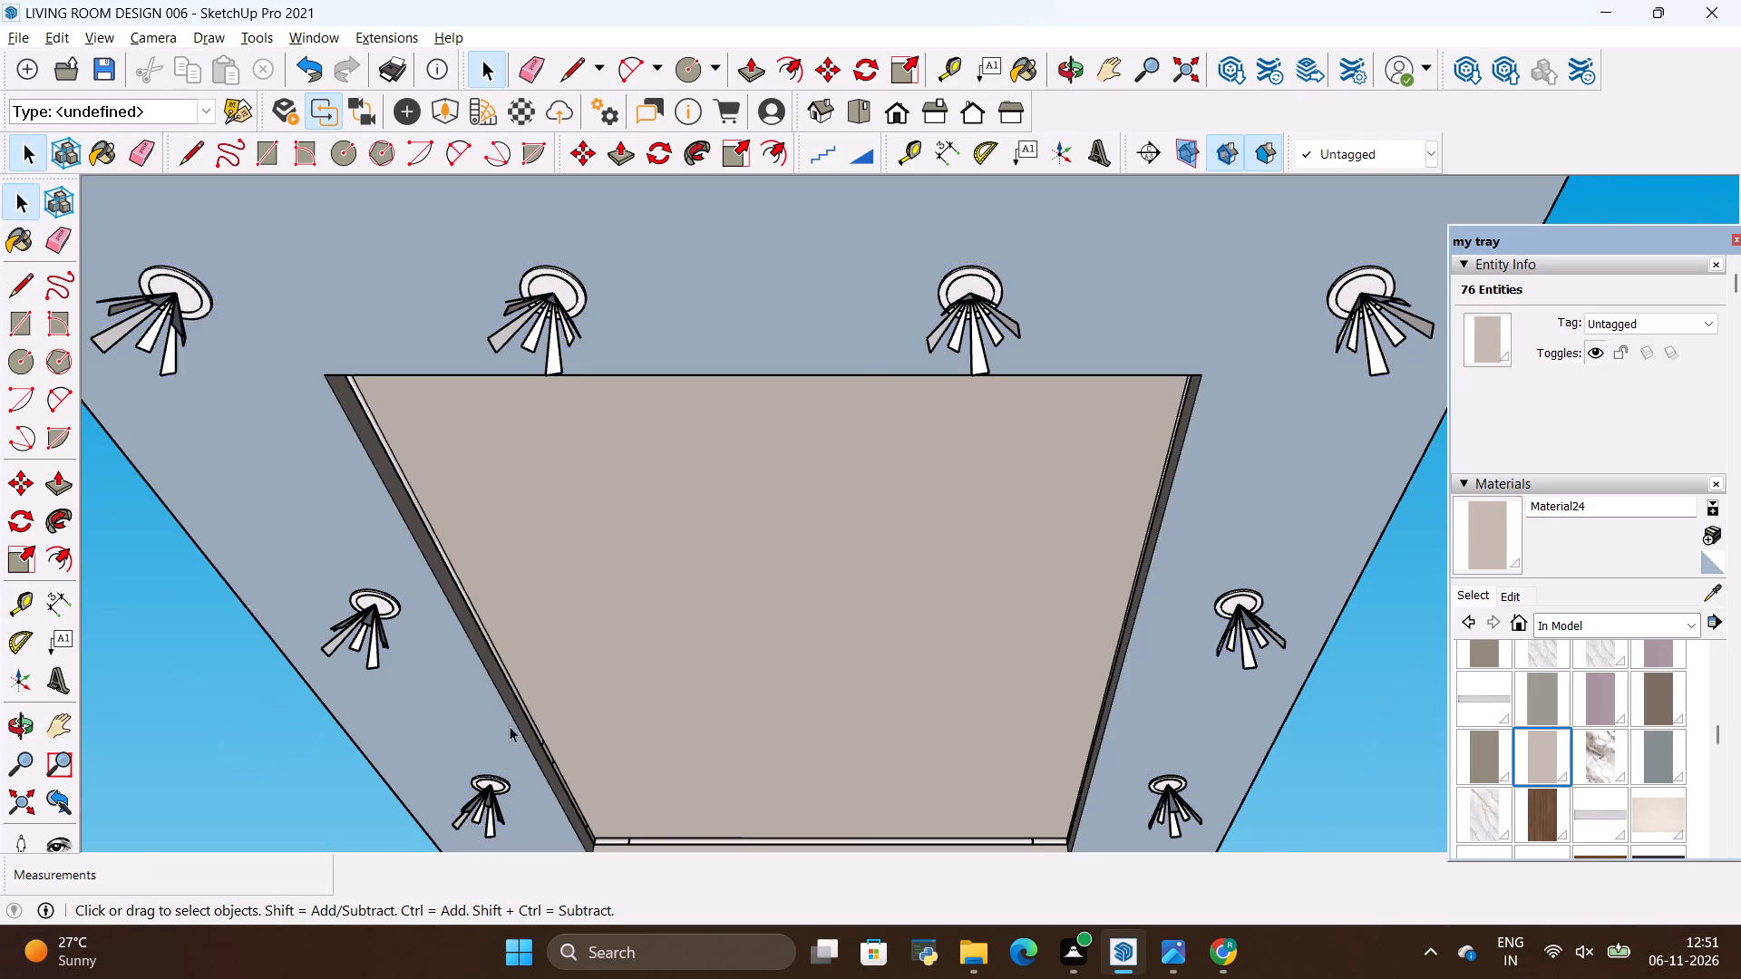
scroll(648, 689, "down", 6)
key("space")
left_click(1069, 577)
key("space")
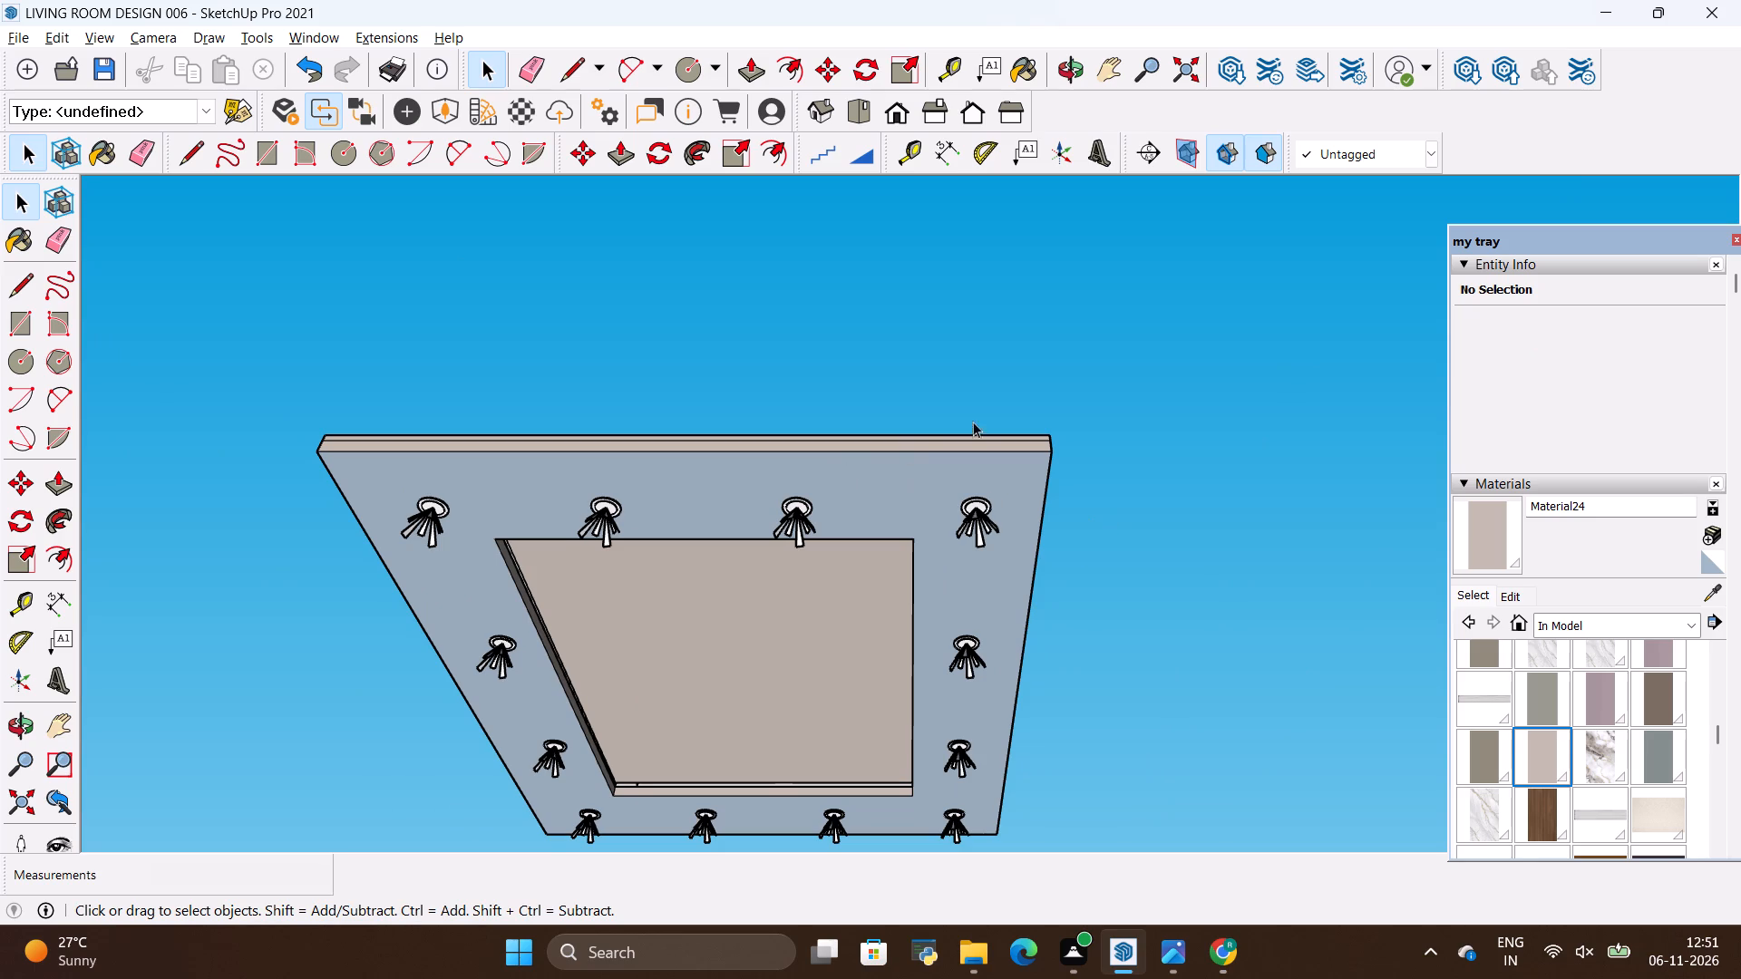
left_click(1187, 421)
Examine the ceiling panel from below, checking the painted recess against the border face and its round fixtures.
scroll(1189, 422, "down", 5)
scroll(991, 600, "up", 8)
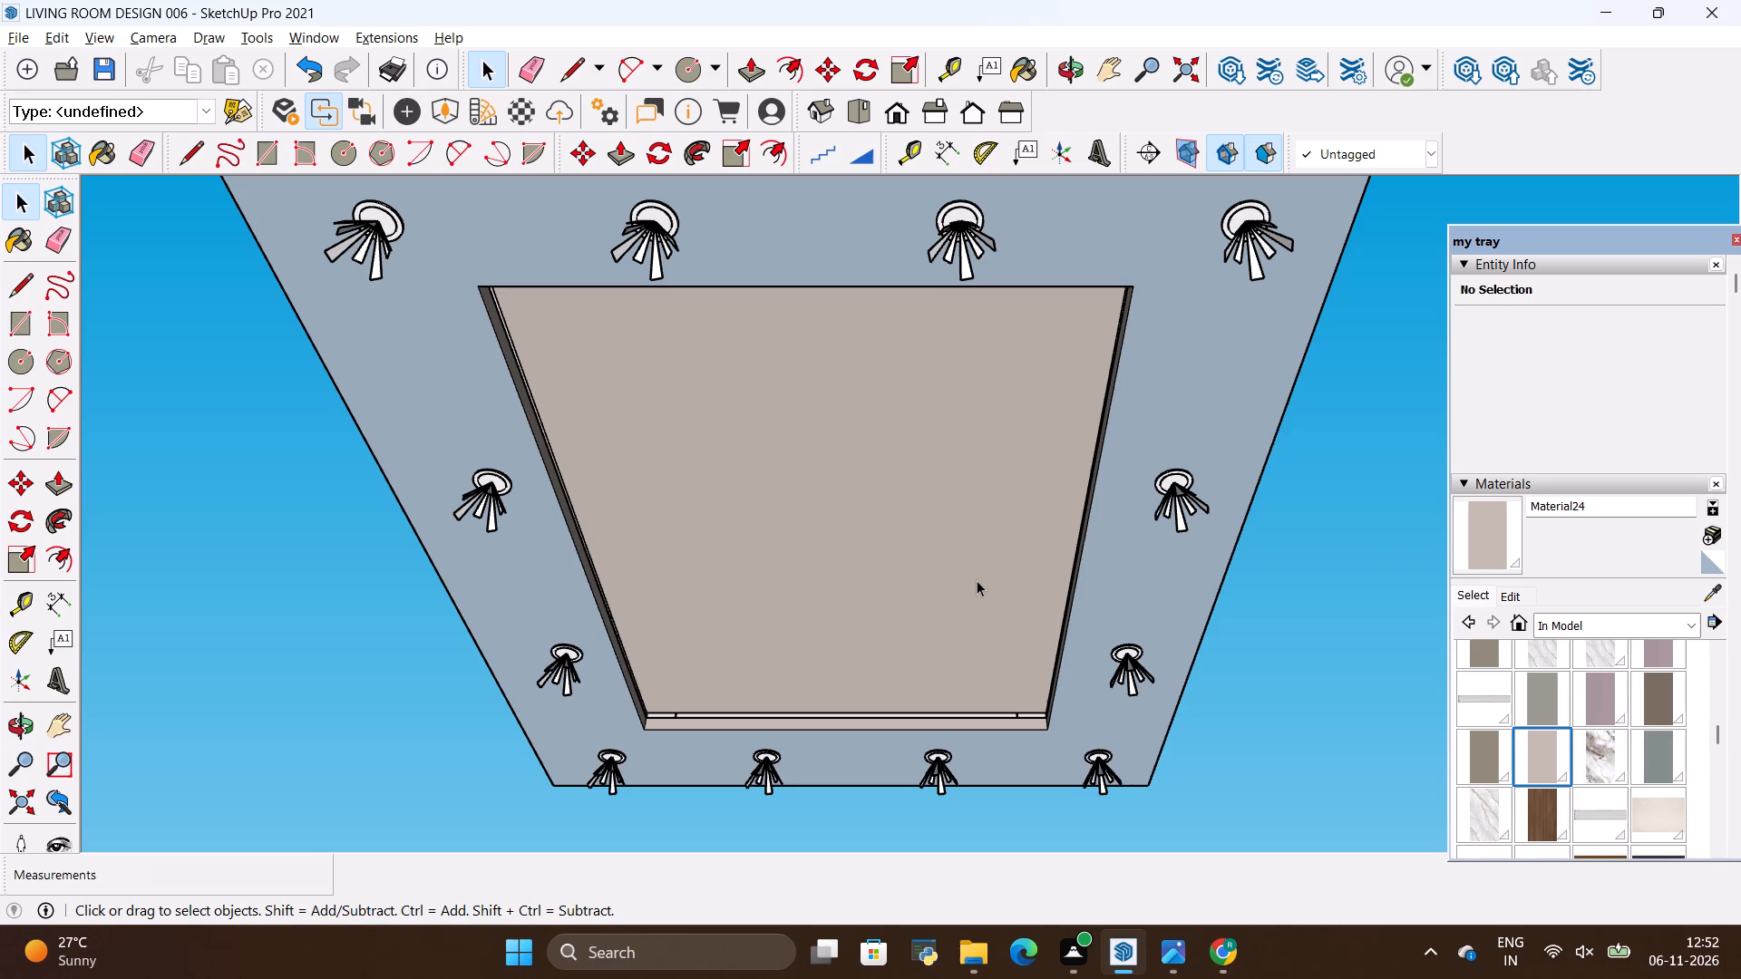
scroll(1112, 652, "down", 3)
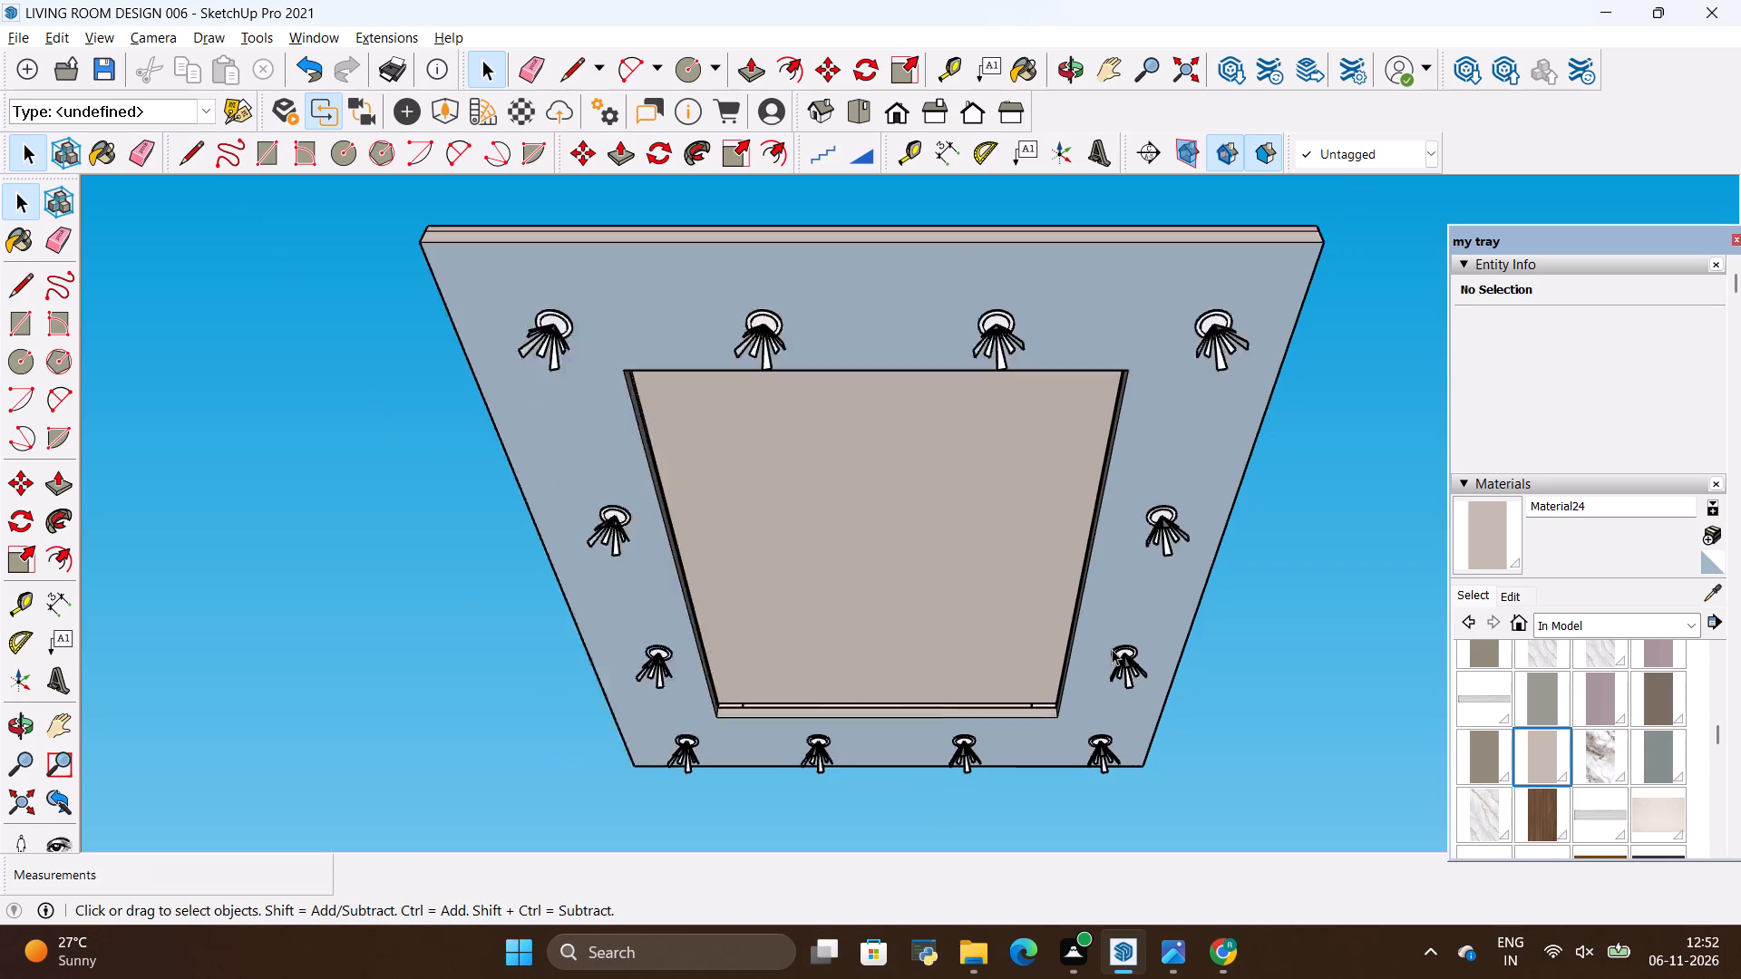
scroll(1137, 611, "up", 3)
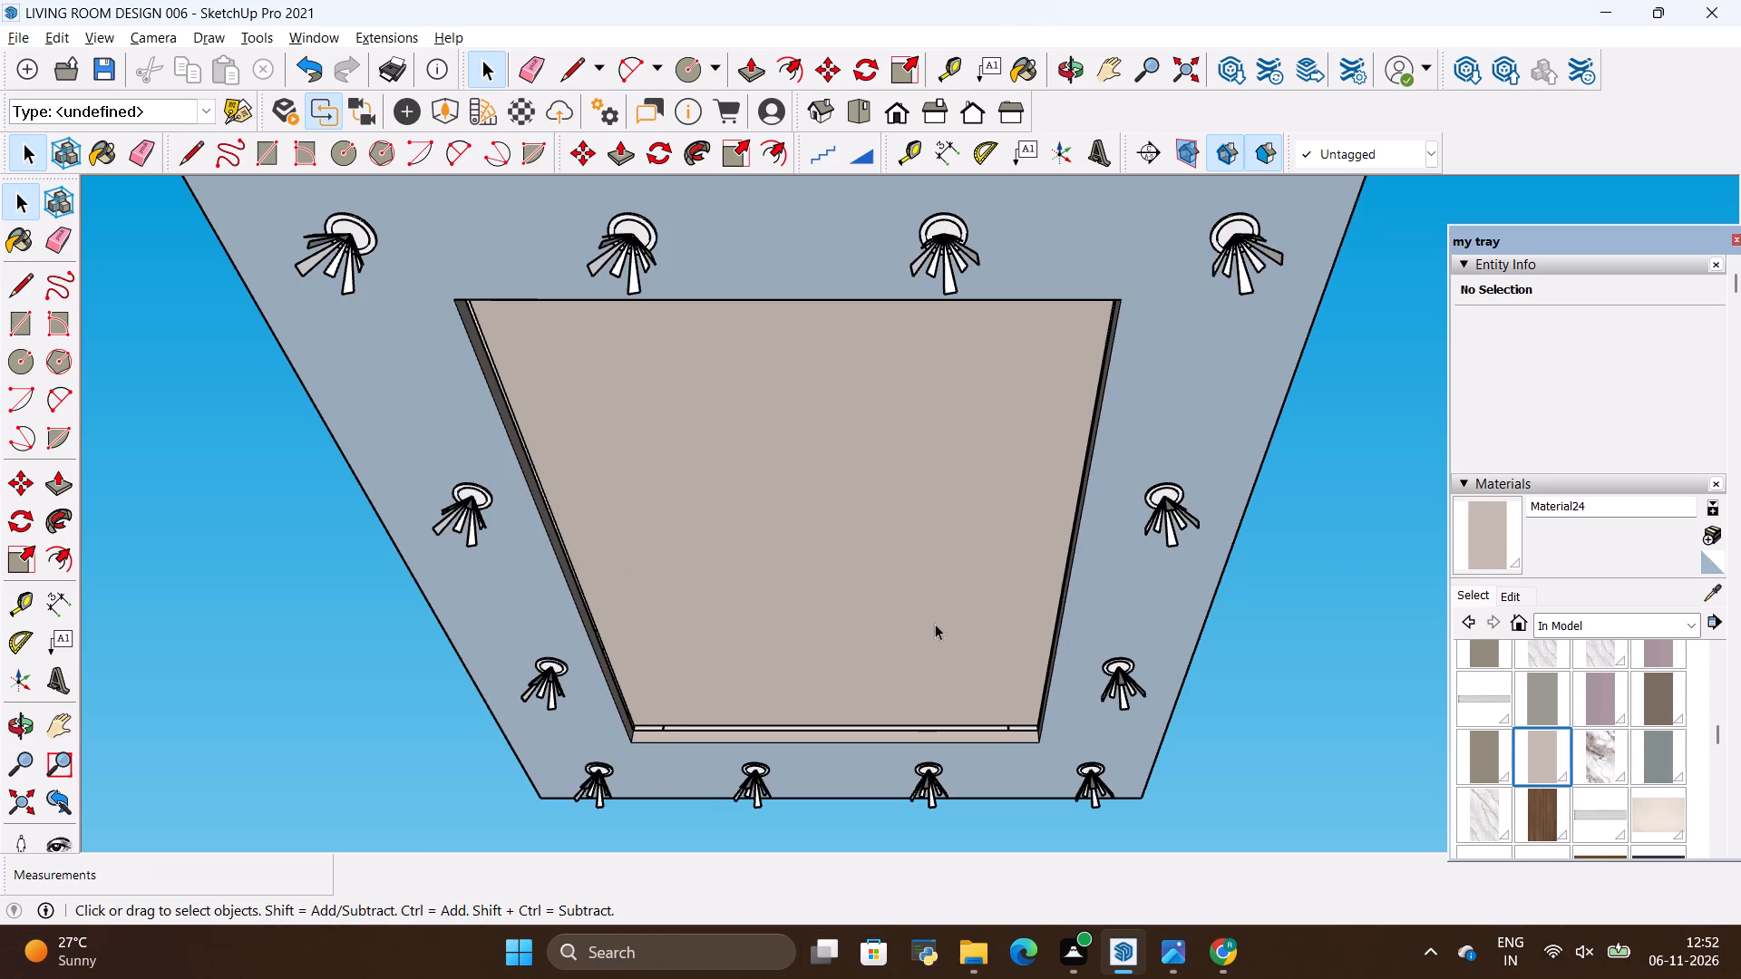
left_click_drag(939, 625, 958, 658)
scroll(926, 641, "down", 3)
scroll(946, 531, "up", 1)
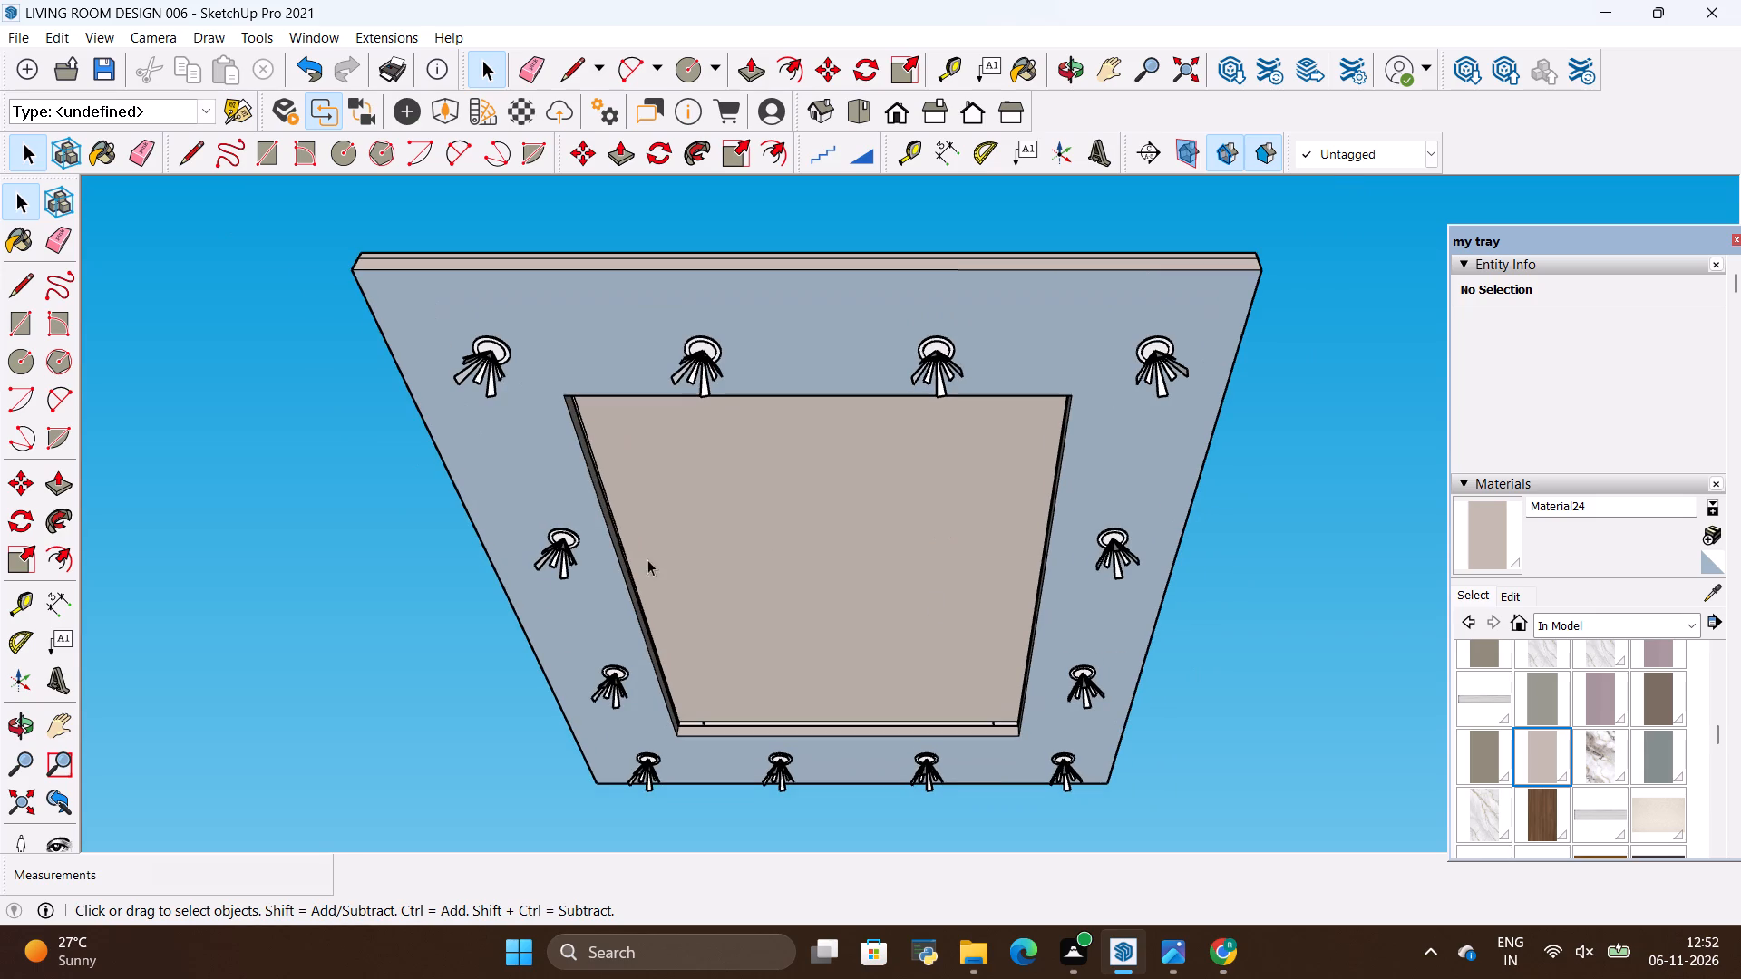
left_click(8, 717)
left_click_drag(314, 622, 327, 631)
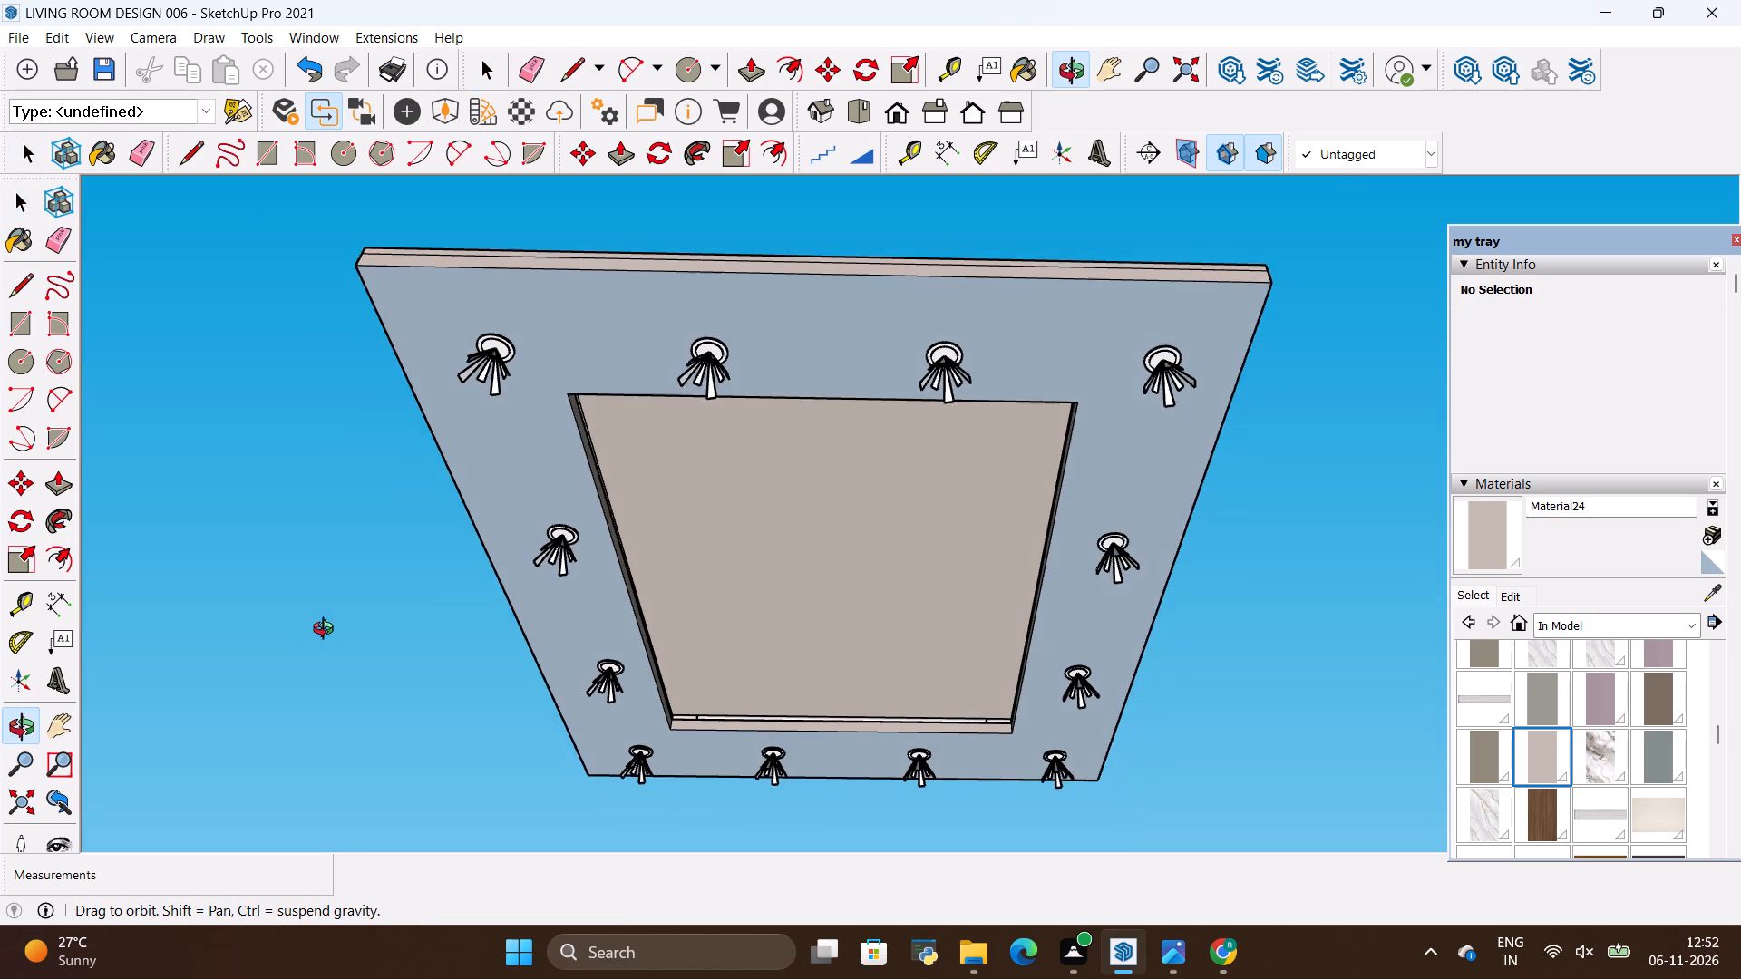
left_click_drag(327, 631, 338, 641)
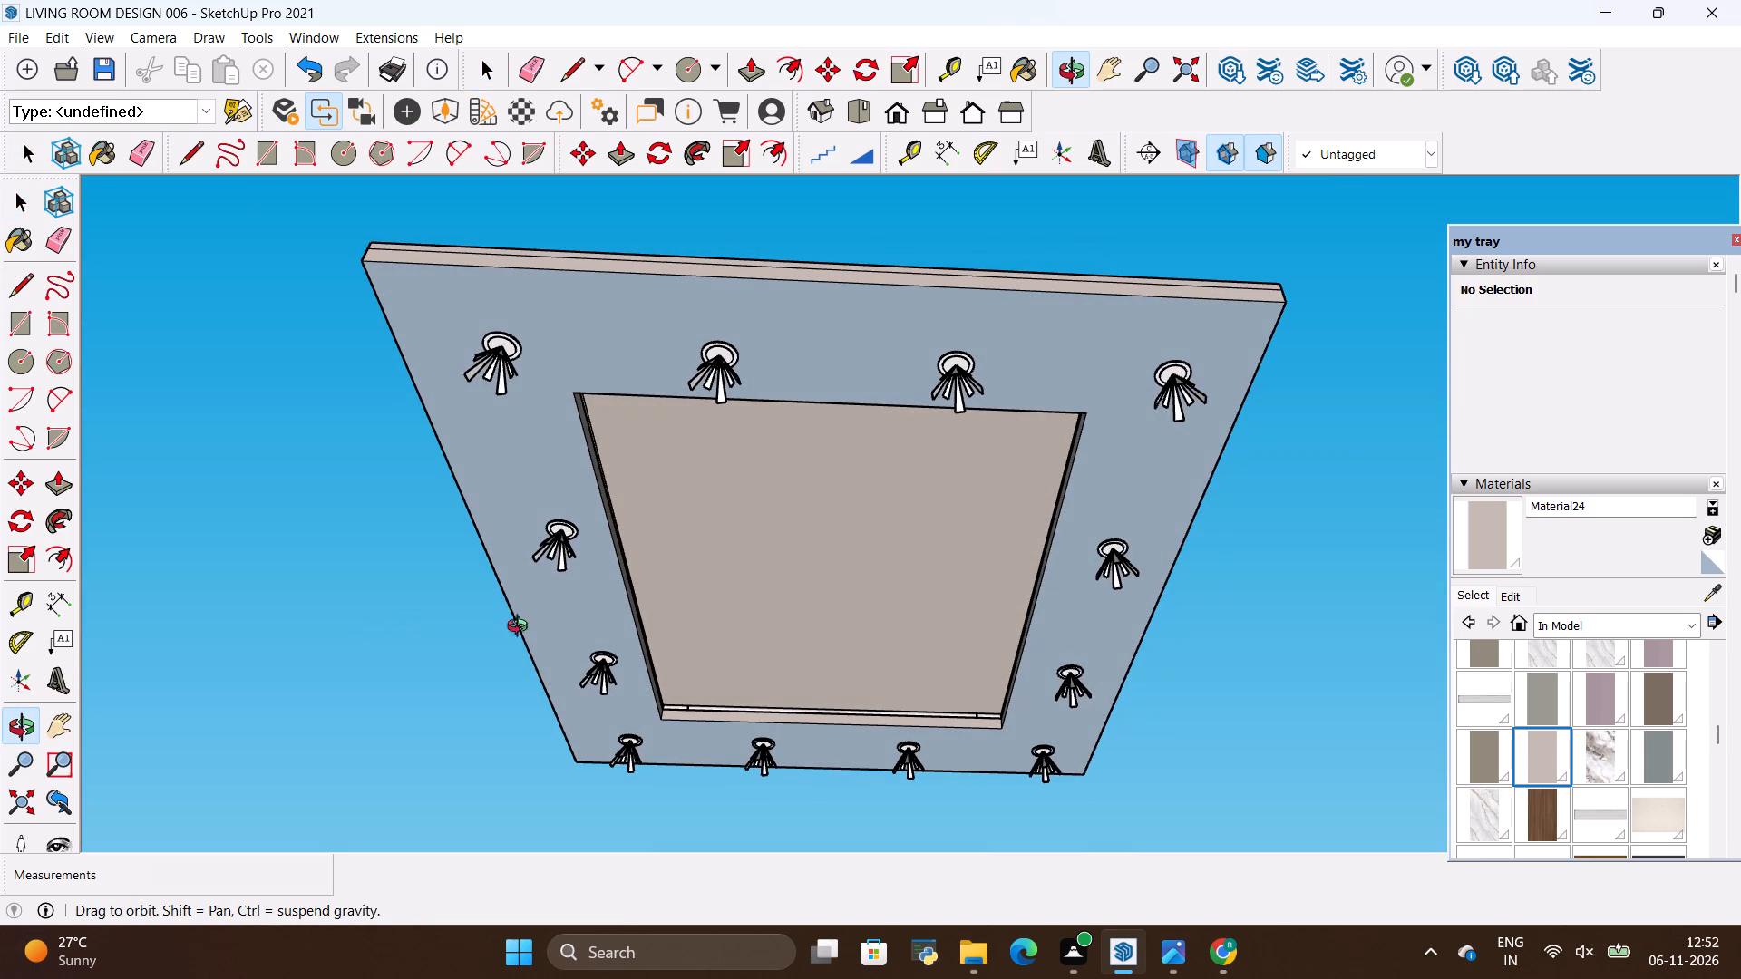
scroll(537, 626, "down", 2)
left_click_drag(839, 538, 752, 519)
scroll(917, 519, "down", 3)
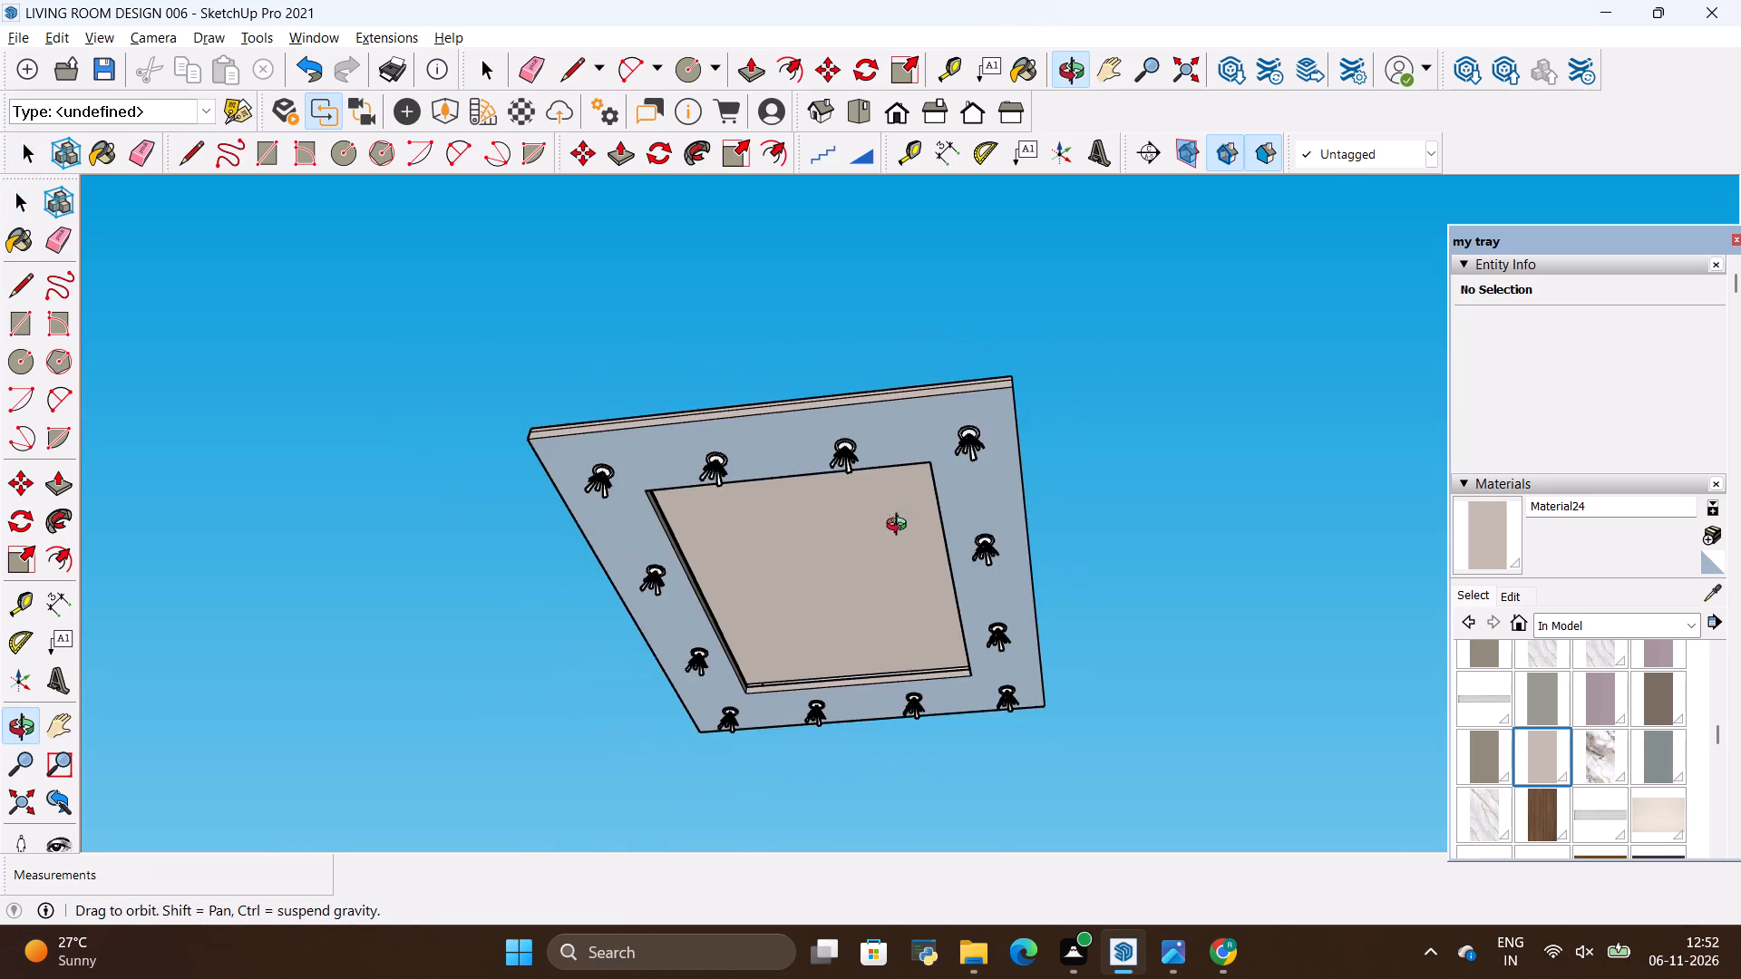
left_click_drag(834, 635, 945, 534)
scroll(808, 563, "up", 4)
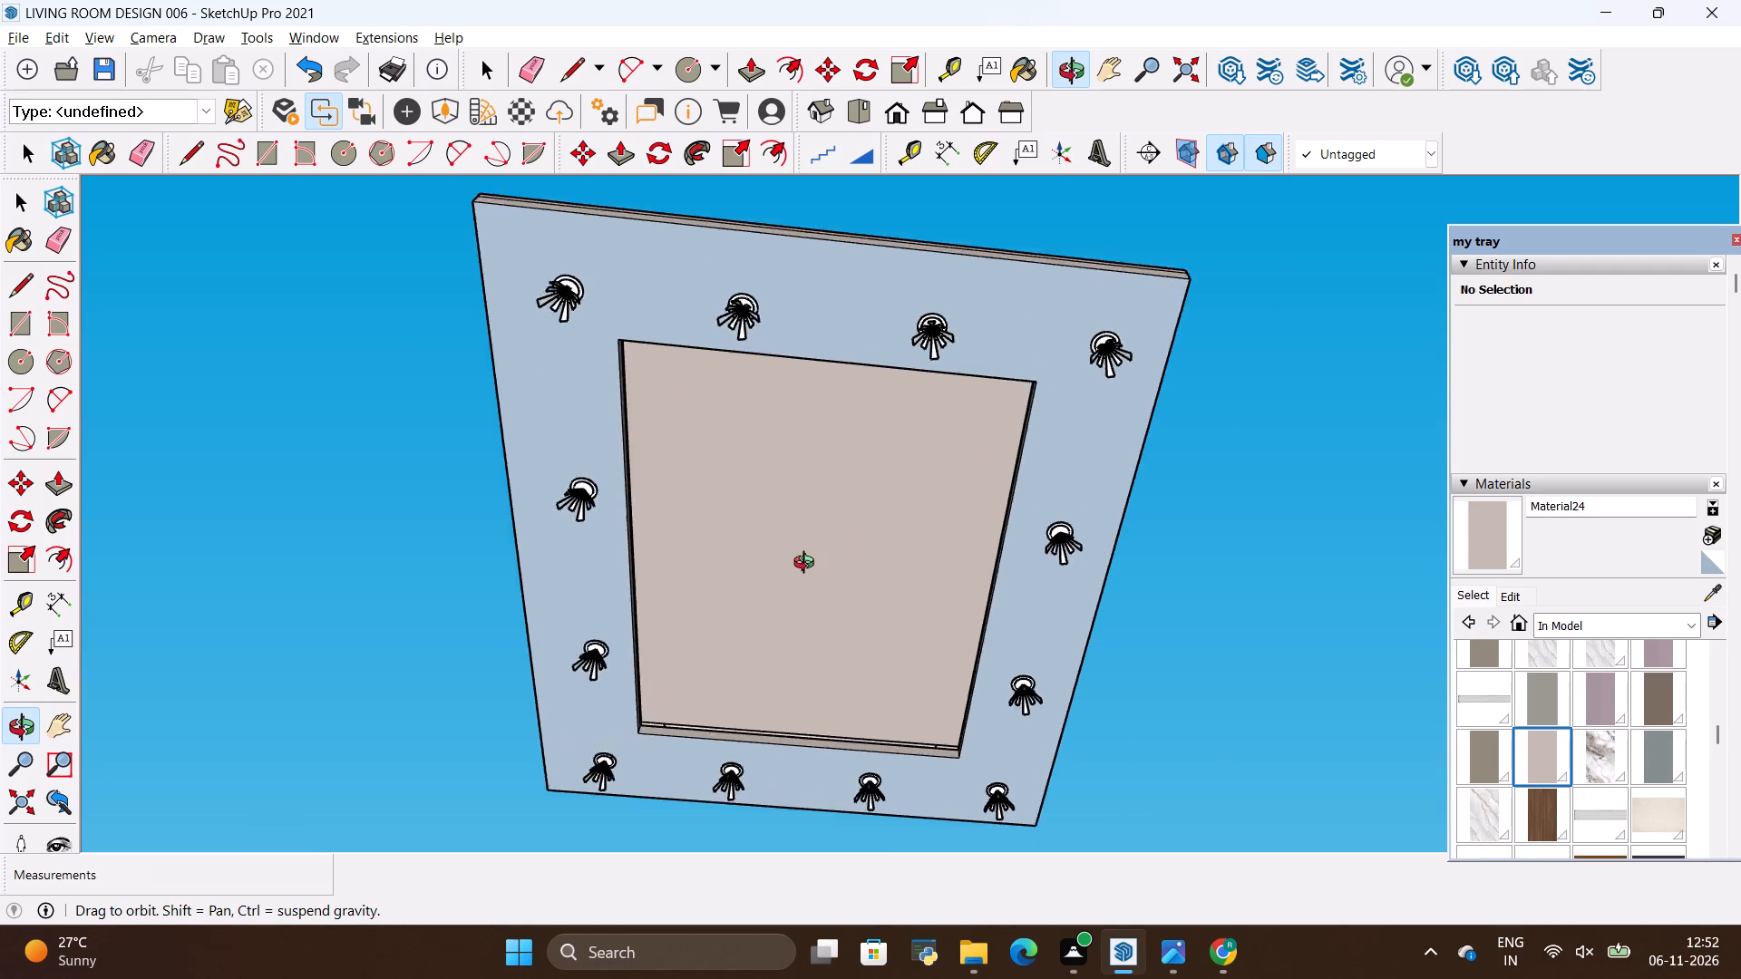
scroll(808, 565, "up", 1)
left_click_drag(920, 619, 855, 601)
scroll(890, 575, "down", 2)
scroll(875, 601, "up", 2)
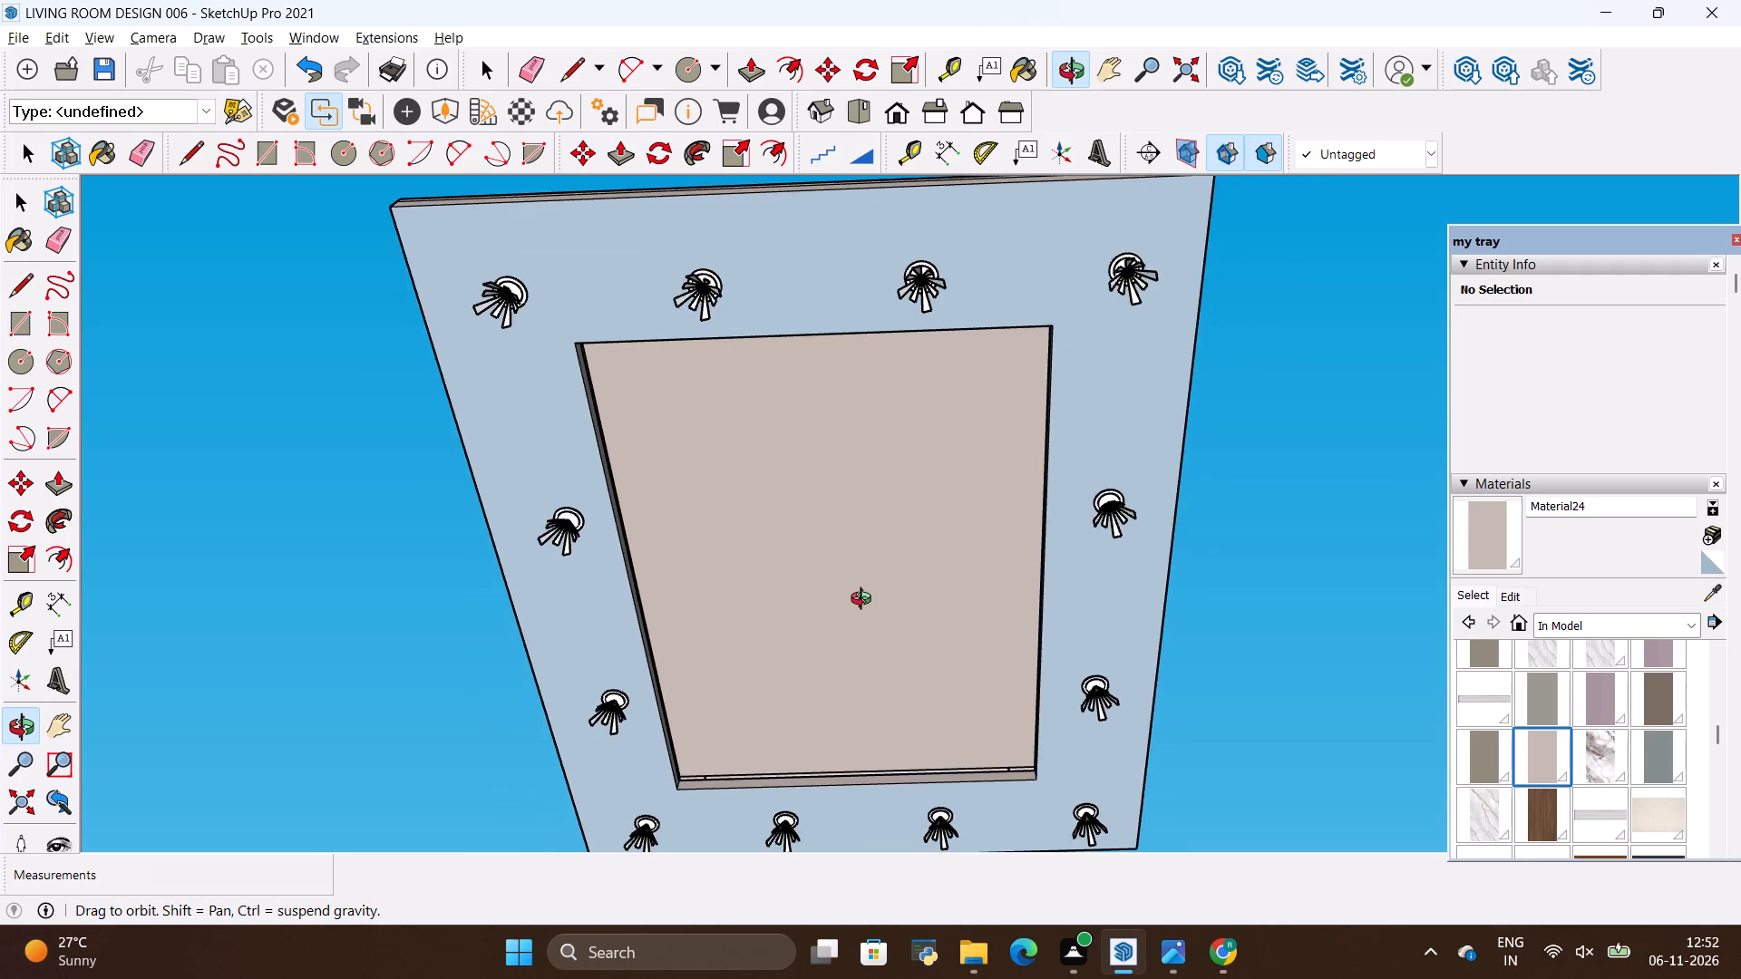
left_click_drag(863, 598, 864, 567)
scroll(876, 567, "down", 2)
left_click_drag(885, 573, 900, 593)
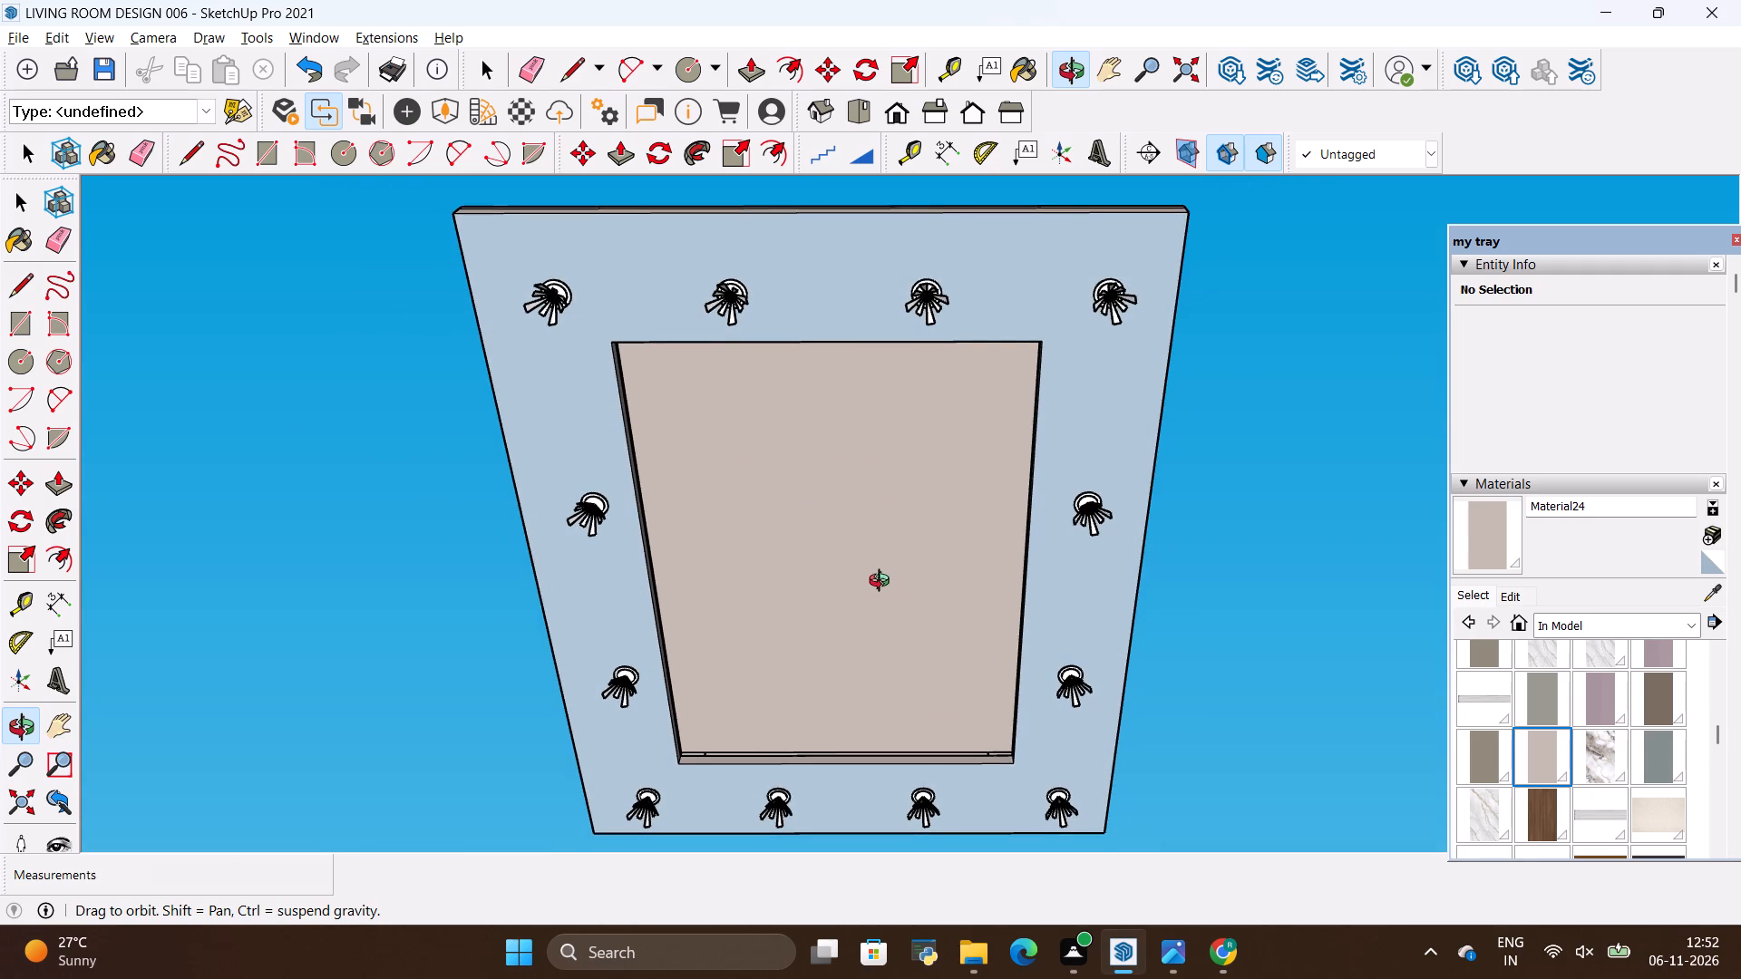
left_click_drag(884, 584, 890, 559)
scroll(852, 589, "up", 1)
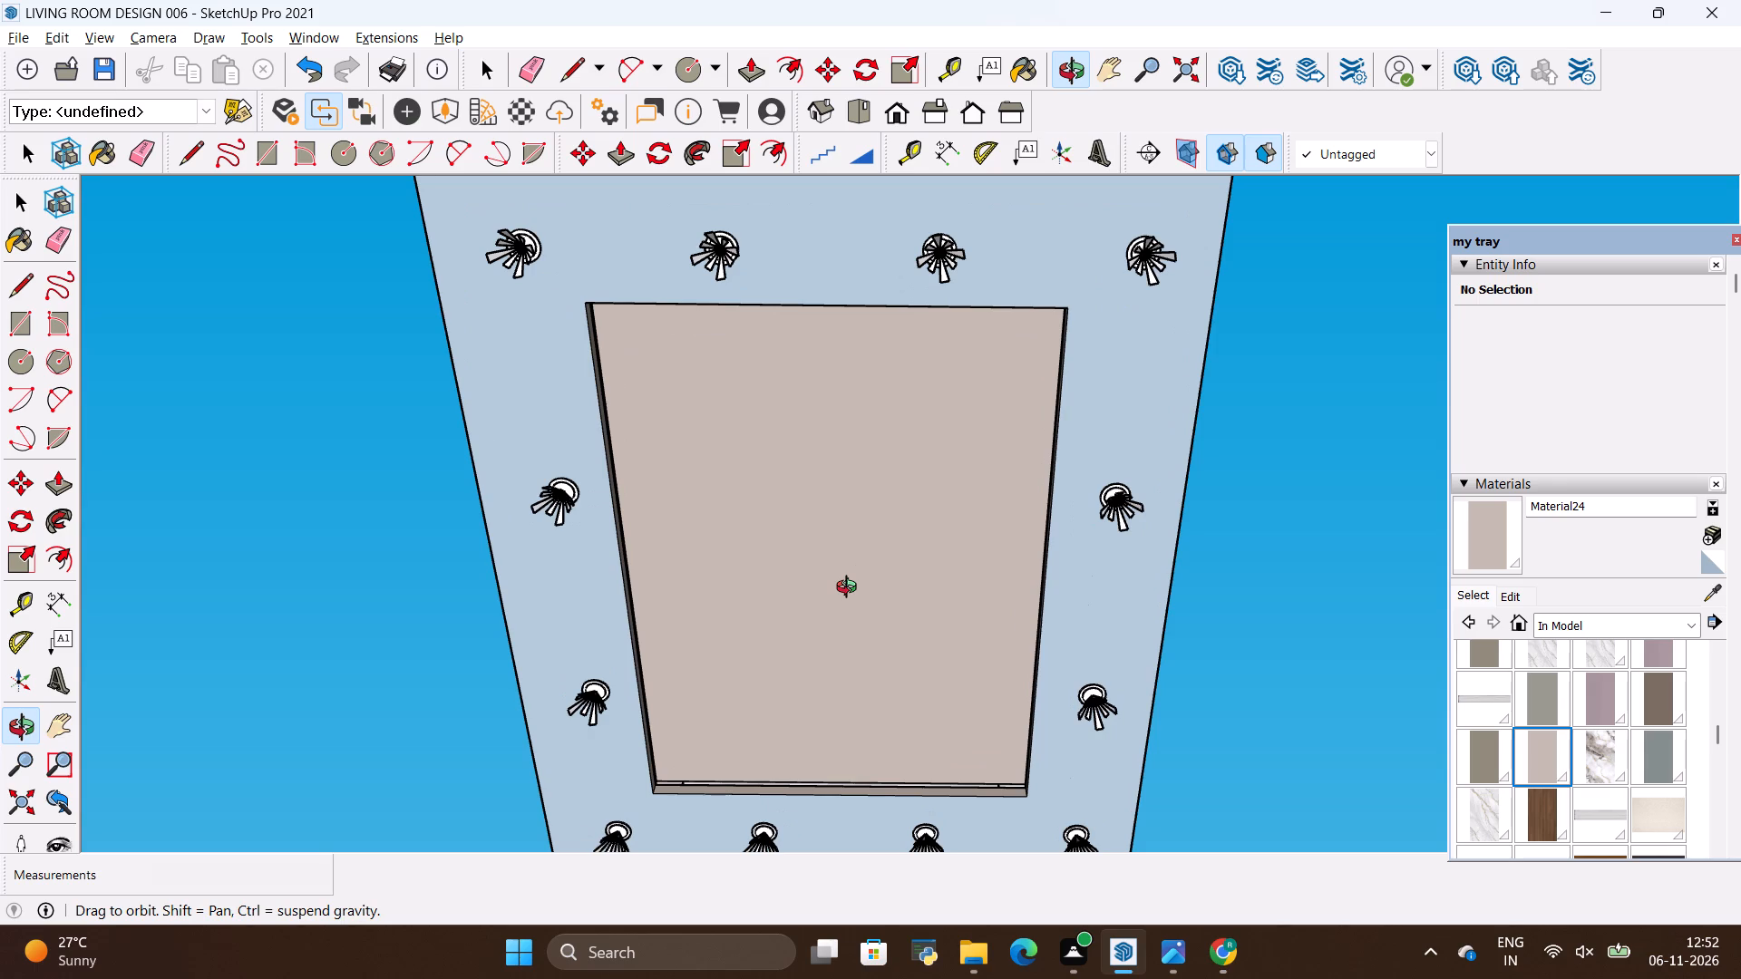
scroll(858, 626, "up", 2)
scroll(859, 627, "down", 3)
left_click_drag(850, 627, 854, 636)
scroll(851, 621, "down", 3)
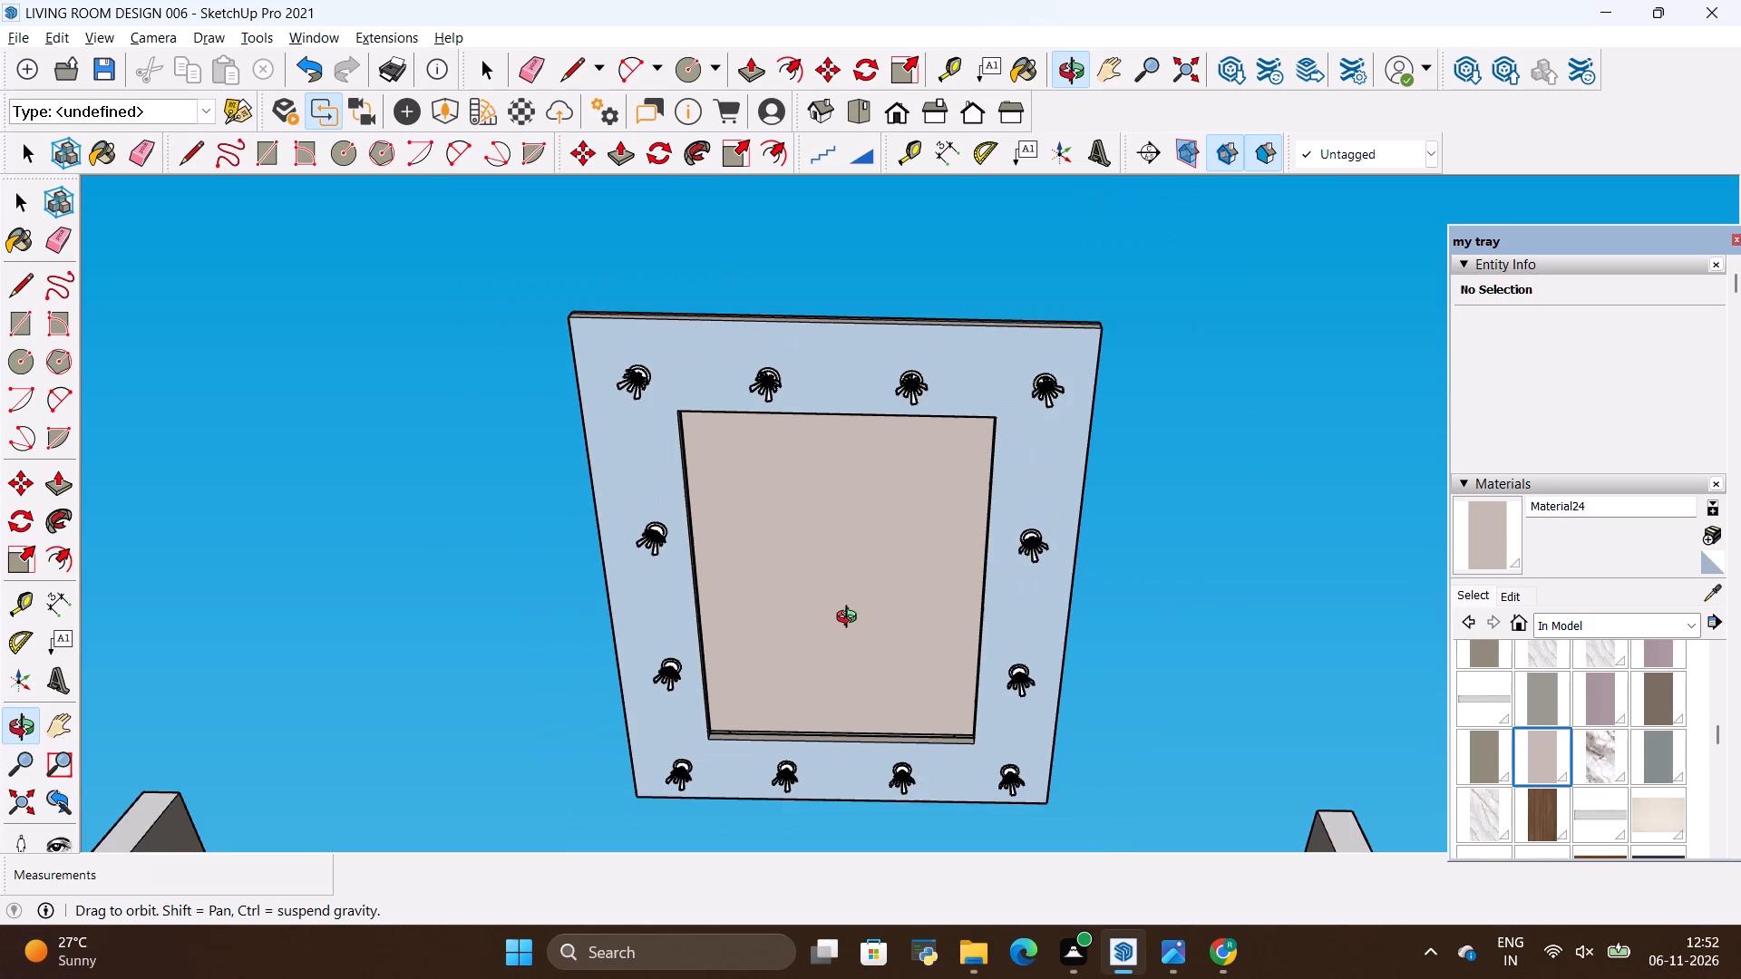
left_click_drag(851, 629, 852, 649)
scroll(868, 690, "up", 3)
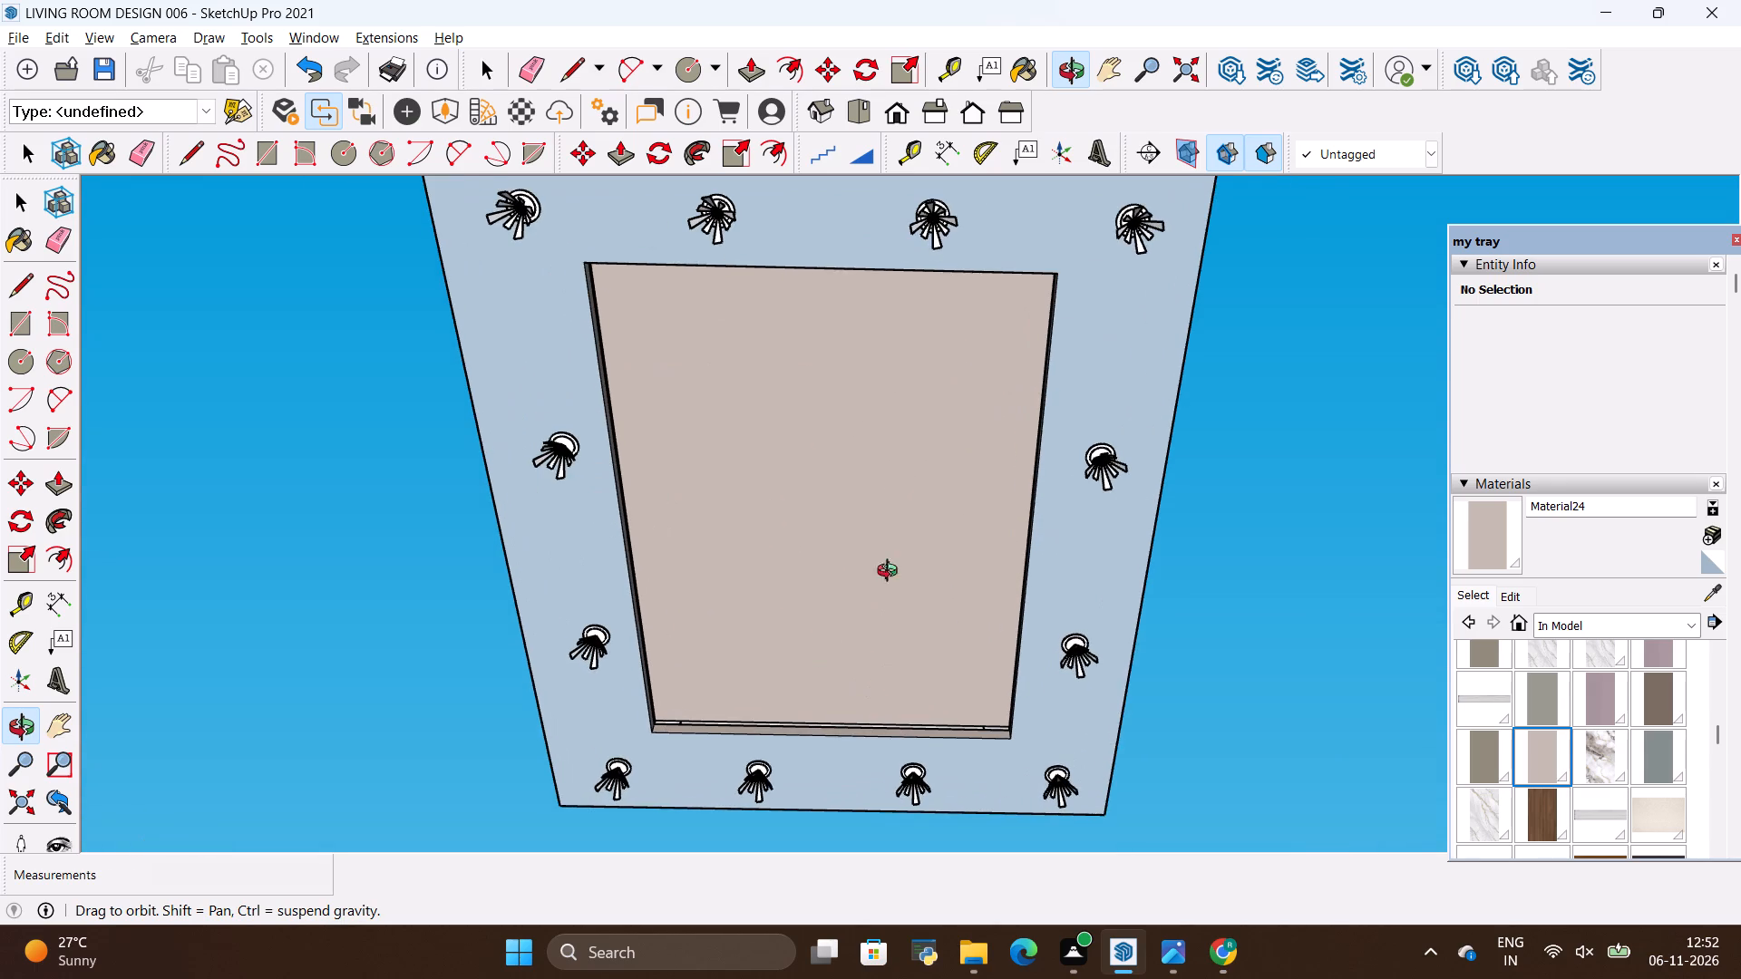
scroll(881, 442, "up", 1)
Examine the ceiling panel from low side angles, checking its outer edges, recess sides and hanging spotlights.
left_click_drag(908, 499, 898, 825)
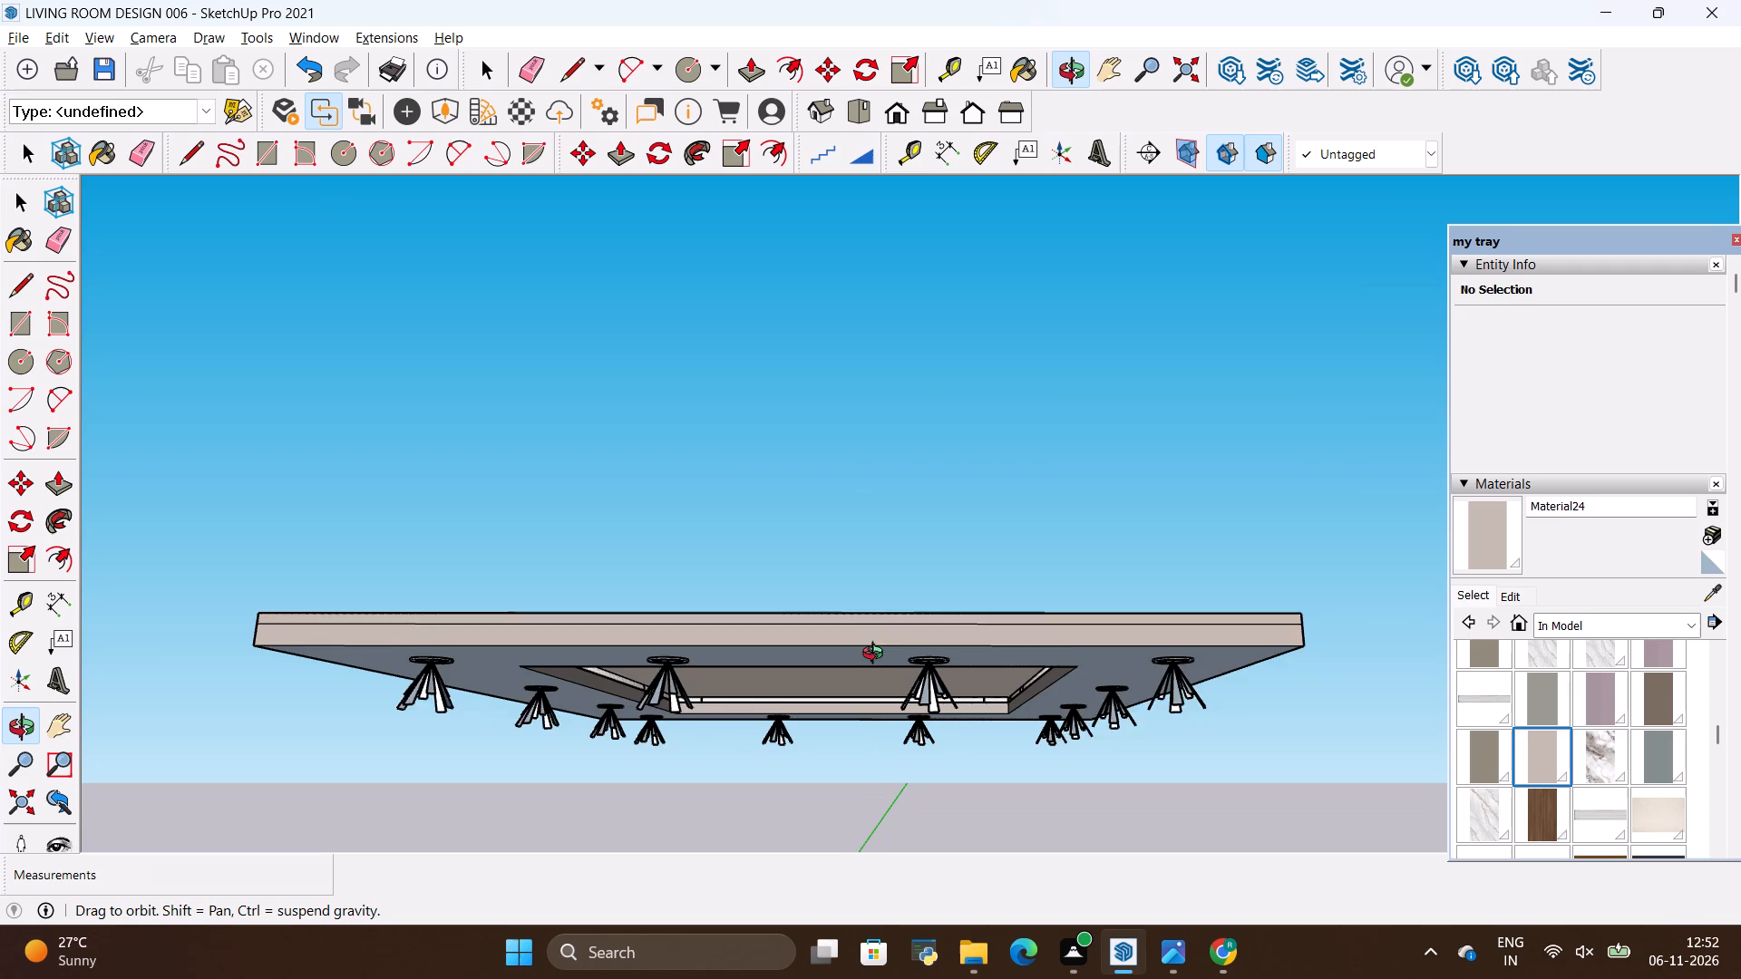
scroll(877, 655, "up", 3)
scroll(877, 654, "down", 3)
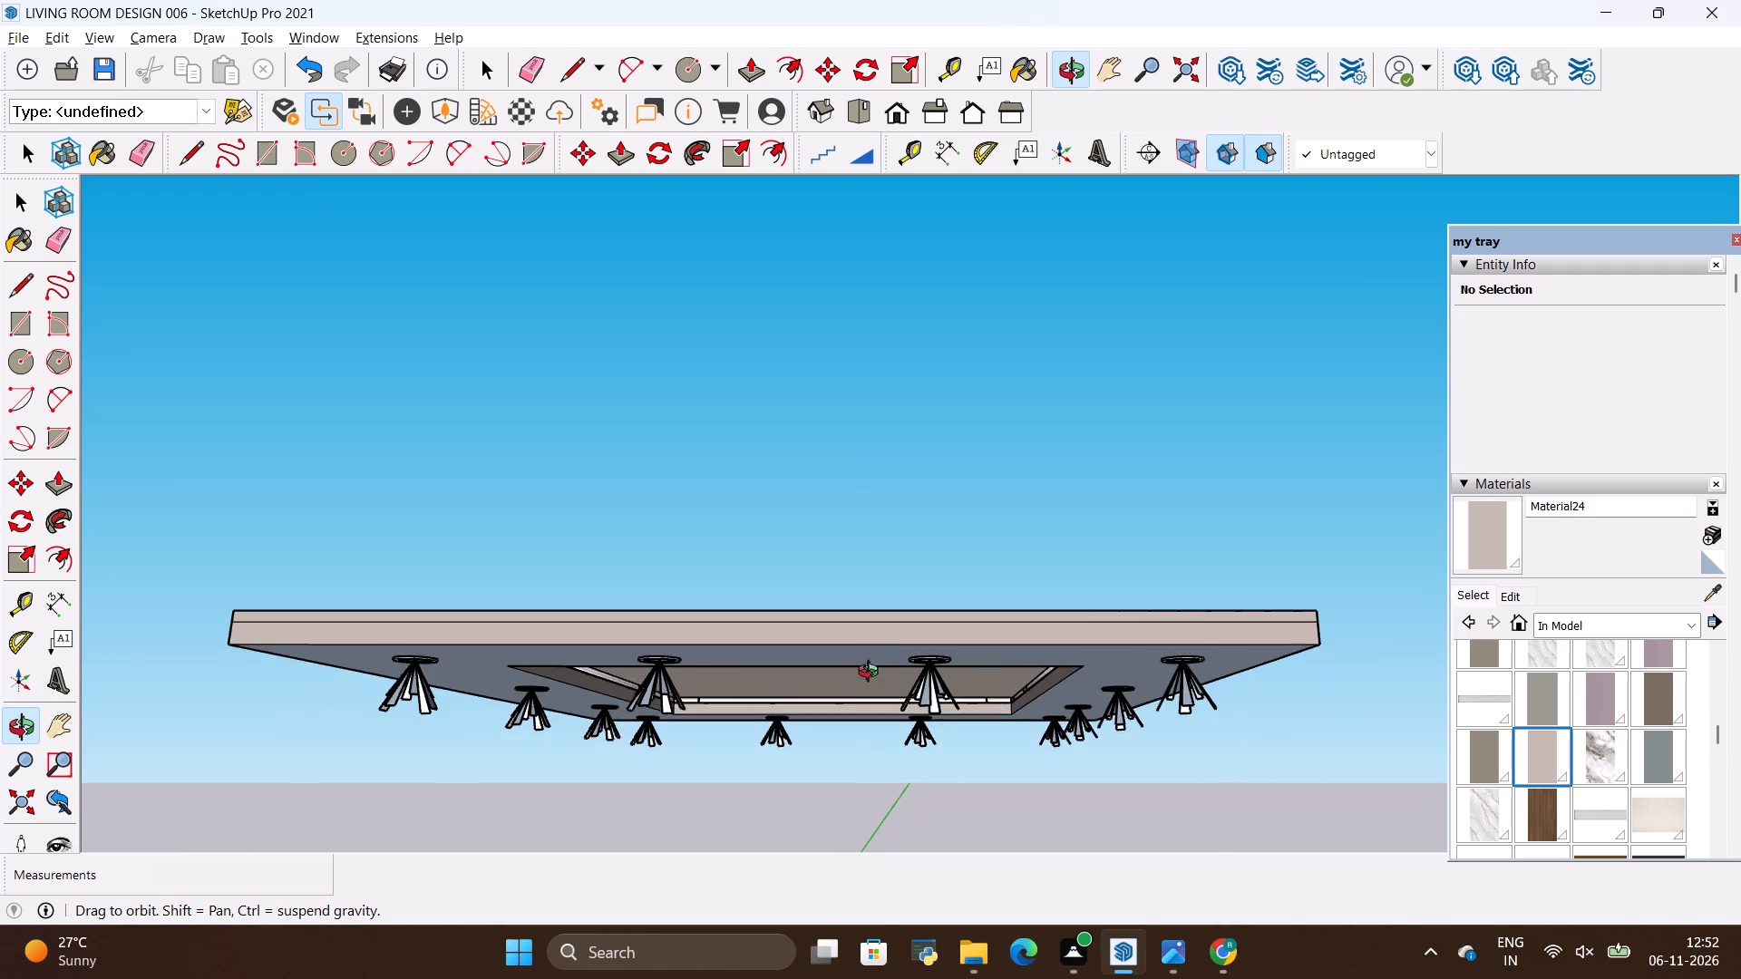
left_click_drag(860, 697, 866, 616)
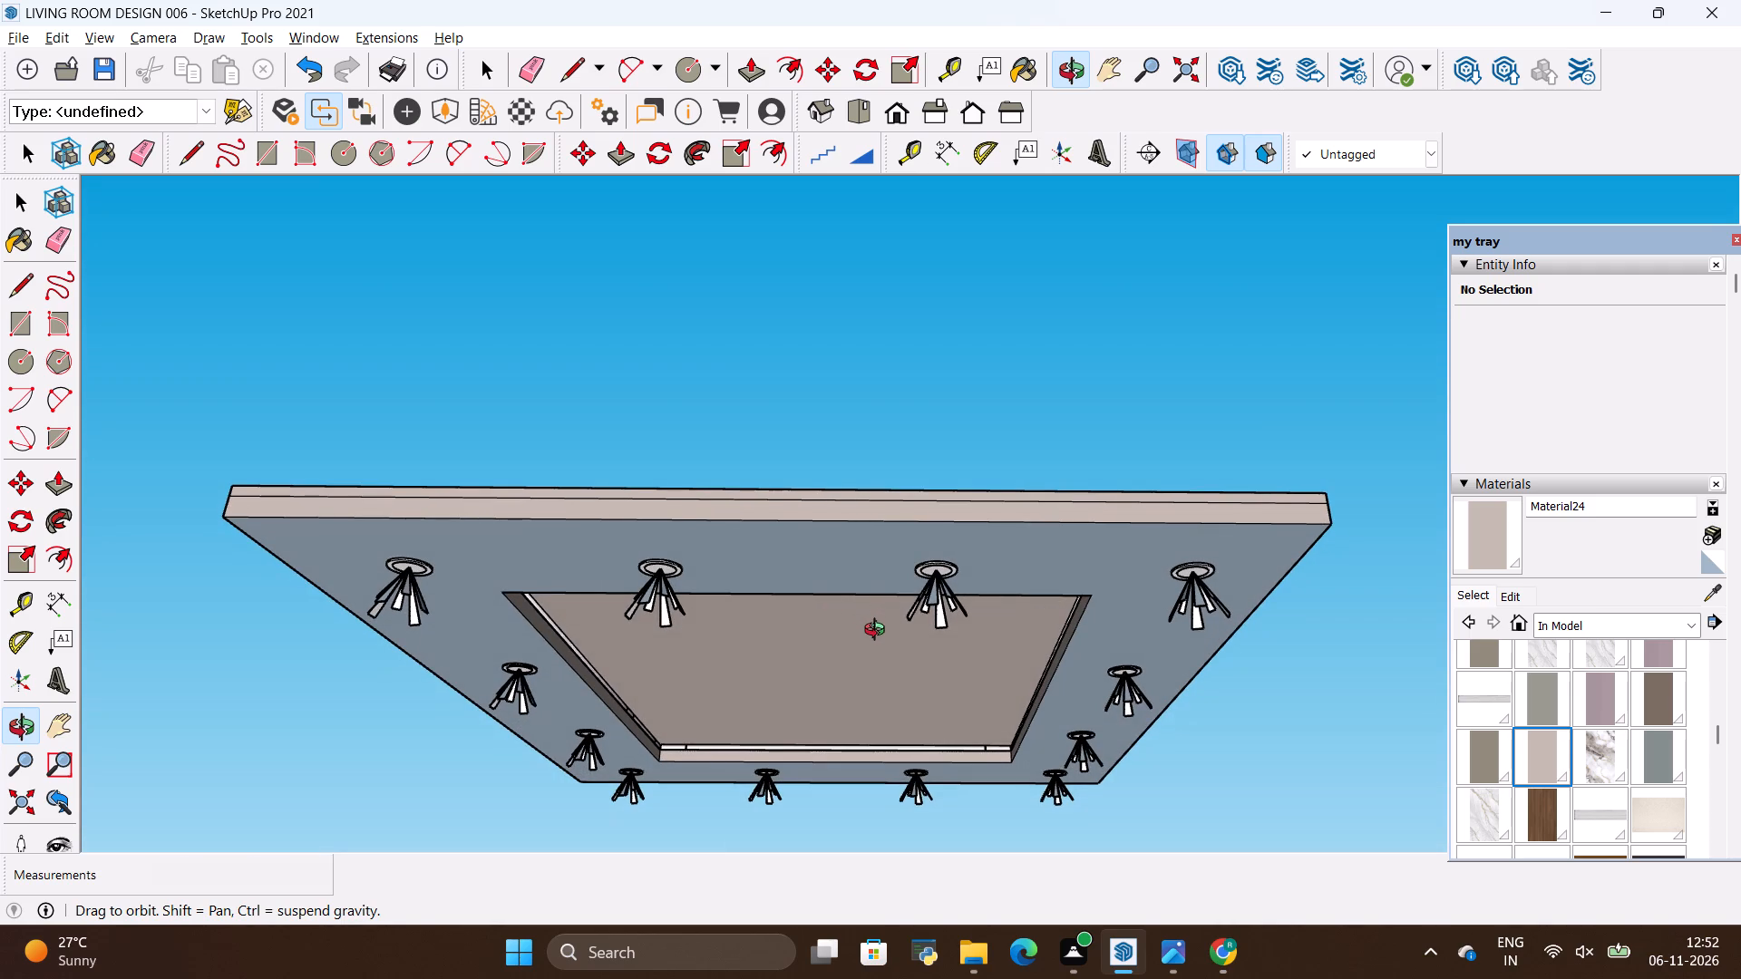
left_click_drag(874, 708, 887, 583)
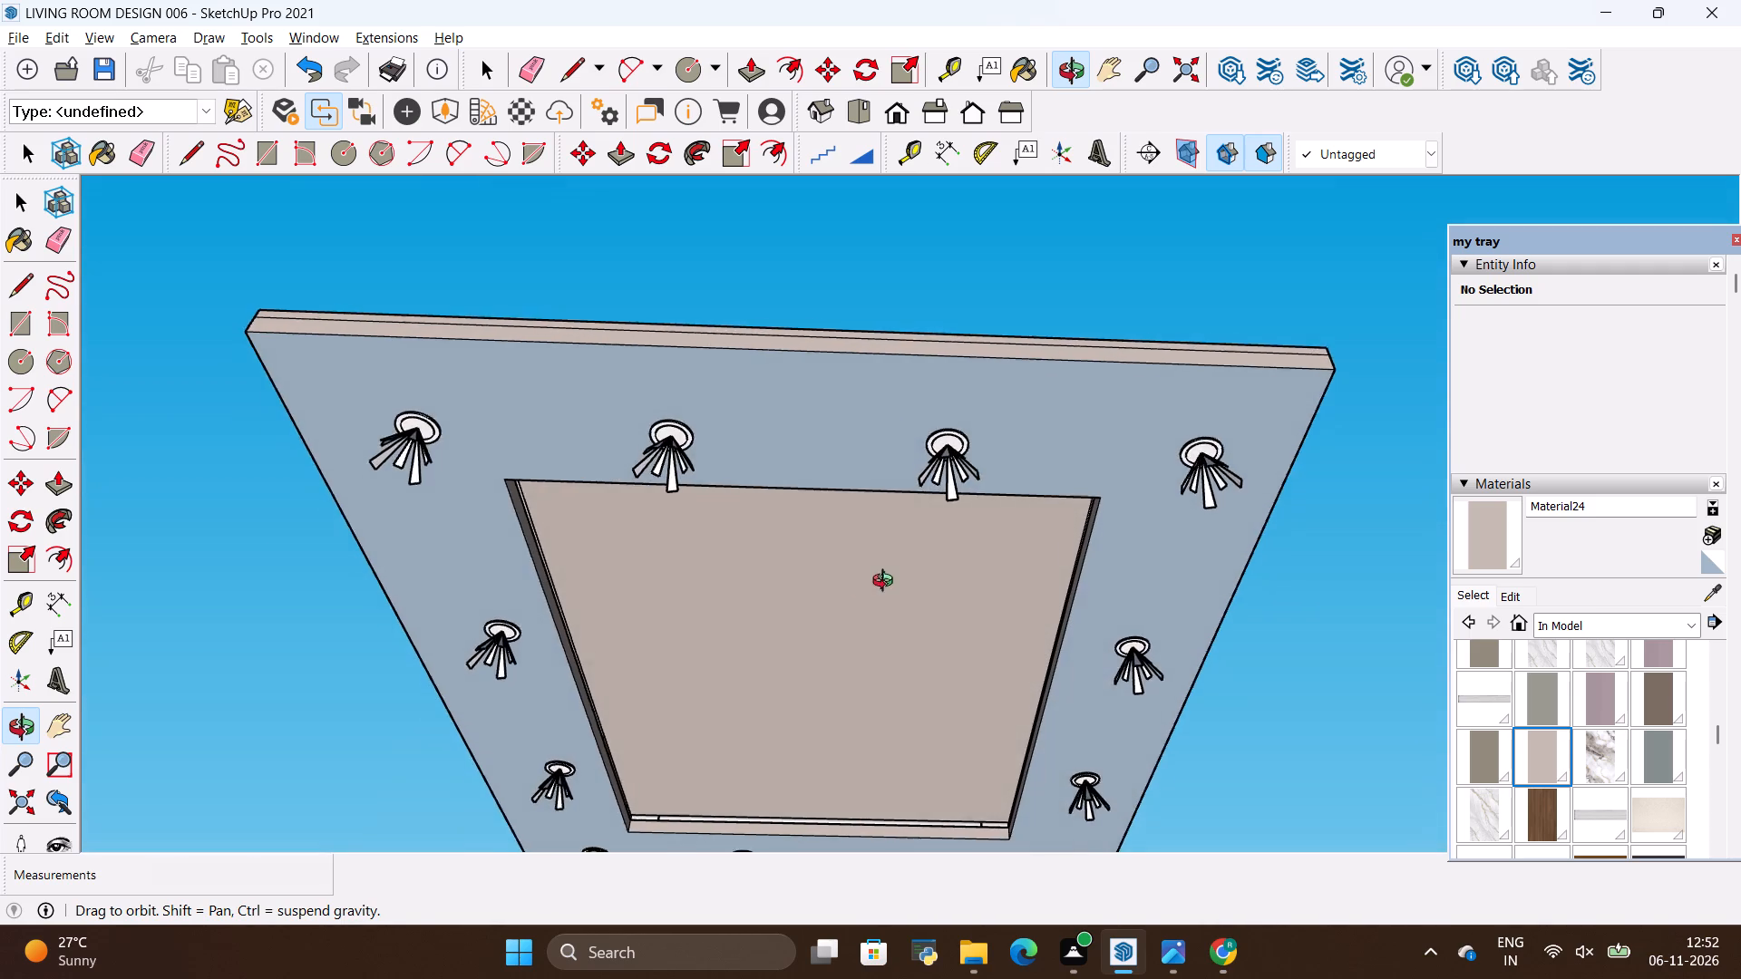
left_click_drag(887, 583, 866, 705)
scroll(834, 683, "down", 1)
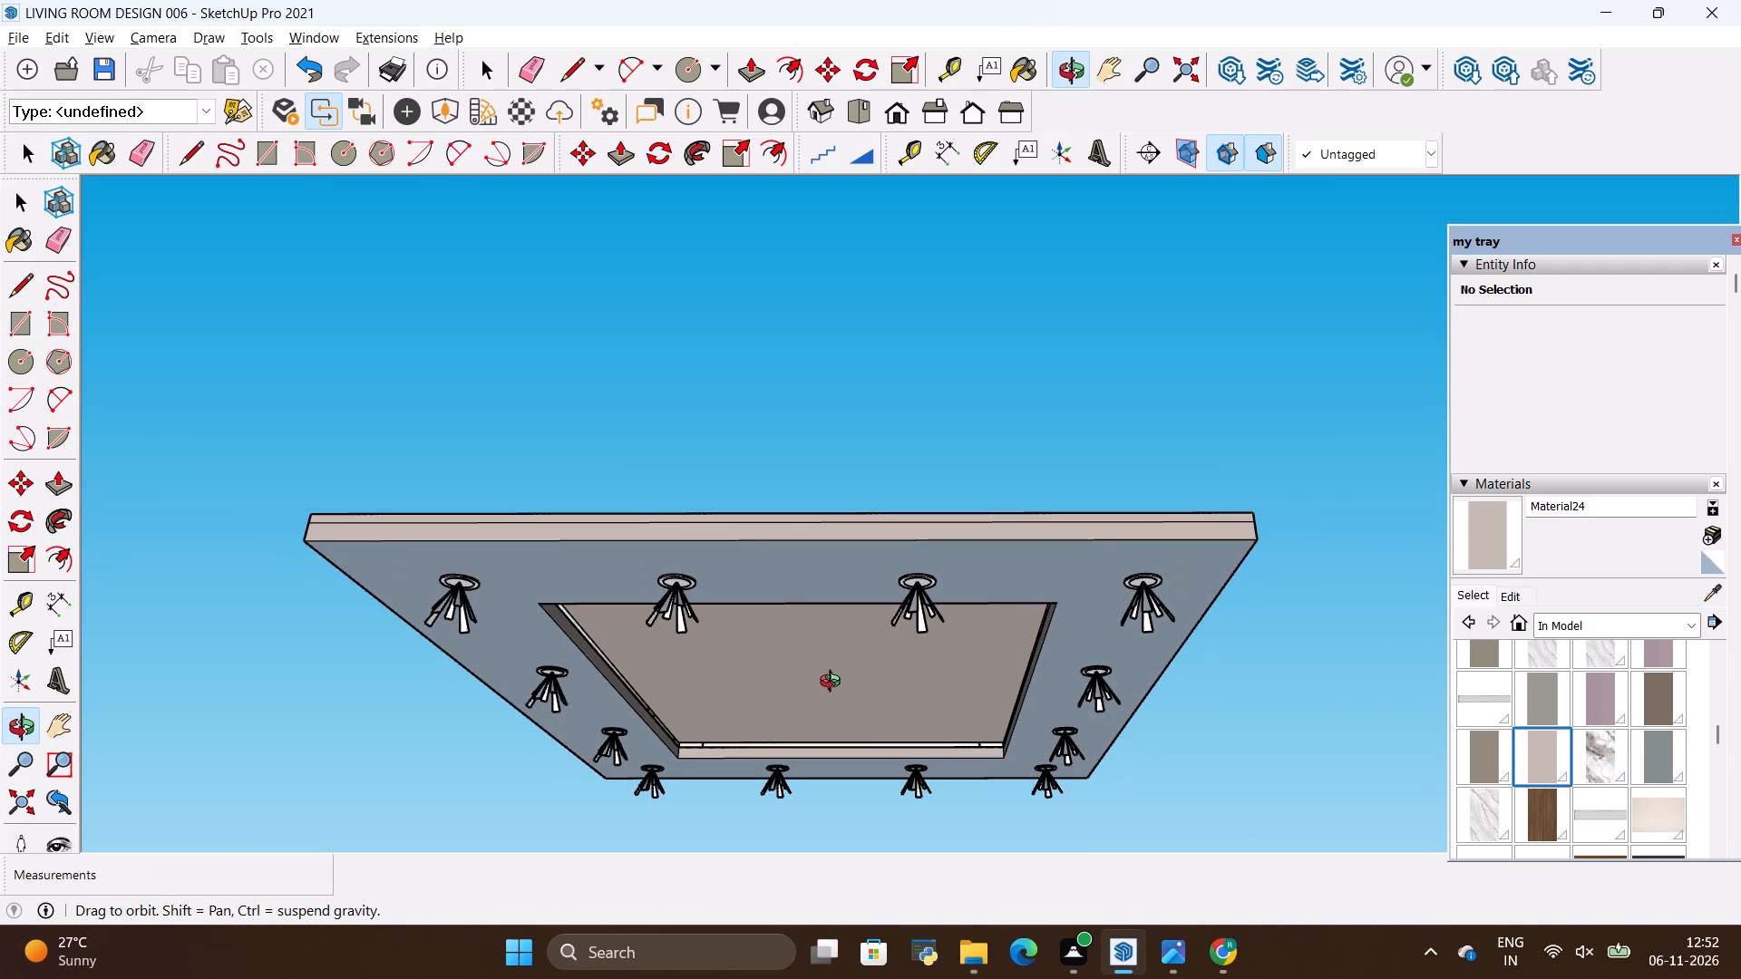
left_click_drag(744, 710, 751, 686)
scroll(750, 684, "down", 2)
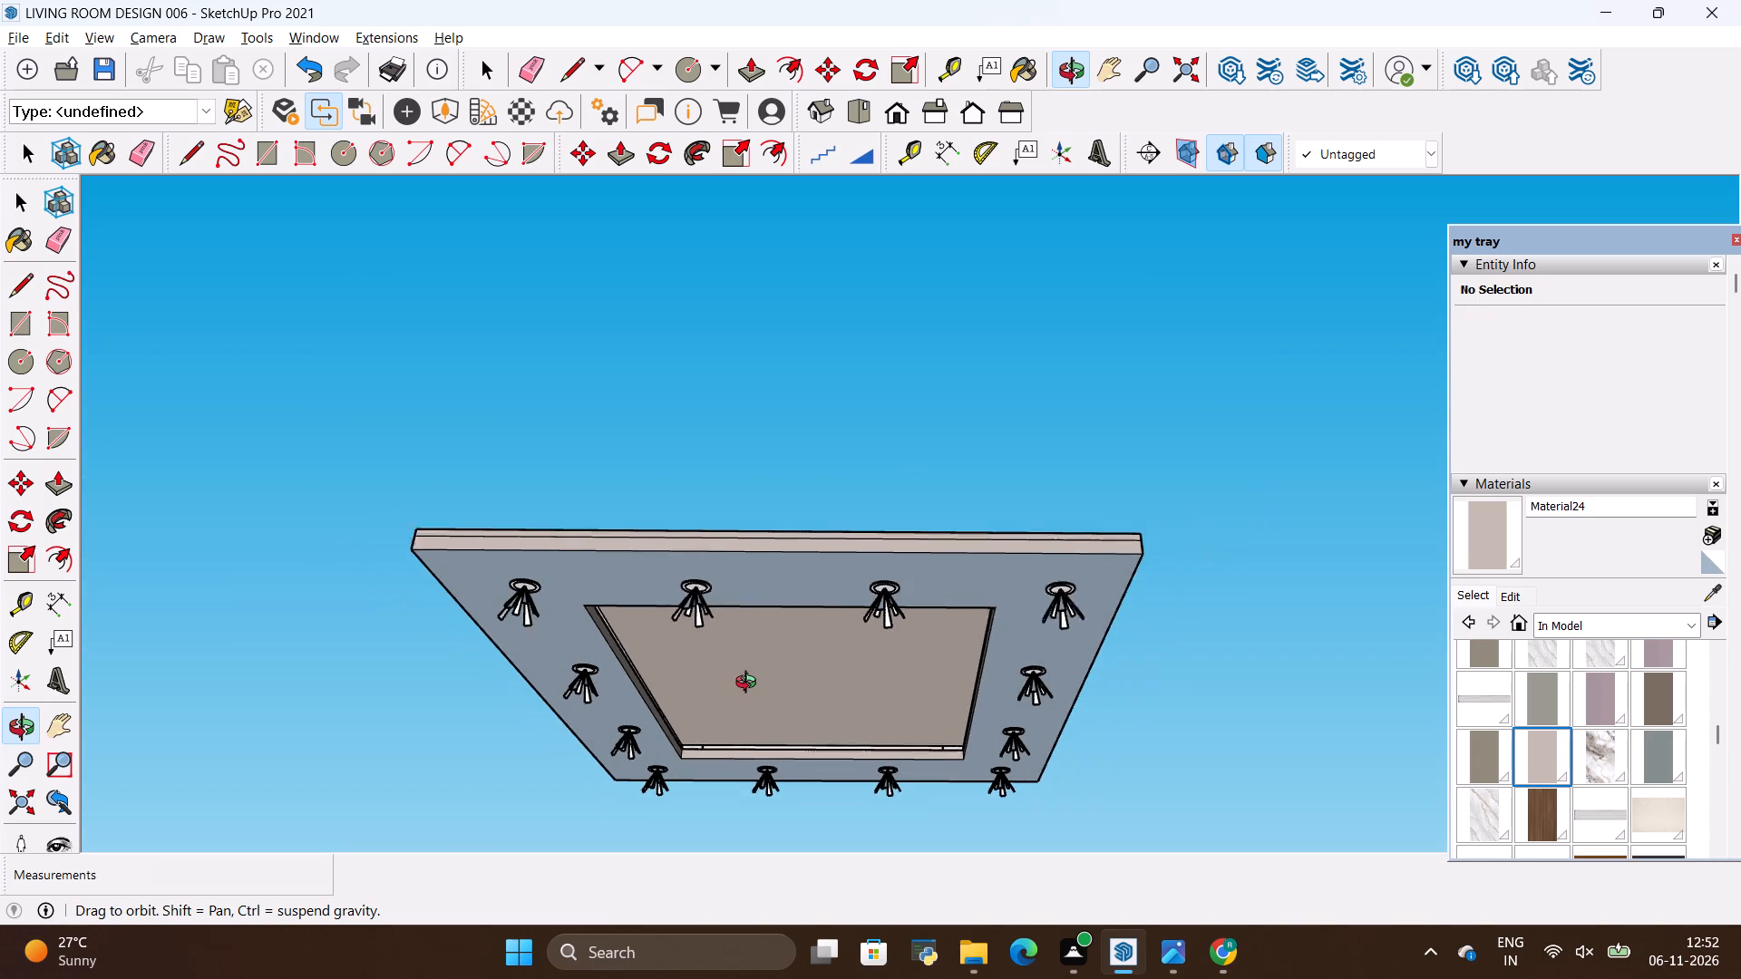
scroll(750, 684, "down", 1)
left_click_drag(754, 684, 1018, 751)
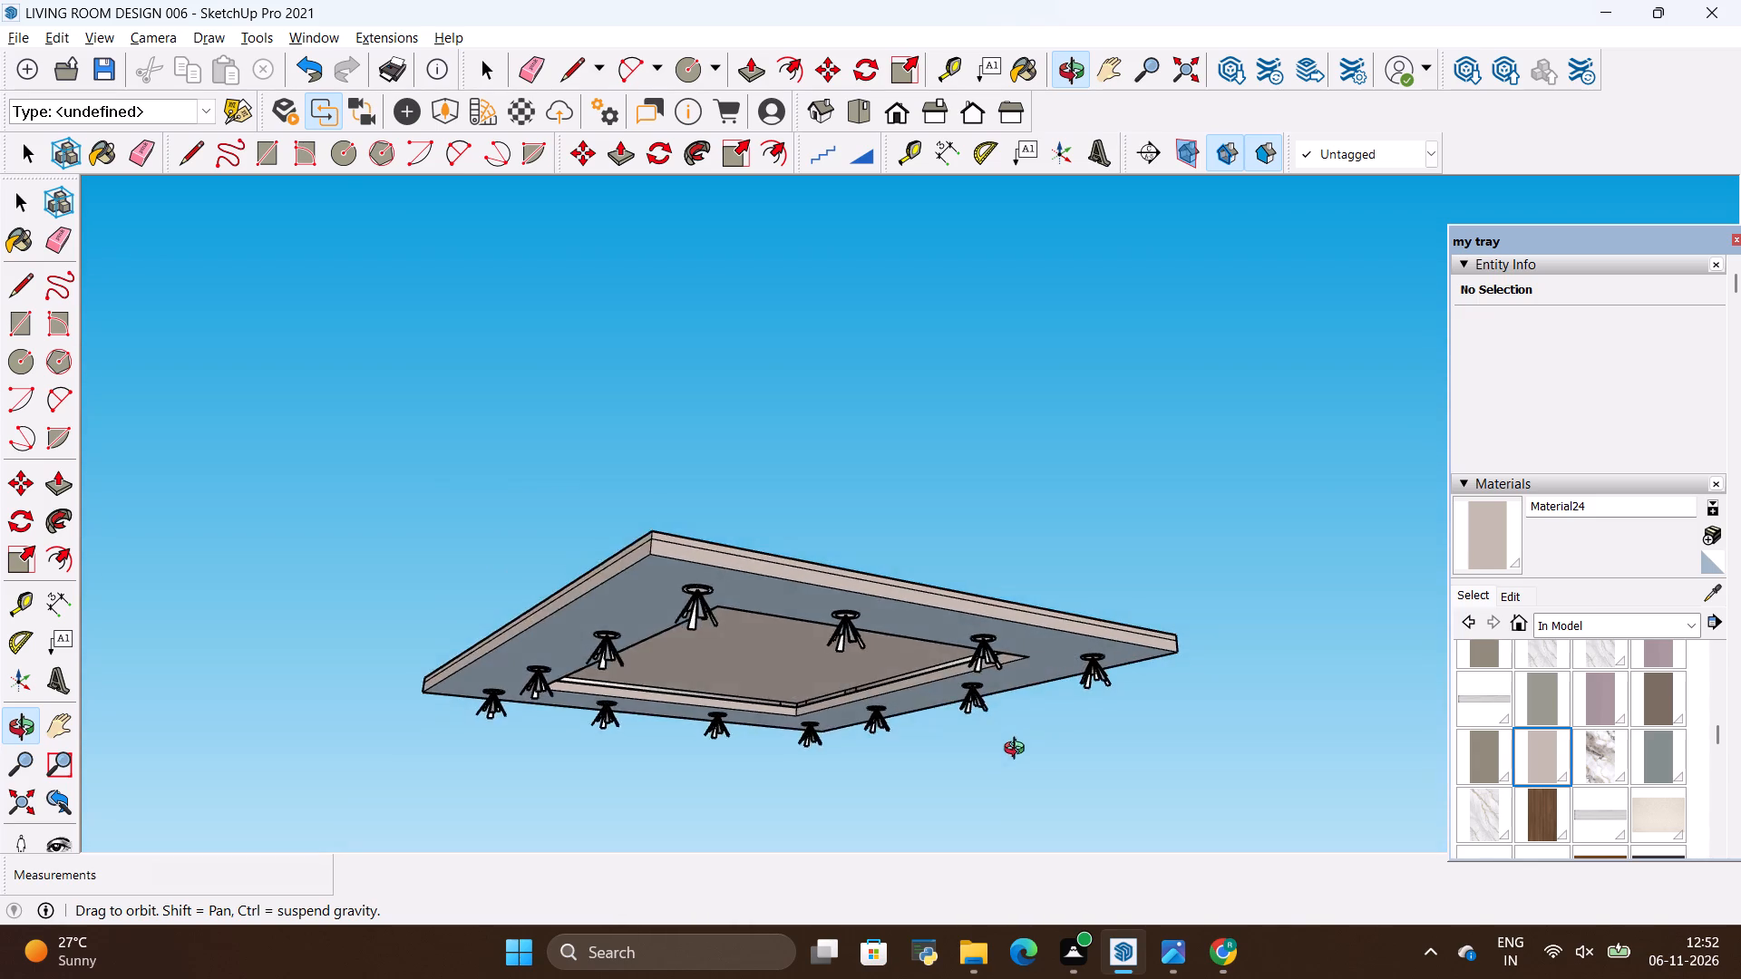
Examine the ceiling panel's underside from one end, checking the spotlight layout around the painted recess.
left_click_drag(1018, 751, 746, 682)
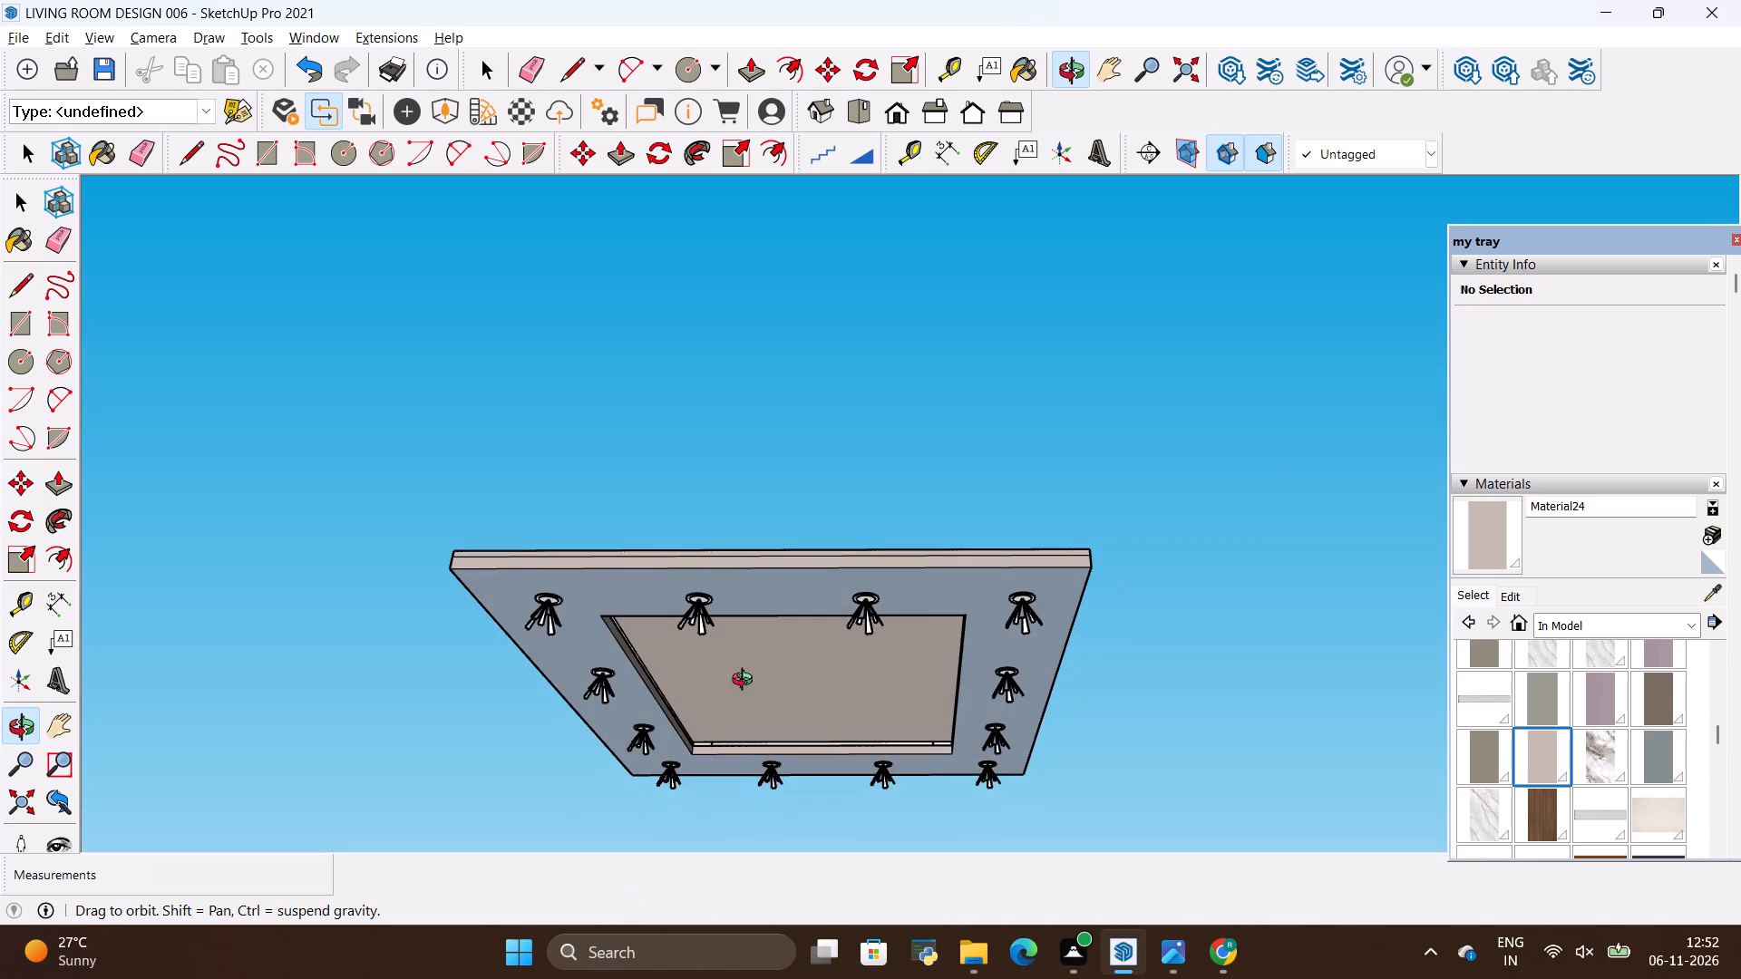
scroll(746, 682, "up", 3)
scroll(746, 682, "down", 3)
scroll(724, 816, "up", 1)
left_click(801, 706)
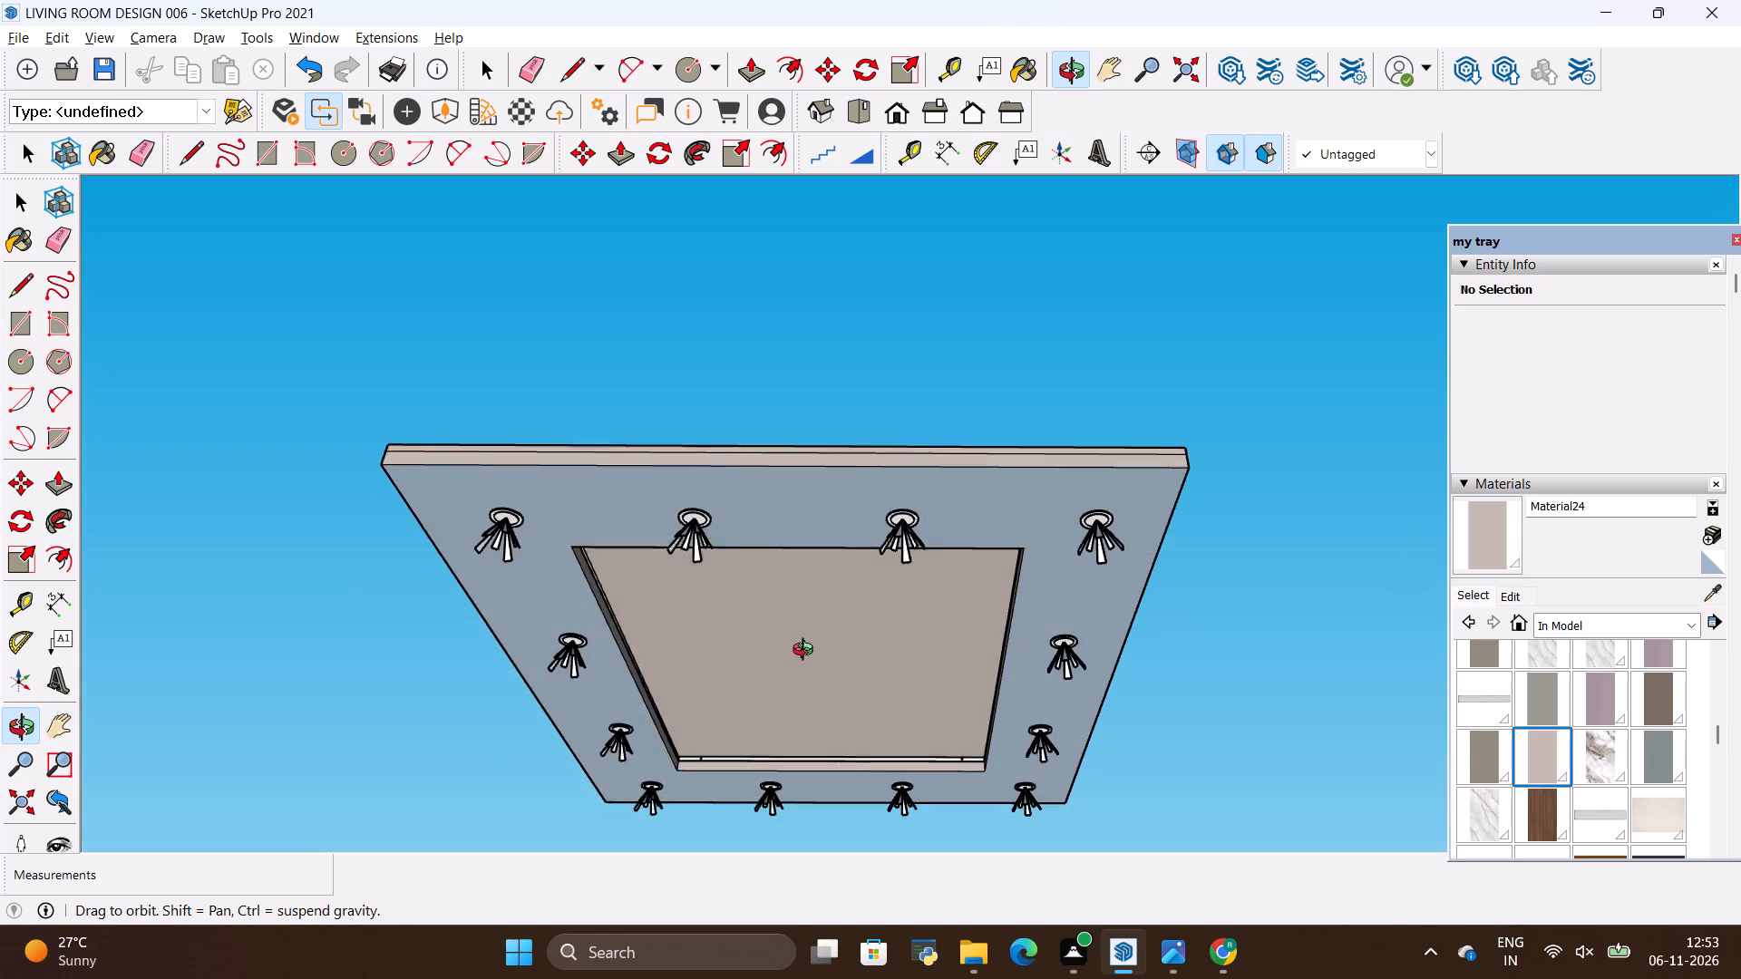
scroll(830, 661, "down", 4)
scroll(781, 746, "up", 4)
left_click_drag(785, 744, 797, 757)
scroll(819, 677, "down", 3)
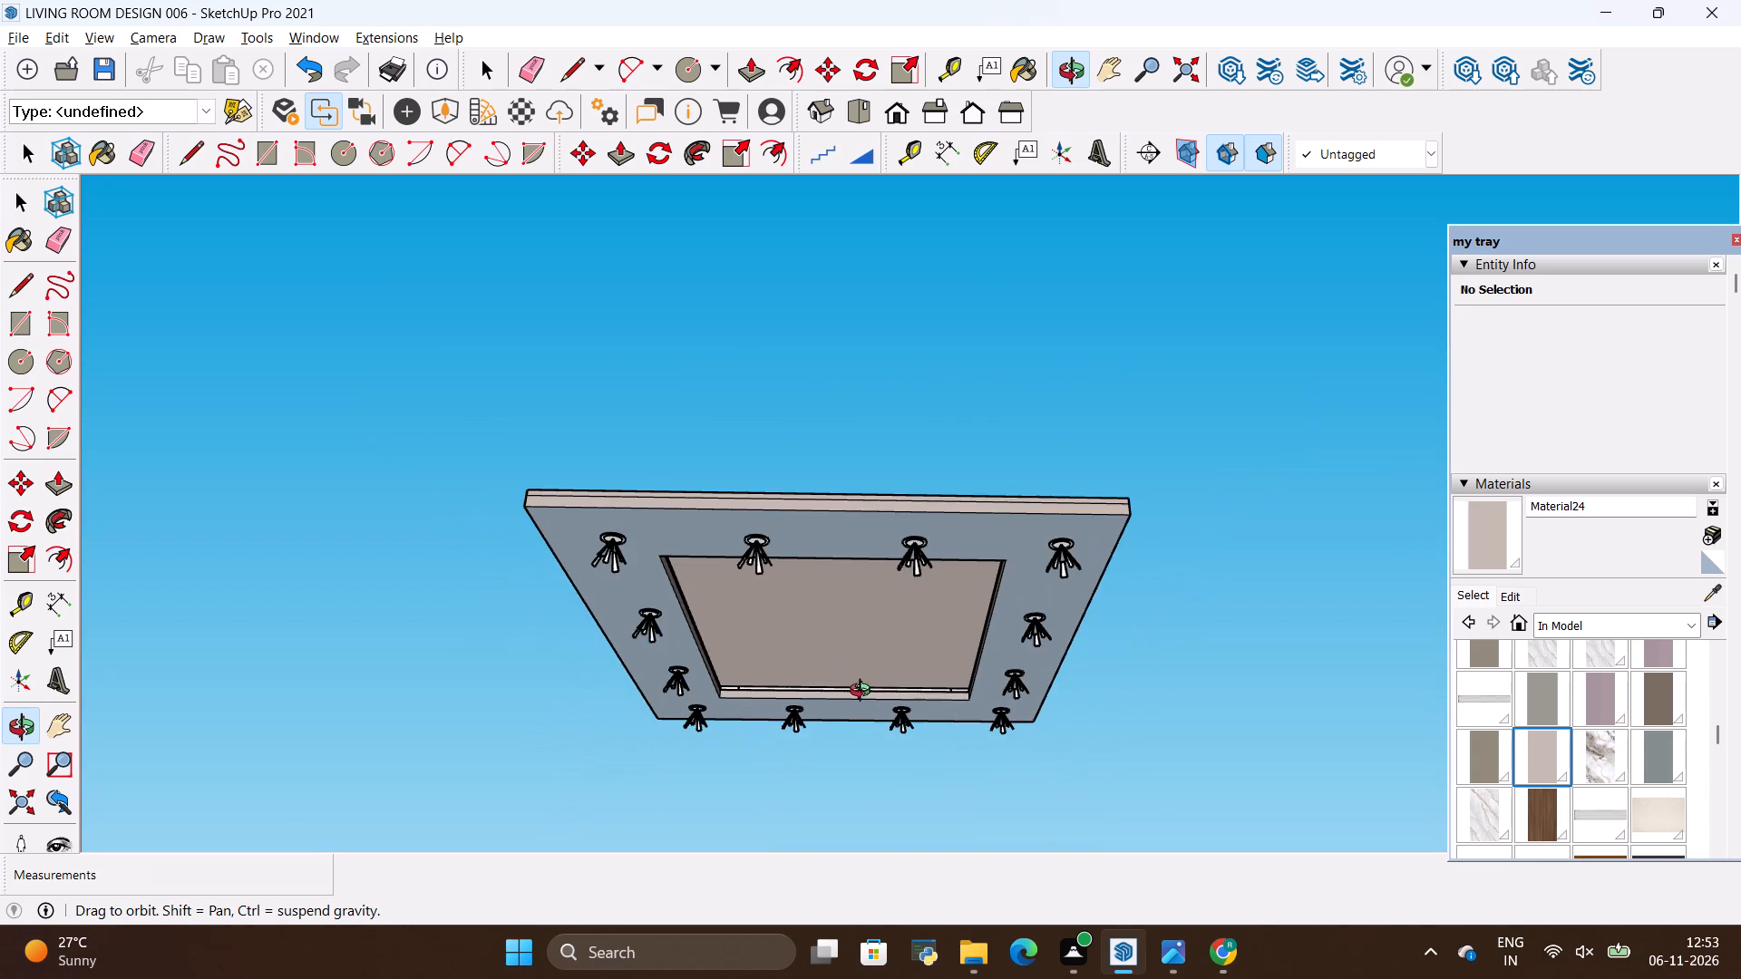
scroll(873, 694, "up", 2)
left_click_drag(901, 711, 893, 664)
scroll(893, 655, "down", 1)
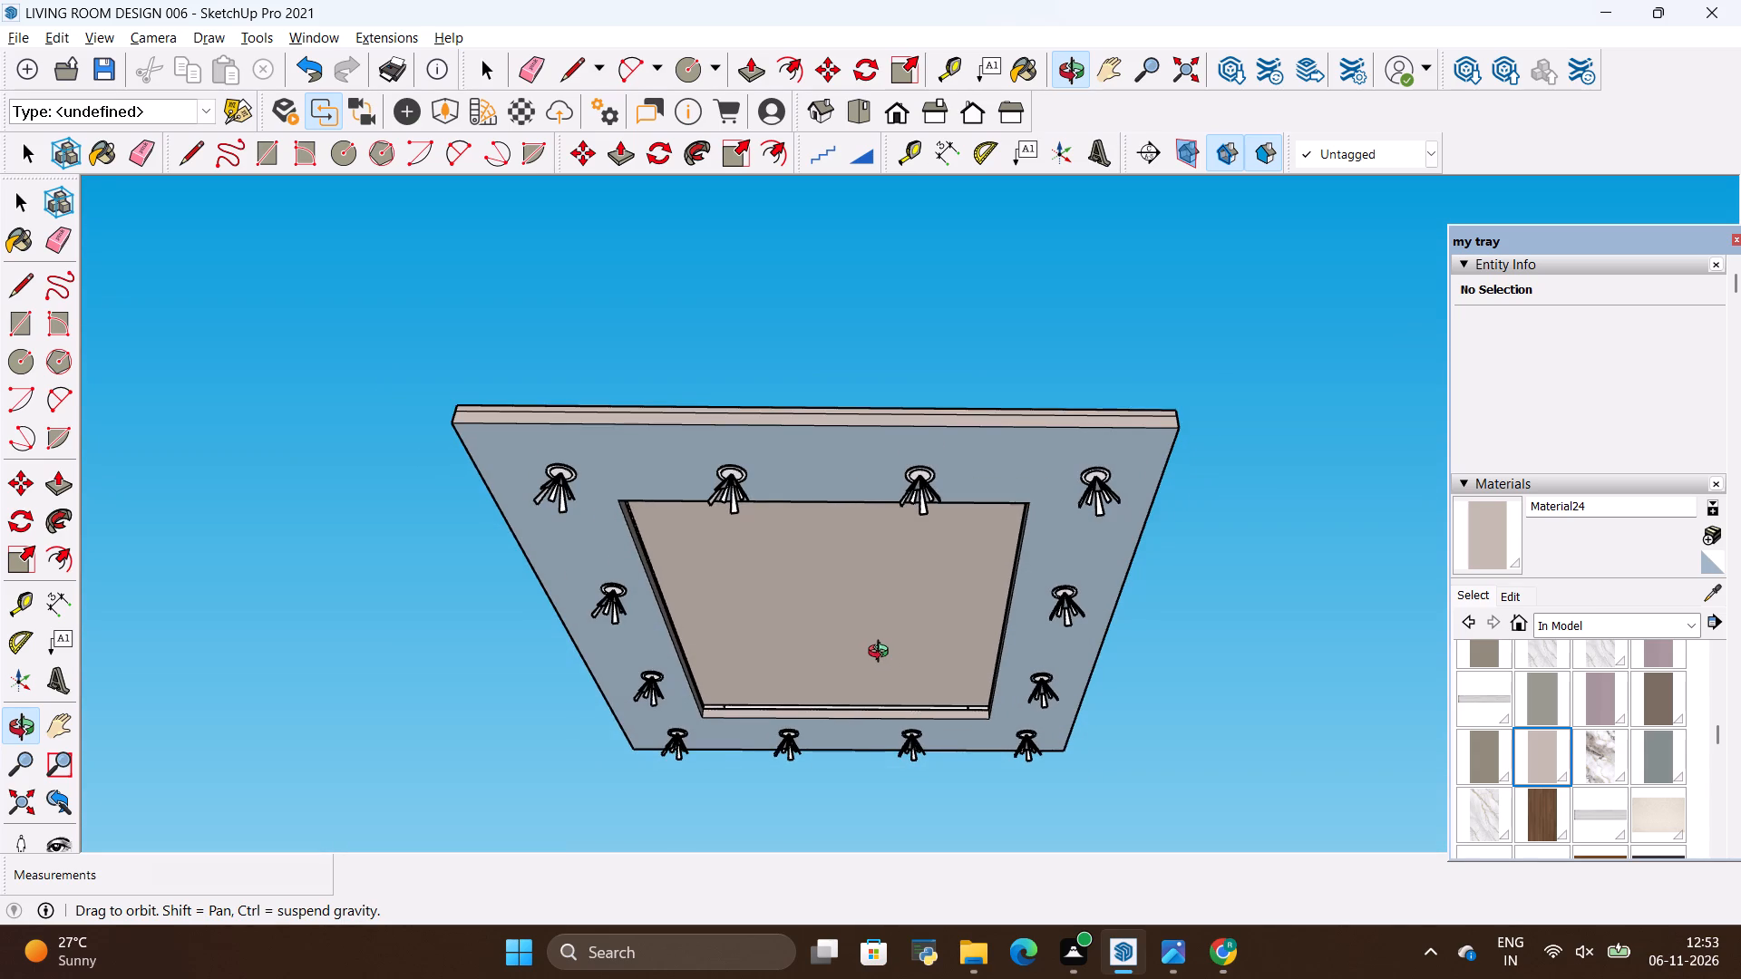
left_click_drag(882, 654, 880, 663)
scroll(880, 663, "down", 1)
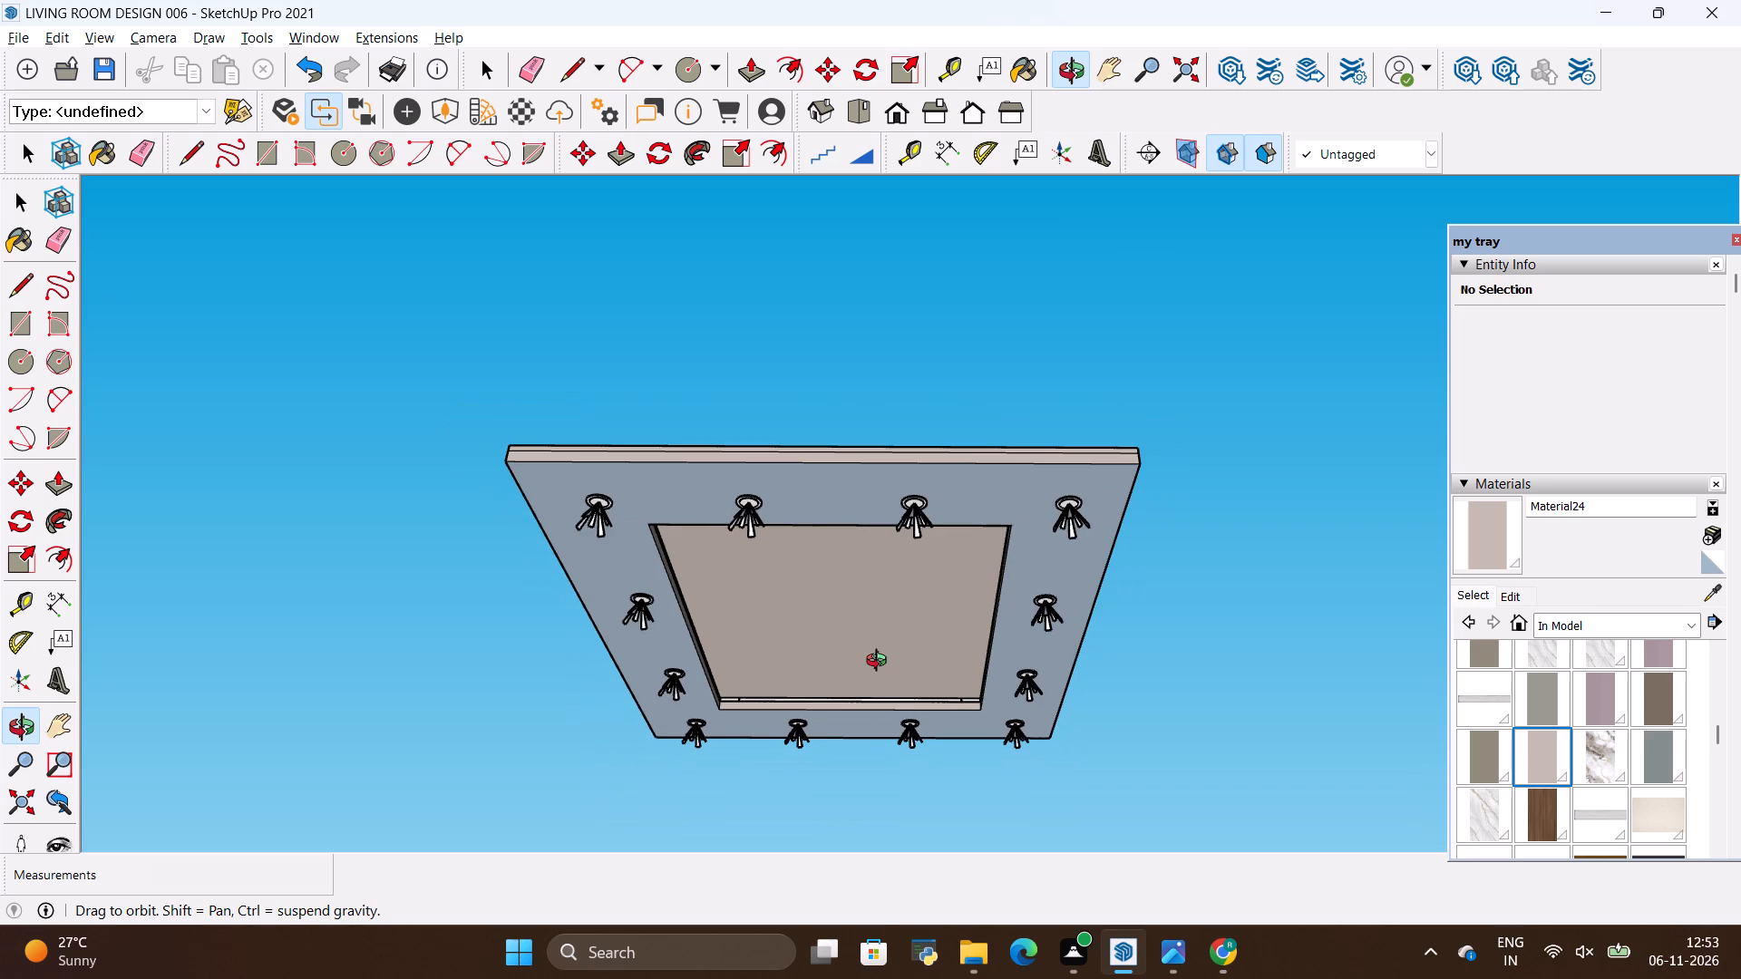
scroll(864, 663, "up", 2)
left_click_drag(850, 674, 852, 688)
scroll(852, 676, "down", 3)
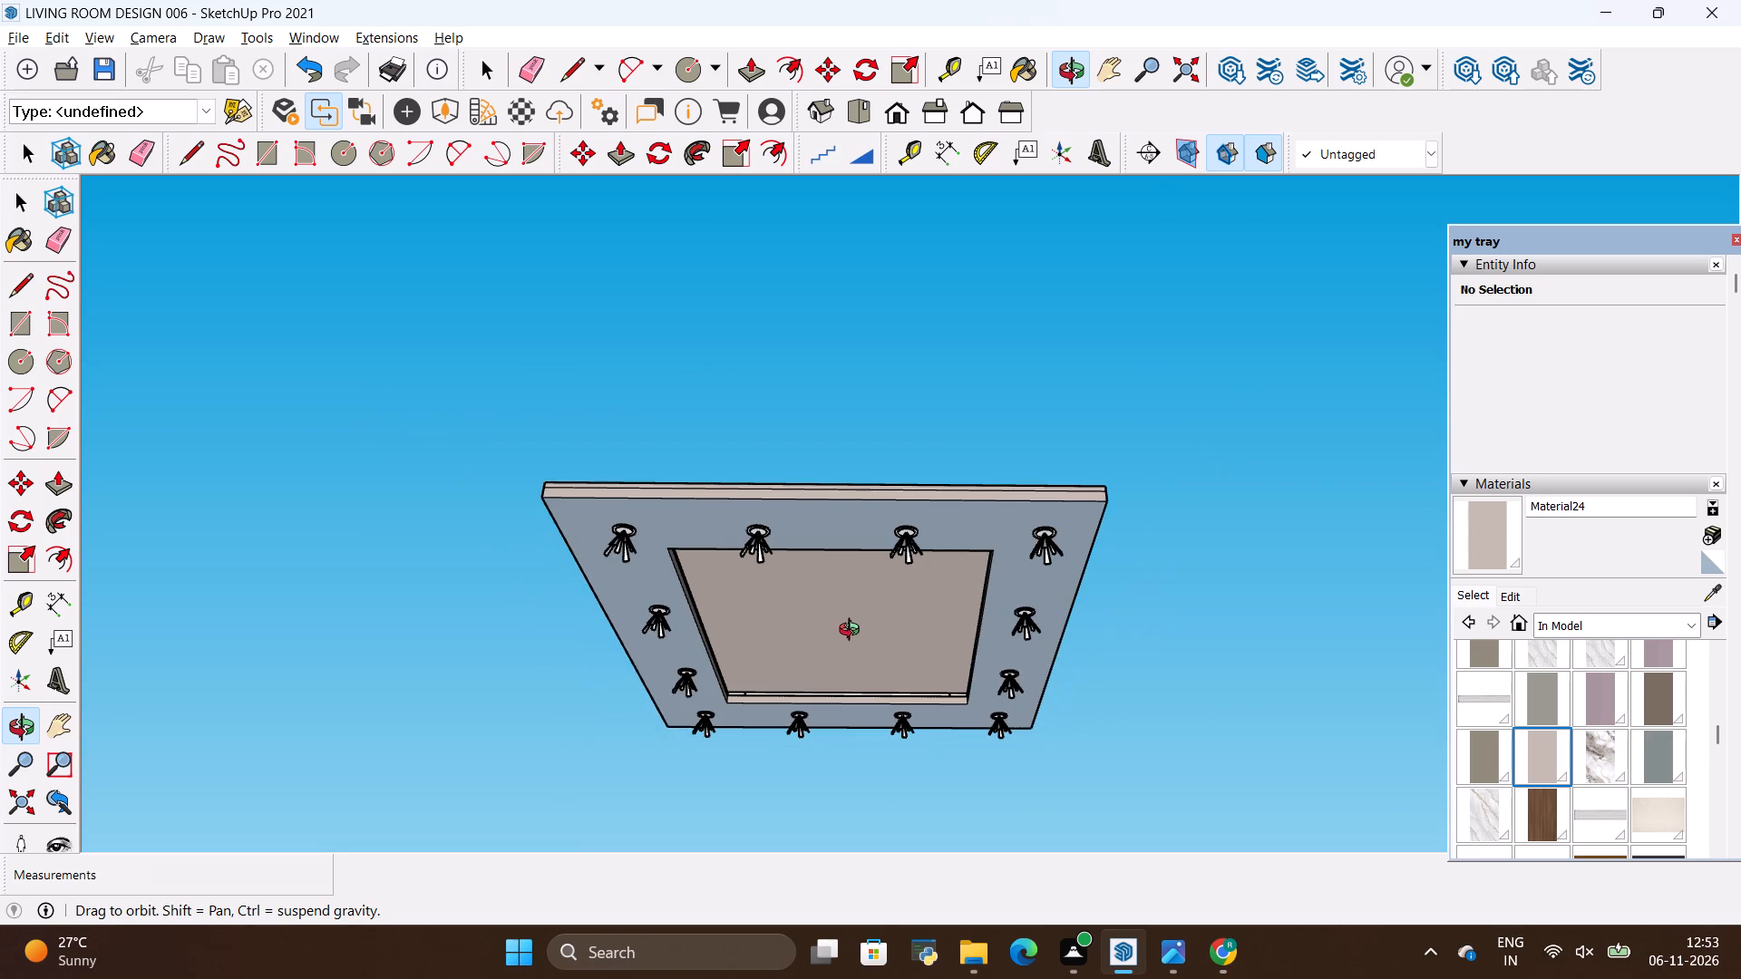
scroll(830, 619, "up", 4)
left_click_drag(851, 645, 848, 632)
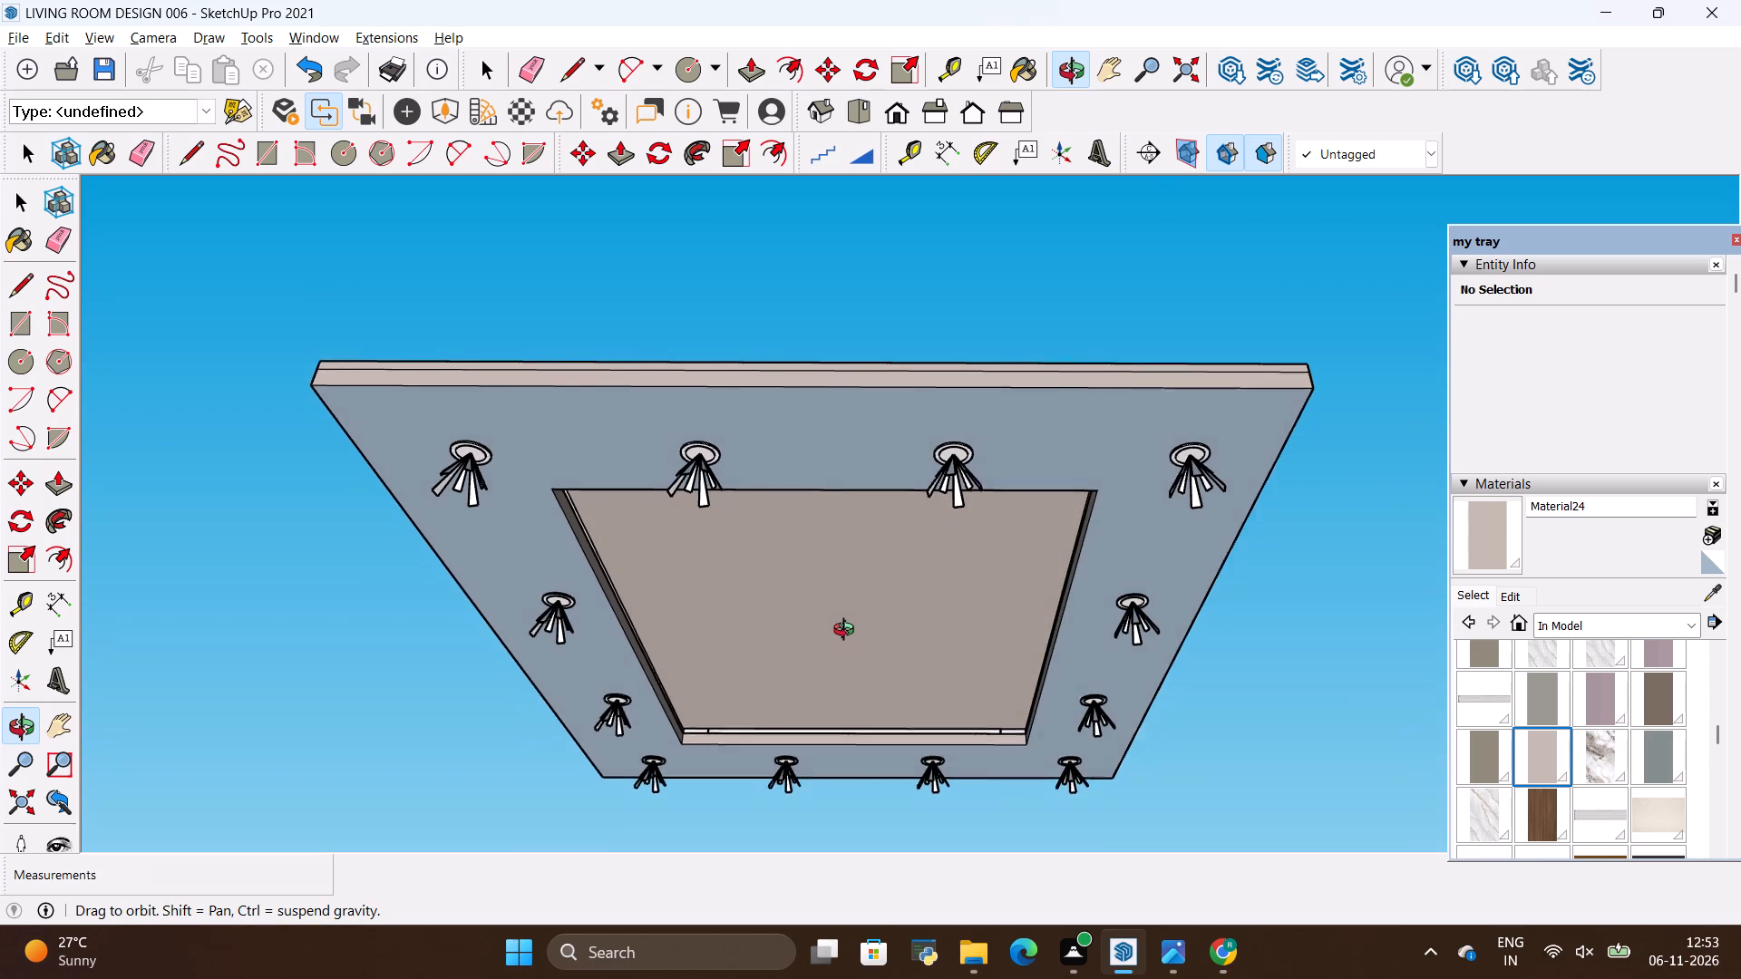
left_click_drag(848, 632, 843, 674)
scroll(839, 658, "down", 4)
left_click_drag(838, 649, 840, 643)
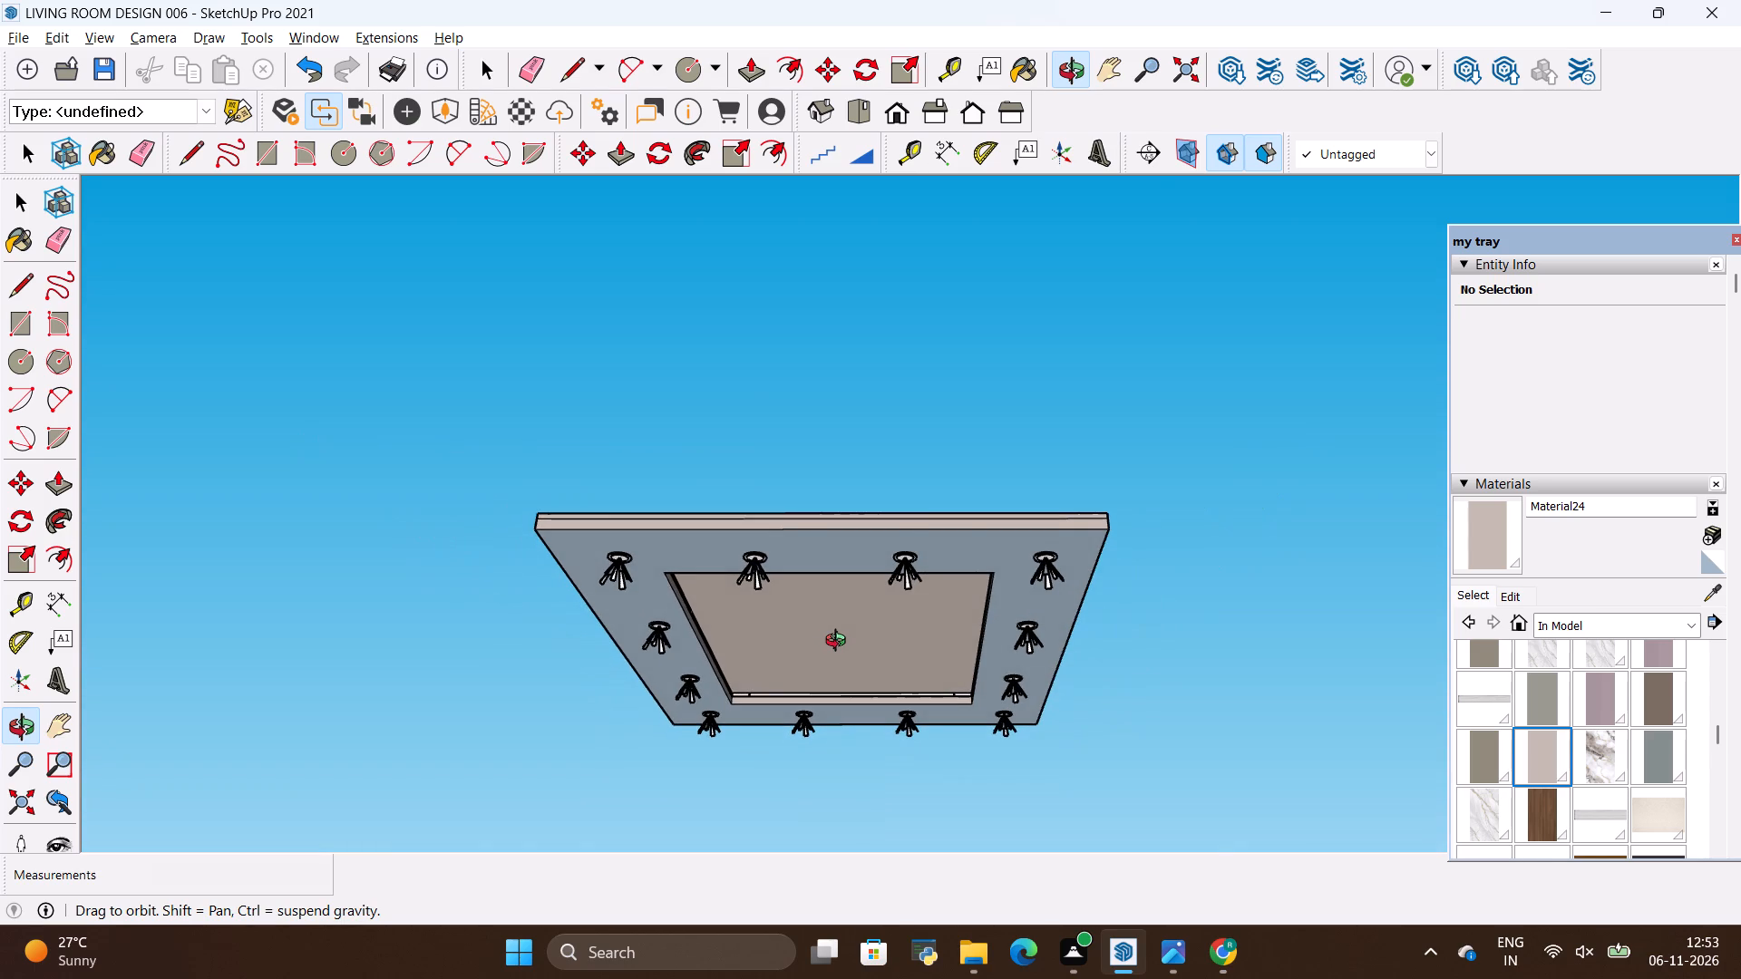
left_click_drag(840, 643, 841, 657)
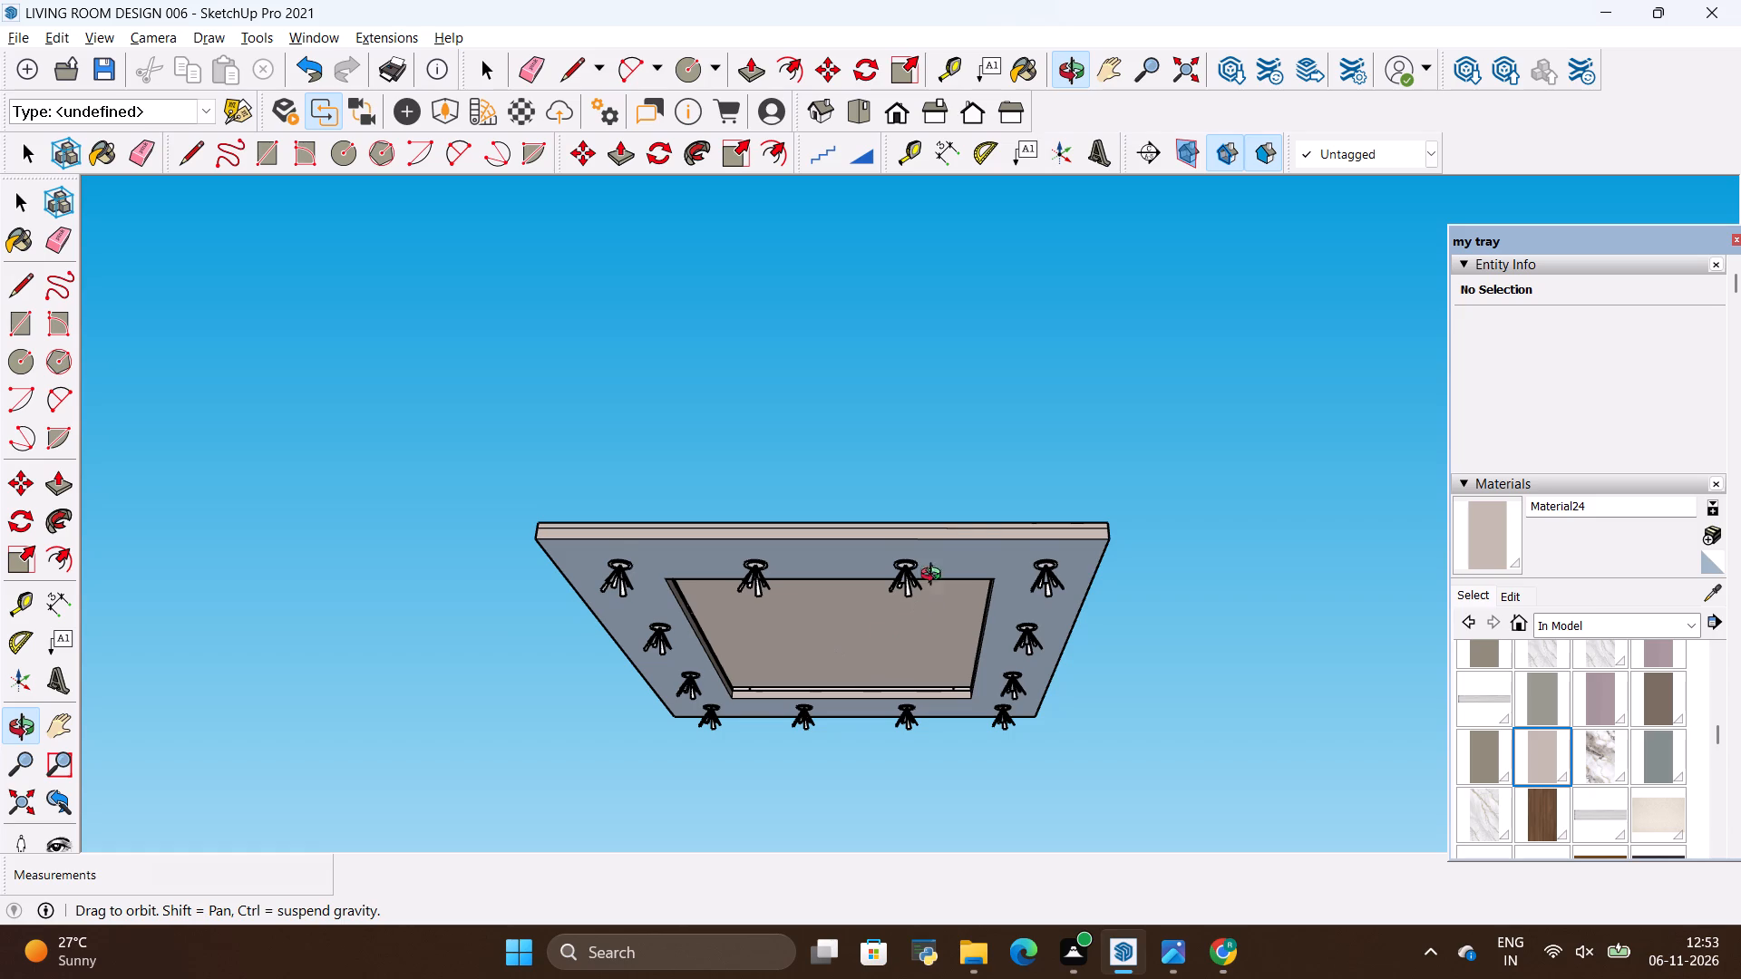
Examine the ceiling panel closer from steeper angles below, checking the unpainted border face against the Material24 recess and its inner edges.
scroll(990, 528, "up", 5)
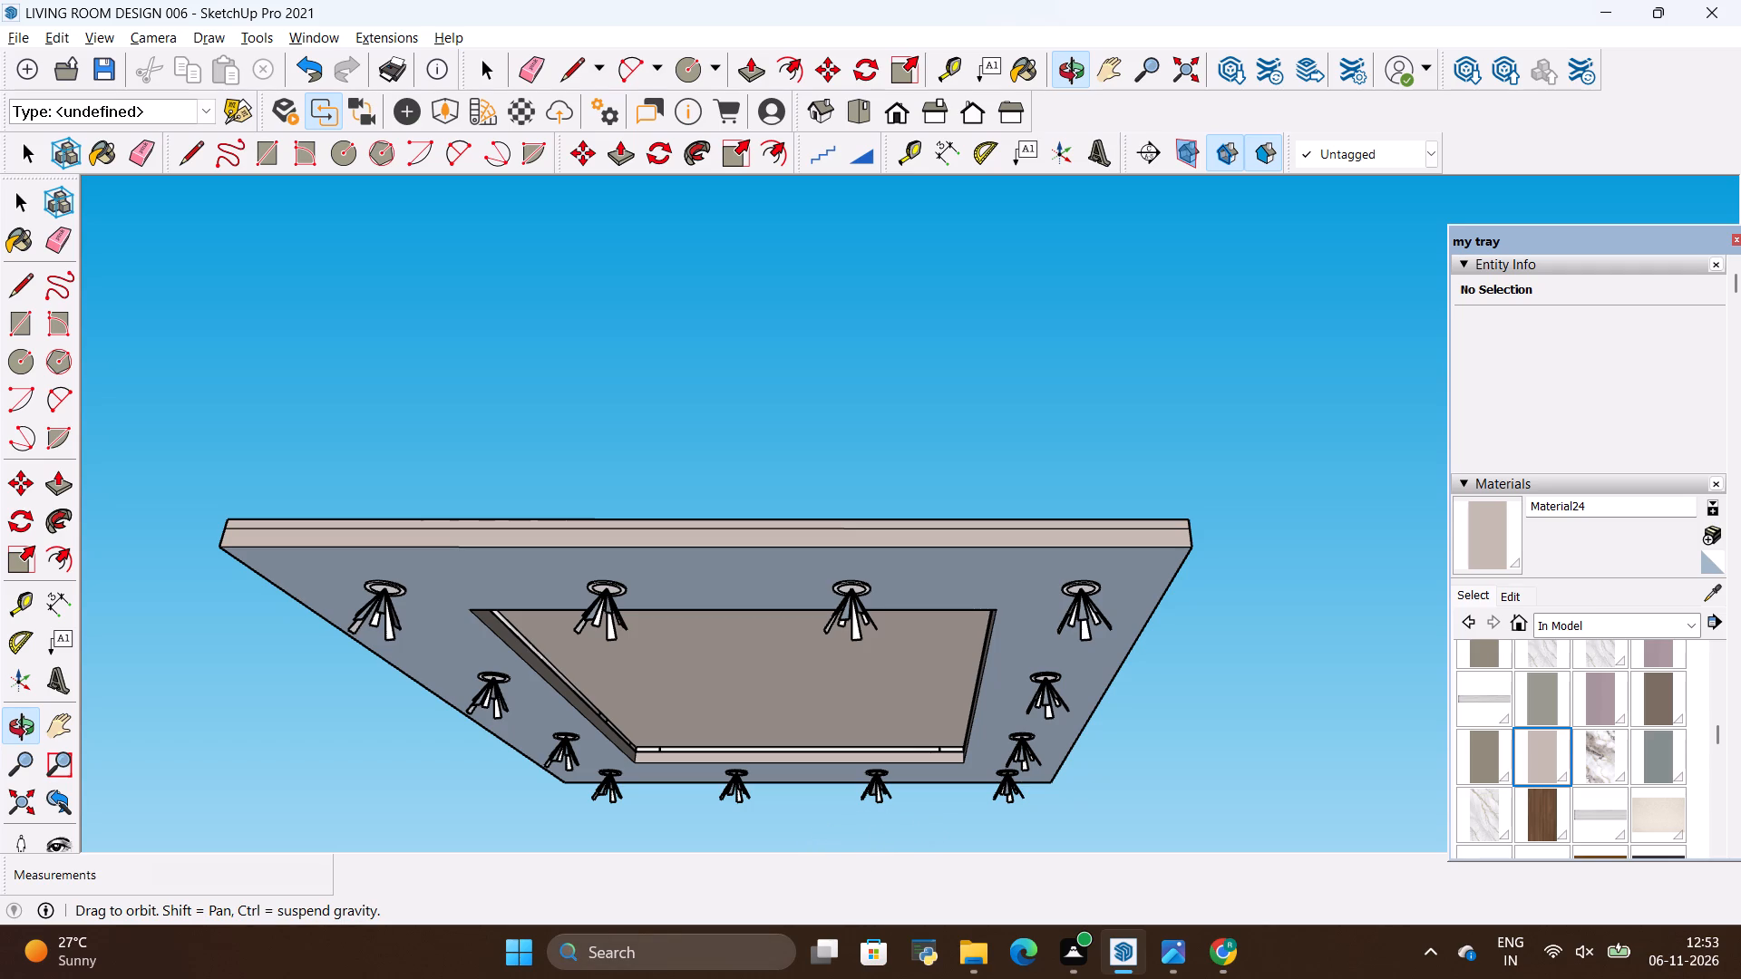
scroll(731, 805, "down", 3)
scroll(733, 756, "up", 1)
left_click_drag(742, 722, 746, 649)
scroll(800, 453, "down", 4)
scroll(819, 606, "up", 7)
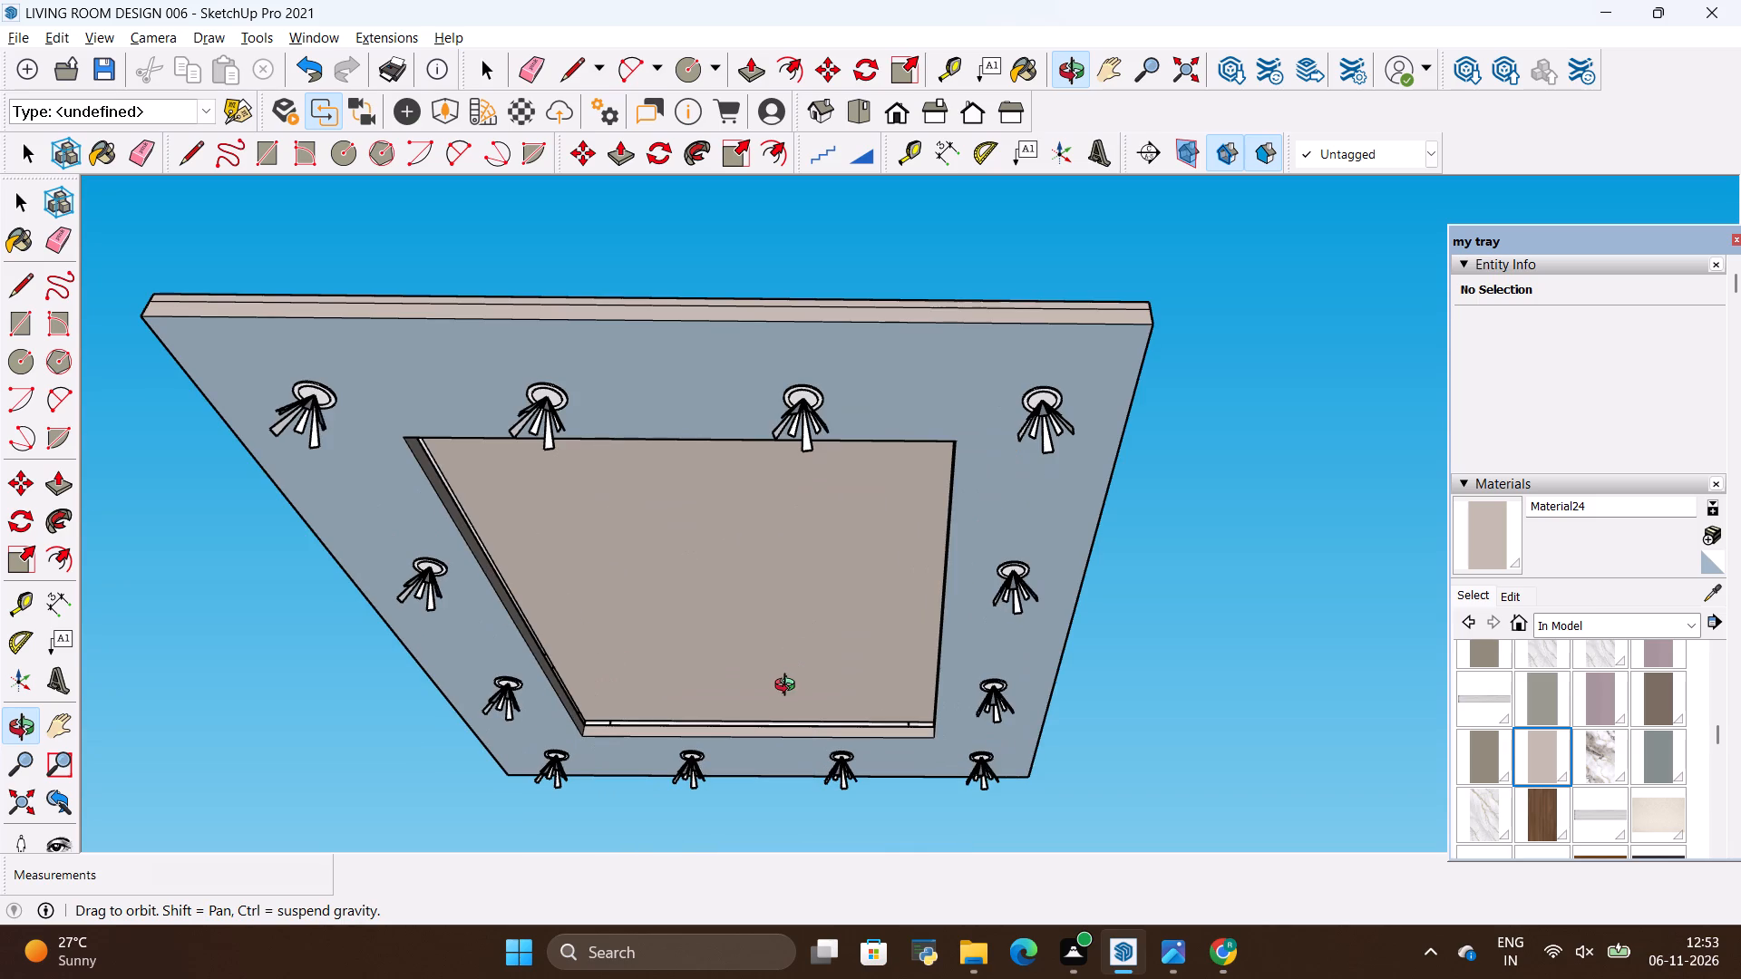
left_click_drag(727, 698, 747, 642)
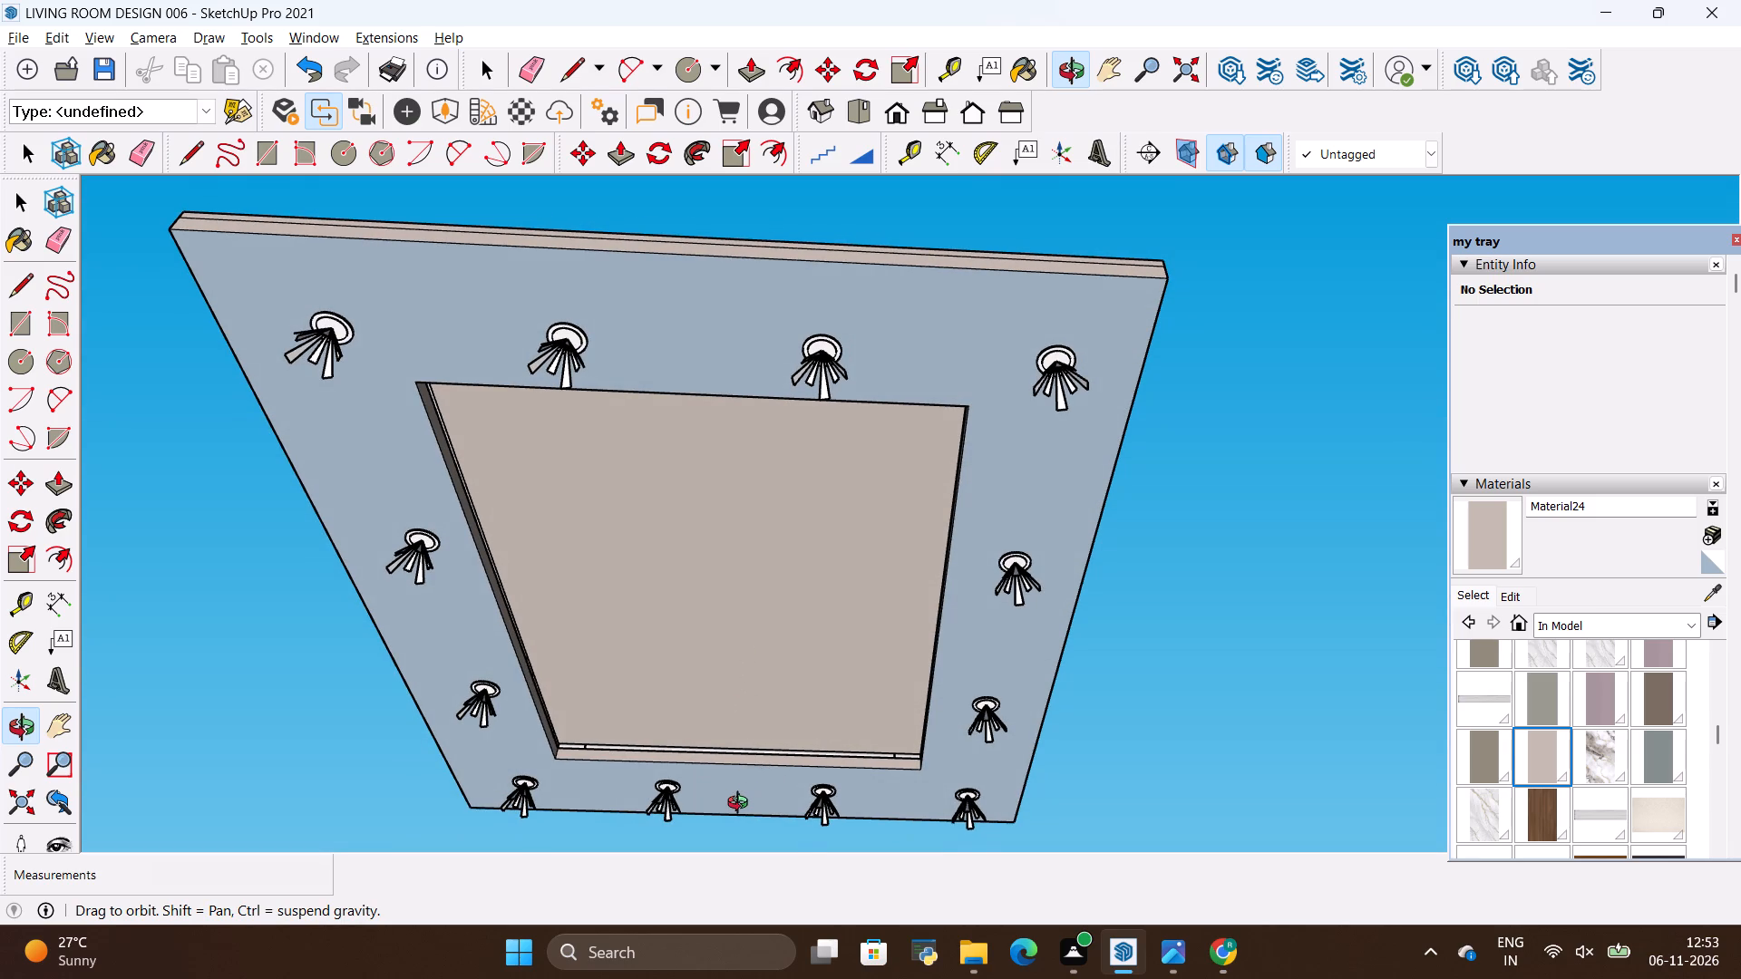
left_click_drag(703, 779, 682, 741)
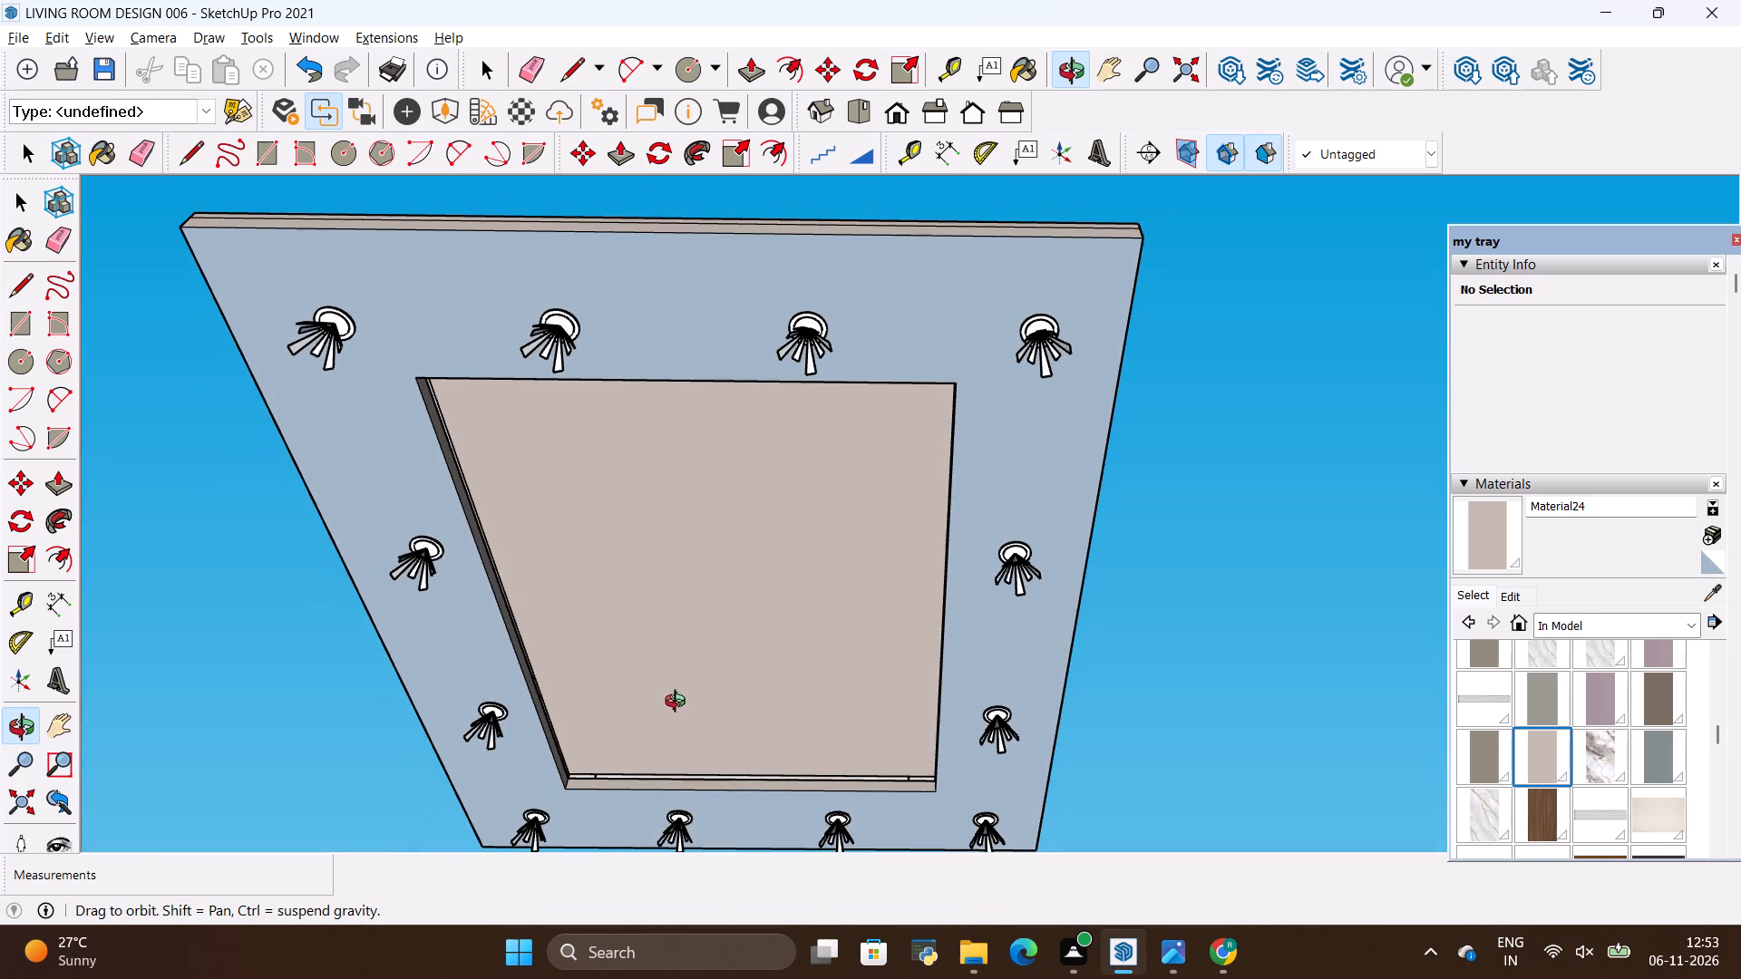
left_click_drag(697, 616, 697, 654)
scroll(721, 503, "down", 4)
scroll(740, 648, "up", 3)
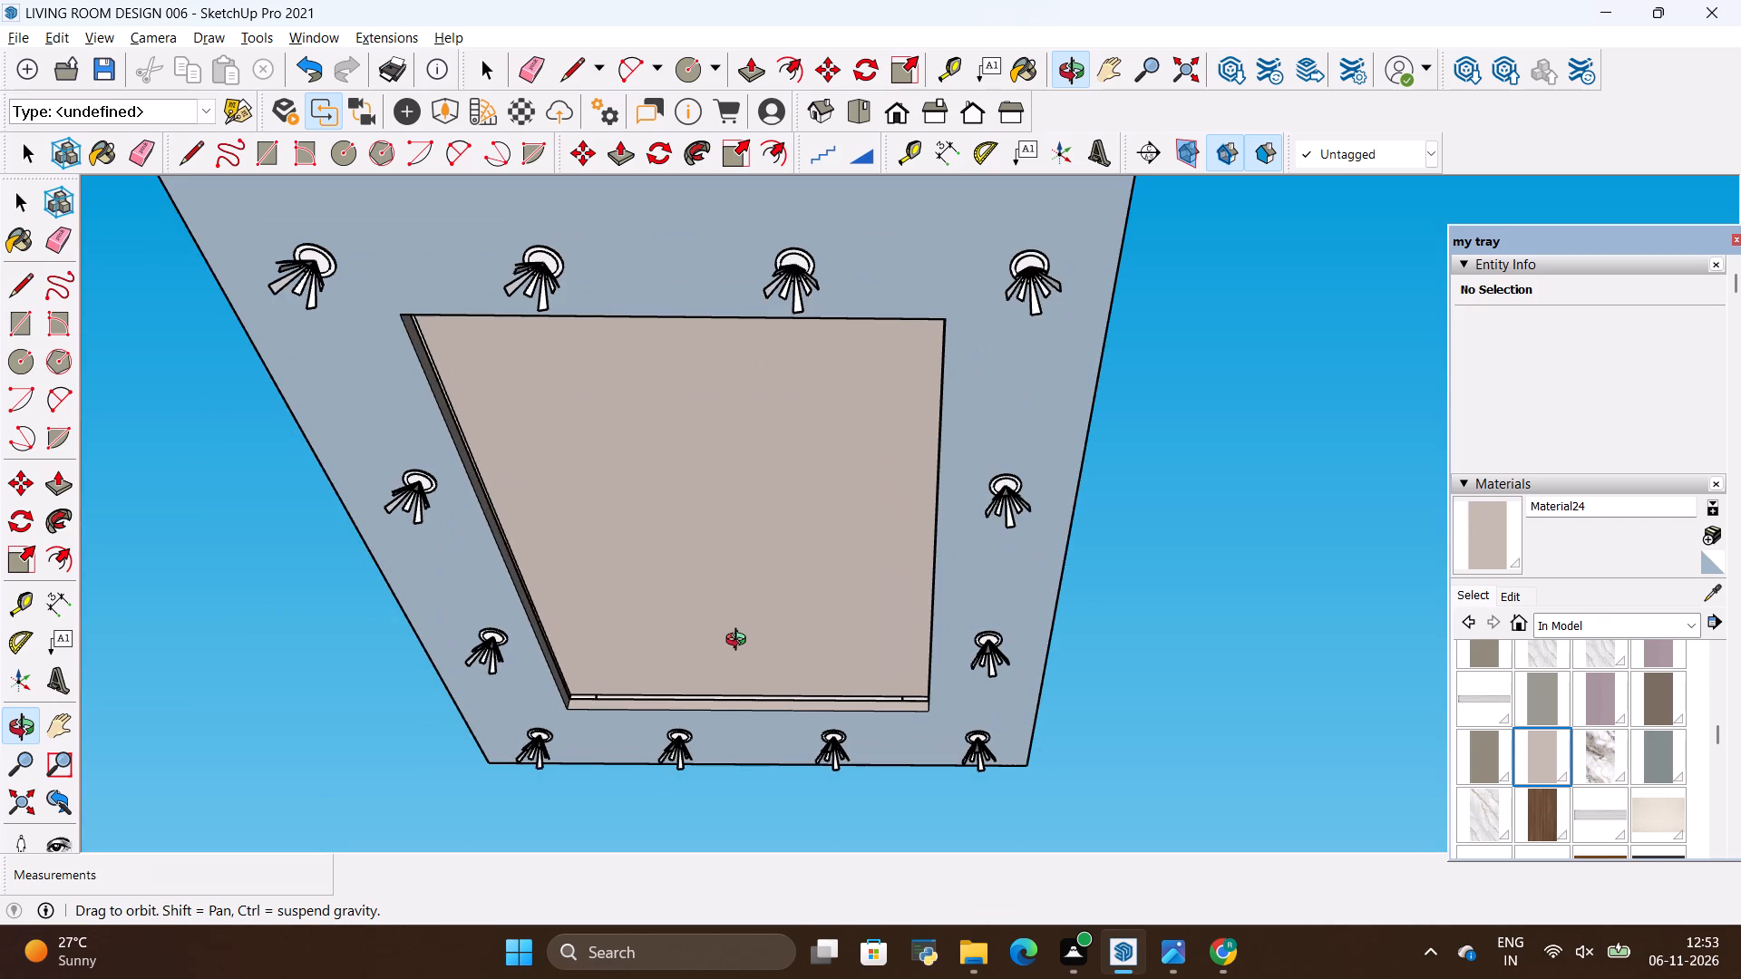
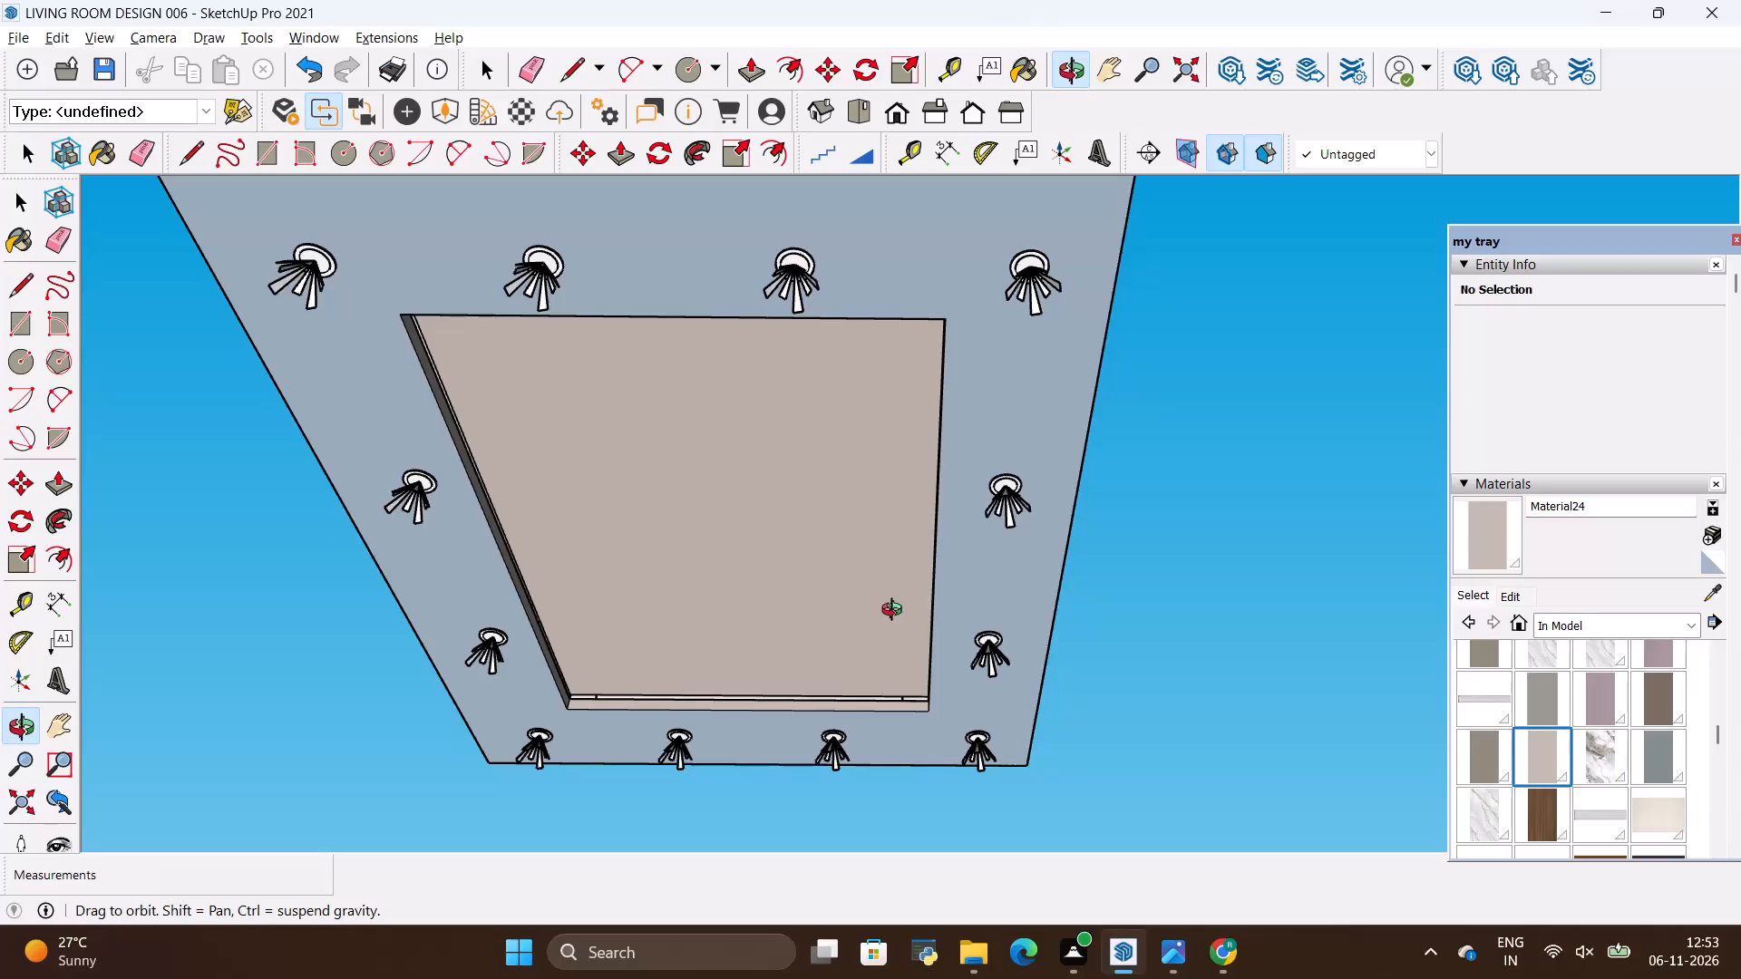
Move the ceiling panel group, with its hanging spotlights, down from above the room to the tops of the walls.
scroll(900, 612, "down", 5)
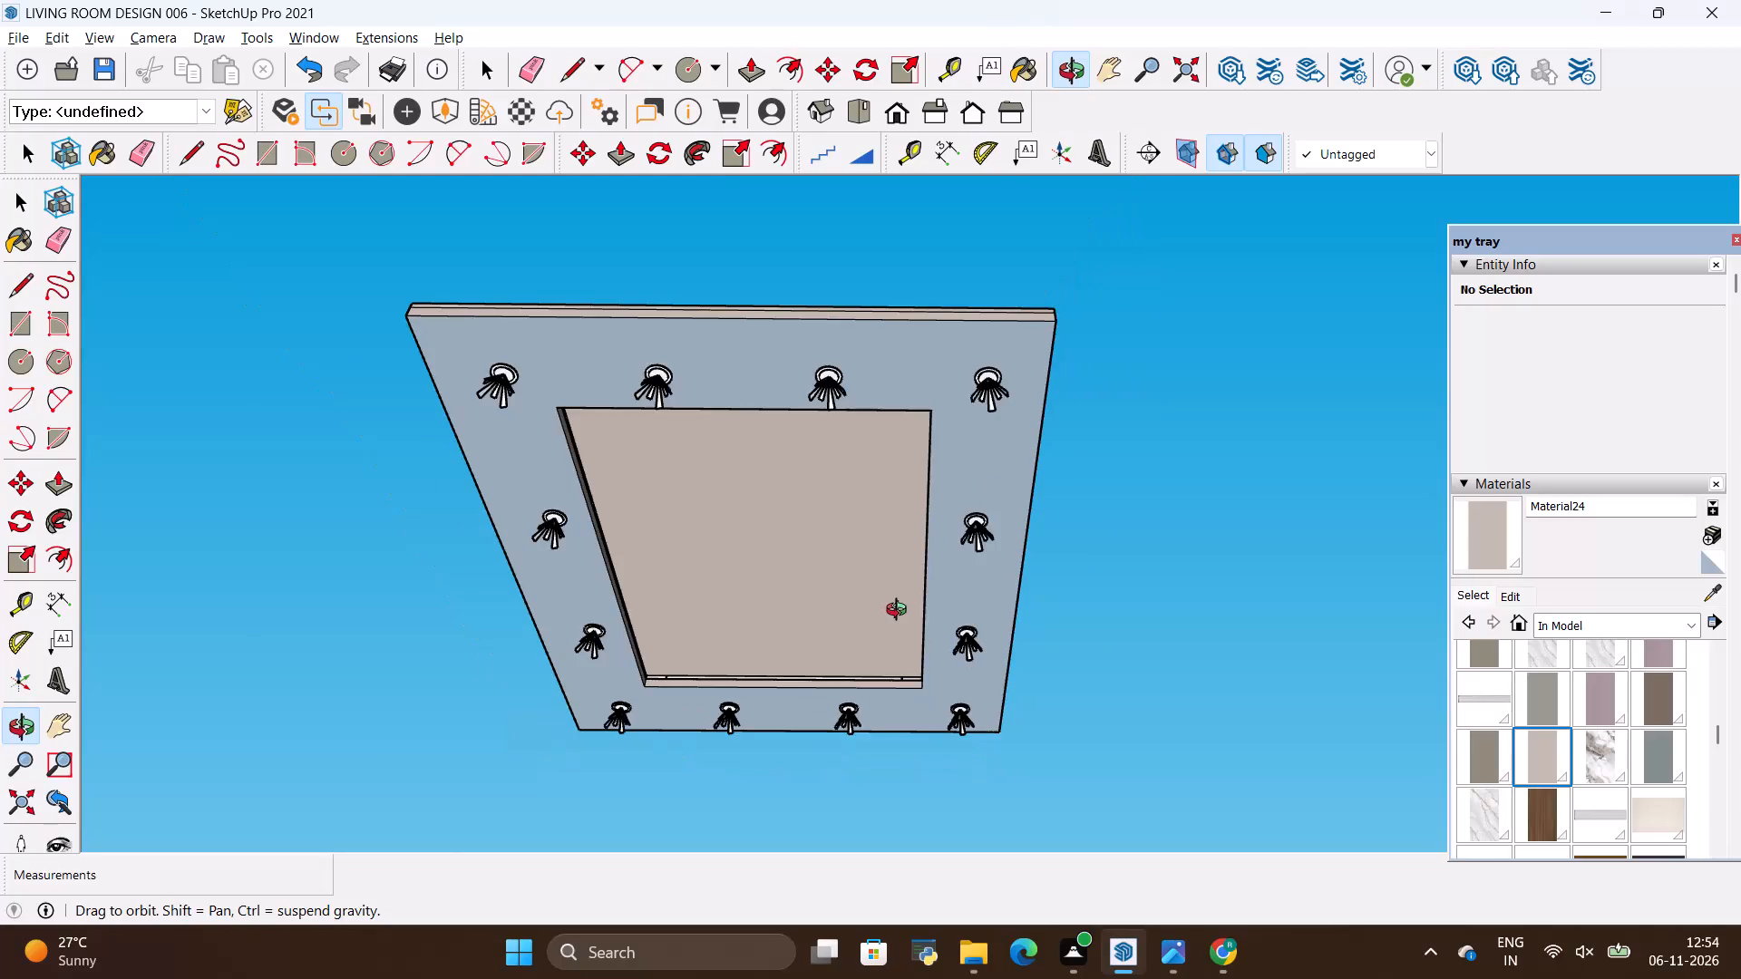
scroll(899, 611, "down", 5)
left_click_drag(880, 584, 889, 630)
left_click_drag(857, 509, 835, 777)
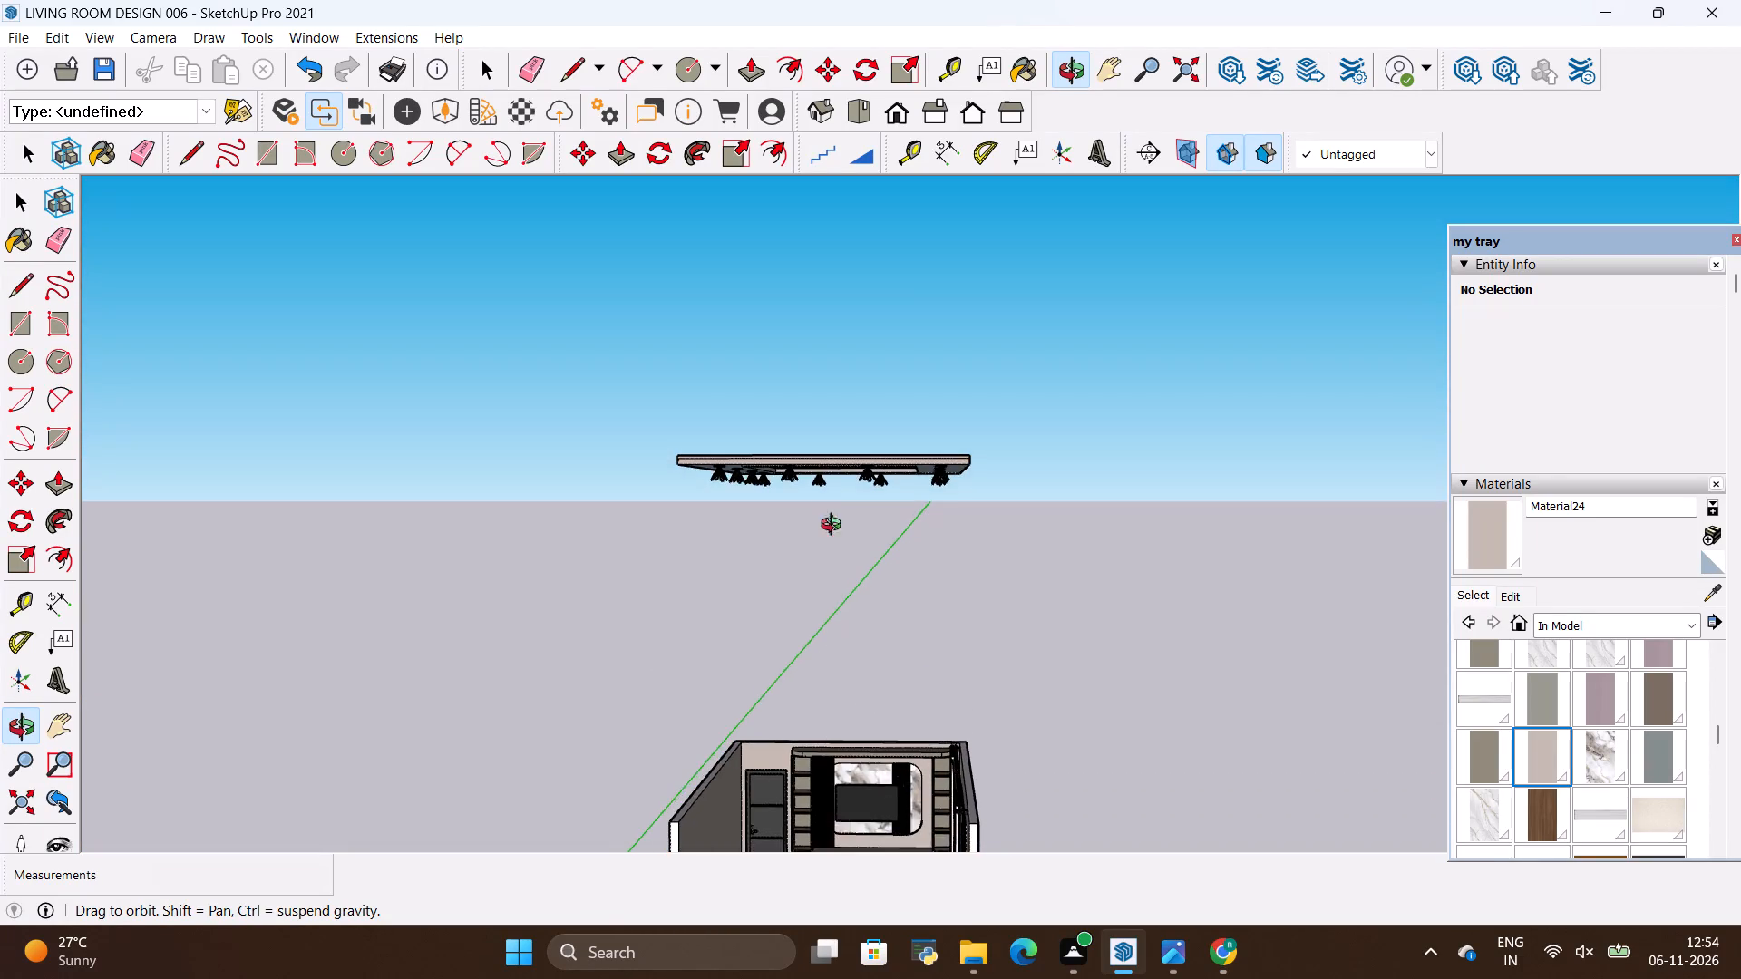
left_click_drag(836, 499, 838, 570)
key("space")
left_click(864, 493)
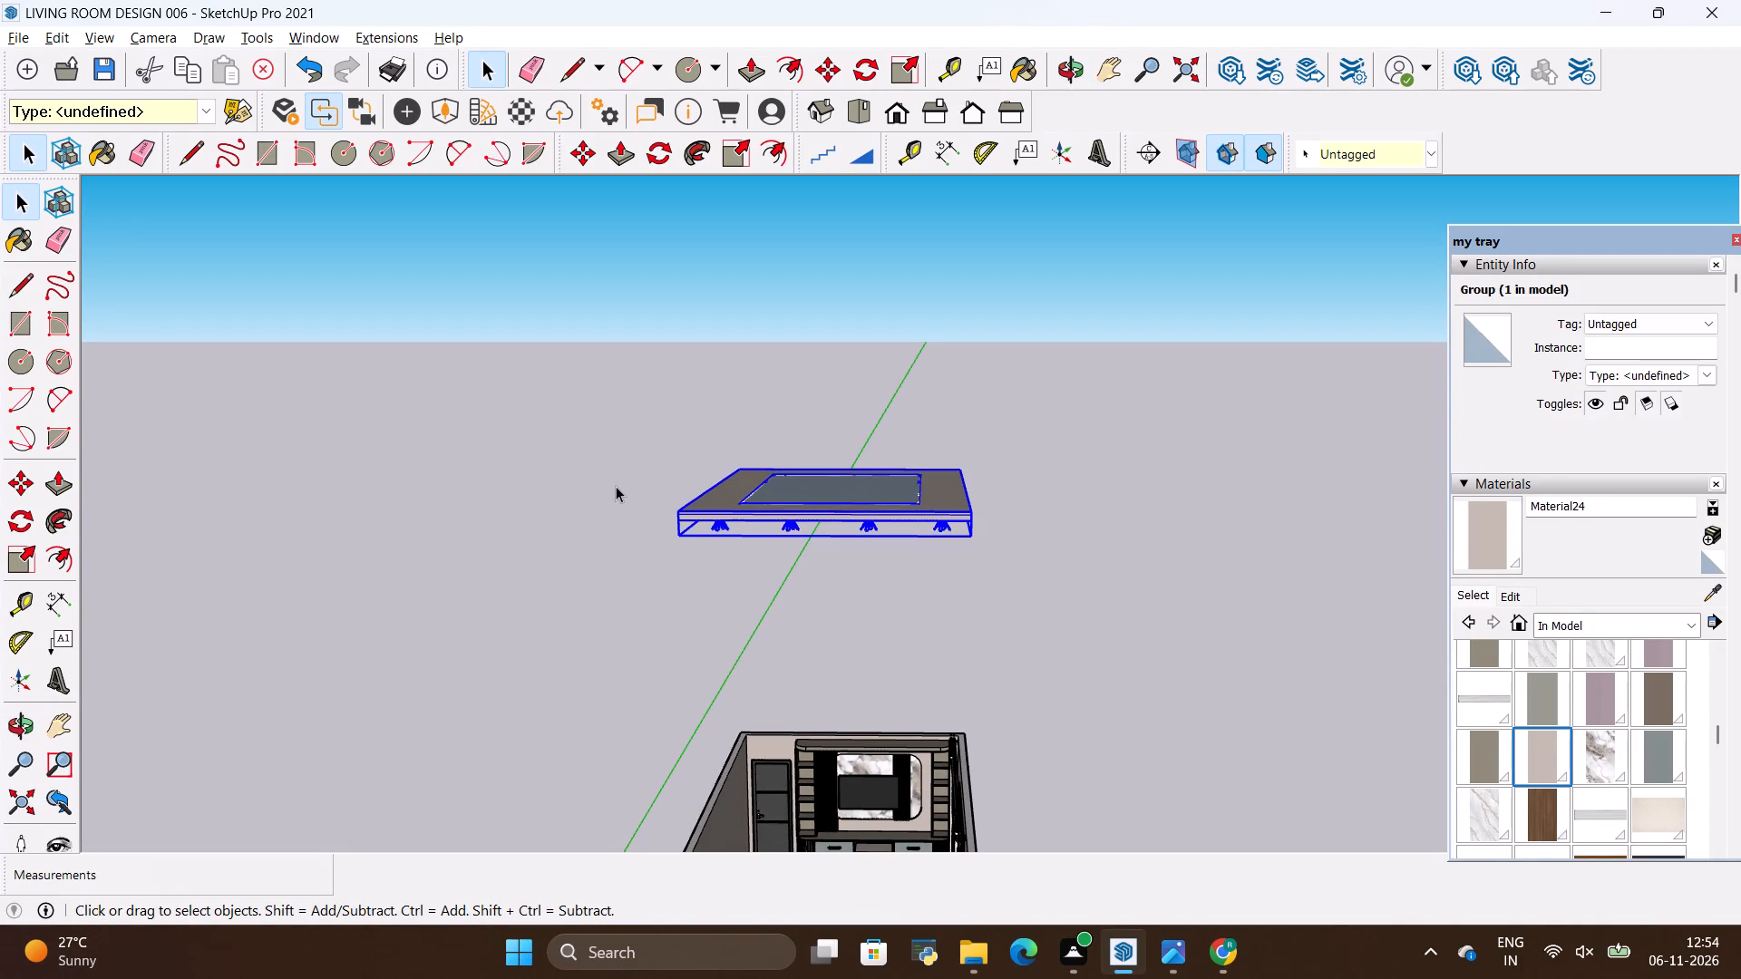
key("space")
left_click_drag(621, 400, 1098, 630)
key("space")
left_click(606, 567)
left_click_drag(604, 376, 711, 623)
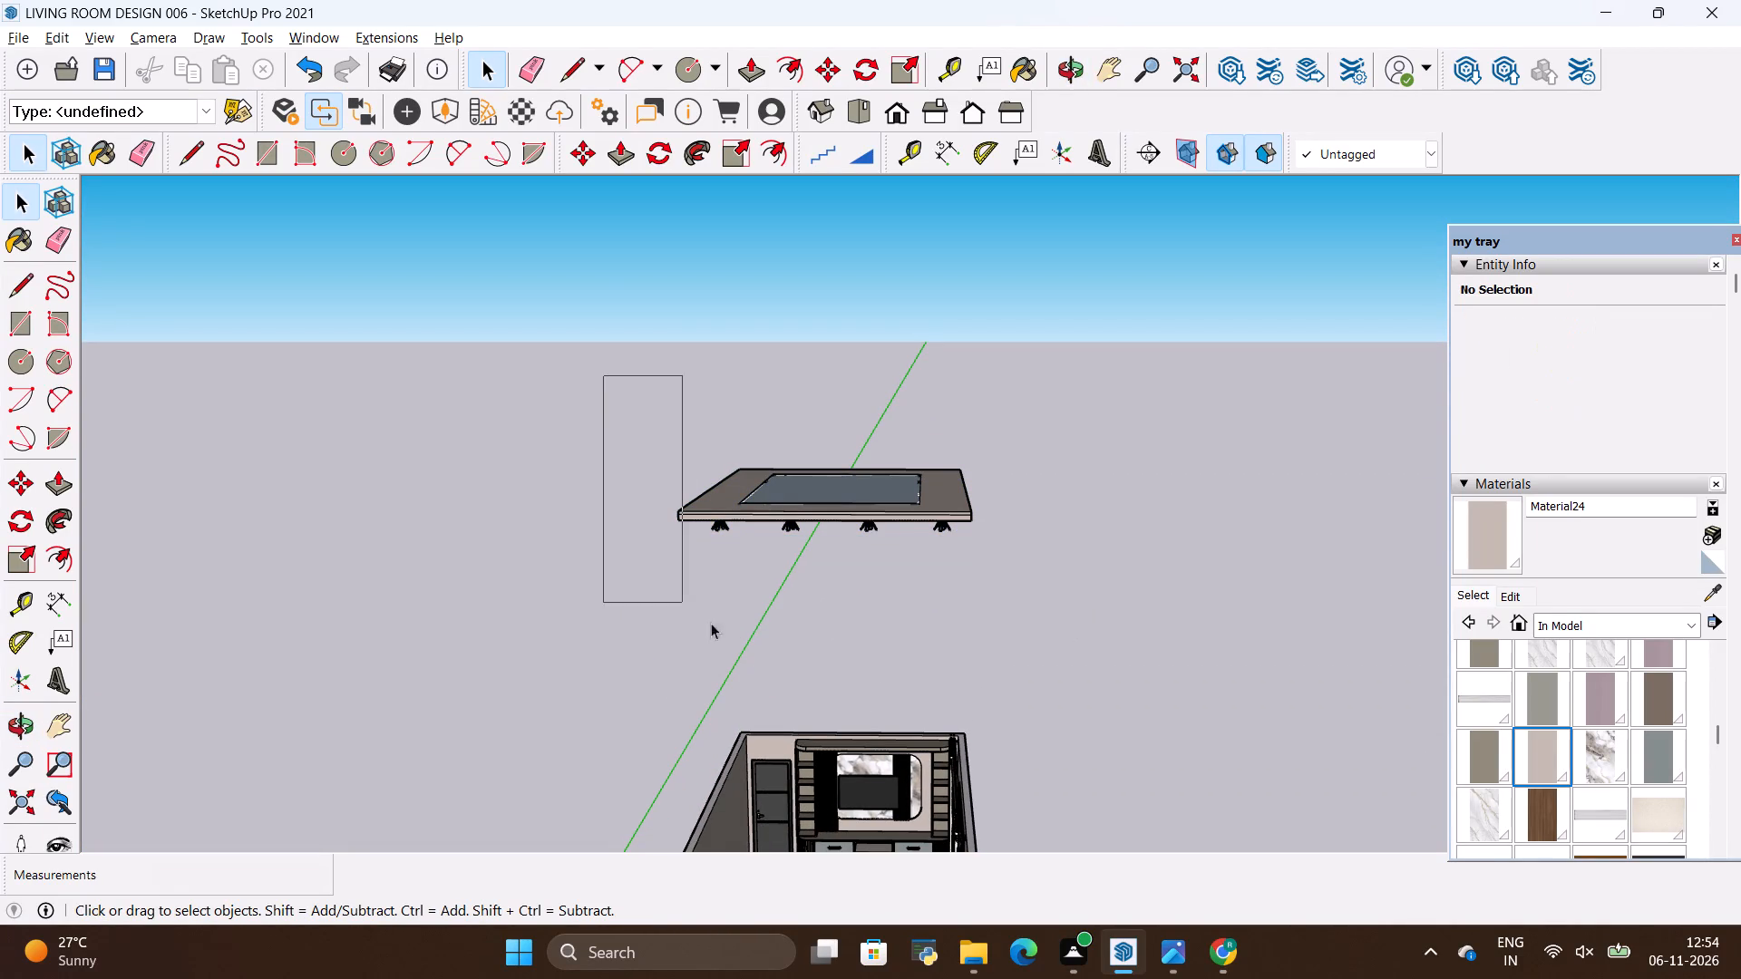
left_click_drag(711, 623, 1195, 649)
right_click(891, 518)
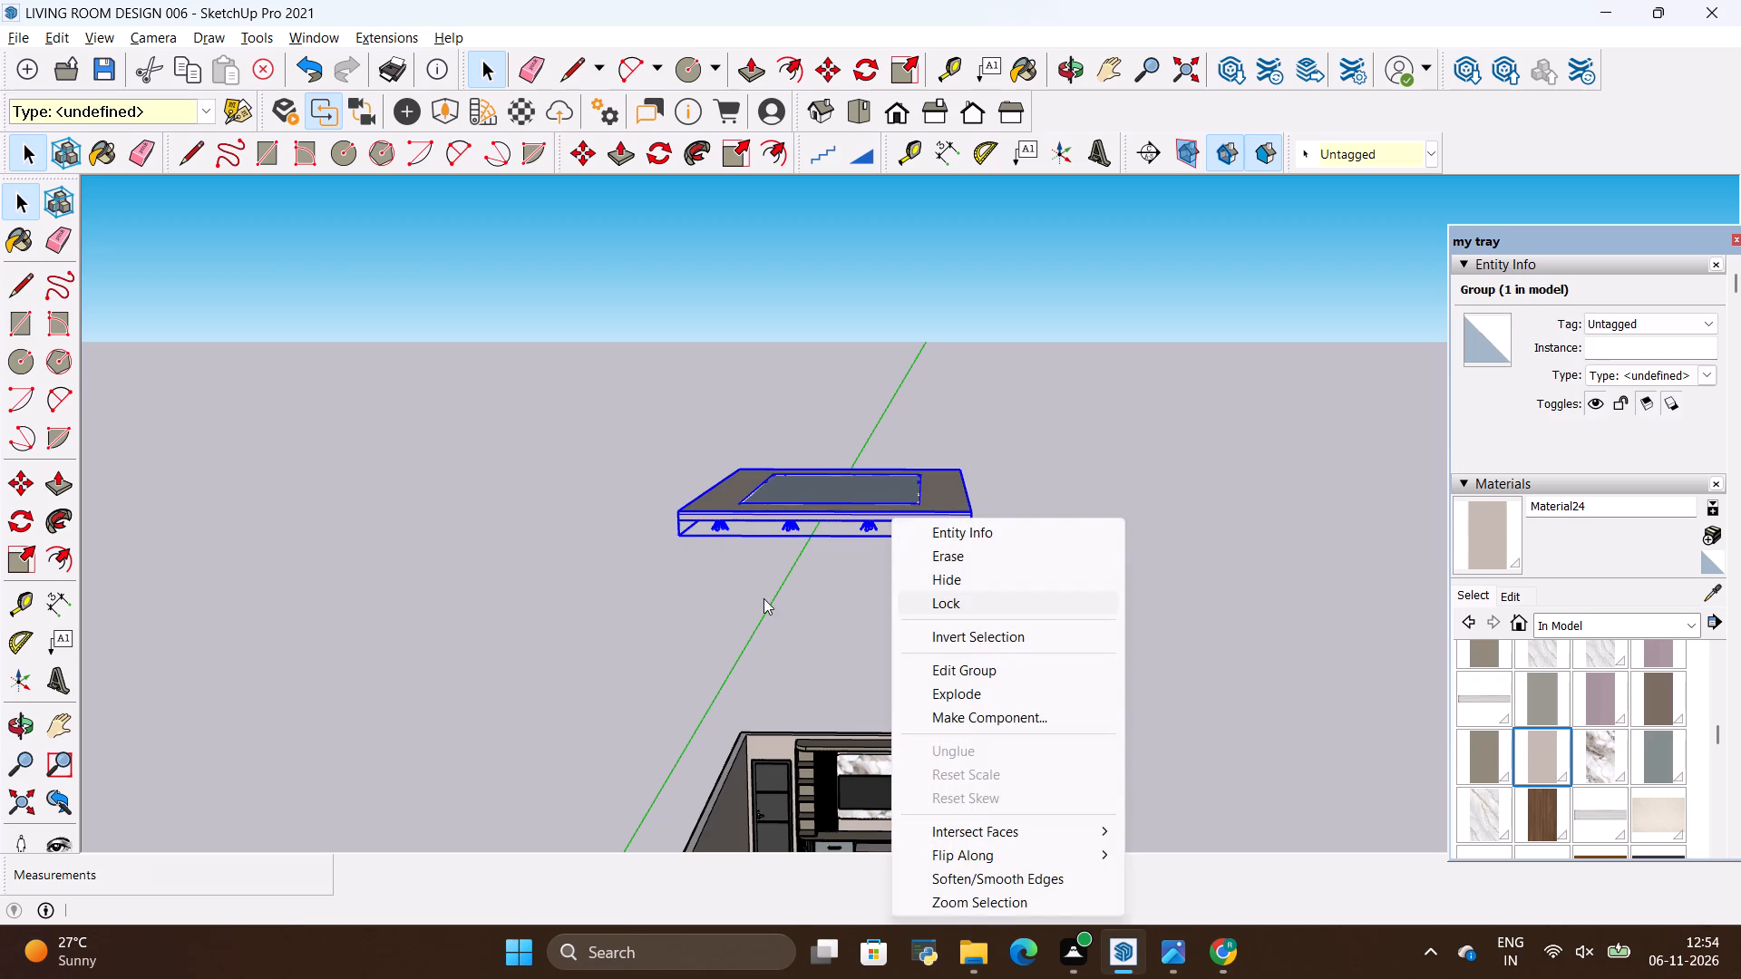
left_click(721, 602)
left_click(761, 518)
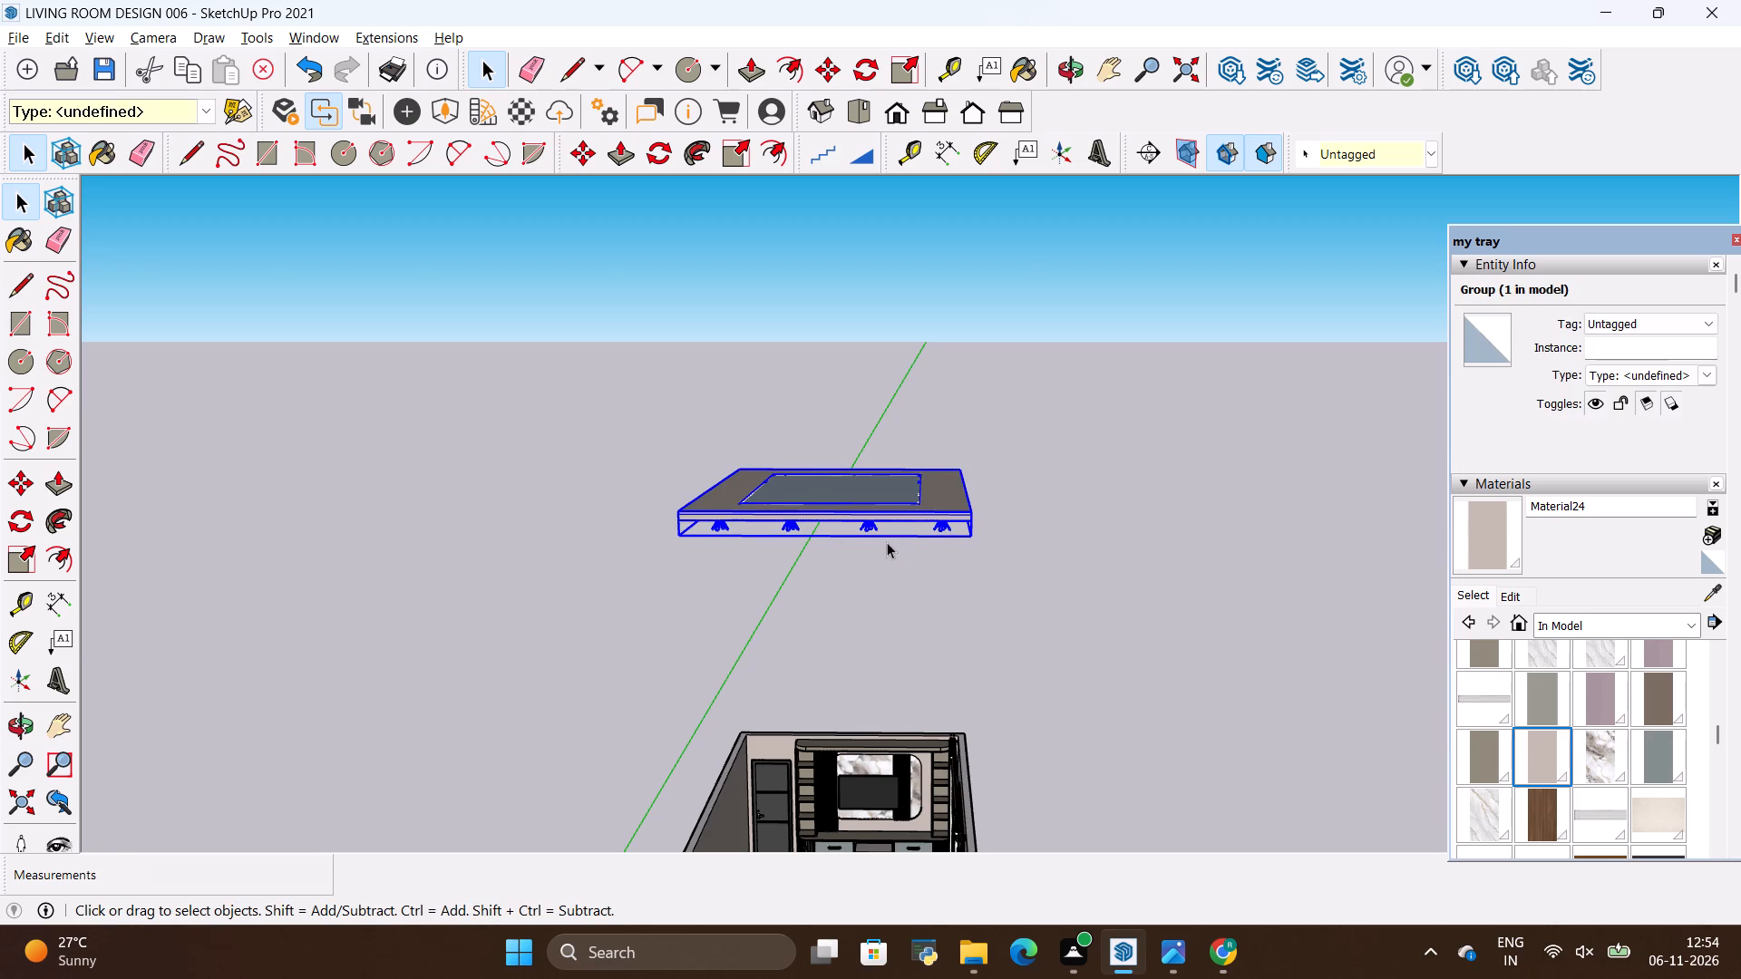
key("m")
left_click(968, 528)
scroll(945, 629, "down", 3)
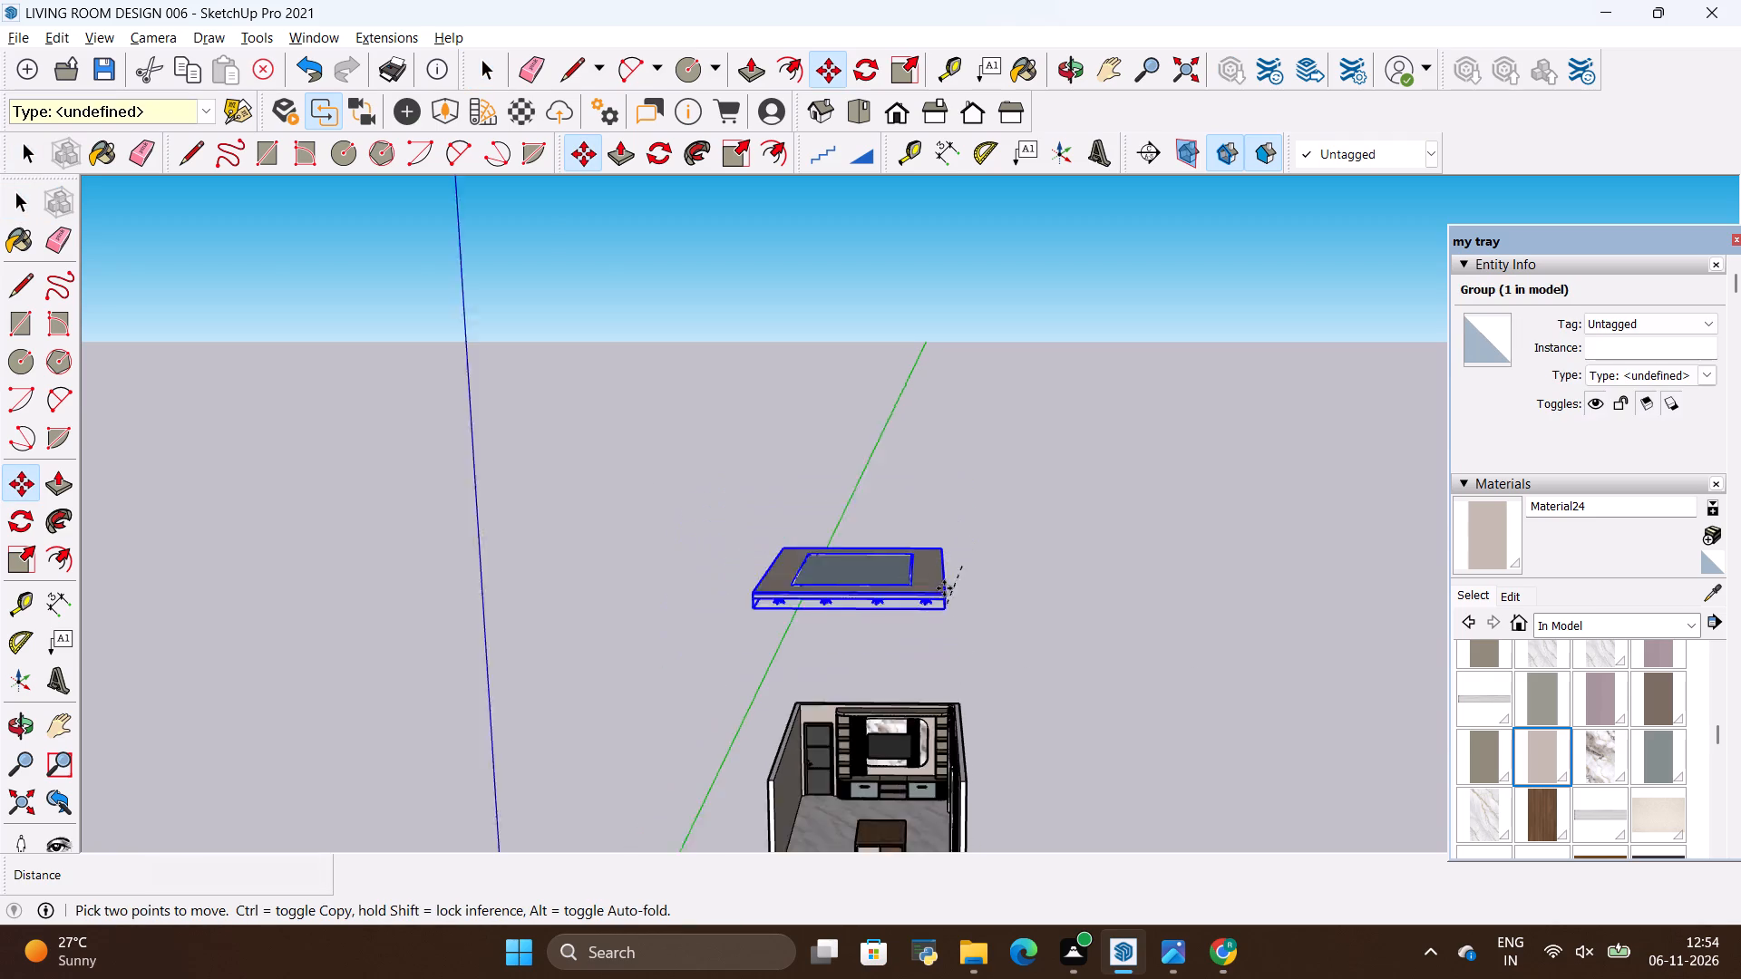
scroll(944, 588, "down", 6)
scroll(950, 747, "up", 20)
scroll(950, 747, "up", 1)
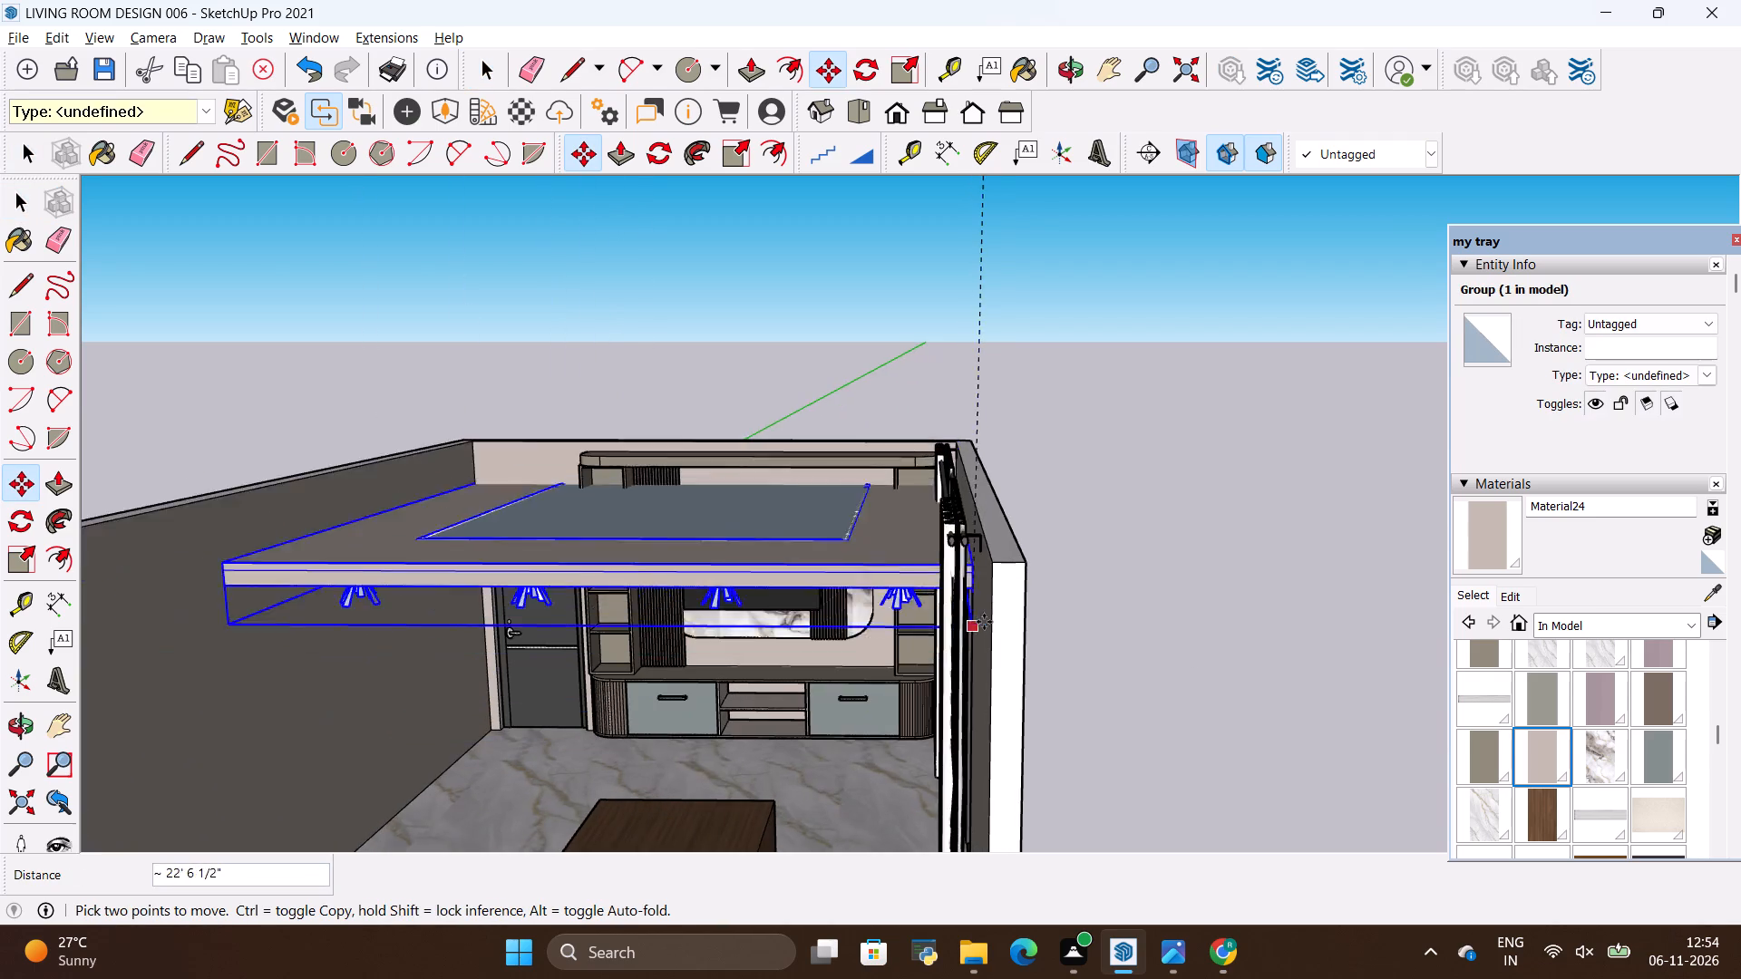
scroll(992, 616, "up", 3)
left_click(992, 610)
Lower the ceiling panel group another 1 1/4" so its bottom corner meets the top of the side wall.
scroll(996, 548, "up", 3)
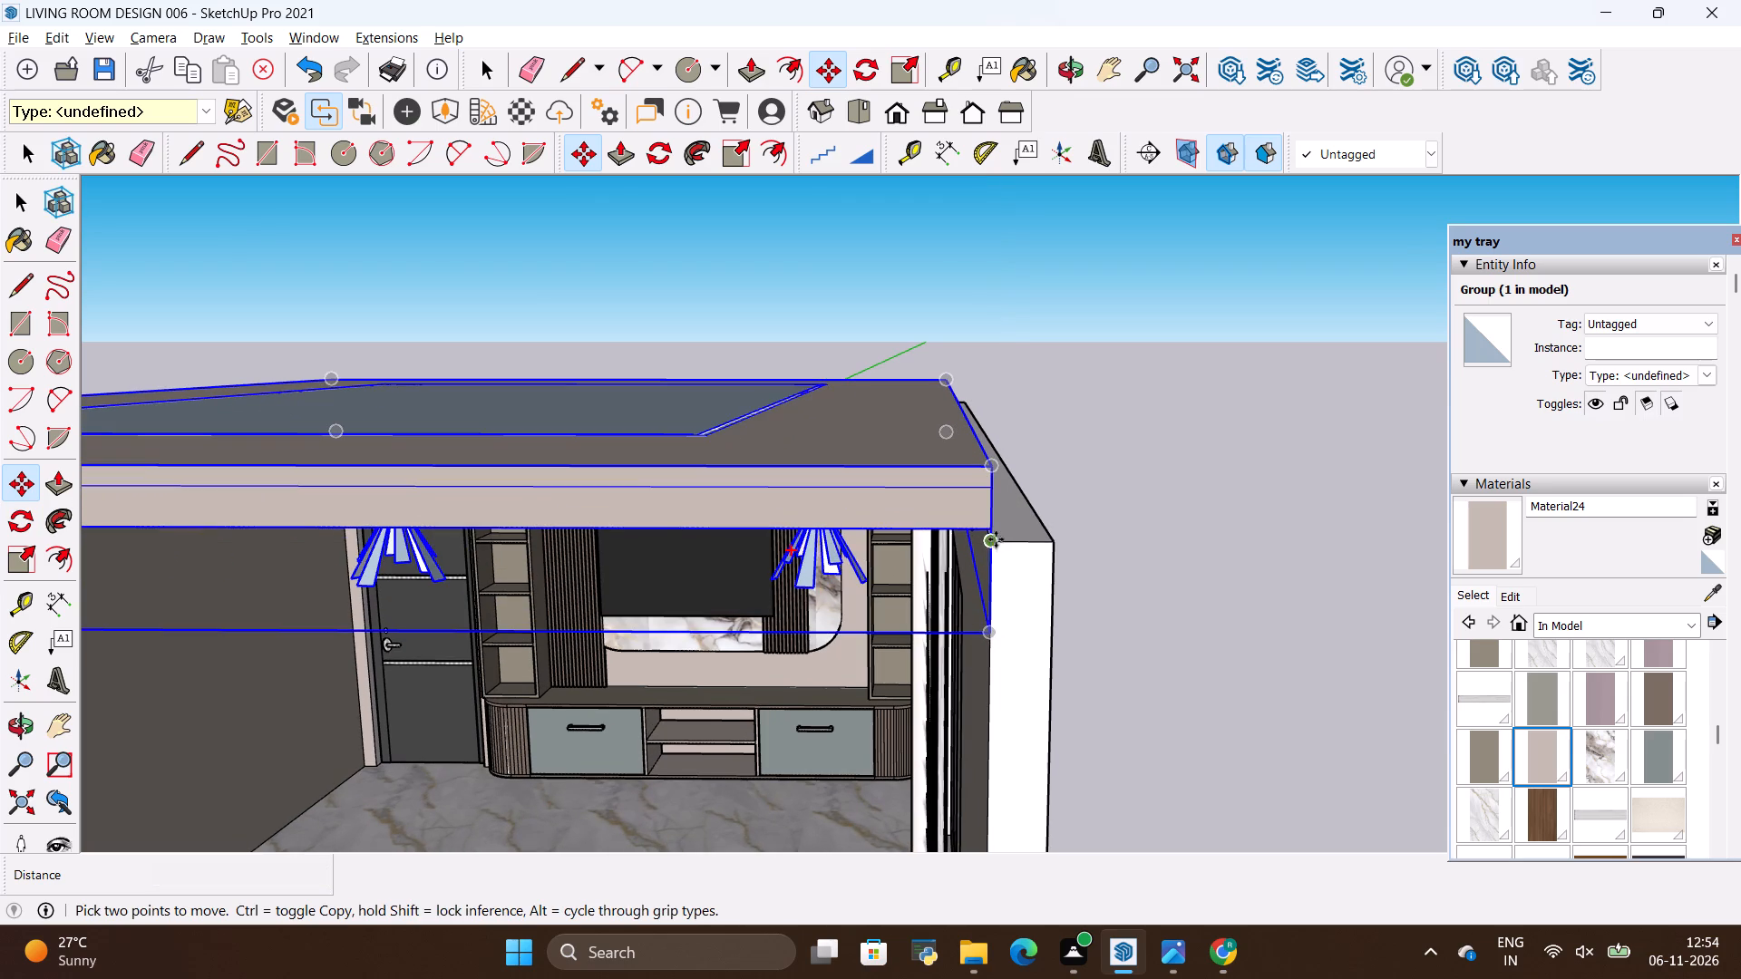
left_click(992, 526)
left_click(990, 546)
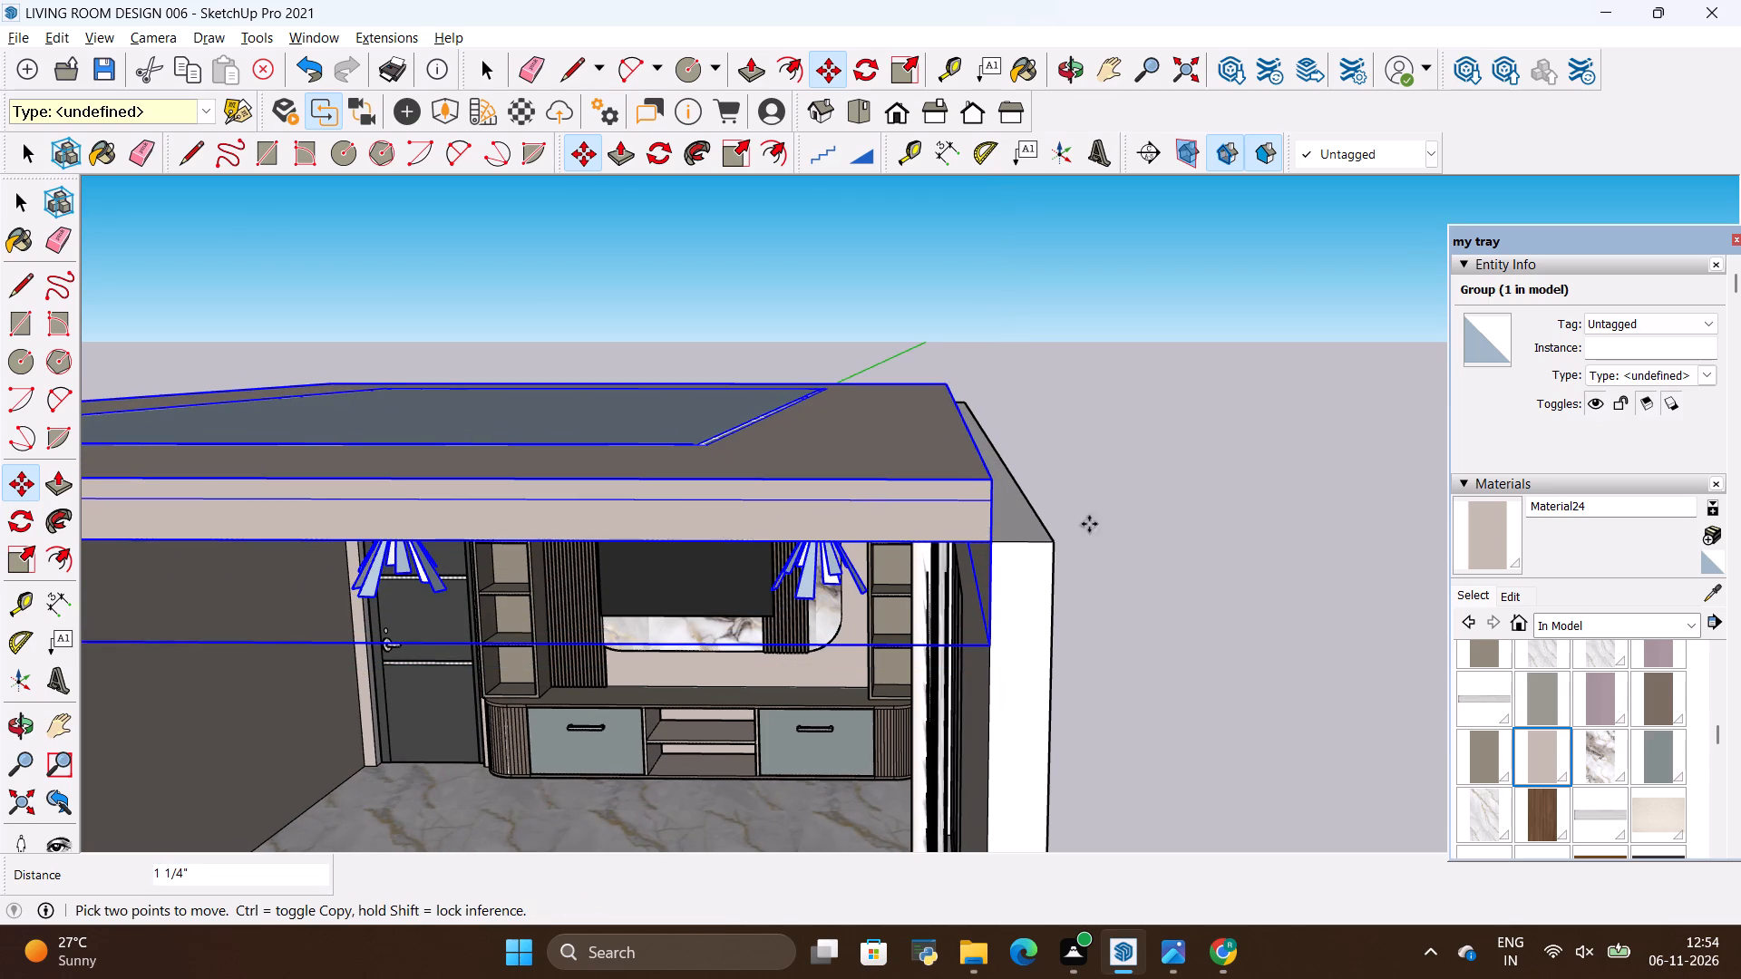
key("space")
left_click(1119, 500)
Examine the room interior from the open side, checking the ceiling and spotlights against the walls, TV unit and curtains.
scroll(1143, 412, "down", 11)
scroll(1105, 474, "up", 7)
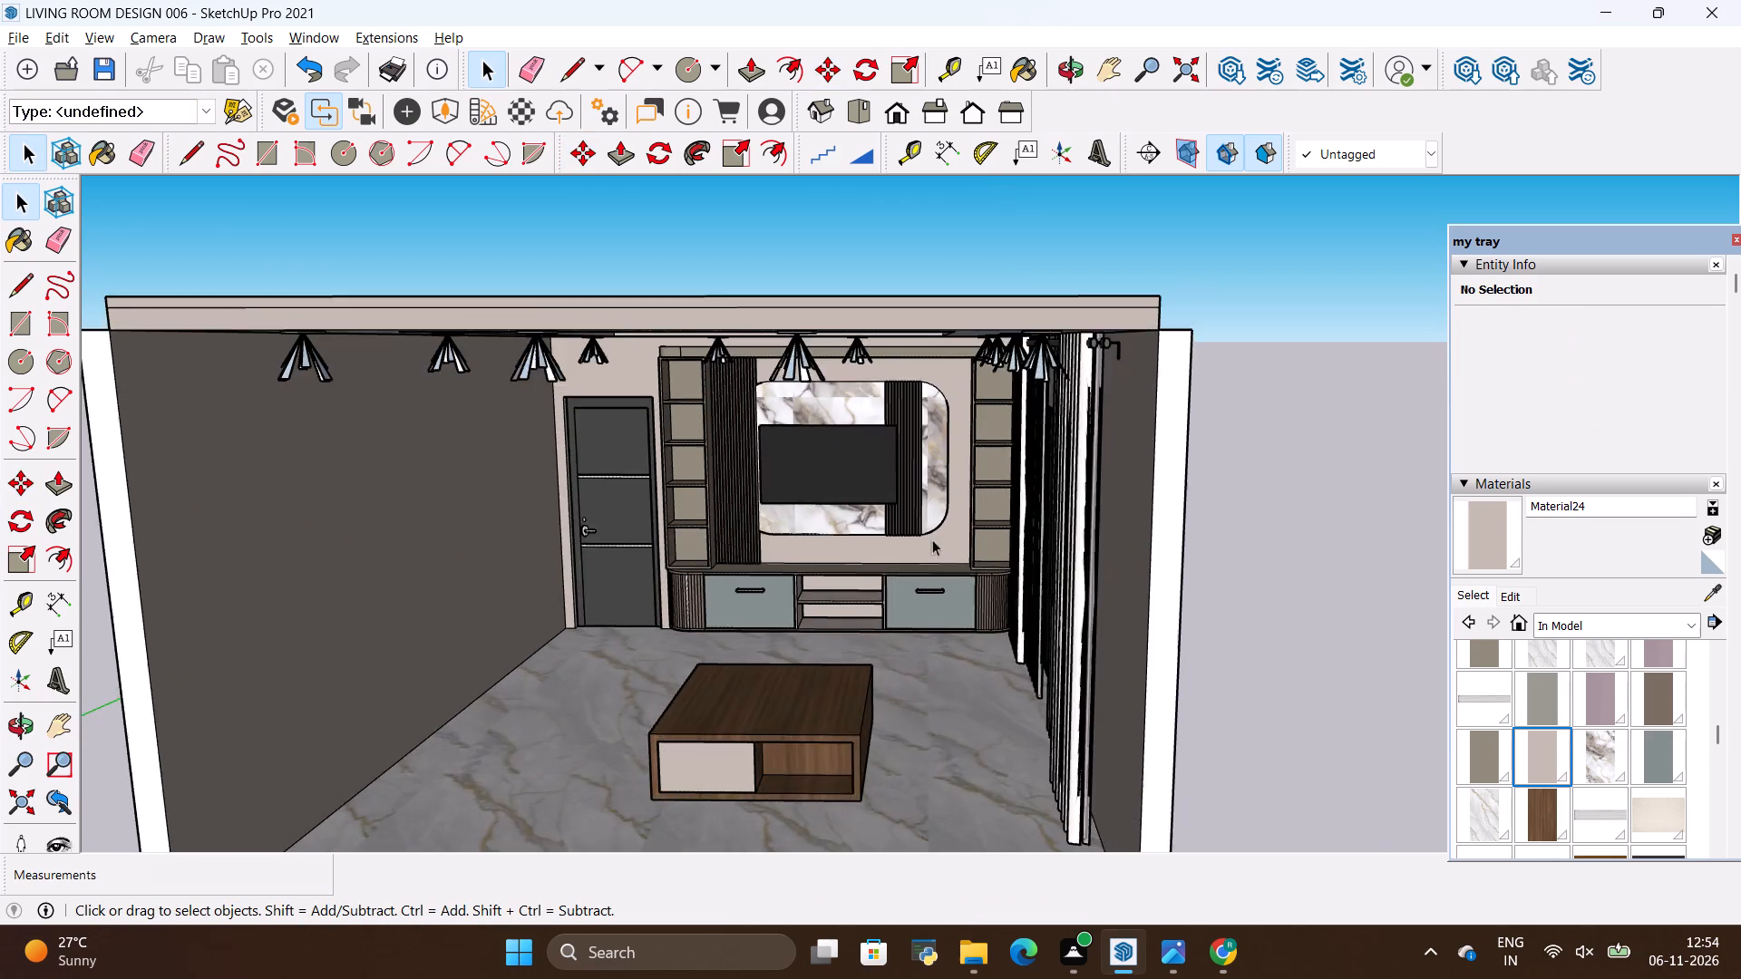
scroll(932, 539, "up", 5)
scroll(879, 545, "down", 8)
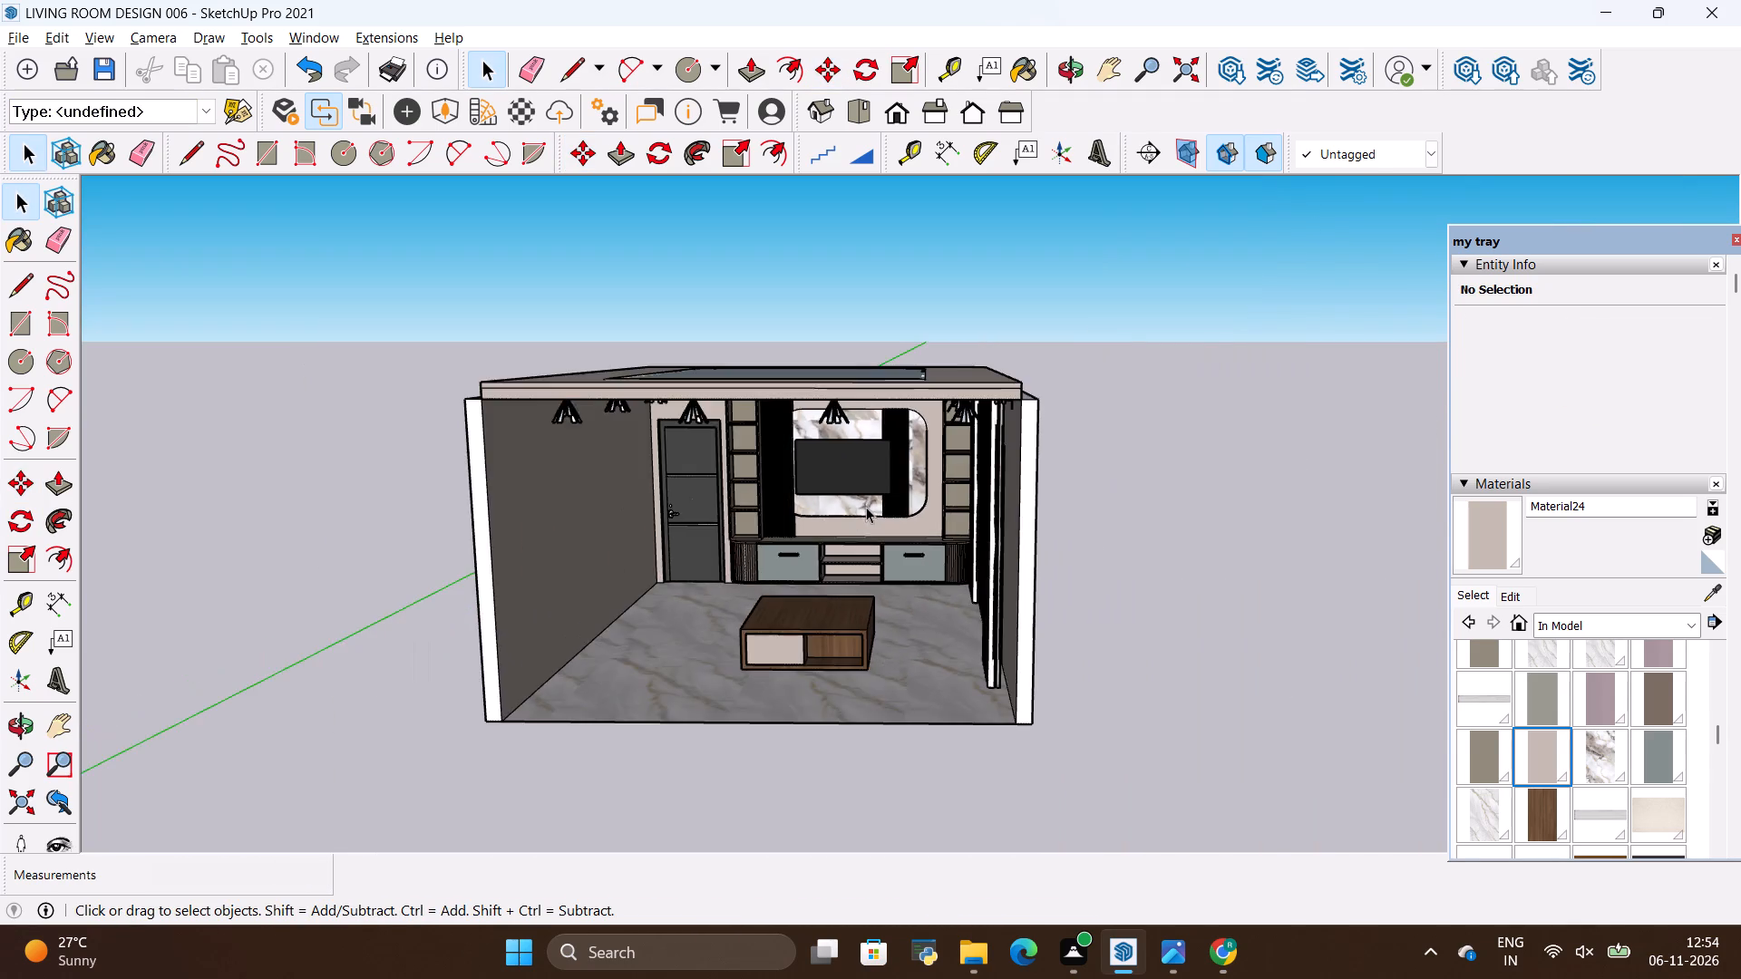
scroll(800, 549, "up", 5)
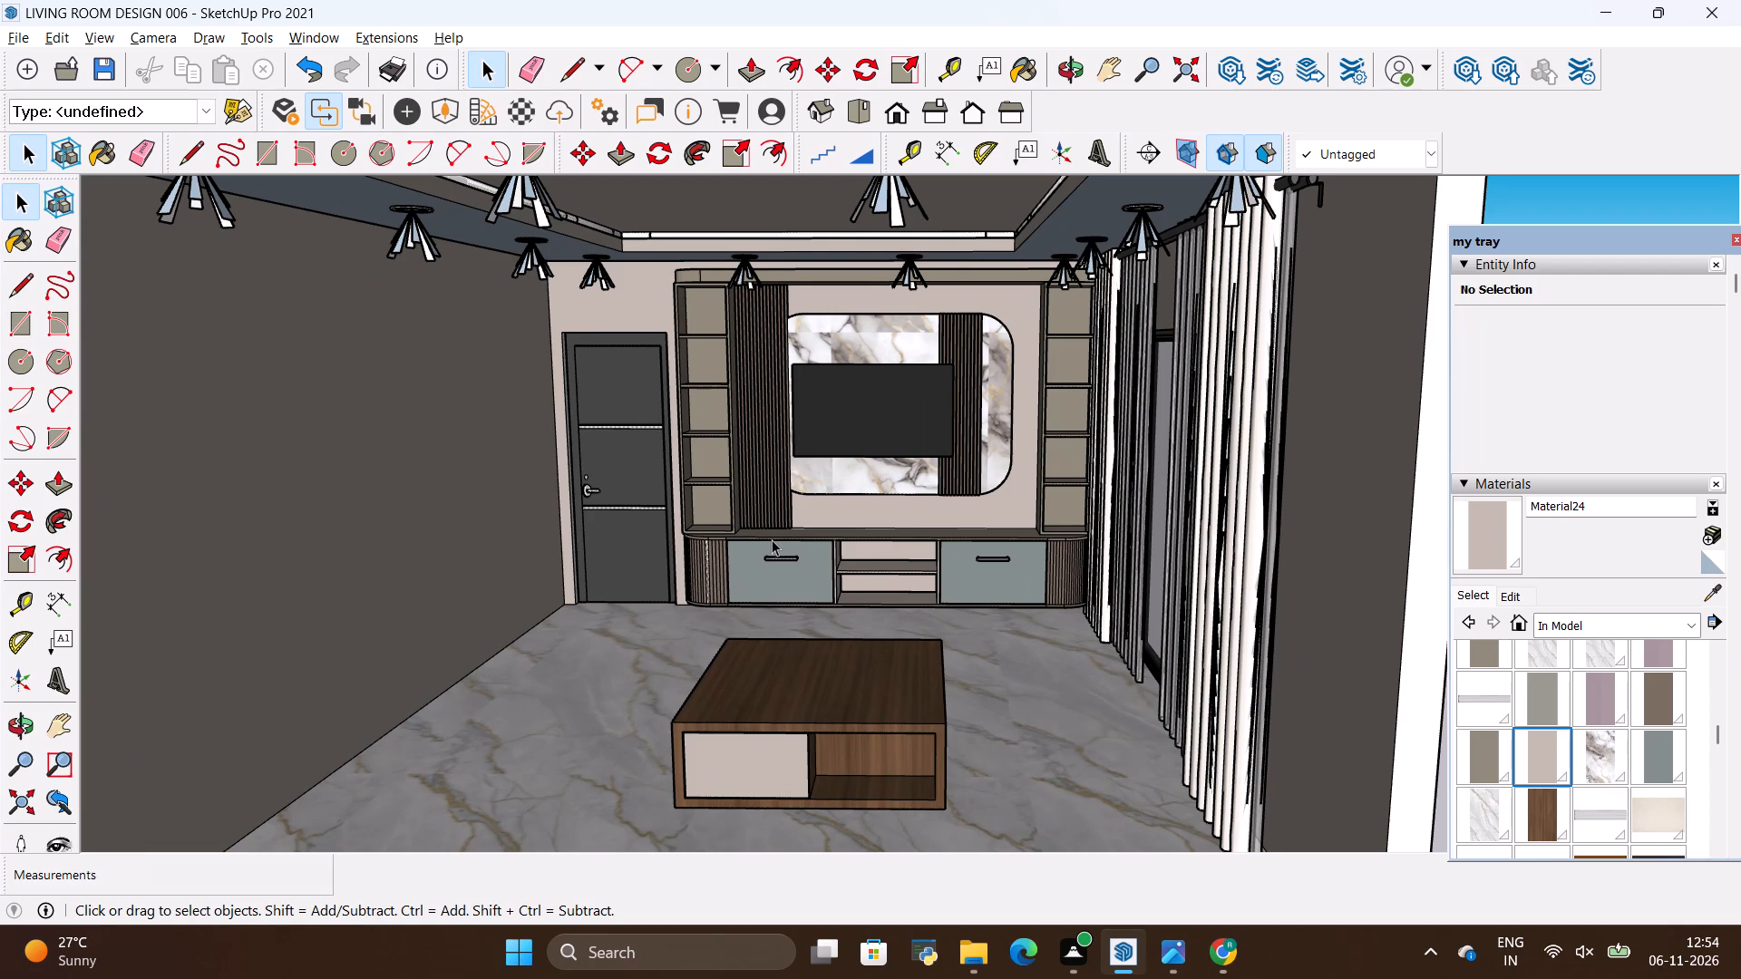
scroll(772, 539, "down", 2)
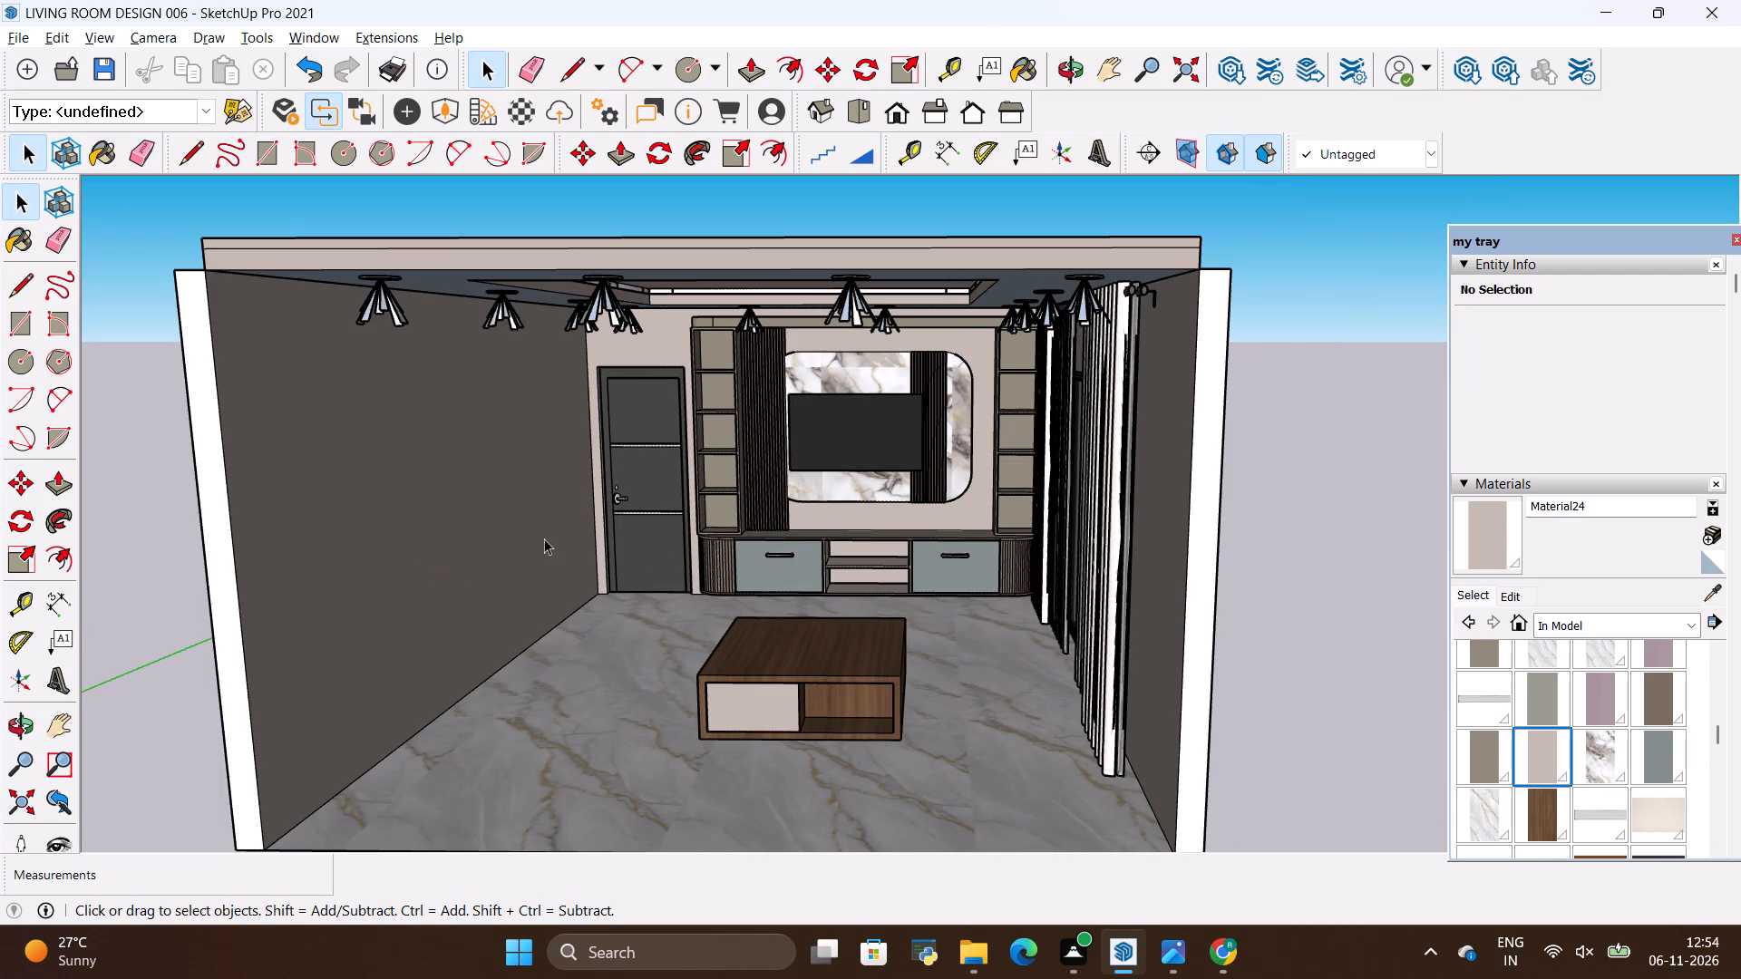
scroll(929, 501, "up", 2)
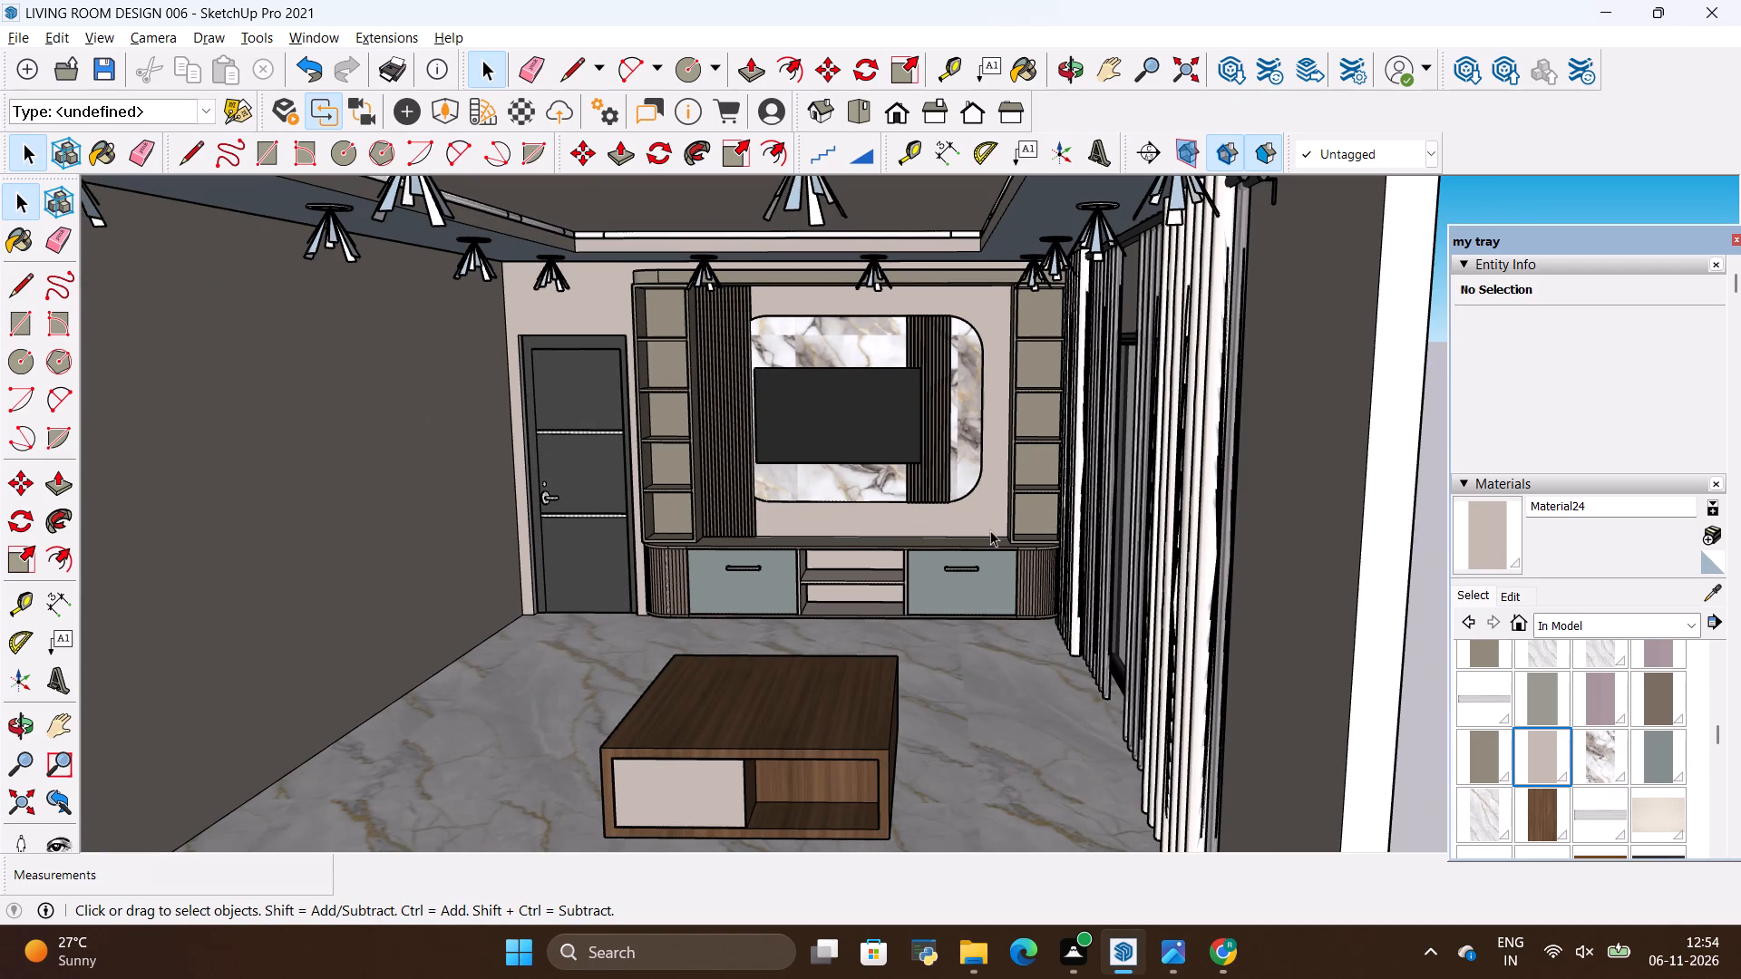
scroll(958, 562, "down", 2)
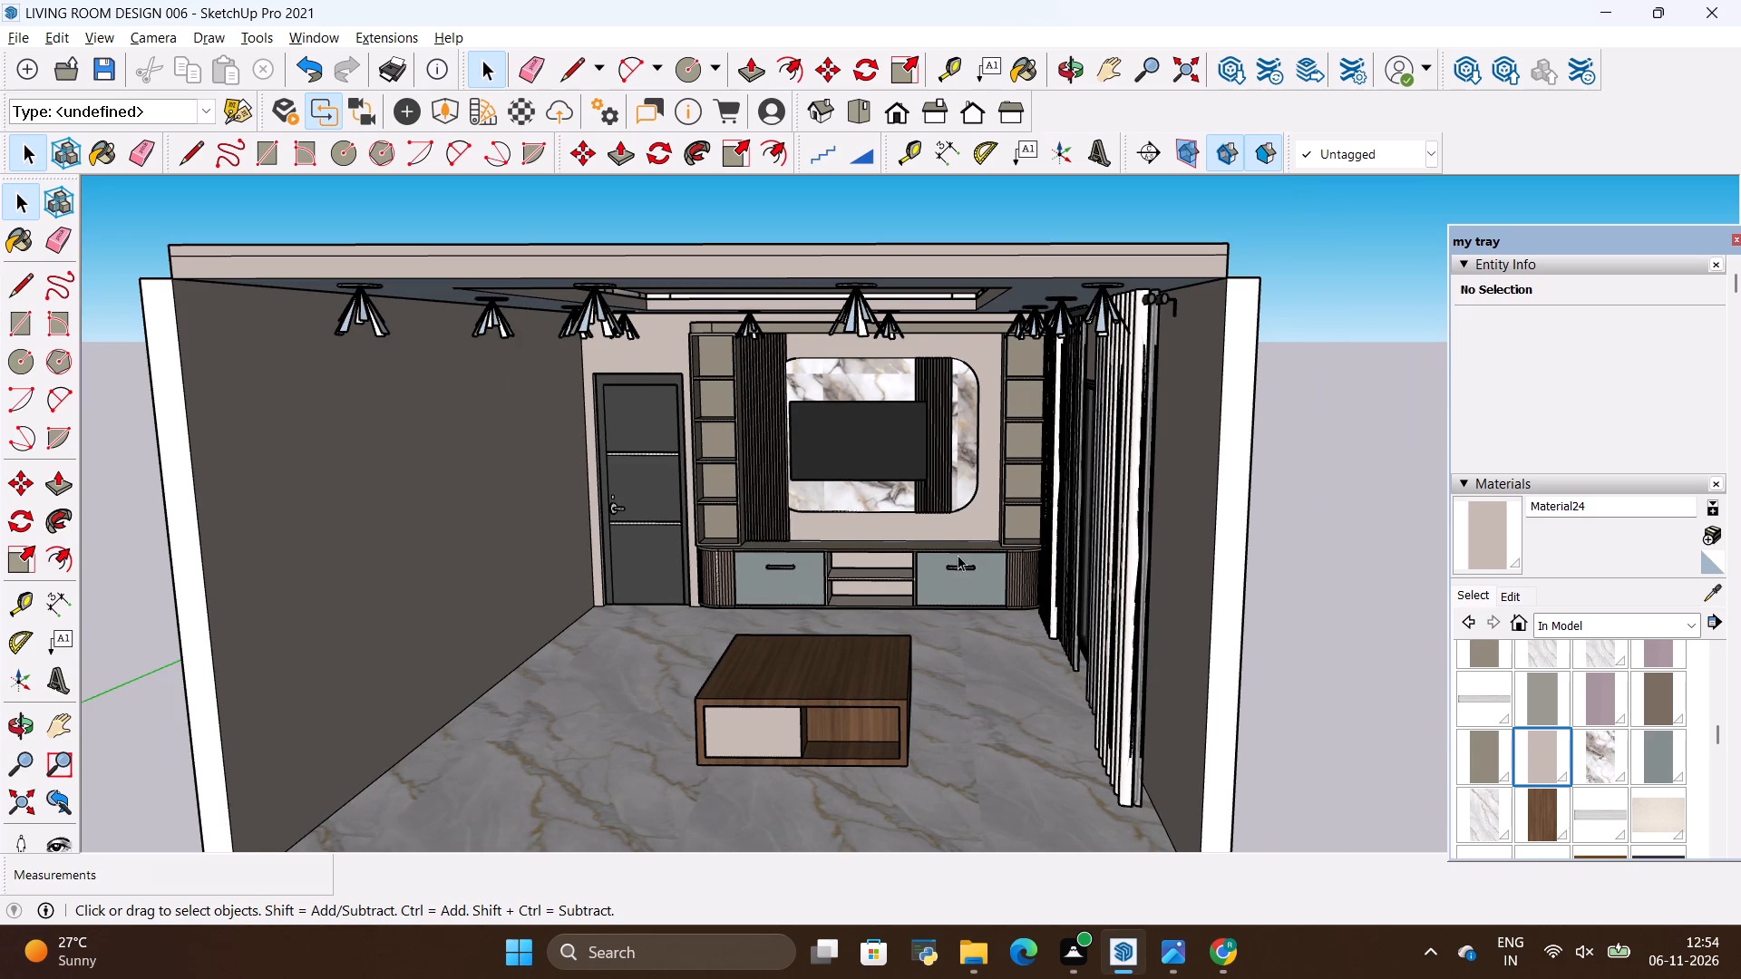
scroll(918, 574, "down", 4)
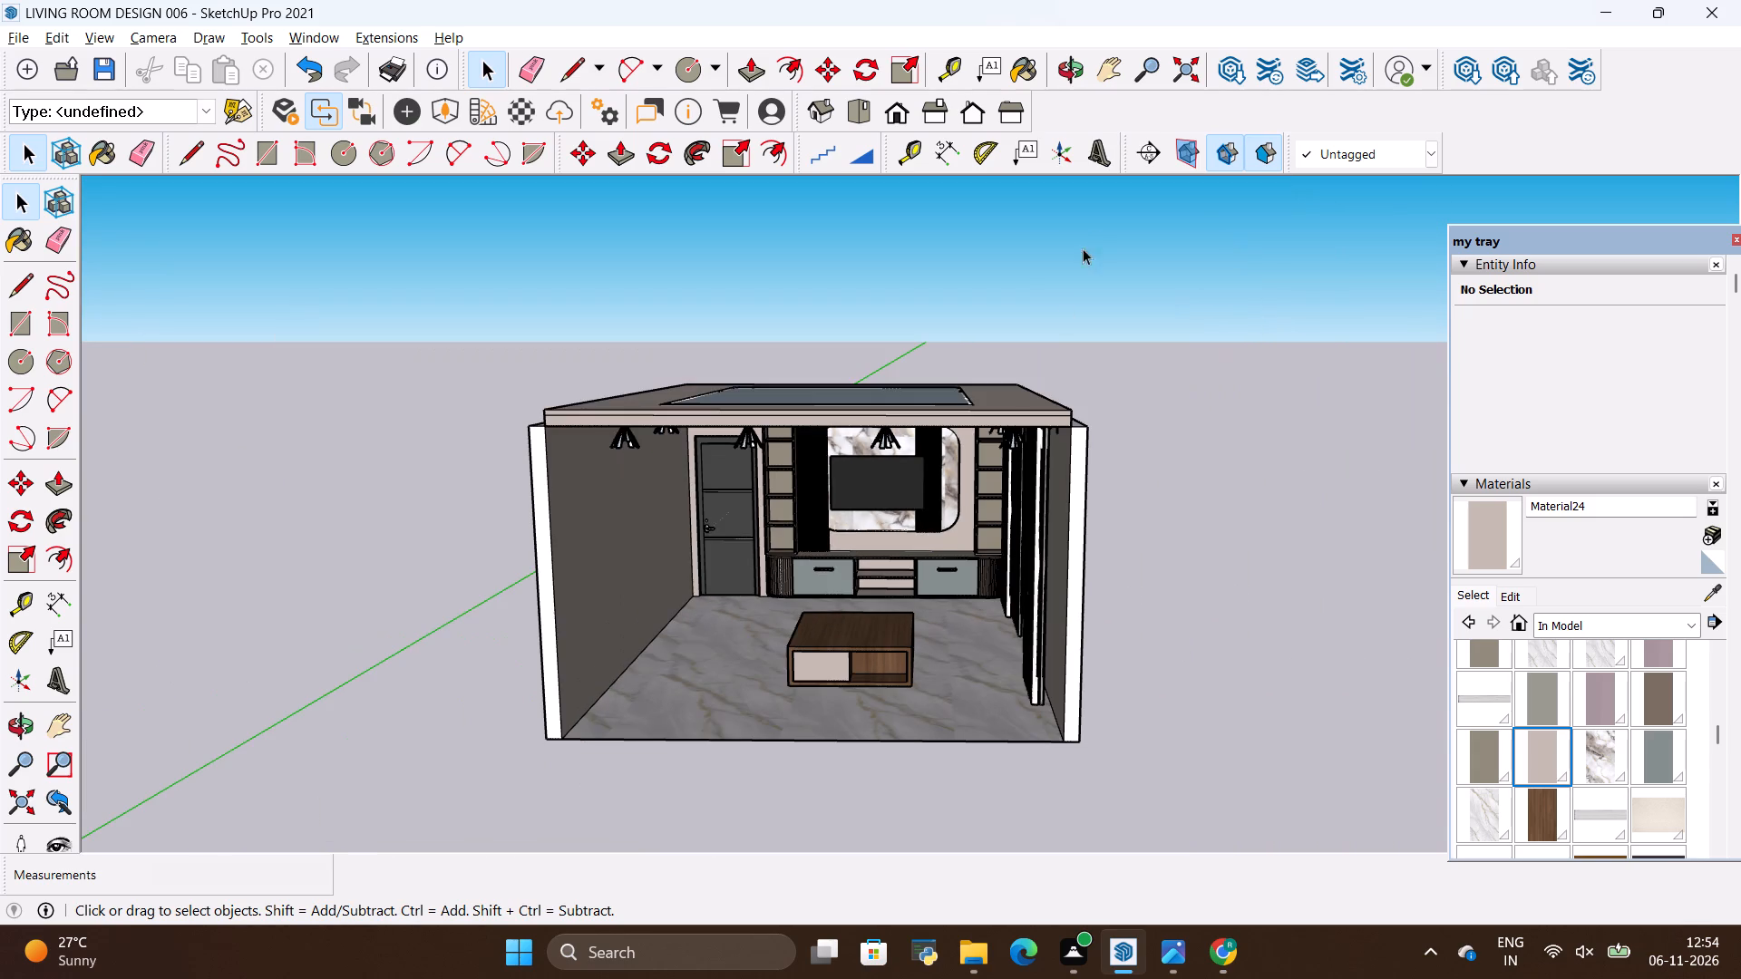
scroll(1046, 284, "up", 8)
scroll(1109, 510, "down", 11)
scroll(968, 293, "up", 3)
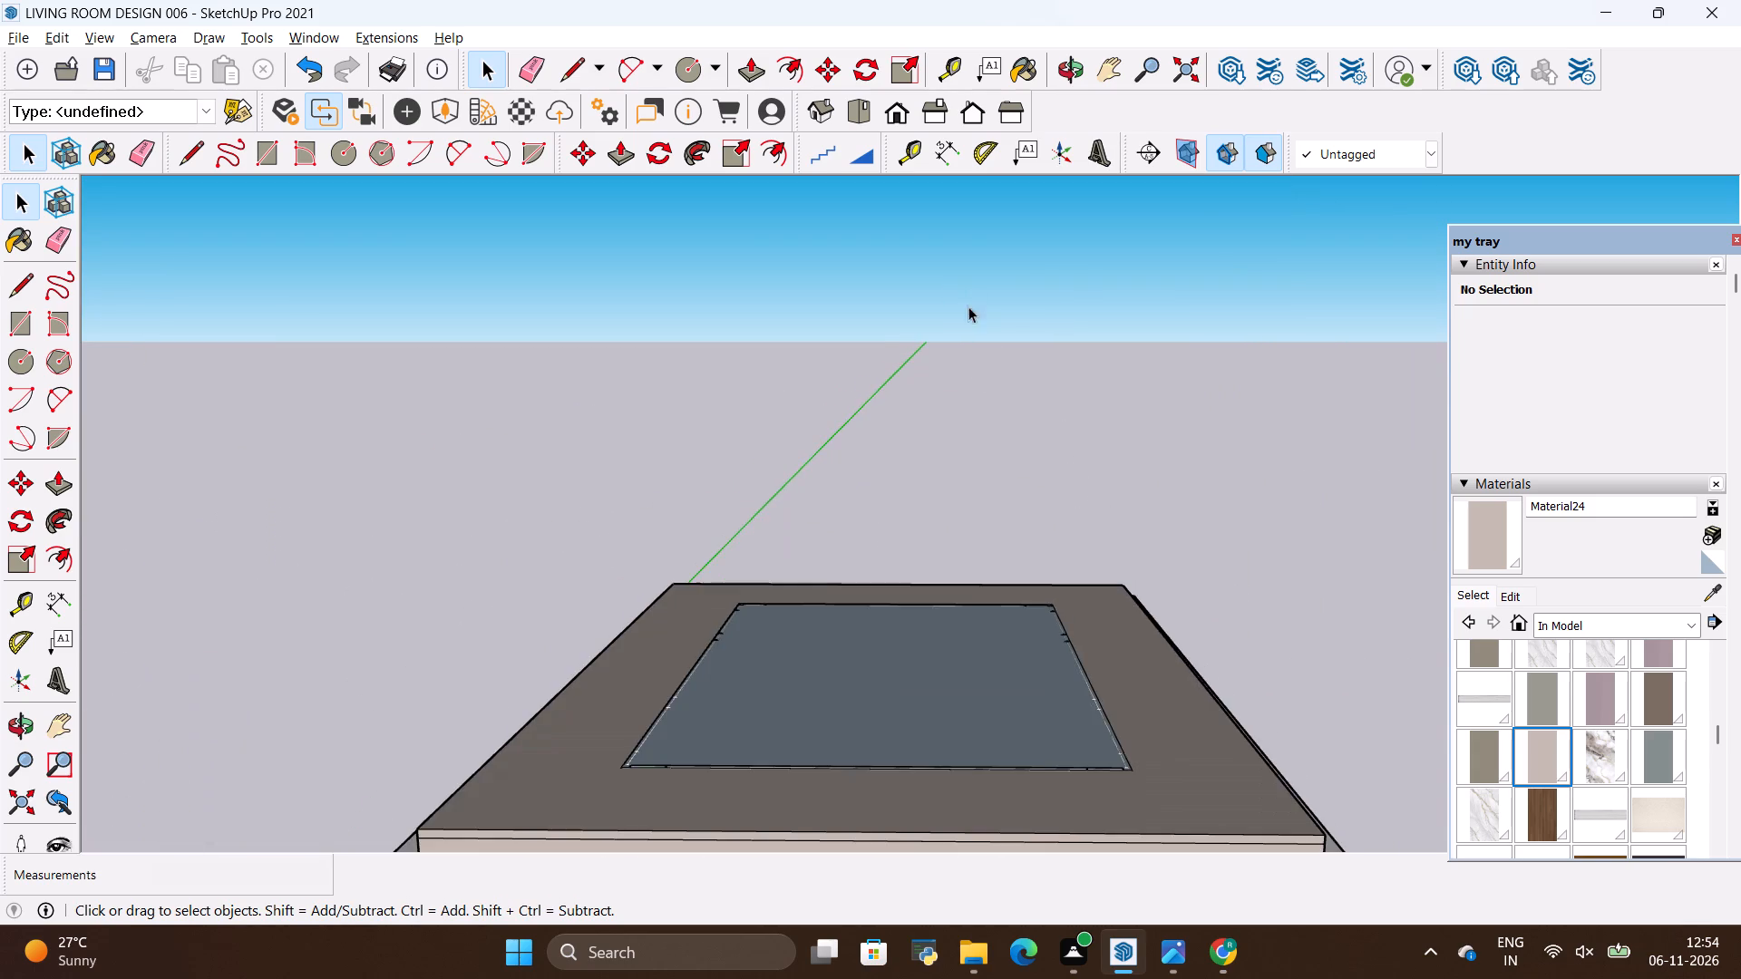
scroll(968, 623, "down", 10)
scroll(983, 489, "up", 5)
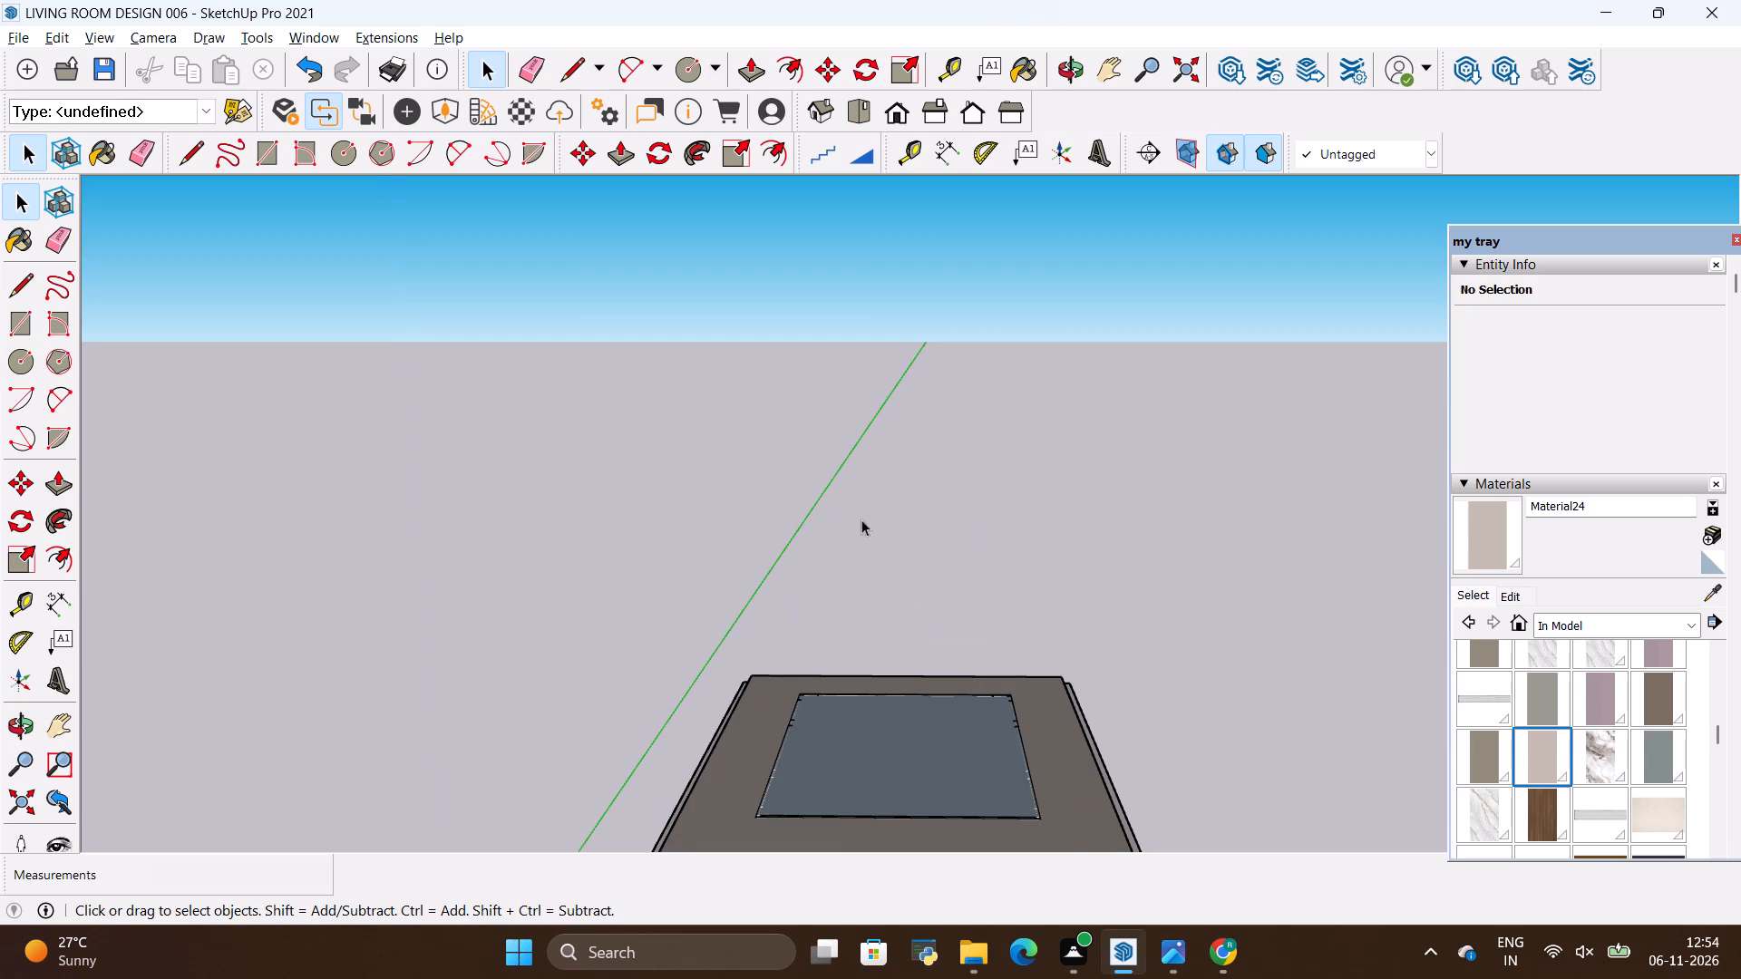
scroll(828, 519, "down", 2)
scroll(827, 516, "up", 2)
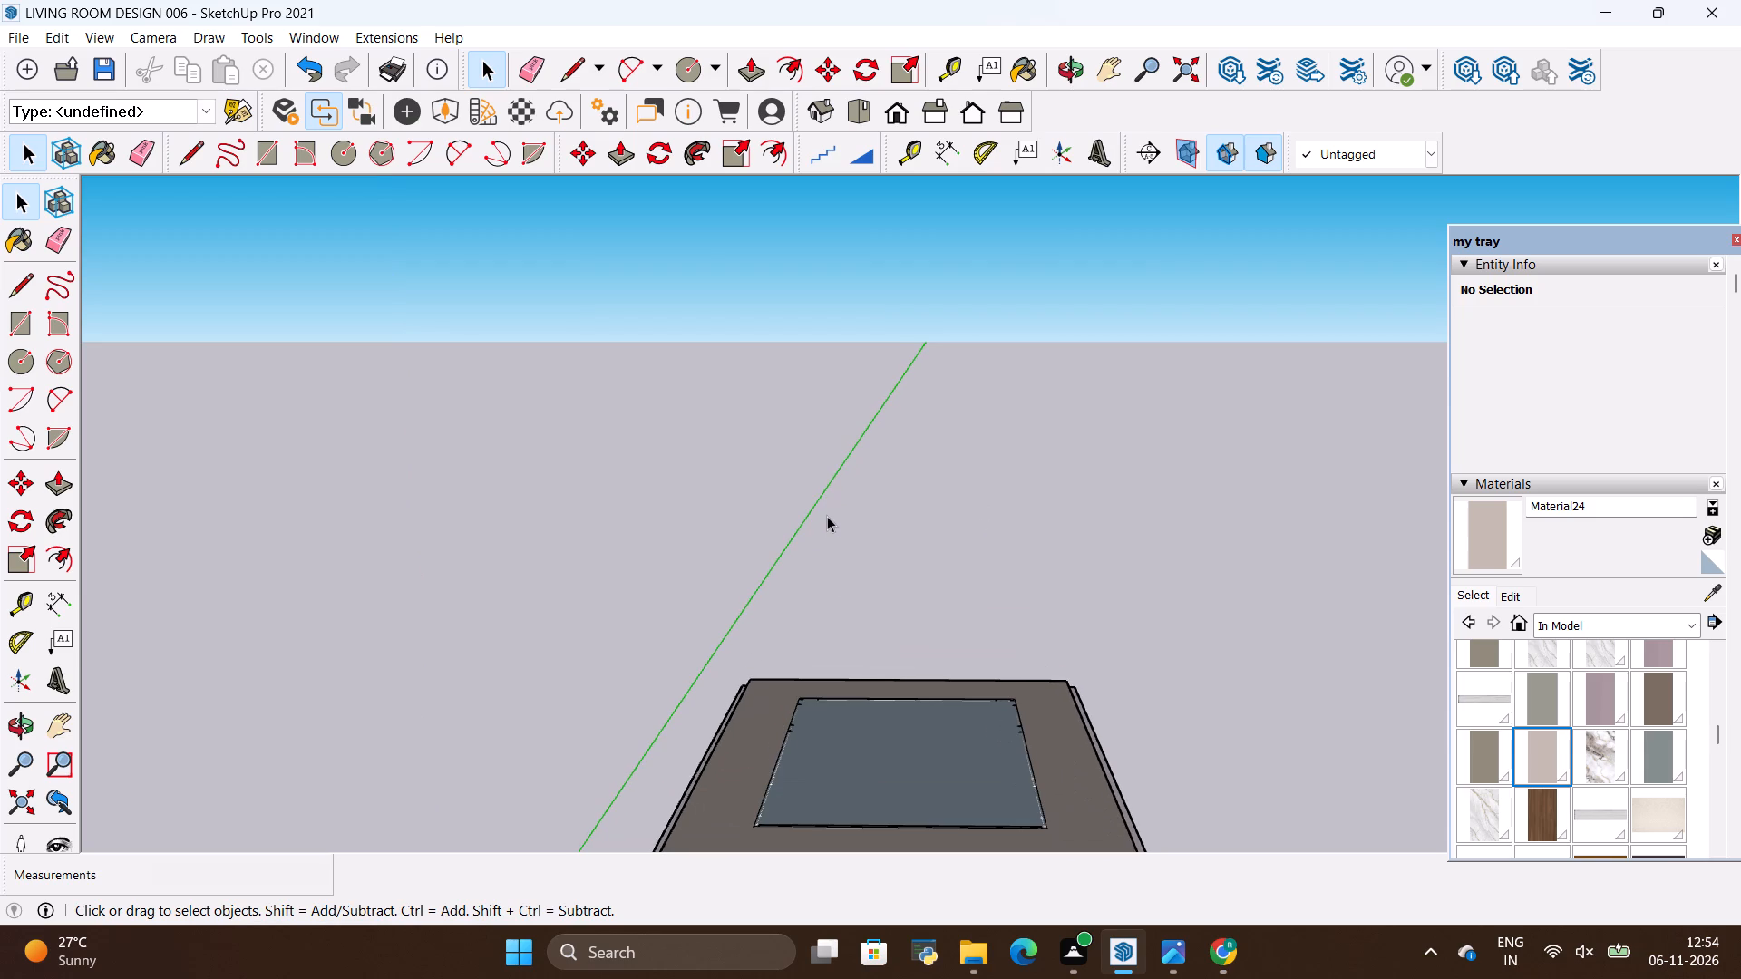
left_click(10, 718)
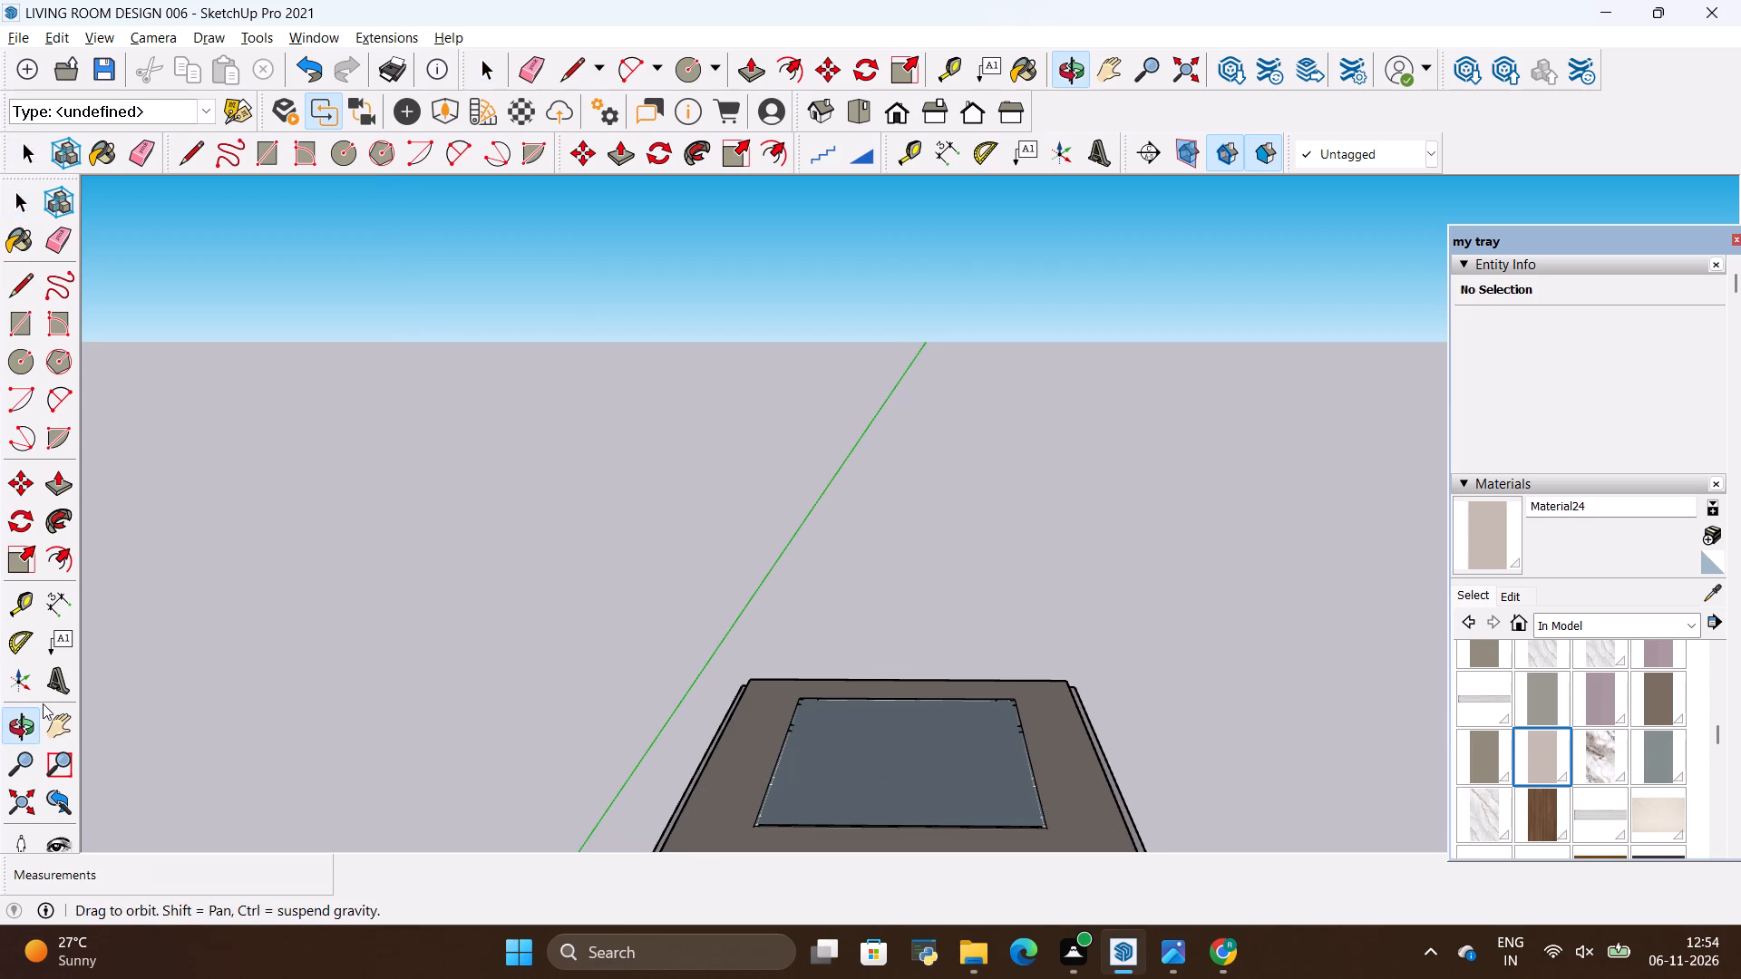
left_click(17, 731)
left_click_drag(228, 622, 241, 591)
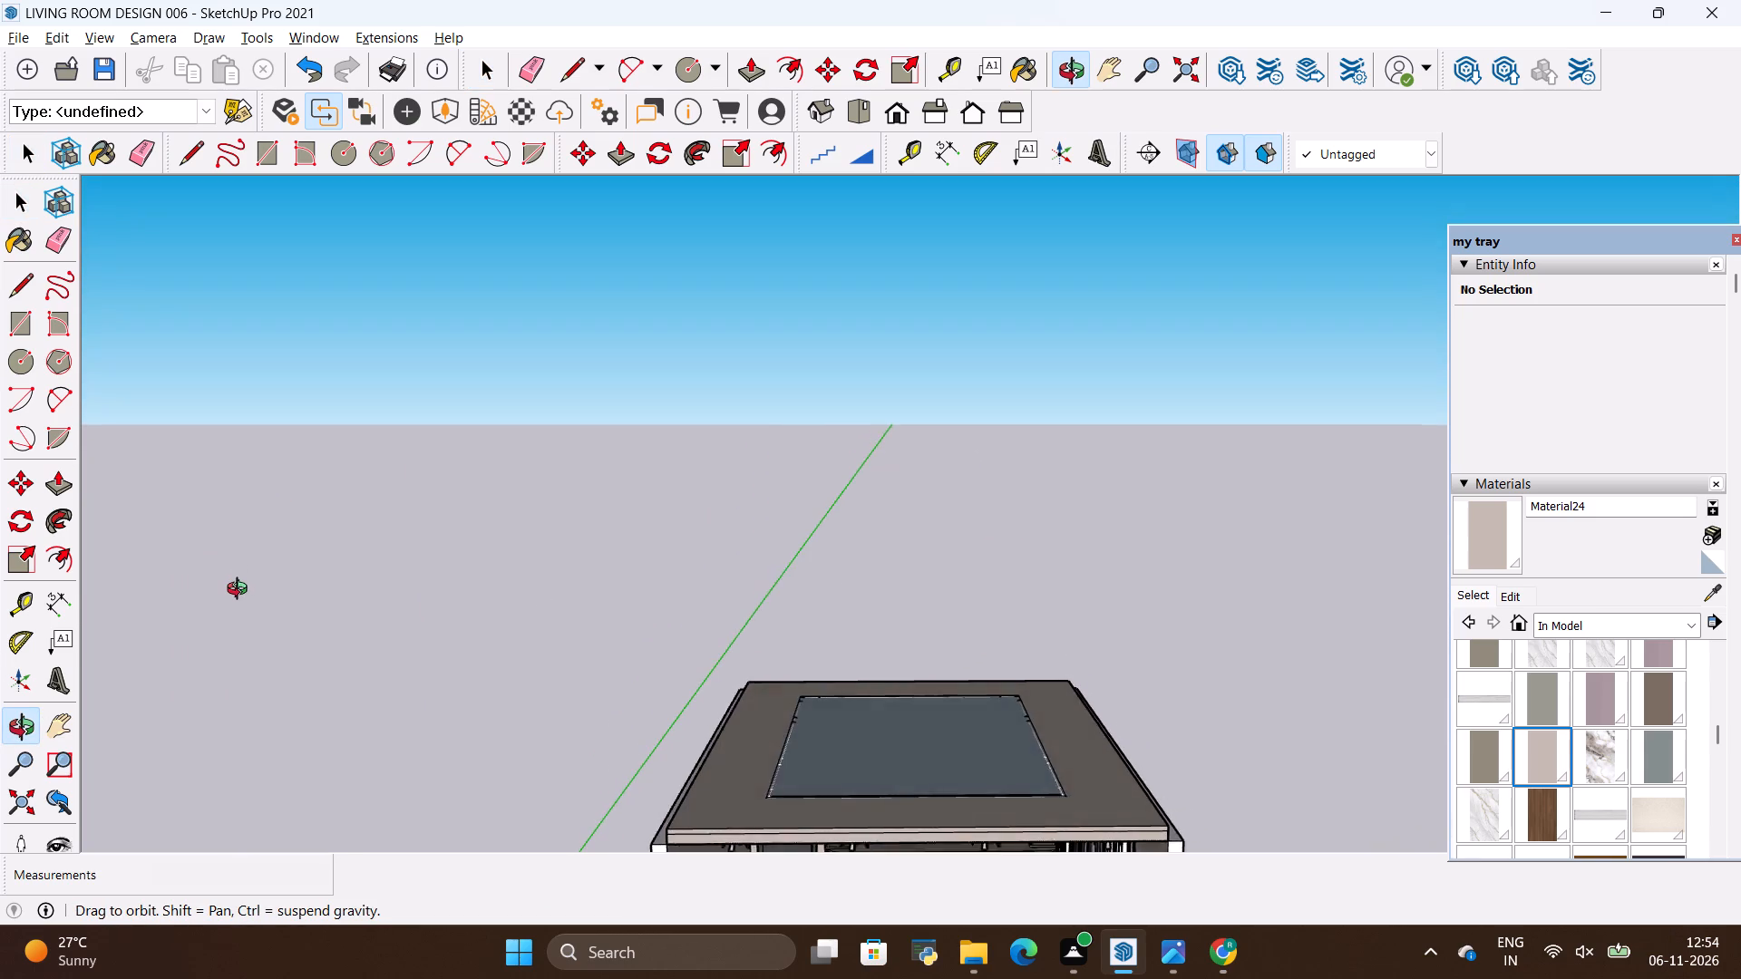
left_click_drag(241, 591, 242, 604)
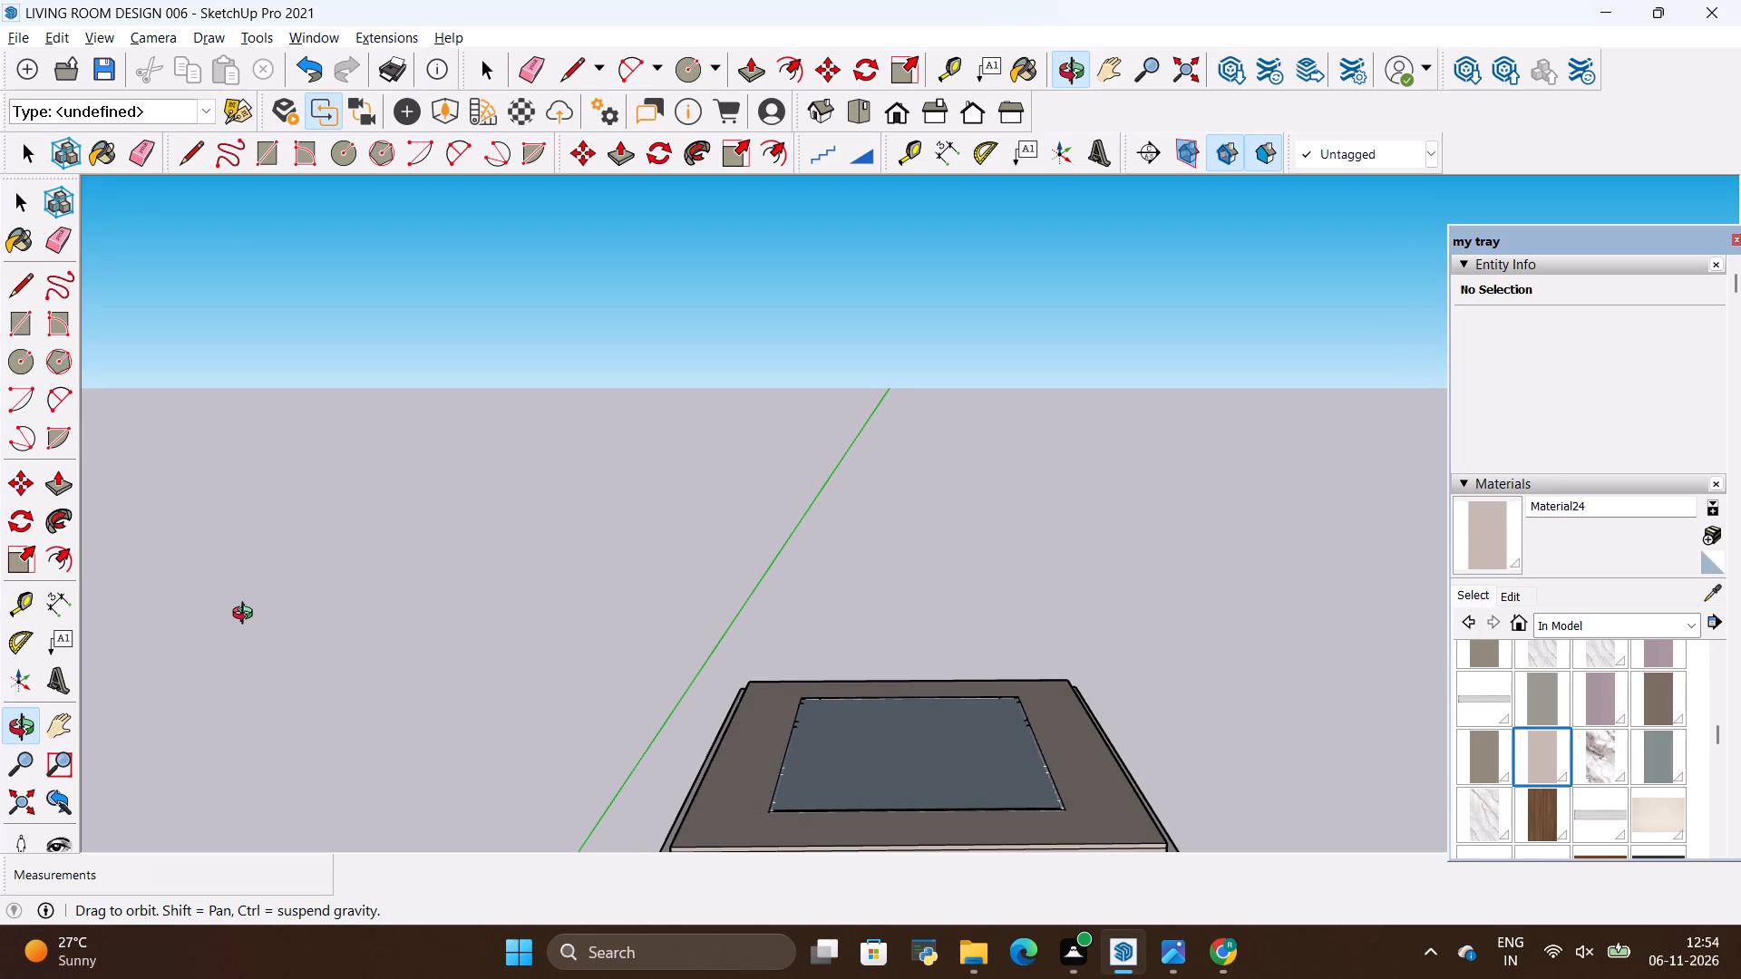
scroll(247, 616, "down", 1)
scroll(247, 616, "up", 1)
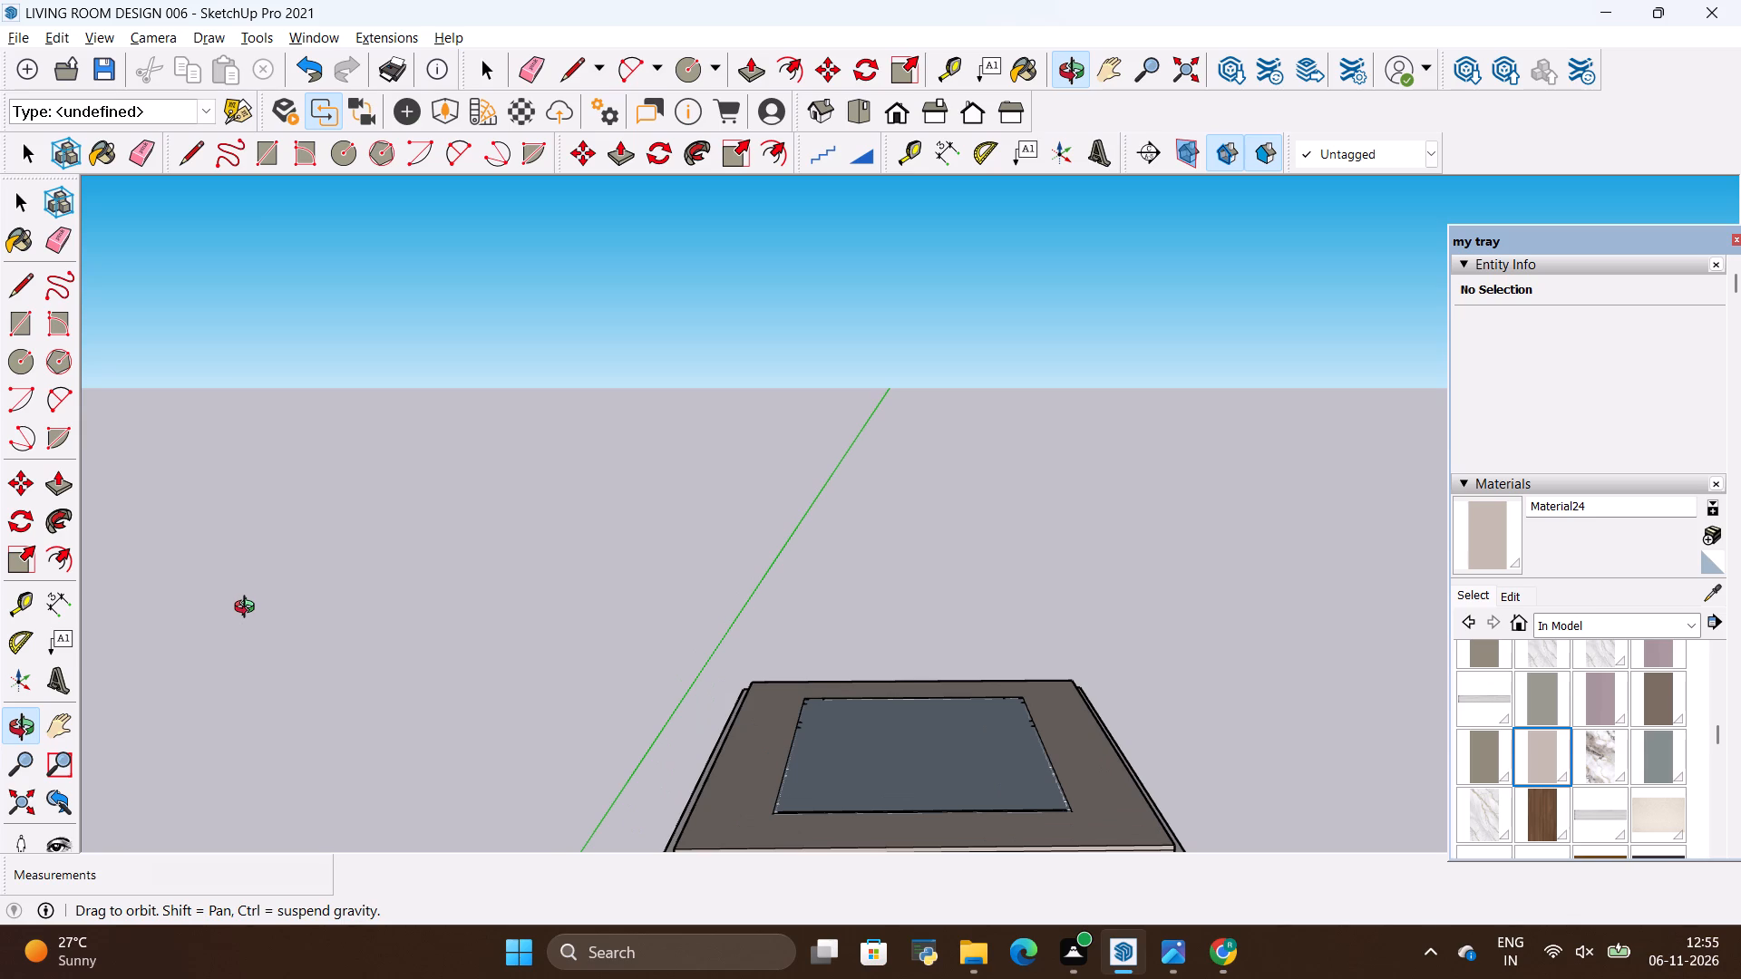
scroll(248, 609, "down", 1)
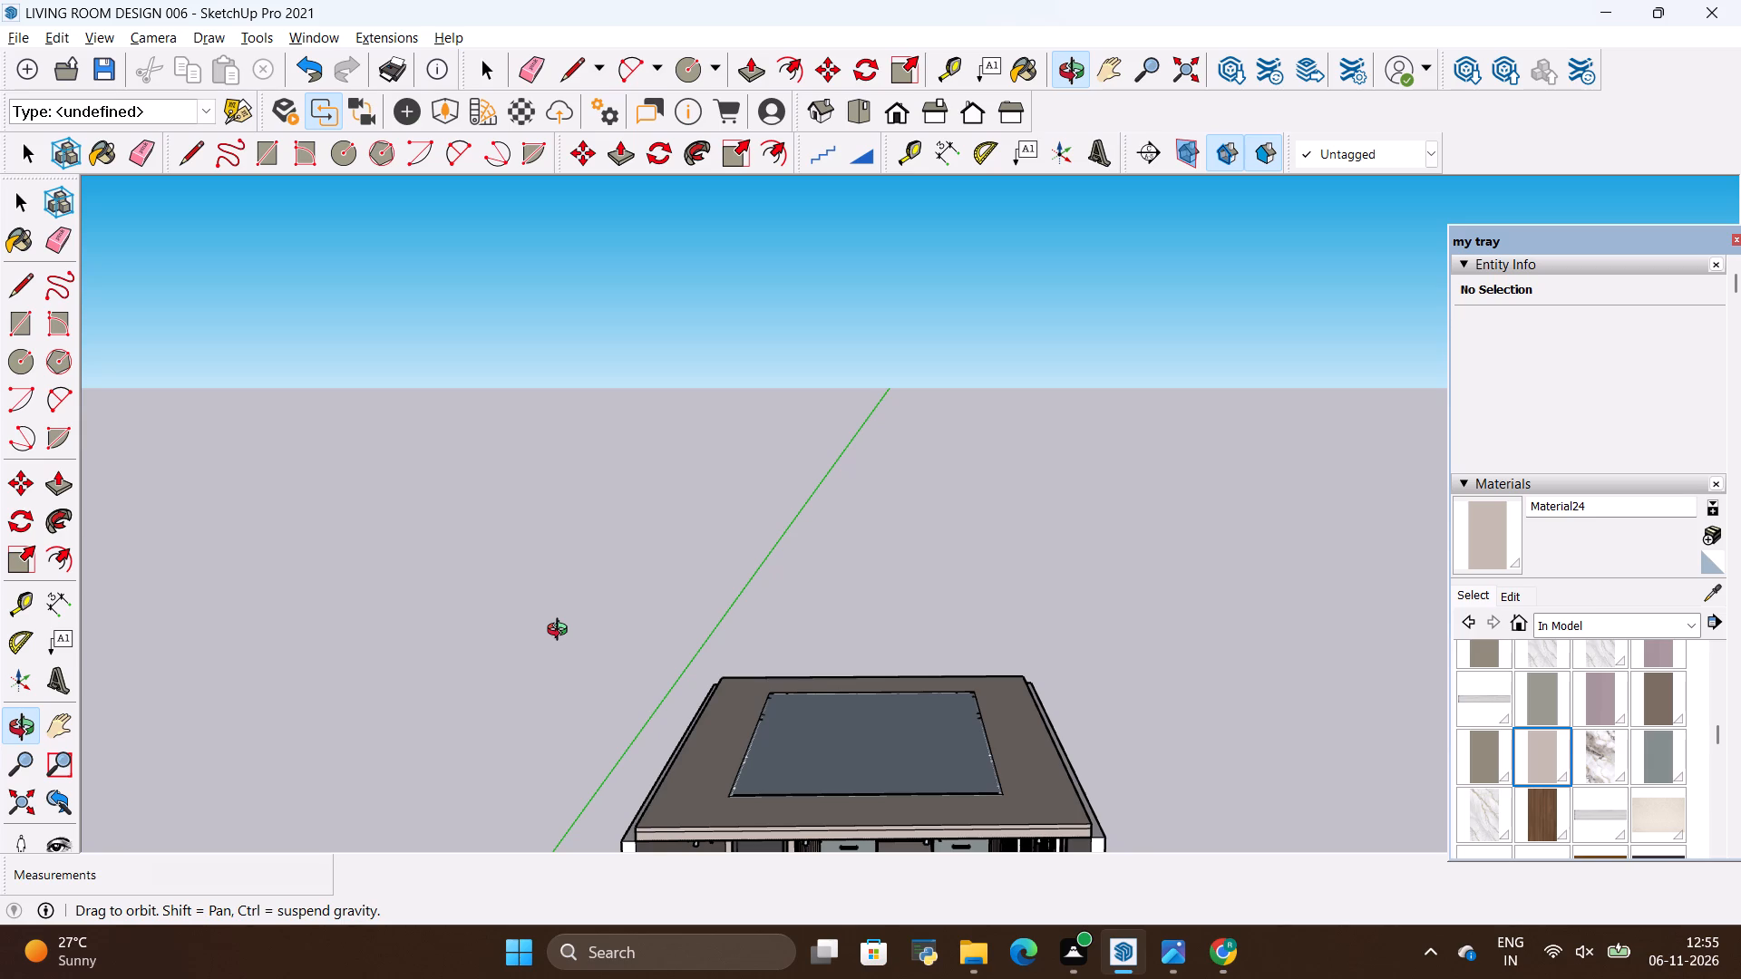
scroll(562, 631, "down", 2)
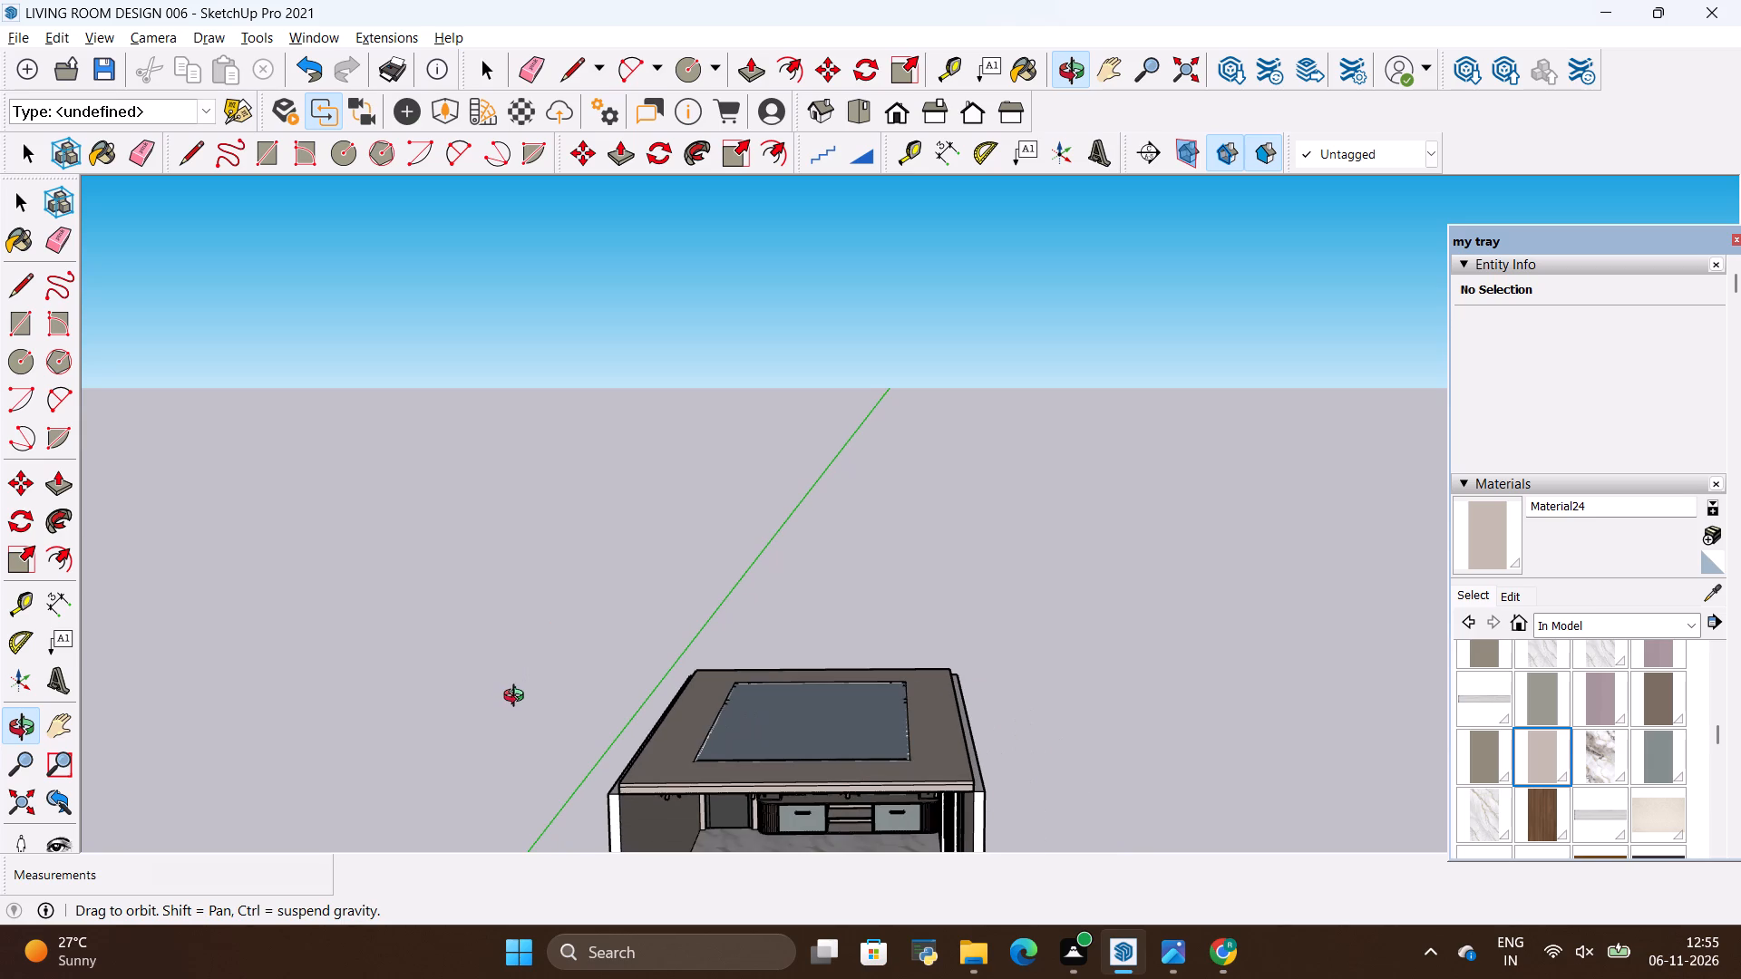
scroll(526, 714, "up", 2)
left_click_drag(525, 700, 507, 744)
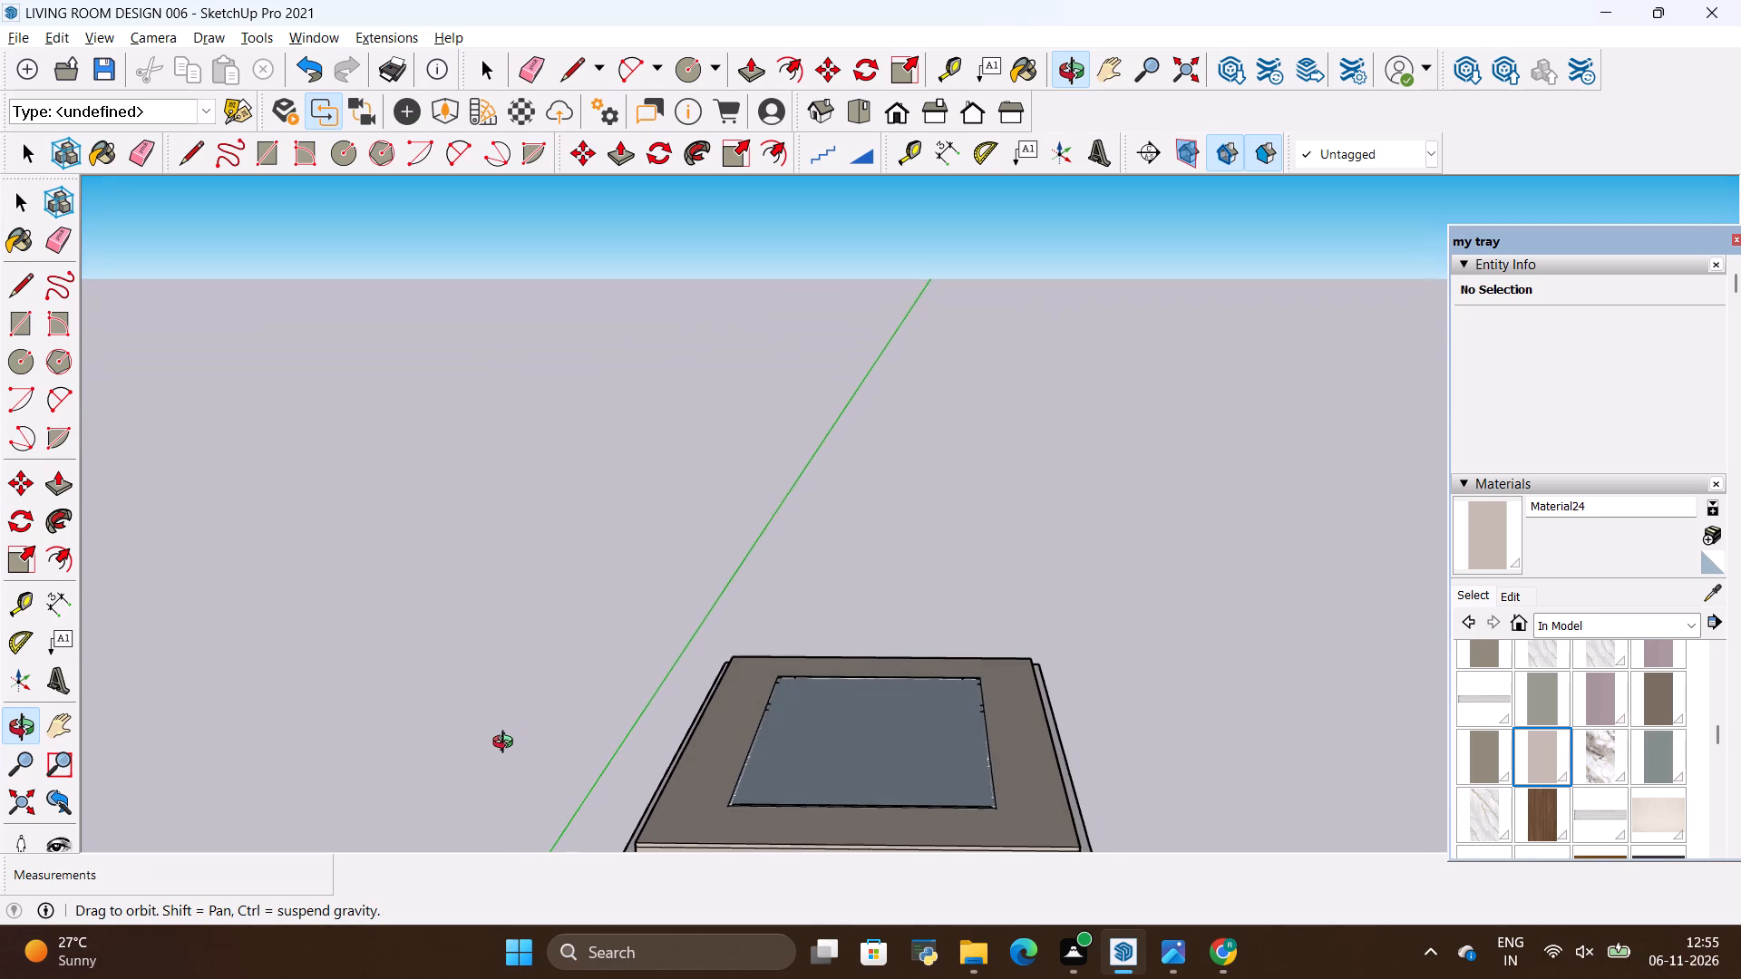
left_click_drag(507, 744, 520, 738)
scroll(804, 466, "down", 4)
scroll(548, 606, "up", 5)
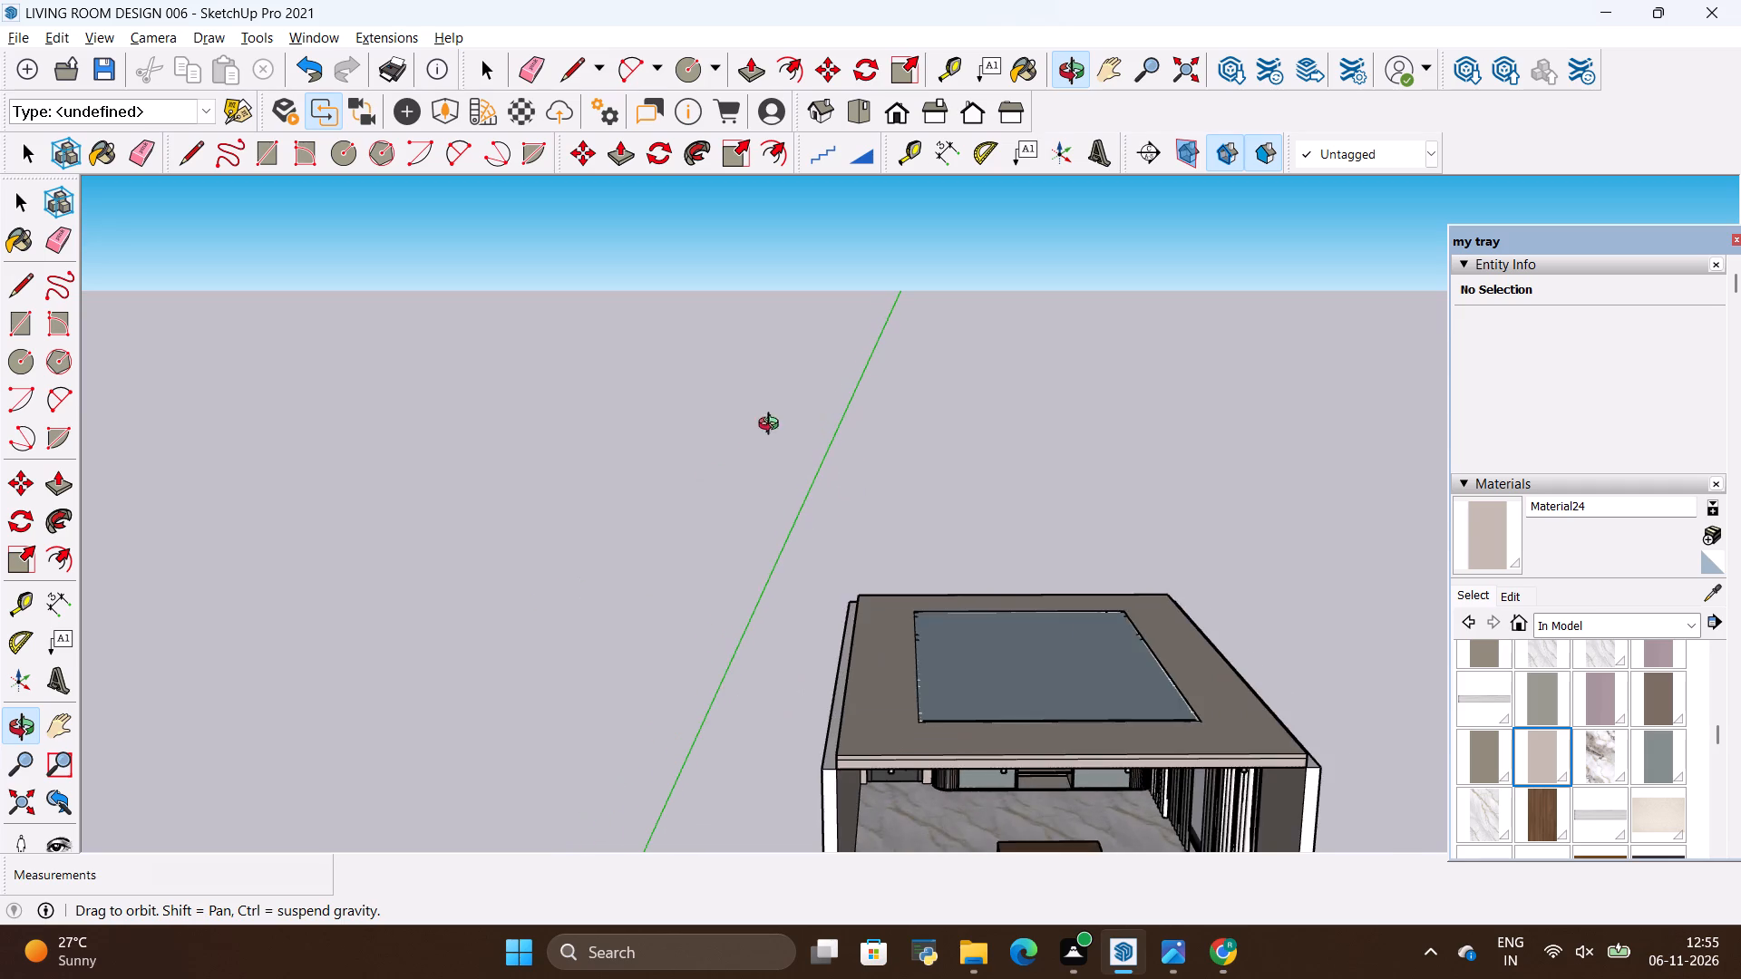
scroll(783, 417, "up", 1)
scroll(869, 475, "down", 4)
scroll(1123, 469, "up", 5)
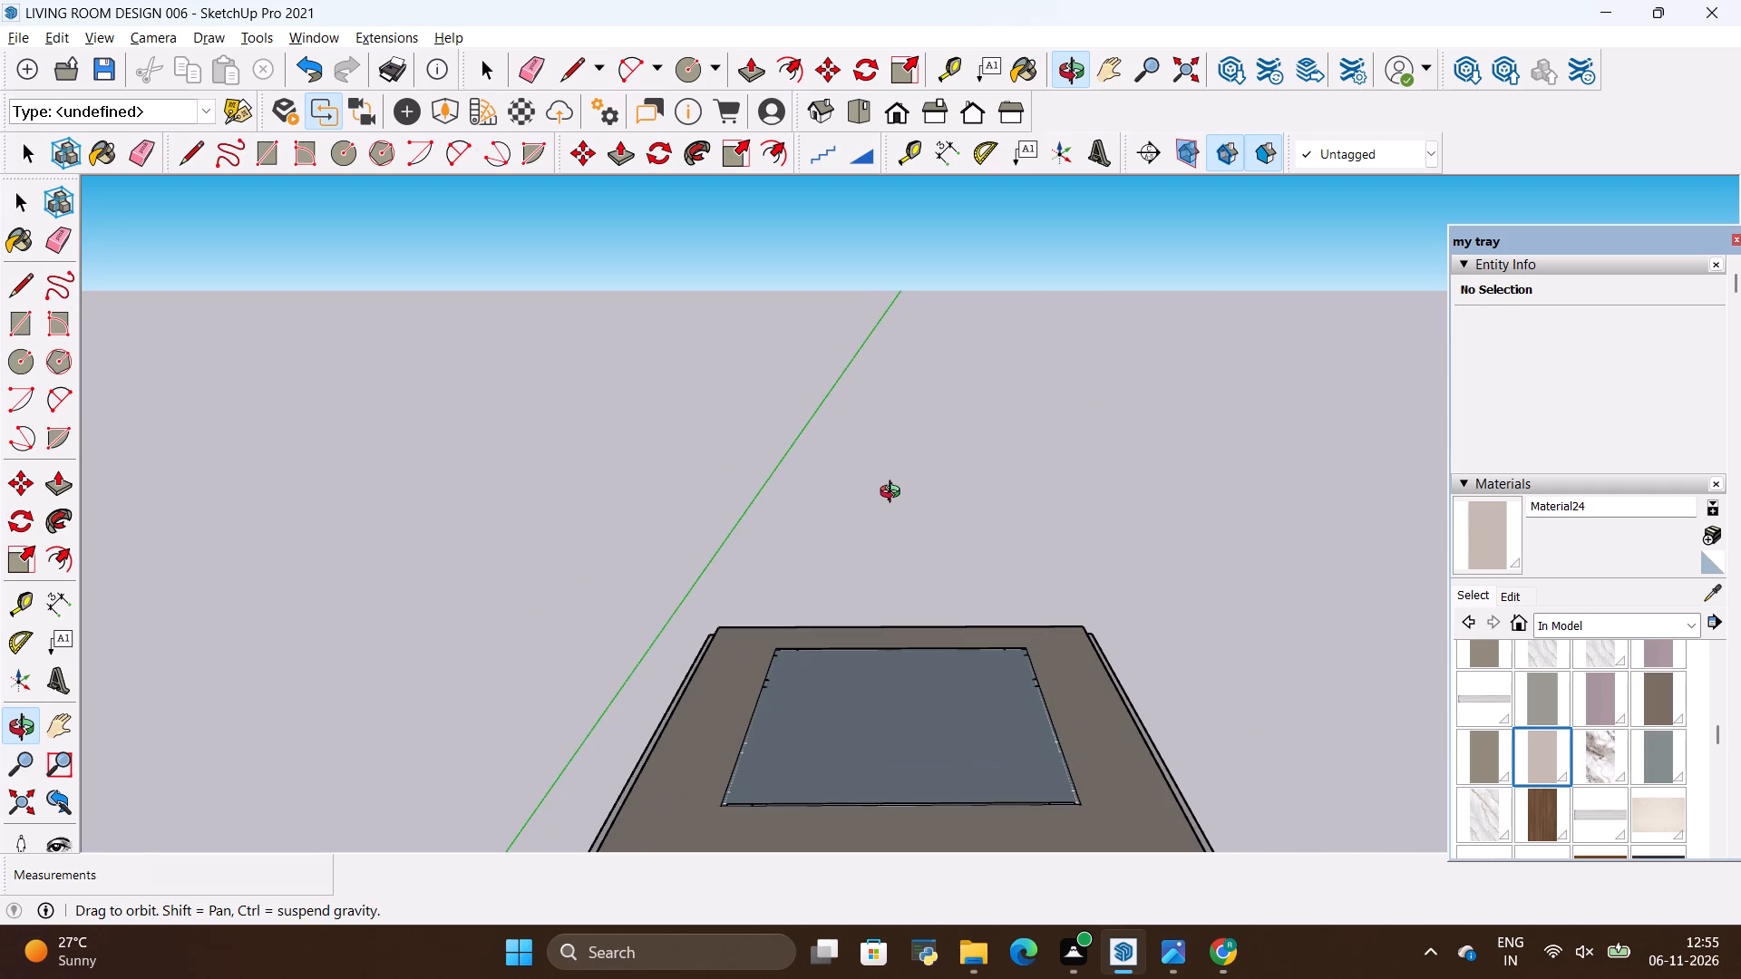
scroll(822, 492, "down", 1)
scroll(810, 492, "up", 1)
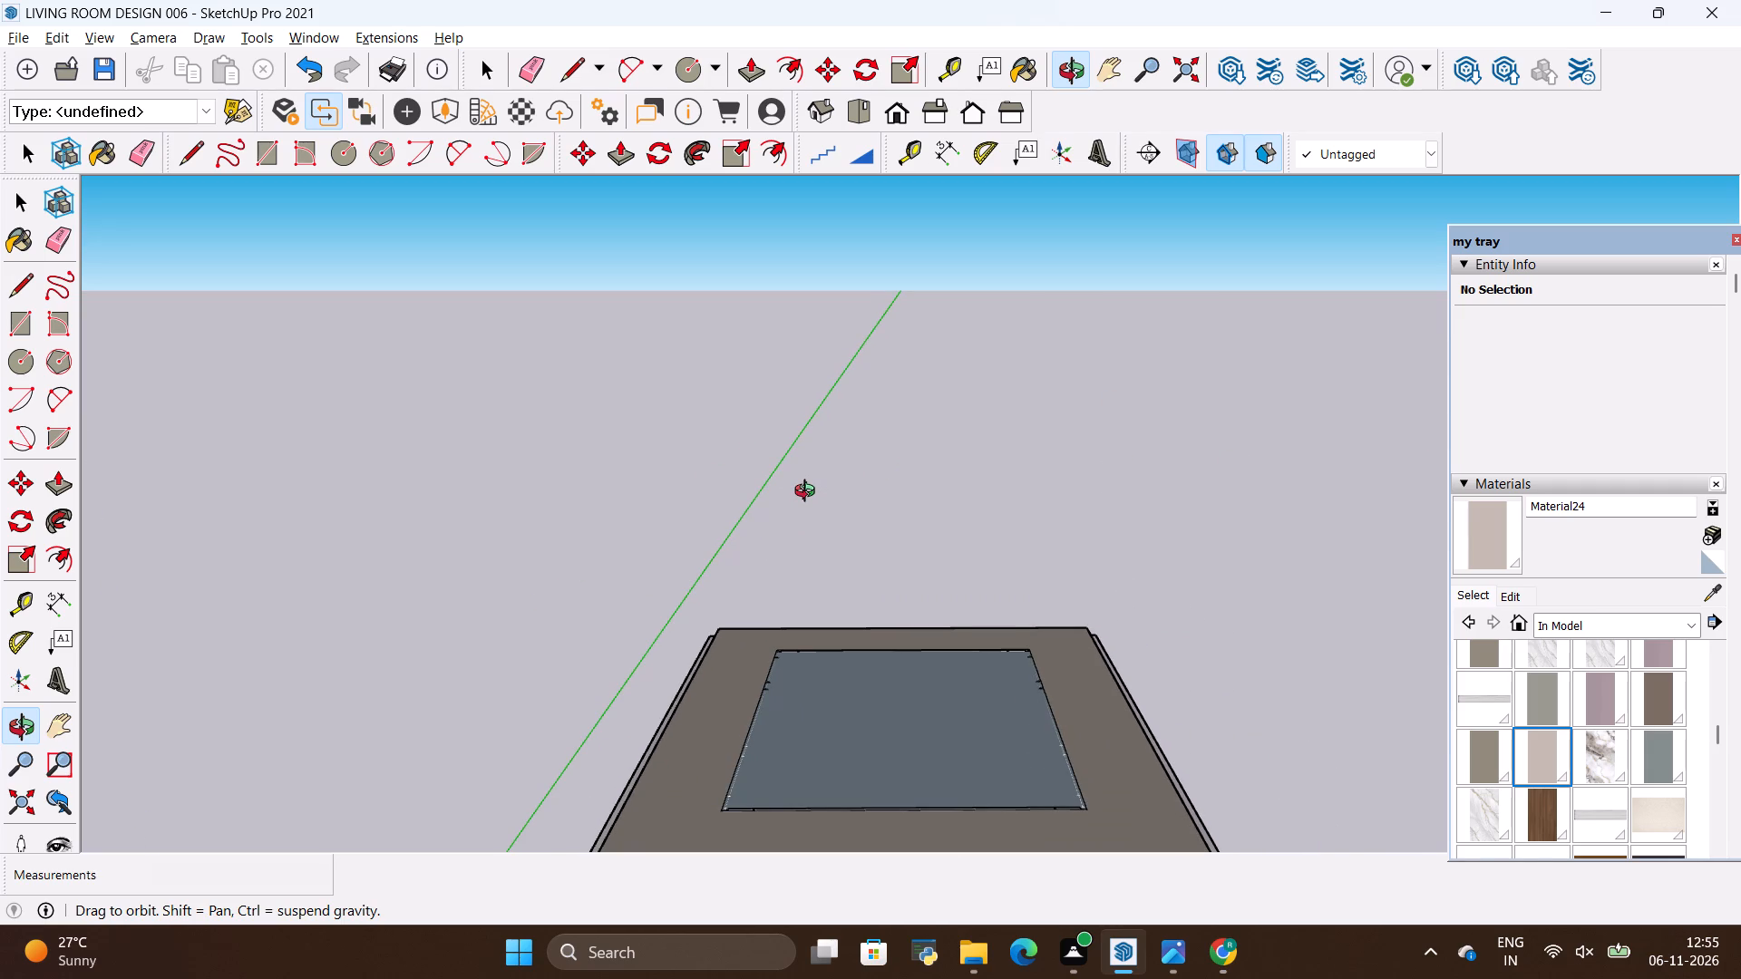
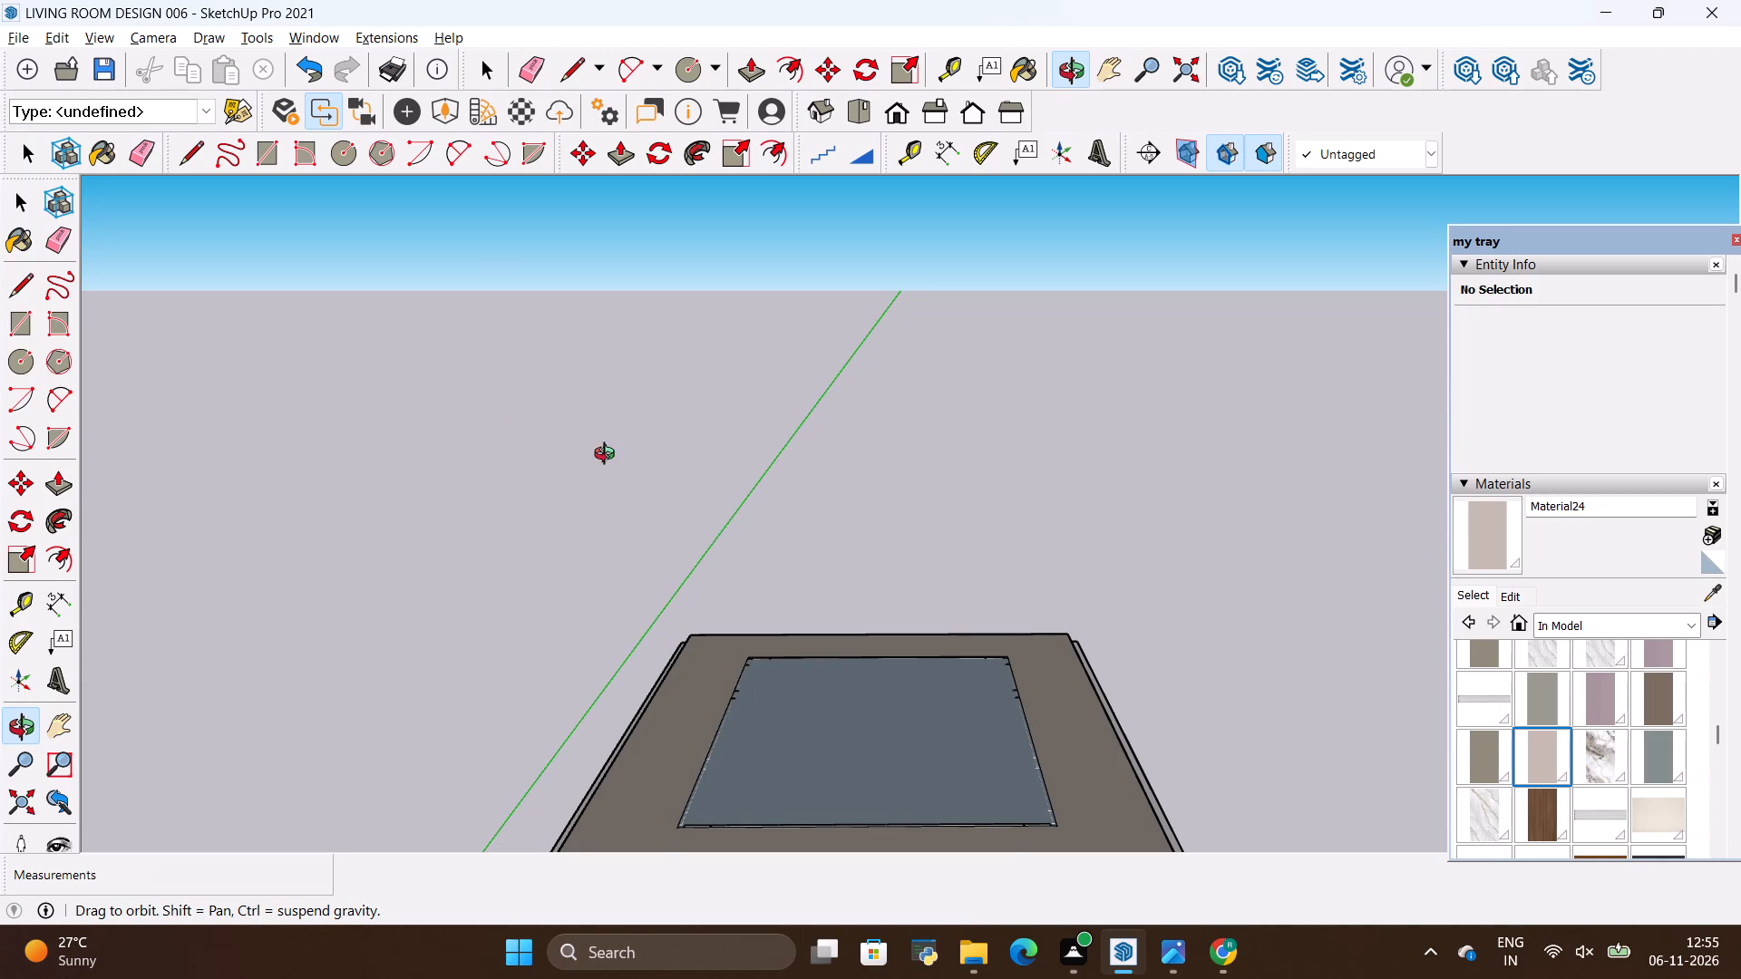
Examine the ceiling from above the room, checking the recessed panel and how its outer edges sit on the walls.
scroll(612, 459, "down", 3)
scroll(723, 537, "up", 3)
left_click_drag(770, 597, 778, 606)
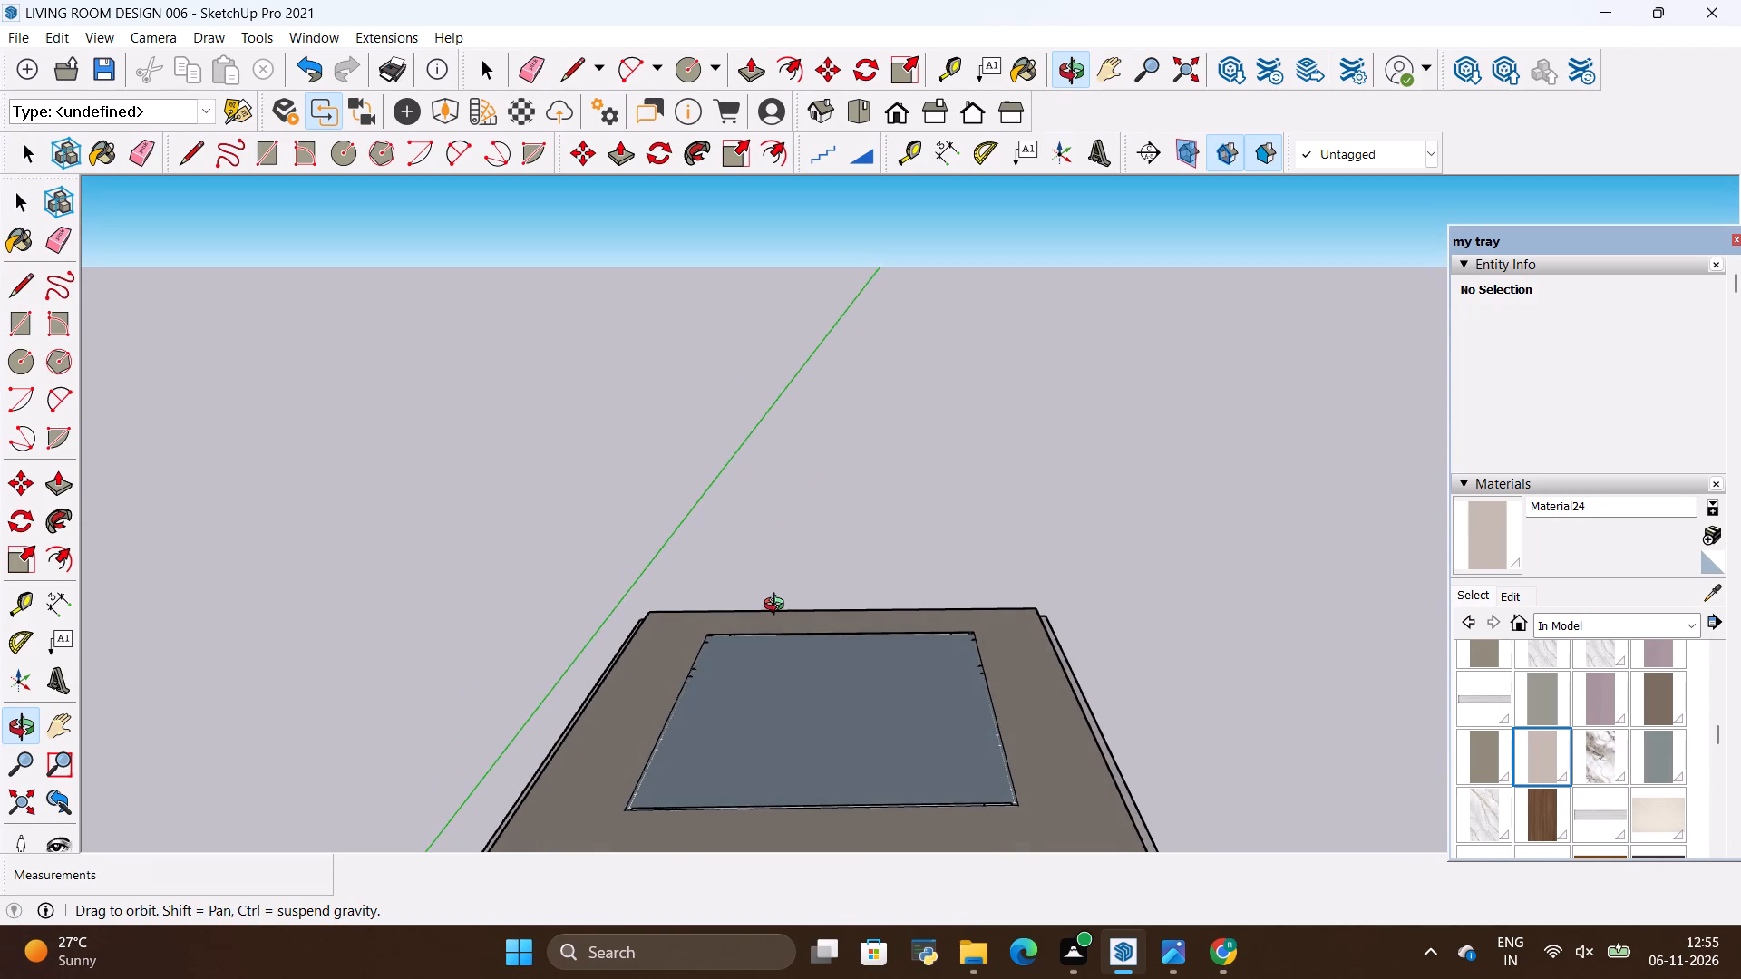
left_click_drag(778, 606, 771, 582)
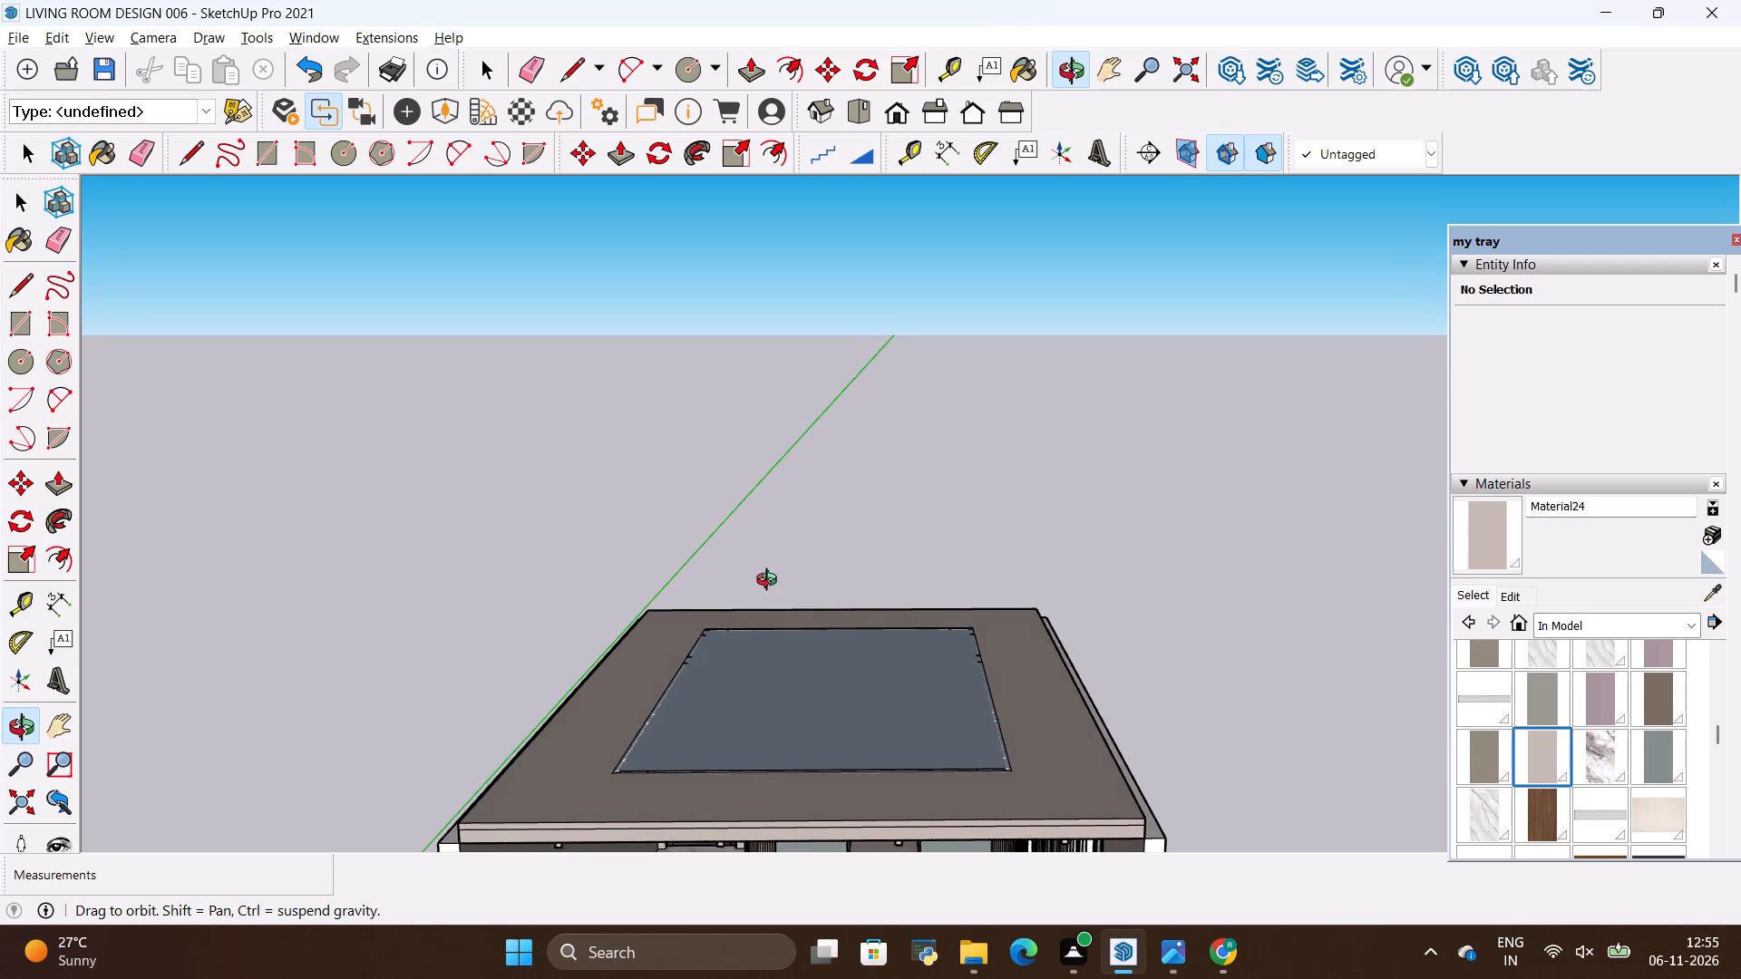
left_click_drag(771, 582, 766, 586)
scroll(1023, 578, "down", 3)
scroll(911, 624, "up", 2)
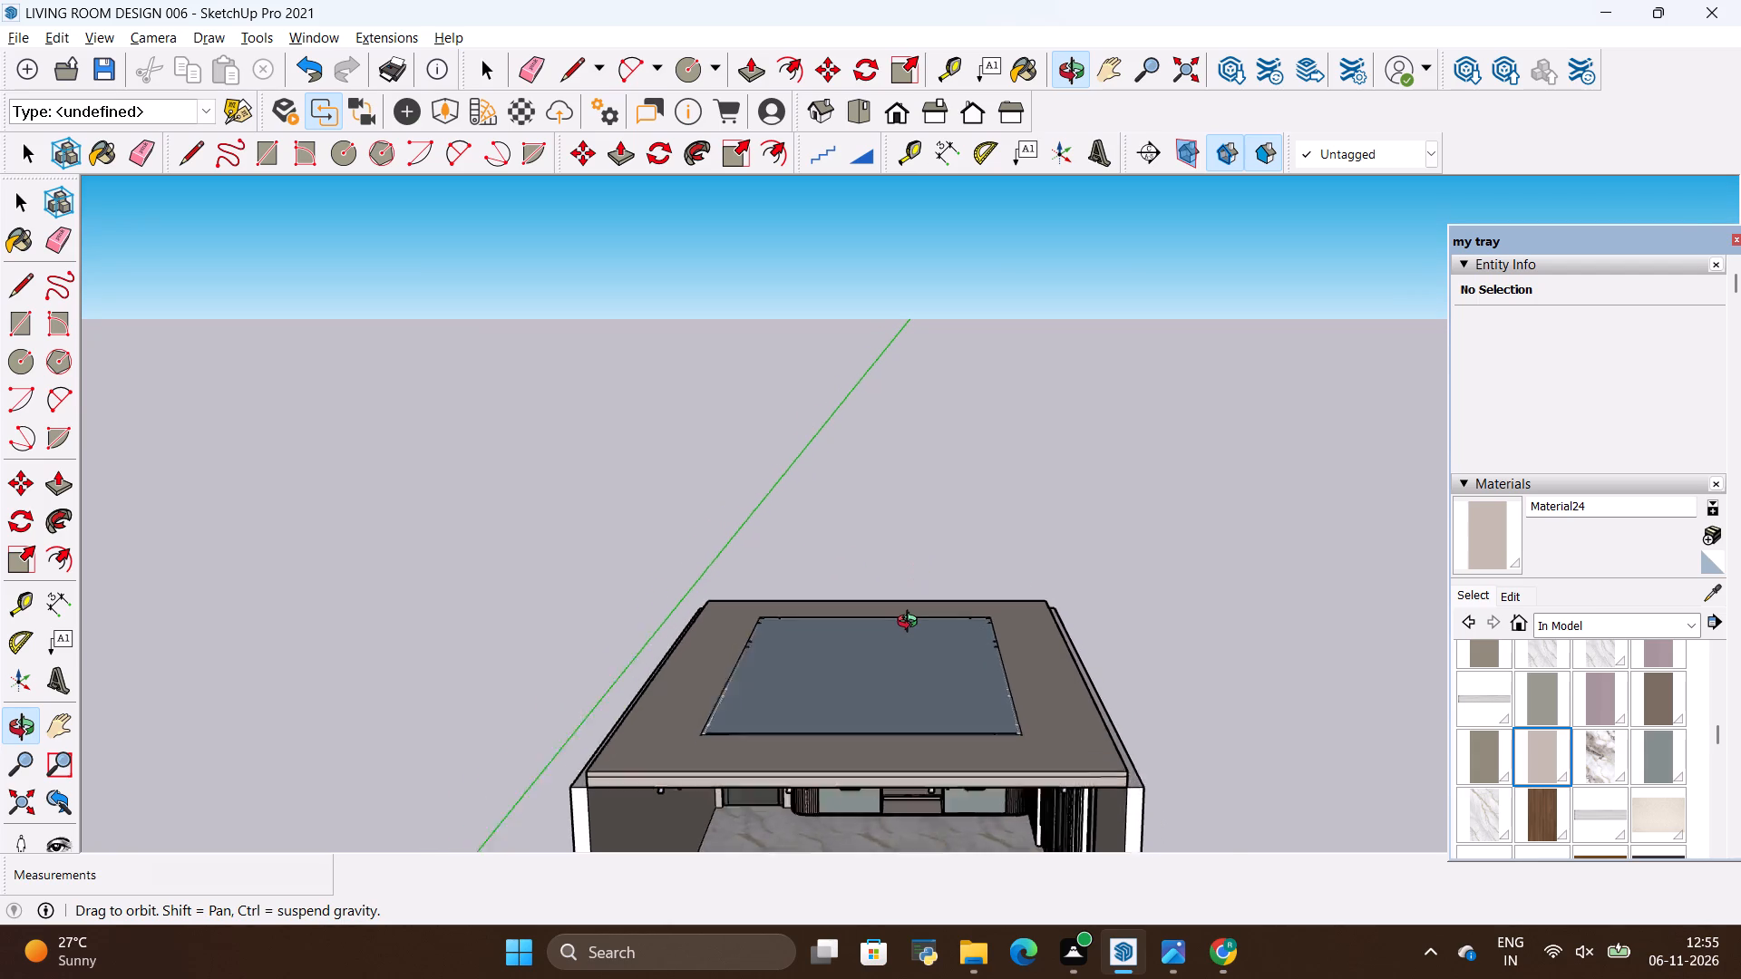
scroll(911, 624, "up", 1)
left_click_drag(910, 626, 913, 637)
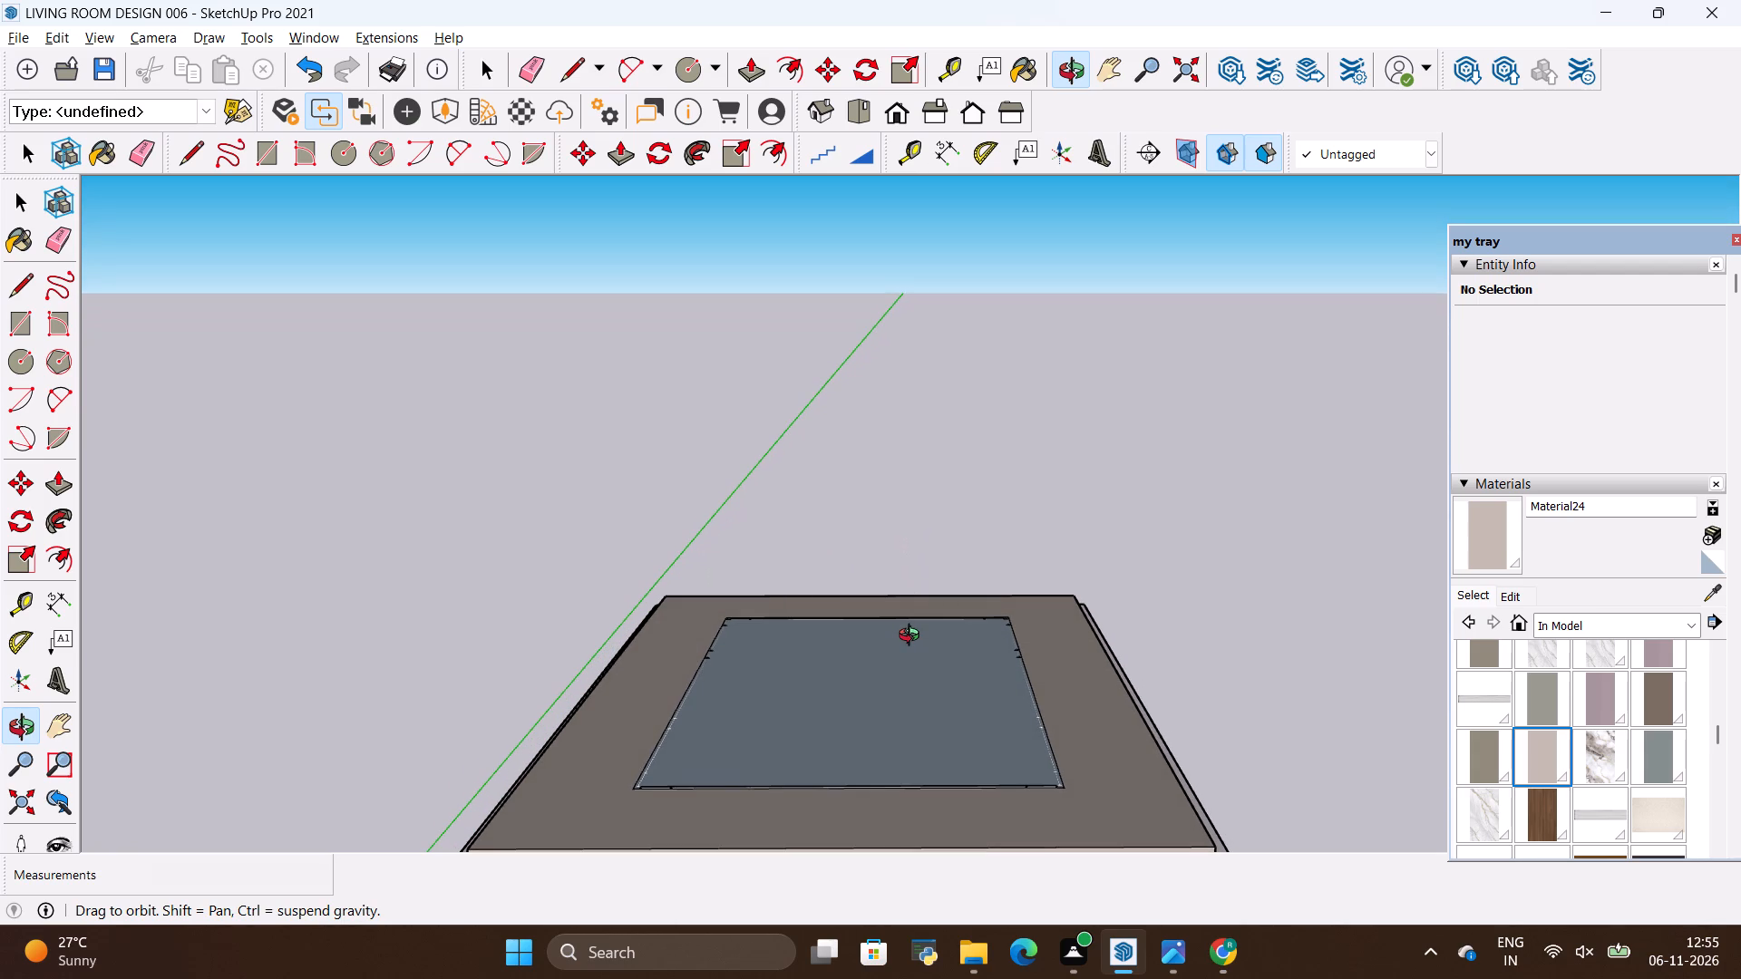
left_click_drag(913, 637, 914, 635)
scroll(885, 624, "up", 1)
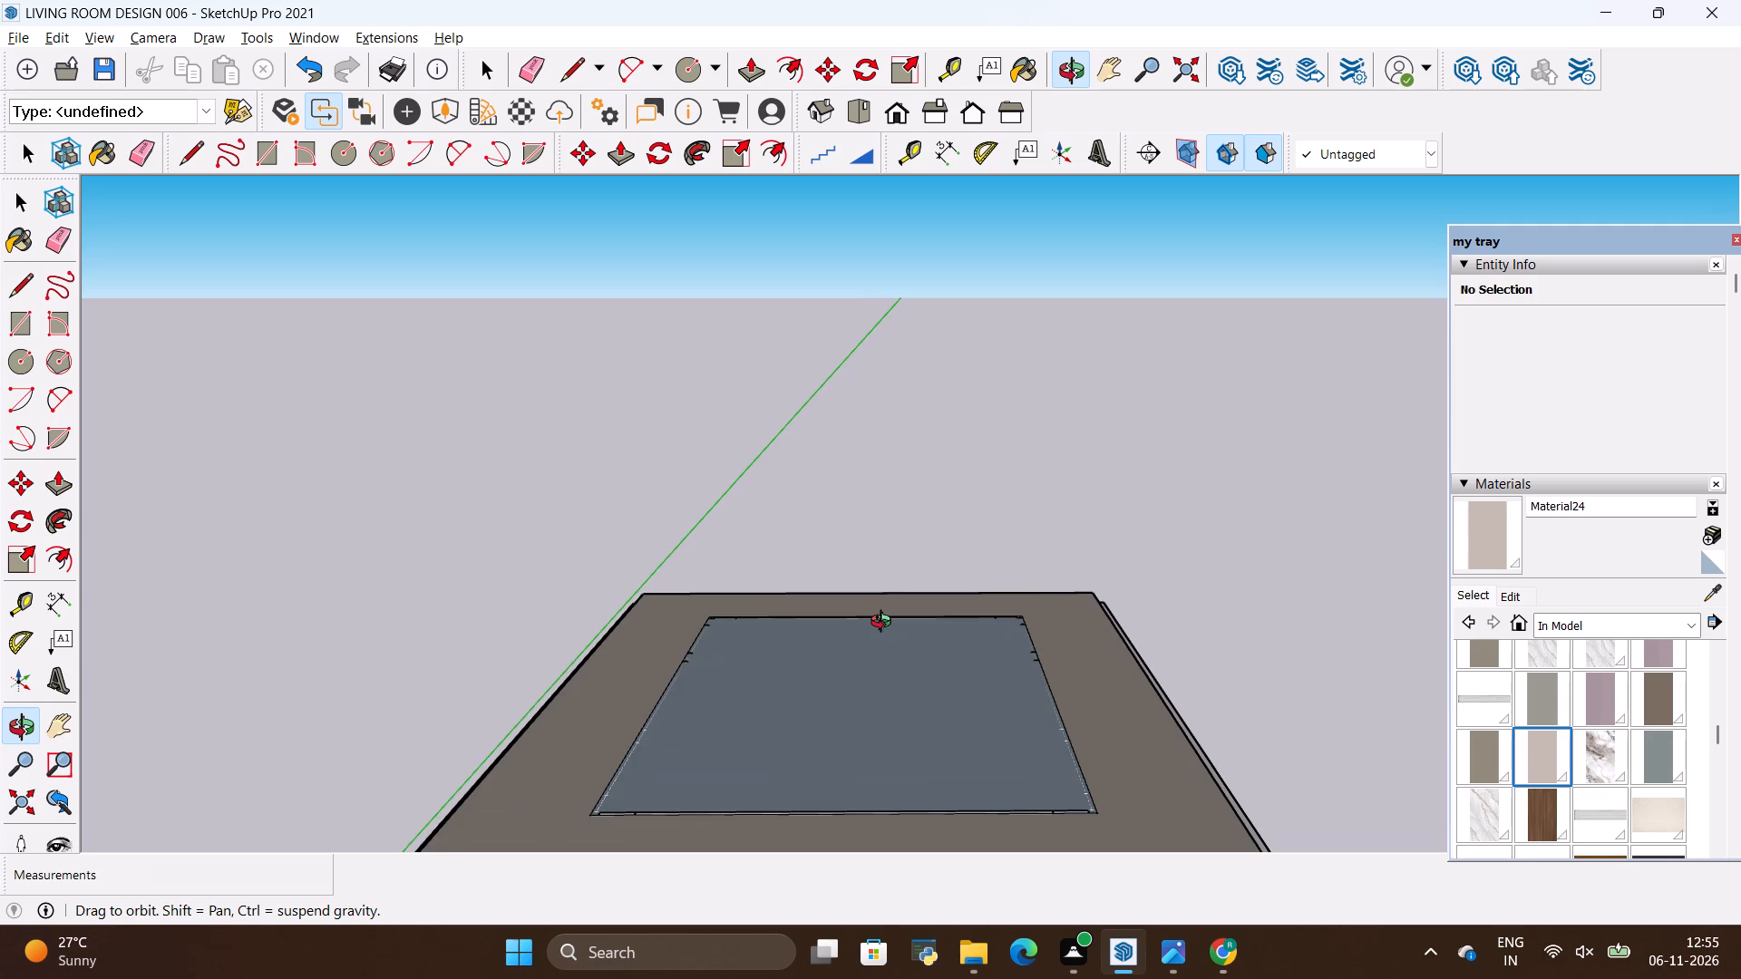
scroll(885, 624, "down", 2)
scroll(854, 837, "up", 6)
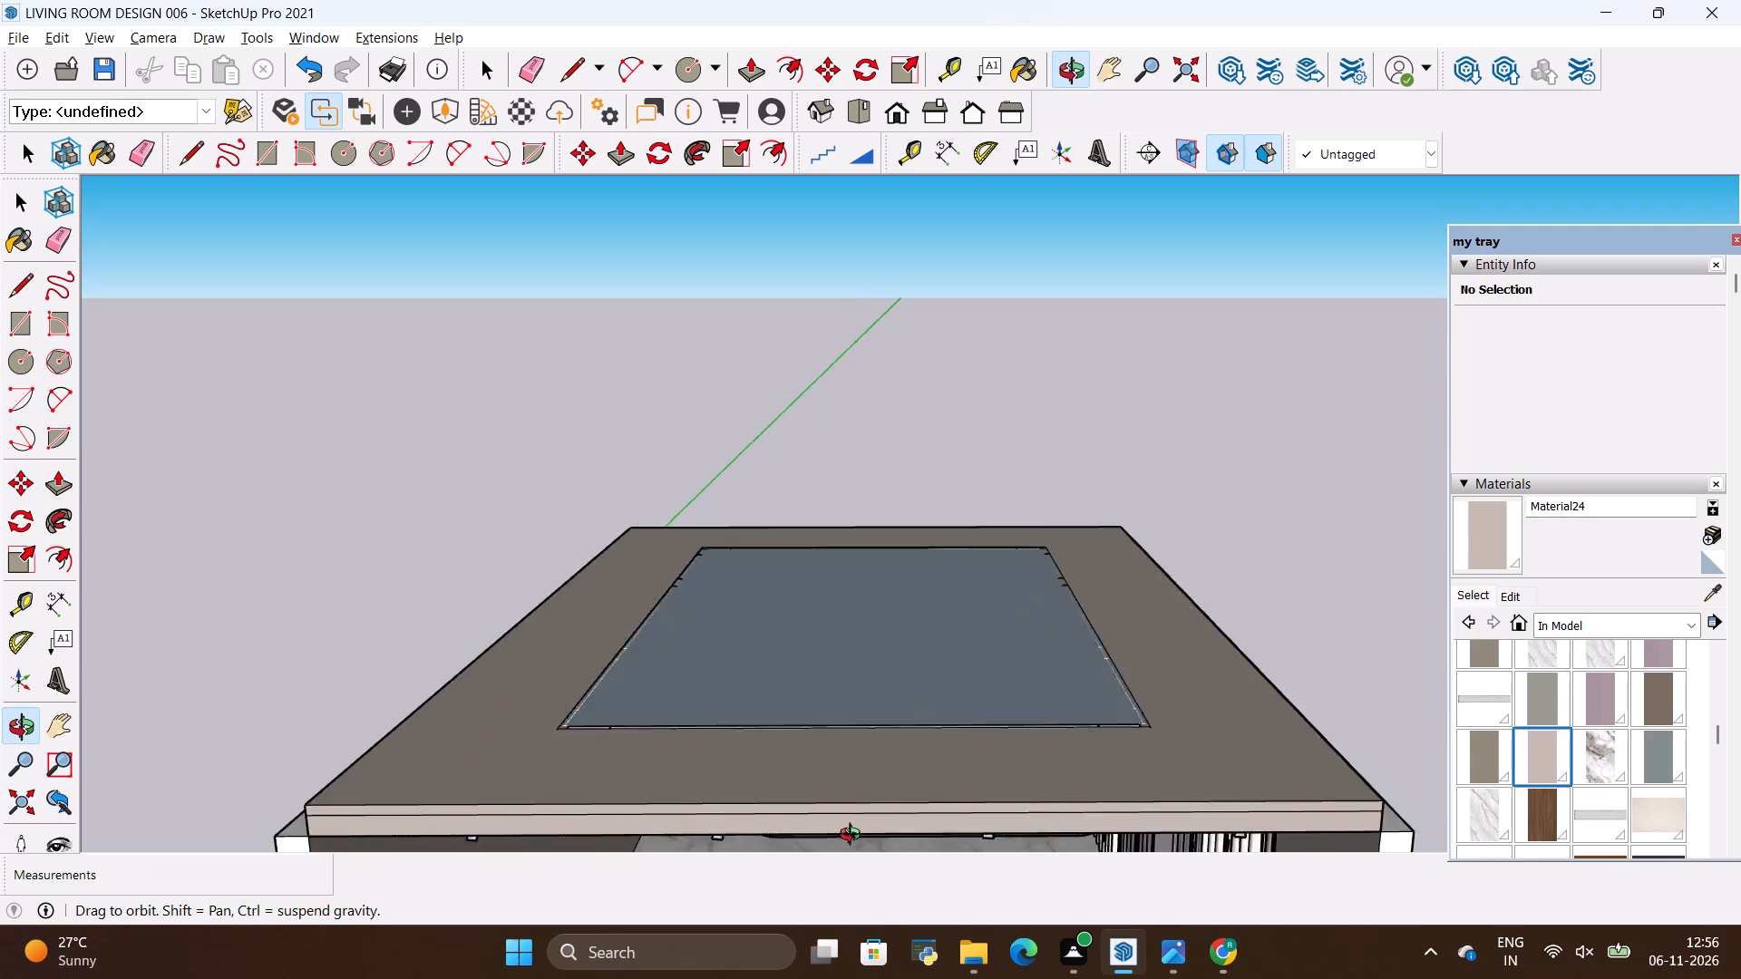
scroll(854, 837, "up", 2)
left_click_drag(896, 711, 894, 776)
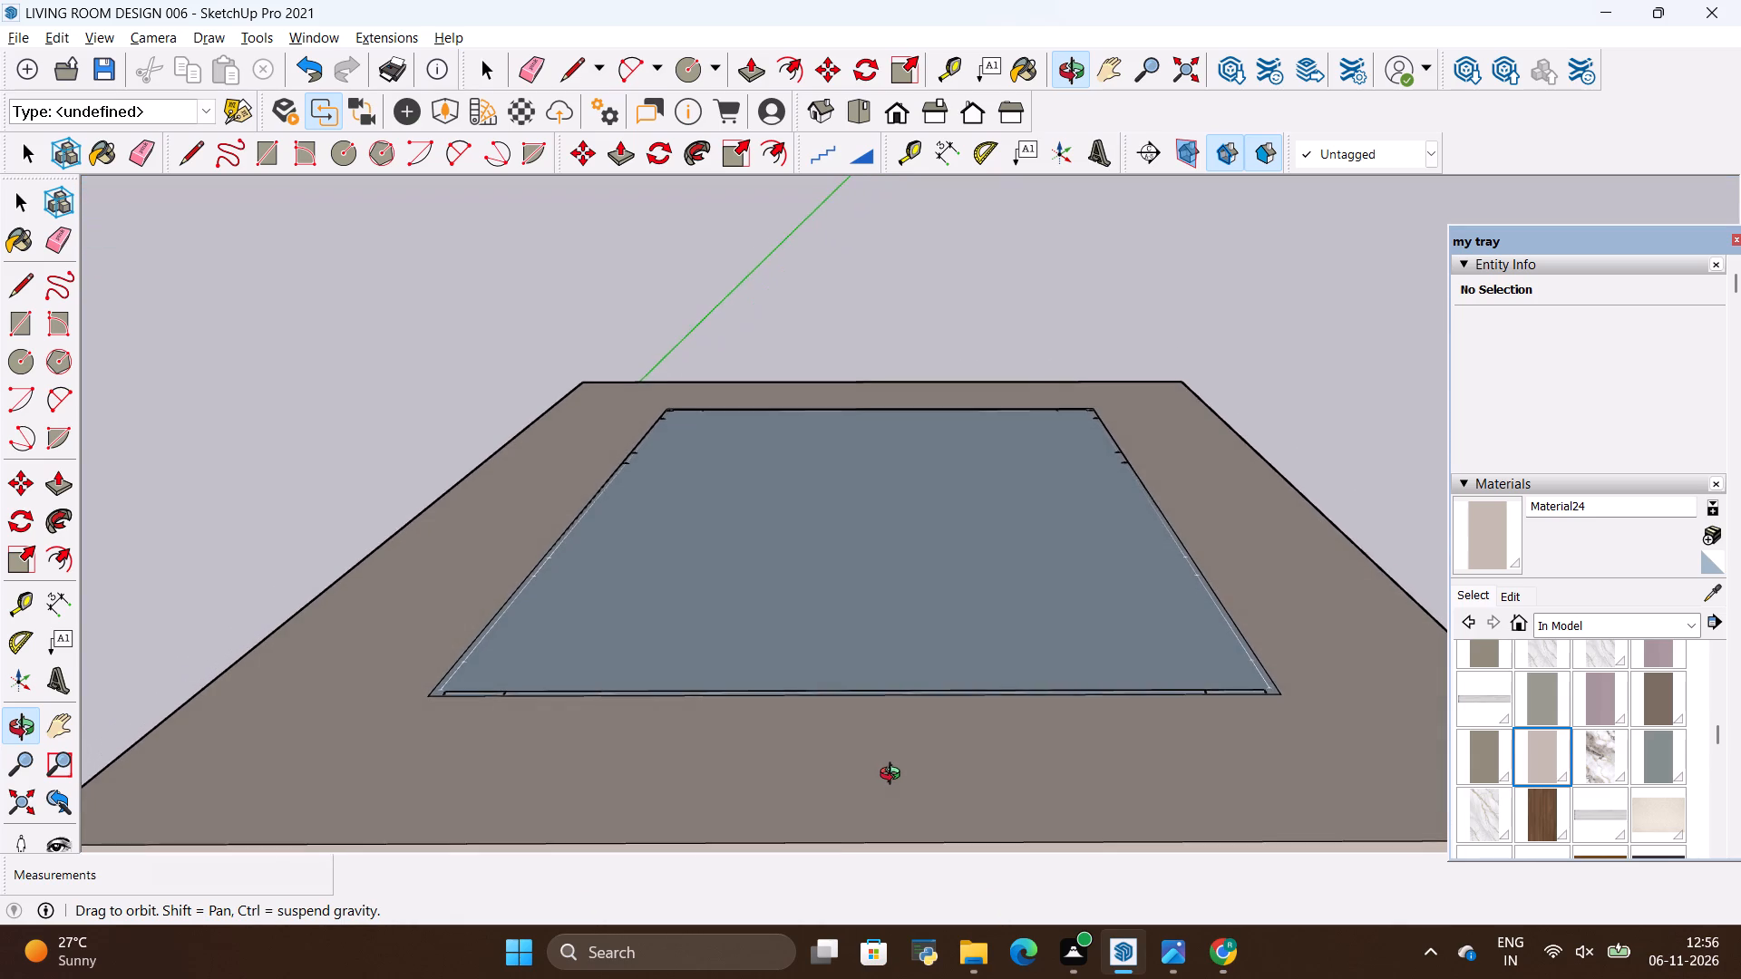
left_click_drag(894, 776, 891, 780)
scroll(889, 771, "down", 3)
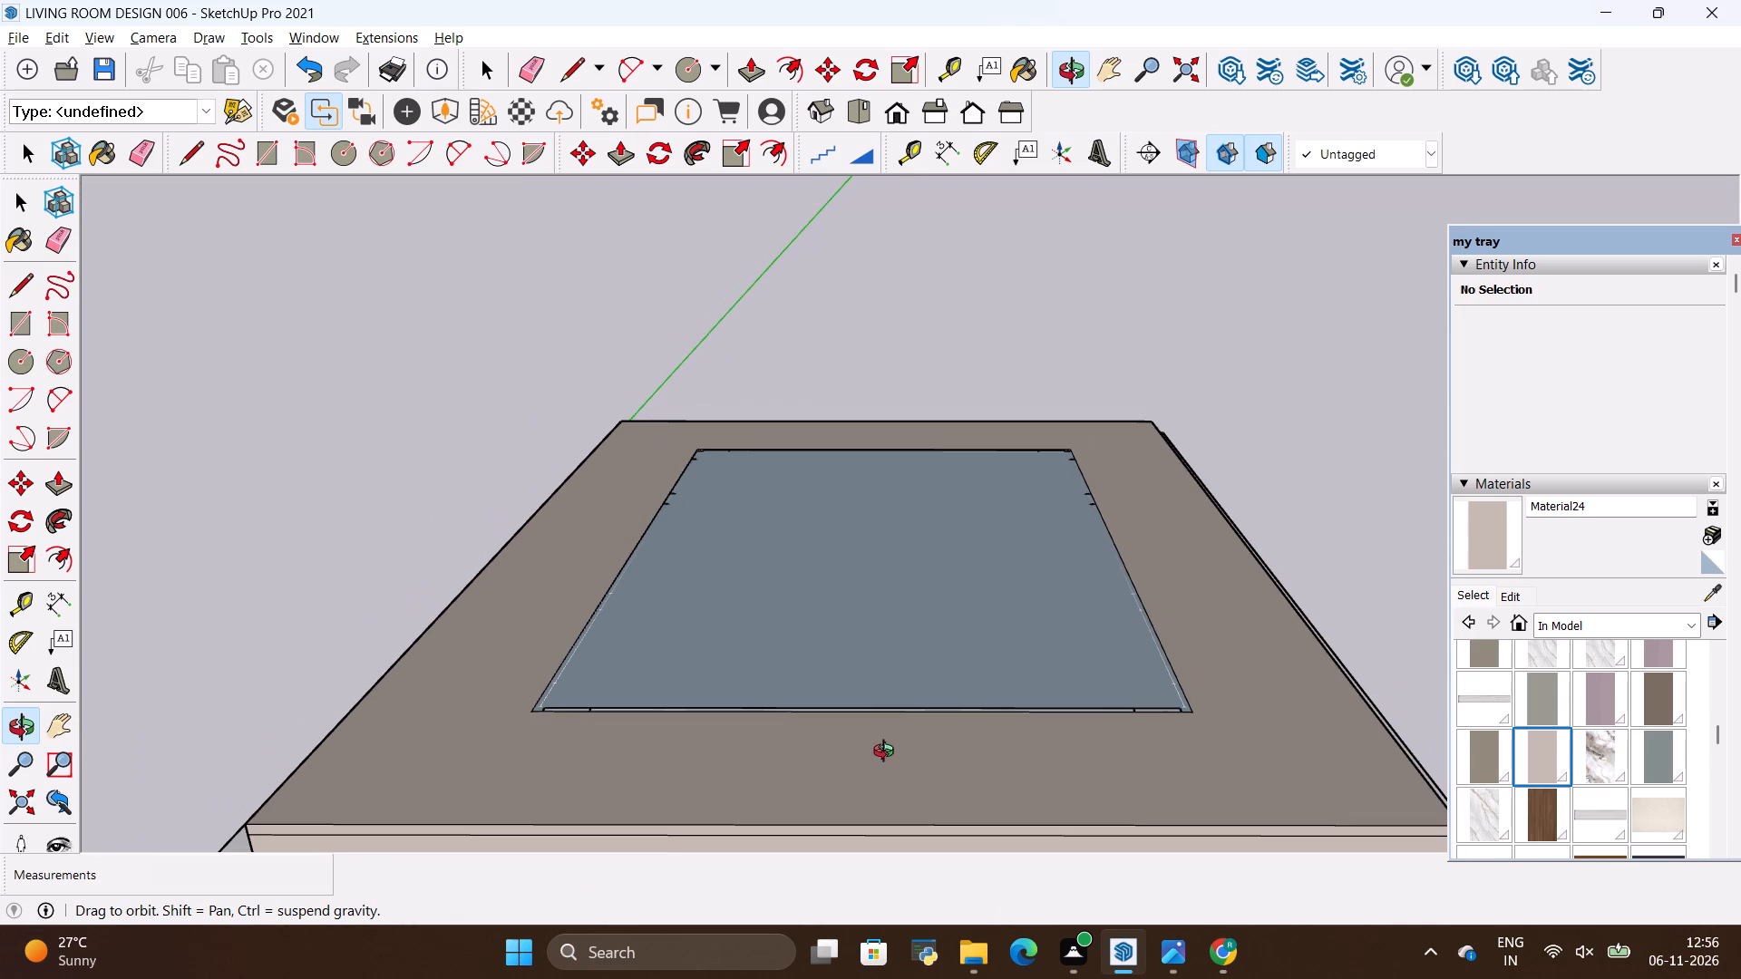
left_click(961, 751)
scroll(851, 679, "down", 2)
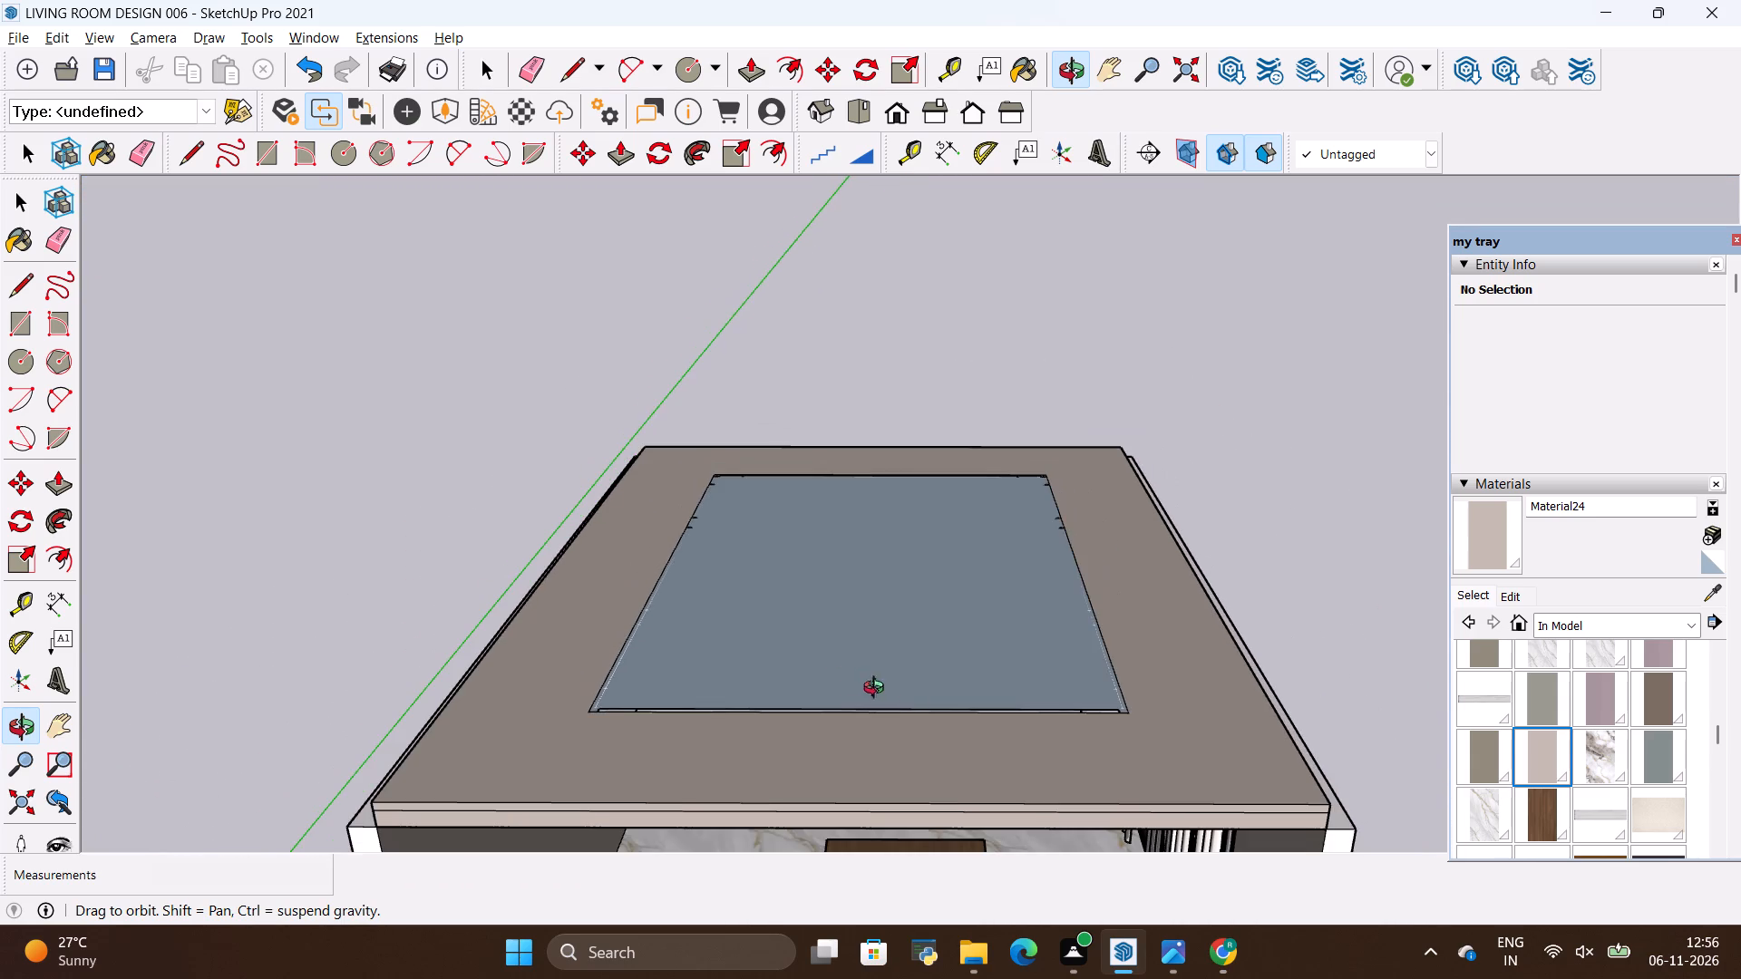
left_click_drag(971, 730, 992, 732)
scroll(1008, 736, "up", 2)
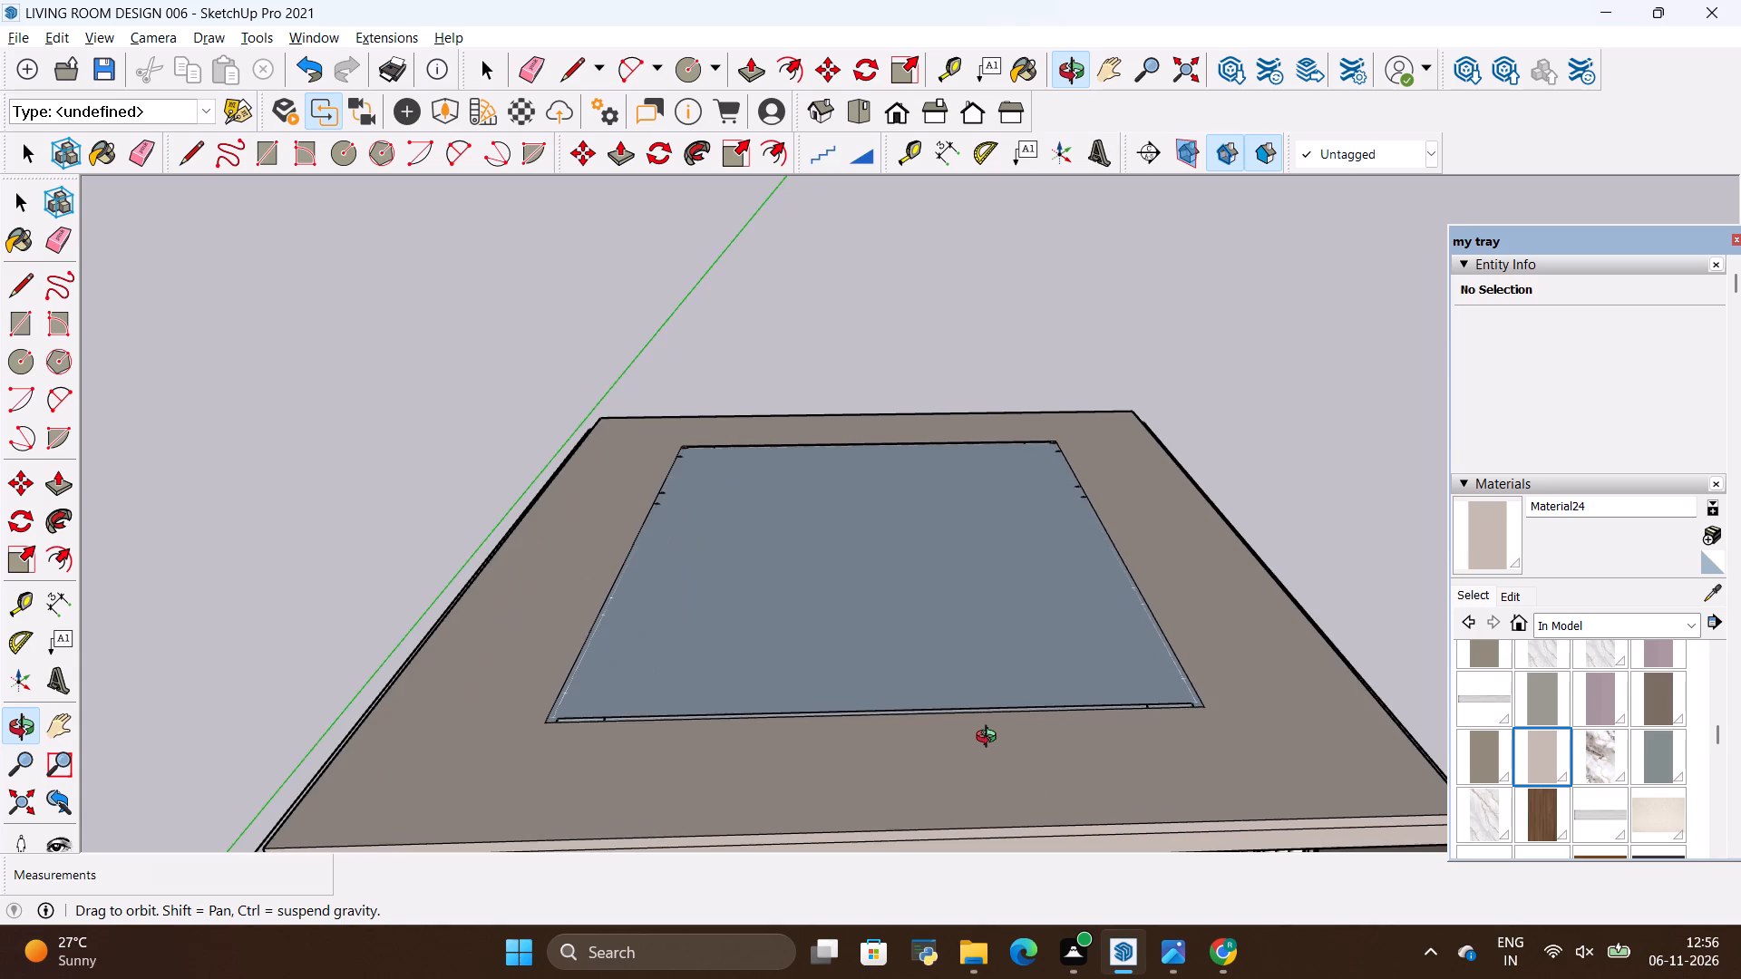
left_click_drag(918, 732, 892, 724)
scroll(891, 712, "down", 1)
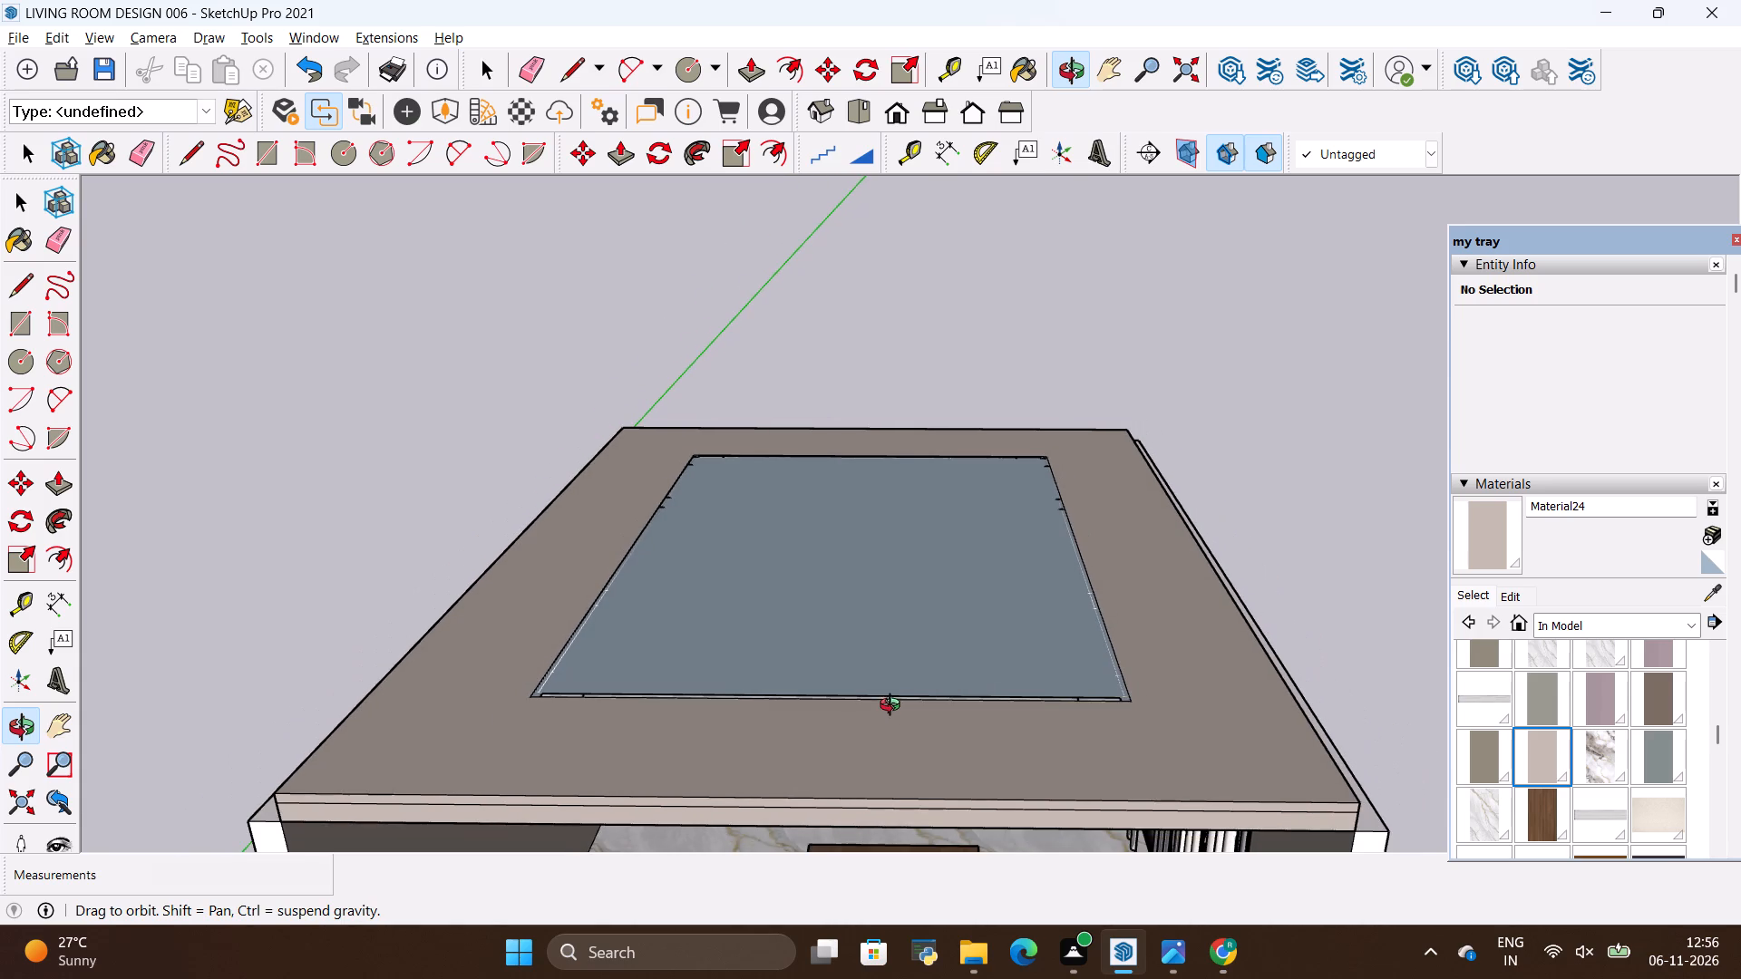
scroll(1070, 727, "up", 1)
left_click_drag(978, 724, 989, 732)
scroll(971, 729, "up", 1)
left_click(944, 741)
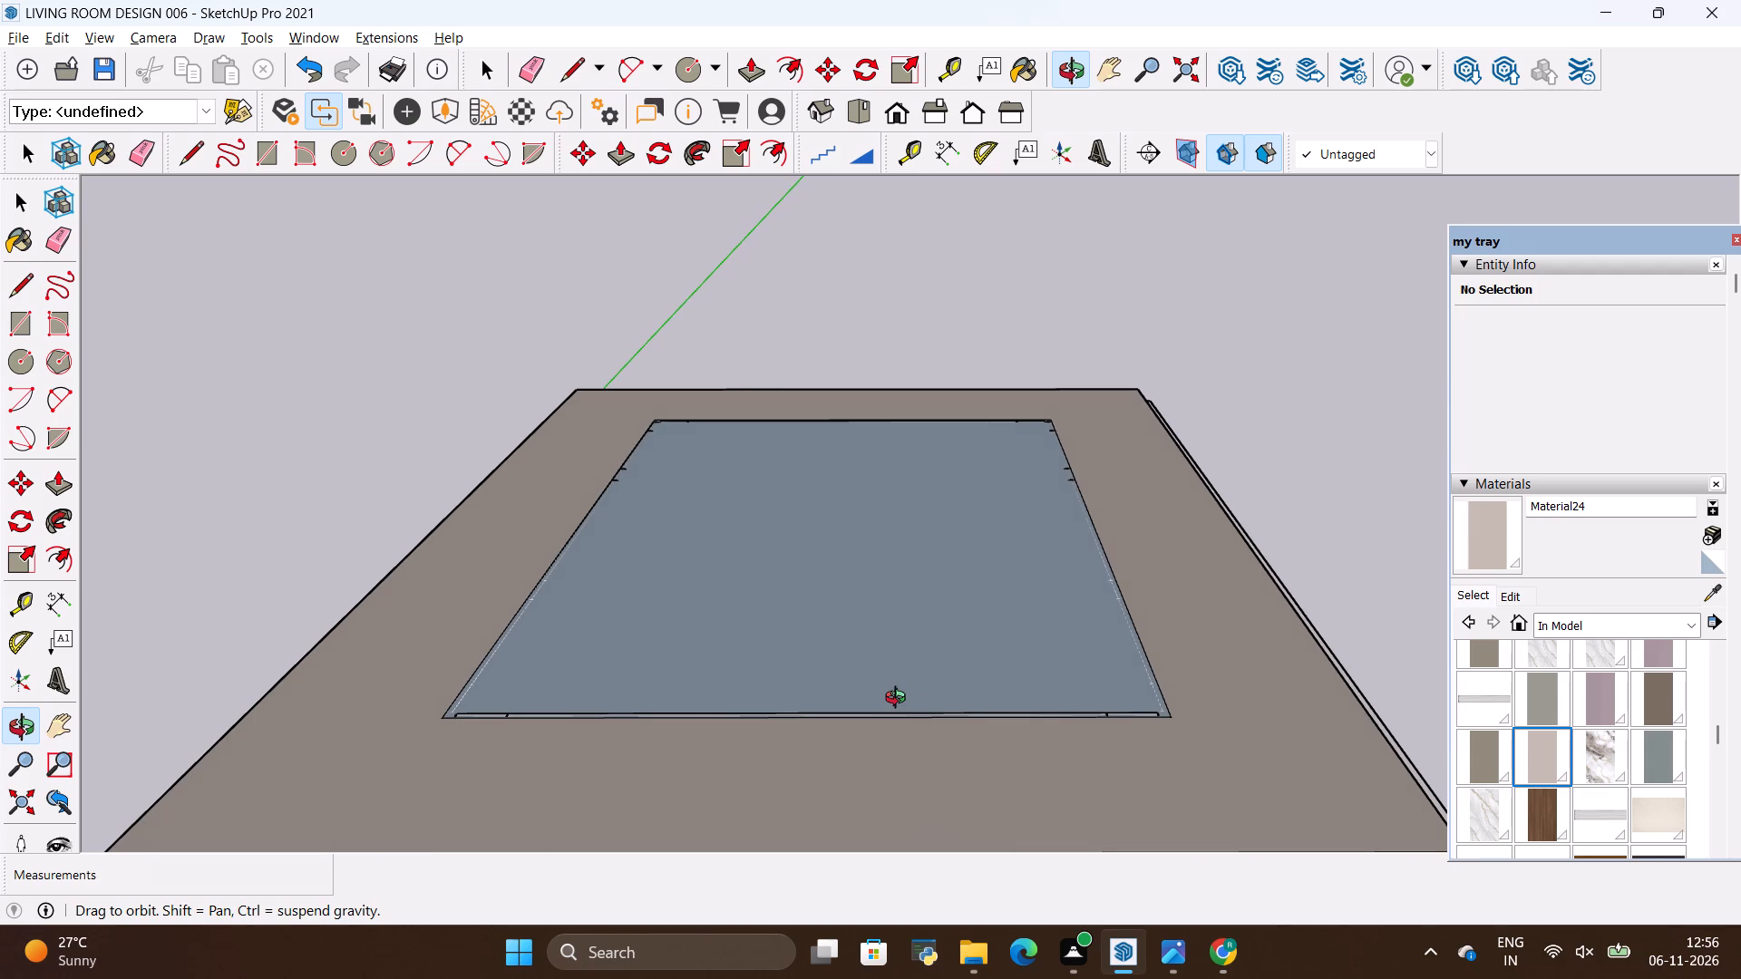
scroll(900, 700, "down", 2)
scroll(900, 700, "up", 1)
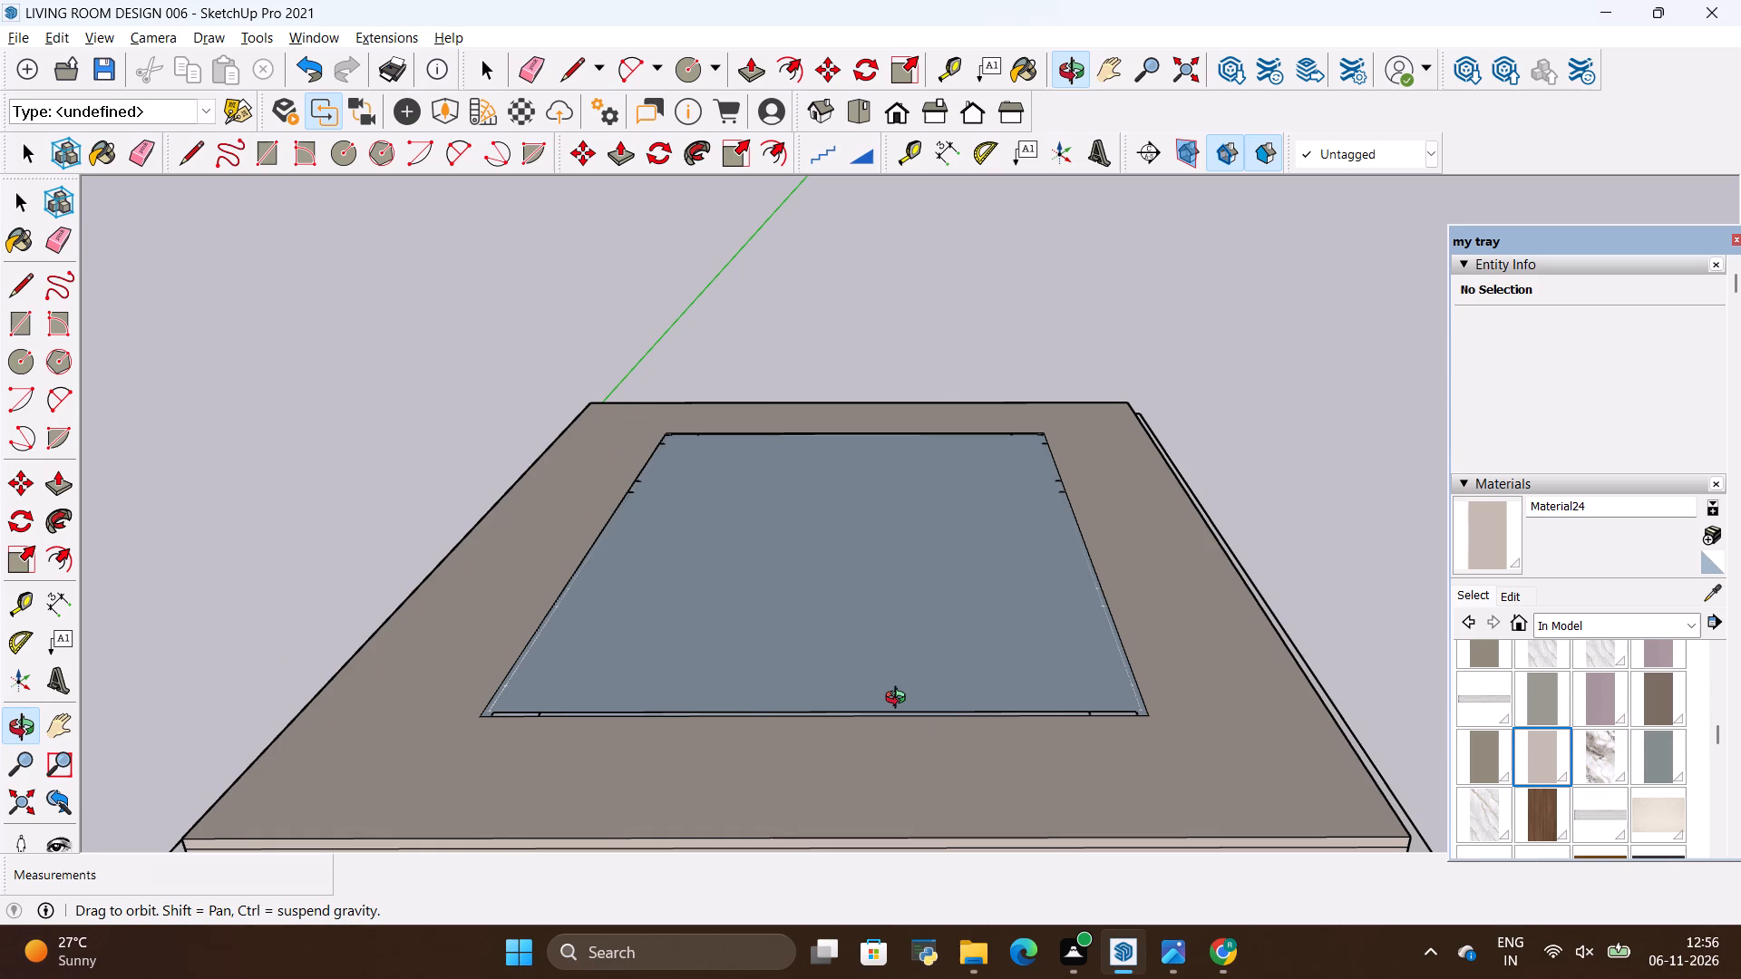
scroll(900, 697, "down", 1)
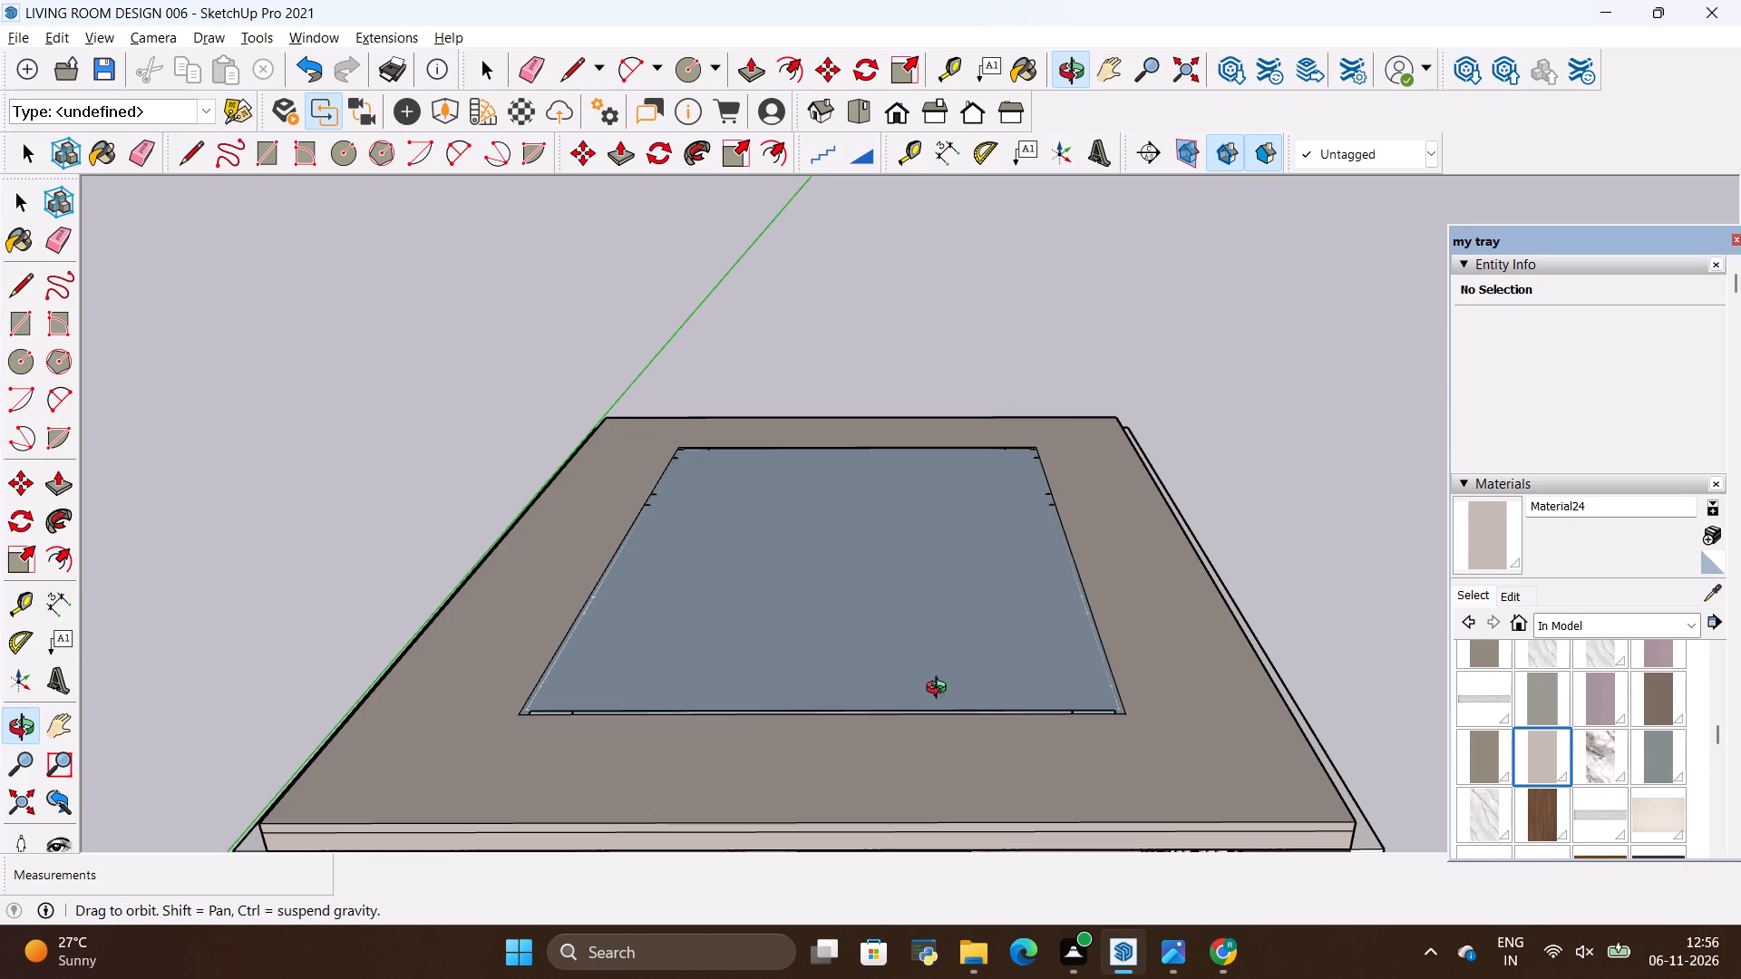
Examine the room interior from the open side, checking the recessed ceiling, spotlights, TV unit, door, curtains and coffee table.
left_click_drag(947, 686, 944, 451)
scroll(992, 639, "up", 3)
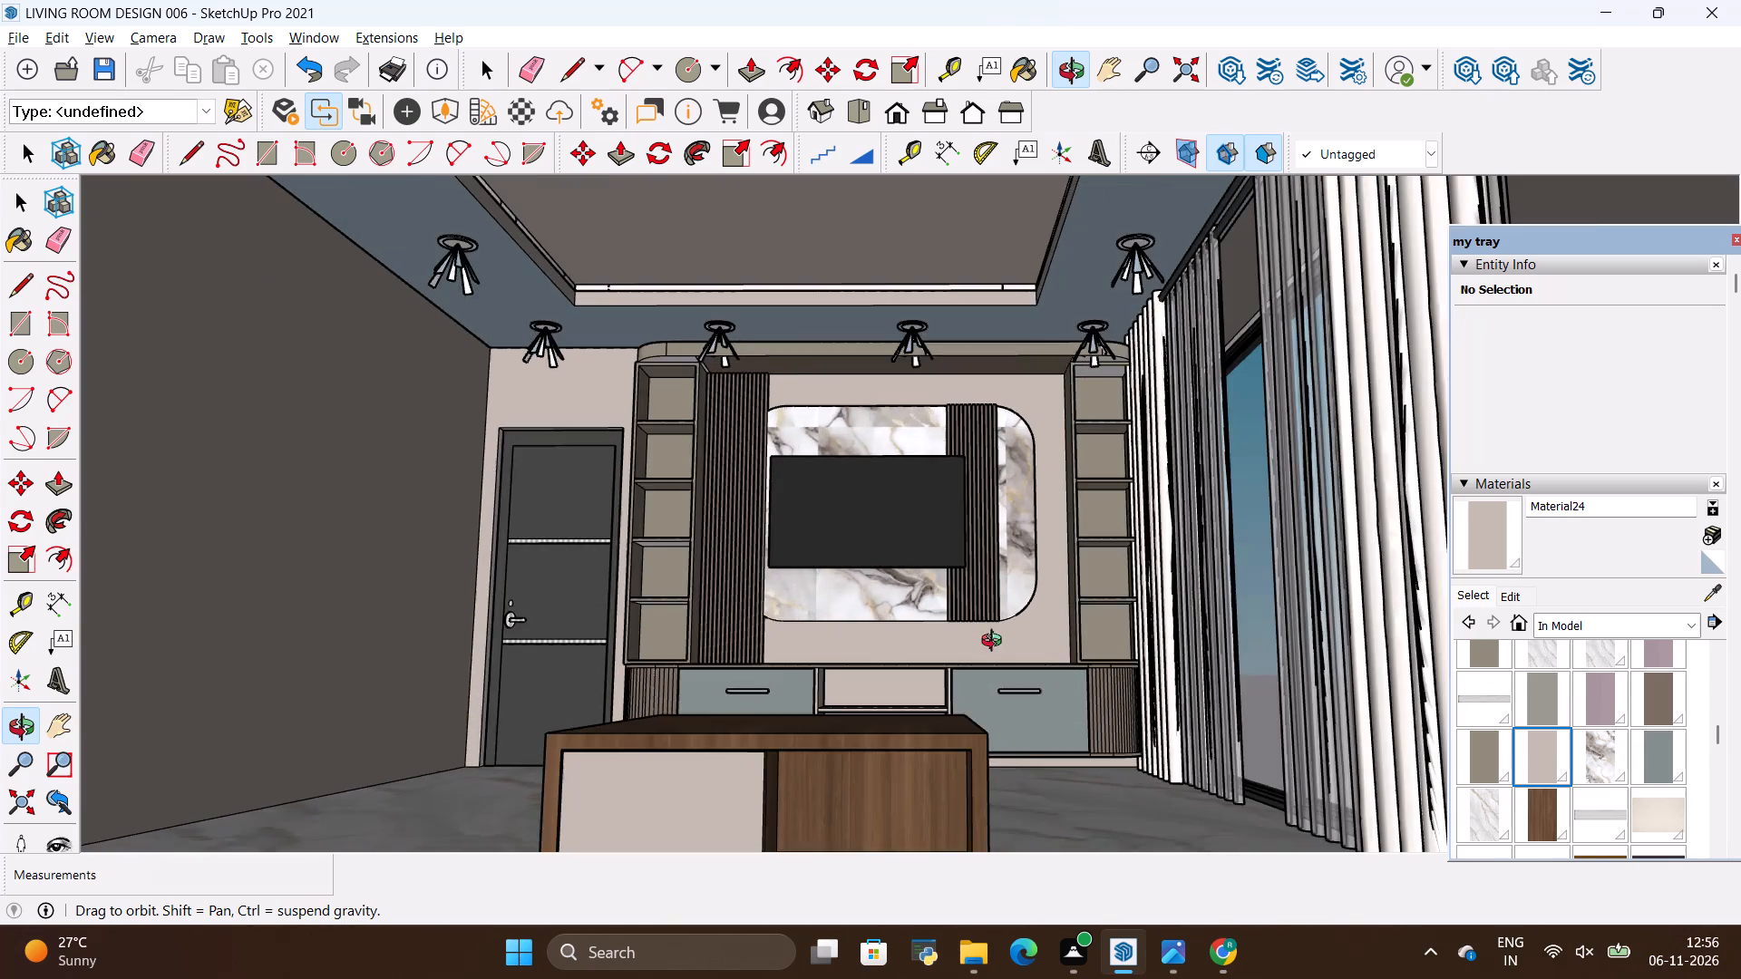
scroll(671, 586, "down", 3)
left_click_drag(724, 567, 775, 613)
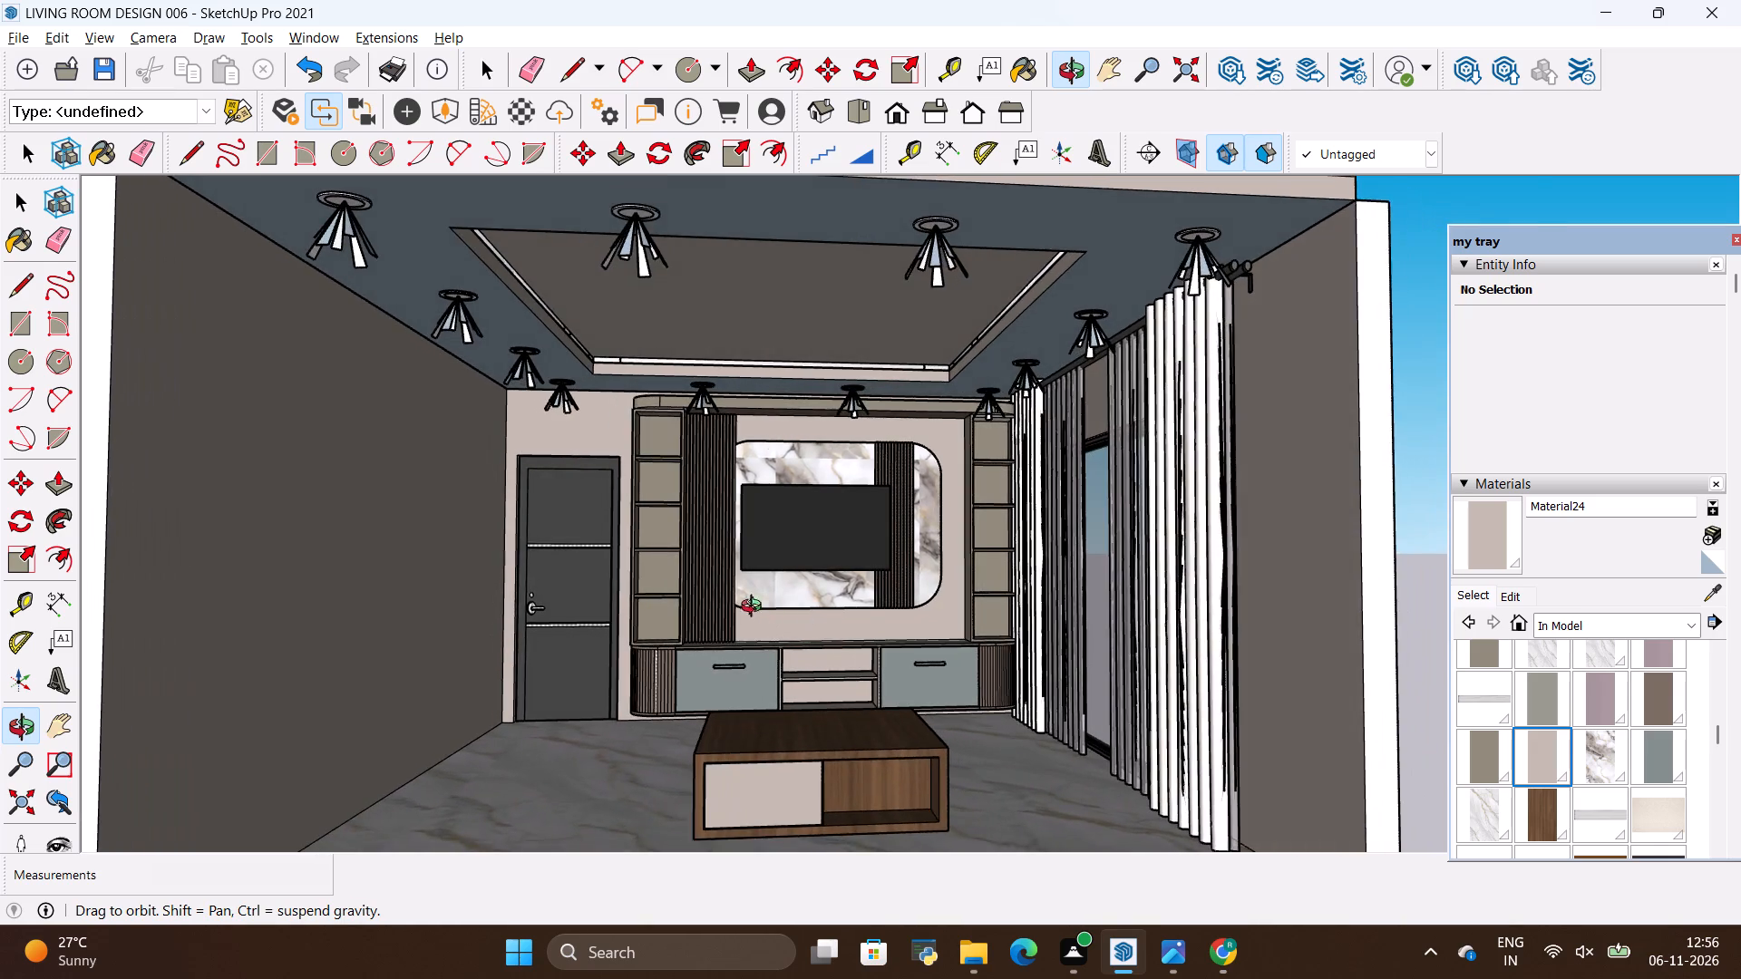
scroll(733, 609, "up", 2)
left_click_drag(1063, 569, 1049, 572)
scroll(1191, 514, "down", 3)
left_click_drag(1016, 534, 948, 518)
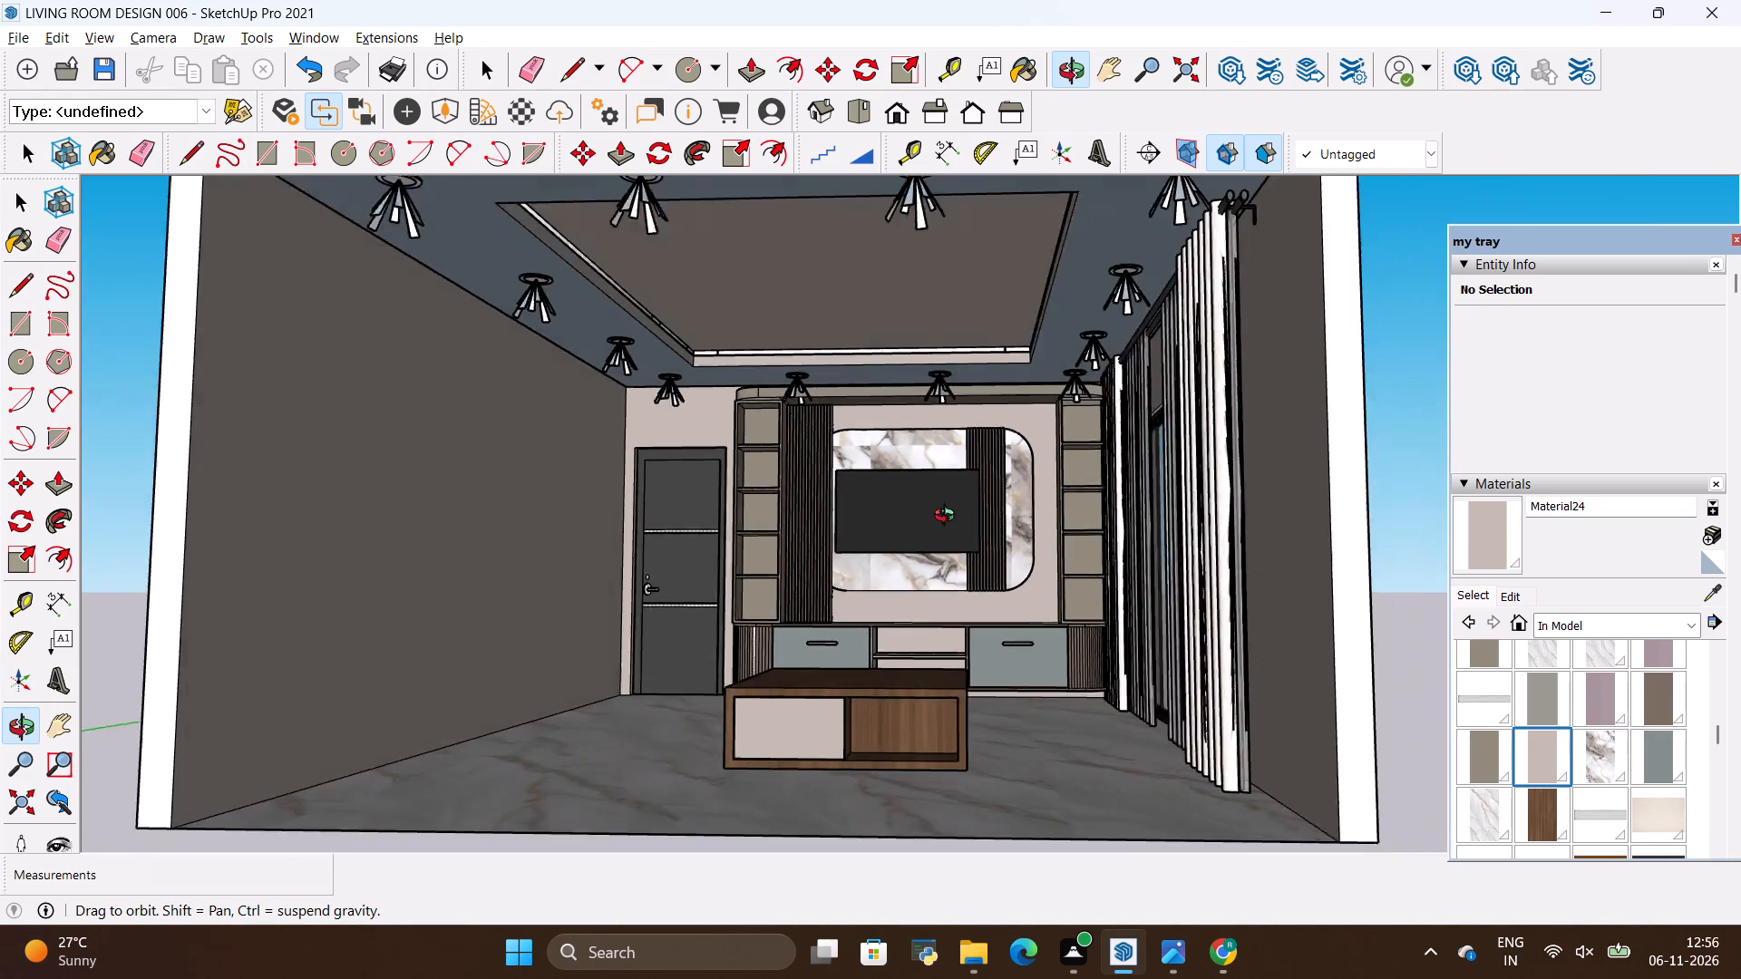
left_click_drag(948, 518, 986, 534)
scroll(895, 548, "up", 2)
left_click_drag(962, 557, 967, 573)
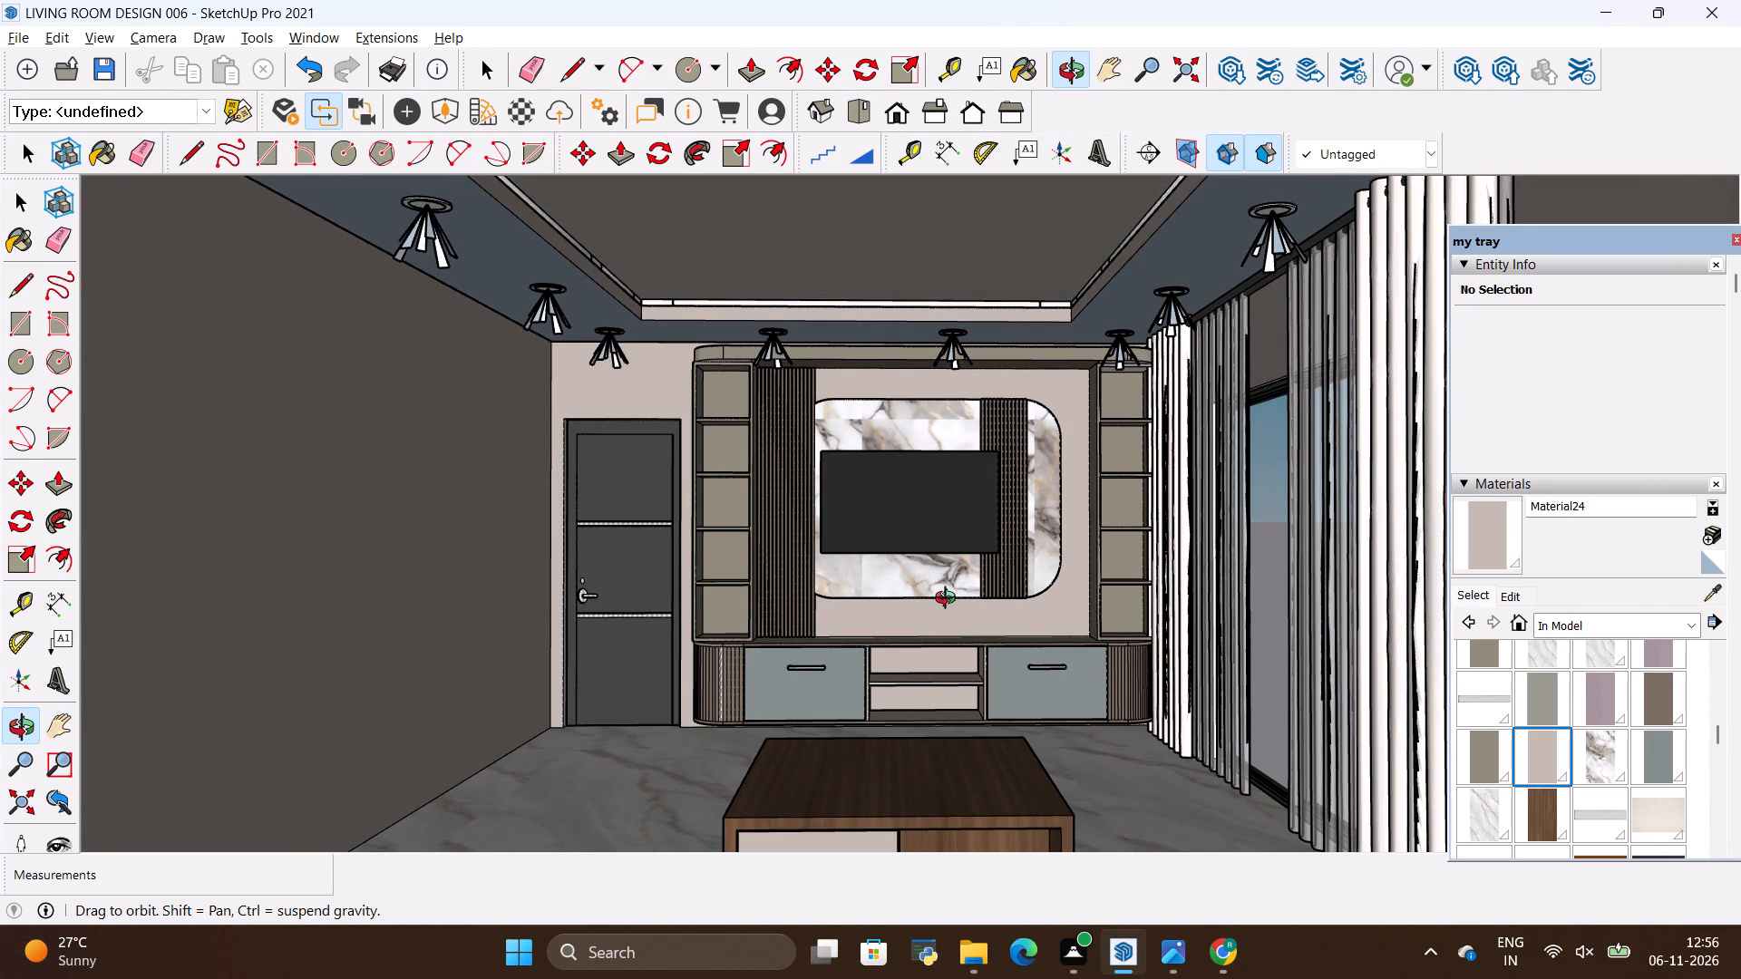
scroll(949, 600, "up", 1)
scroll(949, 600, "down", 1)
left_click_drag(943, 569, 943, 518)
scroll(943, 523, "down", 3)
left_click_drag(945, 460, 953, 527)
scroll(985, 563, "up", 1)
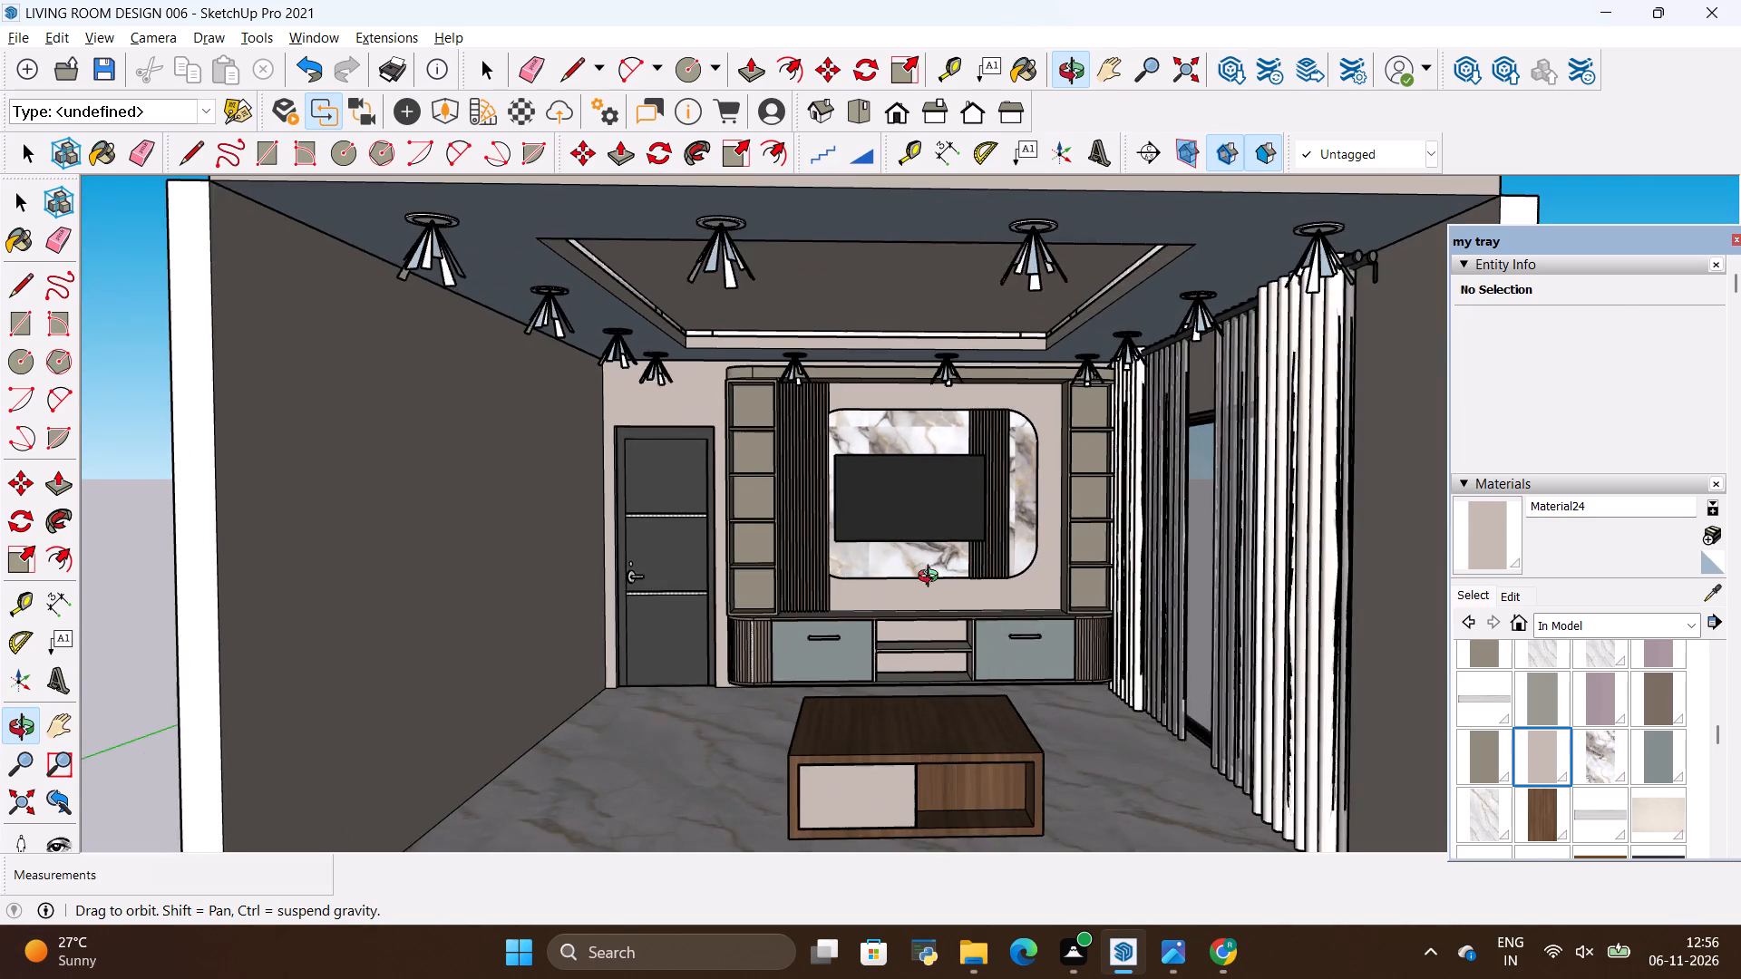
scroll(915, 585, "up", 2)
left_click_drag(984, 581, 978, 561)
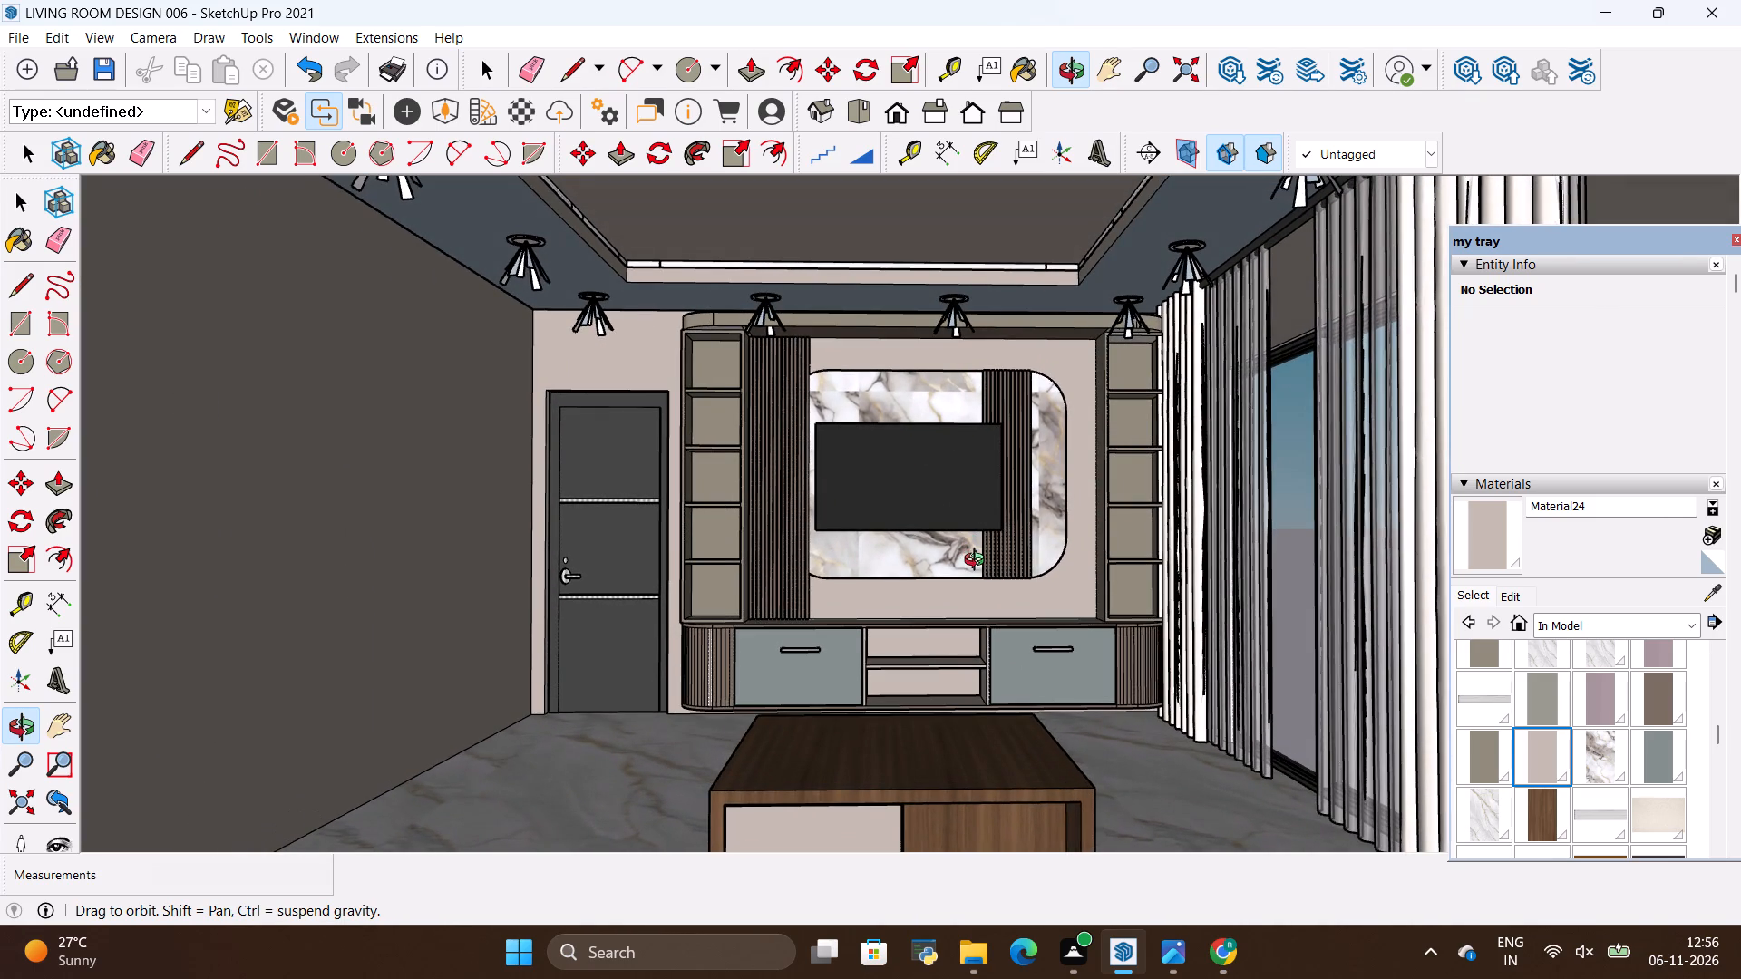
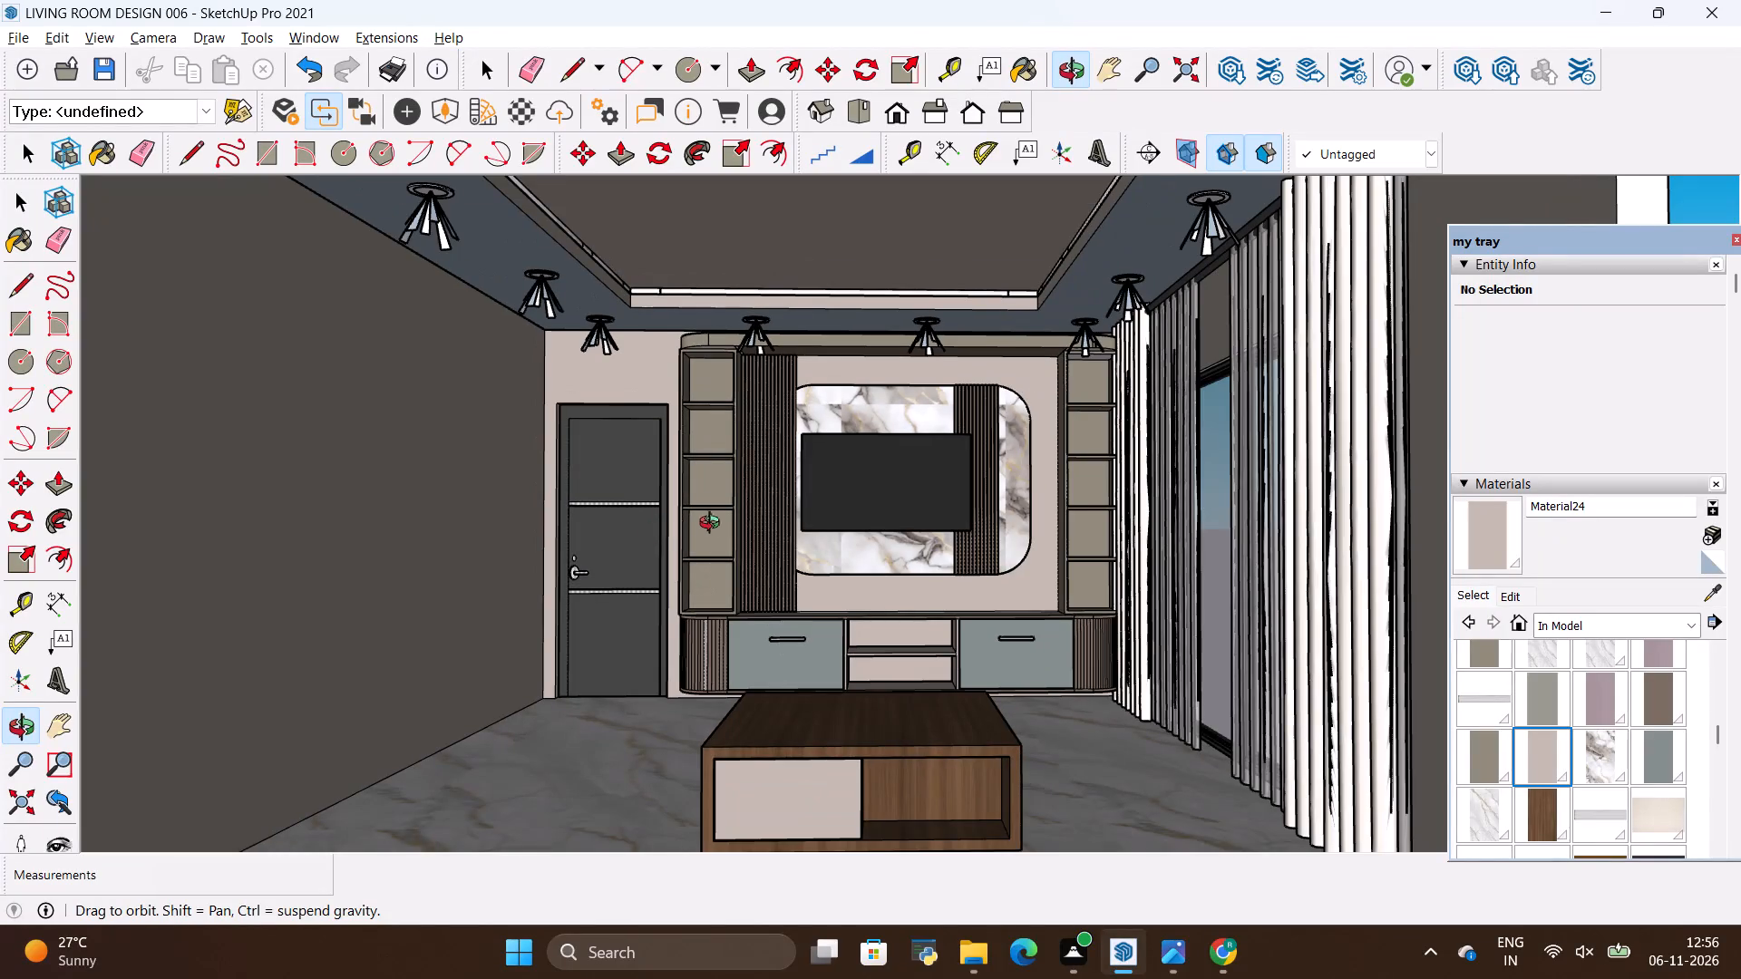
Examine the TV wall up close, checking the marble panel, fluted strips, side shelves, door and the spotlights above.
scroll(725, 523, "up", 2)
scroll(693, 441, "up", 3)
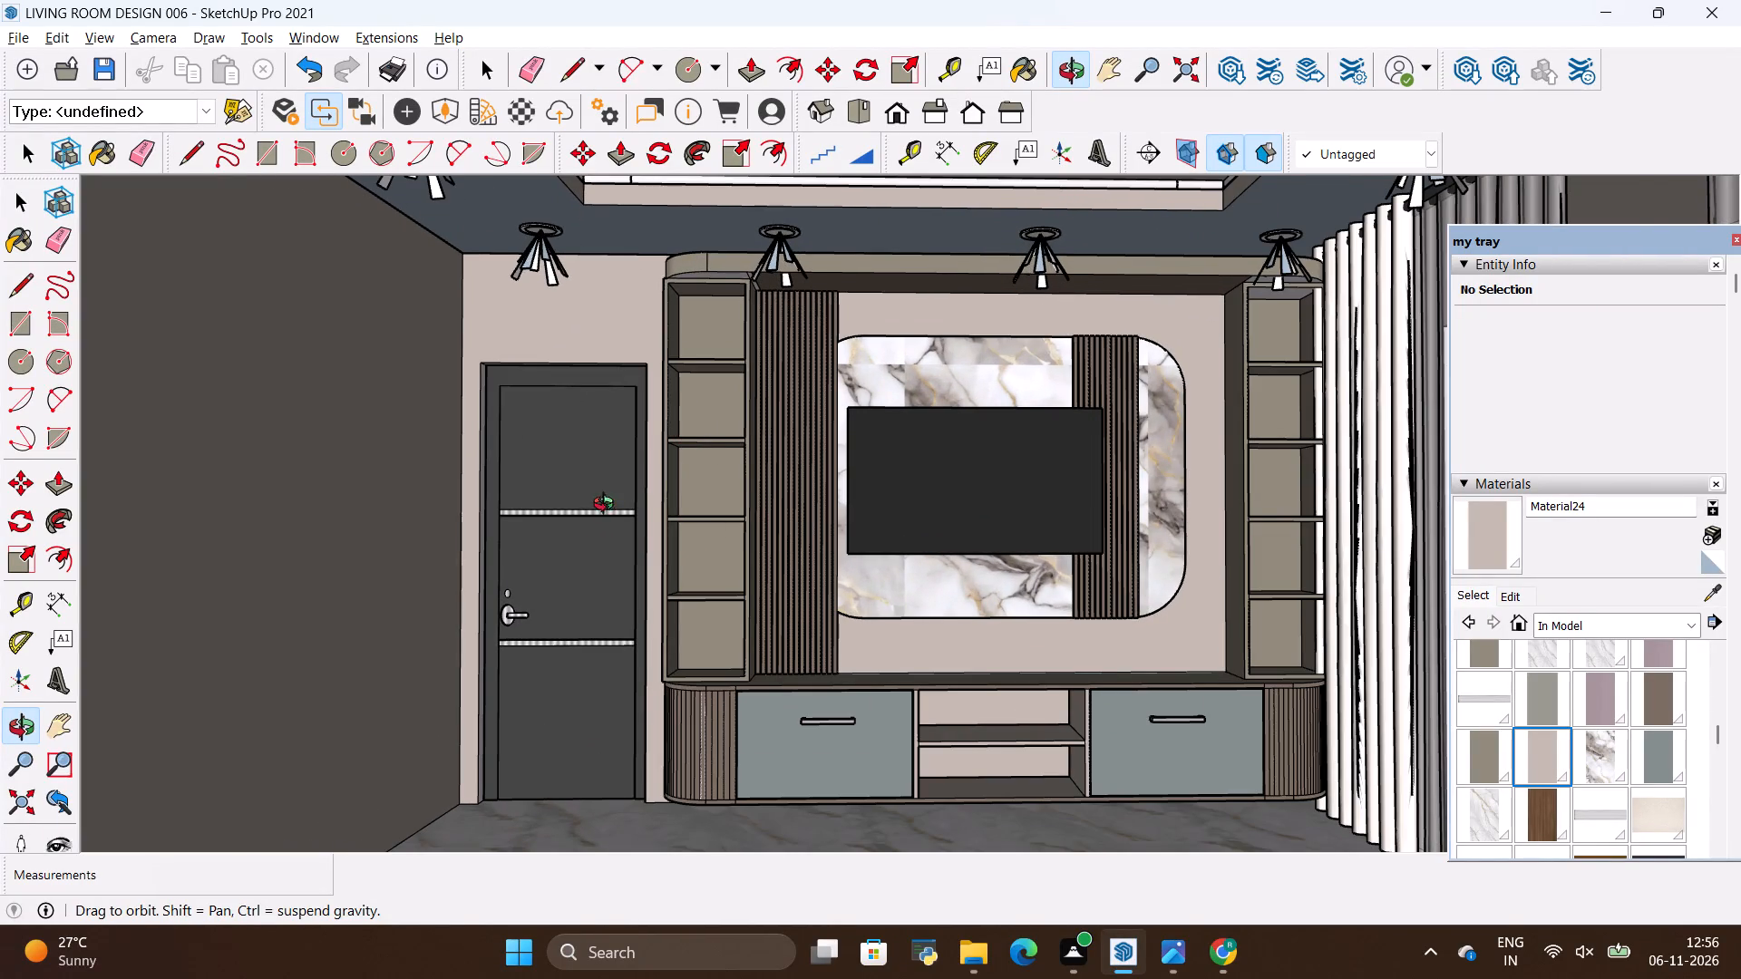
left_click_drag(606, 506, 551, 591)
scroll(553, 594, "down", 4)
scroll(863, 485, "up", 6)
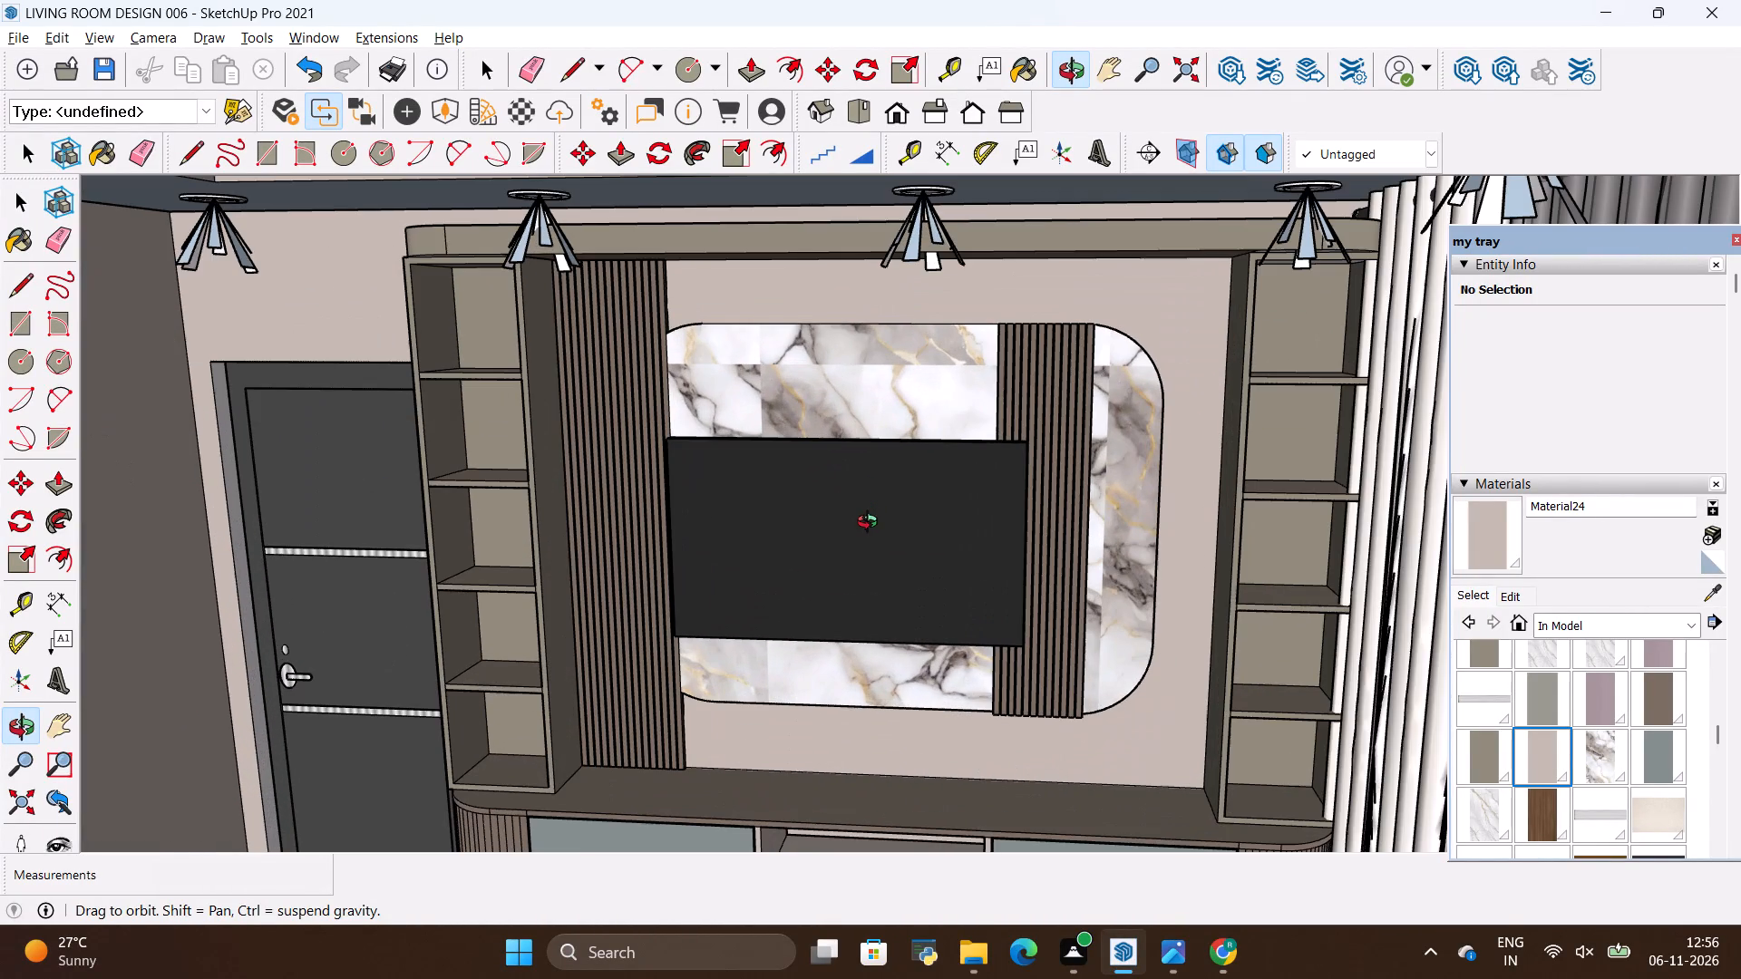
left_click_drag(830, 487, 877, 443)
scroll(1123, 380, "up", 6)
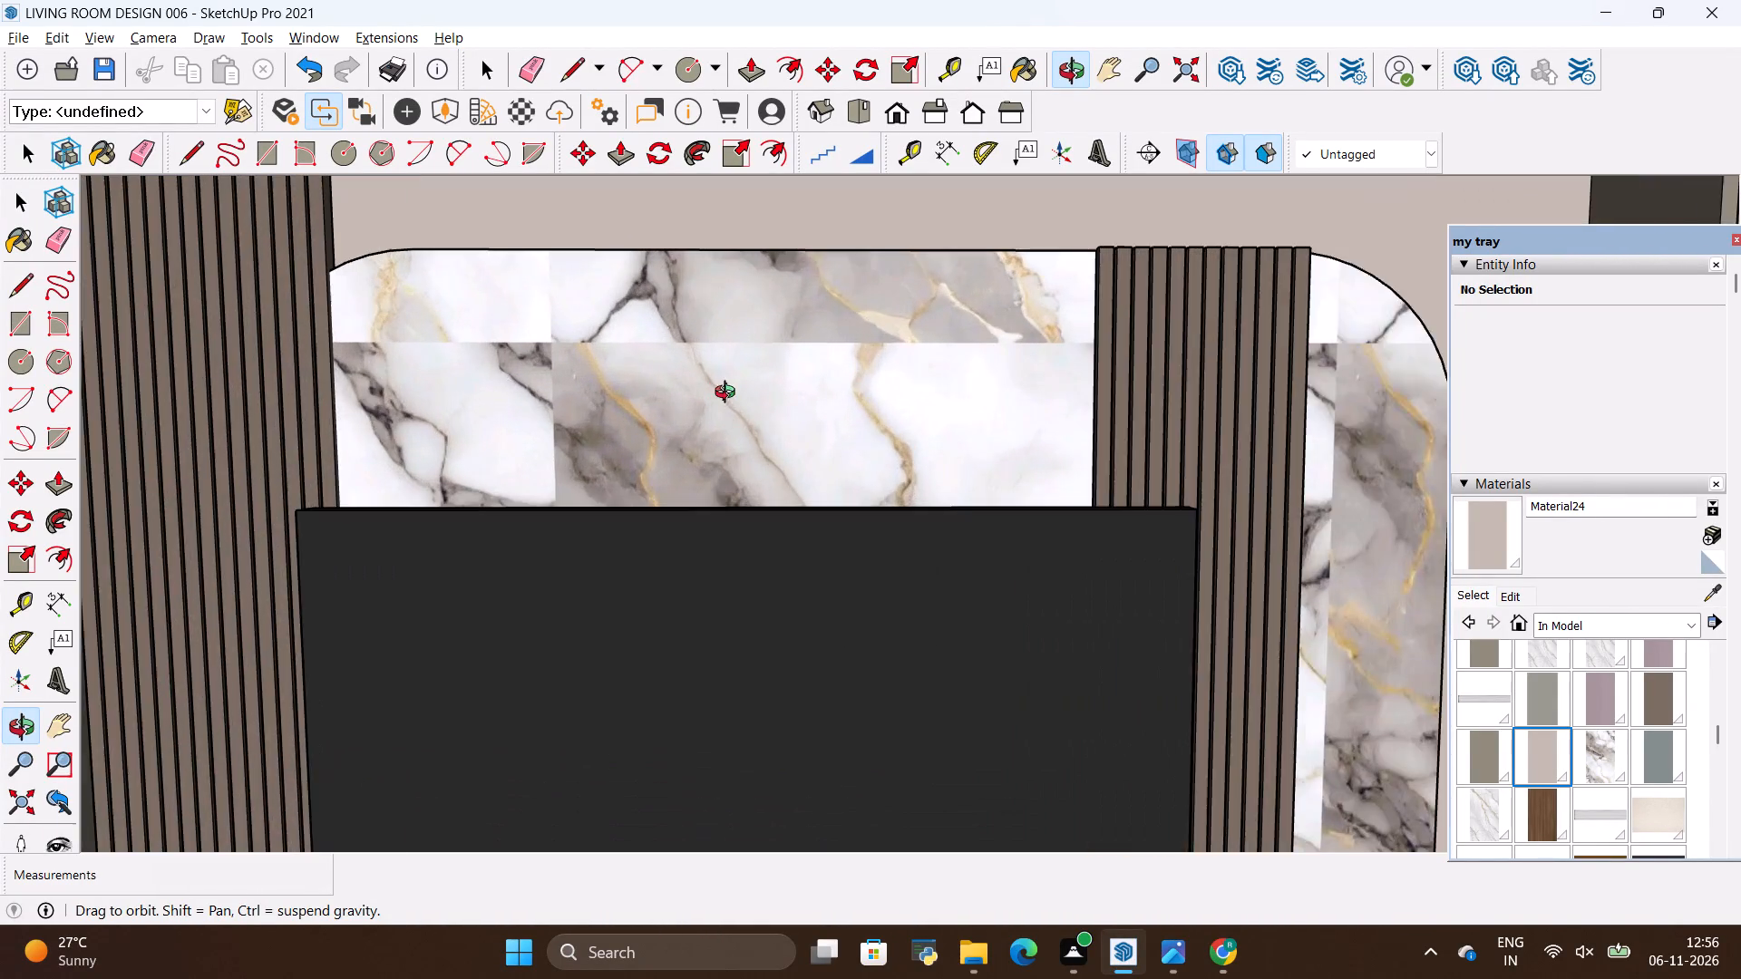
scroll(729, 394, "up", 5)
scroll(938, 451, "down", 20)
scroll(938, 451, "down", 7)
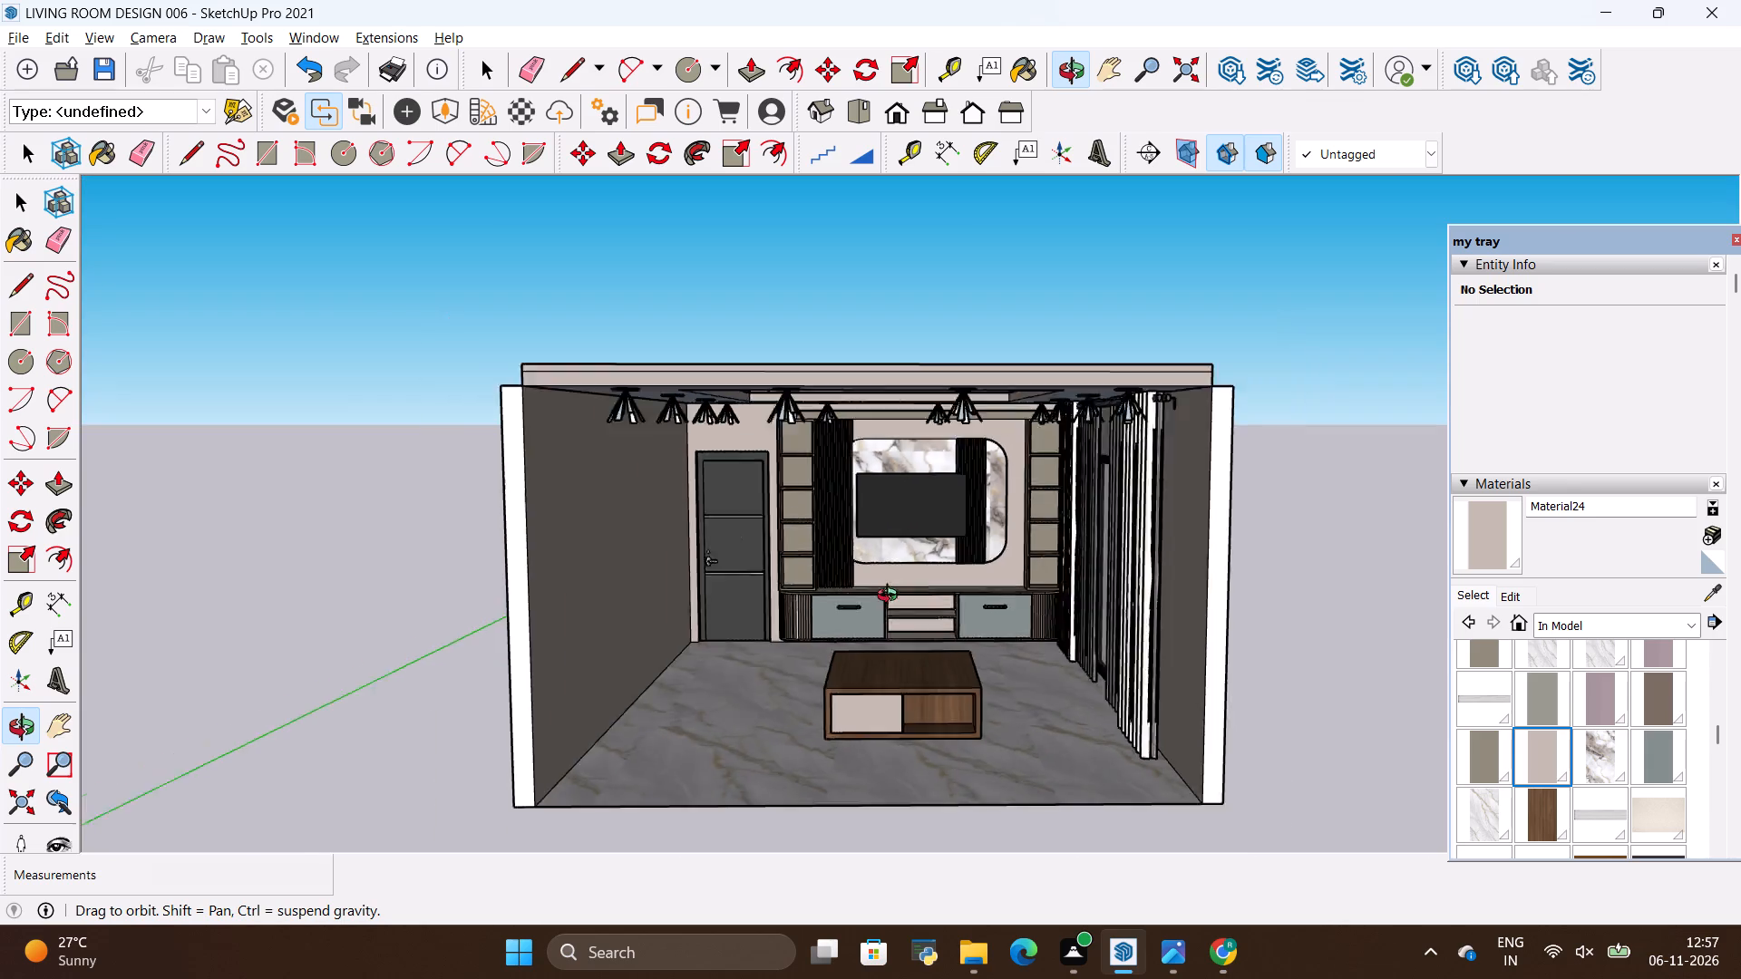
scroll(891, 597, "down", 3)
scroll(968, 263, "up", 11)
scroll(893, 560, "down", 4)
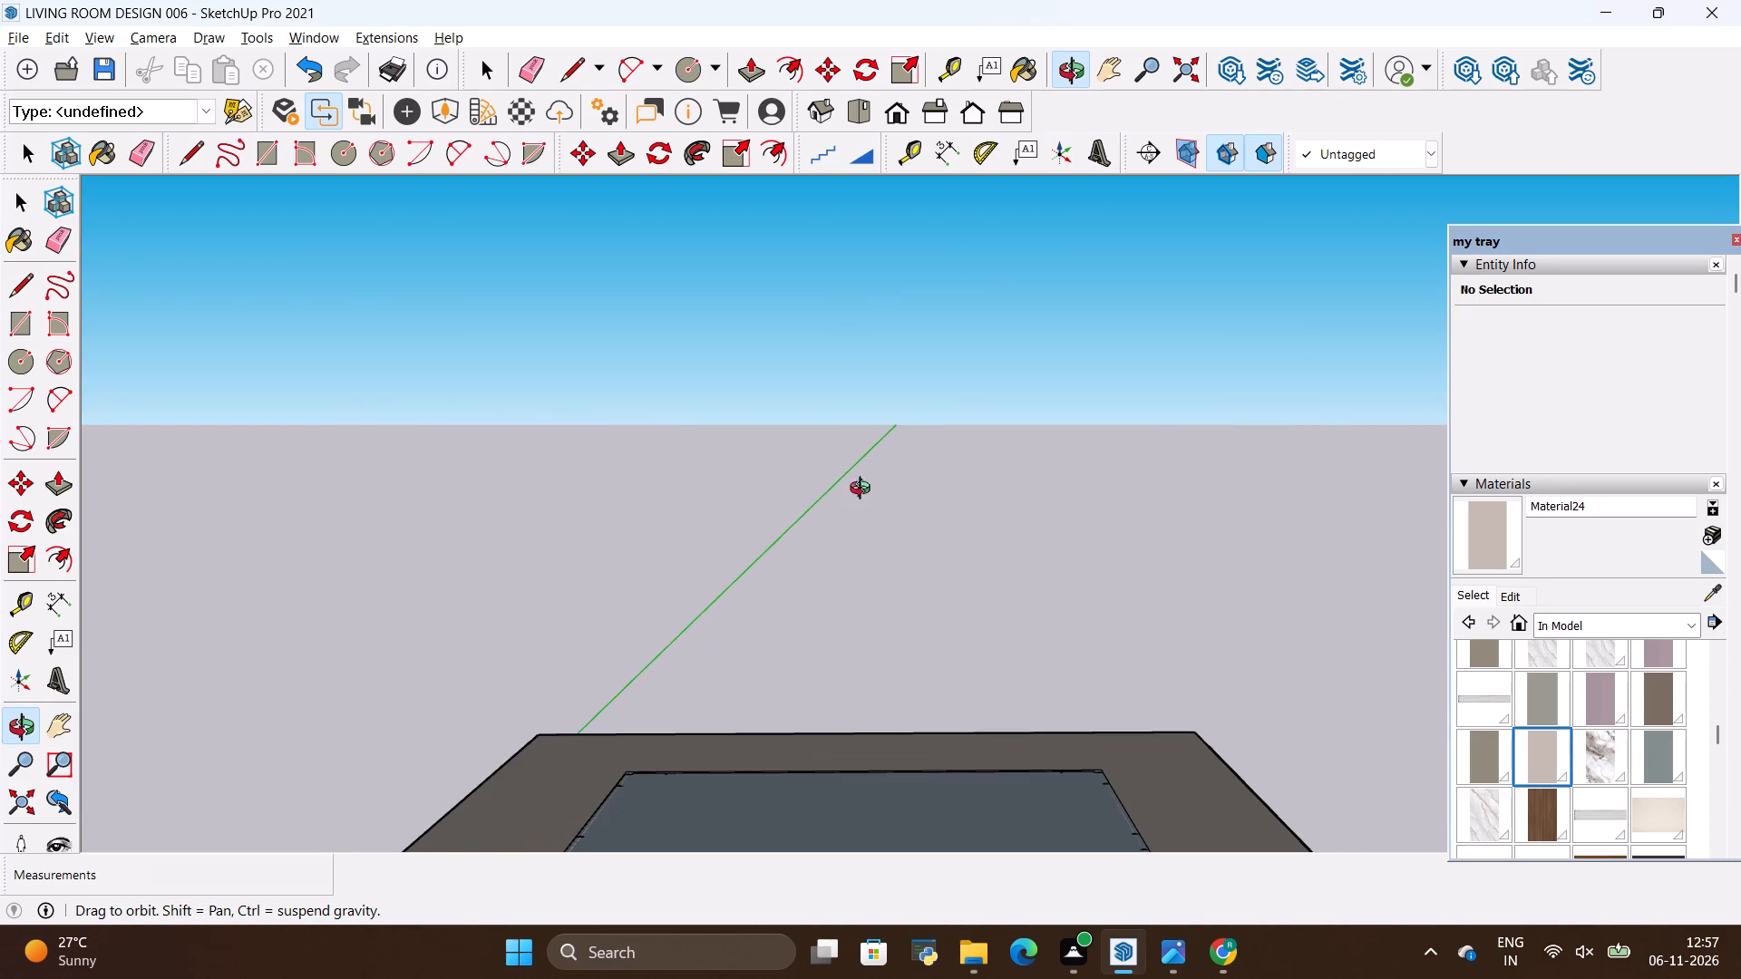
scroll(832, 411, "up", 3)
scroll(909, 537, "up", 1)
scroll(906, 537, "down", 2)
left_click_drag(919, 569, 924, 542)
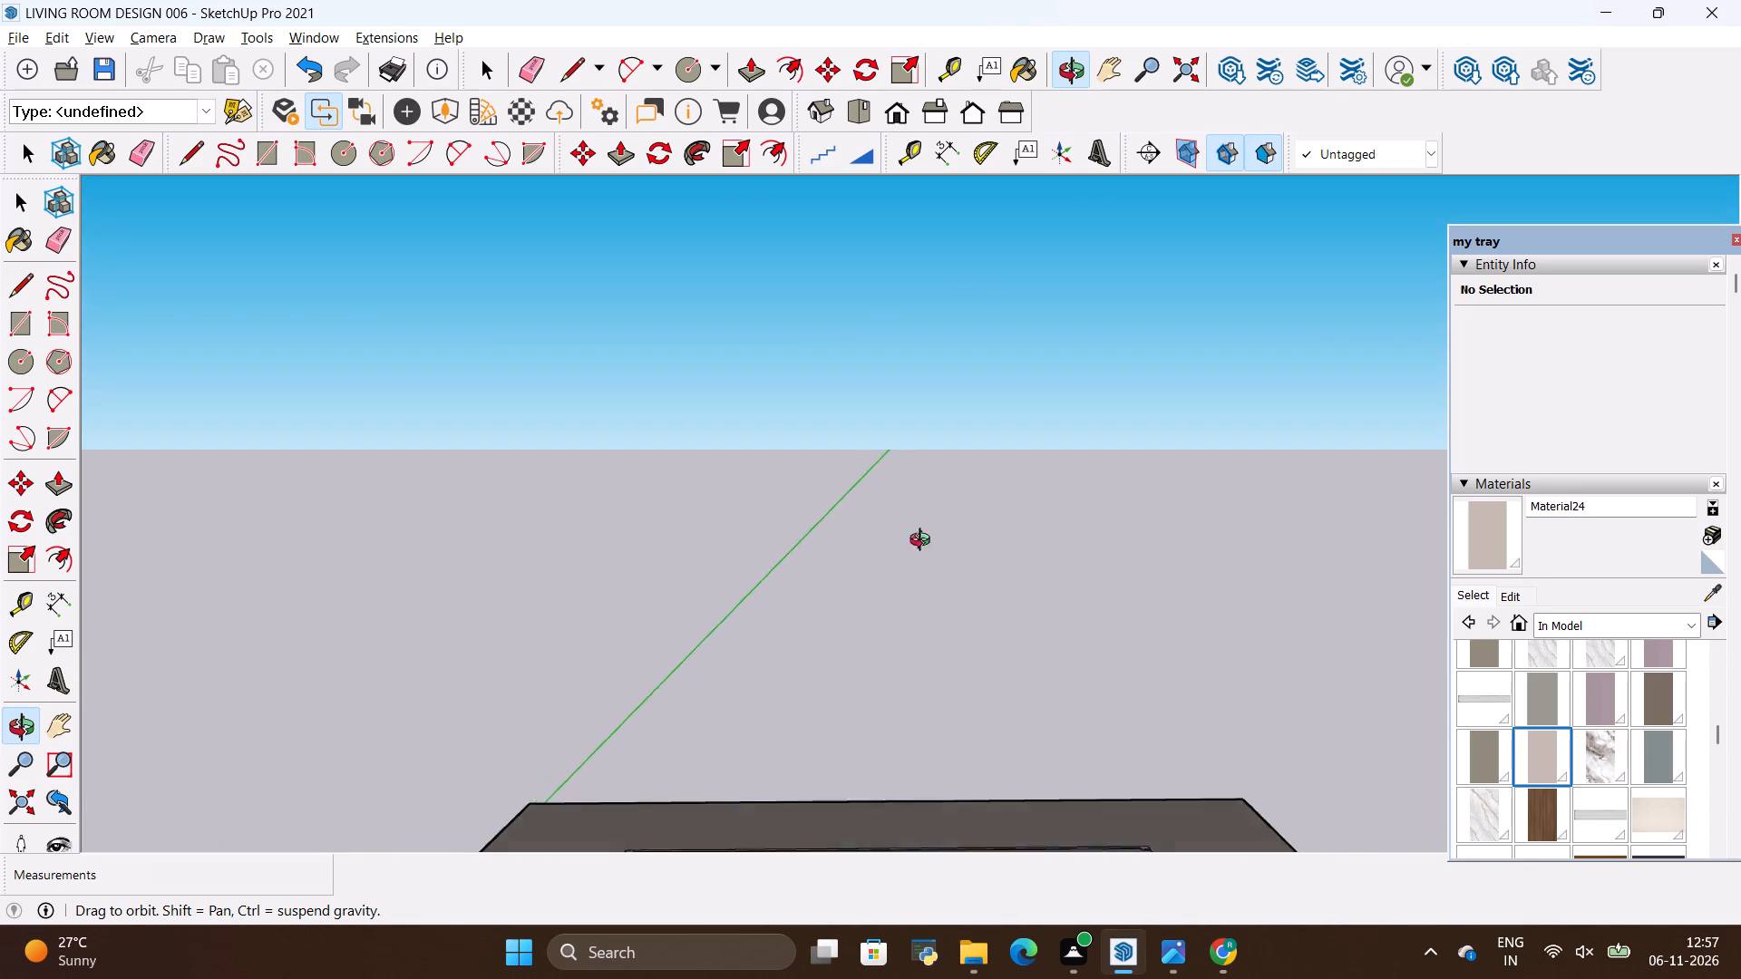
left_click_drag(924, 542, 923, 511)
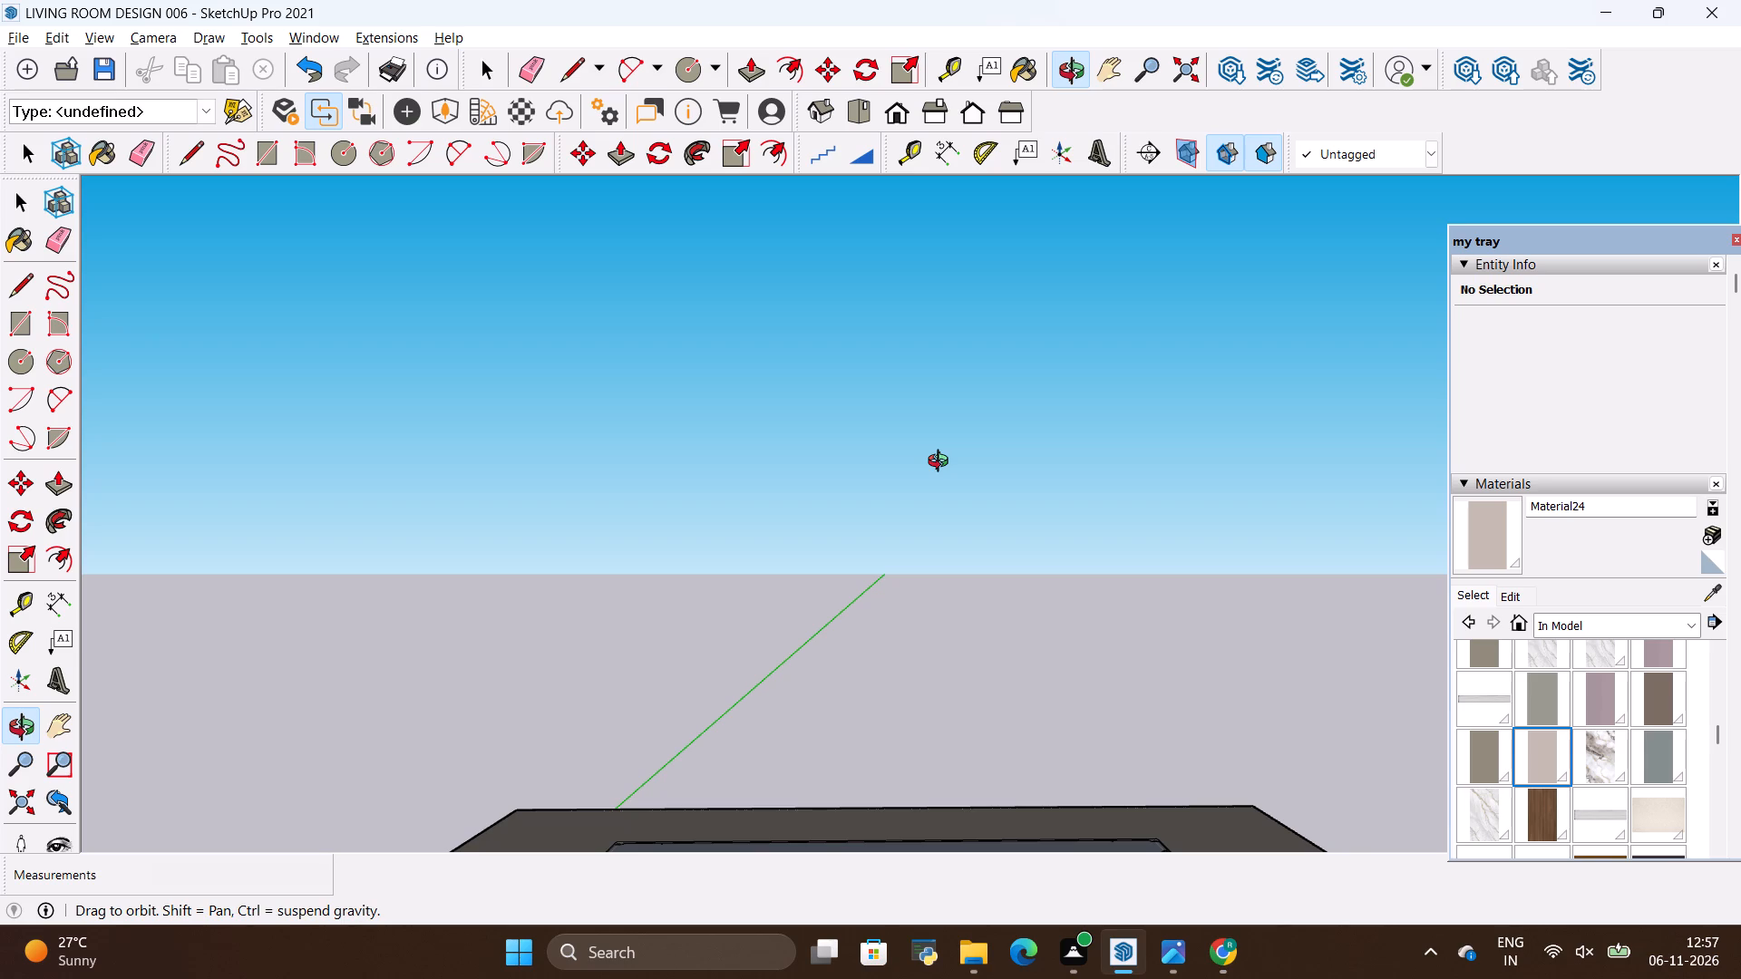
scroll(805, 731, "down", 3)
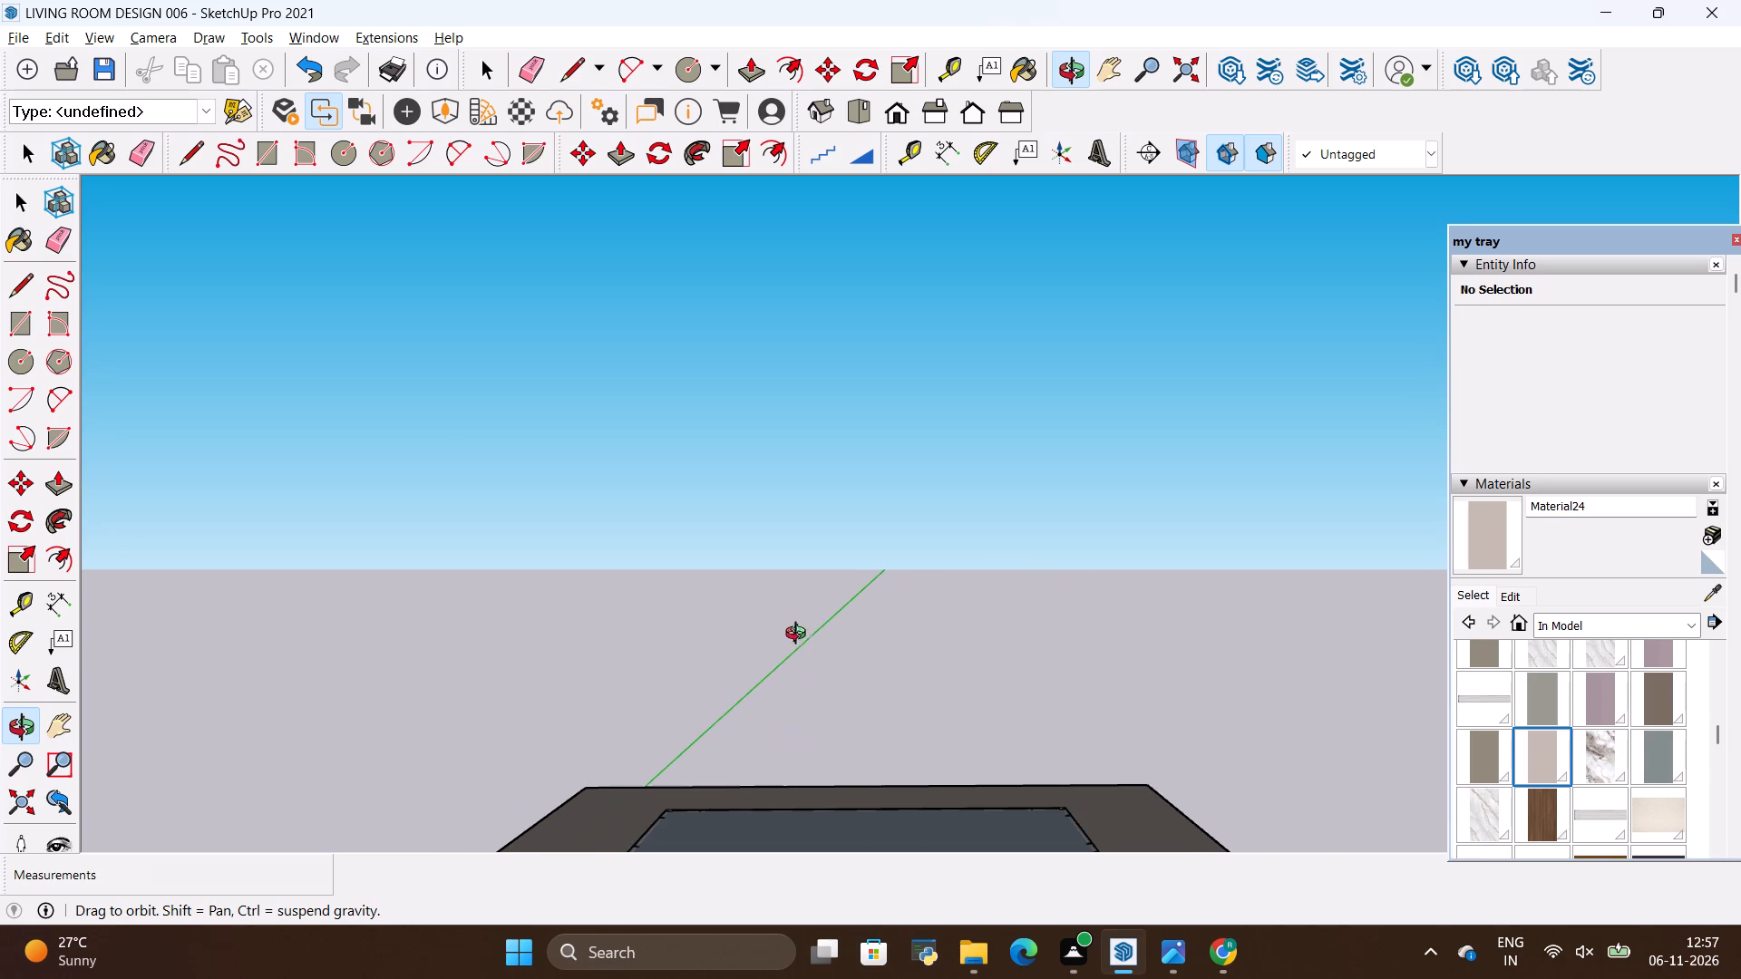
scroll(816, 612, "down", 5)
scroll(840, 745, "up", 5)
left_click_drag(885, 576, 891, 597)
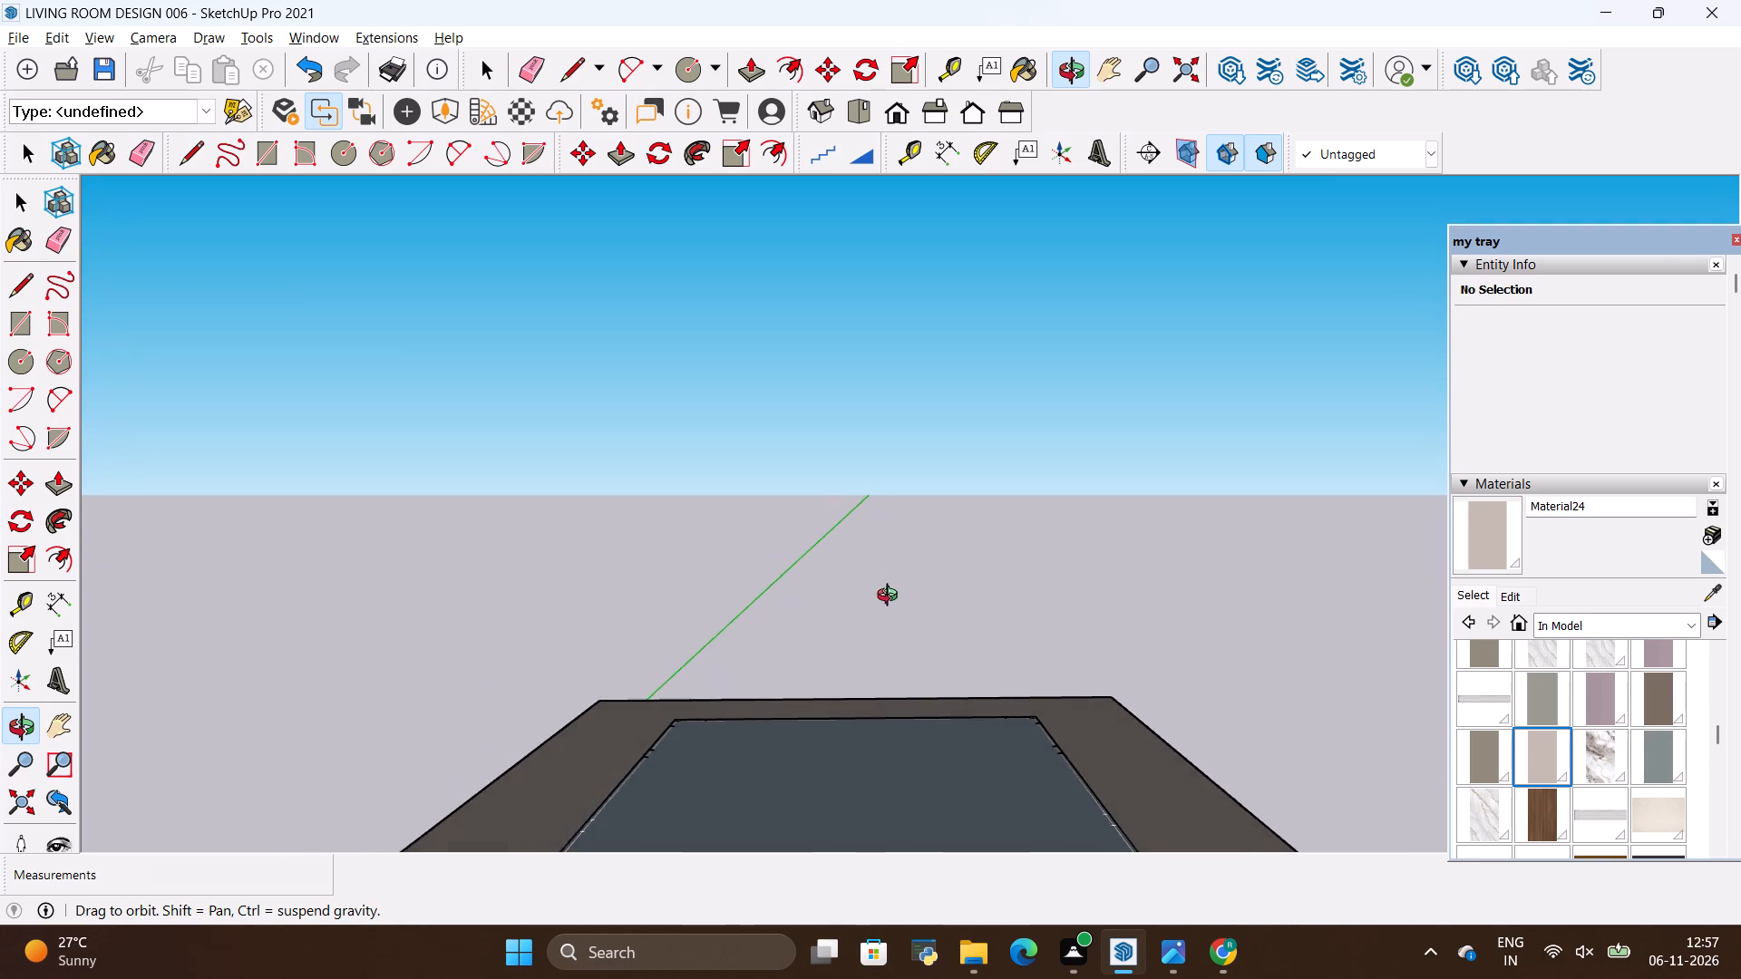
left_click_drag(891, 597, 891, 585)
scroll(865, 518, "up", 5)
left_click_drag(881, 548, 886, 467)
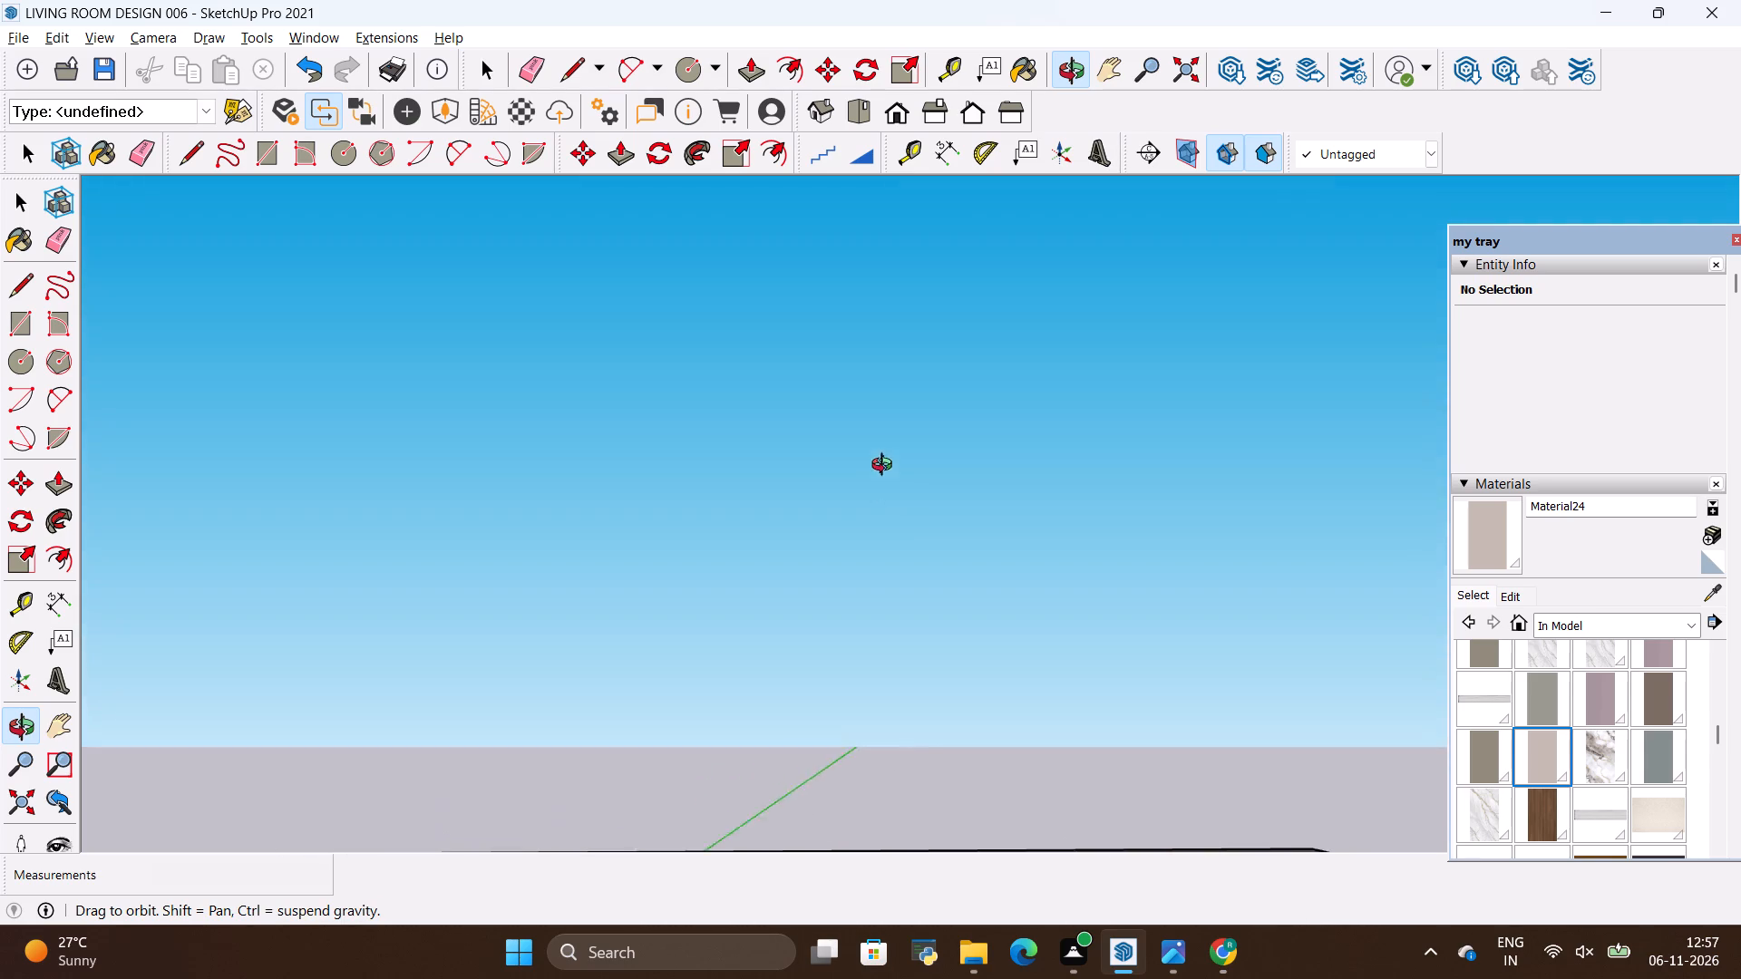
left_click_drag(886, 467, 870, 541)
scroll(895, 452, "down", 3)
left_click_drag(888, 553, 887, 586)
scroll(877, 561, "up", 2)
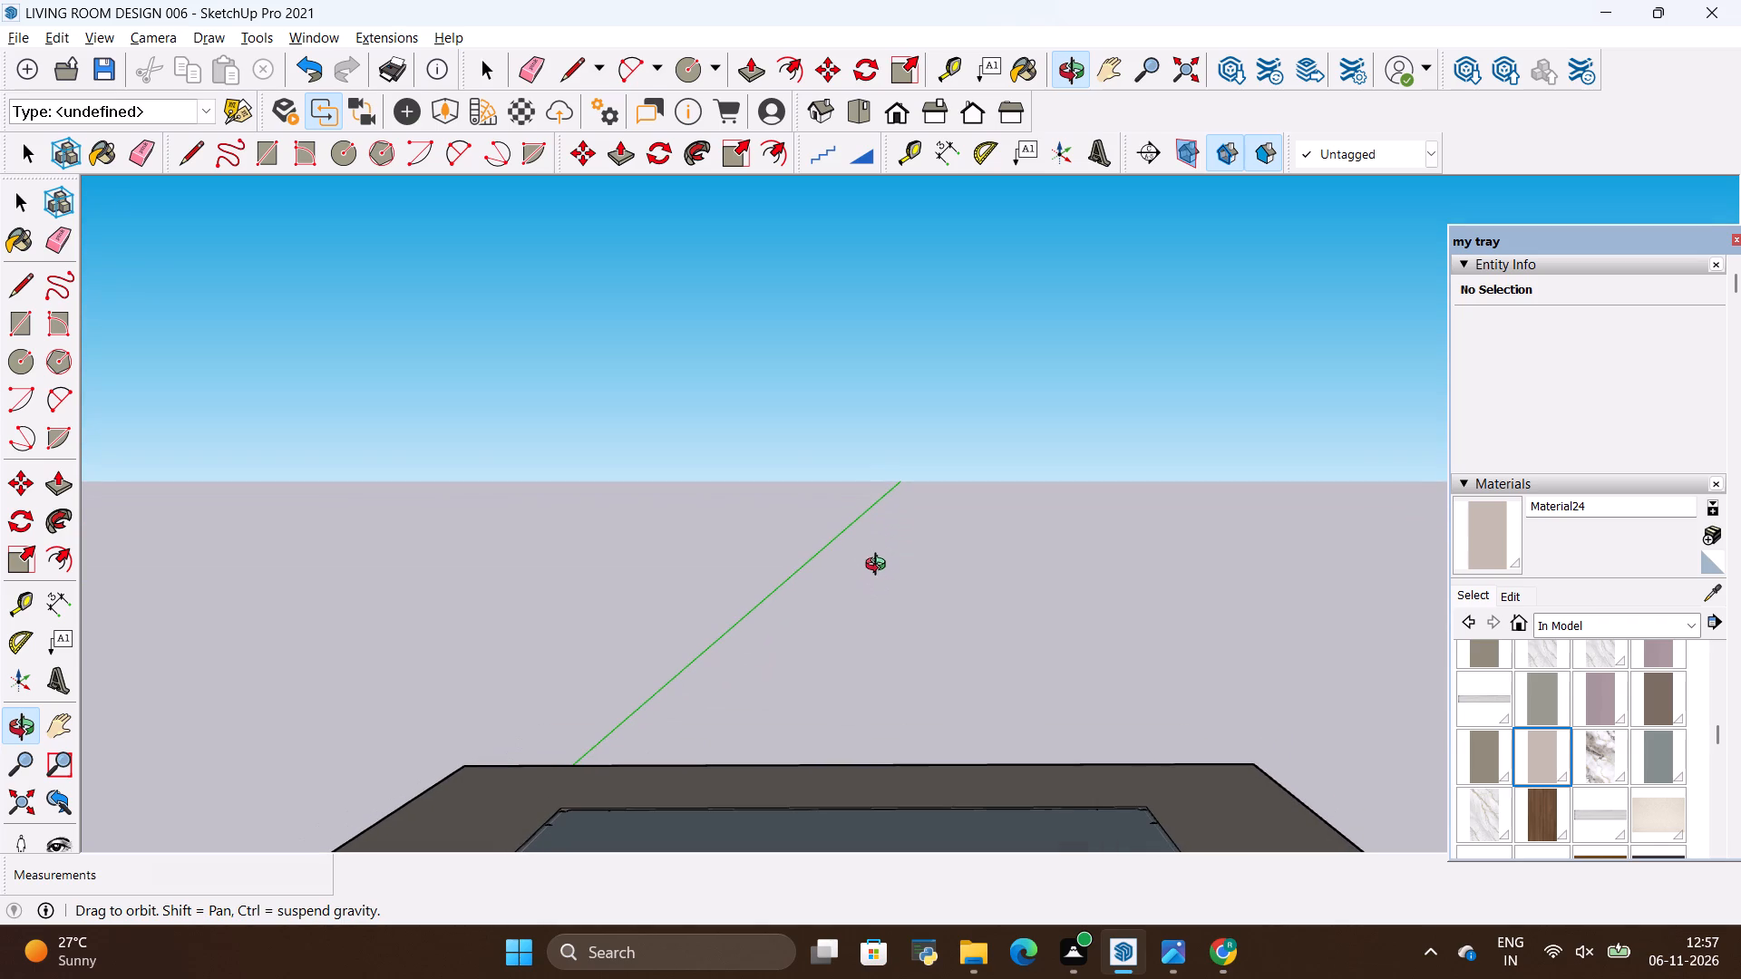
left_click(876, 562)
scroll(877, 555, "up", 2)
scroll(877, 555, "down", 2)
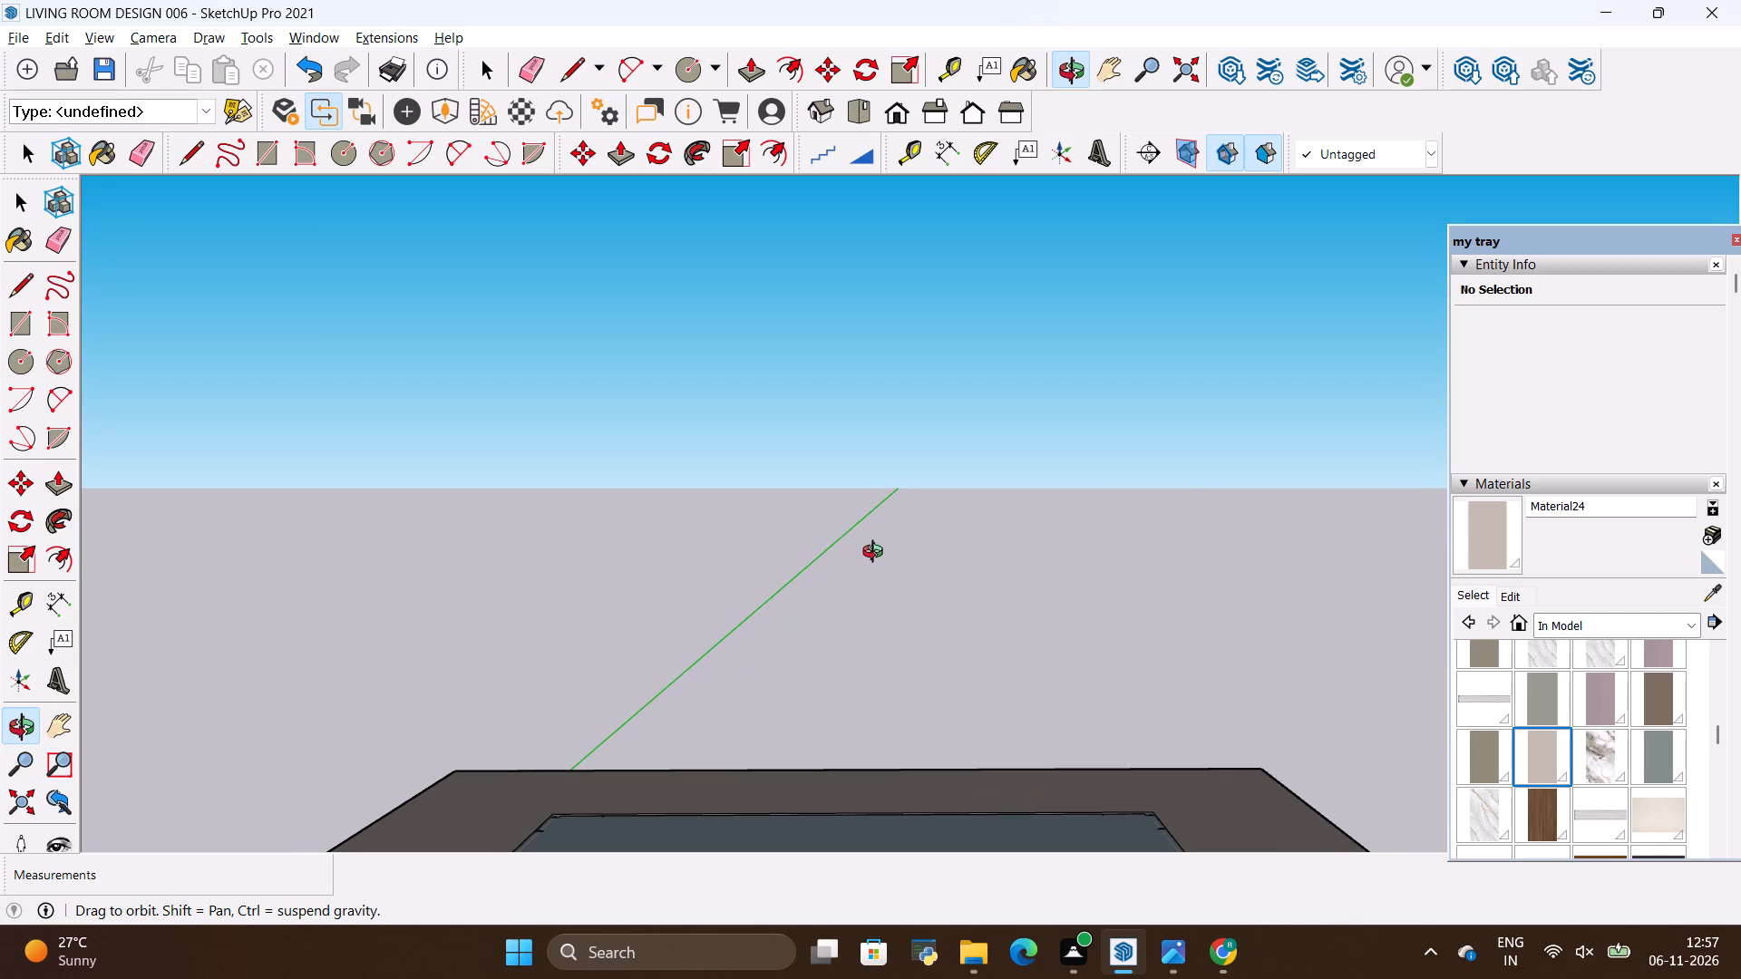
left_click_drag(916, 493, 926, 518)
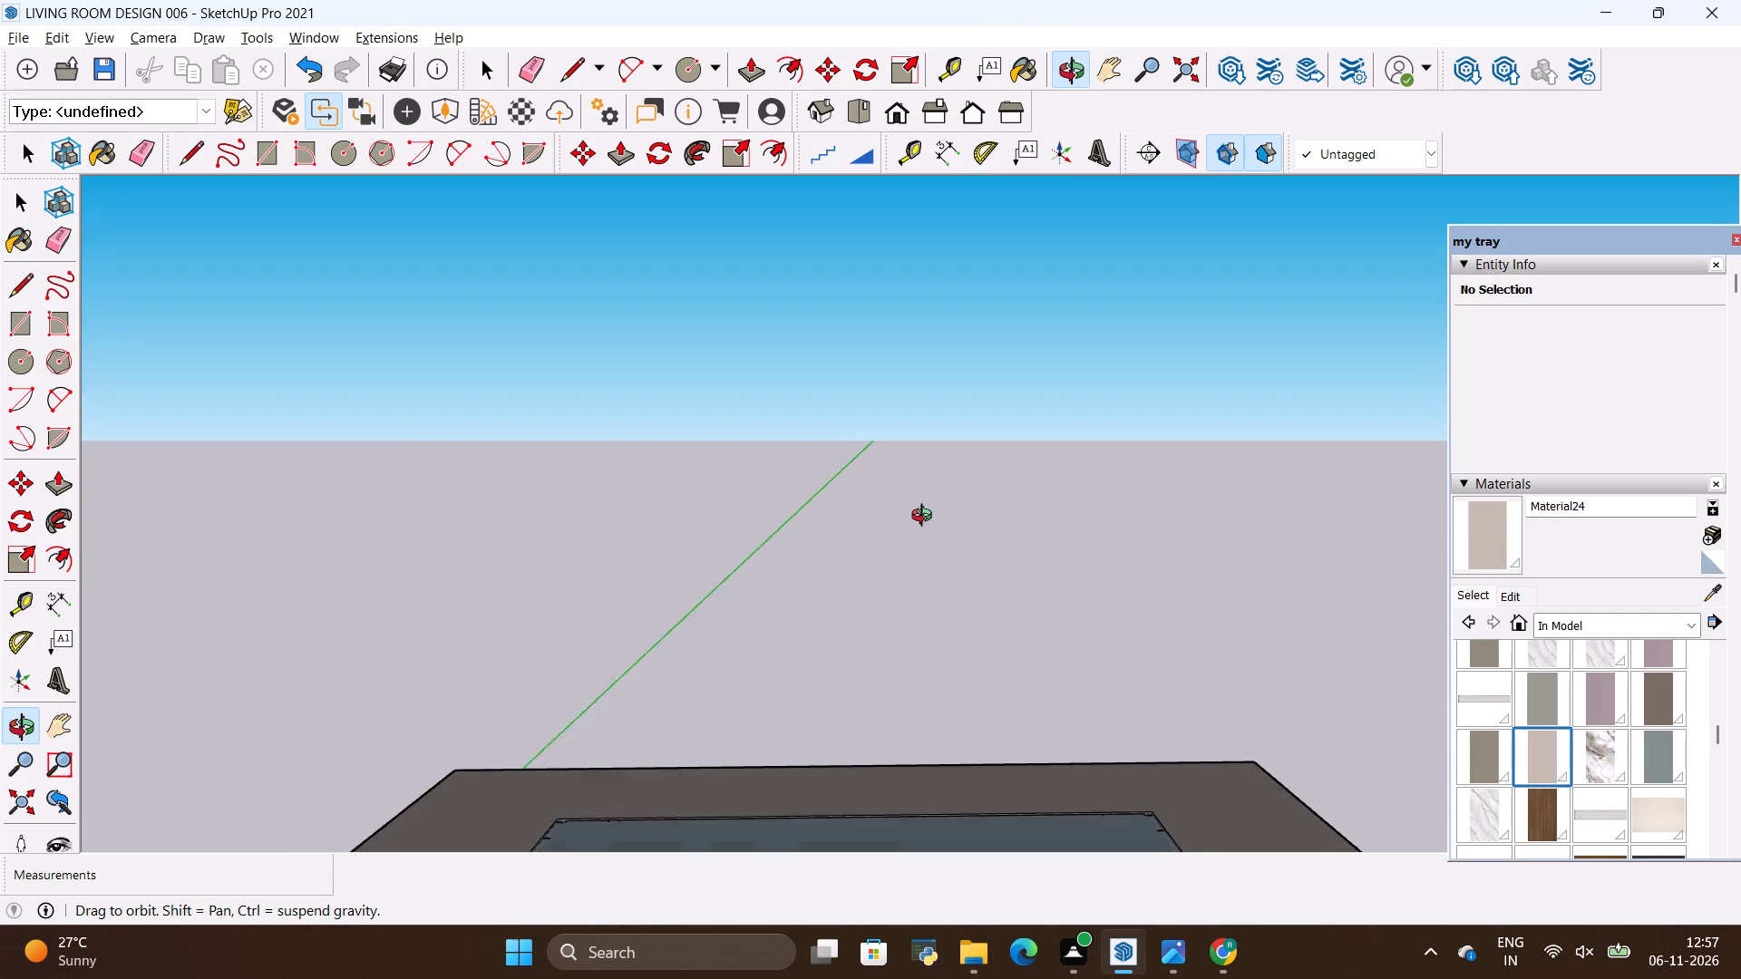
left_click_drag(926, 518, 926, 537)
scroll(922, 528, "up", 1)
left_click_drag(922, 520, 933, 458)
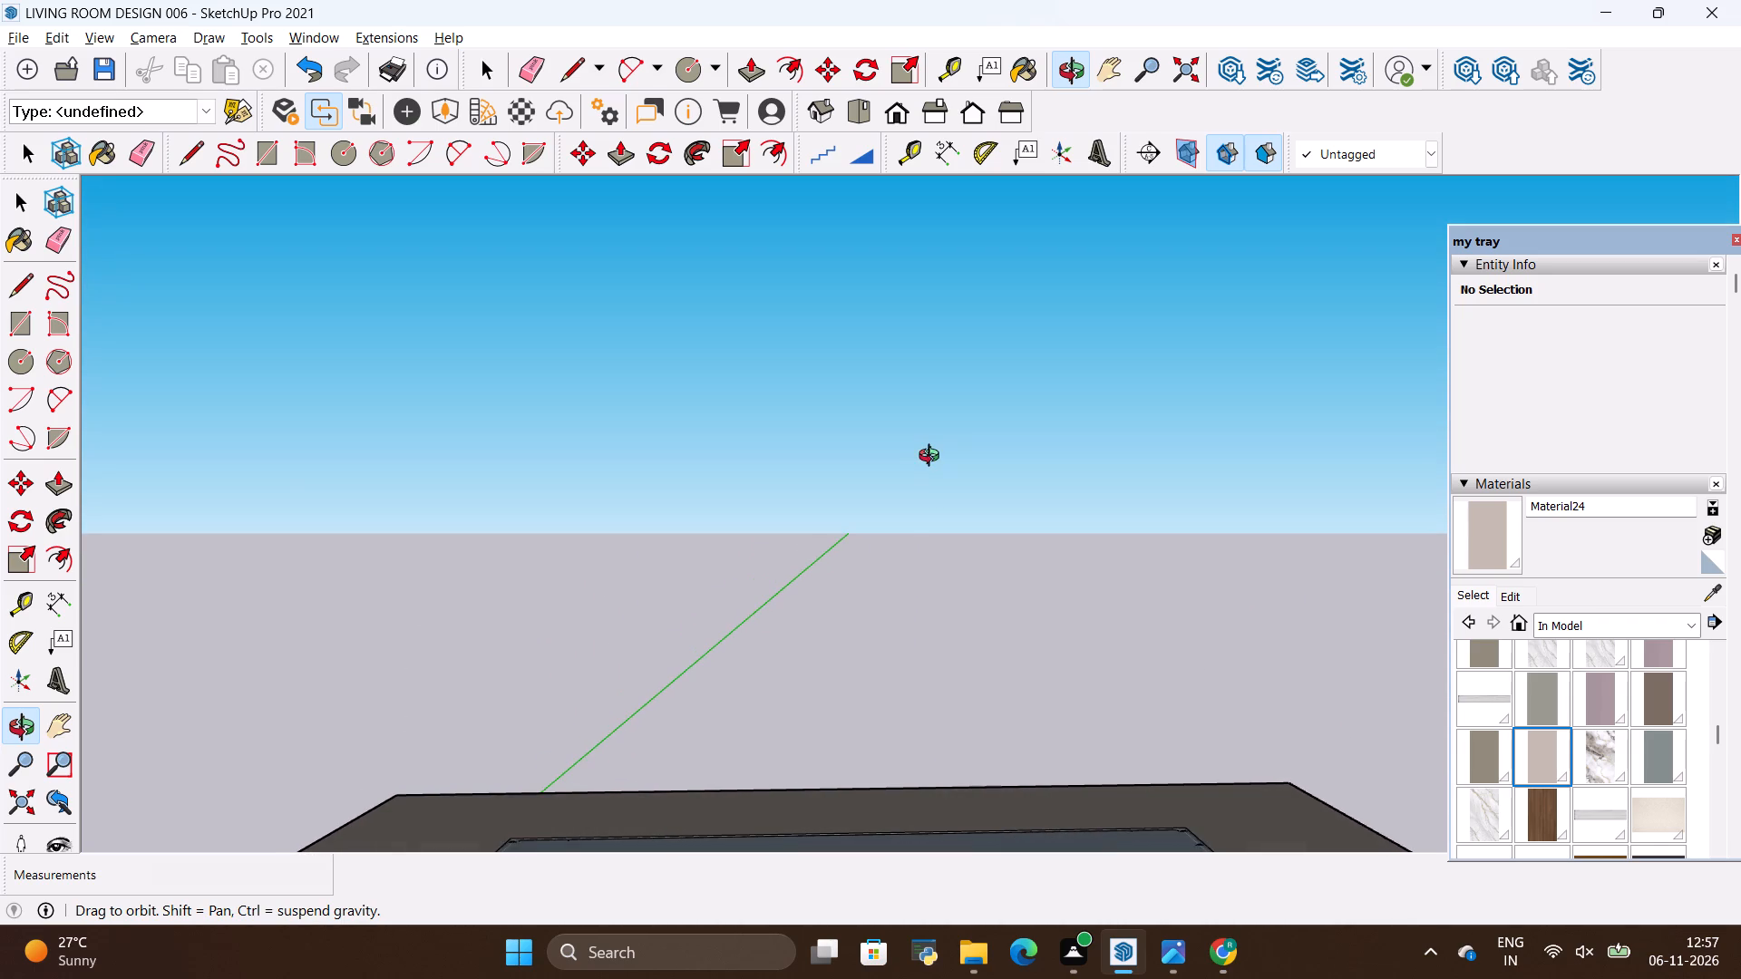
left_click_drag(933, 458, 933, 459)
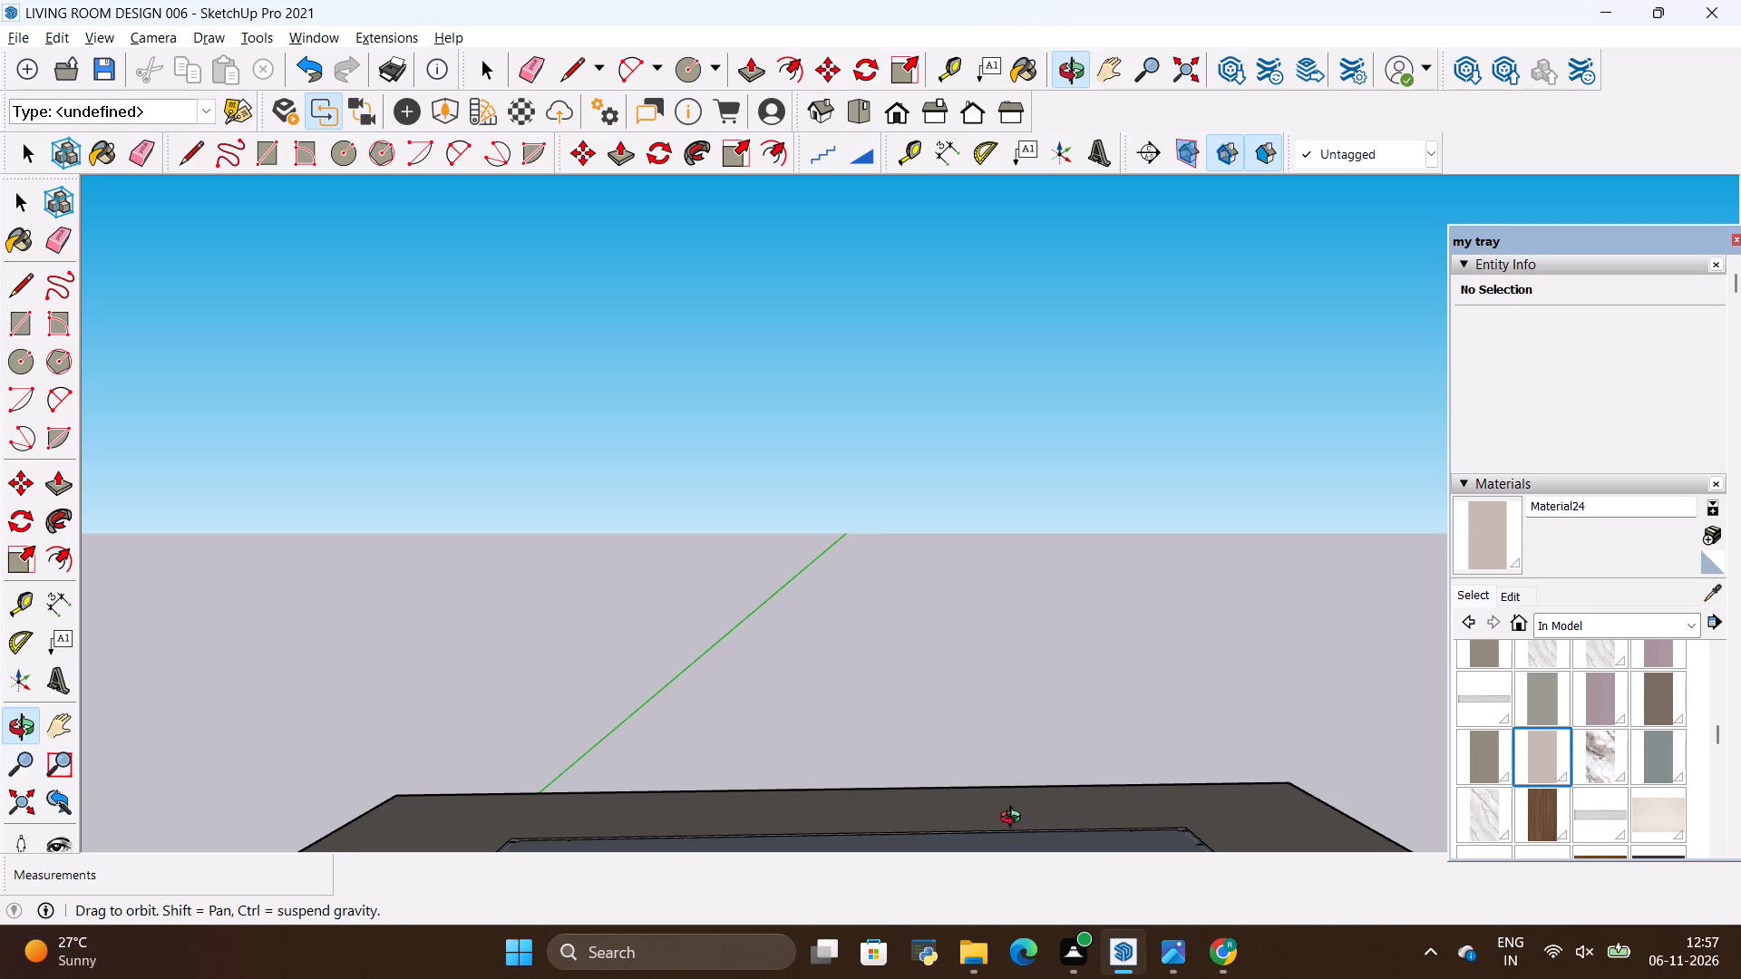
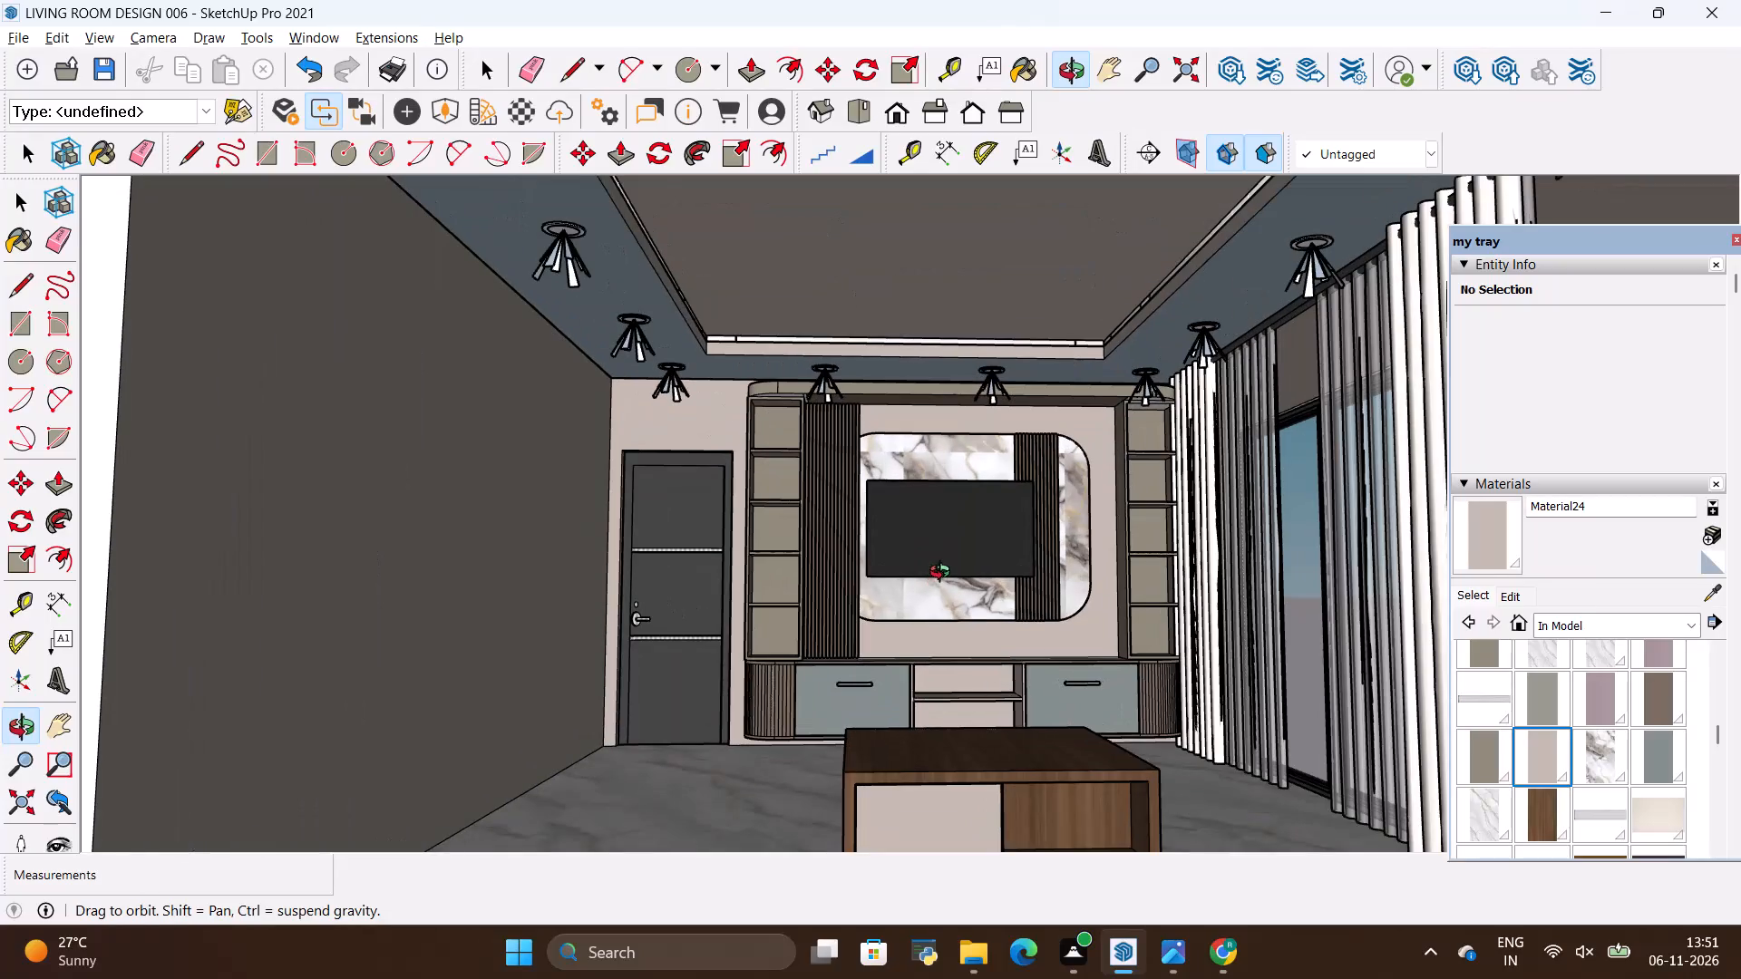
Examine the living room towards the TV wall, checking the recessed ceiling, spotlights, curtains and coffee table.
left_click_drag(943, 573, 948, 555)
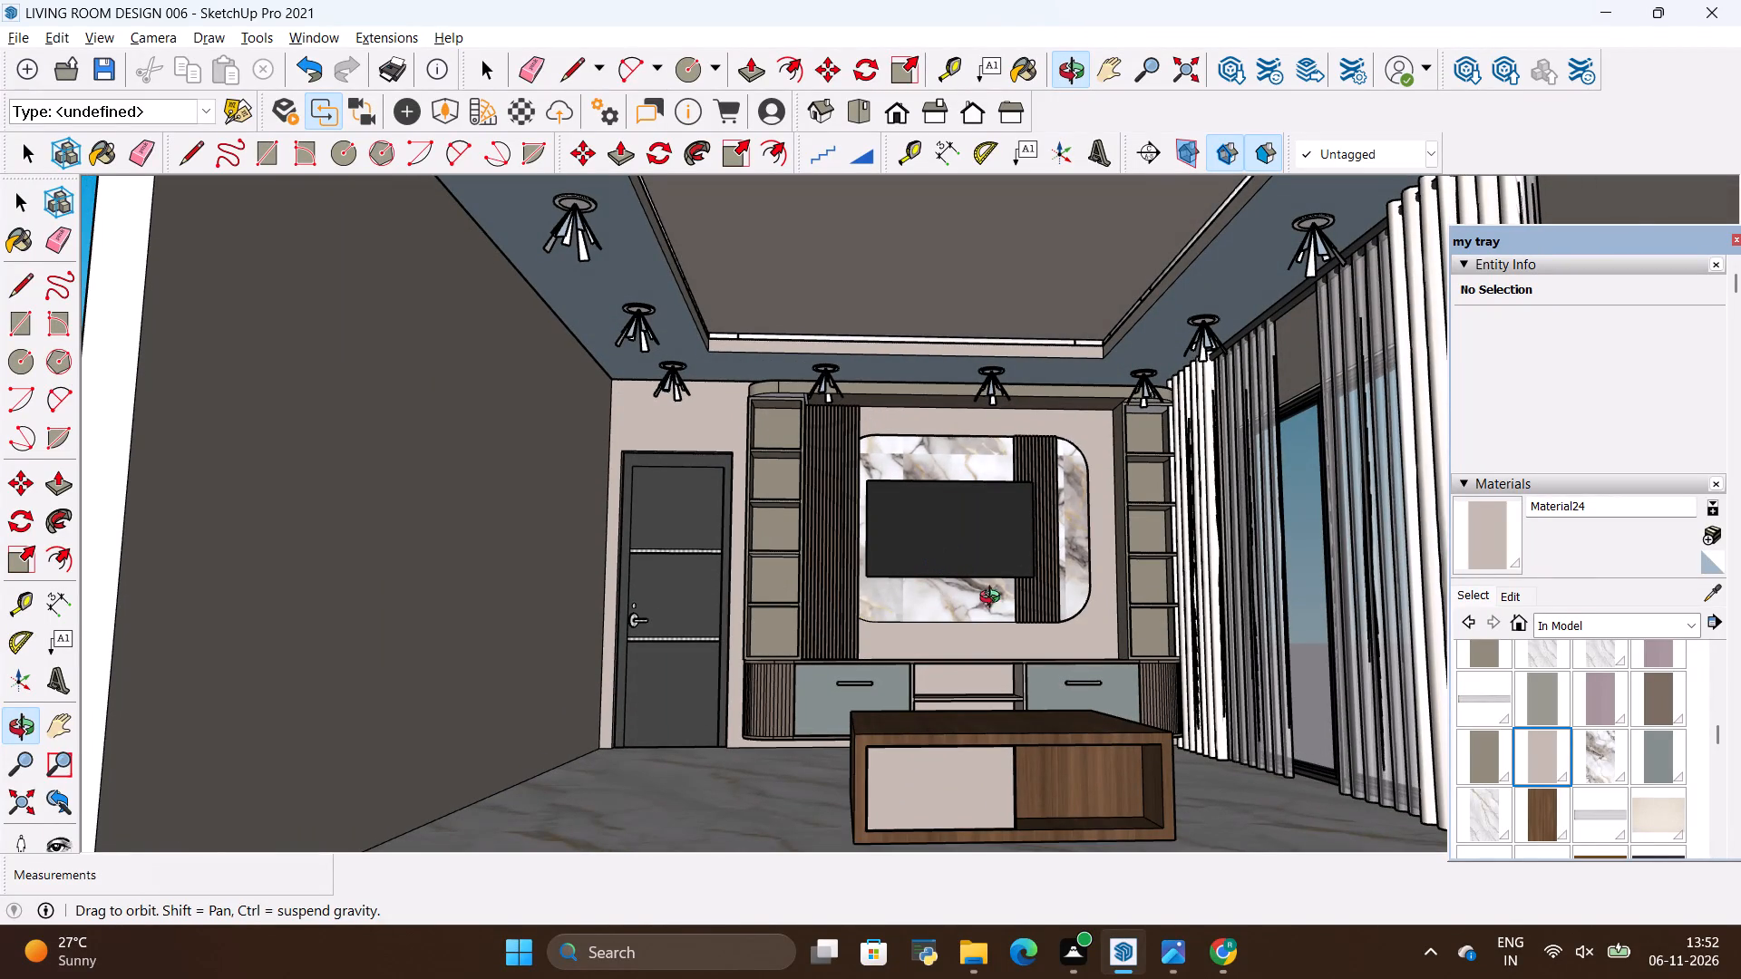
scroll(957, 565, "down", 3)
scroll(1019, 509, "up", 3)
left_click_drag(1101, 504, 1031, 525)
scroll(1066, 471, "down", 4)
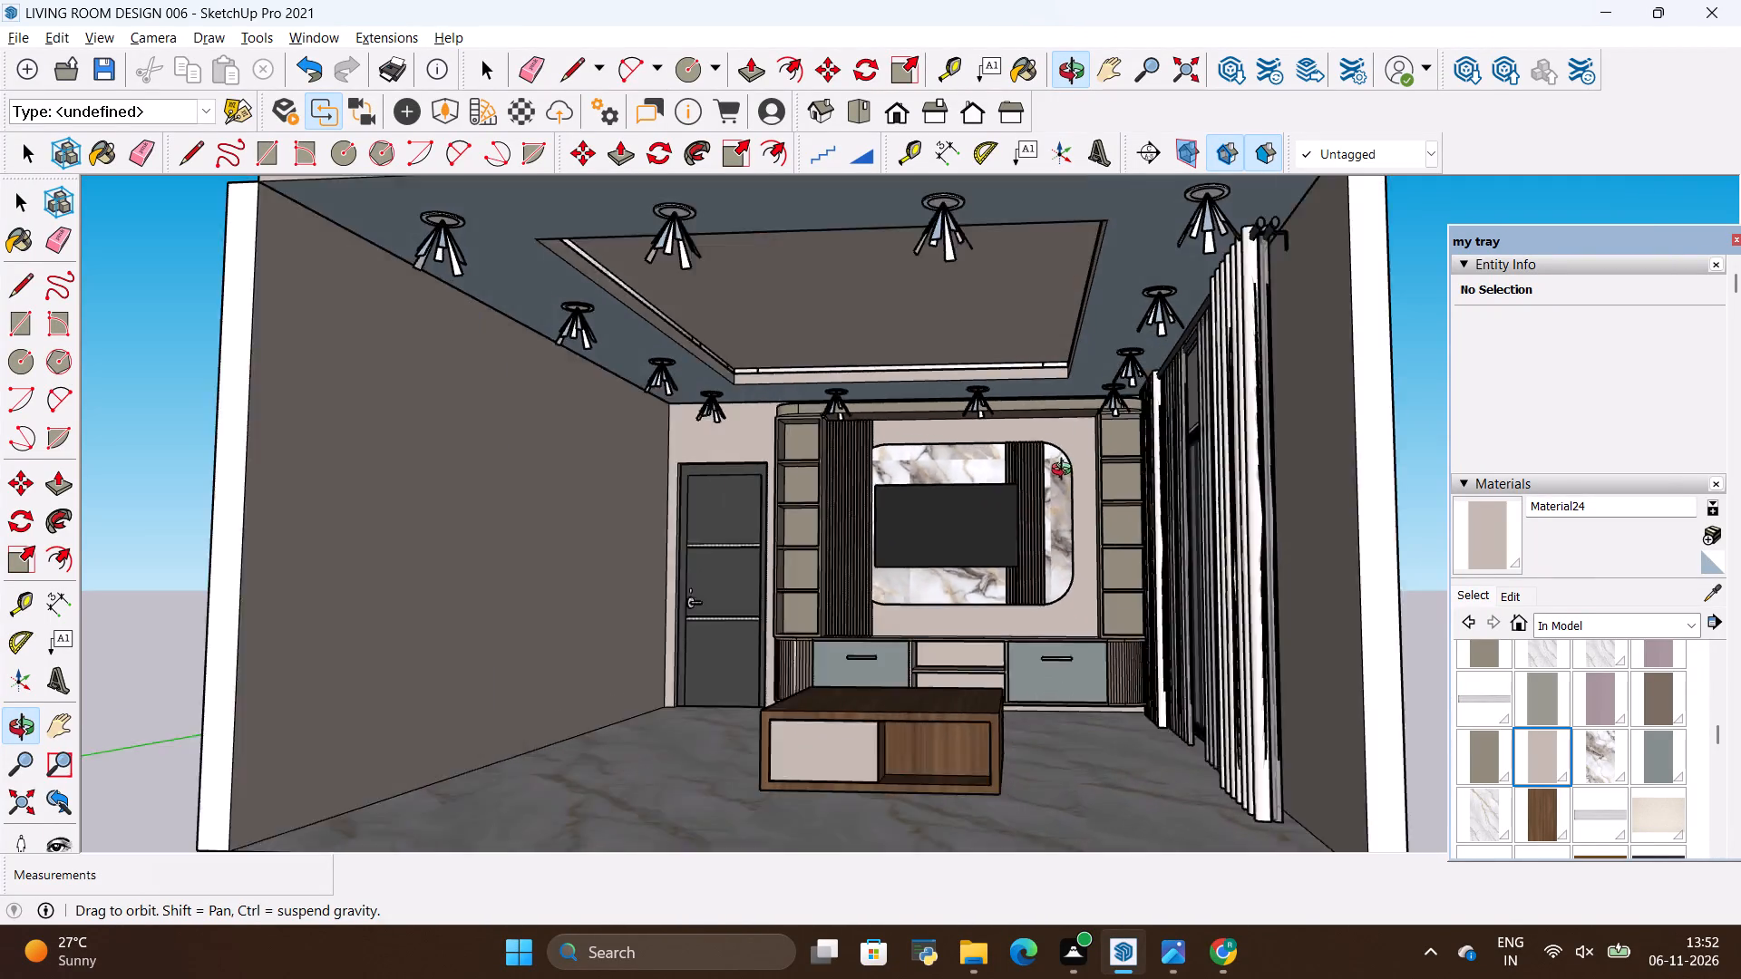
left_click_drag(948, 498, 988, 493)
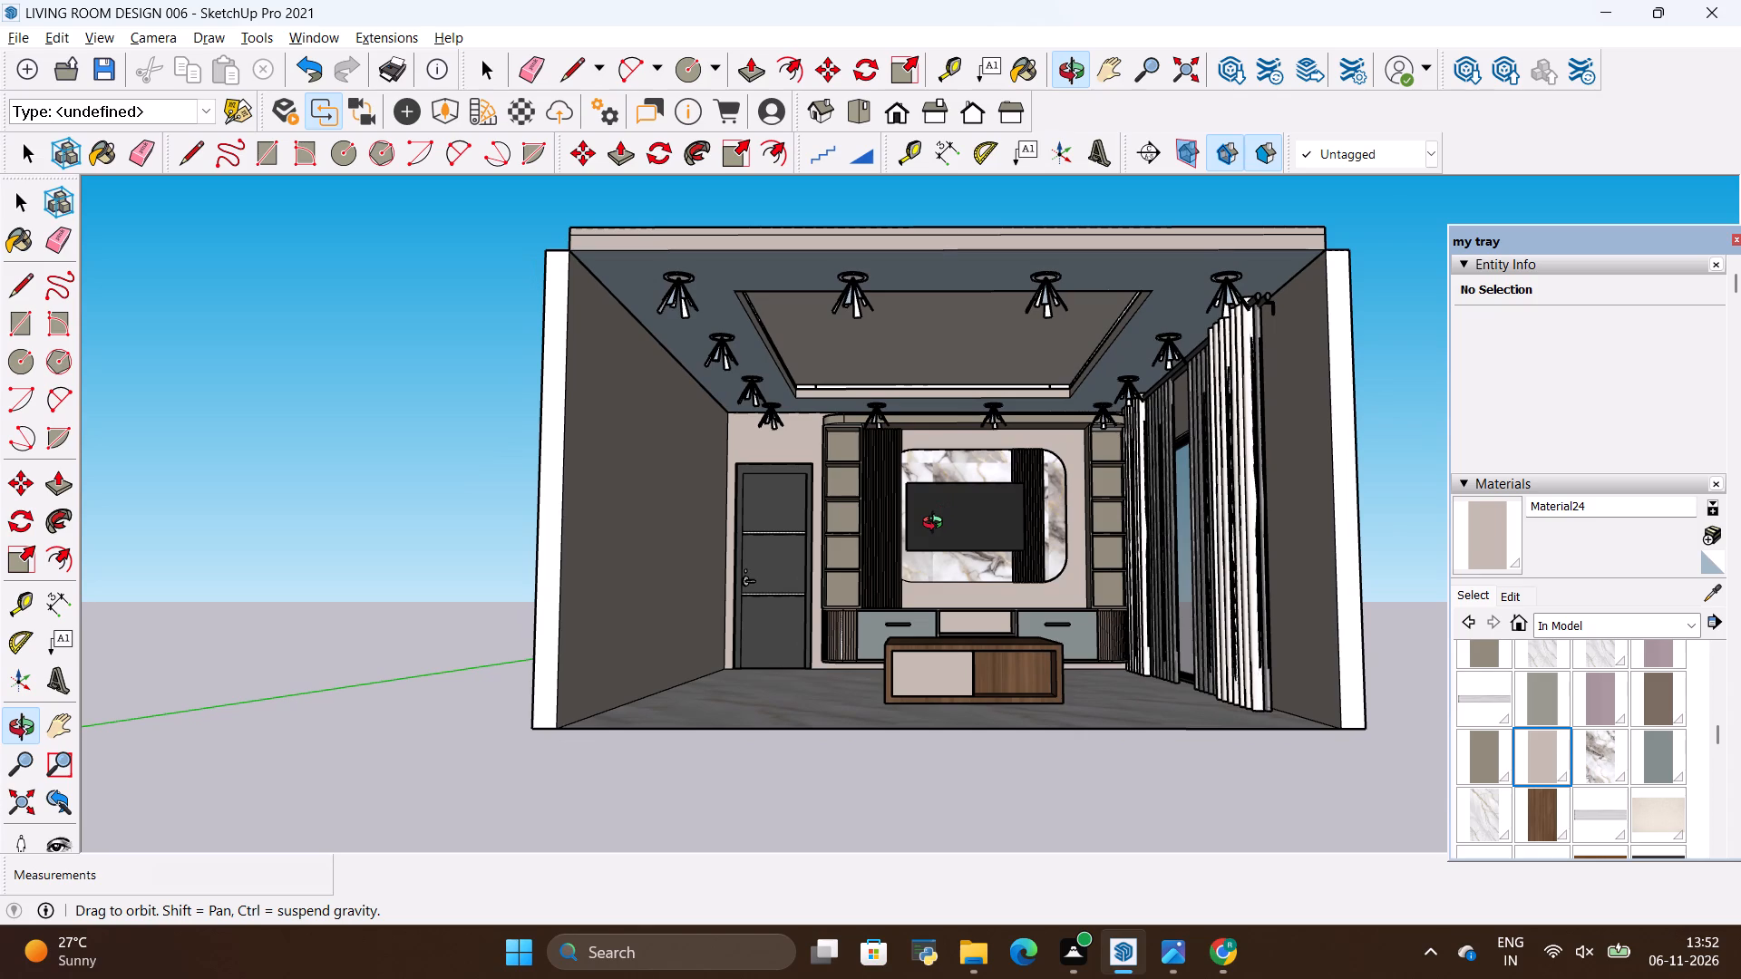
scroll(932, 525, "down", 1)
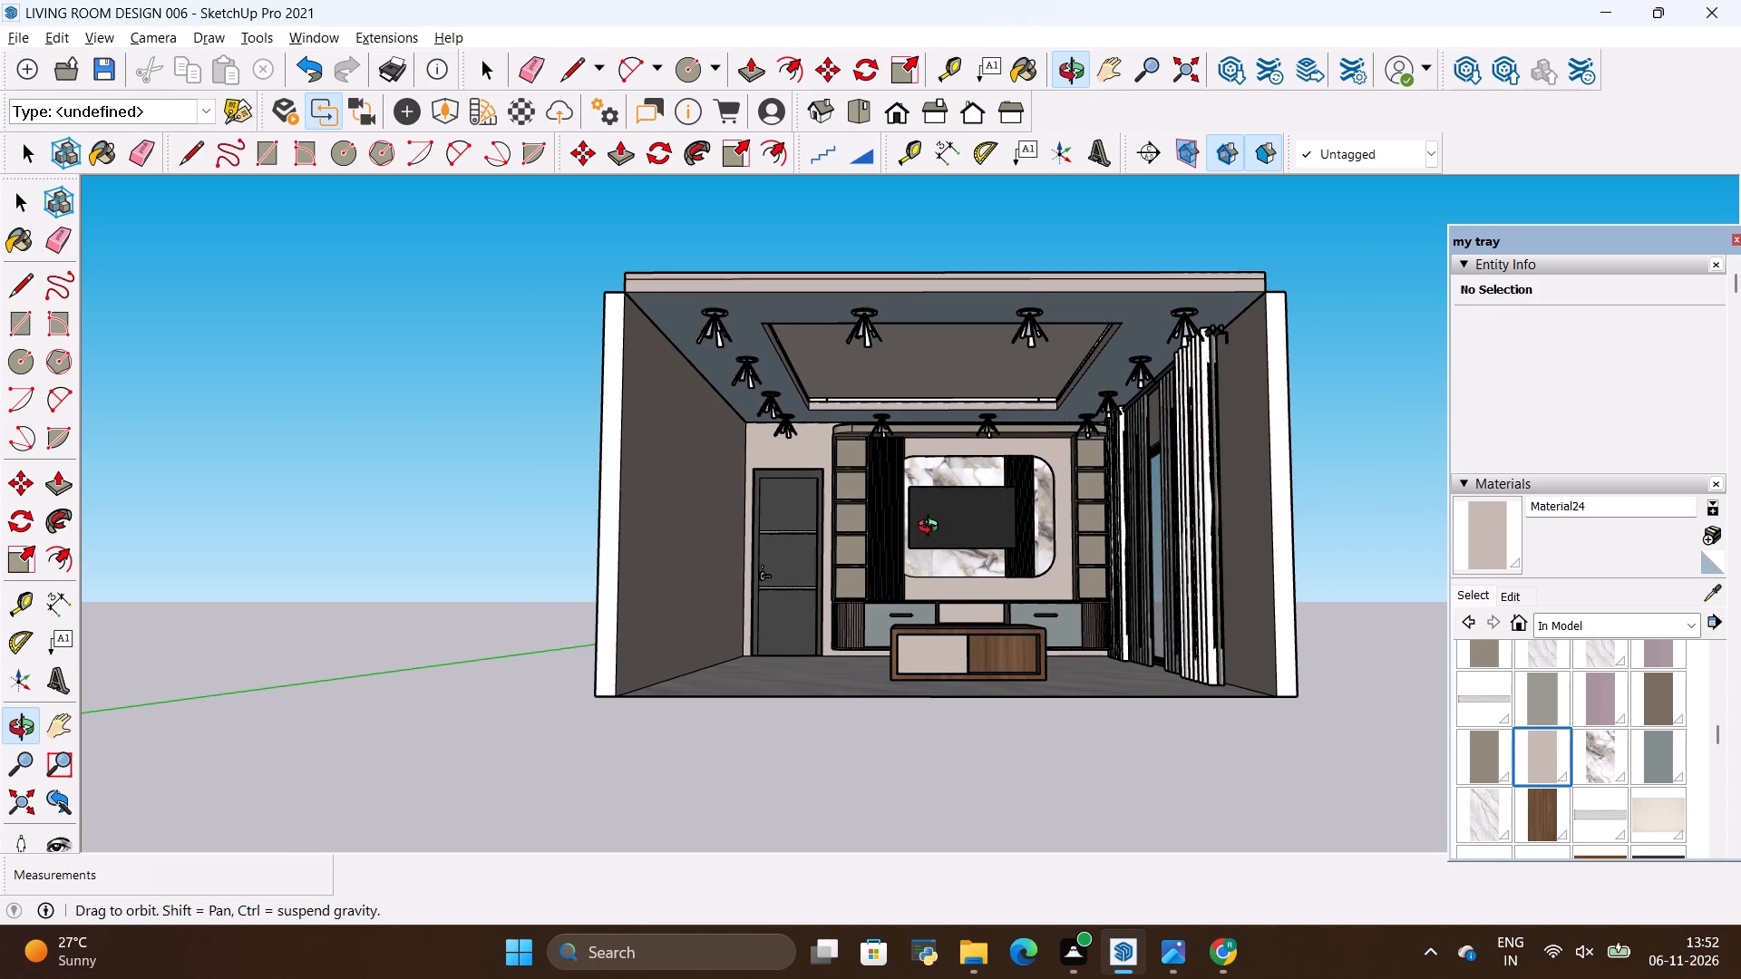
scroll(932, 529, "down", 2)
scroll(948, 521, "up", 5)
left_click_drag(919, 509, 886, 526)
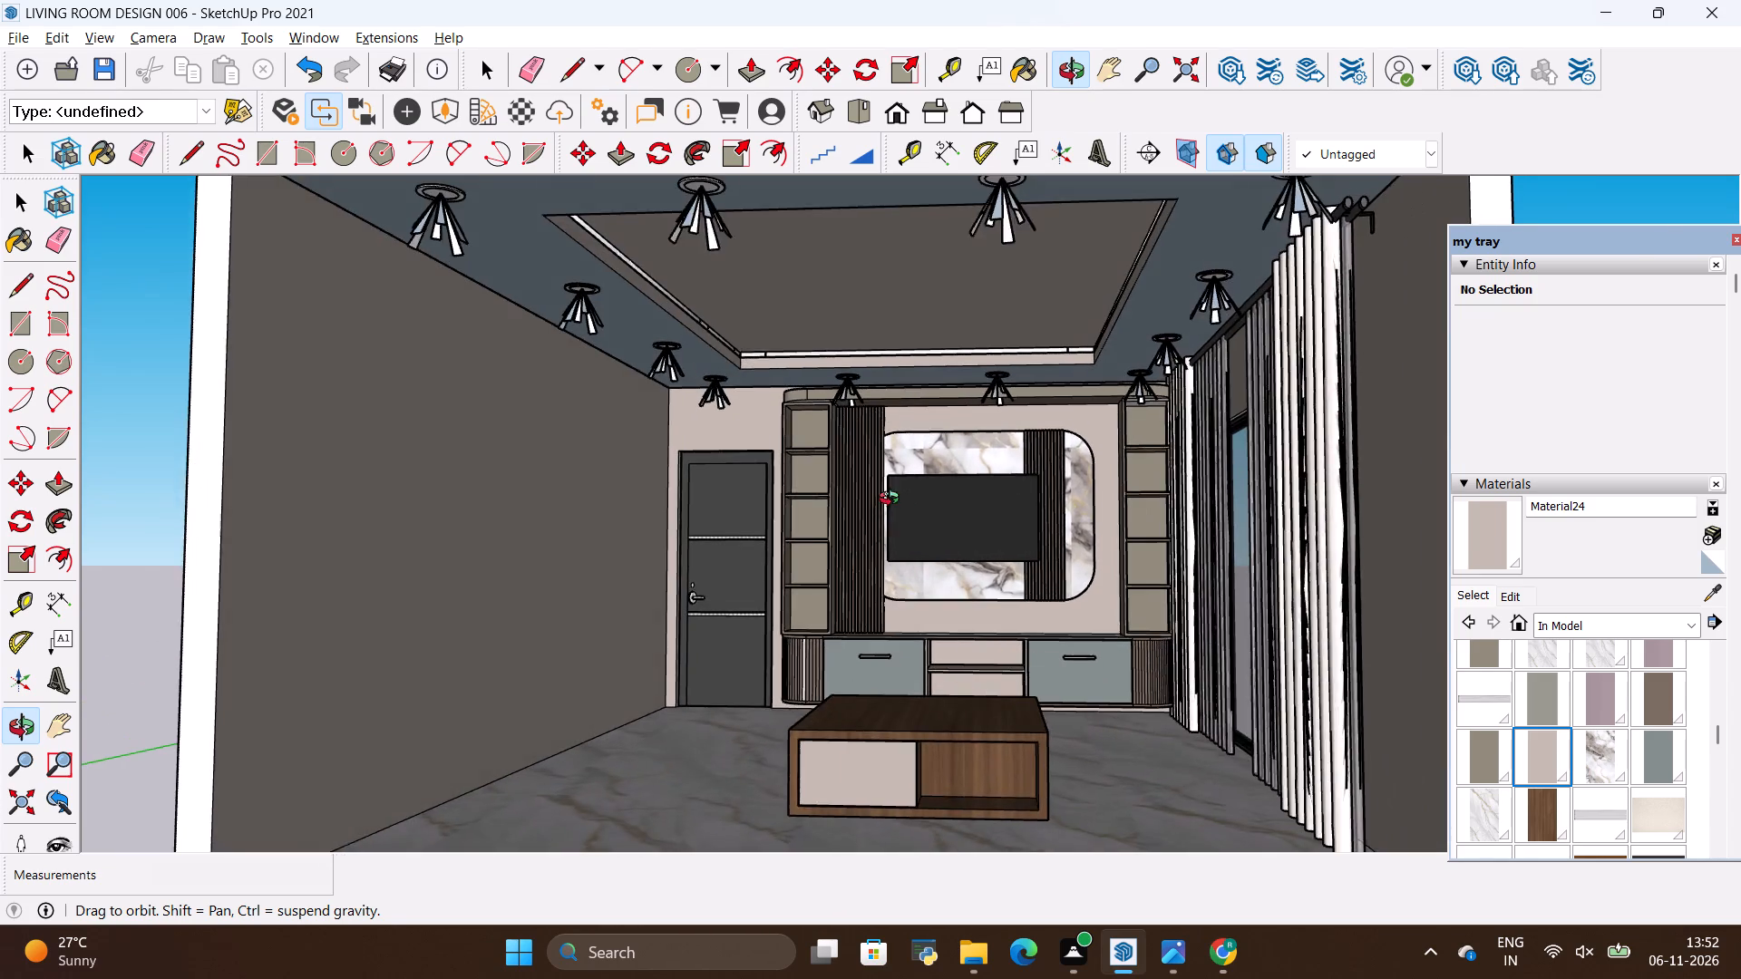
scroll(893, 500, "down", 3)
scroll(1016, 530, "up", 3)
left_click_drag(947, 538, 984, 541)
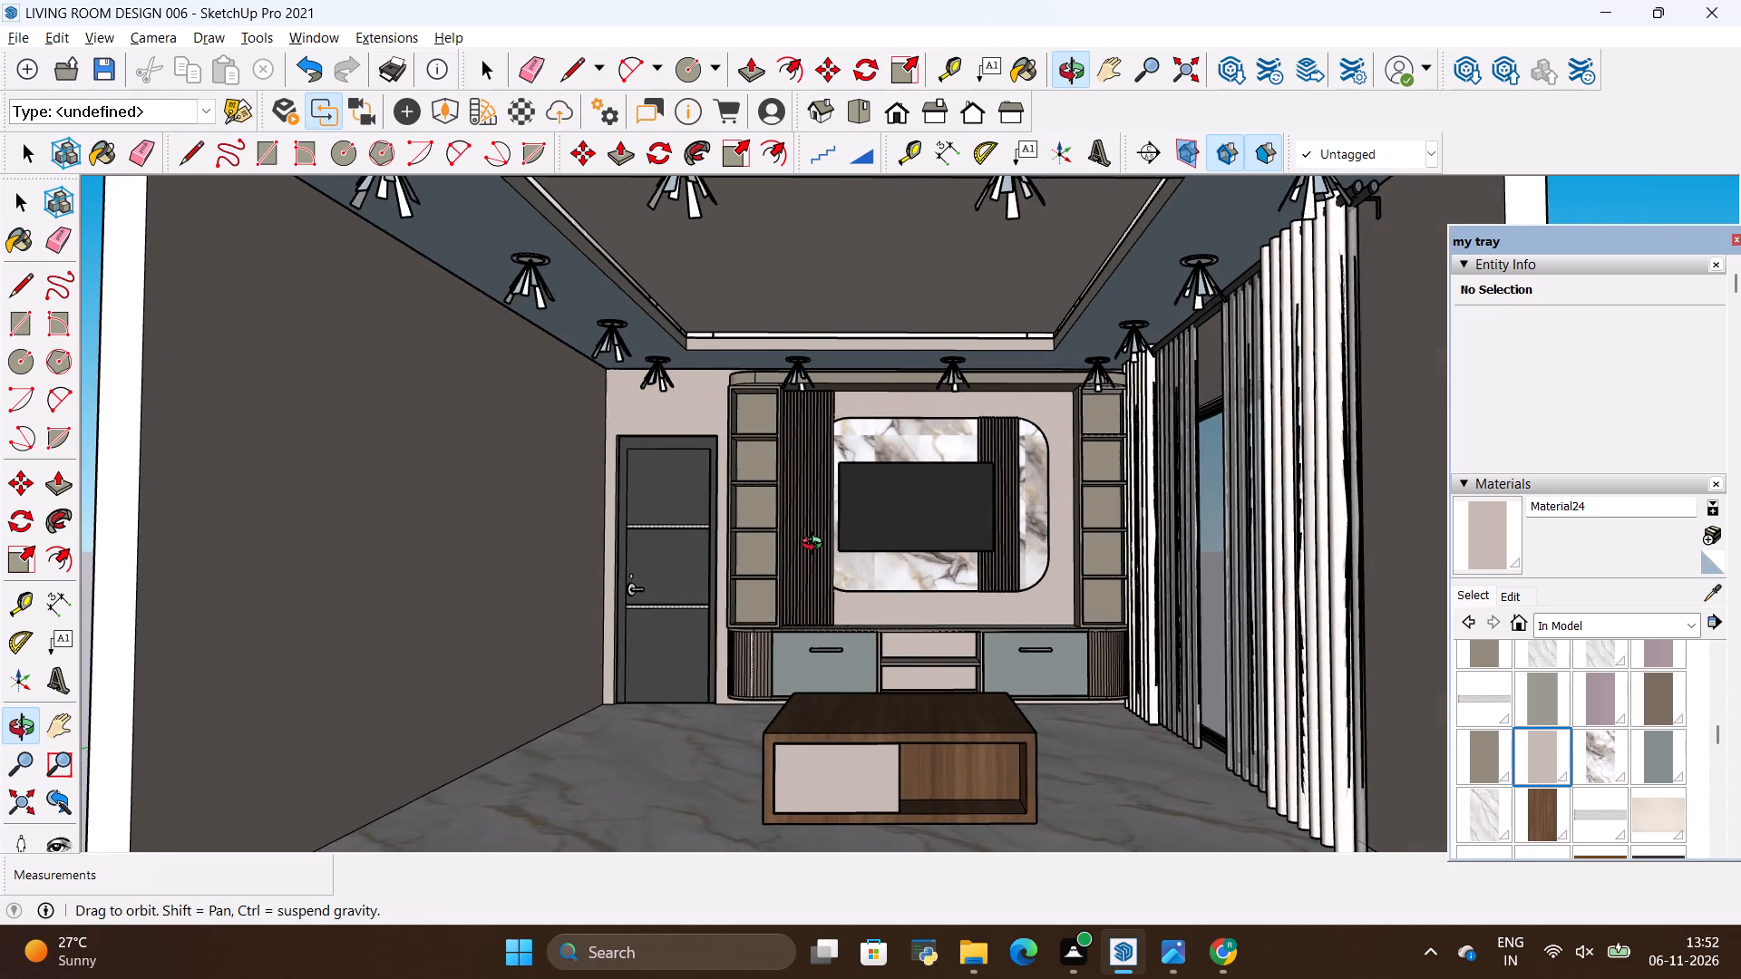
scroll(816, 546, "up", 2)
left_click_drag(835, 526, 848, 541)
scroll(858, 511, "down", 4)
Examine the whole room through its open side, comparing raised and lower views of the floor, walls, furniture and ceiling spotlights.
left_click_drag(903, 494, 893, 535)
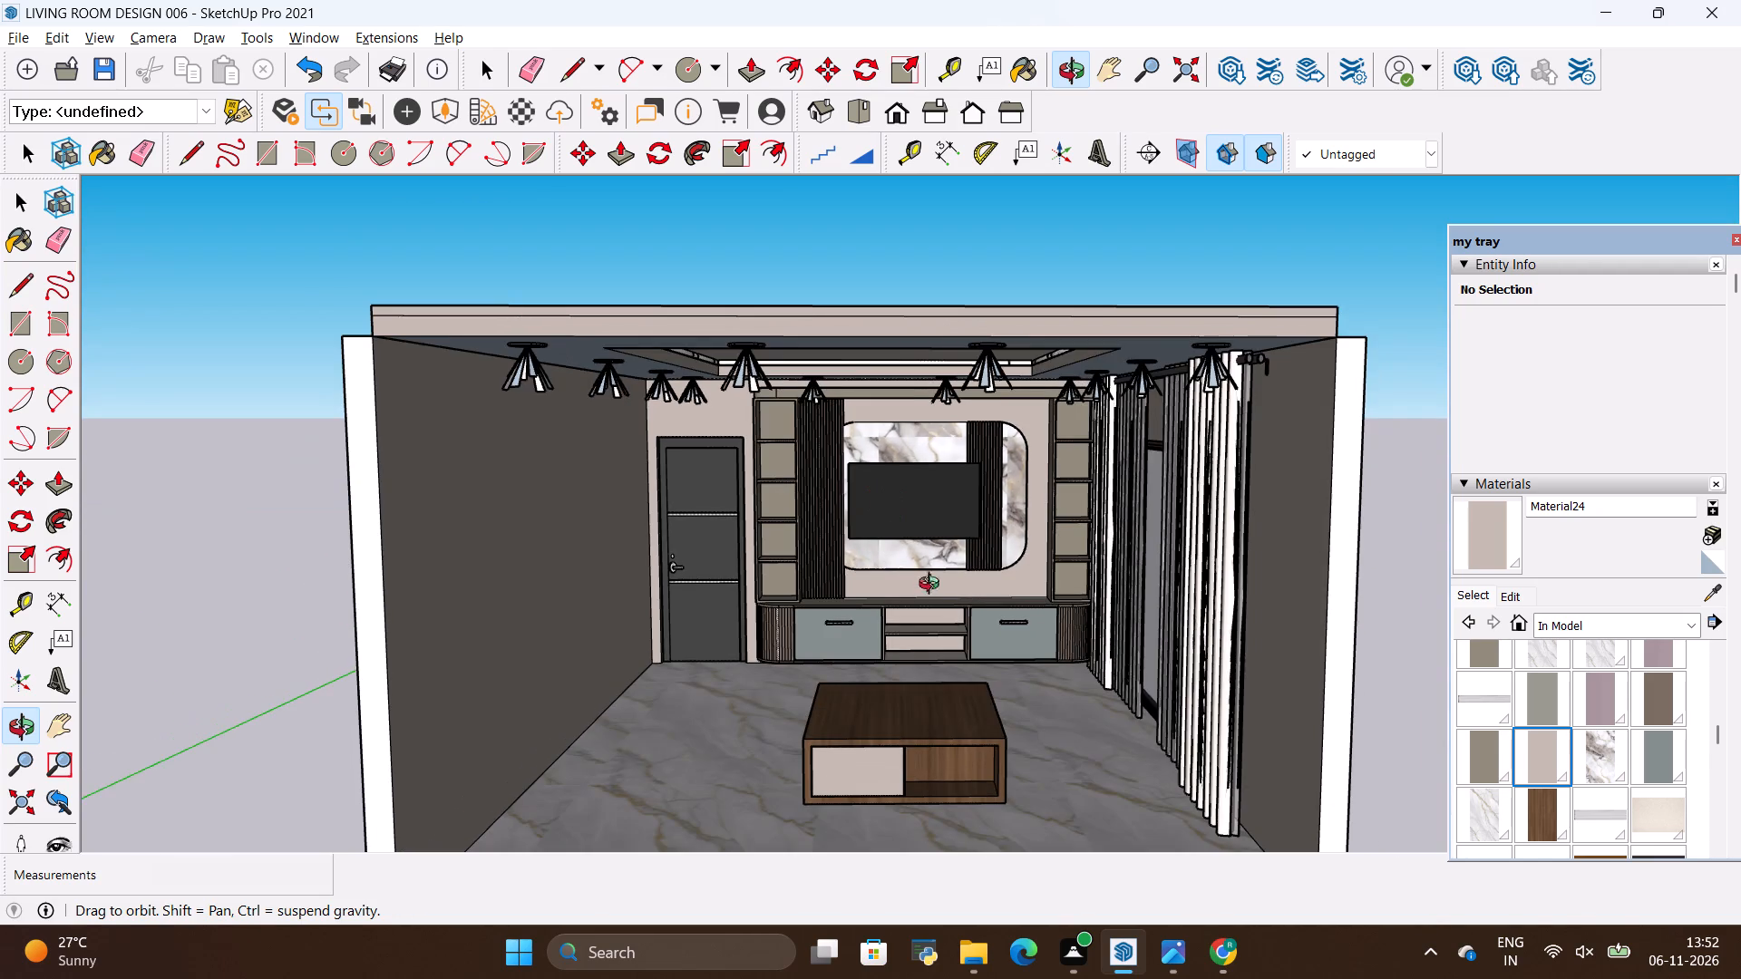
scroll(981, 507, "down", 2)
scroll(959, 555, "up", 1)
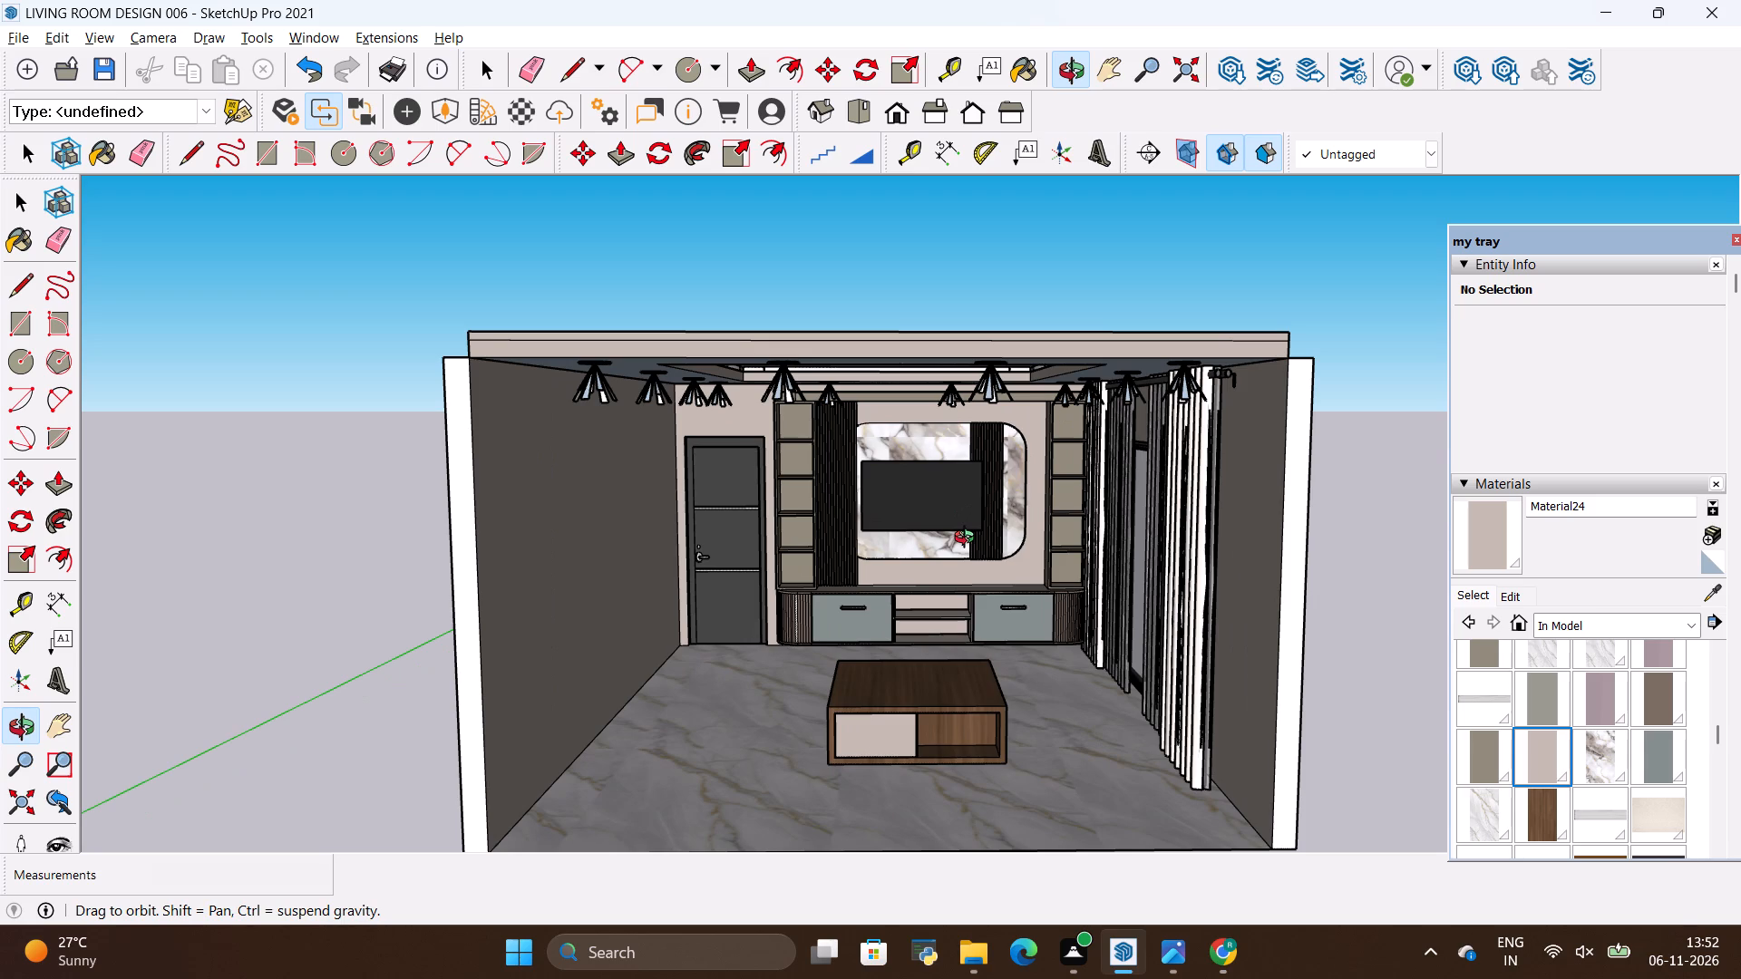
scroll(1064, 516, "down", 2)
scroll(1051, 448, "up", 2)
scroll(1051, 430, "down", 3)
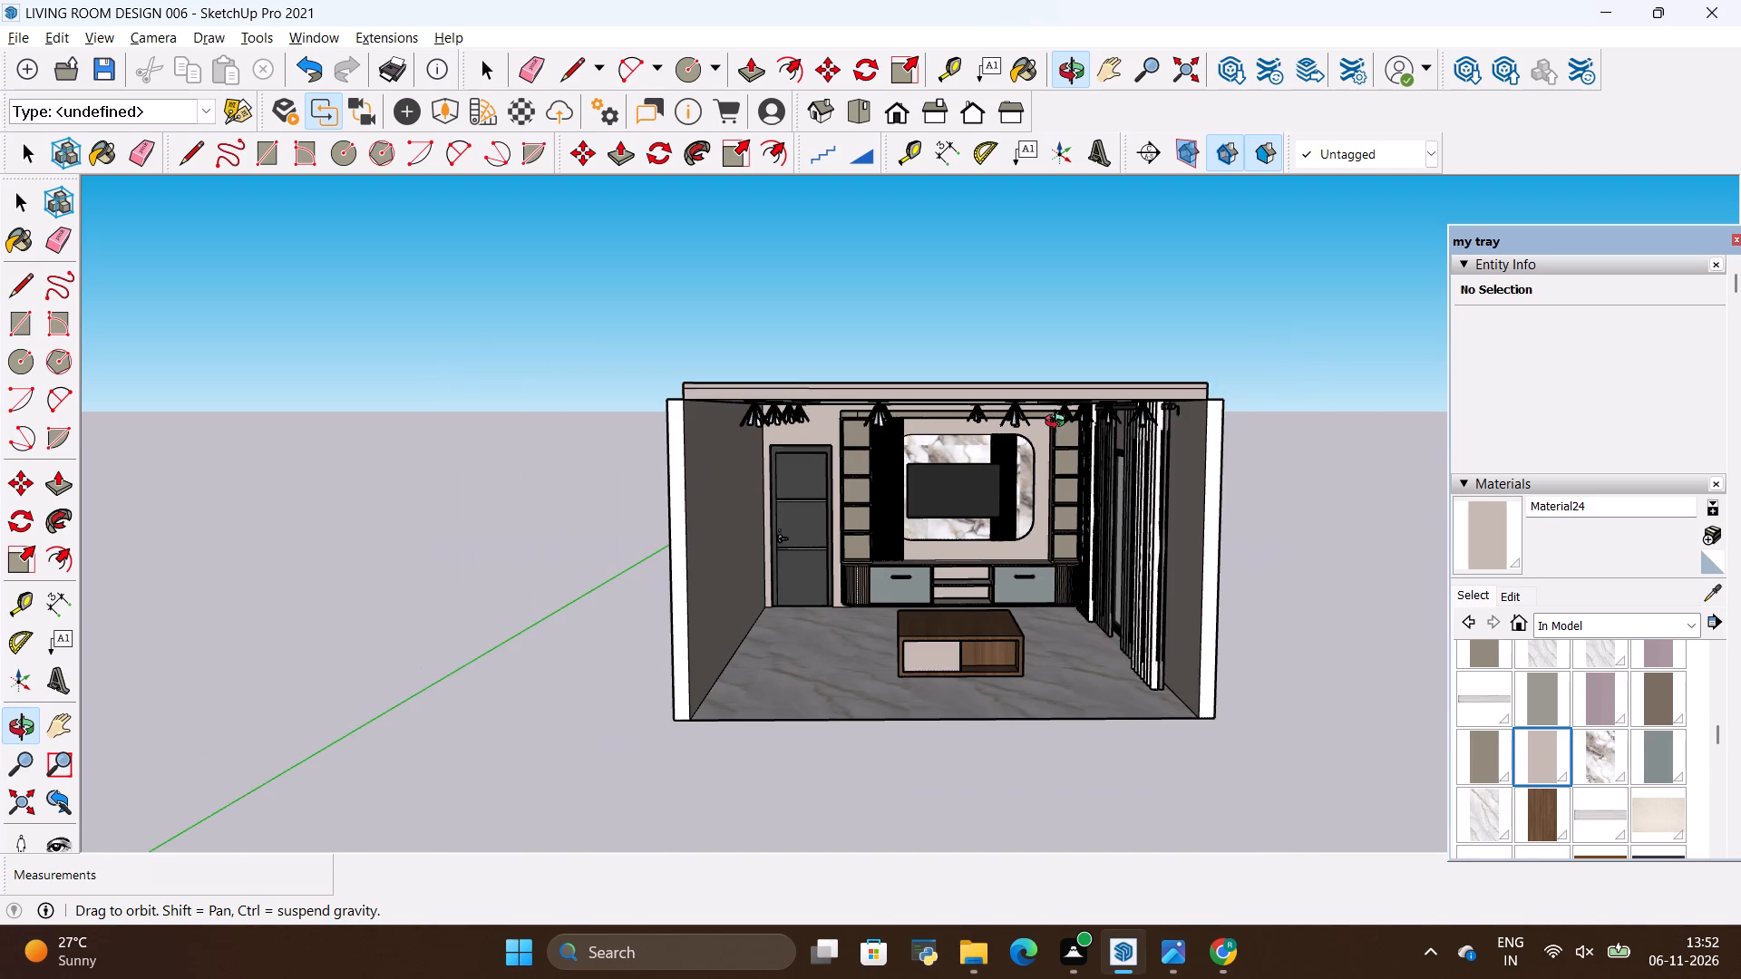
scroll(832, 482, "up", 2)
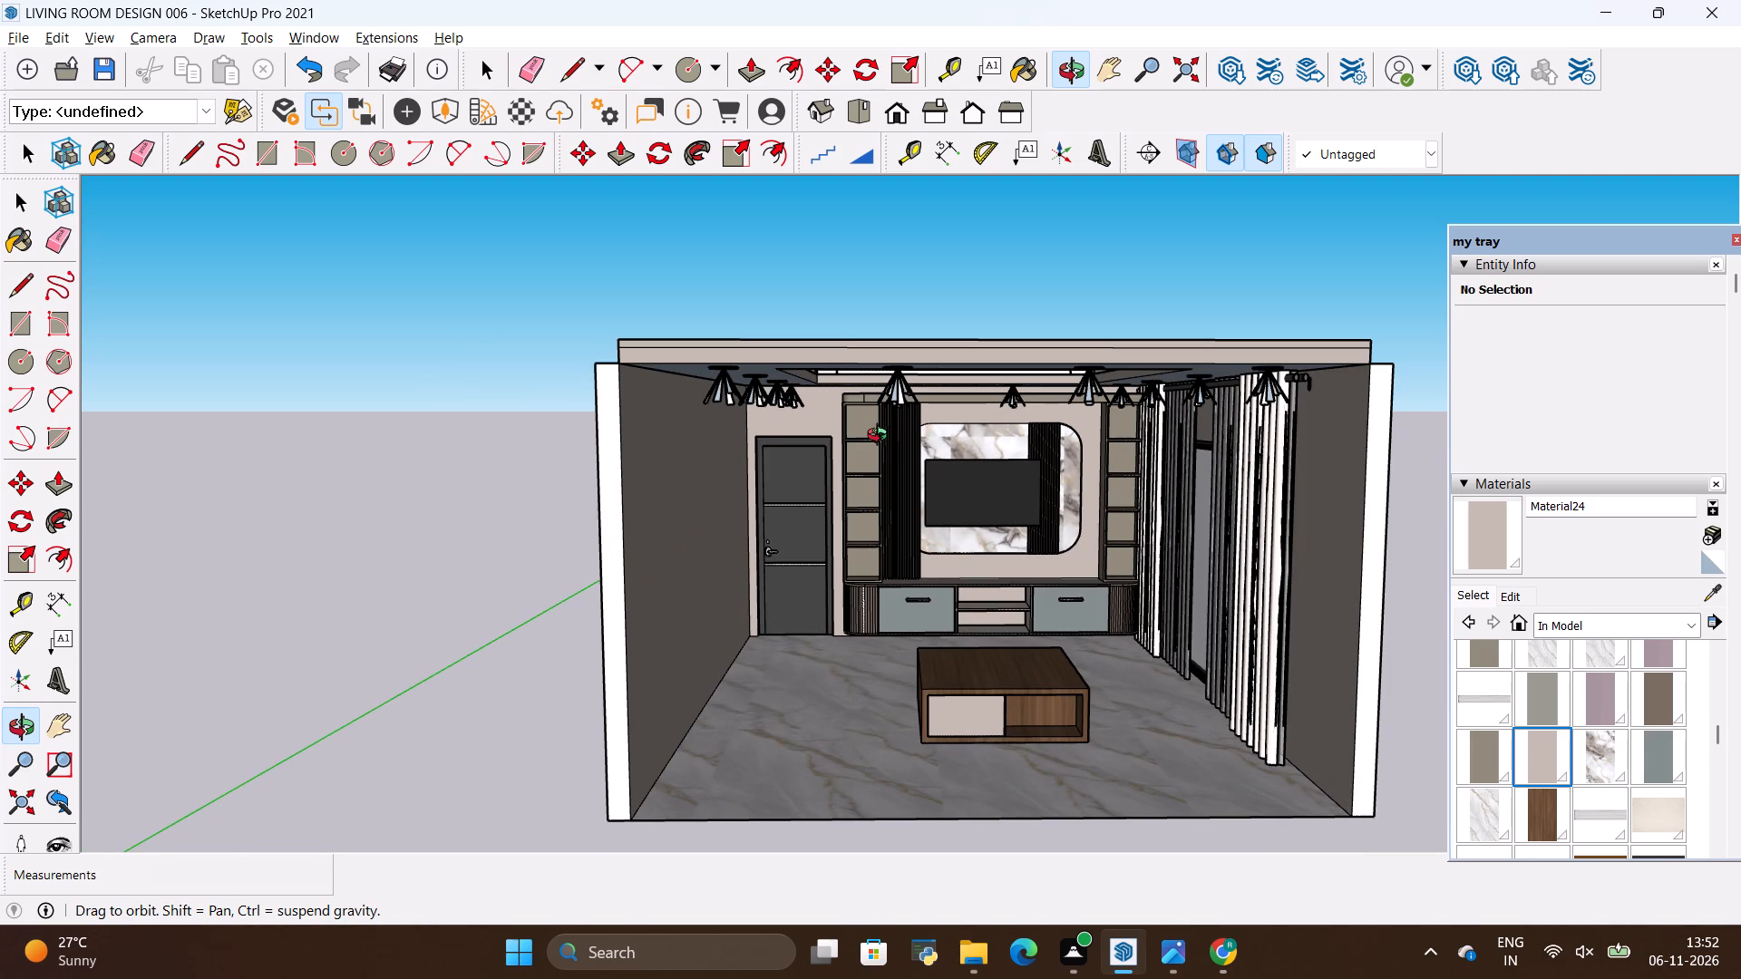
scroll(885, 439, "down", 2)
scroll(1133, 500, "up", 1)
scroll(1008, 505, "up", 2)
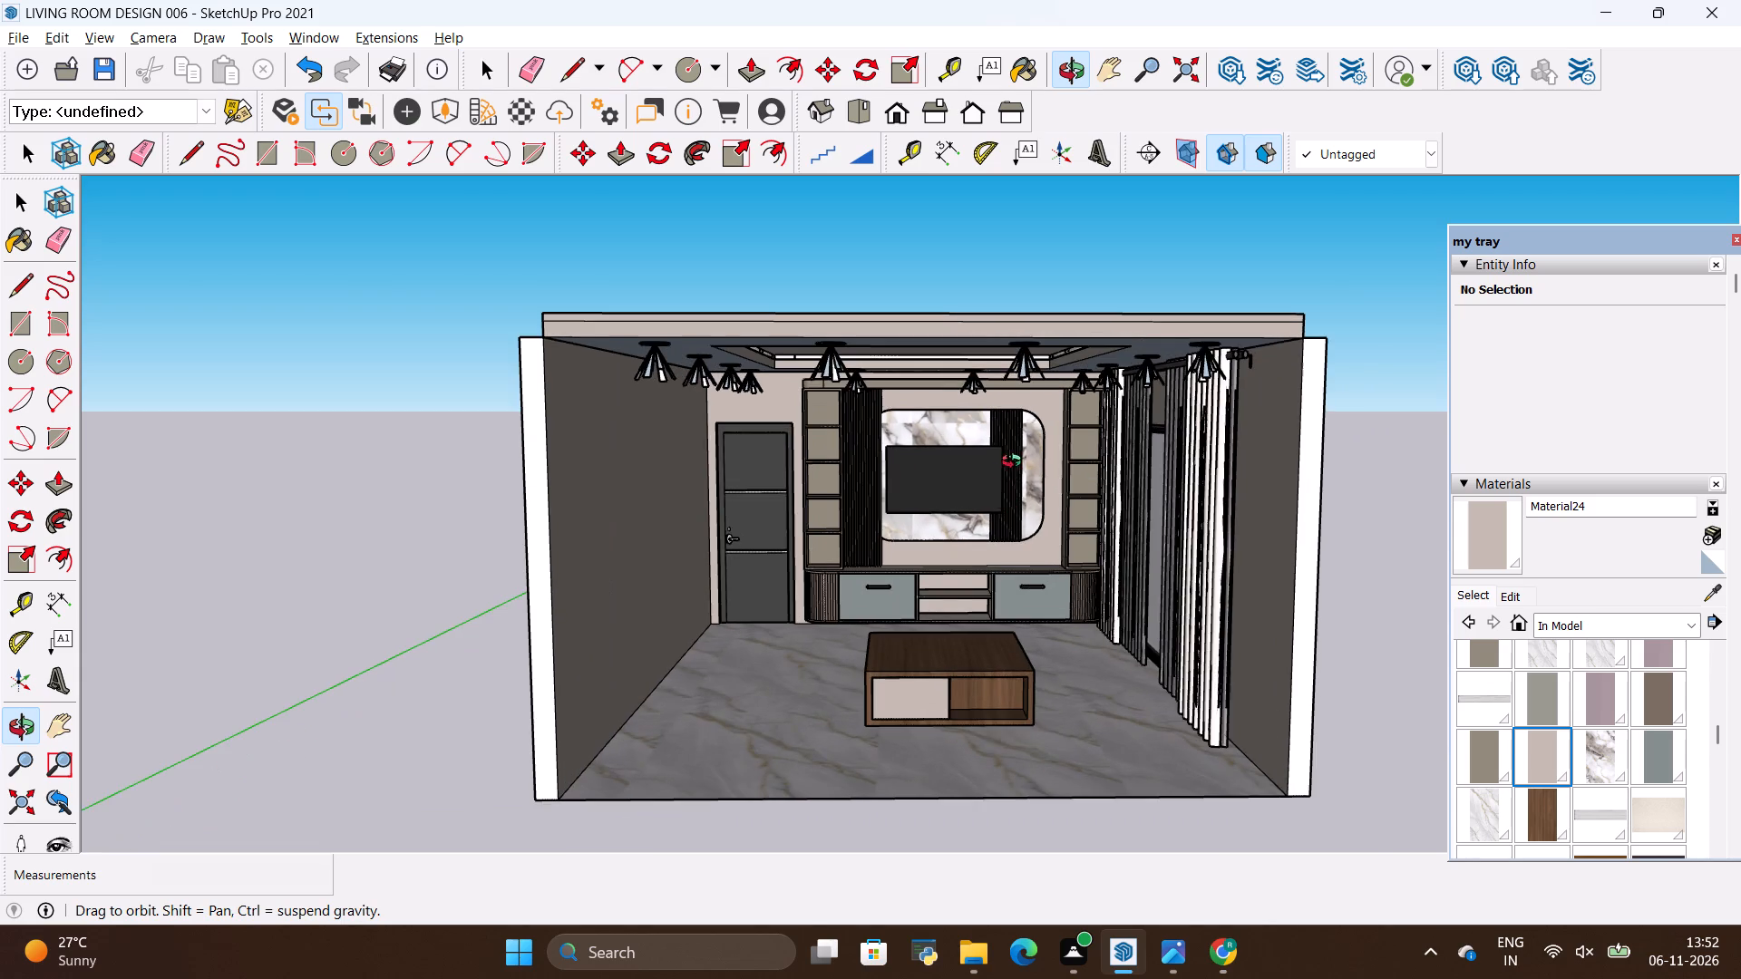
left_click_drag(1024, 467, 1002, 446)
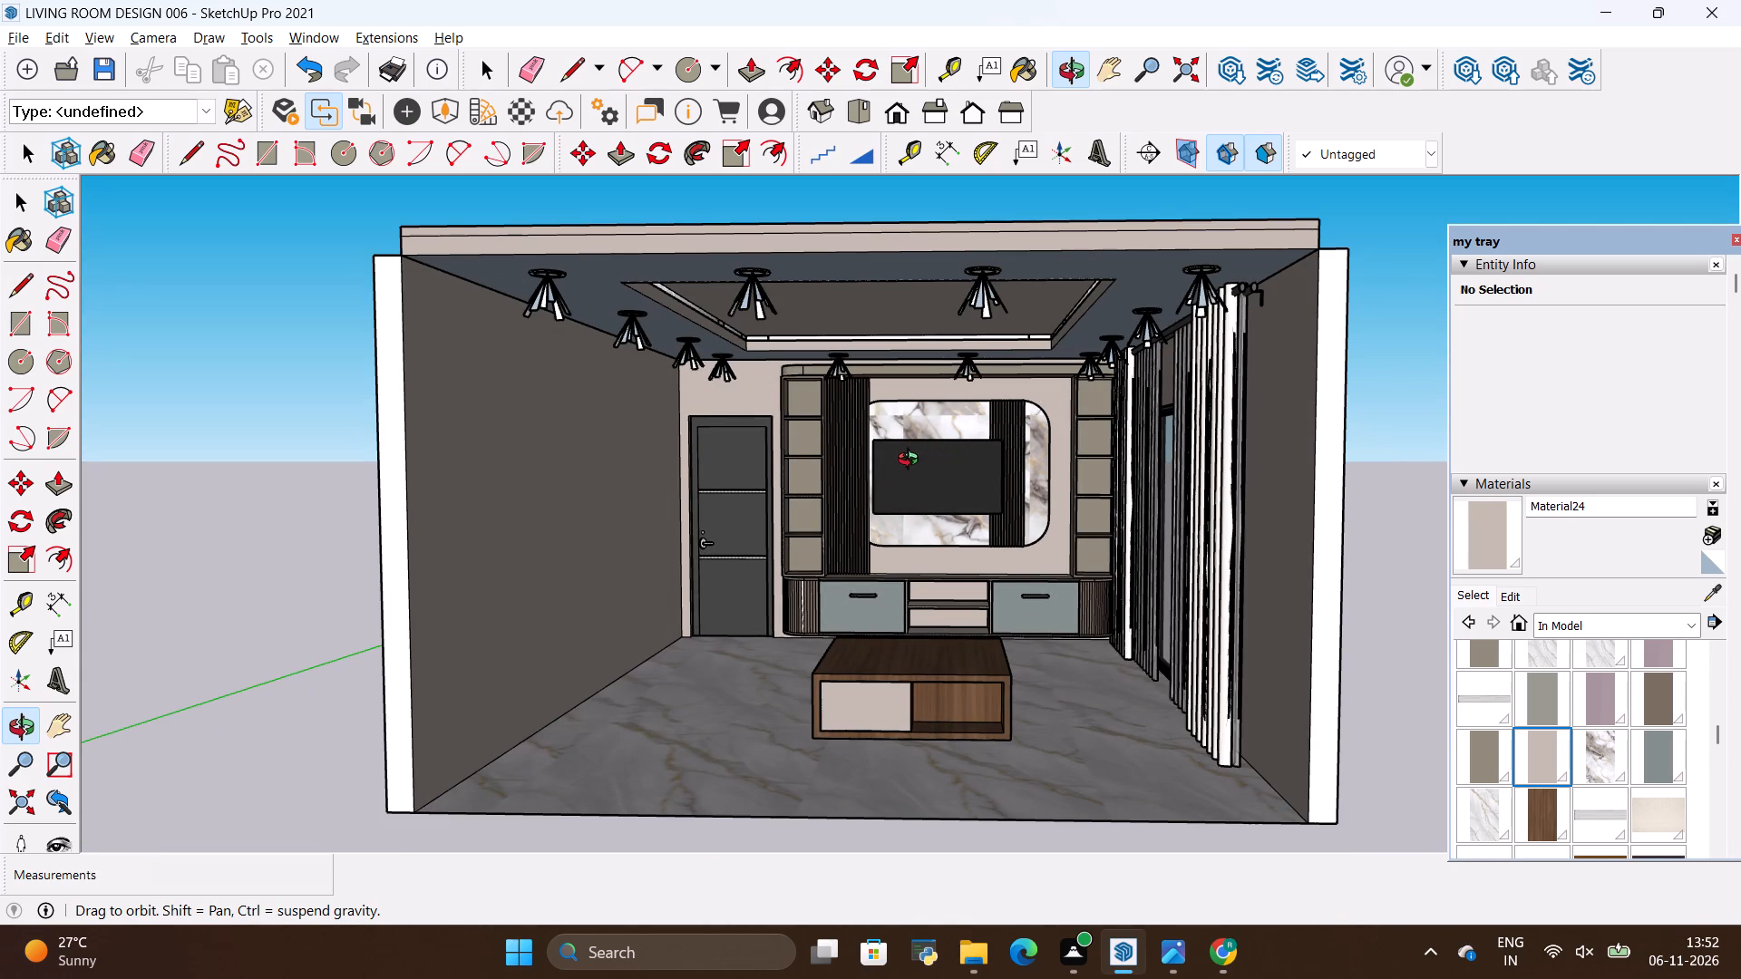
left_click_drag(920, 470, 932, 467)
scroll(924, 465, "down", 1)
scroll(929, 453, "up", 1)
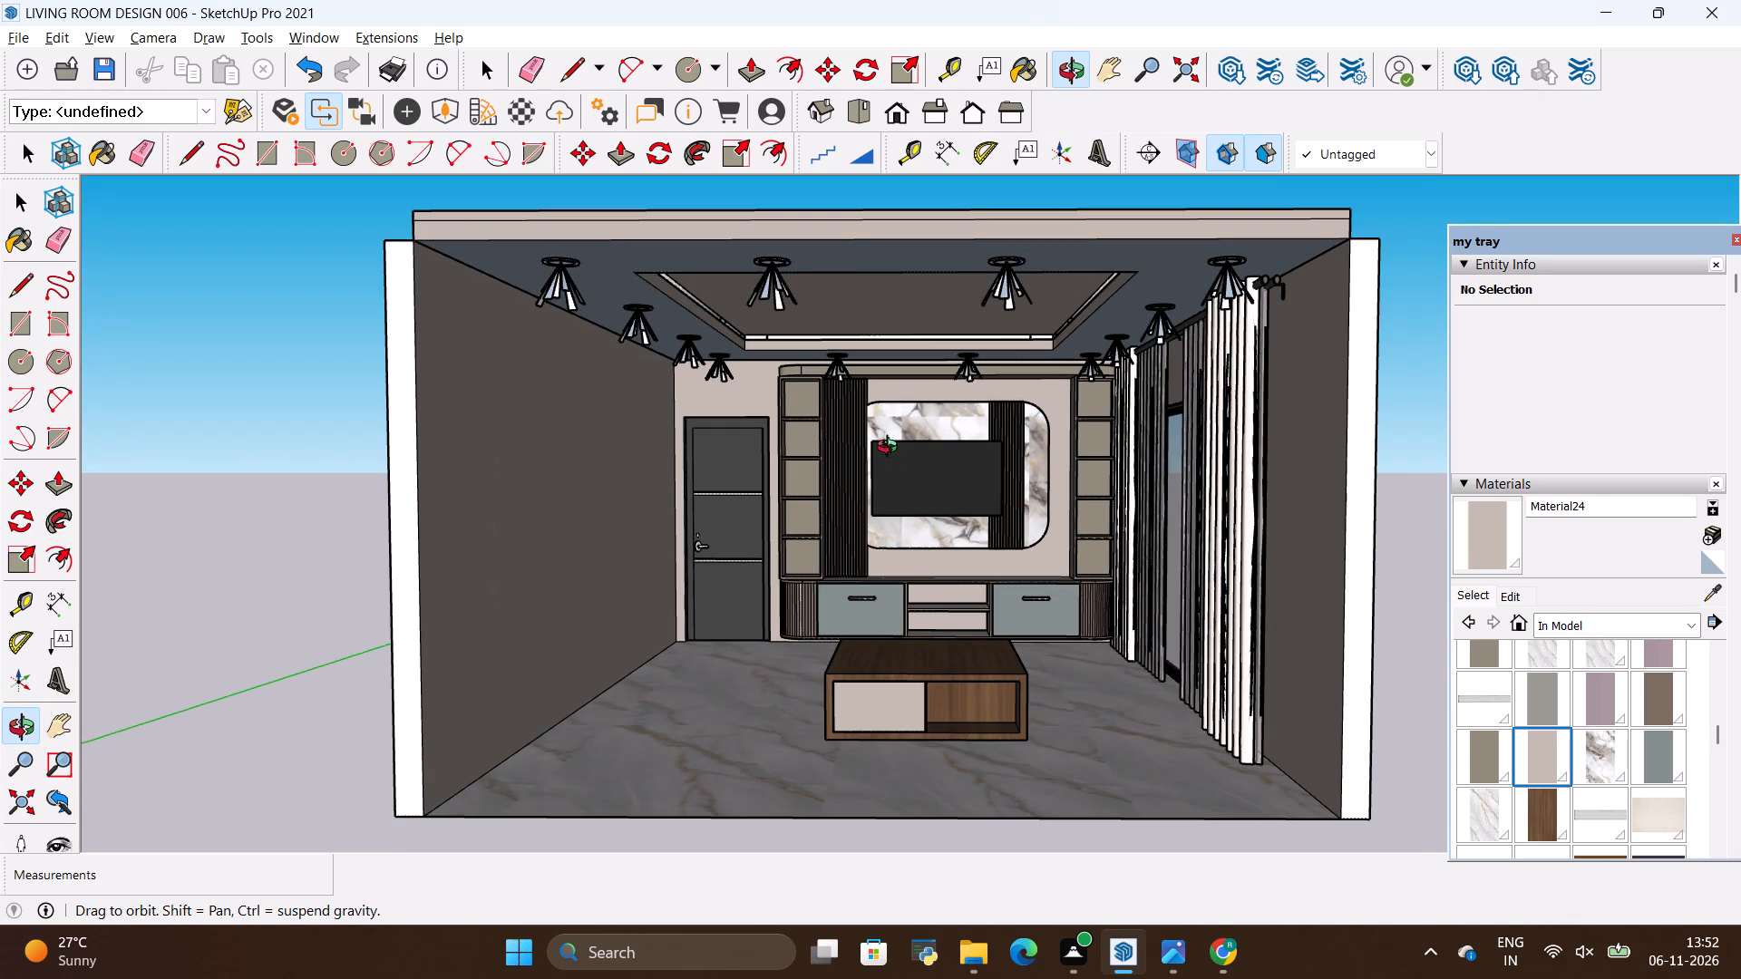
scroll(883, 438, "down", 1)
left_click_drag(896, 441, 918, 452)
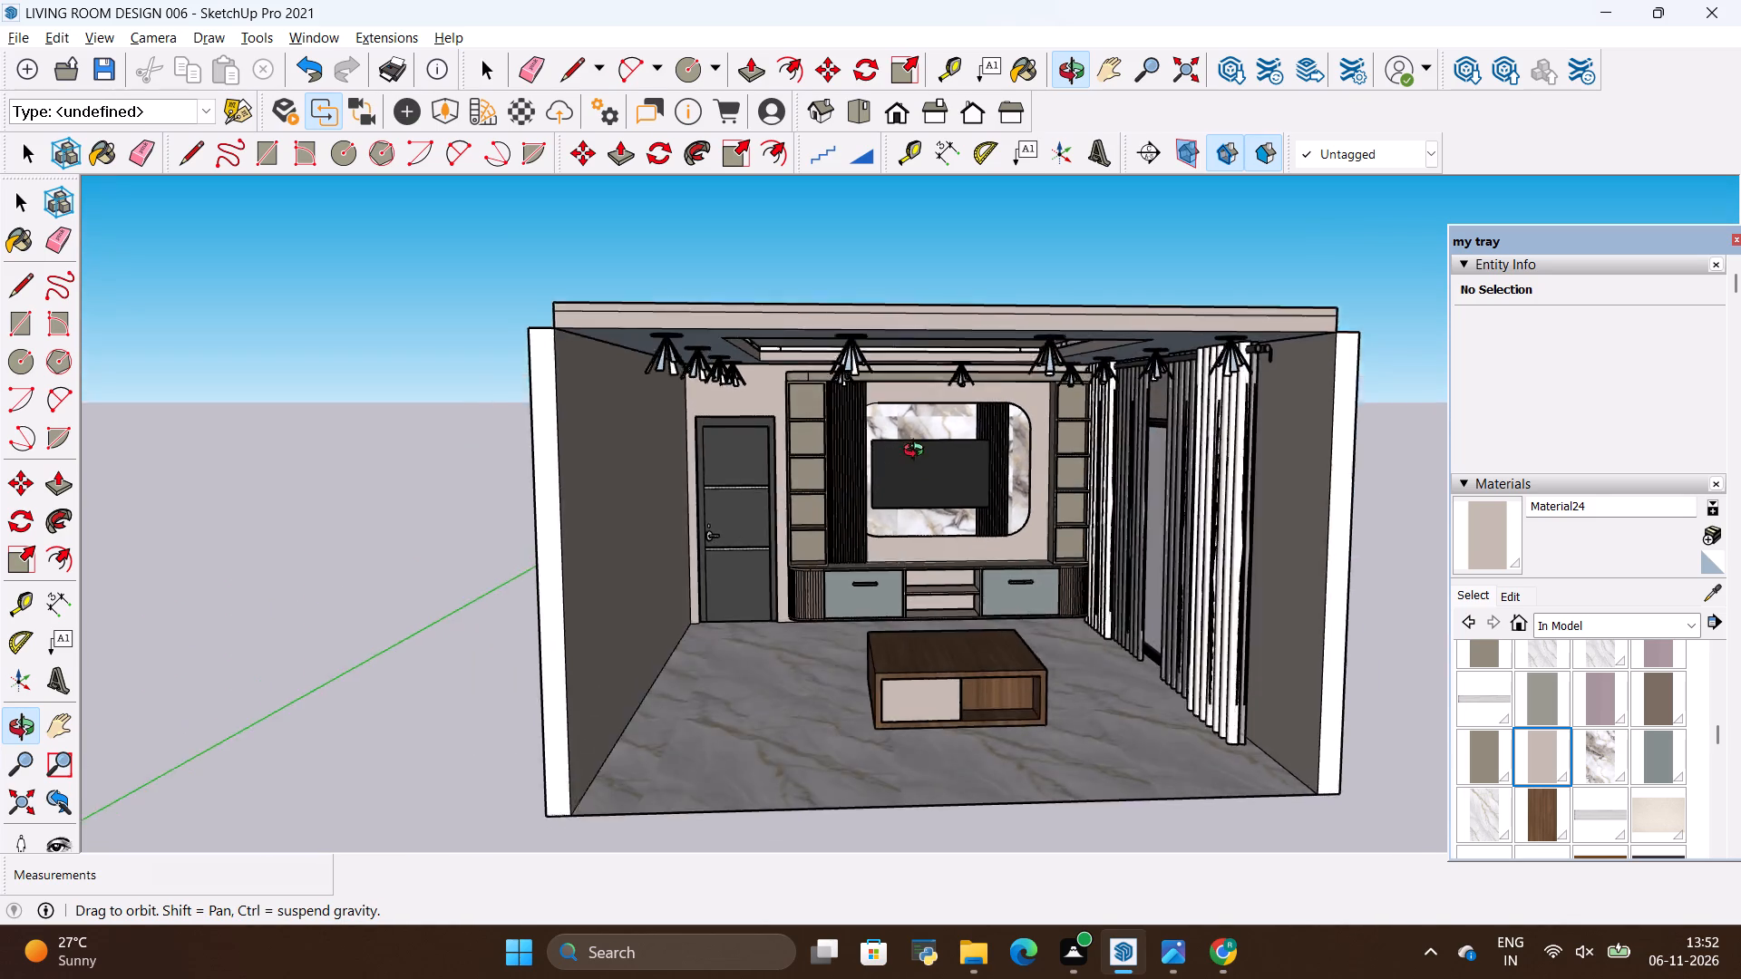
left_click_drag(918, 452, 904, 436)
scroll(950, 411, "up", 2)
scroll(935, 431, "down", 2)
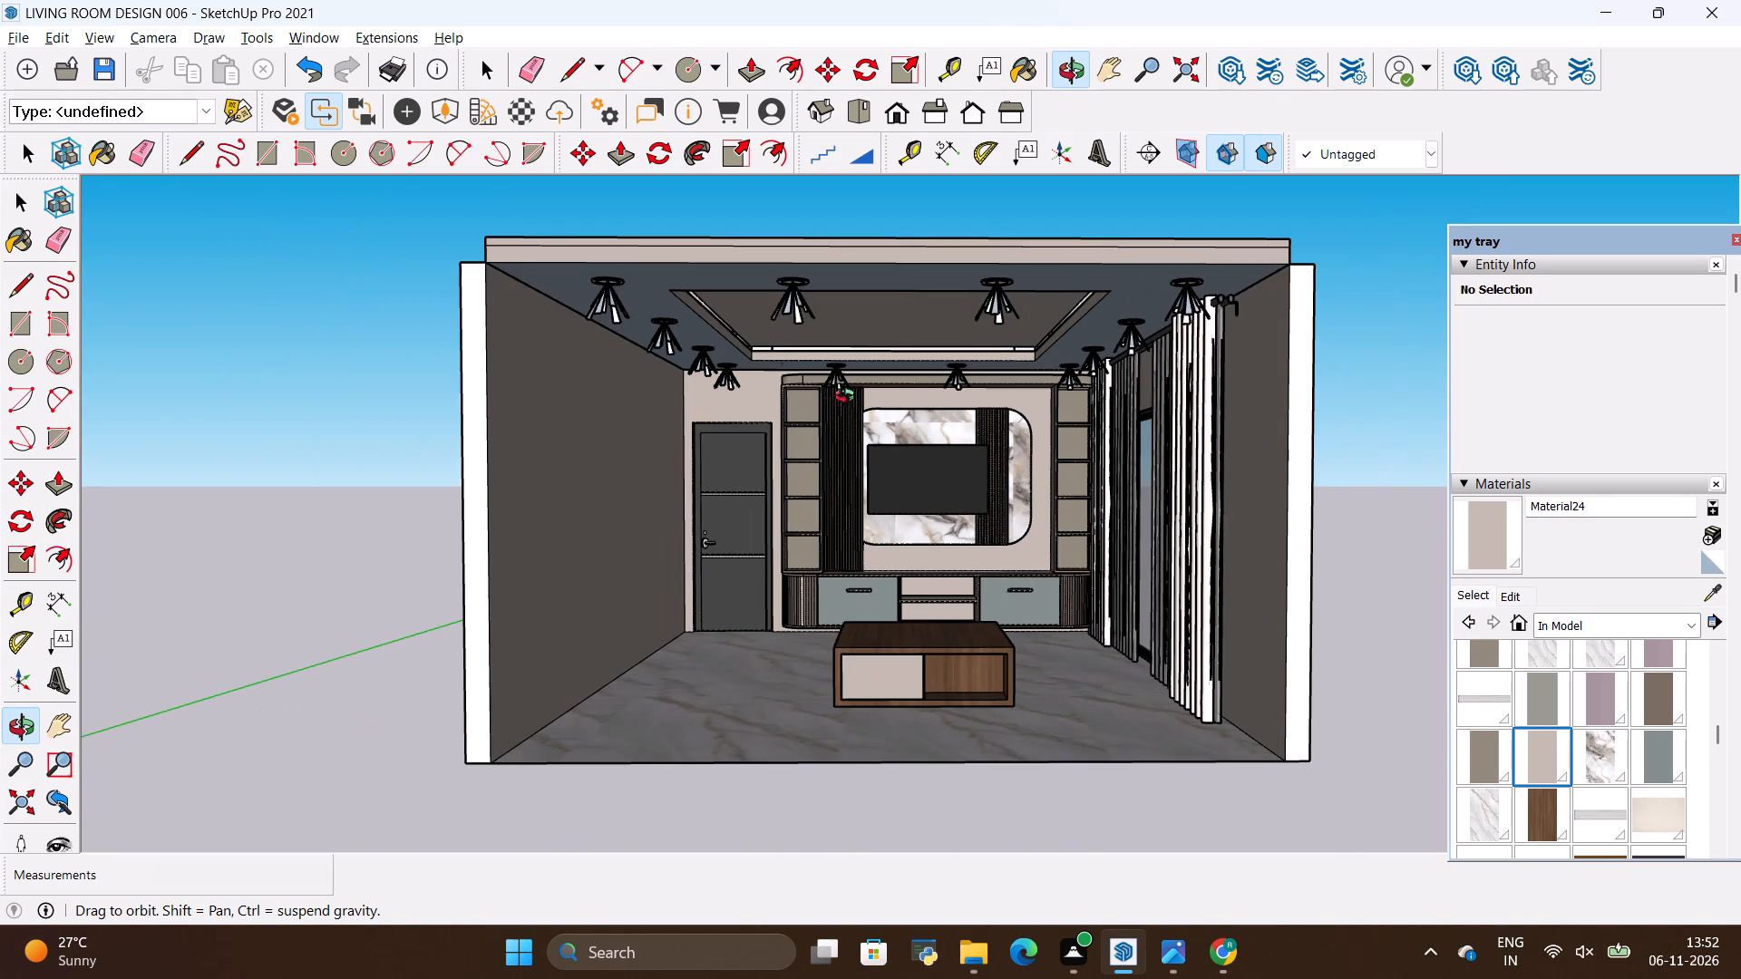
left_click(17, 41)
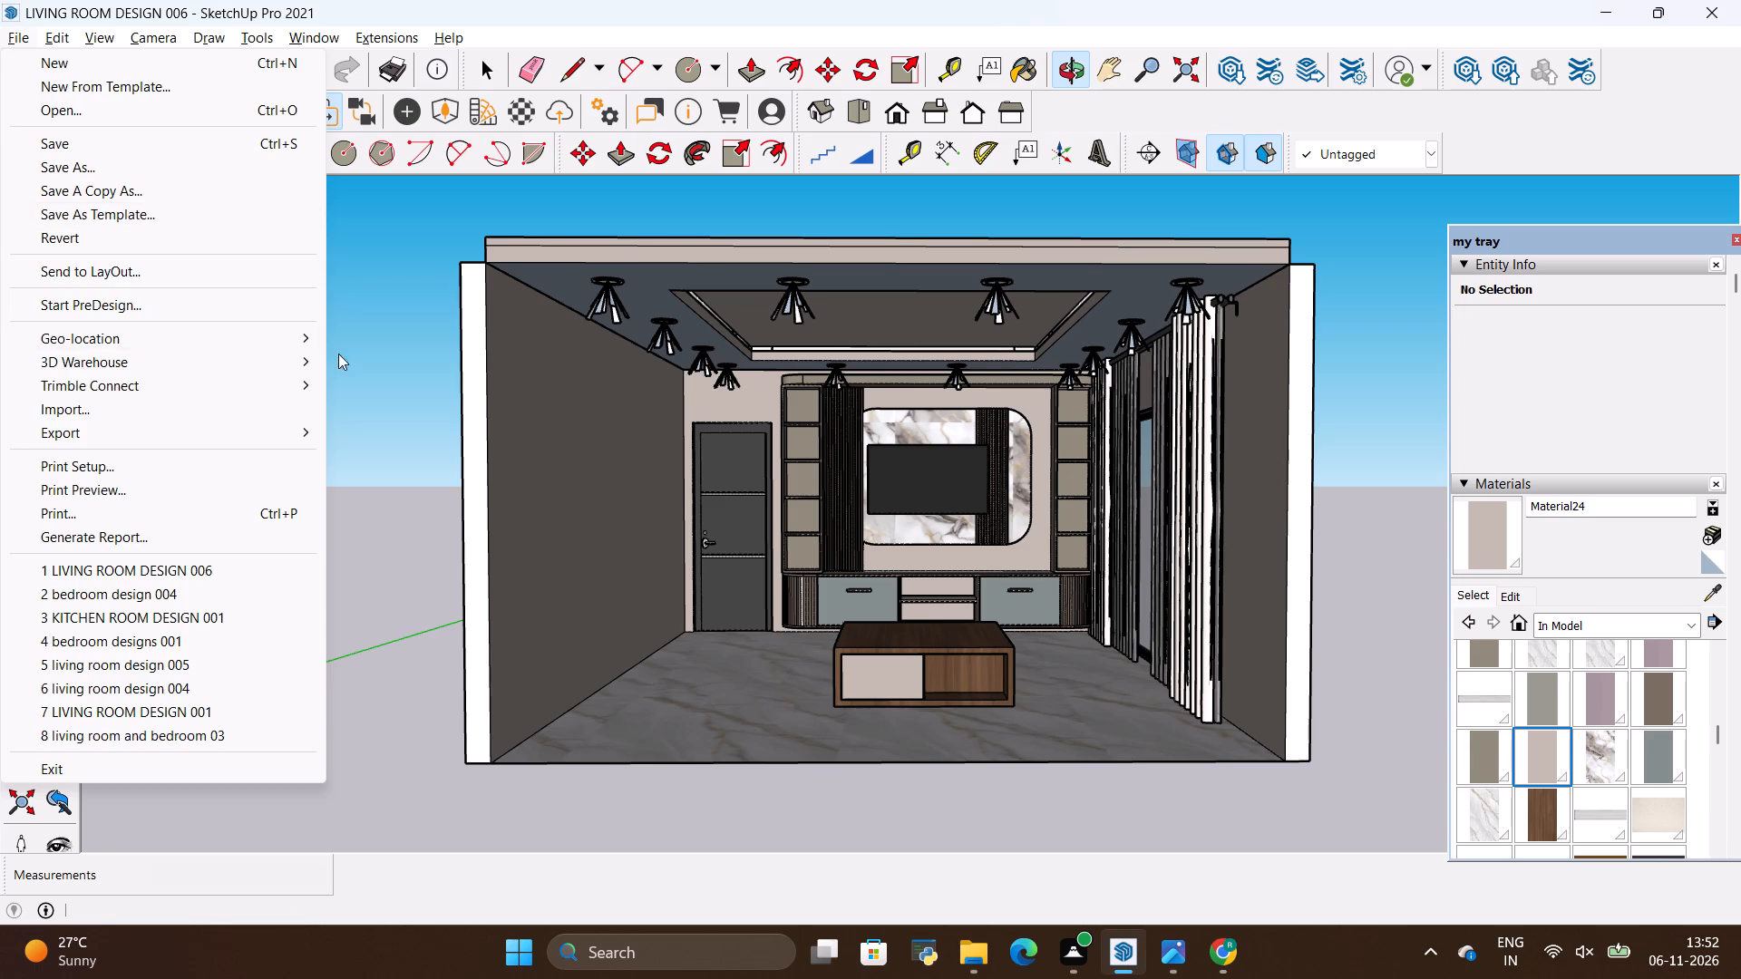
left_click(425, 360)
Examine the room from the open side and up close to the TV unit, door, curtains and coffee table.
scroll(408, 339, "down", 4)
scroll(623, 352, "up", 7)
scroll(1054, 453, "down", 3)
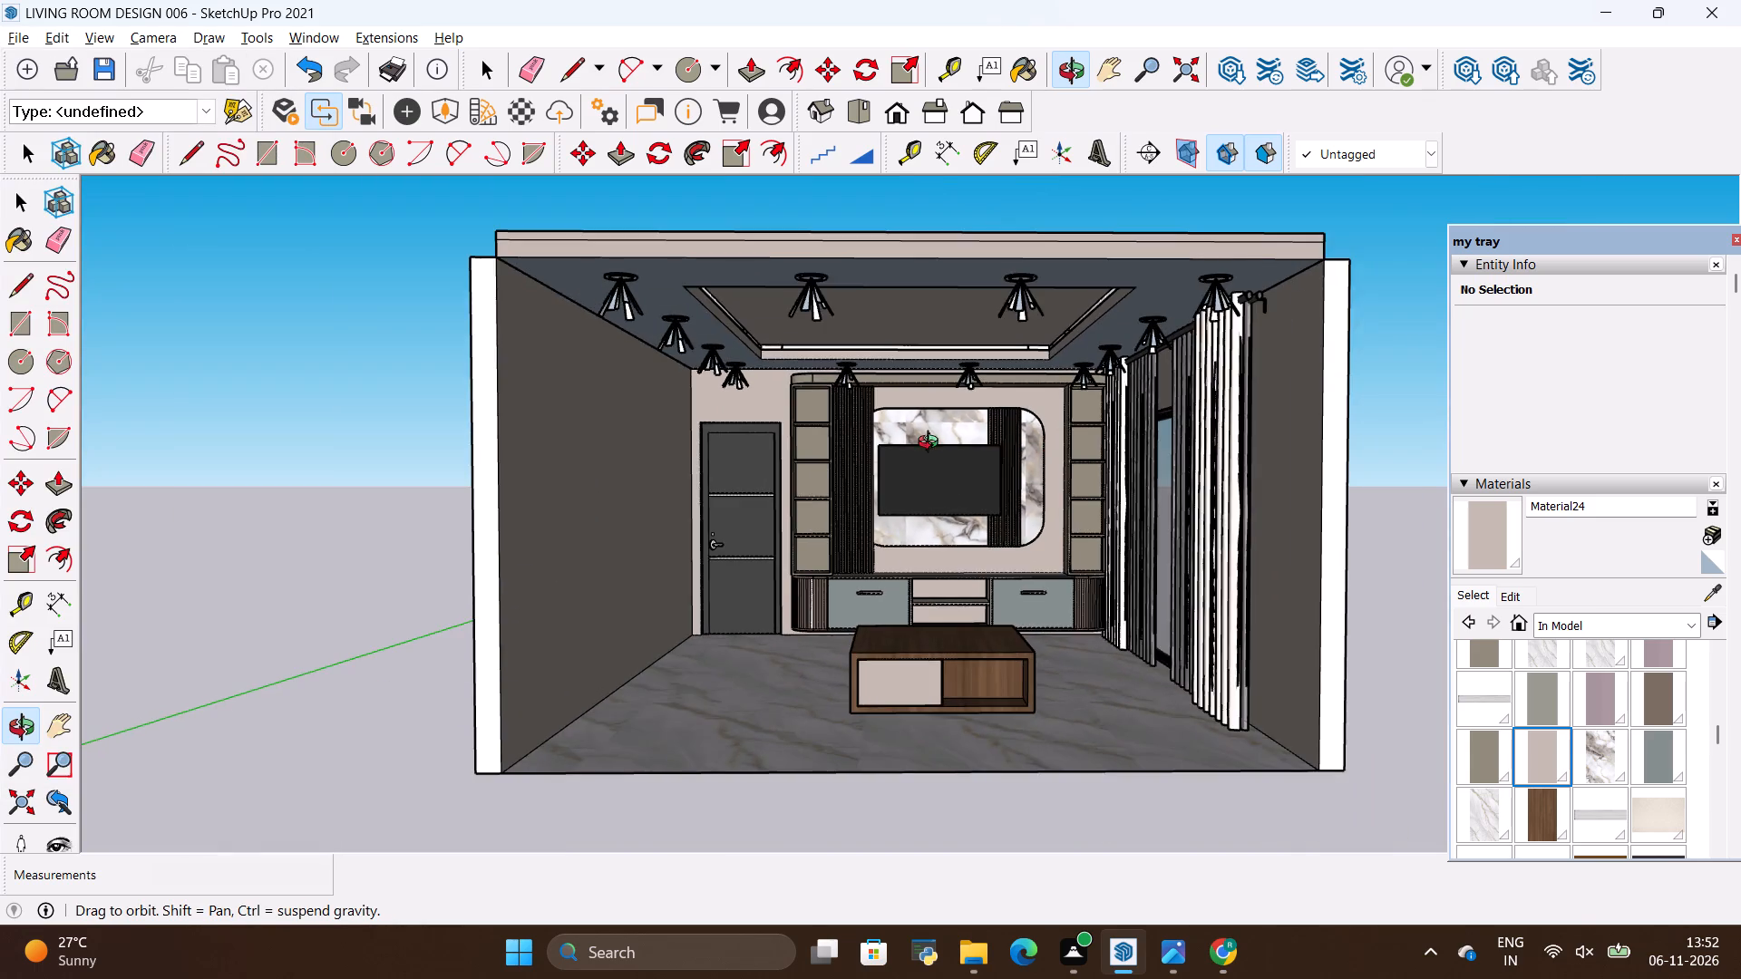
left_click_drag(933, 445, 924, 438)
scroll(919, 521, "up", 3)
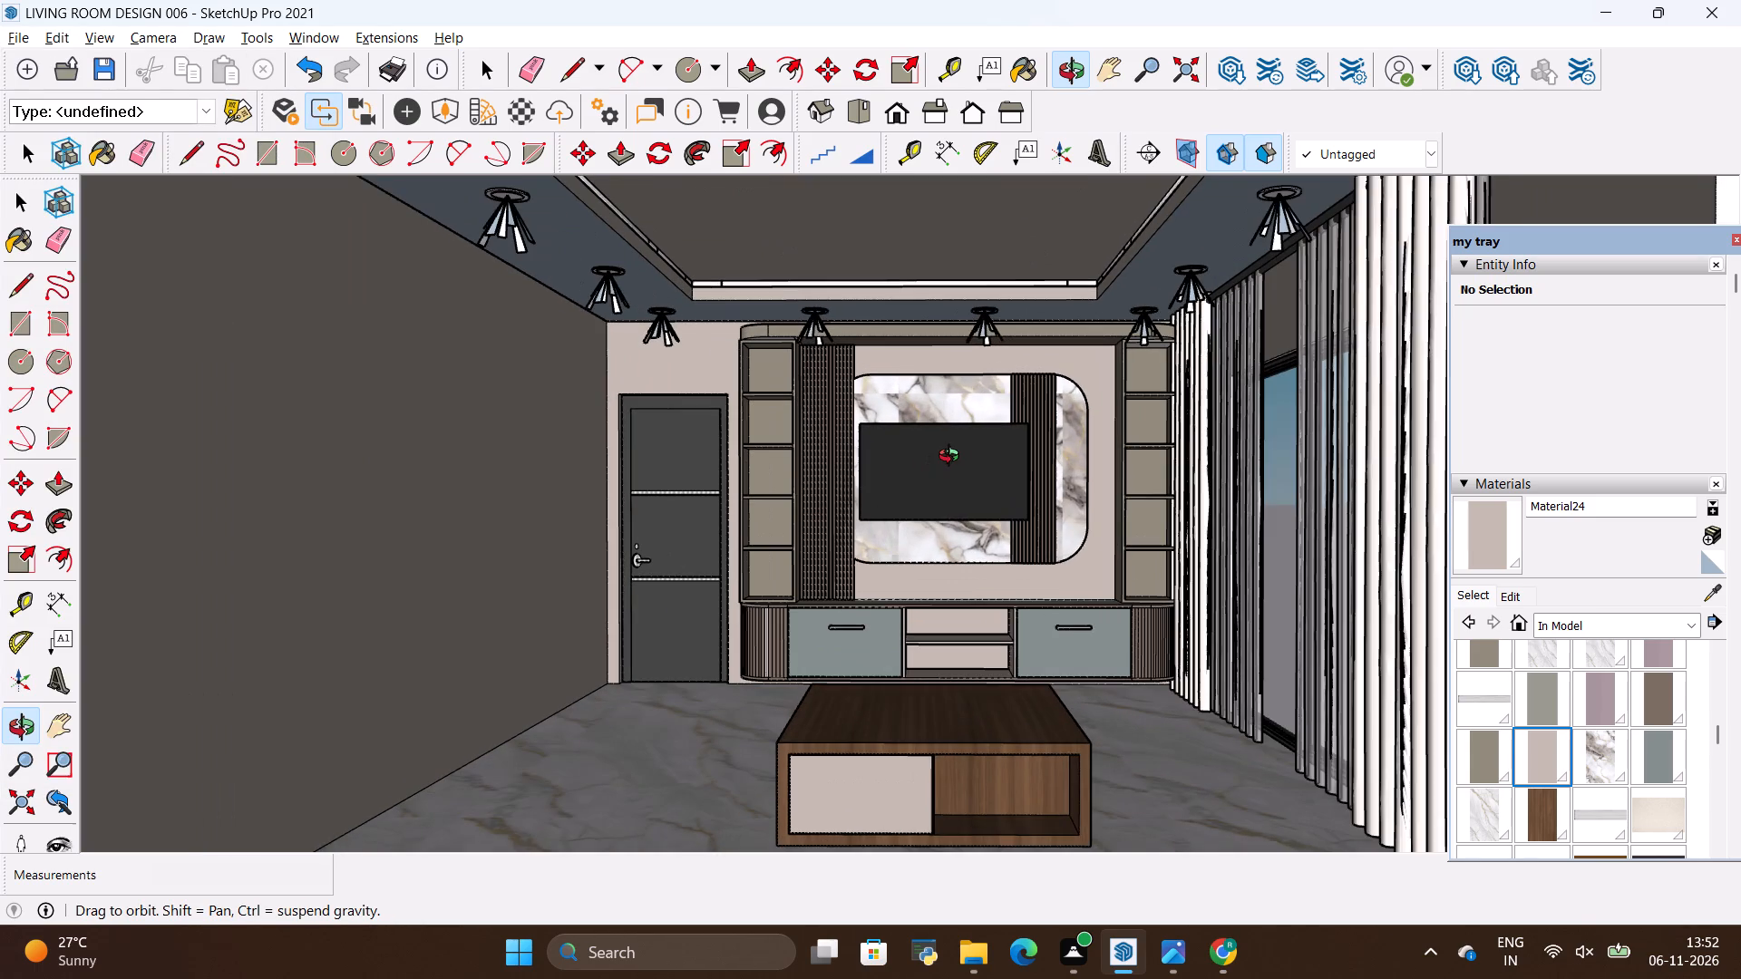
left_click_drag(955, 465, 953, 478)
scroll(927, 450, "down", 2)
scroll(924, 449, "up", 2)
left_click_drag(925, 441, 919, 462)
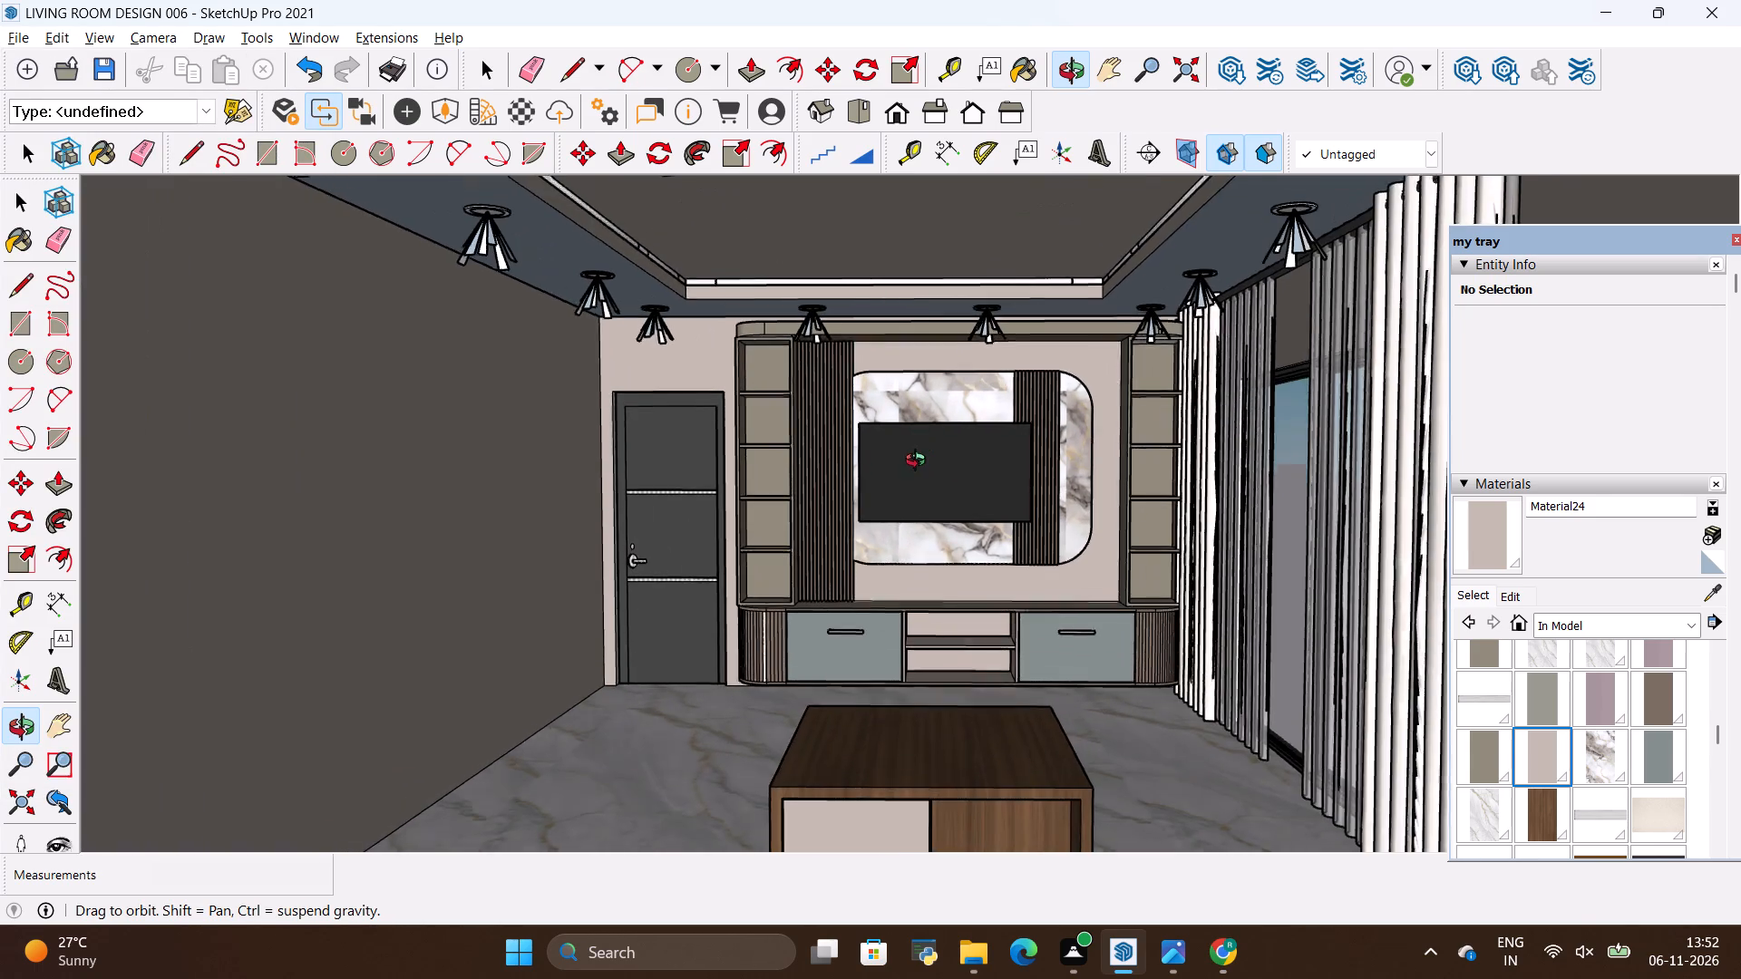
left_click_drag(919, 462, 922, 430)
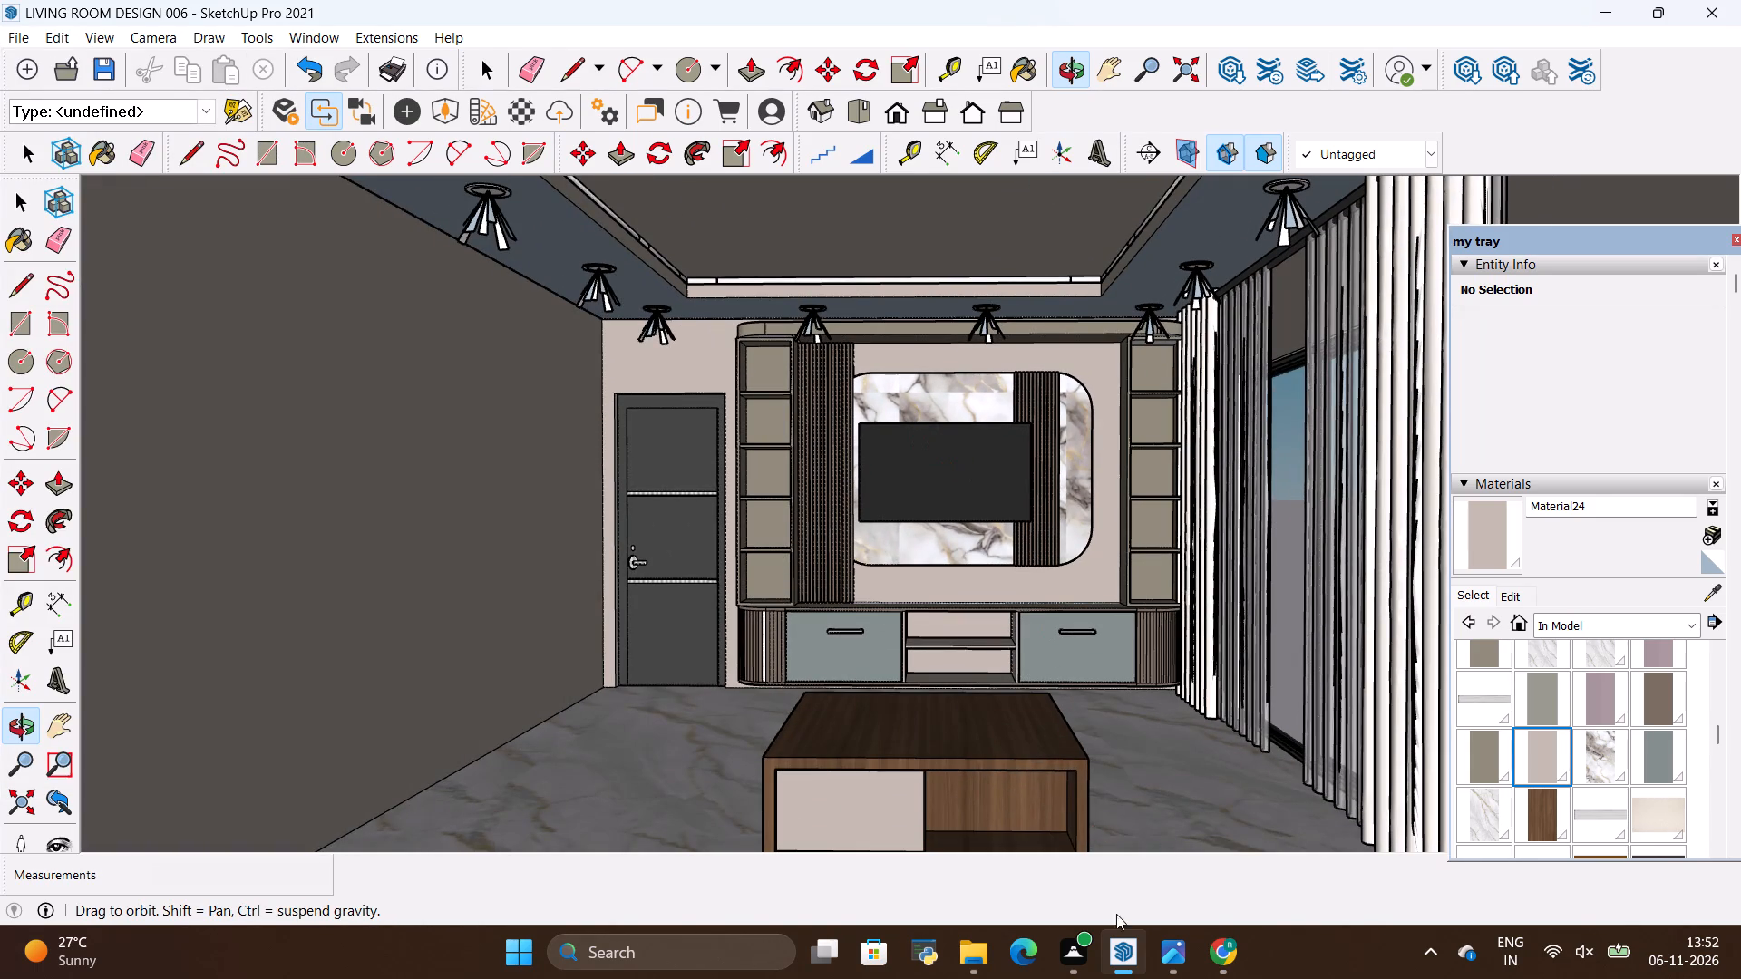
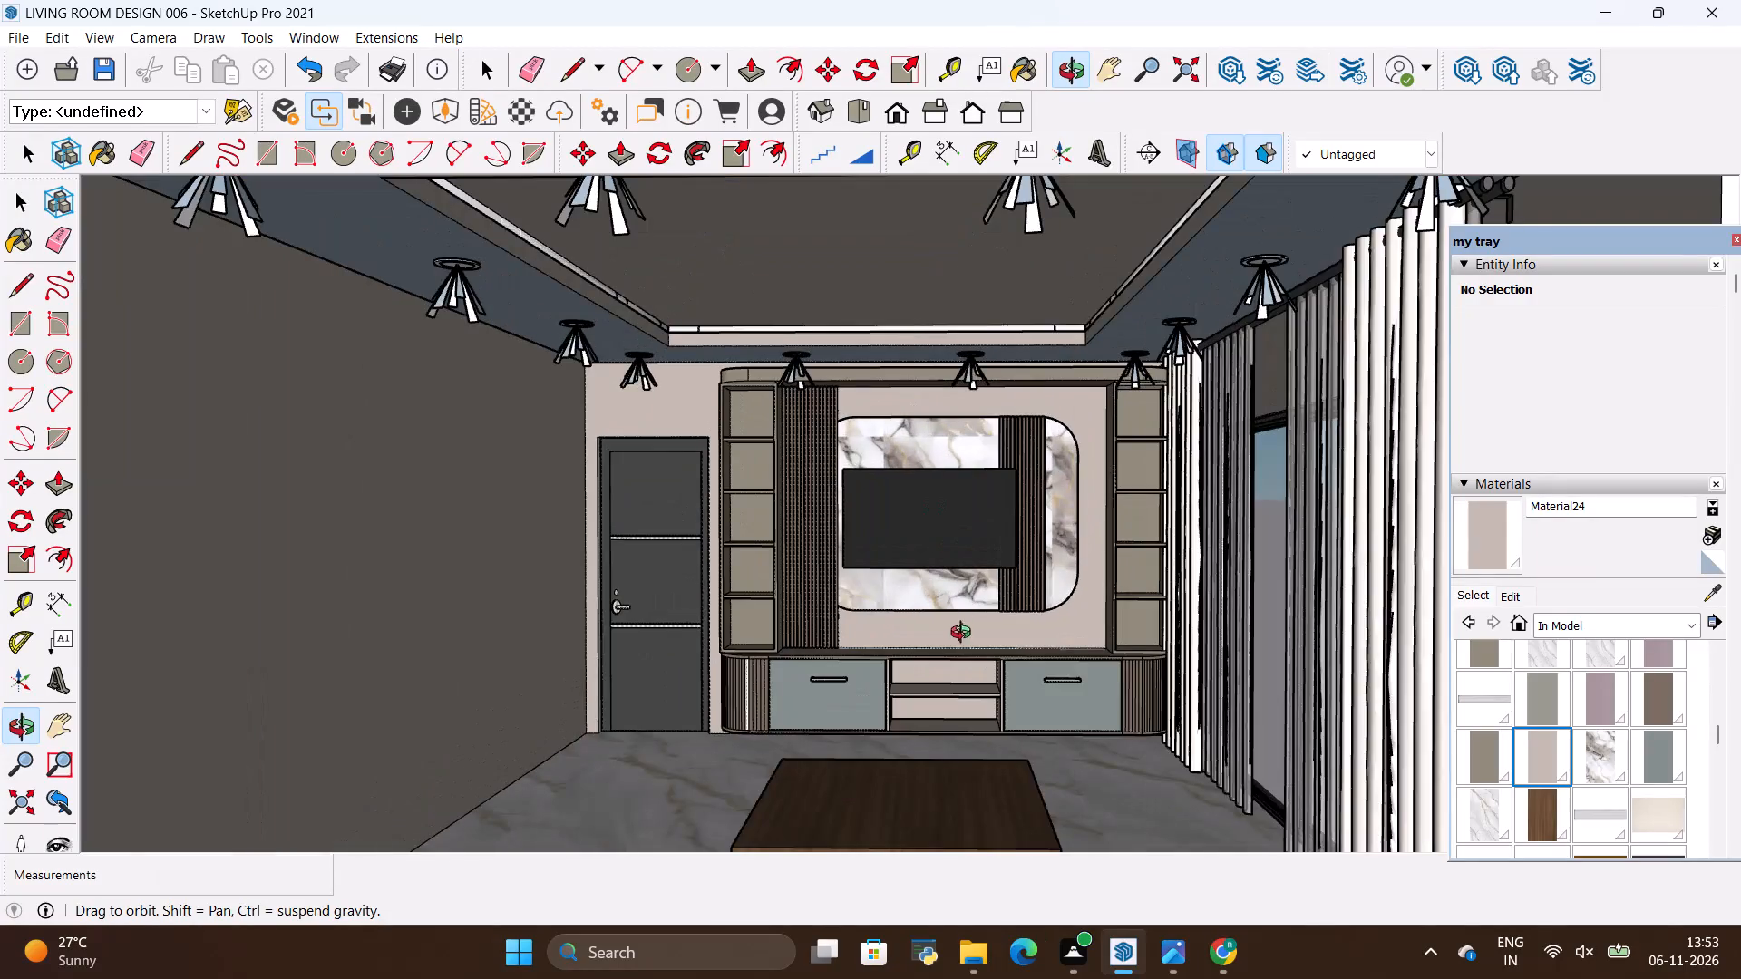
Import the fan component from the Downloads folder into the living room model.
scroll(968, 645, "down", 10)
scroll(928, 469, "up", 2)
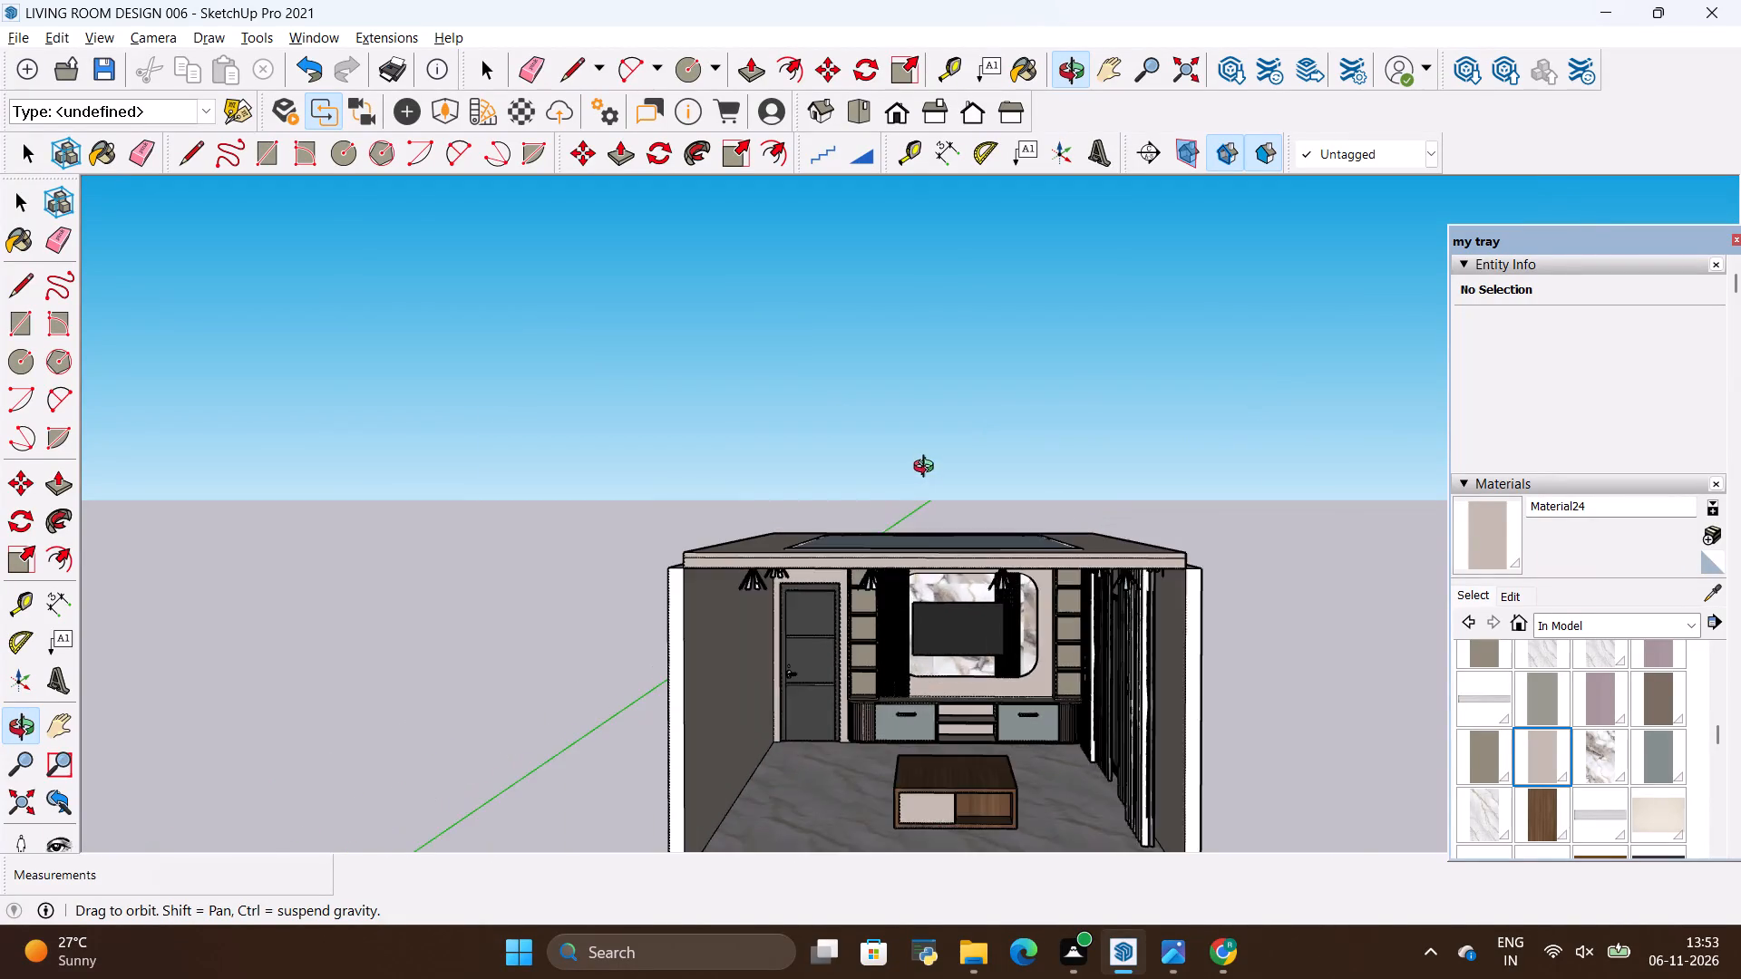
scroll(928, 469, "up", 7)
left_click_drag(1046, 708, 1043, 649)
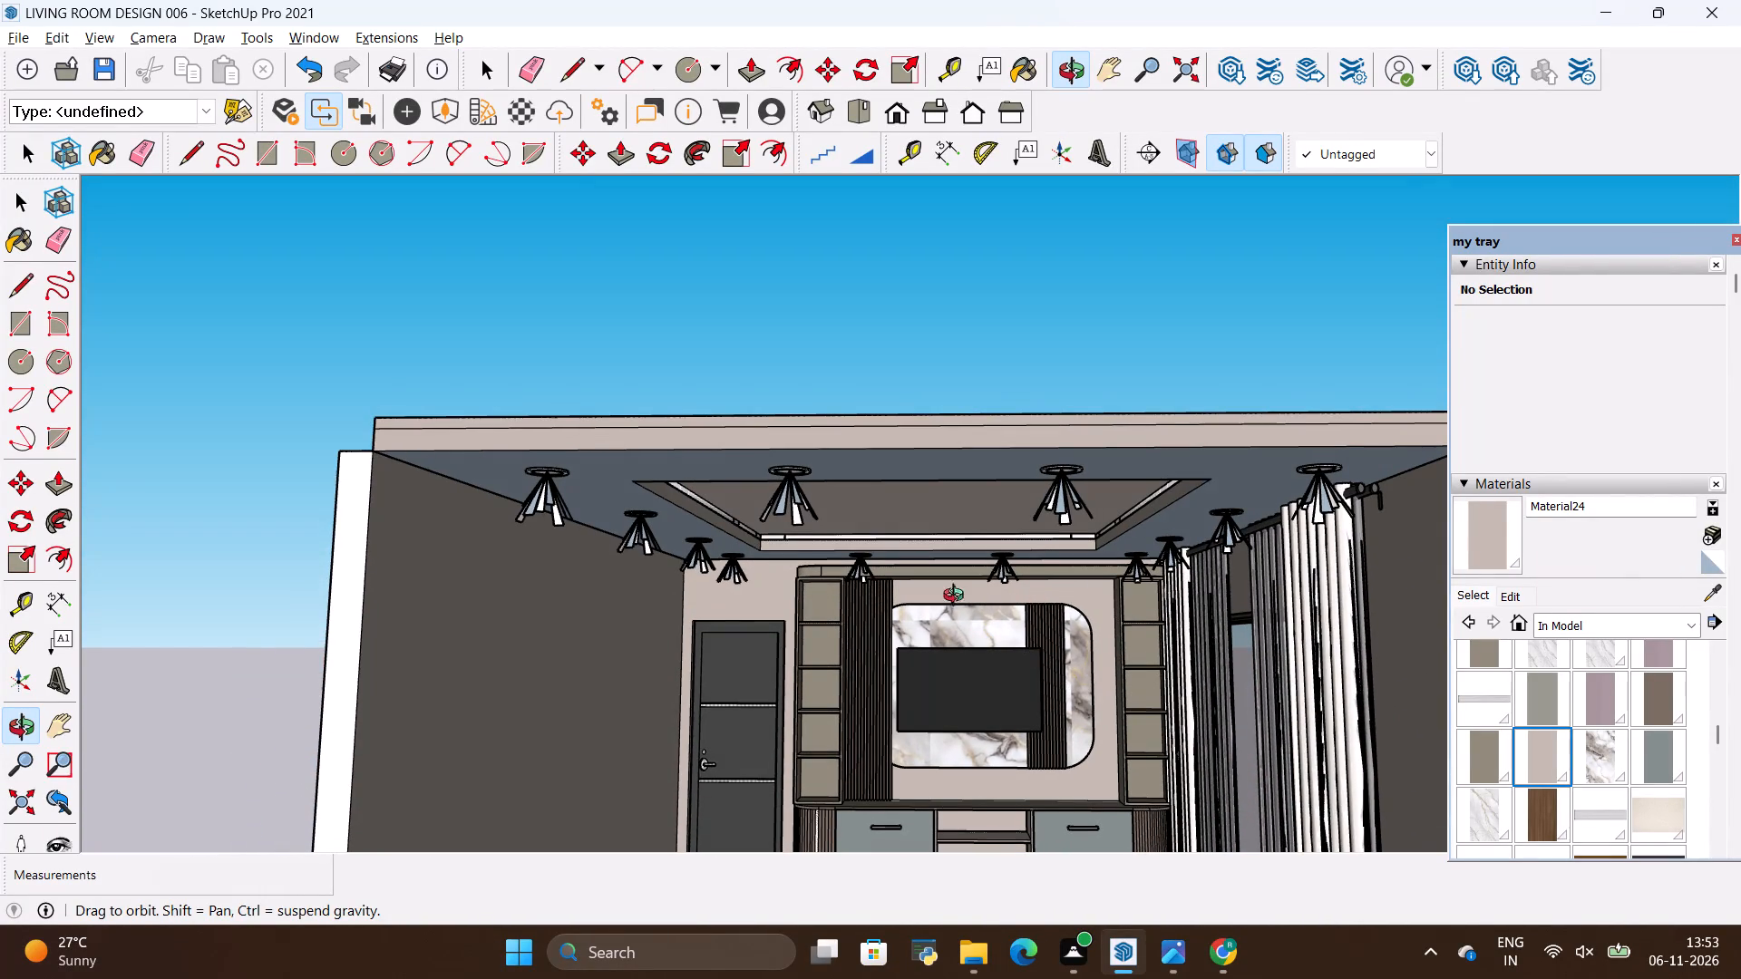
left_click(10, 32)
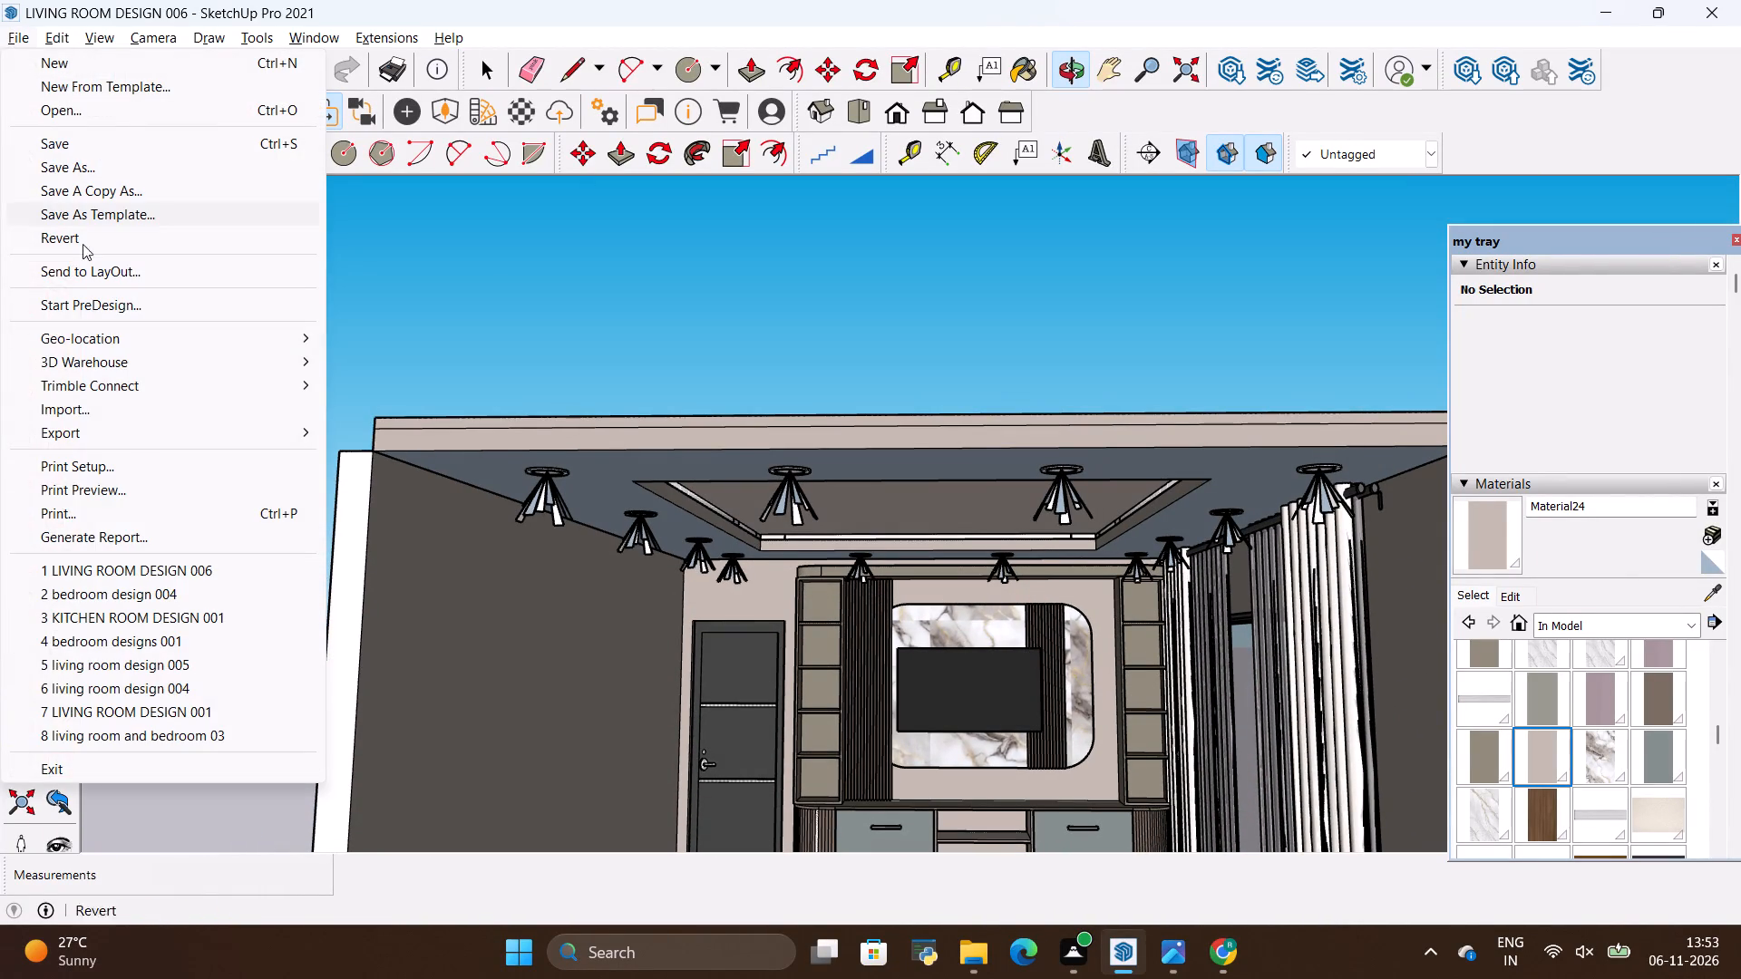
left_click(133, 412)
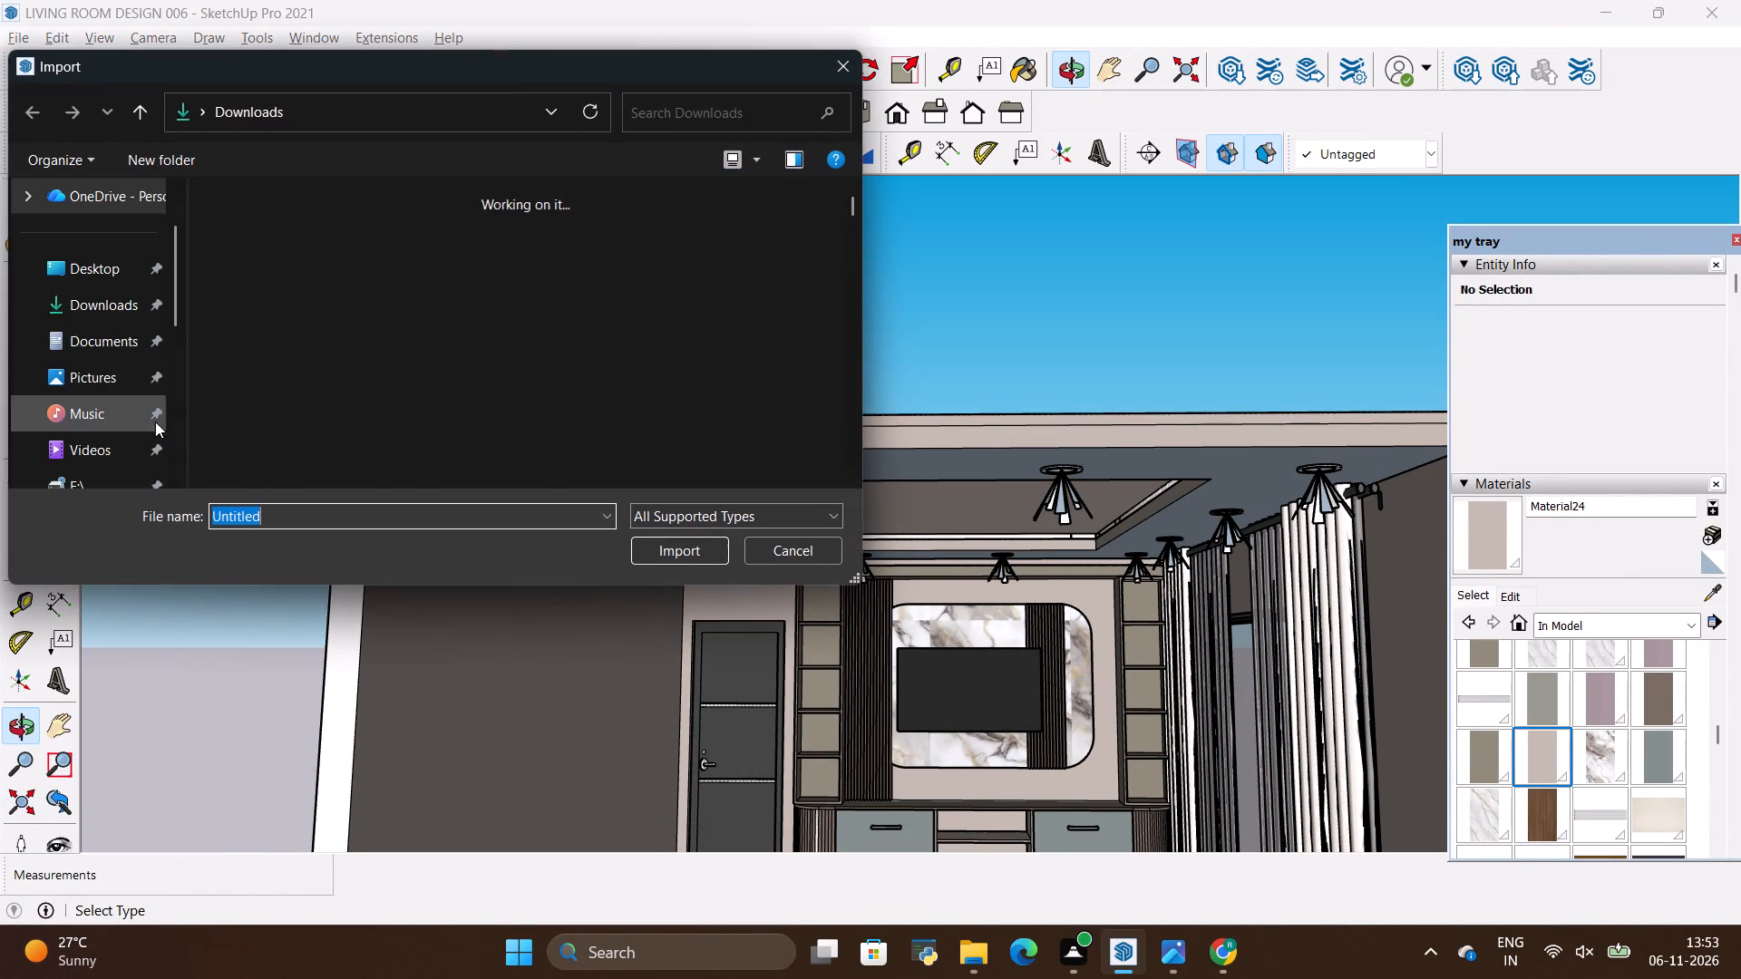
scroll(427, 328, "down", 15)
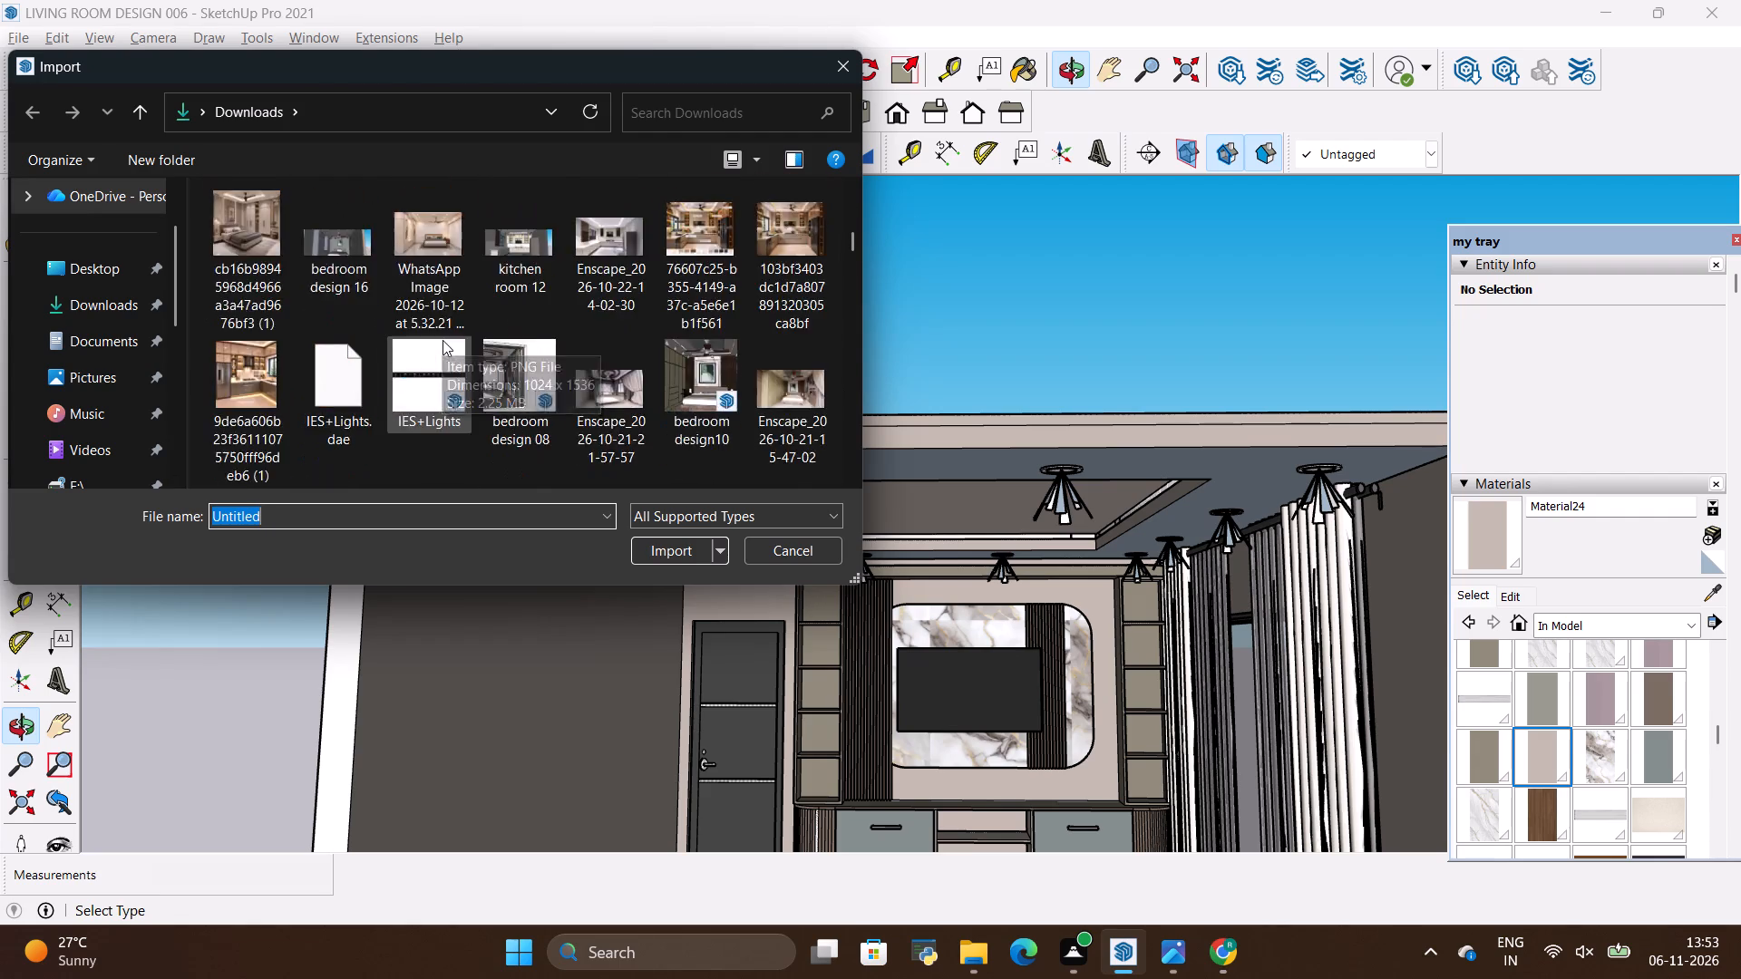
scroll(443, 340, "down", 20)
scroll(443, 340, "down", 3)
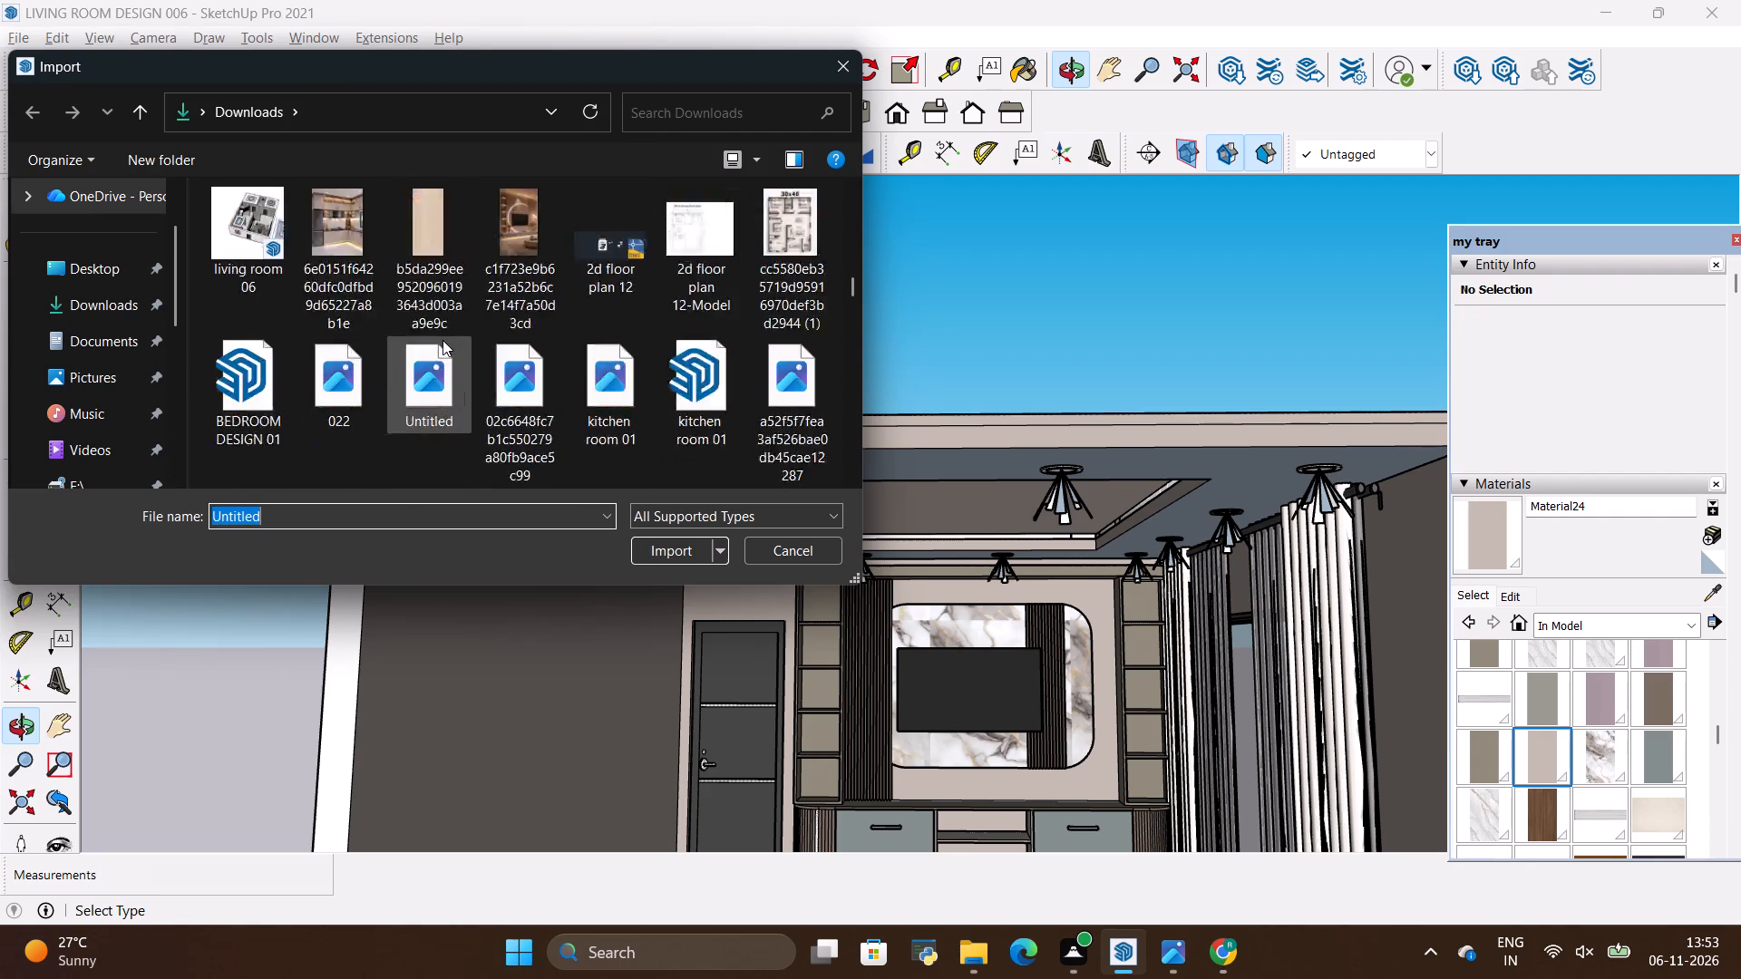
scroll(443, 340, "down", 20)
scroll(443, 340, "down", 2)
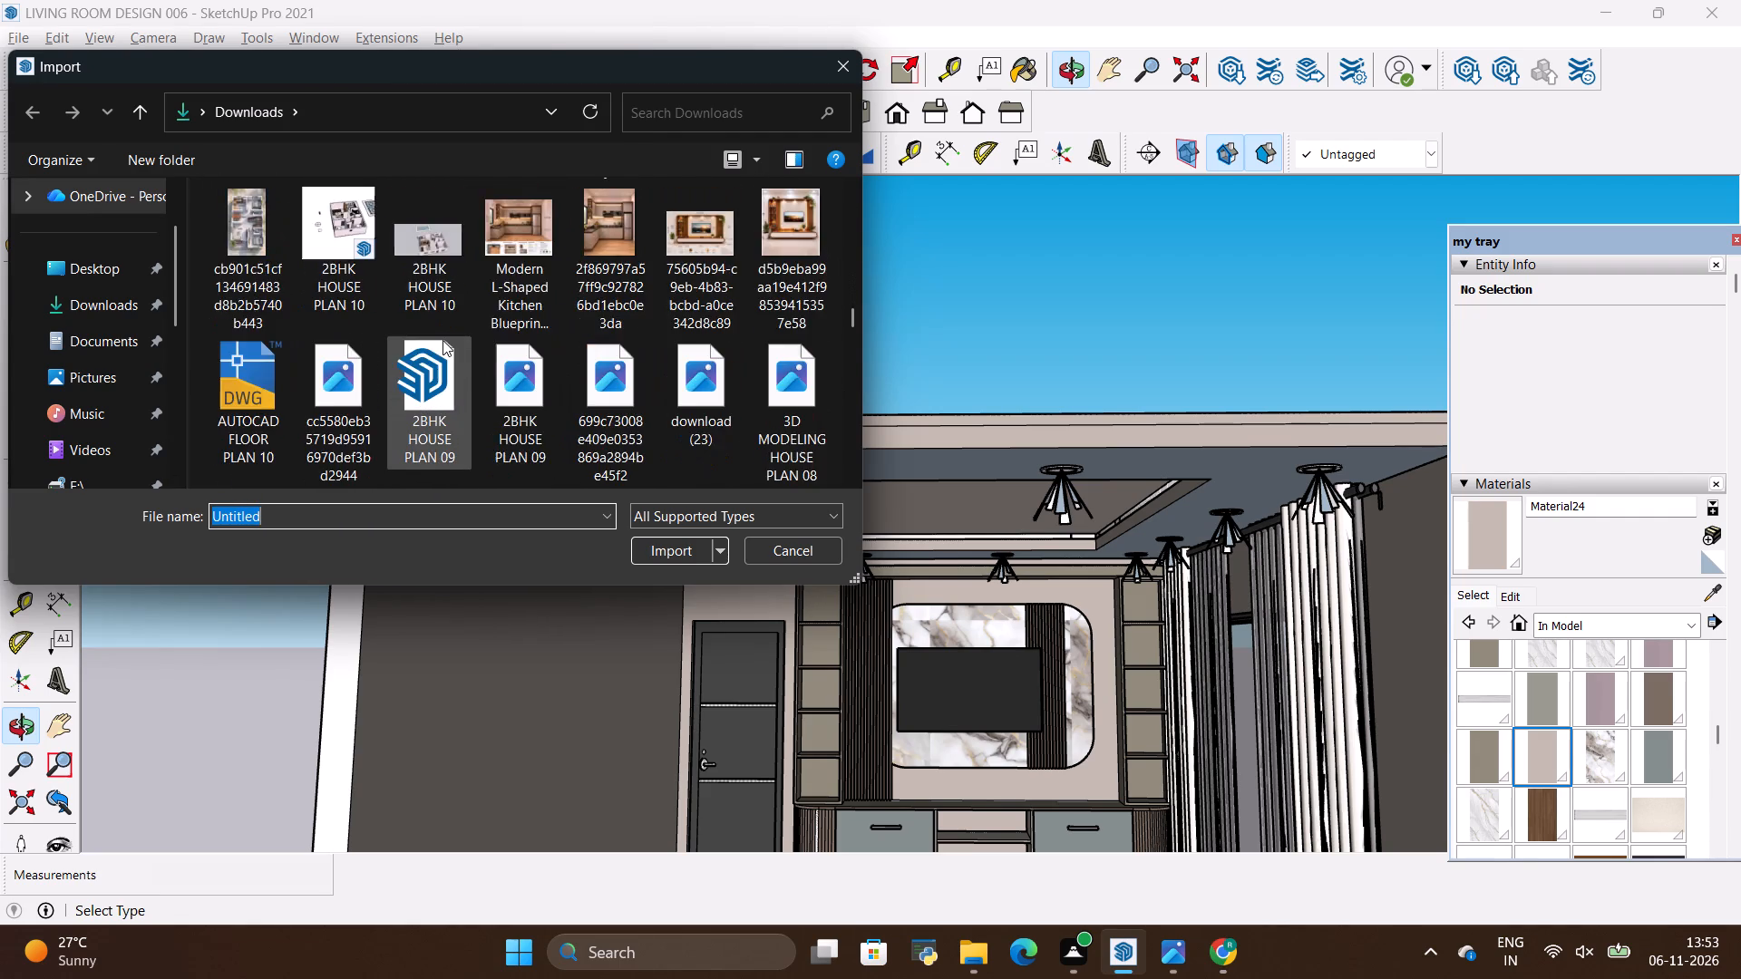
scroll(443, 340, "up", 6)
scroll(443, 340, "down", 2)
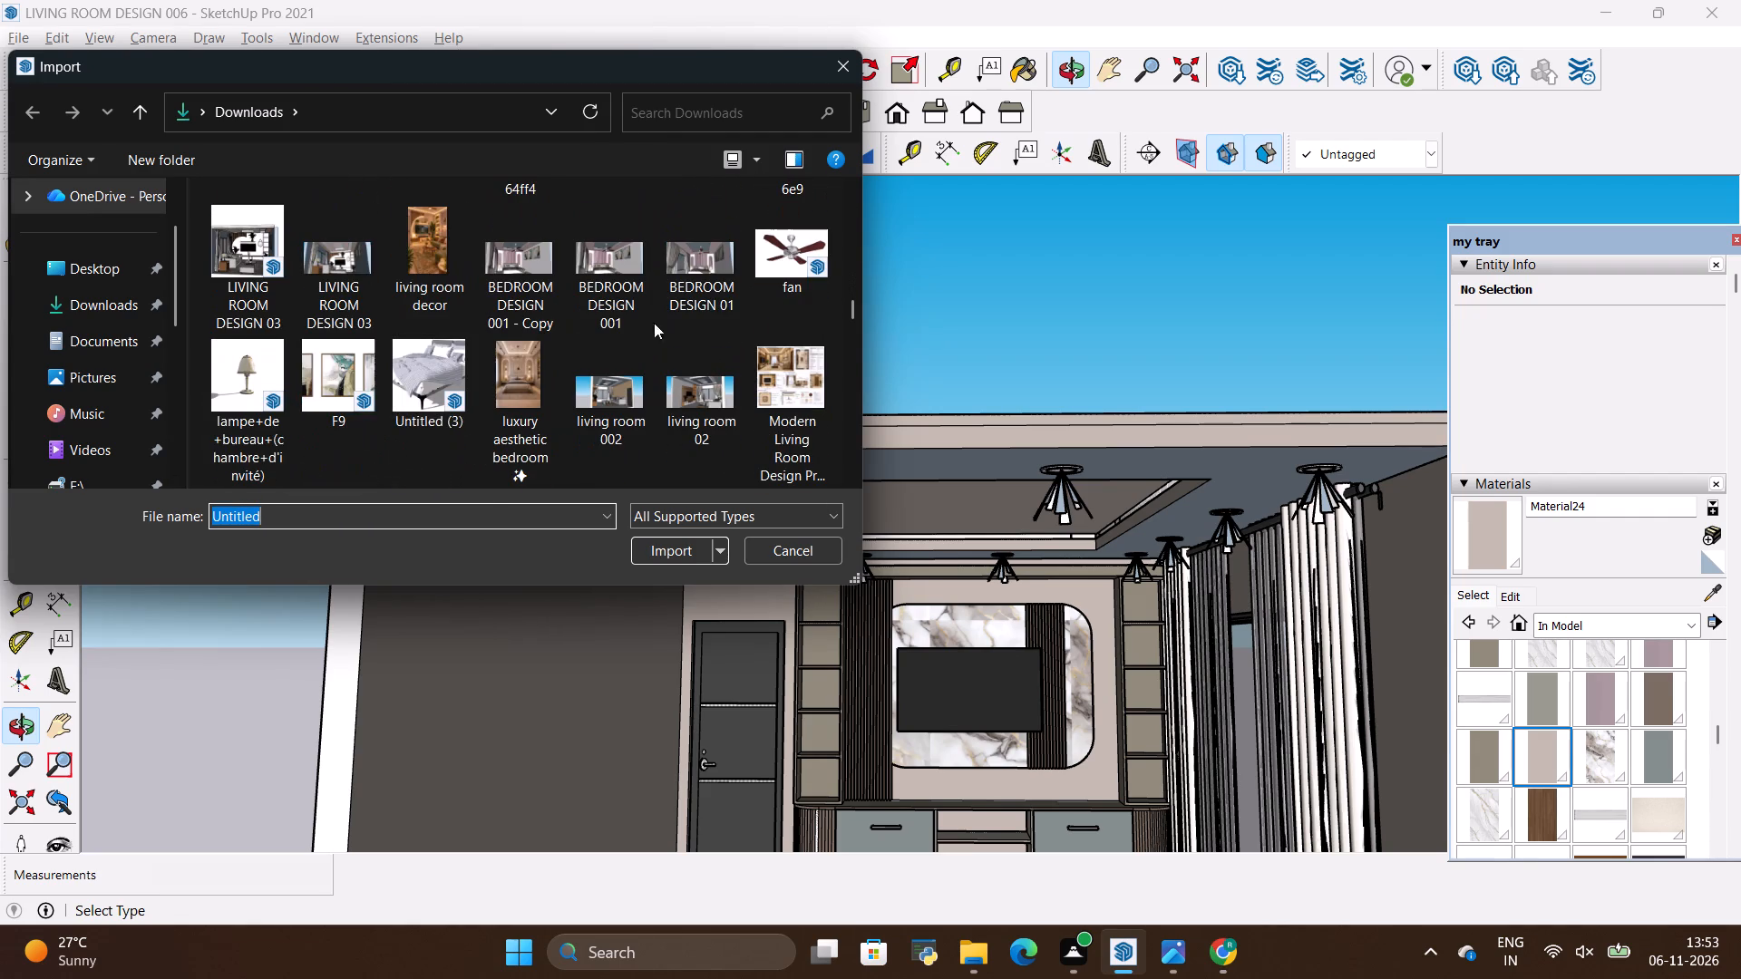
left_click(754, 243)
left_click(667, 535)
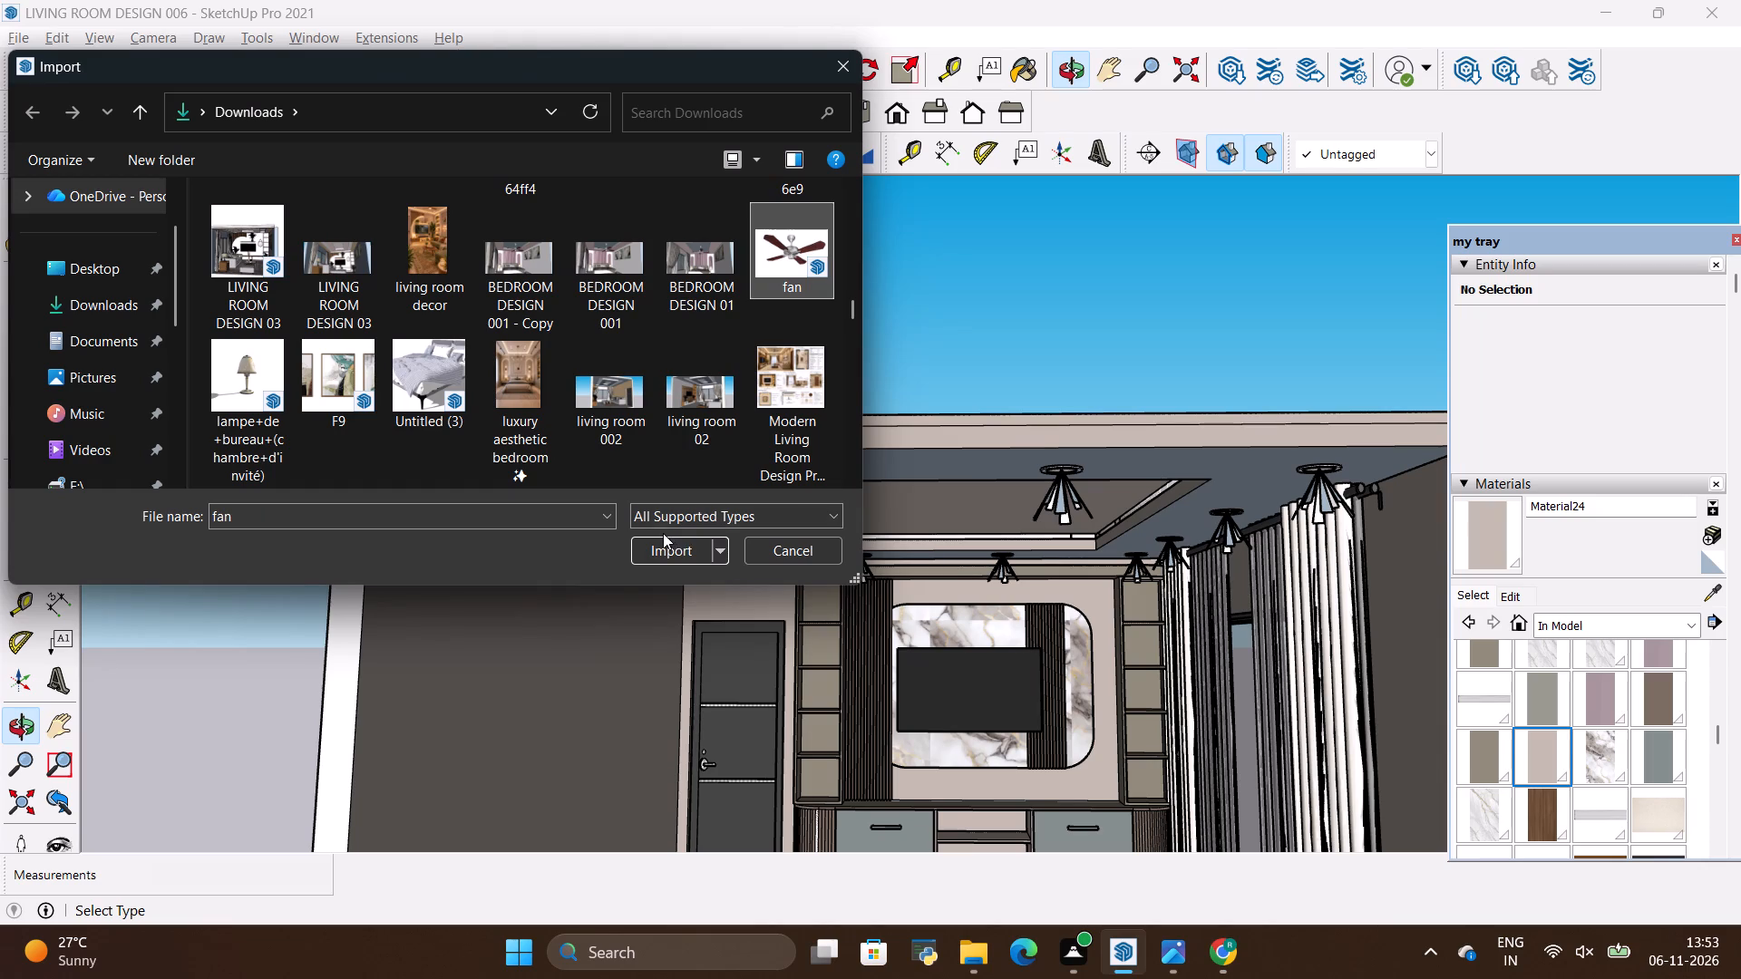
left_click(667, 538)
left_click(672, 547)
Place the imported fan component in open space near the living room.
scroll(555, 534, "down", 5)
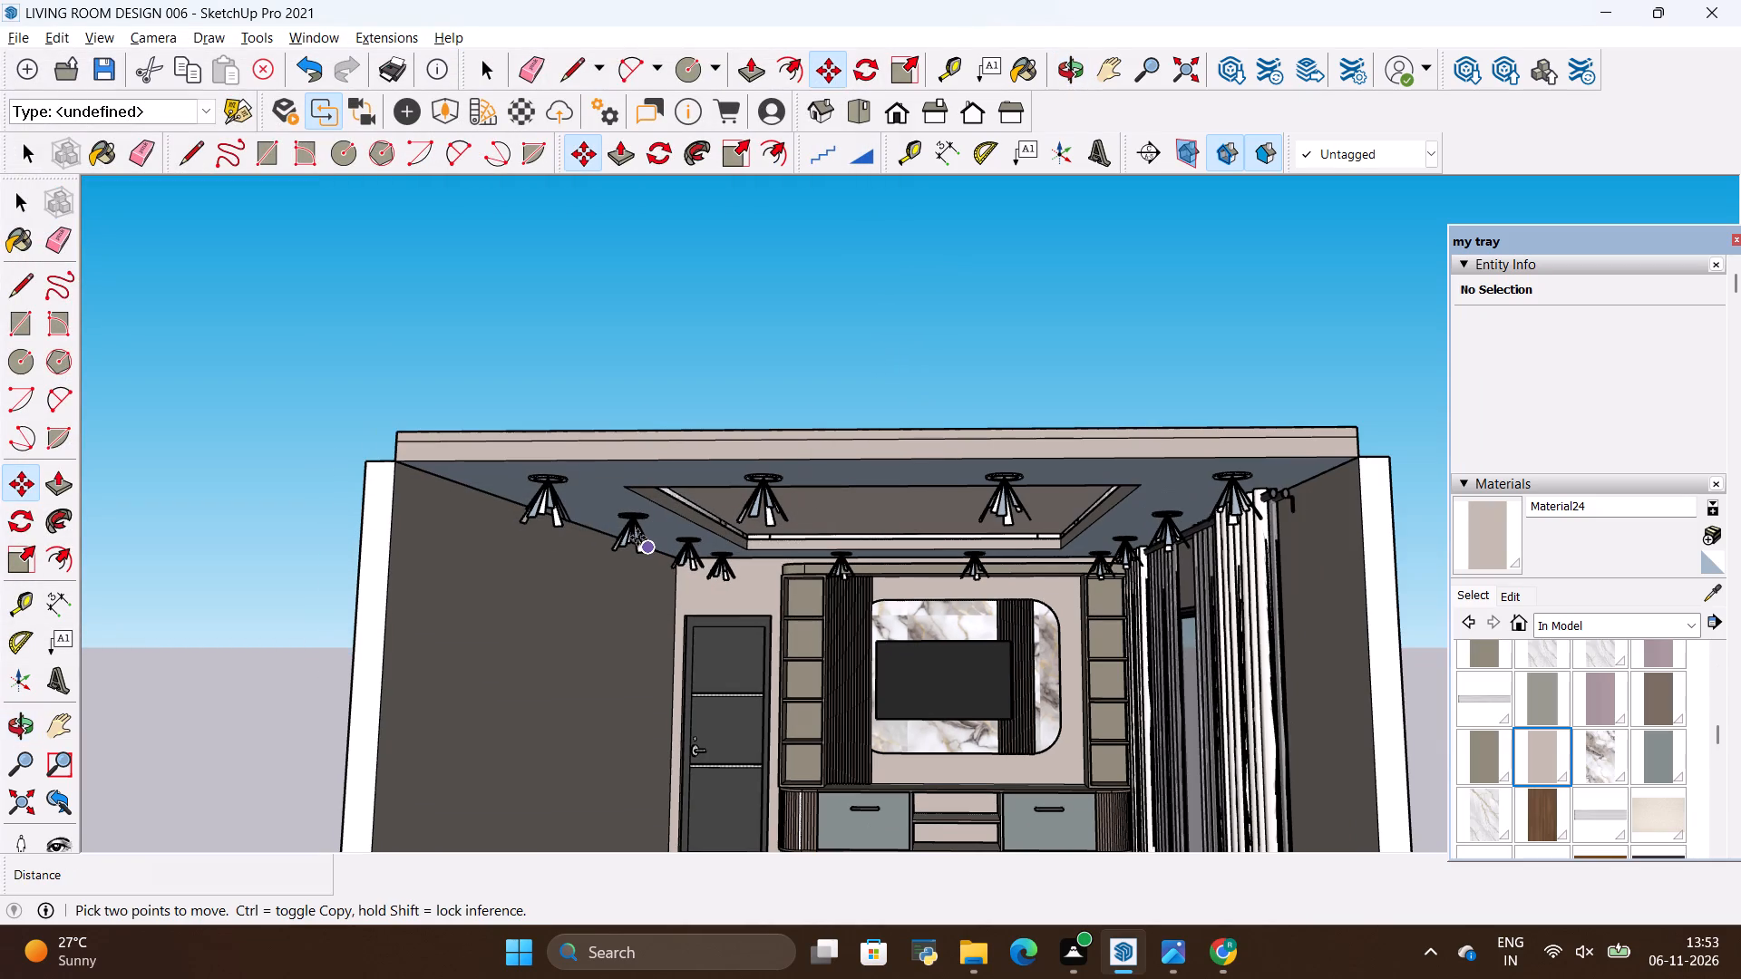
scroll(601, 556, "down", 7)
left_click(644, 624)
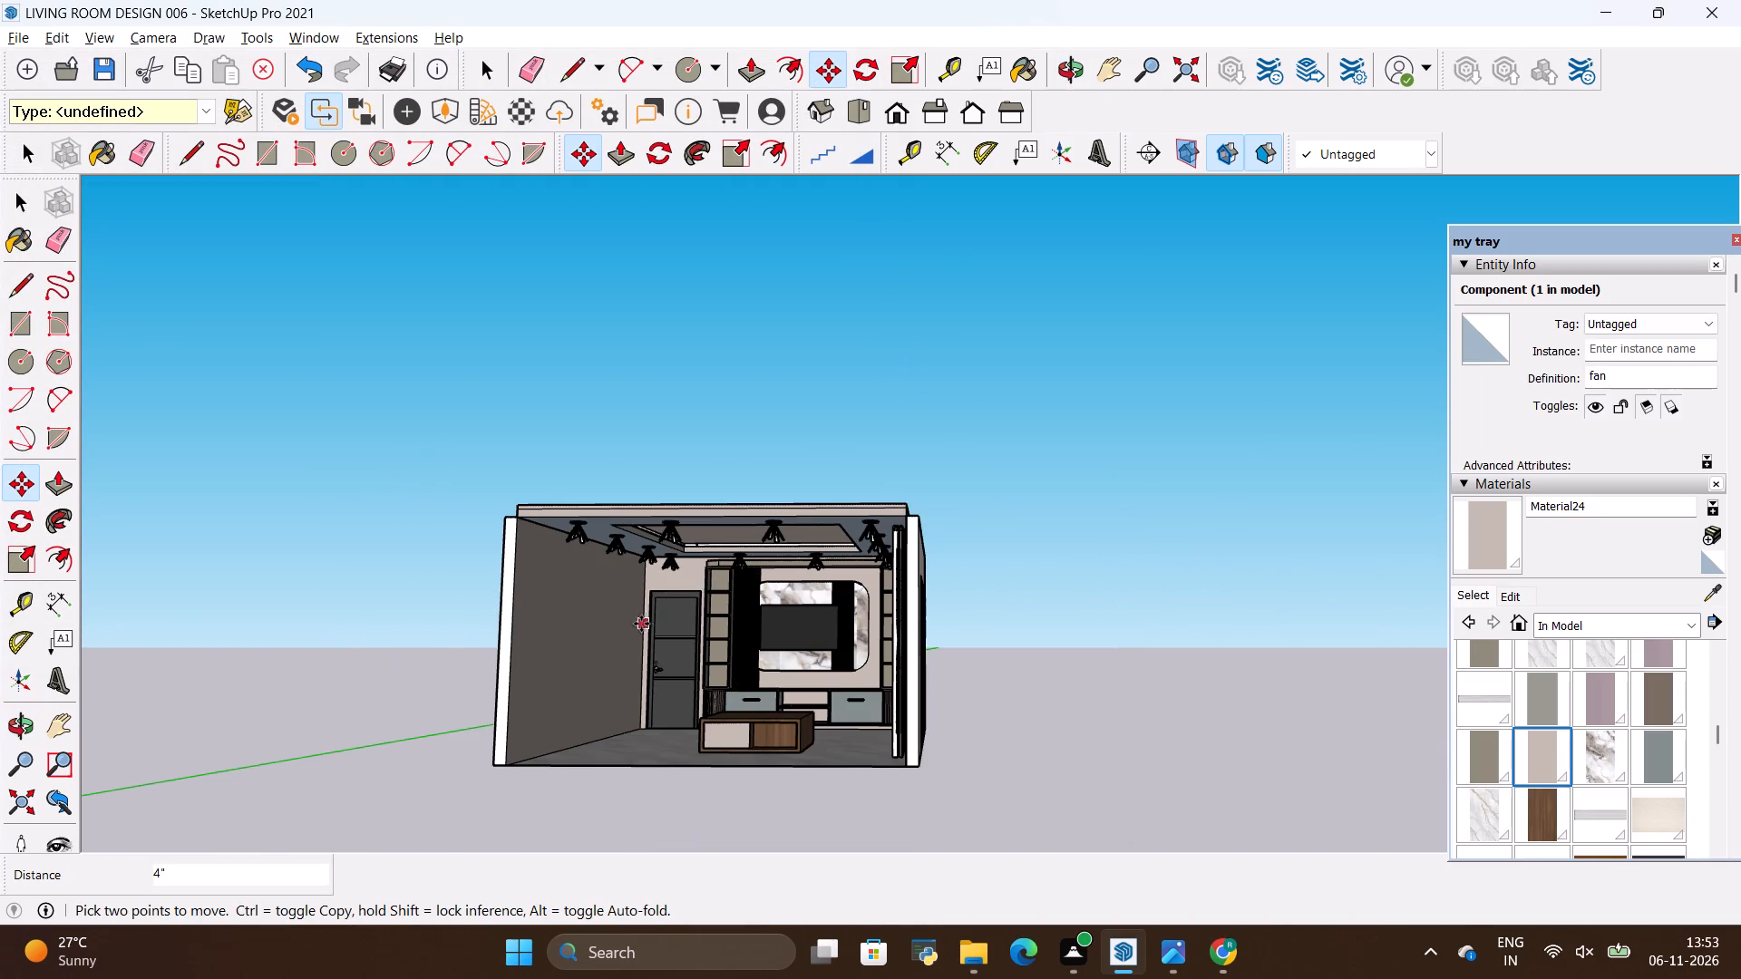
scroll(740, 747, "down", 6)
scroll(843, 766, "down", 10)
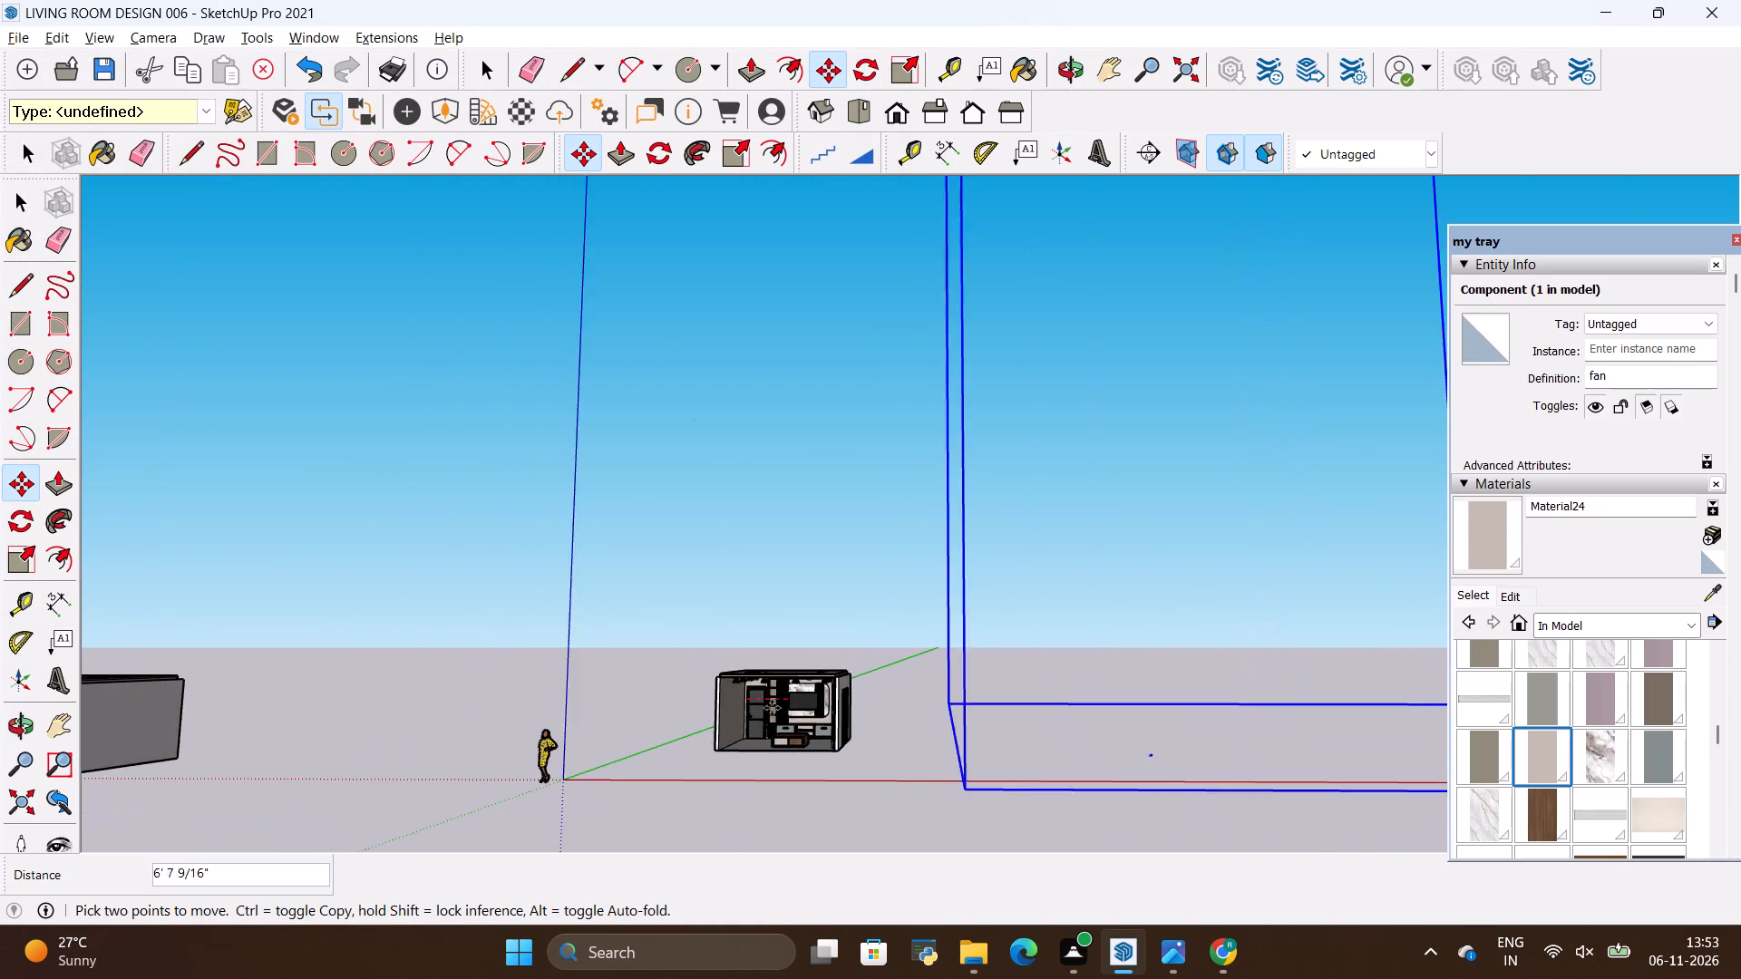
scroll(762, 710, "down", 5)
scroll(900, 715, "down", 4)
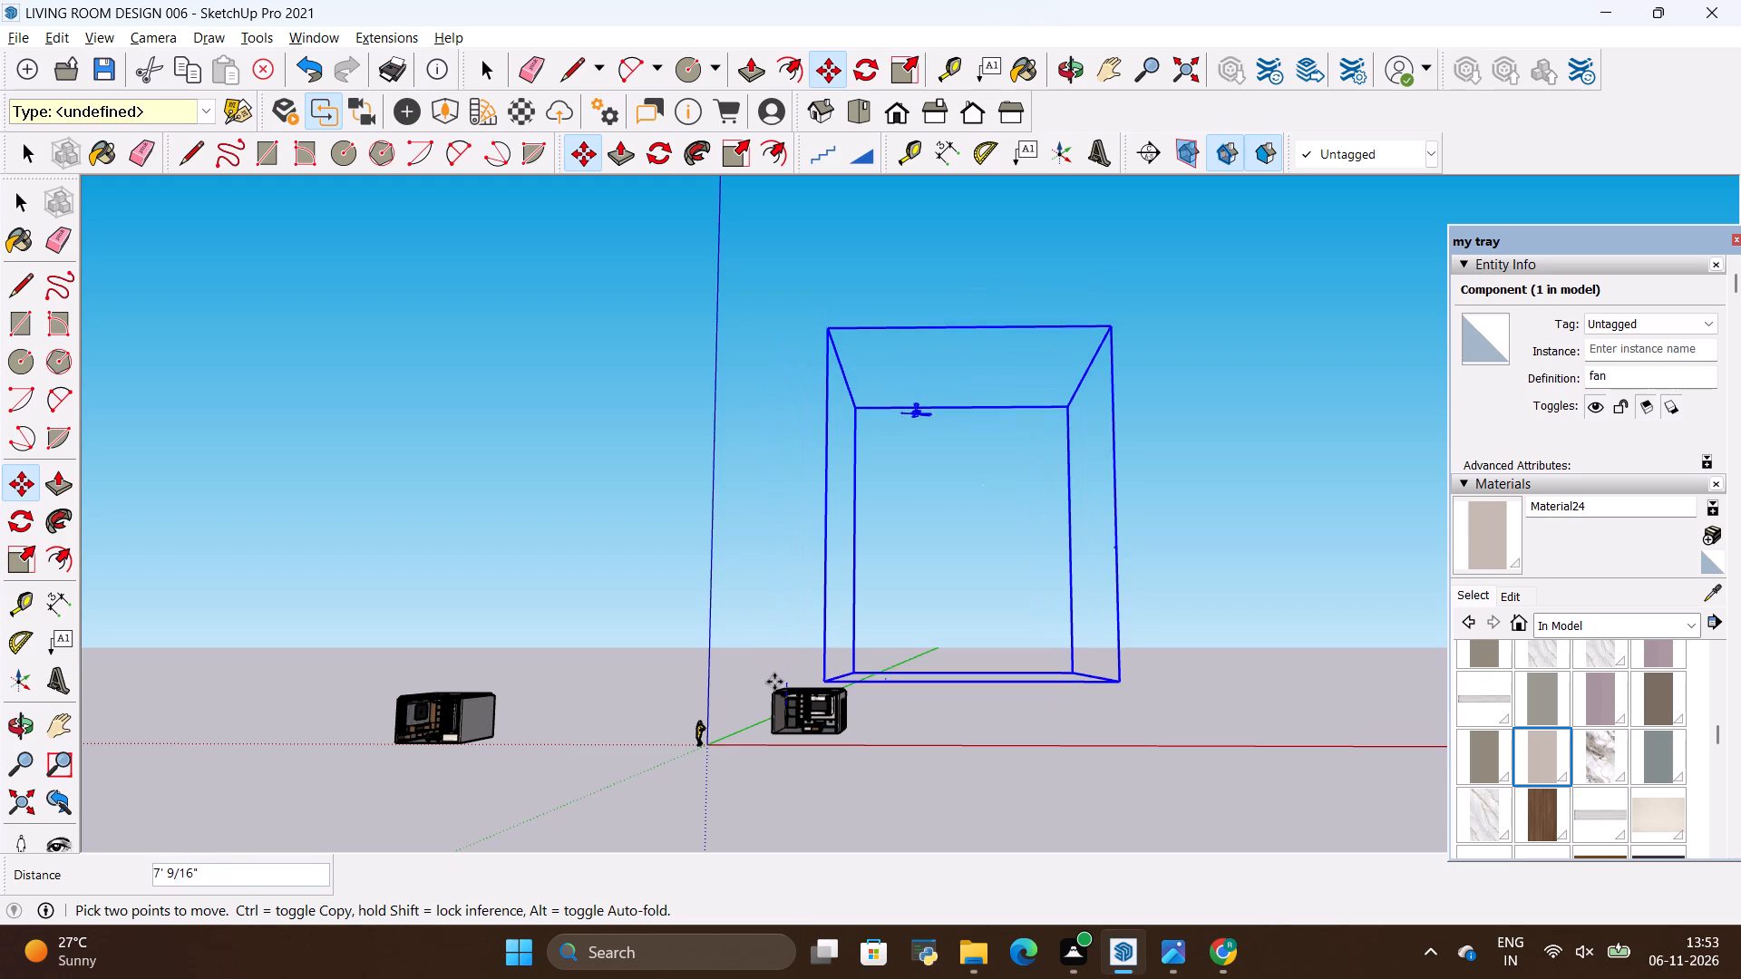
left_click(774, 682)
key("space")
left_click(1189, 656)
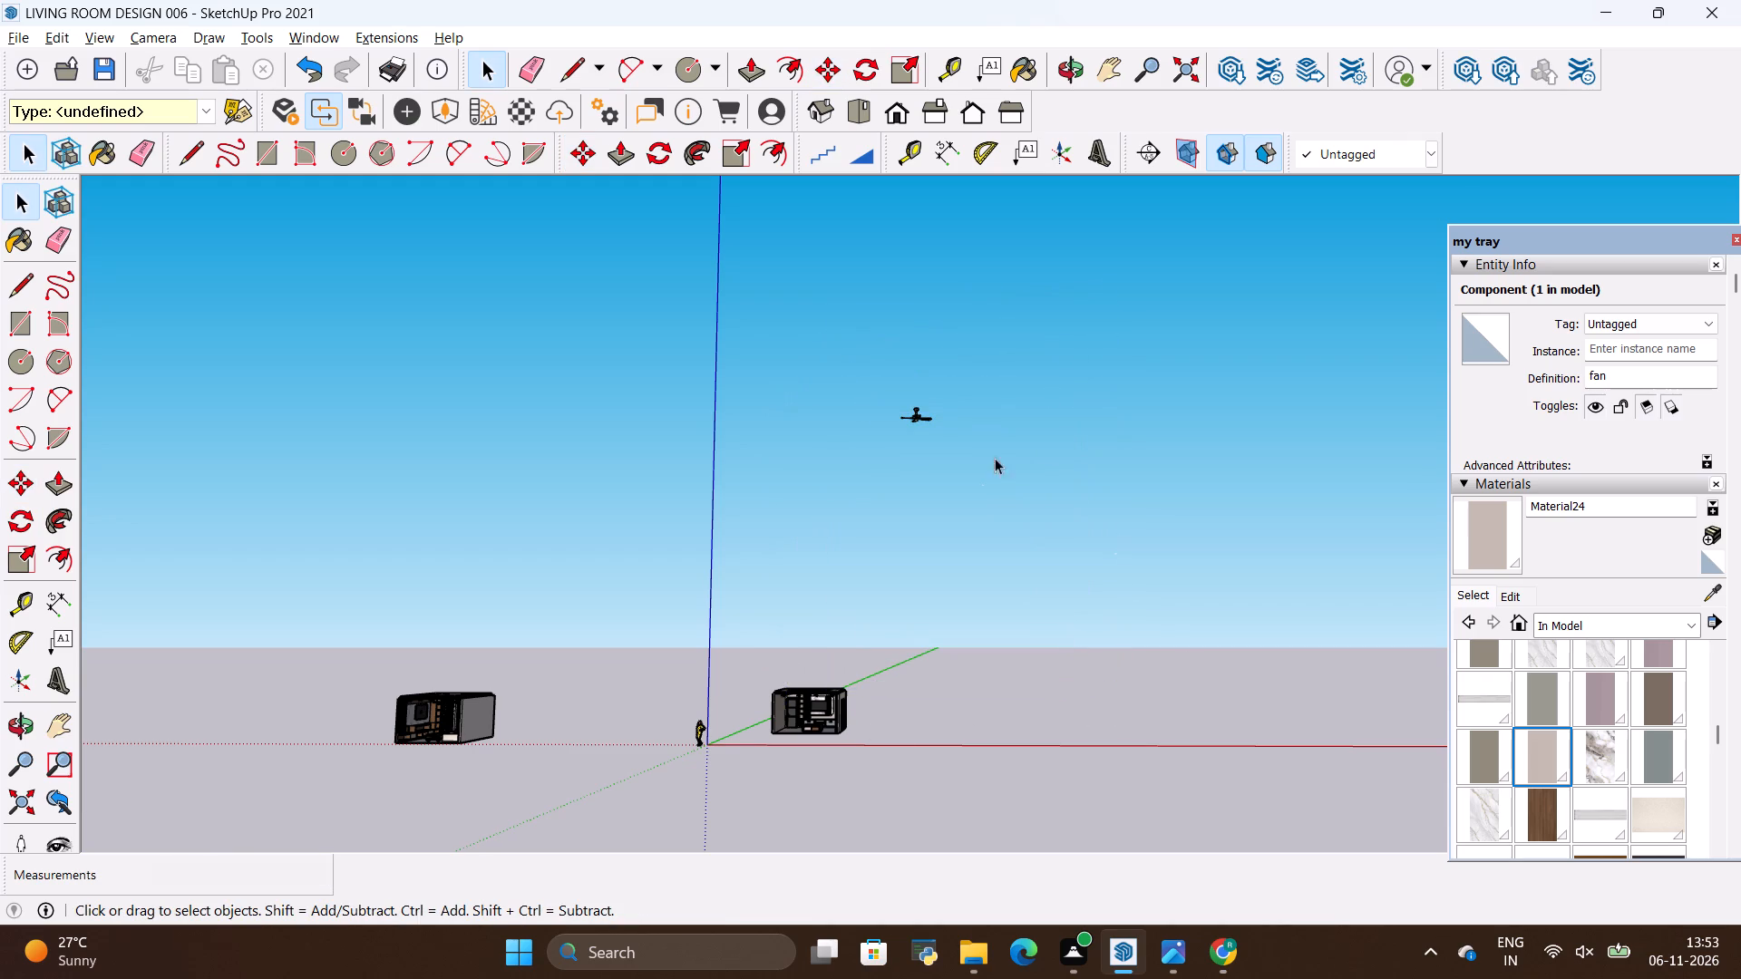
Explode the imported fan component to separate the ceiling fan from its oversized bounding component.
left_click(914, 419)
right_click(914, 419)
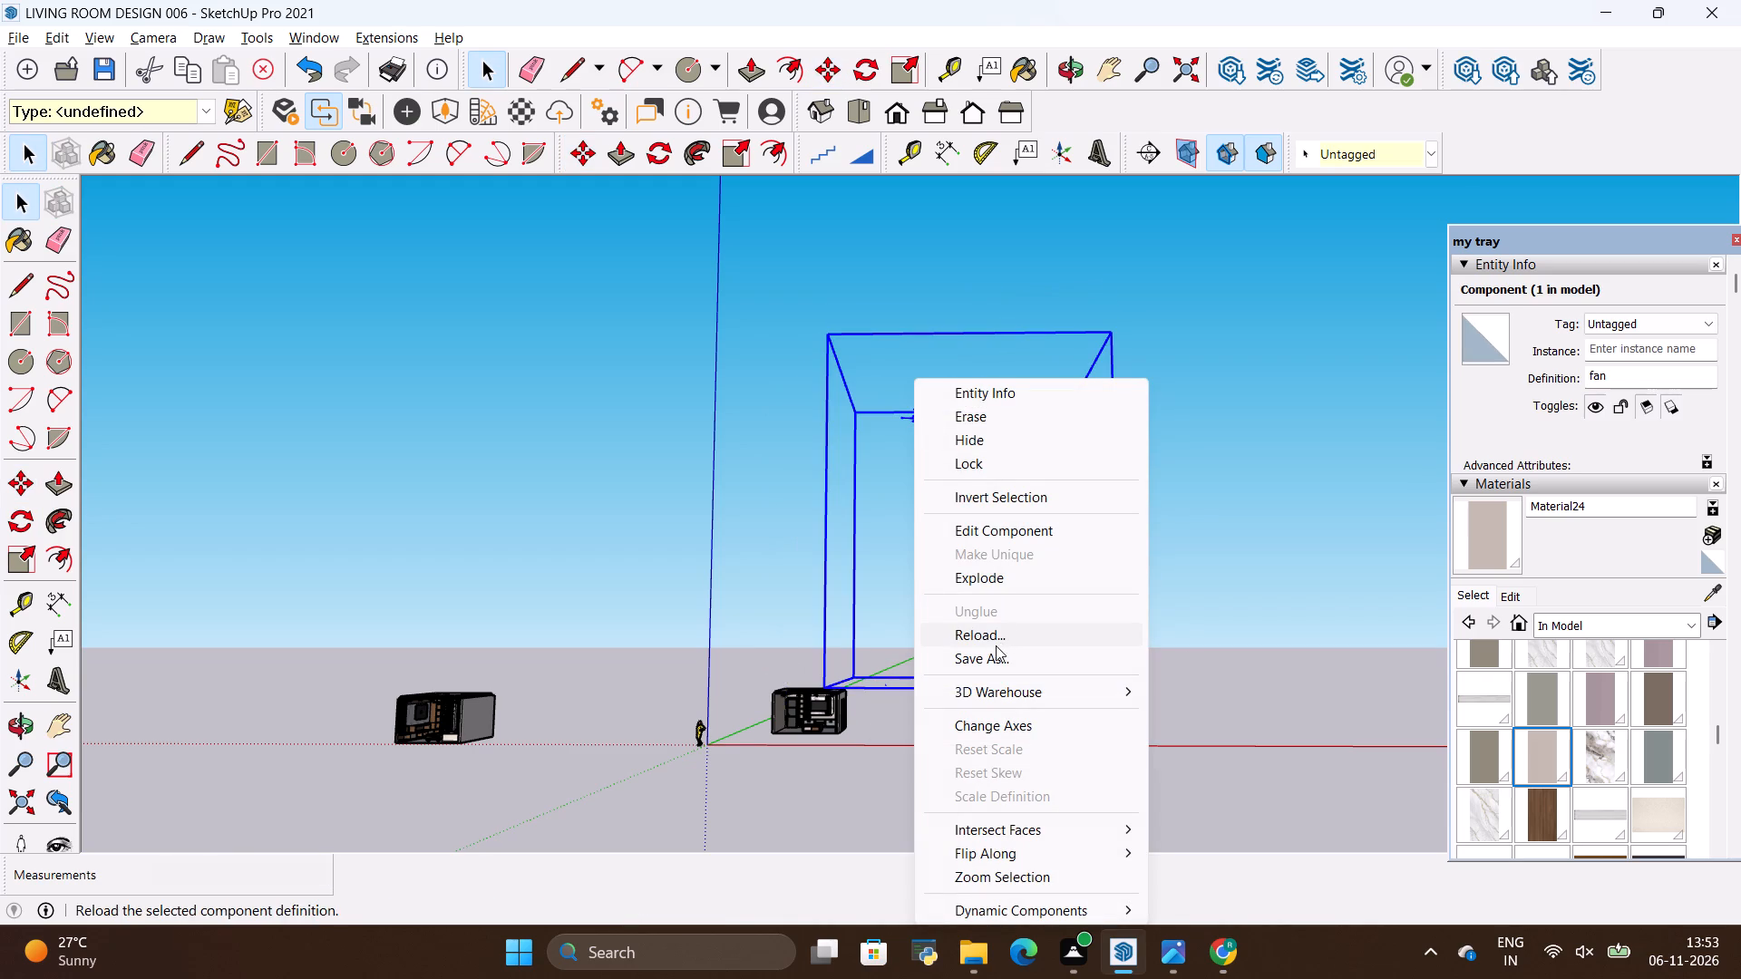
left_click(987, 581)
key("space")
scroll(889, 370, "up", 4)
left_click(945, 460)
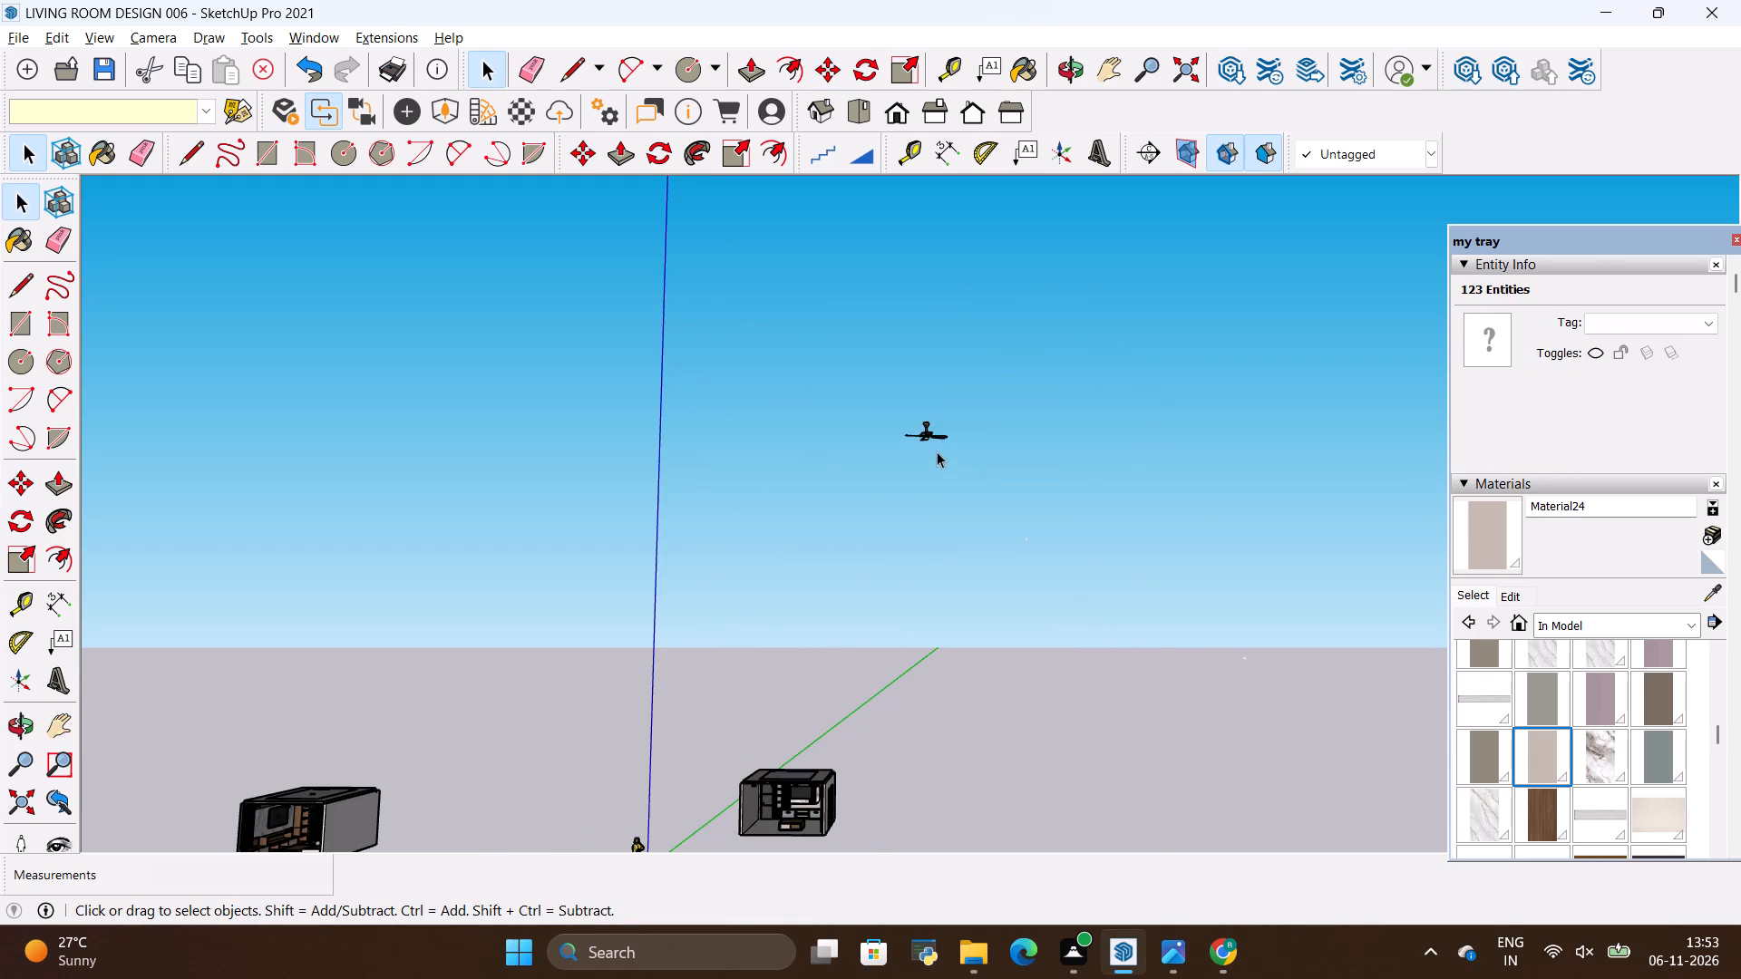
Move the ceiling fan component by its top mount from high above the scene down towards the living room.
left_click(923, 427)
scroll(926, 383, "up", 15)
key("m")
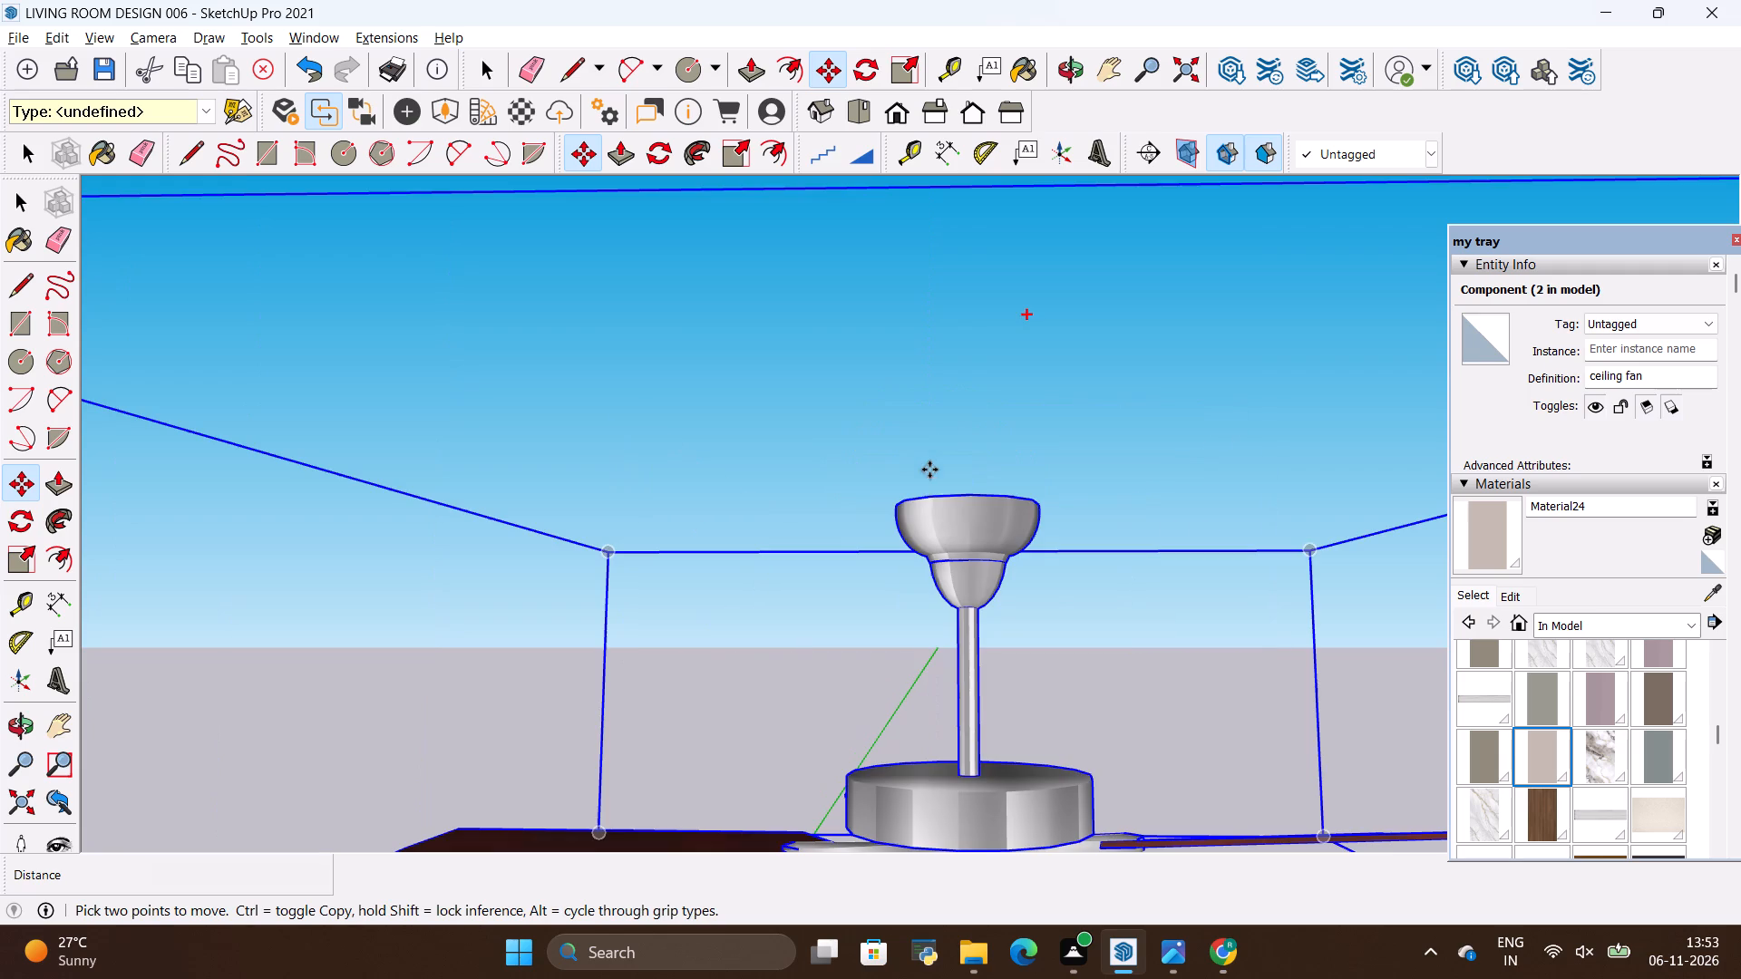
left_click(948, 501)
scroll(1389, 480, "down", 11)
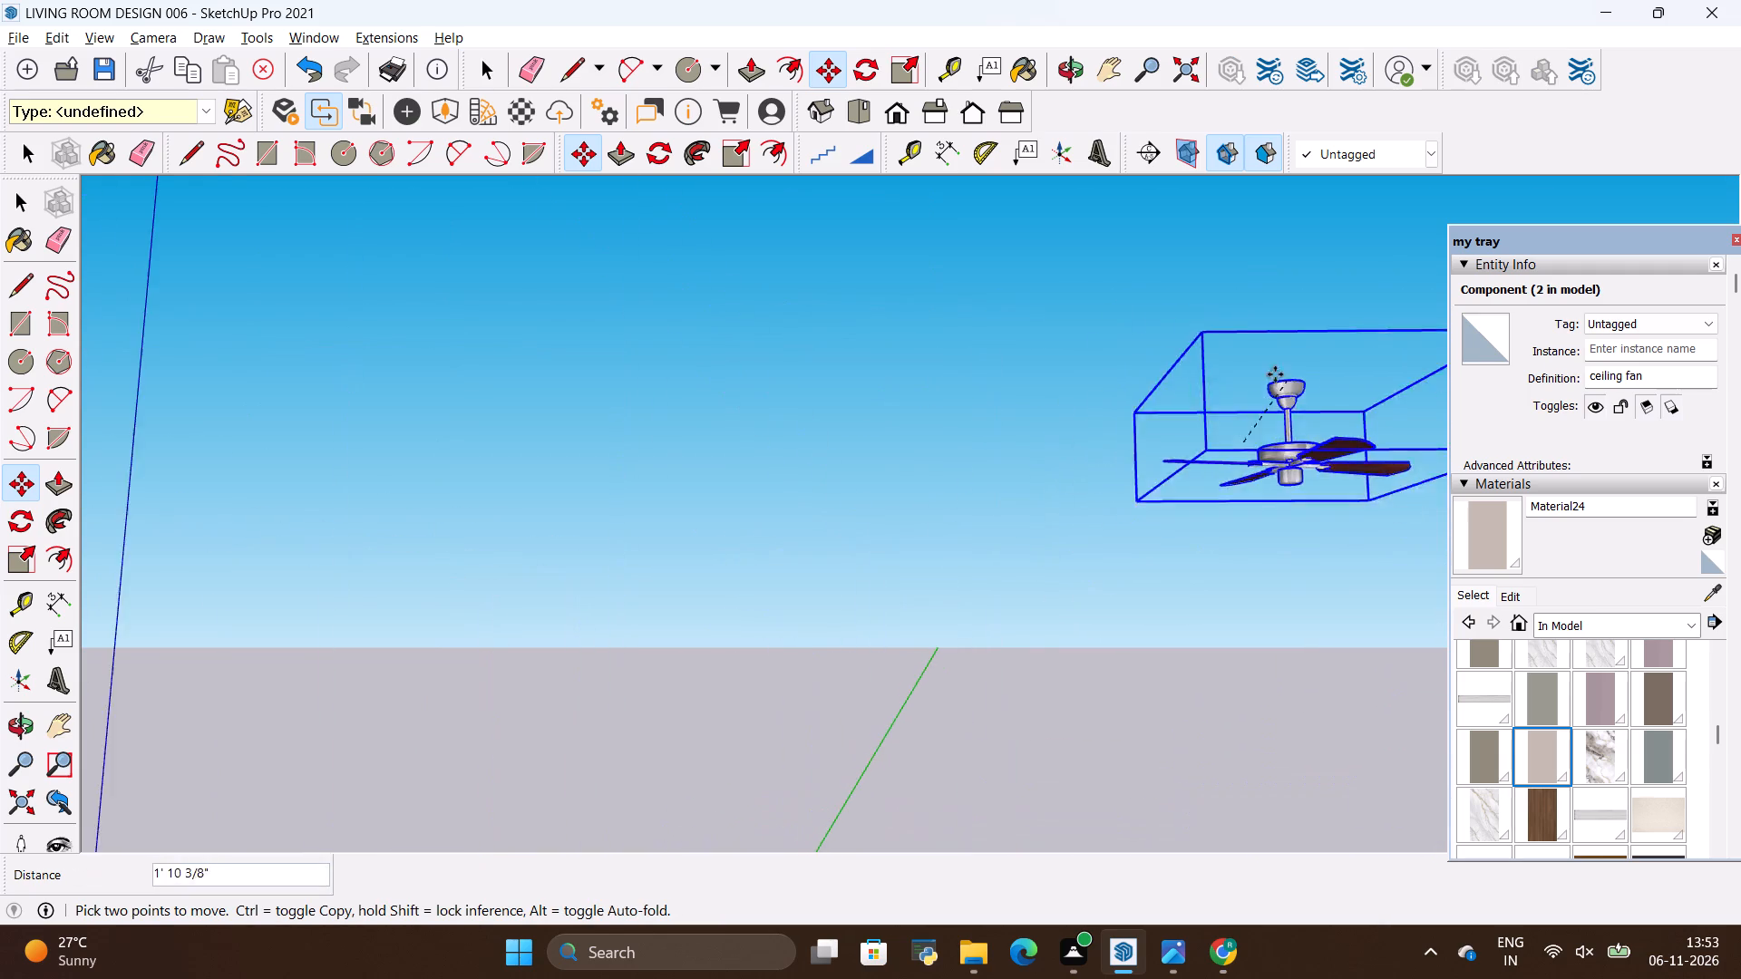
scroll(1275, 374, "down", 20)
scroll(1275, 374, "down", 1)
scroll(939, 722, "up", 3)
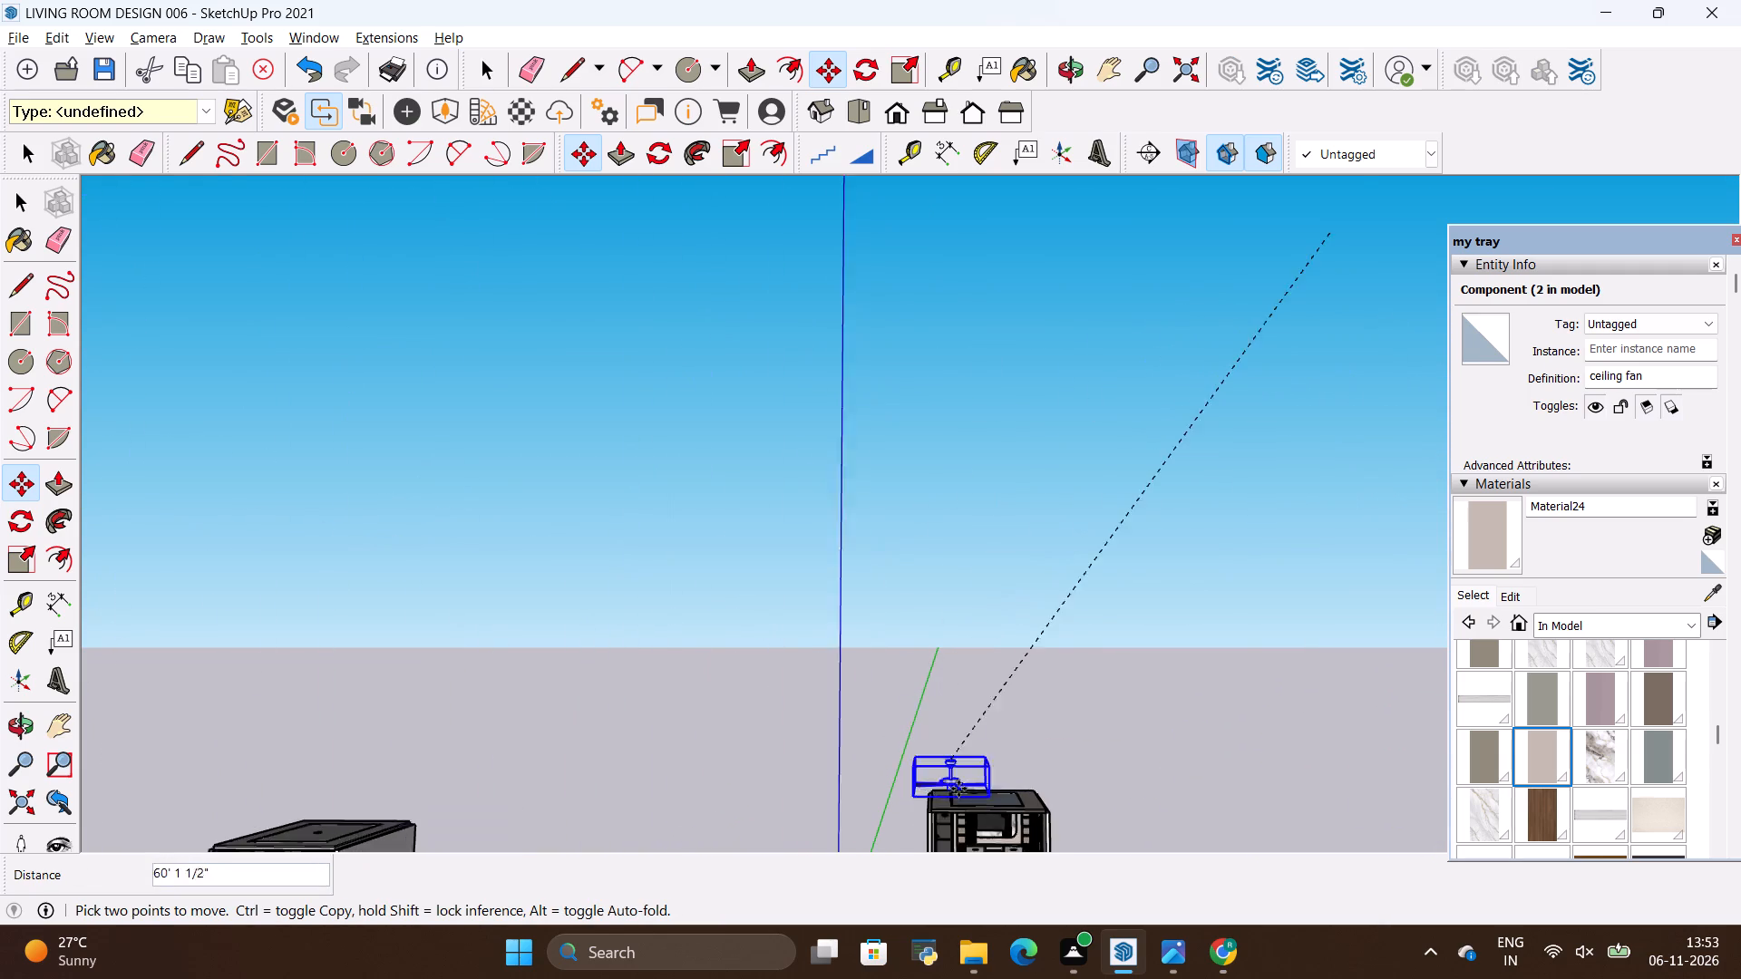
scroll(958, 789, "up", 5)
scroll(1024, 680, "down", 7)
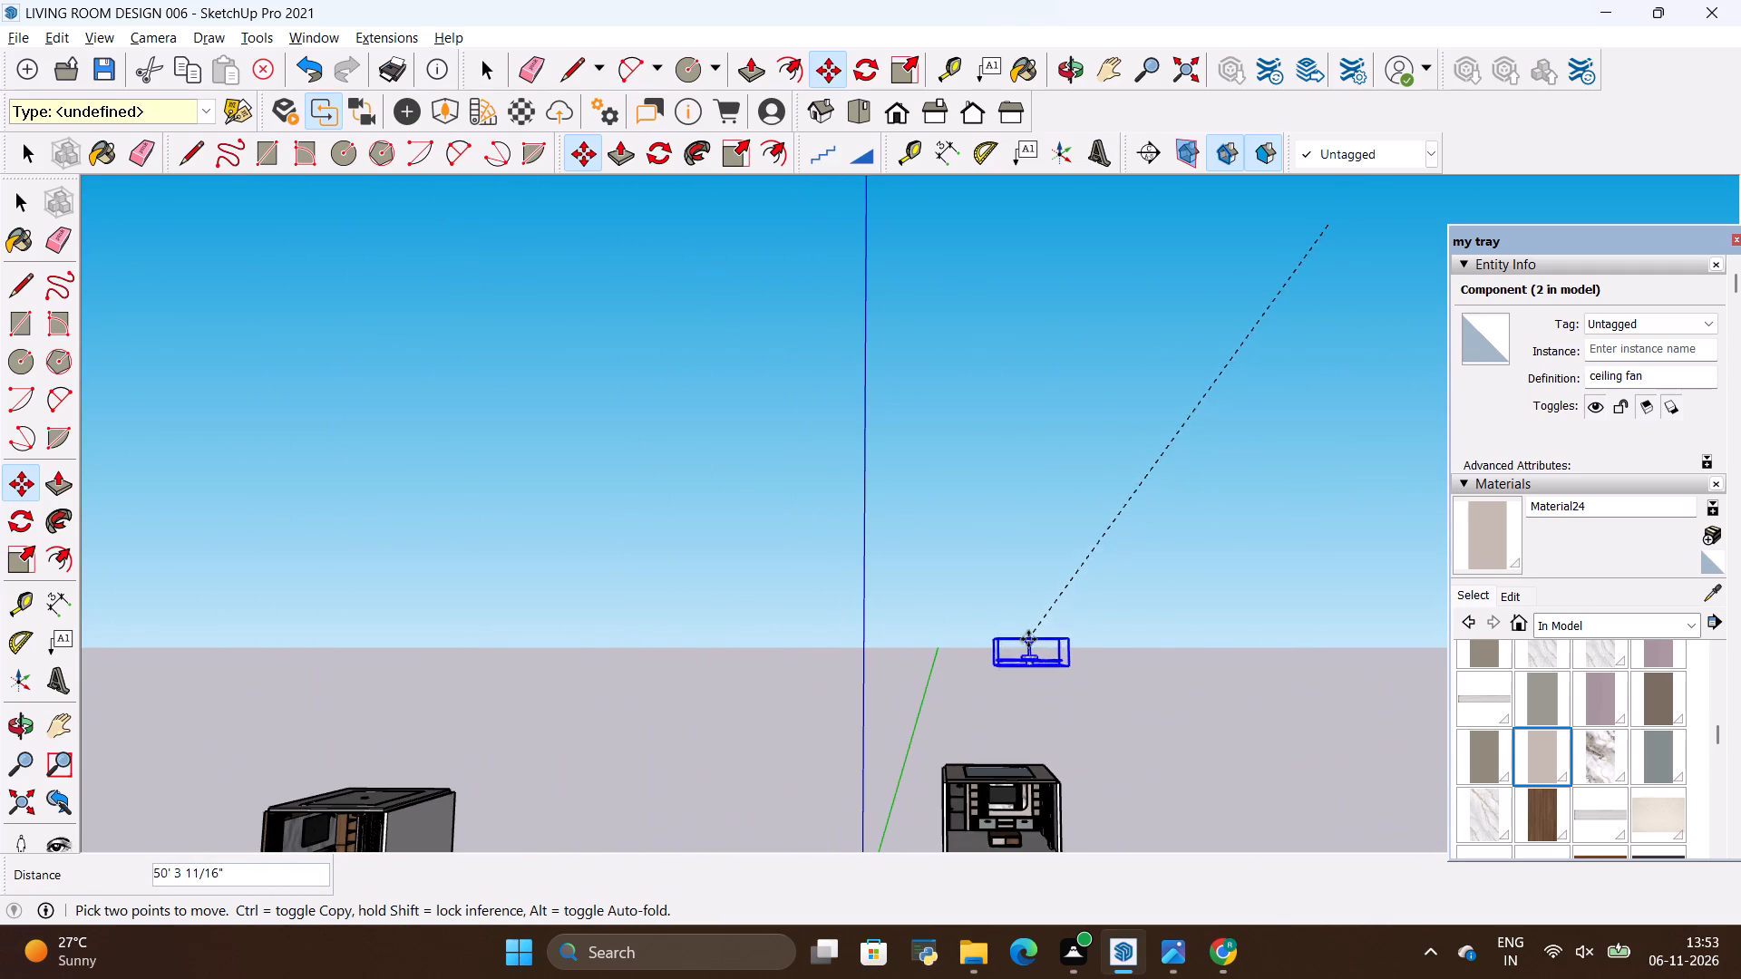
scroll(1028, 639, "down", 2)
scroll(1023, 707, "up", 20)
scroll(1023, 707, "up", 7)
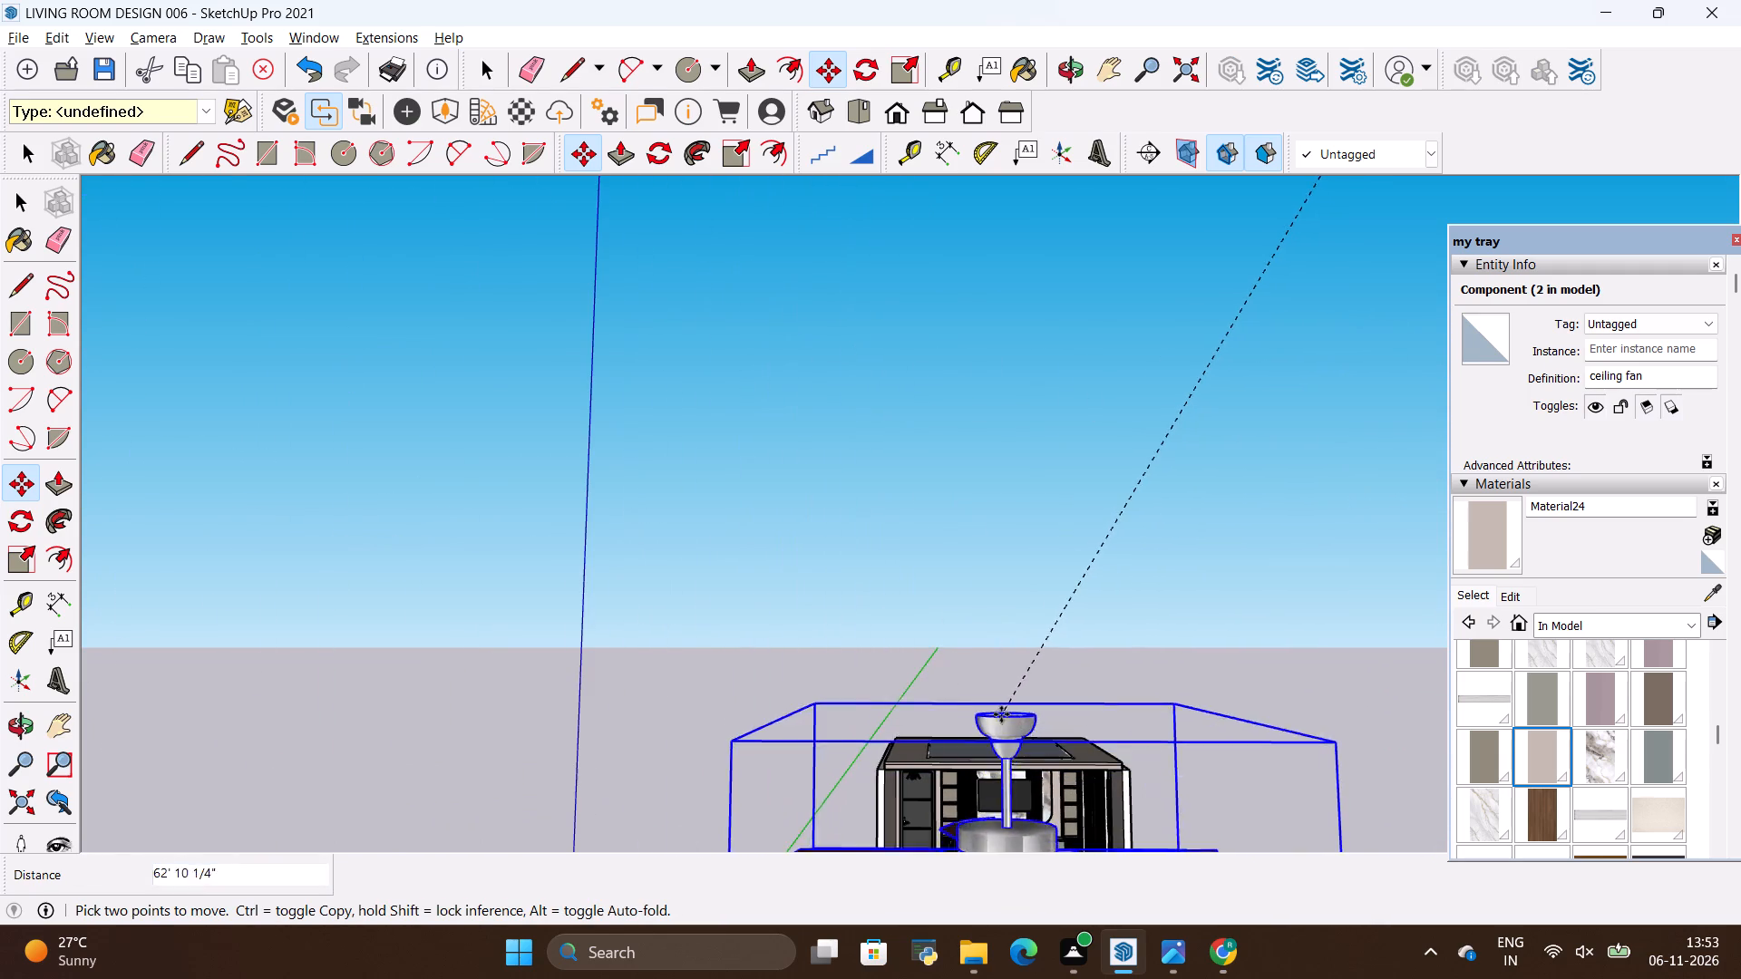
scroll(998, 778, "up", 13)
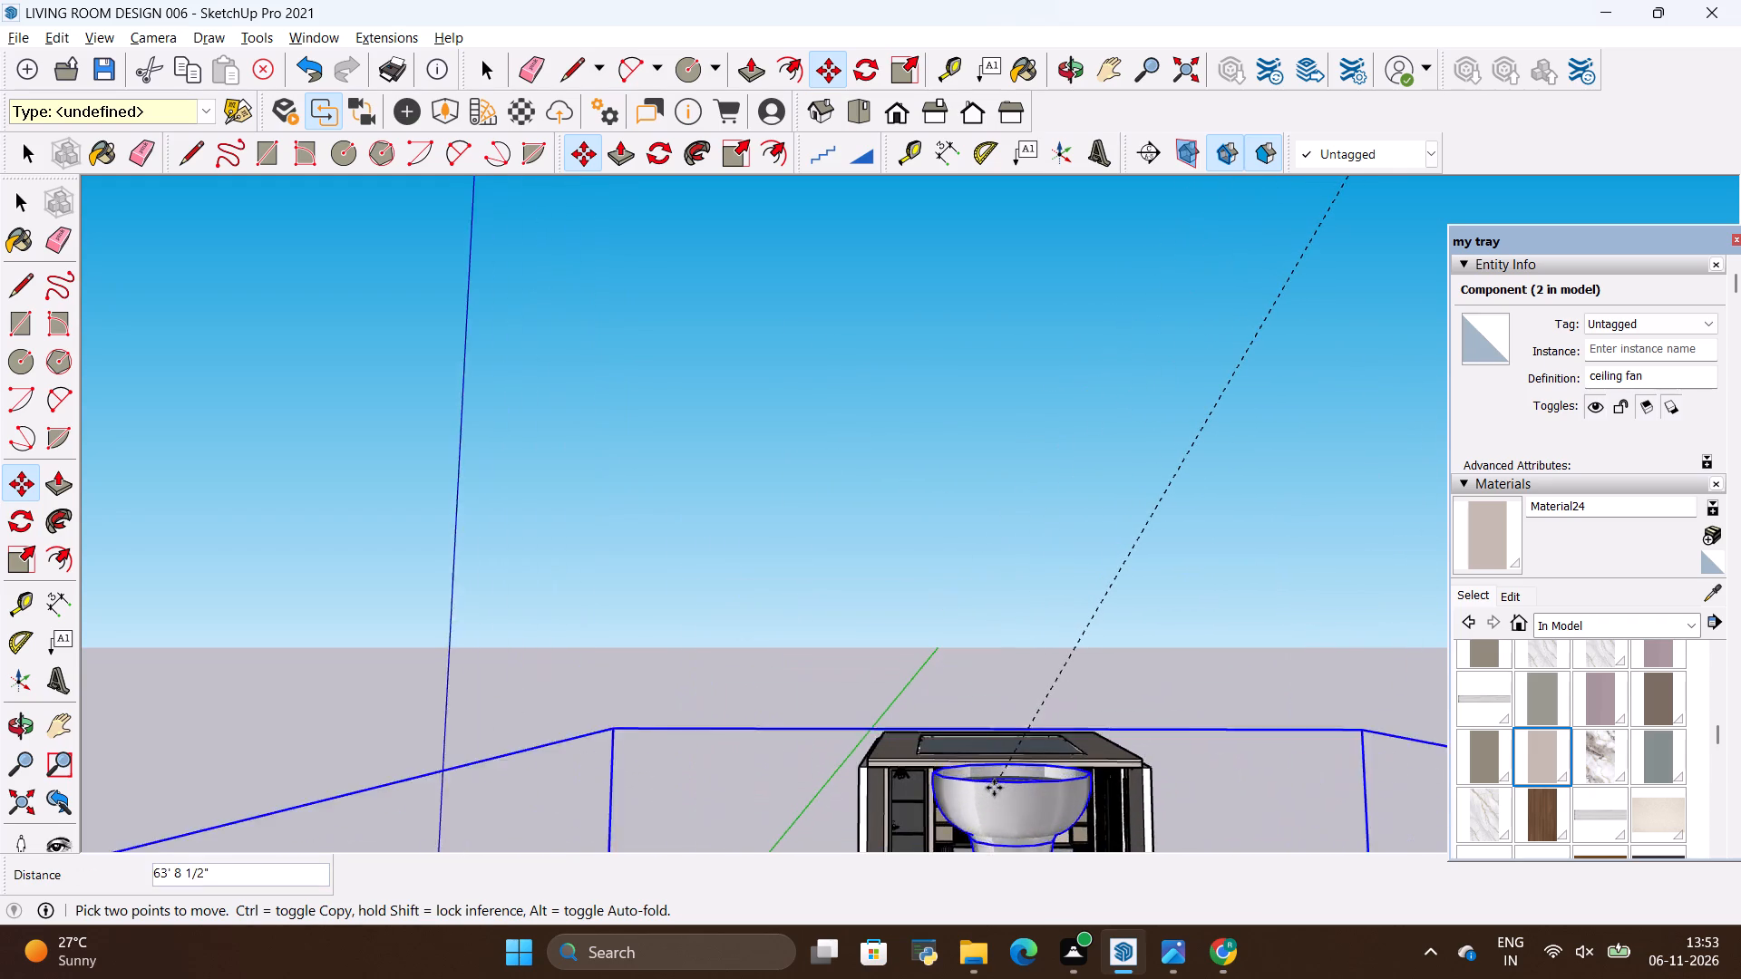
scroll(994, 788, "up", 11)
scroll(952, 698, "down", 20)
scroll(952, 698, "down", 7)
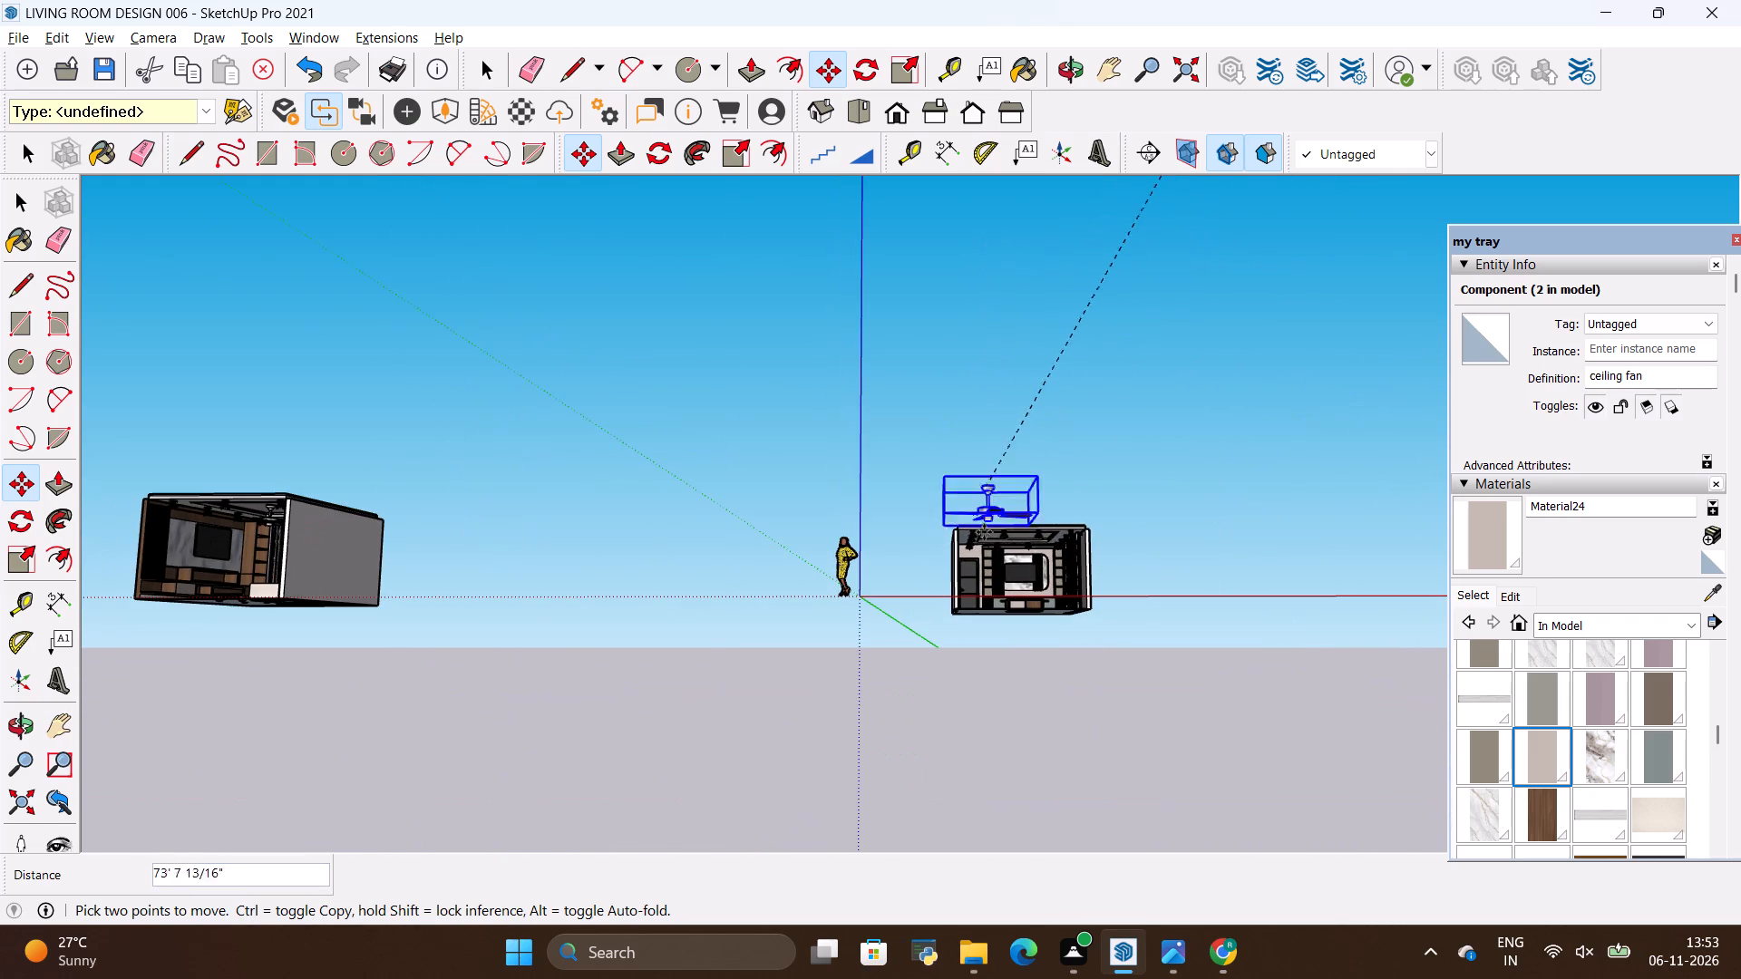
left_click(1033, 491)
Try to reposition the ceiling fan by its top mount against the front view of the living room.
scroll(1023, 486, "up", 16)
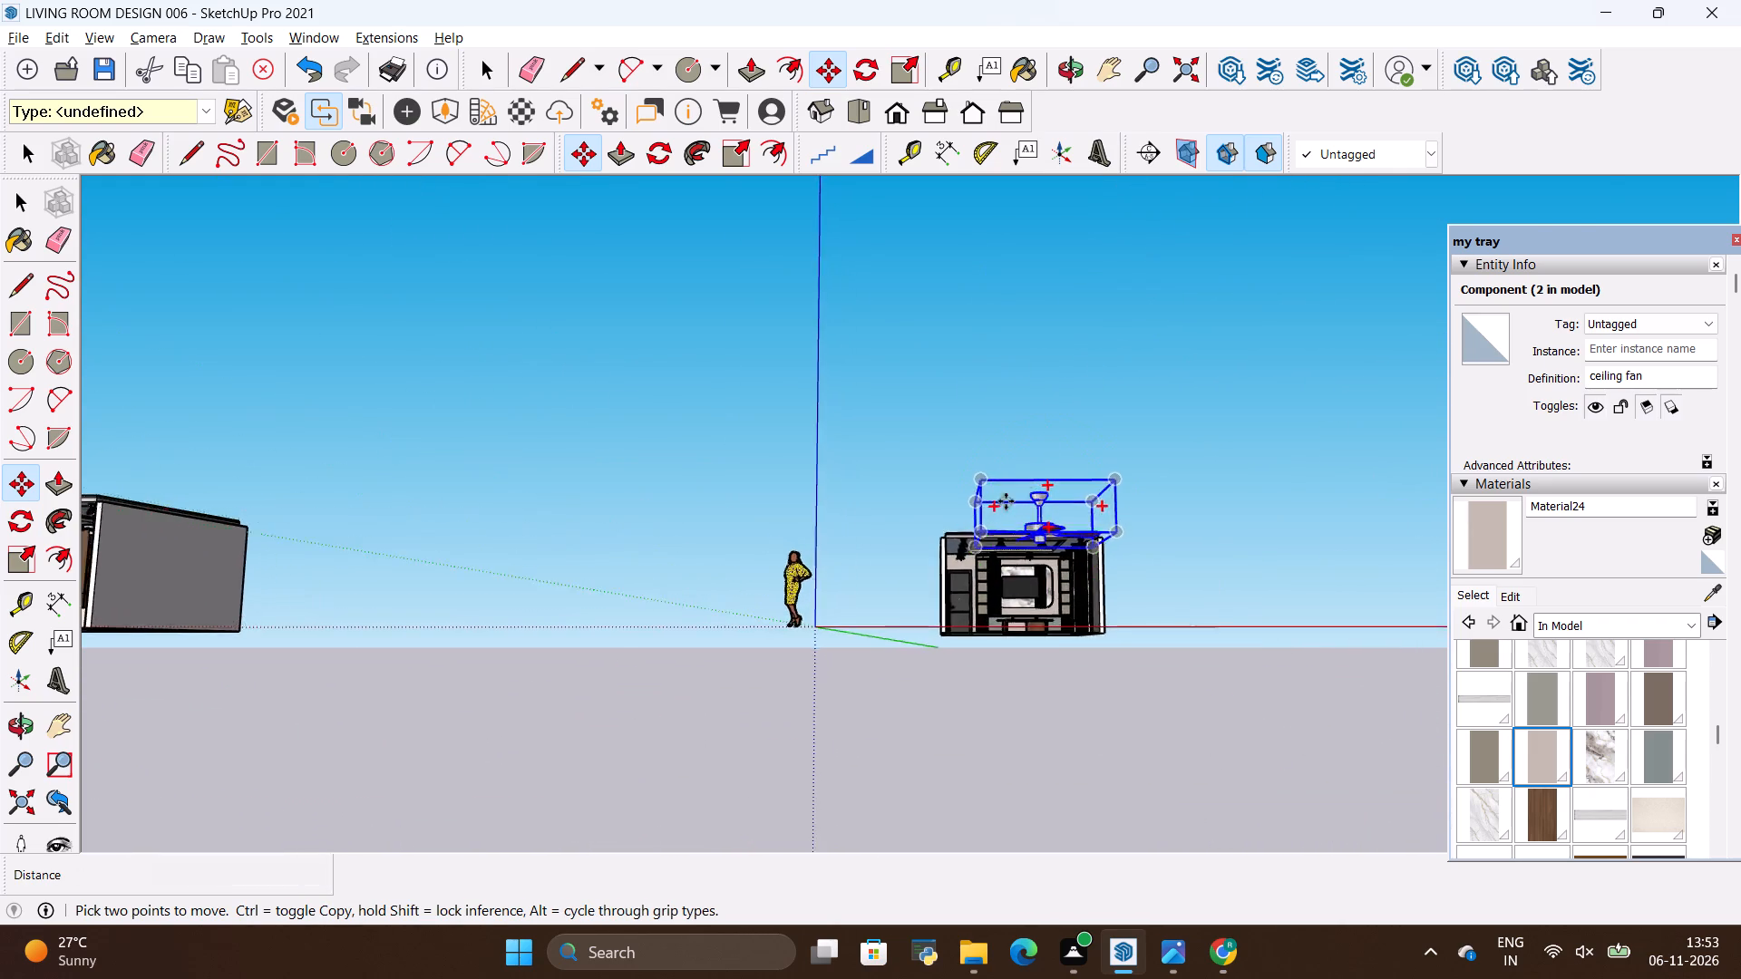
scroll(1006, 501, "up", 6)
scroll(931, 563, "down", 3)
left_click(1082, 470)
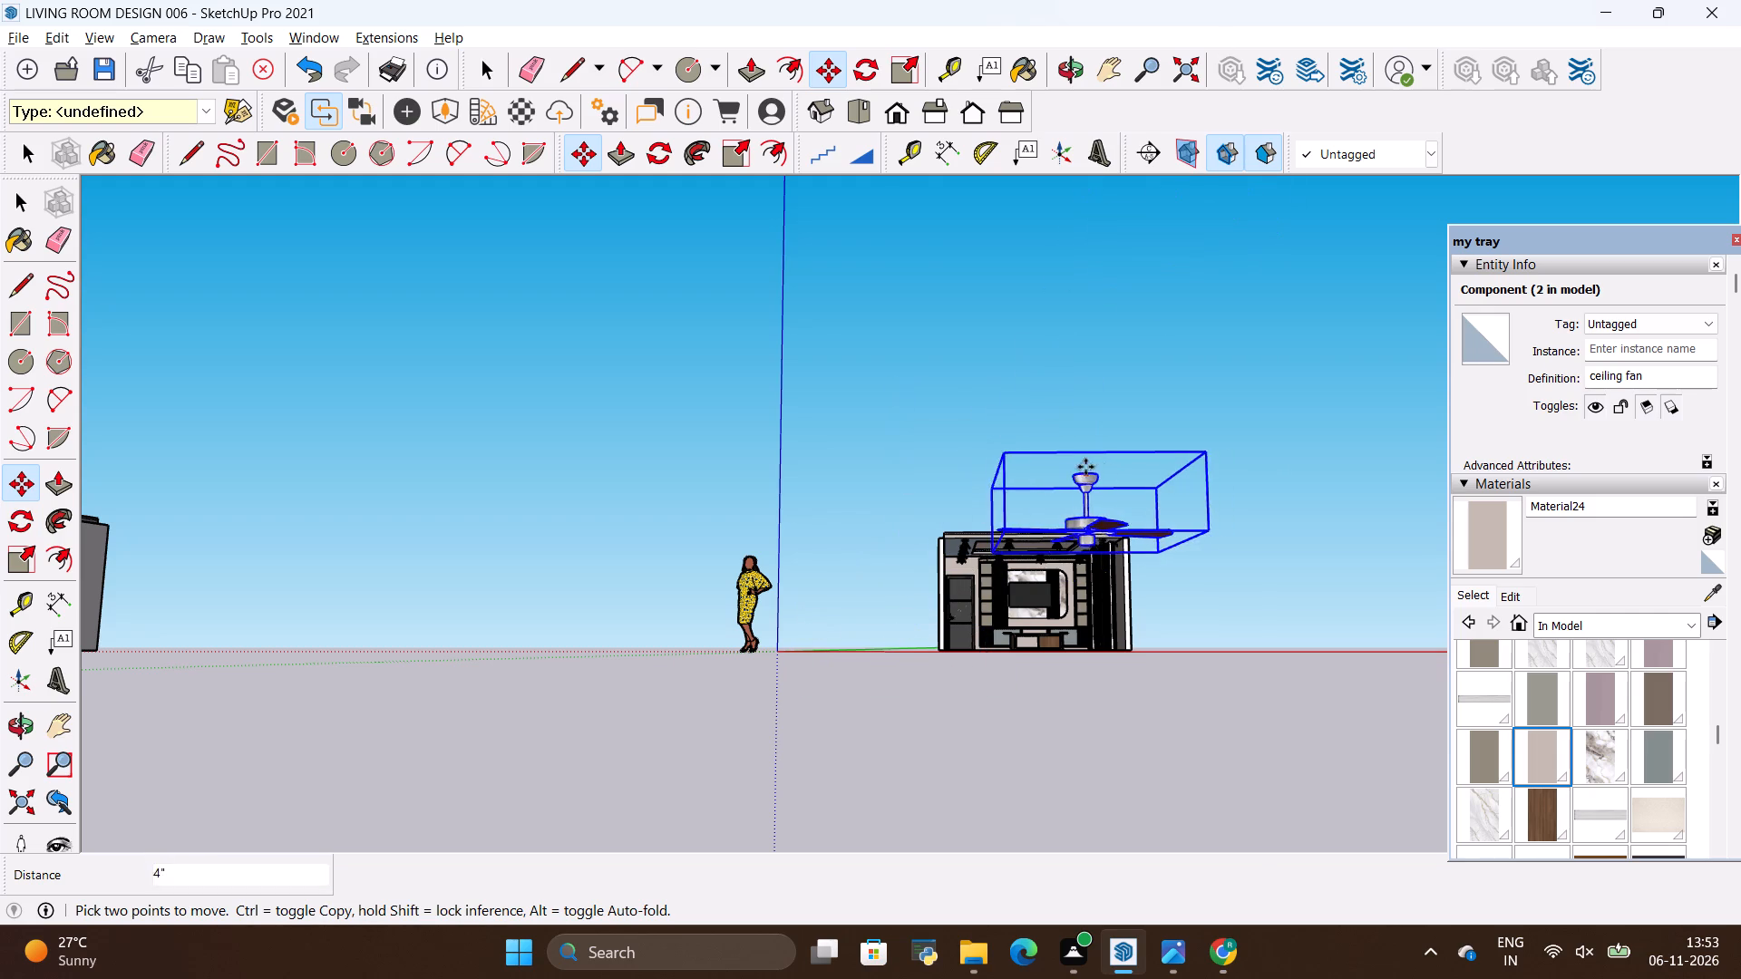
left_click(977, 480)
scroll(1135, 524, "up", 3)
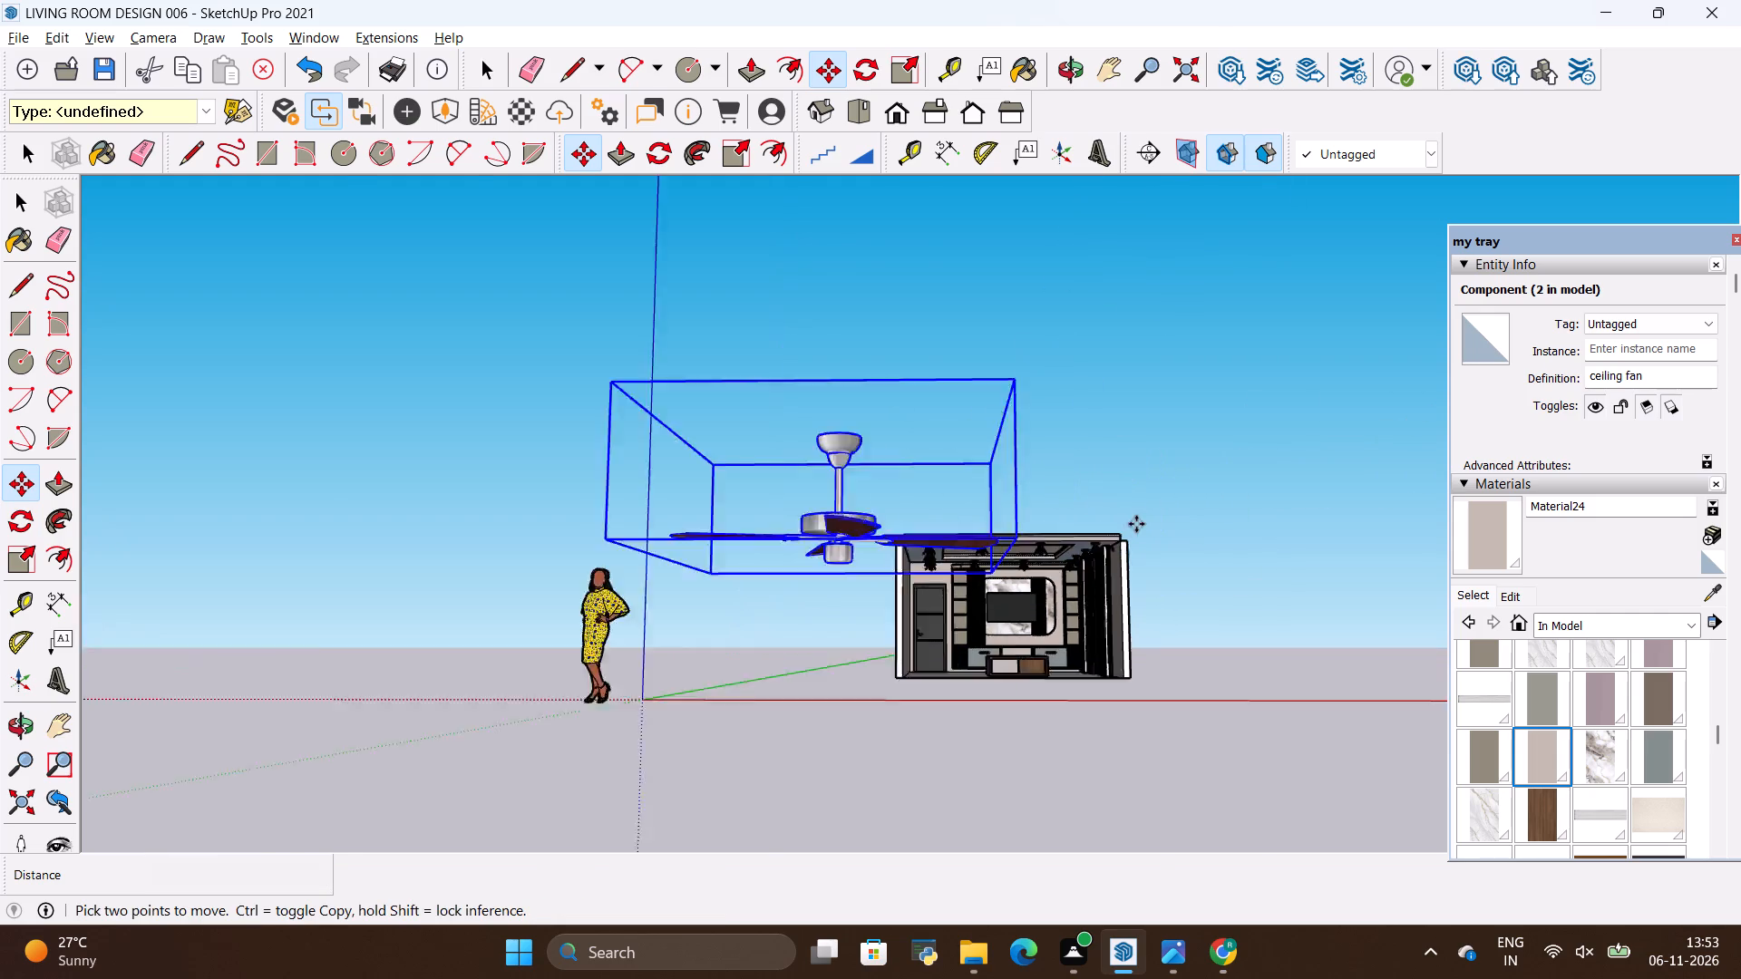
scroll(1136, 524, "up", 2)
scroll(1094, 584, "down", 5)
Move the ceiling fan by its top mount about 68' 5" onto the recessed ceiling panel of the living room.
left_click(5, 717)
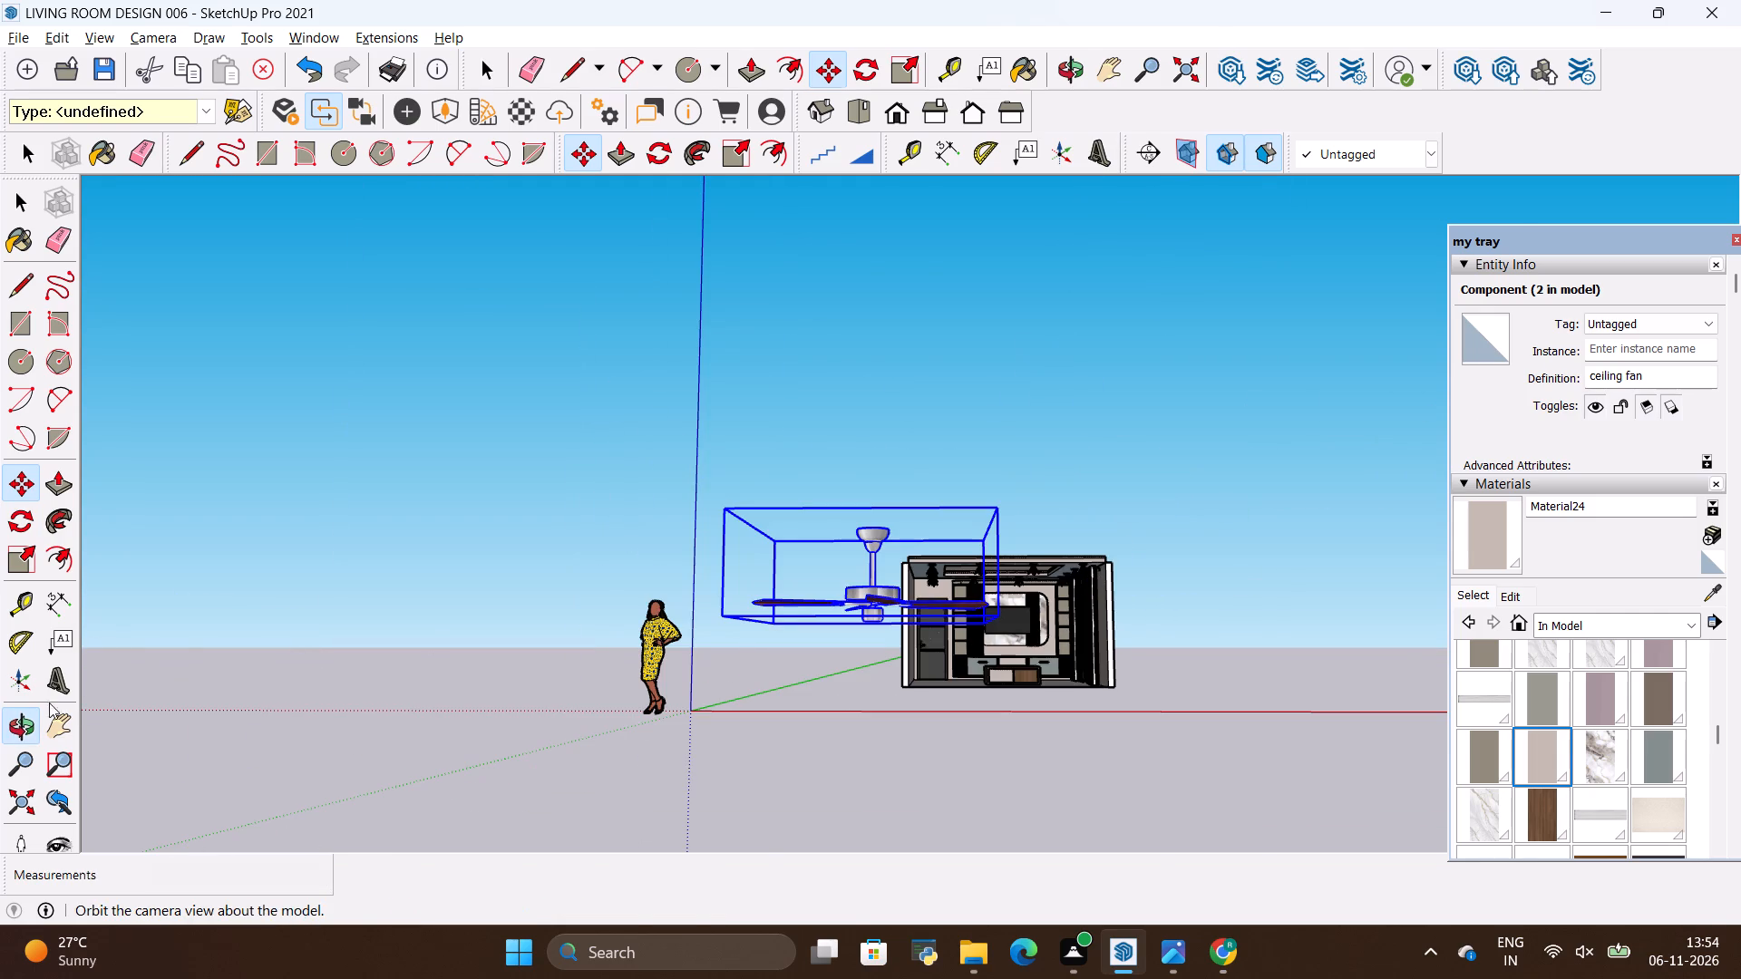
left_click_drag(1015, 598, 415, 713)
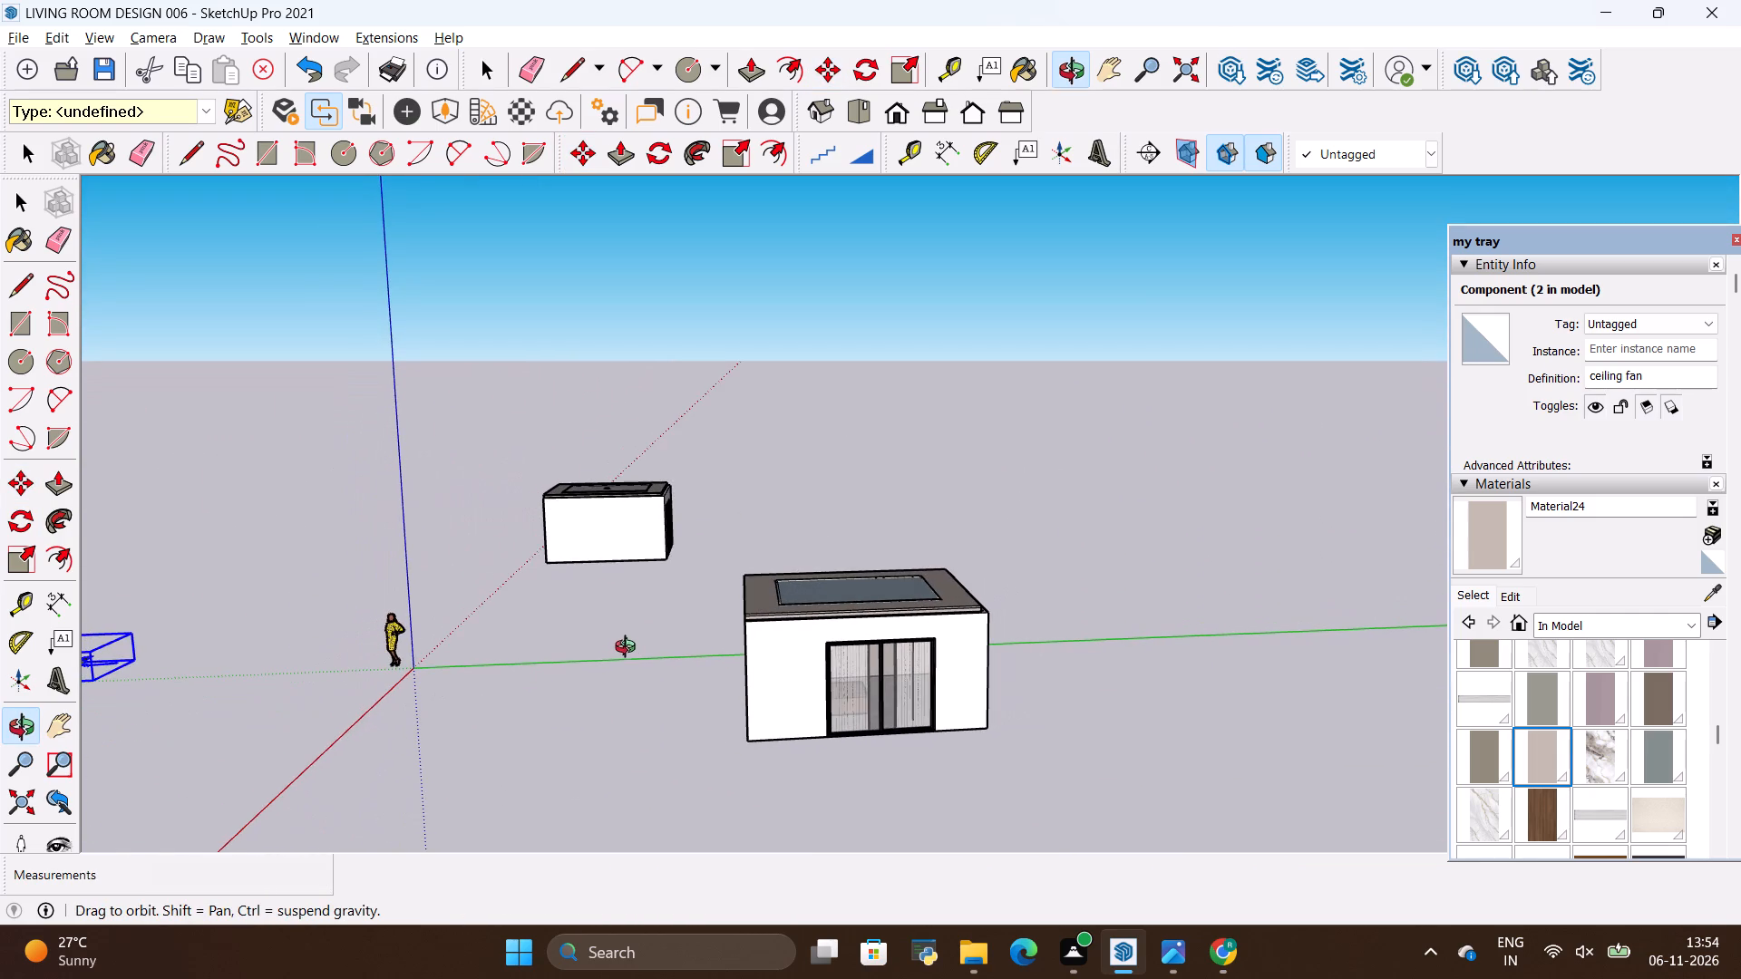
scroll(627, 630, "down", 2)
key("m")
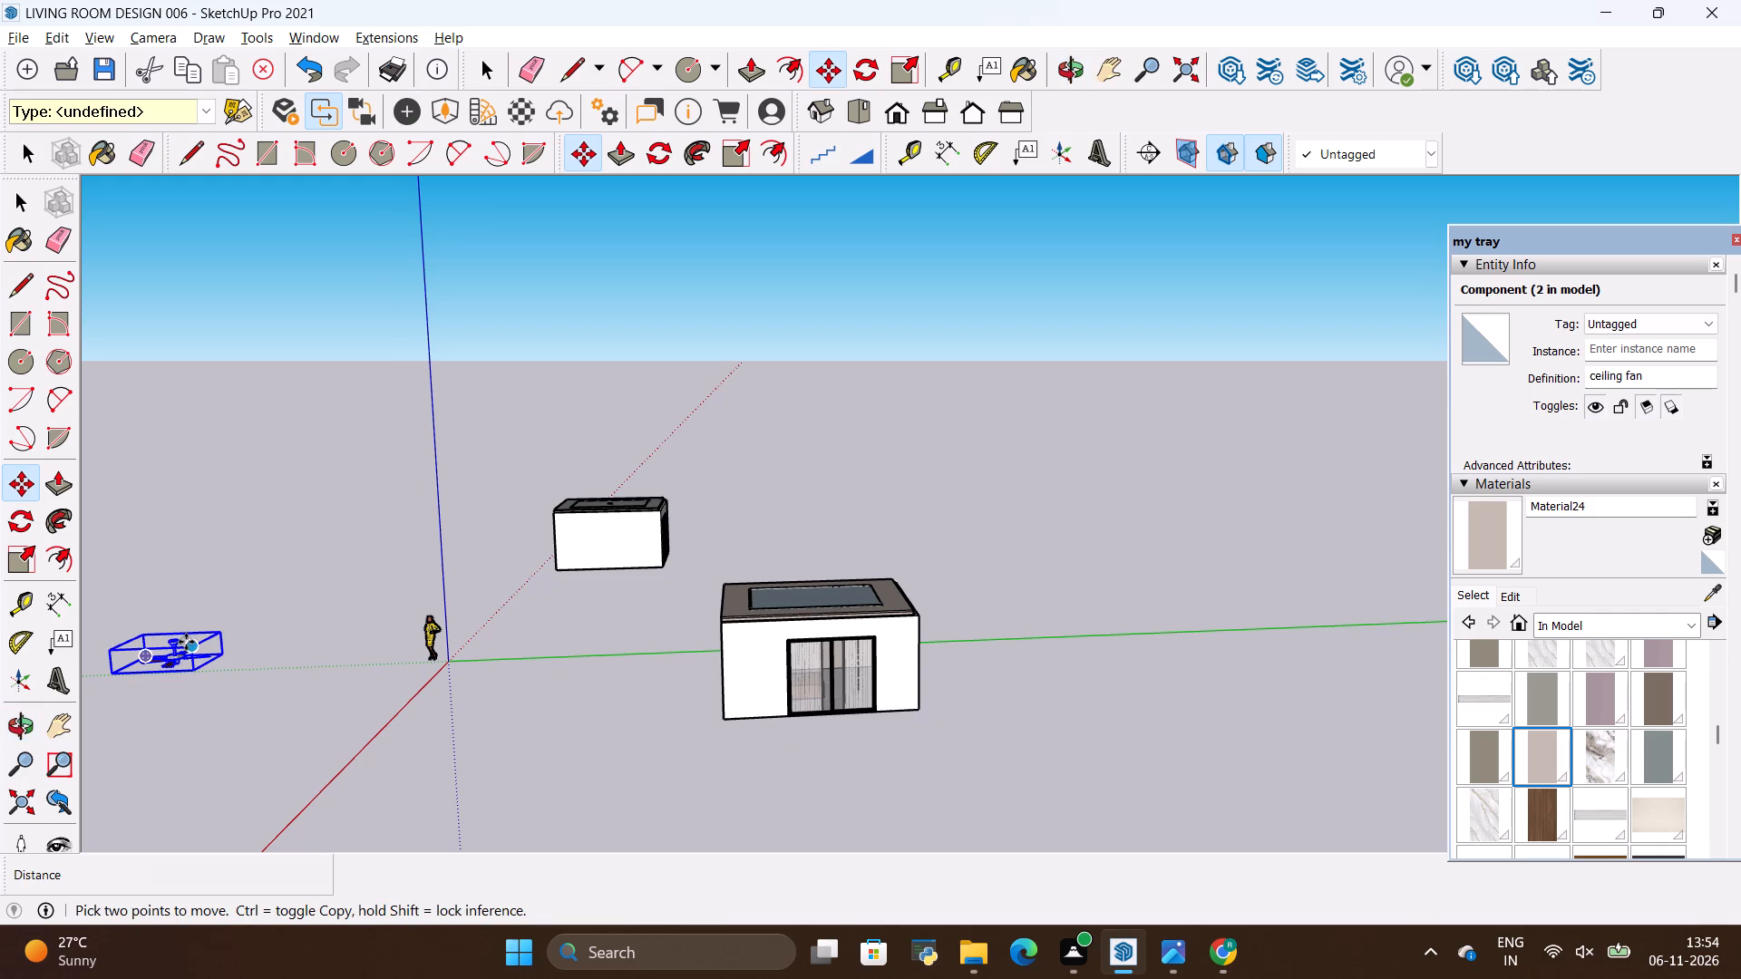
left_click(186, 642)
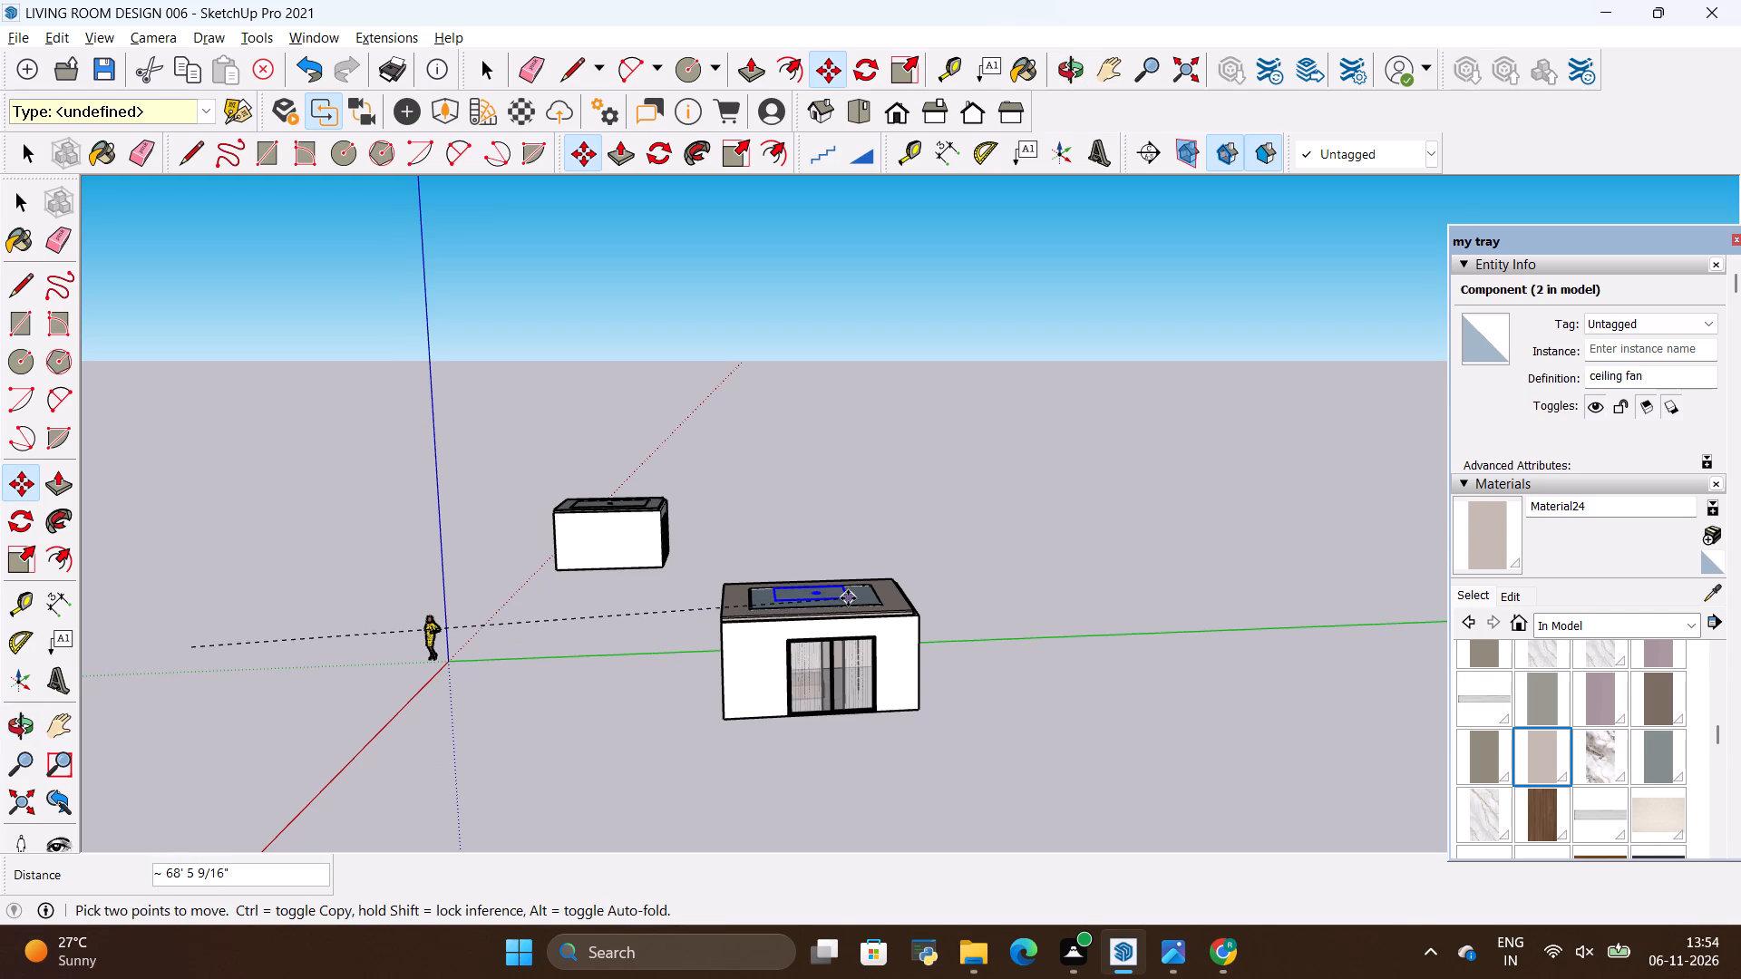
left_click(848, 598)
scroll(827, 538, "up", 16)
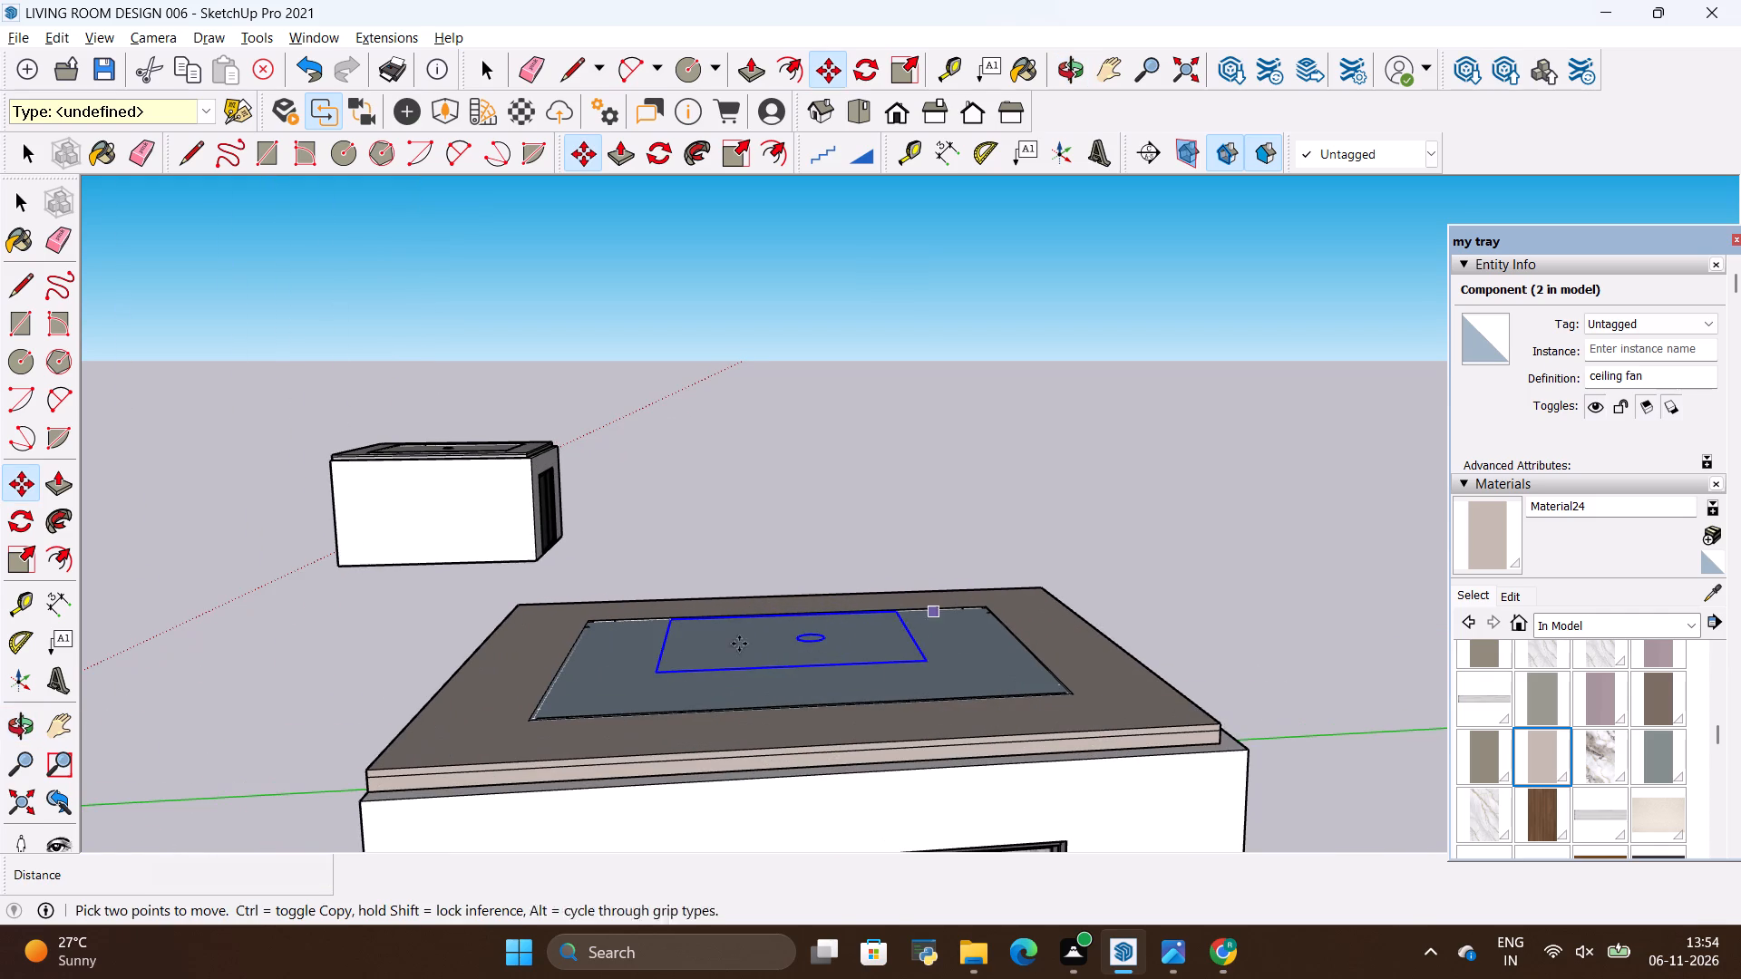
Move the ceiling fan component across the recessed ceiling panel so its top mount sits near the panel's centre.
left_click(18, 736)
left_click_drag(407, 502, 491, 625)
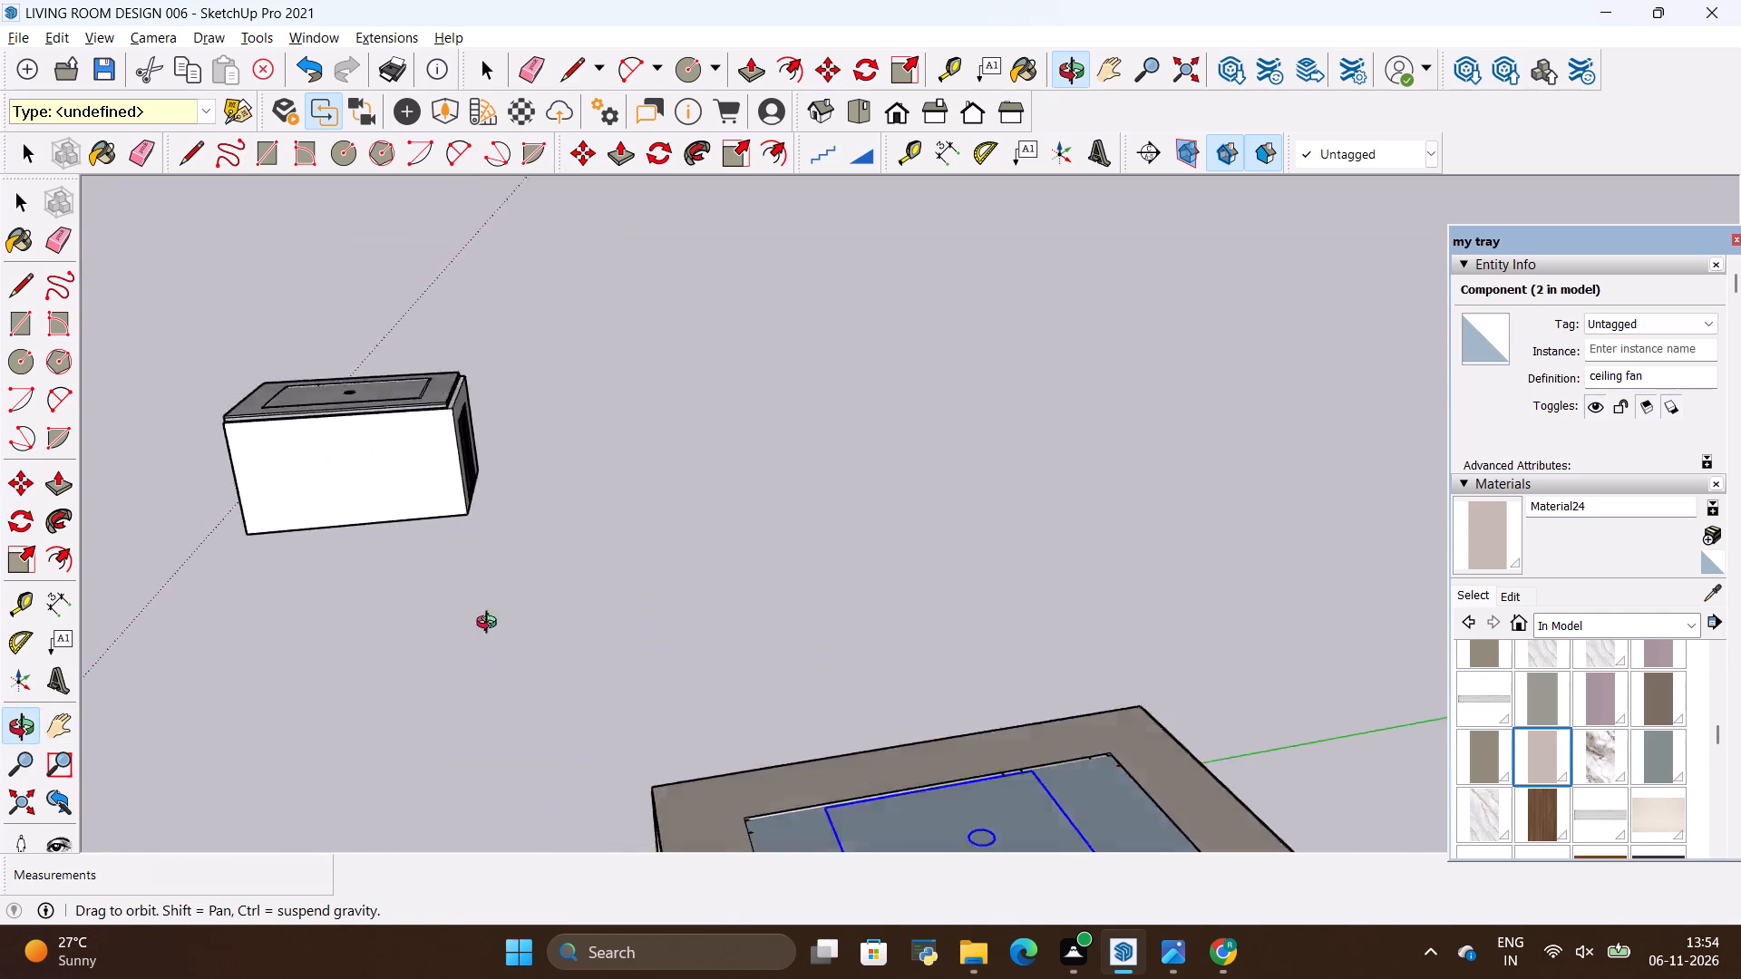
left_click_drag(491, 625, 666, 644)
scroll(656, 538, "down", 5)
left_click_drag(690, 722, 1041, 805)
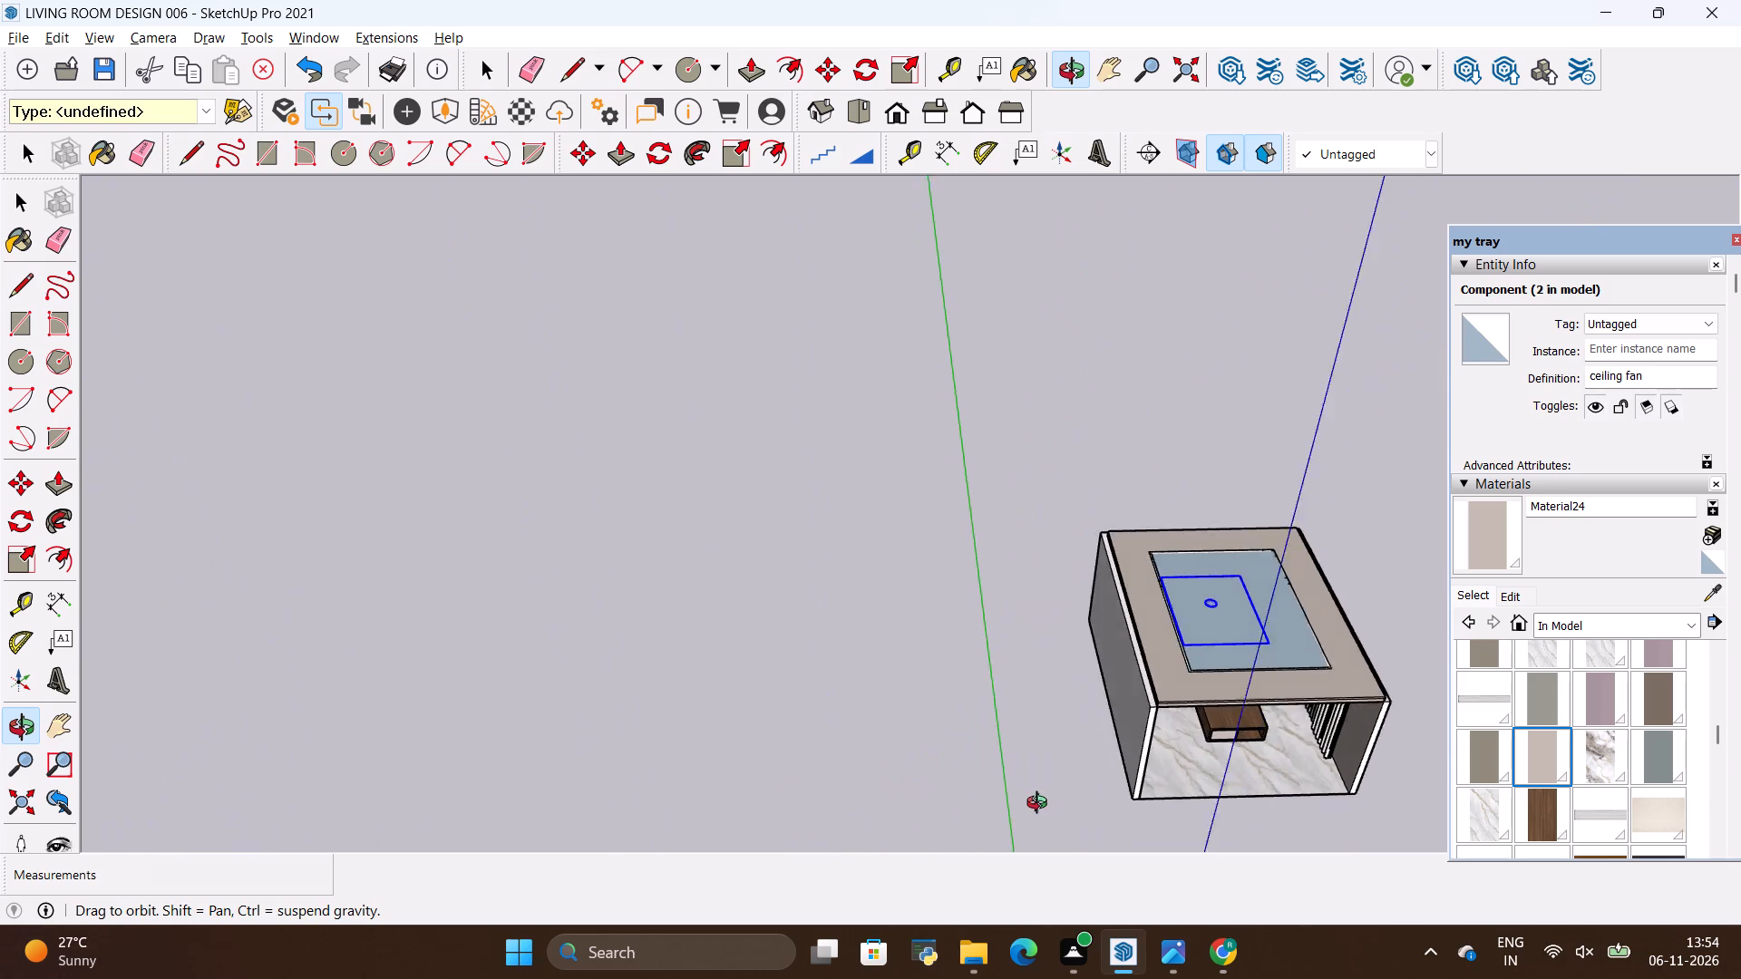
left_click_drag(1041, 805, 986, 801)
scroll(610, 548, "down", 5)
scroll(1065, 674, "up", 10)
left_click_drag(842, 577, 837, 601)
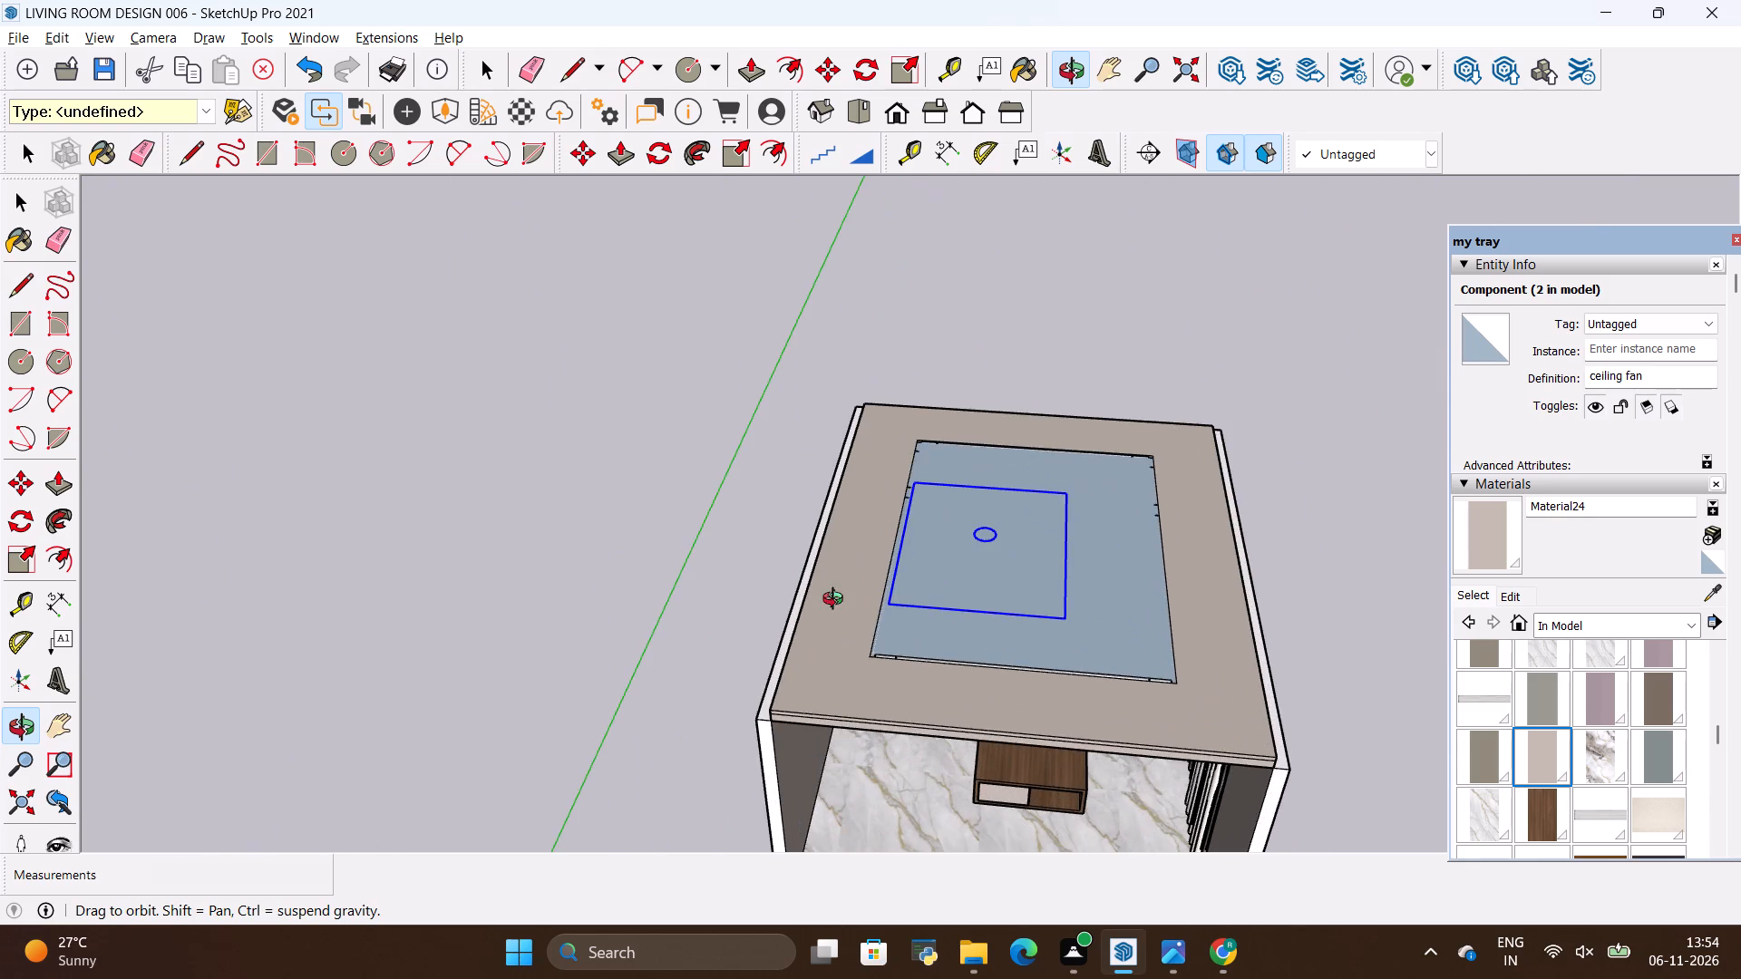
left_click_drag(837, 601, 842, 672)
key("m")
left_click(984, 596)
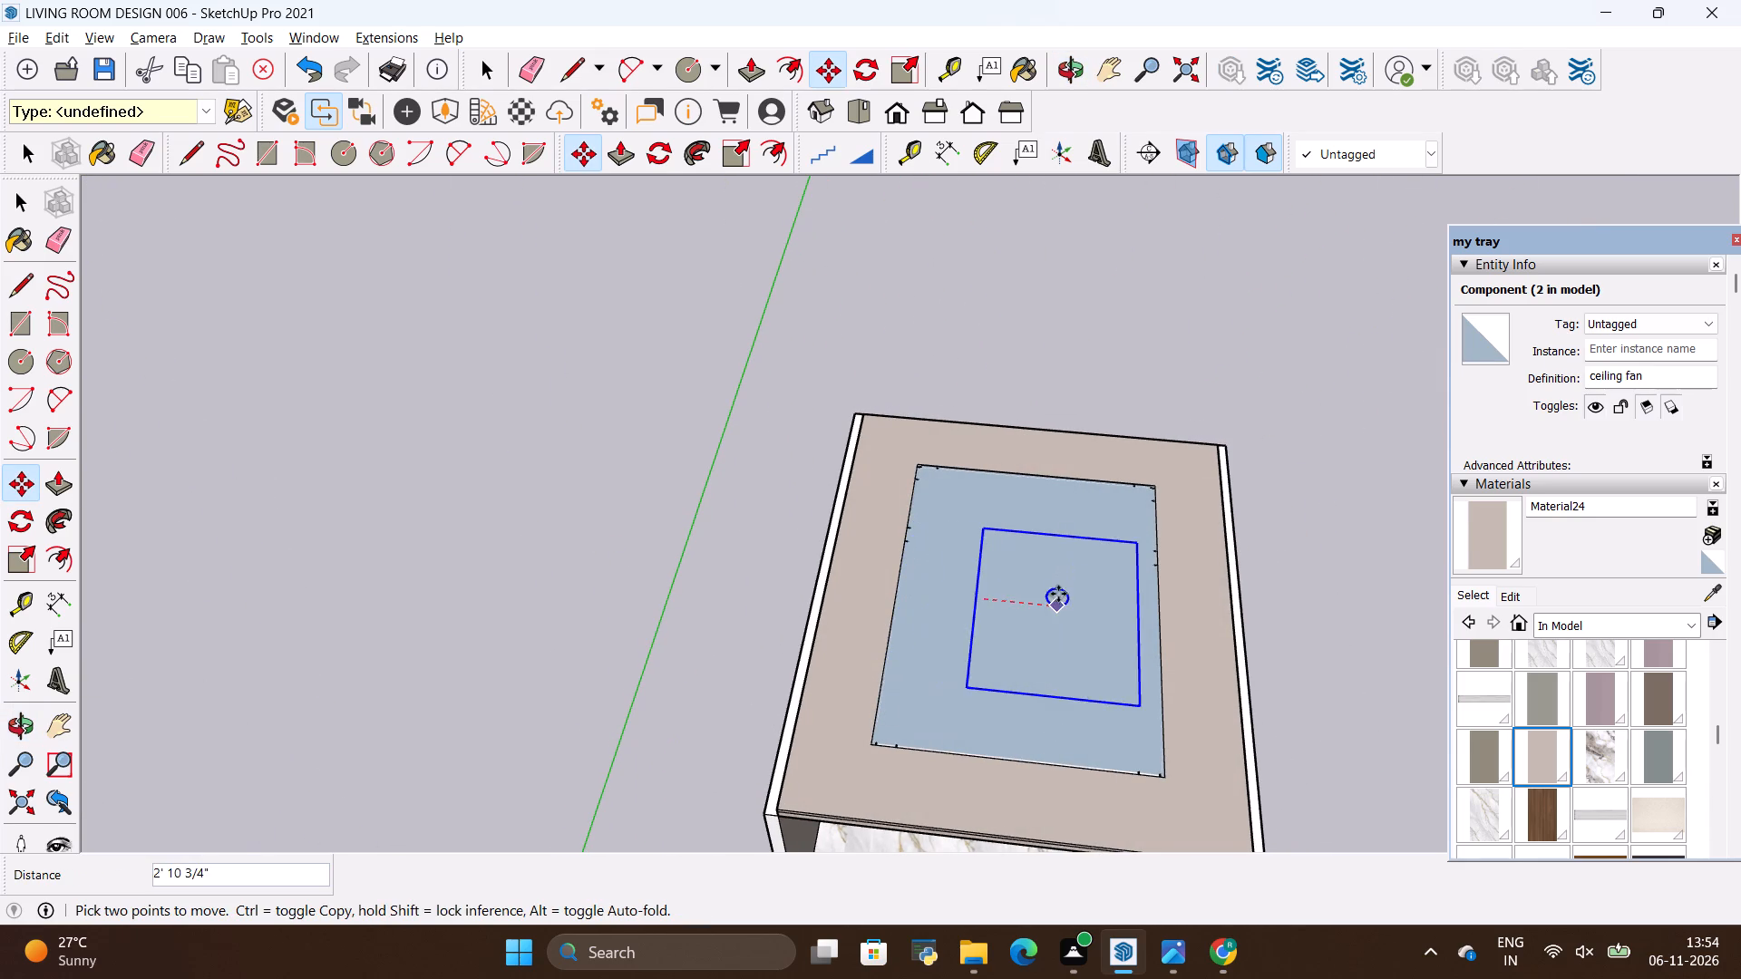
left_click(1026, 603)
key("space")
left_click(748, 548)
scroll(749, 481, "down", 5)
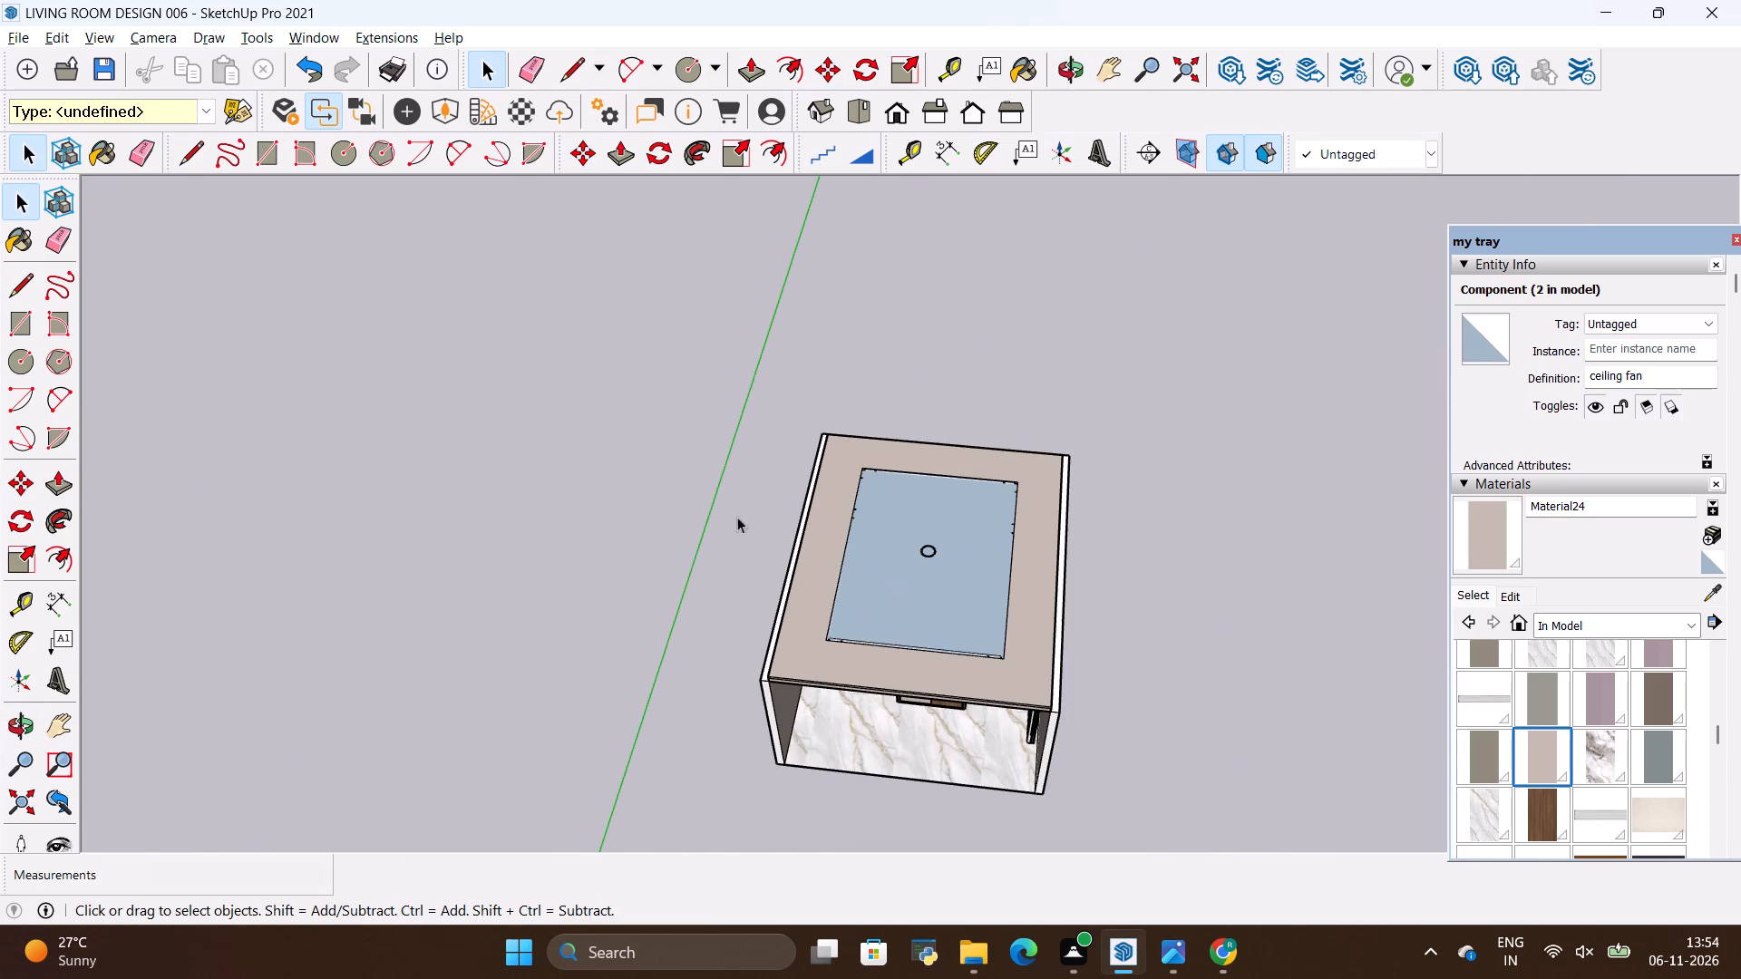
Inspect the ceiling fan's position and drop below the recessed ceiling from the open front of the living room.
left_click(21, 718)
left_click_drag(725, 524, 764, 258)
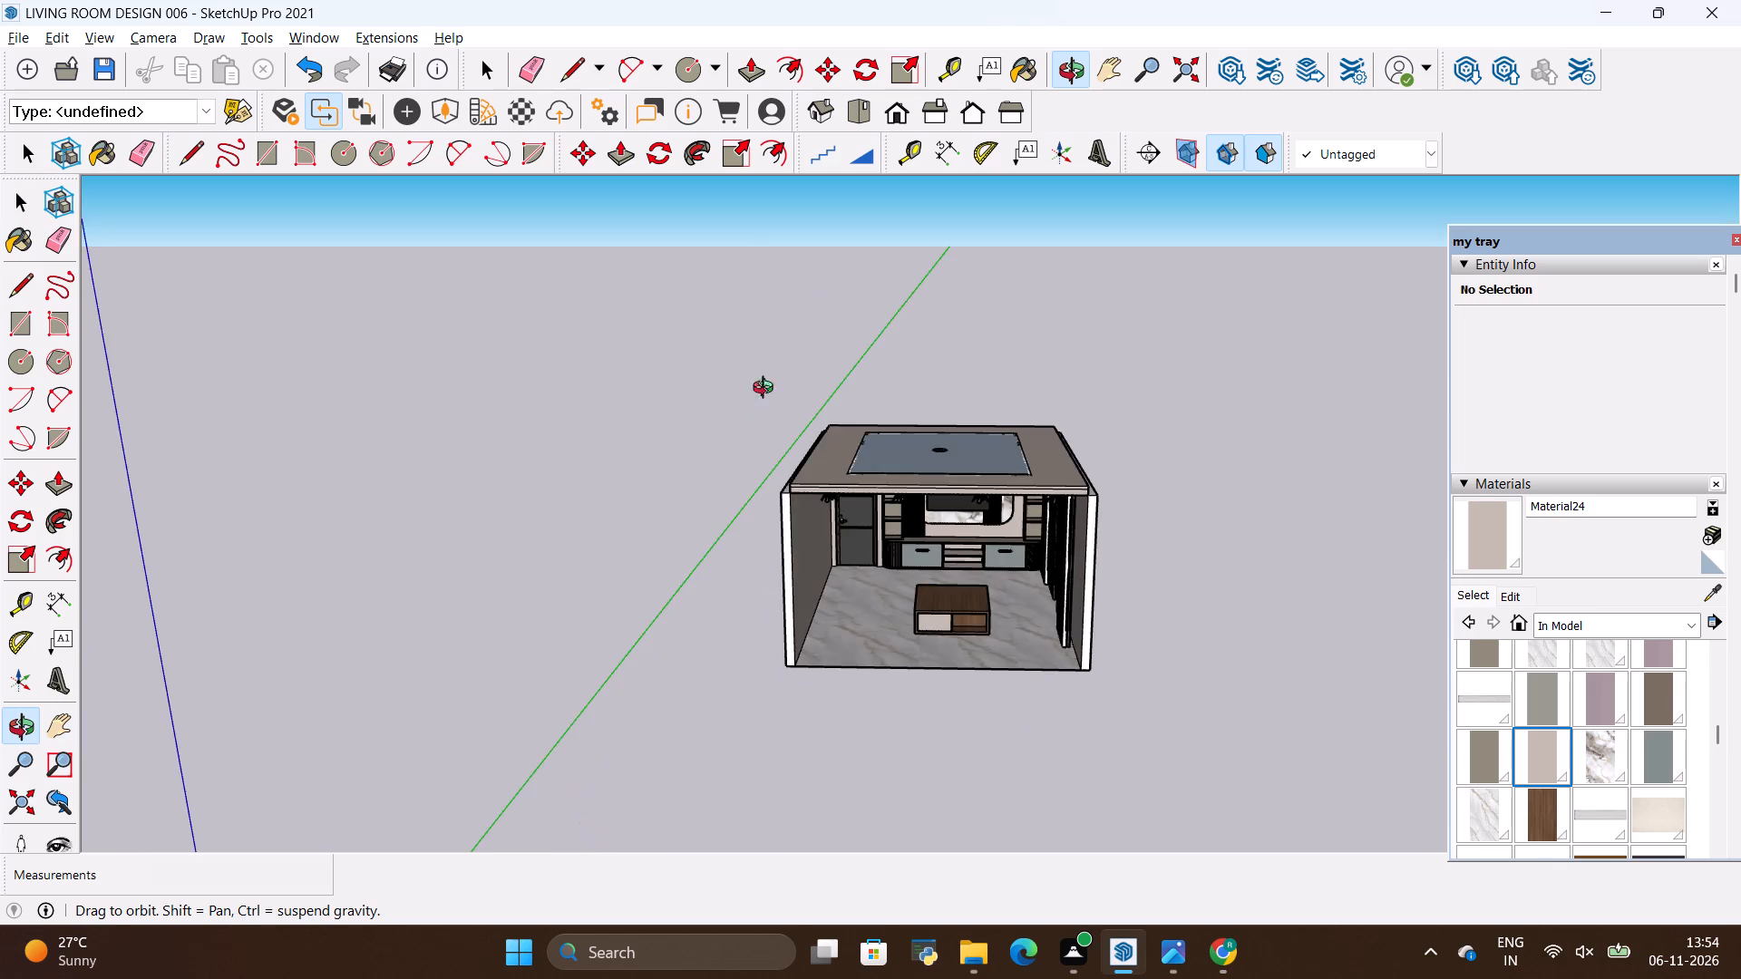
left_click_drag(809, 534, 820, 373)
scroll(970, 435, "up", 10)
scroll(974, 519, "down", 3)
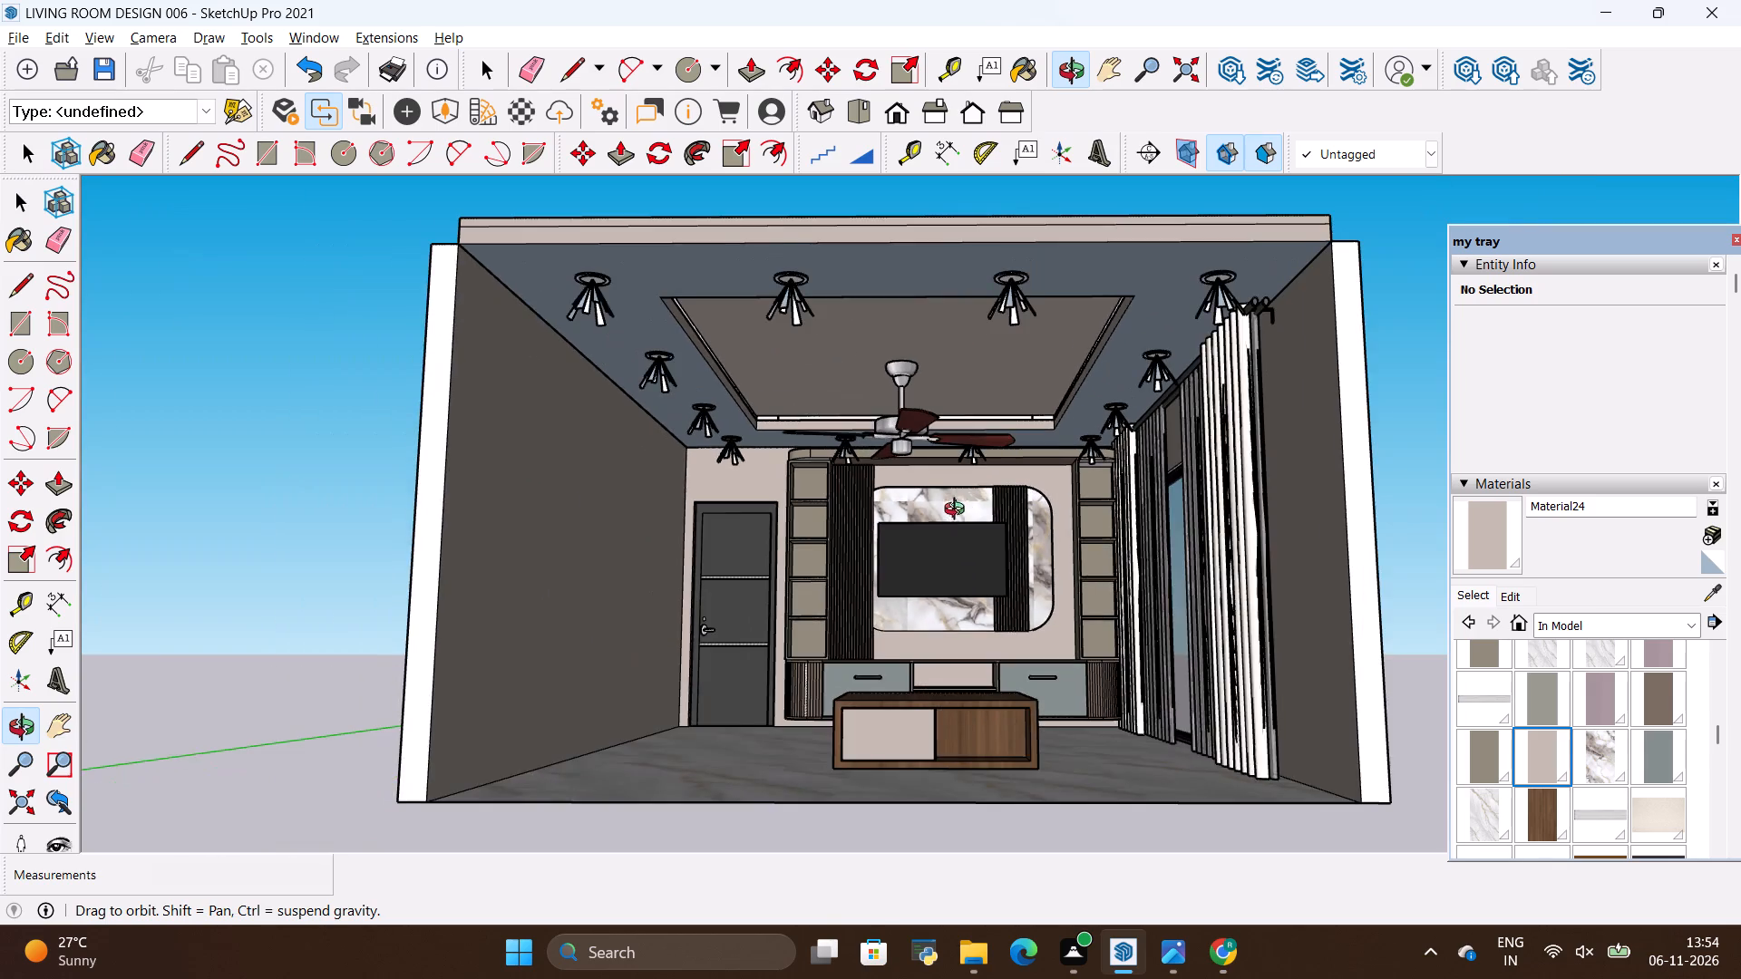
left_click_drag(926, 514, 950, 505)
scroll(998, 530, "up", 3)
left_click_drag(998, 538, 967, 558)
scroll(964, 497, "down", 2)
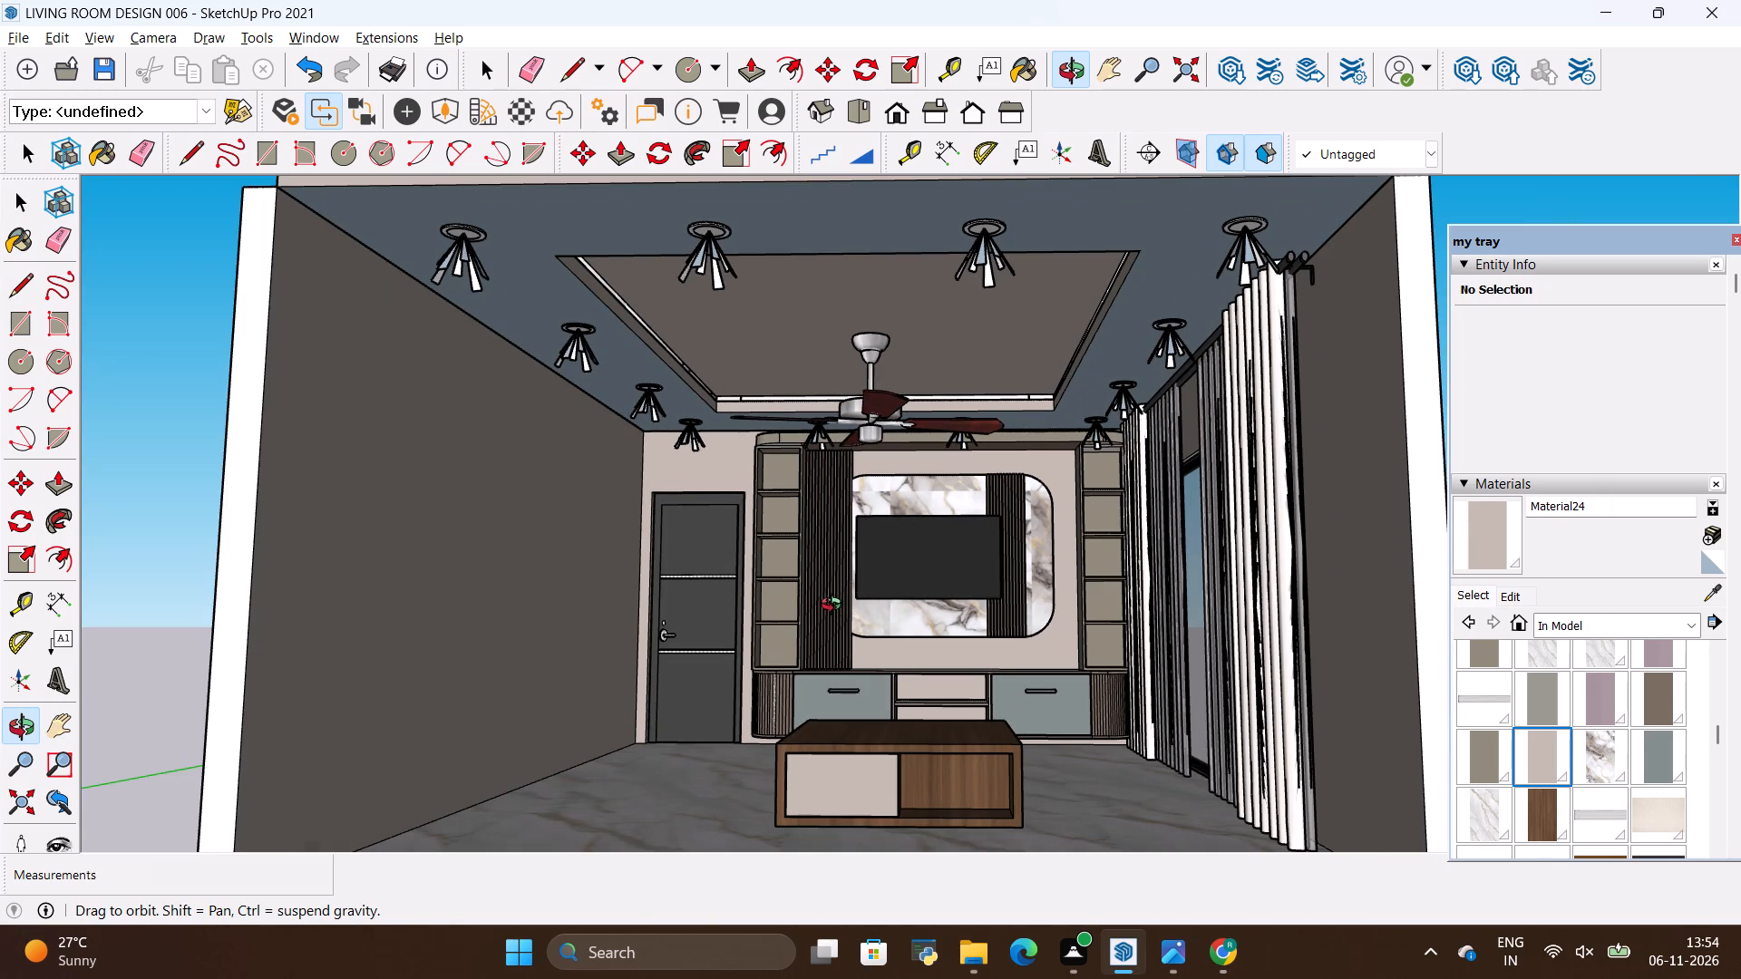
scroll(853, 630, "up", 3)
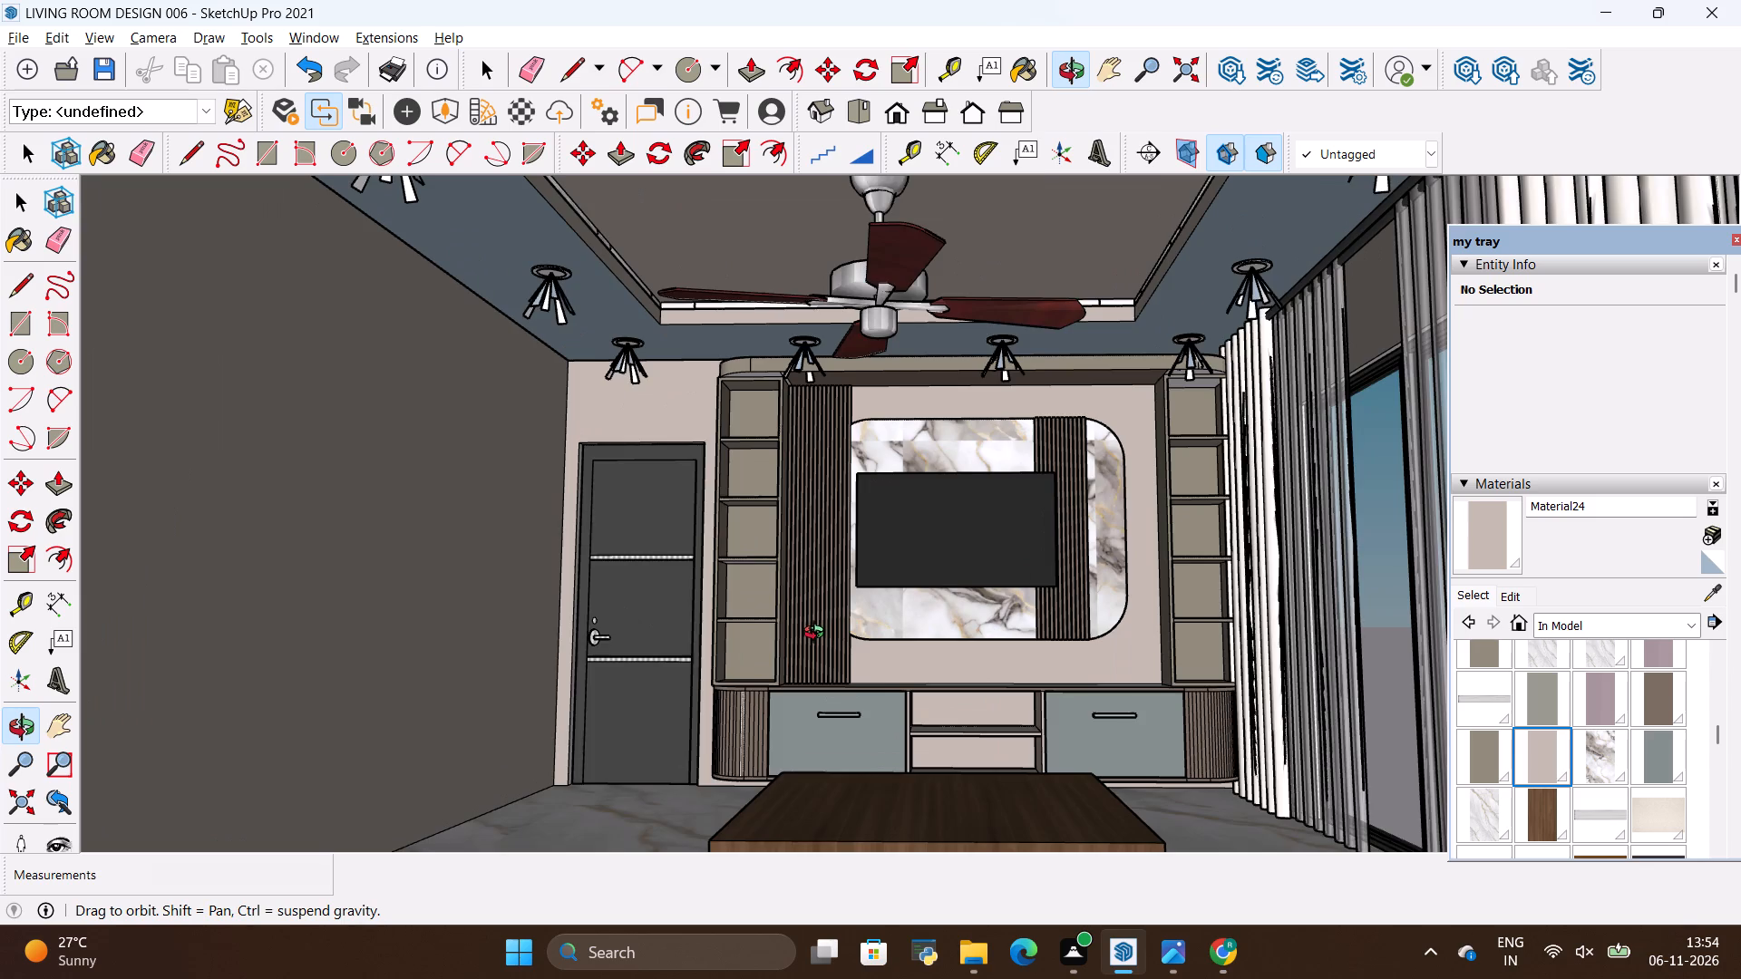
scroll(818, 635, "down", 3)
left_click_drag(828, 673, 838, 711)
scroll(895, 635, "down", 5)
left_click_drag(932, 714, 929, 781)
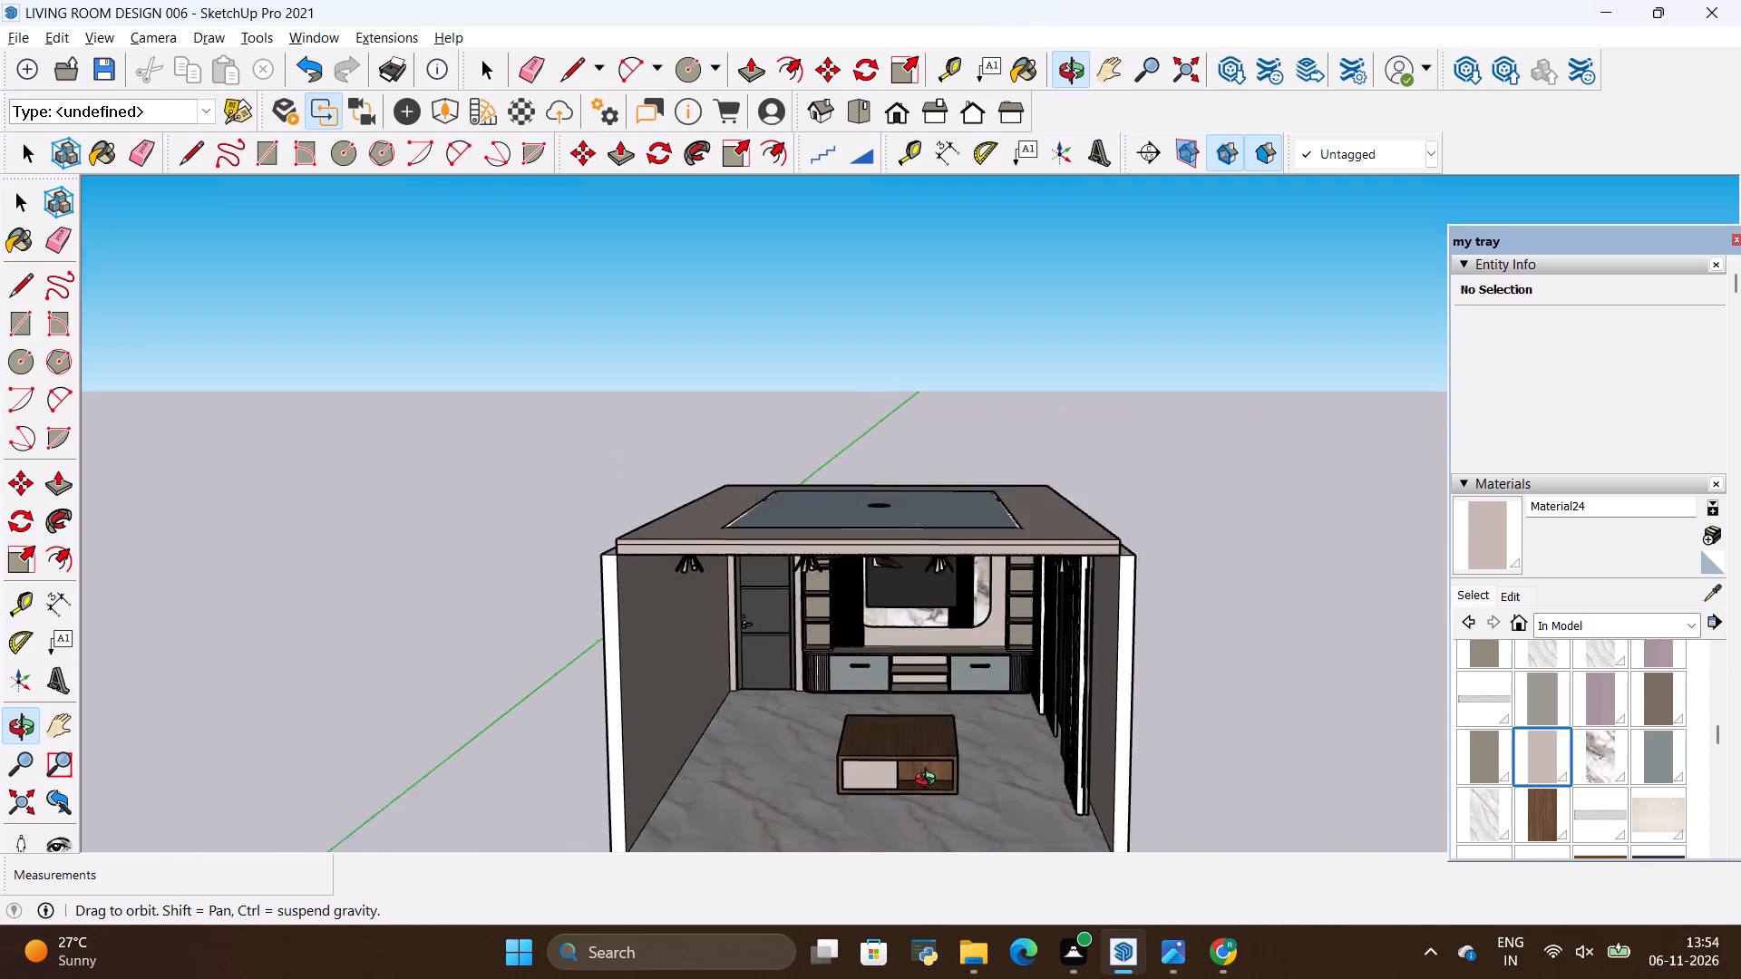
left_click_drag(929, 781, 929, 788)
Scale the ceiling fan vertically from its bottom centre grip to shorten its hanging height slightly.
left_click_drag(920, 596, 957, 447)
scroll(919, 498, "up", 2)
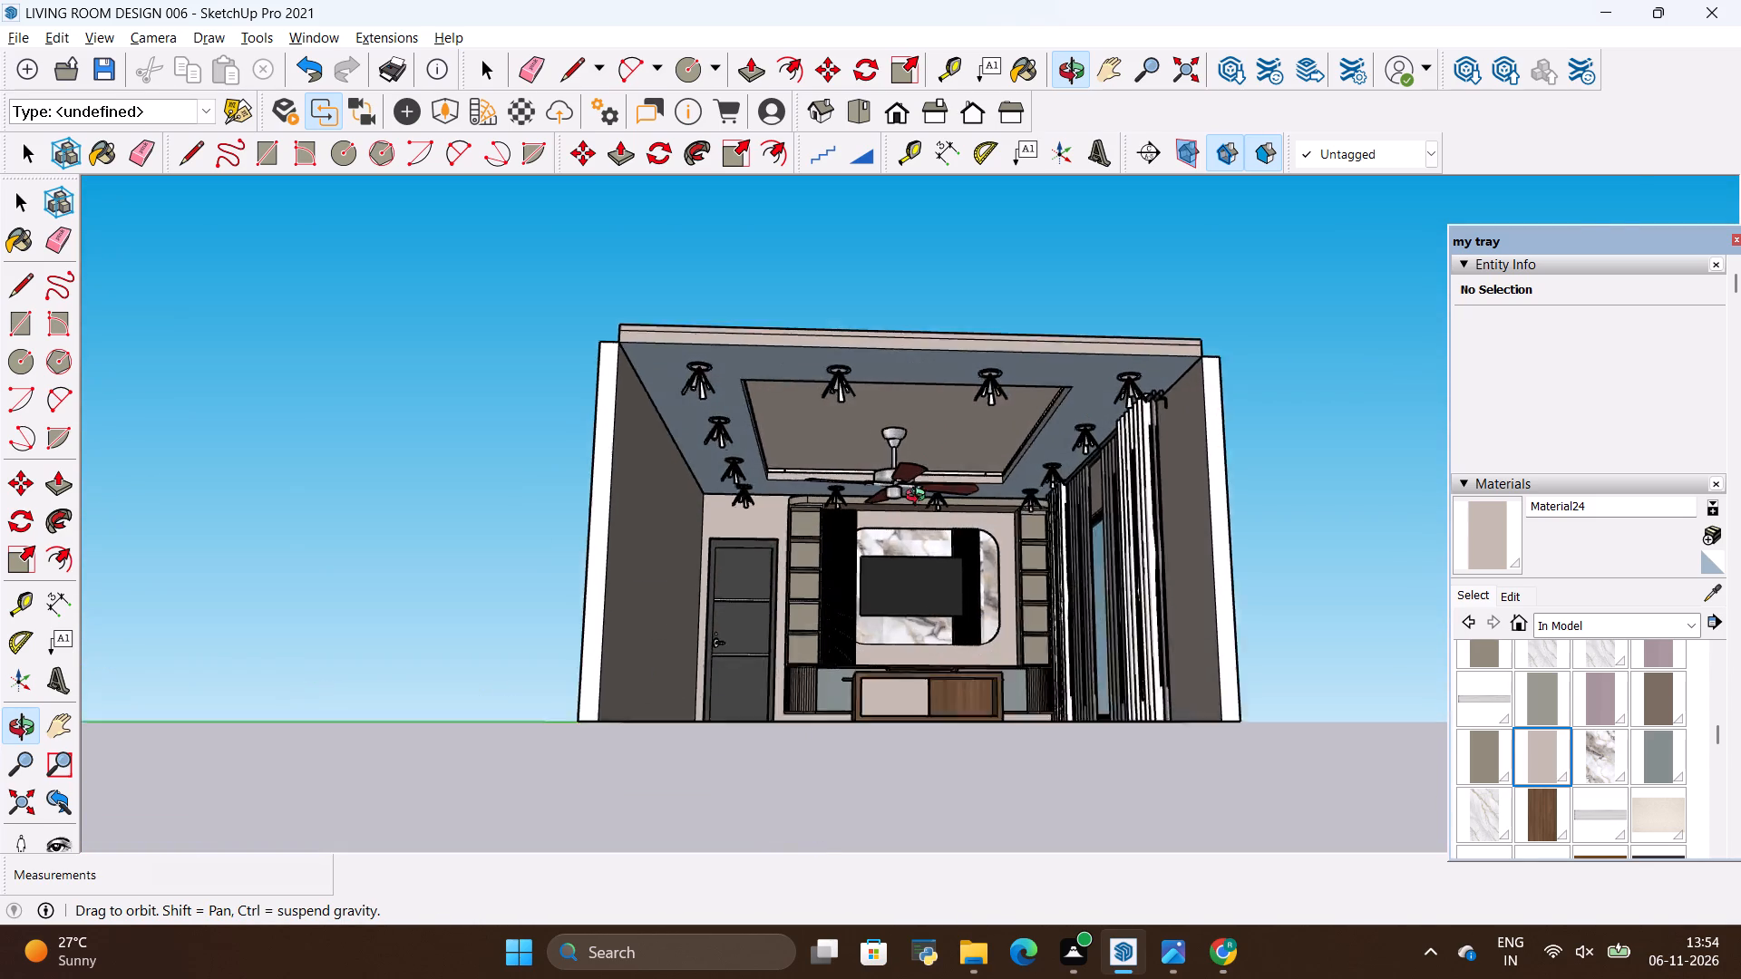
scroll(919, 498, "up", 5)
left_click_drag(920, 467, 919, 510)
scroll(879, 488, "up", 3)
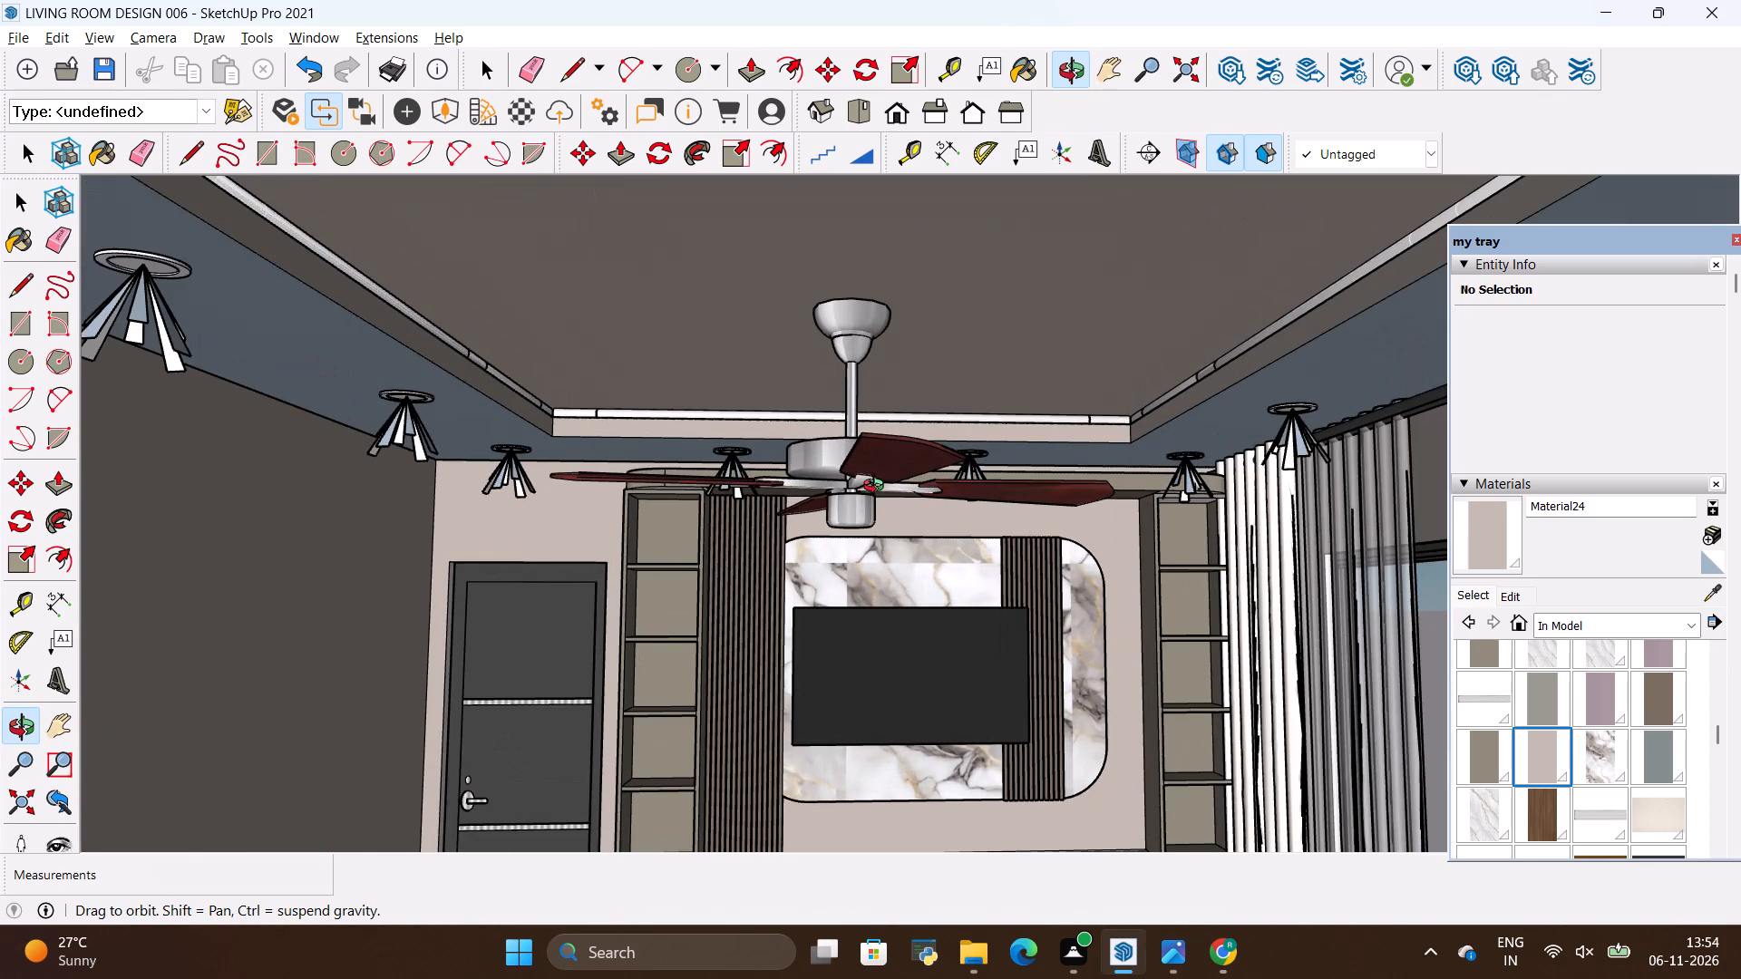
key("space")
left_click(869, 490)
key("s")
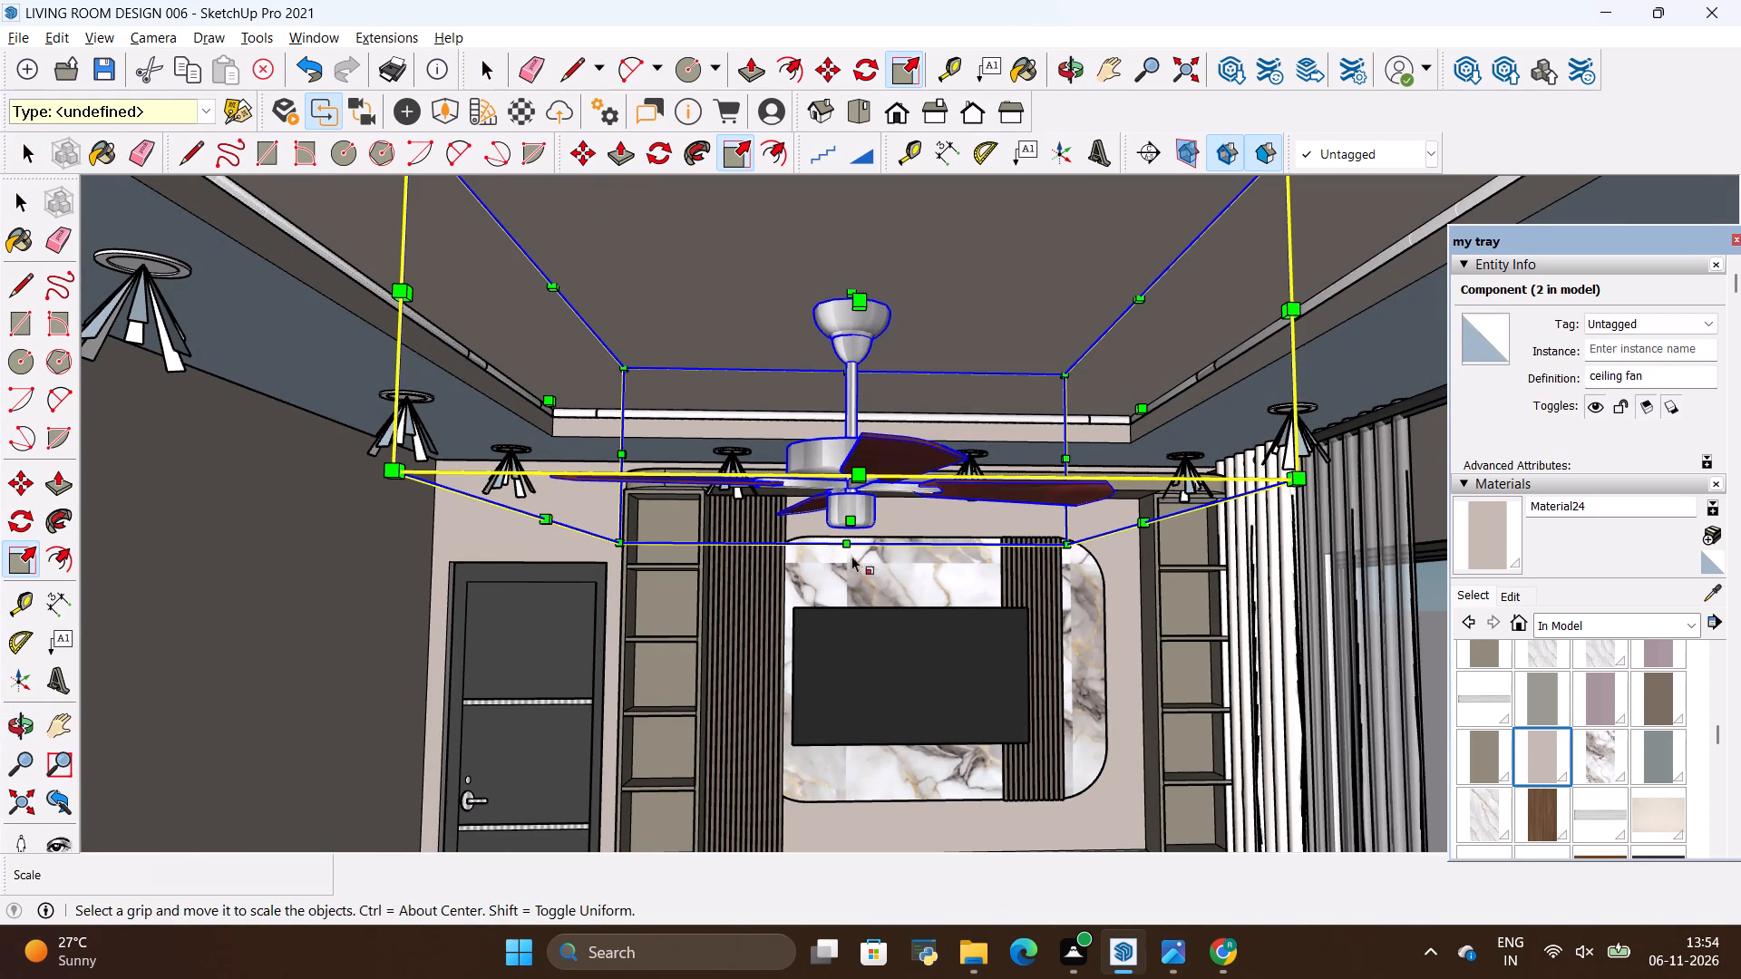
left_click(845, 523)
left_click(850, 482)
key("space")
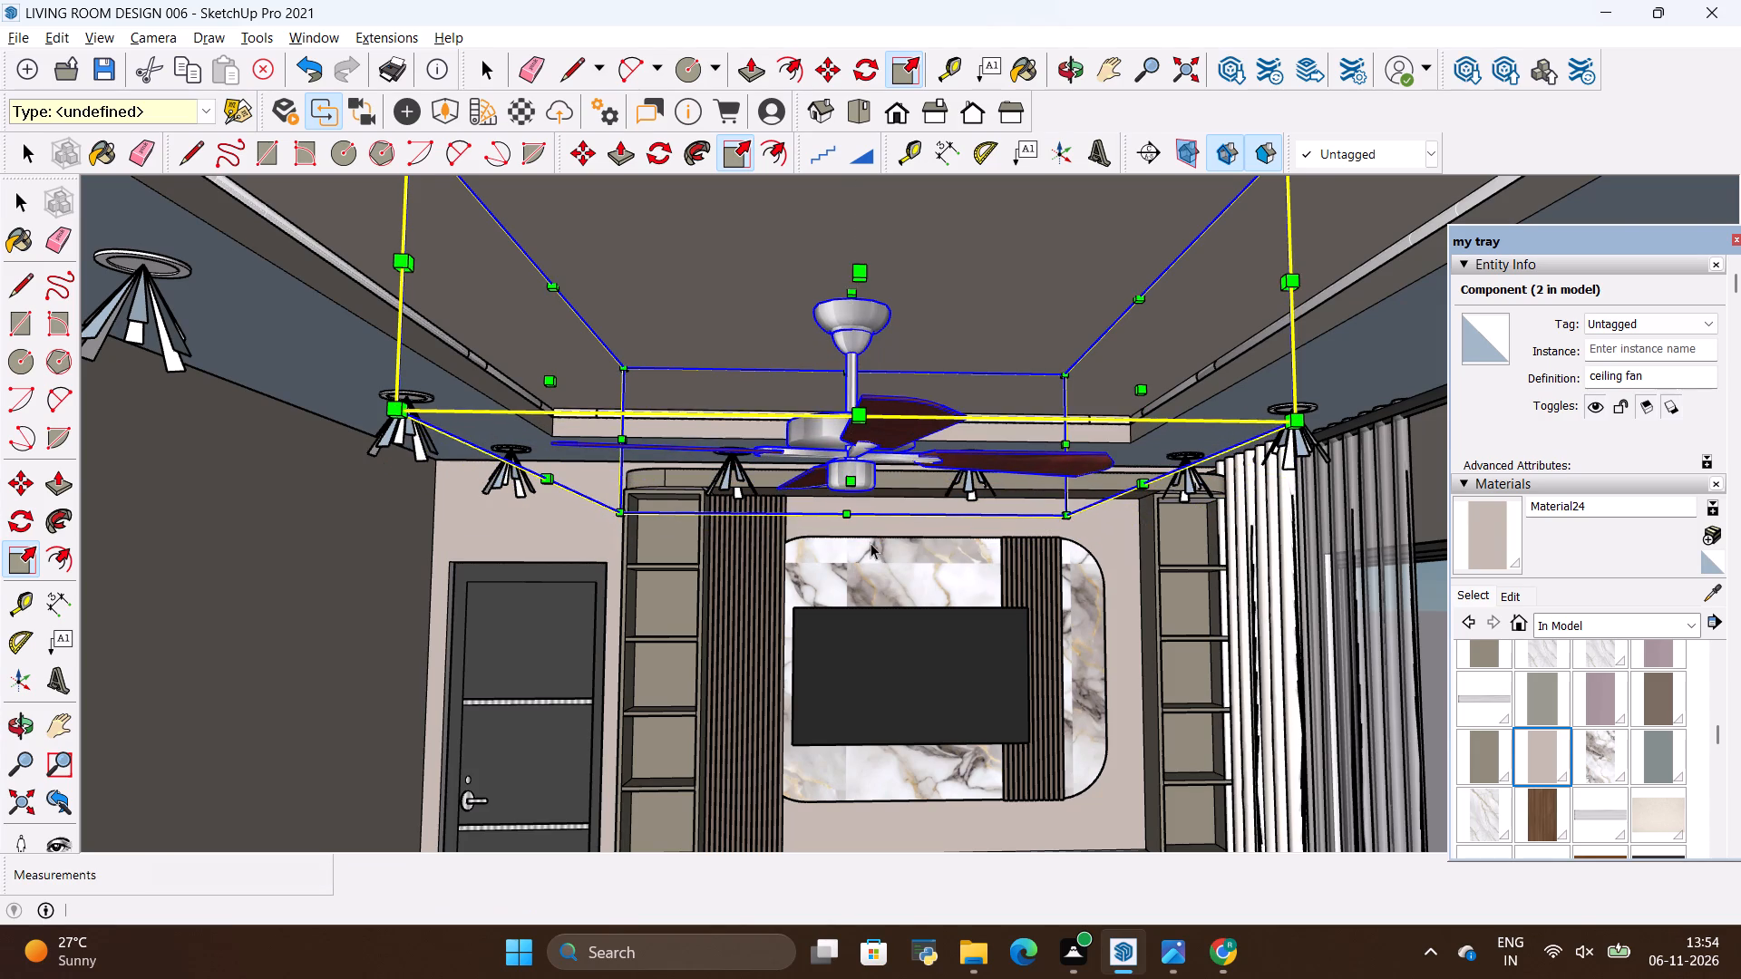
left_click(871, 544)
scroll(872, 546, "down", 11)
key("space")
left_click(585, 374)
Examine the living room interior with the ceiling fan from several front views and compare it with the reference image in Photos.
scroll(689, 410, "down", 3)
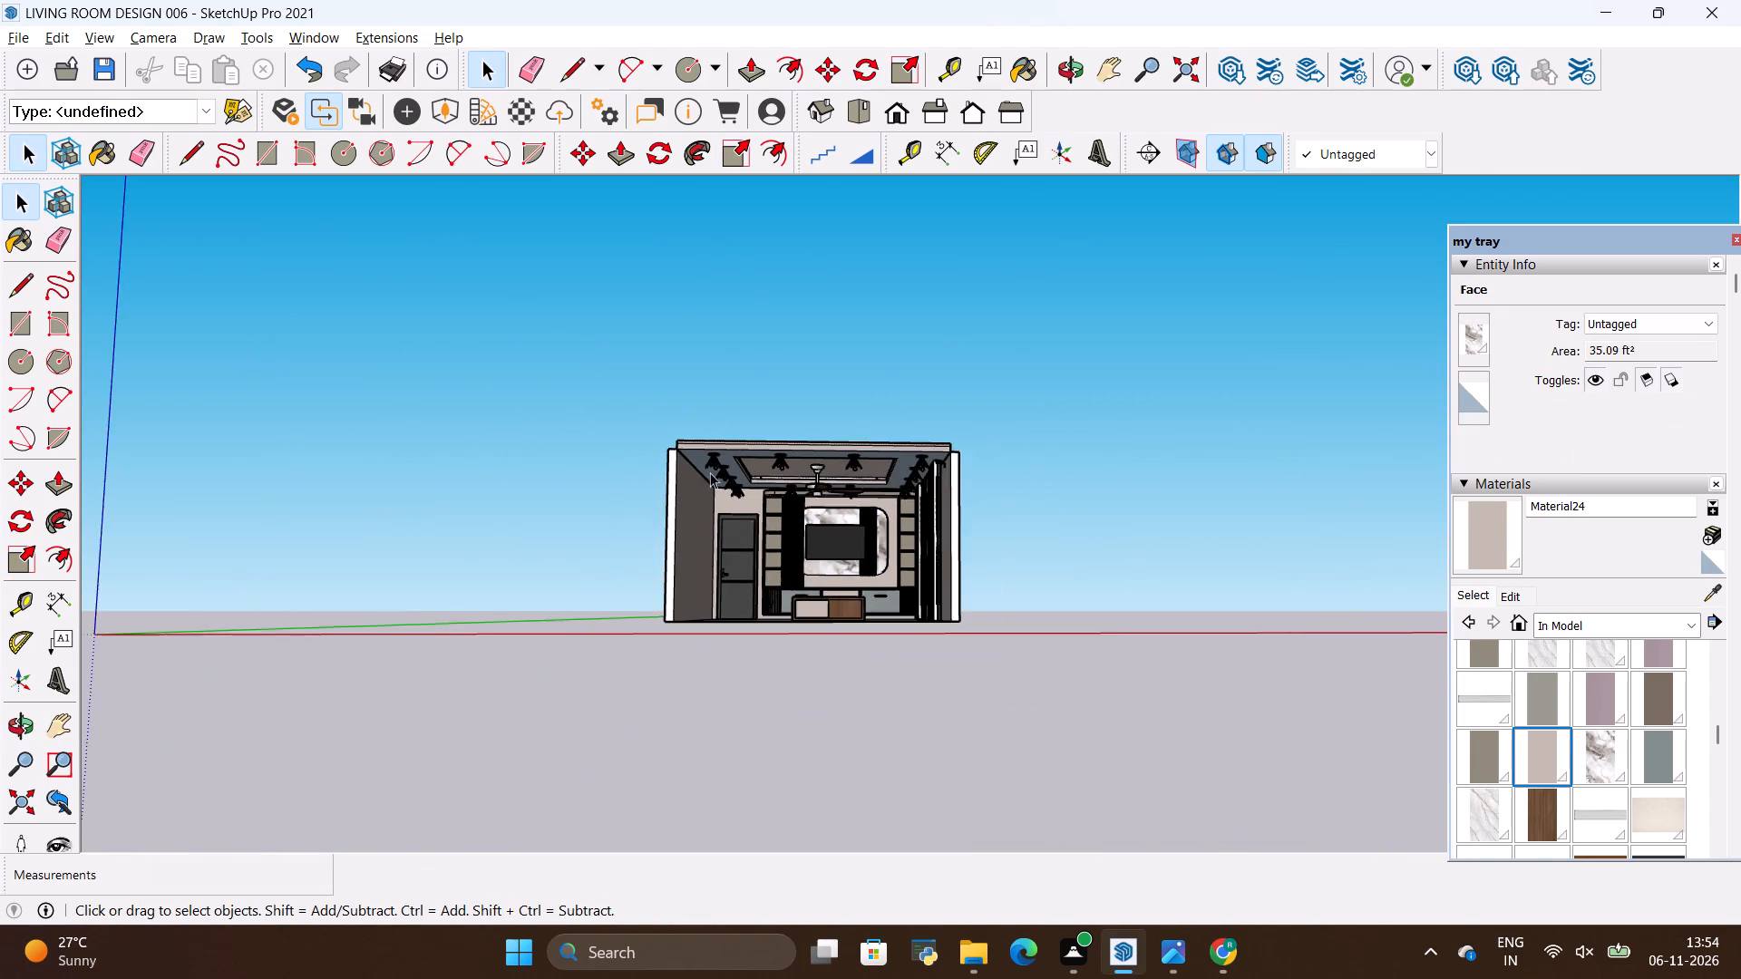
scroll(752, 516, "up", 11)
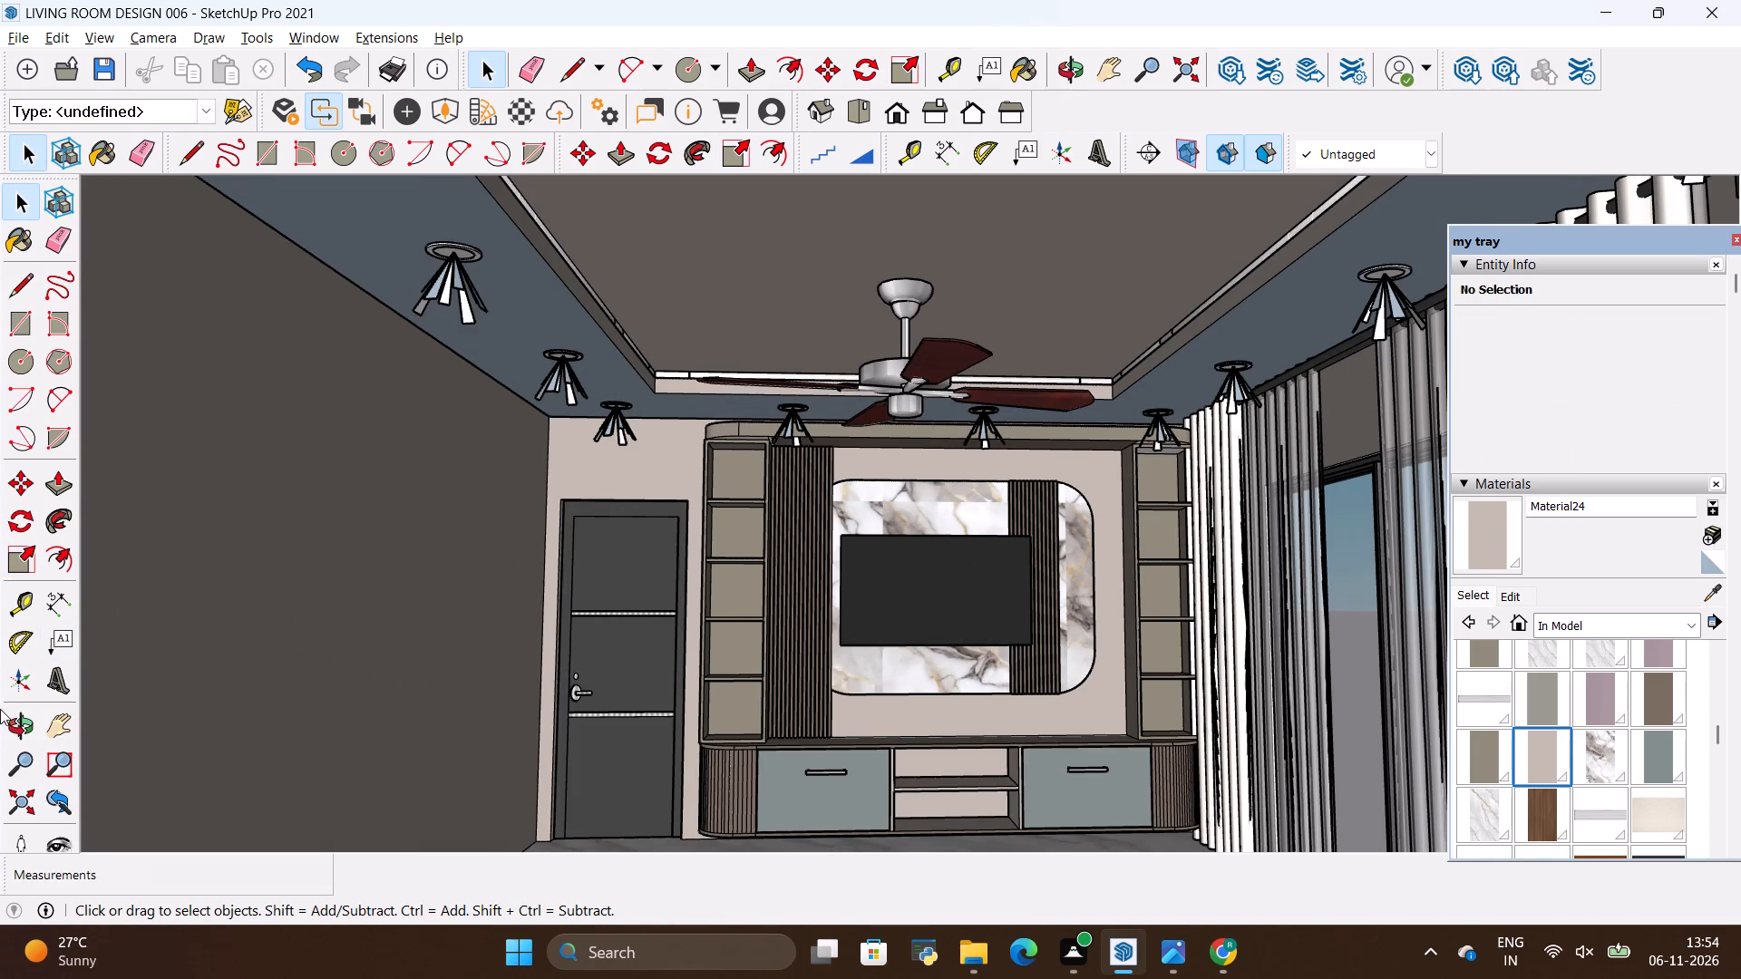
left_click(4, 725)
left_click_drag(564, 567, 541, 569)
scroll(664, 485, "down", 6)
left_click_drag(764, 604, 758, 593)
scroll(764, 577, "up", 3)
left_click_drag(772, 571, 789, 581)
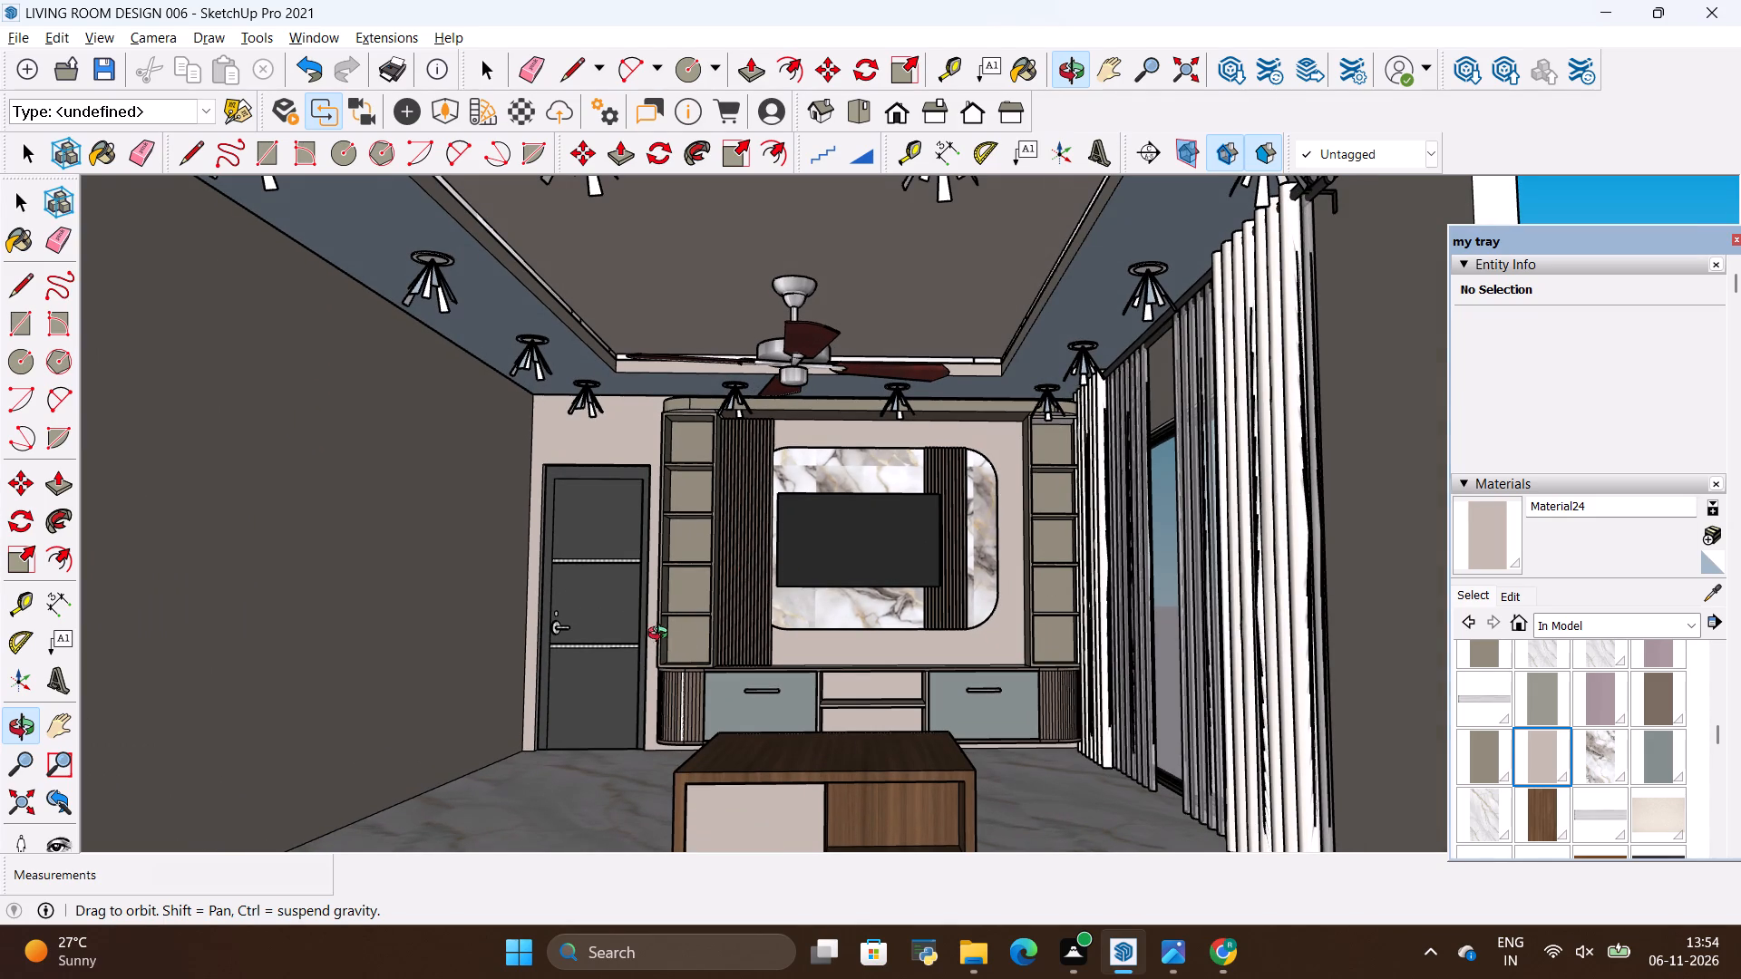
scroll(723, 579, "down", 1)
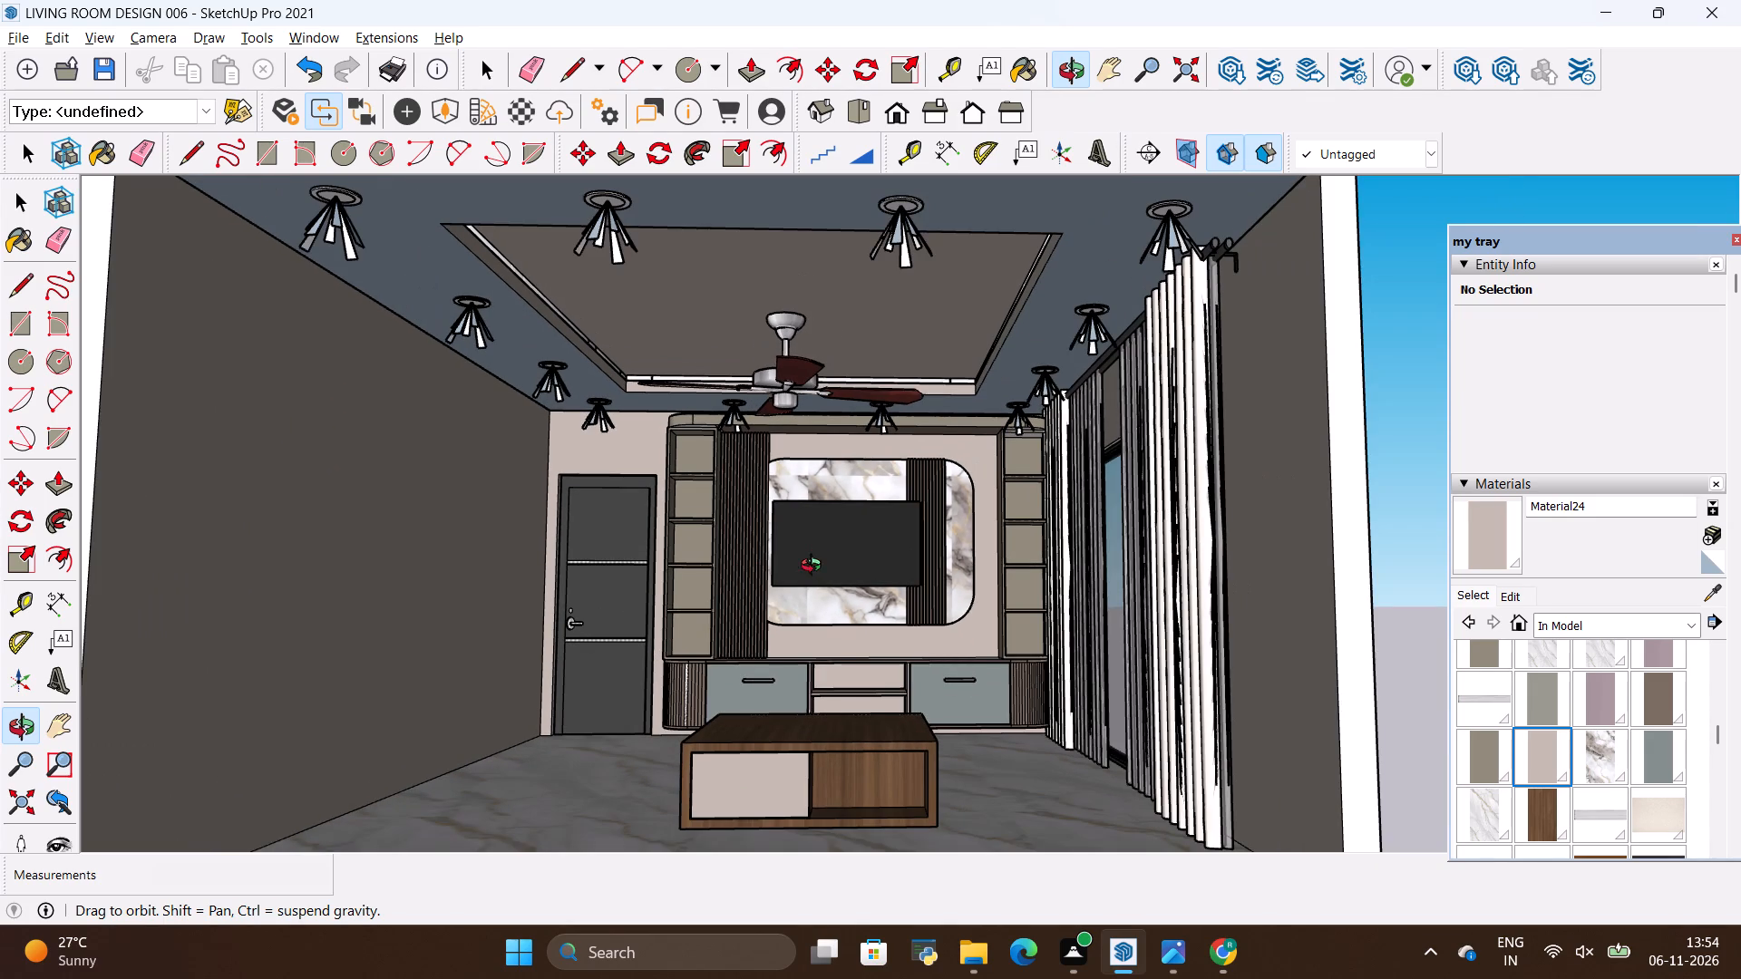
scroll(800, 575, "down", 2)
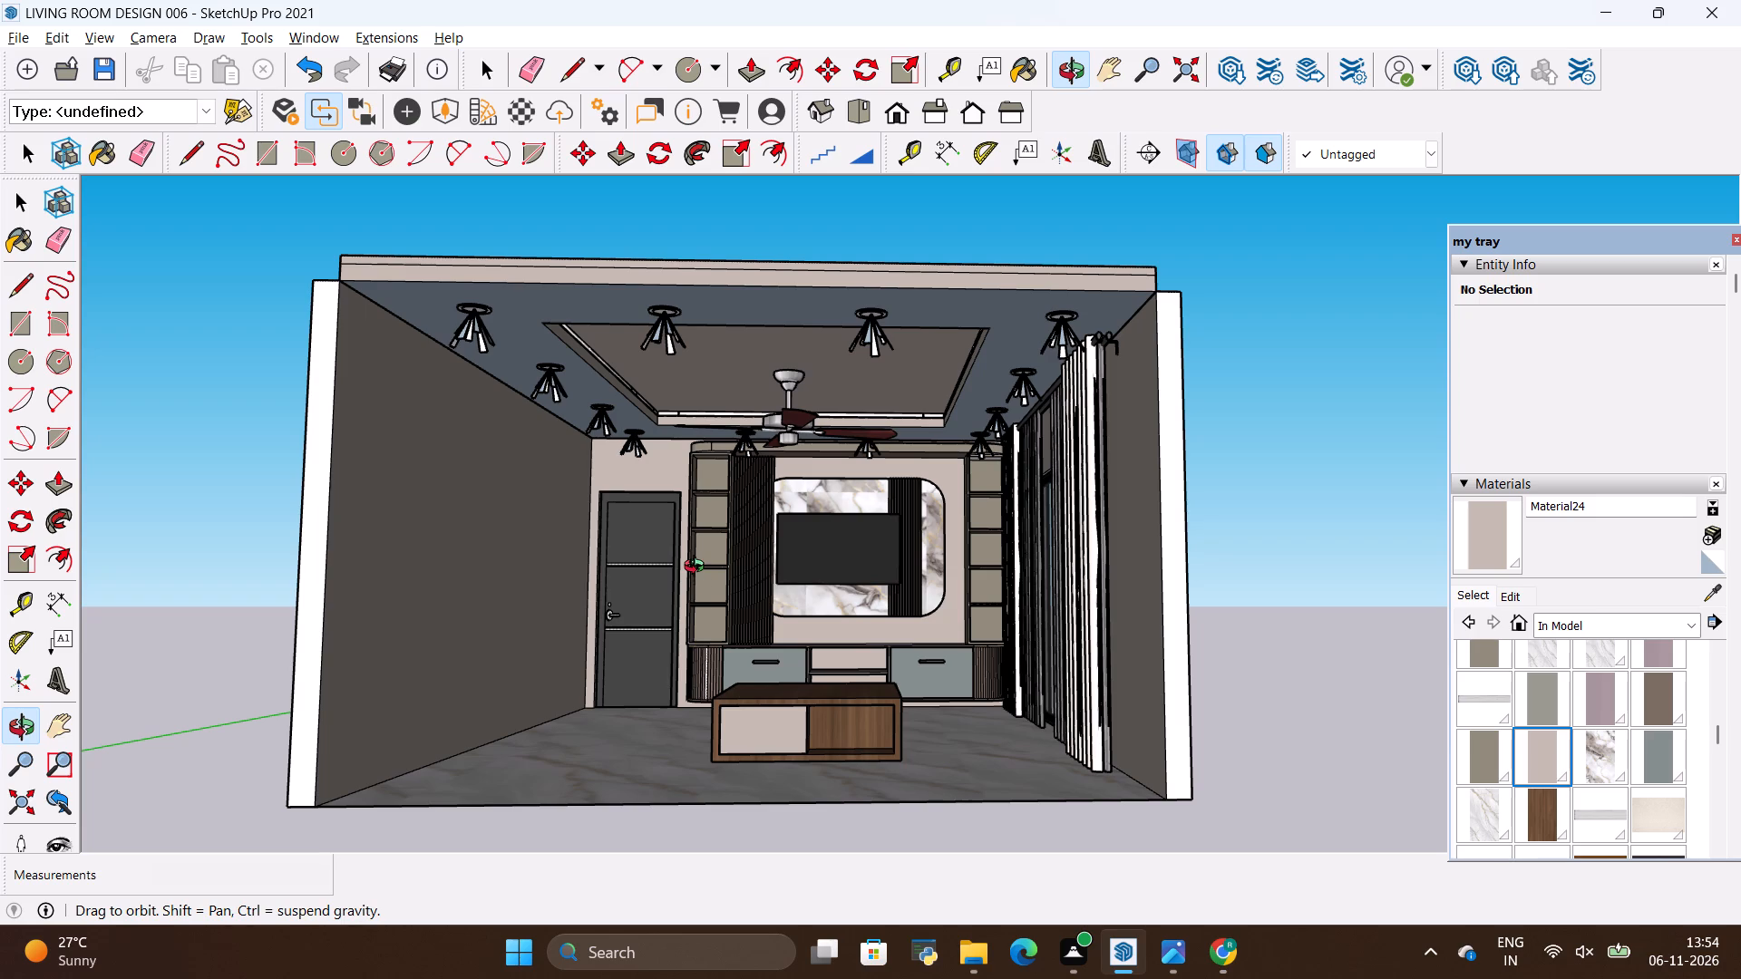
scroll(715, 557, "down", 2)
left_click_drag(662, 520, 695, 538)
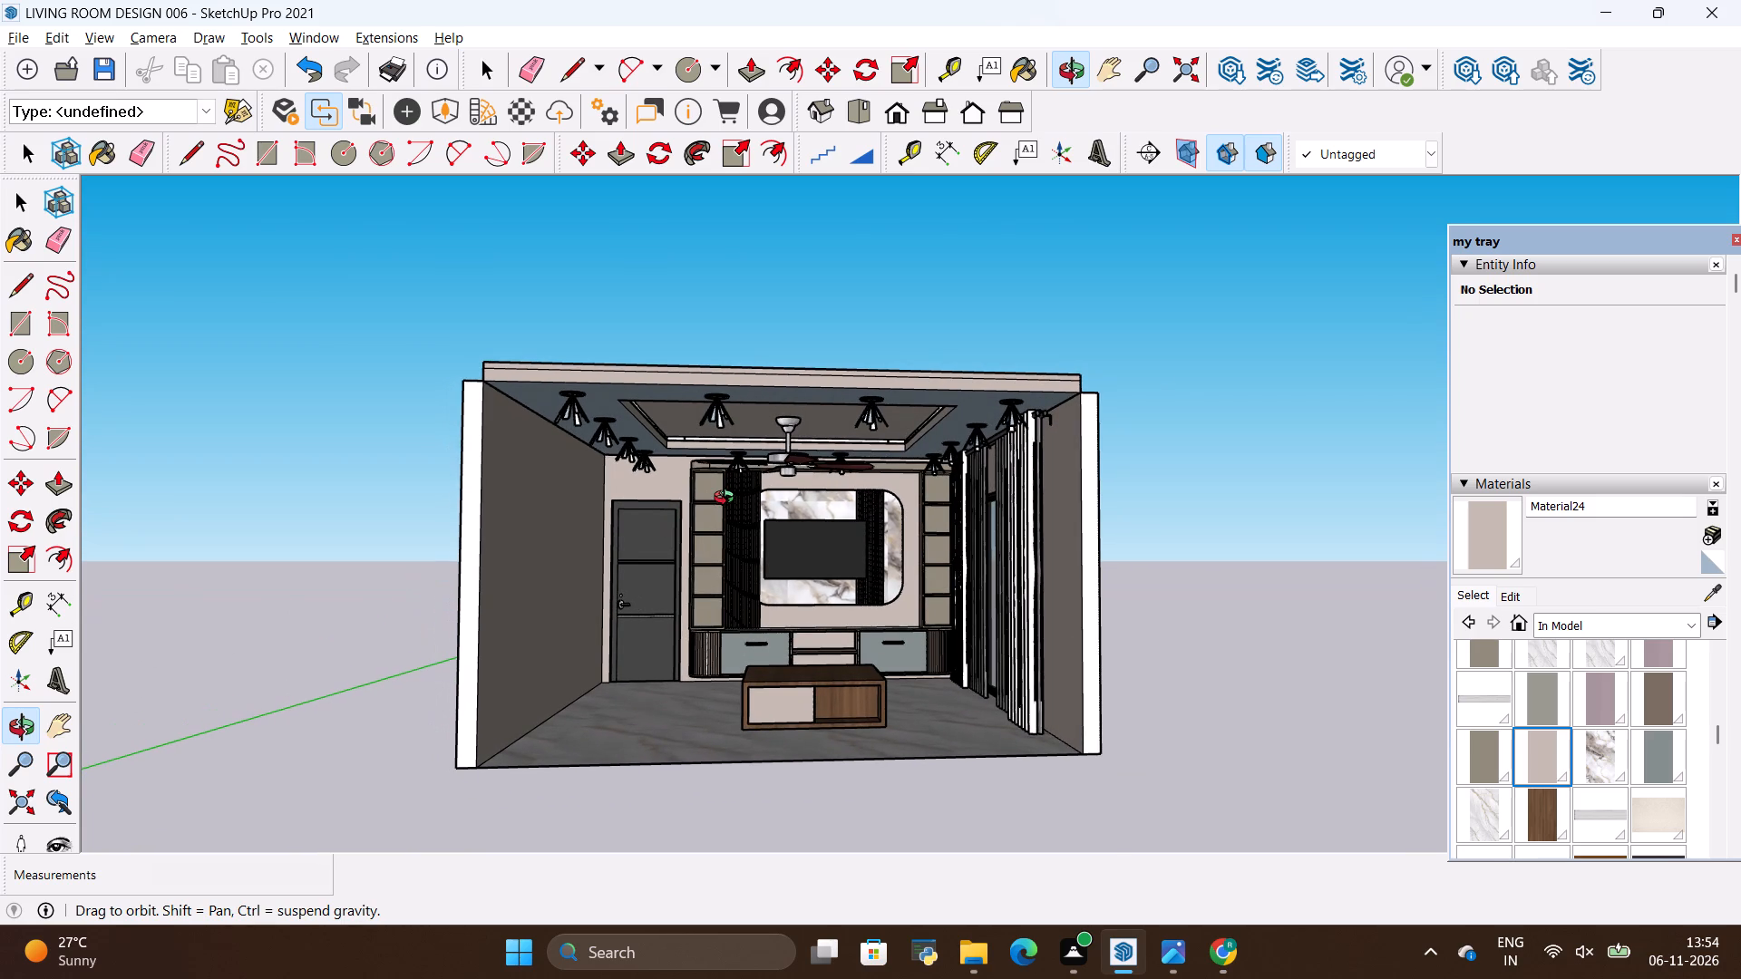
left_click_drag(734, 514, 691, 543)
scroll(883, 470, "down", 5)
scroll(788, 508, "up", 9)
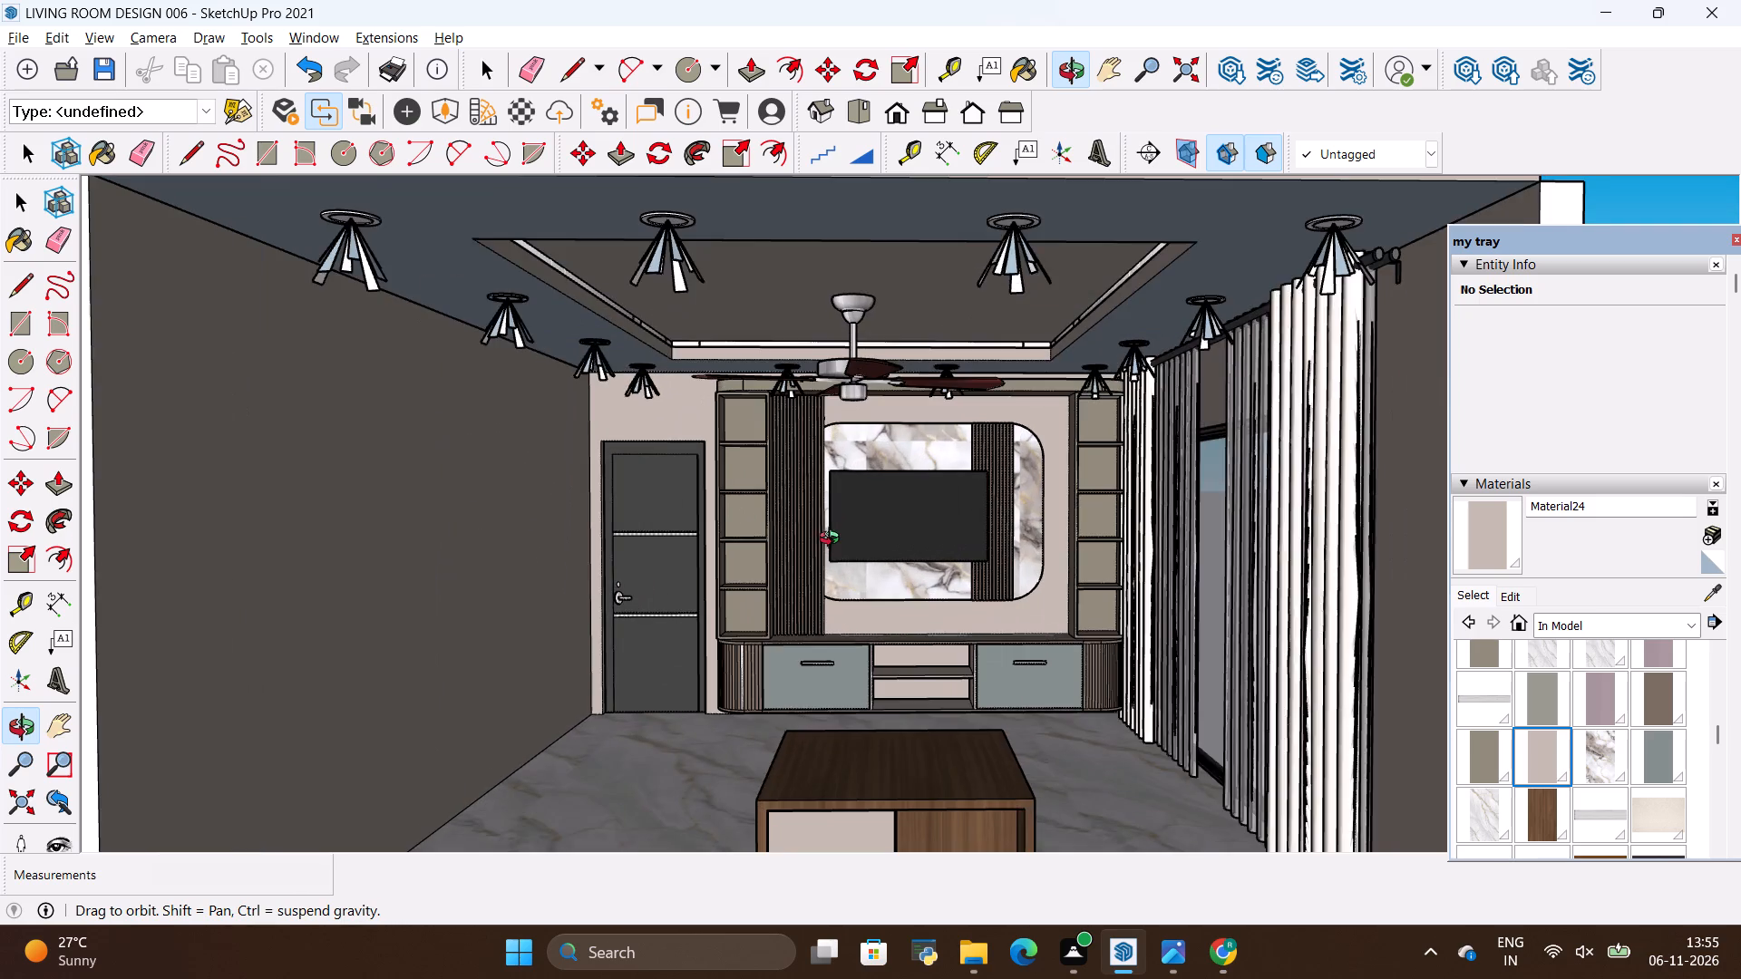
left_click_drag(858, 555, 880, 538)
scroll(939, 507, "down", 2)
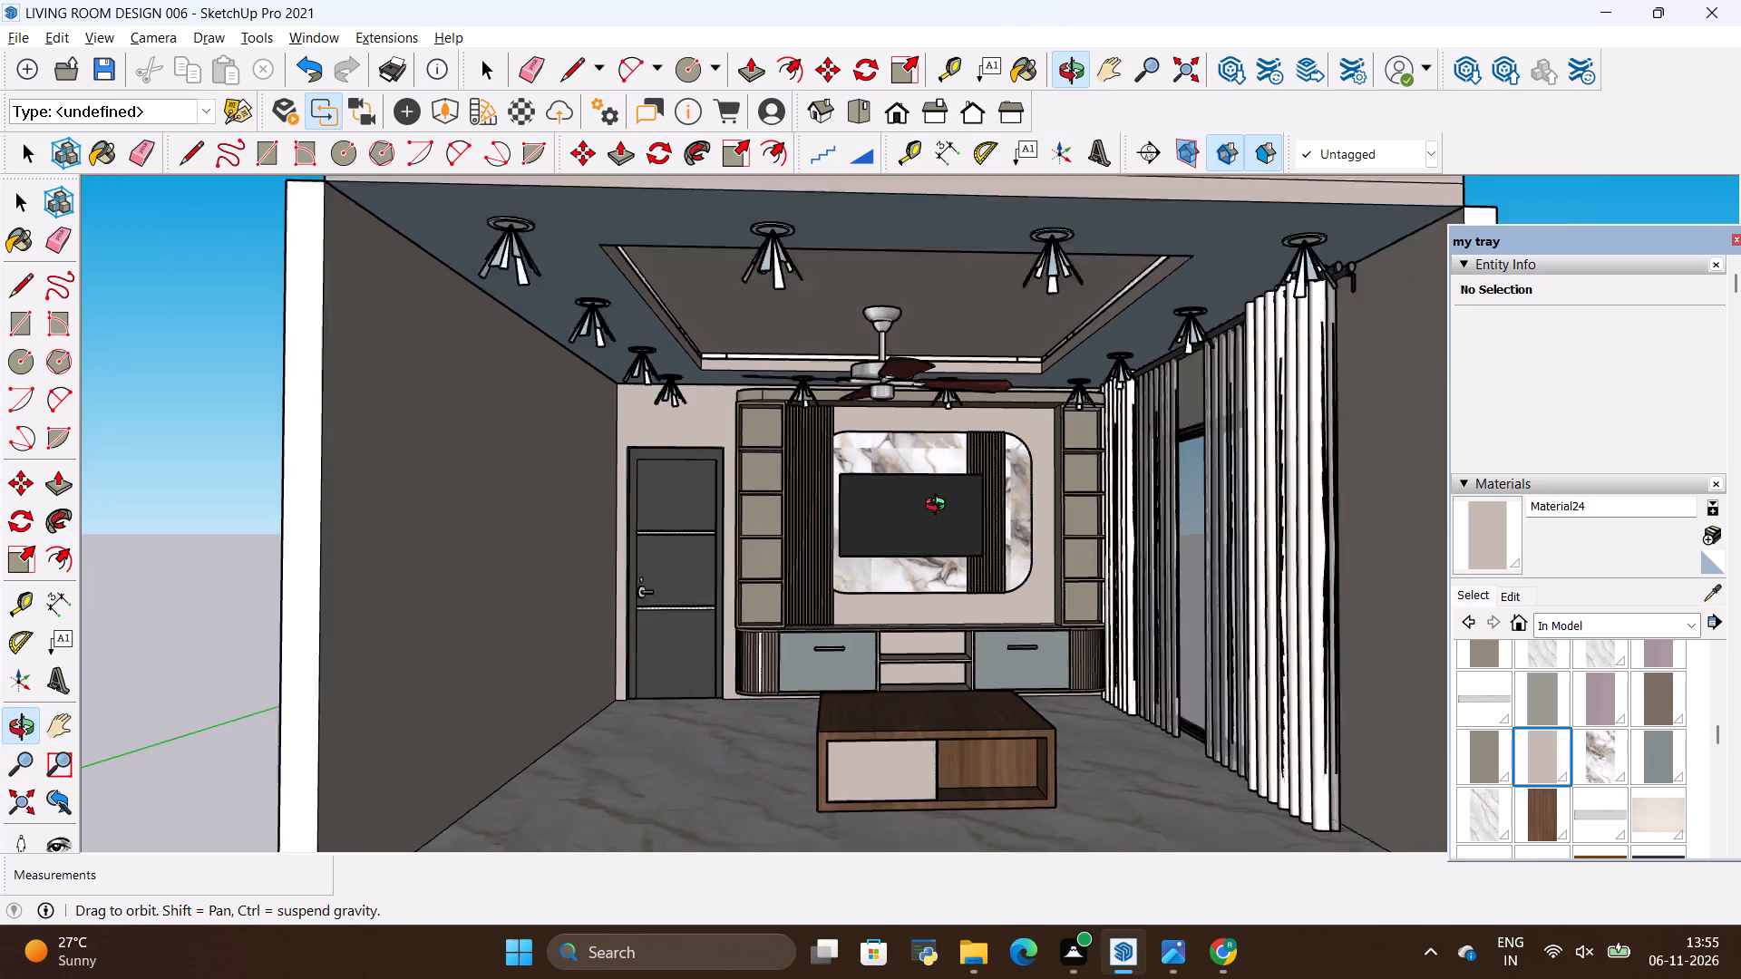
scroll(939, 507, "down", 1)
left_click_drag(902, 518, 866, 499)
scroll(853, 487, "up", 3)
left_click_drag(856, 489, 870, 460)
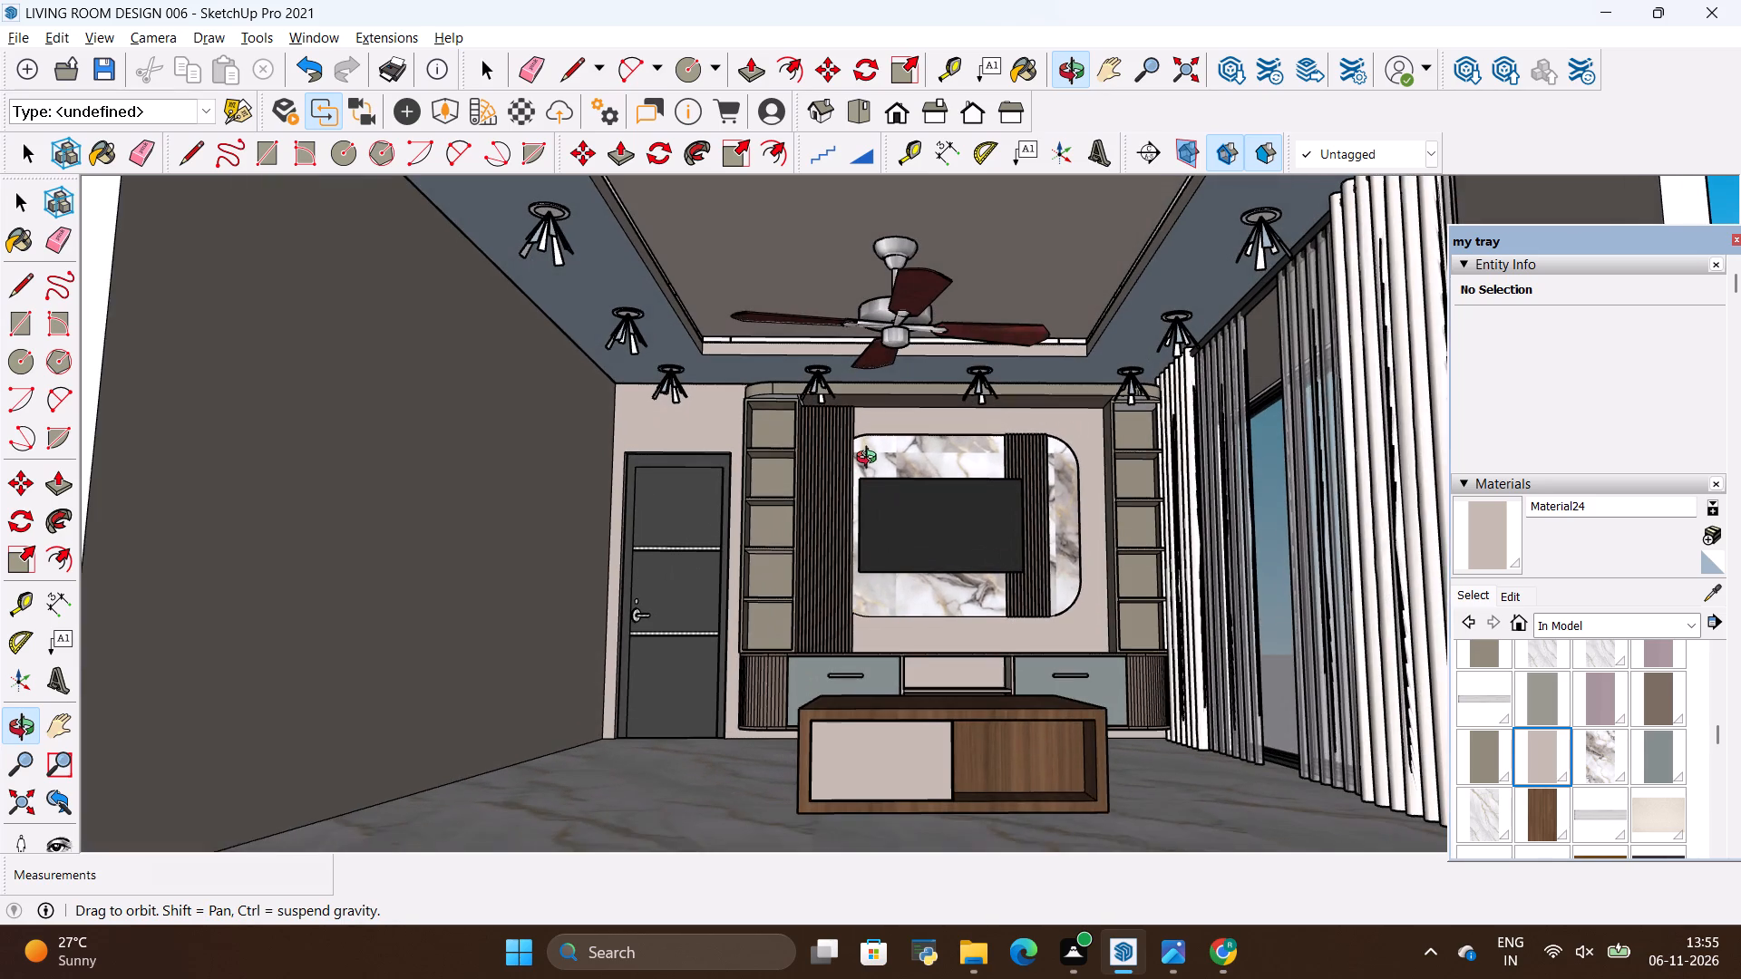
left_click_drag(870, 460, 872, 466)
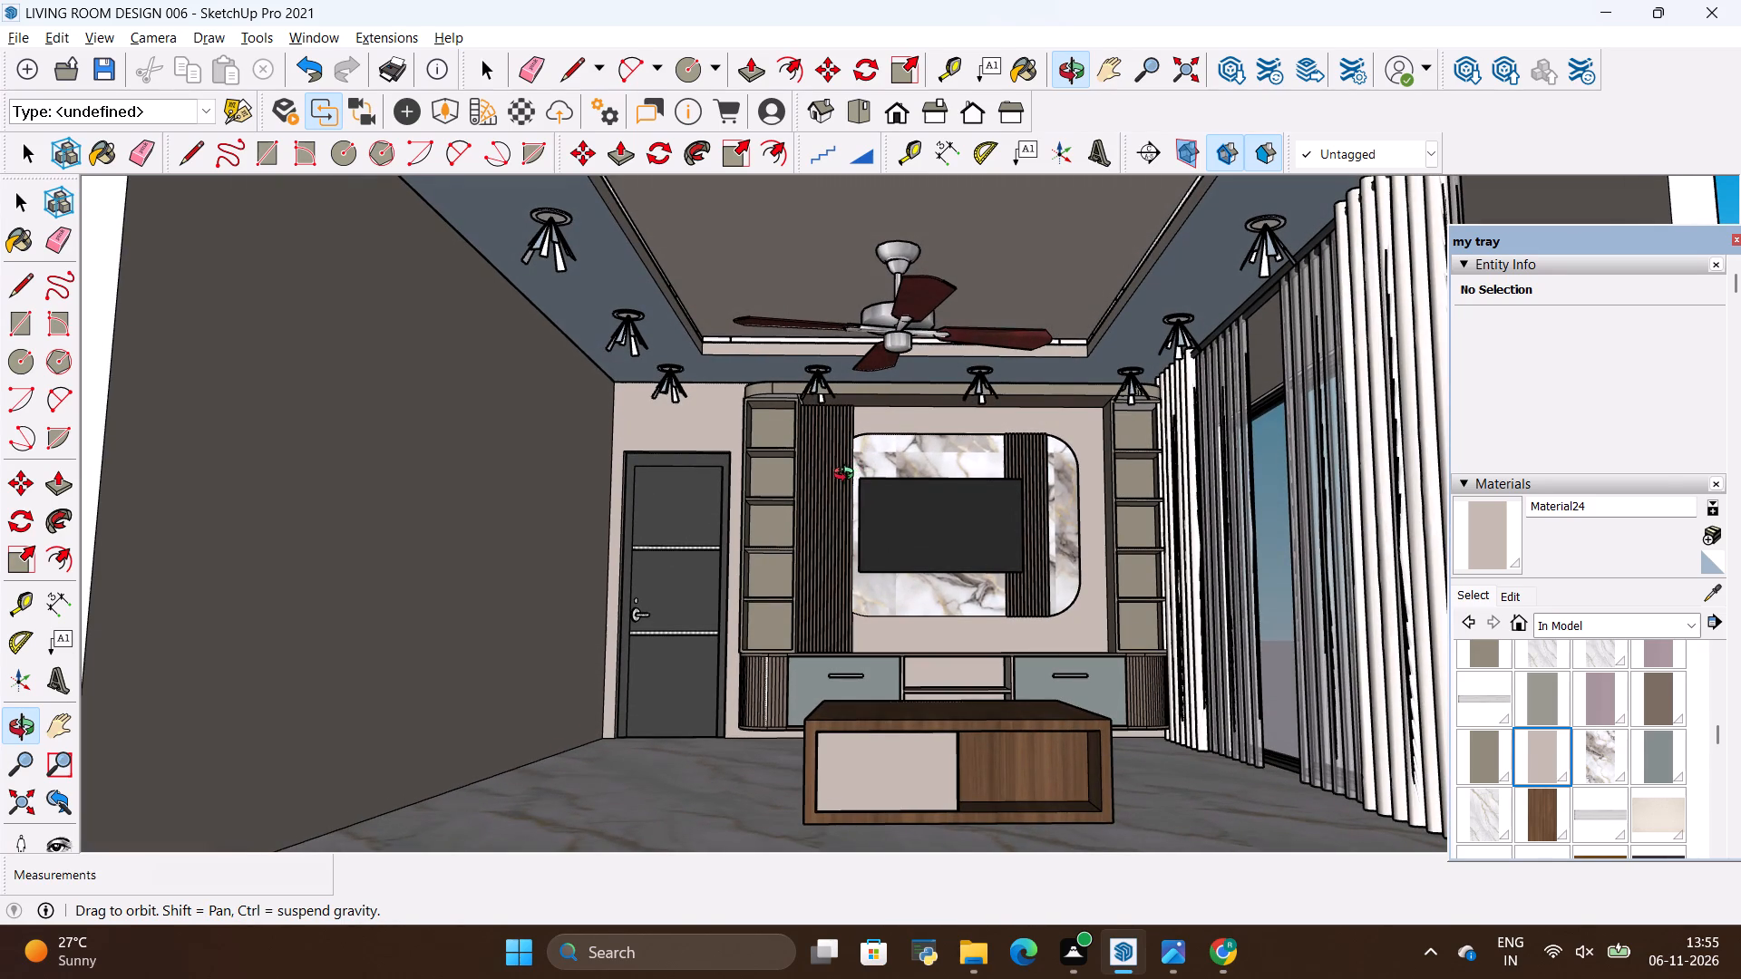
key("alt+Tab")
key("alt+Tab")
Import the SketchUp sofa model "Sofa+Set+3+(1)" from the Downloads folder into the living room file.
scroll(936, 480, "down", 3)
scroll(877, 454, "up", 4)
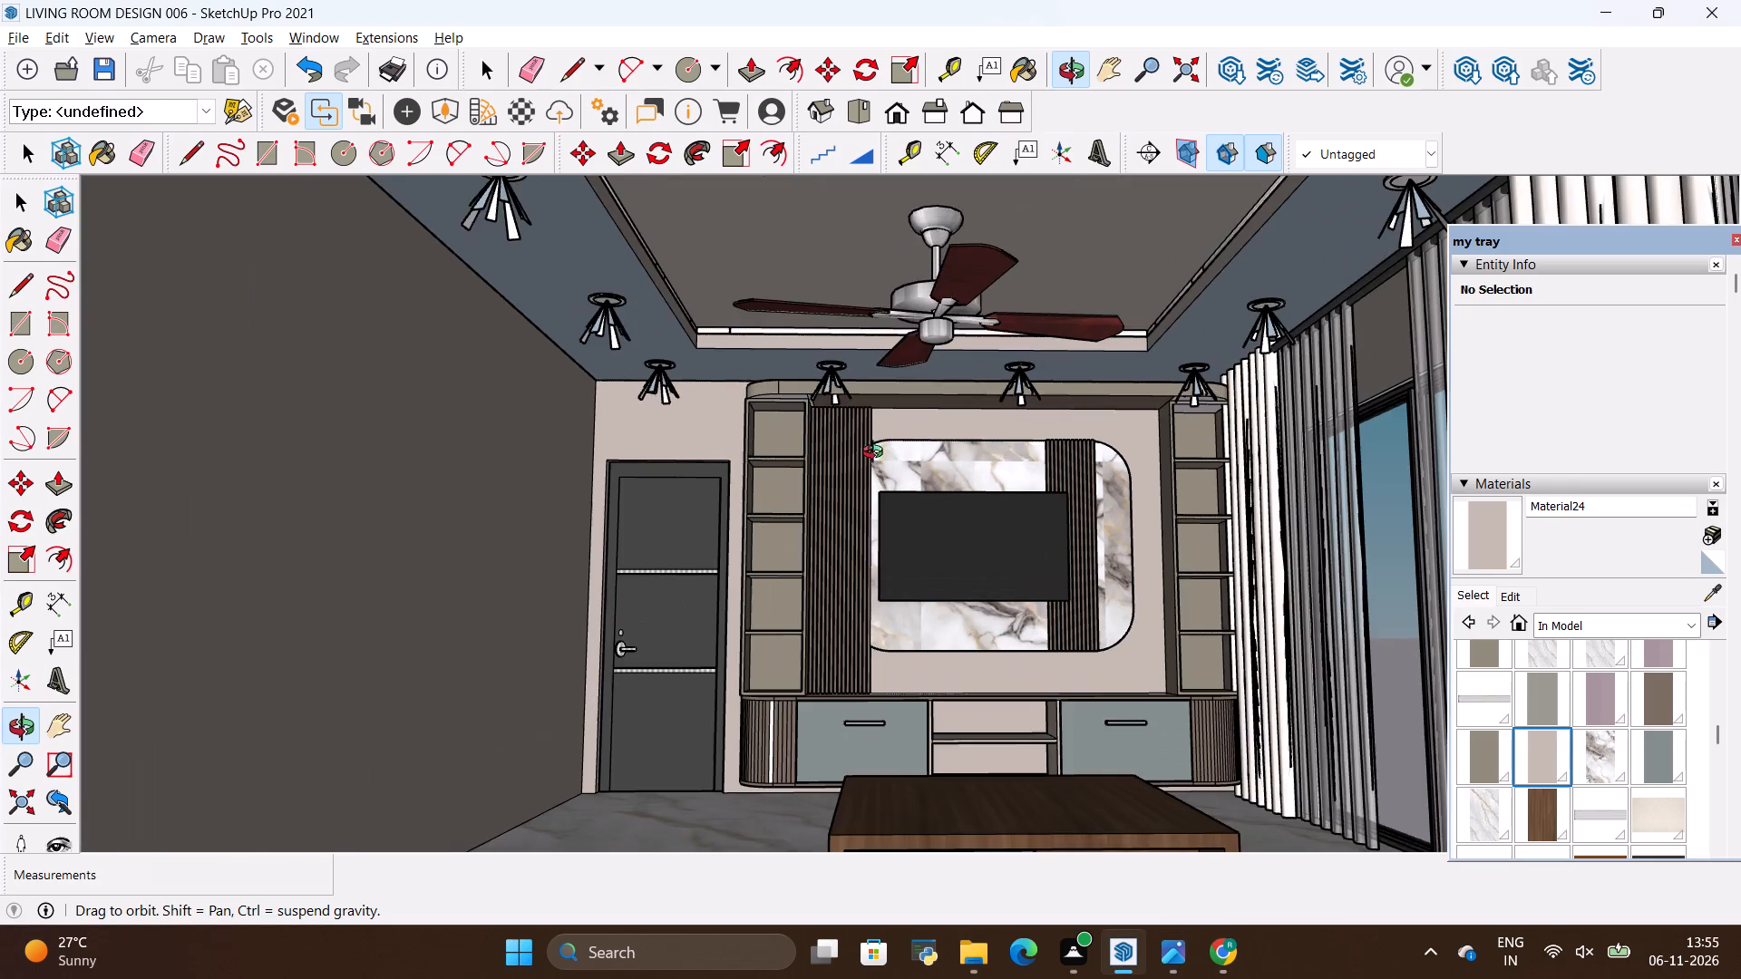
left_click_drag(1035, 452, 983, 481)
scroll(1015, 401, "down", 3)
left_click_drag(1018, 454, 1021, 478)
scroll(963, 422, "down", 4)
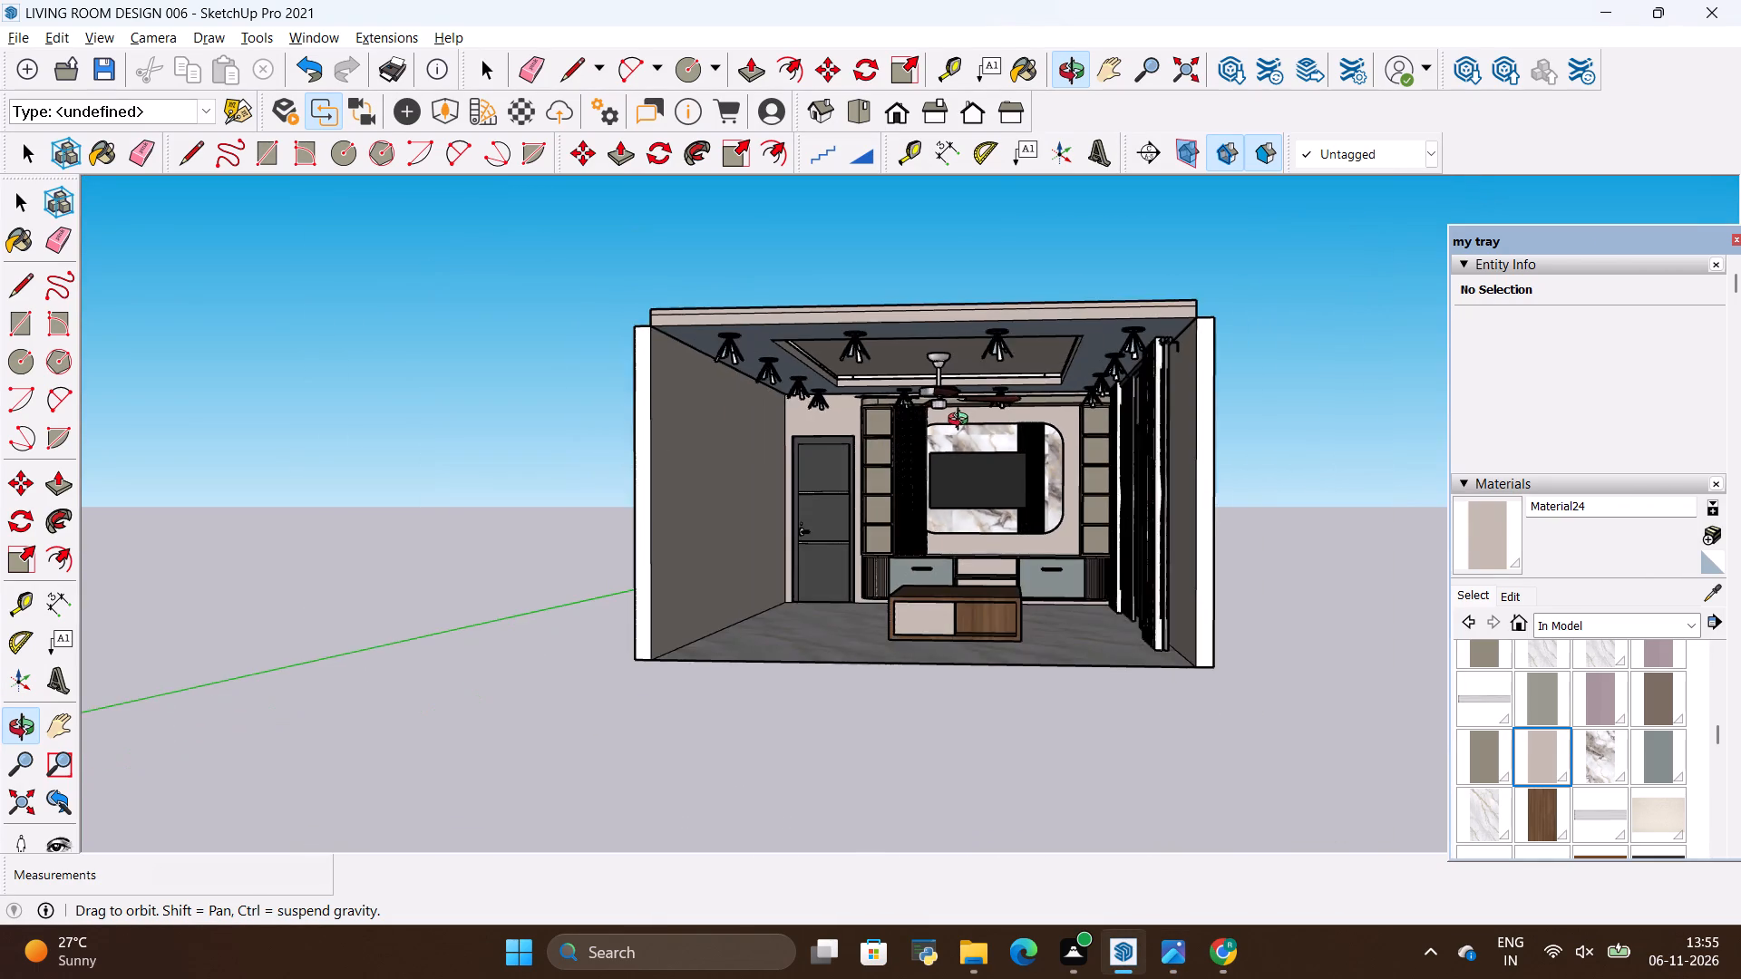
left_click_drag(962, 427, 952, 484)
left_click(5, 28)
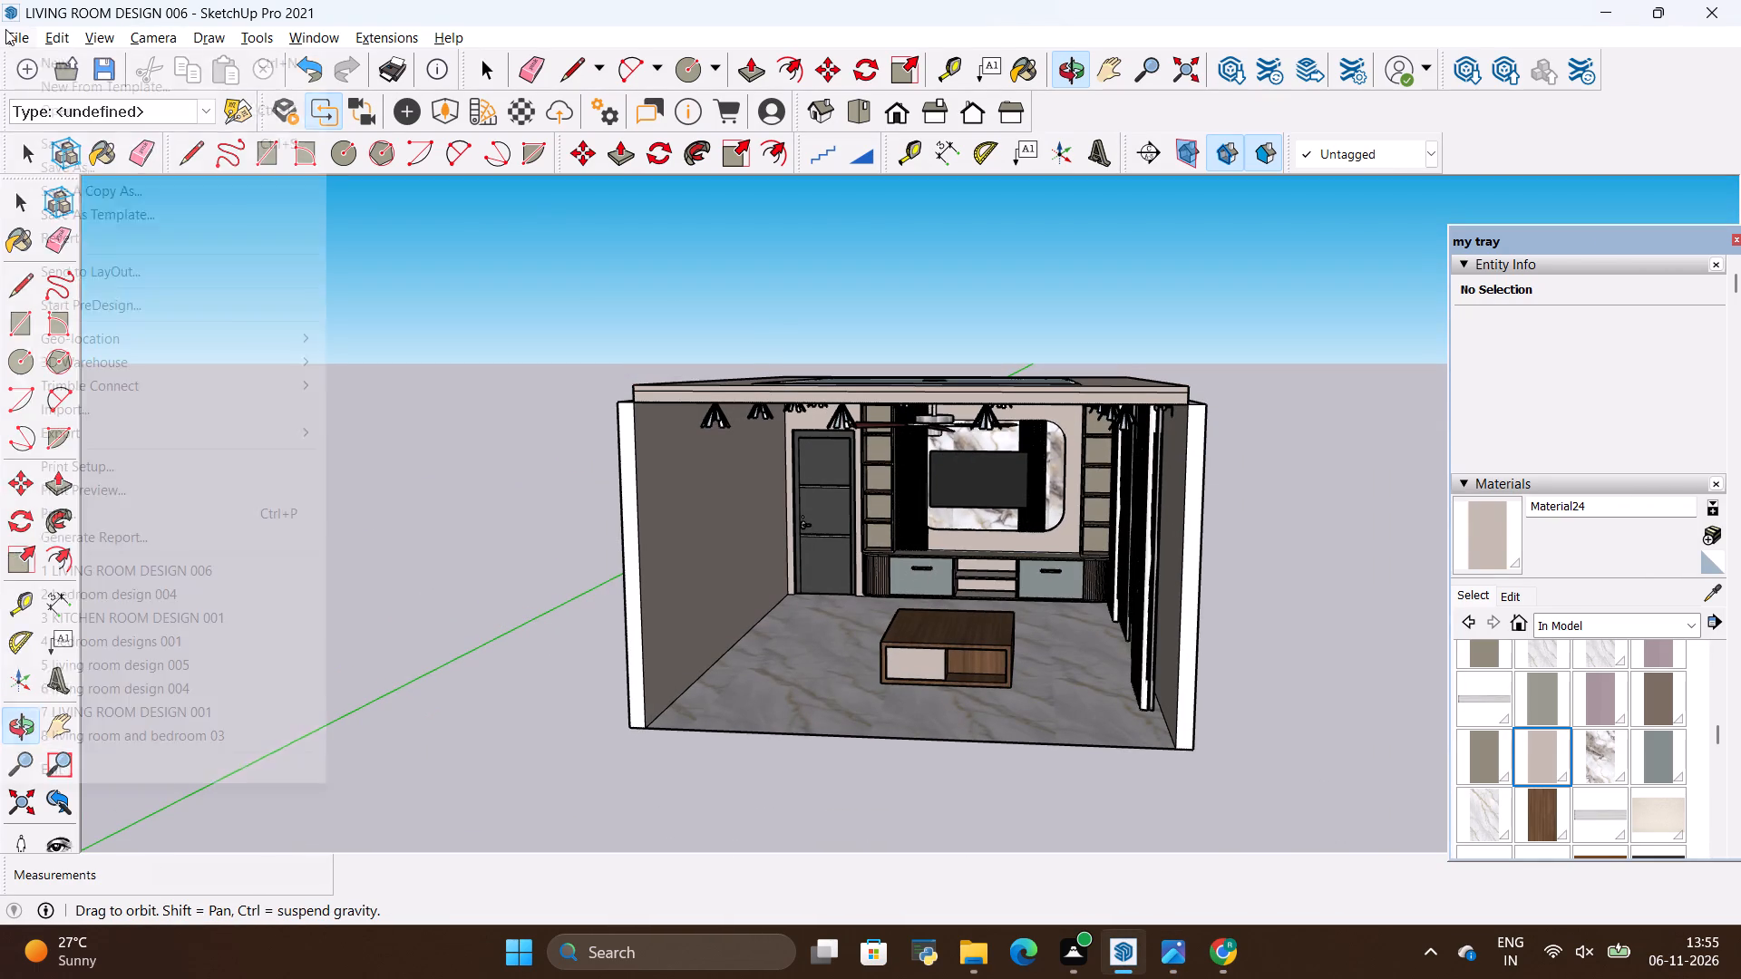
left_click(59, 403)
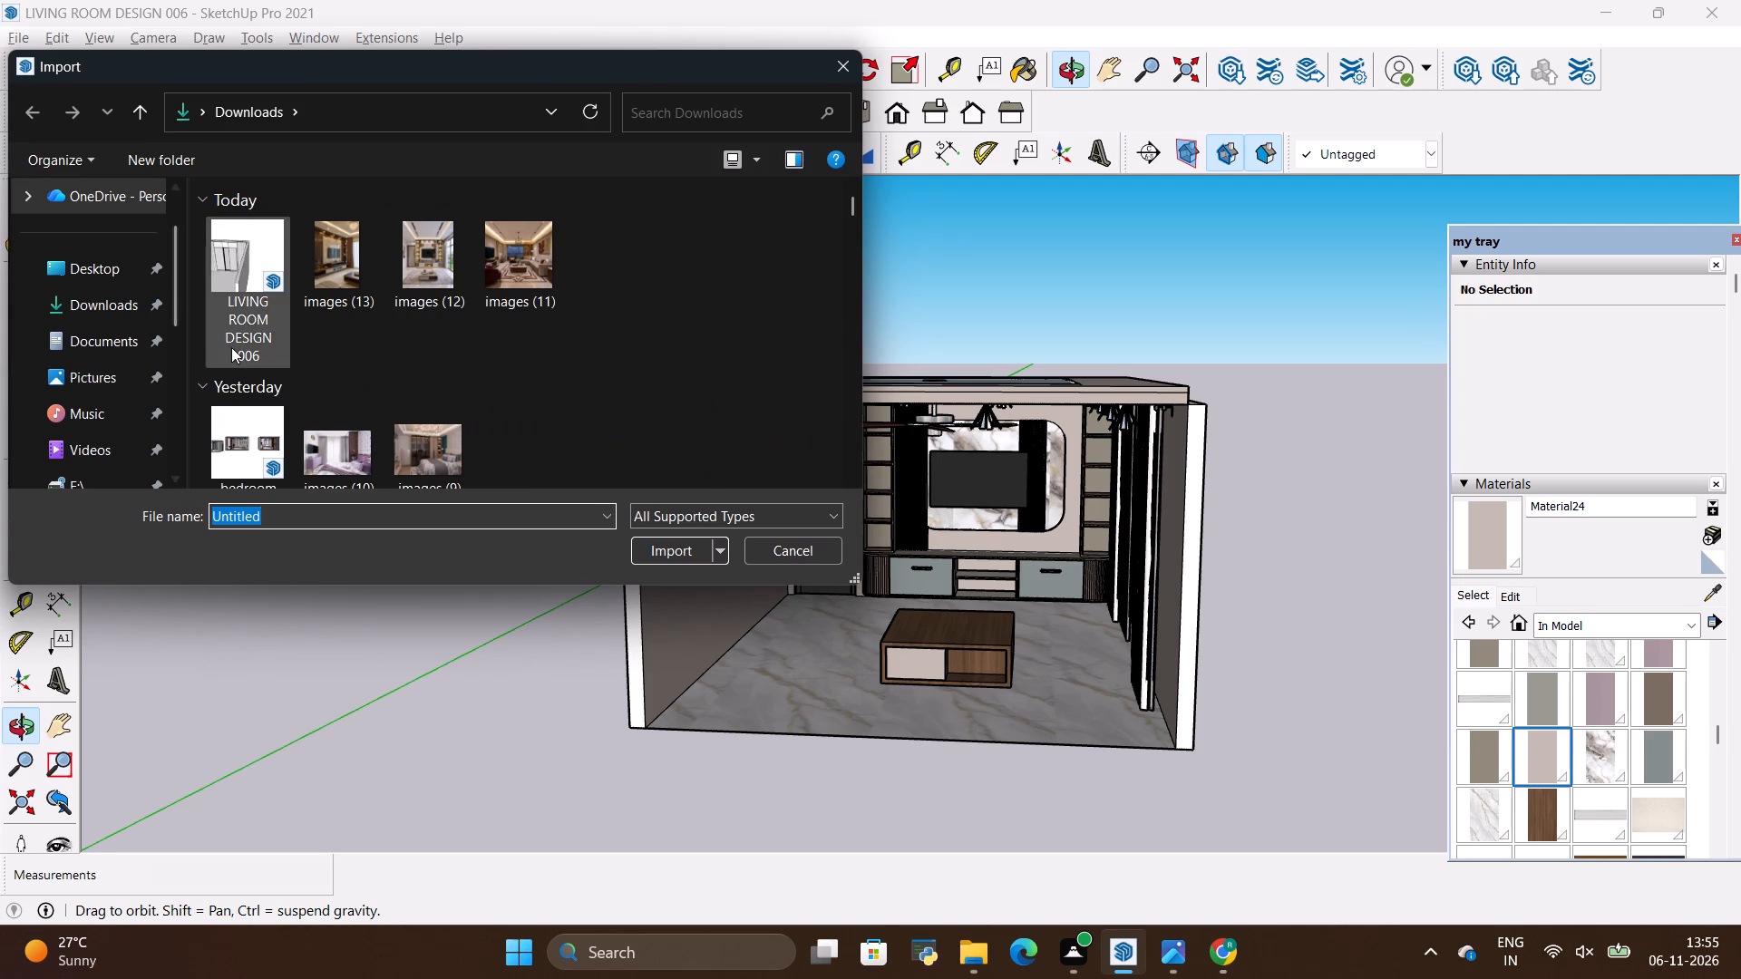
scroll(276, 341, "down", 10)
scroll(91, 378, "down", 1)
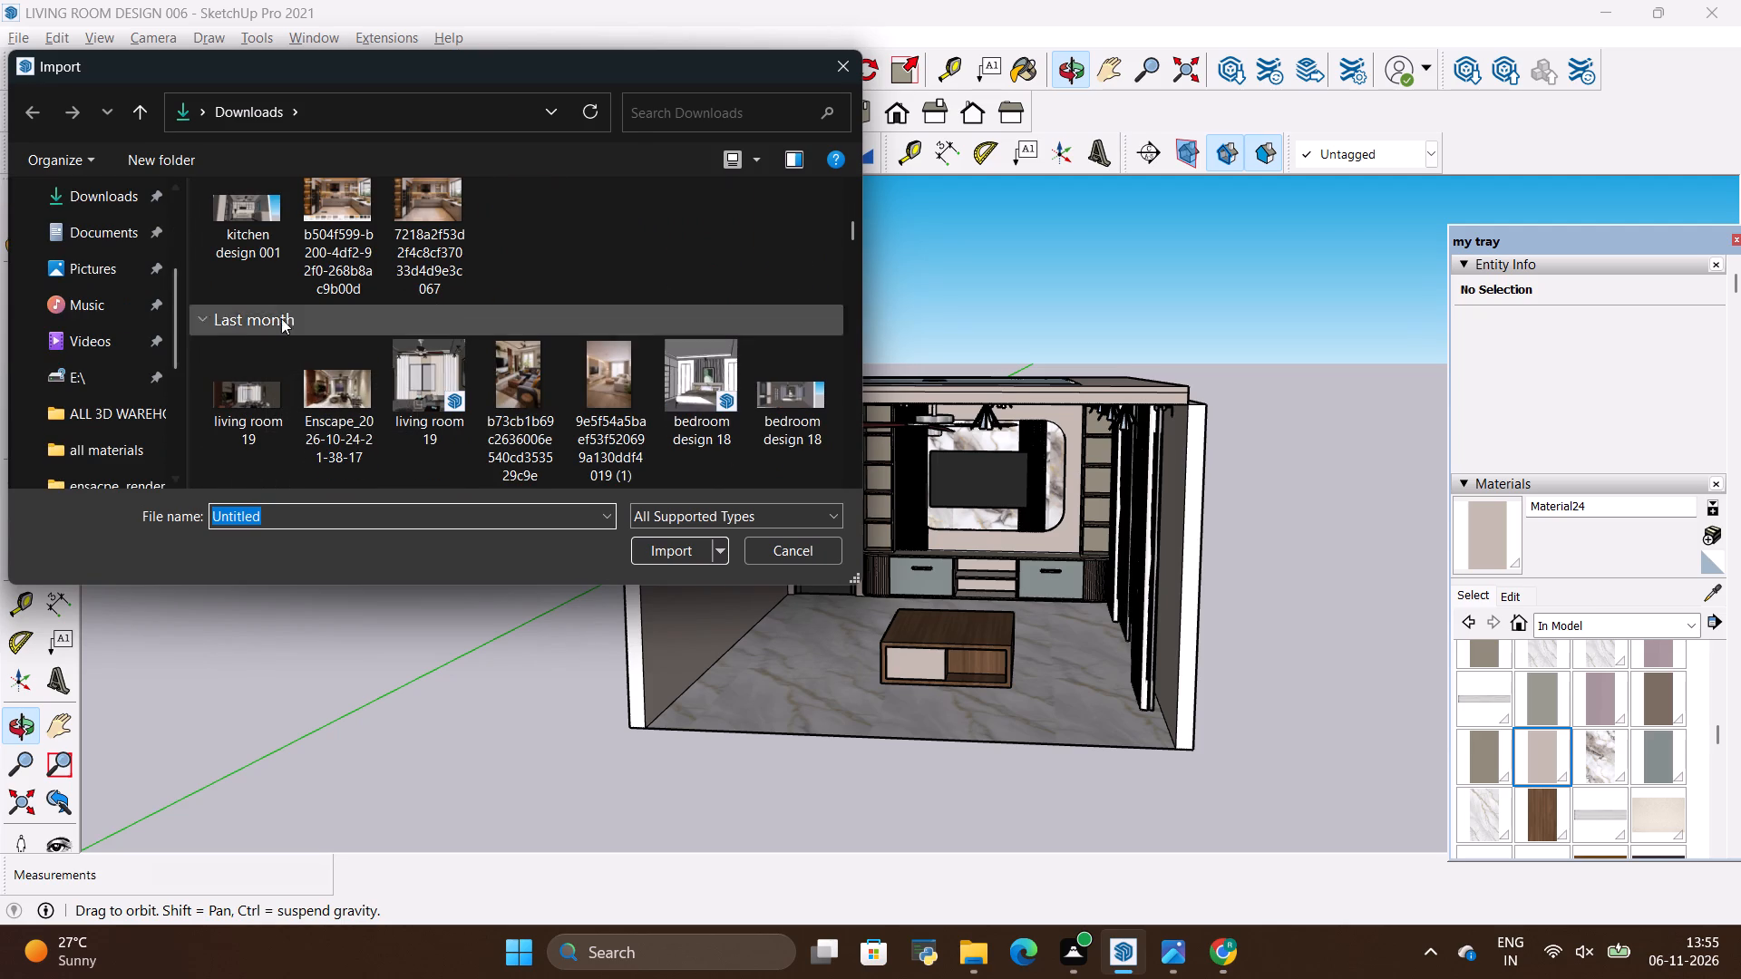
scroll(349, 292, "down", 11)
scroll(365, 275, "up", 3)
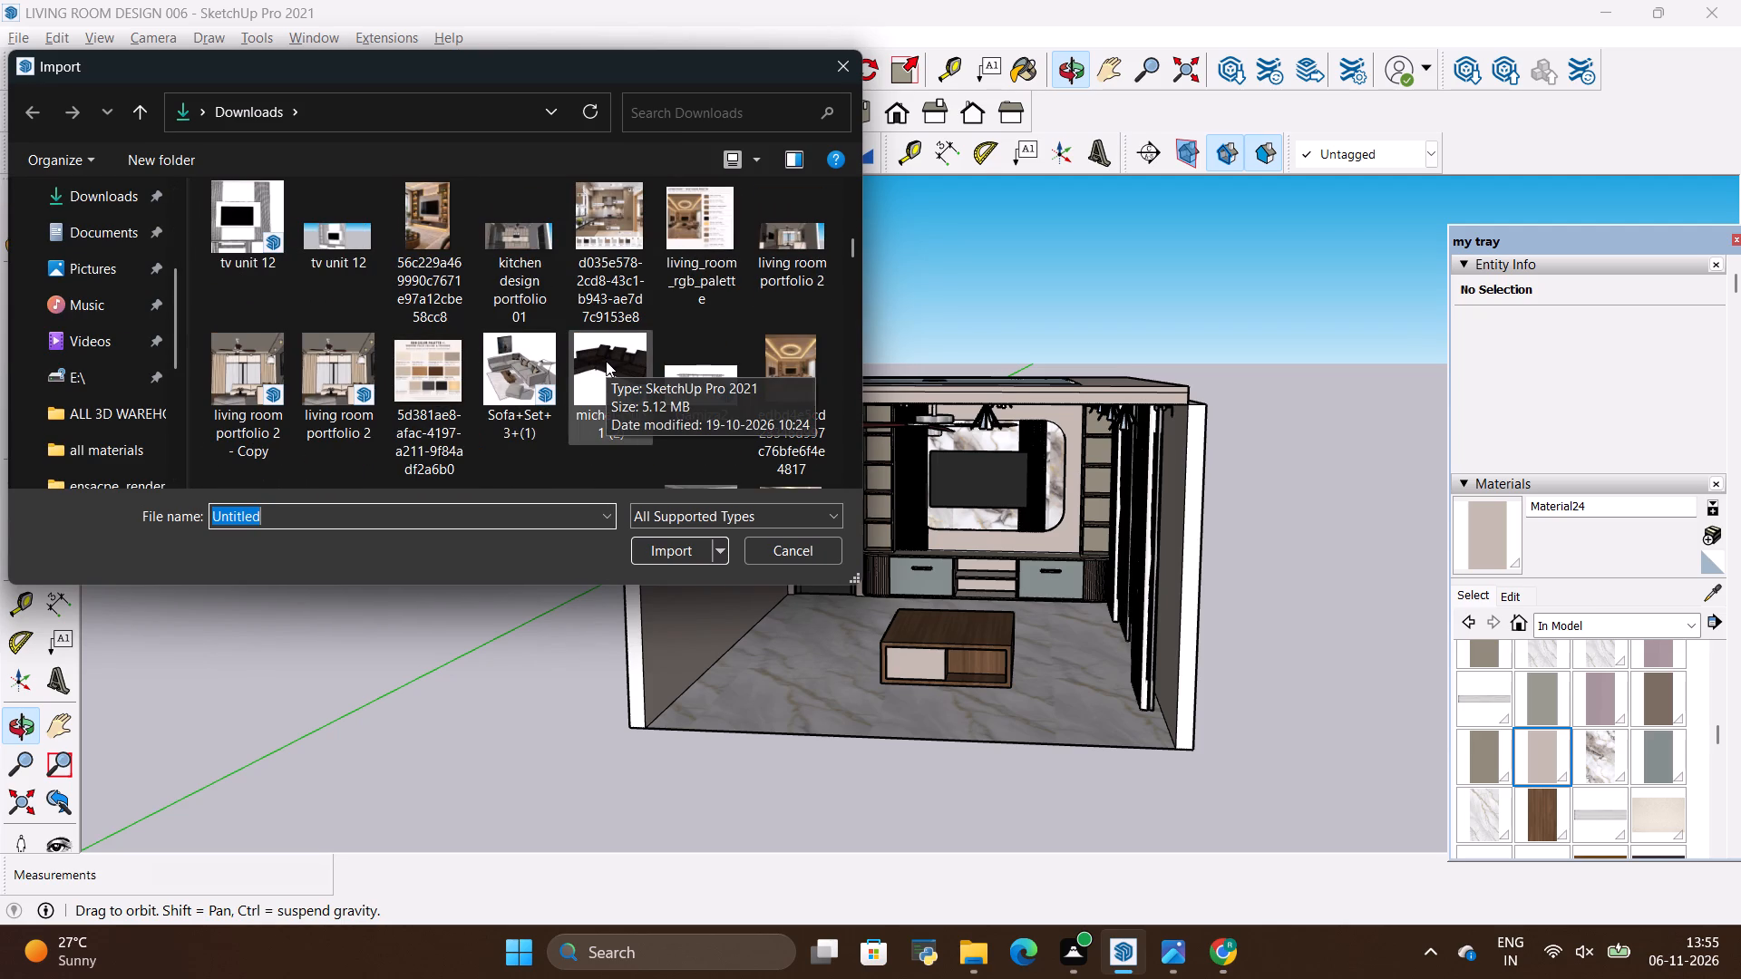
scroll(640, 347, "down", 2)
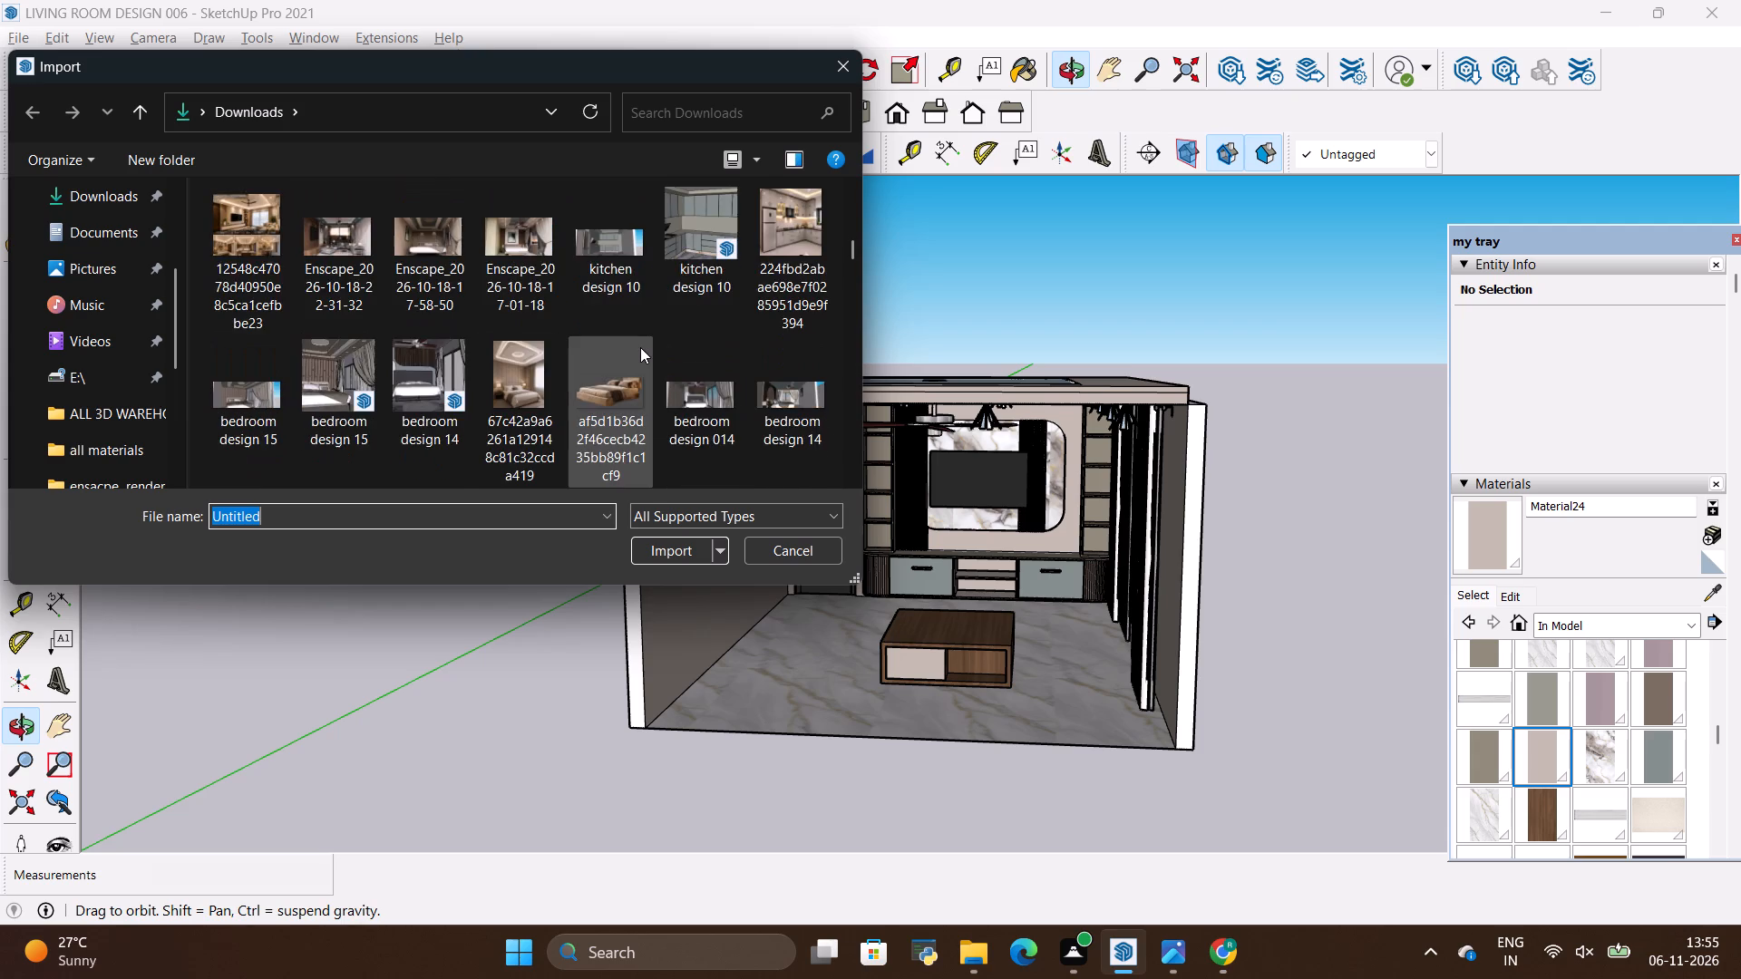
scroll(640, 347, "up", 2)
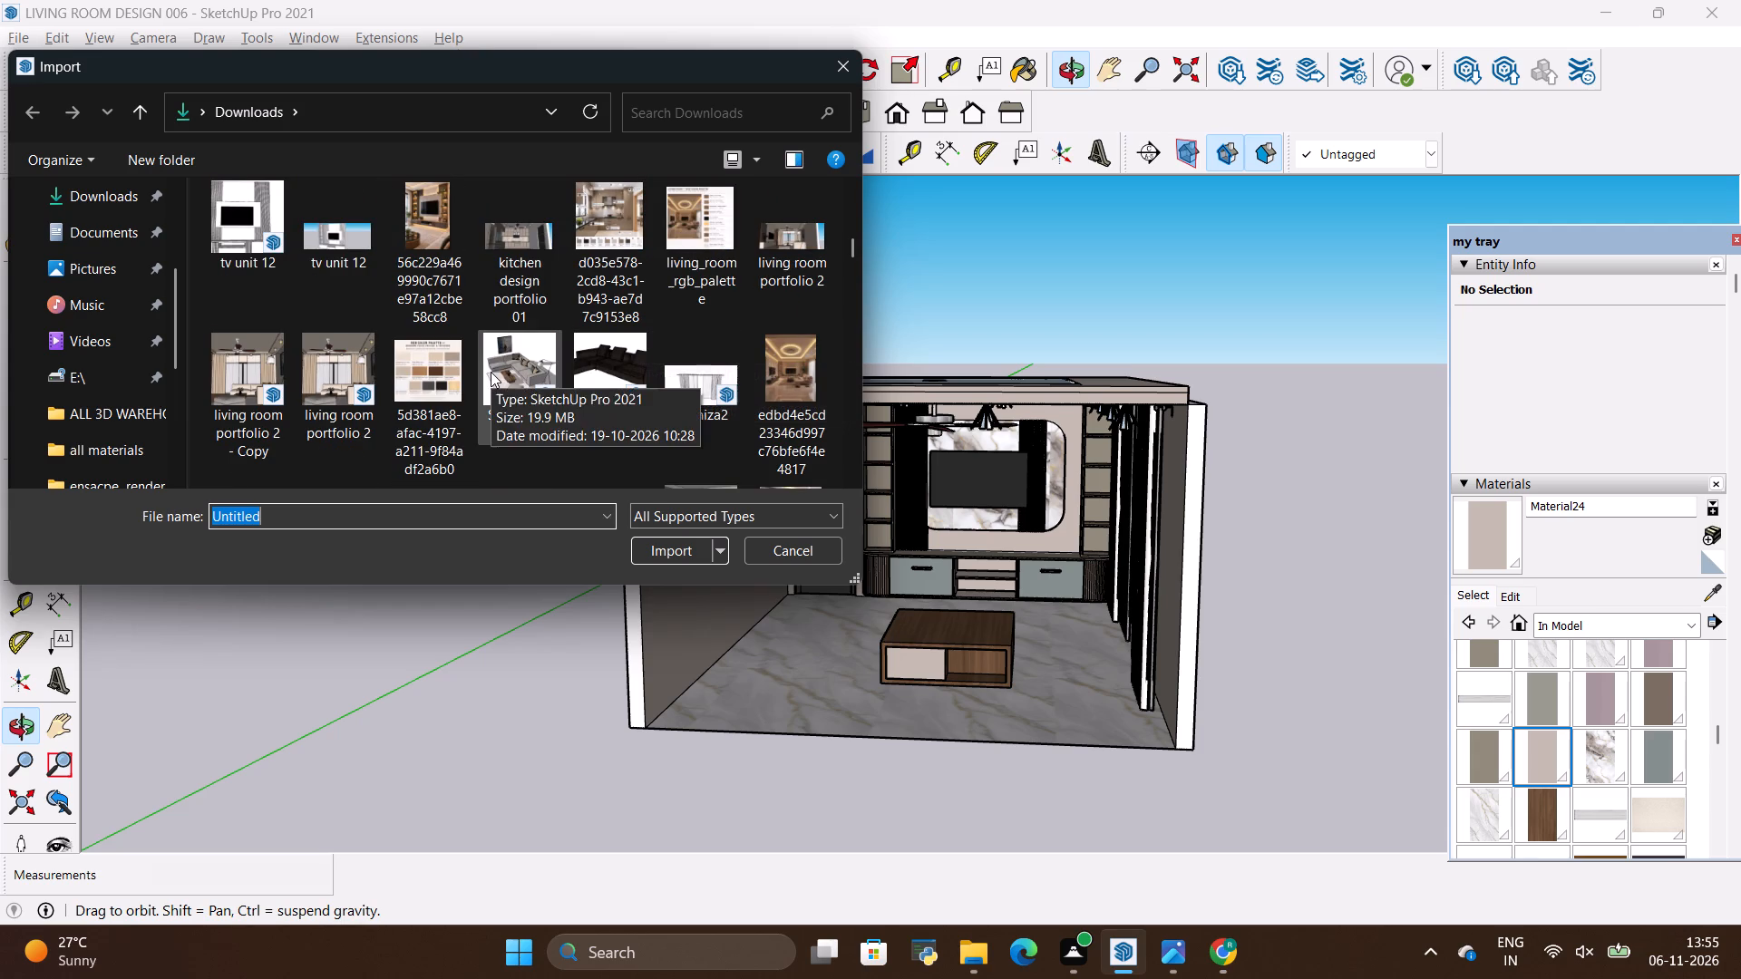
left_click(491, 372)
left_click(663, 555)
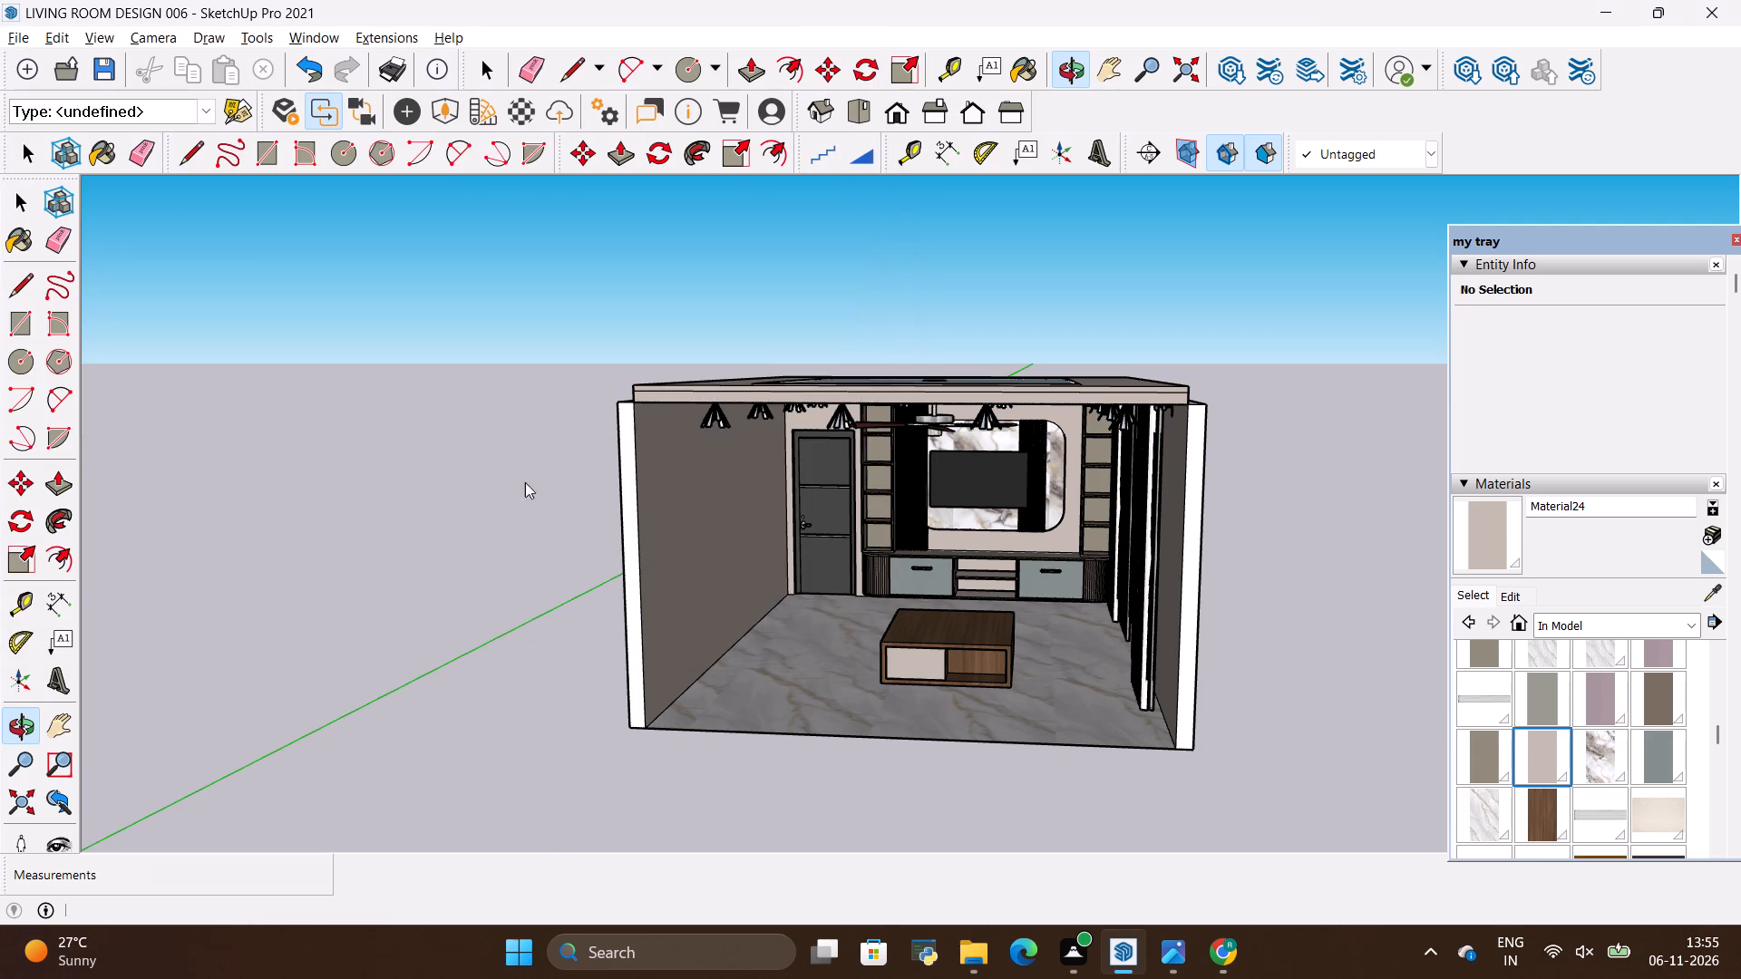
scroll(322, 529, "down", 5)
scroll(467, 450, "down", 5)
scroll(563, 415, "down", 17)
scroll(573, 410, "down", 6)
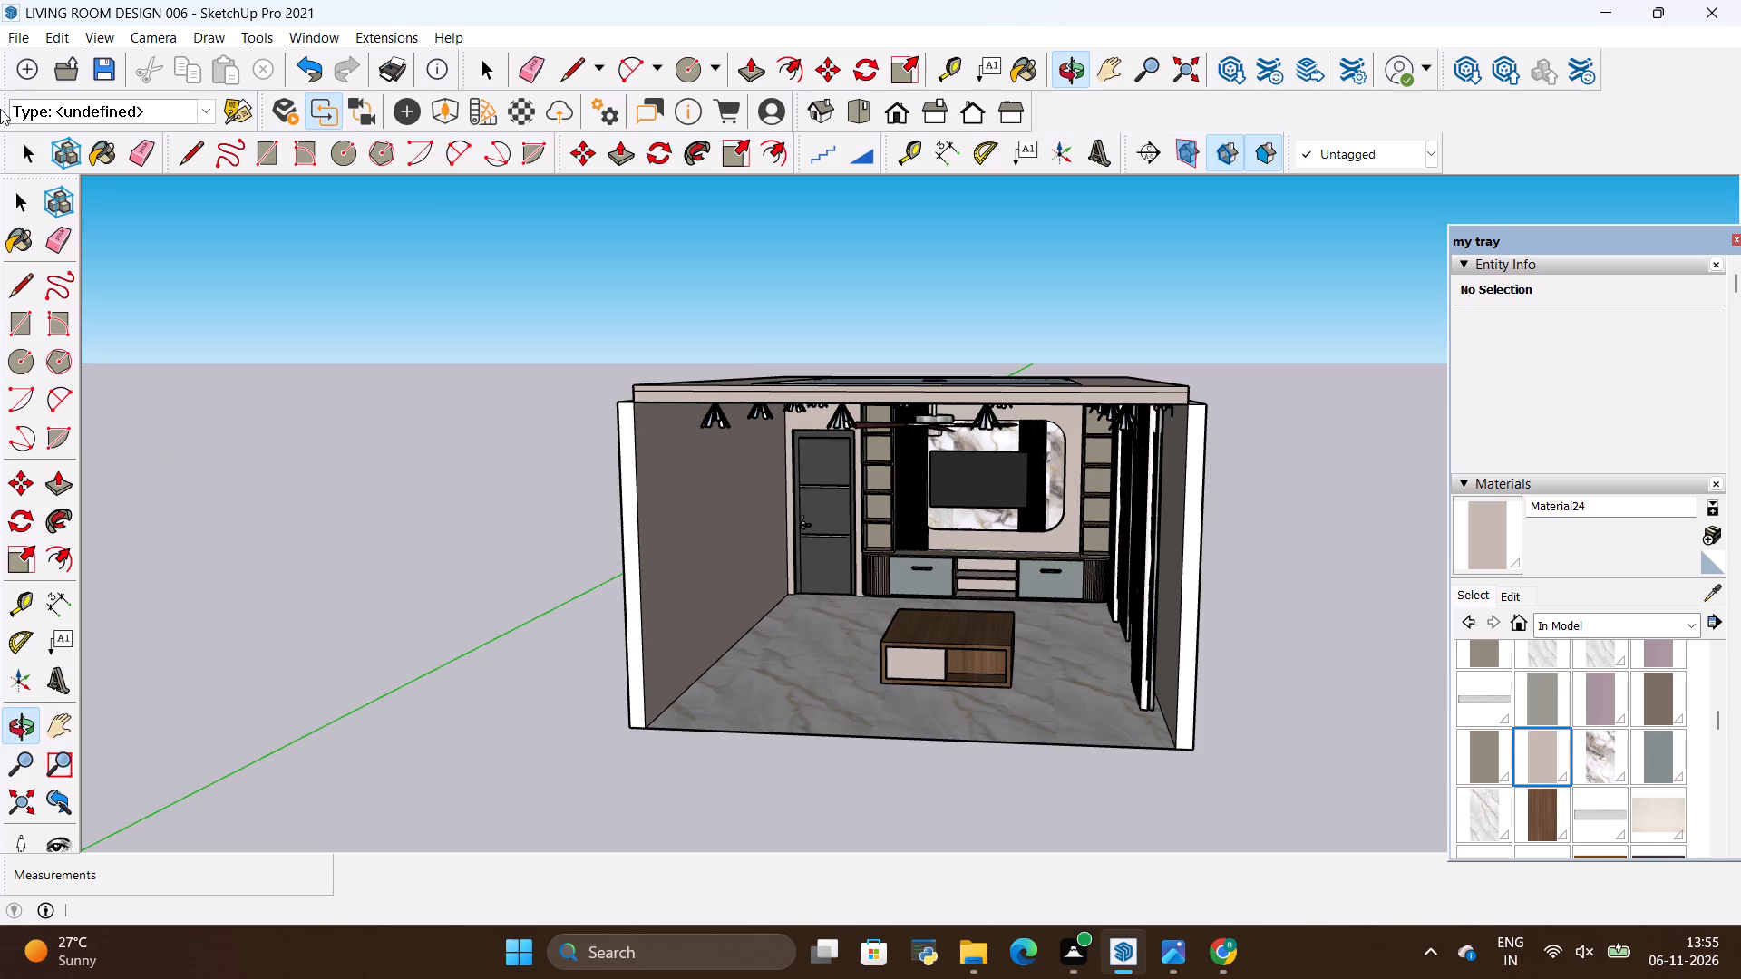
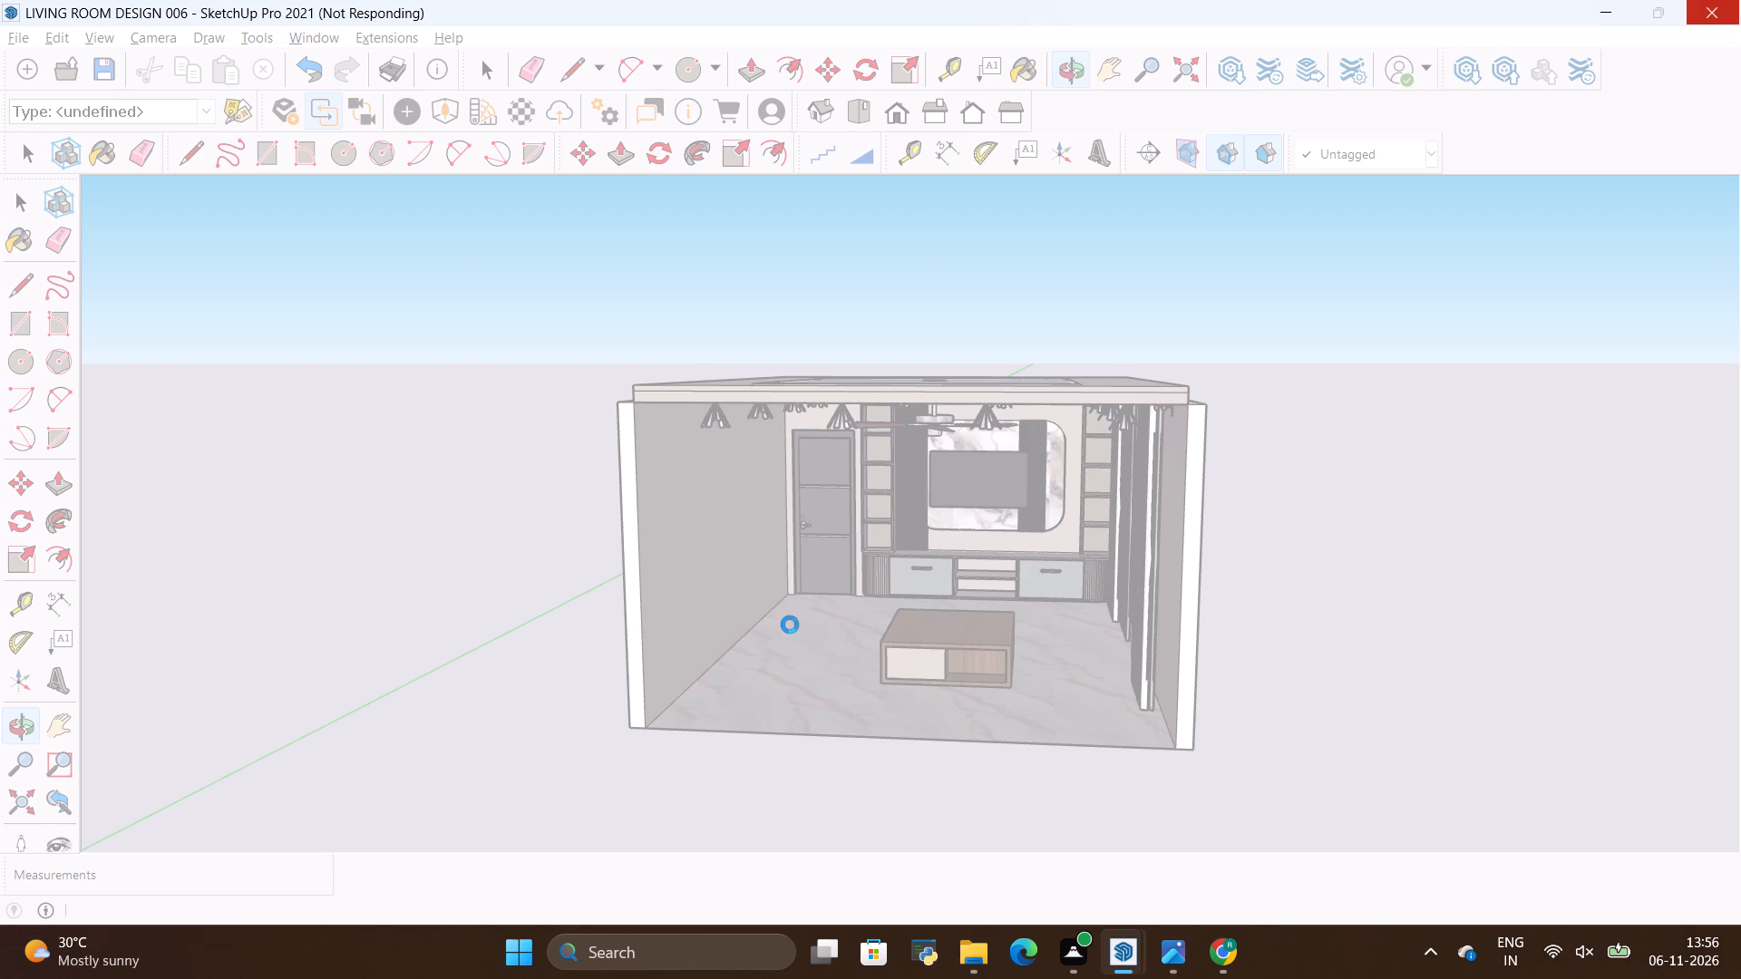
Accept the newer file version and place the imported sofa set on the ground outside the living room's door-side wall.
key("alt+Tab")
scroll(776, 577, "up", 3)
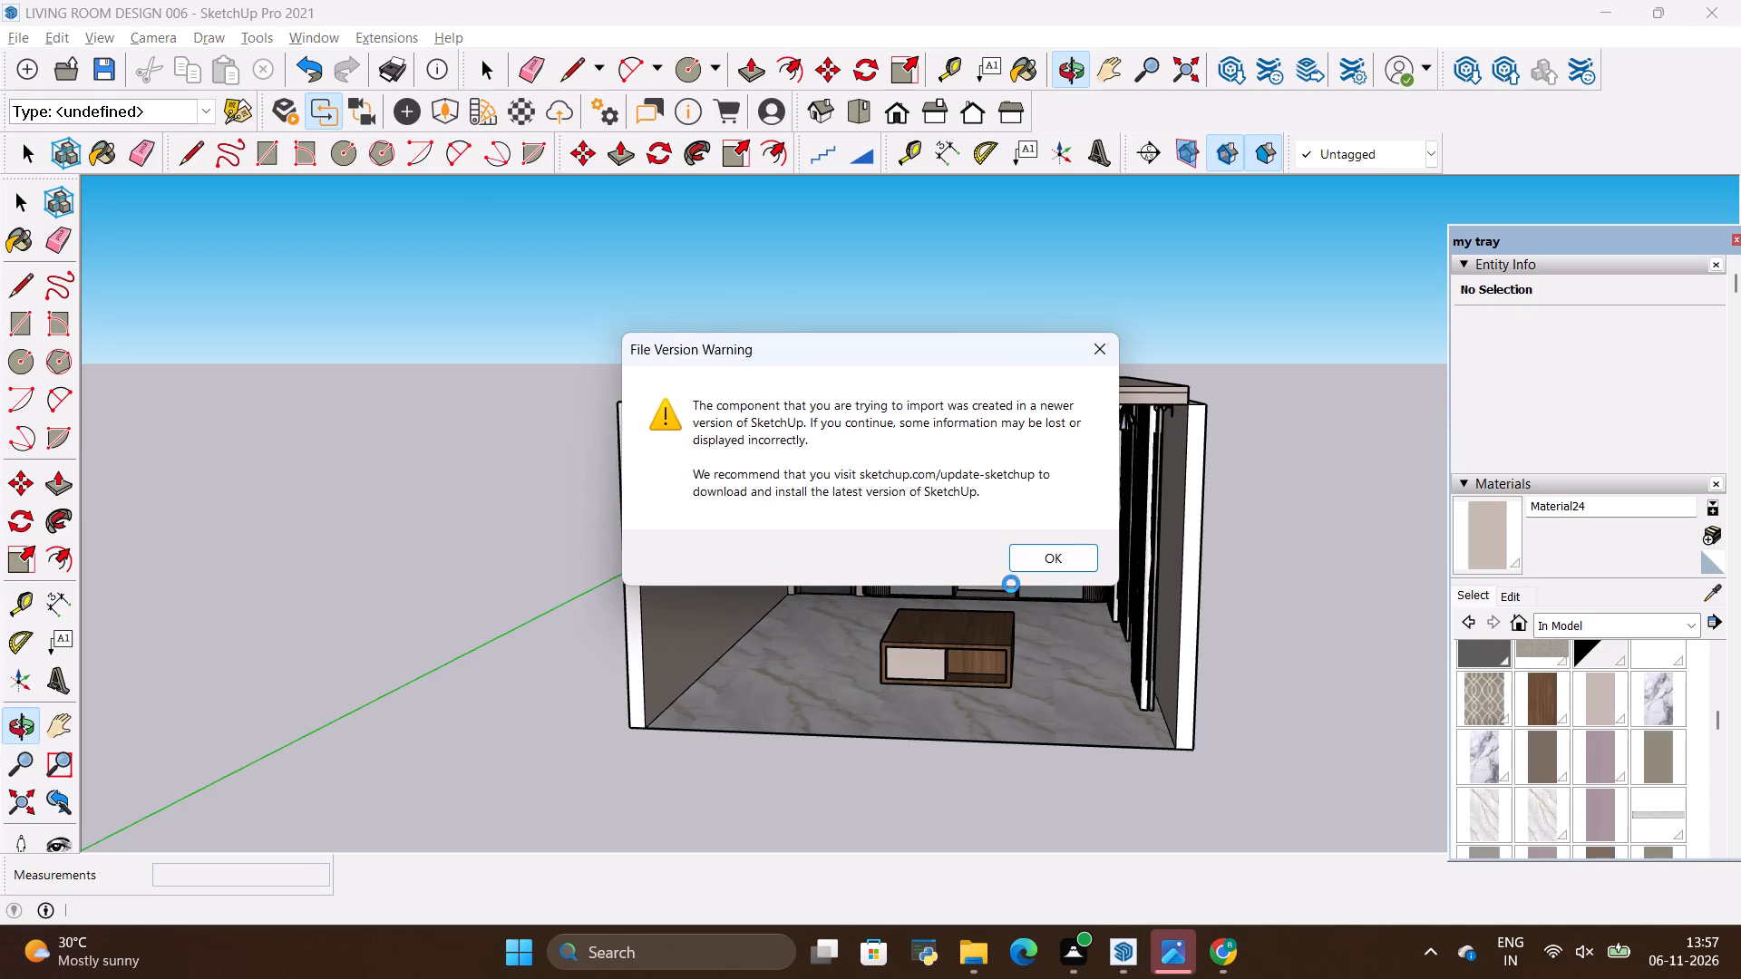
scroll(711, 635, "down", 2)
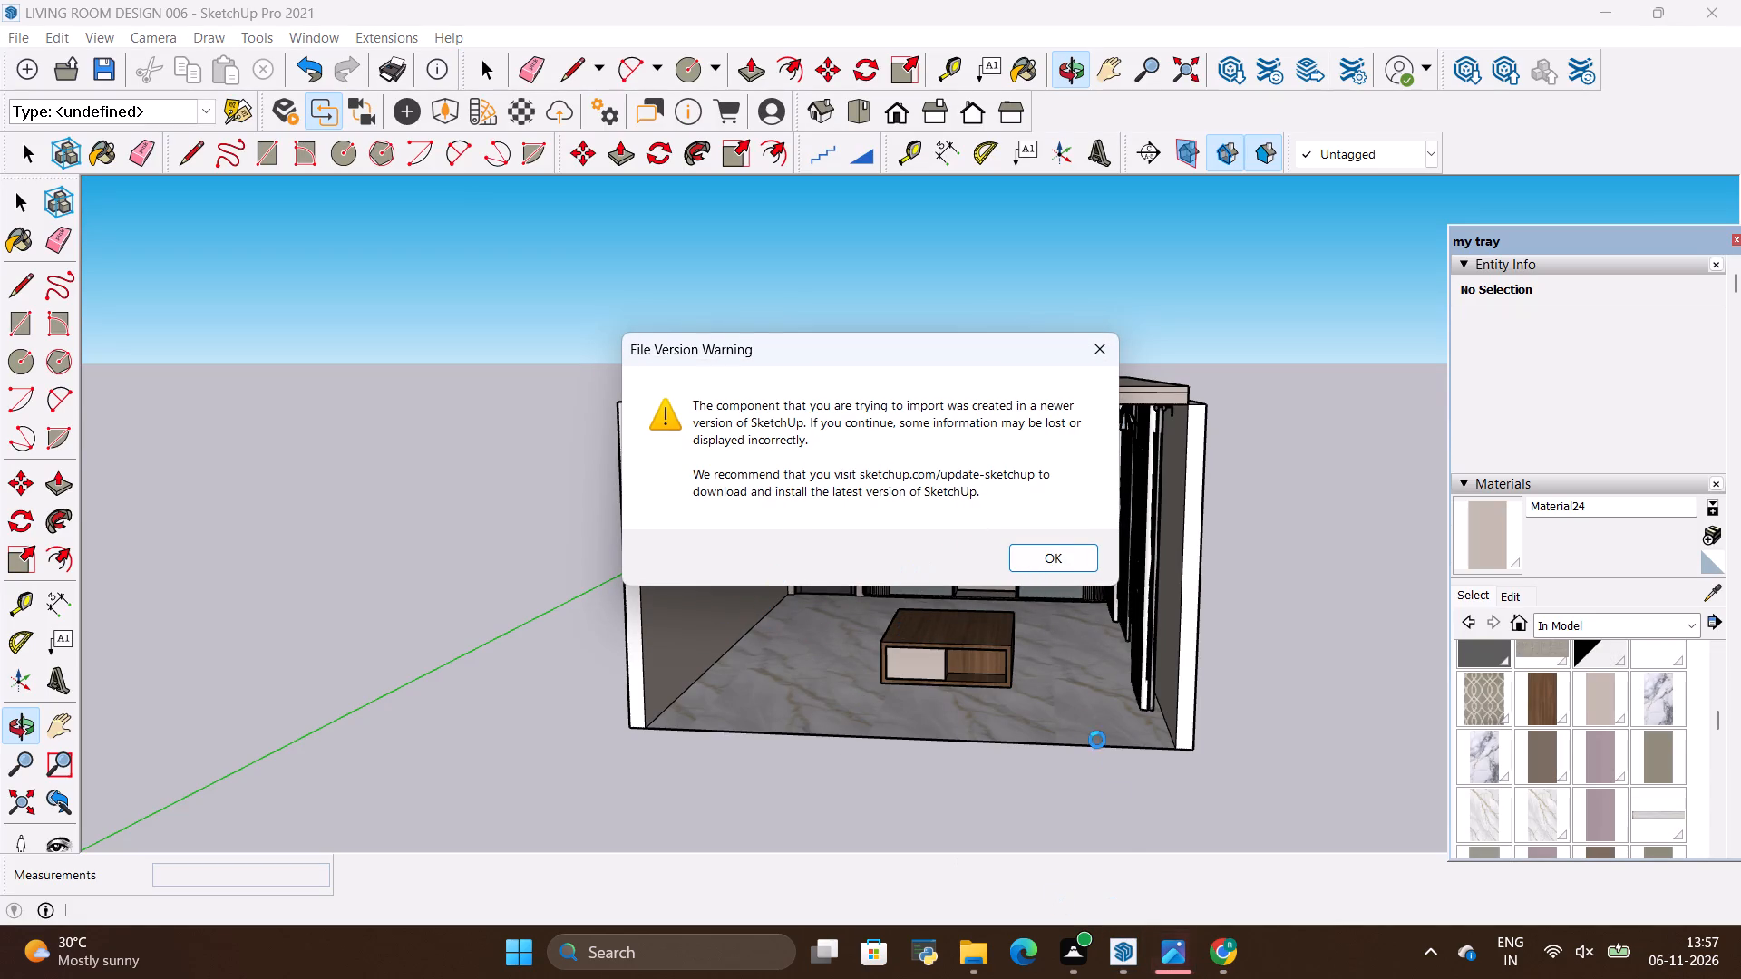
left_click(1023, 556)
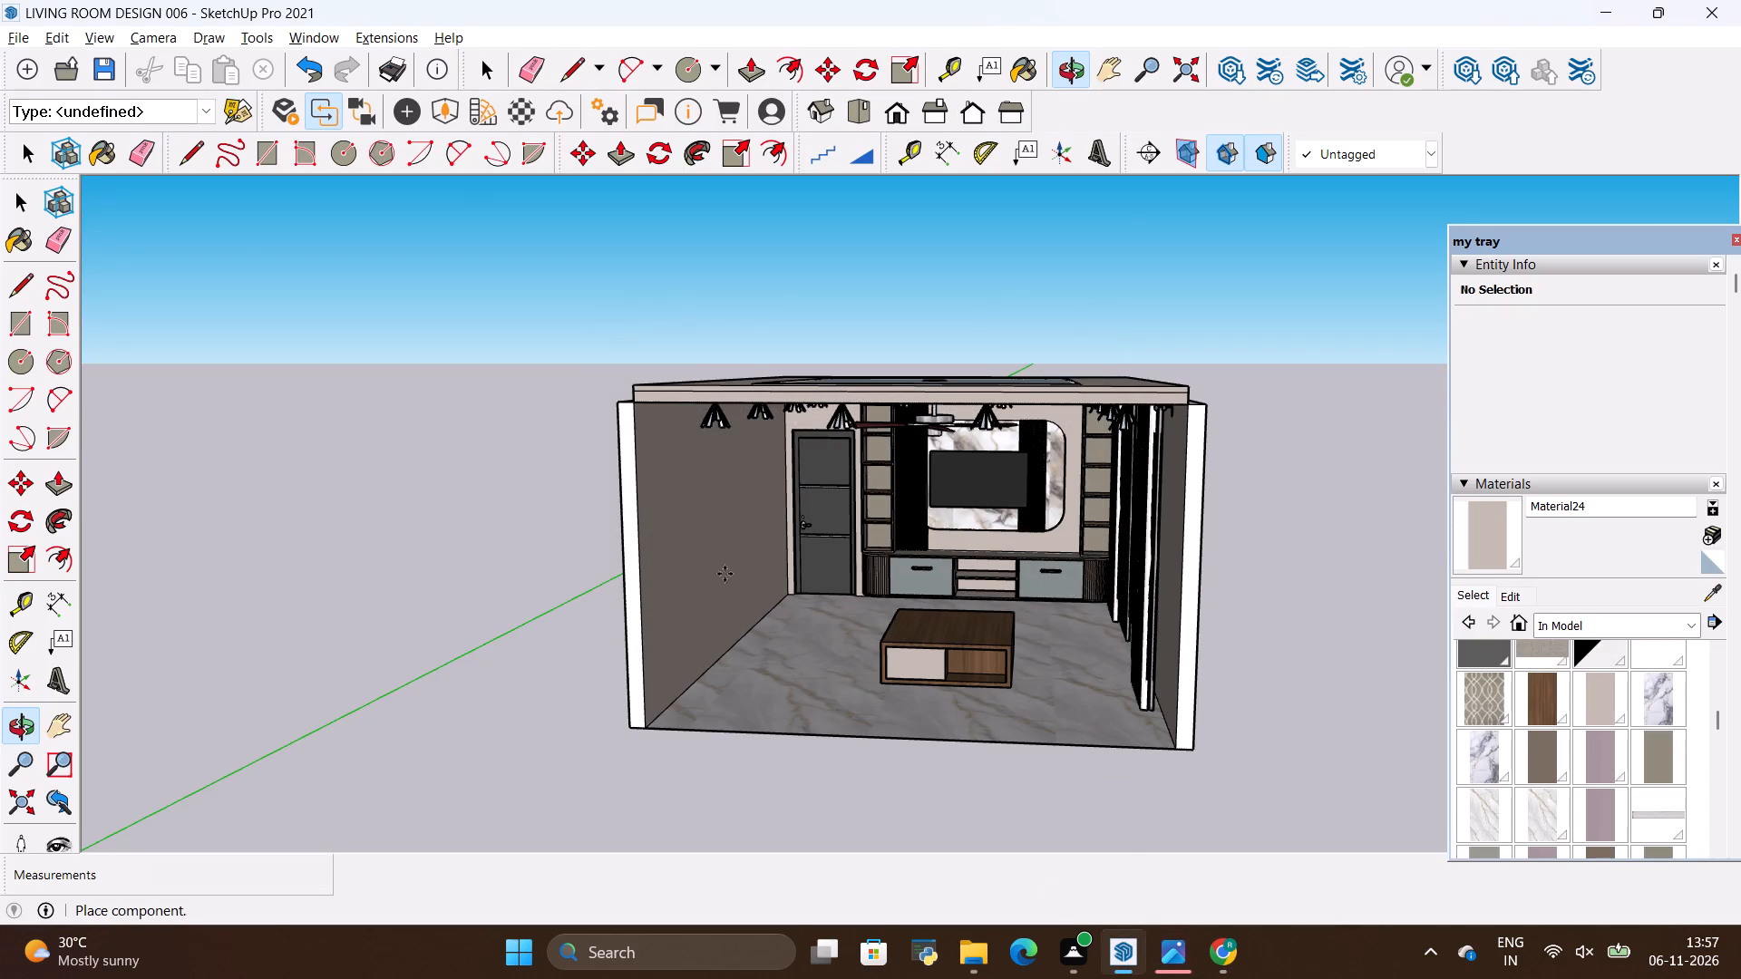
scroll(462, 736, "down", 5)
left_click(481, 723)
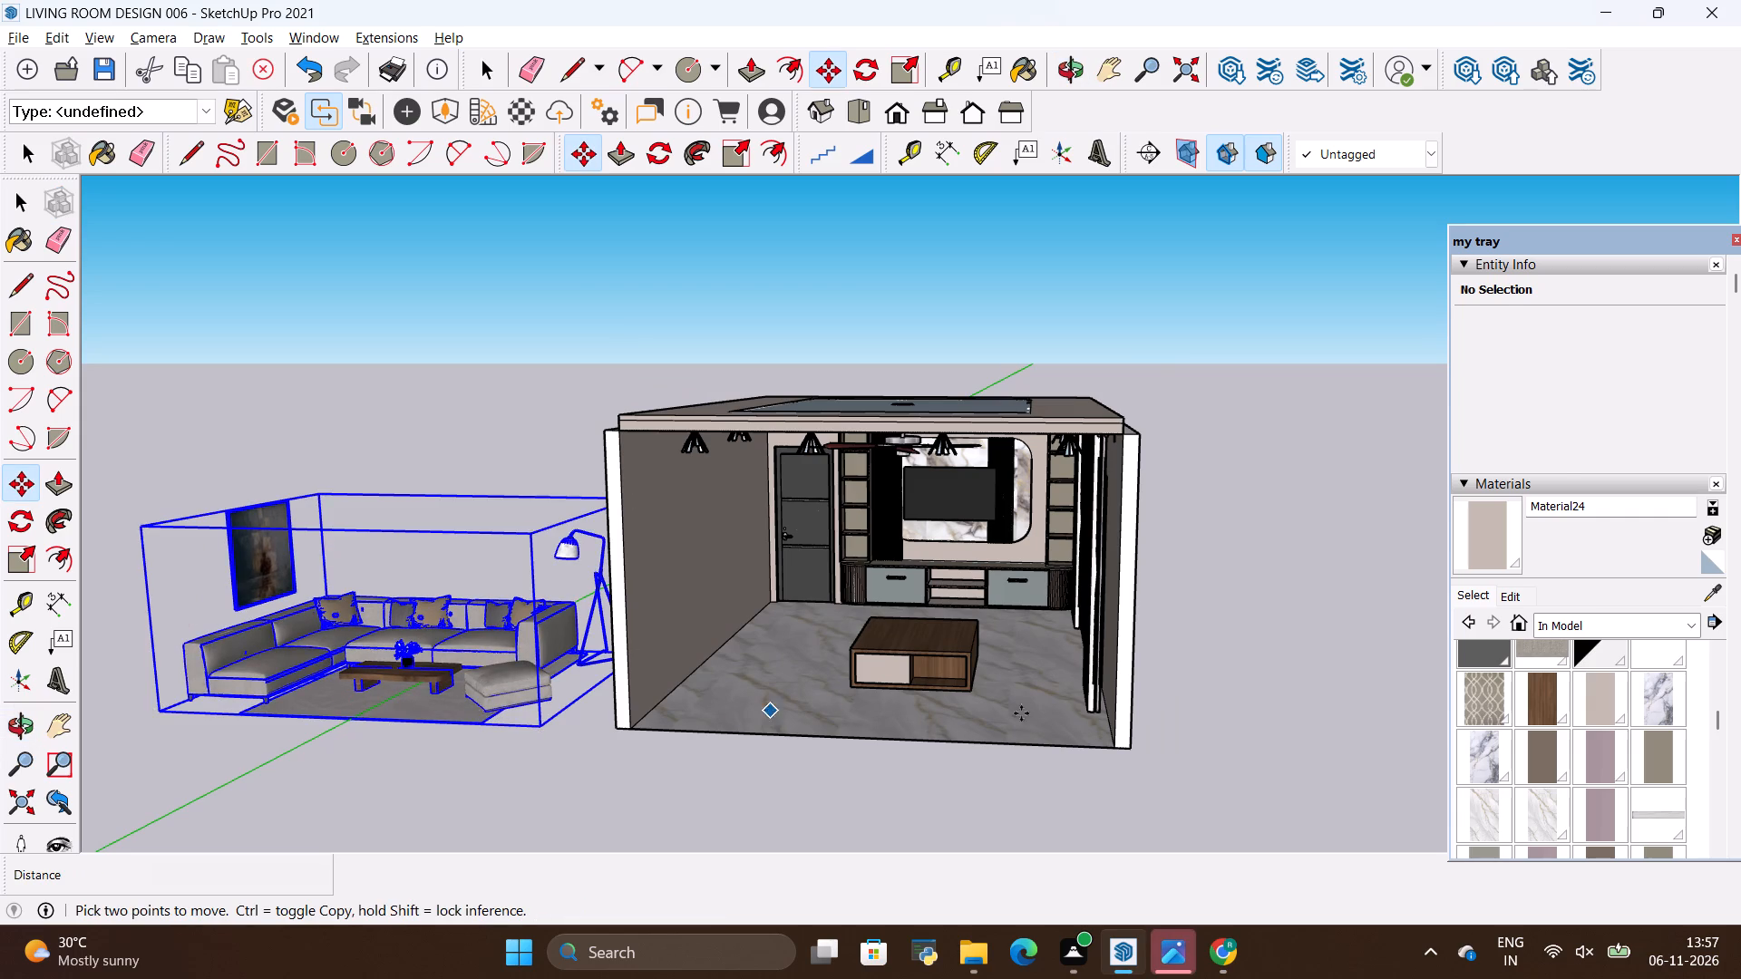
Open the sofa set component for editing and erase its wall picture and floor lamp.
scroll(1086, 717, "up", 3)
scroll(1110, 707, "down", 8)
scroll(810, 672, "up", 4)
scroll(693, 691, "up", 3)
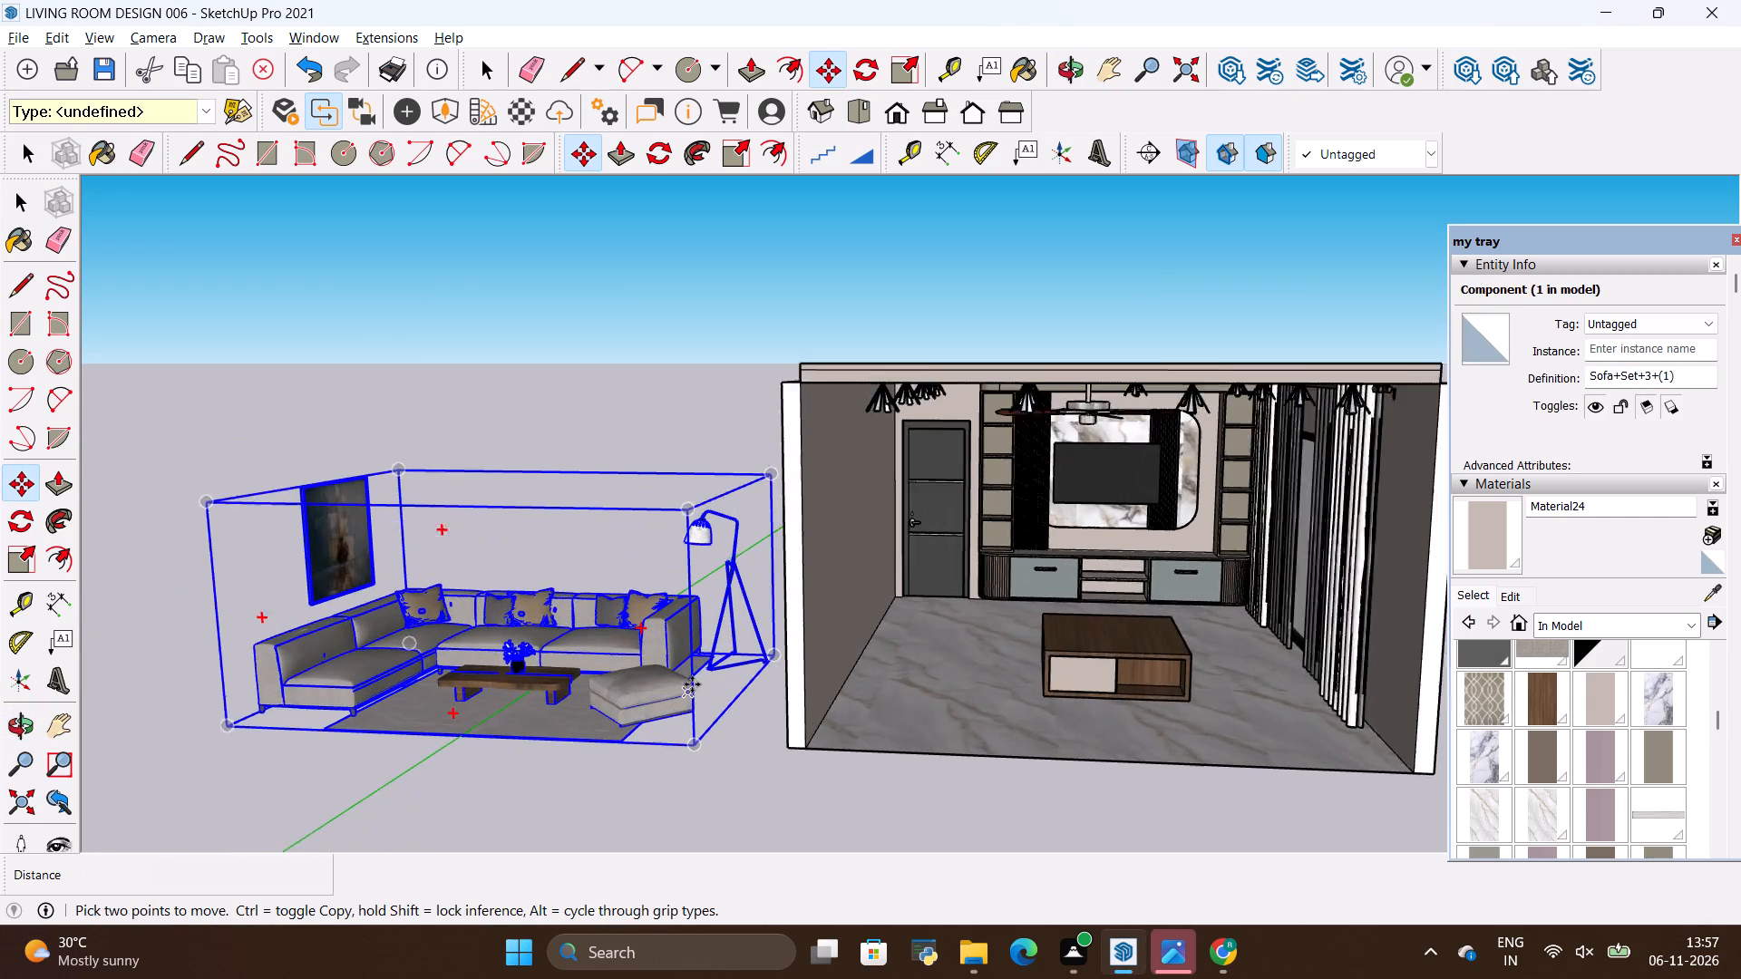
scroll(692, 684, "up", 1)
key("space")
left_click(605, 344)
double_click(426, 580)
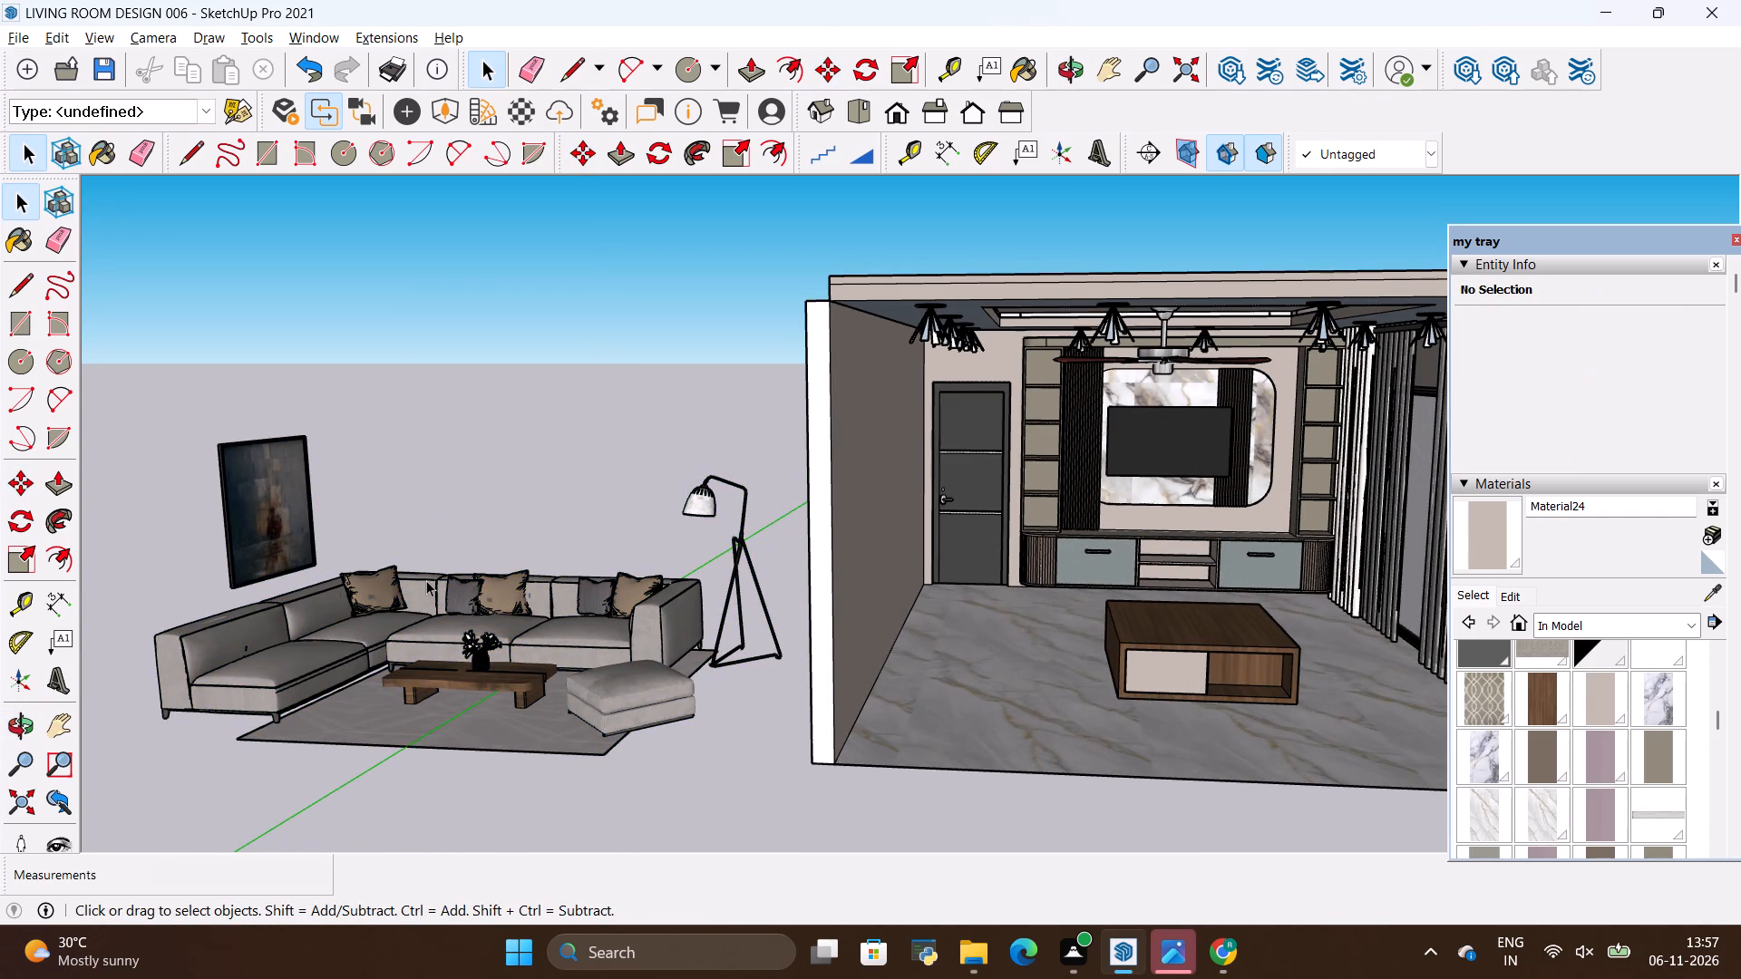
left_click(259, 506)
right_click(259, 505)
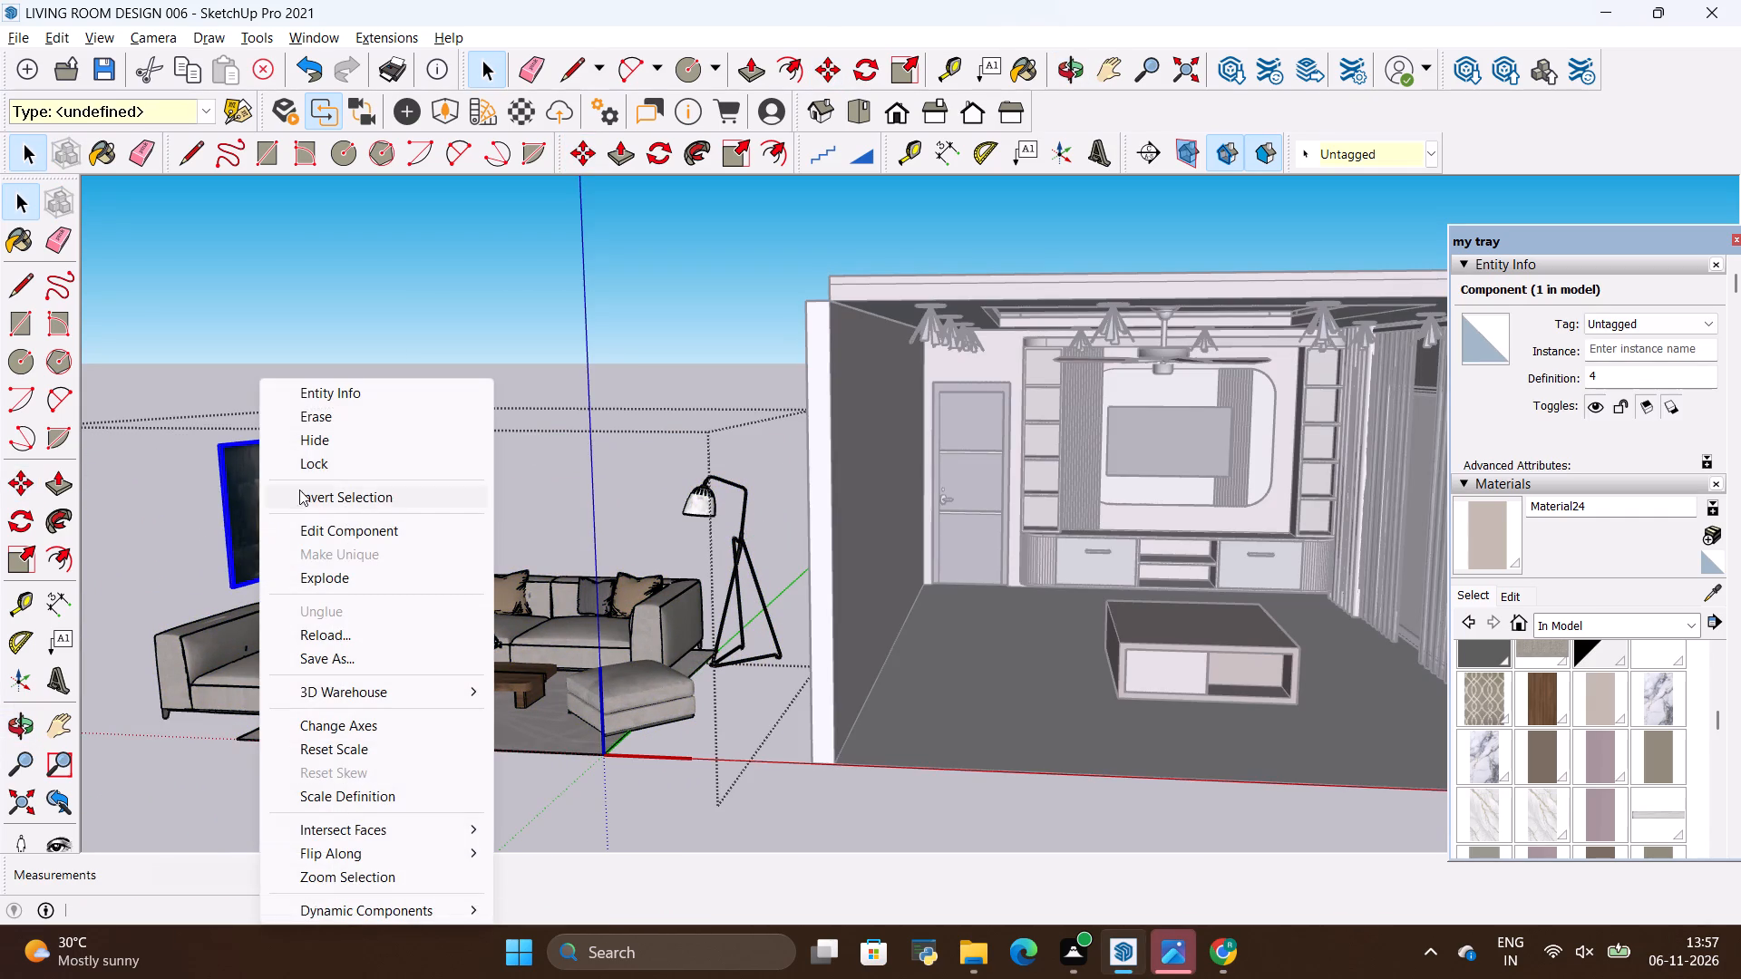
left_click(318, 419)
left_click(697, 505)
right_click(697, 505)
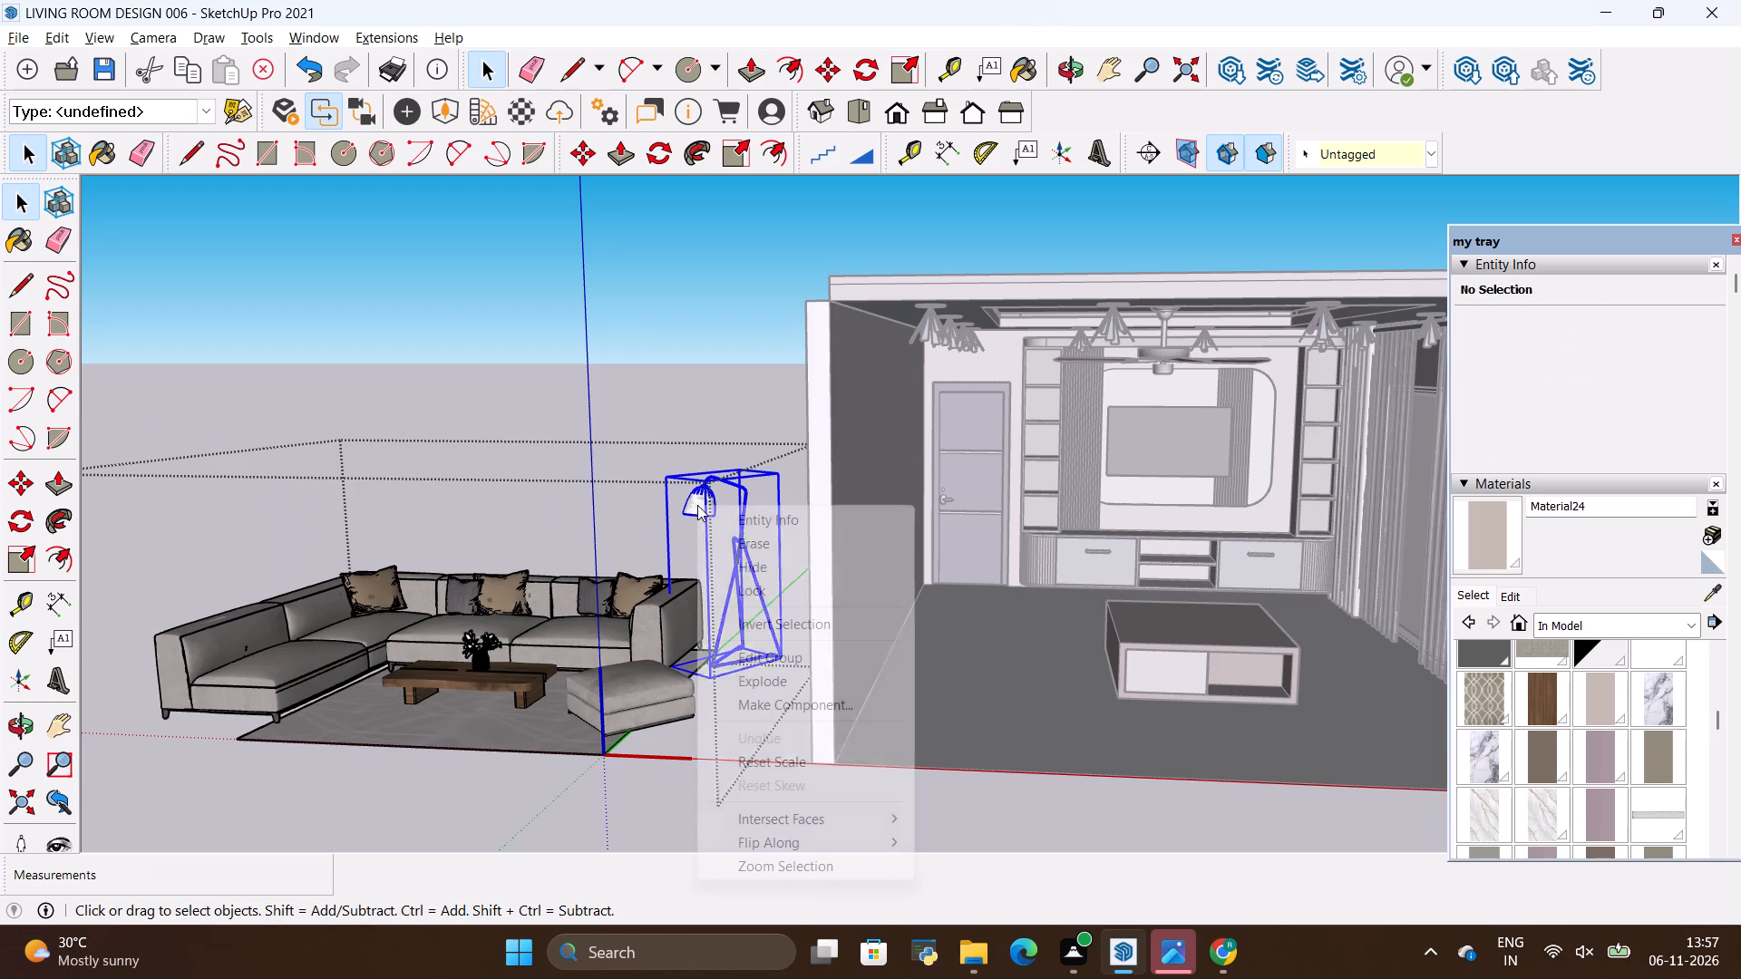
left_click(734, 548)
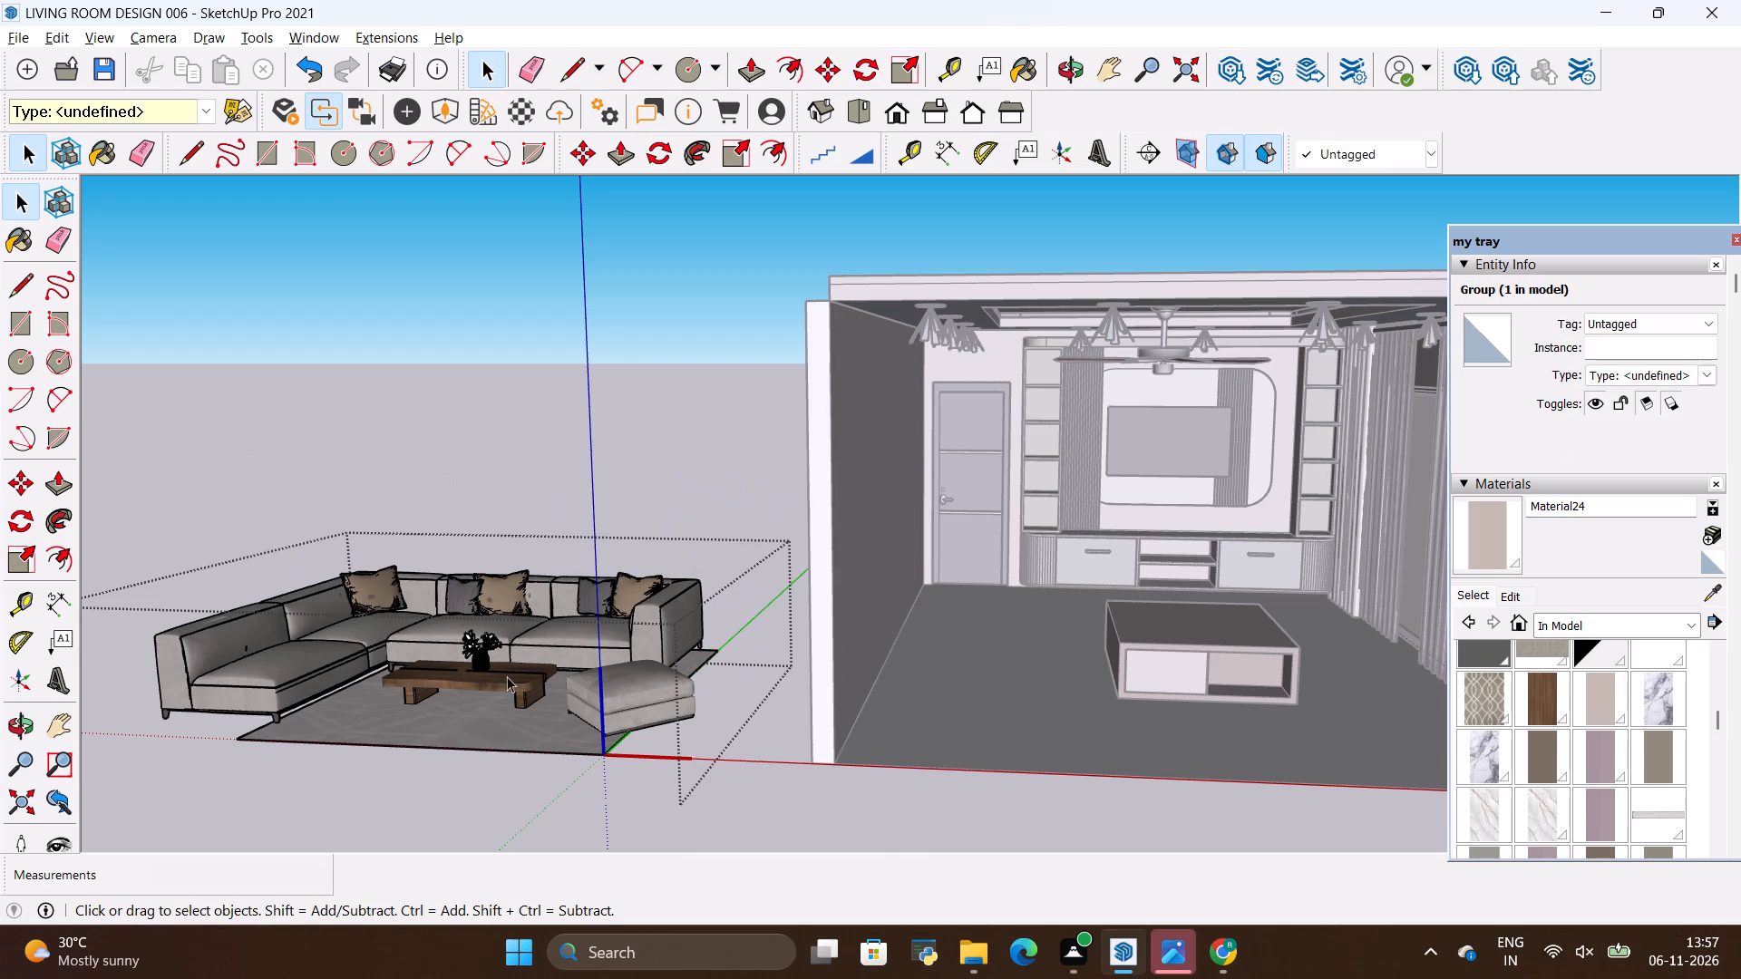
Erase the ottoman, low wooden coffee table and plant vase from the sofa set, keeping the sofa, cushions and rug.
left_click(612, 700)
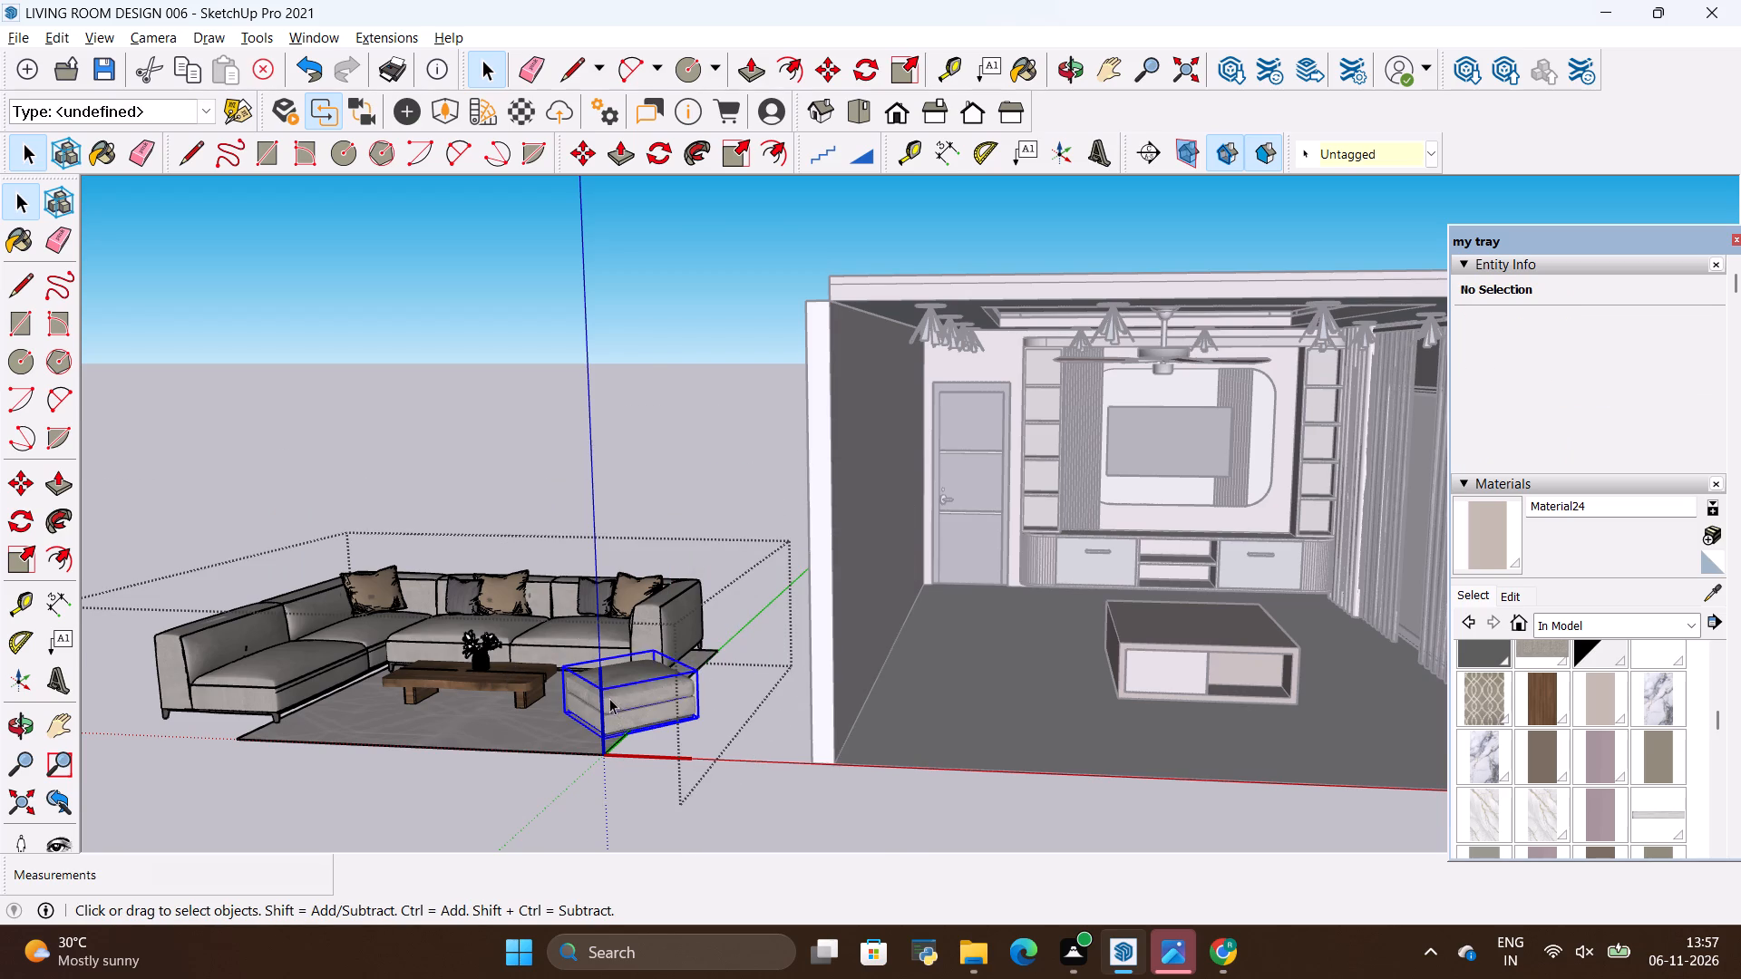
right_click(609, 698)
left_click(646, 355)
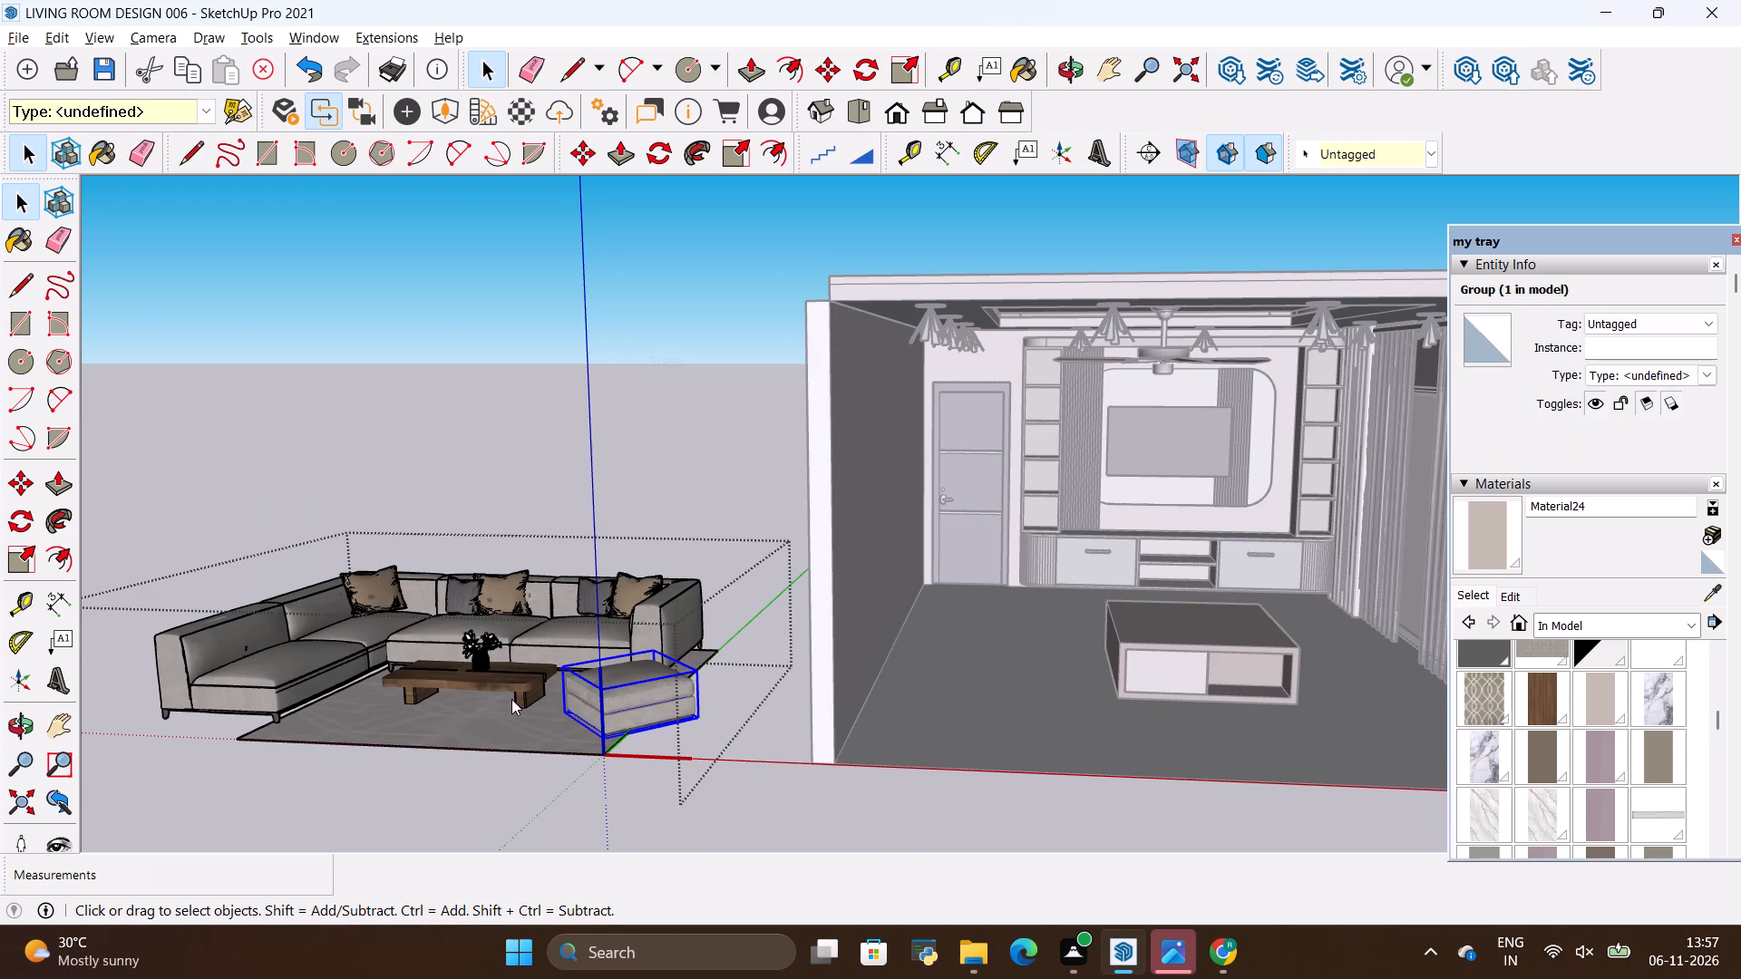
right_click(585, 684)
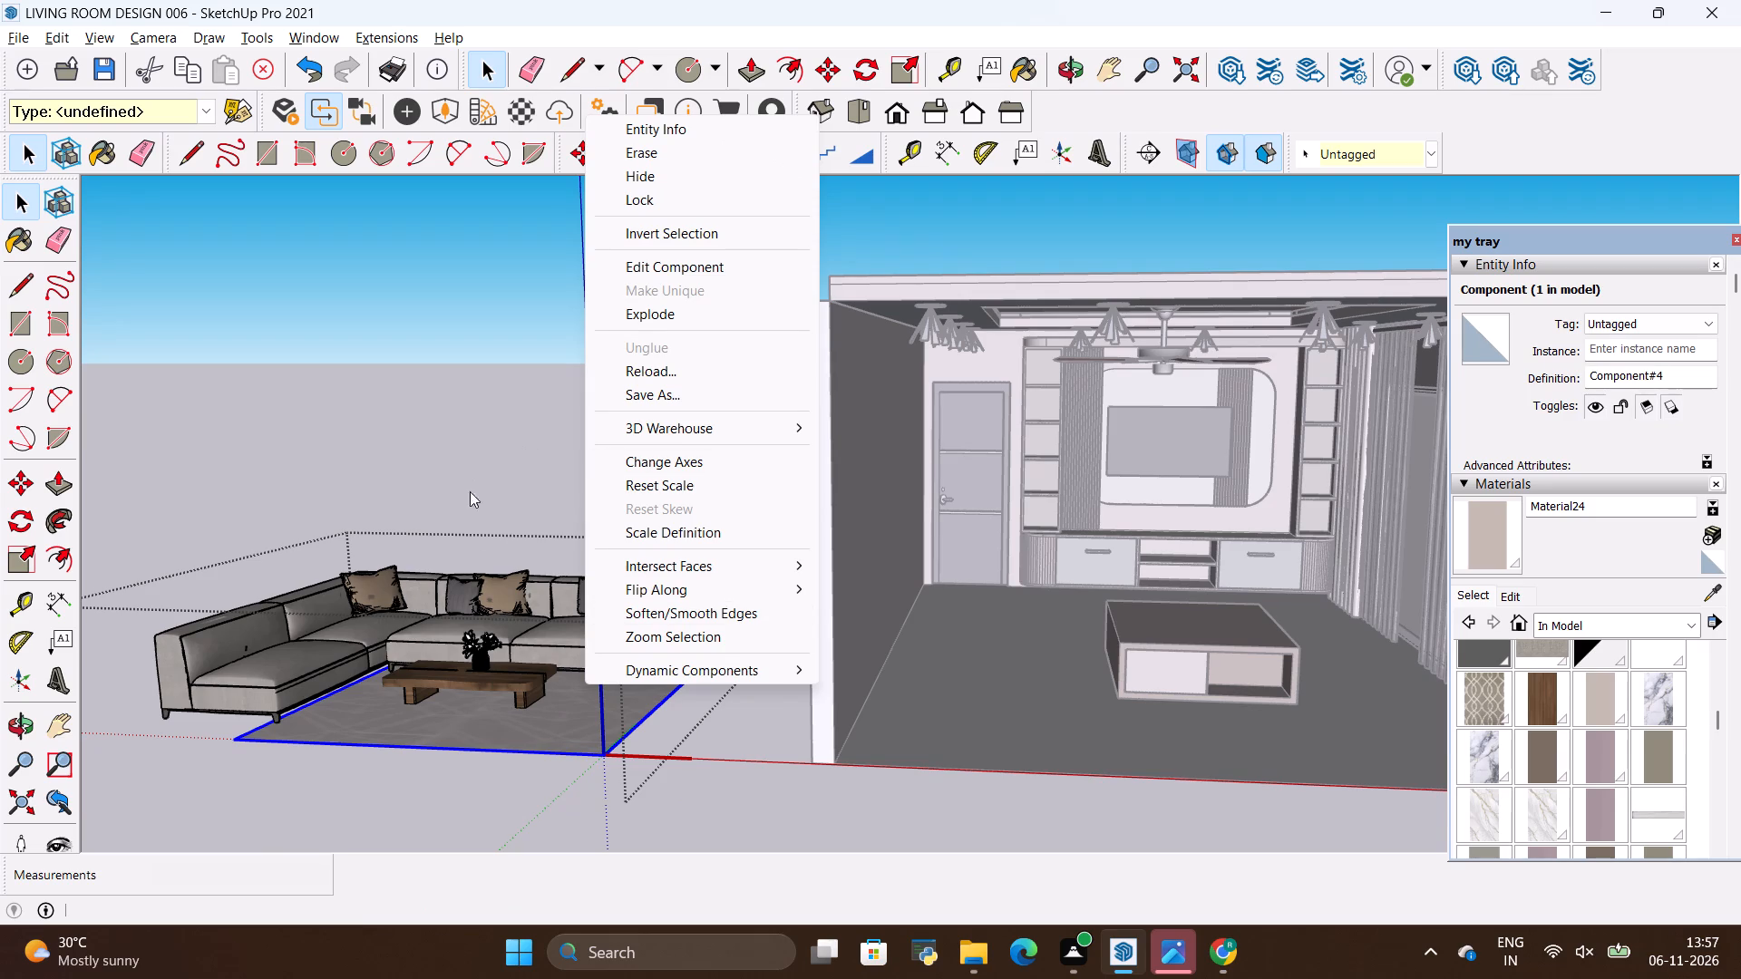
left_click(512, 689)
right_click(512, 688)
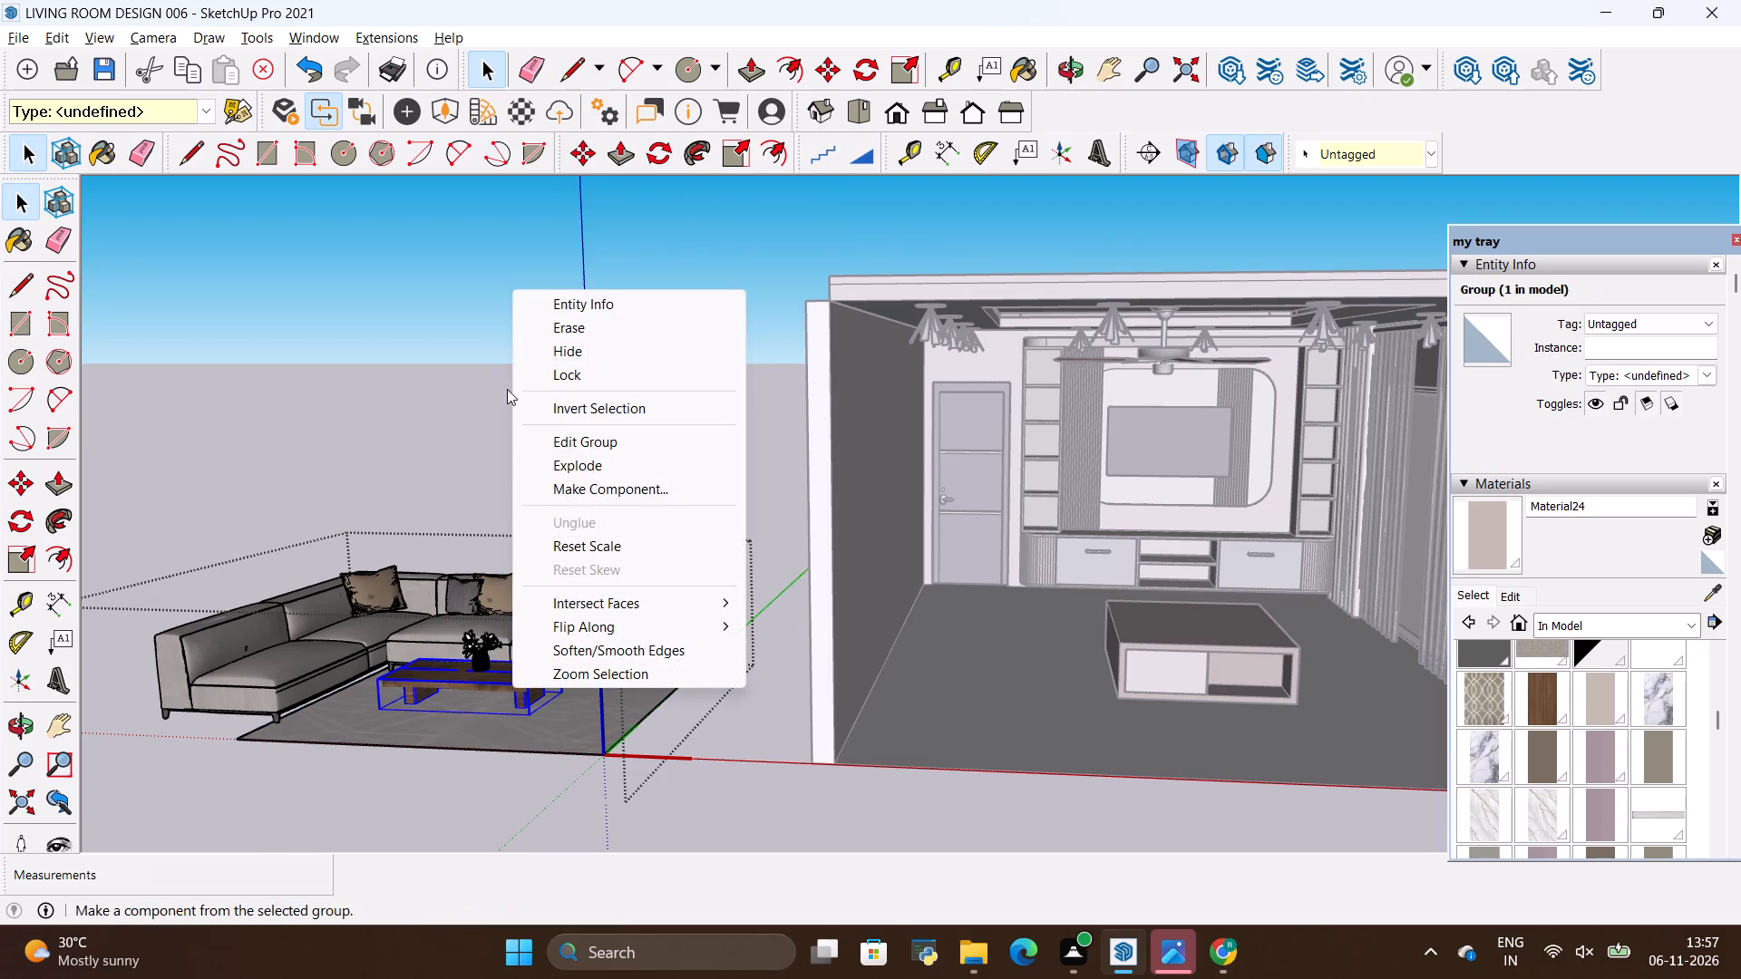
left_click(526, 332)
left_click(482, 657)
right_click(480, 656)
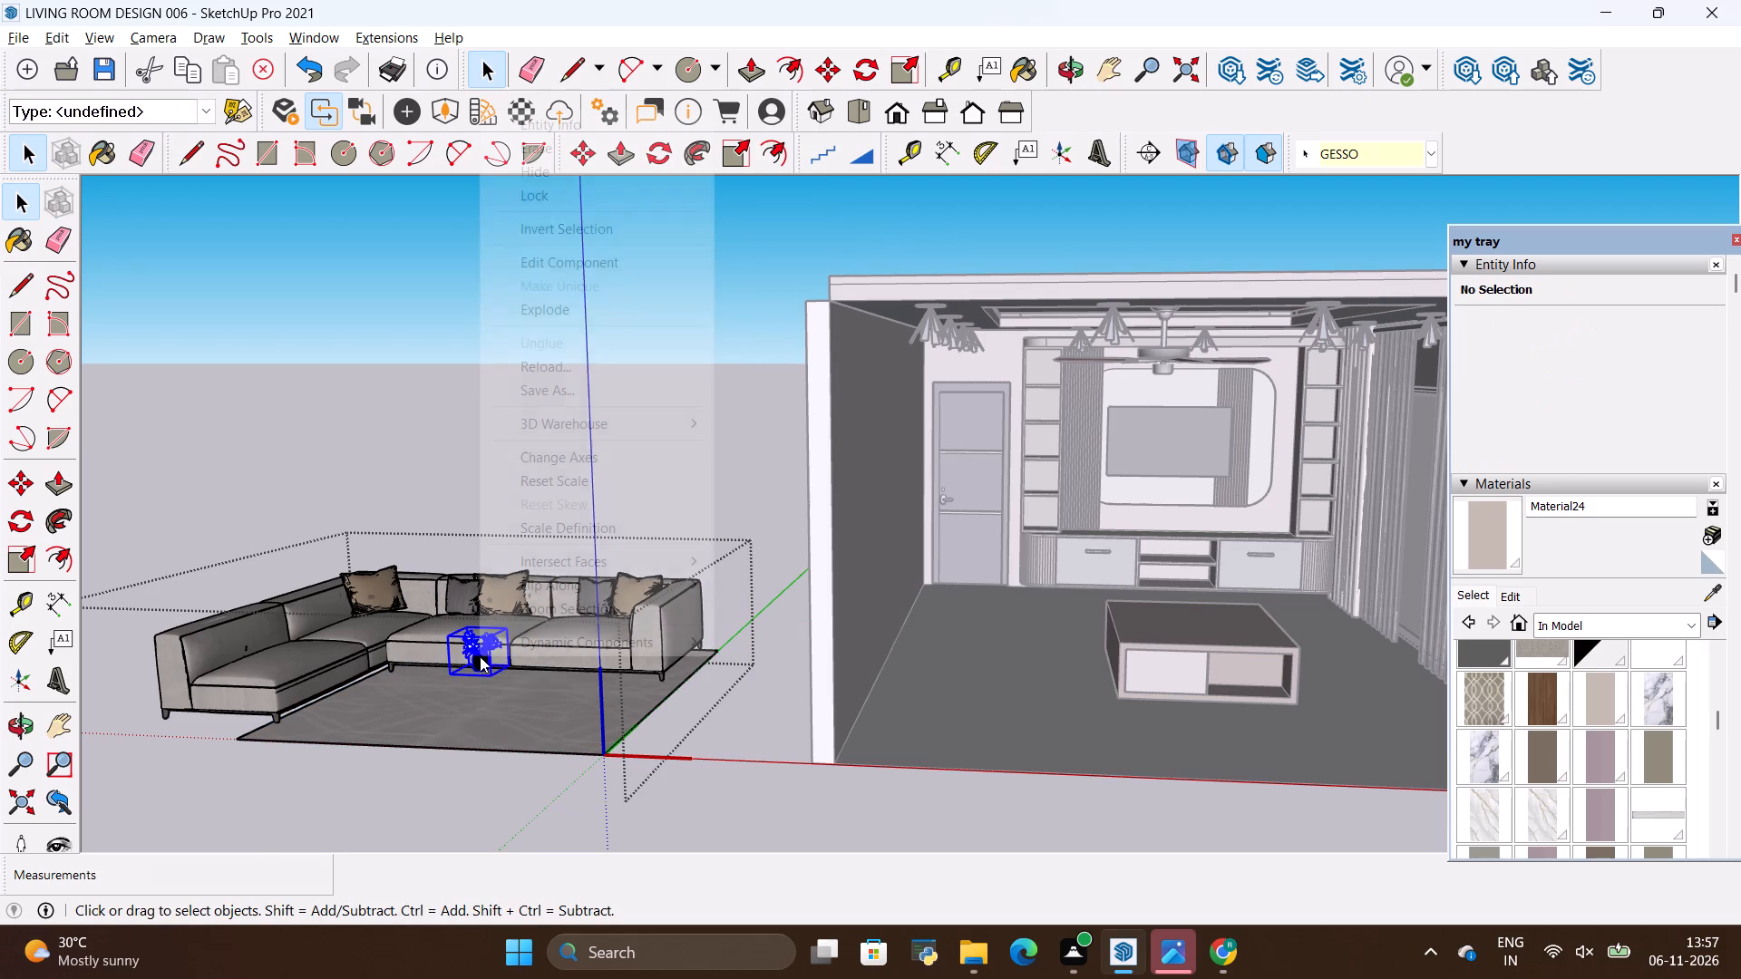
left_click(566, 147)
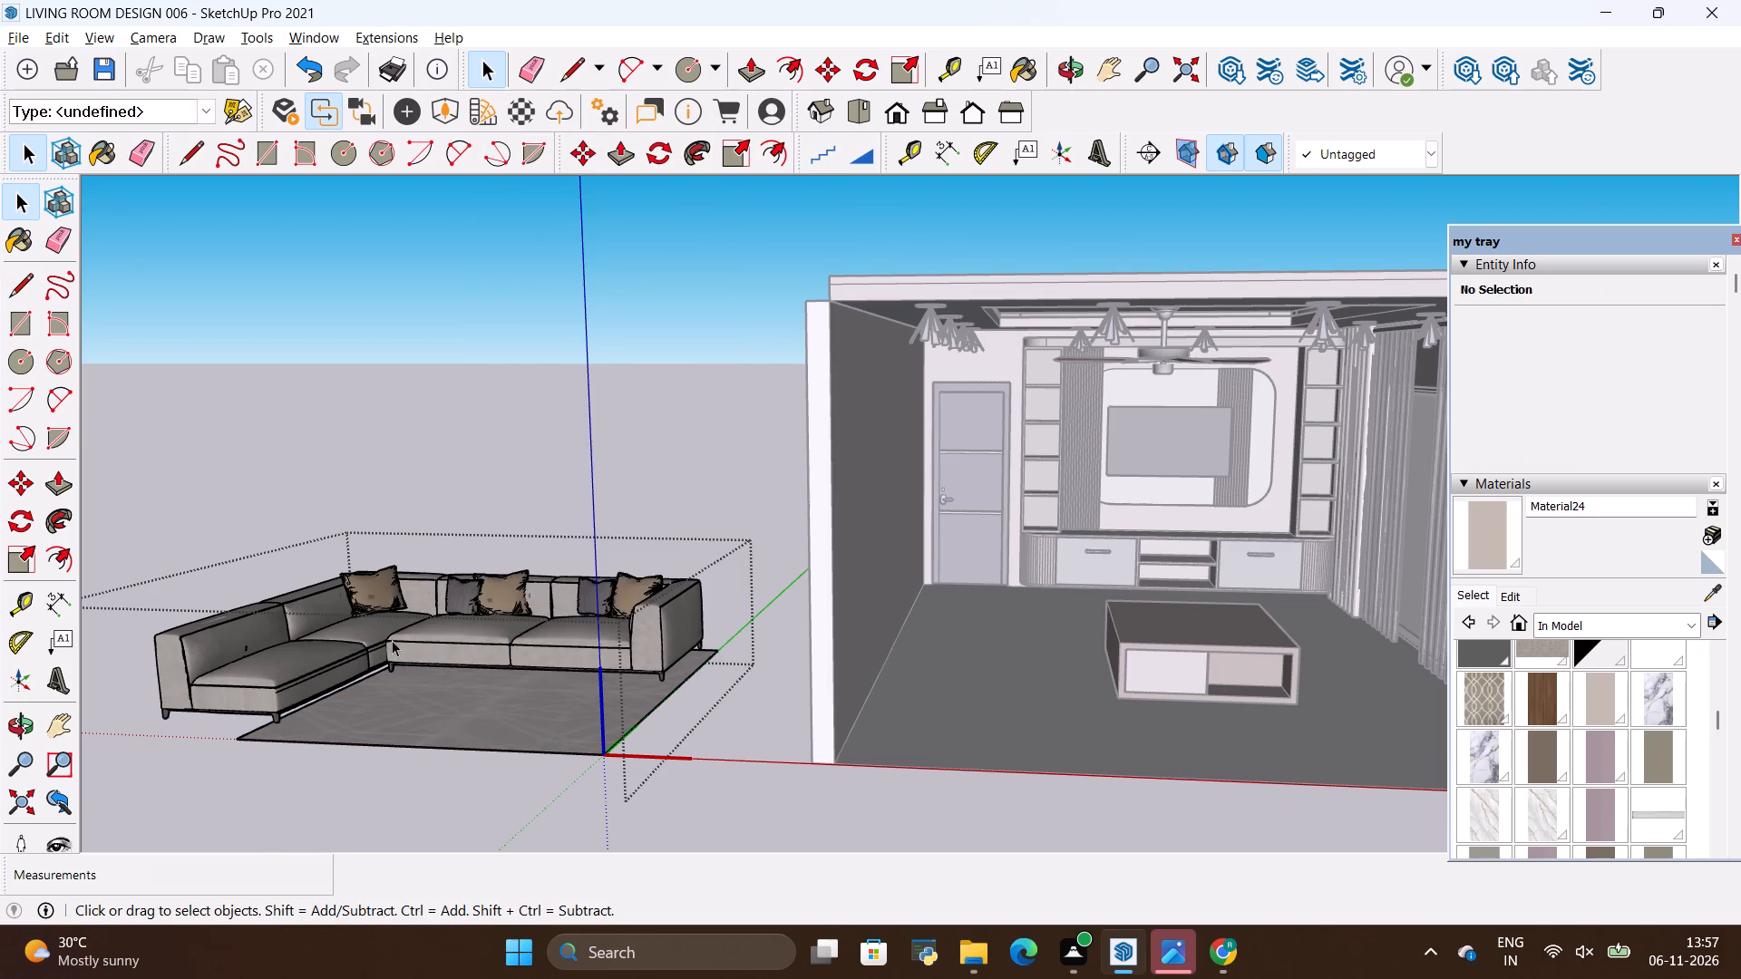
scroll(392, 640, "down", 4)
key("space")
left_click(325, 480)
Move the sofa set by its bottom front corner to just outside the living room's open front.
left_click(344, 647)
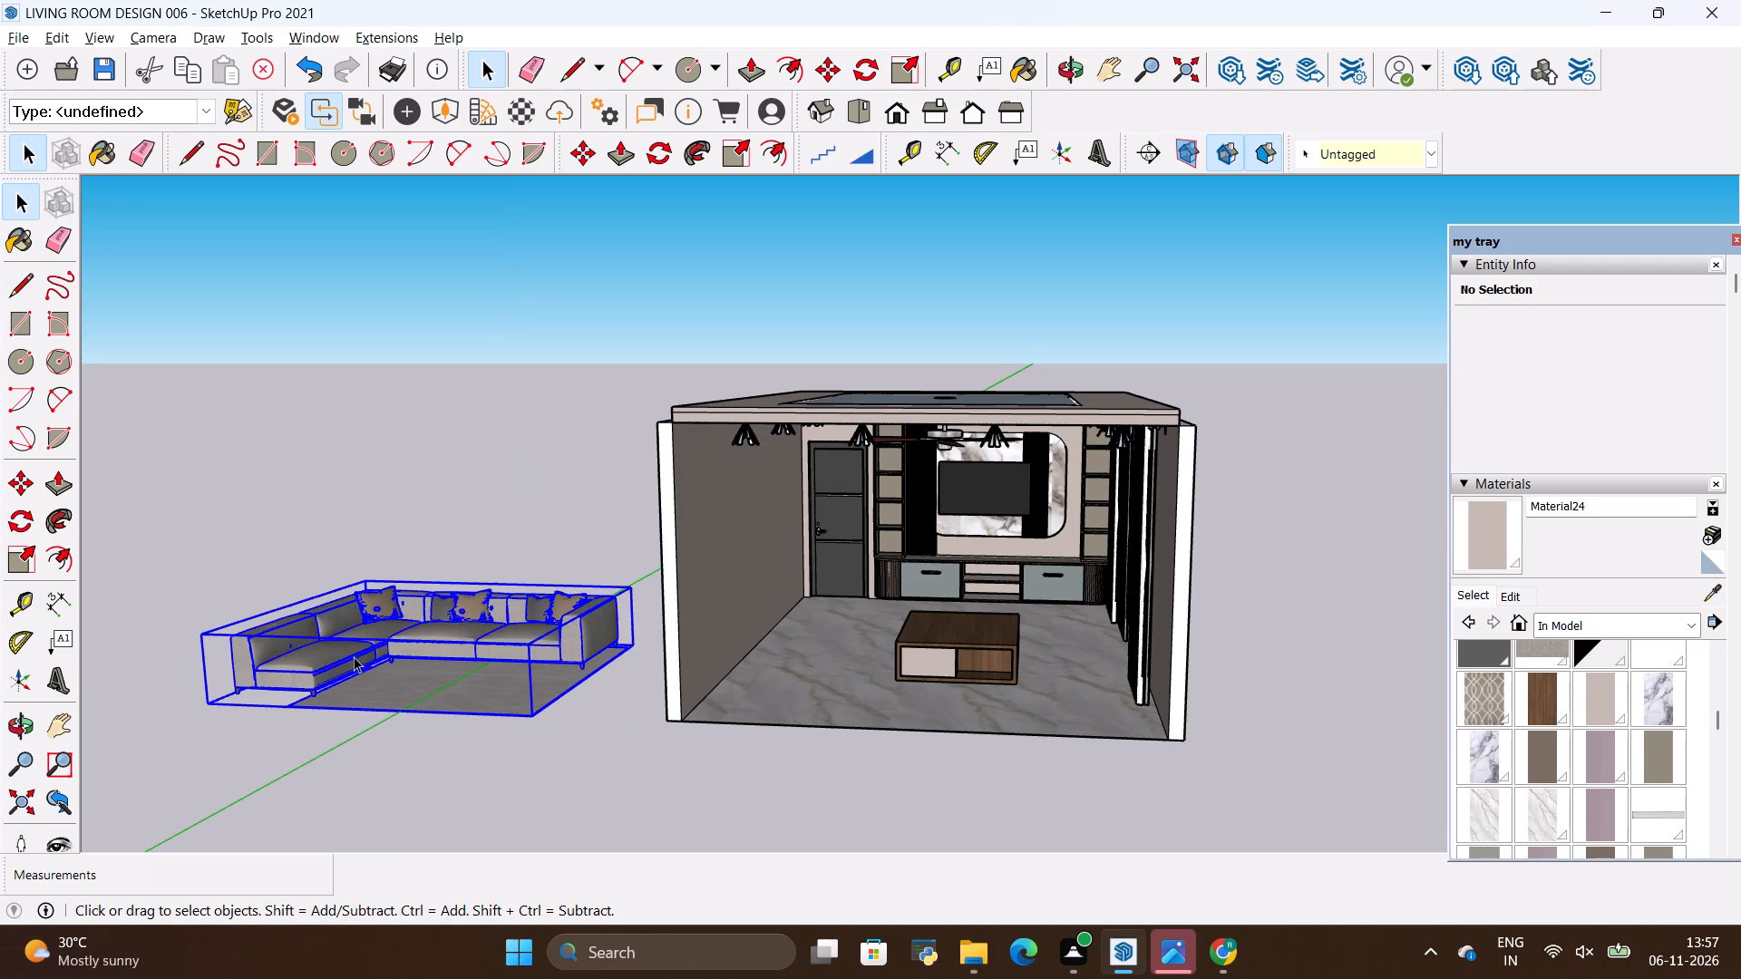
key("m")
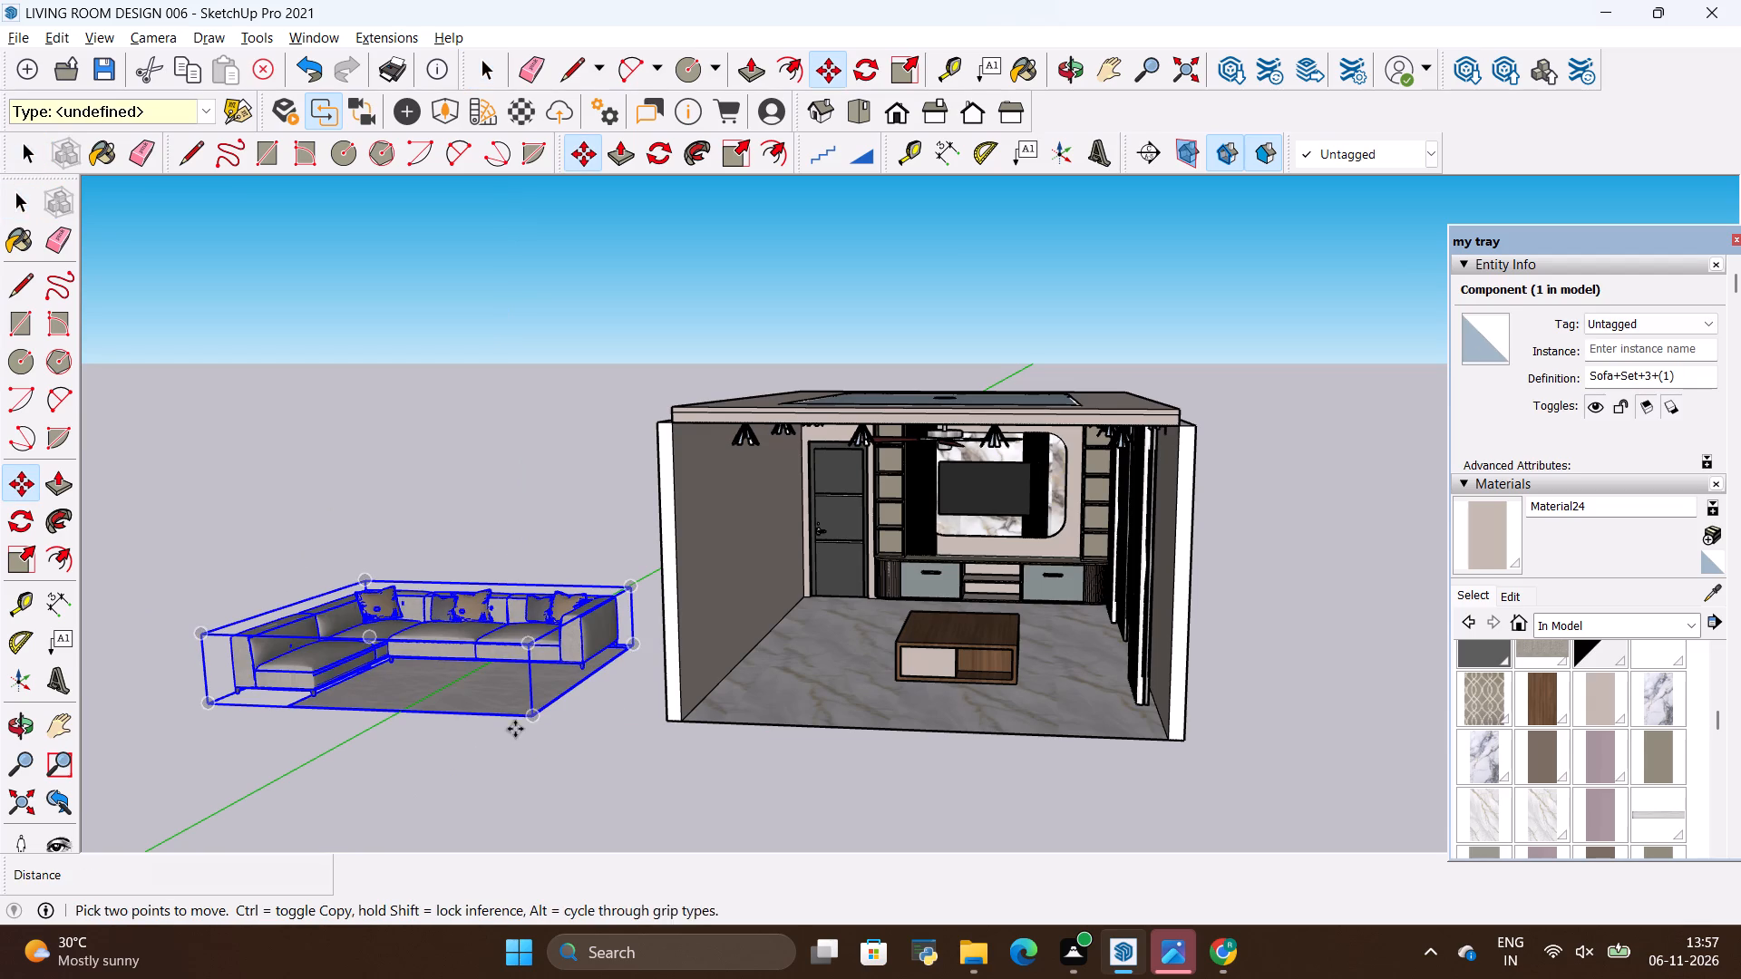
left_click(526, 722)
scroll(492, 799, "down", 12)
scroll(700, 764, "up", 9)
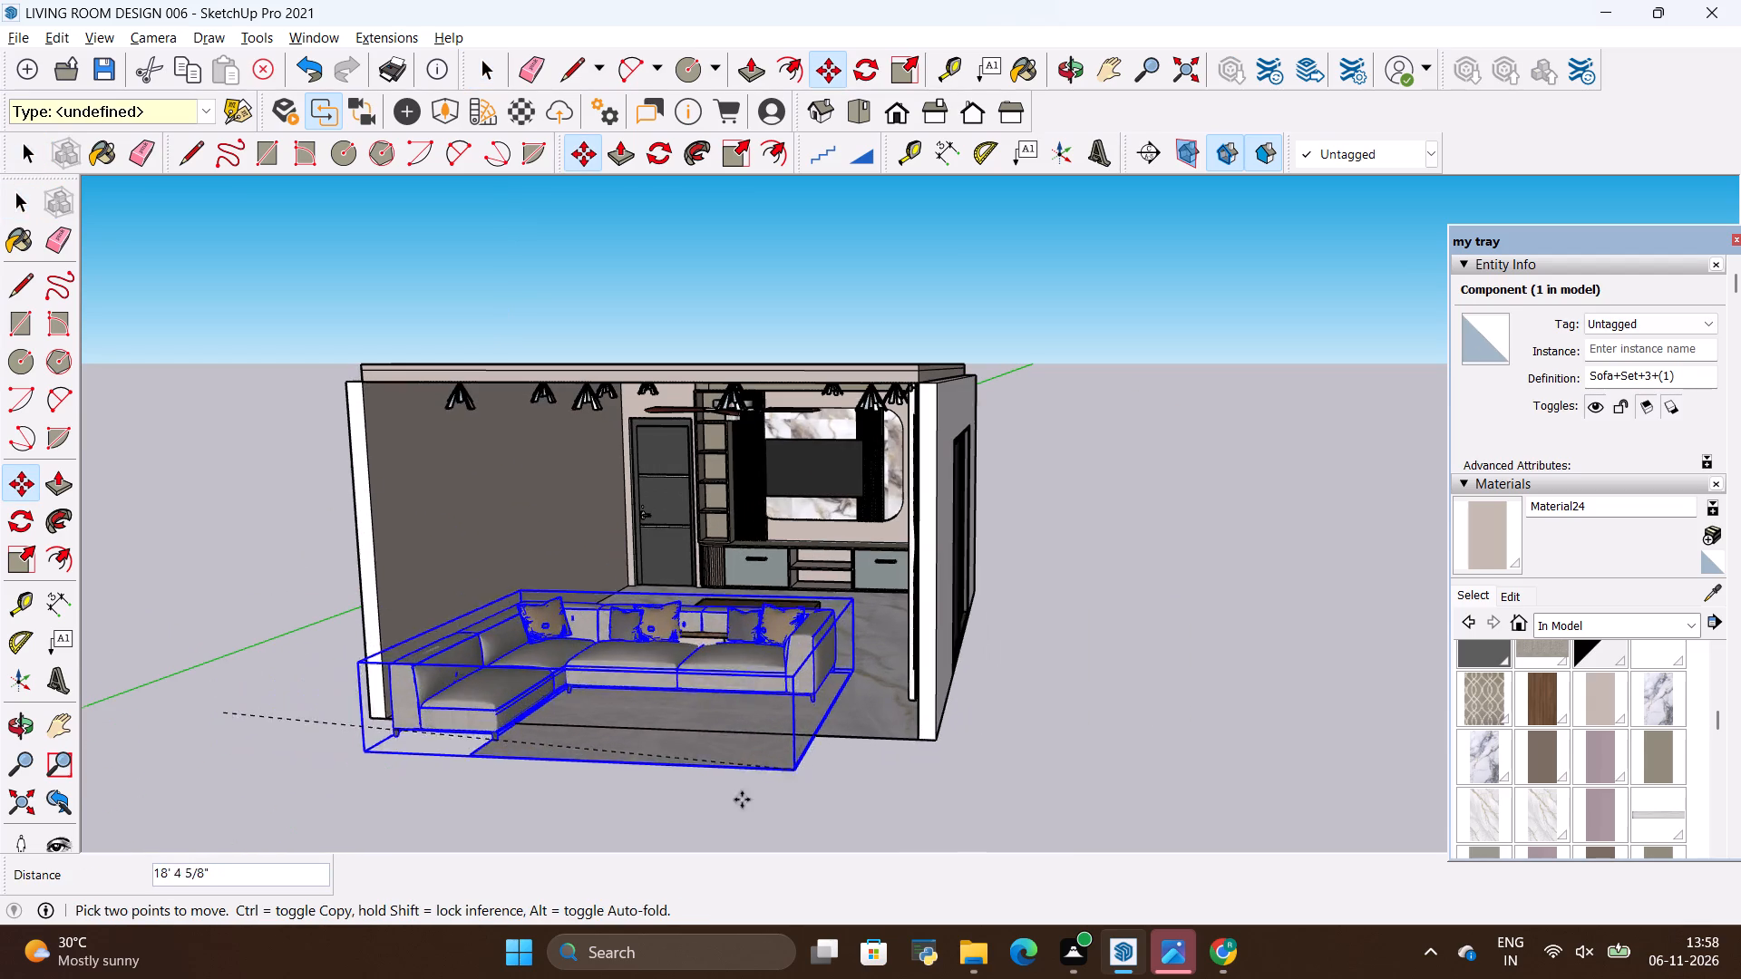
left_click(715, 813)
Rotate the sofa set 180 degrees about the vertical axis, using a centre on the sofa.
left_click(670, 149)
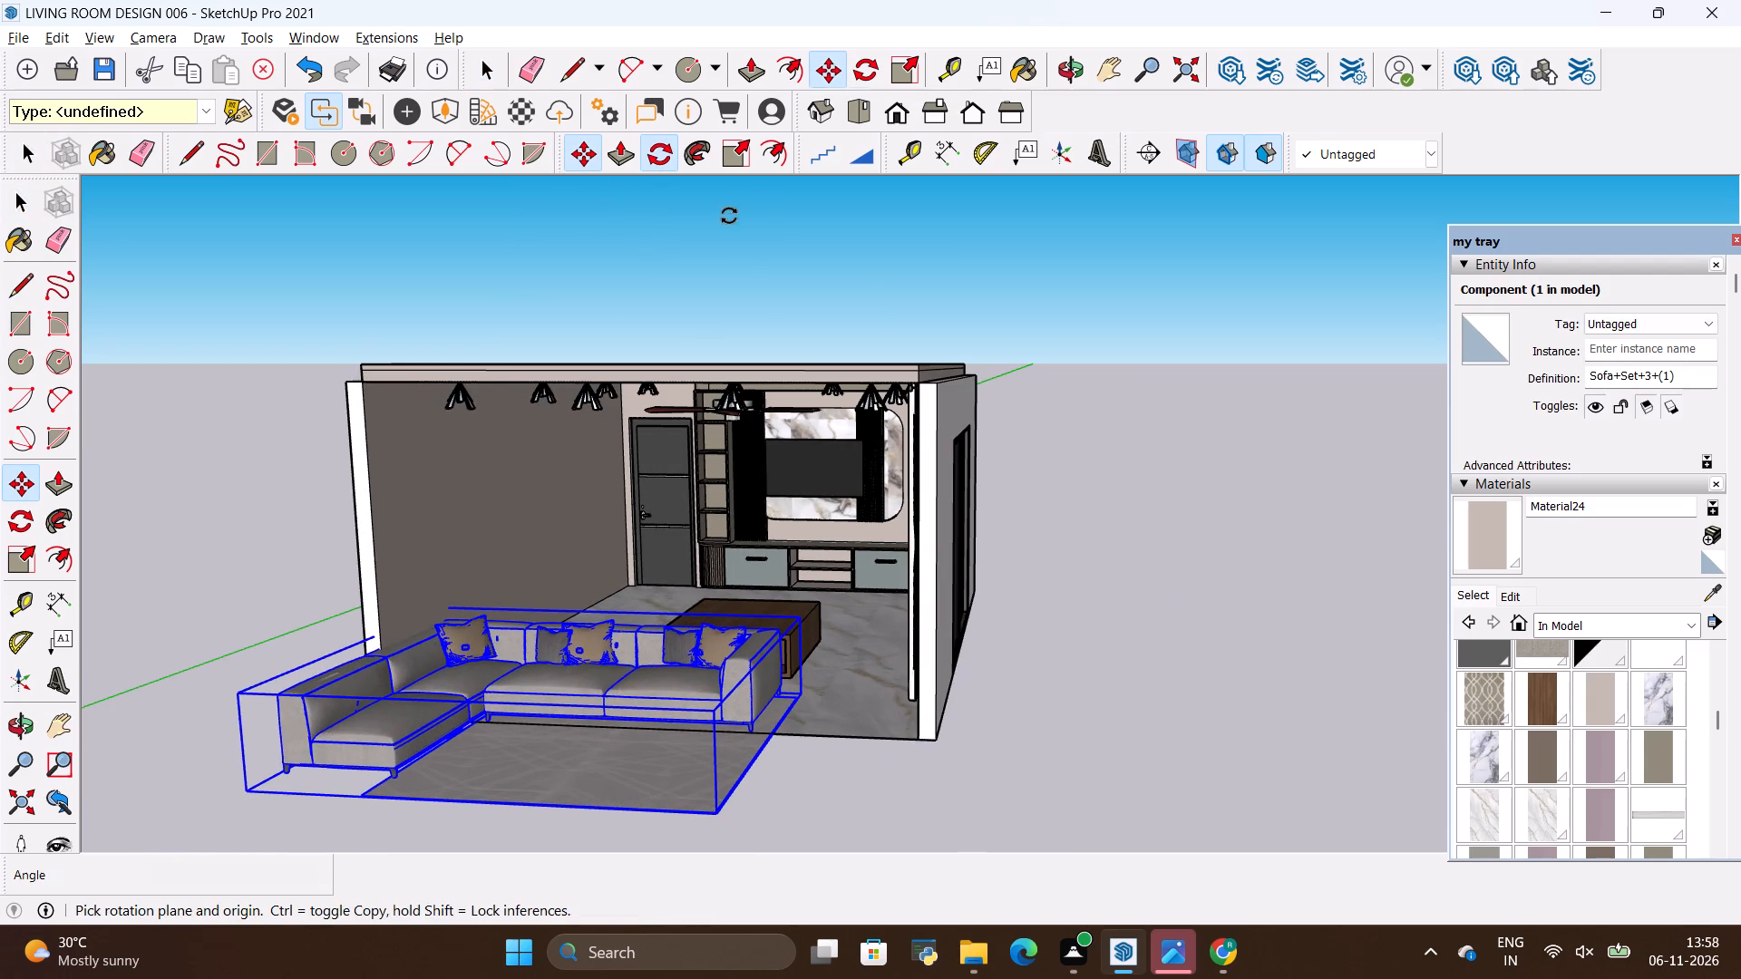
scroll(812, 261, "down", 4)
scroll(608, 633, "up", 8)
scroll(668, 488, "up", 6)
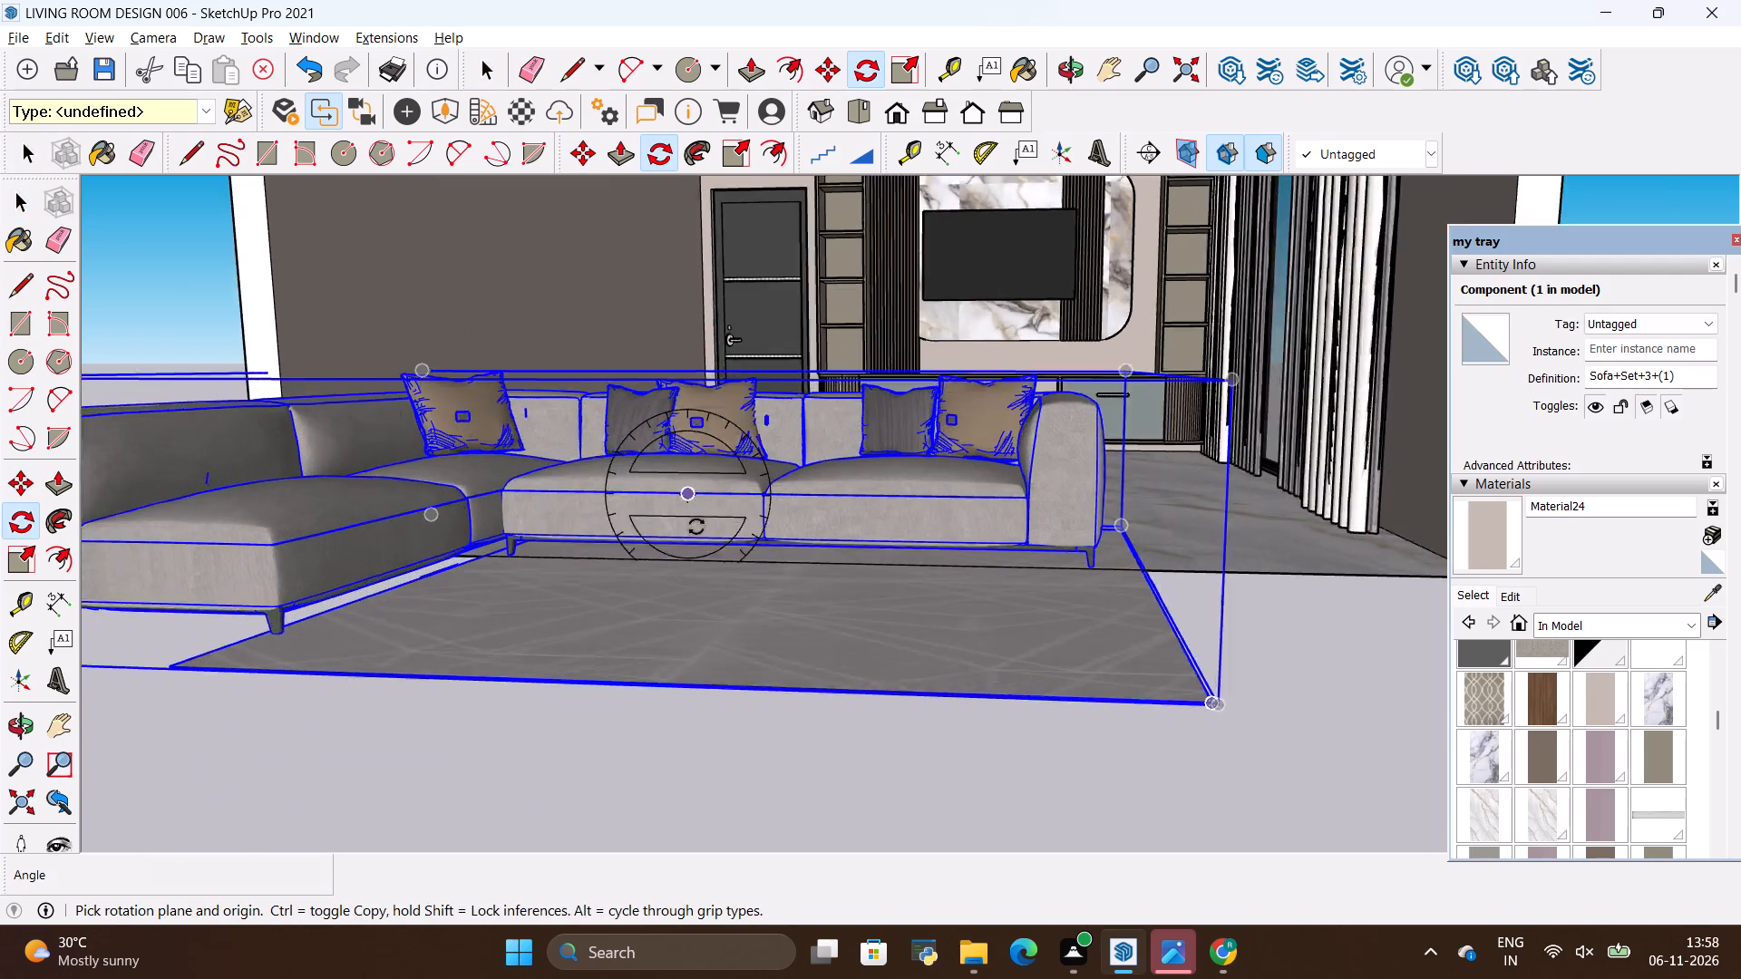
scroll(696, 527, "up", 3)
left_click(666, 651)
left_click(767, 662)
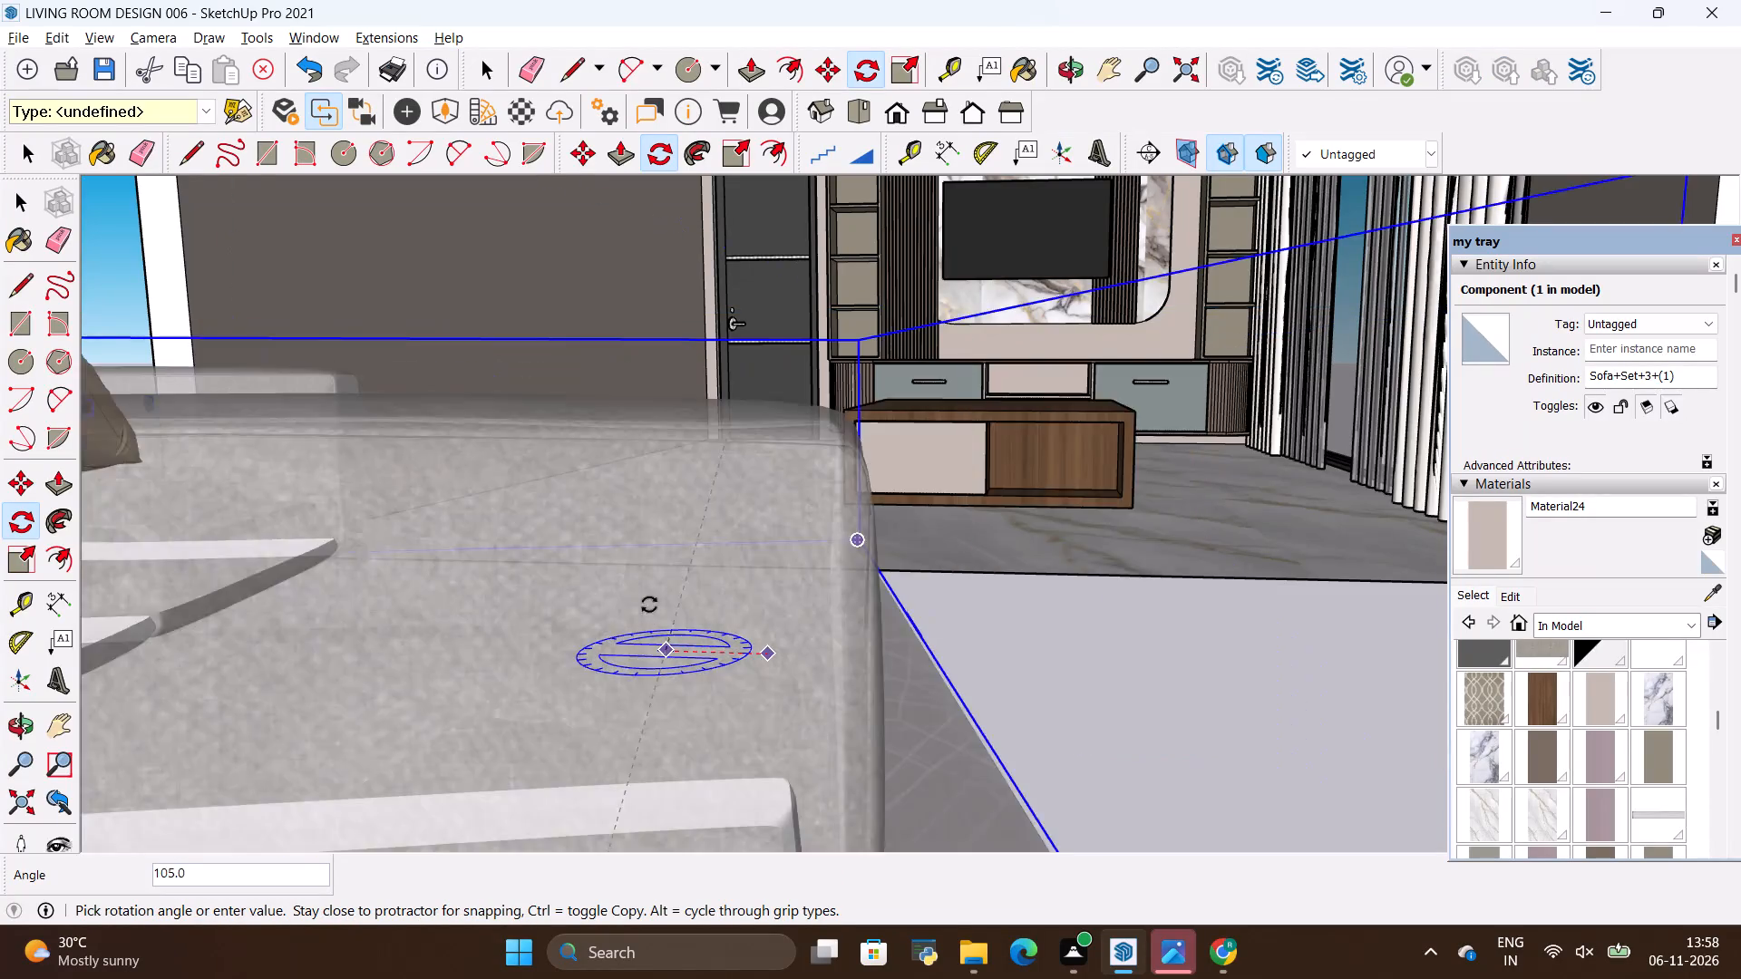
left_click(590, 645)
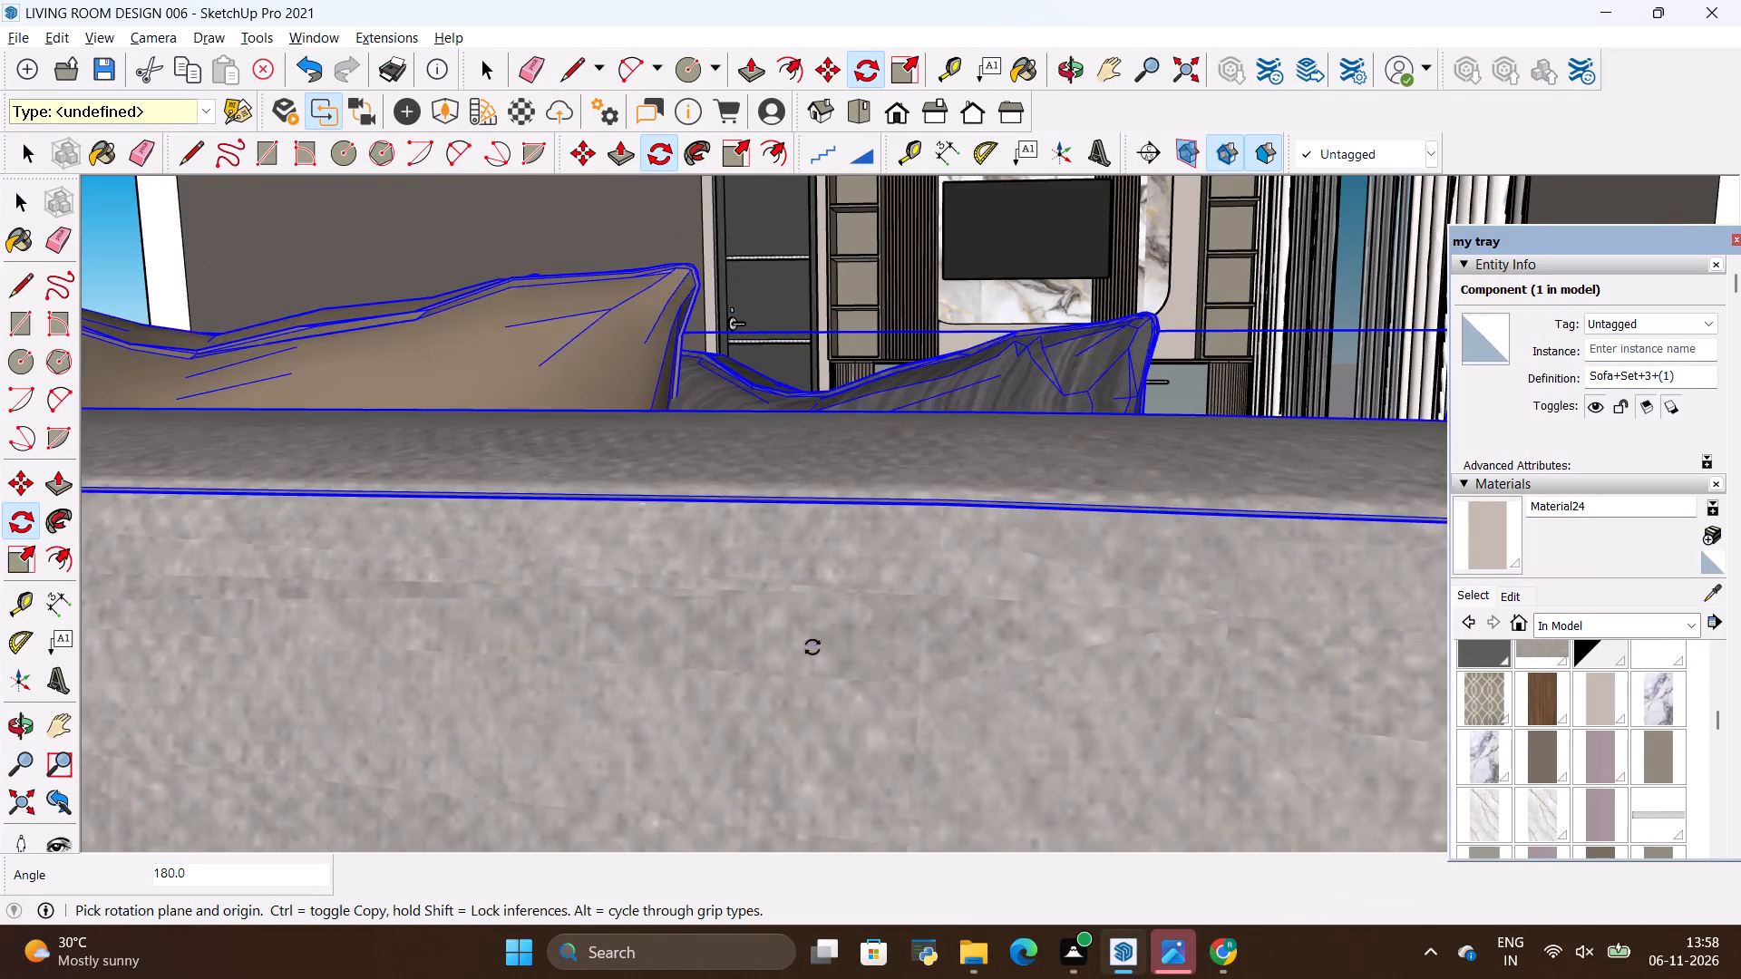
Rotate the sofa set 90 degrees on the ground plane about a point beside the set, outside the room.
scroll(812, 647, "down", 20)
scroll(812, 647, "down", 15)
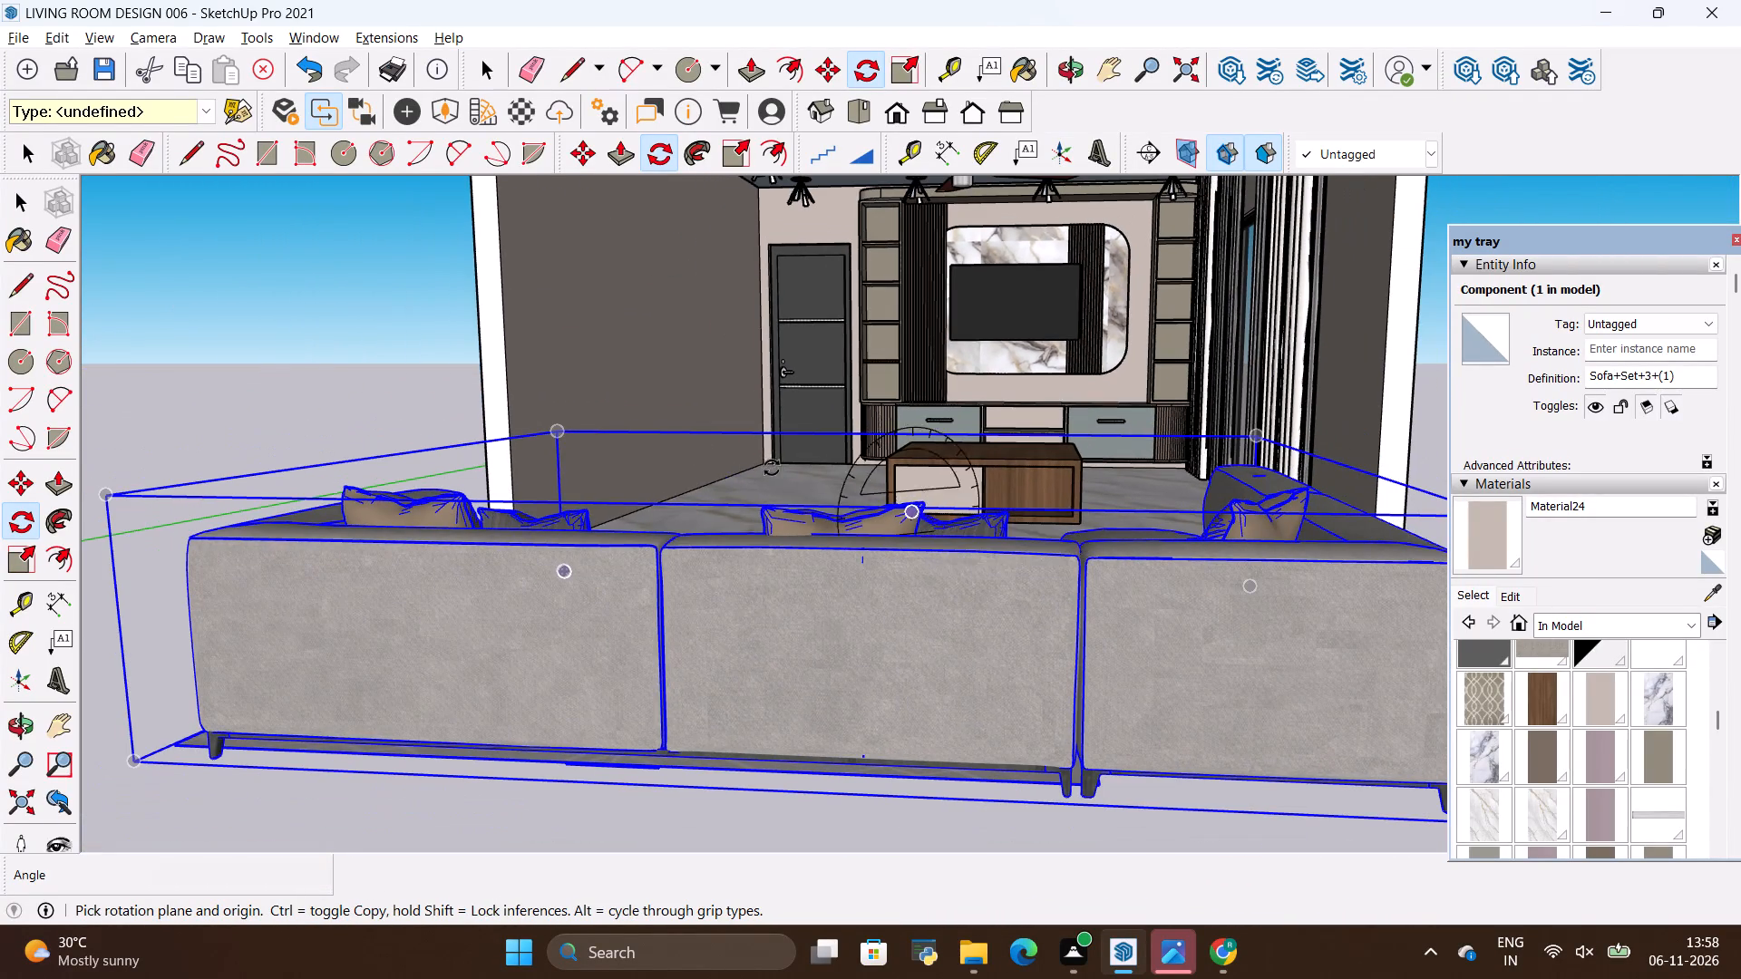
scroll(870, 573, "down", 14)
scroll(605, 605, "up", 2)
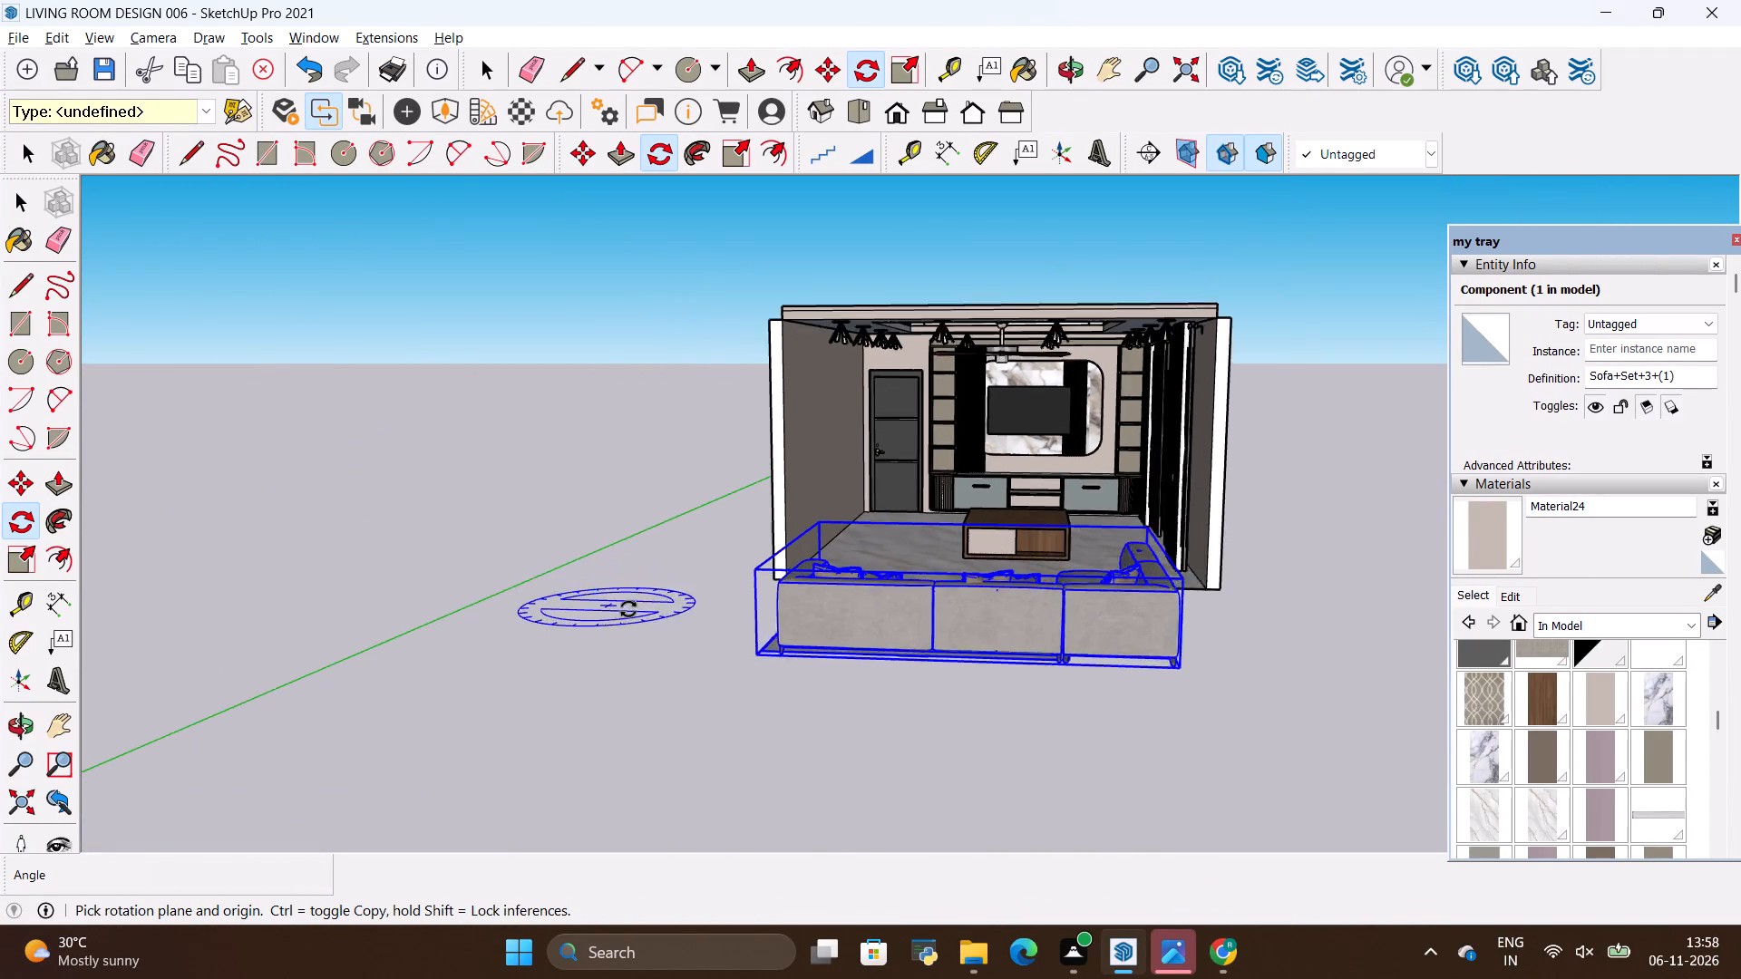
scroll(744, 624, "up", 3)
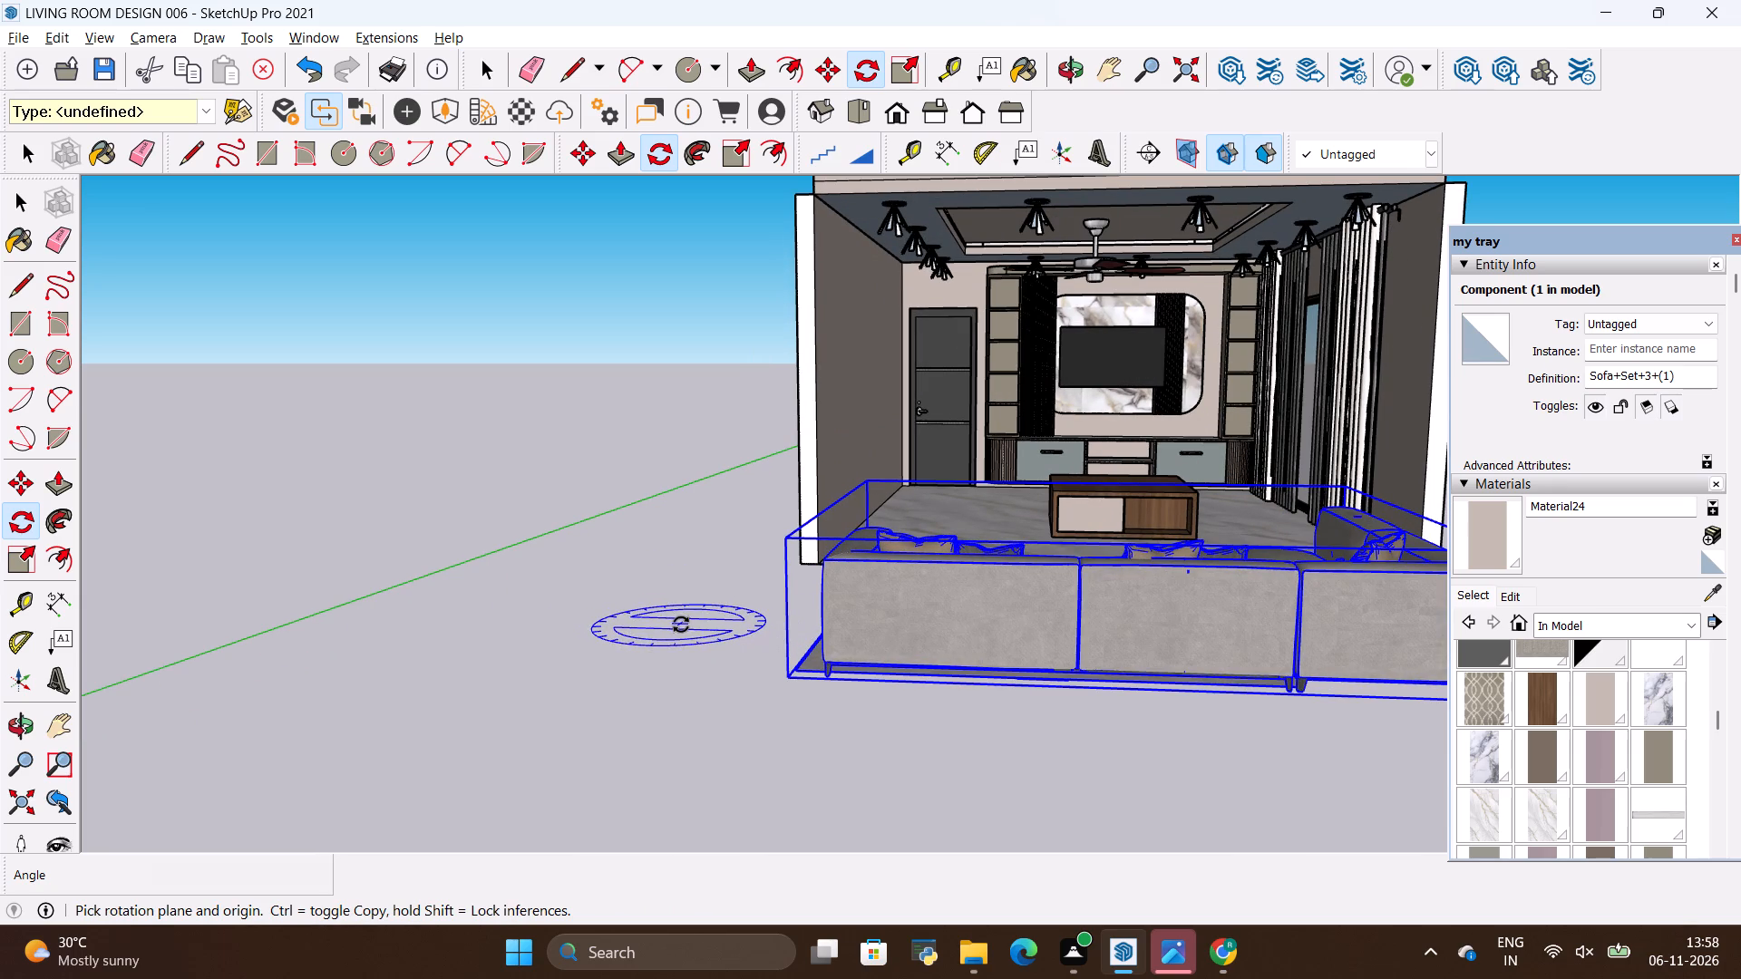
left_click(681, 625)
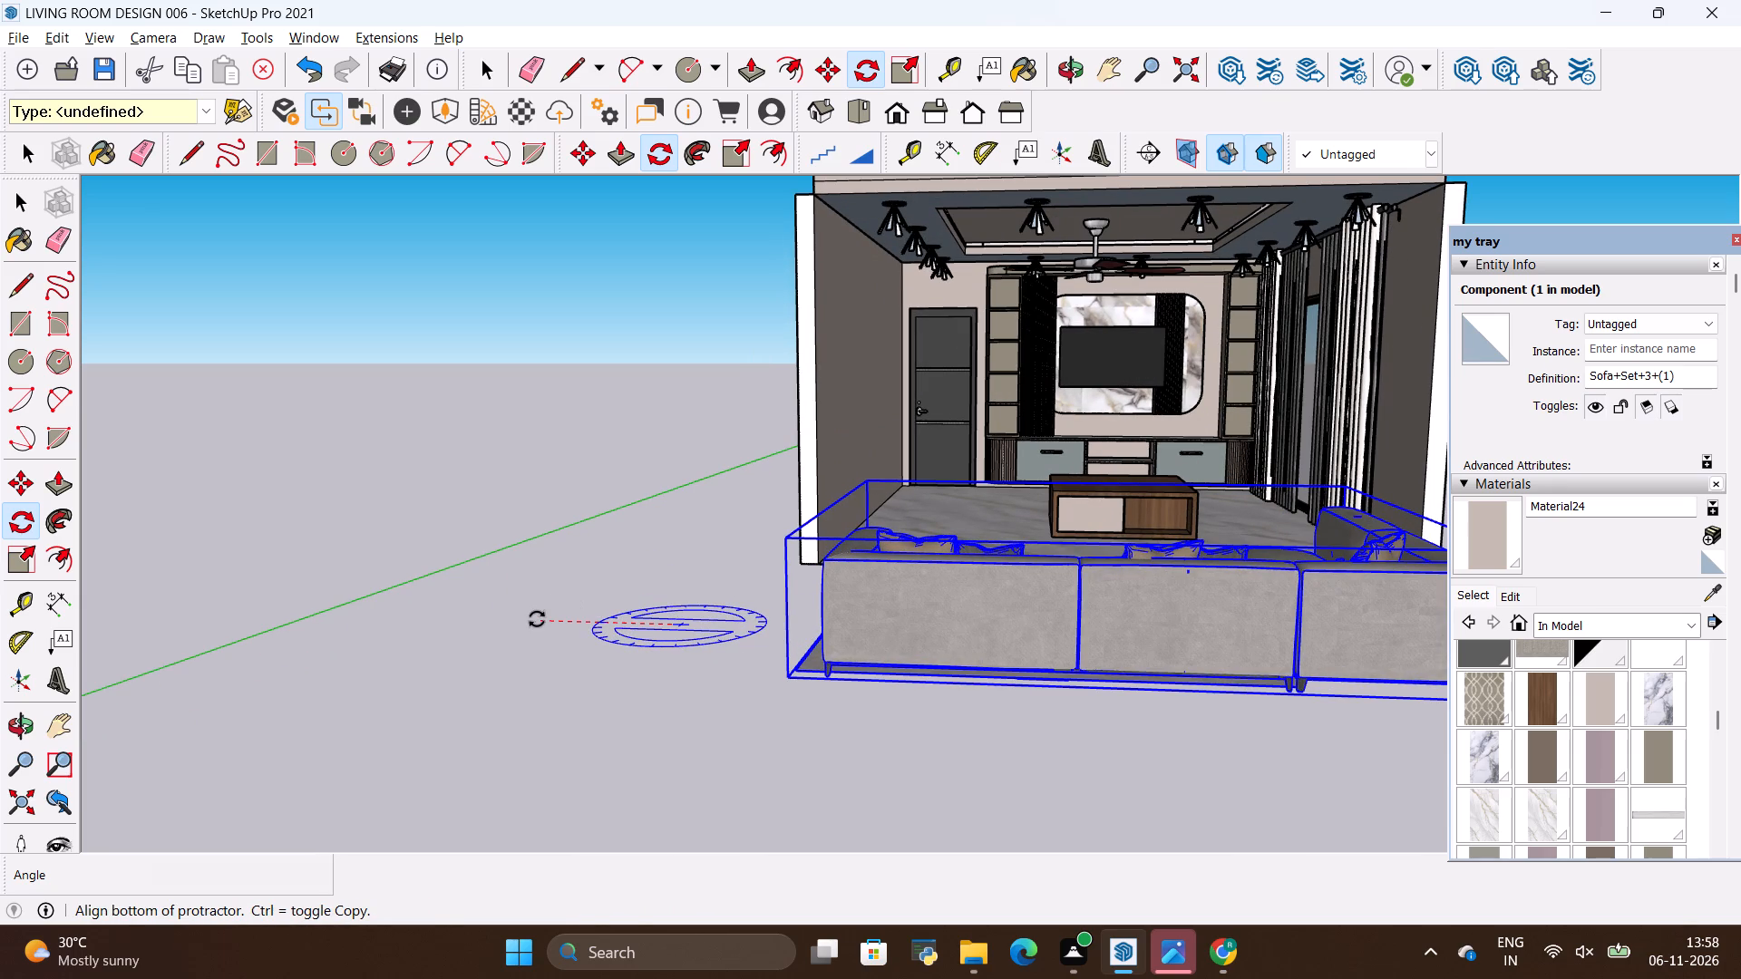
left_click(537, 619)
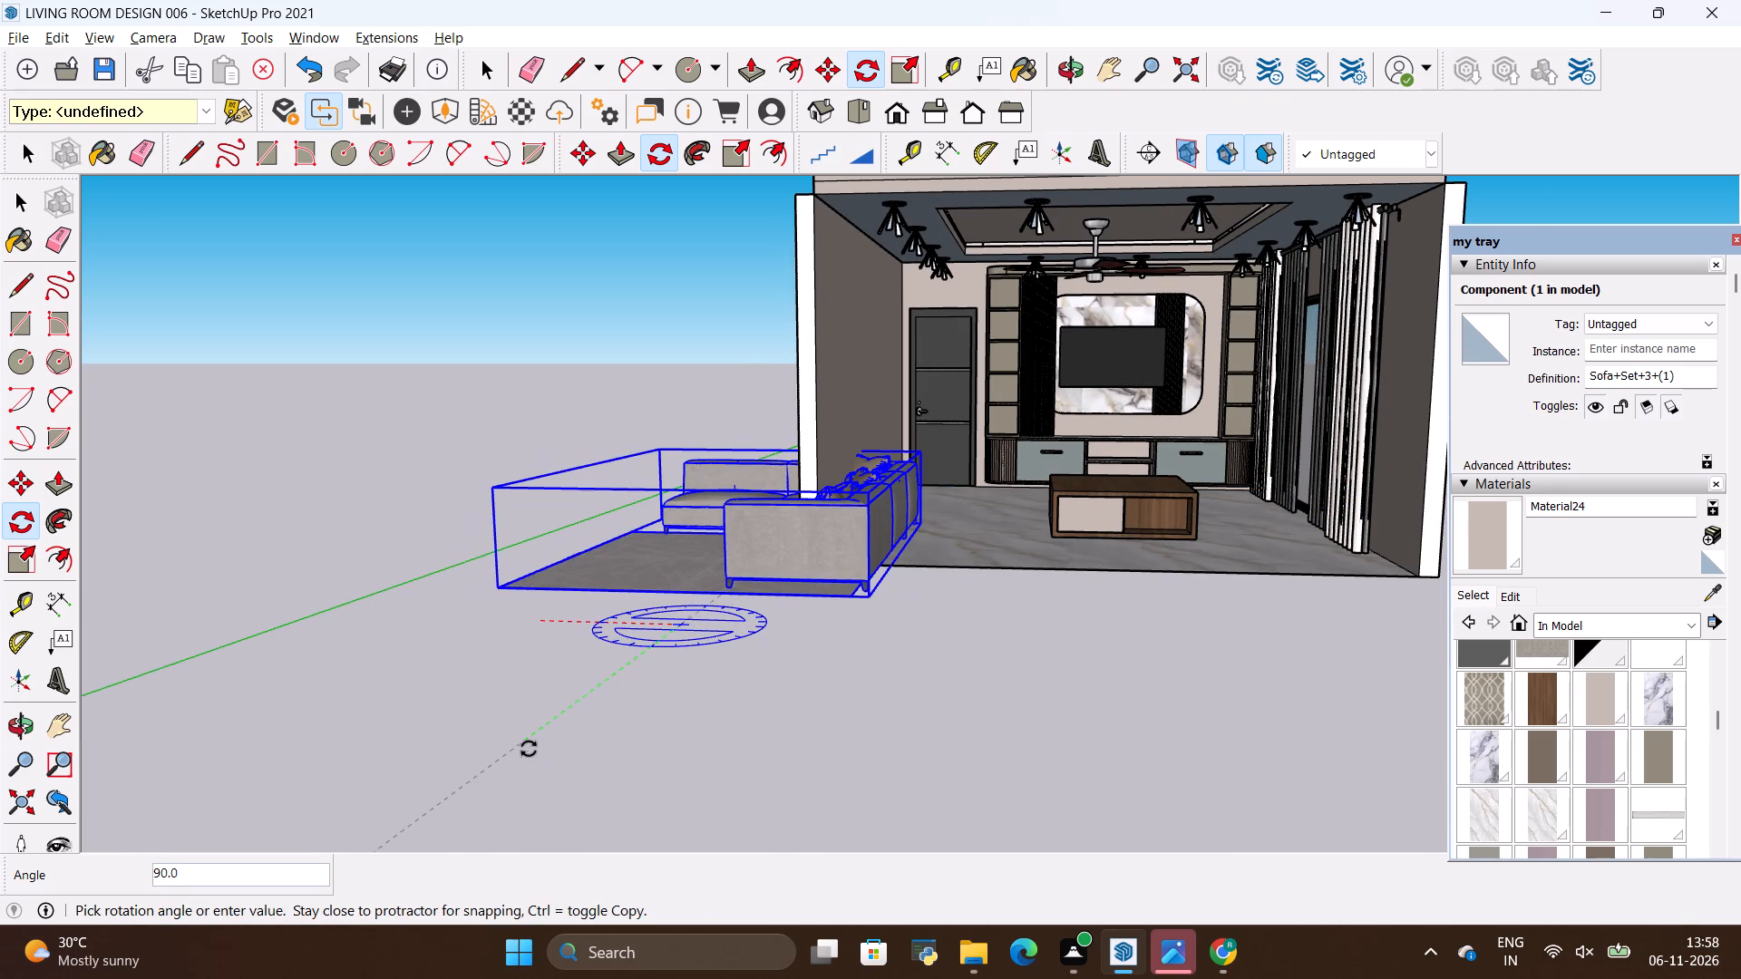
left_click(517, 742)
key("space")
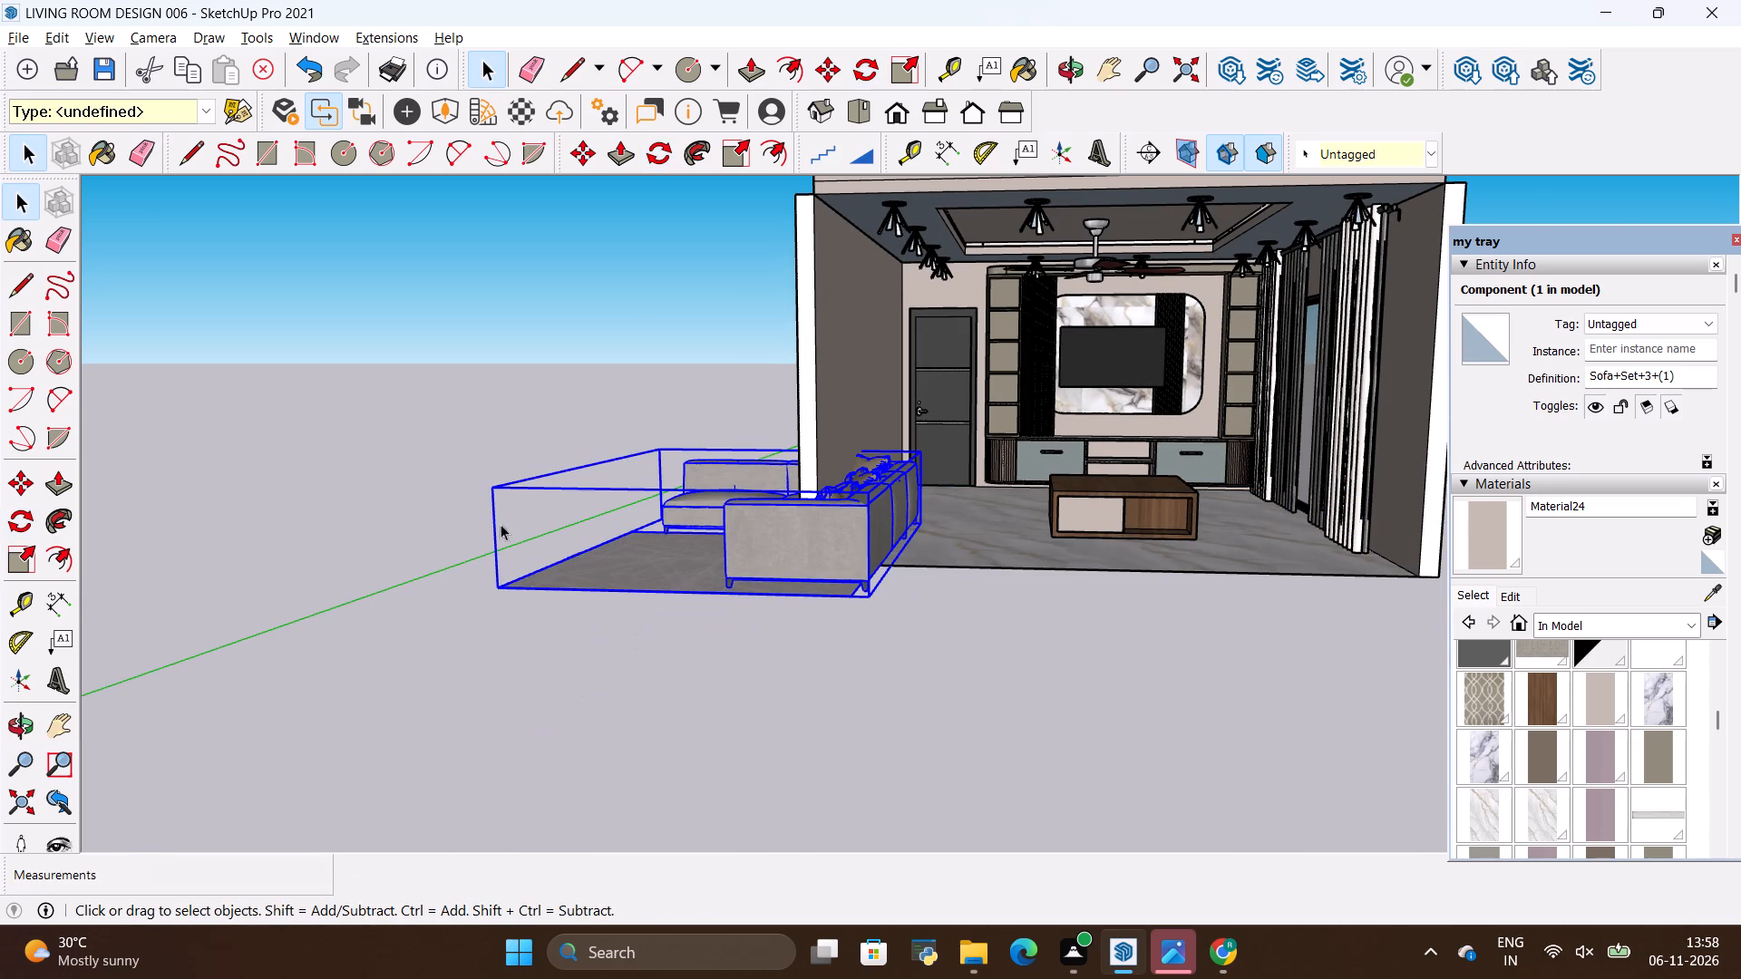
Rotate the sofa set another 180 degrees on the ground plane about a point near the rug's outer corner.
scroll(719, 374, "up", 6)
scroll(773, 476, "down", 8)
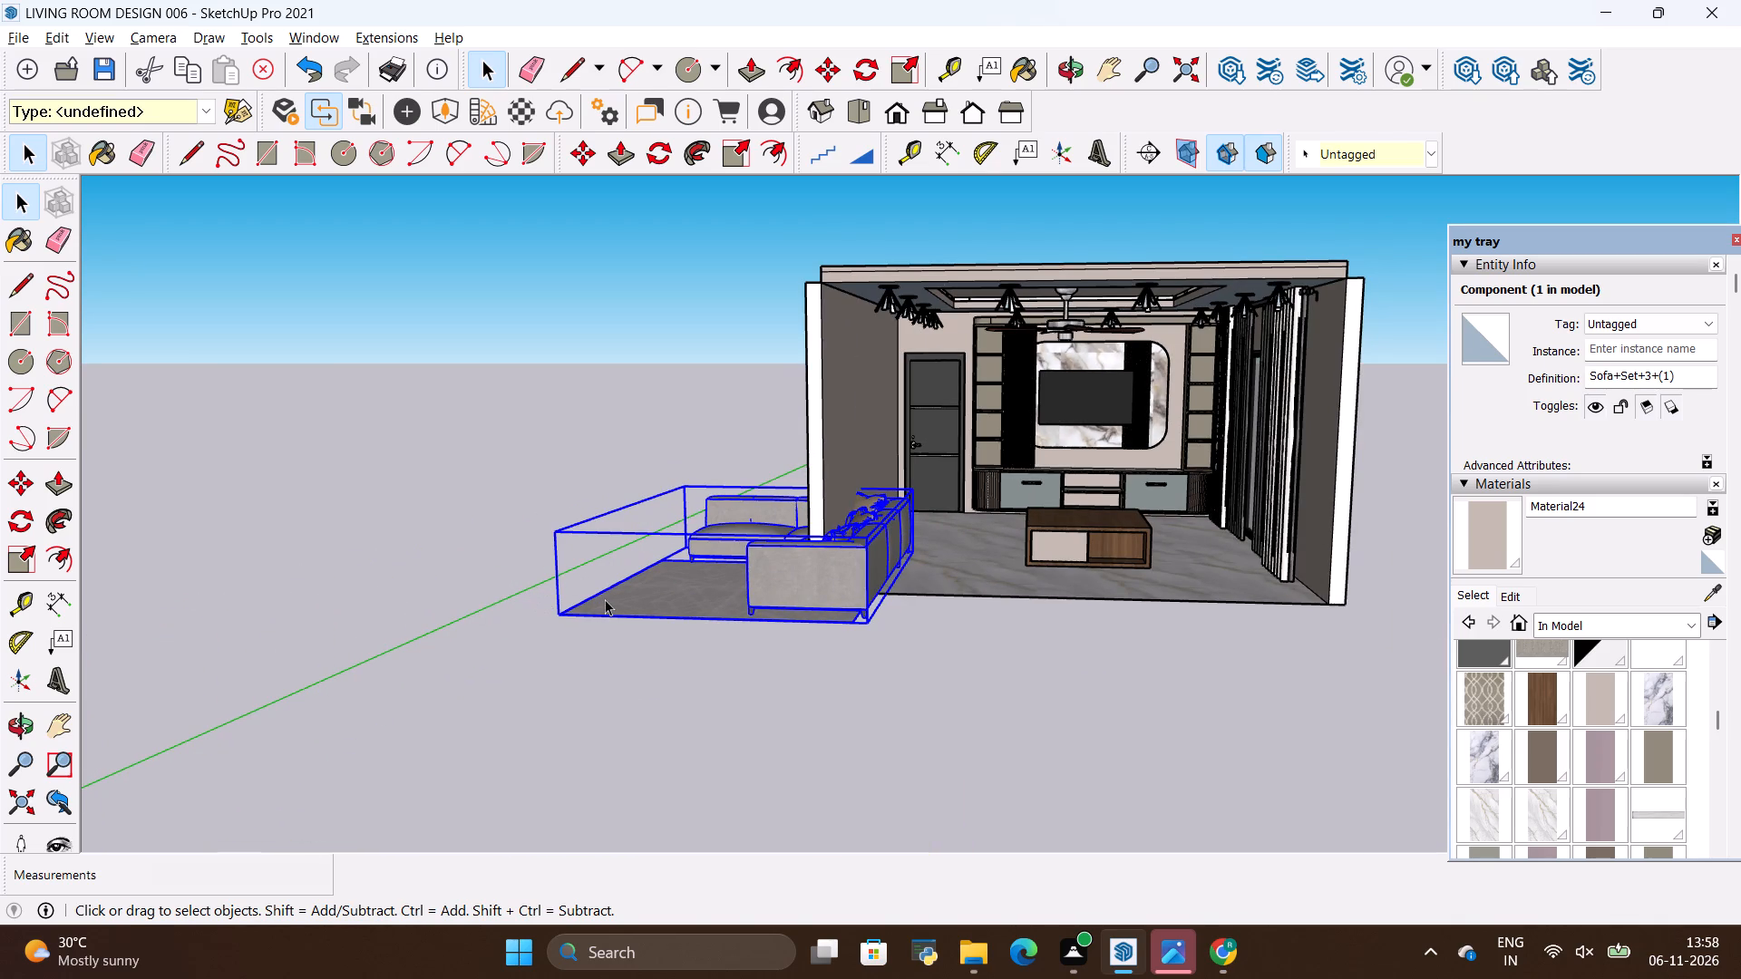
left_click(661, 161)
scroll(495, 646, "up", 8)
left_click(541, 587)
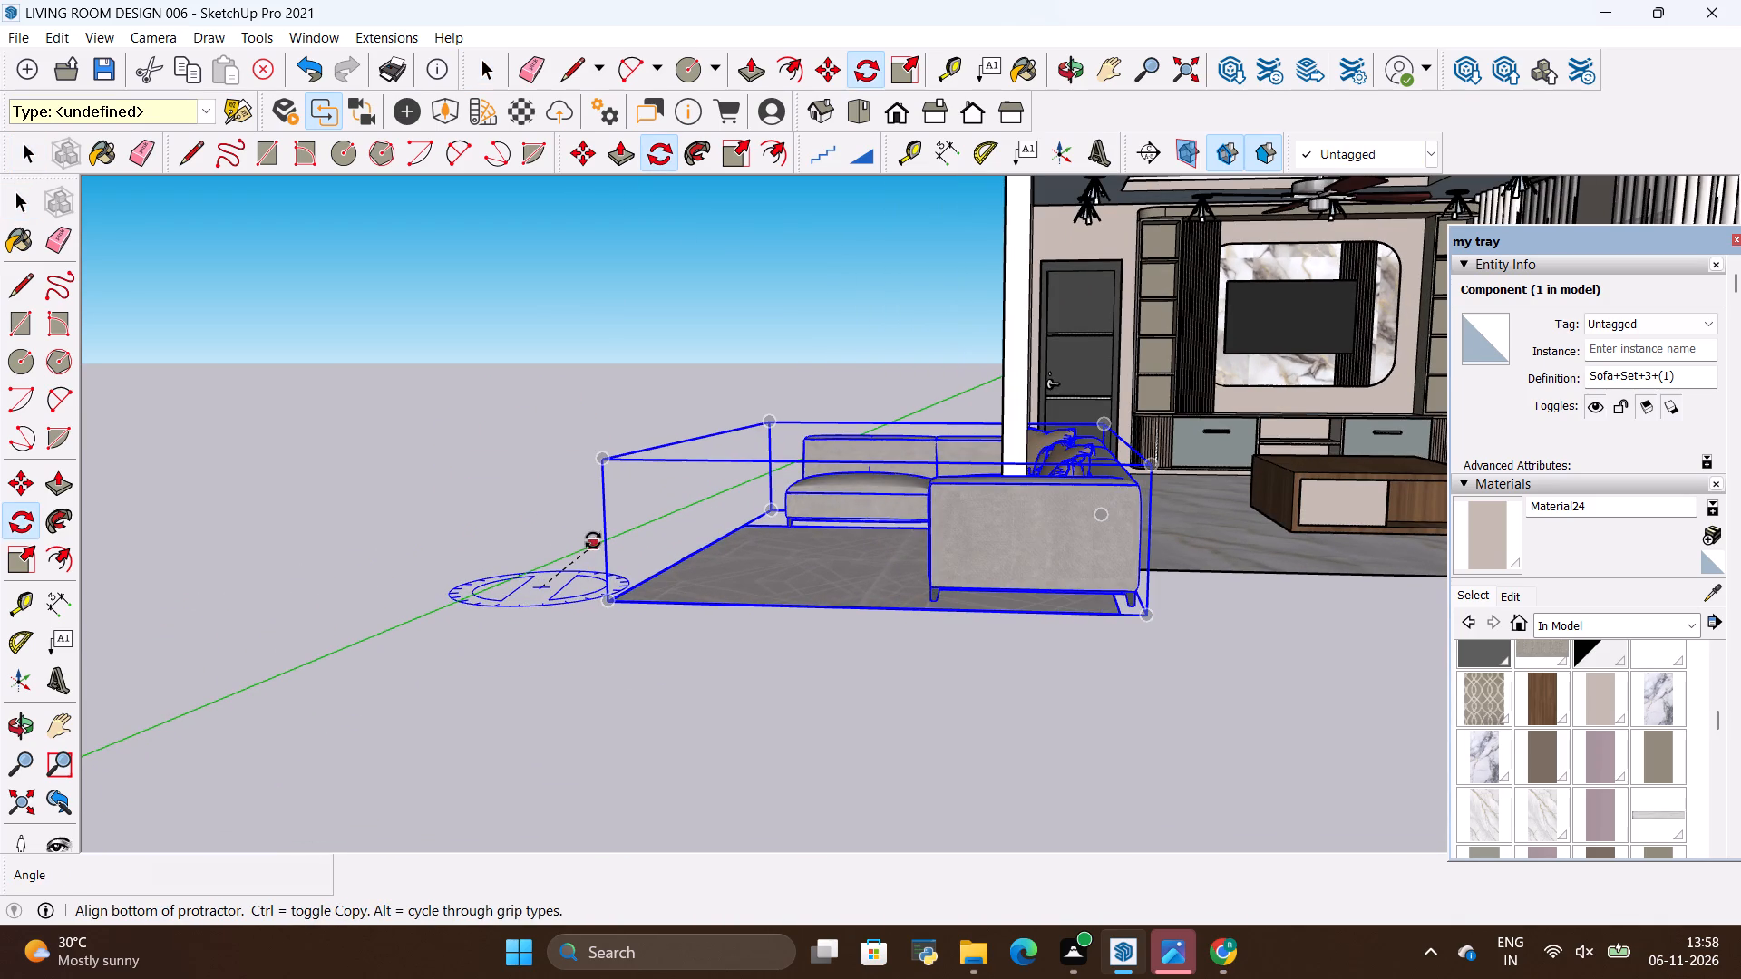
left_click(608, 550)
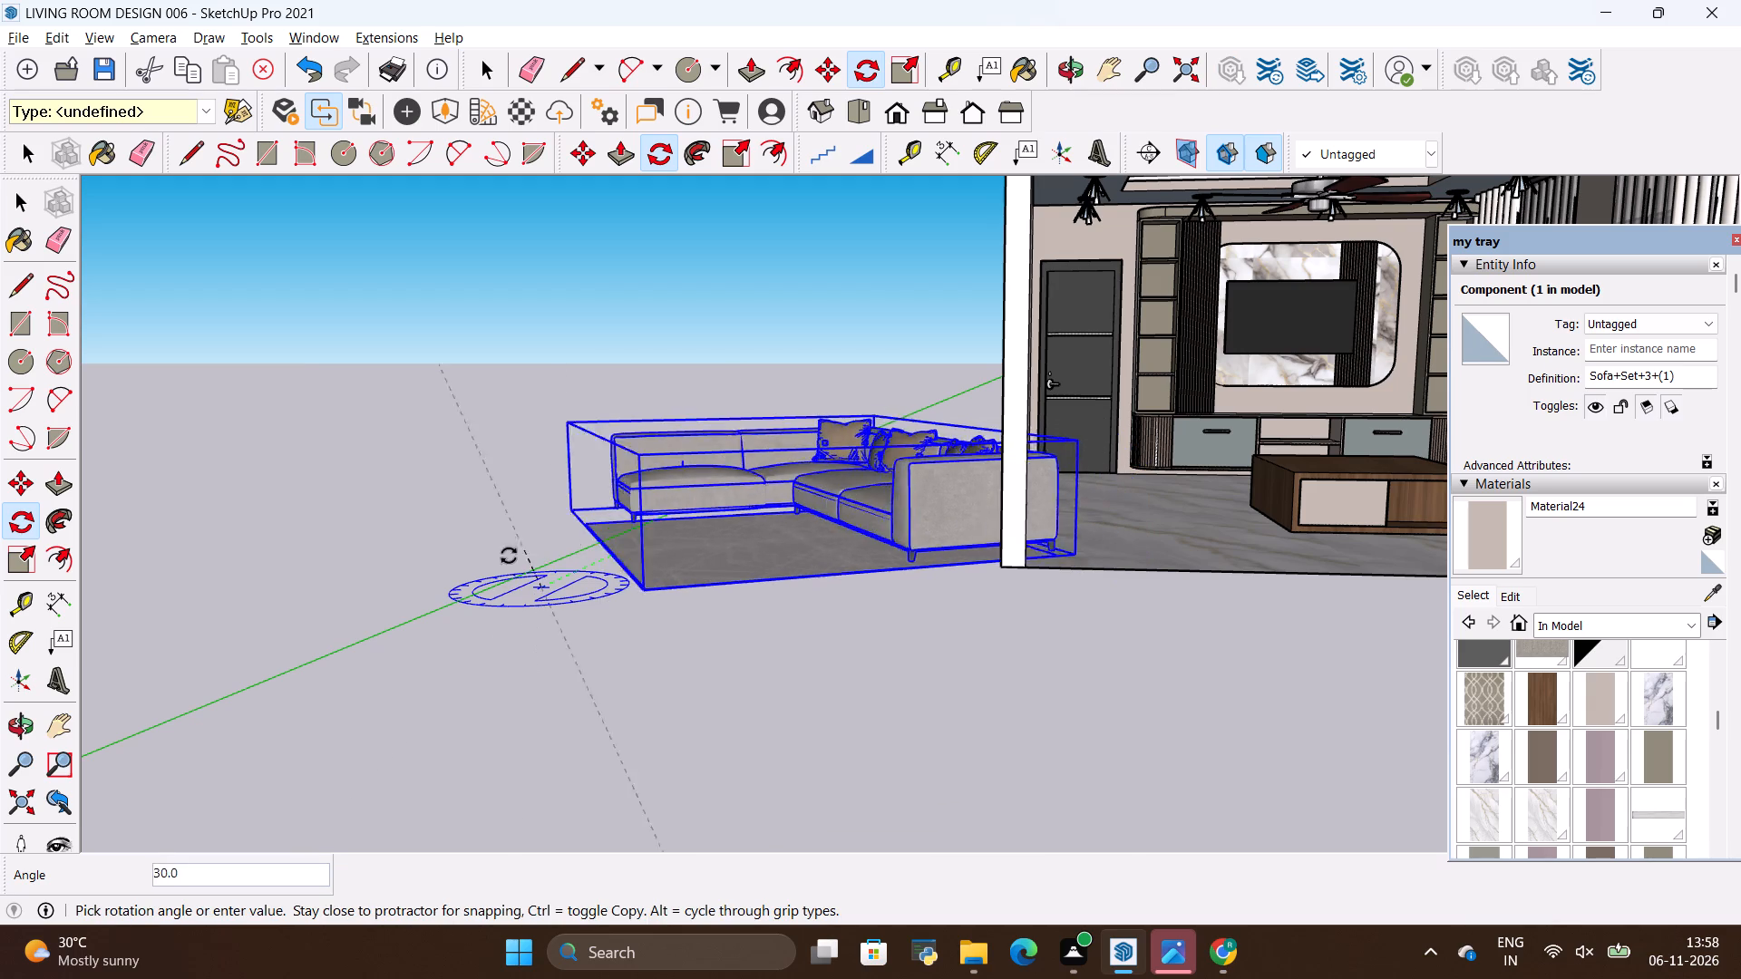
left_click(390, 657)
key("space")
Move the sofa set by its bottom back corner about 26' 7 11/16" into the living room, beside the plain side wall.
scroll(841, 643, "down", 10)
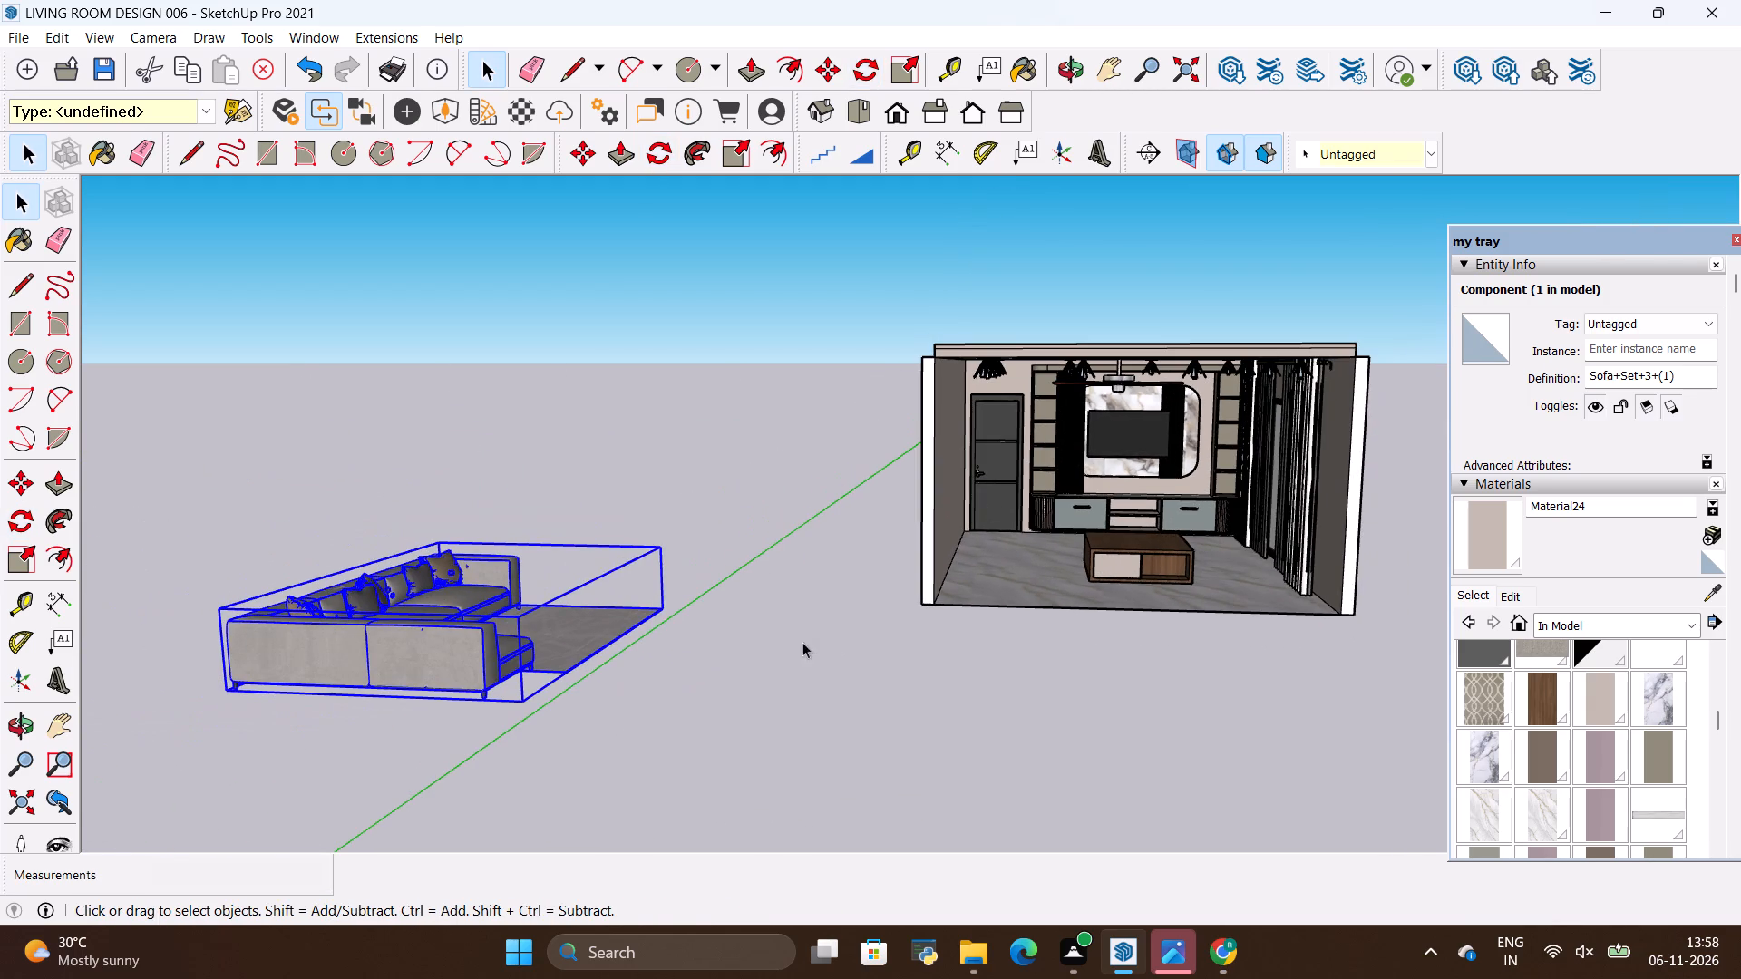
key("m")
left_click(226, 693)
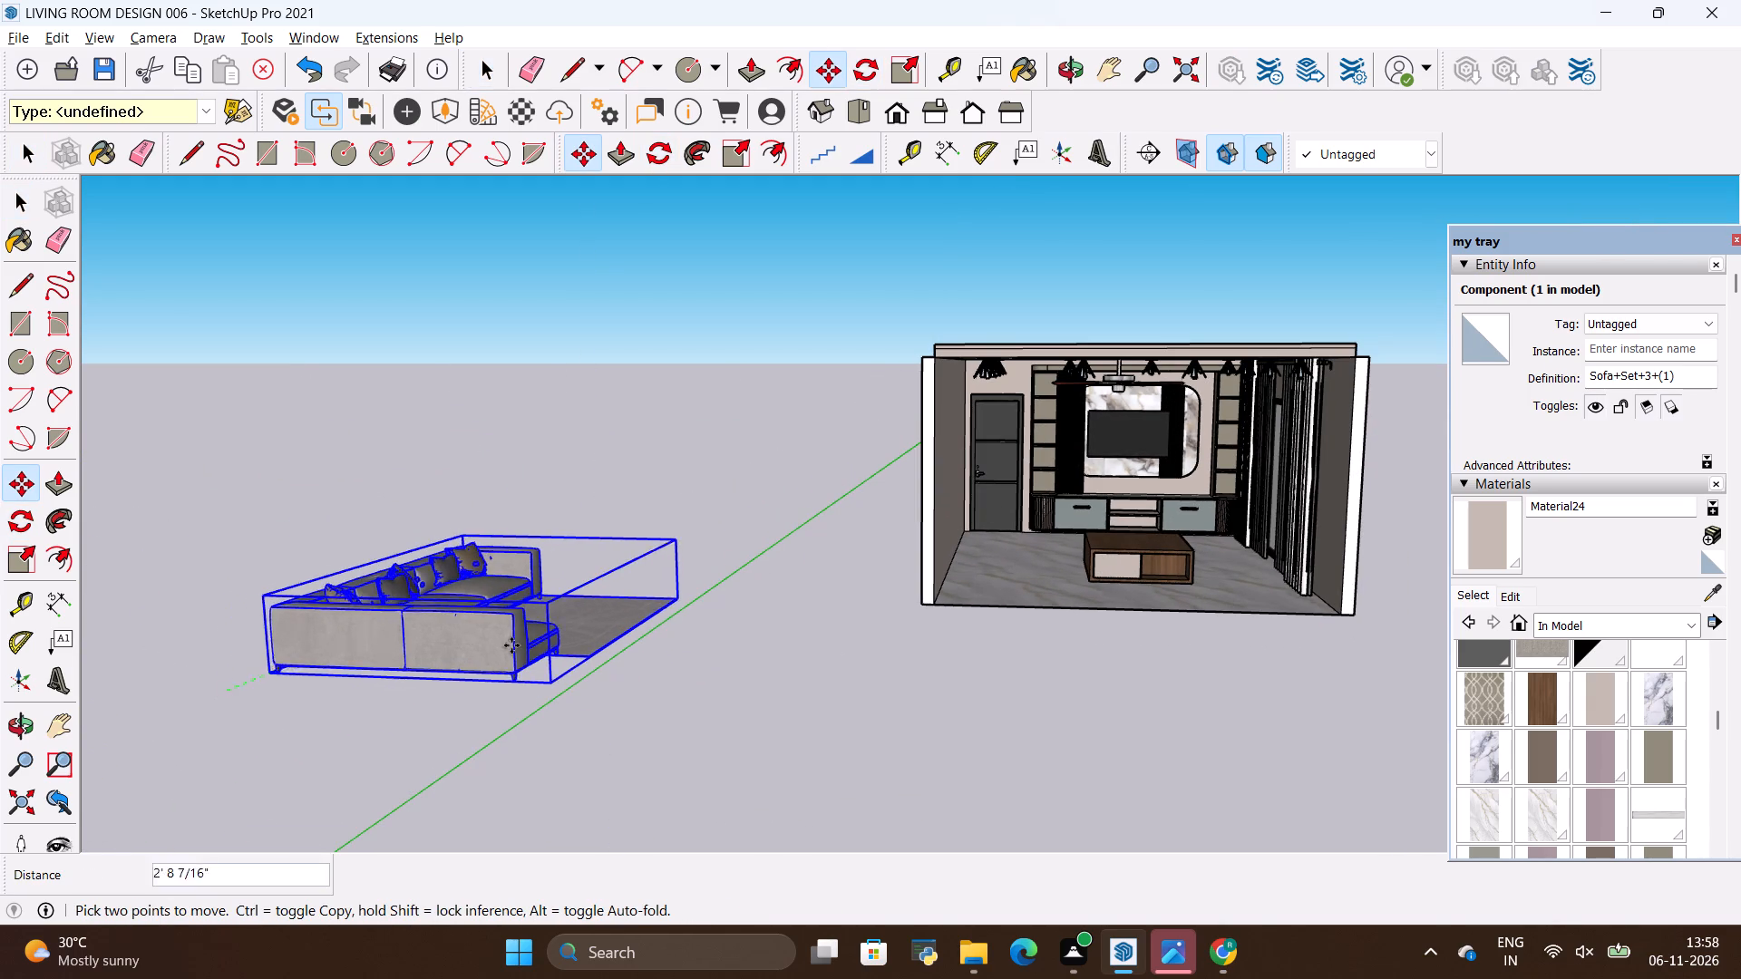
scroll(1120, 551, "up", 12)
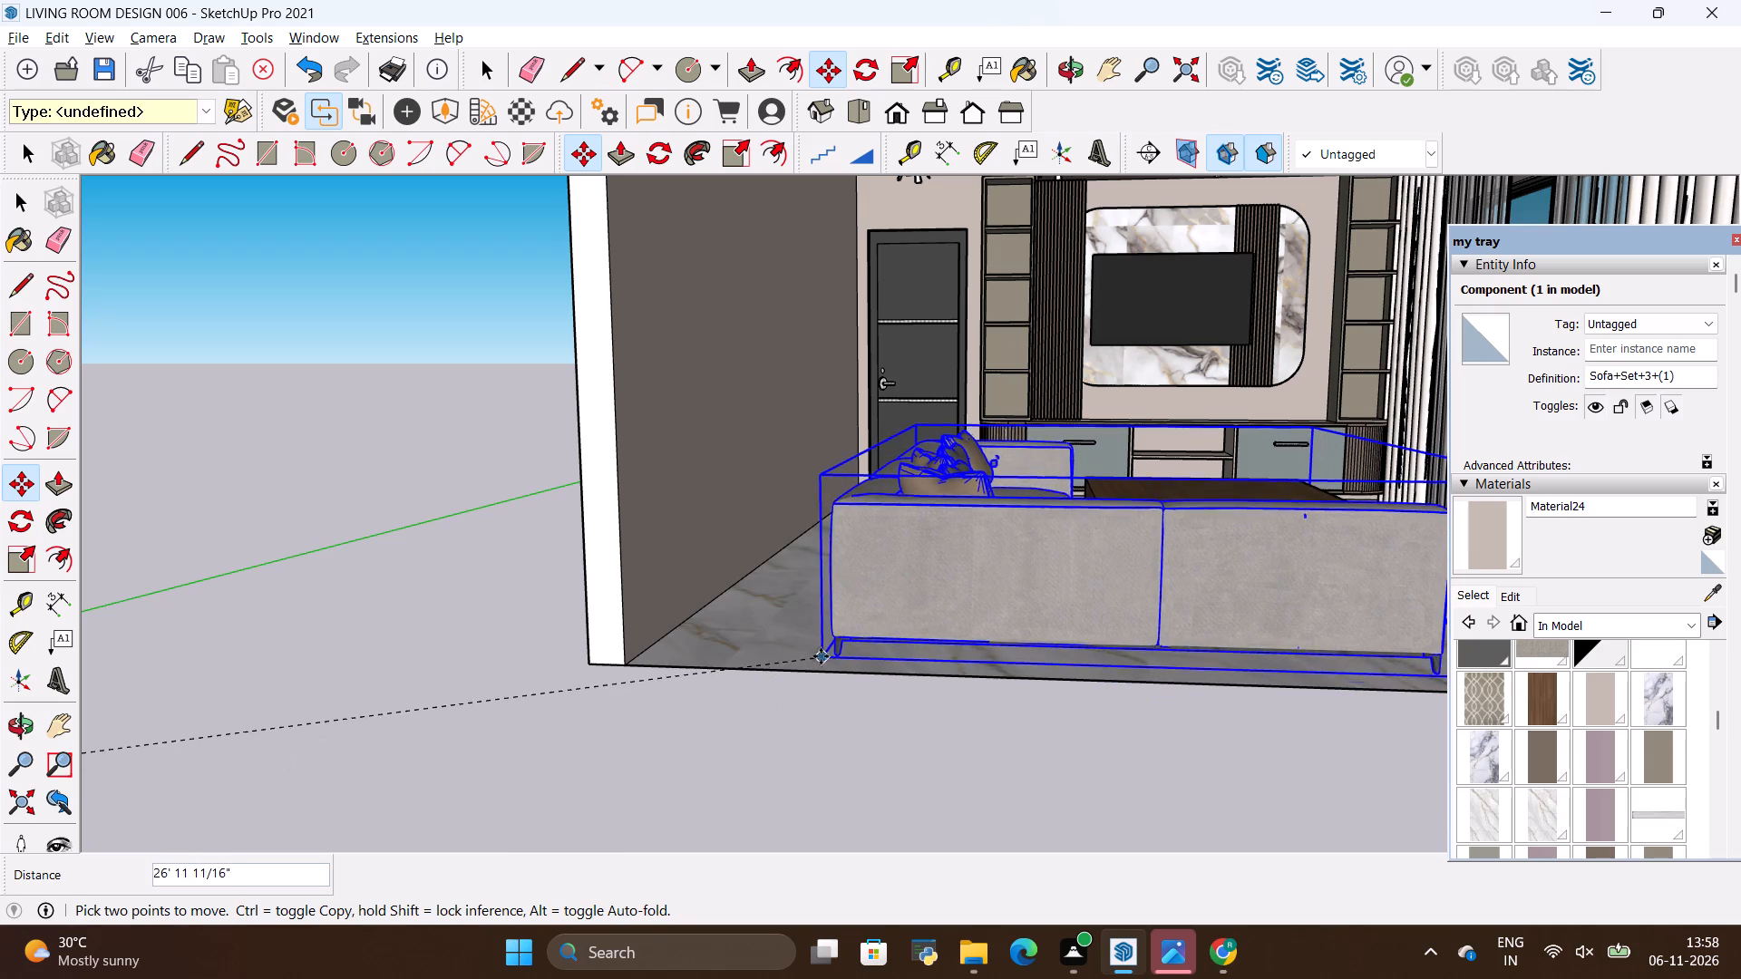
left_click(777, 645)
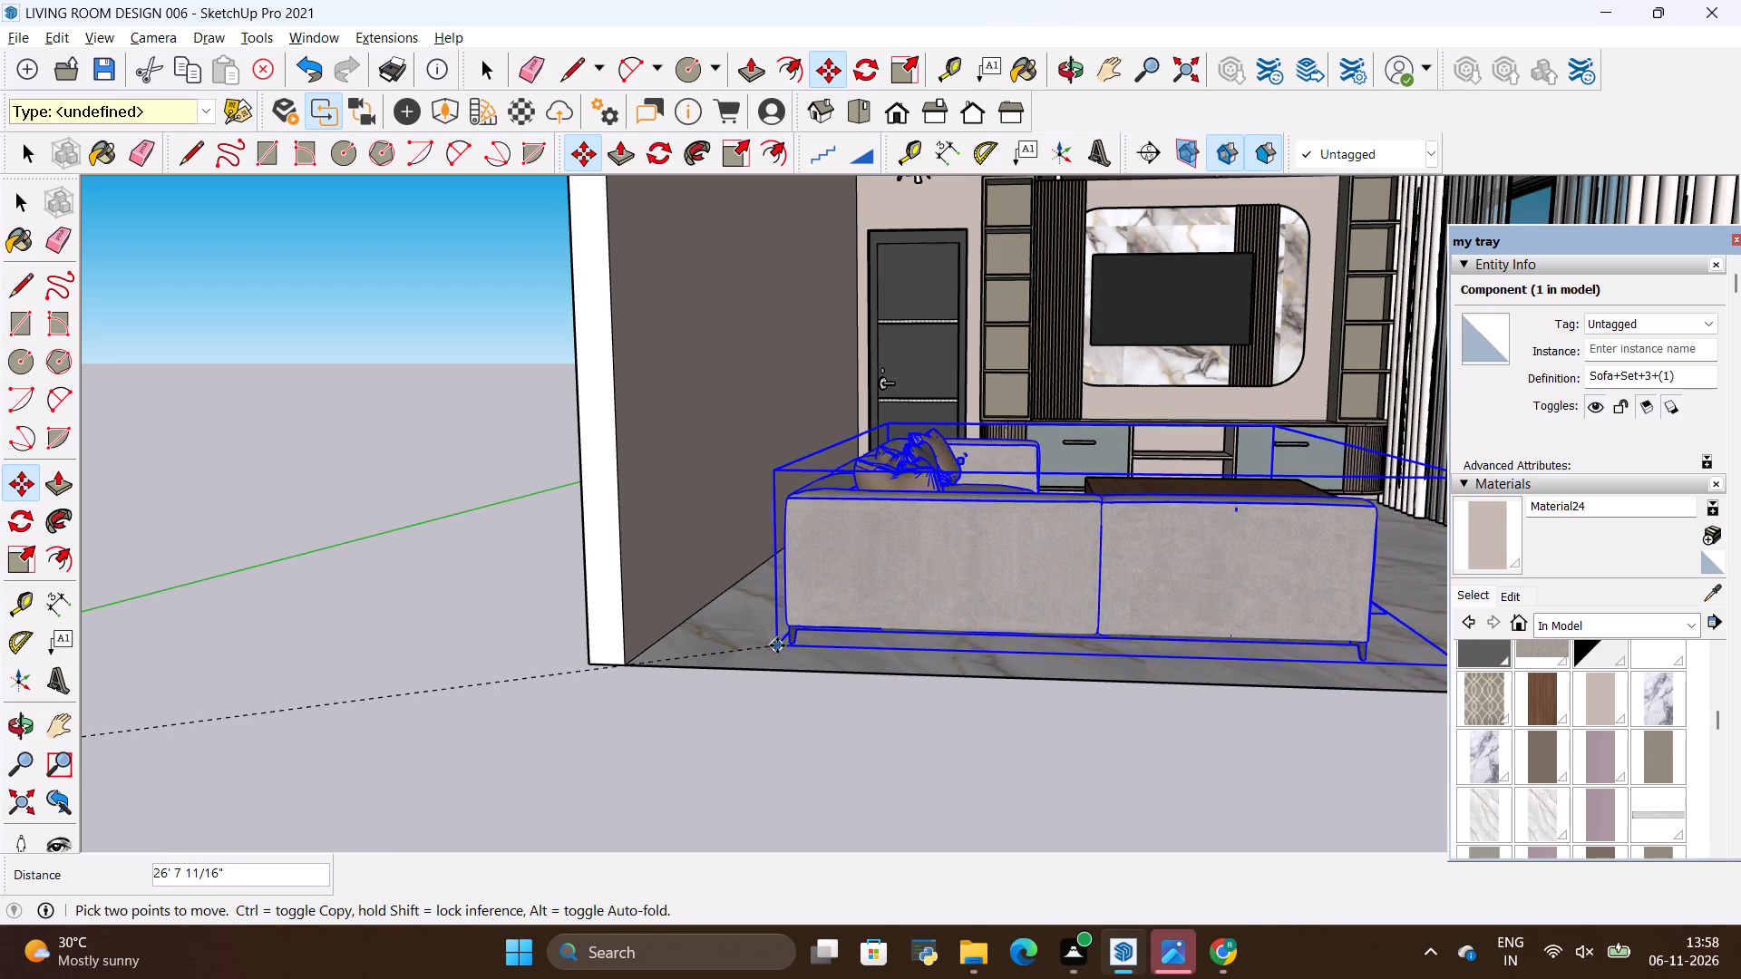
key("space")
left_click(415, 606)
Scale the sofa set up in plan to about 1.24 by 1.15 along red and green, towards the wall and open front.
scroll(398, 614, "down", 5)
scroll(1134, 335, "up", 4)
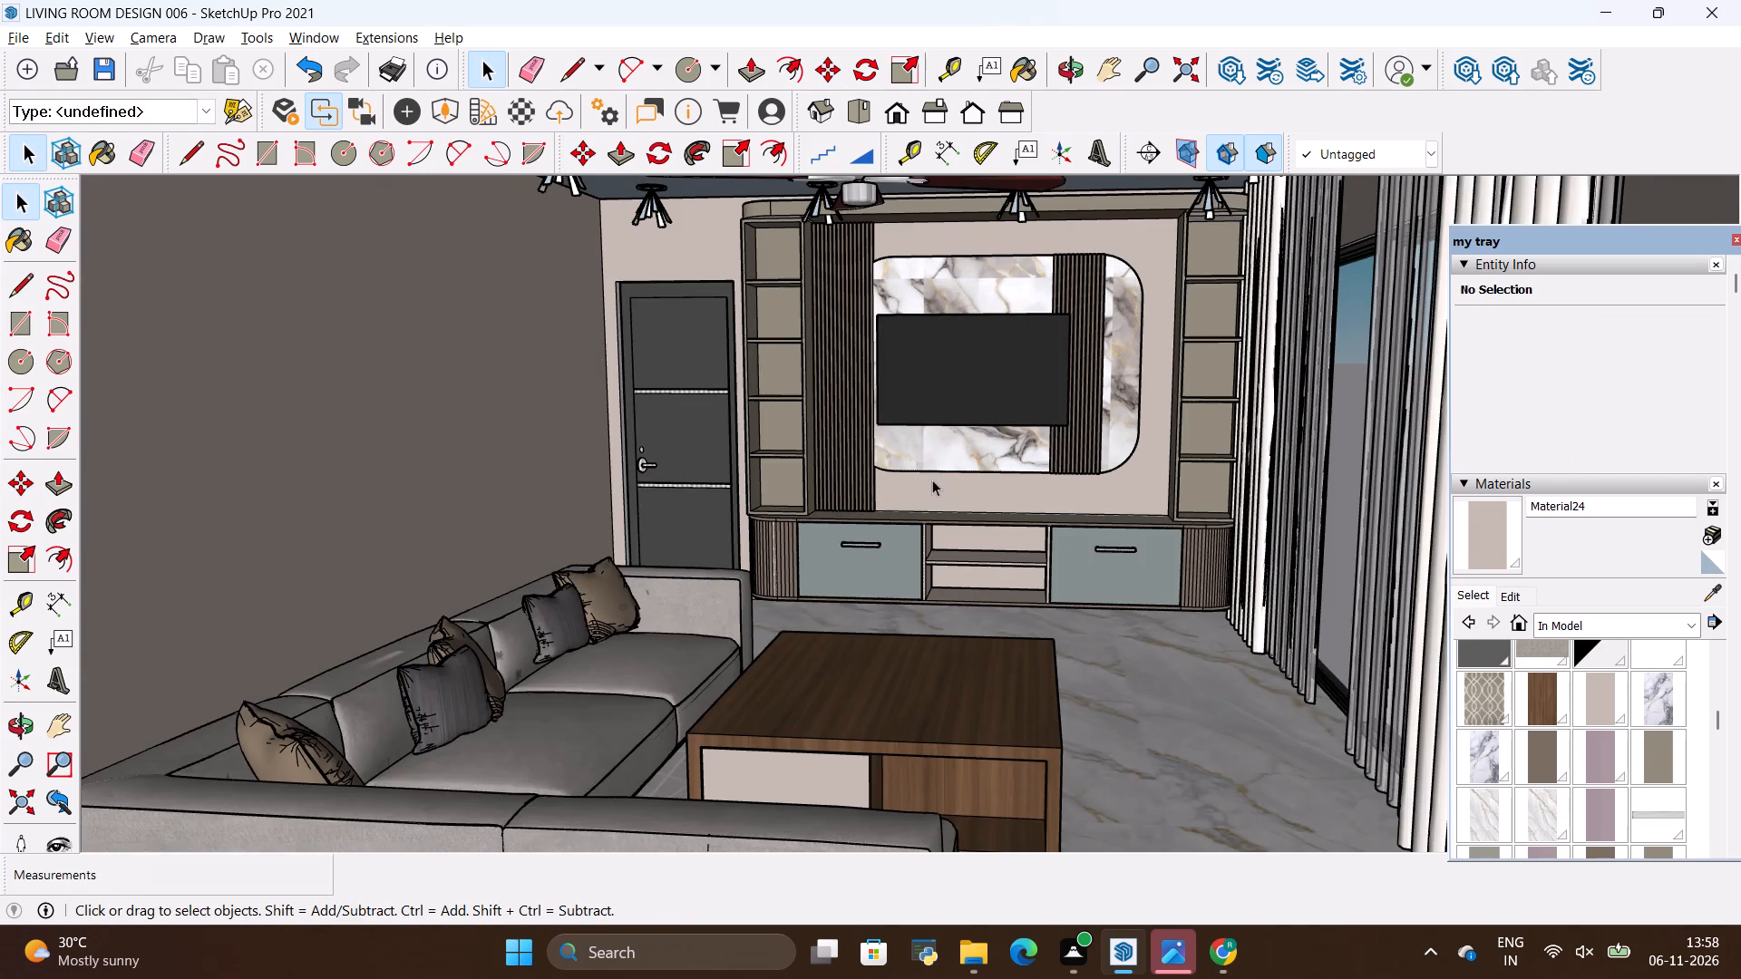
scroll(916, 479, "down", 2)
scroll(909, 479, "up", 1)
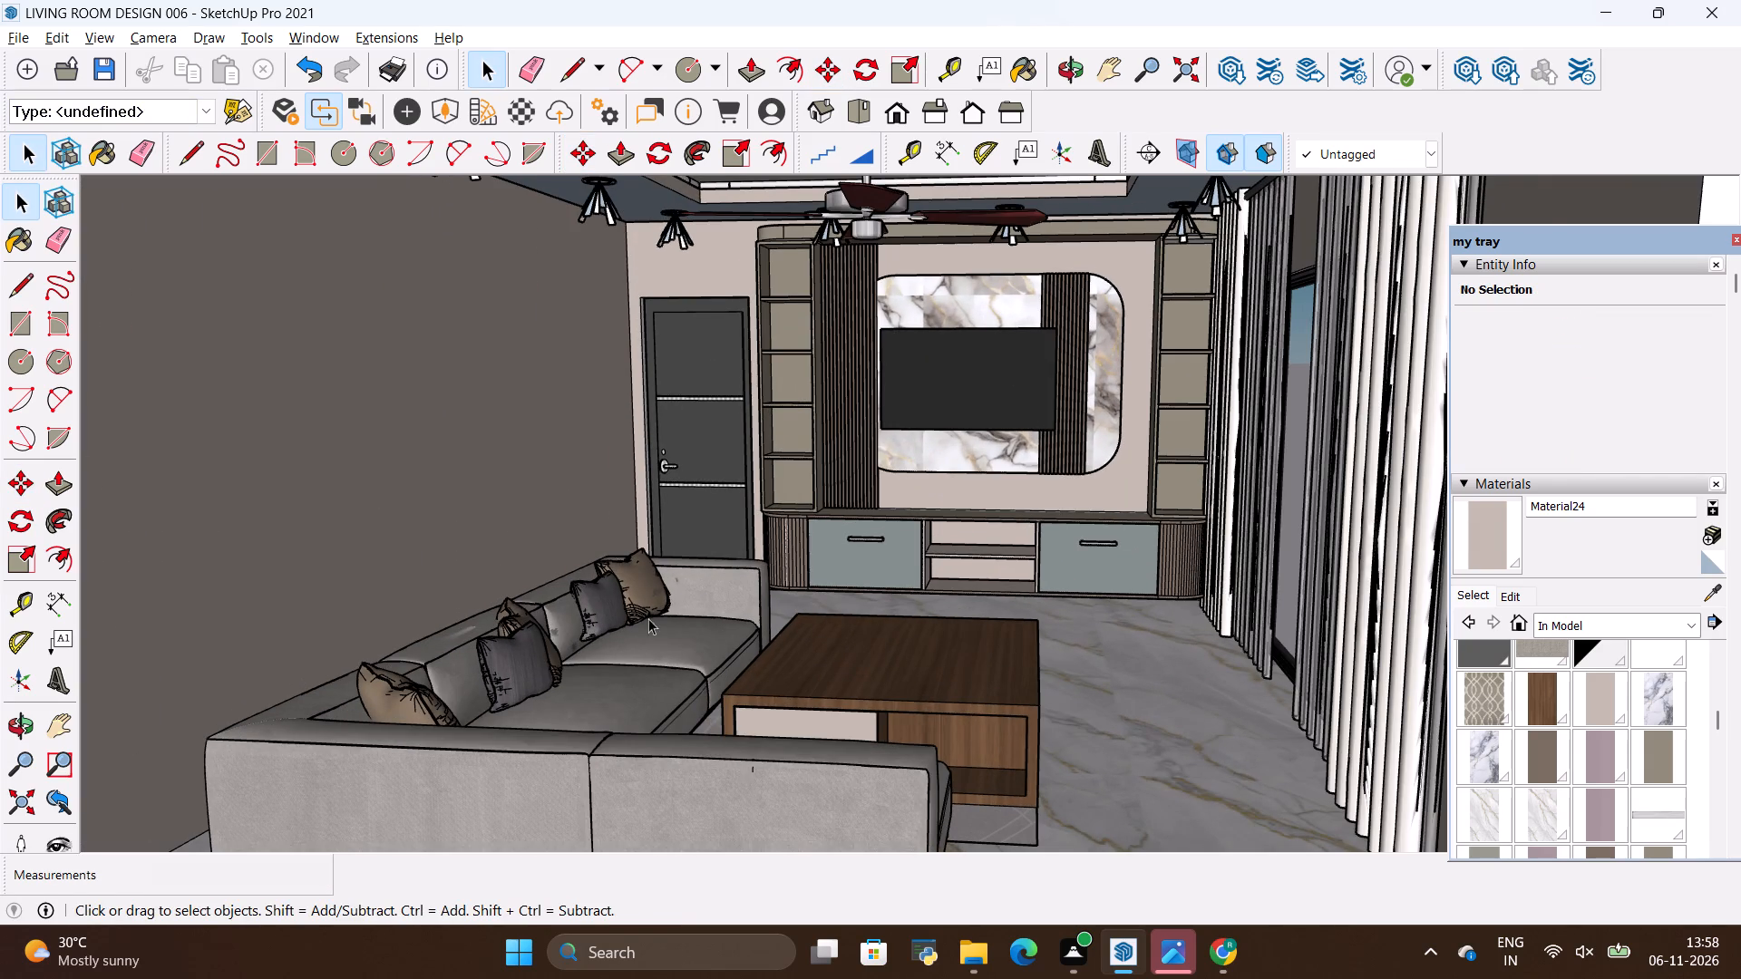
scroll(648, 616, "down", 5)
scroll(656, 630, "up", 4)
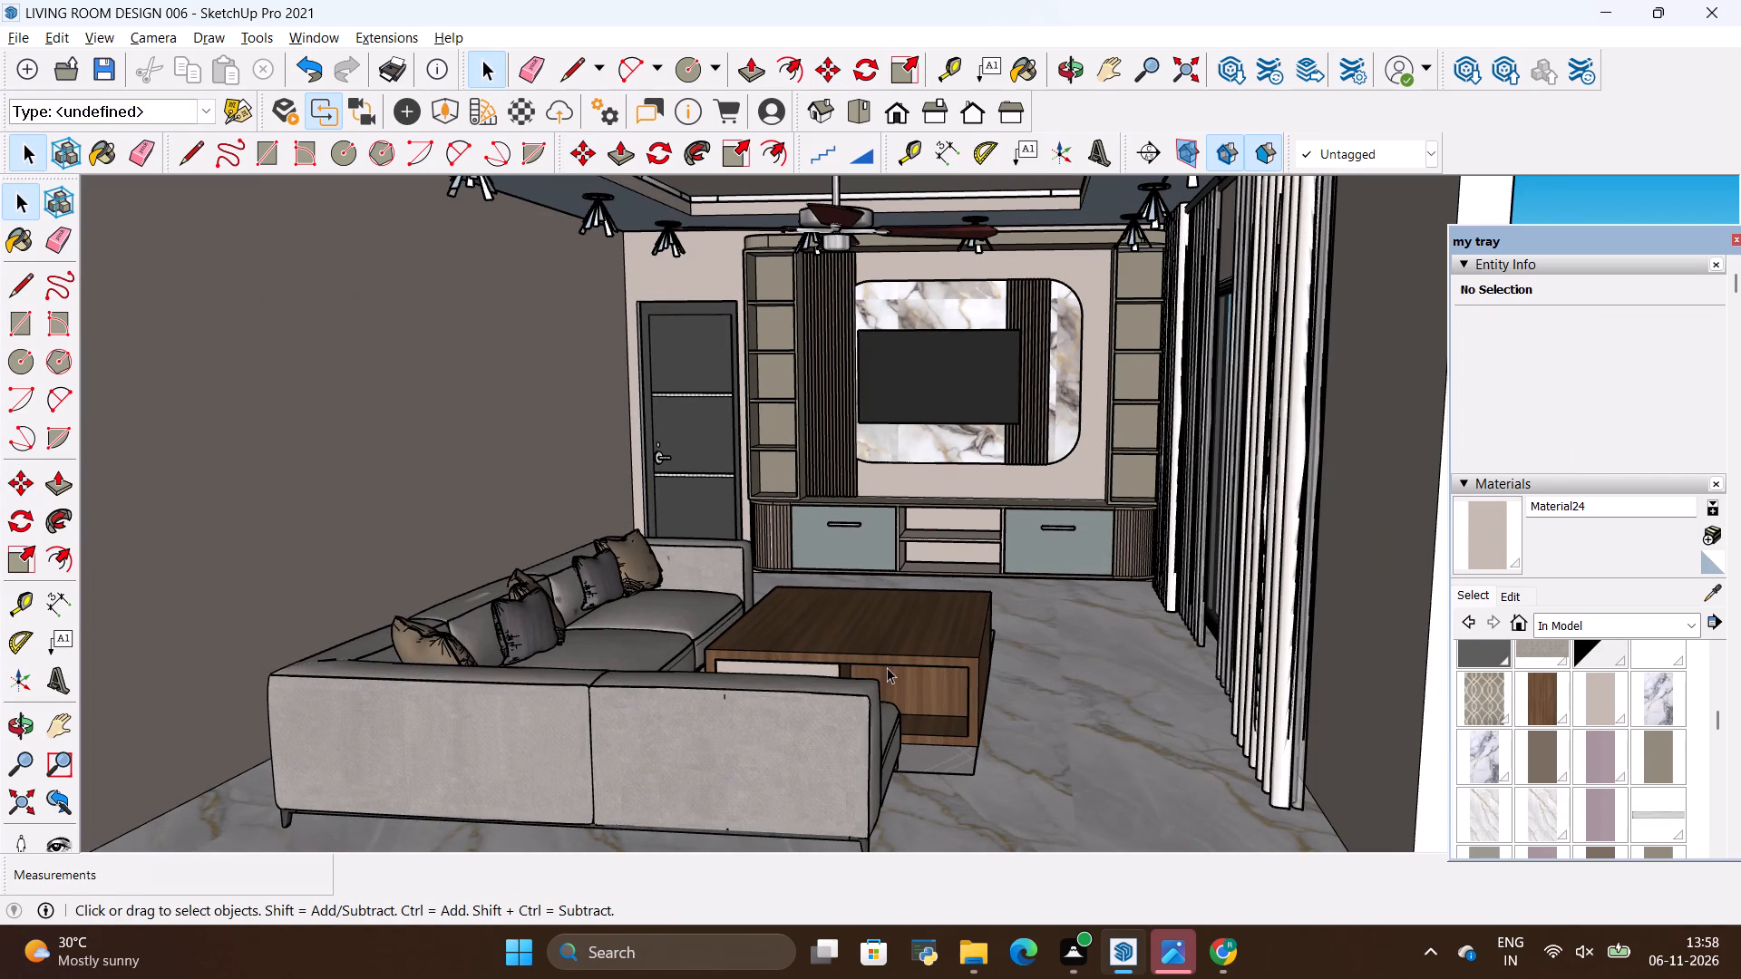
left_click(621, 710)
scroll(840, 578, "down", 4)
key("s")
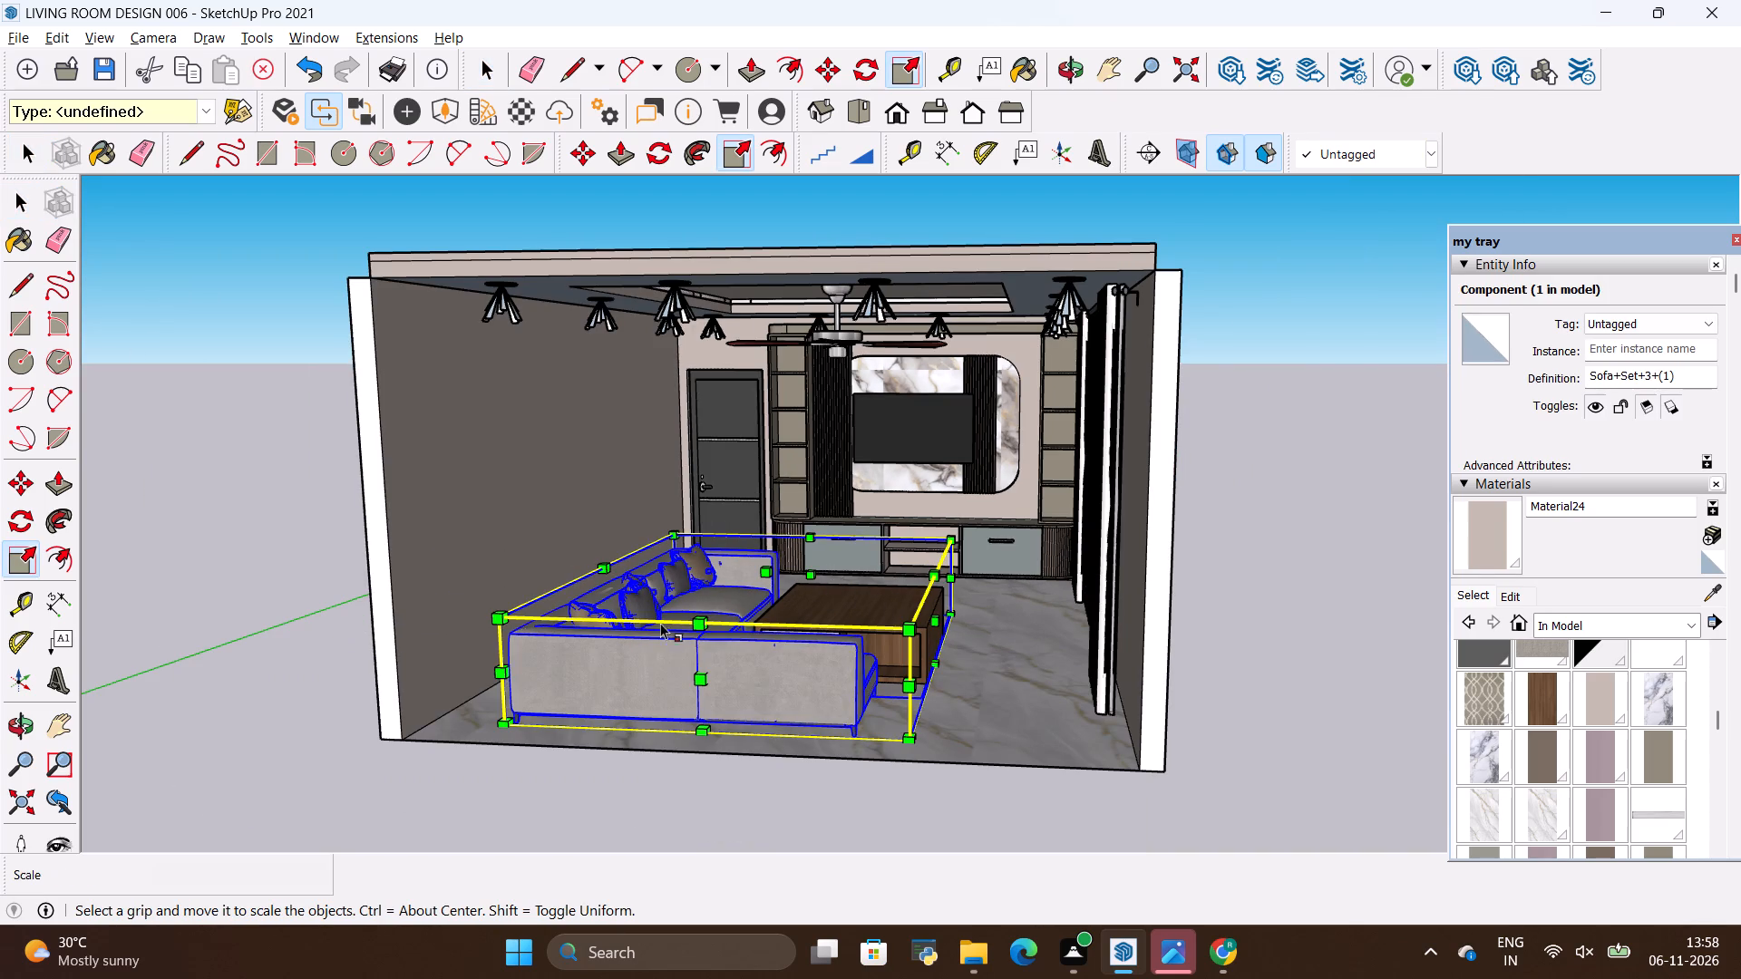
left_click(495, 667)
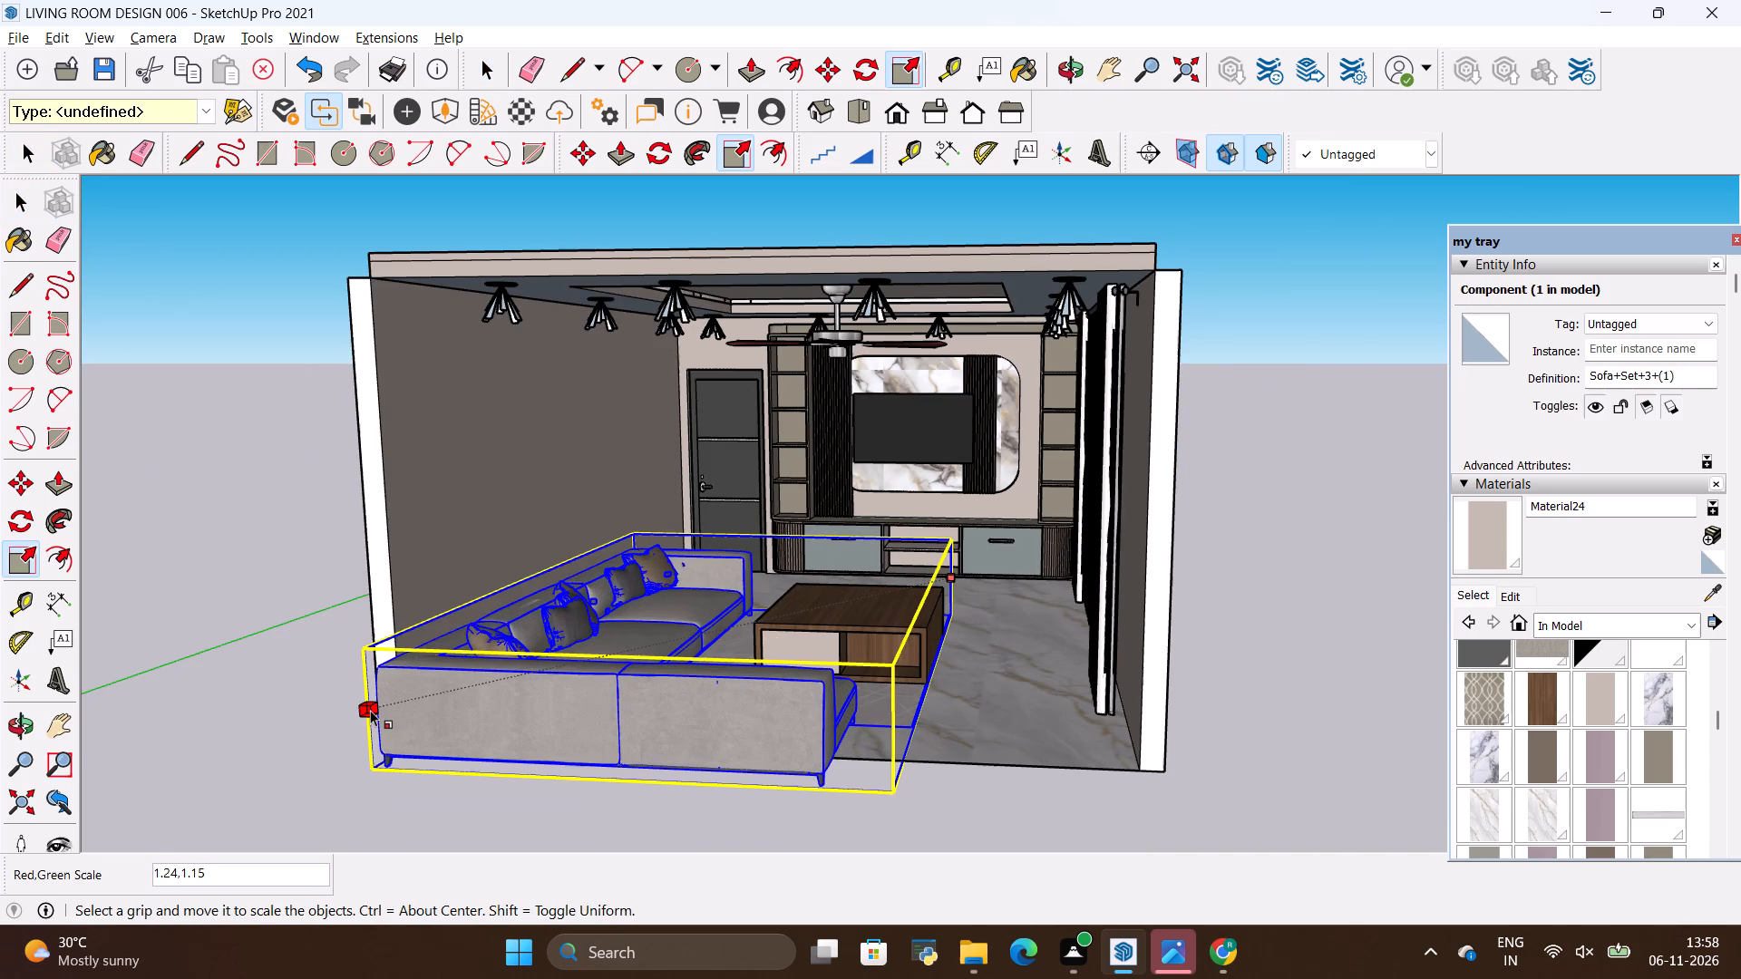
left_click(370, 710)
key("space")
left_click(125, 645)
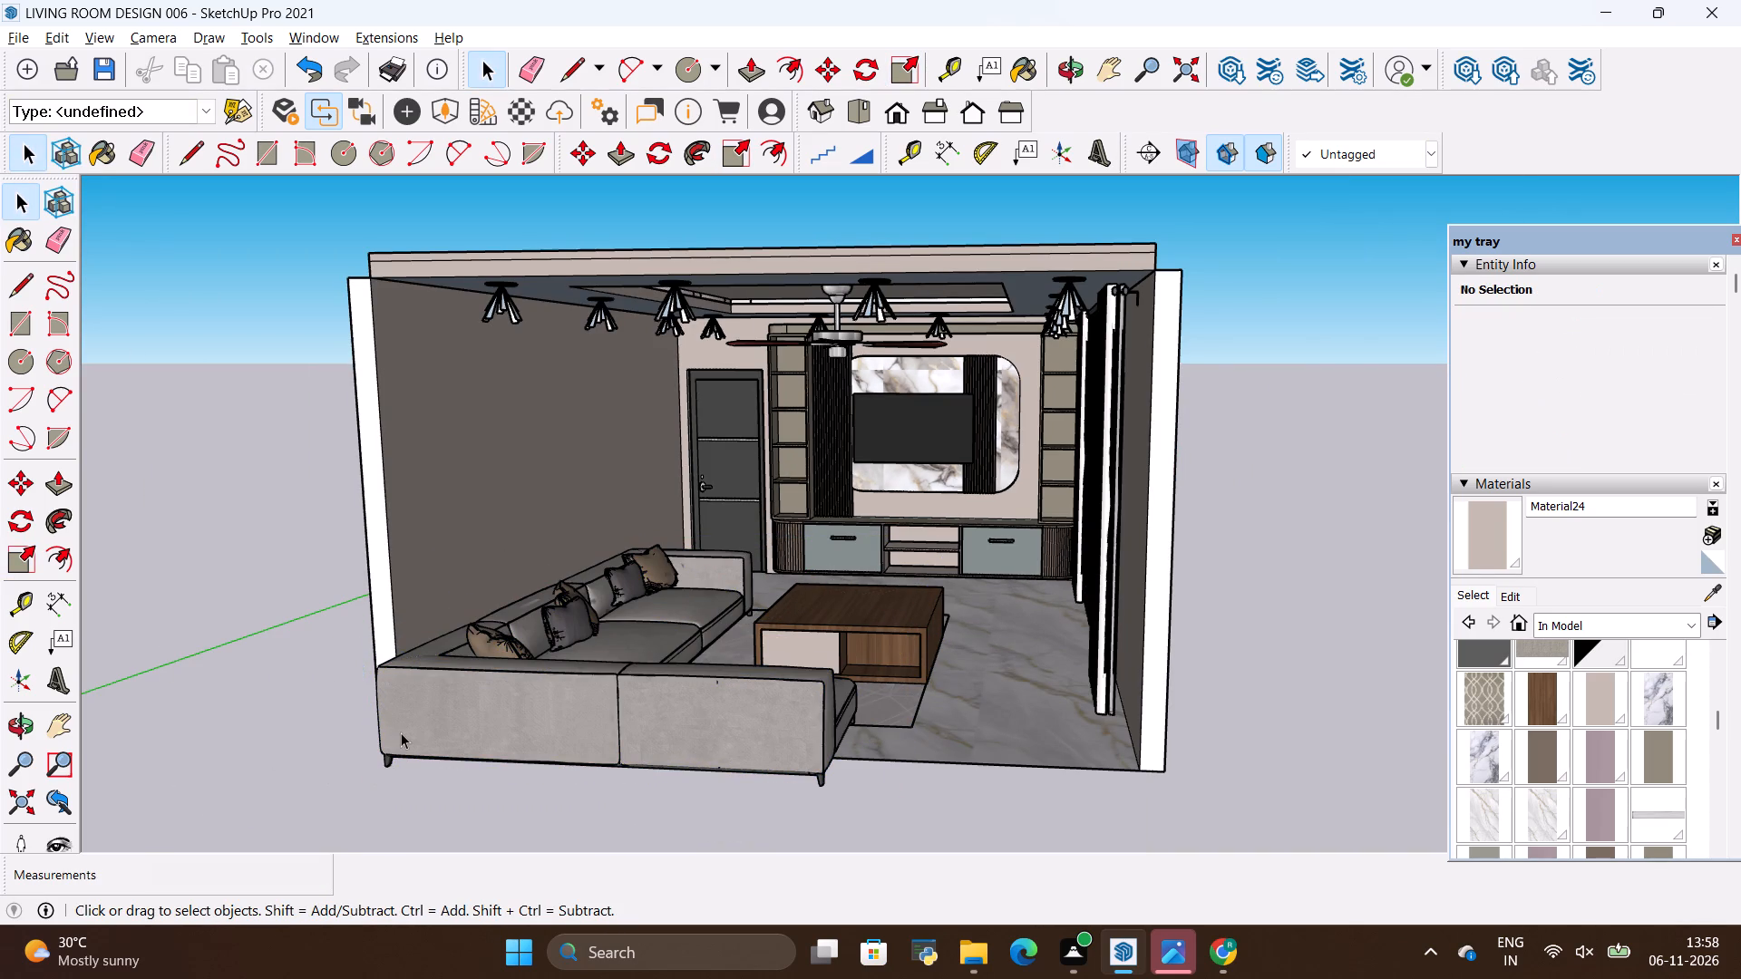
Move the enlarged sofa set about 2' 4" inward by its bottom front corner so it sits inside the room's open front.
left_click(402, 732)
key("m")
left_click(374, 781)
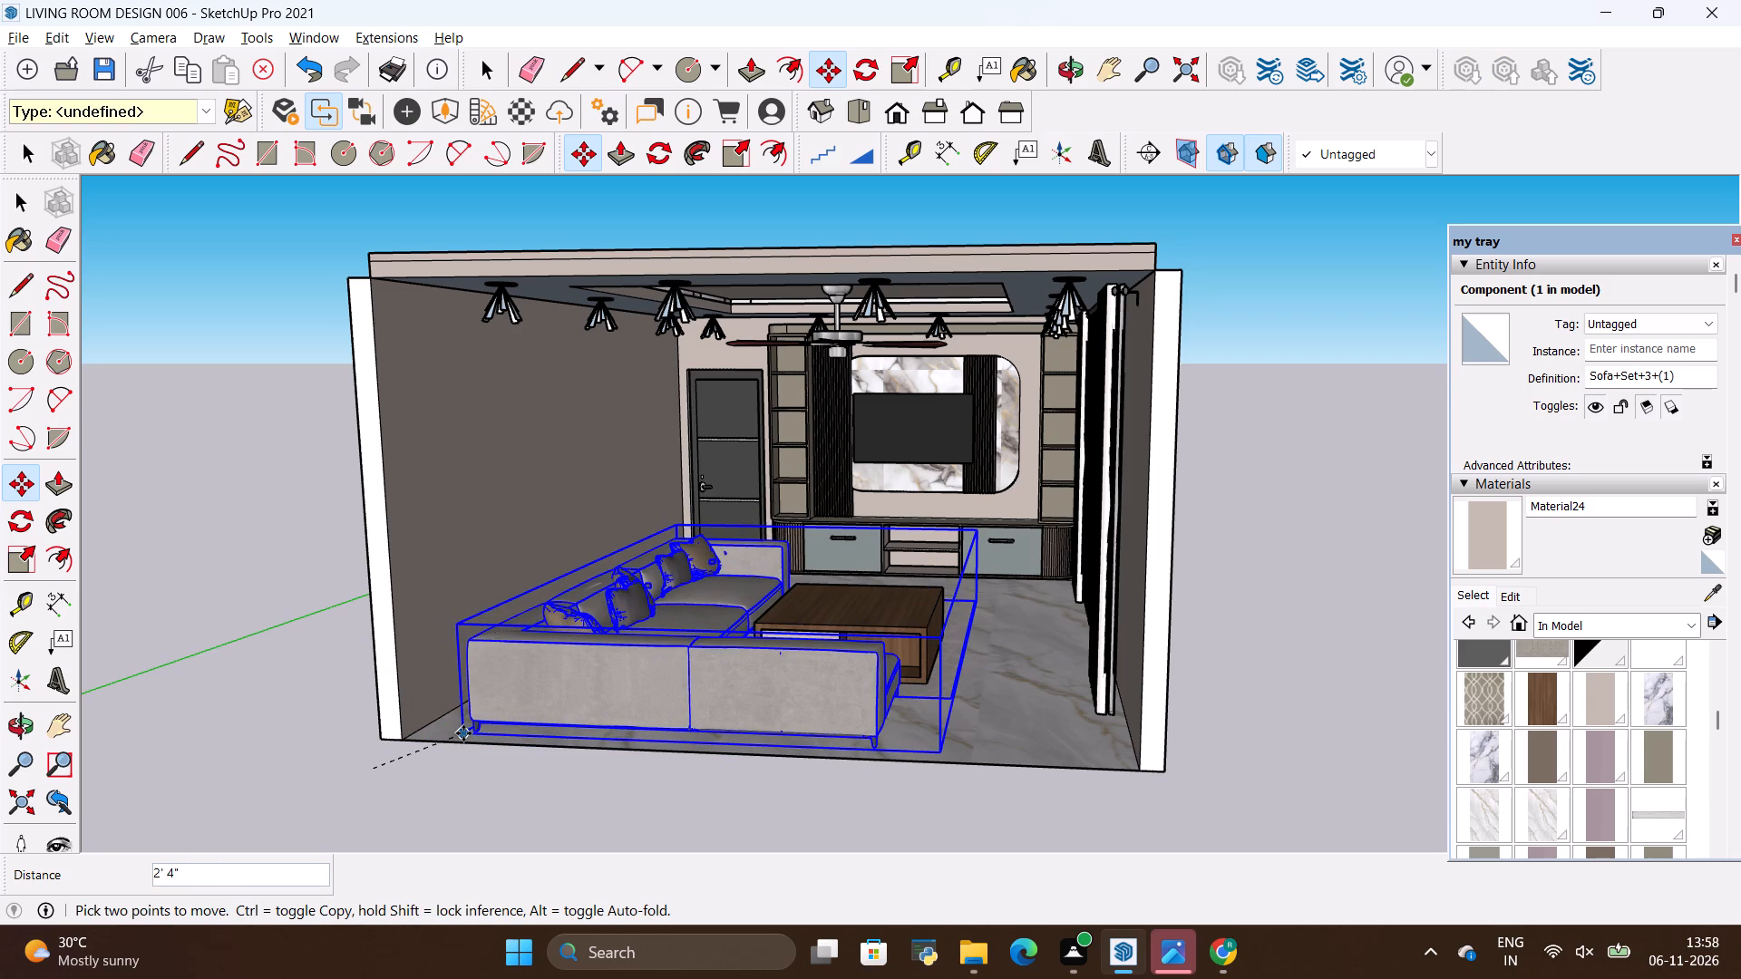
left_click(461, 734)
key("space")
left_click(213, 694)
Move the coffee table slightly away from the sofa, towards the rug's outer edge and the TV wall.
scroll(803, 557, "up", 6)
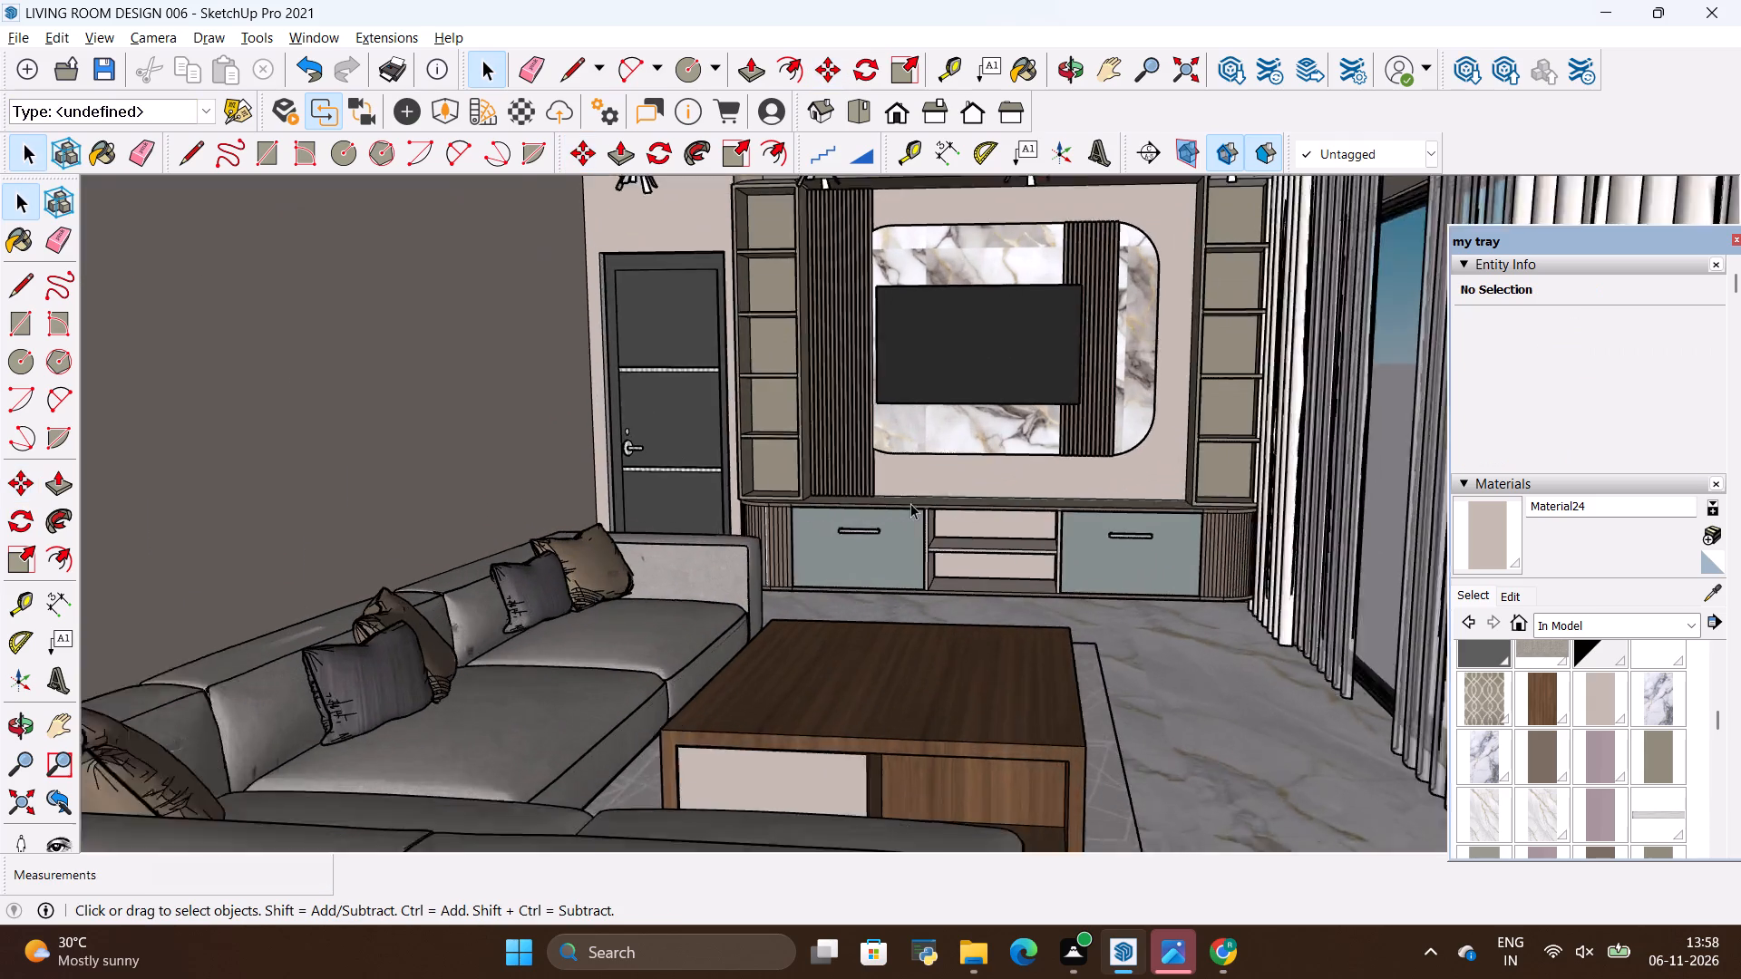
scroll(840, 537, "down", 3)
scroll(844, 568, "up", 1)
key("space")
left_click(909, 677)
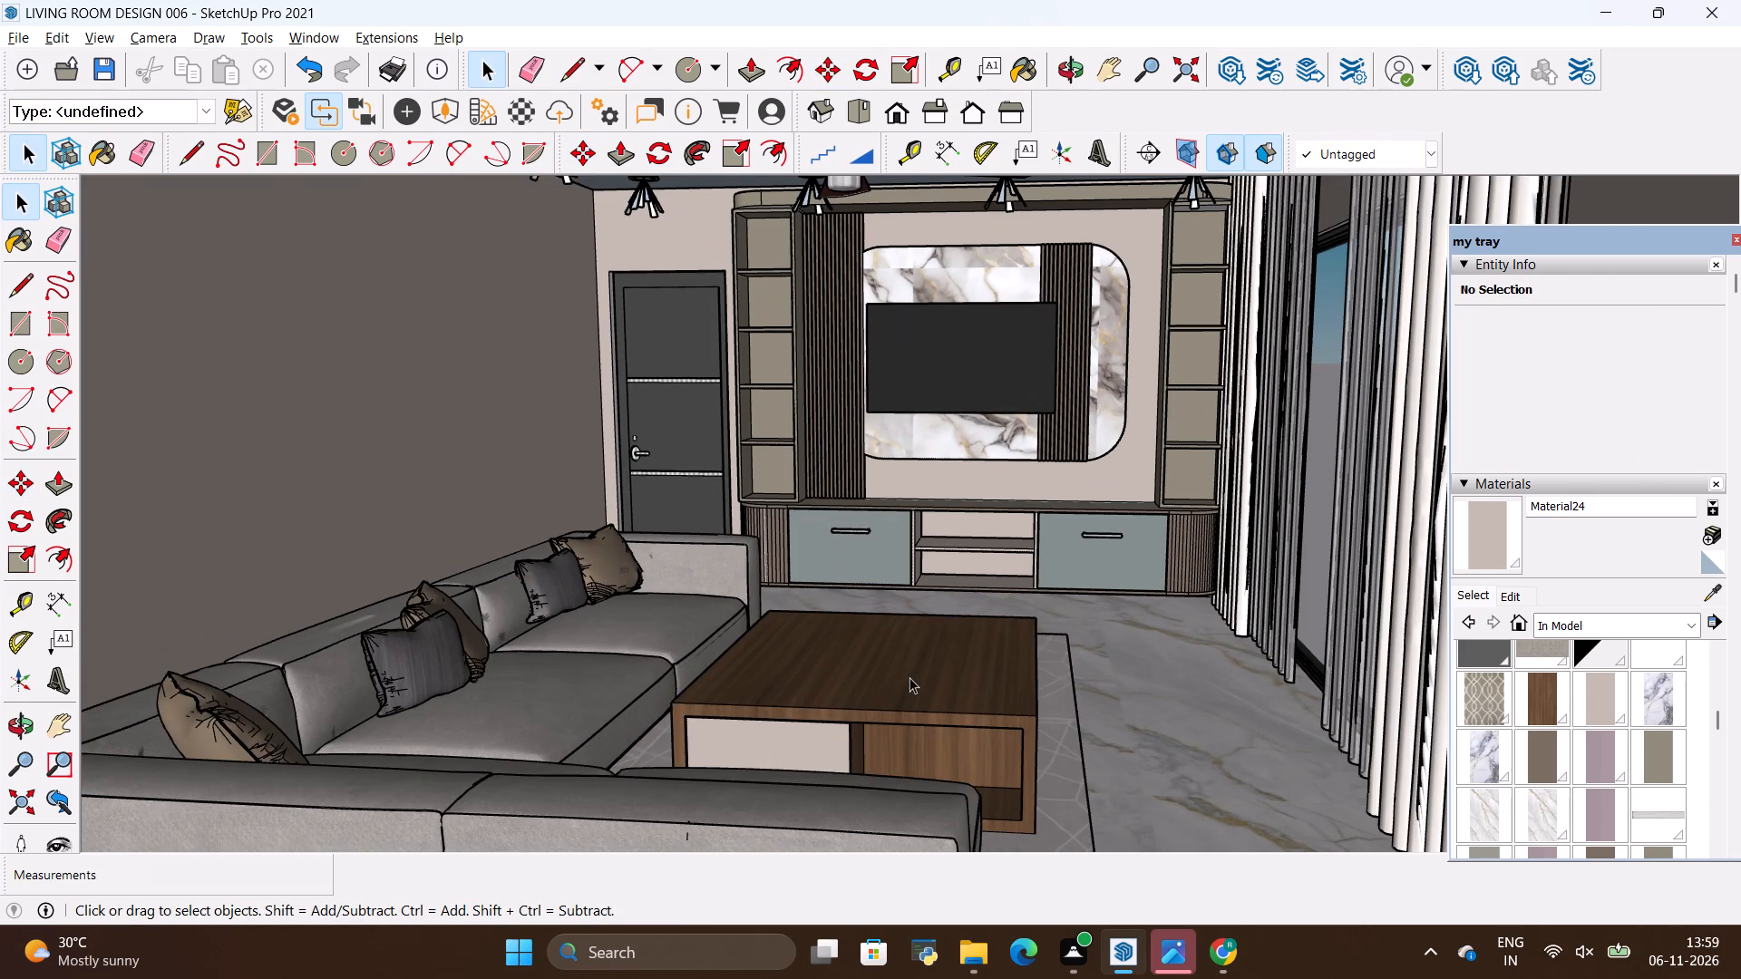
key("m")
left_click(1040, 846)
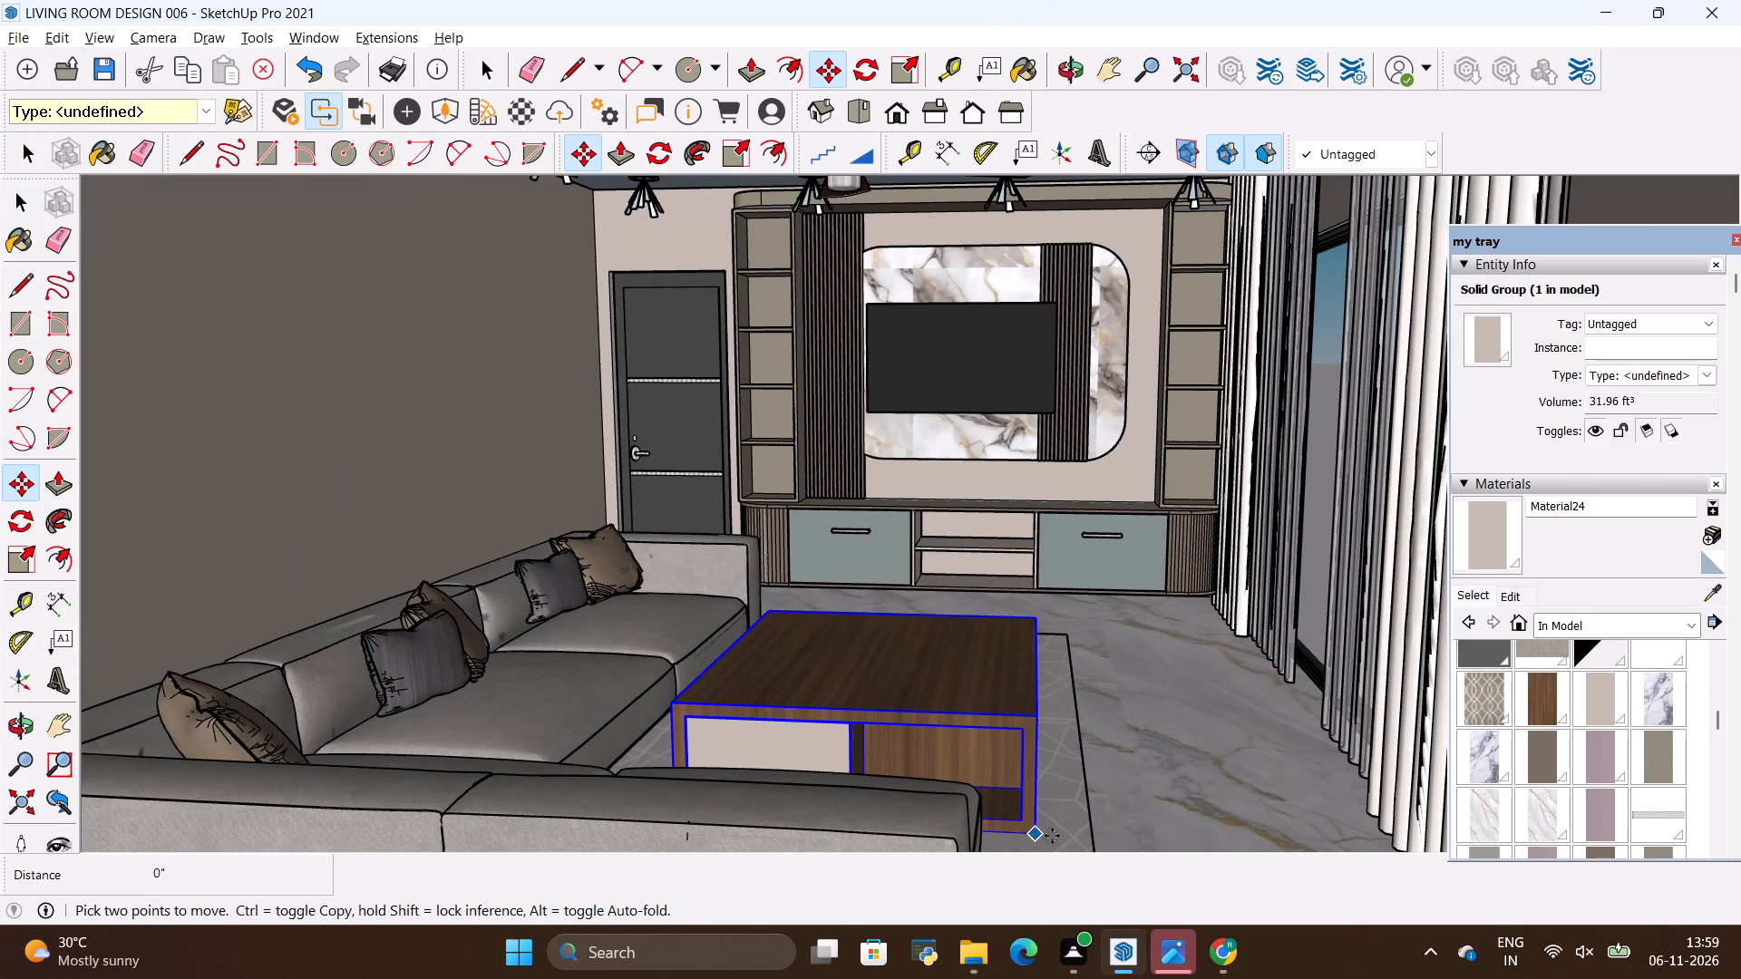
left_click(1061, 815)
key("space")
left_click(1225, 742)
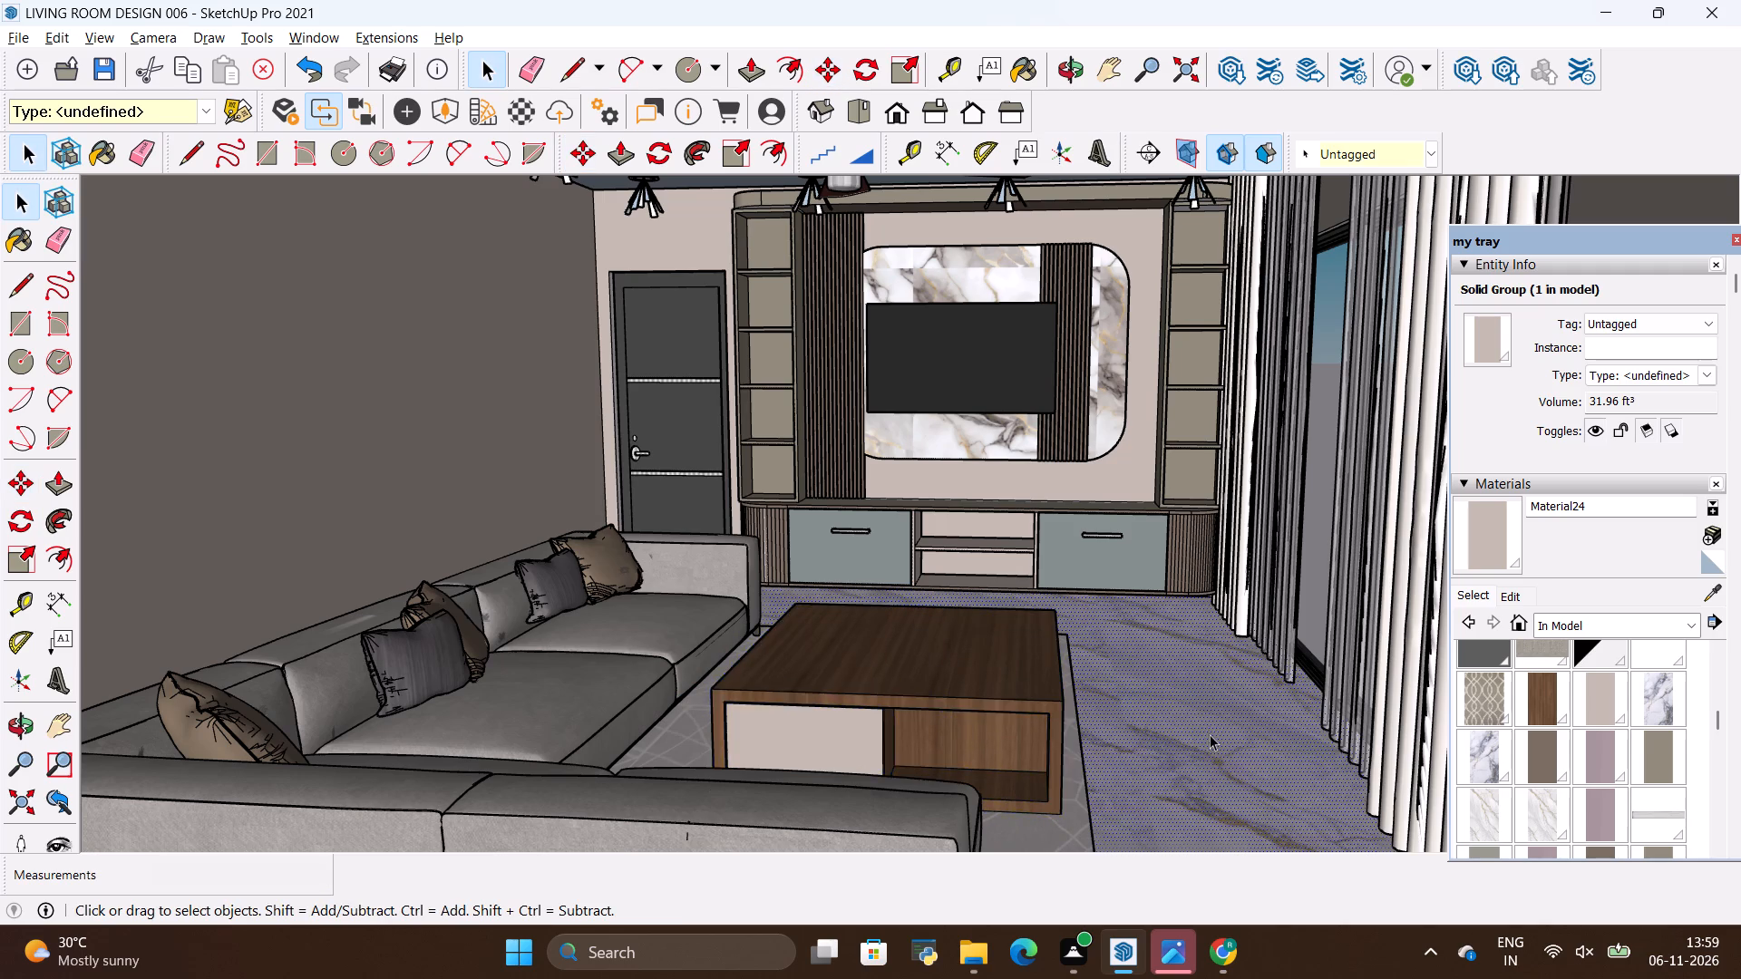
Examine the furnished living room from the open front, checking the sofa, coffee table, TV wall, ceiling and curtains.
scroll(1203, 728, "down", 4)
key("space")
left_click(272, 568)
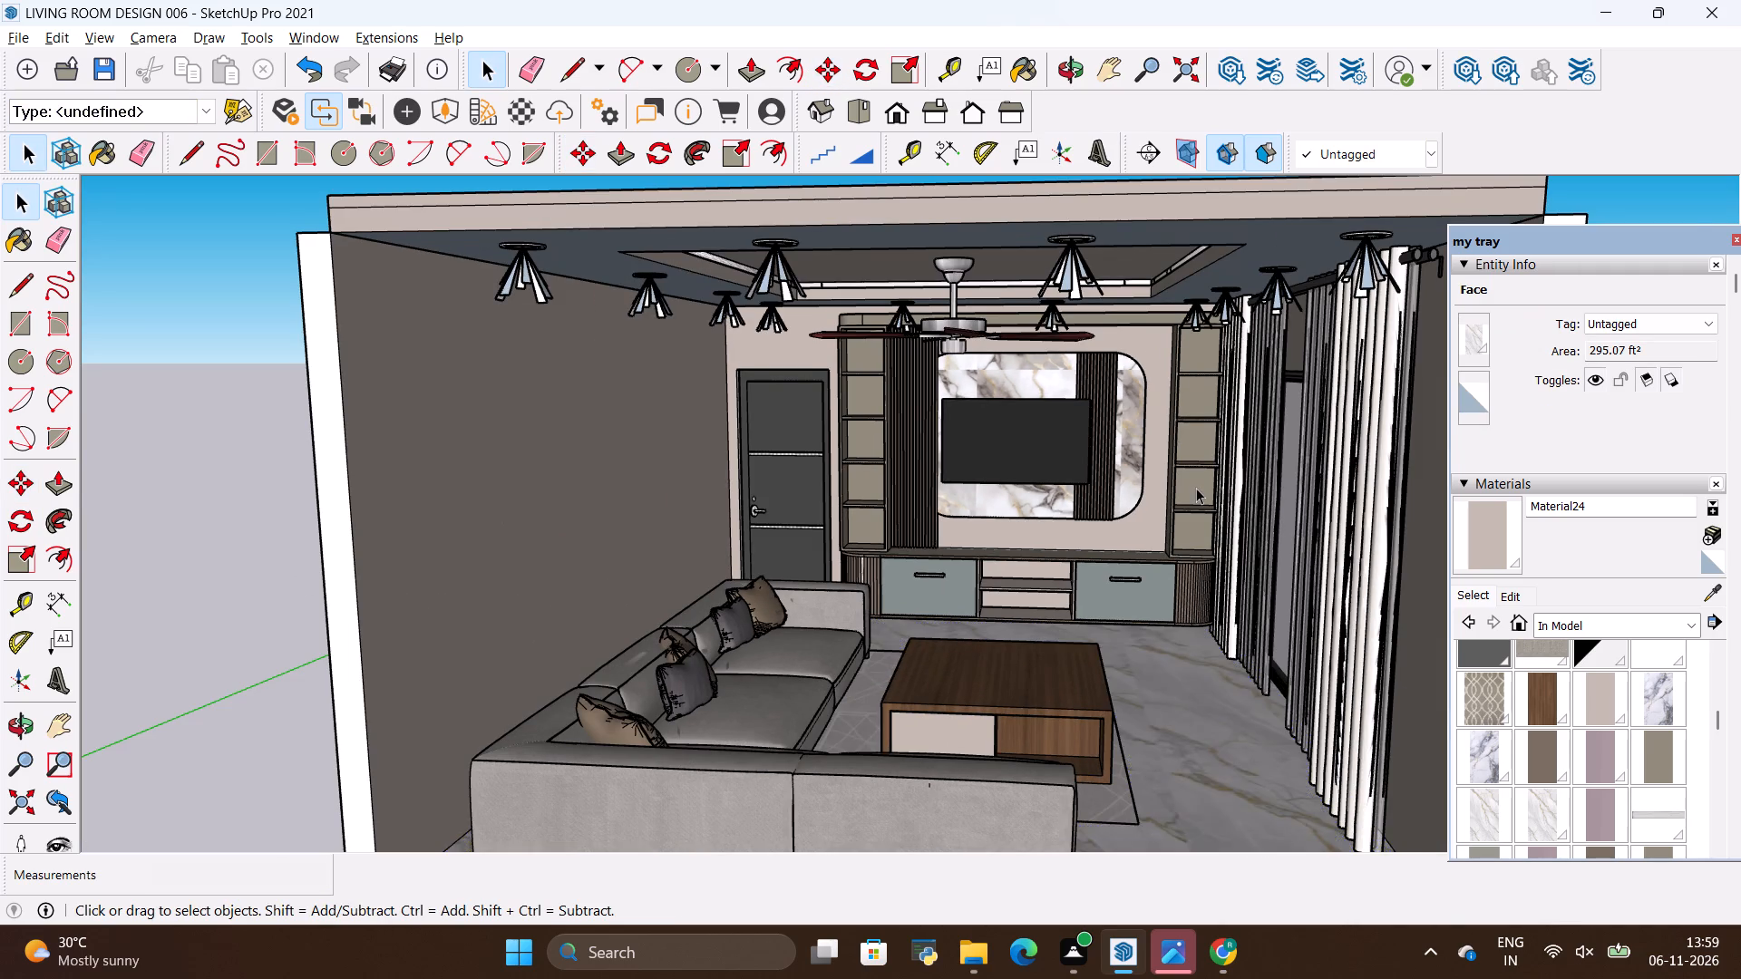
scroll(1196, 488, "up", 3)
scroll(1160, 494, "down", 2)
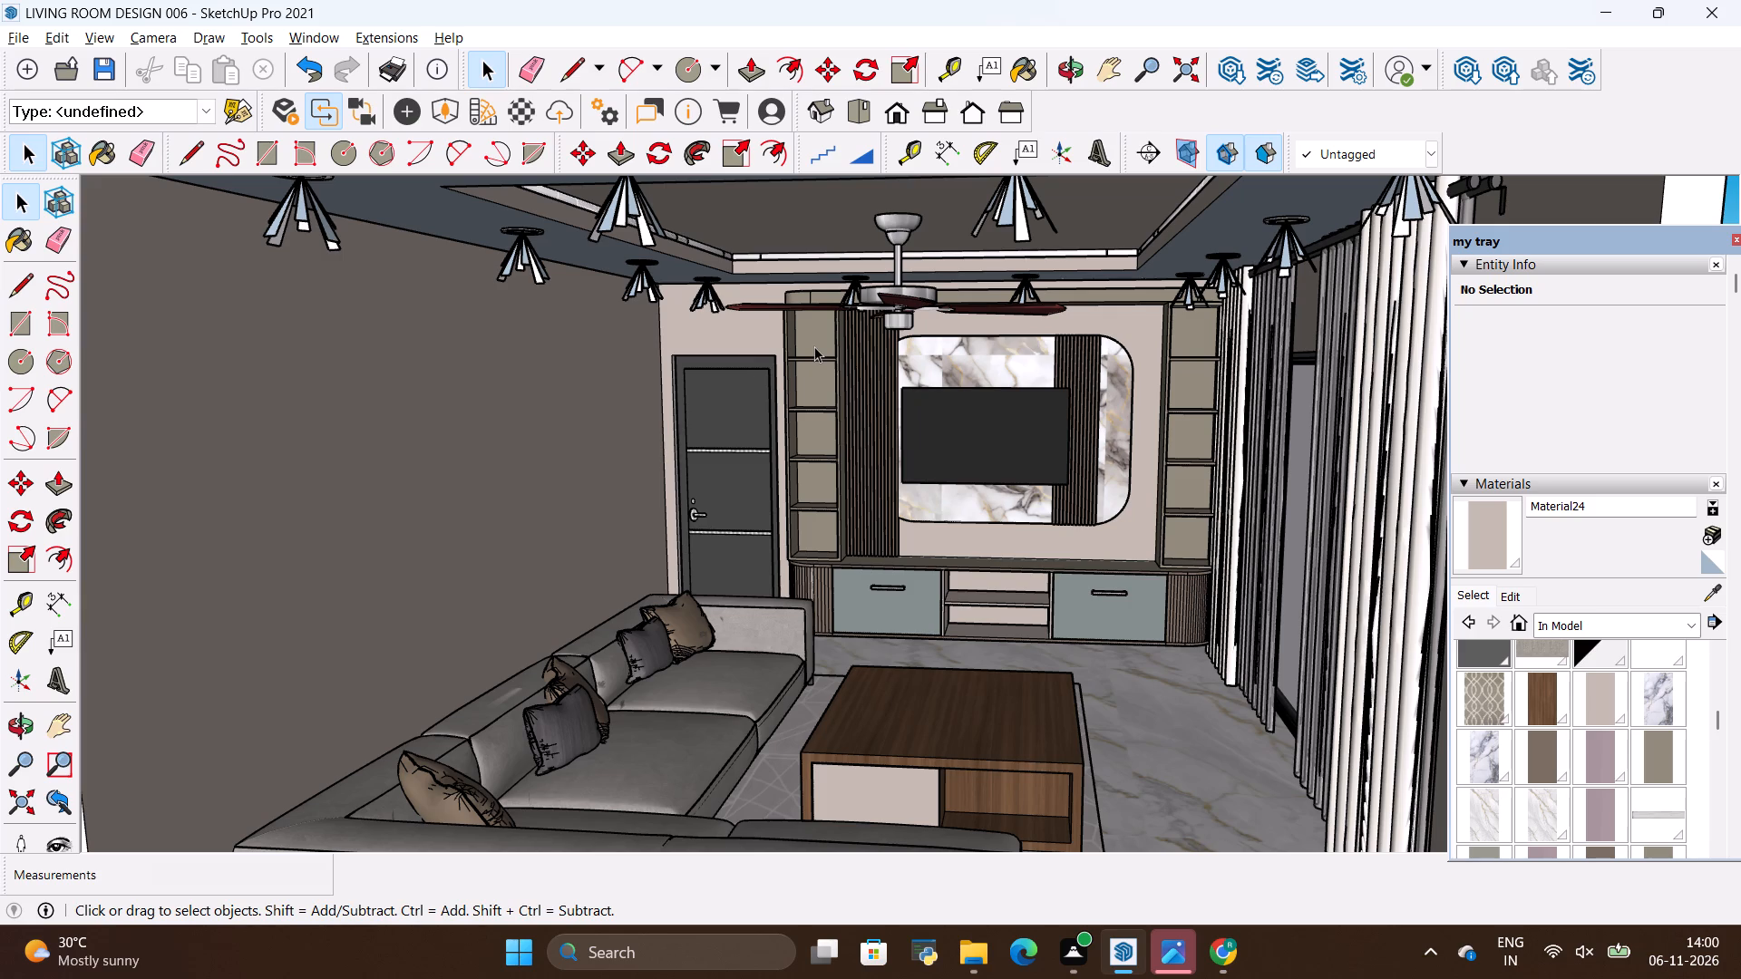
scroll(921, 372, "down", 3)
scroll(691, 286, "down", 2)
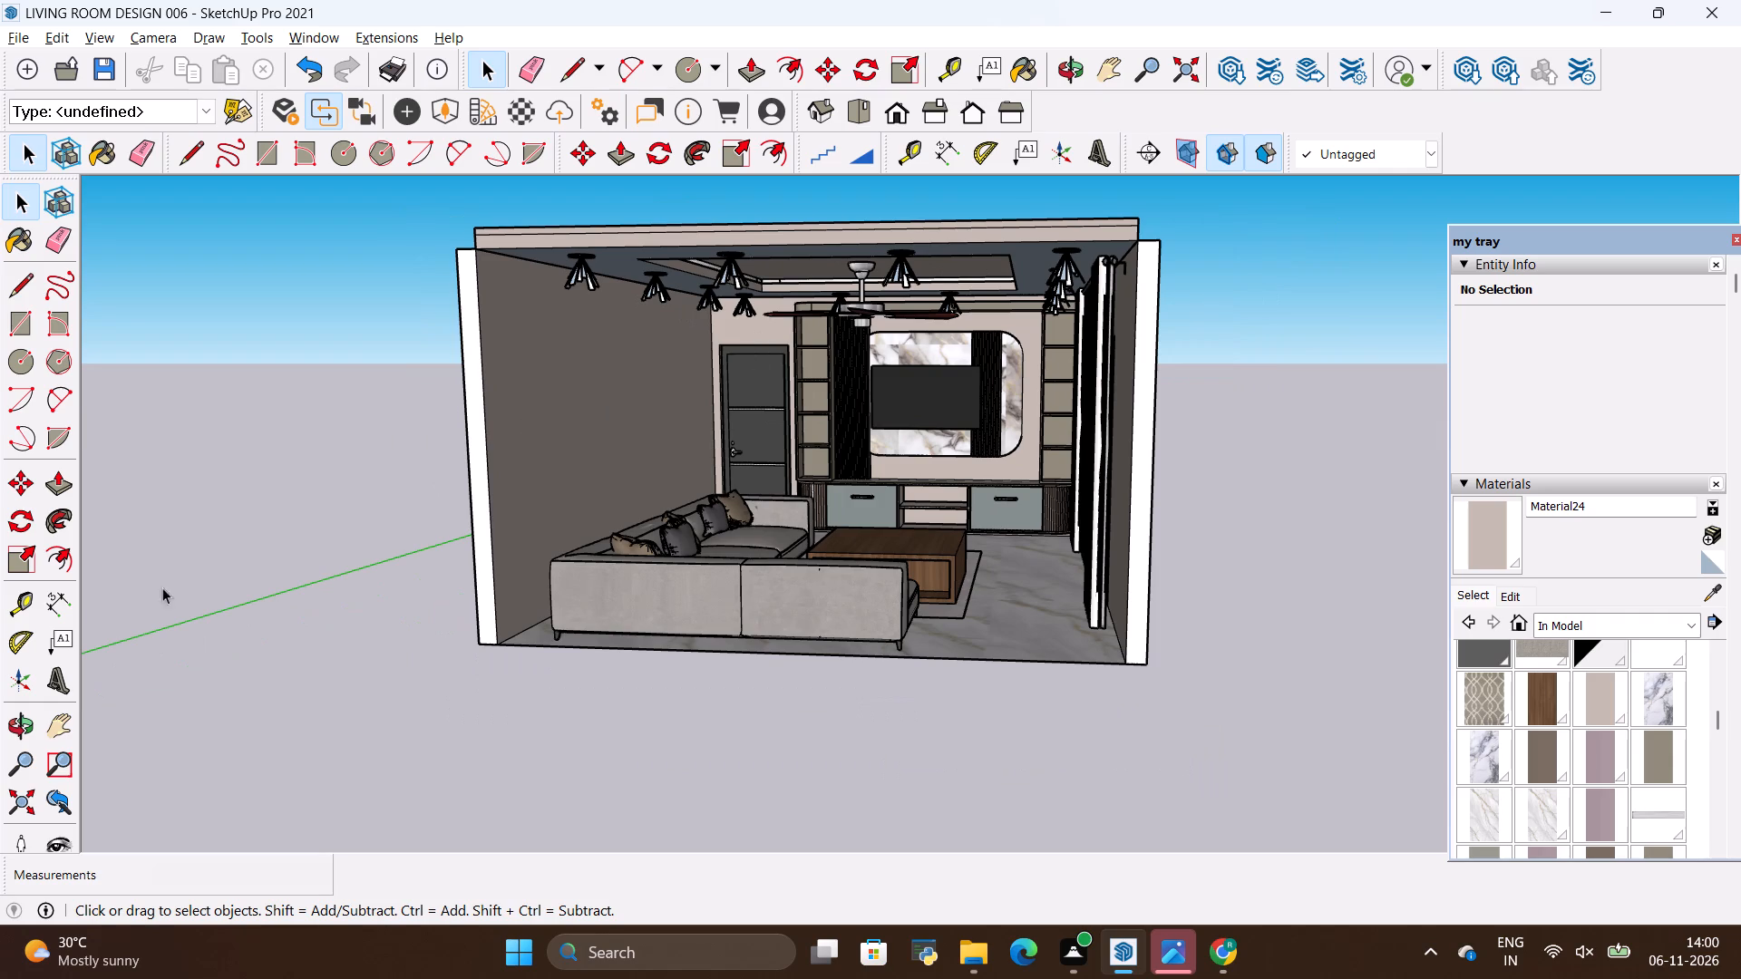
left_click(14, 736)
left_click_drag(432, 520, 435, 497)
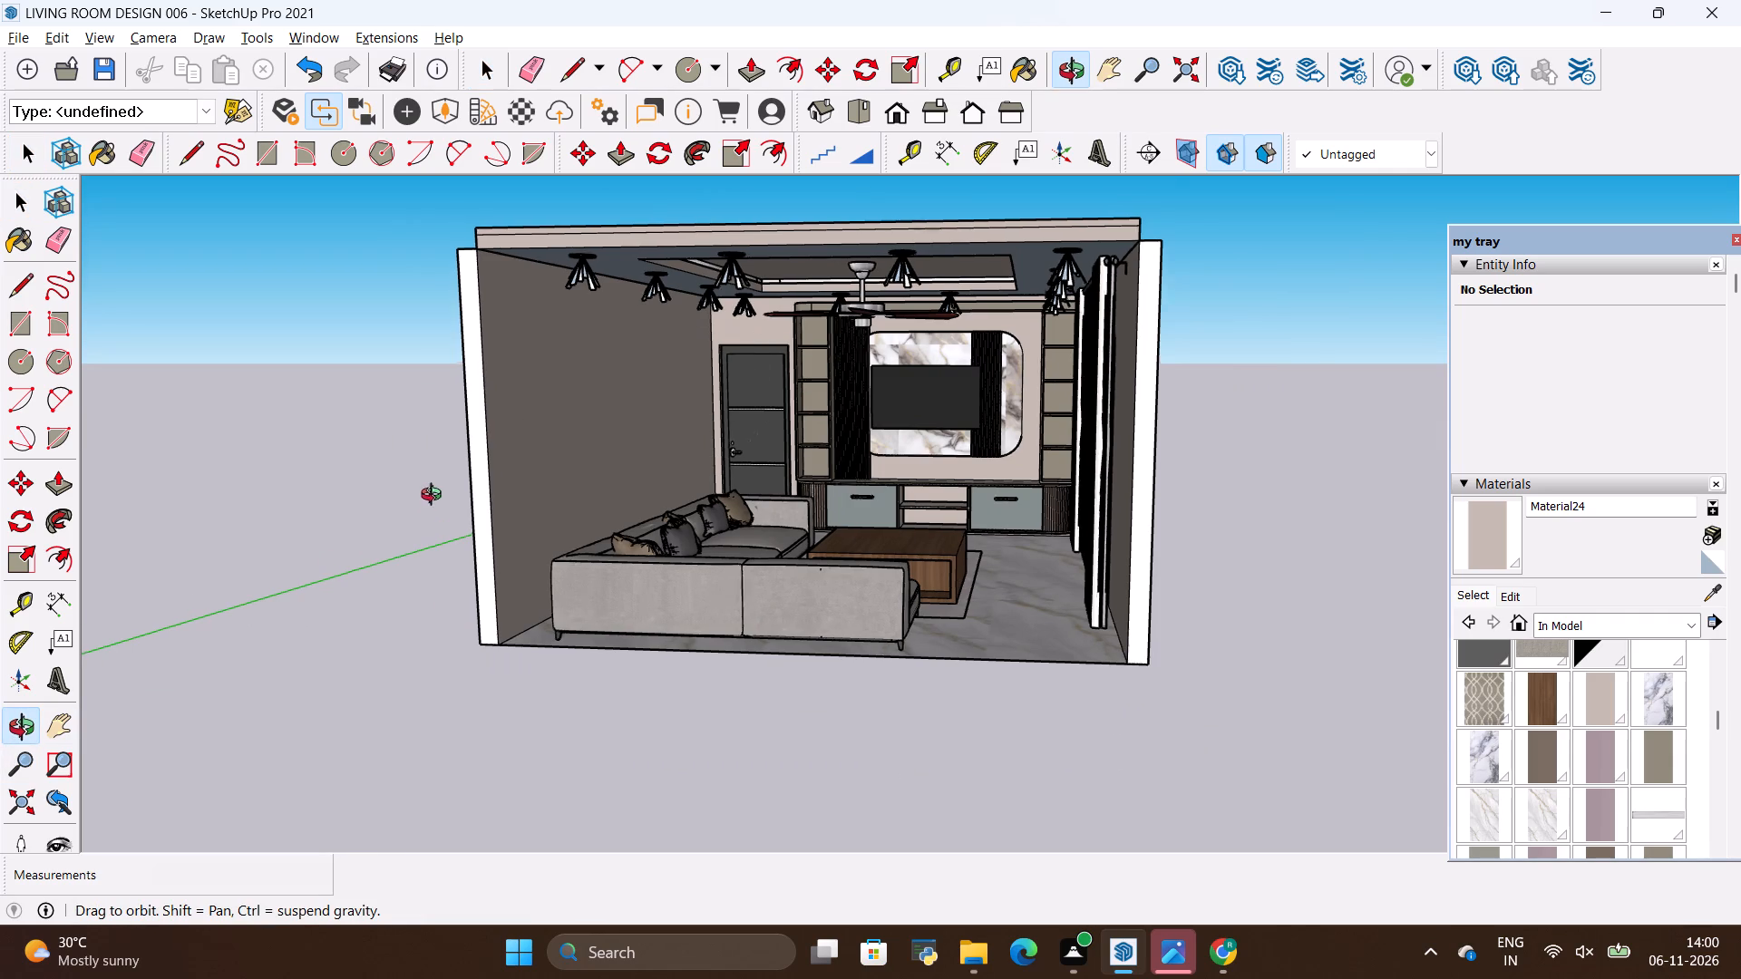
left_click_drag(435, 497, 462, 451)
scroll(921, 544, "down", 5)
scroll(907, 256, "up", 4)
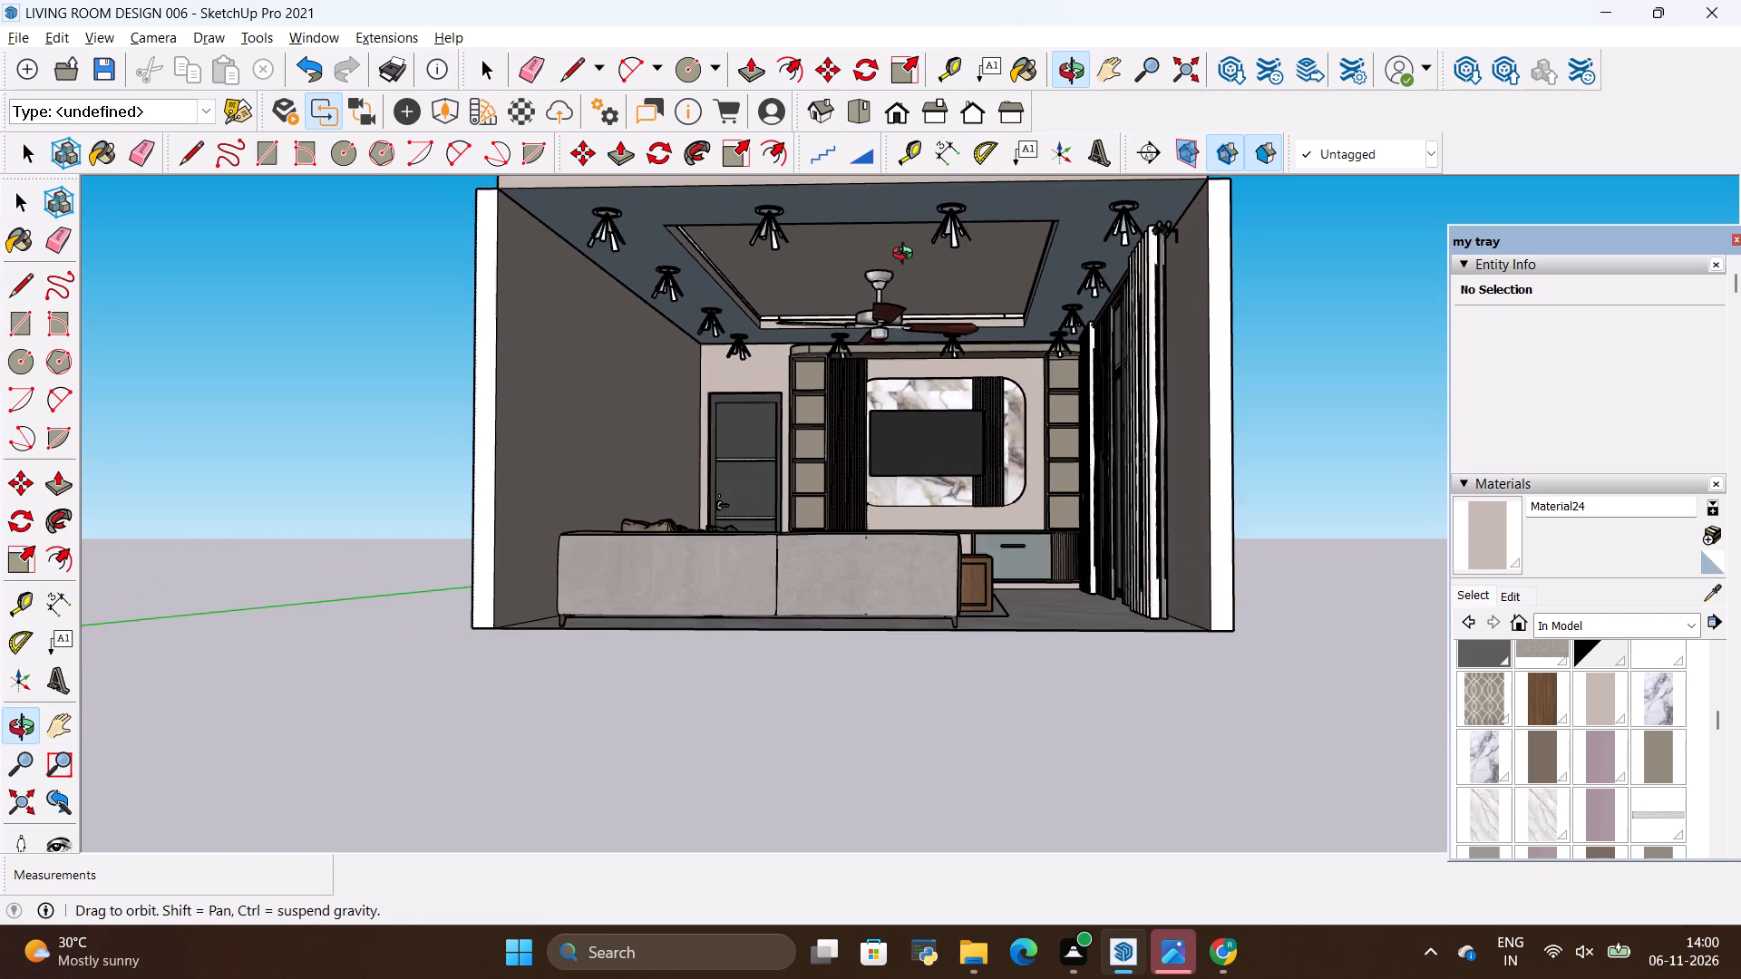
scroll(907, 256, "up", 3)
left_click_drag(894, 447, 903, 485)
scroll(907, 391, "down", 4)
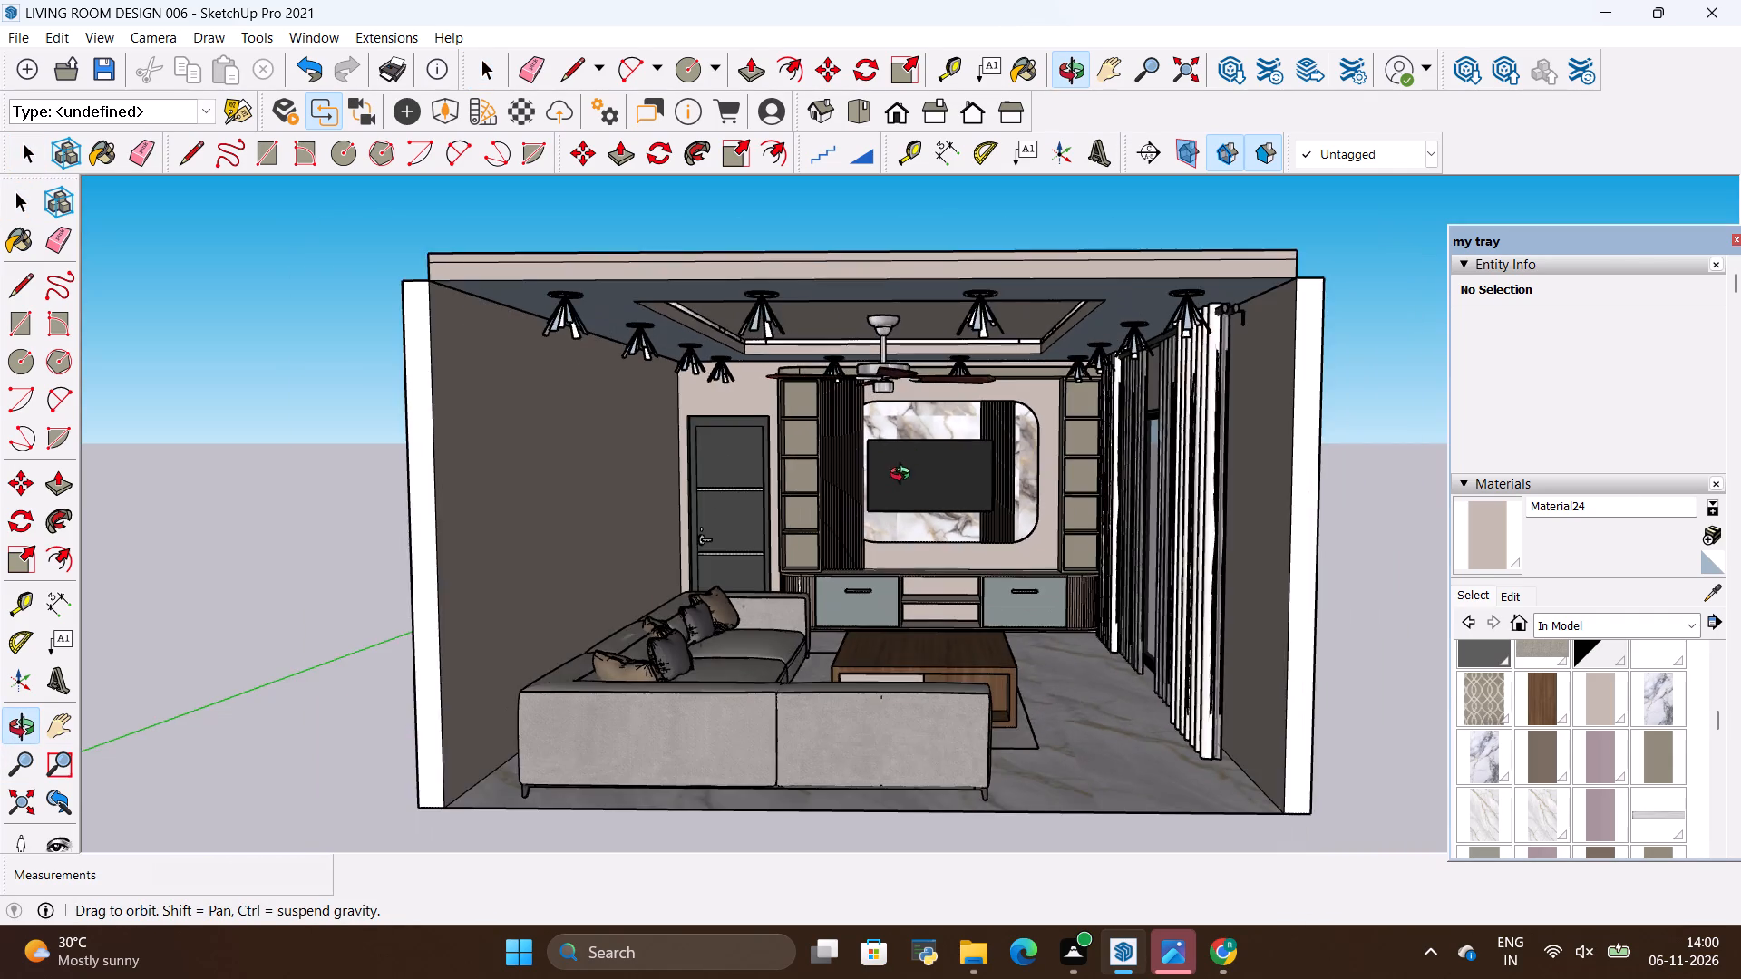
left_click_drag(905, 478, 901, 447)
scroll(906, 460, "up", 3)
left_click(912, 486)
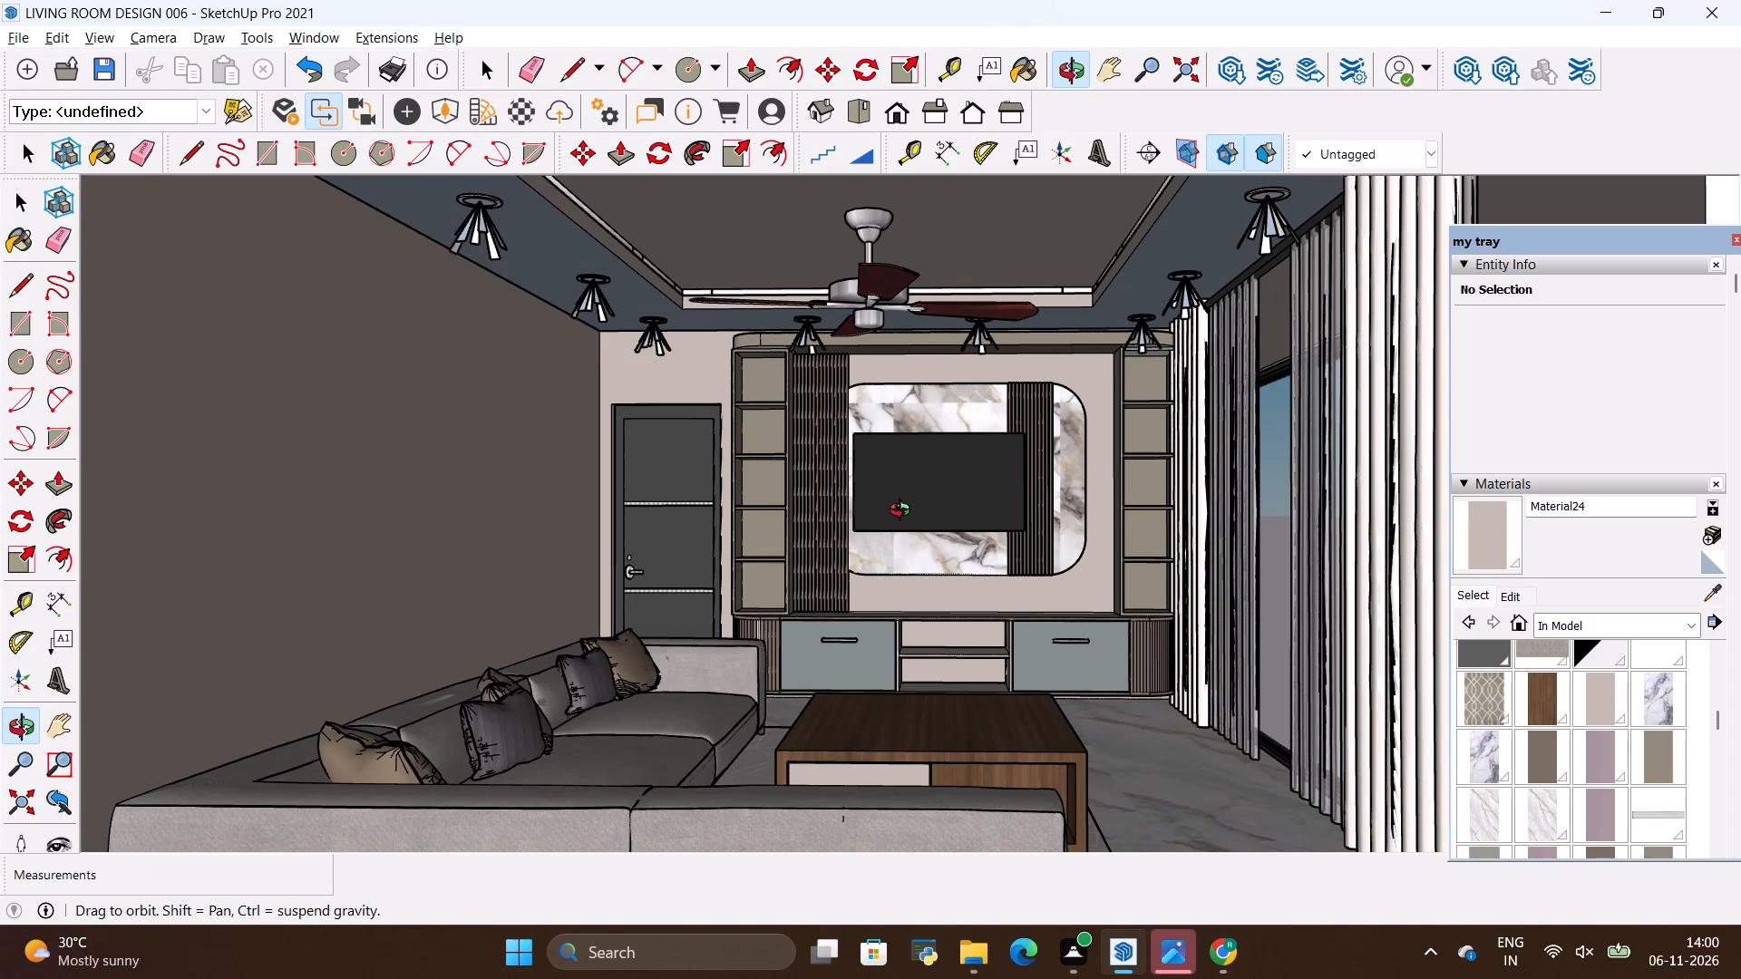
scroll(905, 514, "down", 1)
scroll(790, 550, "up", 2)
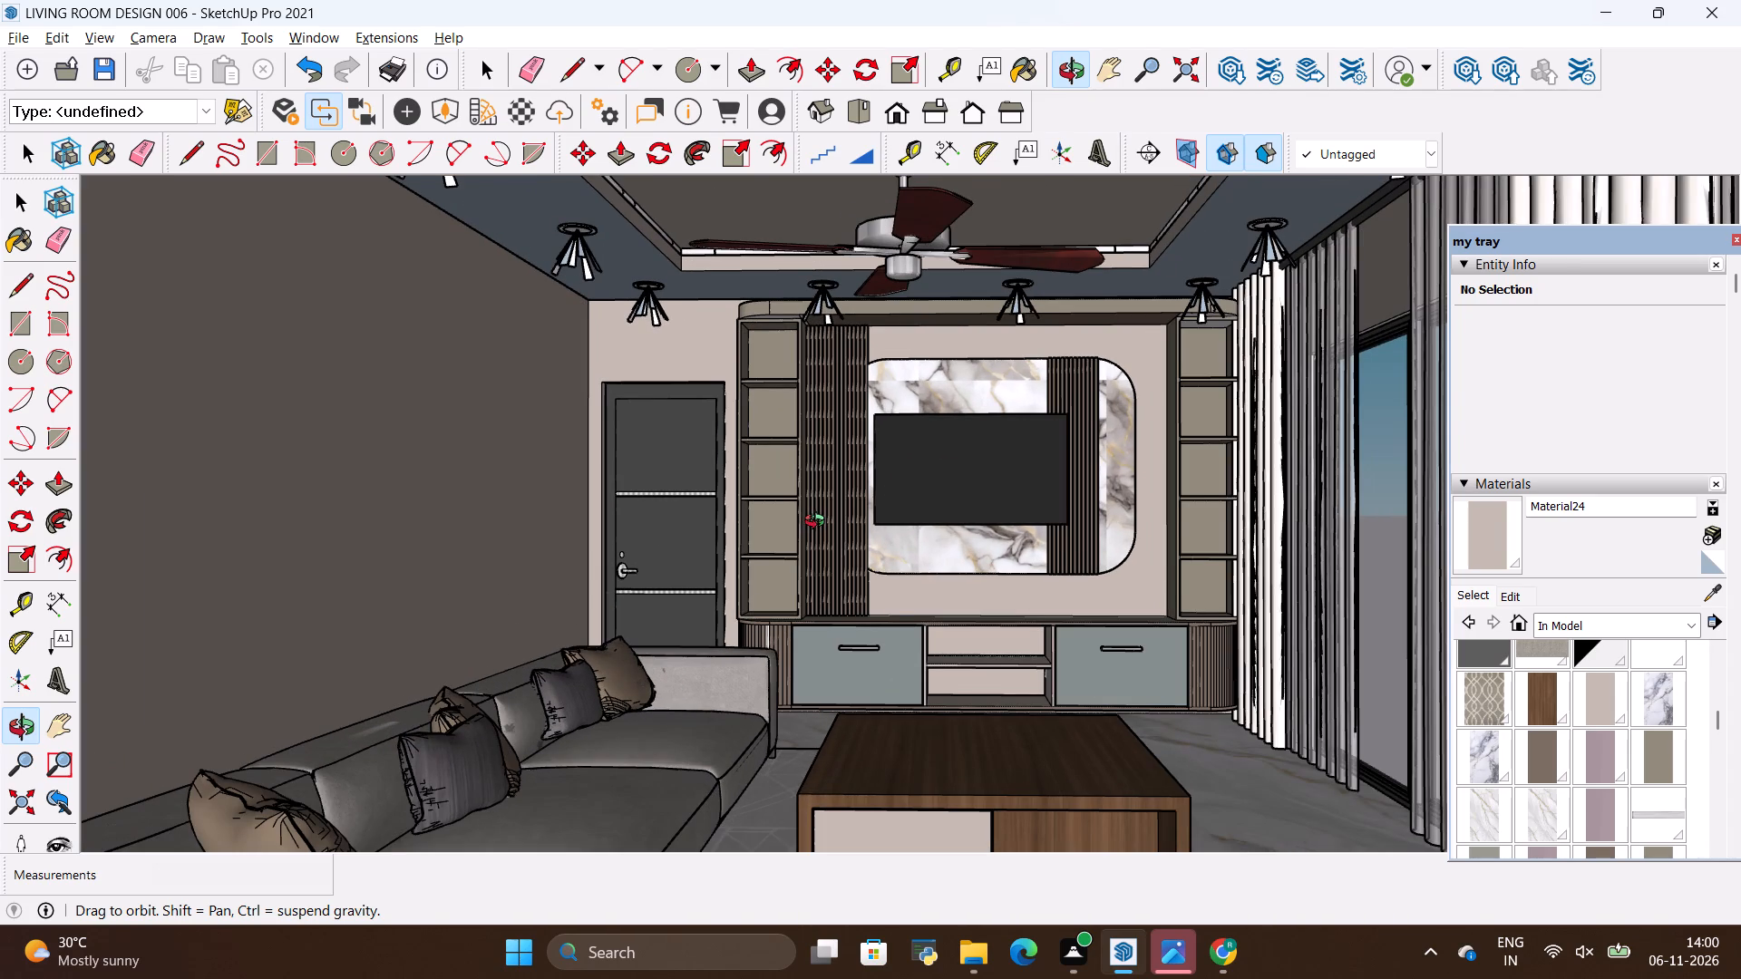
scroll(819, 523, "up", 1)
scroll(819, 523, "down", 6)
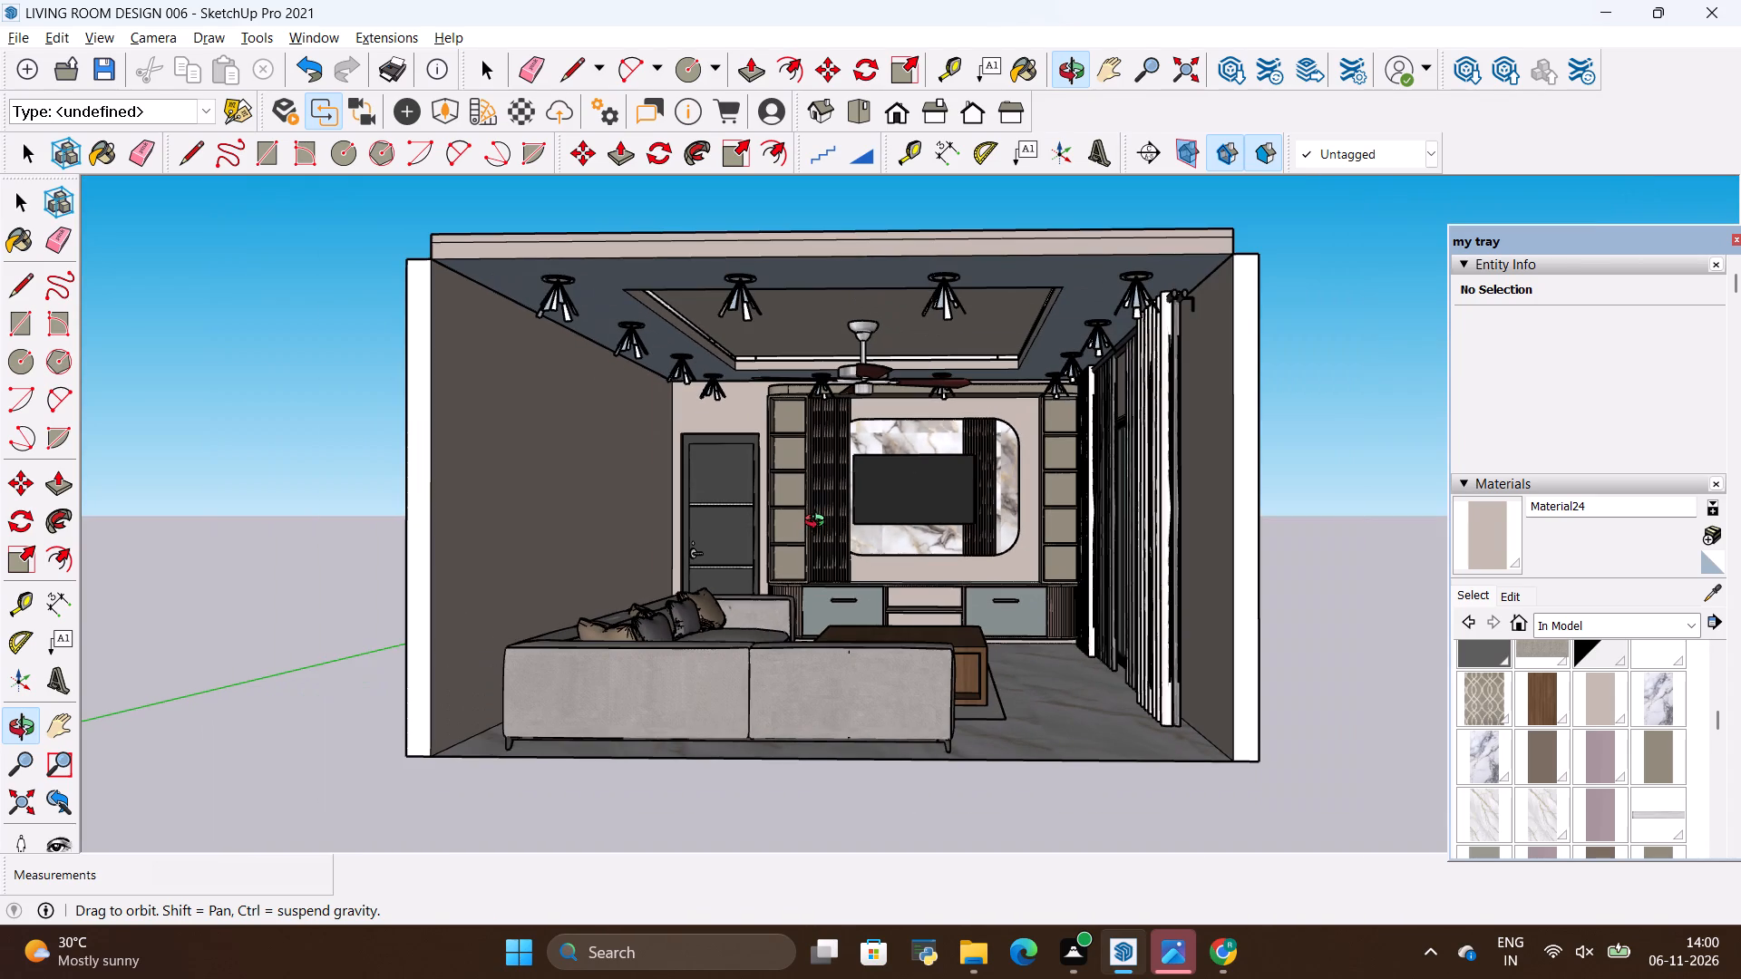
left_click(852, 487)
scroll(847, 487, "up", 2)
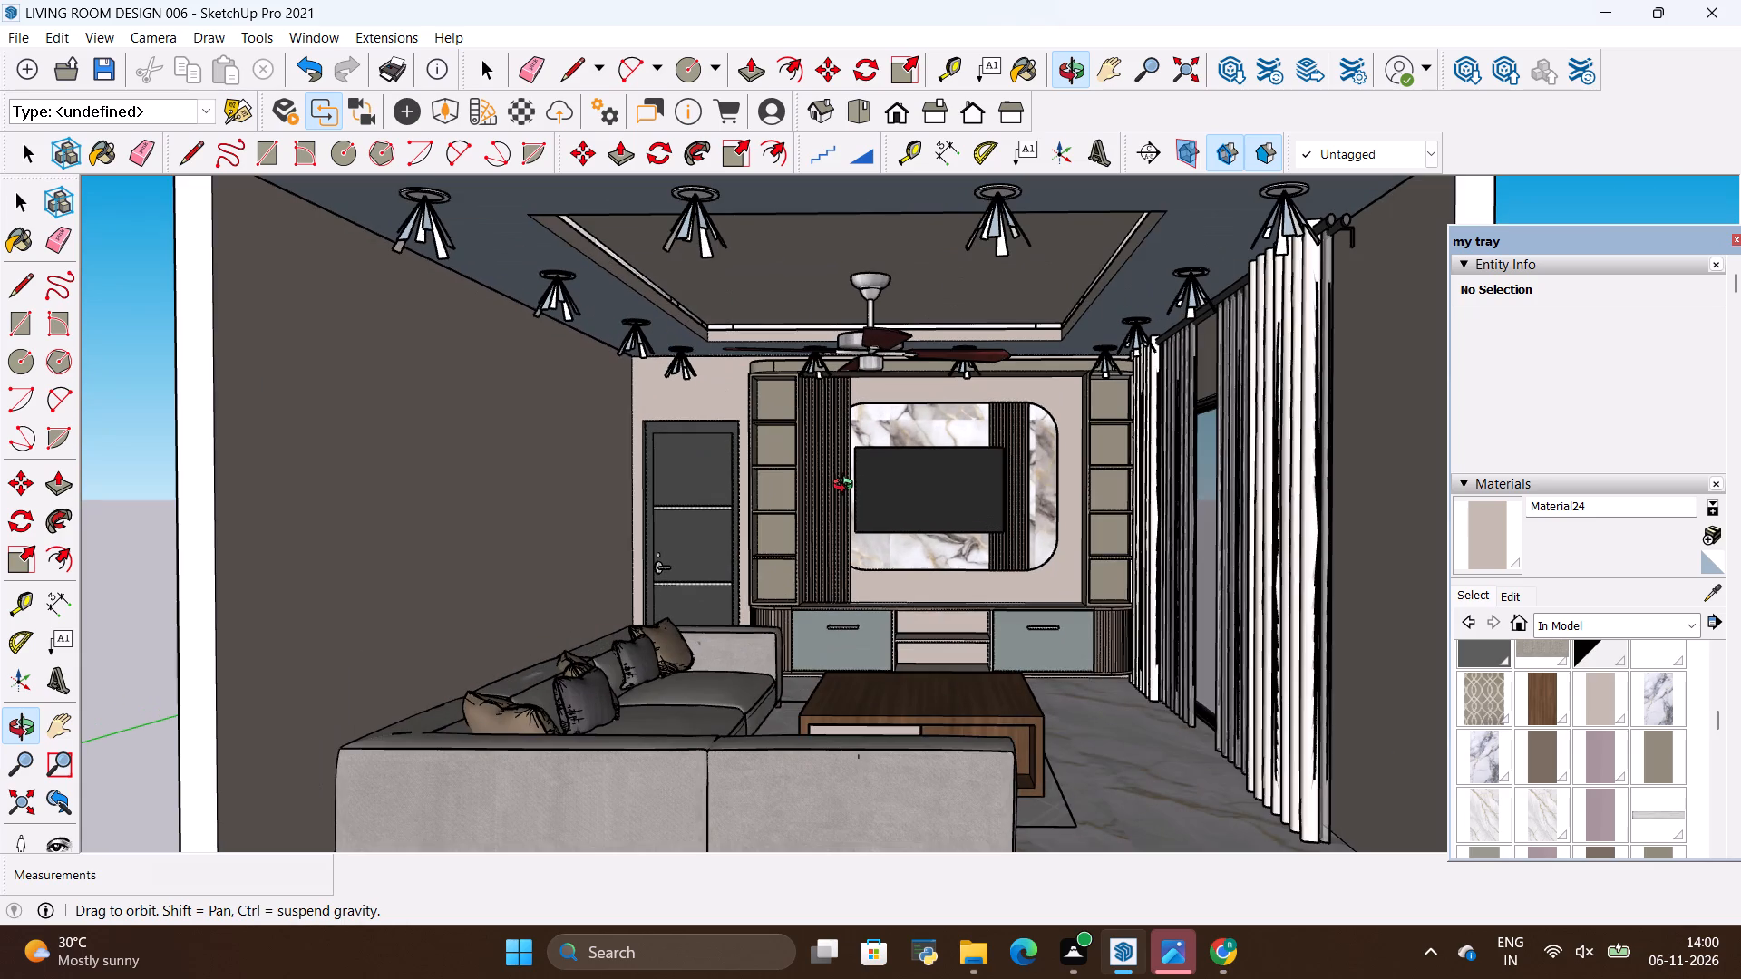
scroll(844, 487, "down", 1)
left_click(844, 489)
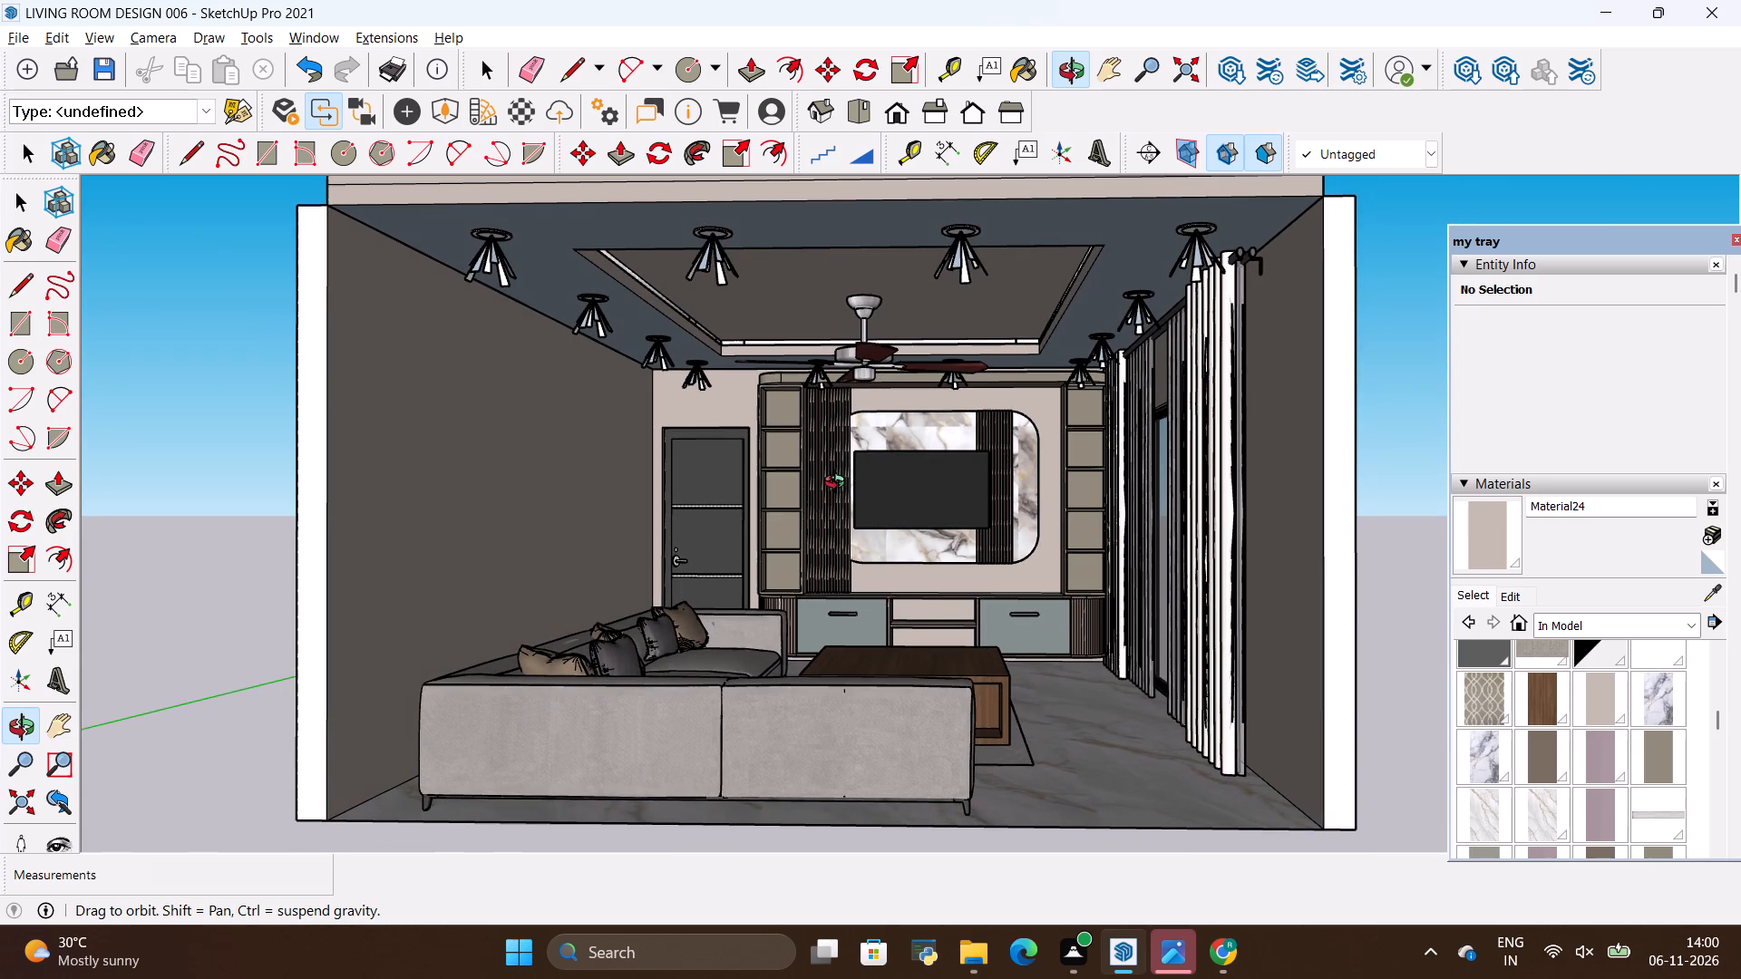
scroll(917, 477, "up", 1)
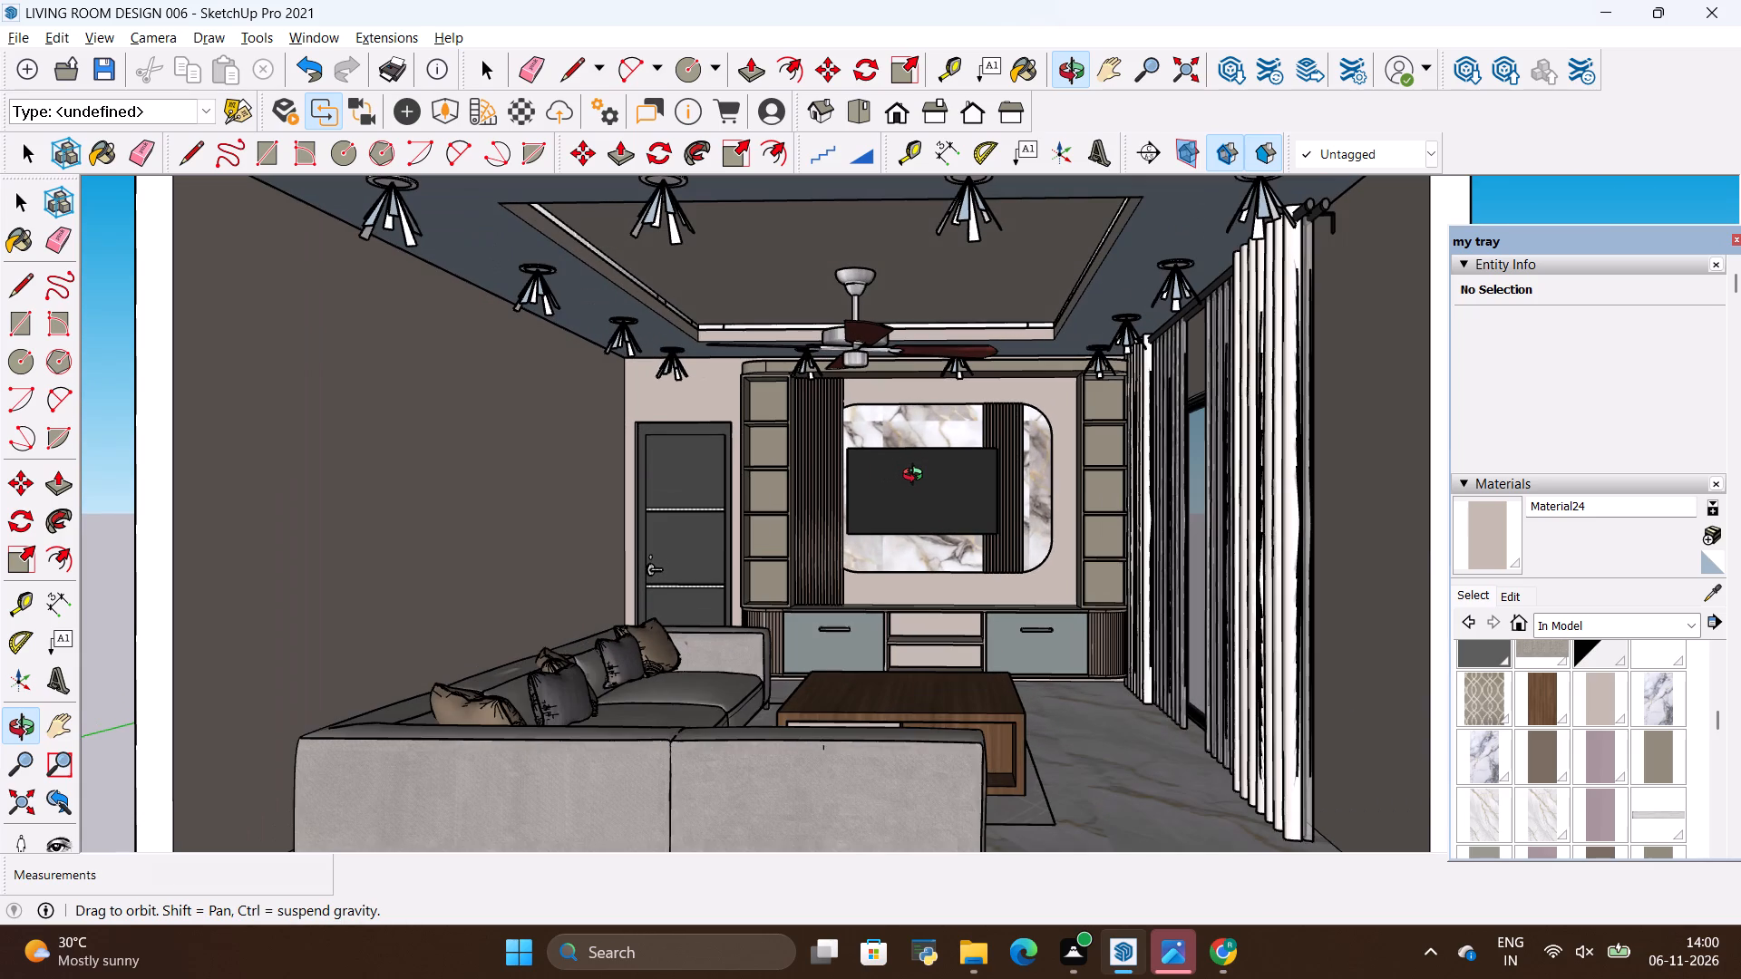
scroll(880, 483, "down", 1)
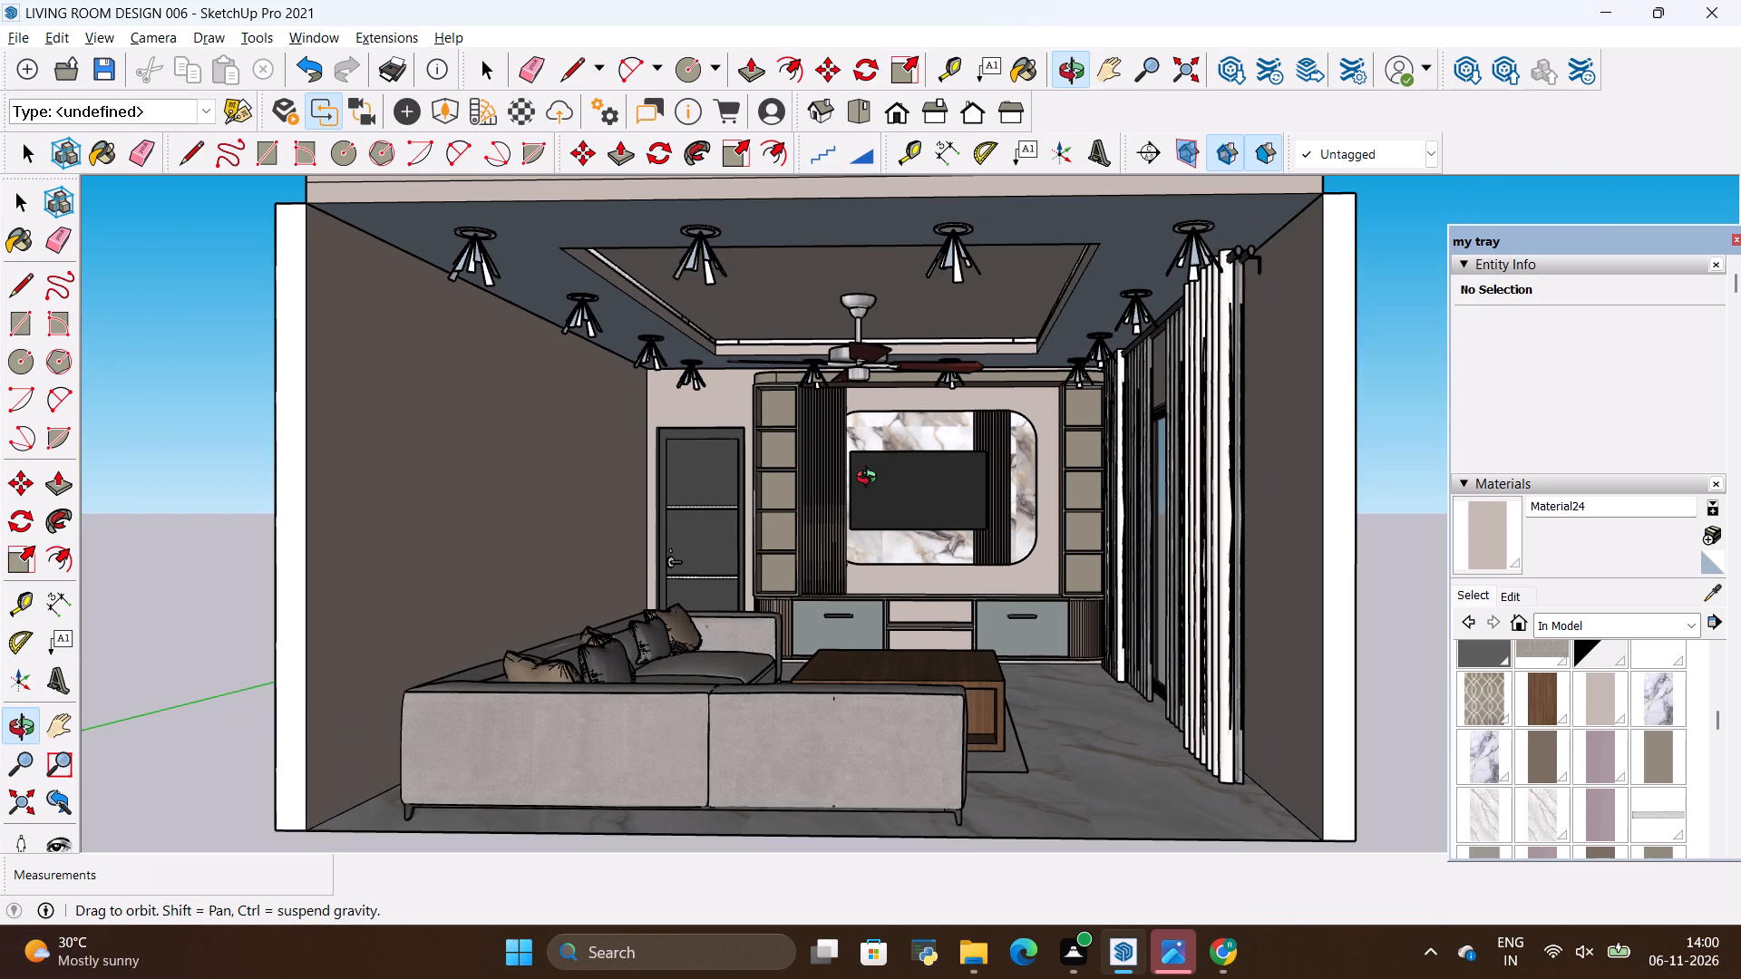
left_click(870, 480)
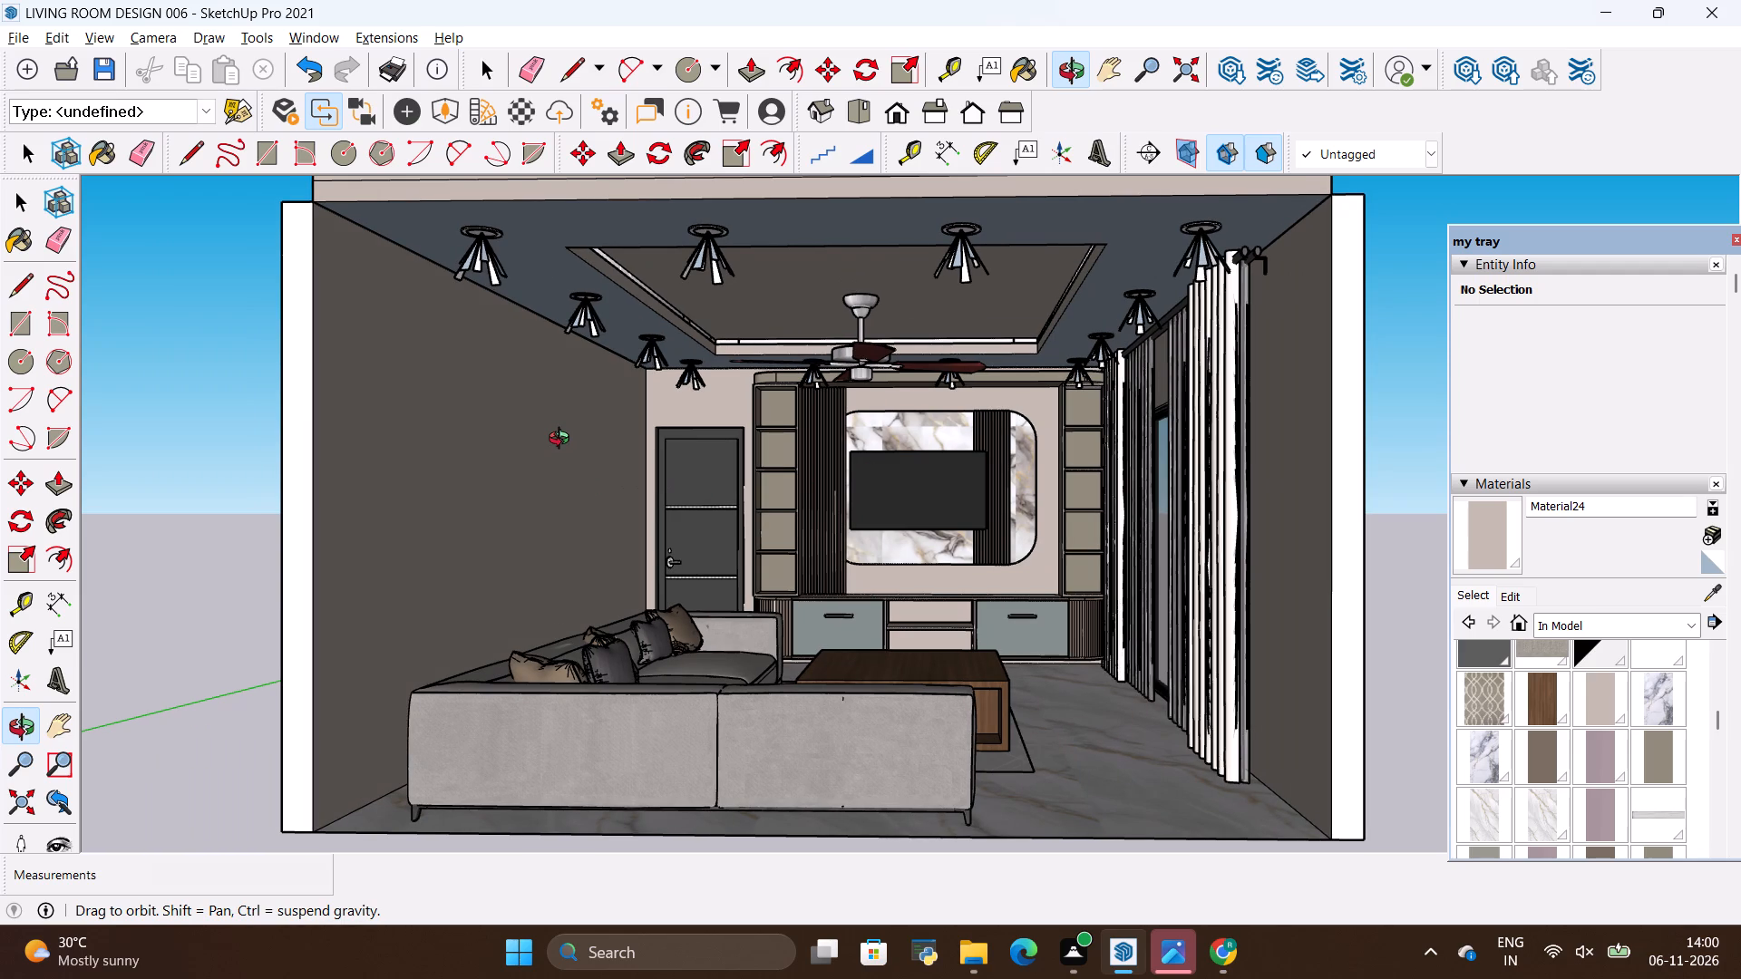
Capture a rectangular screen snip of the living room interior, framed by its side walls, ceiling and floor.
key("shift+super+s")
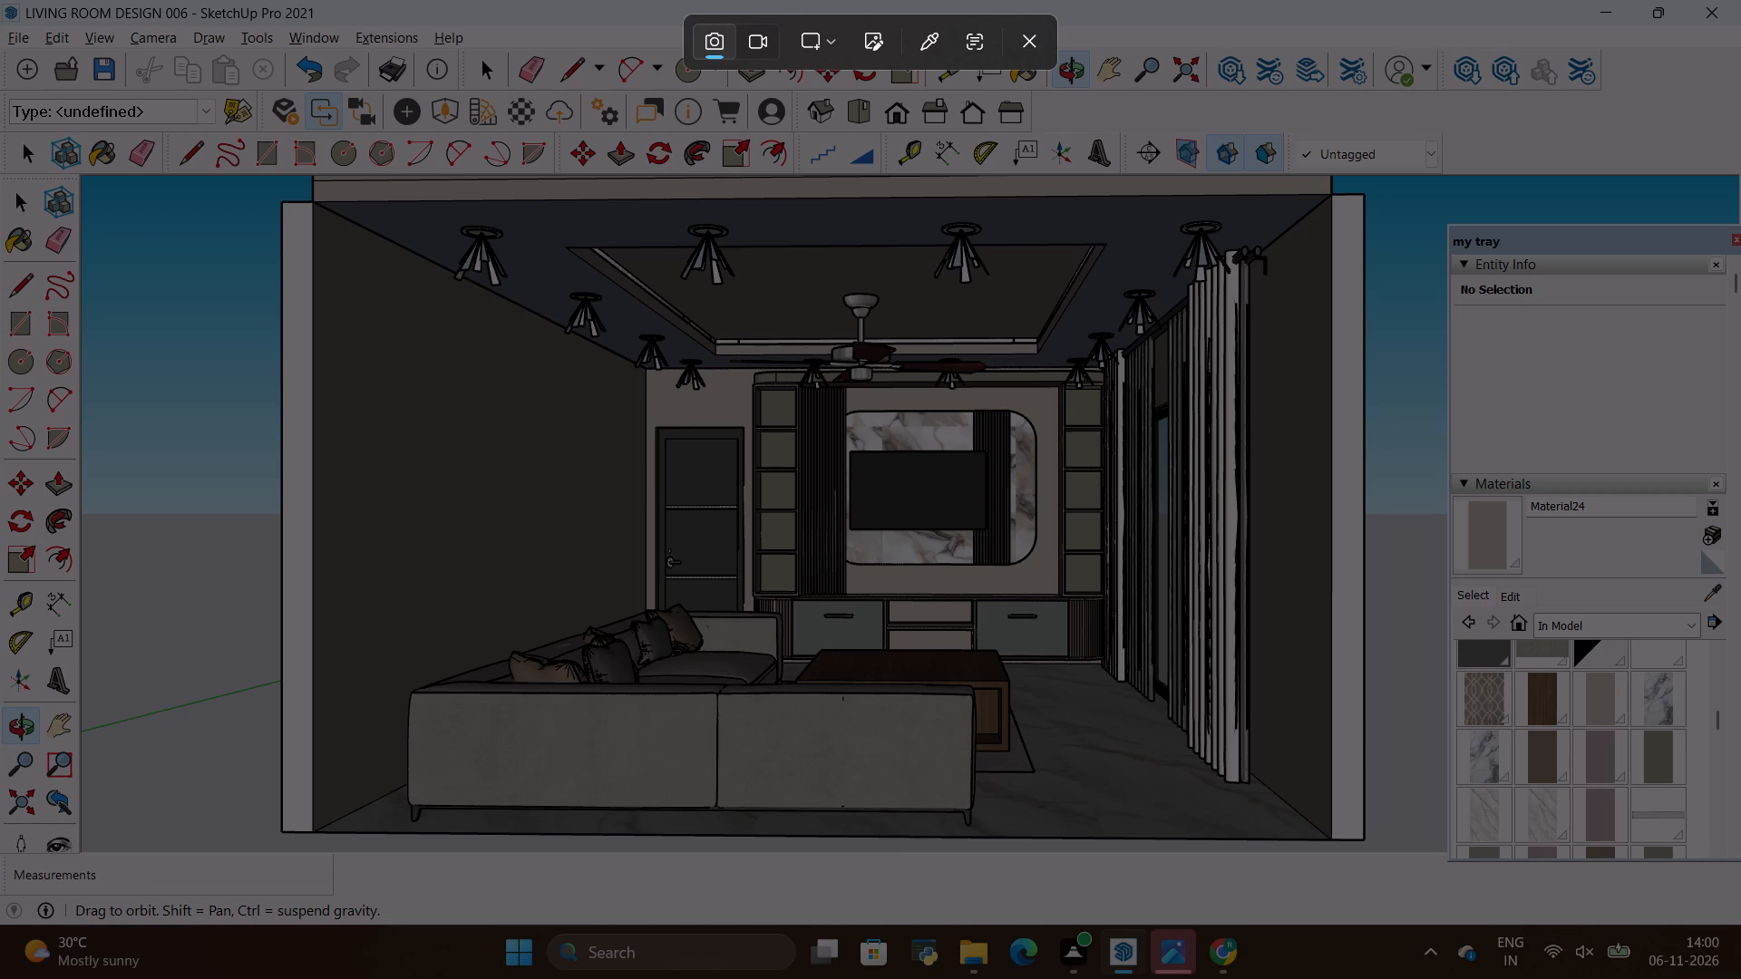
left_click_drag(306, 204, 1328, 815)
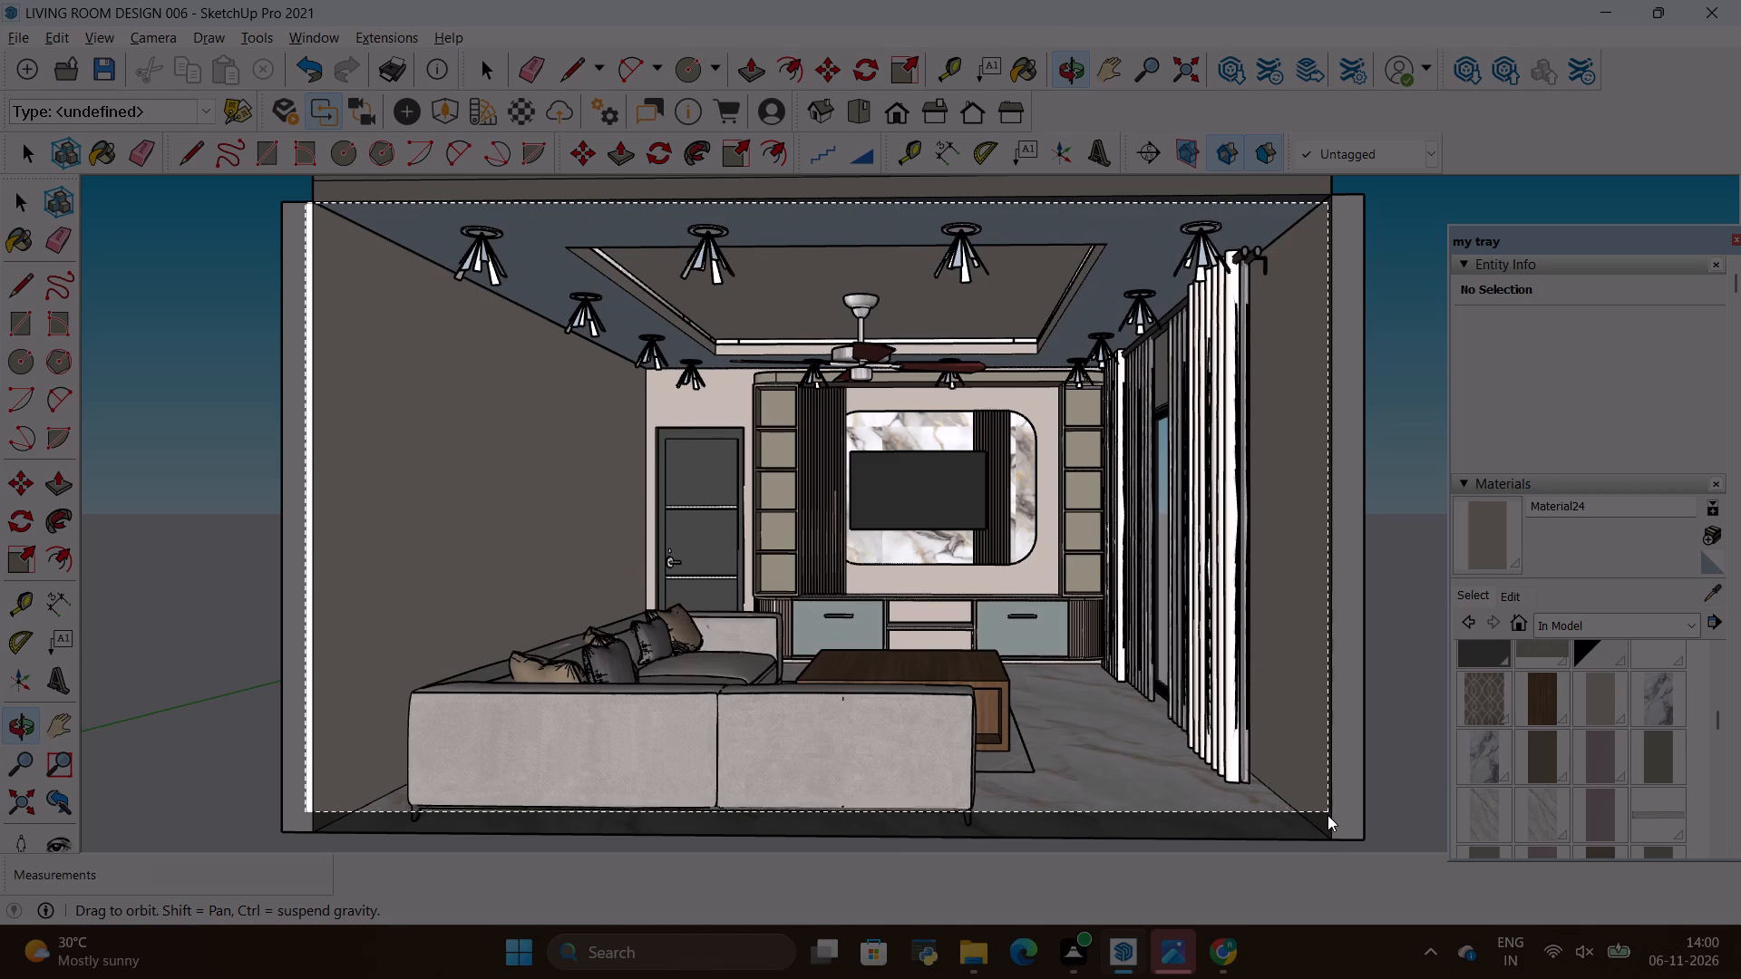
left_click_drag(1328, 815, 1328, 838)
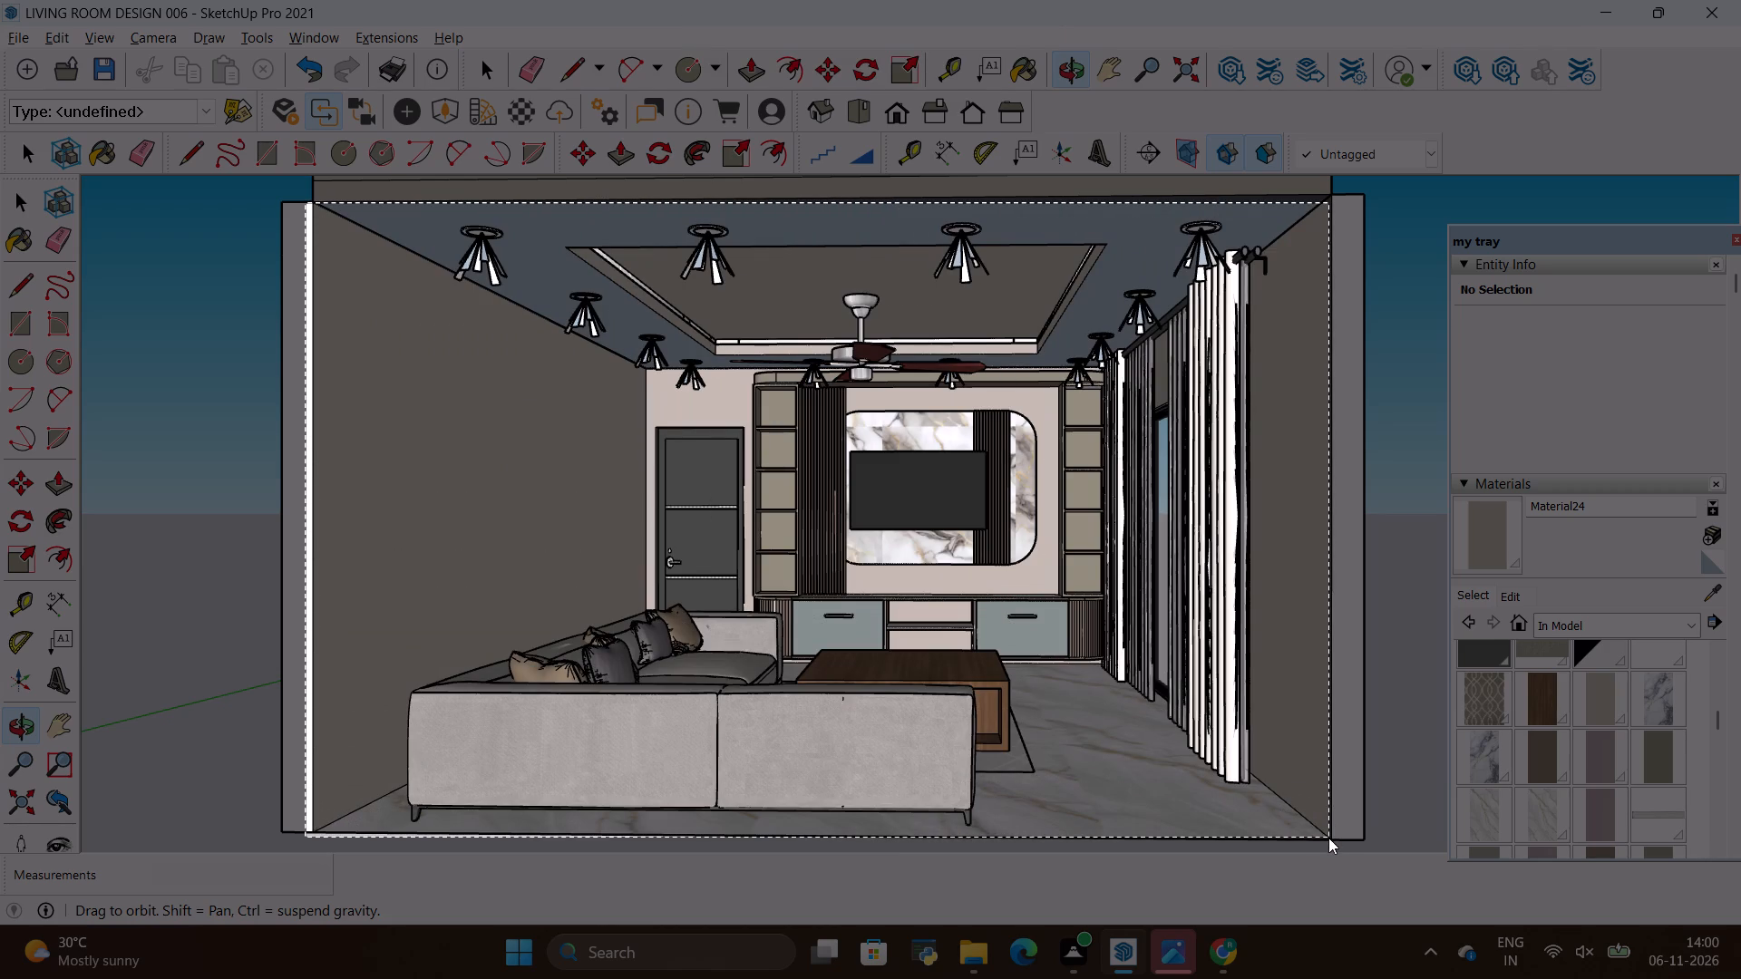
left_click_drag(1328, 838, 1329, 832)
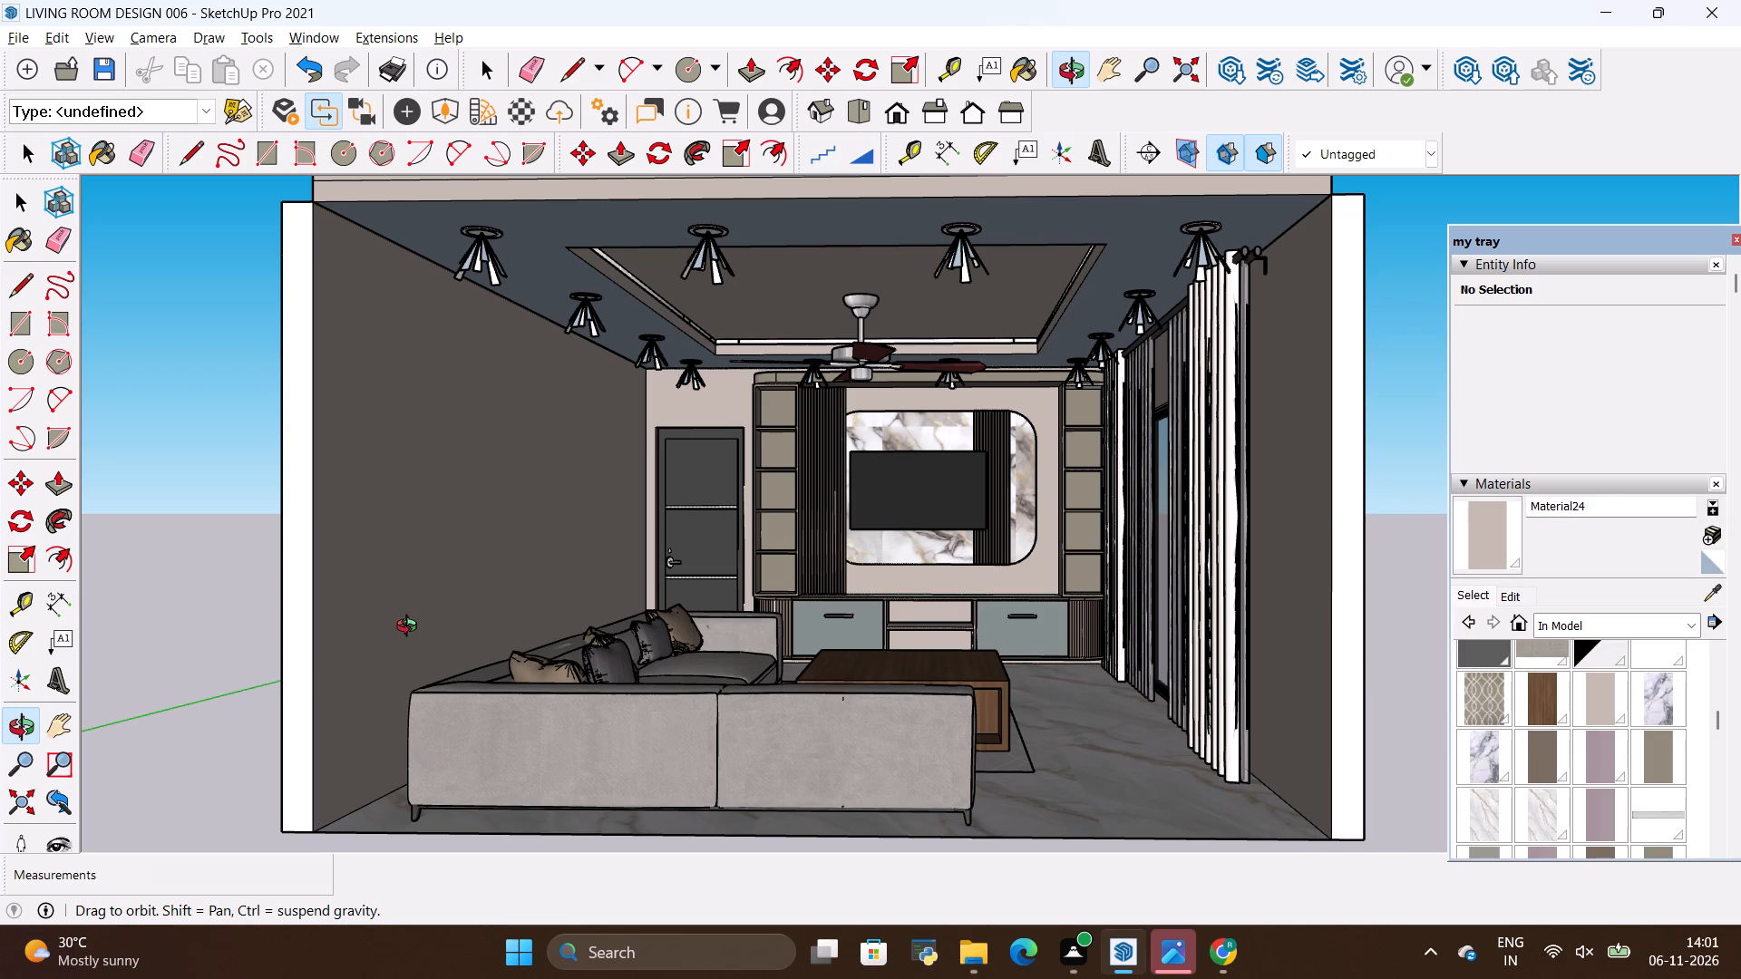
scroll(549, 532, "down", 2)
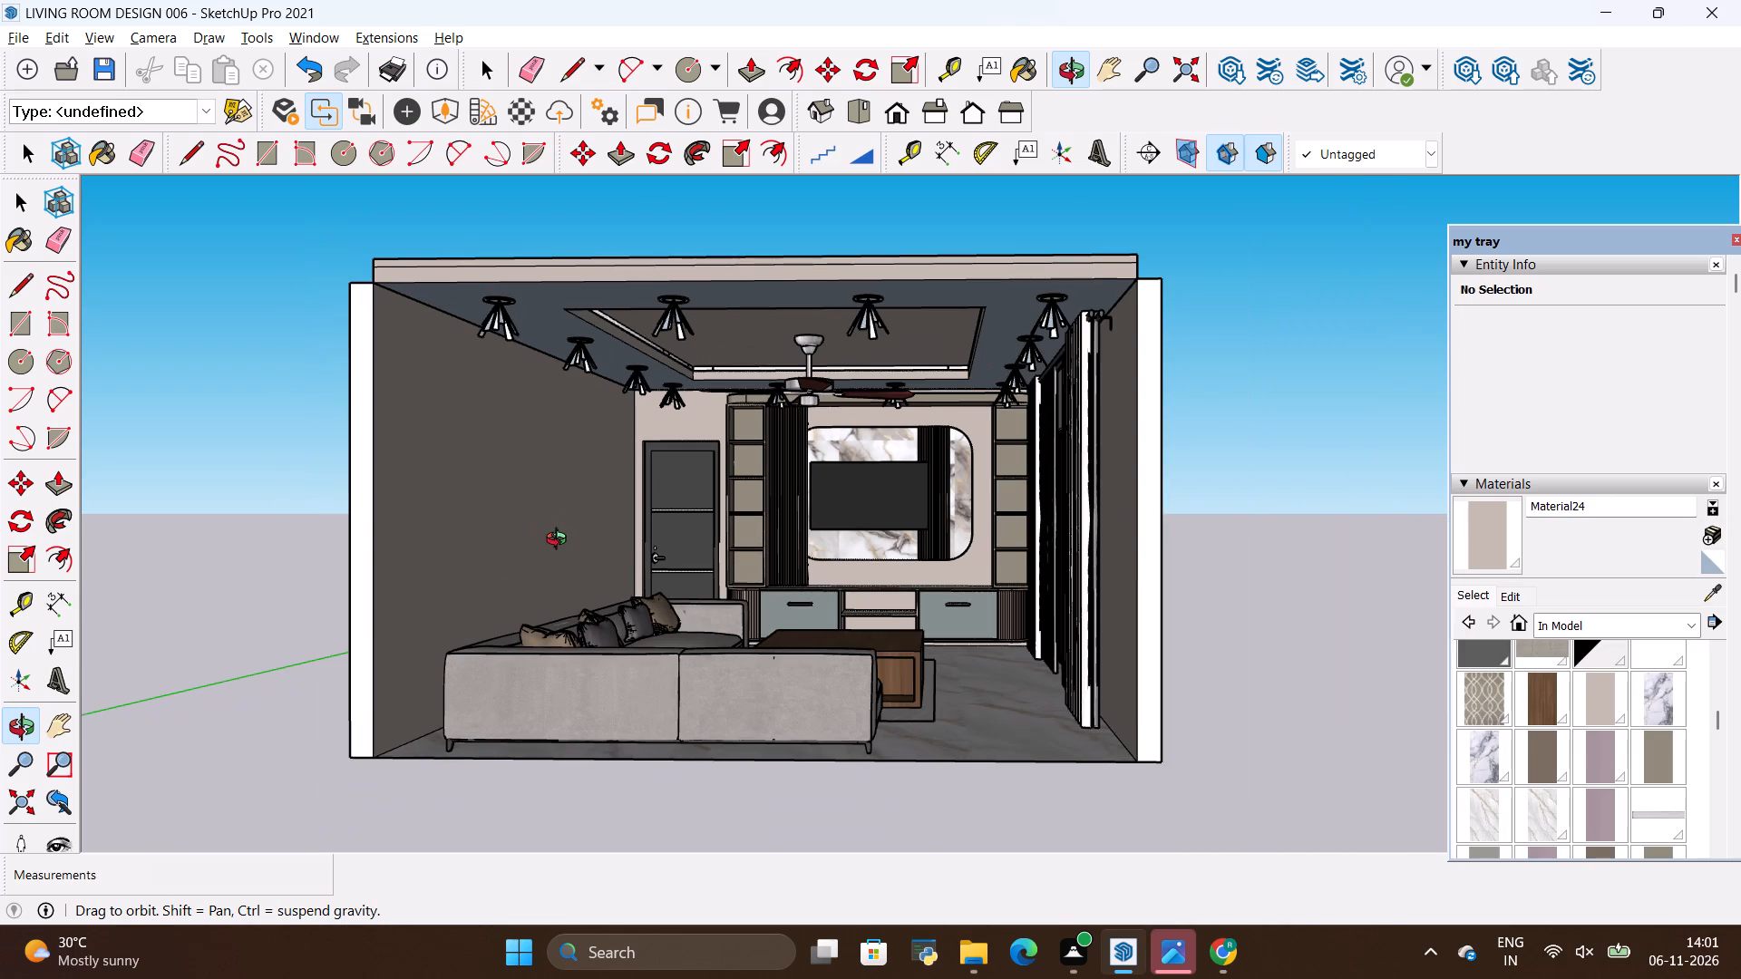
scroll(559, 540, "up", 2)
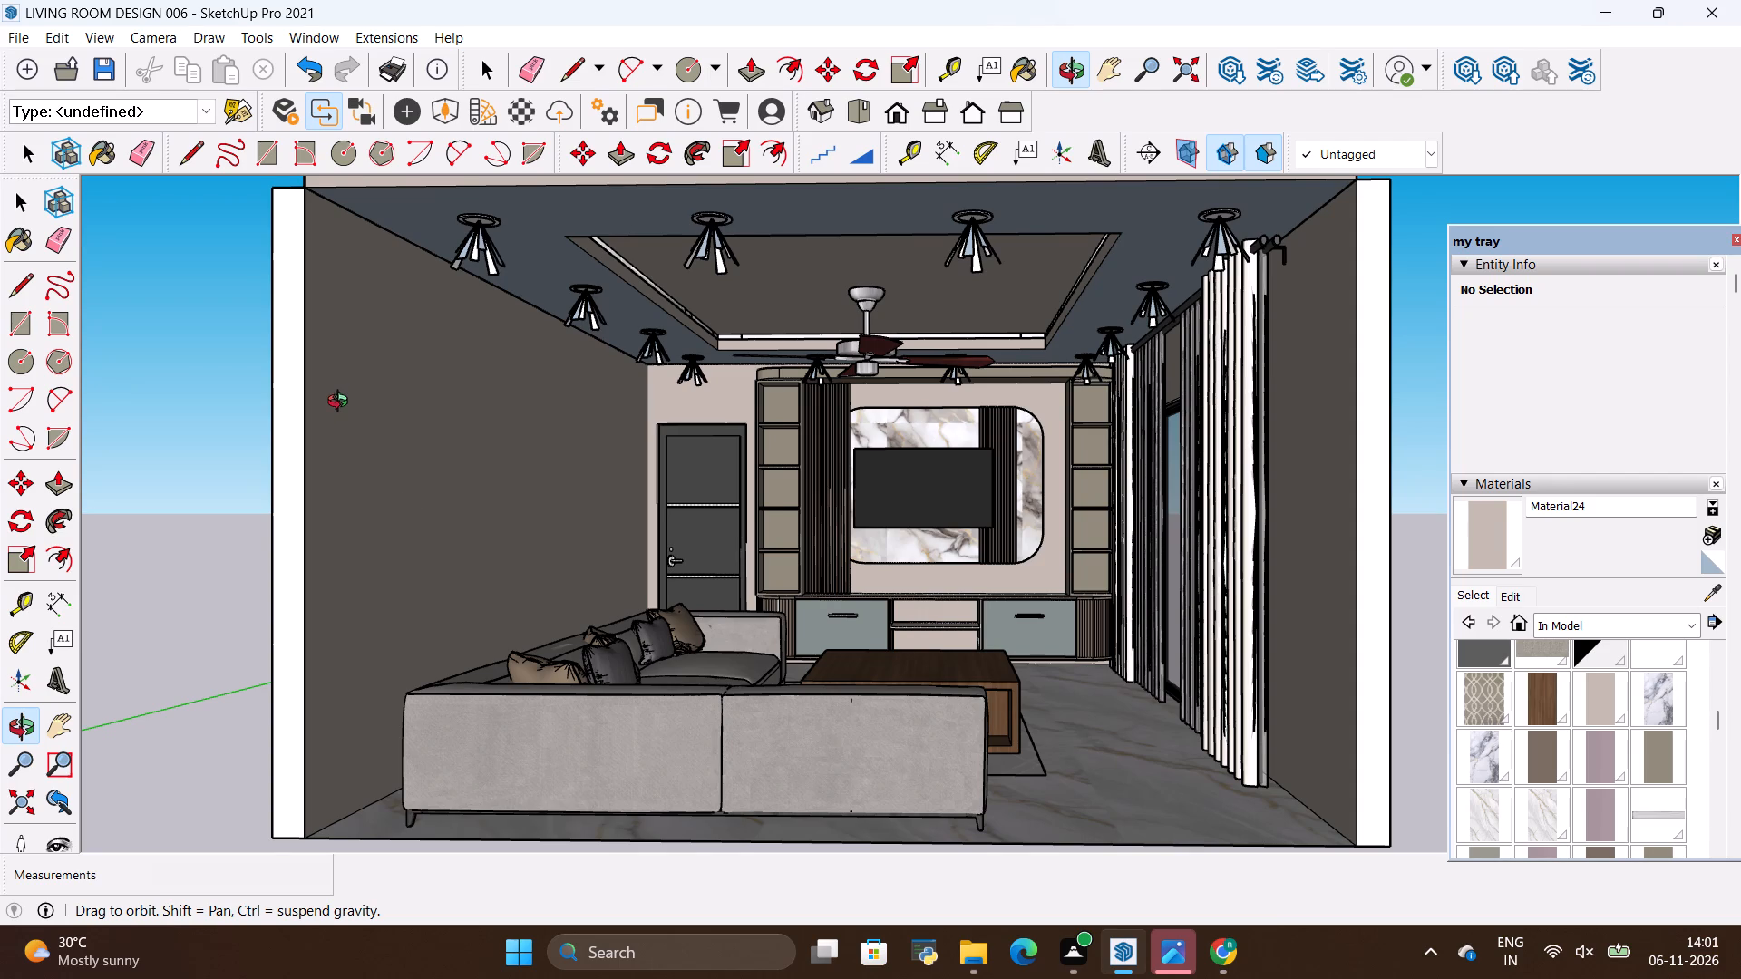
Examine the furnished living room from its open front, checking how the sofa, TV wall, ceiling lights and curtains are framed.
scroll(451, 431, "down", 1)
scroll(521, 451, "up", 1)
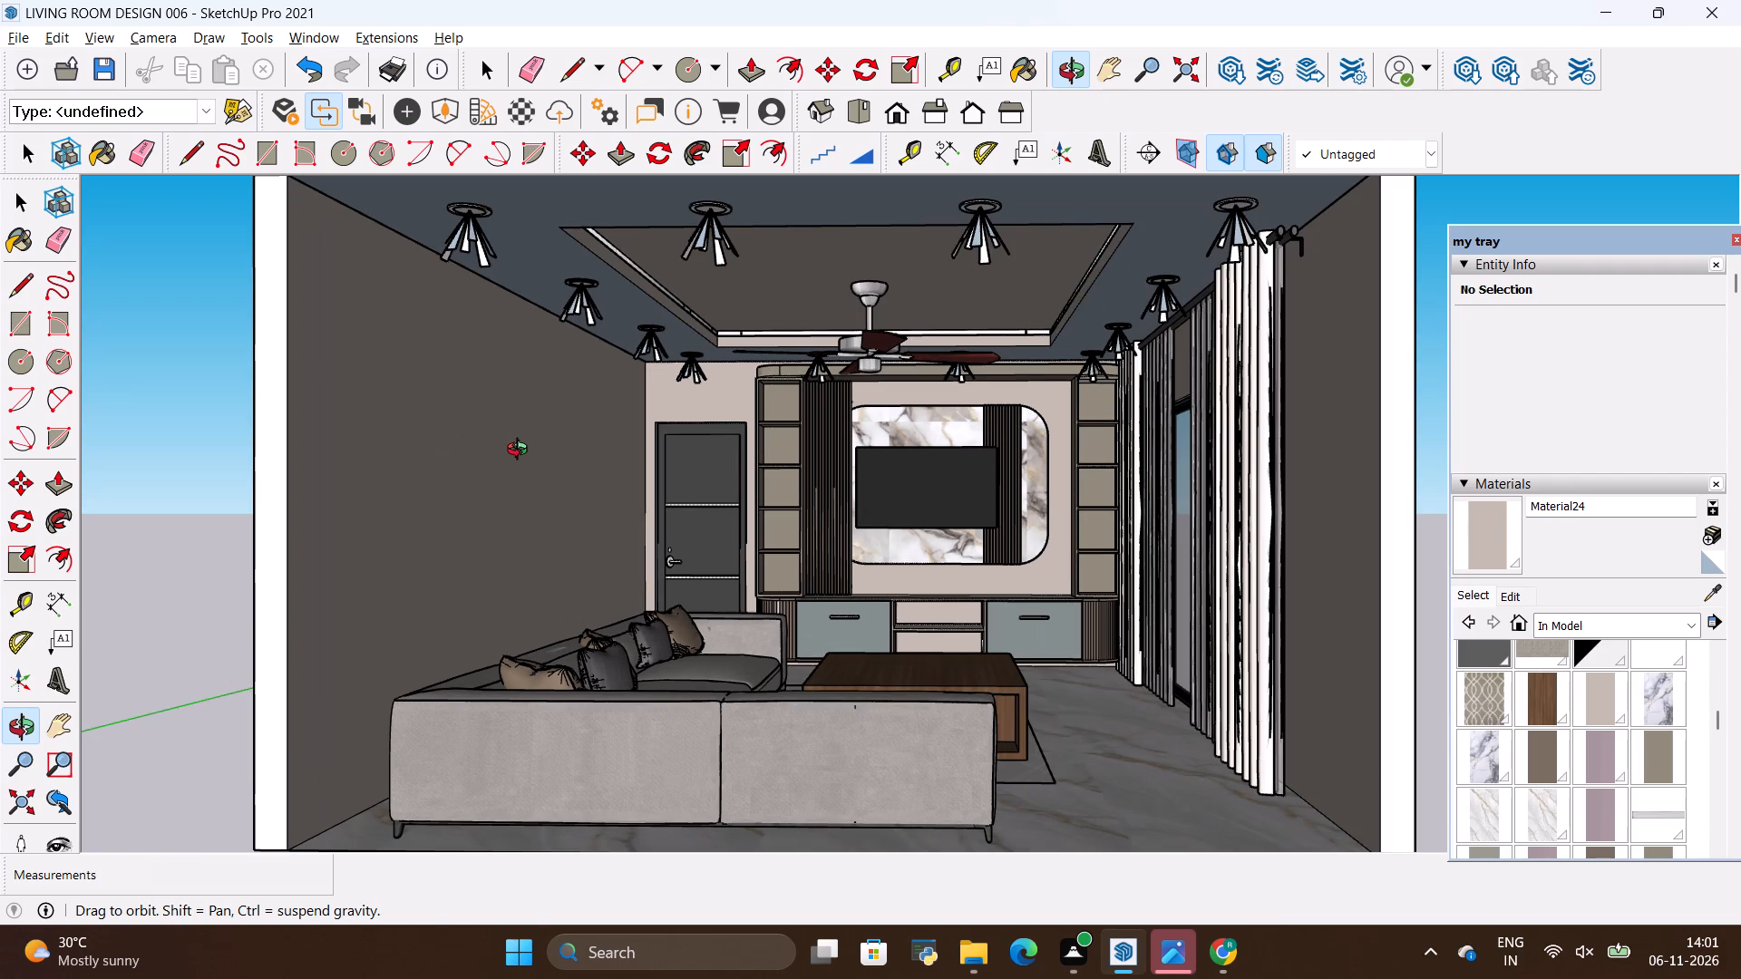
left_click(17, 721)
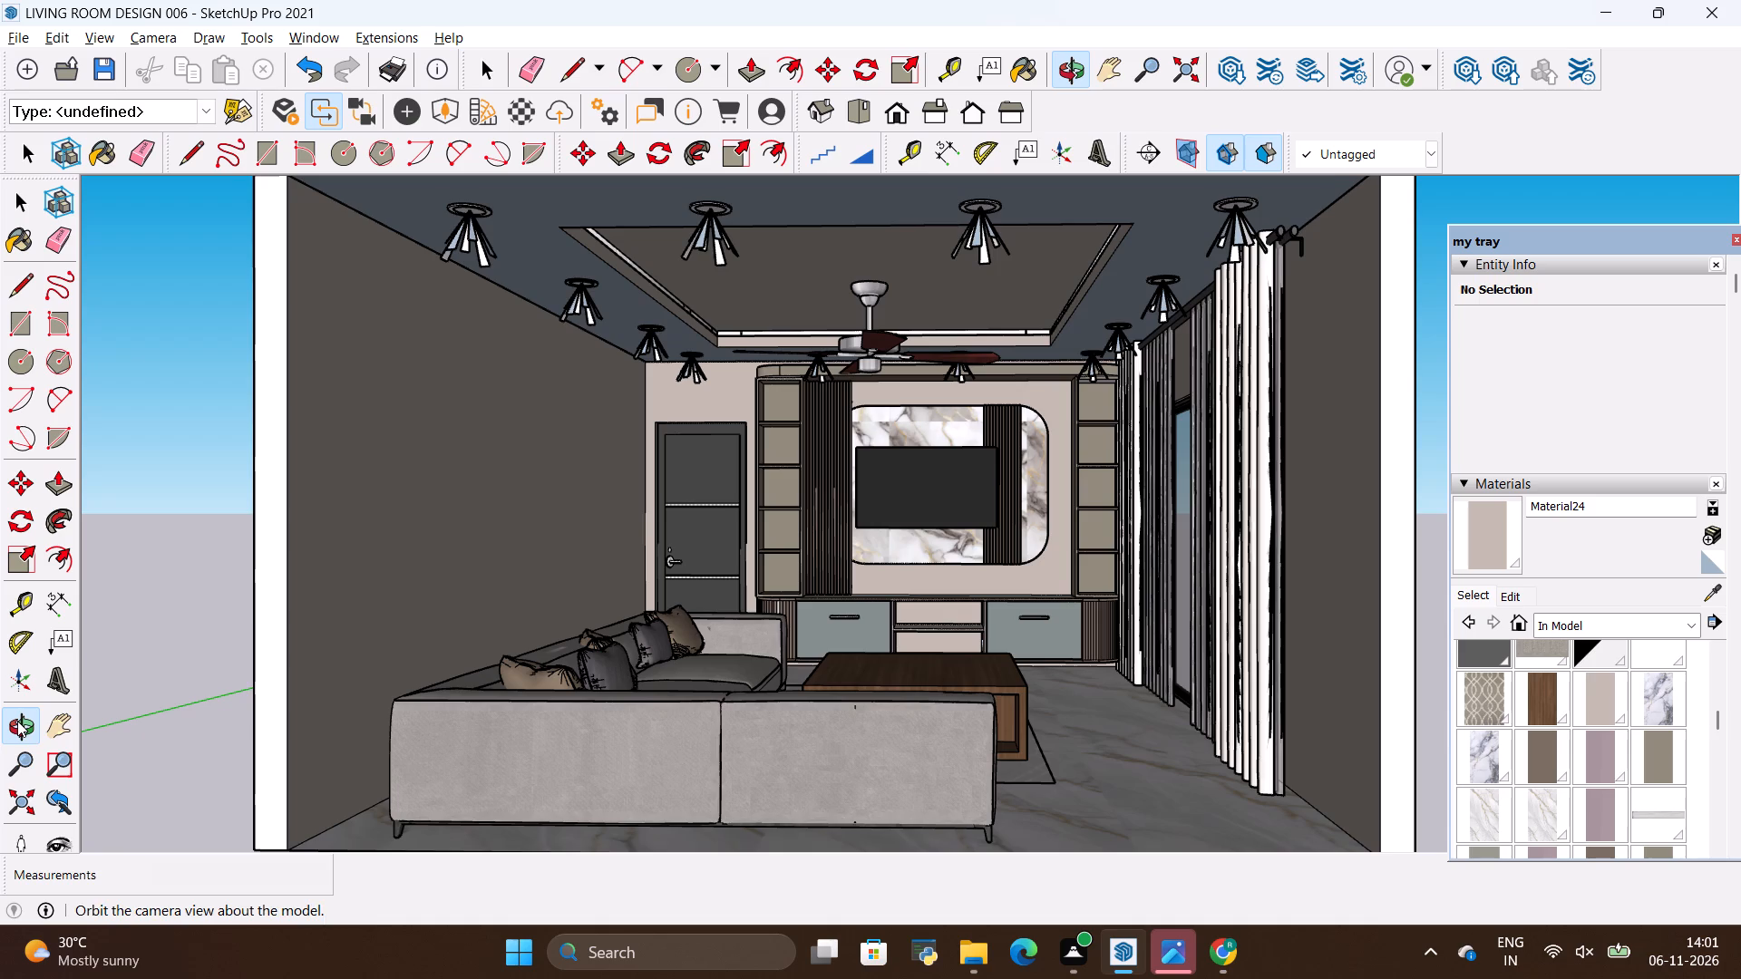
left_click(308, 604)
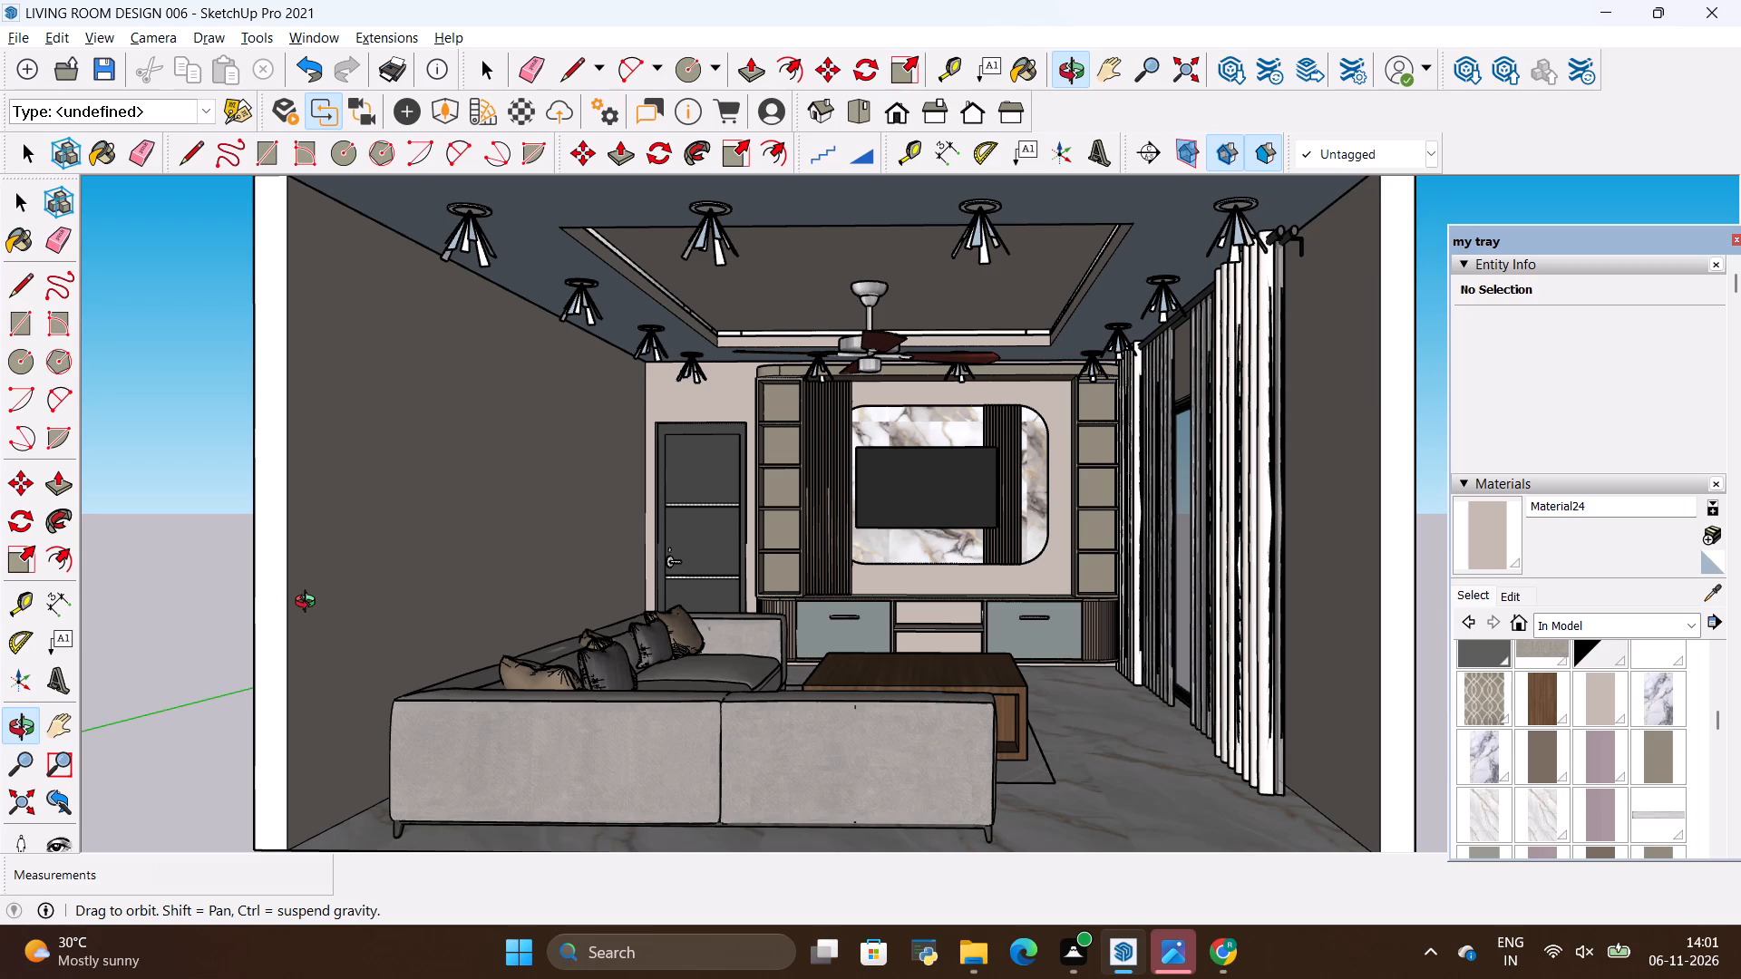
scroll(13, 409, "down", 1)
scroll(604, 492, "down", 2)
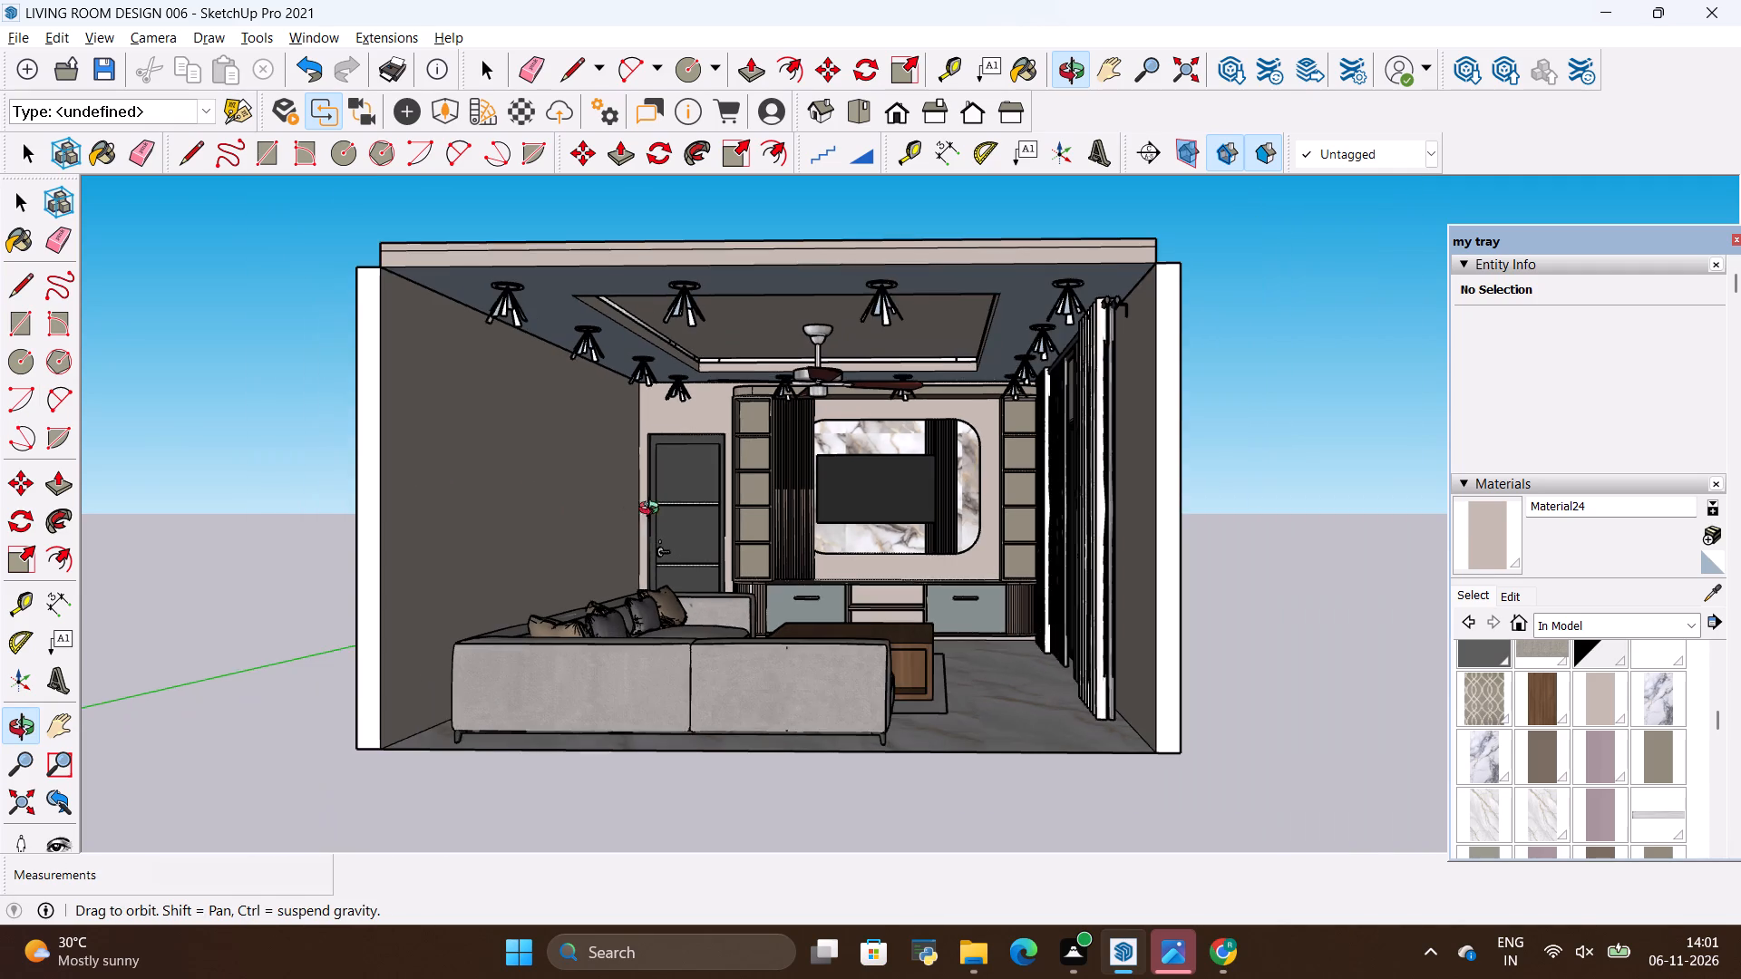
scroll(746, 436, "up", 1)
left_click_drag(706, 490, 721, 480)
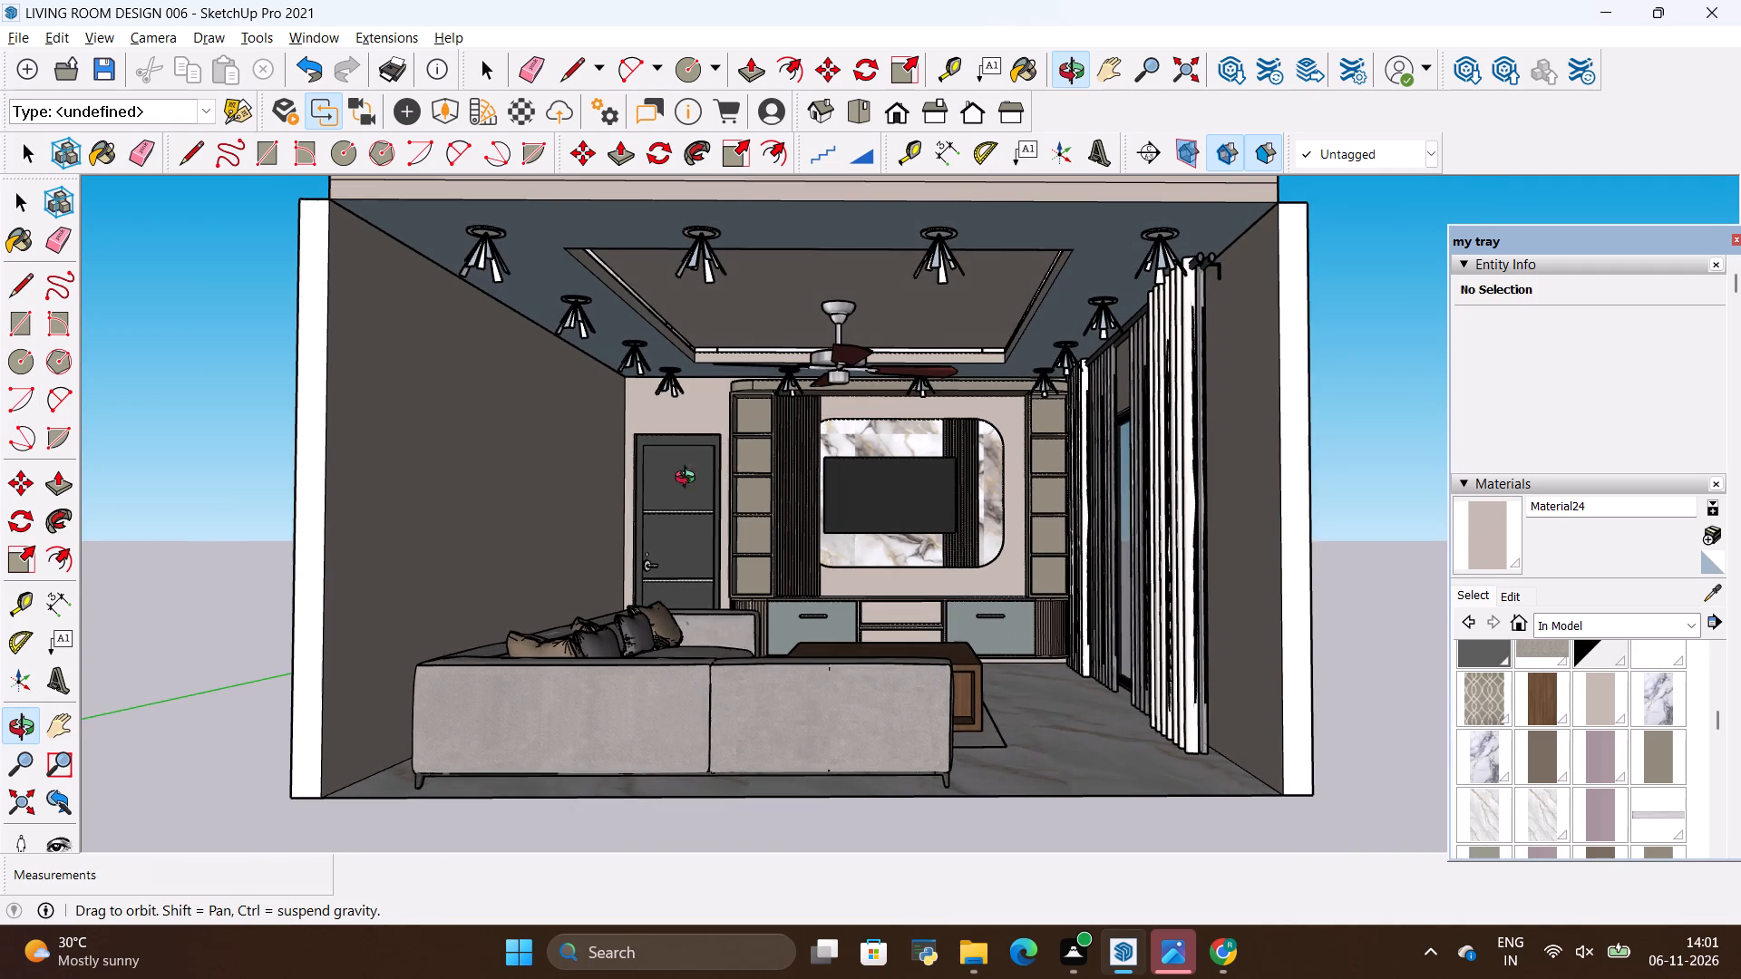
scroll(654, 477, "up", 2)
scroll(750, 473, "down", 3)
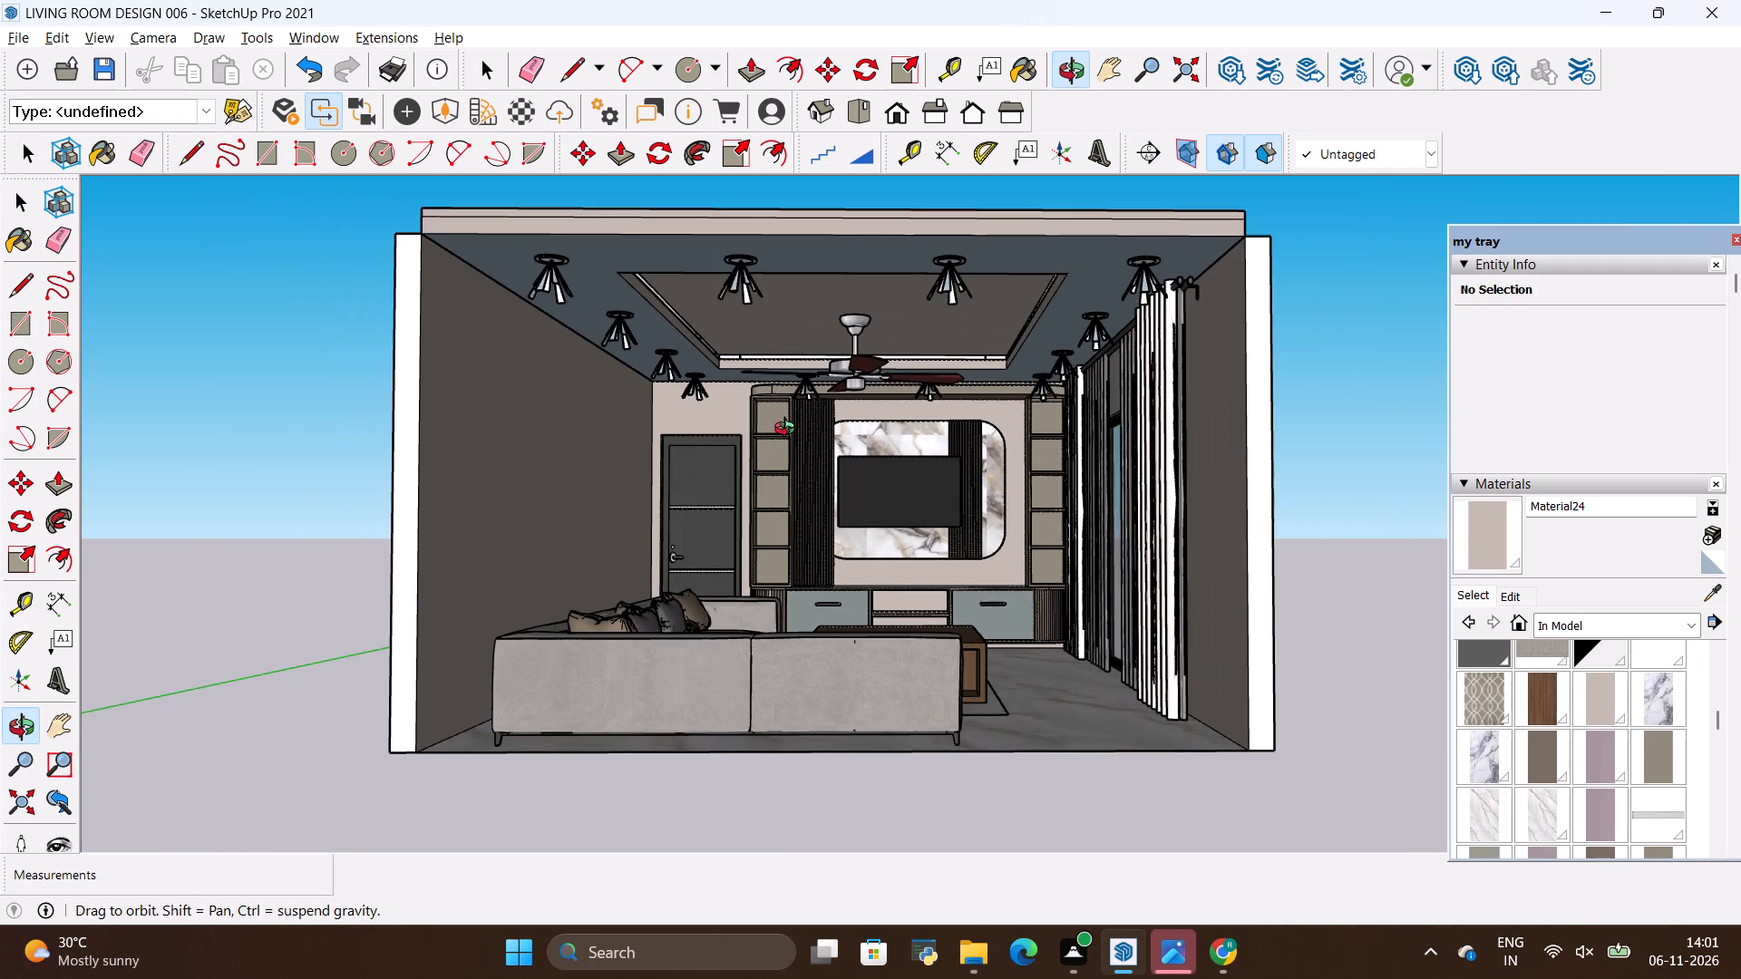
left_click_drag(787, 435, 783, 451)
scroll(840, 502, "up", 2)
scroll(785, 499, "down", 1)
left_click_drag(801, 490, 809, 483)
scroll(809, 483, "down", 2)
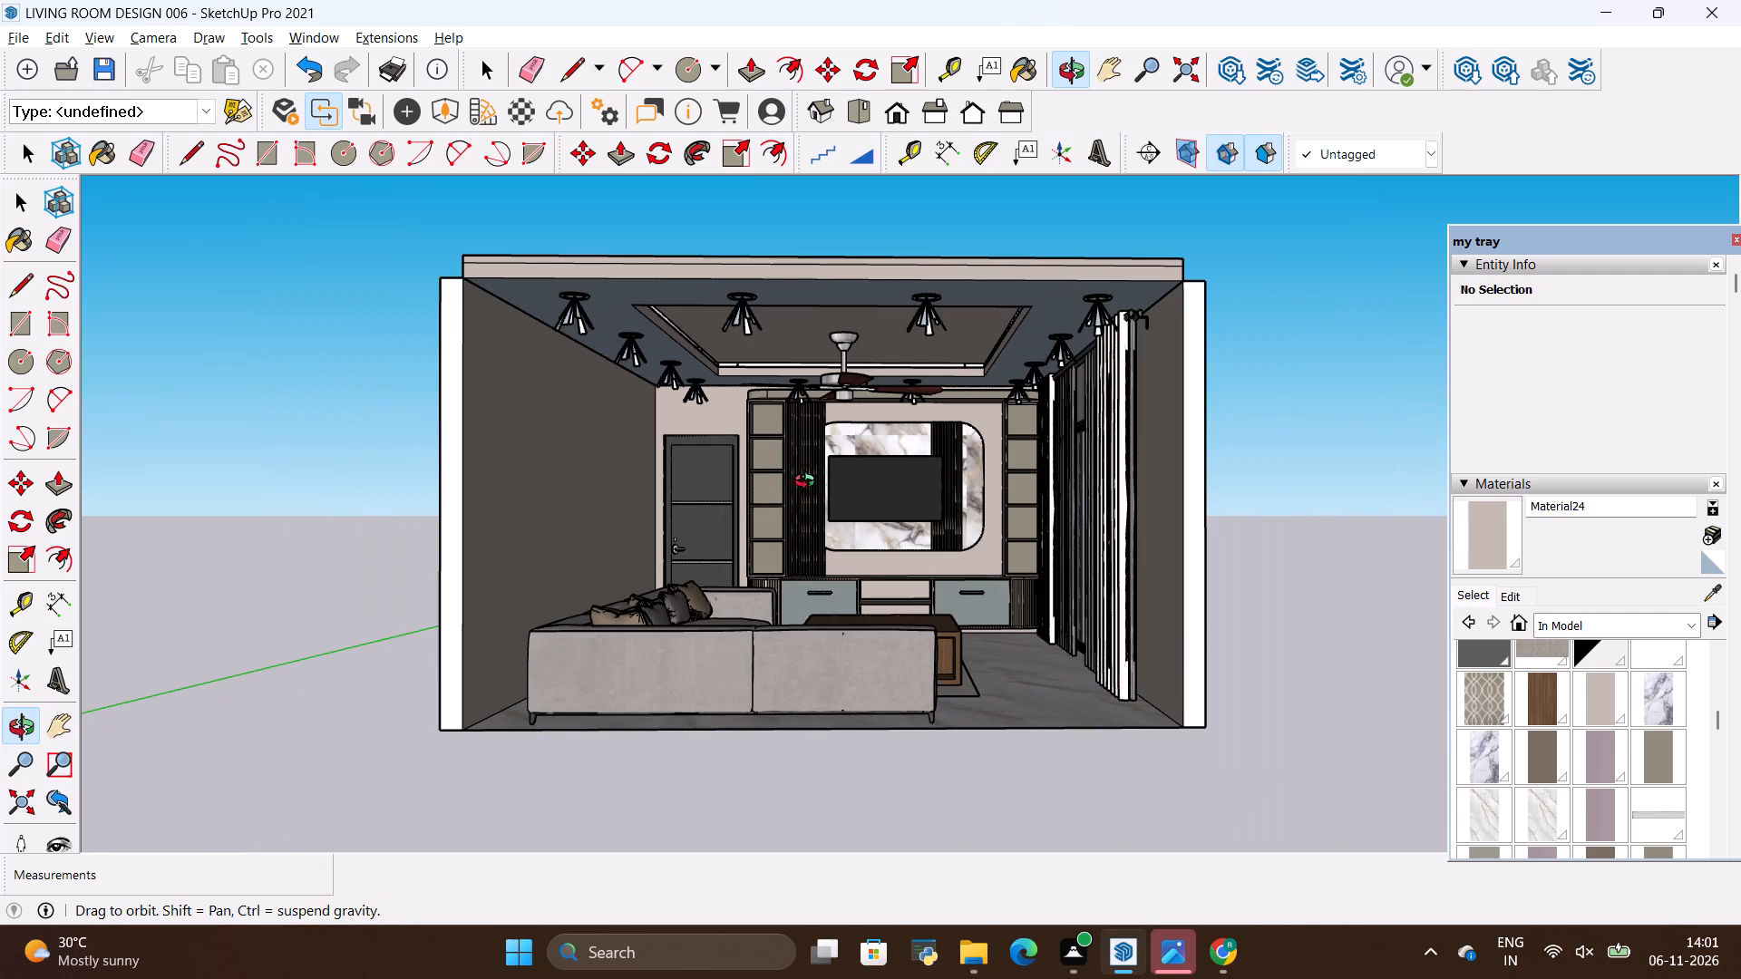
left_click(863, 492)
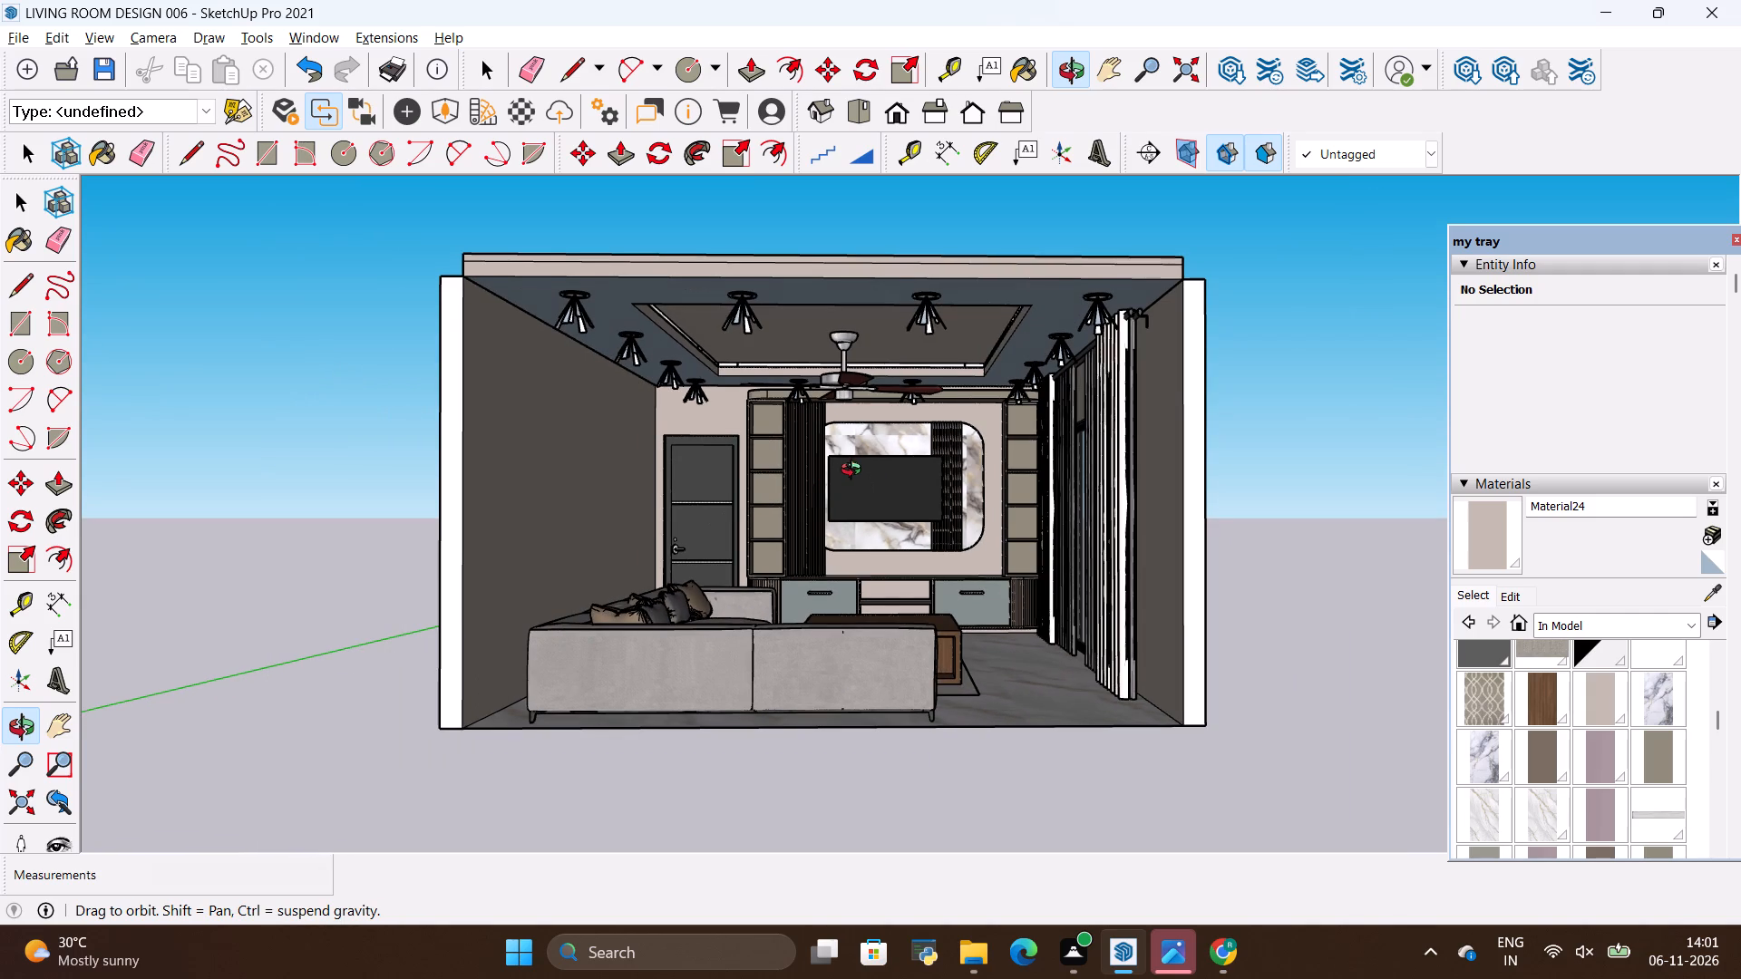
scroll(854, 469, "up", 2)
left_click(853, 470)
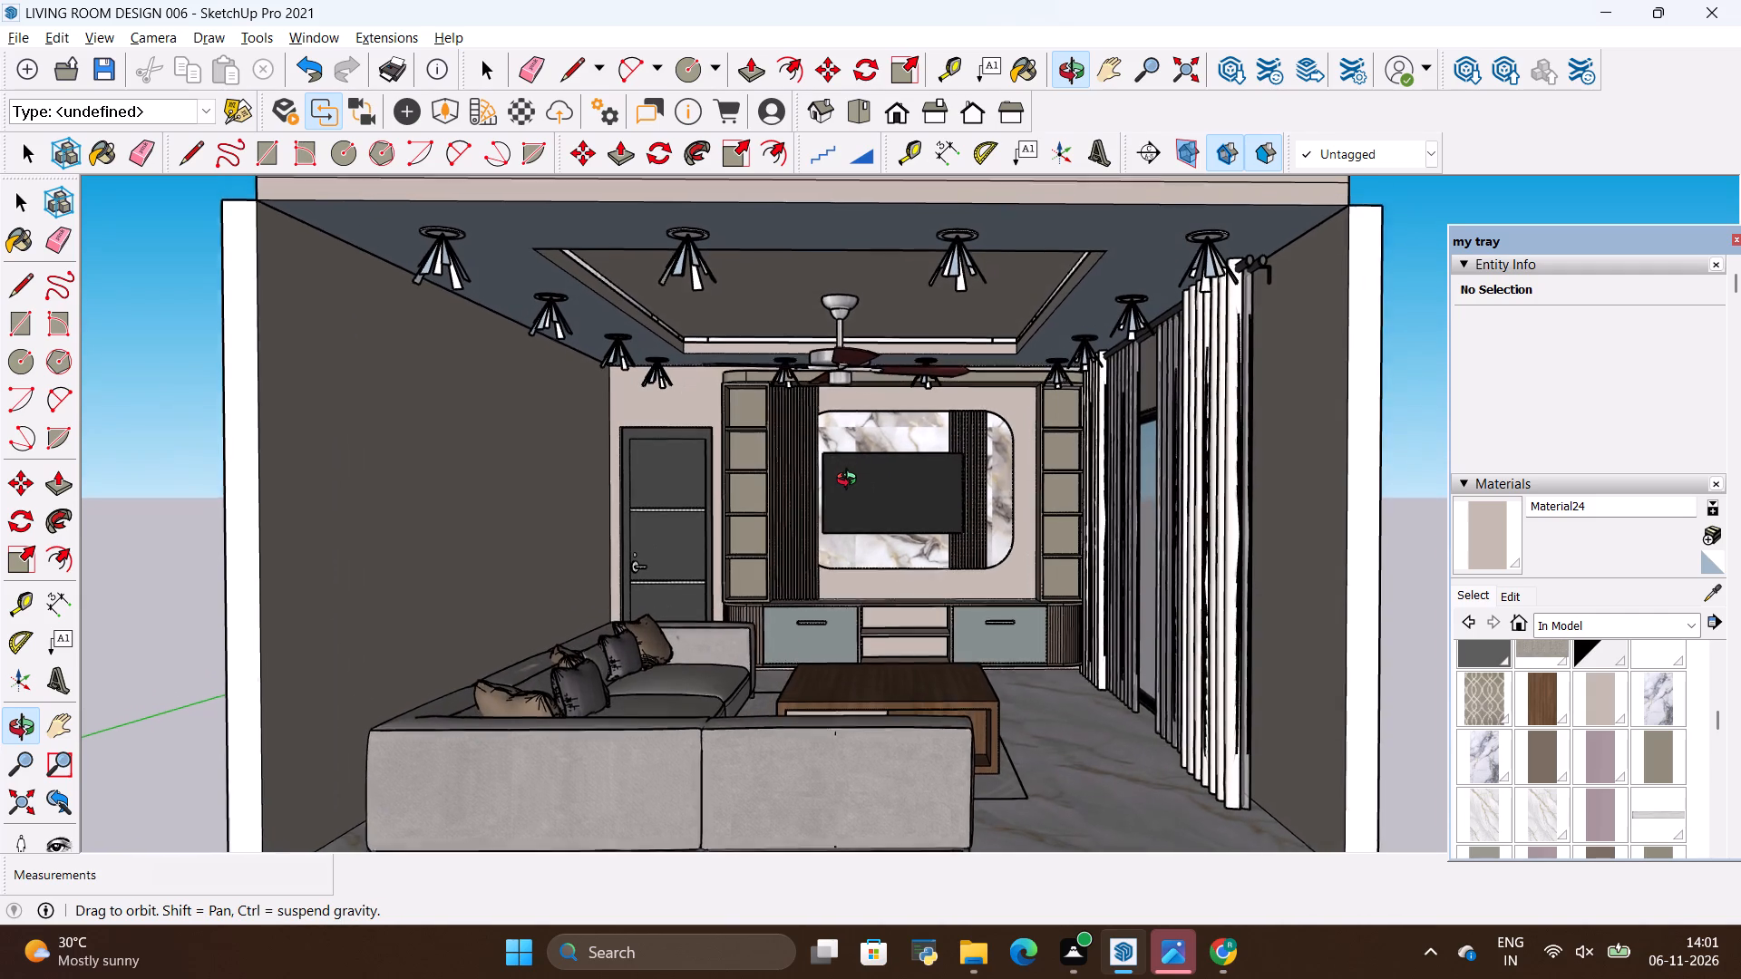
left_click(853, 479)
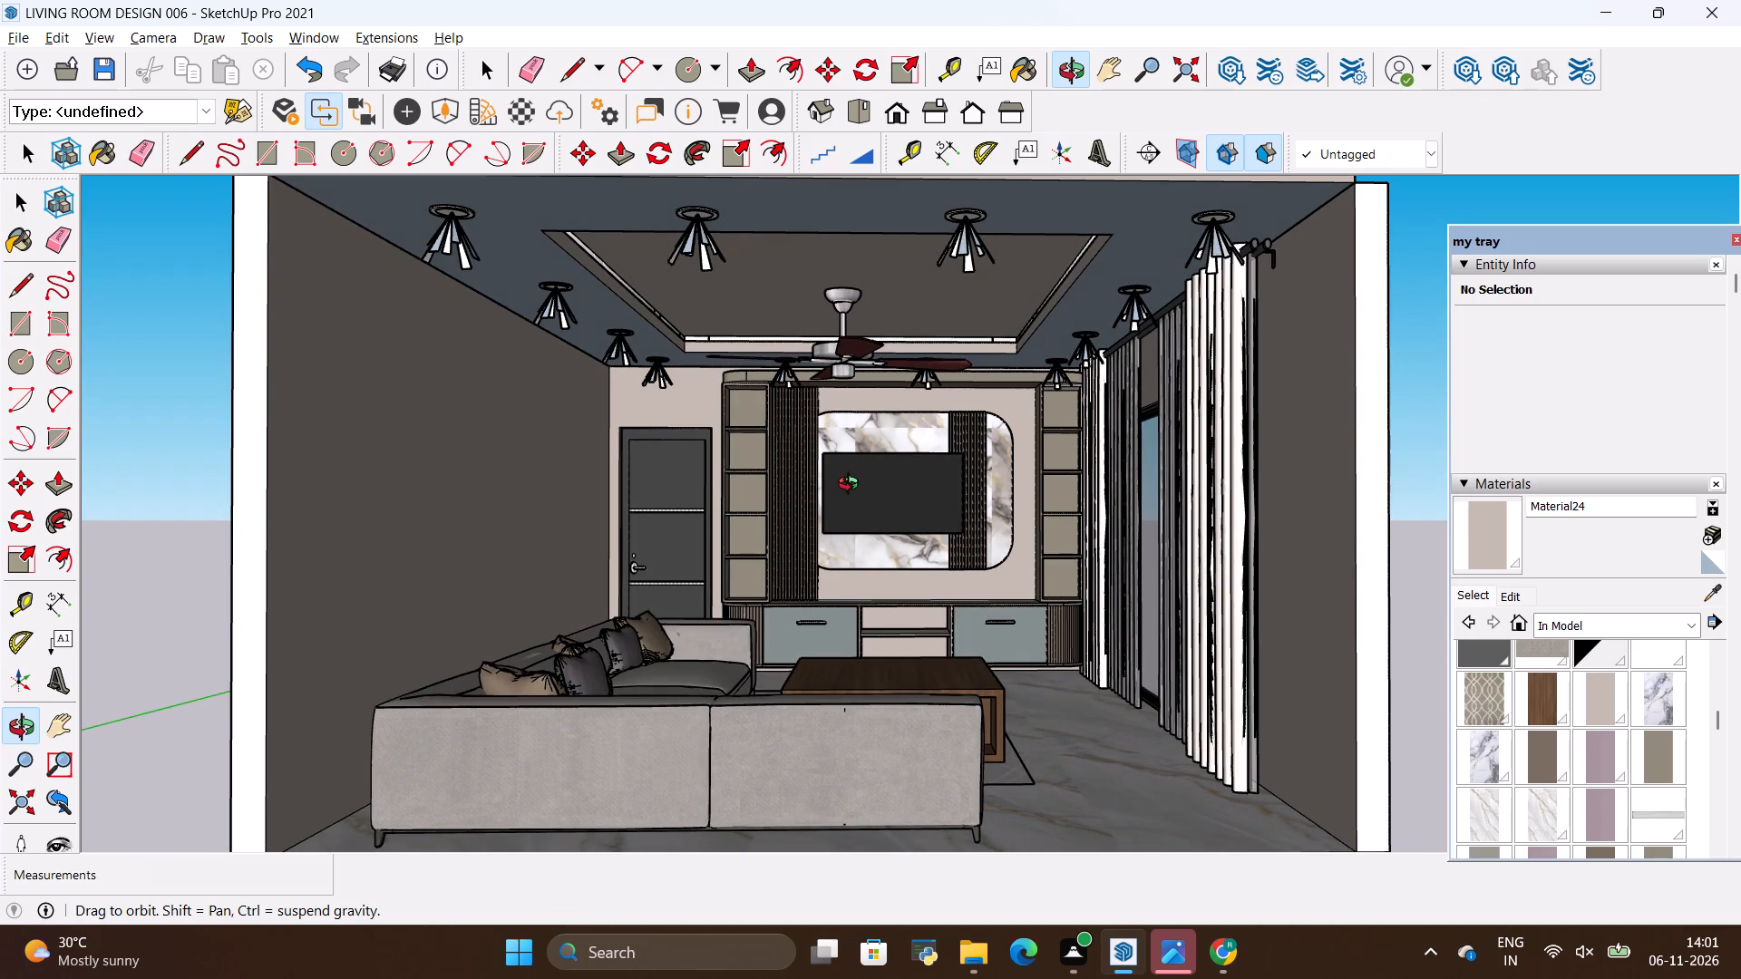
scroll(847, 501, "up", 1)
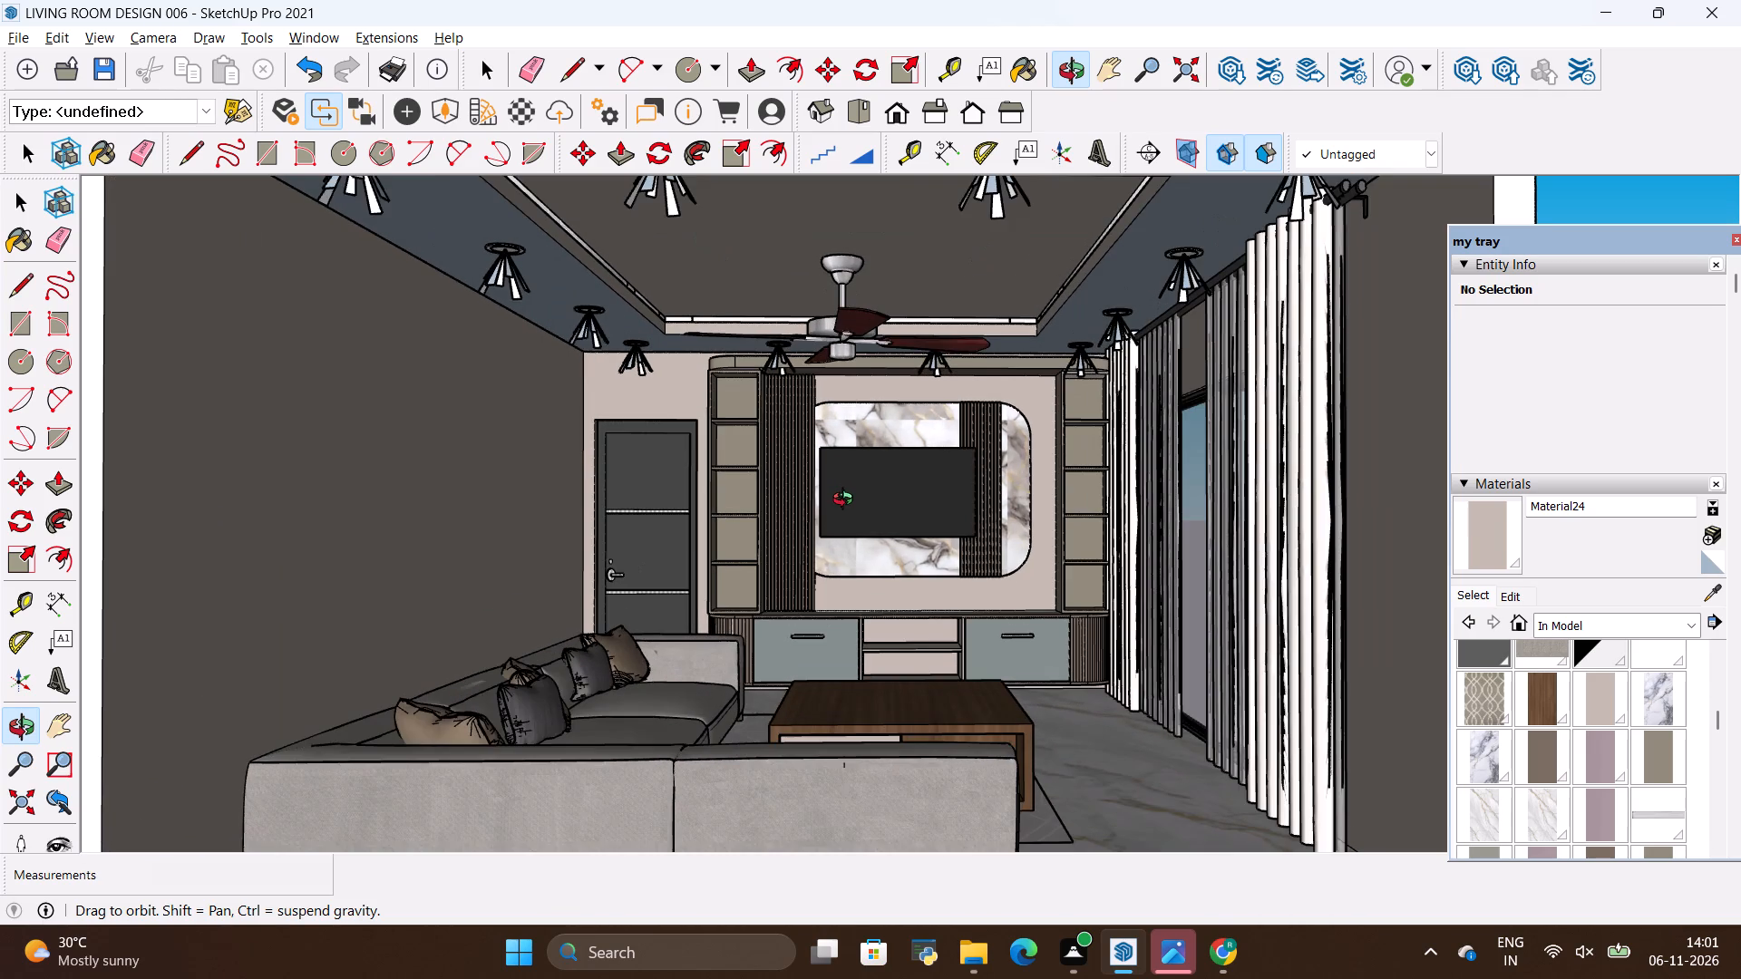
scroll(847, 501, "down", 2)
scroll(847, 500, "up", 1)
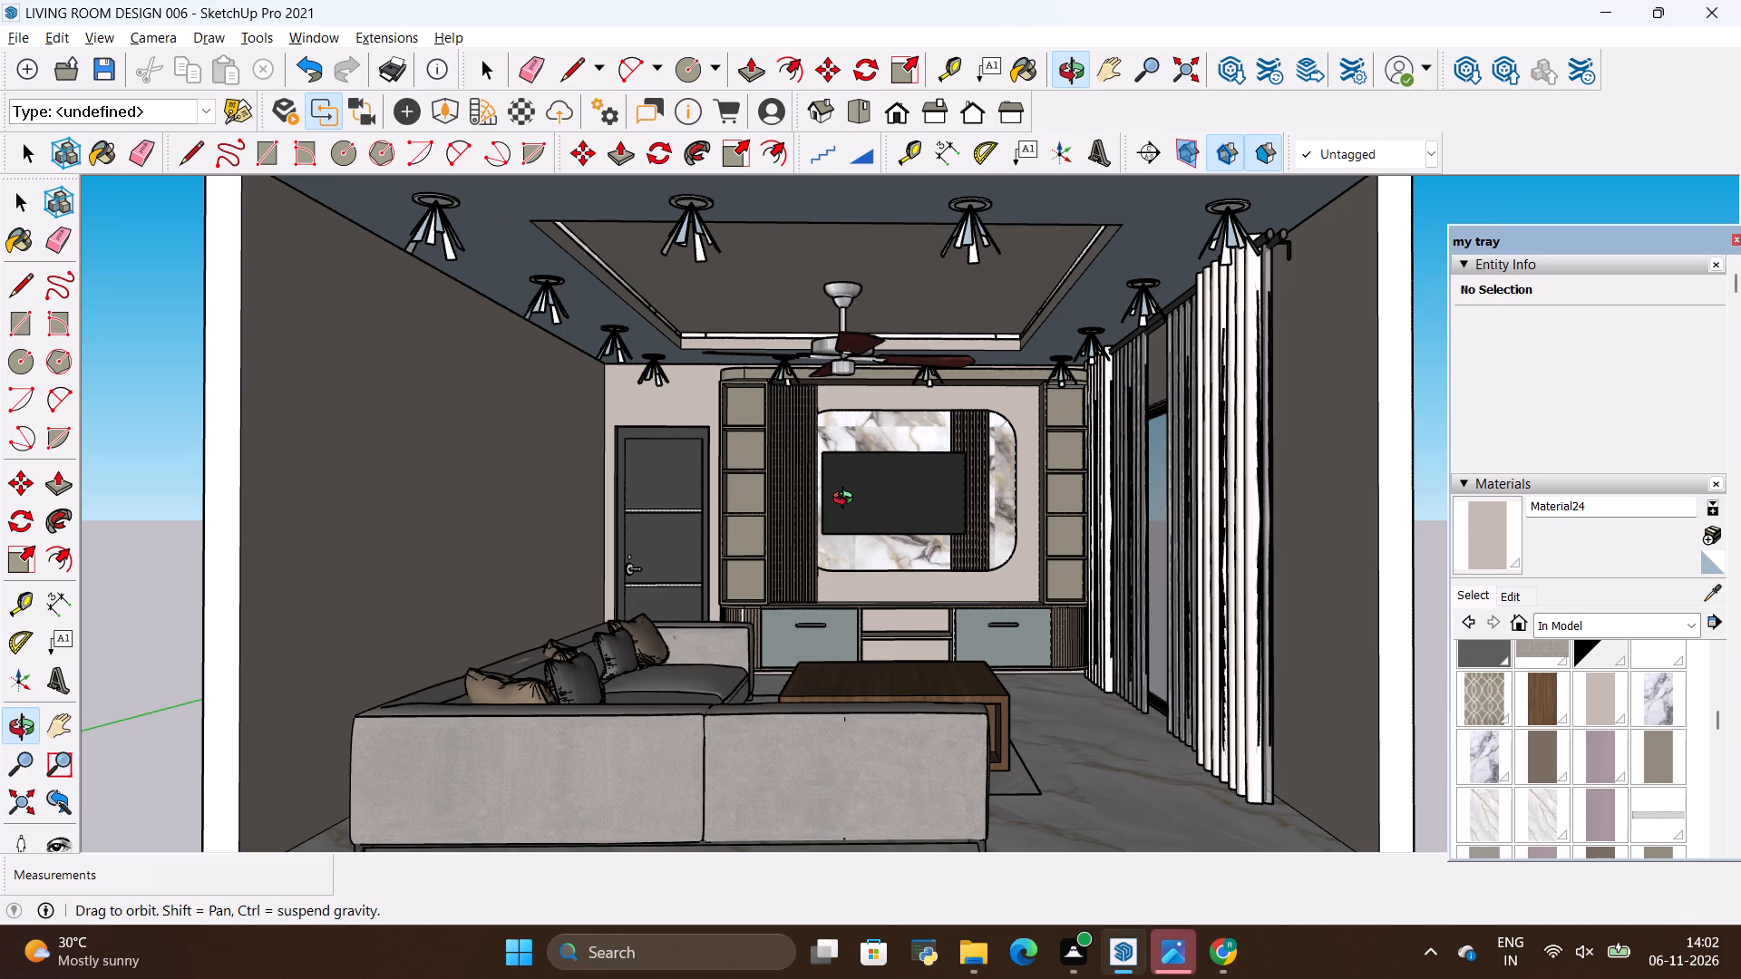
scroll(847, 500, "down", 3)
scroll(848, 500, "up", 2)
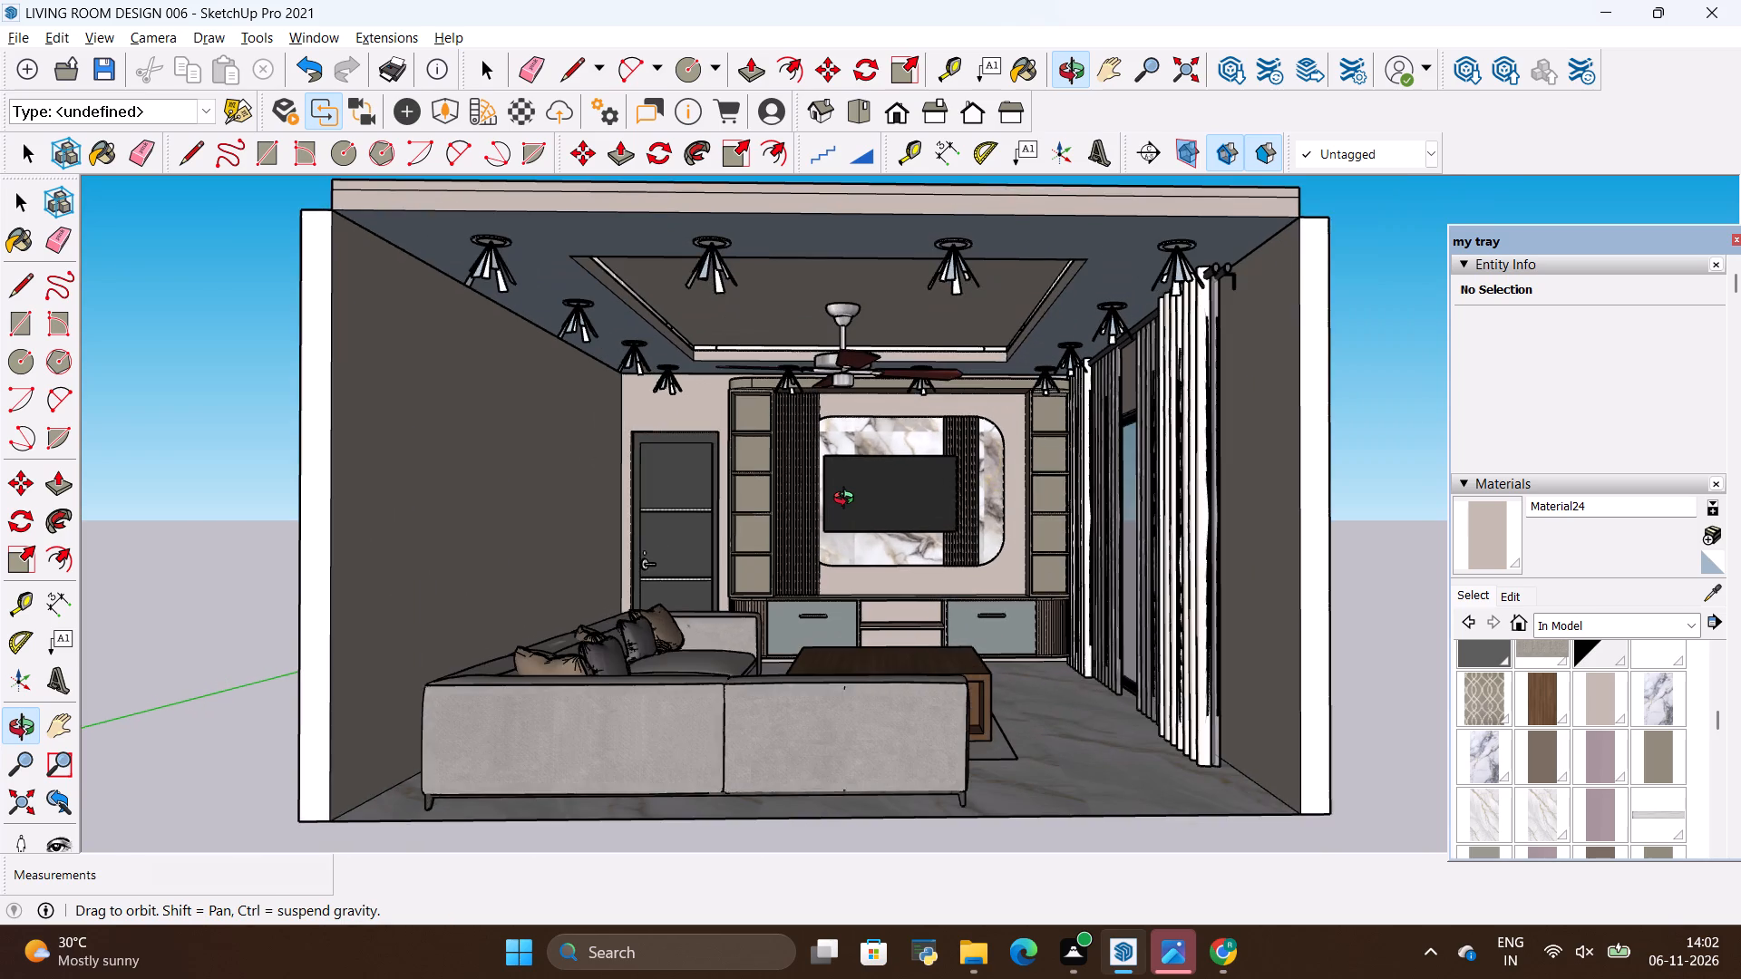
scroll(848, 500, "up", 1)
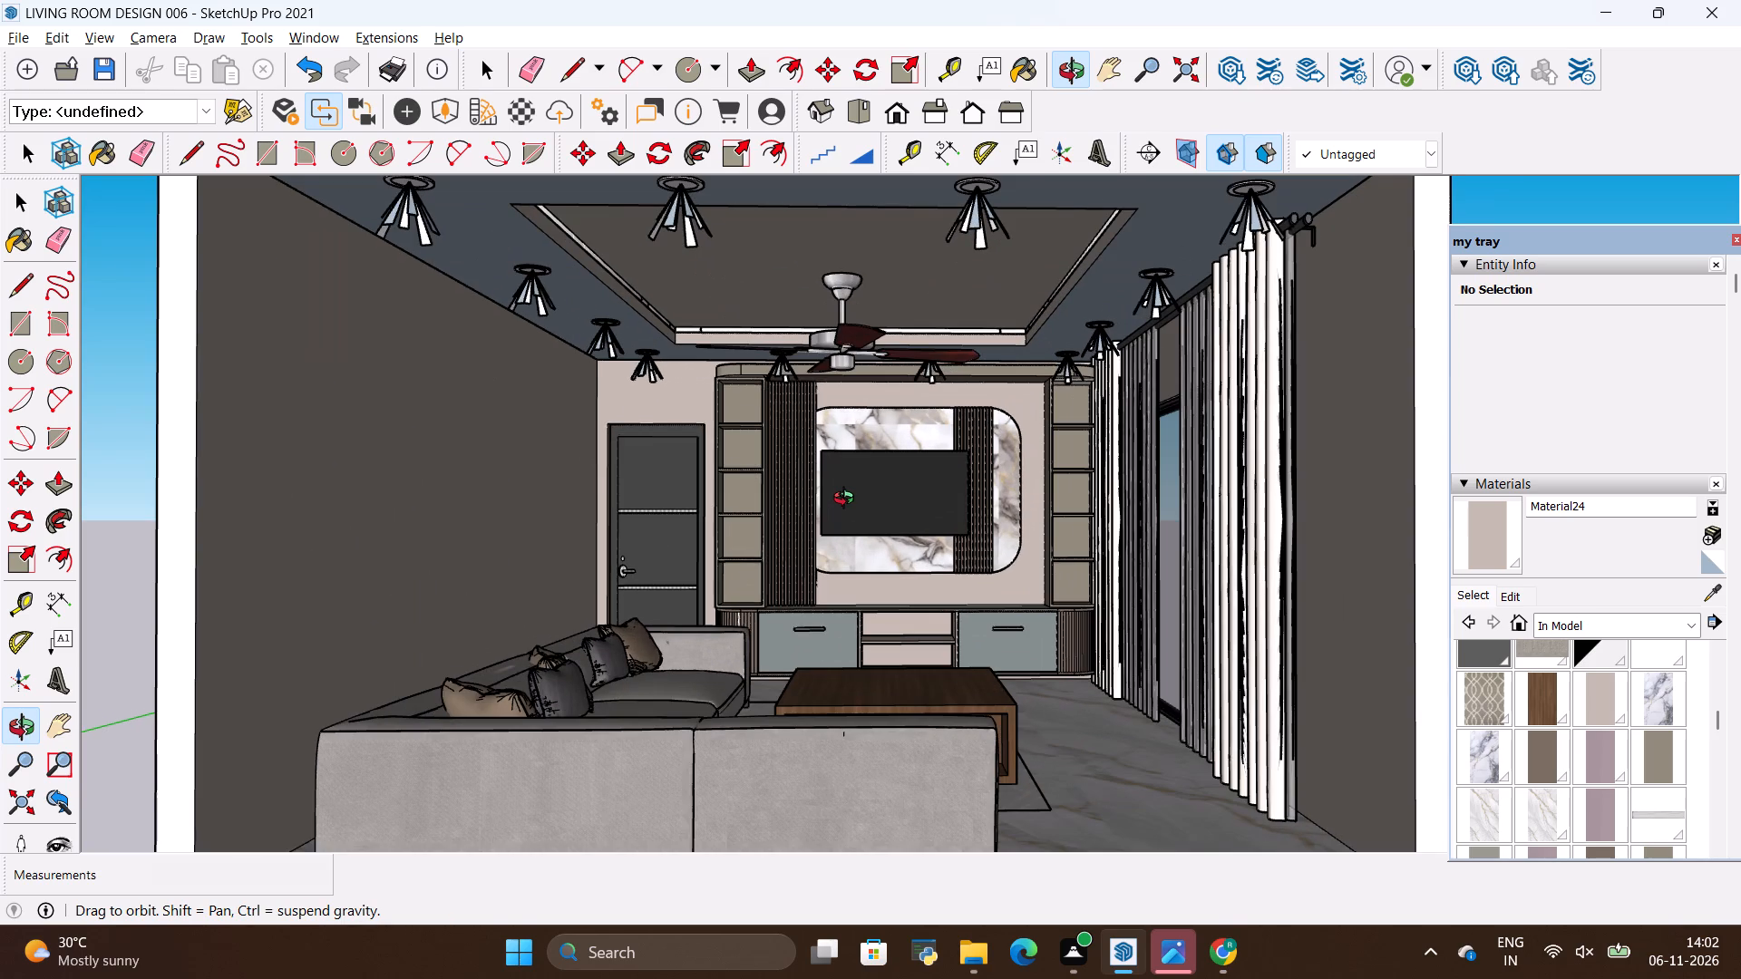
Compare the modelled living room with the TV unit reference image in Photos and return to the SketchUp model.
key("alt+Tab")
key("alt+Tab")
key("alt+Tab")
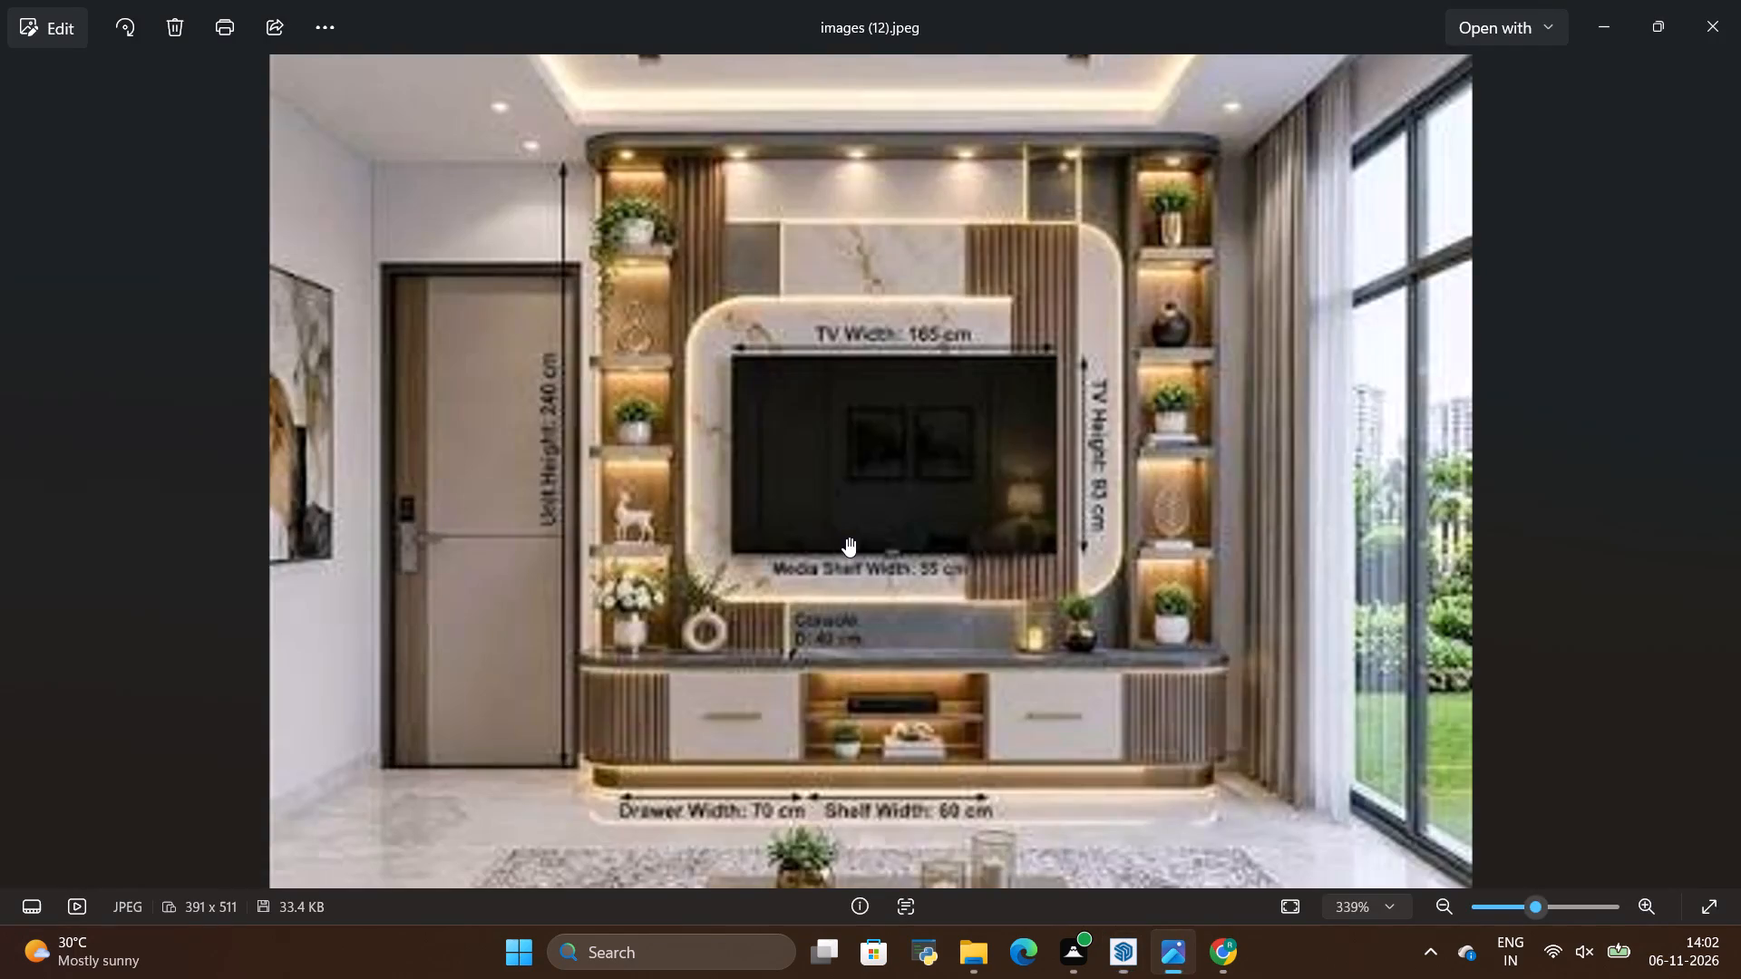
key("alt+Tab")
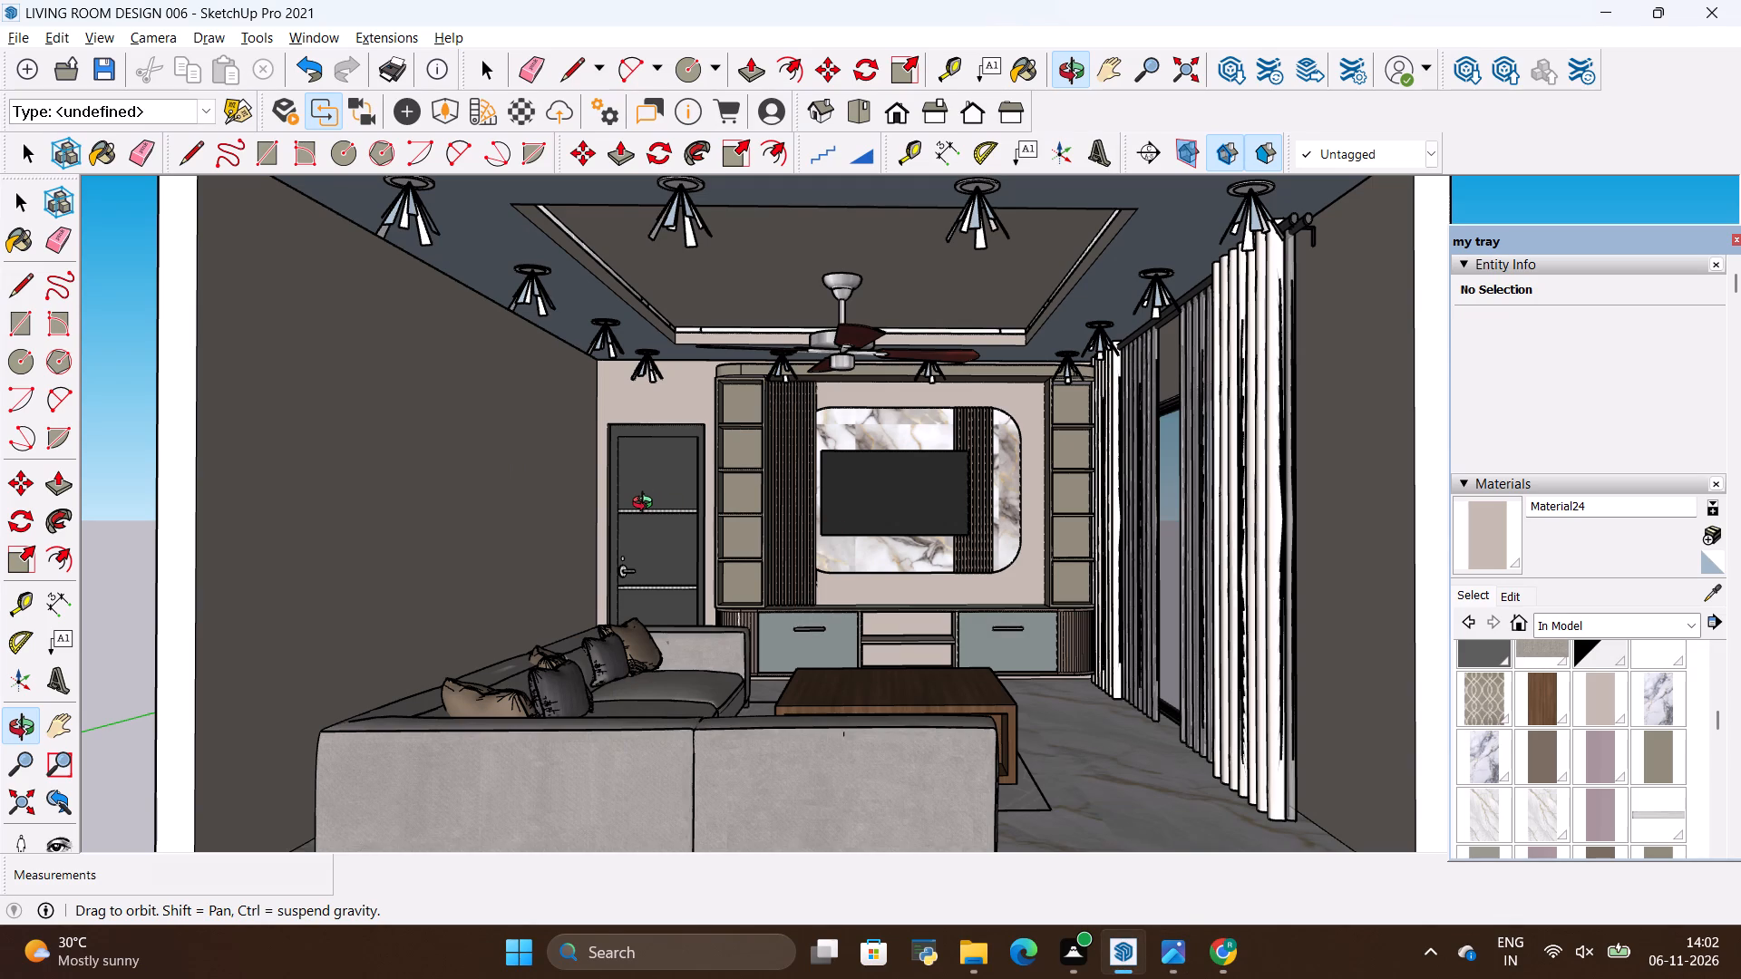
Examine the door, TV unit, sofa and coffee table up close and within the whole room from its open front.
scroll(647, 505, "up", 5)
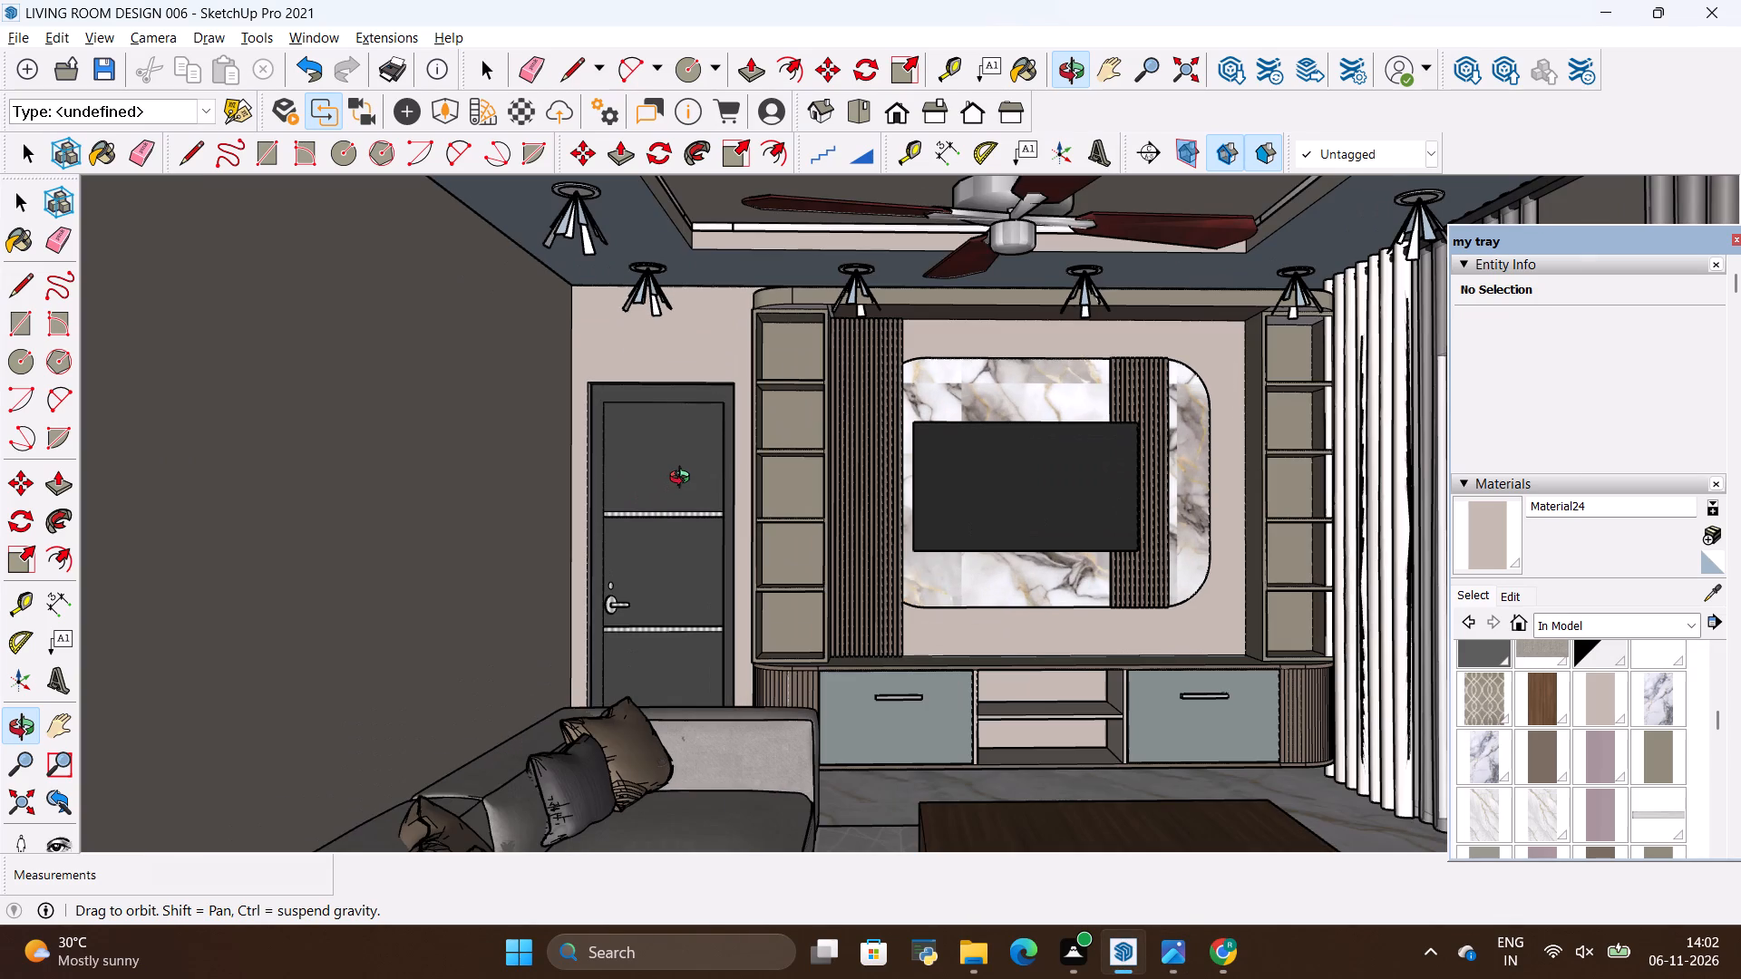
scroll(678, 480, "down", 7)
scroll(1021, 497, "down", 2)
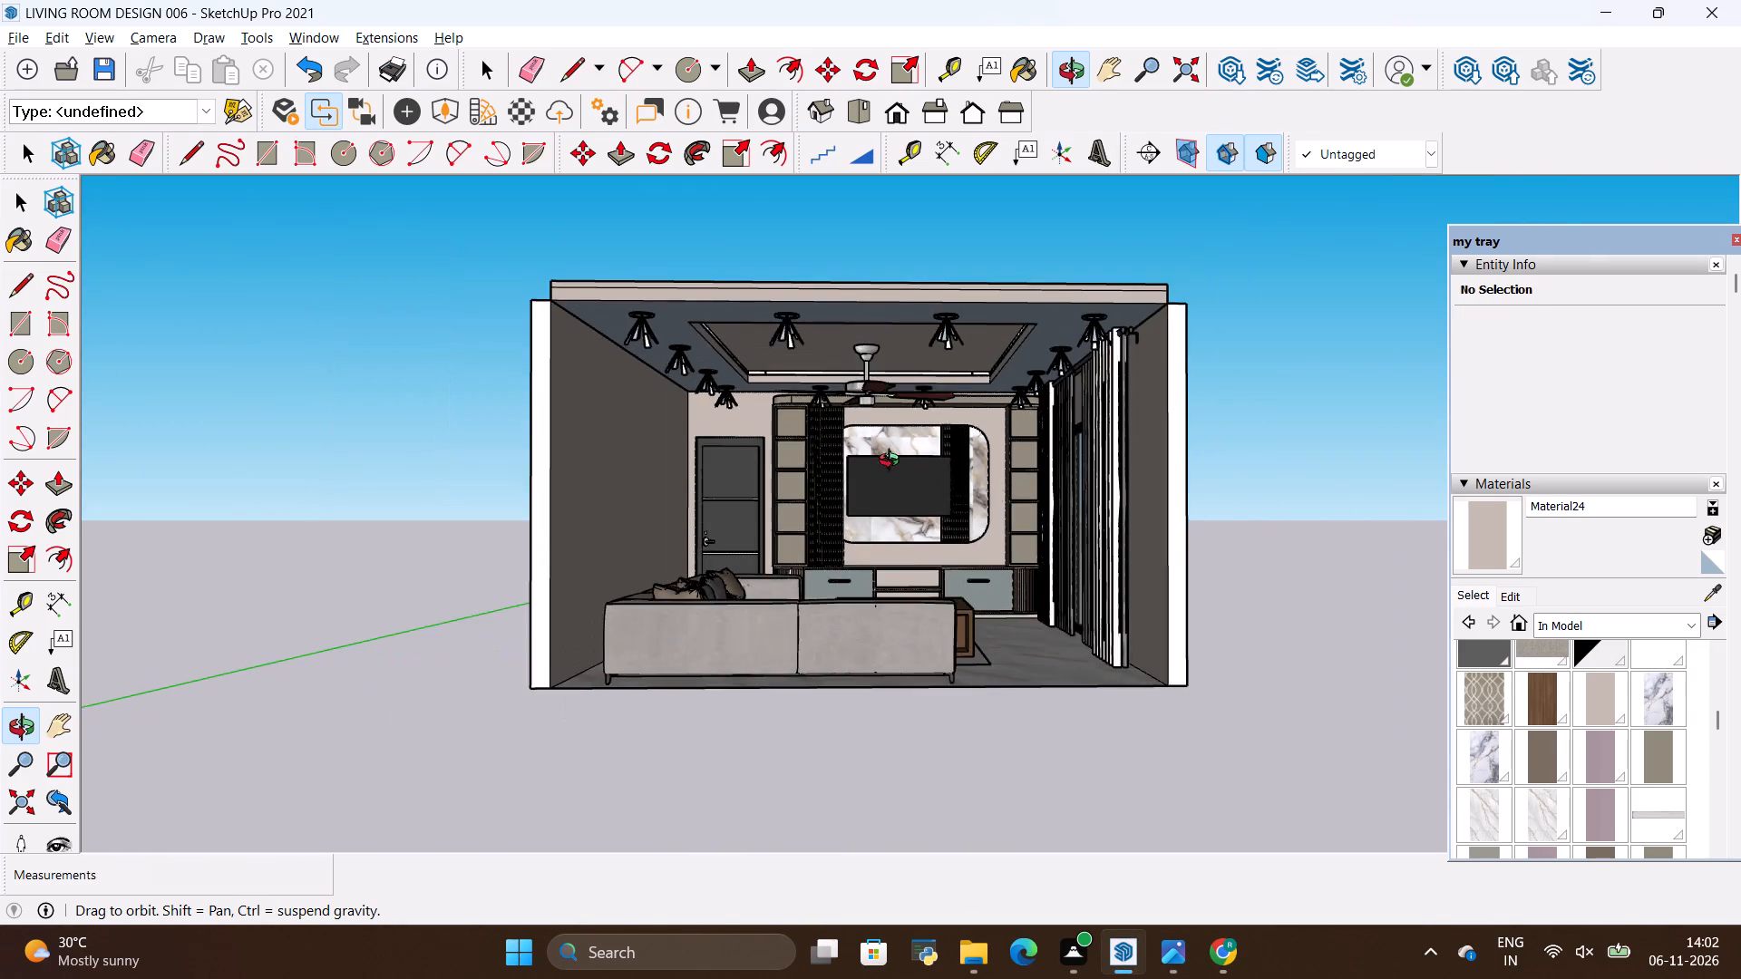
scroll(893, 462, "up", 4)
scroll(913, 469, "down", 2)
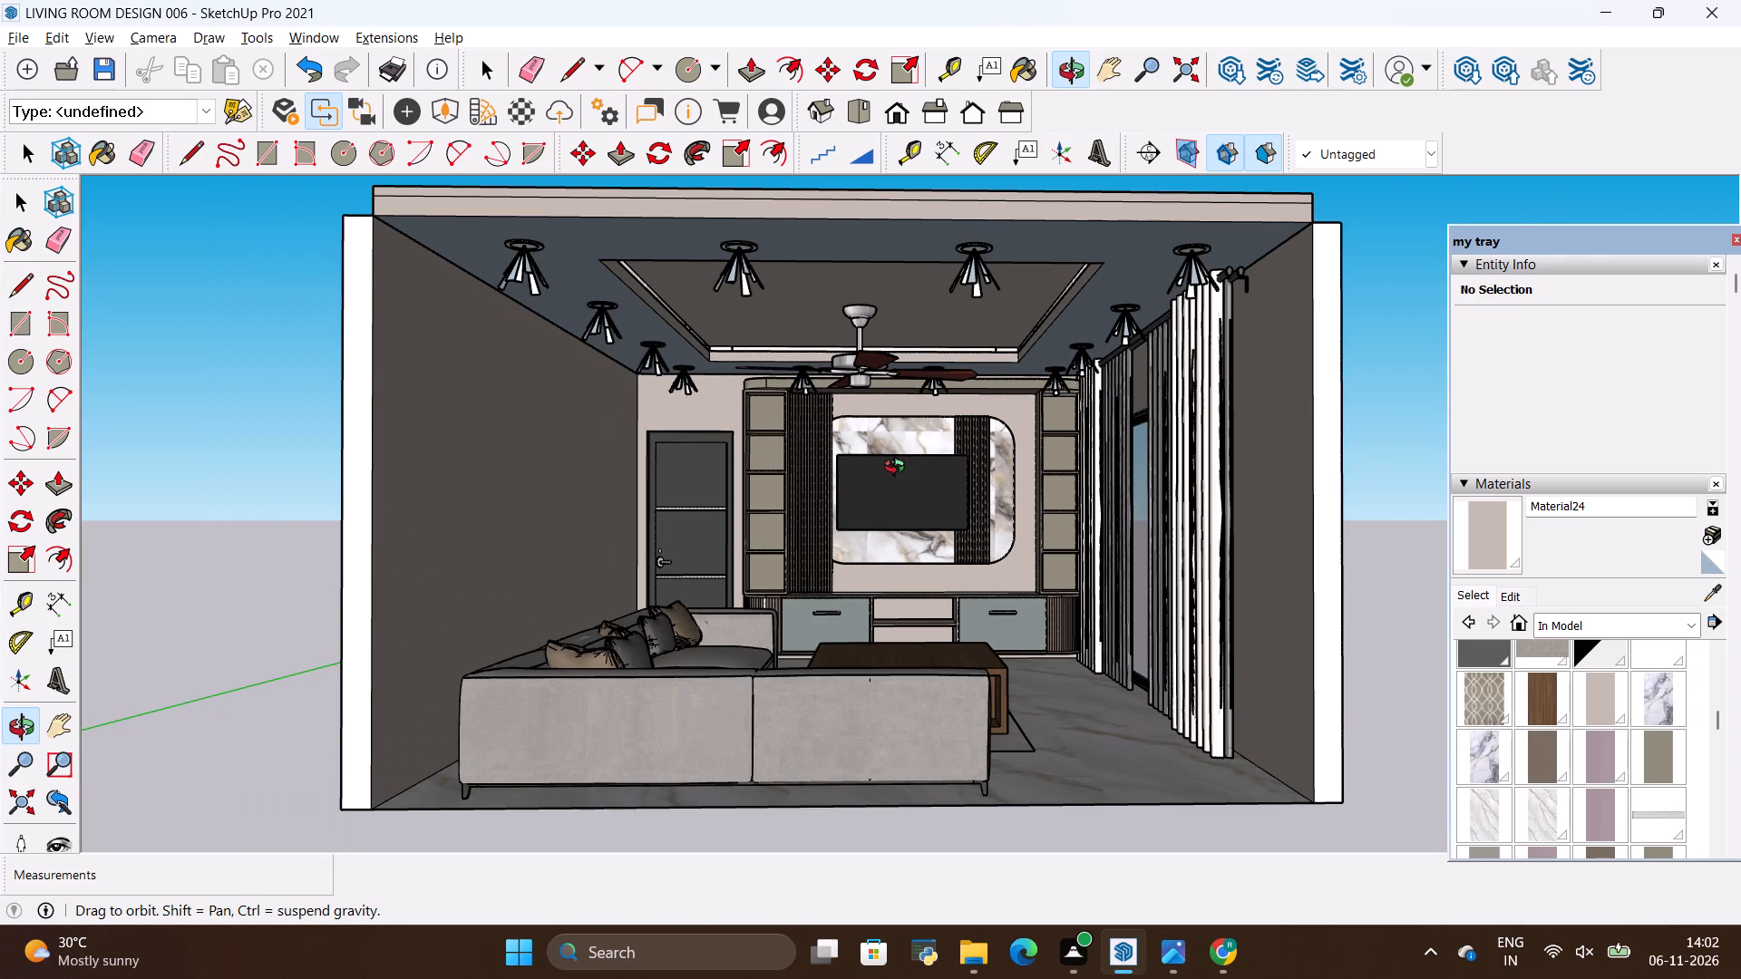
scroll(897, 469, "up", 1)
left_click(897, 469)
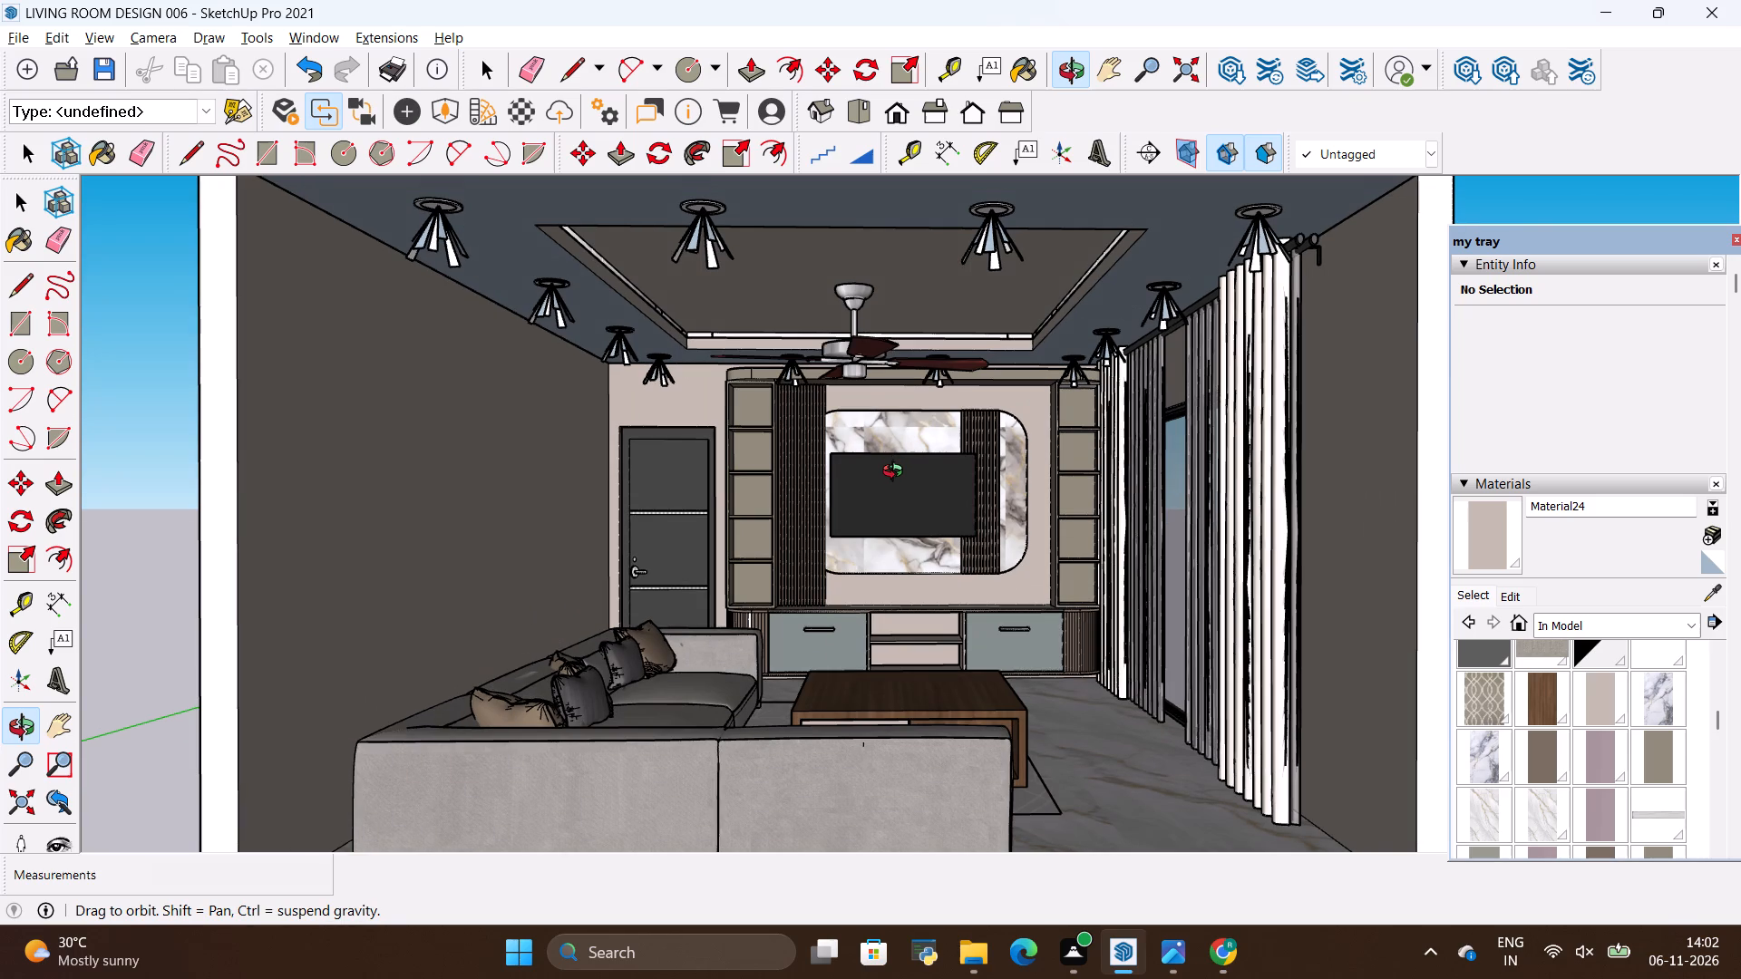
scroll(894, 469, "down", 1)
left_click(886, 476)
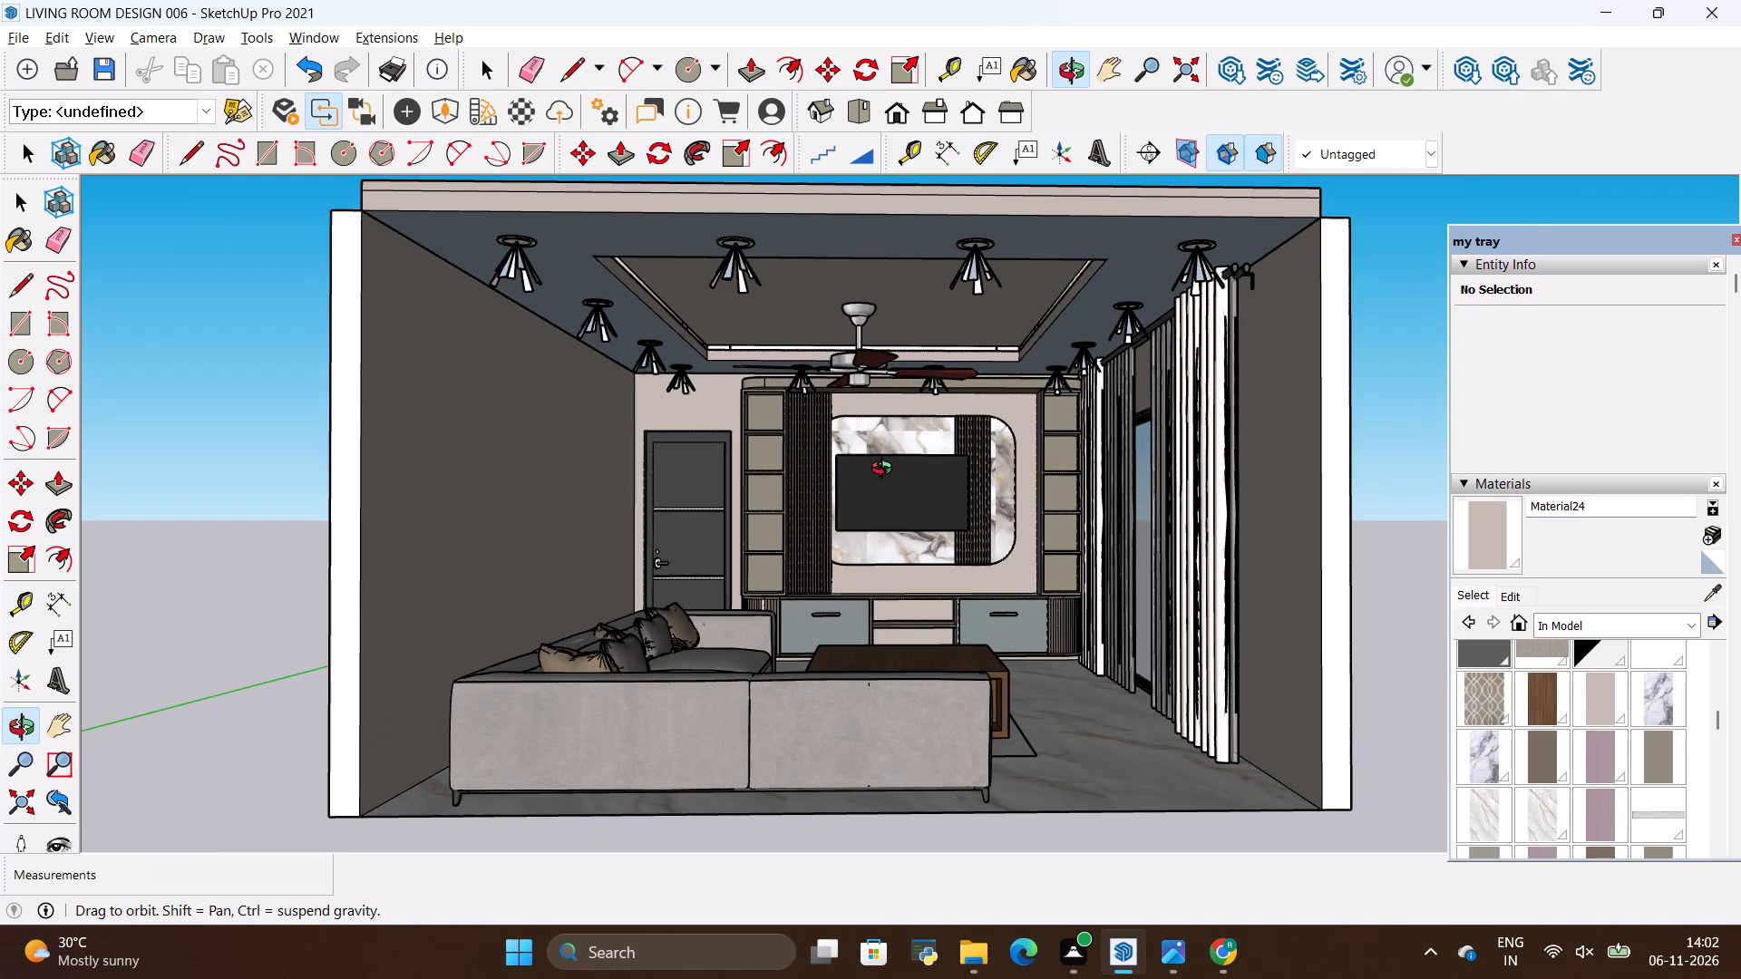
scroll(886, 470, "up", 1)
left_click(886, 470)
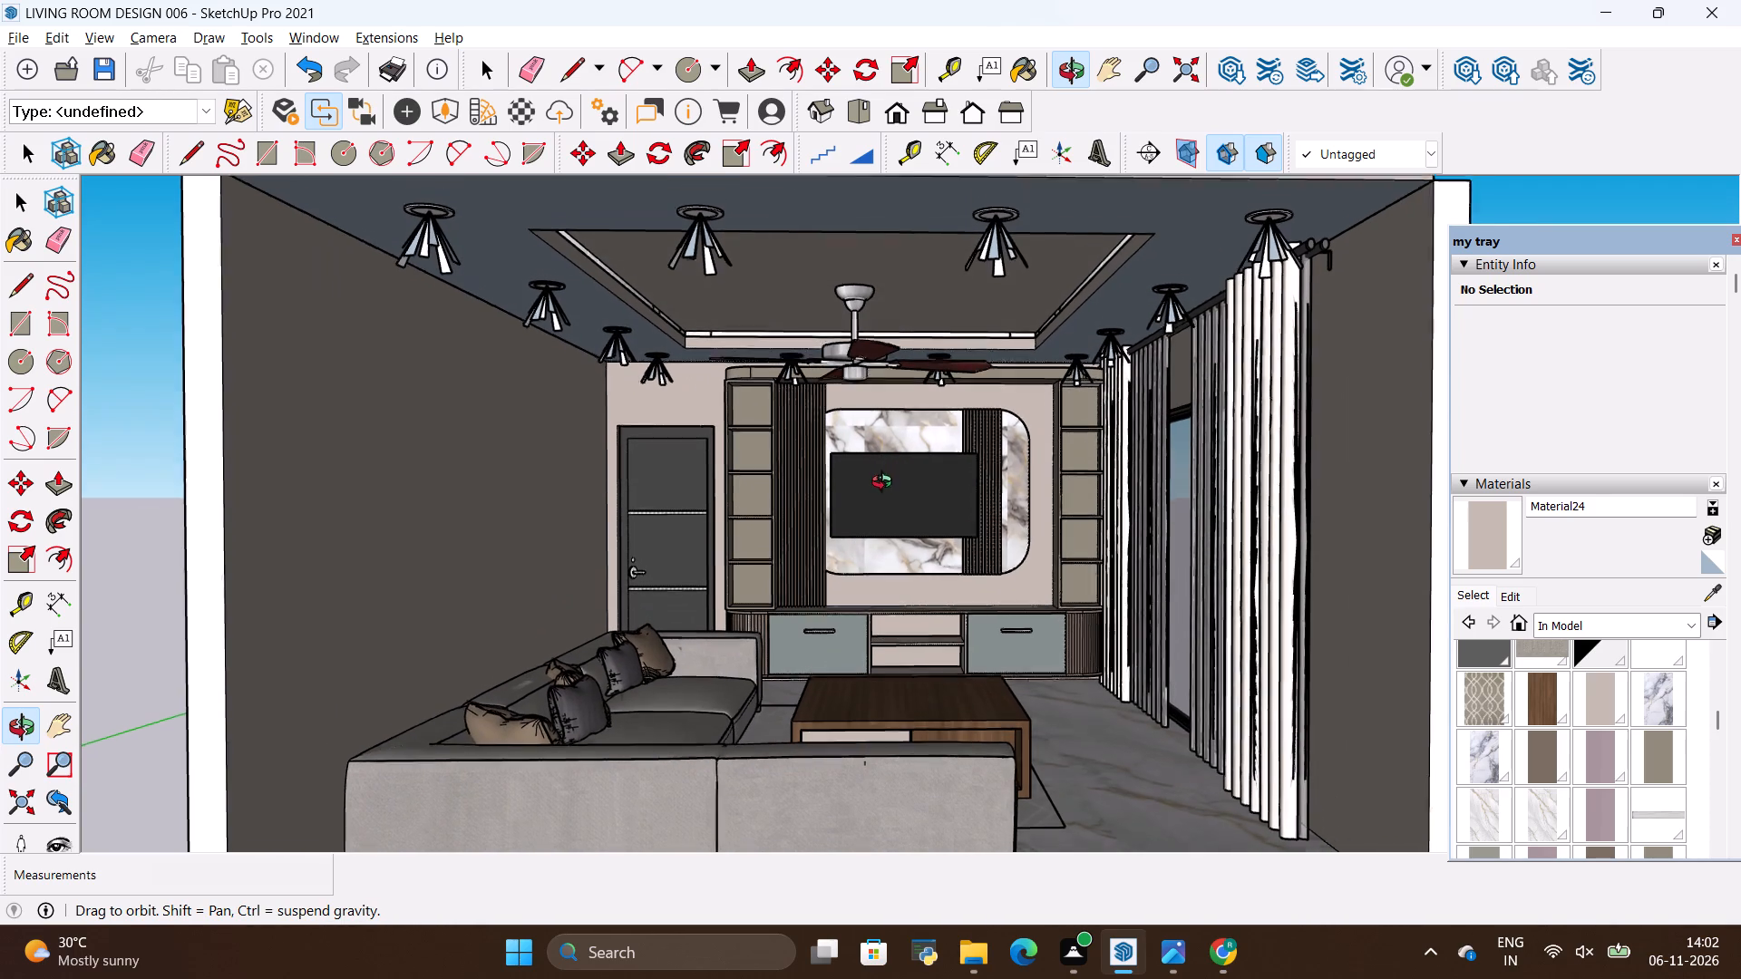
scroll(884, 482, "down", 1)
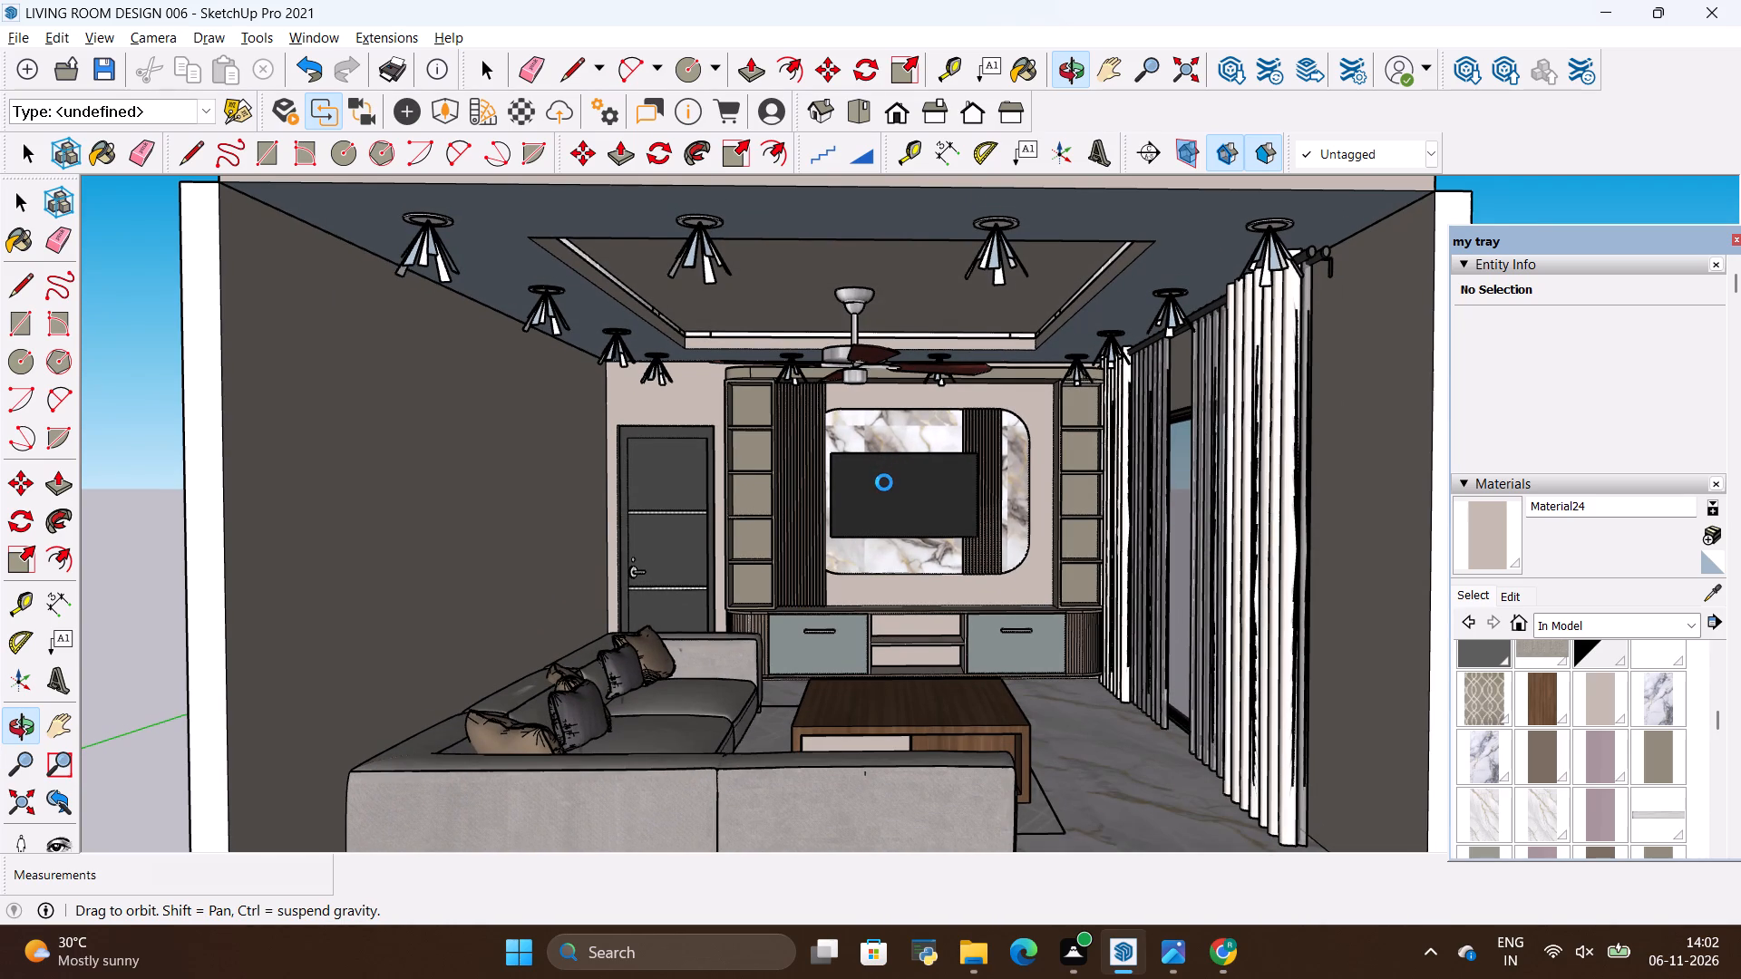
left_click_drag(889, 507, 891, 495)
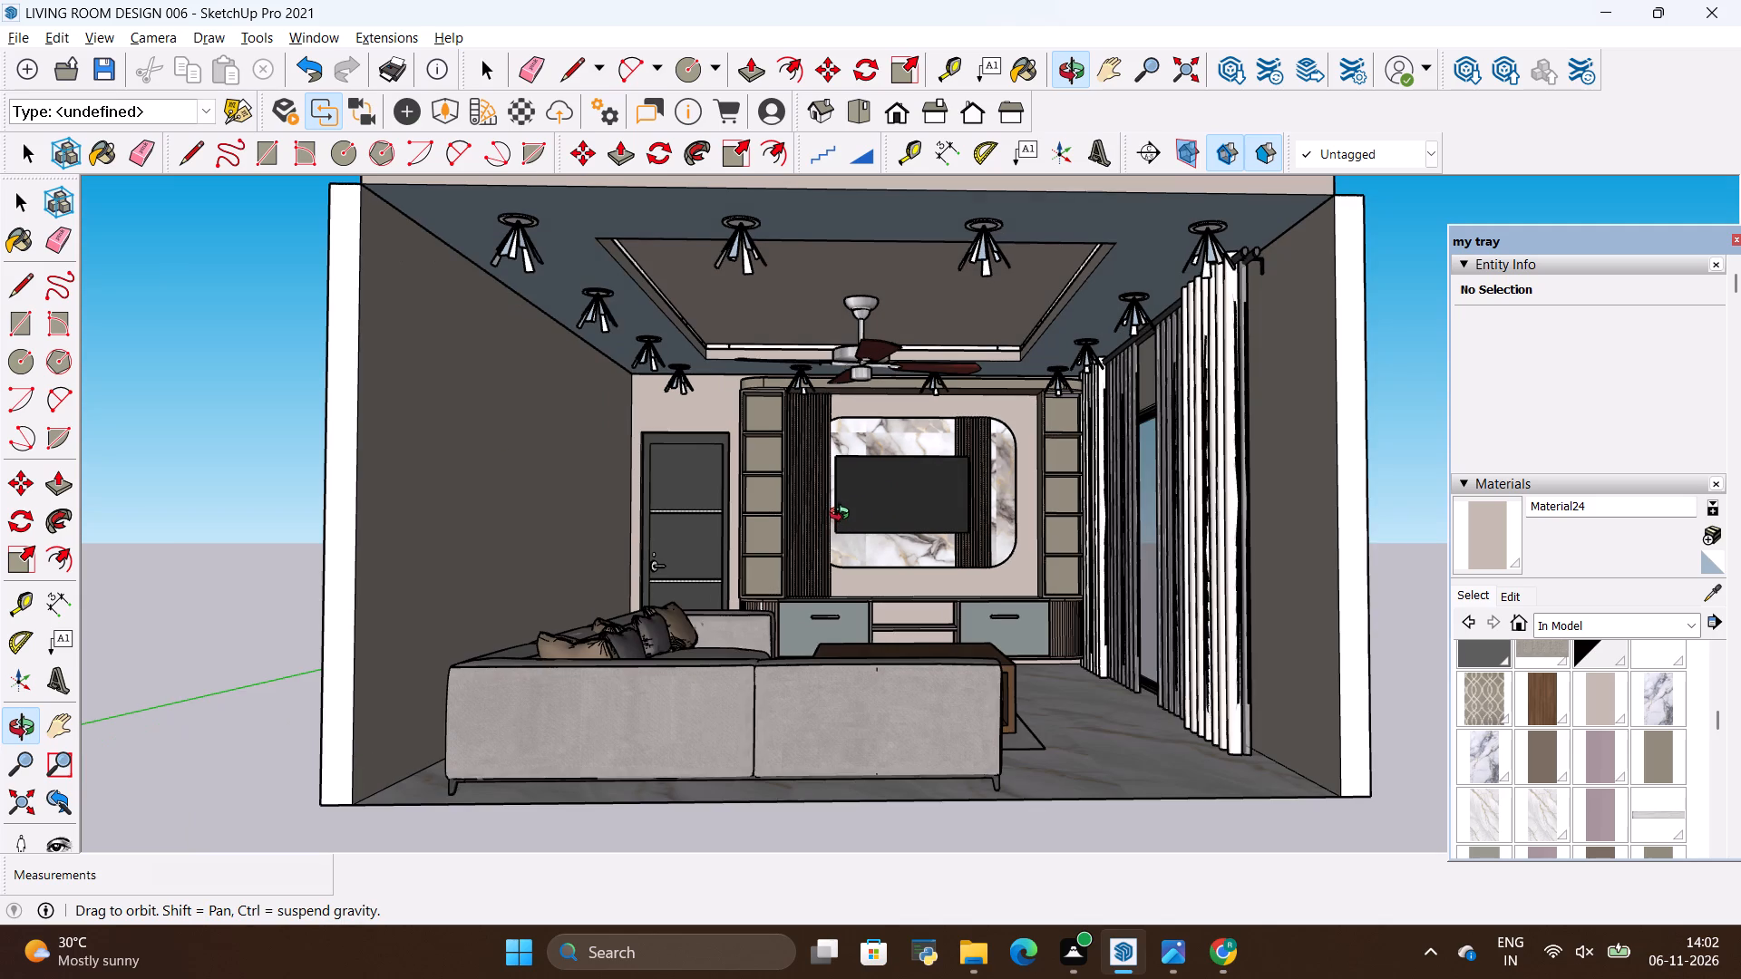
left_click(845, 509)
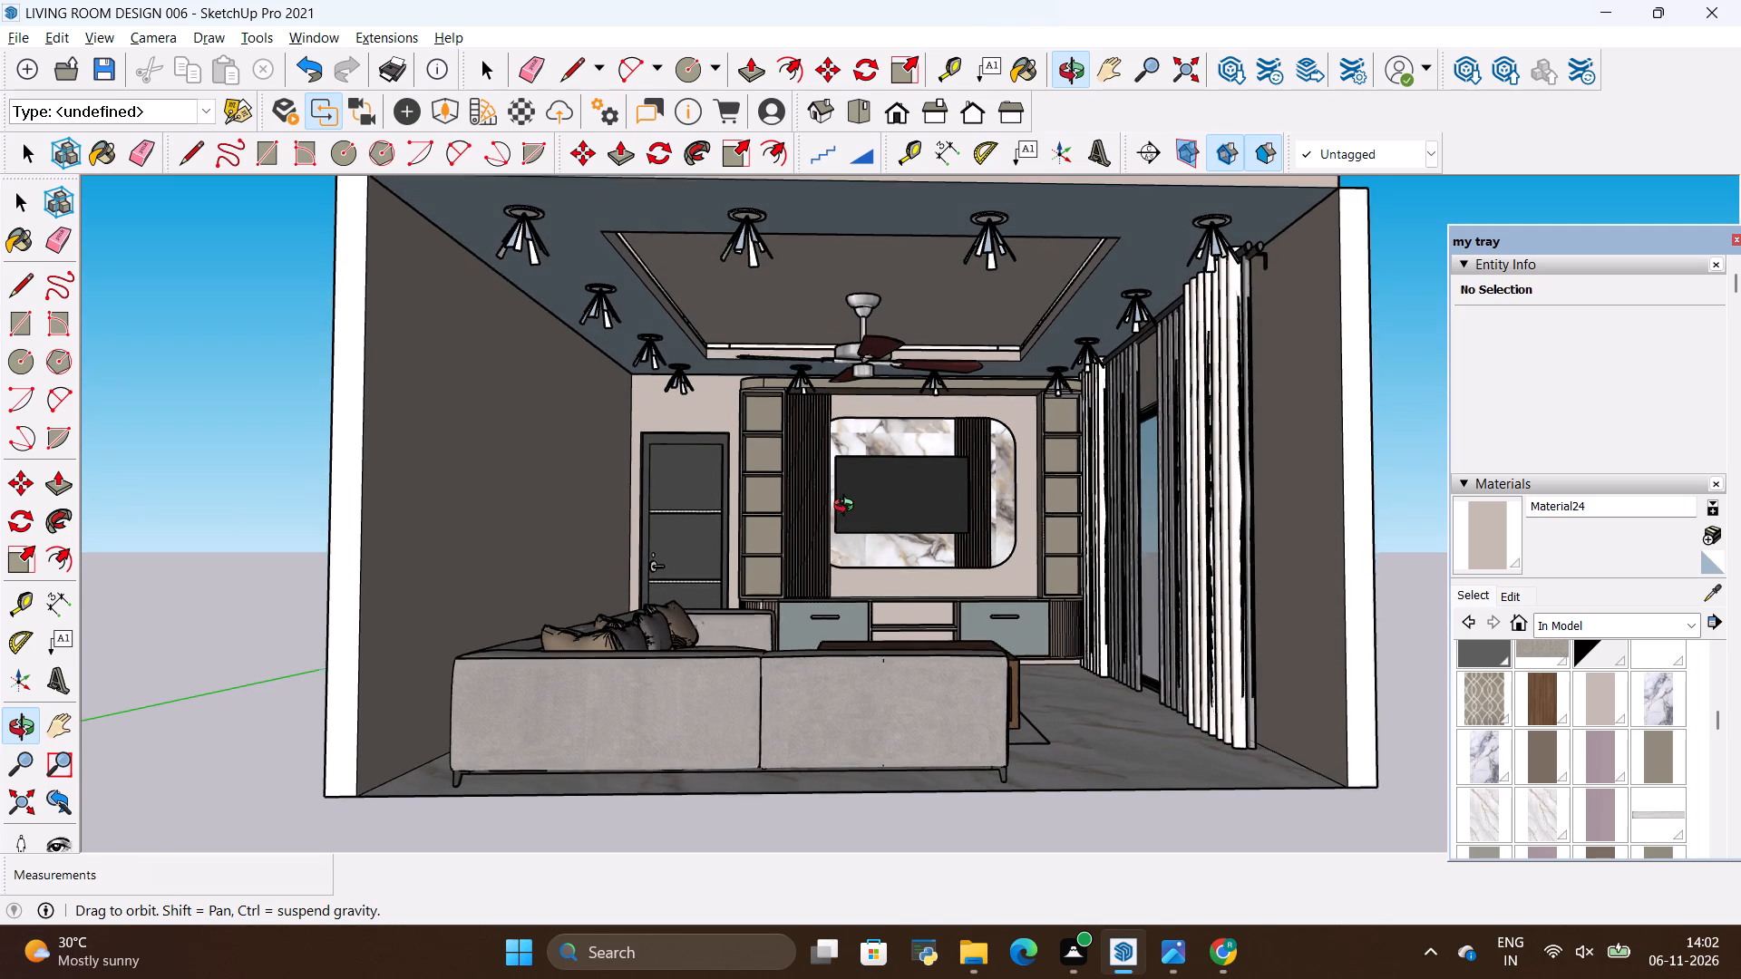
scroll(846, 489, "up", 1)
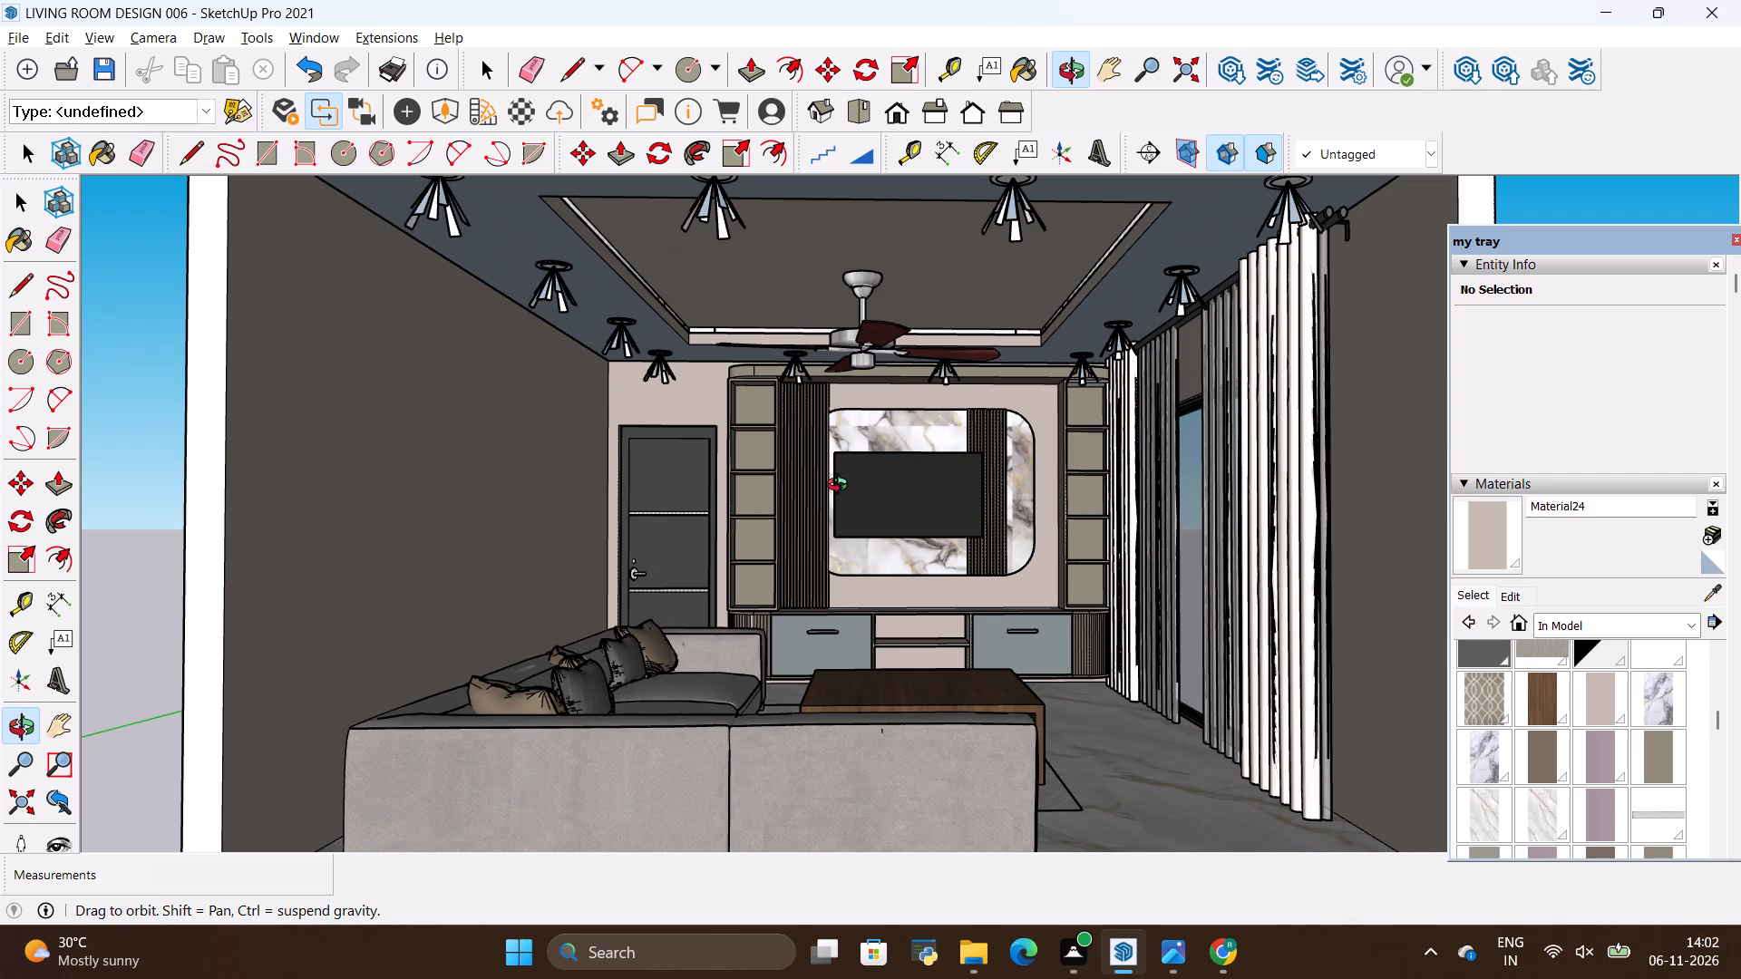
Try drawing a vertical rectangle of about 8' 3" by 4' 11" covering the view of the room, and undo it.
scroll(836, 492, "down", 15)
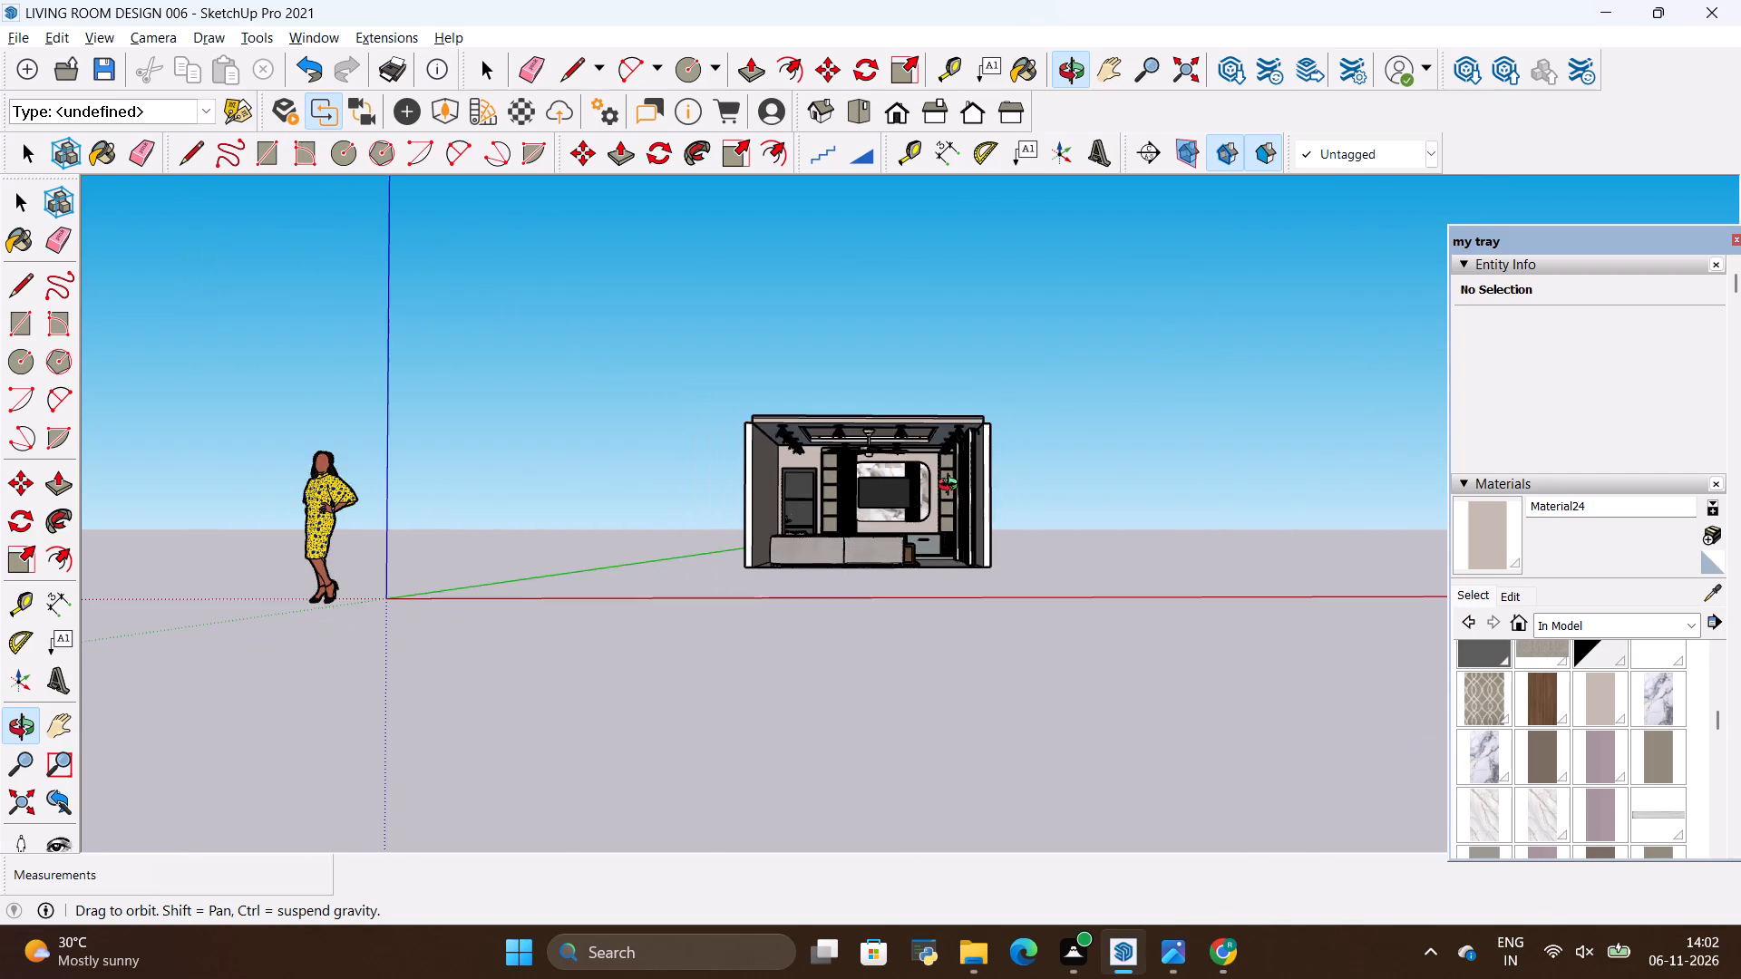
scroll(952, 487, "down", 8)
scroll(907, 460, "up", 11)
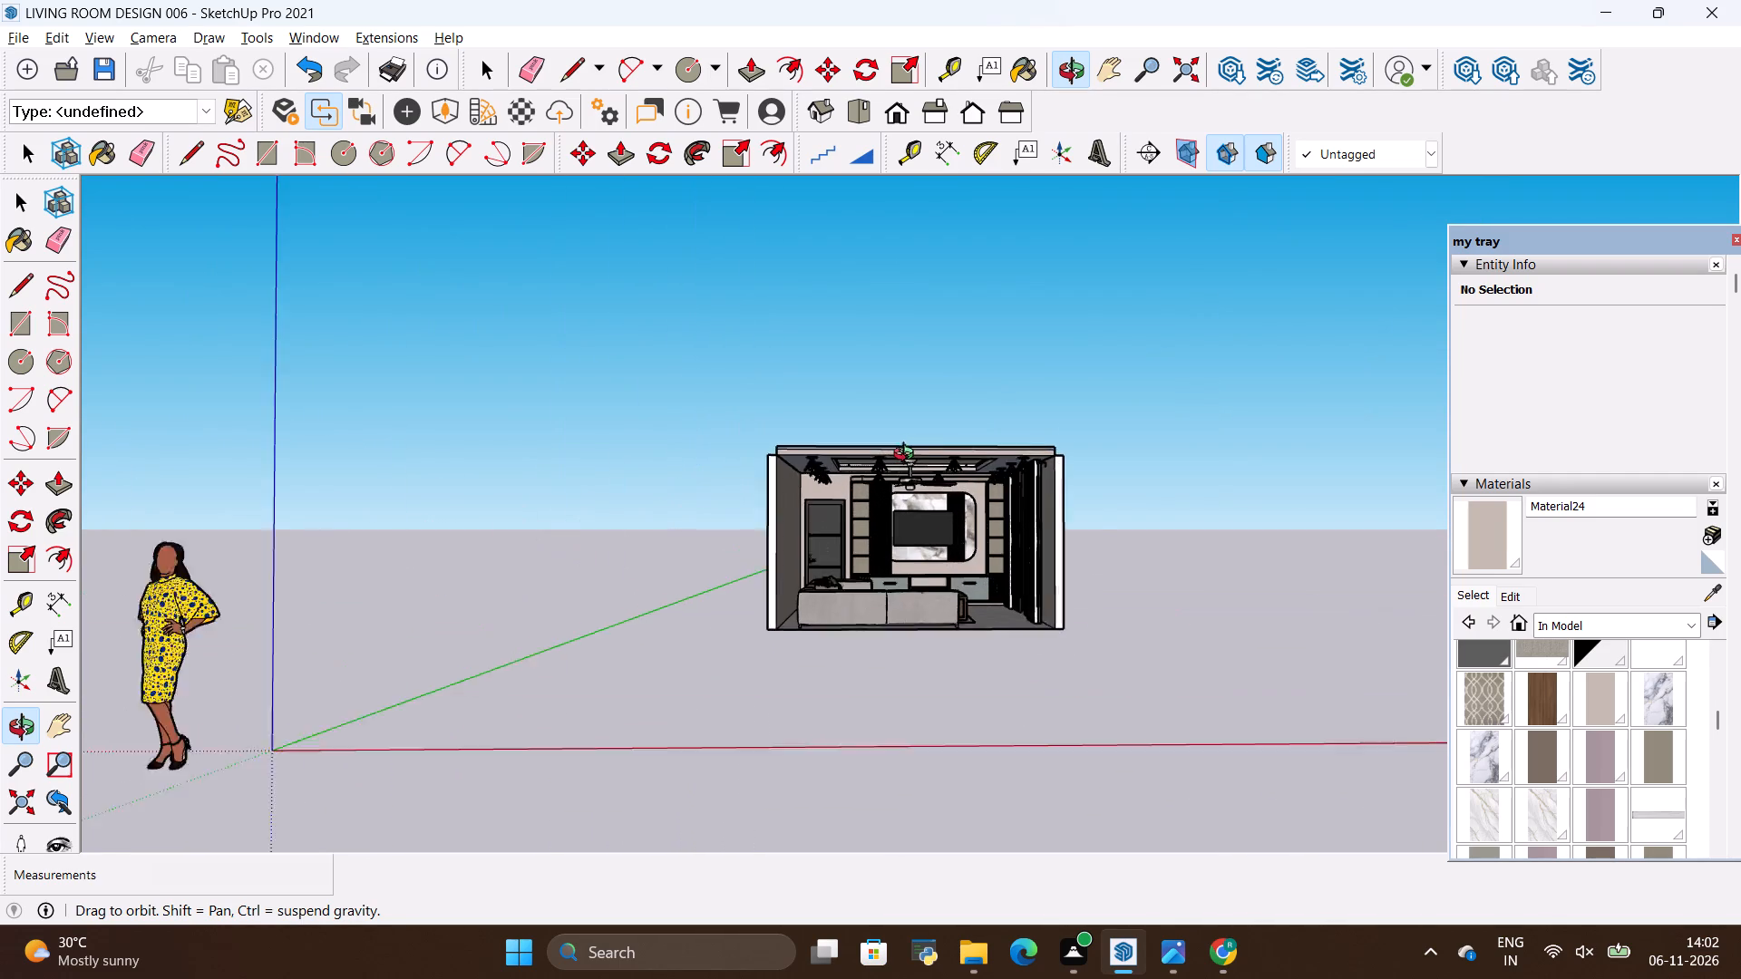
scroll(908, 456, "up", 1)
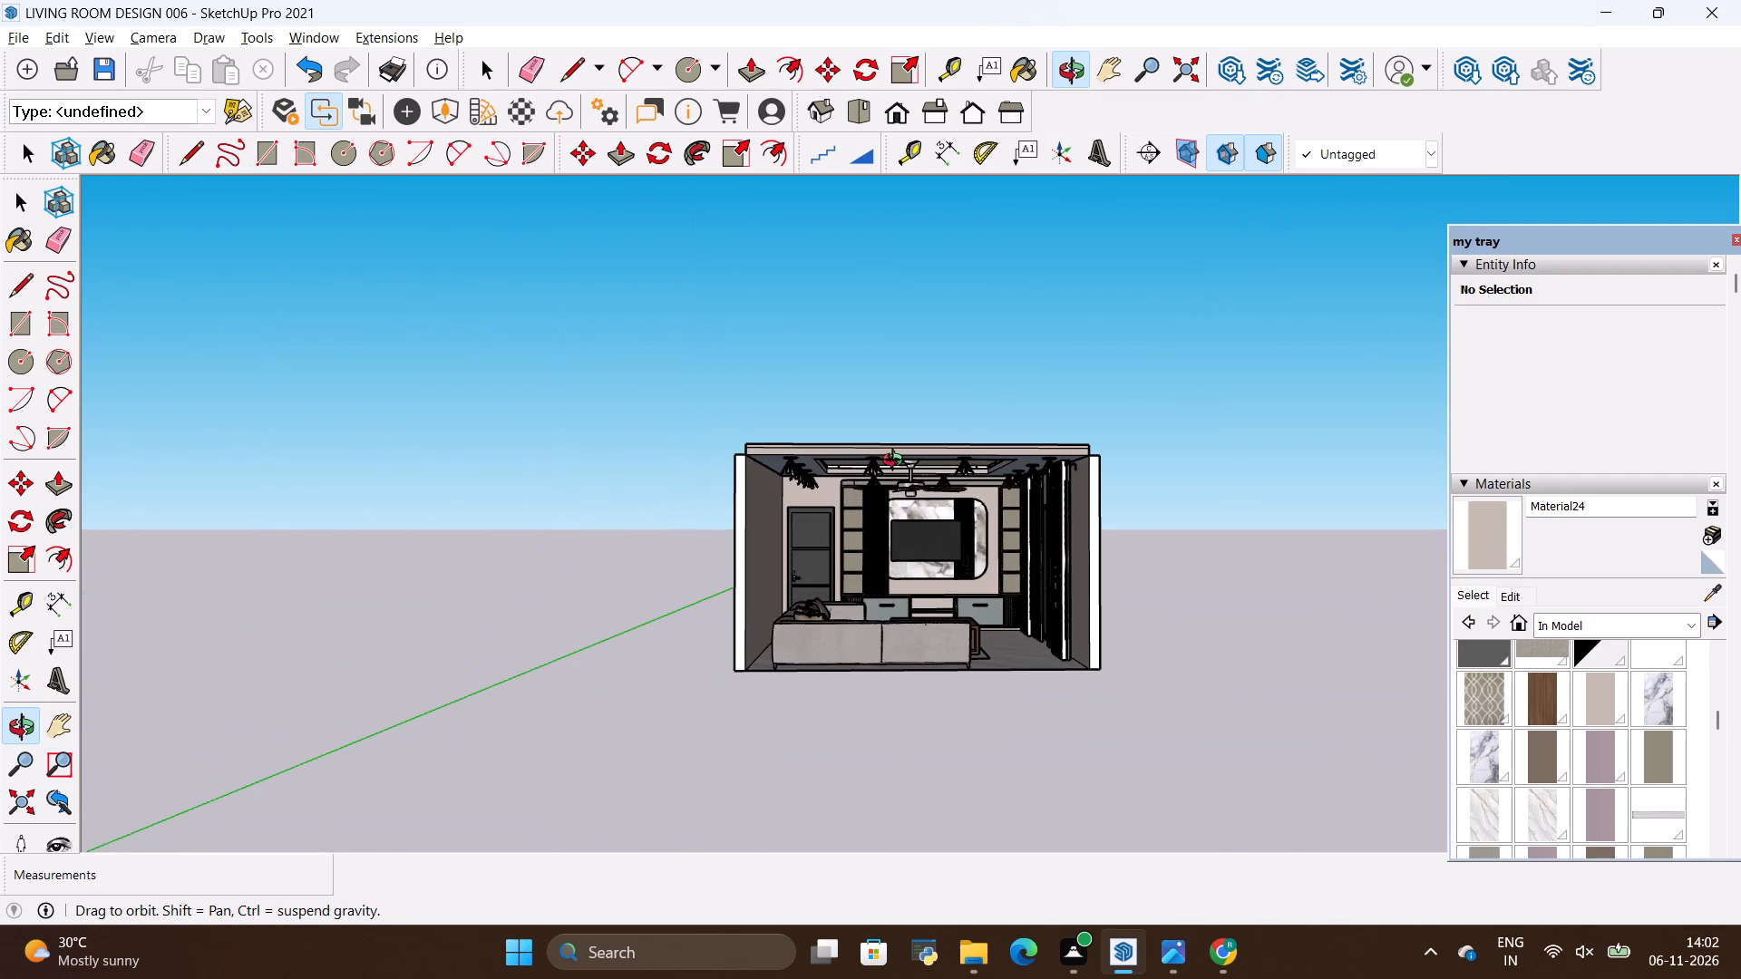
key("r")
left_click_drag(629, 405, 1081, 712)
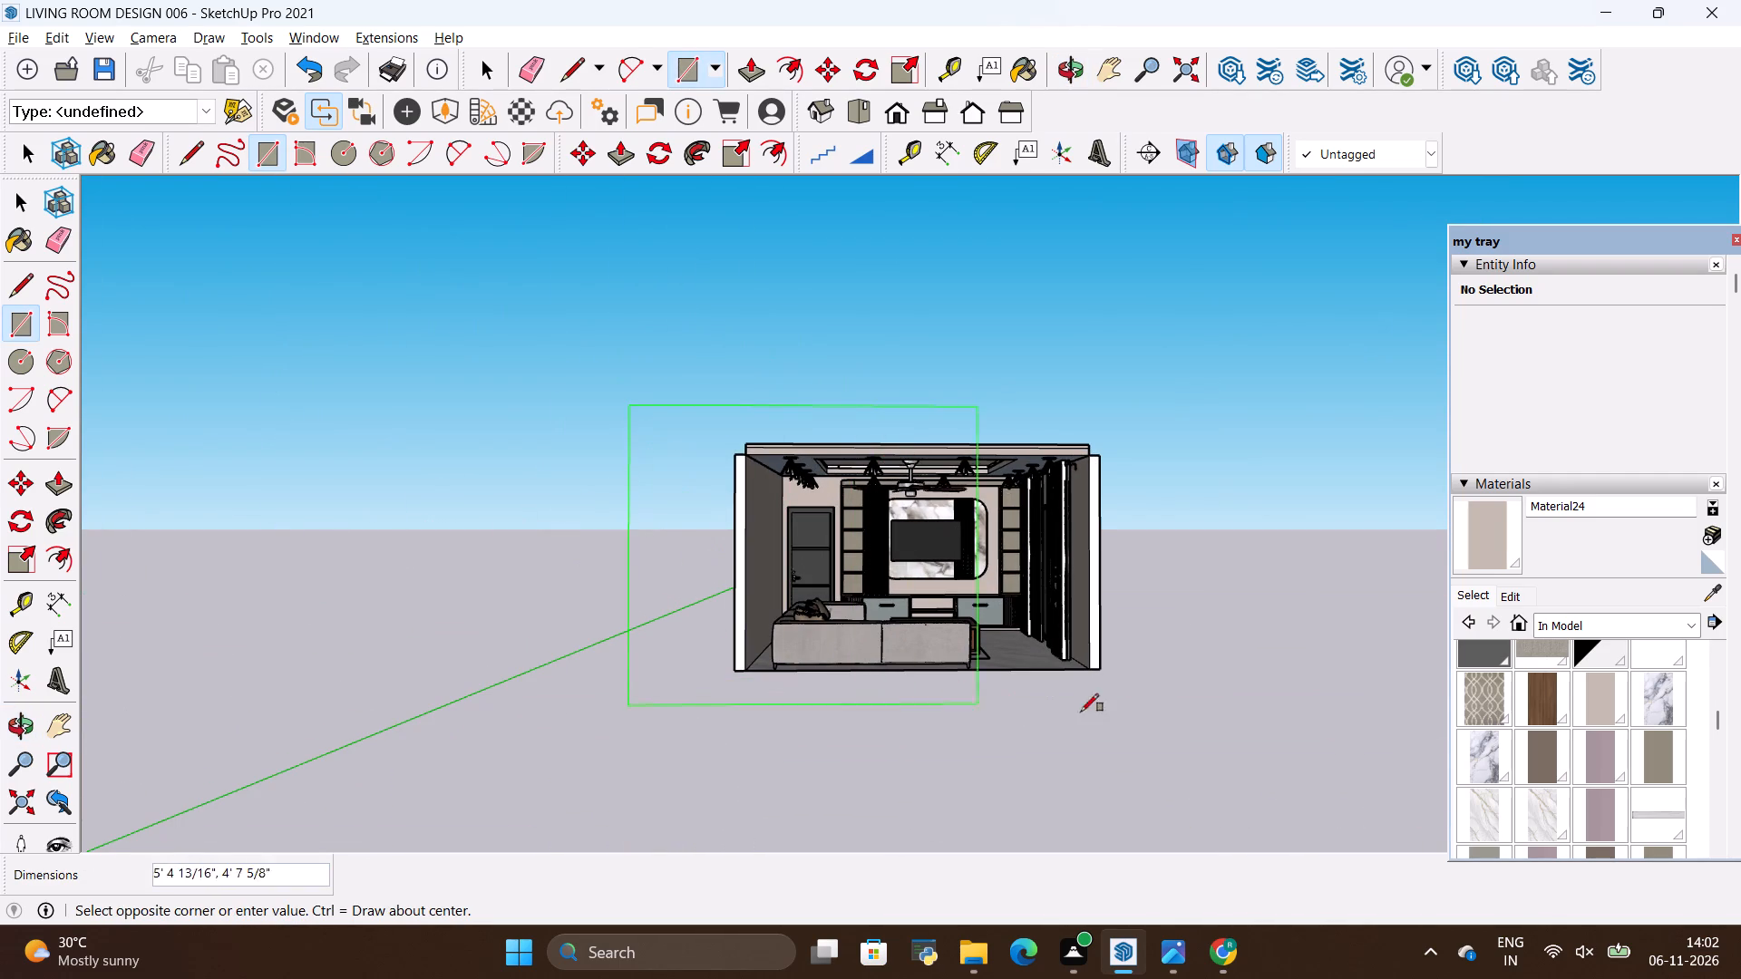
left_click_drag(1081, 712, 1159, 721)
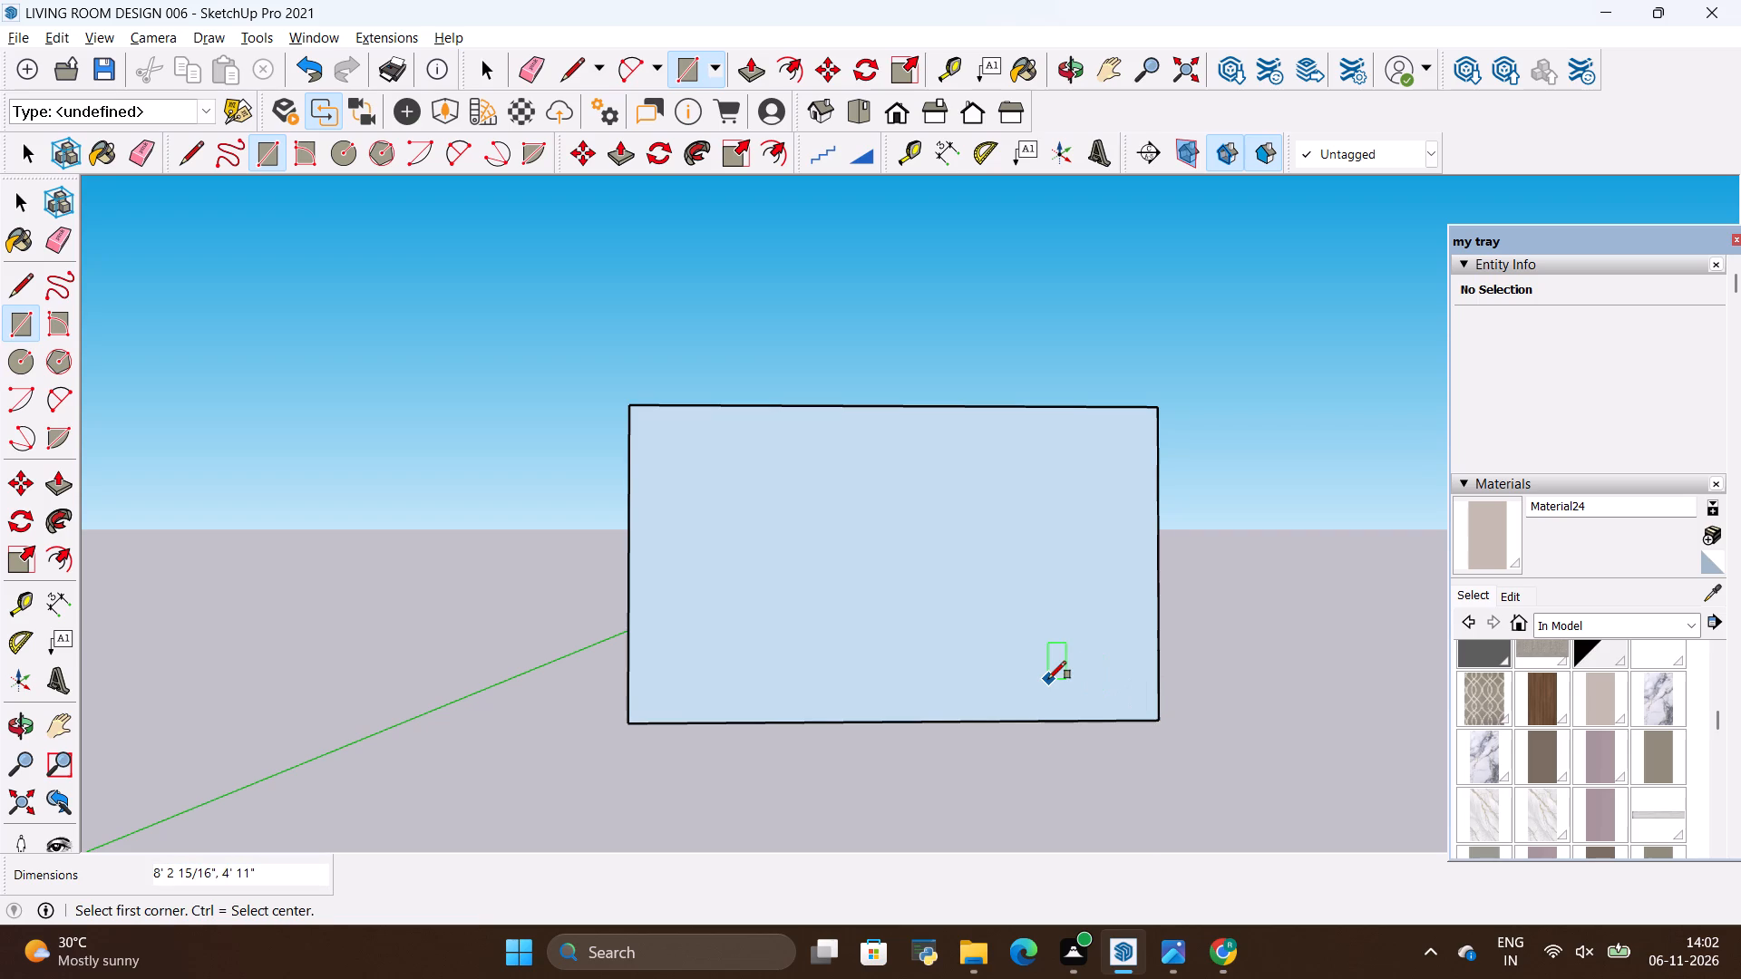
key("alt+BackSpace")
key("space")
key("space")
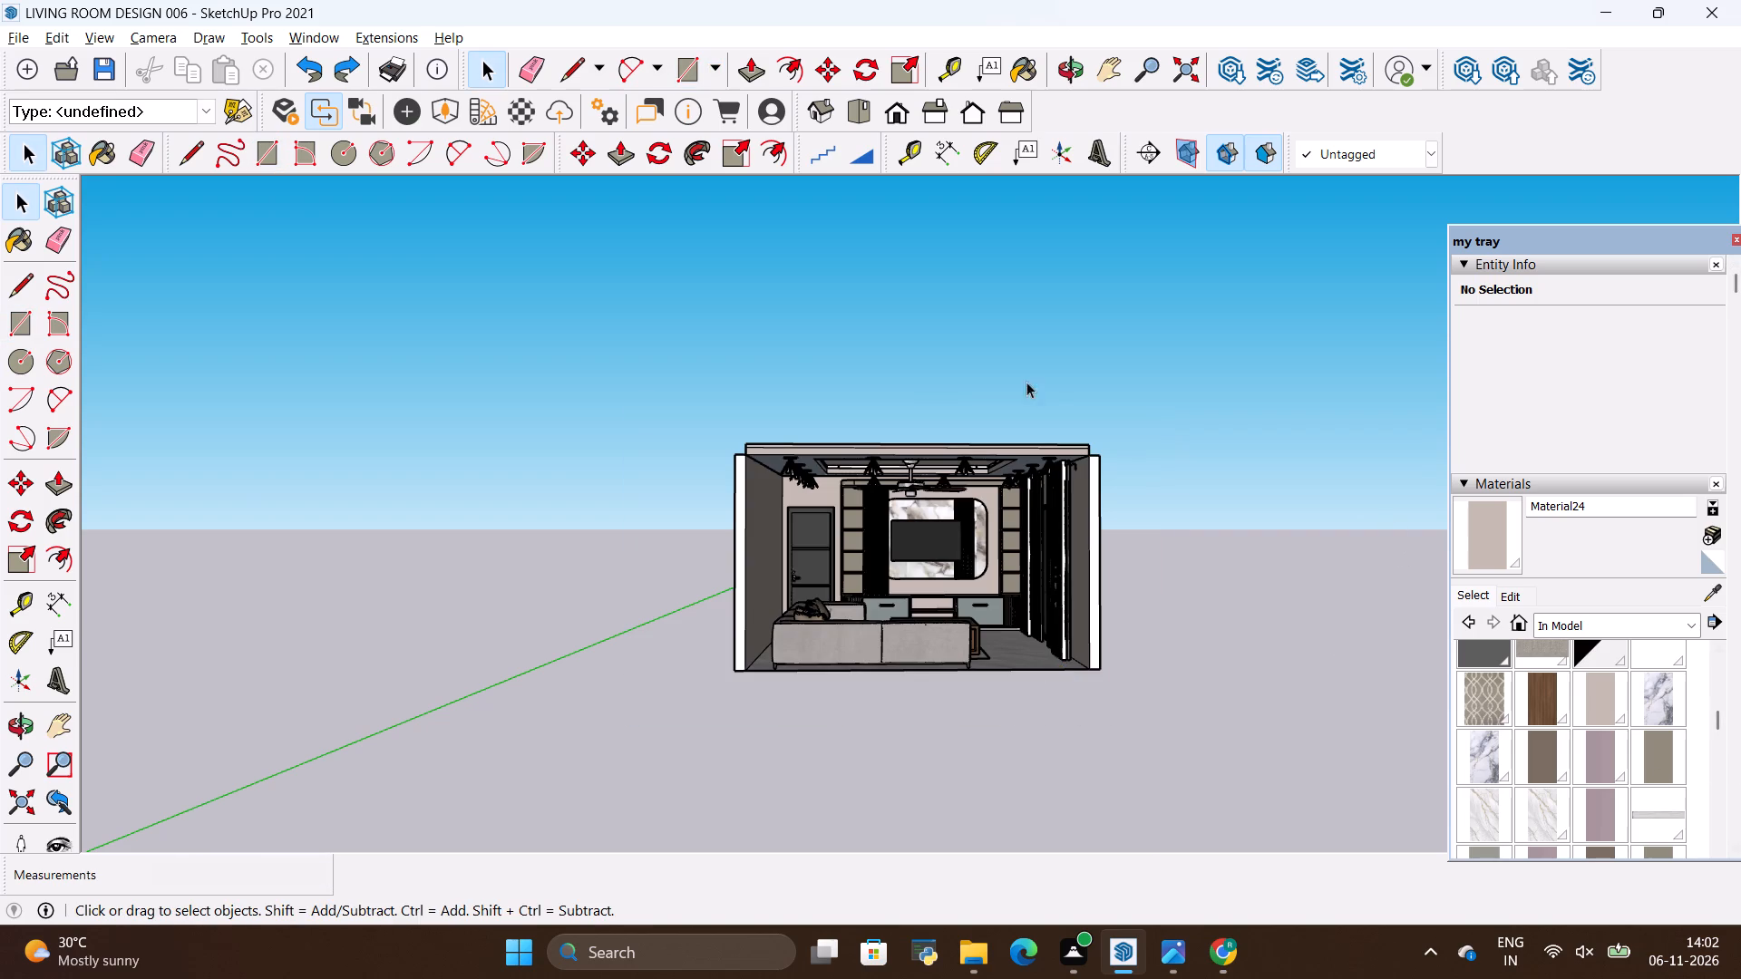
Move the whole finished living room across the scale figure to beside the other completed room, near the red axis.
left_click_drag(676, 366, 1181, 752)
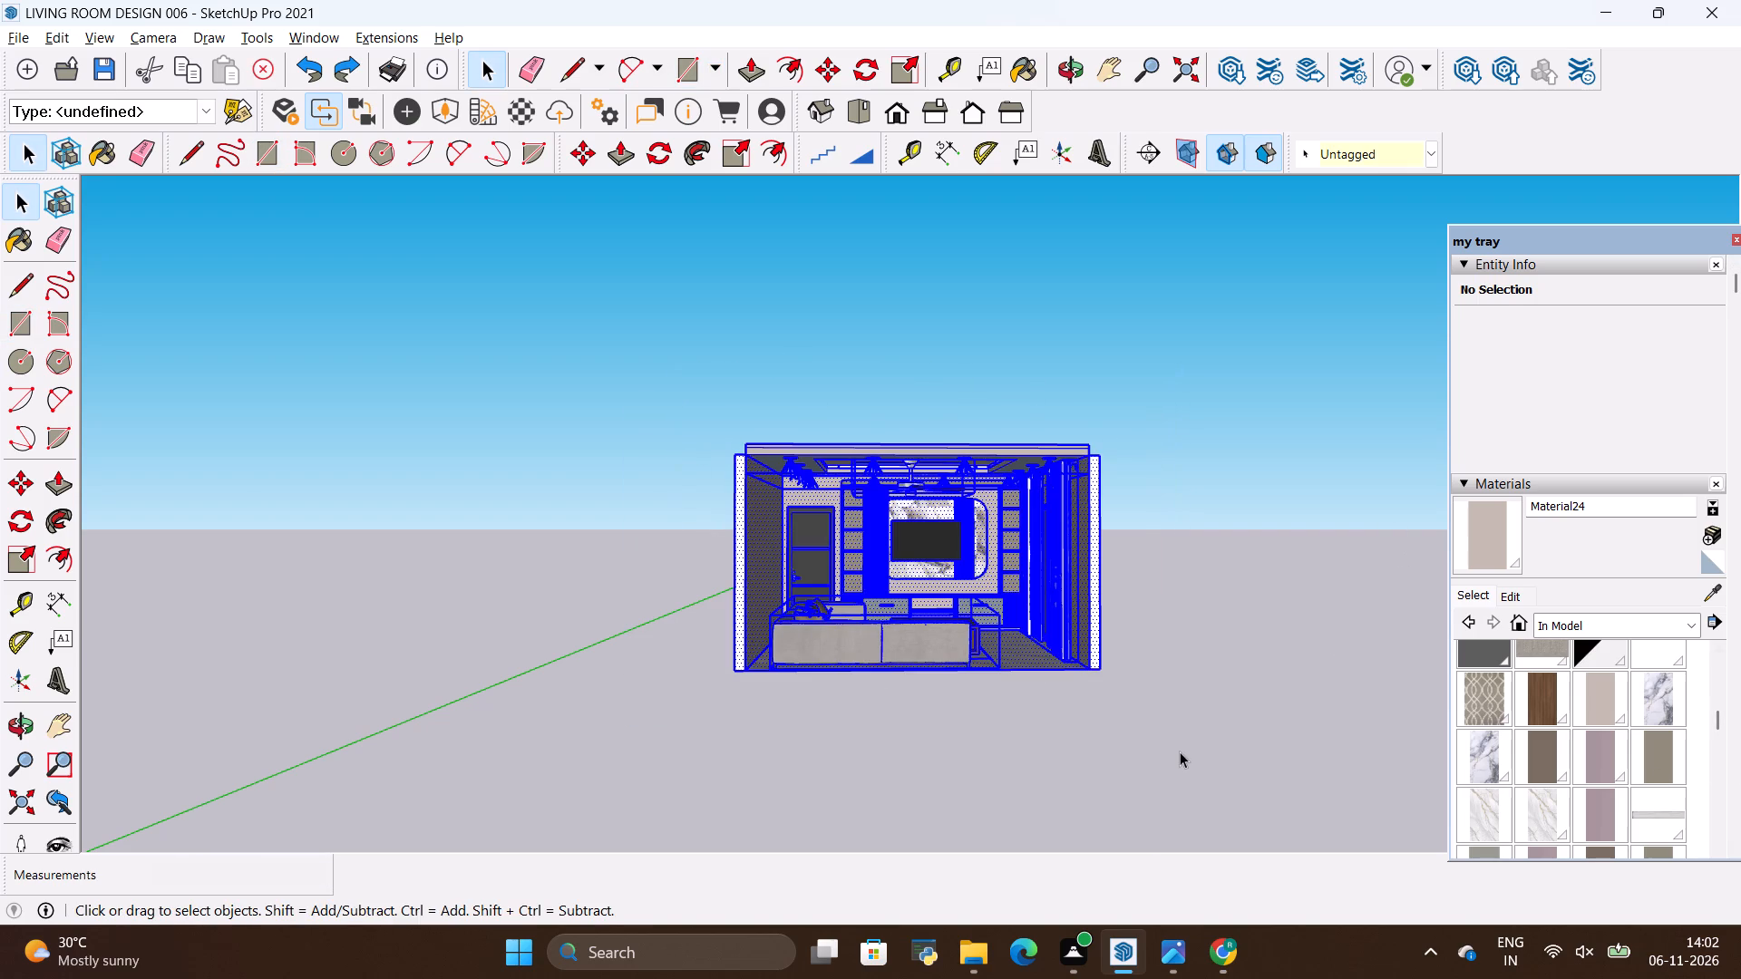
key("m")
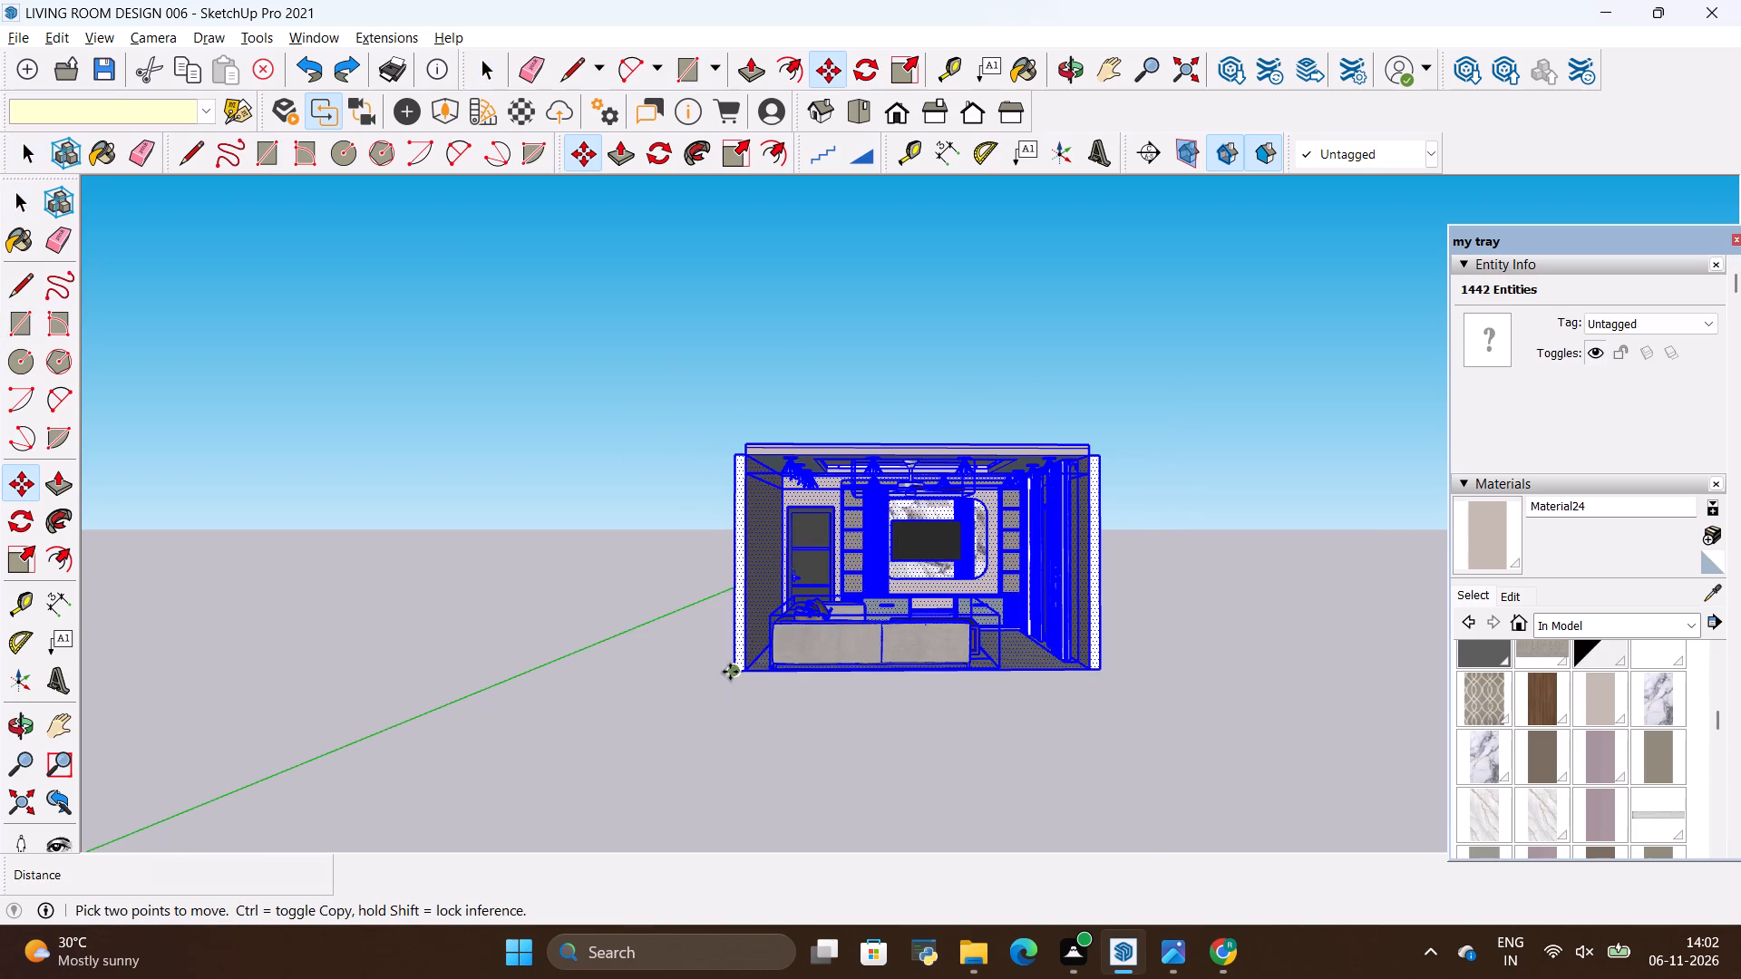
left_click(735, 670)
scroll(1110, 564, "down", 12)
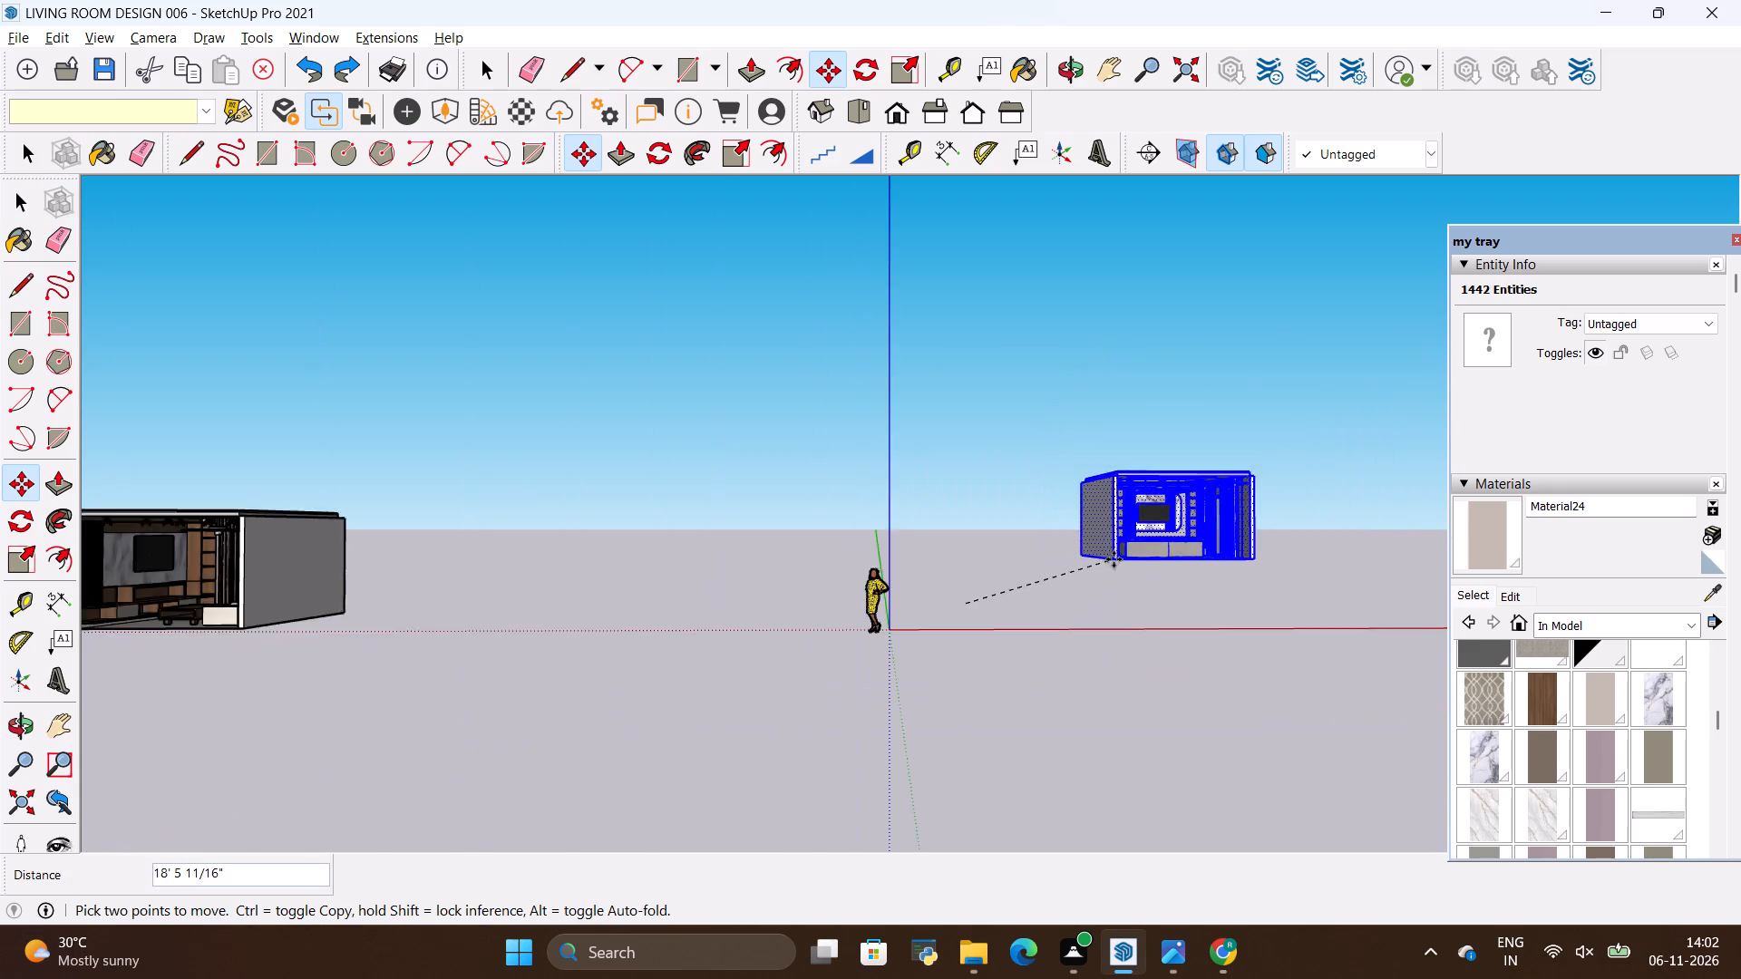
scroll(1114, 559, "down", 4)
scroll(575, 549, "up", 7)
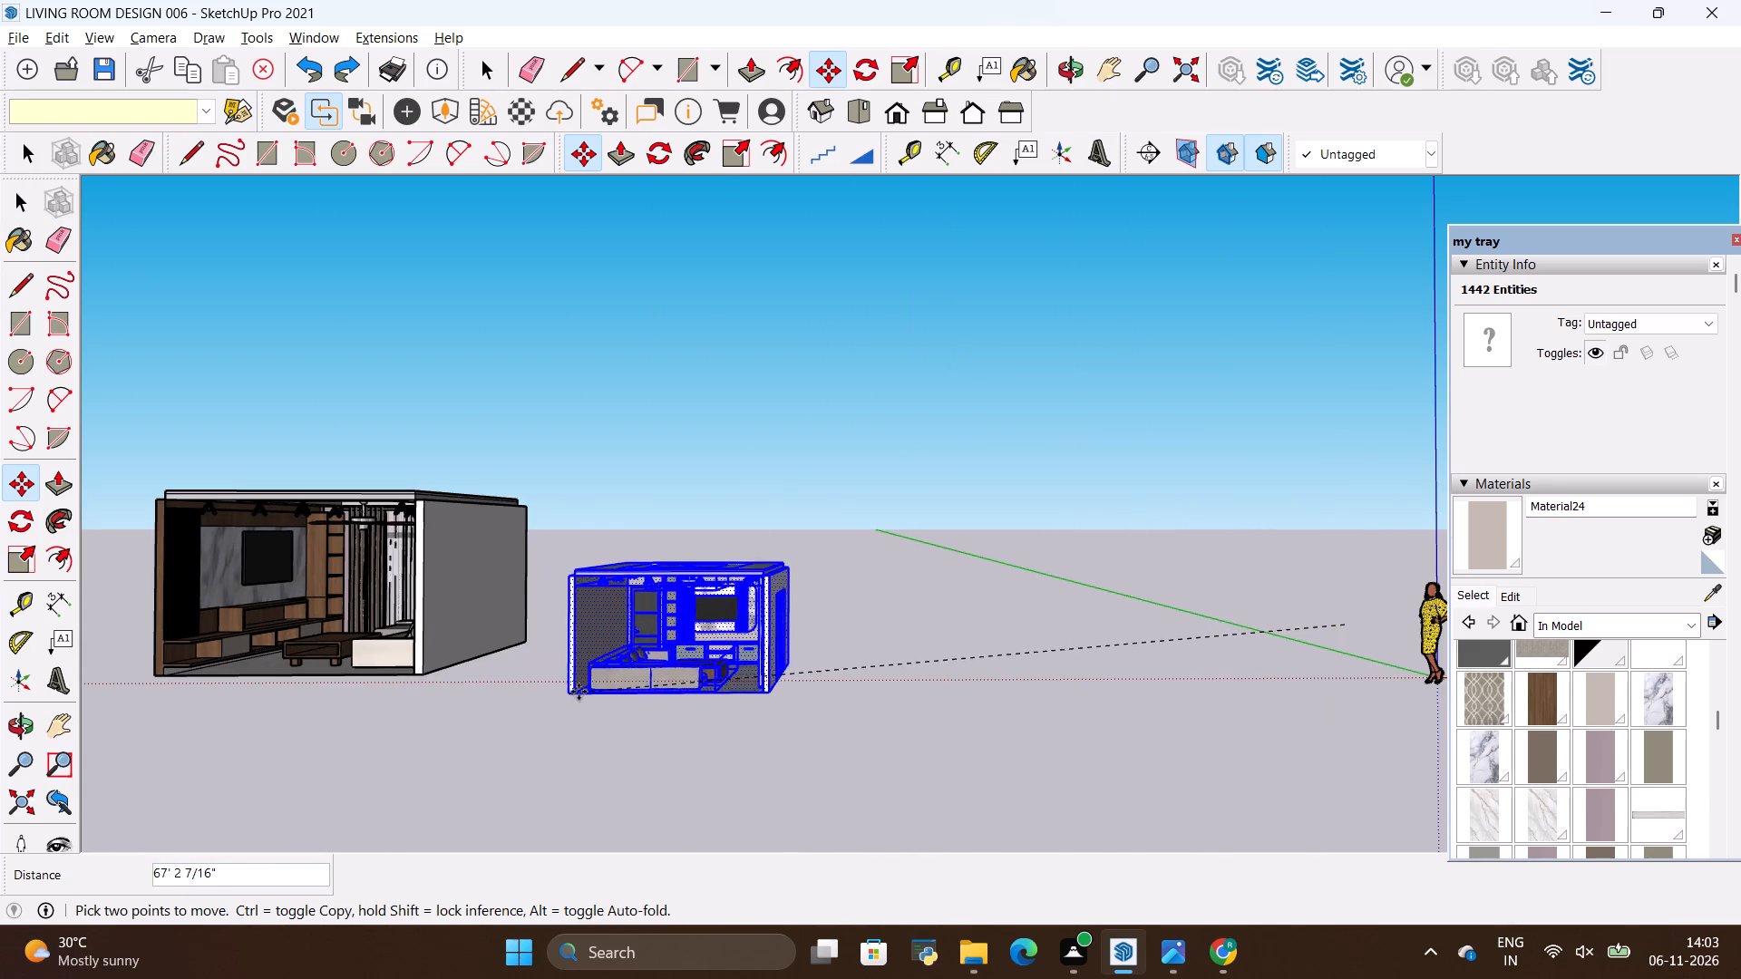
scroll(401, 655, "down", 5)
scroll(161, 610, "down", 6)
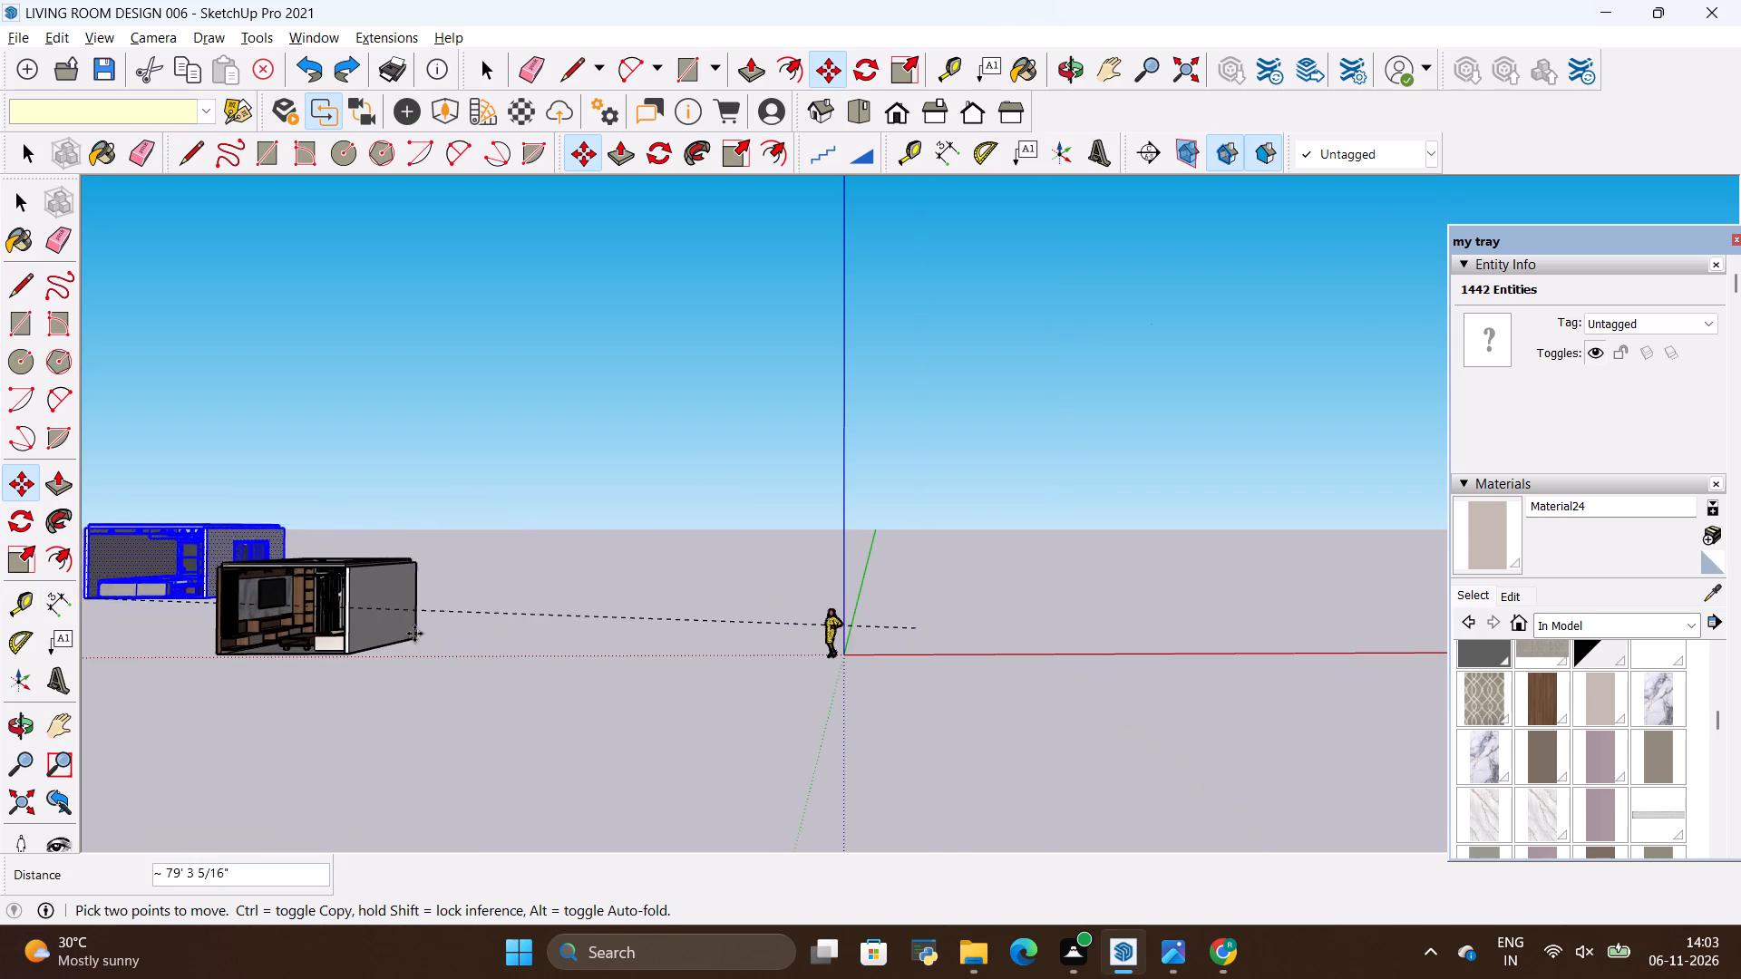
left_click(442, 667)
key("space")
left_click(816, 675)
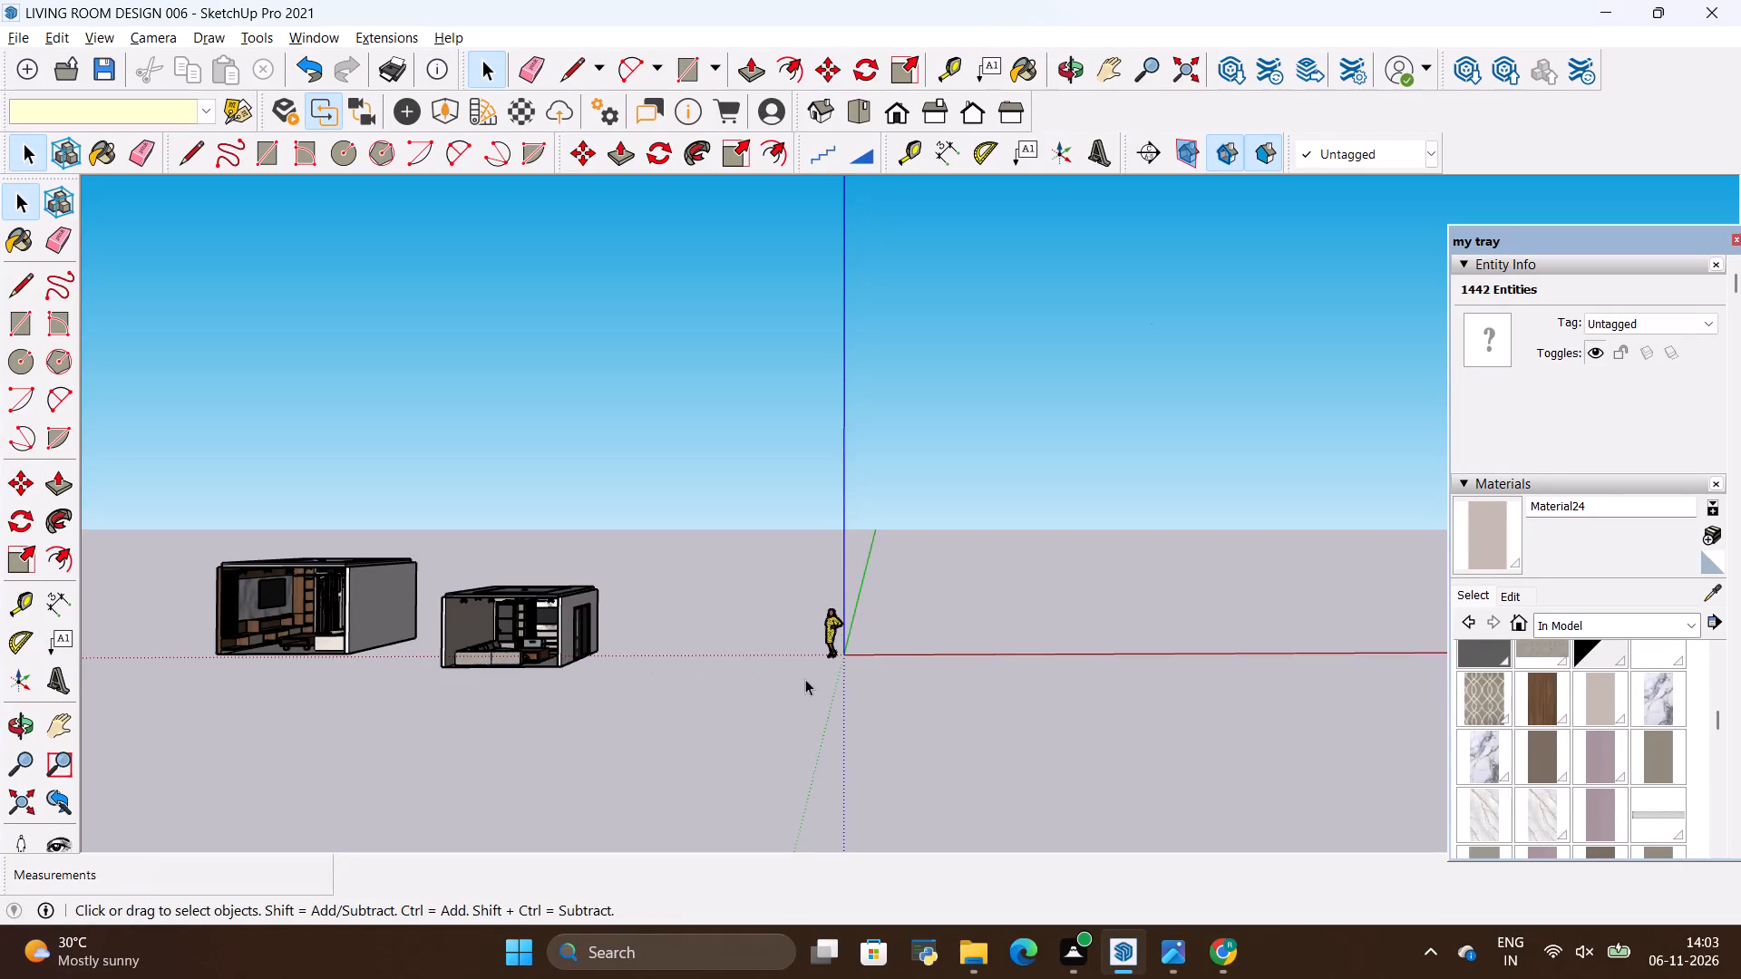
Examine the empty model space beside the origin and check the TV unit reference image in Photos again.
scroll(581, 612, "down", 3)
scroll(396, 582, "up", 4)
scroll(402, 582, "down", 5)
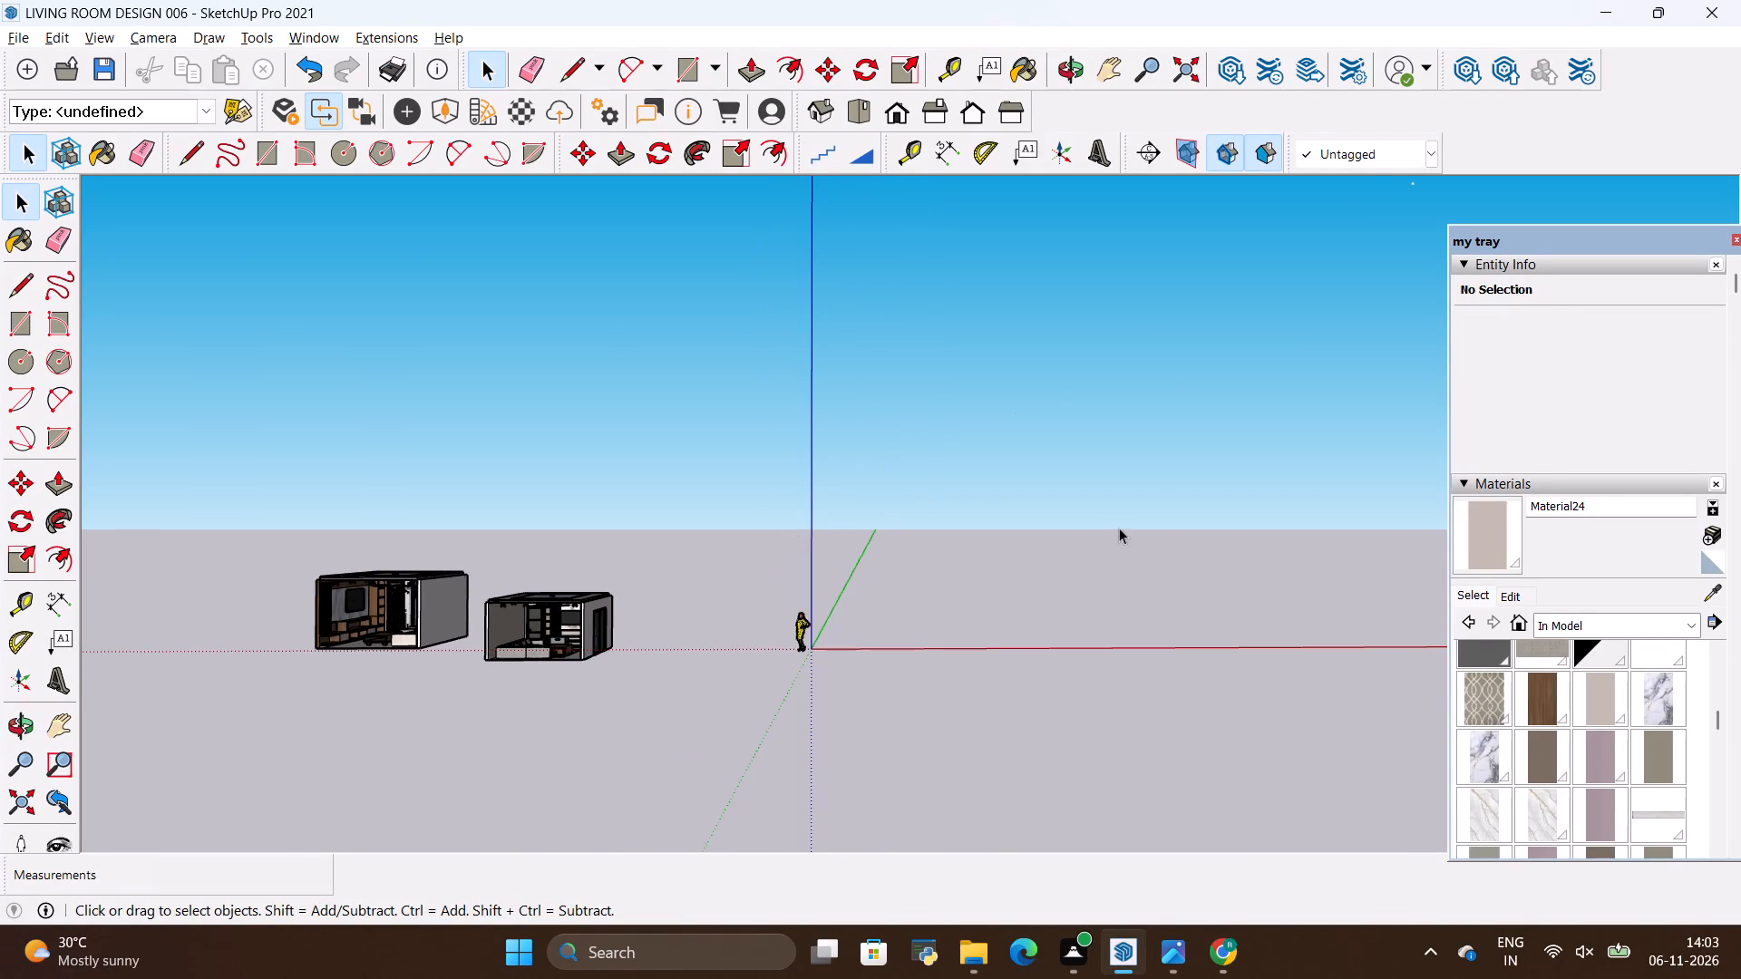
scroll(1201, 539, "up", 15)
scroll(444, 606, "down", 4)
scroll(735, 705, "up", 6)
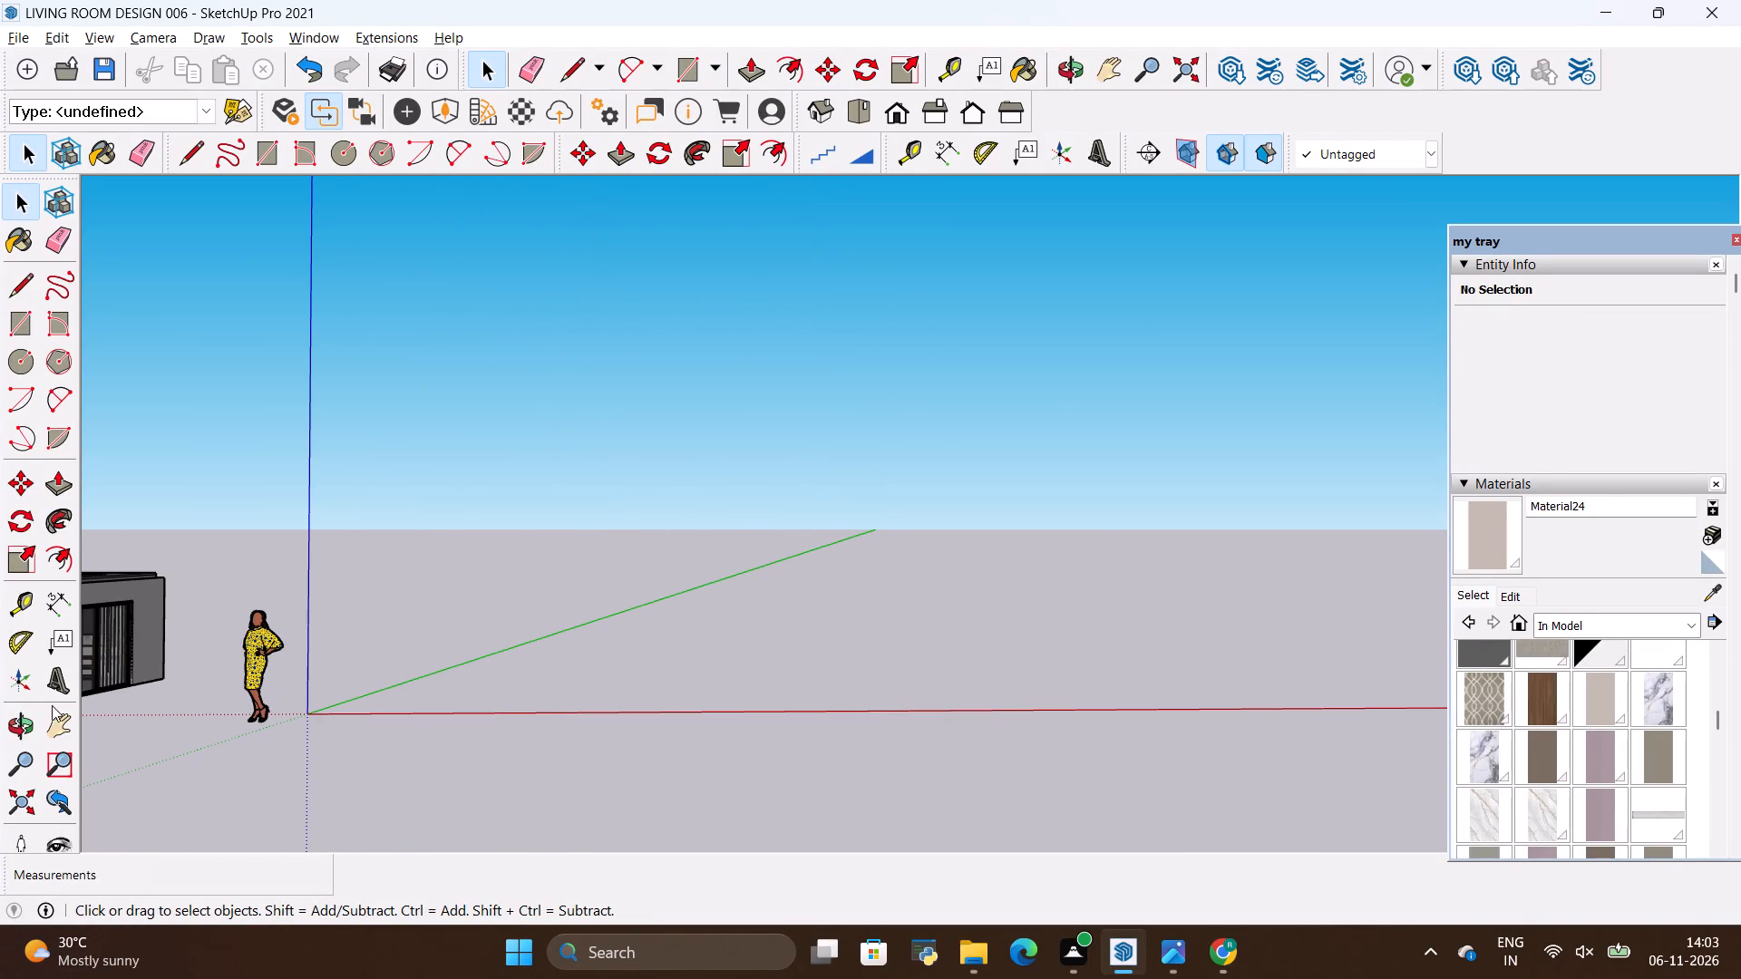
left_click(15, 722)
left_click_drag(399, 585, 433, 591)
scroll(740, 639, "up", 1)
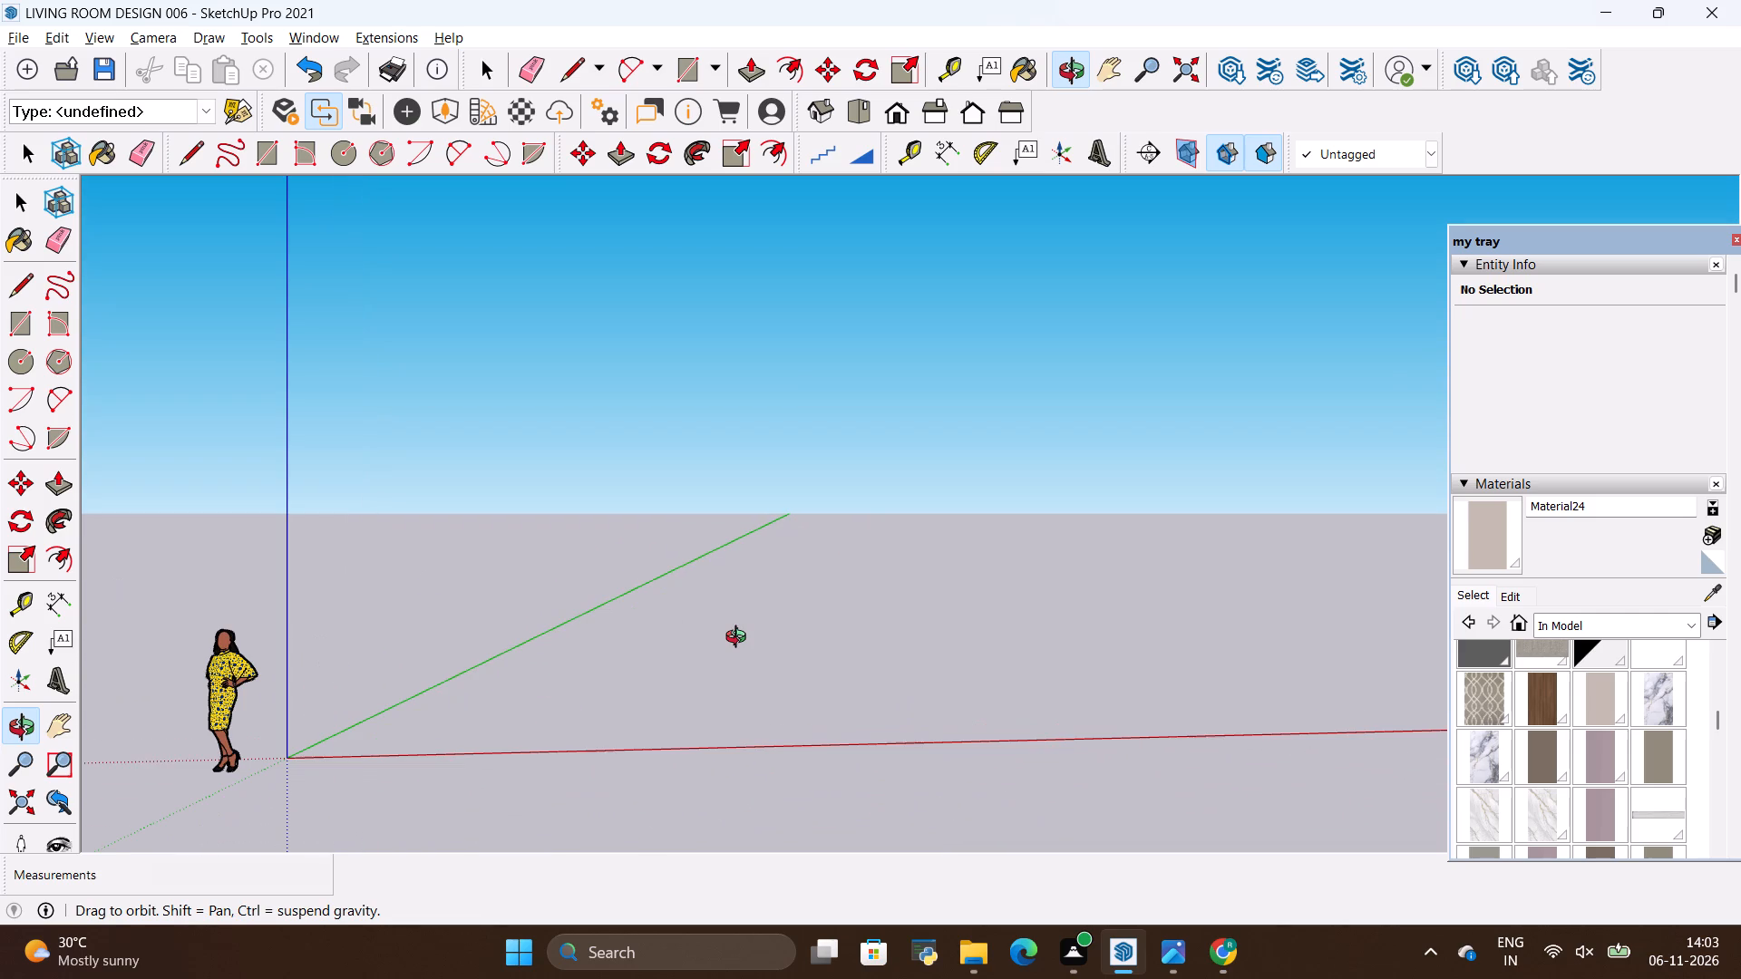
key("alt+Tab")
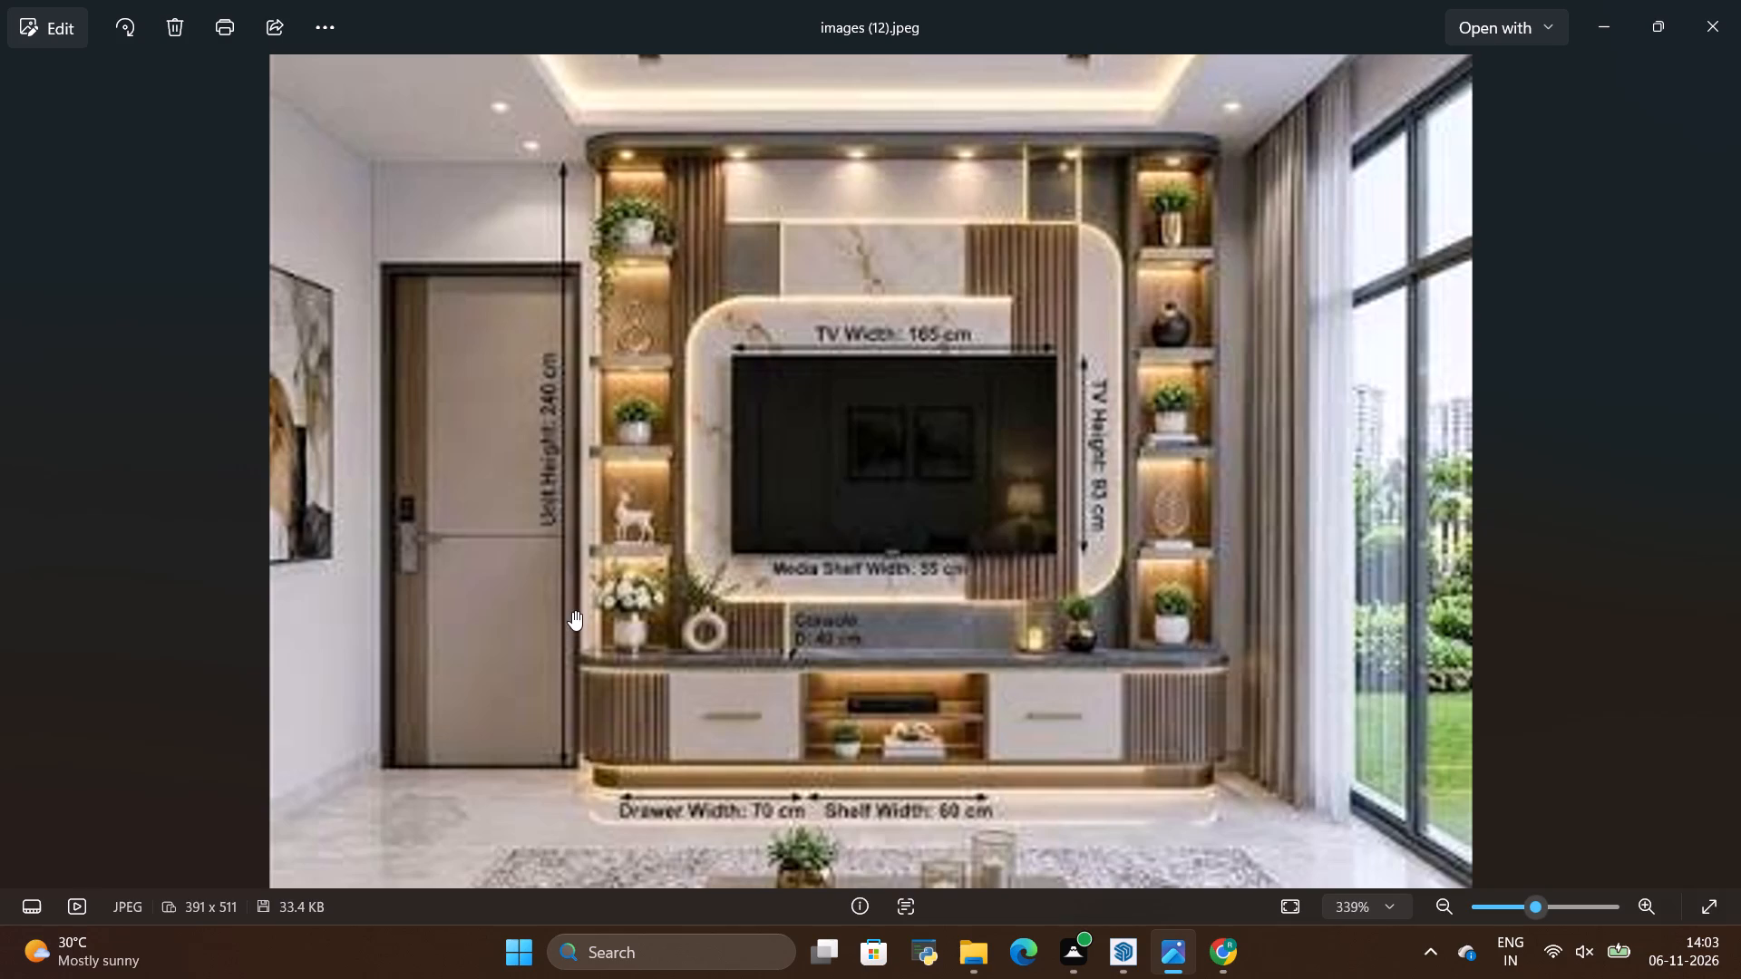
key("alt+Tab")
key("alt+Tab")
key("alt+Tab")
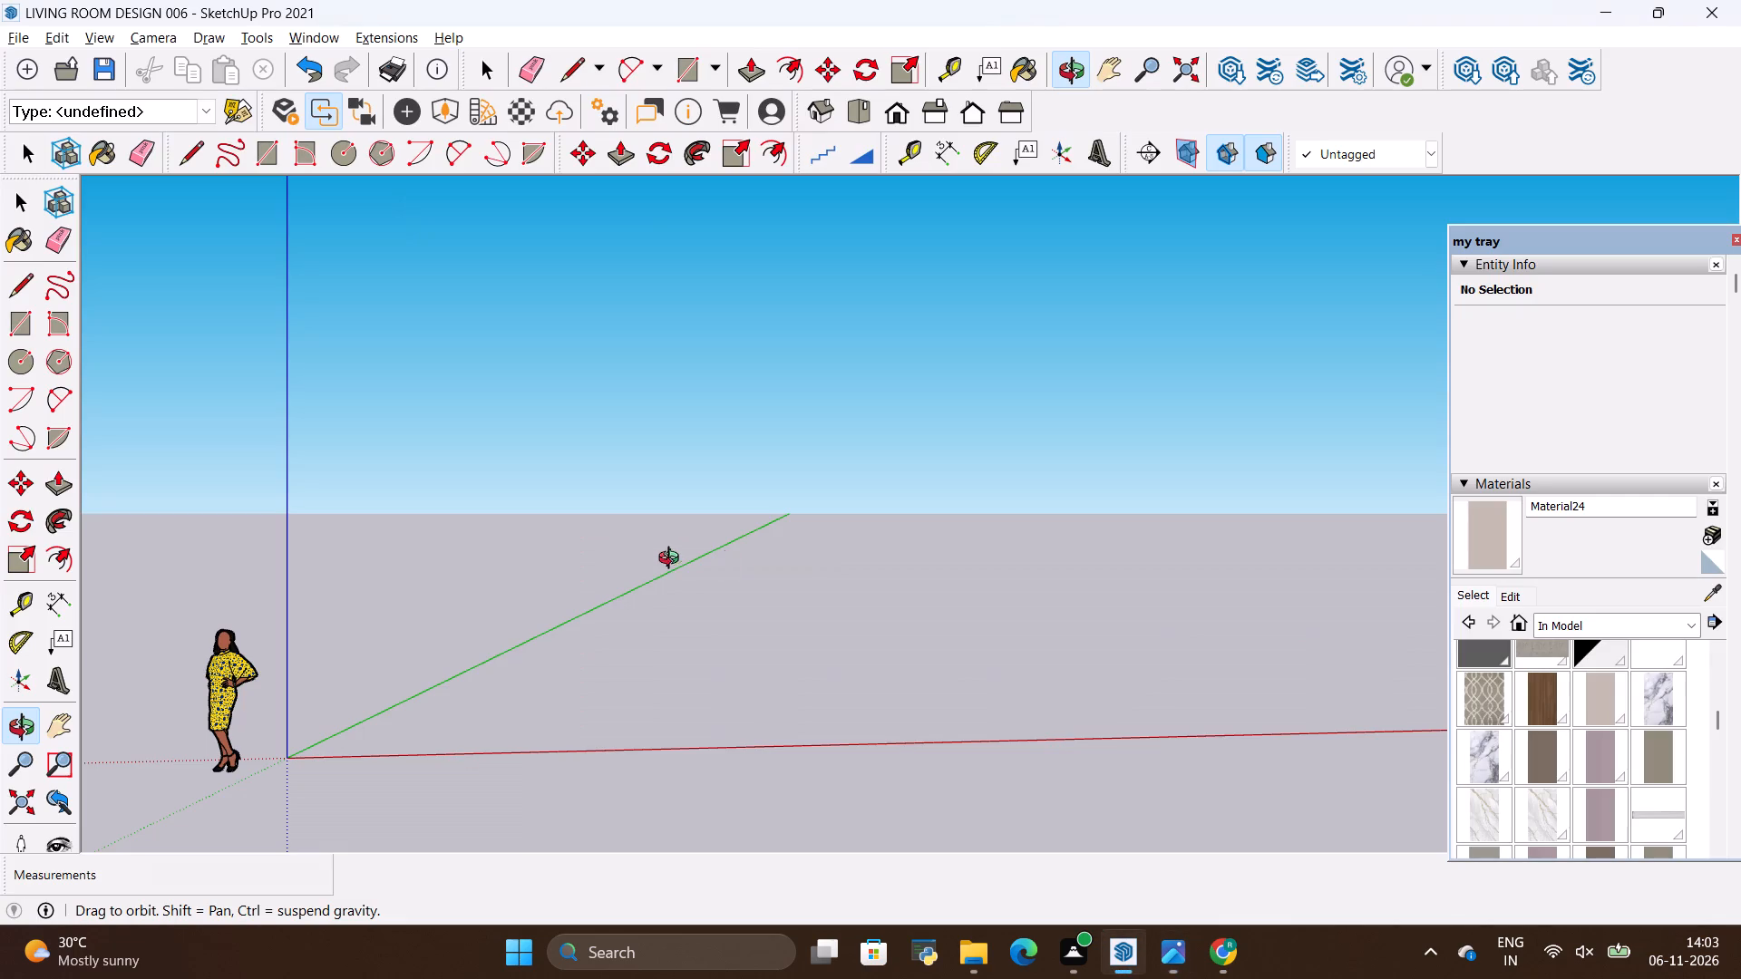
scroll(822, 576, "down", 2)
scroll(822, 576, "up", 1)
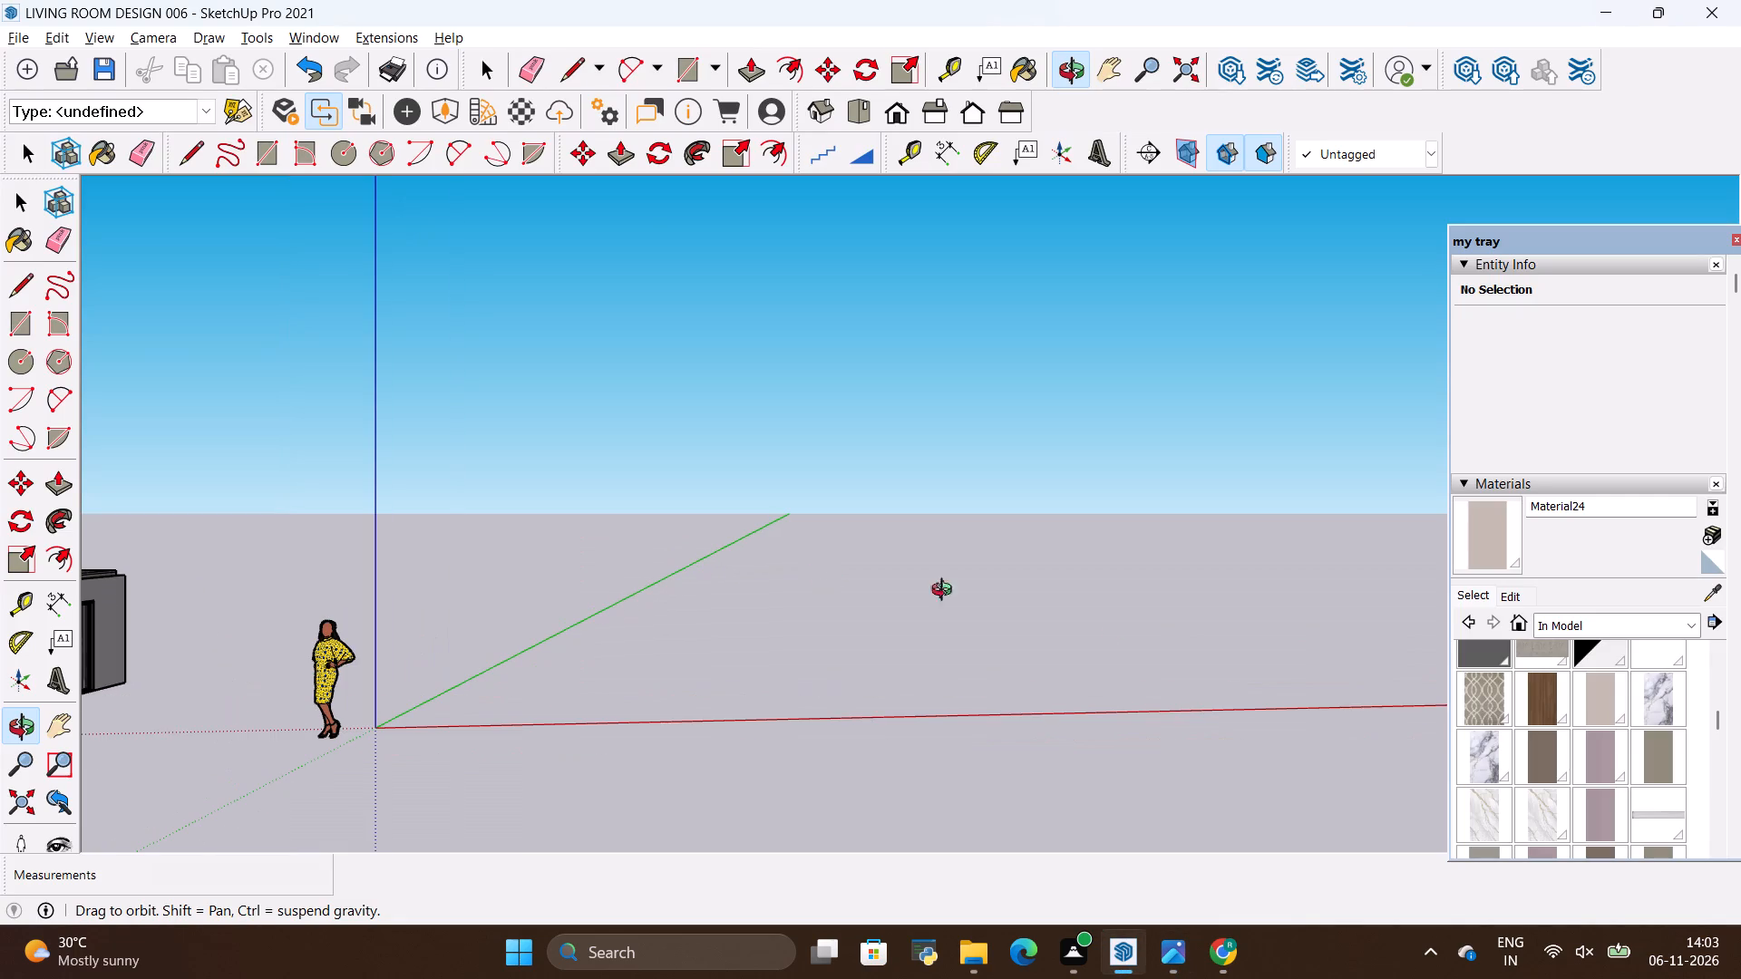
Open images (11) from the Downloads folder in Photos and browse on to the living room image with the yellow armchair.
left_click(965, 951)
left_click(980, 954)
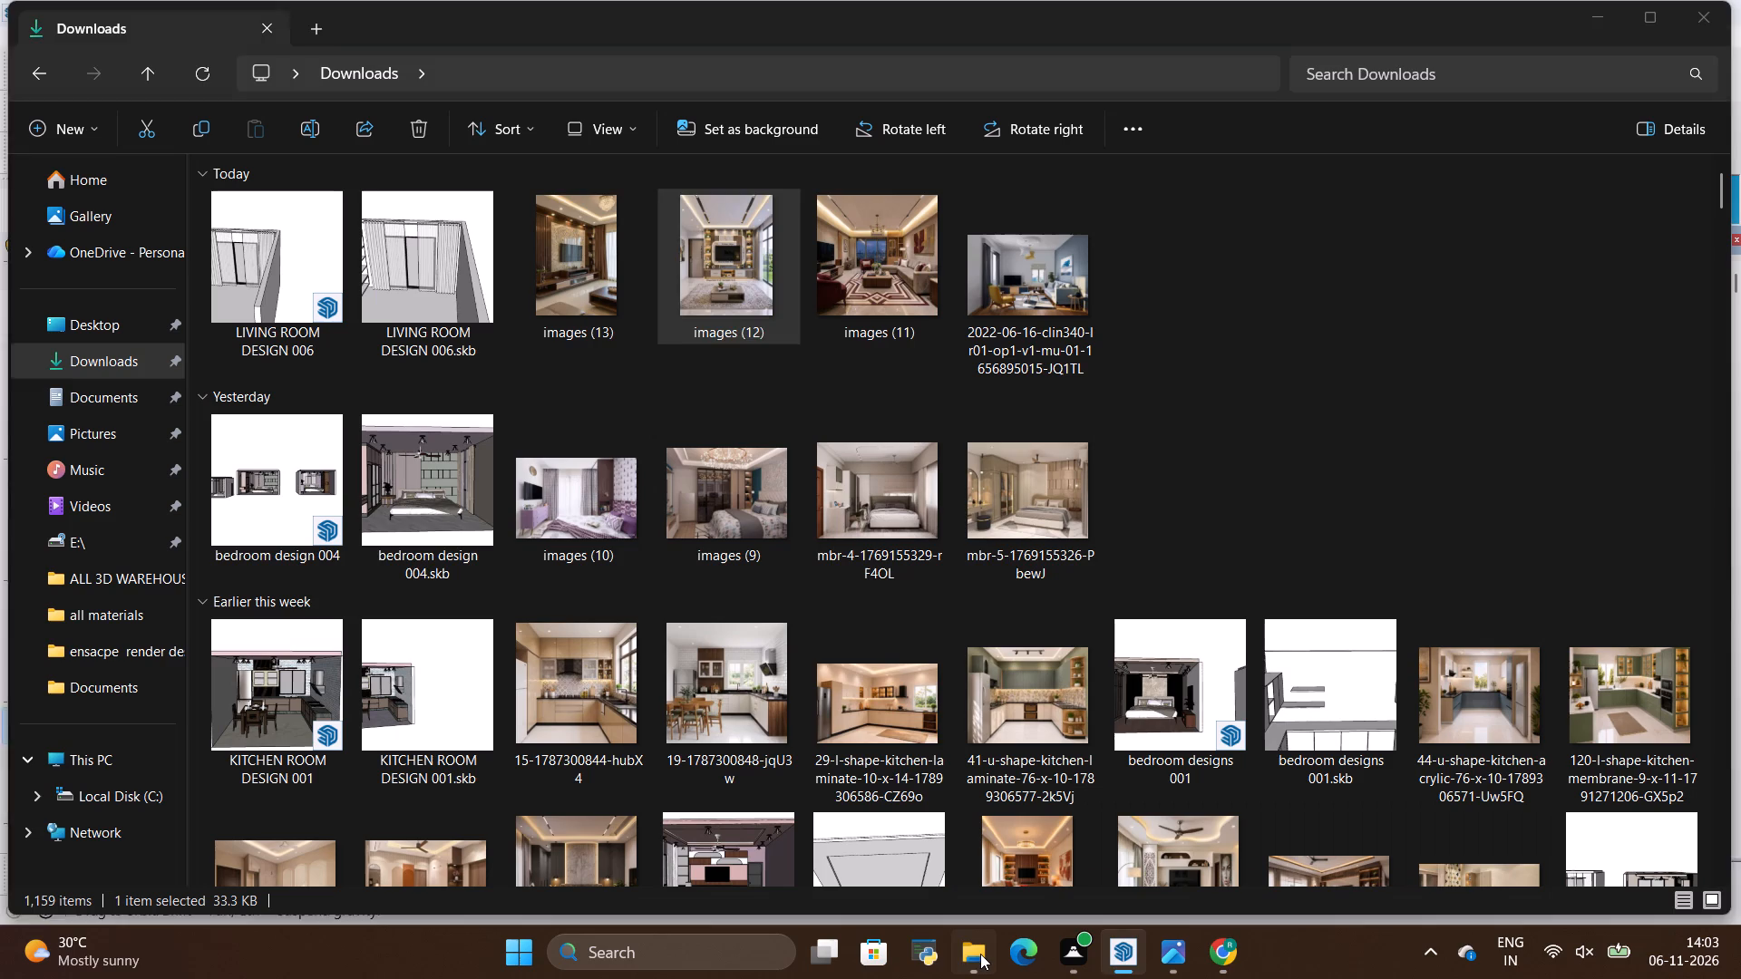
right_click(851, 301)
left_click_drag(854, 301, 862, 303)
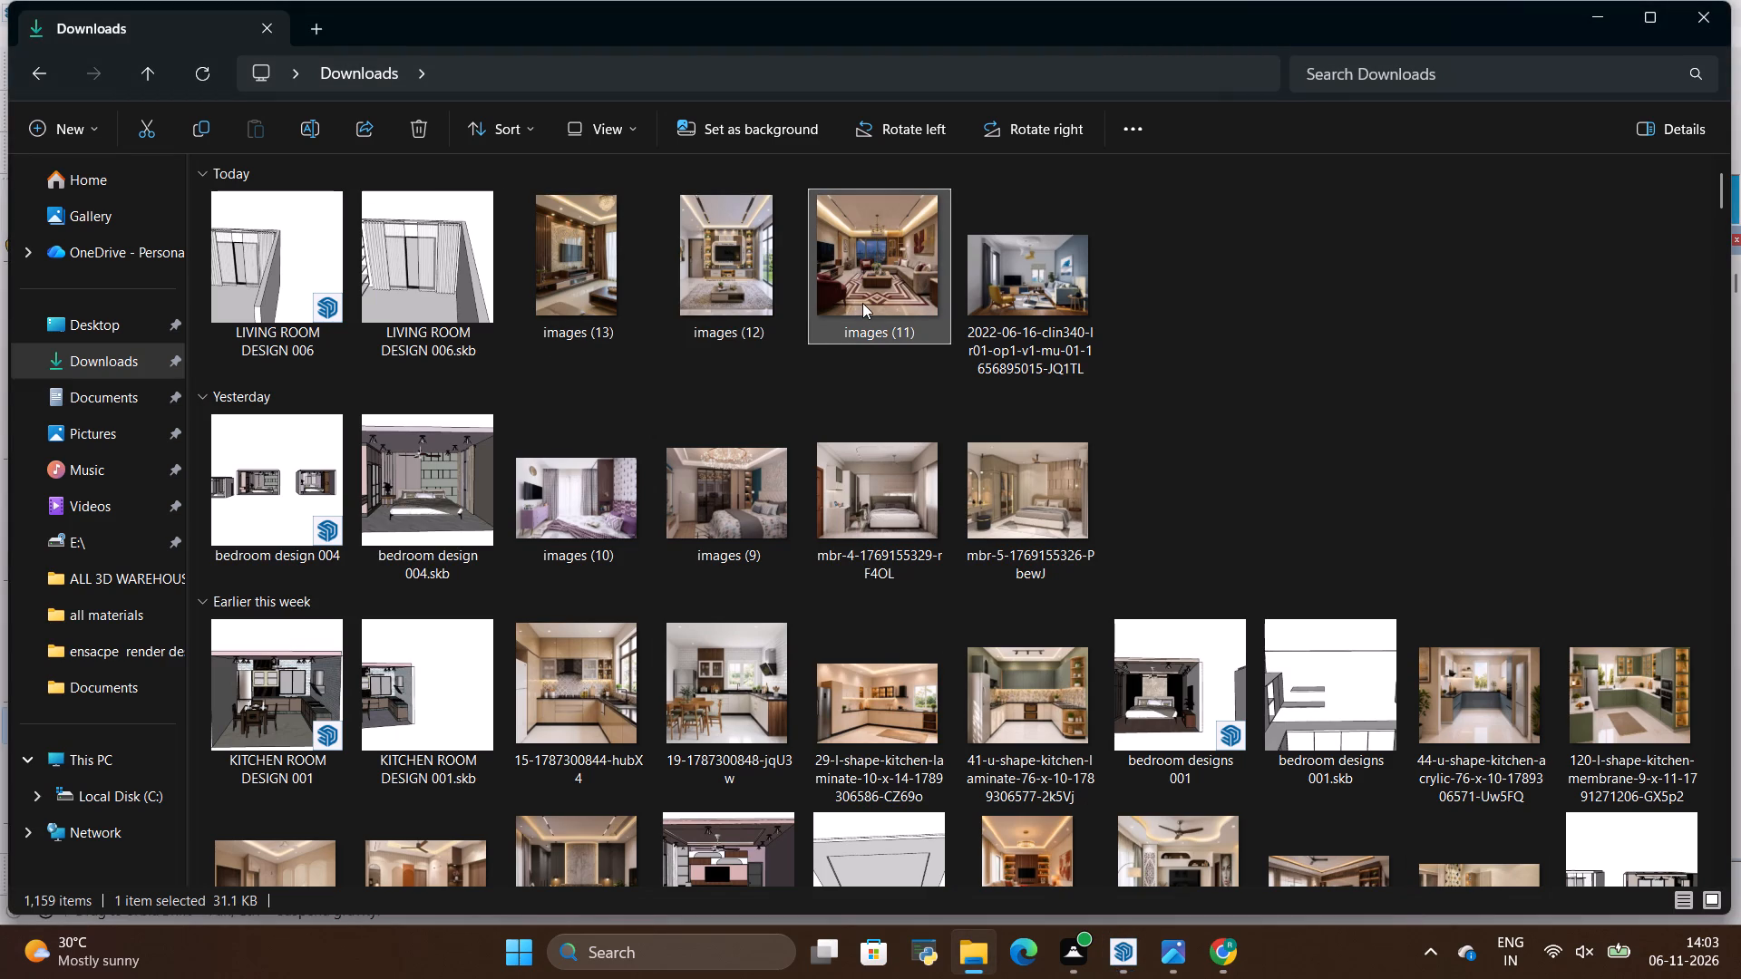
triple_click(862, 303)
double_click(906, 276)
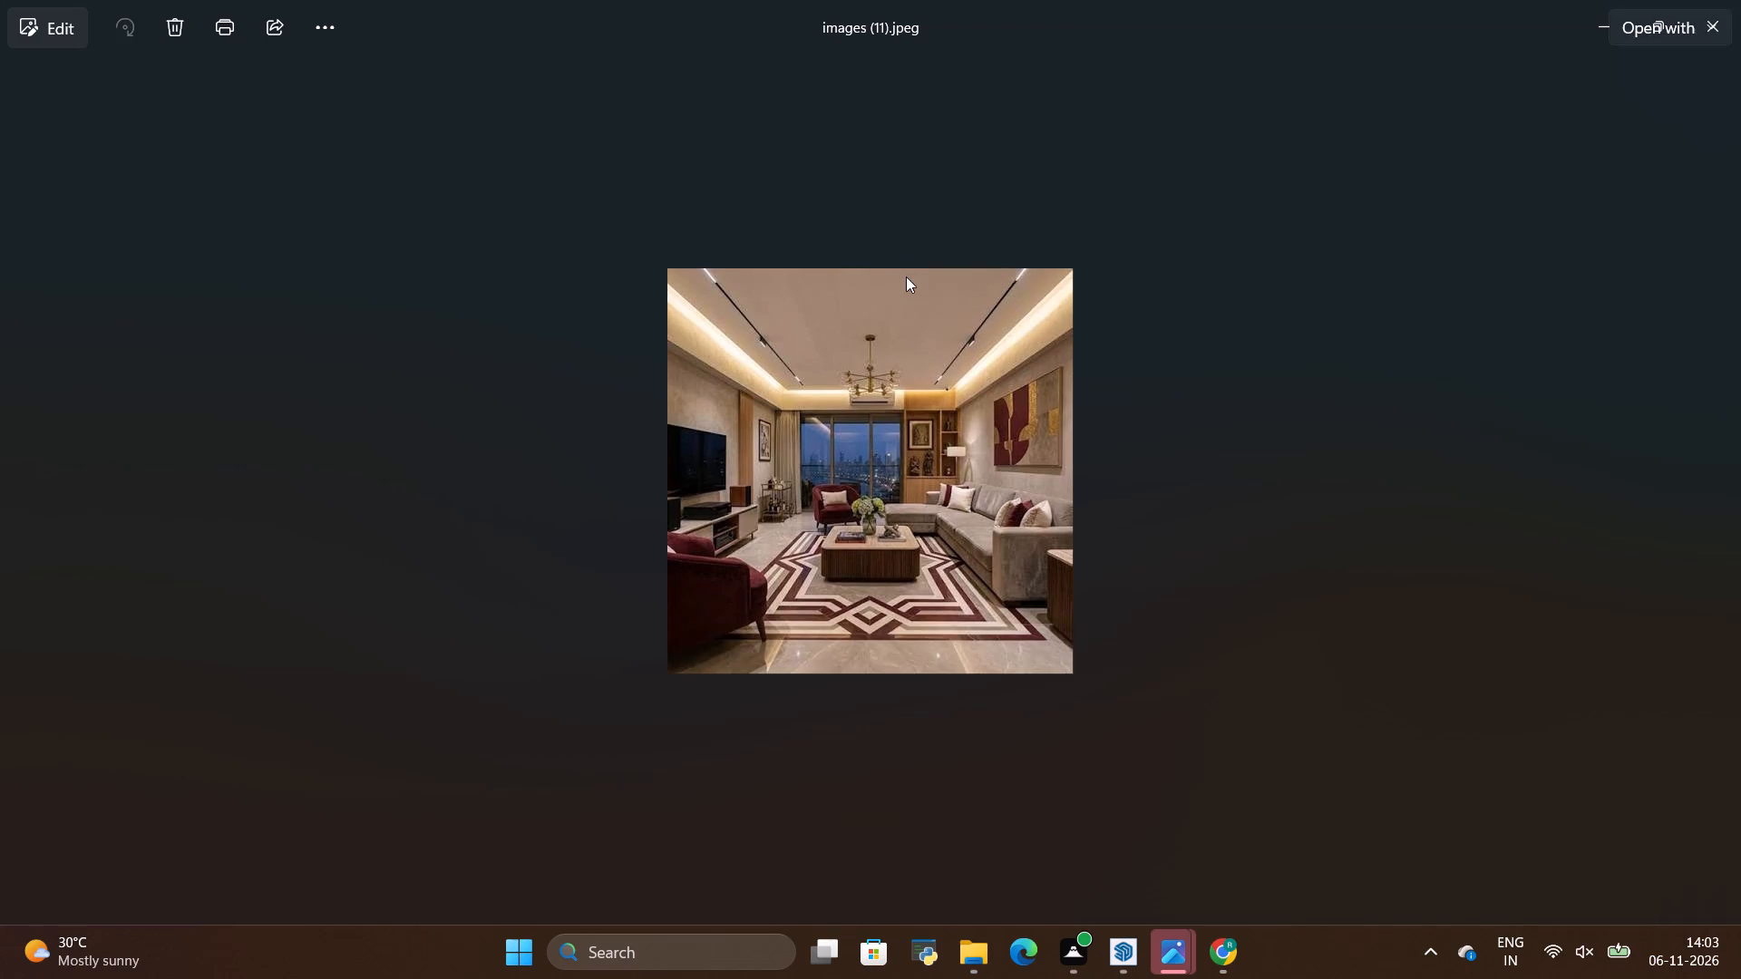
scroll(895, 427, "up", 7)
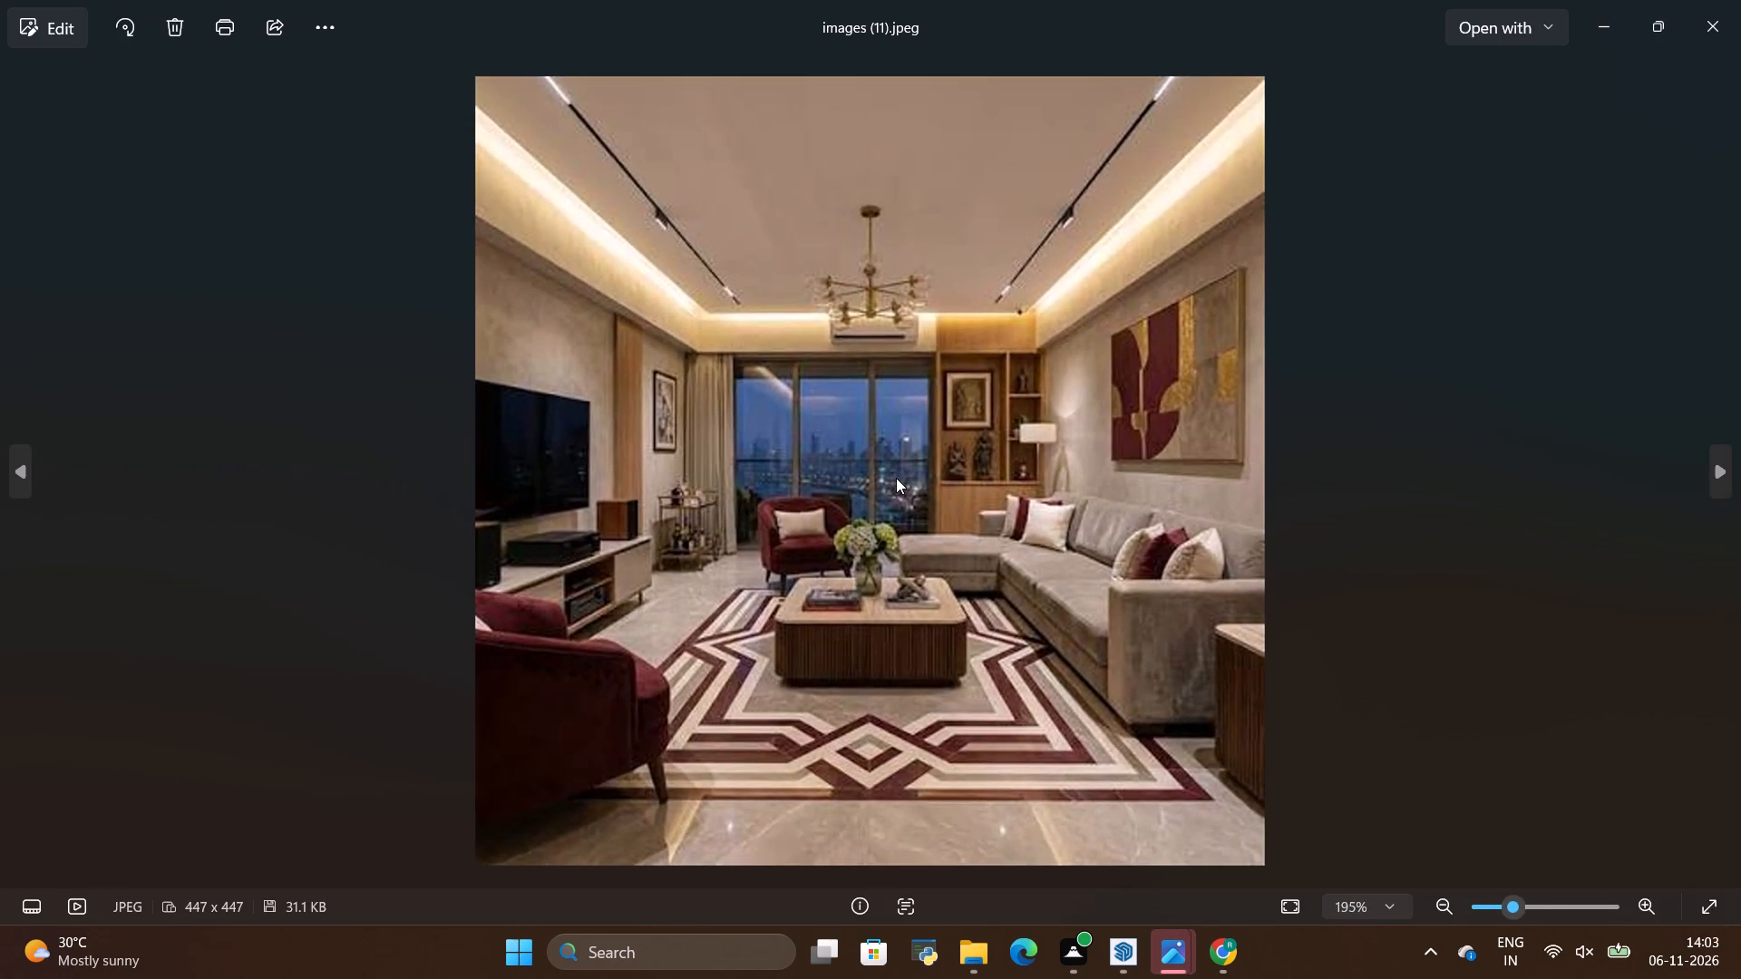
key("Right")
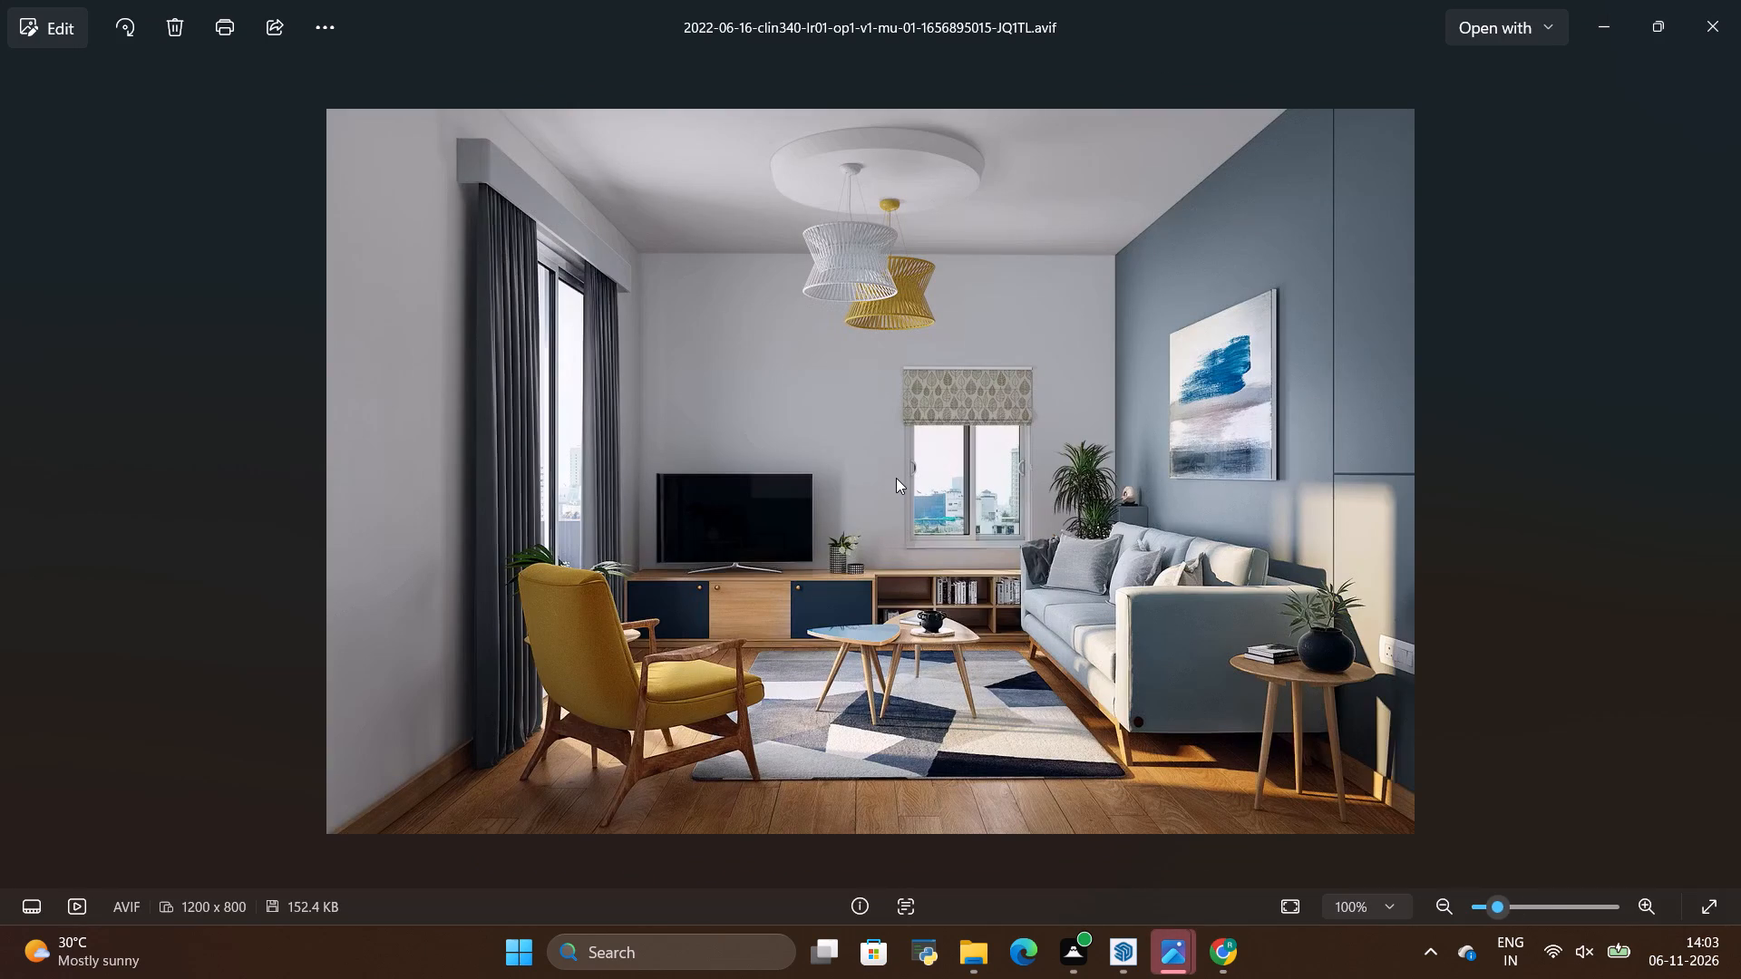
Compare the yellow armchair living room image with the empty SketchUp space beside the origin, viewing the ground from higher up.
left_click(1118, 958)
key("alt+Tab")
key("alt+Tab")
scroll(844, 551, "down", 4)
scroll(749, 533, "up", 5)
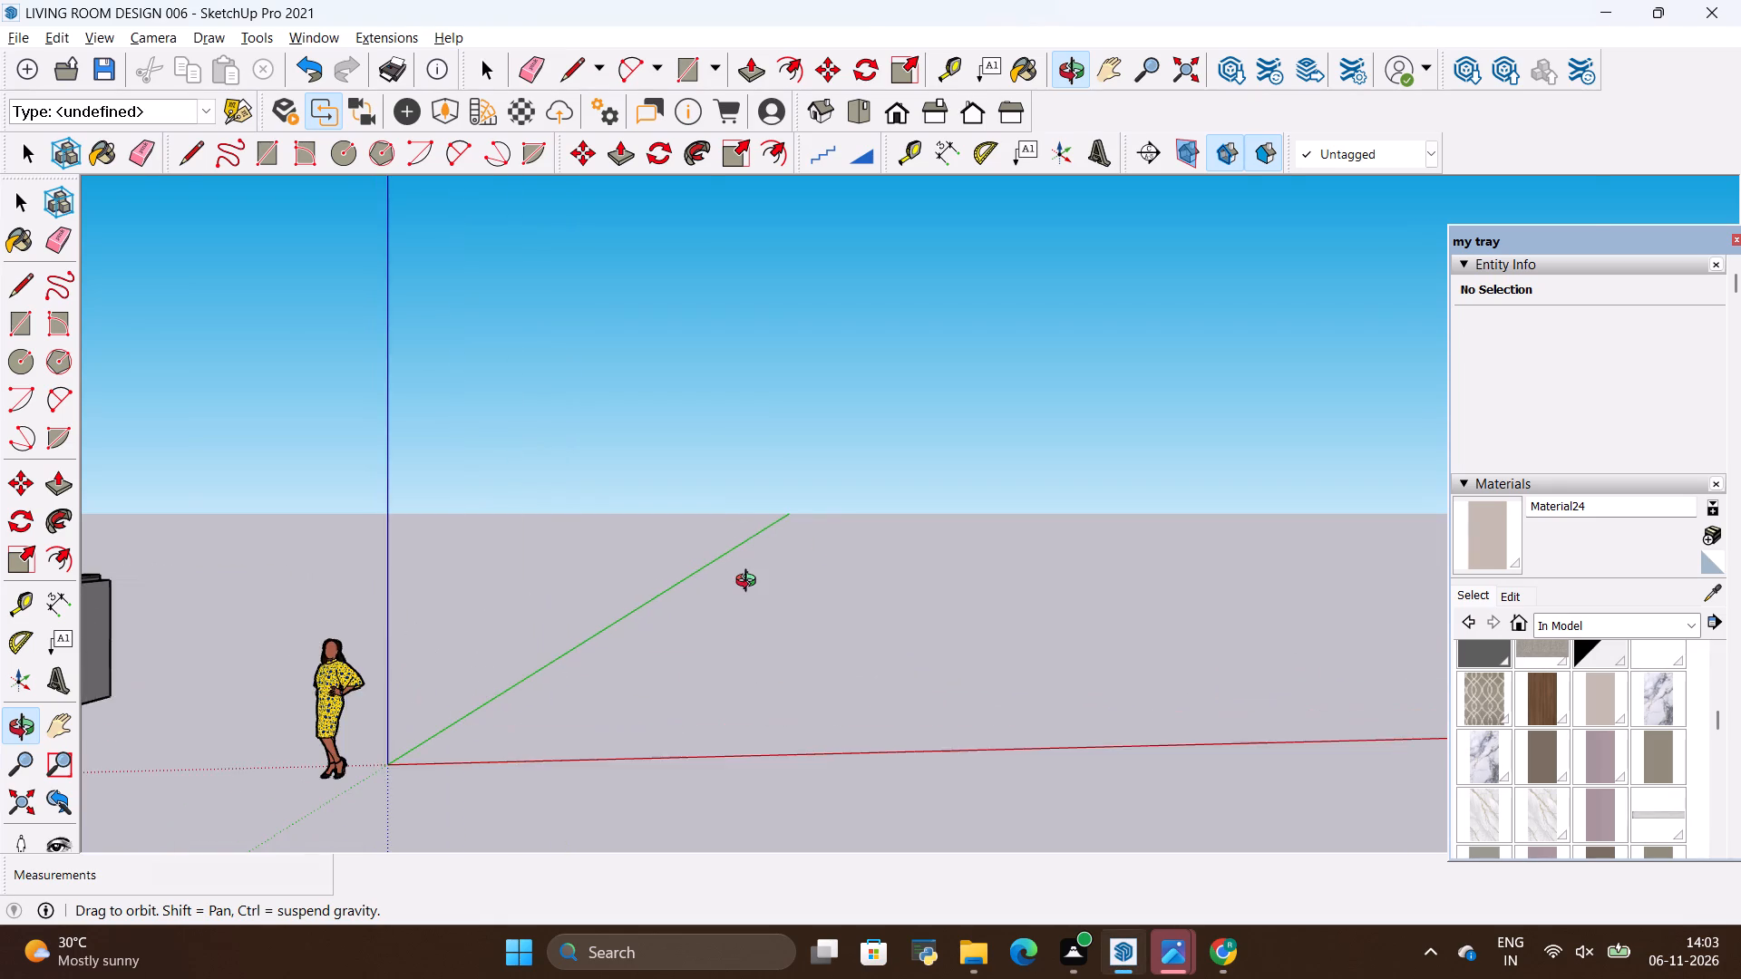
key("alt+Tab")
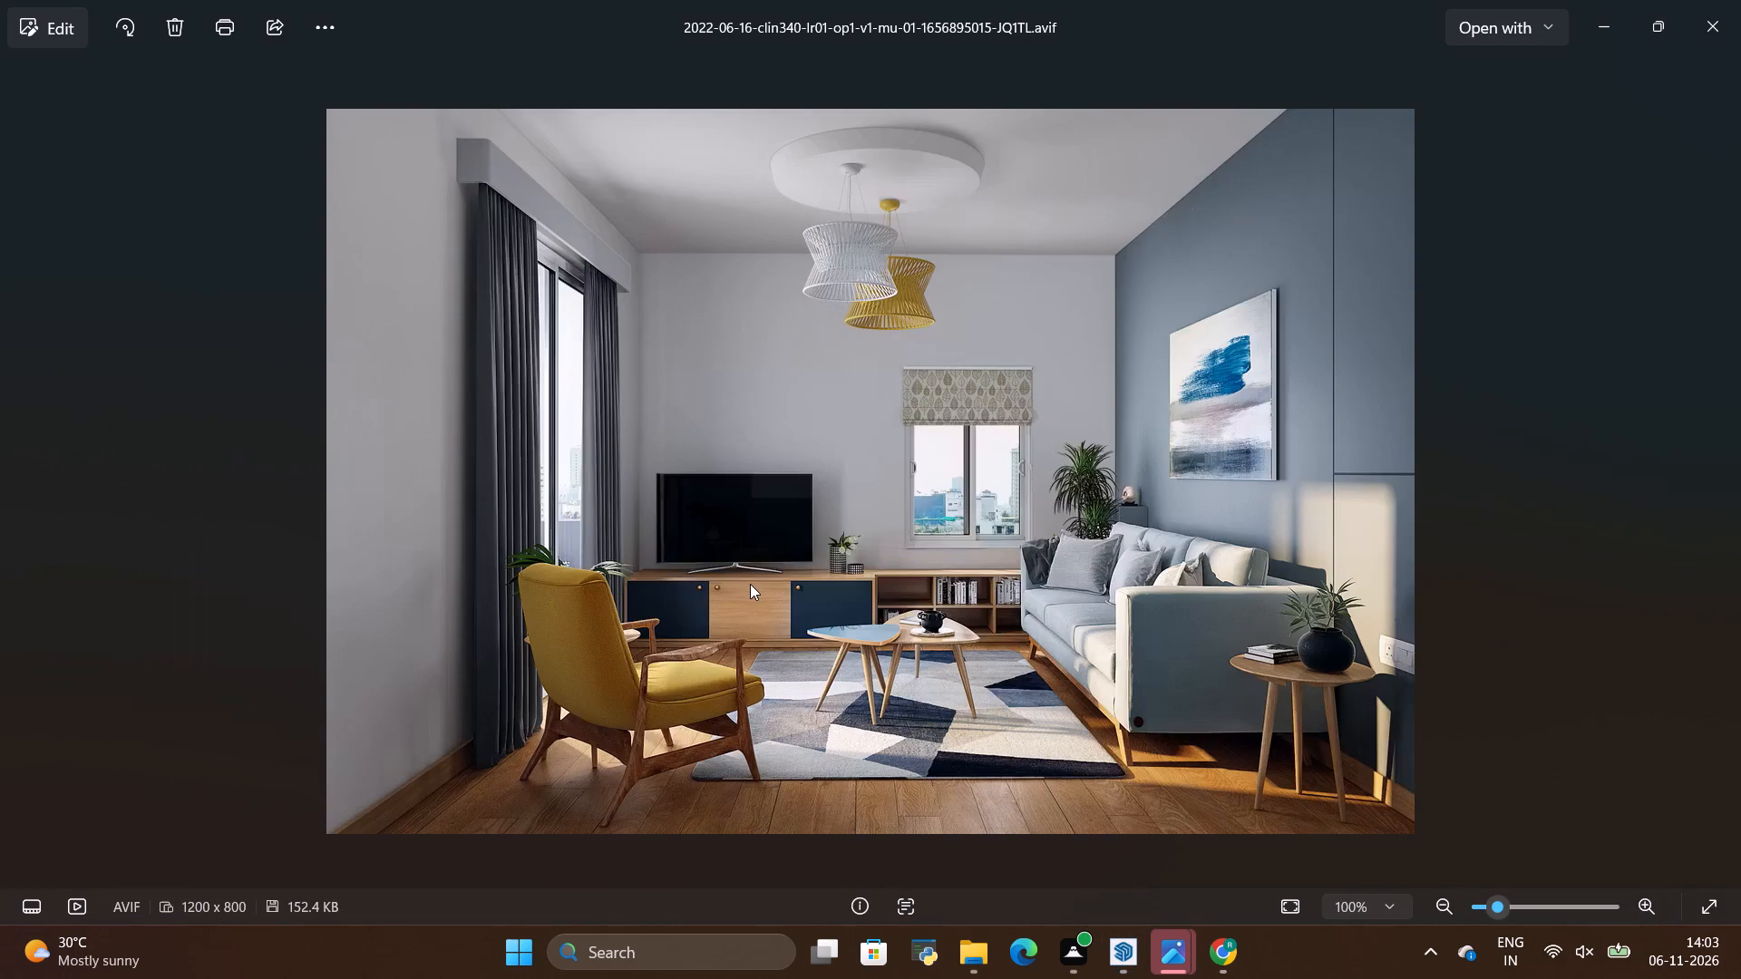
key("alt+Tab")
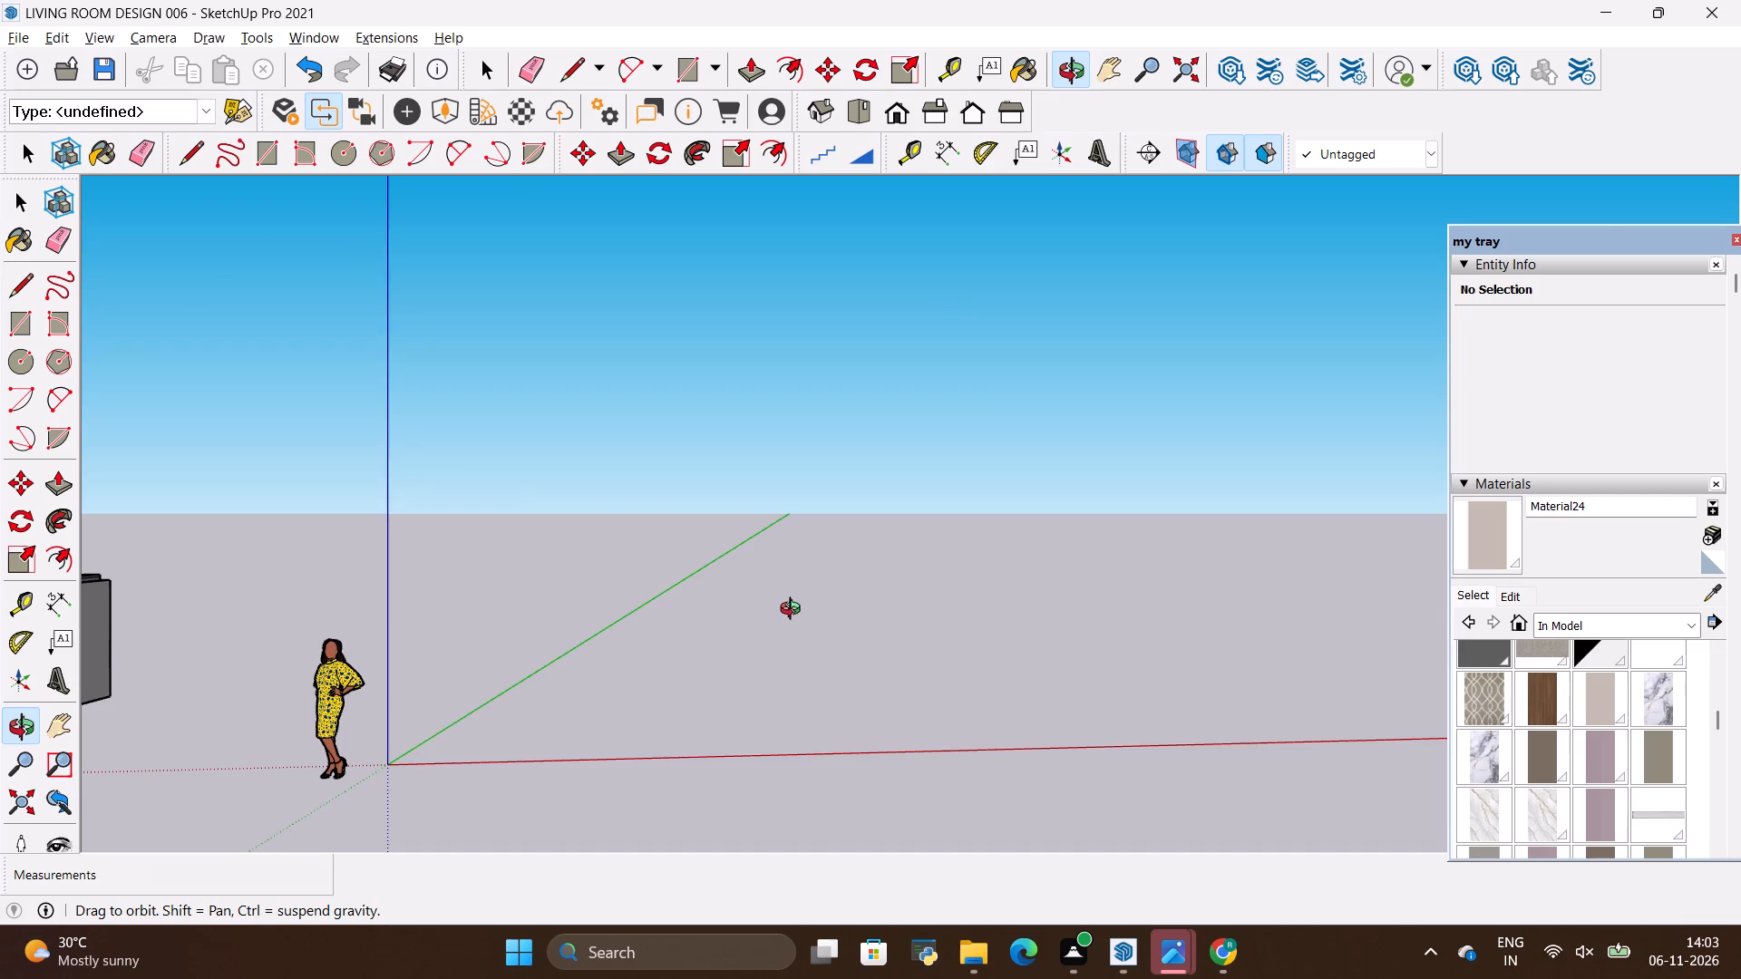
scroll(801, 607, "down", 2)
scroll(714, 695, "up", 3)
left_click_drag(741, 660, 755, 684)
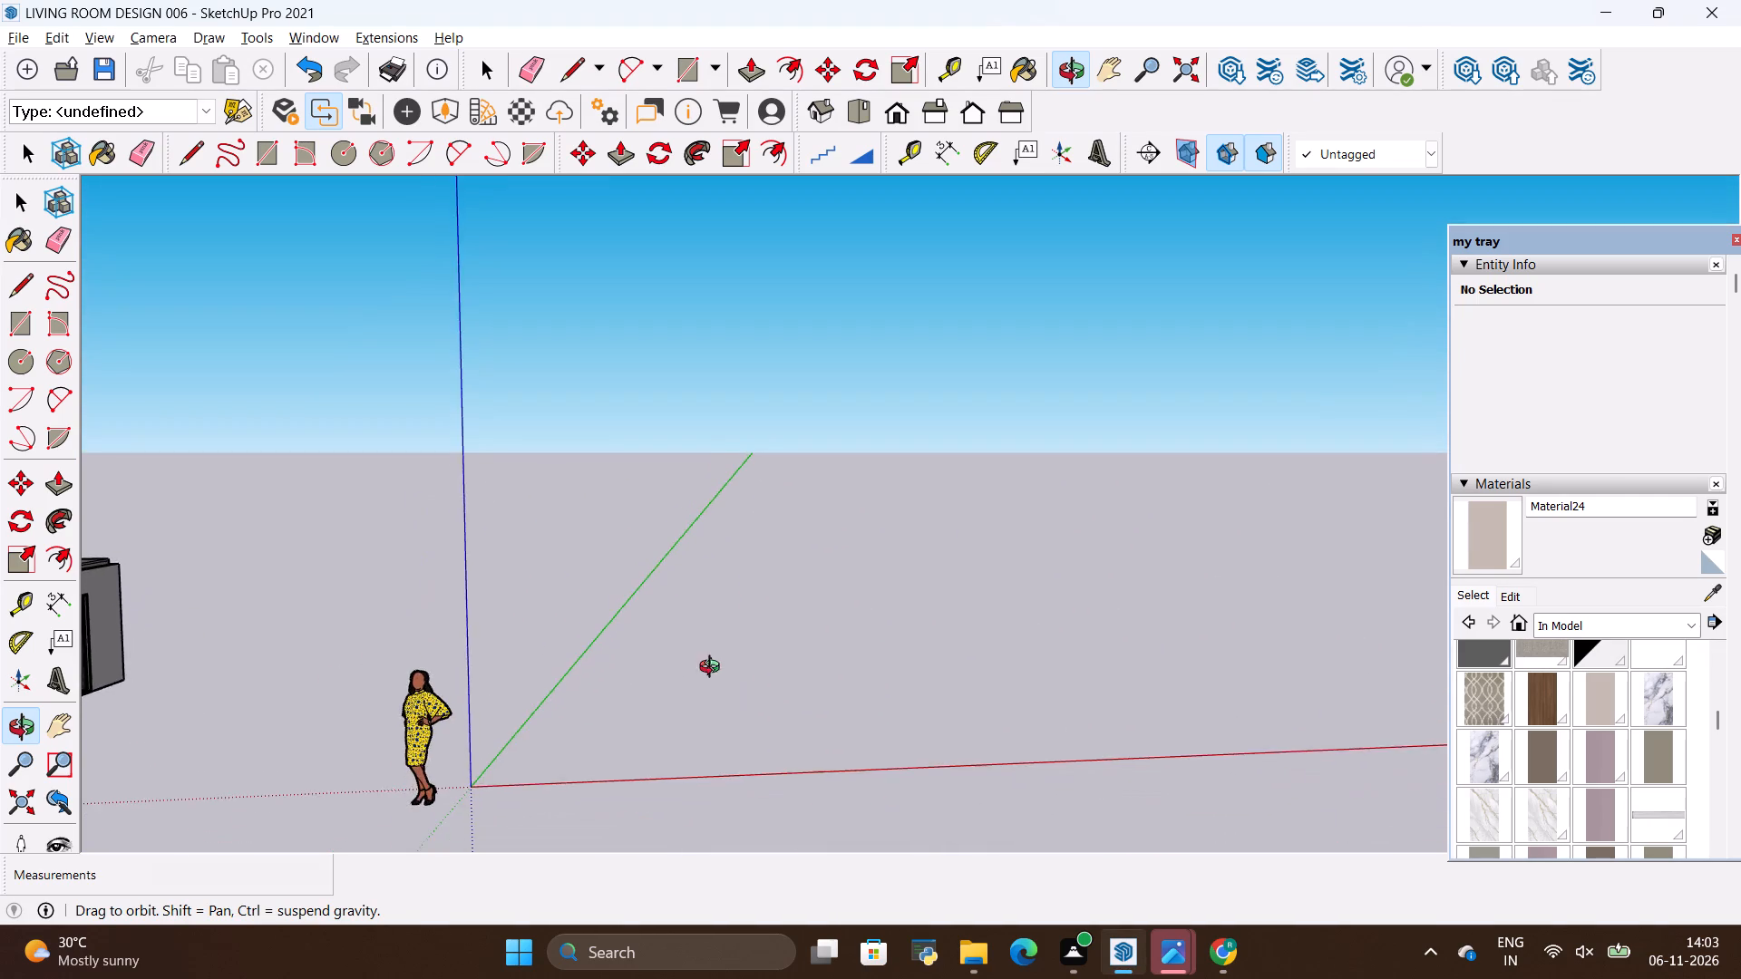
scroll(657, 587, "down", 3)
scroll(925, 679, "up", 3)
scroll(819, 656, "up", 1)
left_click_drag(740, 645, 740, 664)
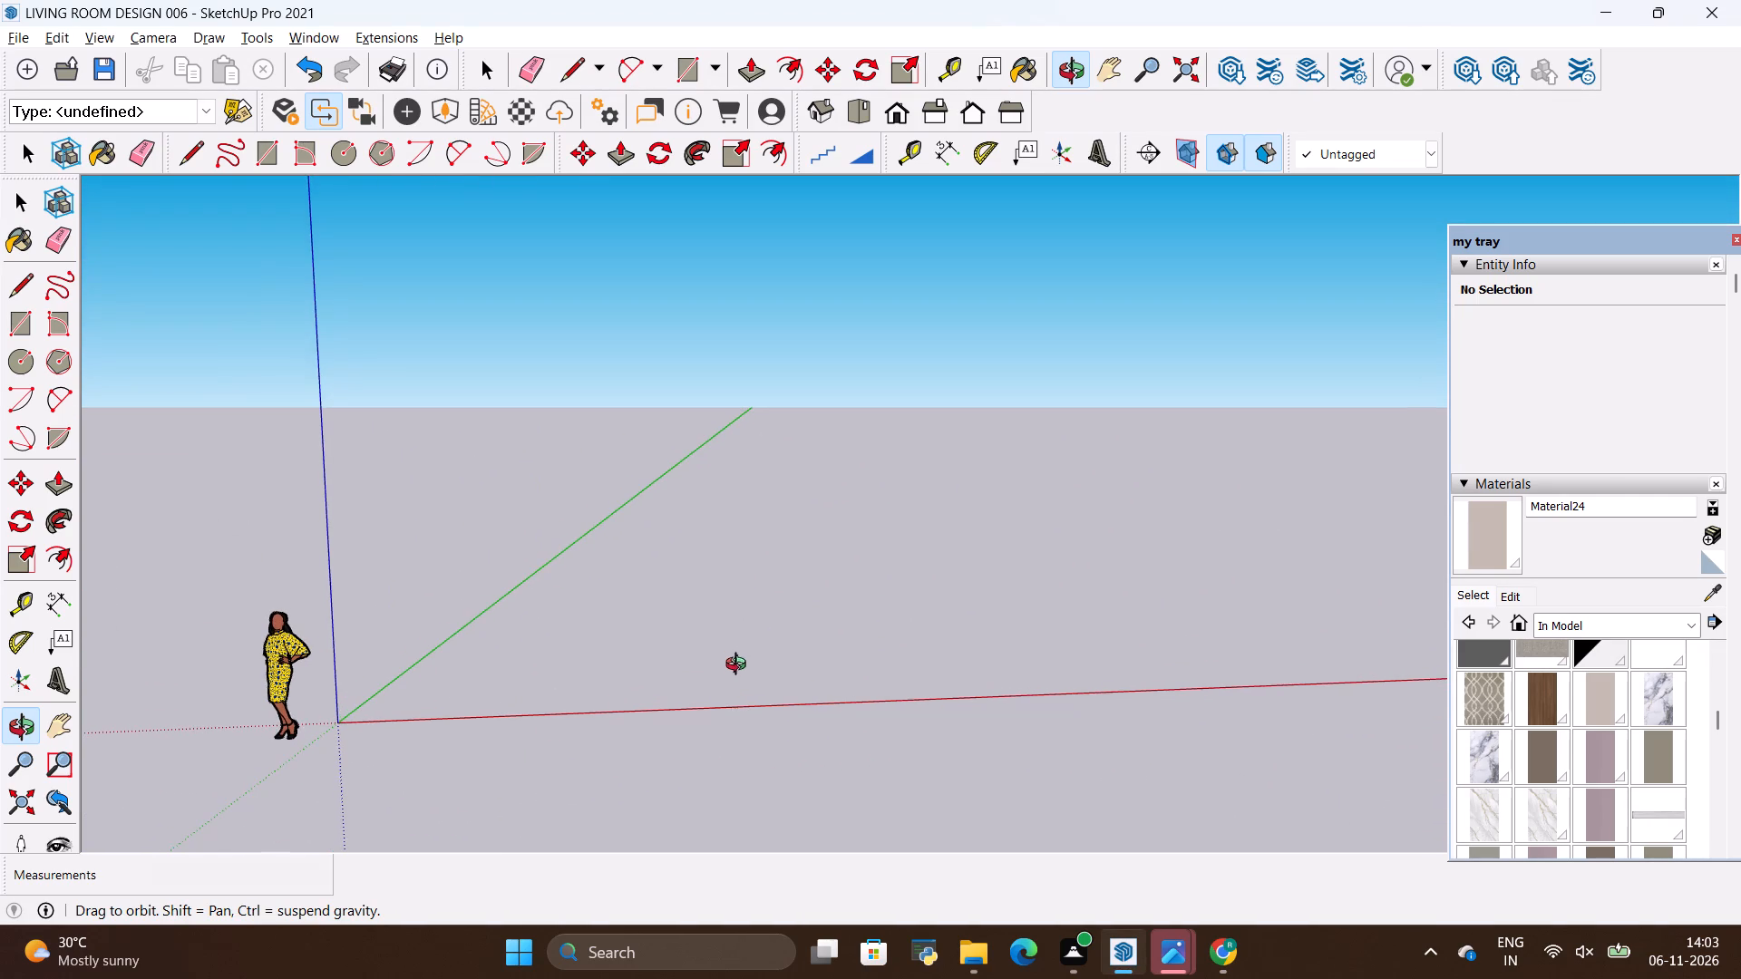
left_click_drag(734, 627, 742, 697)
key("alt+Tab")
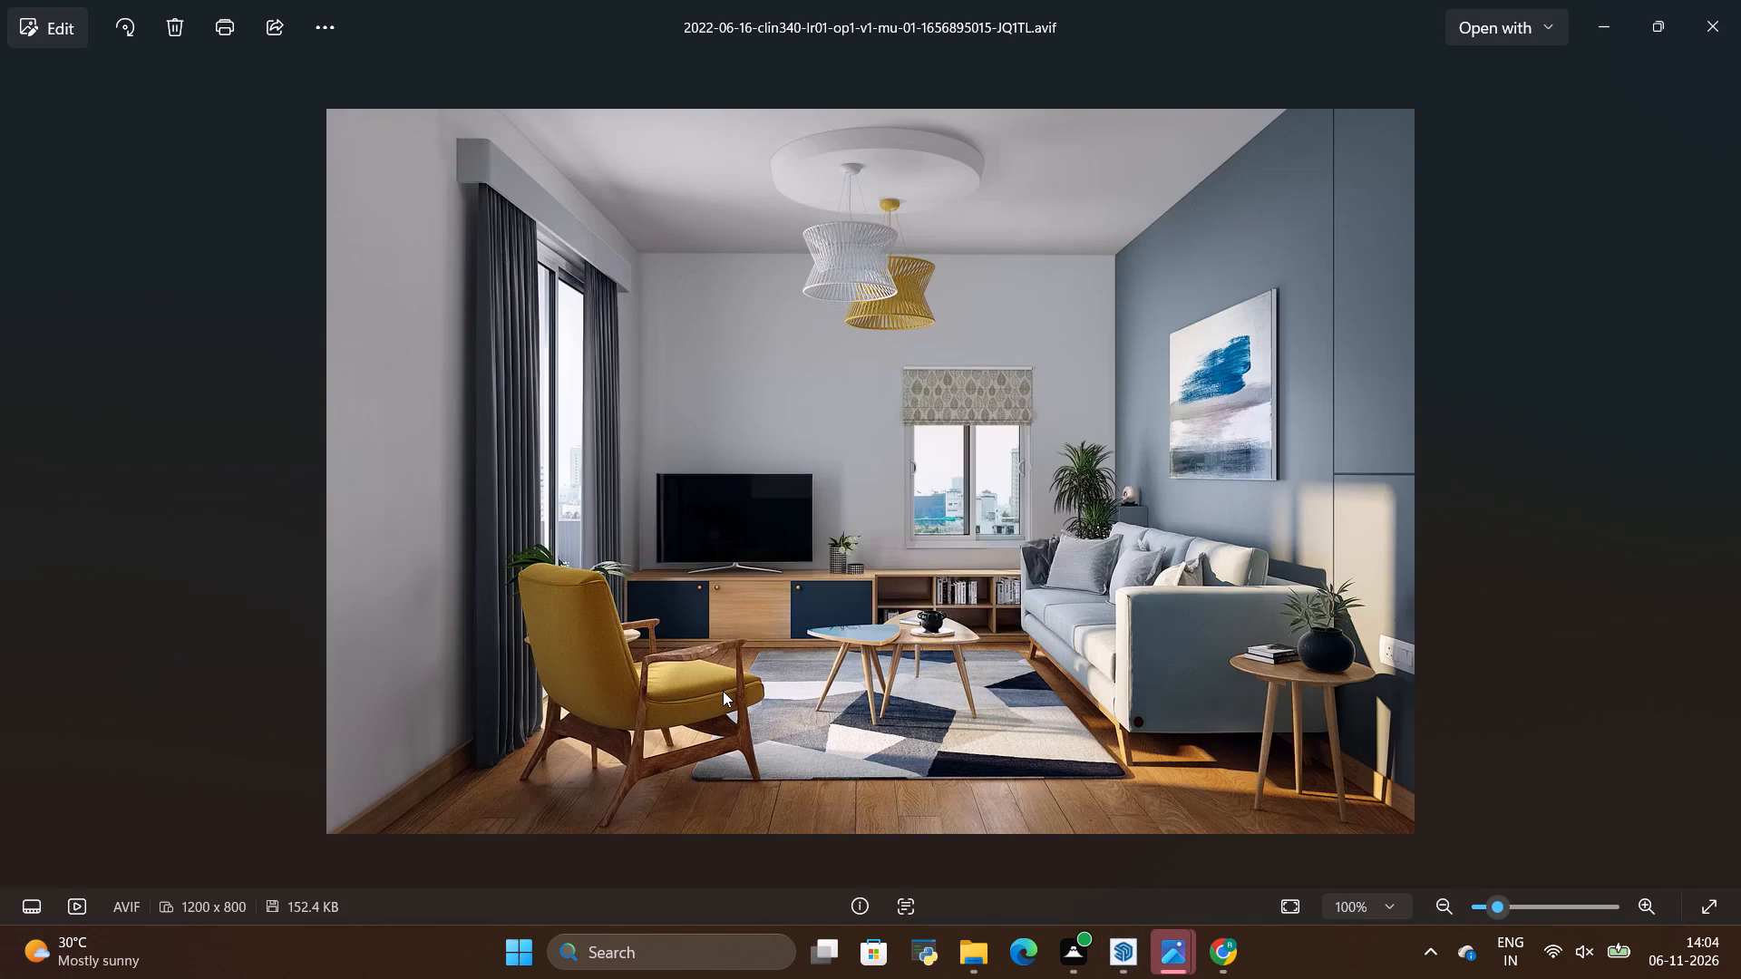
key("alt+Tab")
Draw a 15' by 18' floor rectangle on the ground in the empty area beyond the origin.
key("r")
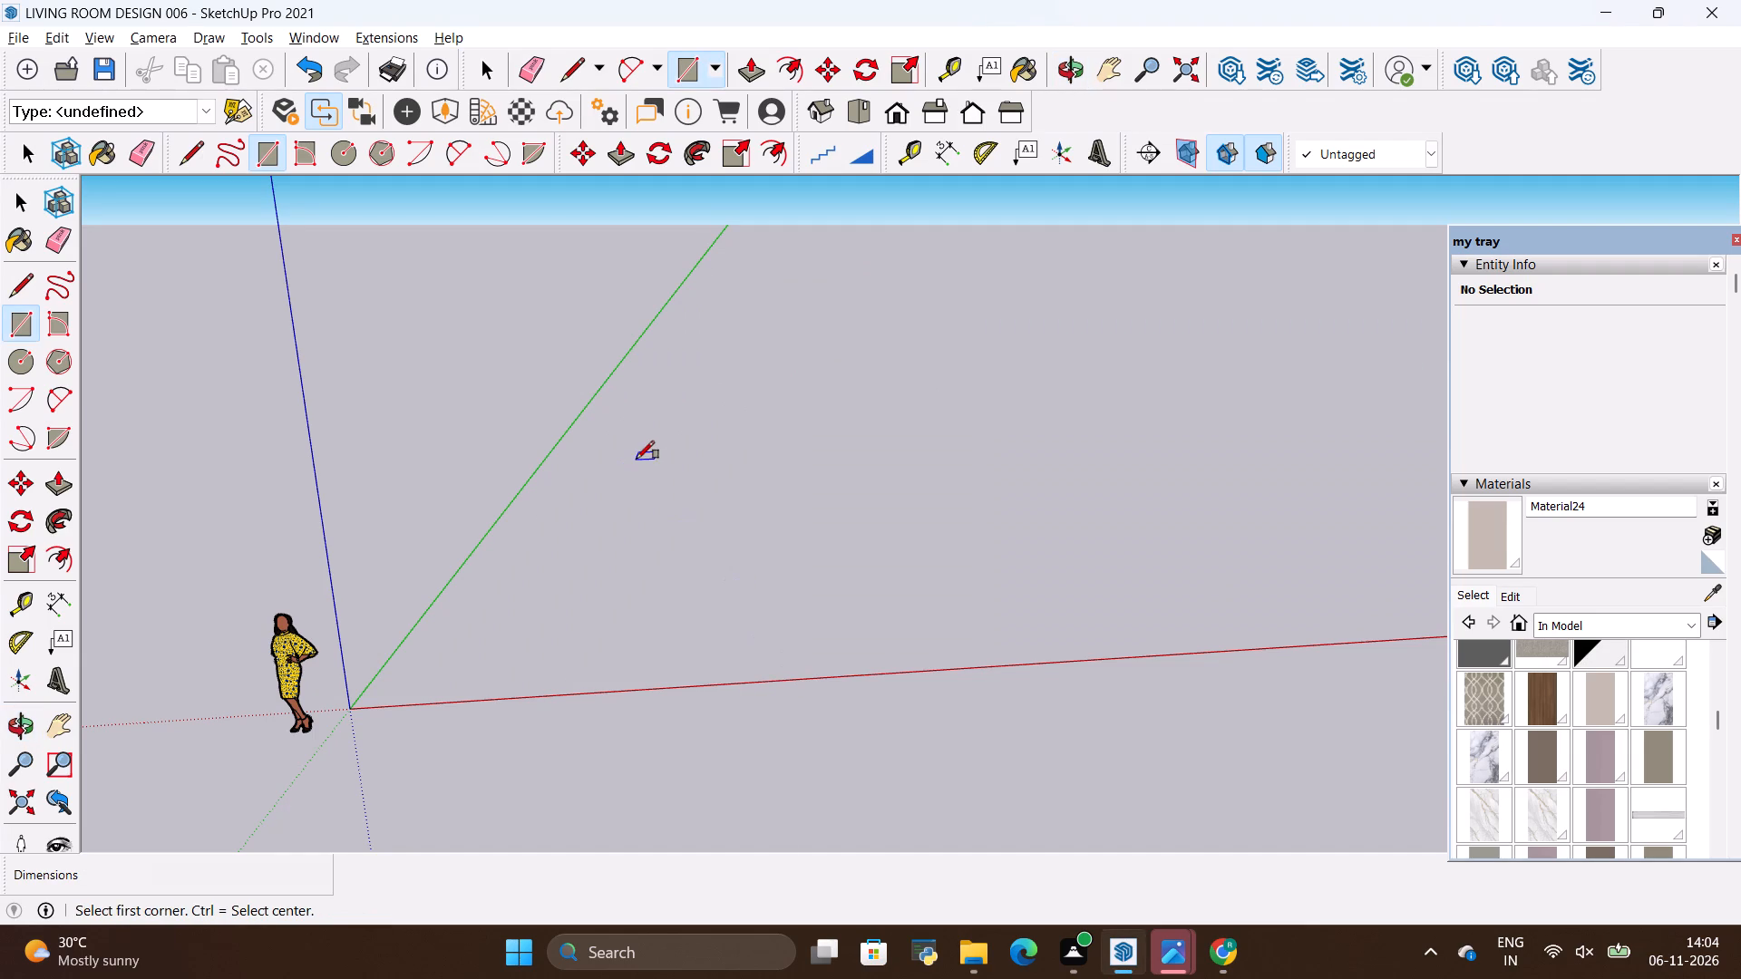
left_click(637, 459)
key("BackSpace")
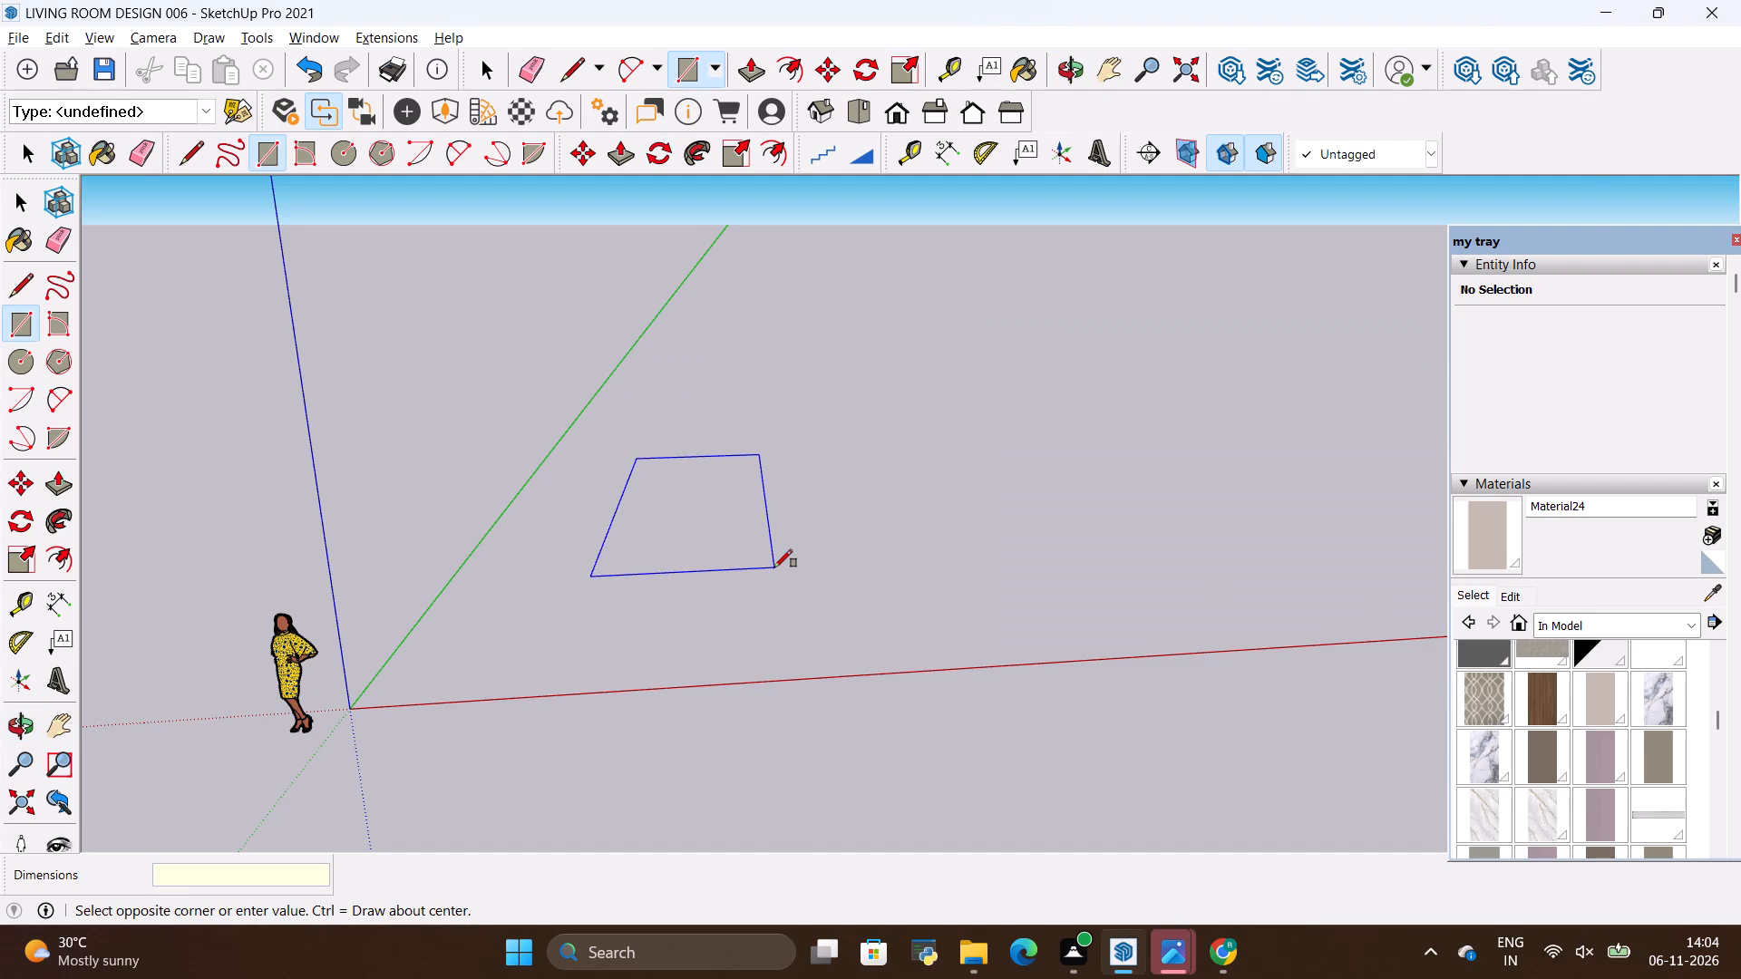
key("alt+Tab")
key("alt+Tab")
key("BackSpace")
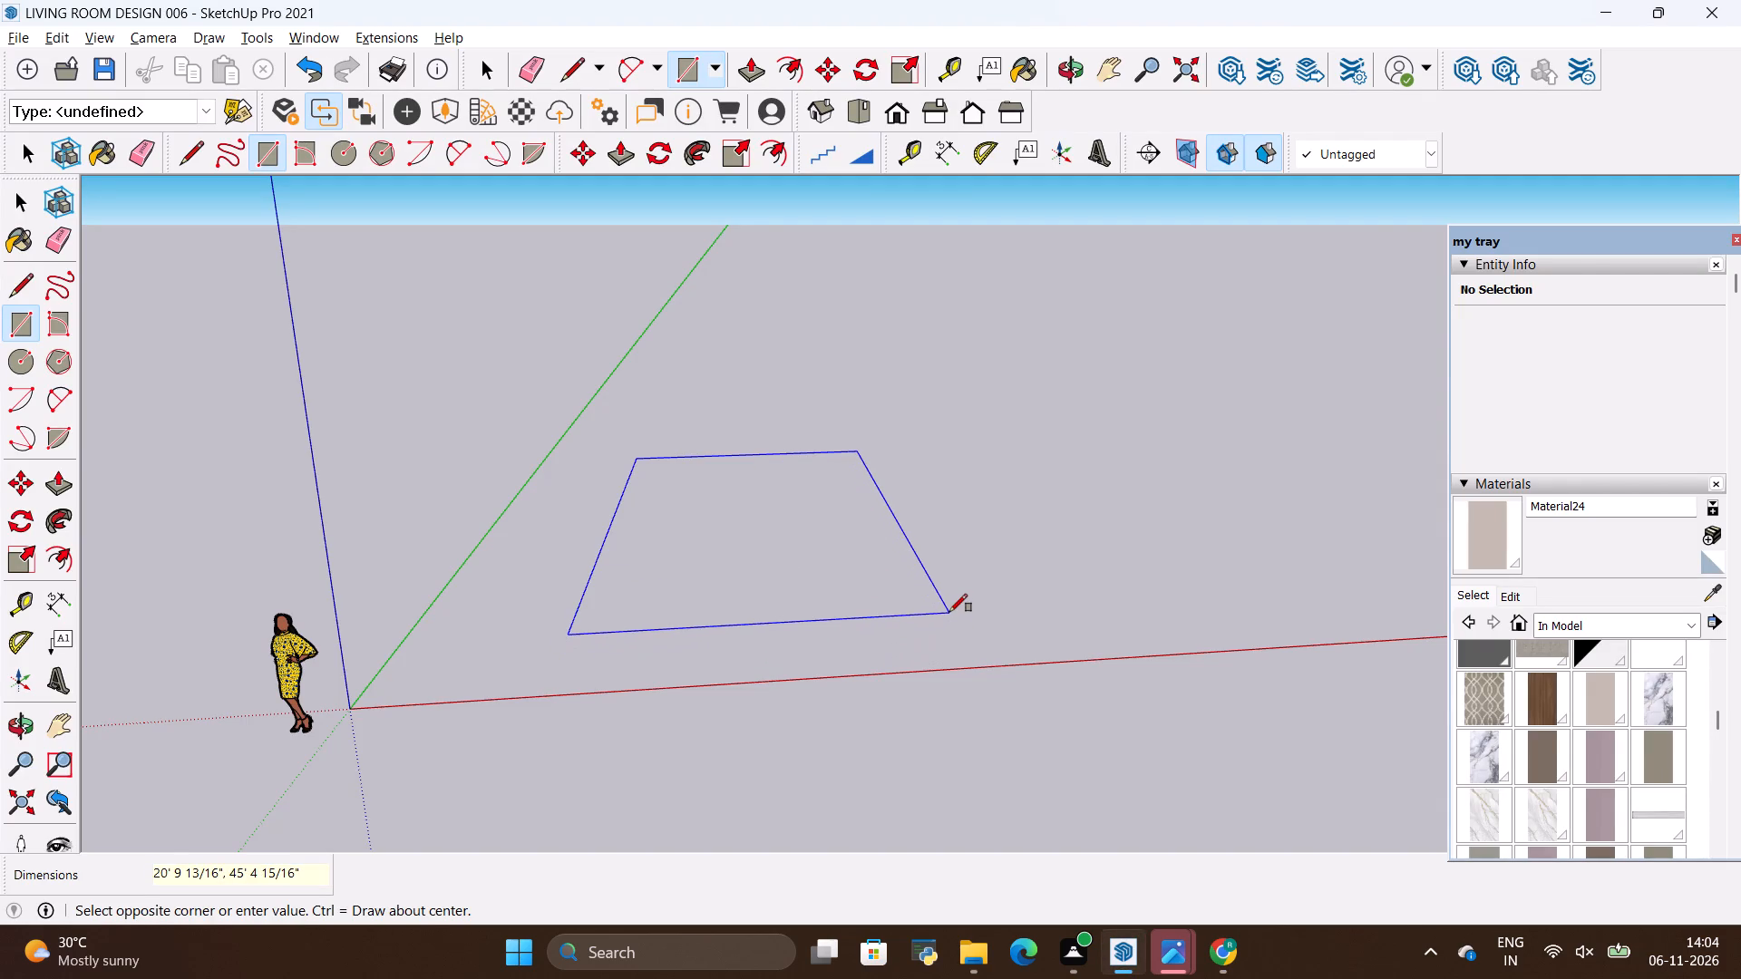
type("15")
type("',18'")
key("Return")
key("space")
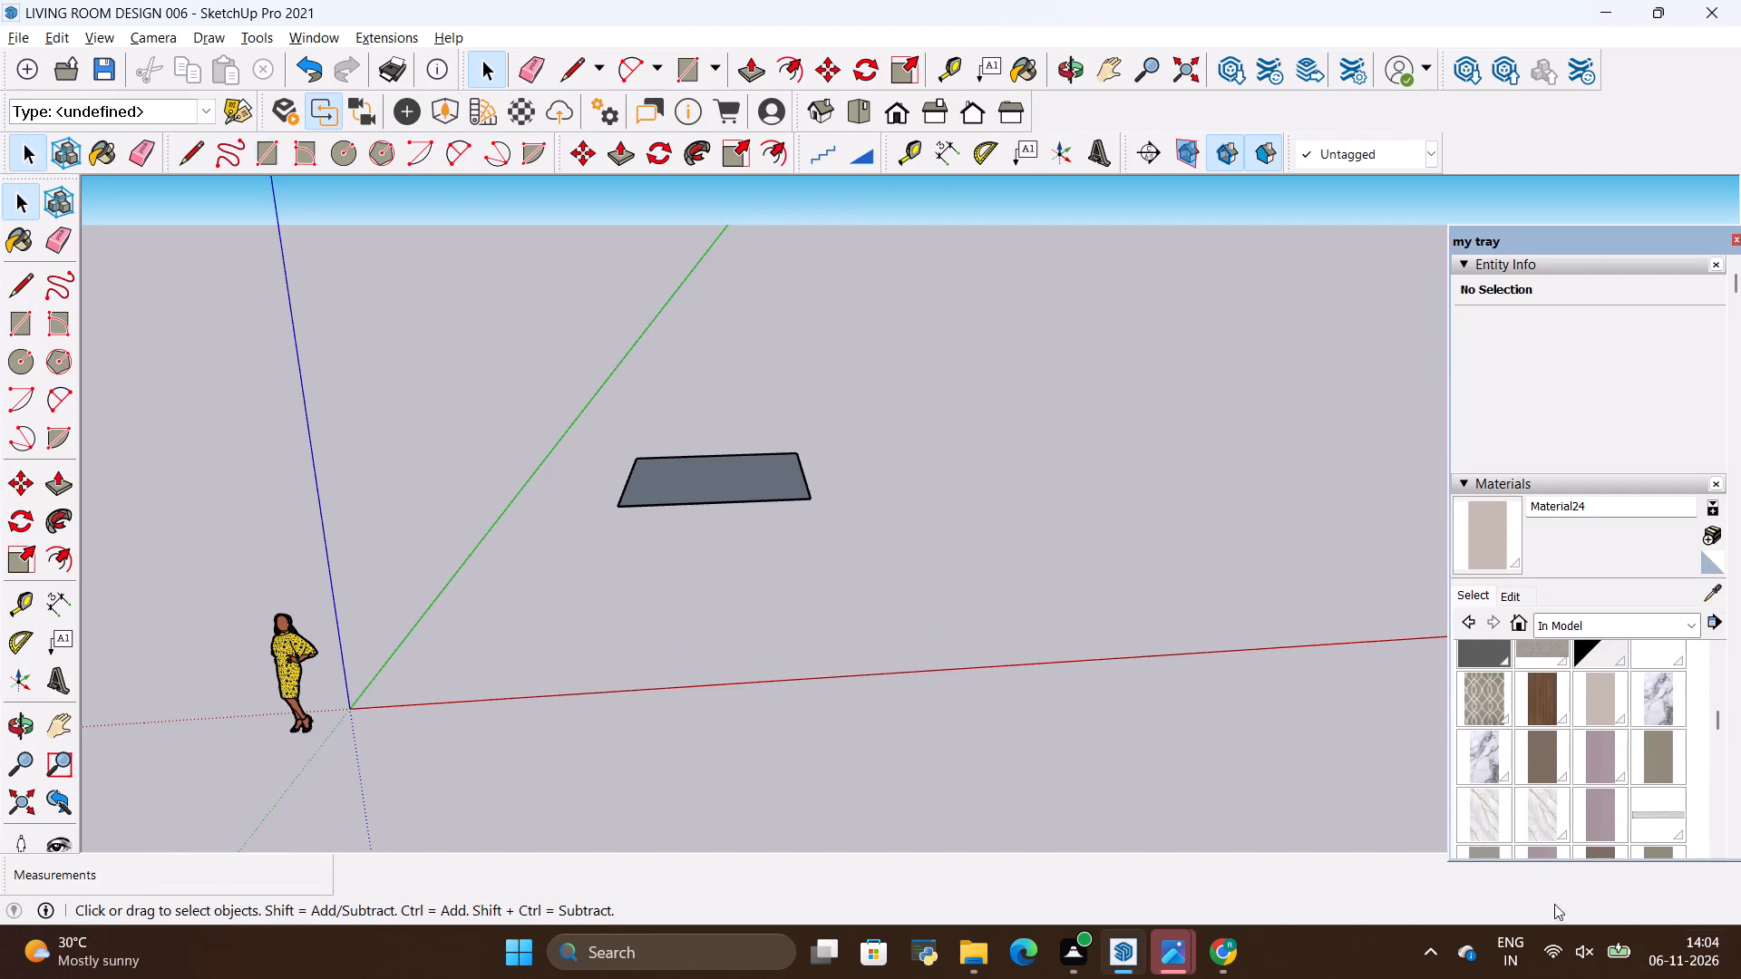
Reverse the floor rectangle's face.
scroll(1092, 489, "up", 1)
scroll(744, 432, "up", 4)
right_click(731, 491)
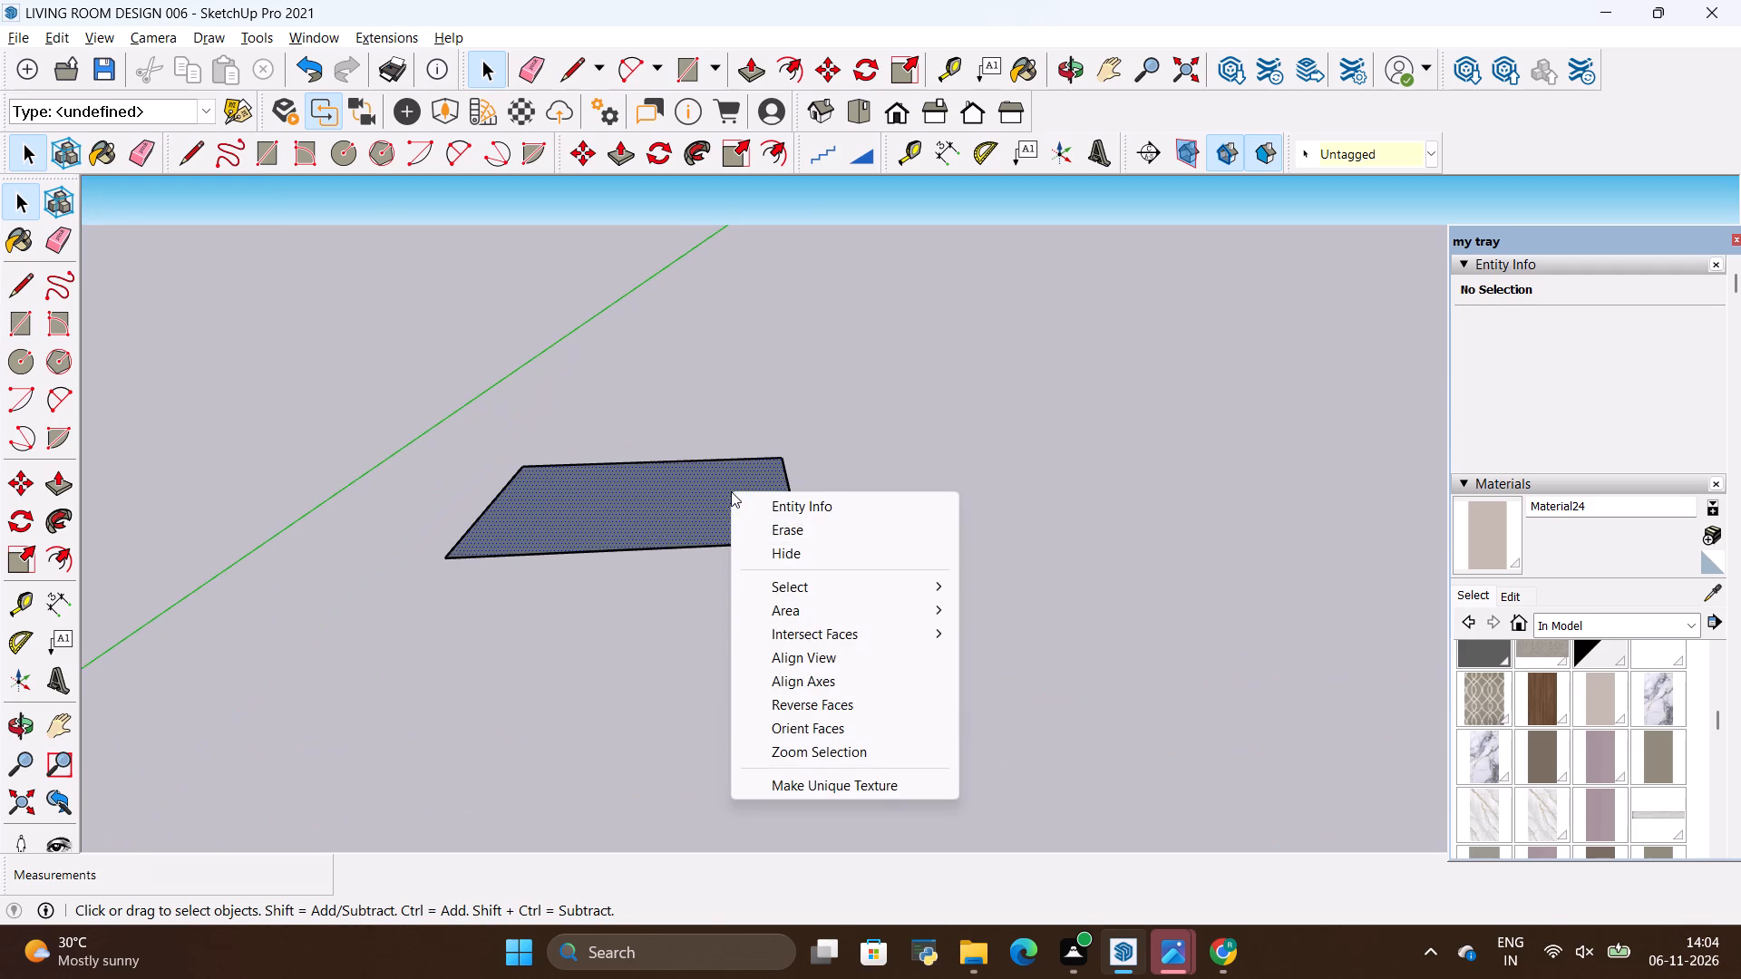
left_click(810, 708)
Move the floor rectangle with its edges about 27' closer to the red axis and the scale figure.
scroll(880, 592, "down", 4)
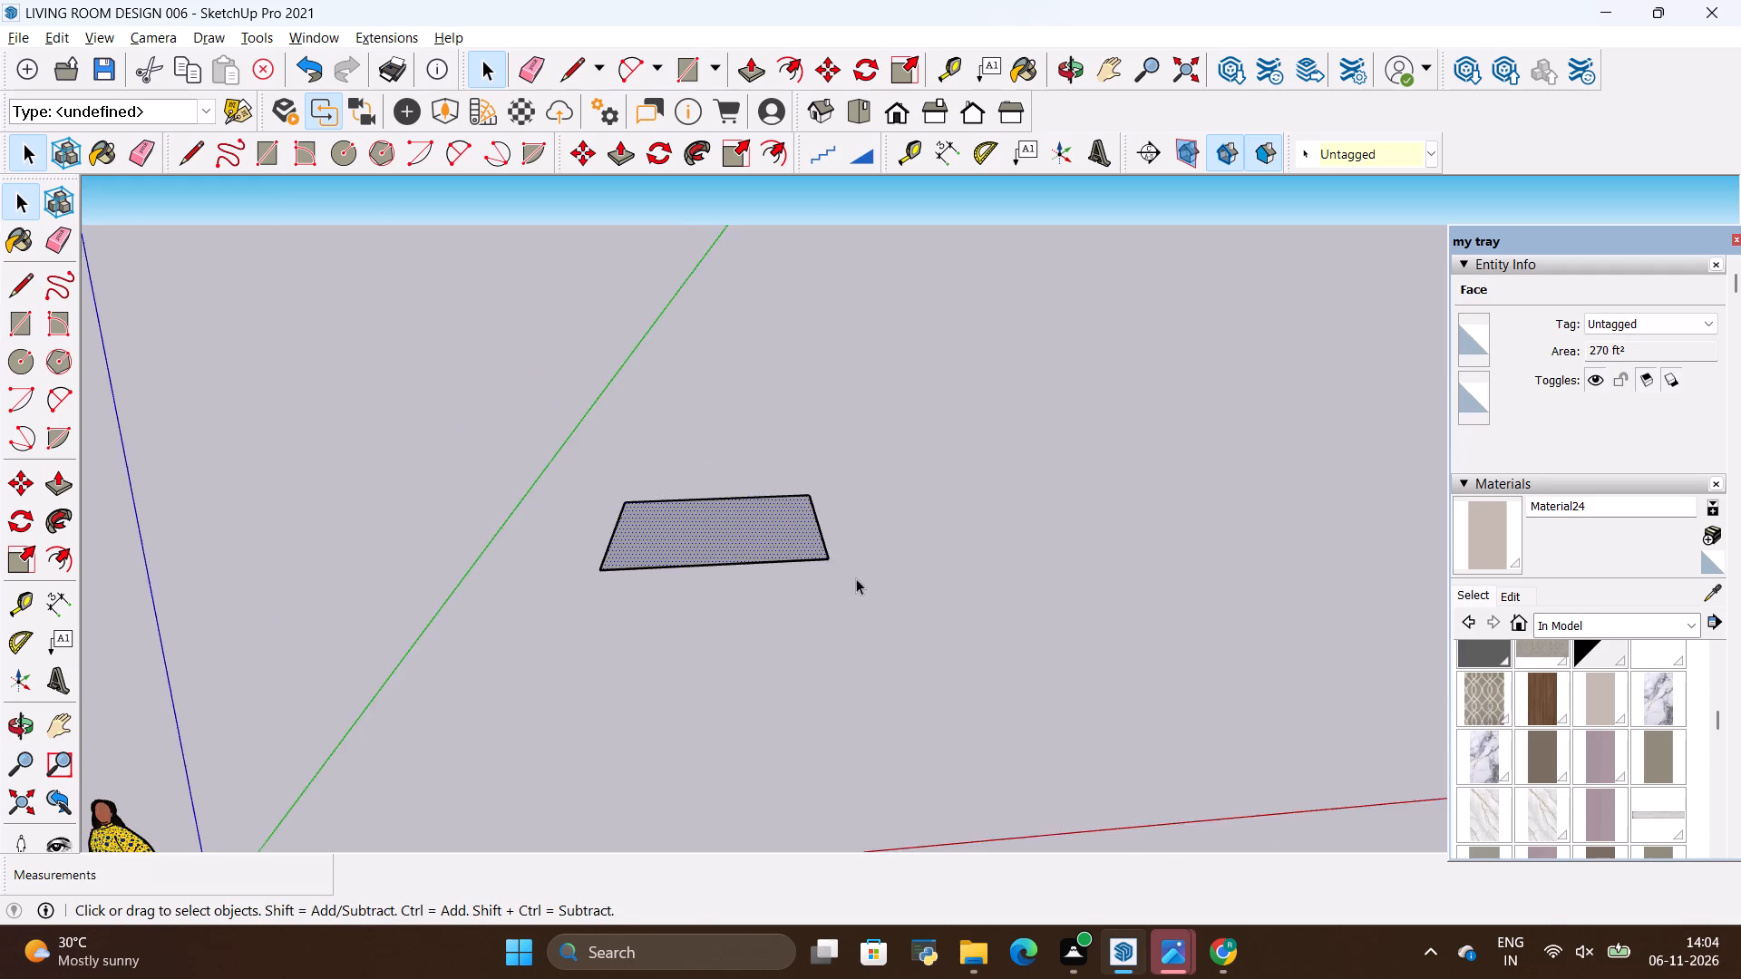
scroll(856, 578, "down", 7)
scroll(856, 559, "up", 4)
key("space")
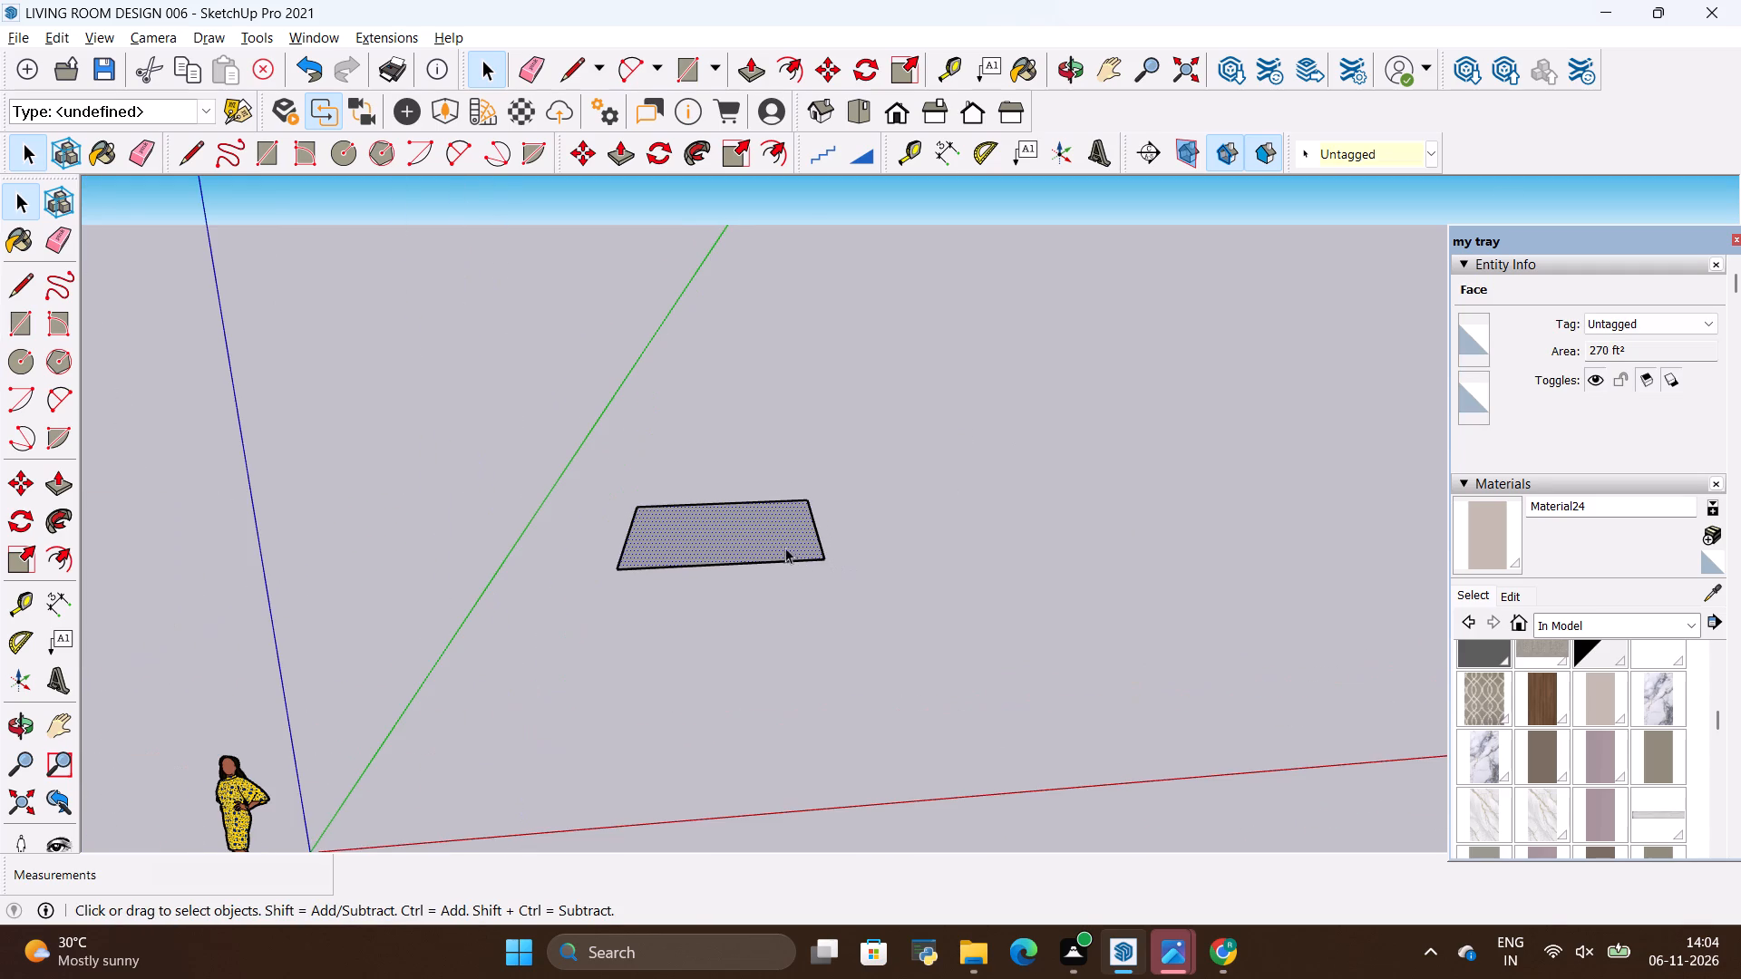
double_click(785, 547)
key("m")
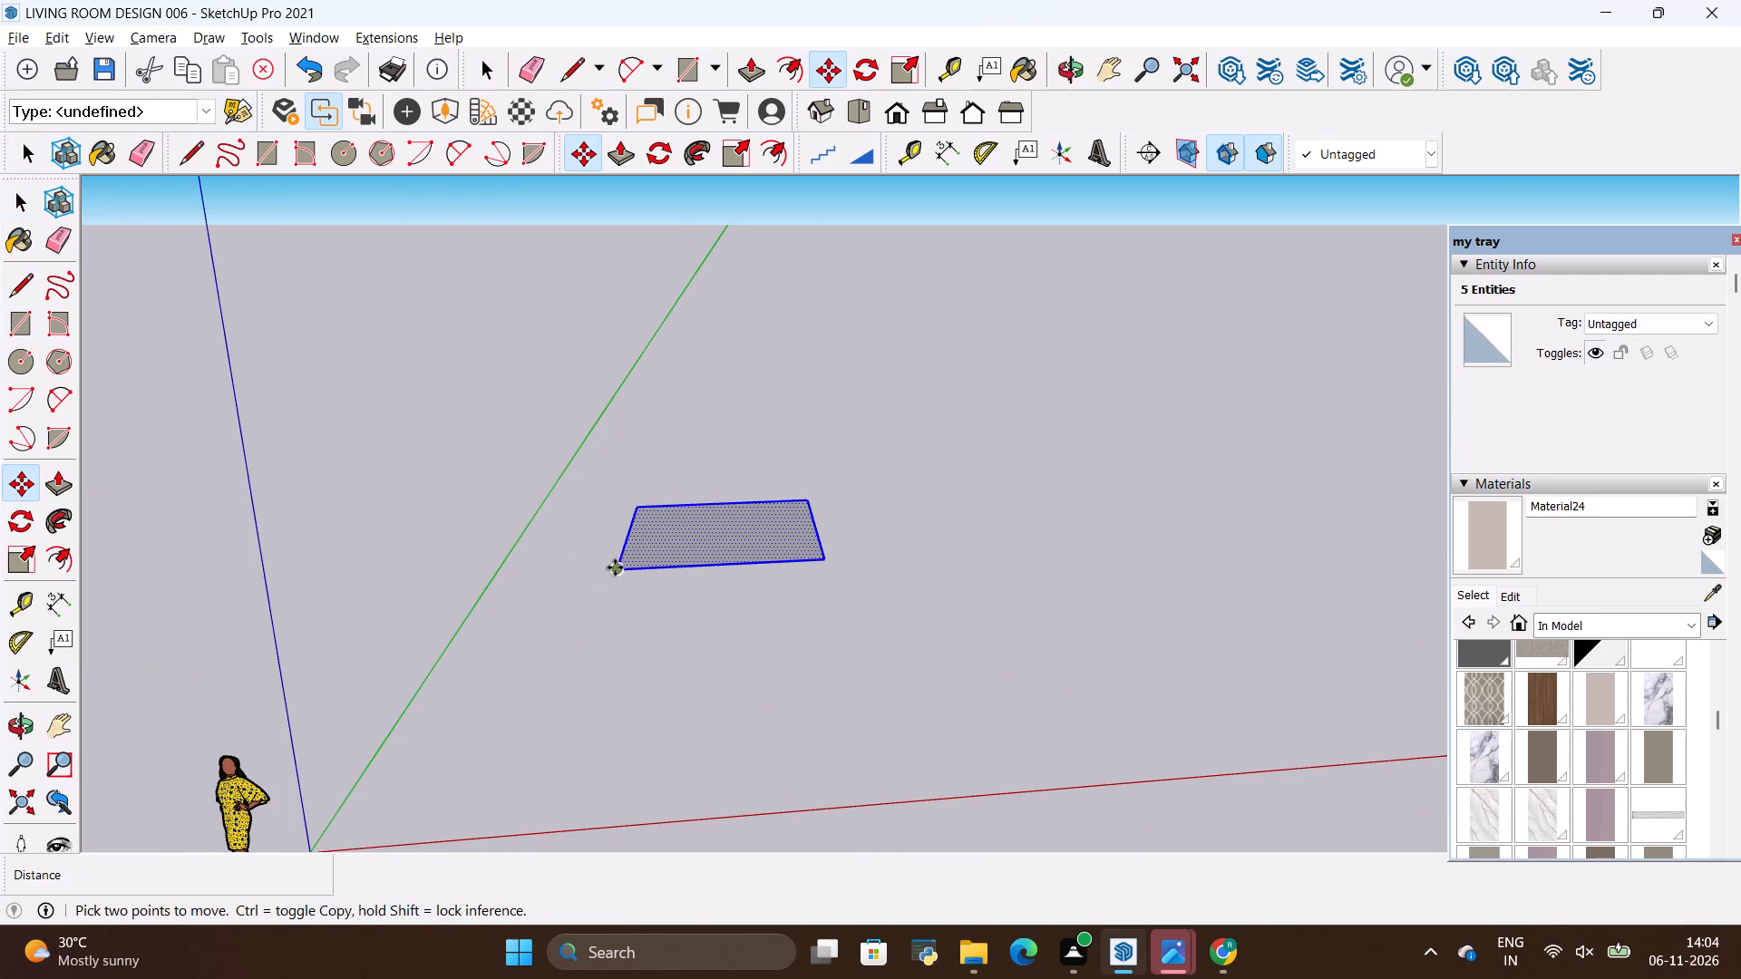
left_click(616, 567)
left_click(510, 744)
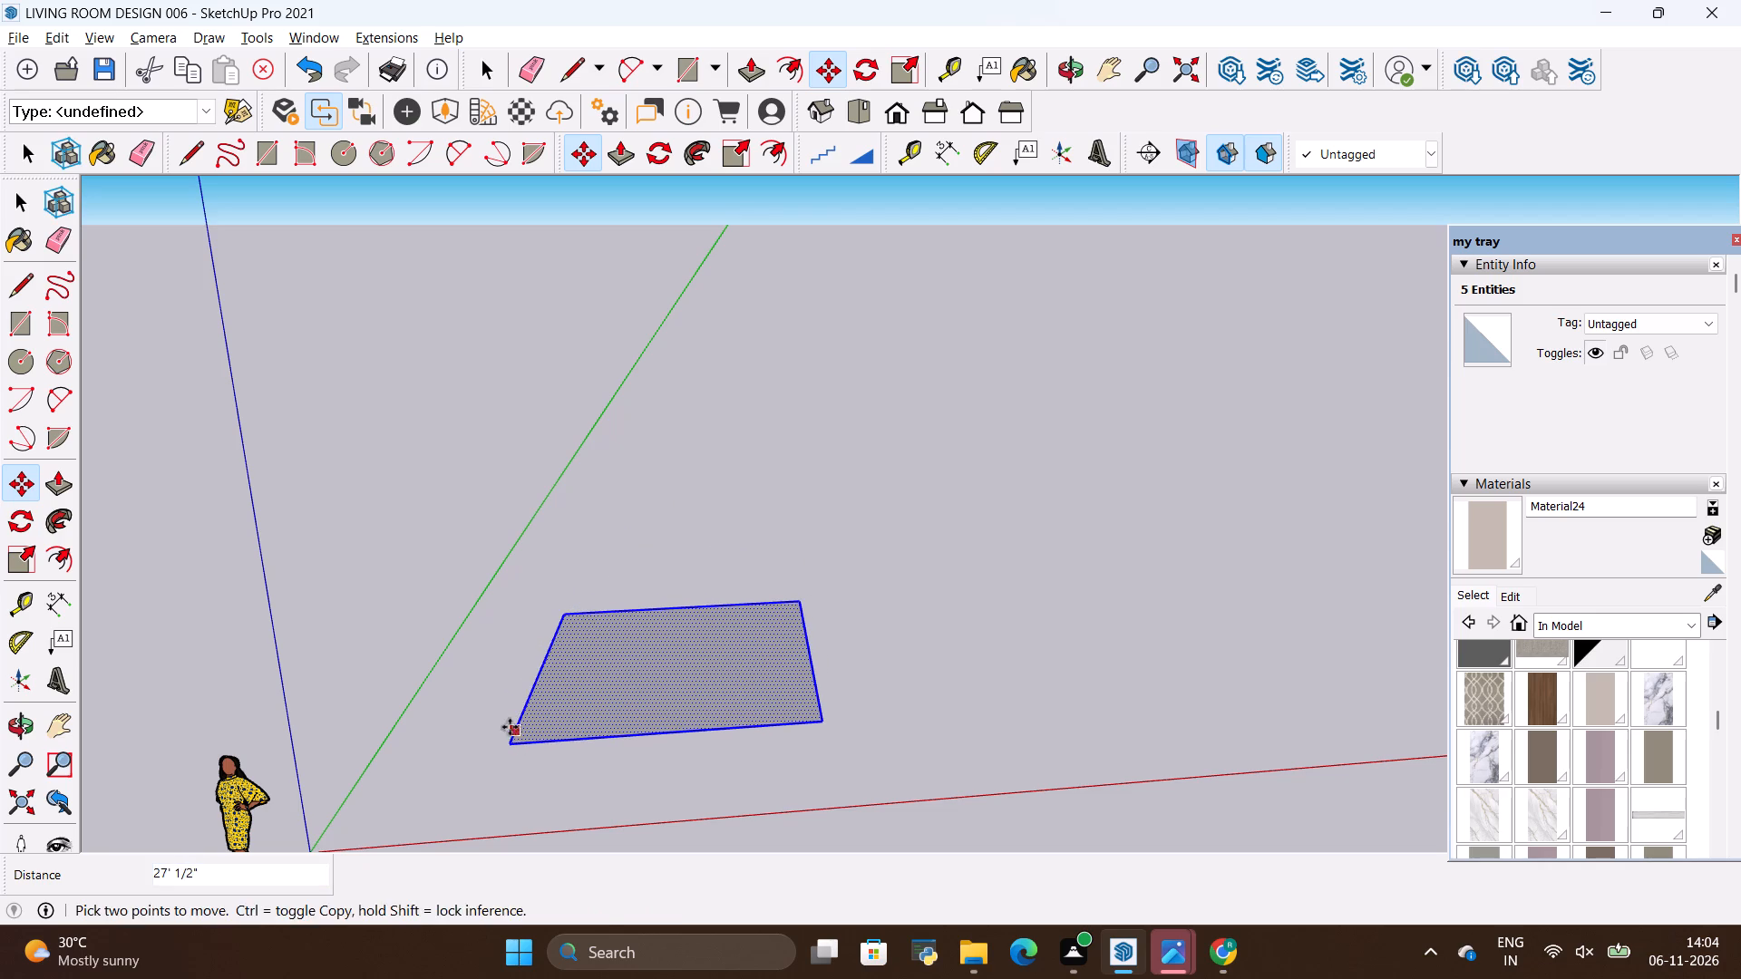
key("space")
left_click(1027, 605)
scroll(1020, 550, "down", 4)
scroll(849, 604, "up", 4)
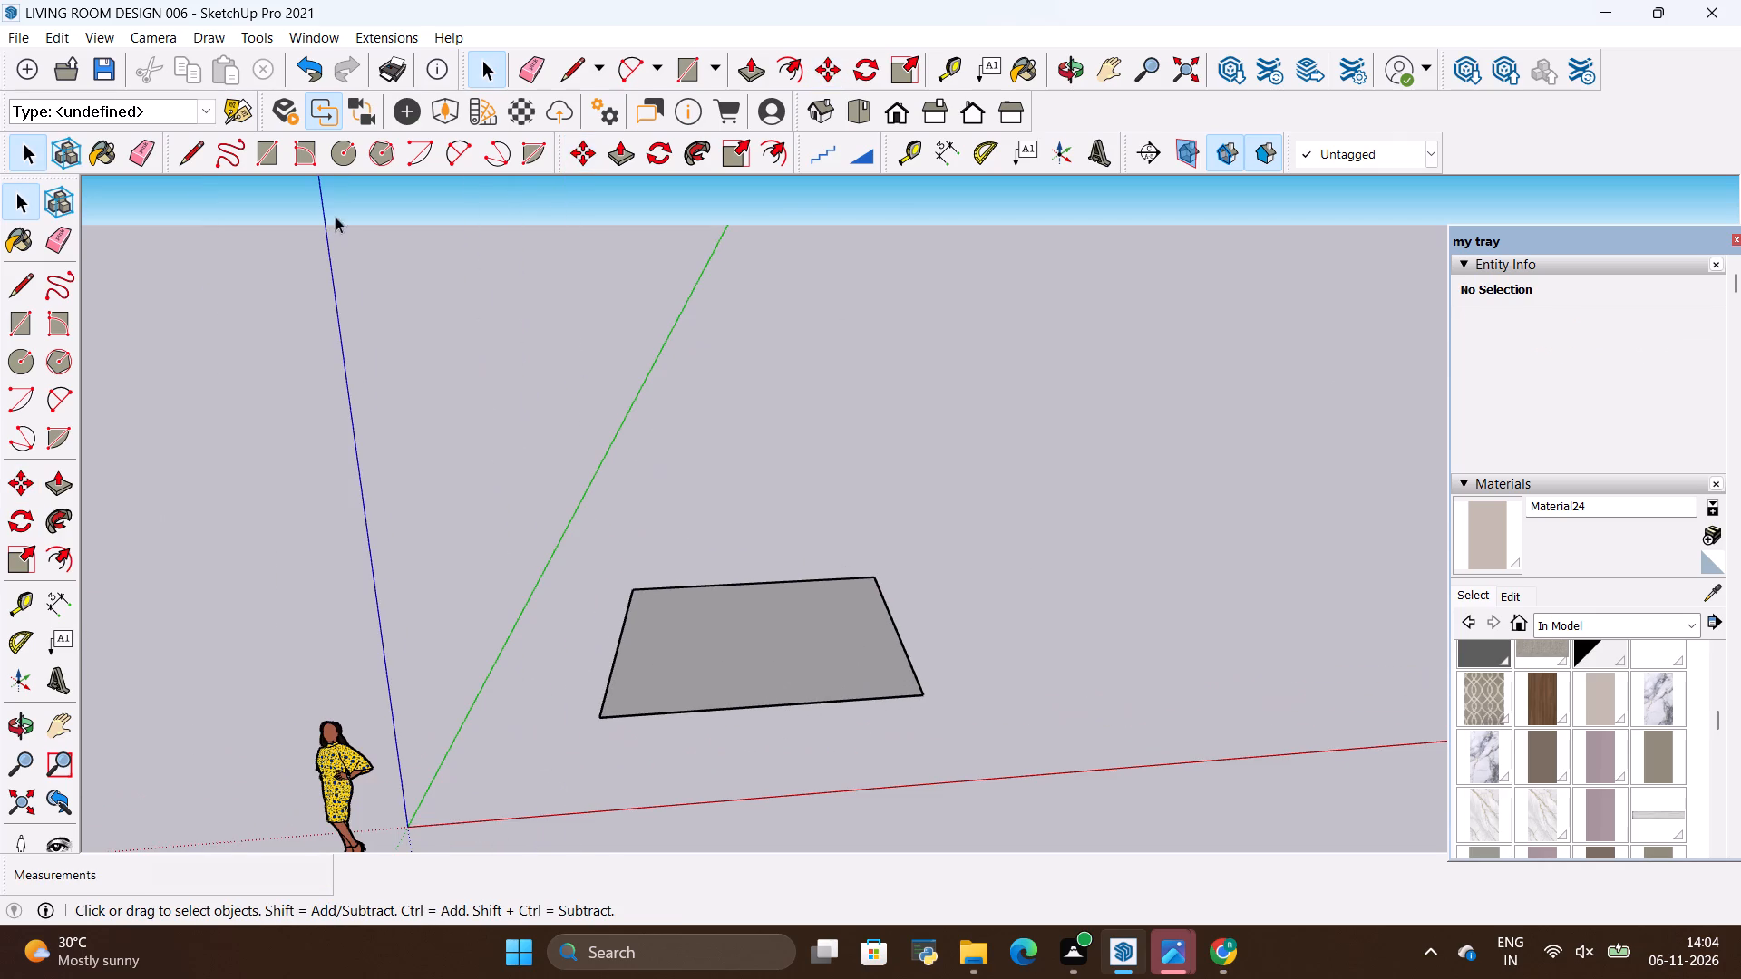
Offset the floor rectangle's edges 6" inward to outline the wall thickness.
left_click(14, 713)
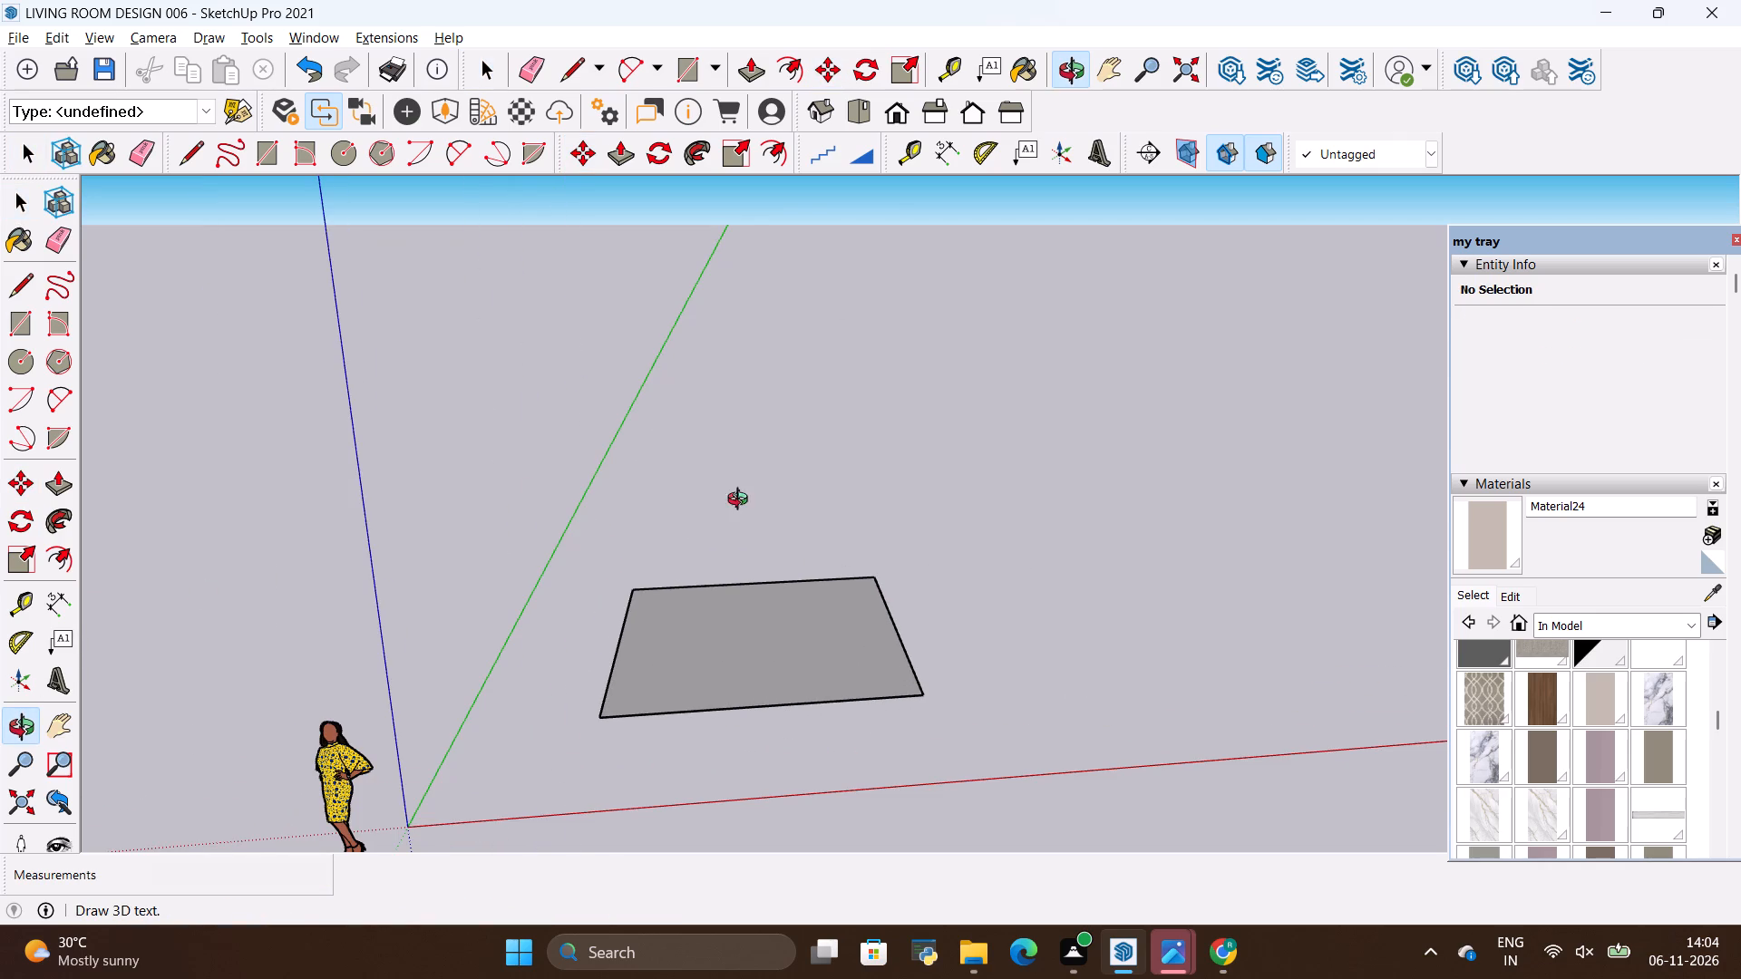
left_click_drag(737, 505, 694, 613)
key("alt+Tab")
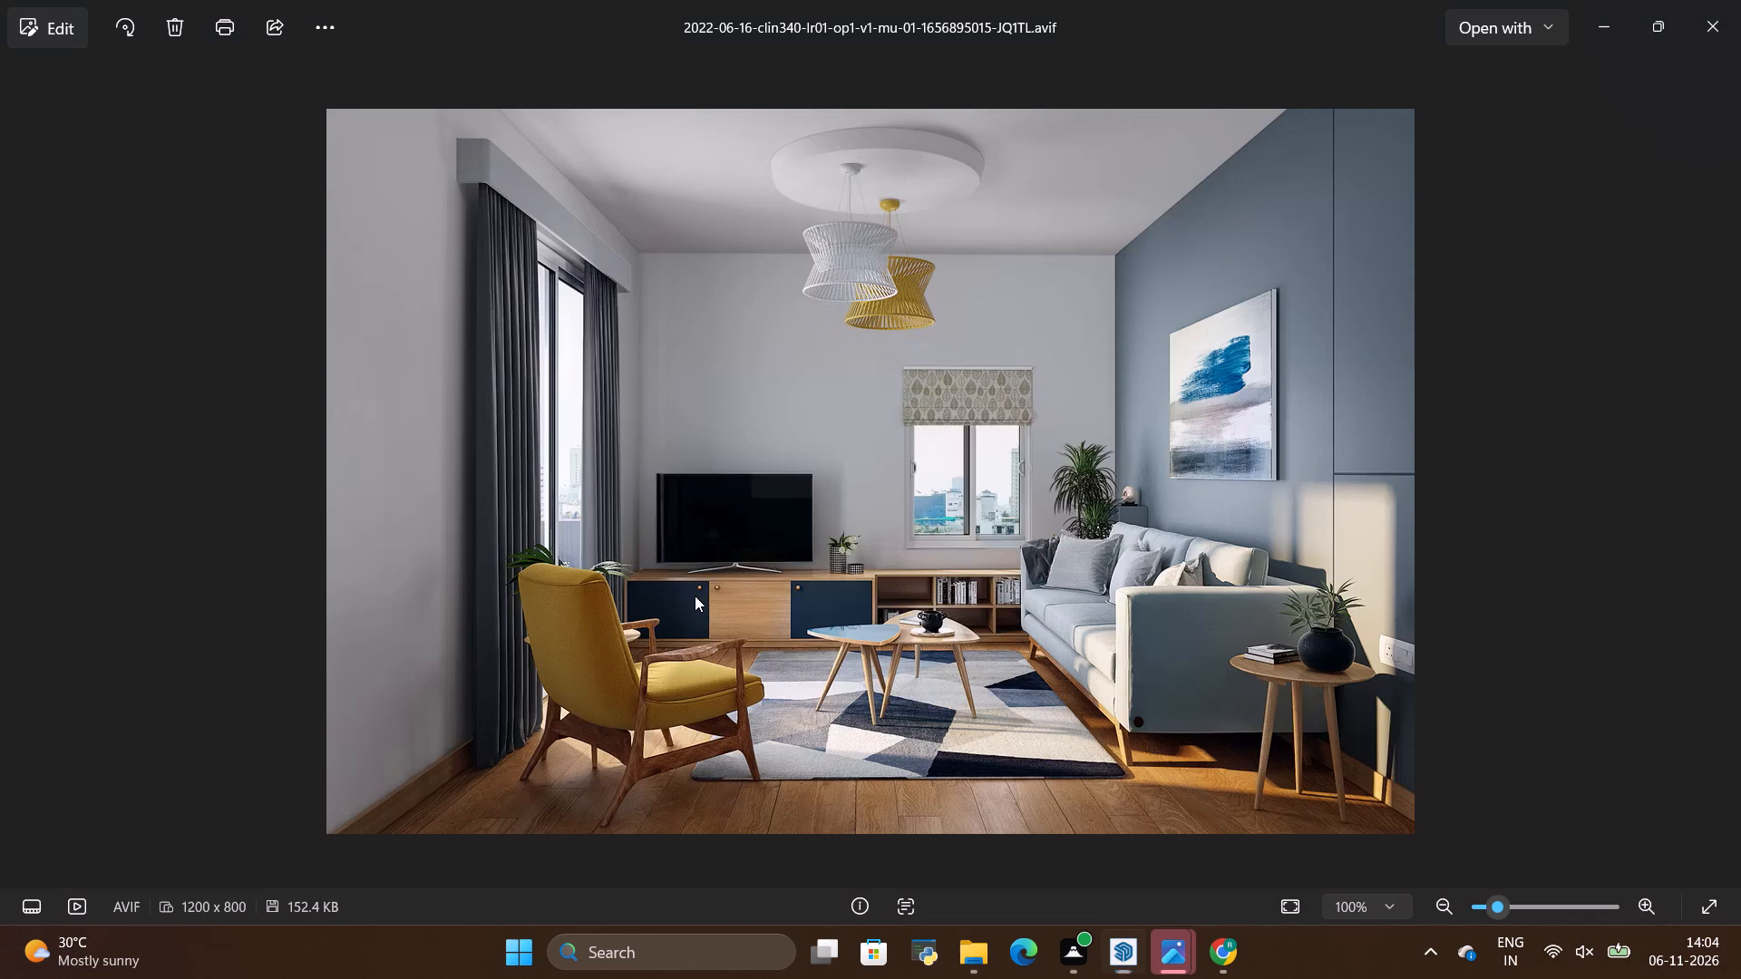
key("alt+Tab")
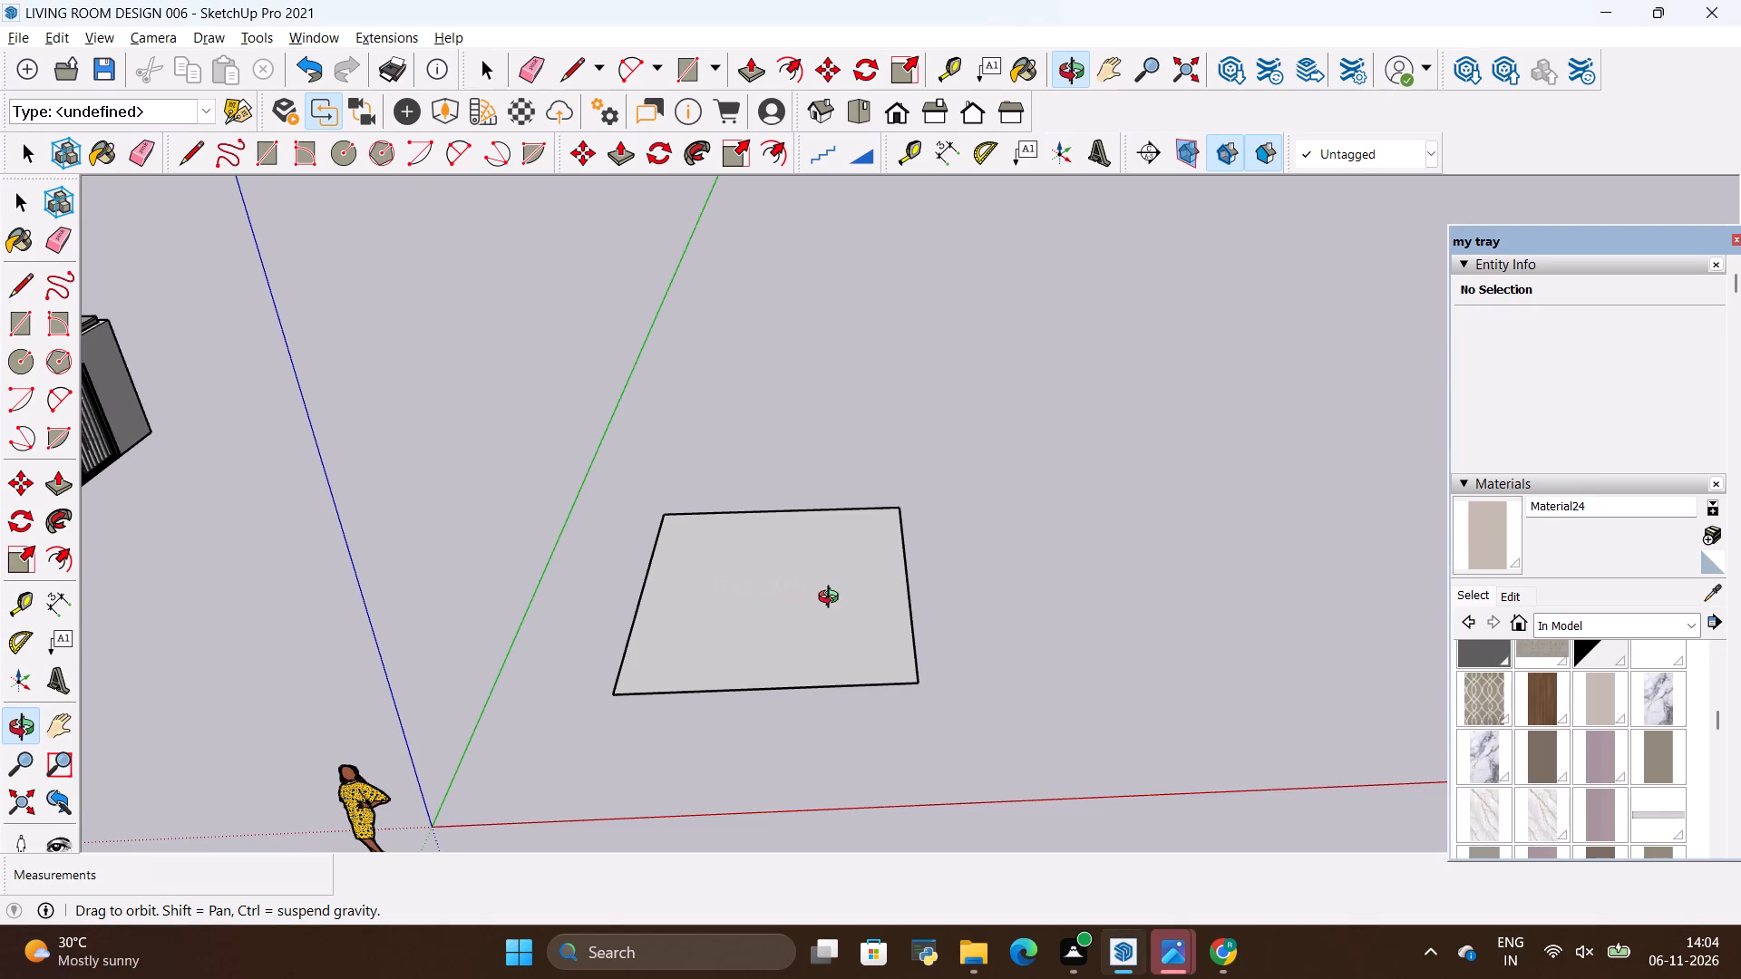
key("space")
left_click(846, 593)
left_click(777, 166)
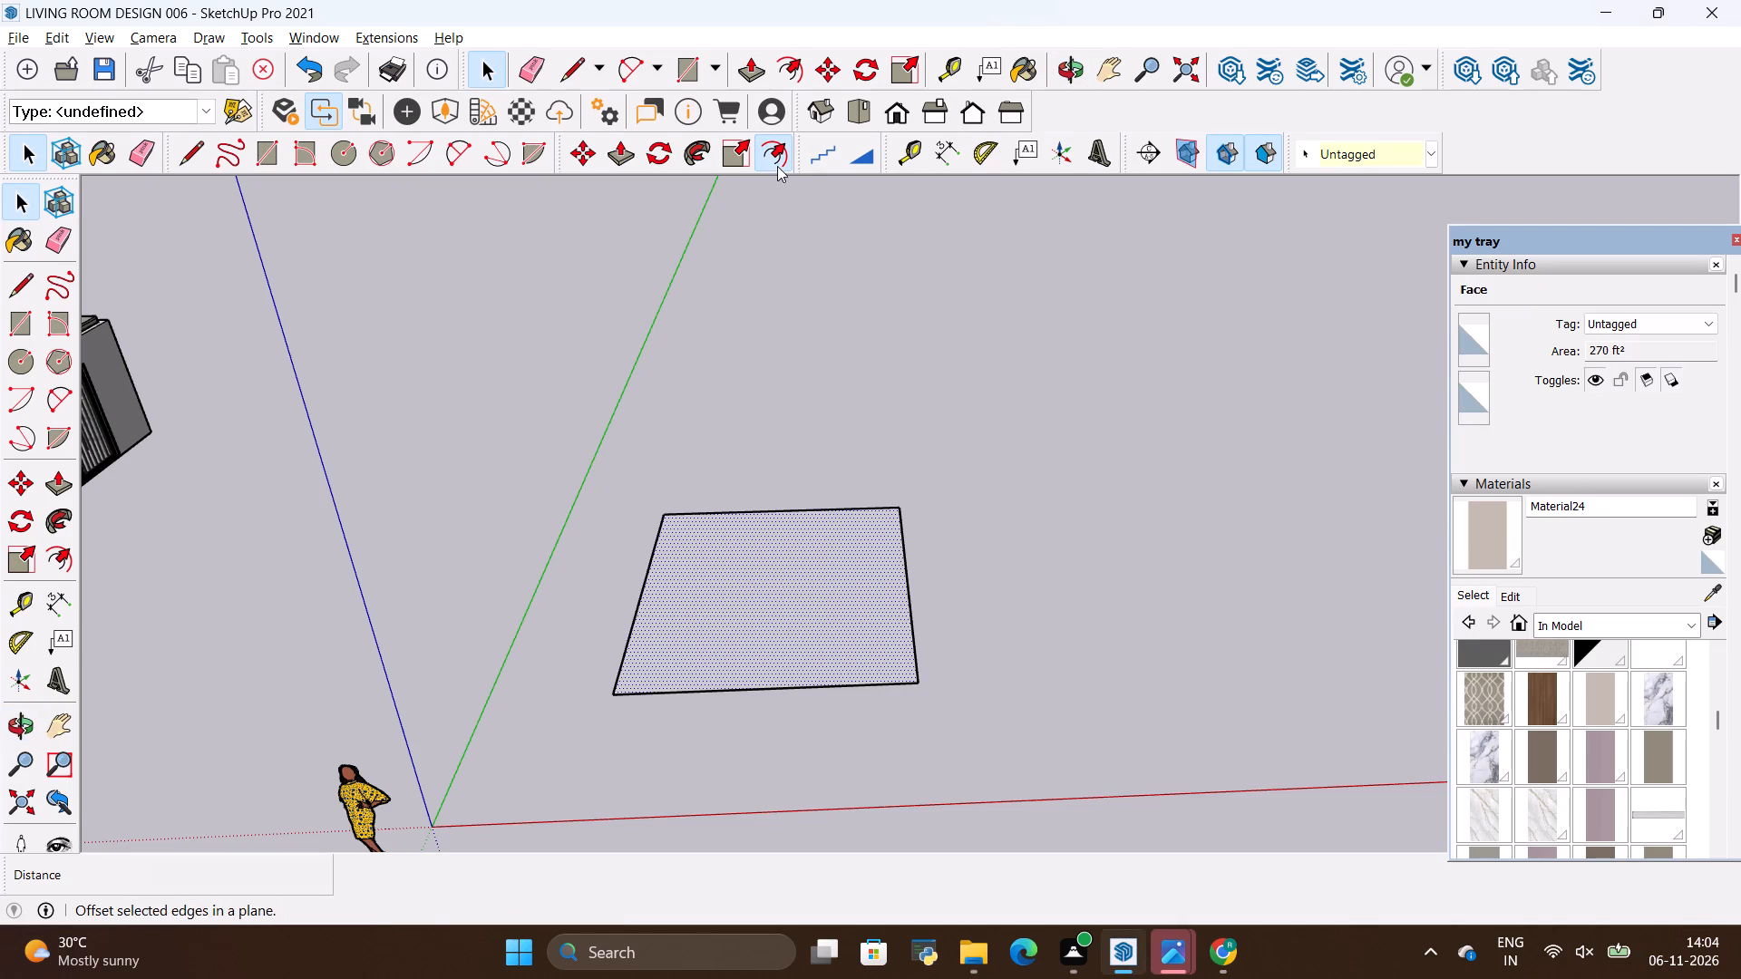
left_click(836, 539)
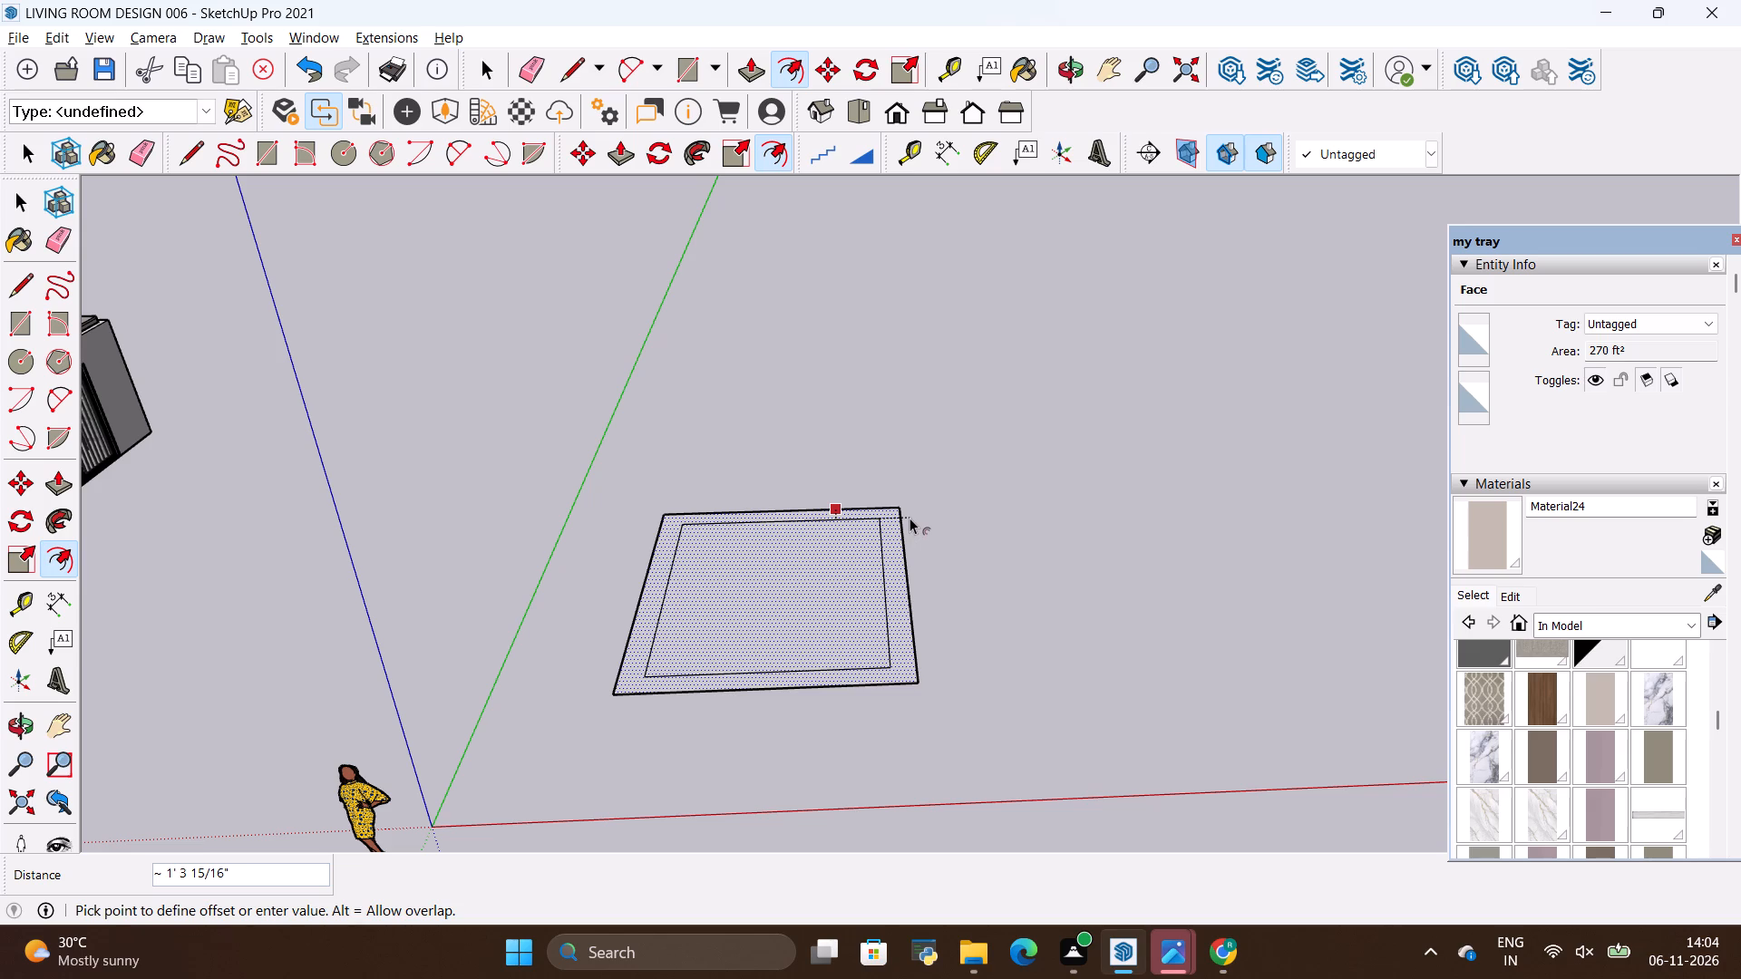
key("BackSpace")
key("6")
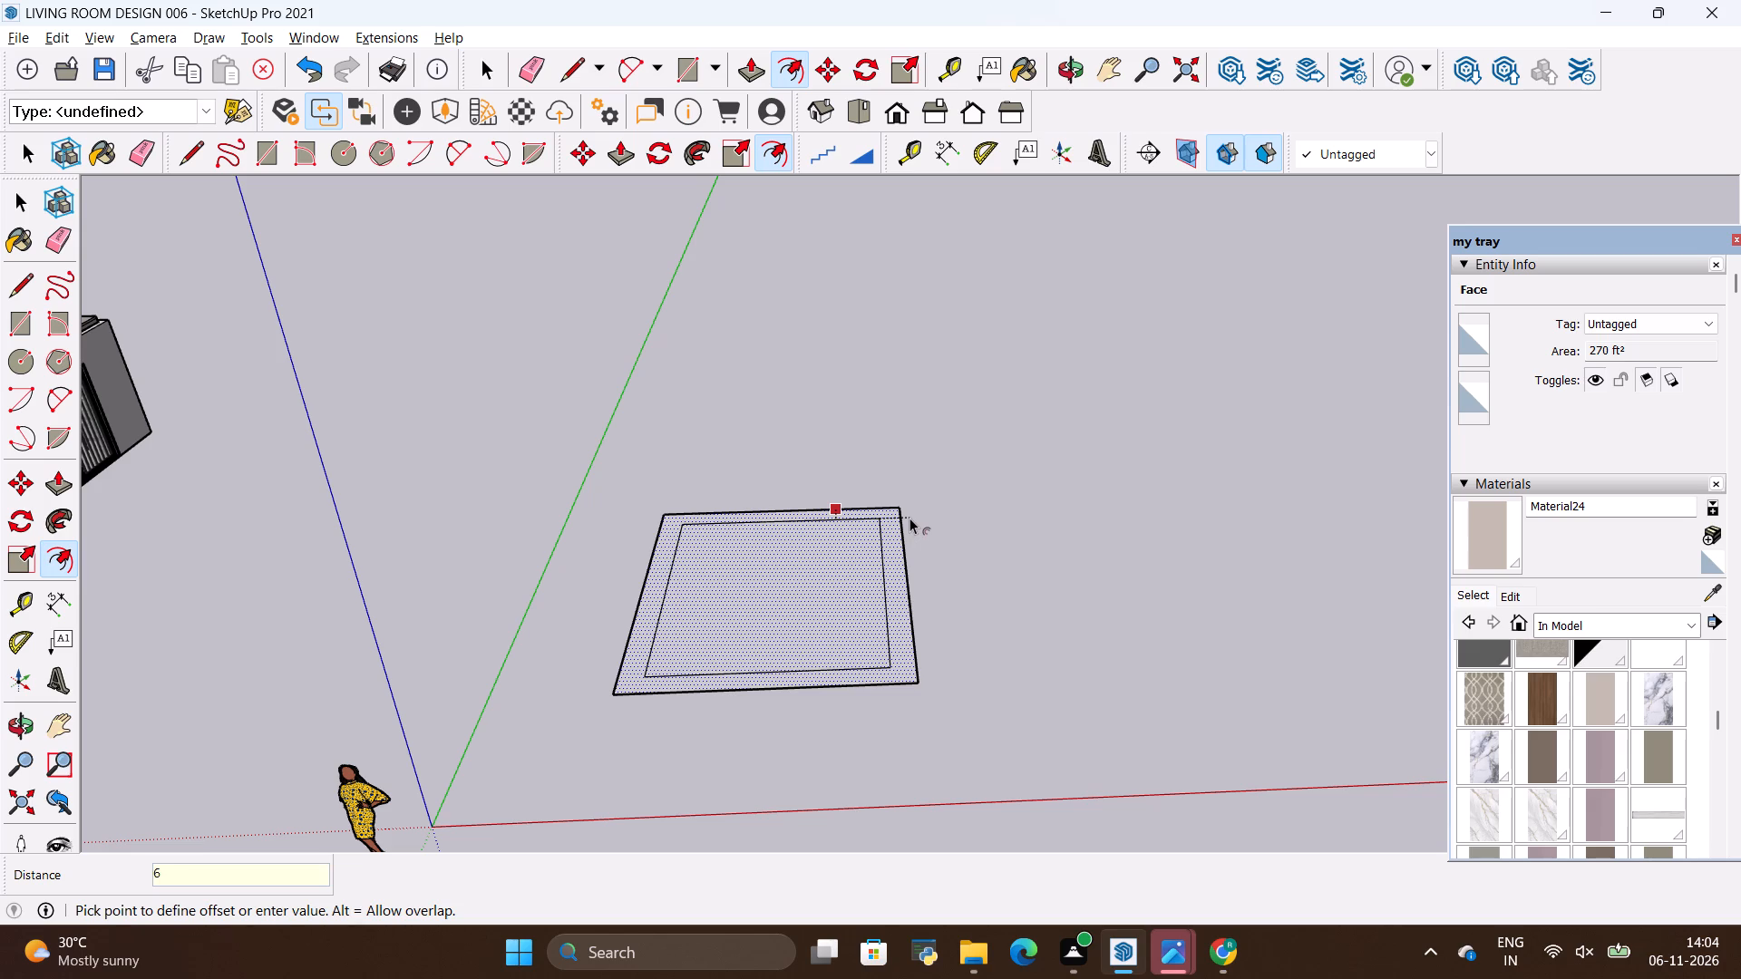
key("shift+quotedbl")
key("Return")
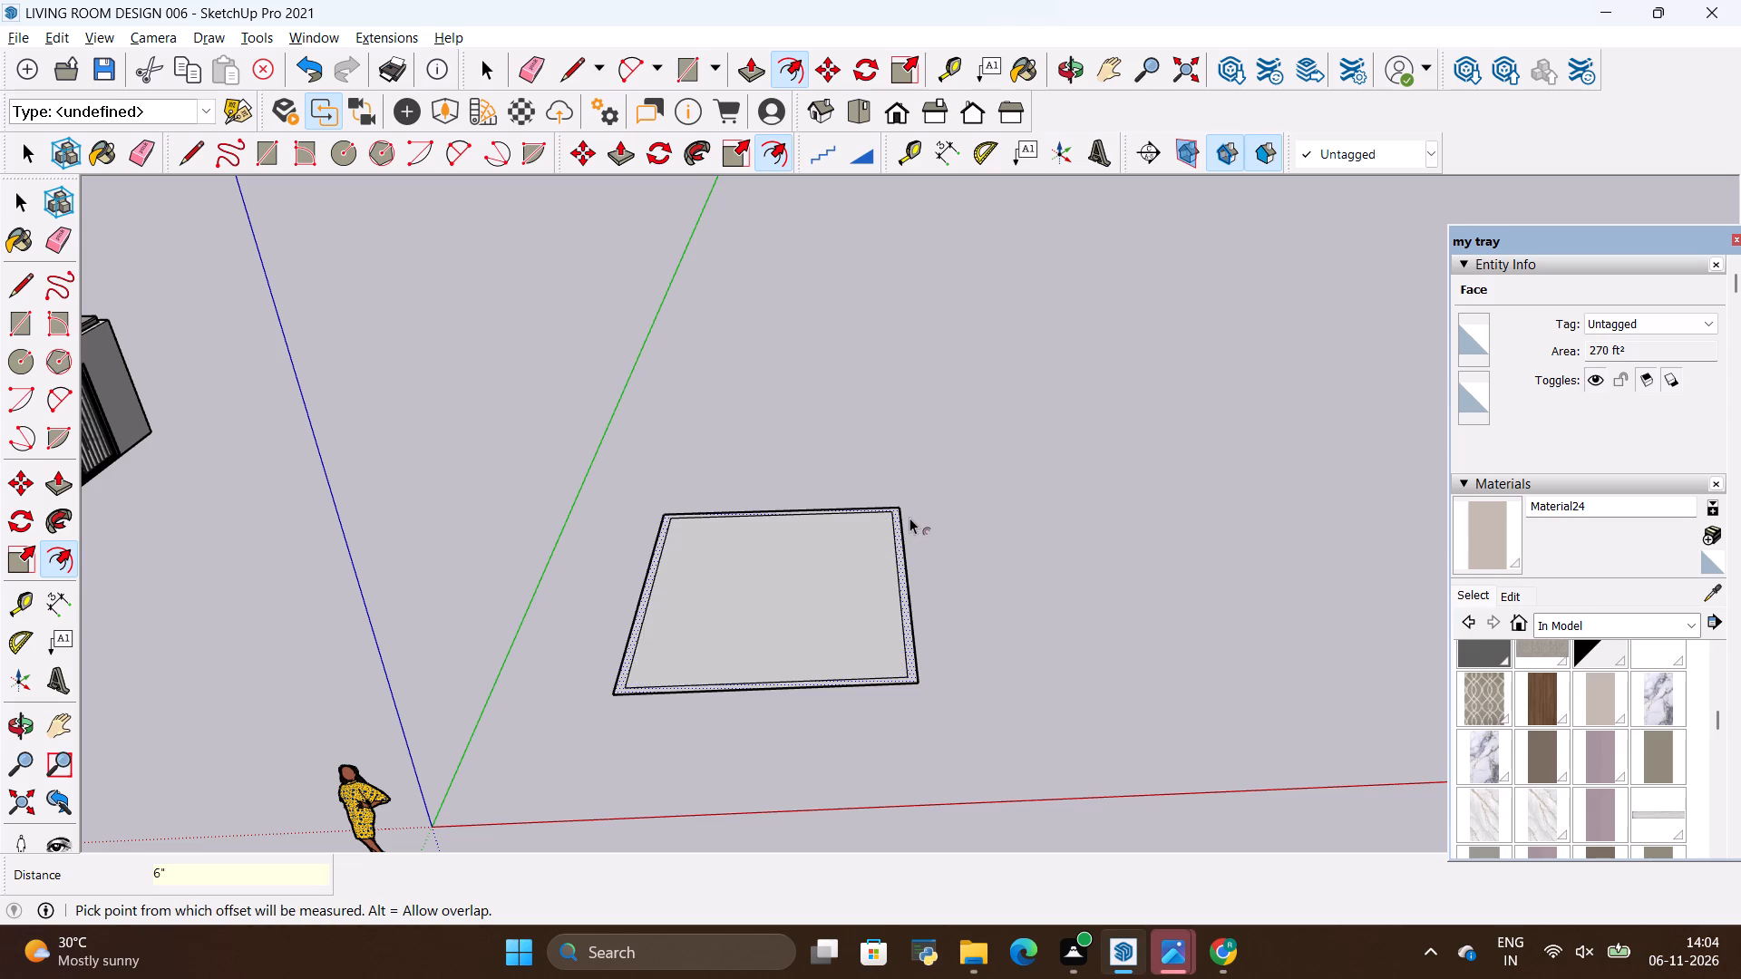
Close the wall strip with 6" lines at both front corners and erase the inner front edge, leaving a U-shaped wall outline.
key("l")
scroll(854, 742, "up", 9)
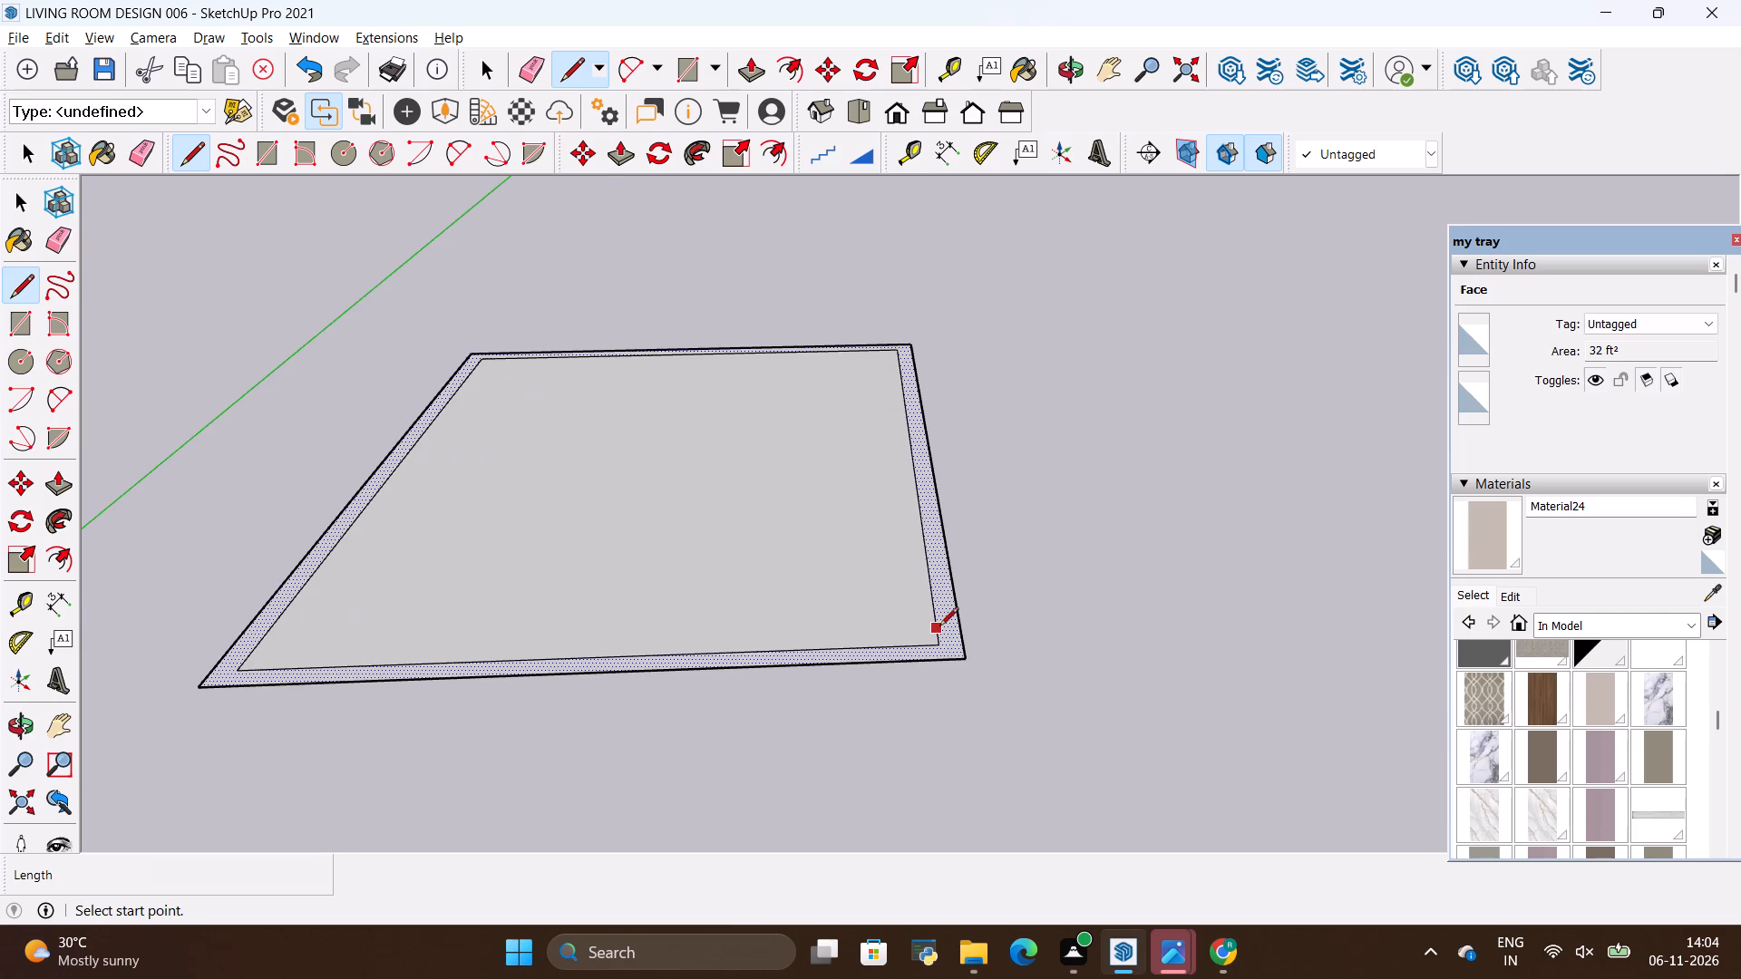
left_click(939, 641)
left_click(934, 664)
scroll(1123, 677, "down", 4)
scroll(433, 603, "up", 3)
scroll(827, 735, "up", 4)
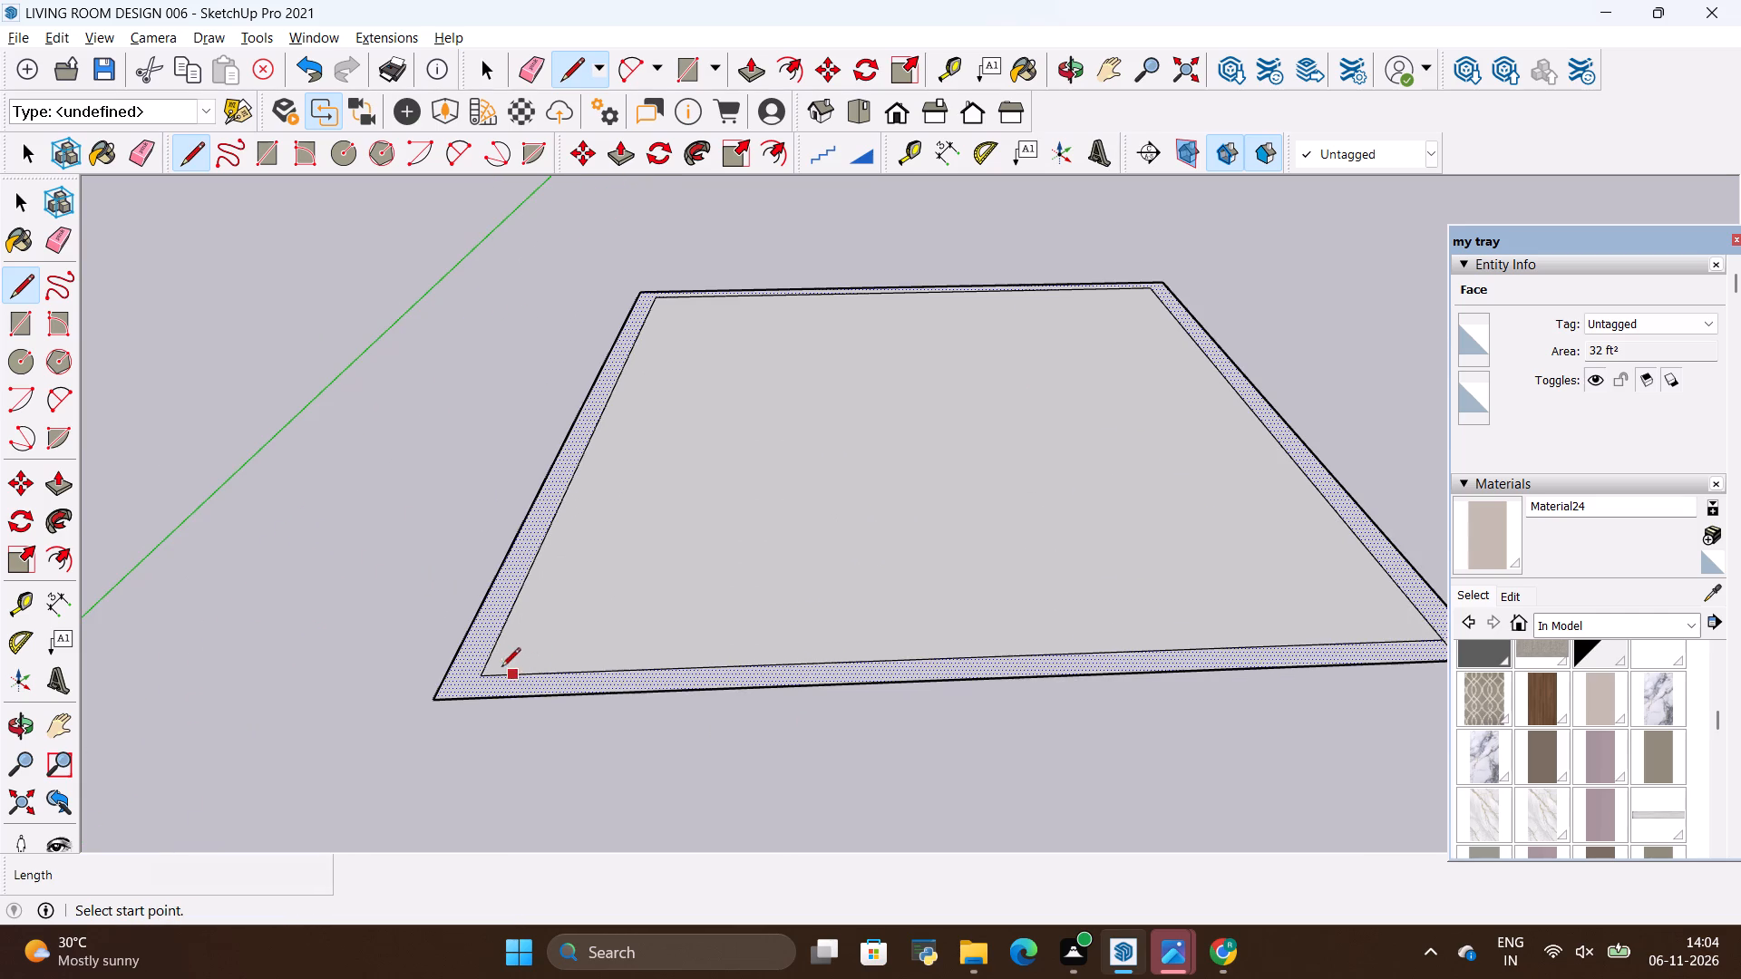
left_click(483, 677)
left_click(473, 696)
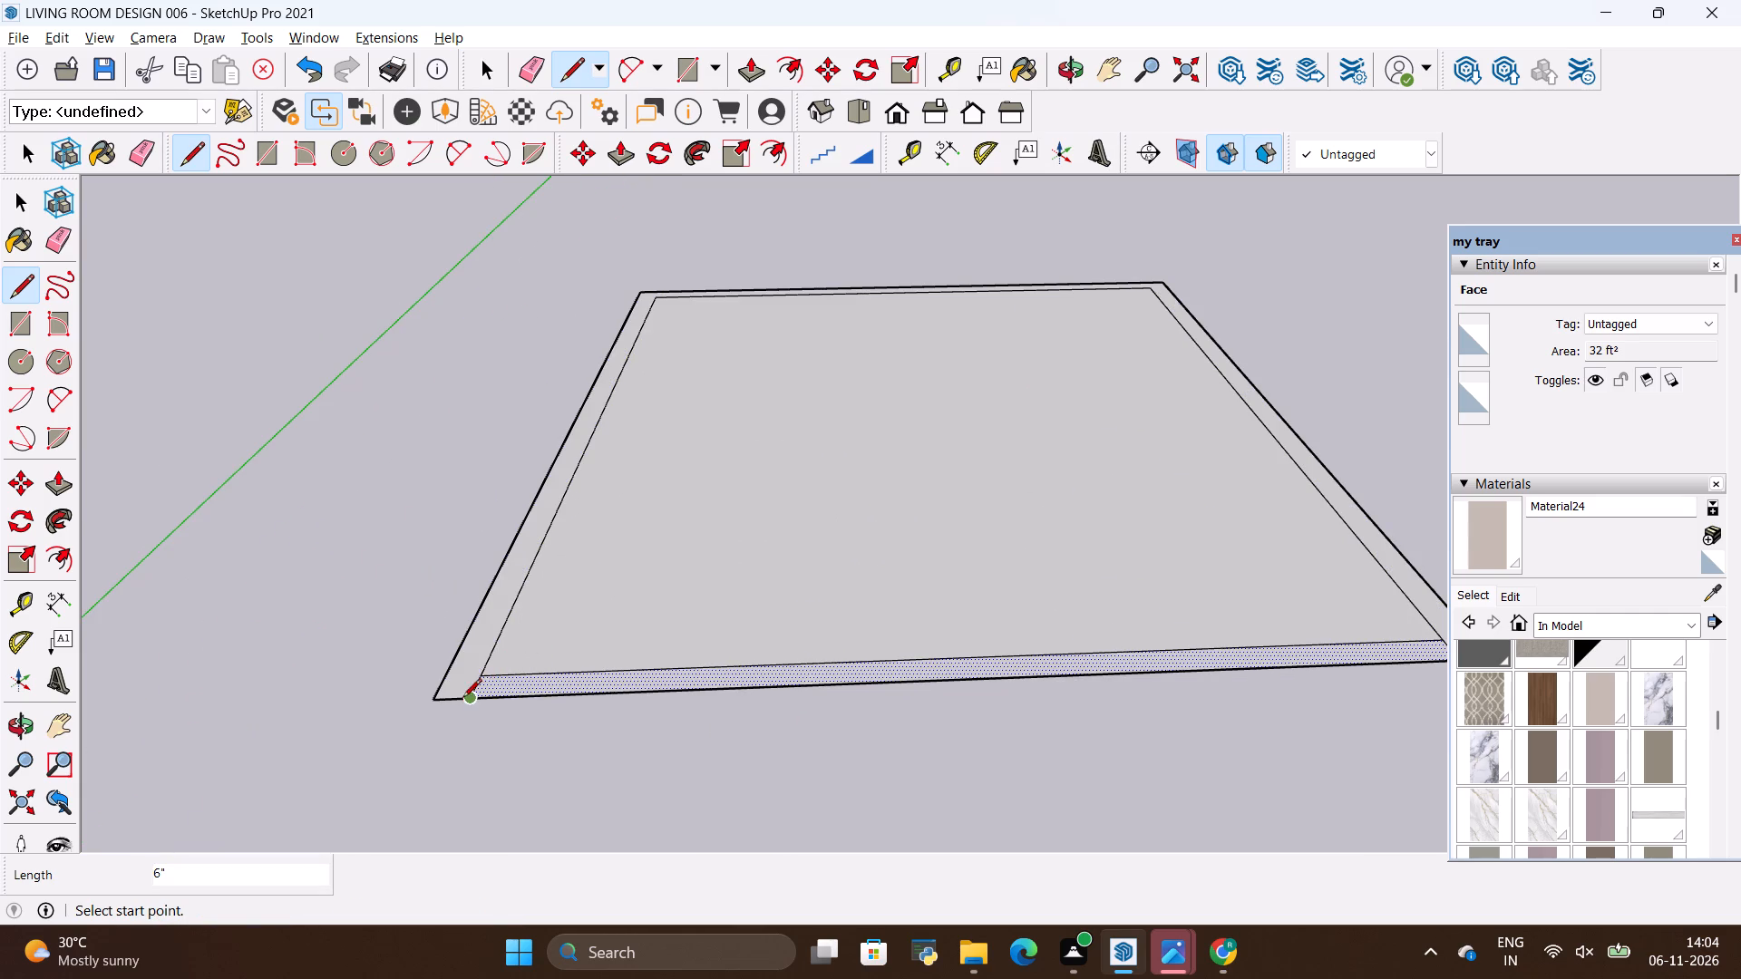
key("e")
left_click_drag(587, 661, 600, 674)
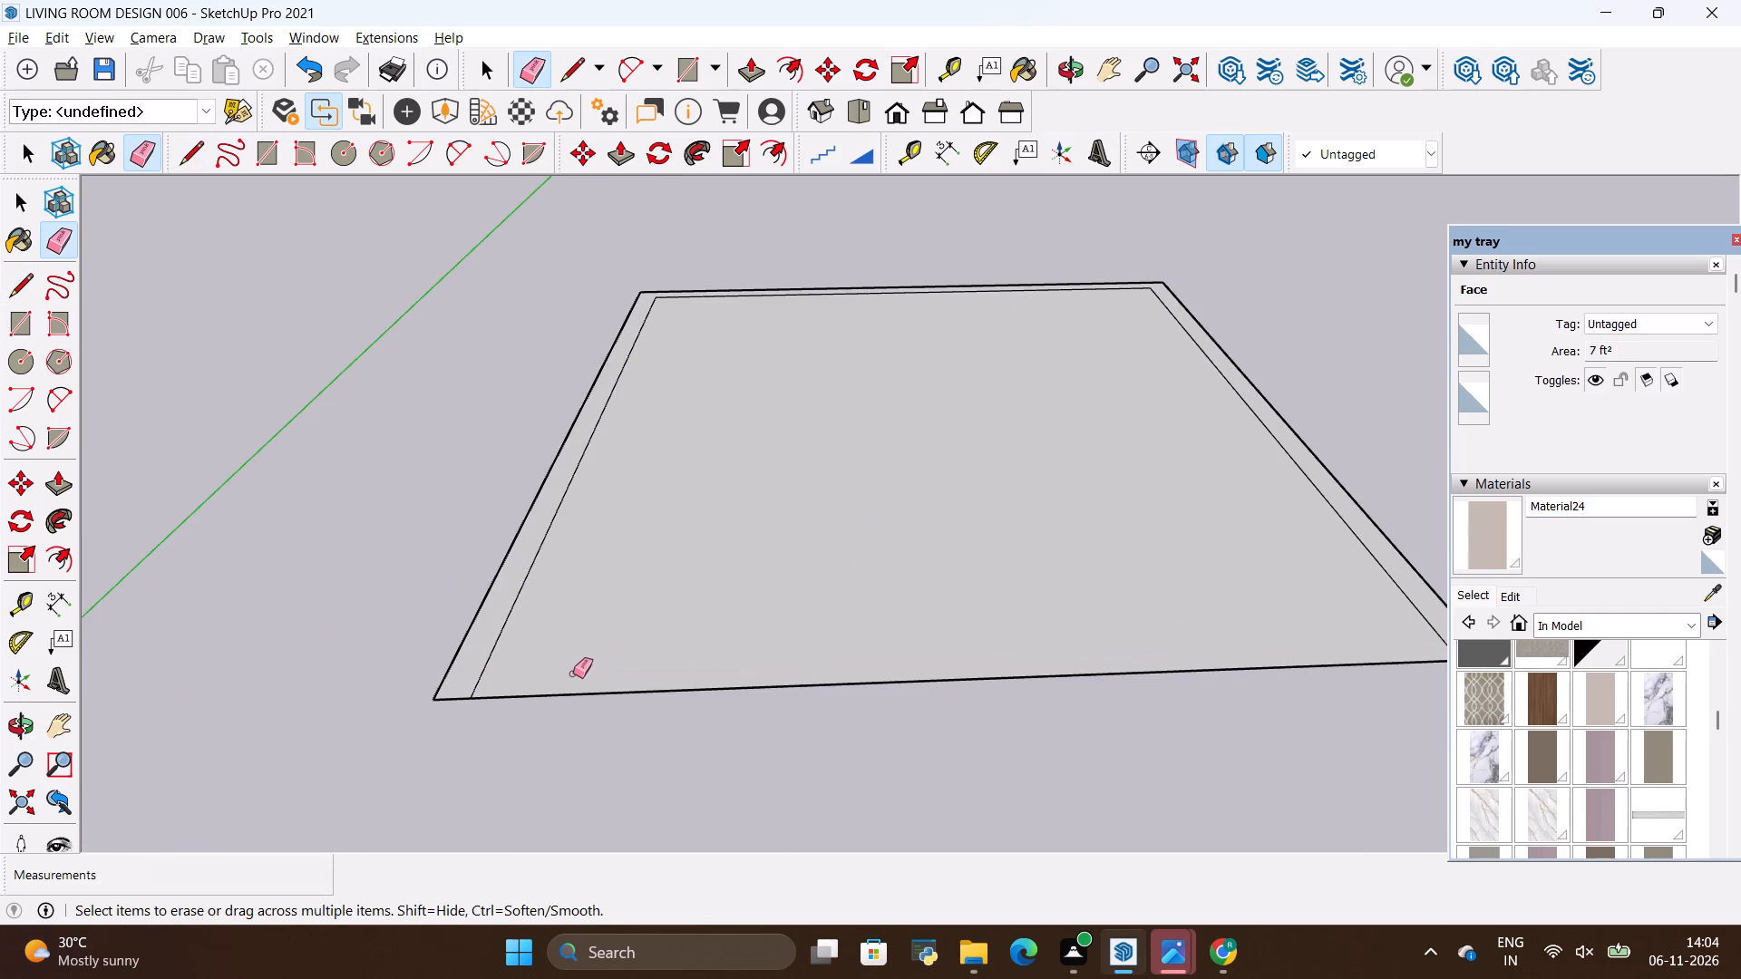
Push/Pull the U-shaped wall strip up 10' to raise the room's three walls.
key("space")
left_click(562, 667)
scroll(364, 730, "down", 4)
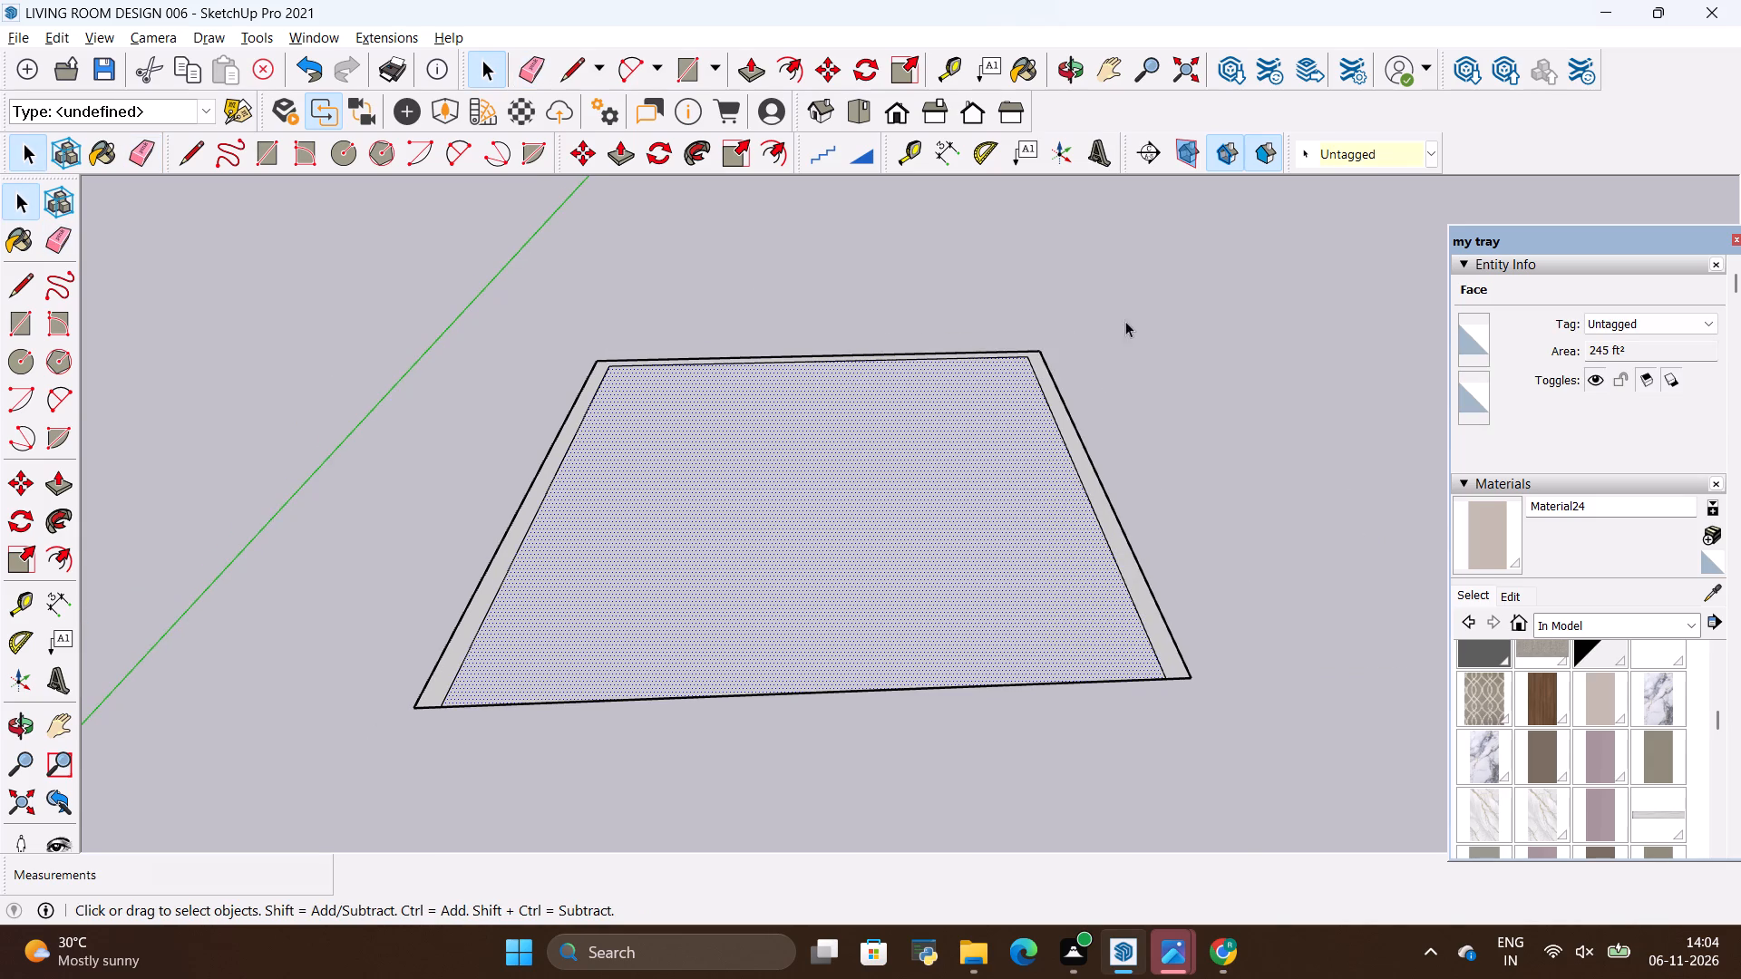
scroll(1078, 360, "up", 6)
left_click(1046, 438)
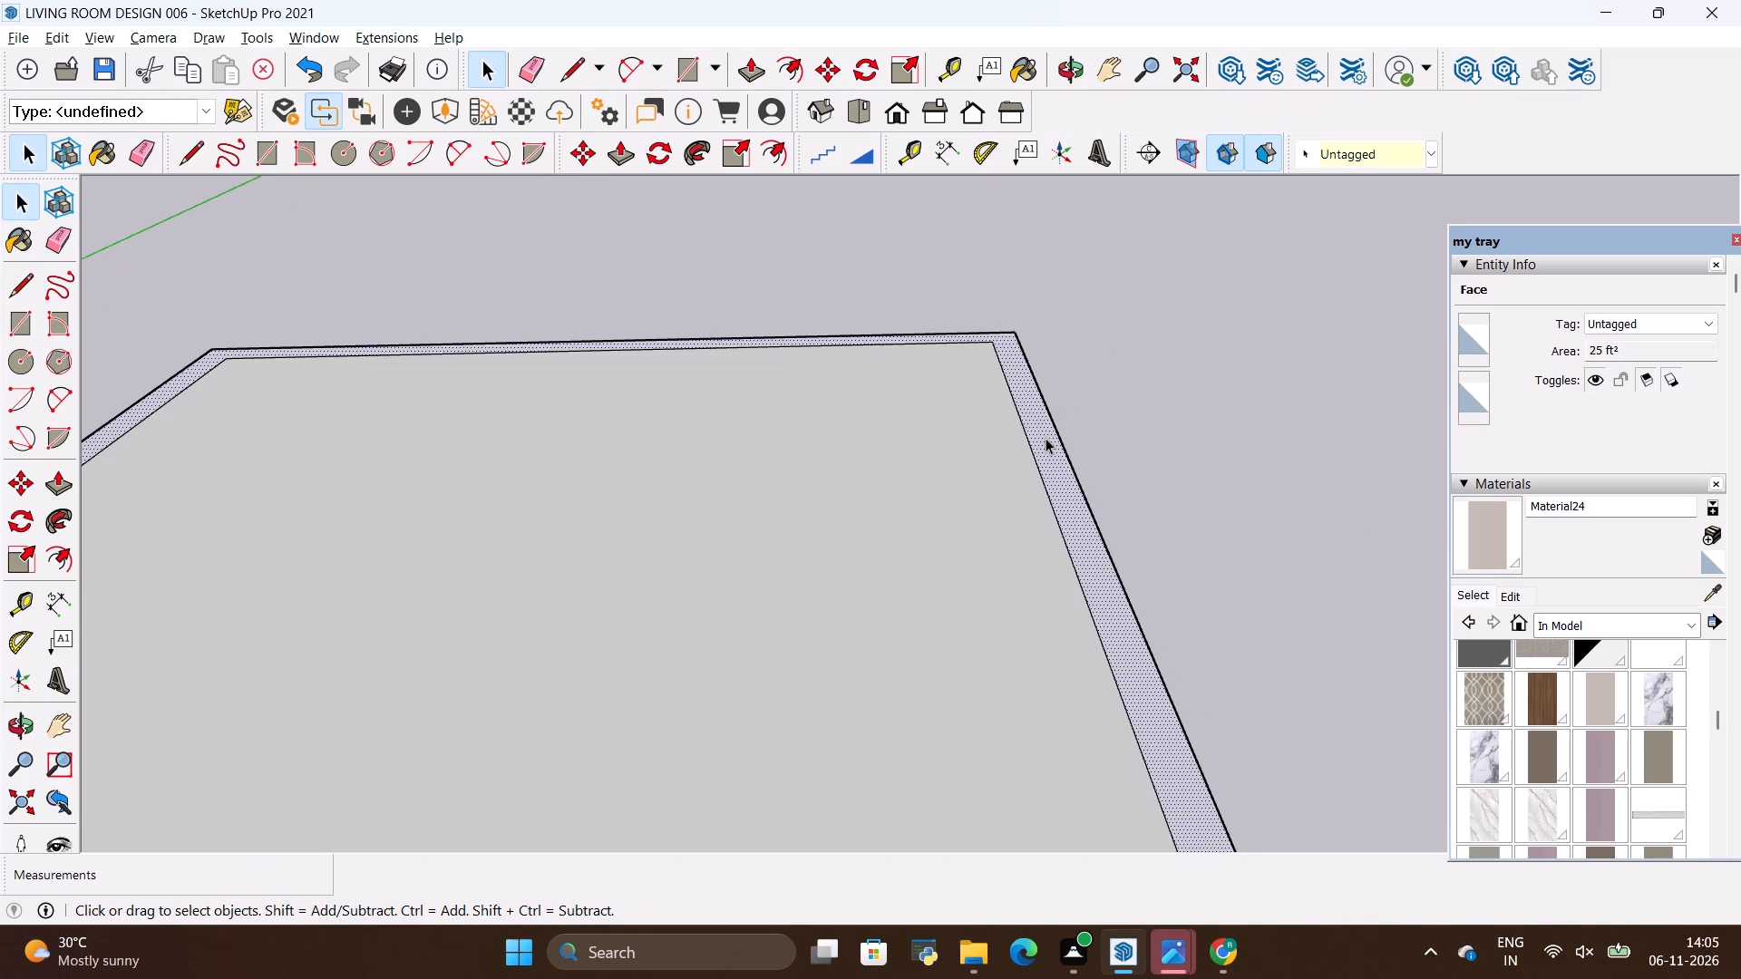
key("p")
left_click(1046, 438)
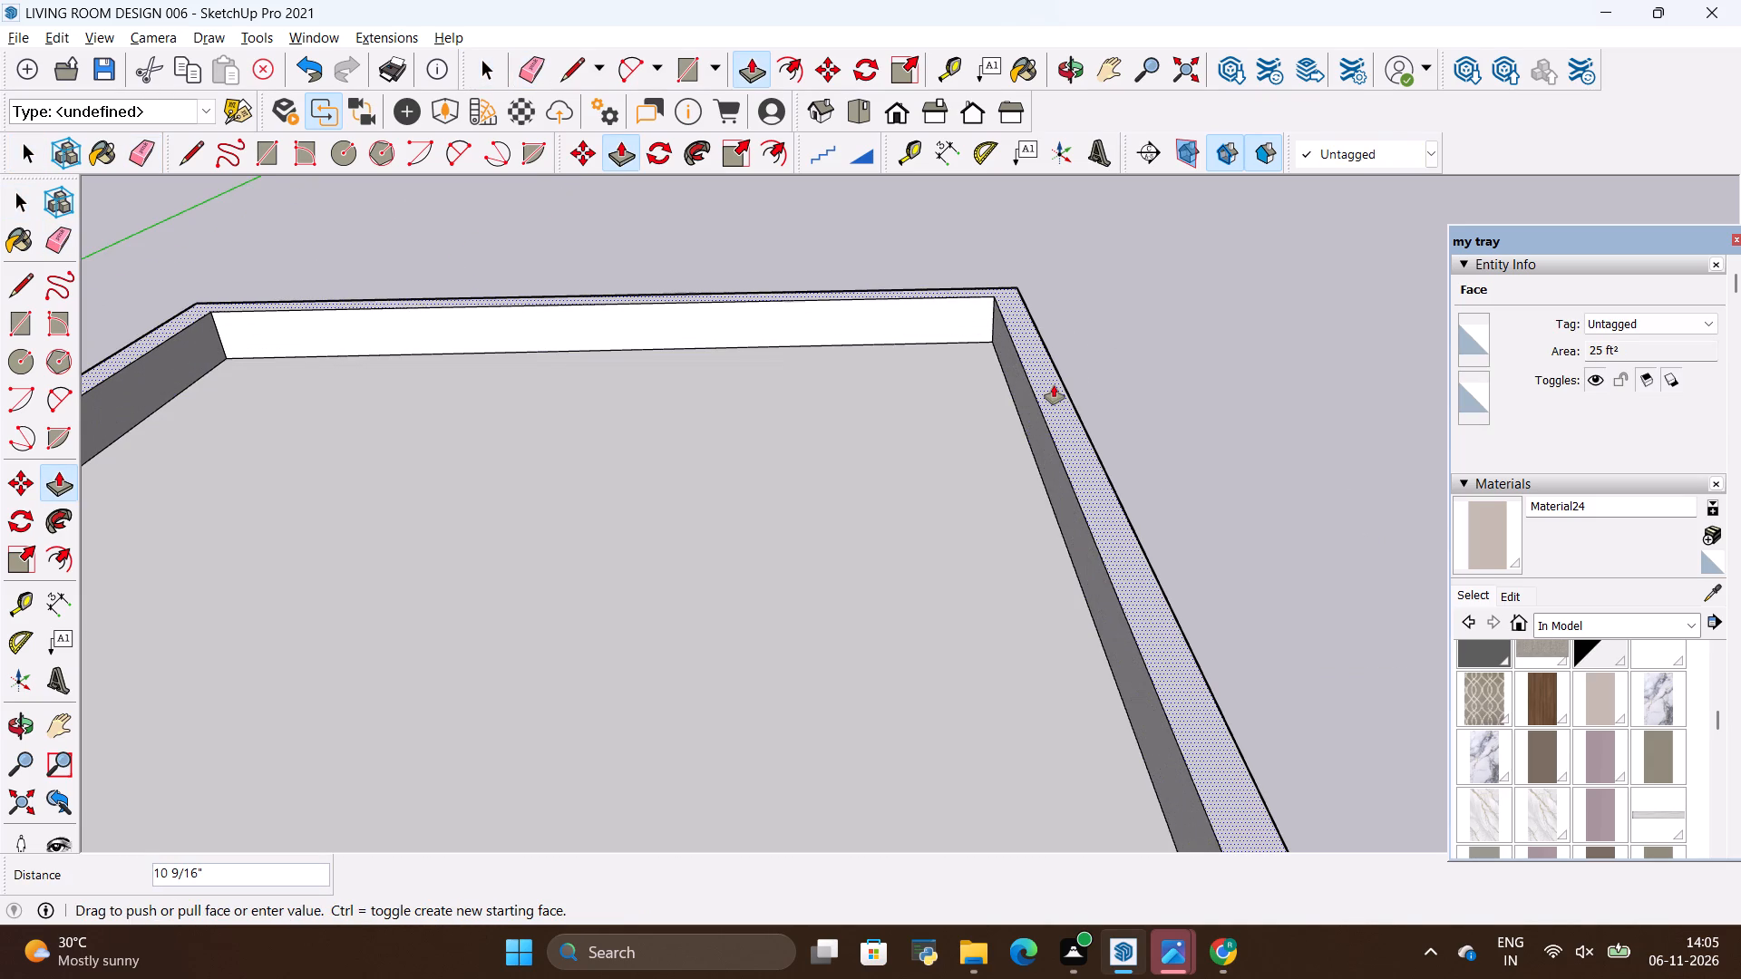
key("BackSpace")
type("10'")
key("Return")
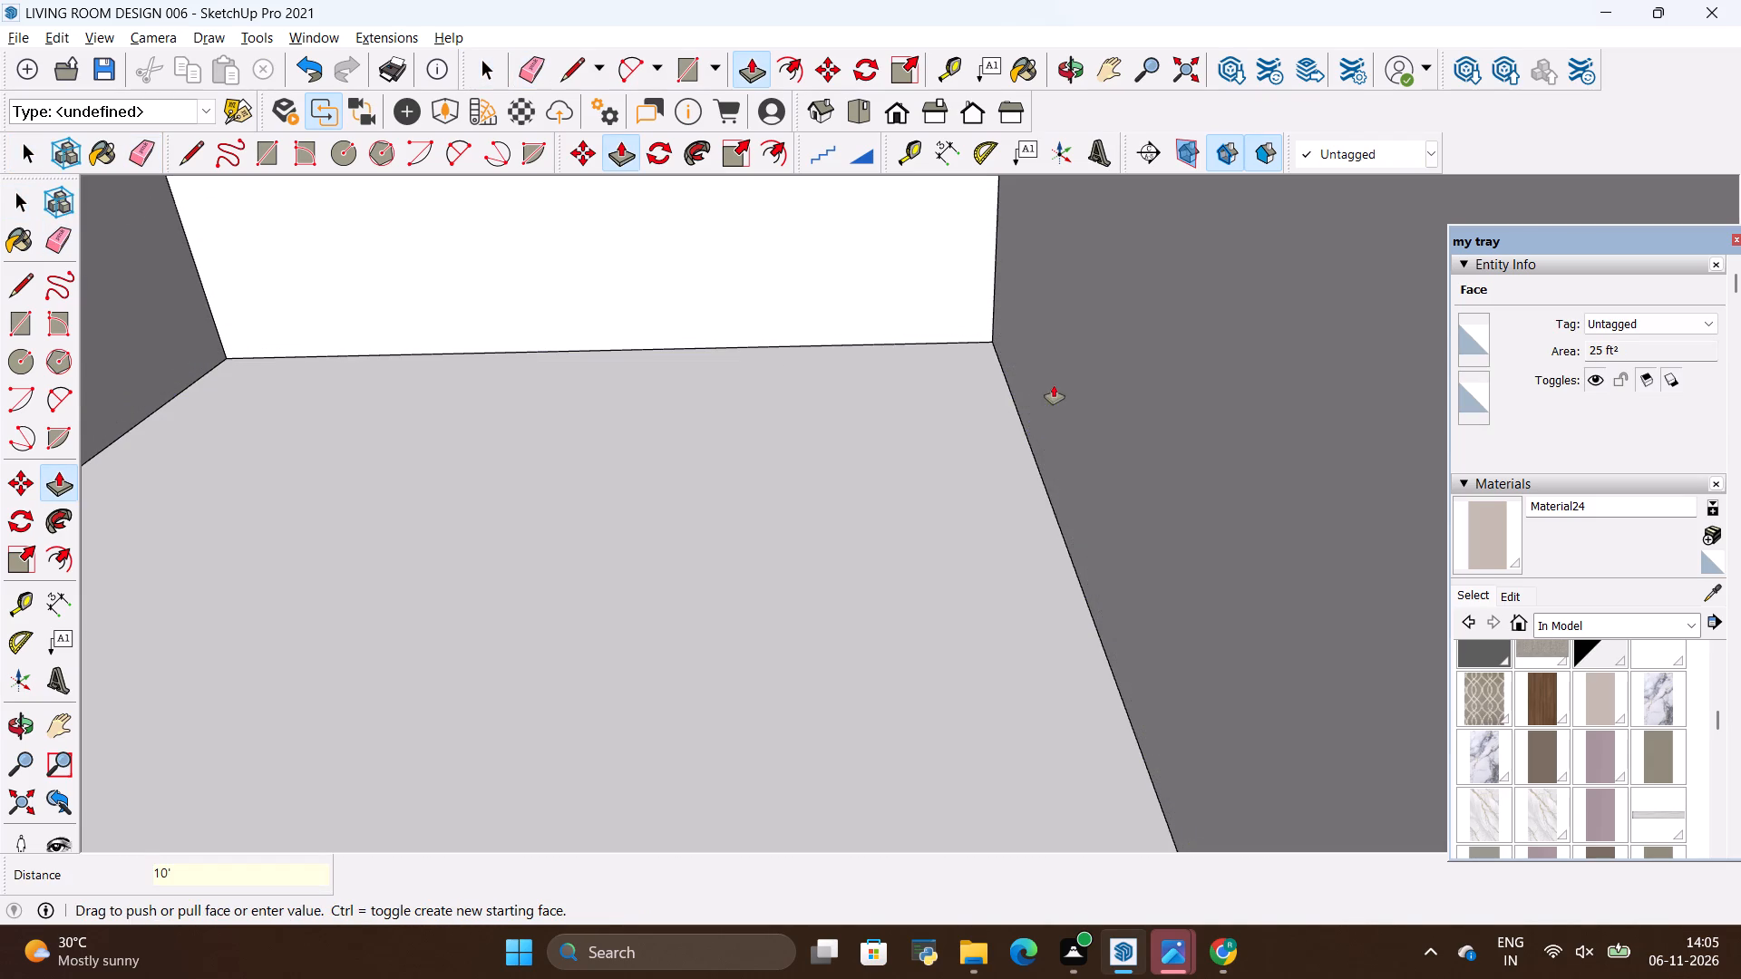
key("space")
Compare the open-fronted room shell with the yellow armchair reference image, checking the side wall with the curtained window.
scroll(861, 462, "down", 12)
scroll(1213, 482, "down", 2)
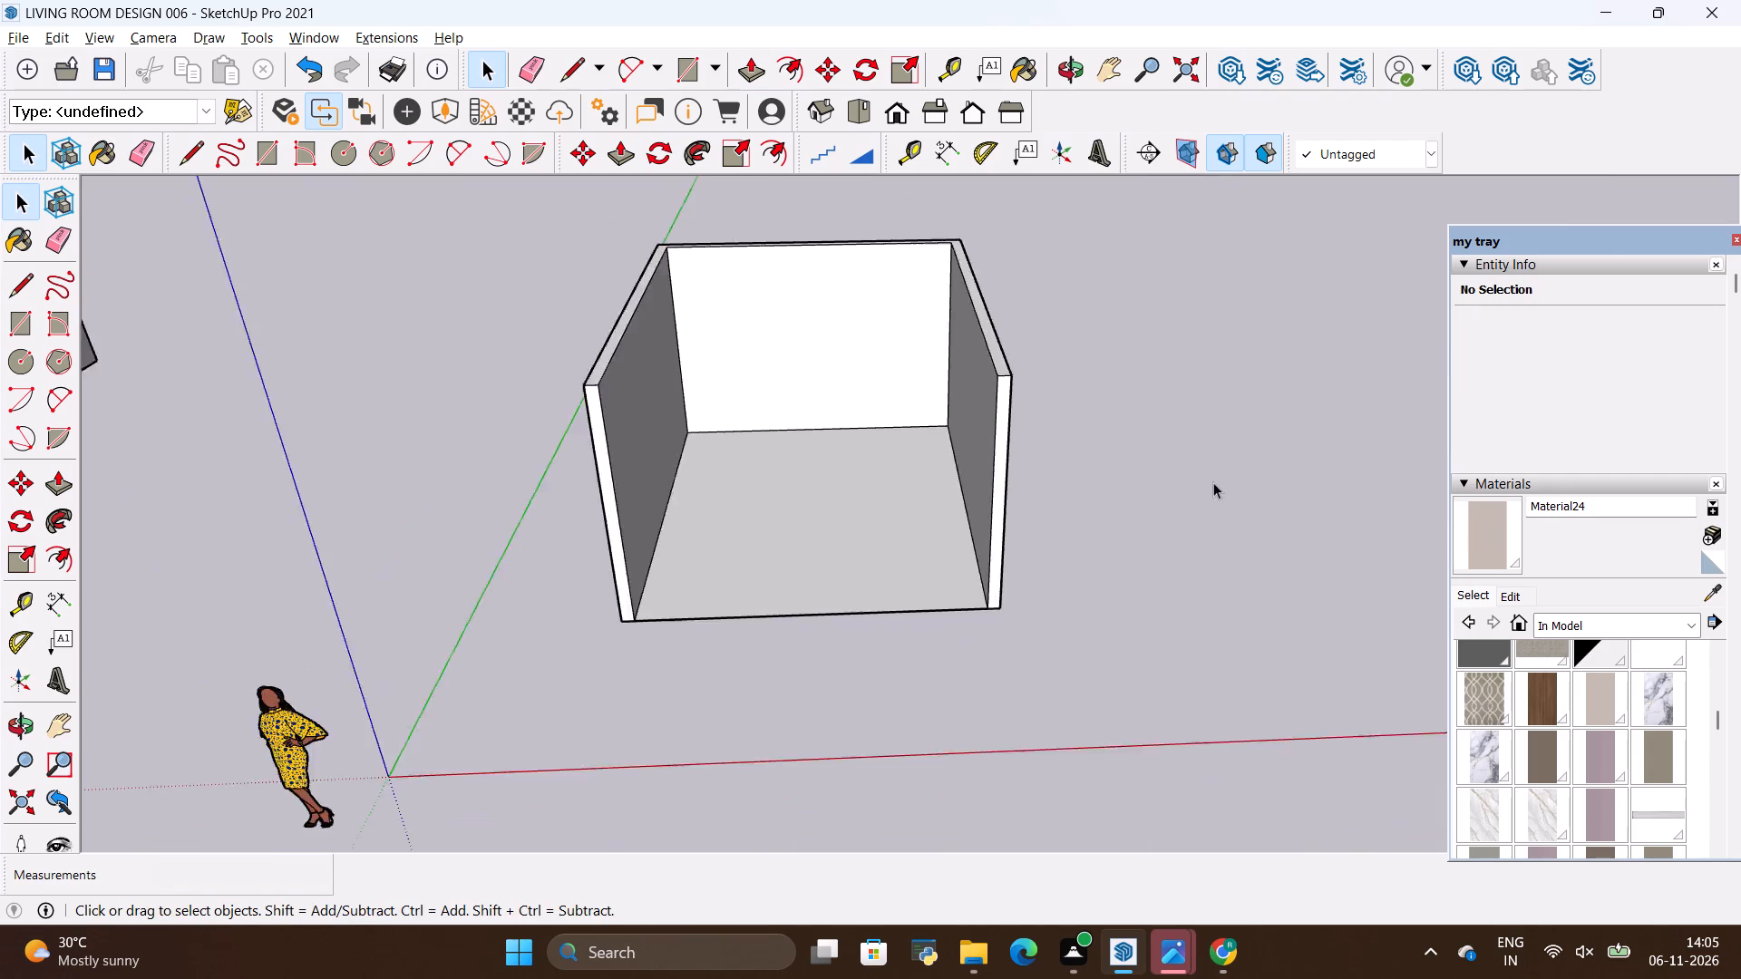
scroll(1213, 482, "down", 2)
scroll(1052, 233, "up", 4)
scroll(992, 303, "down", 4)
scroll(954, 420, "up", 3)
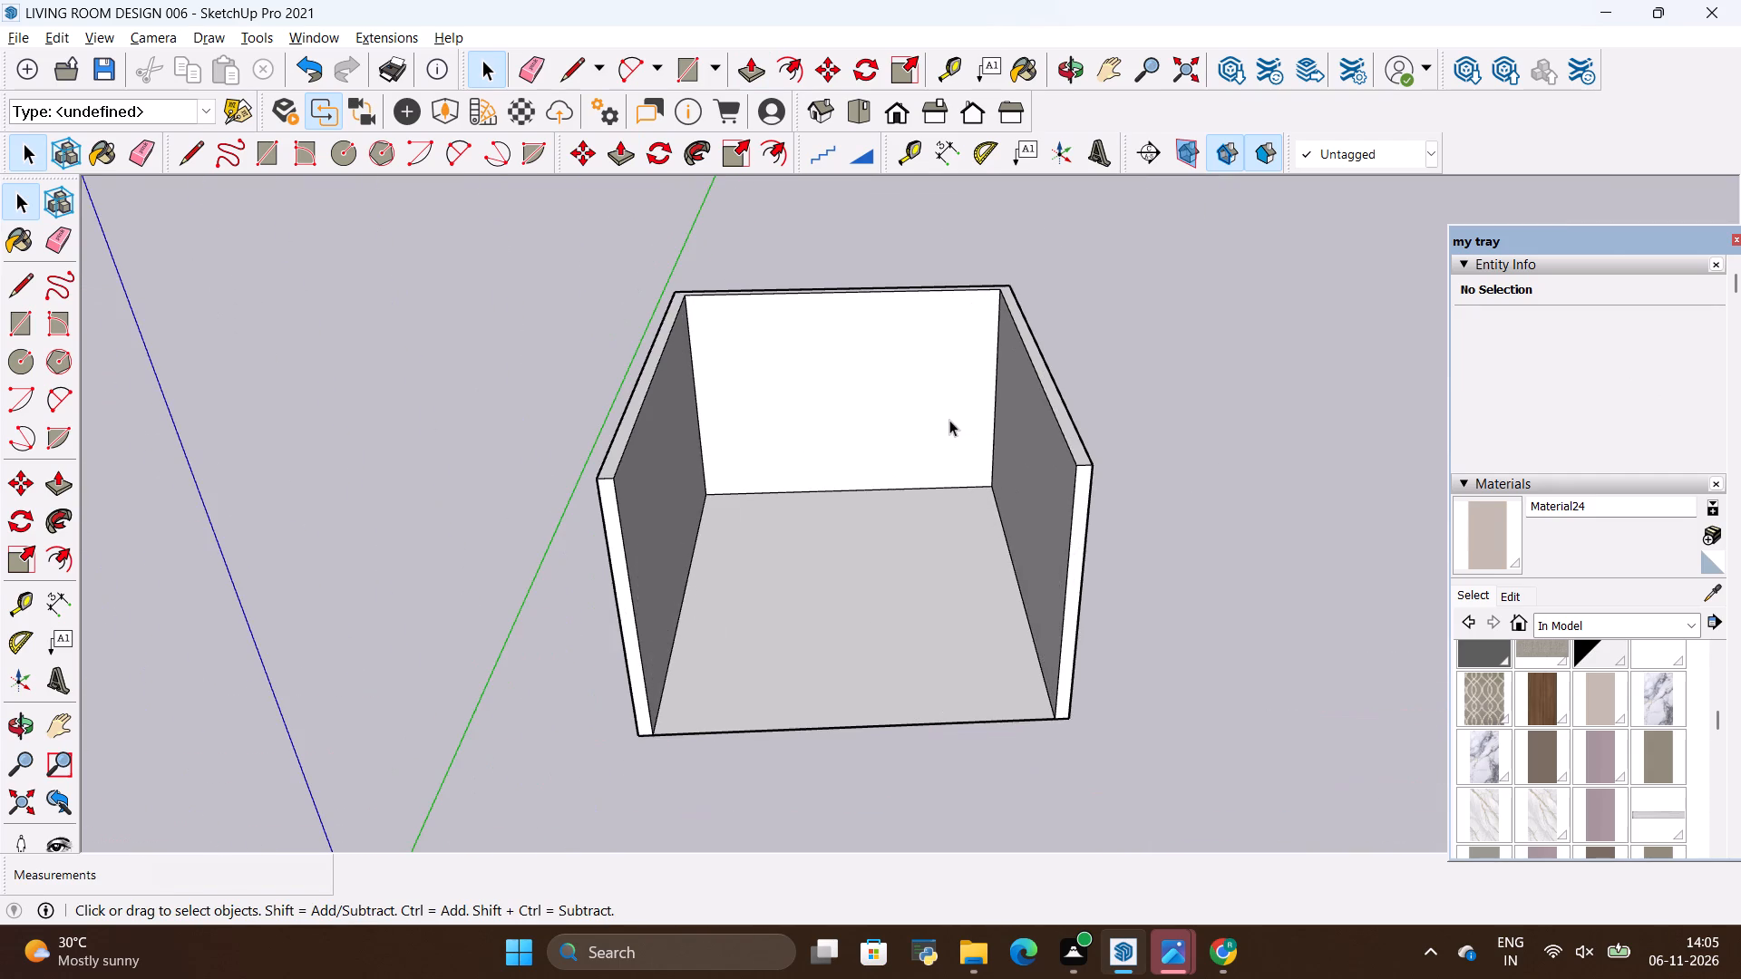
key("alt+Tab")
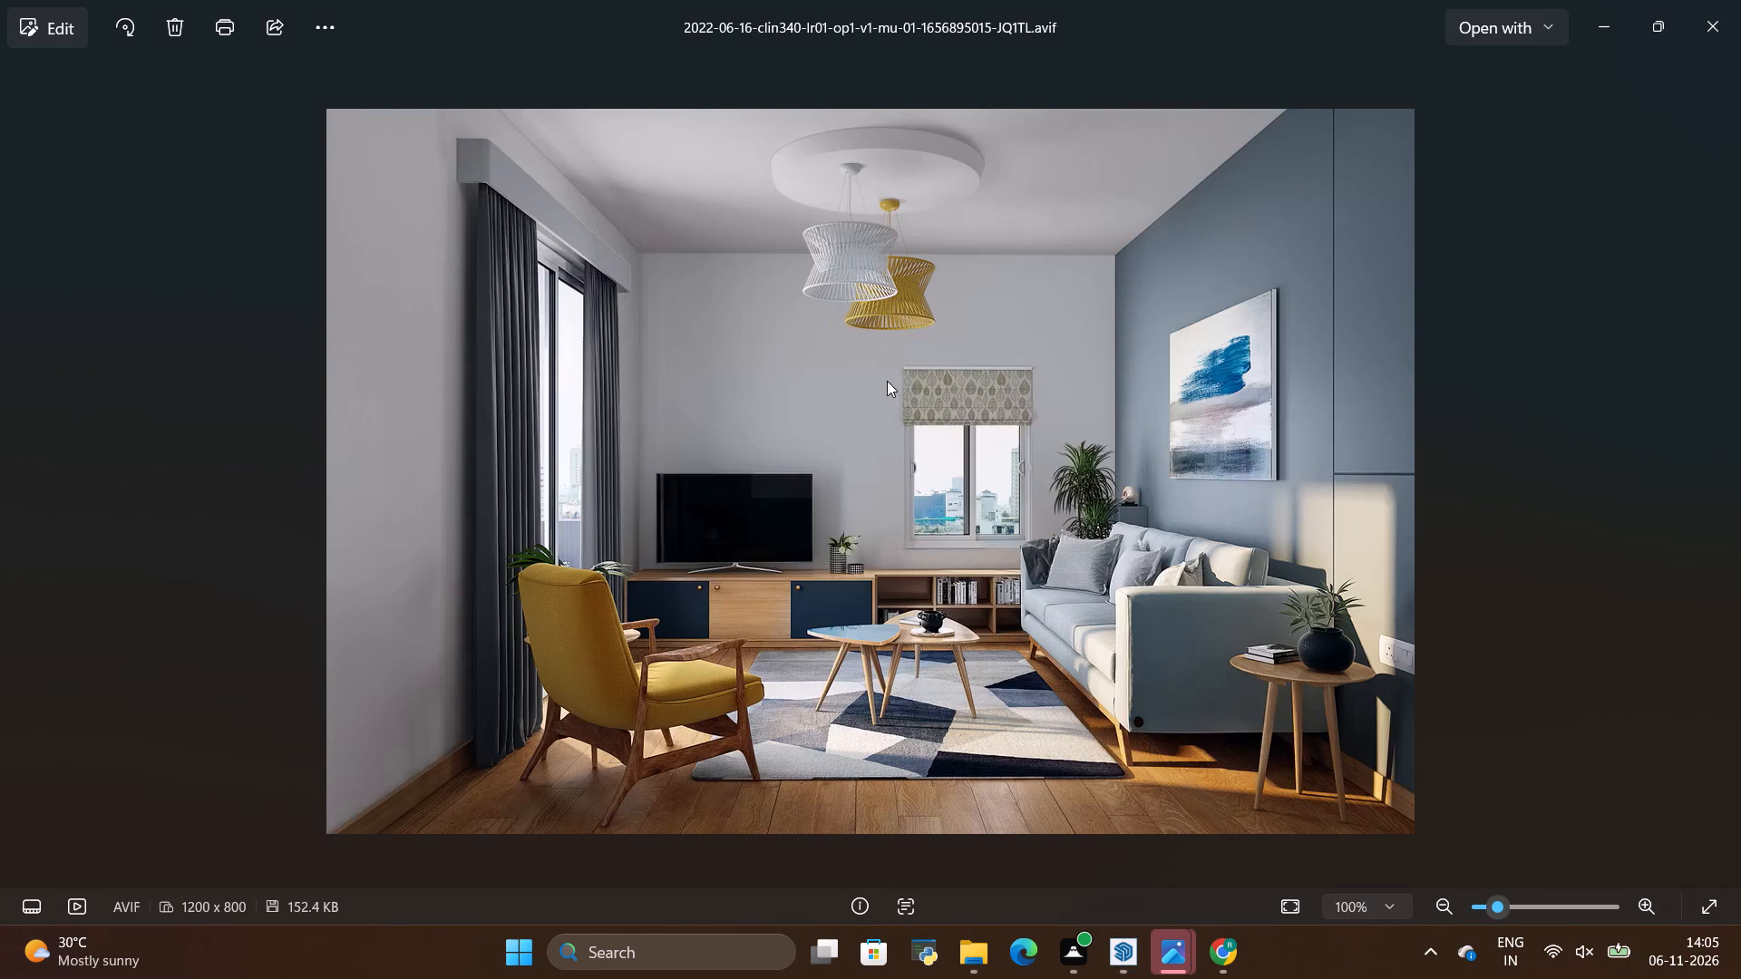
key("alt+Tab")
scroll(887, 381, "down", 5)
scroll(926, 469, "up", 4)
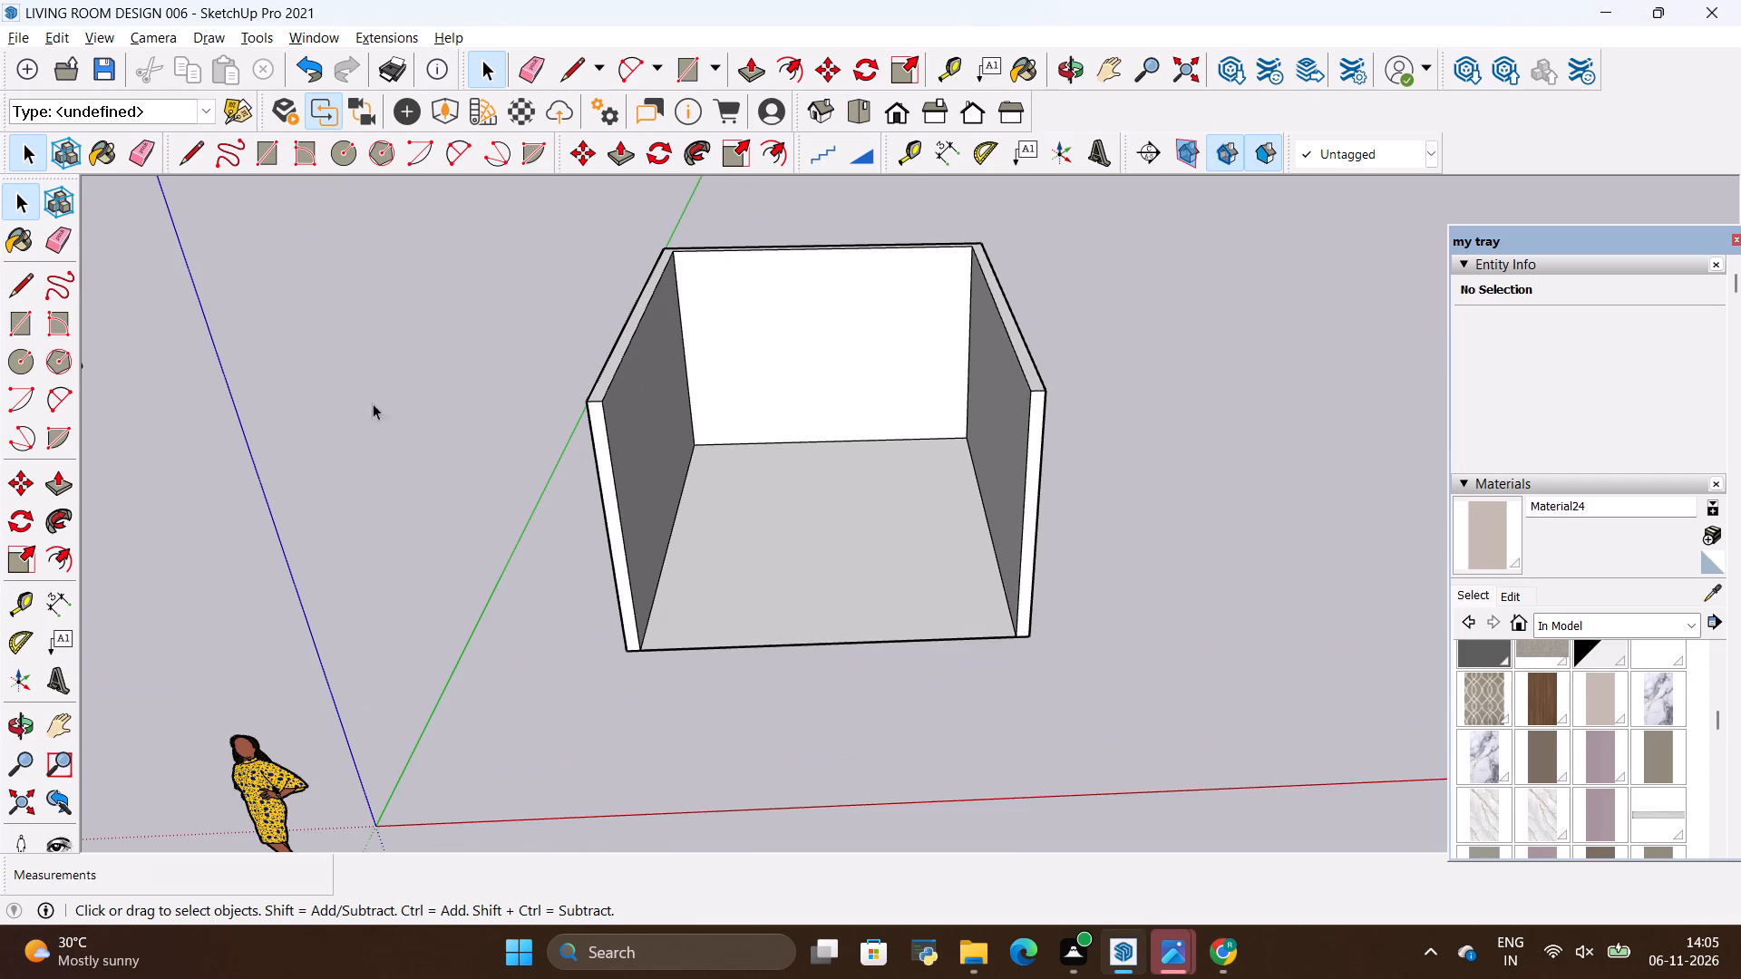
left_click(21, 729)
left_click_drag(780, 626, 773, 538)
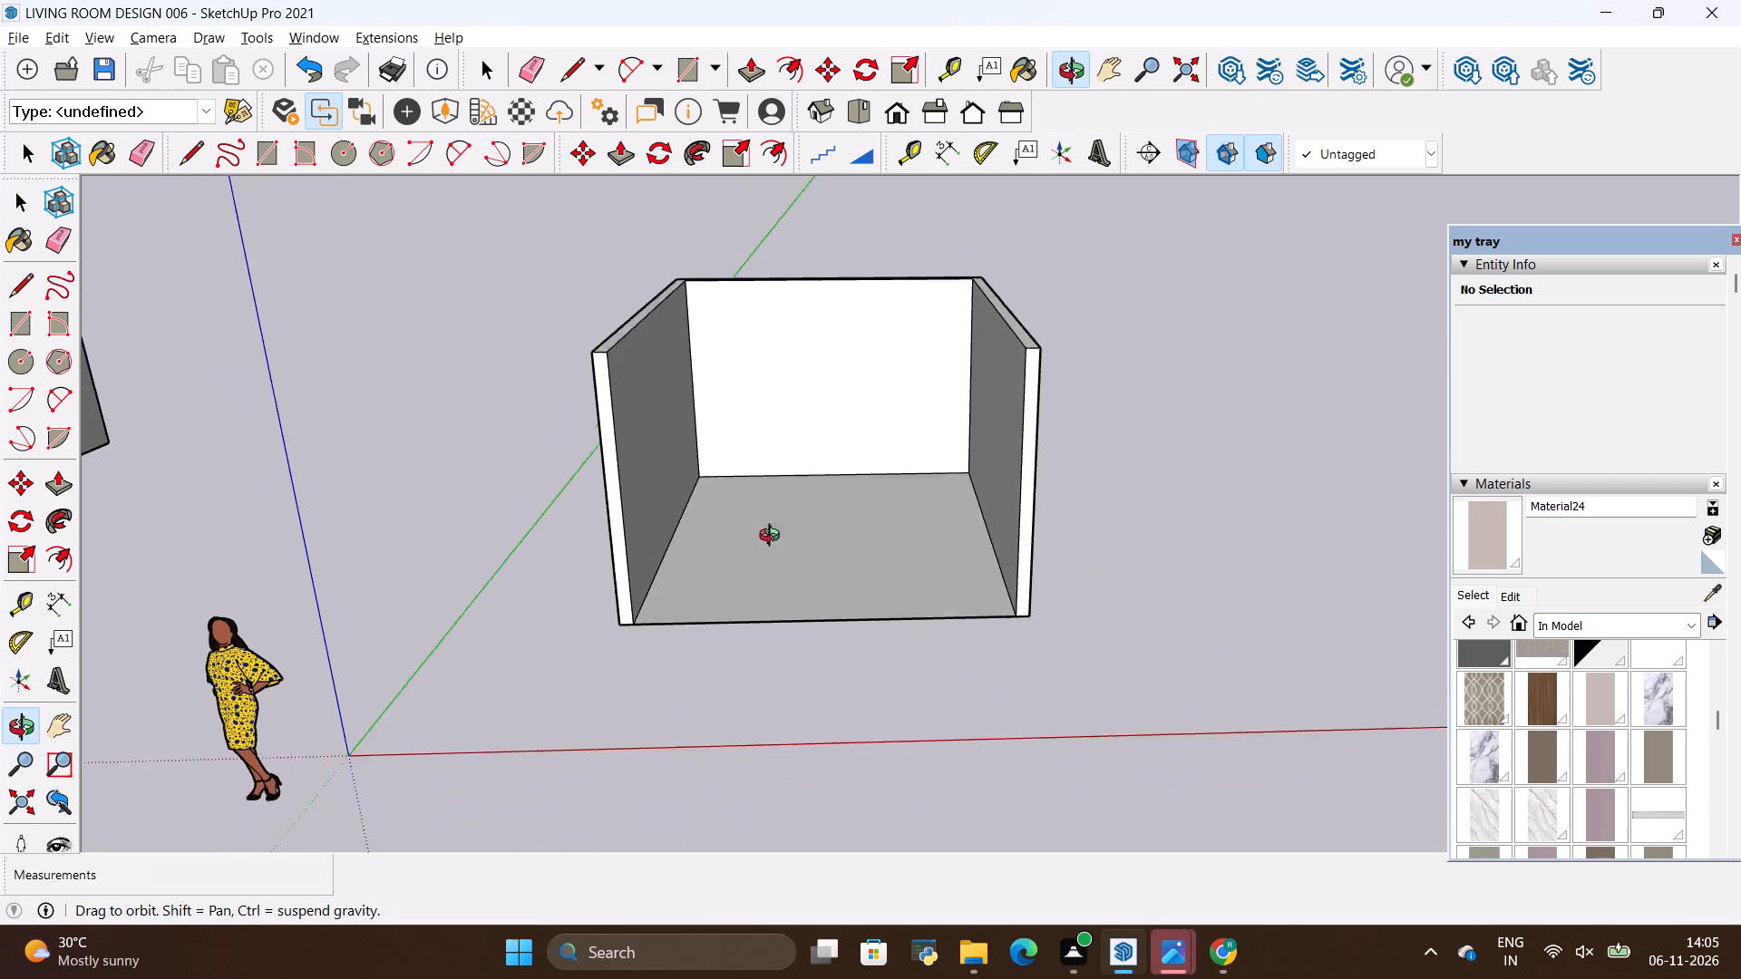
left_click_drag(773, 538, 773, 530)
scroll(813, 435, "up", 3)
scroll(813, 435, "down", 4)
left_click_drag(814, 423, 814, 412)
scroll(787, 398, "up", 1)
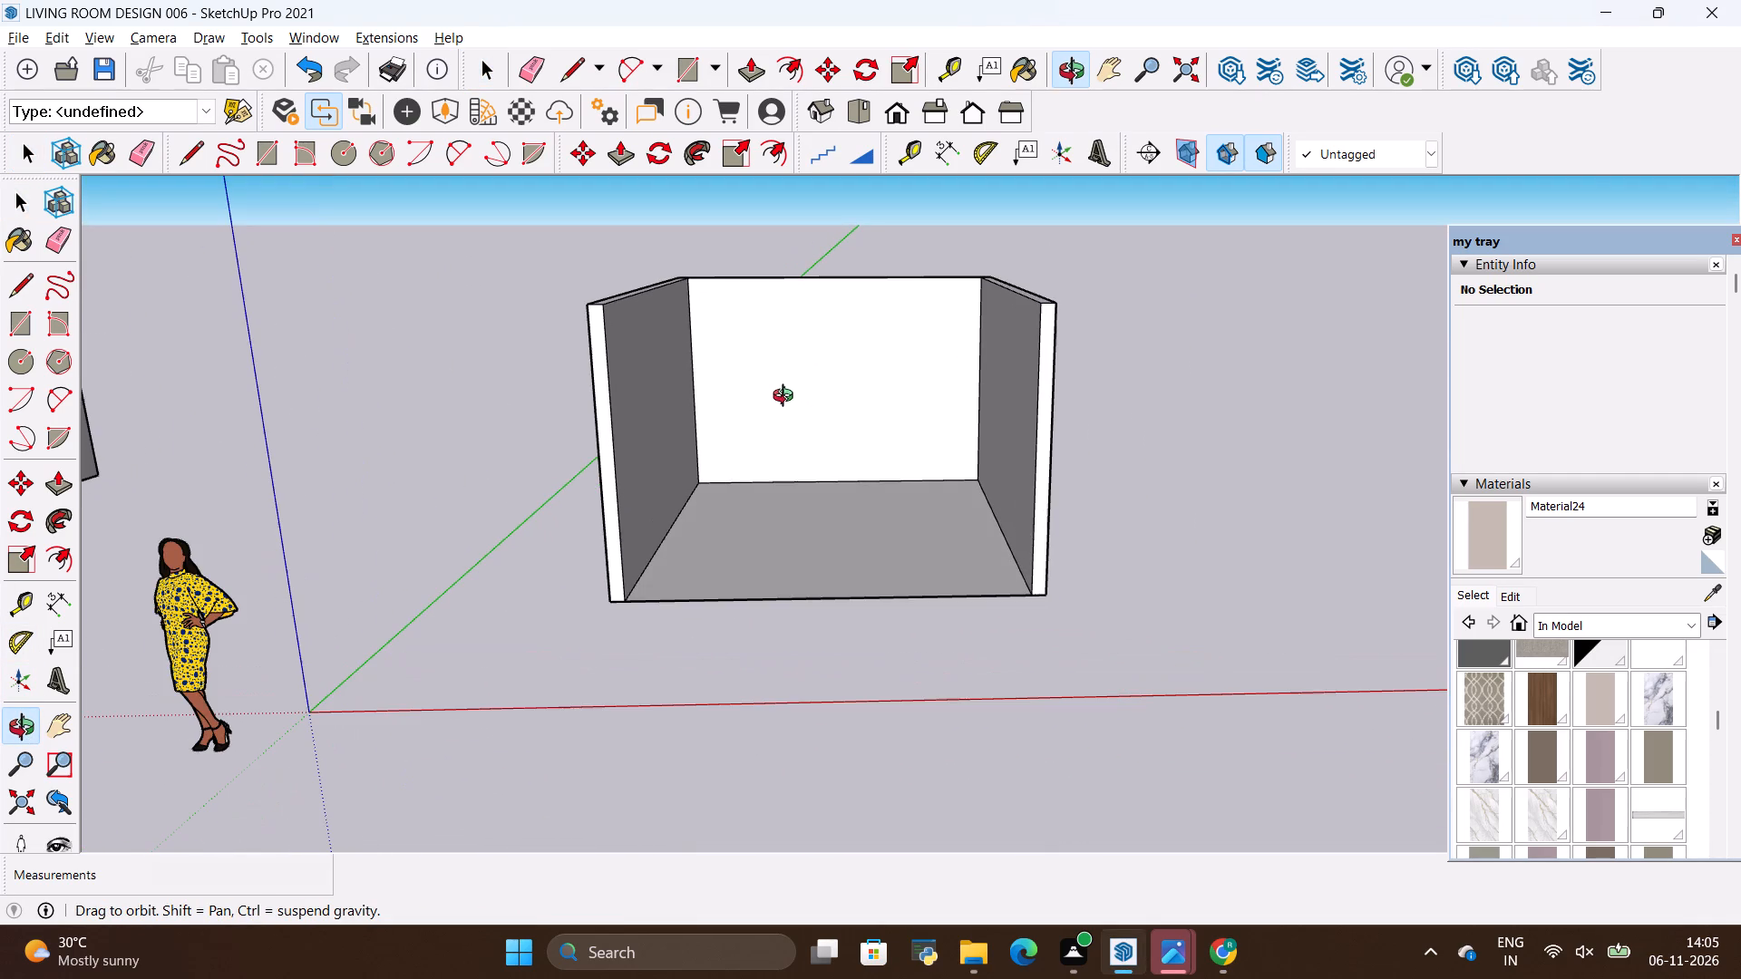
scroll(787, 398, "up", 1)
key("alt+Tab")
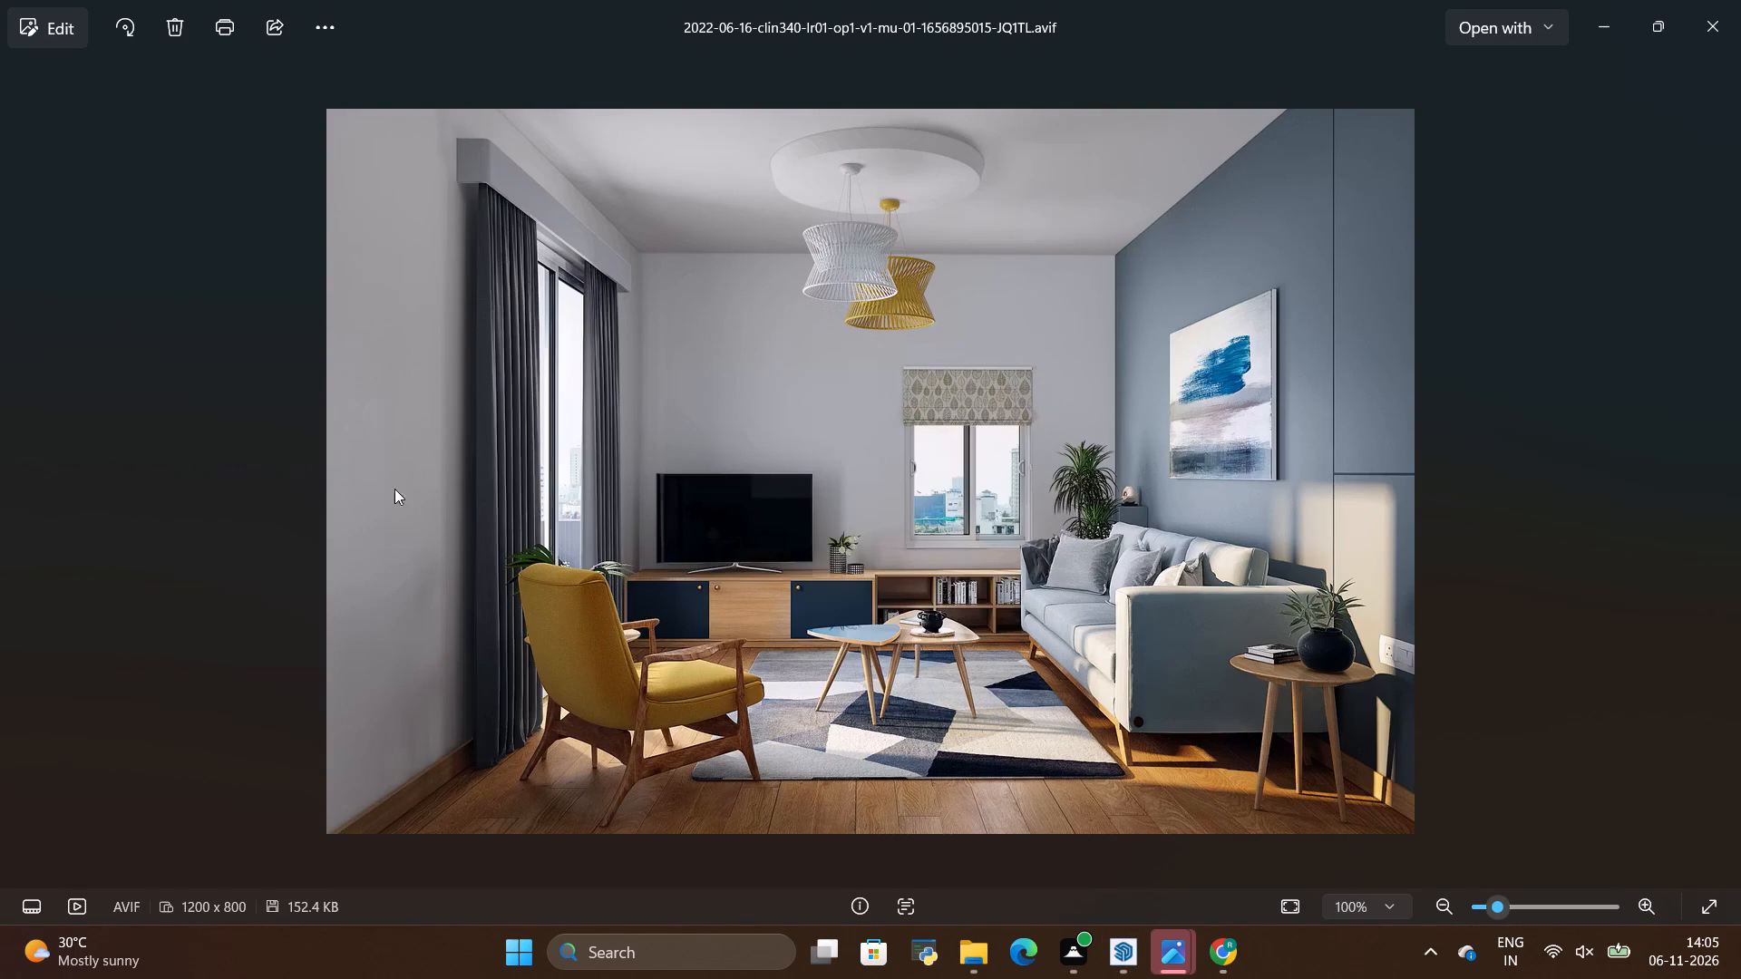
key("alt+Tab")
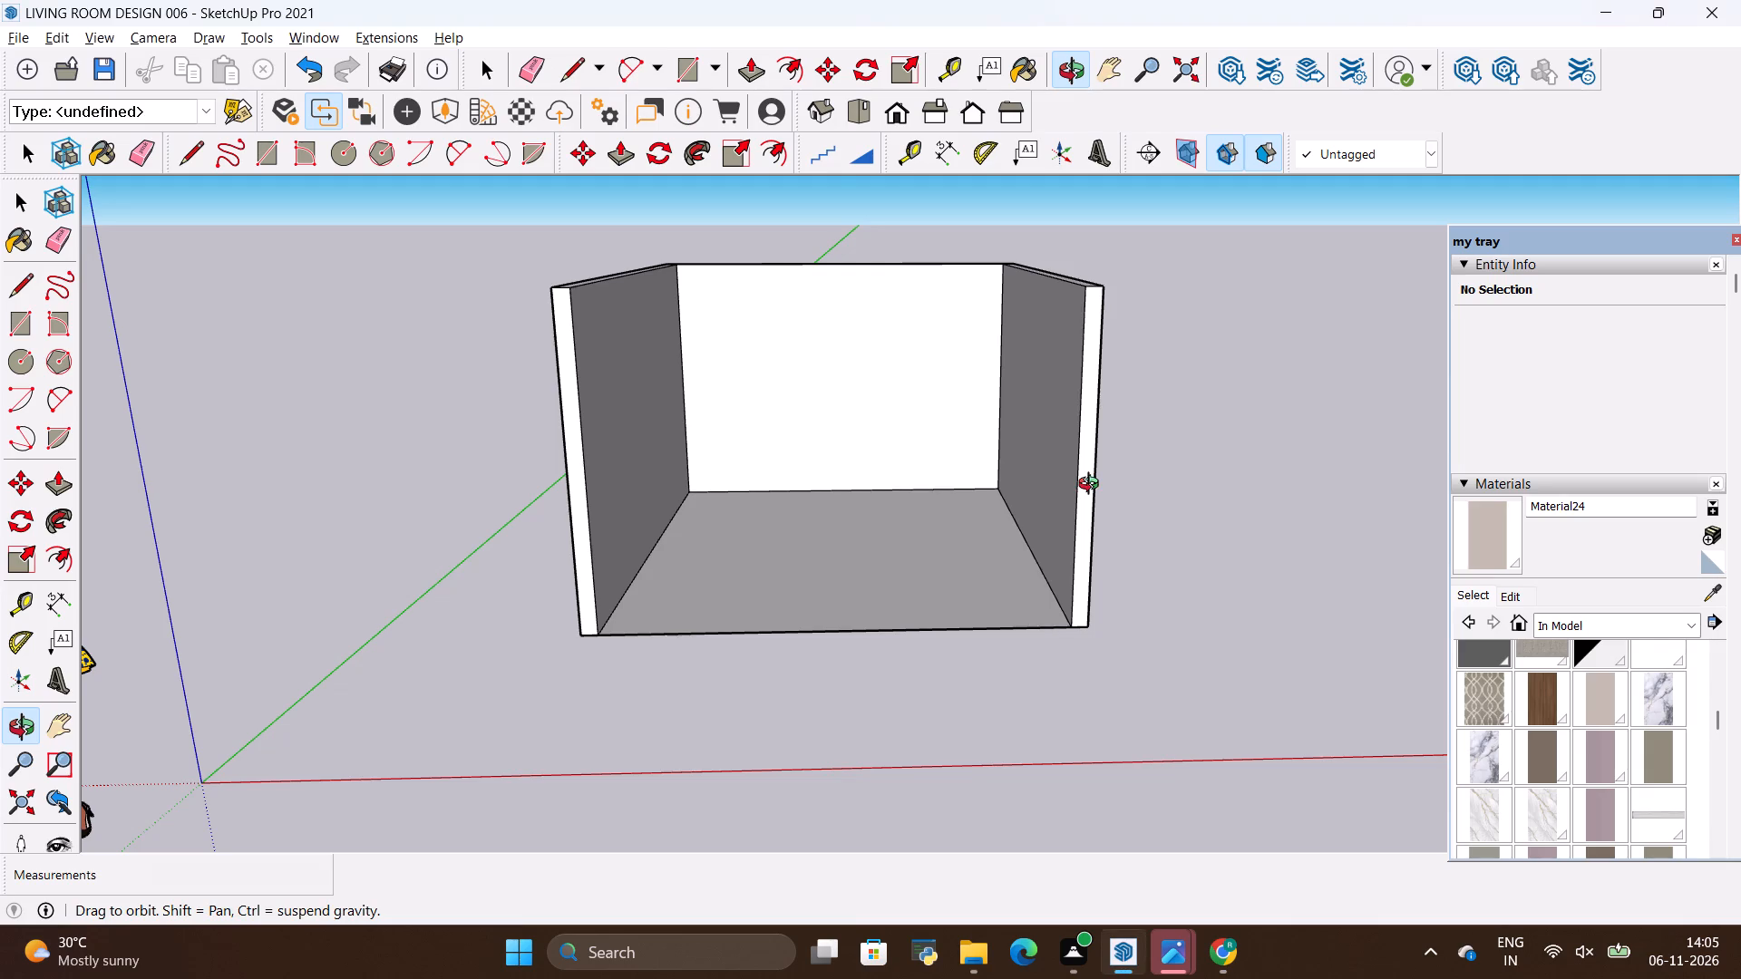
key("alt+Tab")
key("alt+Tab")
Place two vertical guides on the inner face of the wall nearest the green axis, 2' from the back corner and 9' further on.
left_click_drag(1065, 475, 448, 718)
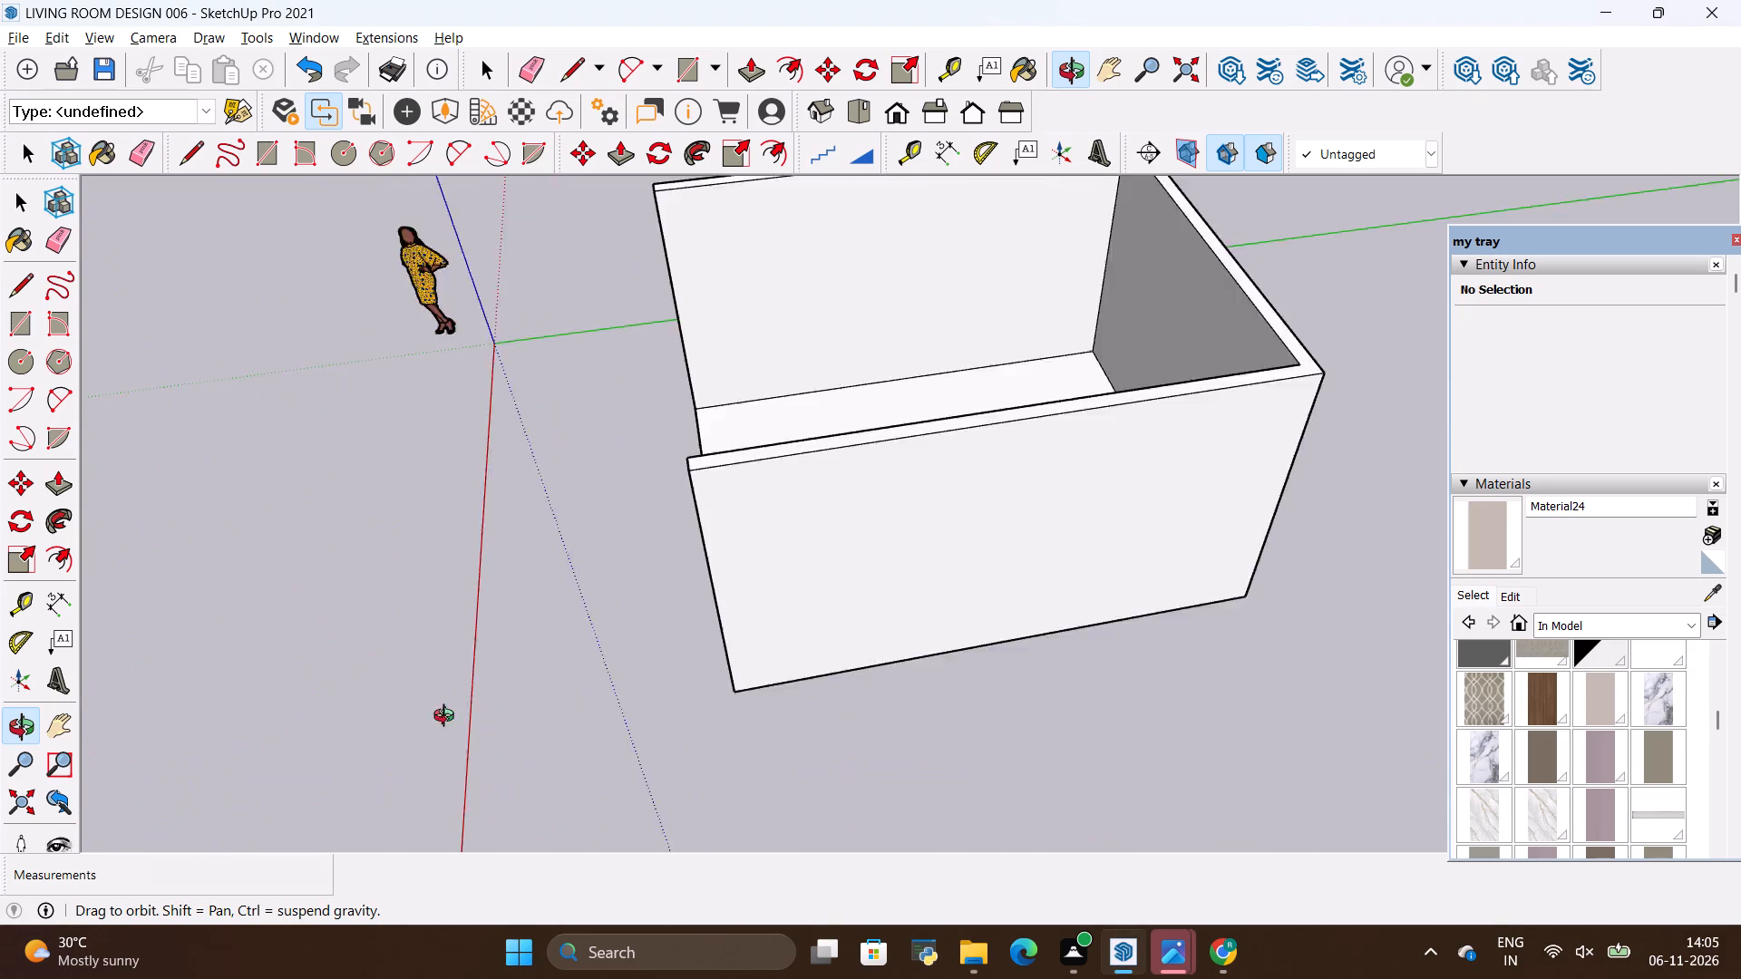
left_click_drag(448, 718, 396, 720)
scroll(652, 680, "down", 3)
scroll(851, 301, "up", 3)
key("alt+Tab")
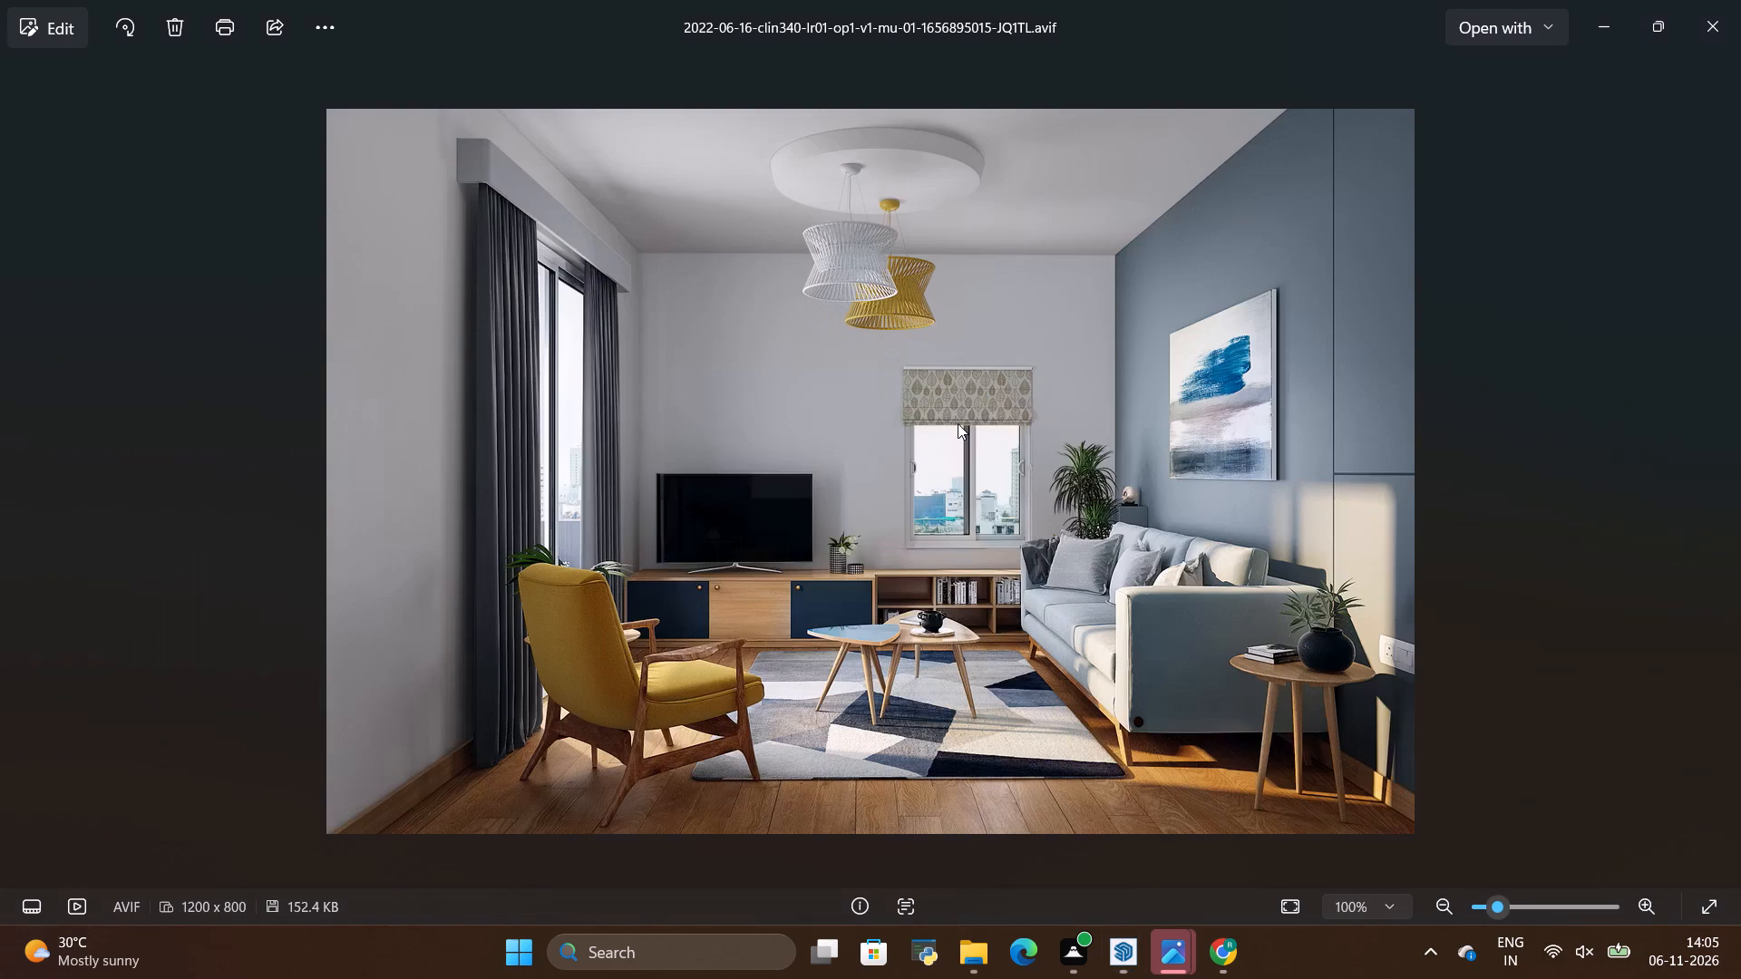
key("alt+Tab")
key("t")
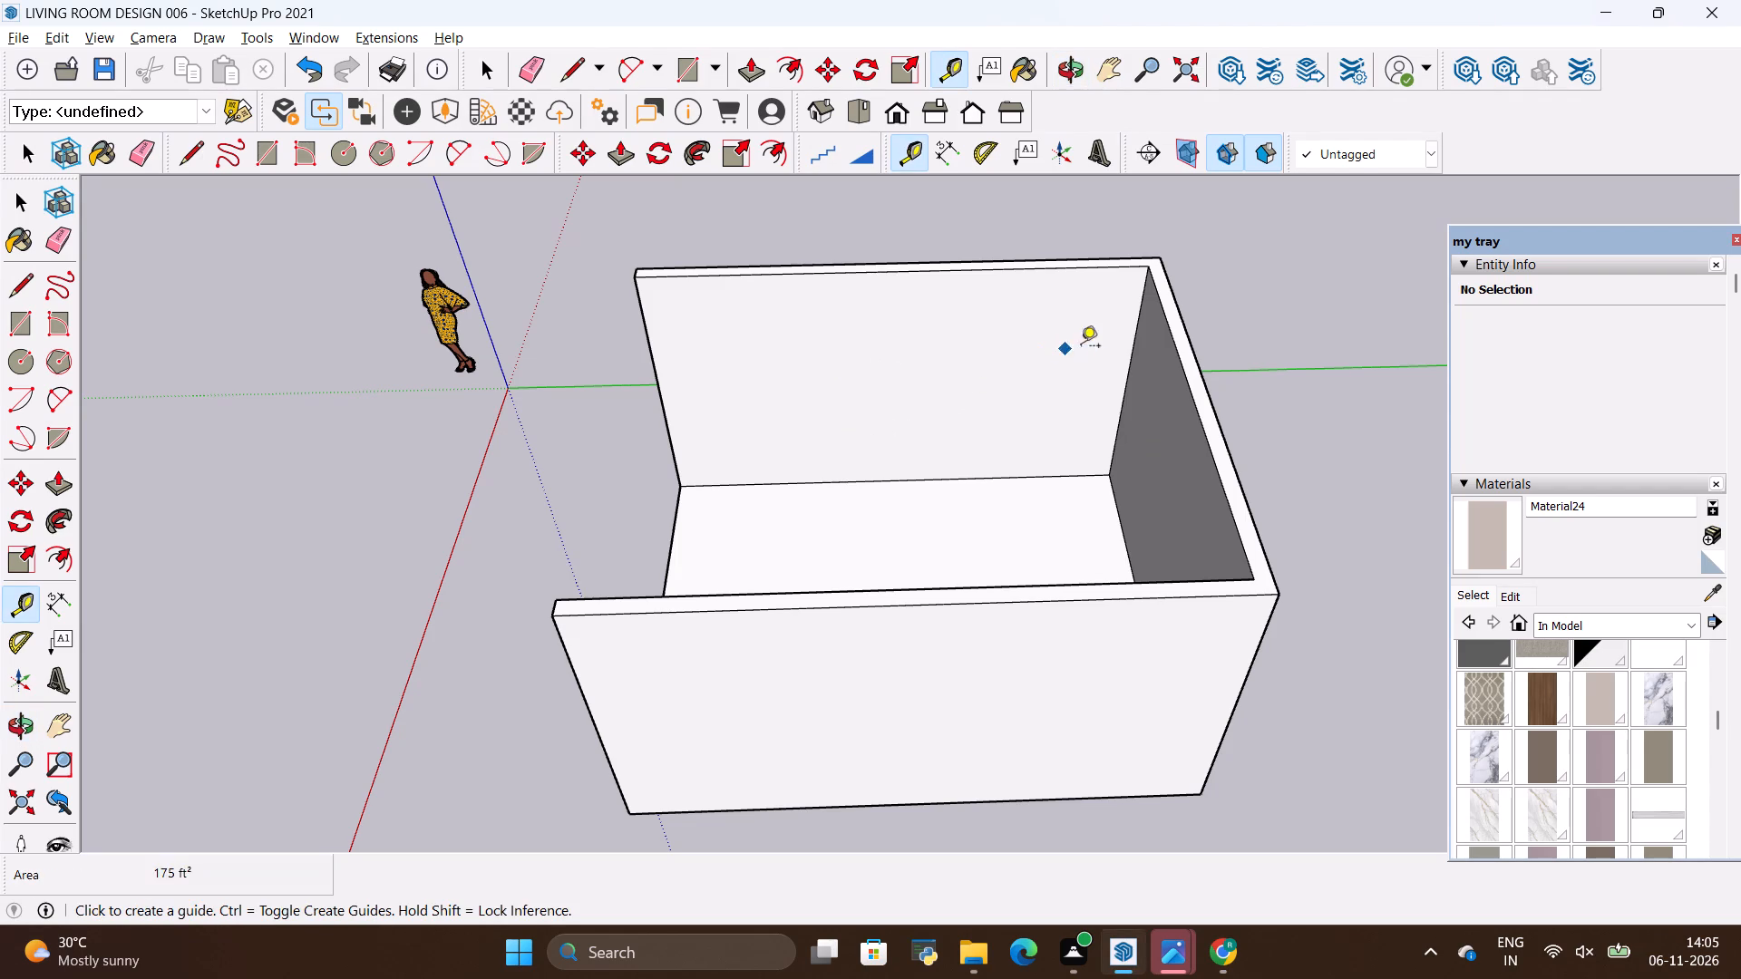
left_click(1141, 325)
key("BackSpace")
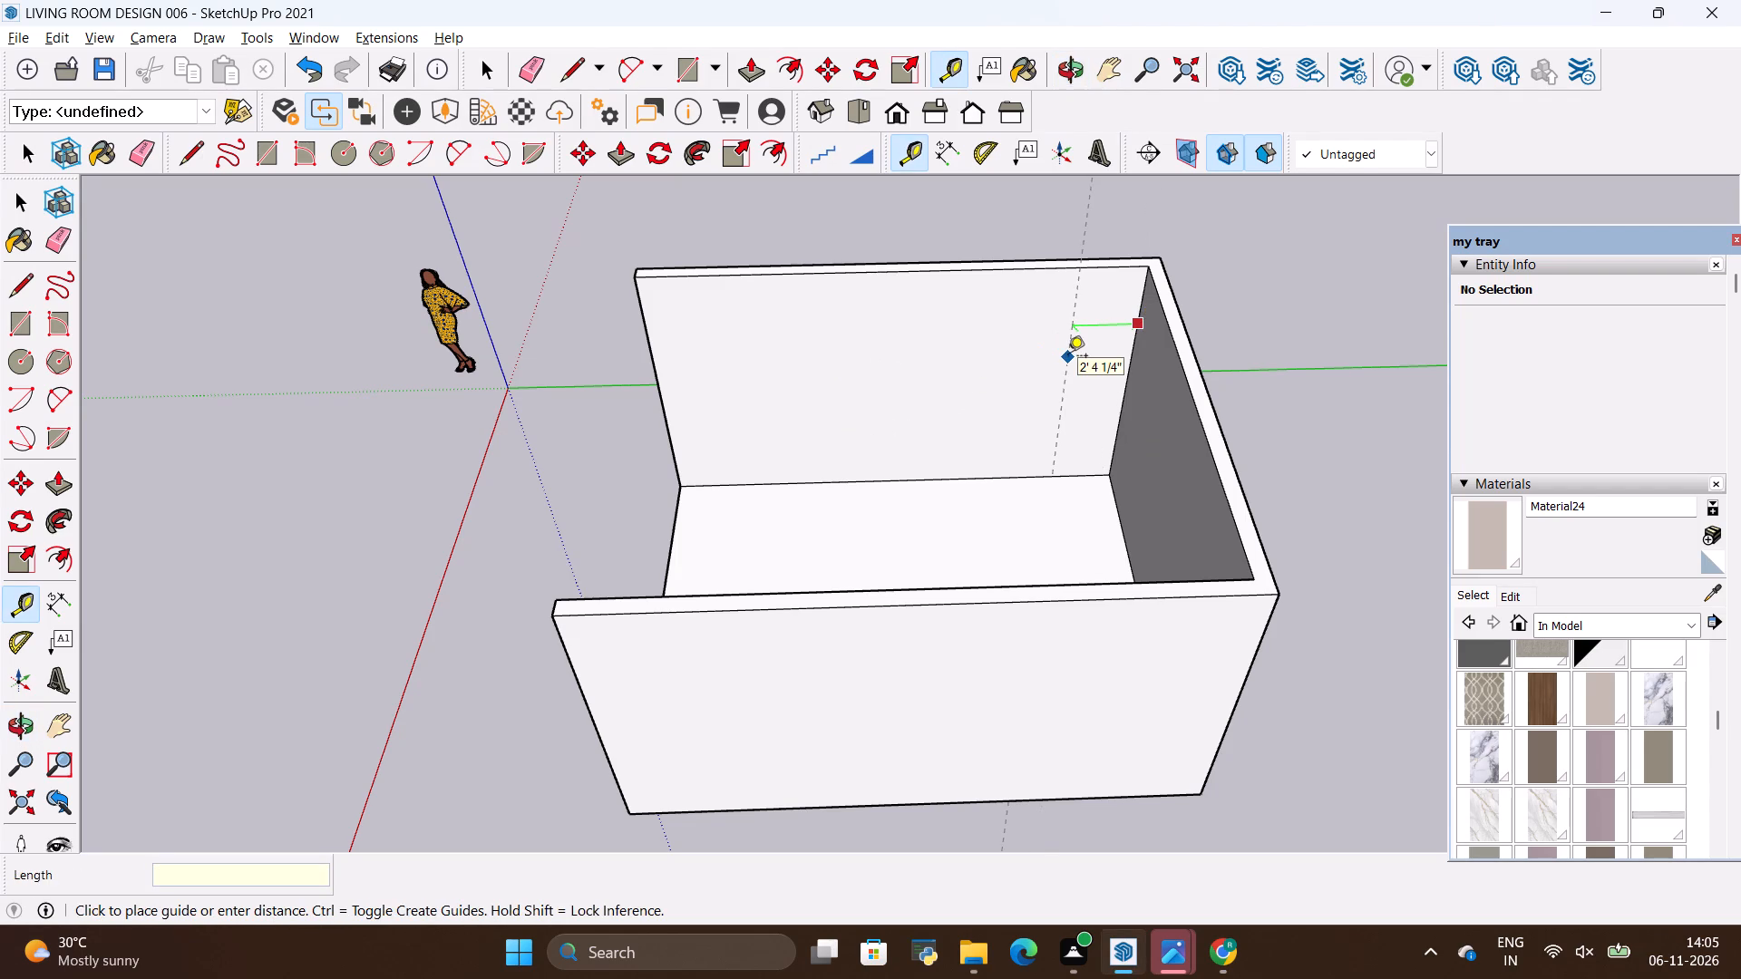
type("2'")
key("Return")
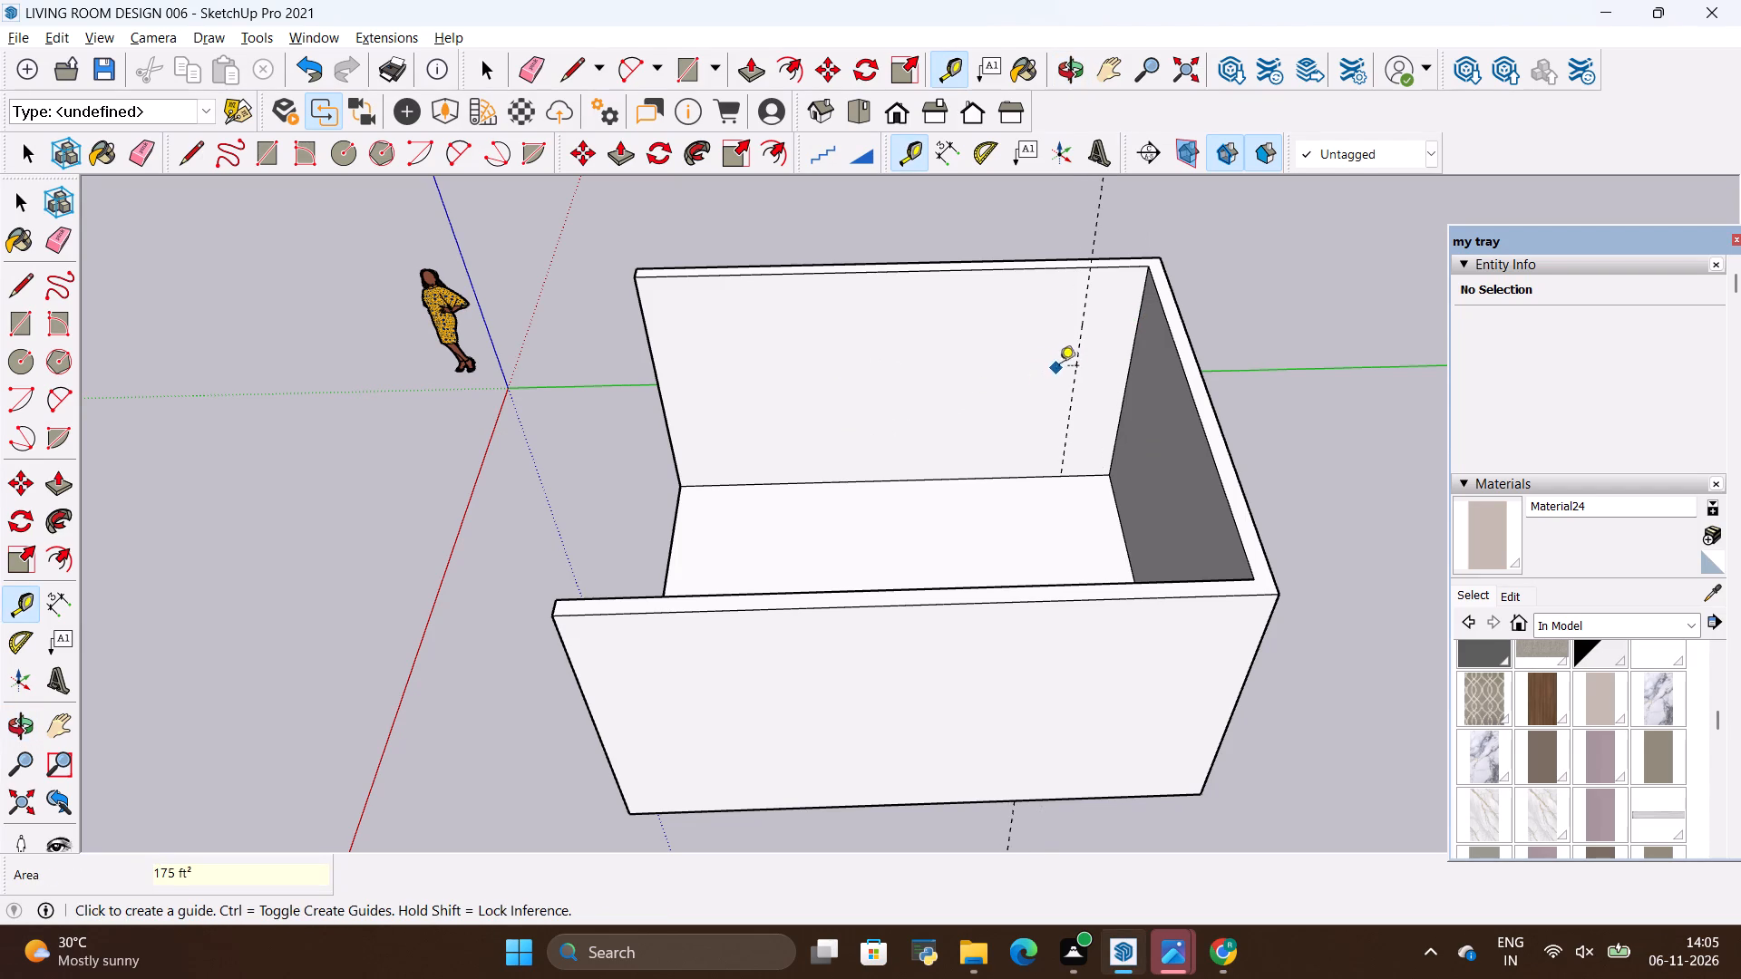
left_click(1085, 323)
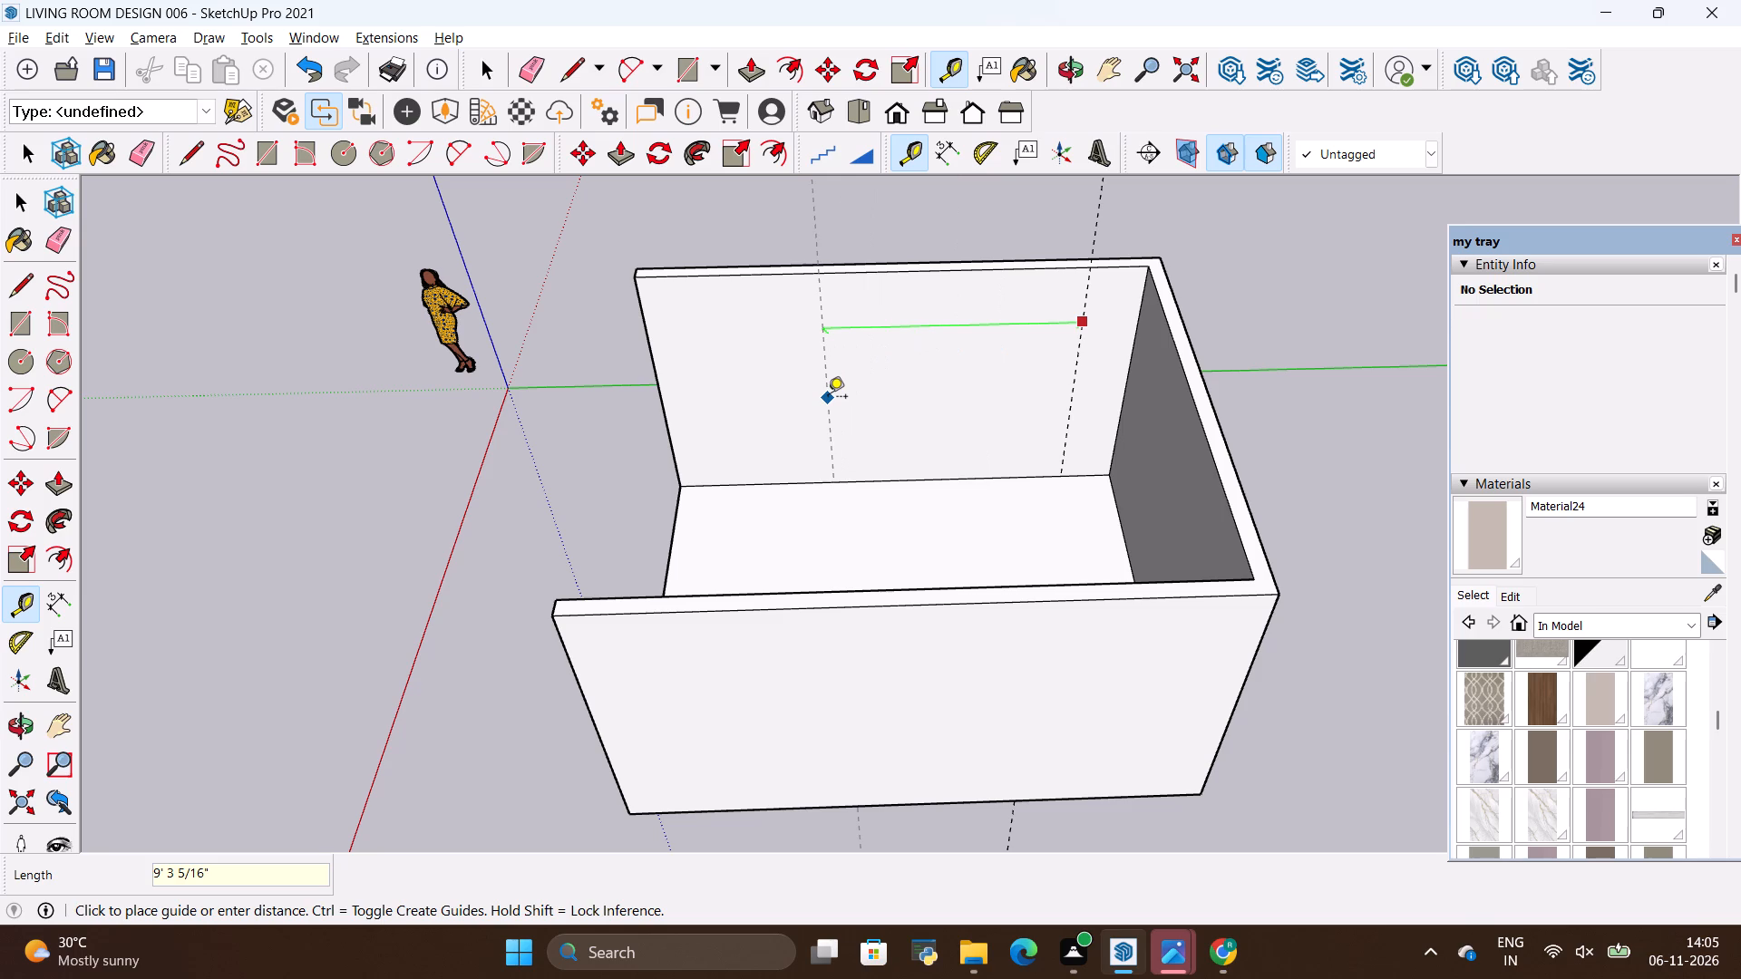
key("BackSpace")
type("9'")
key("Return")
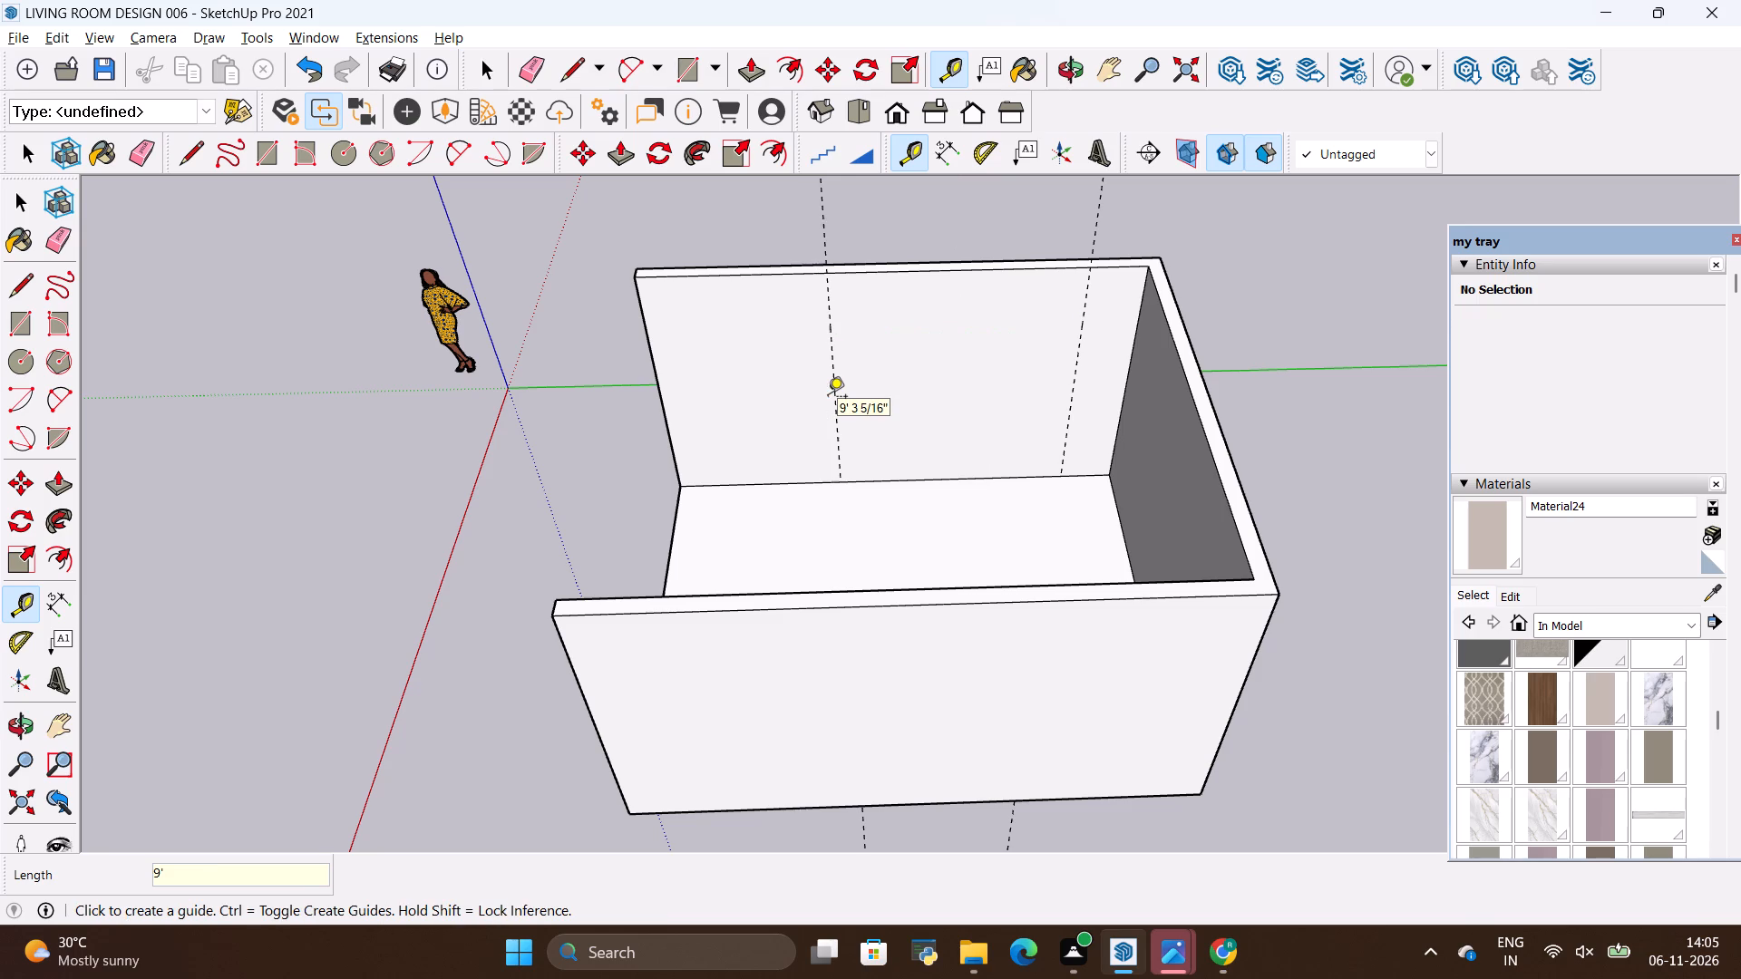
Place a horizontal guide 2' below the top edge of the wall that carries the two vertical guides.
key("alt+Tab")
key("alt+Tab")
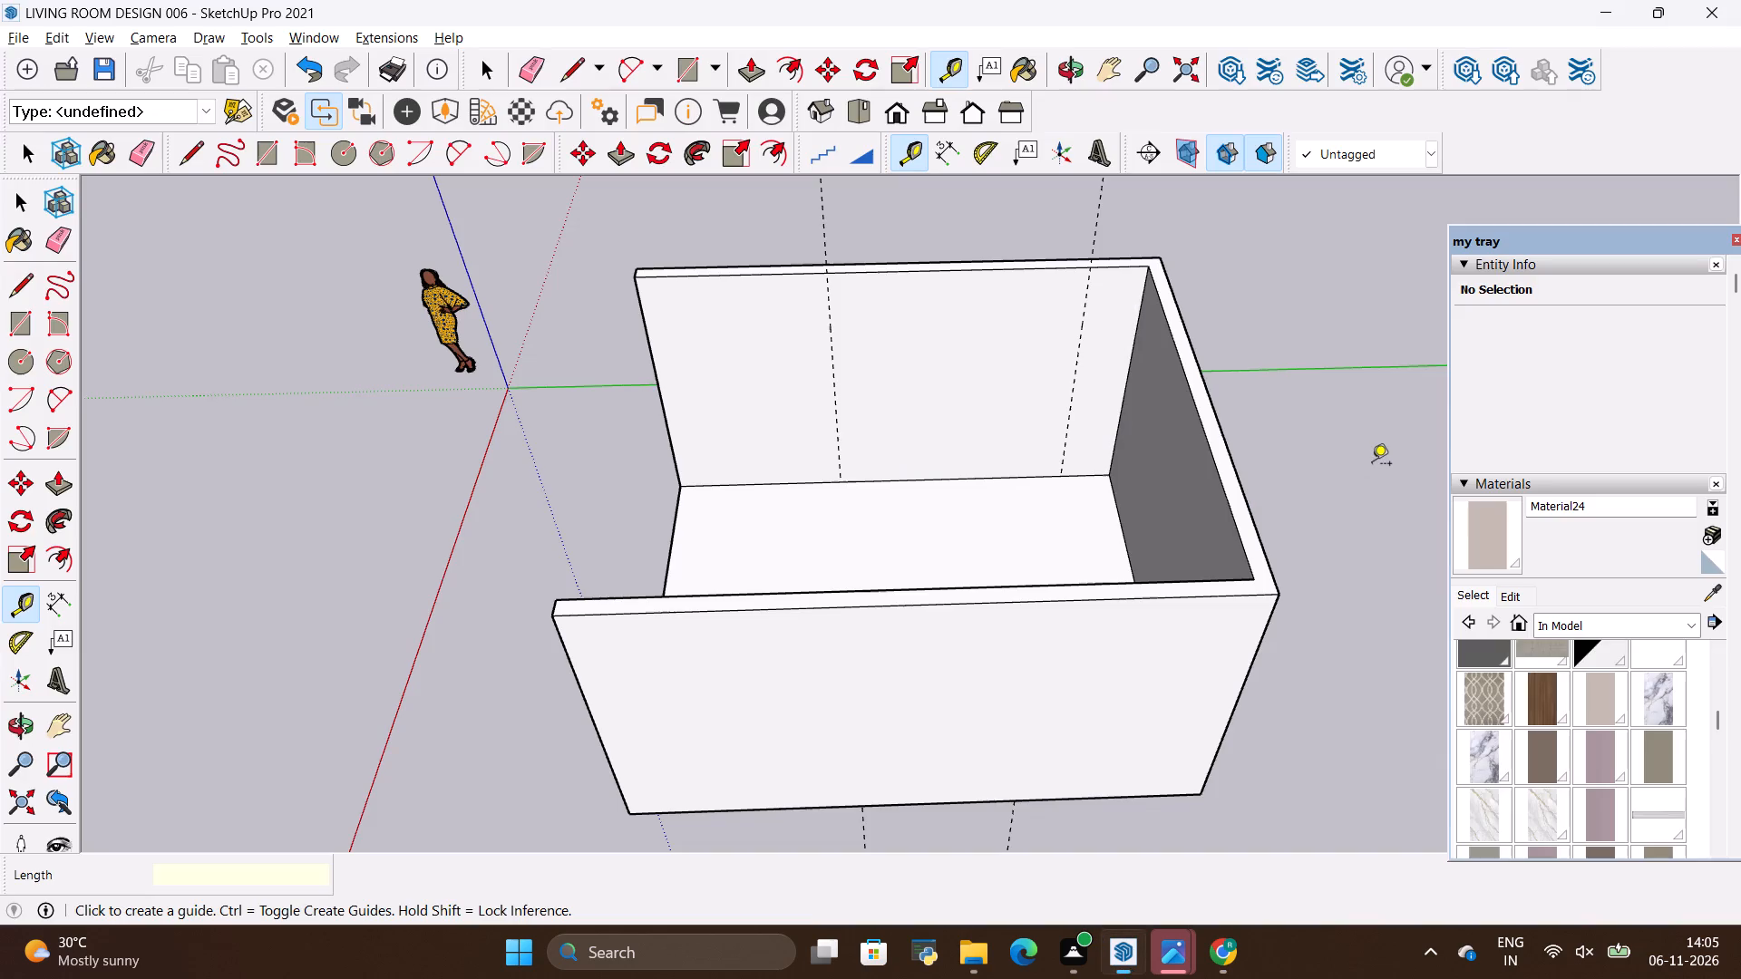
key("t")
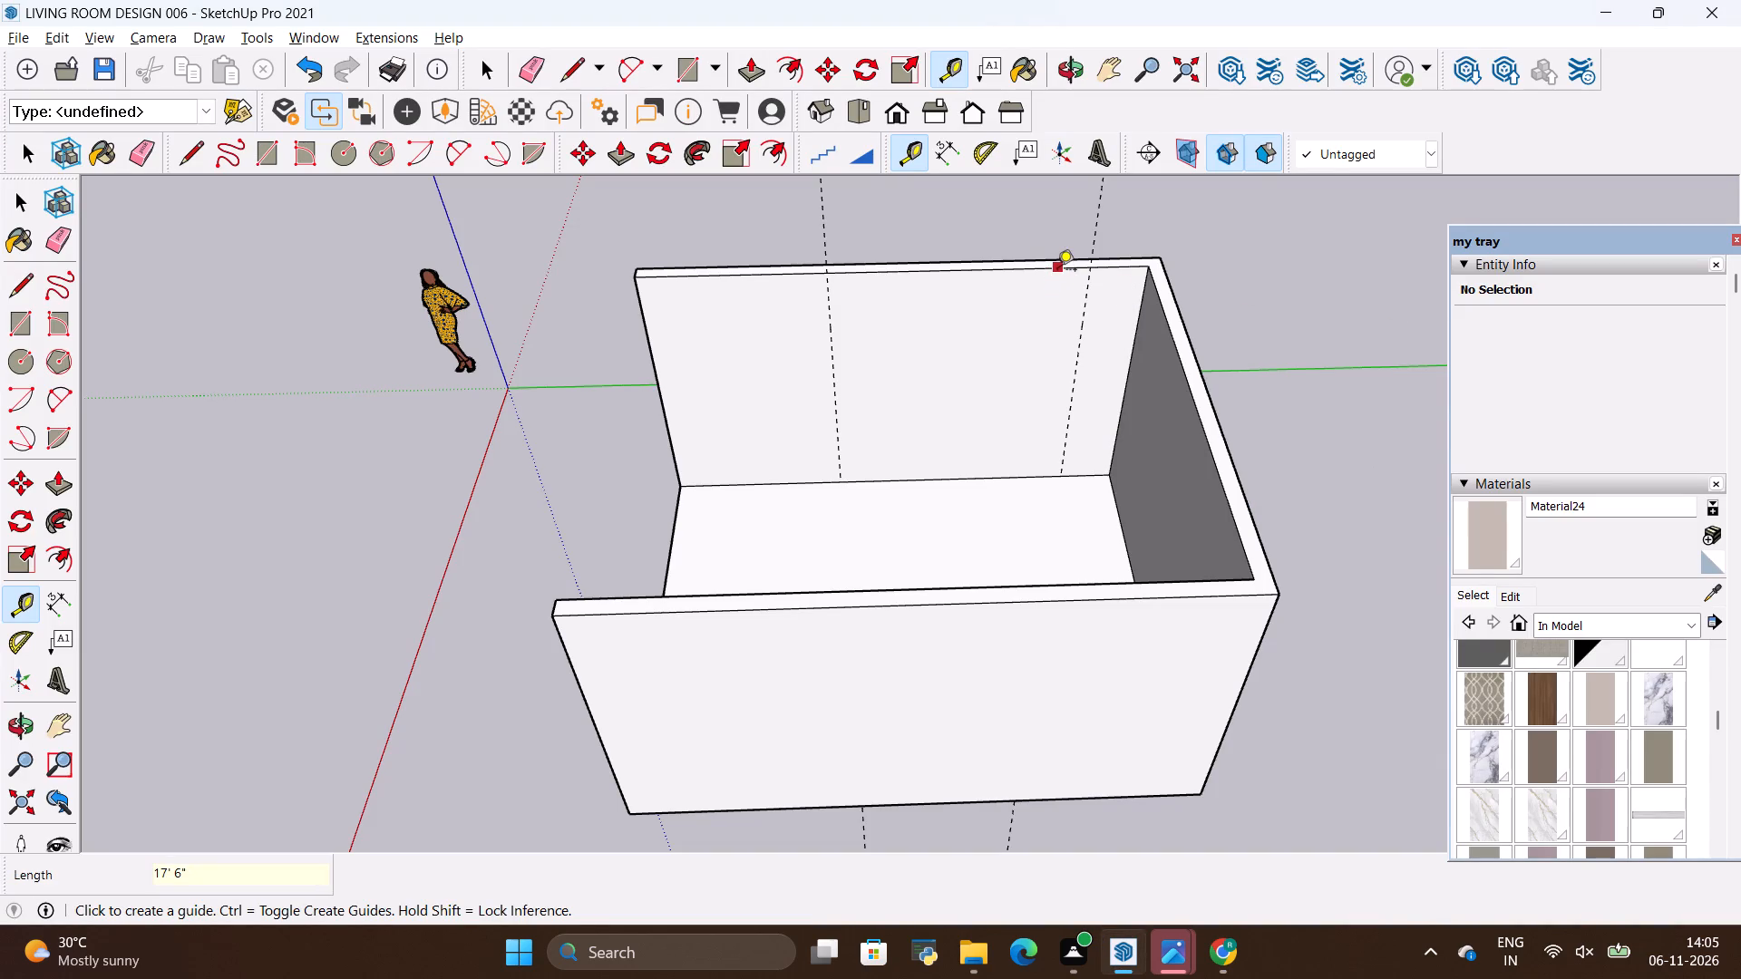
left_click(1057, 271)
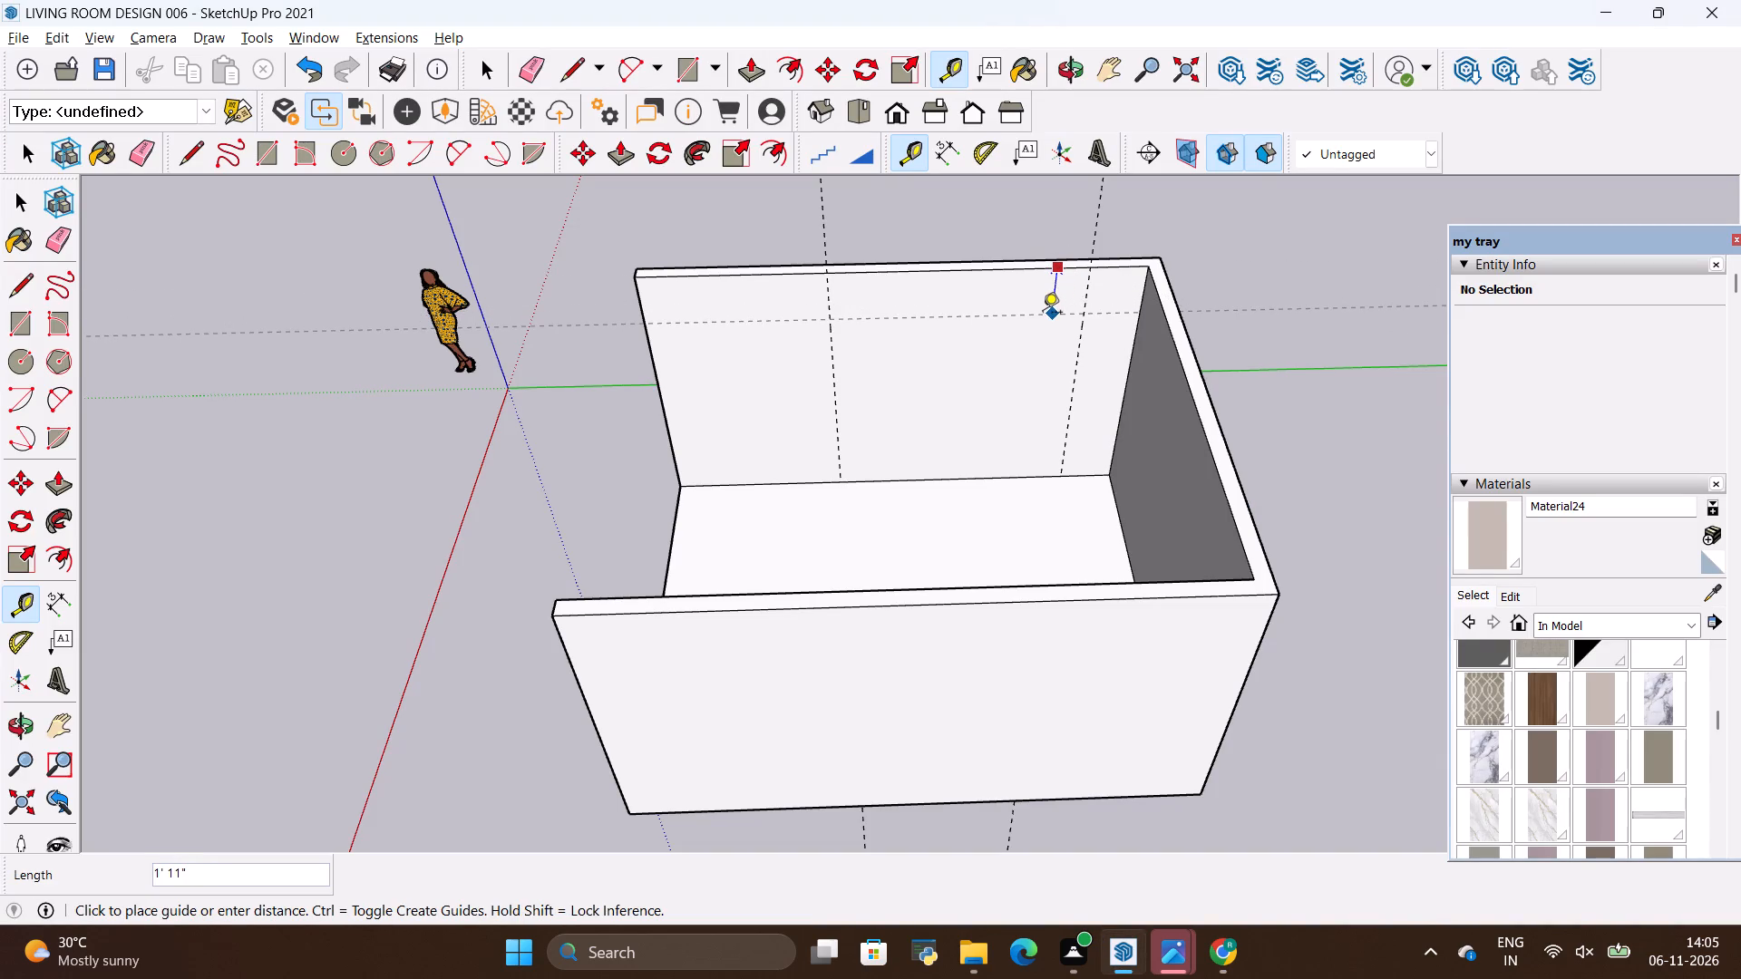
key("BackSpace")
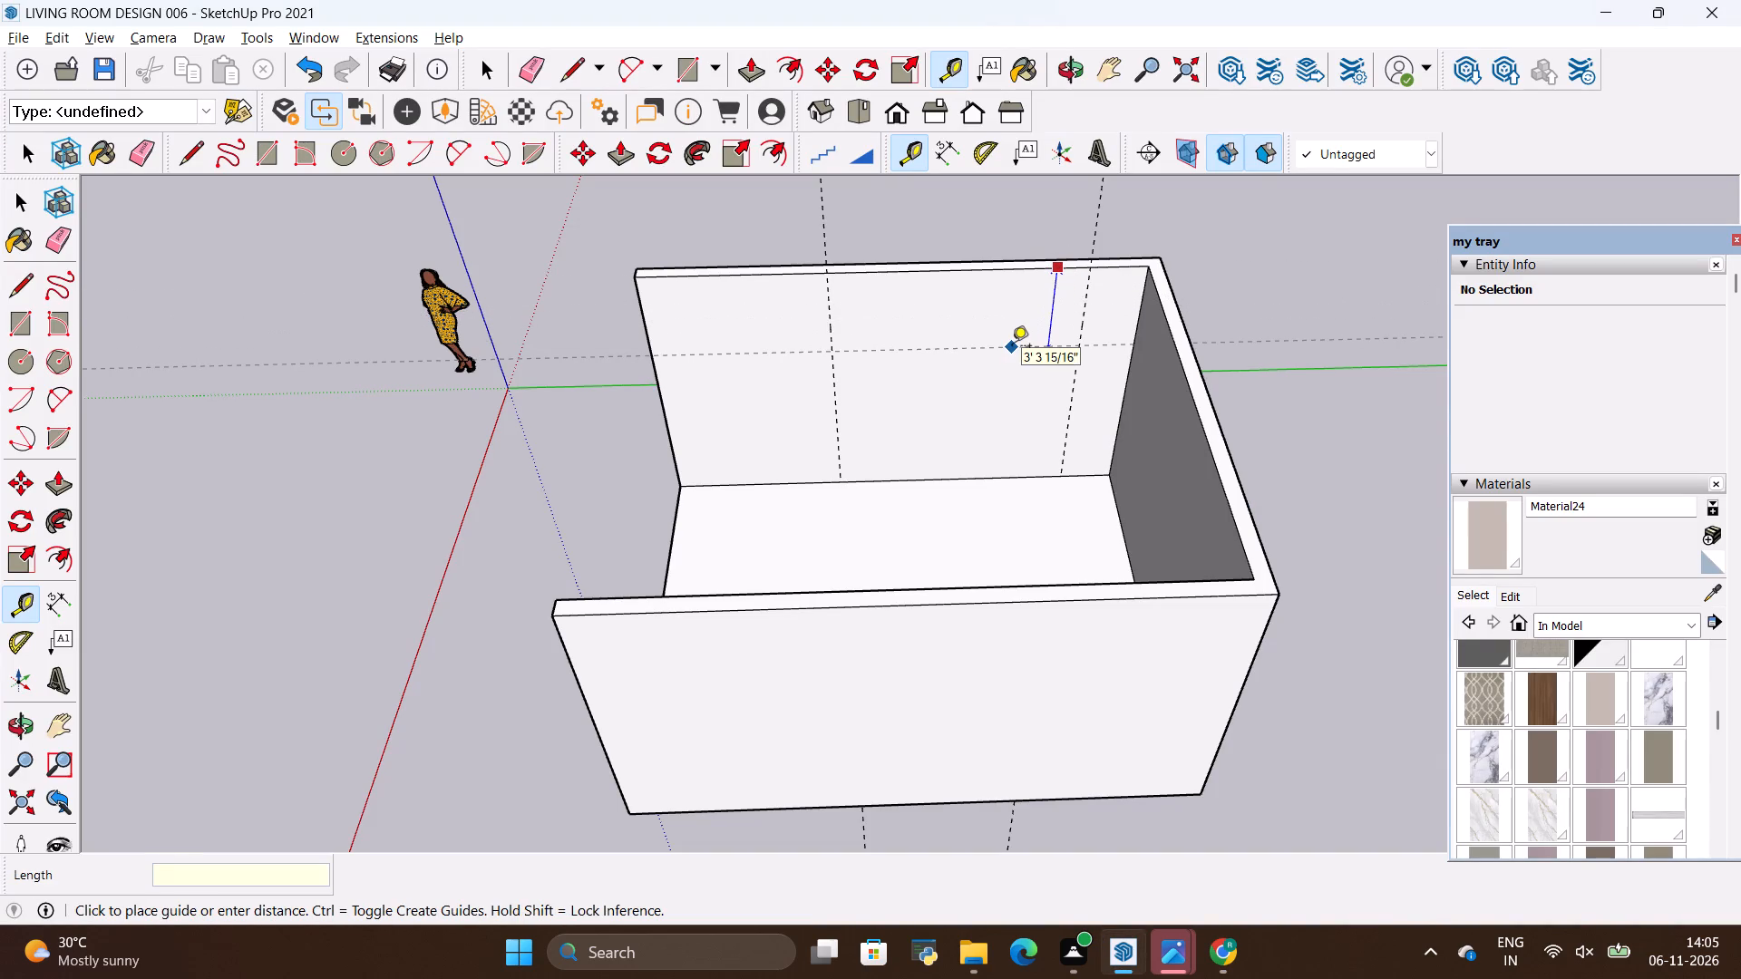
type("2'")
key("Return")
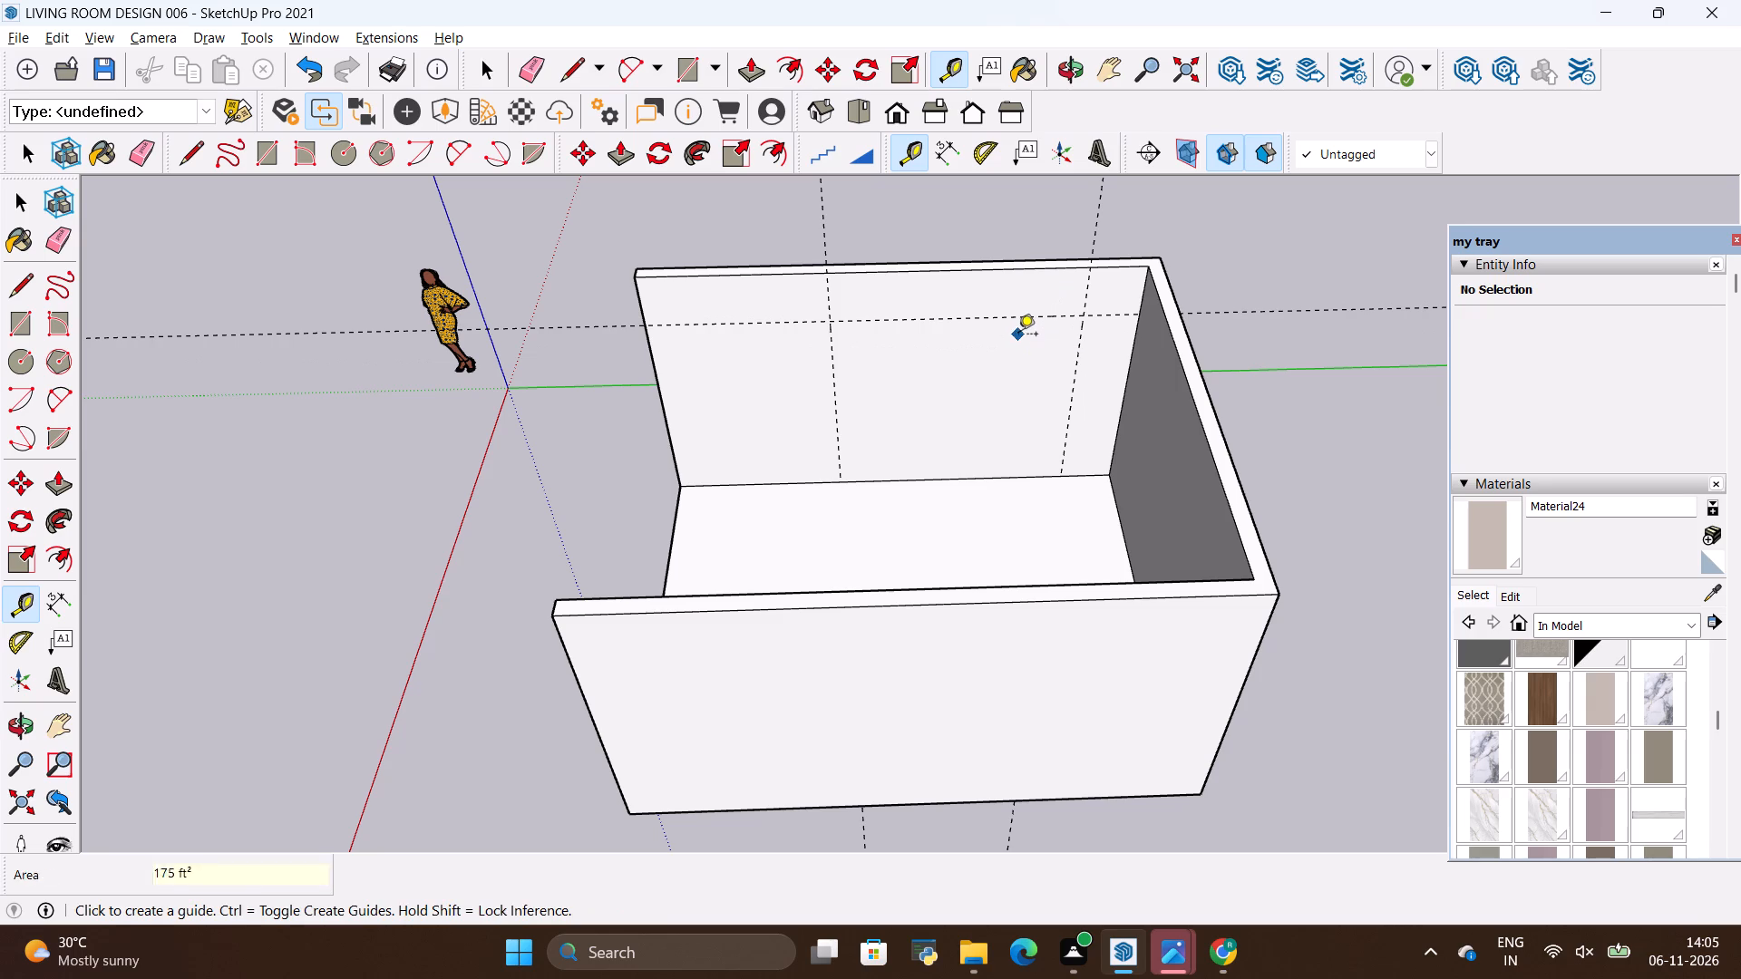
Draw a rectangle between the vertical guides from the horizontal guide to the floor, and push it 6" through to cut the opening.
key("r")
left_click(829, 320)
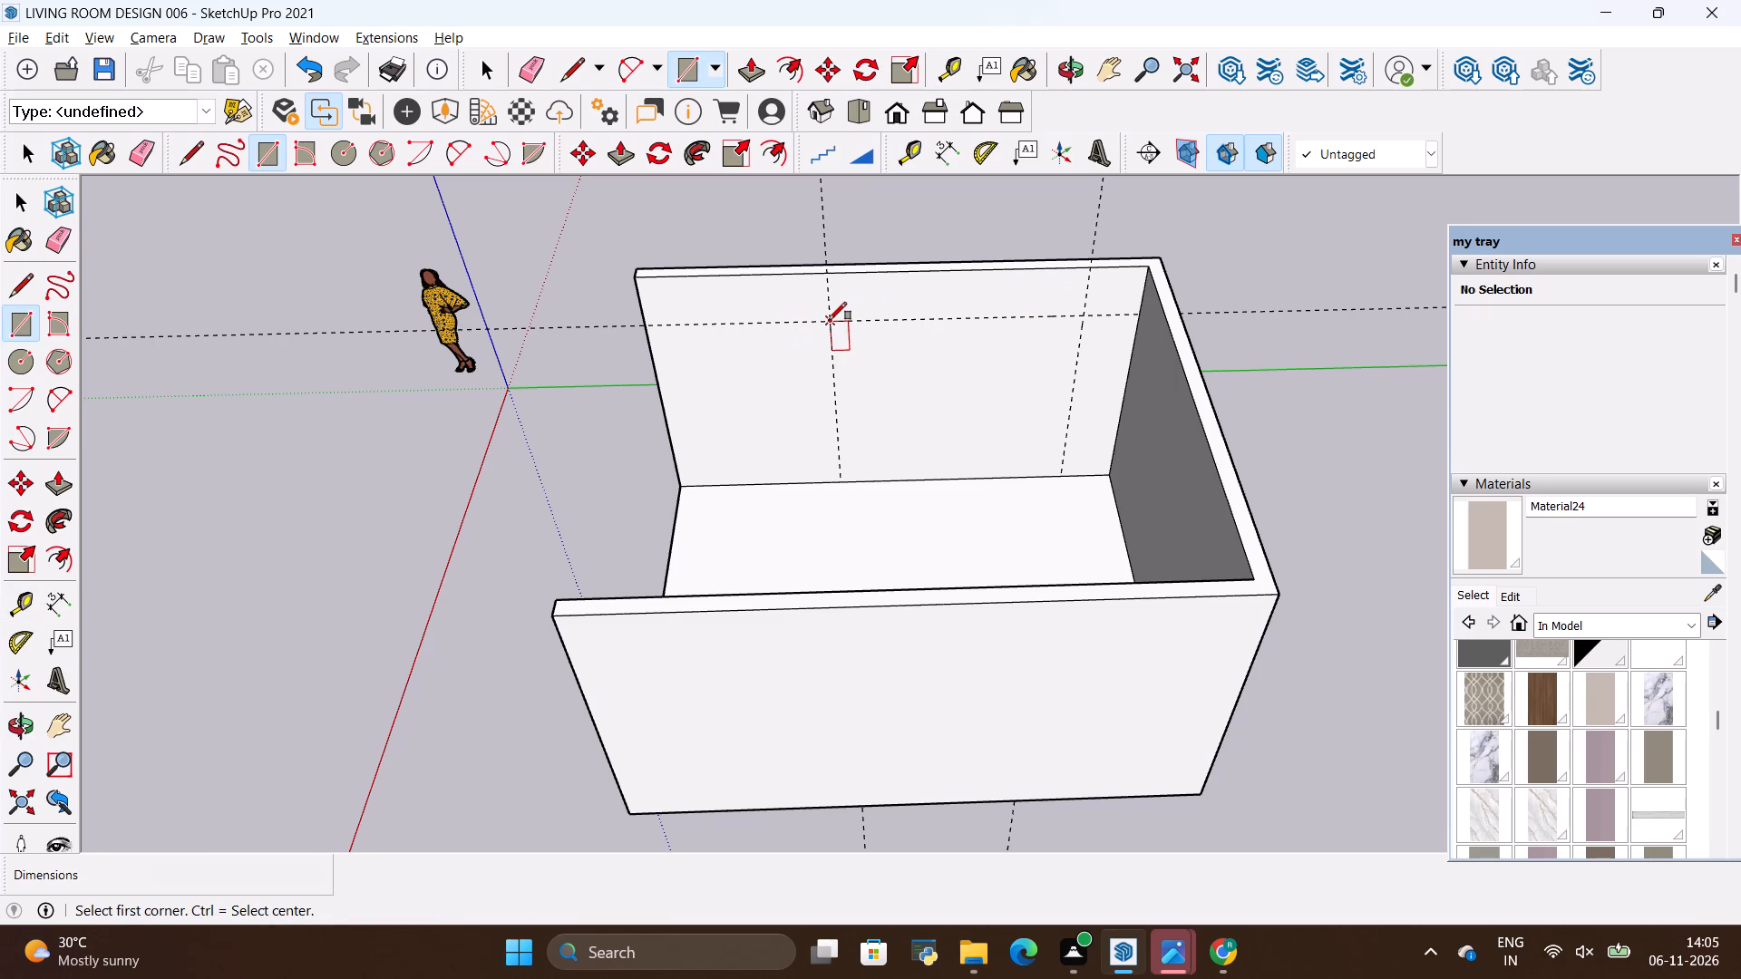
left_click(1060, 473)
key("space")
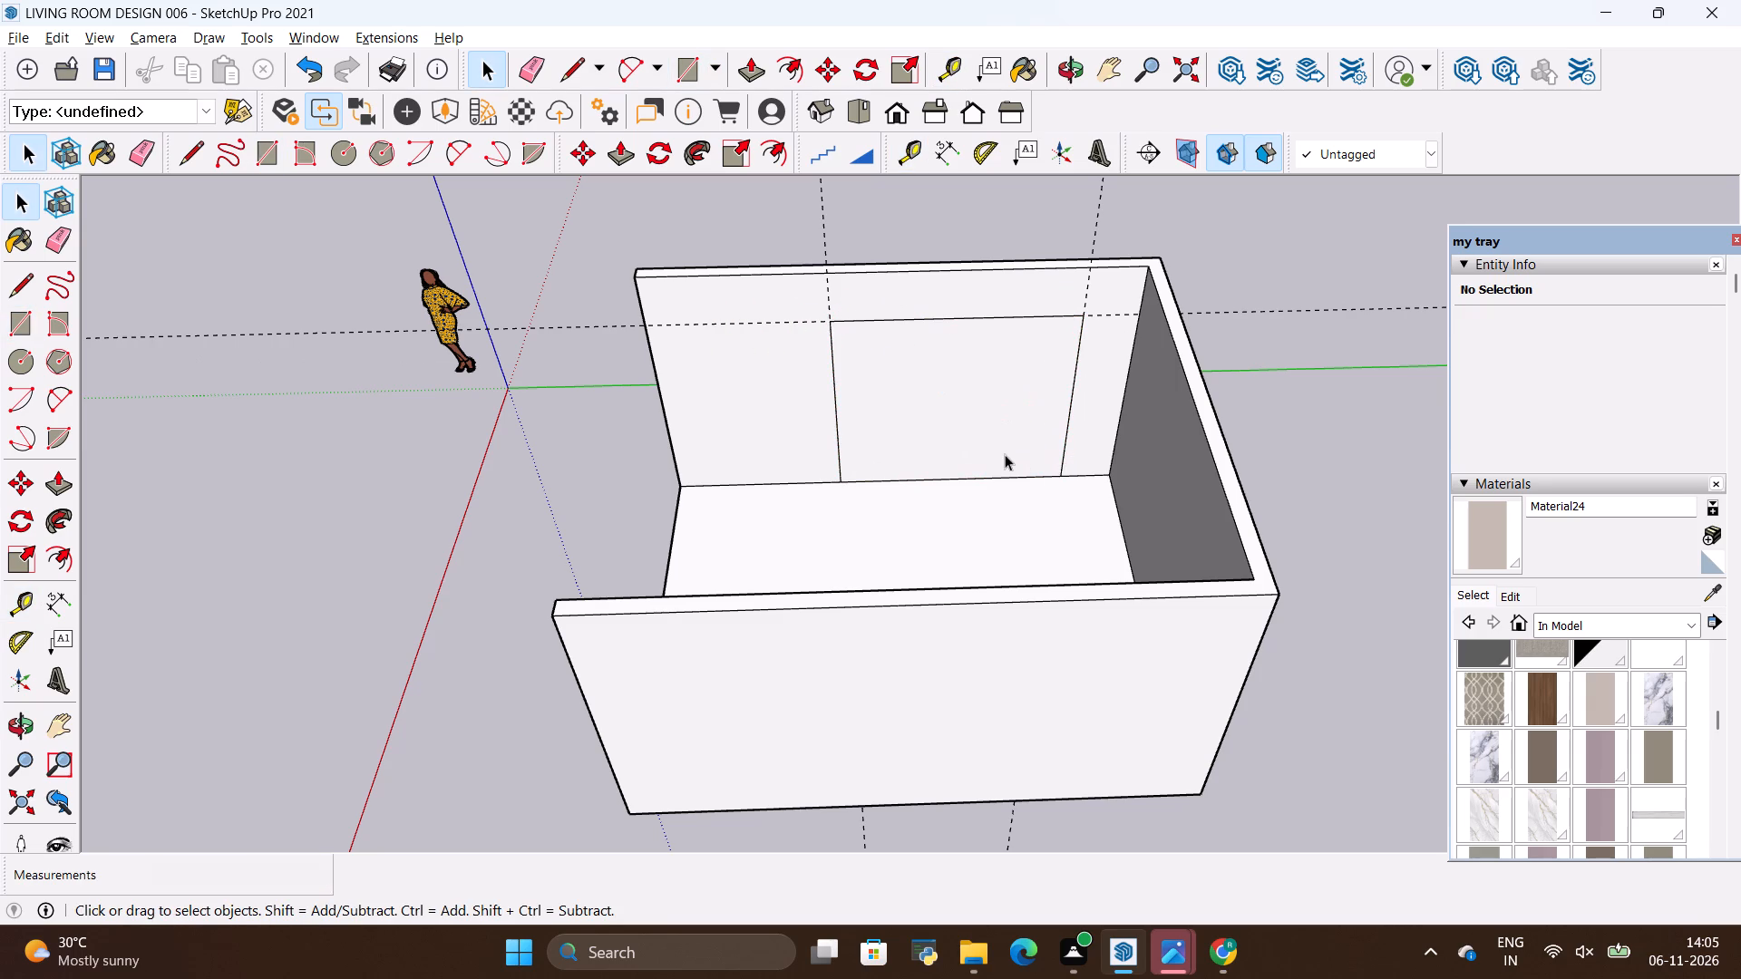
left_click(1004, 452)
key("p")
left_click_drag(1004, 452, 1013, 411)
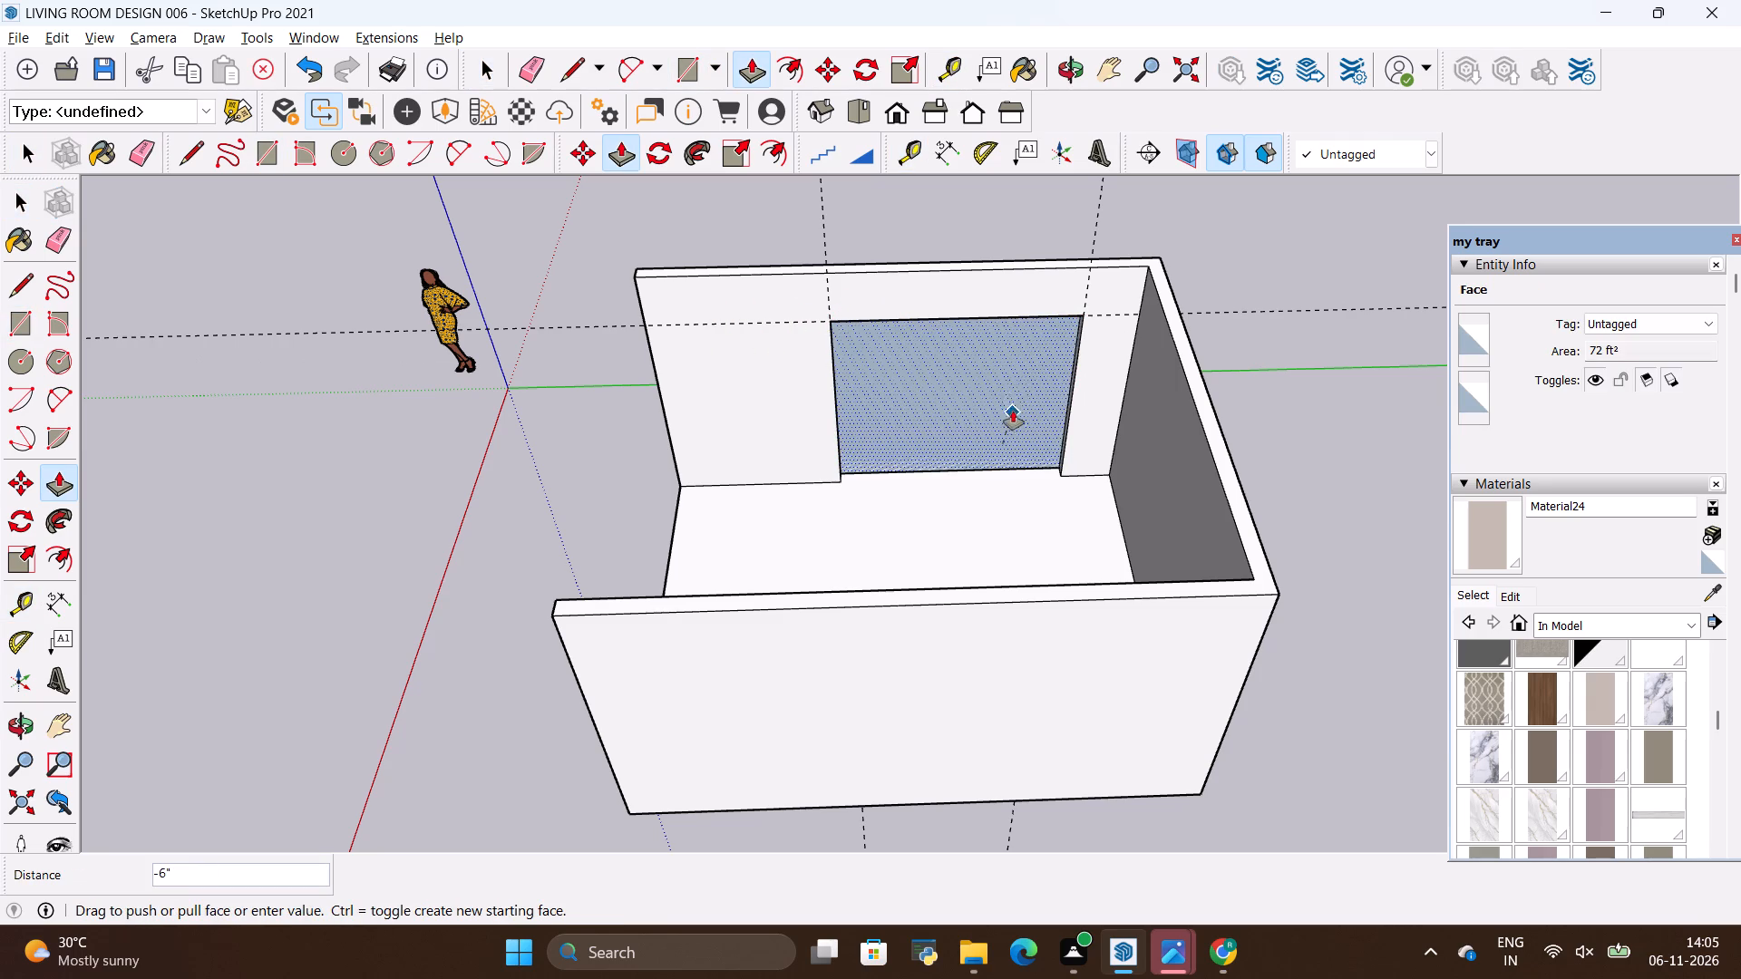
left_click_drag(1013, 411, 1019, 374)
scroll(1019, 374, "down", 4)
scroll(821, 460, "up", 5)
scroll(928, 469, "down", 2)
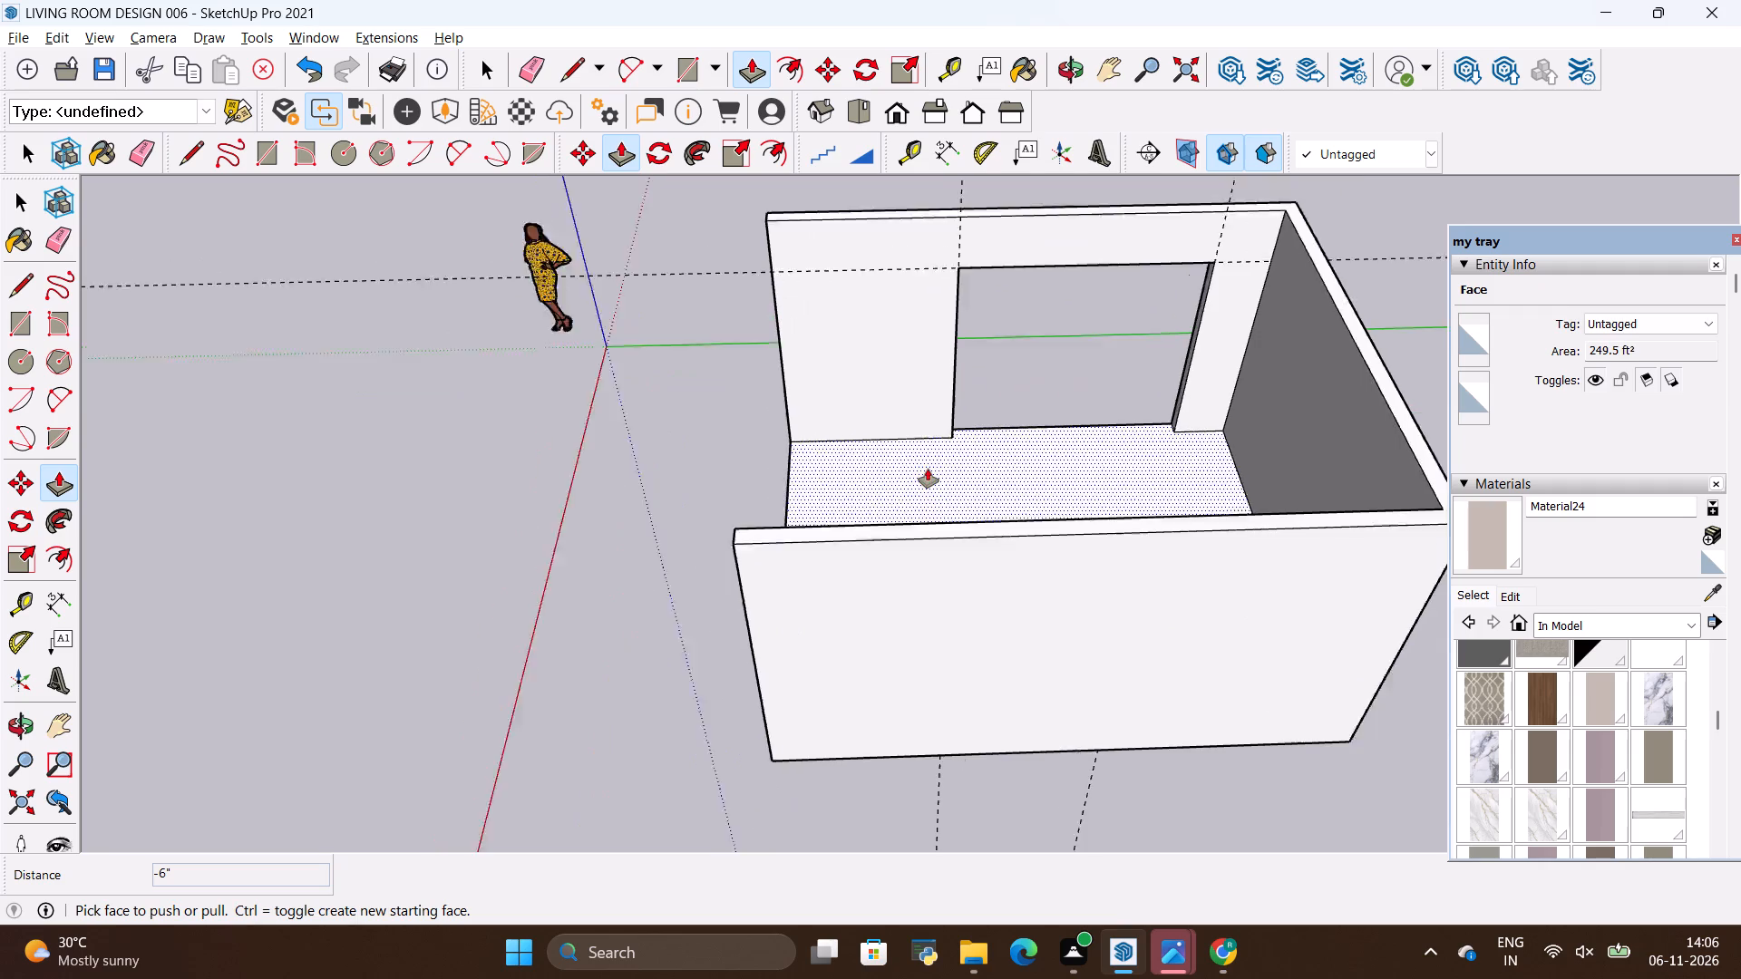
scroll(928, 469, "down", 2)
Import the PENTEK_RP+Fineline+50S_Sliding_Door+(1) model from the ALL 3D WAREHOUSE ITEMS folder and place it beside the room.
key("alt+Tab")
key("alt+Tab")
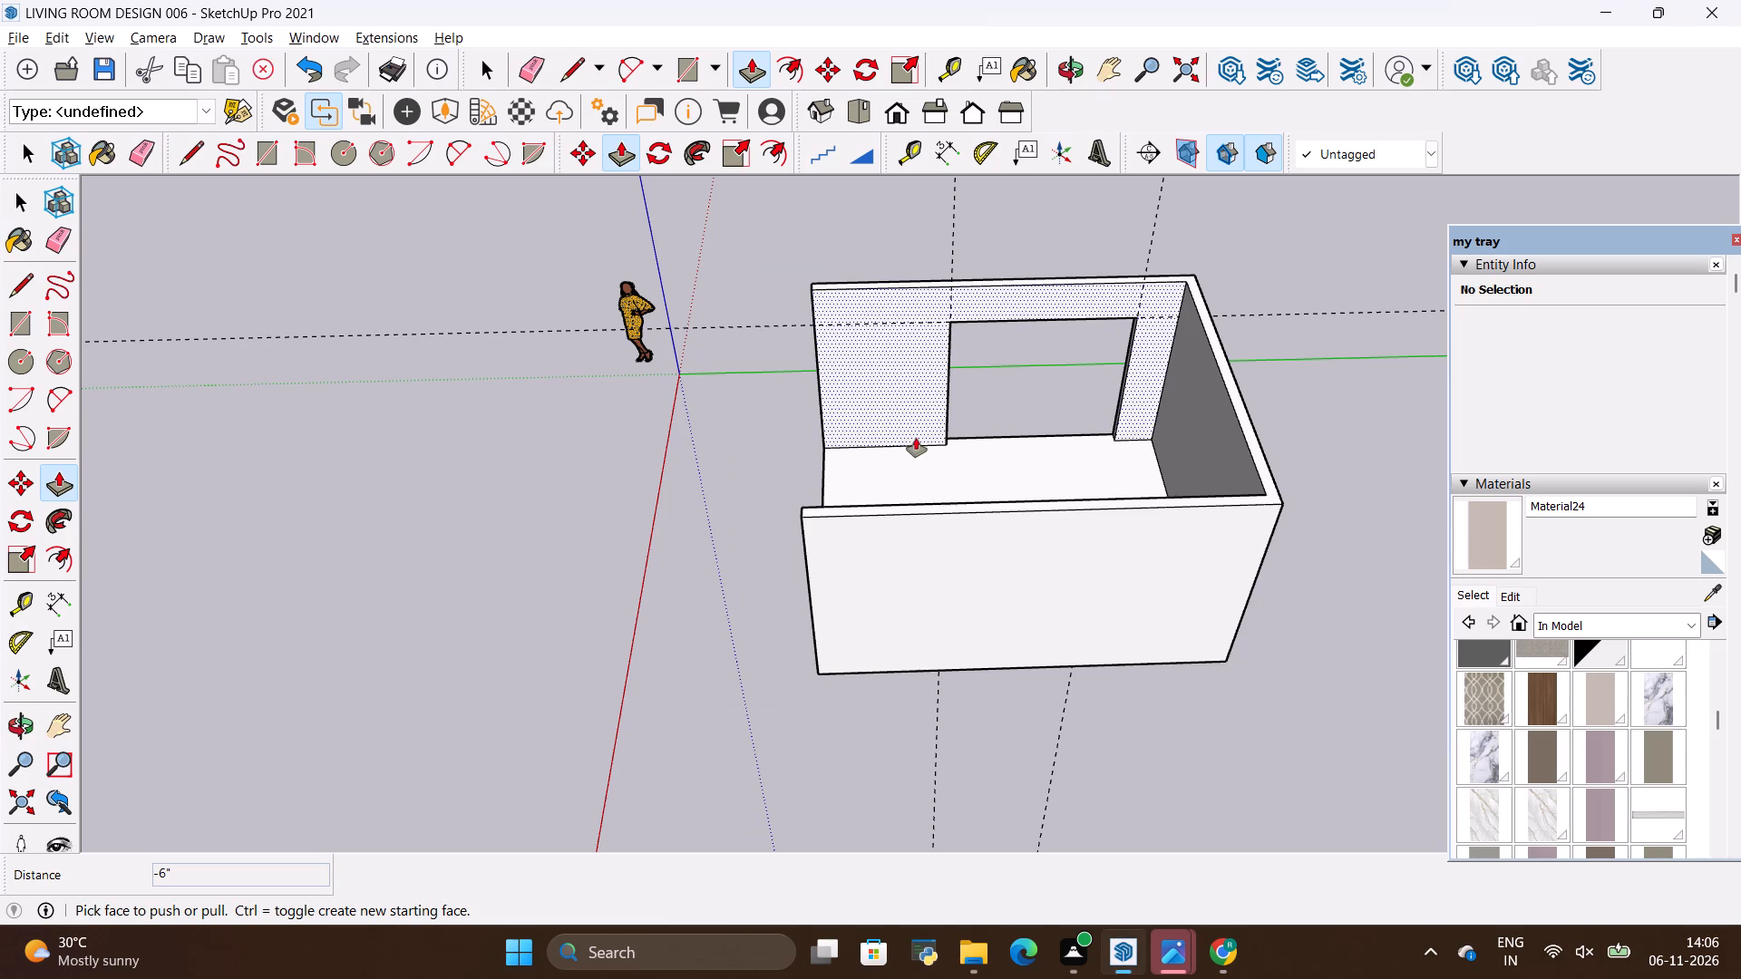
left_click(27, 44)
left_click(91, 420)
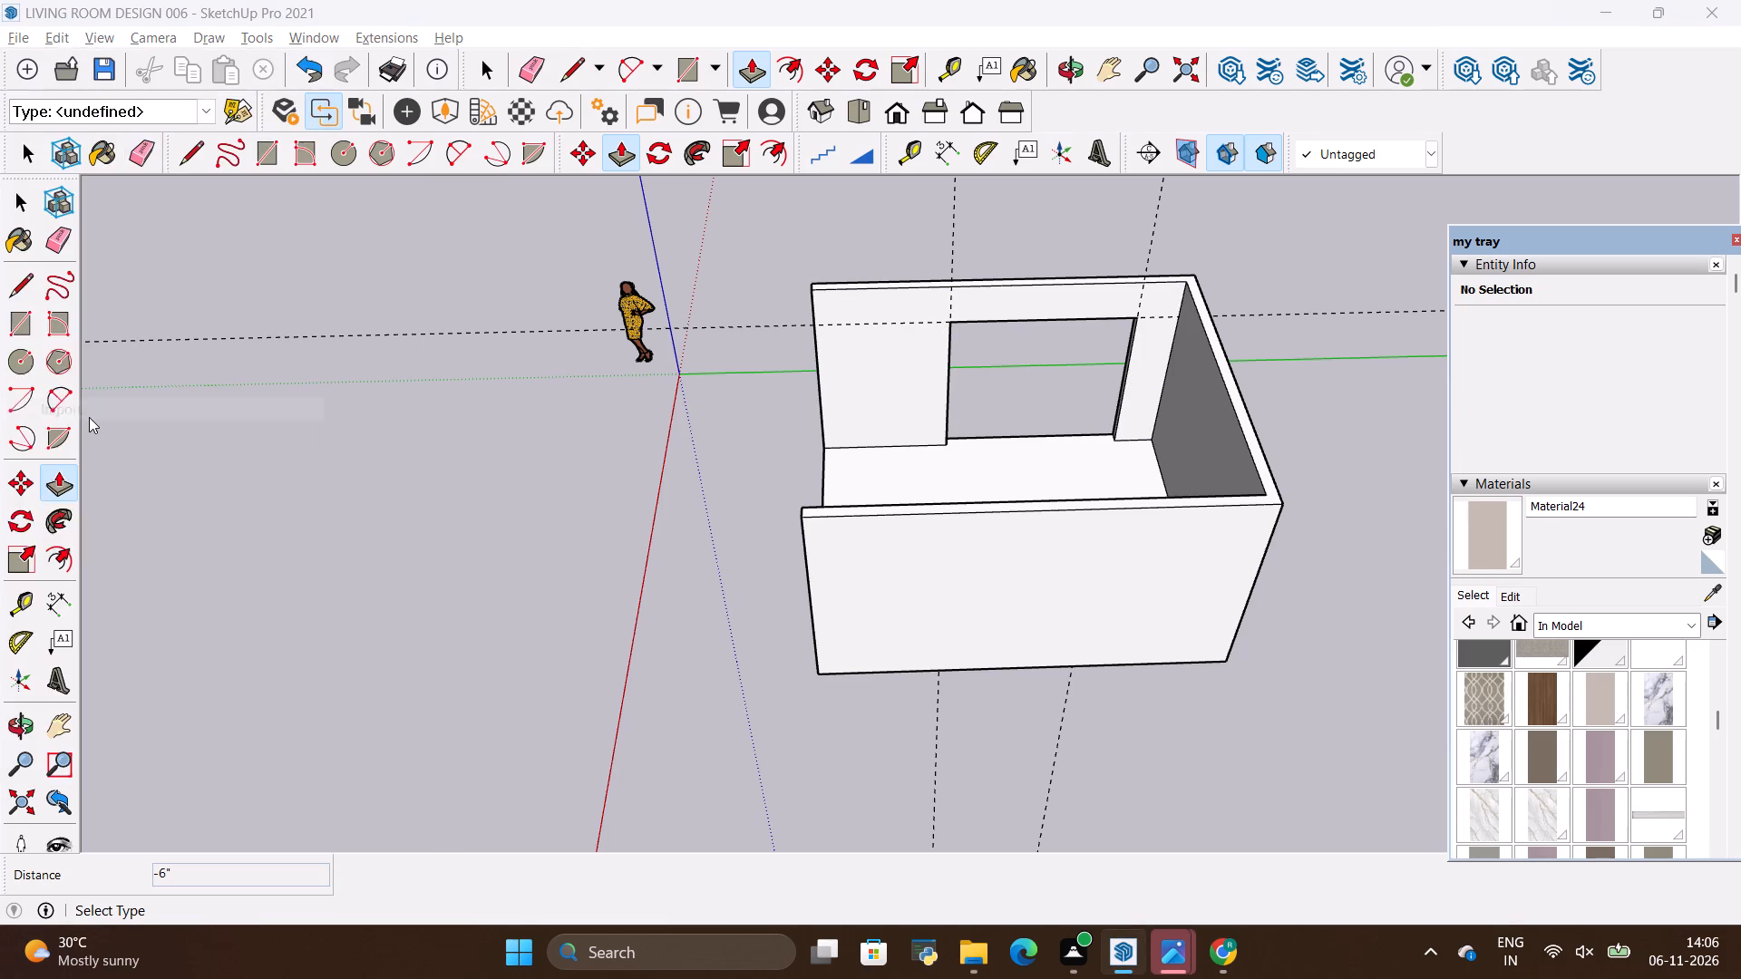
scroll(469, 412, "down", 1)
scroll(100, 375, "down", 1)
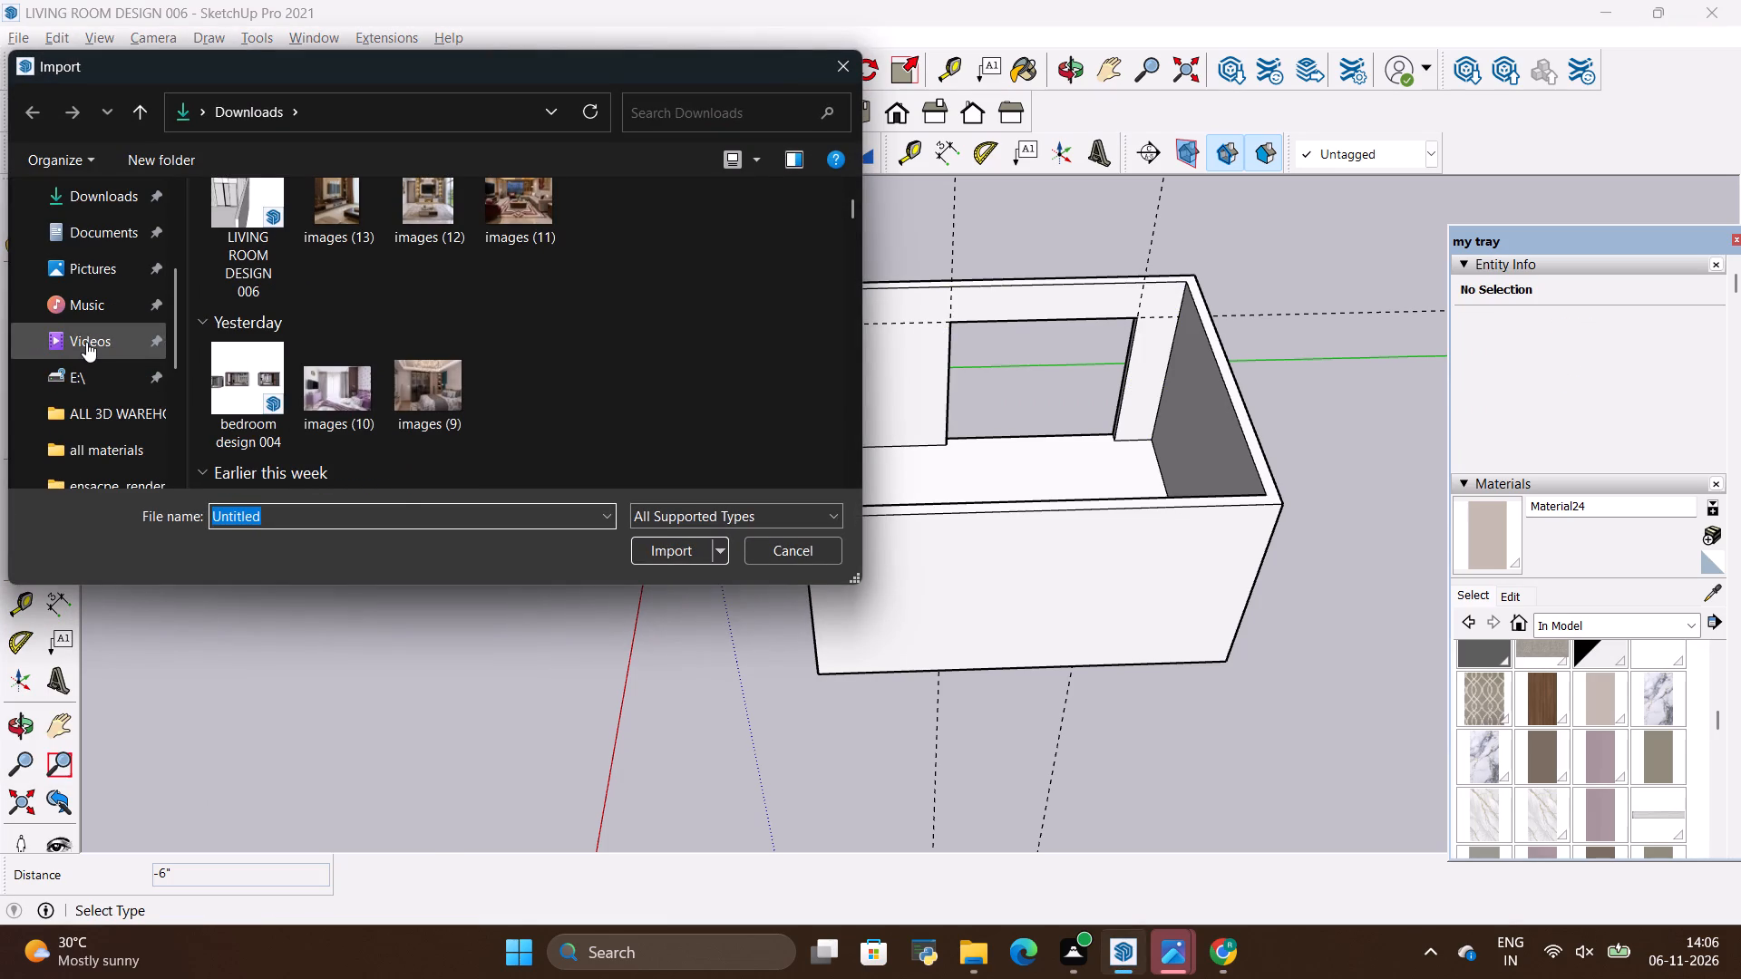
scroll(86, 342, "down", 1)
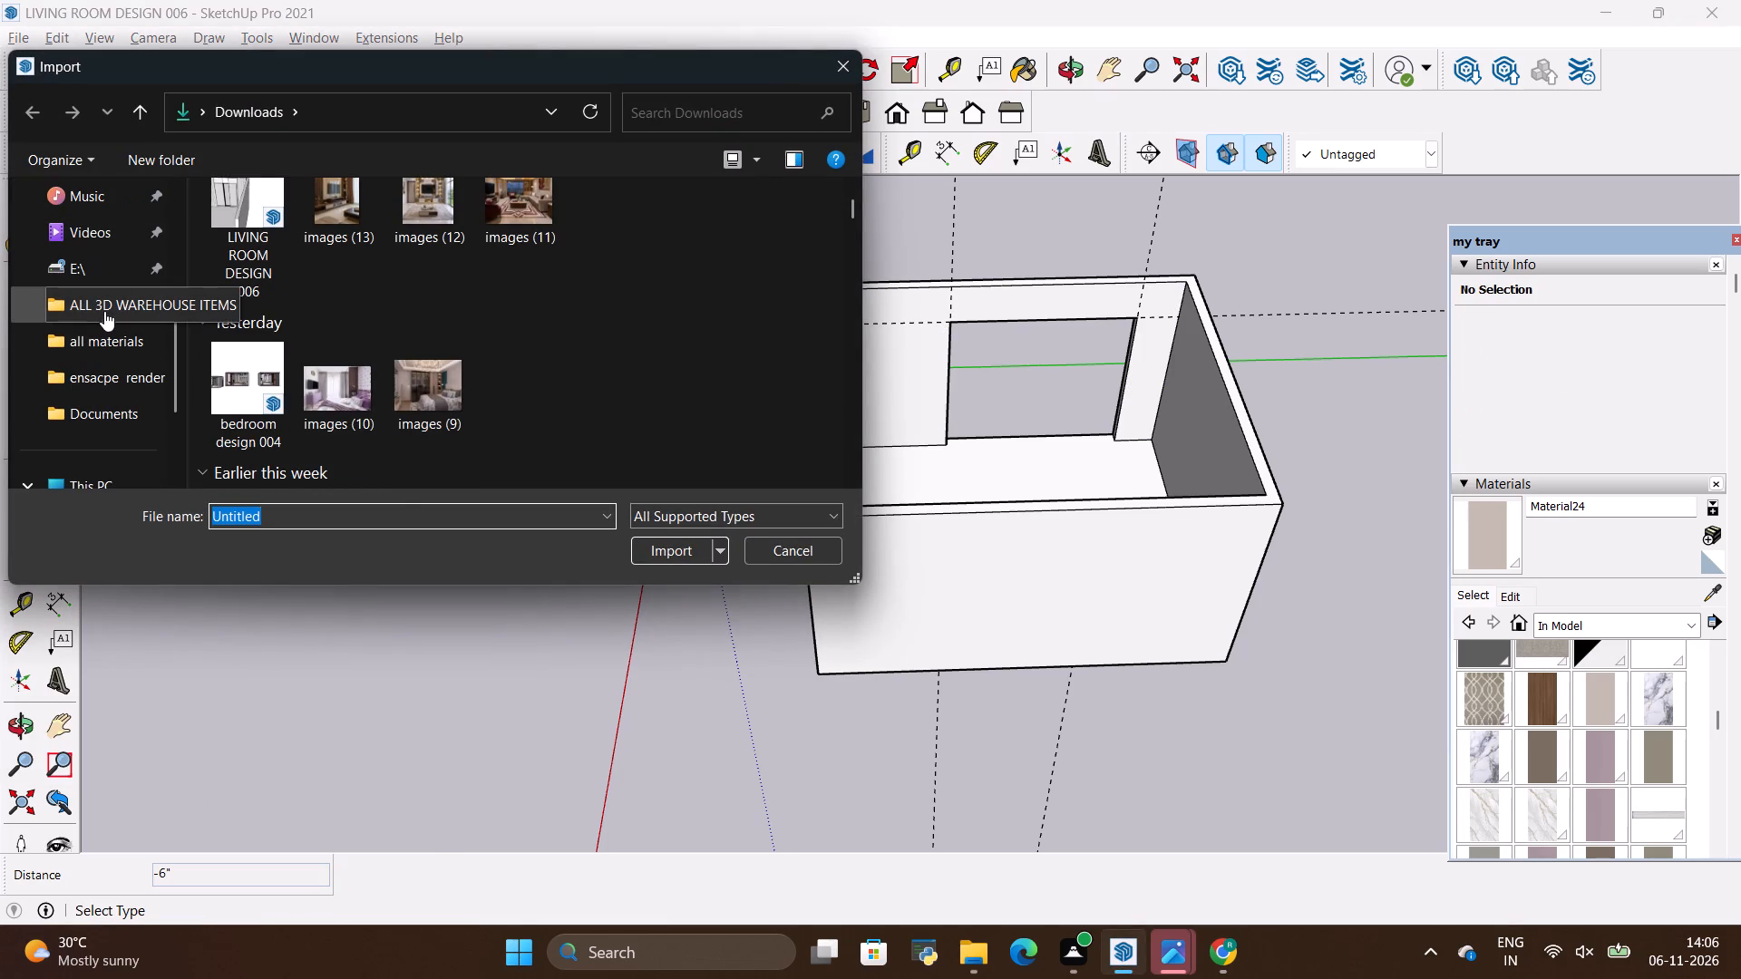
left_click(104, 311)
scroll(512, 363, "down", 2)
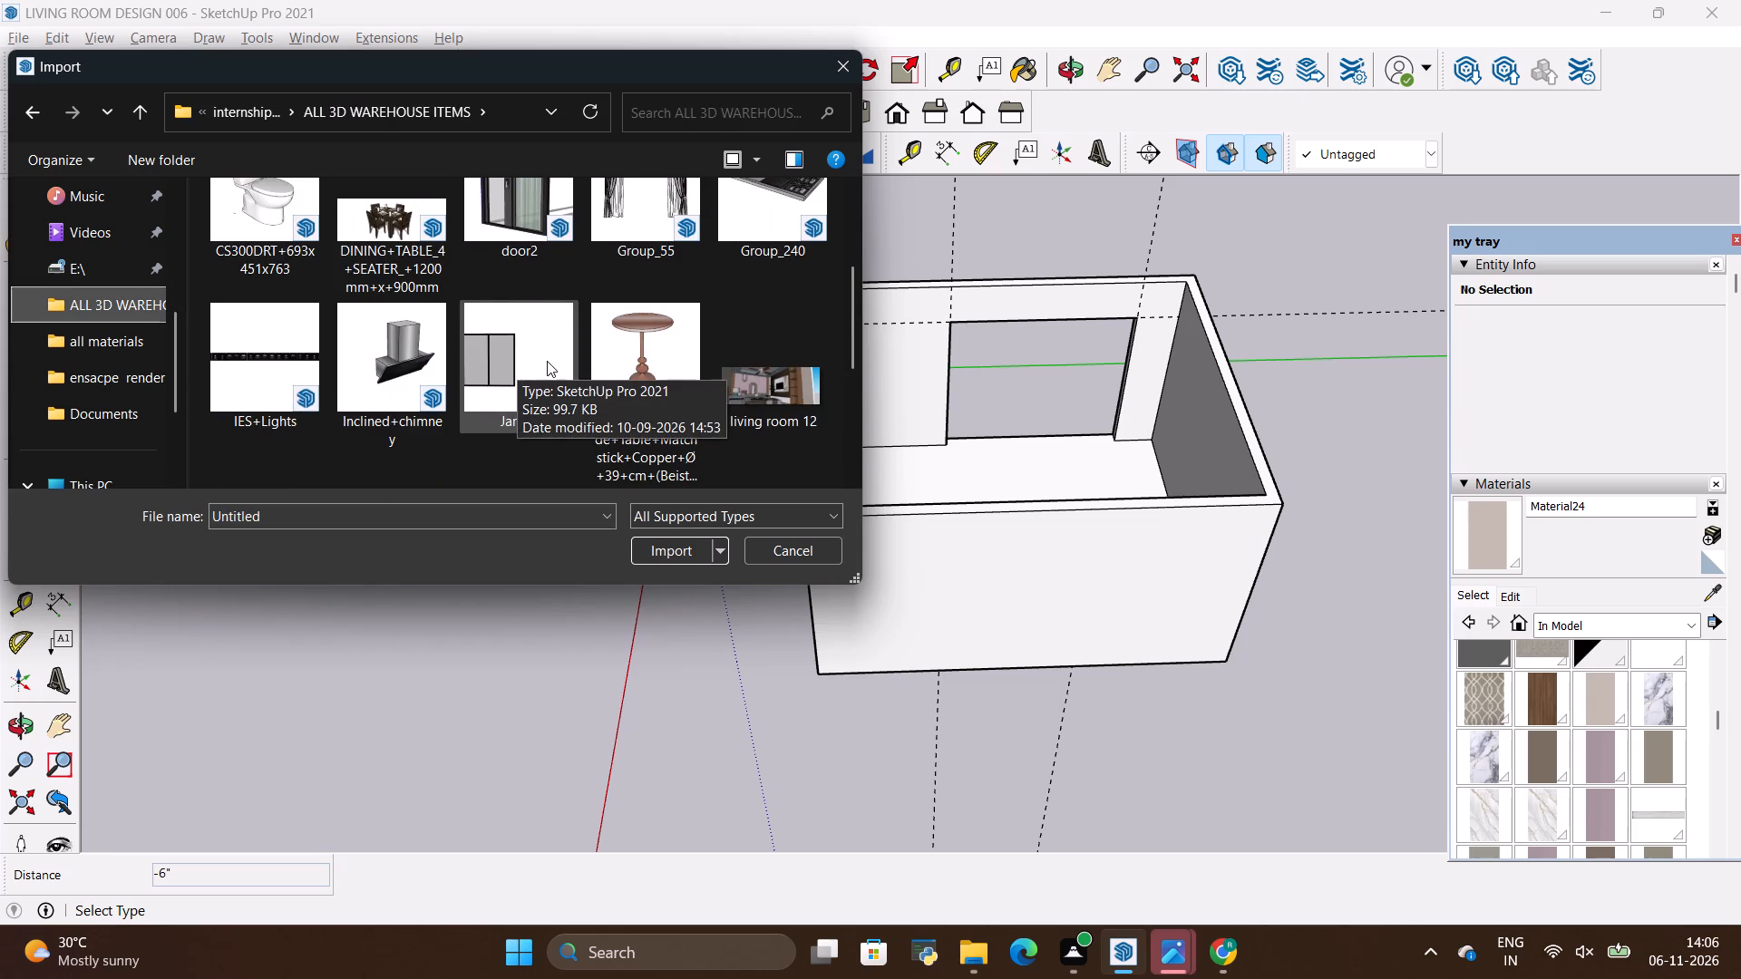
scroll(548, 361, "down", 1)
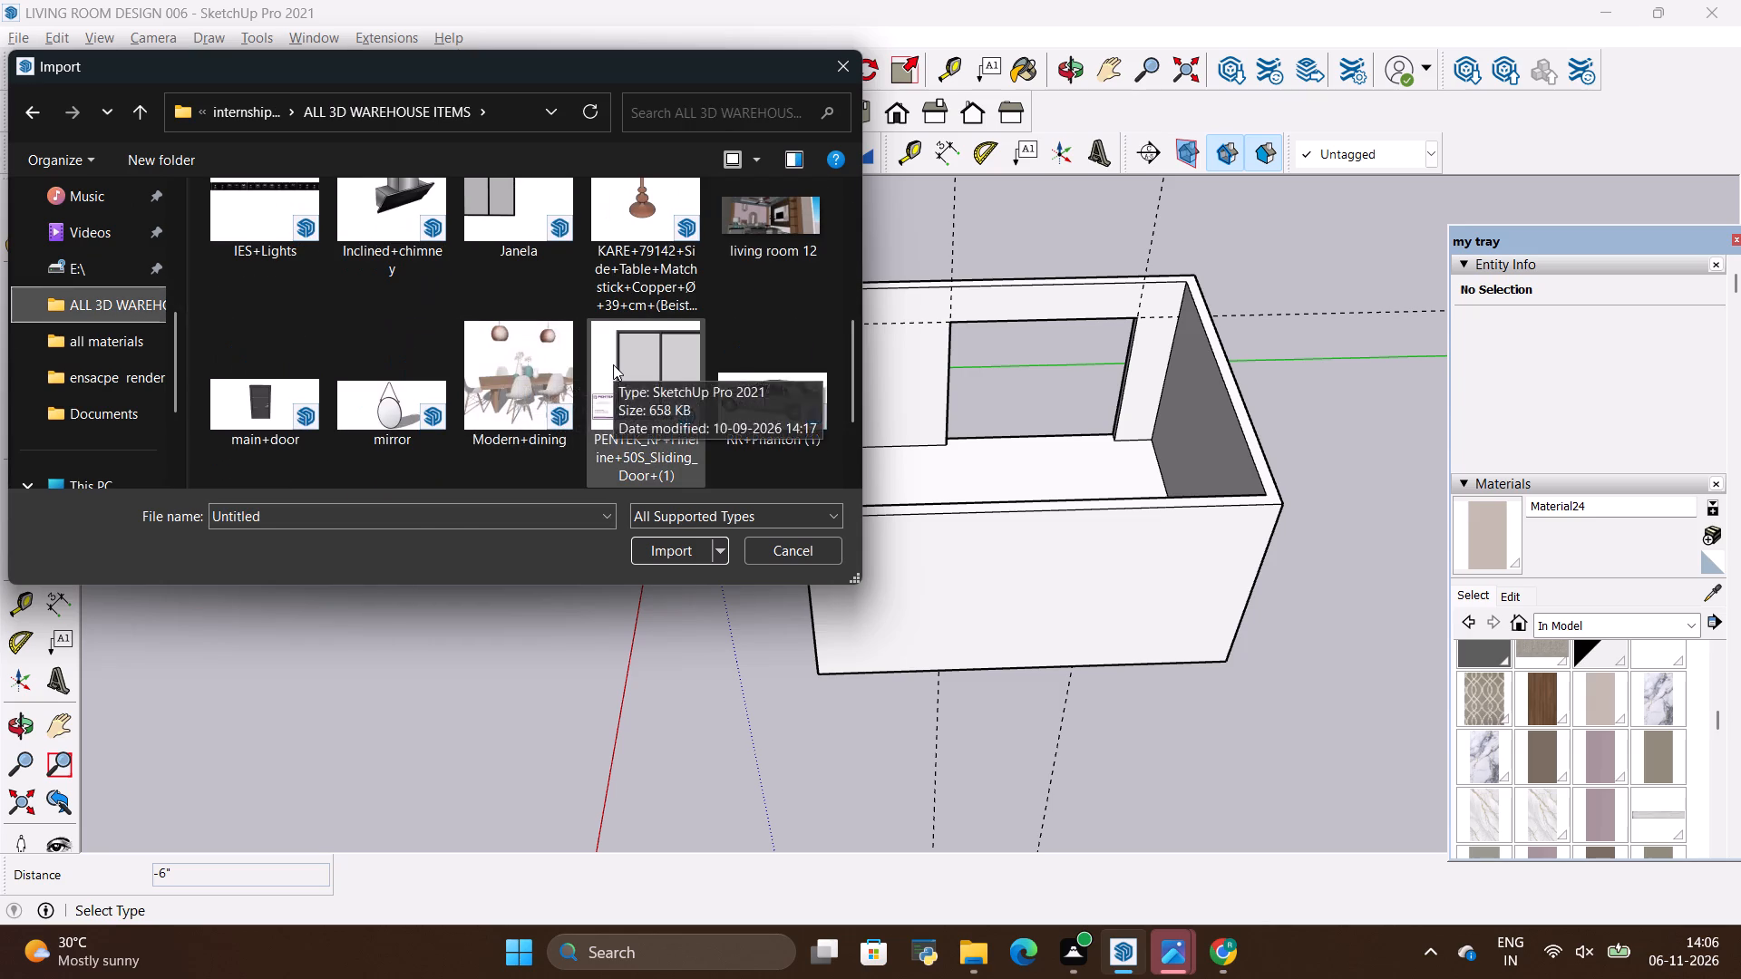
left_click(613, 364)
left_click(659, 555)
scroll(473, 548, "down", 2)
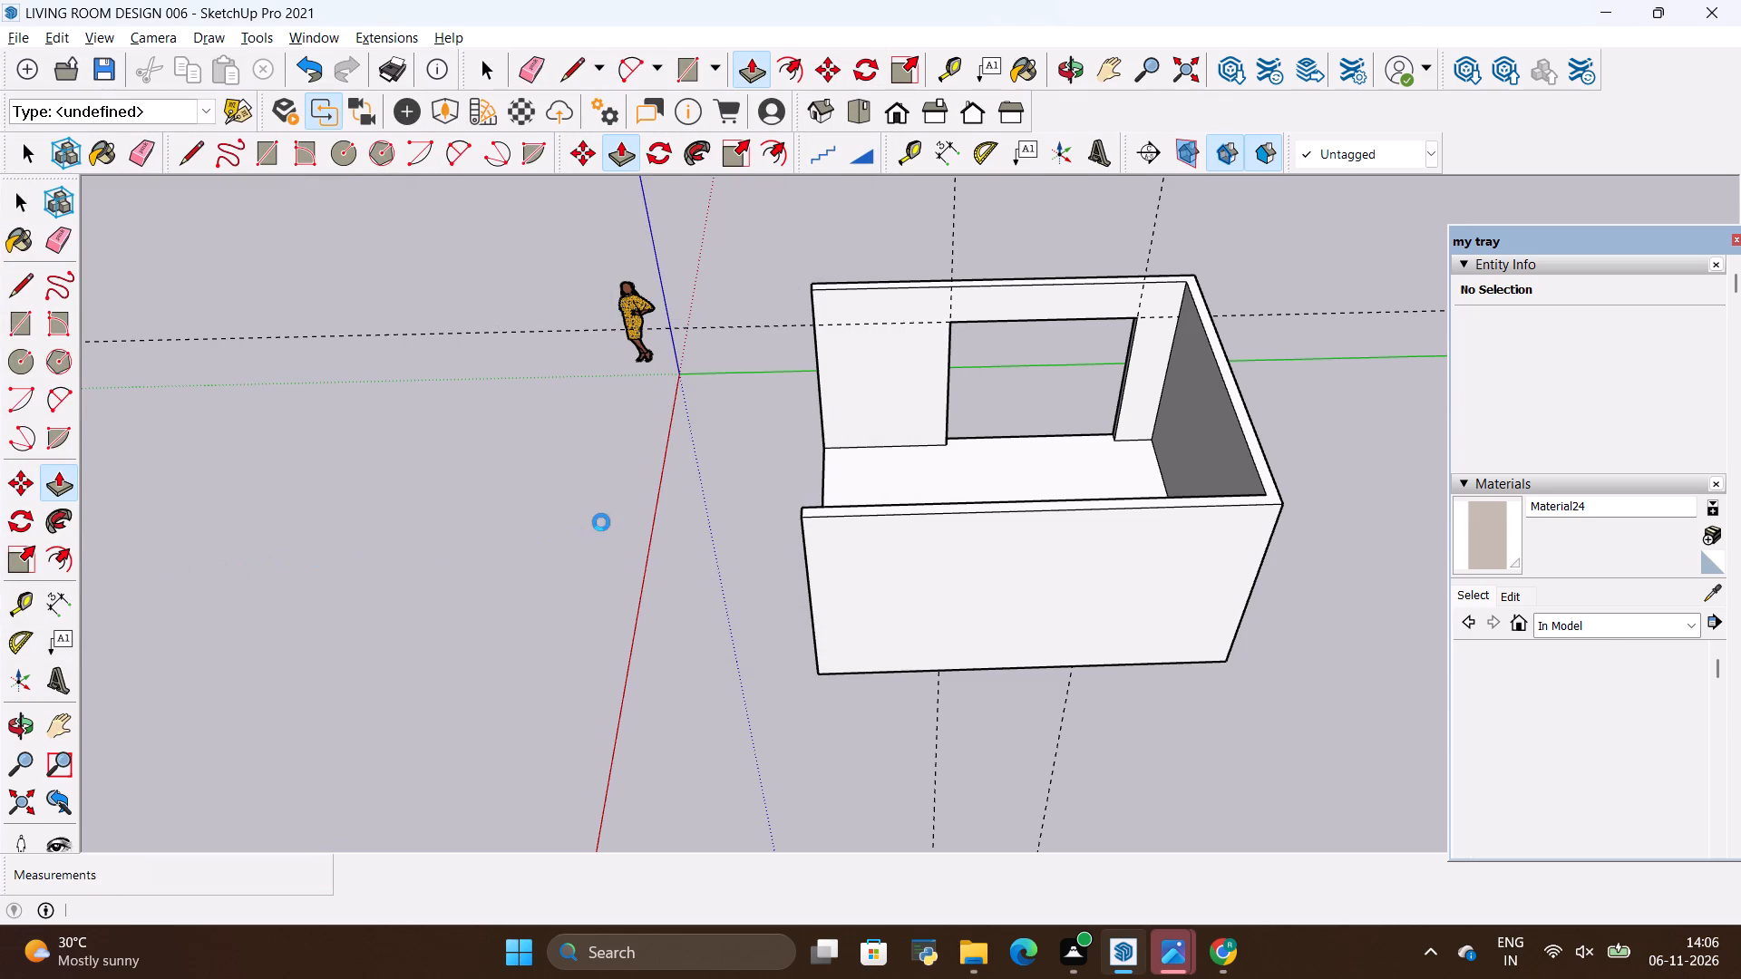
scroll(601, 522, "down", 2)
scroll(676, 487, "down", 7)
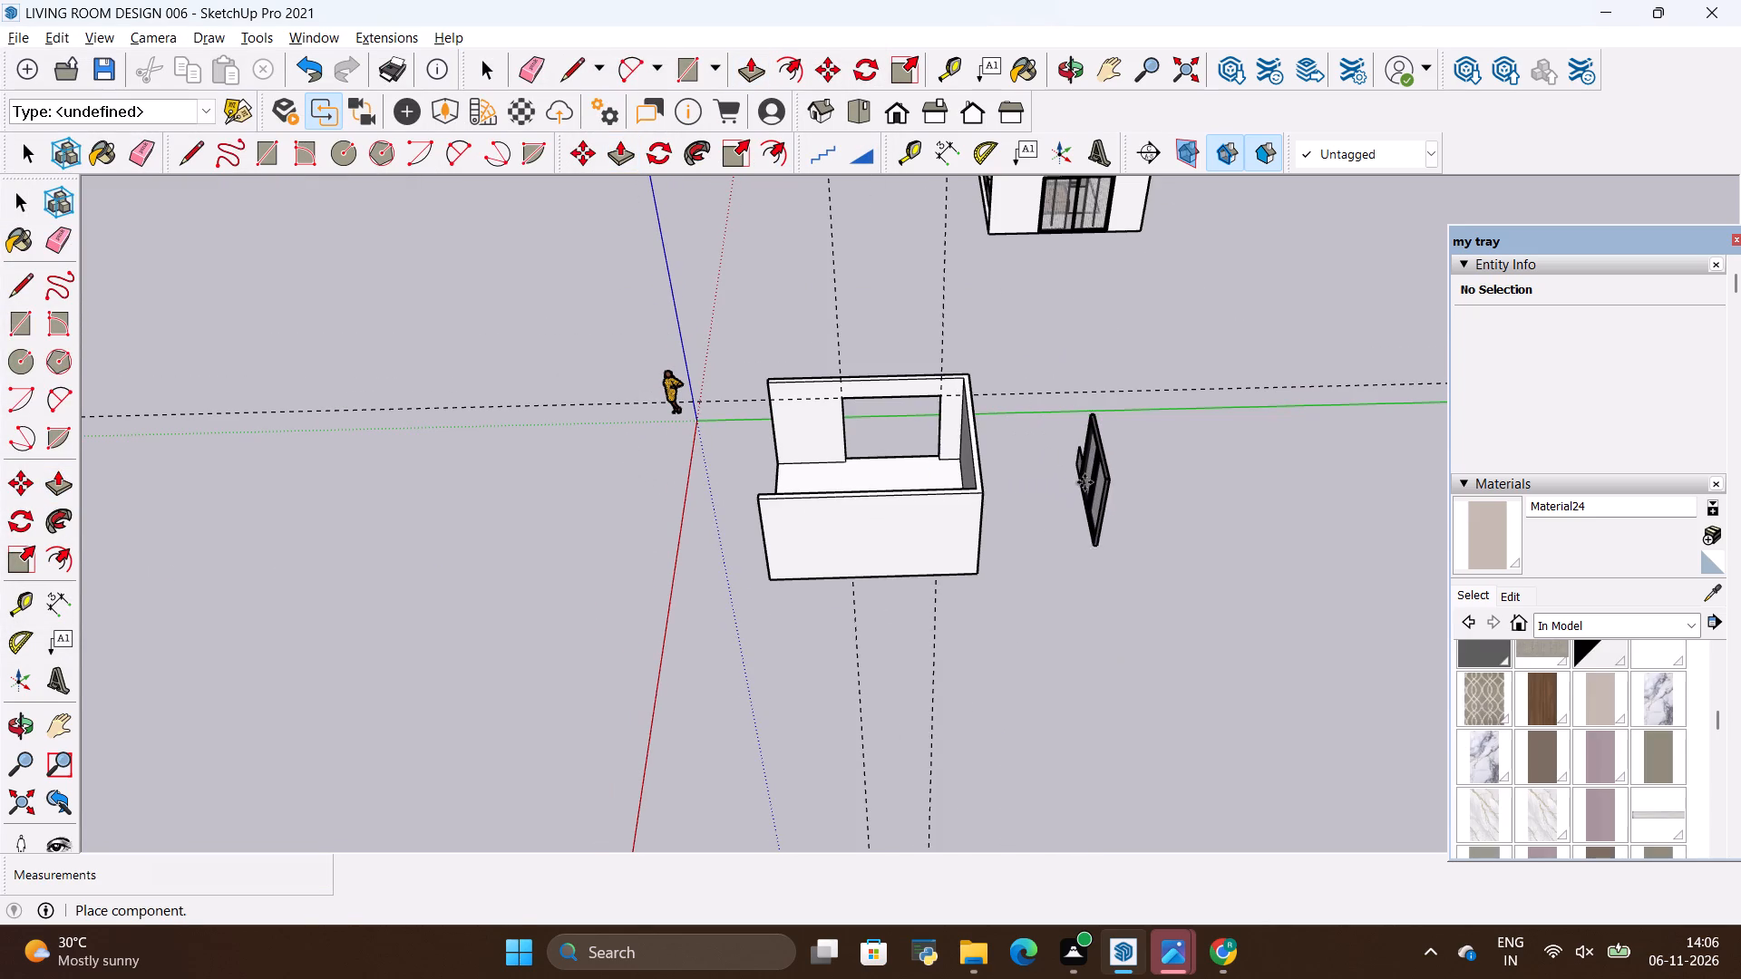
left_click(1092, 499)
scroll(1068, 503, "up", 8)
scroll(1287, 479, "down", 3)
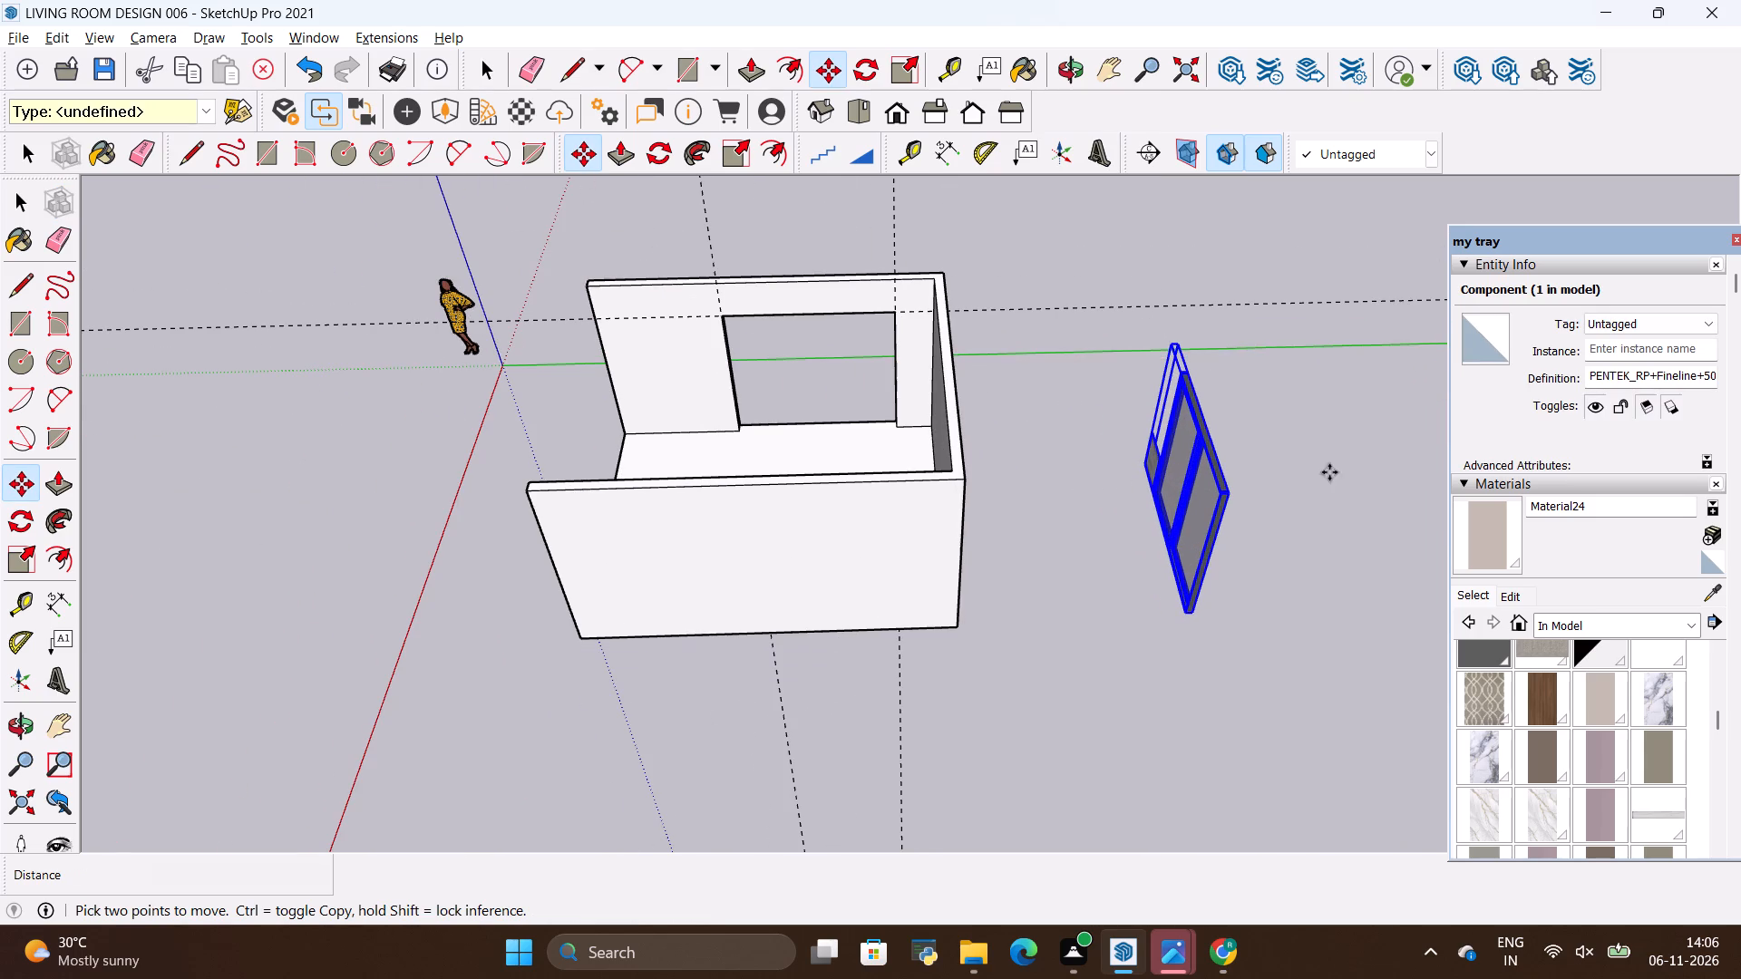
key("space")
left_click(1319, 470)
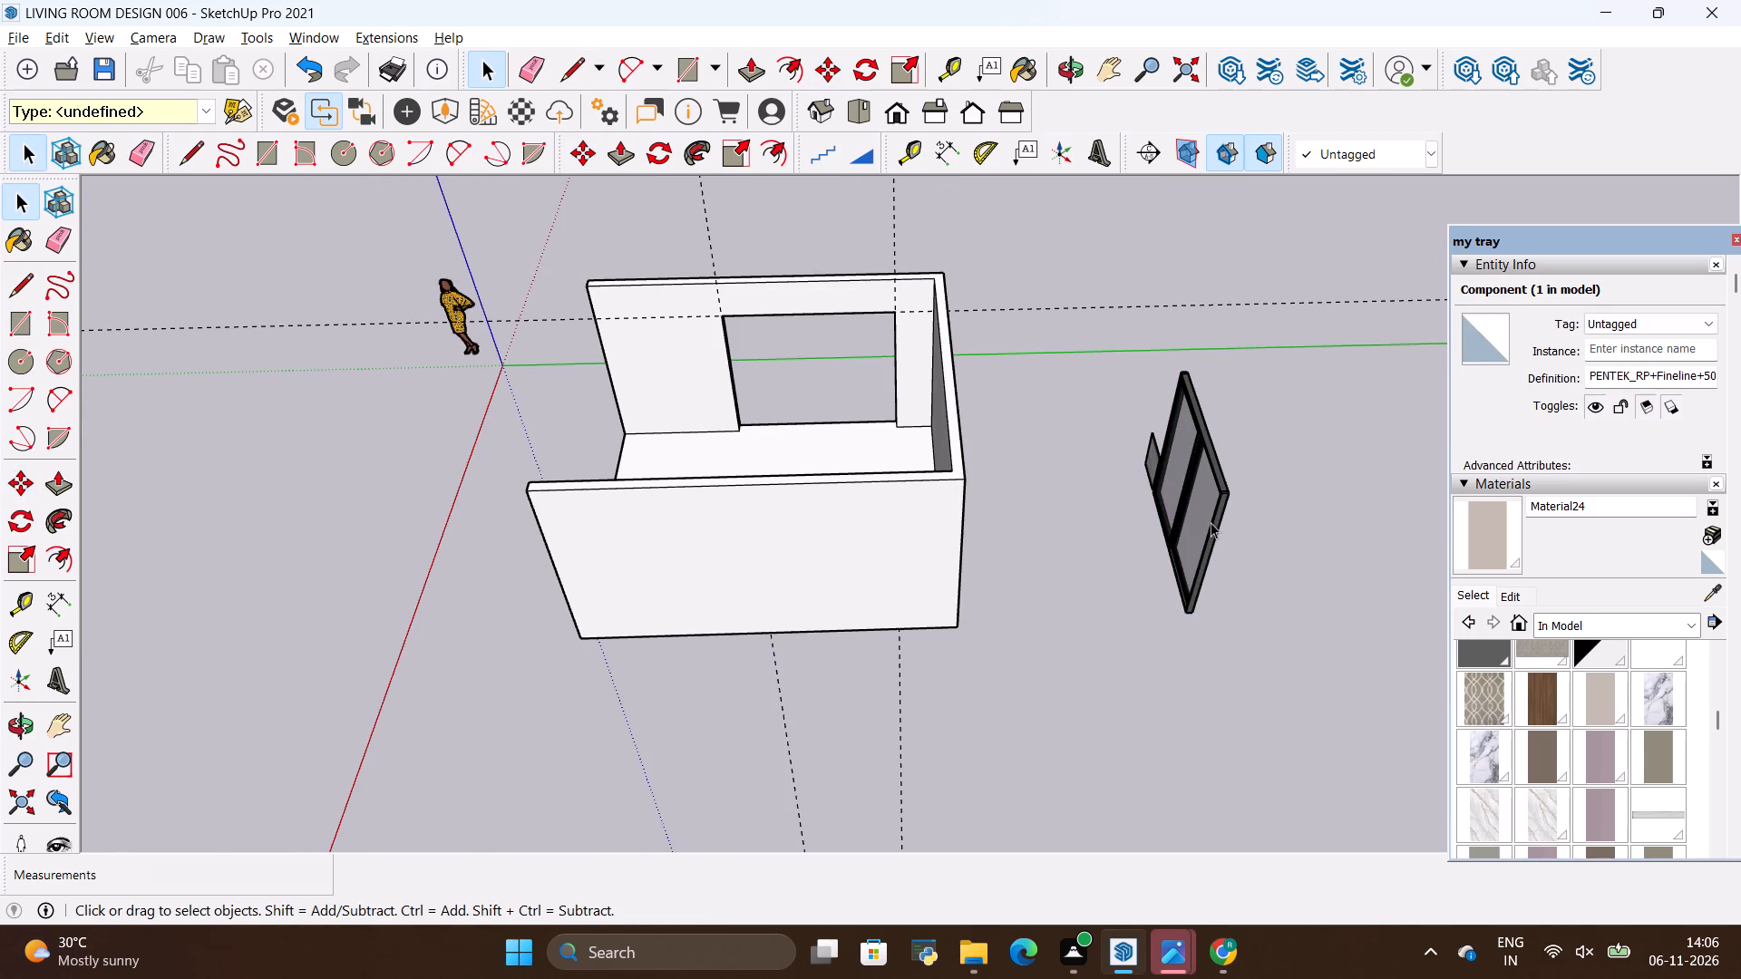
Explode the imported sliding door component.
left_click(1208, 519)
right_click(1208, 519)
left_click(1274, 582)
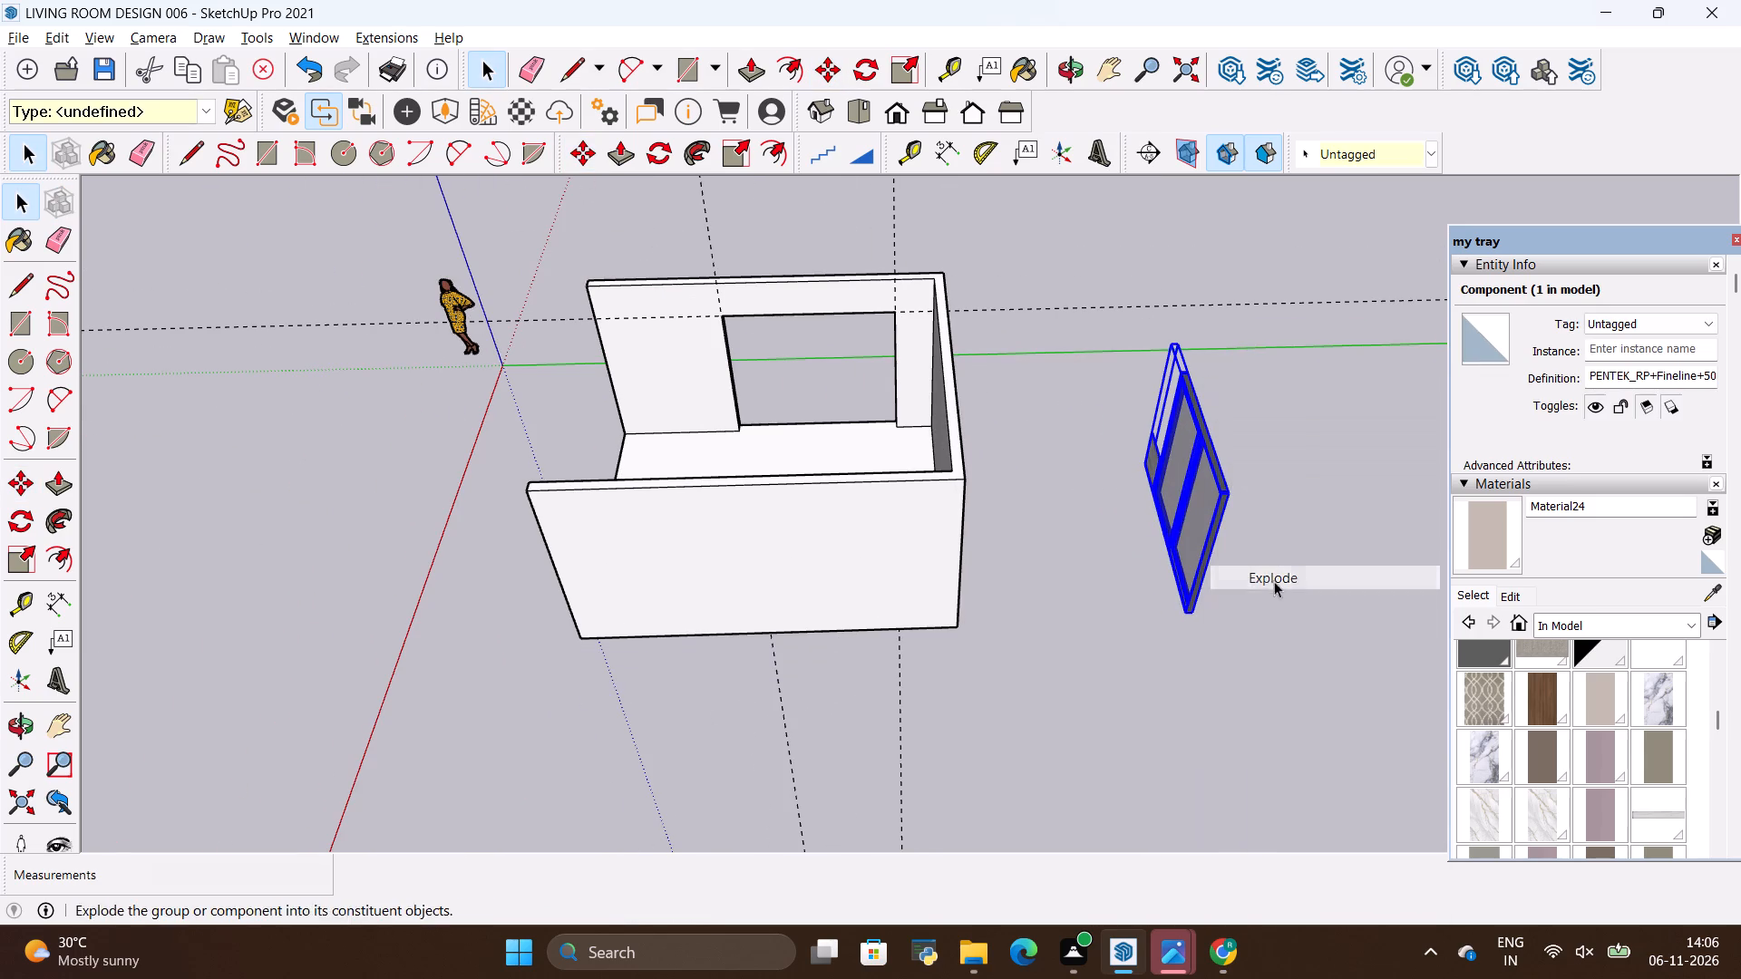
key("space")
Remove the small separate panel beside the exploded sliding door.
scroll(1122, 470, "up", 8)
key("space")
left_click(1124, 459)
left_click(1167, 451)
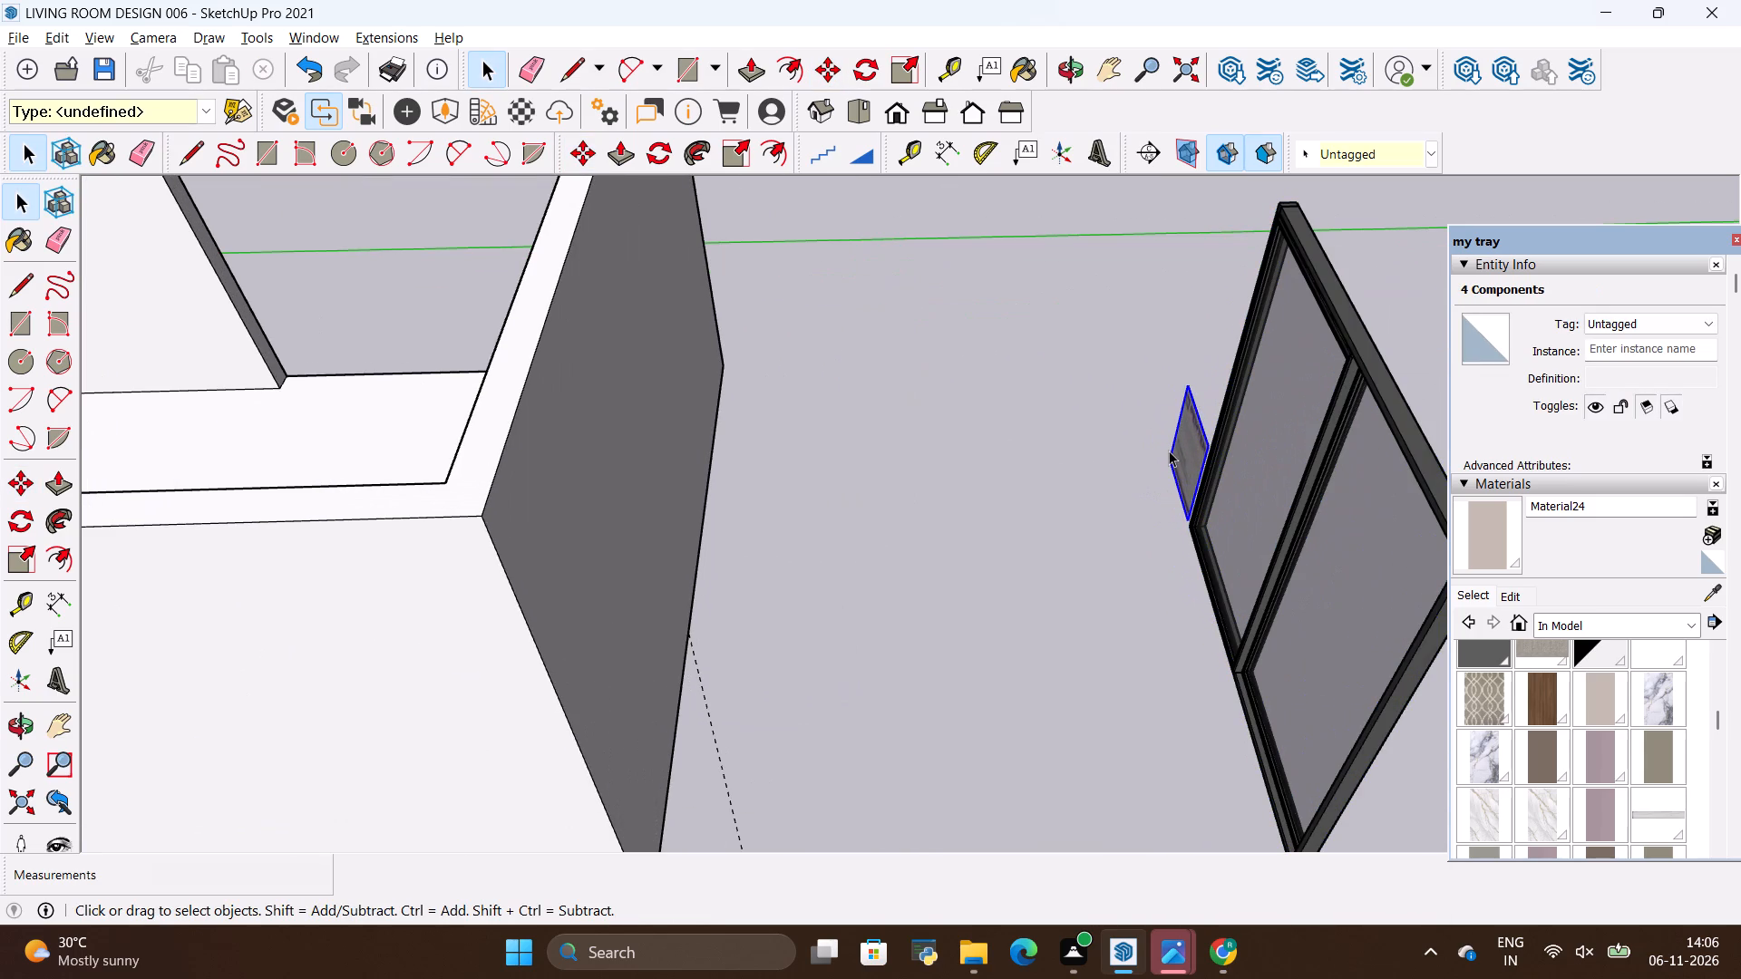
right_click(1188, 444)
left_click(1228, 412)
scroll(1131, 459, "down", 5)
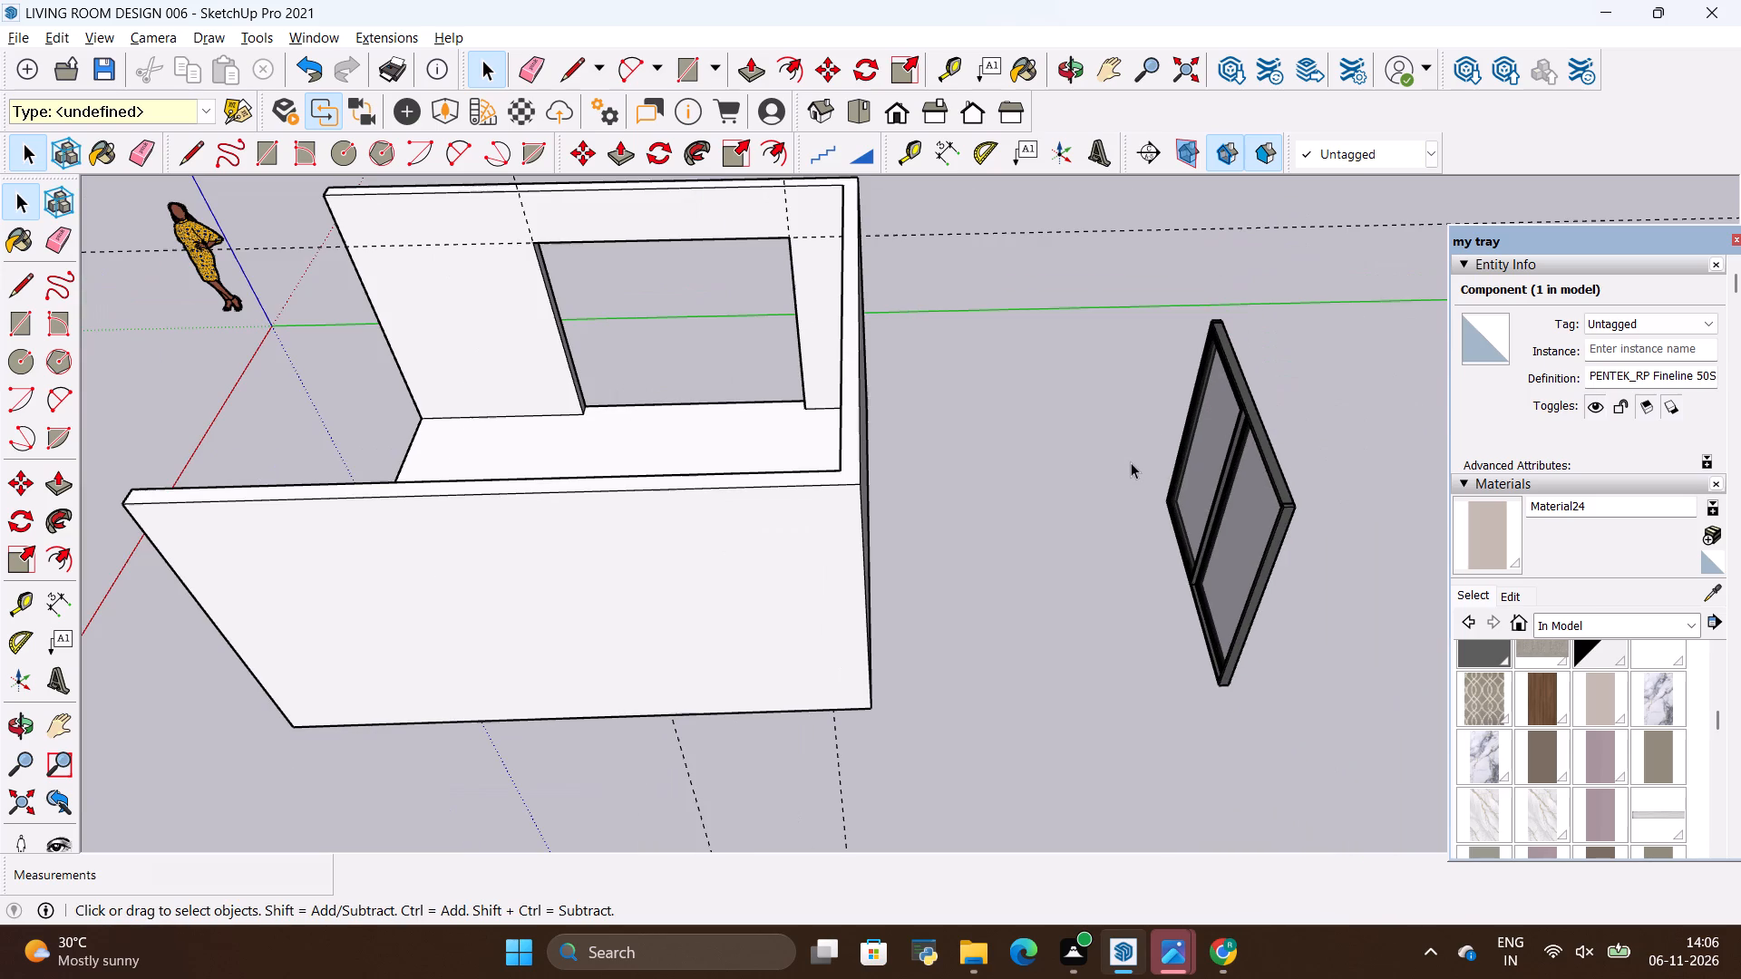
Group the three remaining components of the sliding door.
key("space")
left_click_drag(1129, 255, 1305, 732)
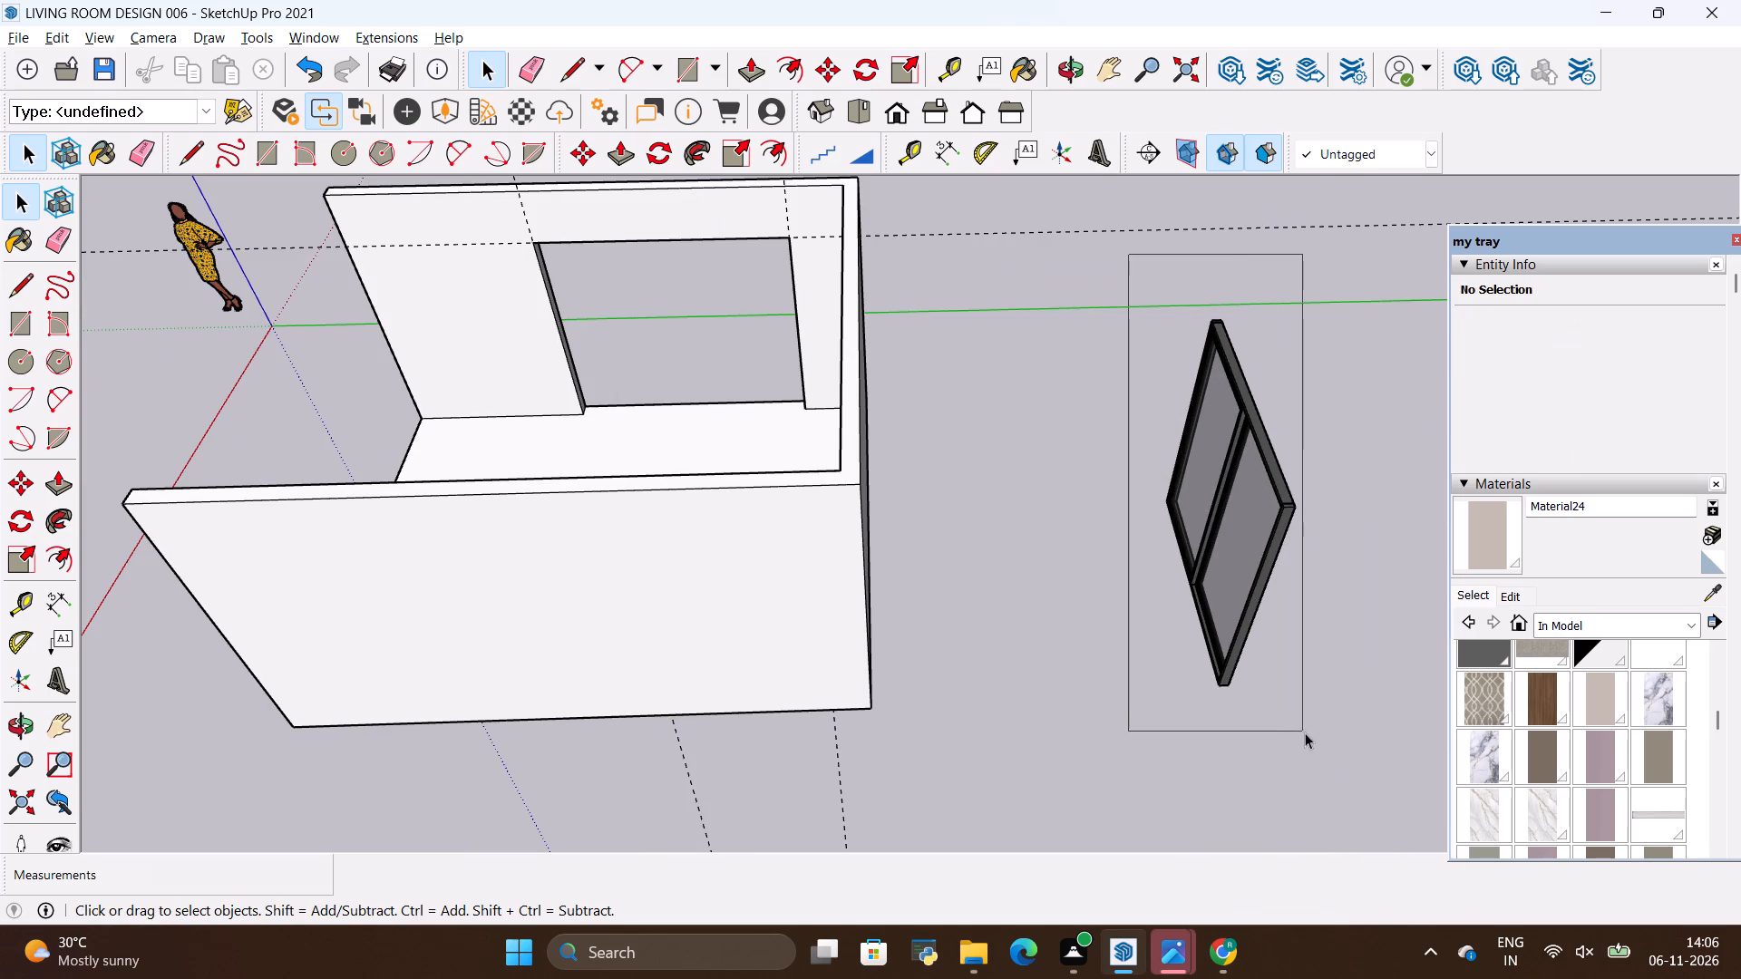
left_click_drag(1305, 732, 1323, 741)
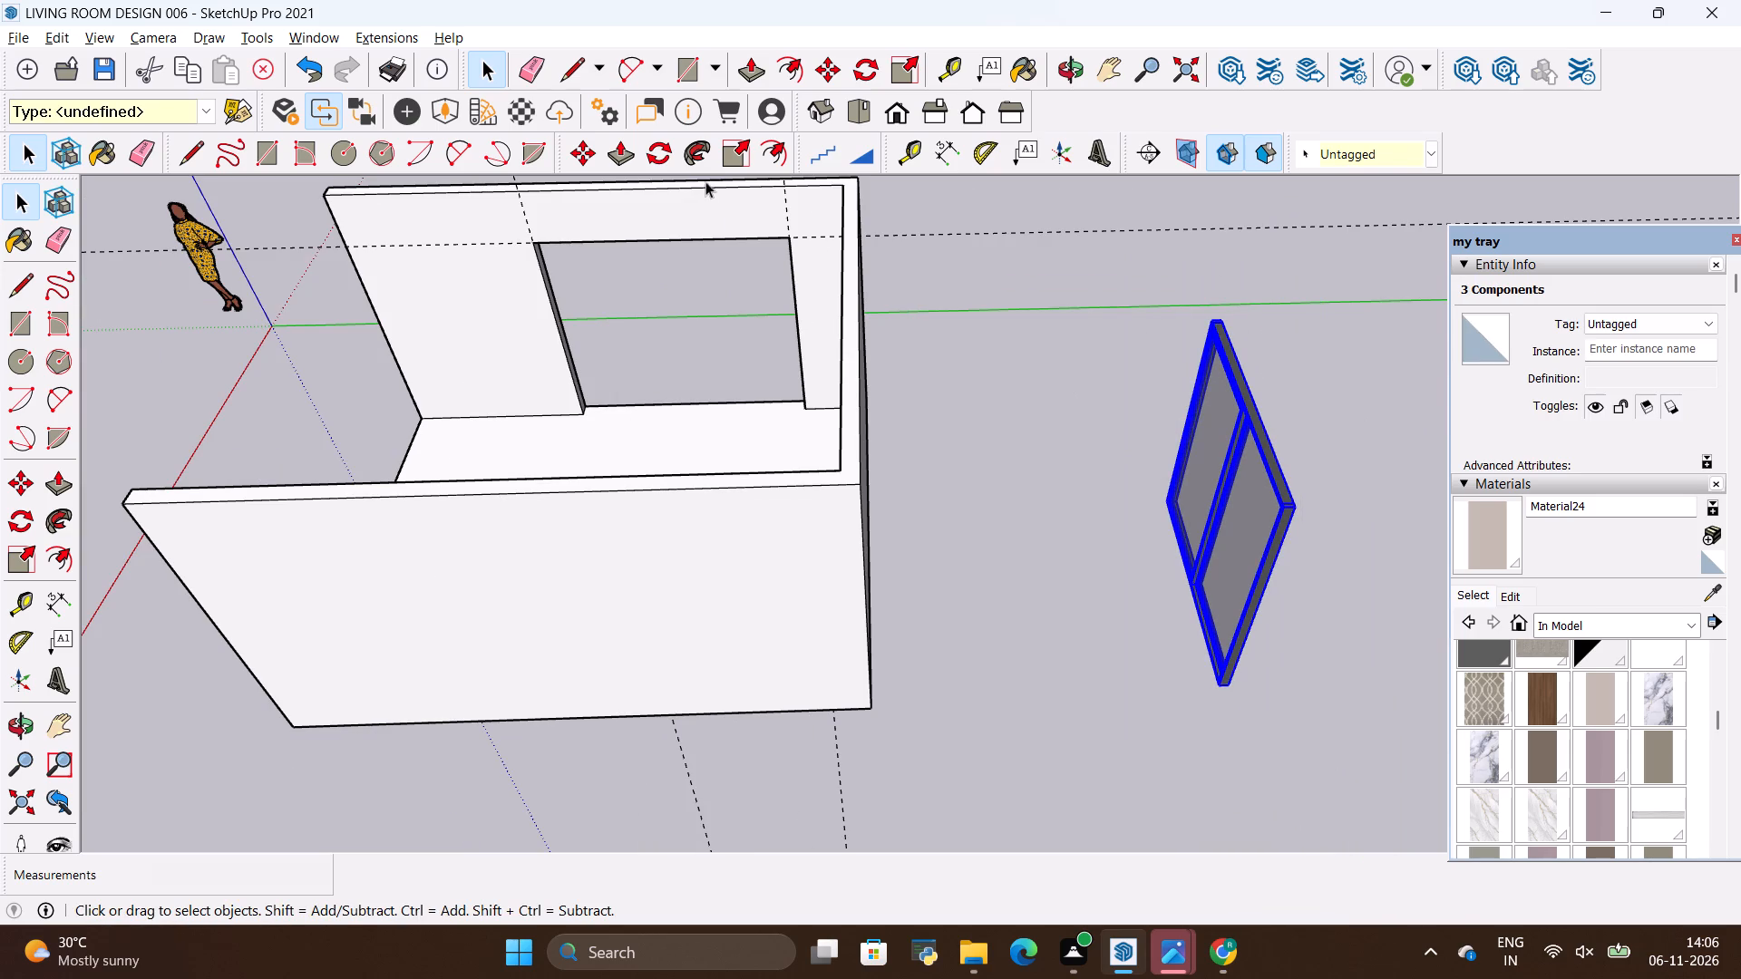
right_click(1212, 476)
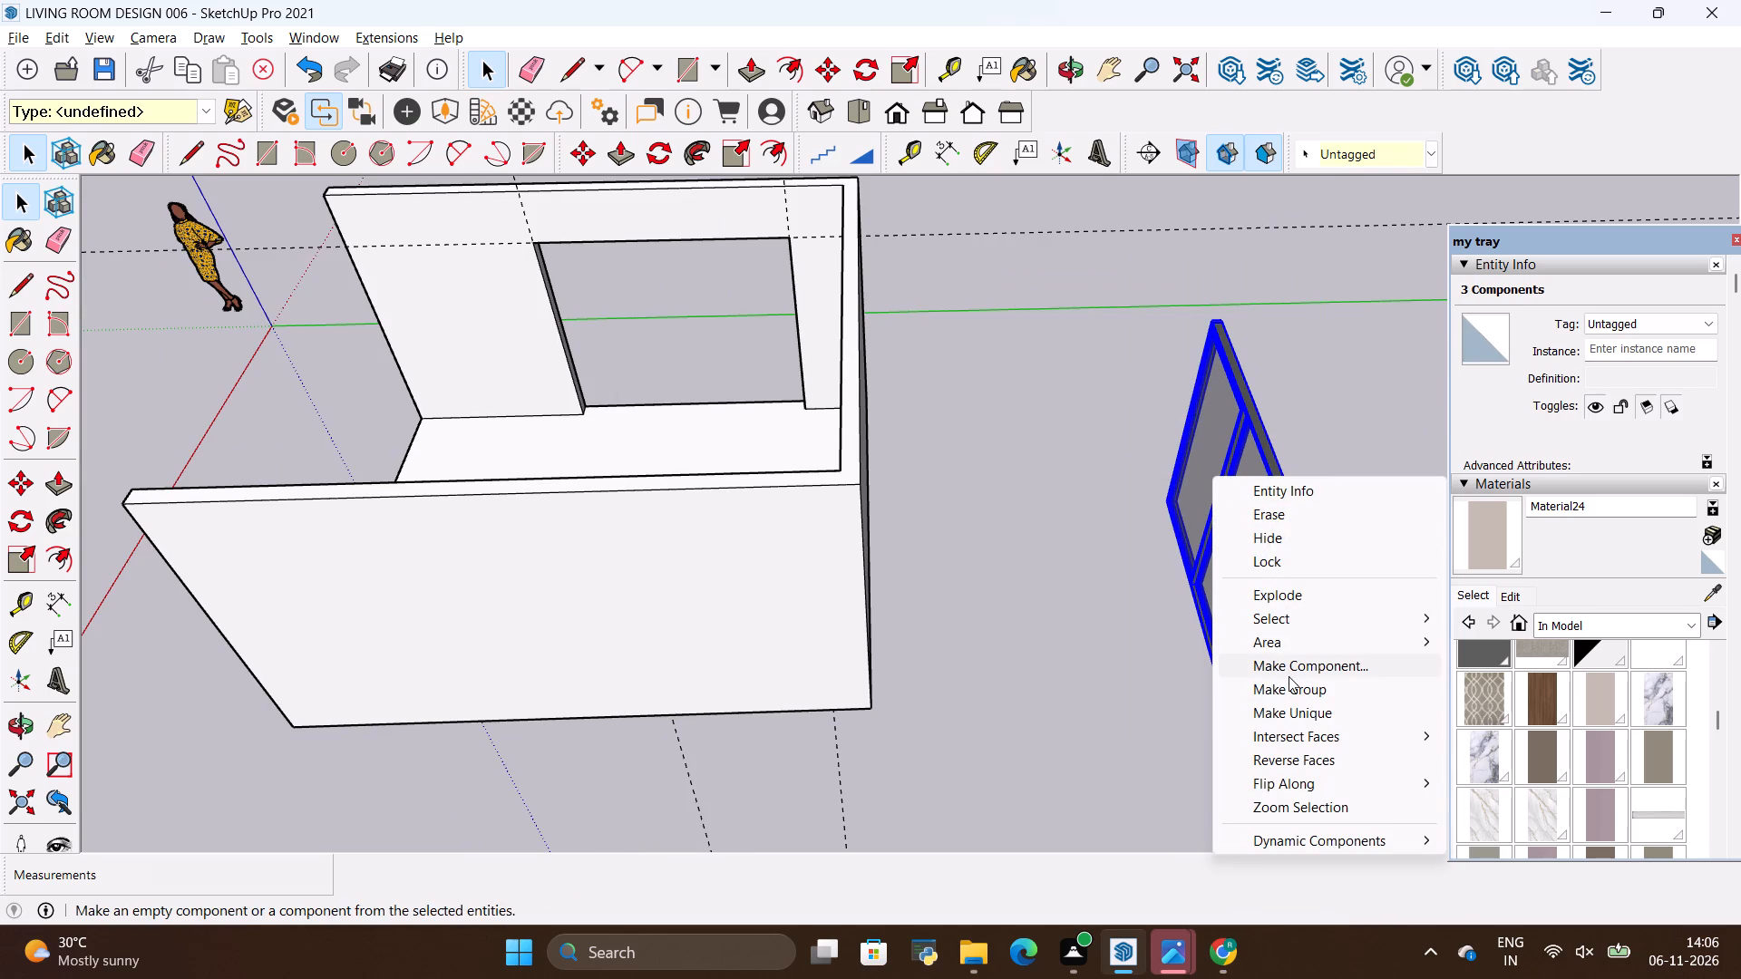
left_click(1288, 681)
Rotate the sliding door group 90° about the vertical axis so it runs parallel to the wall with the opening.
left_click(659, 156)
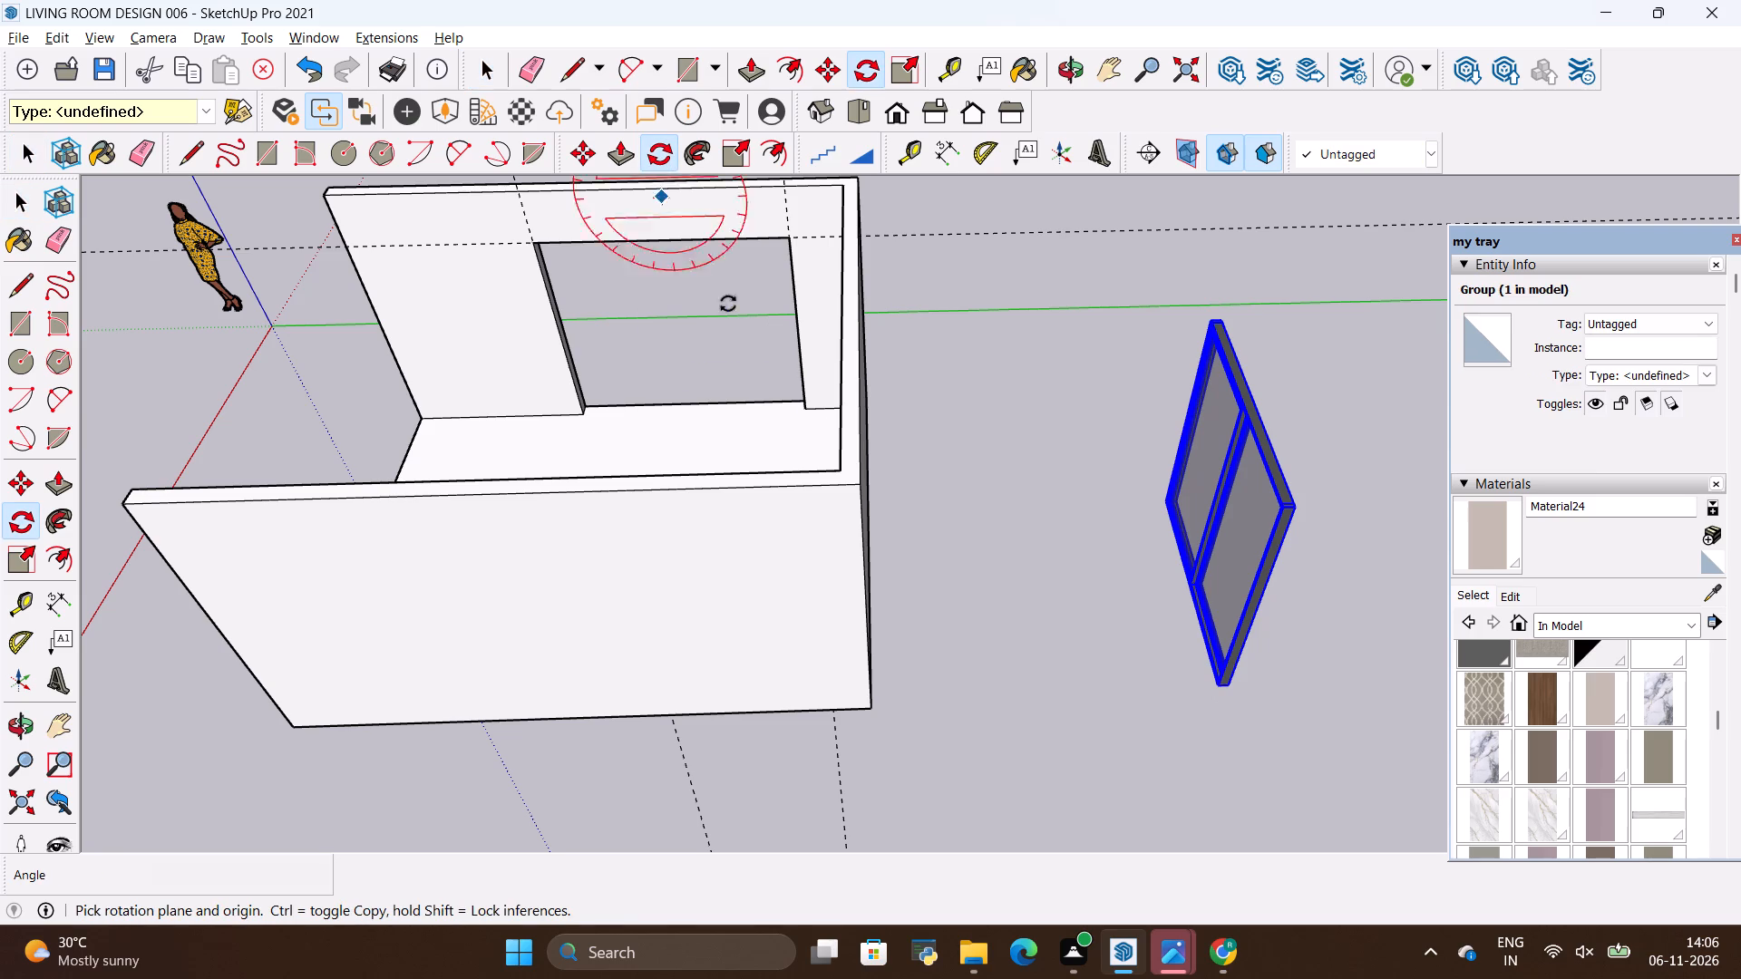
left_click(1110, 498)
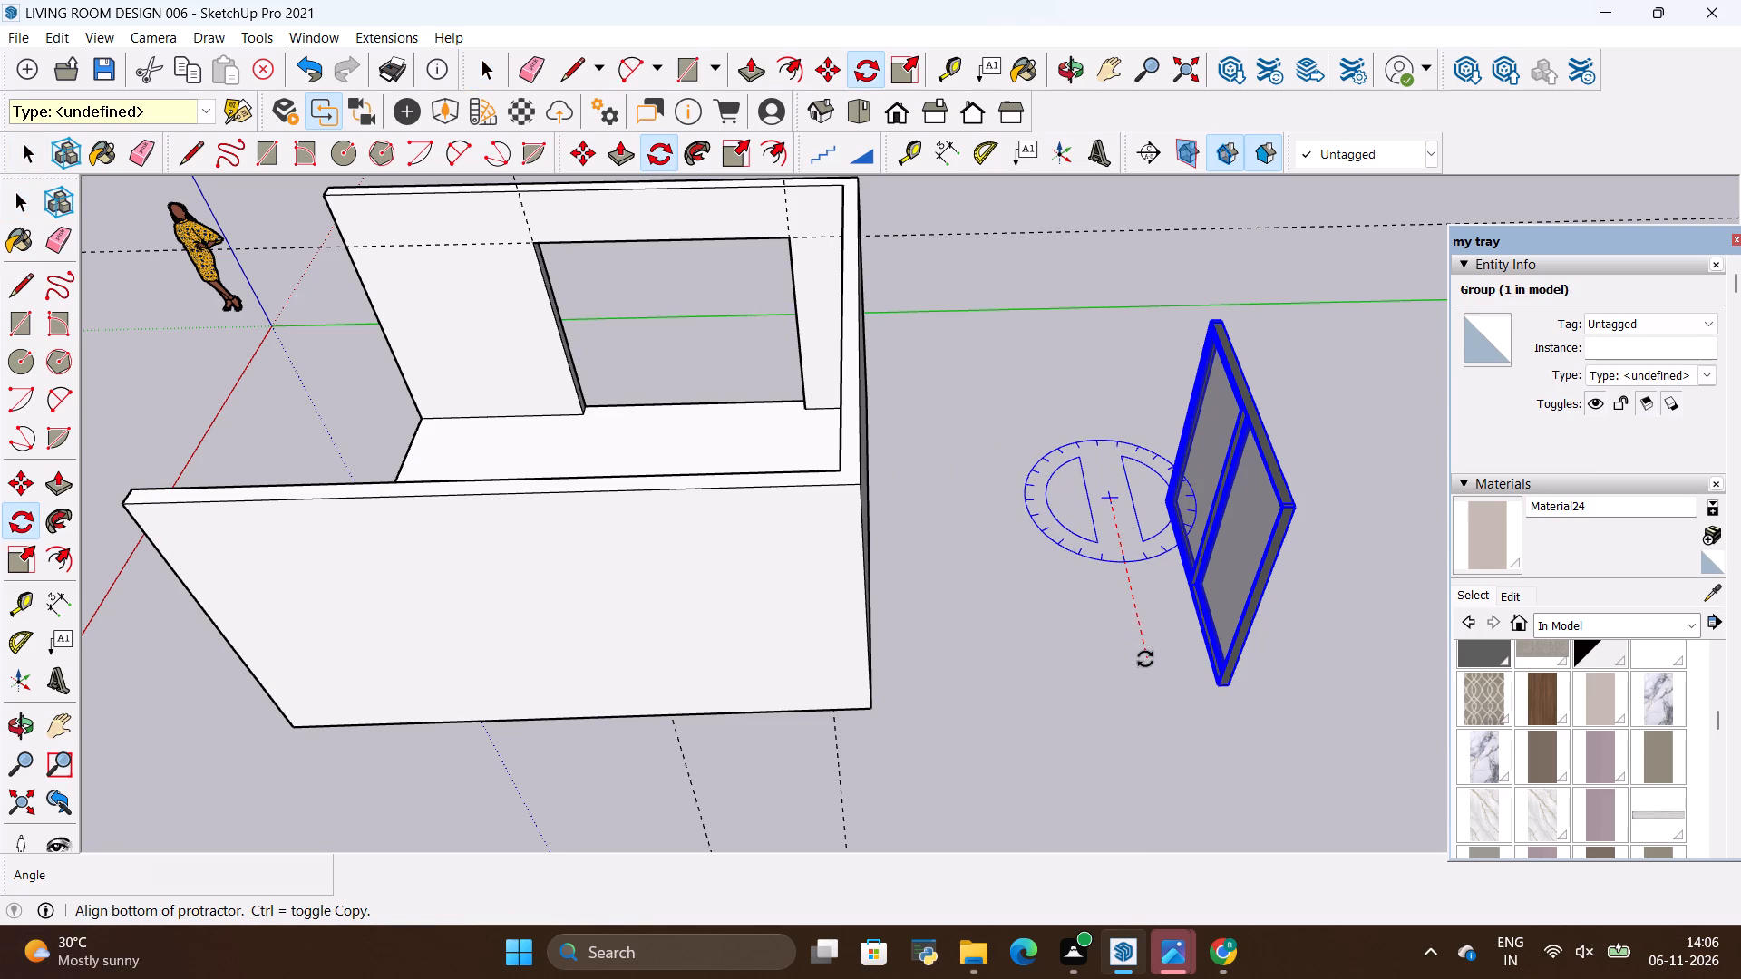
left_click(1145, 659)
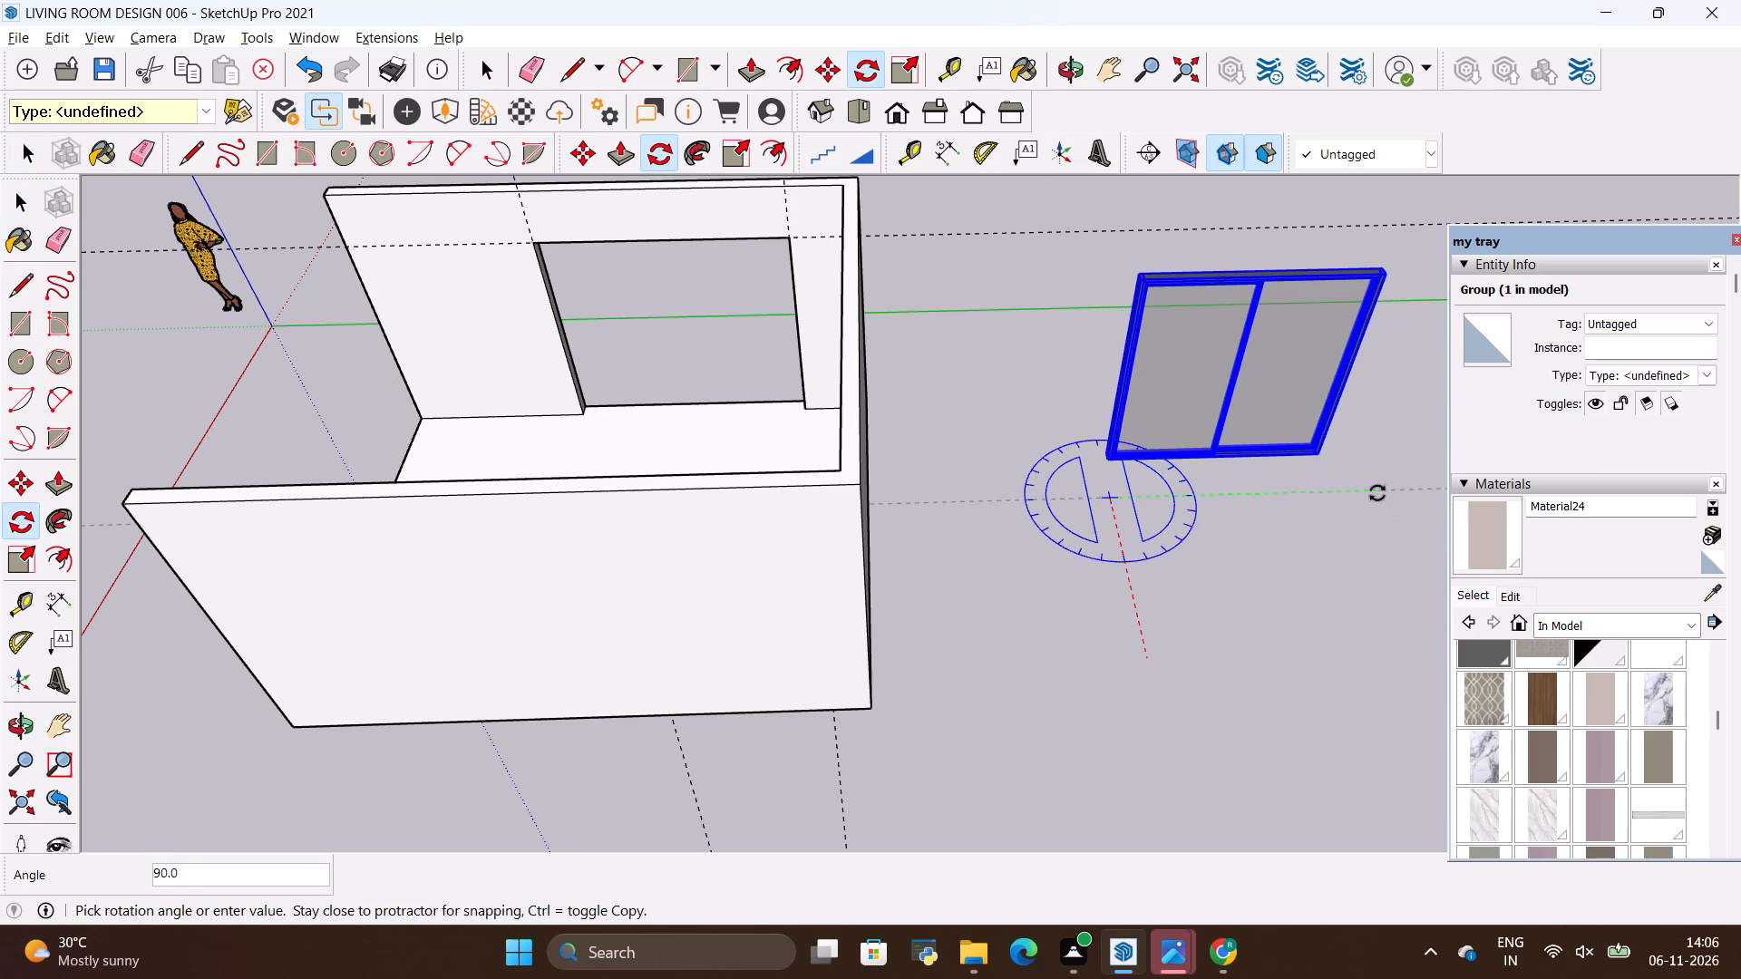
left_click(1377, 493)
key("space")
Scale the sliding door group's width and height to 0.50 from its upper corner.
scroll(927, 543, "down", 4)
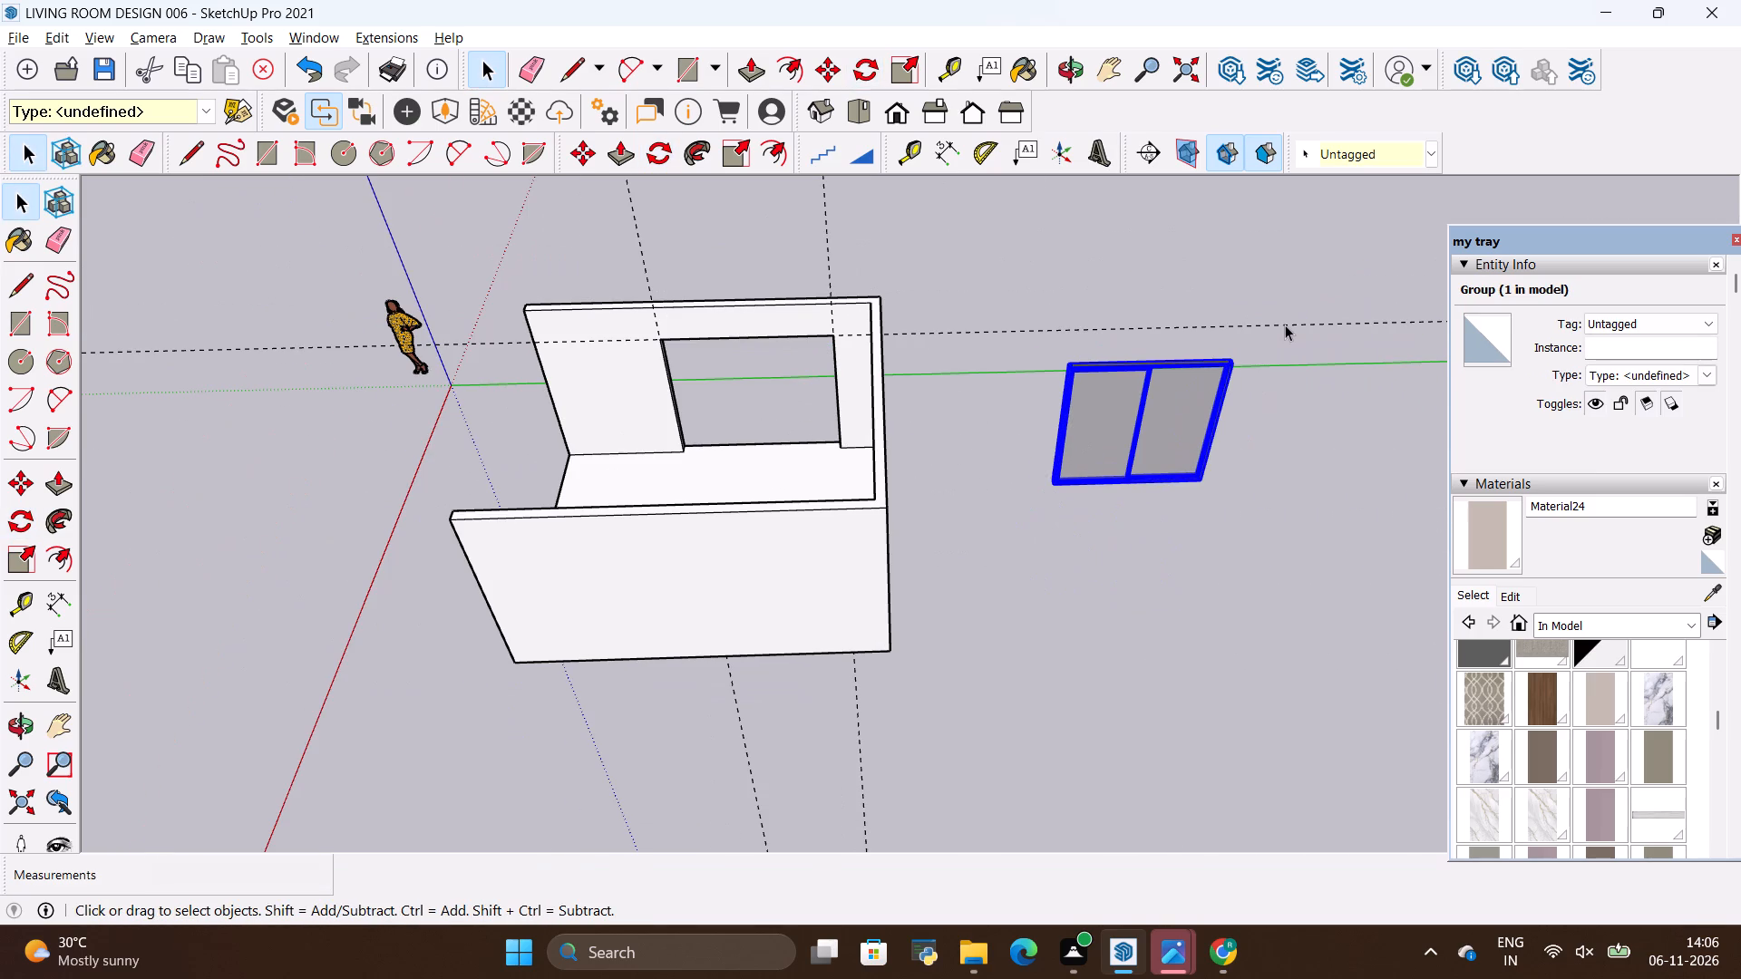
key("s")
scroll(1266, 325, "up", 5)
scroll(1174, 447, "up", 10)
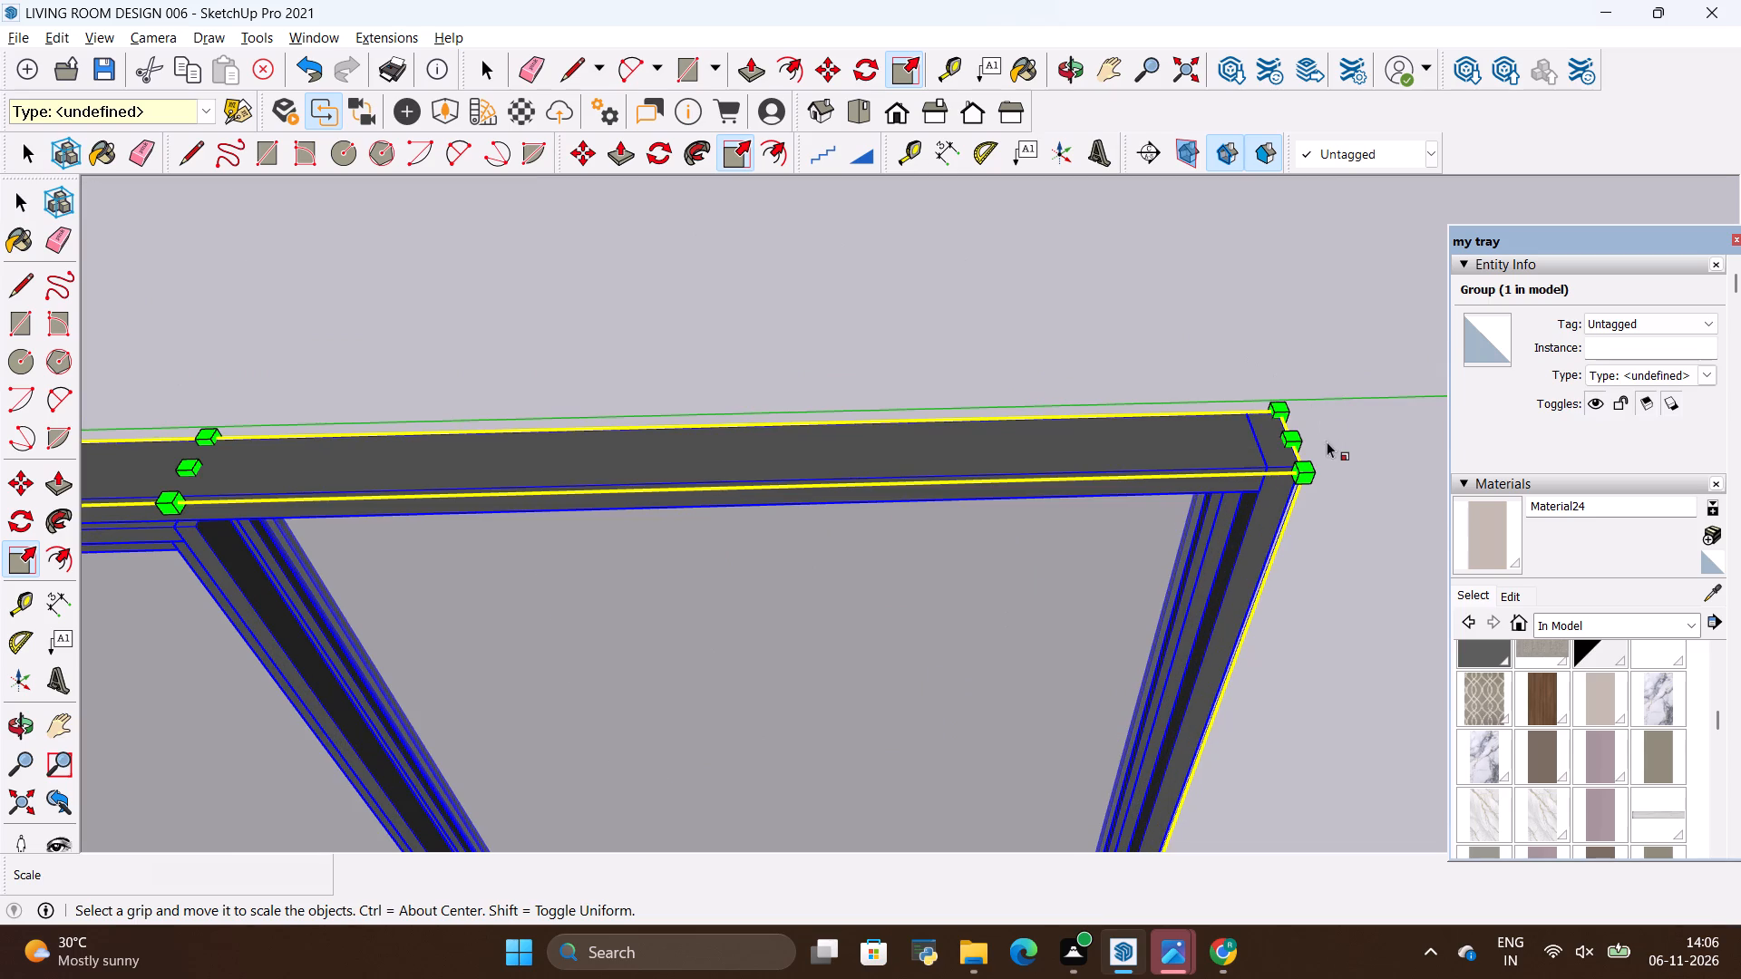
left_click(1298, 438)
scroll(1236, 441, "down", 4)
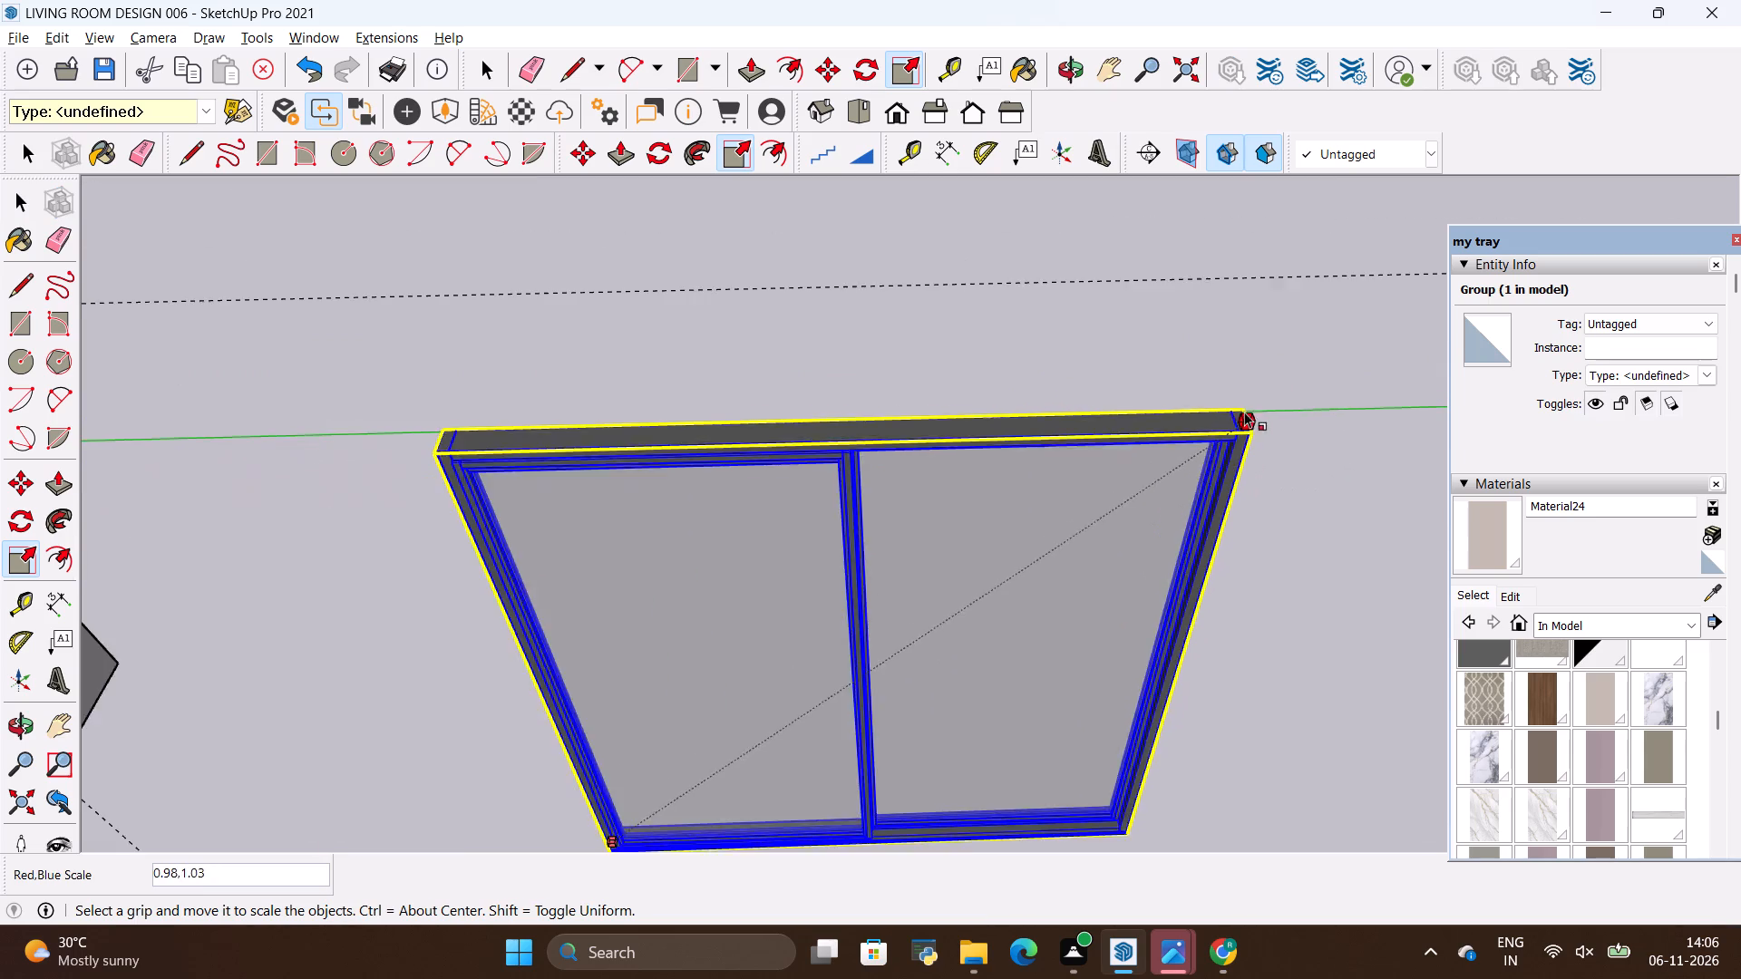
scroll(1244, 412, "down", 14)
left_click(1091, 501)
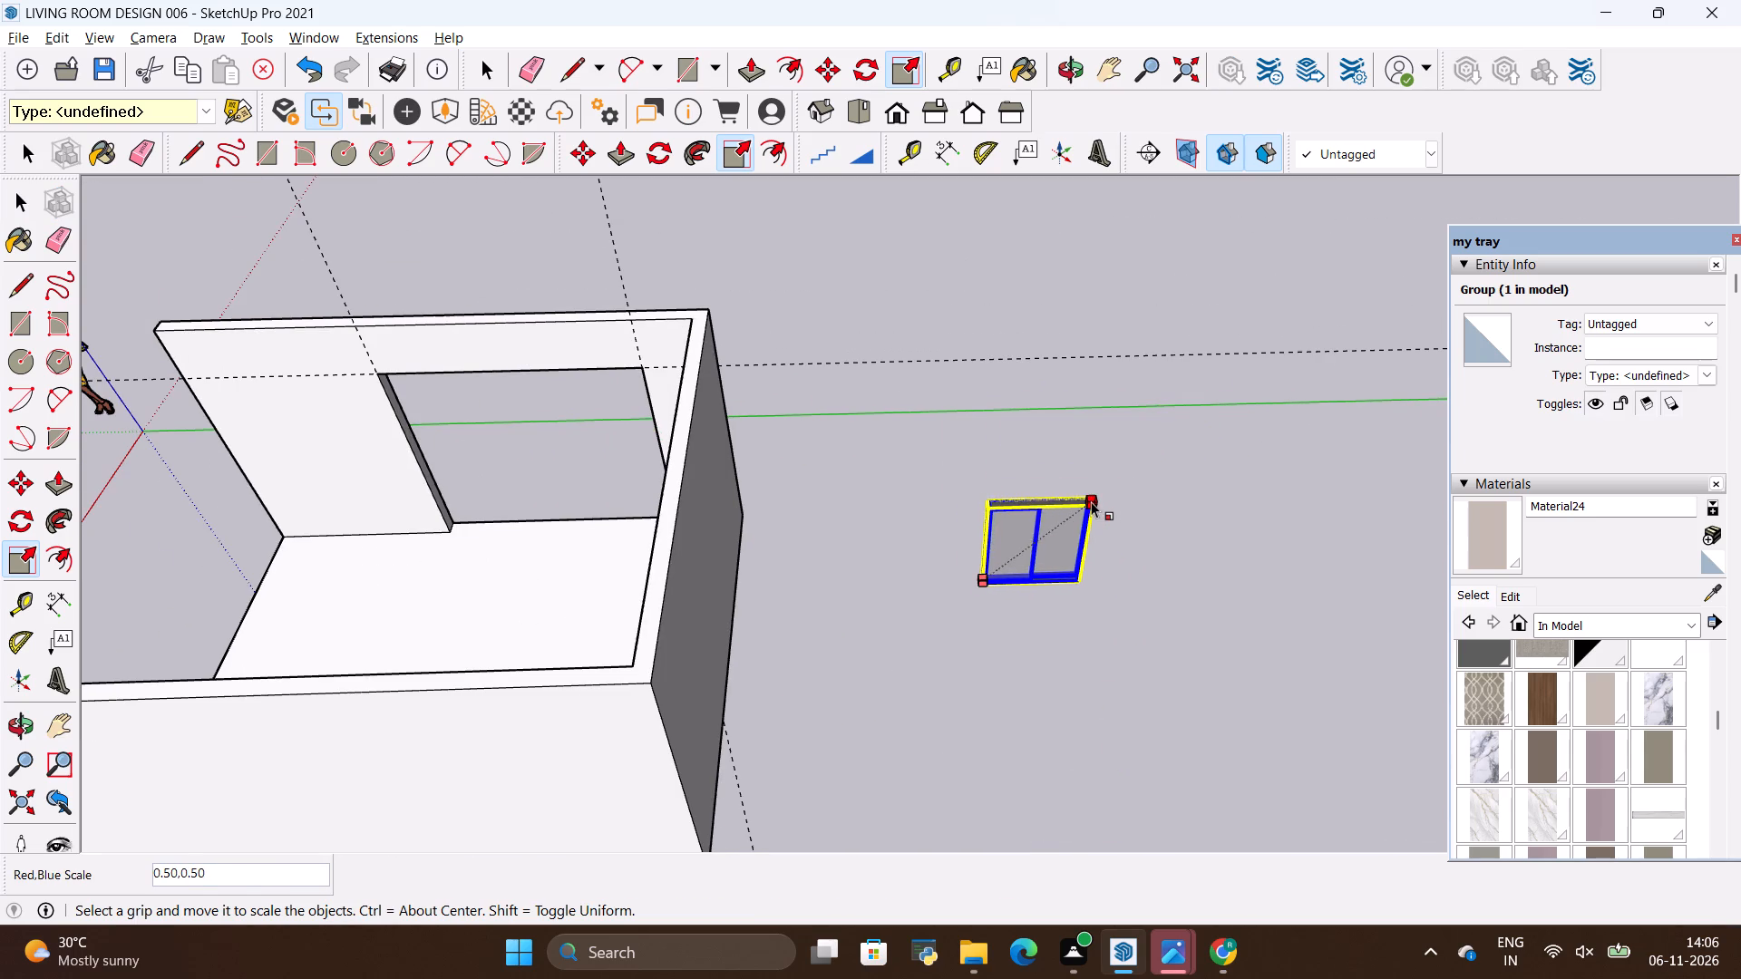
key("space")
Scale the sliding door group's thickness along the green axis to about 0.66.
key("s")
scroll(1037, 538, "up", 4)
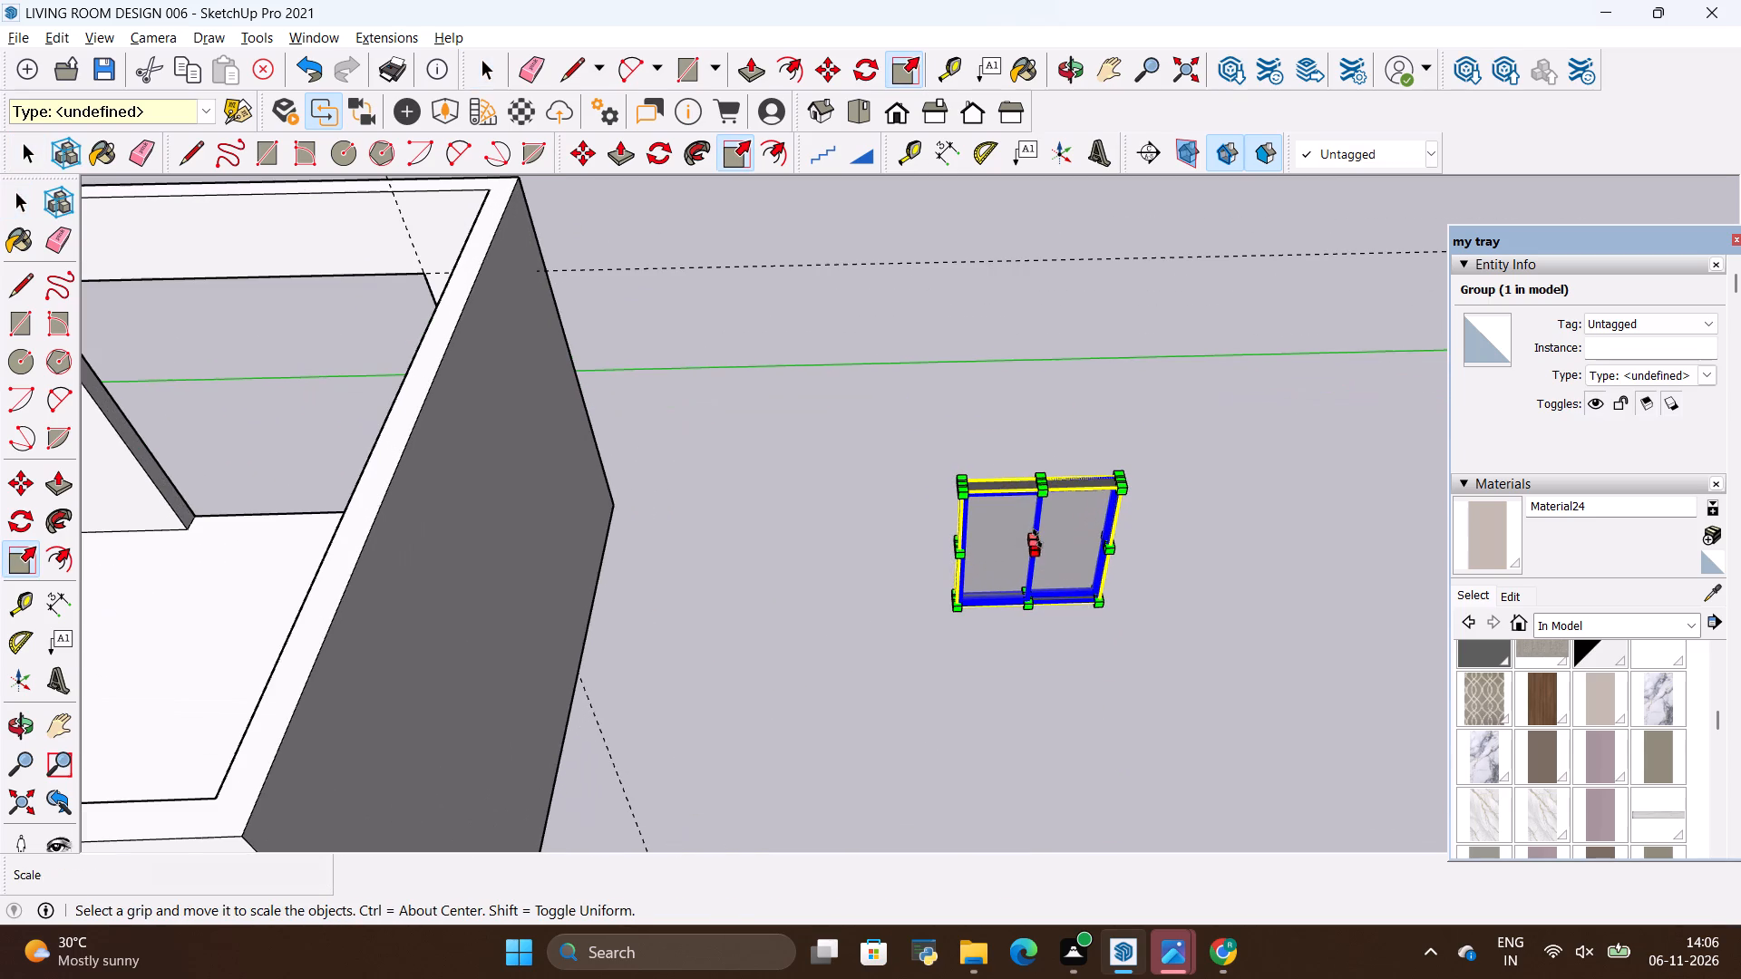
left_click(1040, 553)
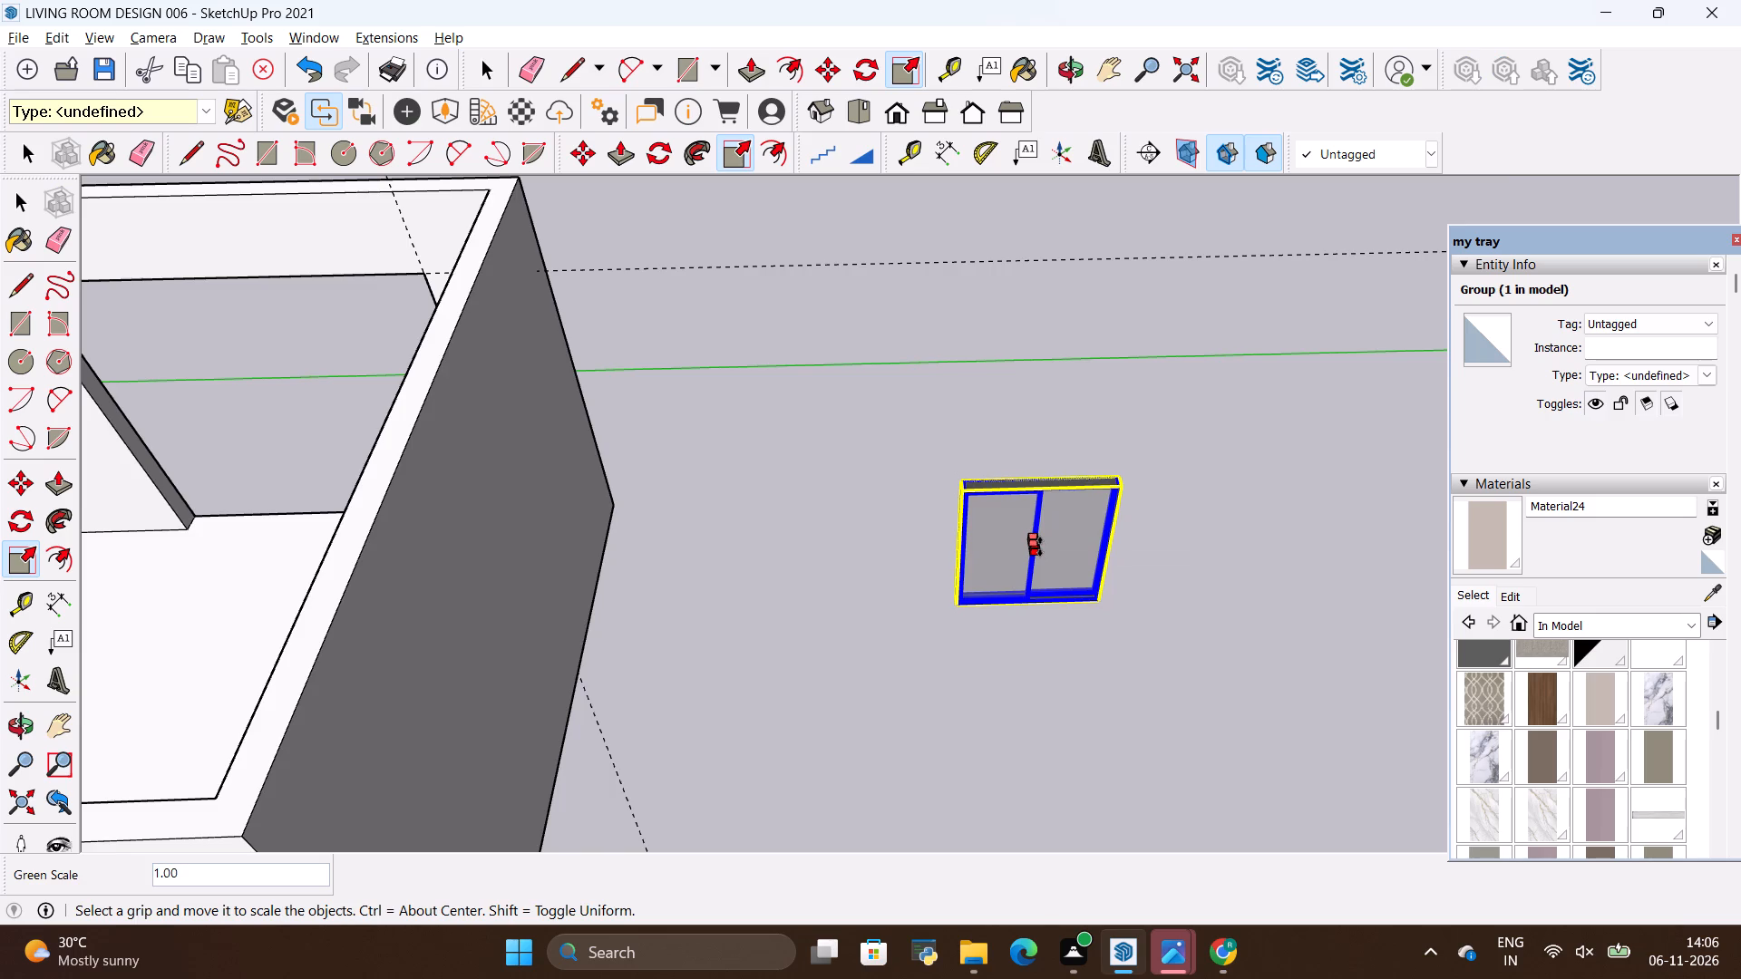
scroll(1040, 547, "up", 7)
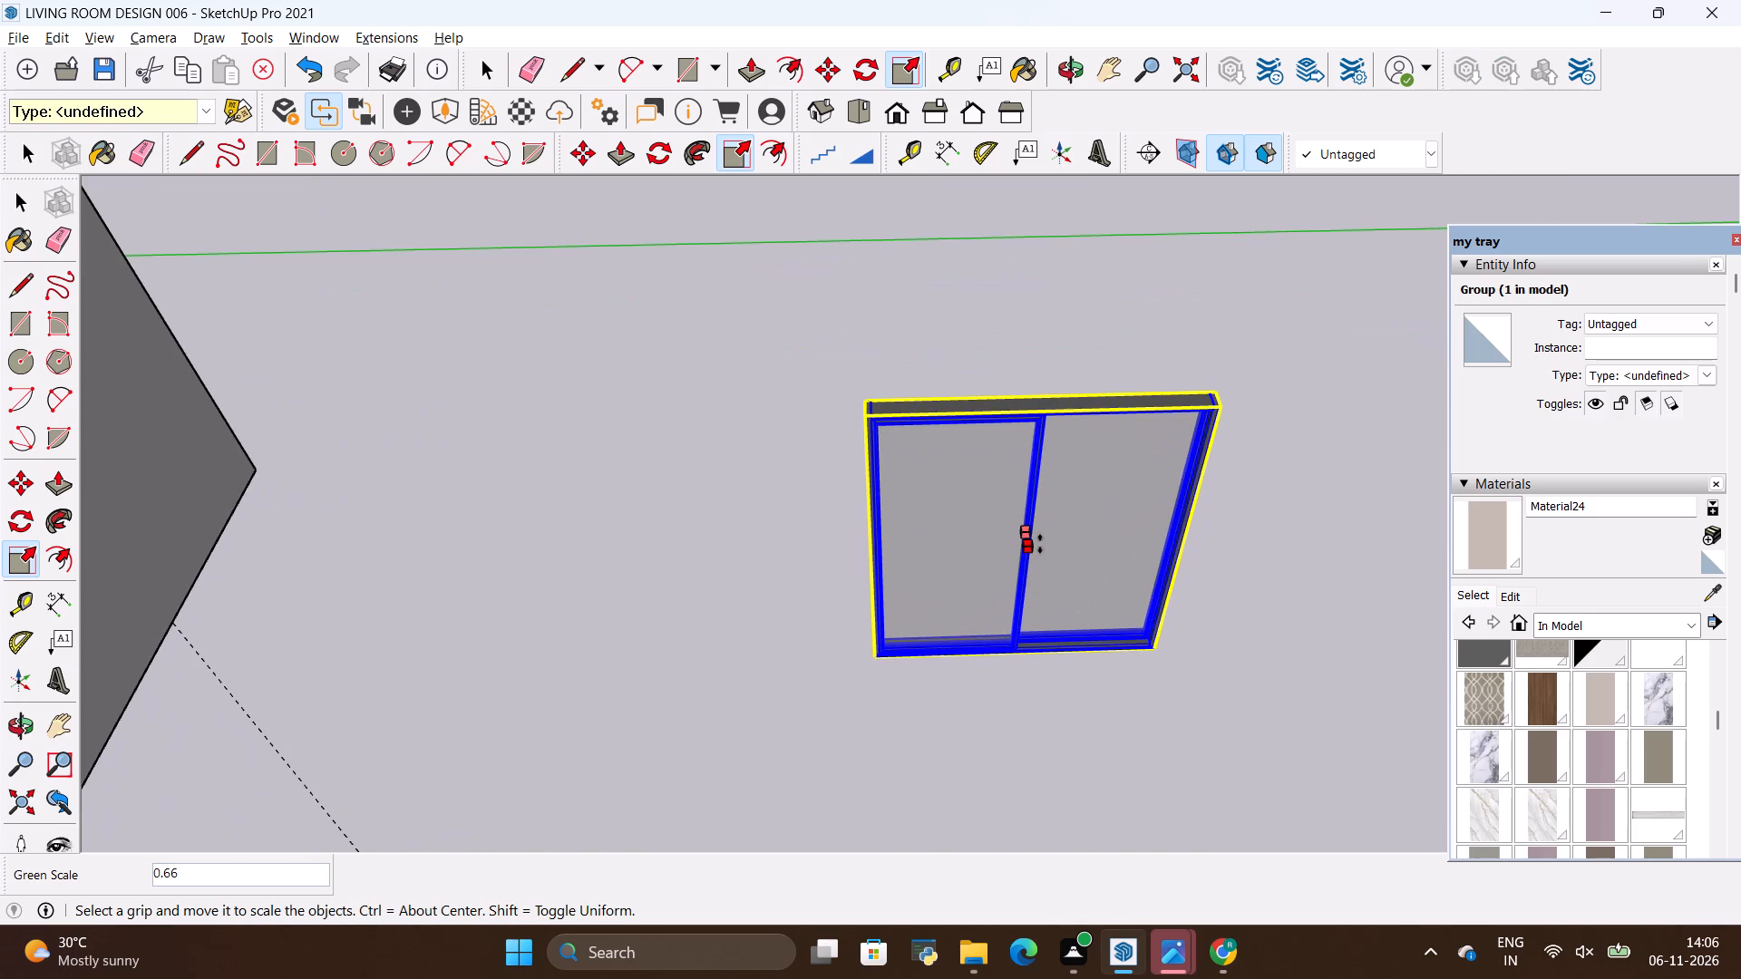
left_click(1040, 544)
Move the sliding door group by its lower corner into the wall opening, snapping it to the opening's lower corner at floor level.
key("m")
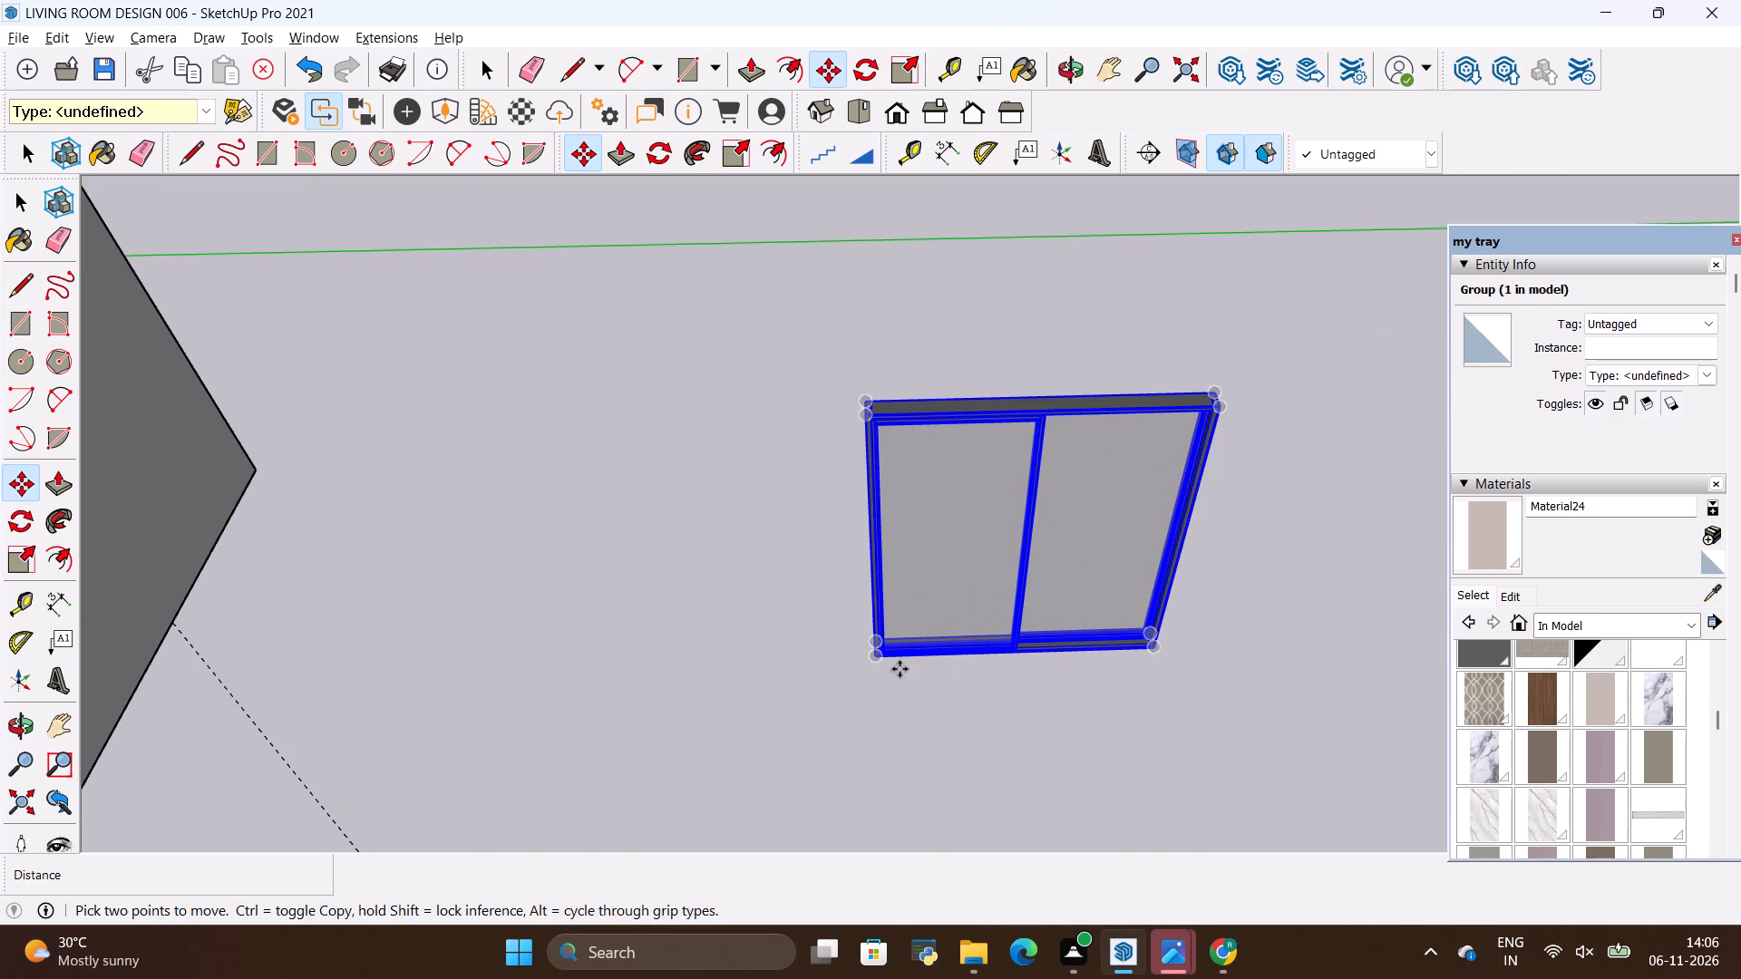
left_click(881, 661)
scroll(1094, 625, "down", 11)
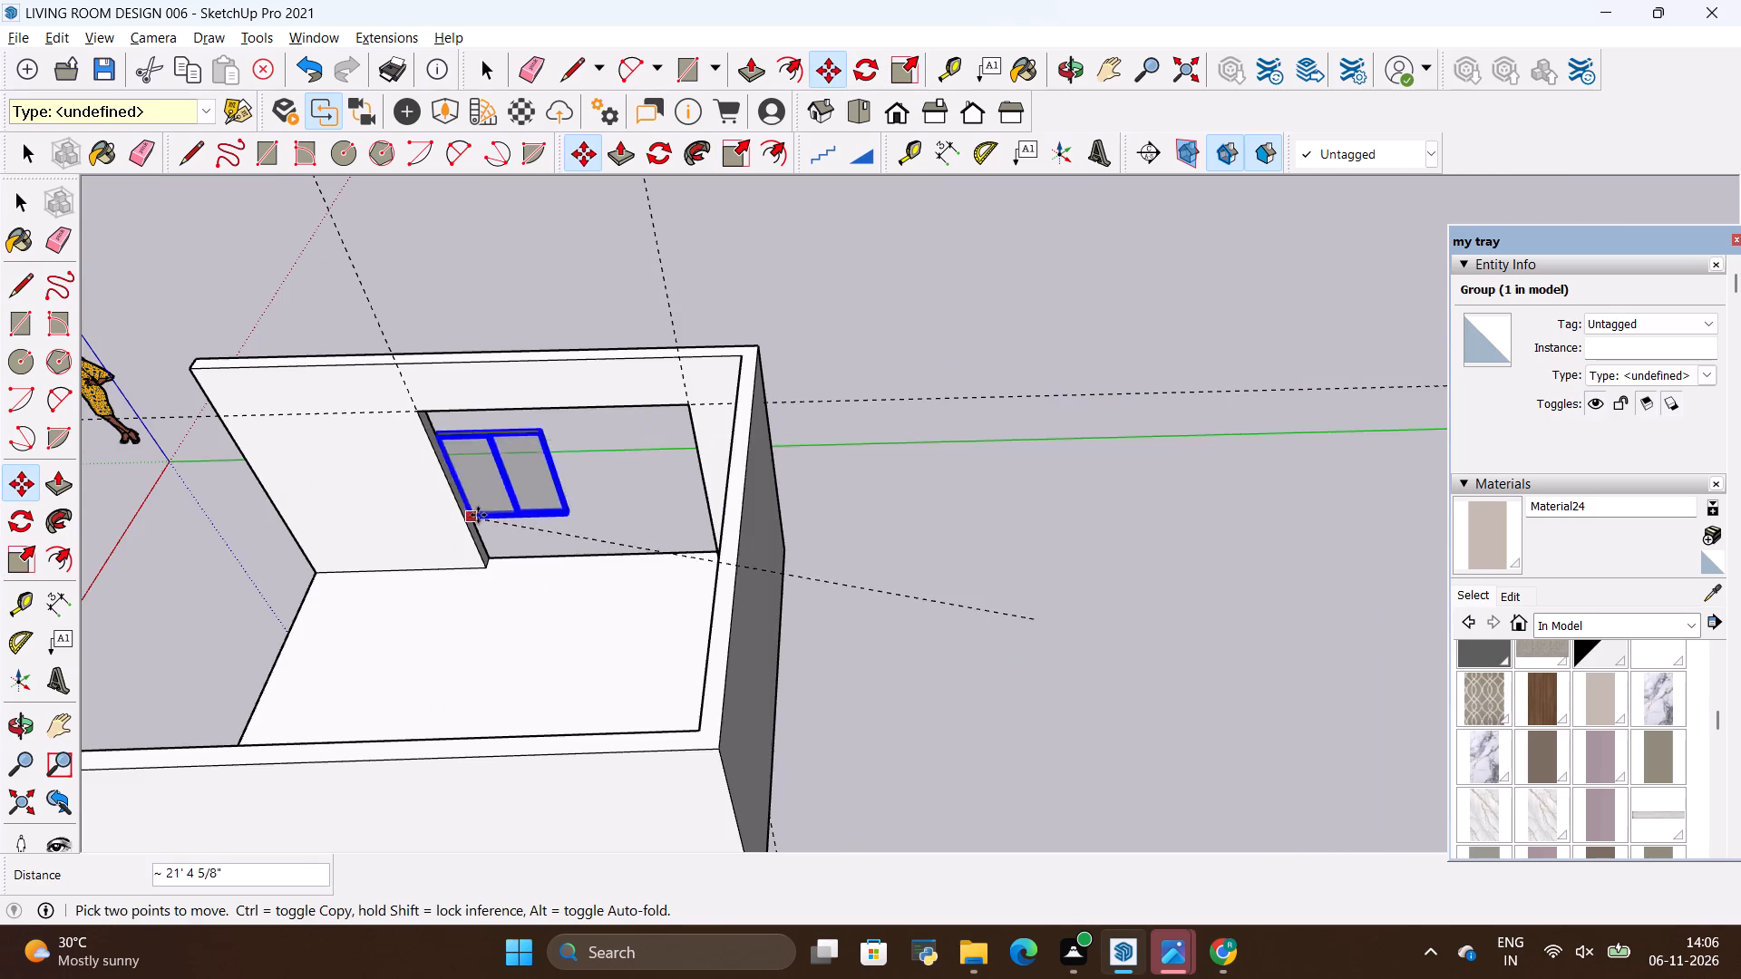
scroll(478, 515, "up", 19)
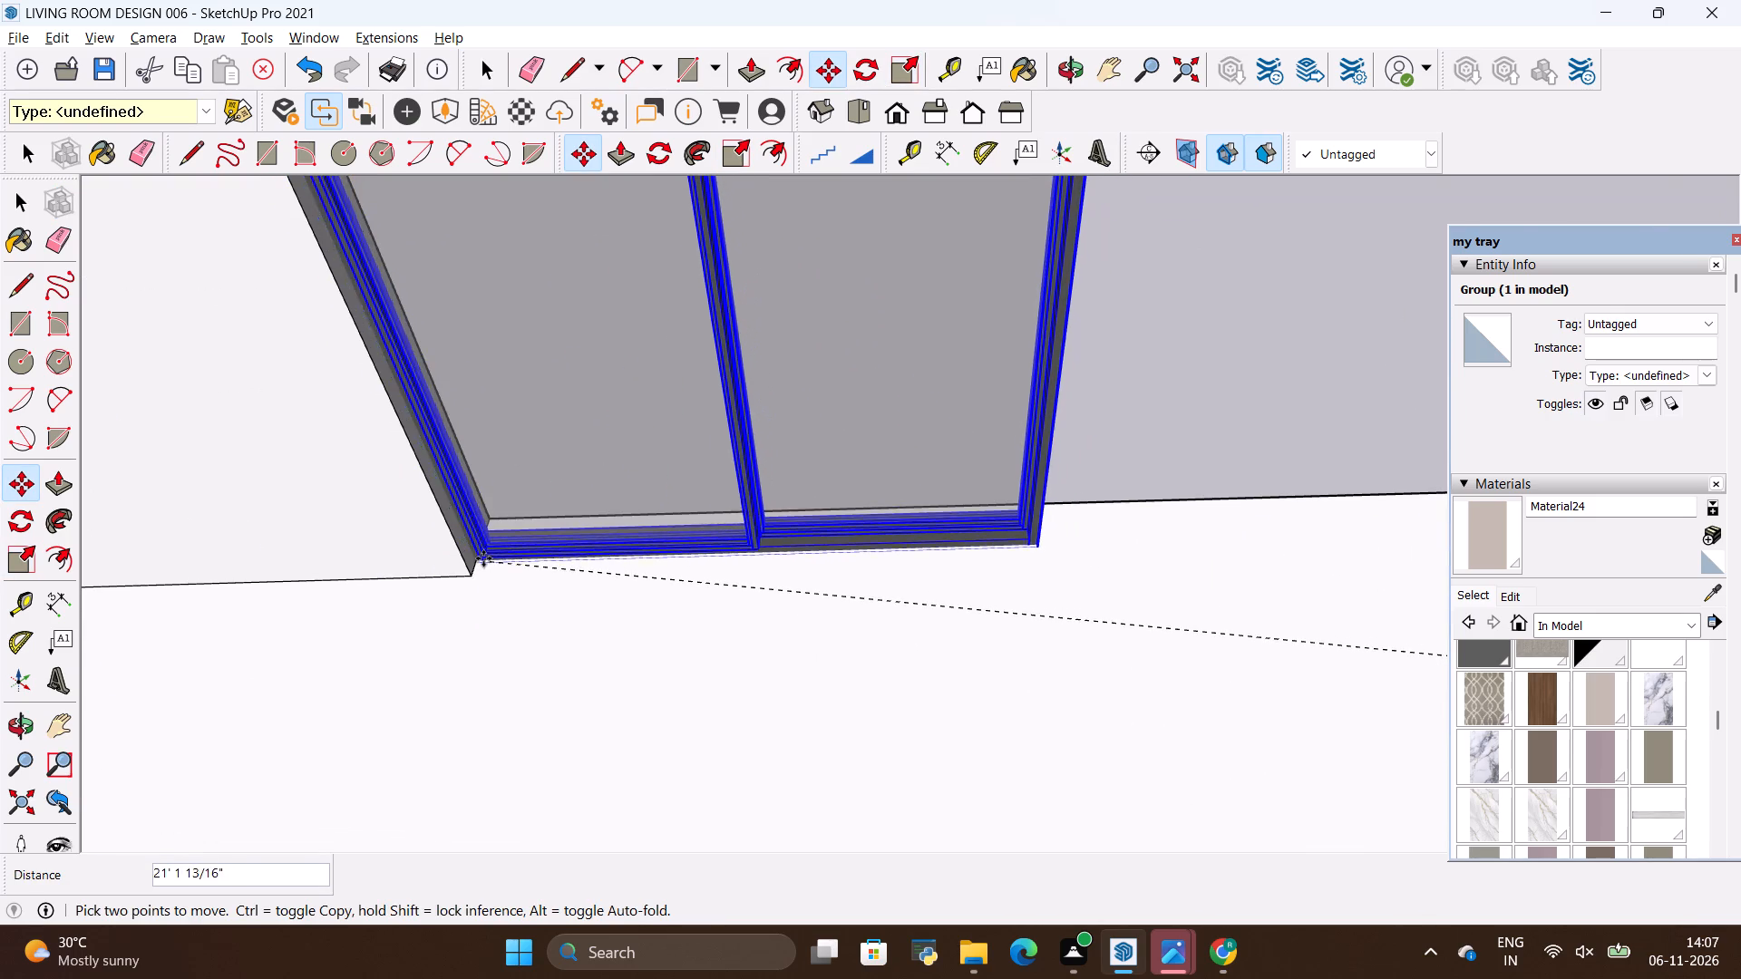
scroll(484, 557, "up", 10)
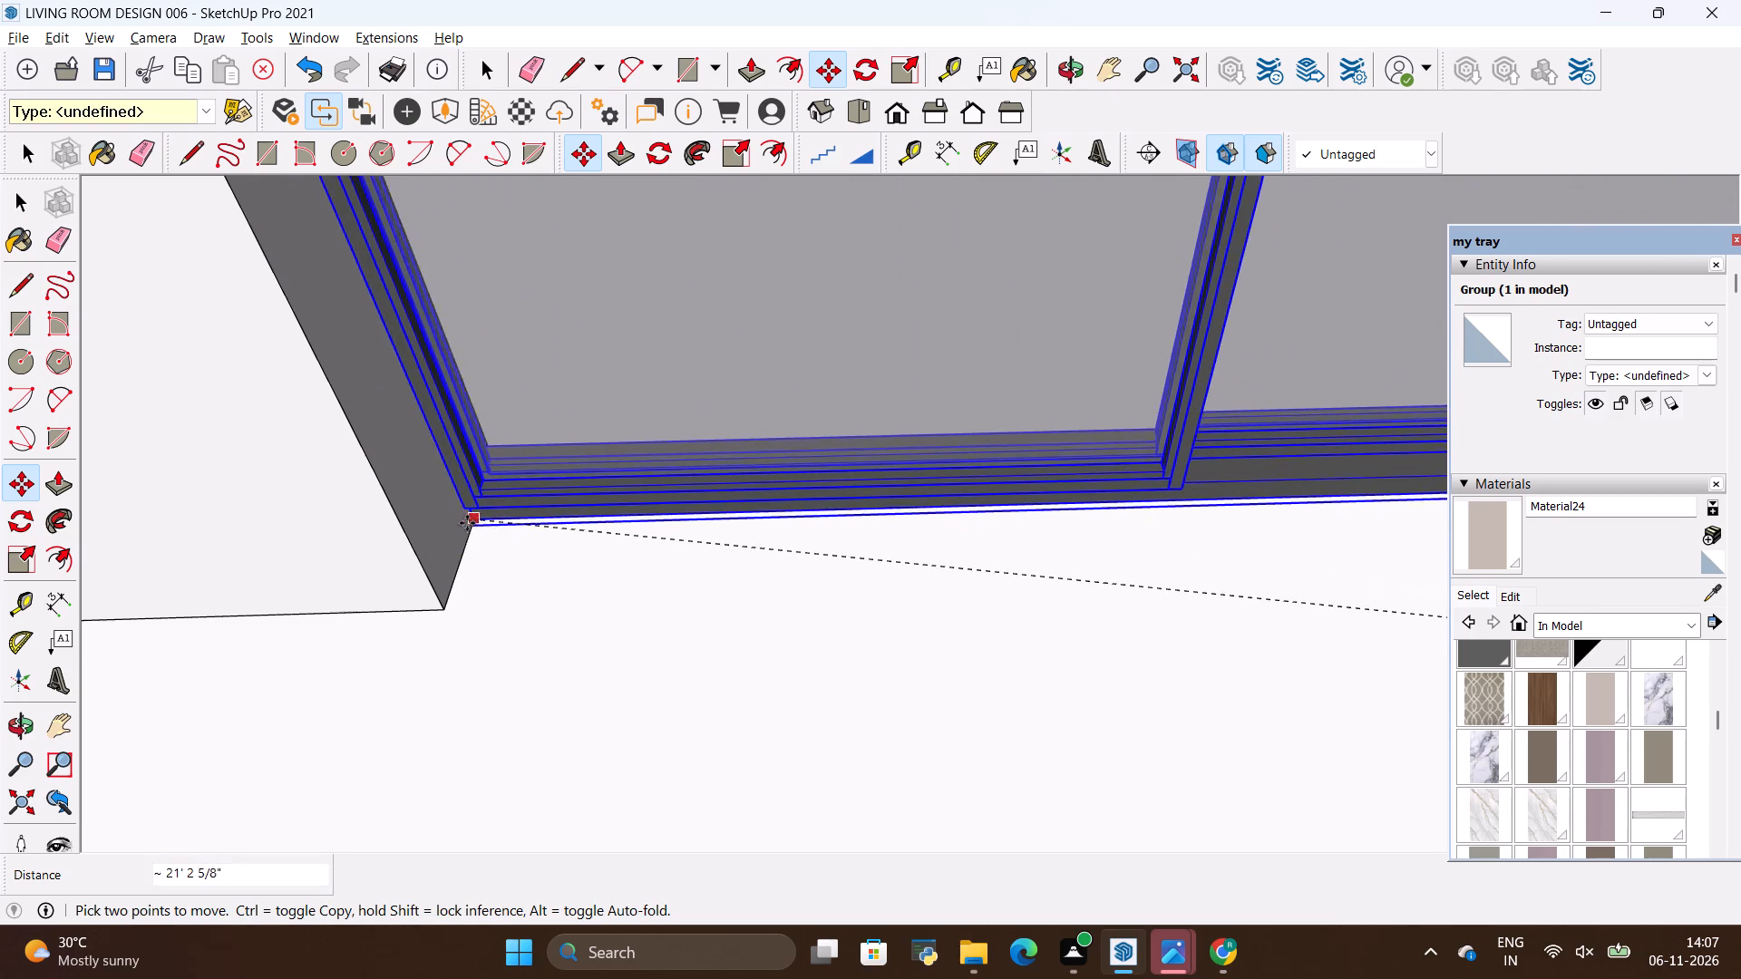
left_click(517, 548)
left_click(493, 558)
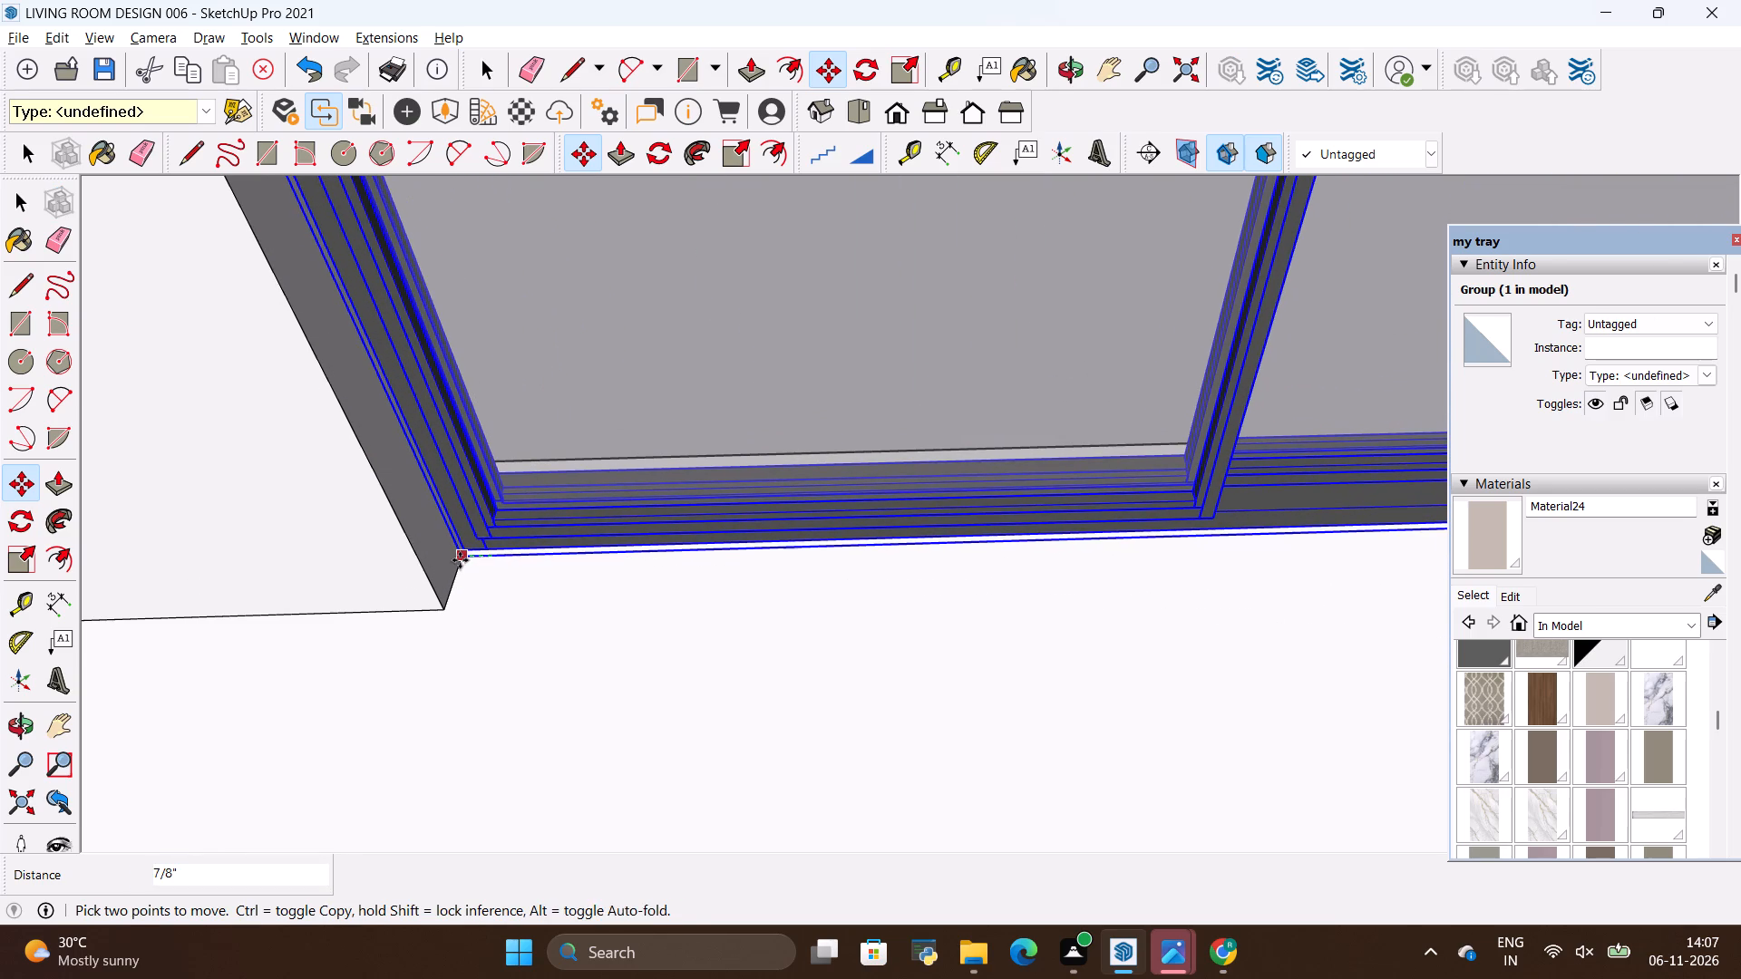
left_click(460, 560)
key("space")
left_click(549, 668)
Scale the sliding door group's width and height from its upper free corner to the opposite upper corner of the wall opening.
scroll(562, 636, "down", 6)
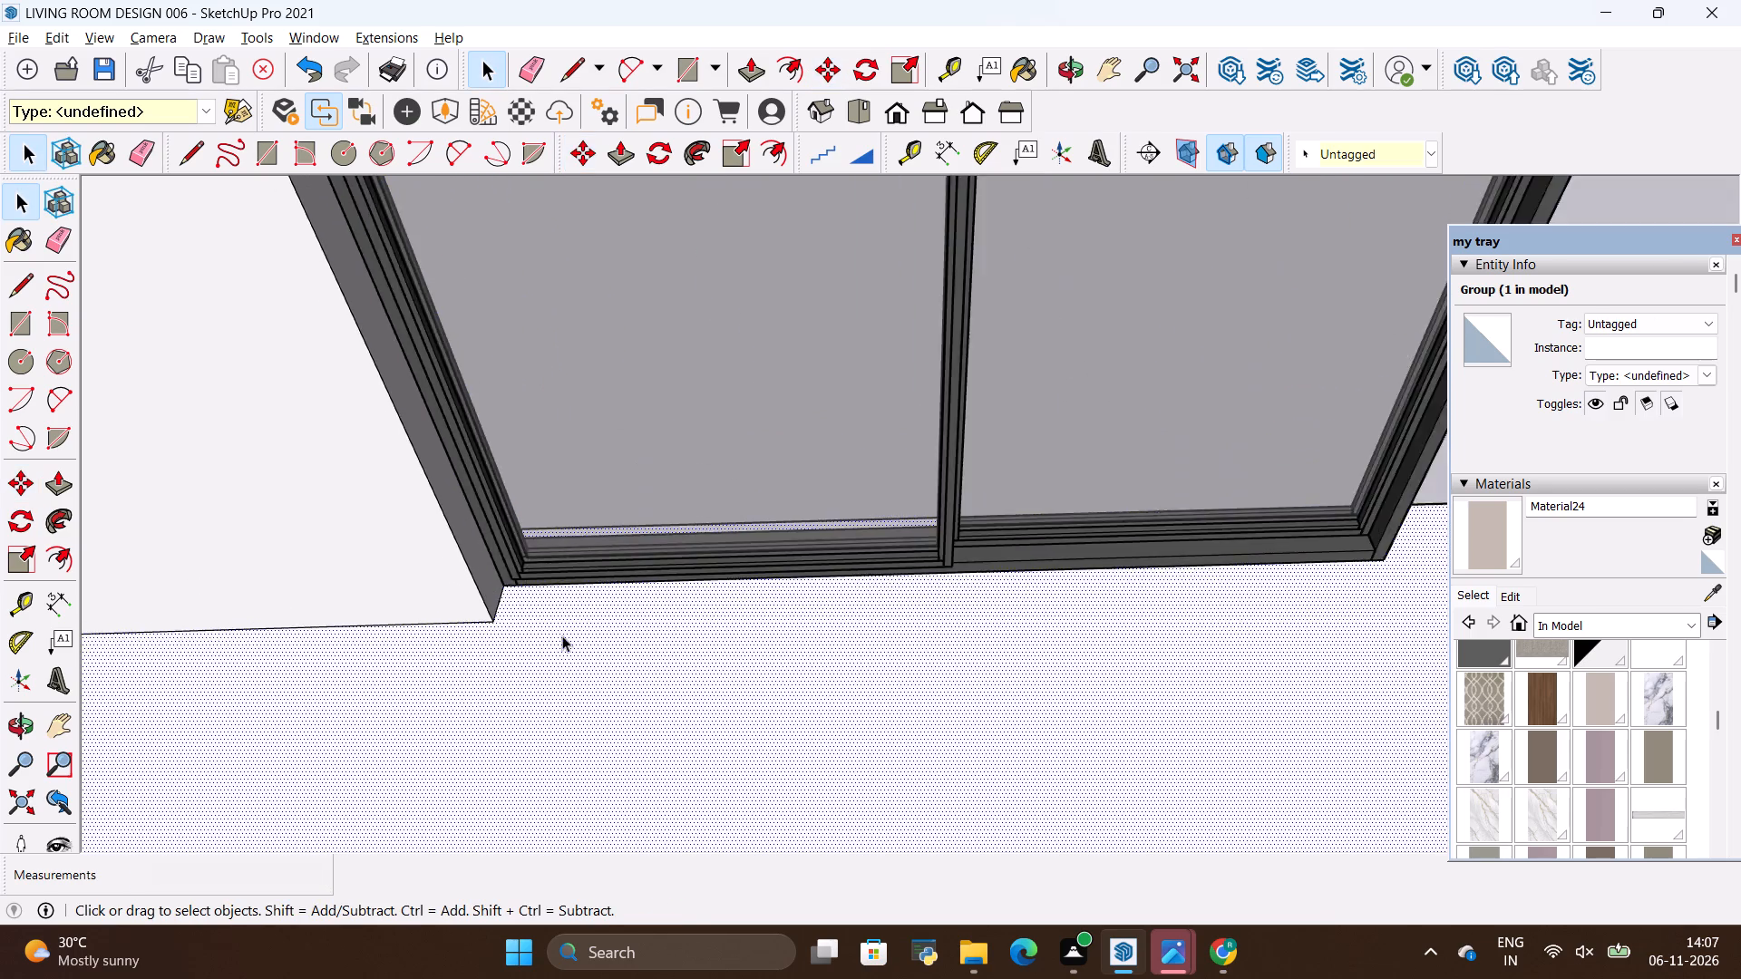
scroll(562, 635, "down", 19)
key("space")
left_click(581, 565)
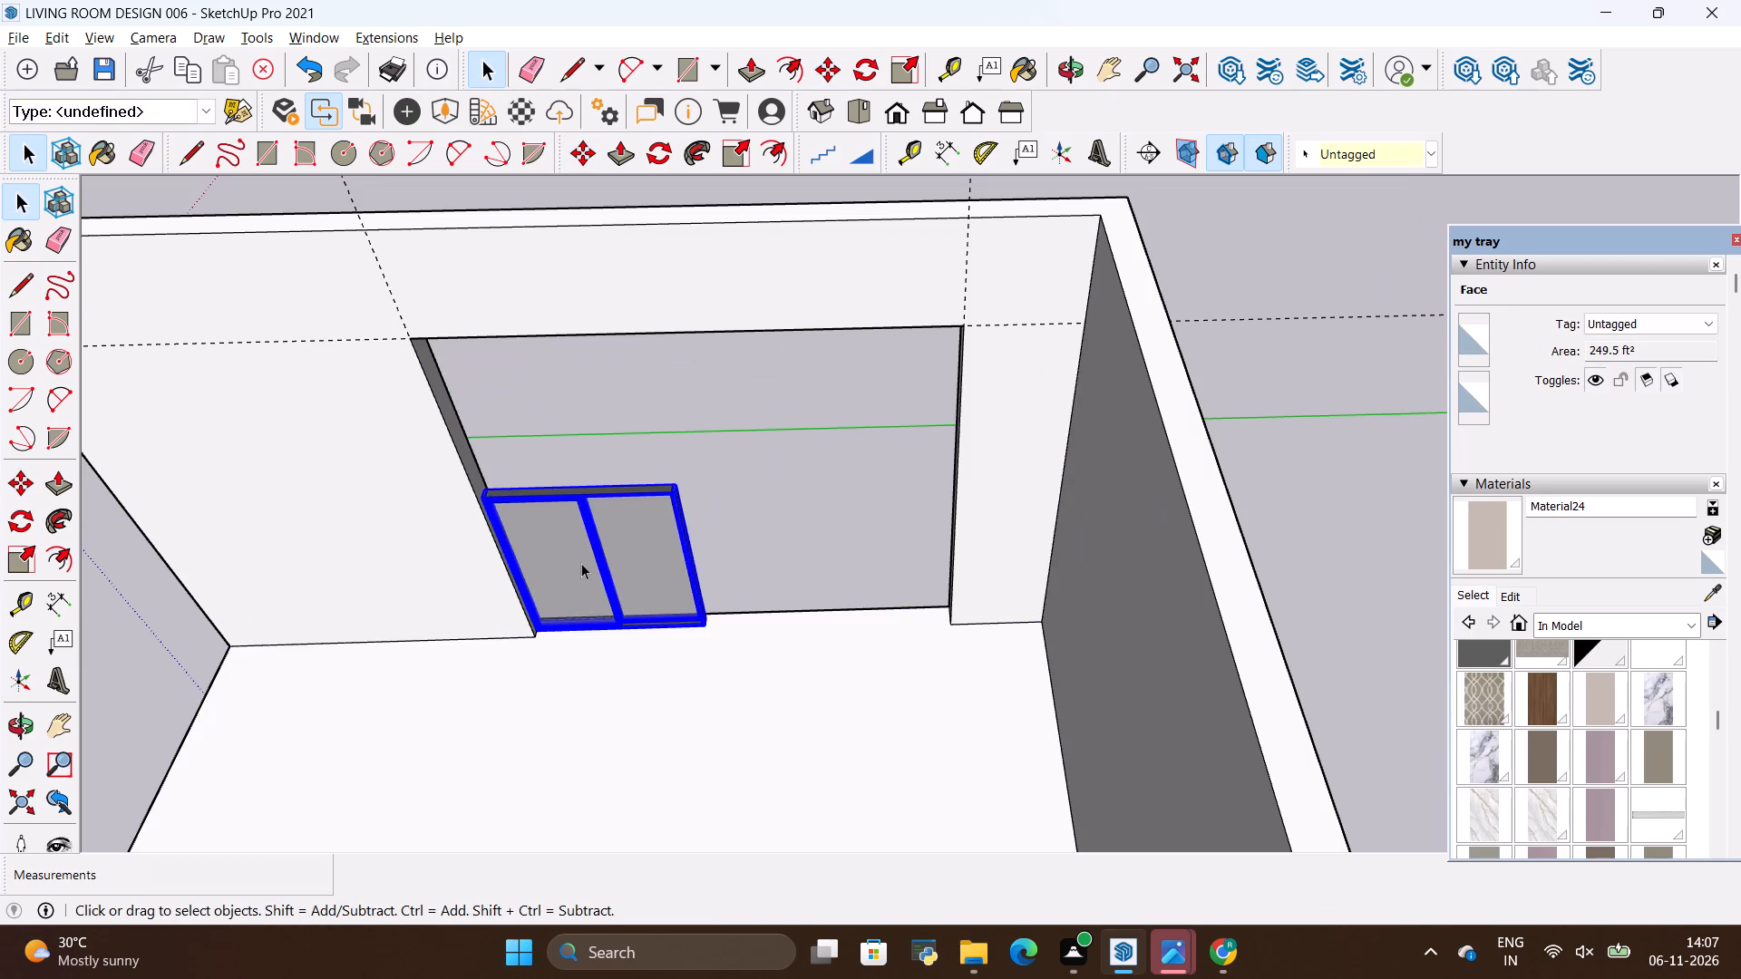
key("s")
scroll(668, 493, "up", 9)
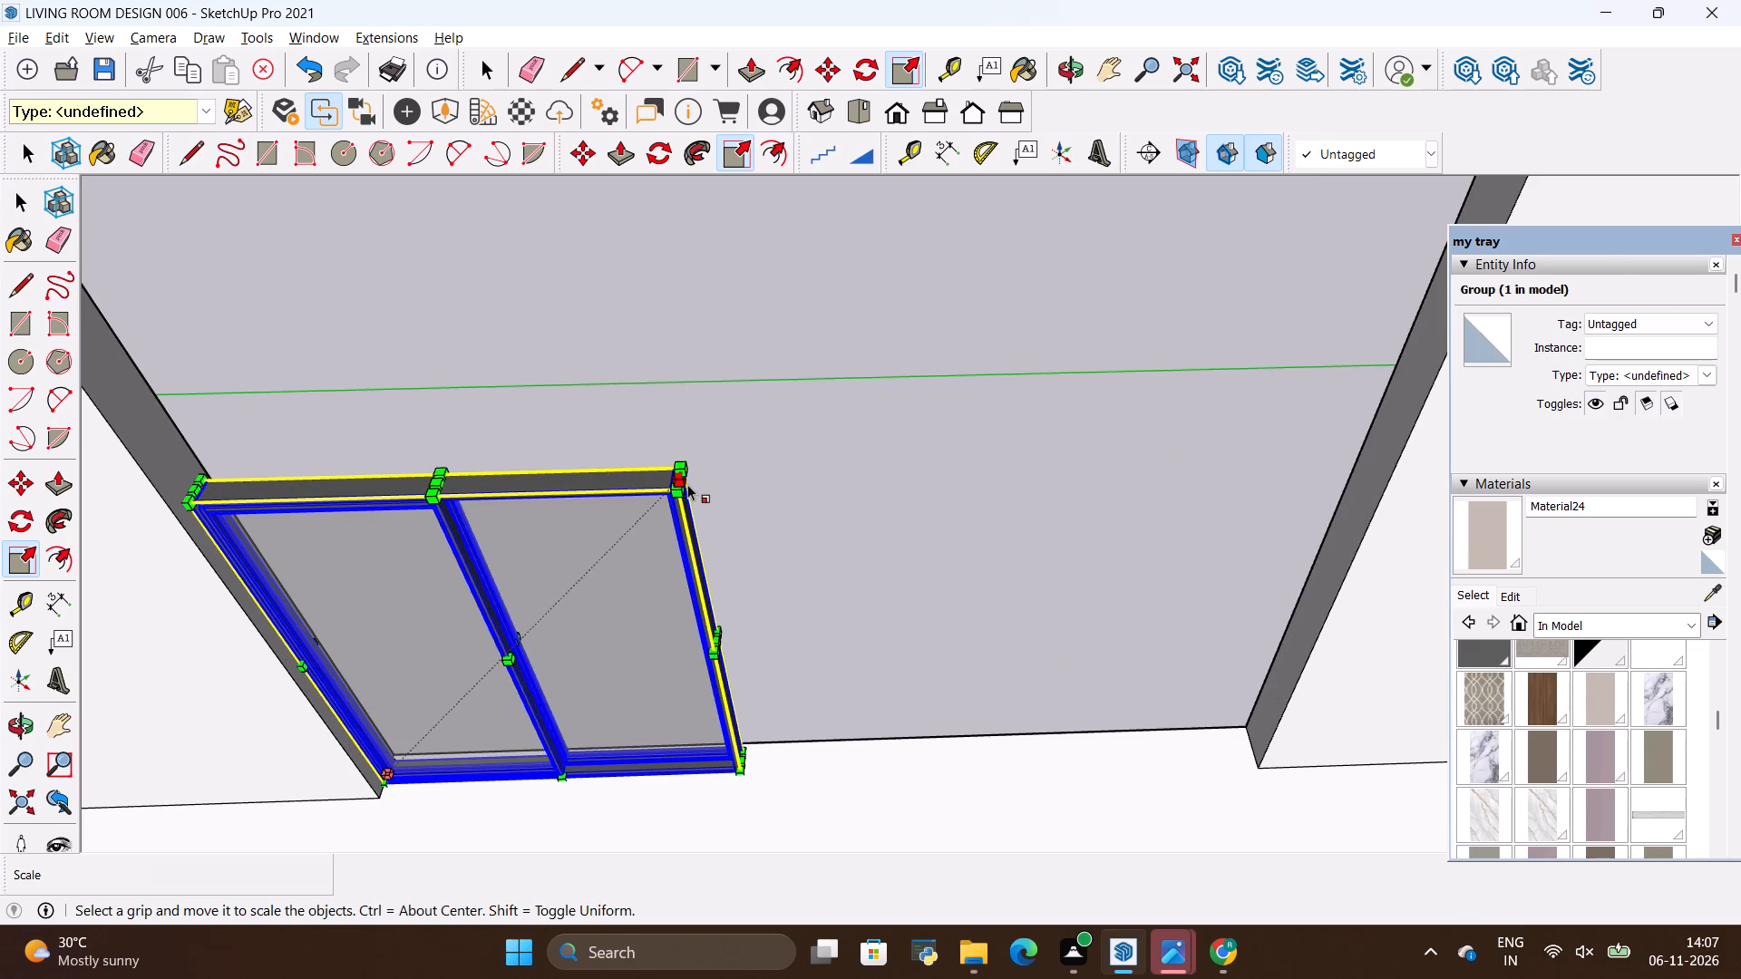
left_click(687, 484)
scroll(755, 475, "down", 10)
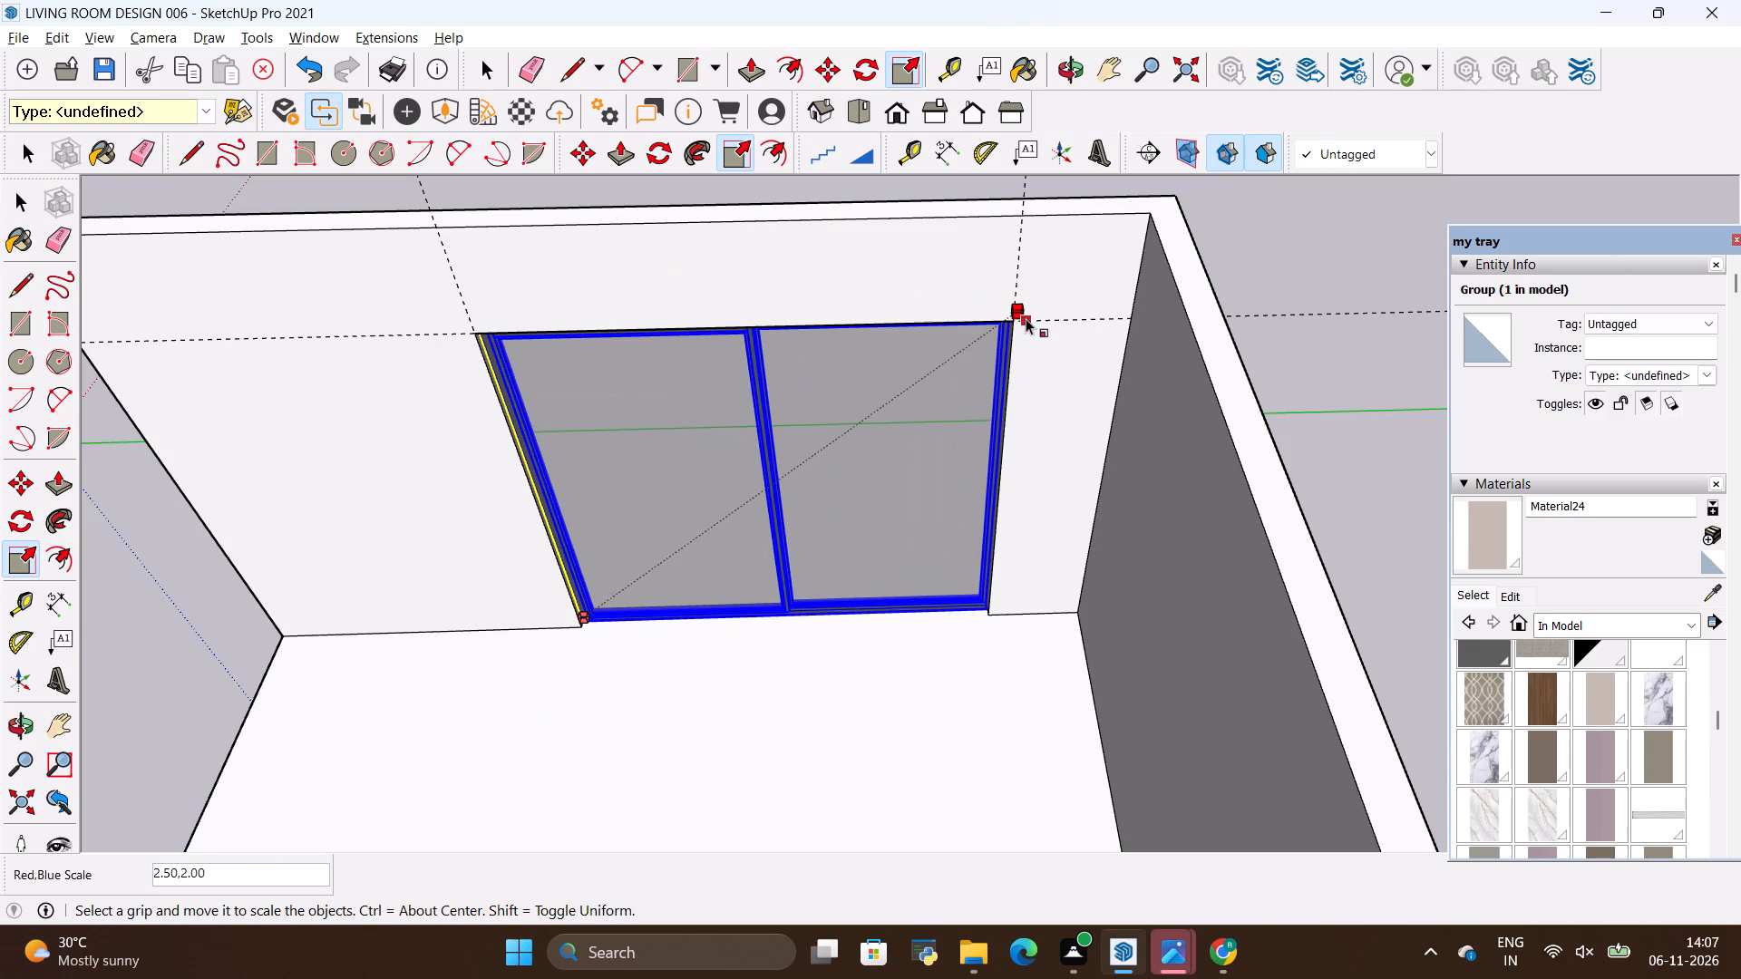
scroll(1016, 322, "up", 12)
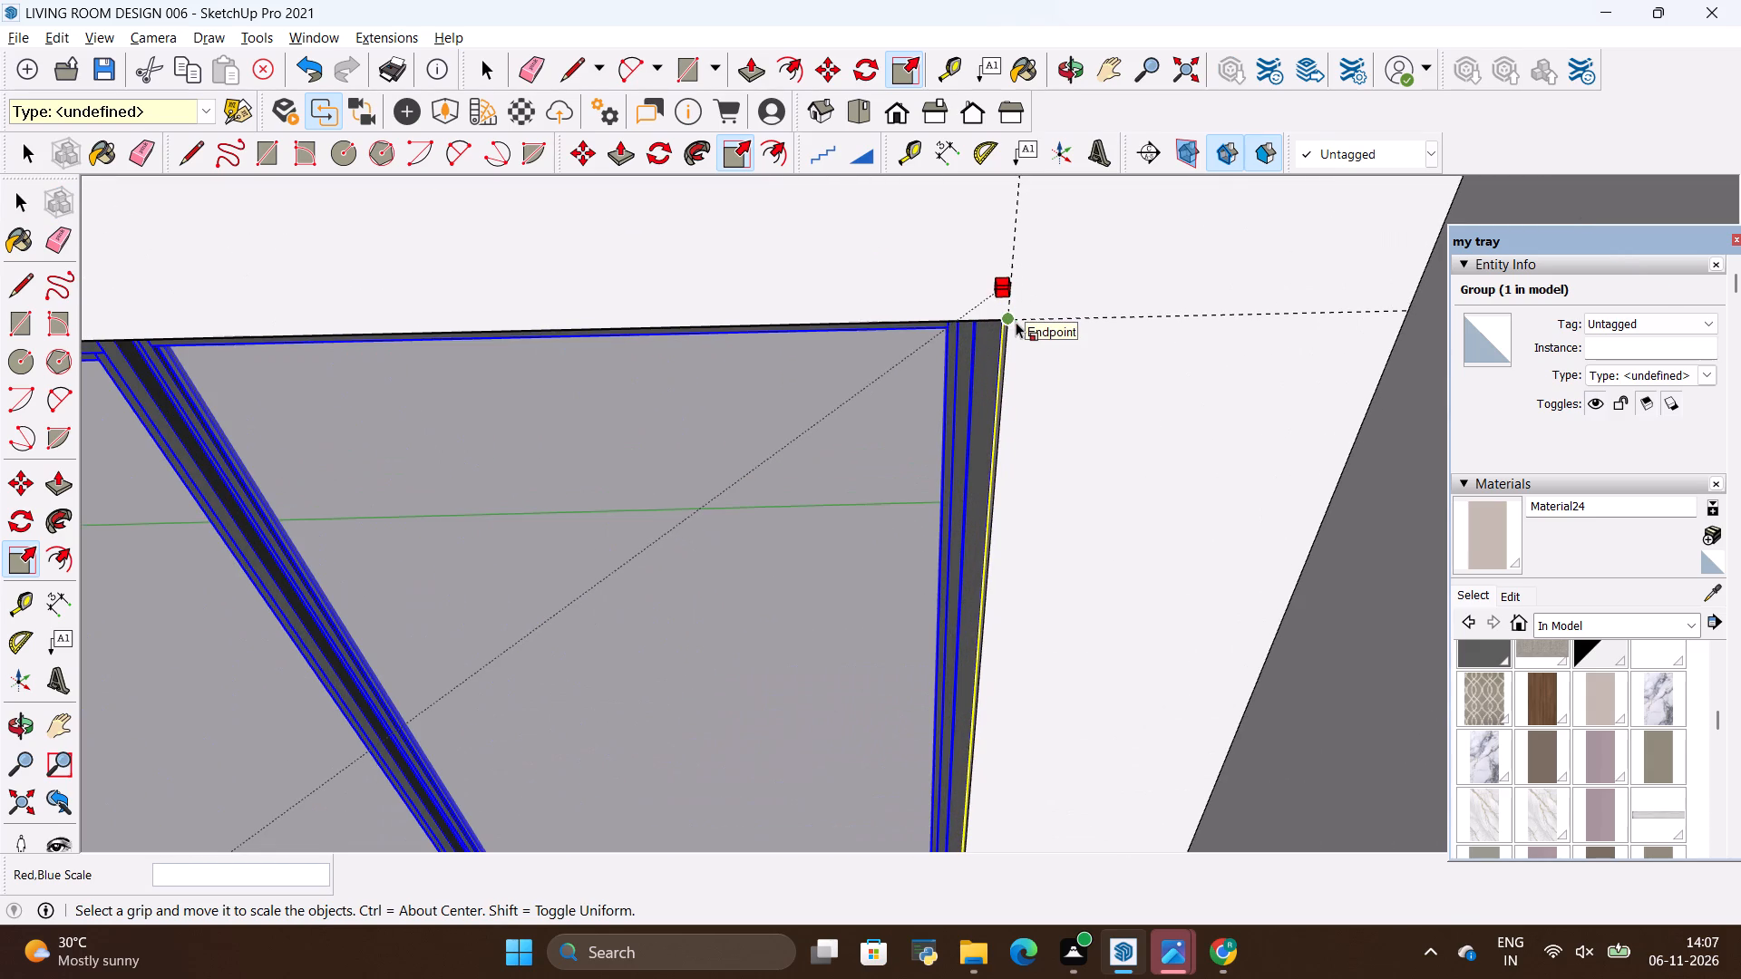
left_click(1016, 322)
key("space")
left_click(1040, 338)
Inspect the fitted sliding door from several angles and examine the back-wall window in the reference image.
scroll(1089, 341, "down", 15)
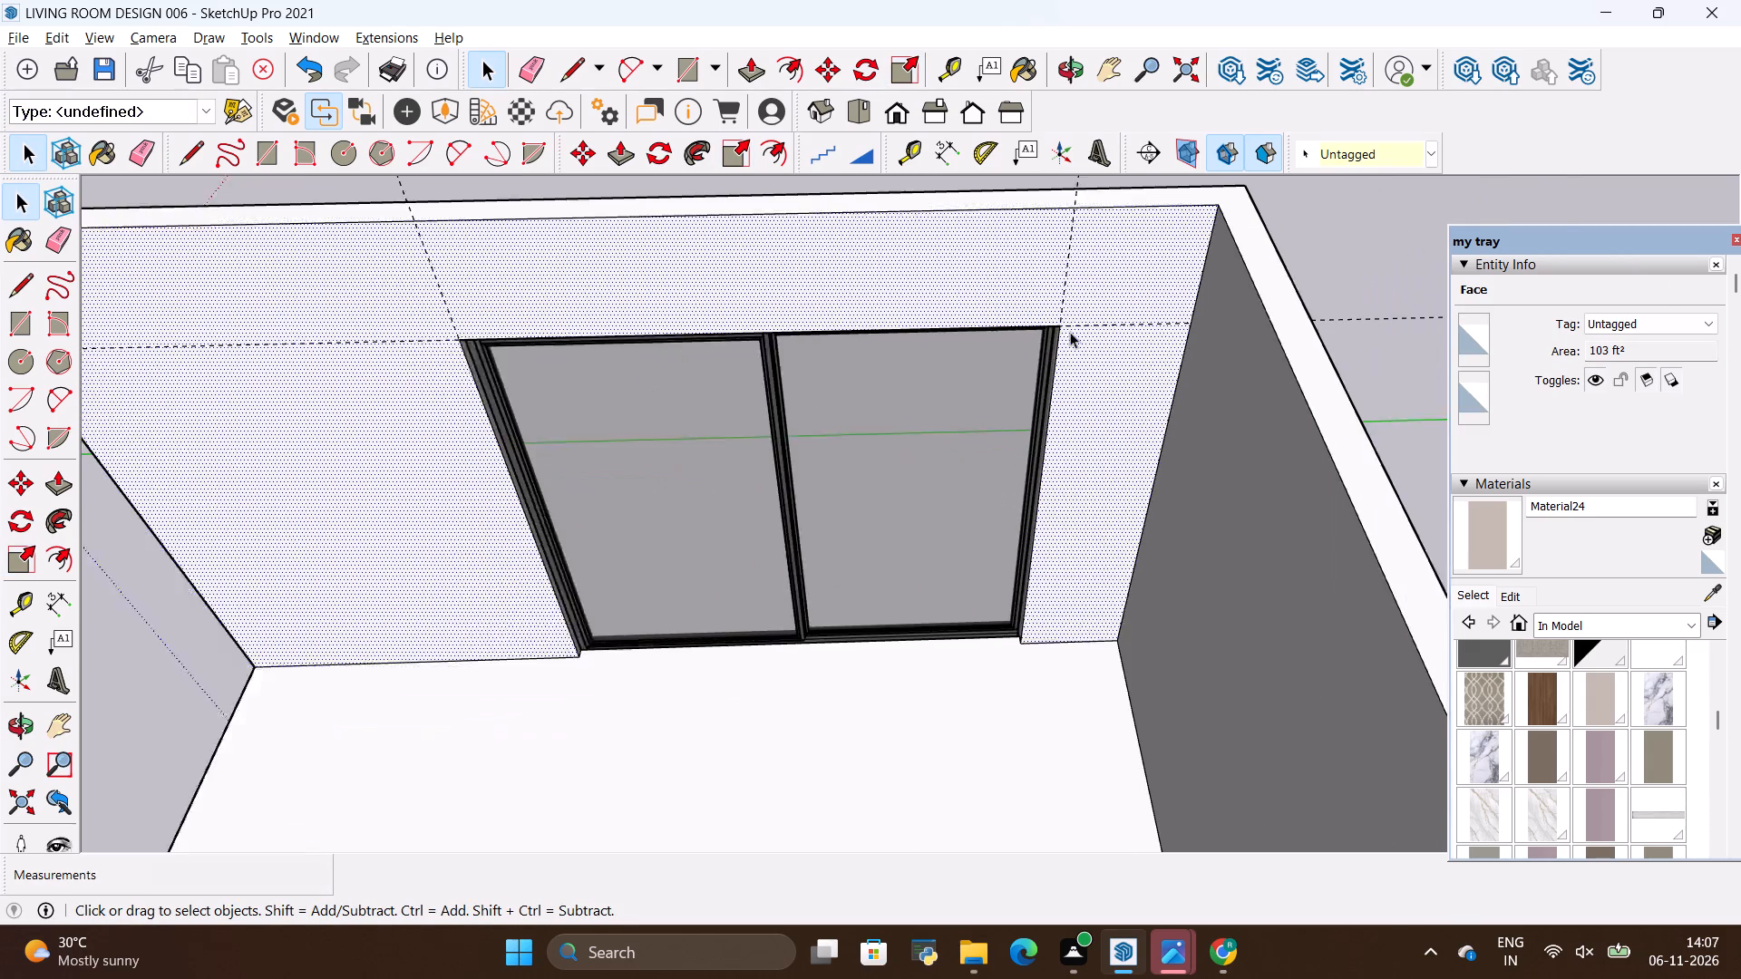
scroll(1084, 311, "down", 4)
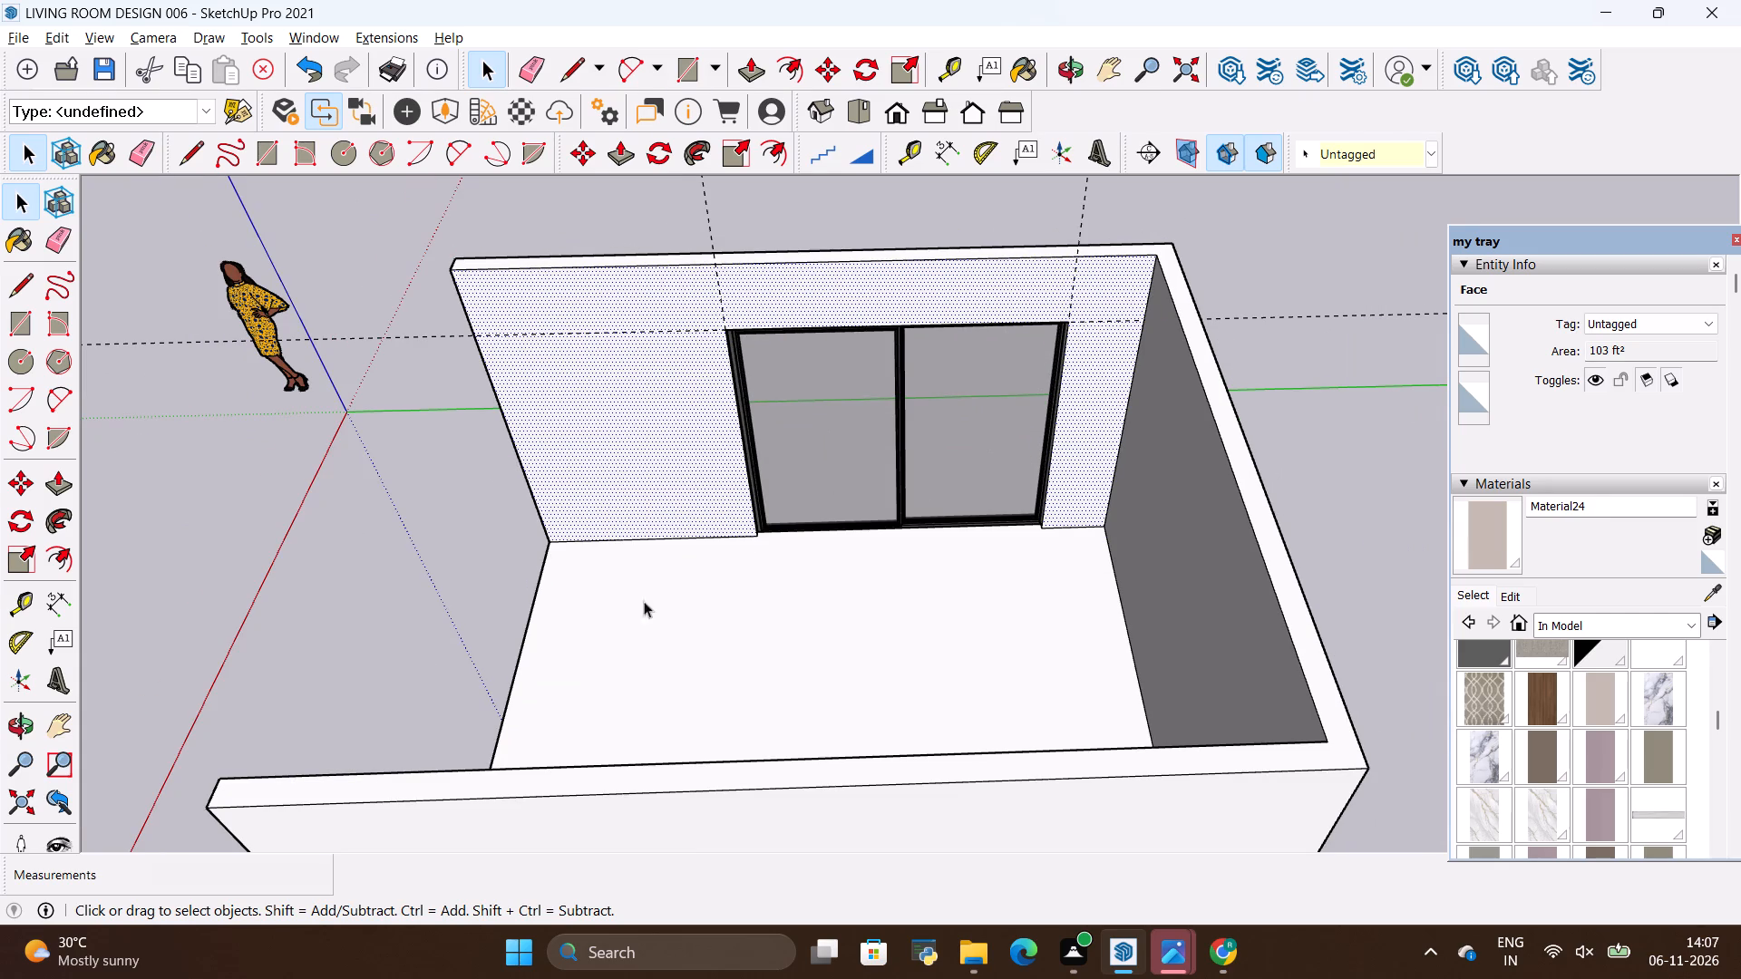
left_click(15, 730)
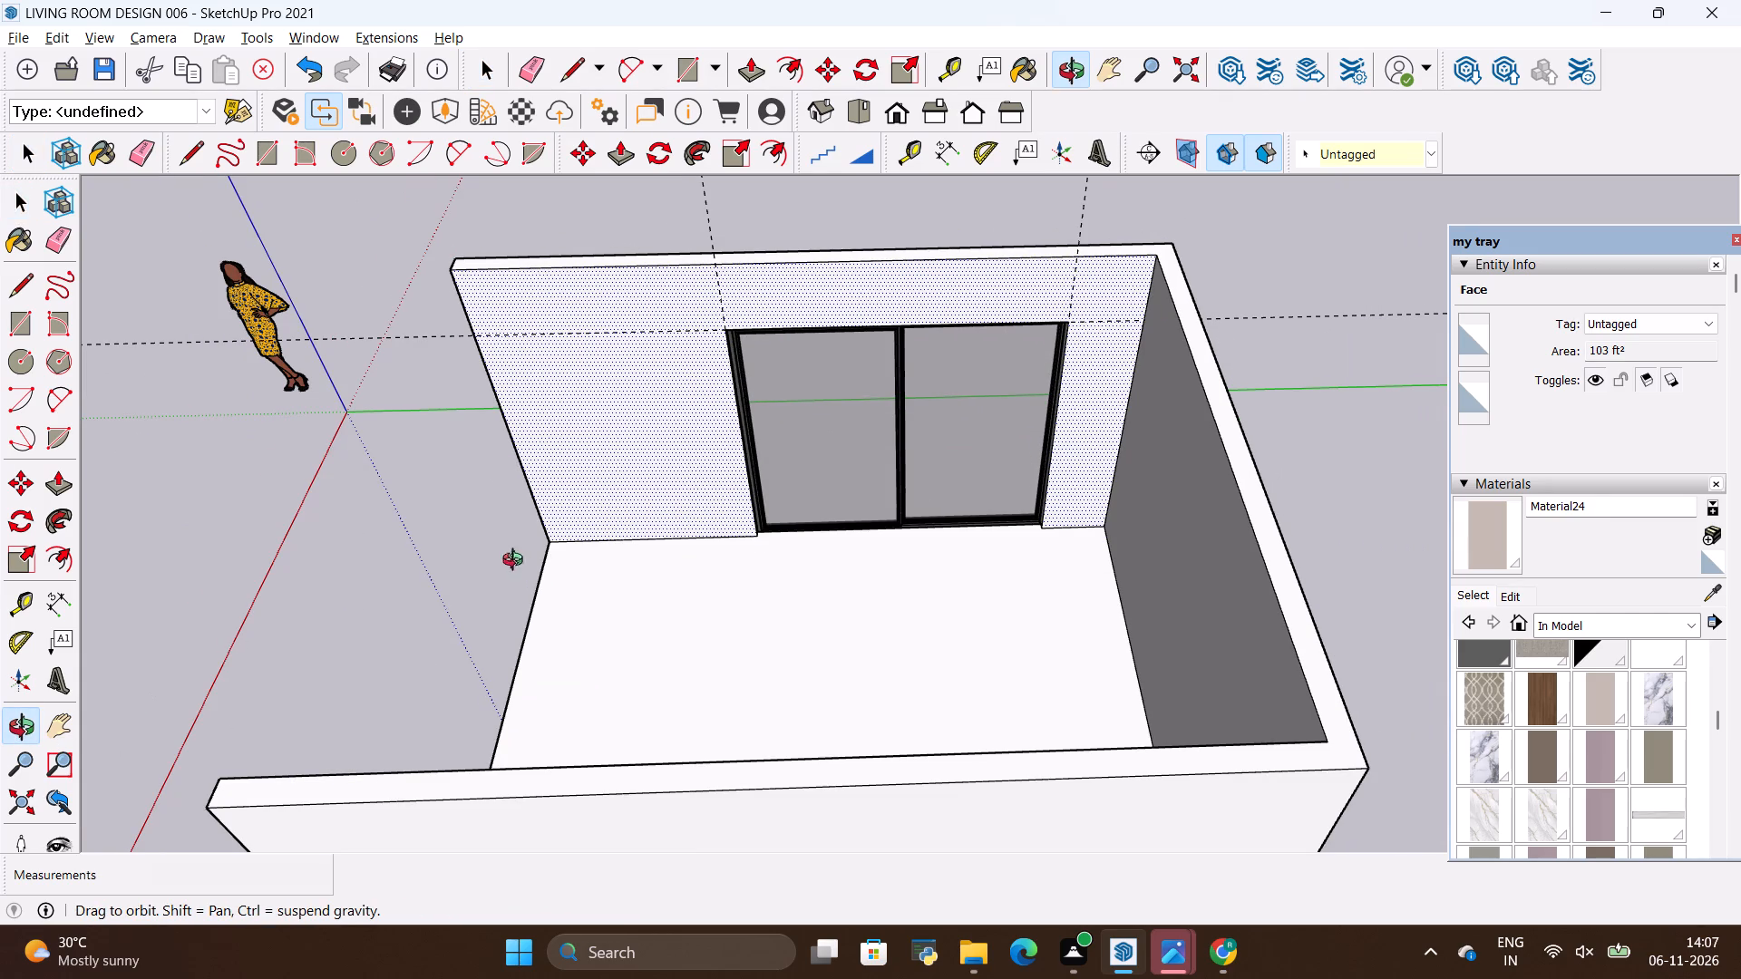
left_click_drag(530, 563, 1043, 324)
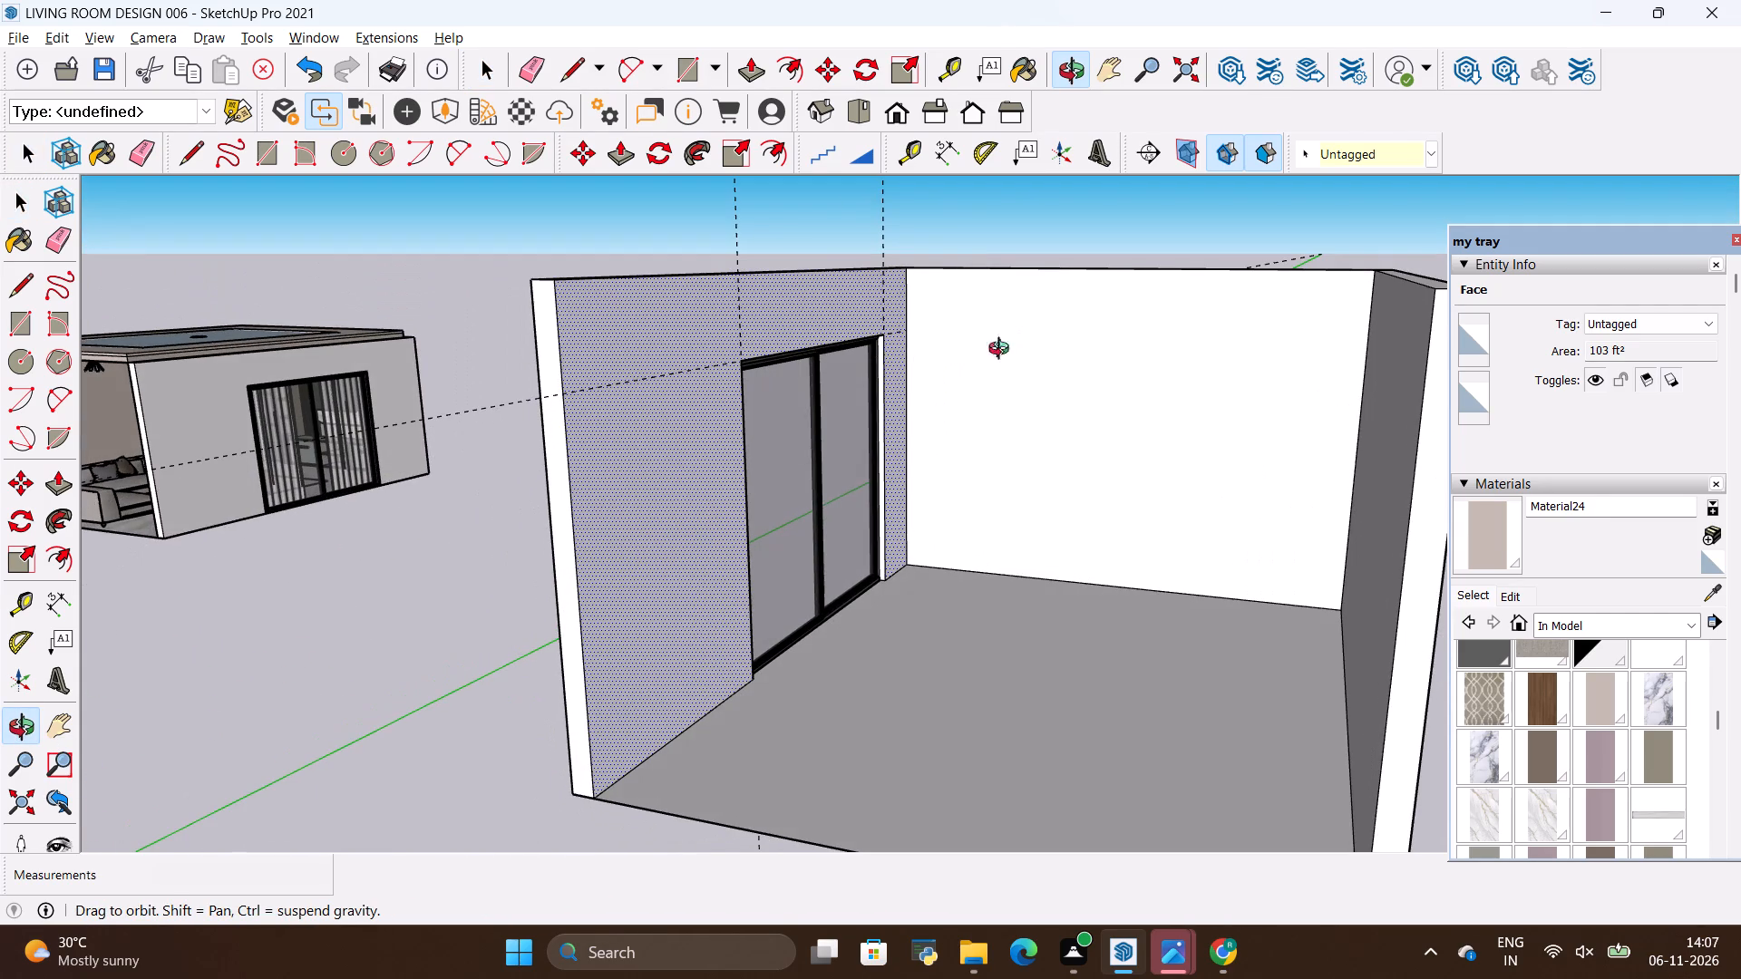
left_click_drag(991, 454, 590, 600)
scroll(1160, 539, "down", 13)
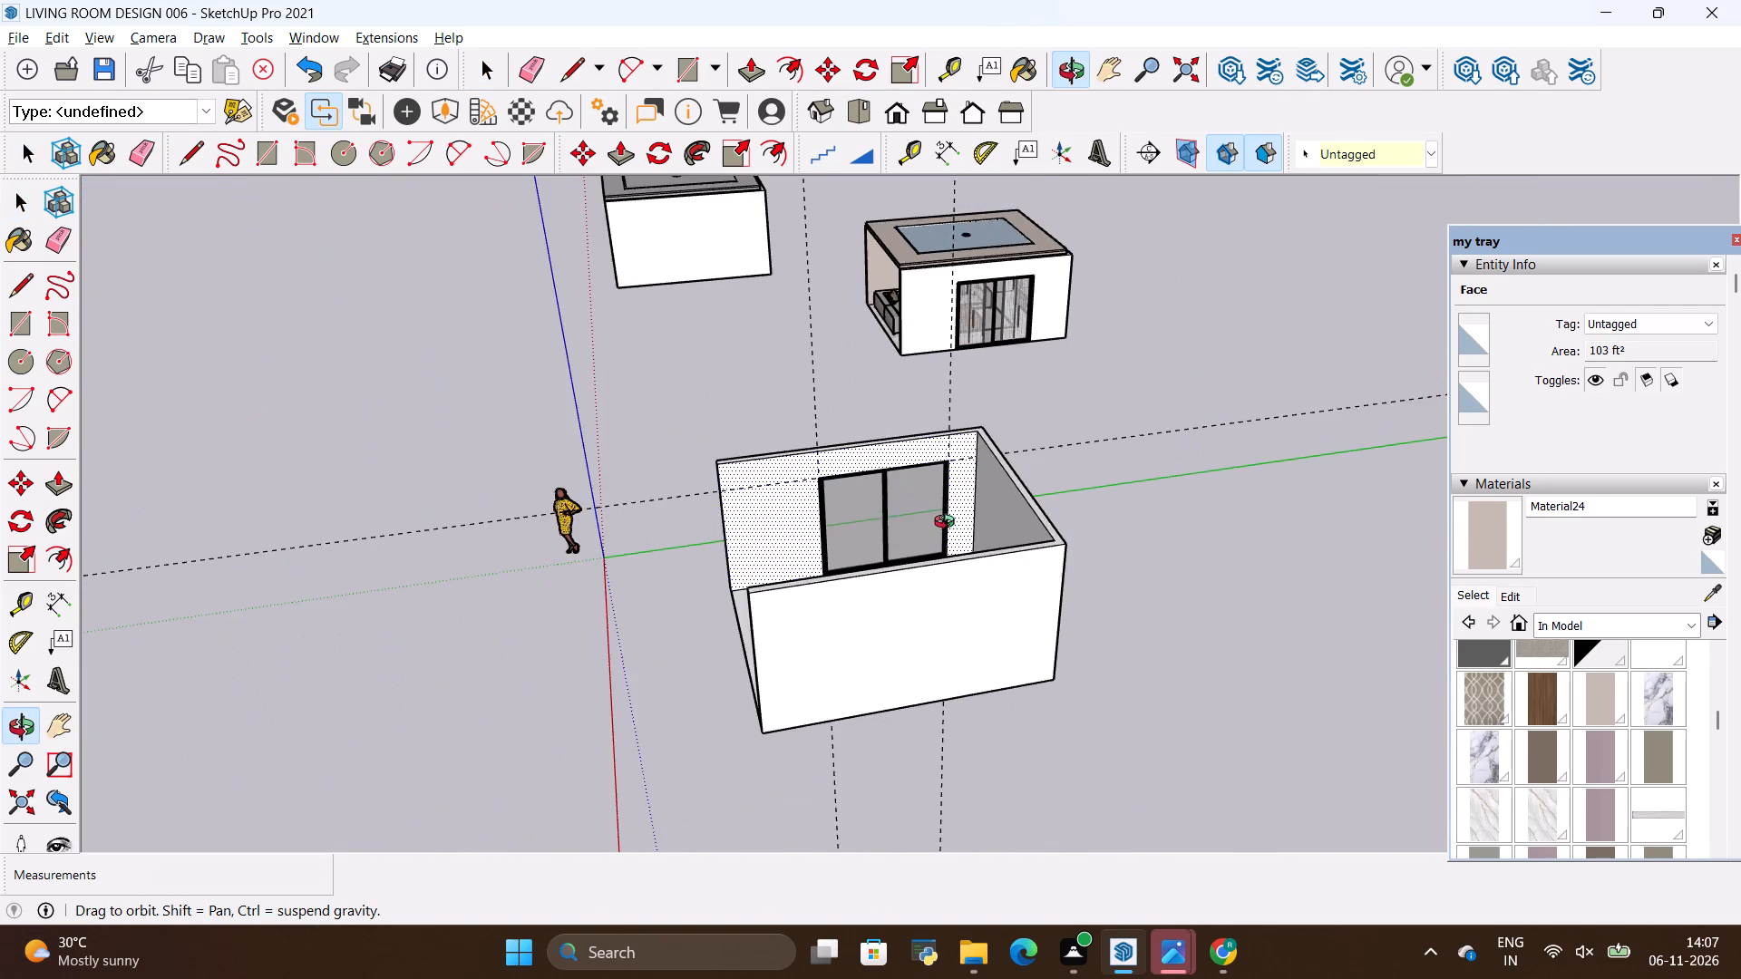
scroll(948, 524, "up", 11)
left_click_drag(1002, 512, 953, 569)
key("alt+Tab")
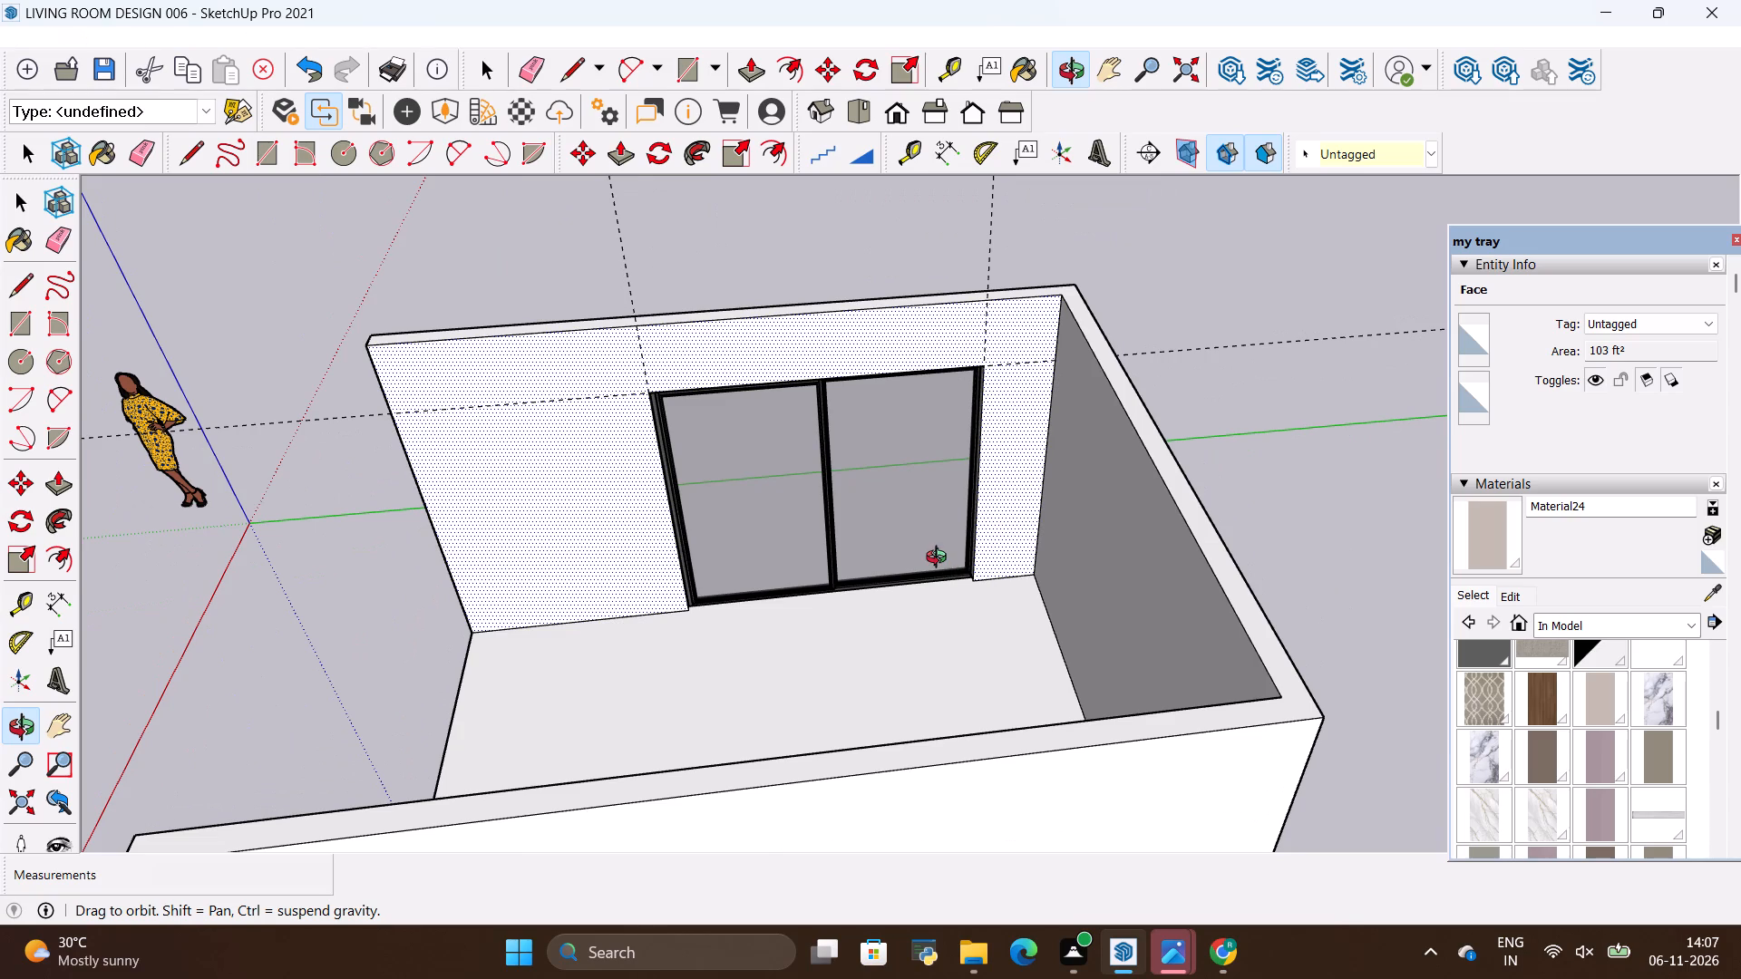
key("alt+Tab")
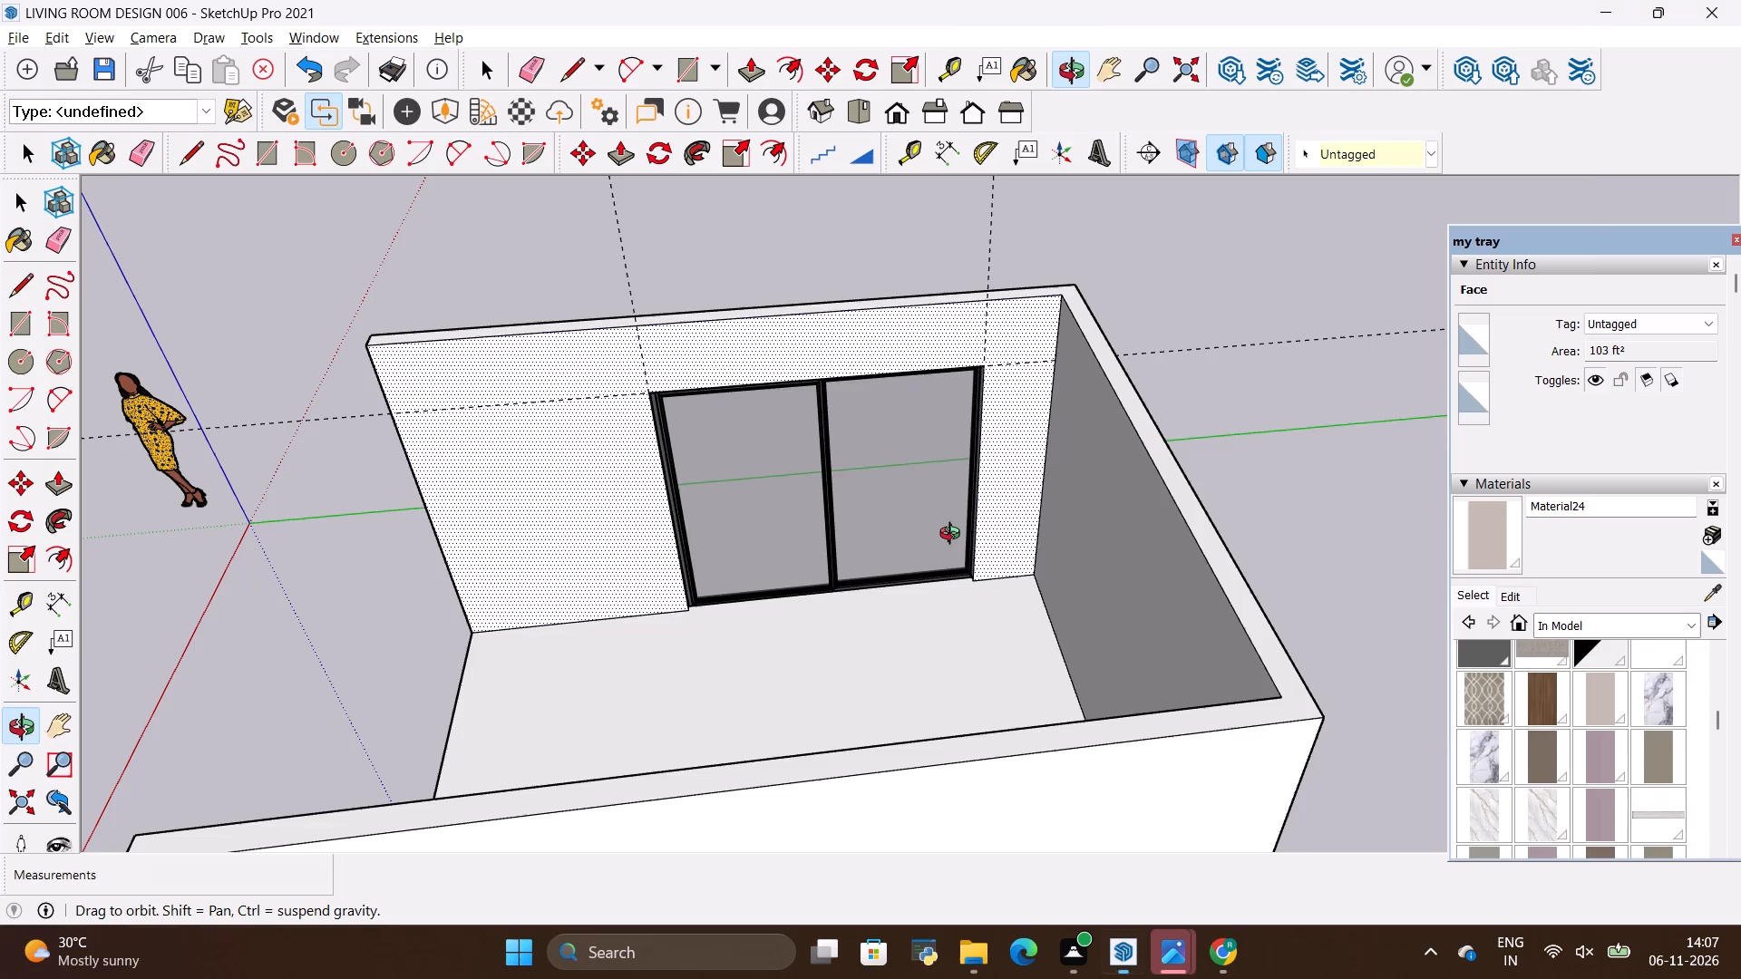
key("alt+Tab")
scroll(929, 517, "up", 12)
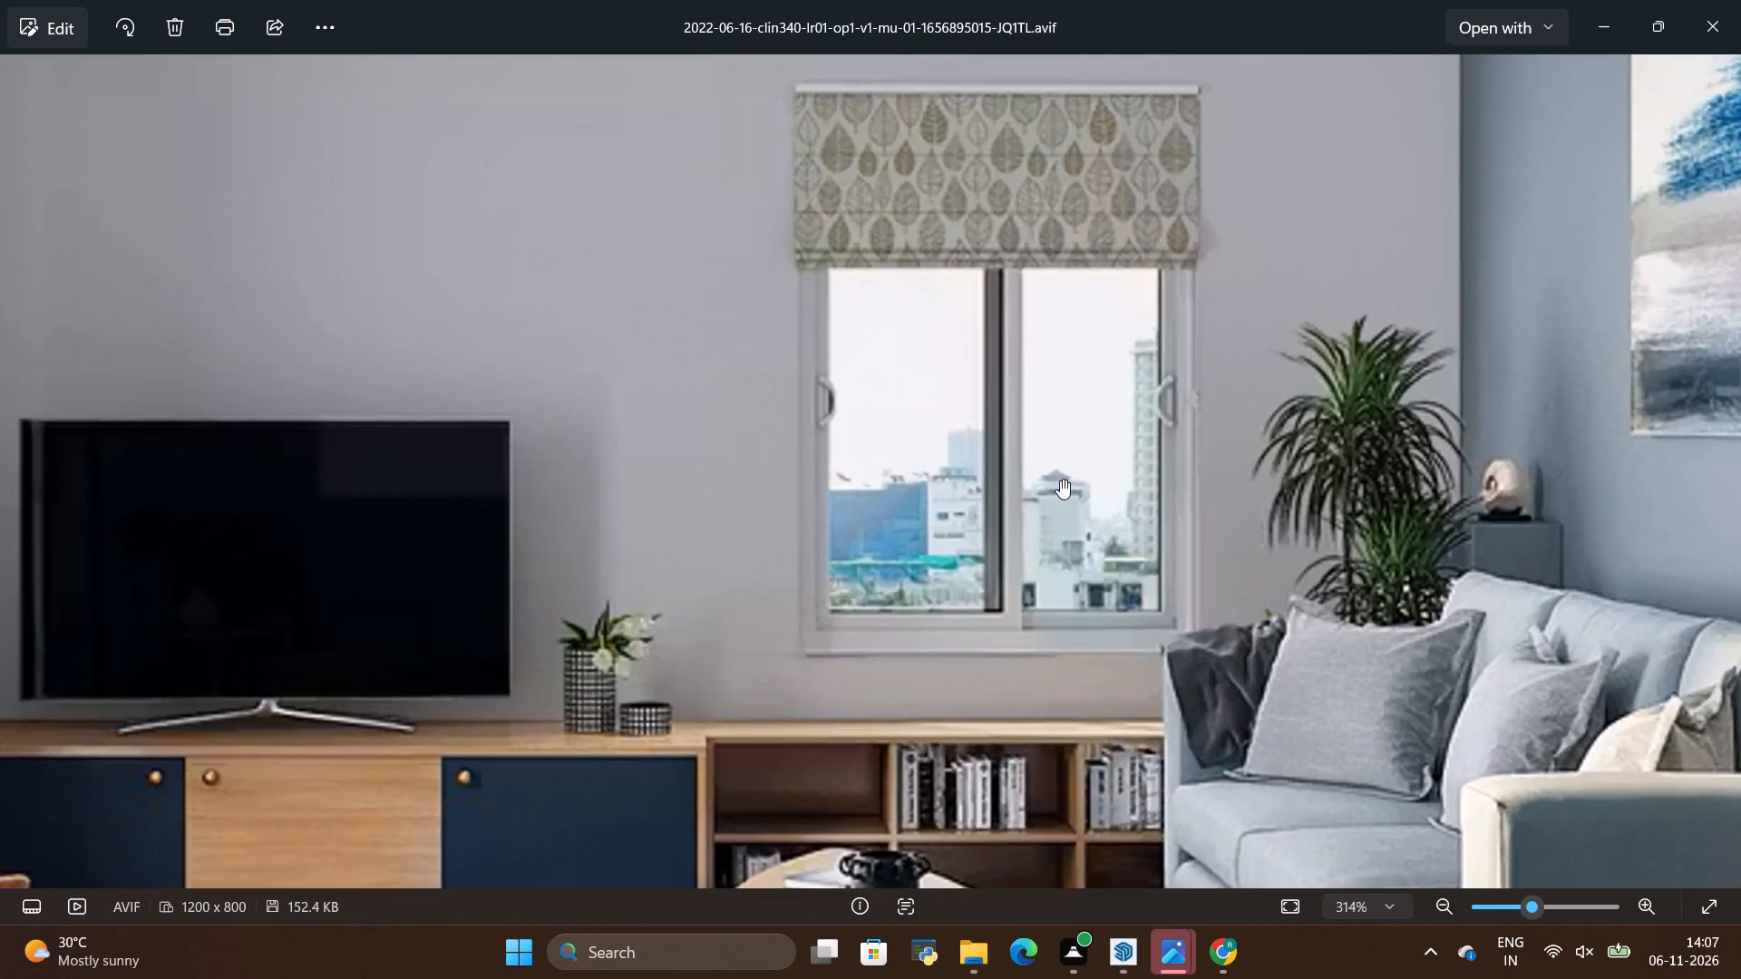
scroll(1060, 480, "down", 5)
key("alt+Tab")
scroll(1060, 480, "down", 5)
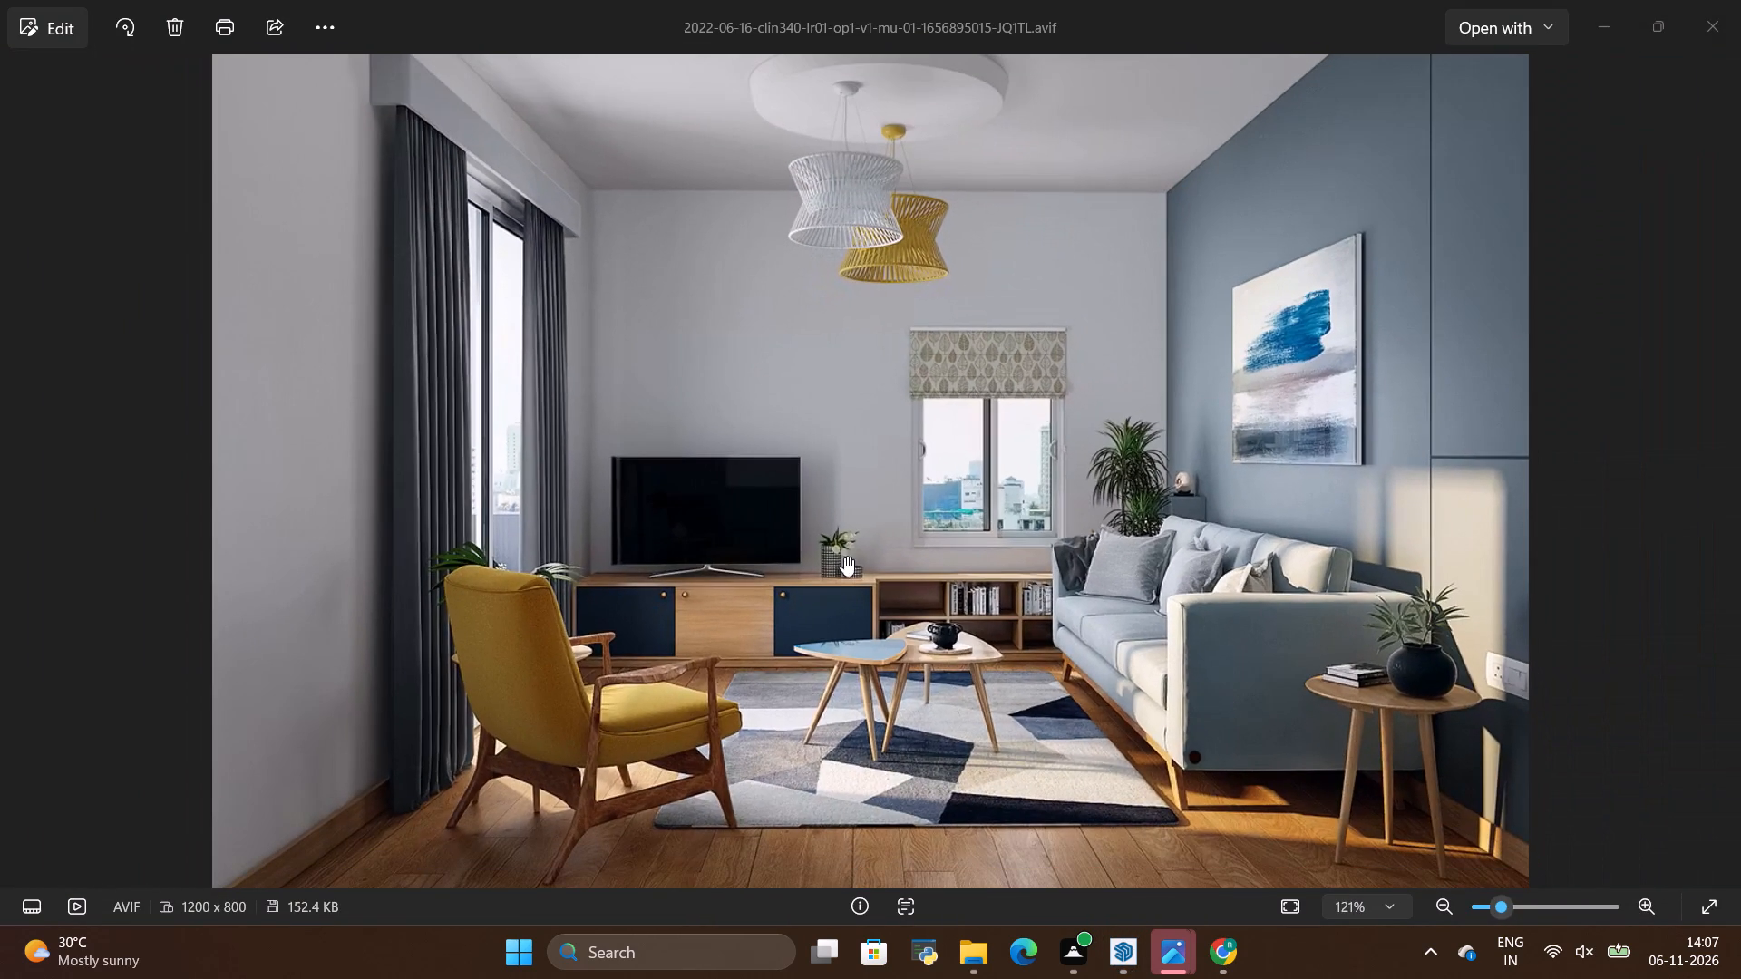
key("alt+Tab")
key("alt+Tab")
key("alt+Tab")
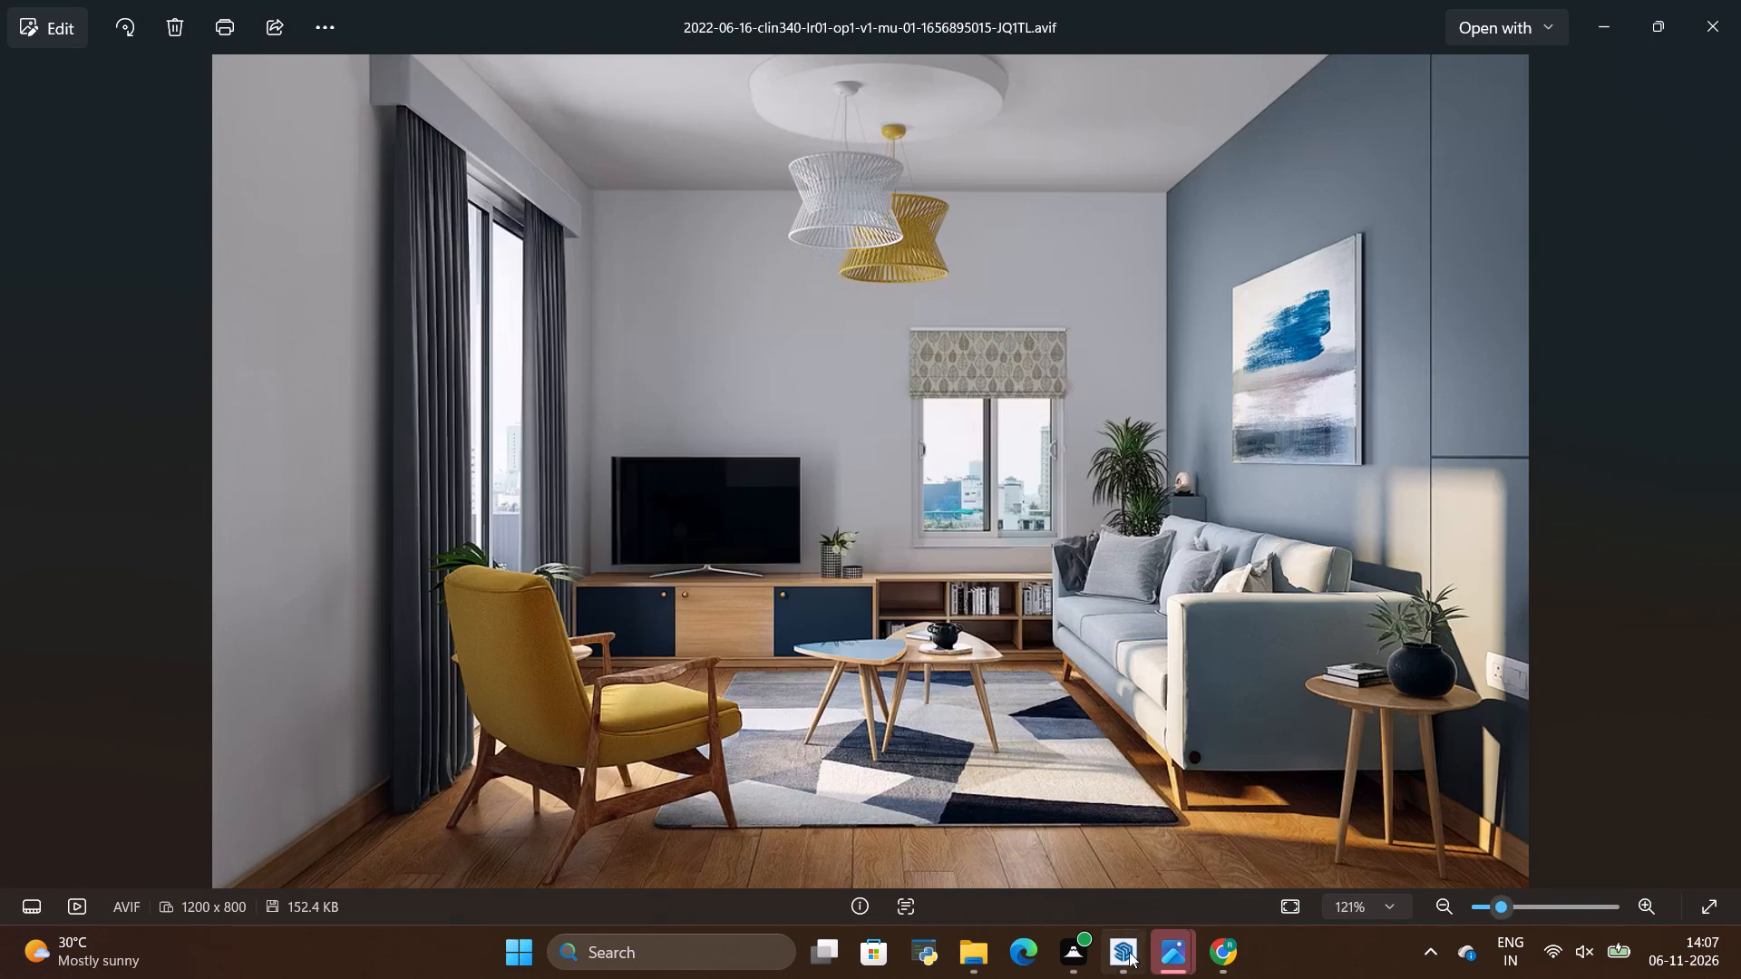
left_click(1122, 958)
left_click(1127, 961)
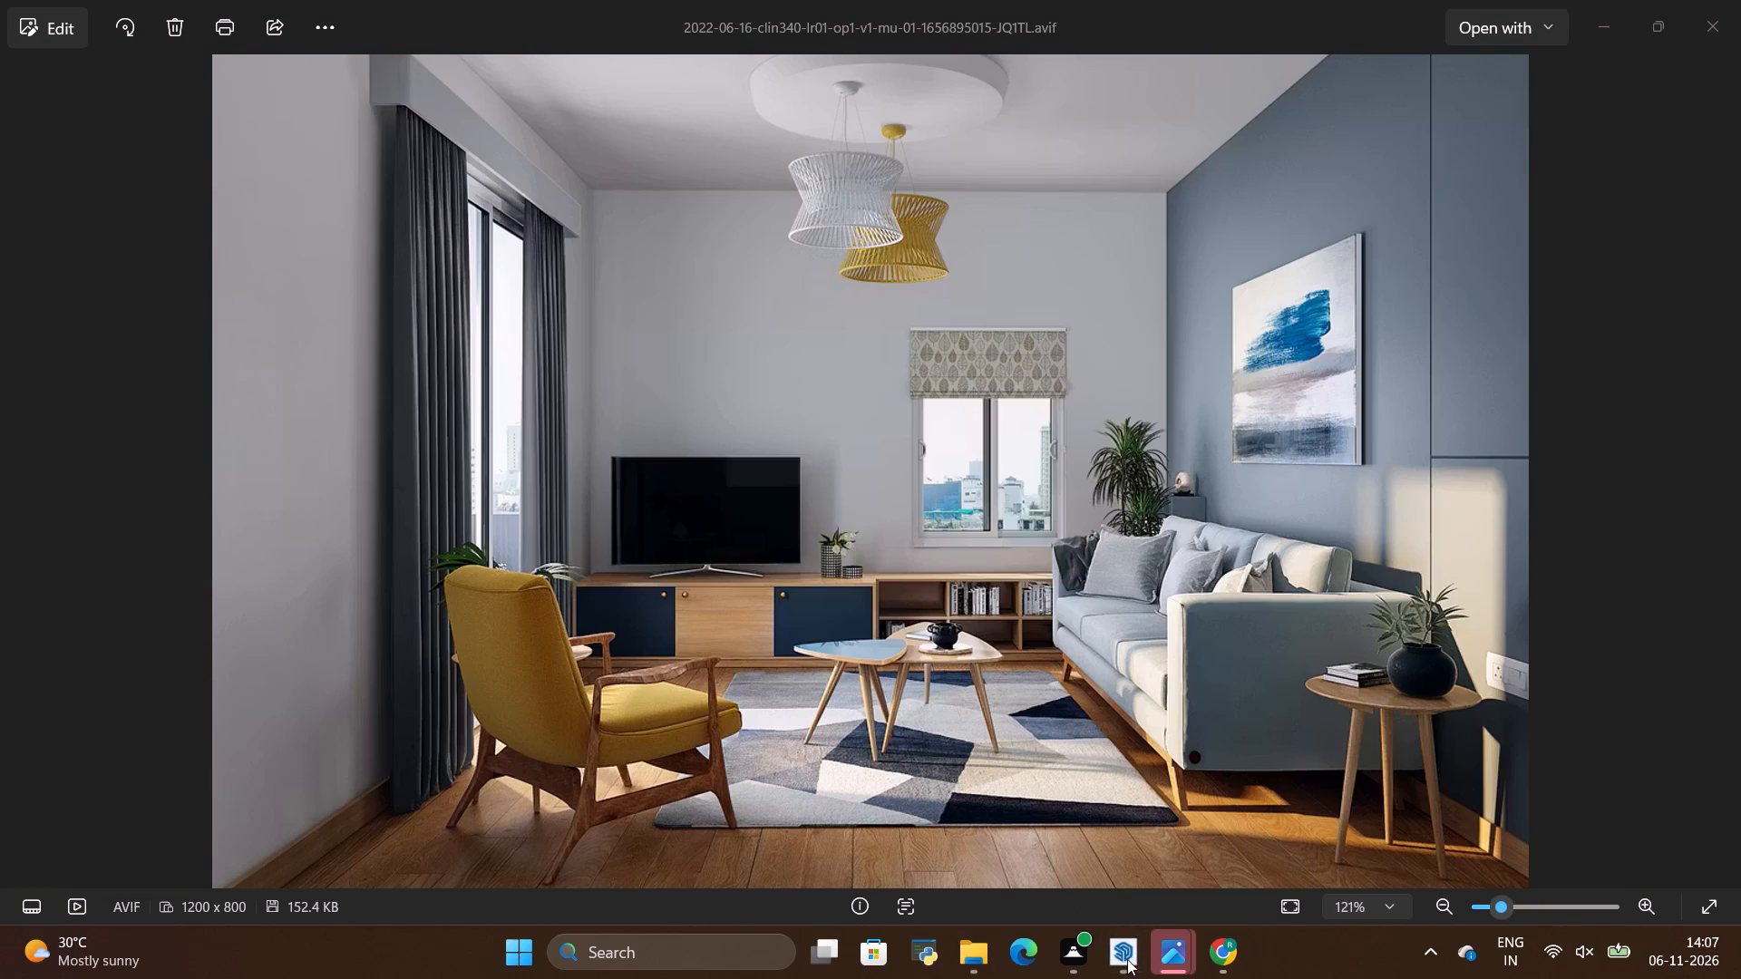
key("alt+Tab")
key("alt+Tab")
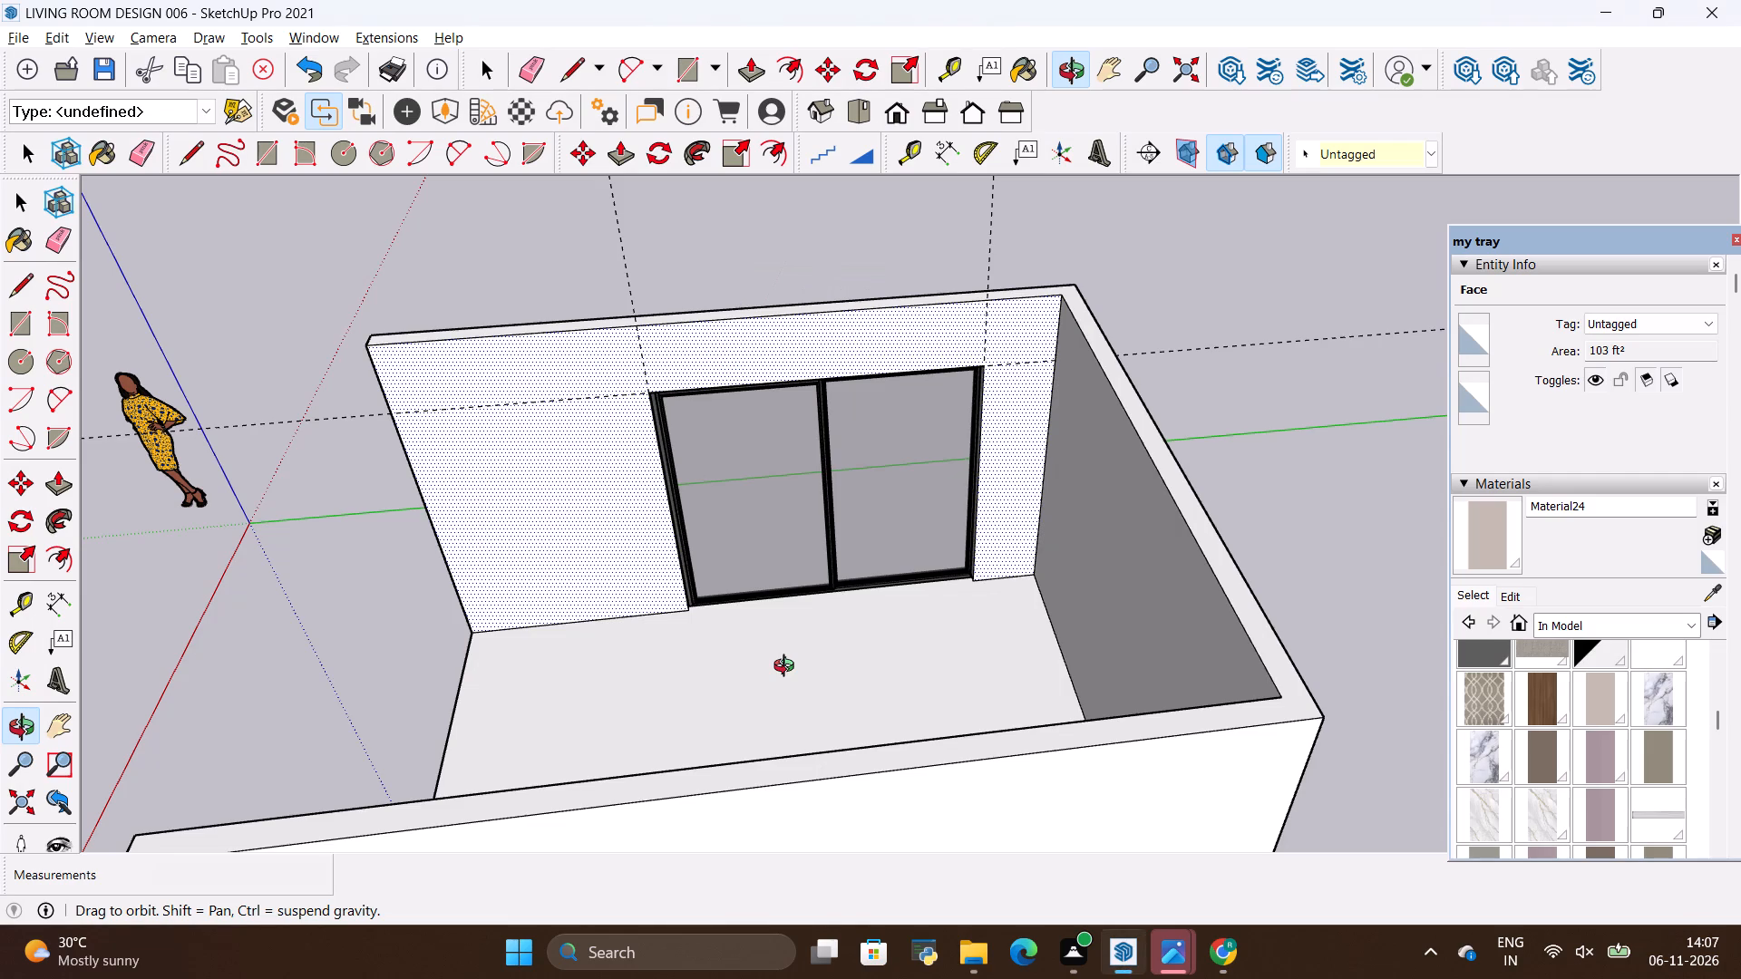
Place a horizontal guide on the back wall 3' above the floor edge, checking the window position against the reference image.
left_click_drag(743, 668, 1297, 658)
scroll(394, 708, "down", 5)
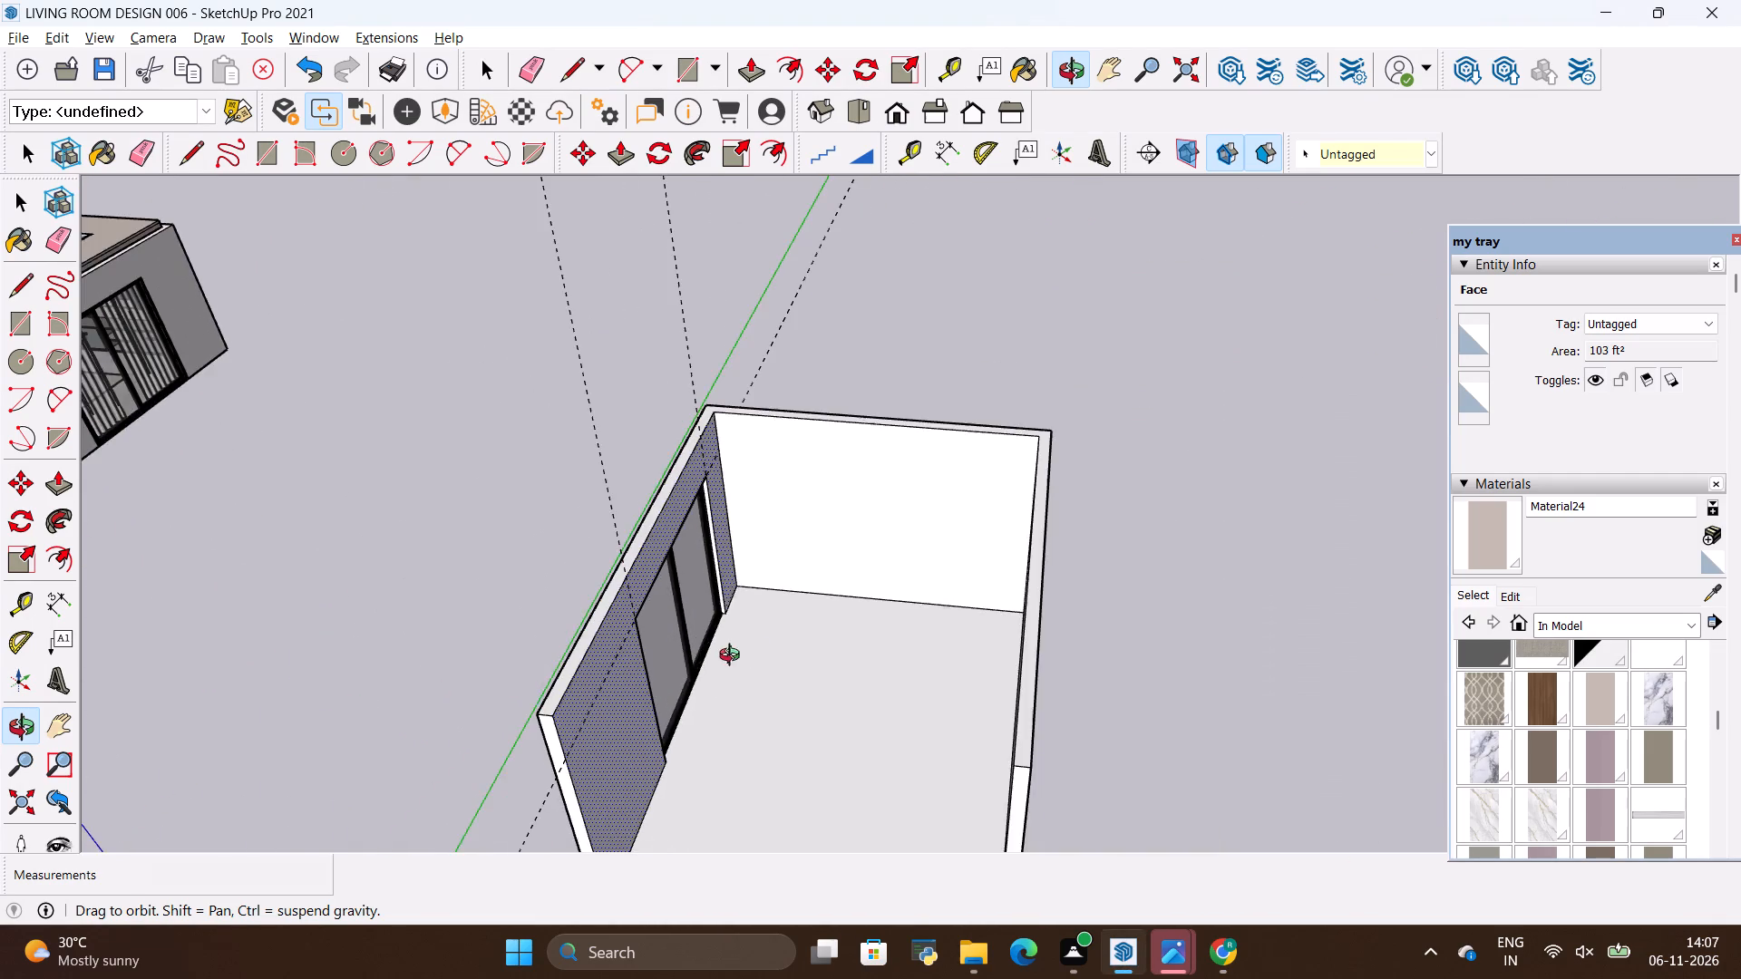
left_click_drag(773, 646, 785, 609)
scroll(837, 492, "up", 4)
left_click_drag(880, 638, 889, 589)
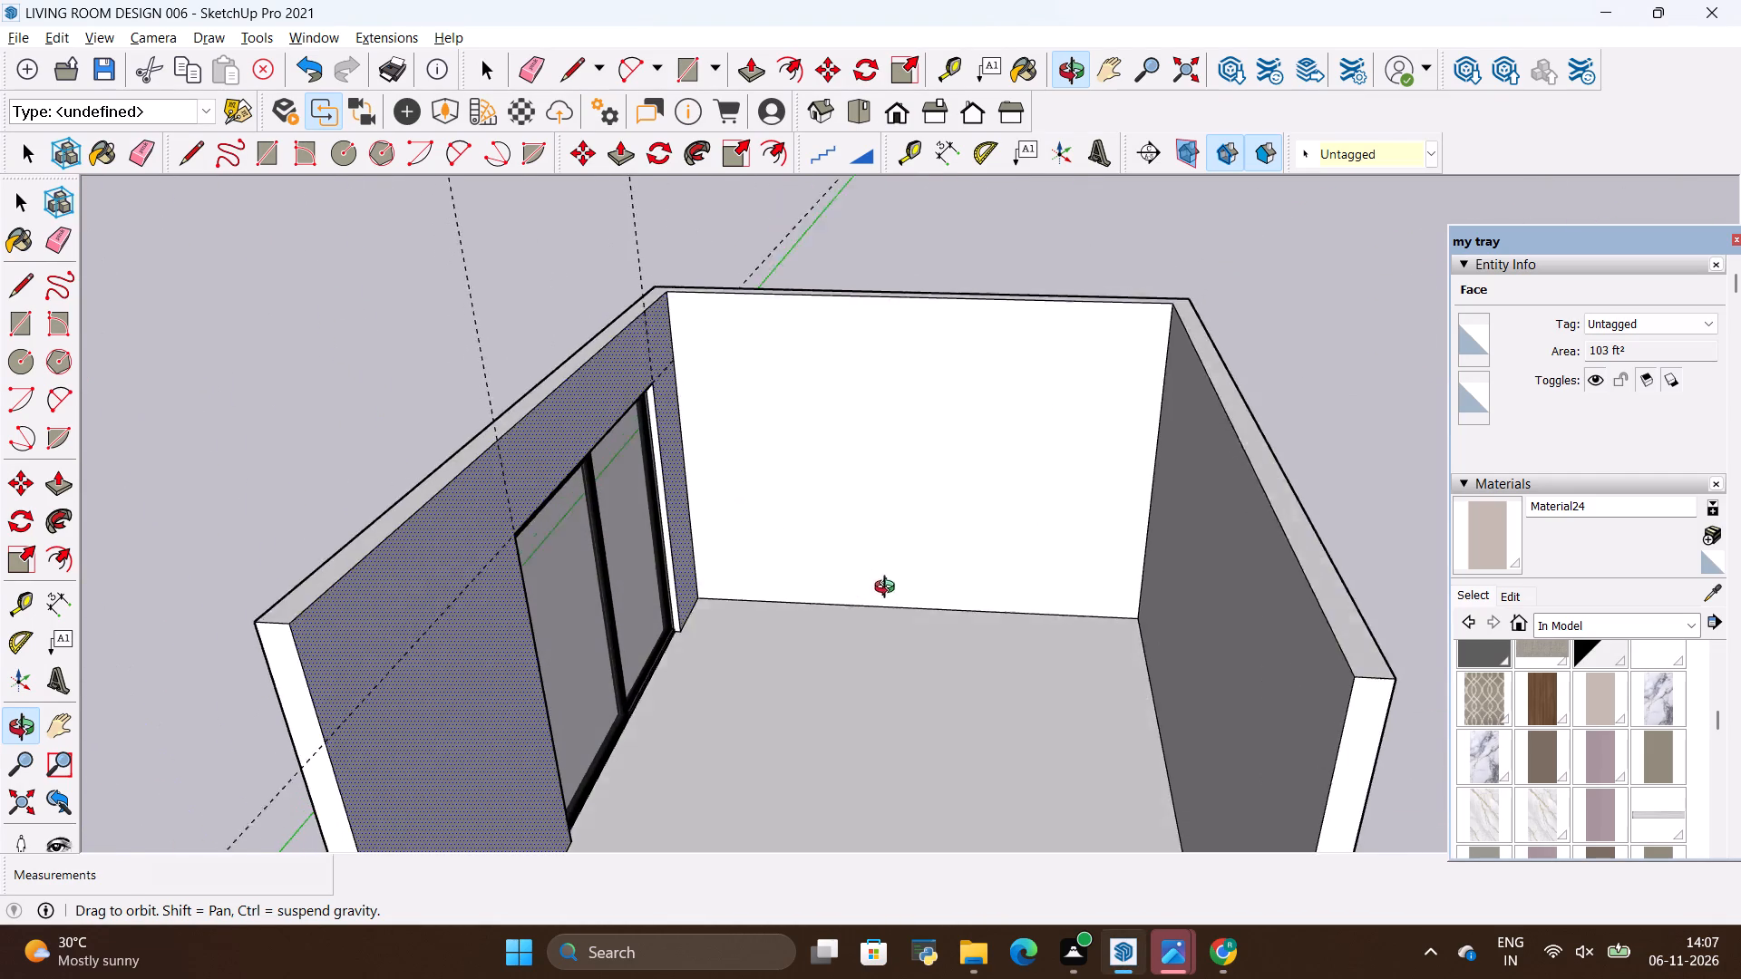
left_click_drag(889, 589, 893, 533)
key("alt+Tab")
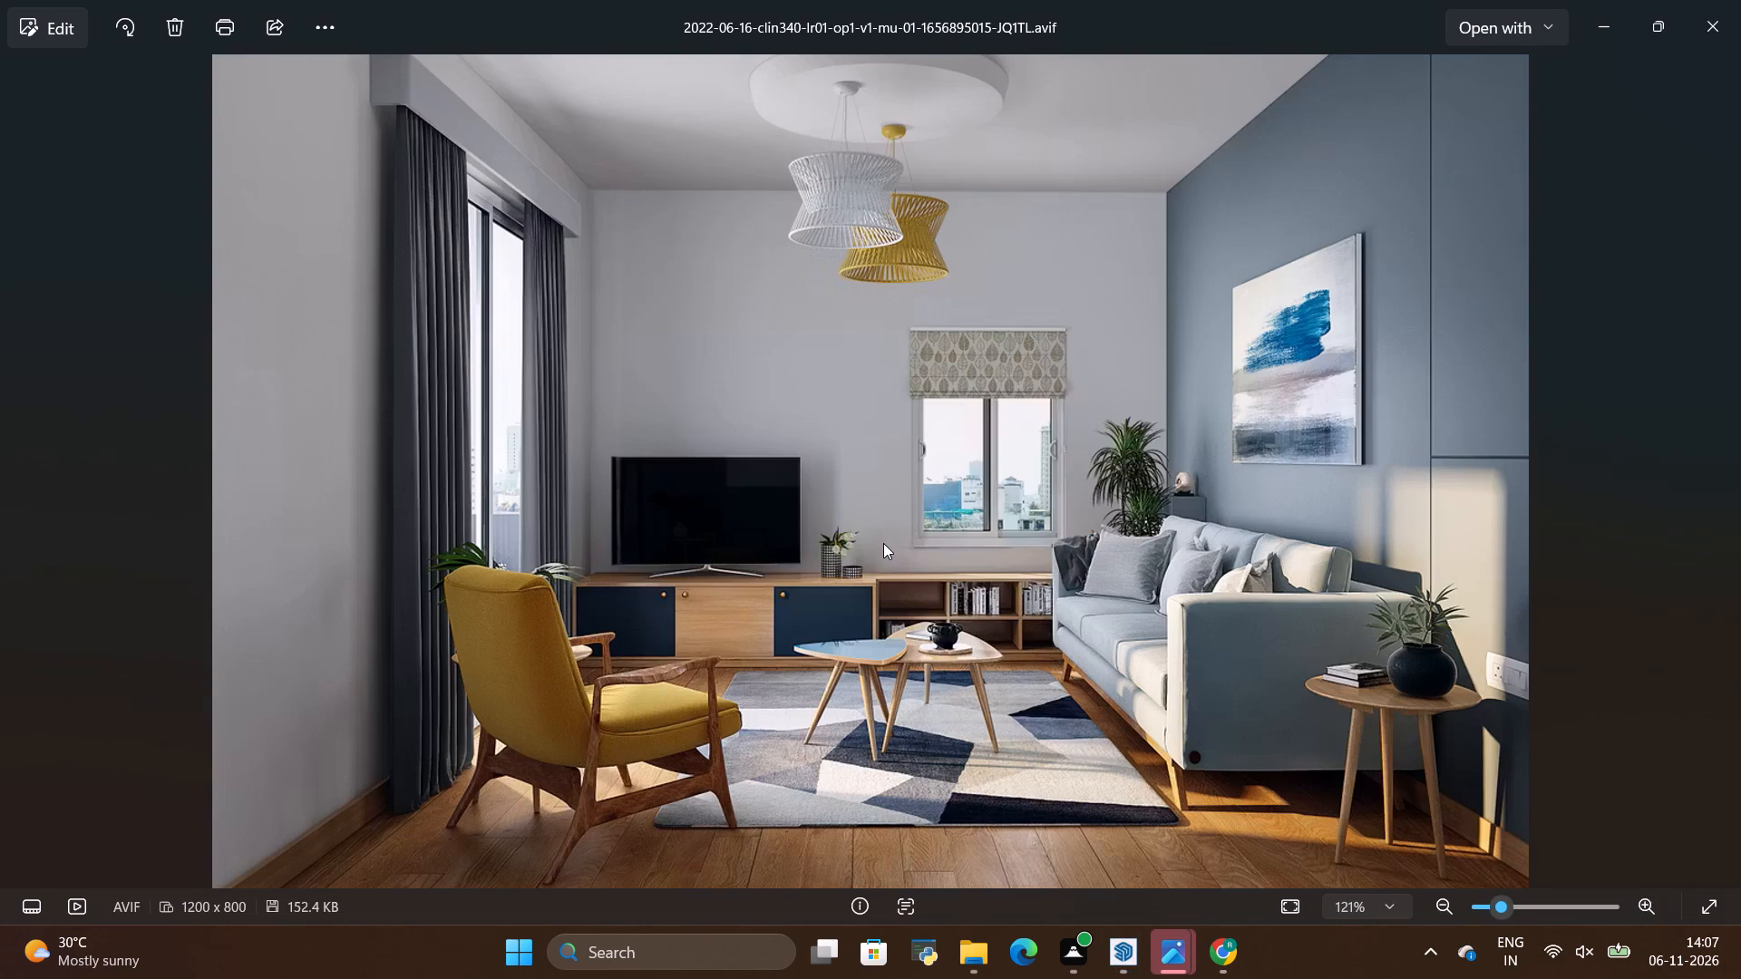
key("alt+Tab")
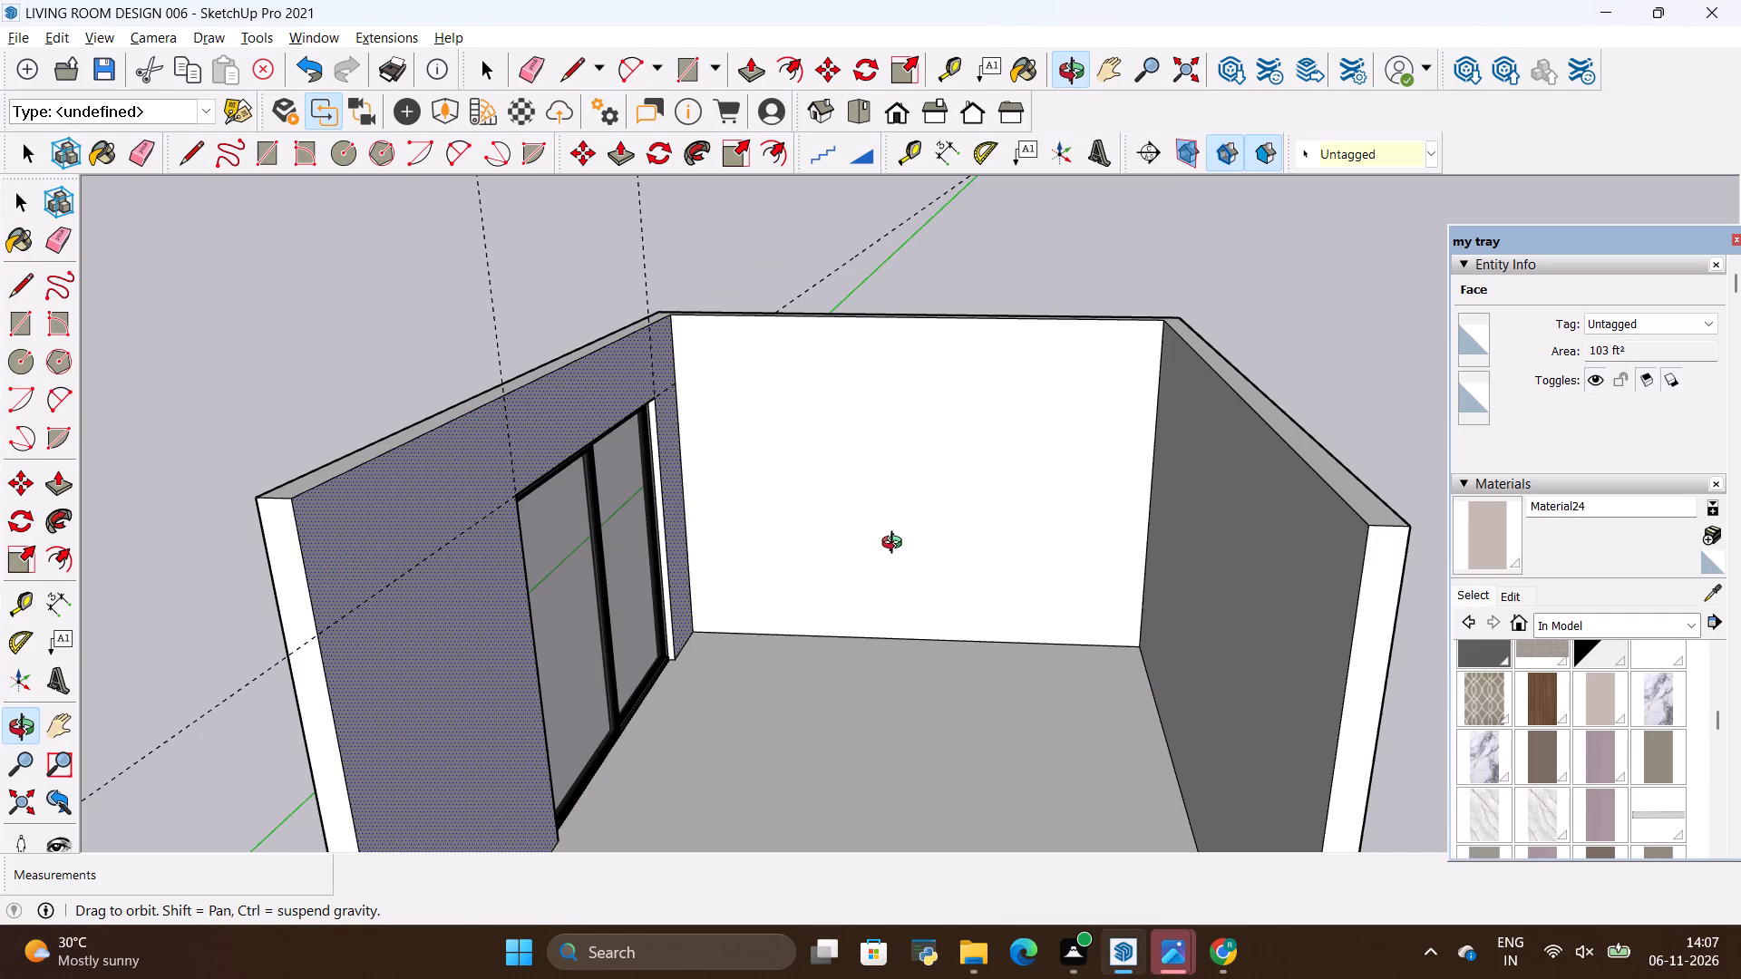
key("t")
left_click(1113, 649)
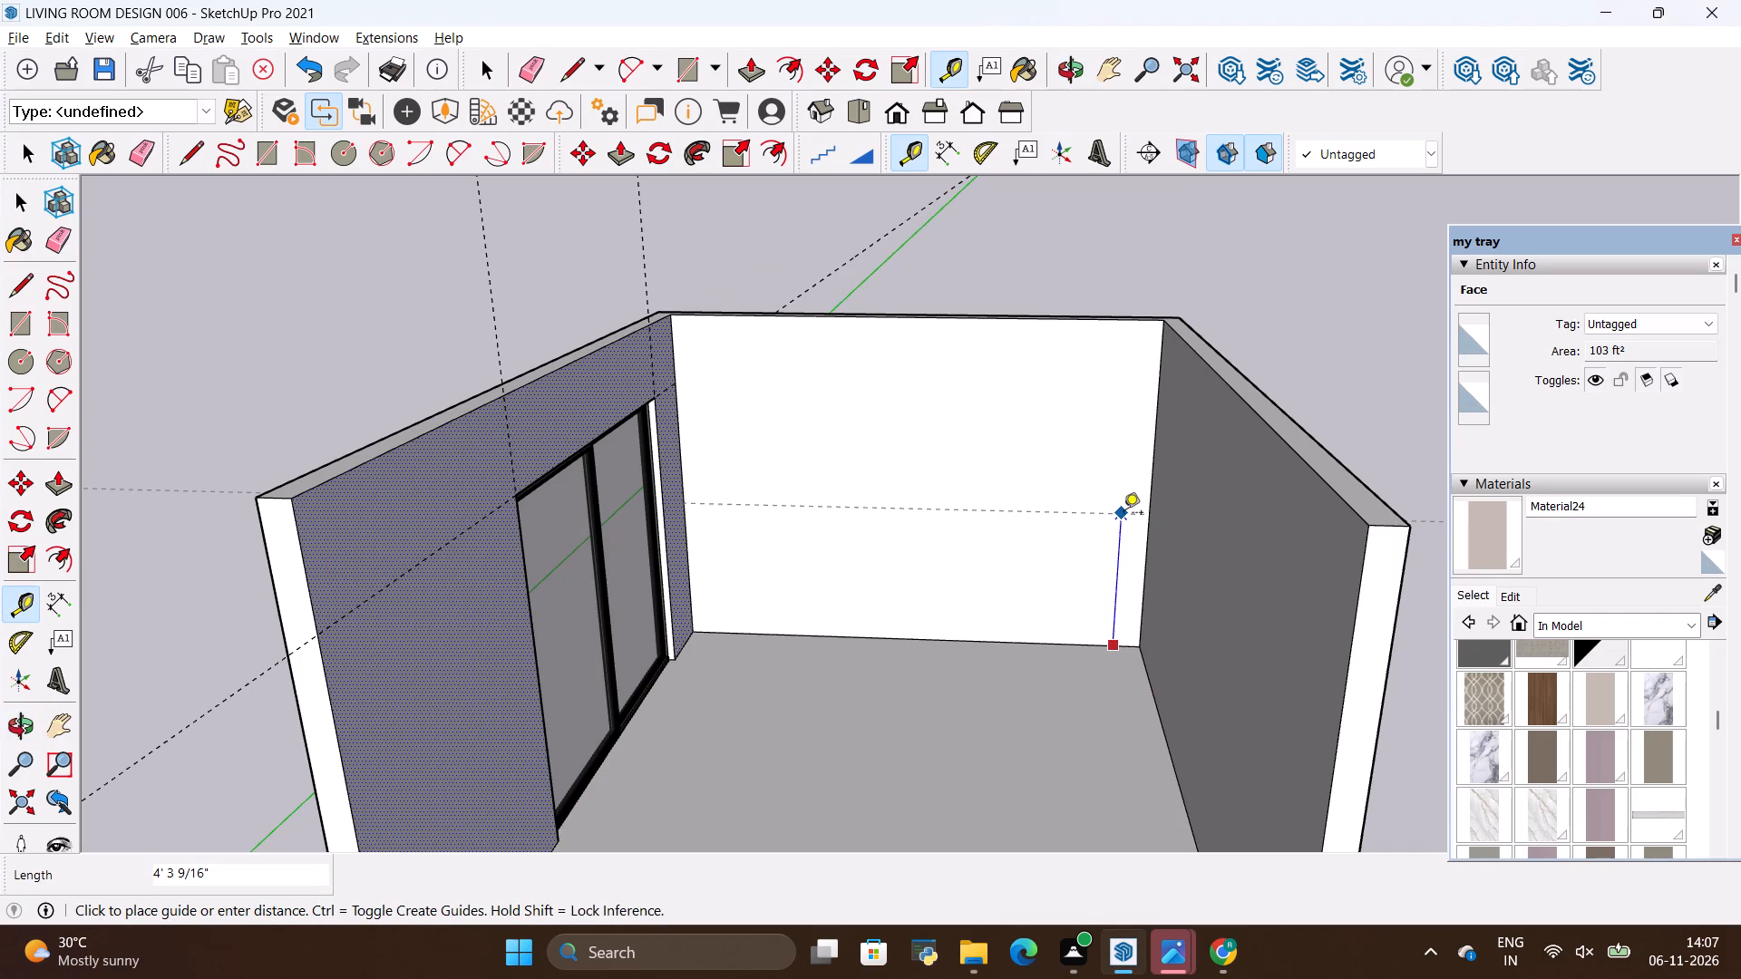
key("BackSpace")
type("3'")
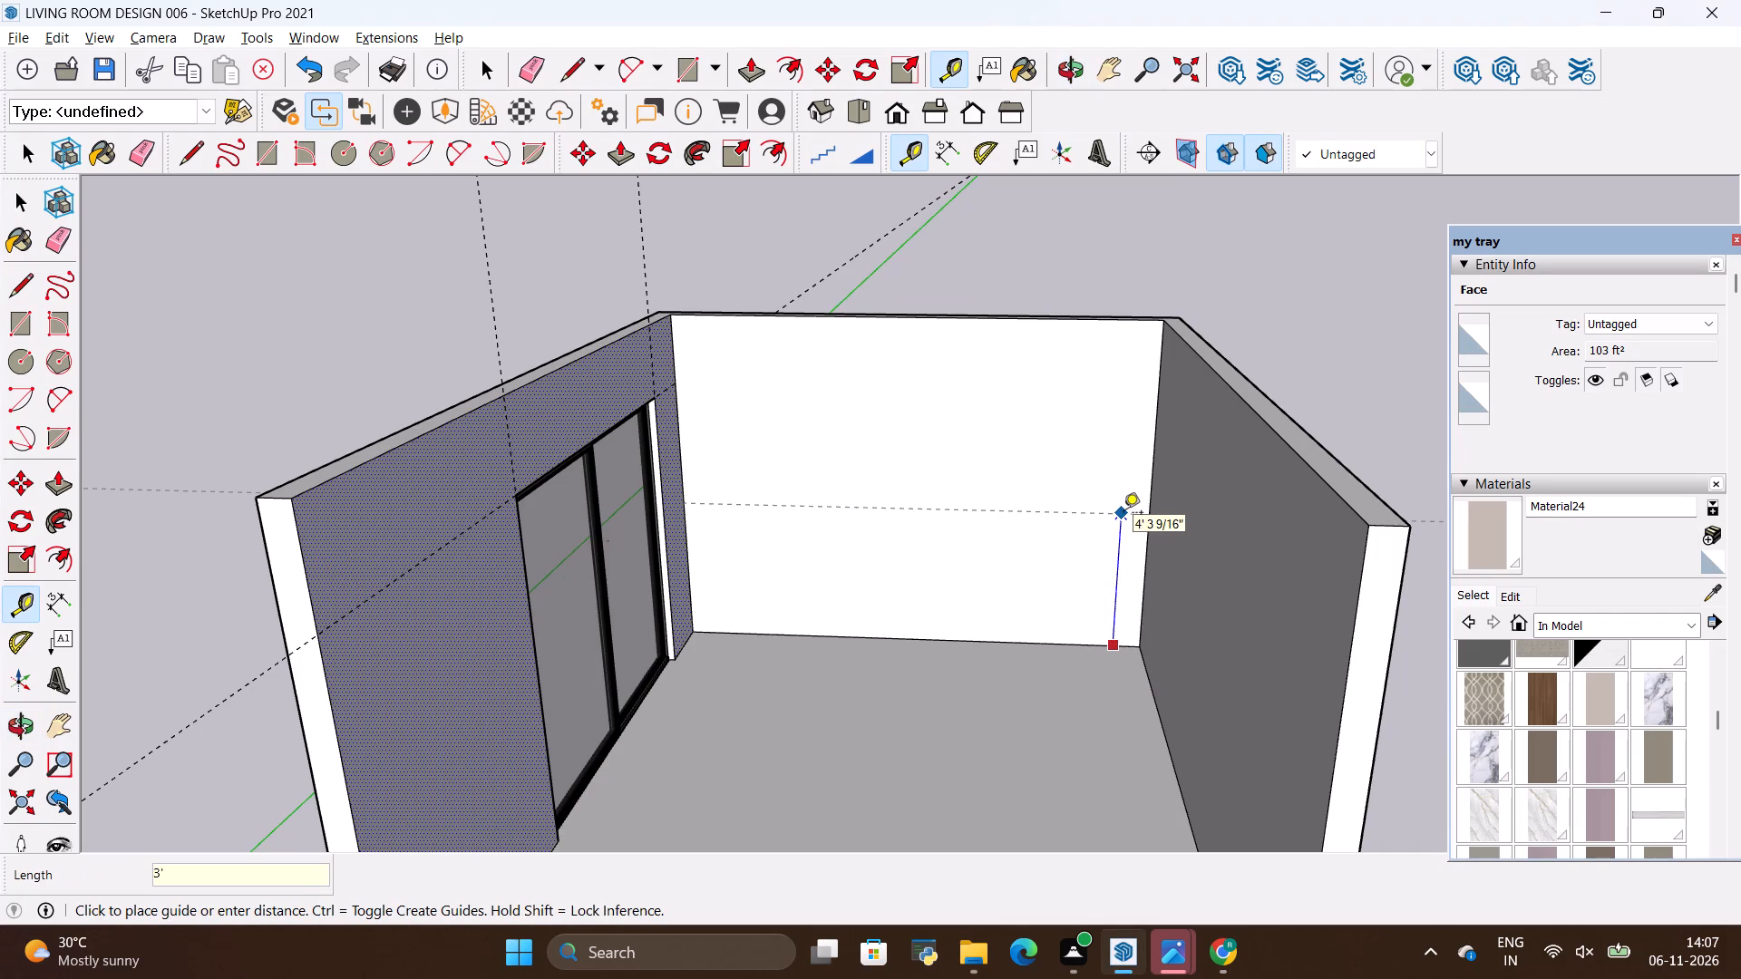
key("Return")
Place a second horizontal guide on the back wall 5' above the first guide.
key("t")
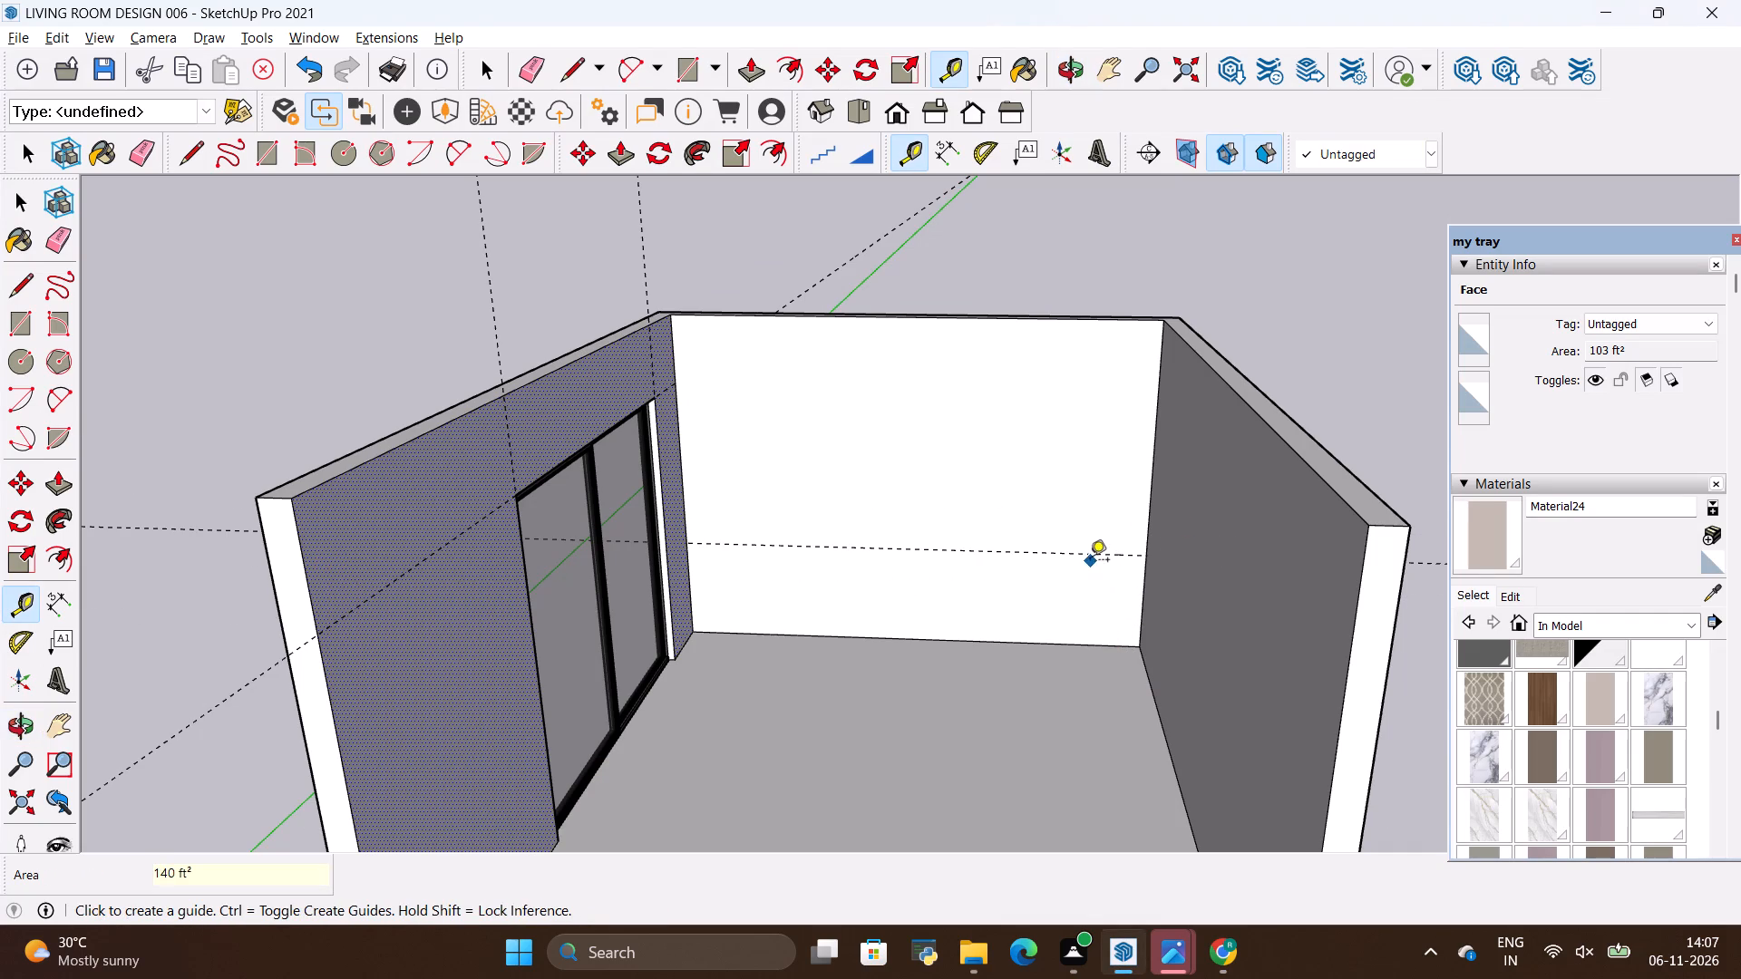
left_click(1106, 551)
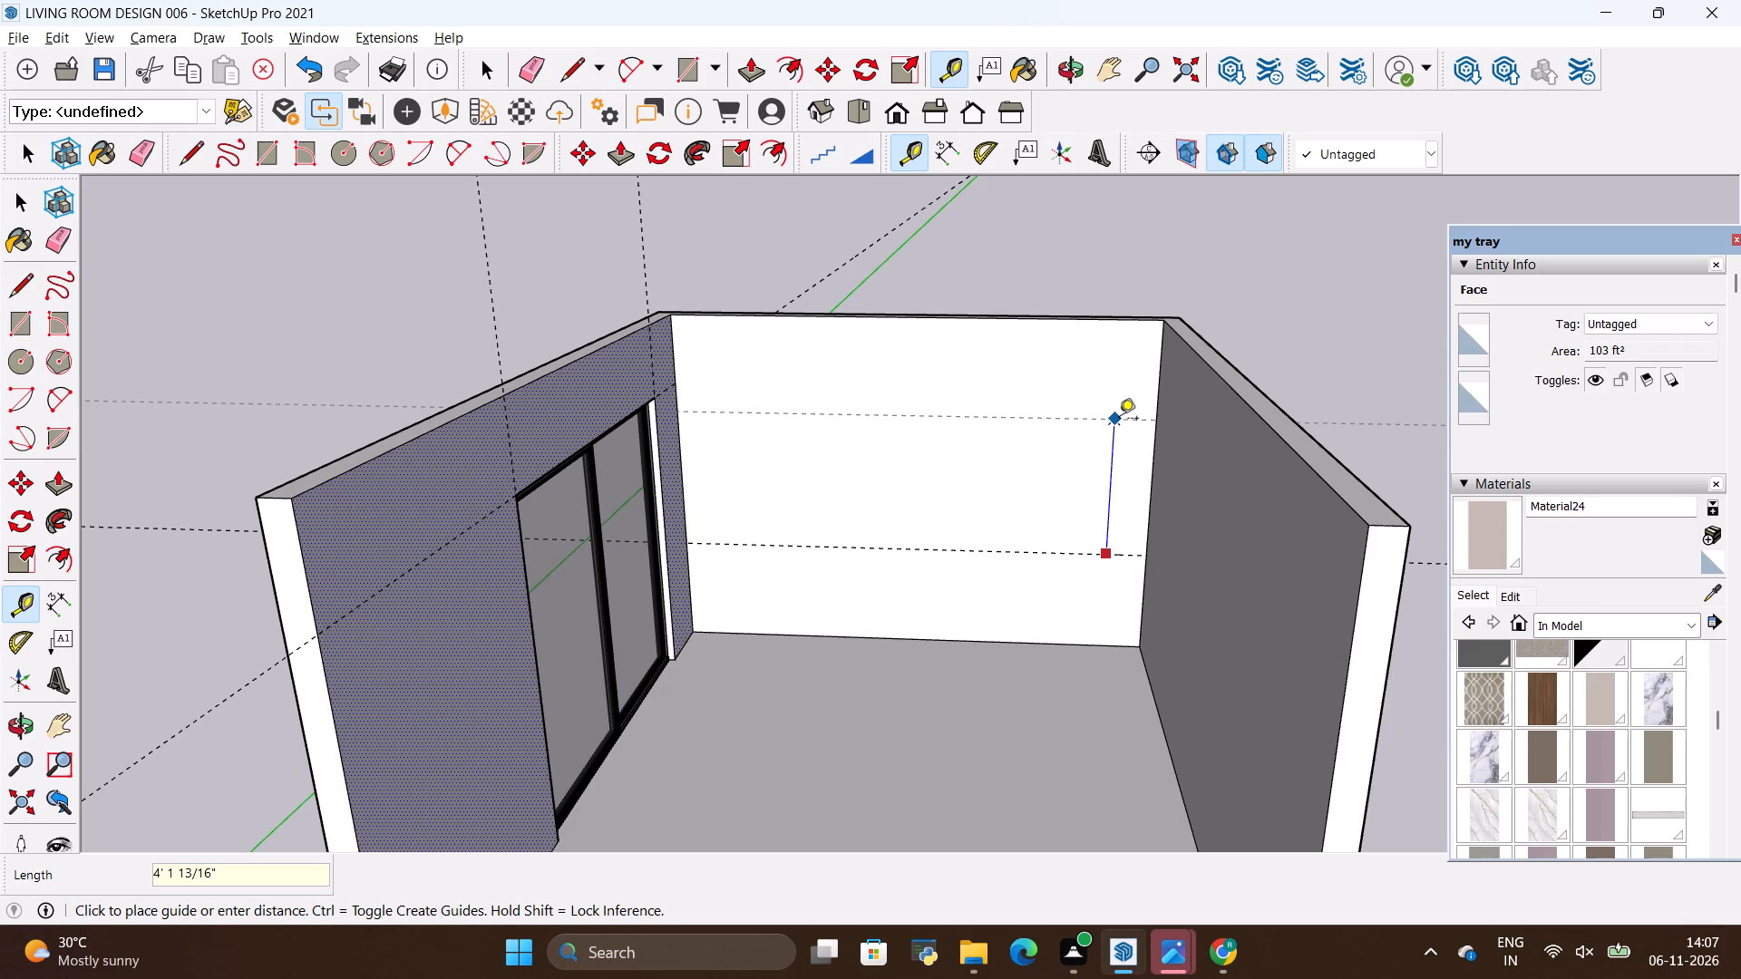
key("BackSpace")
type("5'")
key("Return")
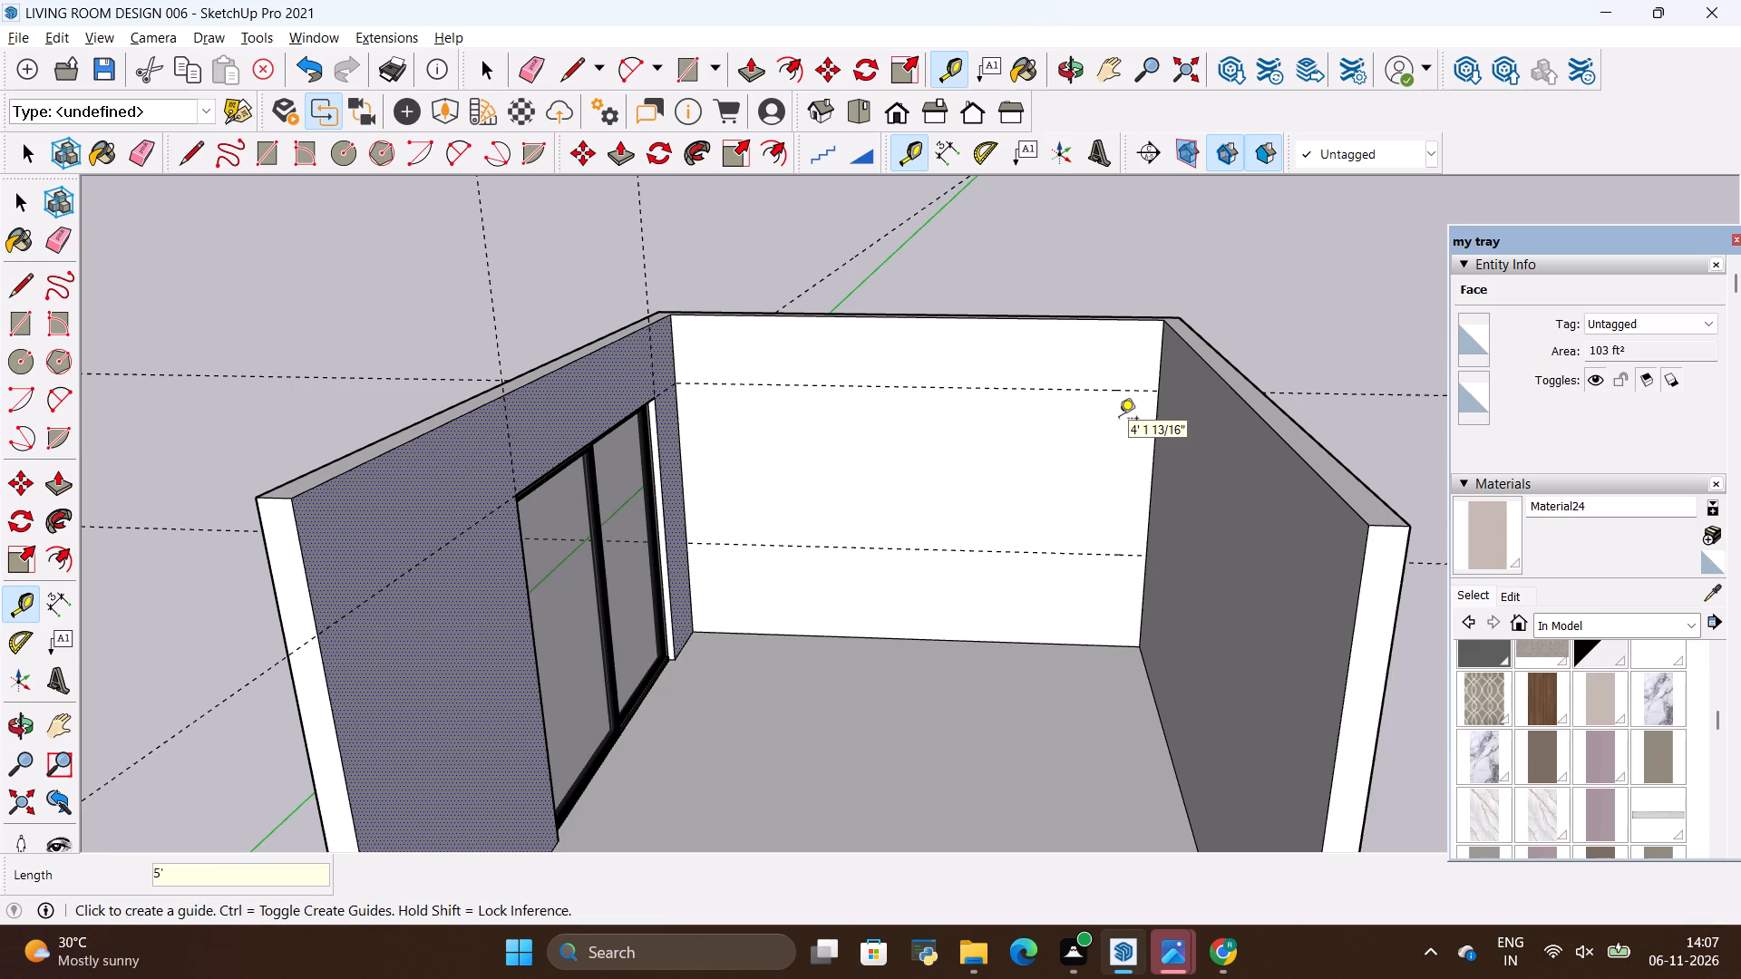
Check the reference image and place a vertical guide on the back wall 2' from its corner opposite the sliding-door wall.
key("alt+Tab")
key("alt+Tab")
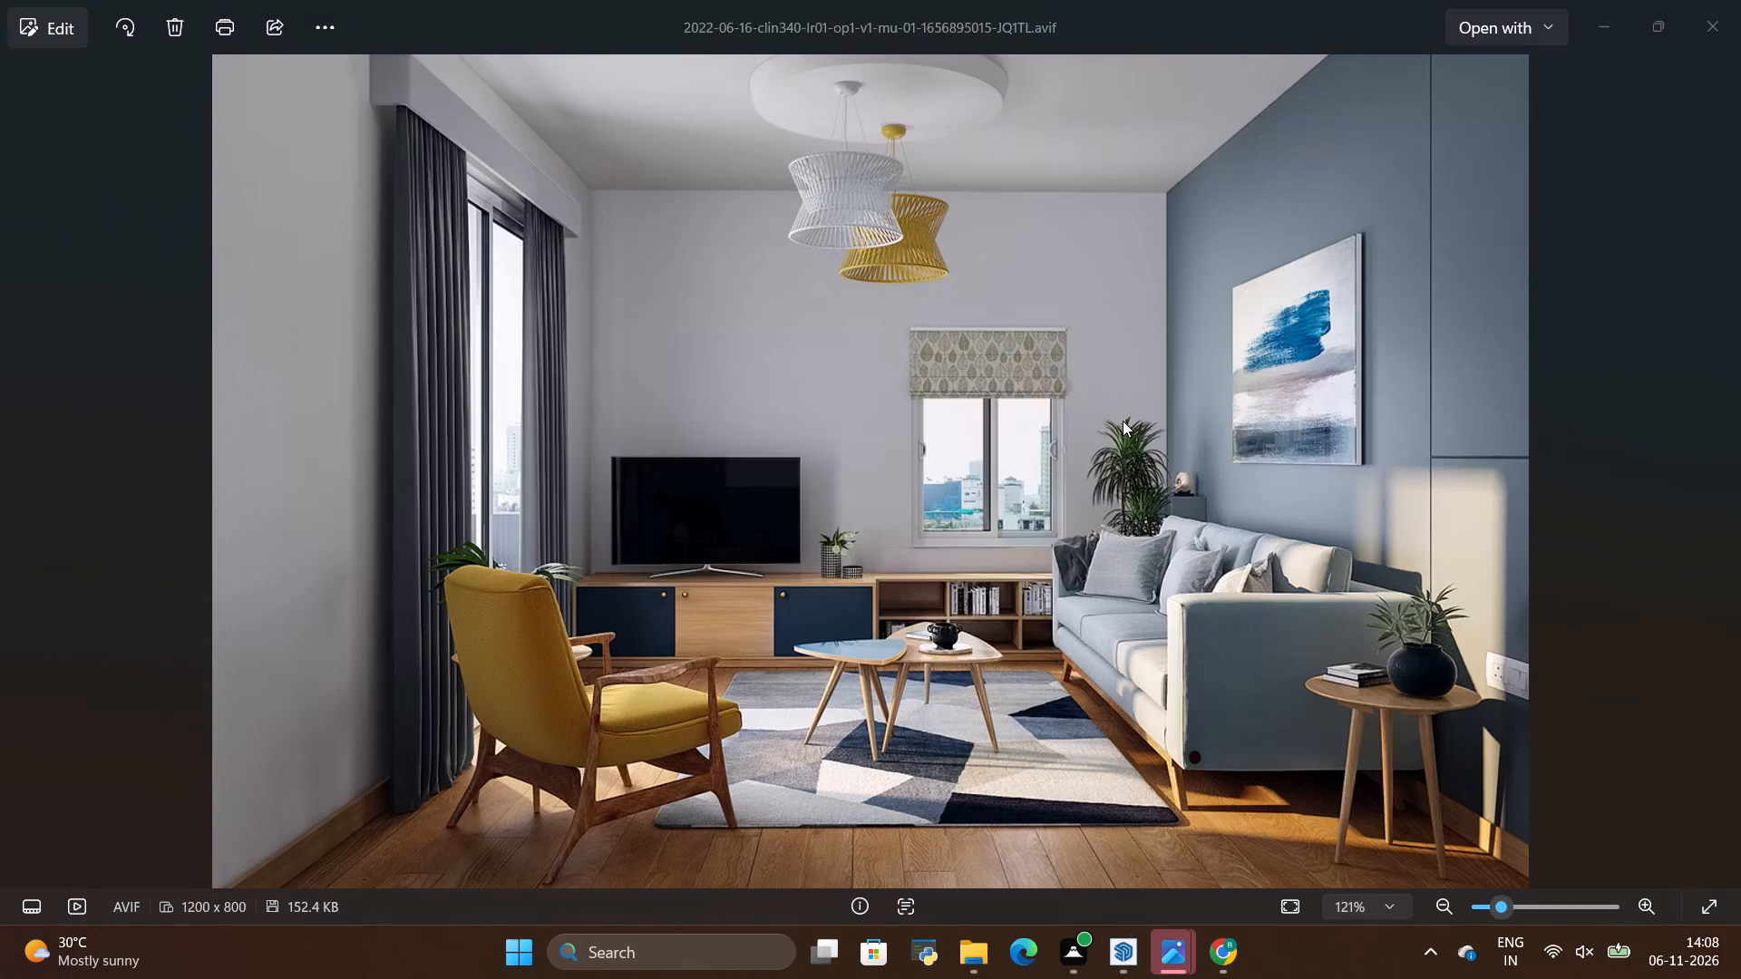
key("t")
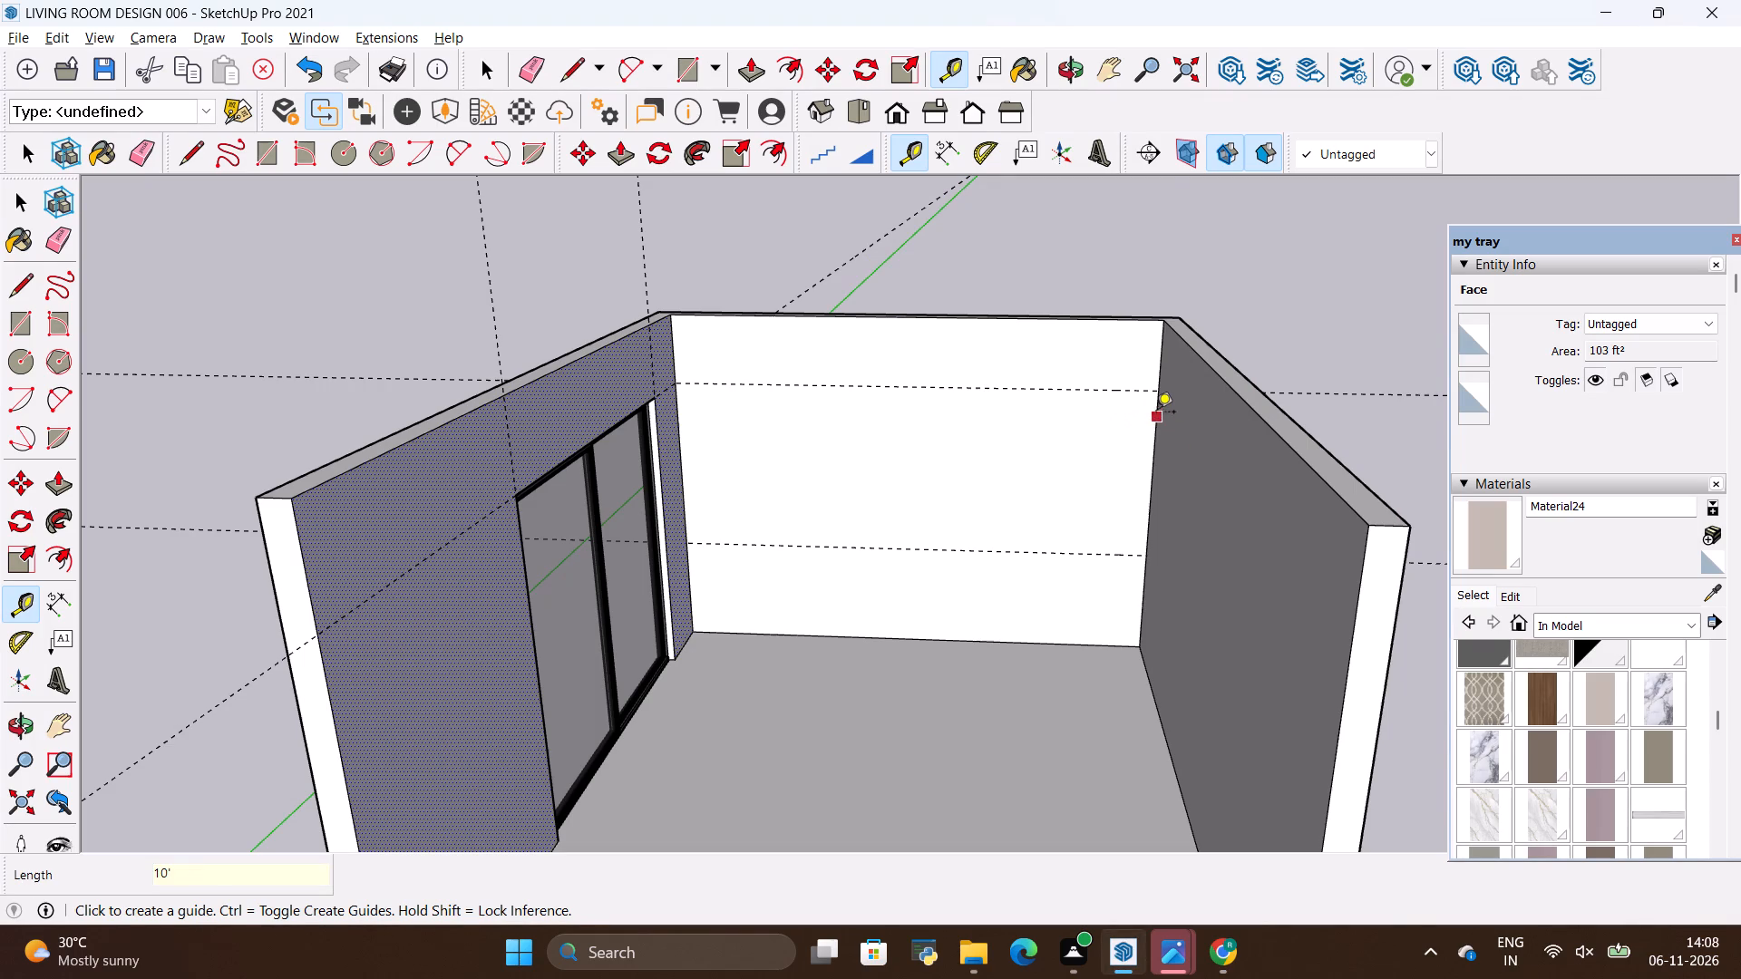
left_click(1156, 413)
key("BackSpace")
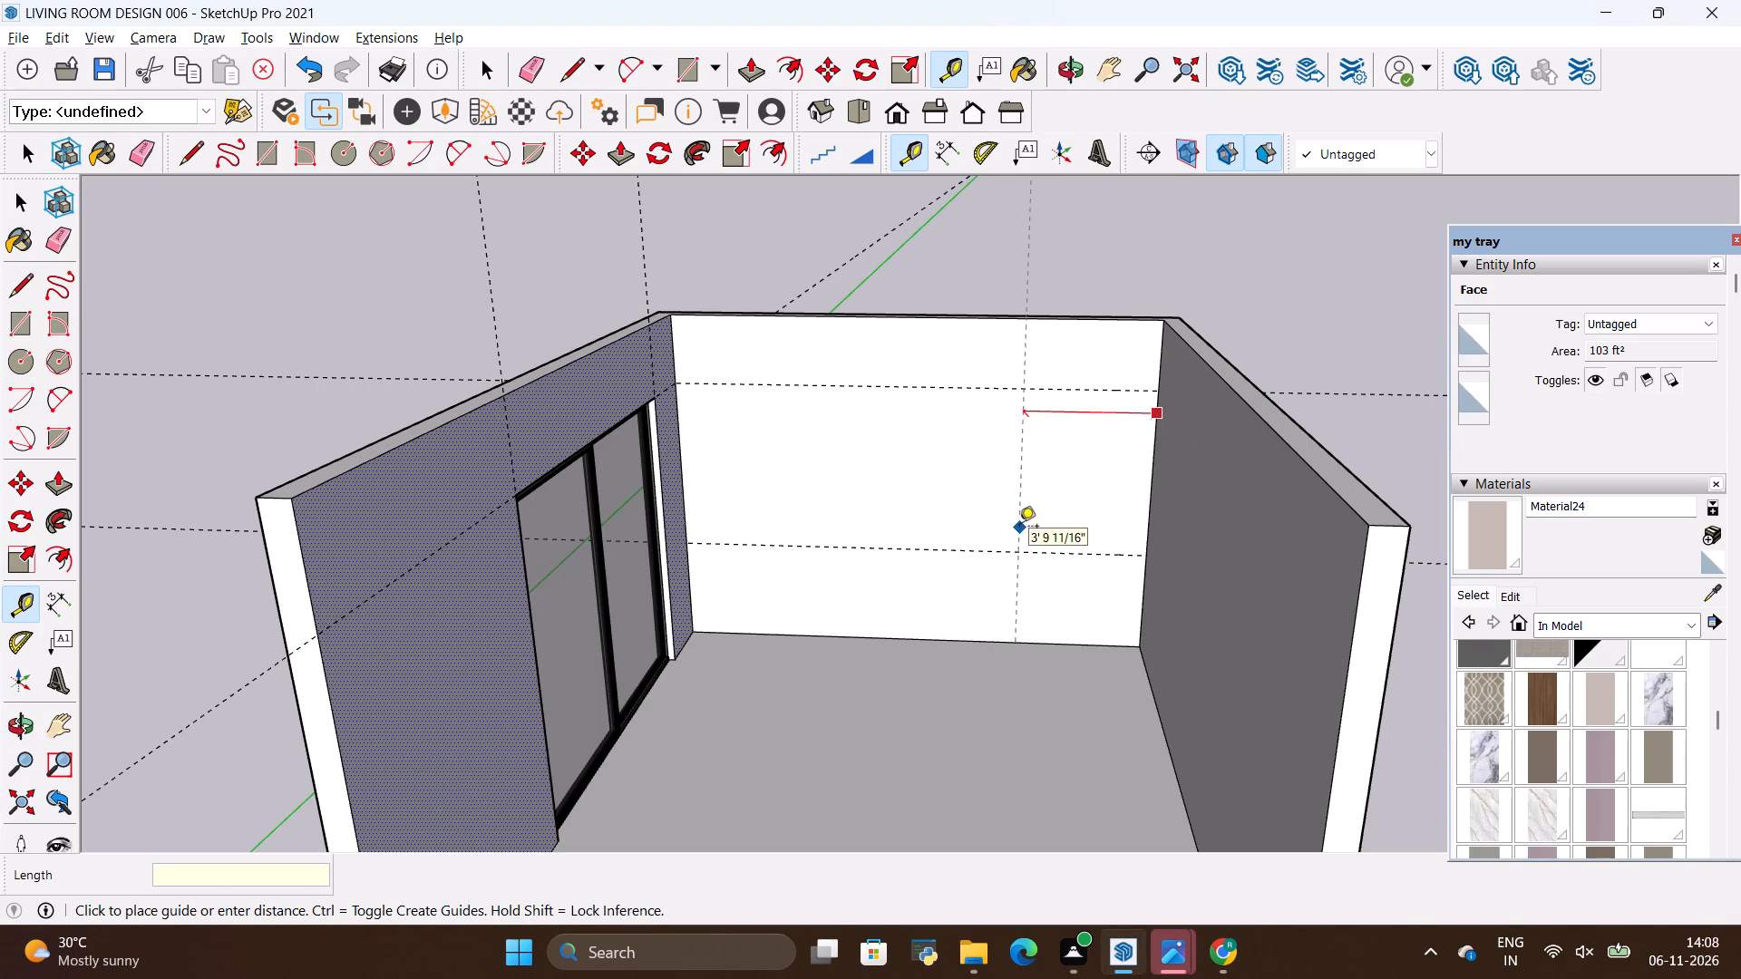
type("2'")
key("Return")
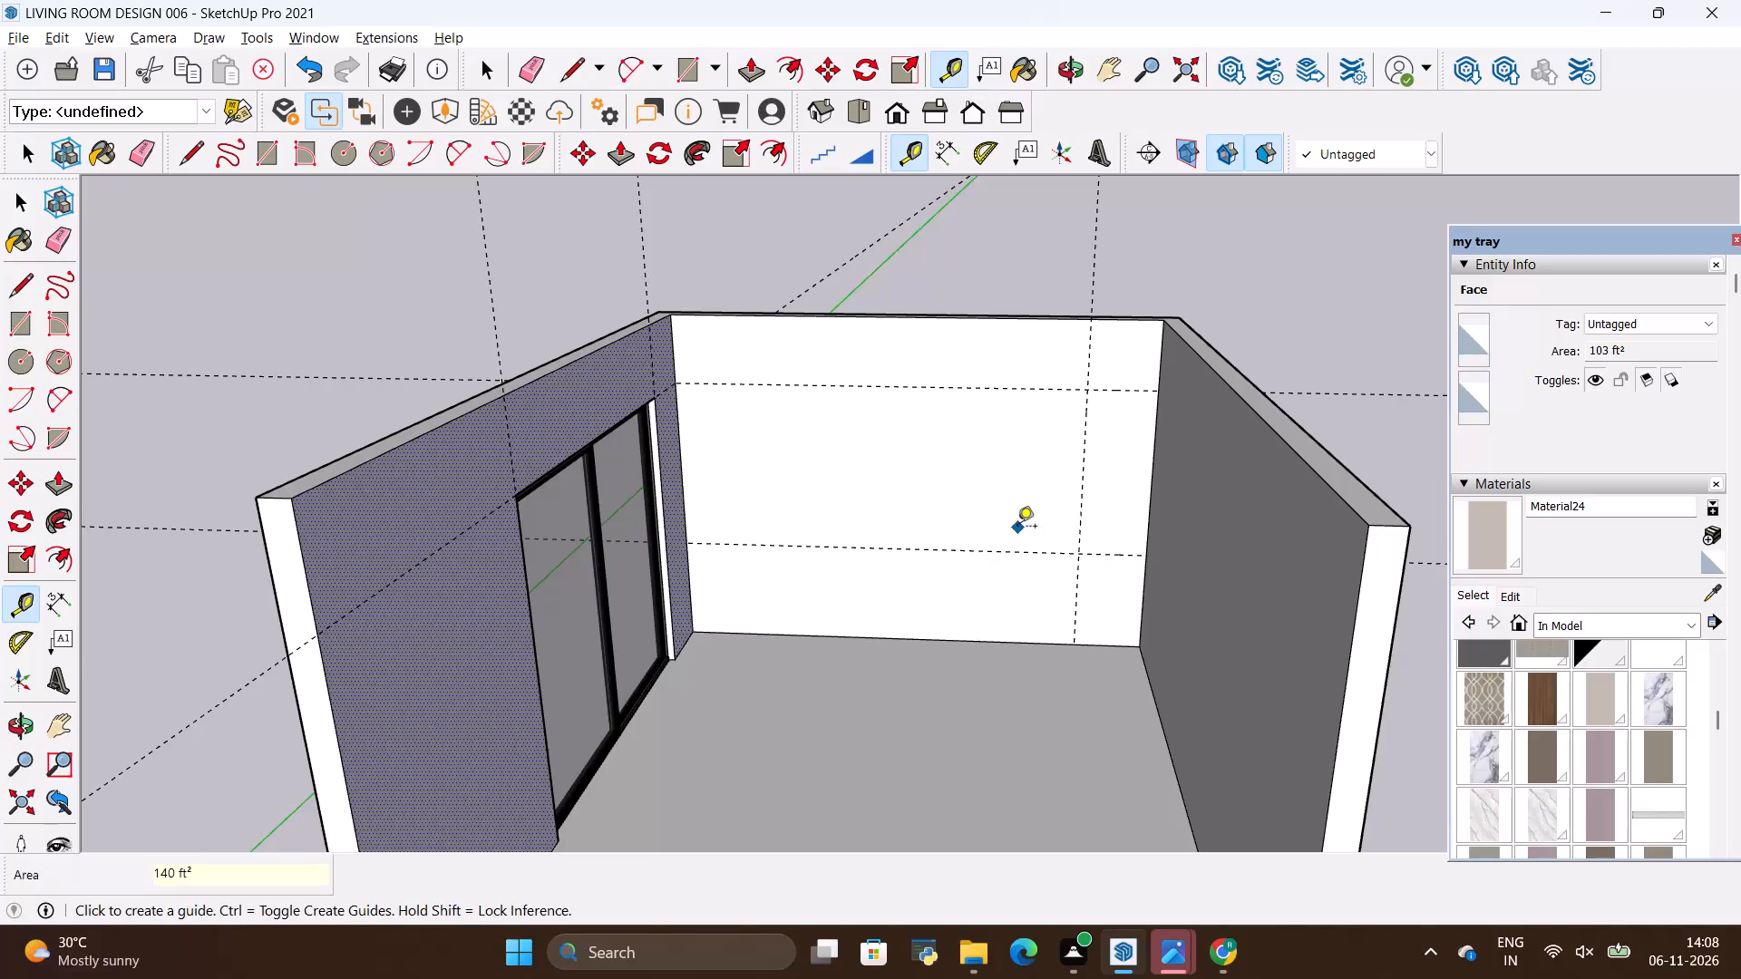
Place a second vertical guide on the back wall 5' from the first, towards the sliding-door wall.
left_click(1078, 487)
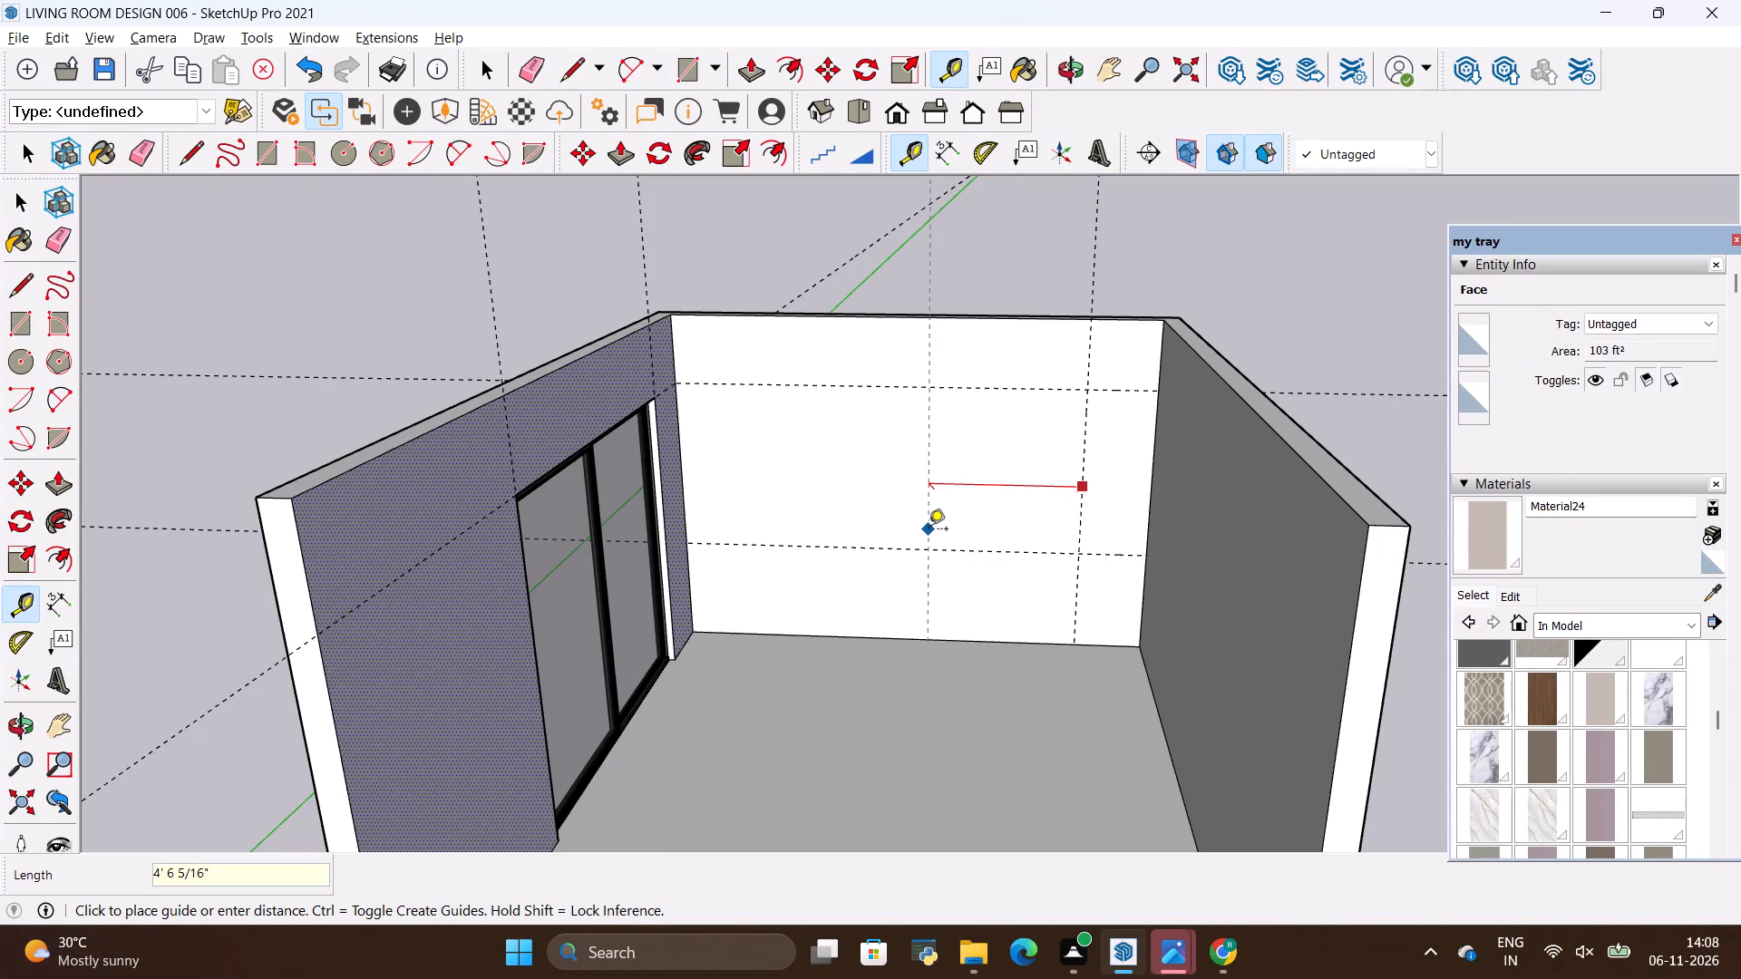
key("BackSpace")
type("5'")
key("Return")
Cut the window opening by drawing a rectangle between the four guide intersections and pushing it 6" through the back wall.
key("r")
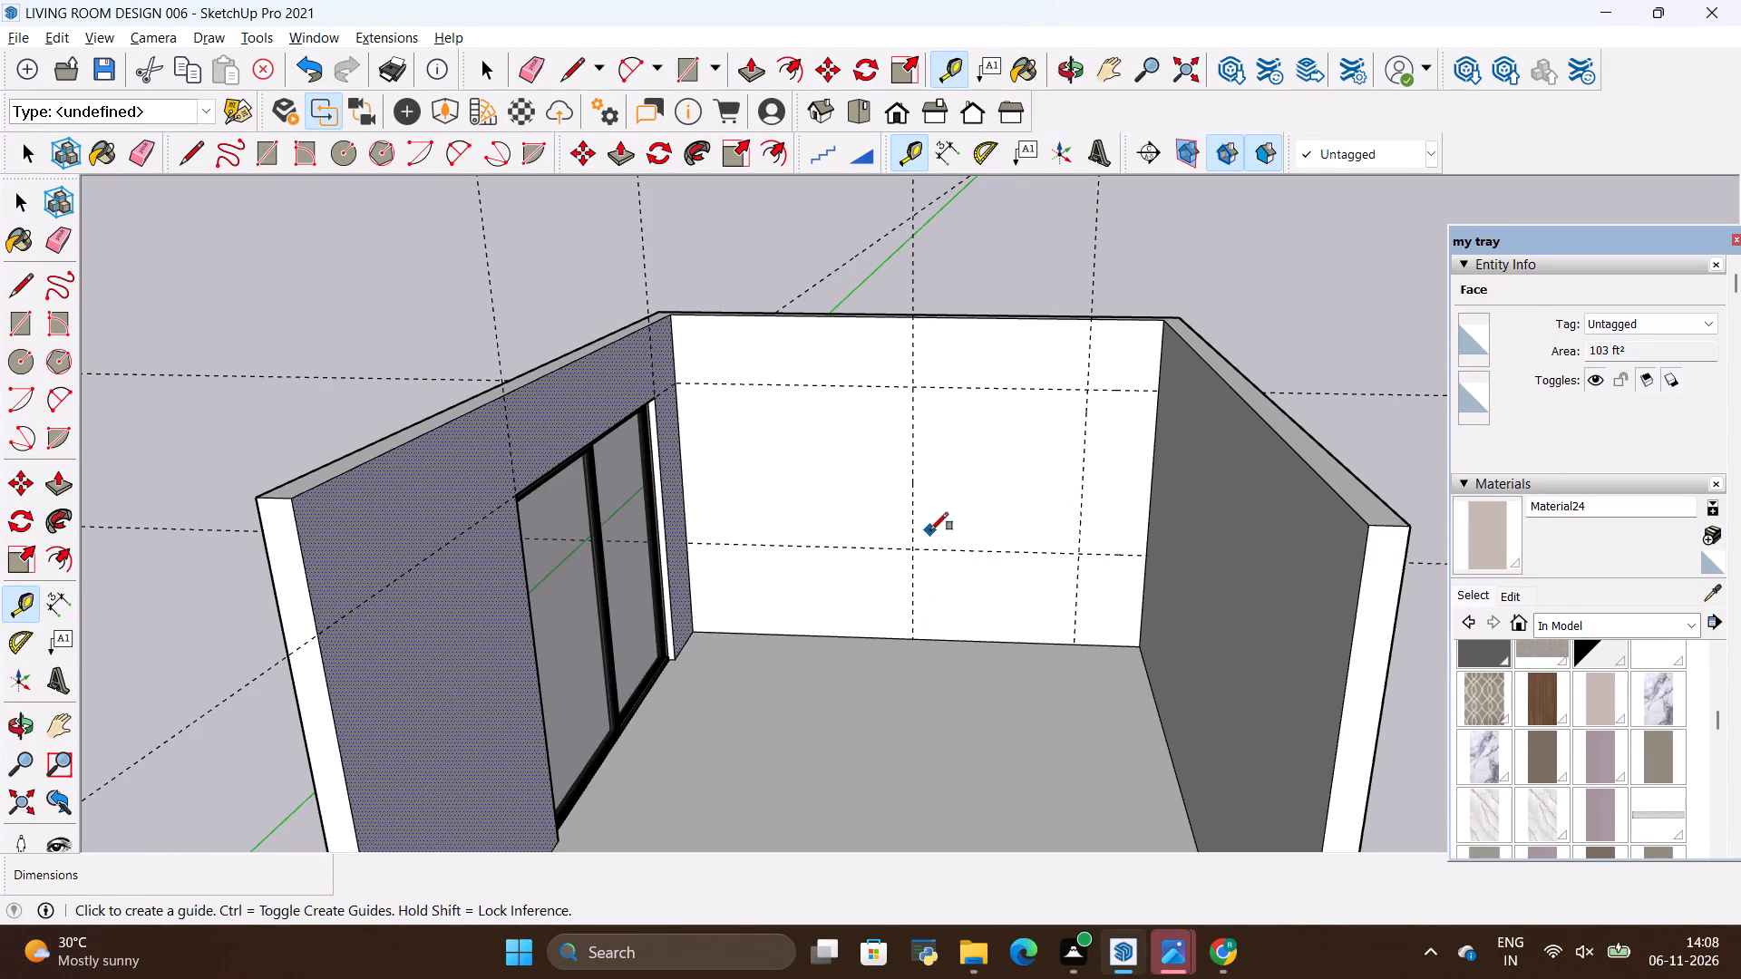
left_click(913, 393)
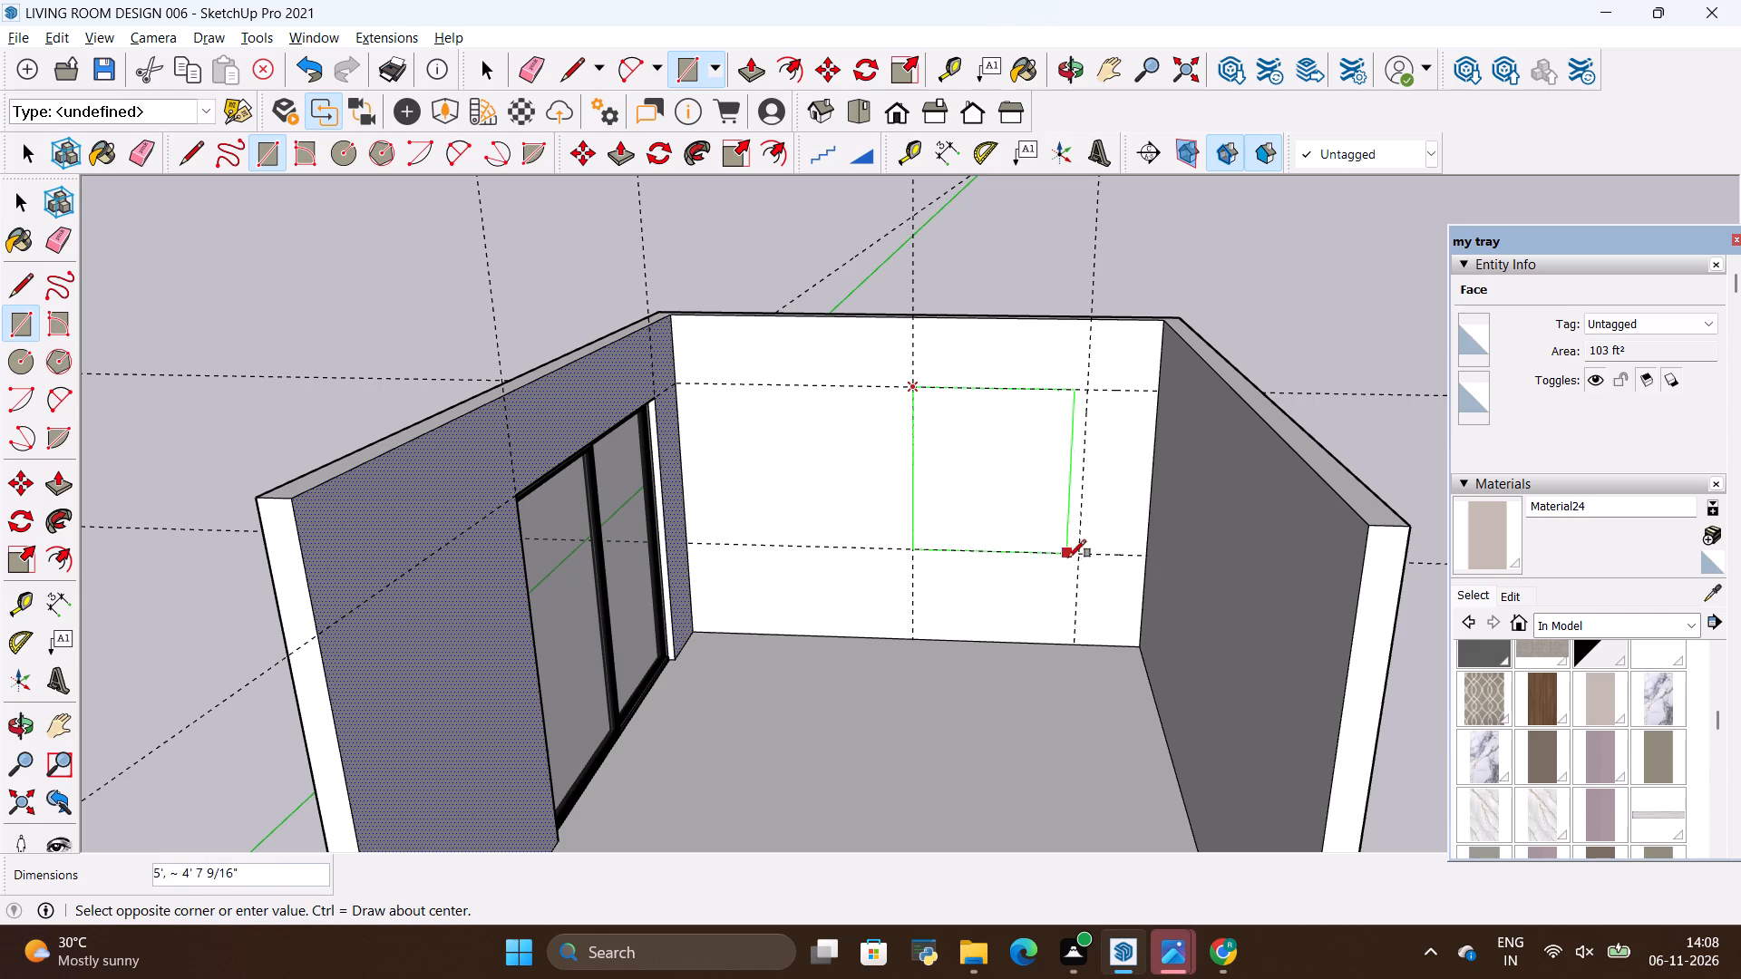
left_click(1083, 558)
key("space")
left_click(1043, 537)
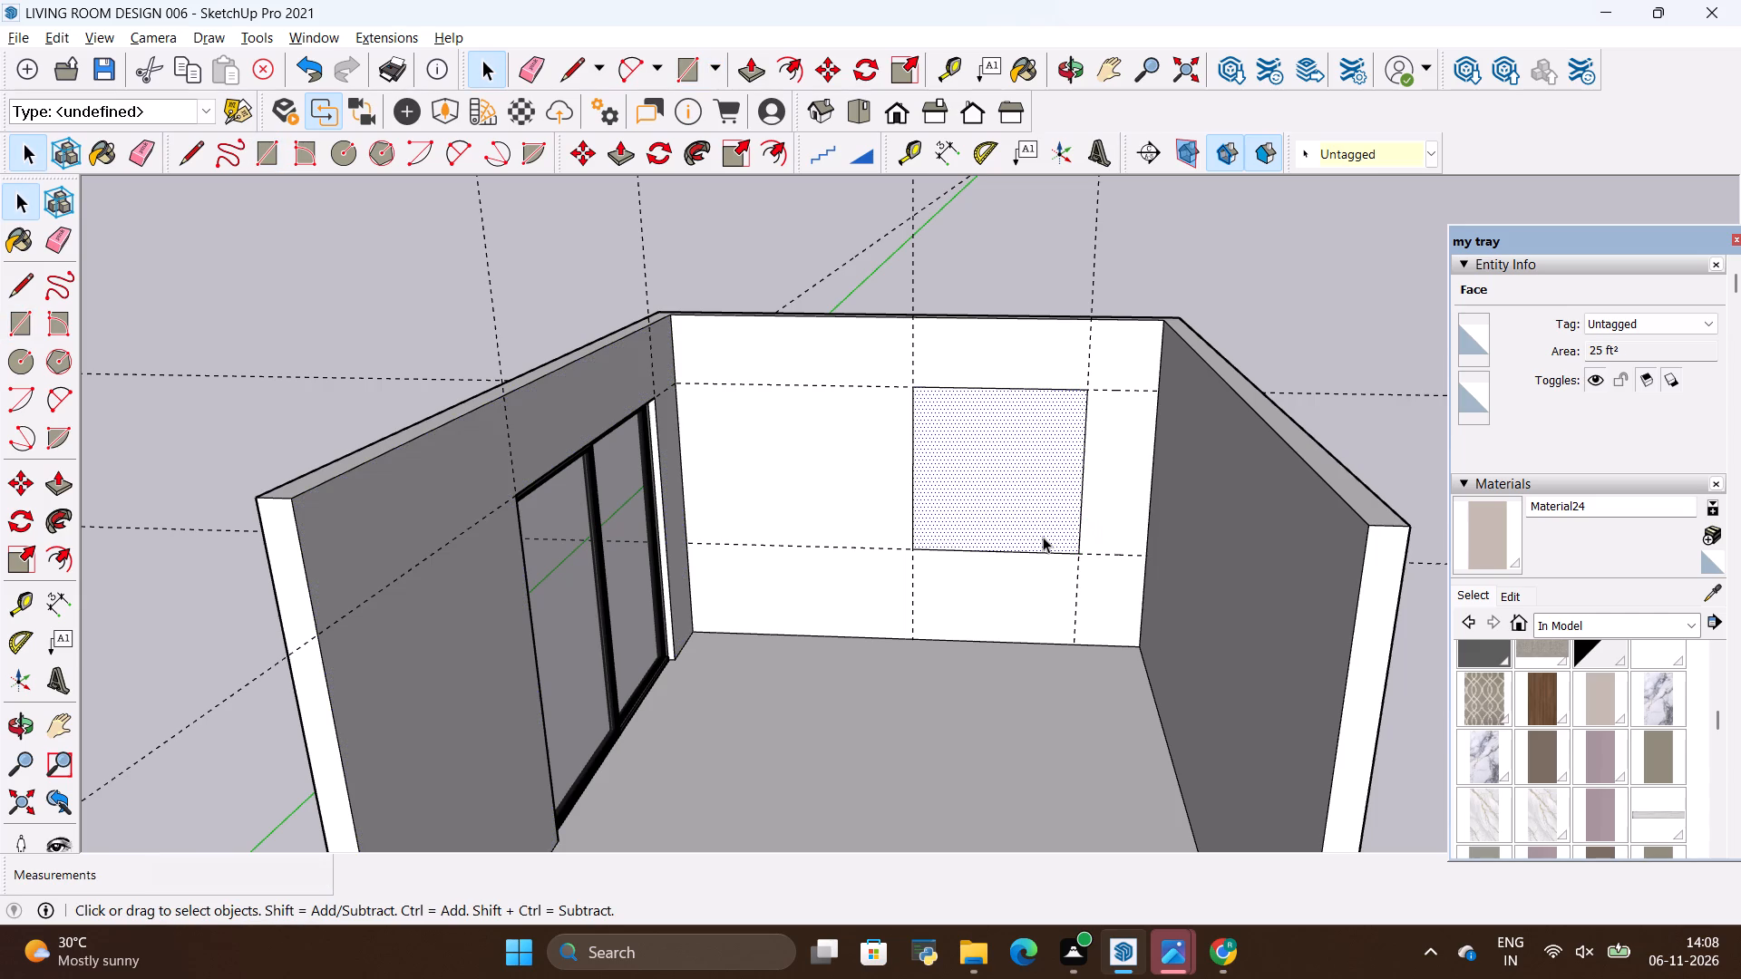
key("p")
left_click_drag(1043, 537, 1042, 431)
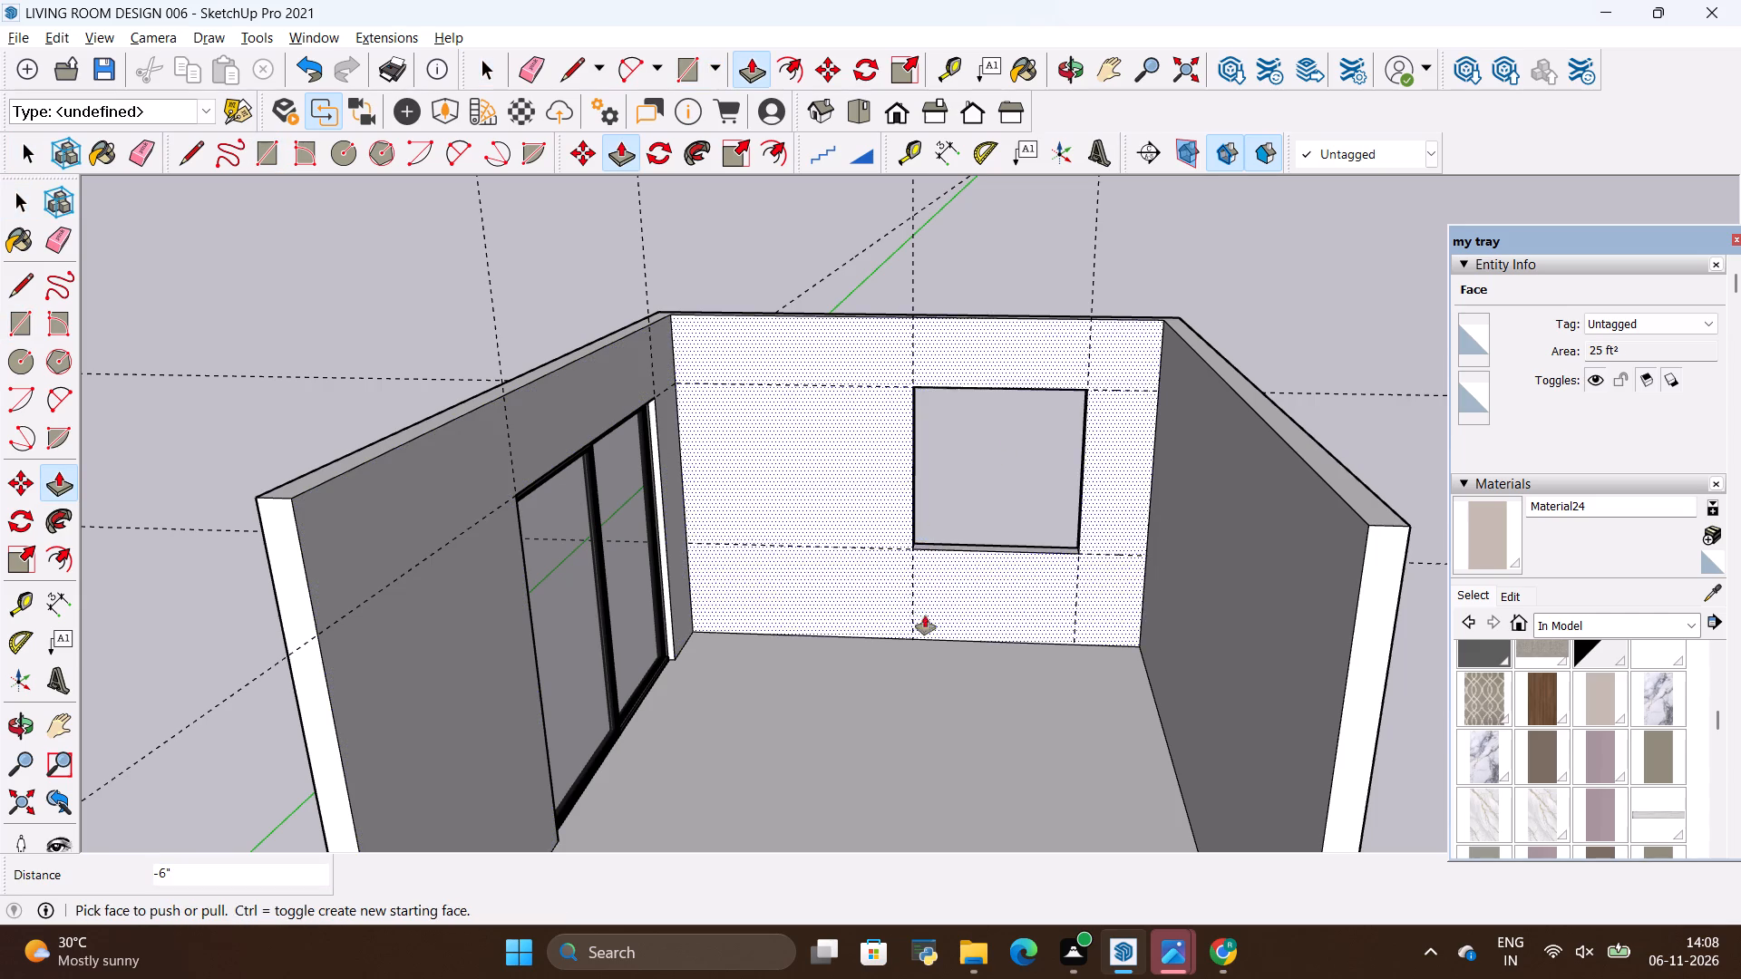
scroll(983, 623, "down", 5)
scroll(1058, 662, "up", 4)
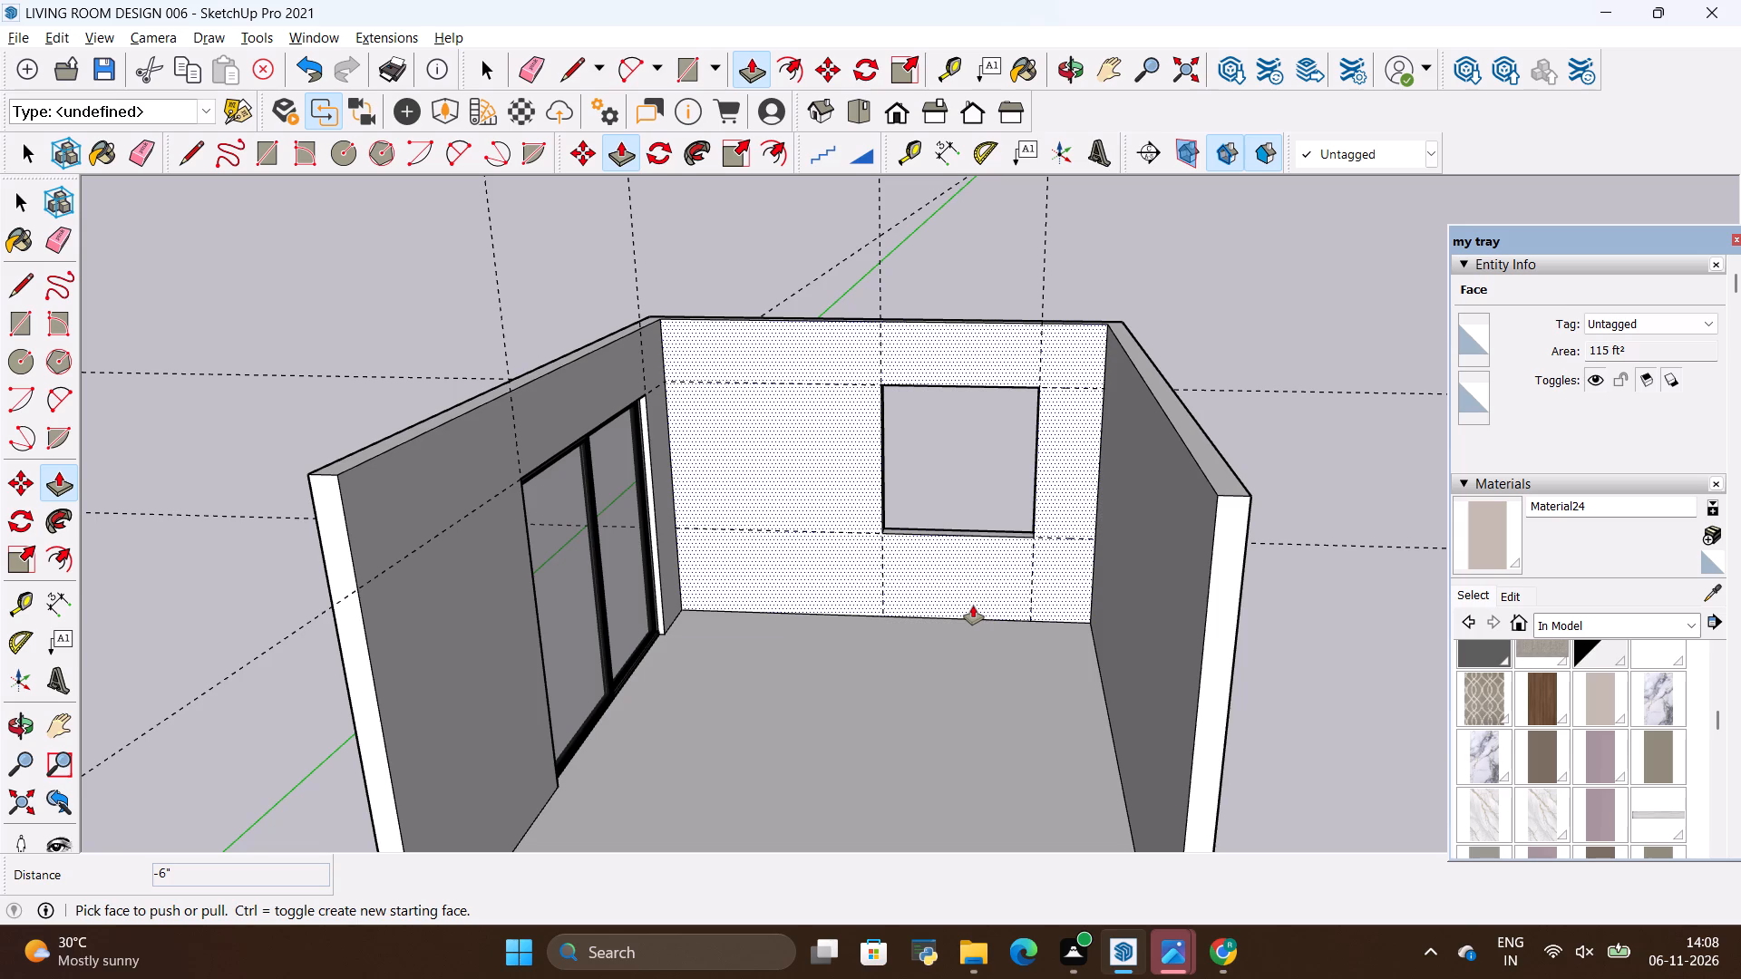
scroll(964, 608, "down", 2)
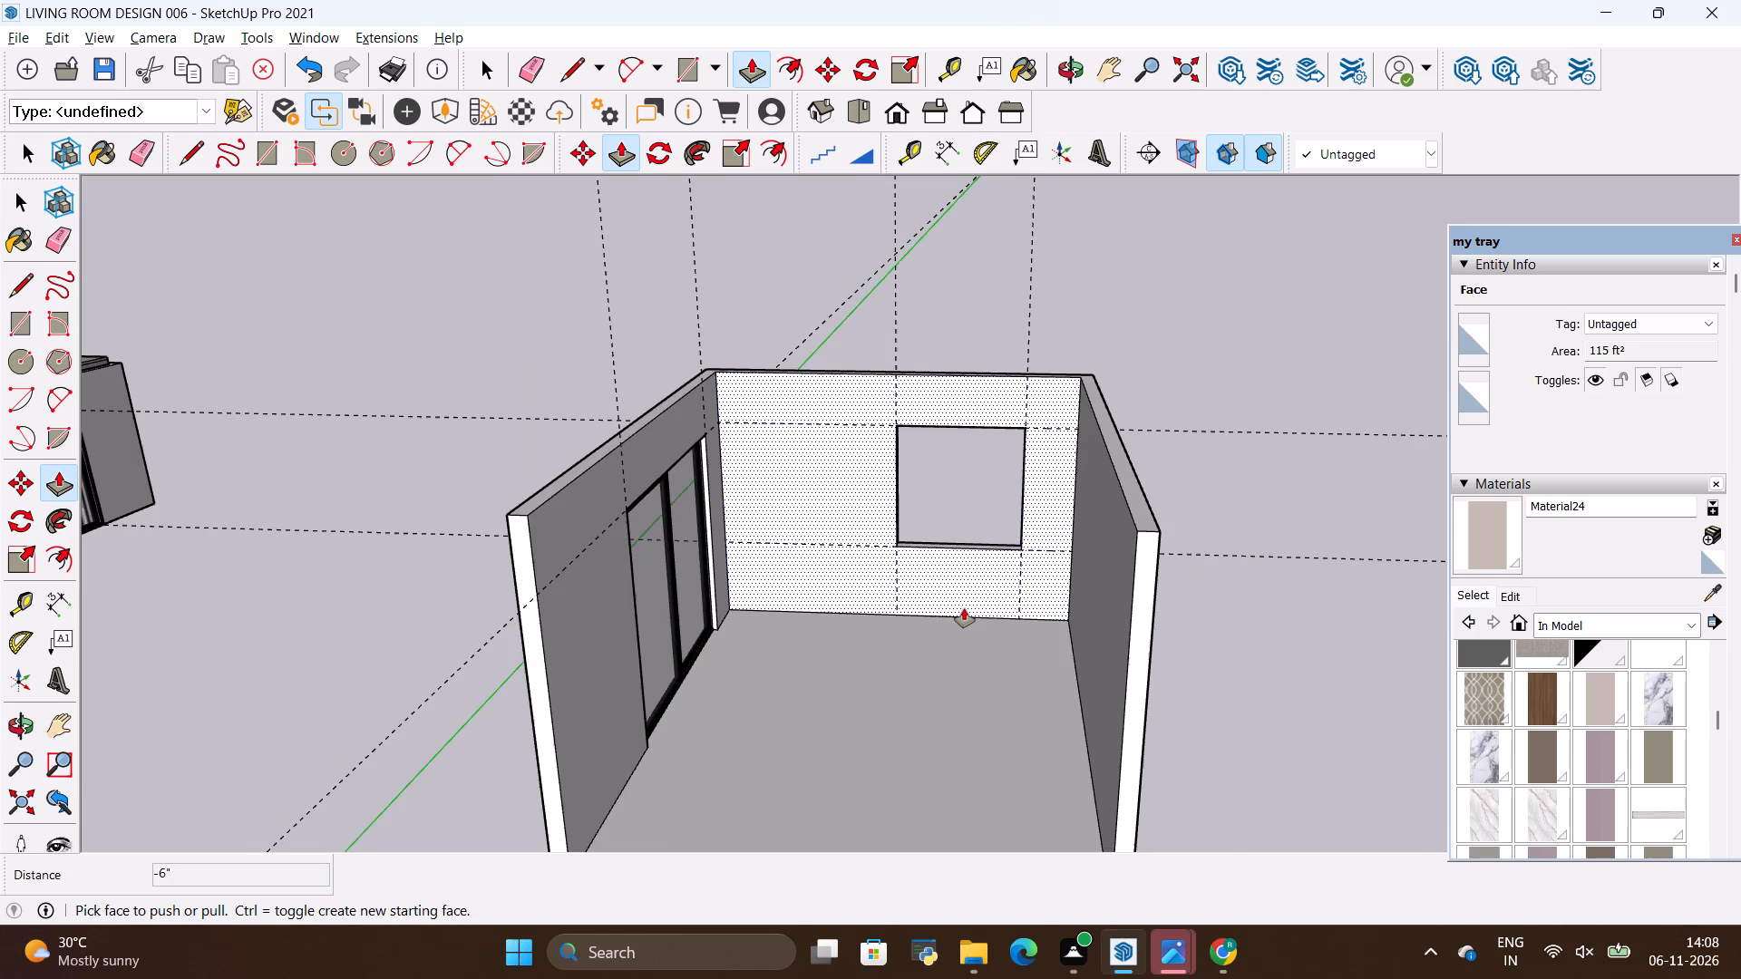
Check the window in the reference image, import the Janela model and place it on the open ground beside the room.
key("alt+Tab")
key("alt+Tab")
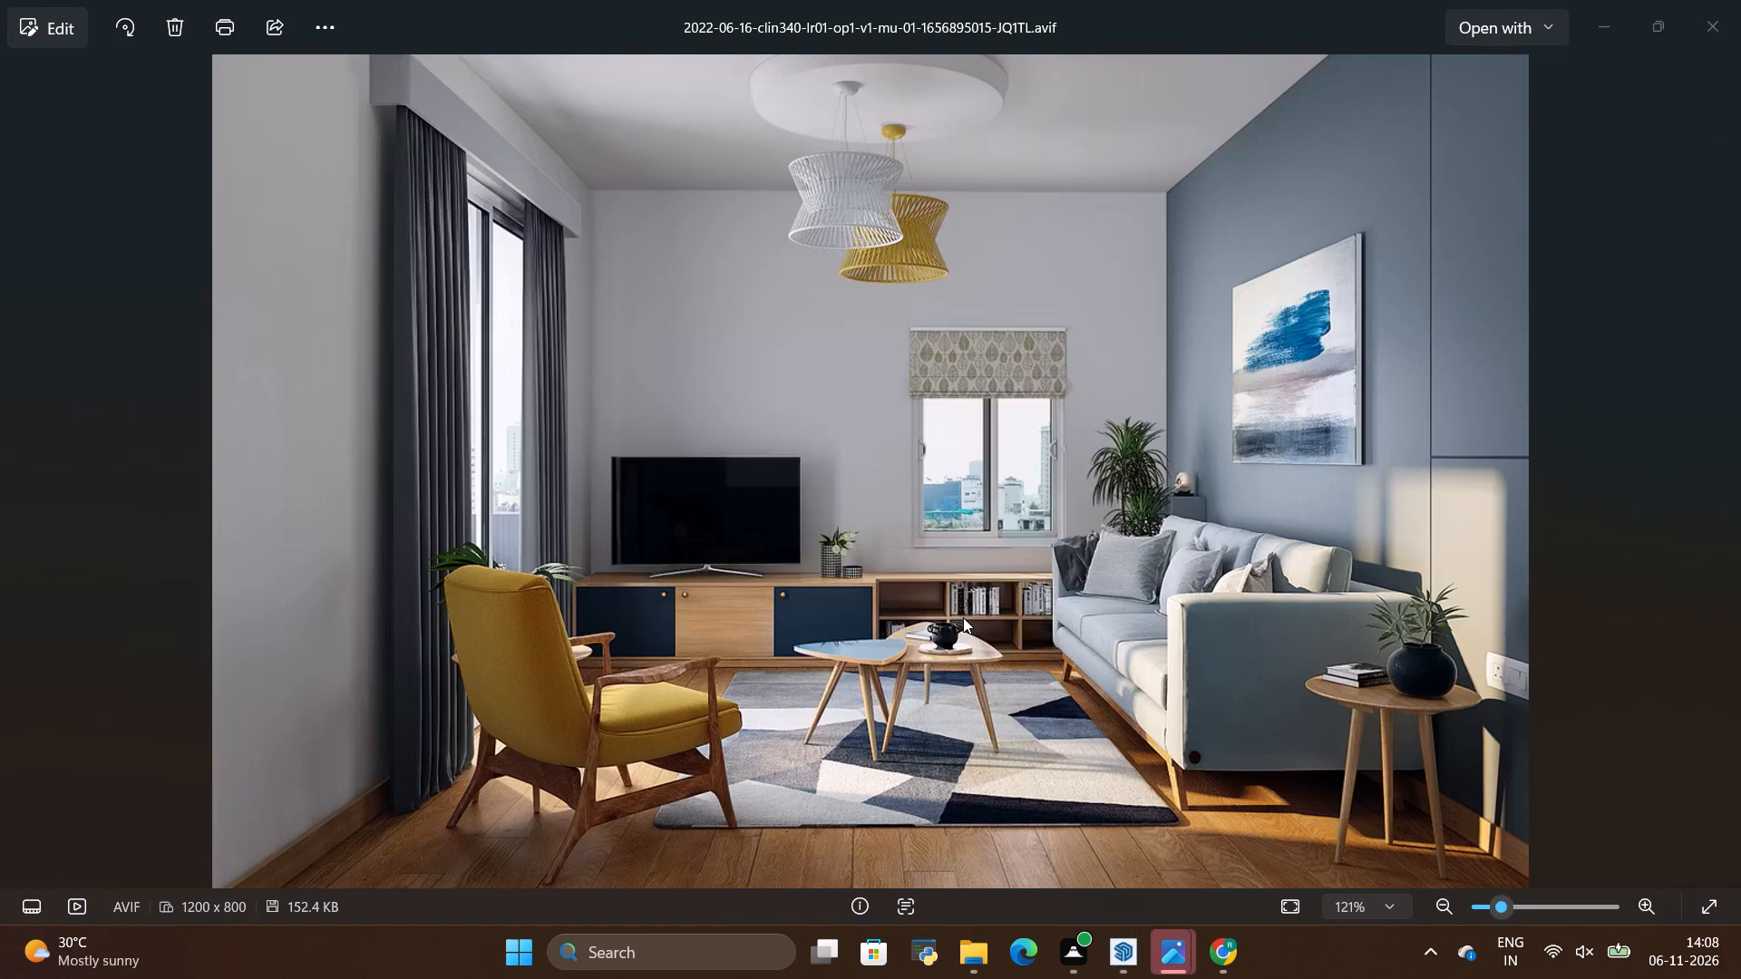
scroll(984, 511, "up", 6)
scroll(929, 513, "down", 3)
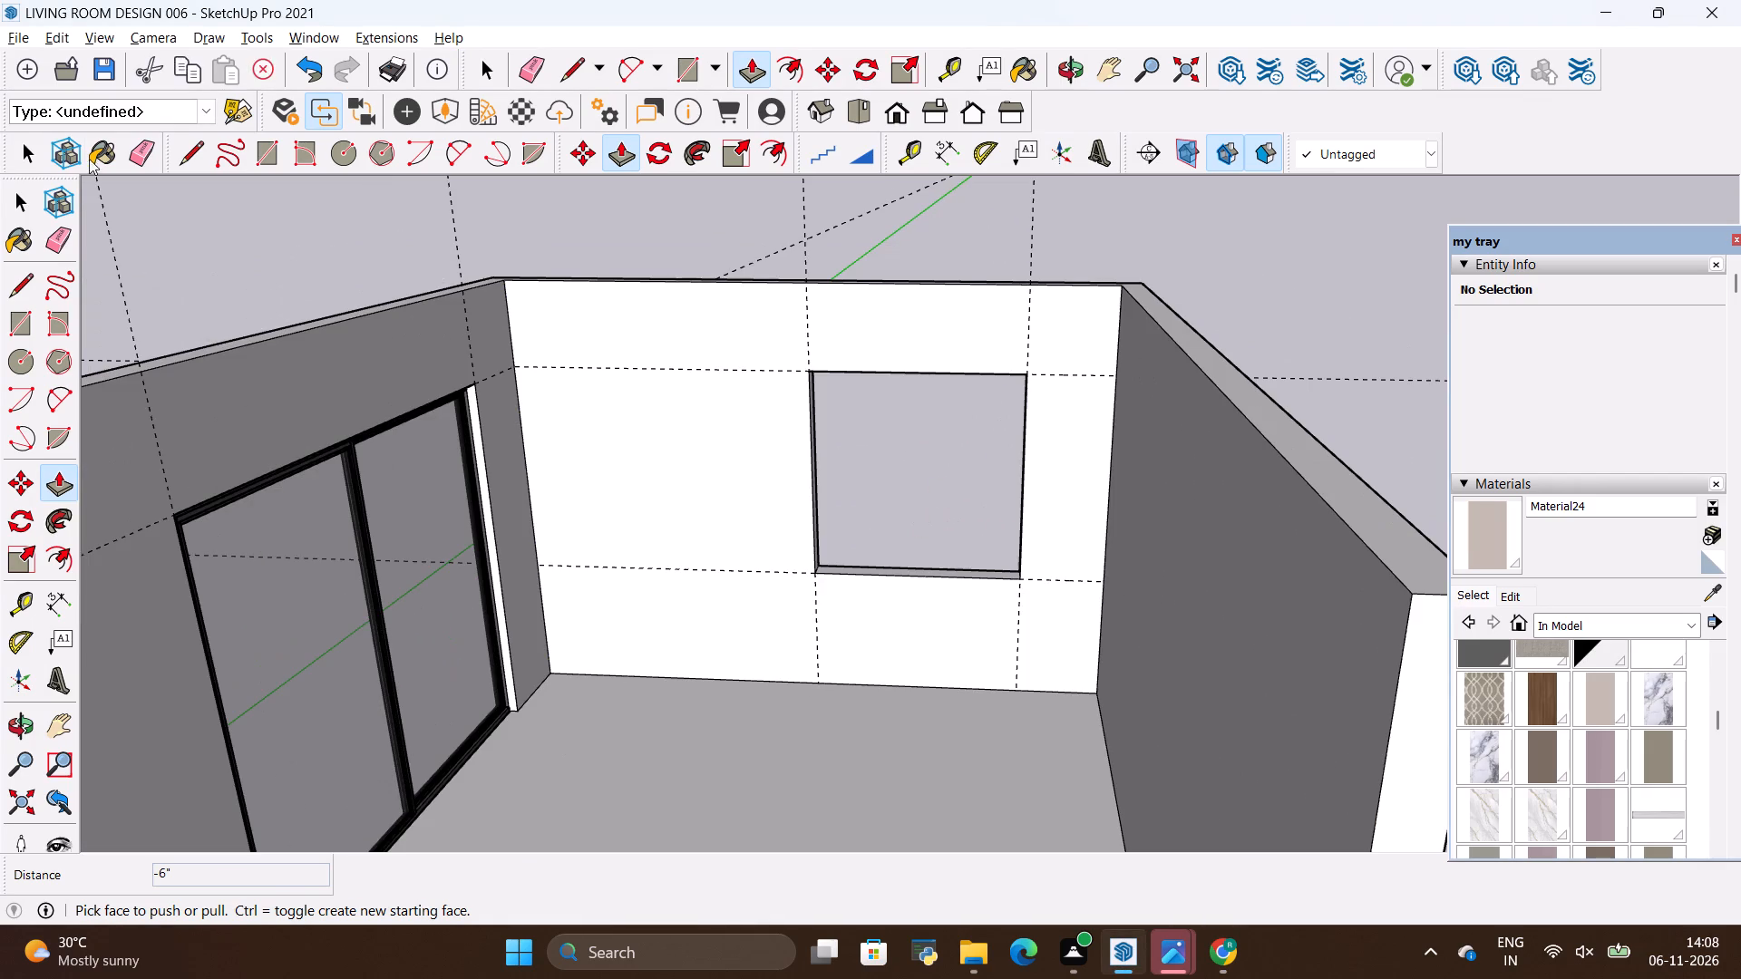
left_click(25, 33)
left_click(80, 403)
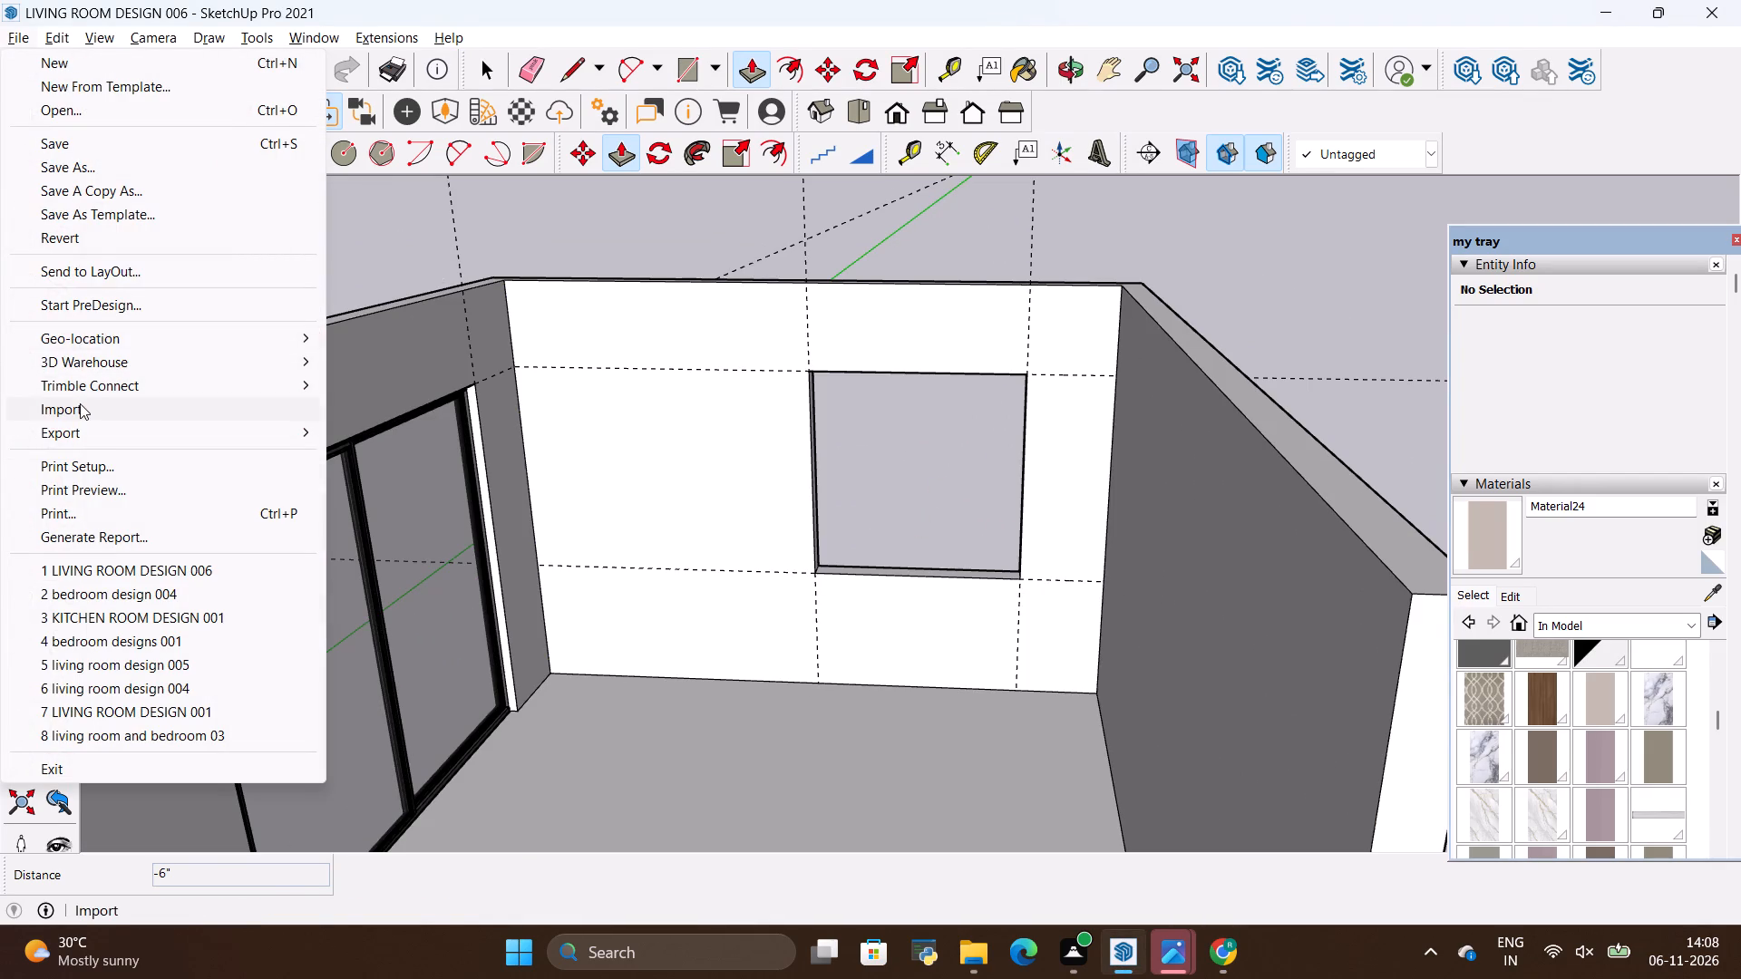
scroll(396, 402, "down", 1)
scroll(495, 377, "down", 1)
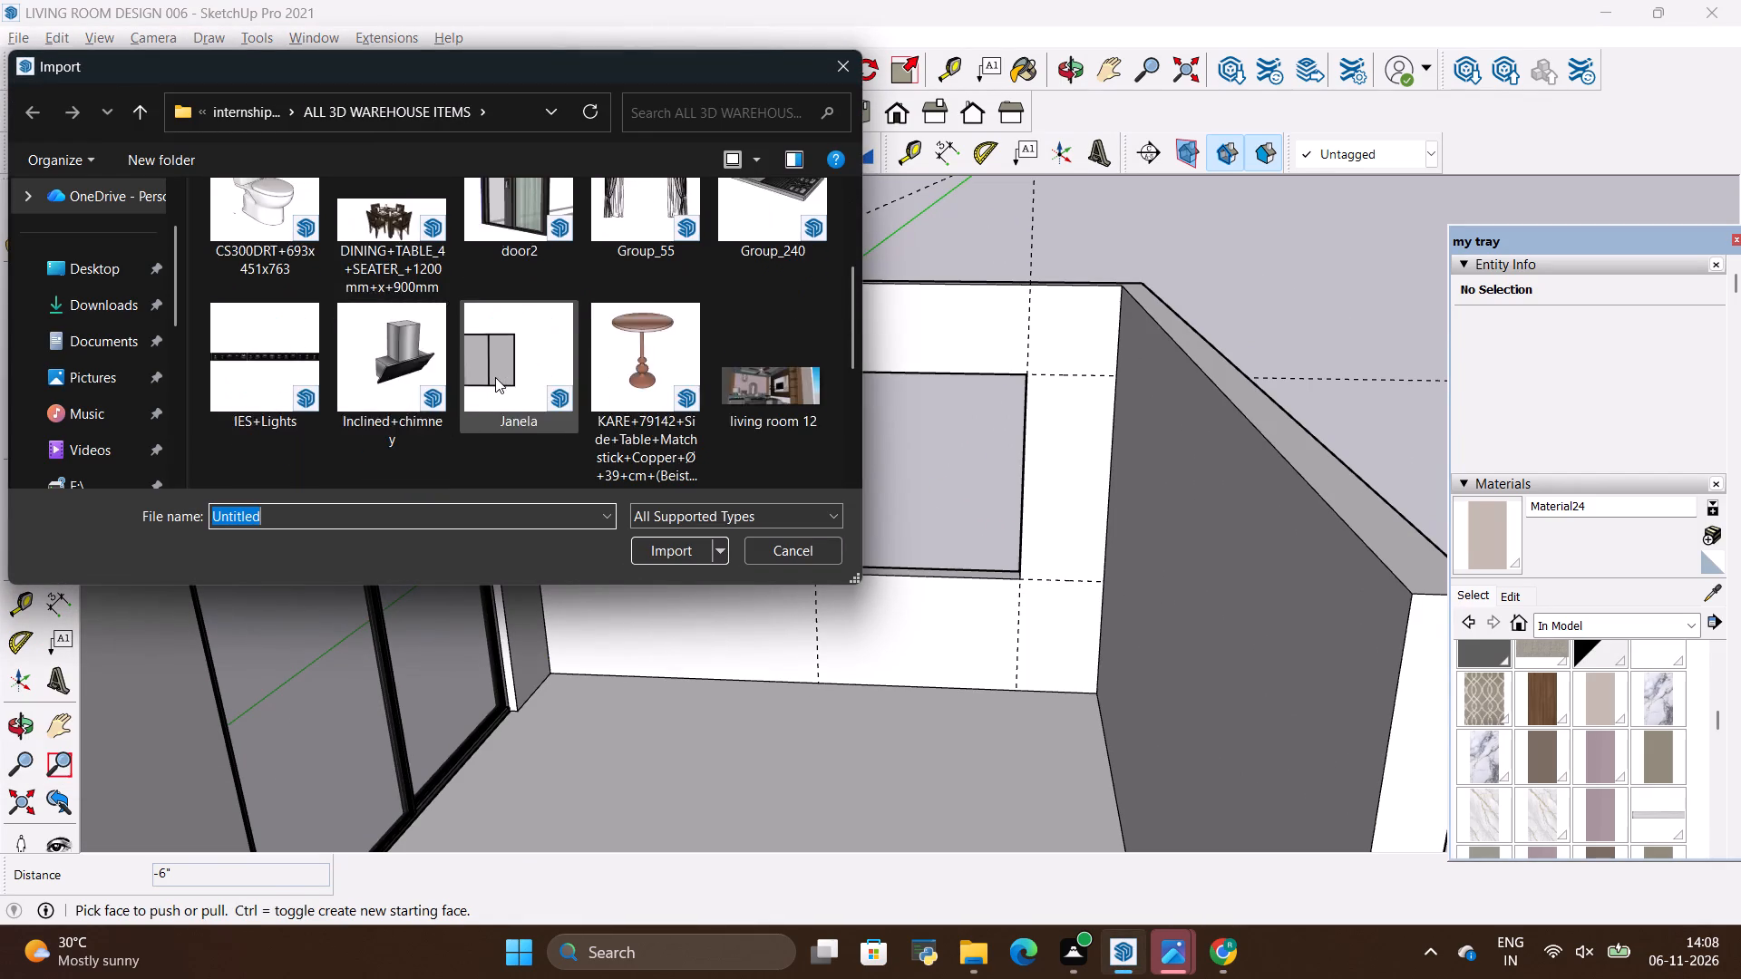
scroll(495, 377, "down", 2)
scroll(513, 377, "up", 2)
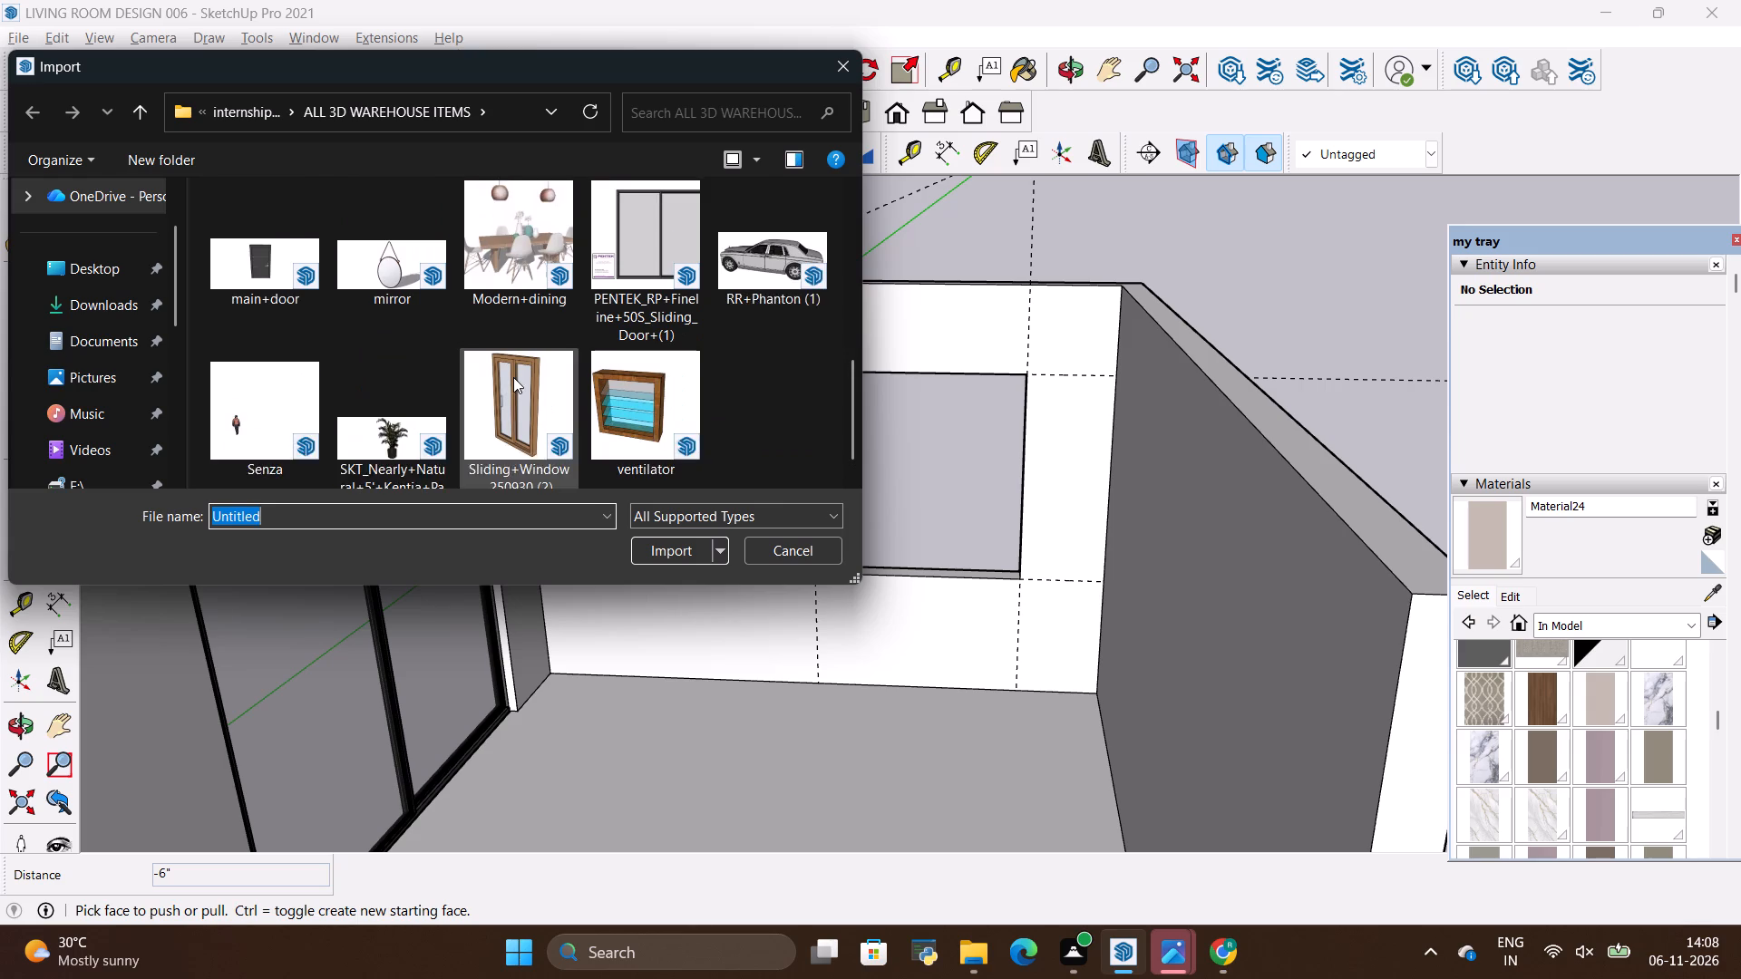
left_click(489, 261)
left_click(665, 555)
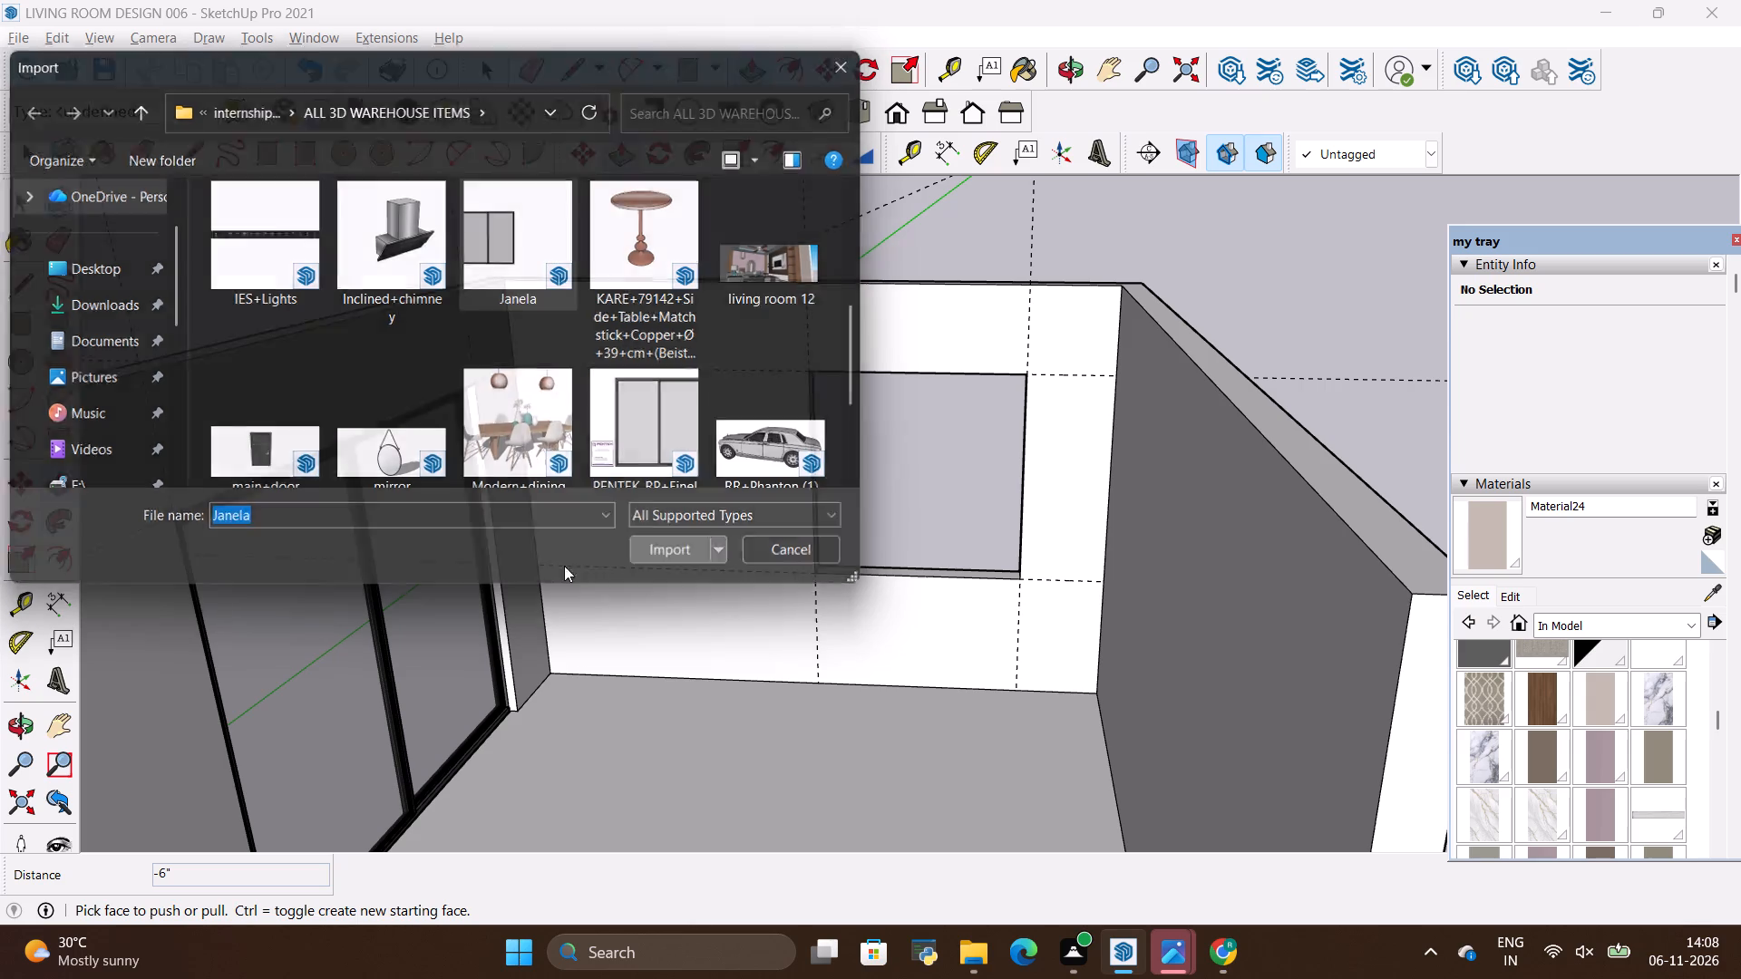
scroll(465, 576, "down", 20)
scroll(465, 576, "down", 14)
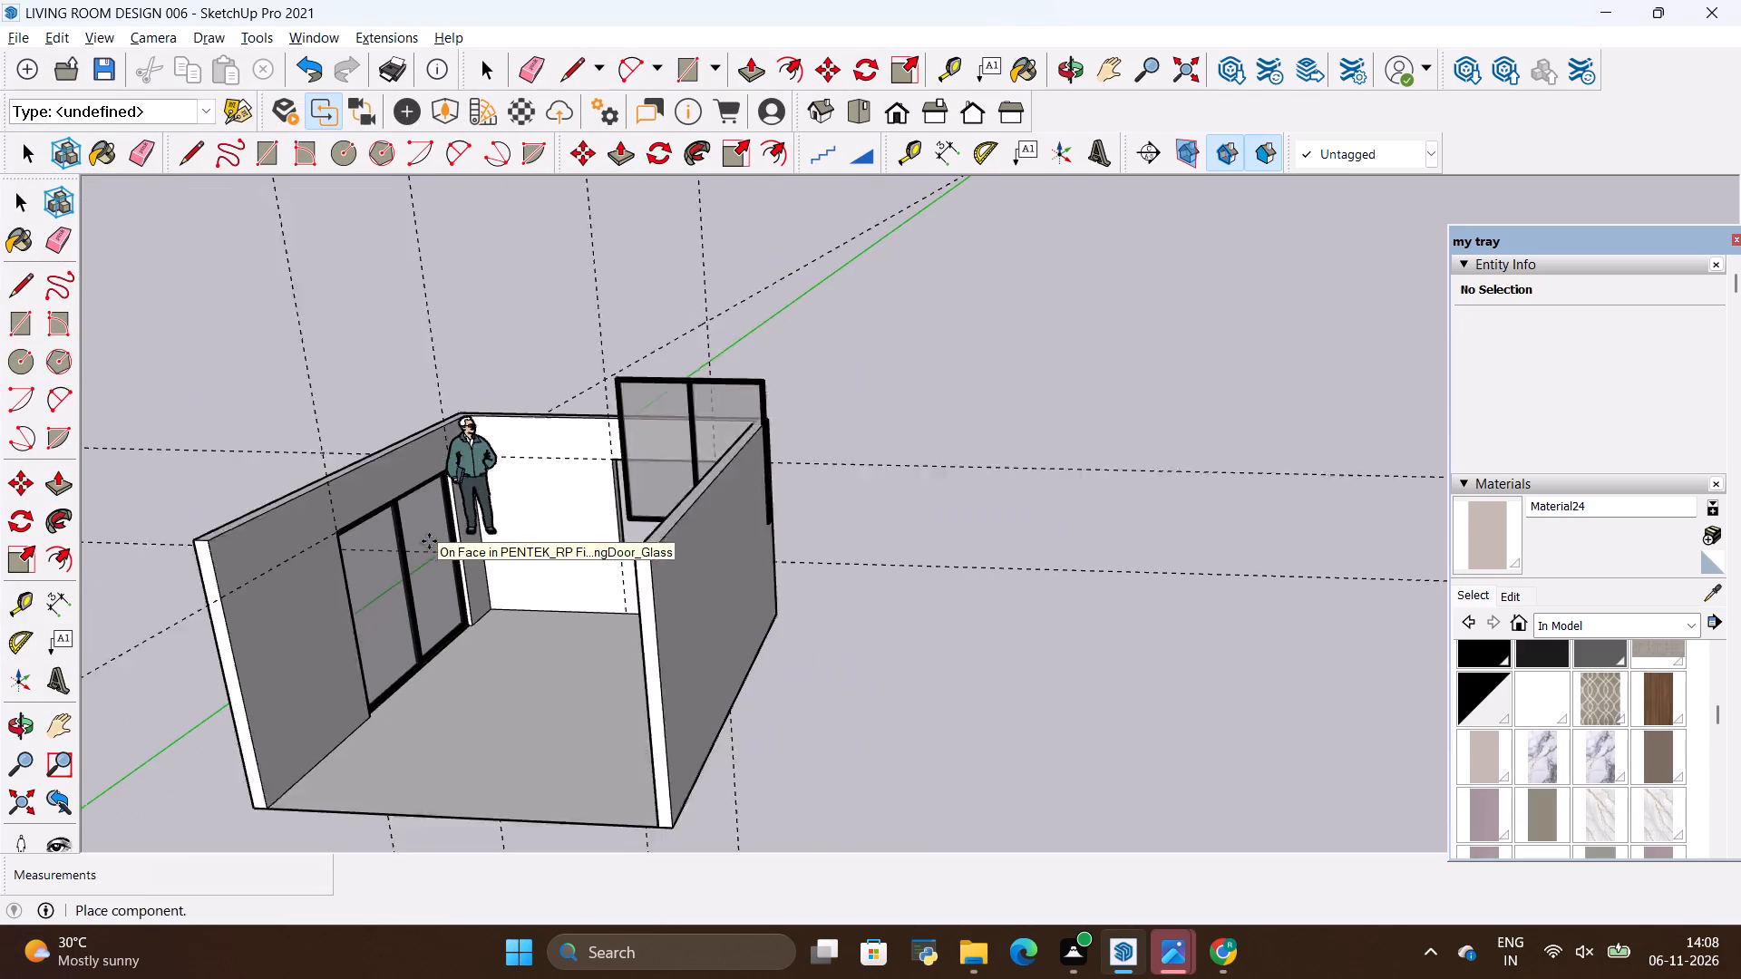
left_click(858, 654)
key("space")
left_click(936, 421)
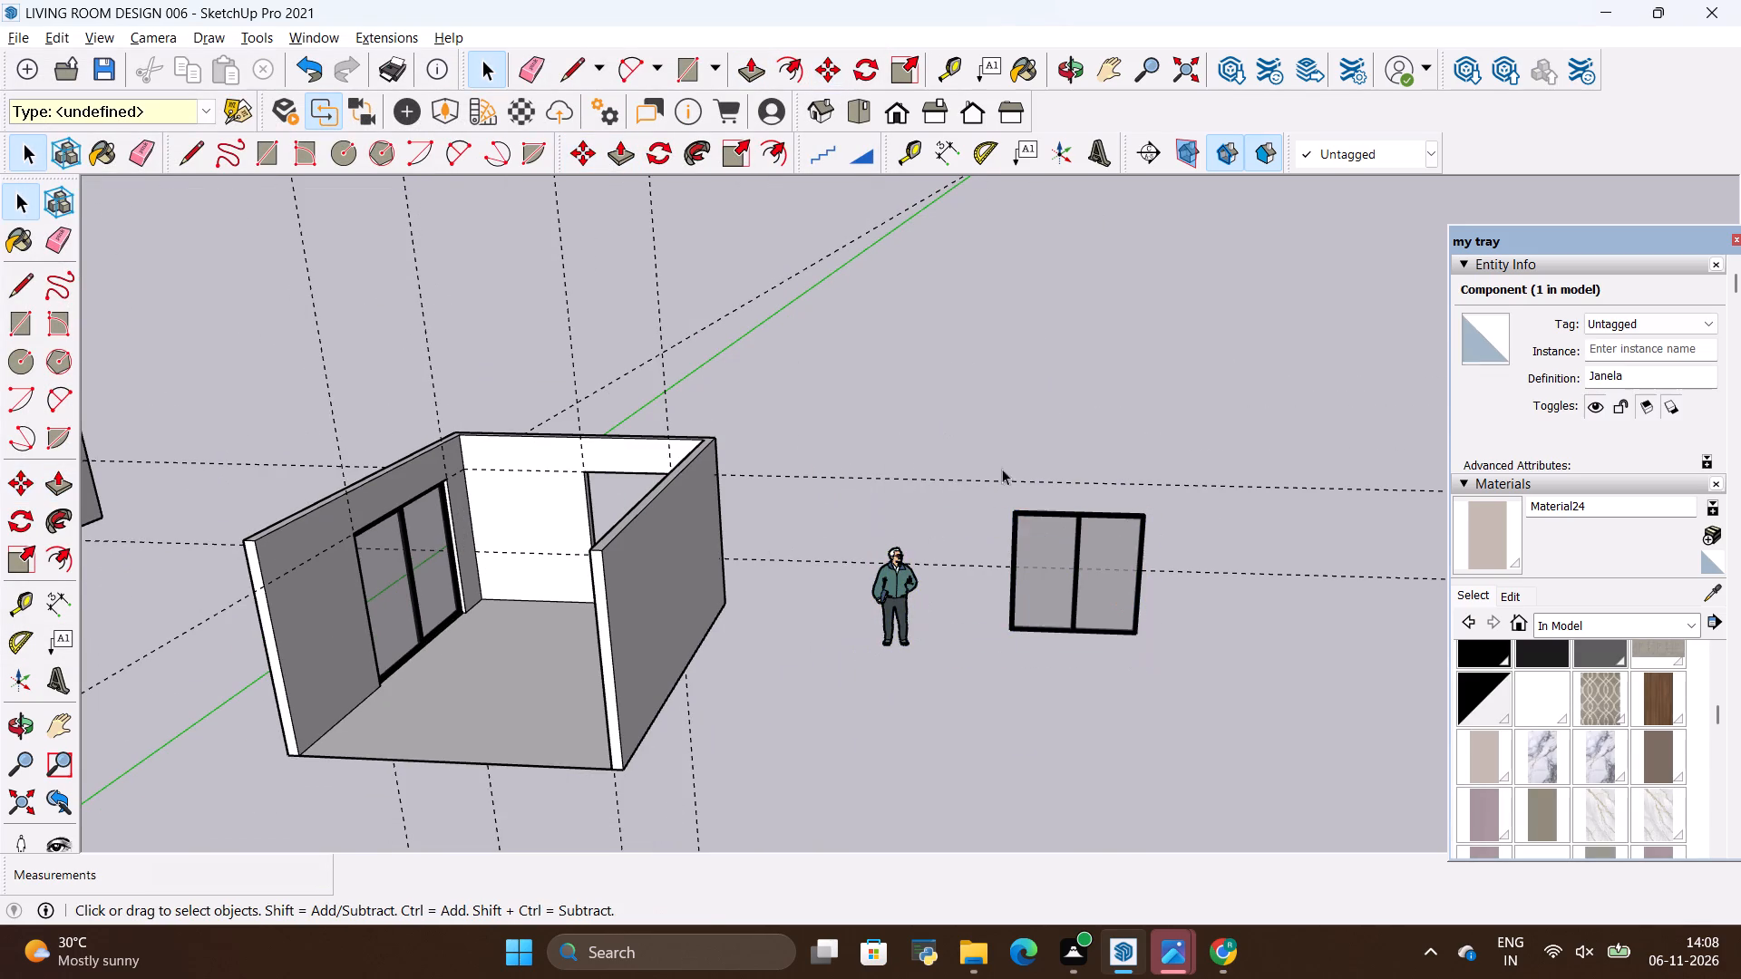
Explode the imported Janela component to separate the window from the human figure.
left_click(1036, 541)
right_click(1036, 541)
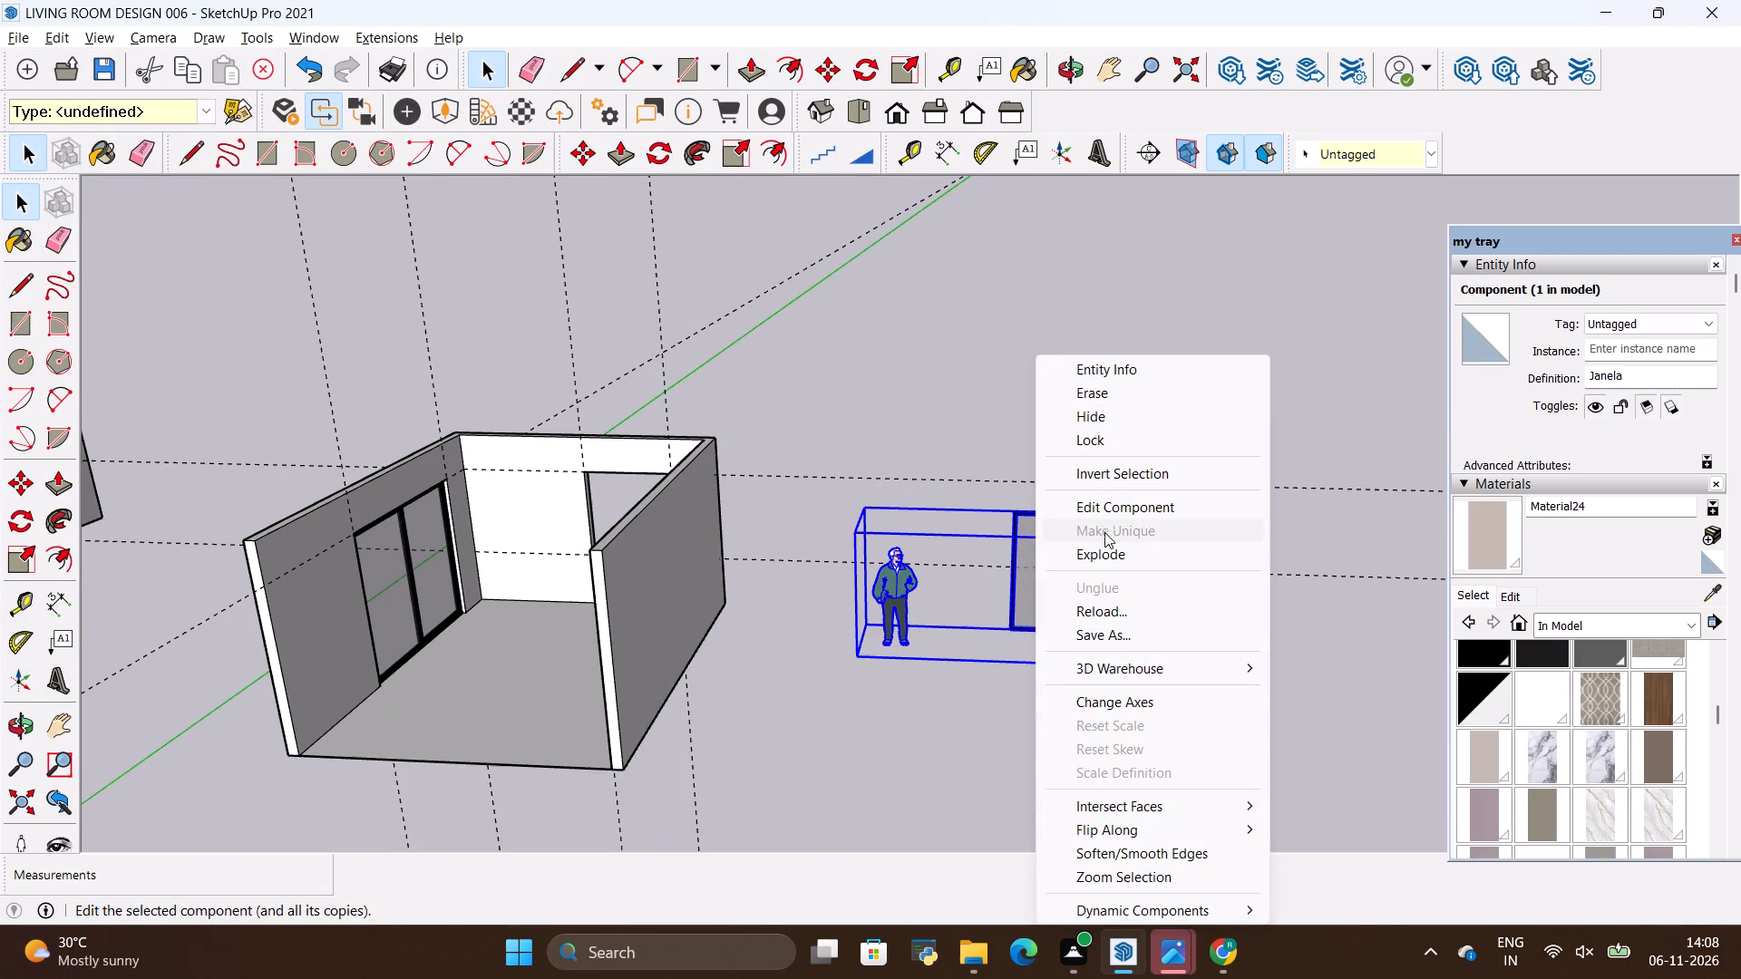
left_click(1104, 549)
key("space")
left_click(972, 448)
Erase the human figure that came with the imported window.
left_click(891, 609)
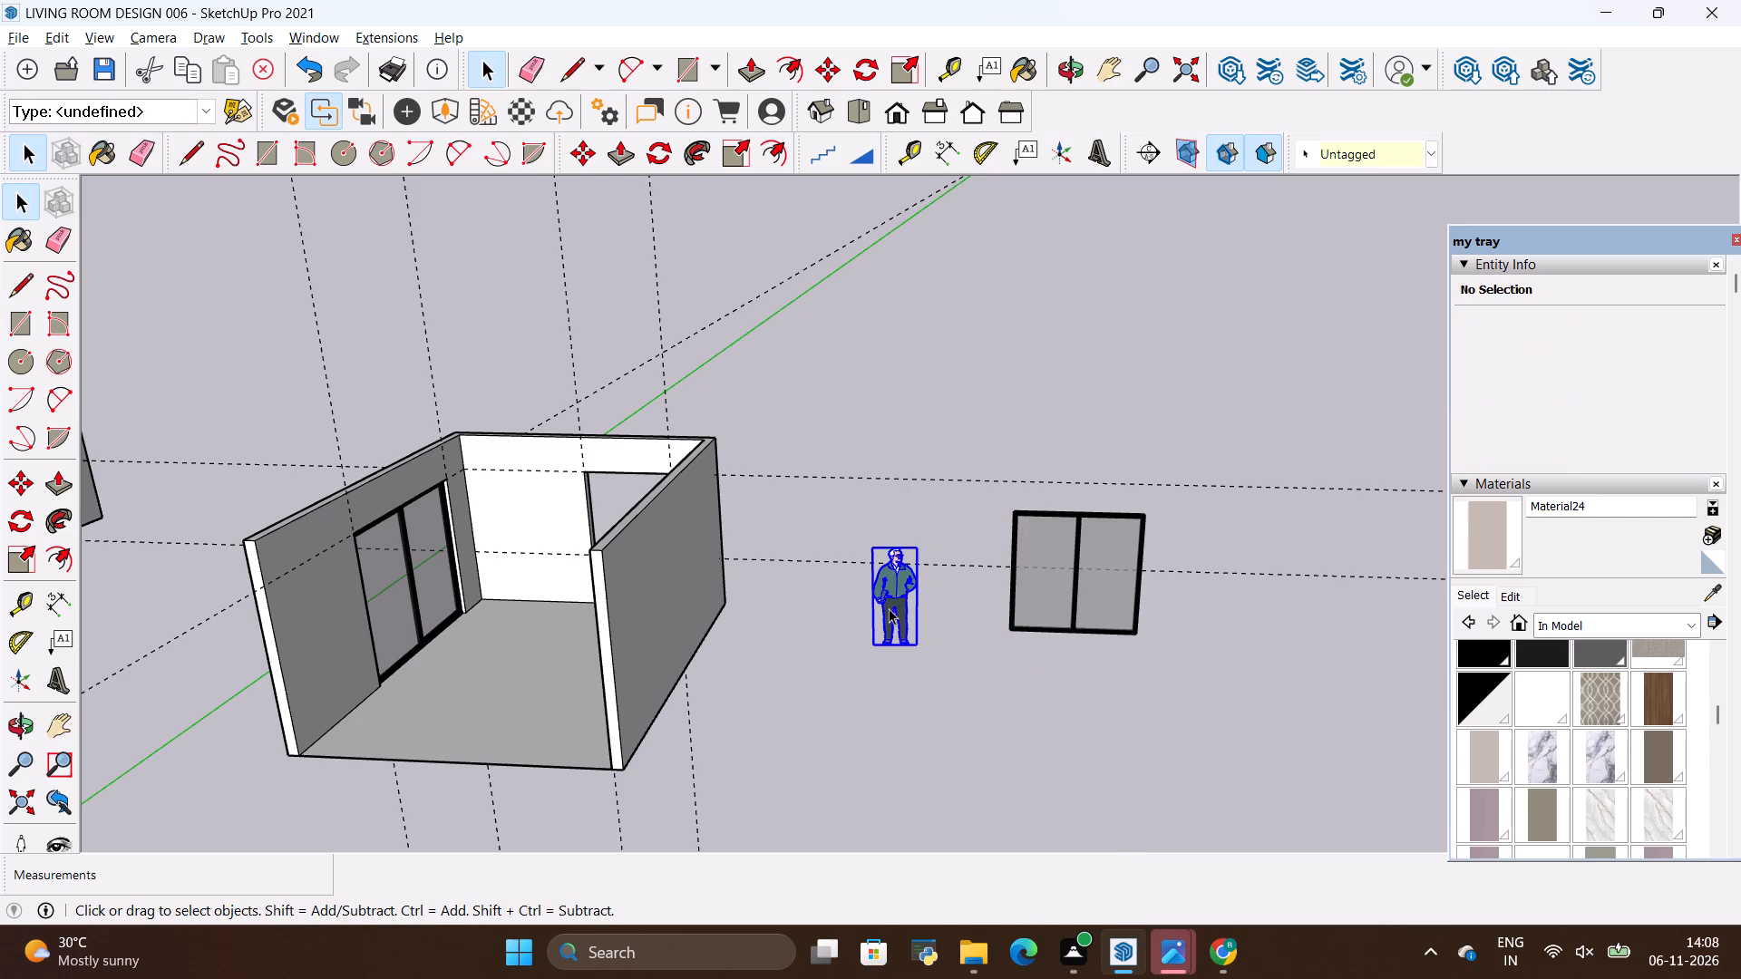
right_click(889, 608)
left_click(946, 77)
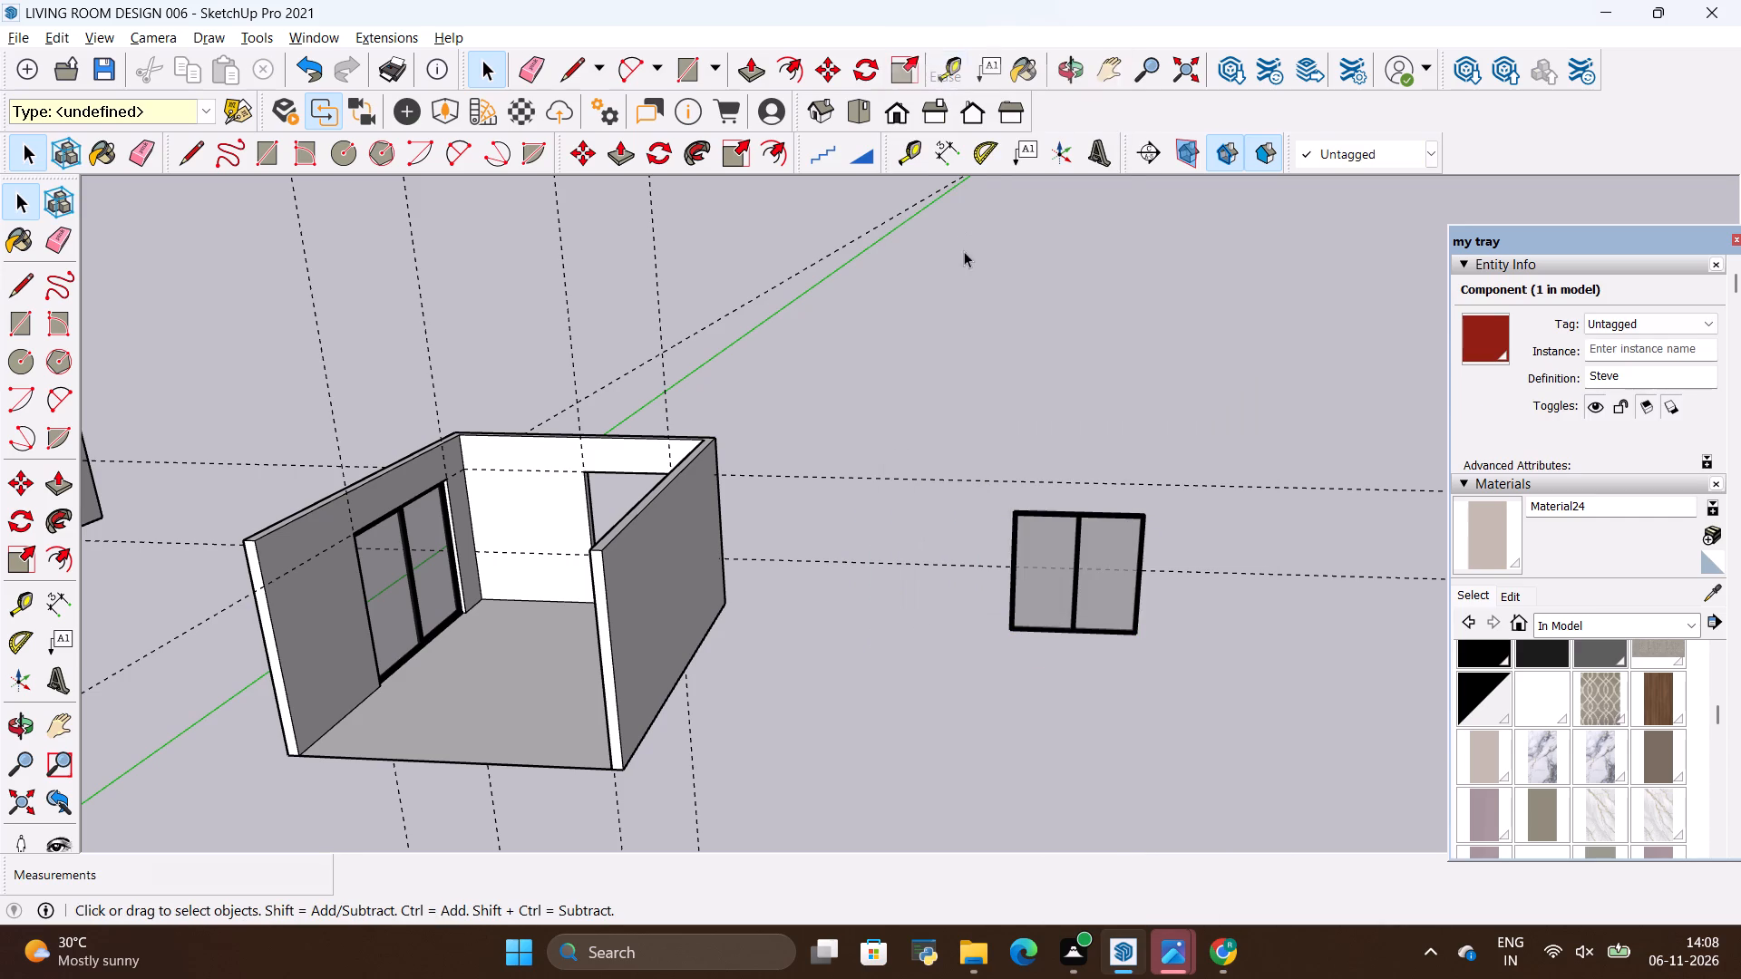
Select all of the loose window geometry and make it a group.
key("space")
left_click_drag(951, 409, 1207, 771)
right_click(1097, 604)
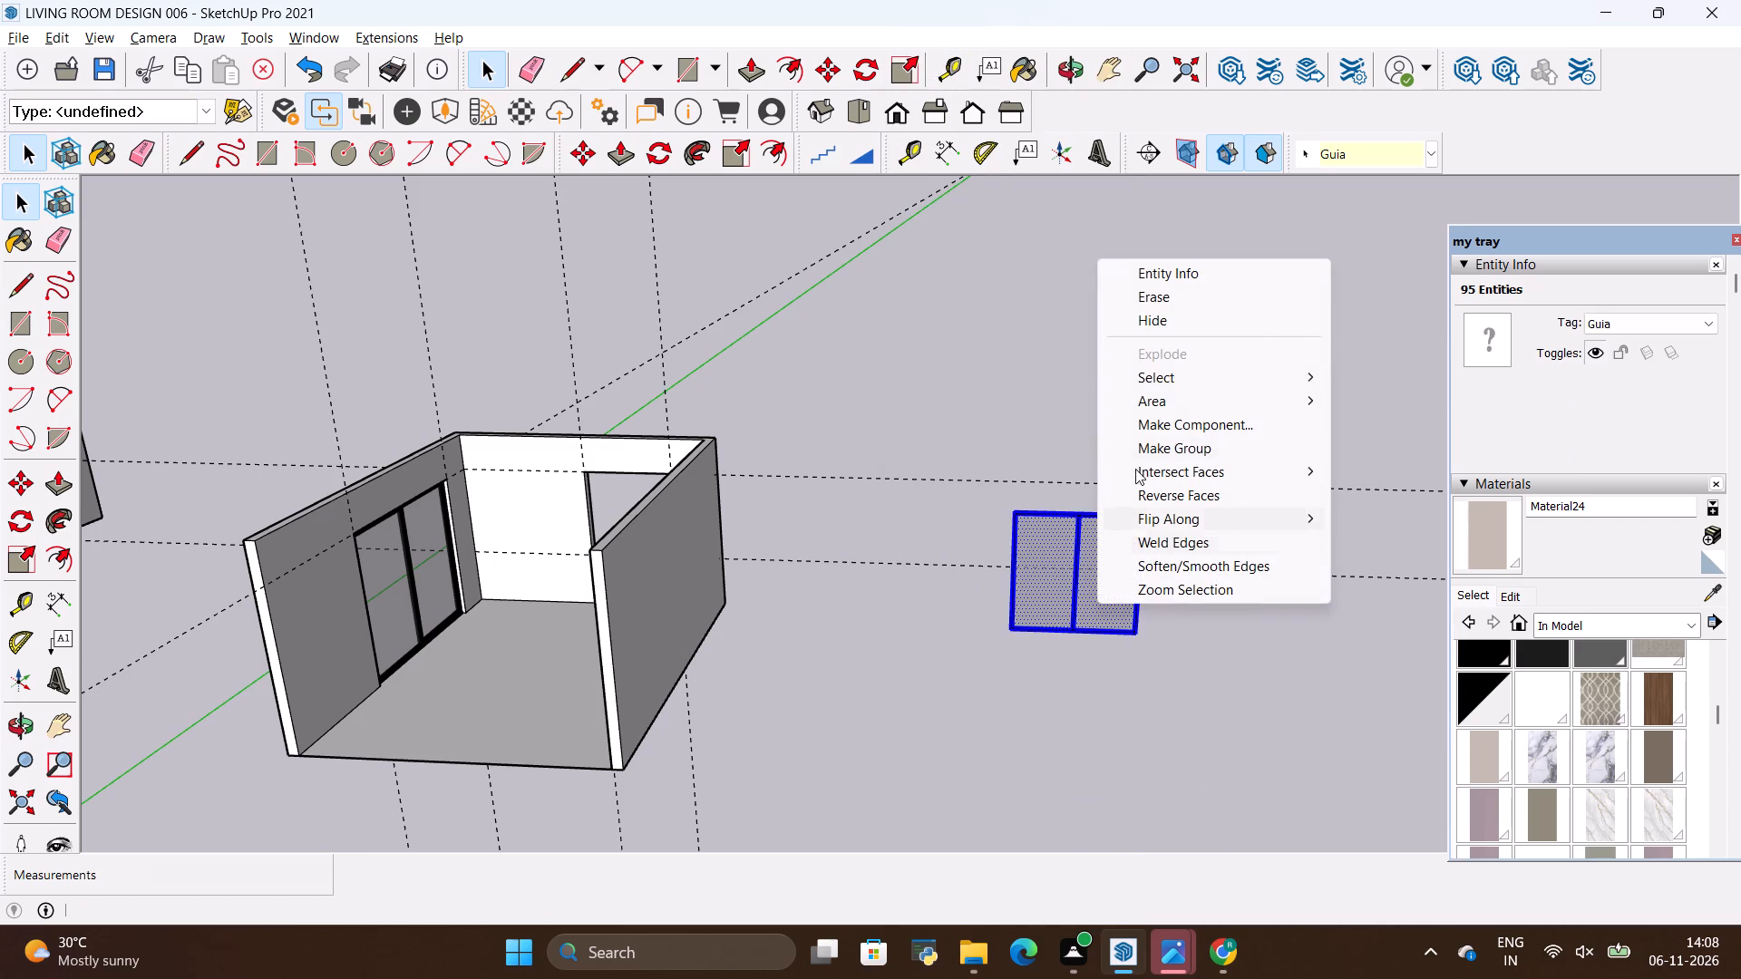
left_click(1162, 450)
Scale the window group's width and height down from its upper corner to about 0.41 by 0.50.
scroll(1138, 501, "up", 14)
scroll(1153, 546, "down", 2)
scroll(1177, 572, "up", 3)
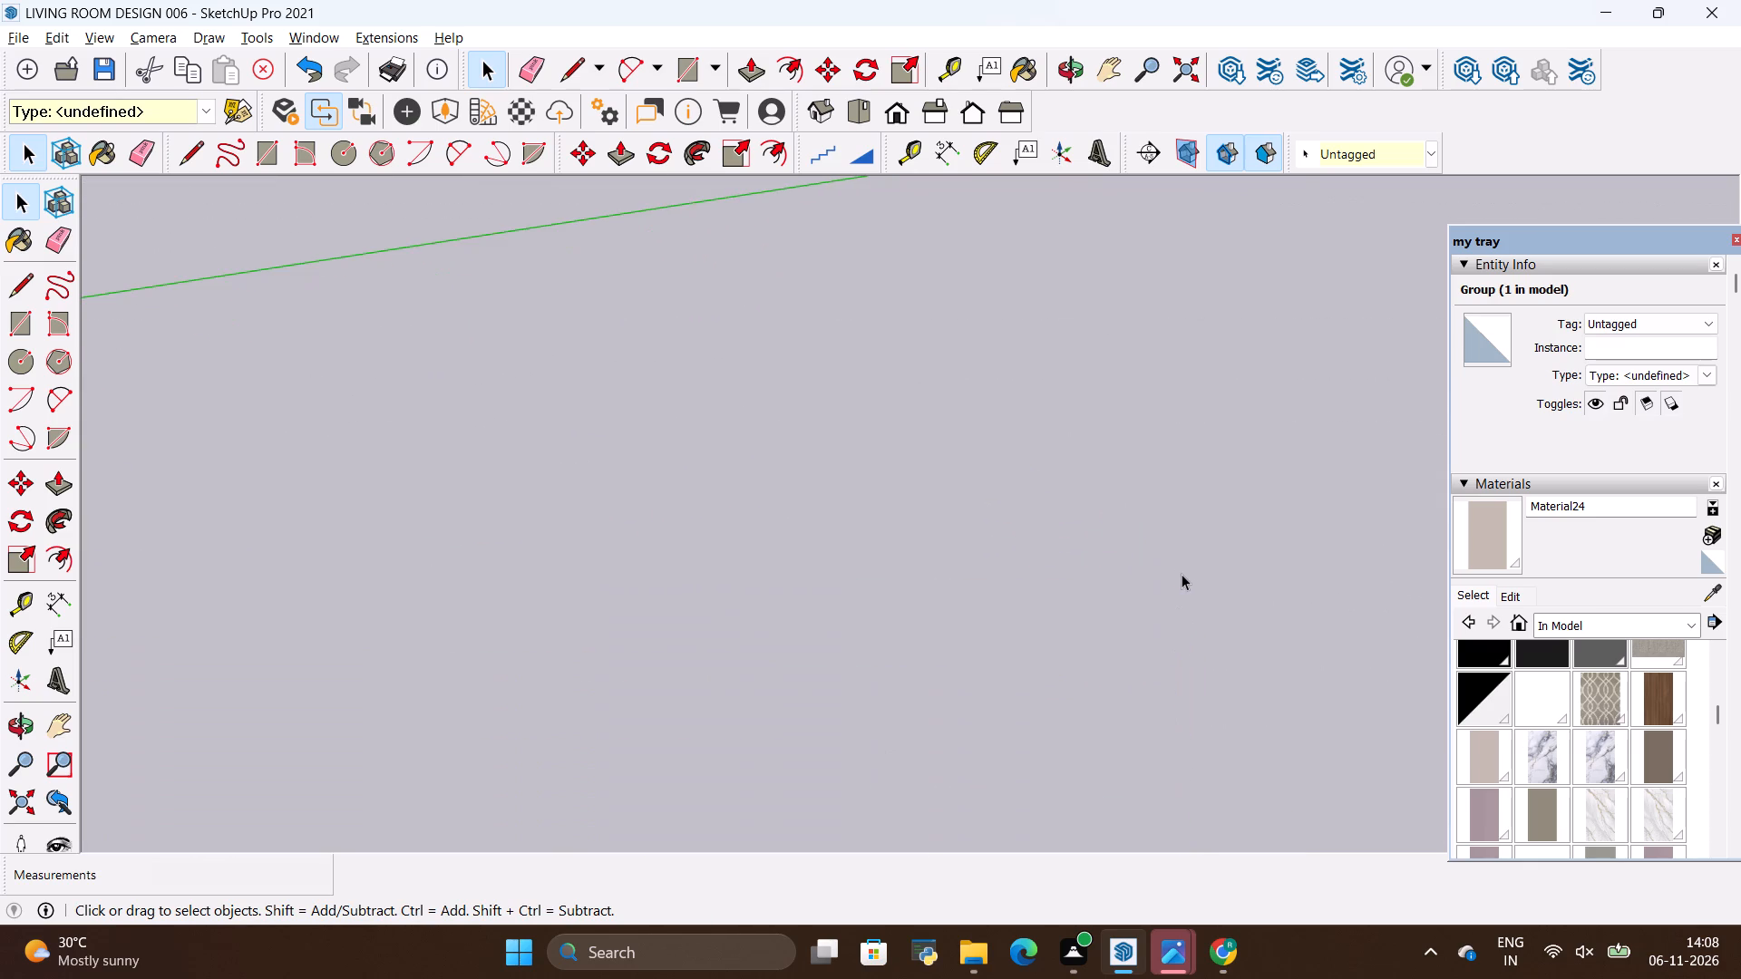
scroll(1183, 580, "down", 2)
scroll(1172, 654, "up", 12)
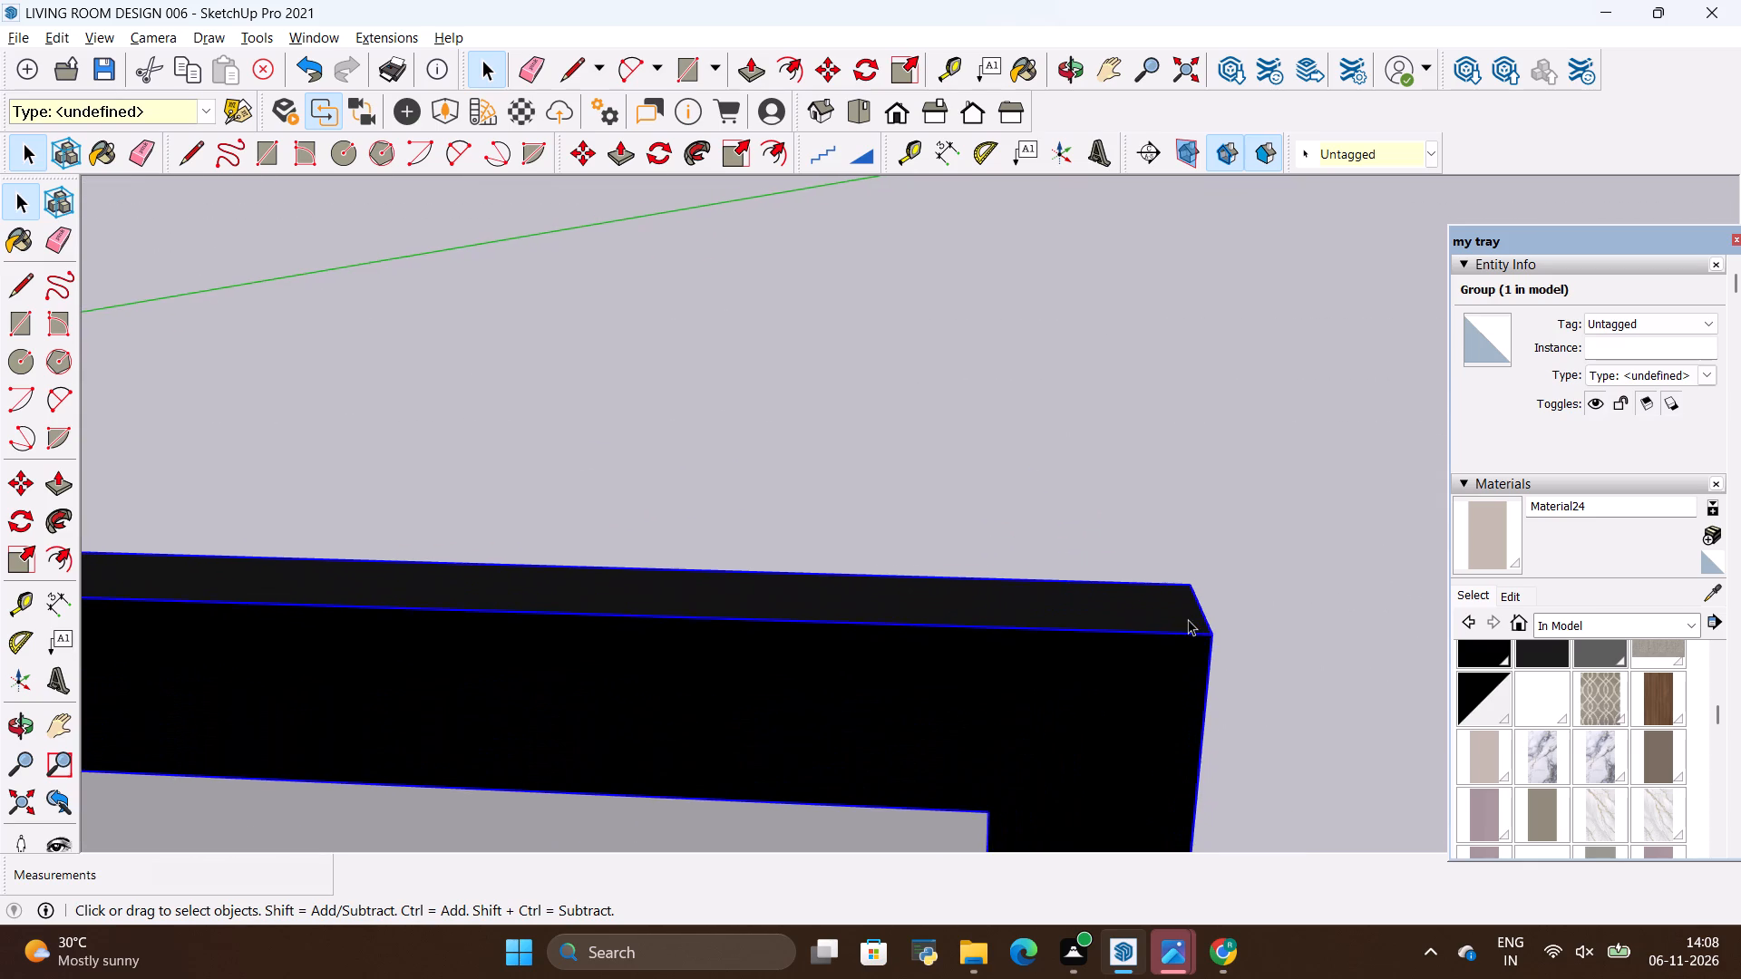
scroll(1188, 619, "up", 2)
key("s")
left_click(1206, 598)
scroll(1144, 528, "down", 8)
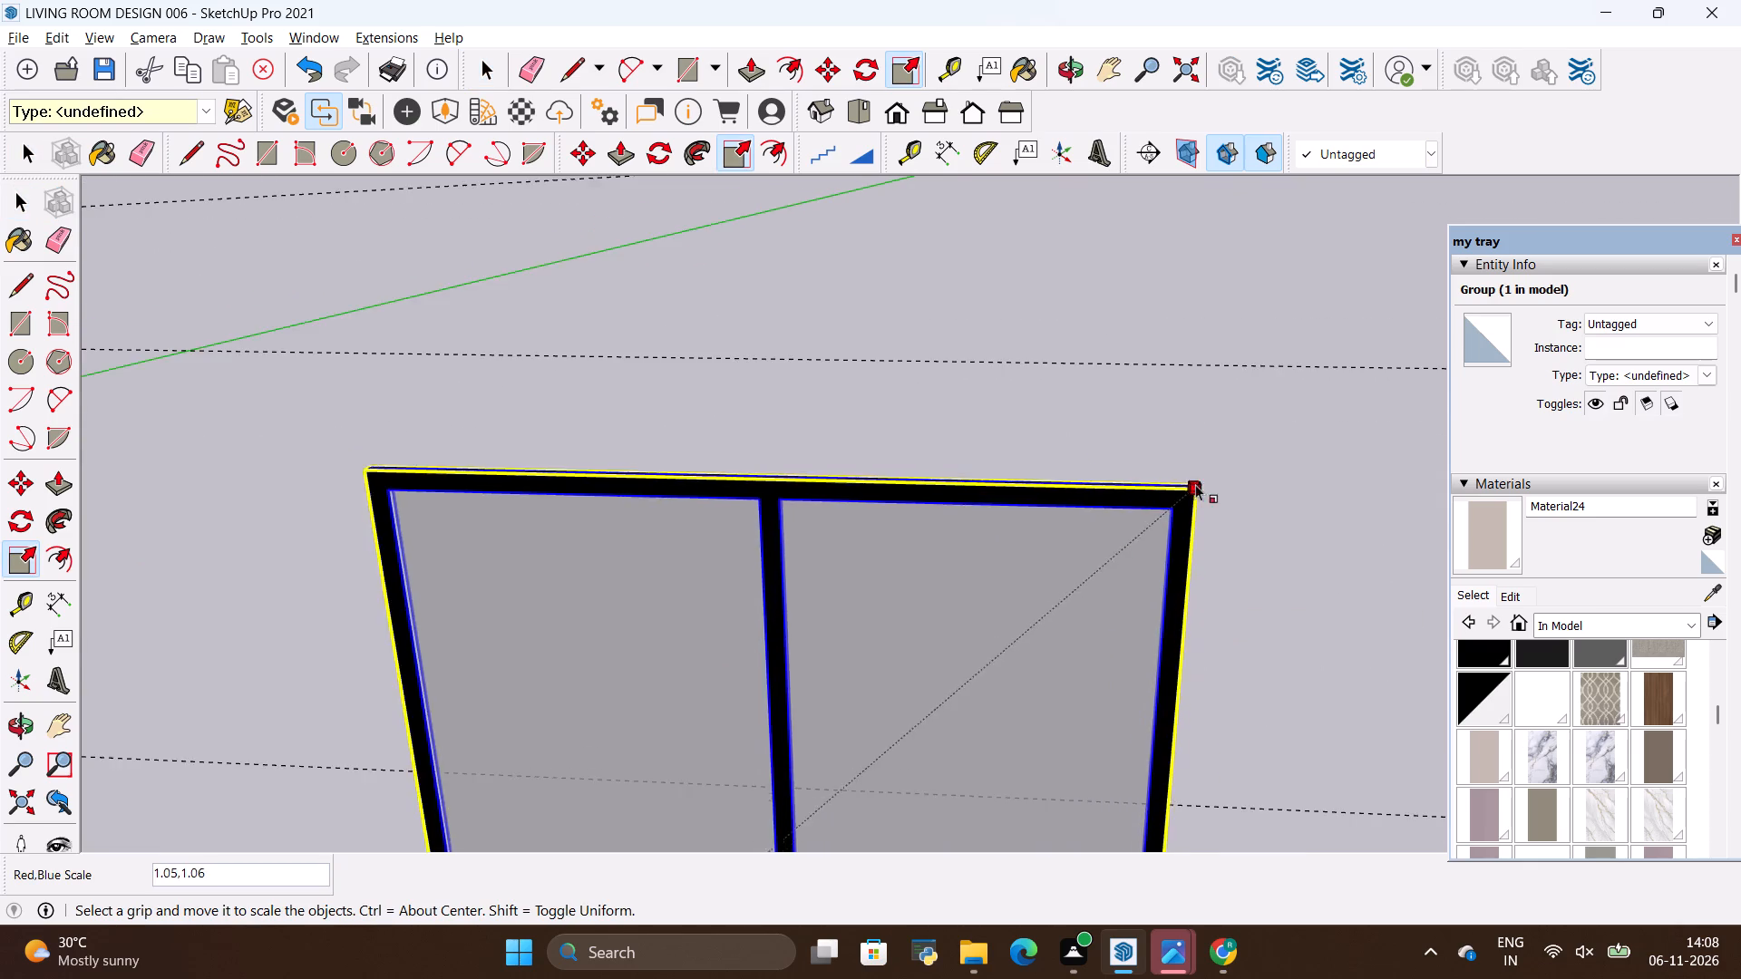
scroll(1195, 484, "down", 9)
left_click(1056, 567)
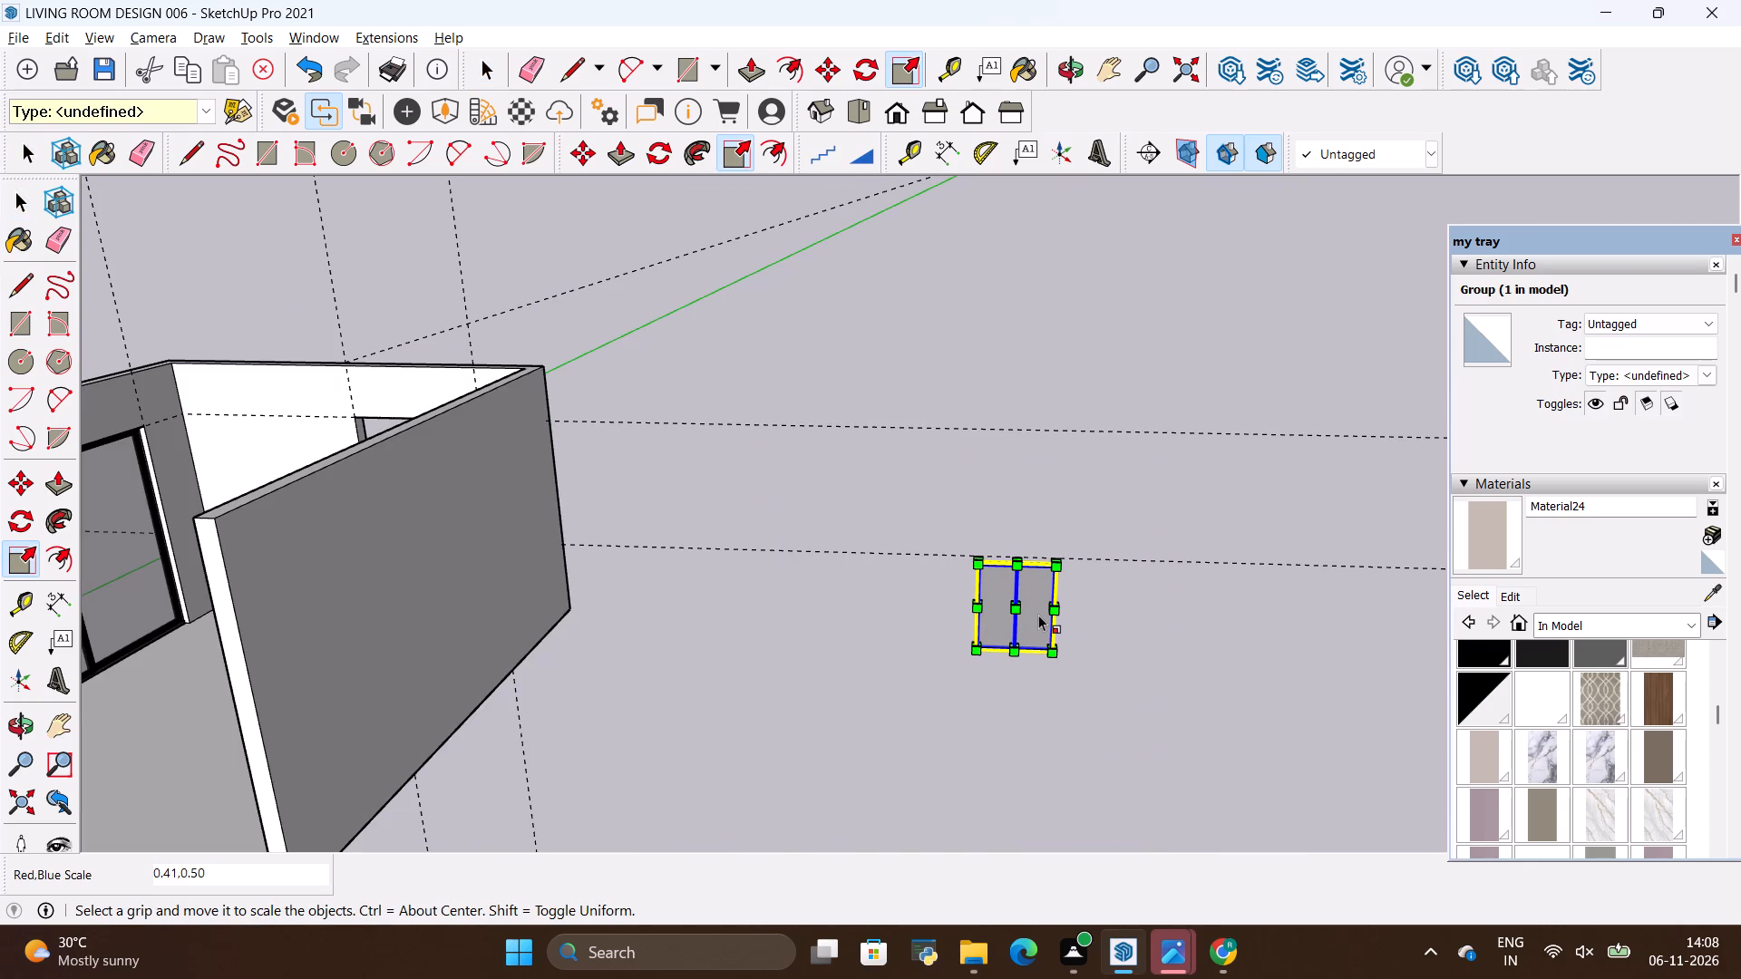
Scale the window group's thickness along the green axis to about 1.88.
key("s")
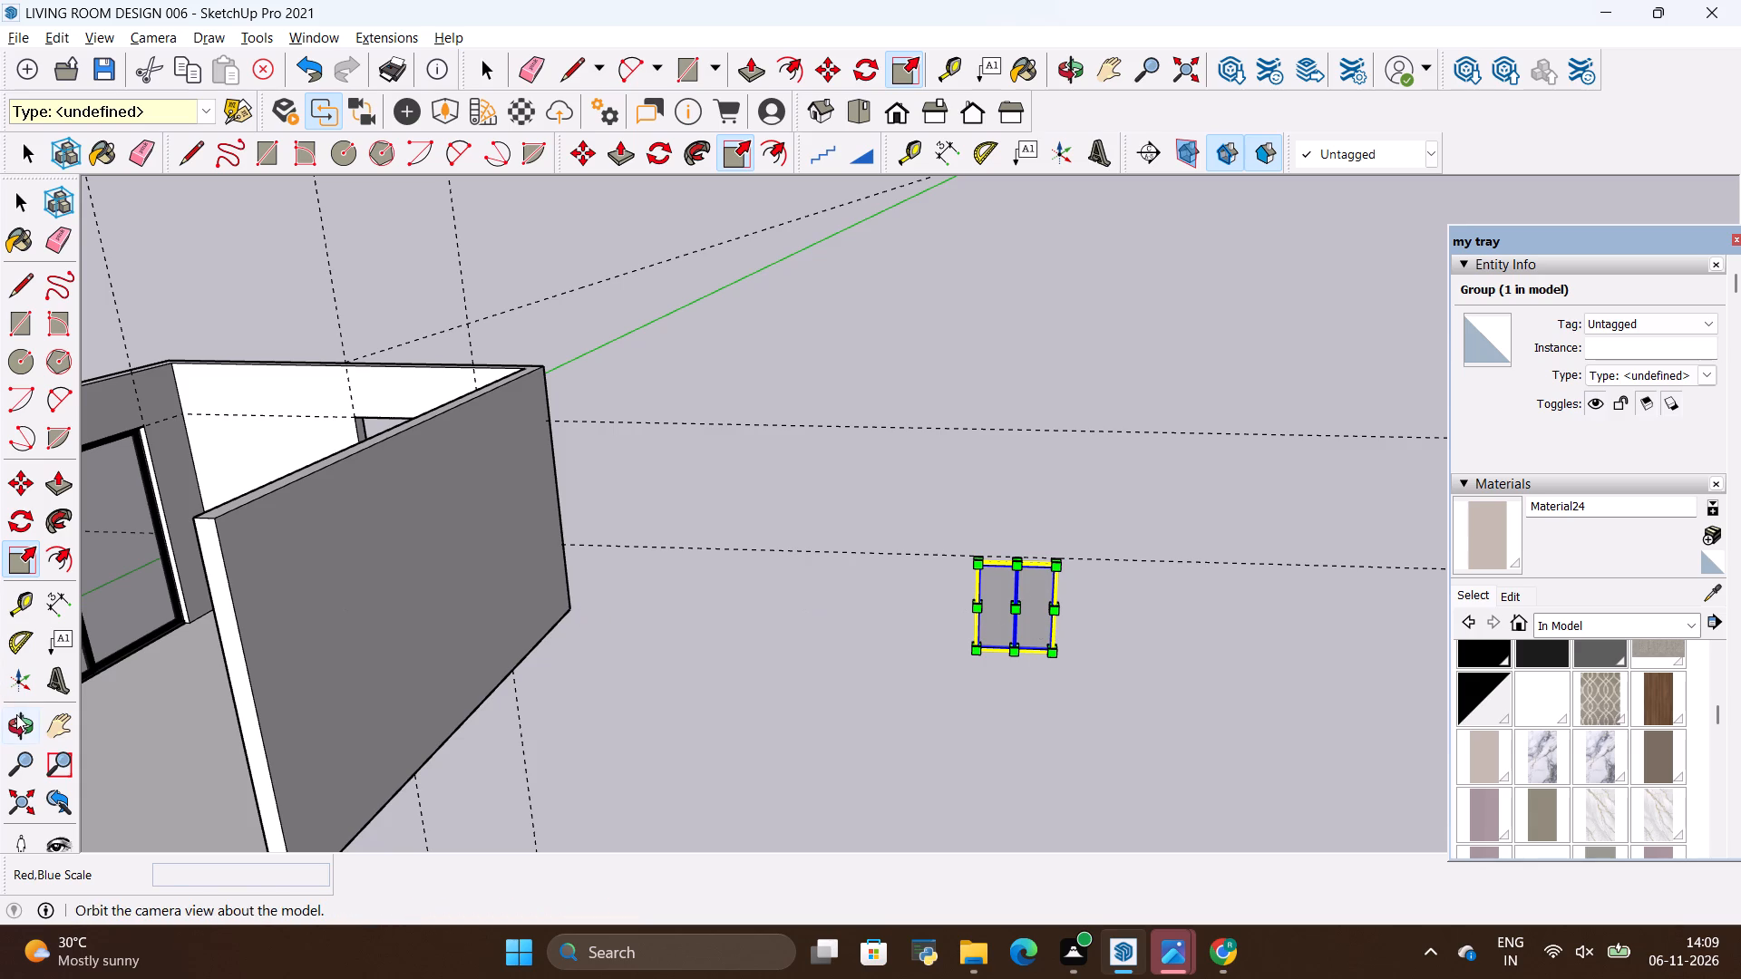
left_click(17, 722)
left_click_drag(876, 584, 534, 722)
scroll(1395, 736, "up", 2)
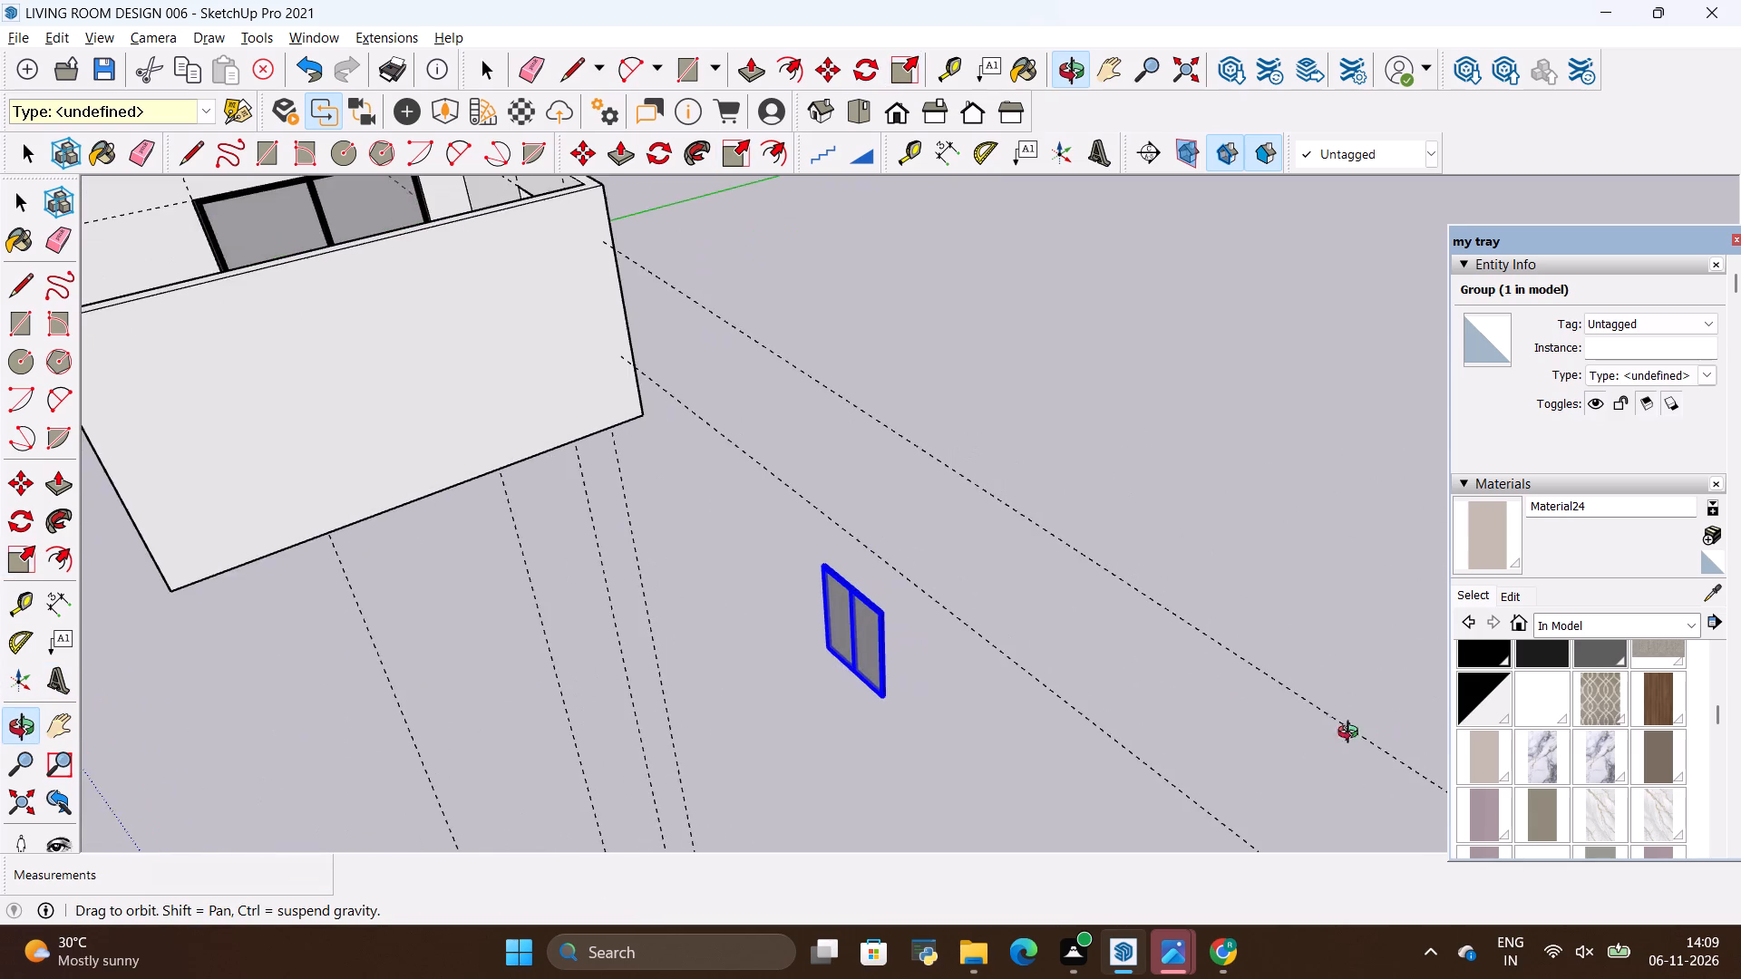
scroll(888, 687, "up", 8)
key("s")
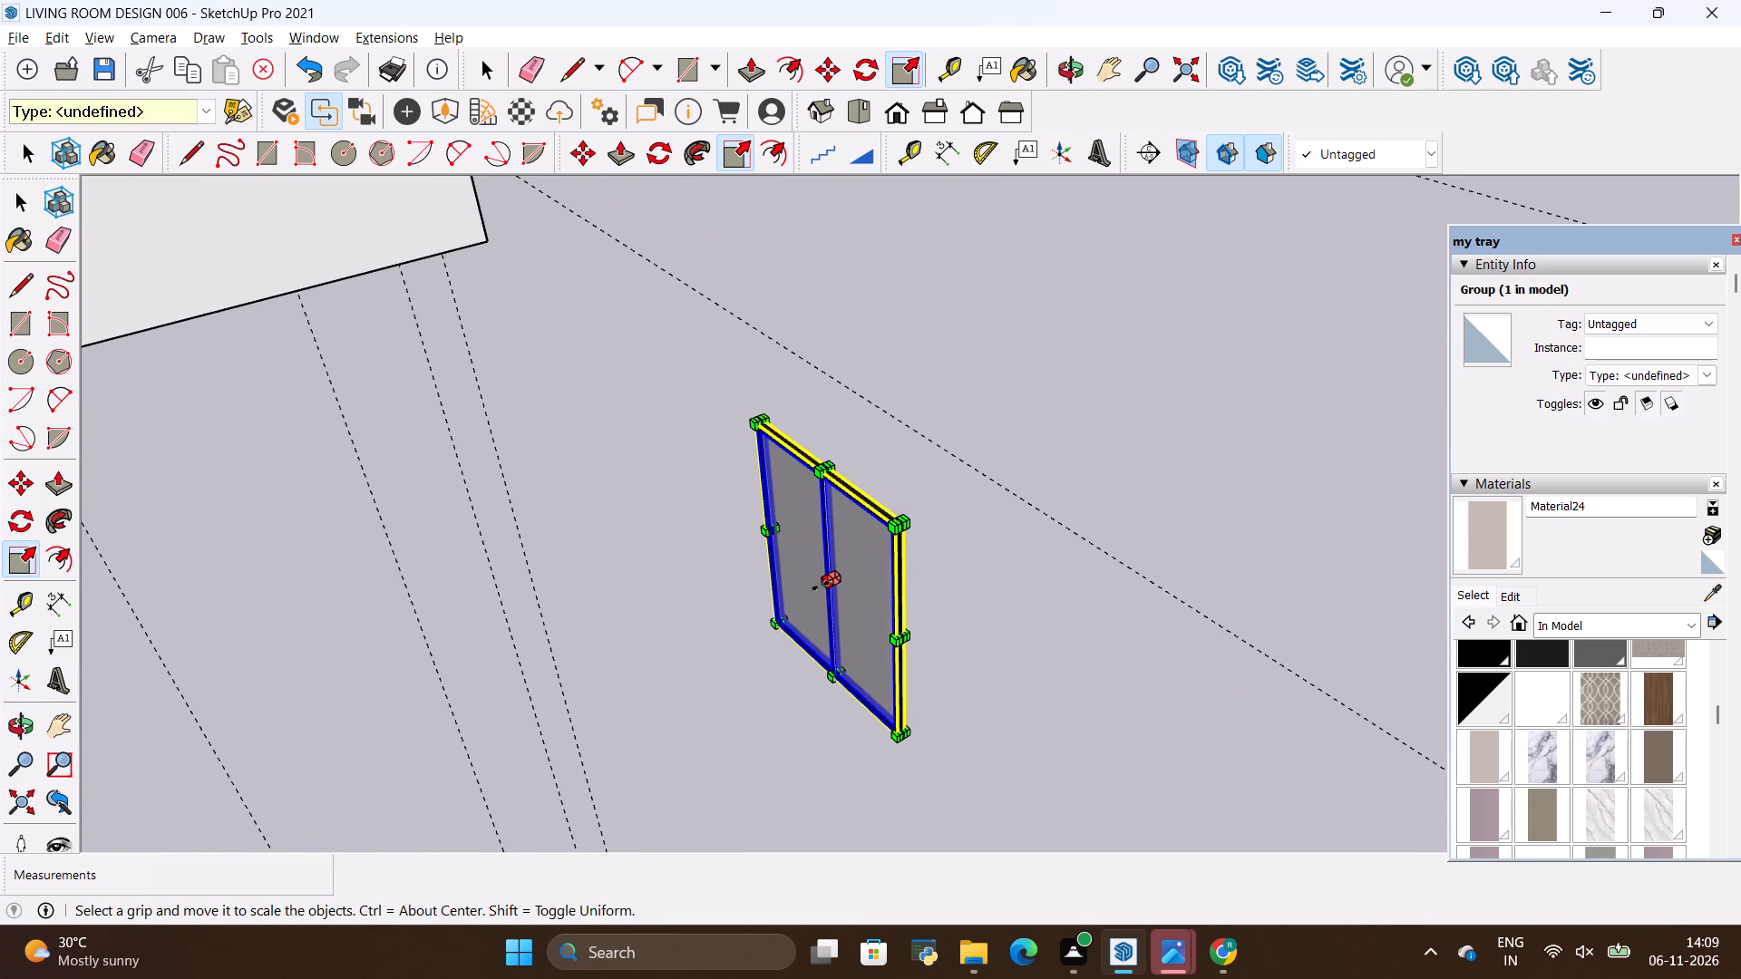
left_click(821, 586)
scroll(829, 584, "up", 3)
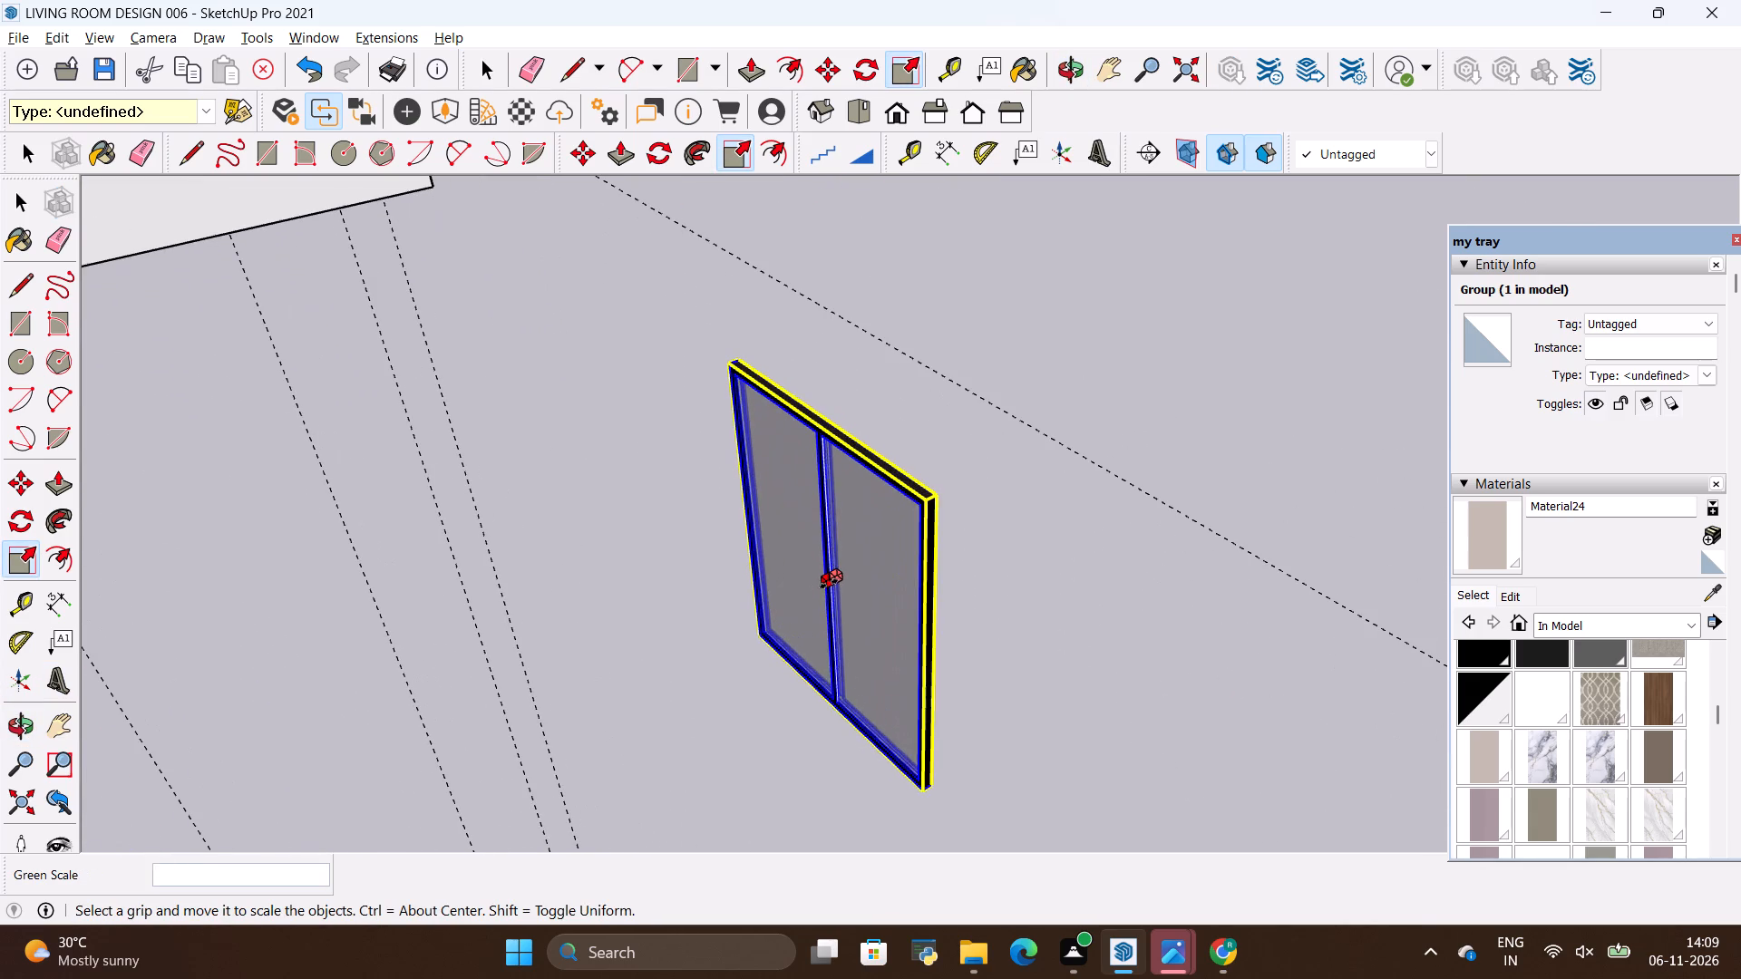
left_click(824, 594)
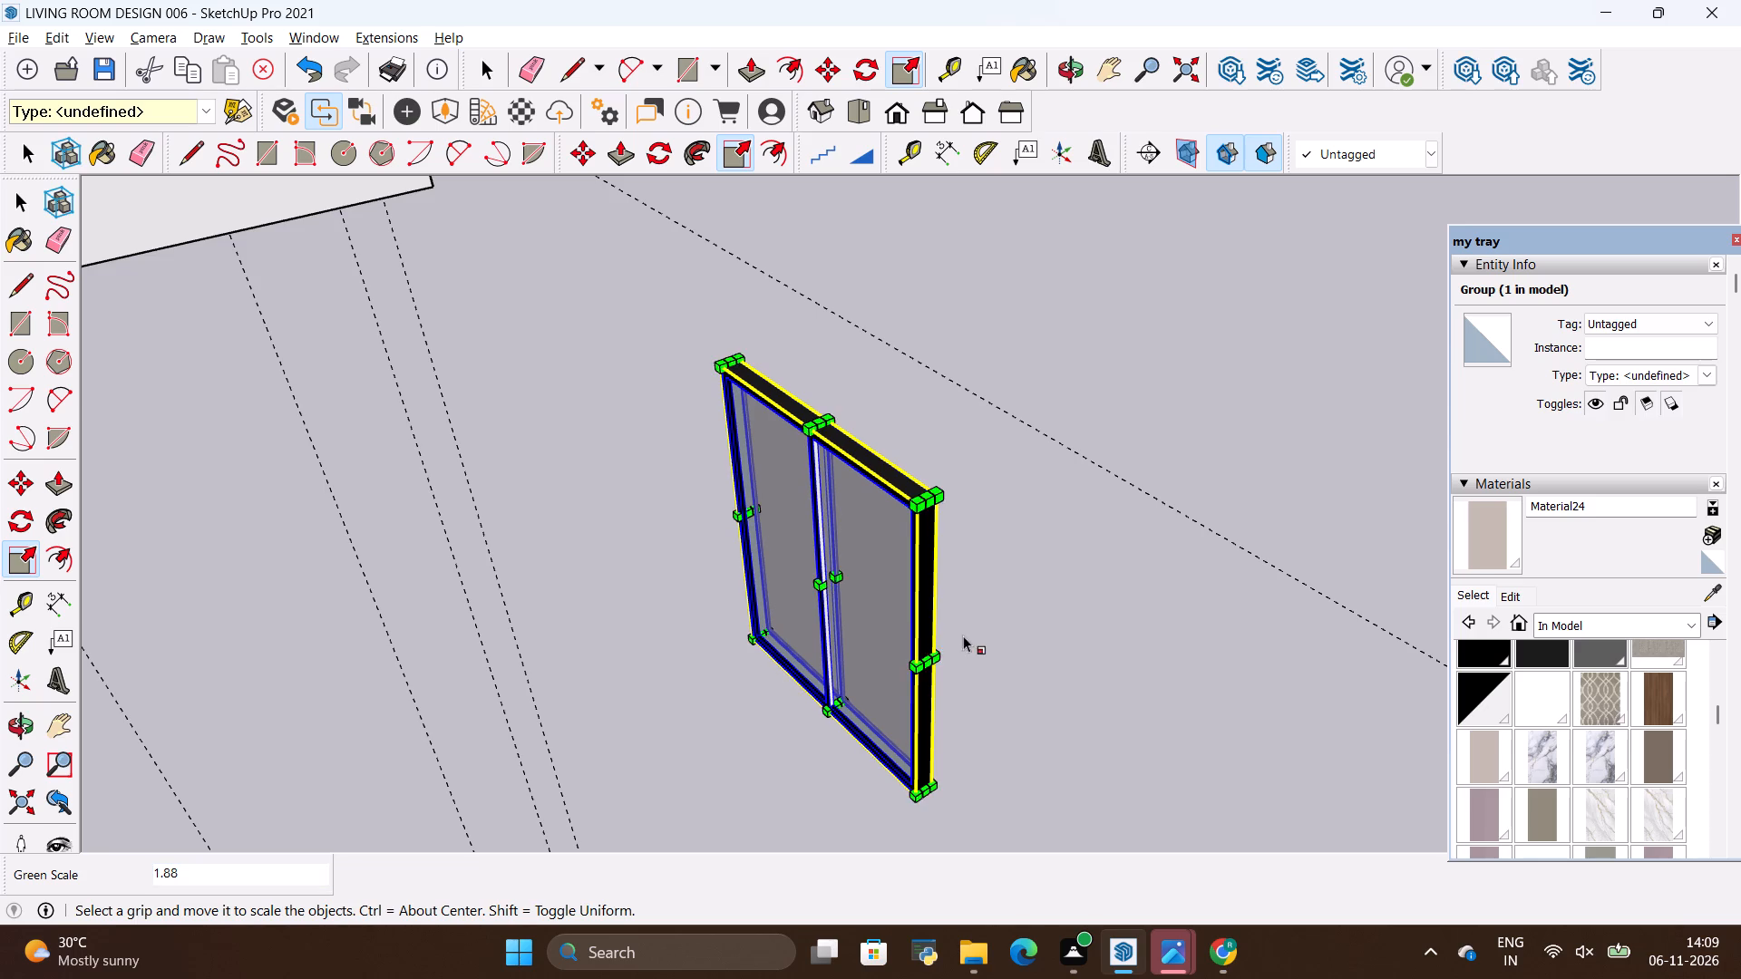
Move the window group by its lower corner to the matching lower corner of the back-wall opening.
key("space")
left_click(1020, 637)
left_click(889, 645)
key("m")
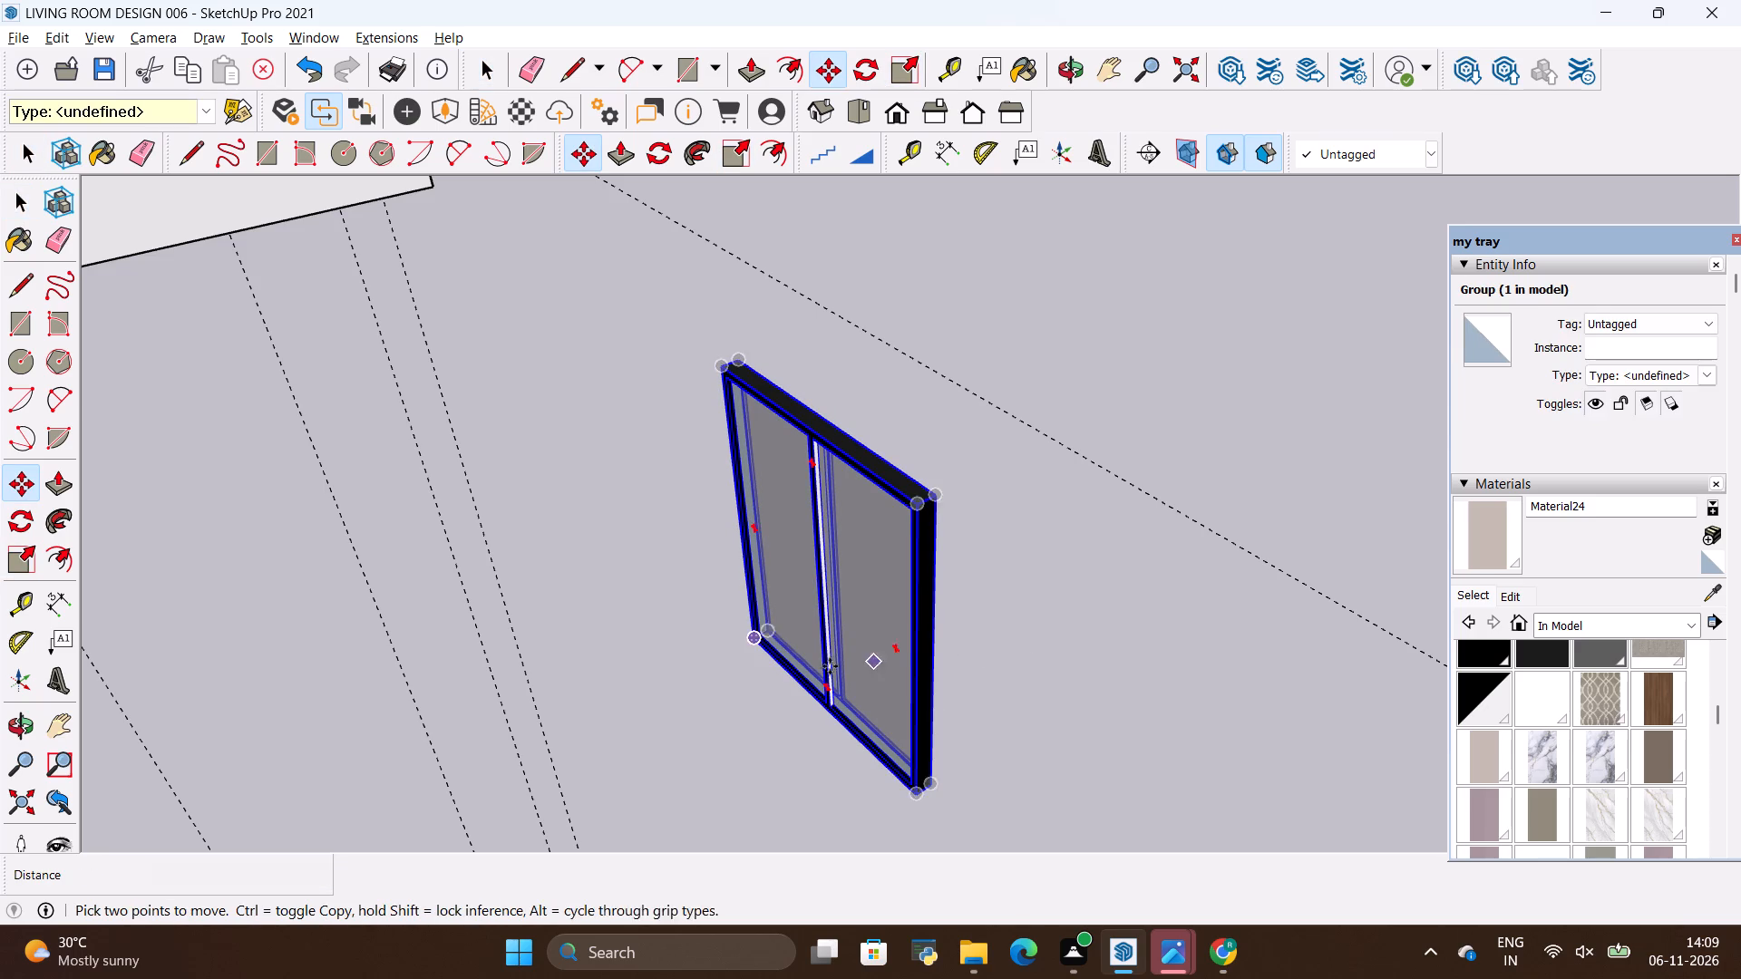
left_click(751, 651)
scroll(1113, 666, "down", 9)
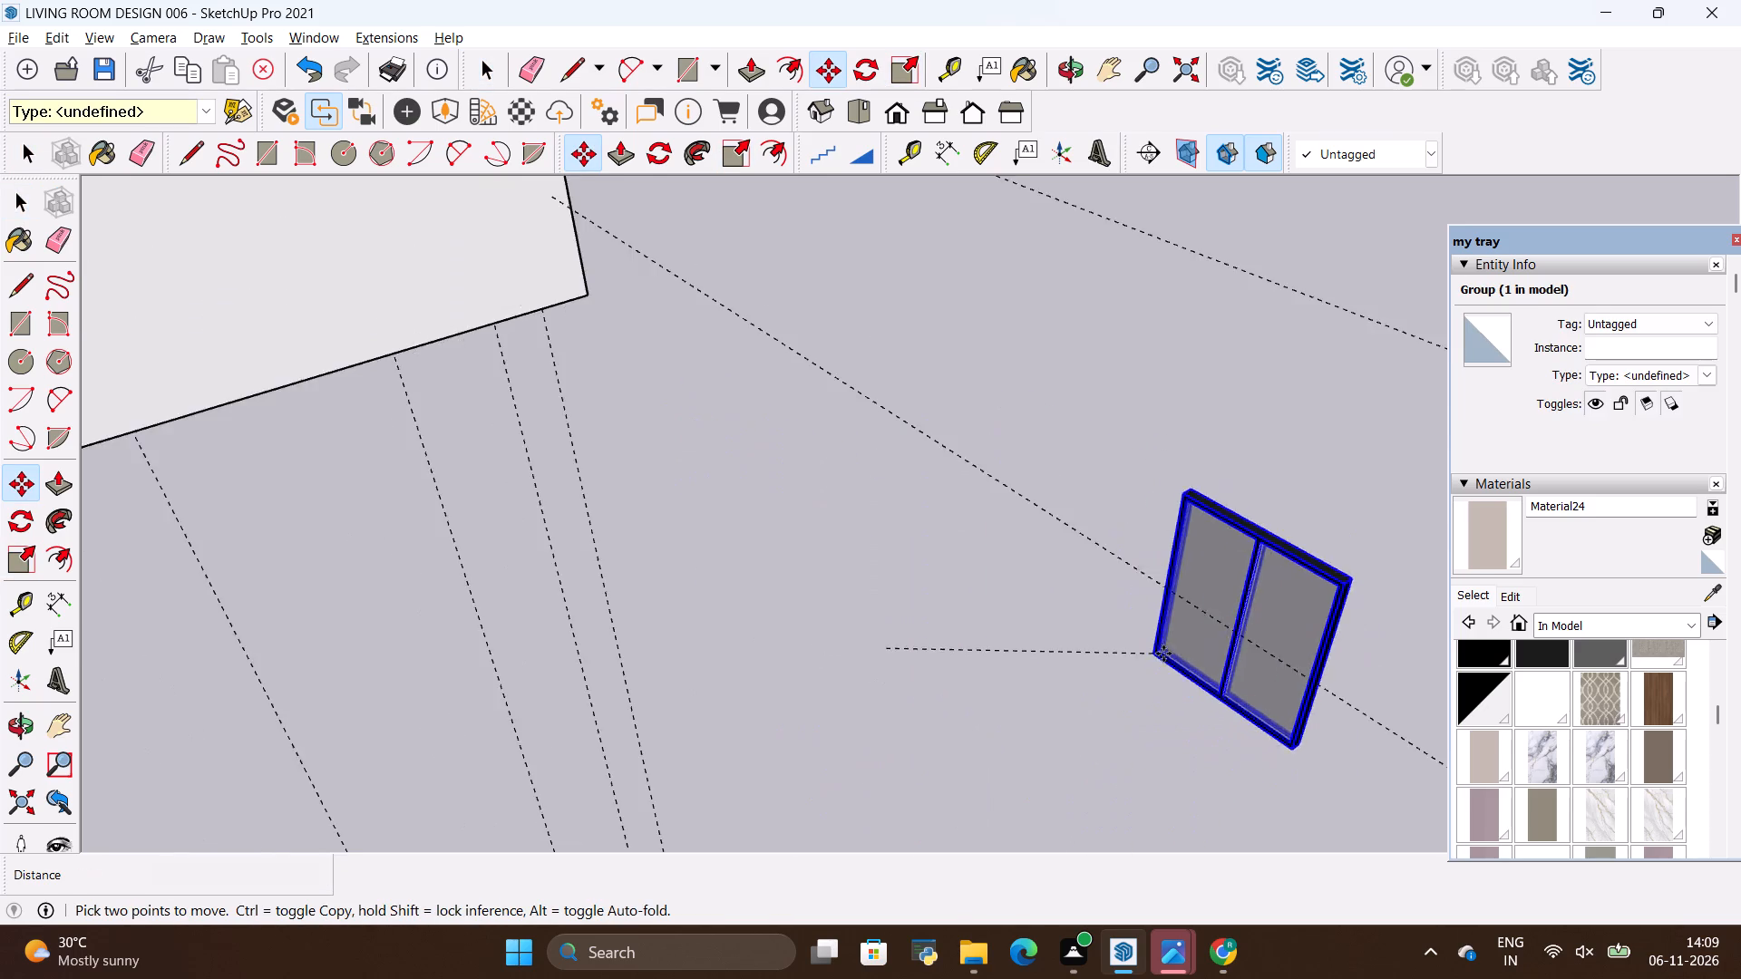
scroll(1163, 654, "down", 15)
scroll(847, 387, "up", 9)
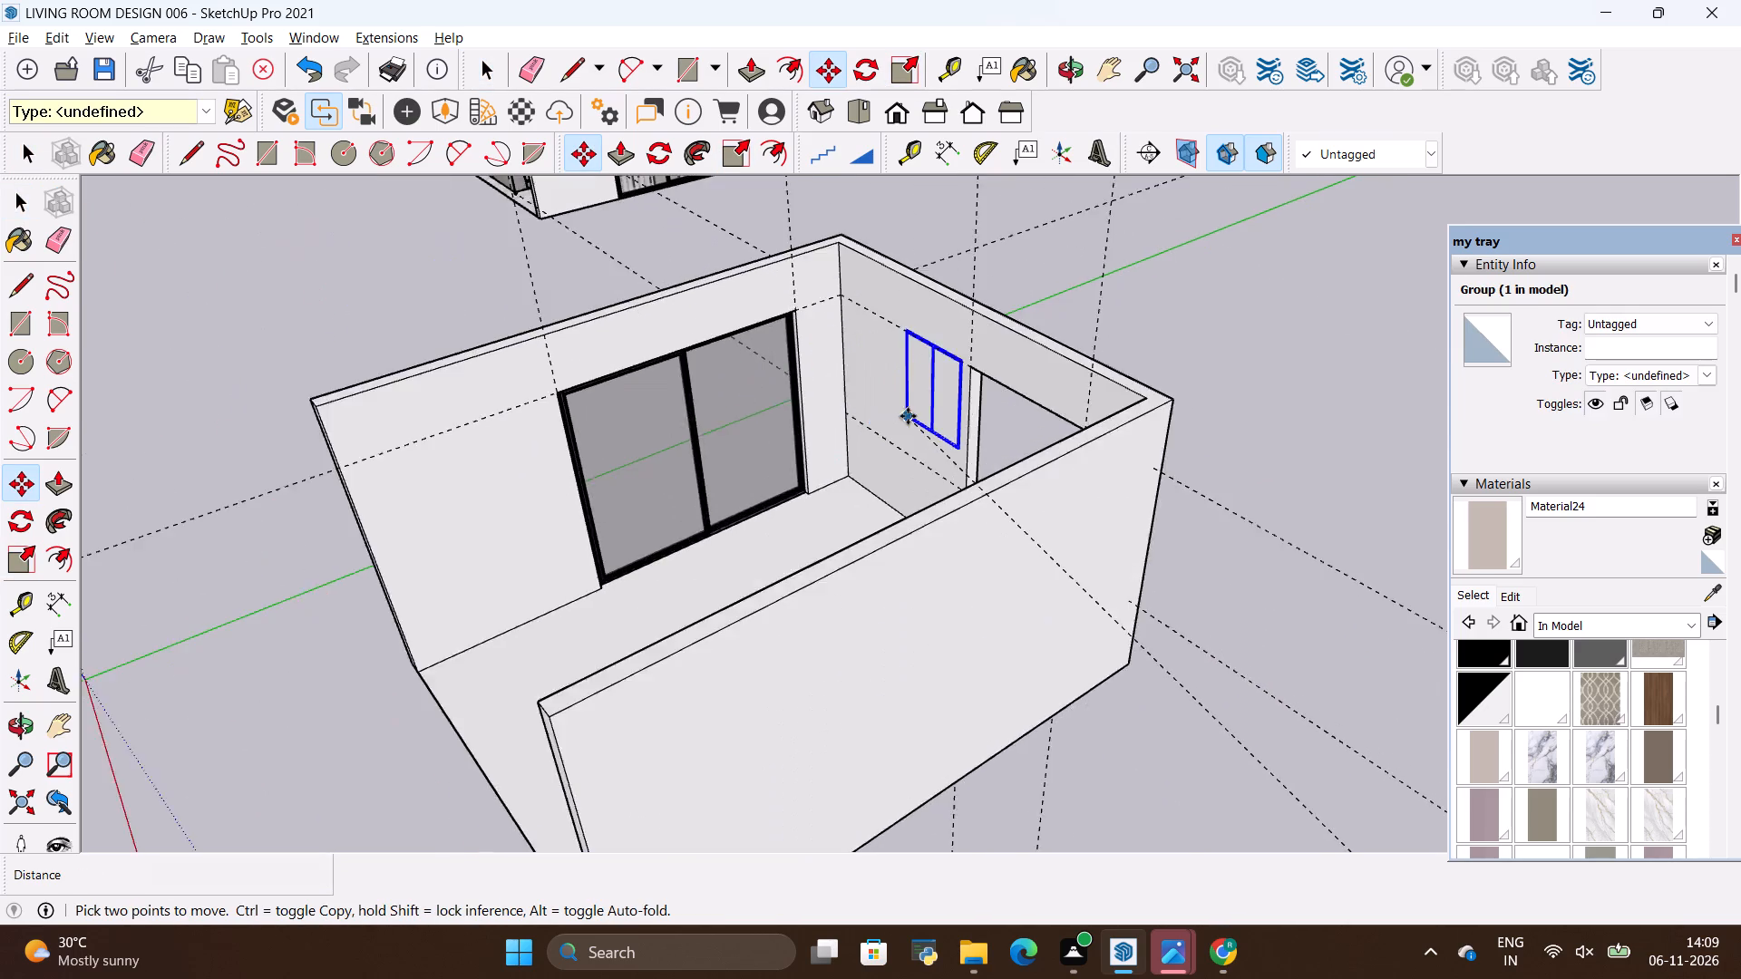
scroll(908, 416, "up", 9)
scroll(1061, 583, "up", 9)
scroll(960, 645, "up", 5)
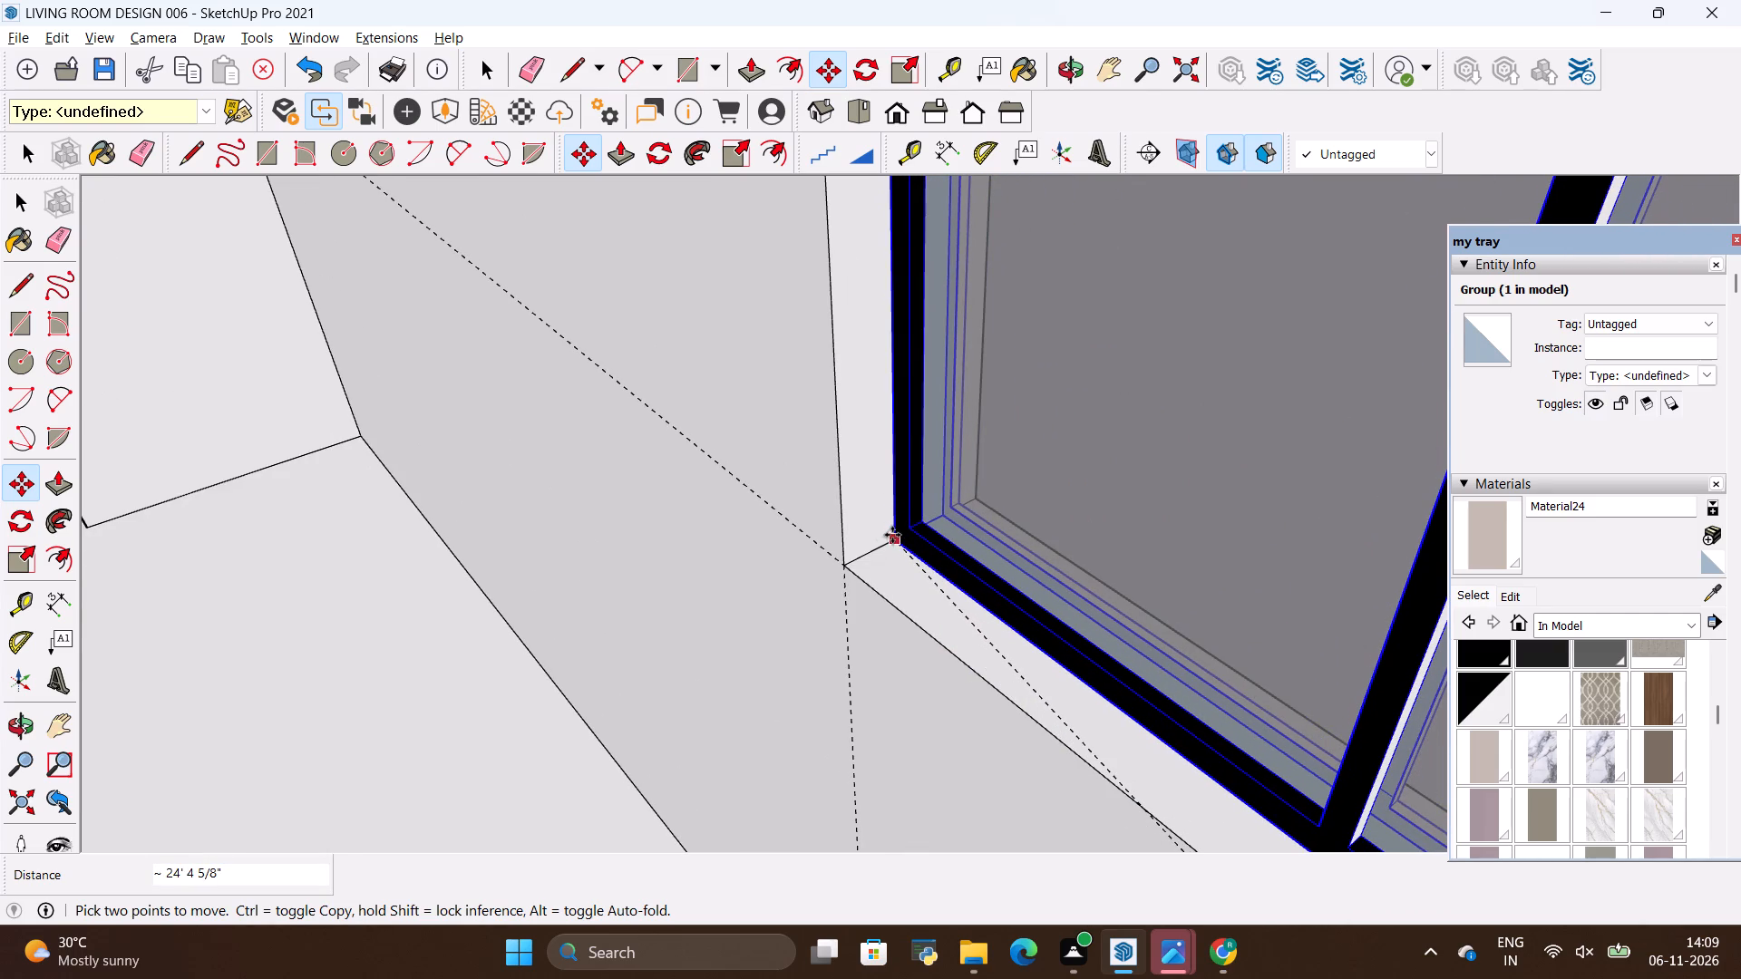
left_click(892, 535)
key("space")
left_click(821, 582)
Scale the window group from its upper corner to the opposite corner of the back-wall opening so it fills it.
scroll(833, 628, "down", 7)
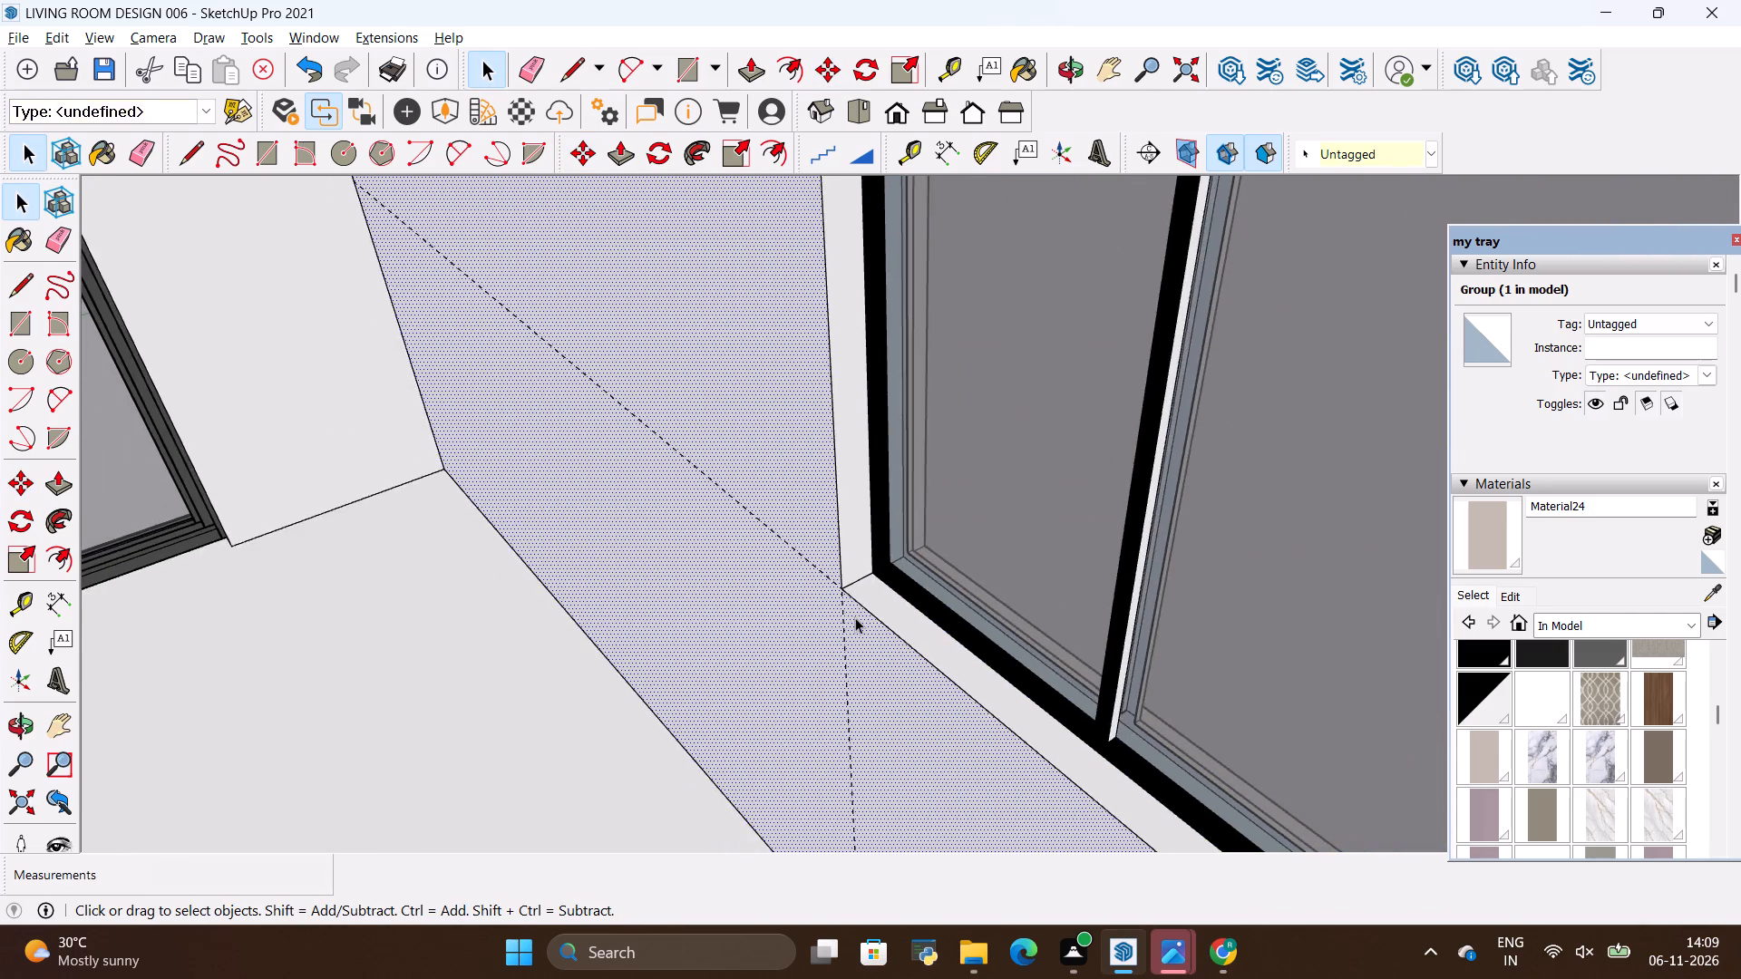
scroll(855, 617, "down", 10)
left_click(1032, 508)
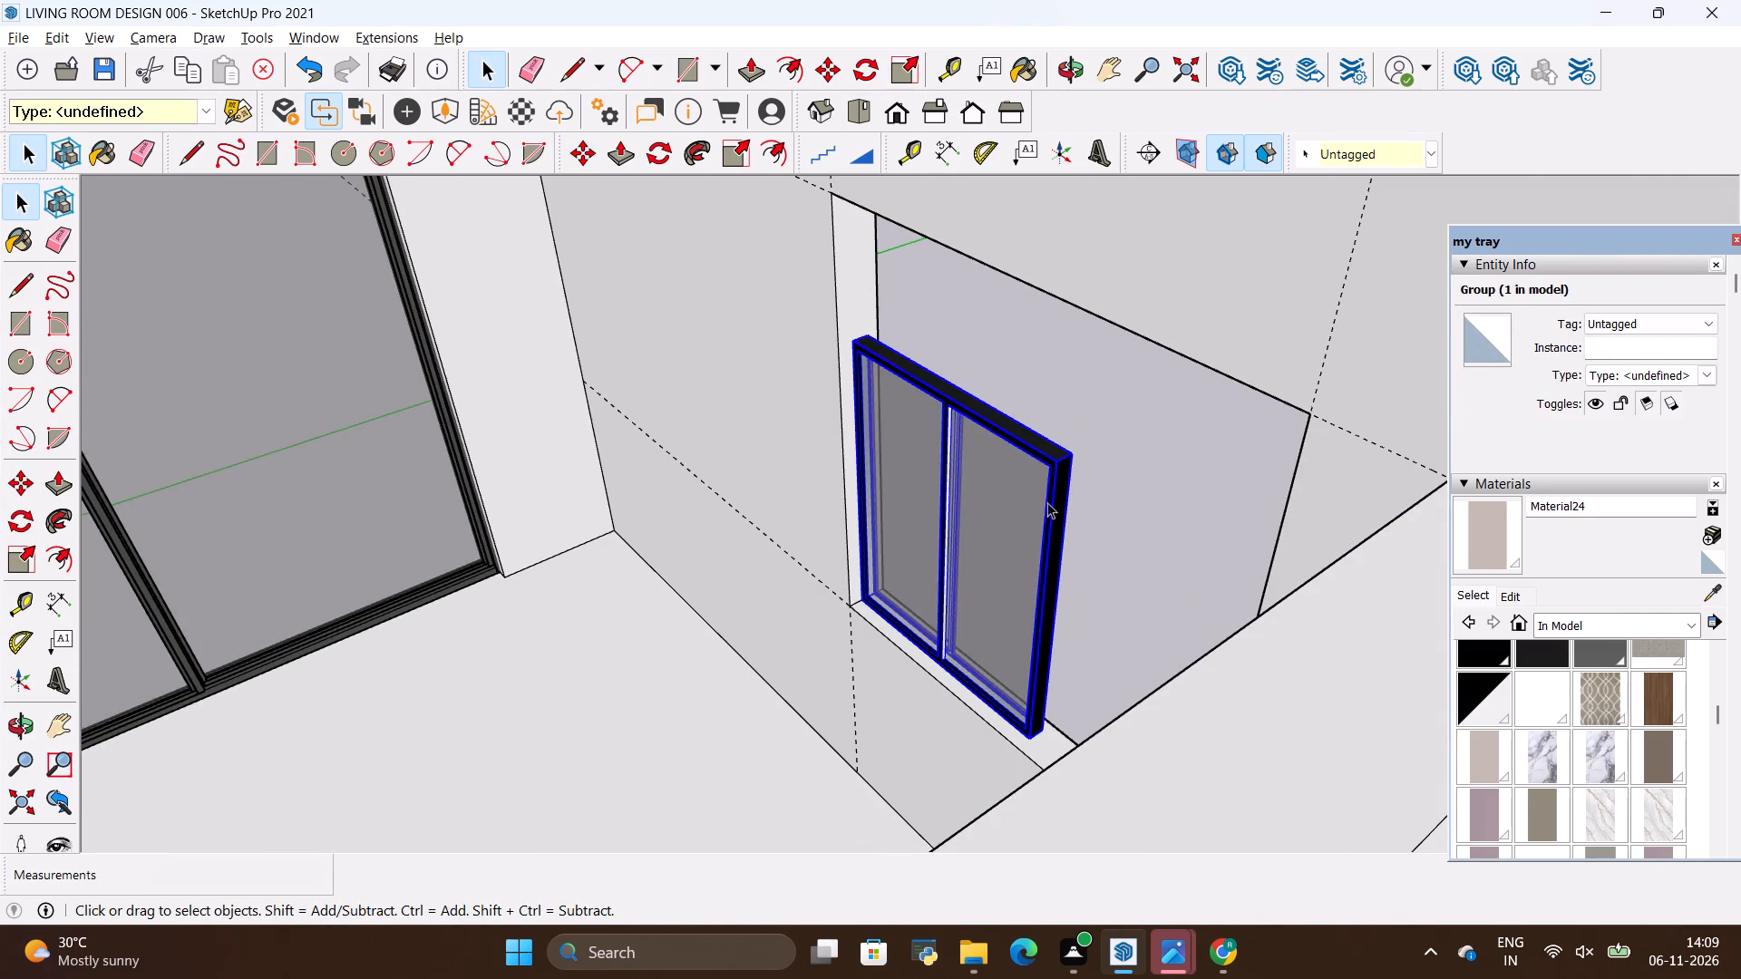
key("s")
scroll(1062, 462, "up", 6)
left_click(1067, 460)
scroll(1094, 466, "down", 10)
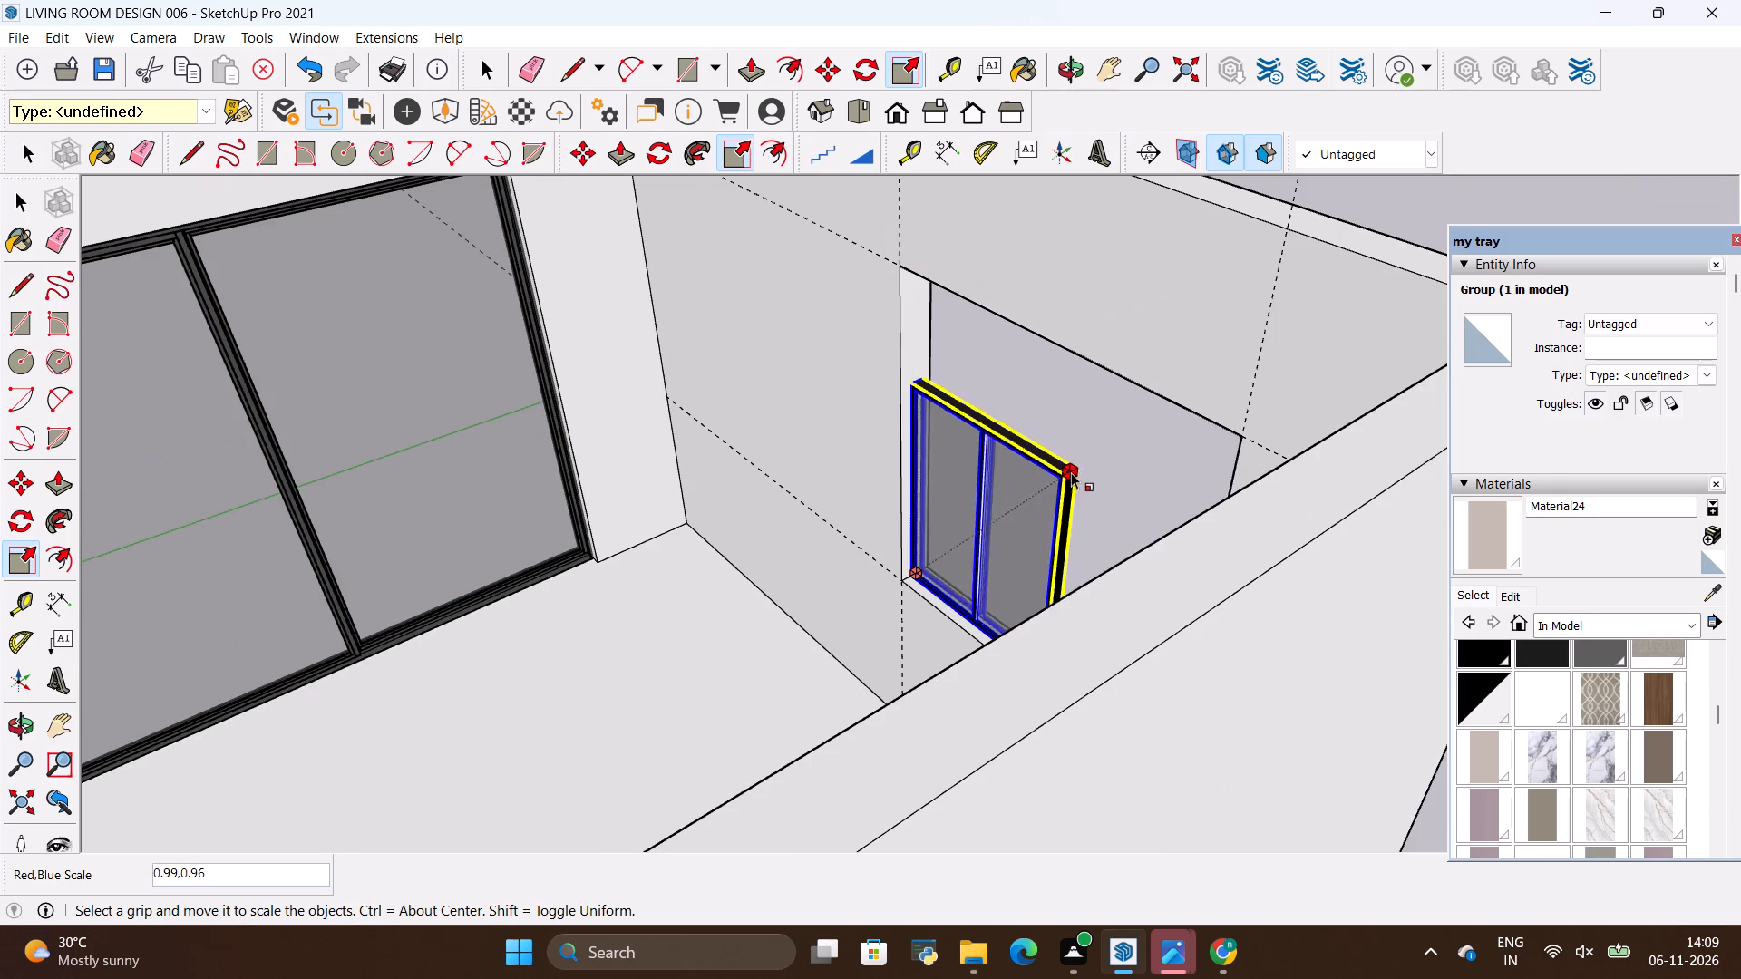
left_click(1241, 432)
key("space")
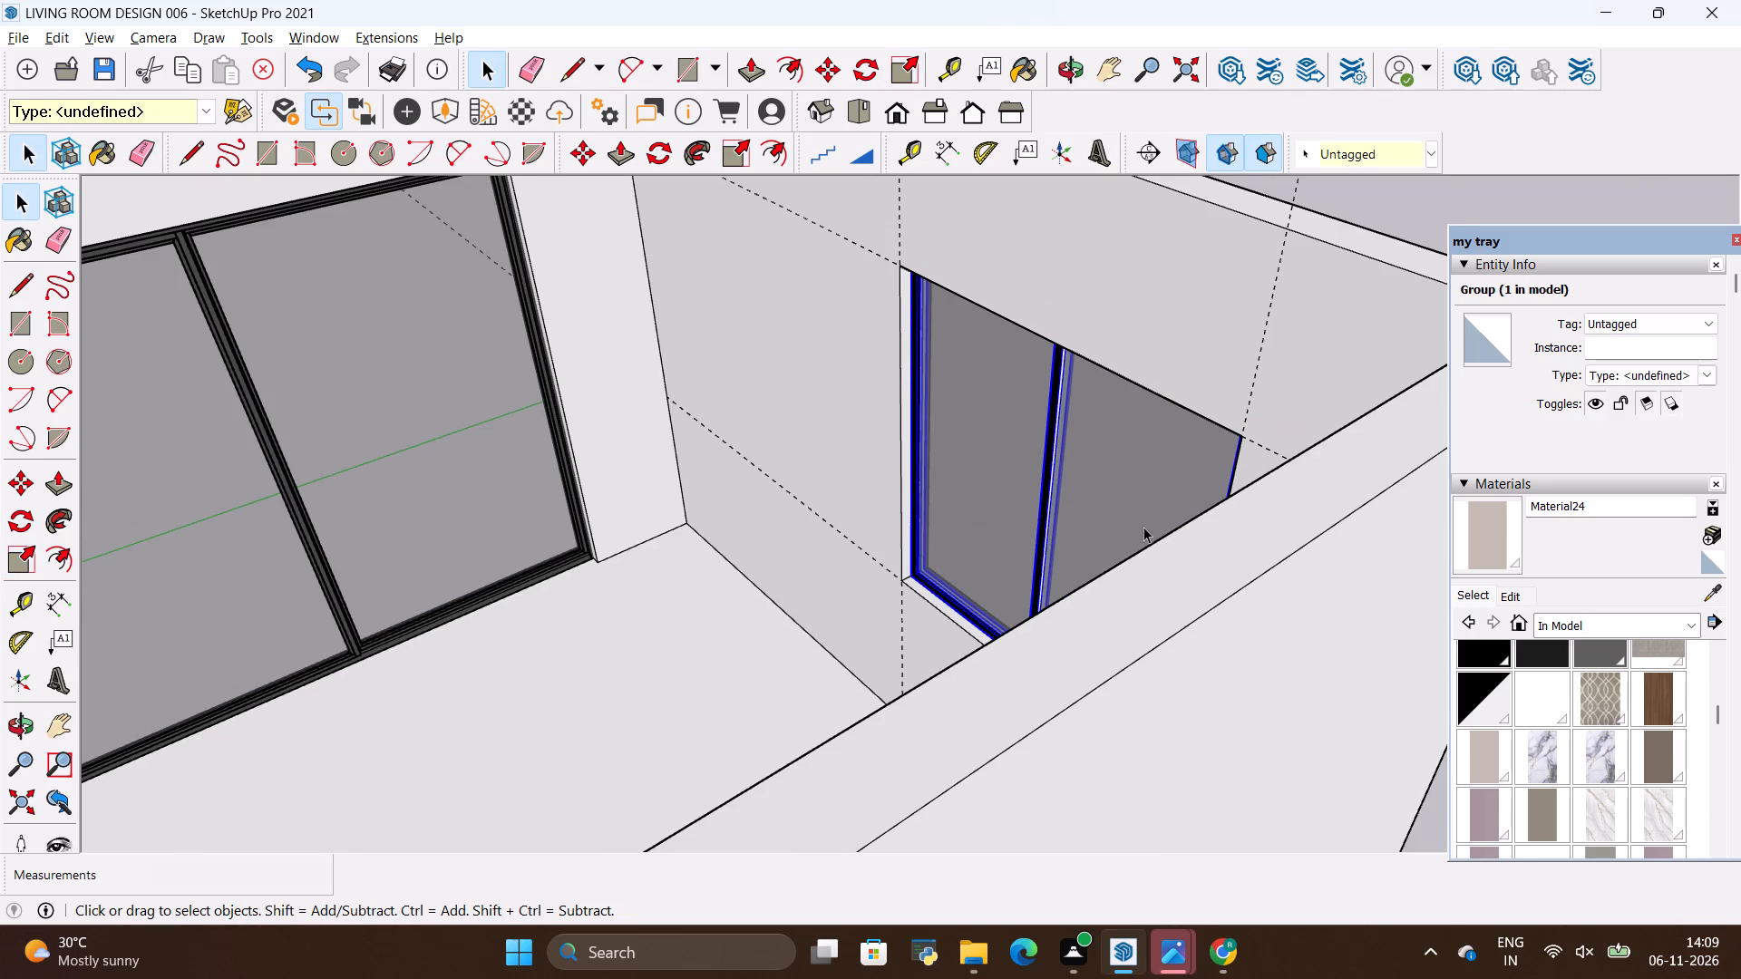
left_click(806, 523)
Erase the dashed construction guides around the back-wall window and the sliding-door opening.
scroll(946, 592, "down", 12)
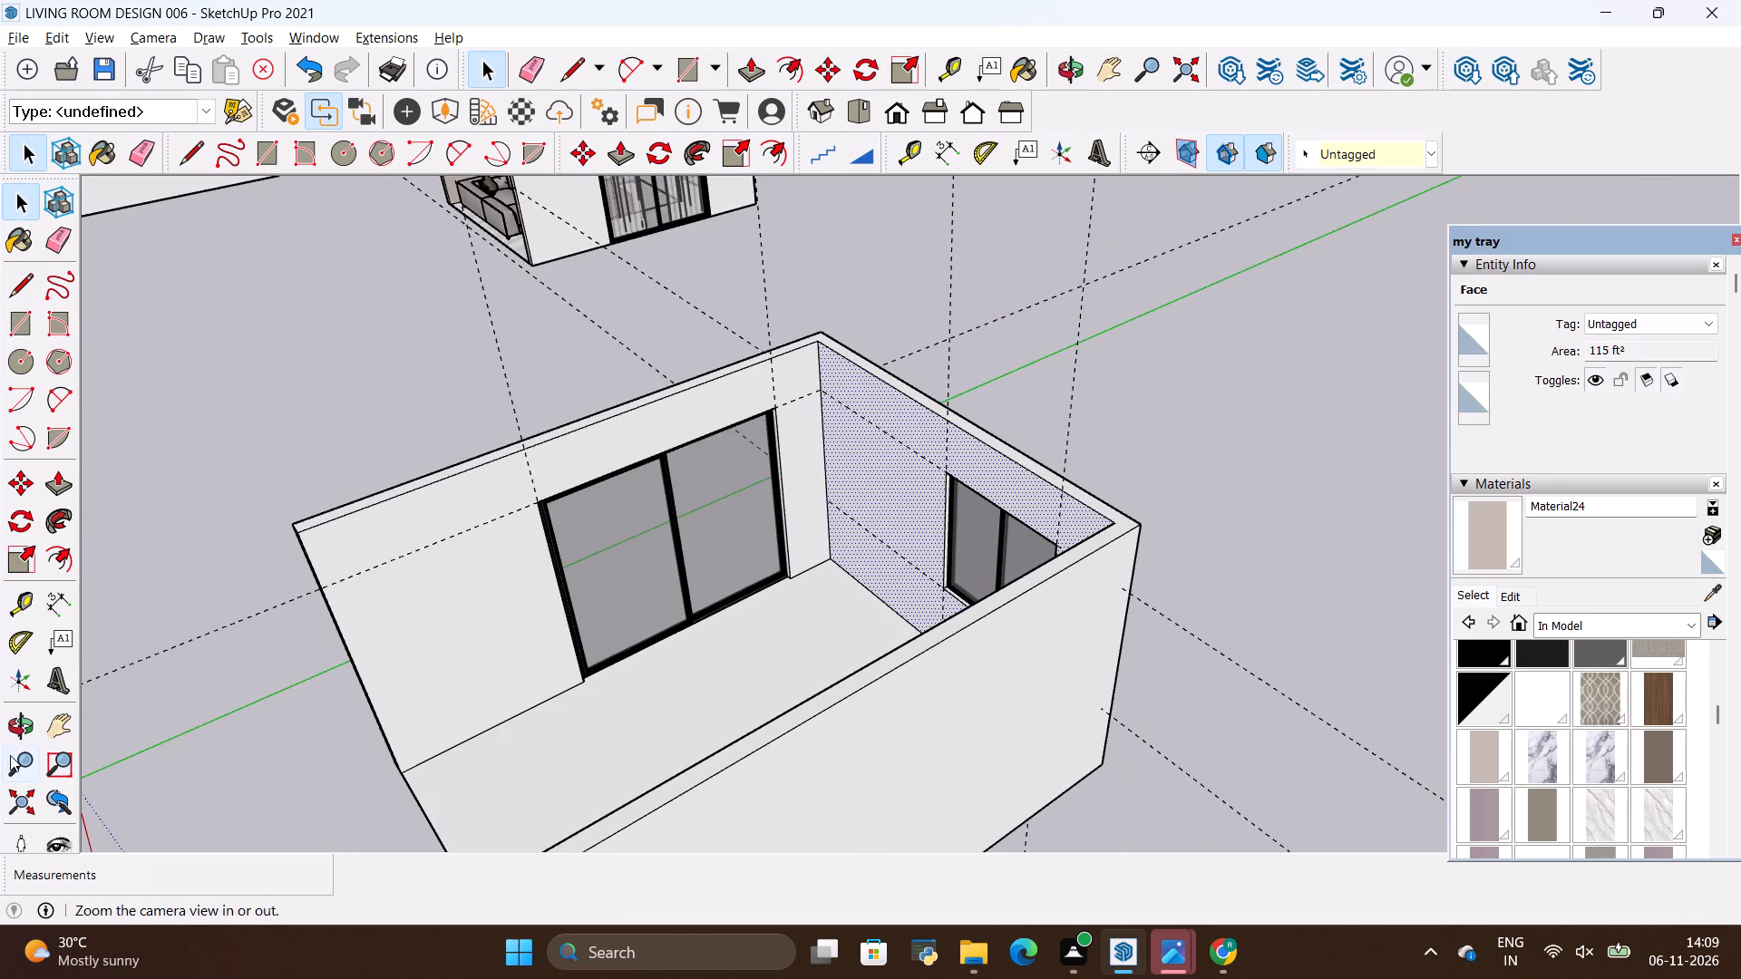
left_click(18, 725)
left_click_drag(266, 699, 541, 525)
key("e")
left_click_drag(822, 430, 828, 621)
left_click_drag(910, 627, 938, 630)
left_click_drag(1018, 642, 1085, 646)
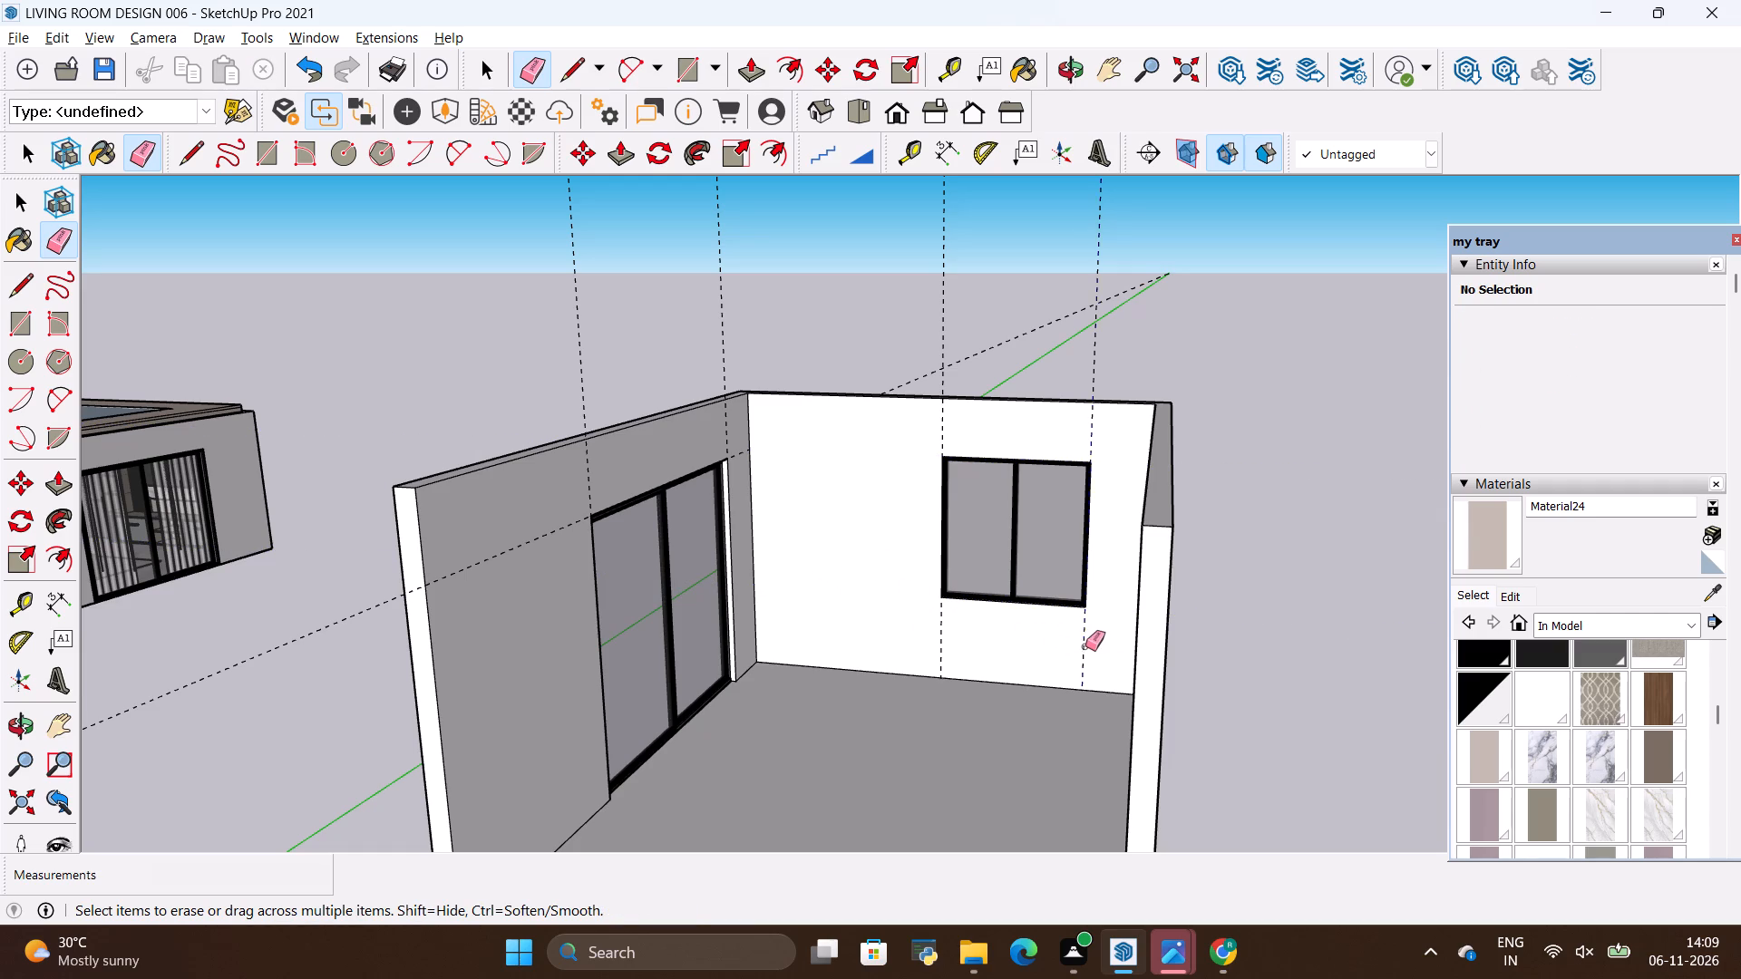
left_click_drag(1085, 646, 1104, 646)
left_click_drag(989, 653, 909, 641)
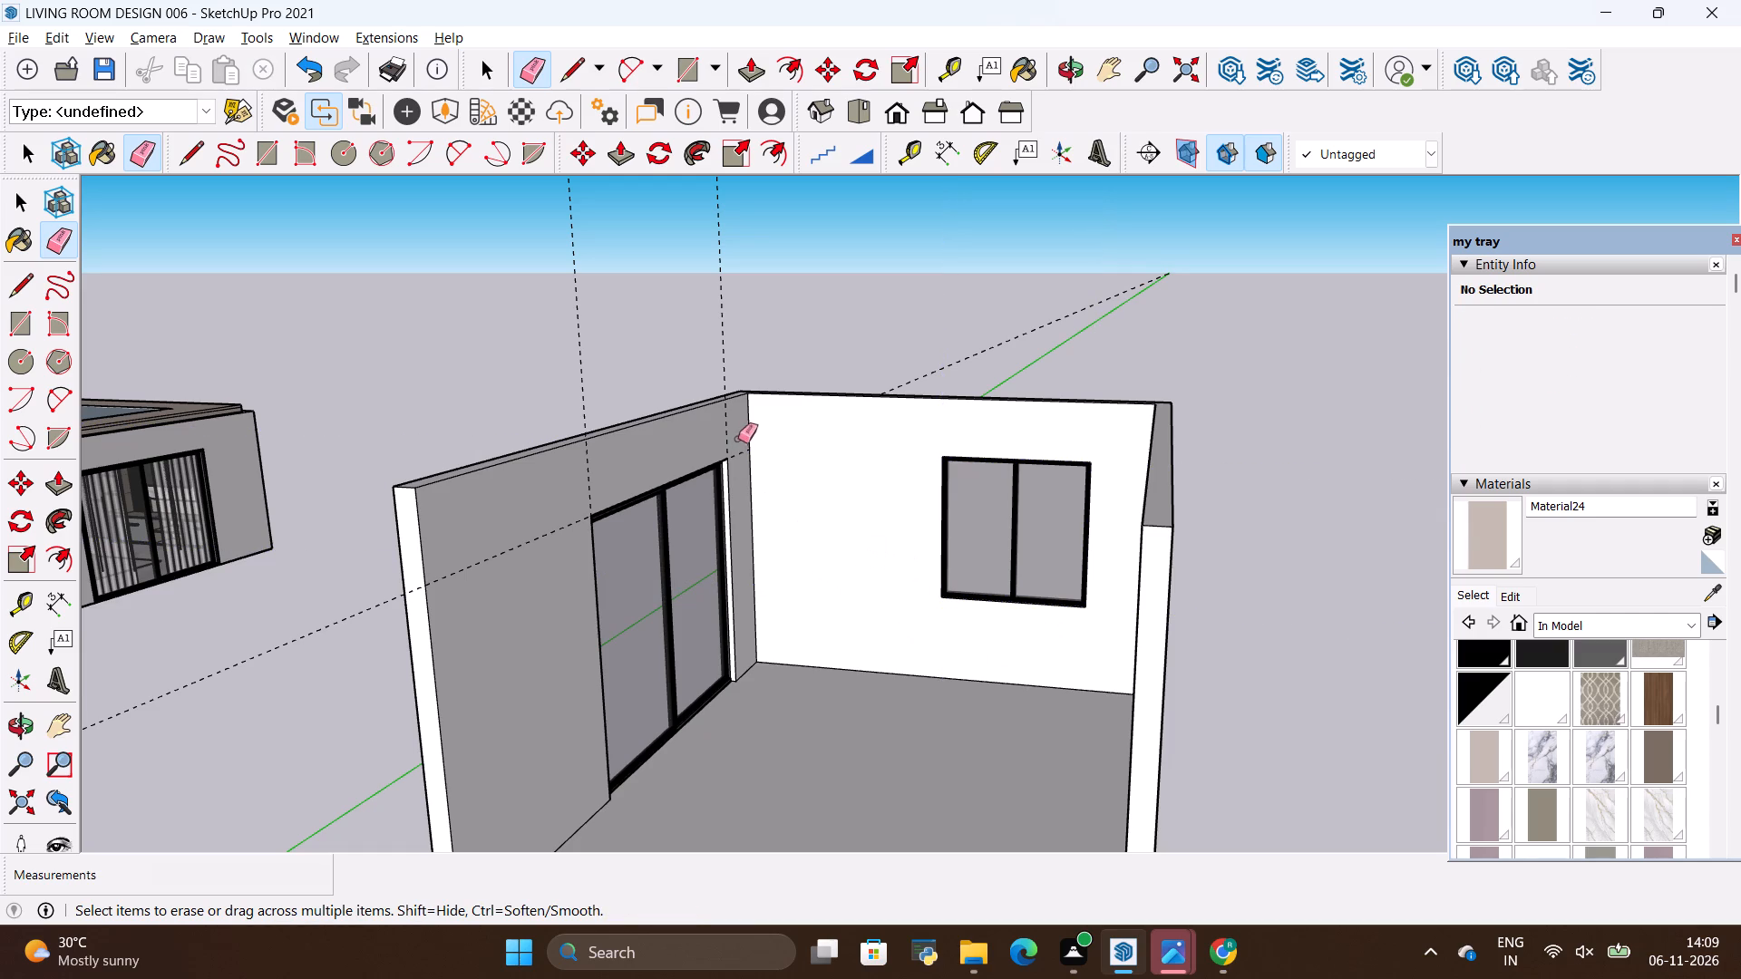
left_click_drag(741, 431, 714, 433)
scroll(734, 442, "up", 8)
left_click_drag(731, 450, 739, 487)
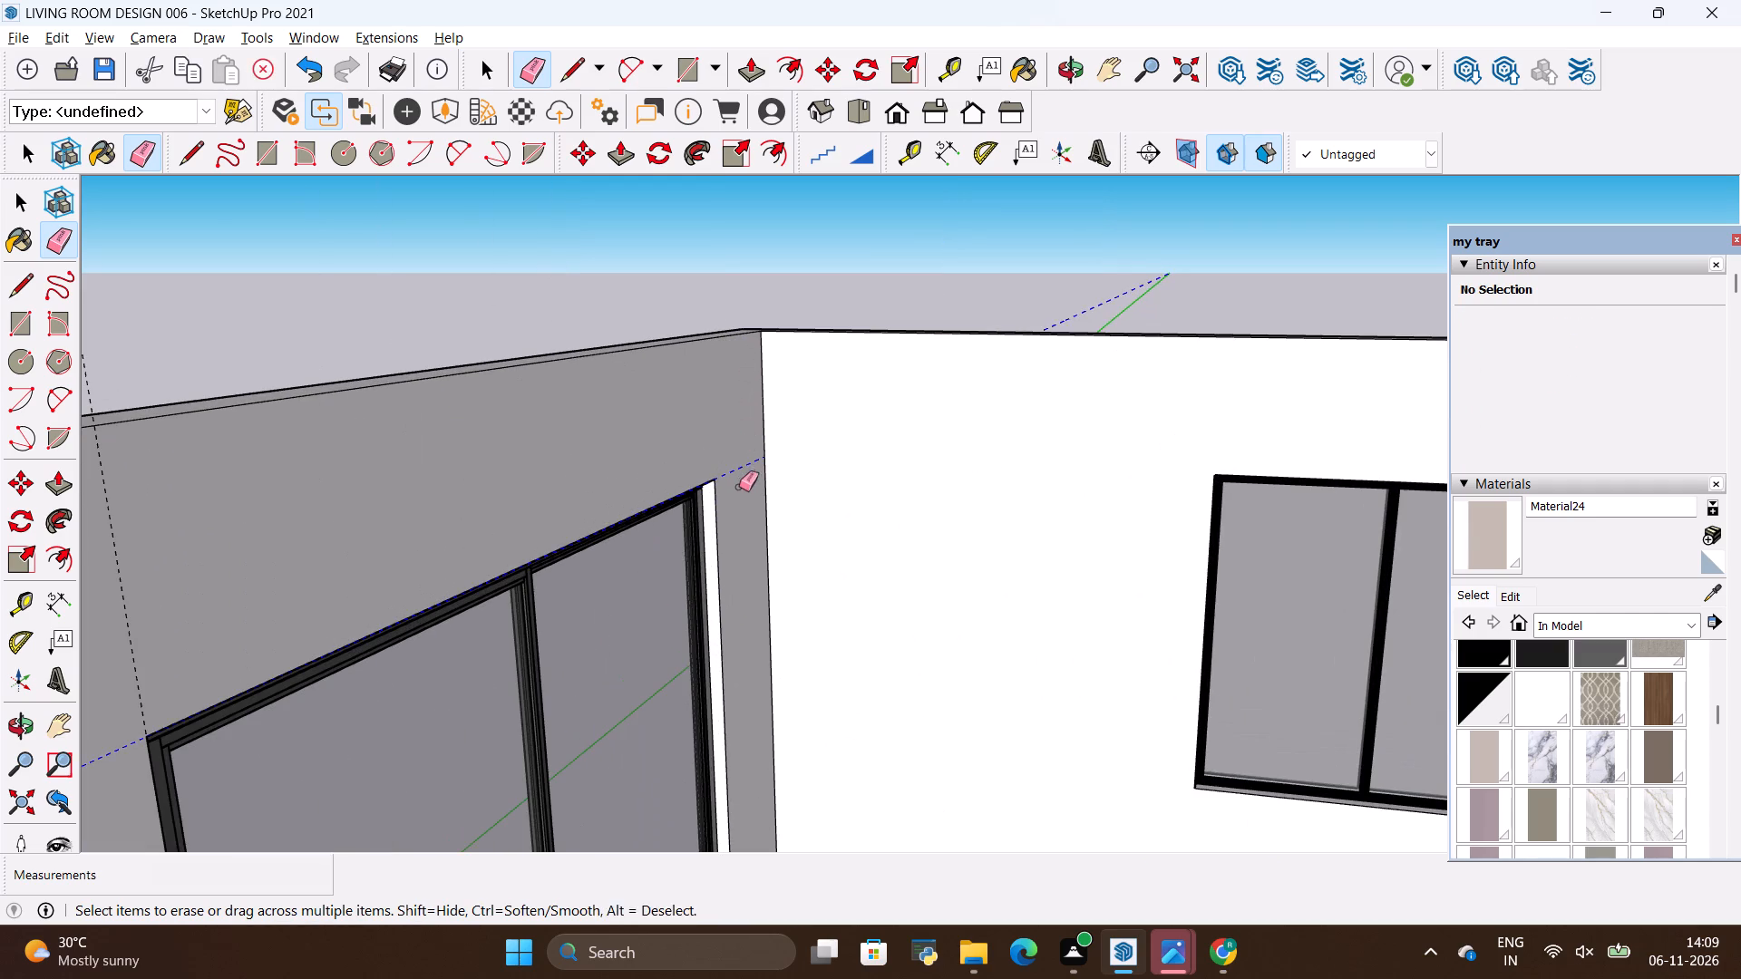
left_click_drag(739, 487, 739, 488)
scroll(799, 393, "down", 5)
left_click_drag(550, 447, 511, 473)
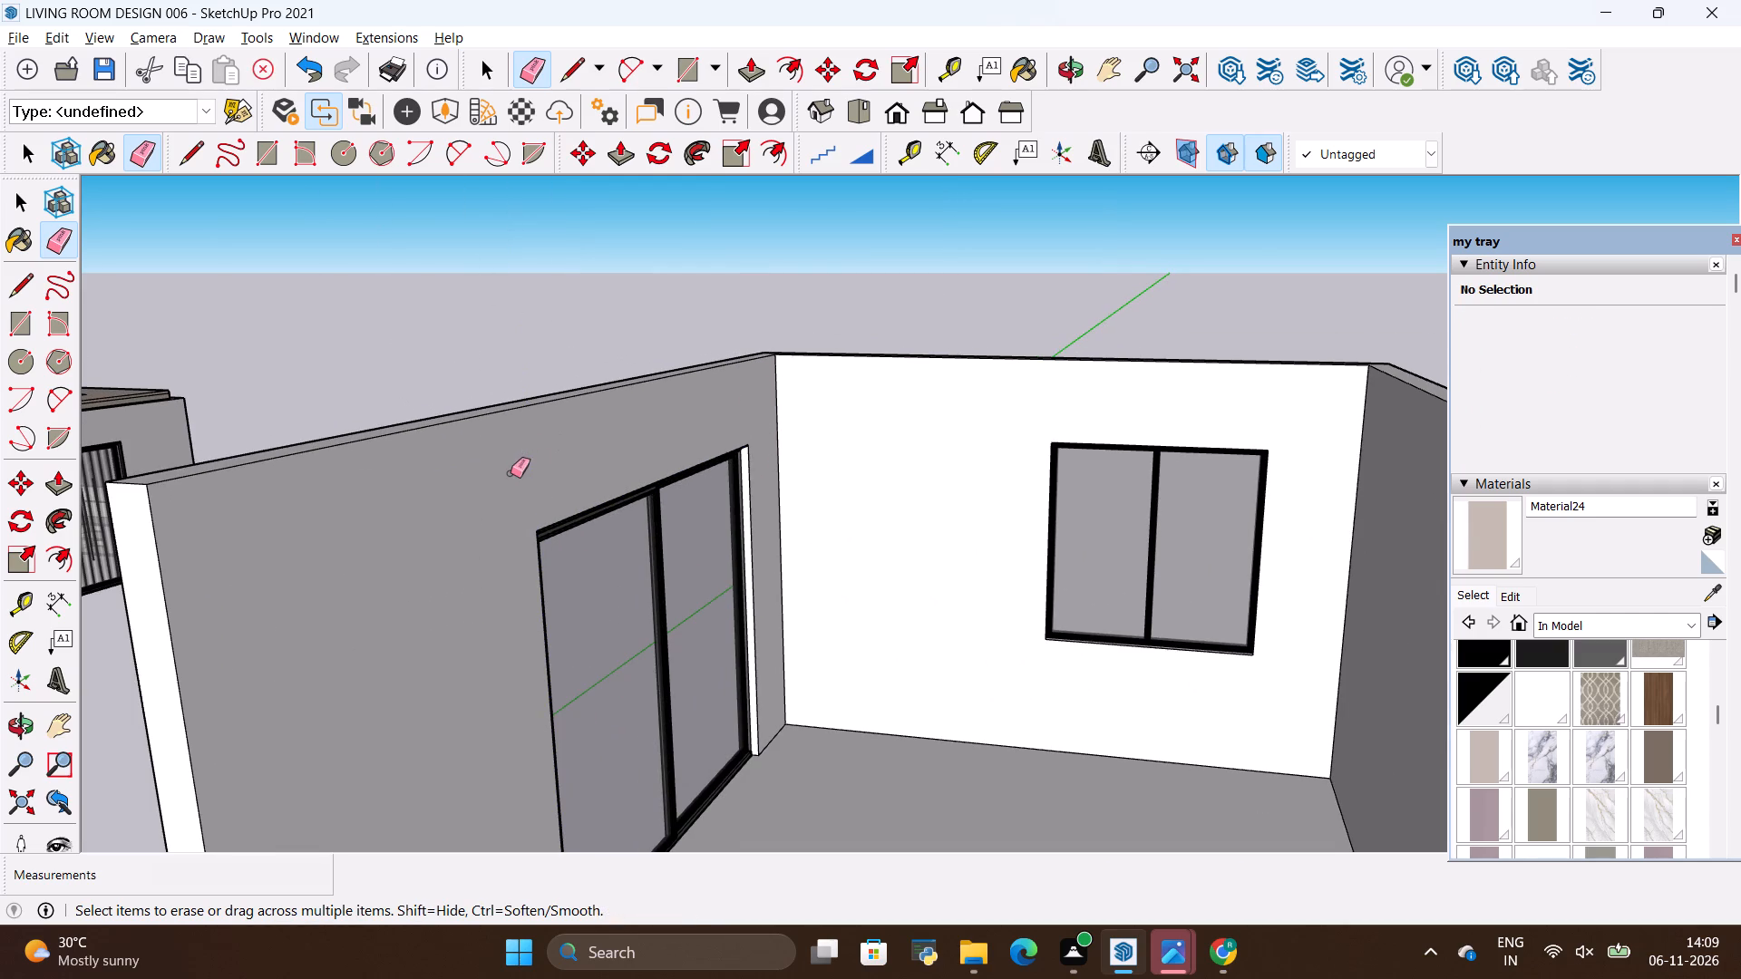
Compare the room's interior view with the reference image, examining the back wall and the low TV cabinet.
key("space")
left_click(583, 443)
scroll(583, 443, "down", 1)
key("alt+Tab")
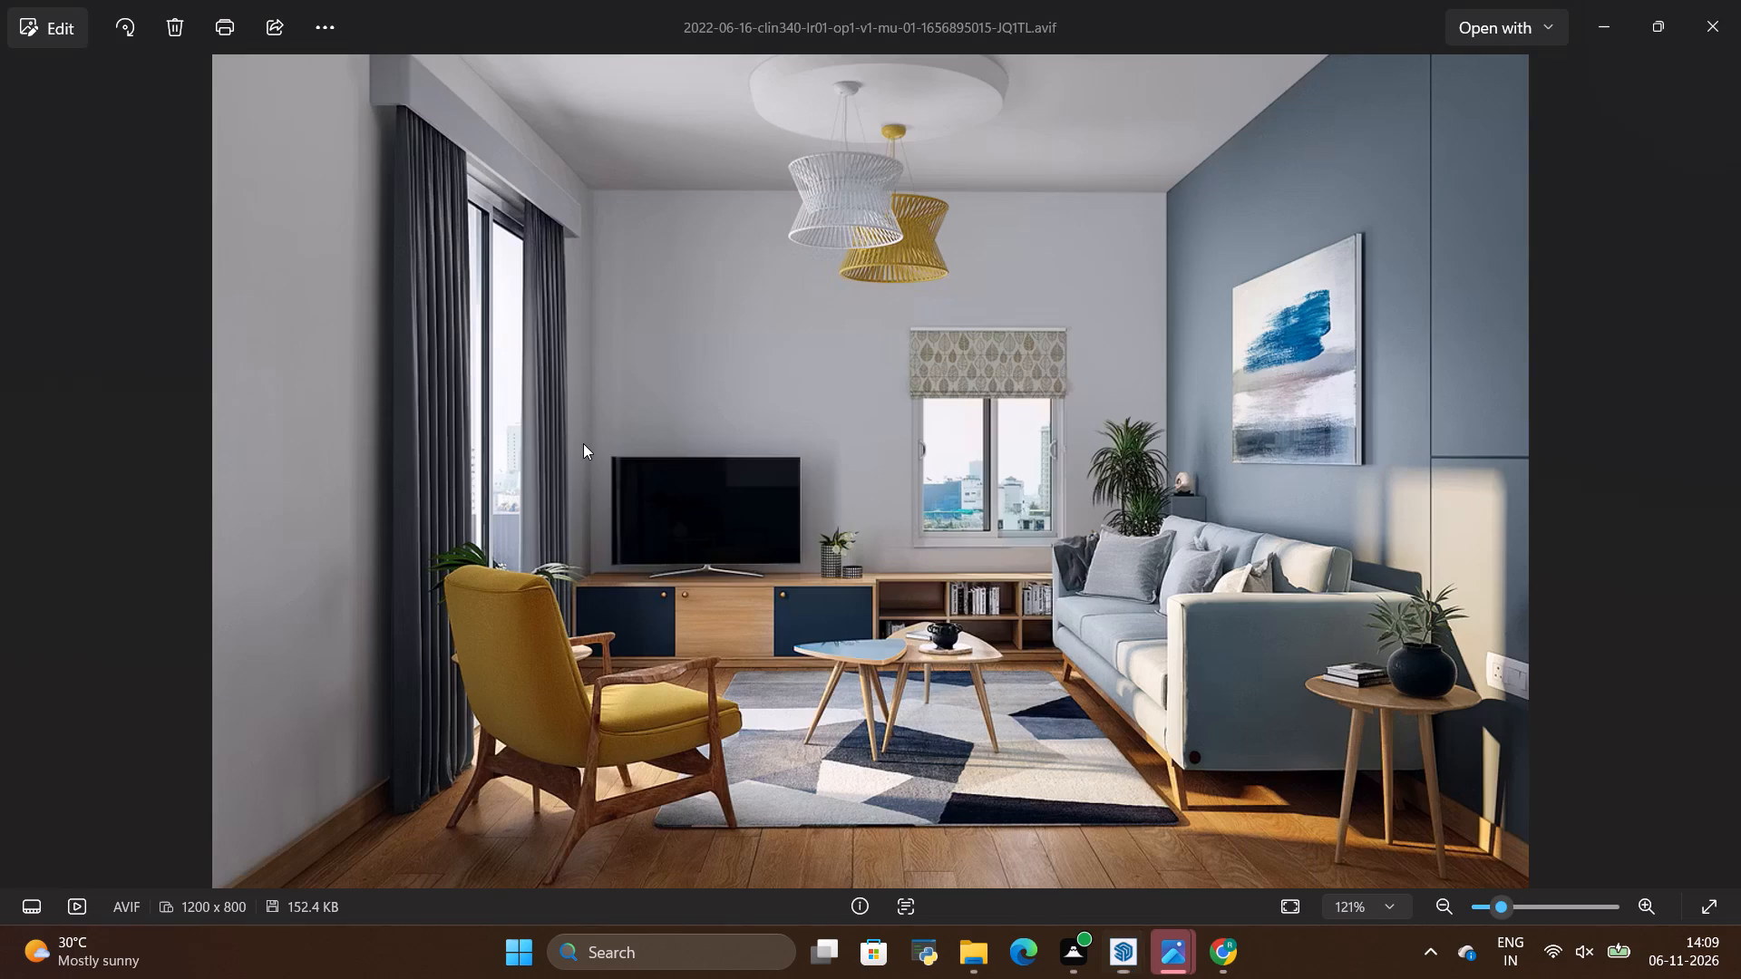
key("alt+Tab")
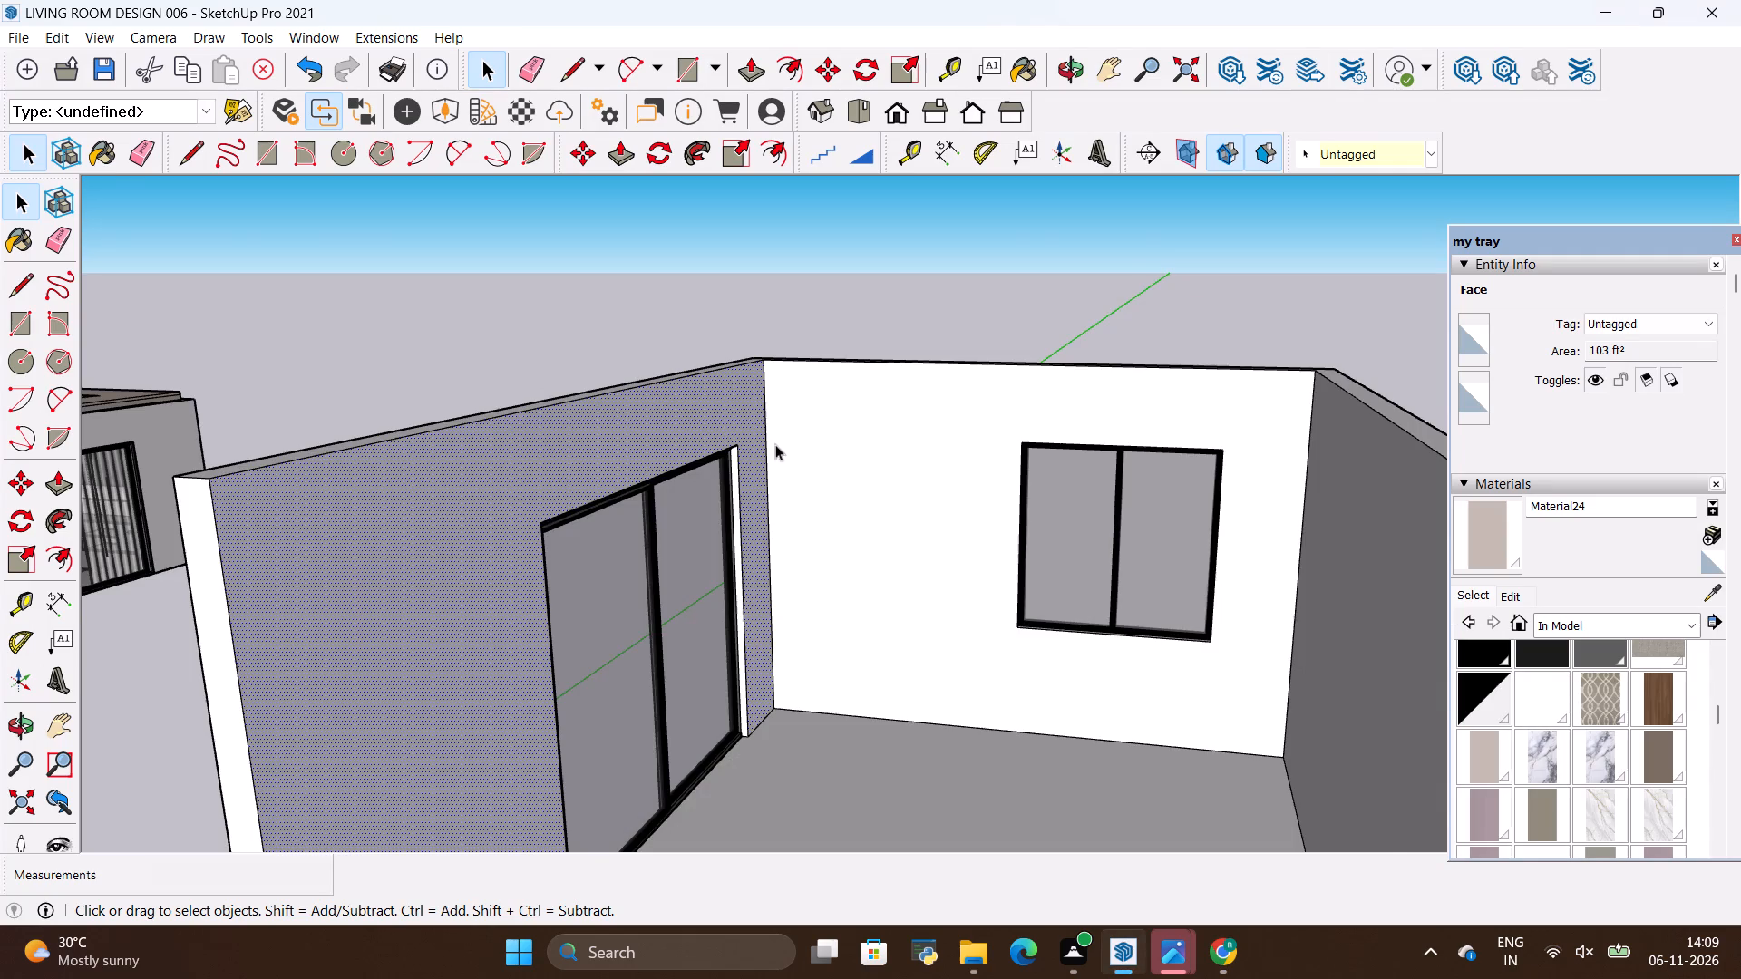
scroll(798, 445, "down", 5)
scroll(865, 594, "up", 4)
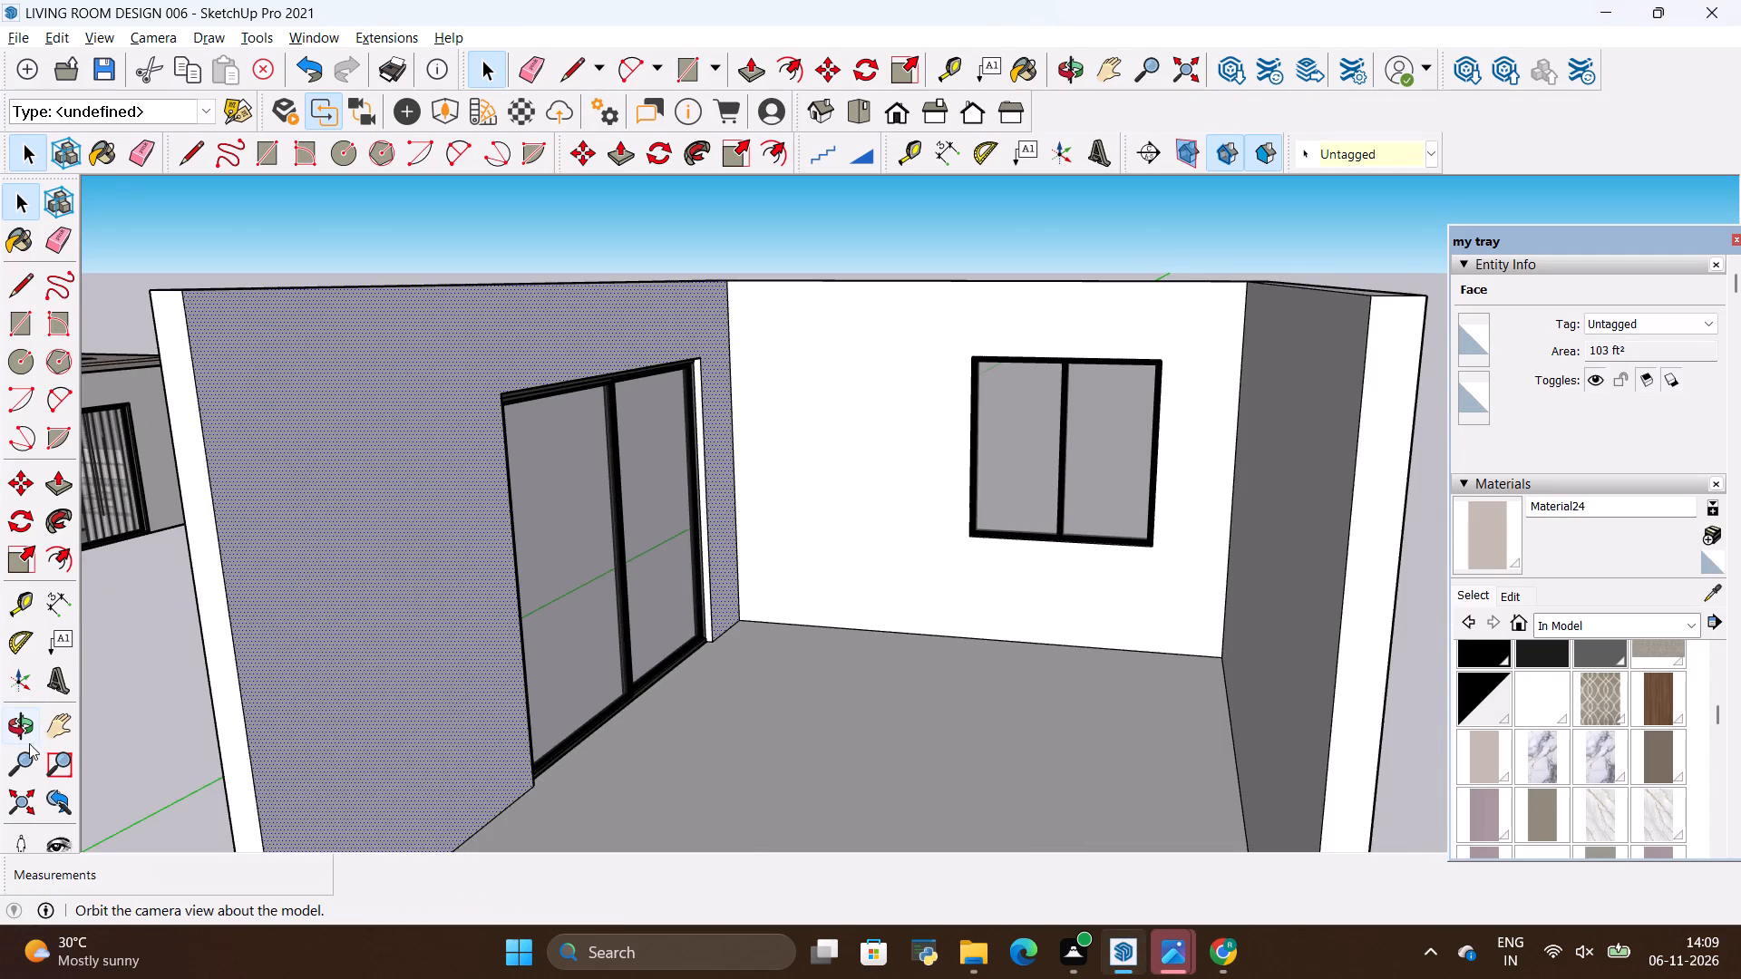
left_click(22, 738)
left_click_drag(301, 721, 360, 691)
key("alt+Tab")
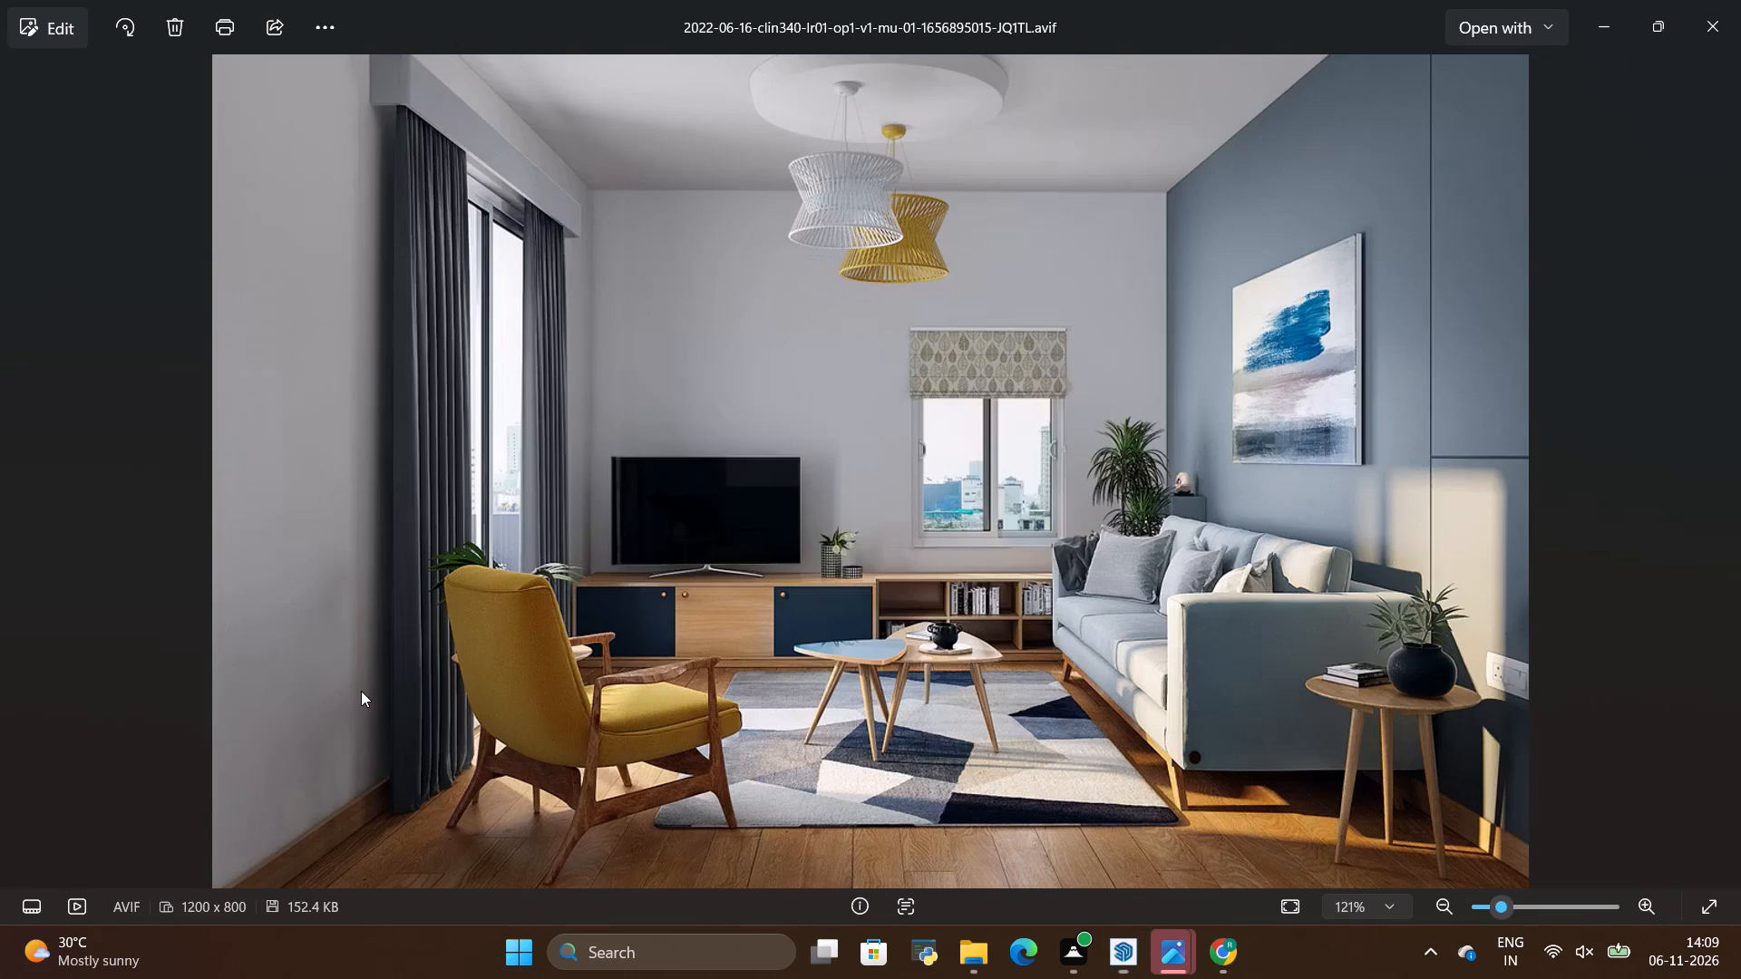
scroll(591, 657, "down", 2)
scroll(921, 645, "up", 3)
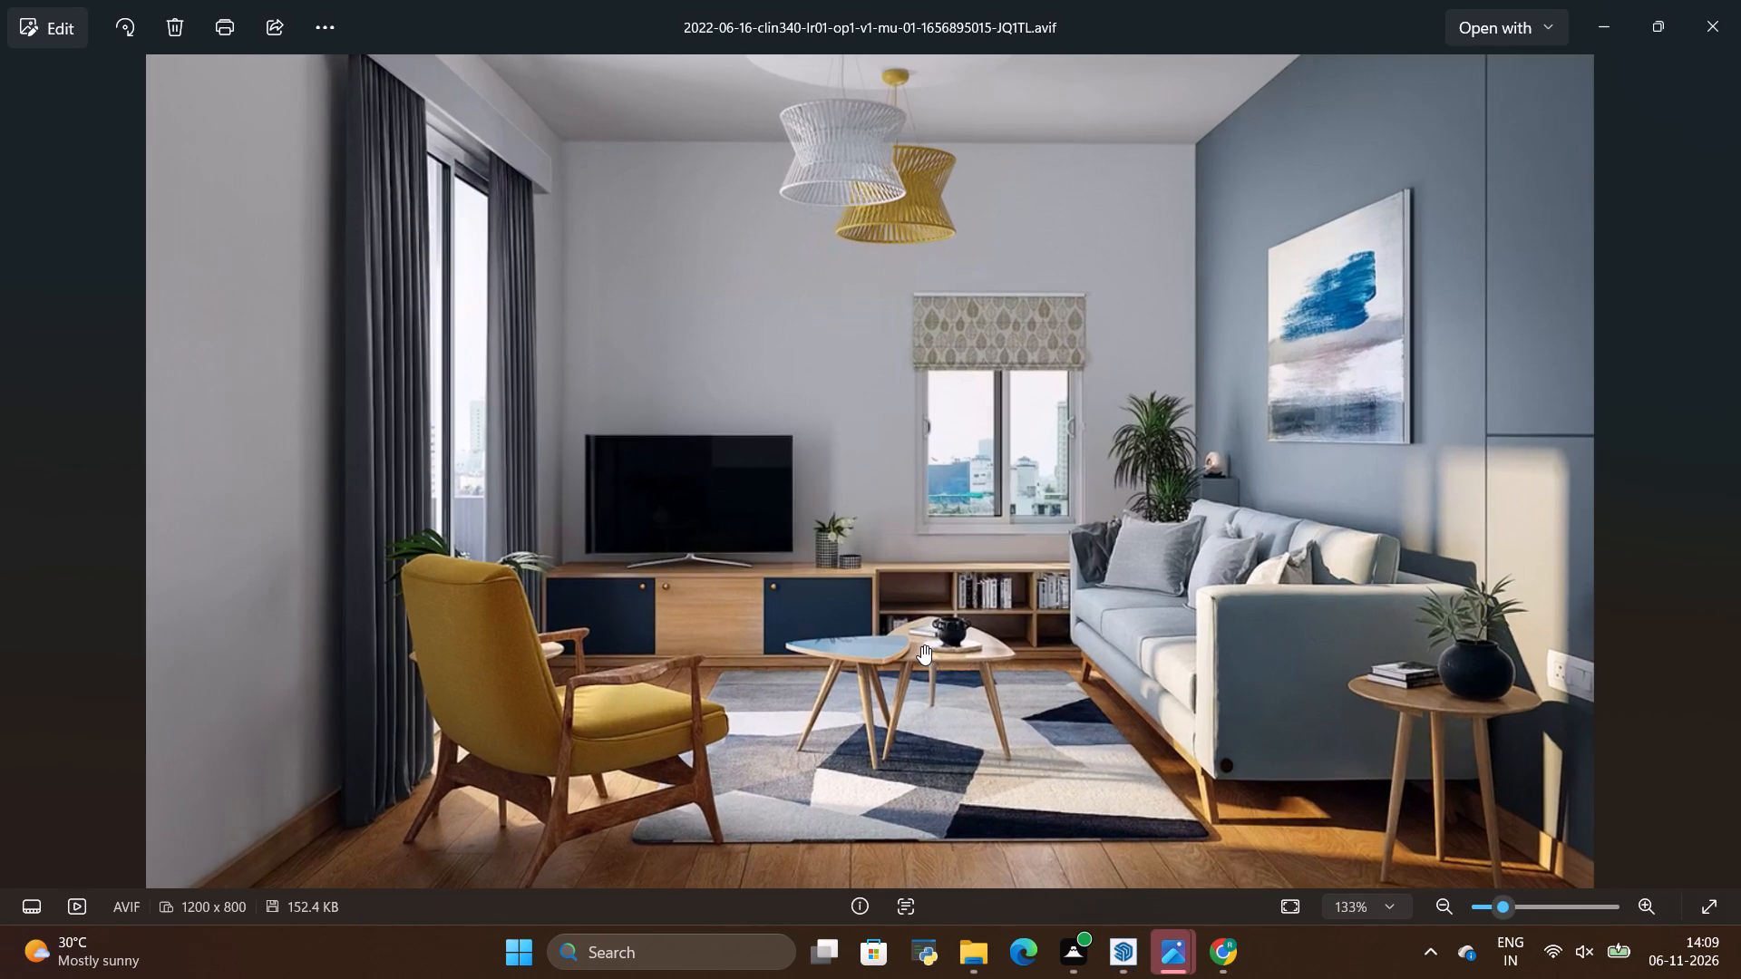
key("alt+Tab")
key("alt+Tab")
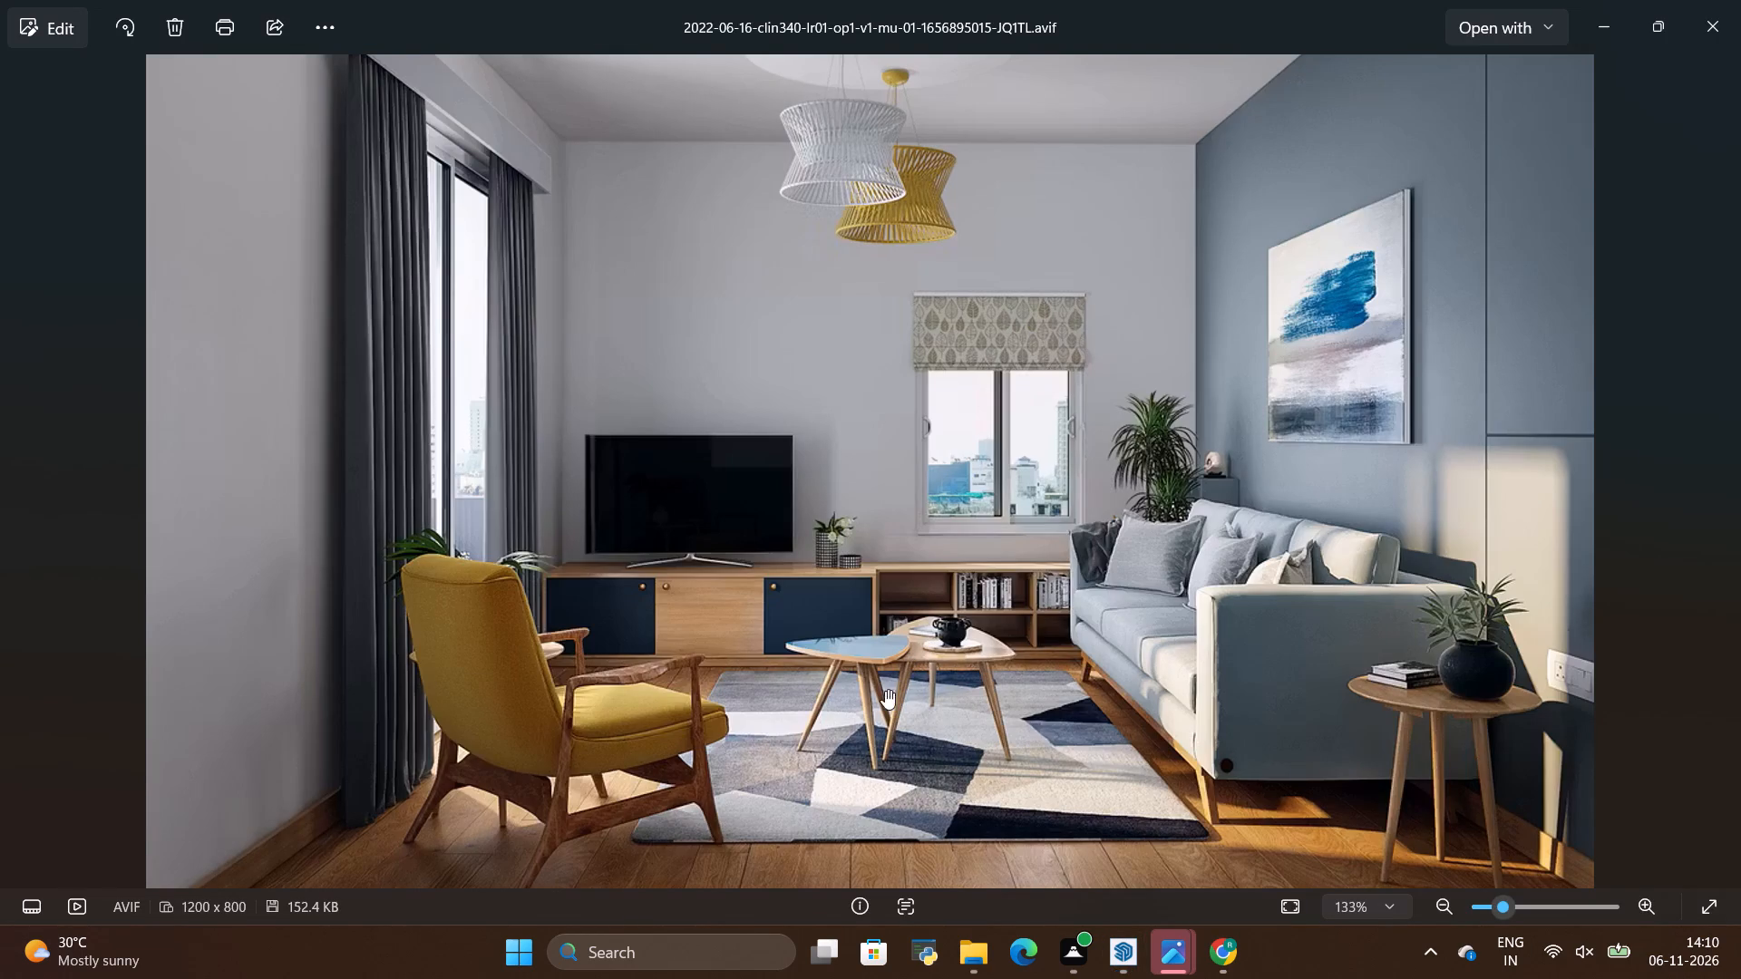
key("alt+Tab")
scroll(921, 673, "up", 2)
key("alt+Tab")
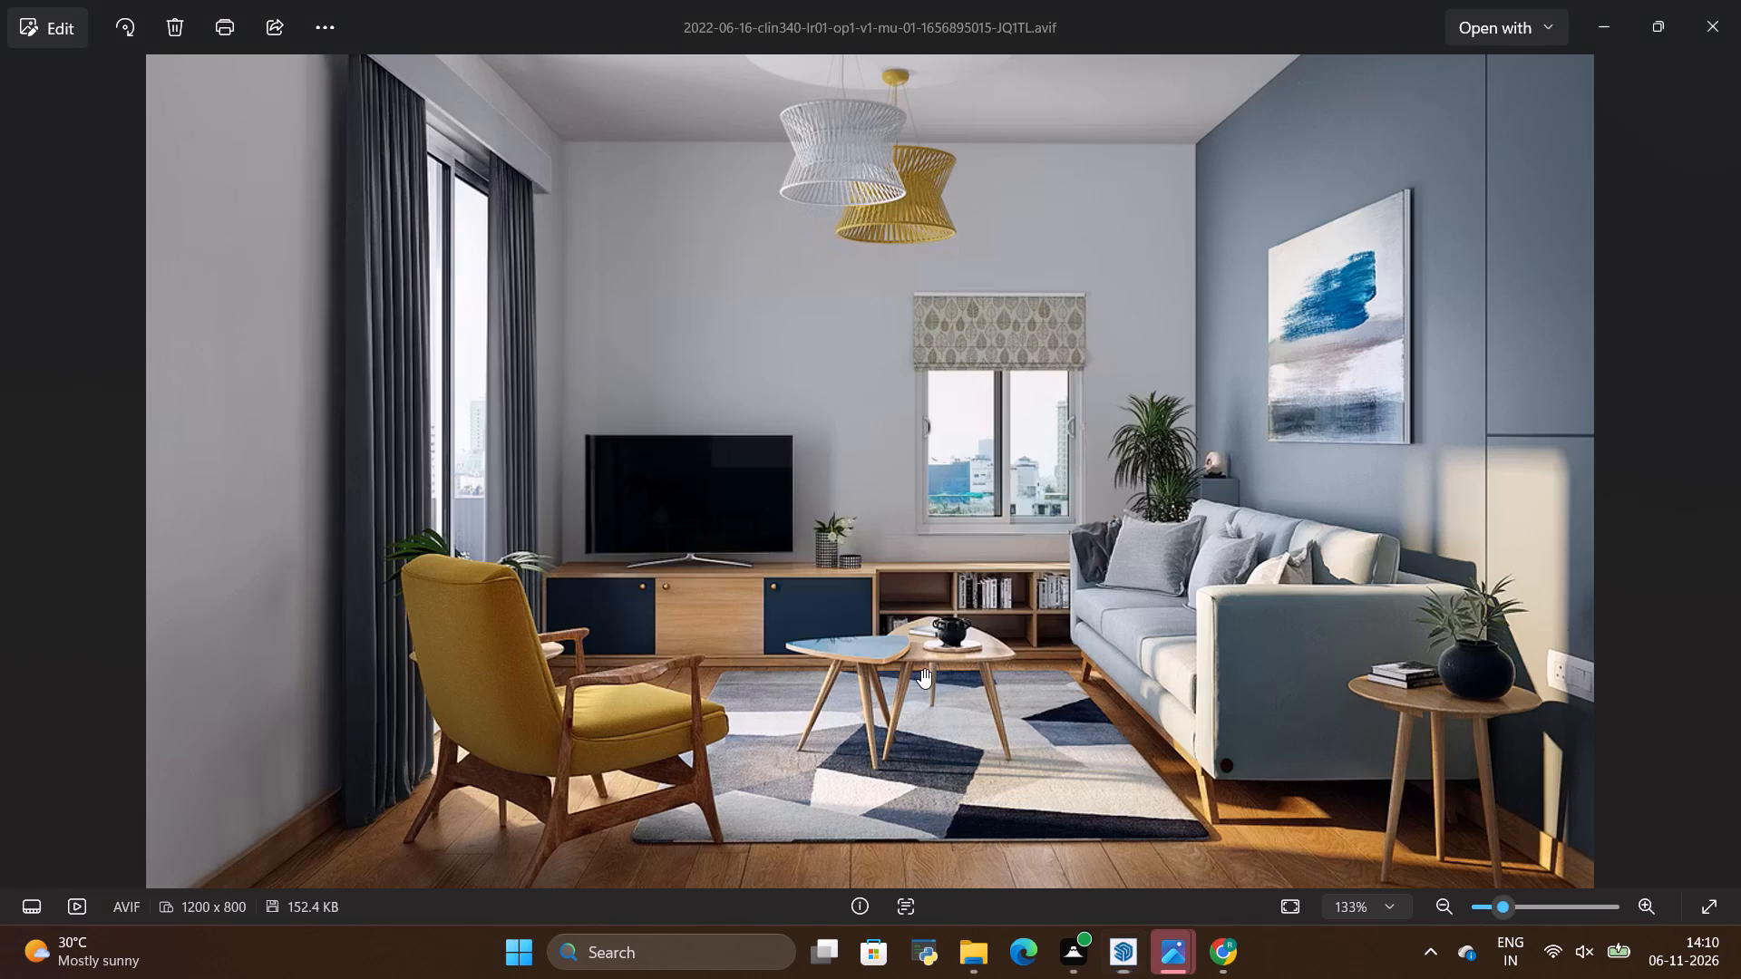
key("alt+Tab")
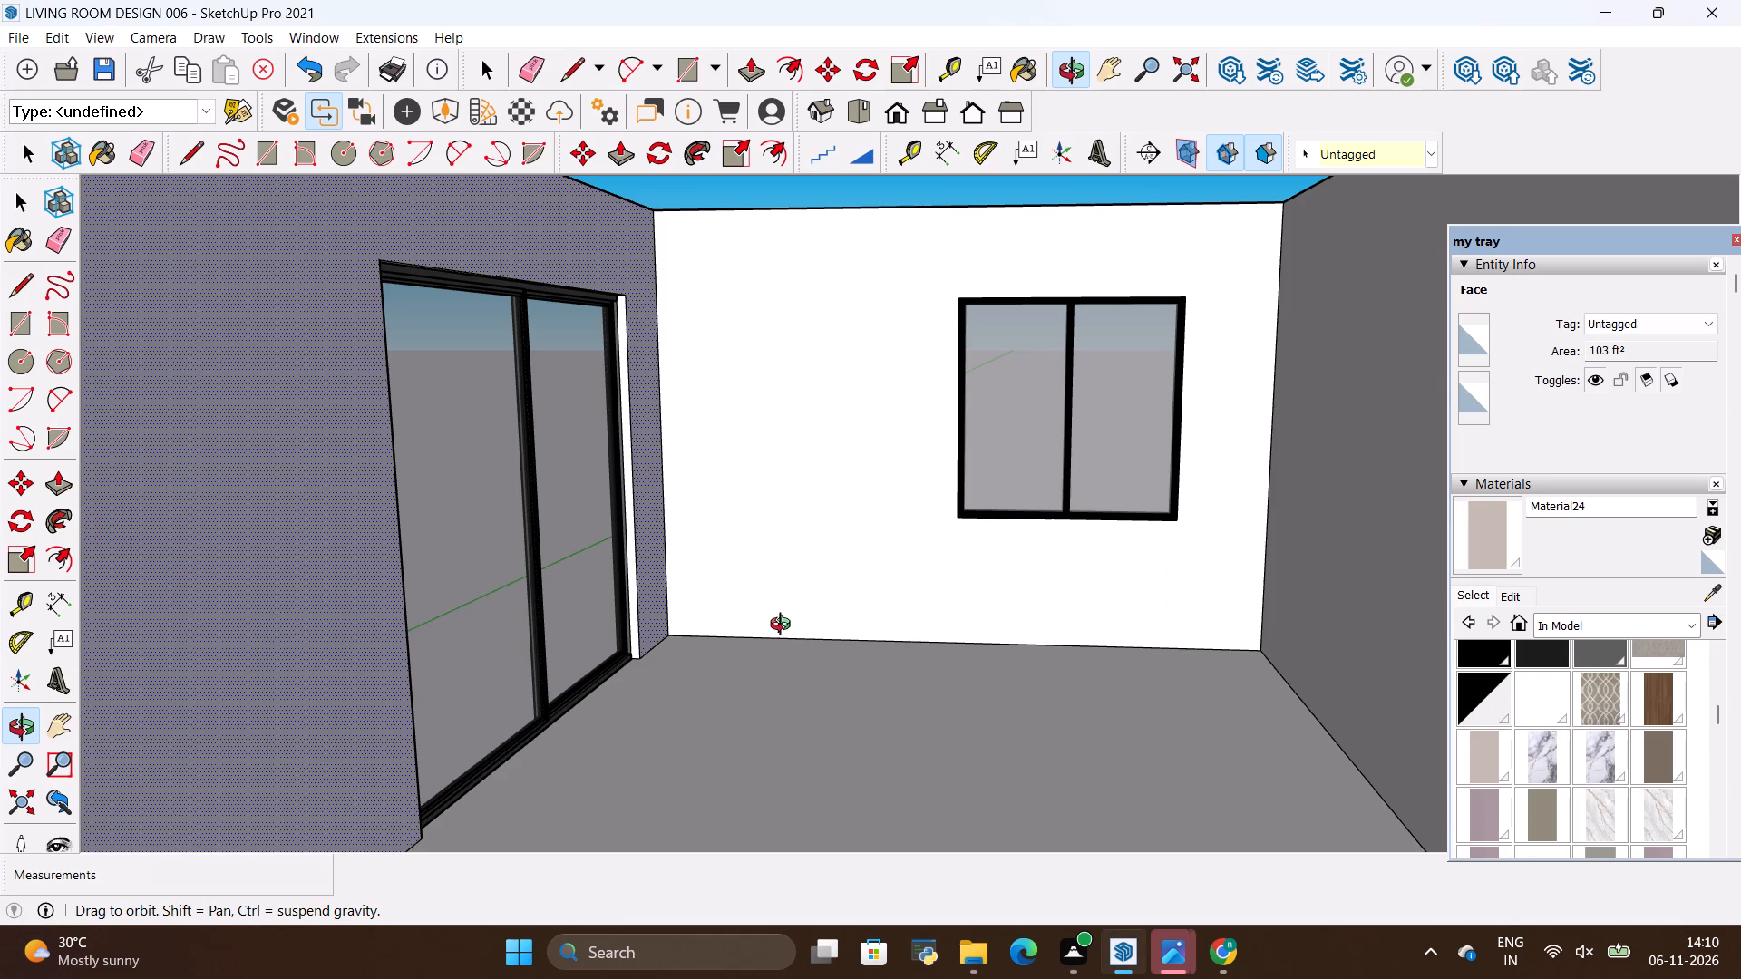
Place a horizontal guide on the back wall 2'6" above the floor edge.
key("t")
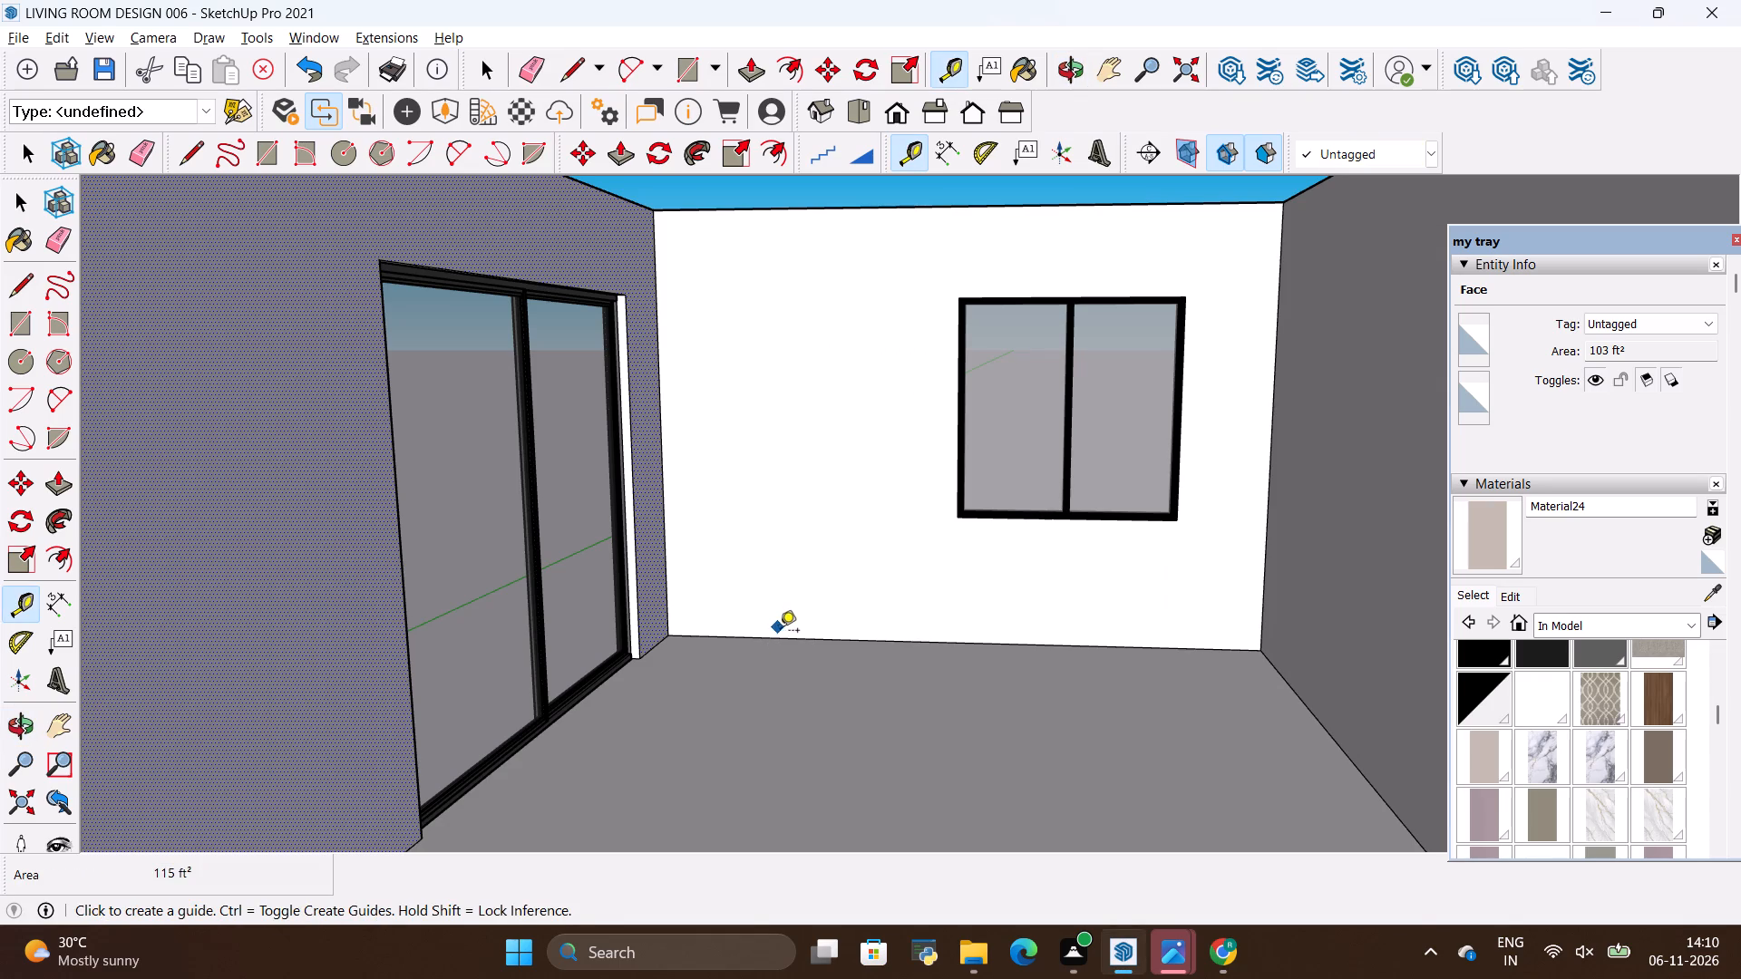
left_click(814, 639)
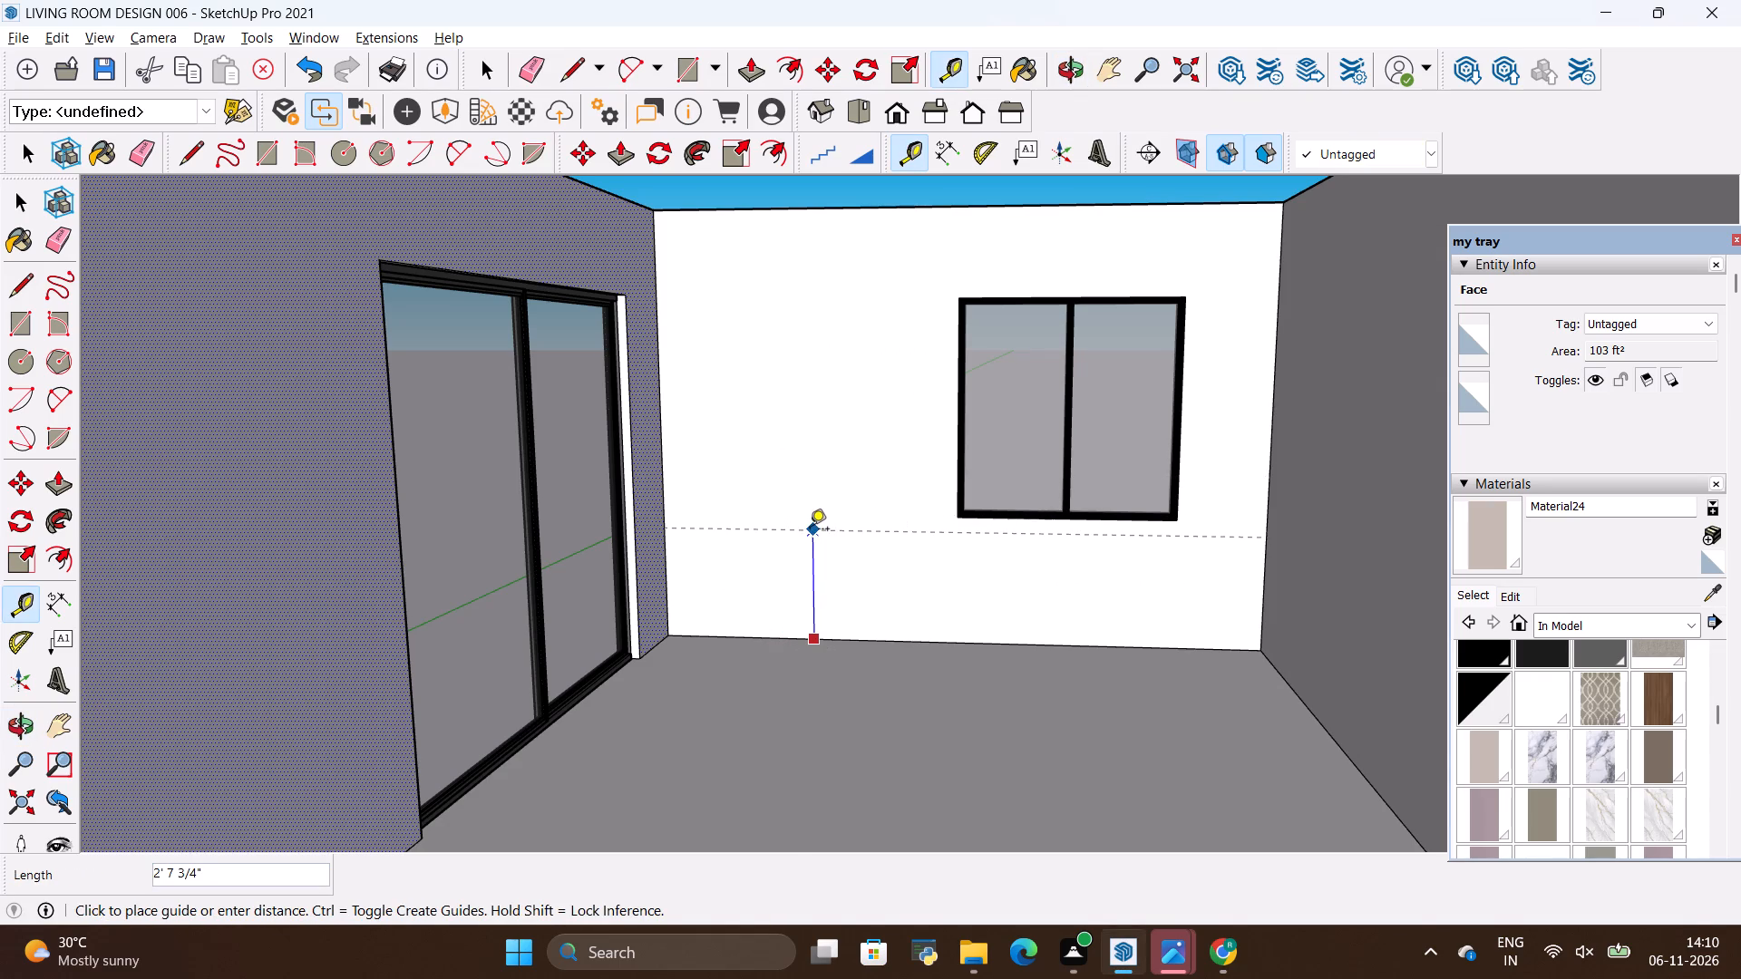
key("alt+Tab")
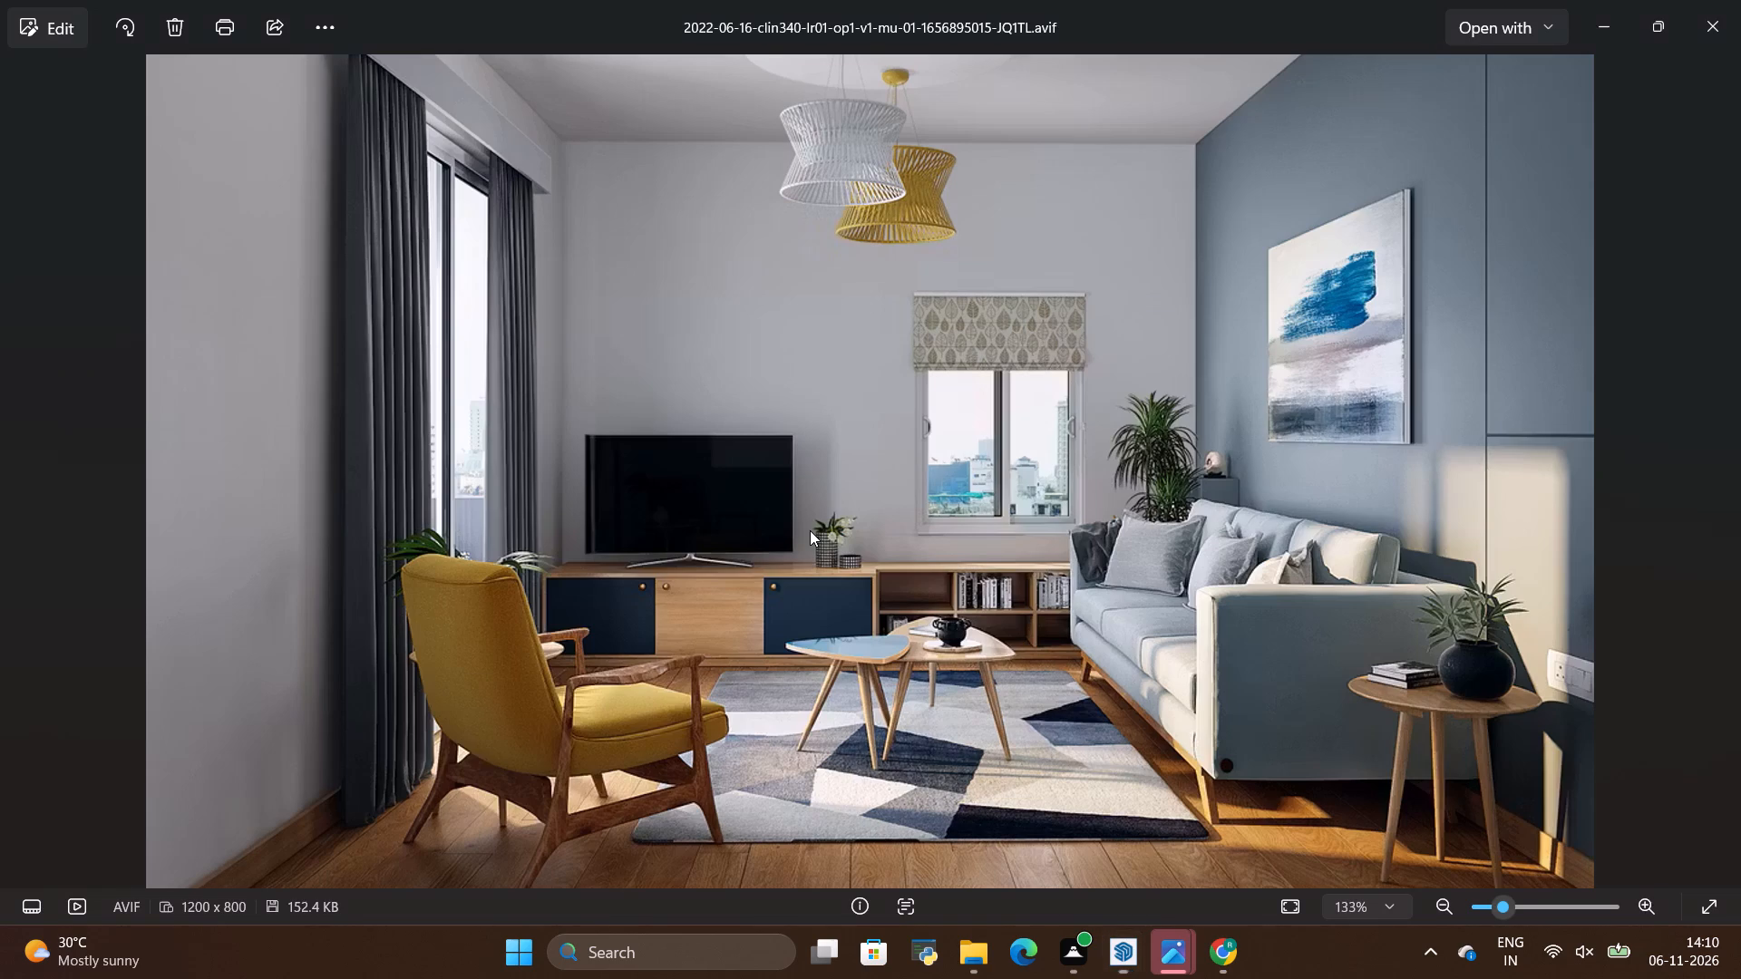
key("alt+Tab")
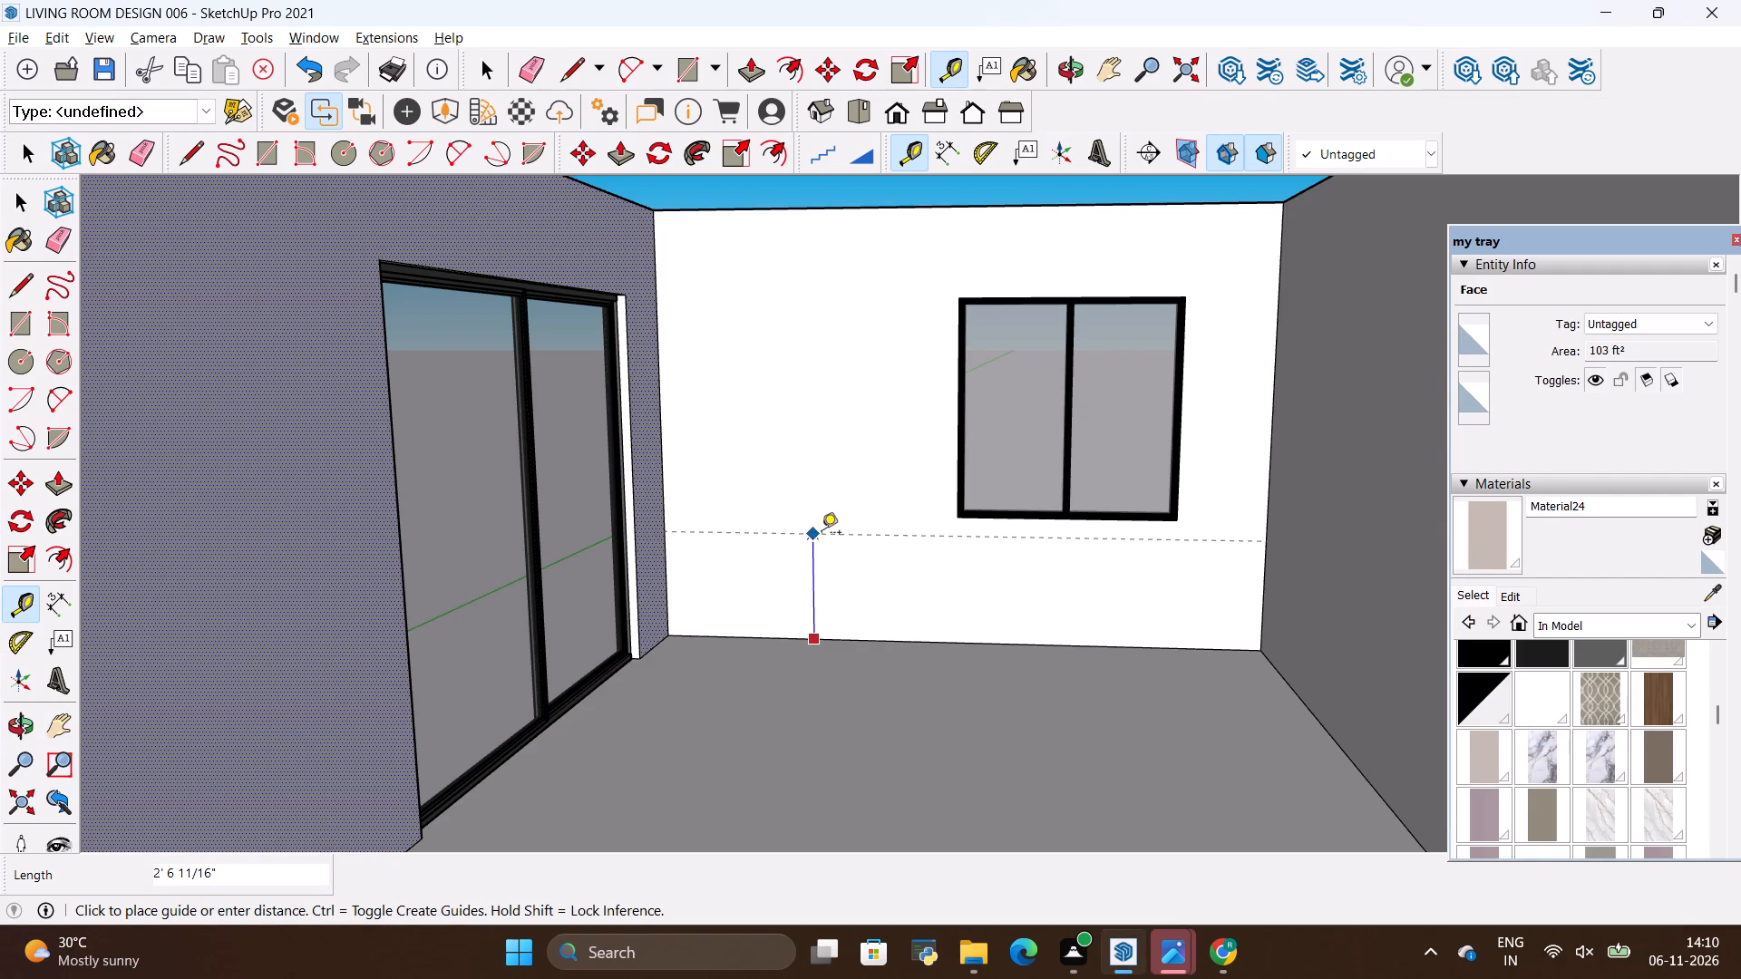
key("BackSpace")
type("2'6")
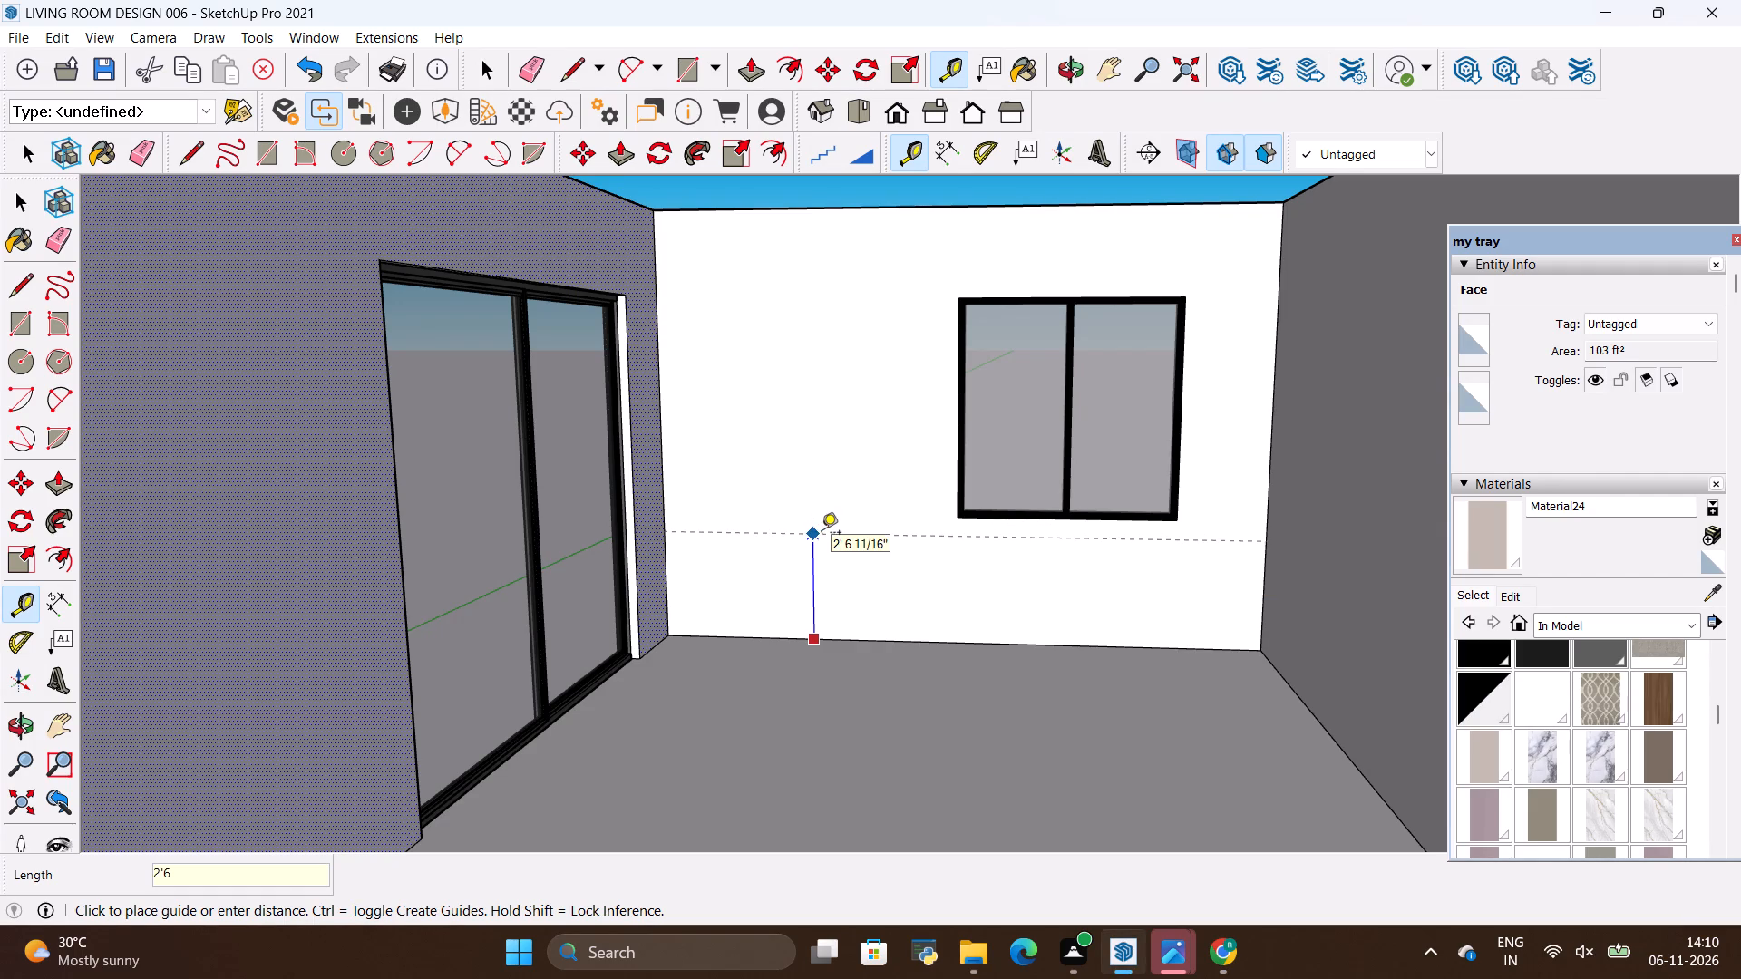
key("shift+quotedbl")
key("Return")
Draw a rectangle on the back wall from the guide down to the floor, spanning the wall's full width.
key("alt+Tab")
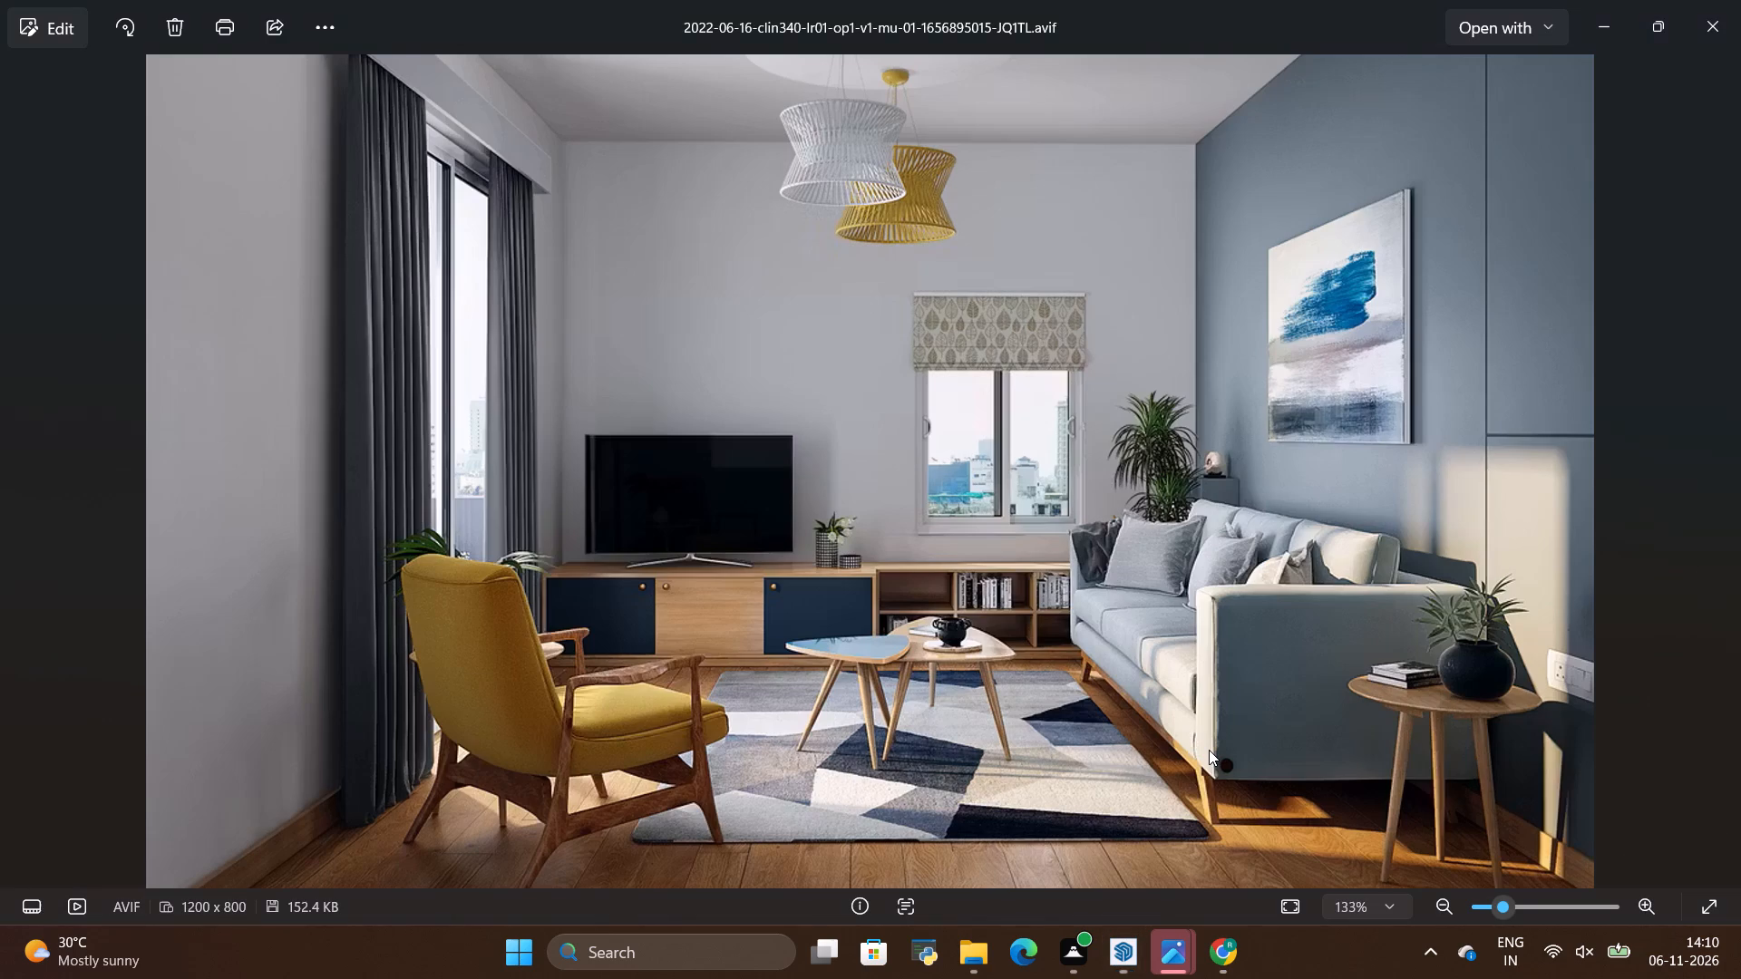
key("alt+Tab")
key("alt+Tab")
key("alt+Tab")
key("r")
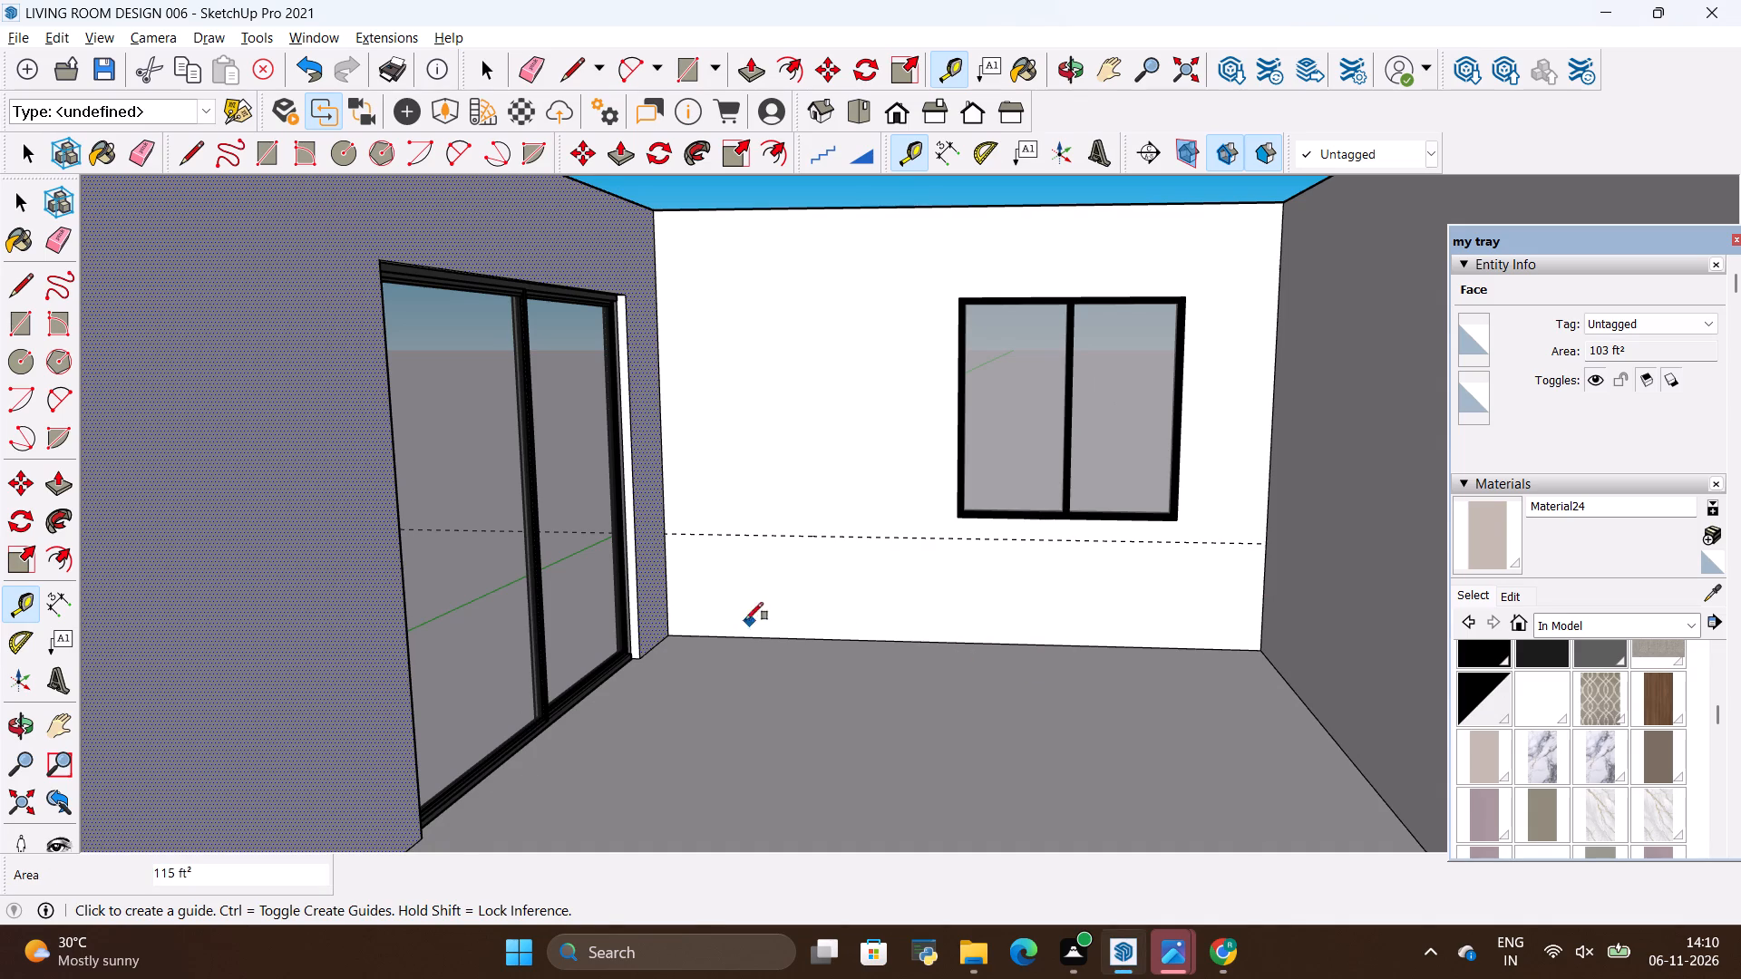
left_click(663, 529)
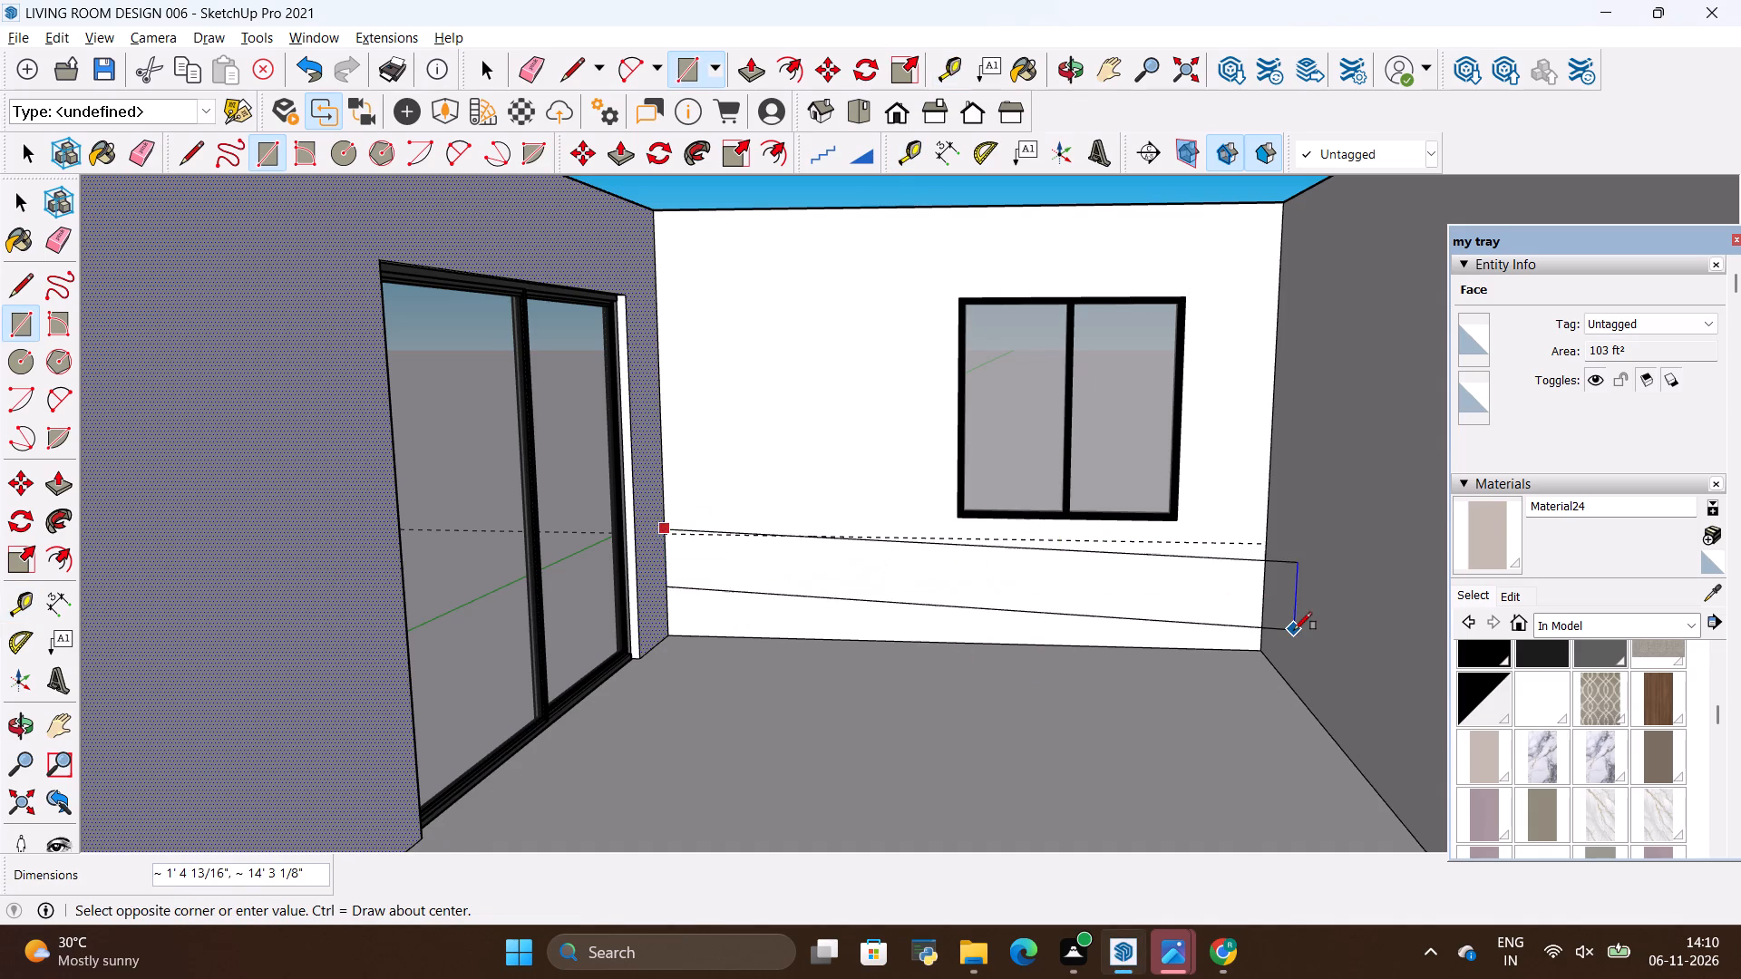
key("Escape")
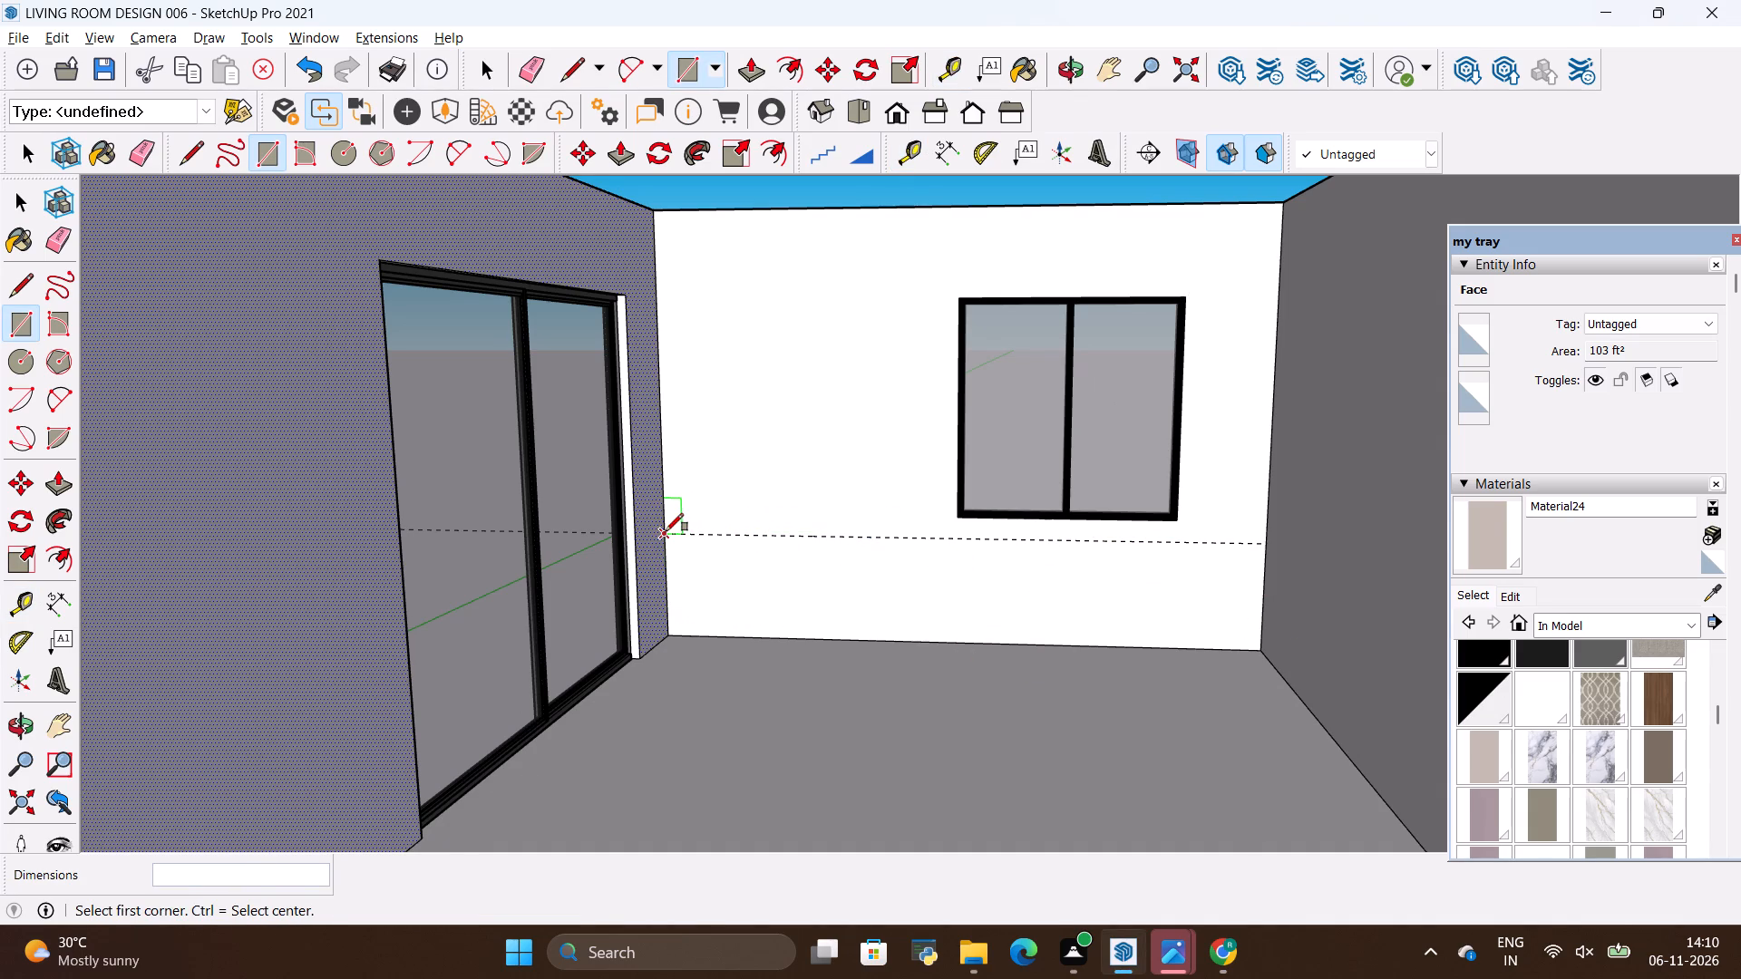
left_click(666, 531)
left_click(1263, 650)
key("space")
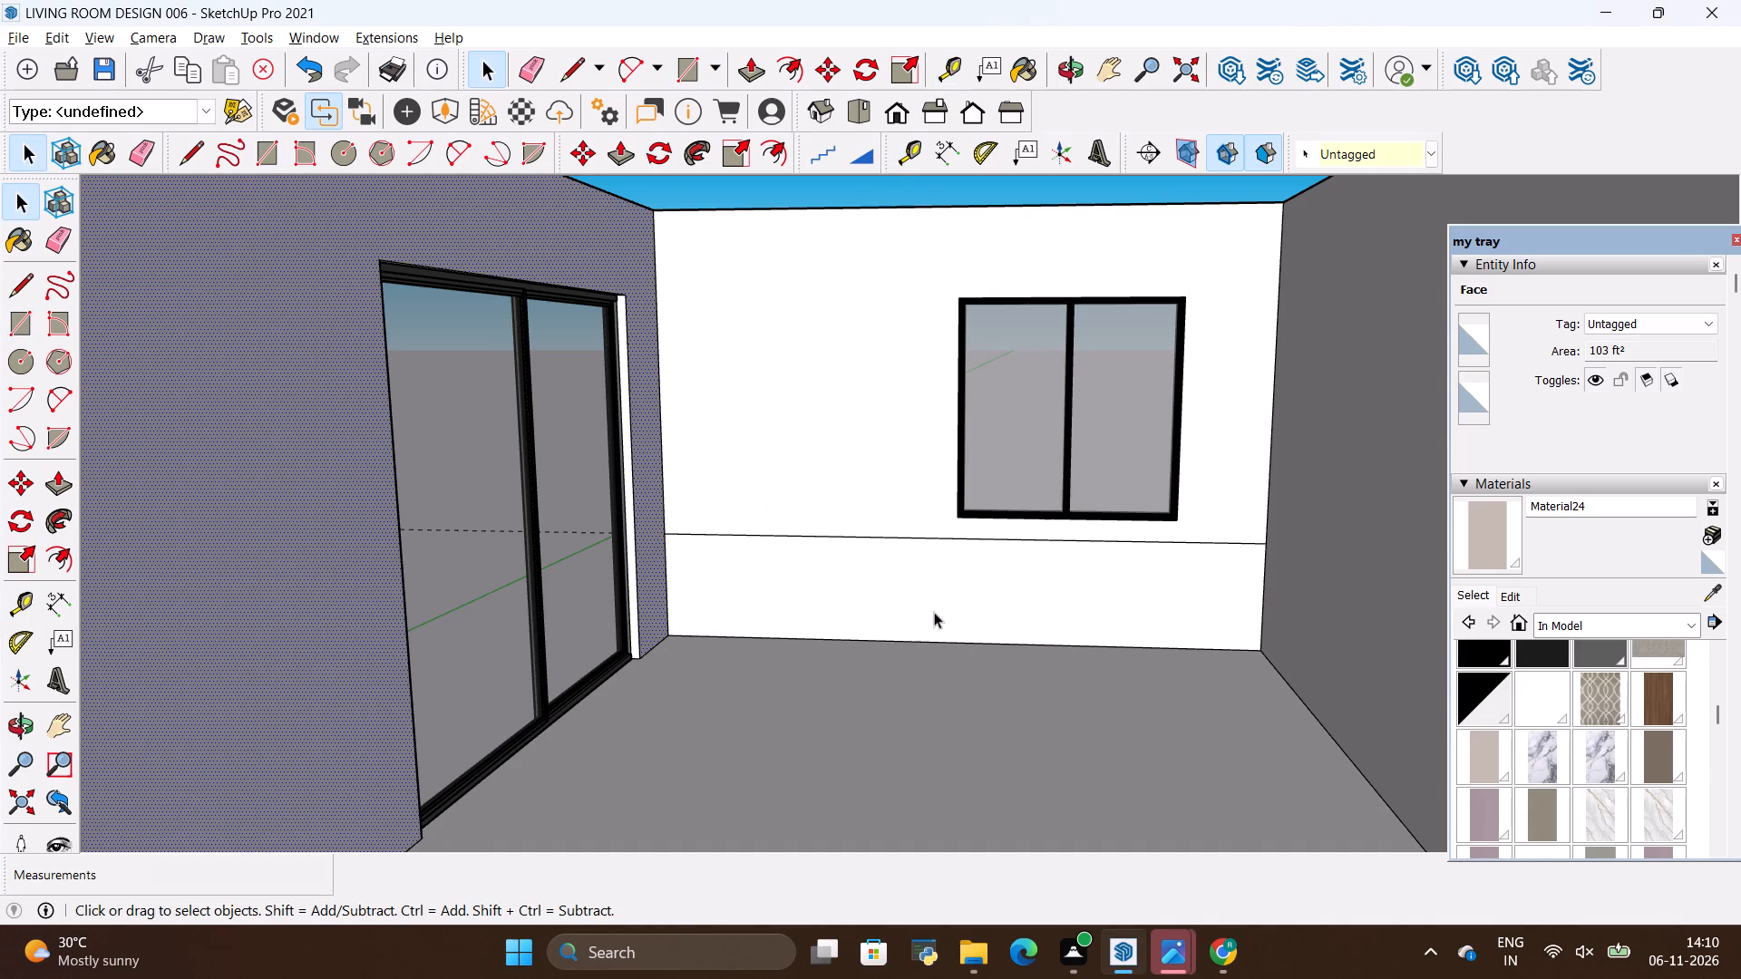
Draw a vertical line from the midpoint of the cabinet rectangle's top edge down to the floor, splitting it into two halves.
left_click(892, 545)
left_click(898, 536)
key("alt+Tab")
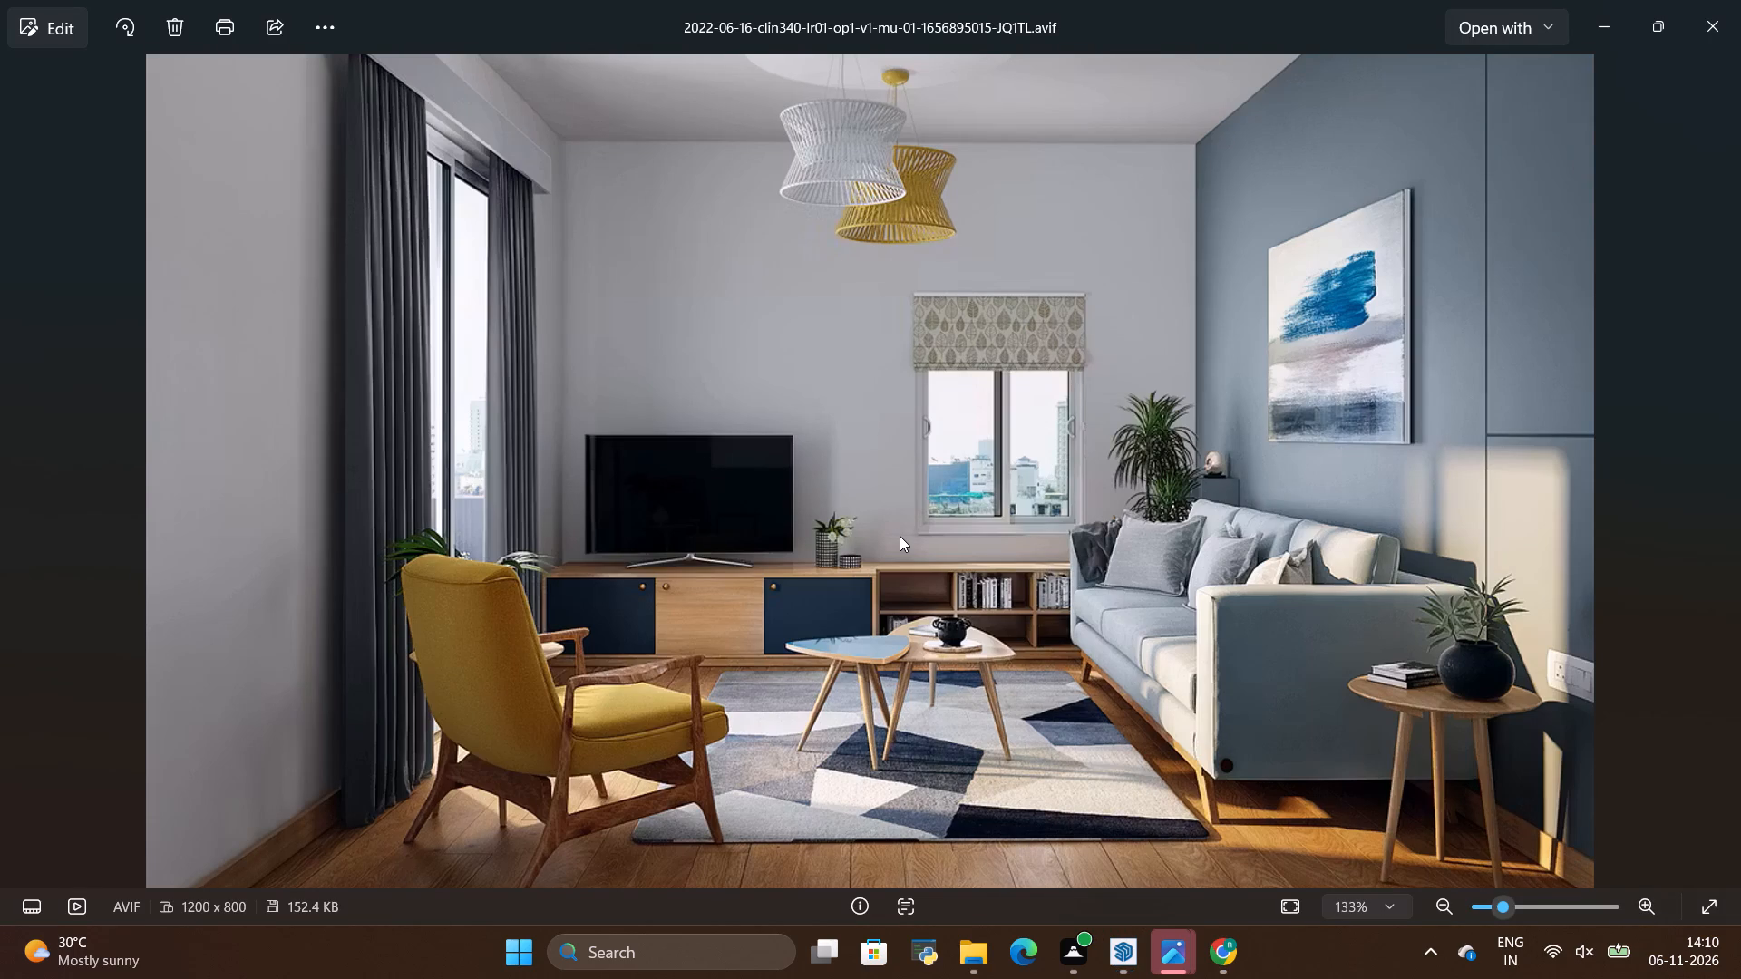
key("alt+Tab")
right_click(900, 536)
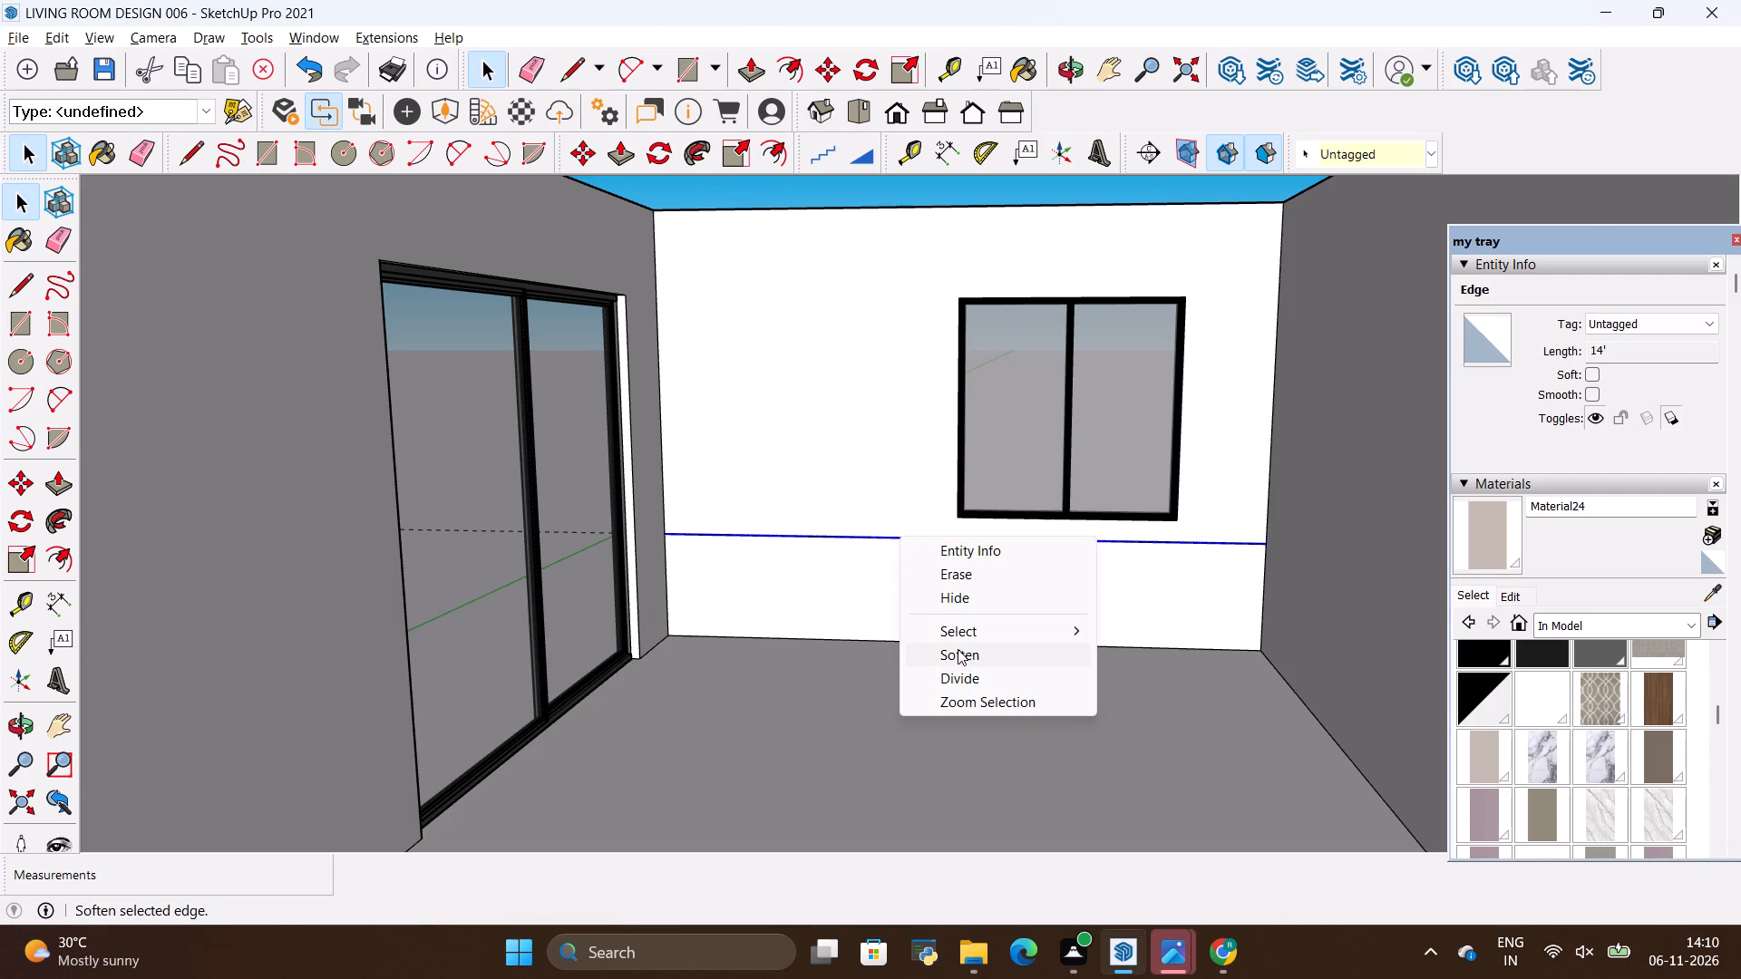
key("alt+Tab")
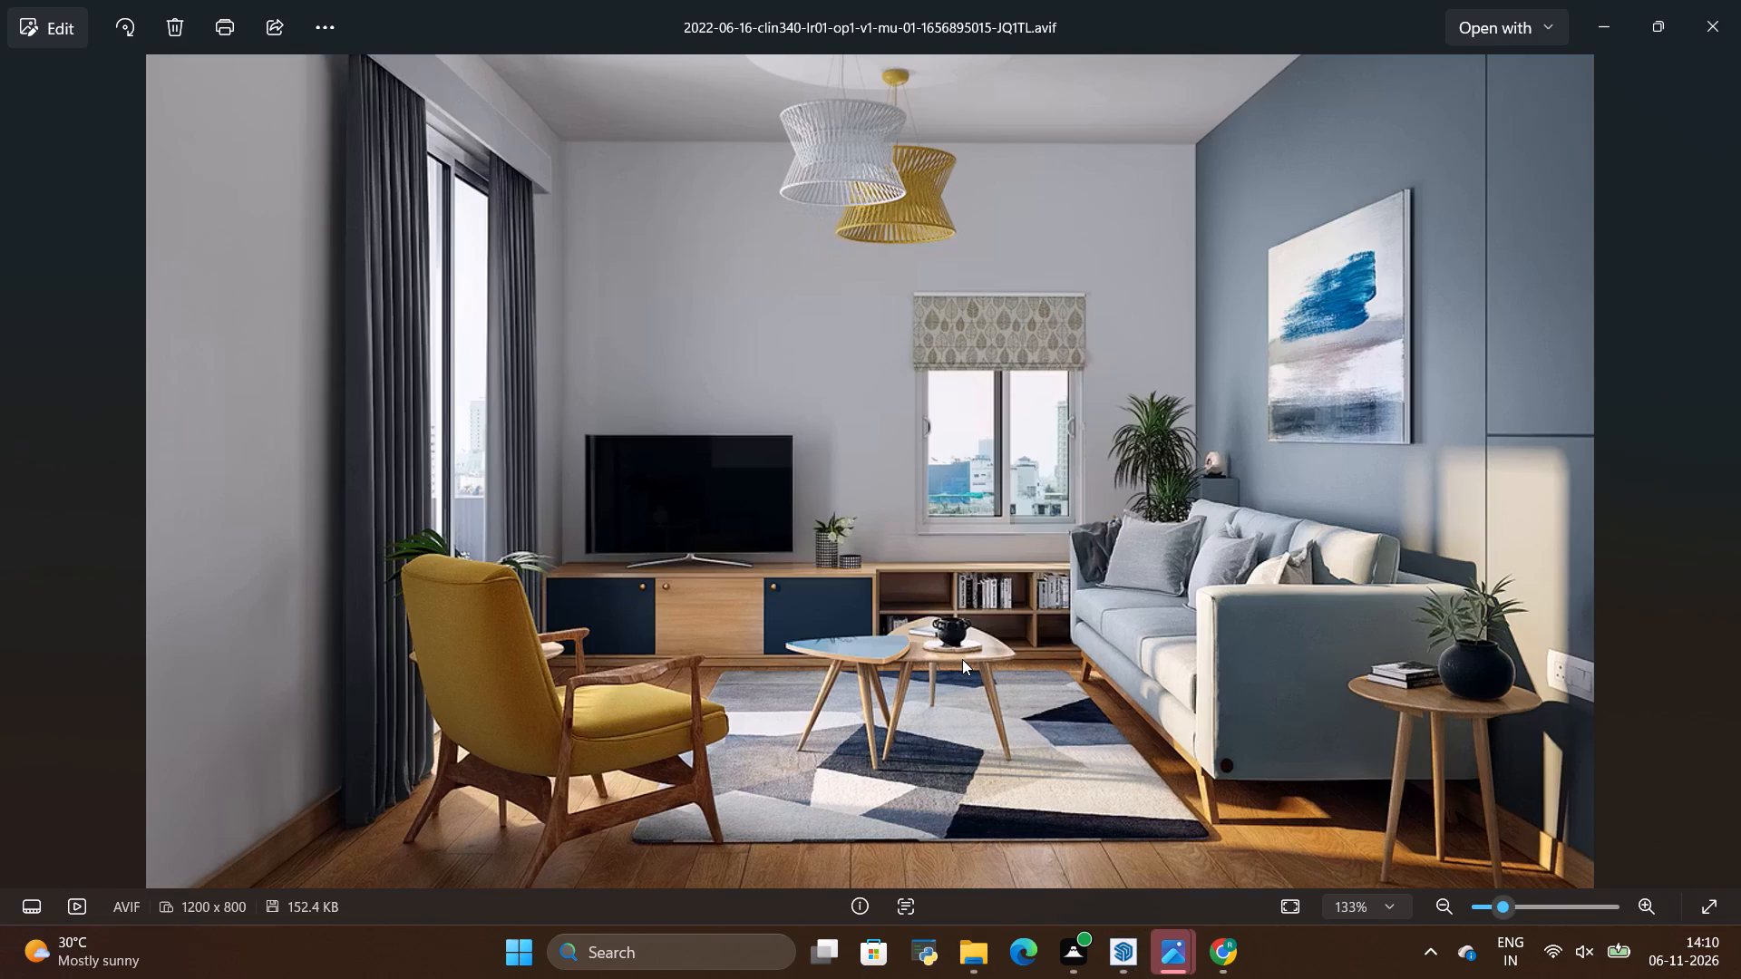
key("alt+Tab")
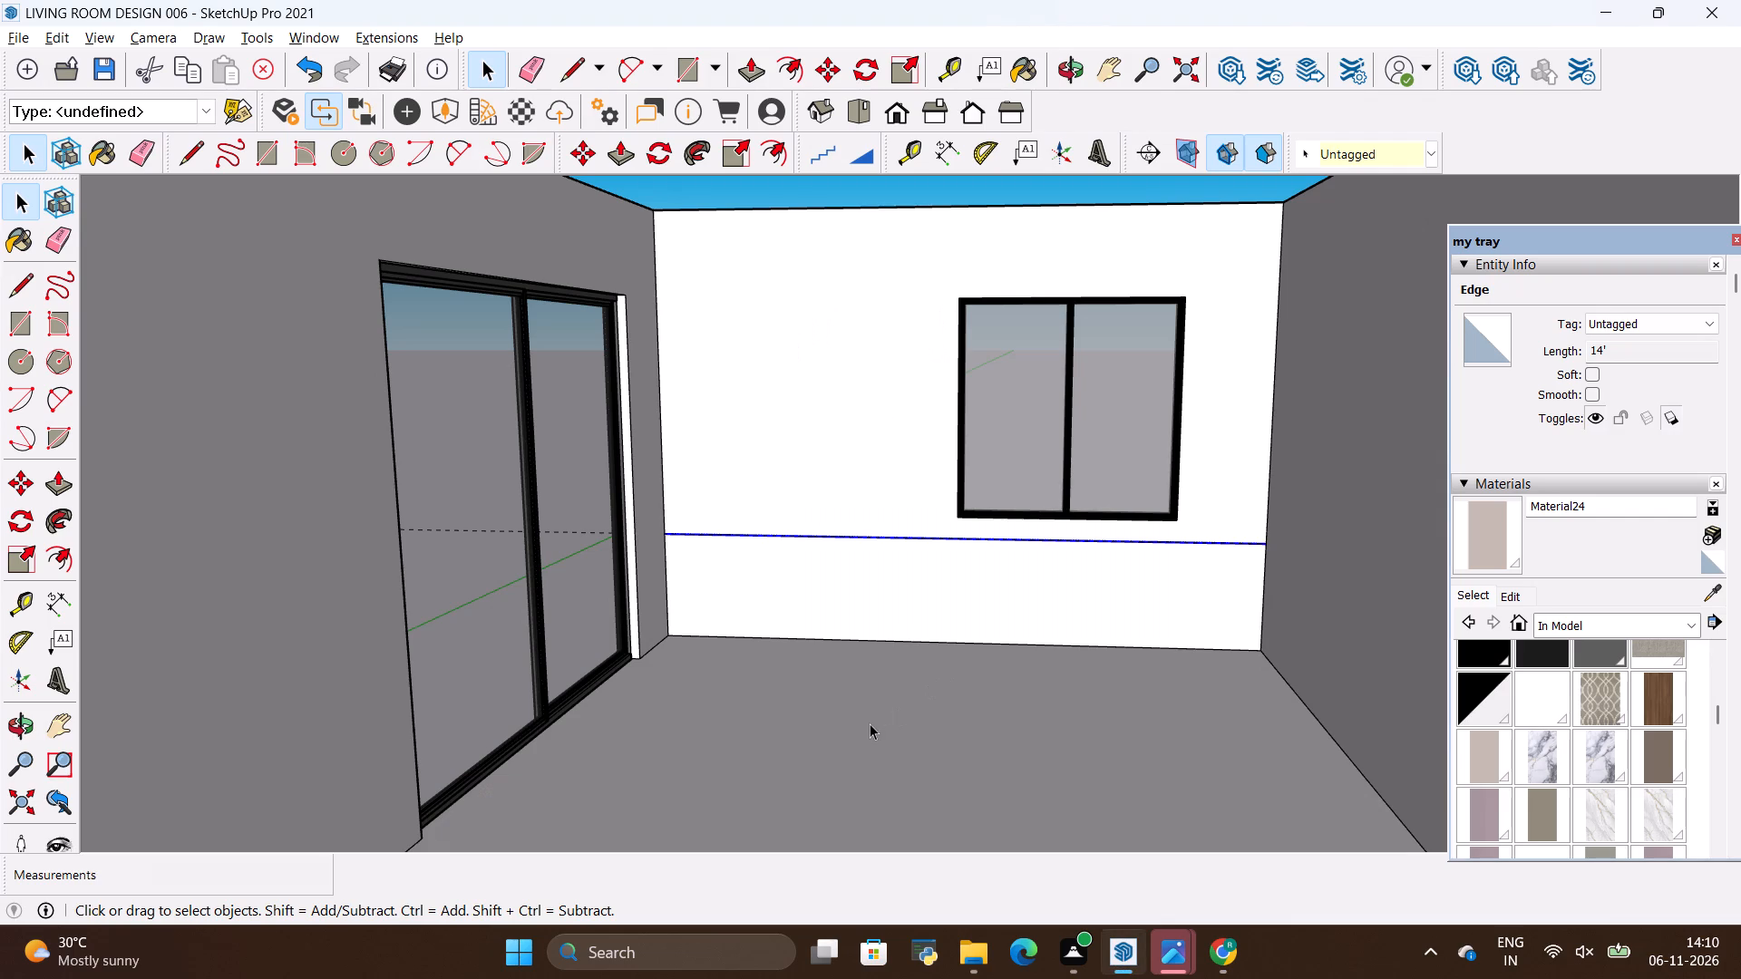
key("l")
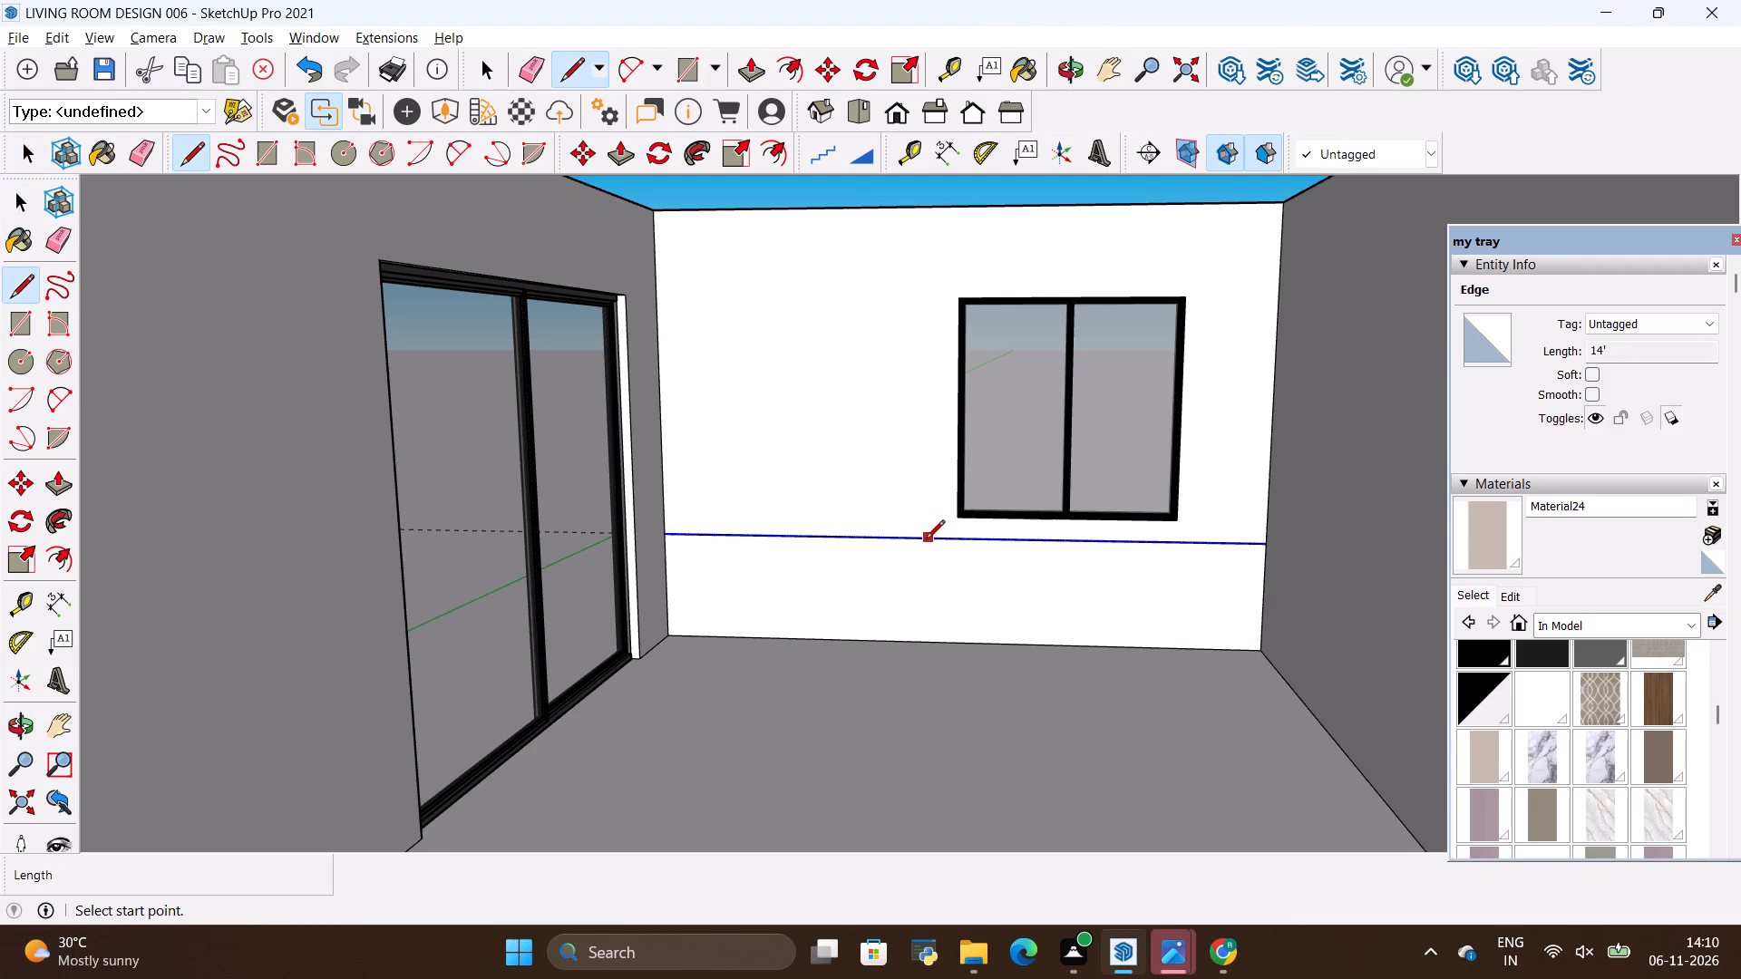
left_click(960, 540)
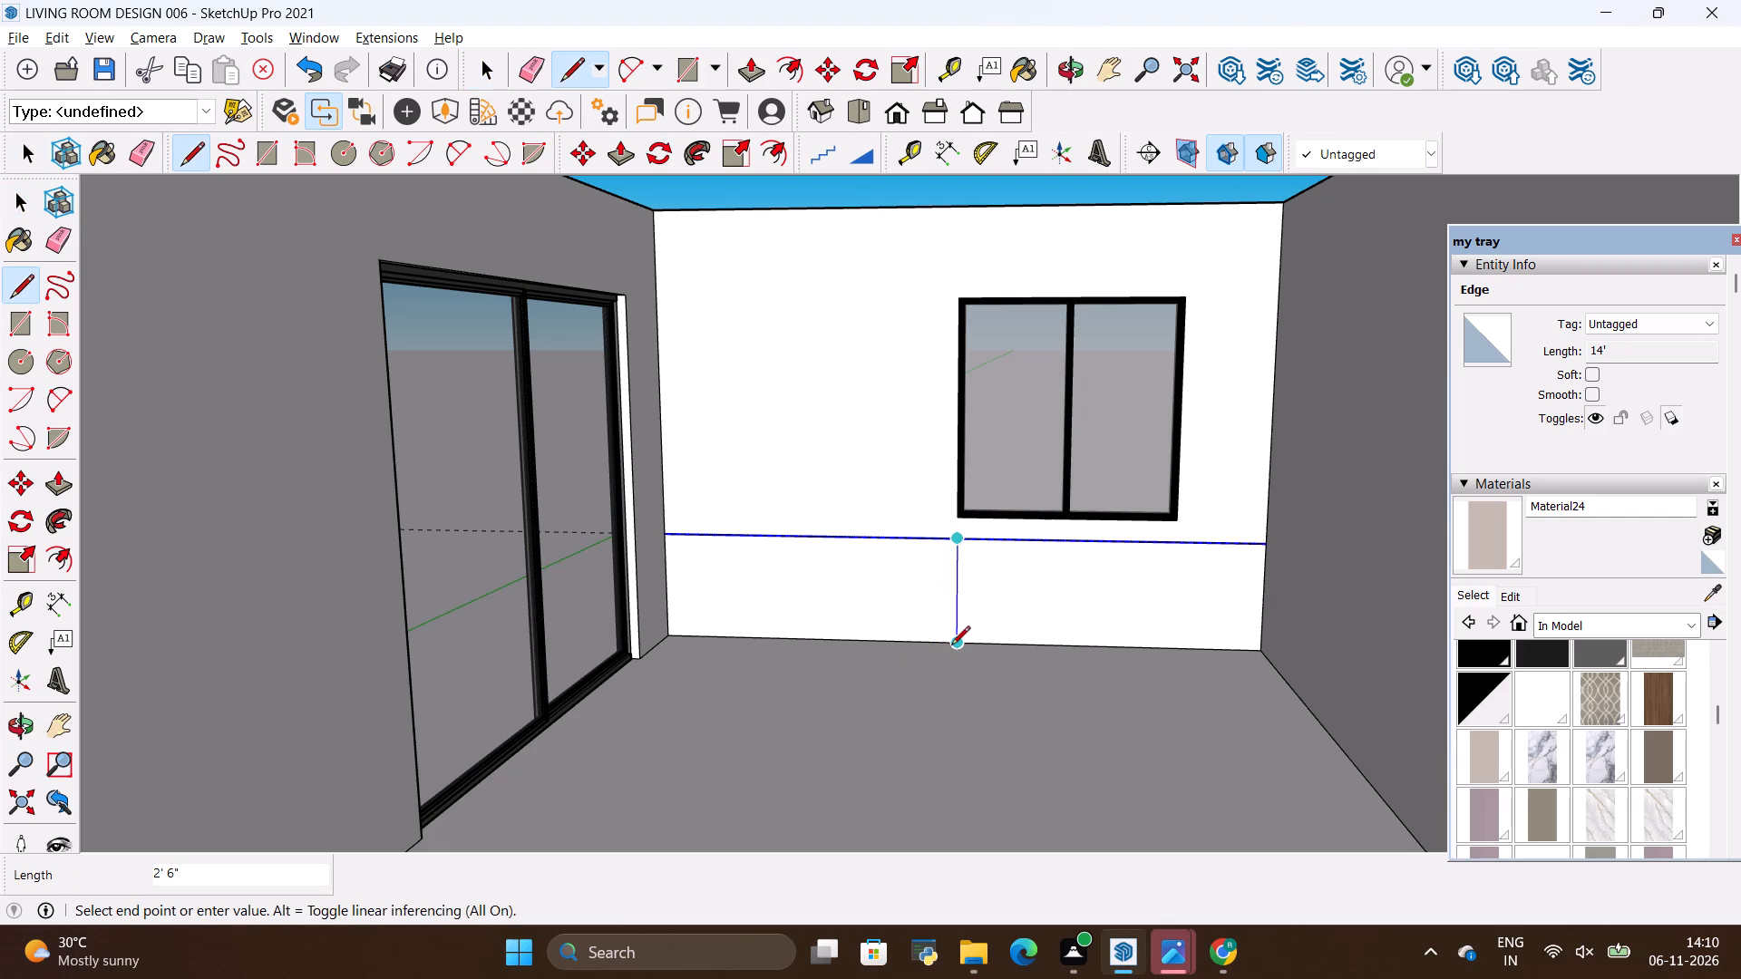
left_click(954, 644)
key("space")
Divide the top edge of the cabinet half nearest the sliding door into 3 equal segments.
left_click(900, 619)
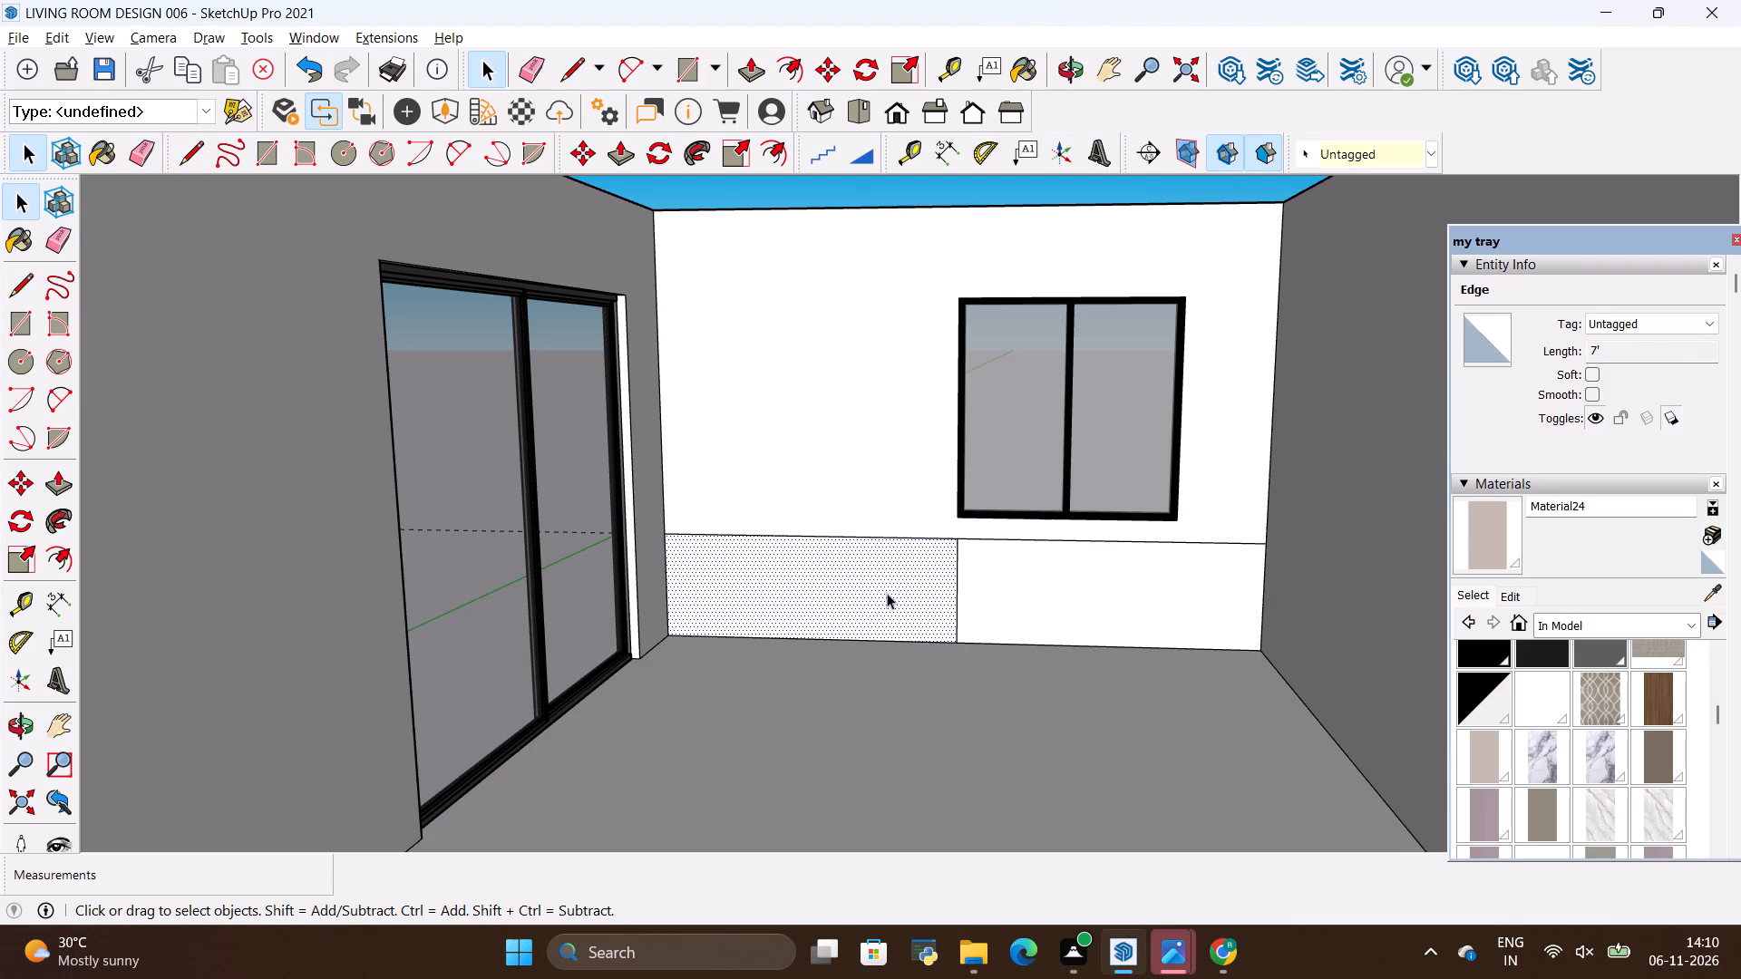
left_click(884, 538)
right_click(884, 538)
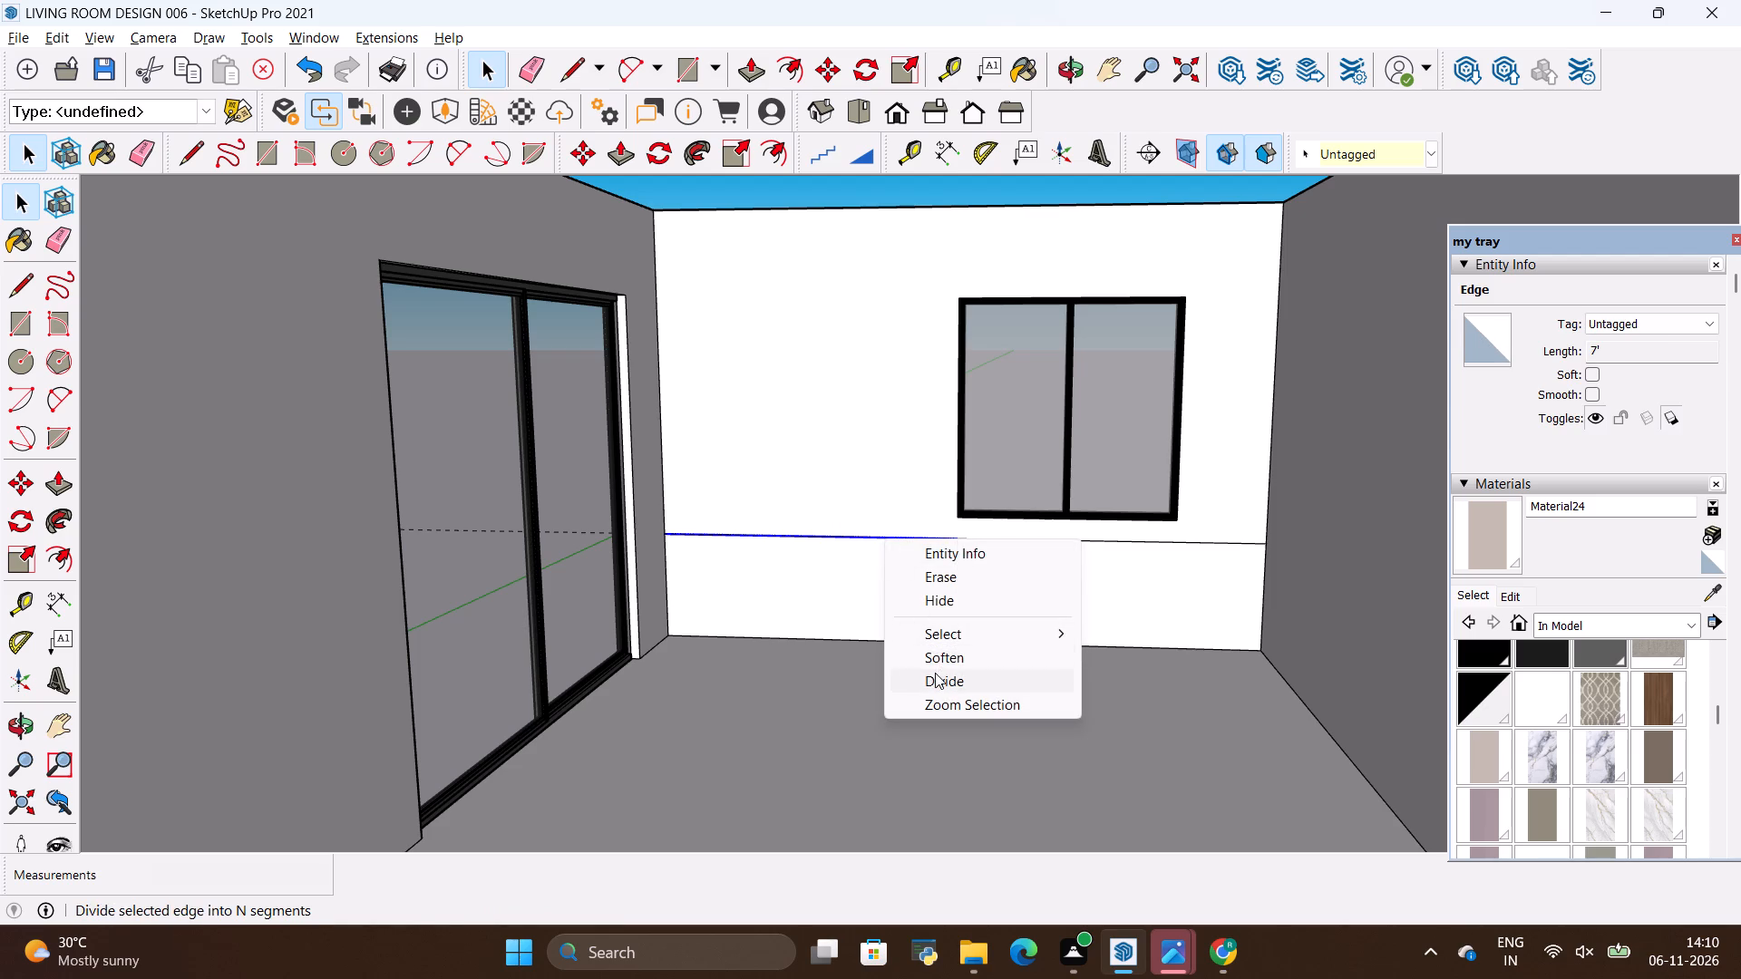
left_click(935, 673)
left_click(841, 615)
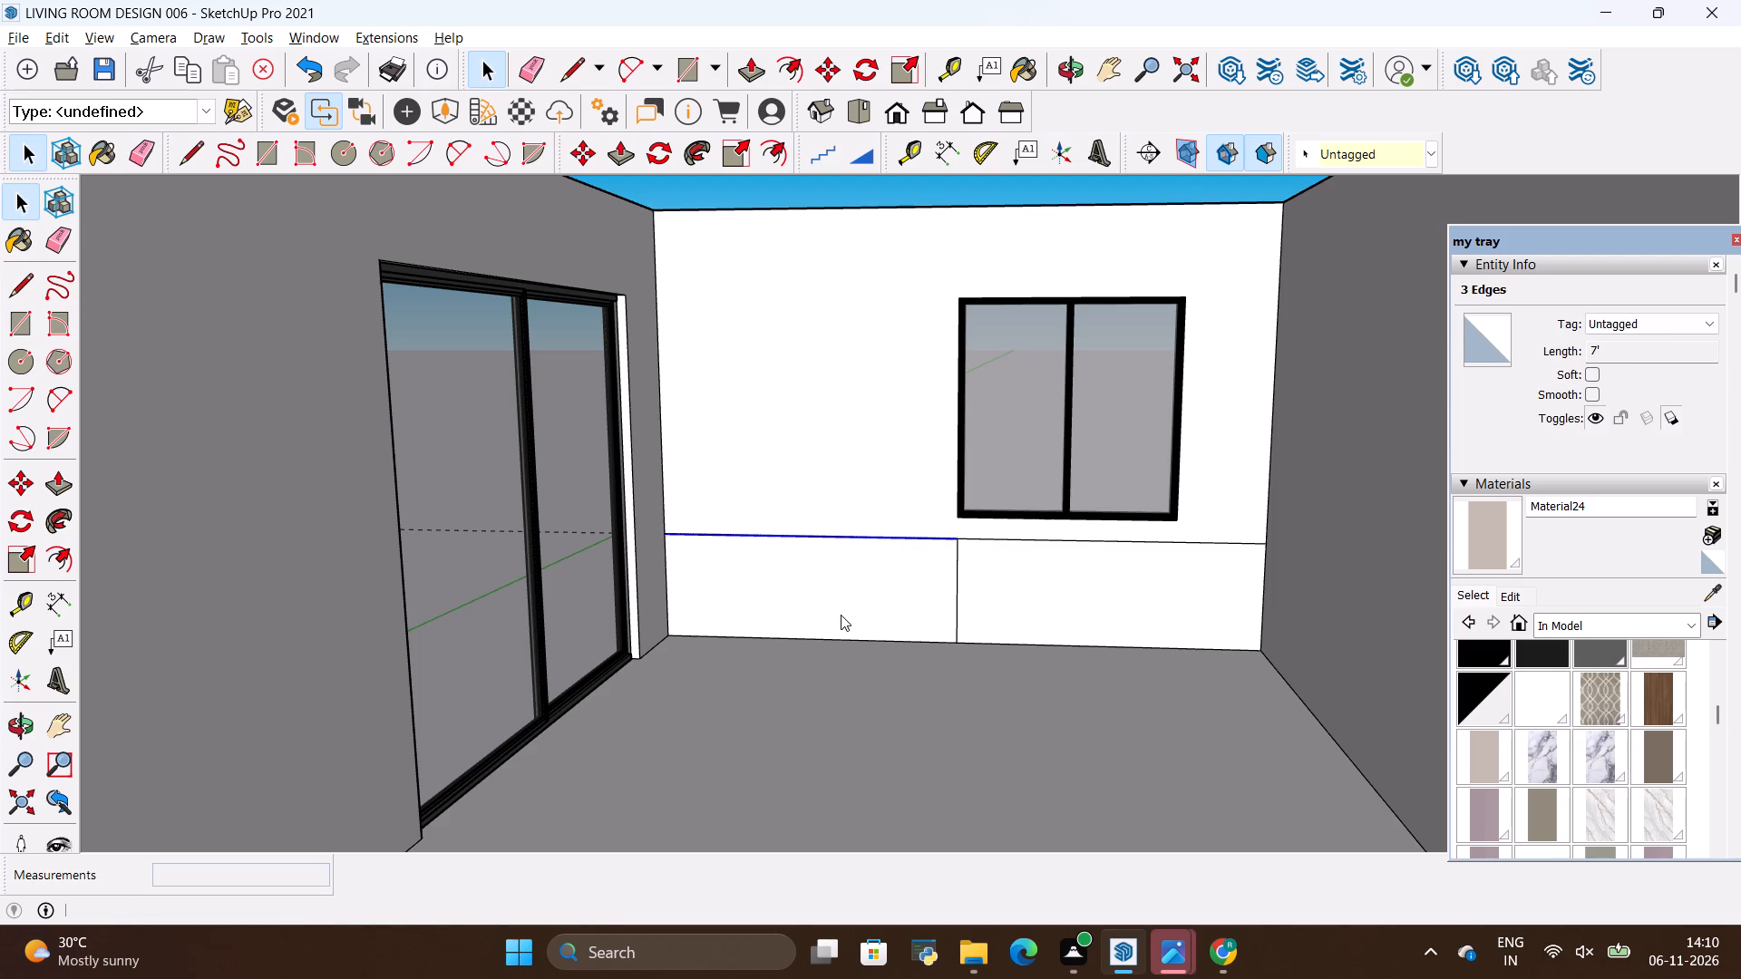
Draw two vertical lines from the division points of the door-side half down to the floor, following the reference image's cabinet fronts.
key("l")
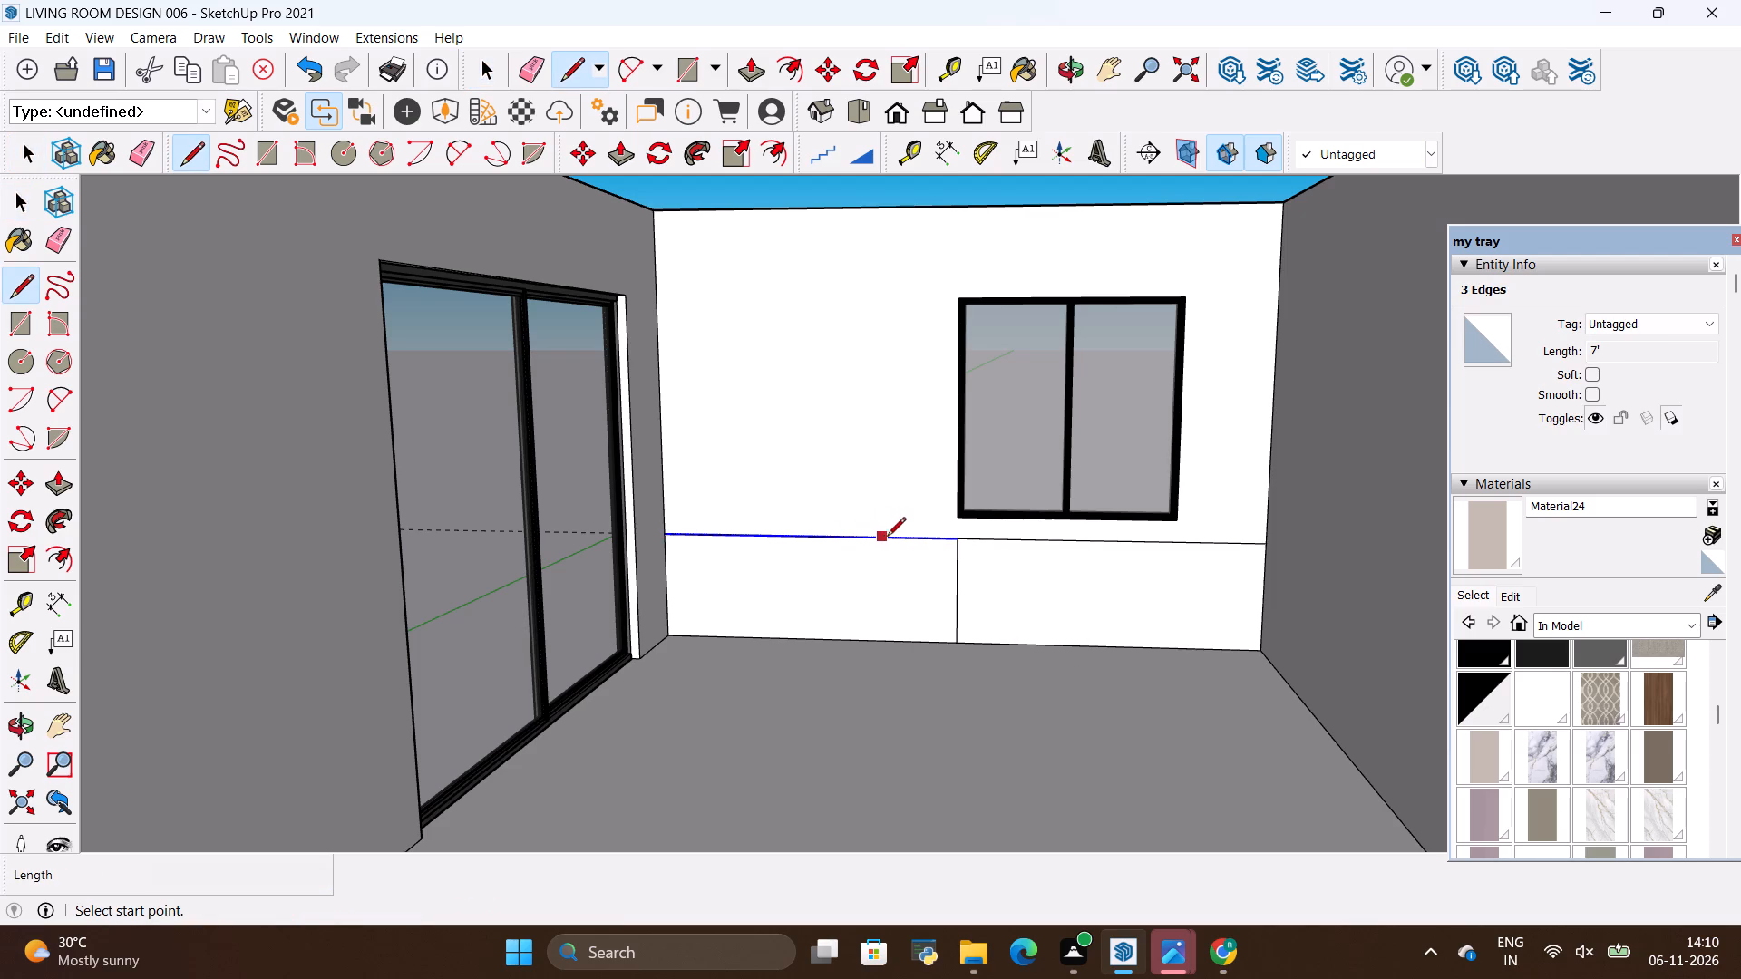
key("alt+Tab")
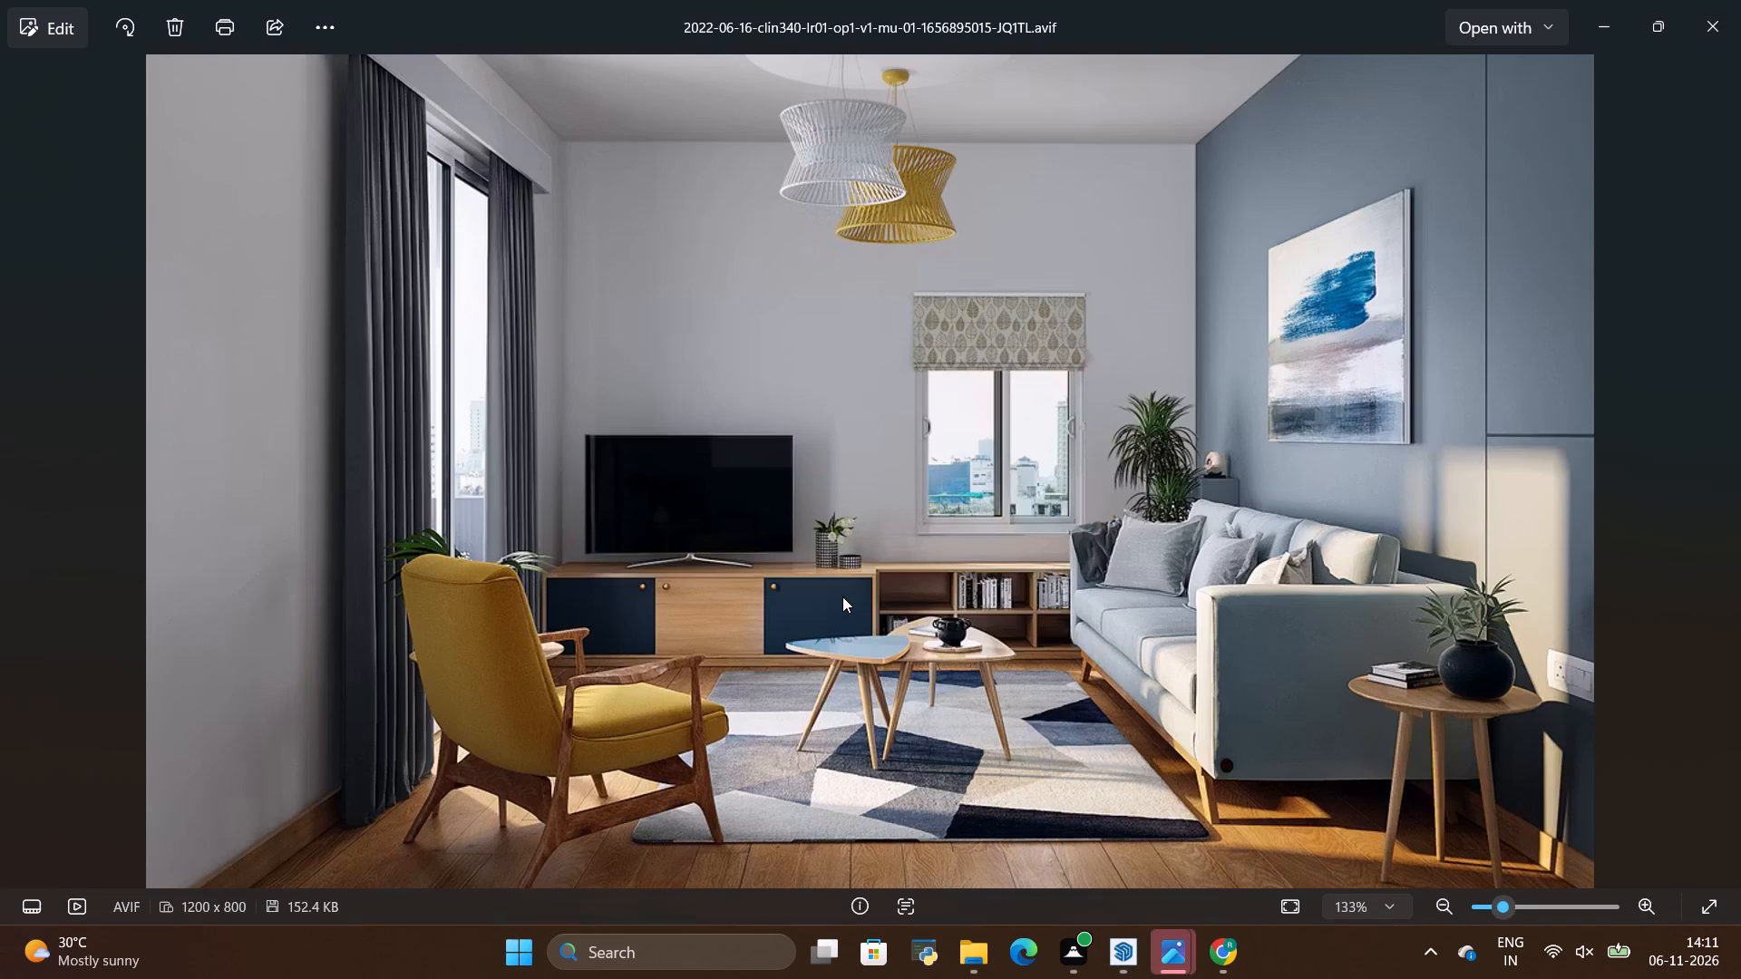
key("alt+Tab")
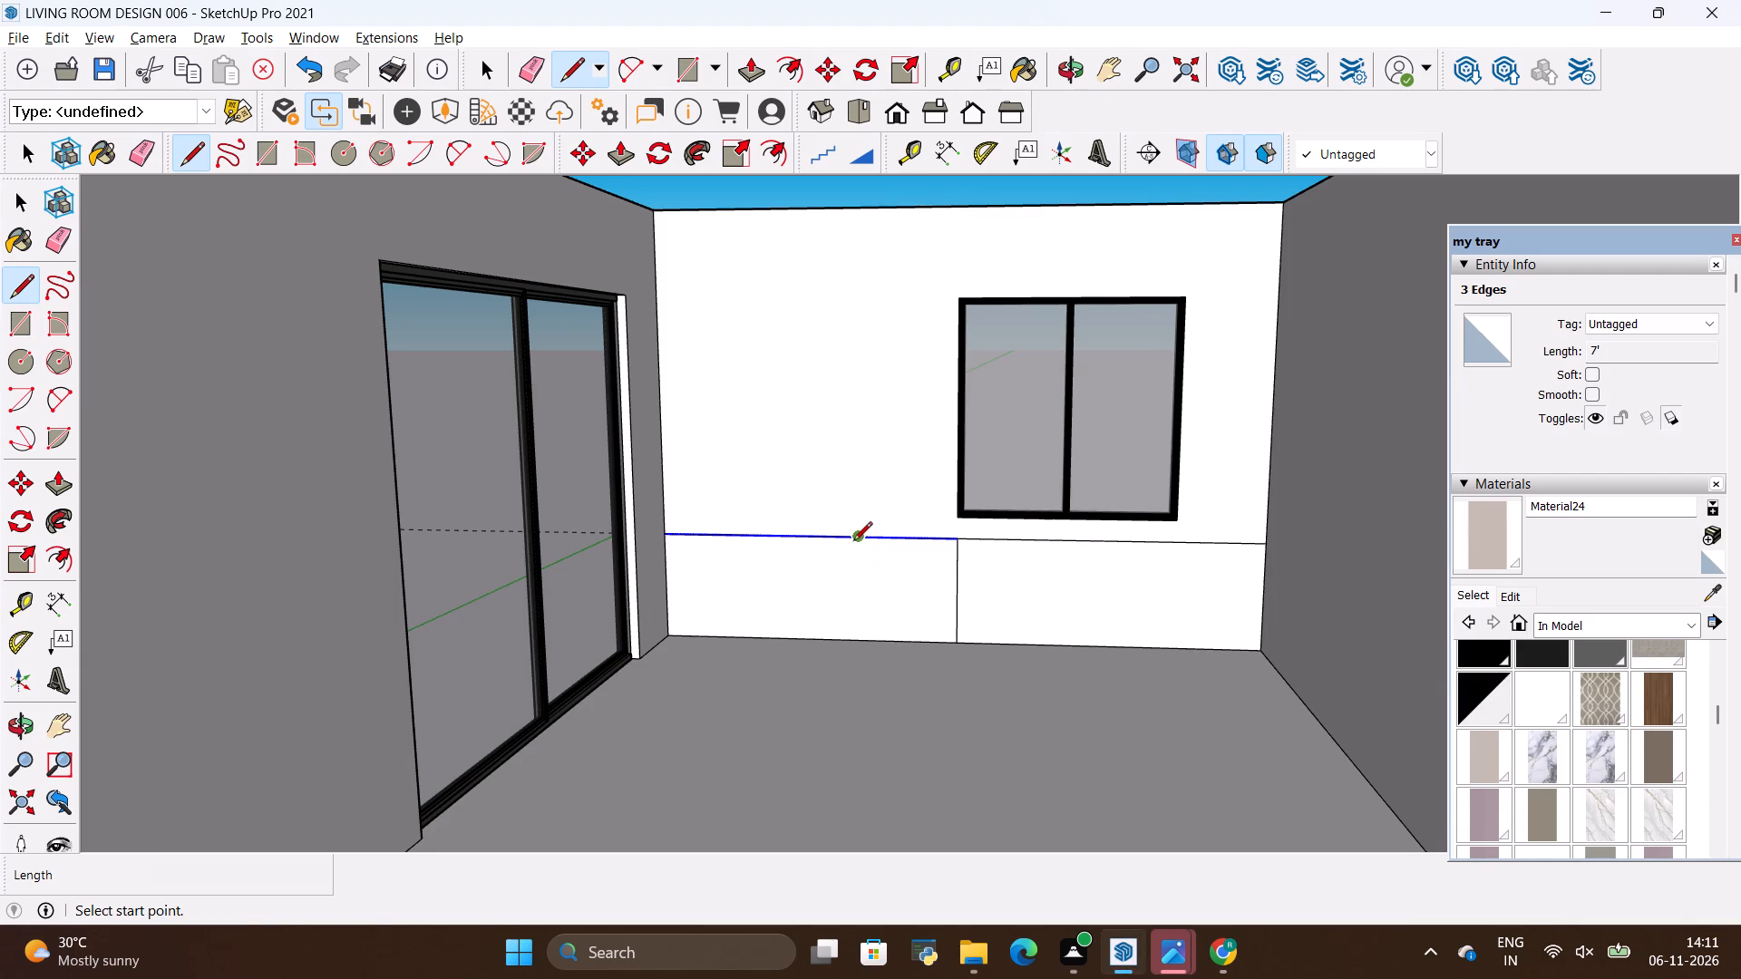
left_click(853, 542)
left_click(852, 638)
left_click(767, 533)
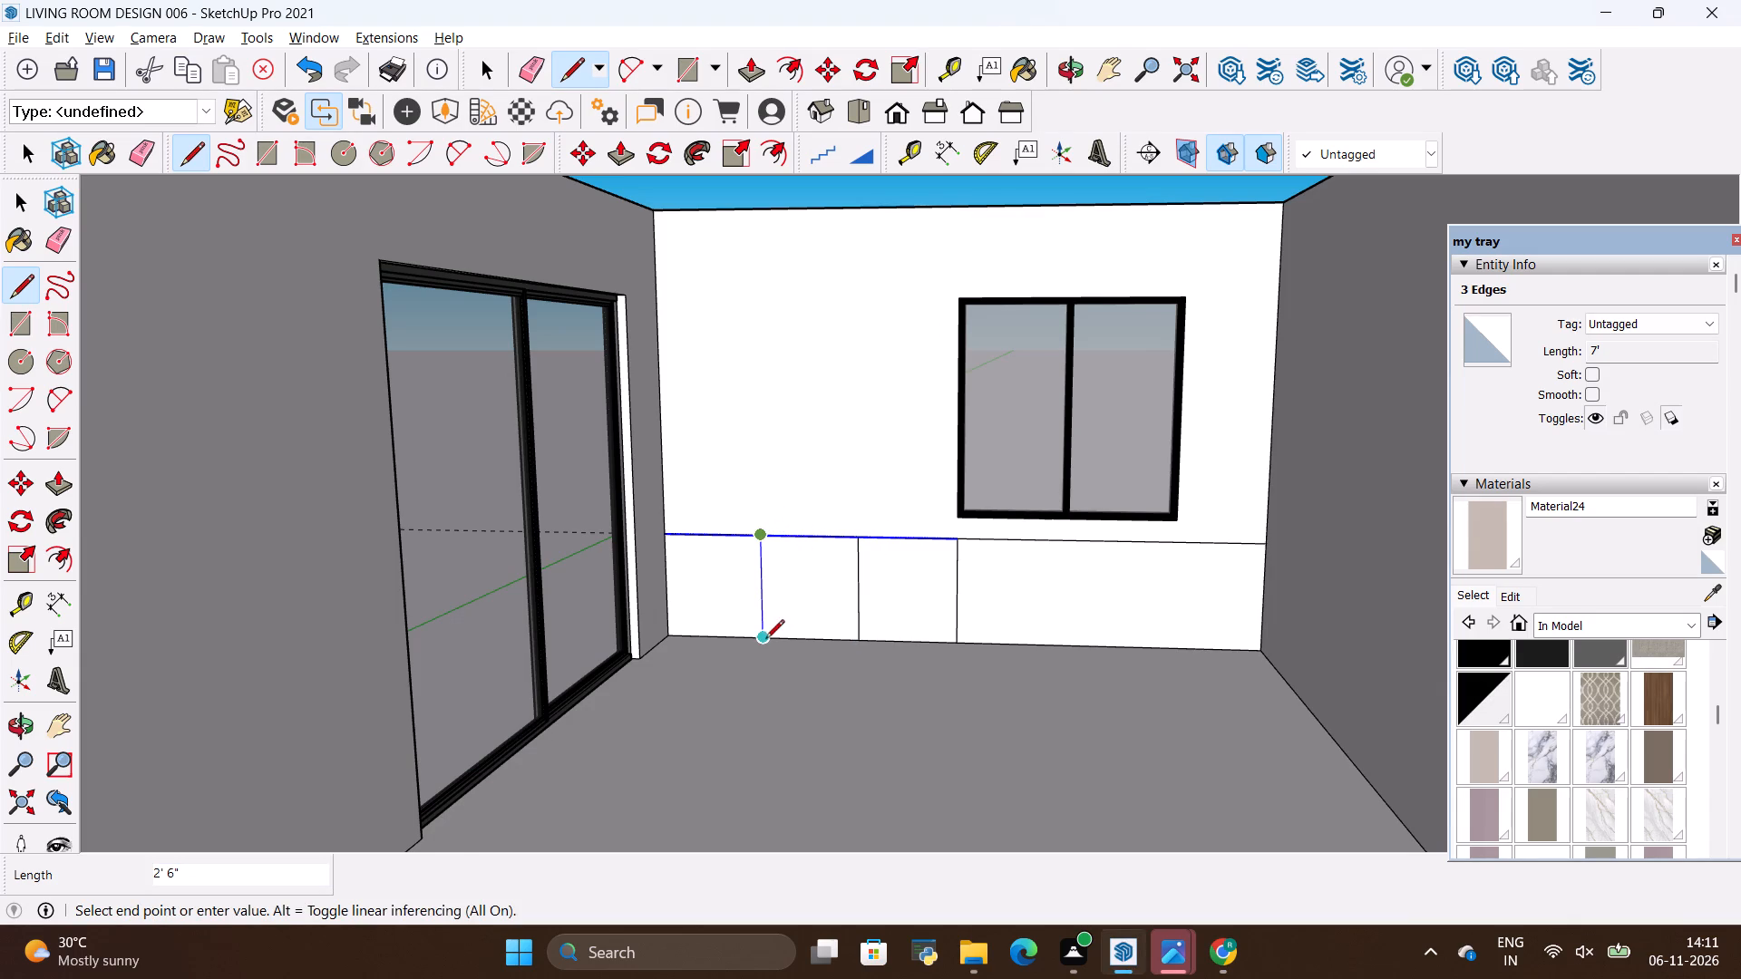
left_click(760, 640)
key("space")
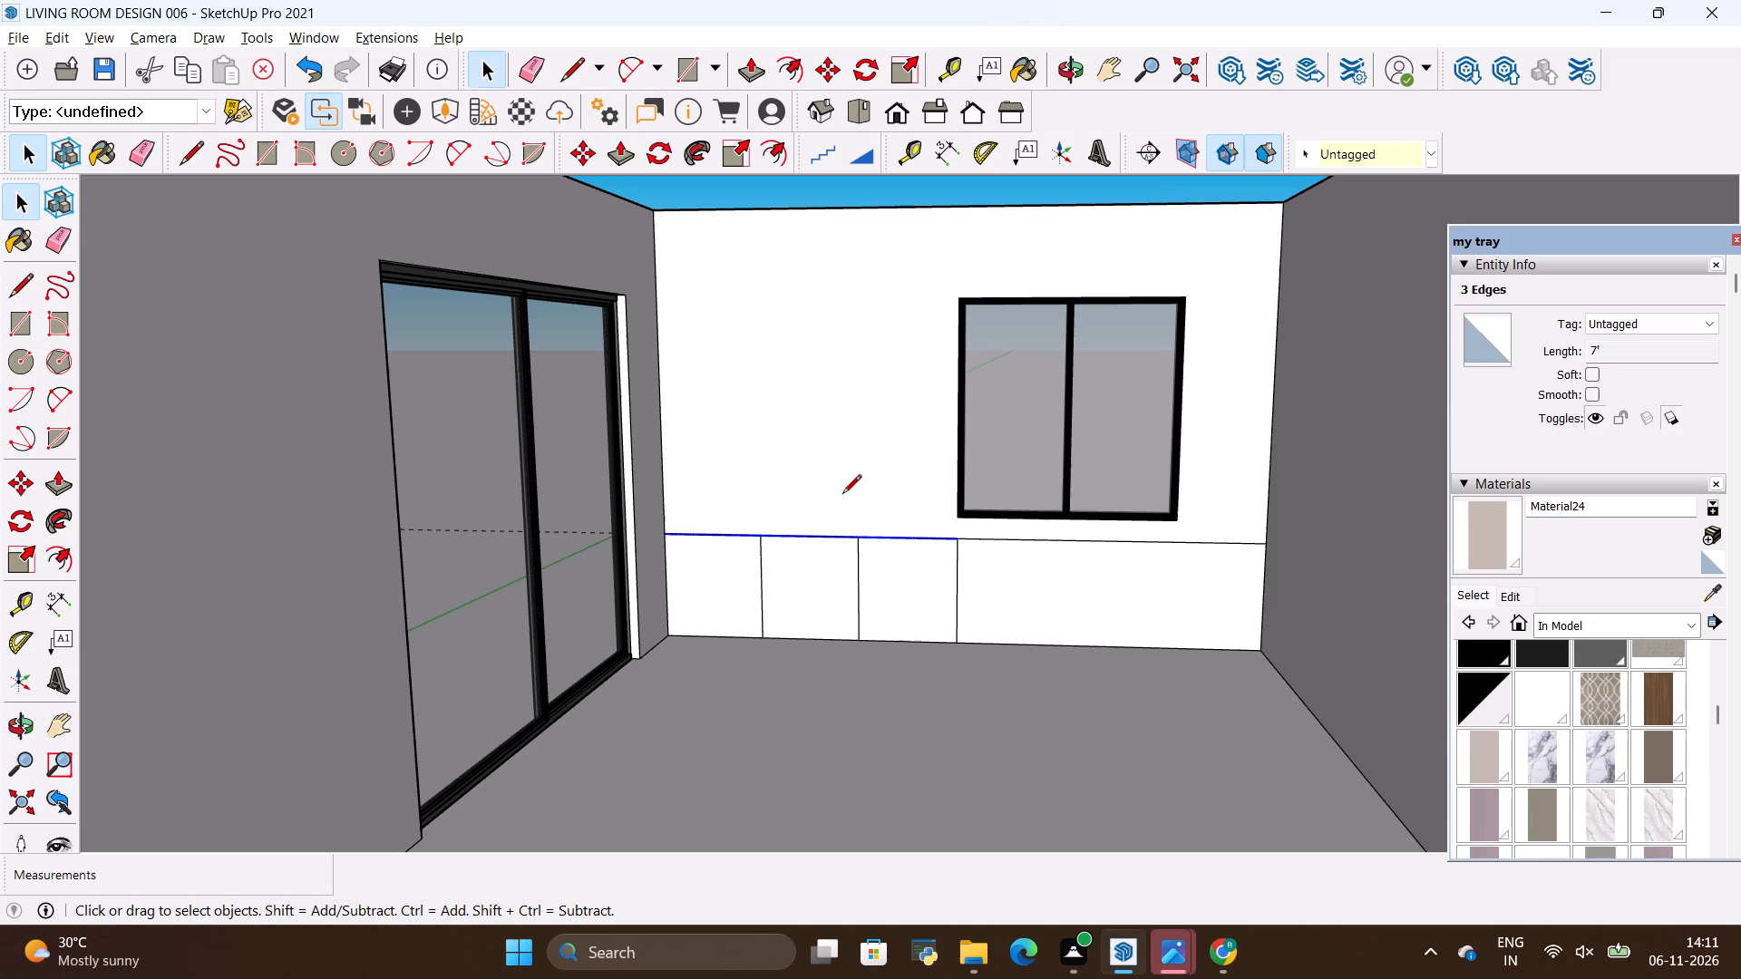
Divide the top edge of the cabinet half beneath the window into 4 equal segments, checking the reference image.
key("l")
key("space")
left_click(983, 536)
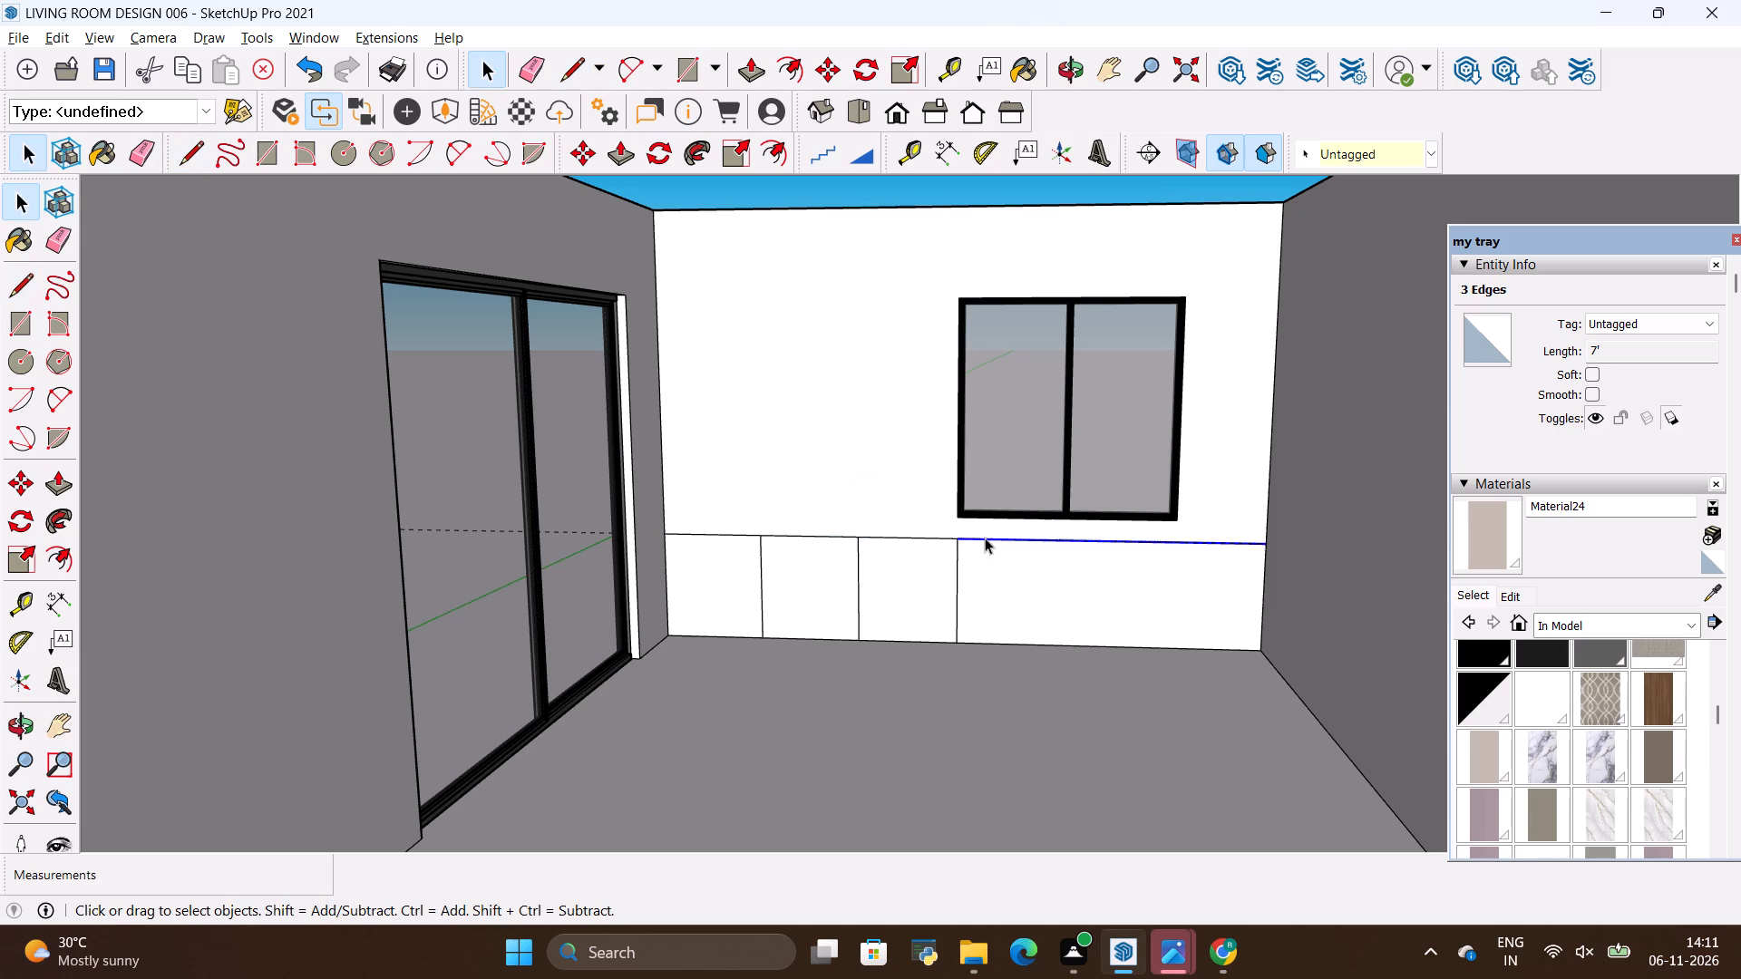
right_click(985, 538)
left_click(1058, 674)
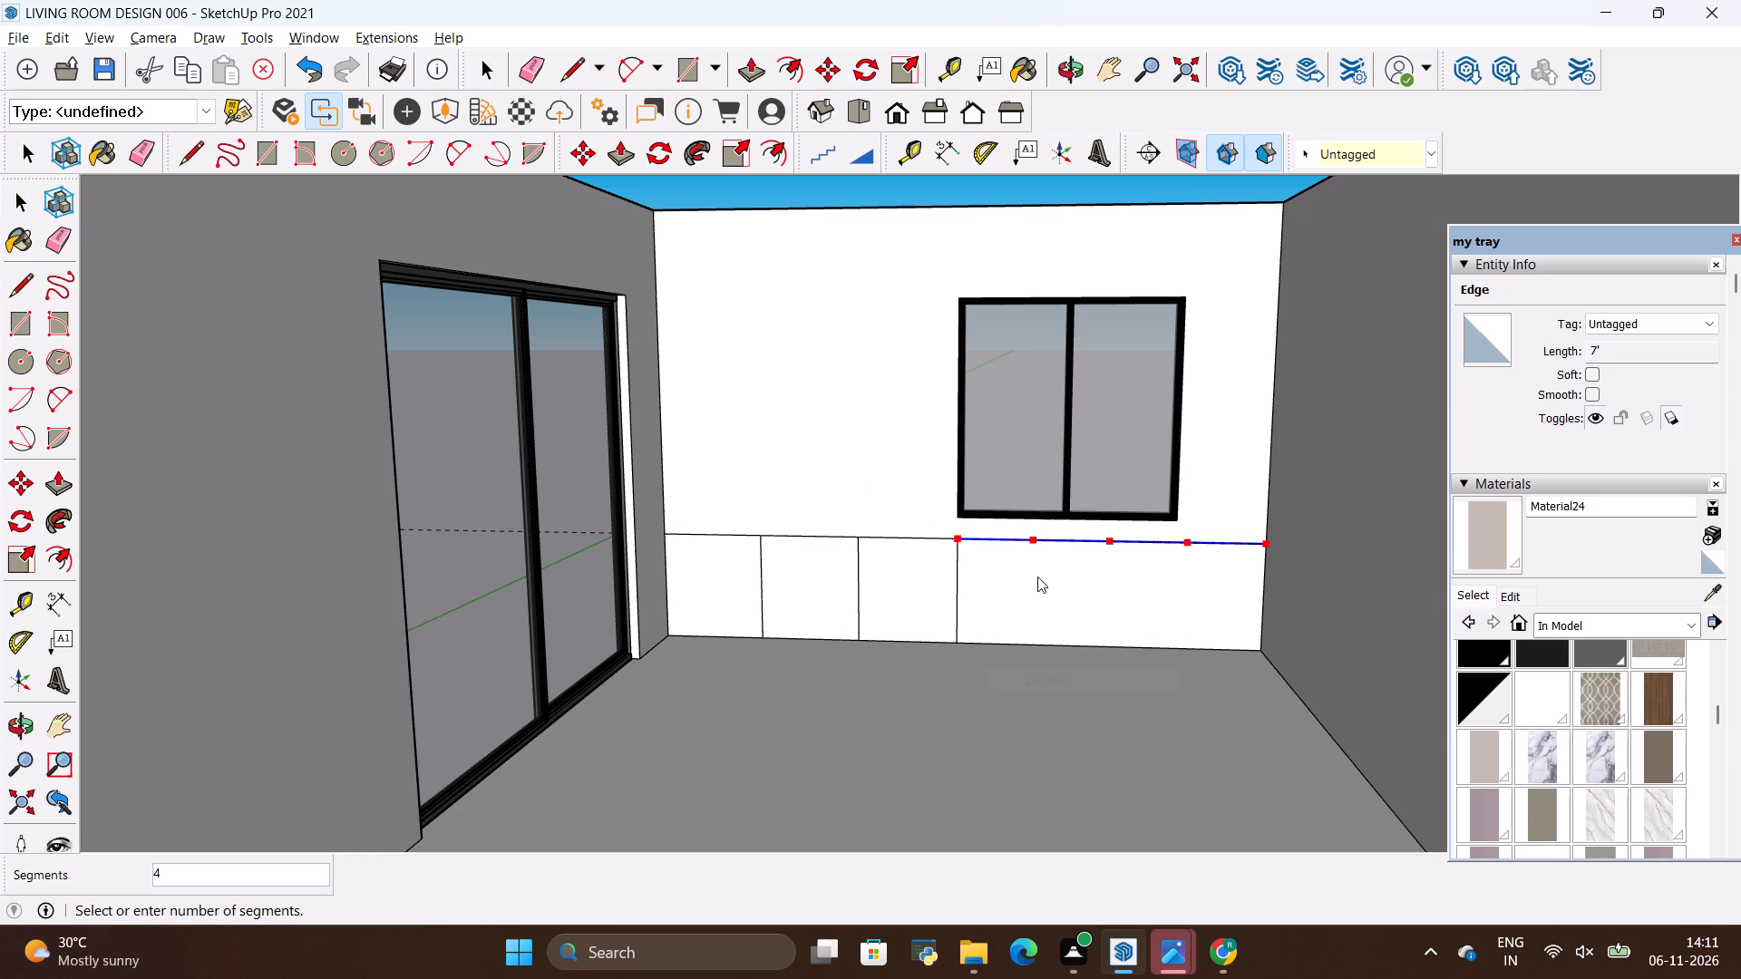
key("alt+Tab")
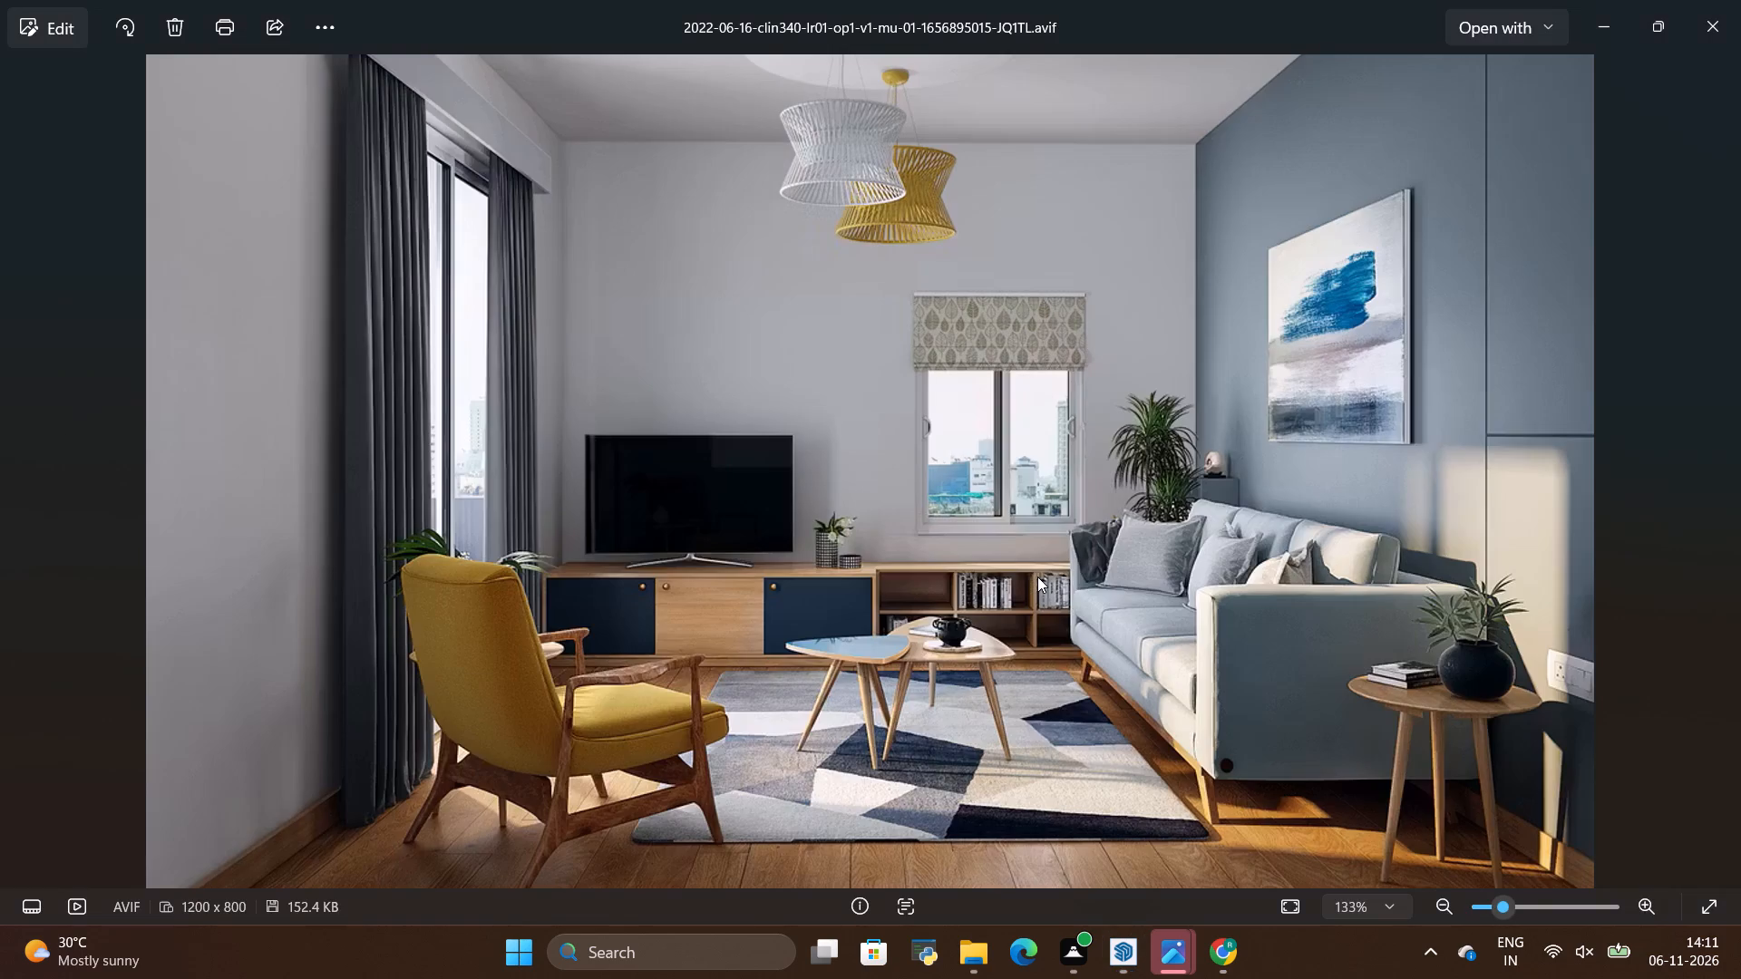
key("alt+Tab")
left_click(1037, 577)
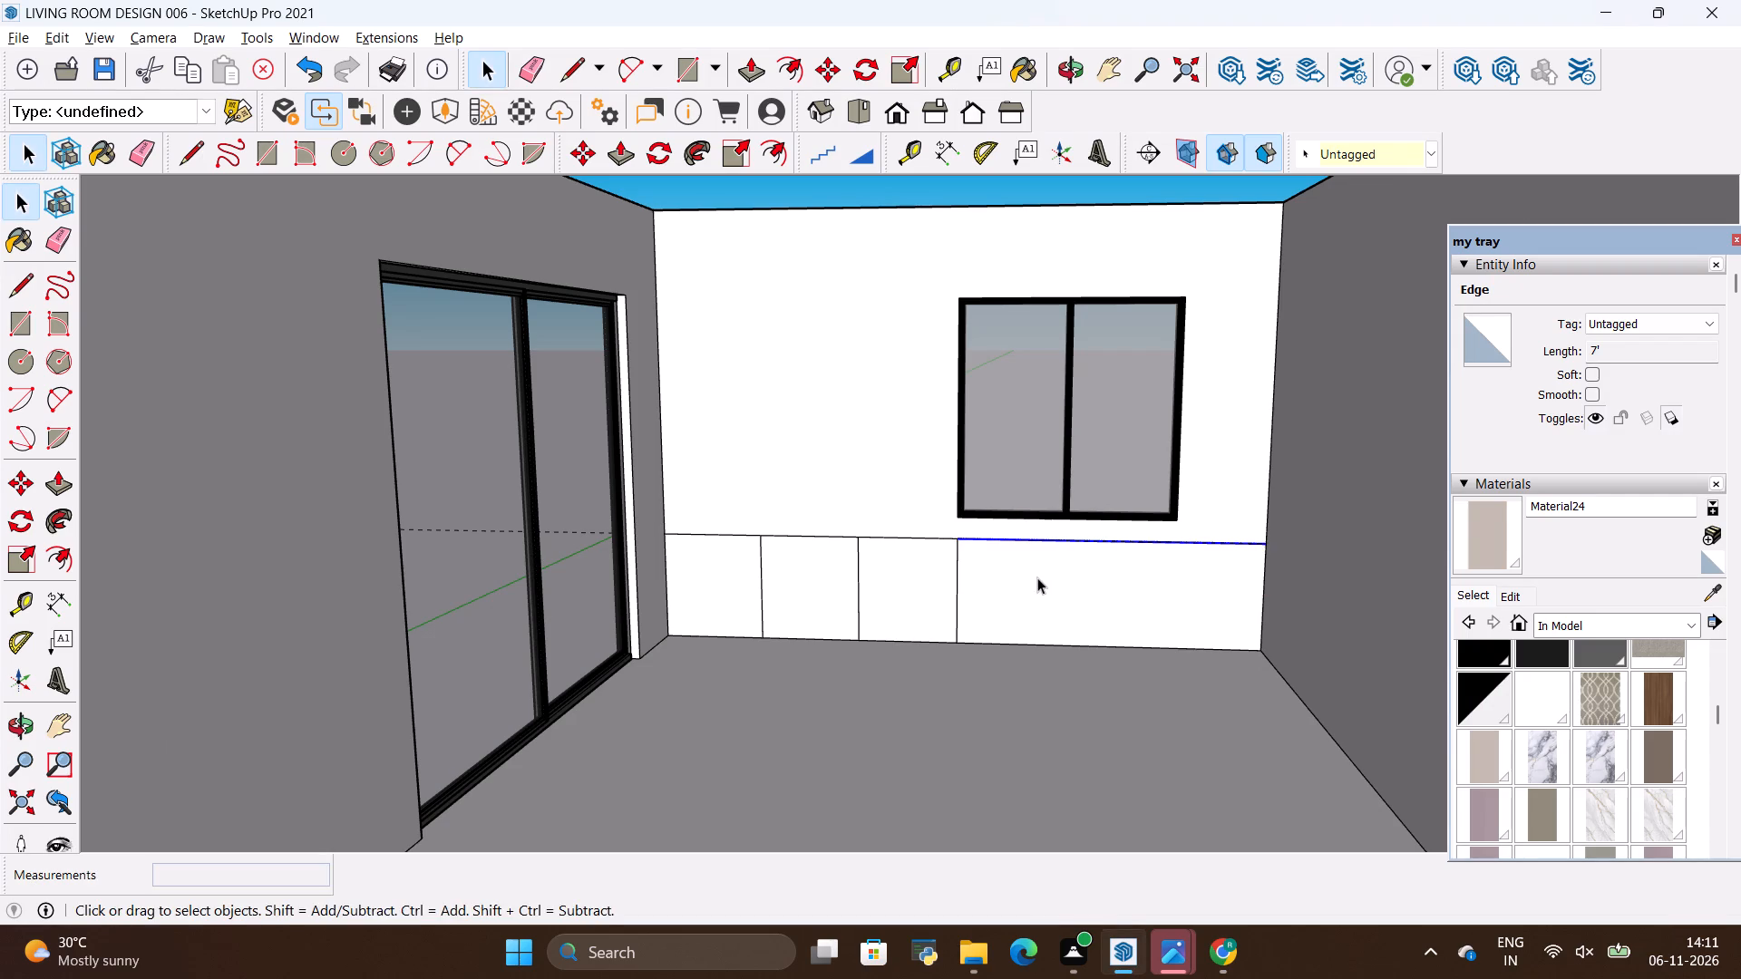
Draw three vertical lines from the division points of the window-side half down to the floor.
key("l")
left_click(1036, 545)
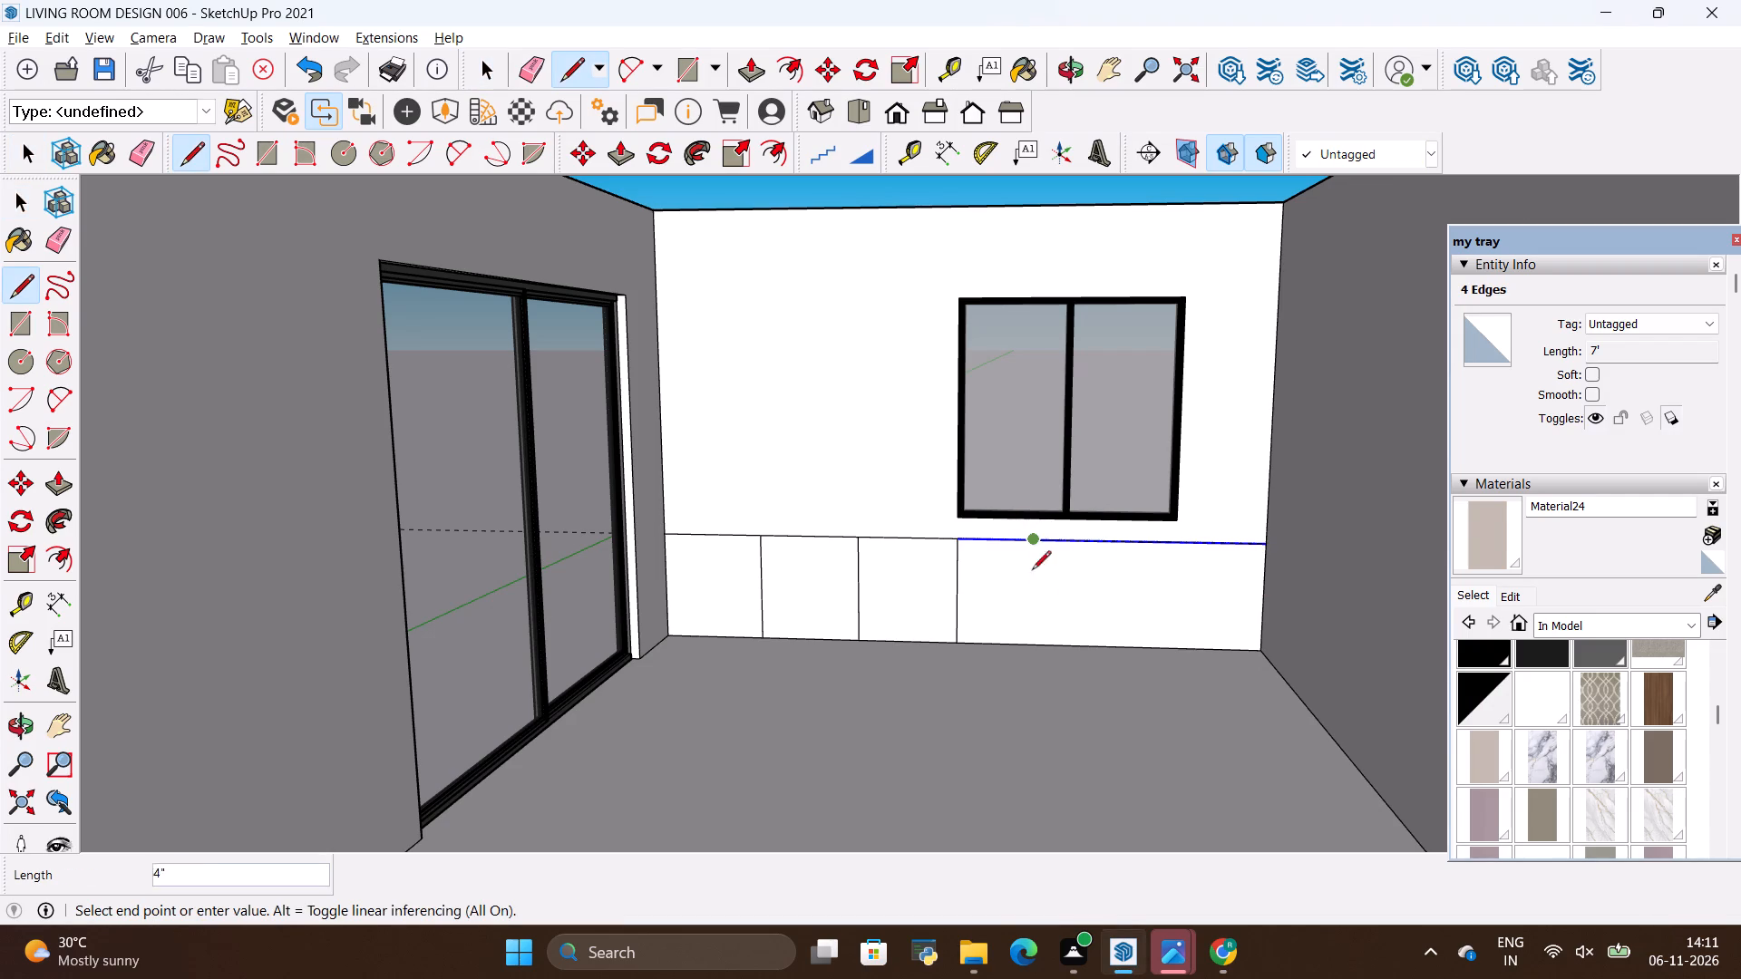
left_click(1027, 647)
left_click(1105, 541)
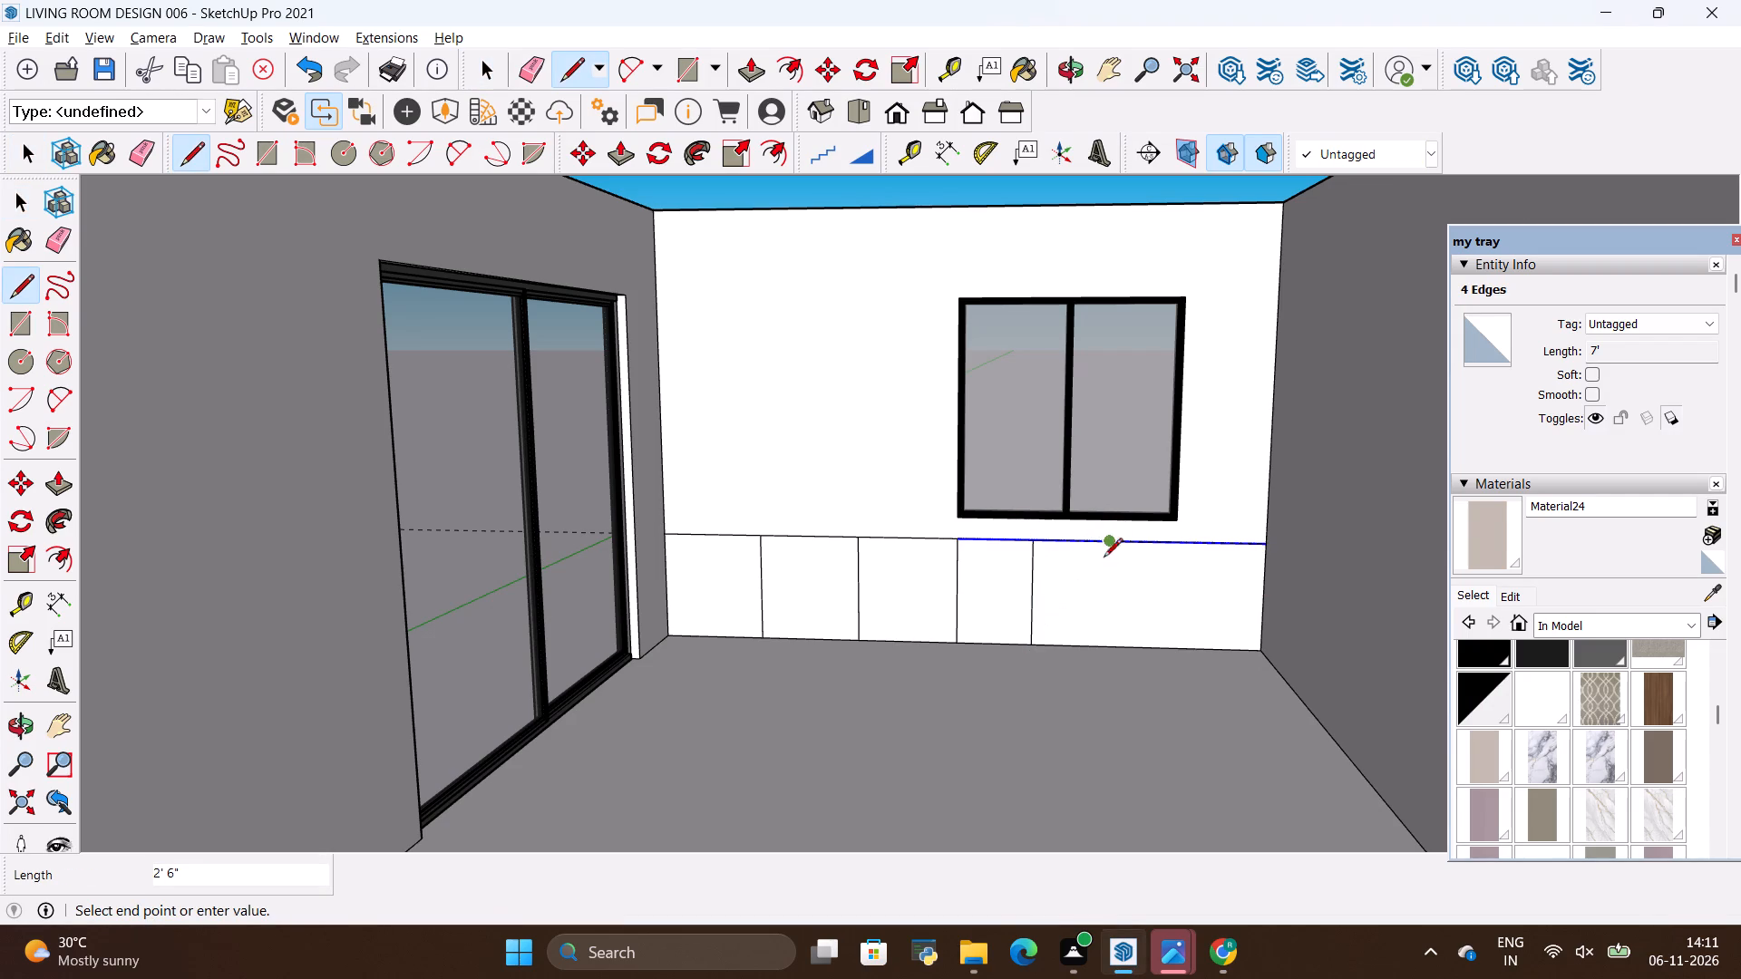
left_click(1104, 646)
left_click(1191, 539)
left_click(1185, 648)
key("space")
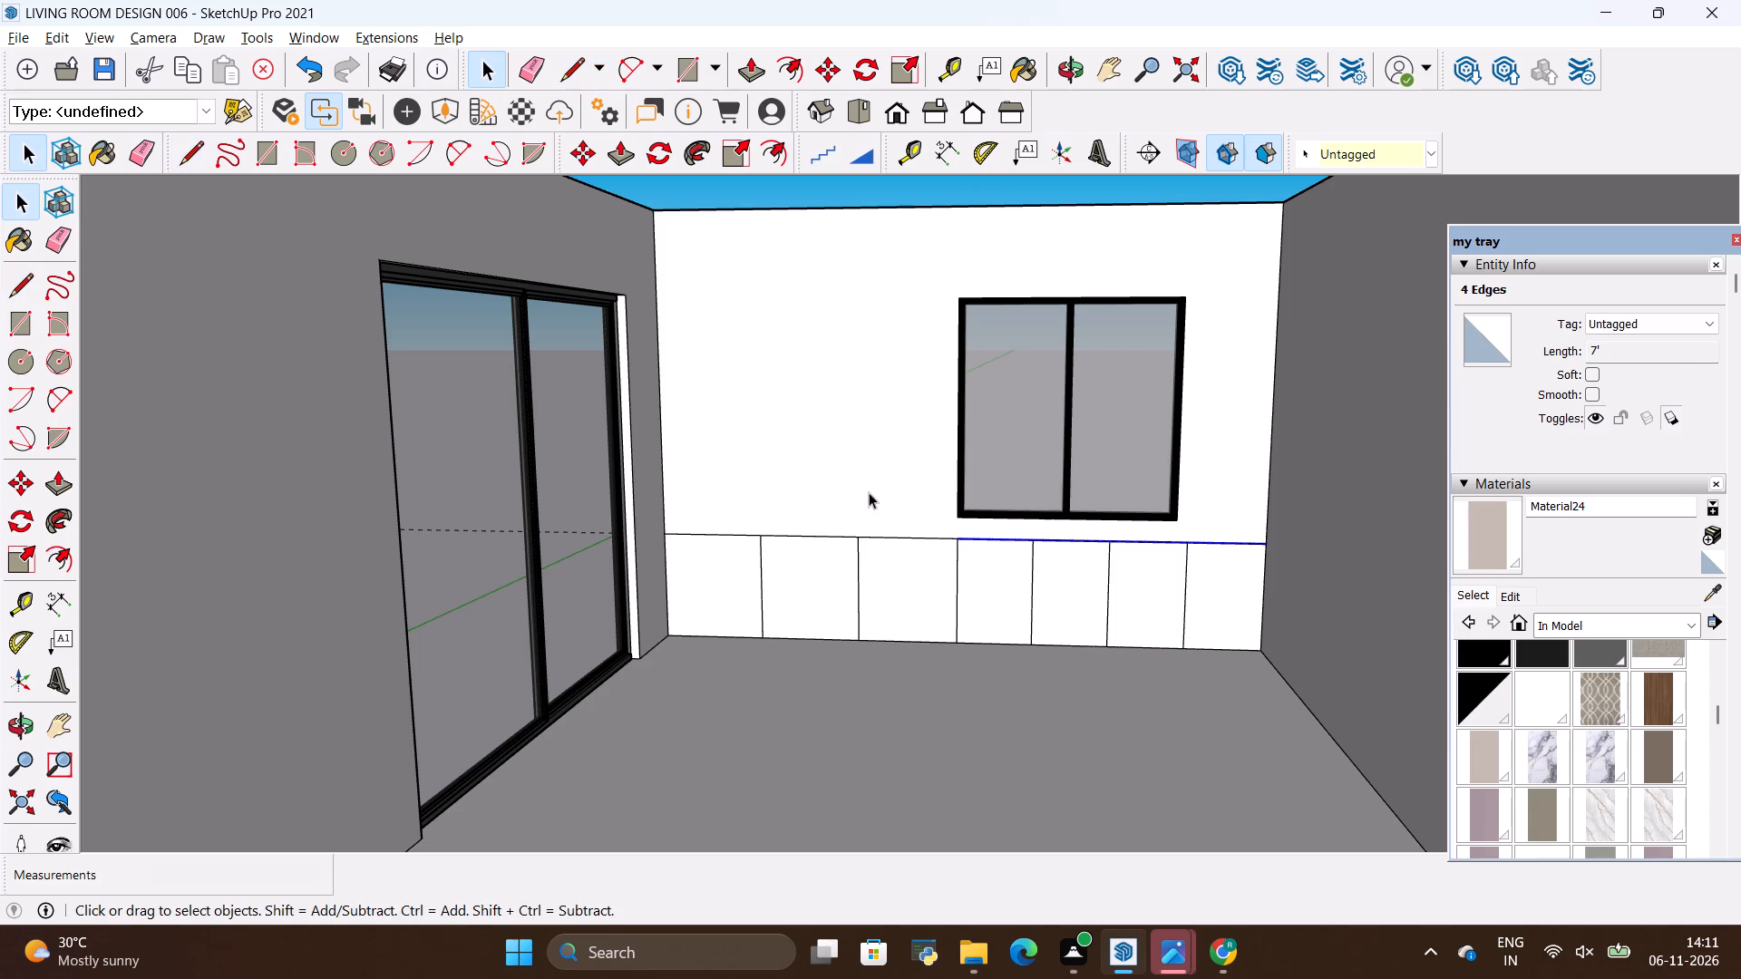
Place a horizontal guide on the back wall 6" below the cabinet rectangle's top edge.
left_click(869, 492)
scroll(990, 680, "down", 3)
key("alt+Tab")
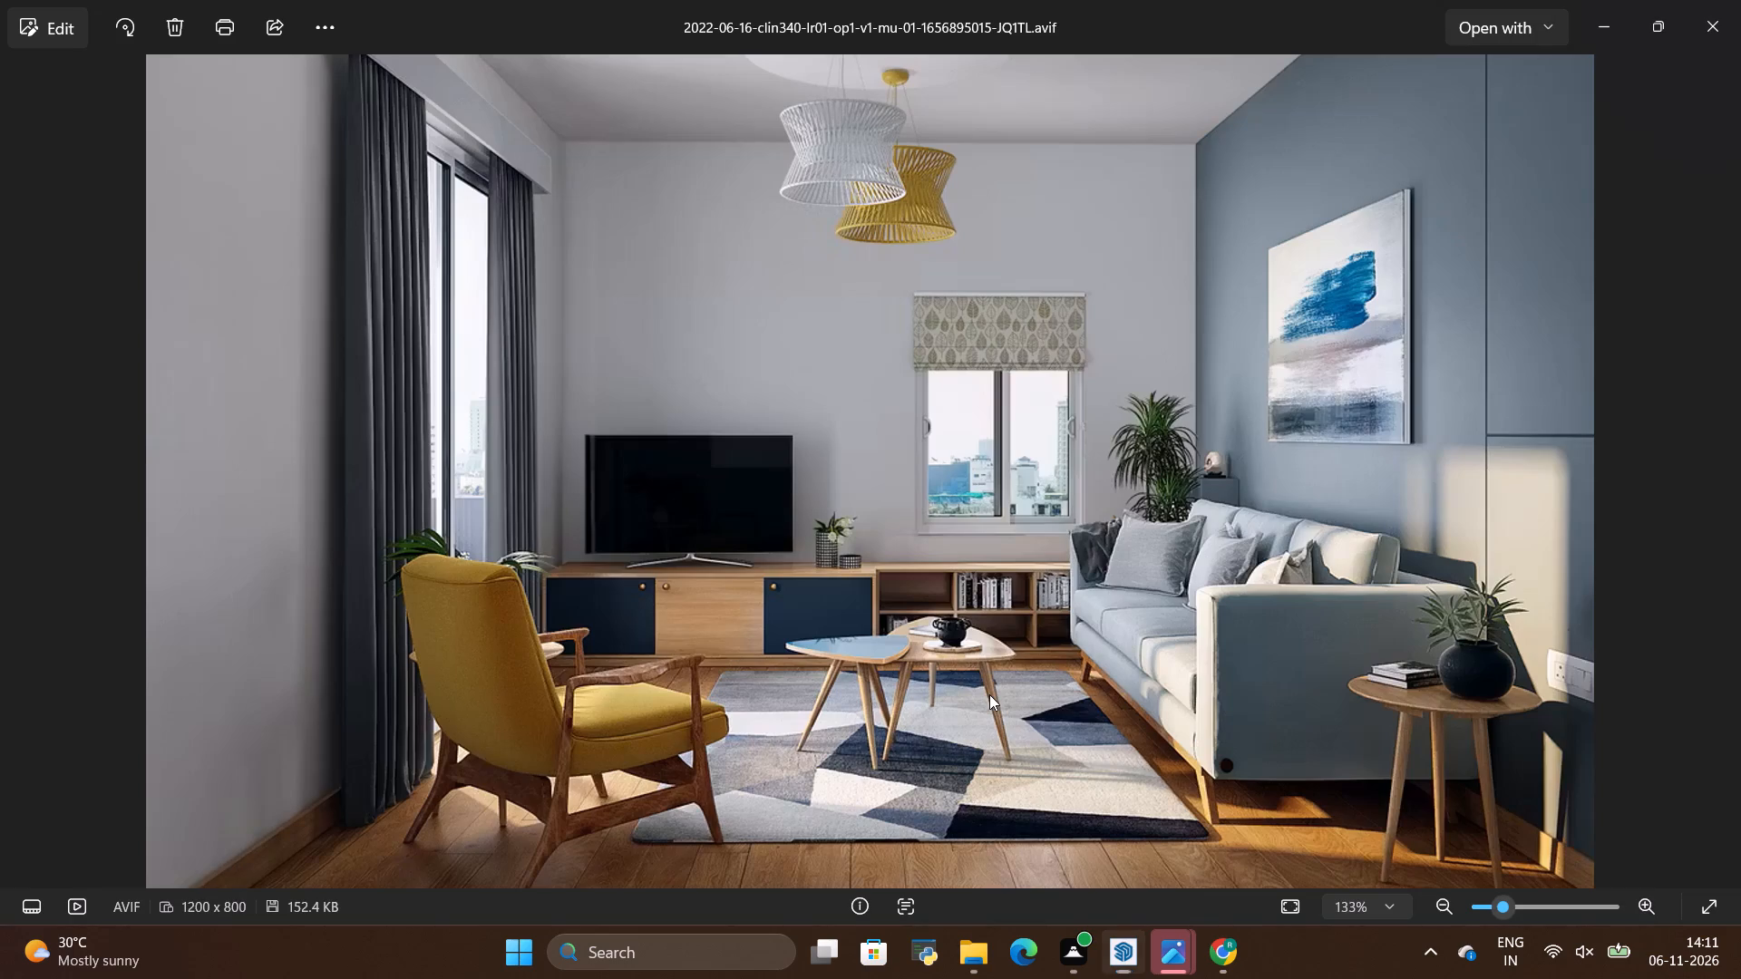
key("alt+Tab")
key("t")
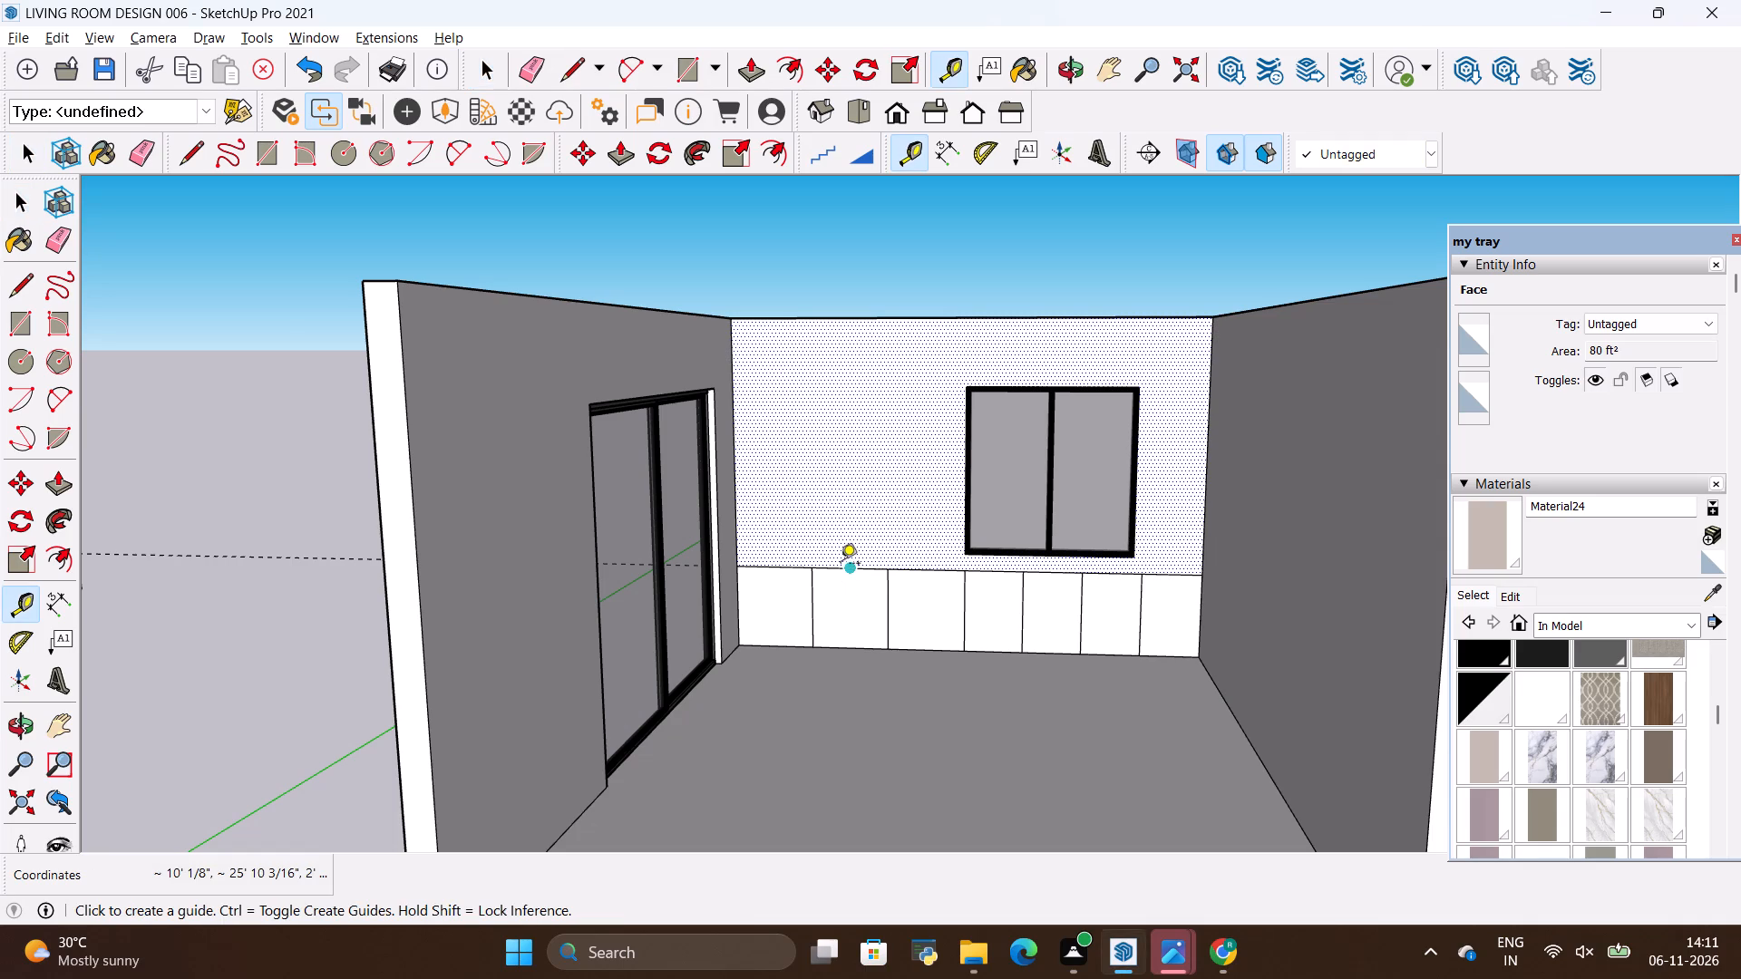
left_click(841, 565)
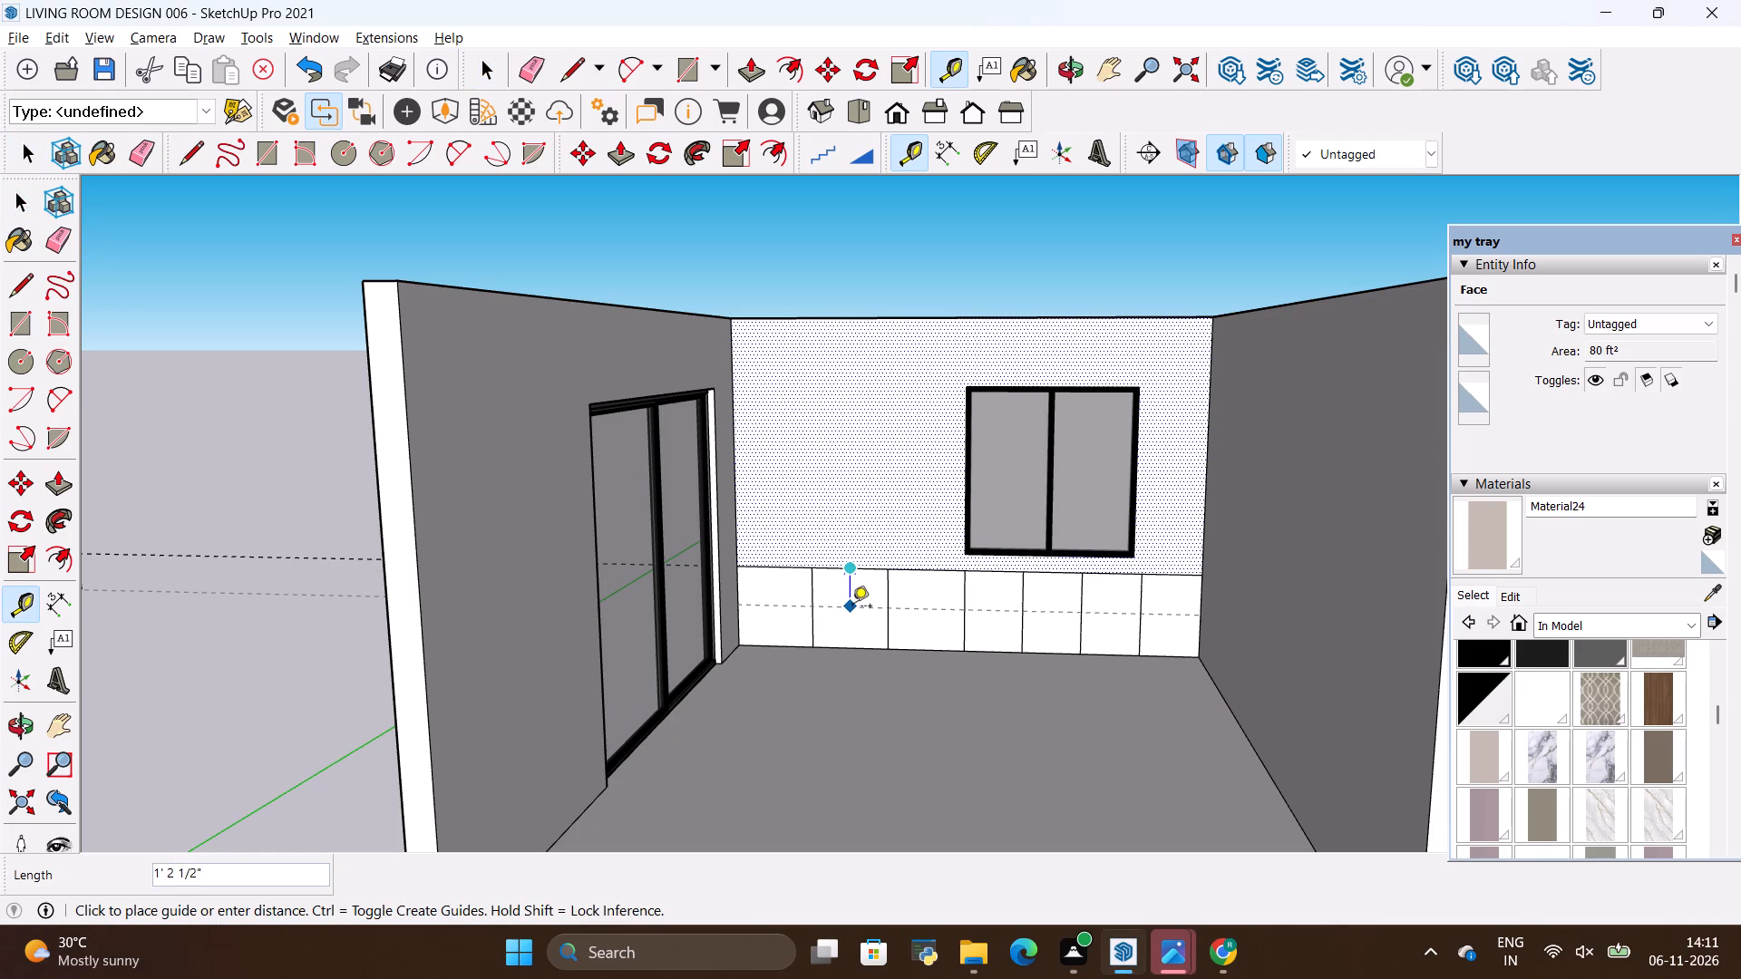
key("BackSpace")
key("6")
key("shift+quotedbl")
key("Return")
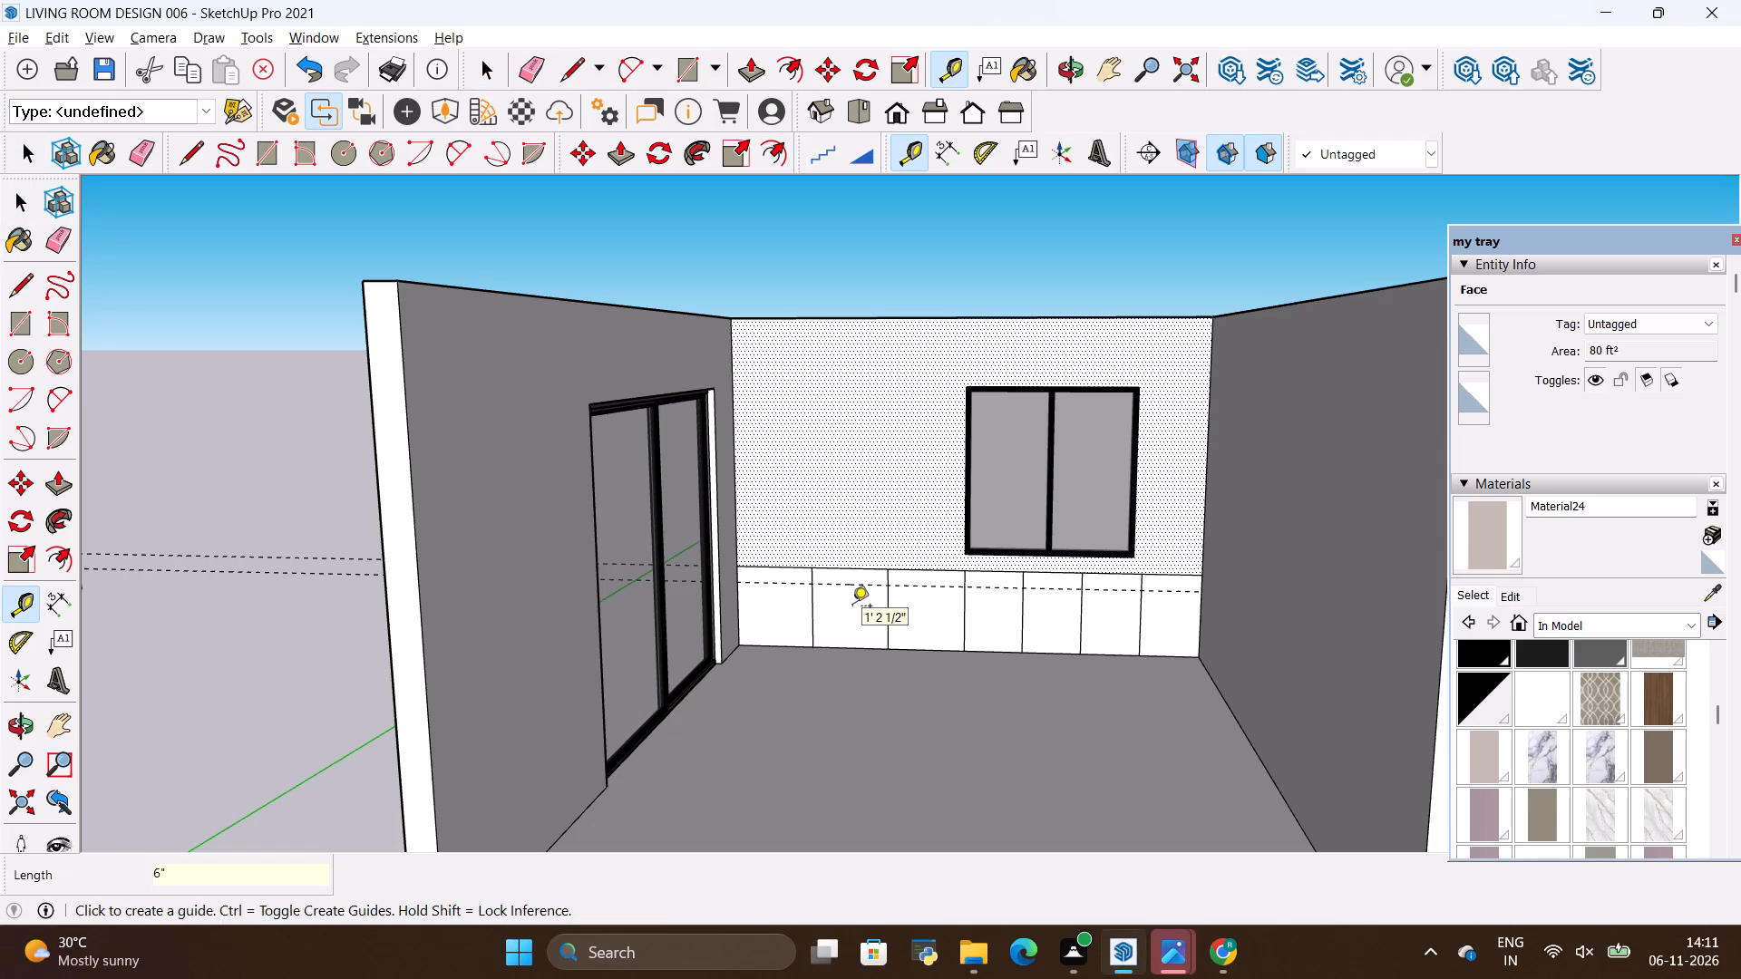
Draw a rectangle from the new guide down to the floor, spanning the back wall's full width.
scroll(848, 623, "up", 3)
key("space")
key("r")
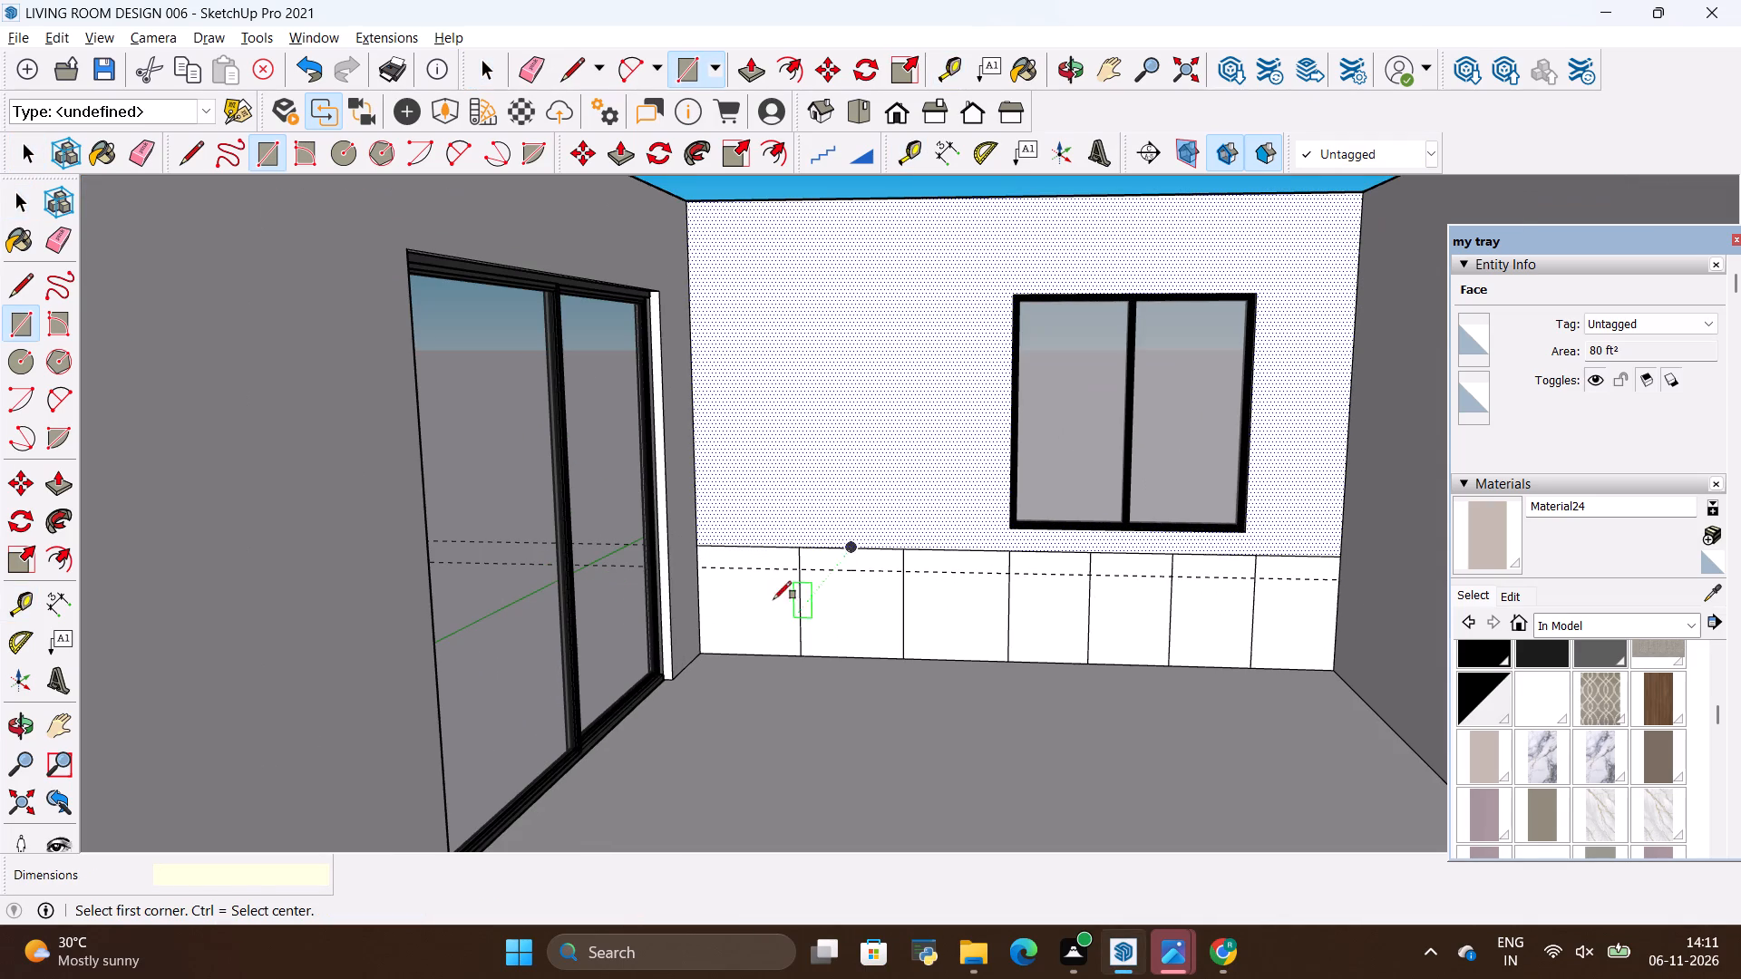
left_click(695, 571)
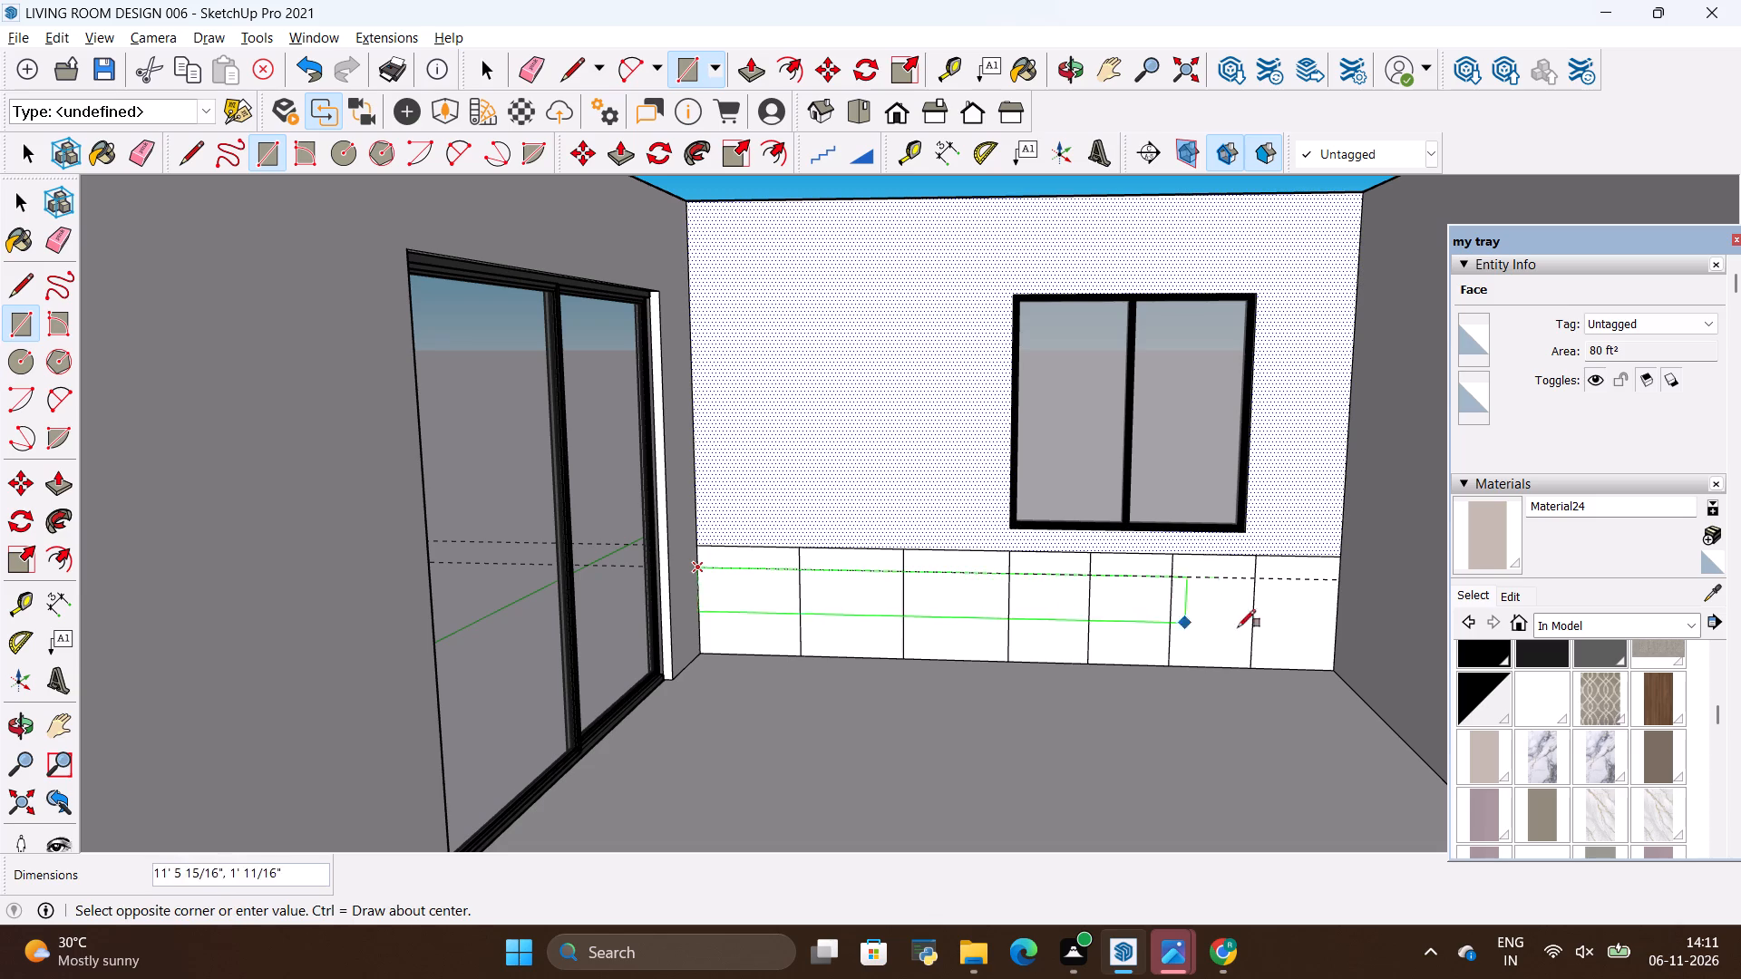
left_click(1327, 666)
key("space")
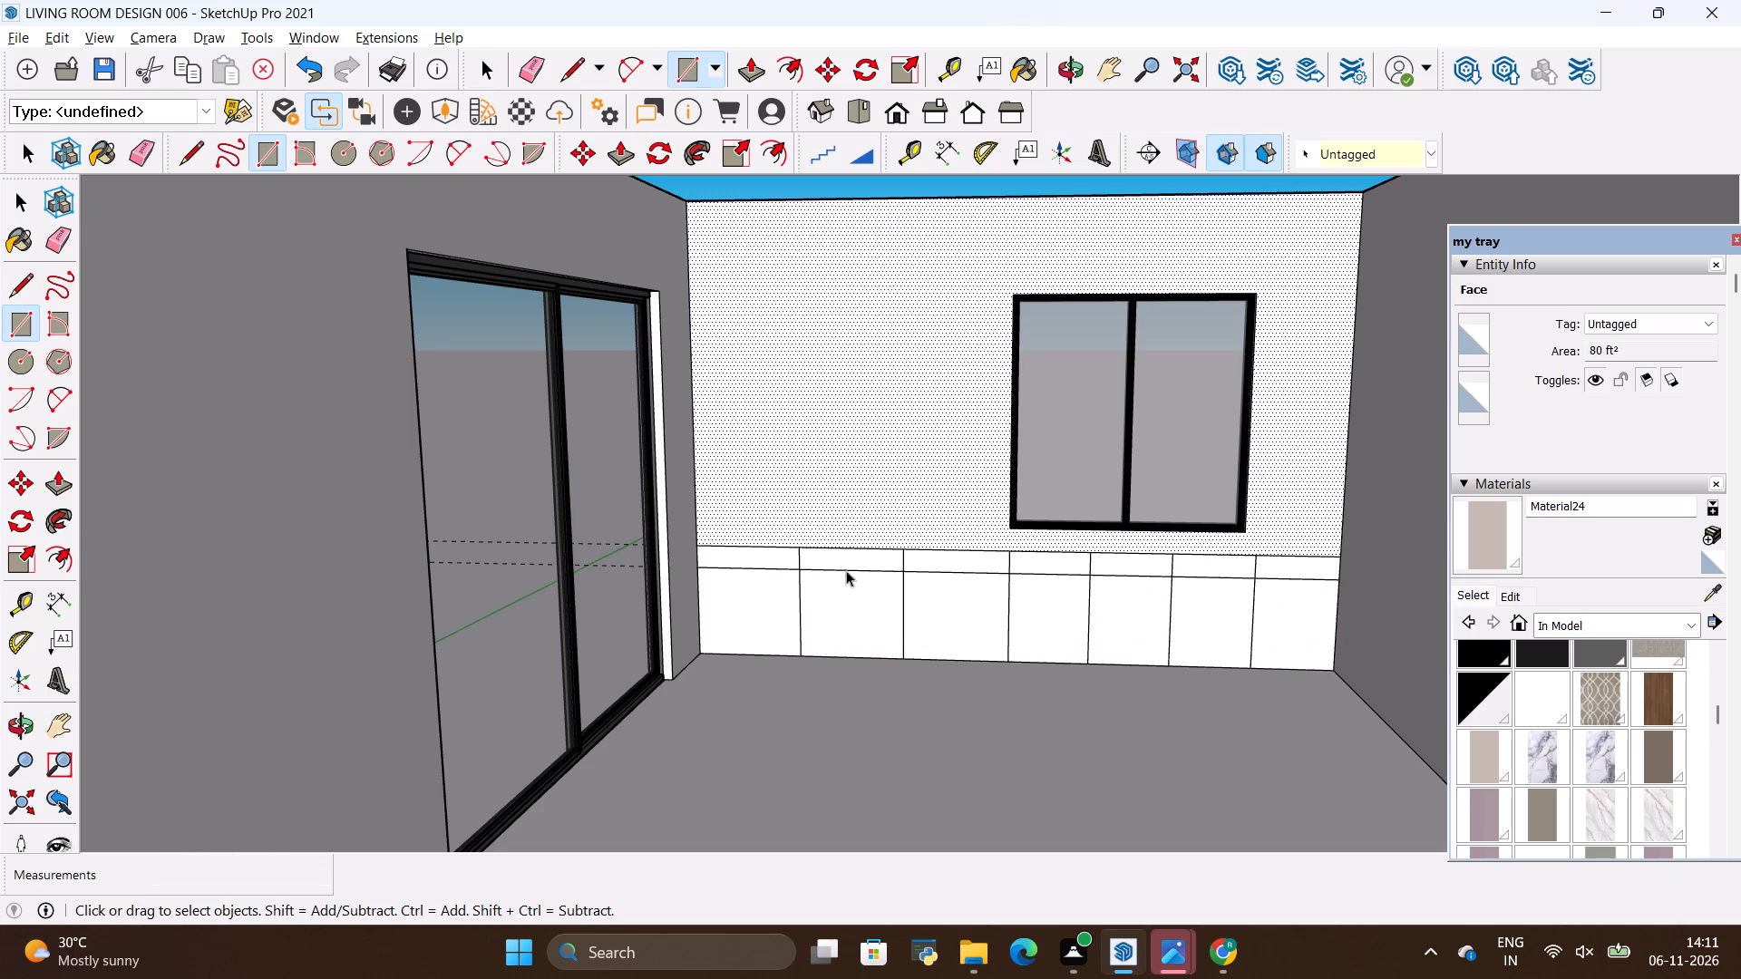
Erase the old top edge and the short vertical stubs above the lowered cabinet outline along the back wall.
scroll(757, 545, "up", 6)
key("e")
left_click_drag(802, 536, 875, 551)
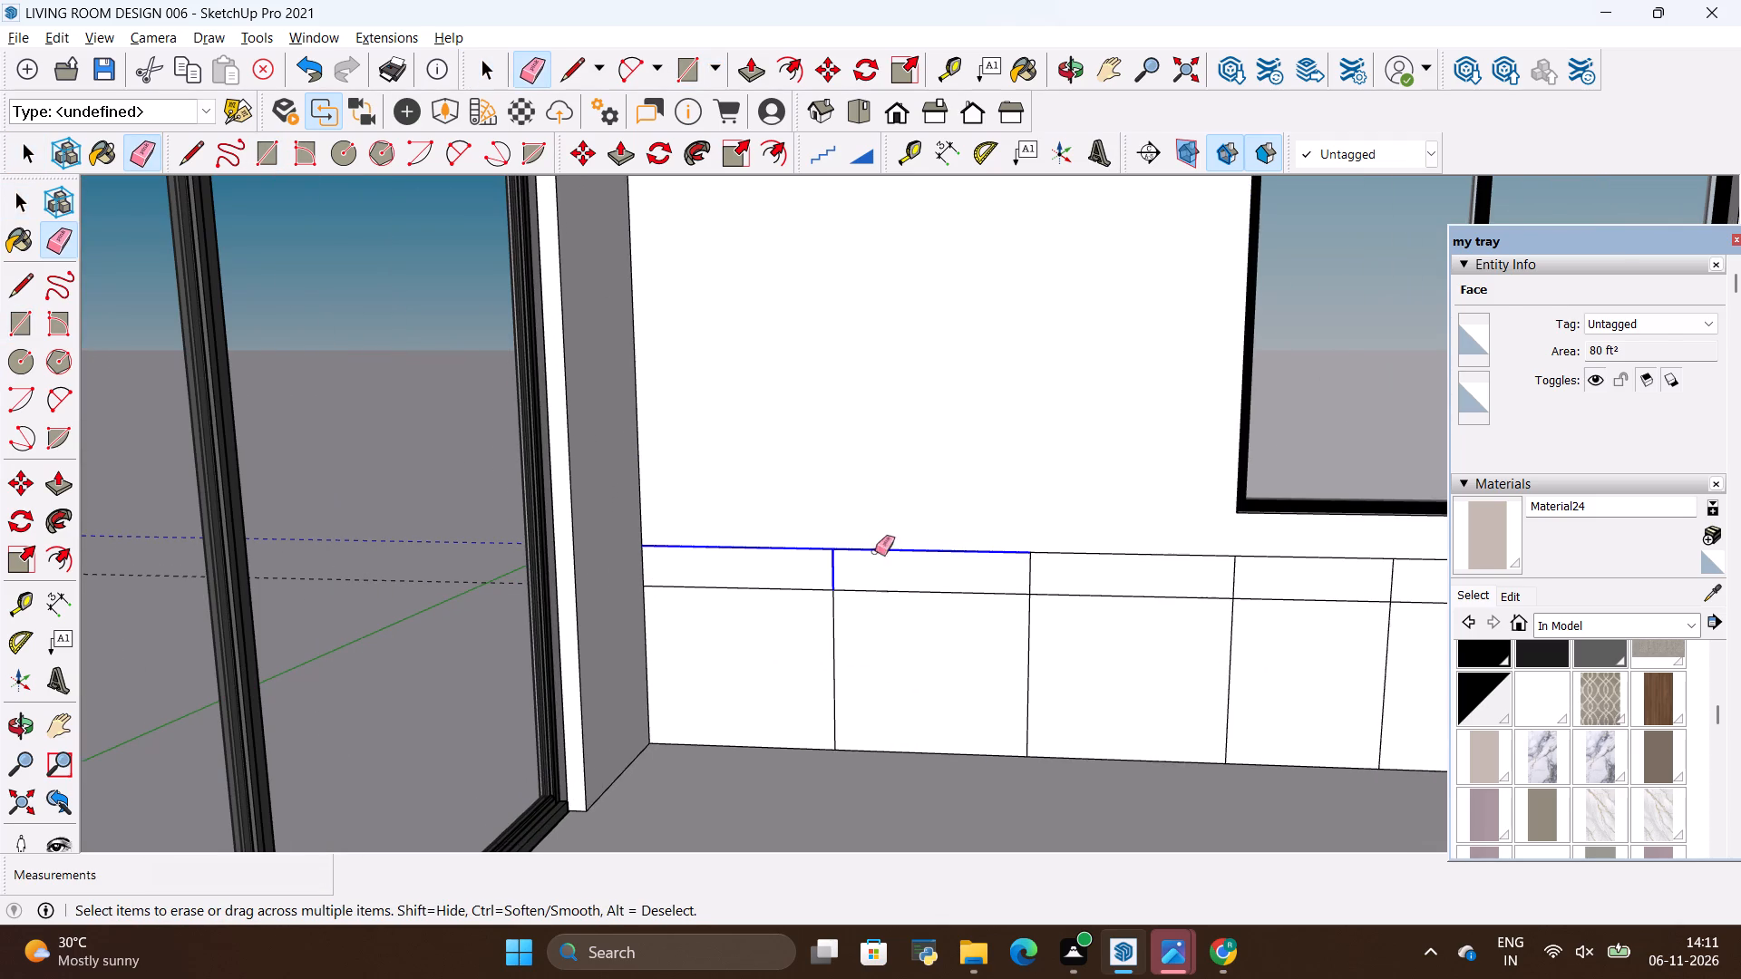
left_click_drag(875, 551, 1254, 558)
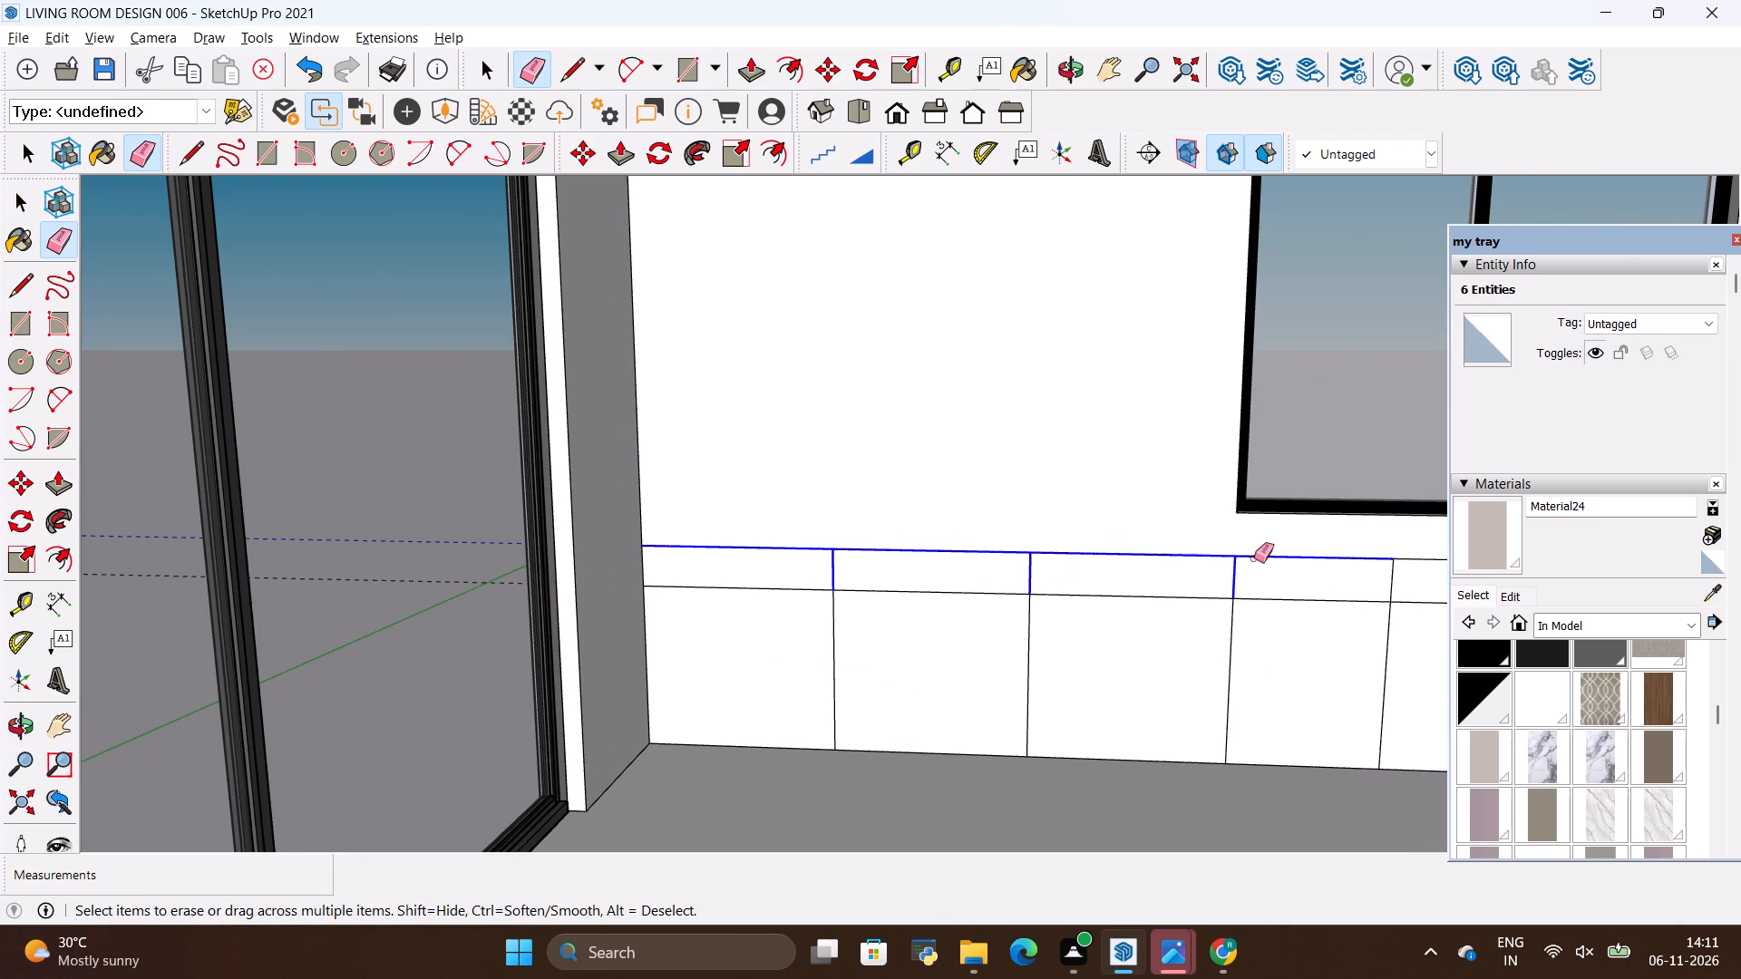
left_click_drag(1254, 558, 1260, 558)
scroll(784, 528, "down", 10)
scroll(1112, 539, "up", 10)
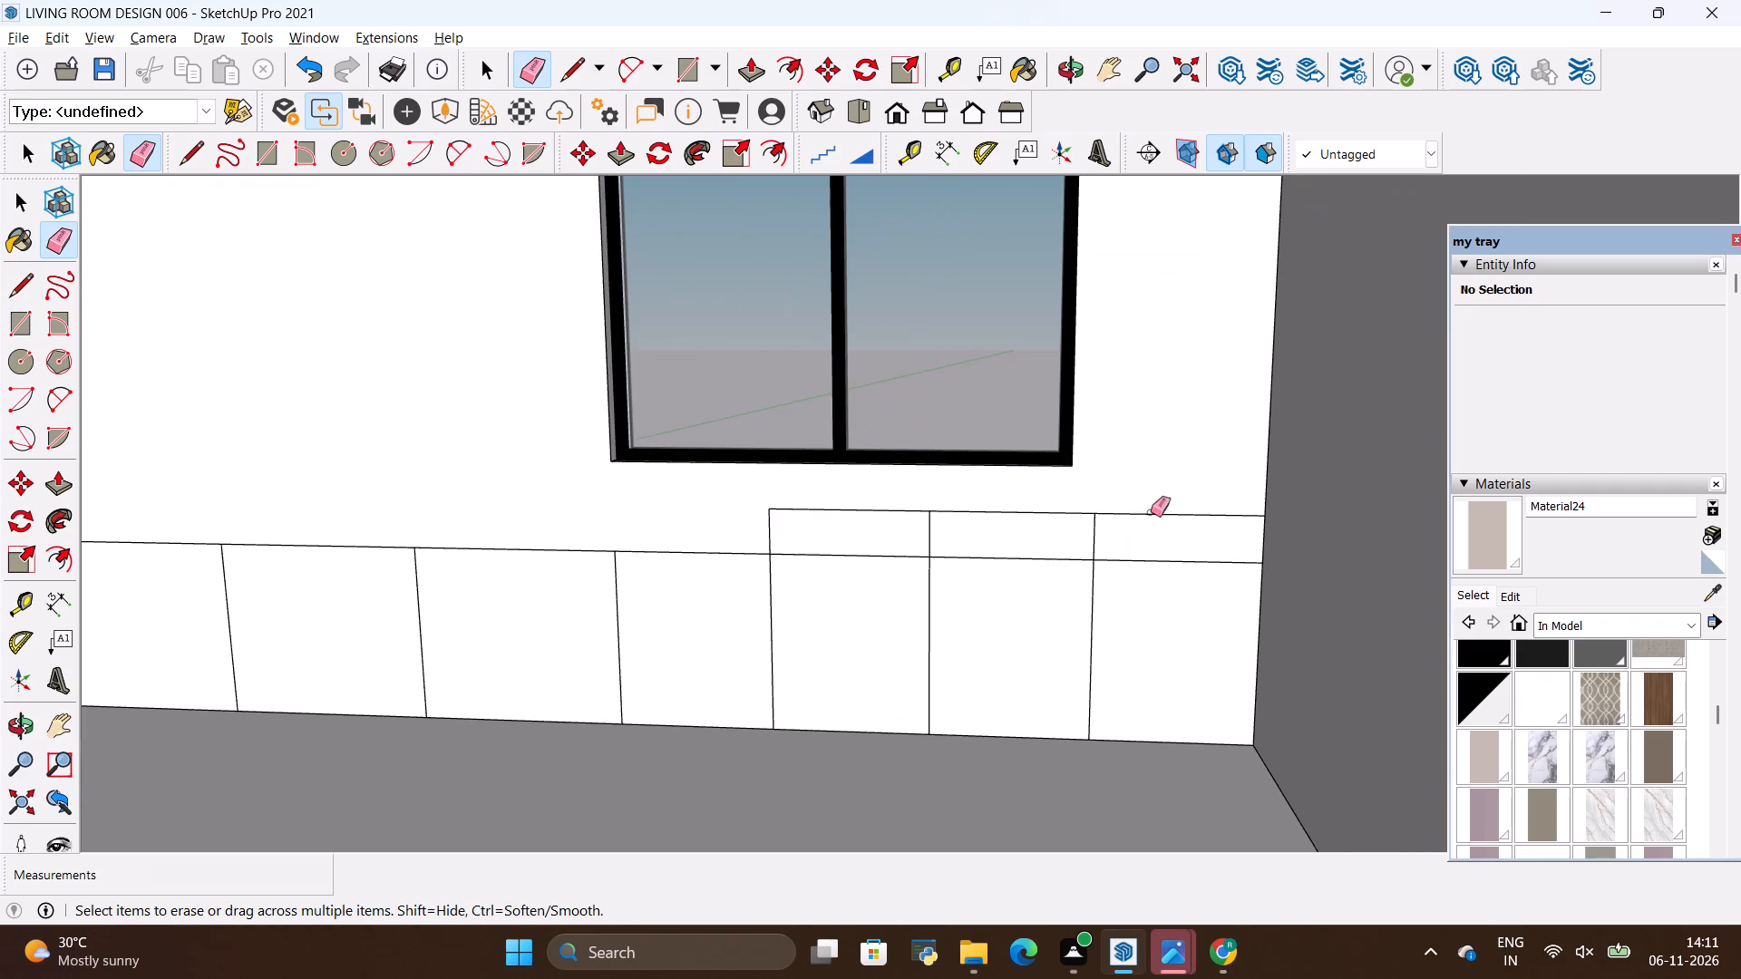
left_click_drag(1157, 500, 738, 531)
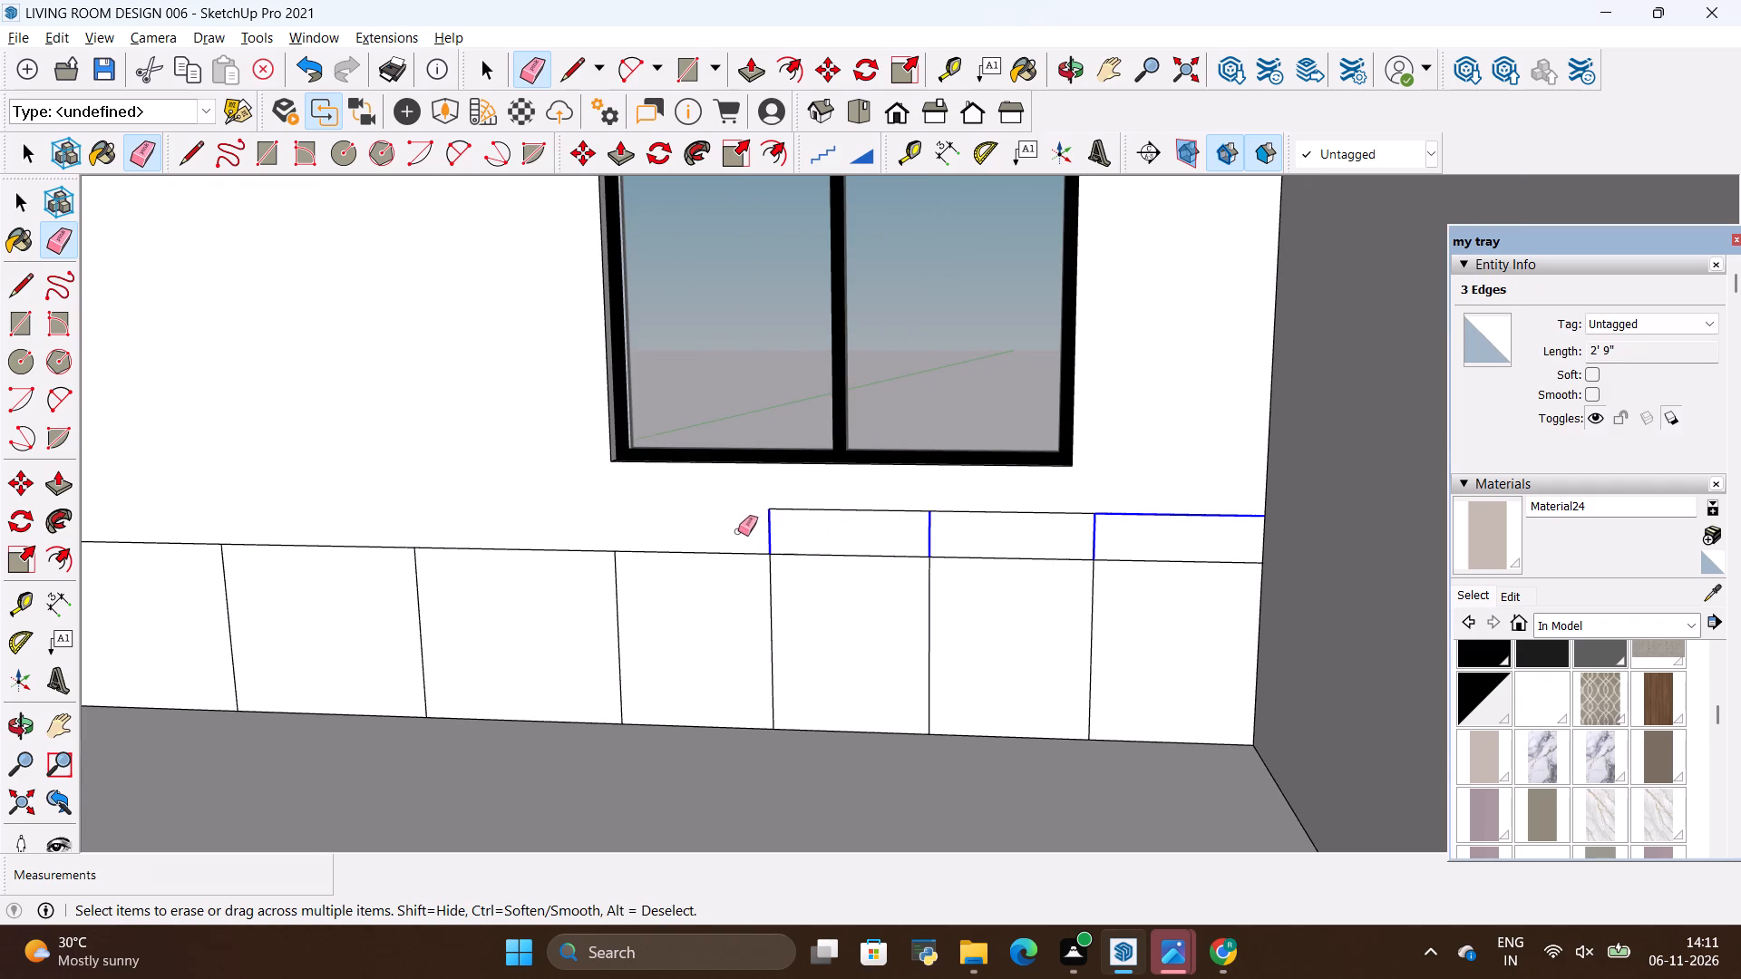
left_click_drag(738, 531, 1097, 509)
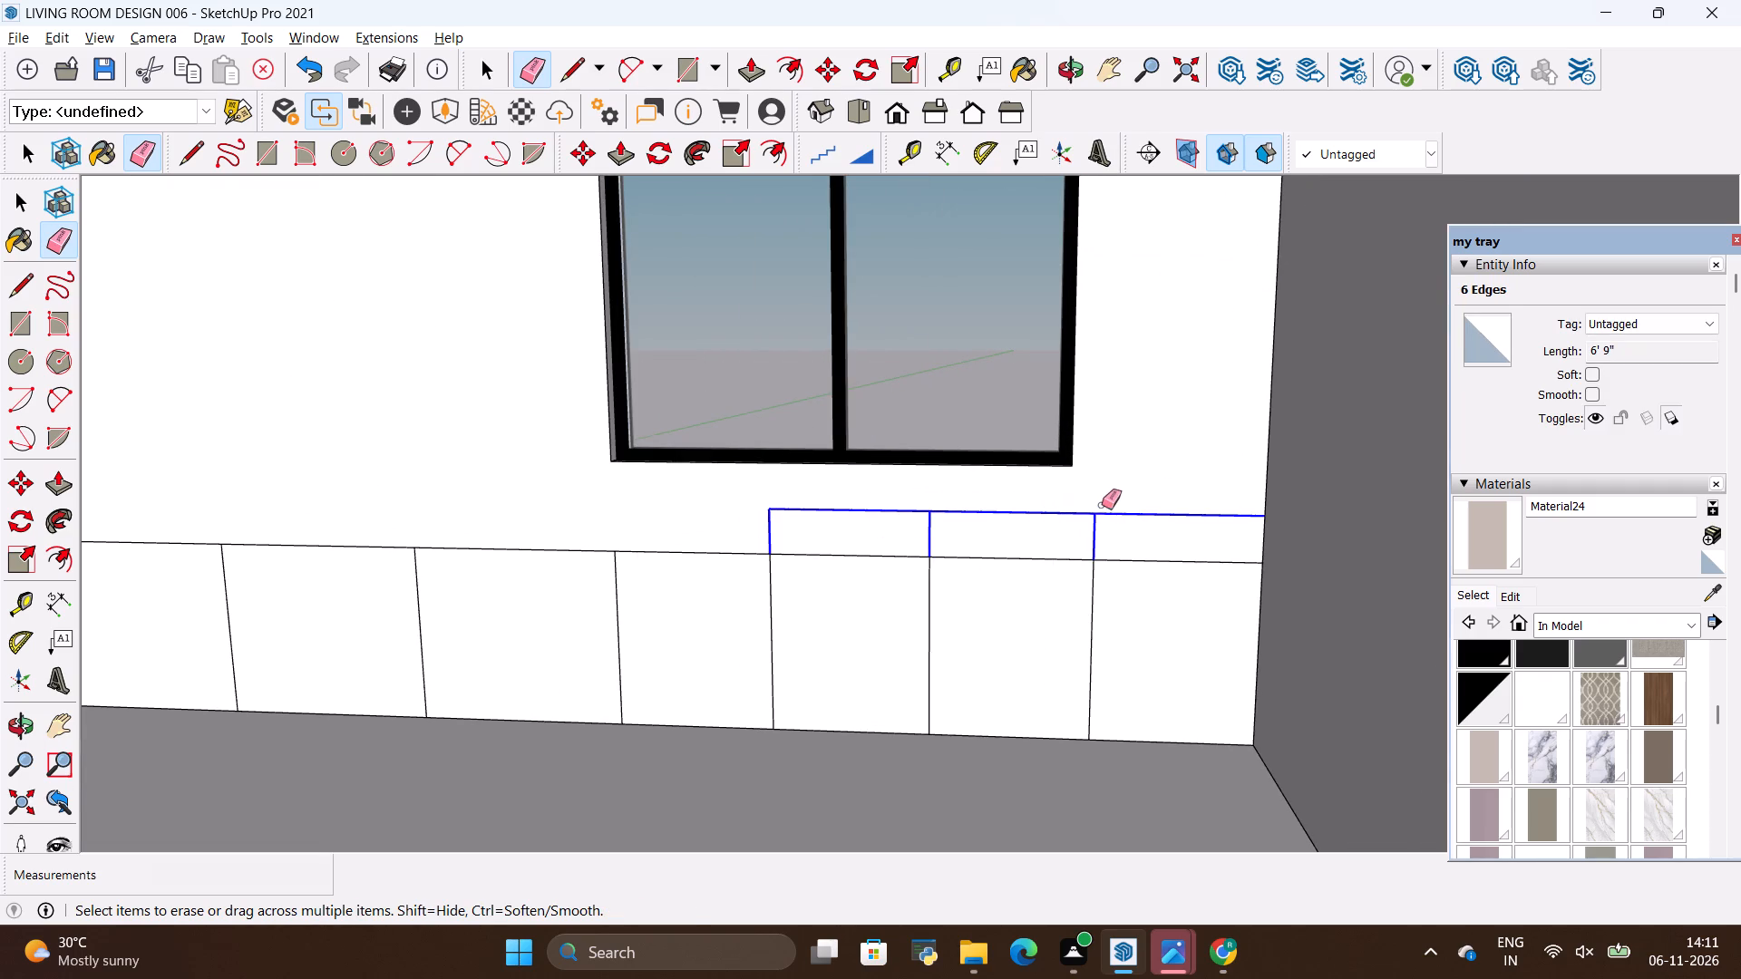
scroll(1111, 497, "down", 9)
key("space")
Check the reference image and pull the three wide cabinet sections nearest the sliding door out 18" from the back wall.
key("alt+Tab")
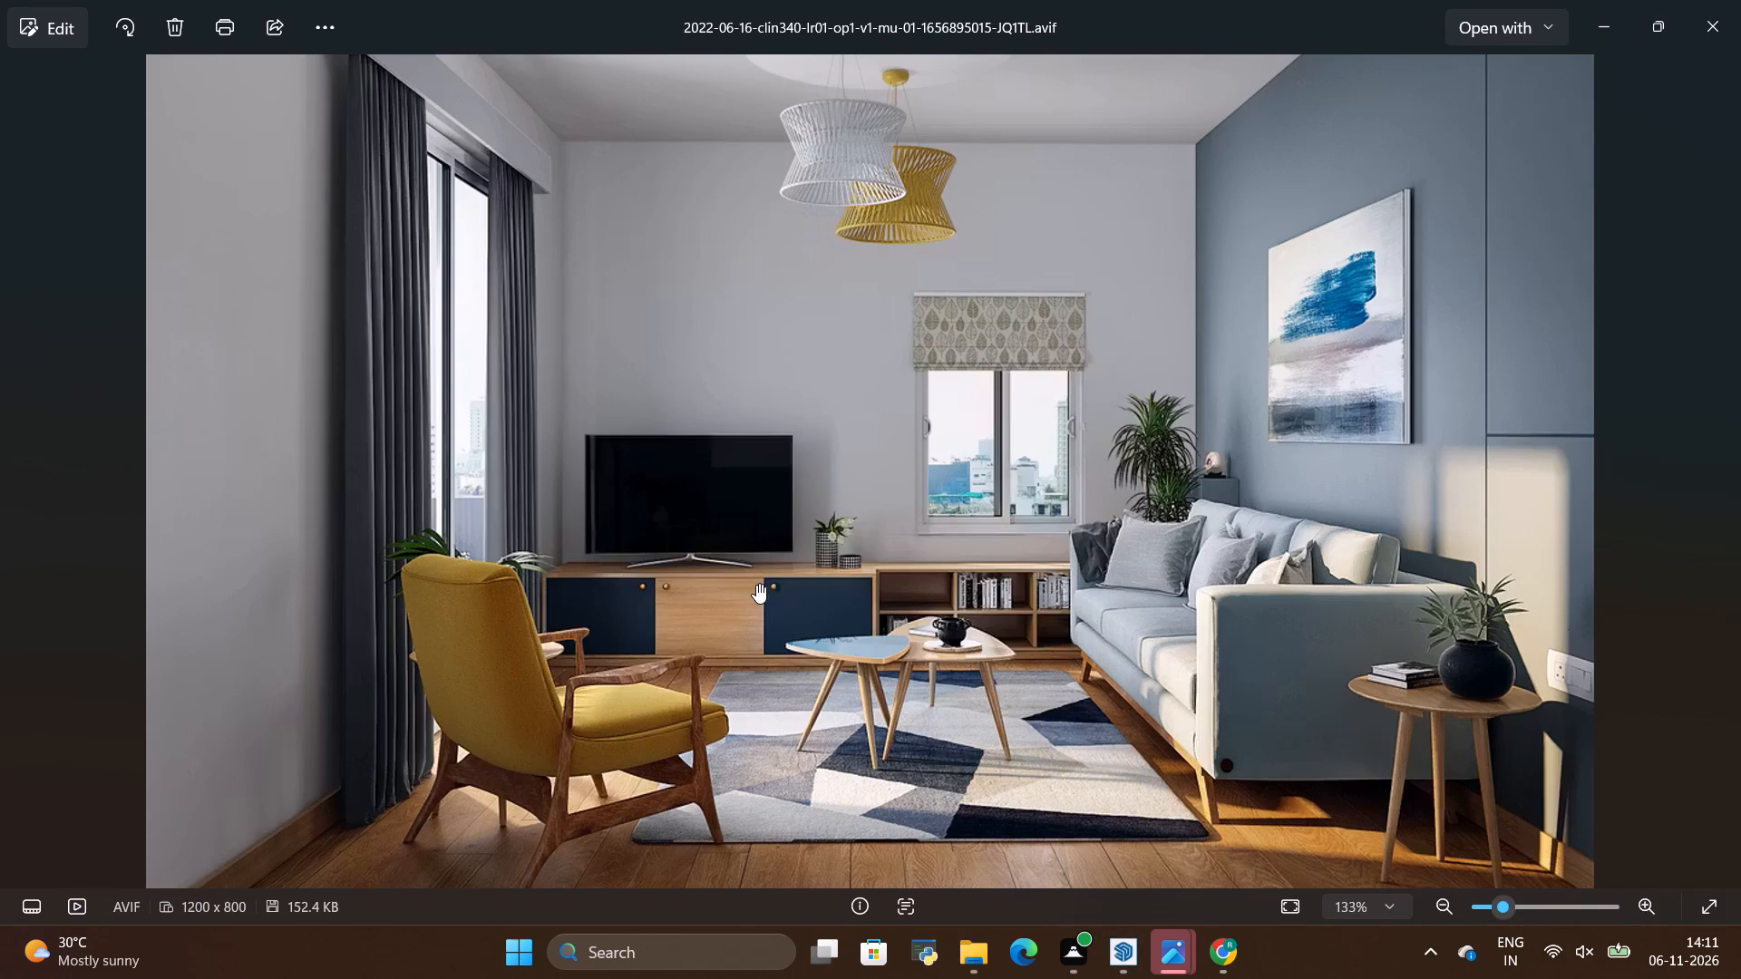
key("alt+Tab")
scroll(703, 567, "up", 7)
left_click(677, 567)
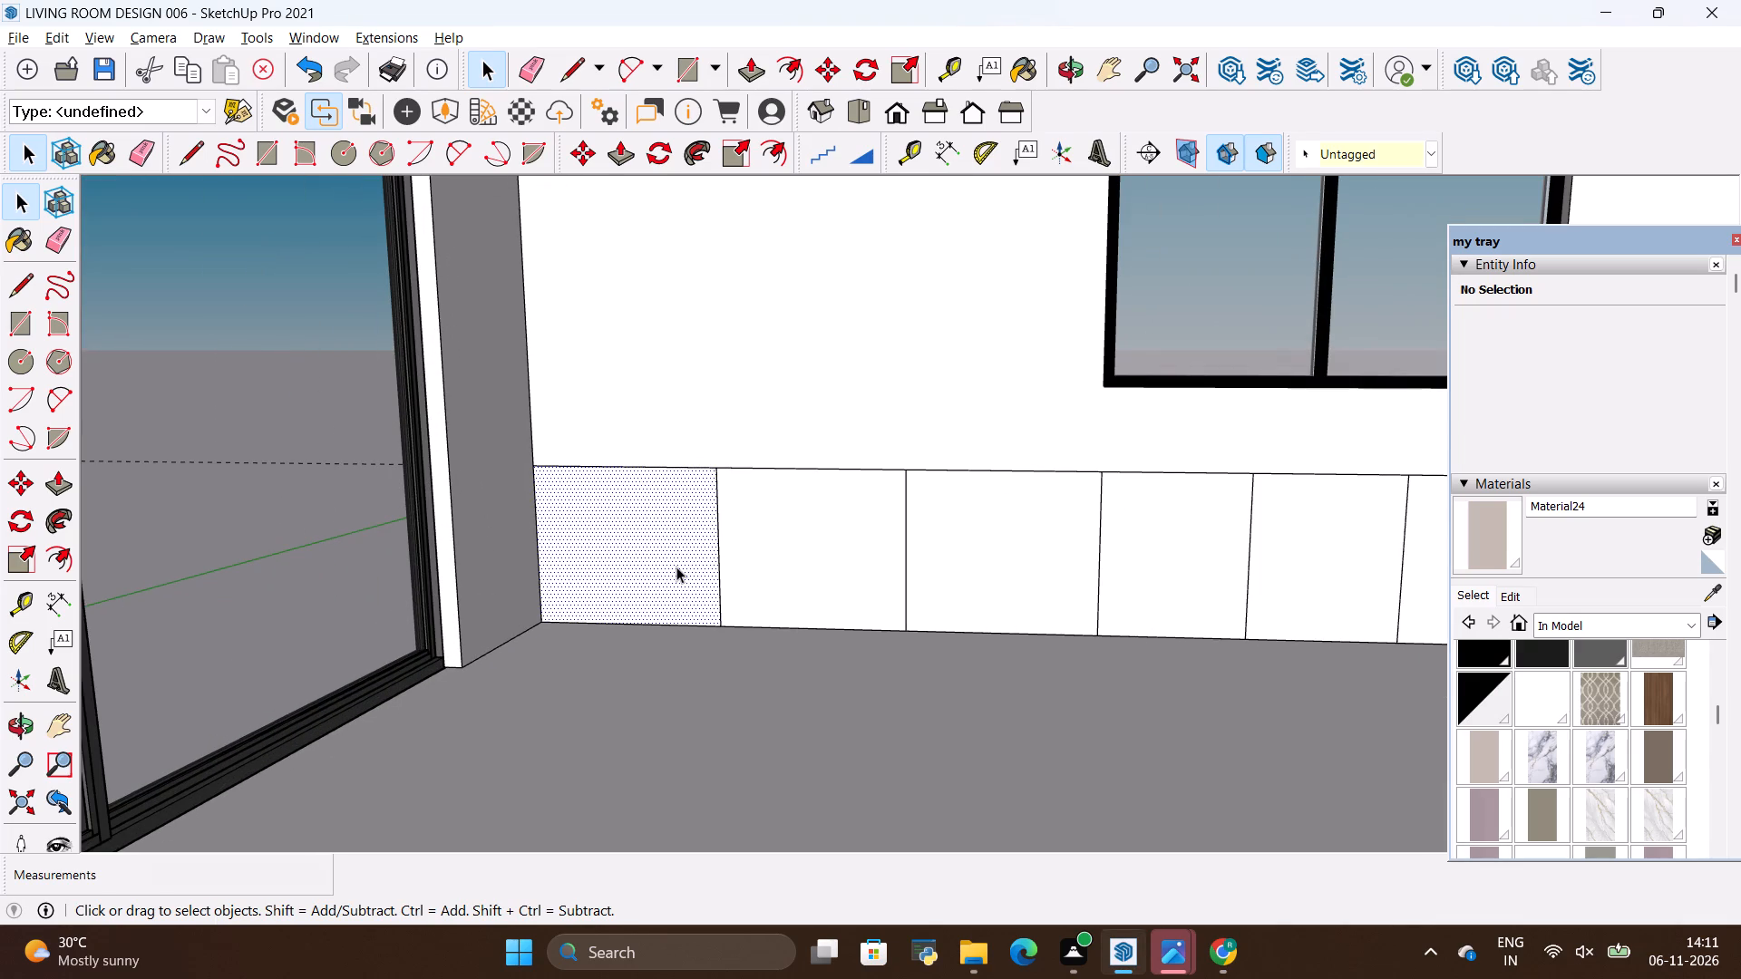
key("p")
left_click(676, 567)
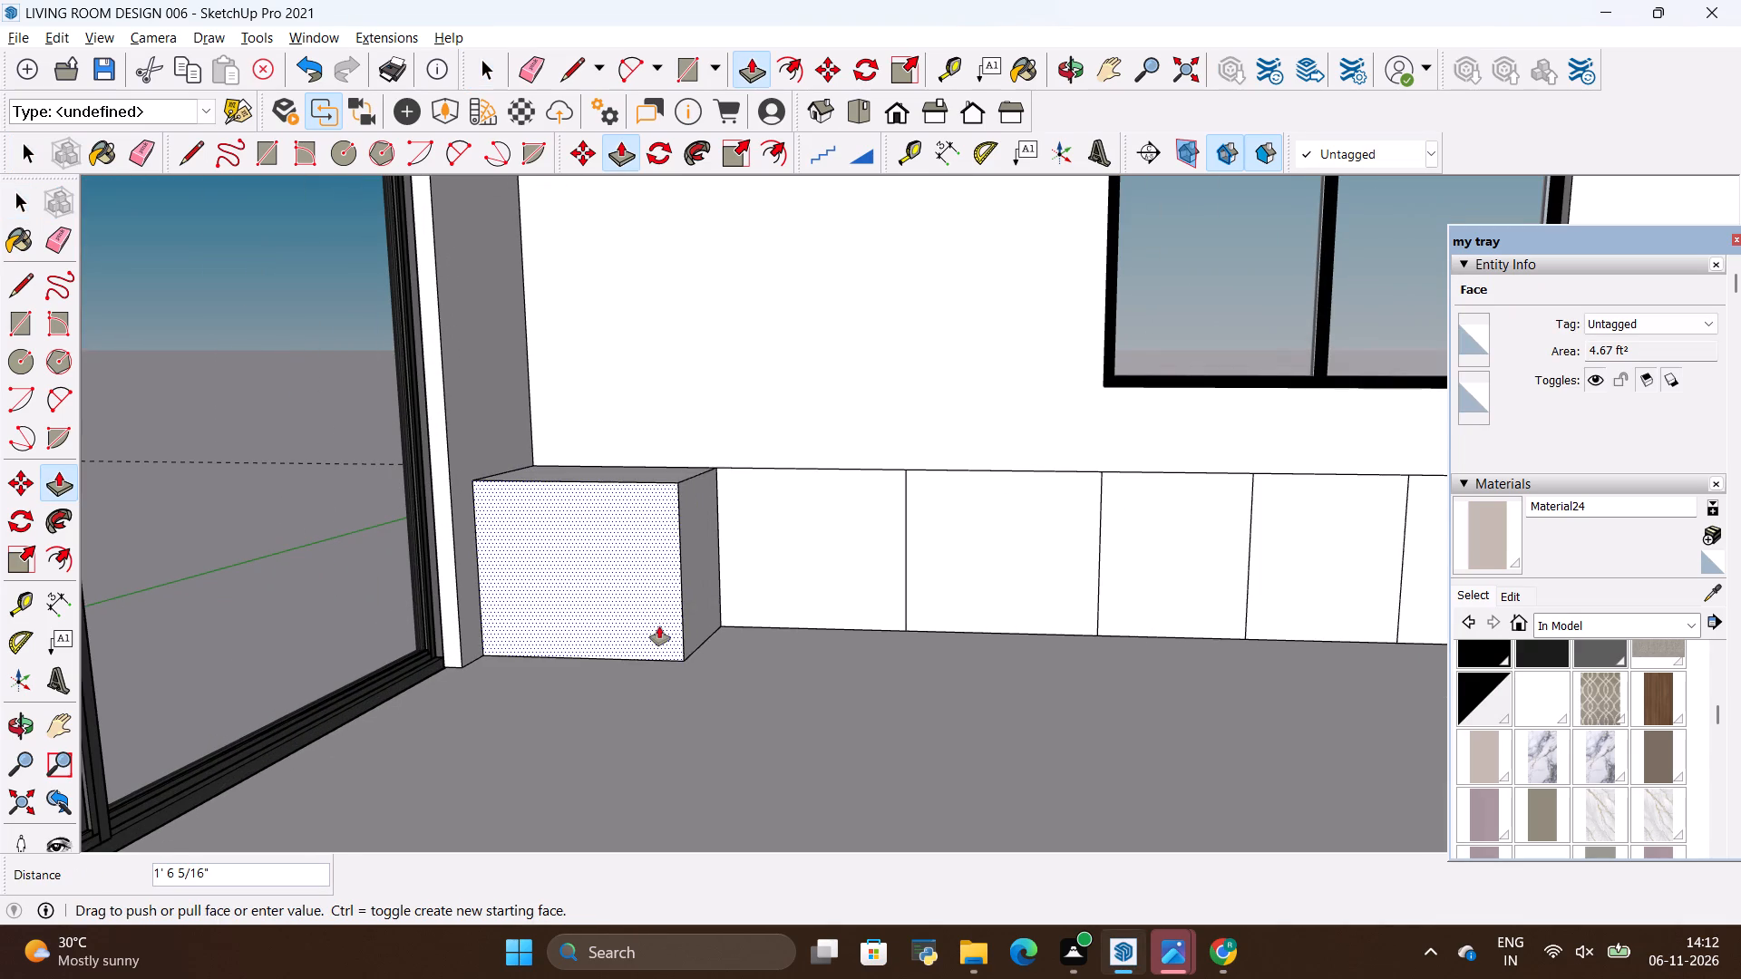
key("BackSpace")
type("18\"")
key("Return")
left_click(804, 521)
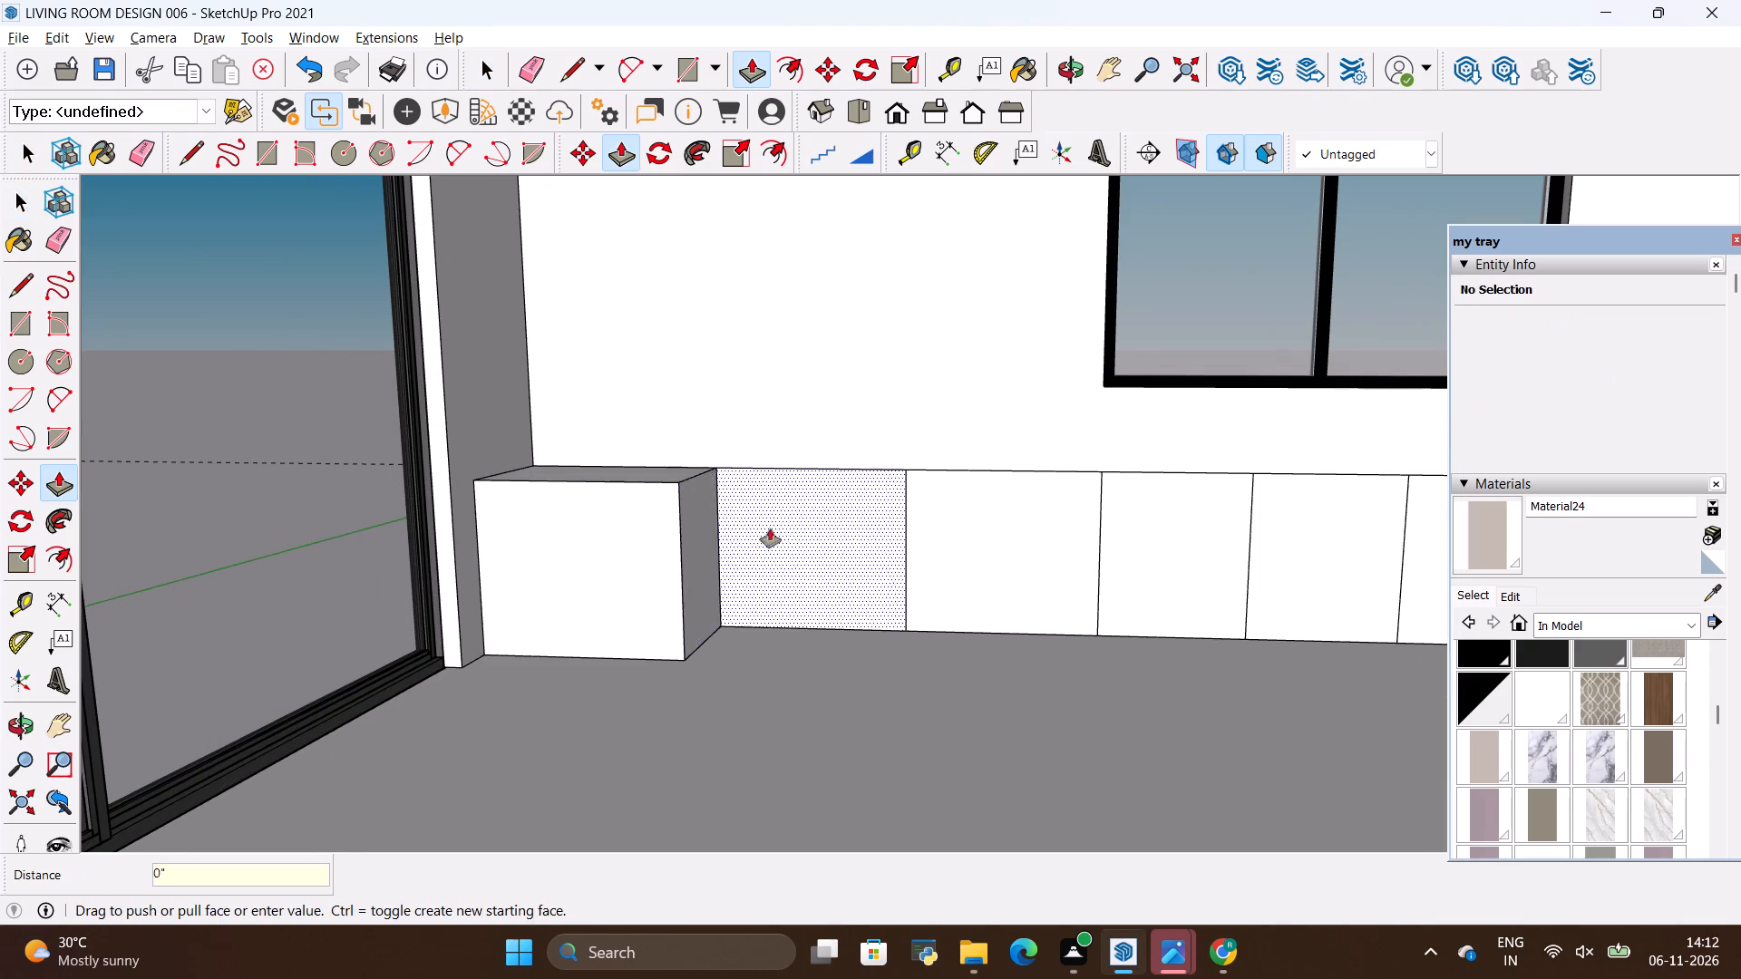
left_click(627, 548)
left_click(986, 531)
left_click(774, 563)
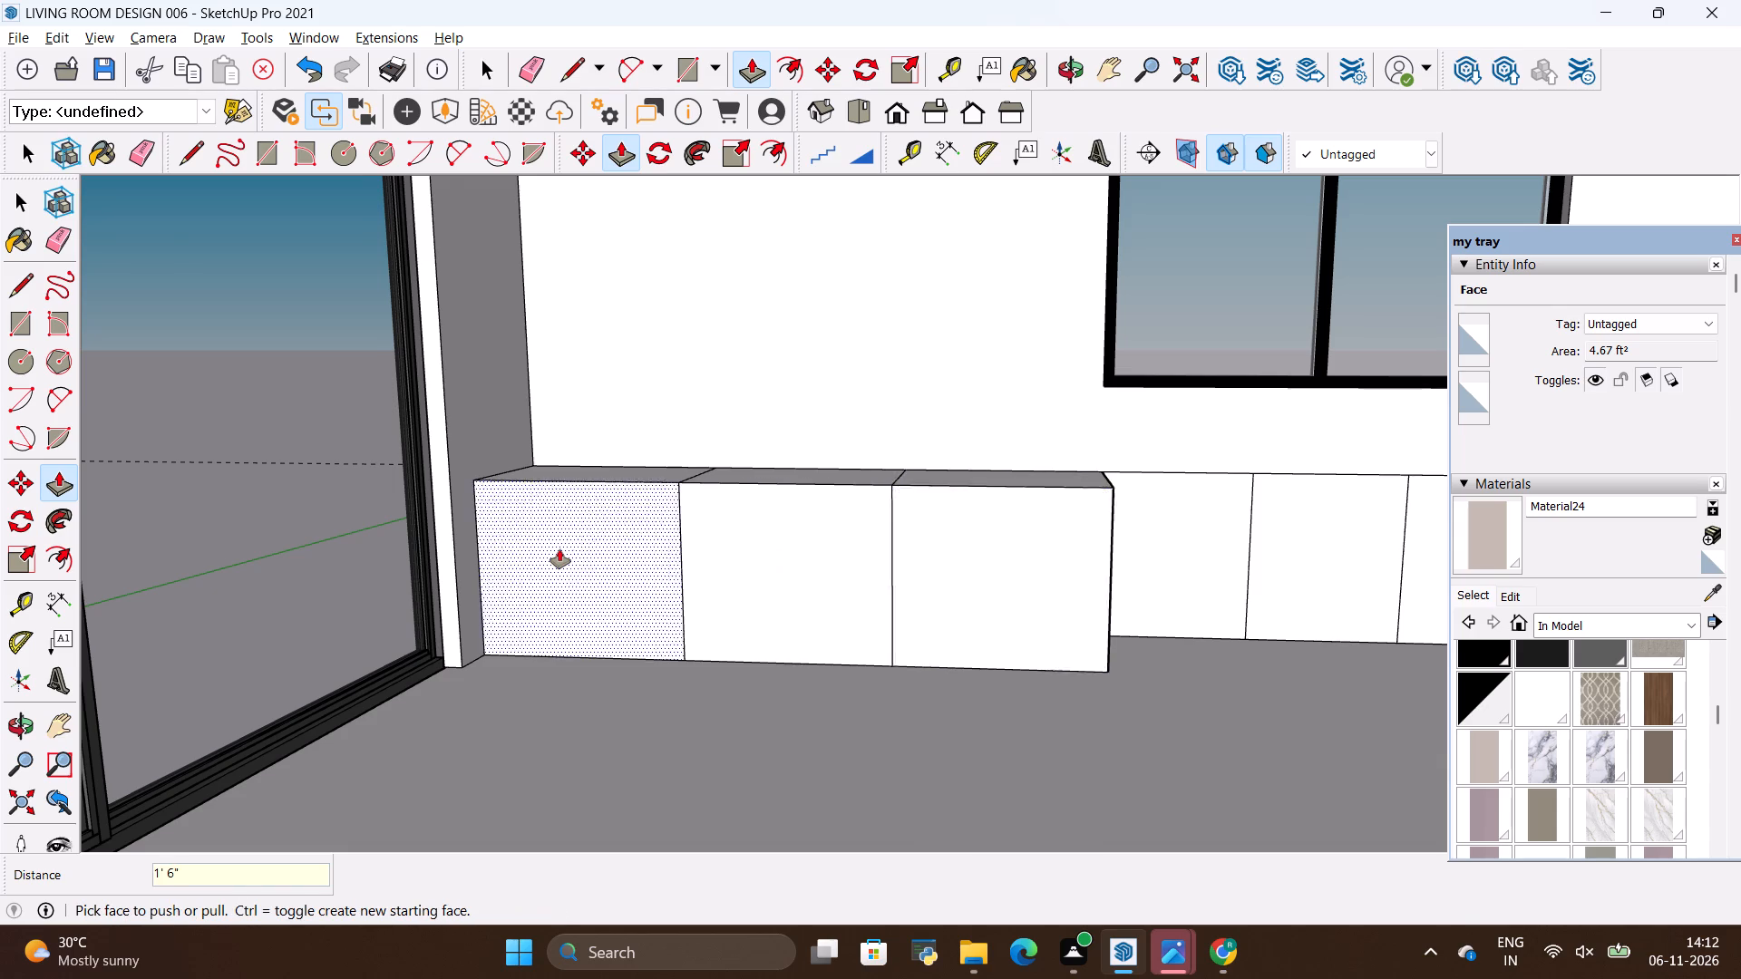
Pull the four narrower cabinet sections on the window side out to the same 18" depth.
scroll(559, 549, "down", 10)
scroll(827, 530, "up", 4)
left_click(819, 537)
left_click(690, 556)
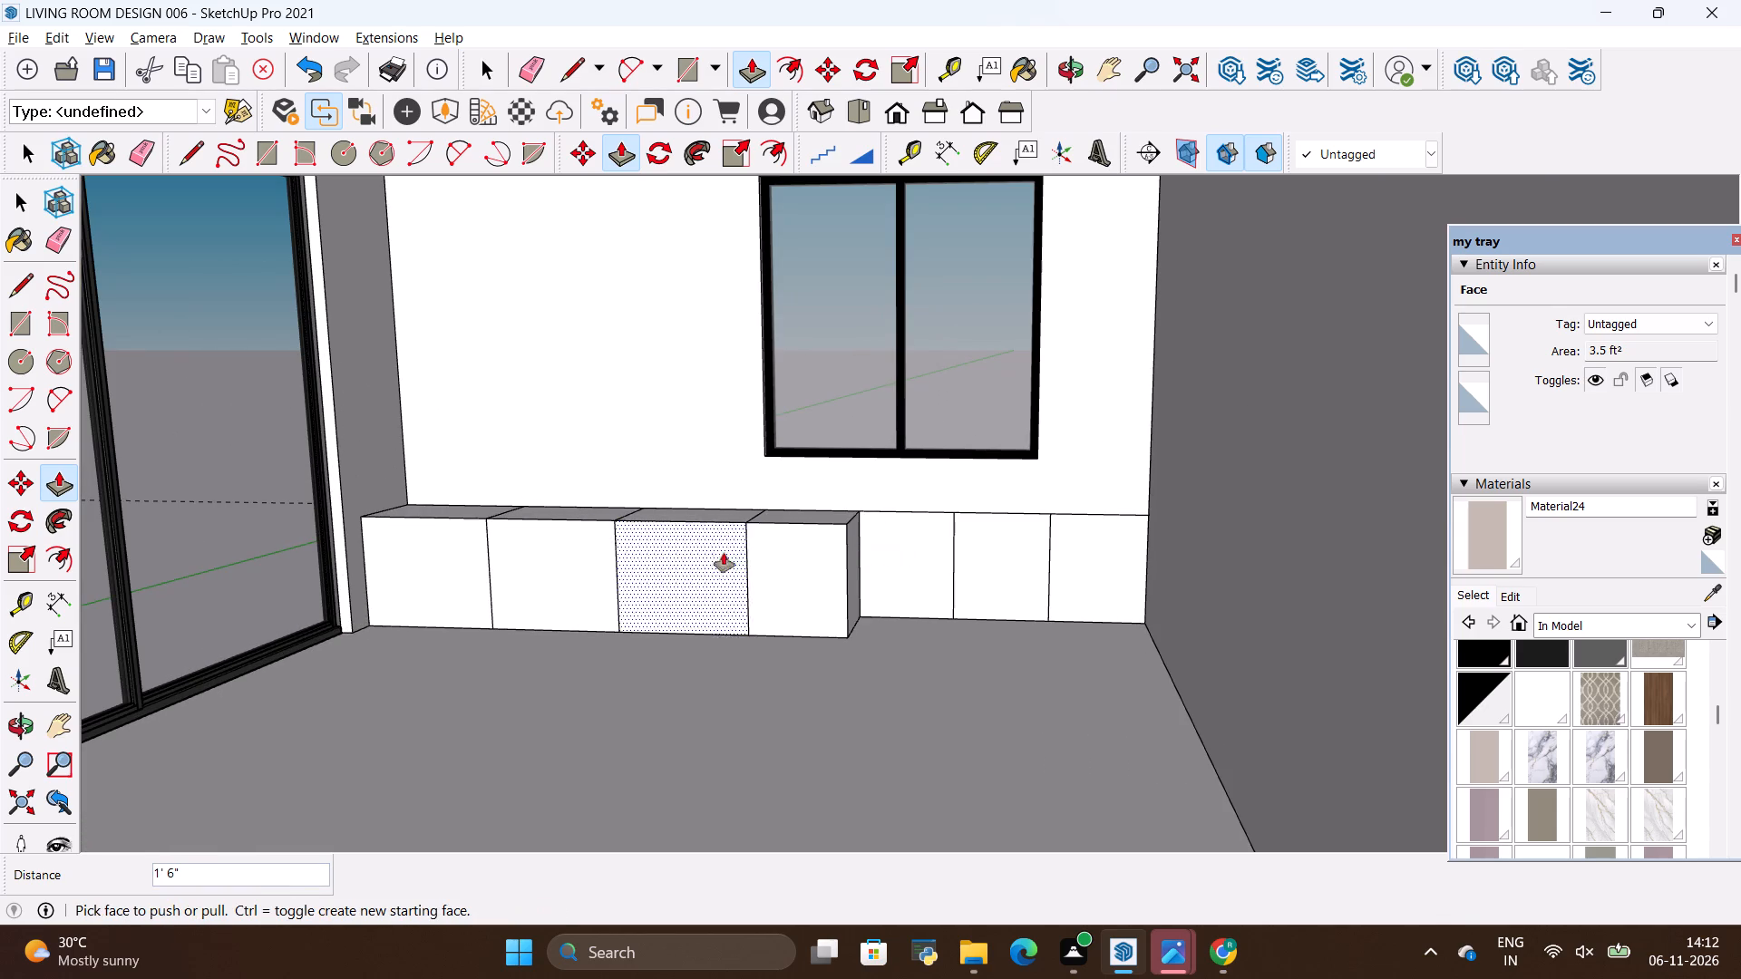
scroll(845, 521, "up", 10)
left_click(939, 536)
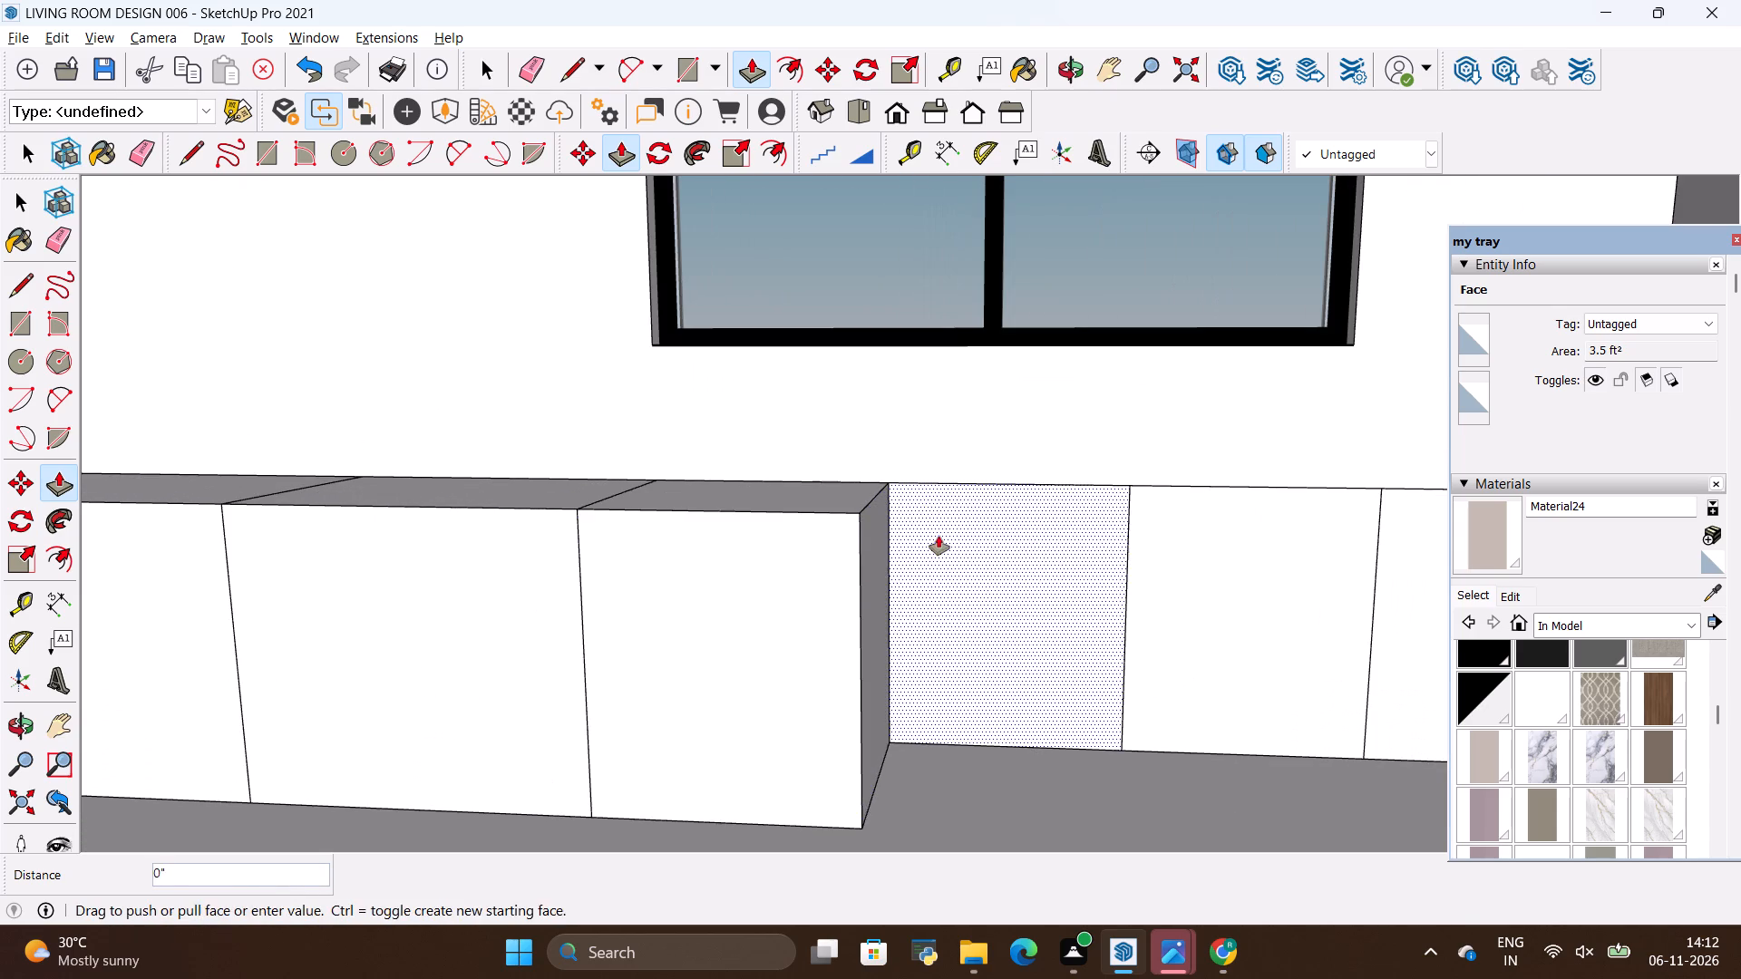
left_click(687, 602)
scroll(543, 557, "down", 4)
left_click(1063, 593)
left_click(784, 617)
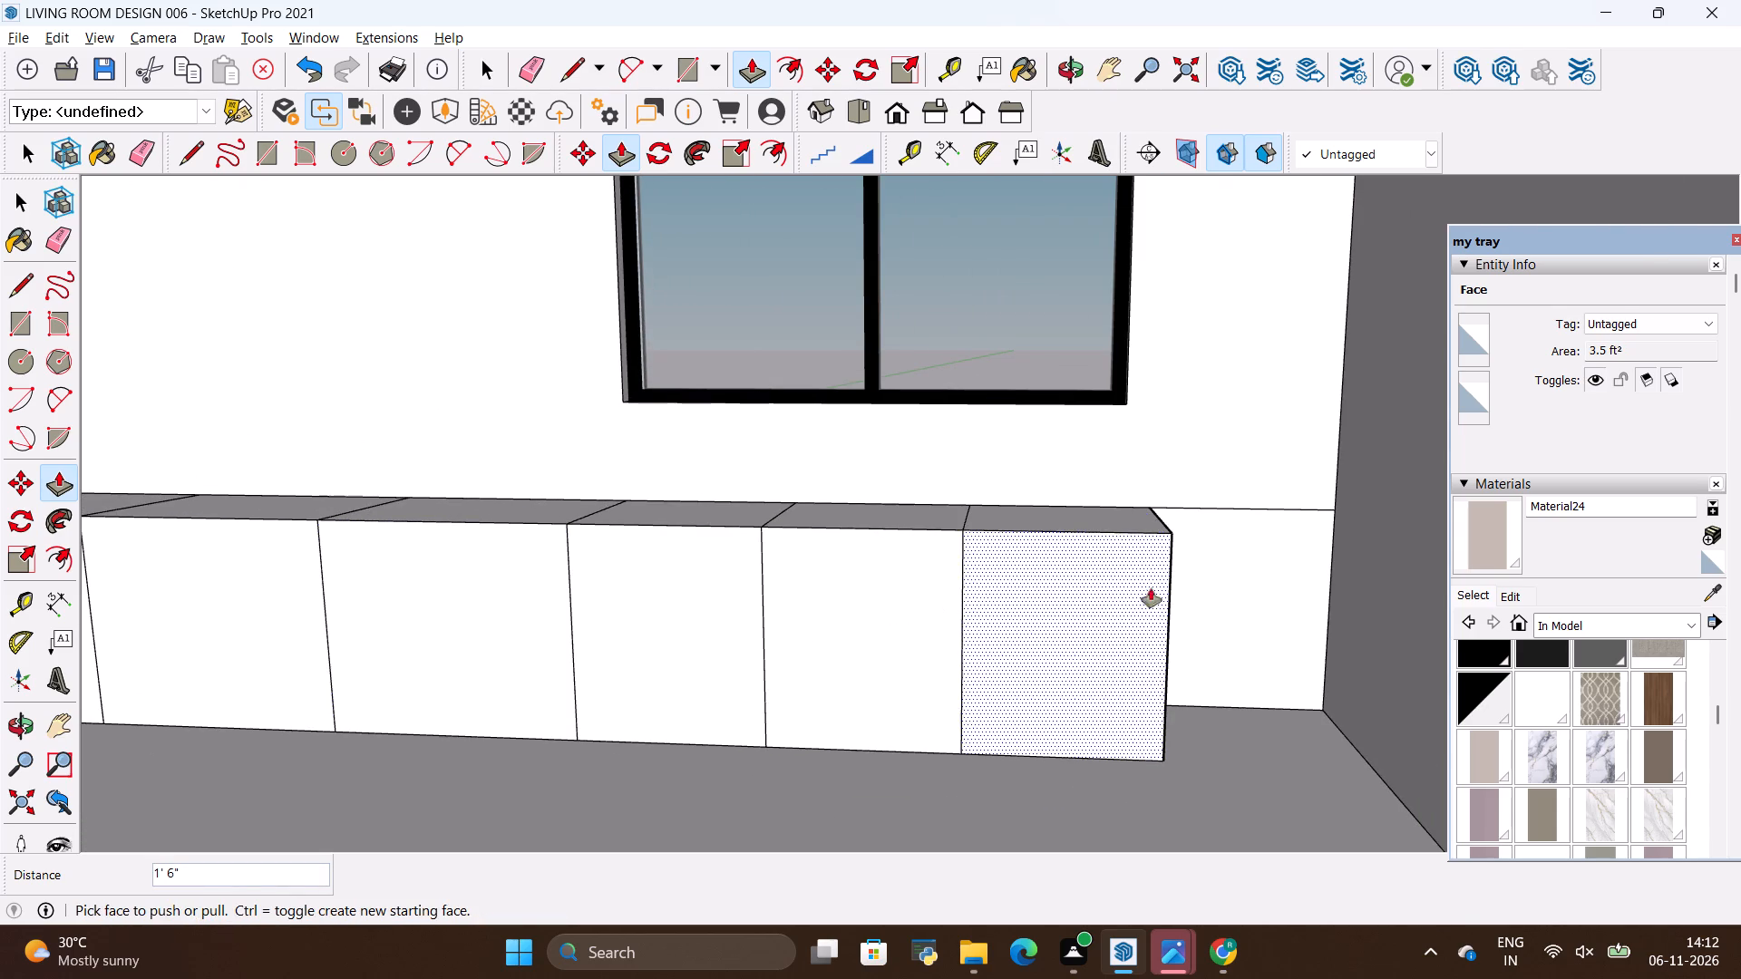
left_click(1215, 575)
left_click(1041, 589)
scroll(1076, 587, "down", 11)
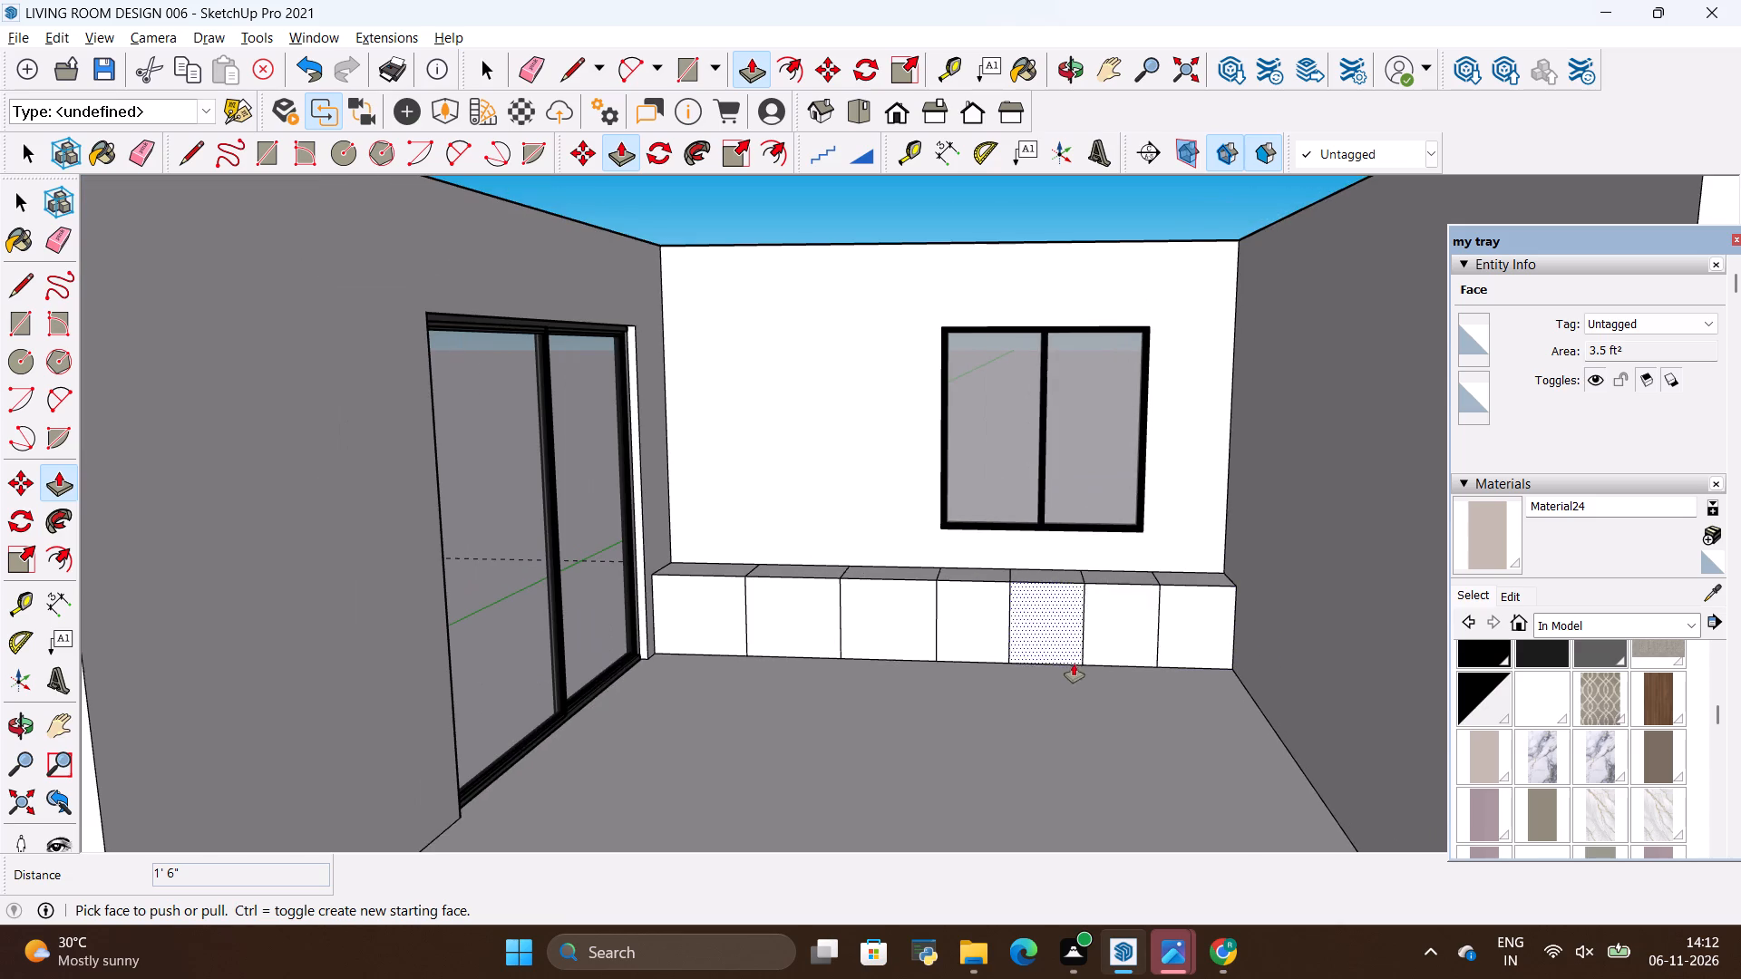
Using the reference image as a guide, offset the outline of the cabinet front nearest the sliding door inward 1".
key("alt+Tab")
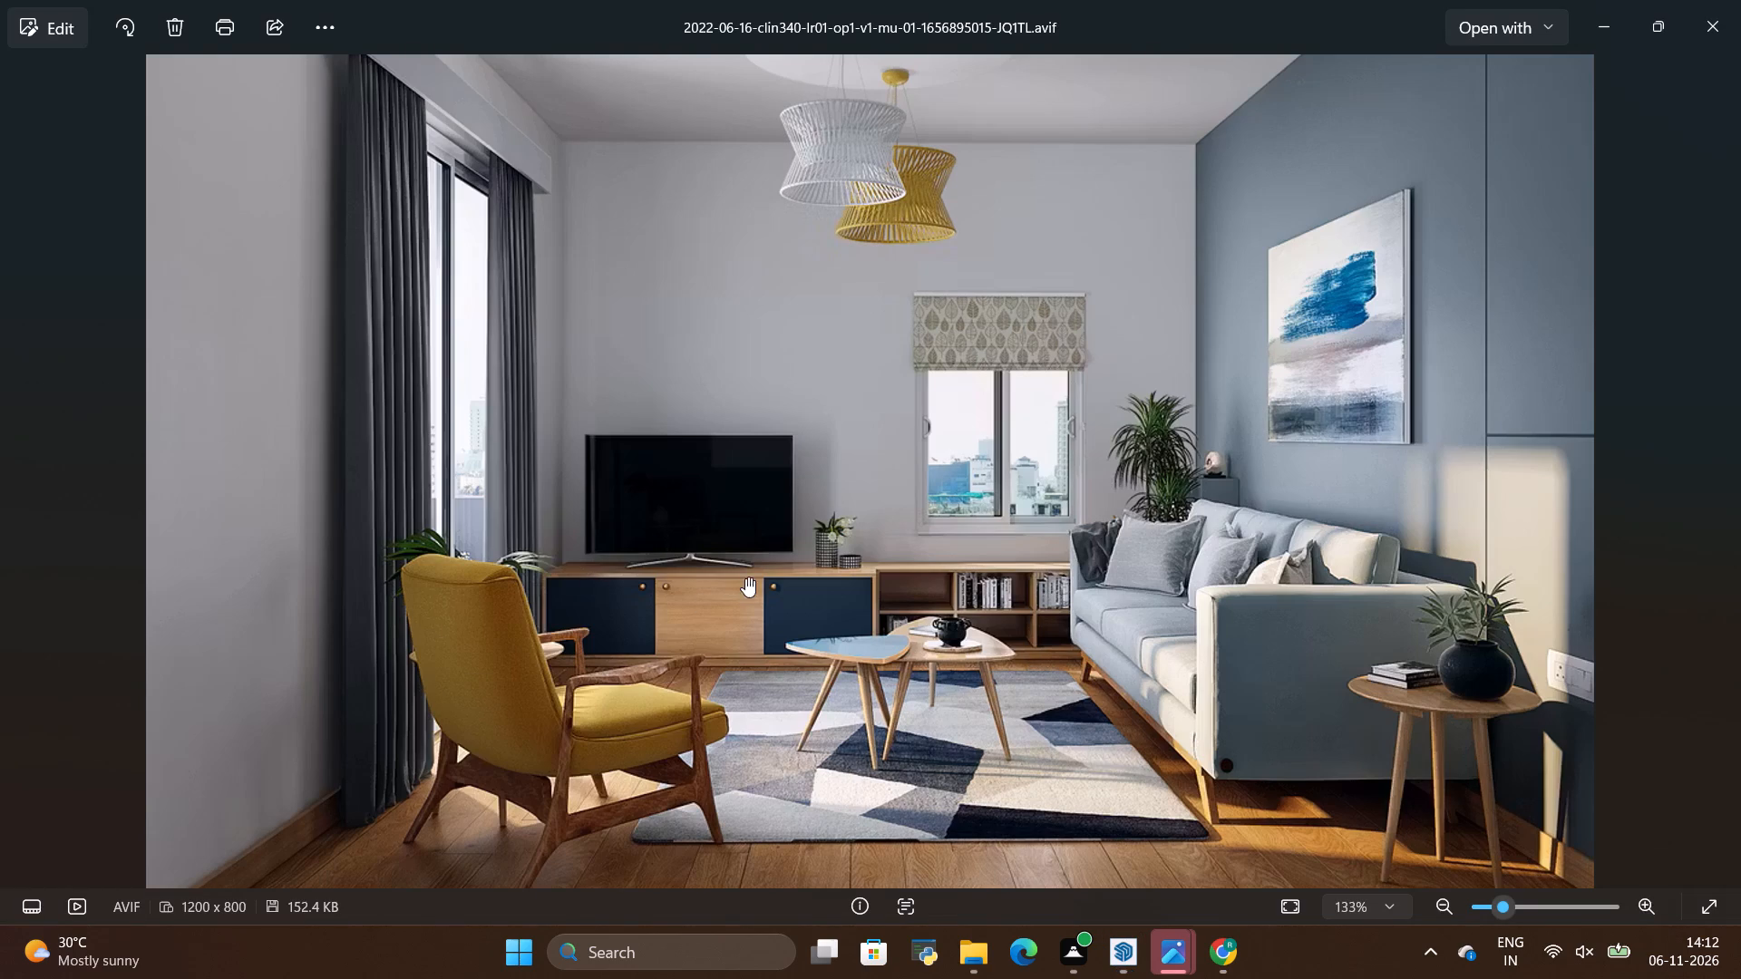
scroll(721, 621, "up", 5)
key("alt+Tab")
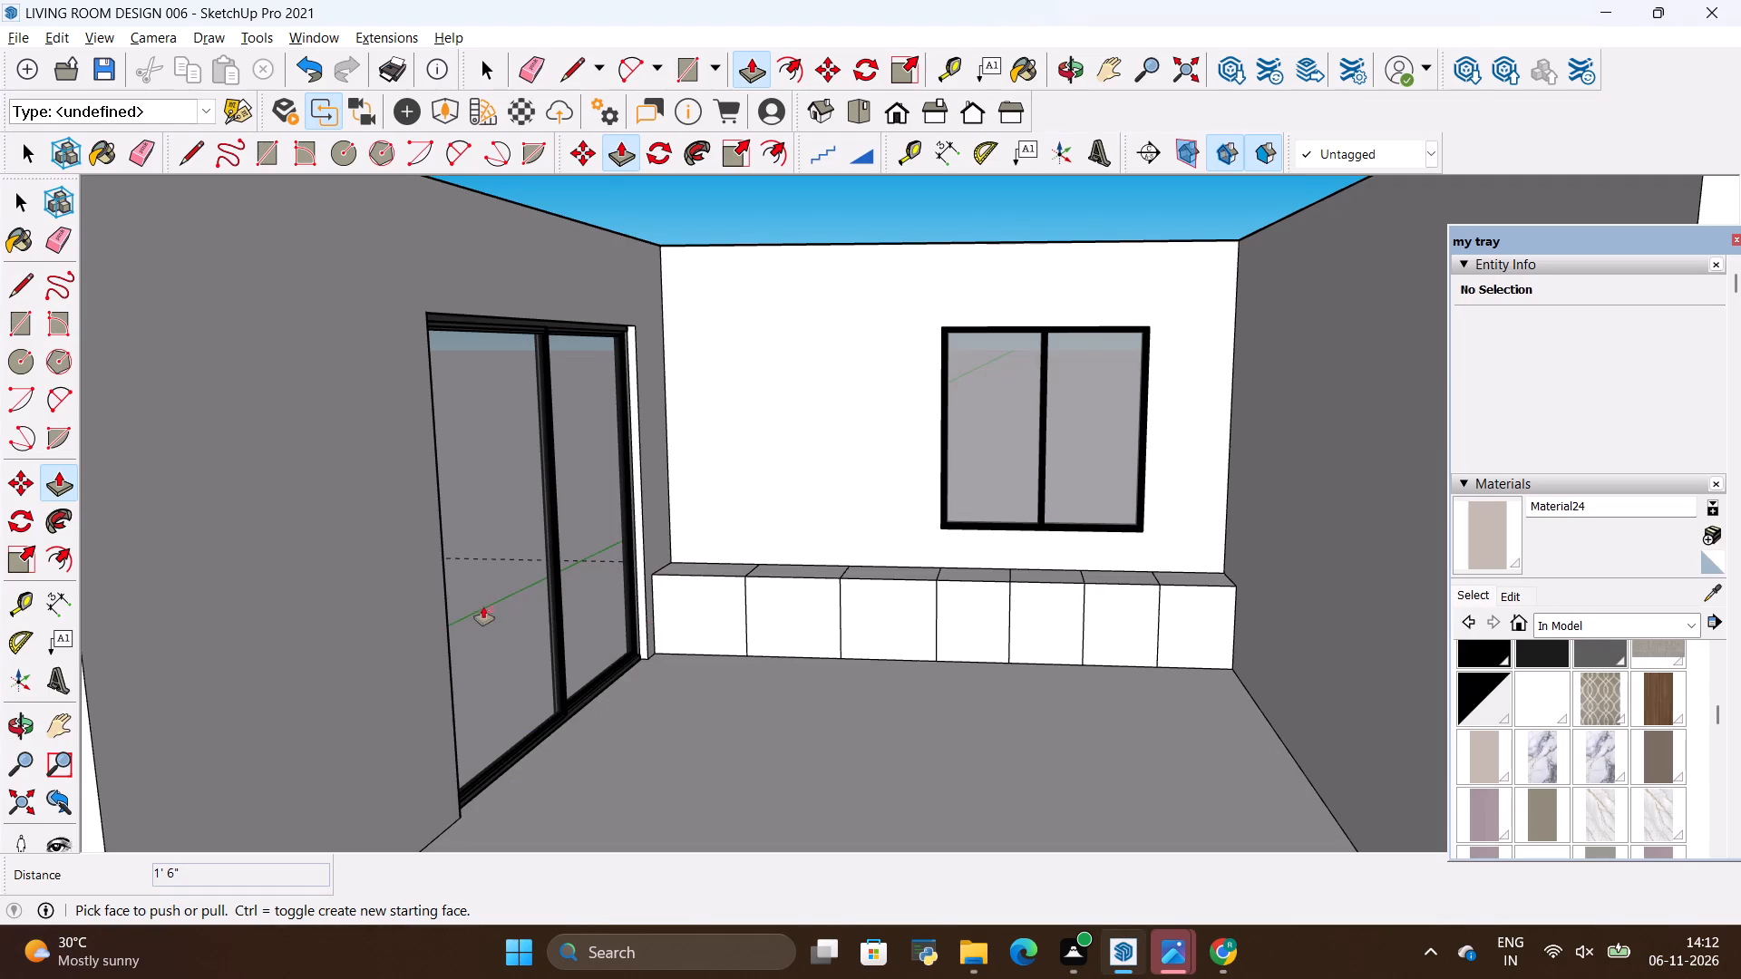
key("space")
scroll(699, 611, "up", 4)
left_click(727, 617)
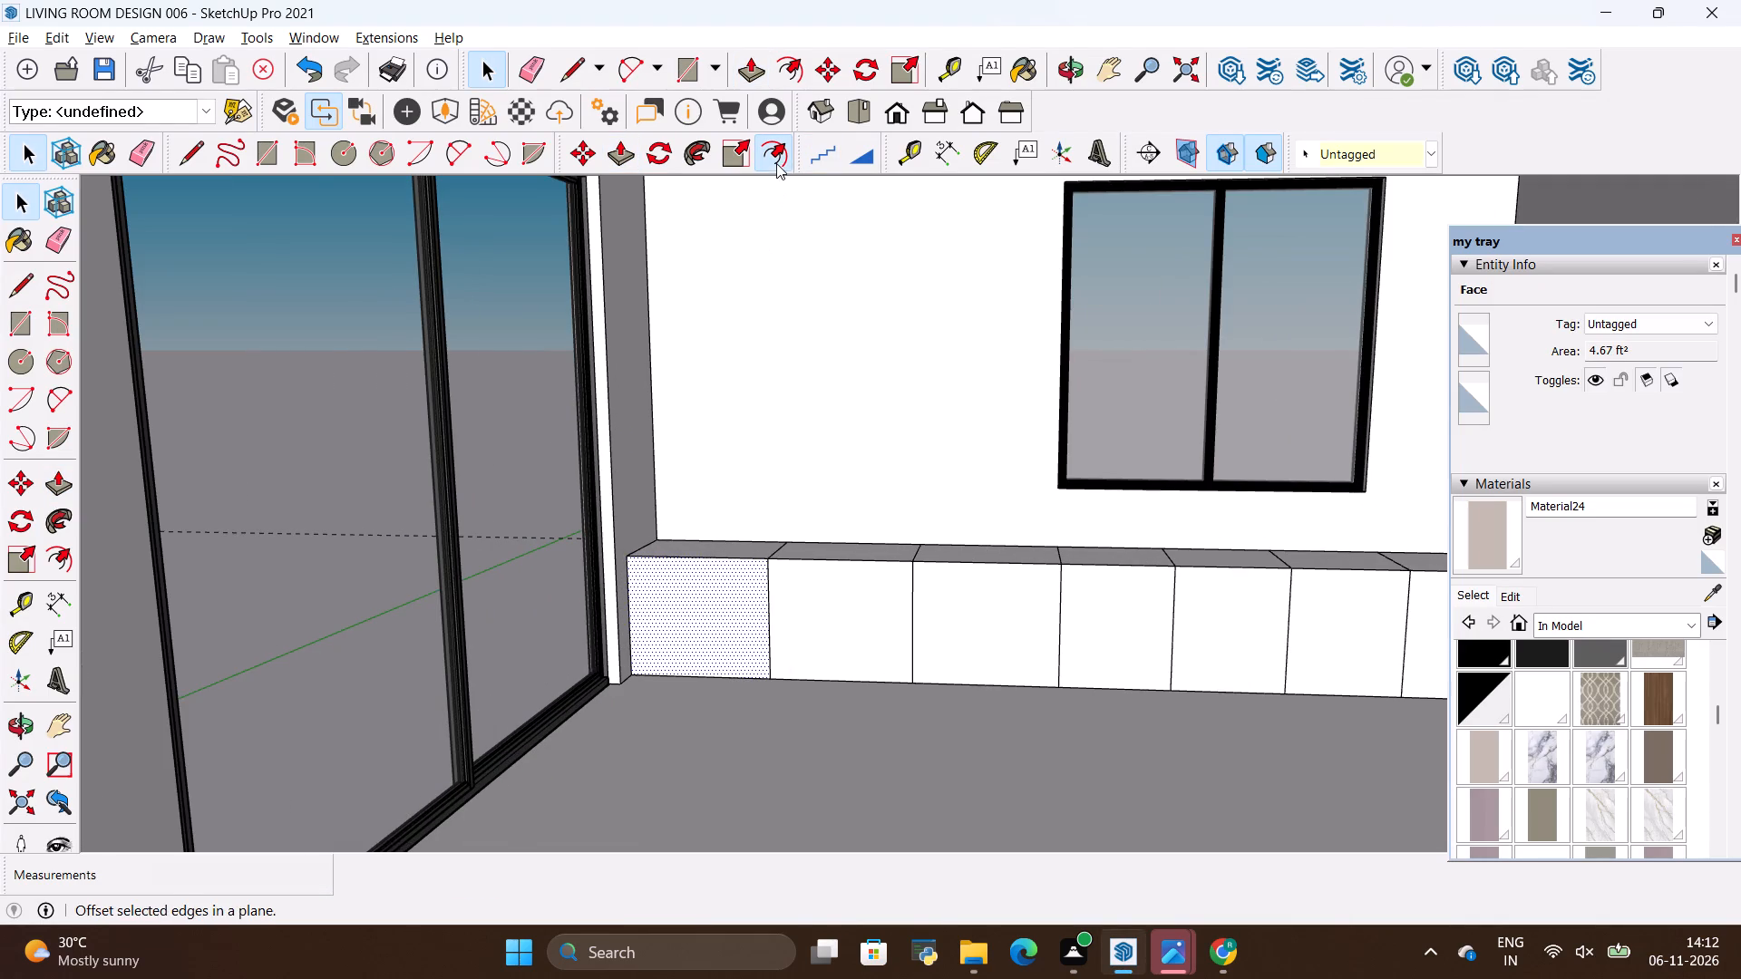
left_click(776, 163)
scroll(741, 533, "up", 2)
key("alt+Tab")
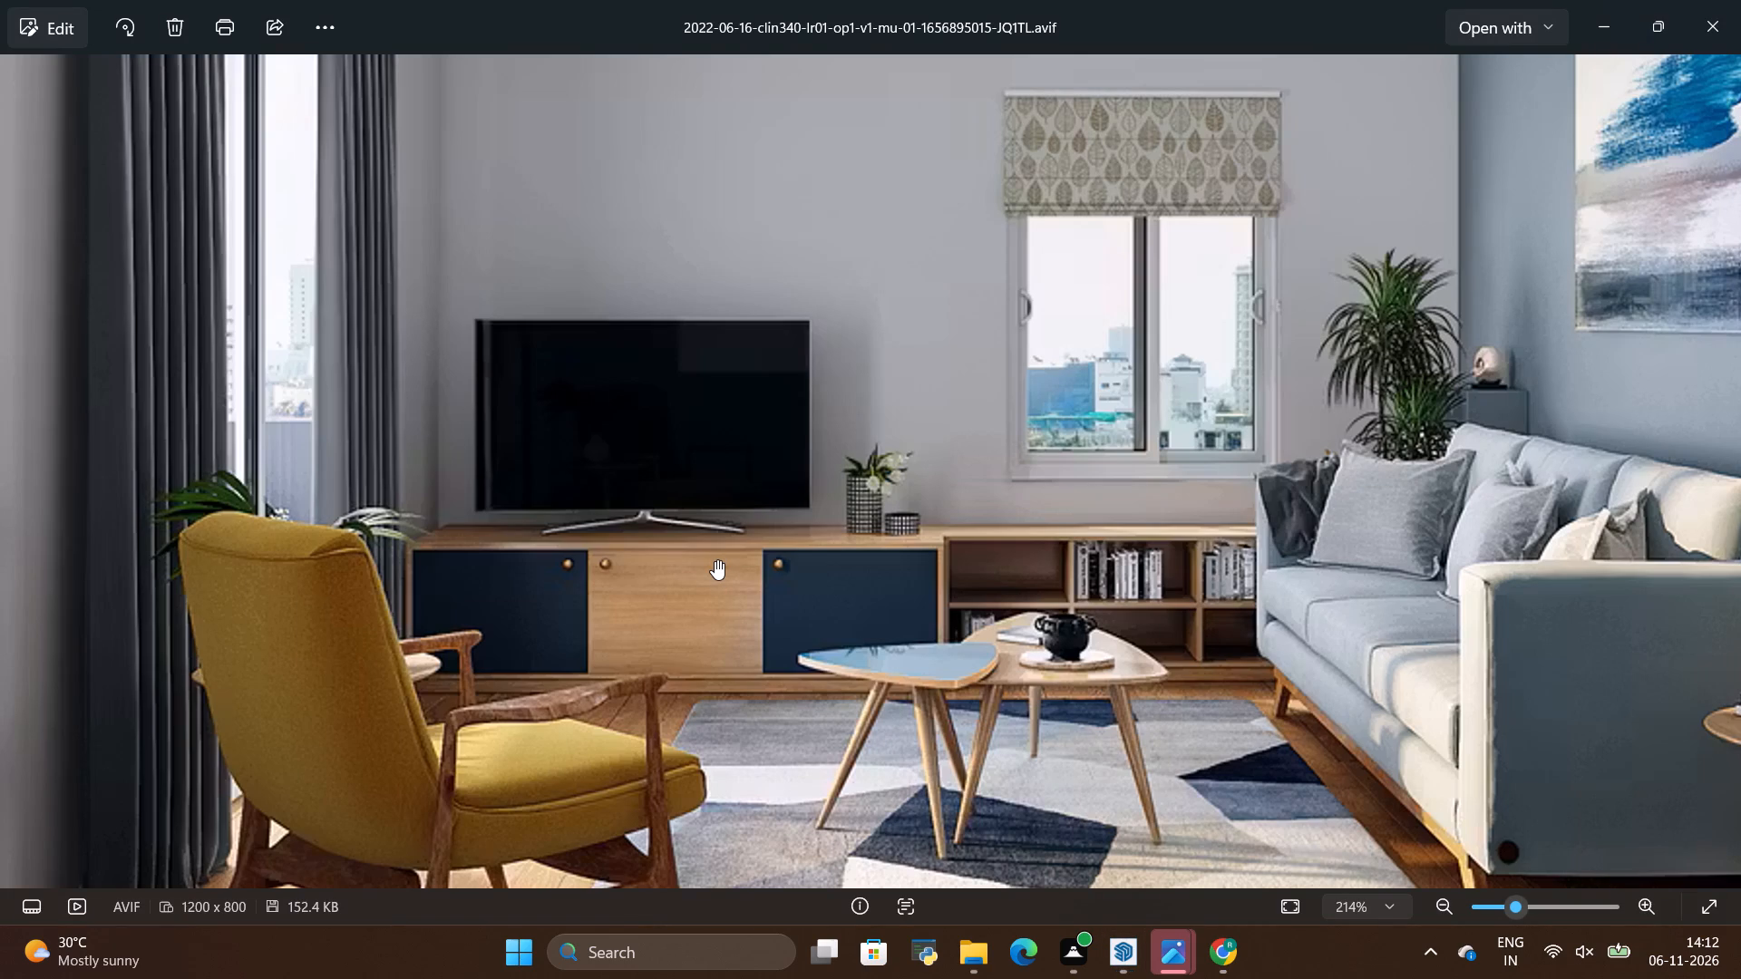
key("alt+Tab")
scroll(697, 590, "up", 2)
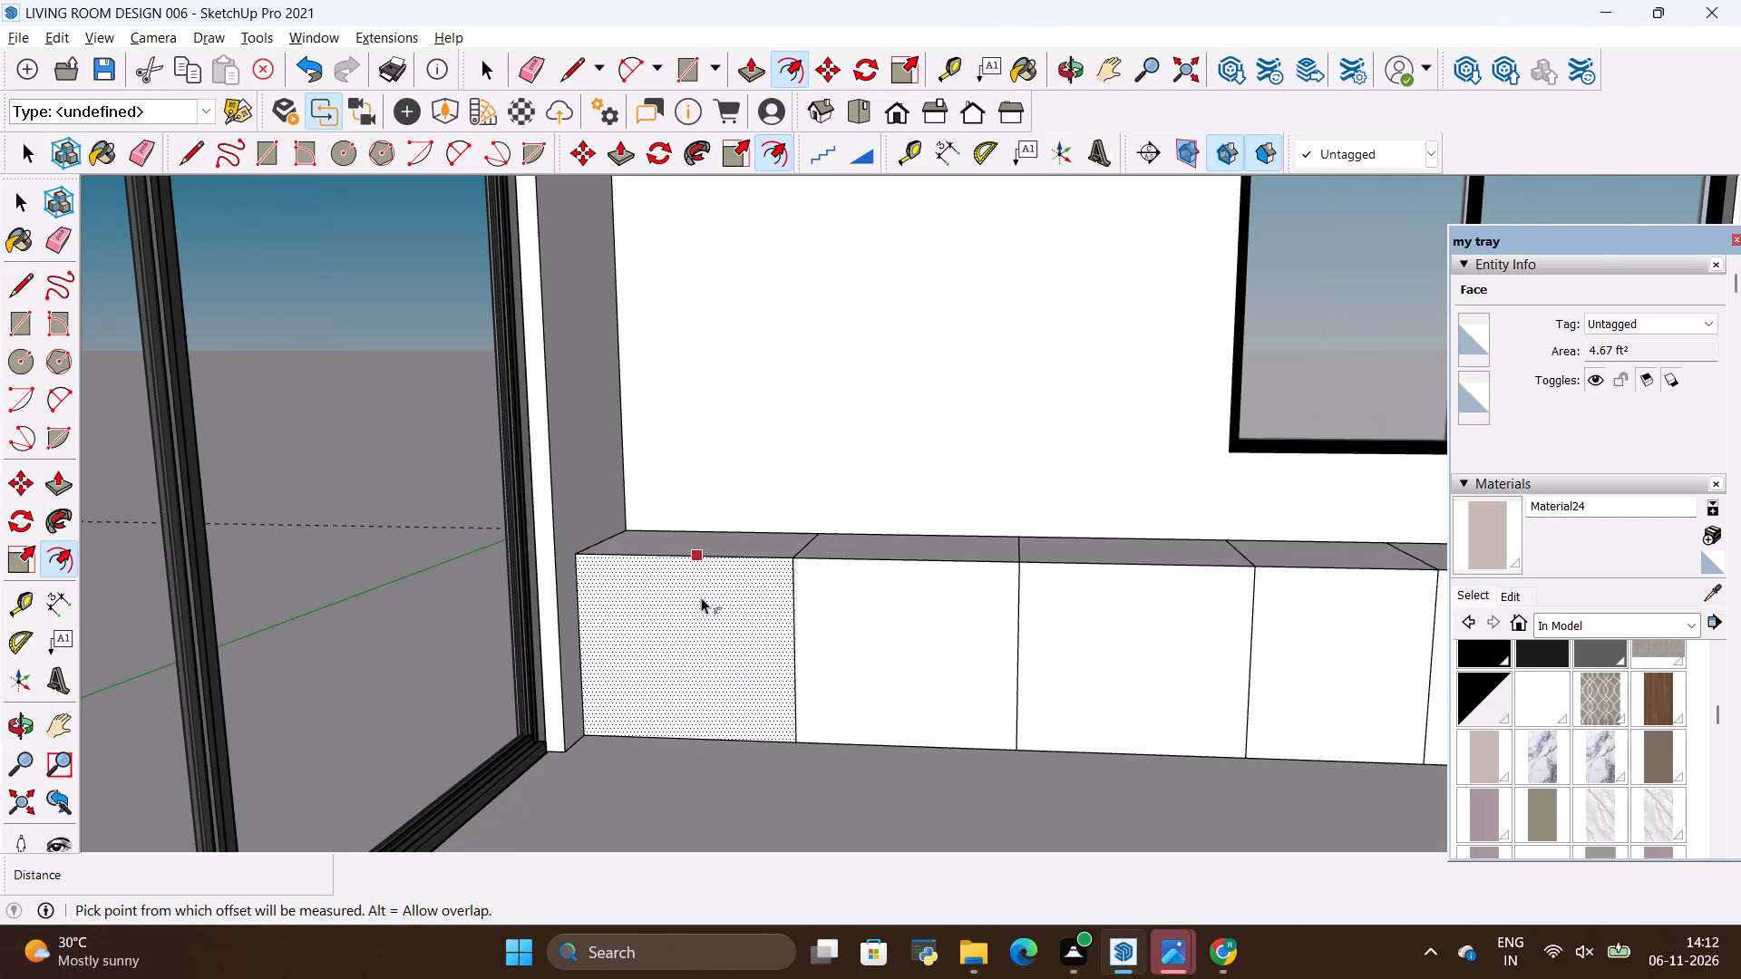
left_click(701, 597)
key("alt+BackSpace")
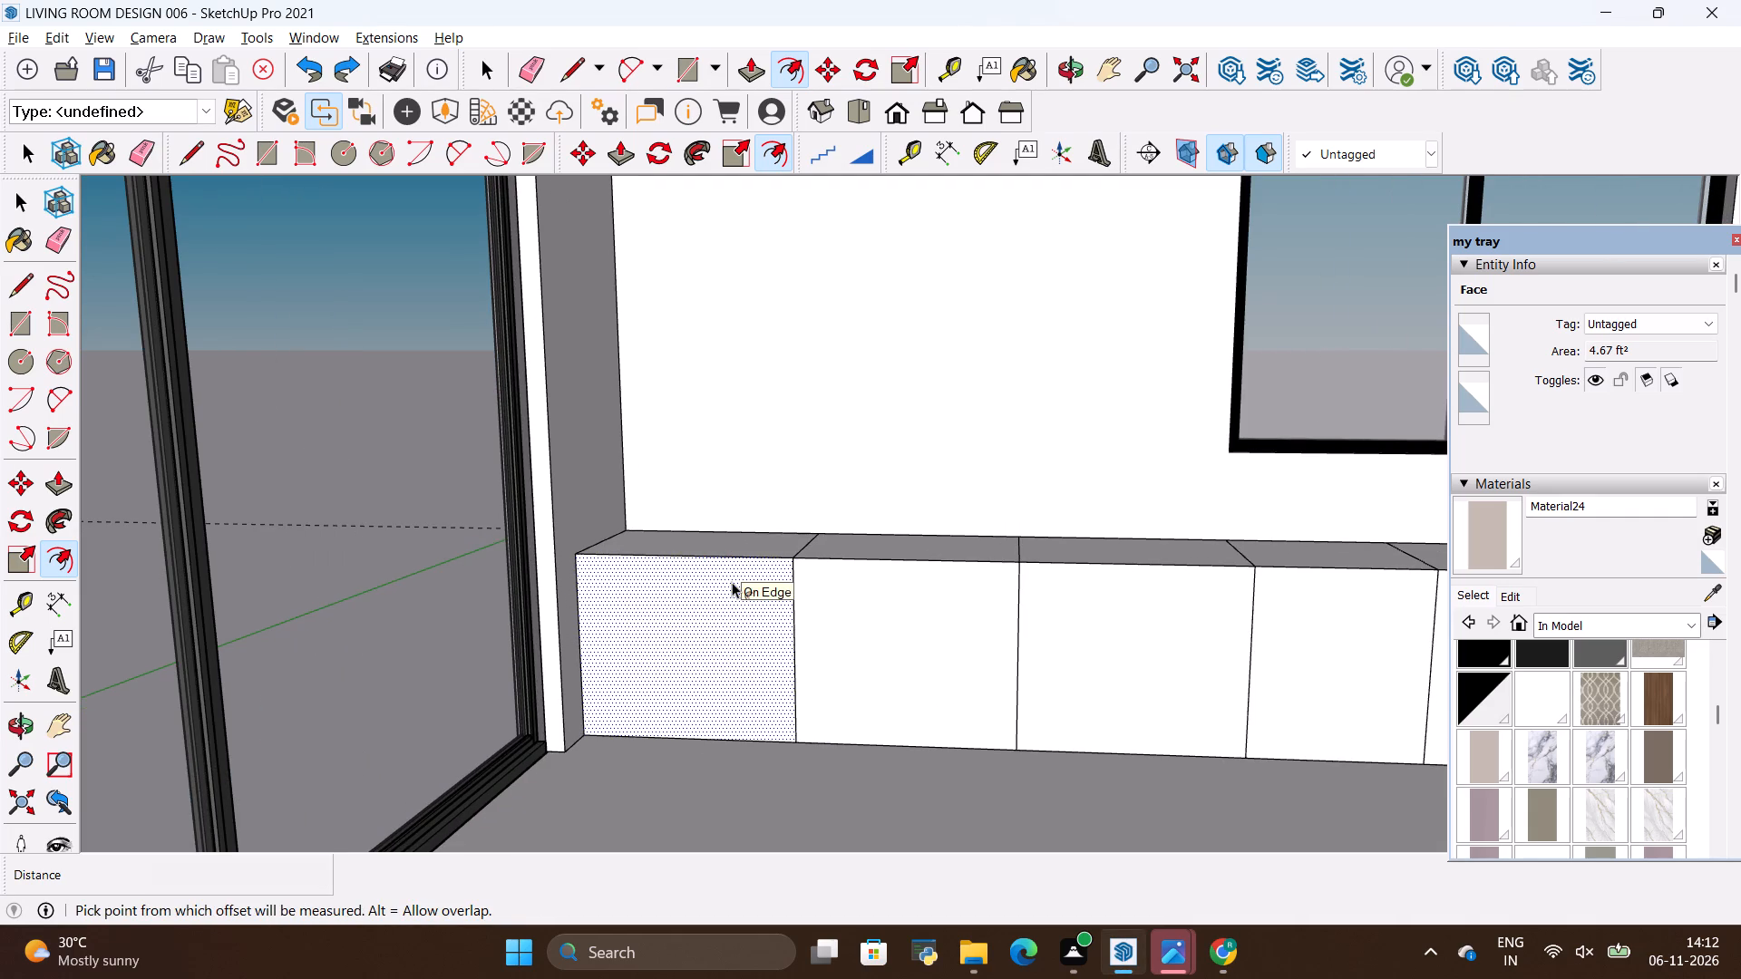
left_click(732, 582)
key("BackSpace")
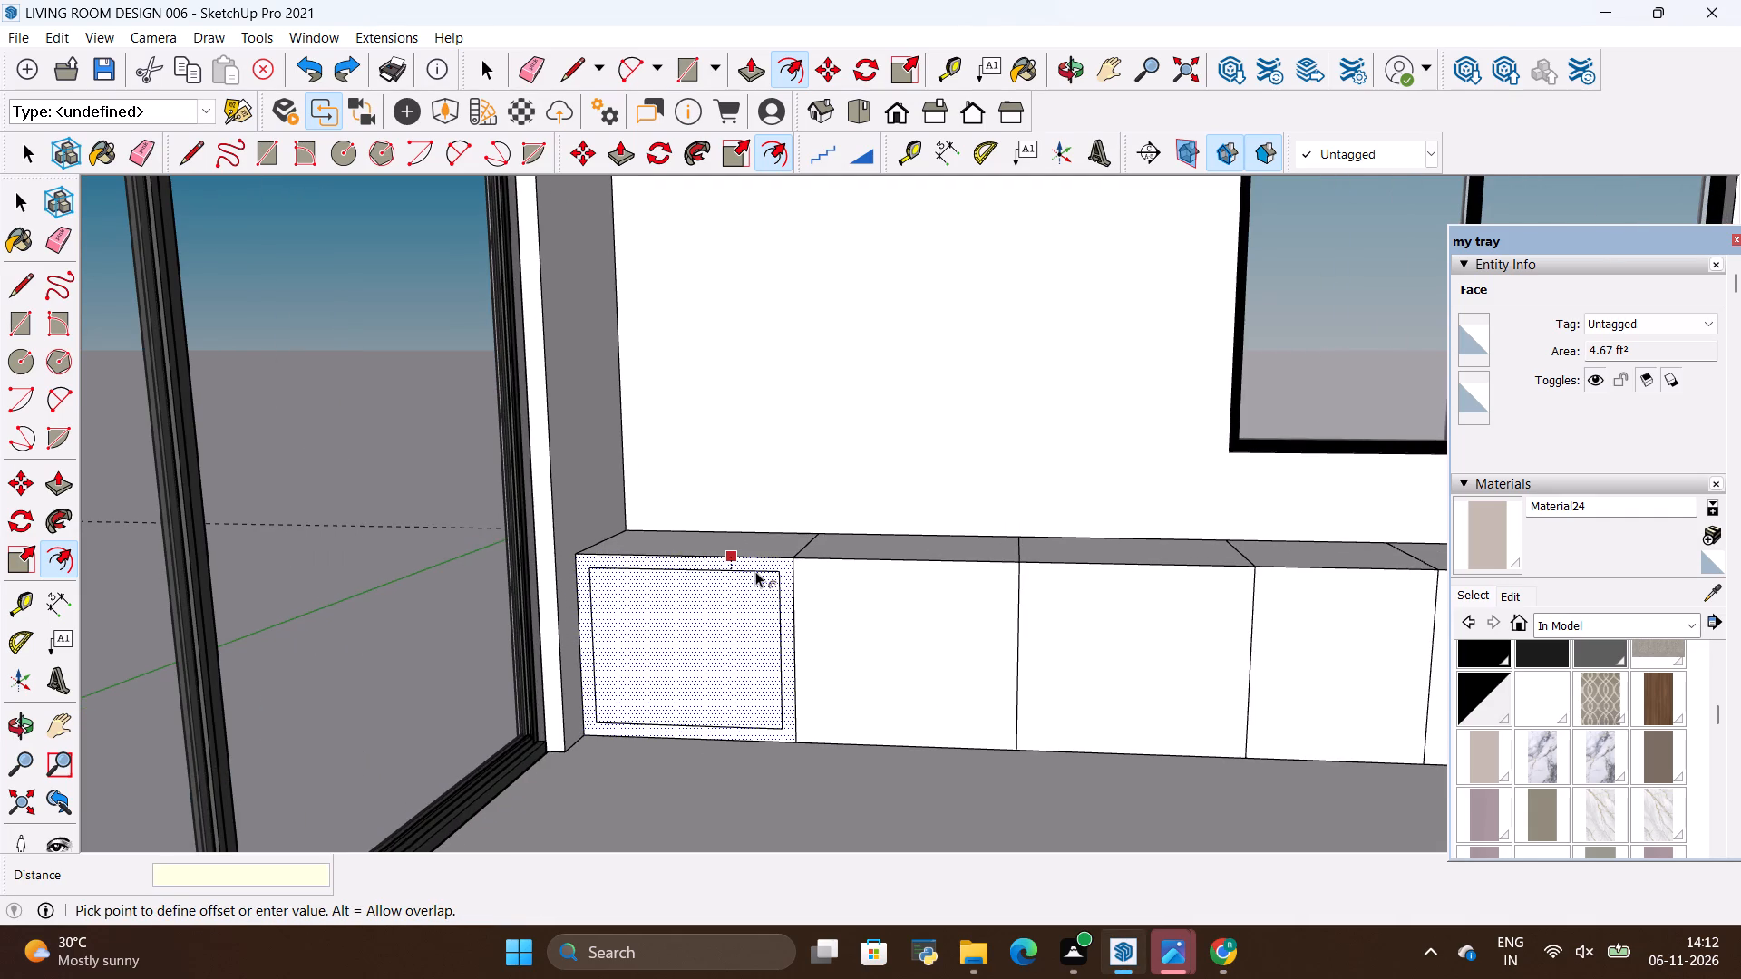
type("1\"")
key("Return")
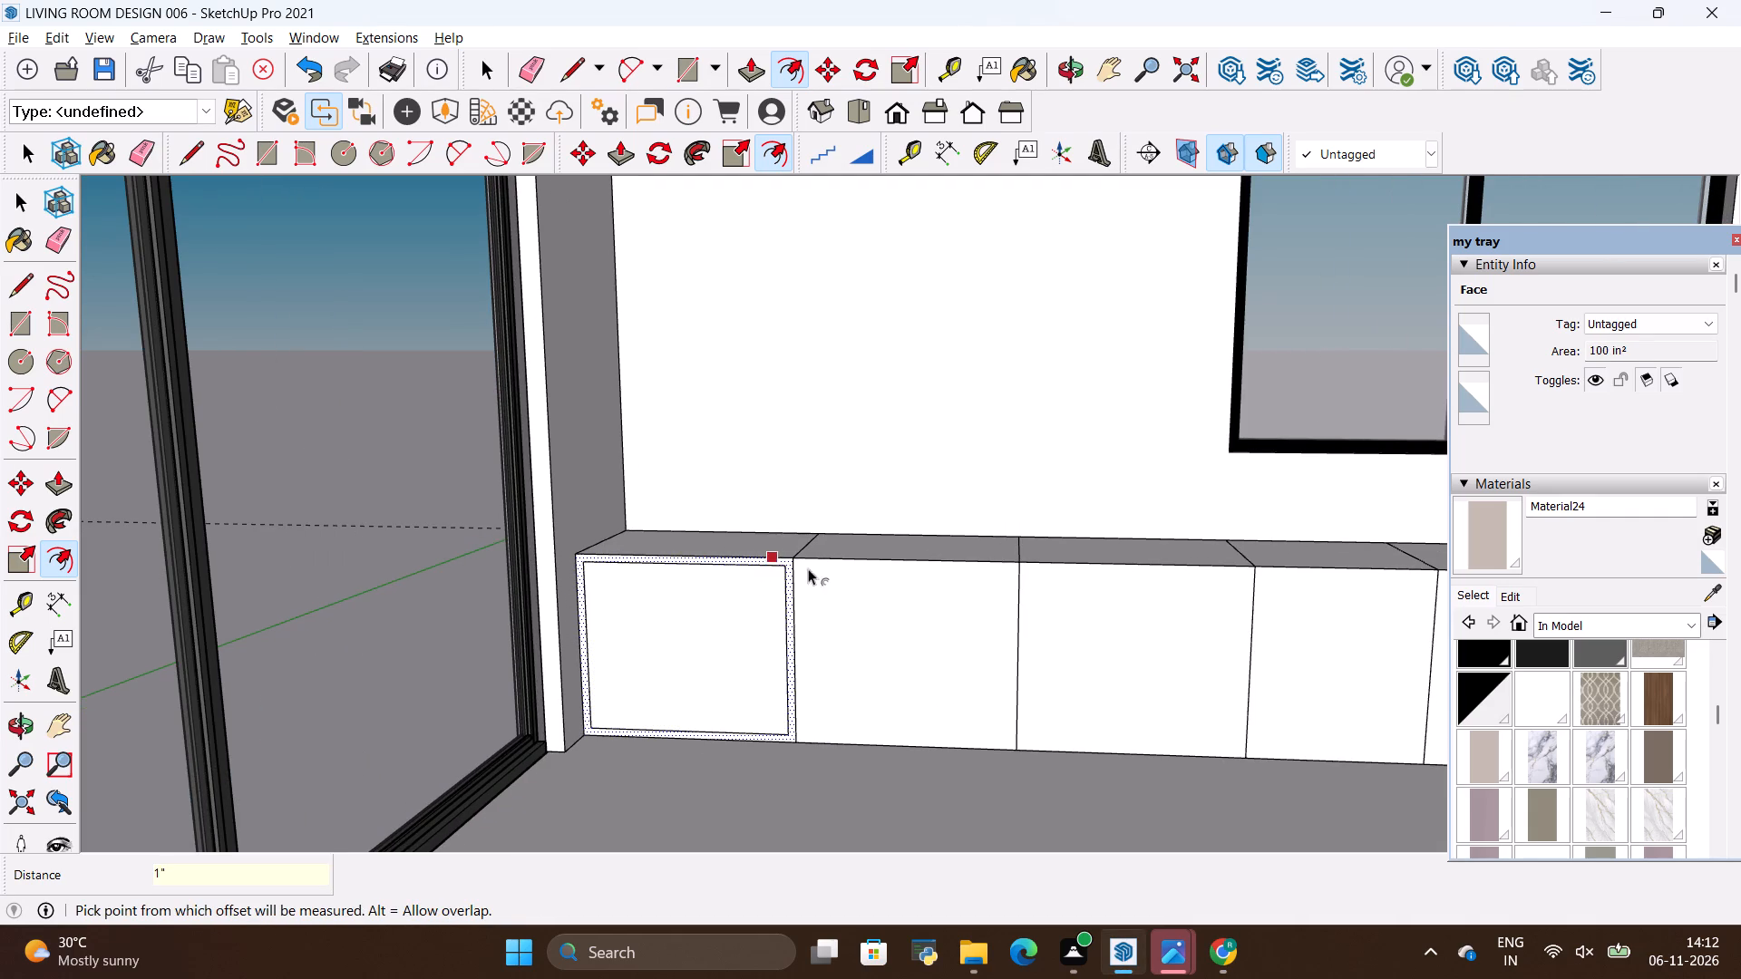
key("Escape")
Offset the outlines of the second and third wide cabinet fronts inward 1" each.
left_click(948, 619)
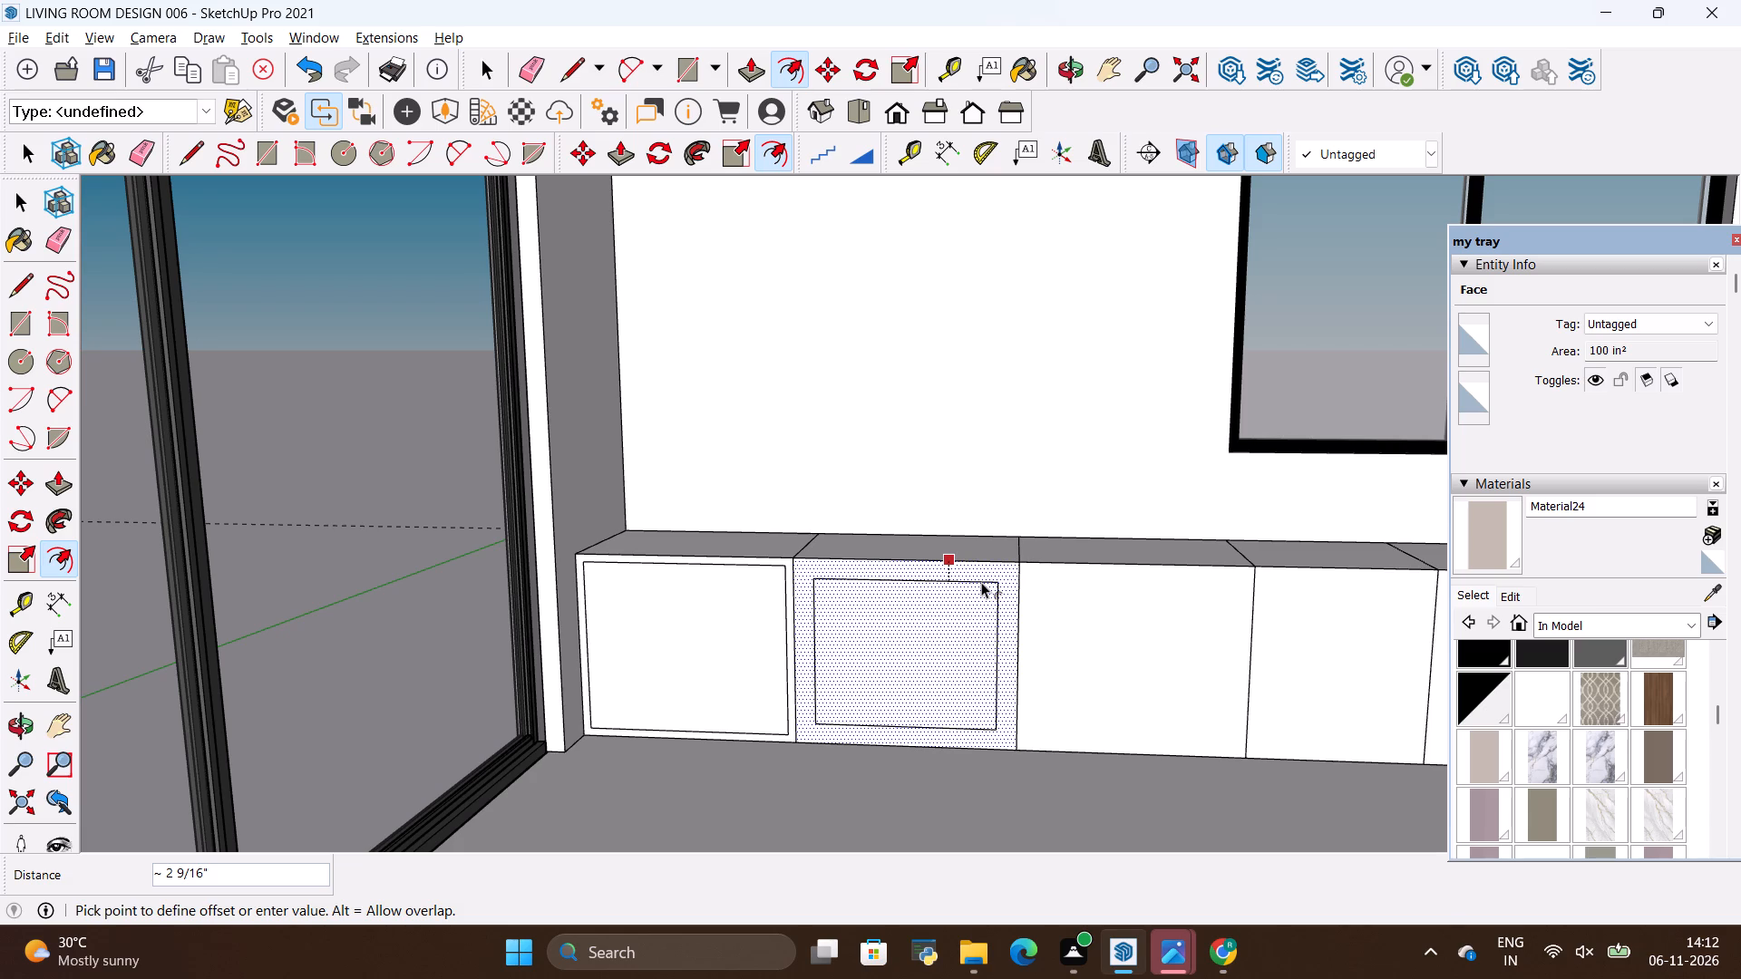
key("BackSpace")
type("1\"")
key("Return")
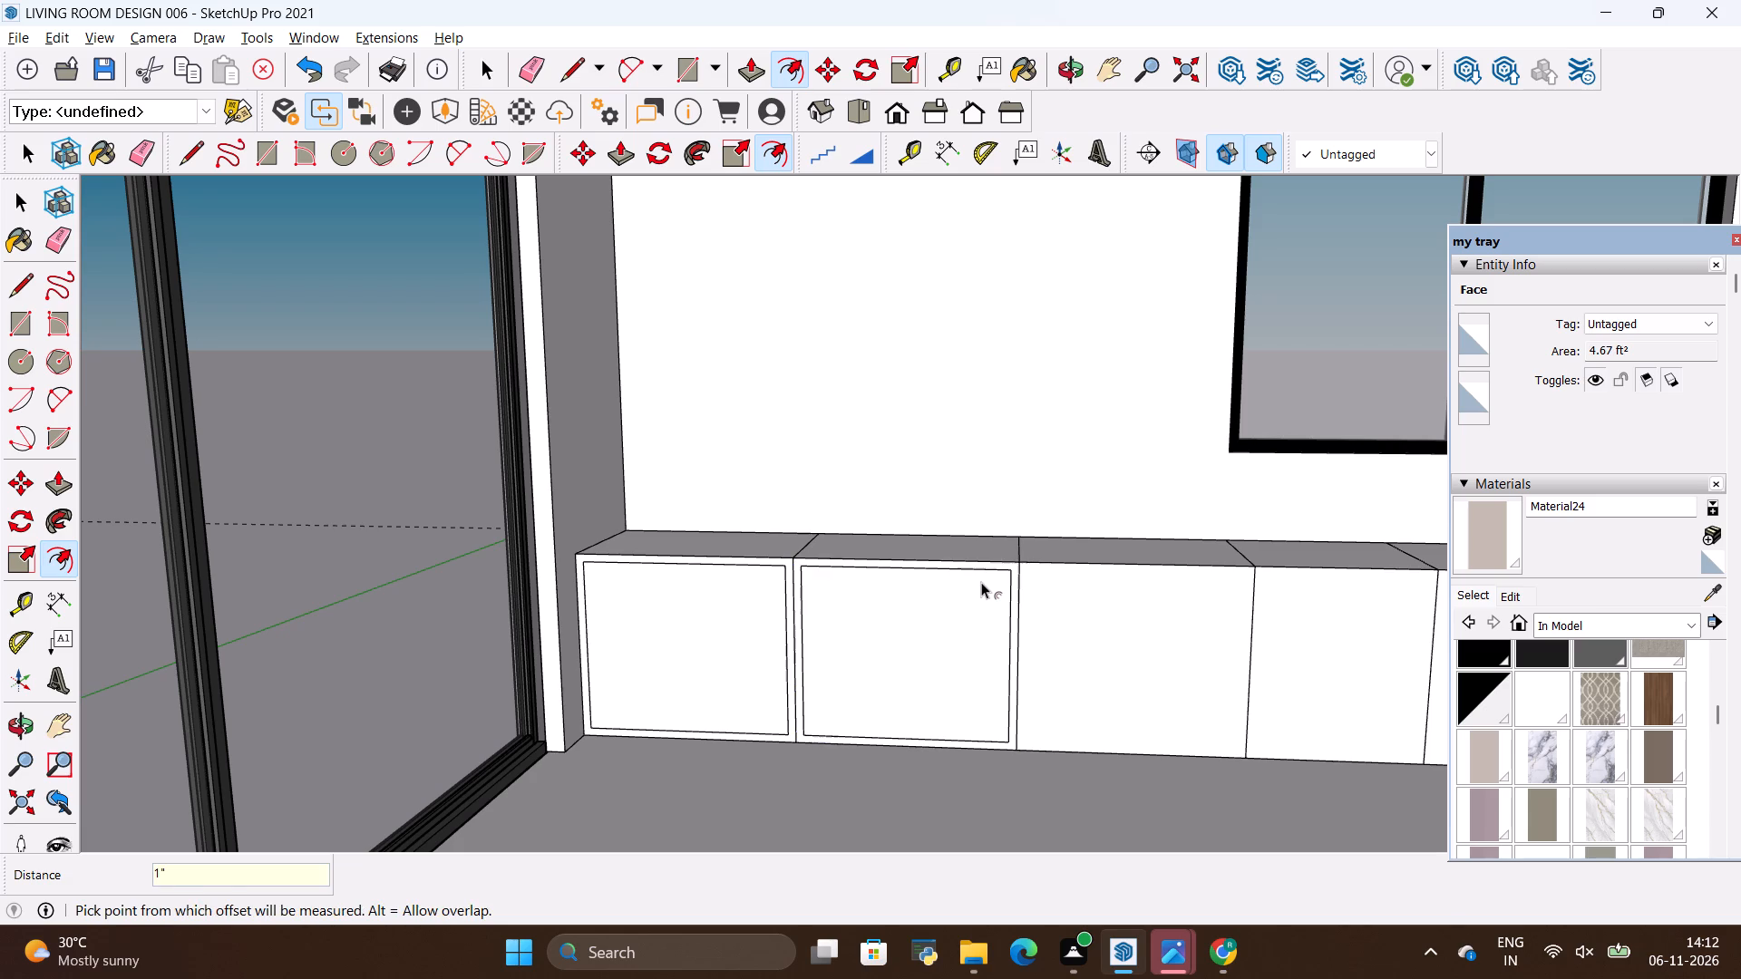
scroll(835, 571, "down", 4)
key("Escape")
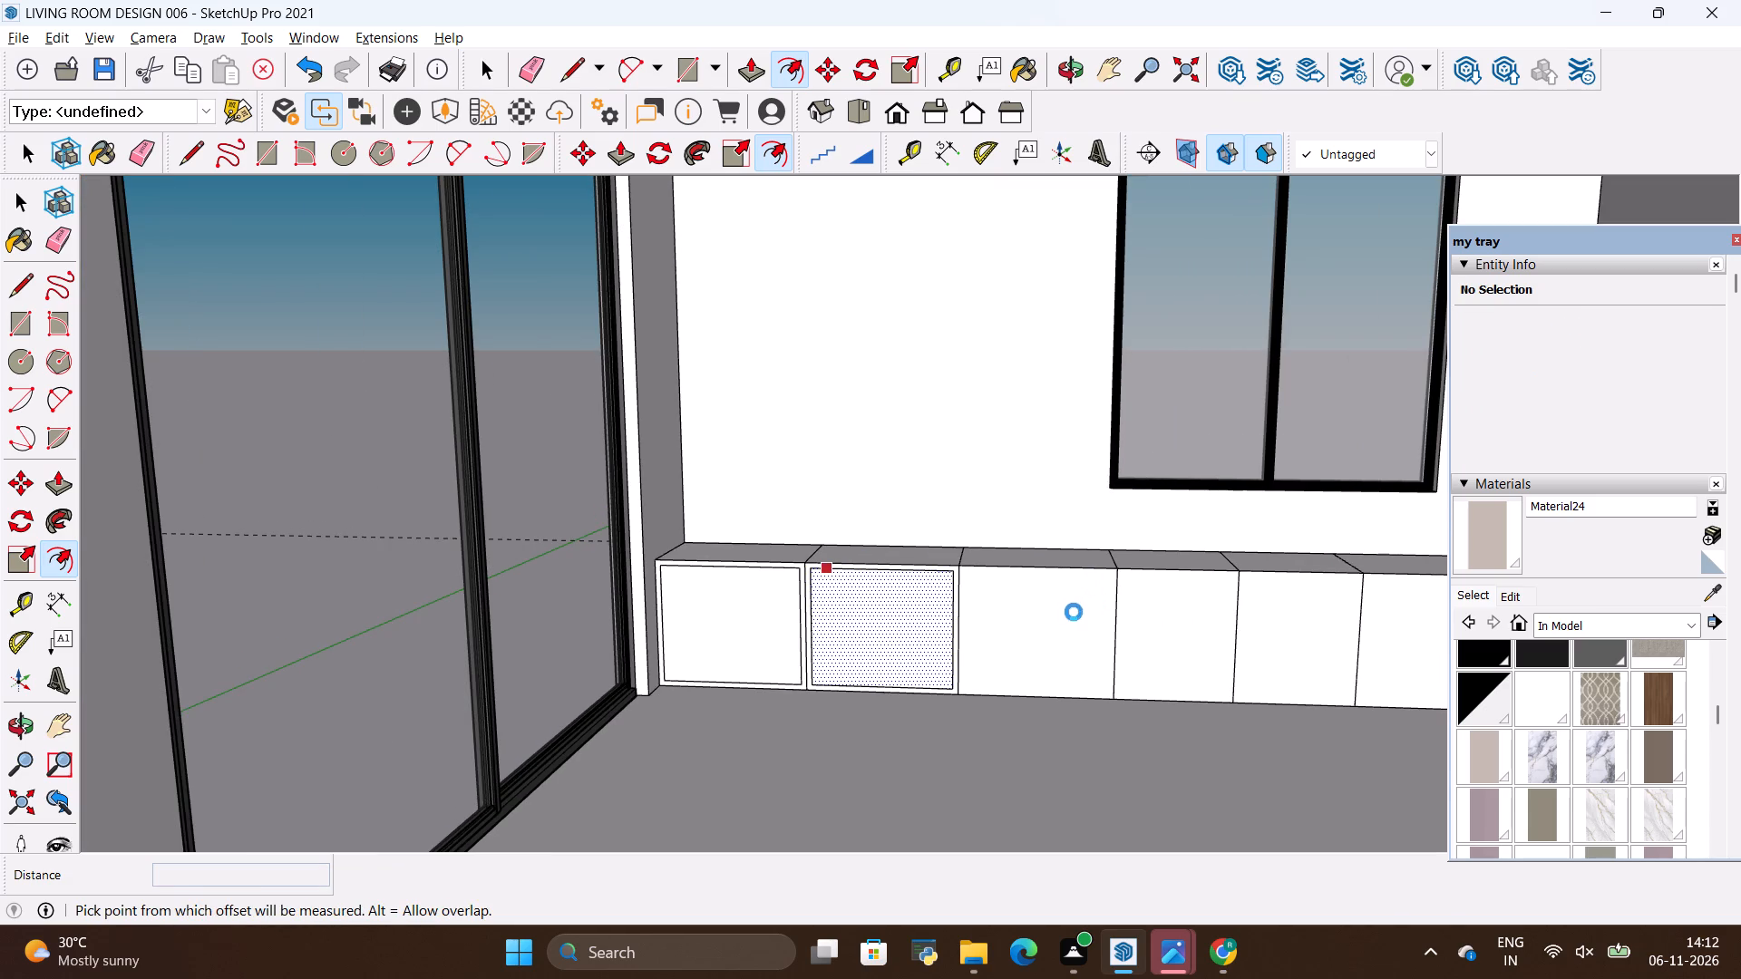
scroll(884, 605, "down", 4)
scroll(1008, 622, "up", 10)
left_click(1056, 617)
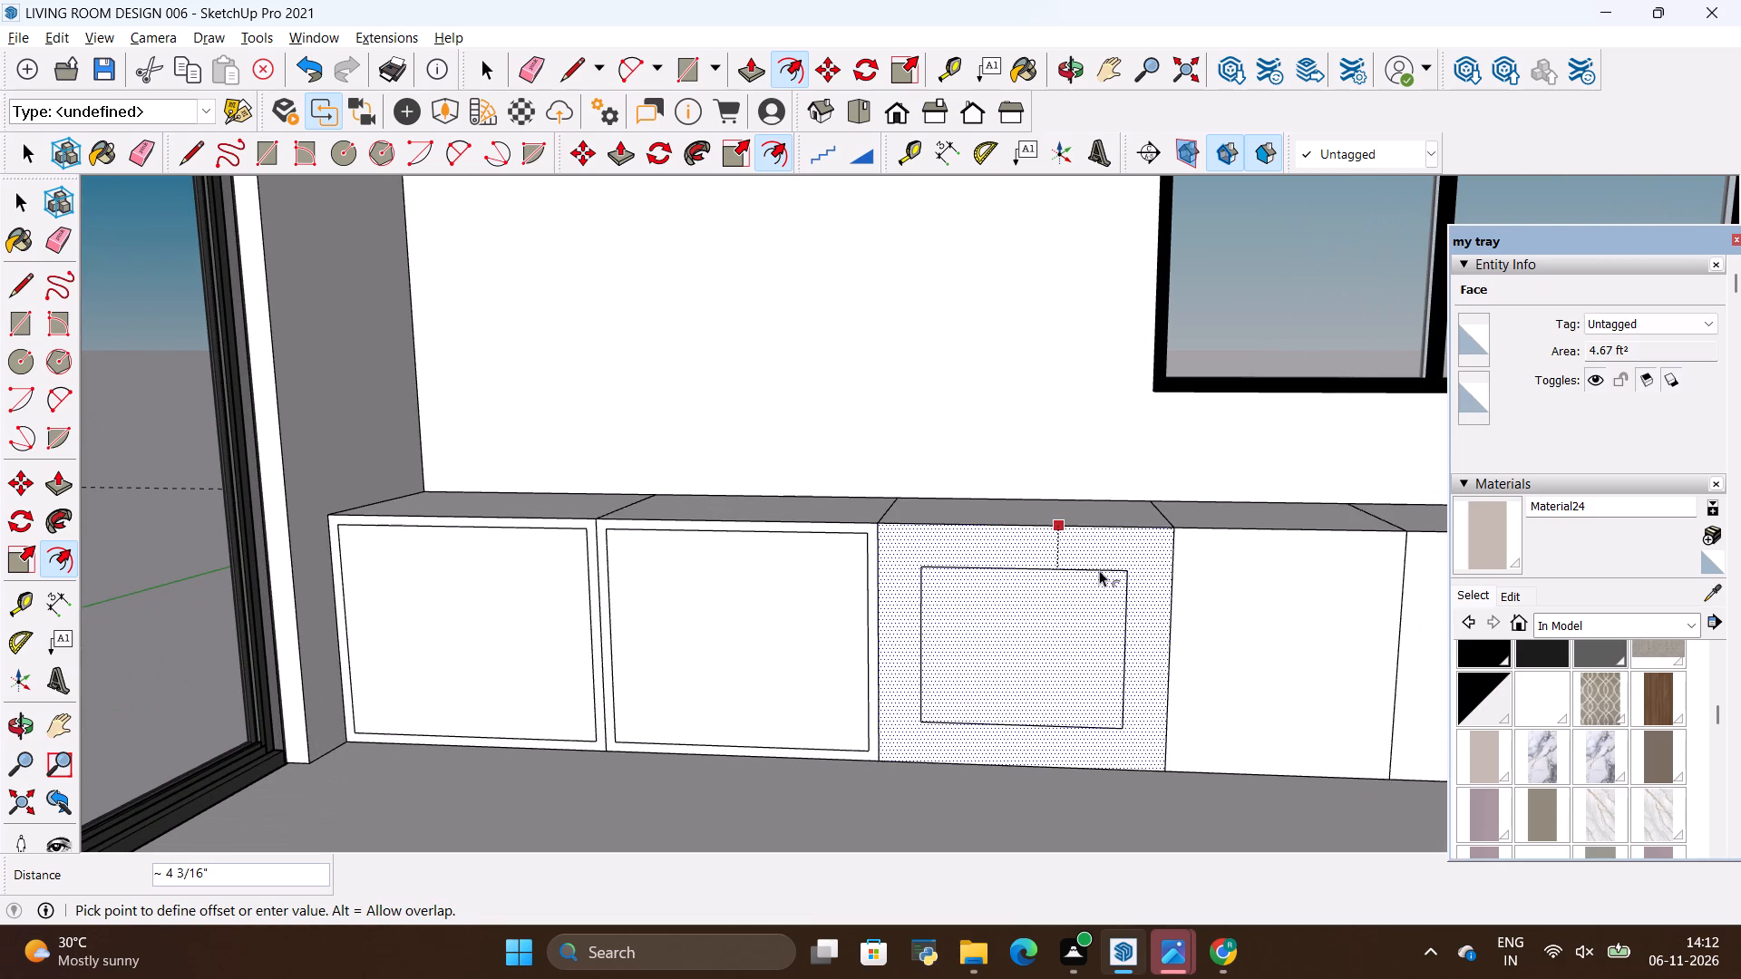
key("BackSpace")
type("1\"")
key("Return")
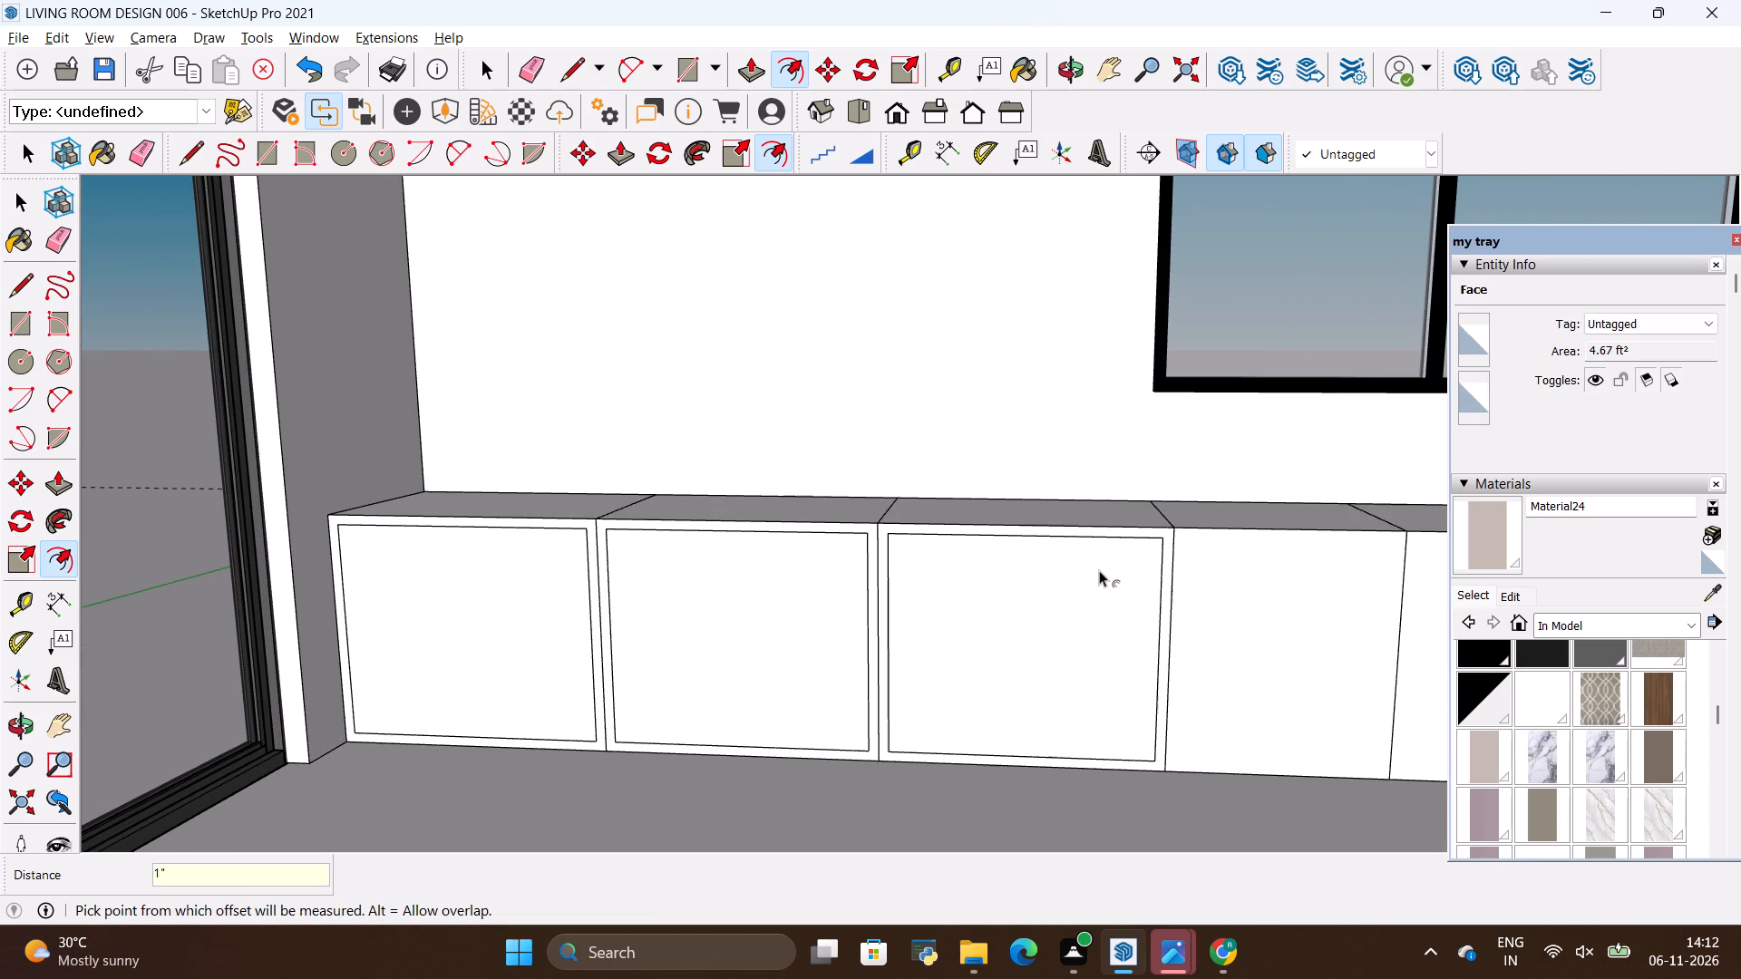
key("Escape")
Check the reference image and draw a horizontal line at mid-height across the four narrow cabinet fronts, splitting each into two compartments.
key("alt+Tab")
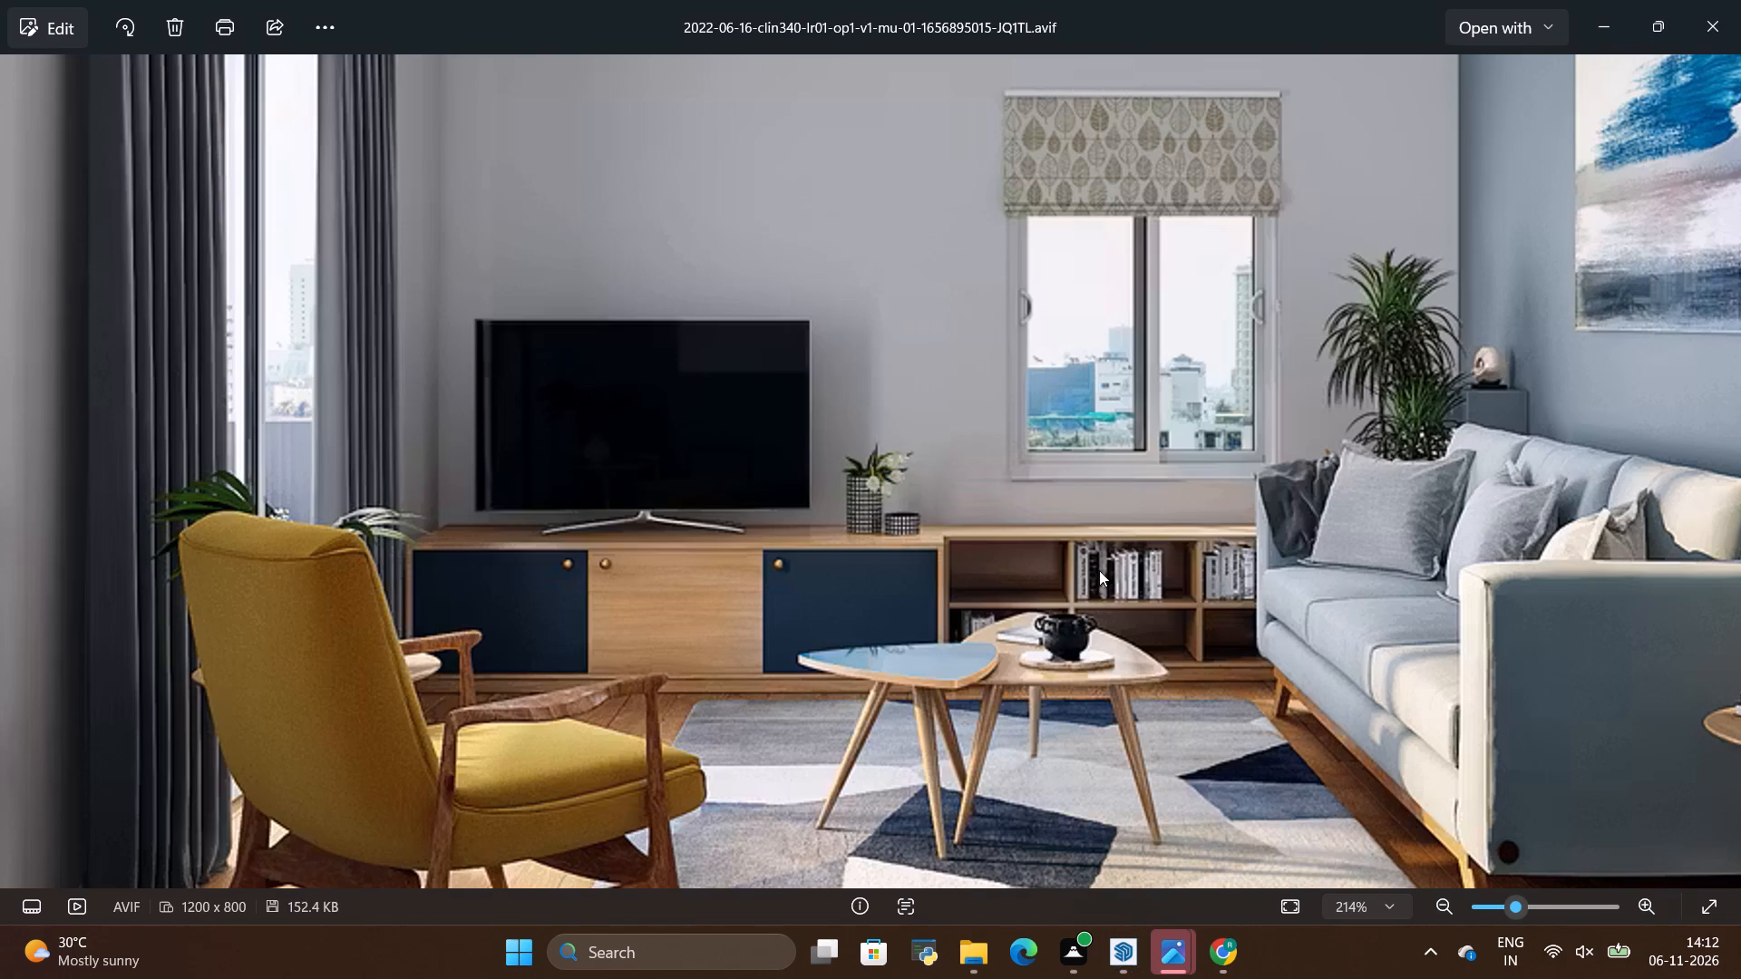
key("alt+Tab")
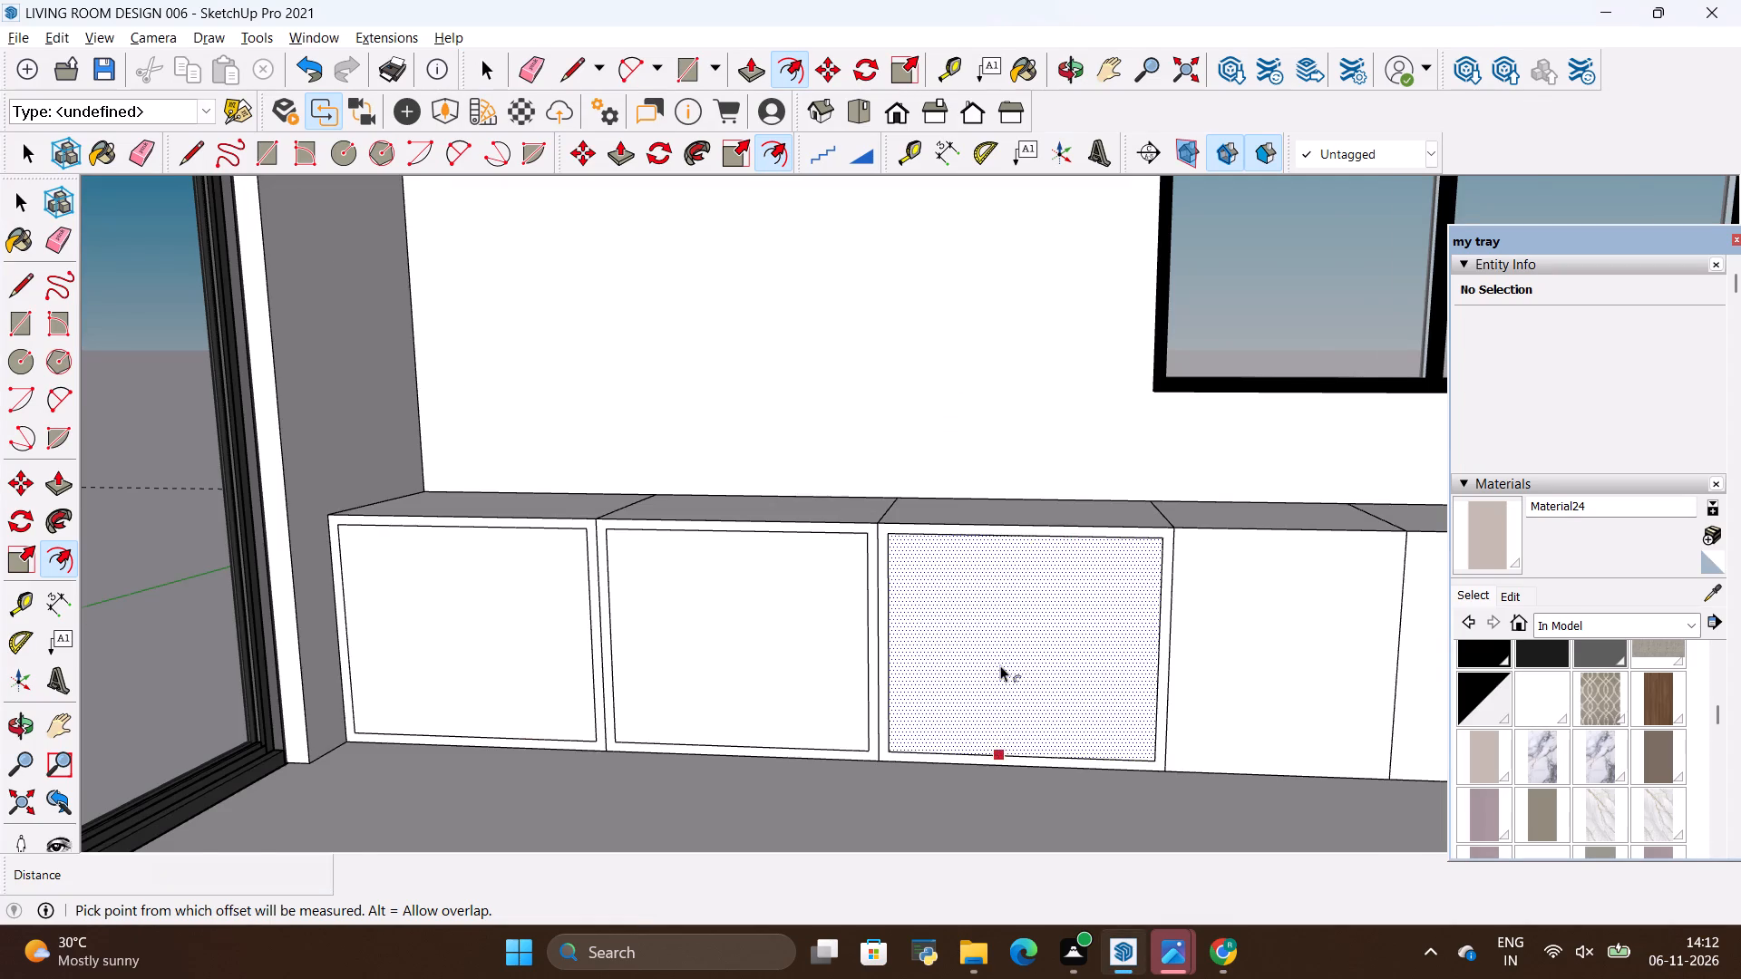
scroll(1000, 665, "down", 4)
key("Escape")
scroll(900, 672, "down", 5)
key("space")
scroll(873, 675, "down", 5)
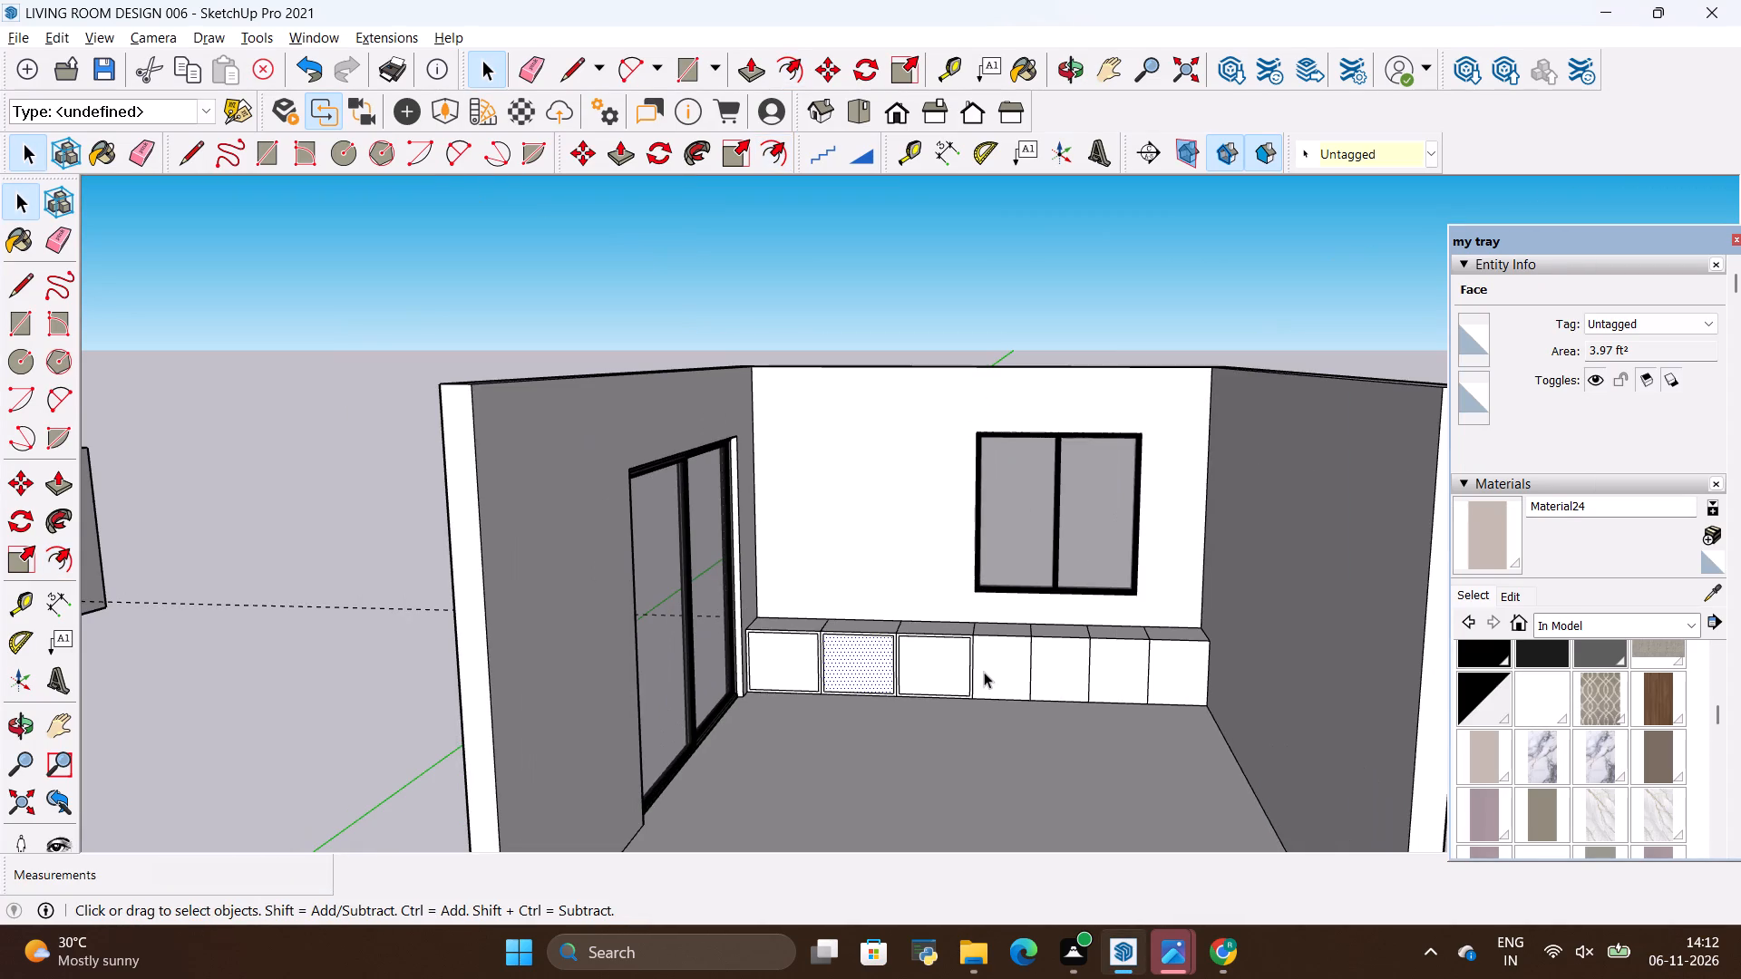
left_click(984, 672)
key("l")
scroll(1054, 674, "up", 9)
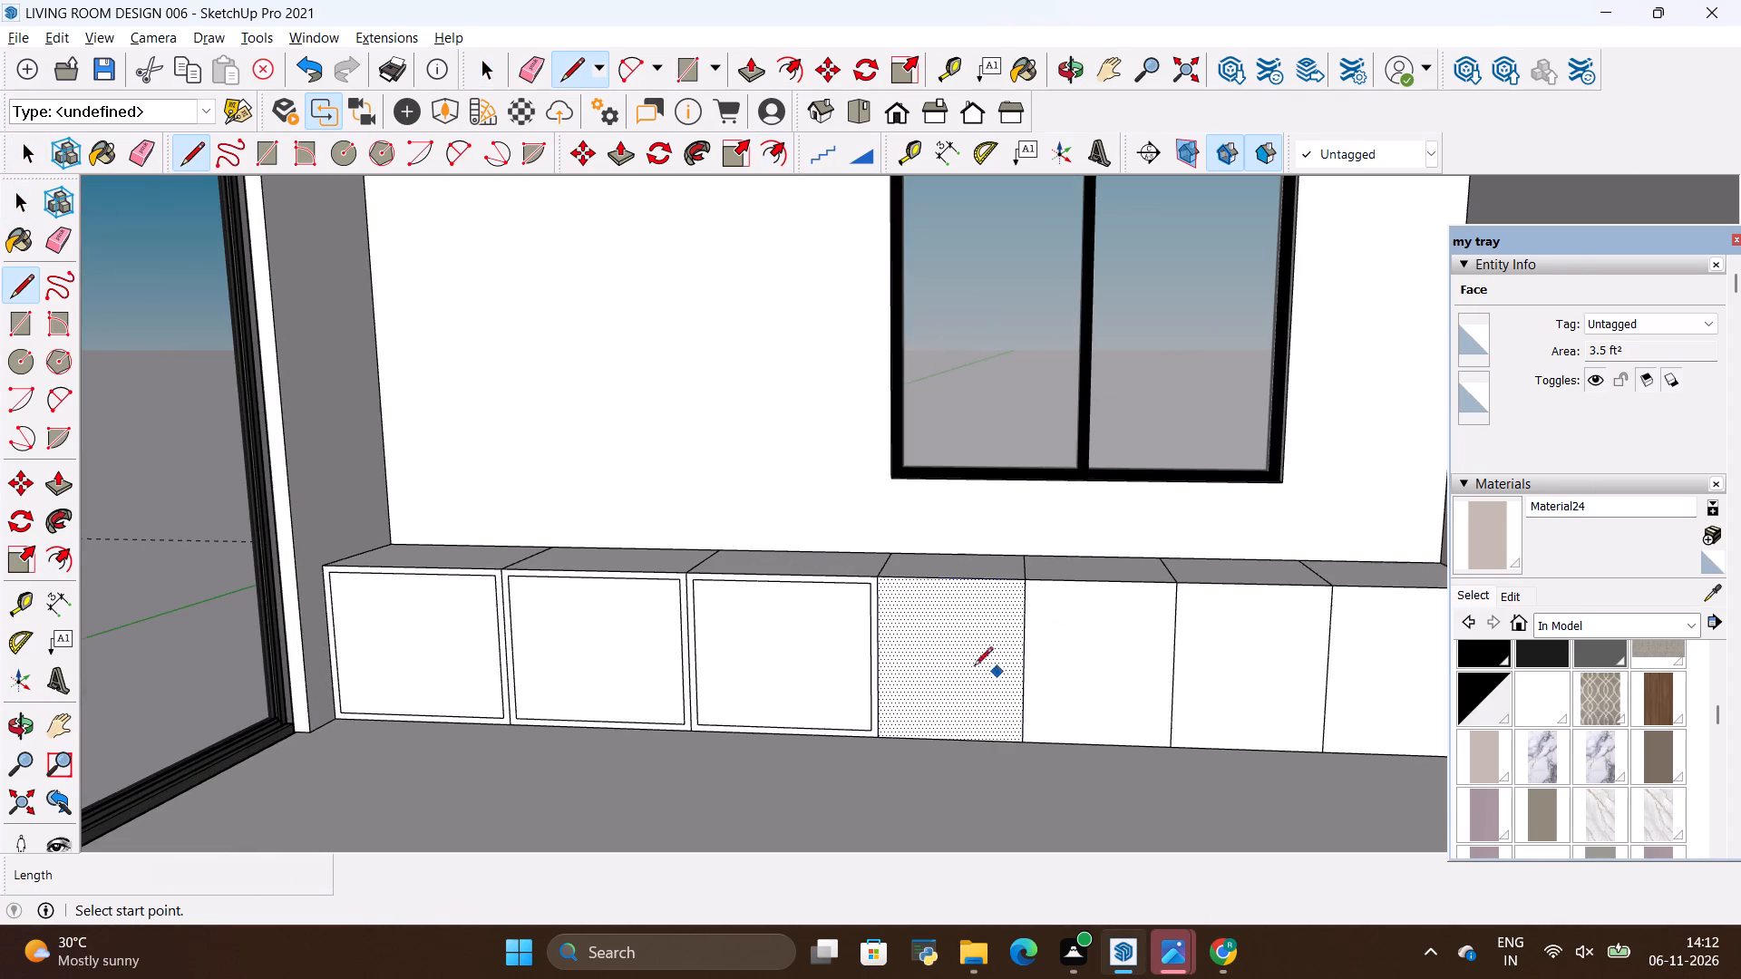
left_click(882, 660)
scroll(891, 661, "down", 4)
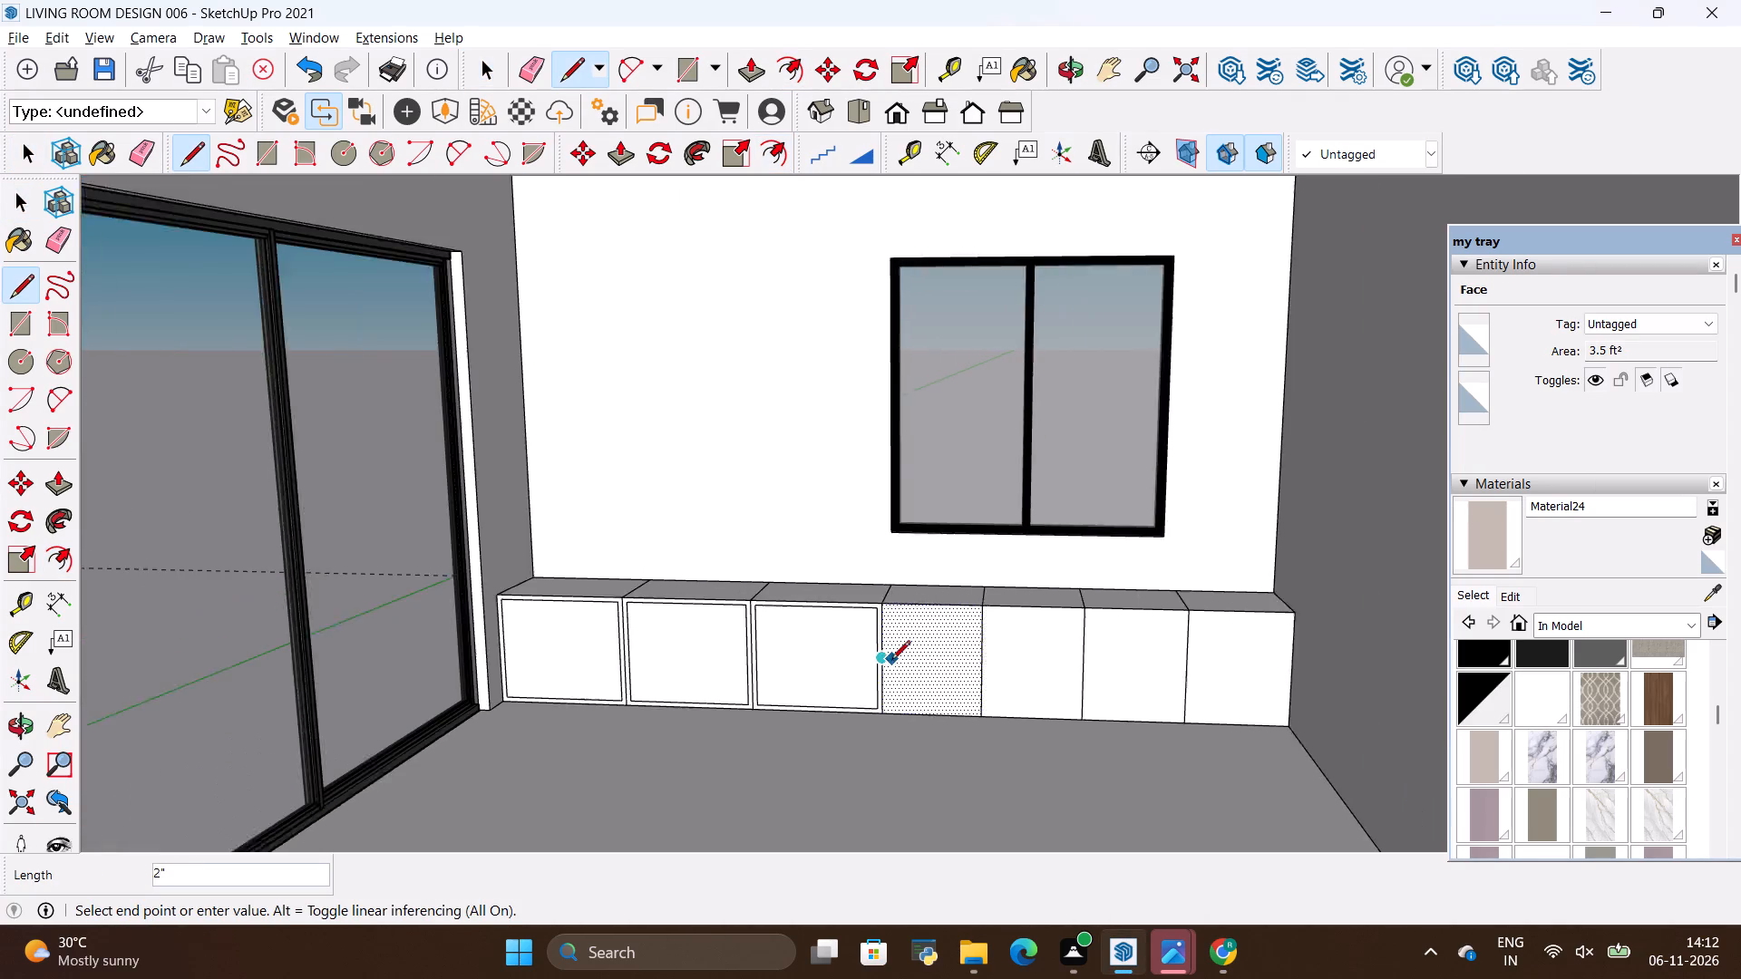
scroll(891, 661, "down", 1)
left_click(1251, 674)
key("space")
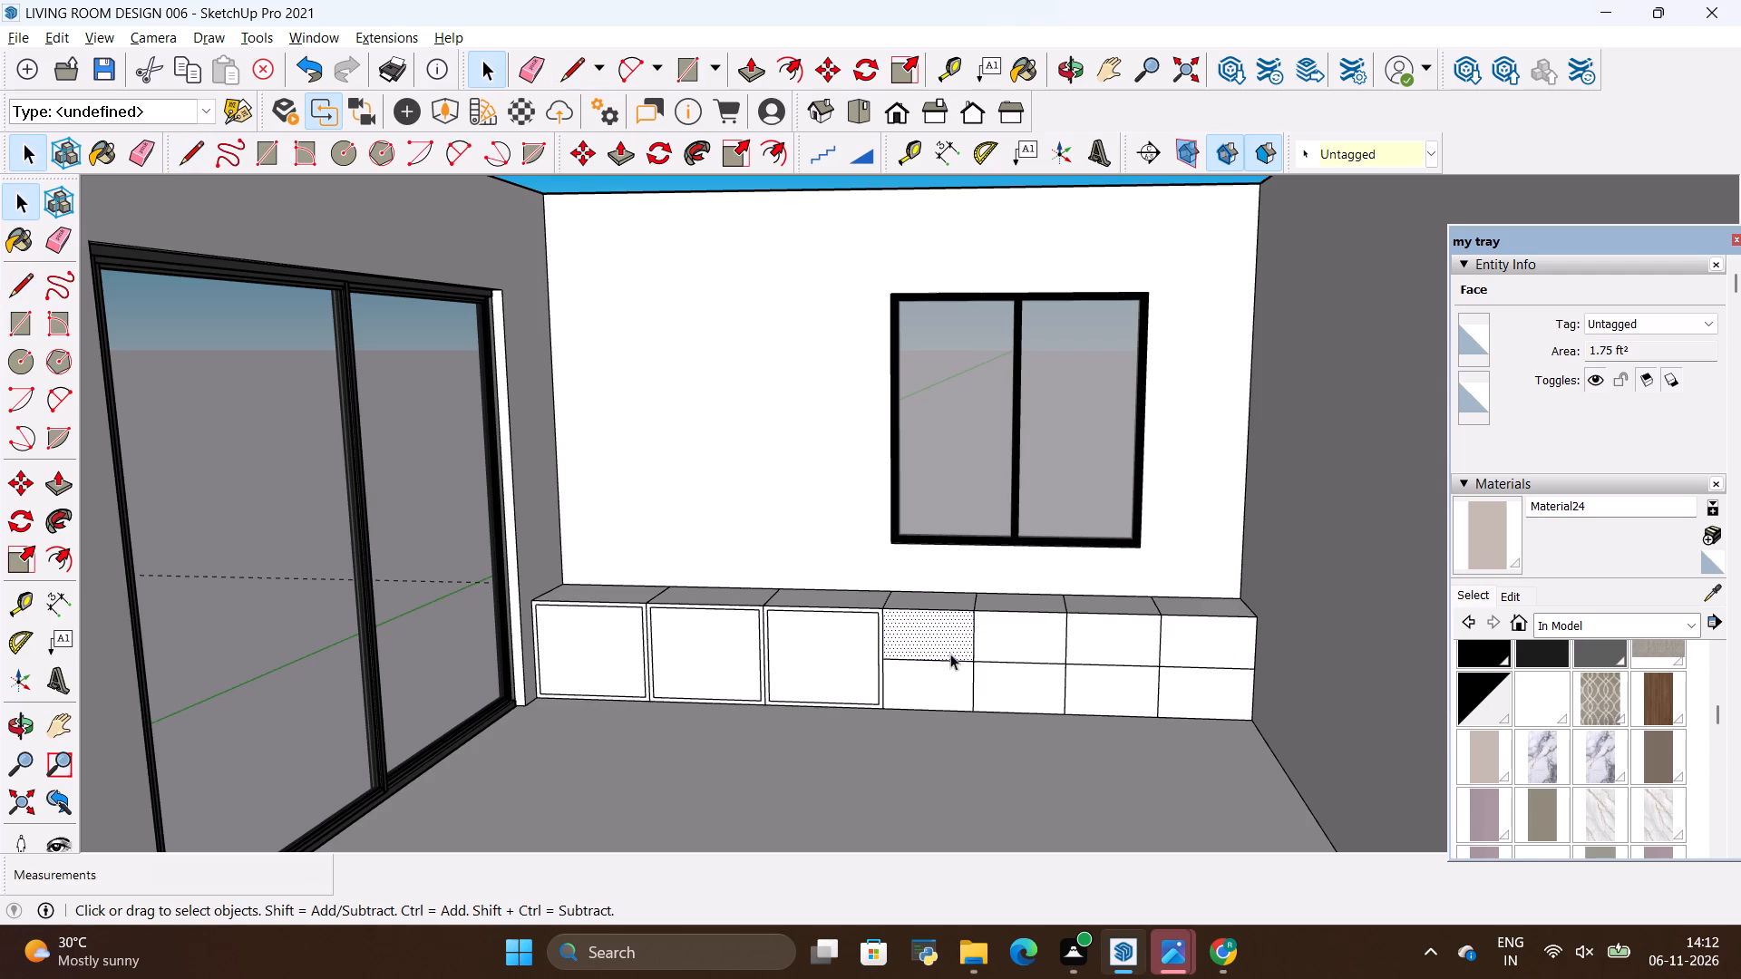
Examine the cabinet's doors and open shelf compartments in the reference image and compare them with the modelled cabinet.
left_click(948, 648)
key("alt+Tab")
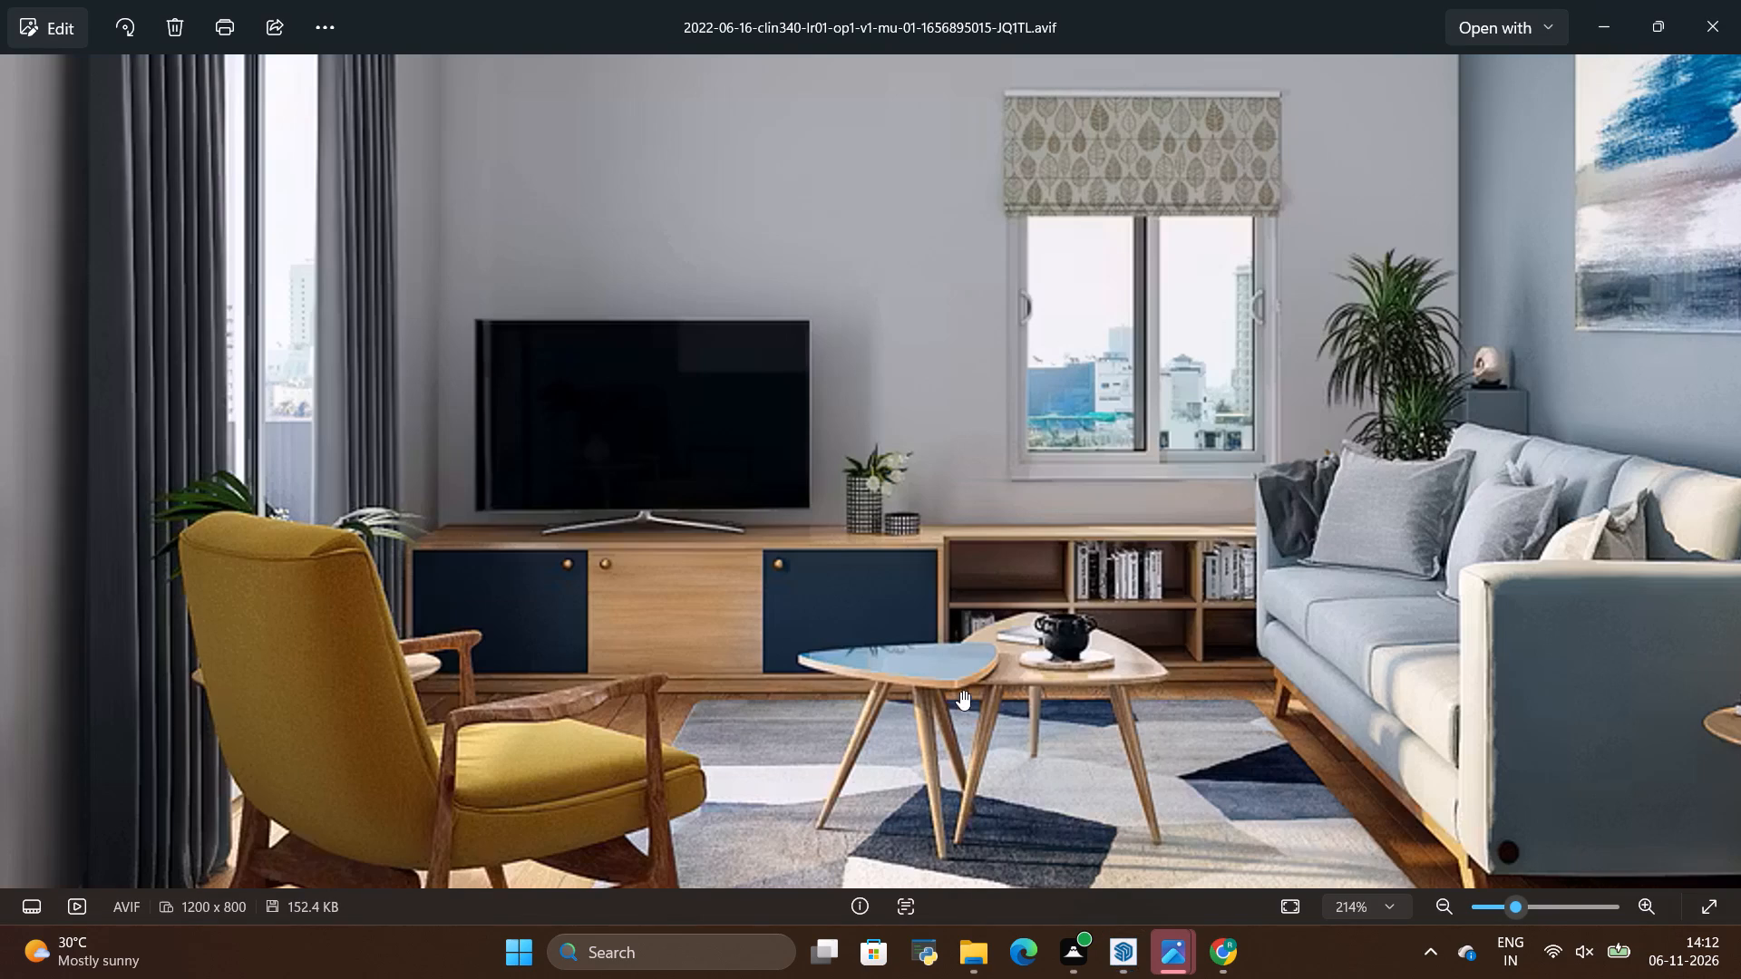
scroll(1221, 614, "up", 3)
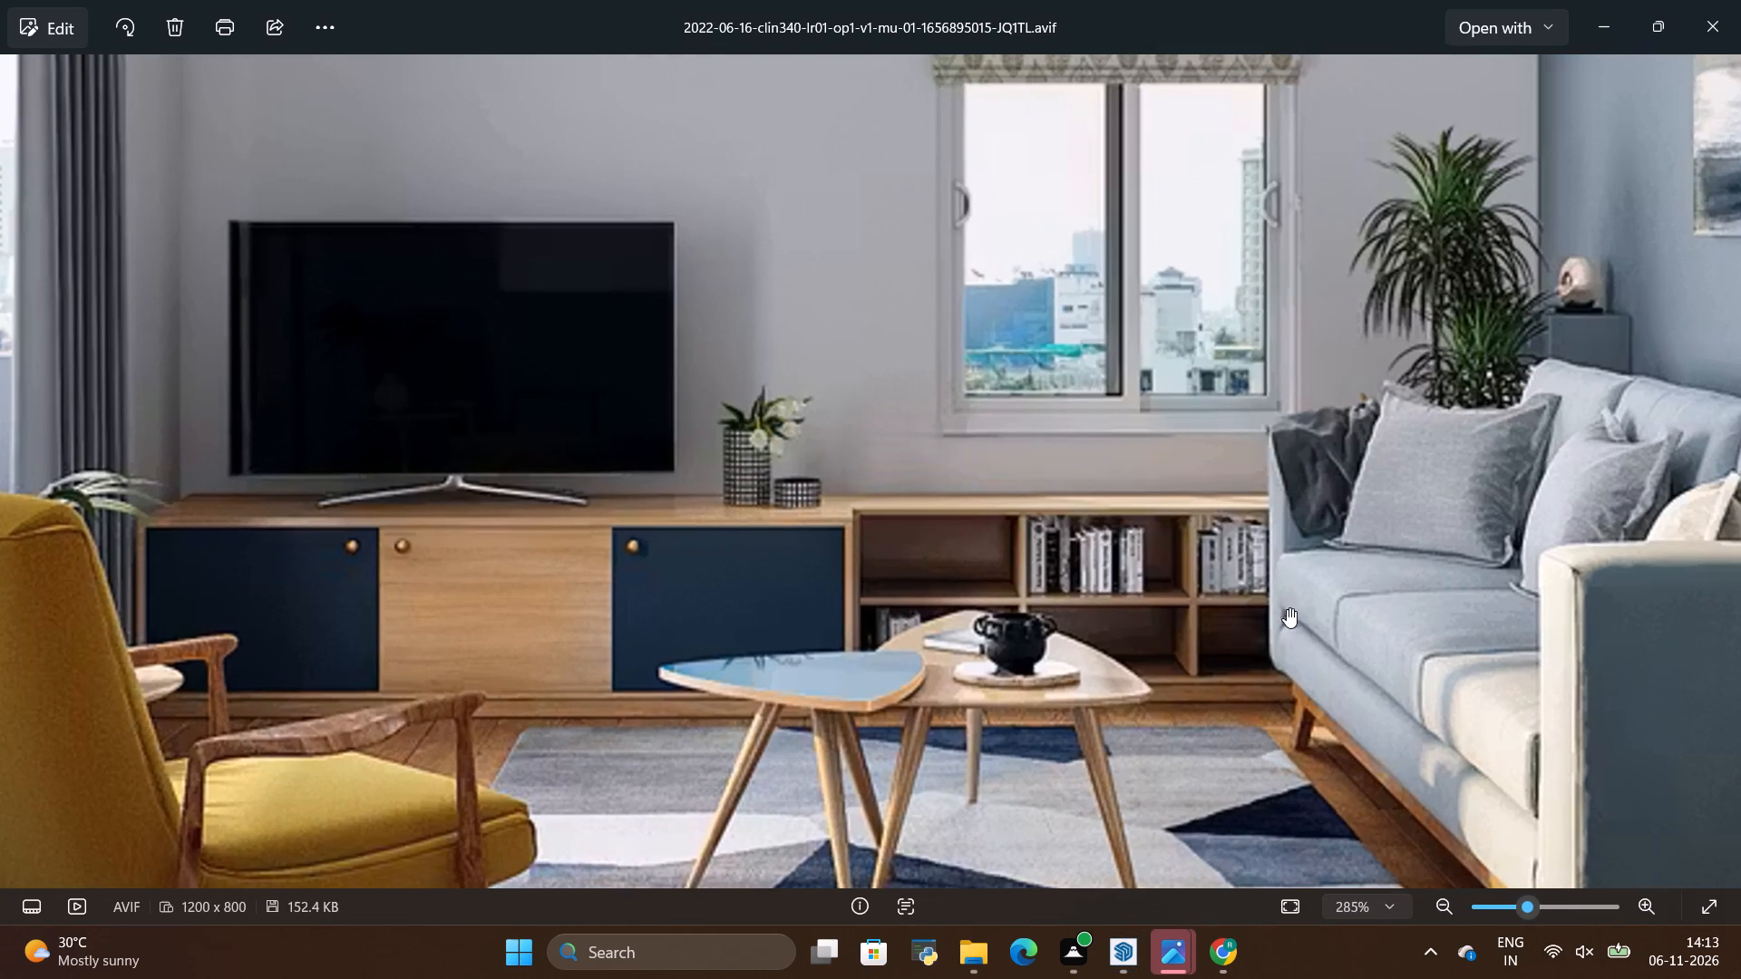
key("alt+Tab")
key("alt+Tab")
key("alt+Tab")
key("alt+Tab")
key("alt+Tab")
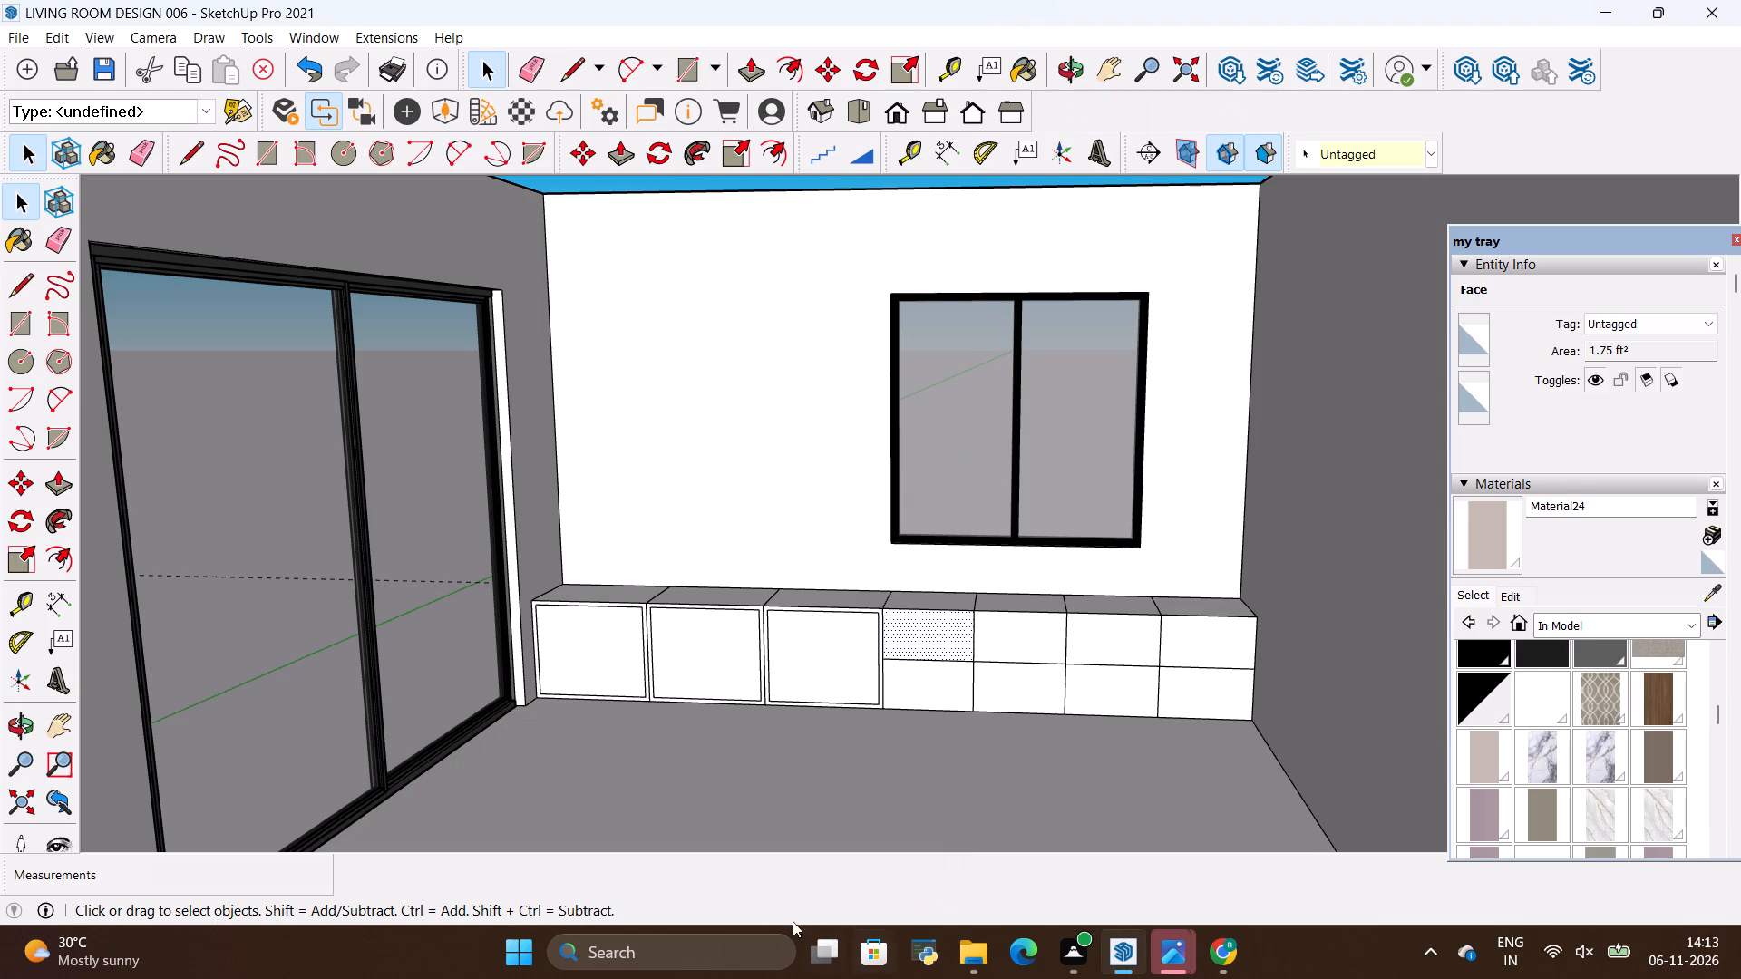
scroll(511, 926, "up", 1)
scroll(654, 592, "up", 8)
scroll(637, 654, "down", 6)
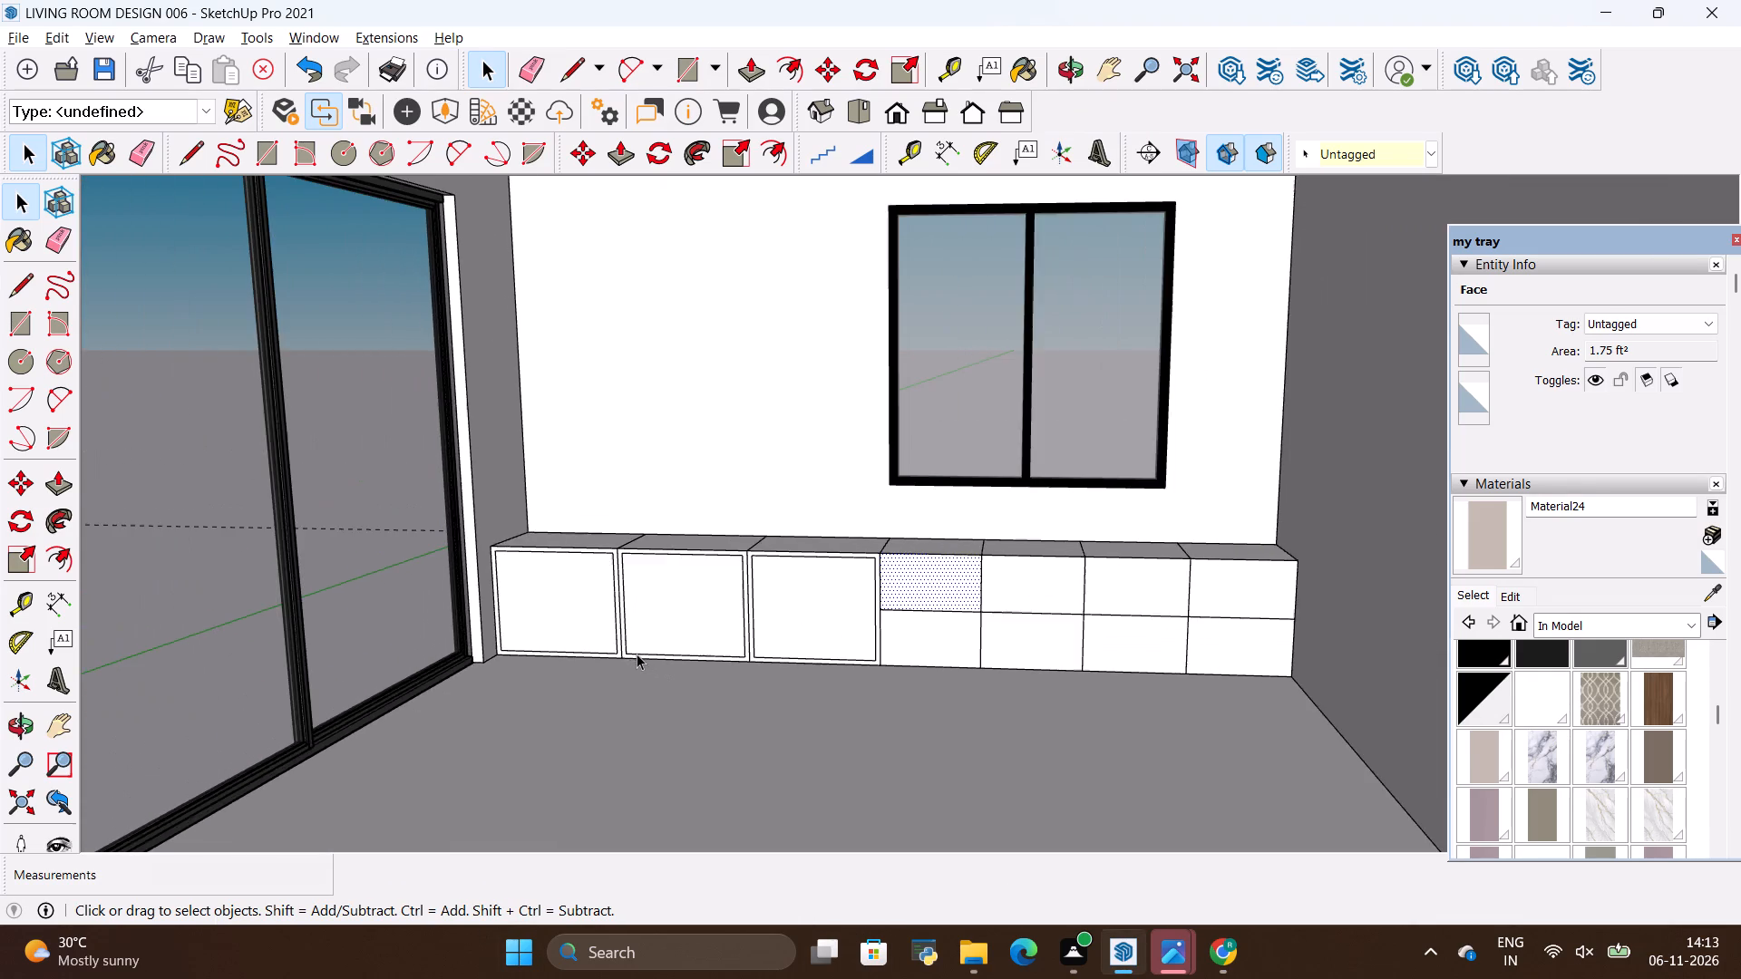
key("alt+Tab")
key("alt+Tab")
Copy the mid-height line segments across the four narrow cabinet fronts 0.5" upward.
key("space")
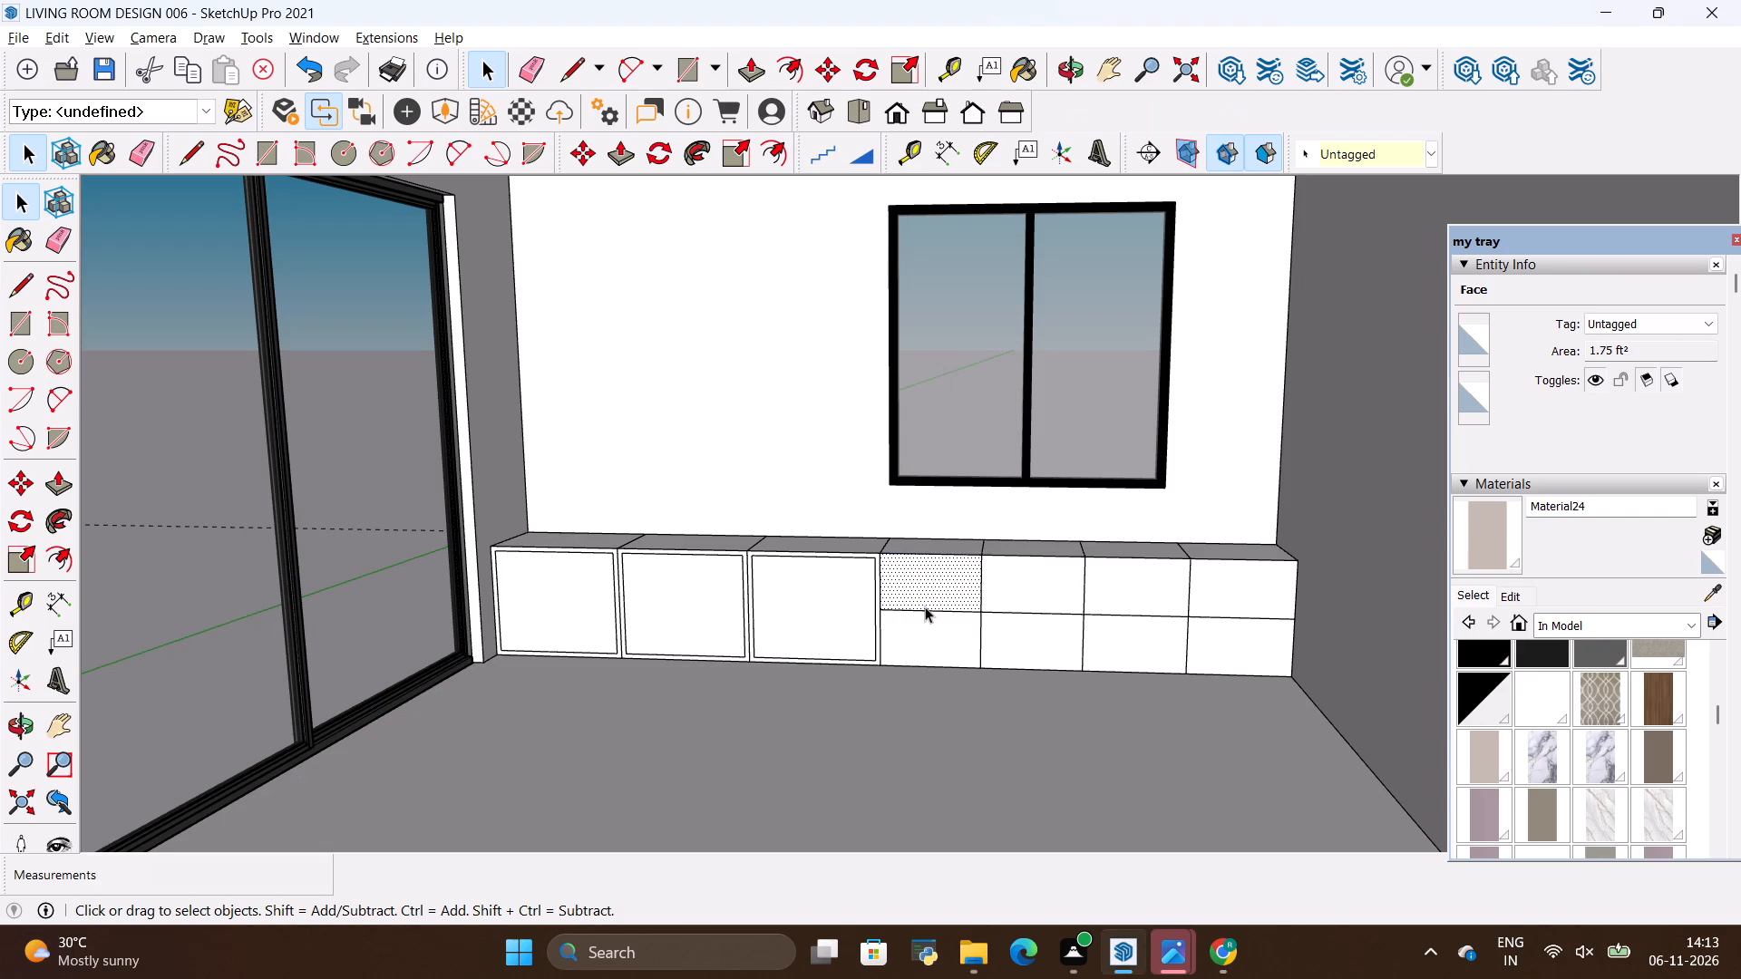
left_click(928, 606)
left_click(934, 613)
left_click(1031, 616, "ctrl")
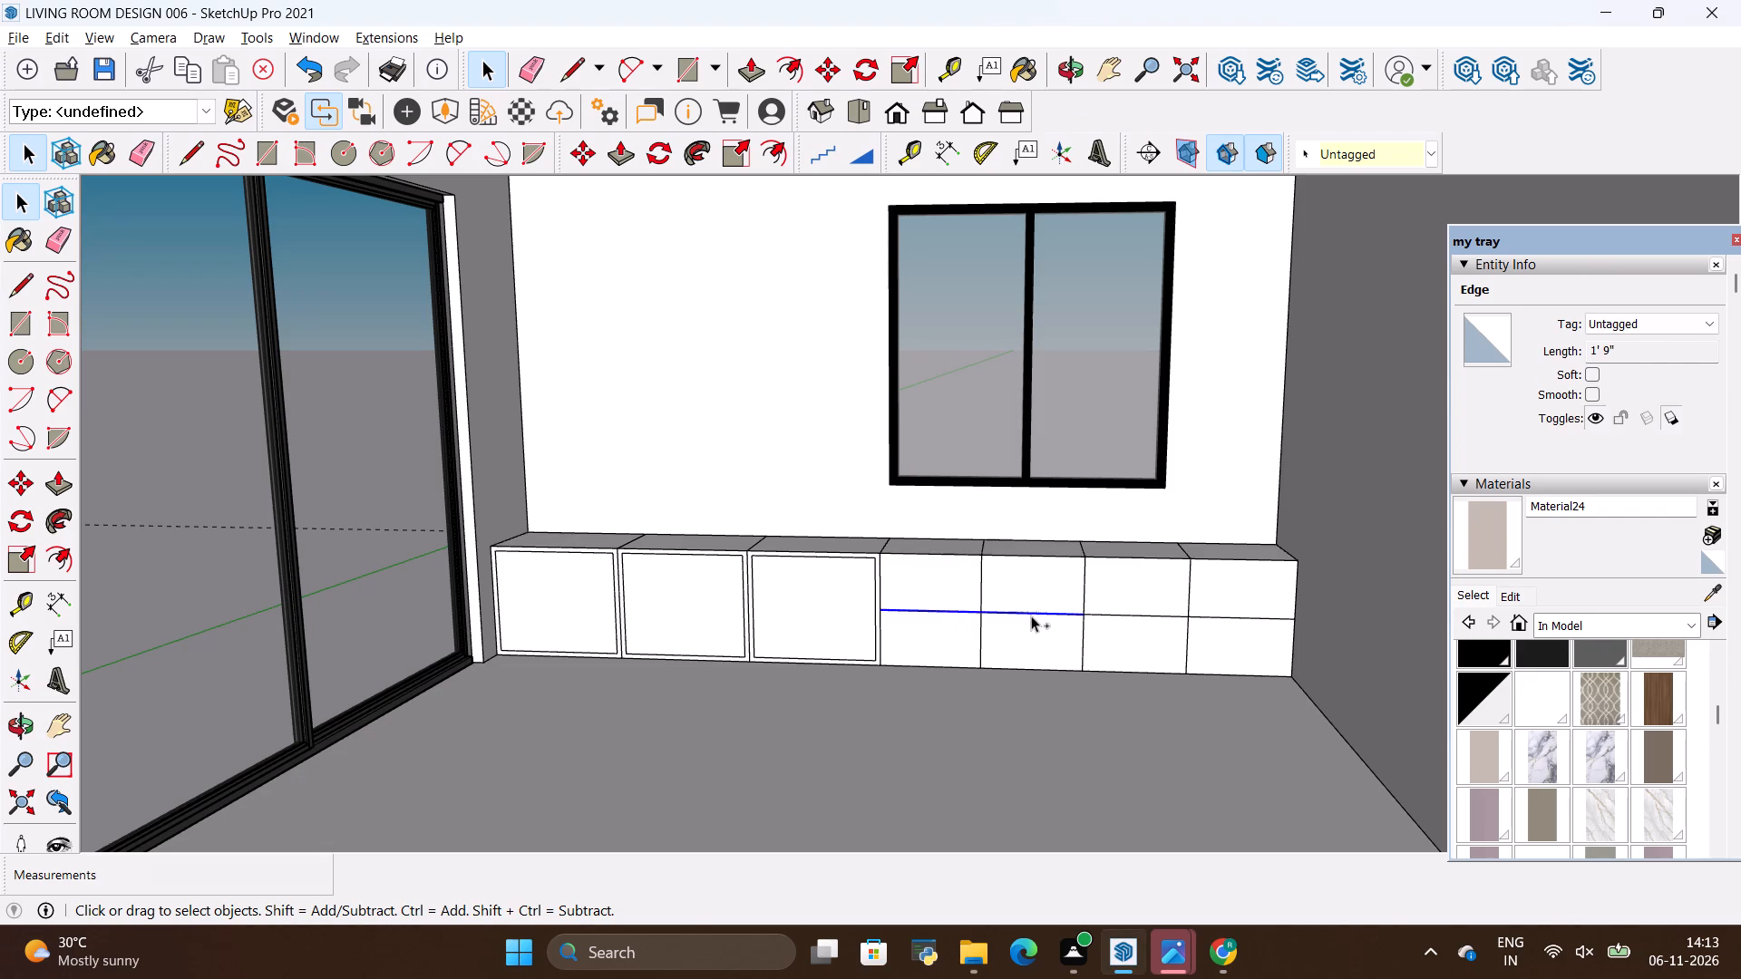
left_click(1114, 614, "ctrl")
left_click(1223, 618, "ctrl")
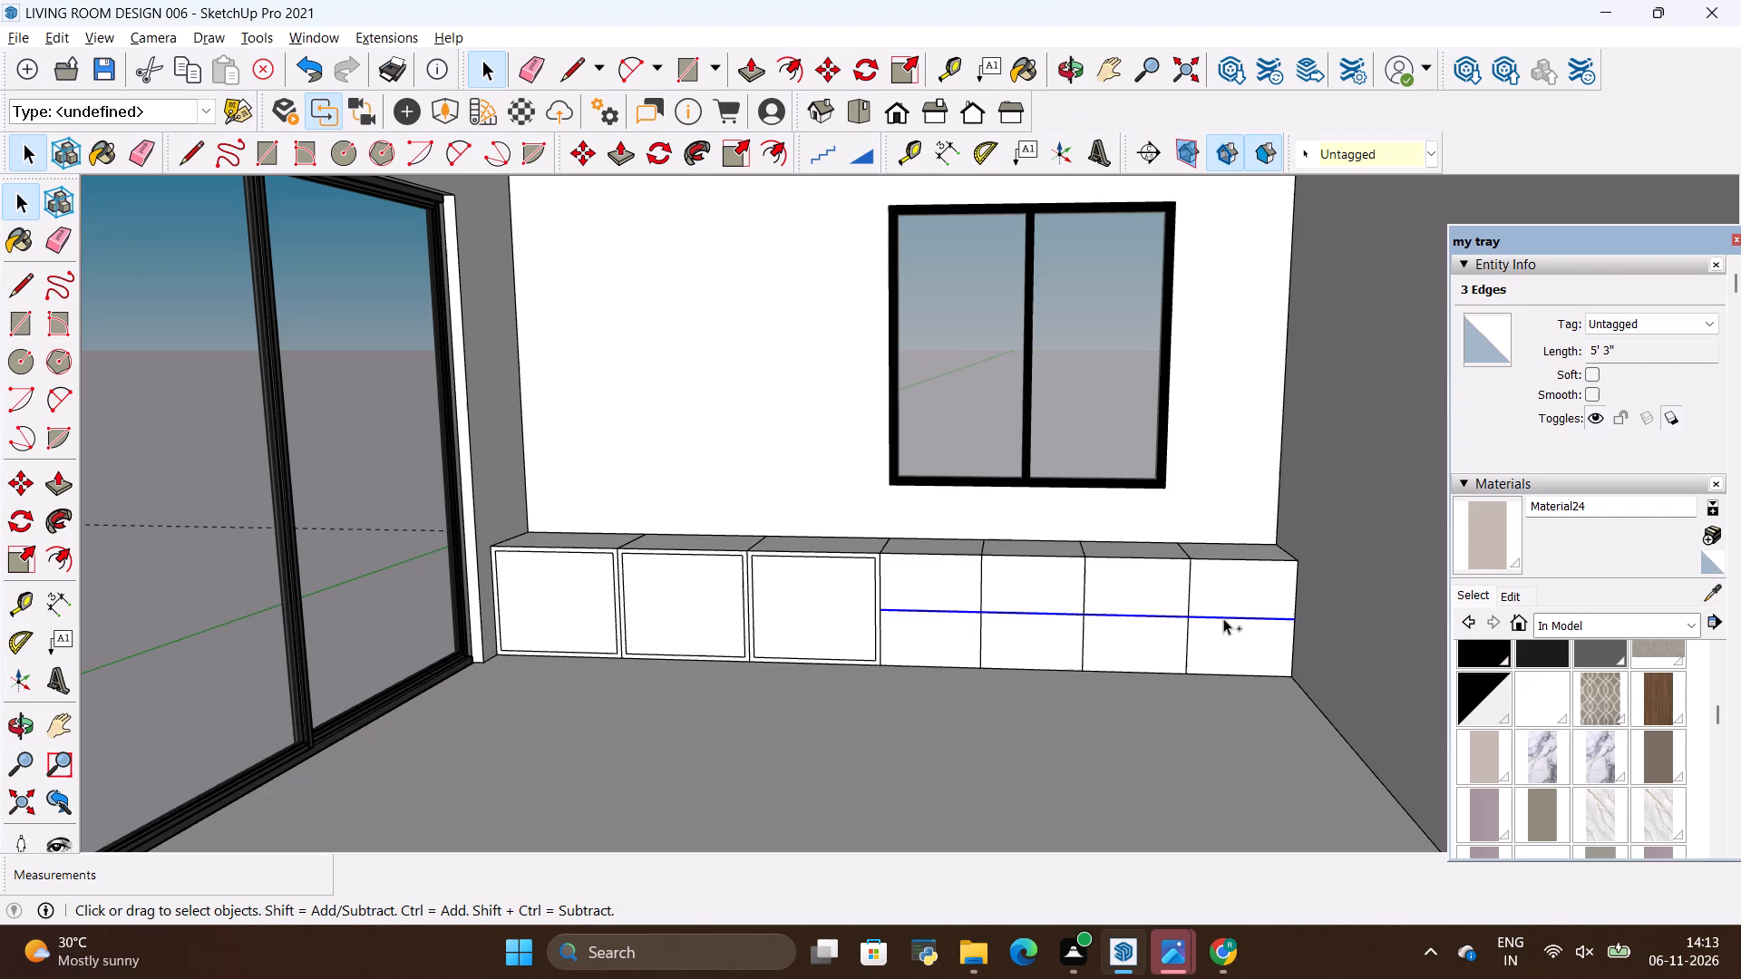
key("m")
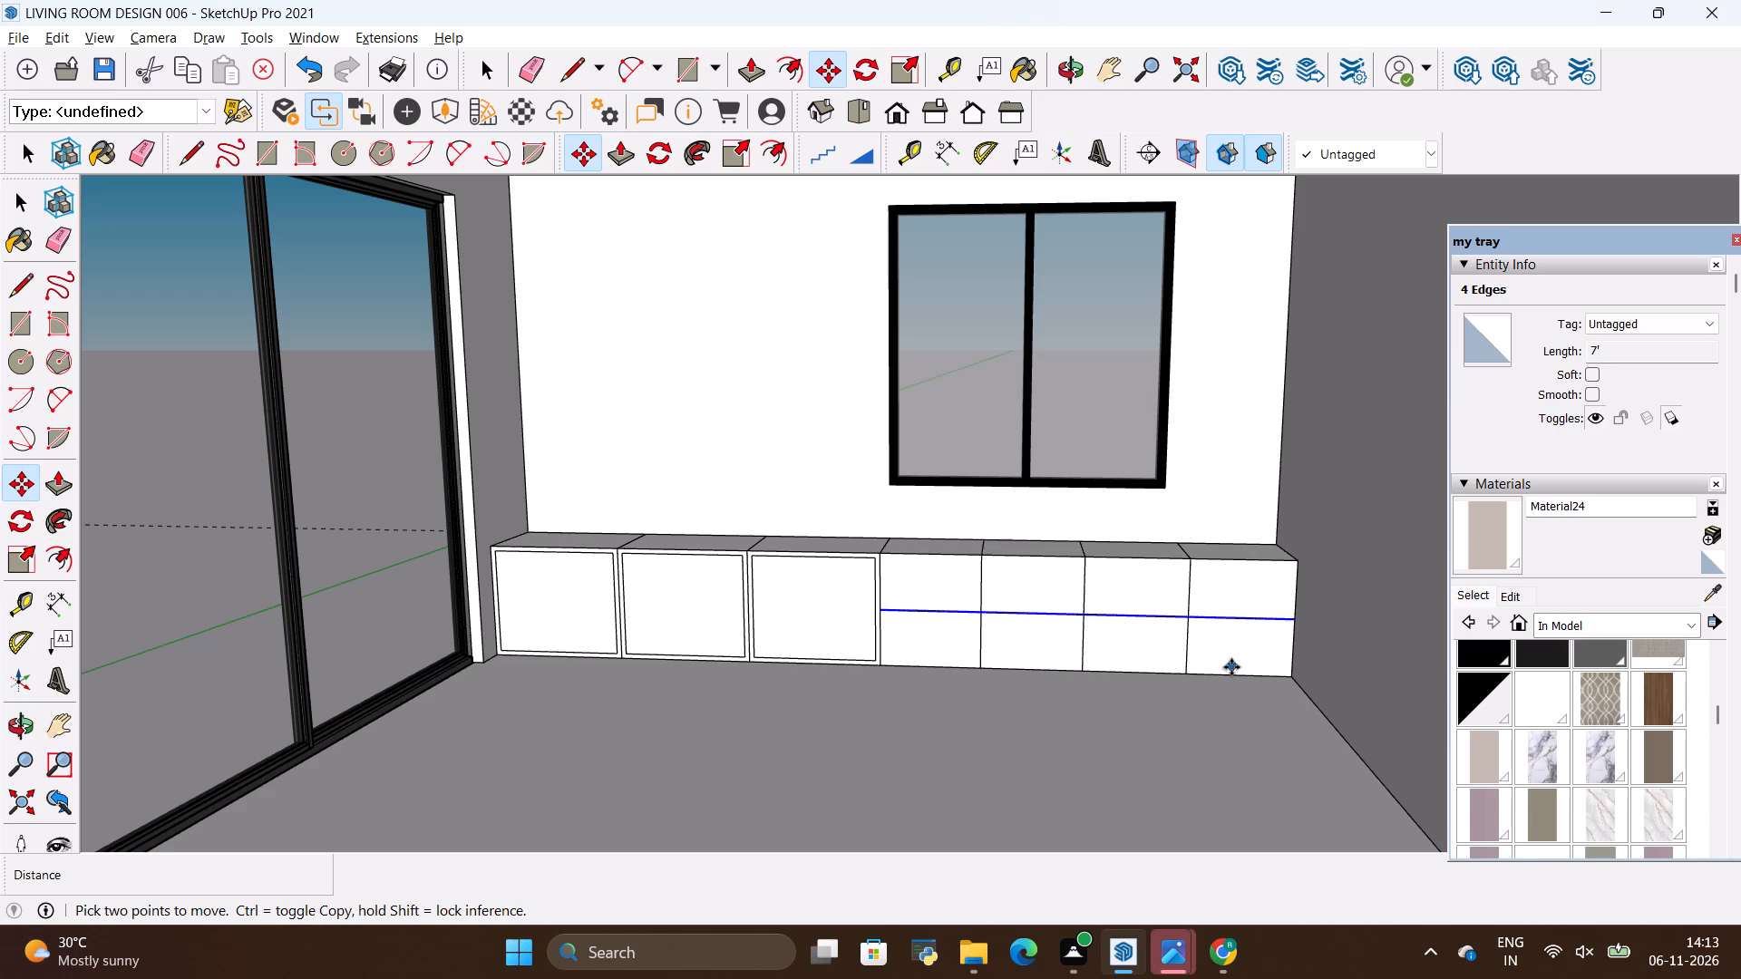
key("m")
left_click(880, 619, "ctrl")
scroll(880, 595, "up", 5)
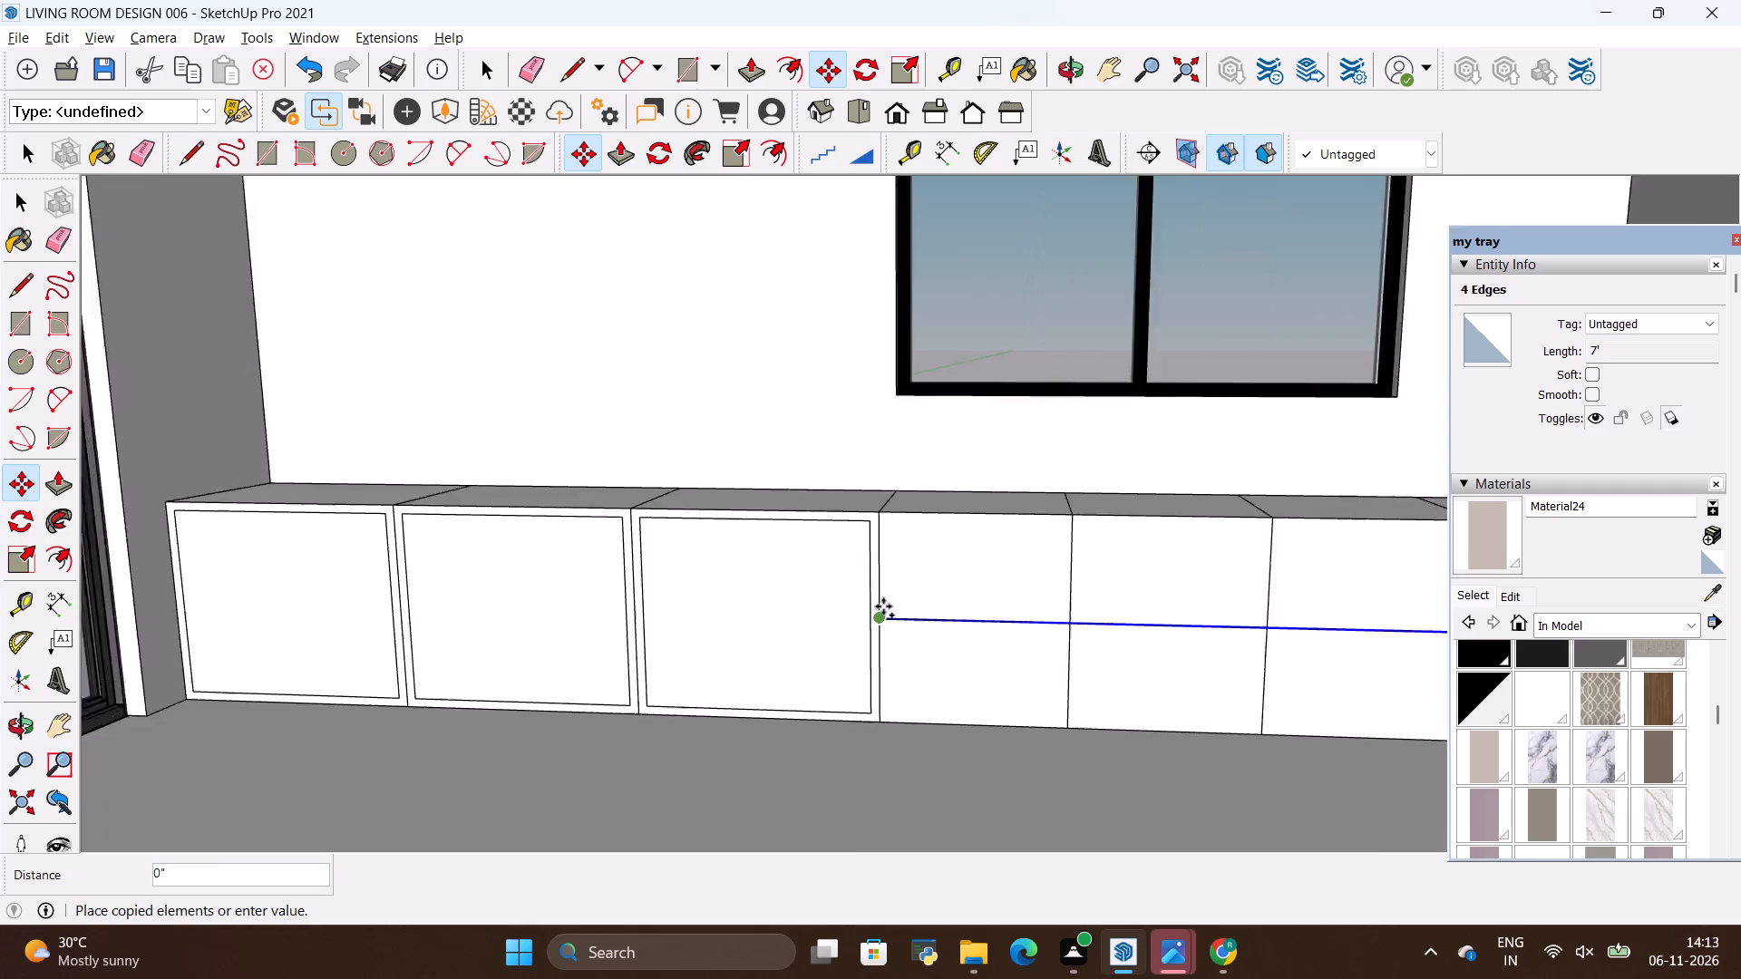
scroll(883, 606, "up", 5)
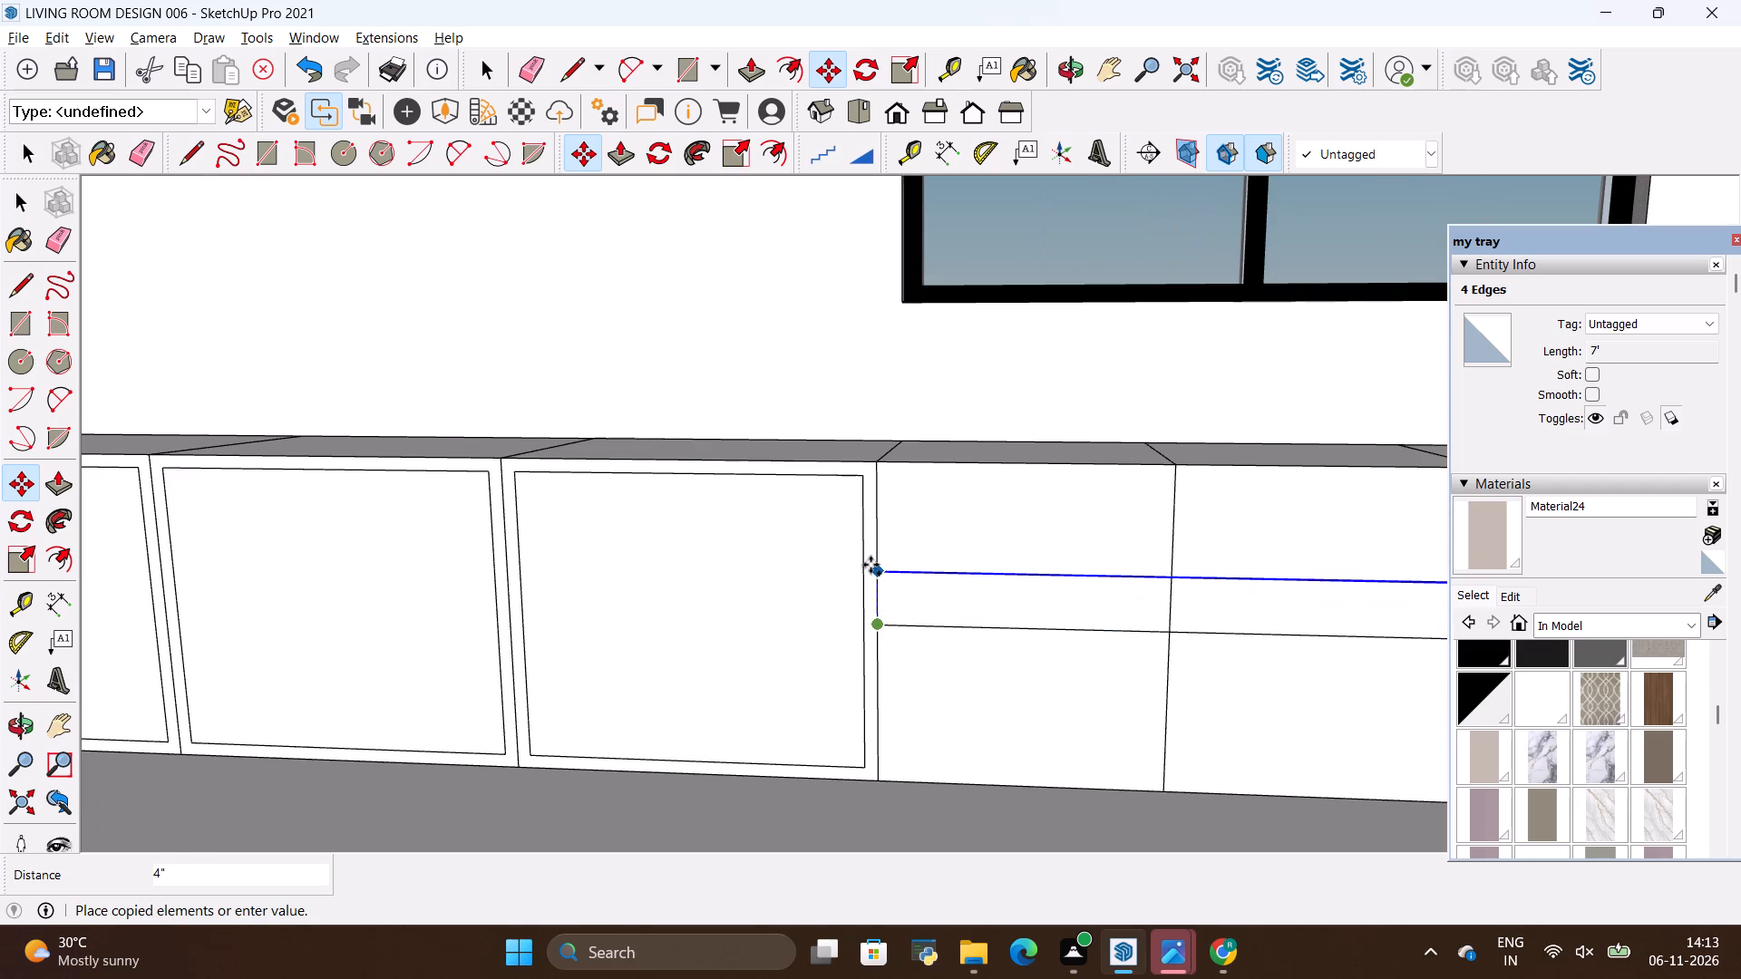
key("BackSpace")
type(".5")
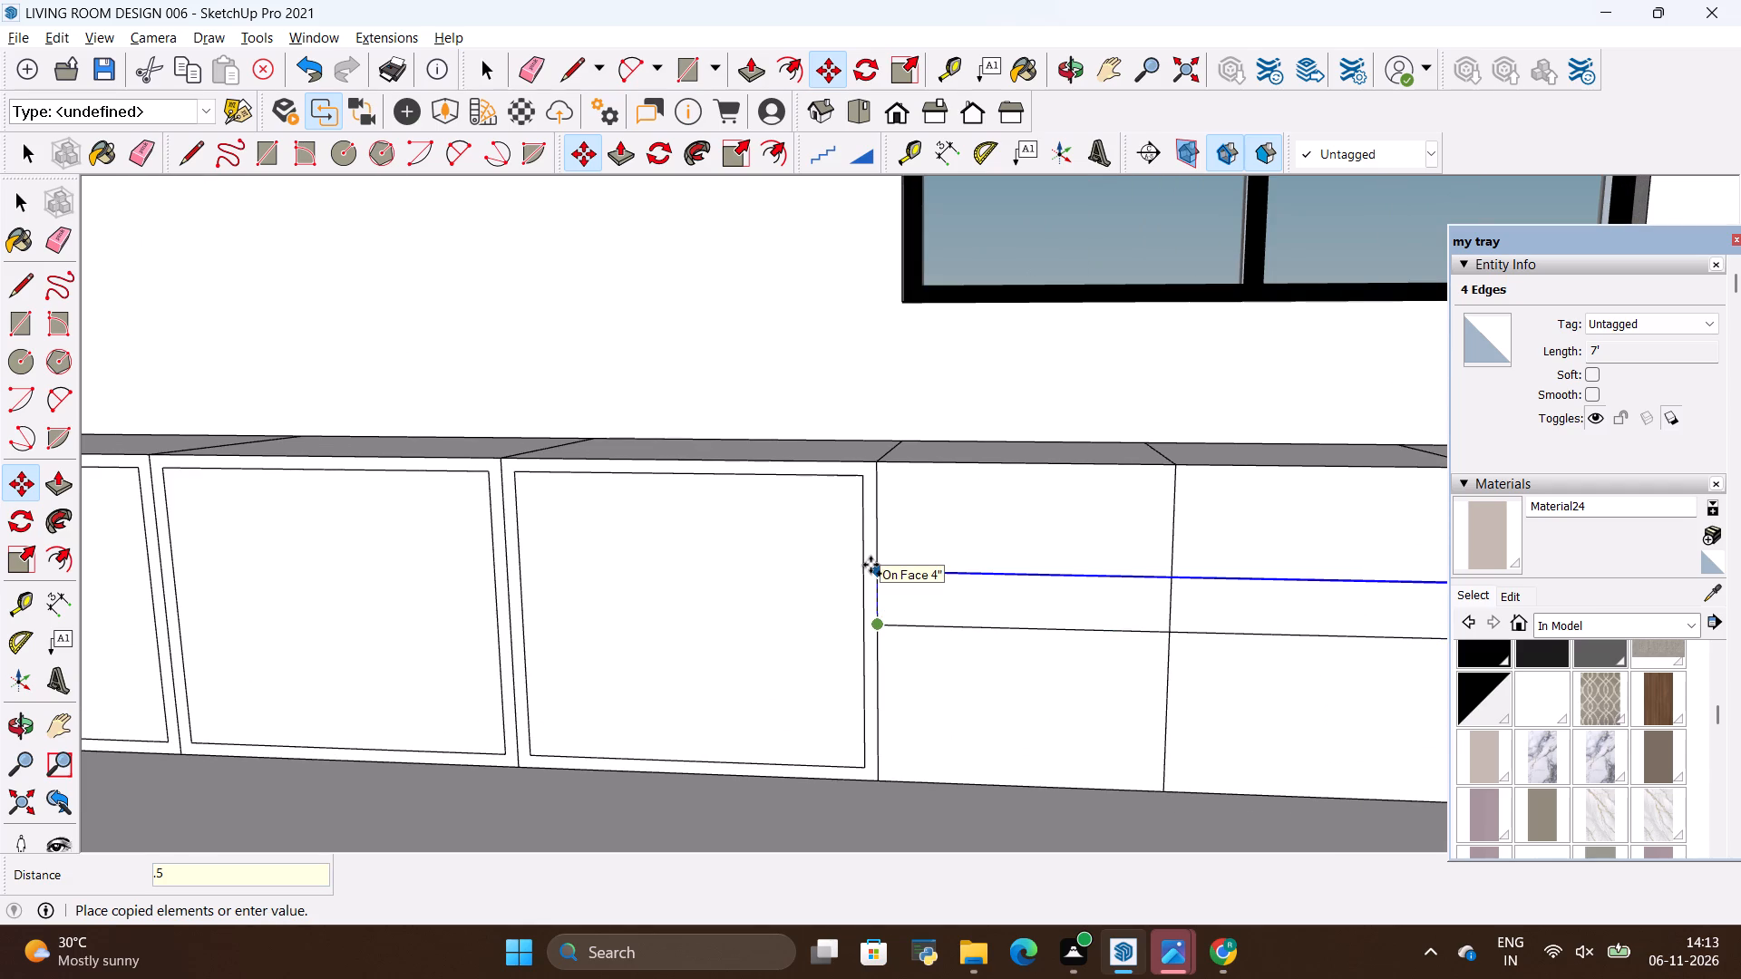
key("shift+quotedbl")
key("Return")
Copy the raised line segments 1" downward to mark the underside of a 1" thick shelf across the narrow fronts.
scroll(862, 606, "up", 2)
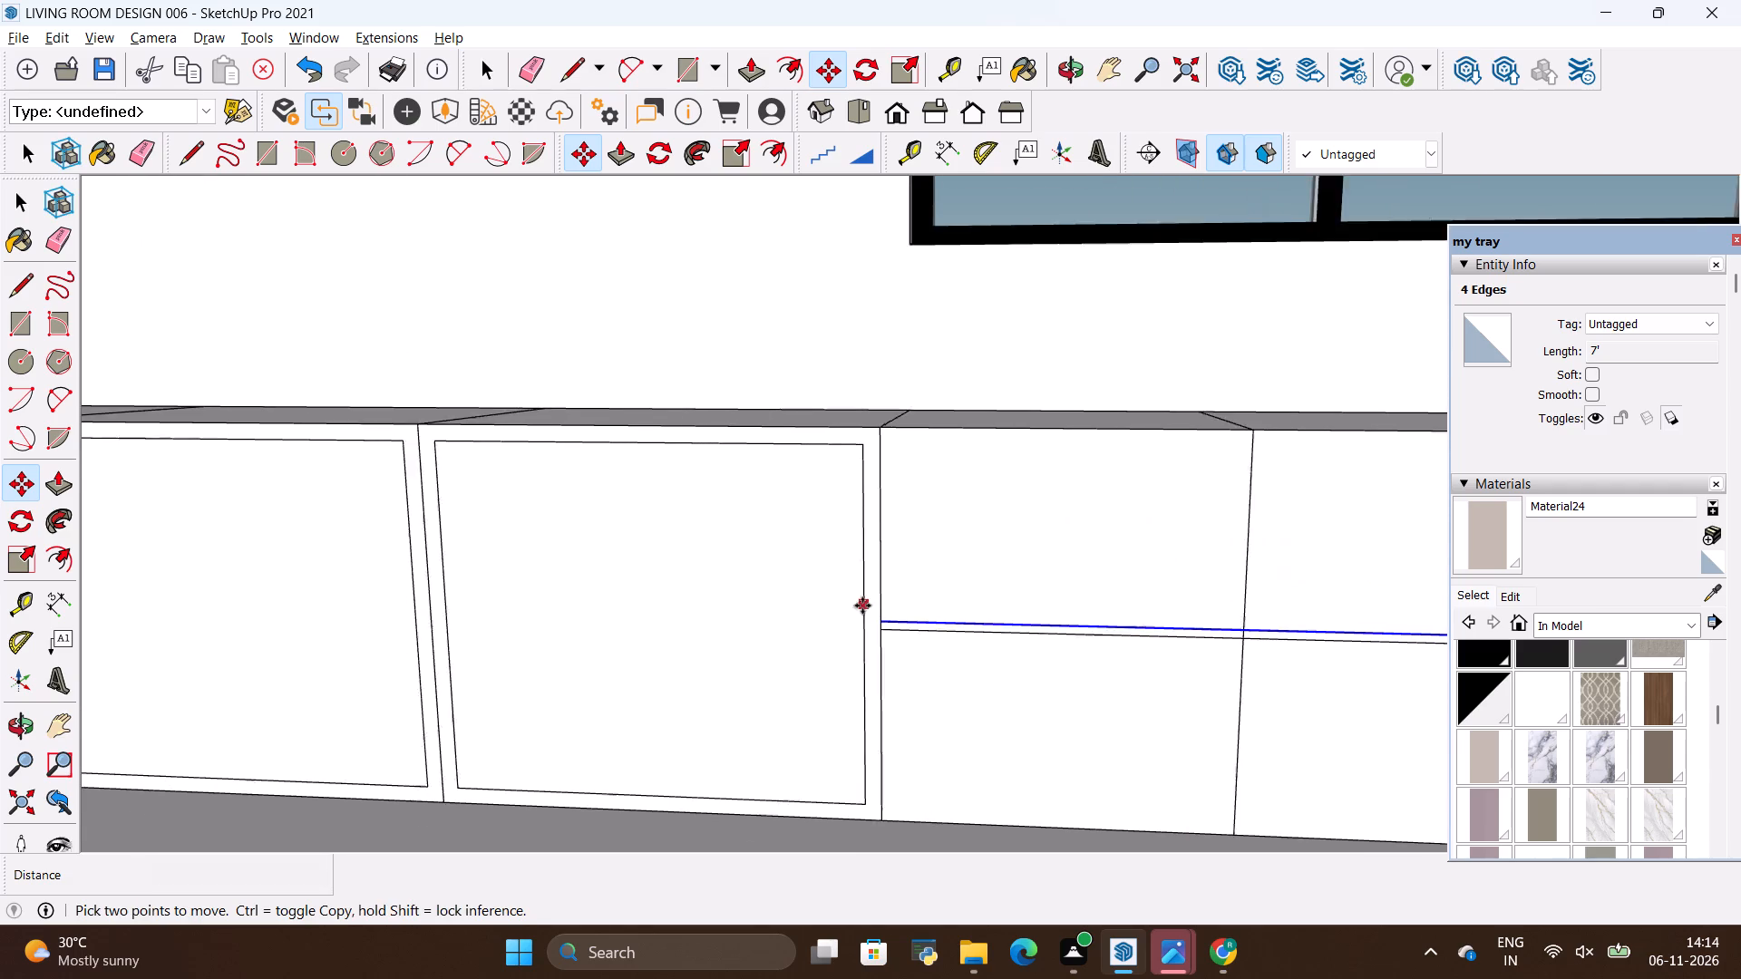
scroll(862, 606, "up", 4)
left_click(890, 623, "ctrl")
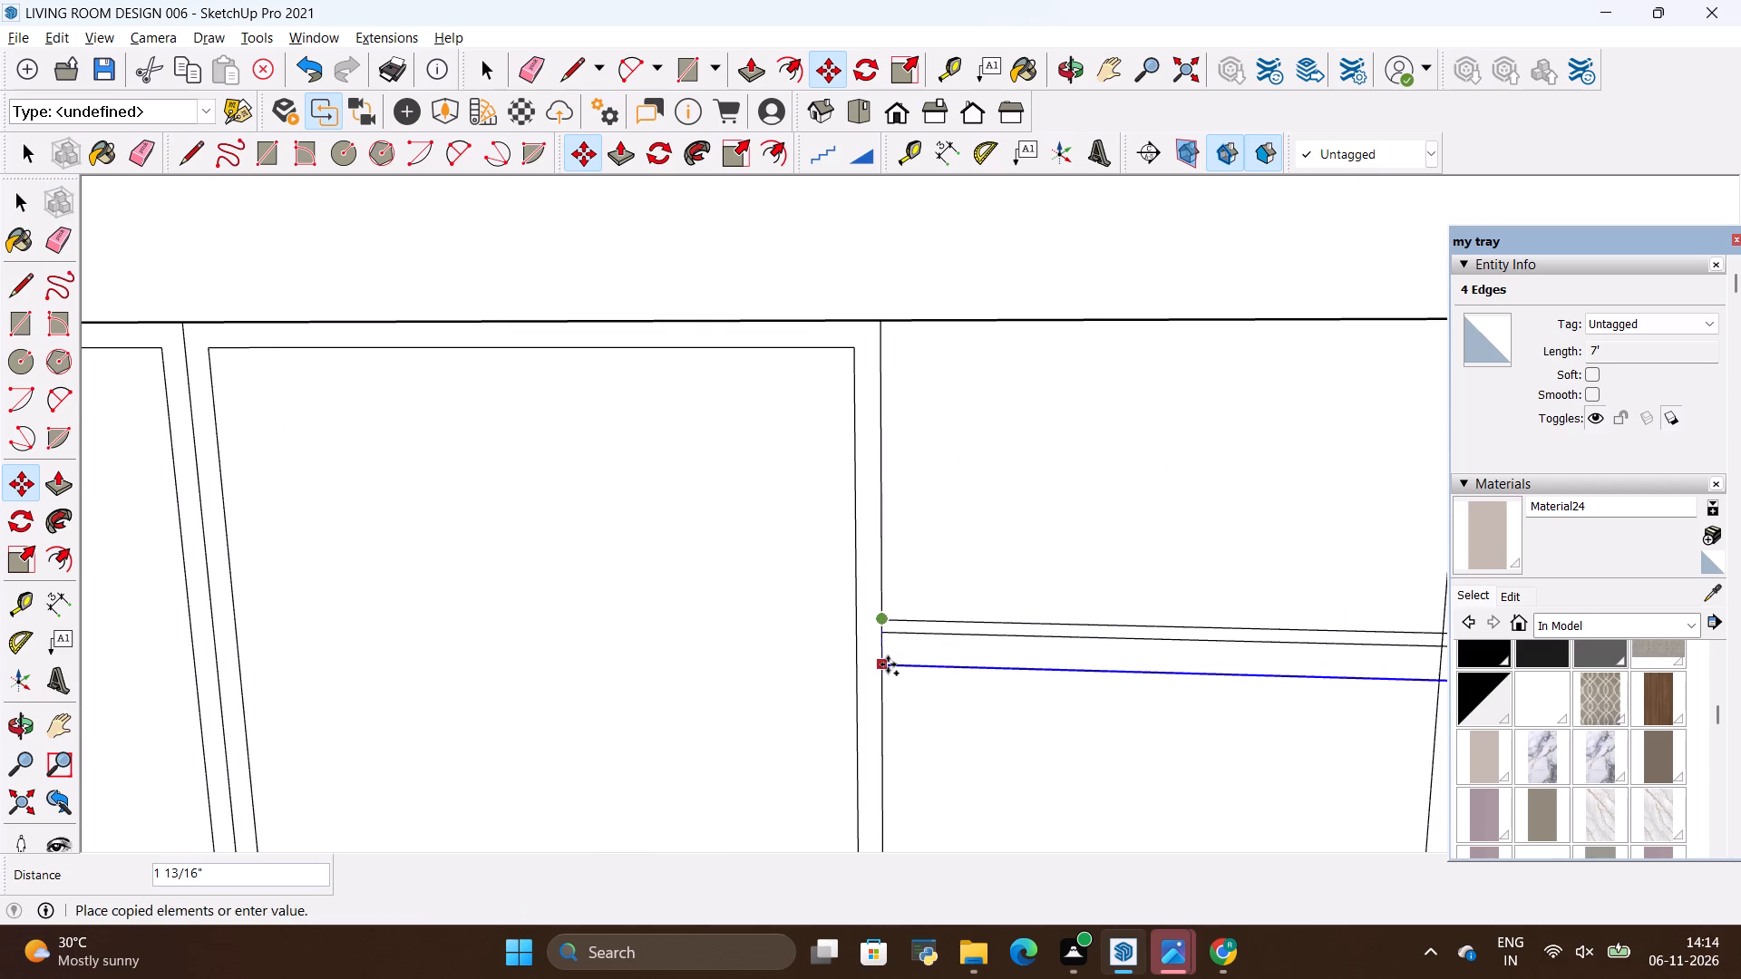
key("BackSpace")
key("1")
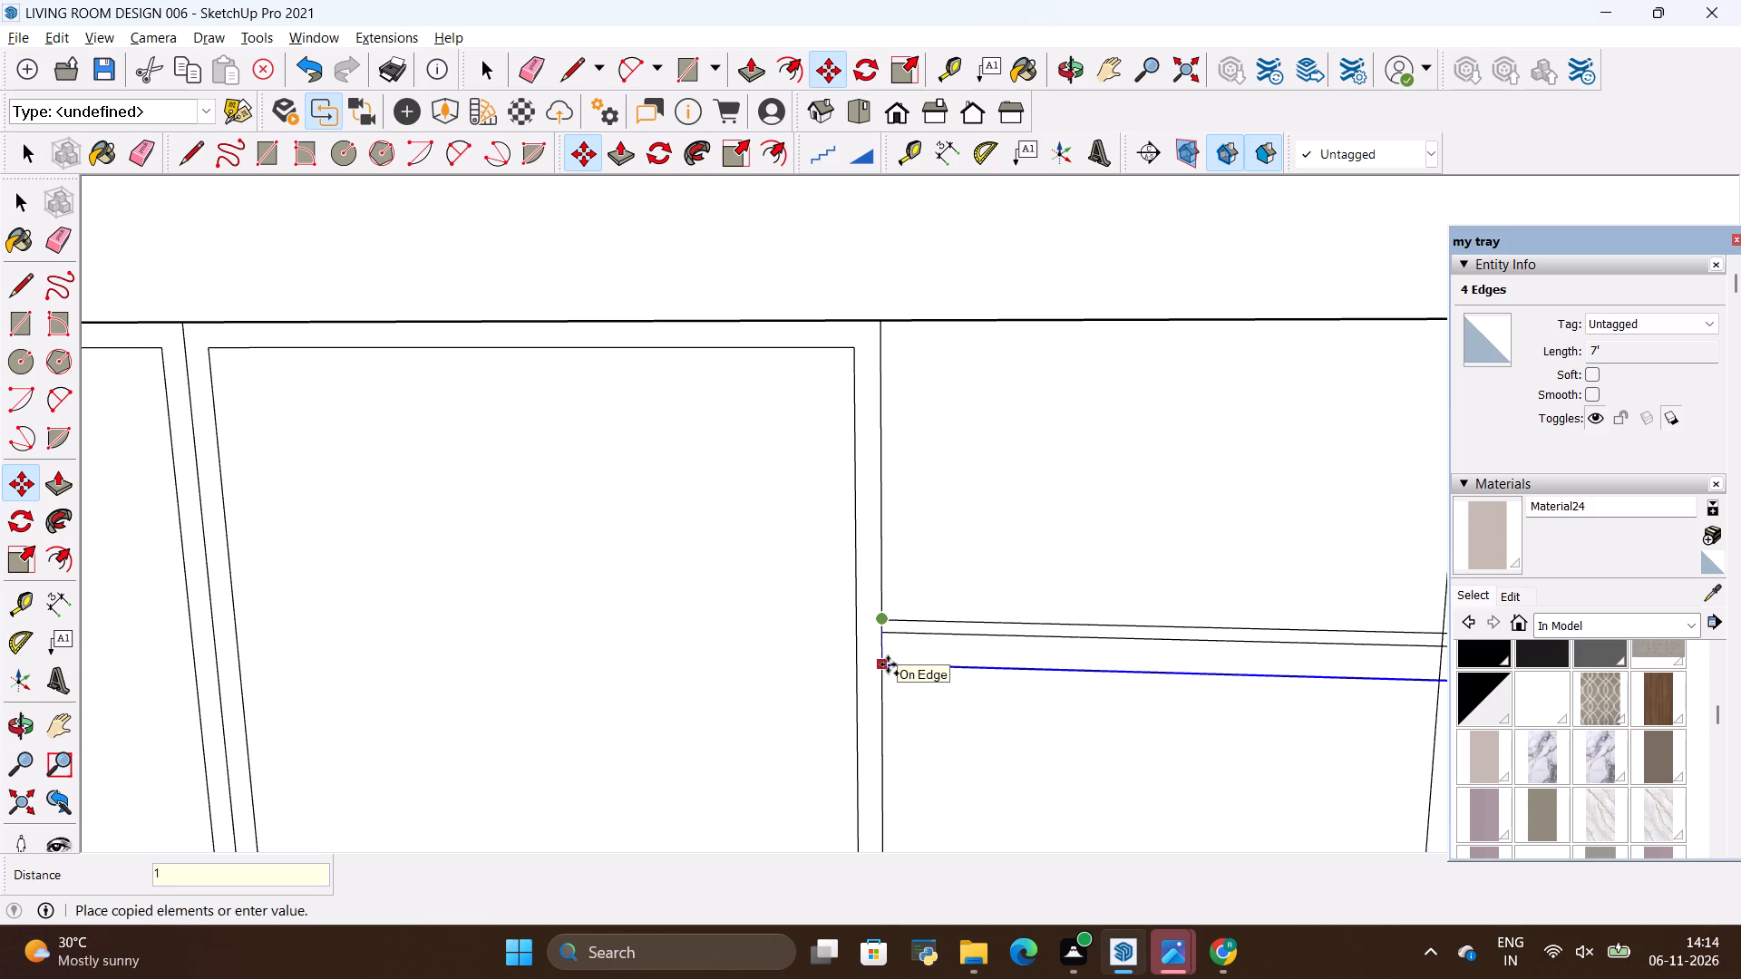
key("shift+quotedbl")
key("Return")
key("space")
left_click(929, 678)
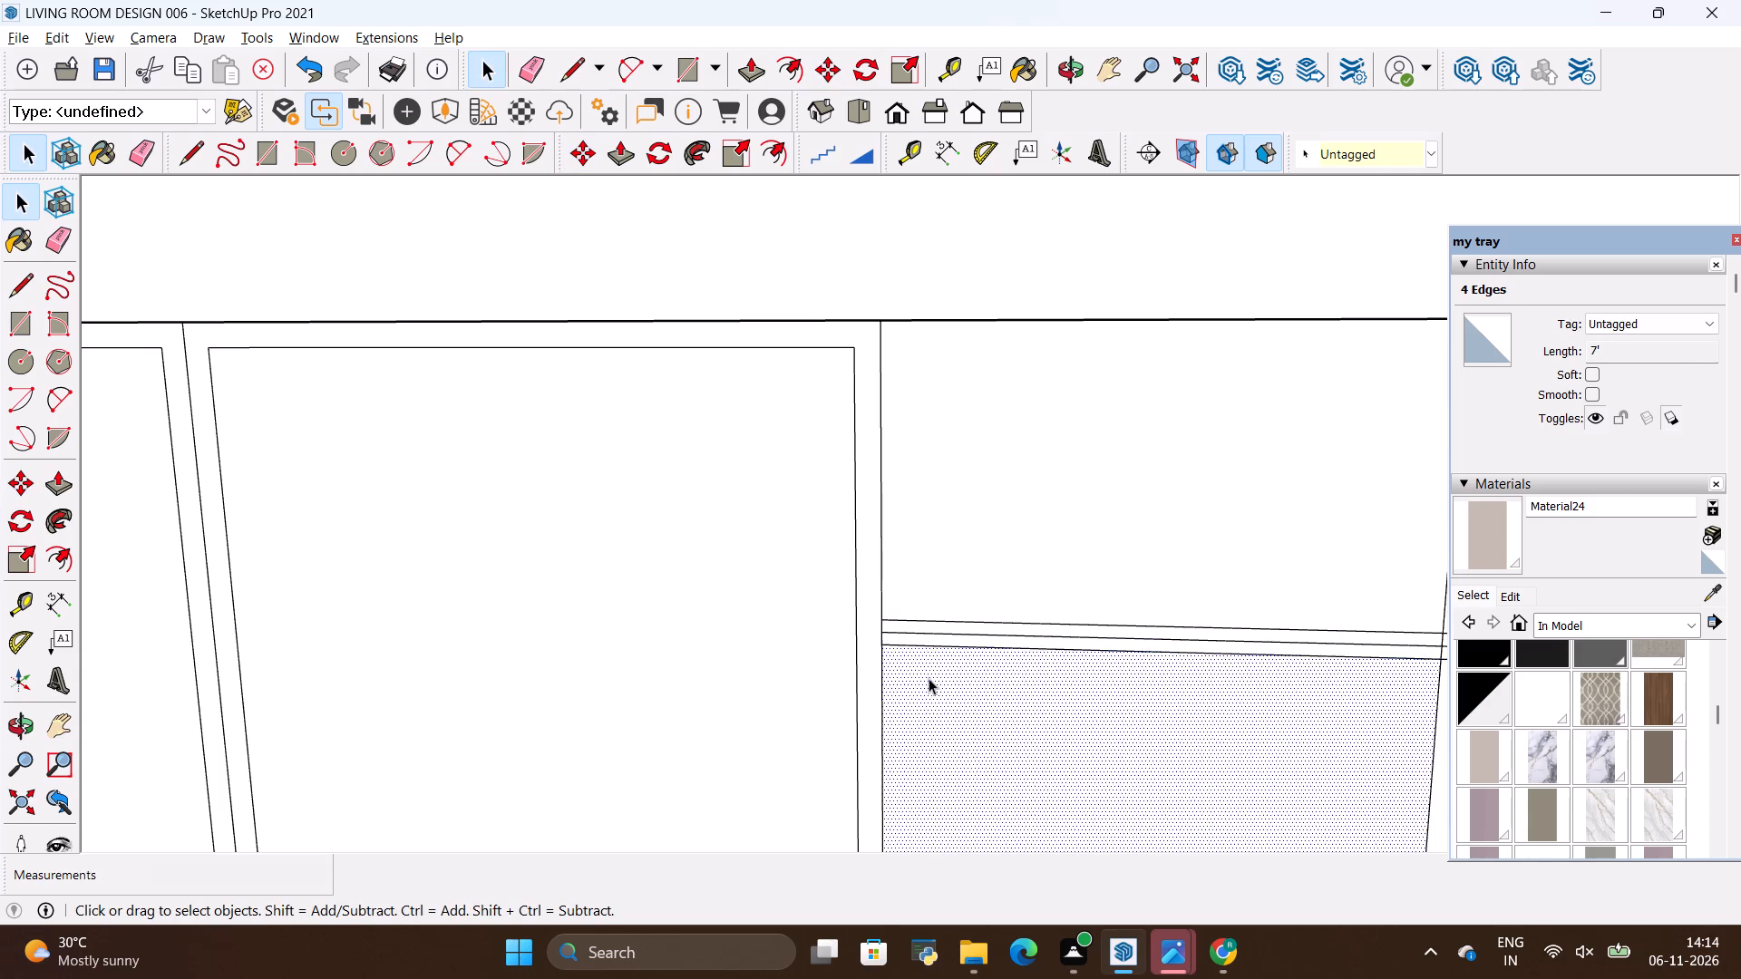
Erase the original centre line between the two shelf lines in all four narrow cabinet sections.
scroll(919, 616, "up", 14)
key("e")
left_click_drag(947, 654, 960, 664)
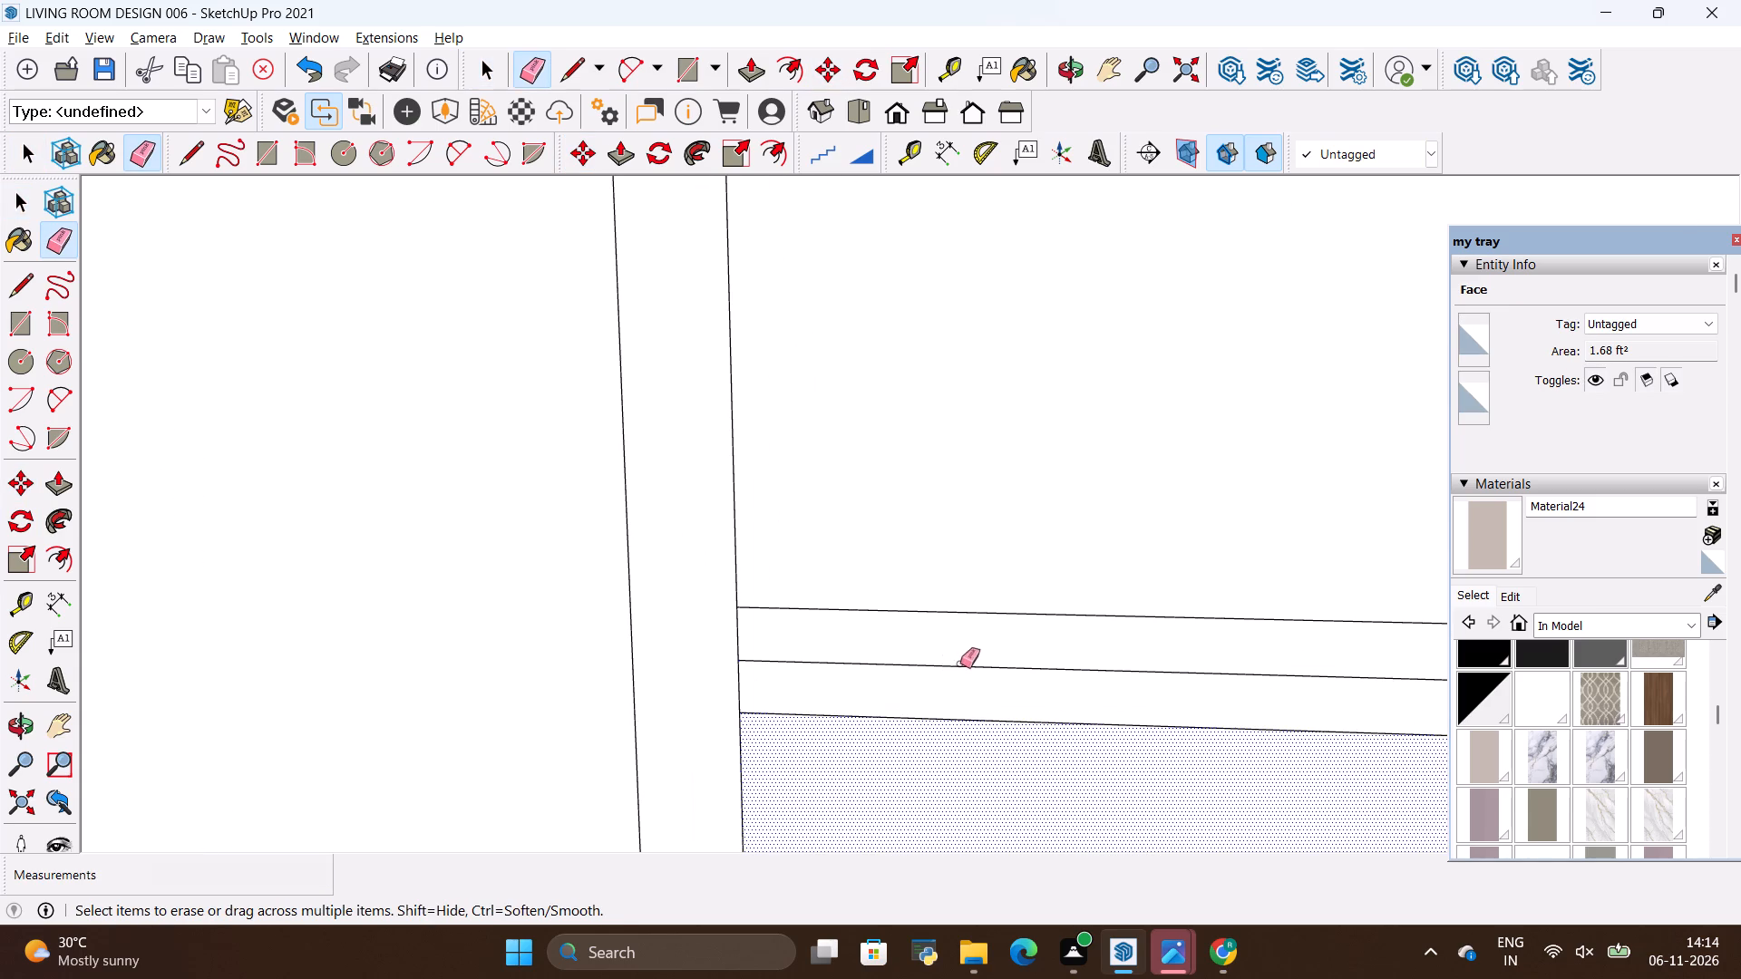
left_click_drag(960, 664, 967, 674)
scroll(520, 625, "down", 20)
scroll(520, 625, "down", 4)
scroll(865, 652, "up", 6)
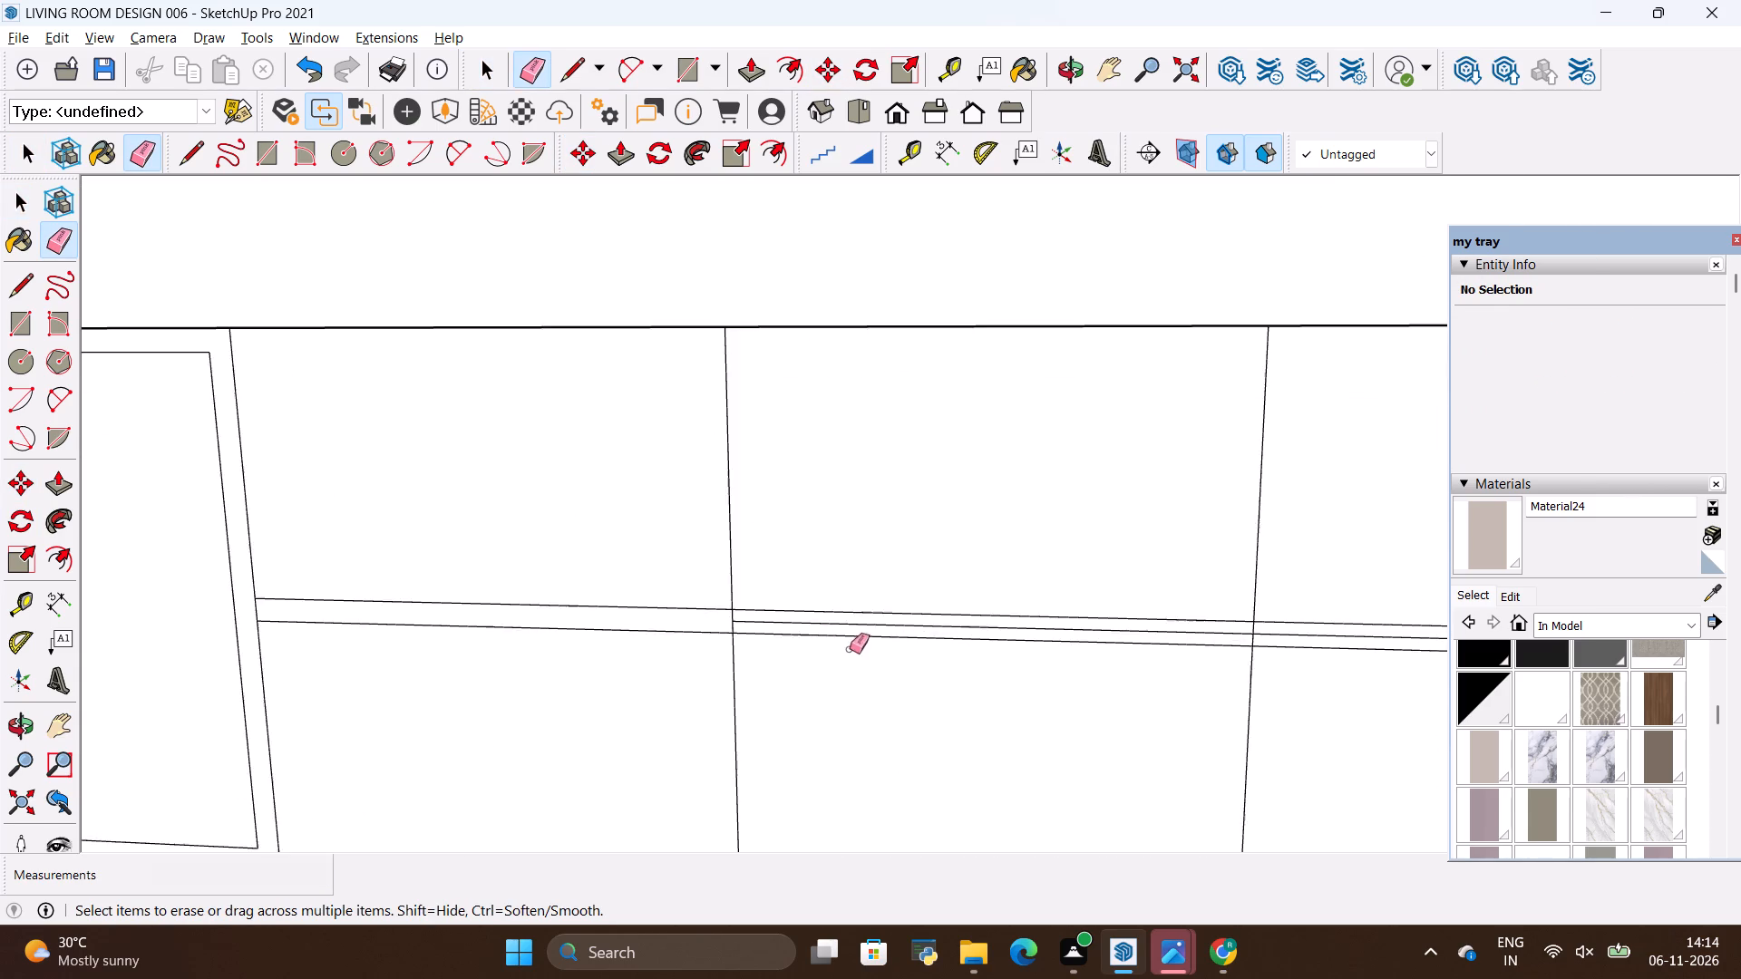
scroll(850, 649, "up", 11)
left_click_drag(755, 610, 776, 627)
scroll(662, 622, "down", 16)
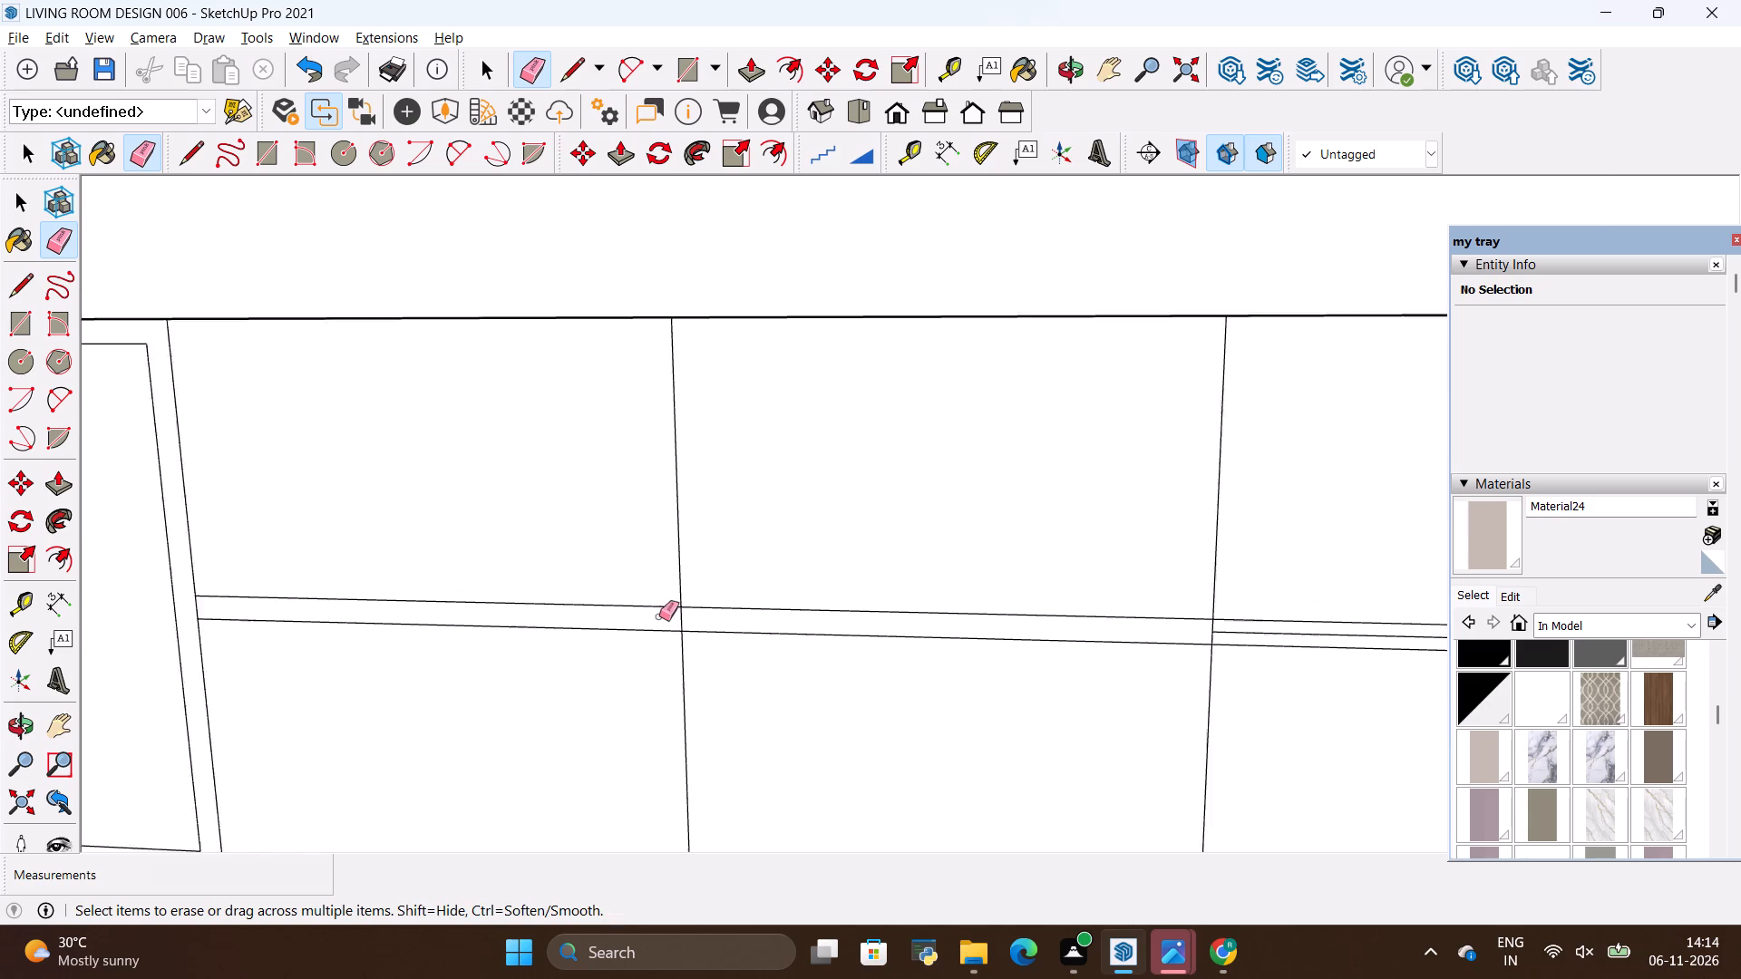
scroll(659, 616, "down", 2)
scroll(944, 635, "up", 16)
left_click_drag(1035, 604, 1041, 618)
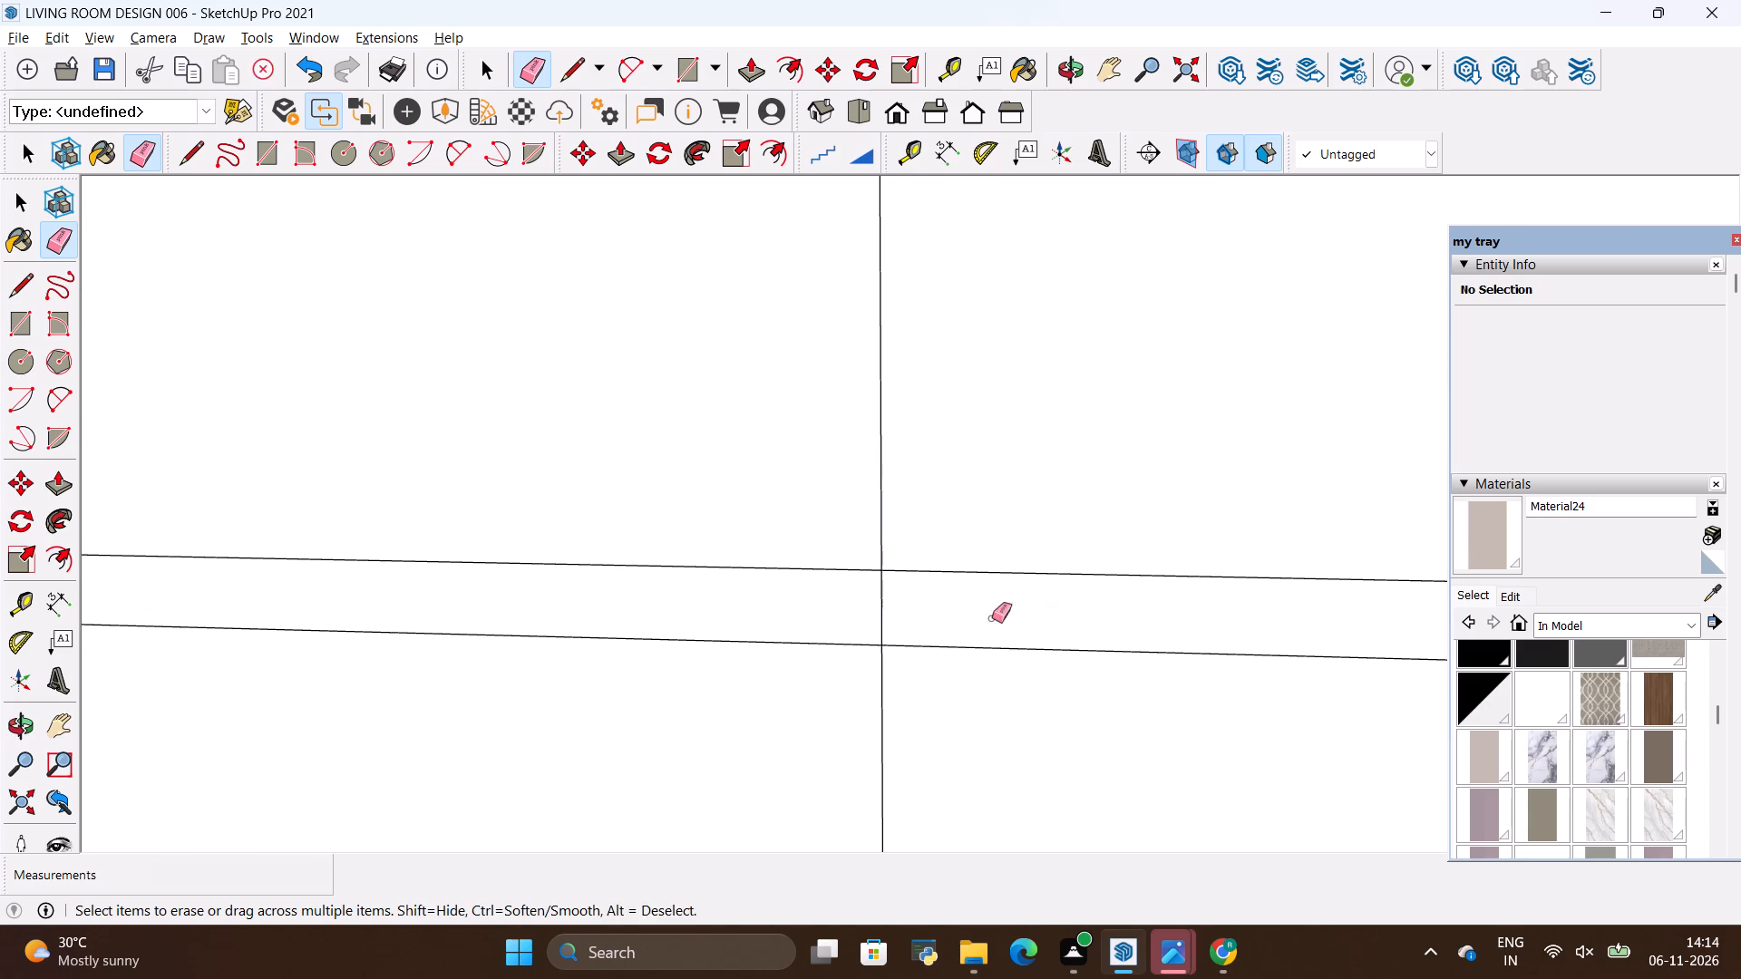
scroll(765, 602, "down", 18)
scroll(1001, 575, "up", 9)
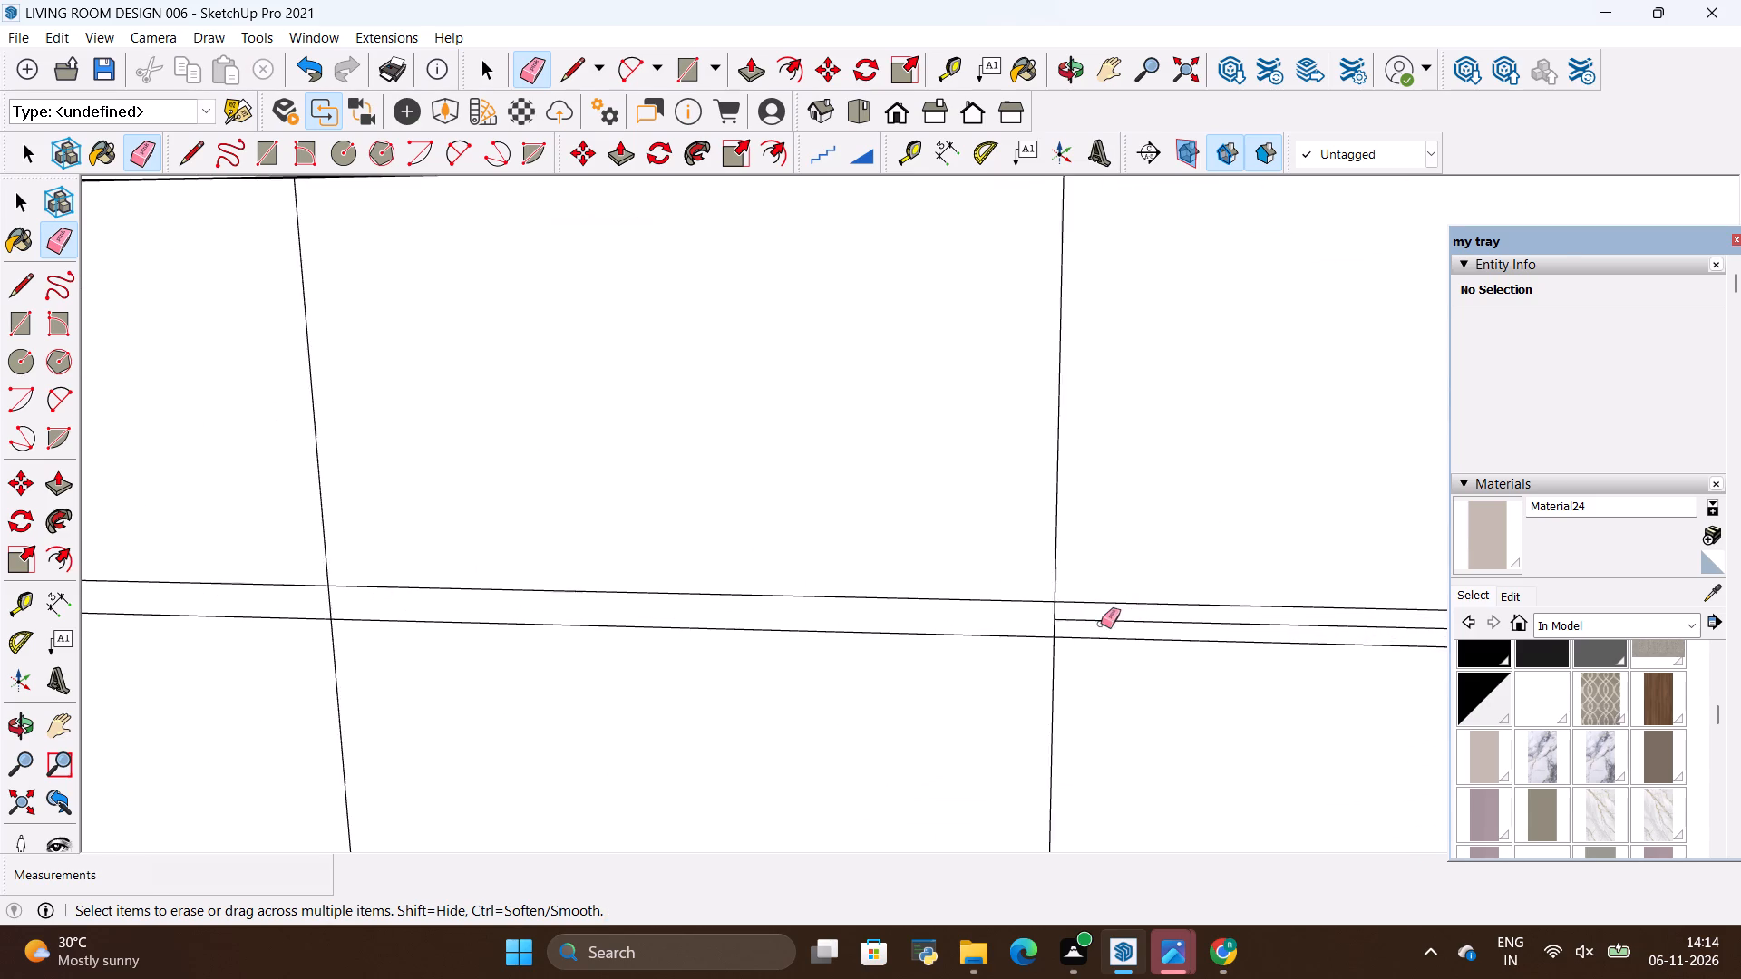
scroll(1101, 624, "up", 4)
left_click_drag(1089, 614, 1099, 616)
key("space")
left_click(1065, 616)
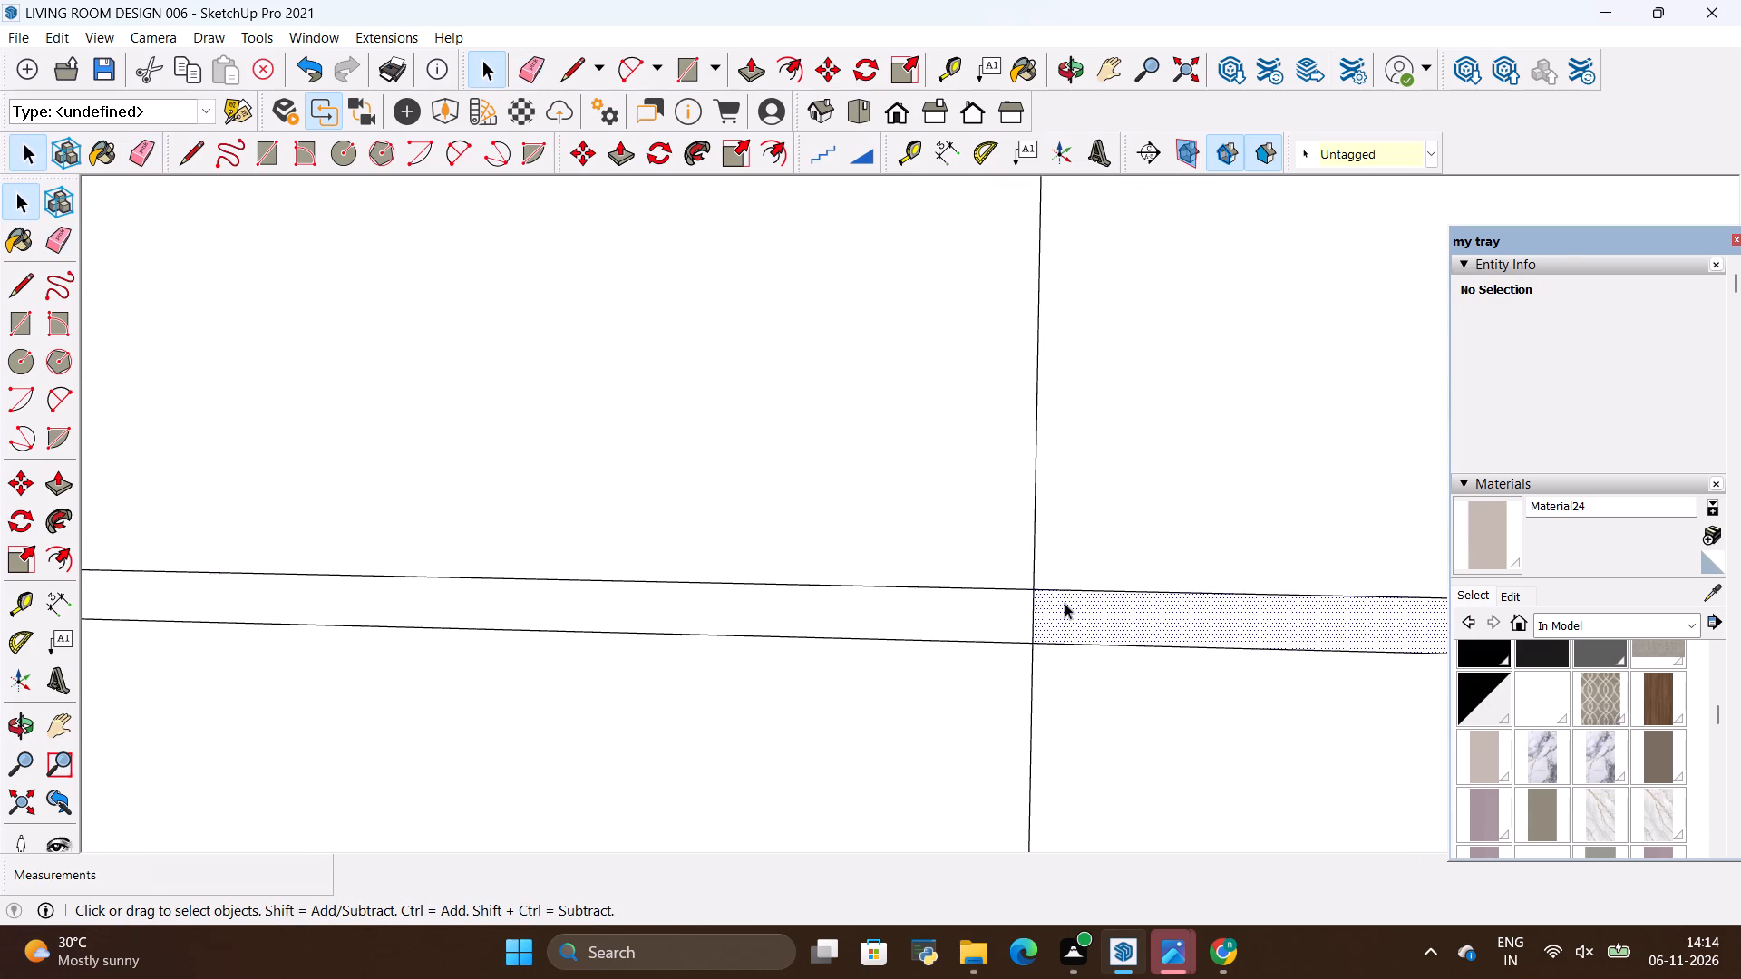
Compare the modelled cabinet fronts with the reference image, examining the open shelving's dividers and frame around the compartments.
key("alt+Tab")
key("alt+Tab")
scroll(1048, 610, "down", 15)
key("alt+Tab")
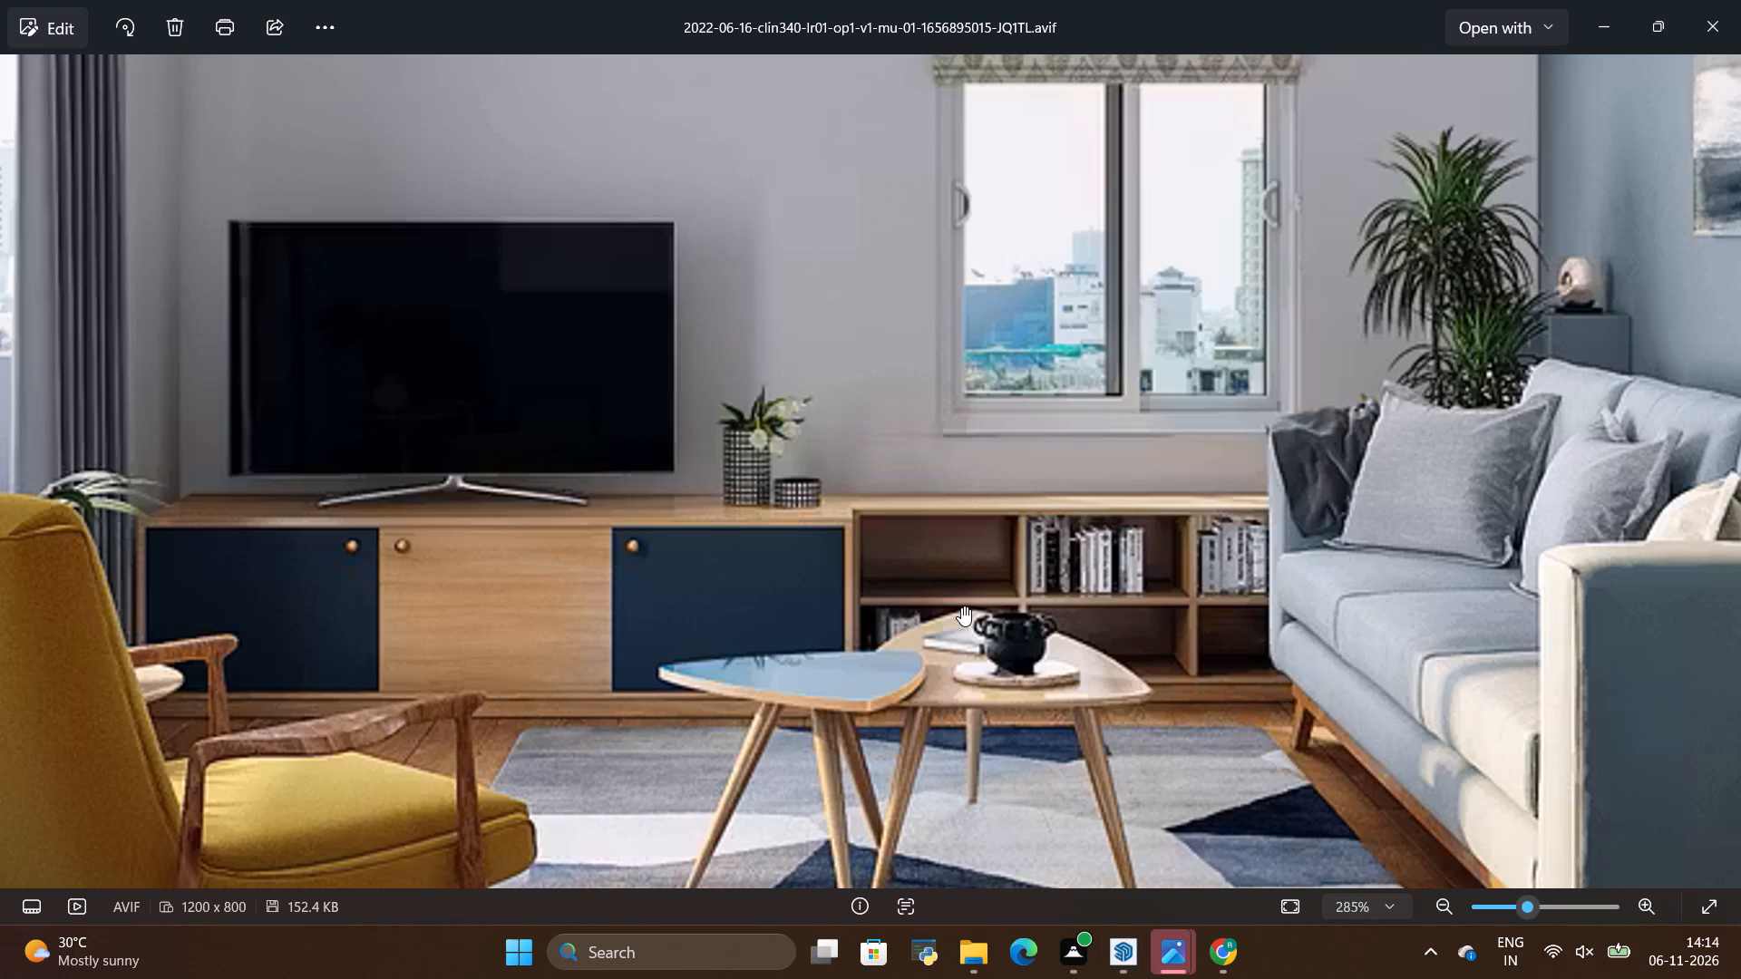
scroll(961, 606, "down", 2)
key("alt+Tab")
scroll(1041, 640, "down", 5)
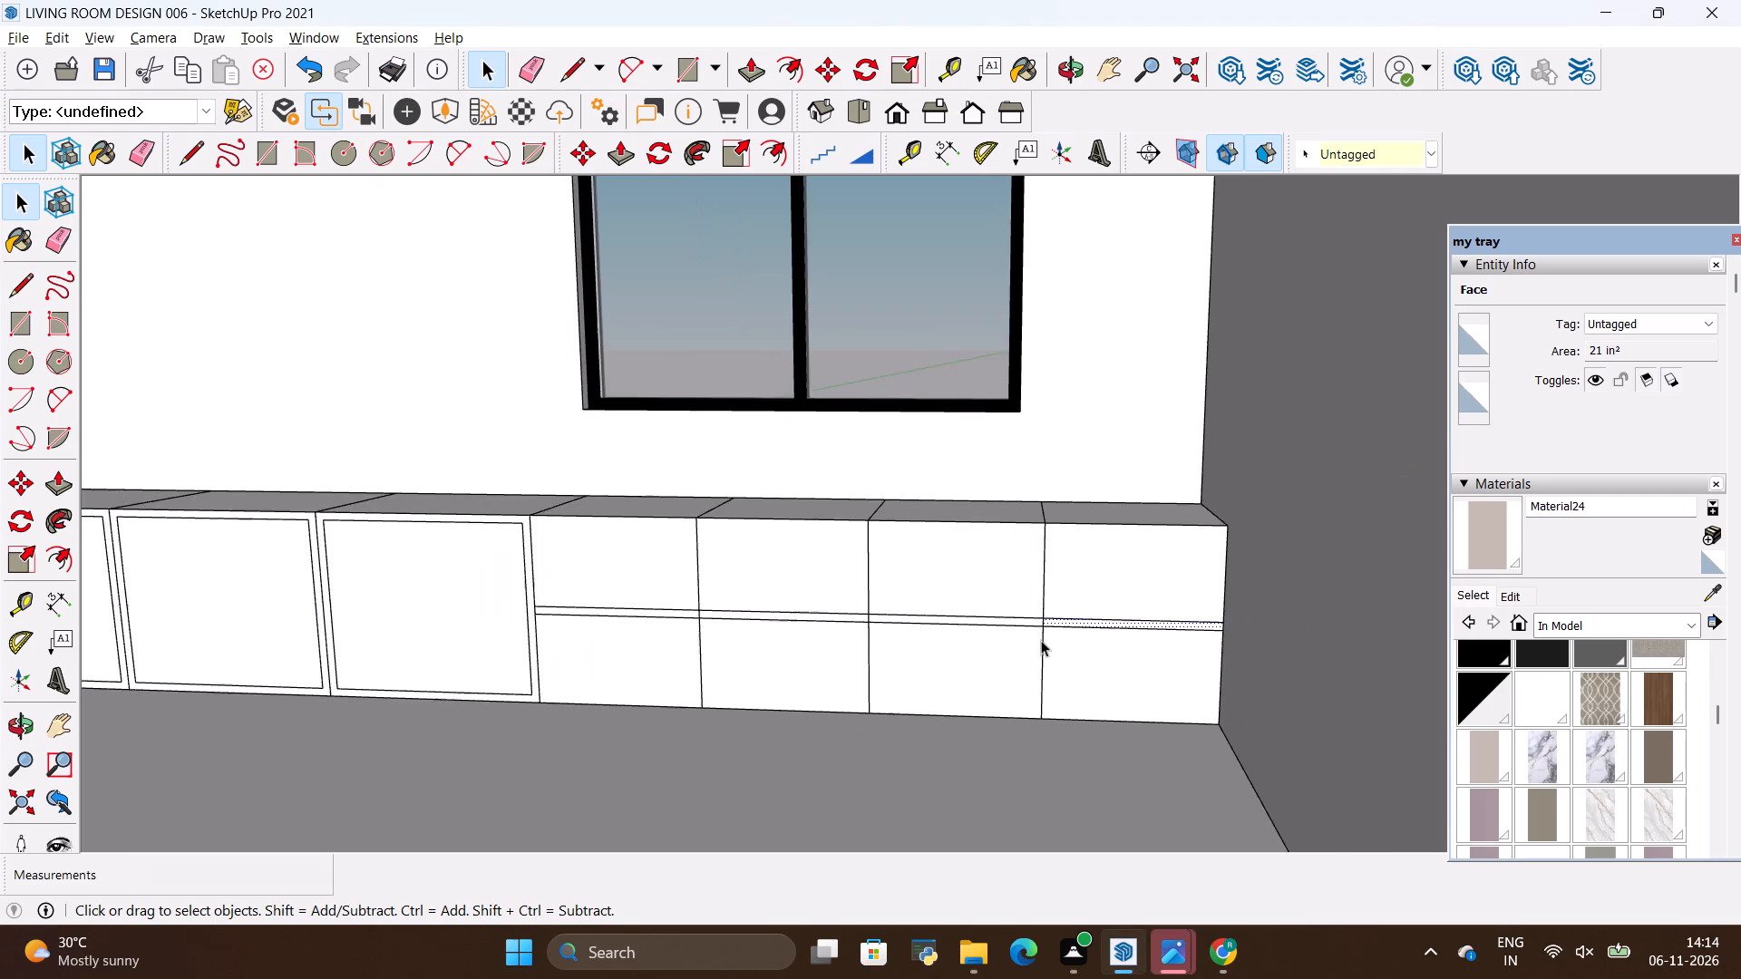
scroll(1041, 640, "down", 5)
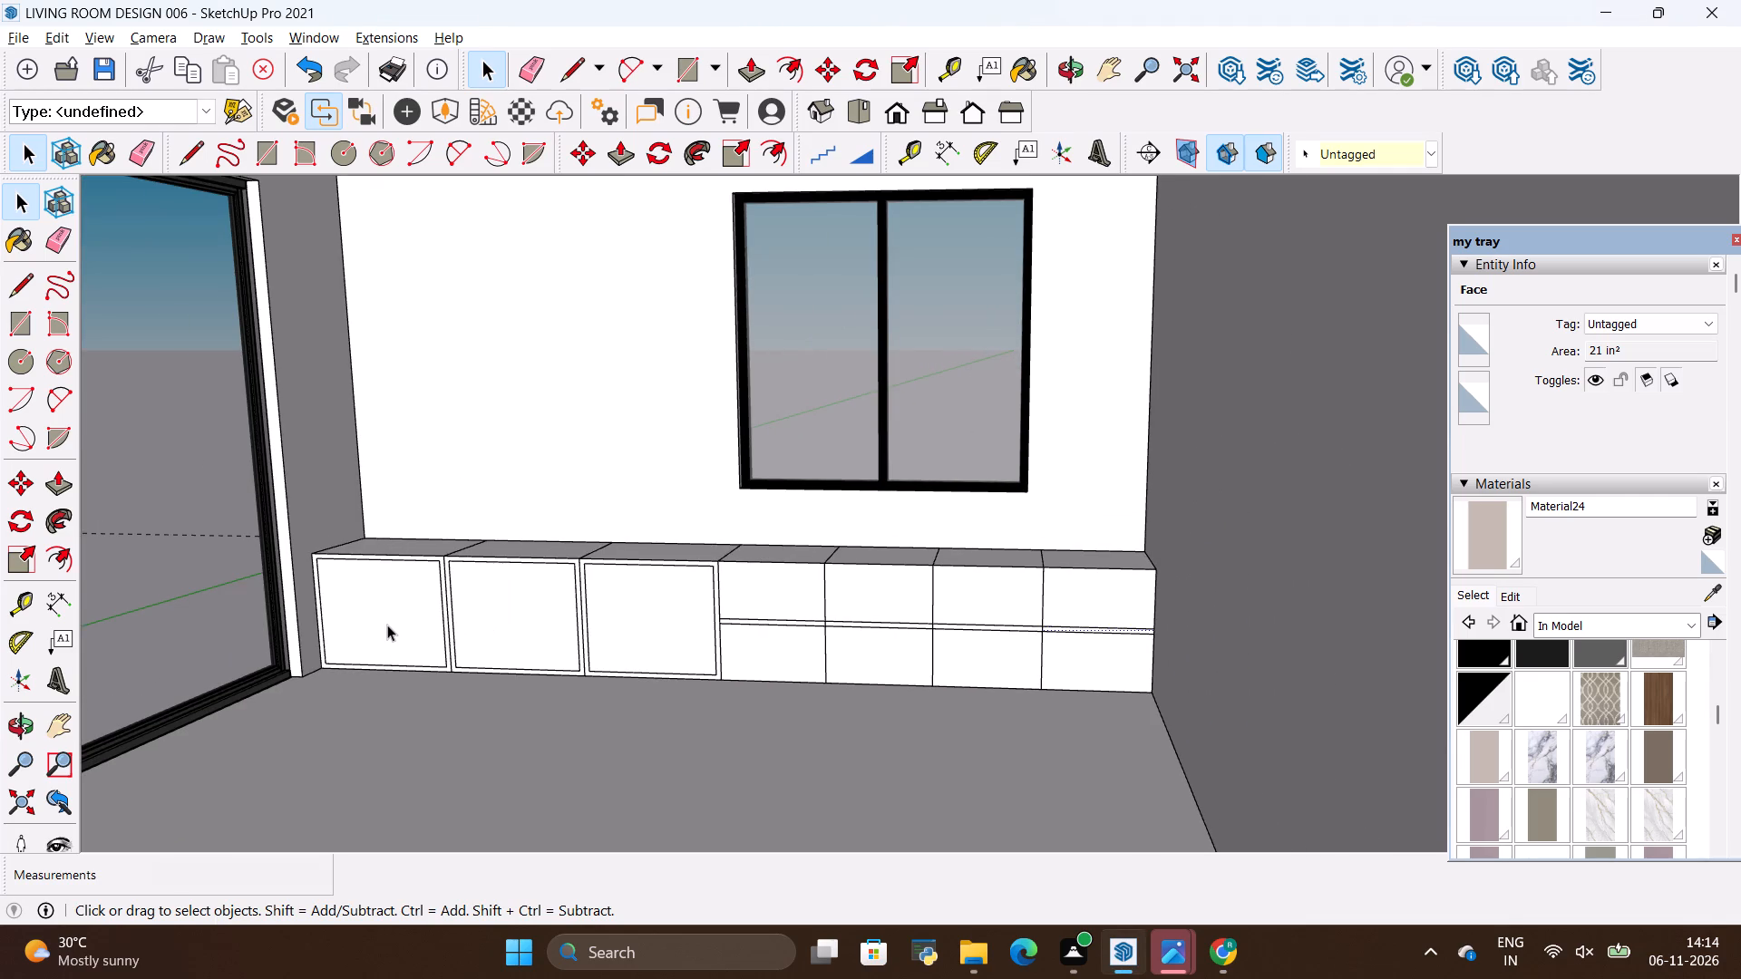
key("alt+Tab")
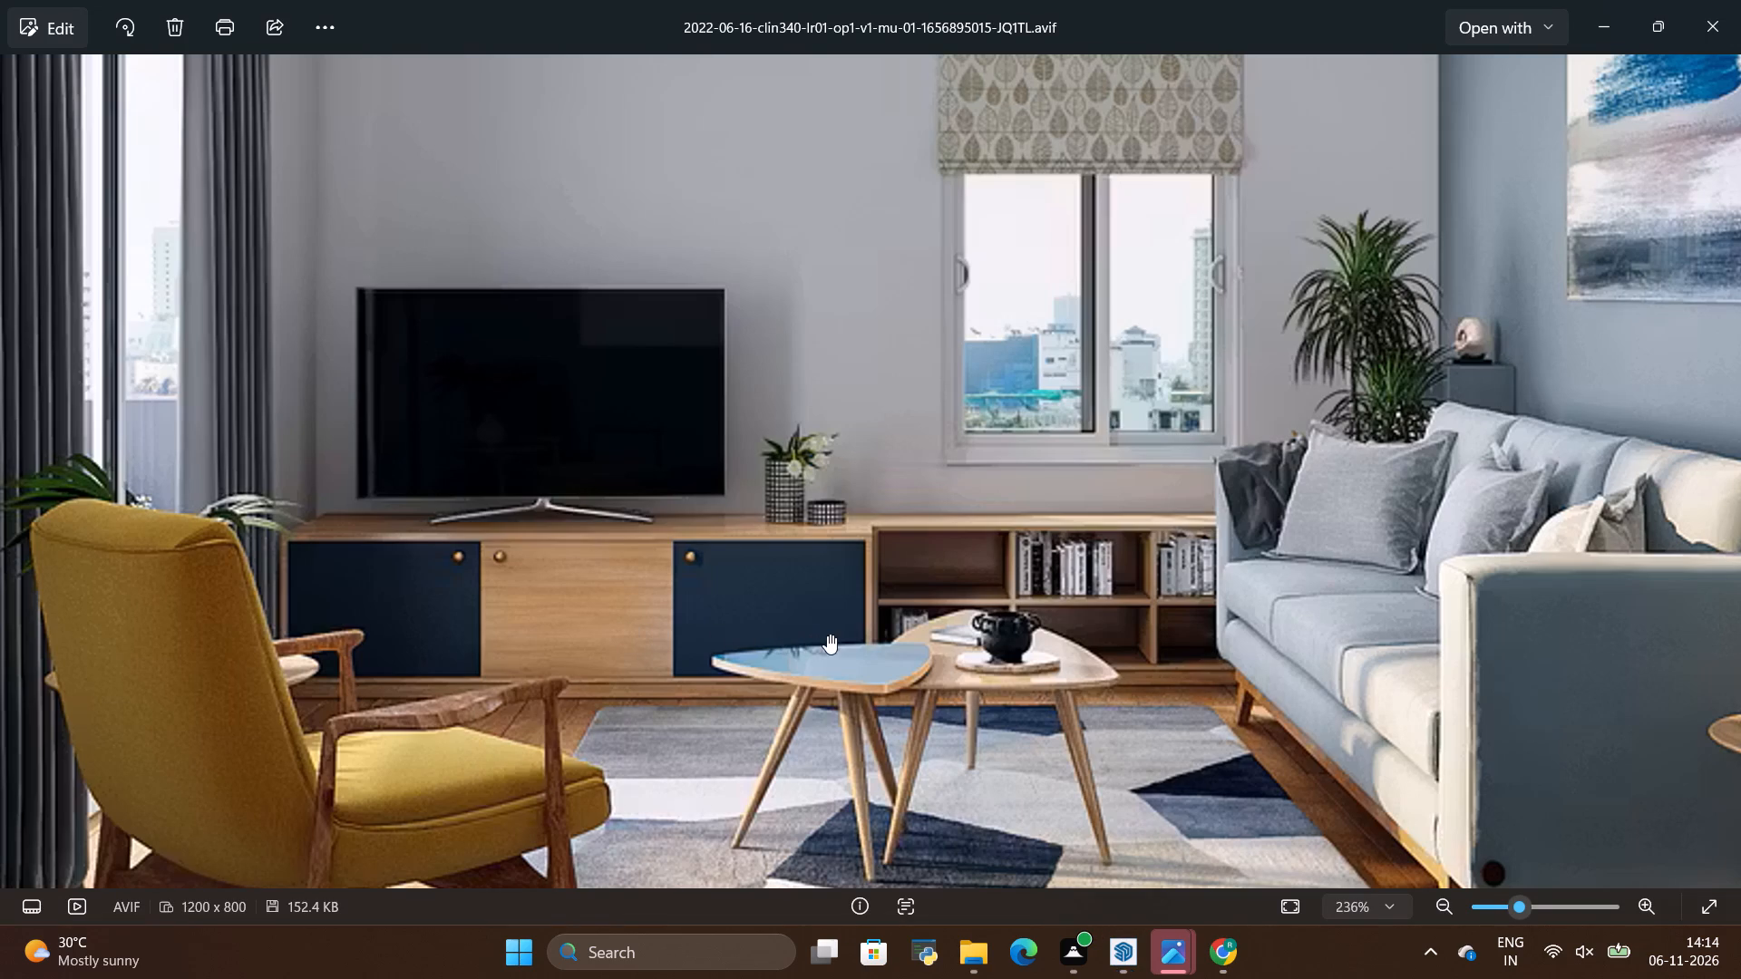
key("alt+Tab")
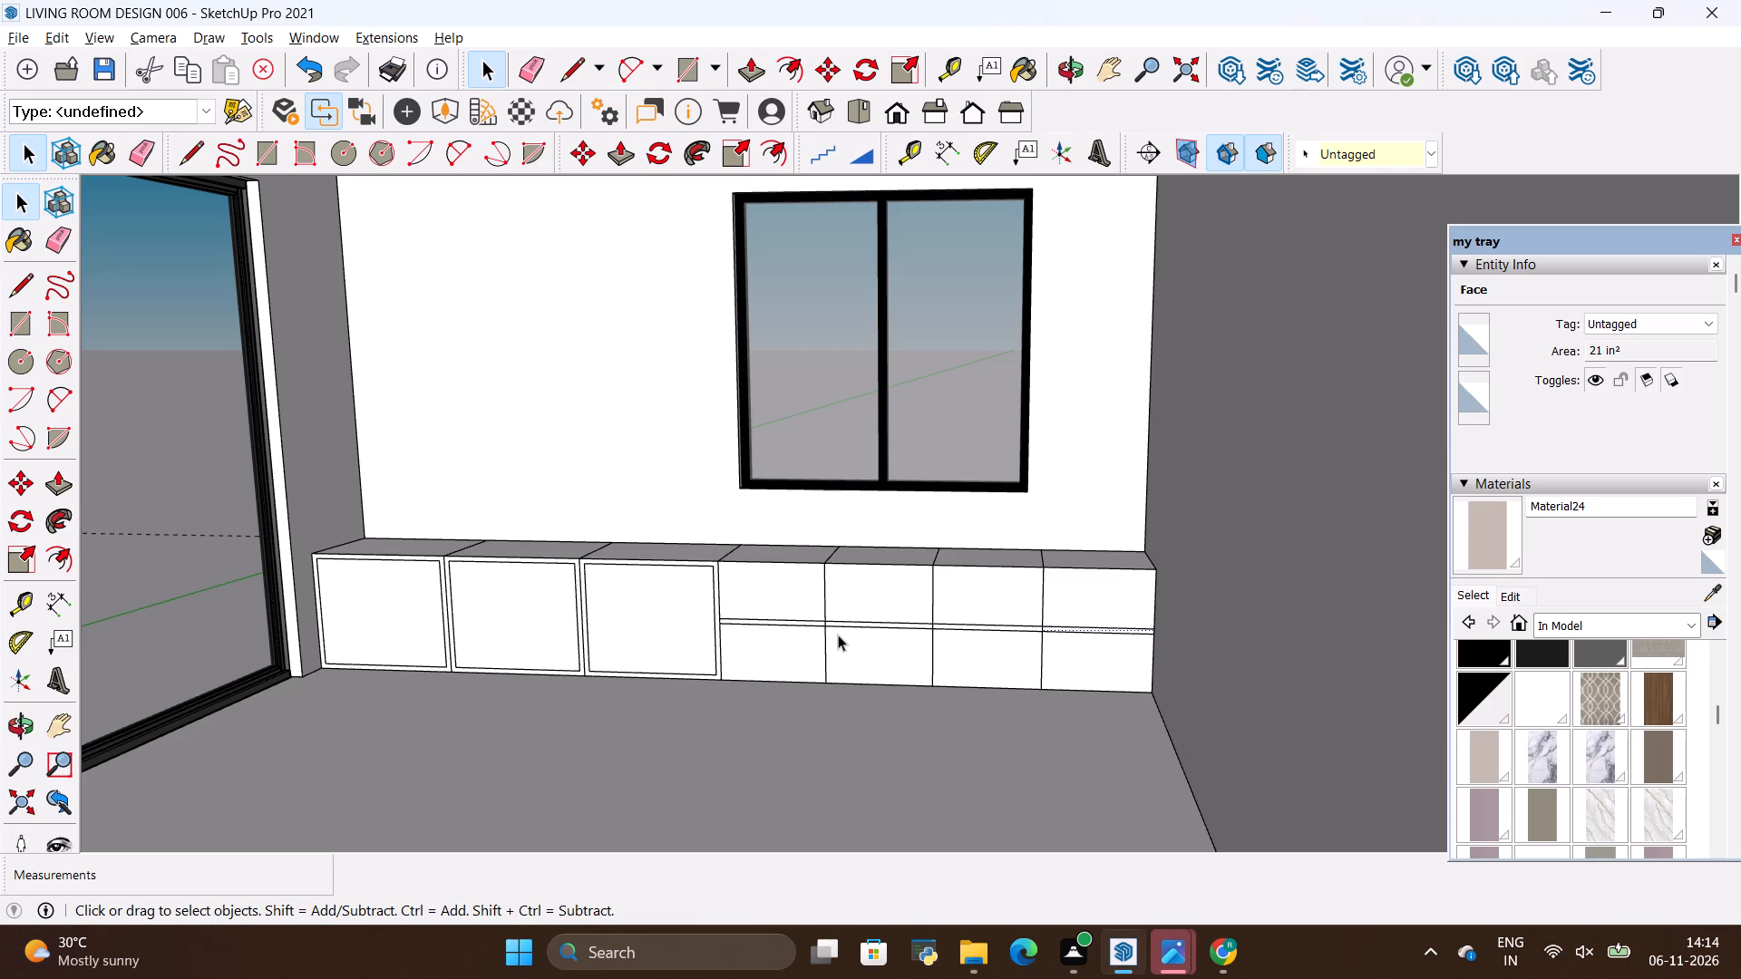
key("alt+Tab")
key("alt+Tab")
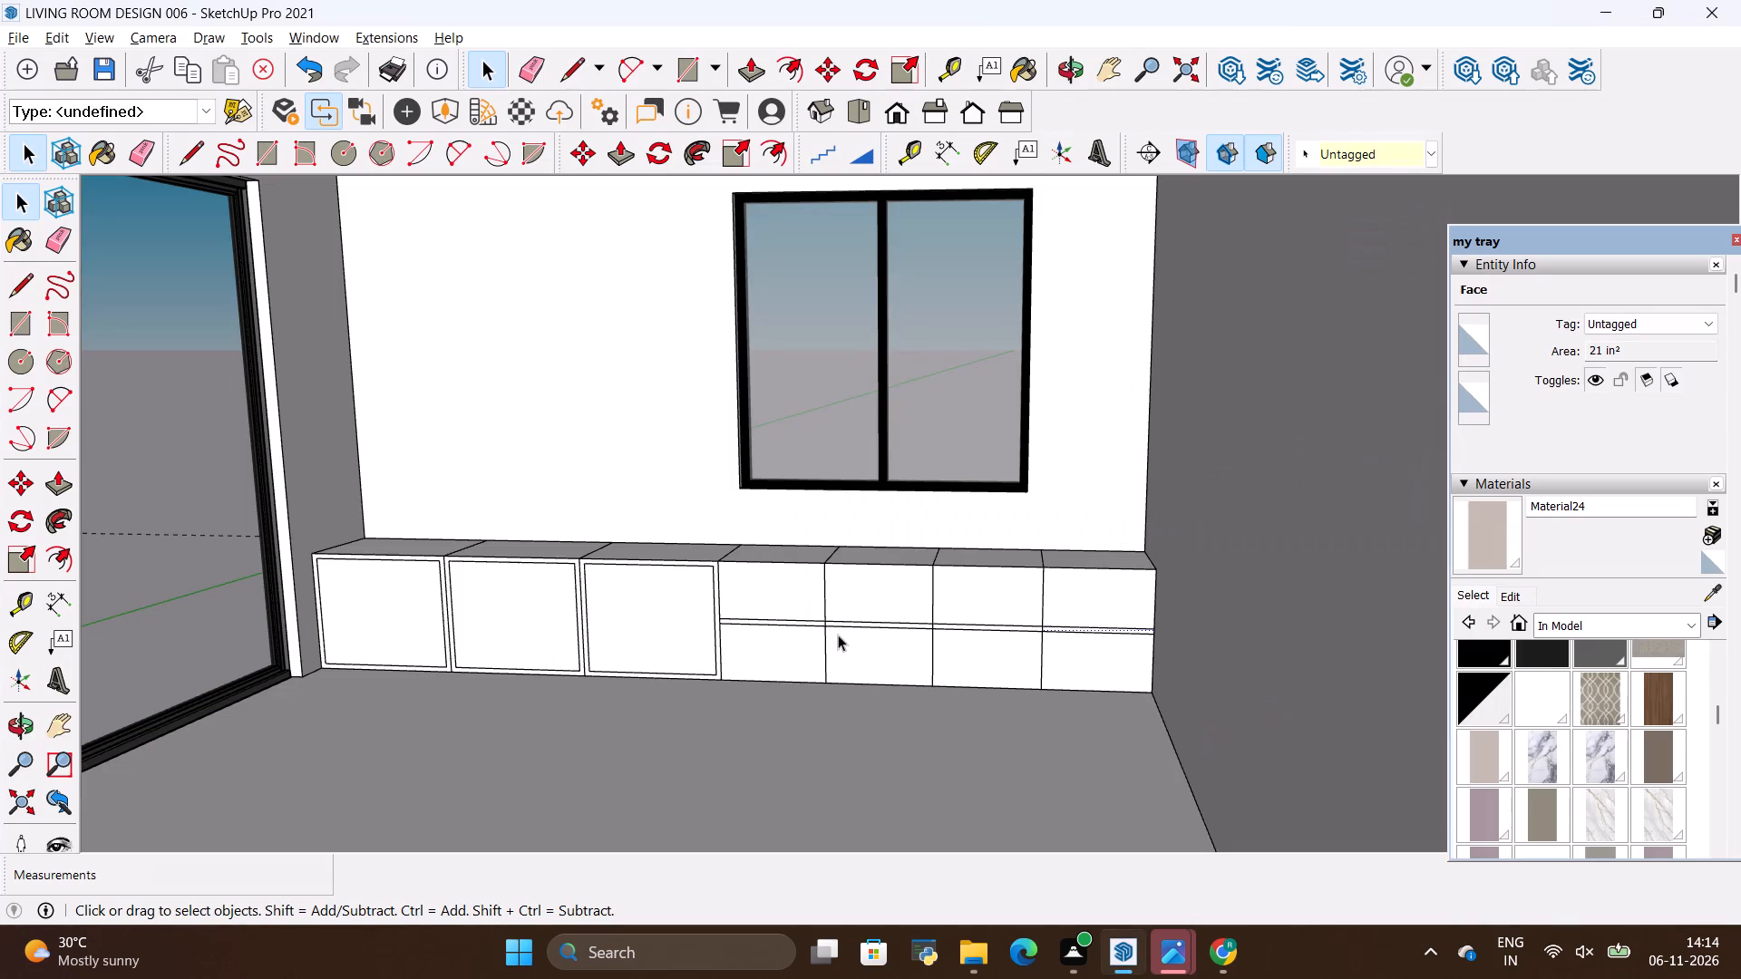
key("alt+Tab")
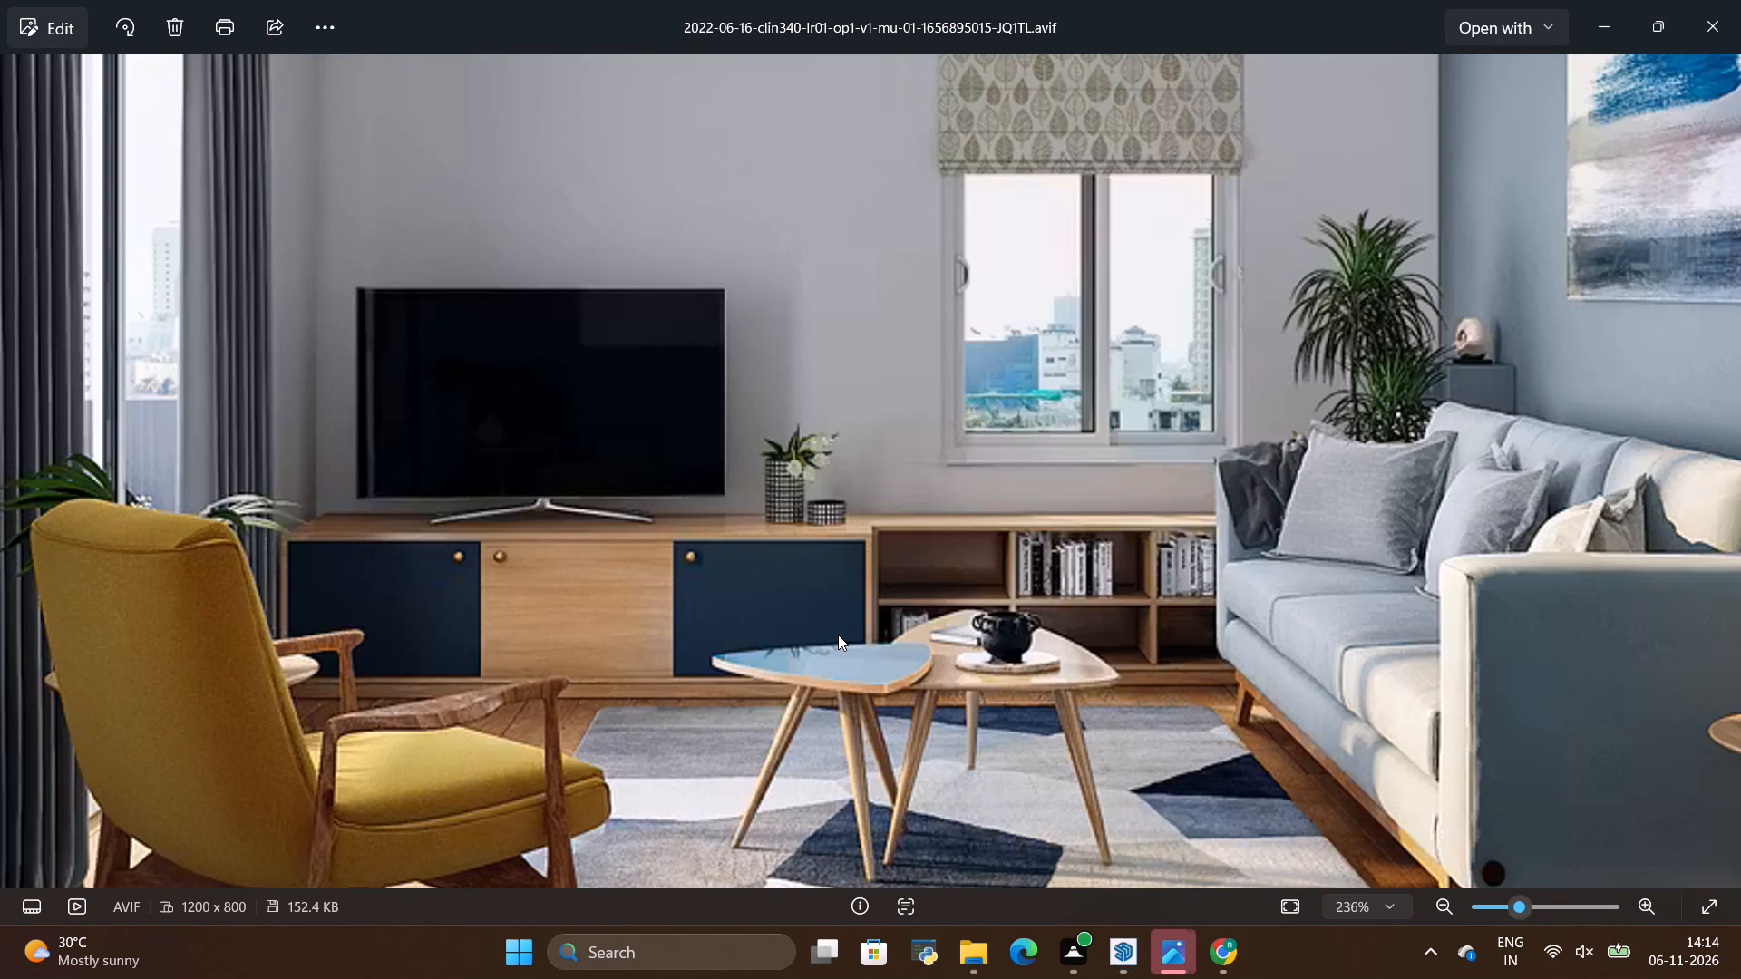
key("alt+Tab")
scroll(789, 614, "up", 3)
key("alt+Tab")
scroll(986, 424, "up", 4)
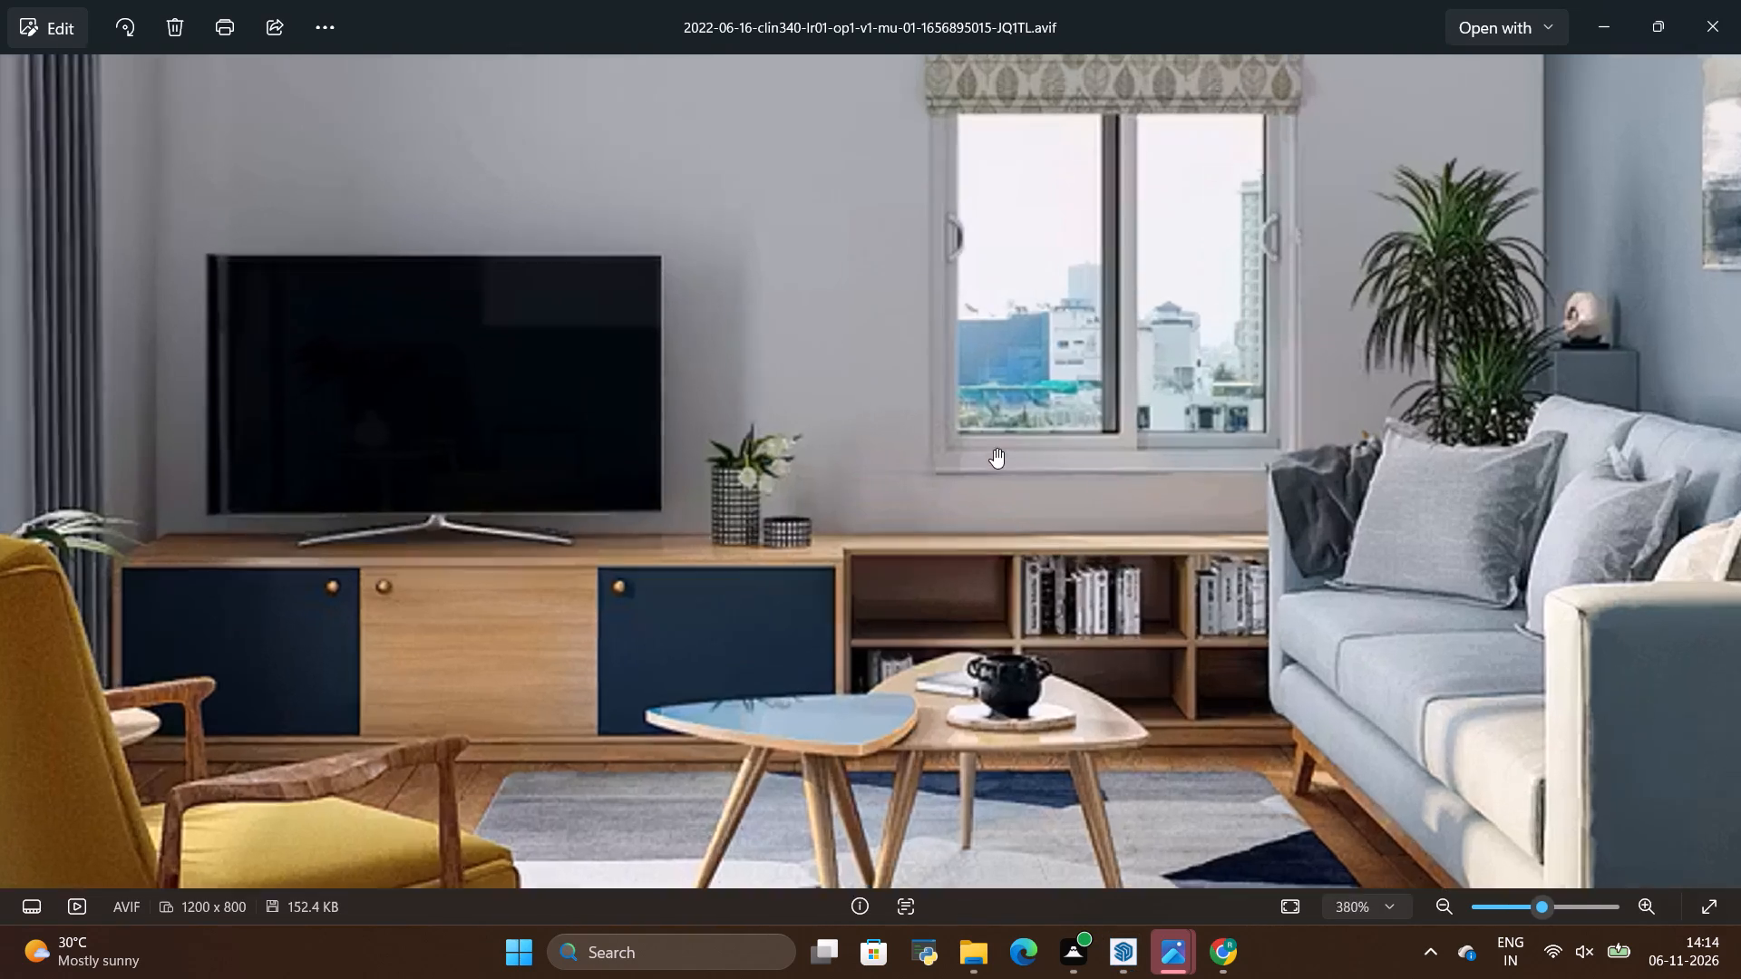
scroll(994, 449, "up", 6)
scroll(844, 587, "down", 8)
key("alt+Tab")
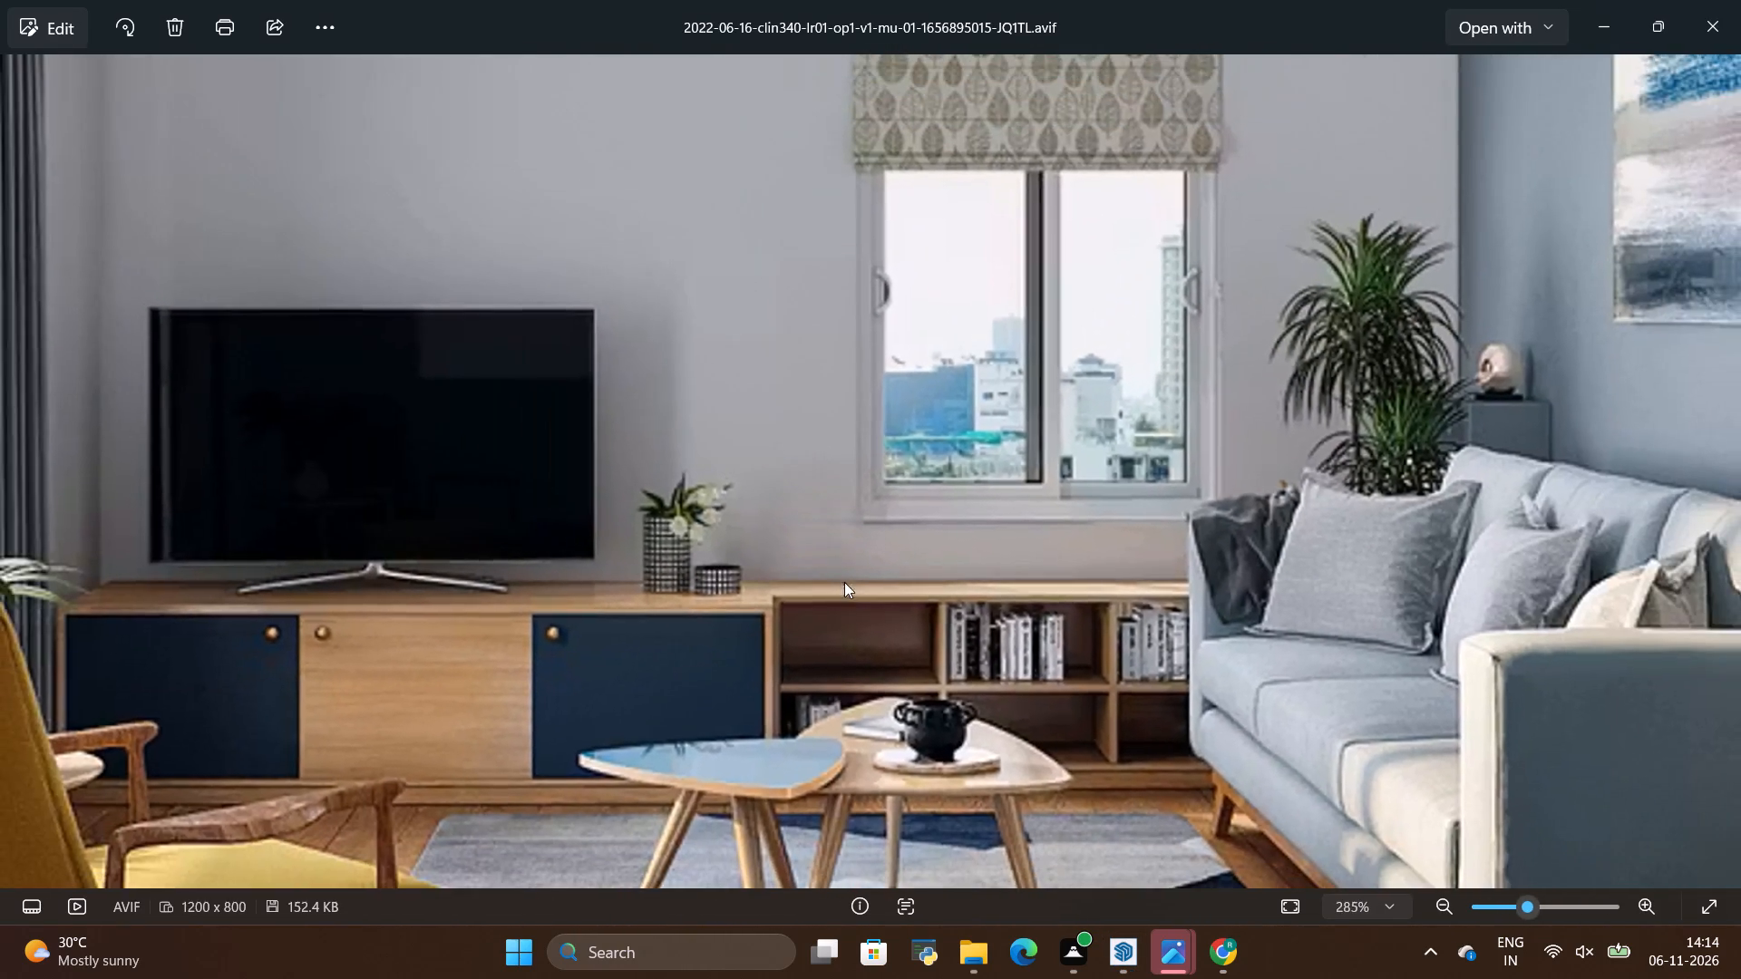
Examine the open shelving's outer frame, dividers and middle shelf in the reference image before returning to the model.
scroll(844, 582, "down", 5)
scroll(764, 586, "up", 9)
key("alt+Tab")
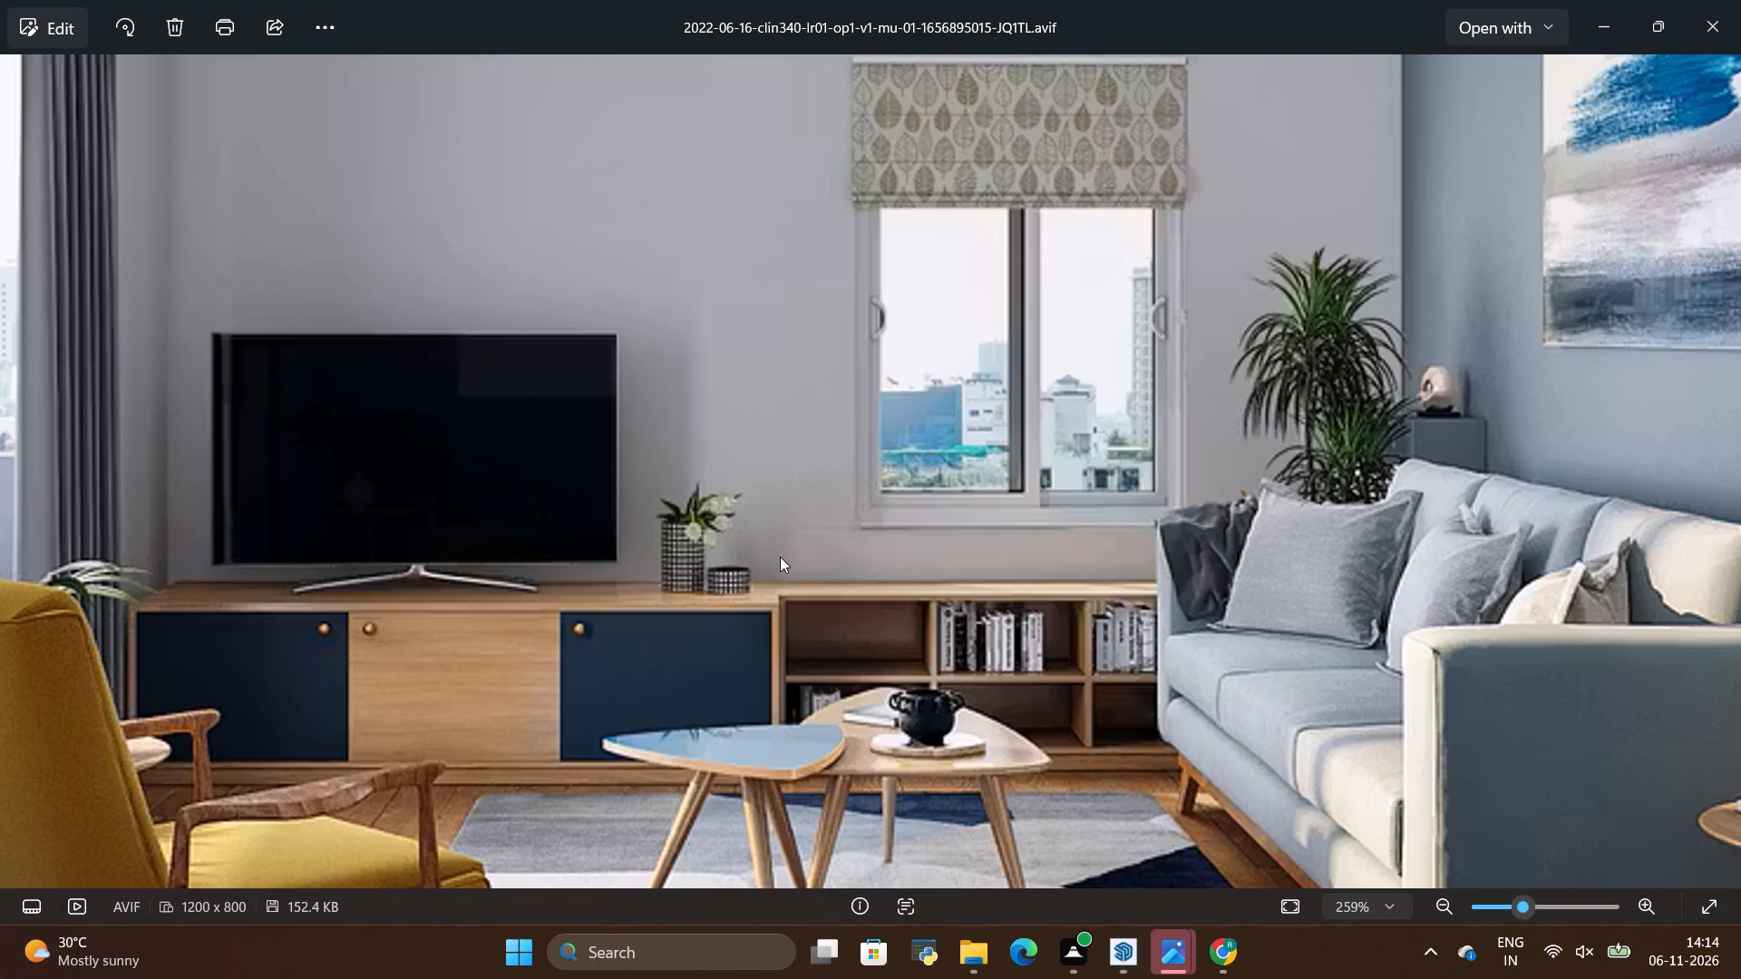
key("alt+Tab")
key("alt+Tab")
scroll(1044, 699, "up", 5)
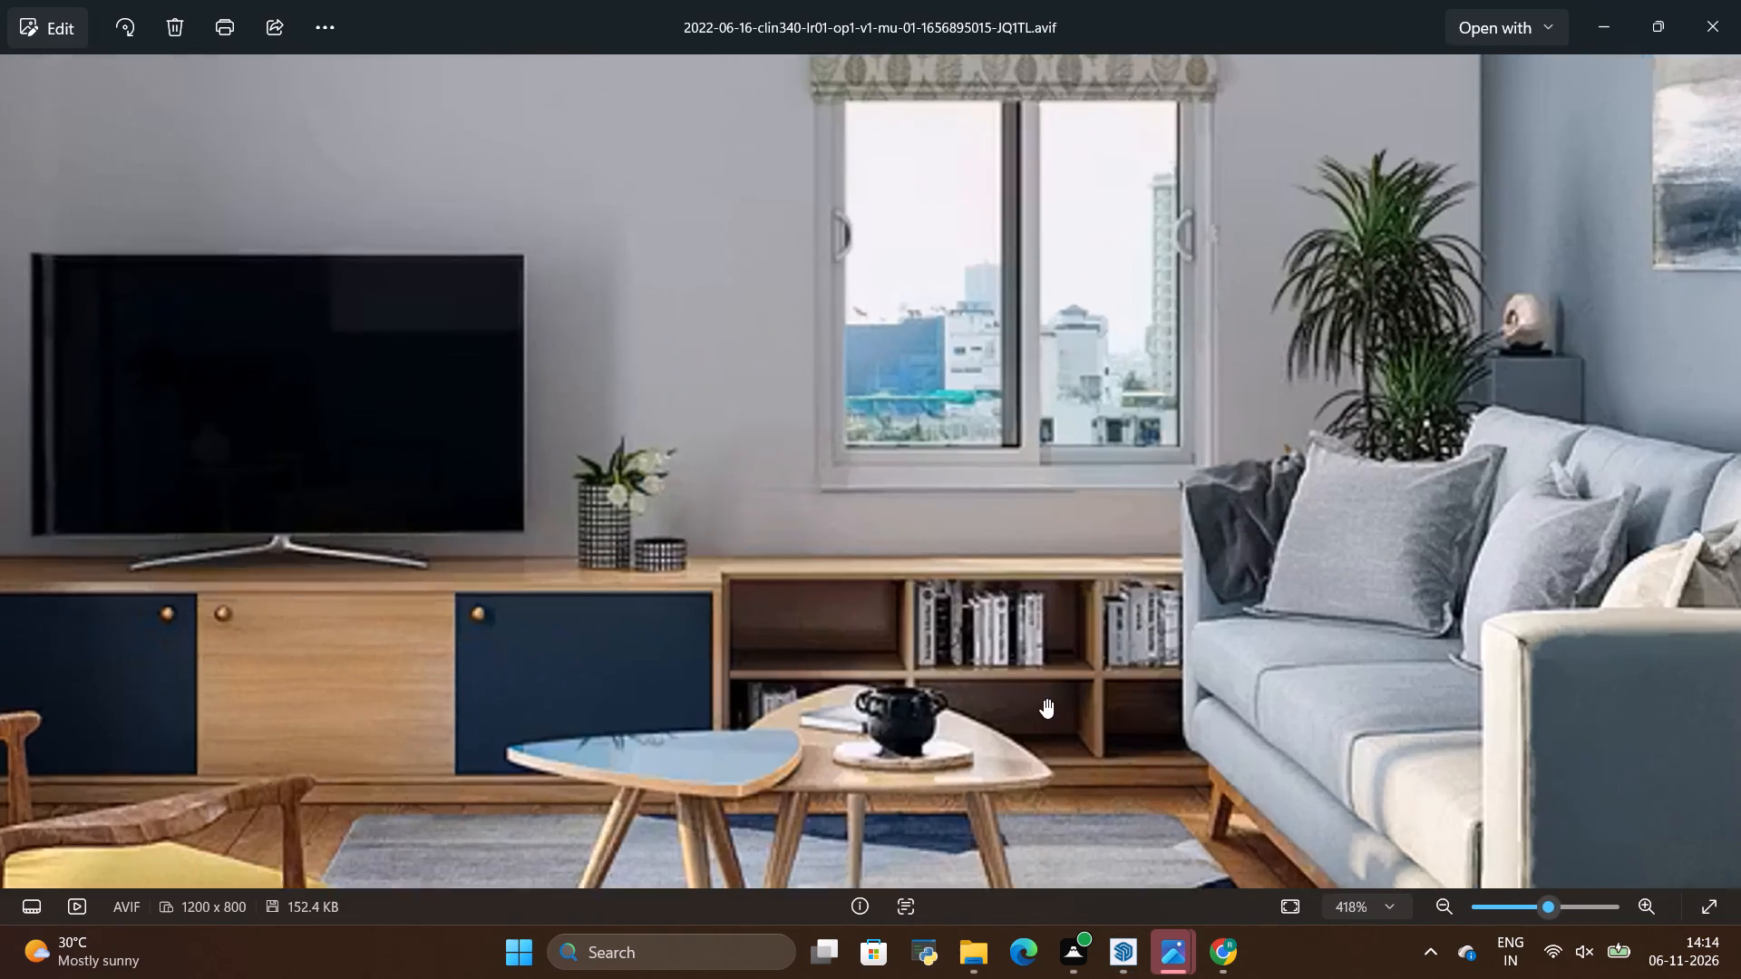
scroll(989, 662, "down", 4)
key("alt+Tab")
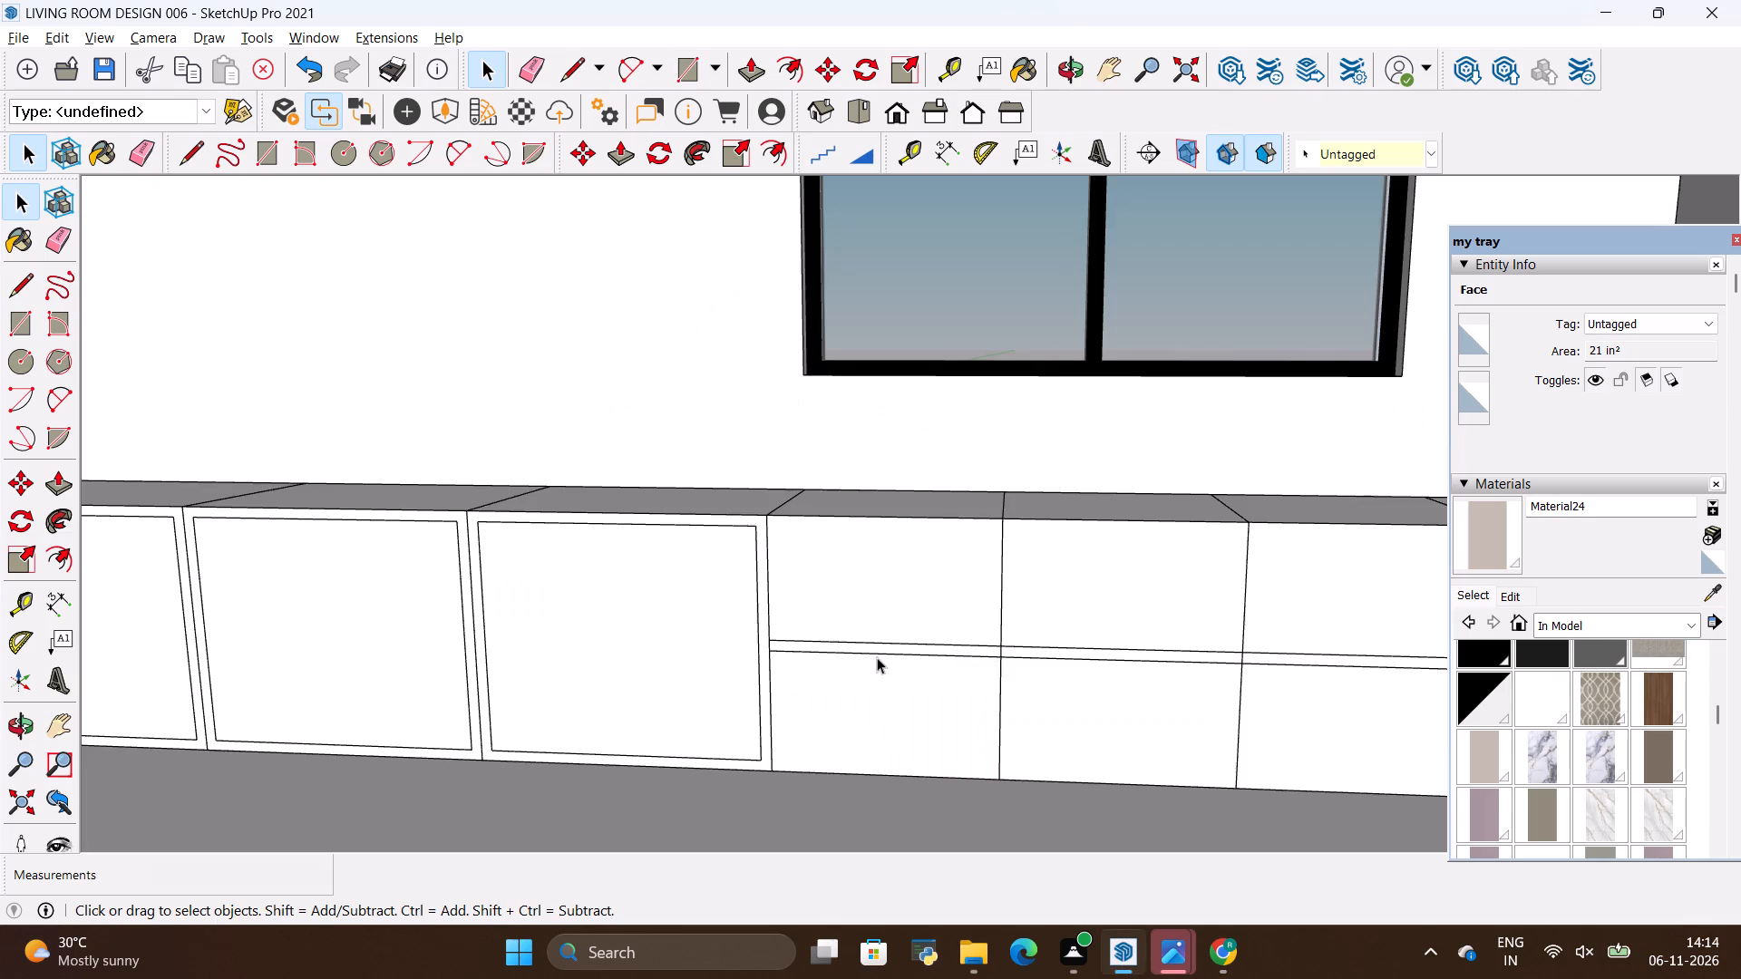
Place guide lines 1" below the top edge and 1" above the bottom edge of the narrow cabinet fronts.
scroll(876, 657, "down", 4)
scroll(1115, 677, "up", 5)
scroll(986, 656, "up", 3)
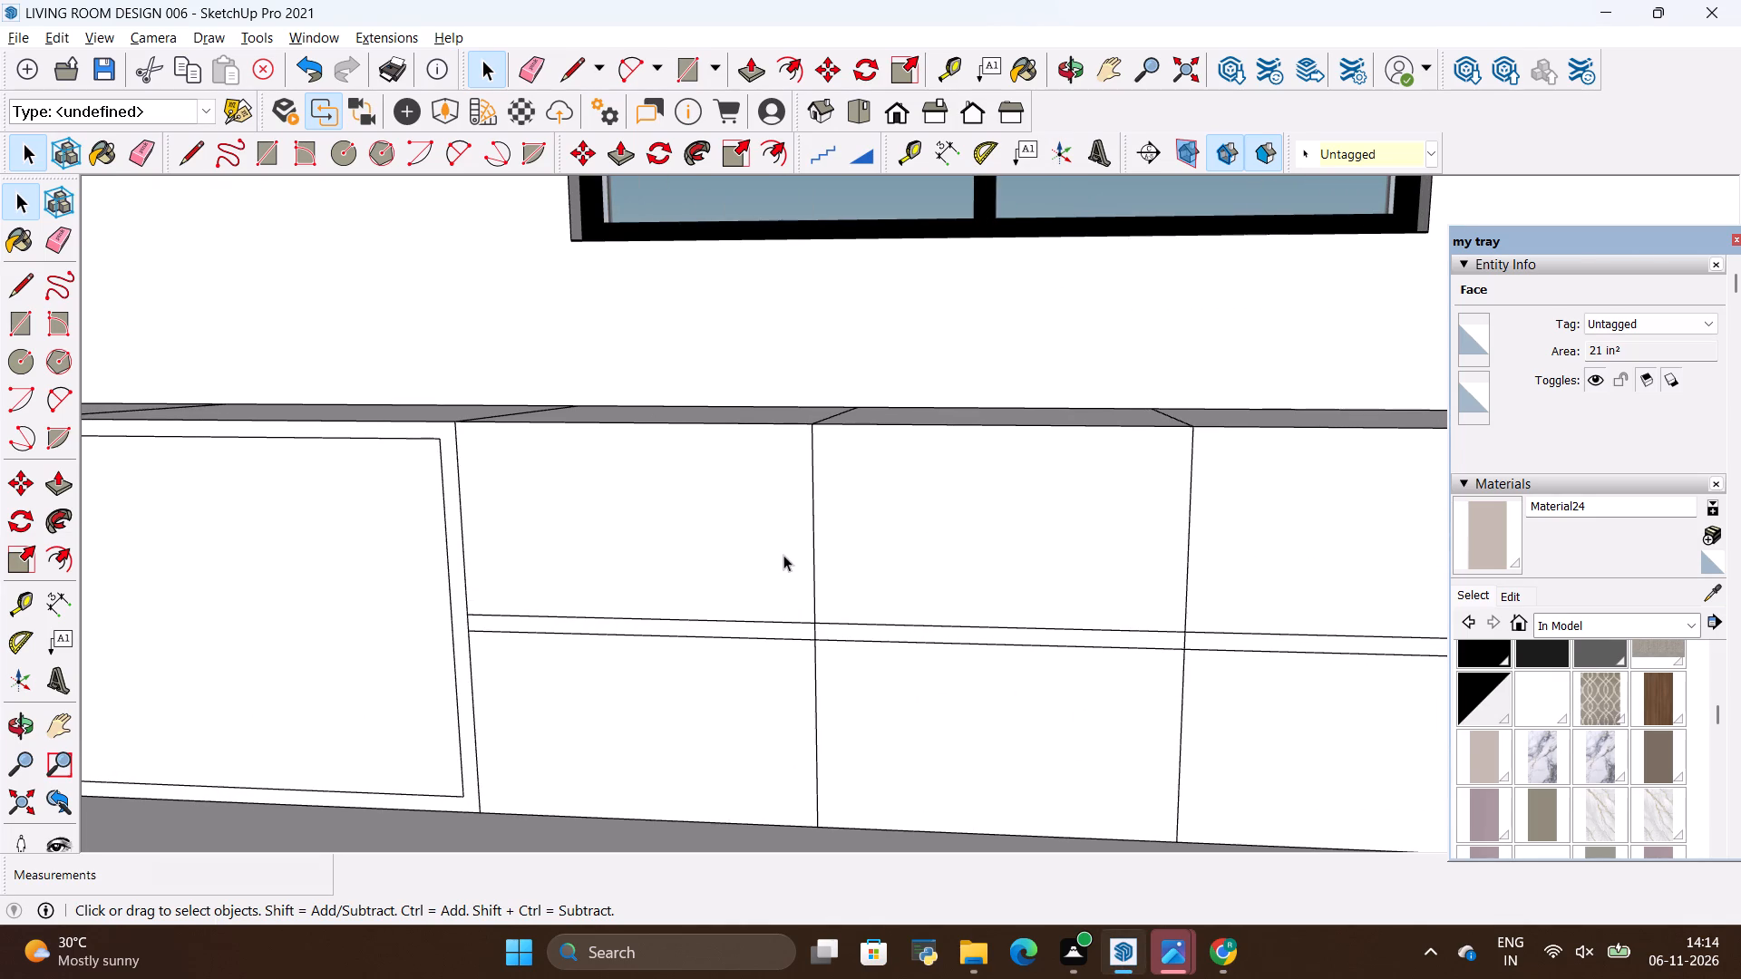
left_click(783, 555)
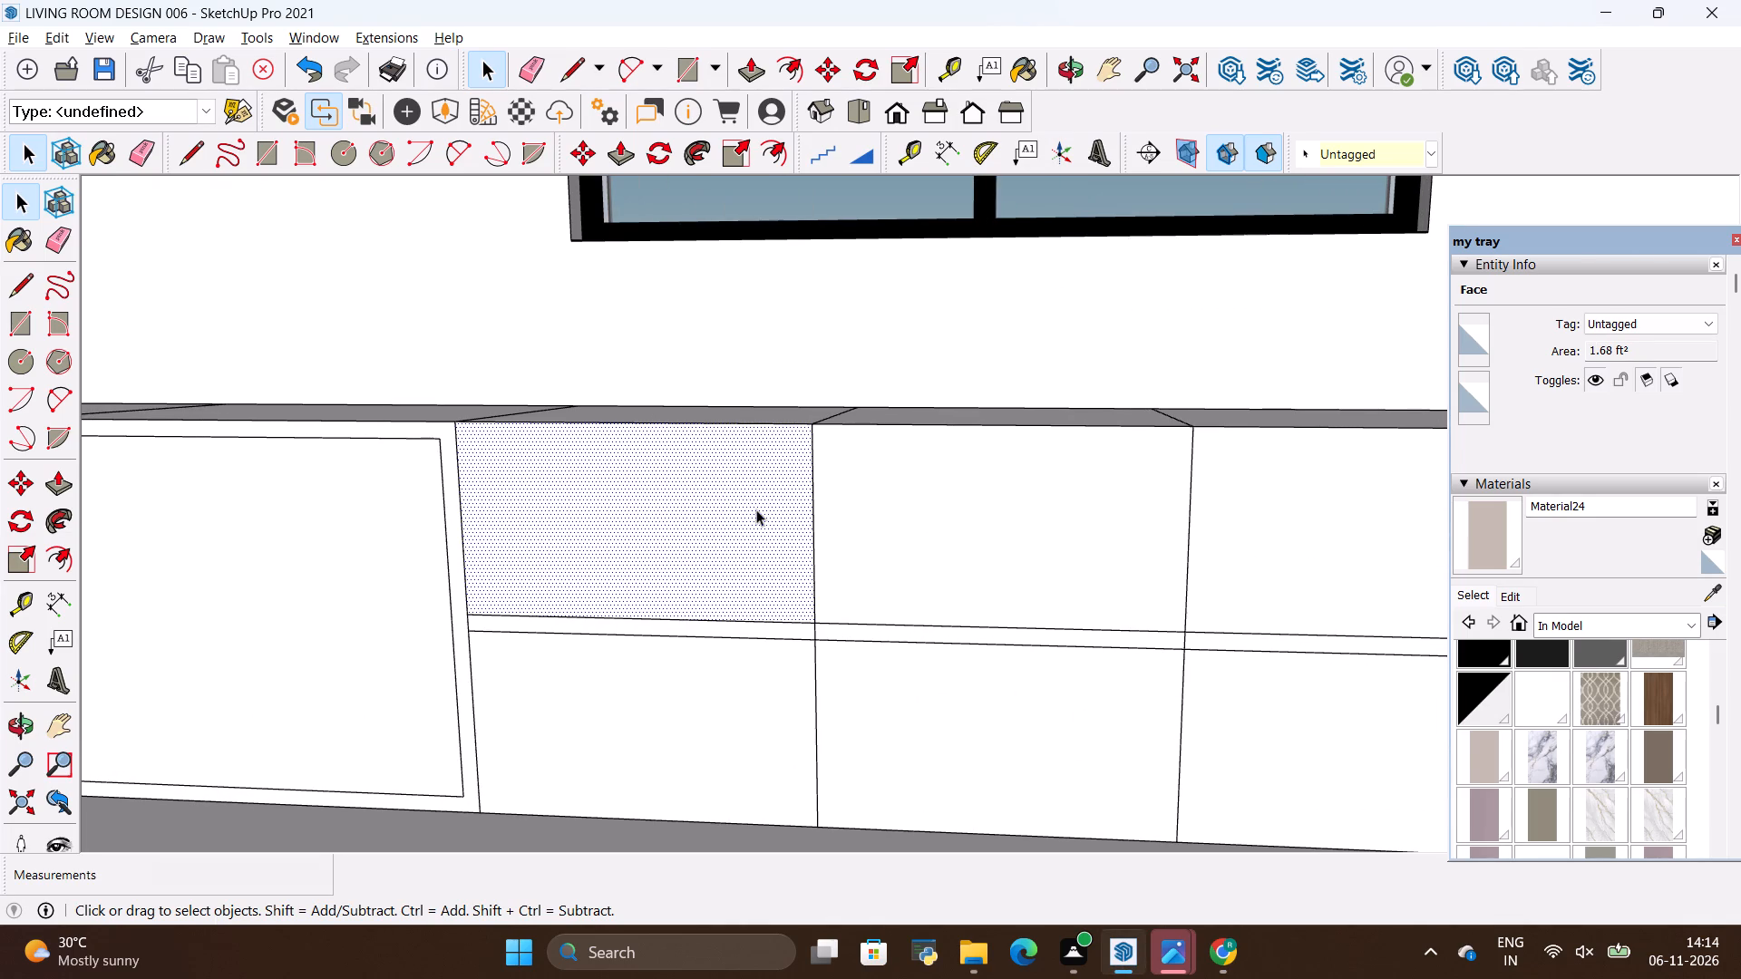
key("t")
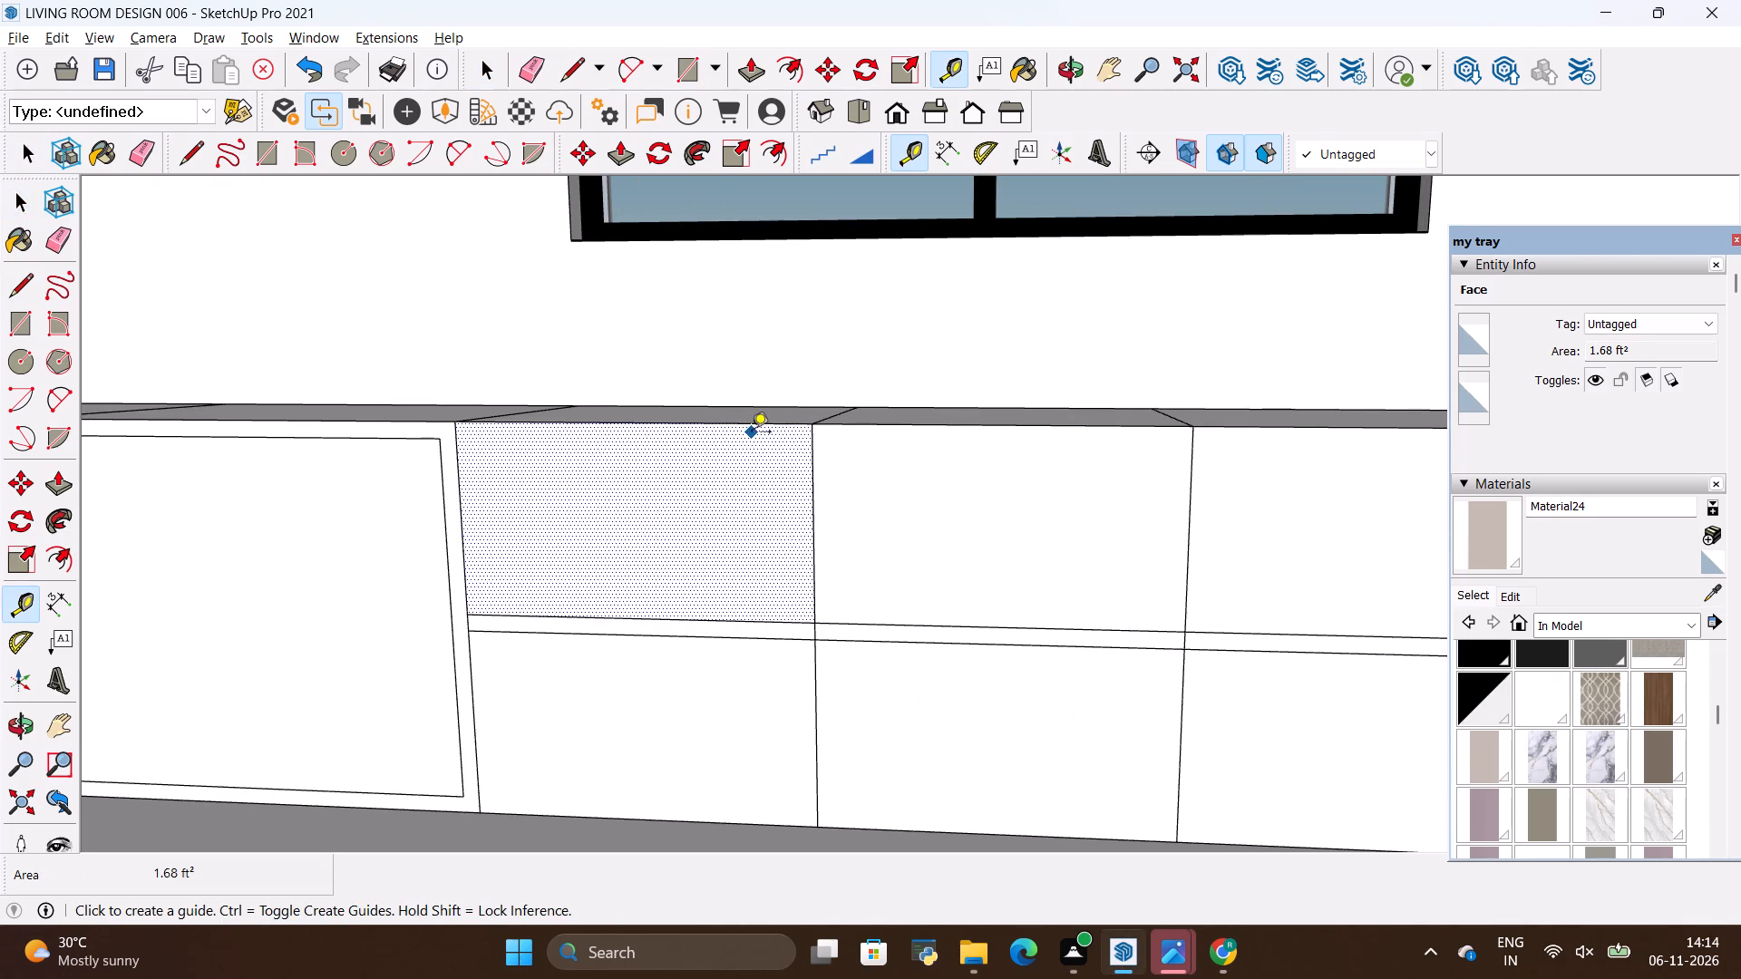
left_click(780, 425)
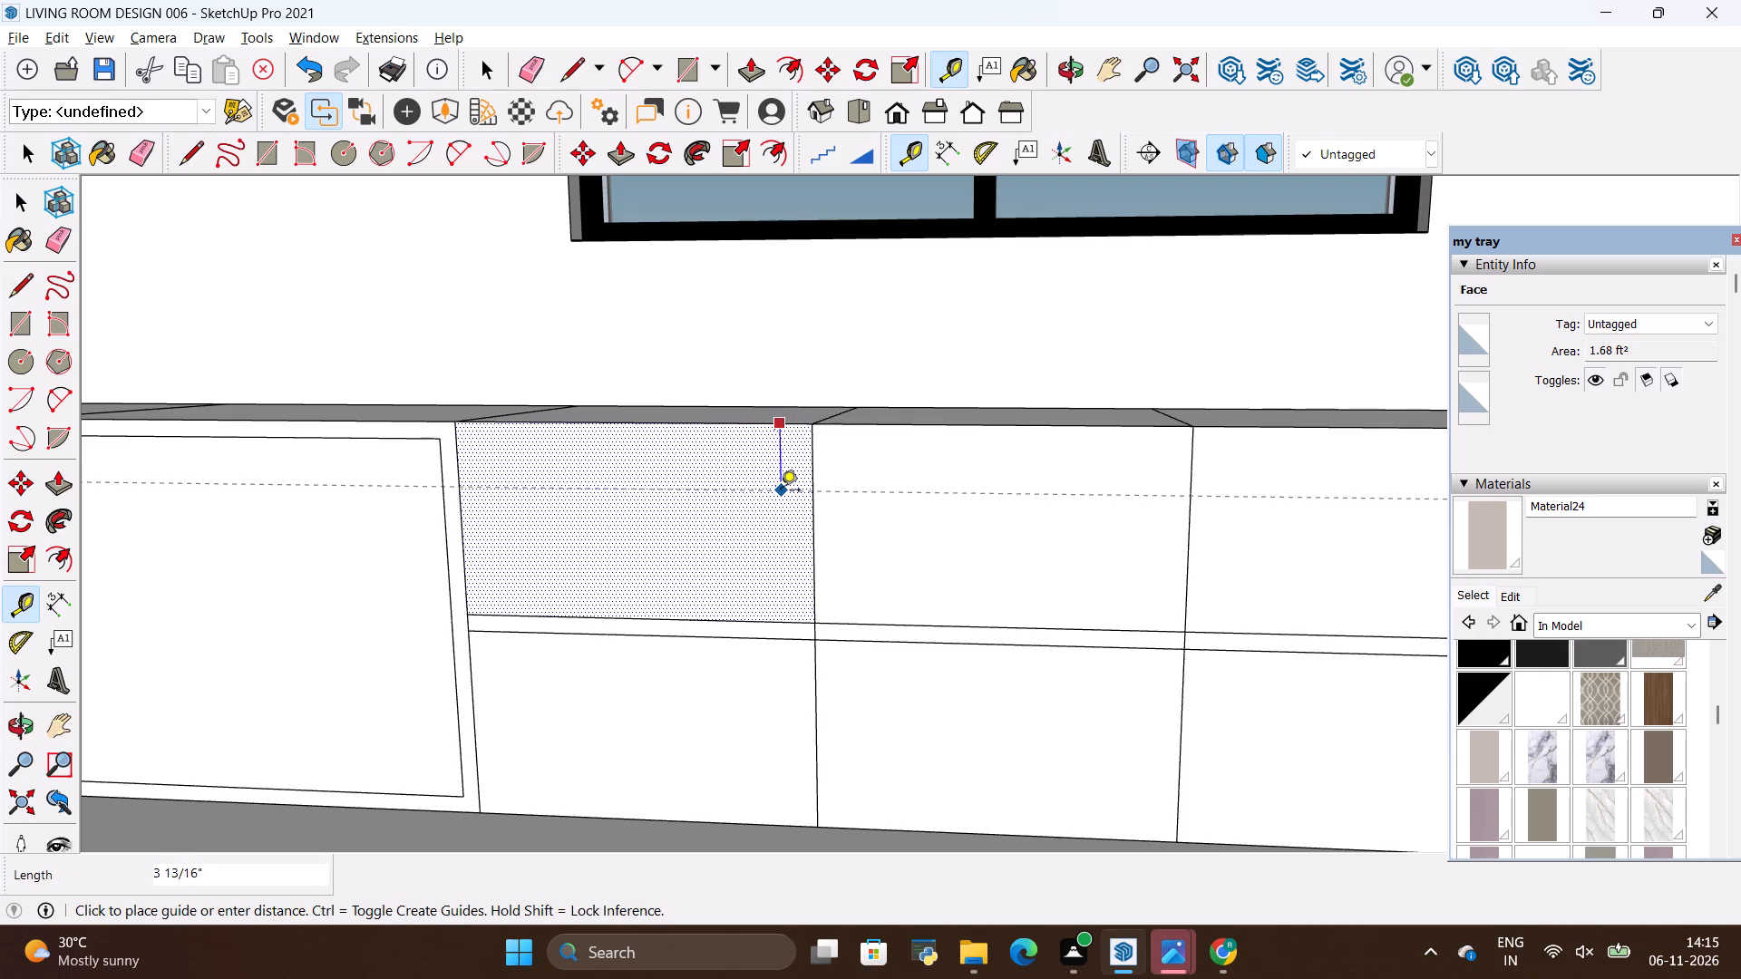
key("BackSpace")
key("1")
key("shift+quotedbl")
key("Return")
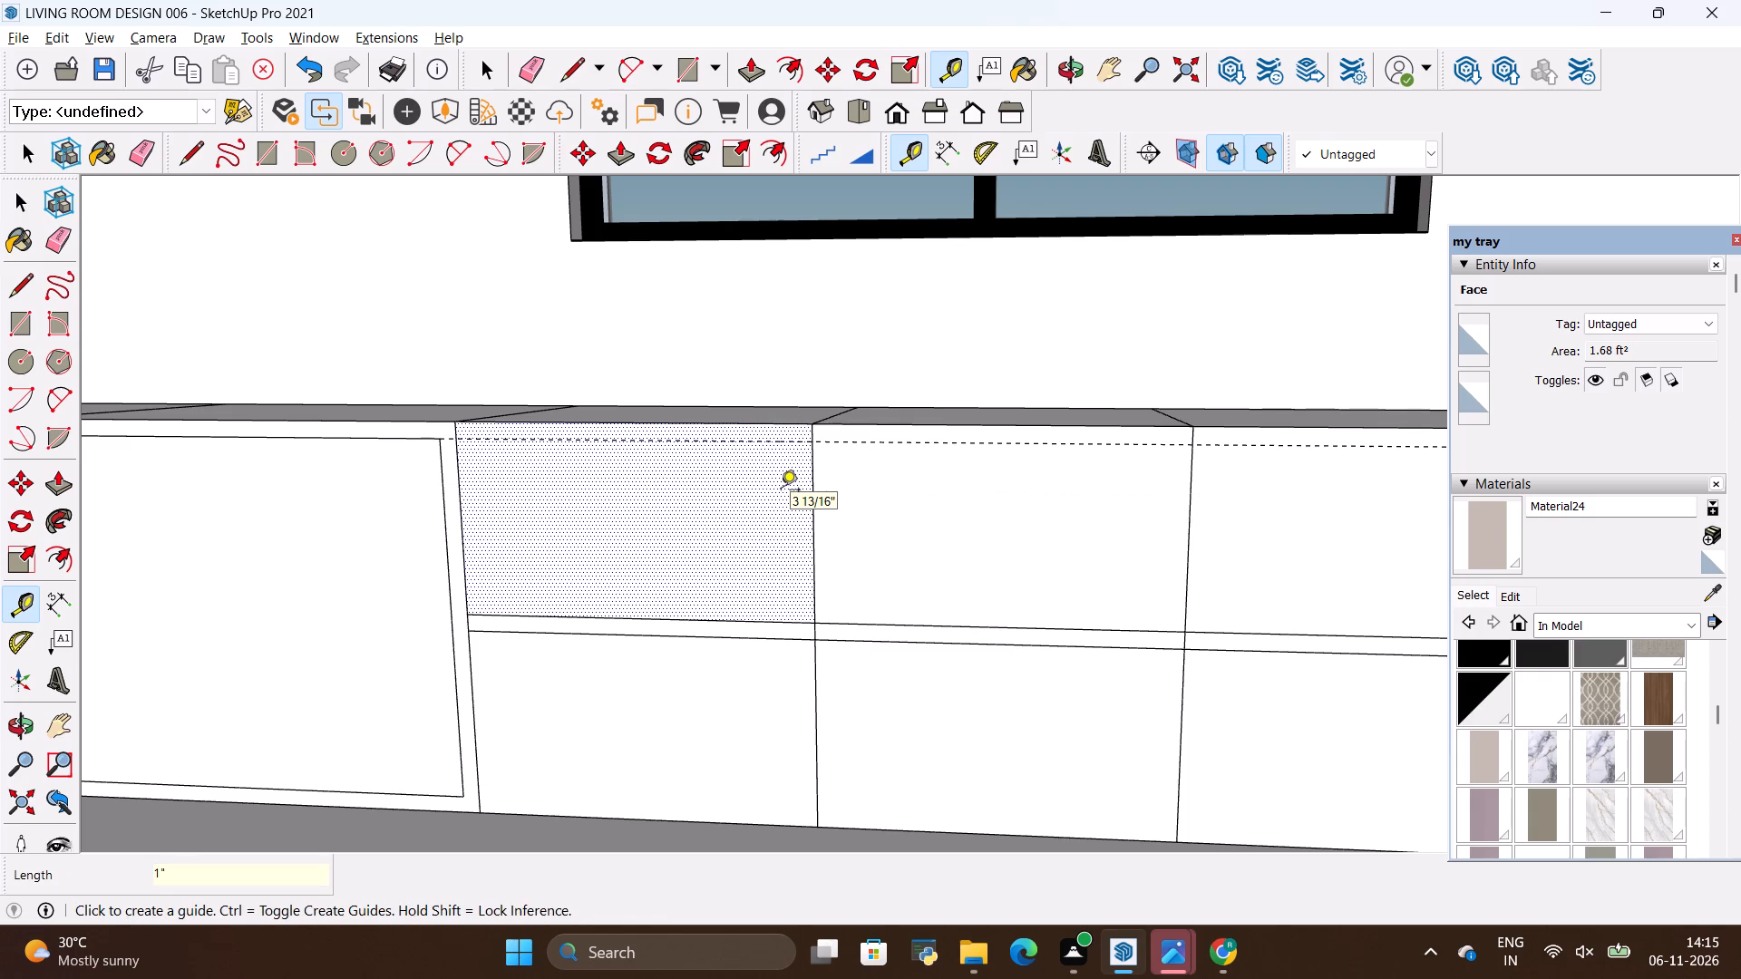
left_click(647, 815)
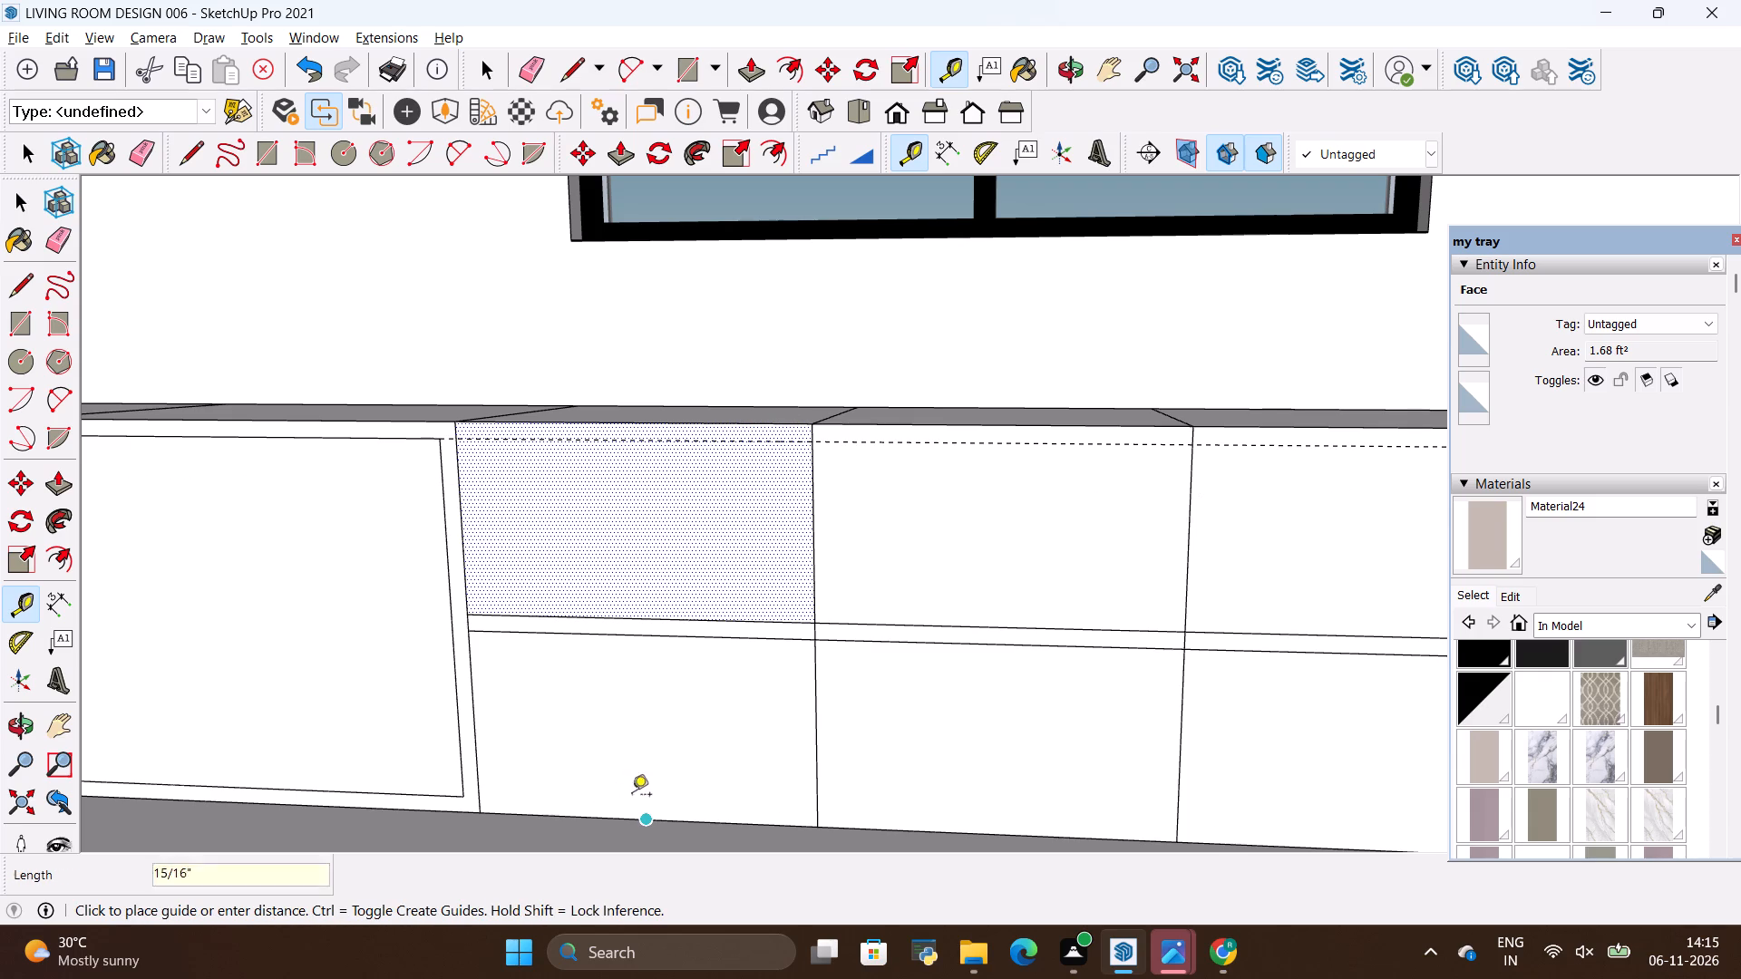
key("BackSpace")
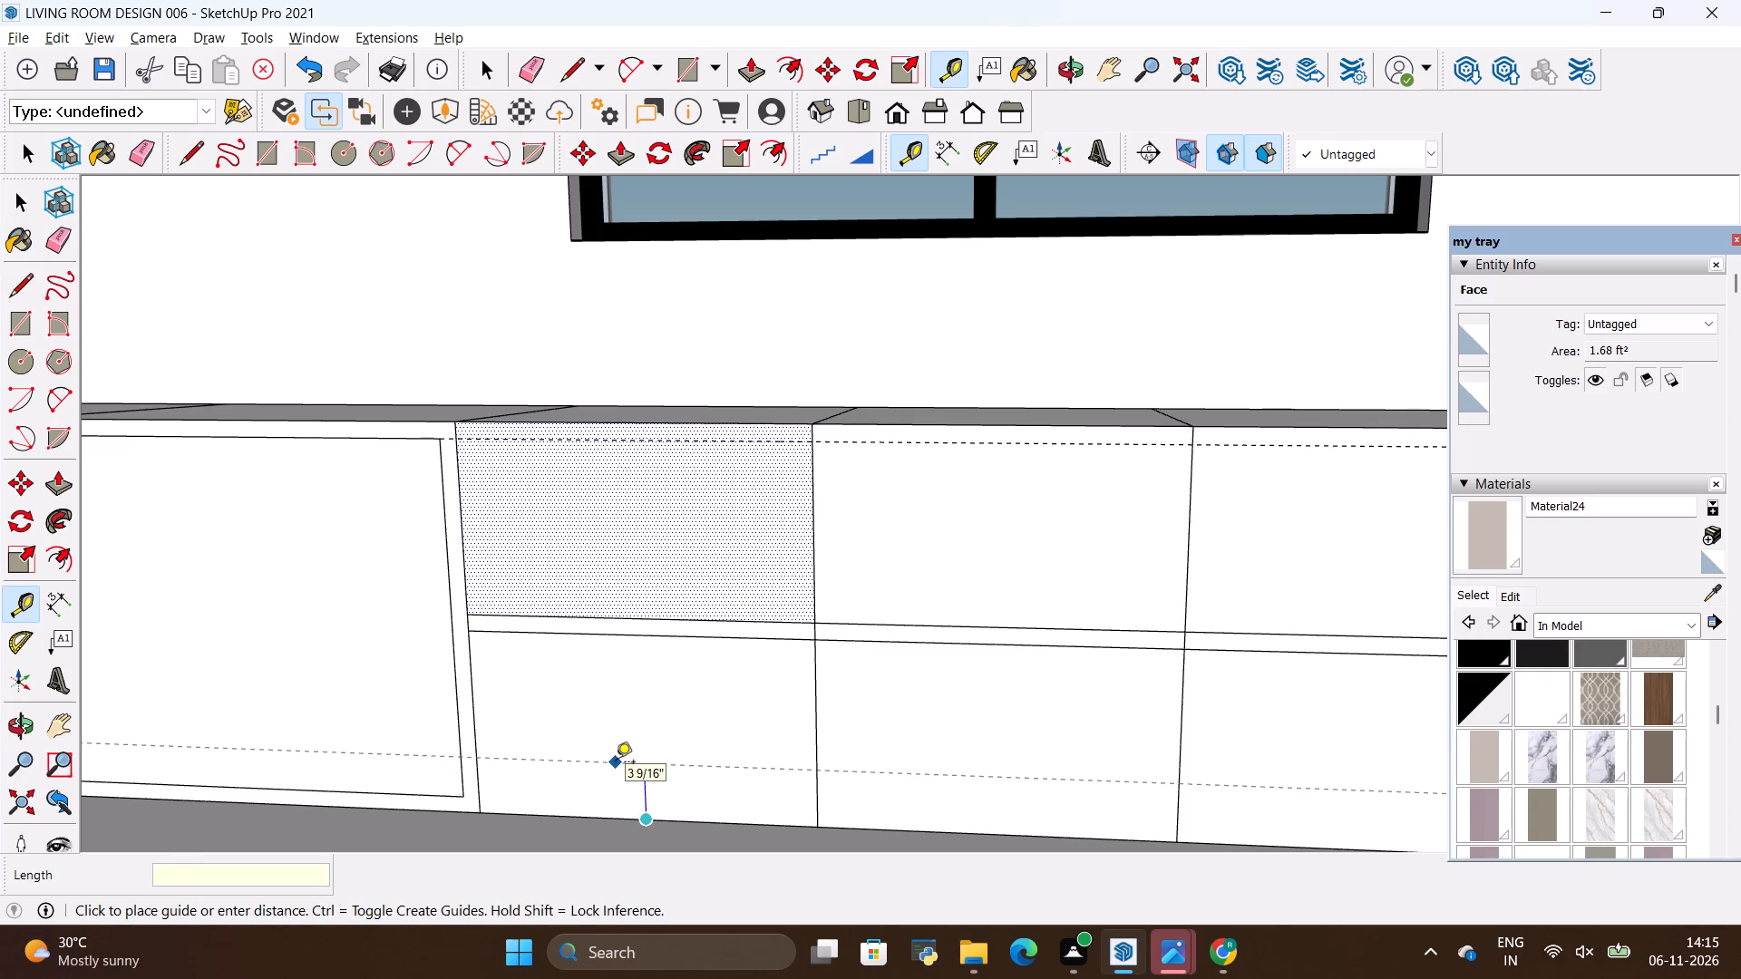
key("1")
key("shift+quotedbl")
key("Return")
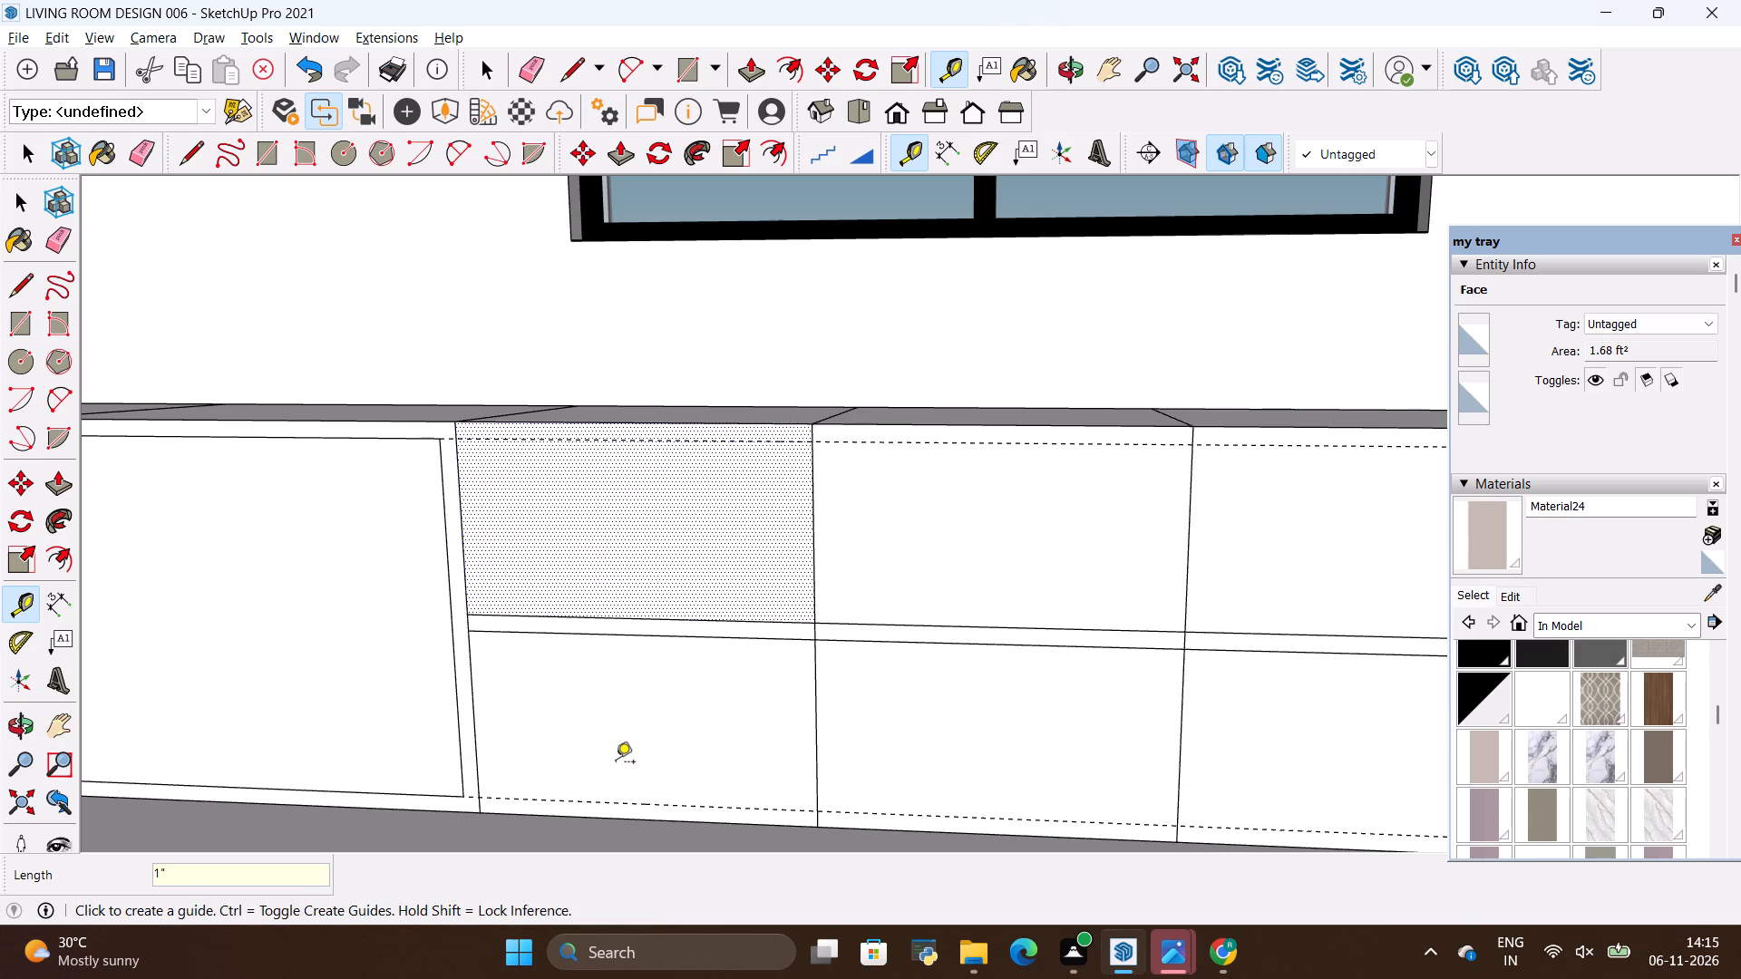
Draw a rectangle about 1' 10" by 6' 10 13/16" between the guides across the four narrow fronts, inset from the end near the side wall.
key("r")
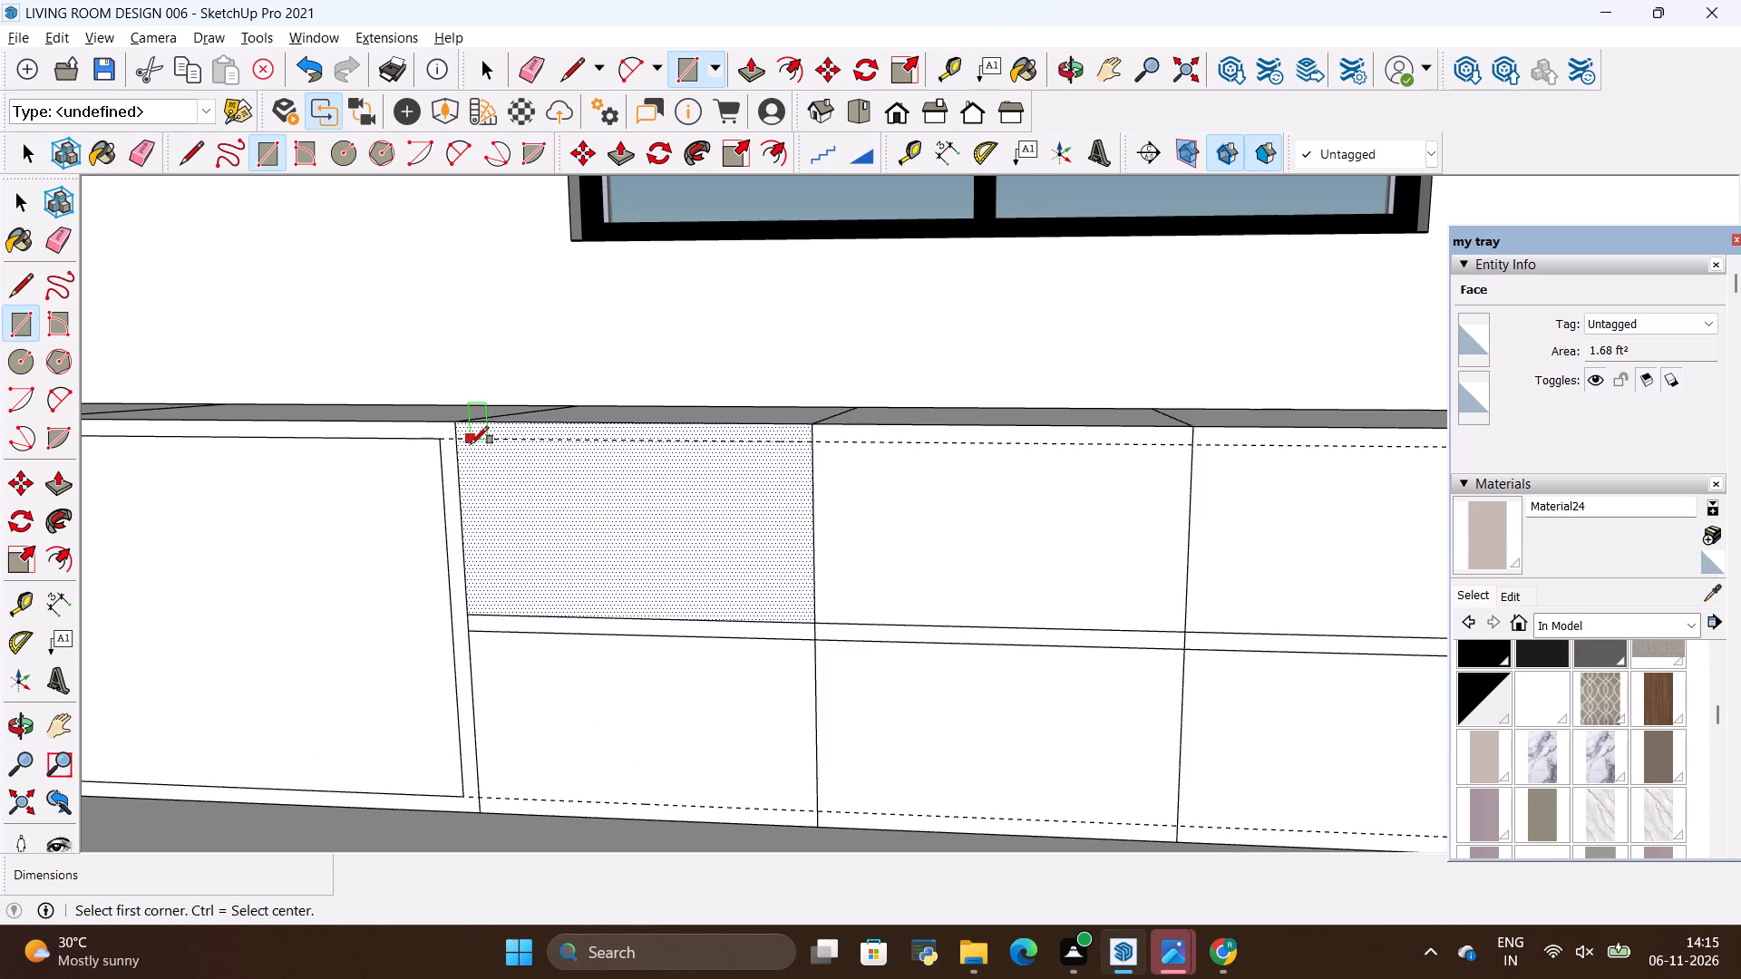
left_click(458, 444)
scroll(686, 653, "down", 10)
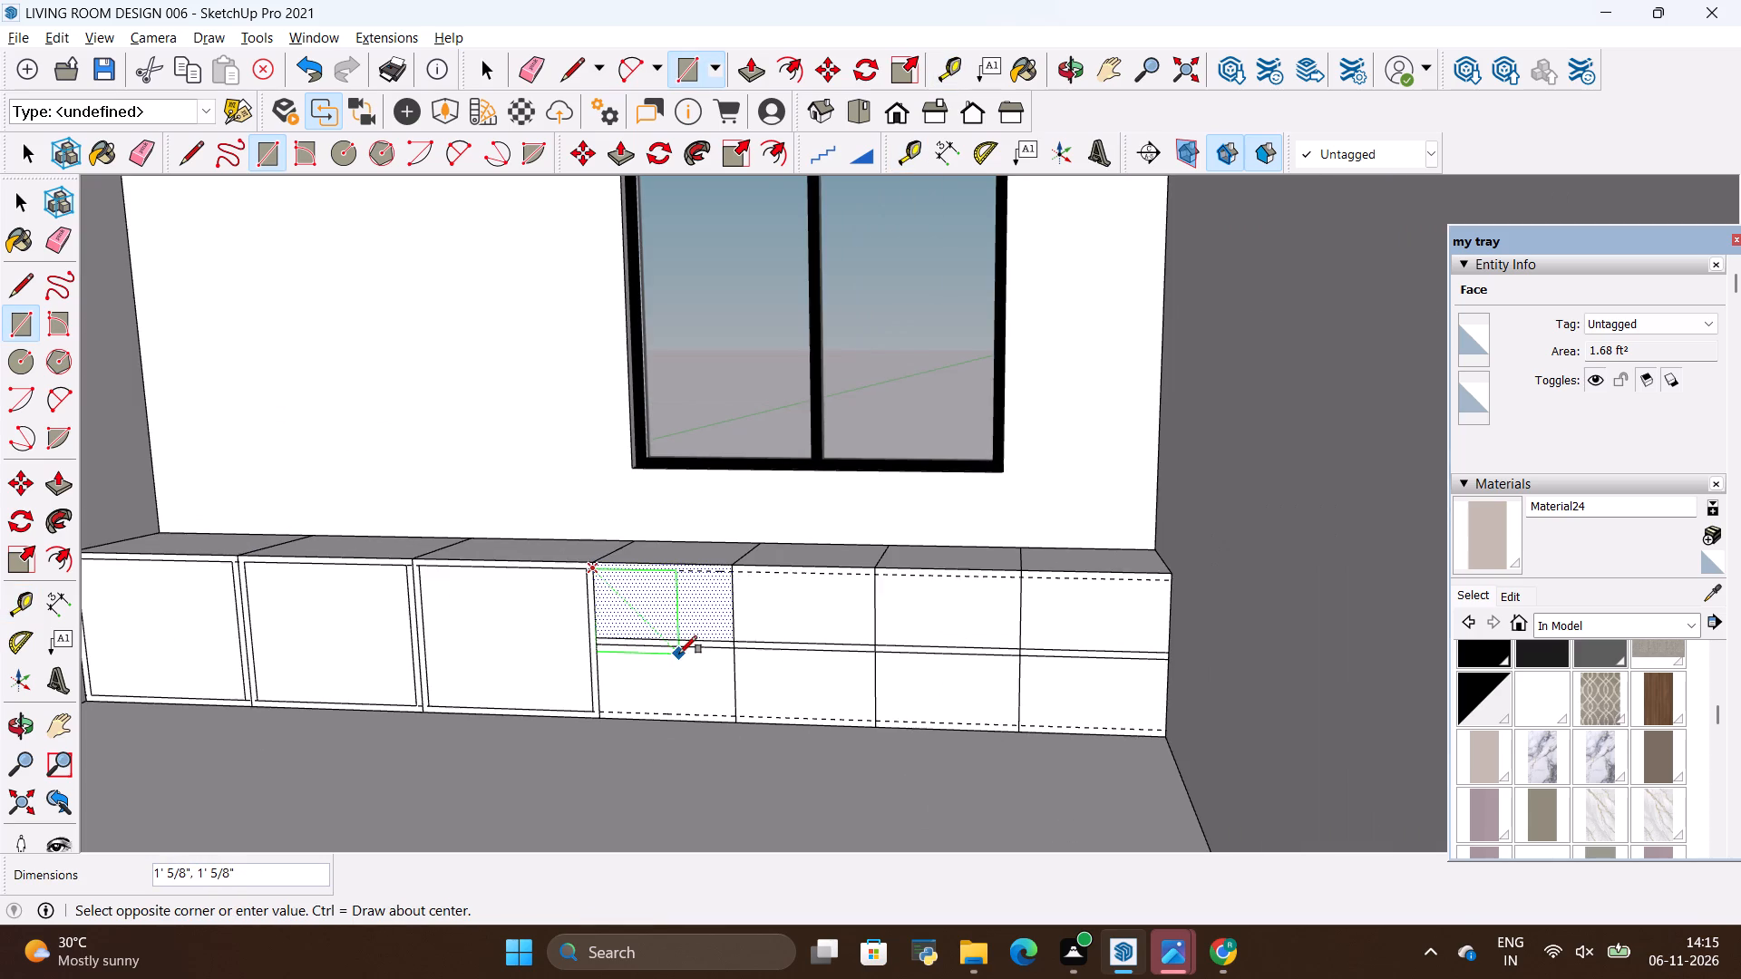
scroll(1057, 730, "up", 6)
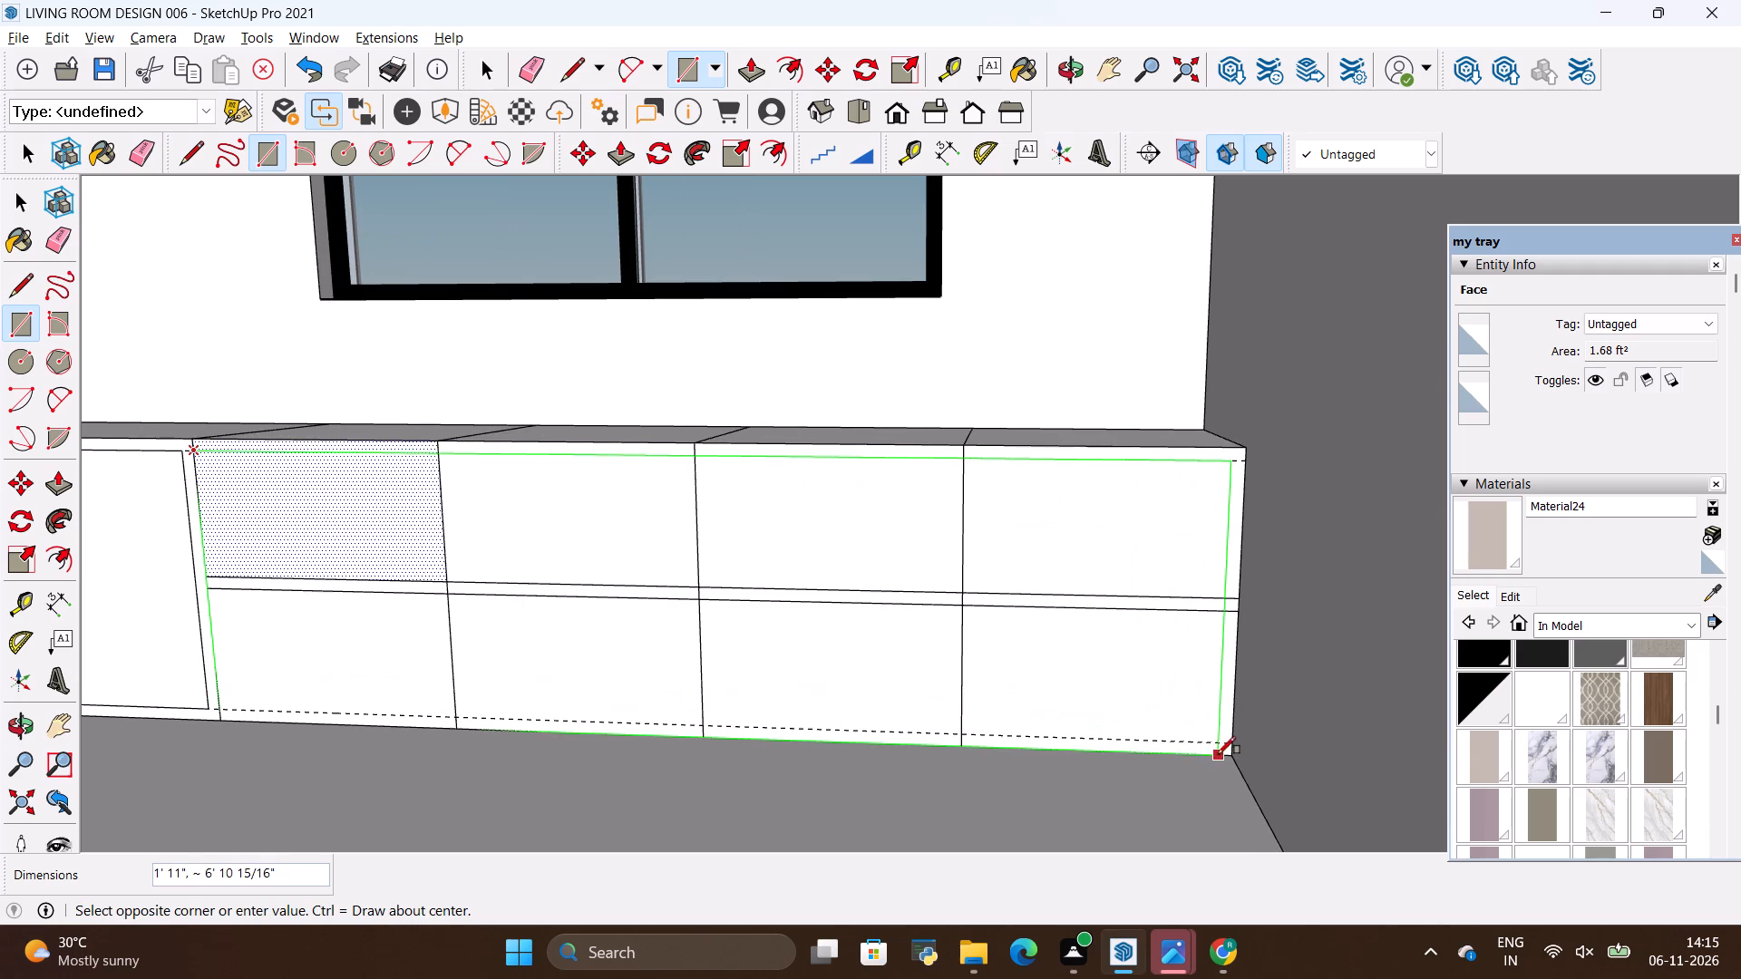
scroll(1217, 742, "up", 4)
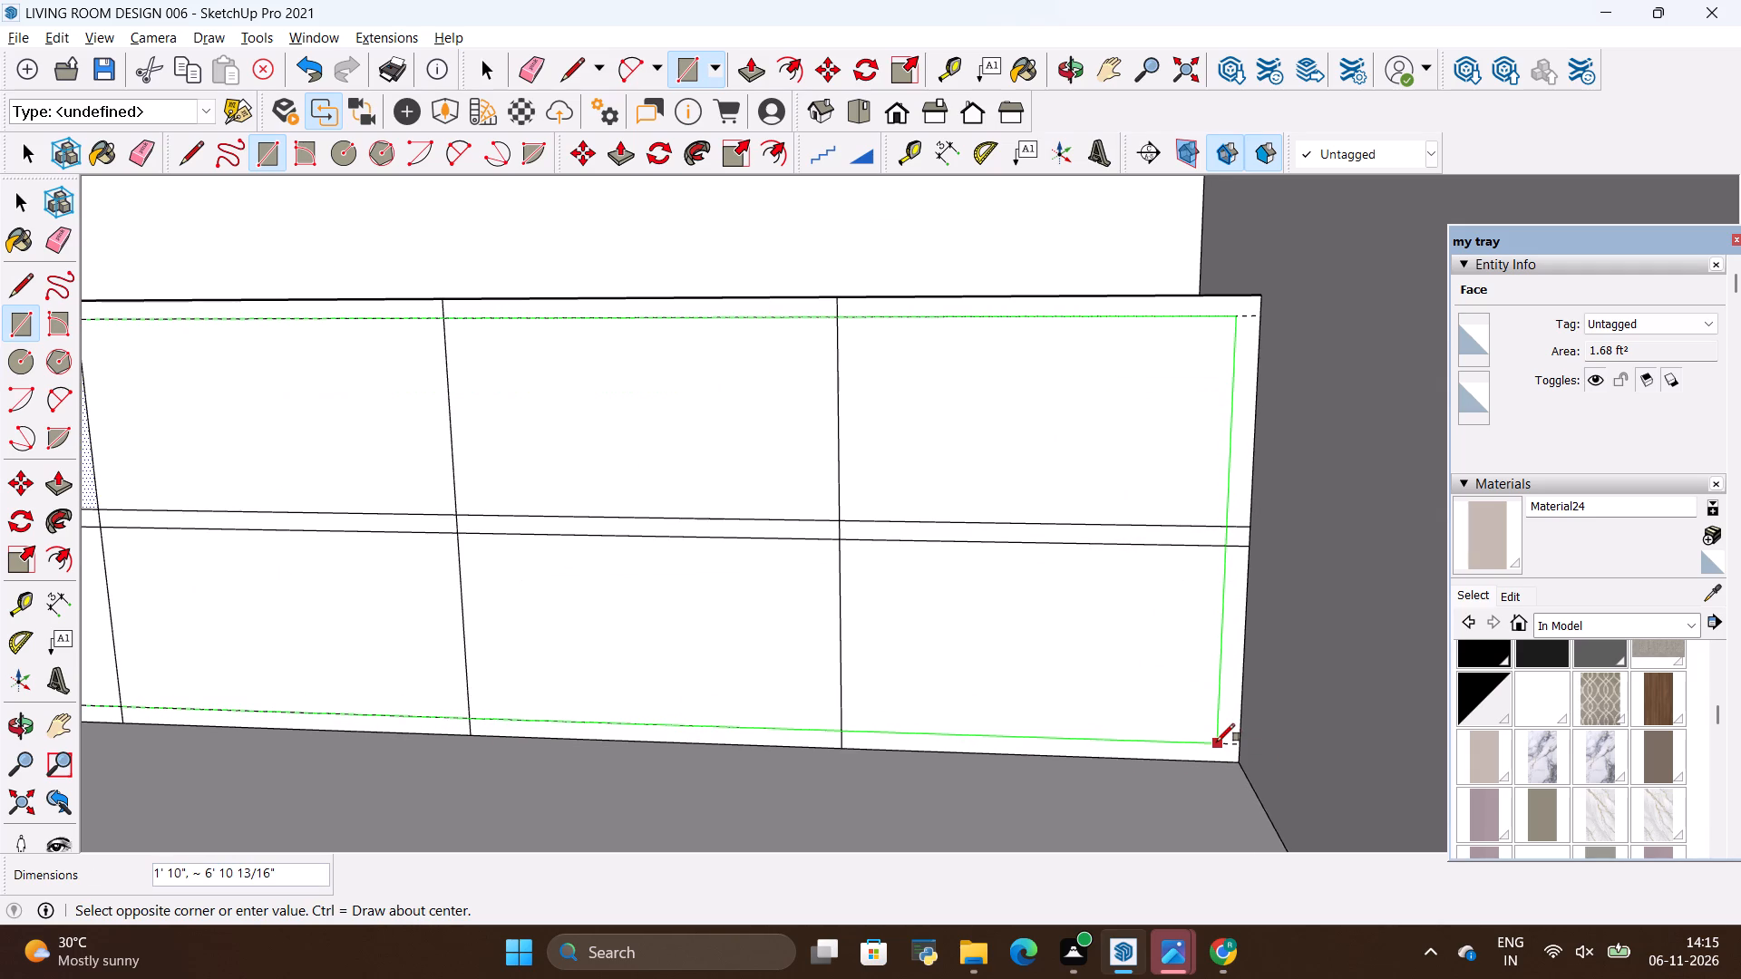
left_click(1217, 742)
Copy the upper and lower segments of the three vertical dividing lines on the narrow fronts 0.5" toward the wide cabinet doors.
scroll(968, 688, "down", 3)
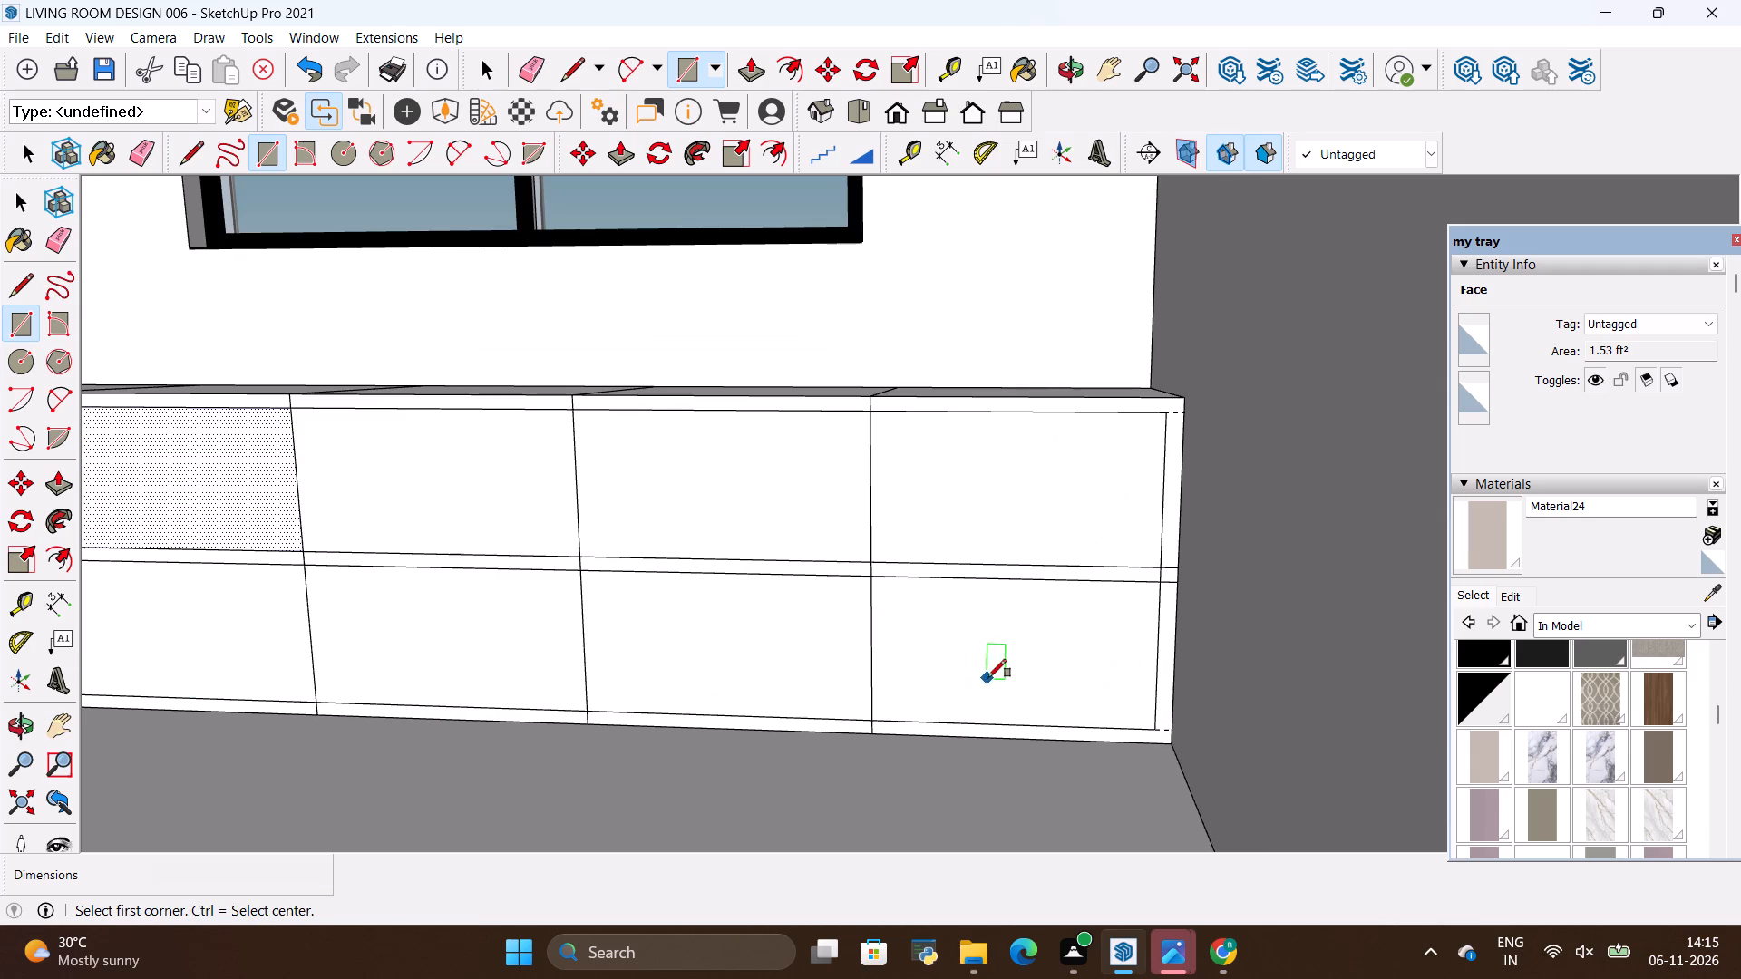
scroll(1024, 666, "down", 8)
scroll(579, 649, "up", 5)
scroll(598, 635, "down", 3)
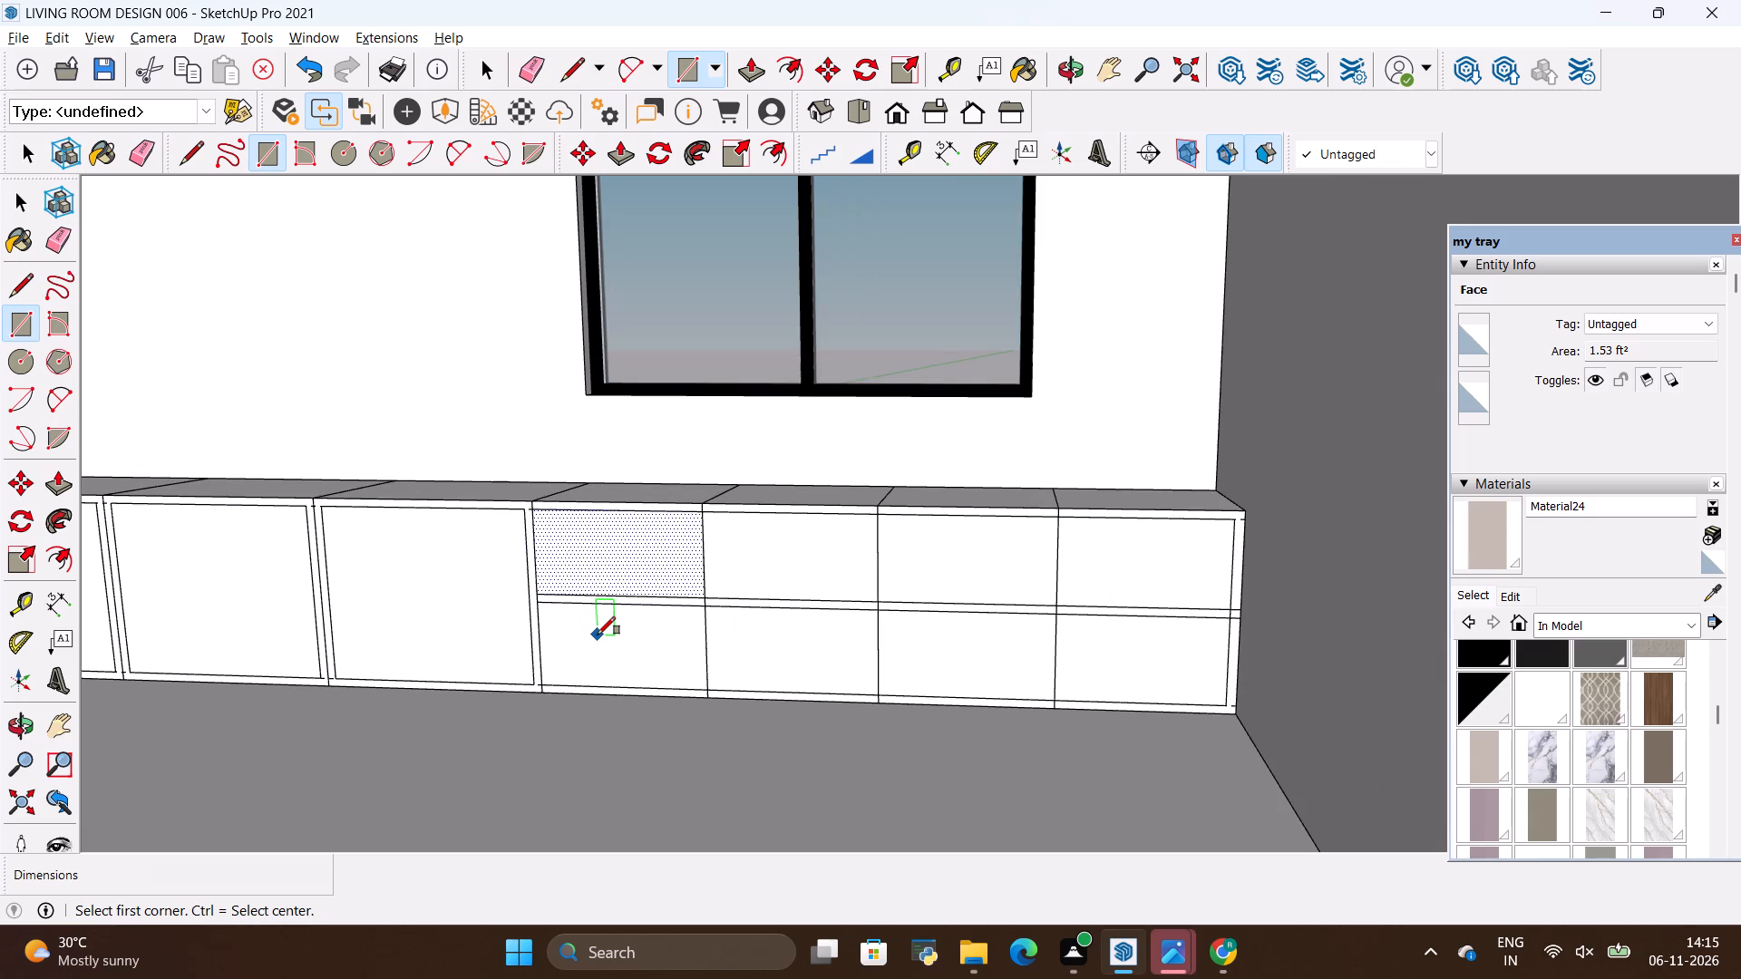
scroll(628, 633, "up", 1)
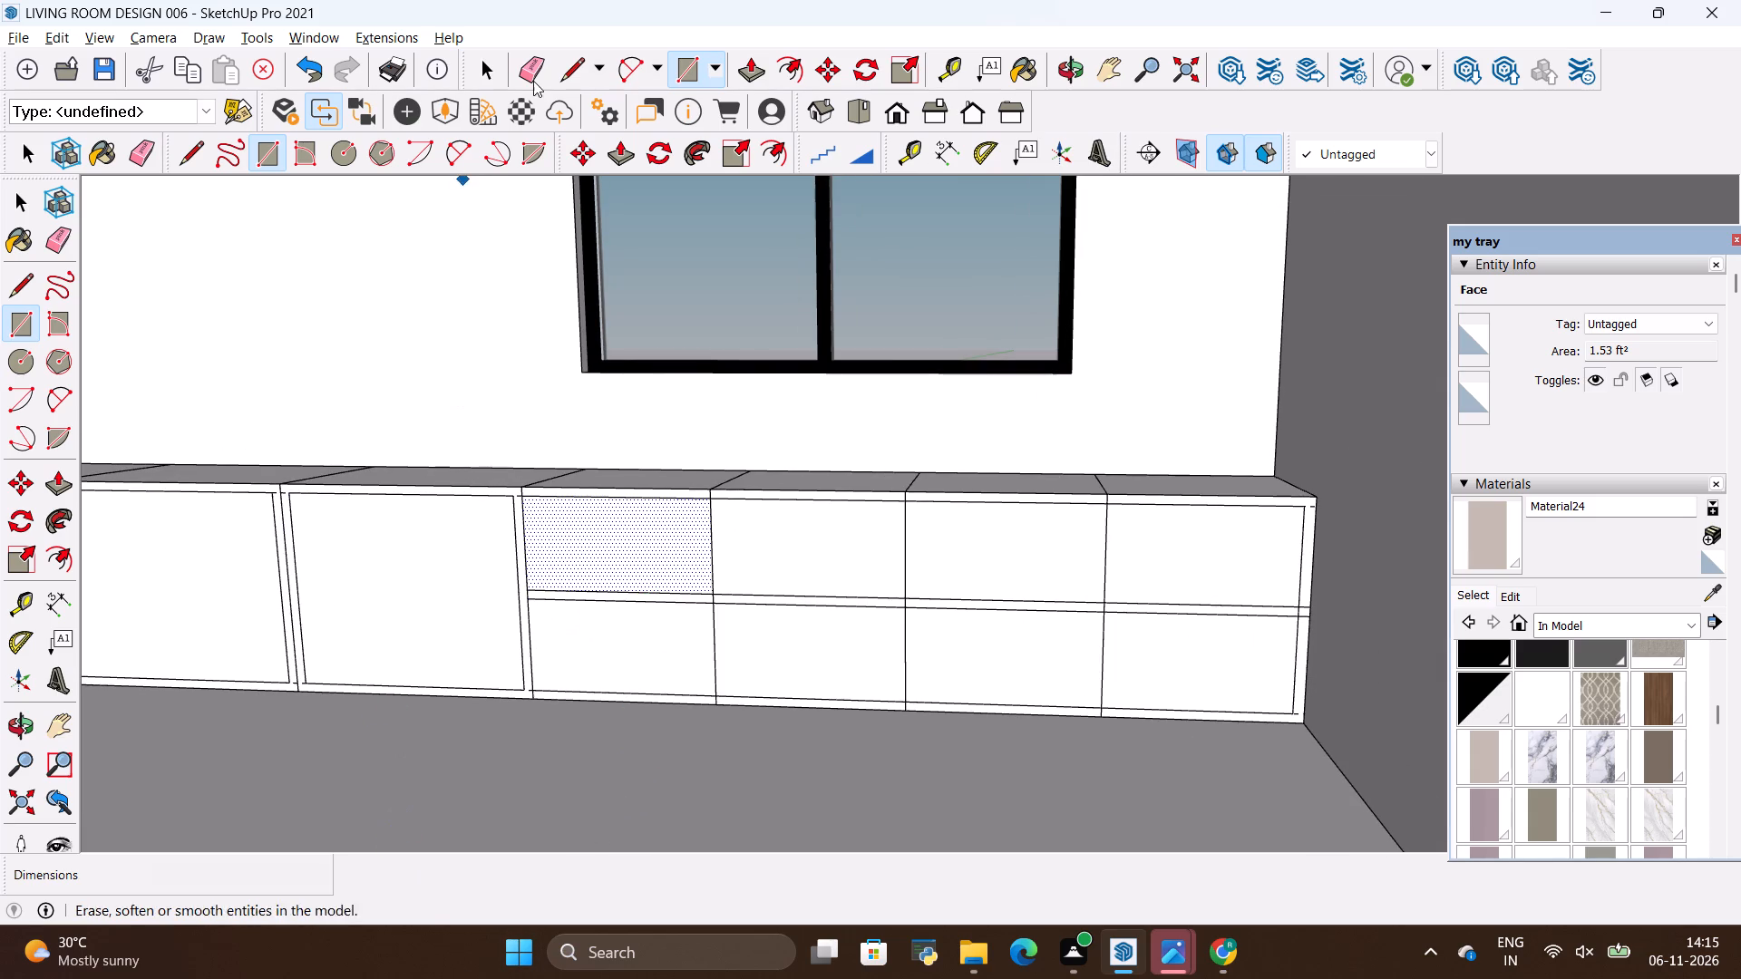
scroll(783, 499, "down", 1)
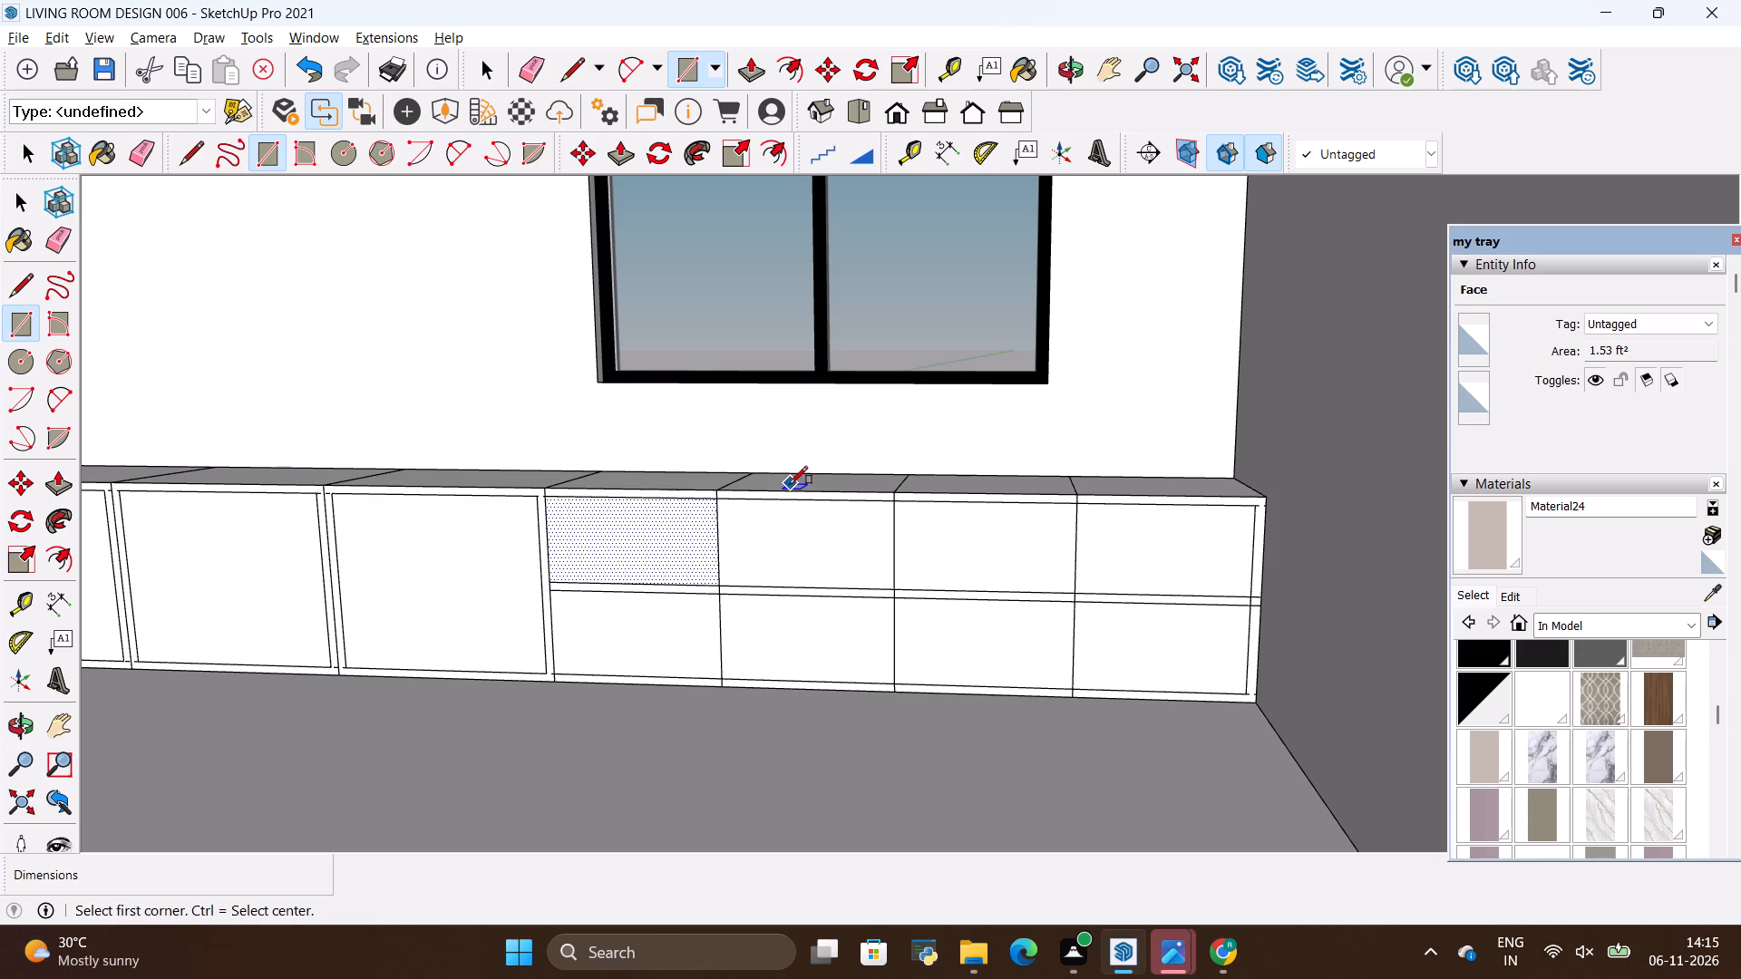
key("space")
scroll(781, 528, "down", 3)
scroll(725, 584, "up", 4)
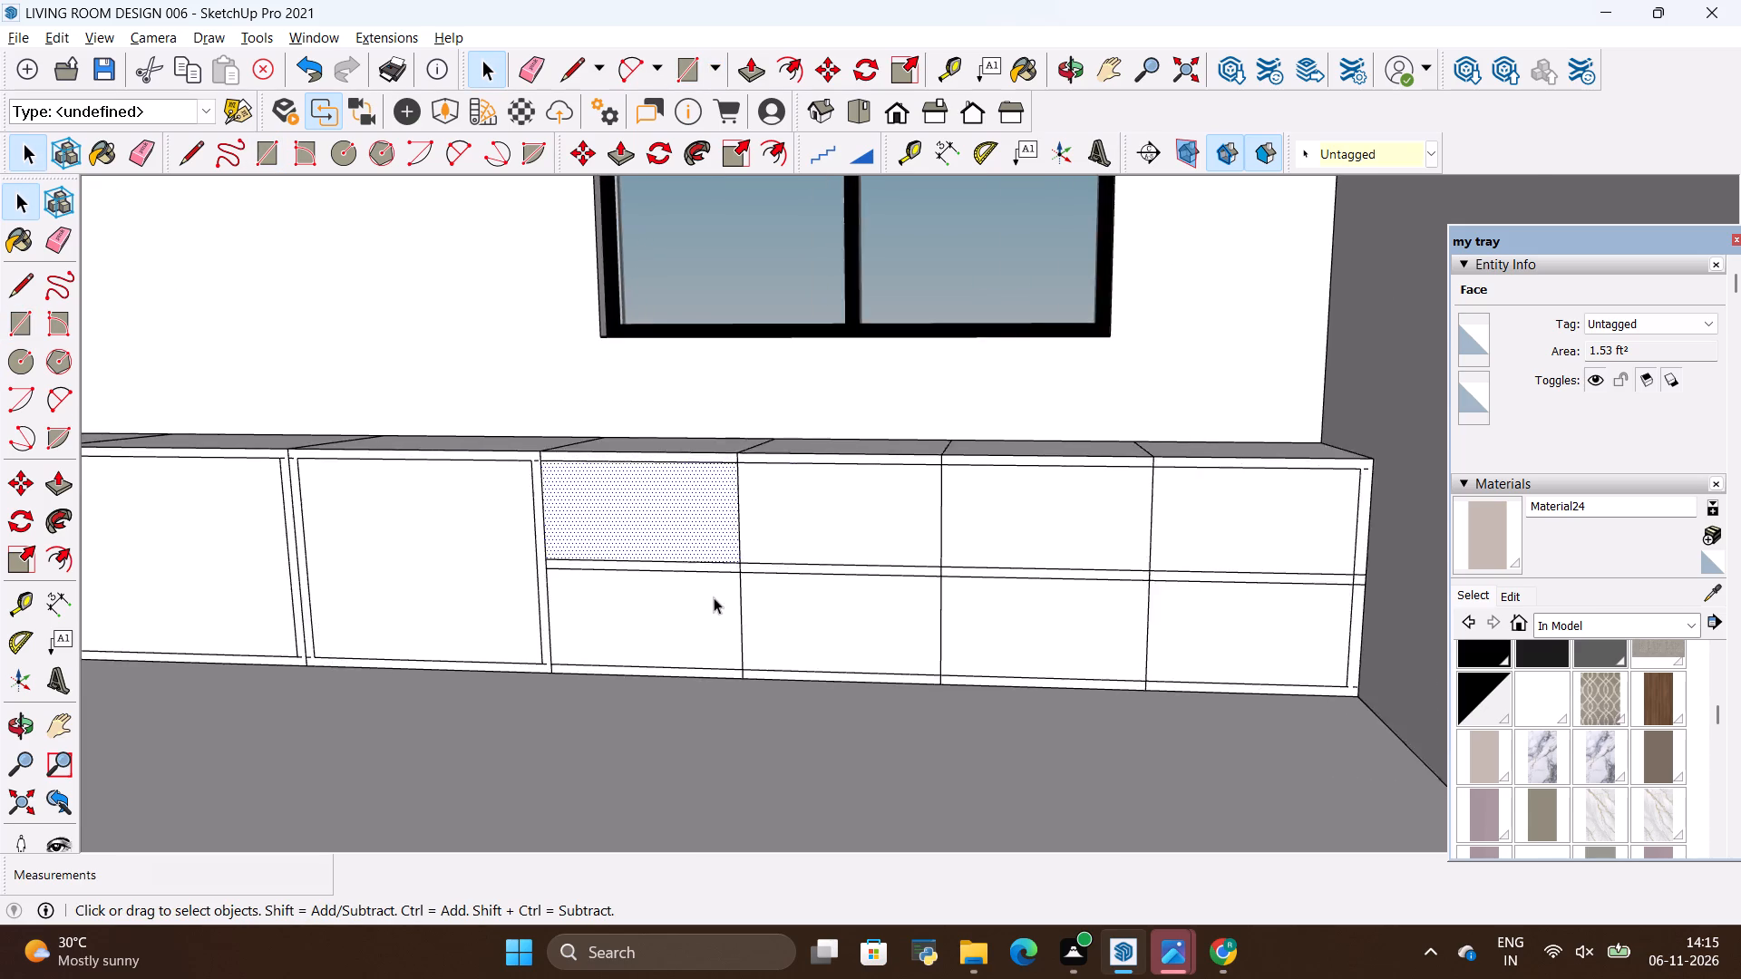
scroll(714, 597, "up", 3)
left_click(745, 538)
left_click(751, 588)
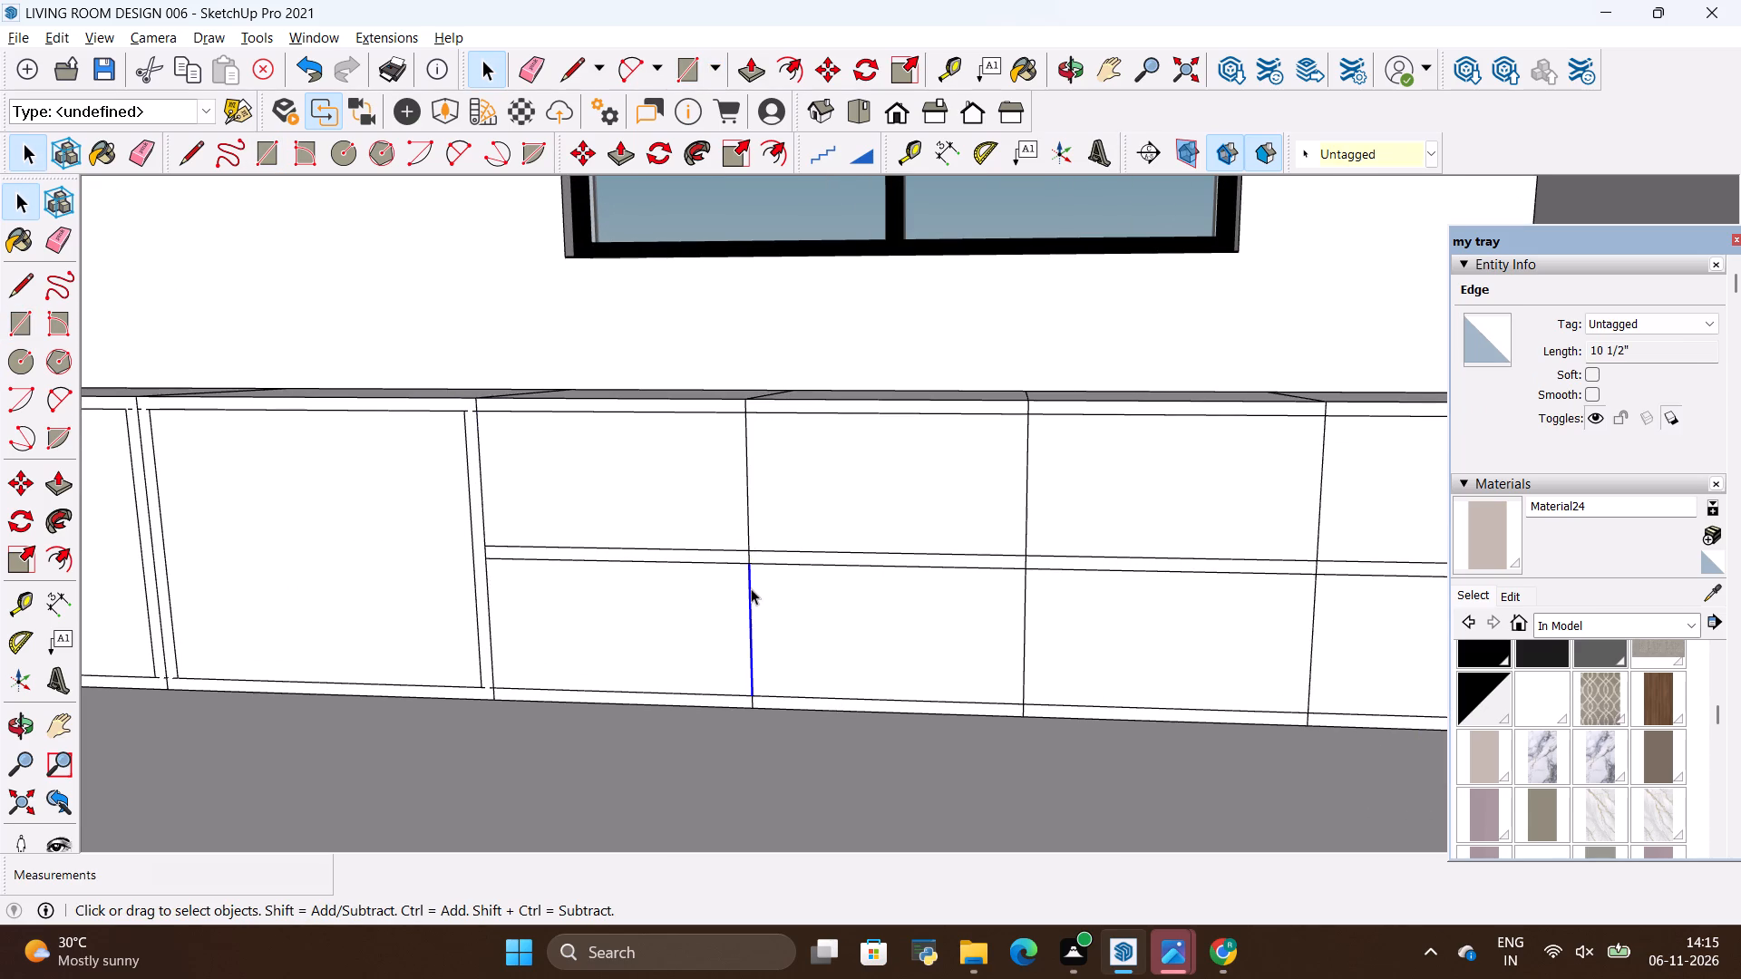
left_click(749, 536, "ctrl")
scroll(736, 538, "down", 5, "ctrl")
scroll(918, 528, "up", 2, "ctrl")
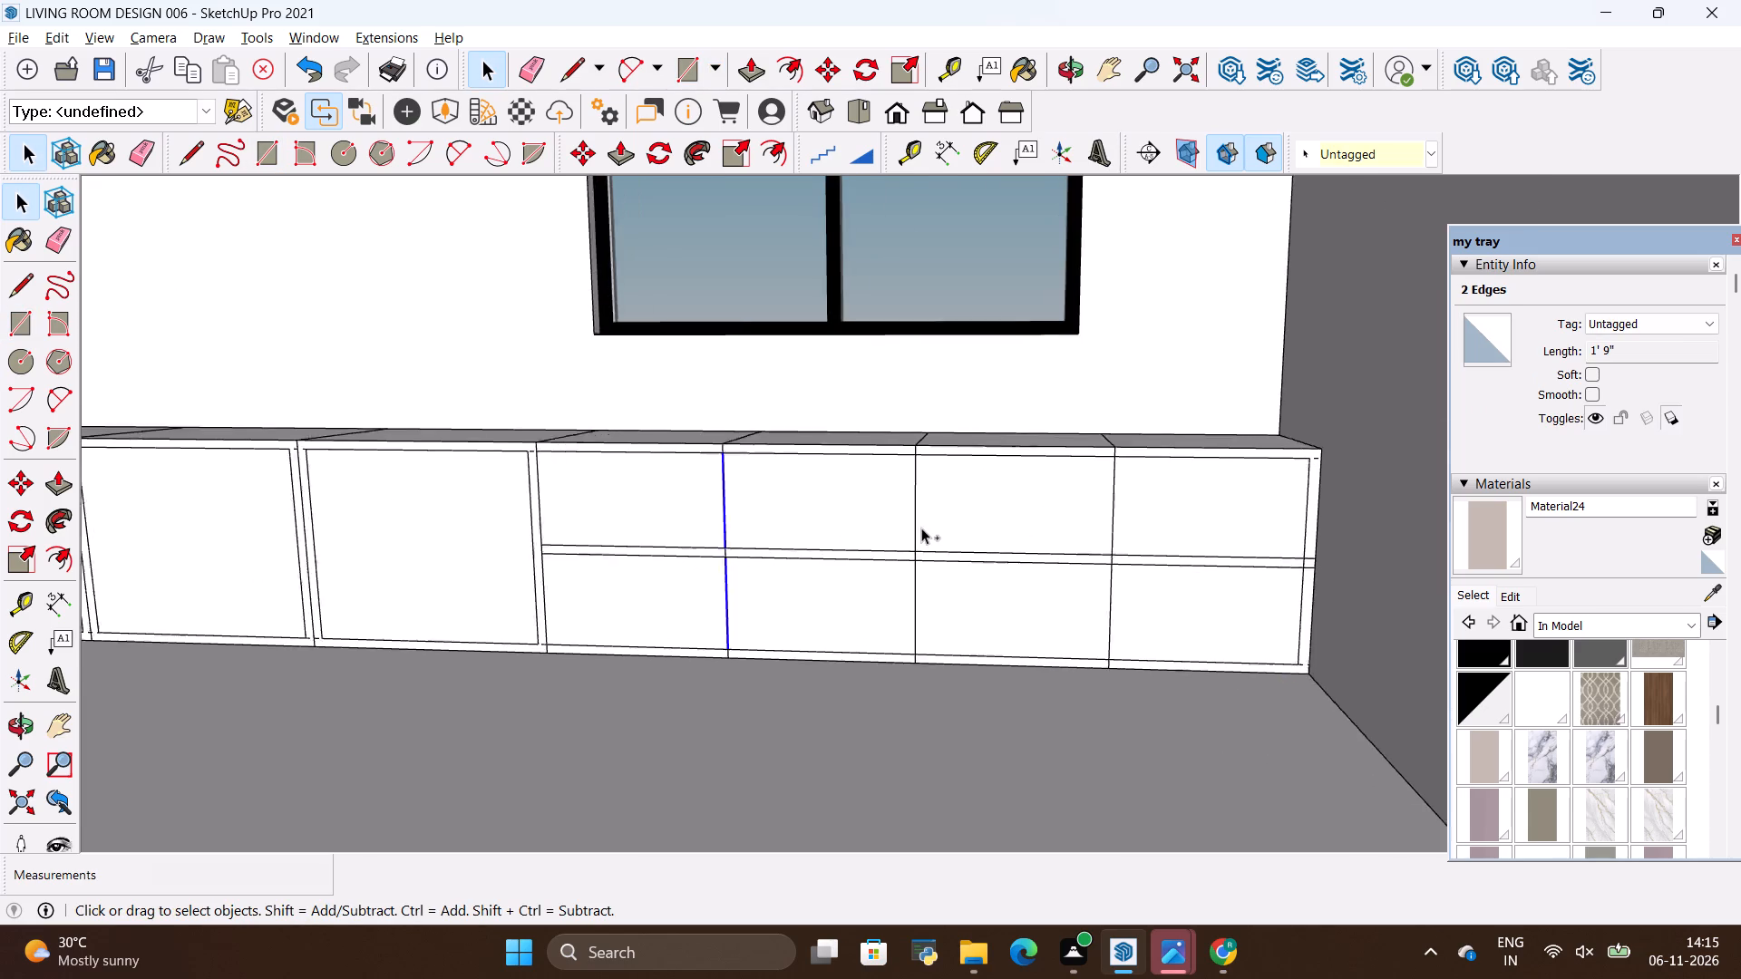
scroll(921, 528, "up", 1, "ctrl")
left_click(916, 528, "ctrl")
left_click(914, 591, "ctrl")
scroll(784, 571, "down", 4)
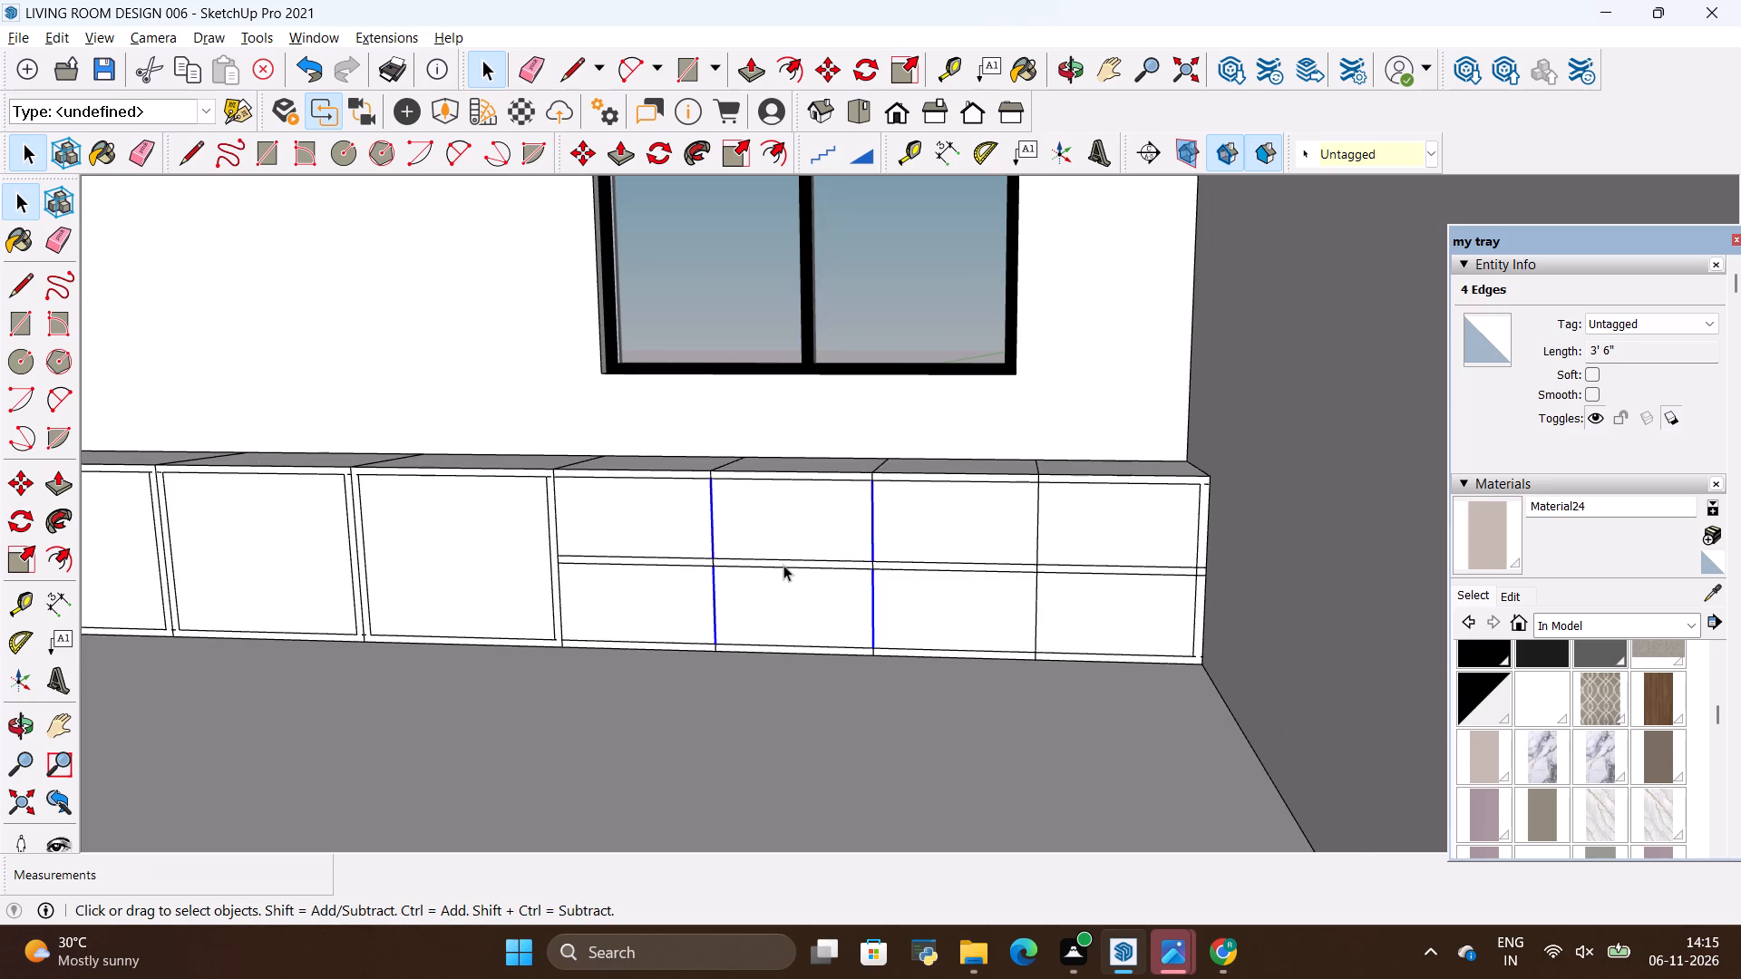
left_click(1037, 543, "ctrl")
left_click(1035, 590, "ctrl")
key("m")
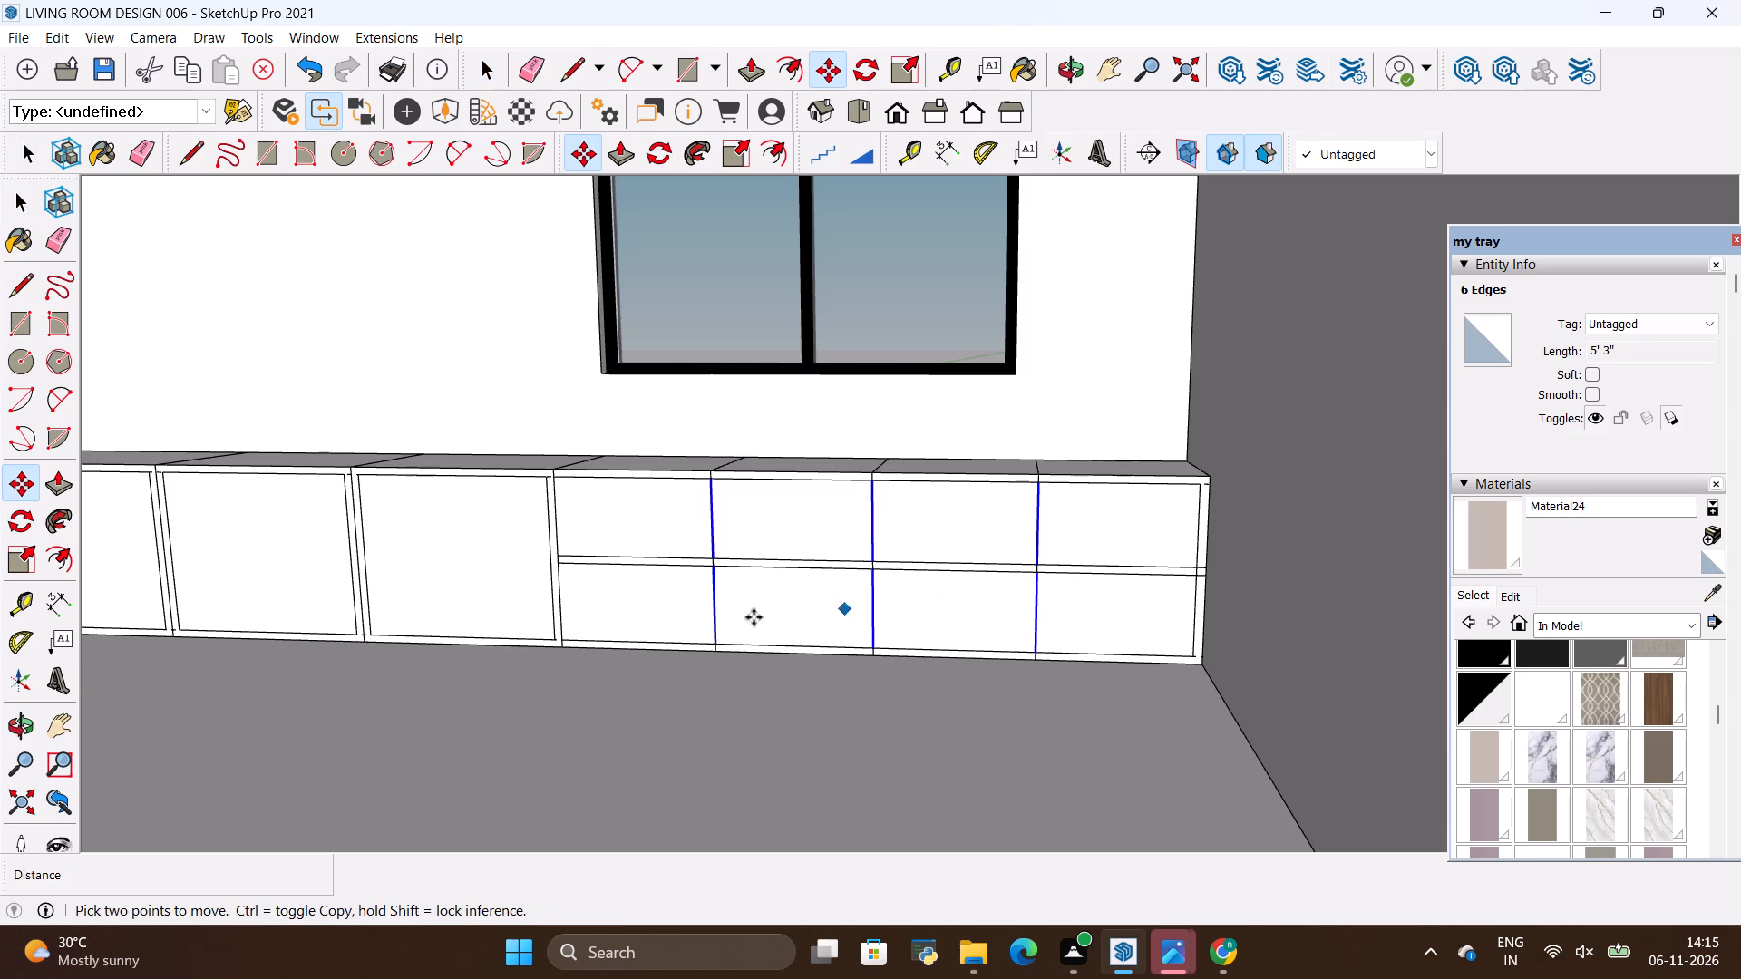
scroll(718, 628, "up", 10)
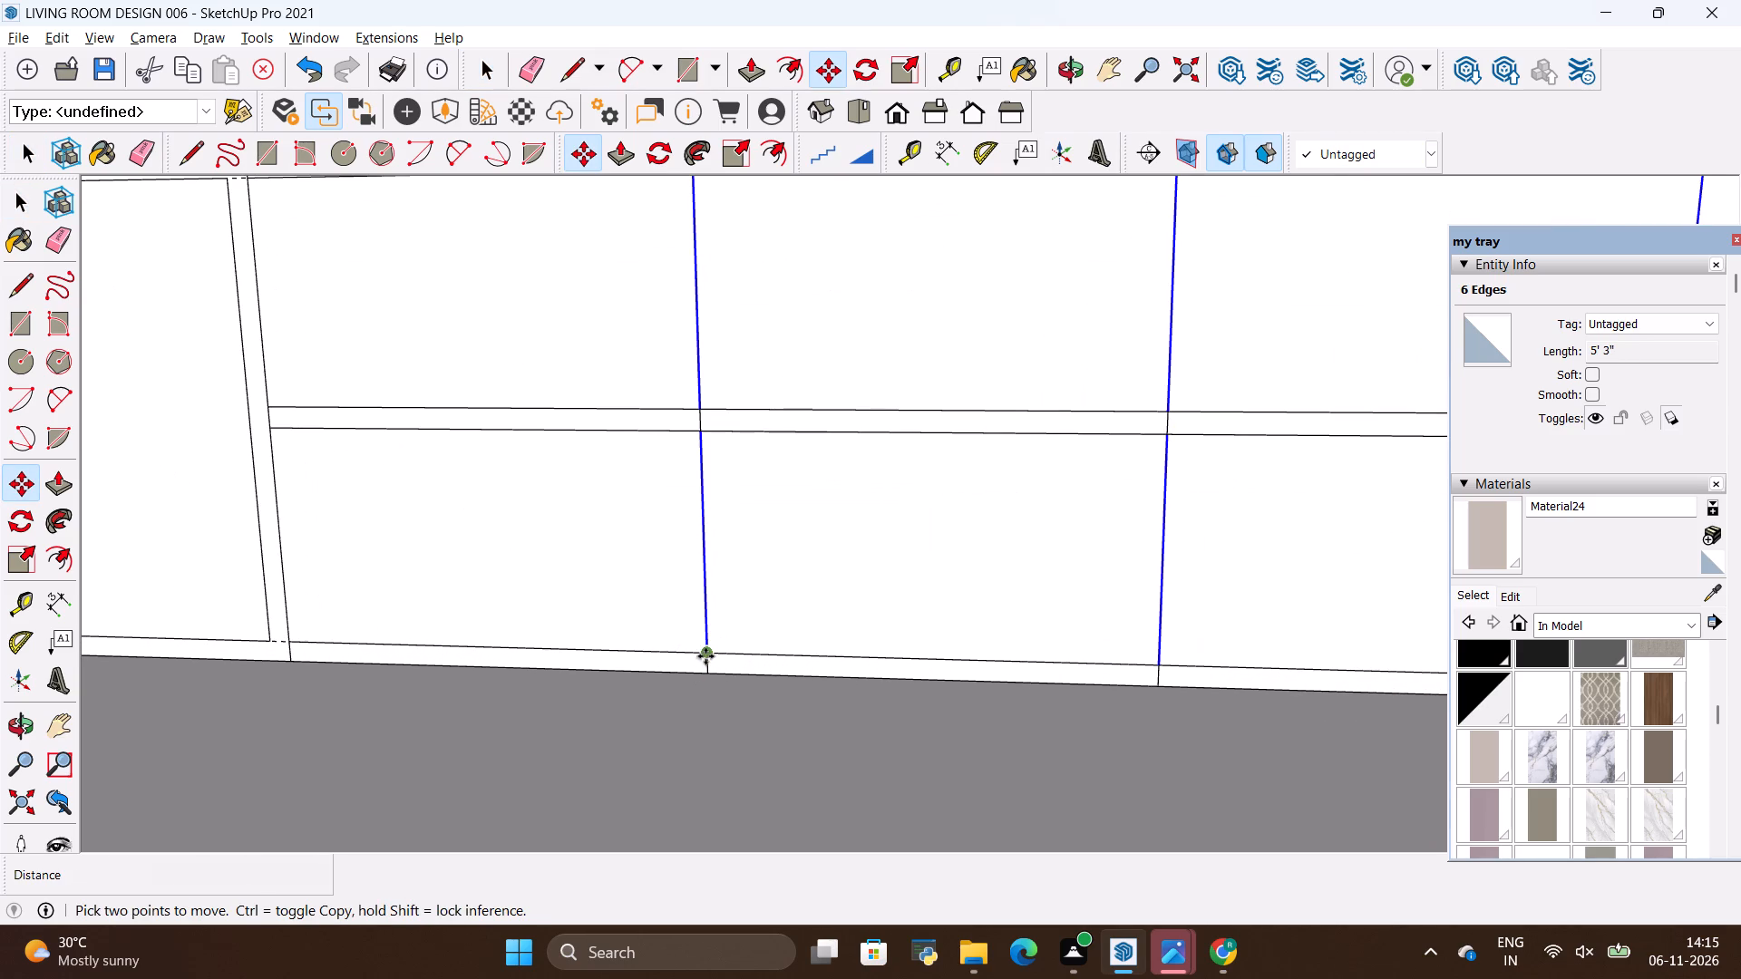
left_click(705, 656)
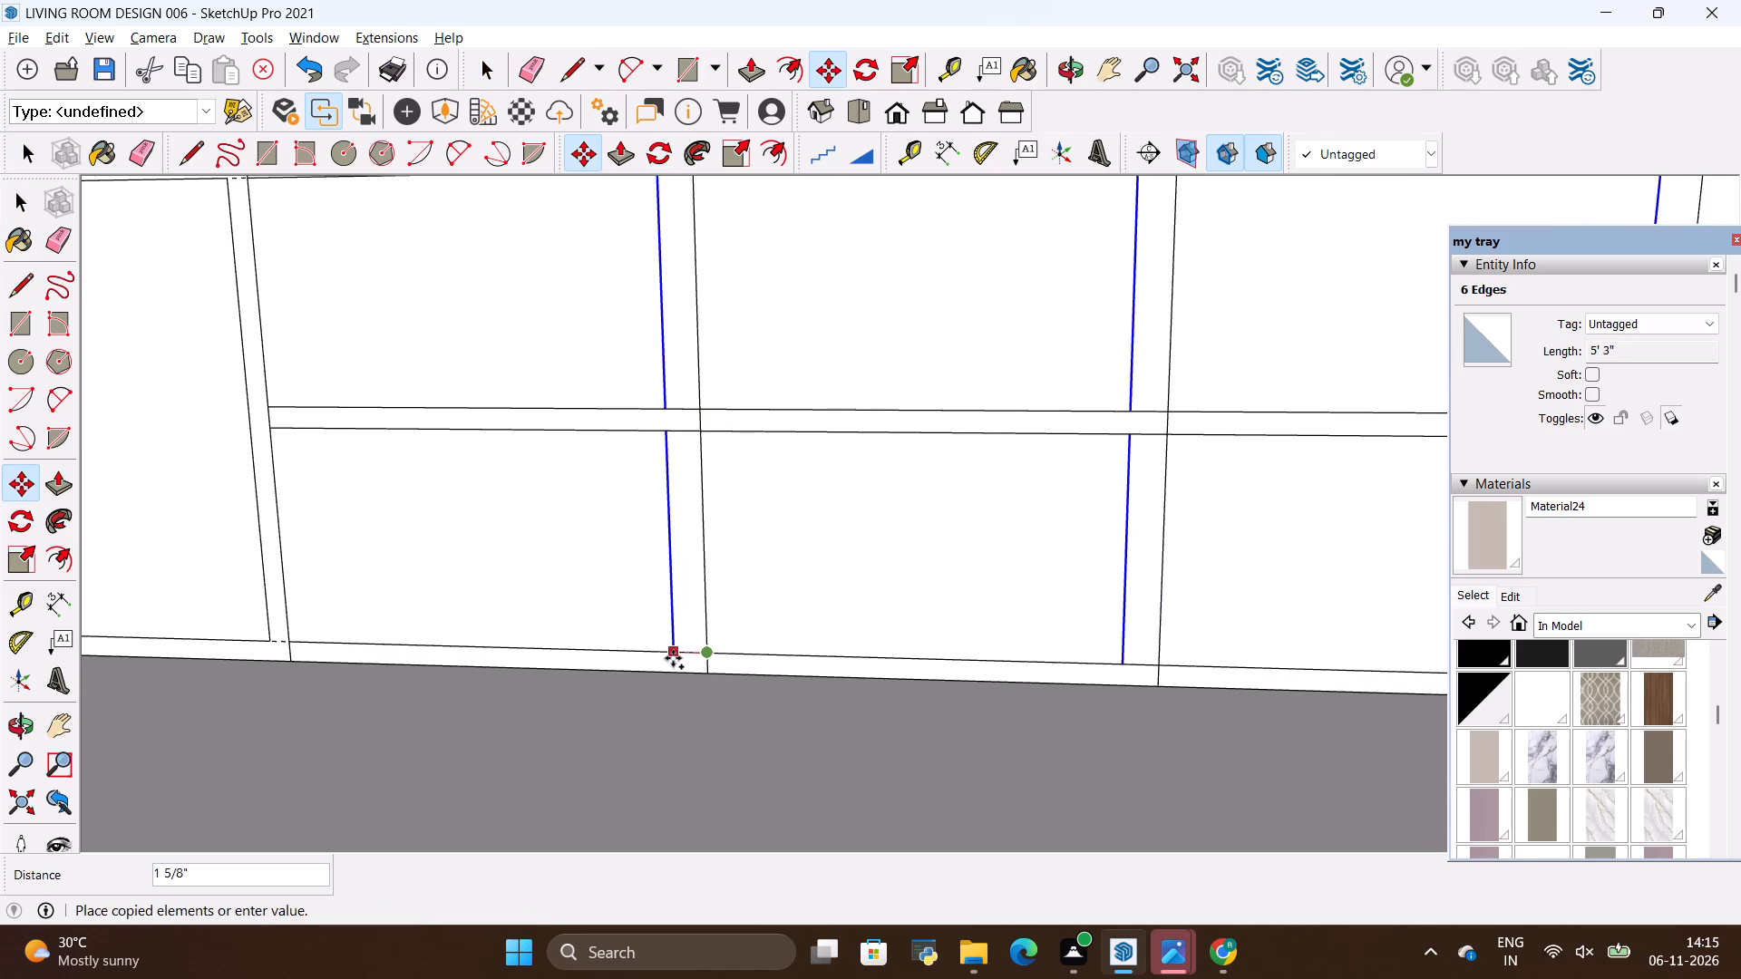
key("BackSpace")
type(".5")
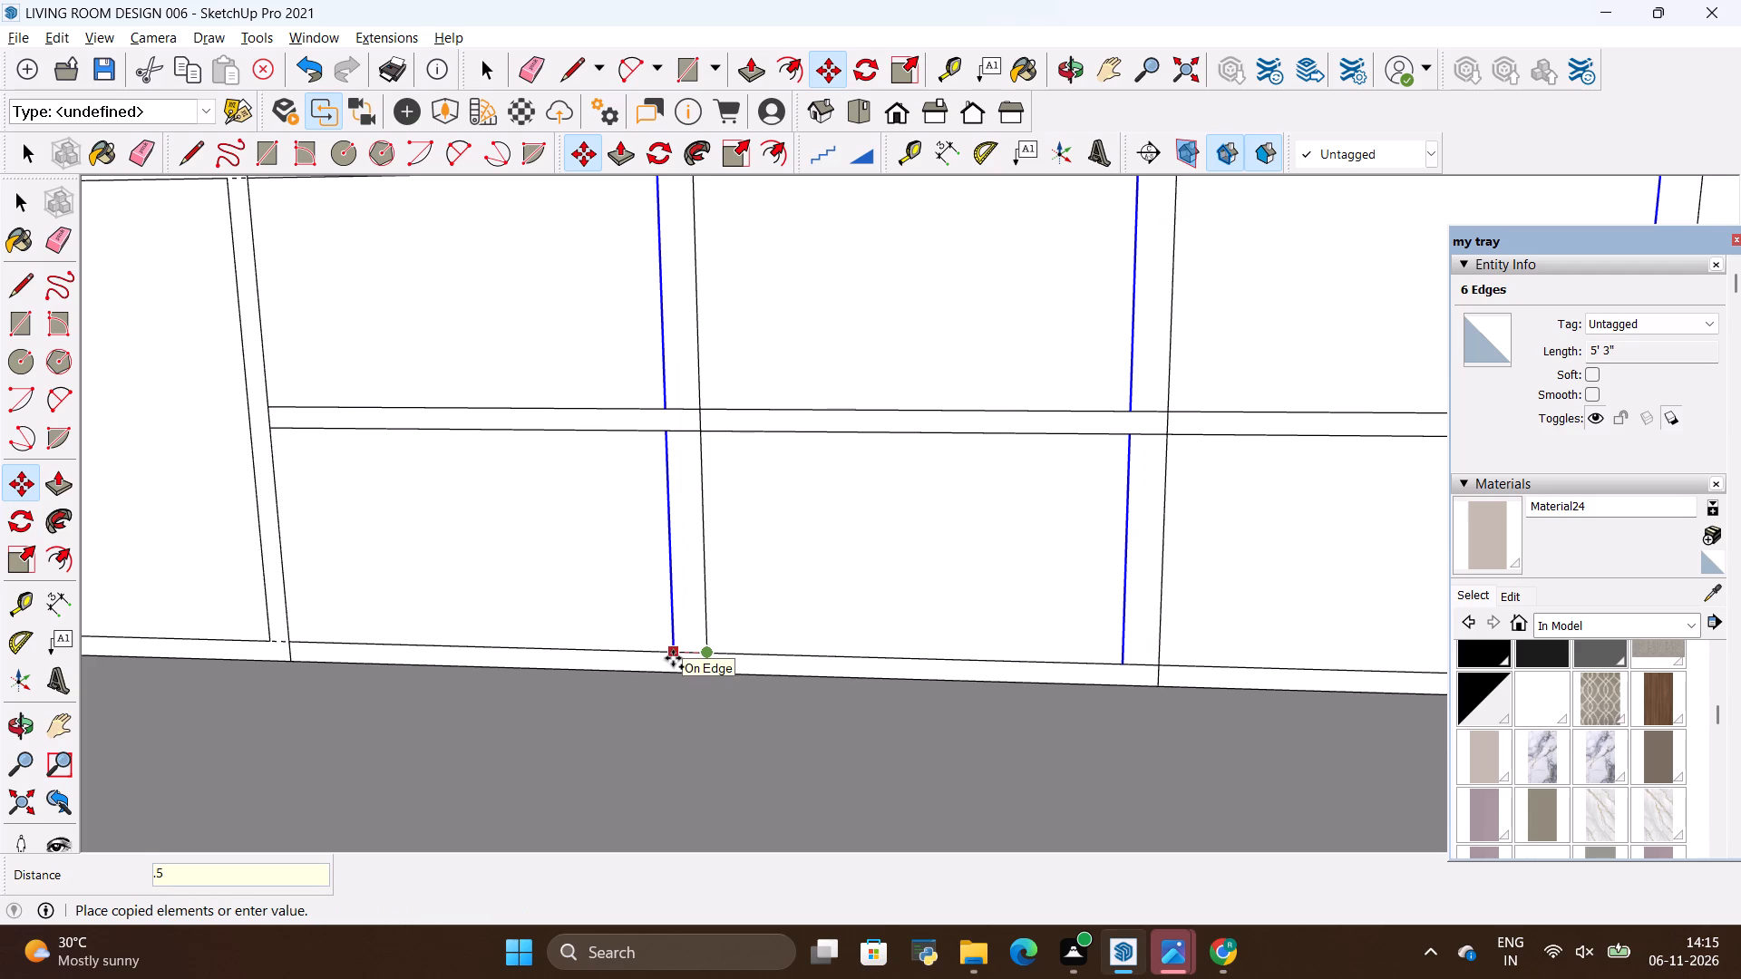
key("shift+quotedbl")
key("Return")
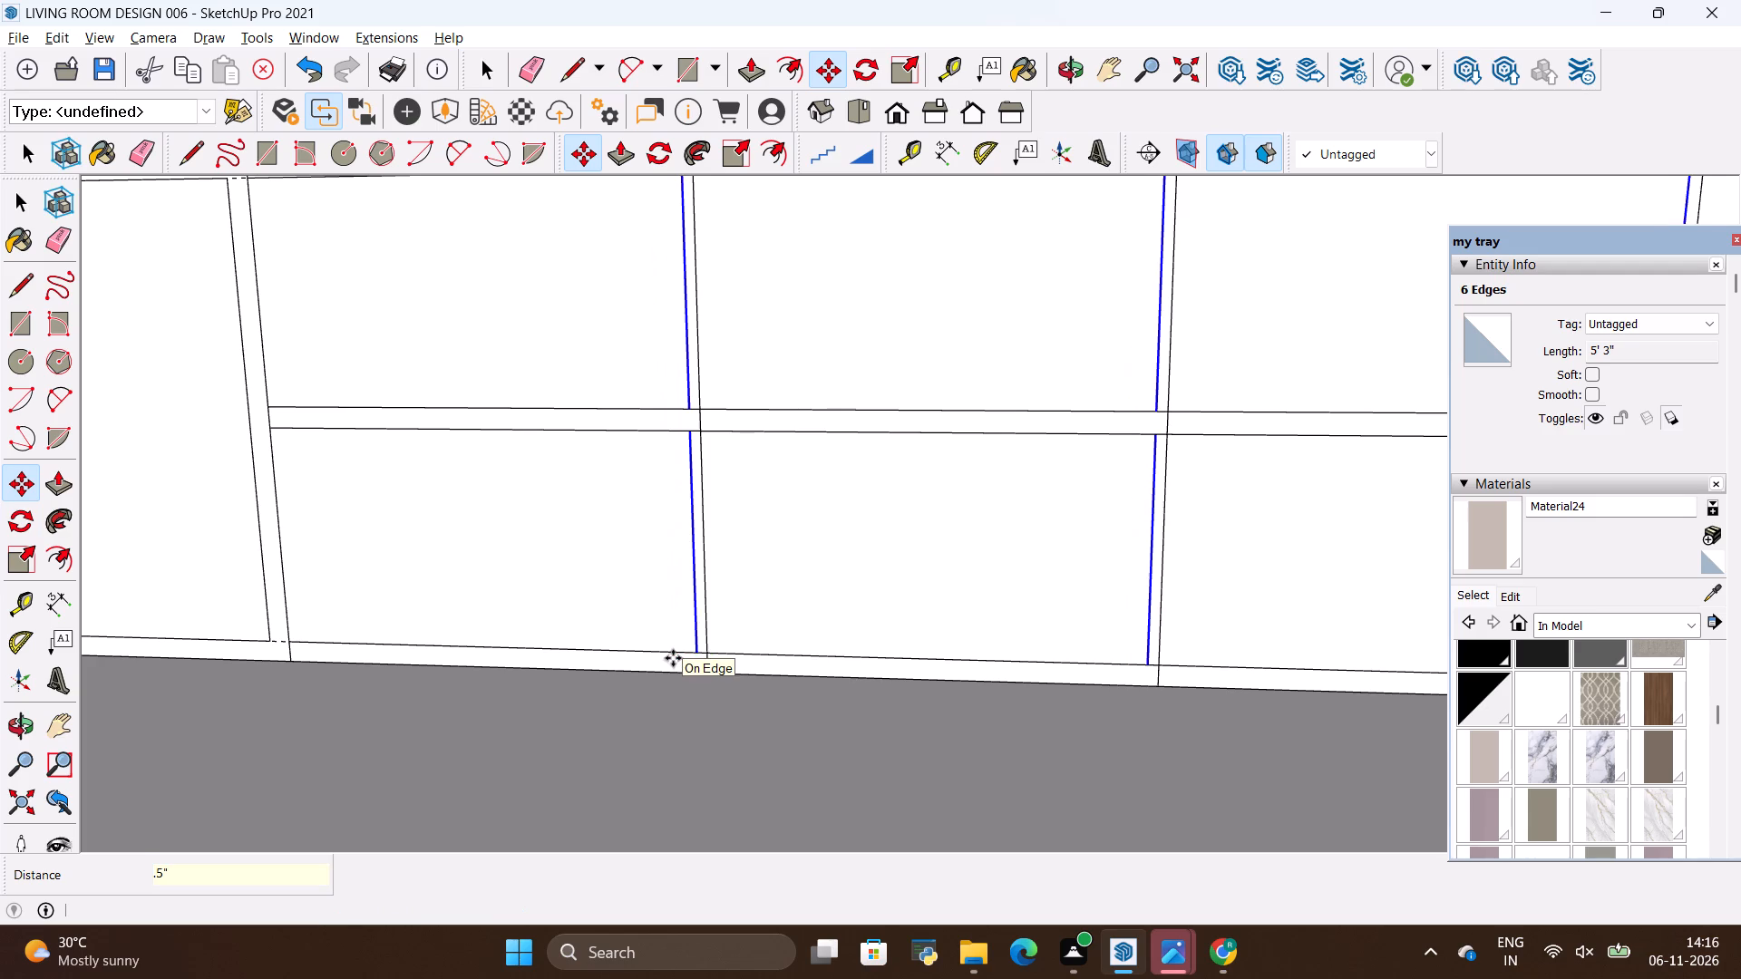
Copy the offset divider segments 1" back toward the side wall to mark 1" thick vertical dividers.
scroll(736, 654, "up", 5)
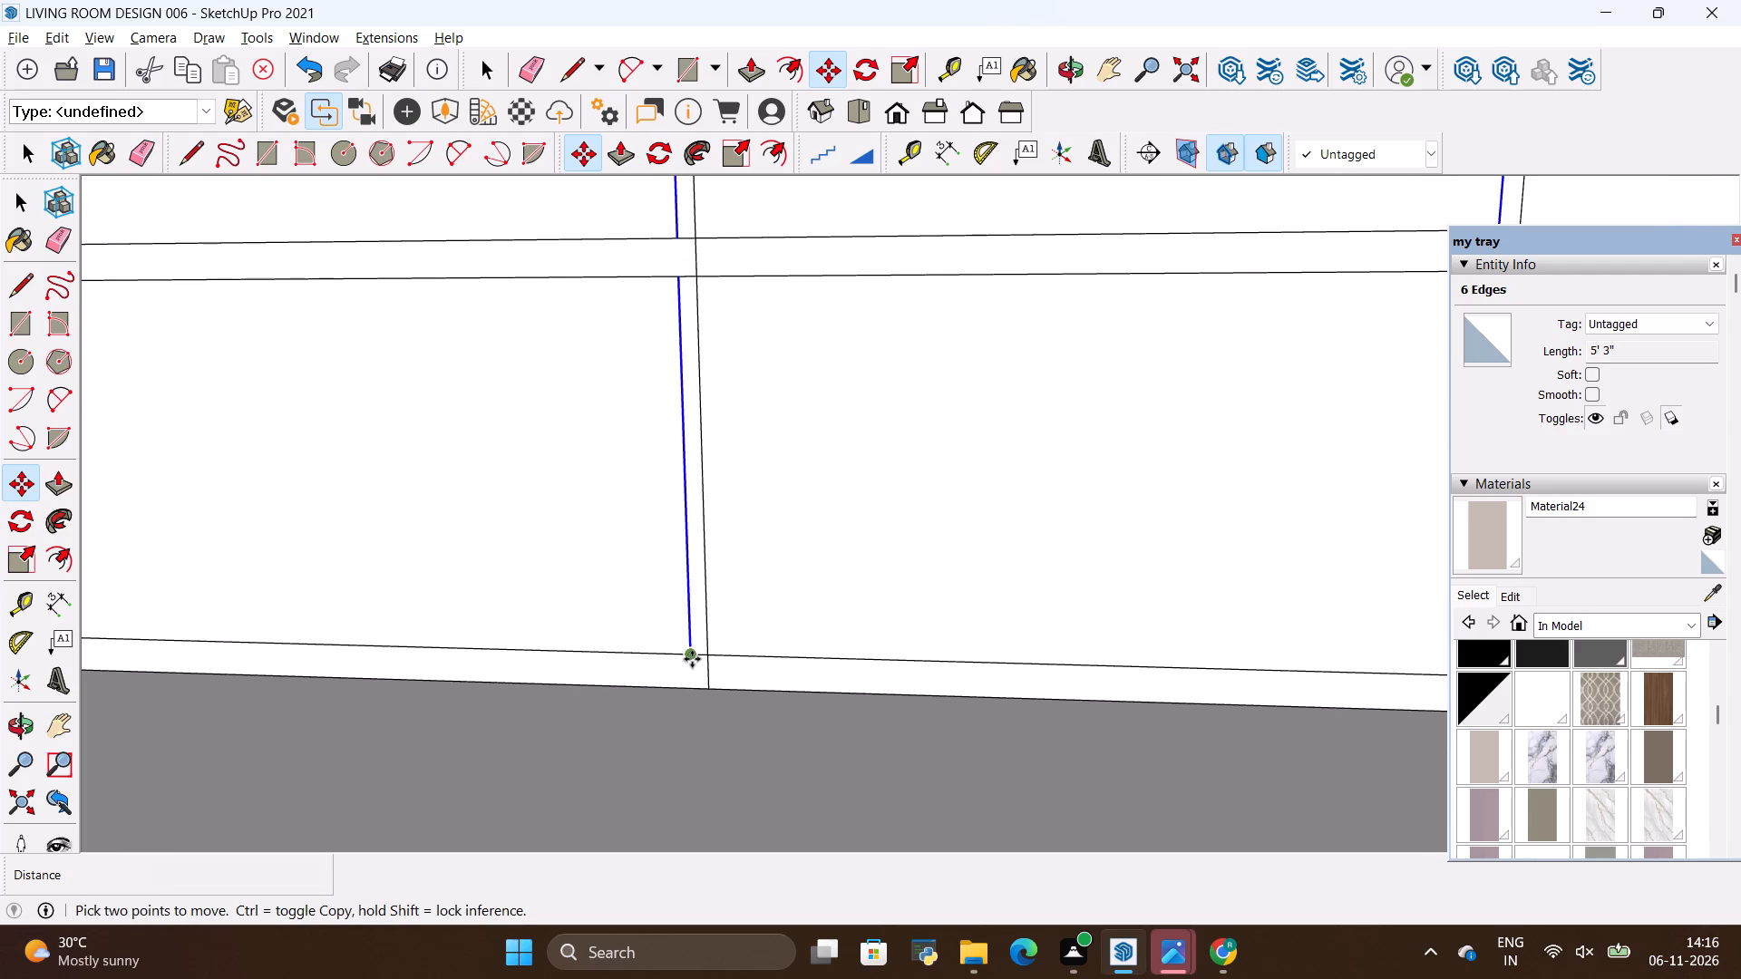
left_click(692, 659, "ctrl")
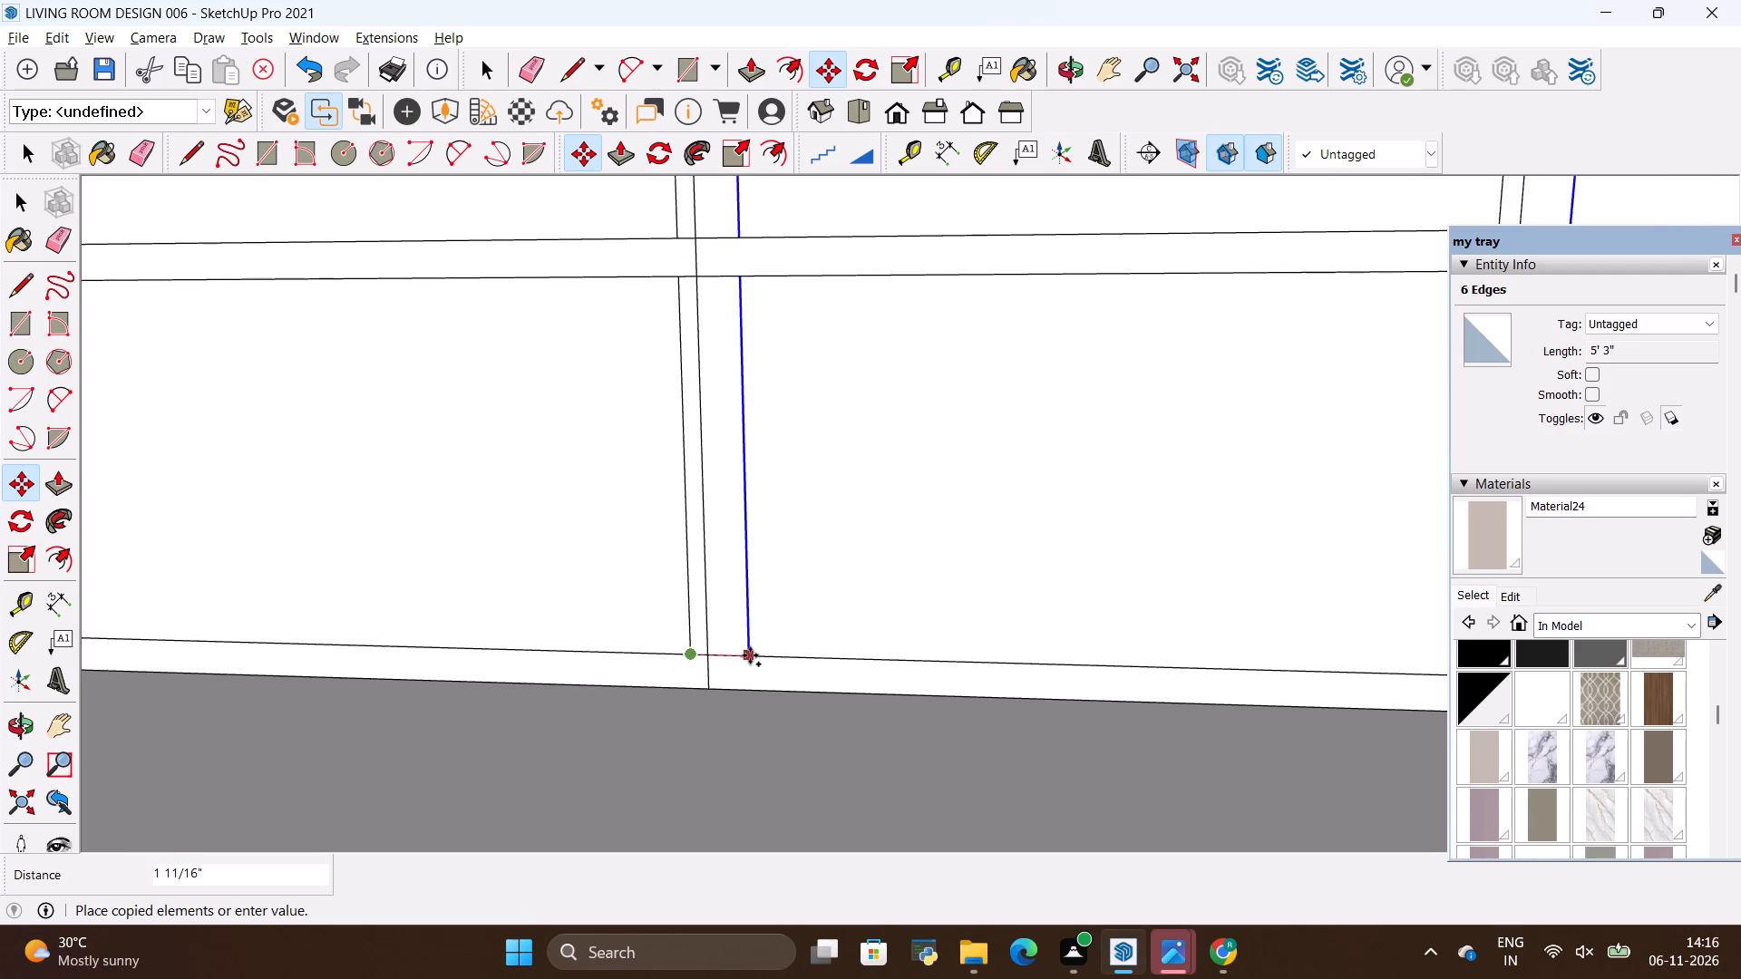
key("BackSpace")
key("1")
key("shift+quotedbl")
key("Return")
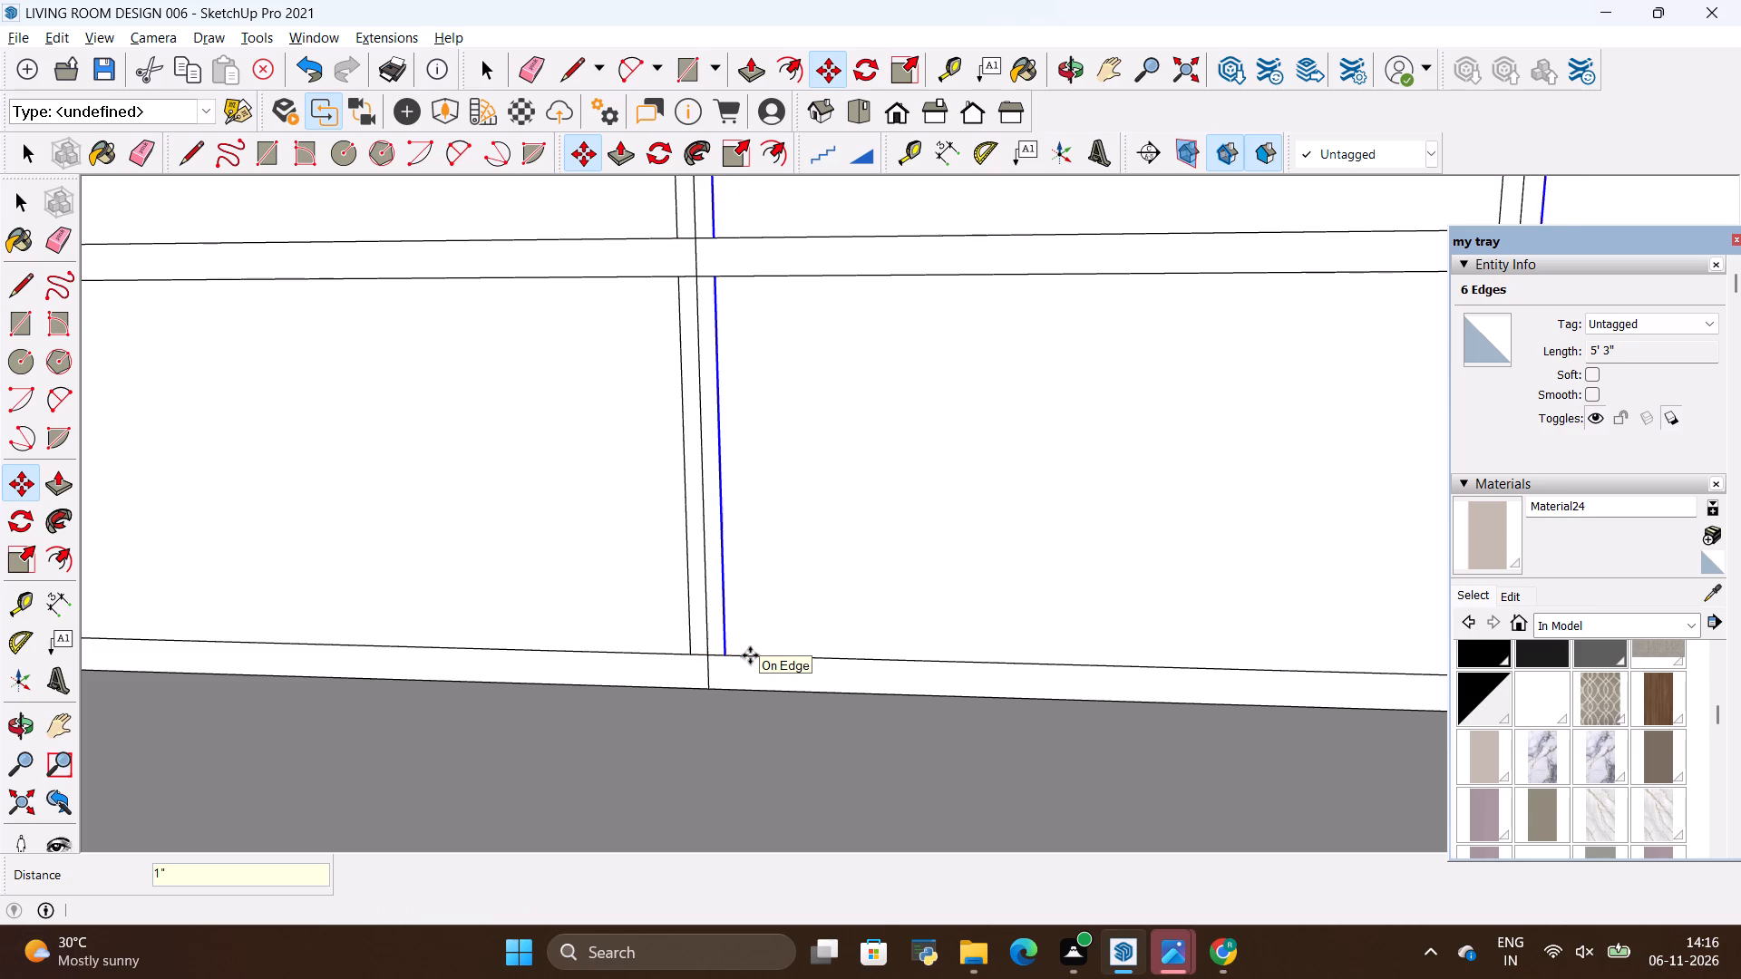
key("space")
Erase the original centre line inside the 1" divider nearest the wide doors, including its pieces across the middle shelf and bottom strip.
scroll(742, 660, "up", 6)
key("e")
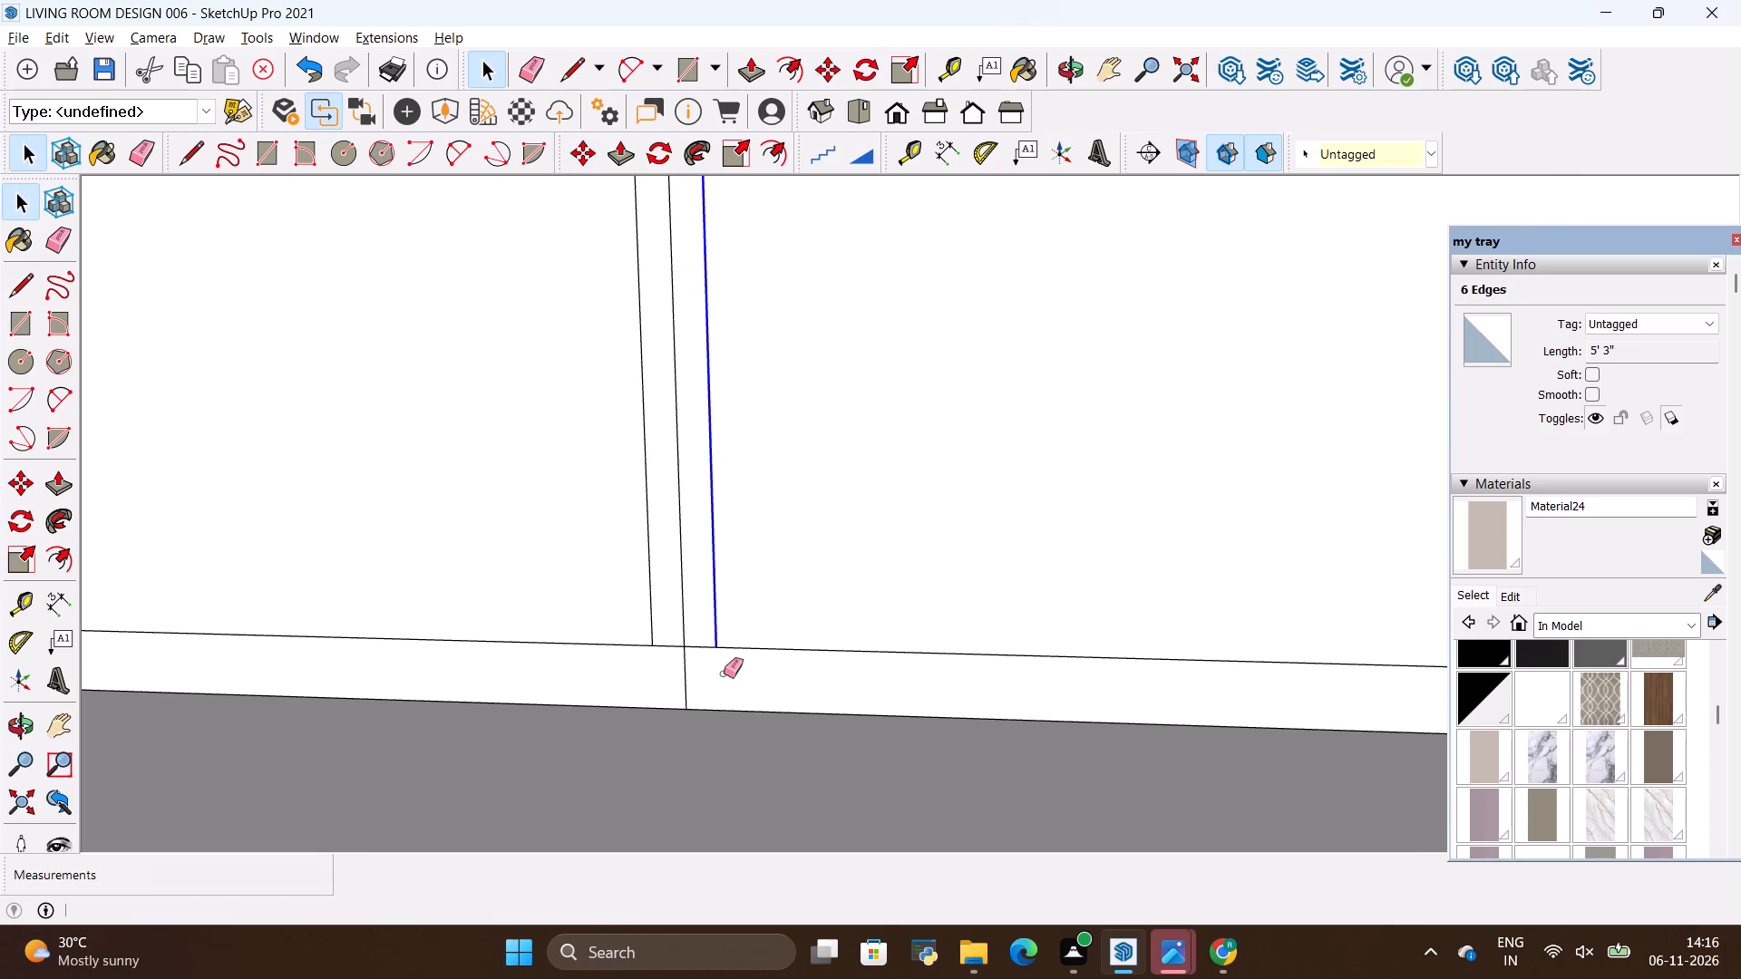
left_click_drag(710, 674, 670, 678)
left_click_drag(687, 606, 672, 611)
scroll(707, 697, "down", 8)
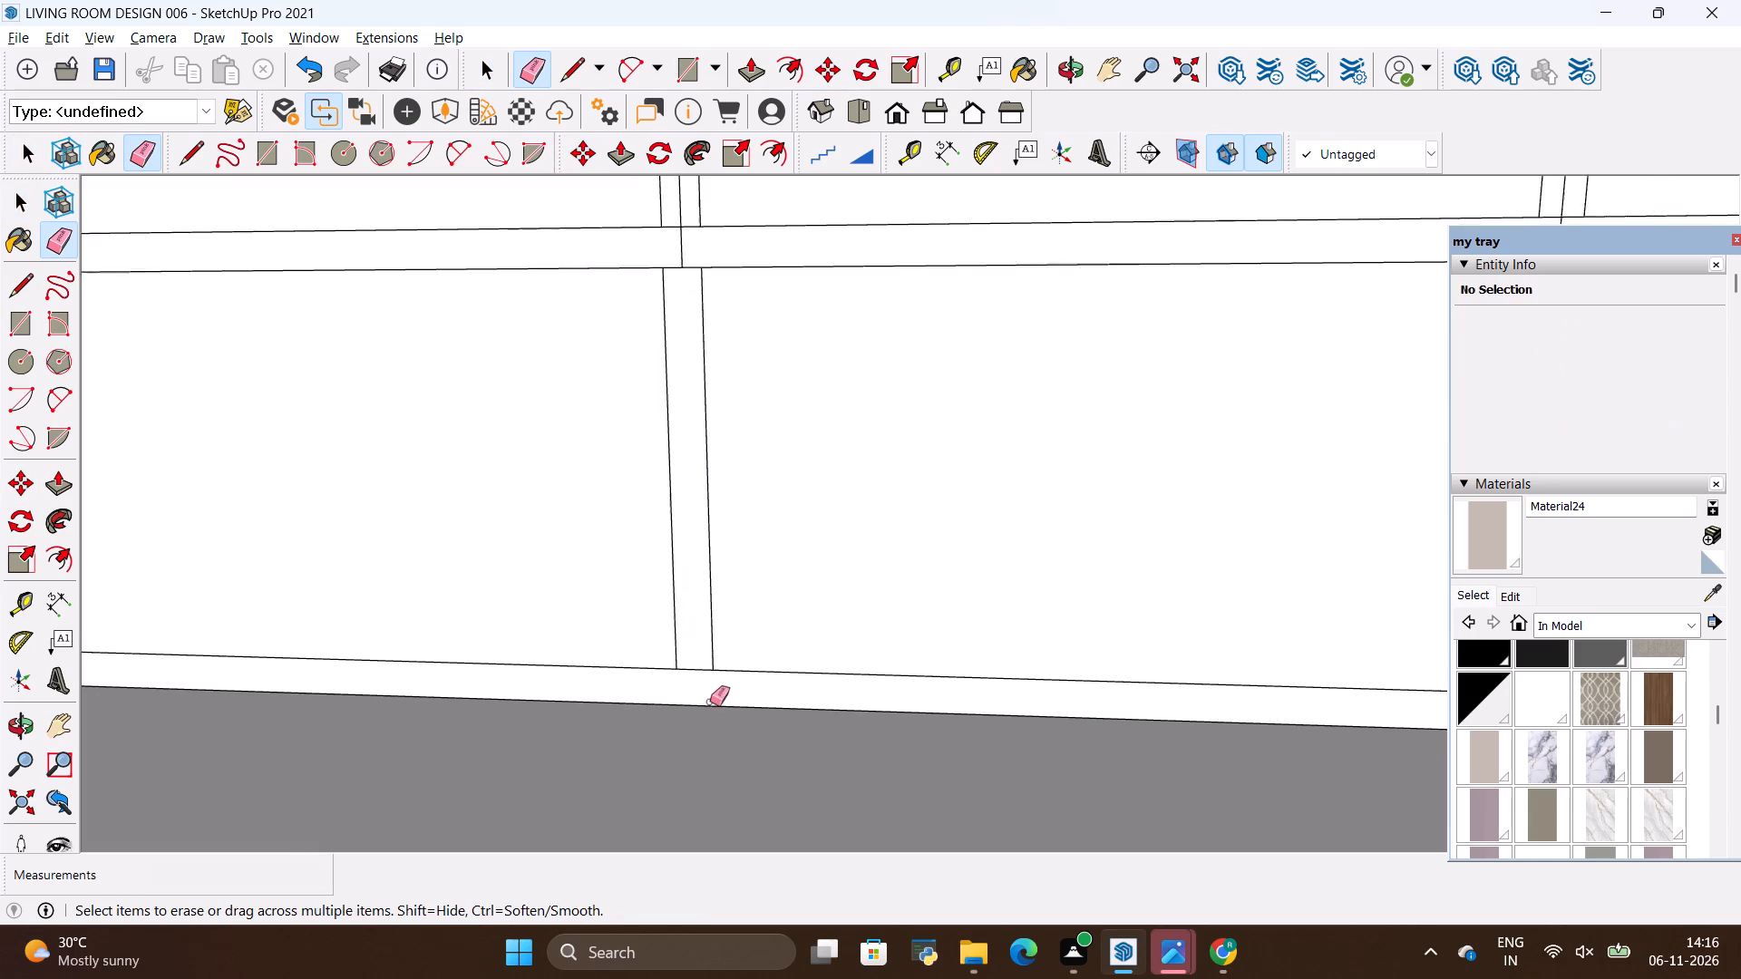
scroll(710, 702, "down", 4)
scroll(639, 363, "up", 12)
left_click_drag(716, 391, 684, 423)
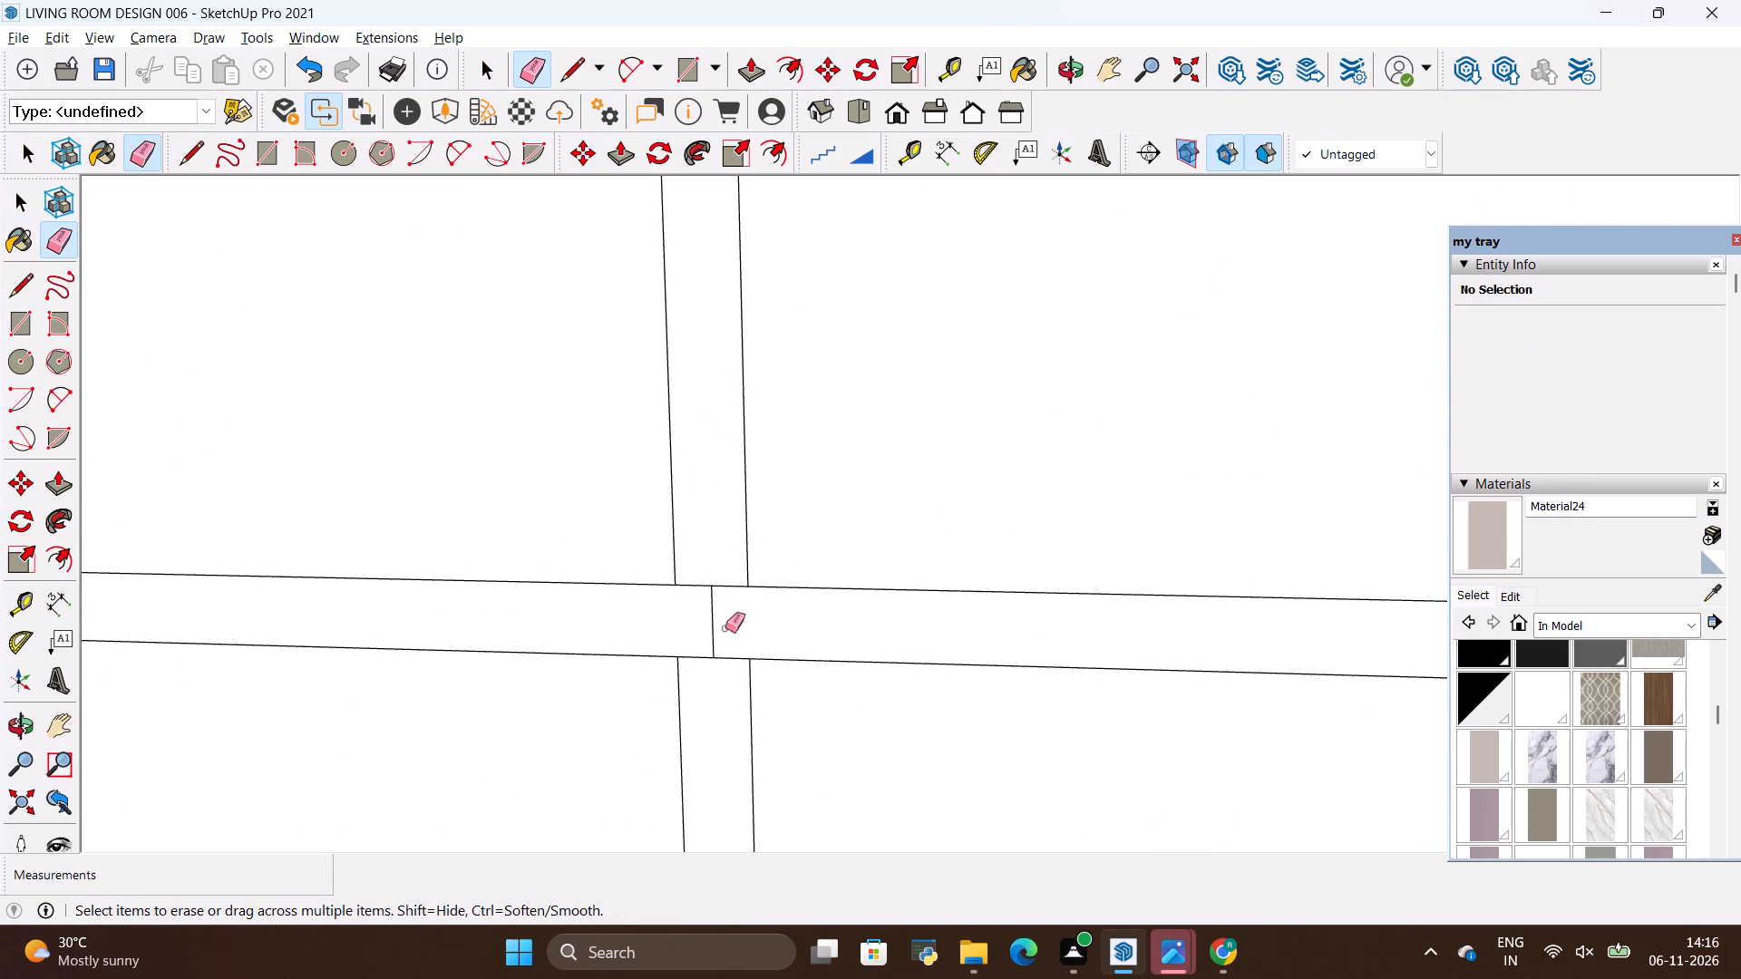
left_click_drag(725, 622, 699, 627)
scroll(459, 557, "down", 16)
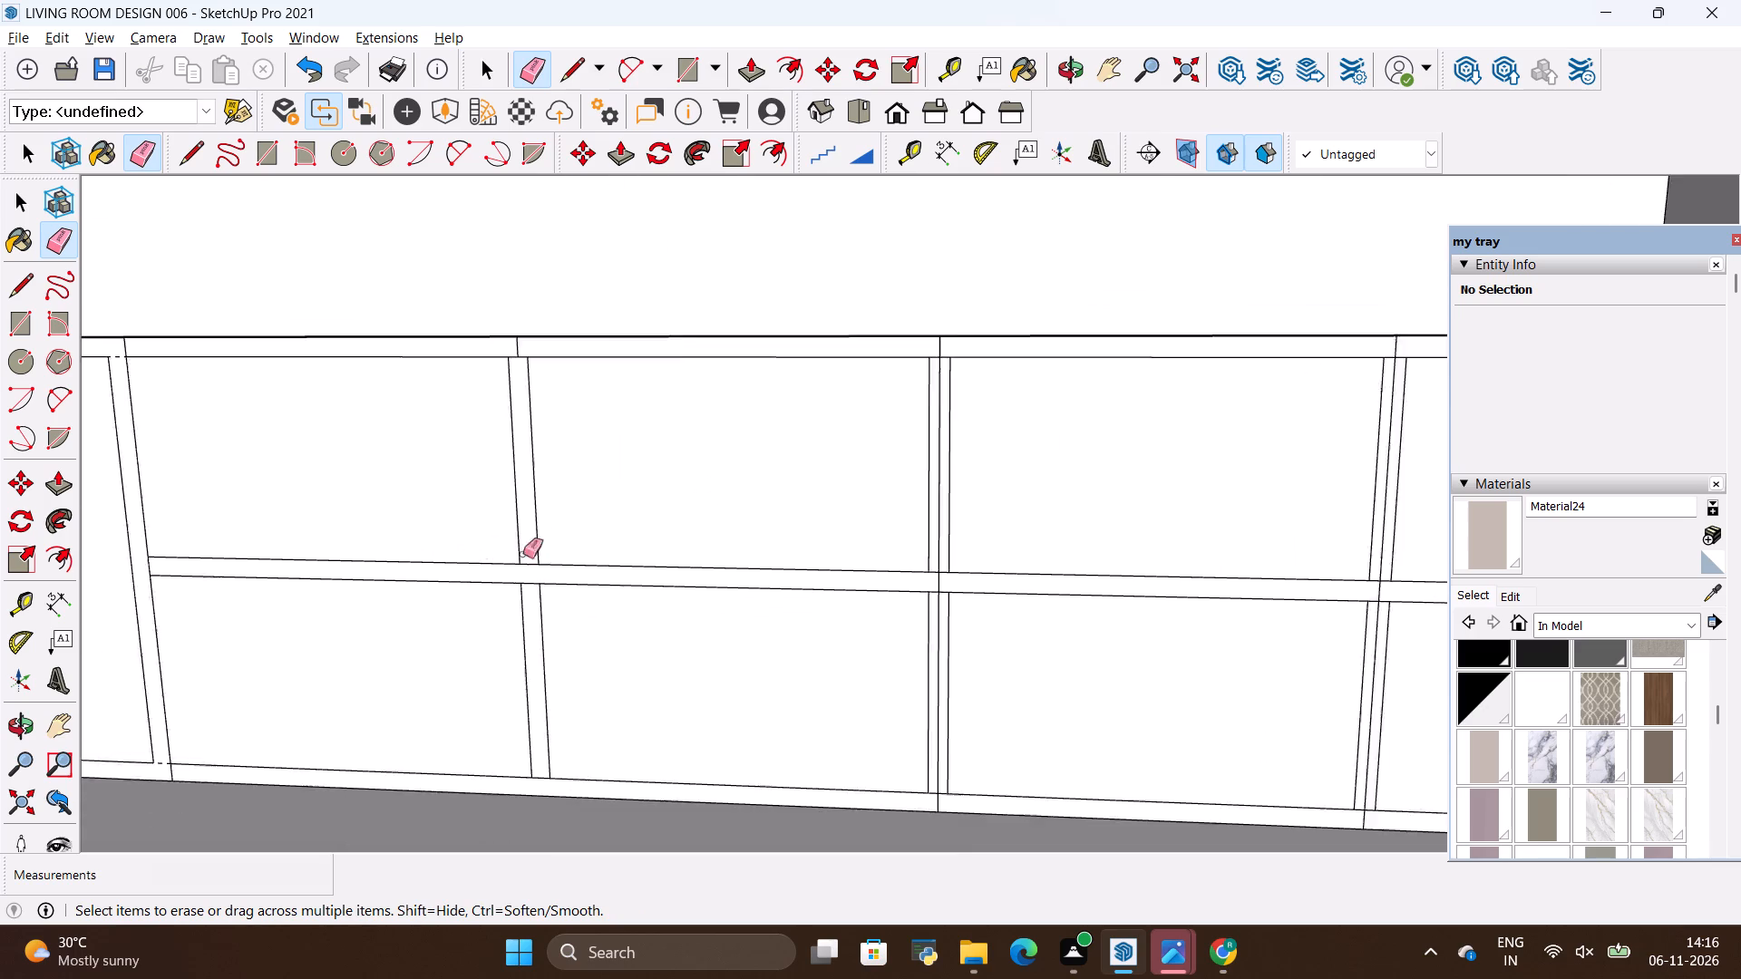
Erase the original centre line inside the middle divider, through the shelf strip and the upper and lower segments.
scroll(523, 554, "down", 1)
scroll(760, 574, "up", 18)
left_click_drag(992, 547, 965, 552)
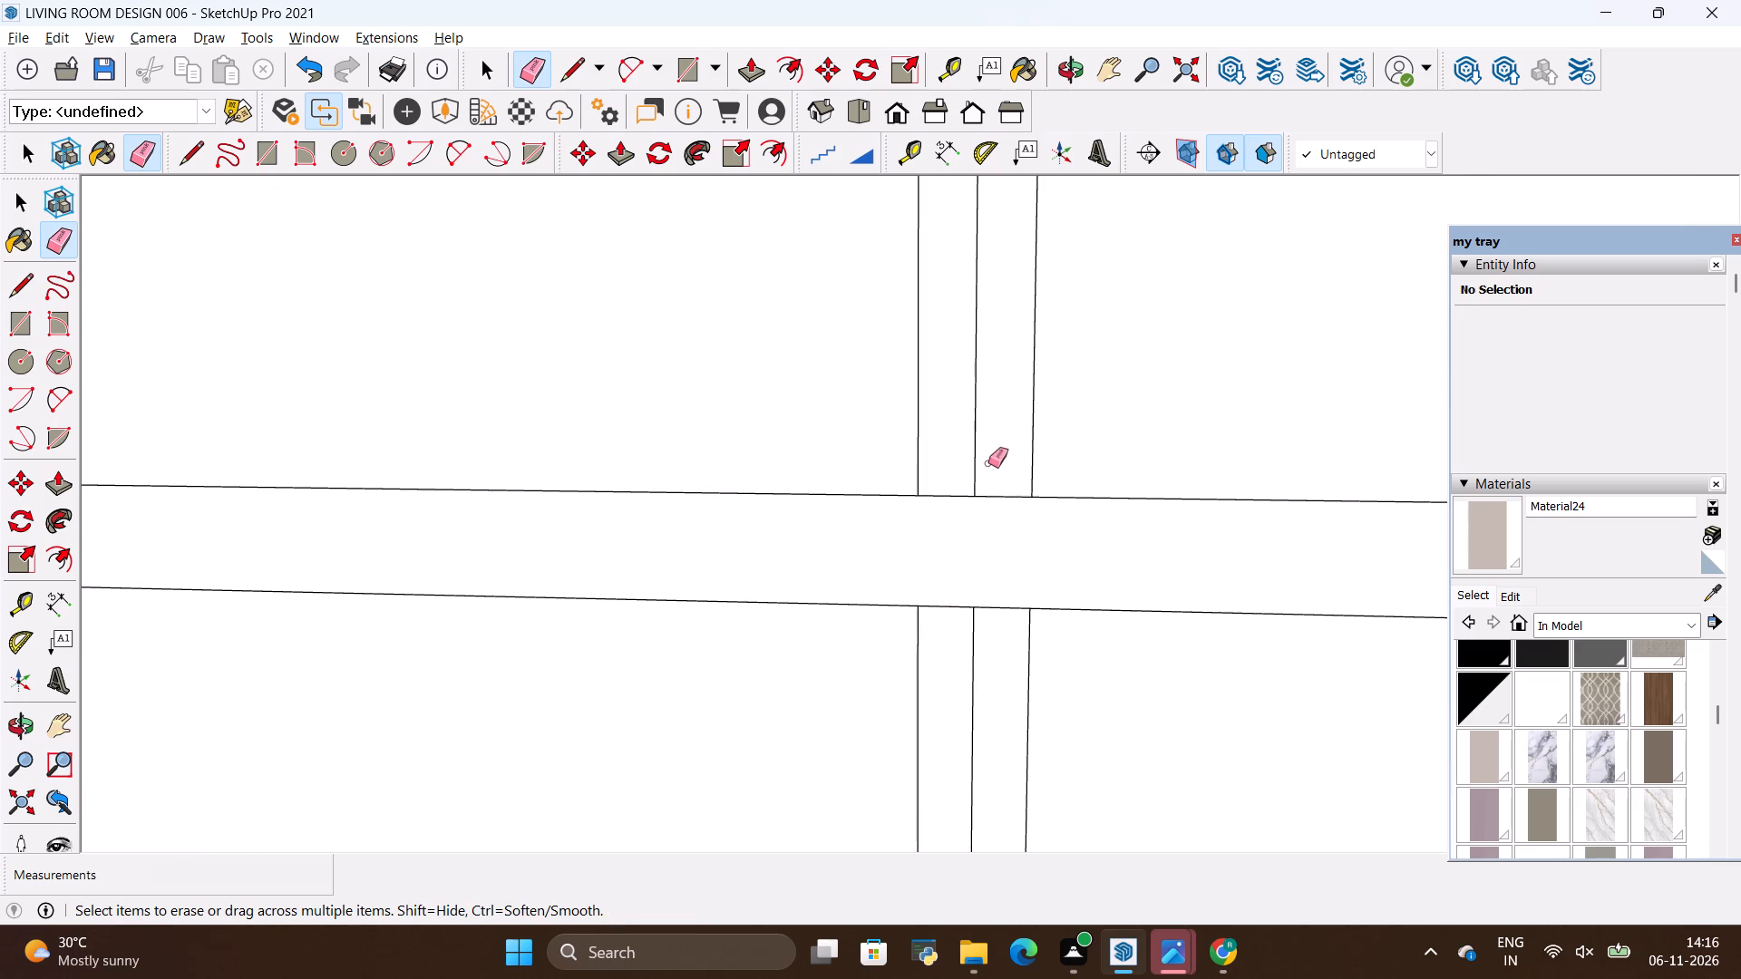
left_click_drag(989, 449, 976, 449)
left_click_drag(984, 658, 959, 674)
scroll(570, 506, "down", 5)
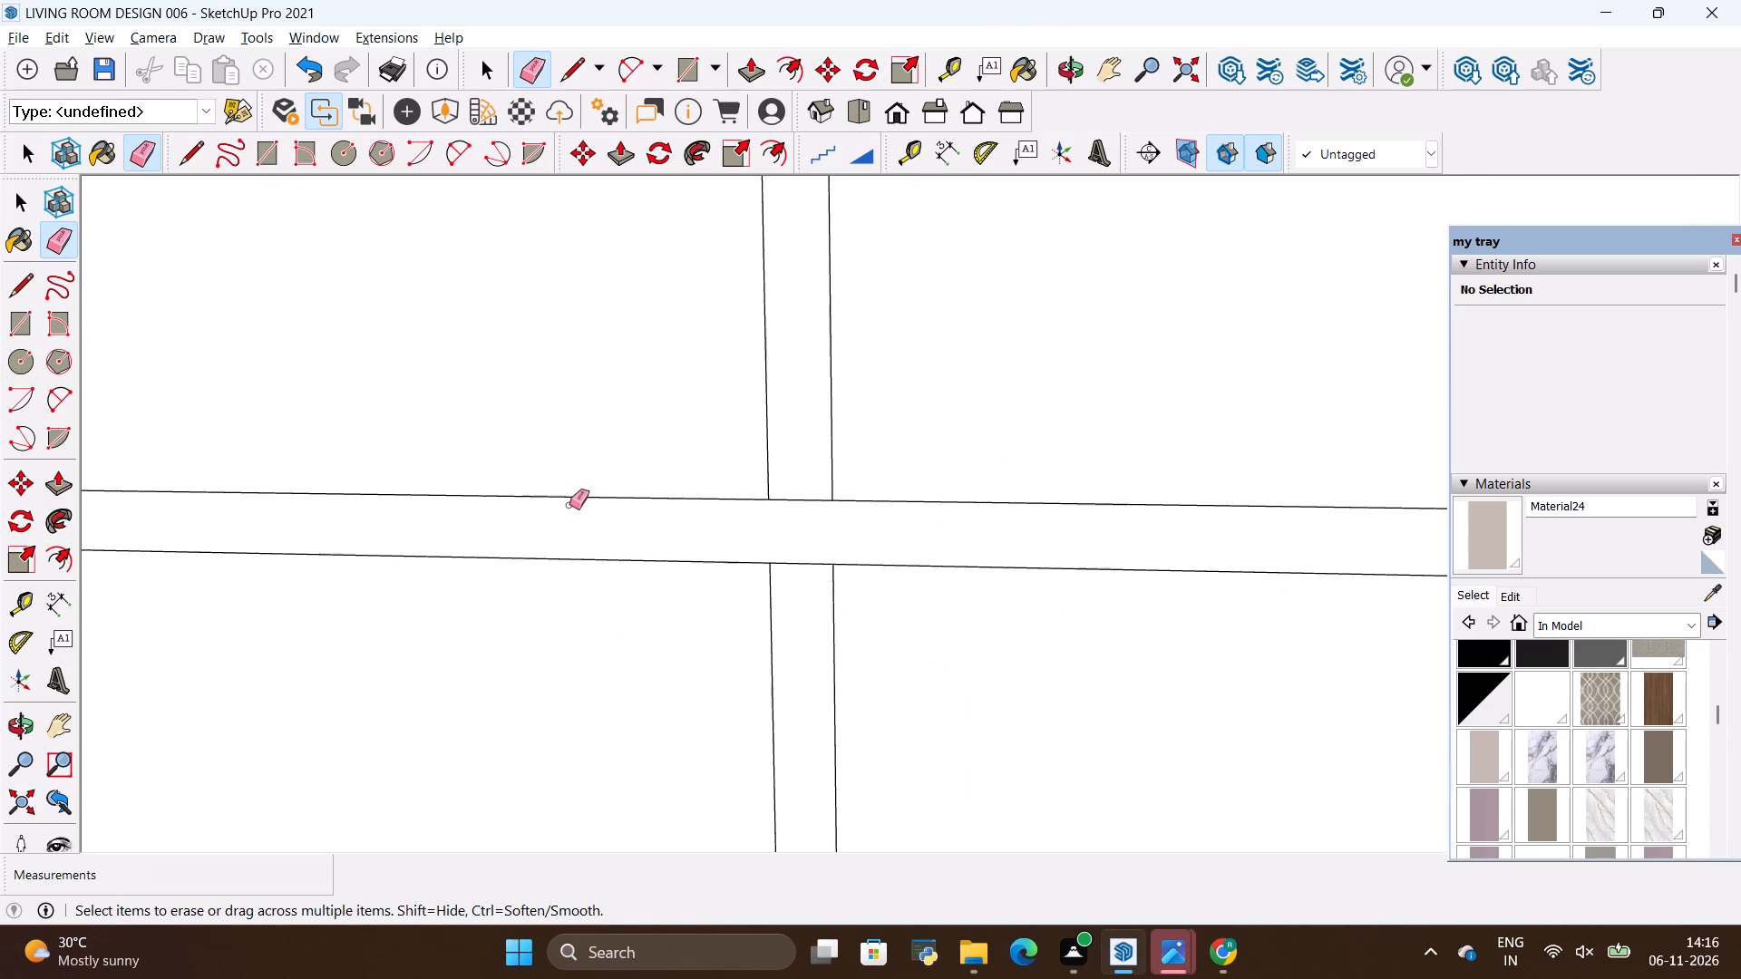
Erase the original centre line inside the divider nearest the side wall, through the shelf strip and both segments.
scroll(569, 505, "down", 20)
scroll(798, 519, "up", 17)
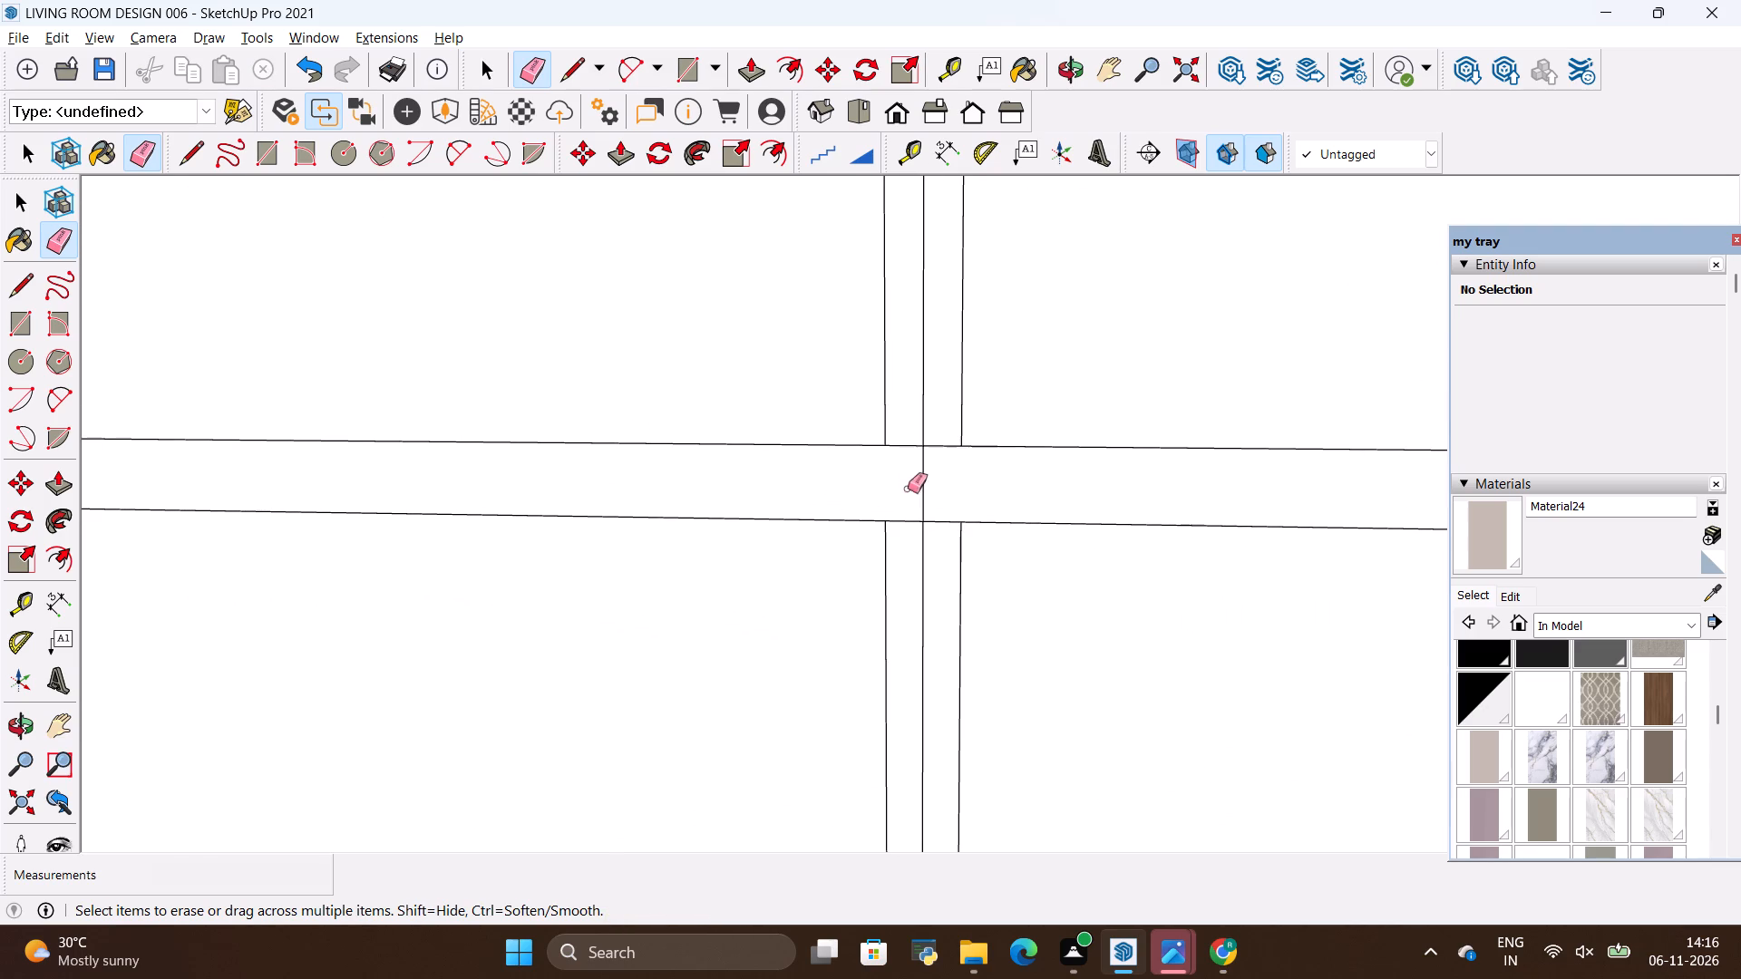
left_click_drag(938, 480, 890, 475)
scroll(924, 548, "up", 3)
left_click_drag(924, 548, 918, 559)
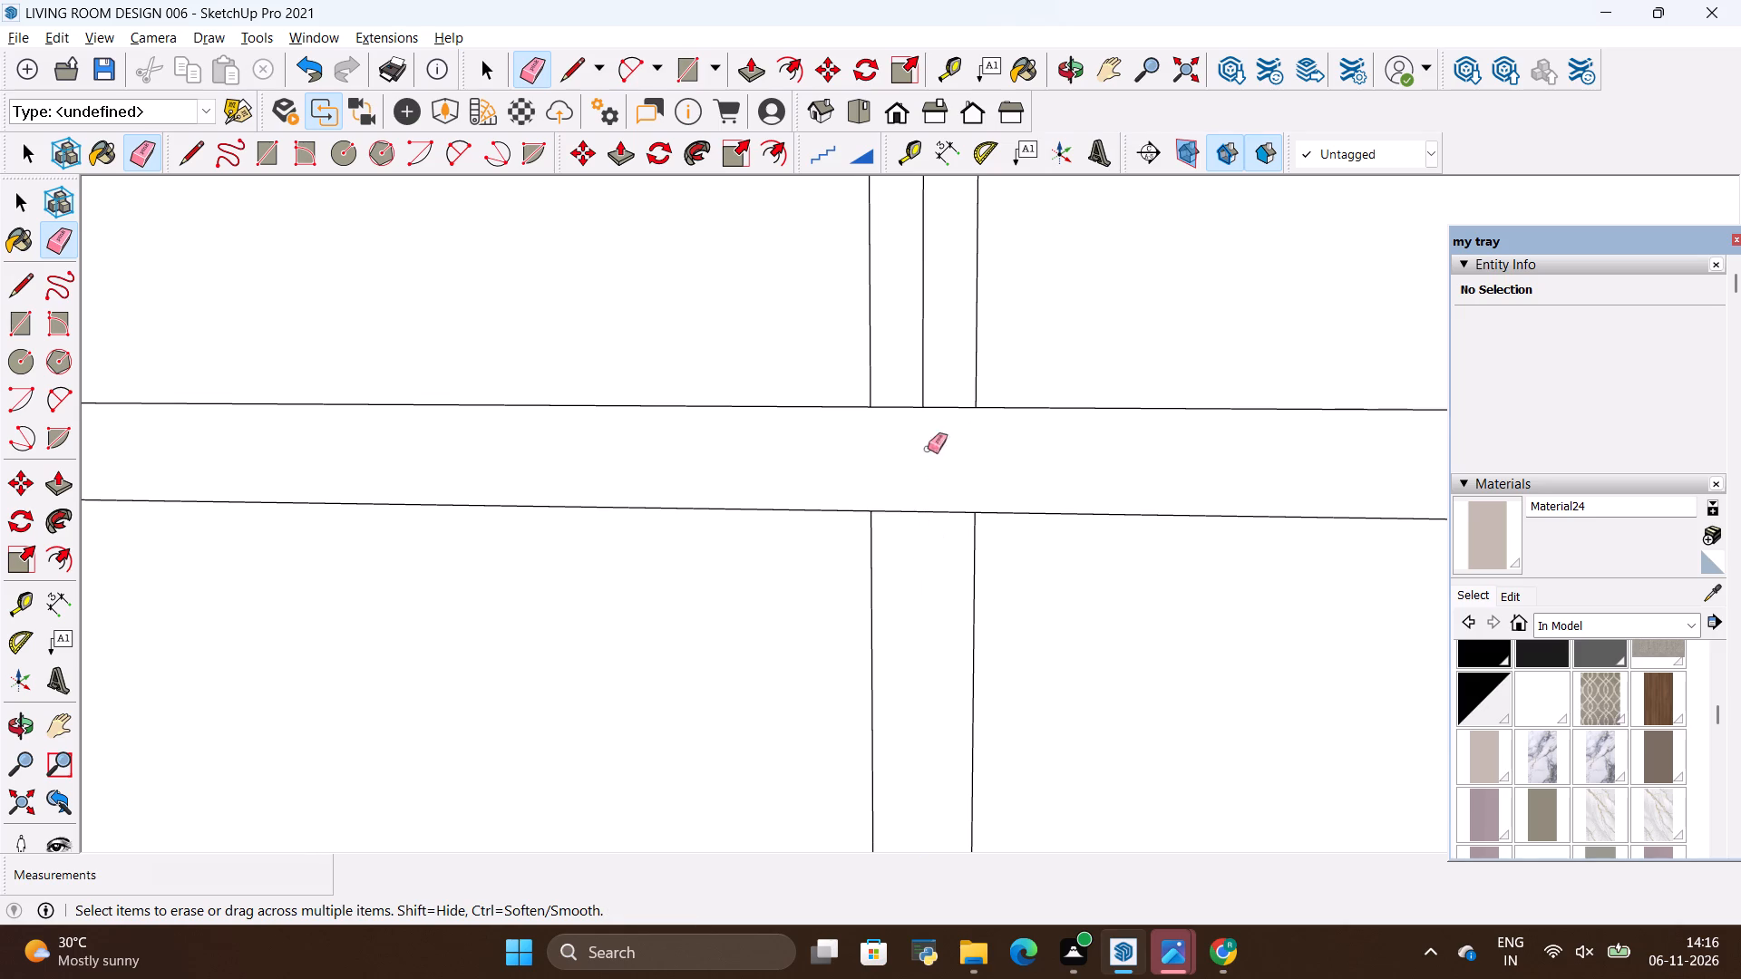
left_click_drag(924, 368, 915, 364)
key("space")
left_click(927, 369)
scroll(935, 549, "down", 8)
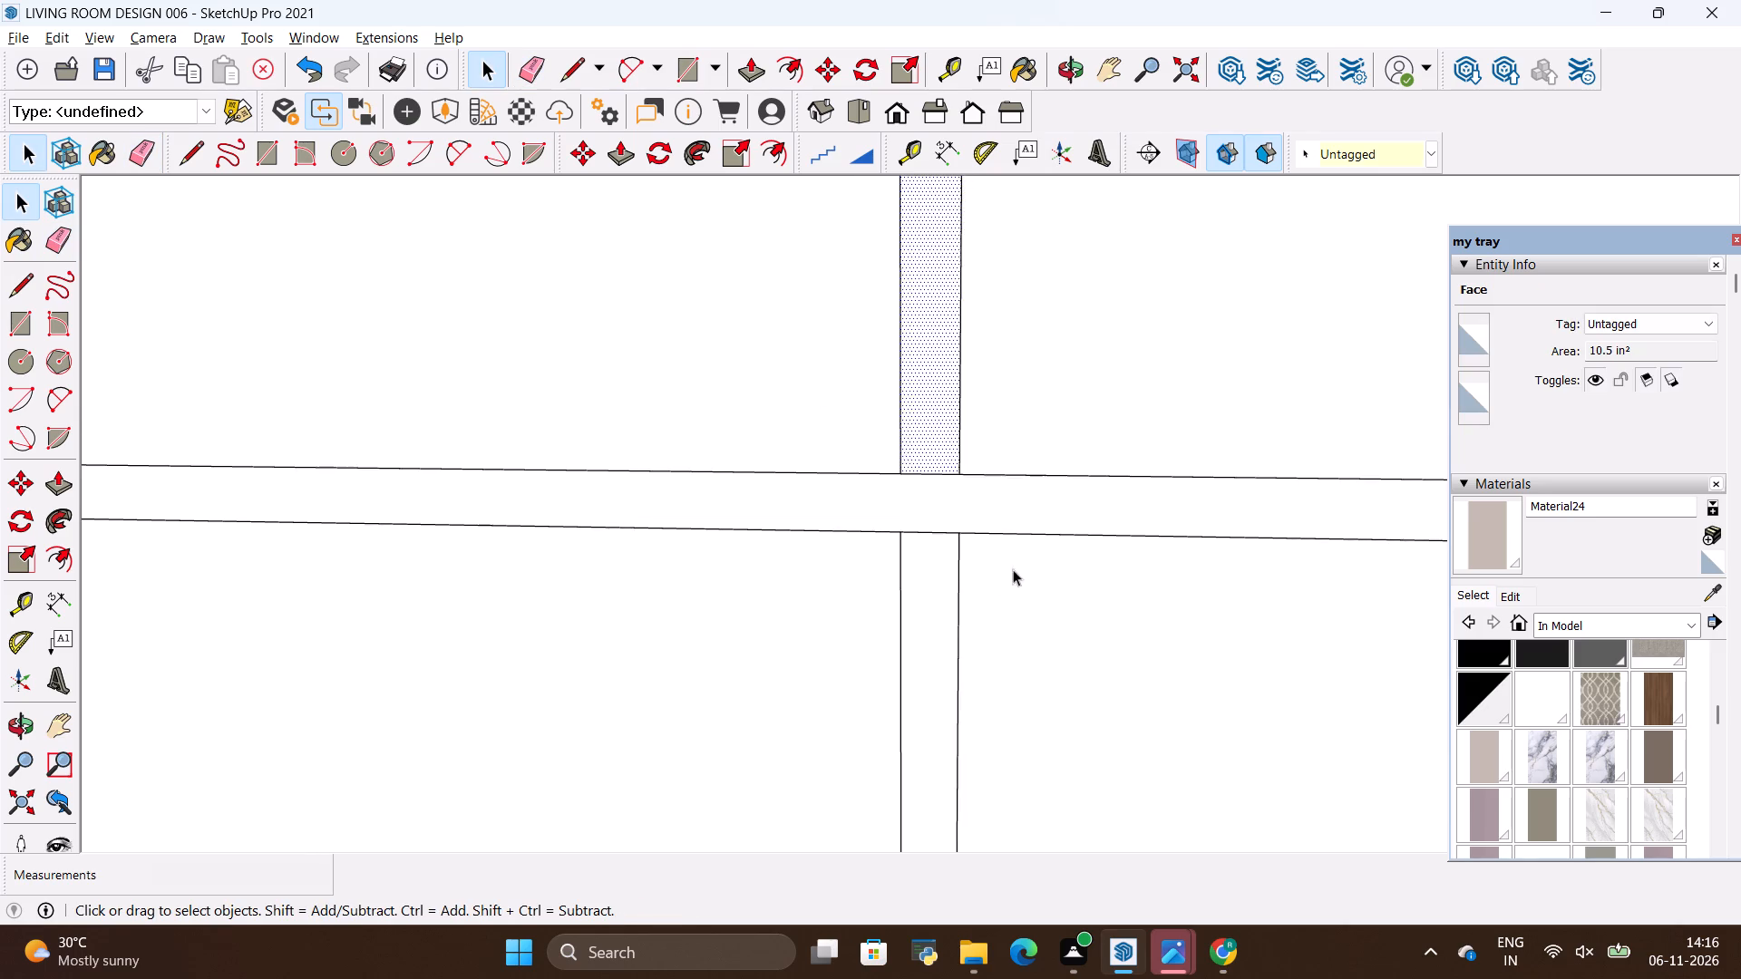
scroll(1013, 569, "down", 15)
scroll(1010, 451, "down", 5)
scroll(1007, 654, "down", 12)
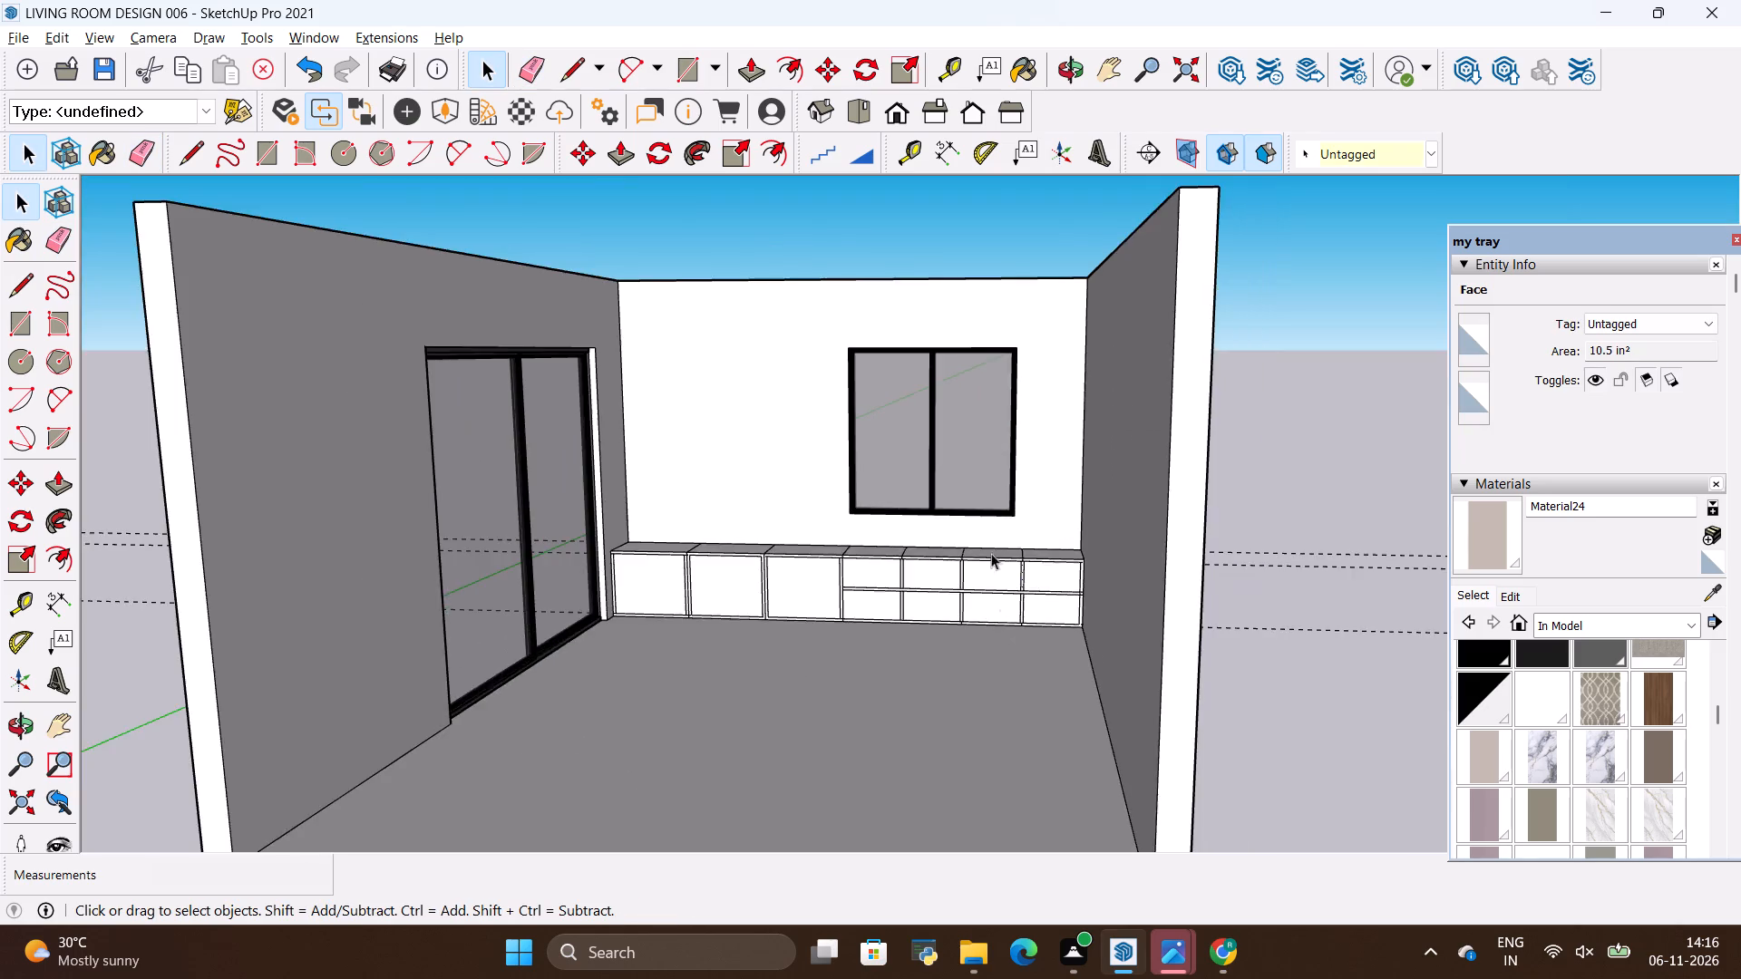
Erase the seam line on the cabinet top and its front edge above the divider nearest the wide doors.
scroll(996, 470, "up", 5)
key("alt+Tab")
key("alt+Tab")
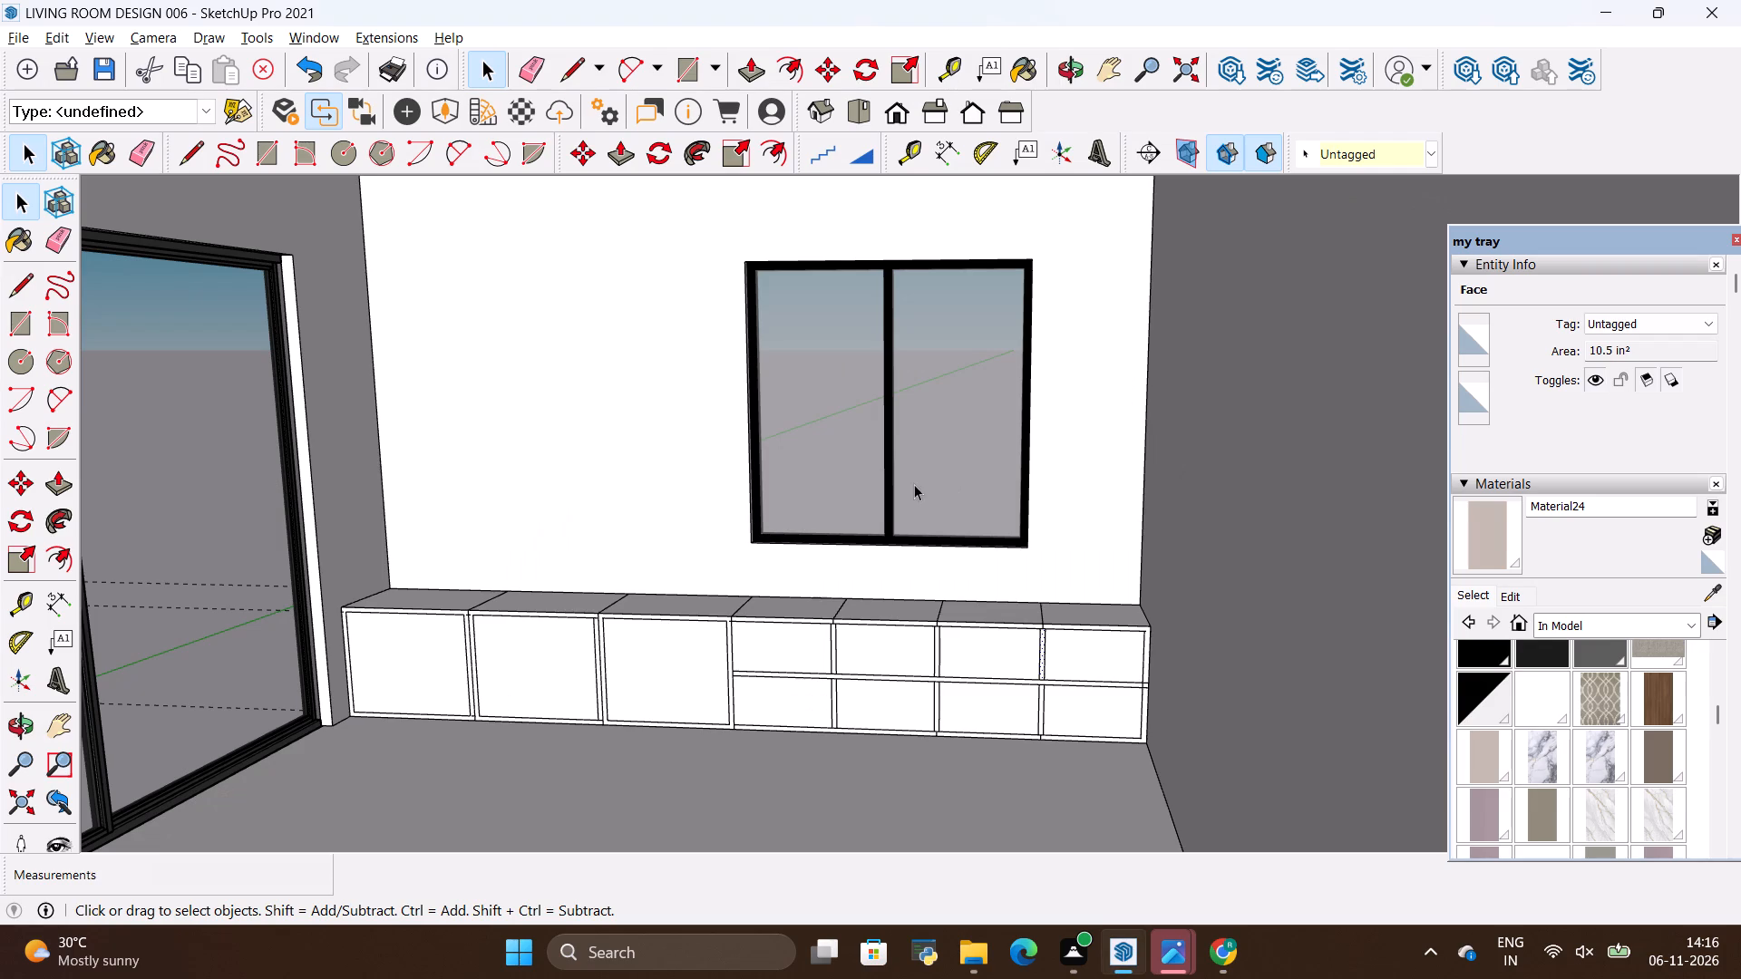
scroll(844, 711, "up", 8)
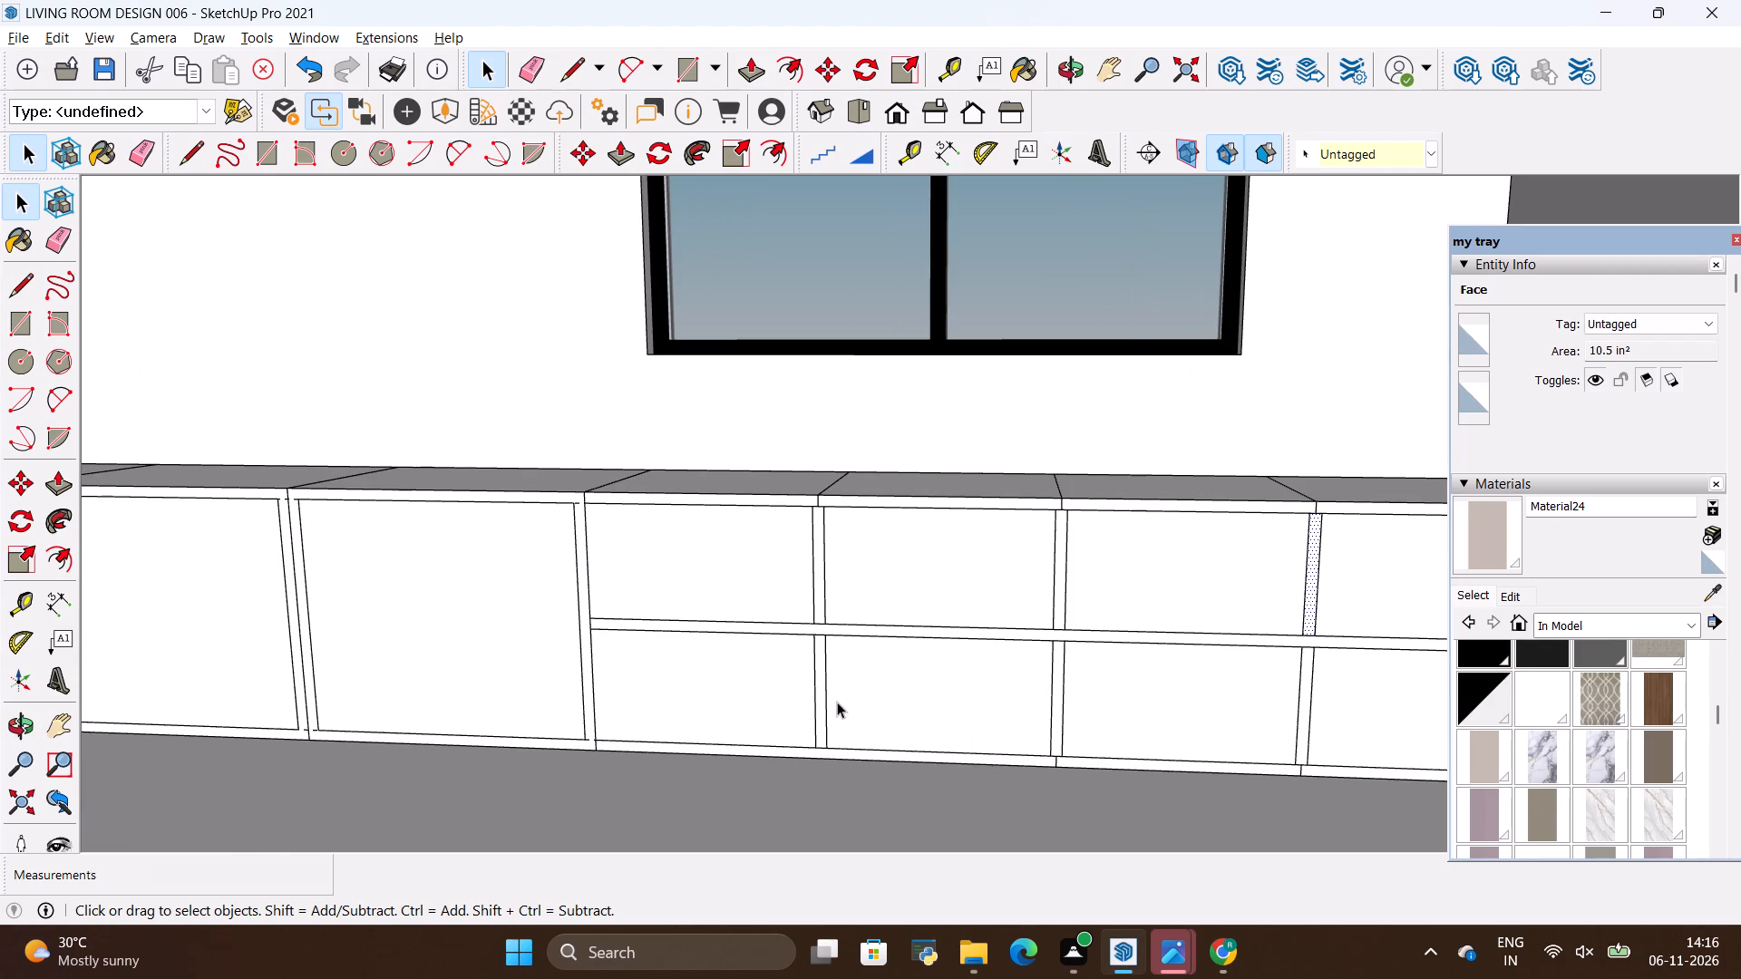
scroll(819, 686, "down", 5)
scroll(794, 529, "up", 5)
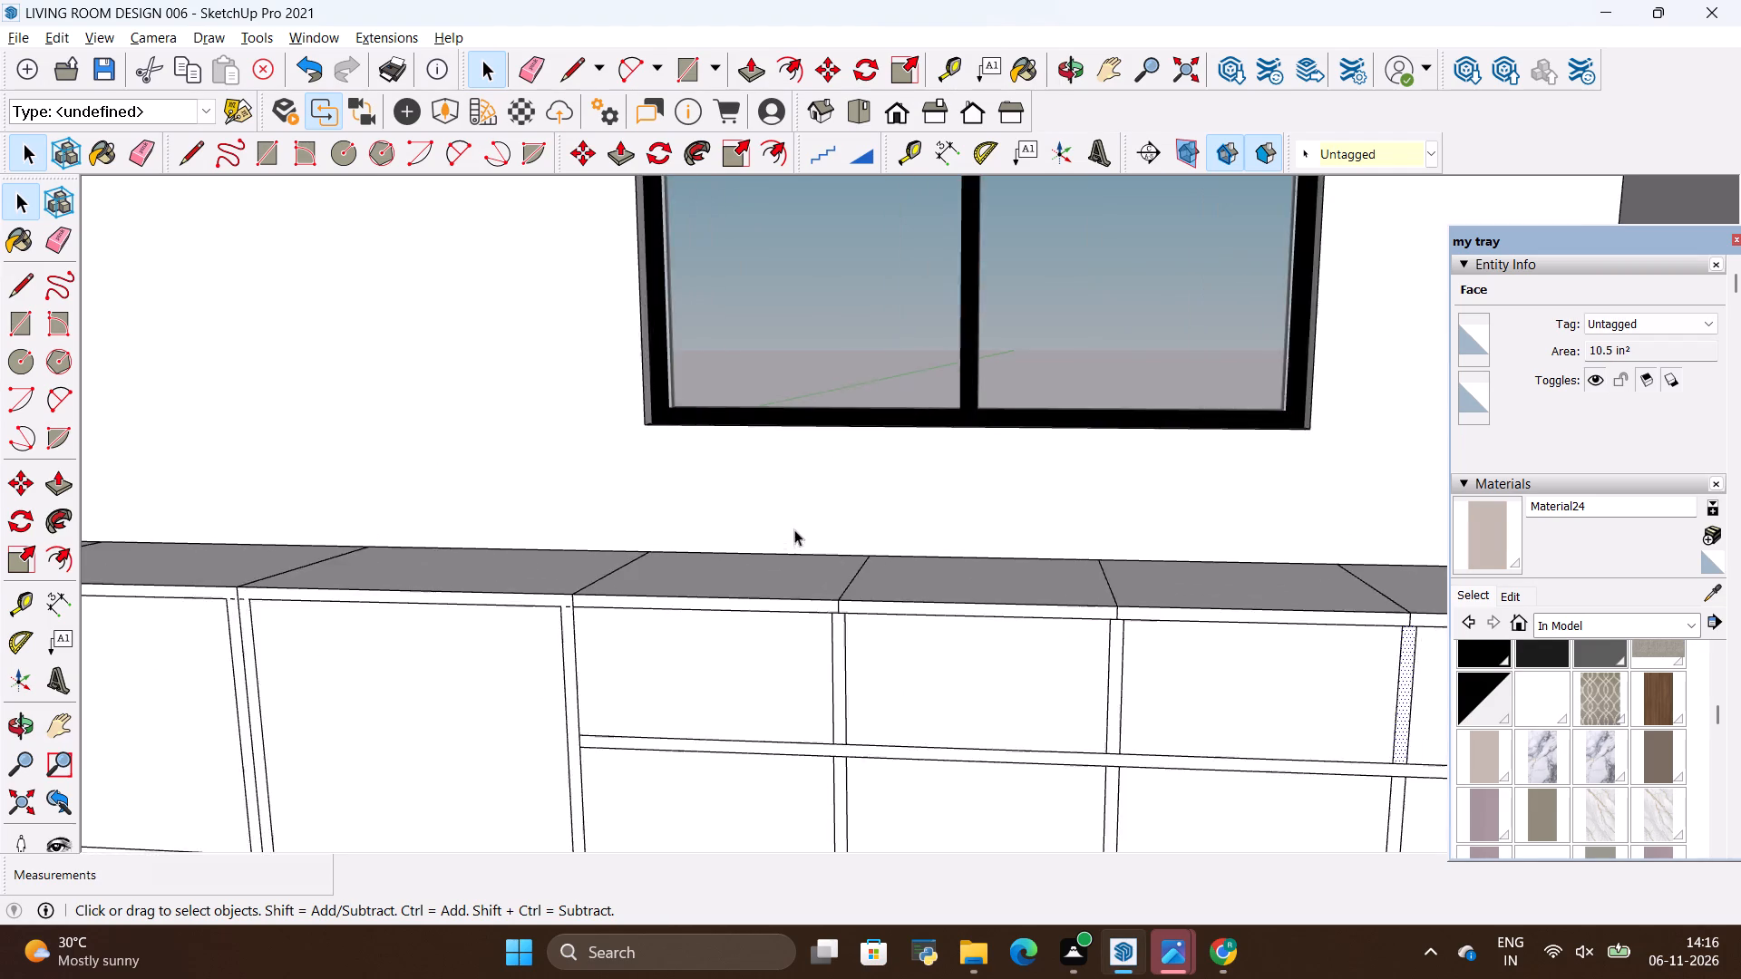
scroll(794, 529, "up", 8)
key("e")
left_click_drag(821, 588, 880, 613)
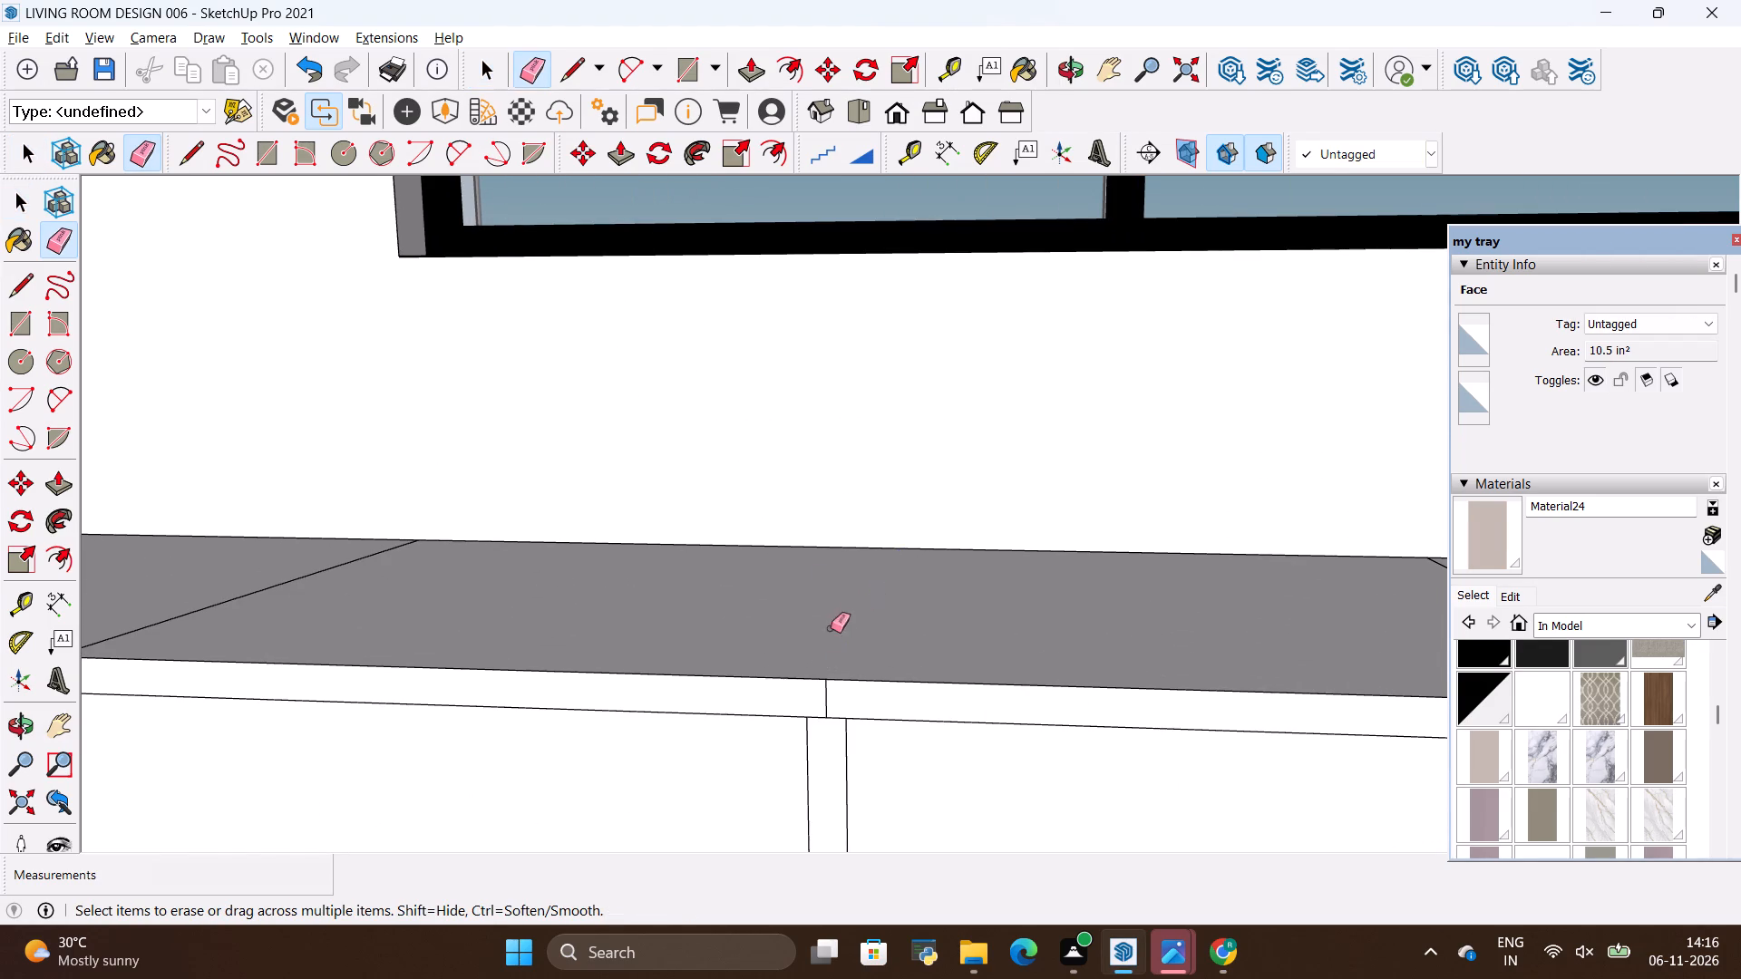
scroll(830, 728, "up", 5)
left_click_drag(814, 683, 827, 680)
scroll(669, 595, "down", 9)
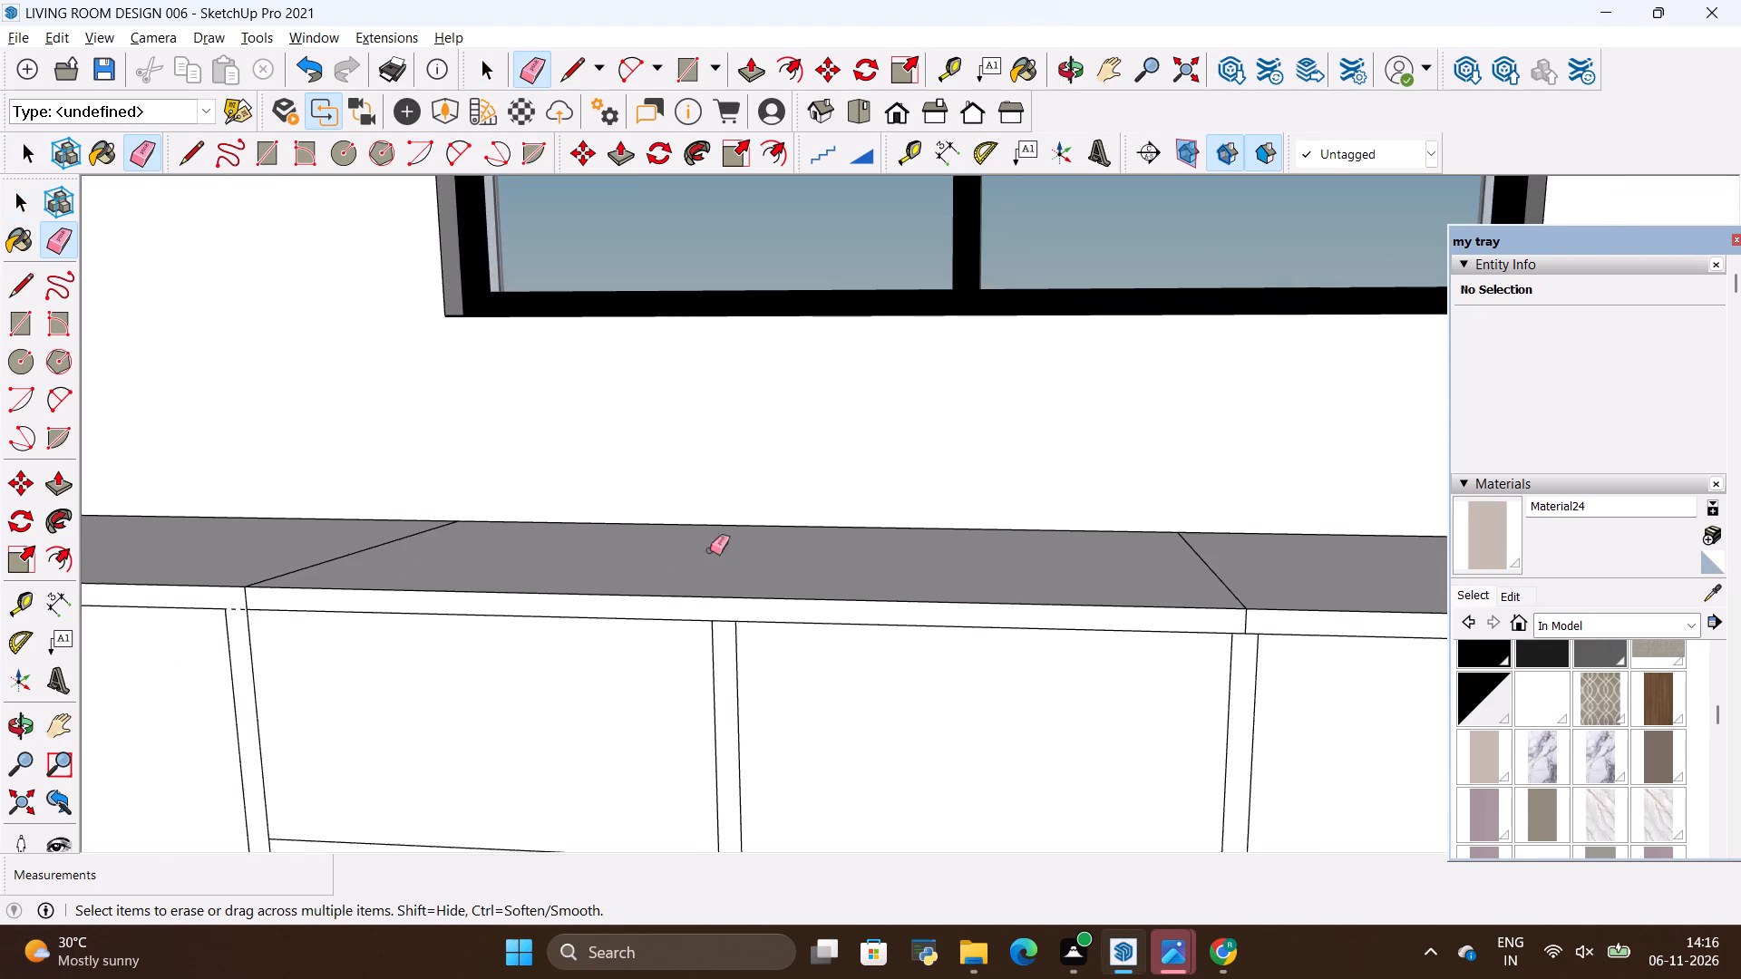
Erase the seam lines on the cabinet top and front edge above the middle divider and the divider nearest the side wall.
scroll(941, 560, "down", 2)
scroll(1217, 597, "up", 14)
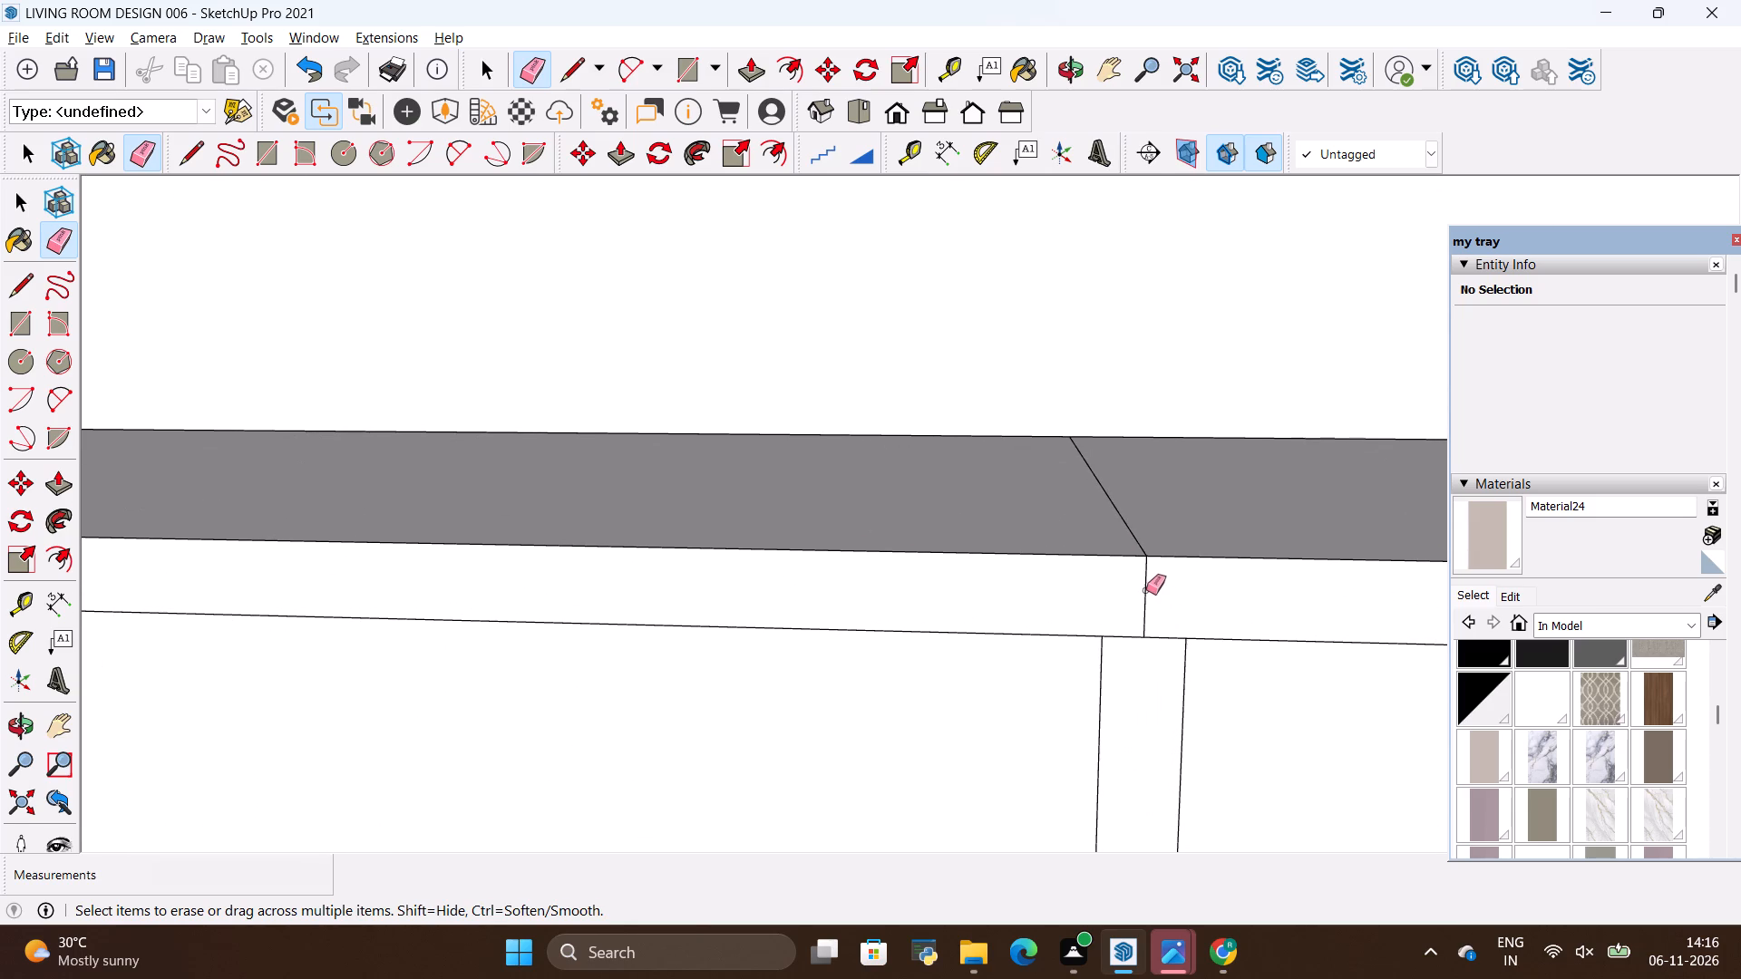
left_click_drag(1146, 590, 1117, 600)
left_click_drag(1131, 494, 1070, 516)
scroll(731, 496, "down", 2)
left_click_drag(1058, 477, 1008, 492)
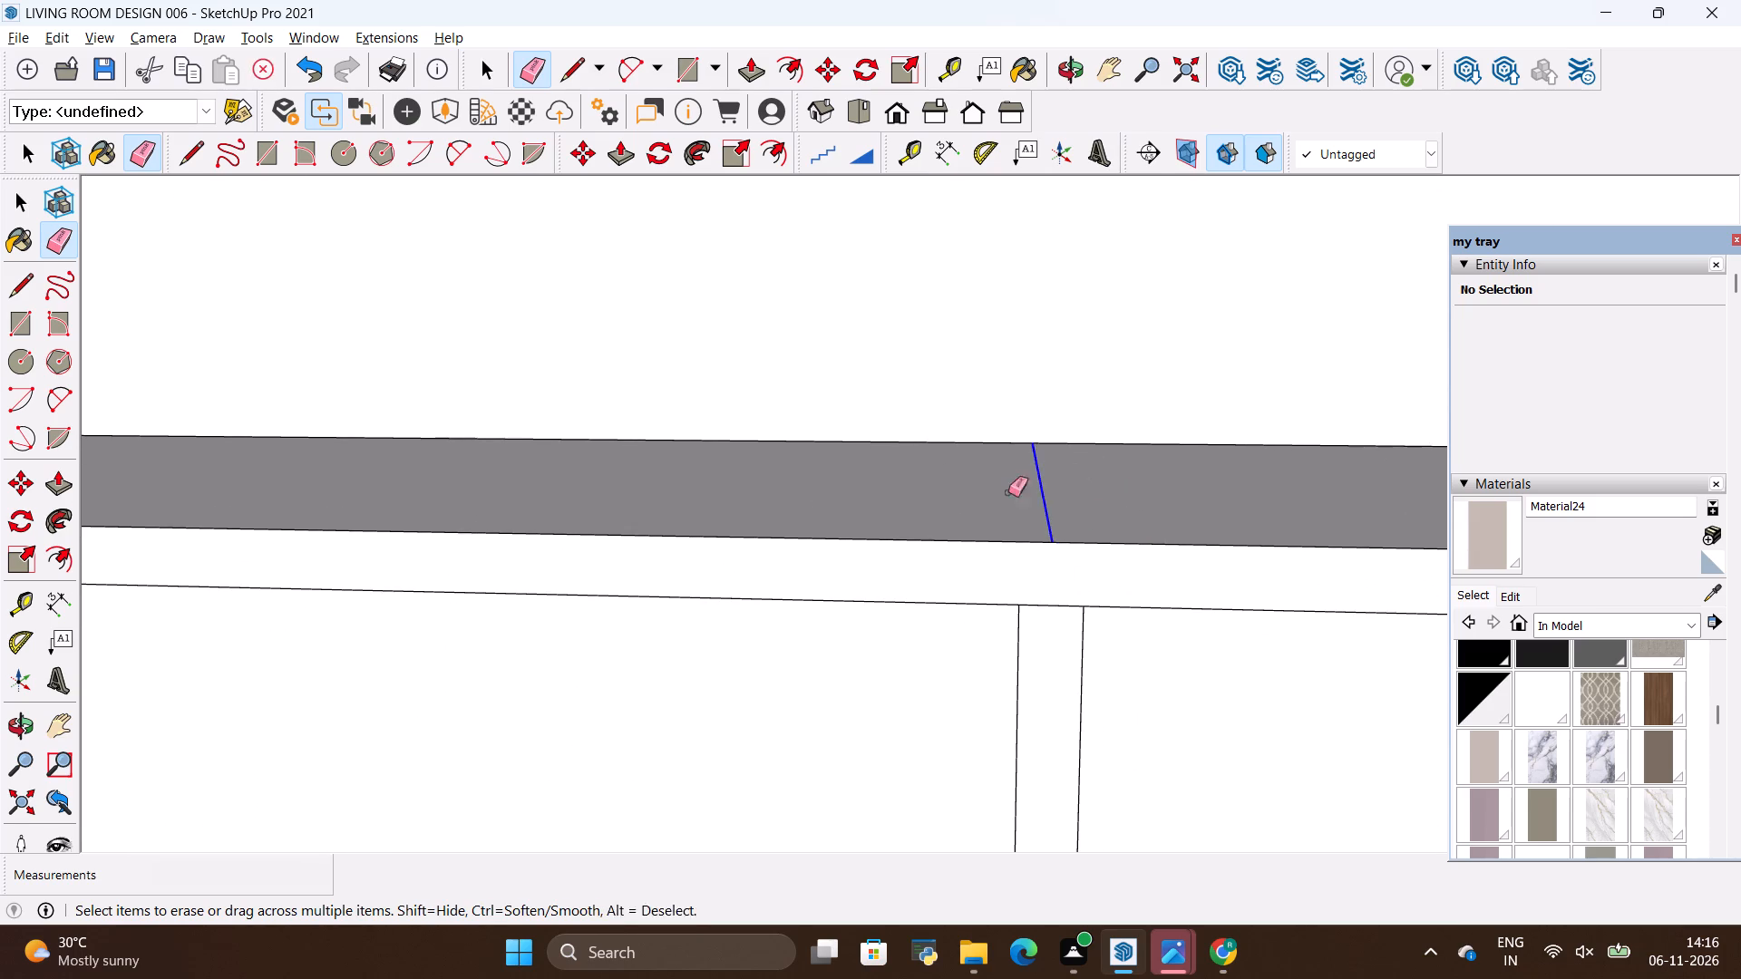
left_click_drag(1008, 492, 990, 498)
scroll(686, 465, "down", 13)
scroll(1026, 484, "up", 13)
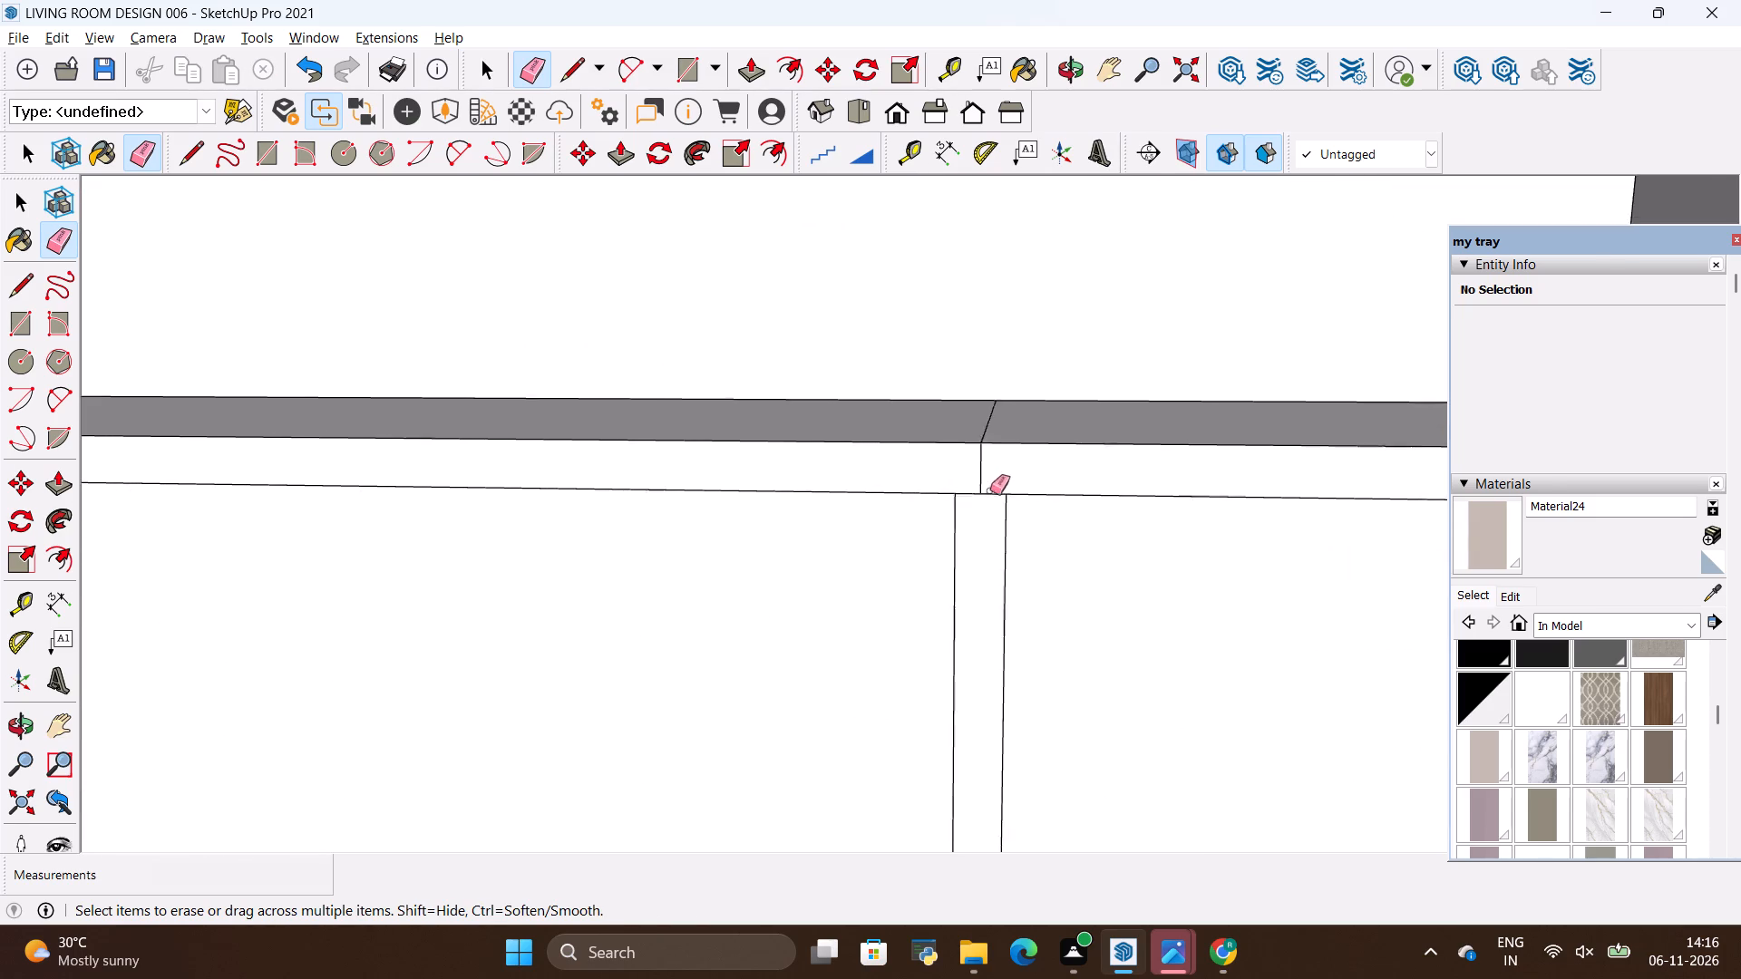
scroll(990, 490, "up", 7)
left_click_drag(968, 464, 989, 461)
scroll(995, 374, "up", 6)
left_click_drag(978, 440, 1008, 451)
scroll(1084, 443, "down", 20)
scroll(1084, 443, "down", 18)
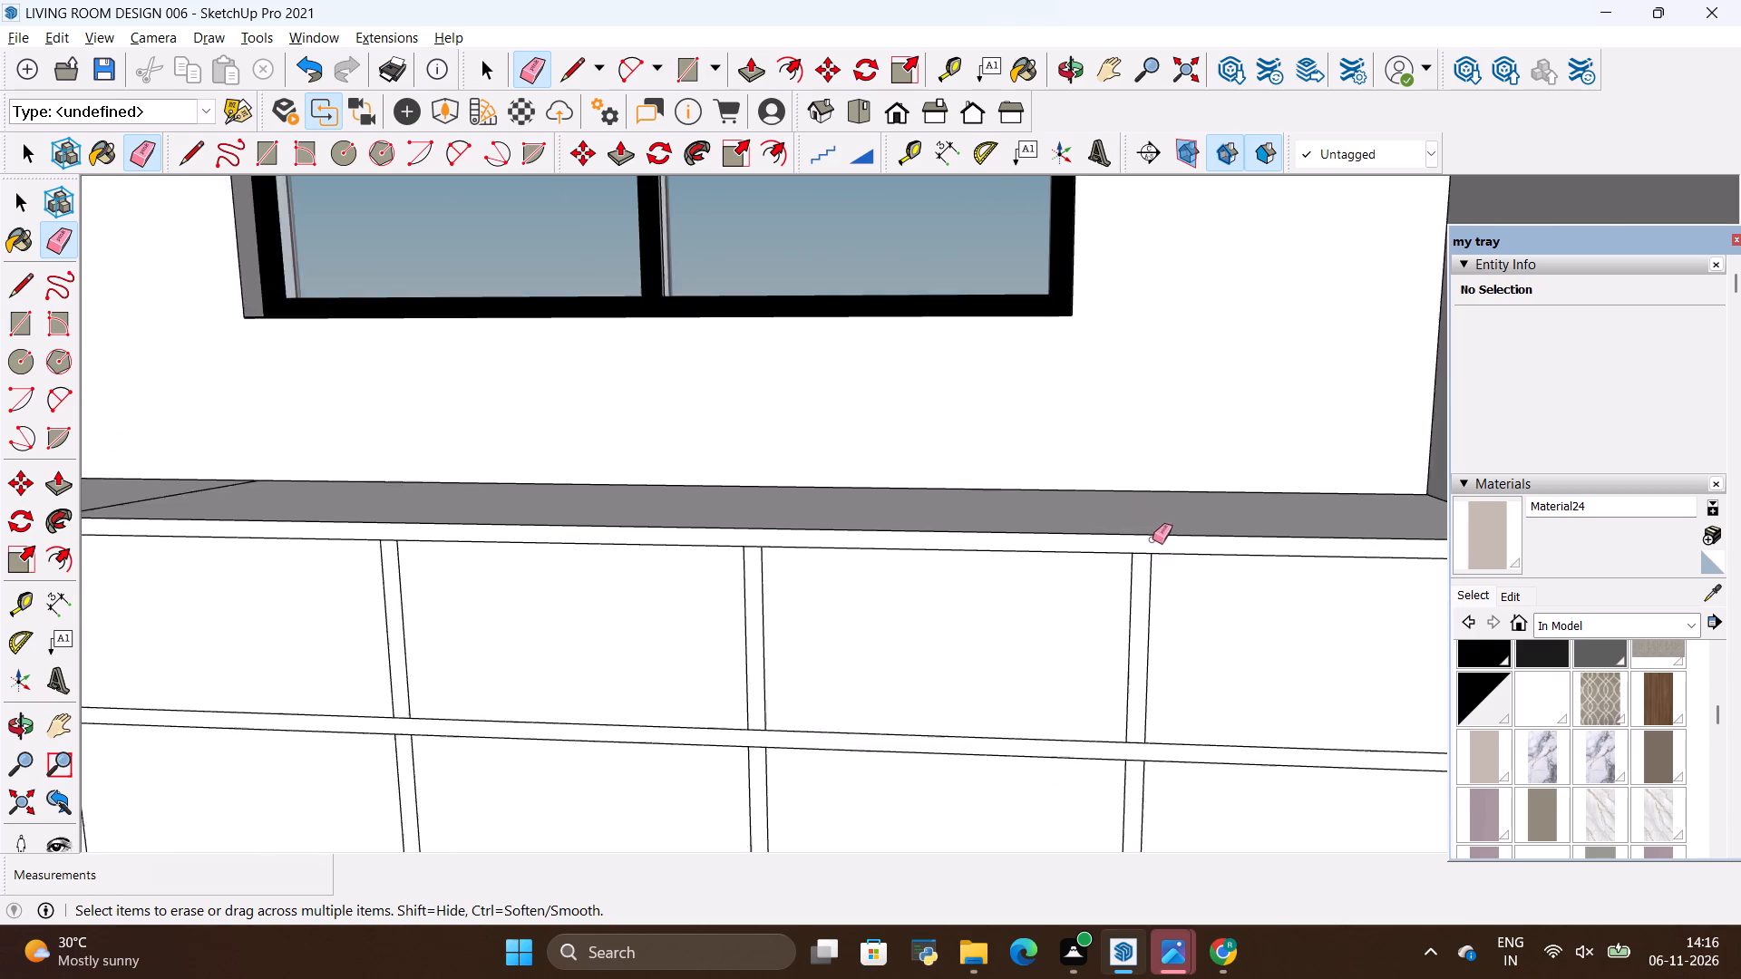
Push the upper shelf compartment next to the wide doors 17" back into the cabinet.
scroll(1153, 539, "down", 5)
scroll(668, 462, "up", 4)
scroll(320, 511, "up", 6)
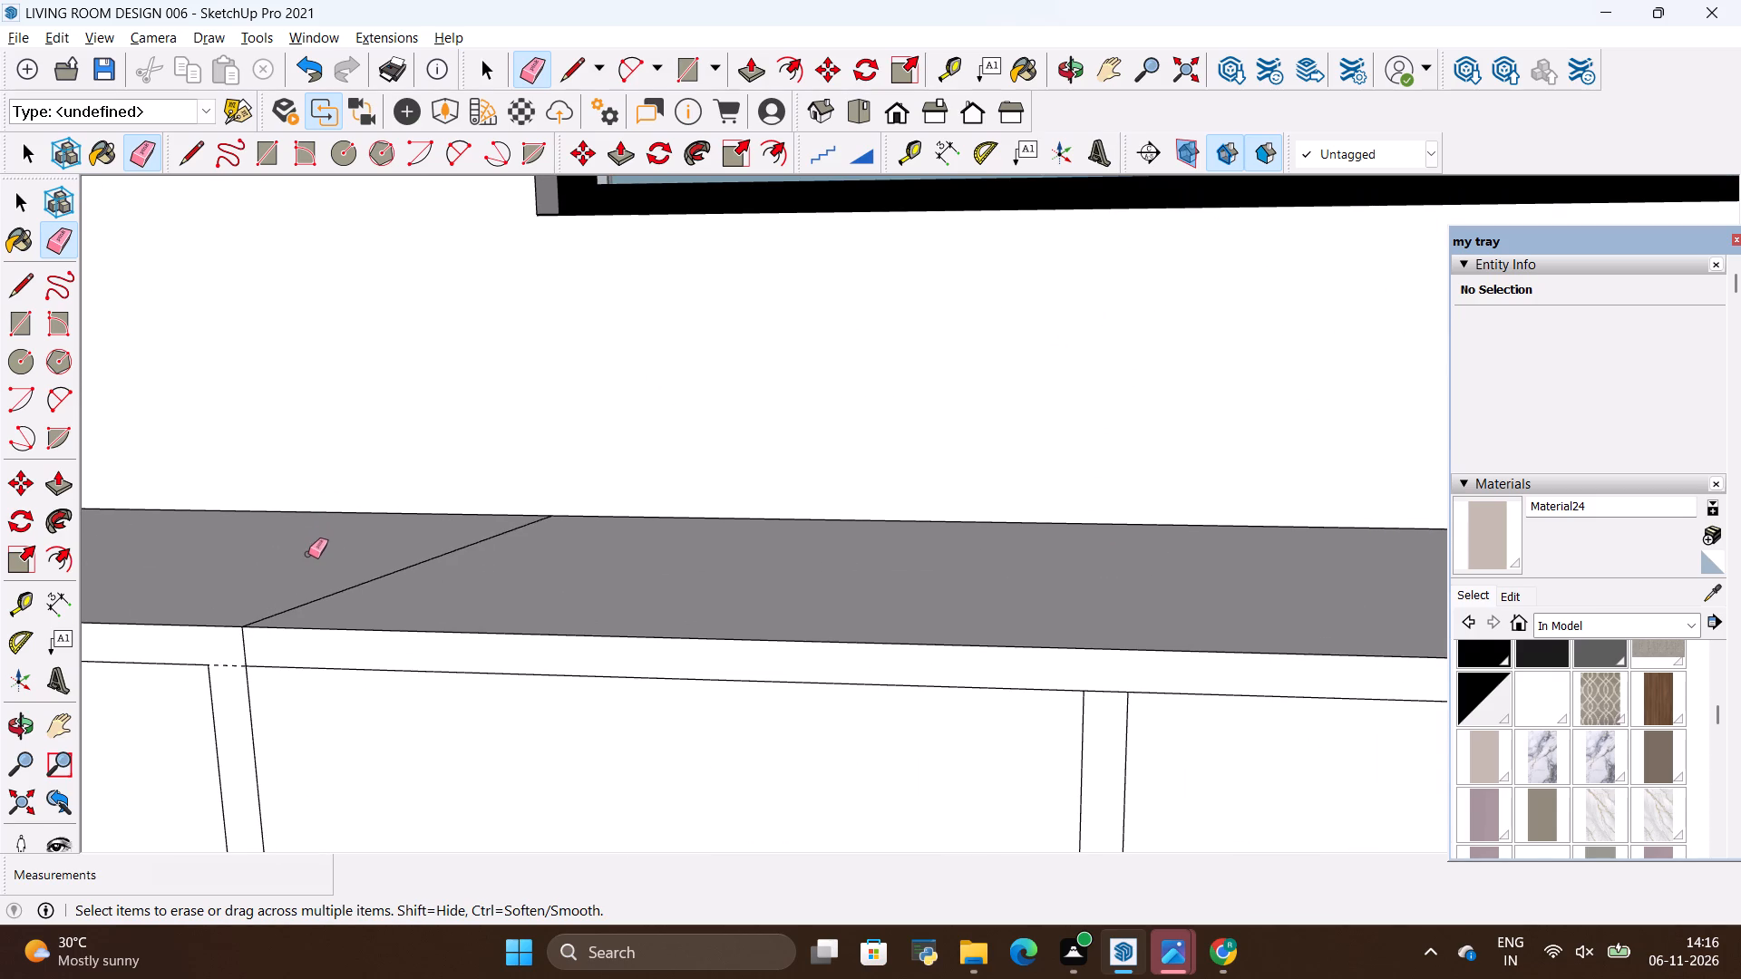
scroll(672, 536, "down", 12)
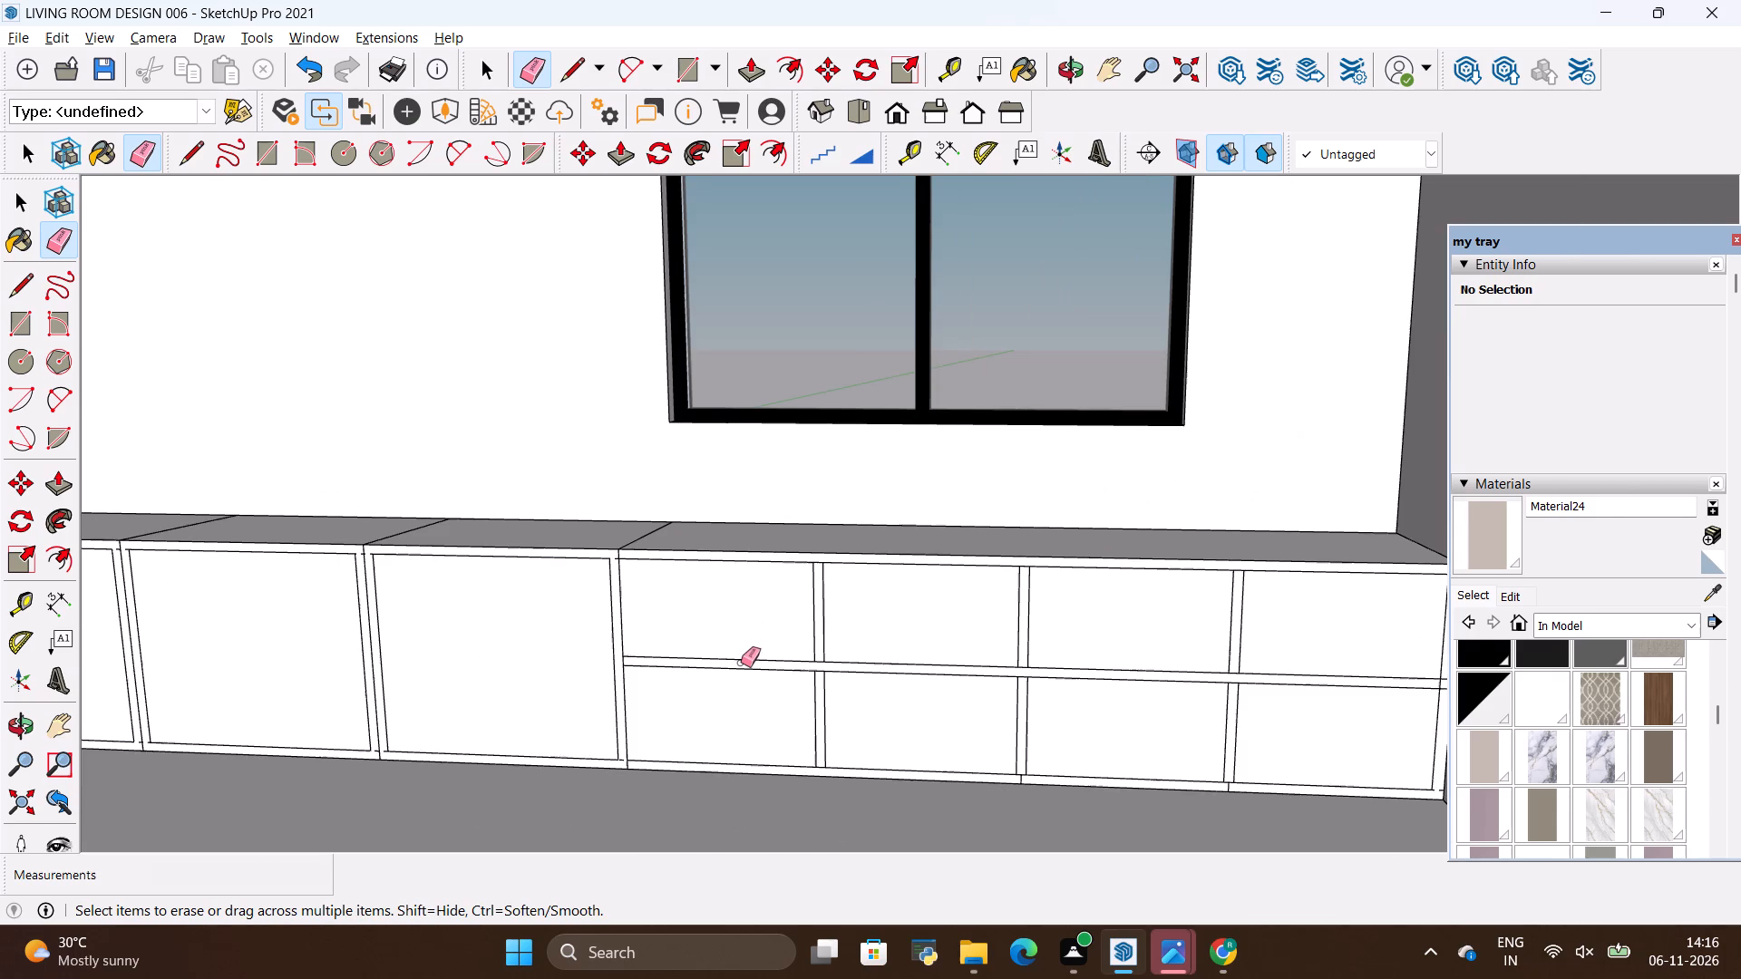
scroll(690, 707, "up", 1)
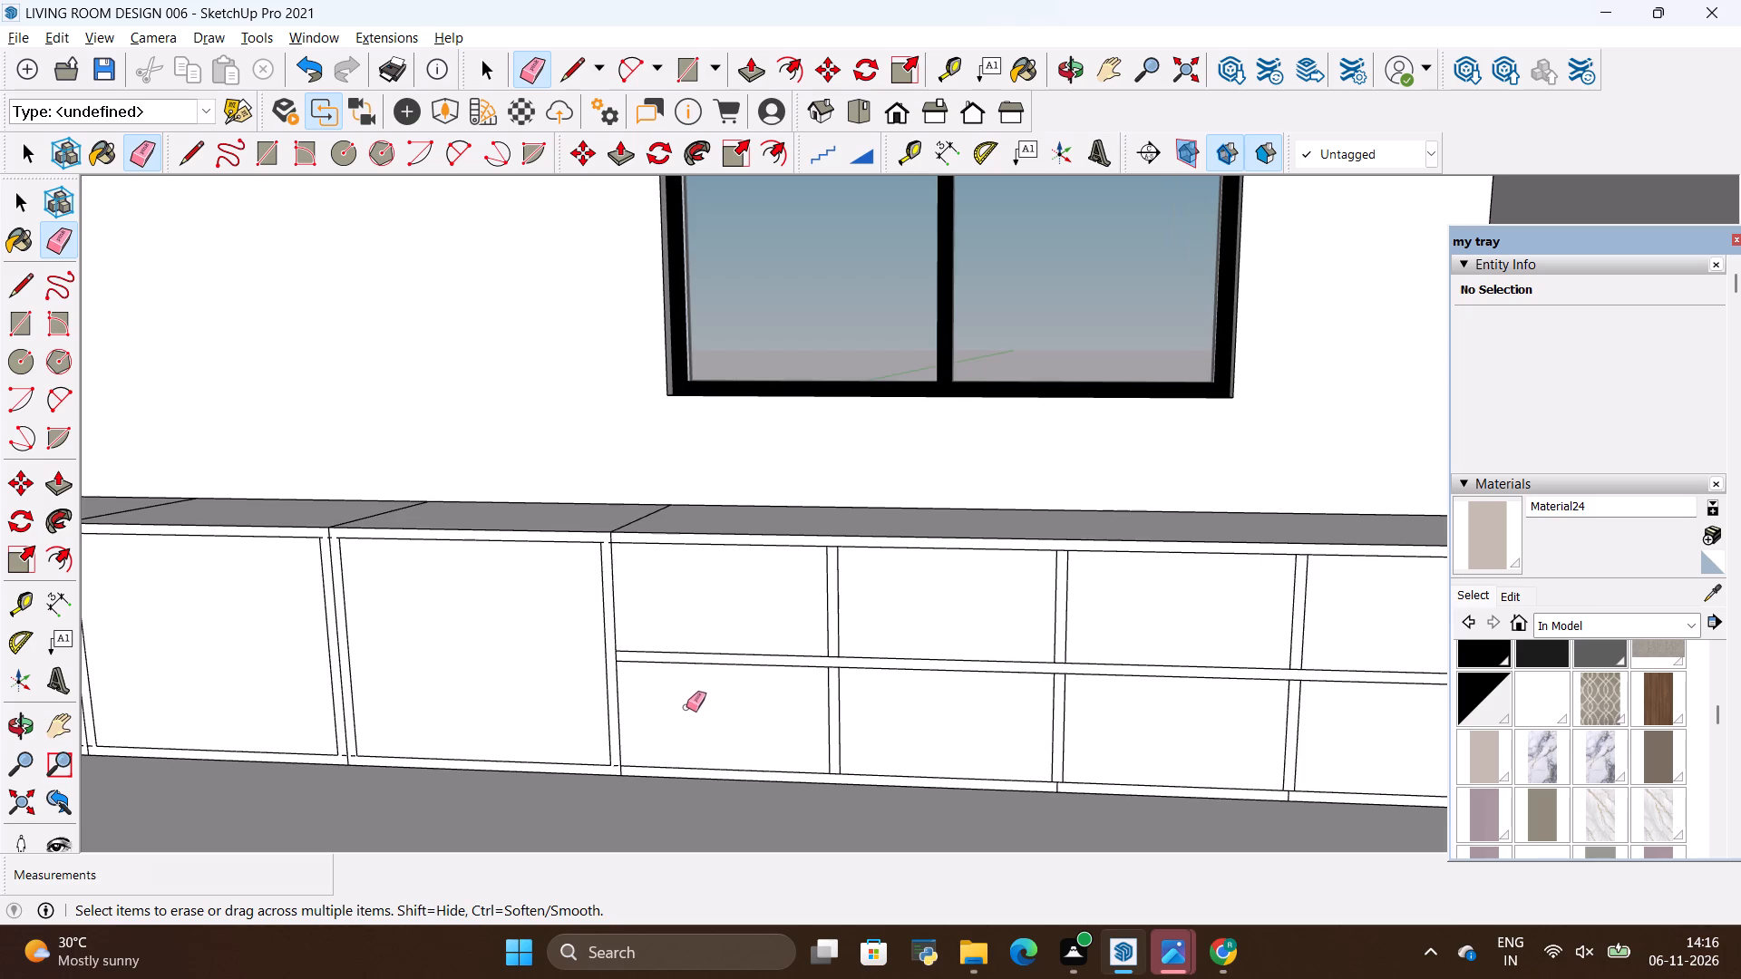
scroll(683, 490, "up", 3)
key("space")
left_click(725, 668)
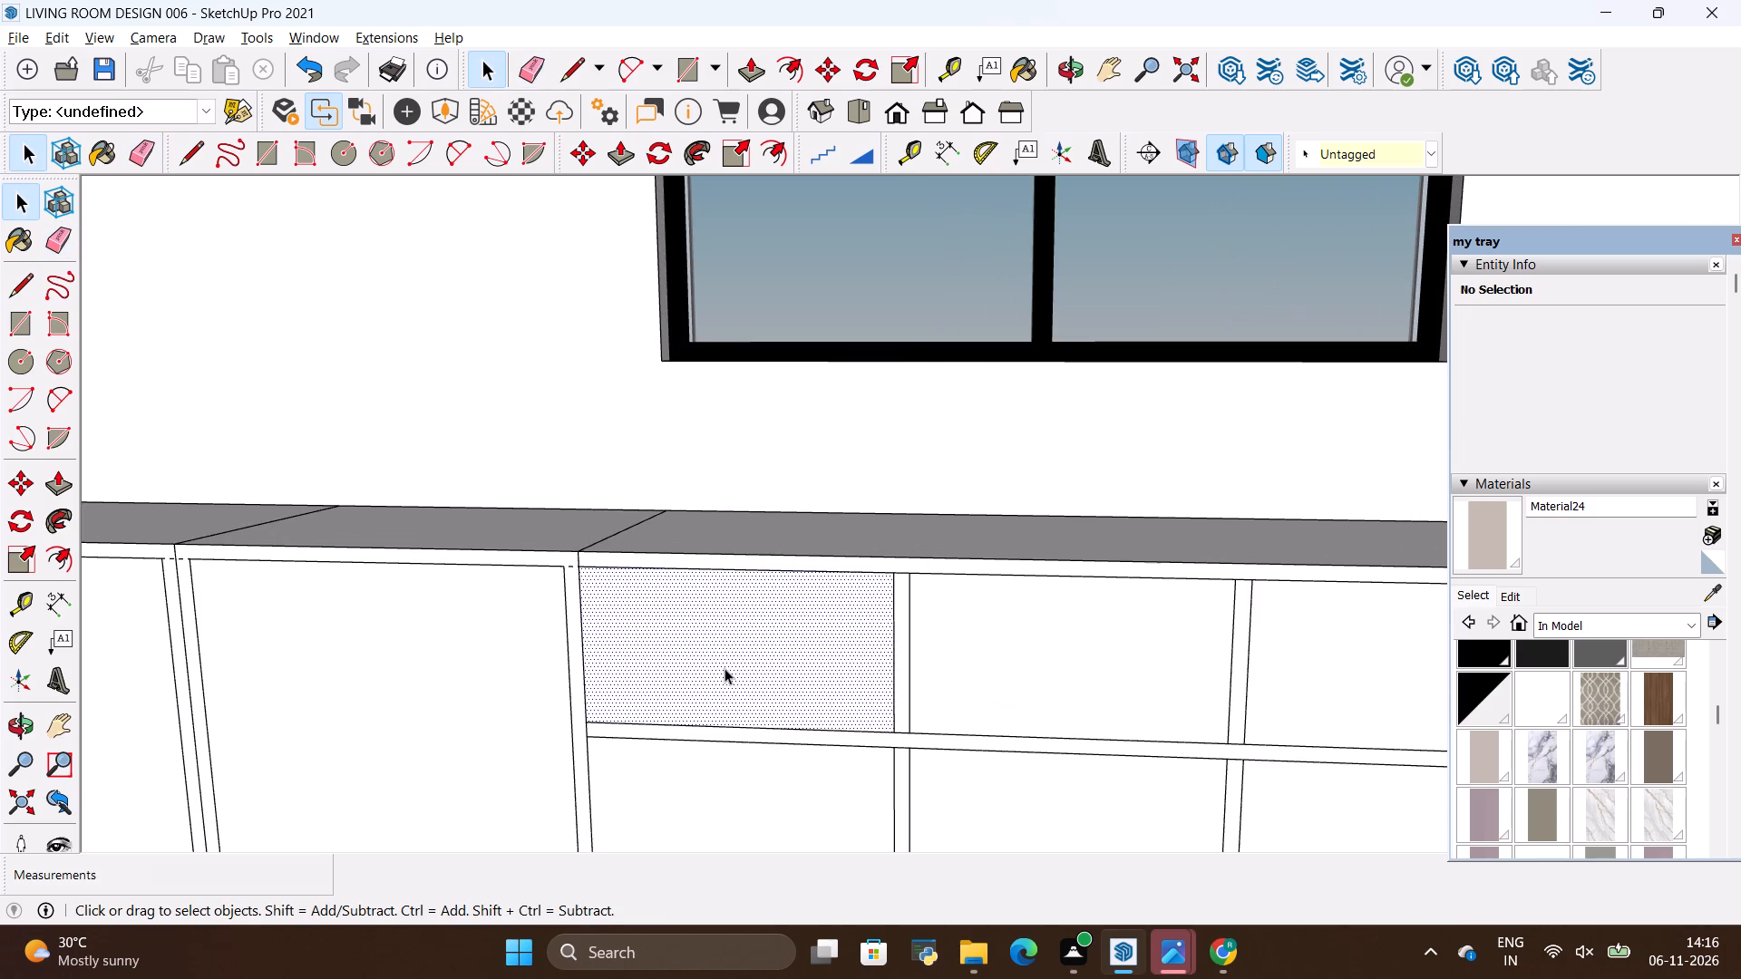
key("p")
left_click(725, 668)
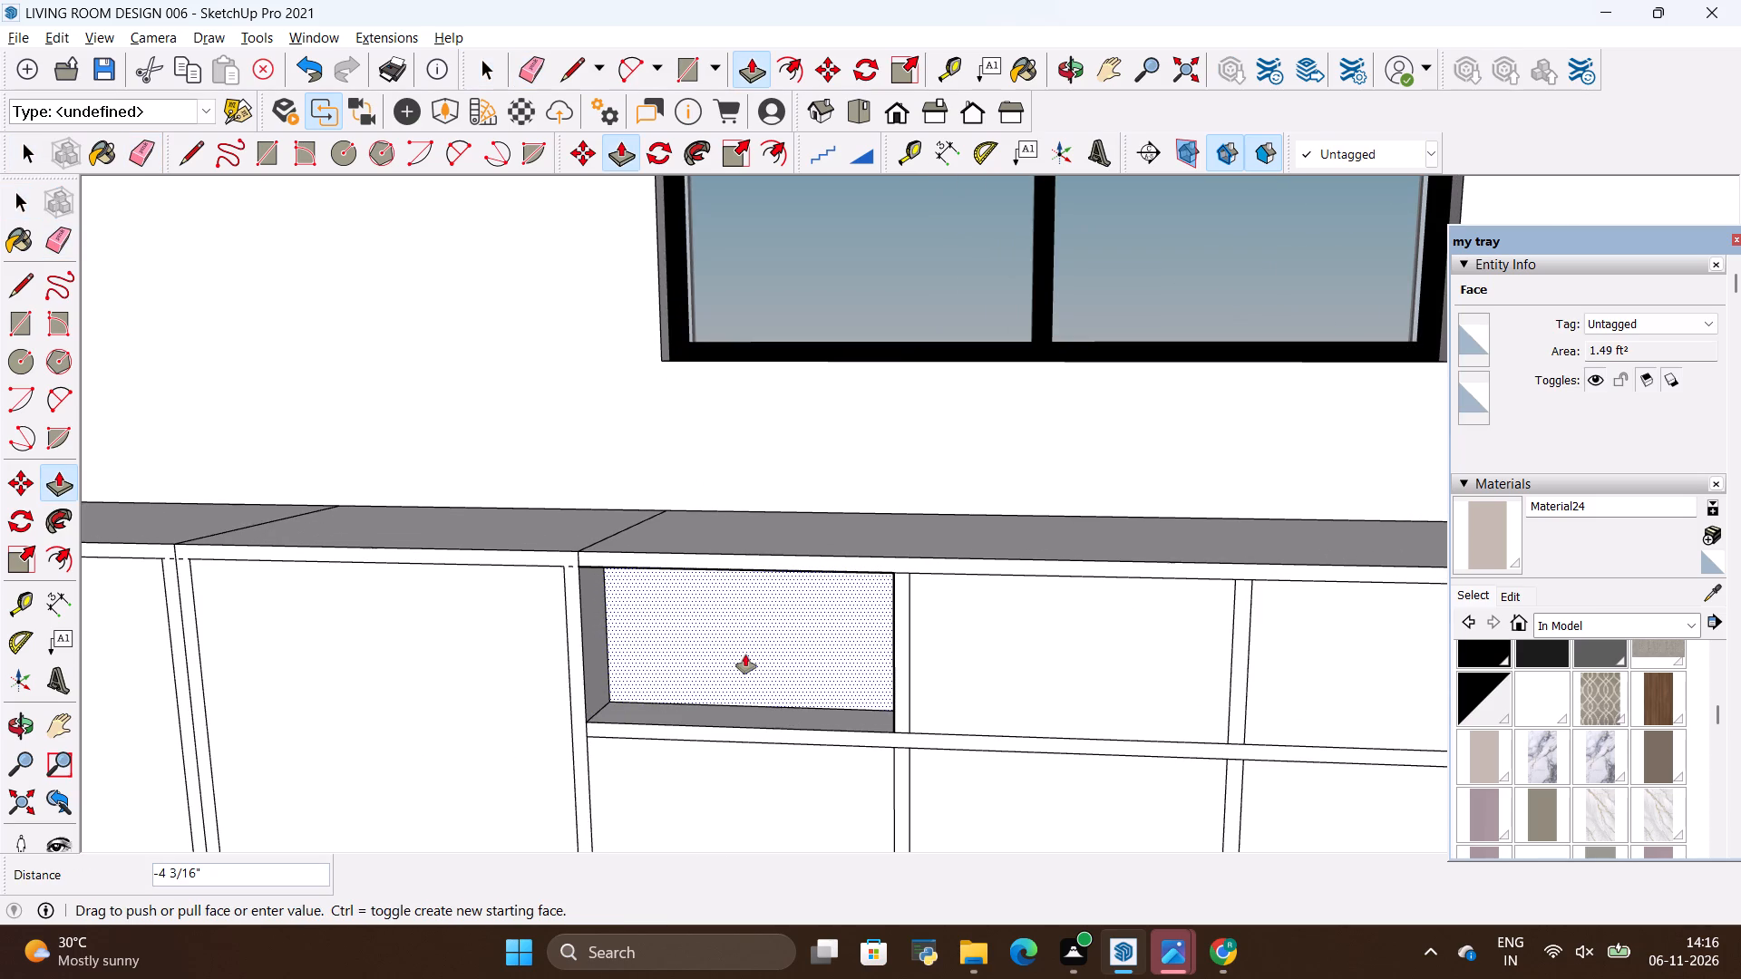
key("BackSpace")
type("17")
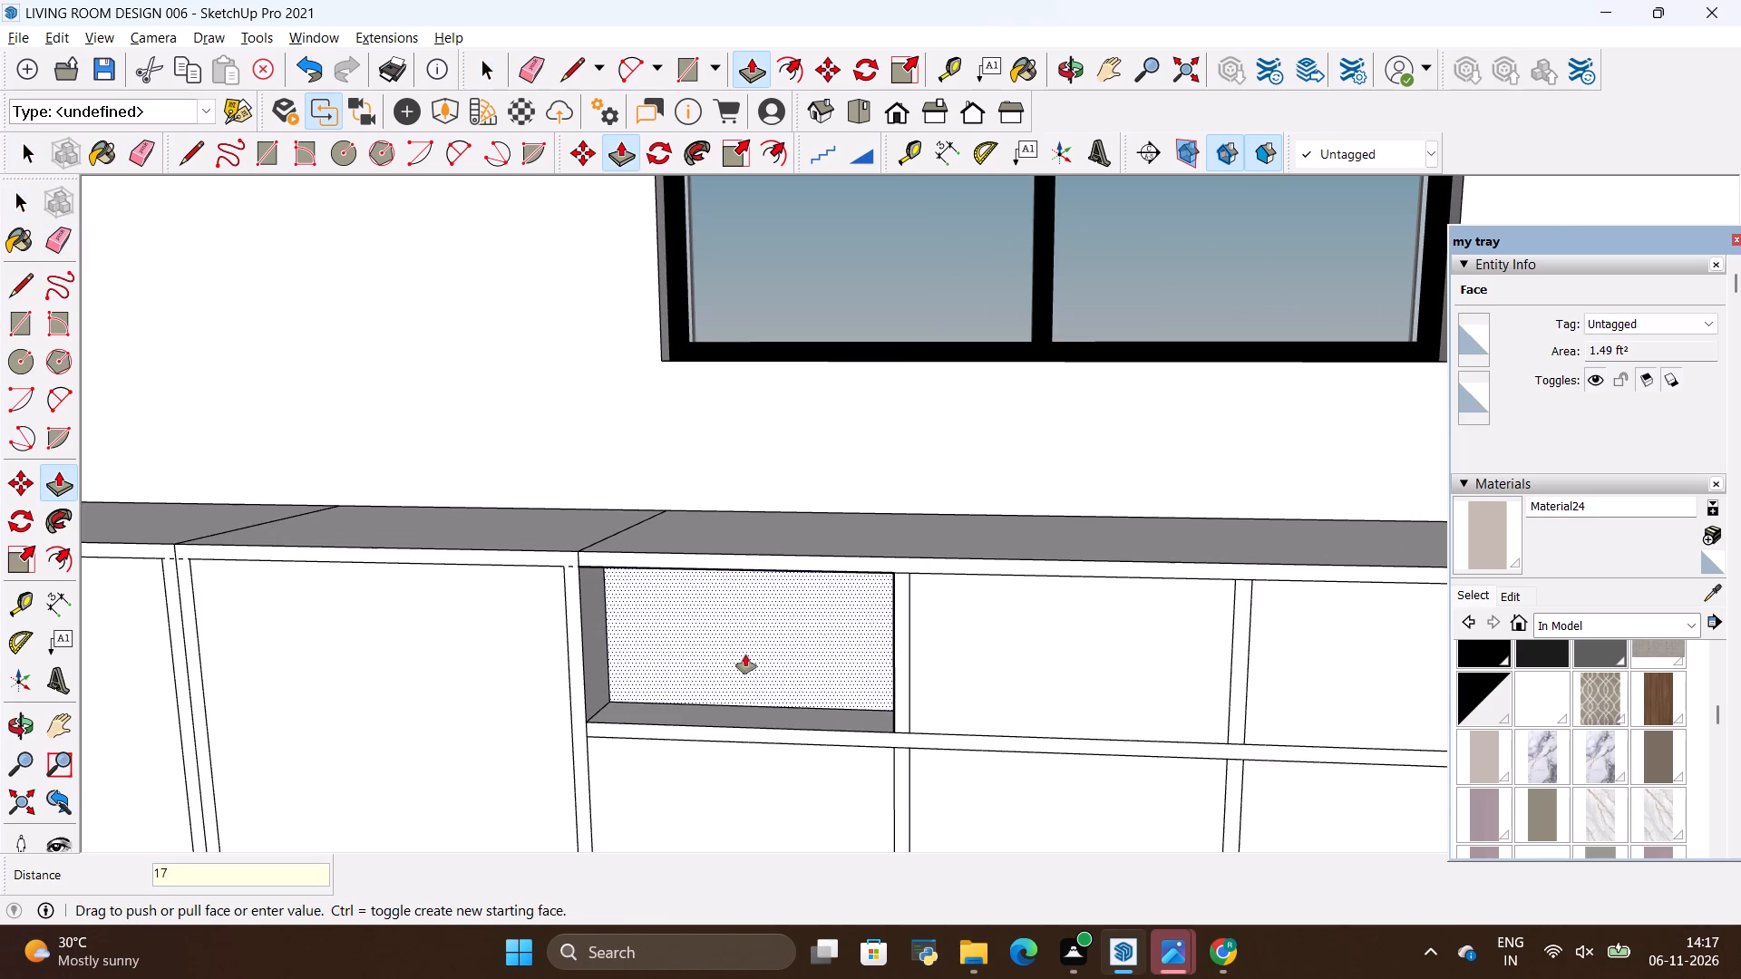
key("shift+quotedbl")
key("Return")
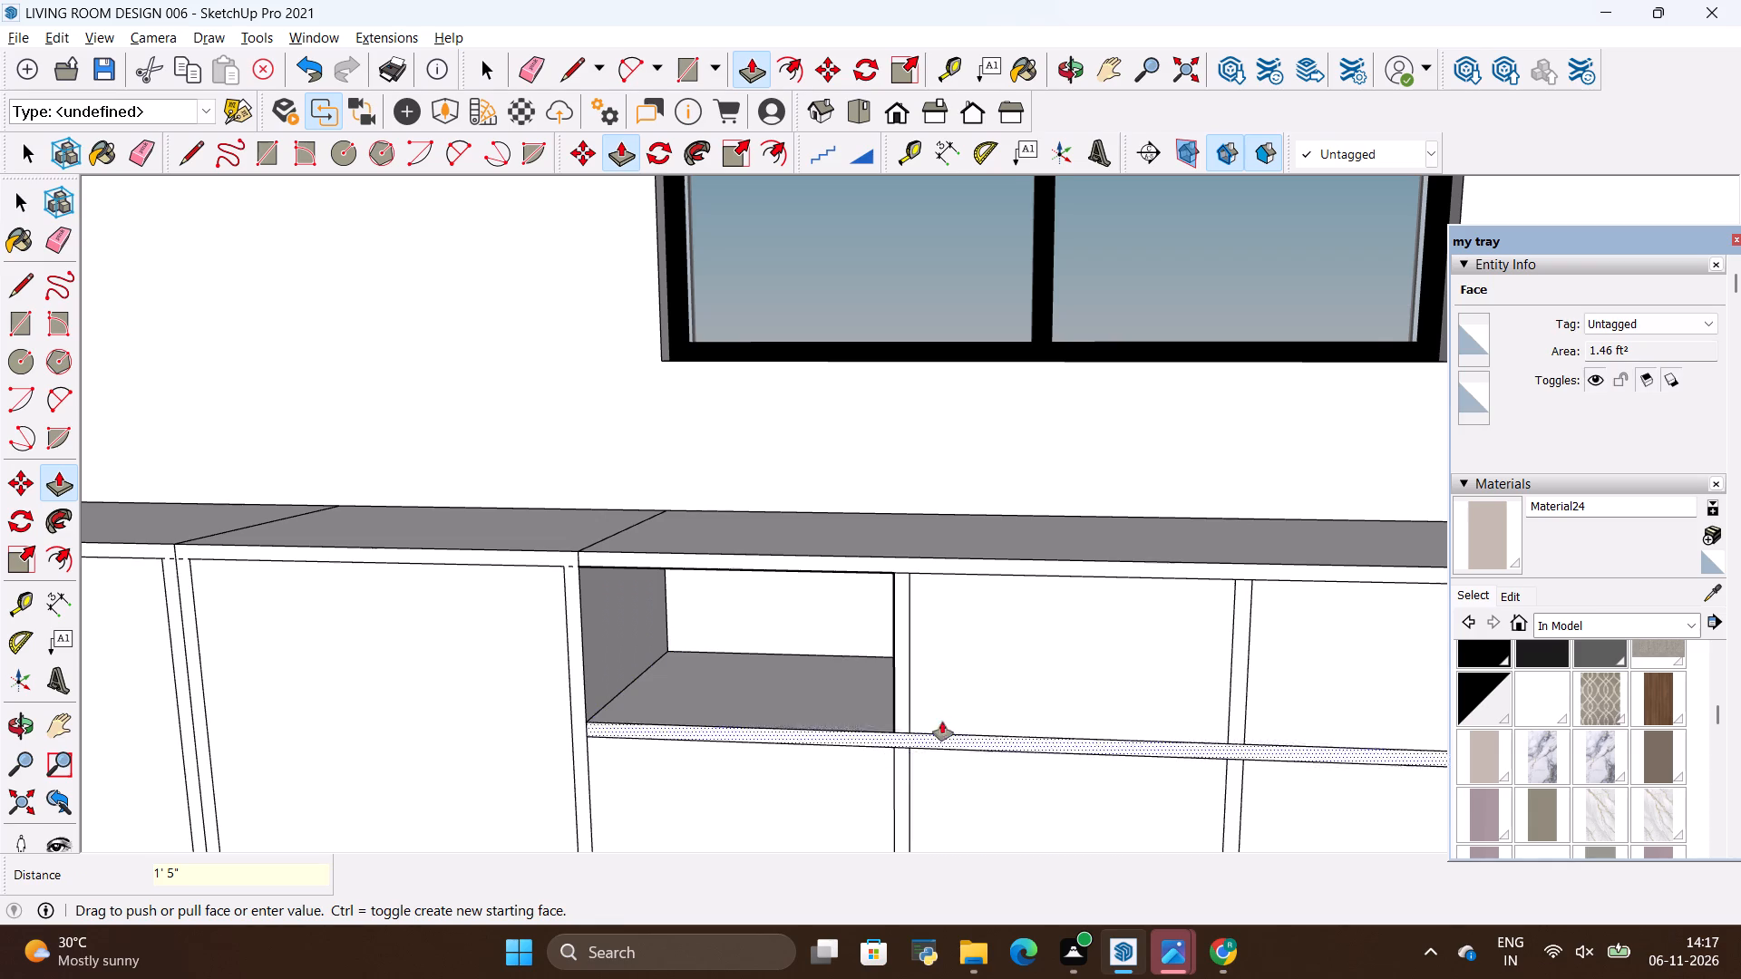
Push the second upper compartment and the lower compartment next to the wide doors back to the same 17" depth.
scroll(899, 699, "down", 2)
left_click(964, 661)
left_click(791, 629)
left_click(791, 800)
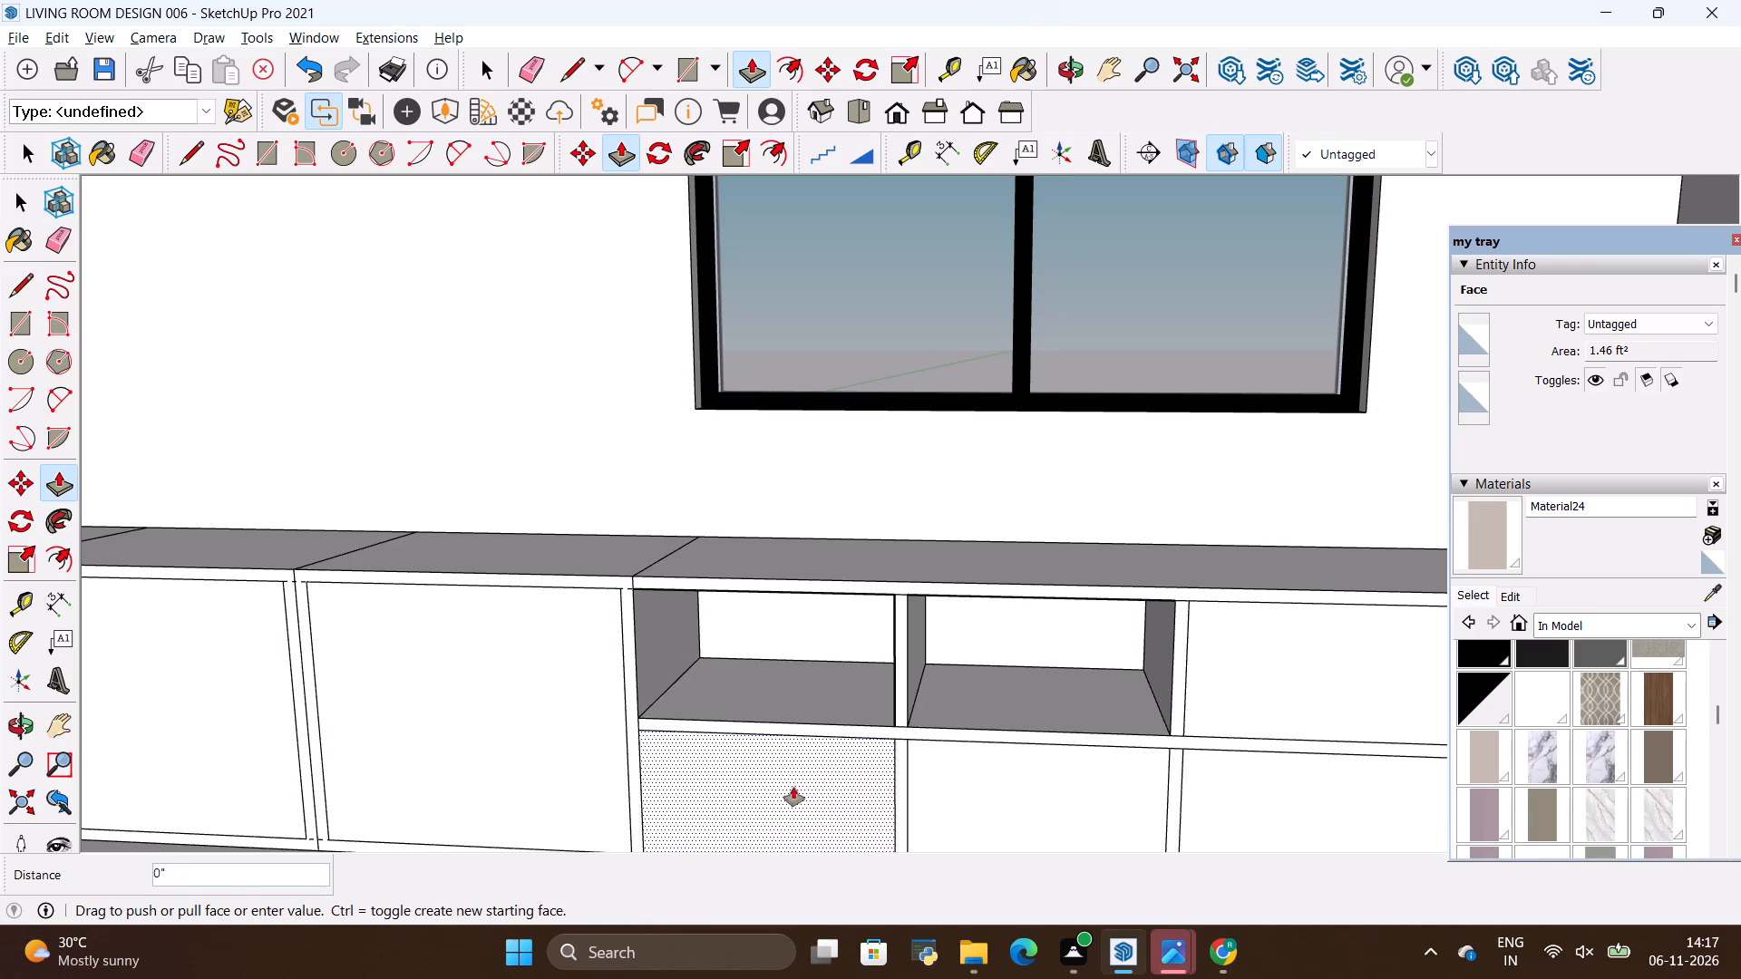
left_click(827, 615)
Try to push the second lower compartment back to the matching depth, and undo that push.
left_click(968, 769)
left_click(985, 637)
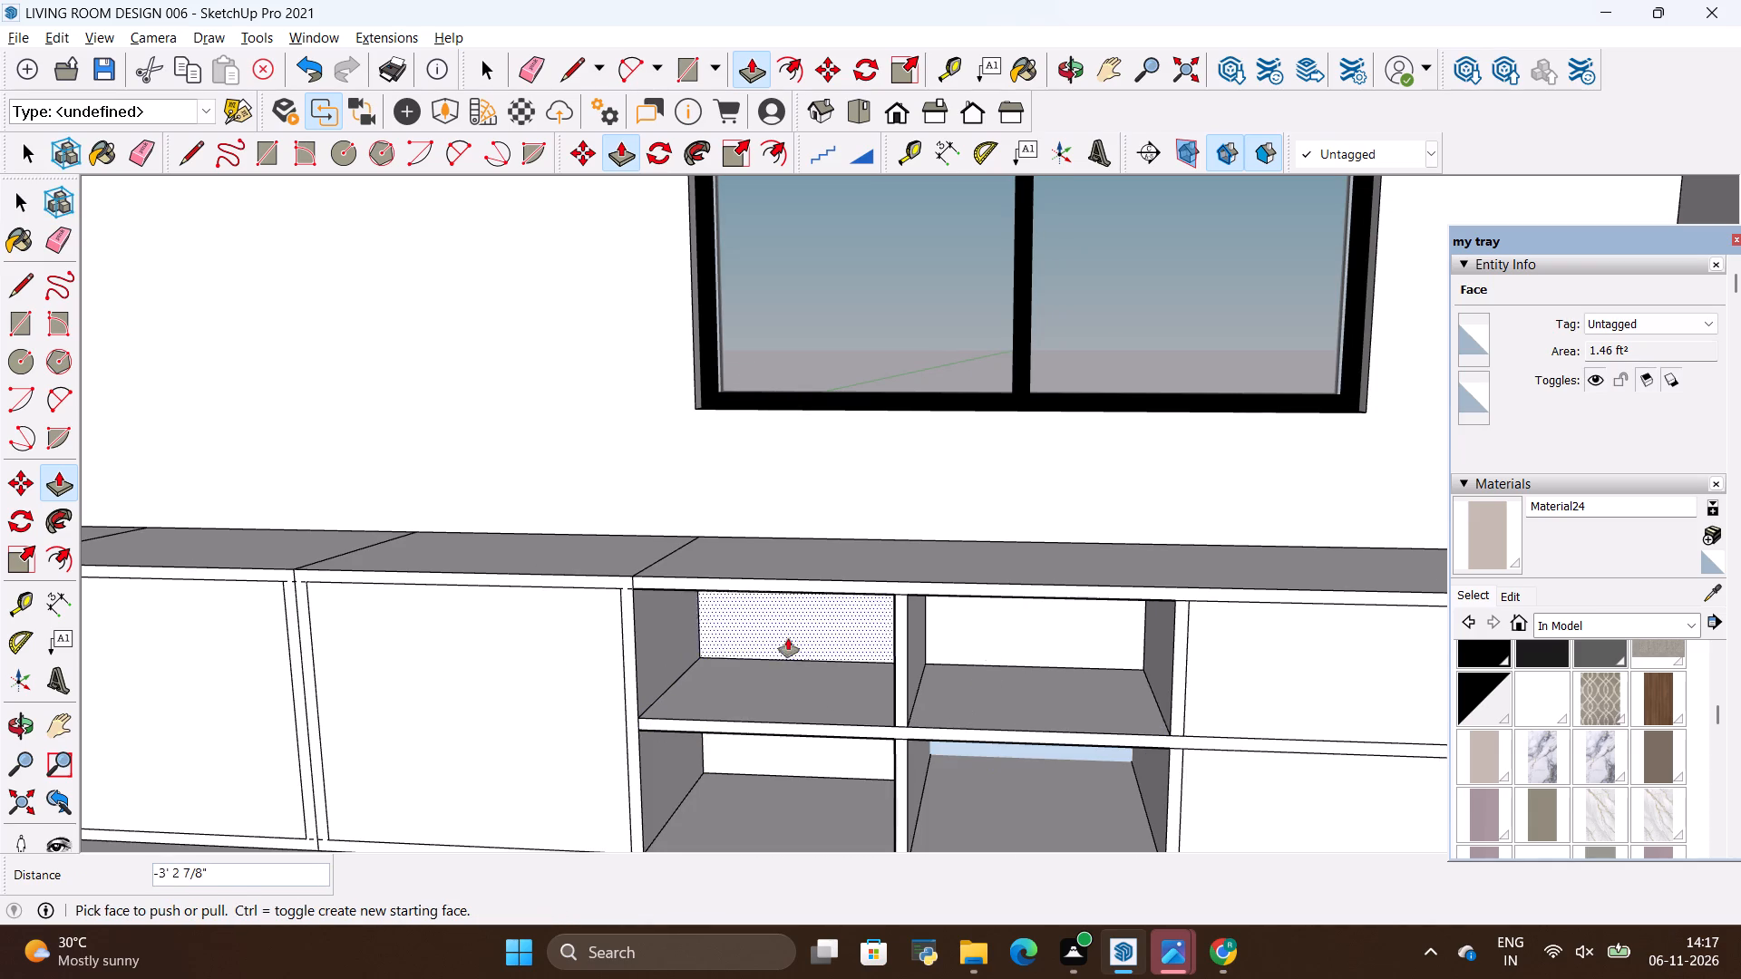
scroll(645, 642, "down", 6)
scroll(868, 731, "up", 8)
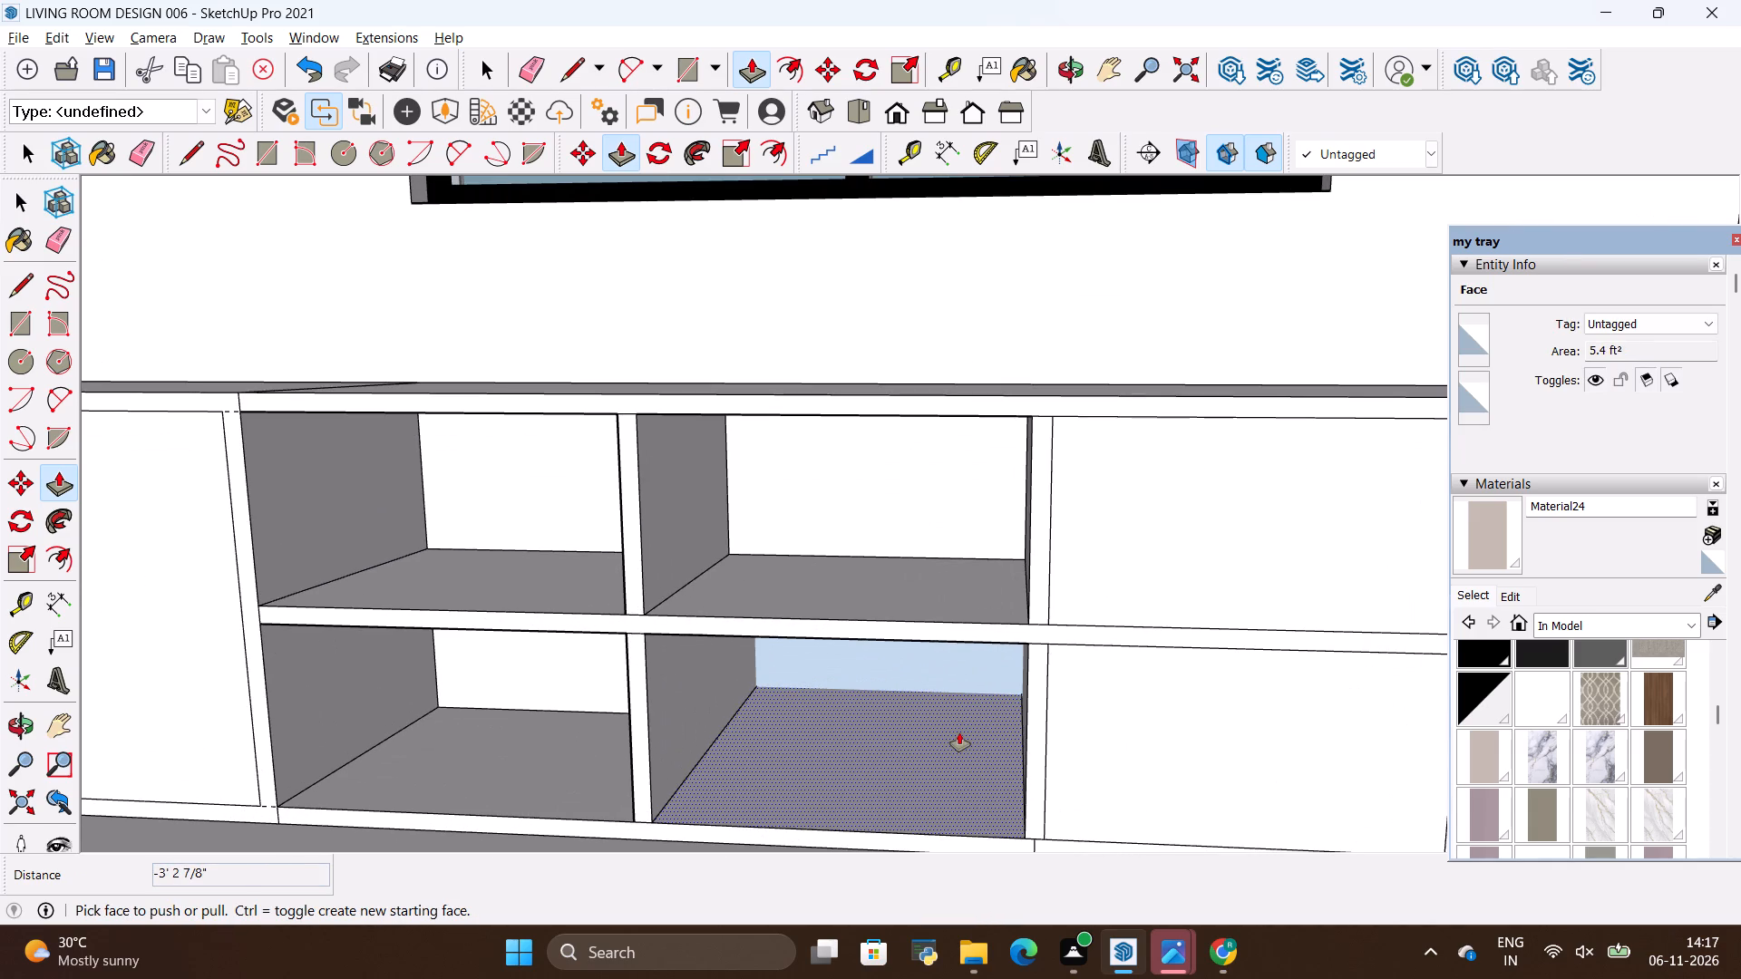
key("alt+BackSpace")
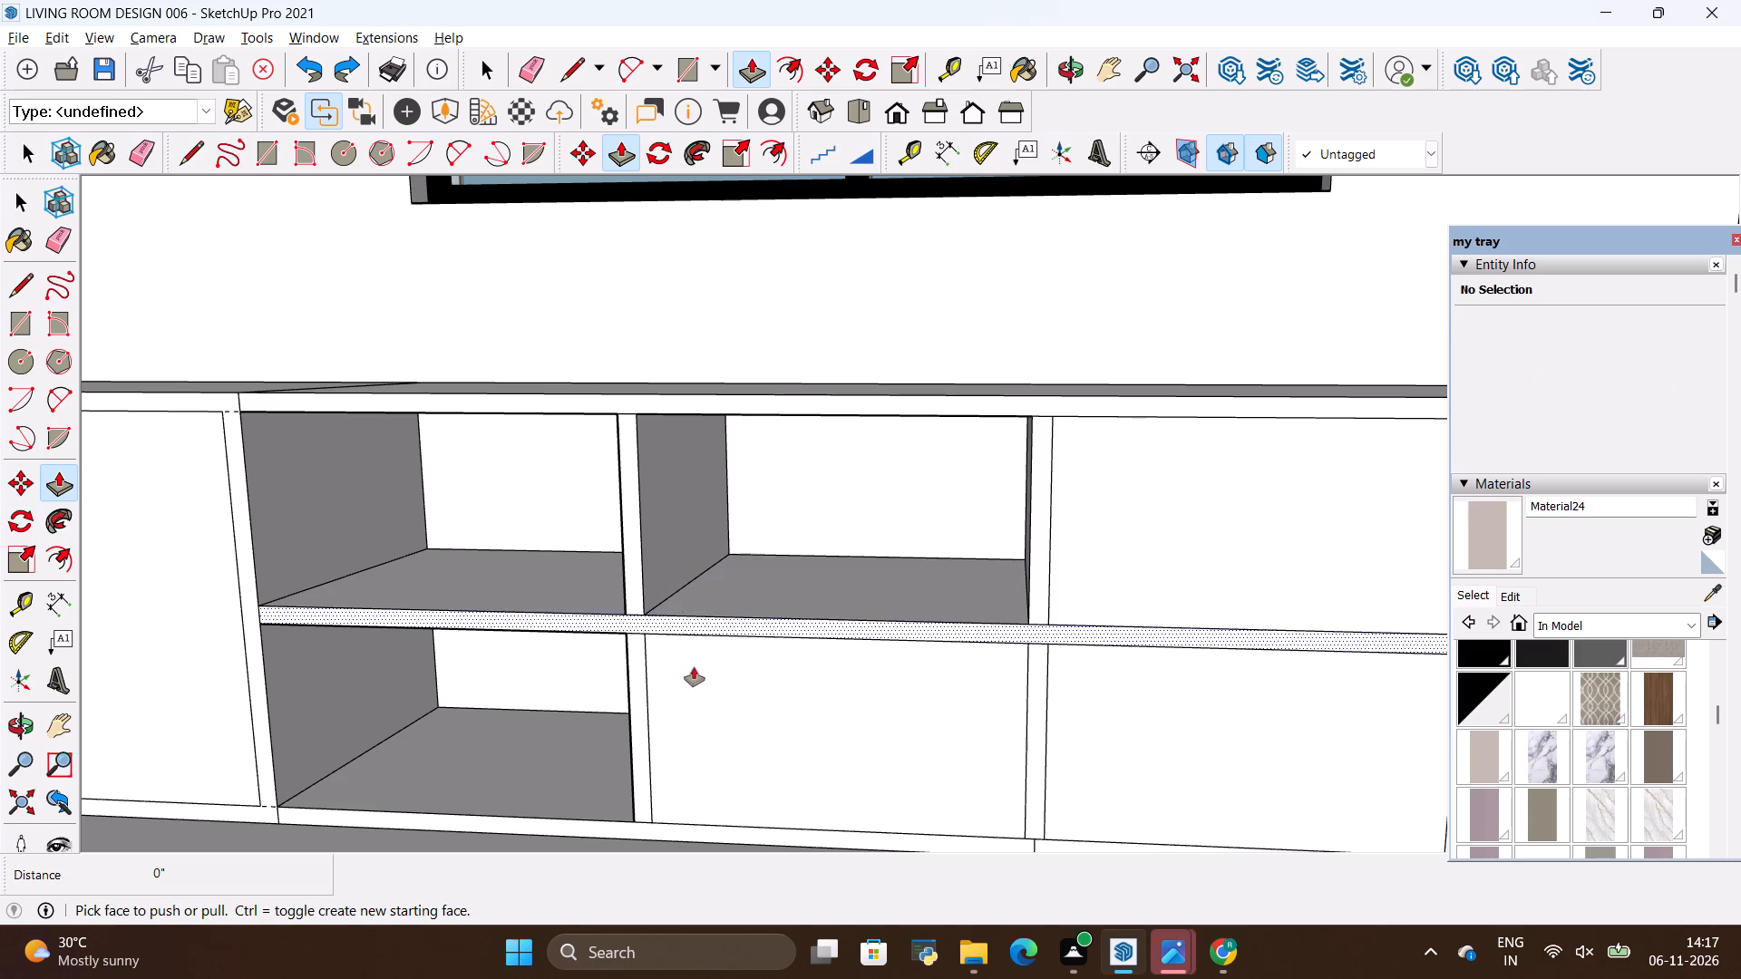
Push the second lower compartment and the four compartments toward the side wall back 17" to match the finished ones.
left_click(694, 667)
left_click(536, 673)
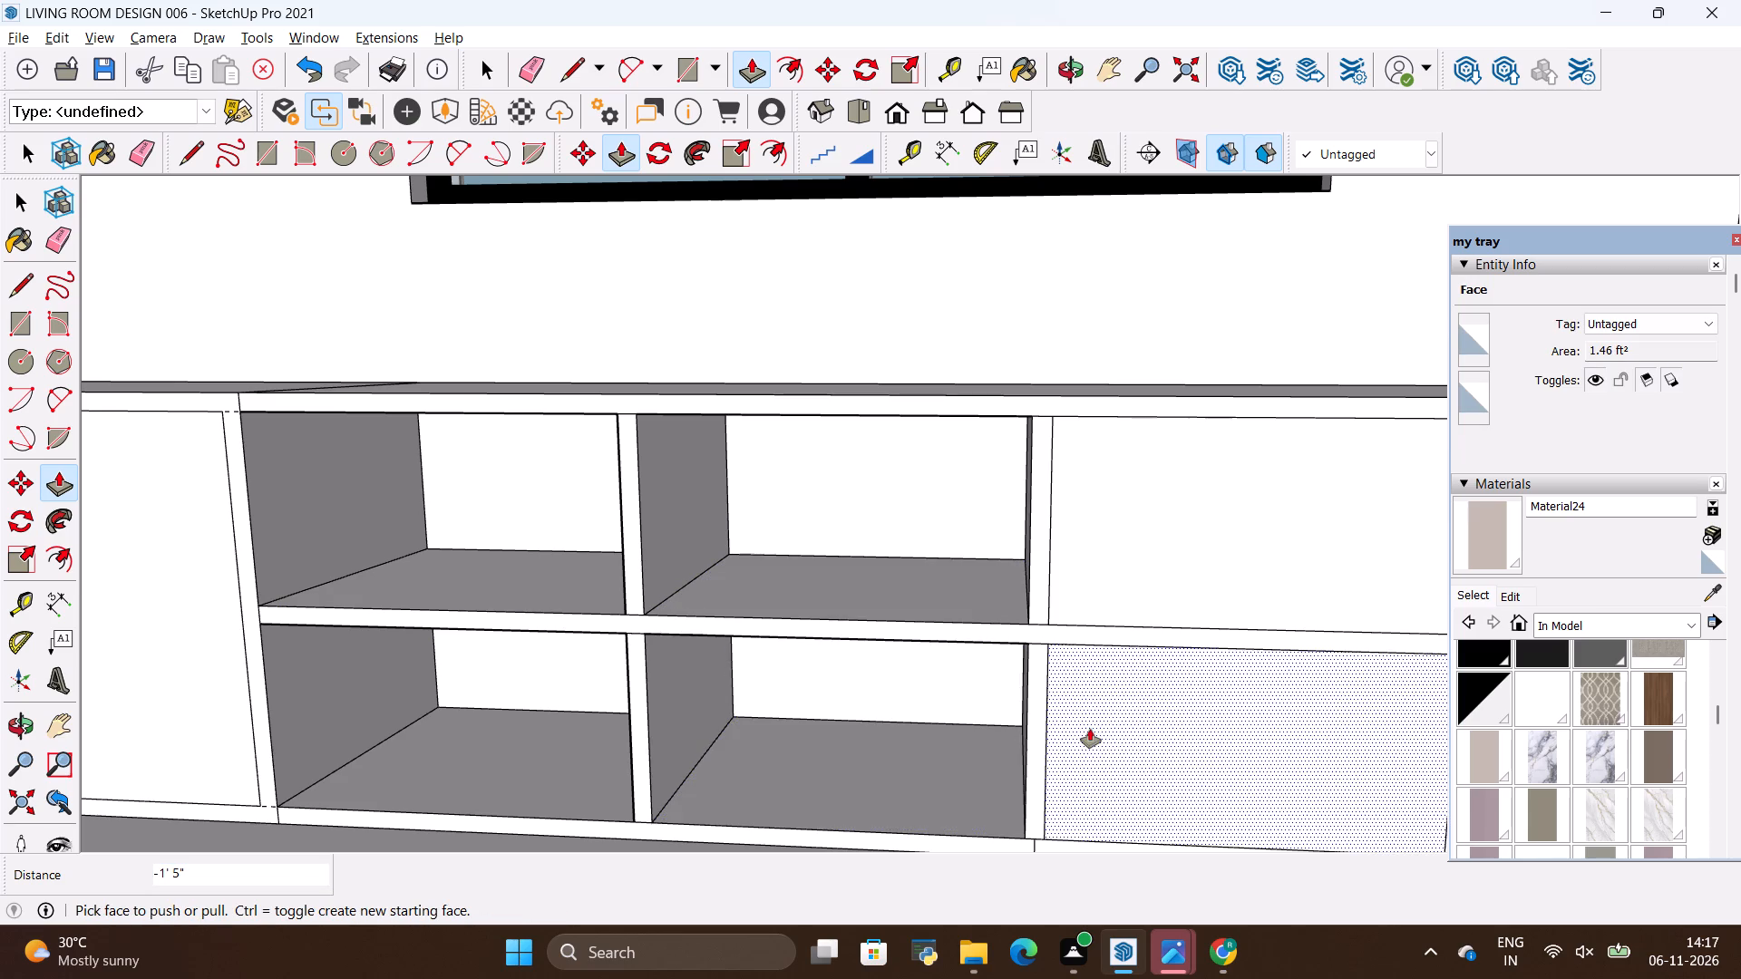
left_click(1090, 729)
left_click(910, 702)
left_click(1101, 558)
left_click(876, 516)
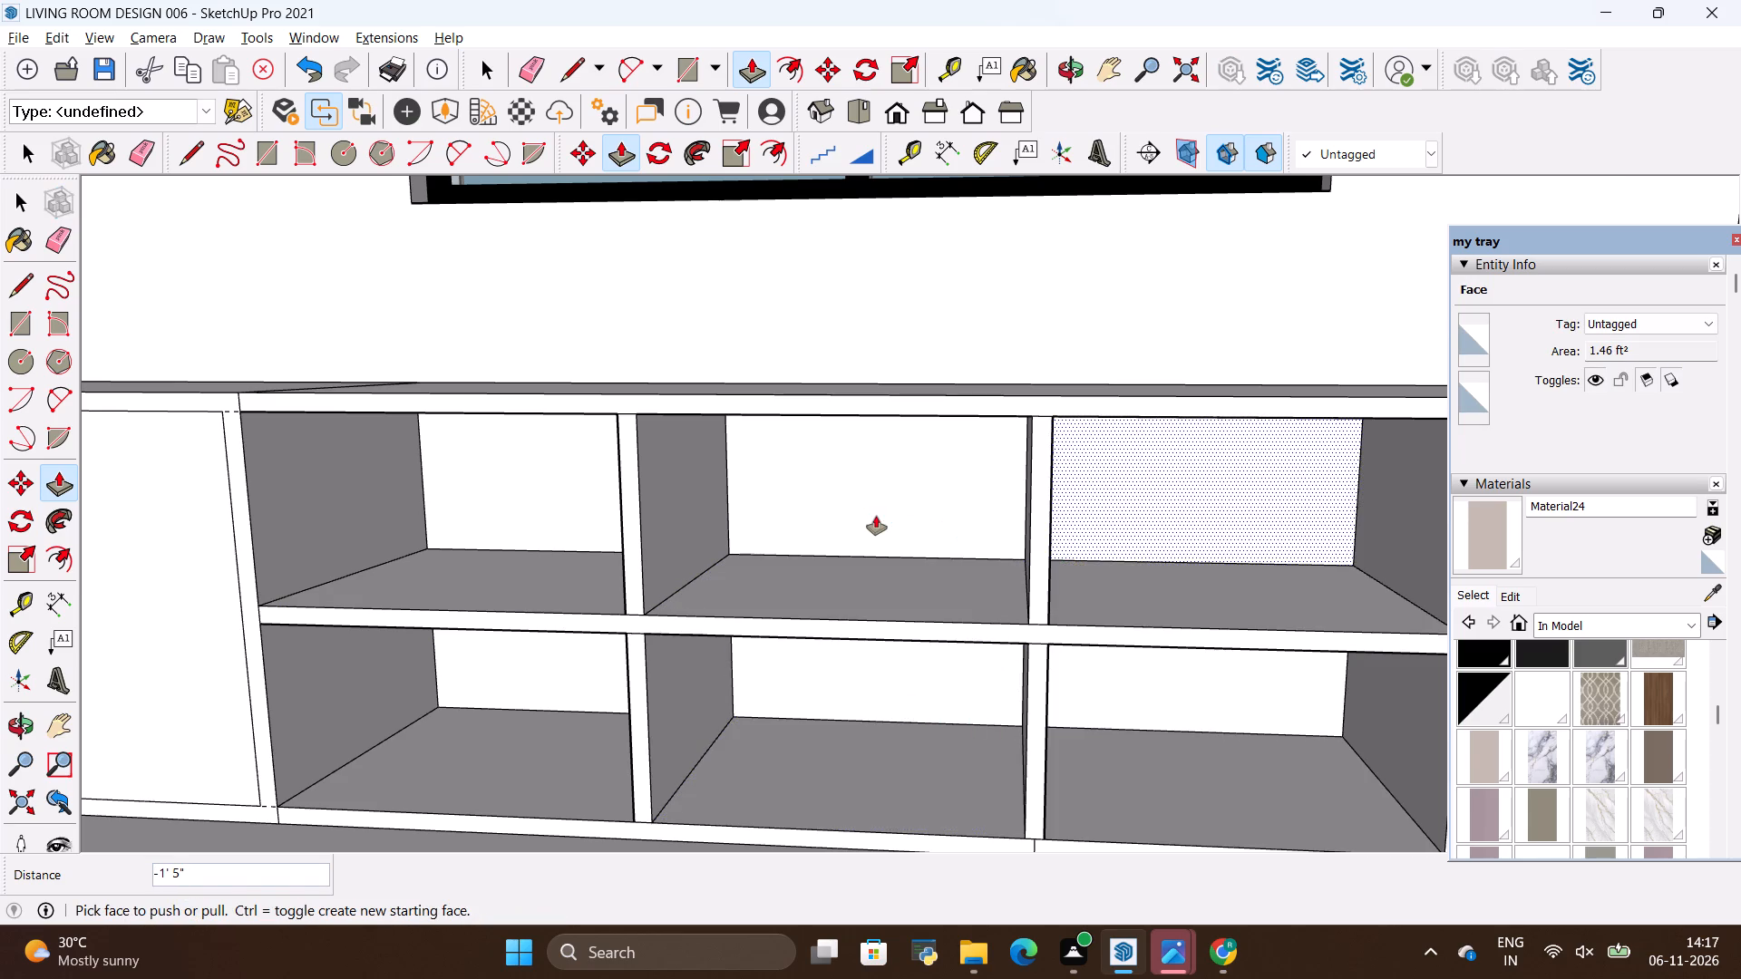
scroll(520, 540, "down", 5)
left_click(1112, 541)
left_click(997, 523)
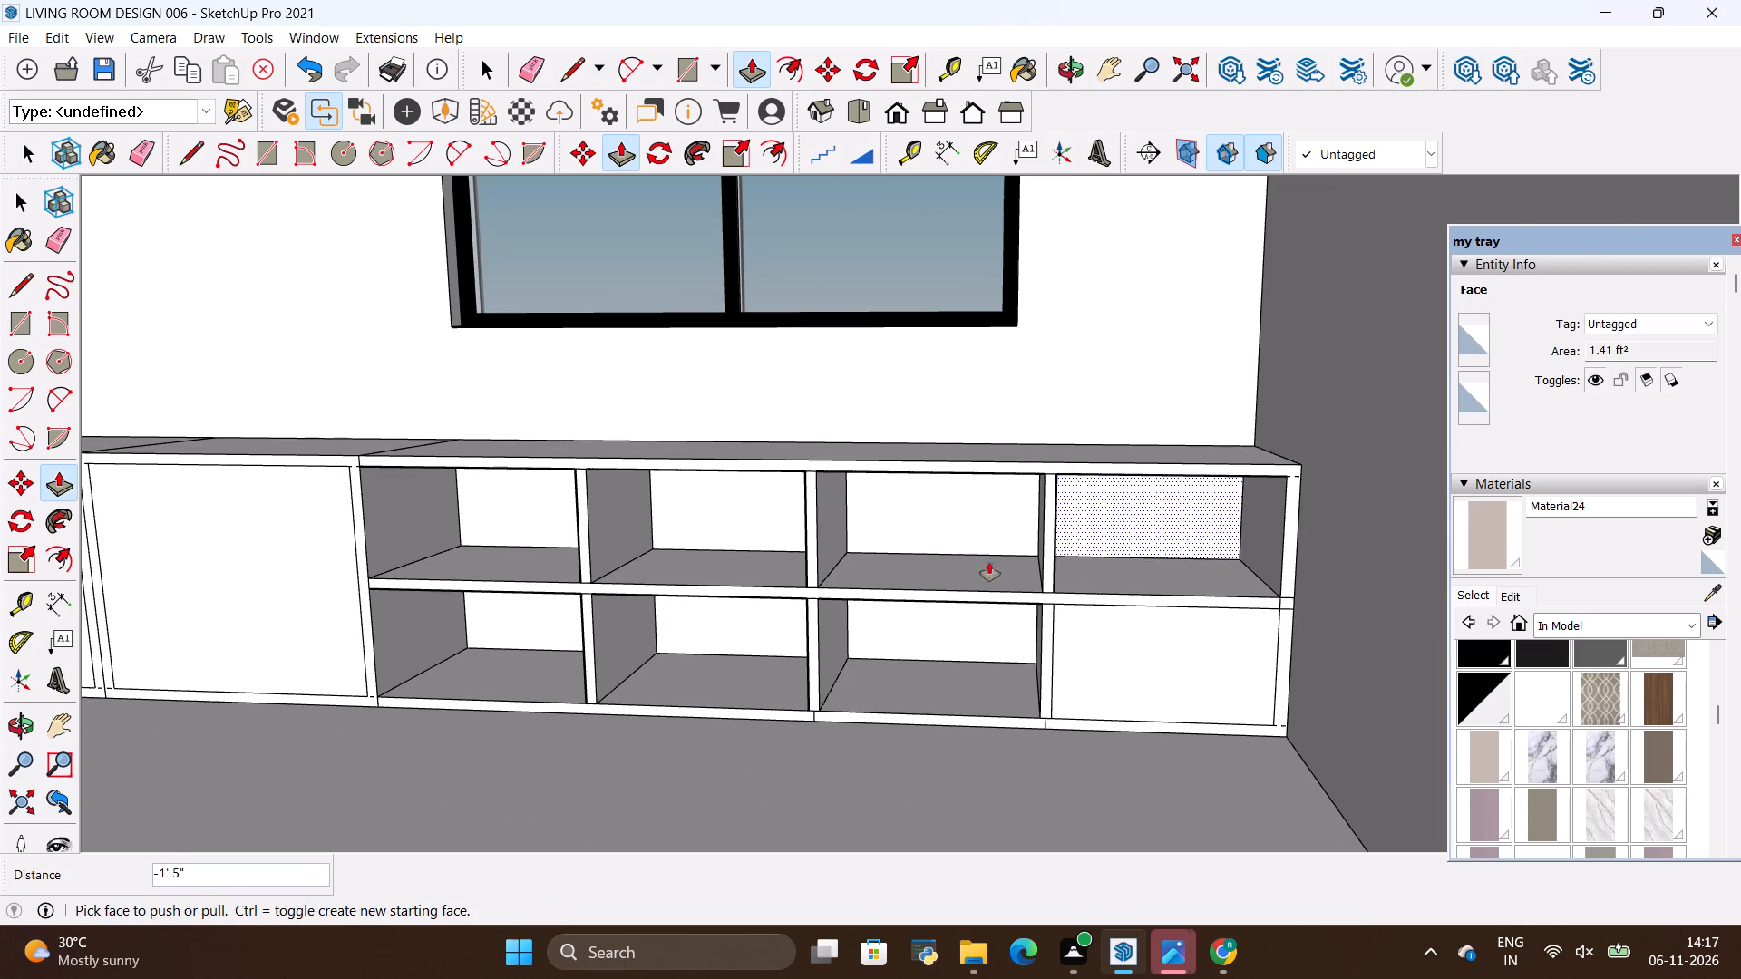
left_click(1074, 626)
left_click(909, 629)
key("space")
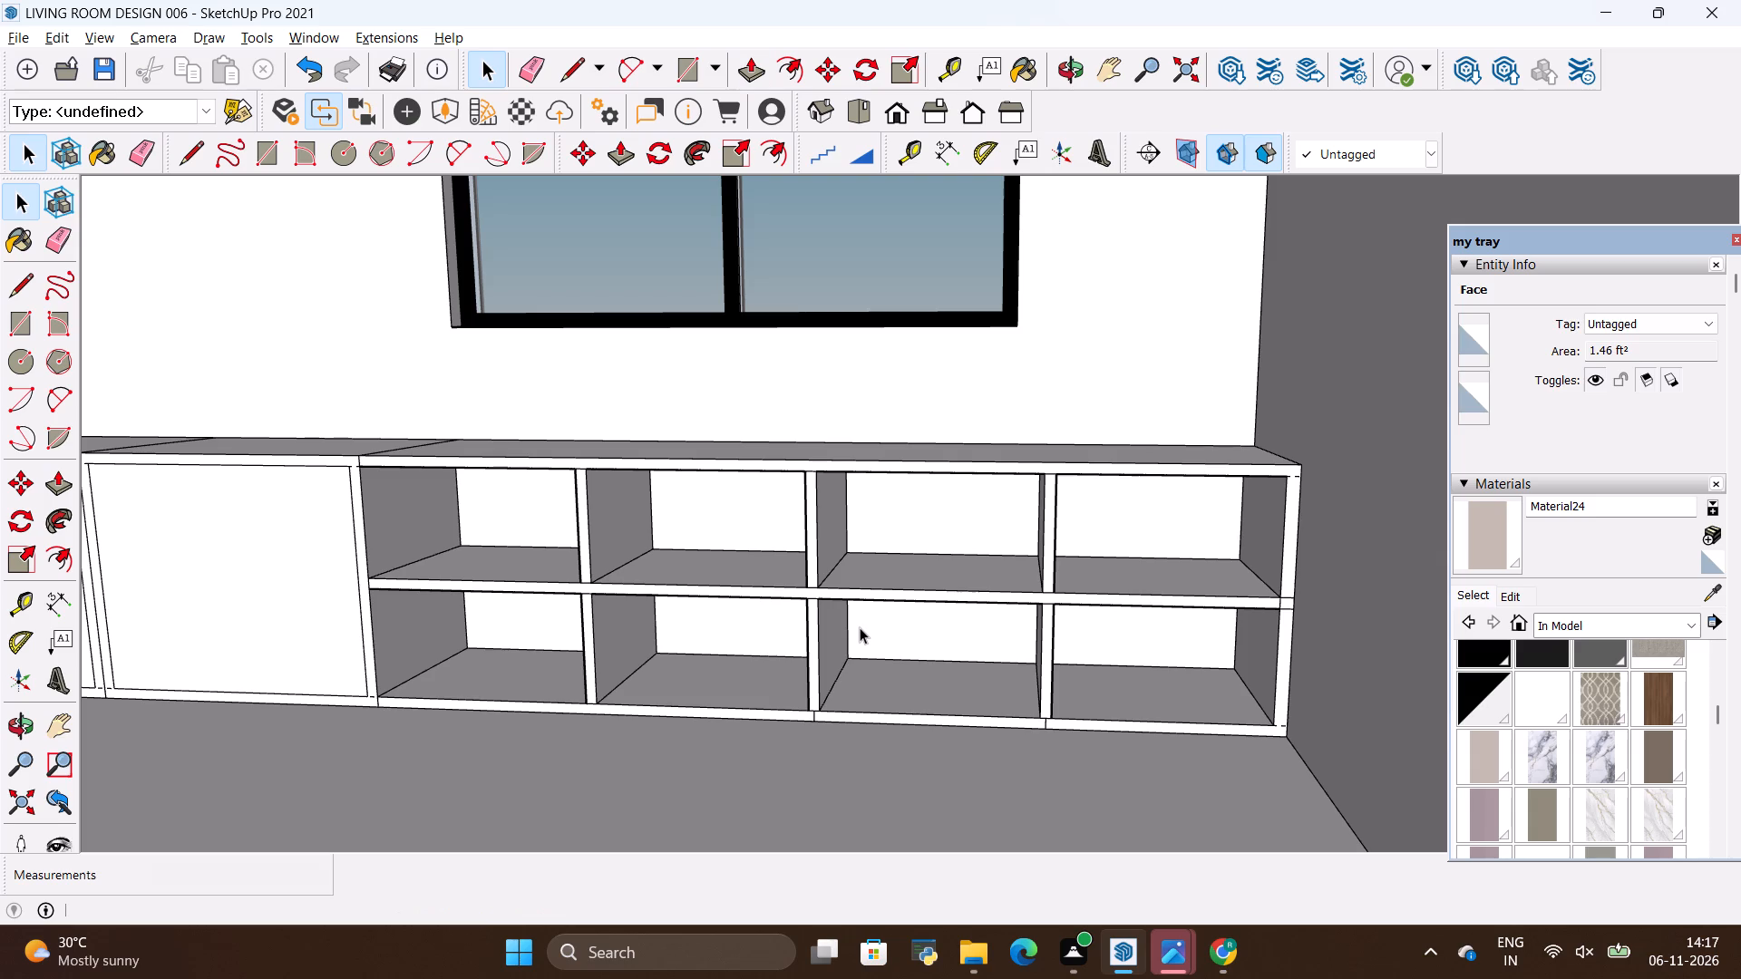
key("alt+Tab")
key("alt+Tab")
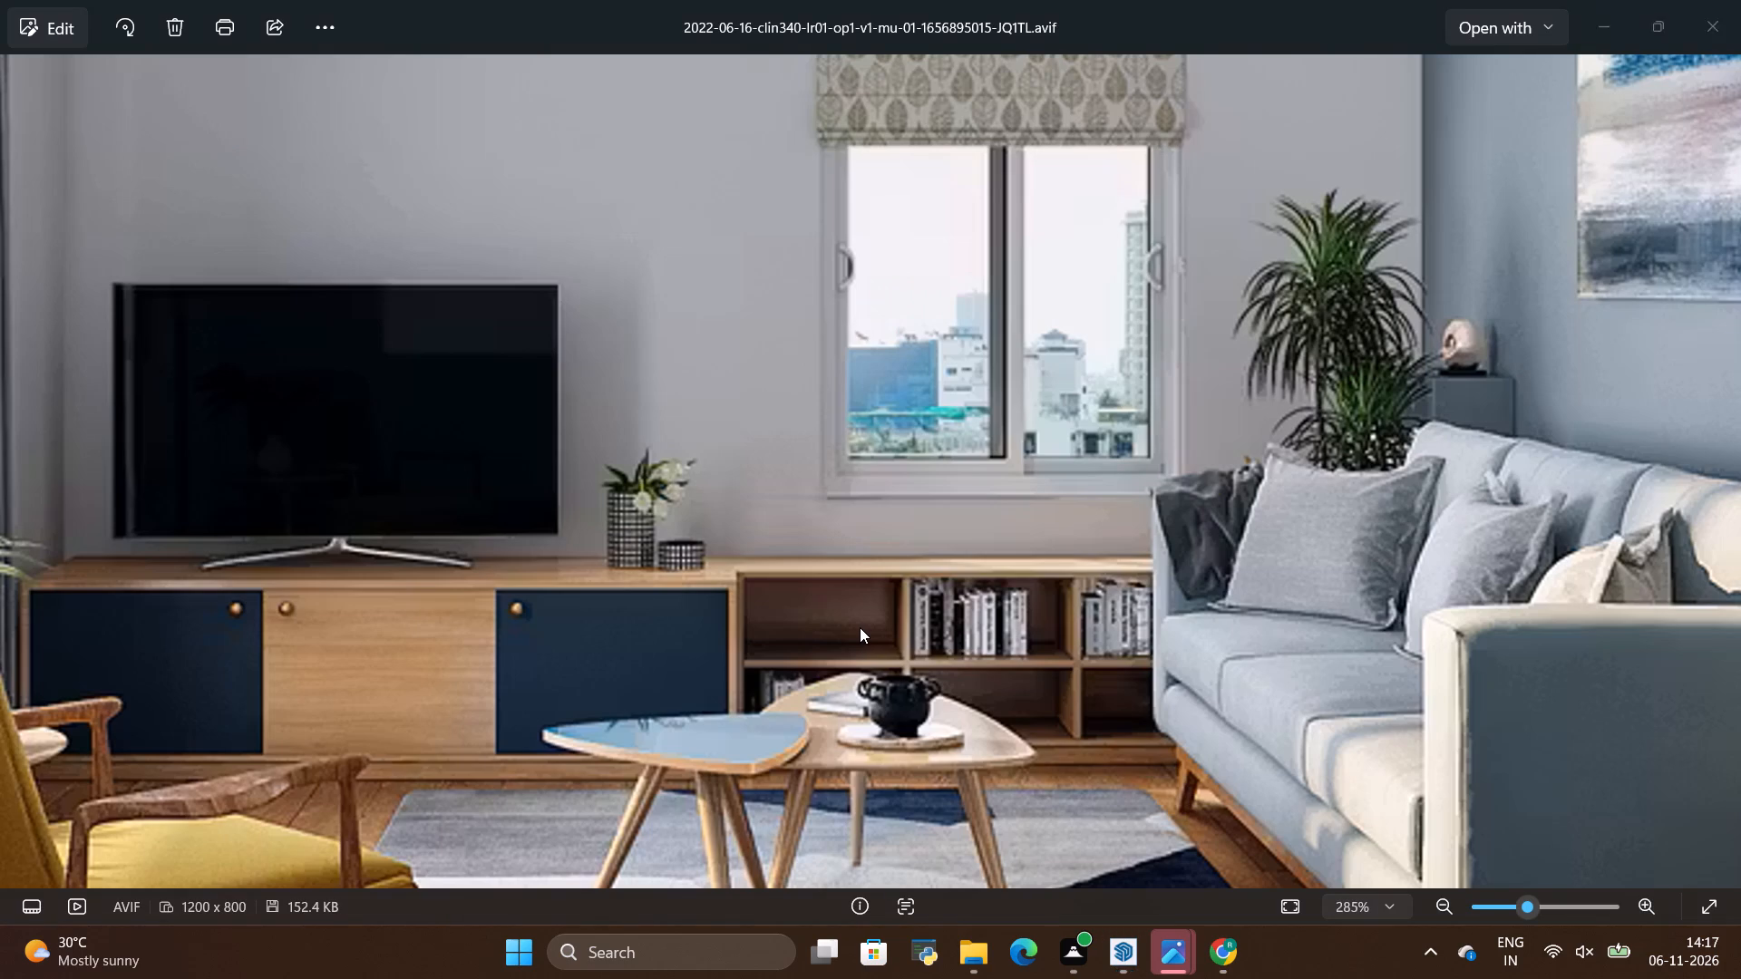
Compare the TV cabinet's doors and recessed shelf compartments in the model with the cabinet in the living room reference image.
scroll(964, 658, "down", 12)
scroll(836, 394, "up", 4)
scroll(880, 436, "down", 3)
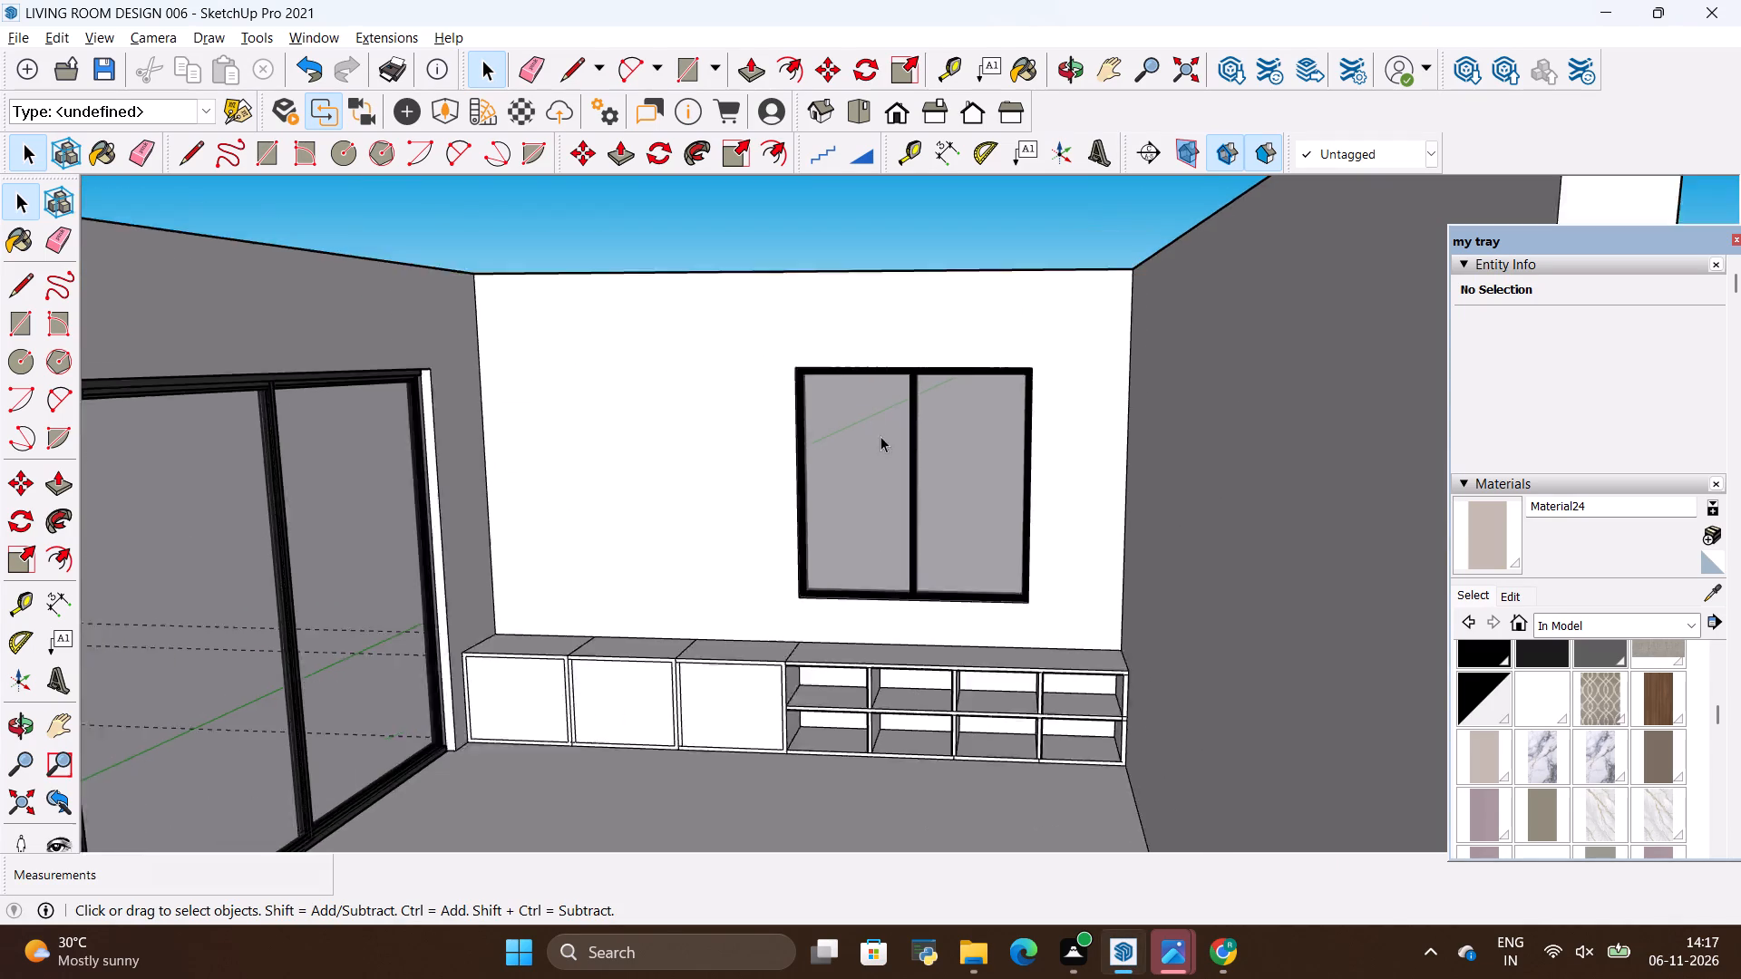
scroll(880, 436, "down", 1)
scroll(895, 616, "up", 5)
key("alt+Tab")
key("alt+Tab")
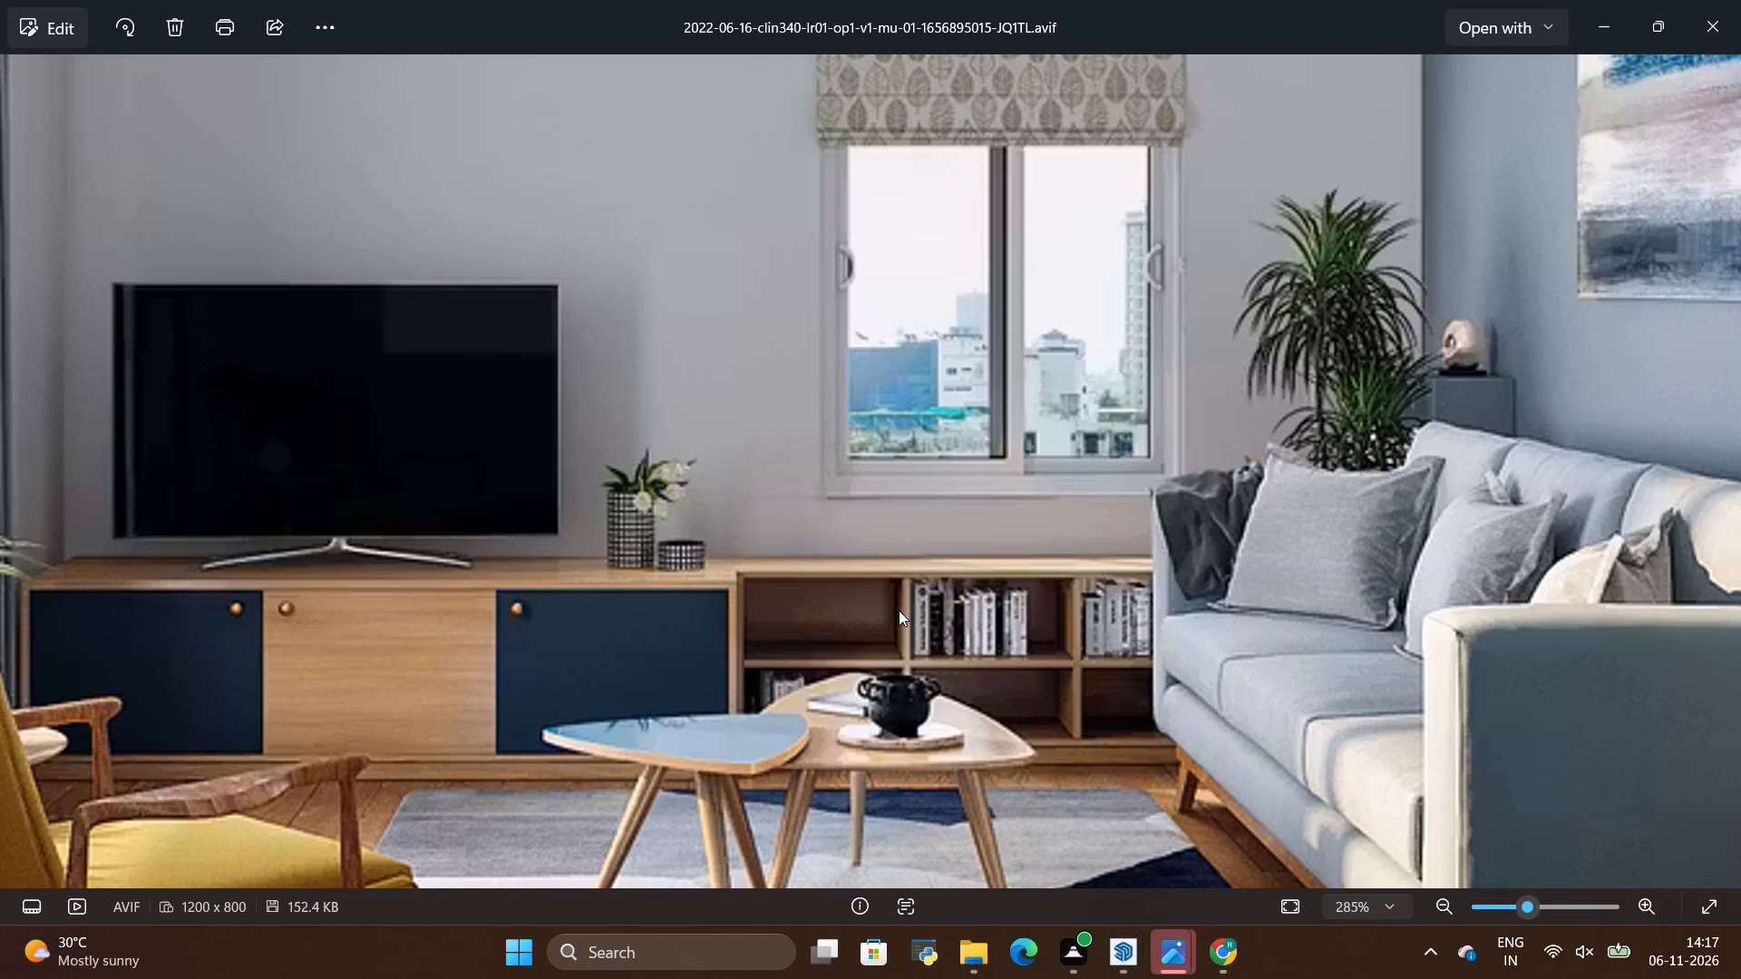
key("alt+Tab")
key("alt+Tab")
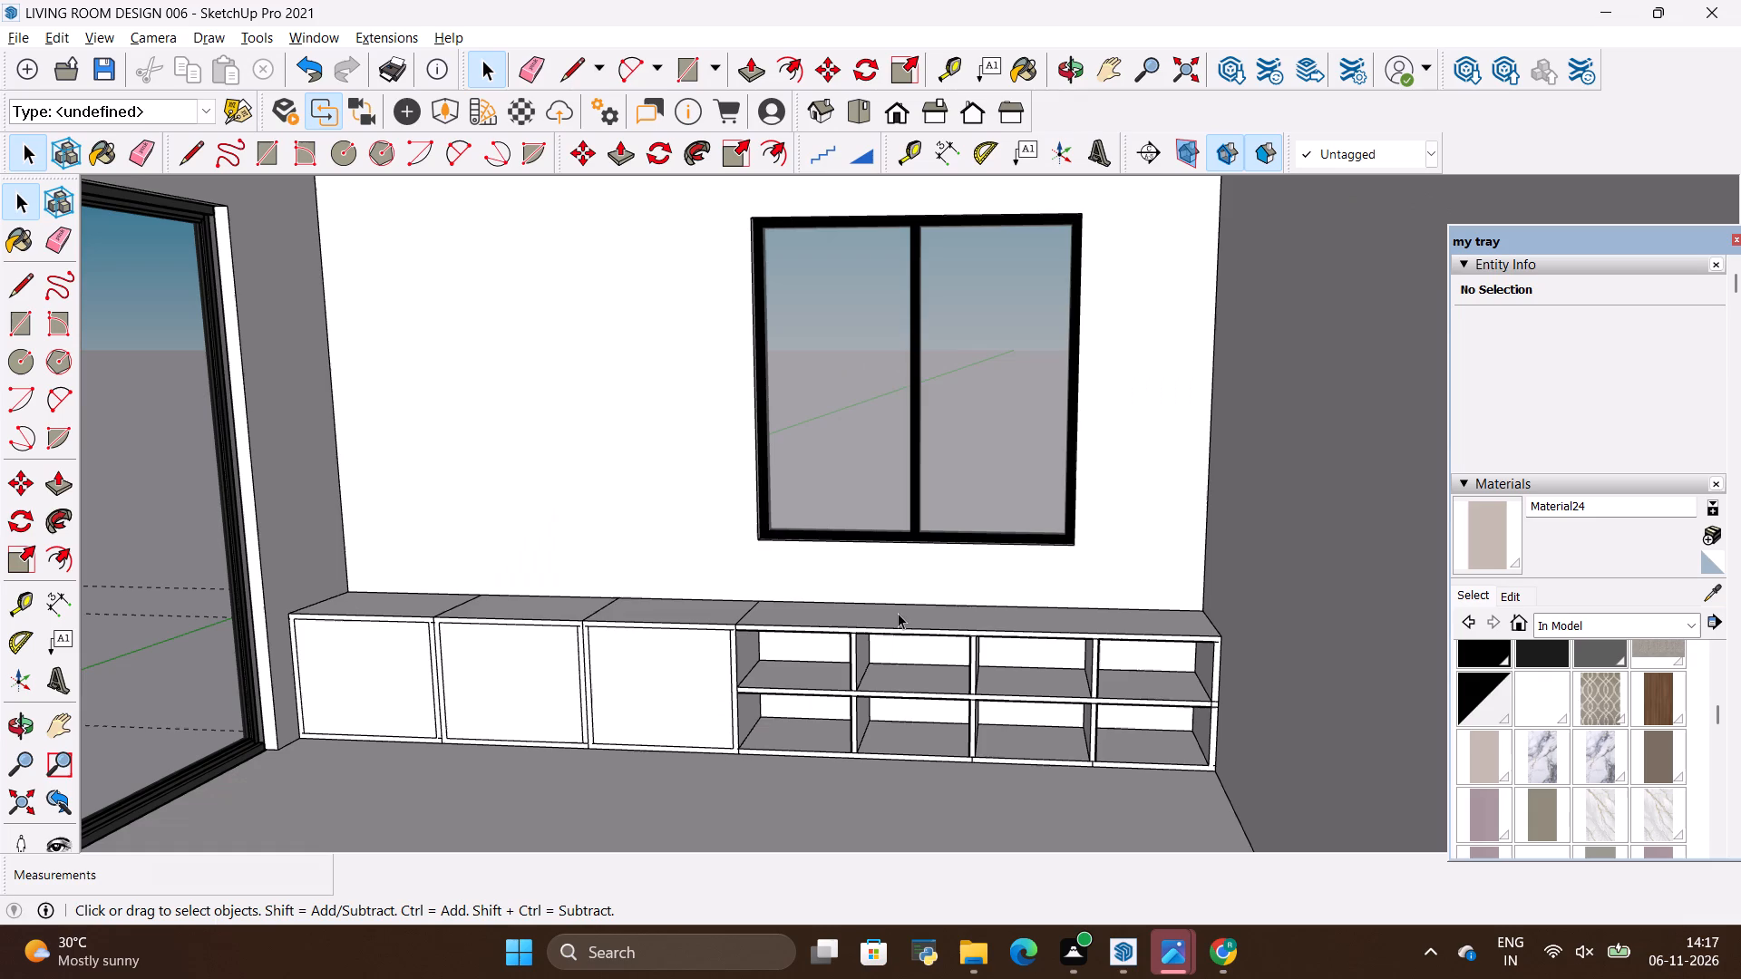
key("alt+Tab")
scroll(807, 657, "up", 4)
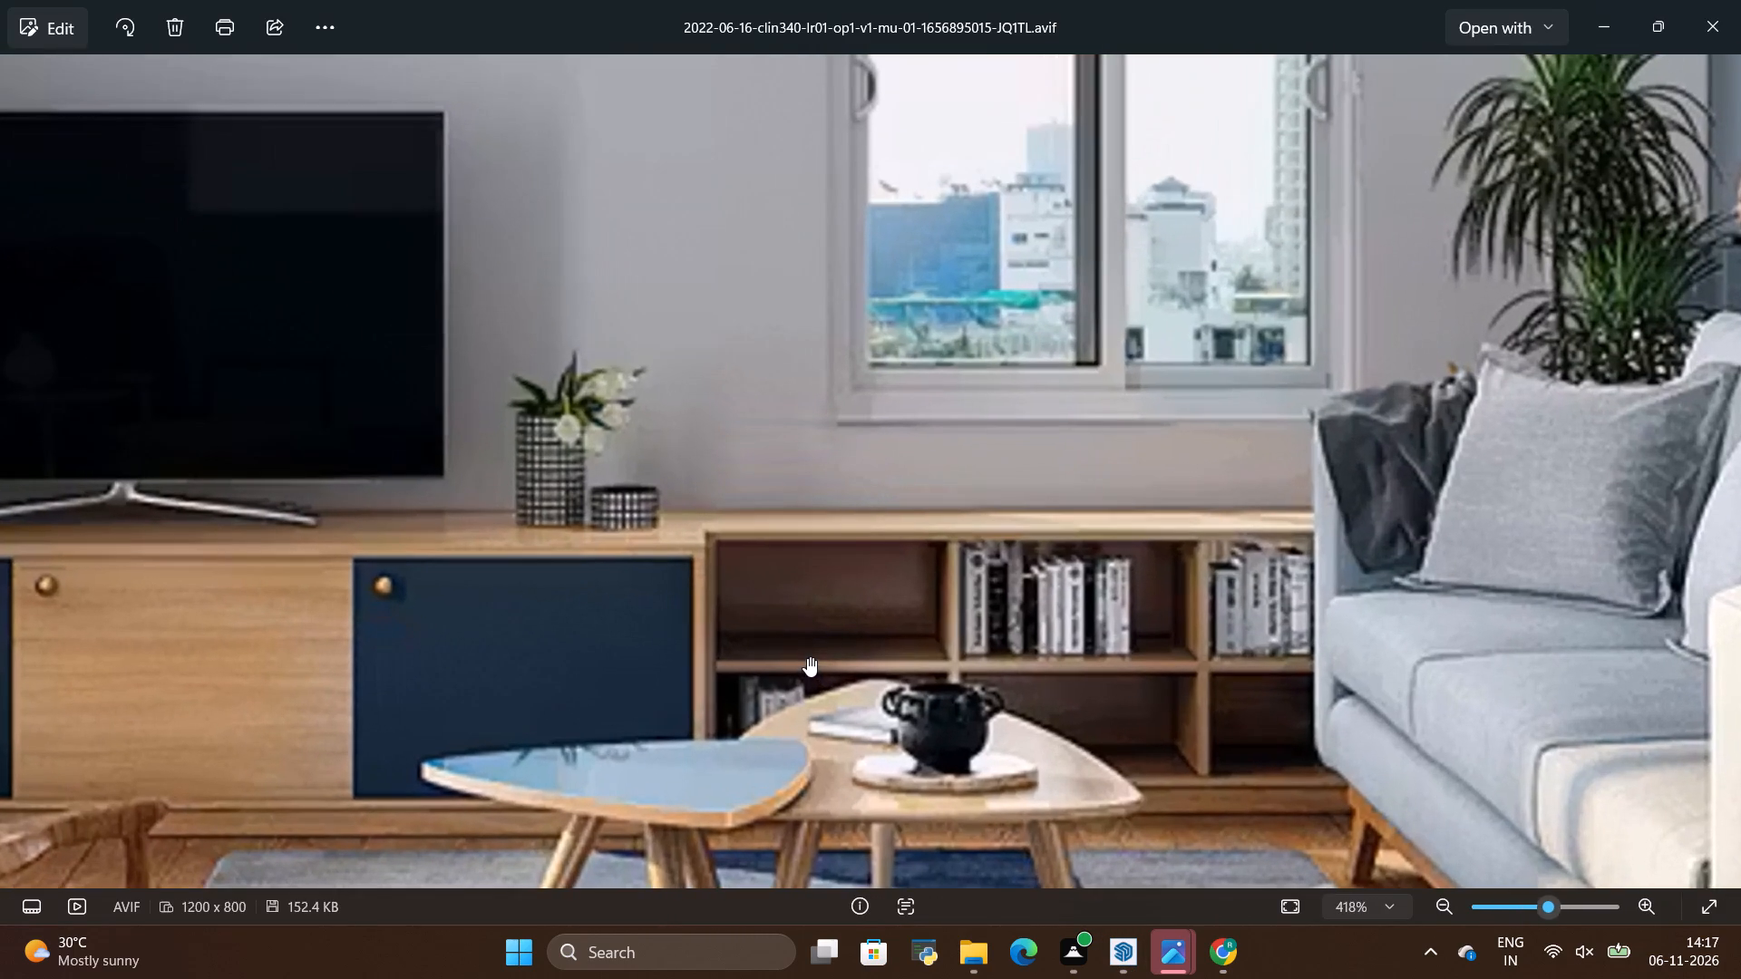
key("alt+Tab")
scroll(706, 603, "down", 3)
scroll(794, 635, "up", 4)
scroll(830, 649, "down", 3)
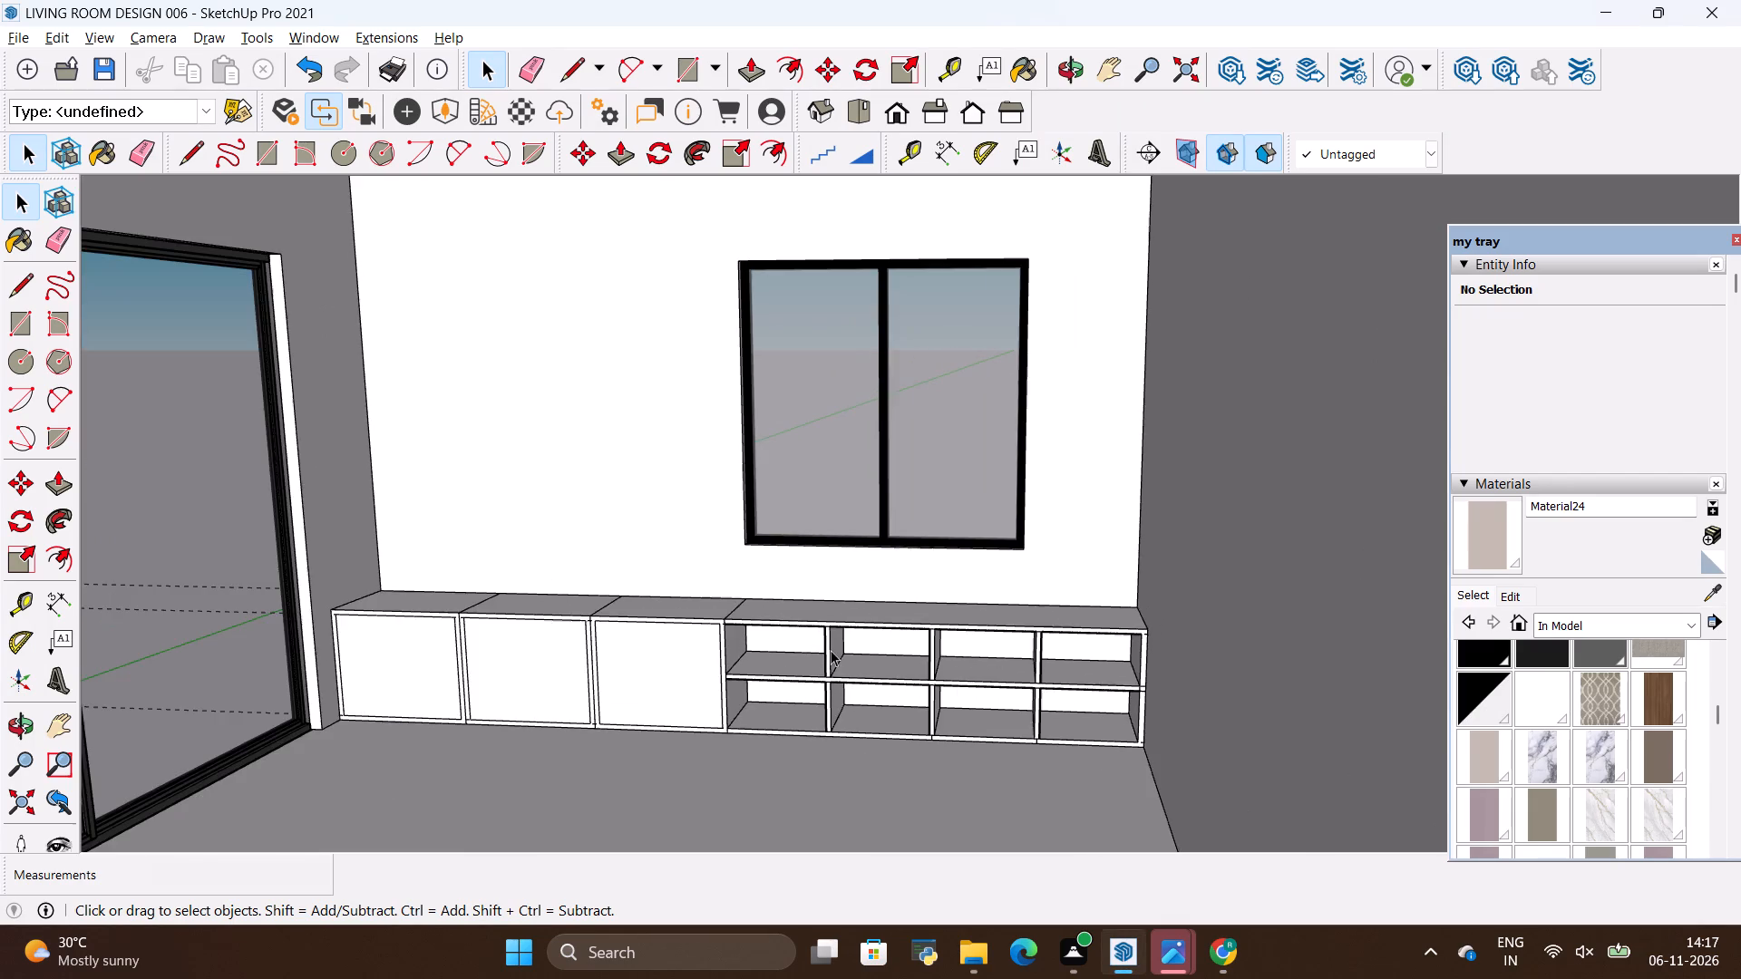
key("alt+Tab")
scroll(830, 651, "down", 9)
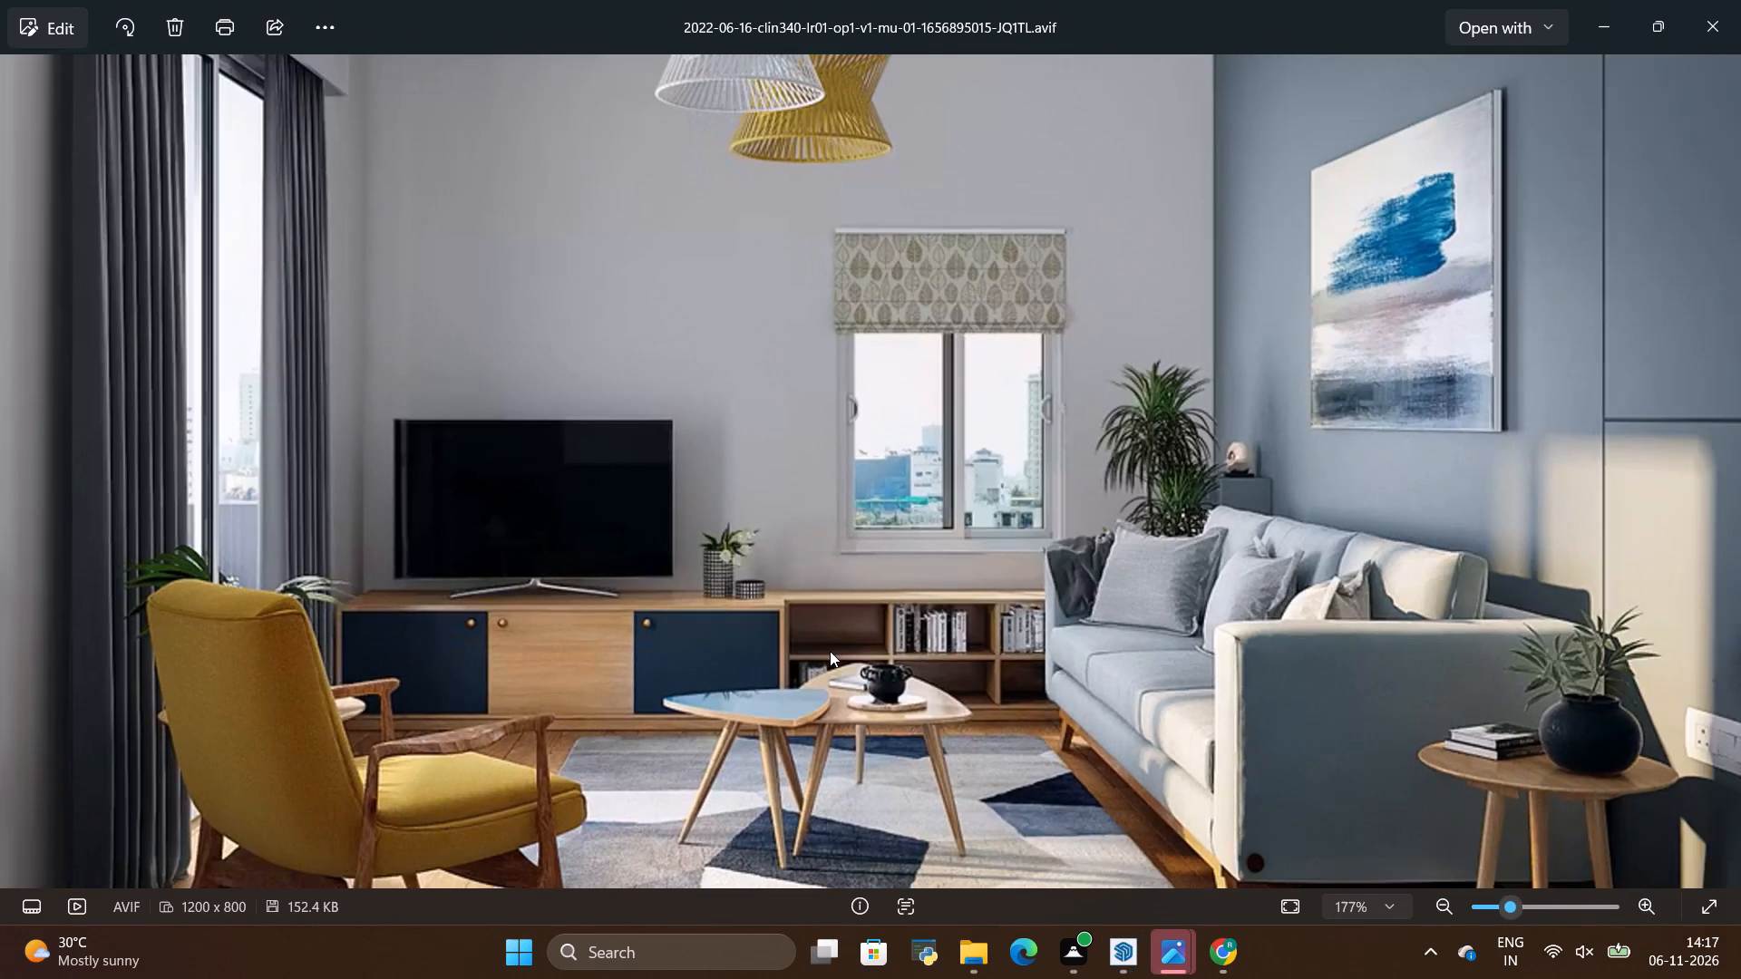
scroll(830, 651, "down", 5)
scroll(830, 651, "up", 3)
key("alt+Tab")
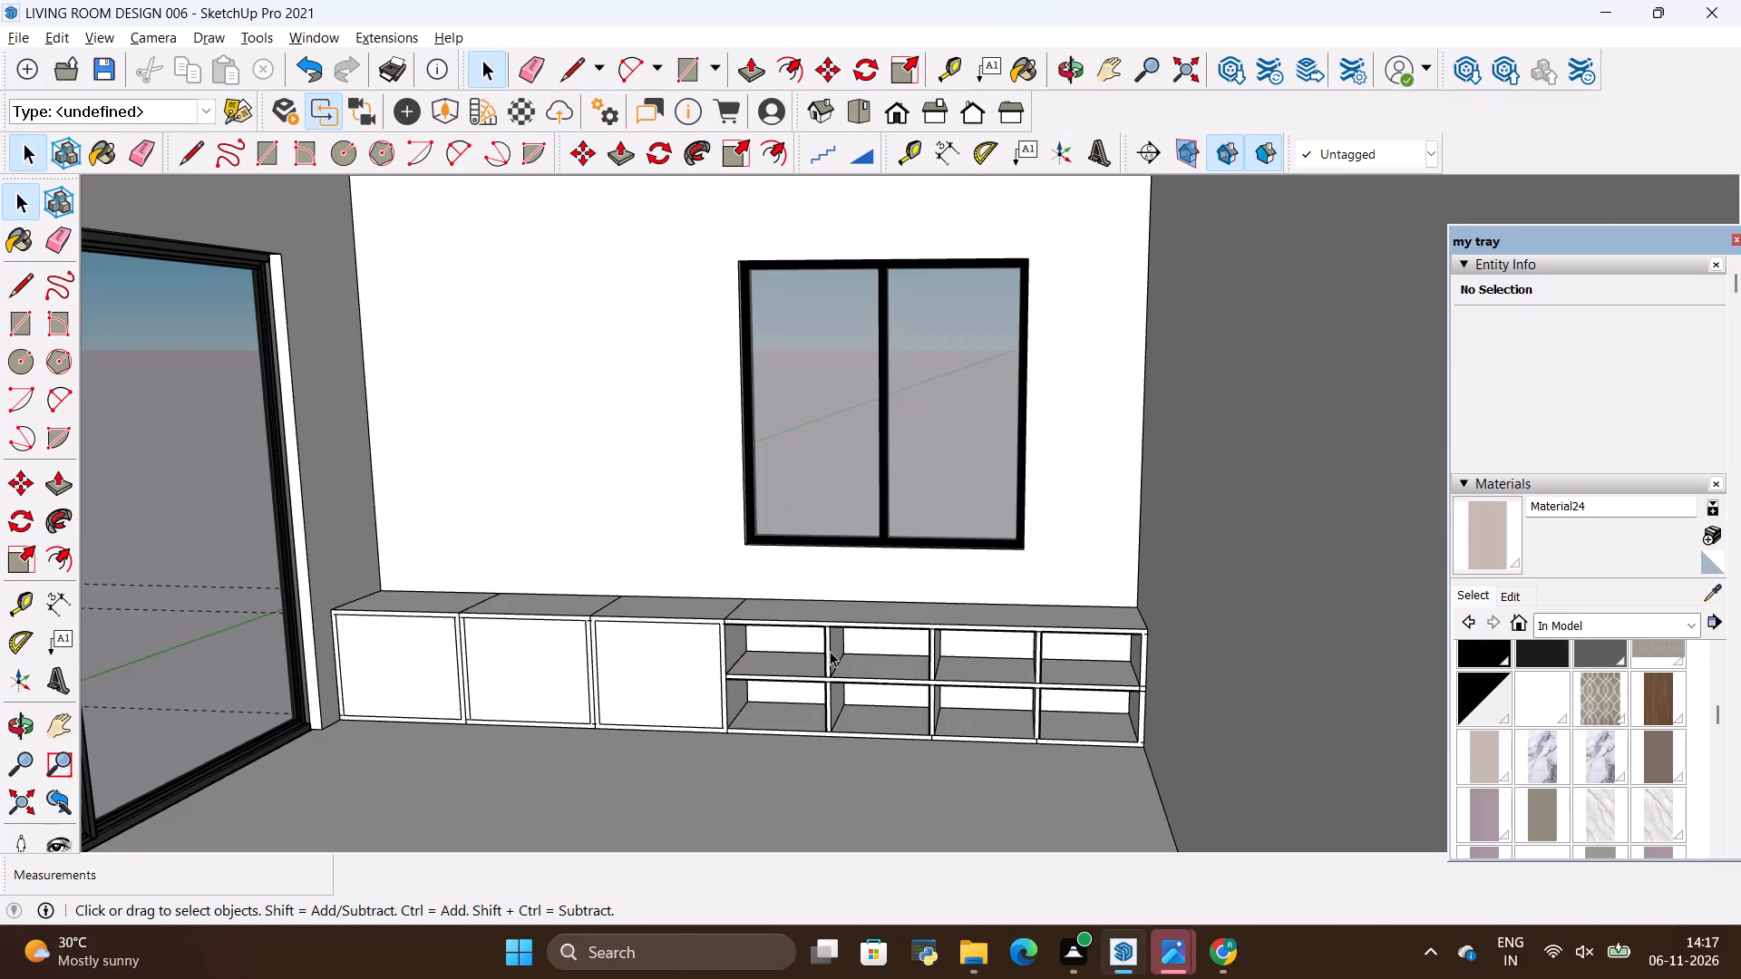
scroll(830, 651, "down", 4)
scroll(895, 606, "down", 4)
scroll(763, 671, "up", 5)
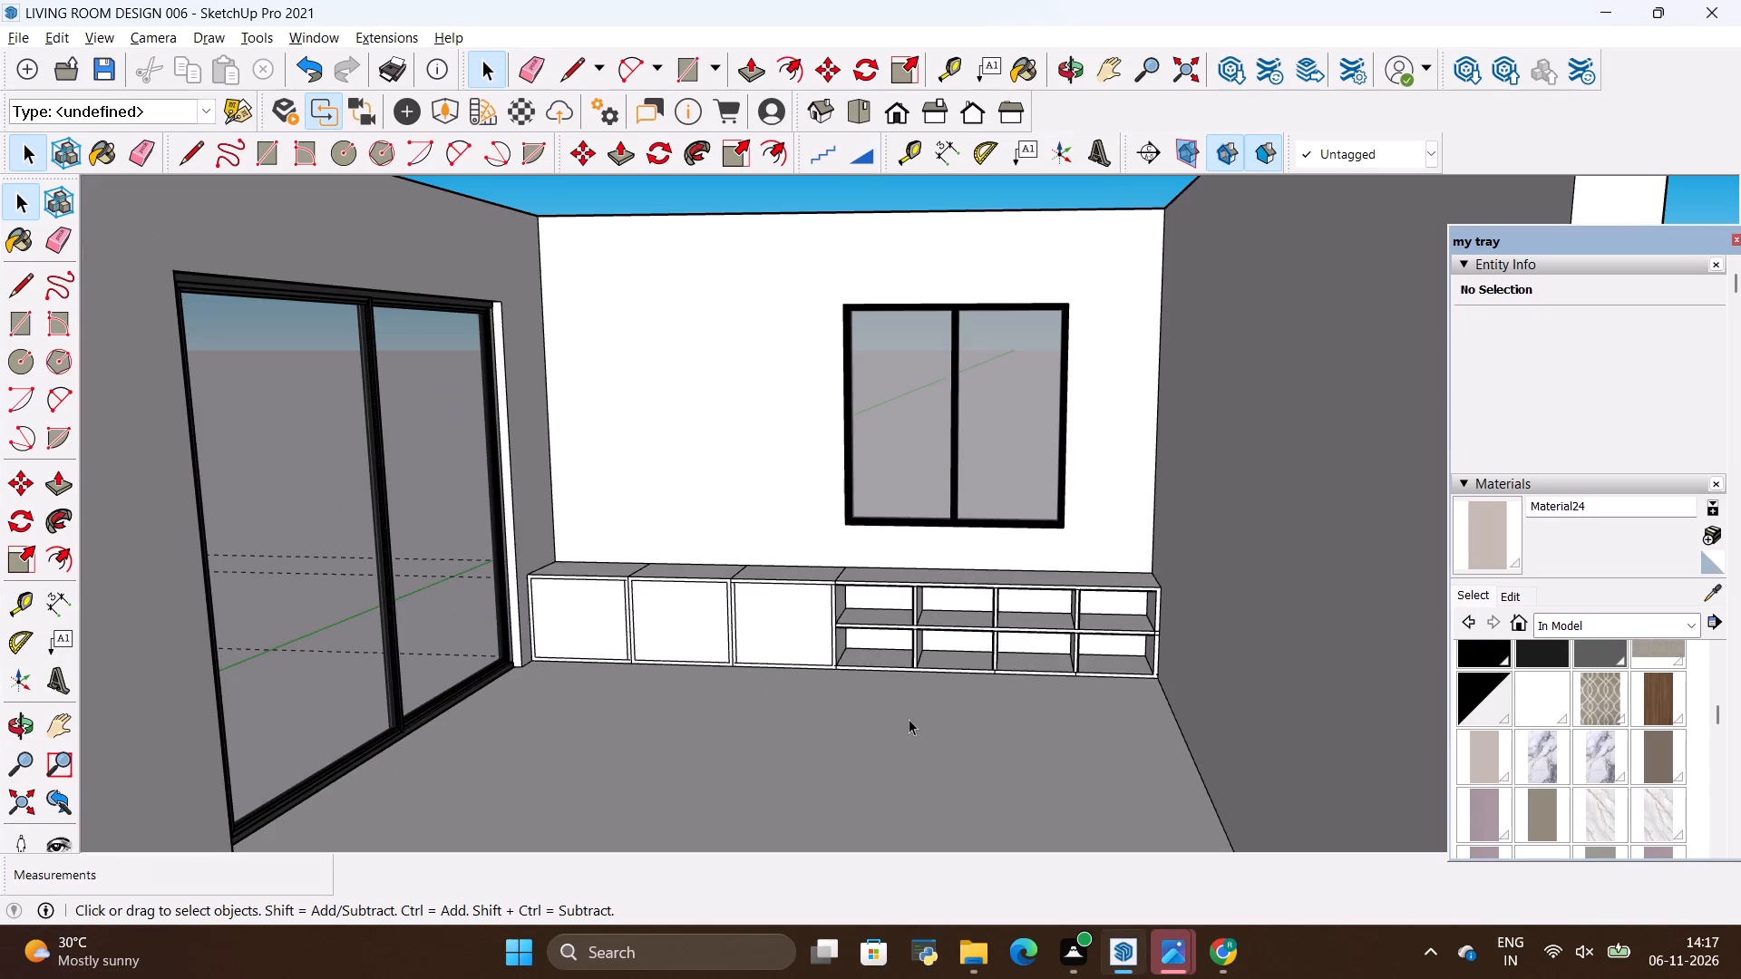
Examine the television and its placement above the cabinet in the reference image against the empty wall in the model.
key("alt+Tab")
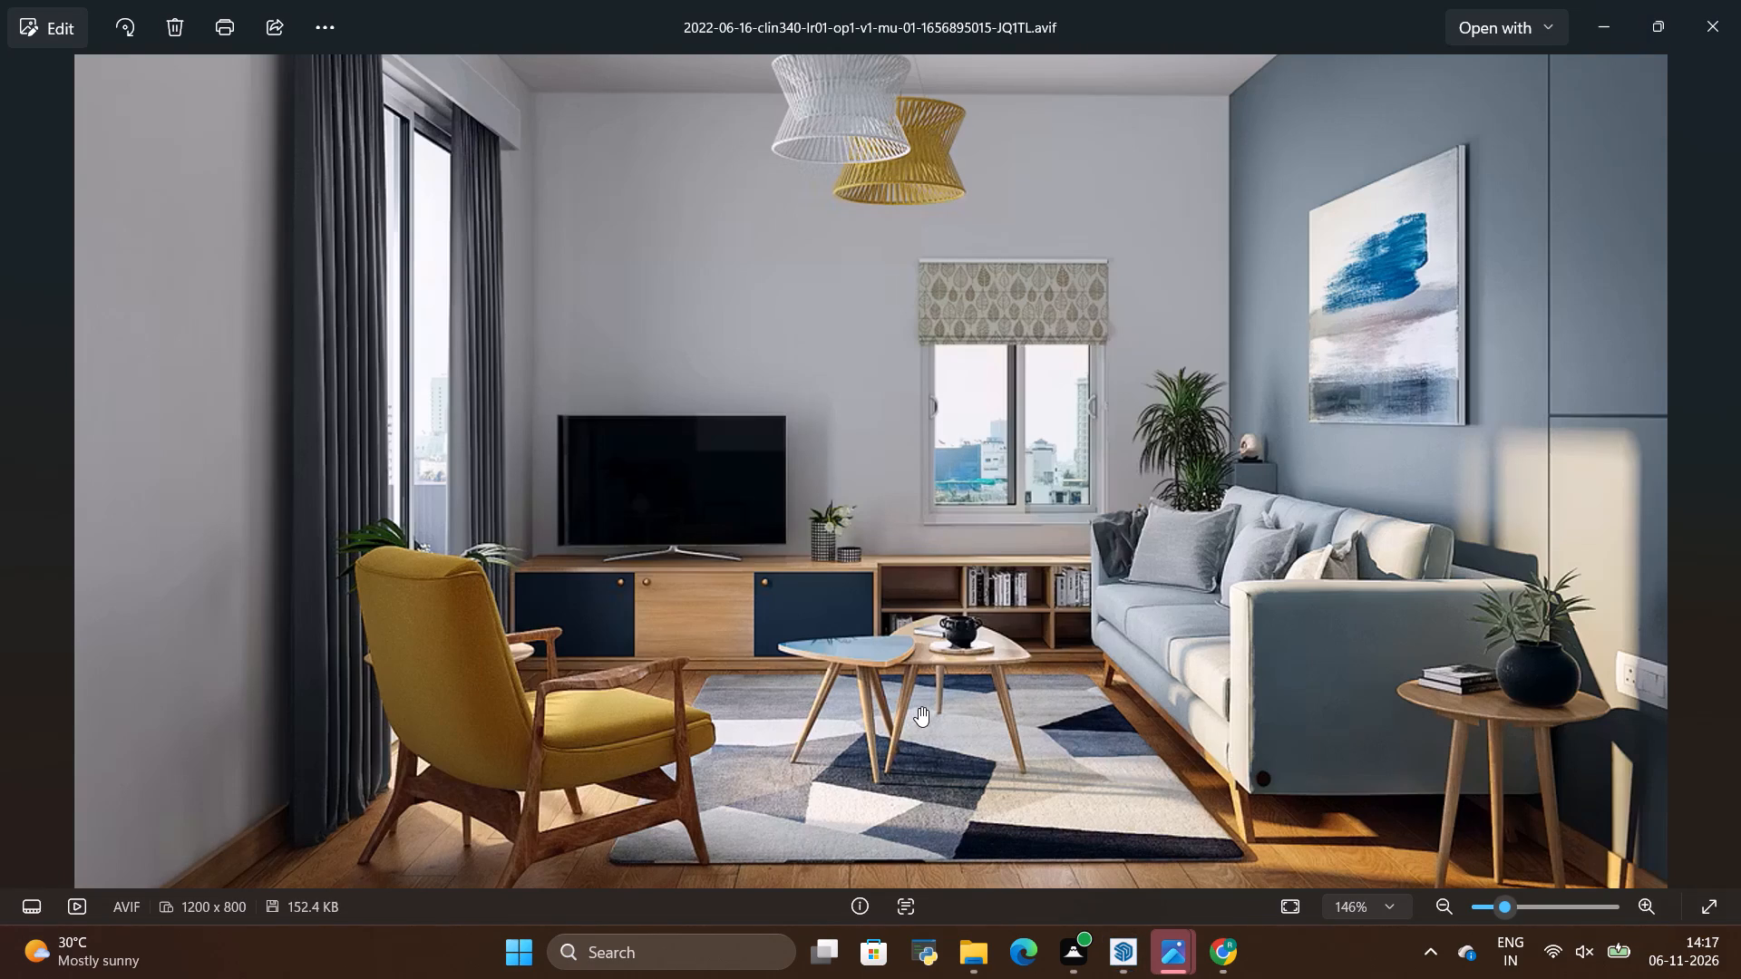
key("alt+Tab")
key("alt+Tab")
left_click(1118, 954)
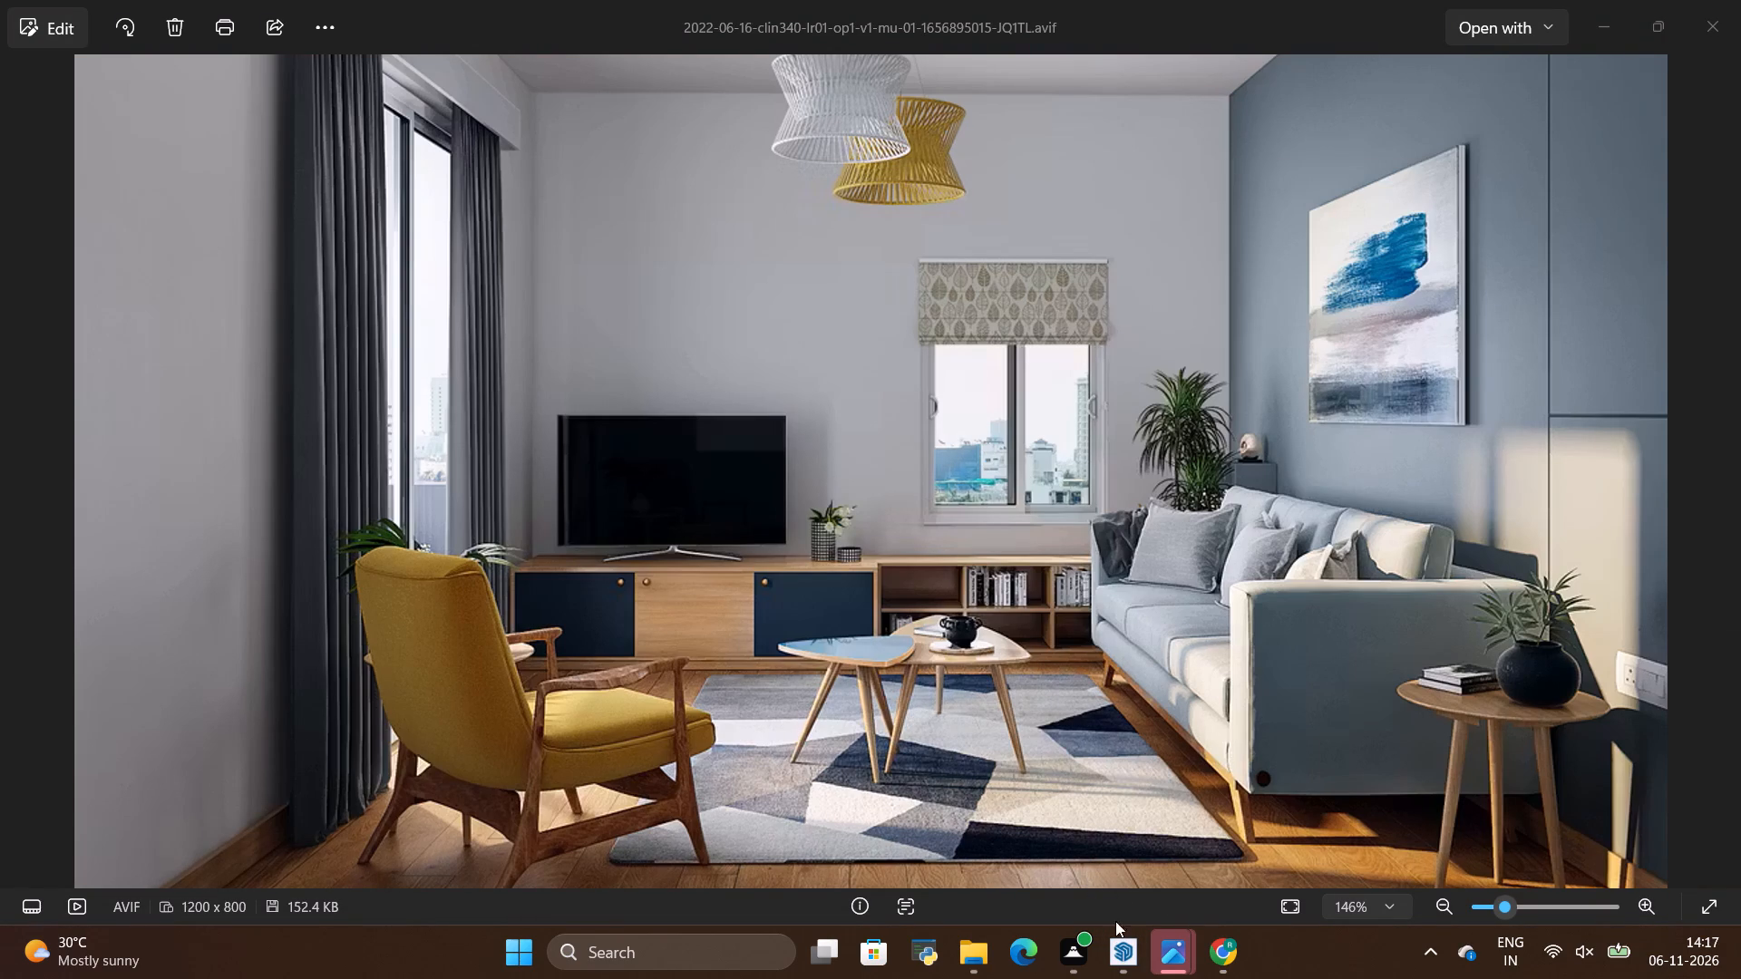
left_click(1121, 954)
left_click(1122, 950)
double_click(1122, 950)
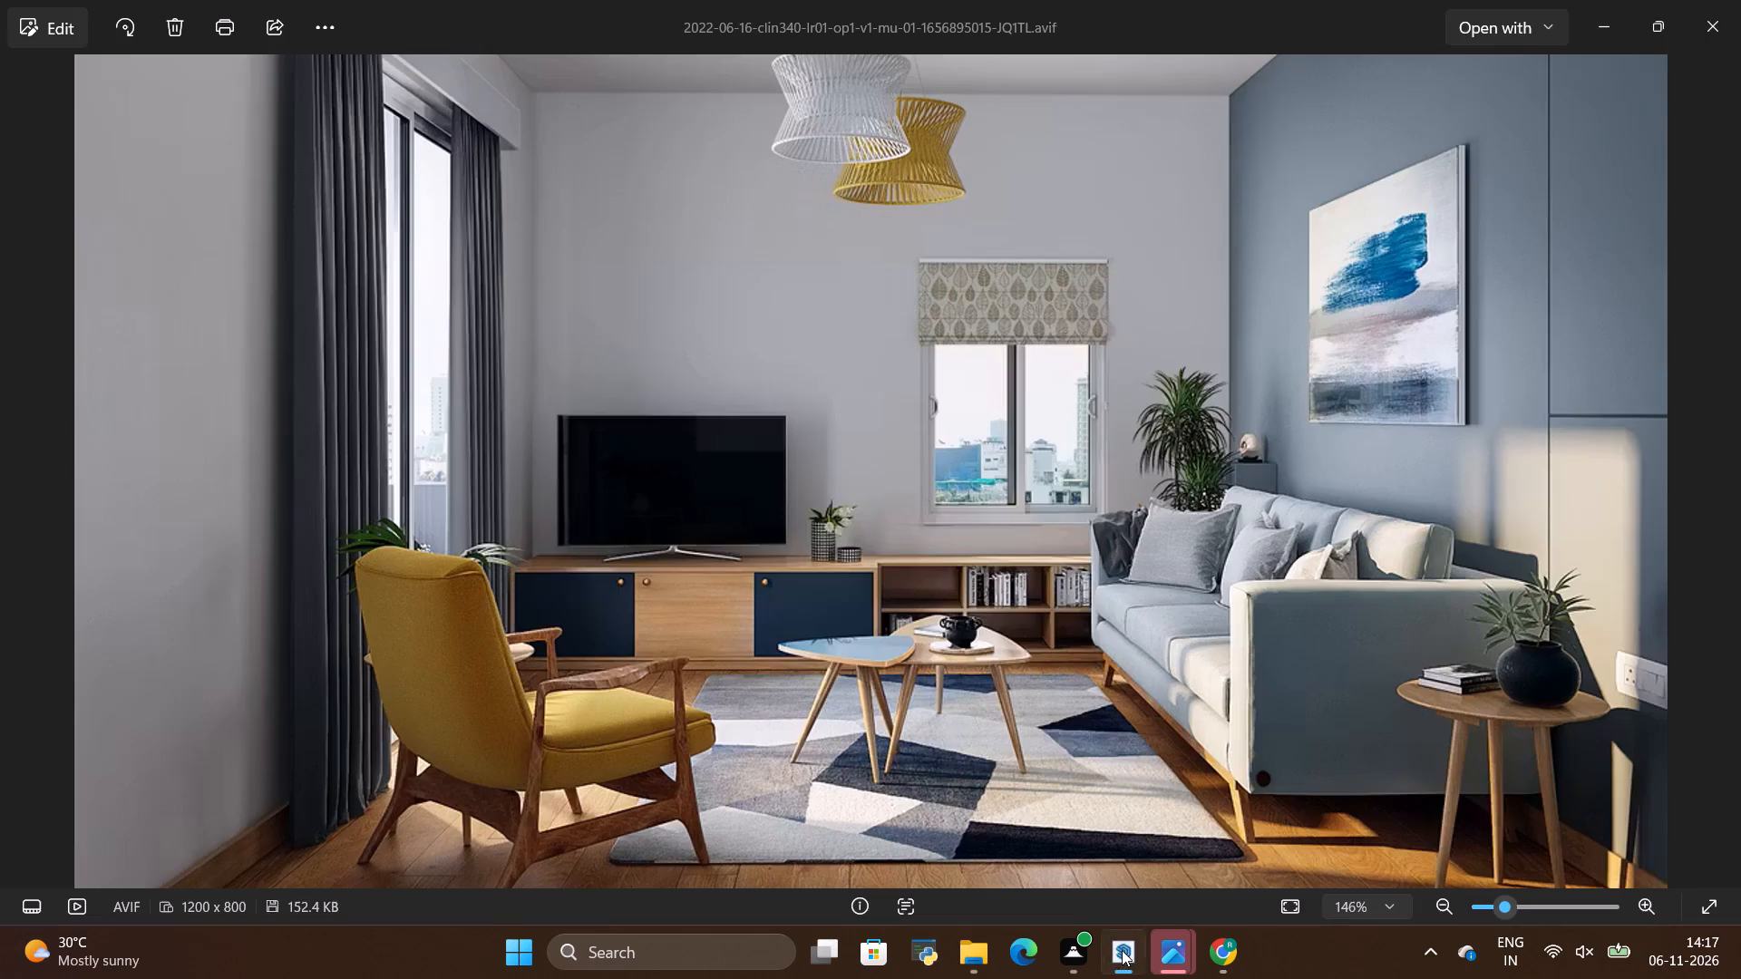
left_click(1131, 947)
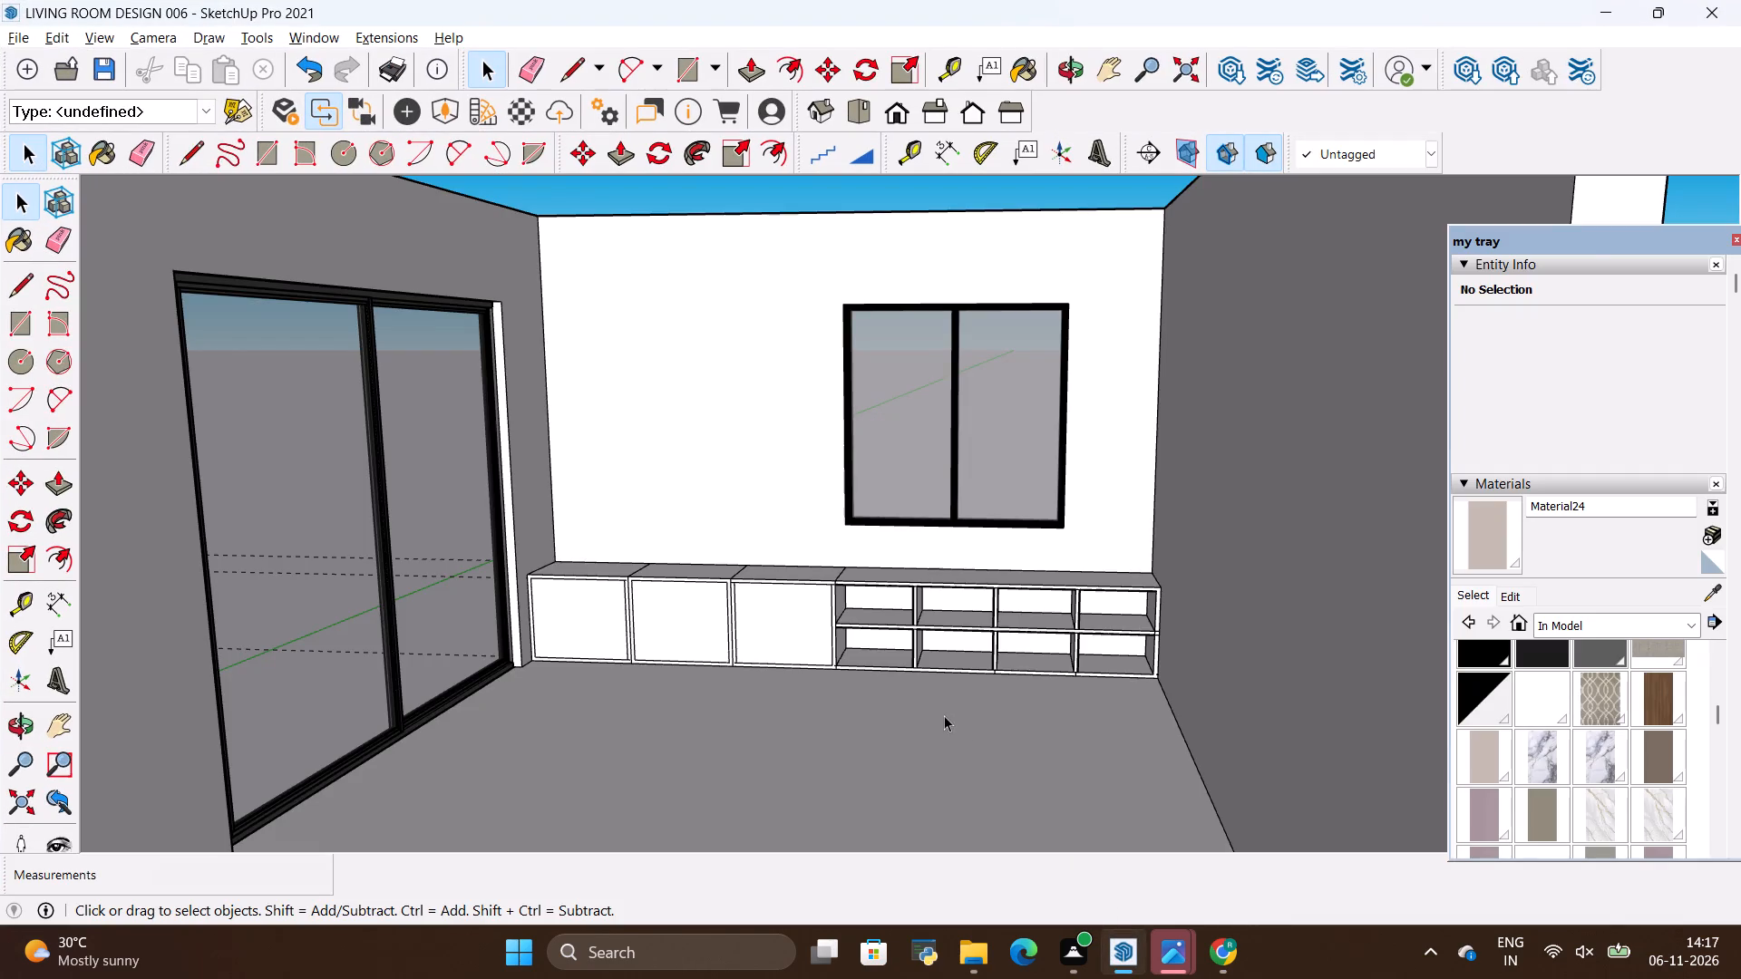
key("alt+Tab")
key("alt+Tab")
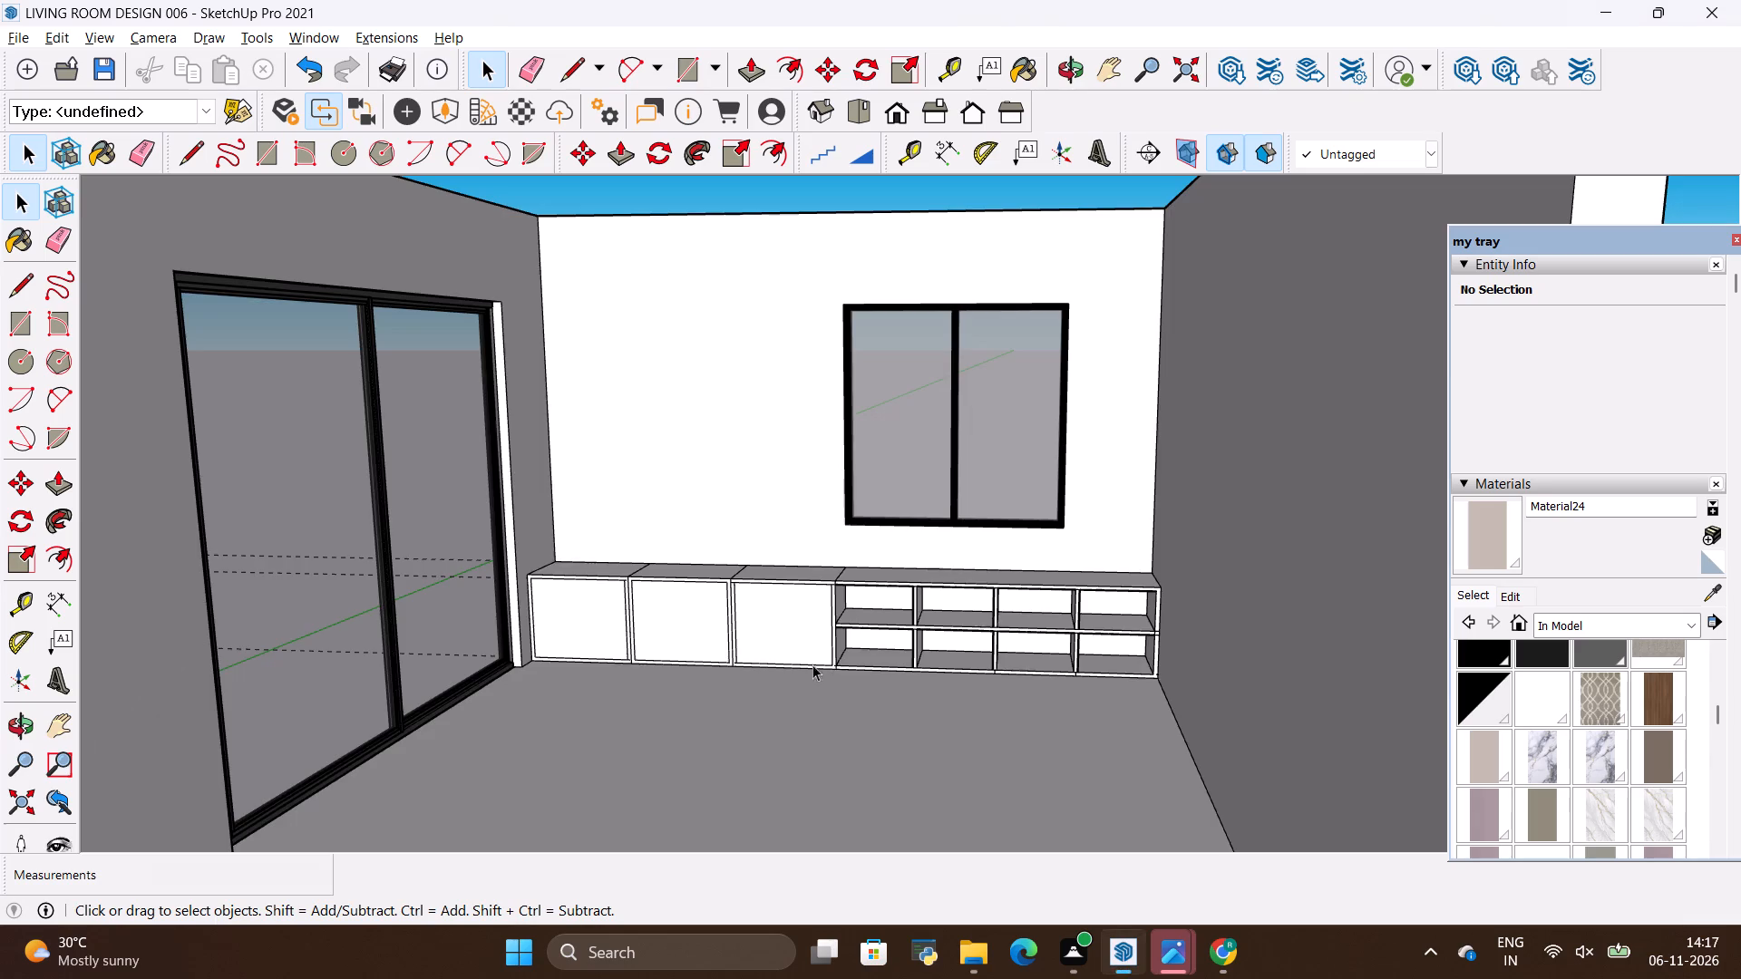
scroll(794, 654, "down", 3)
scroll(757, 573, "up", 4)
key("alt+Tab")
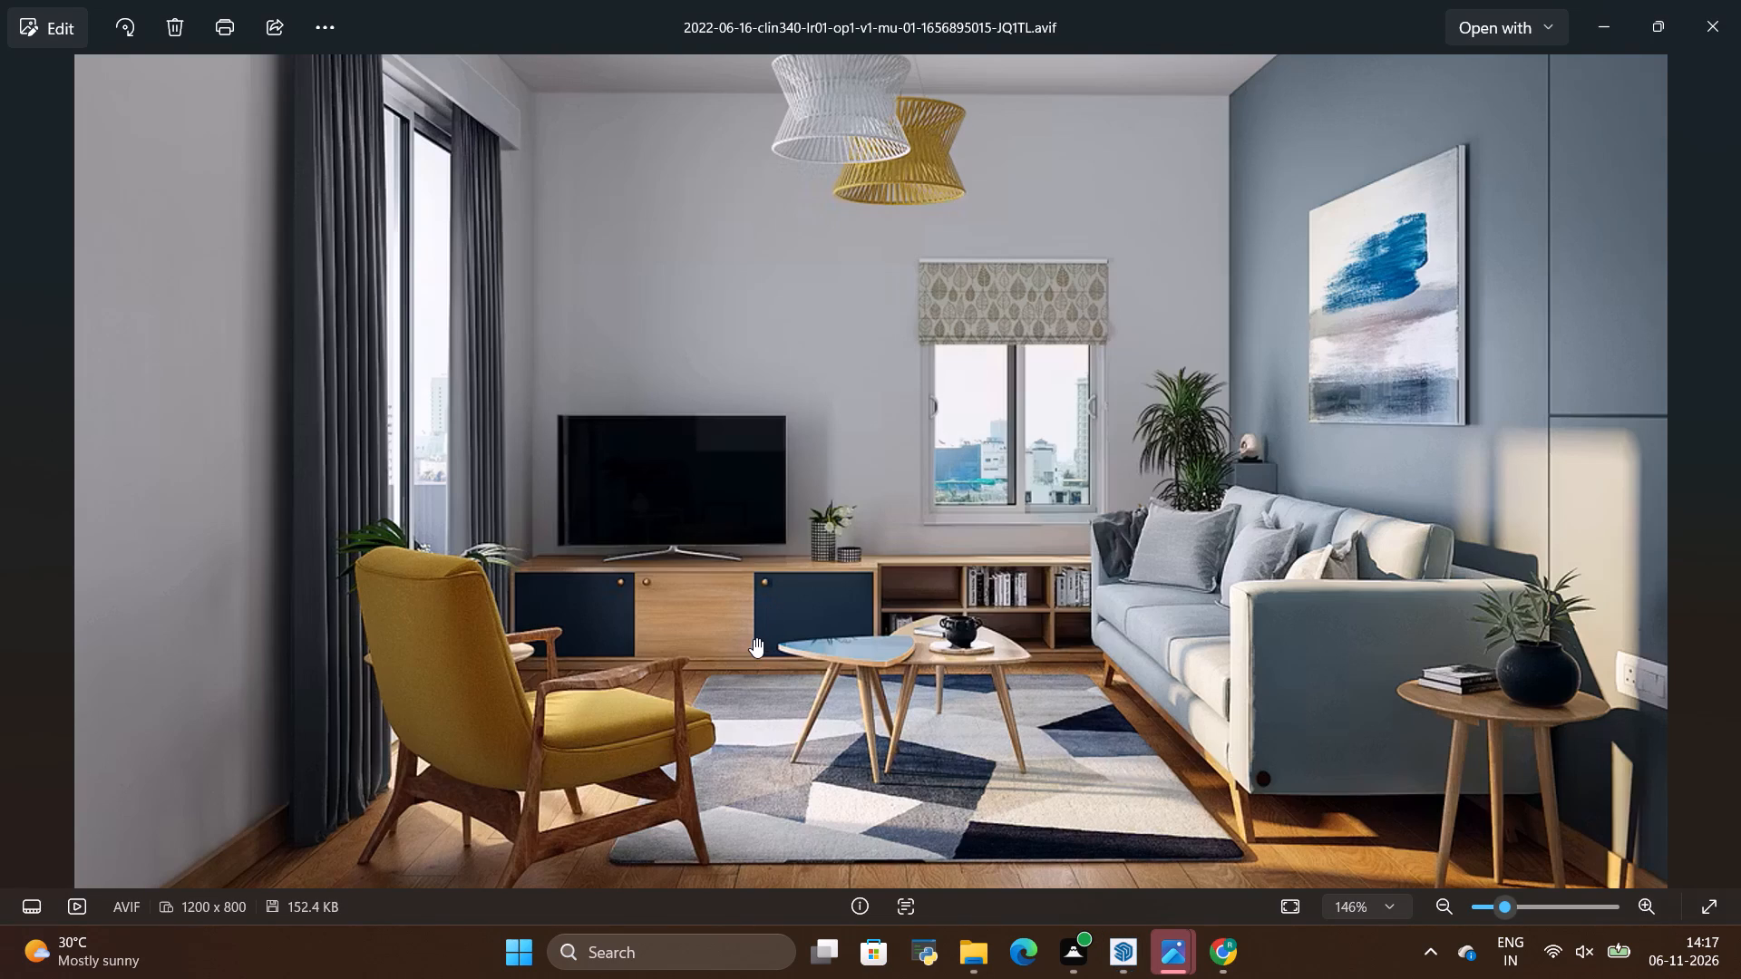
key("alt+Tab")
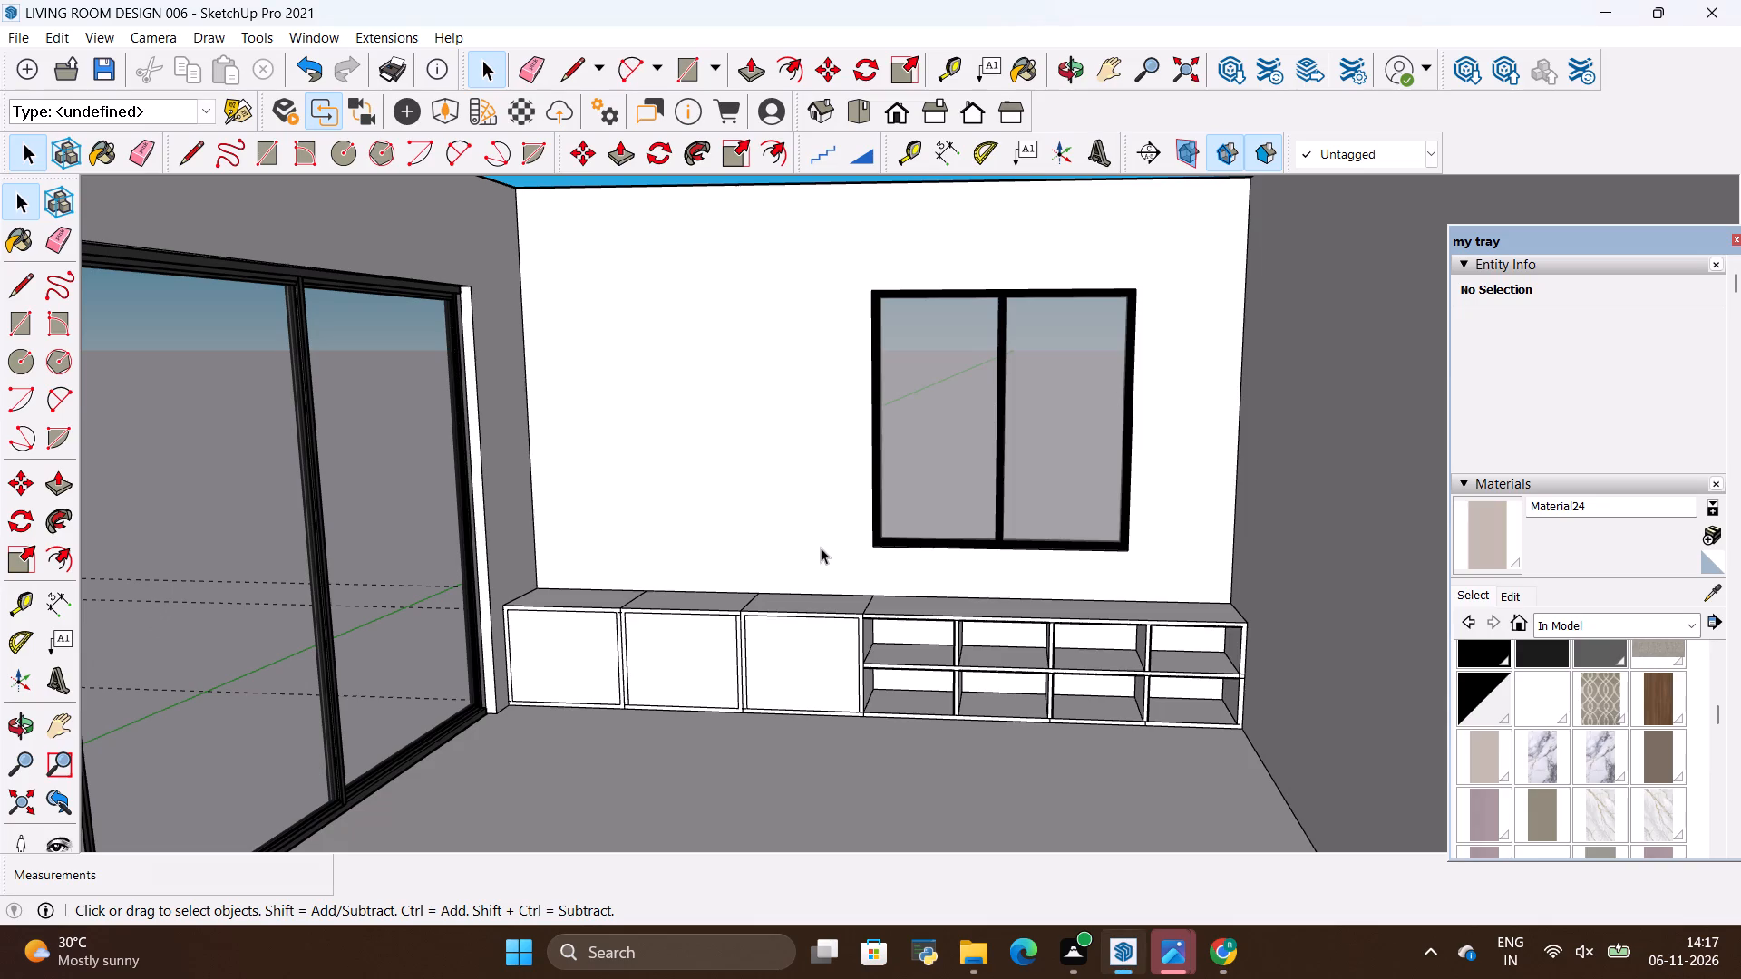
key("alt+Tab")
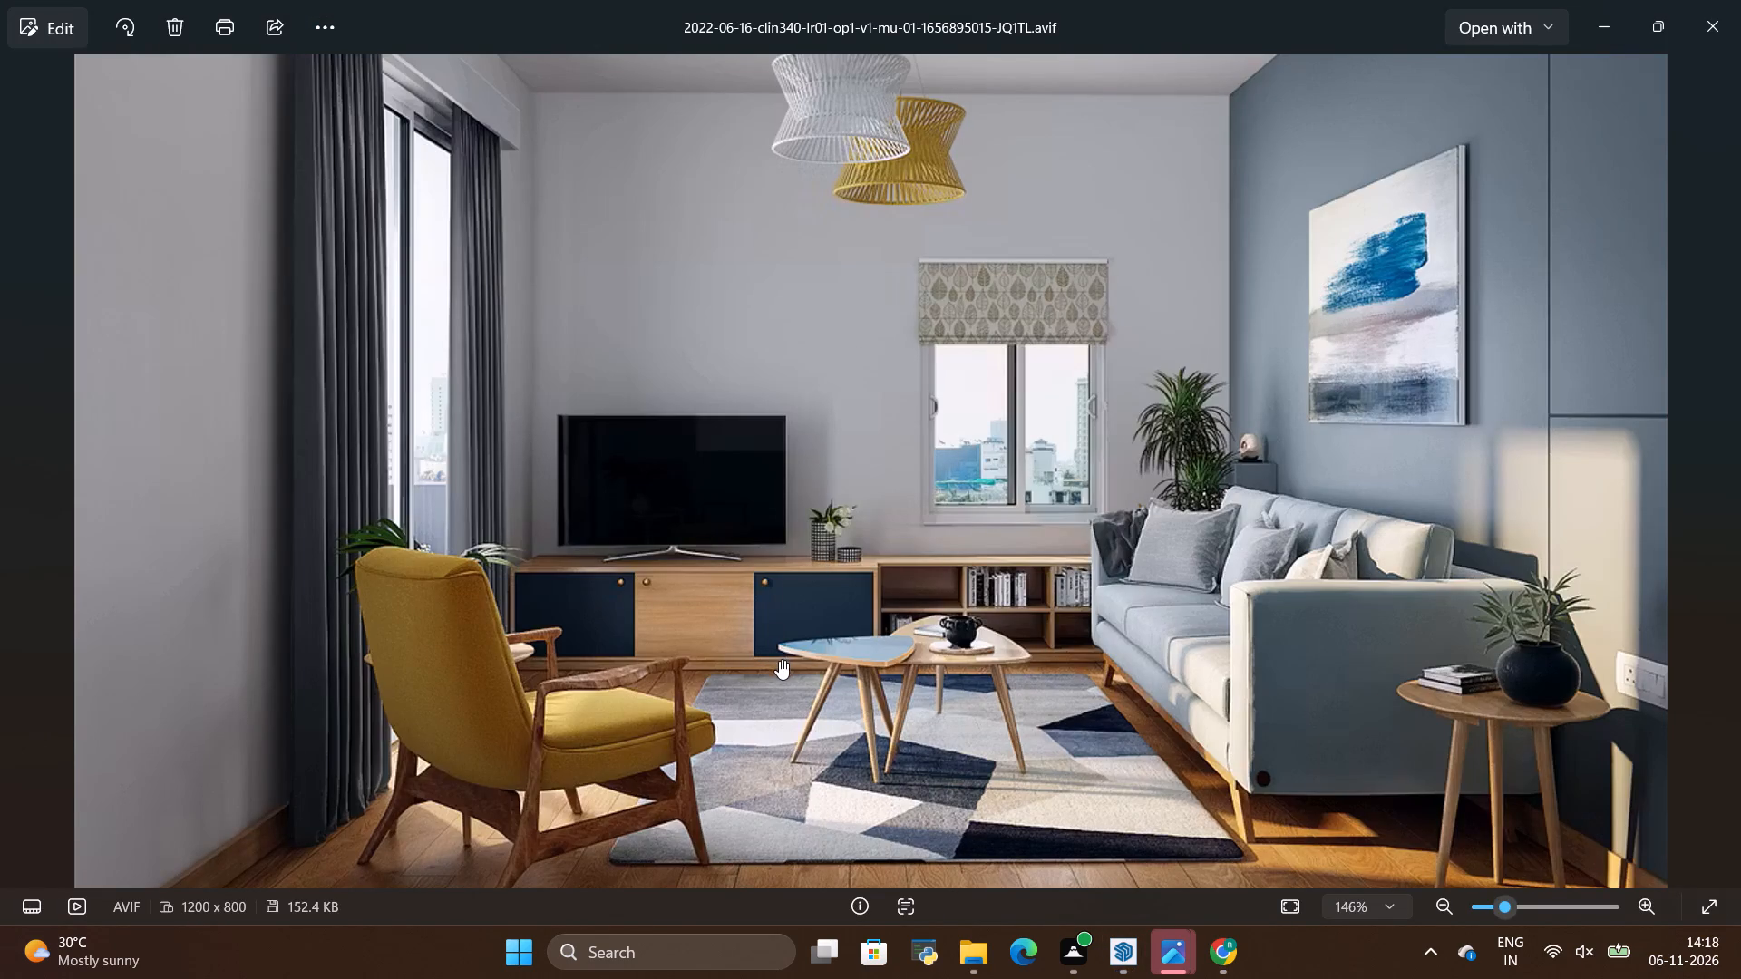
key("alt+Tab")
key("alt+Tab")
key("alt+Tab")
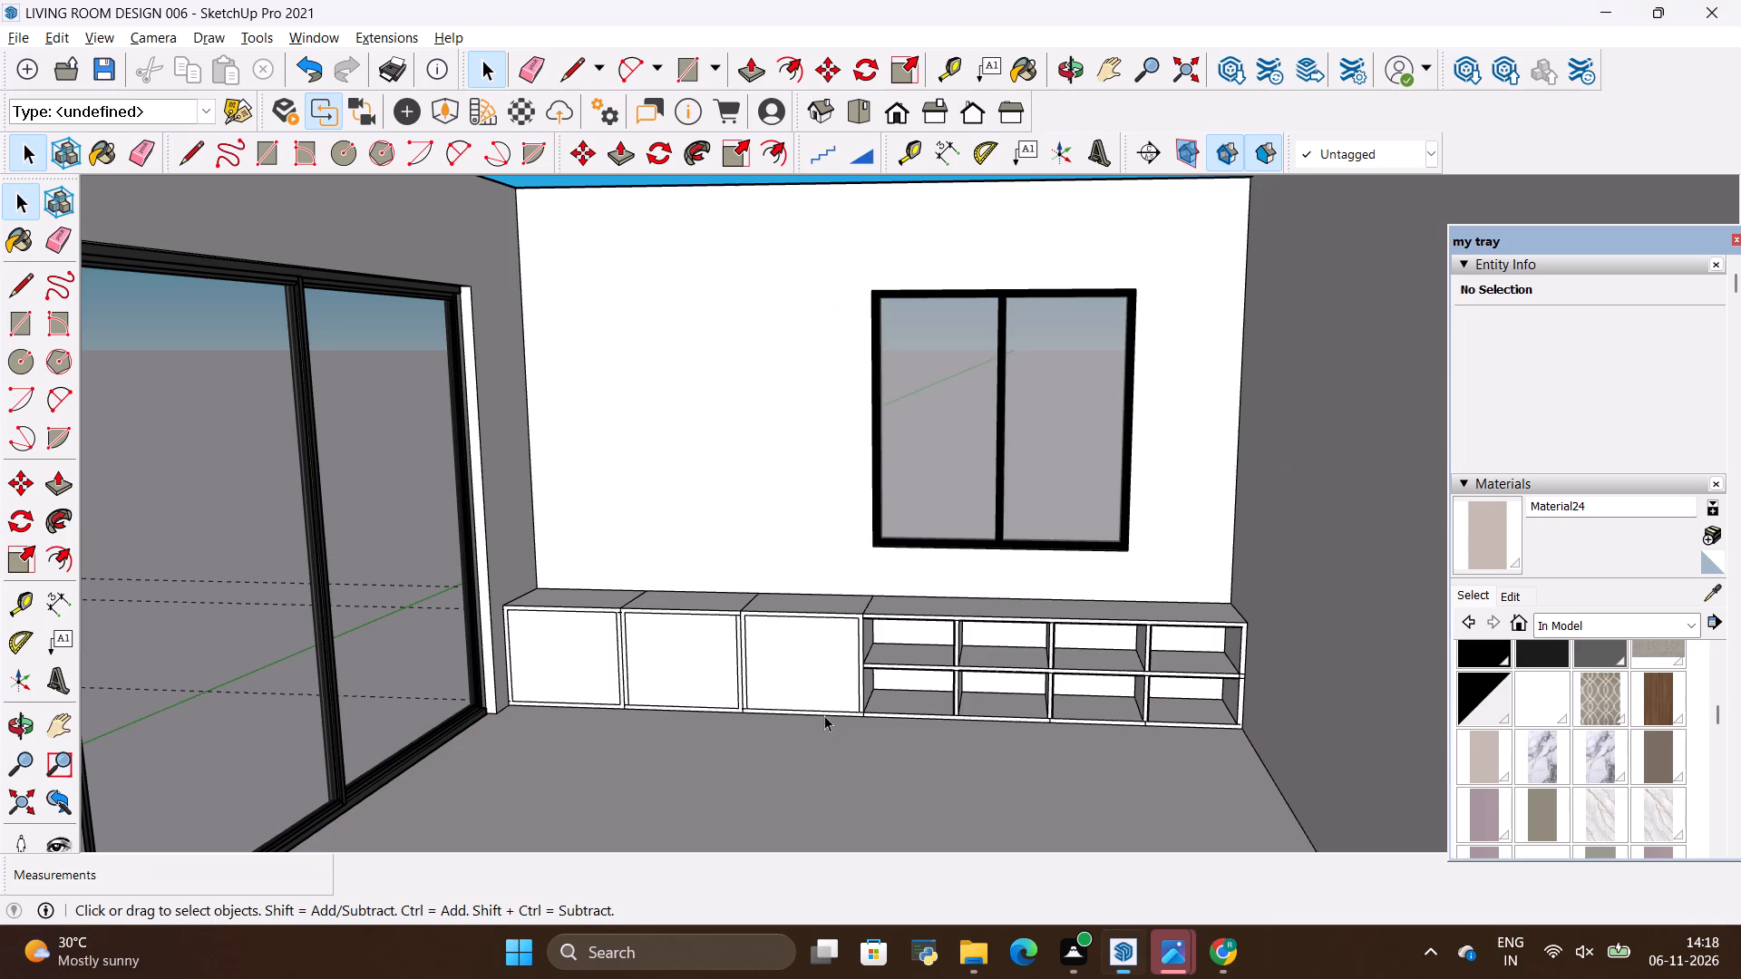
key("alt+Tab")
key("alt+Tab")
key("alt+Tab")
key("alt+Tab")
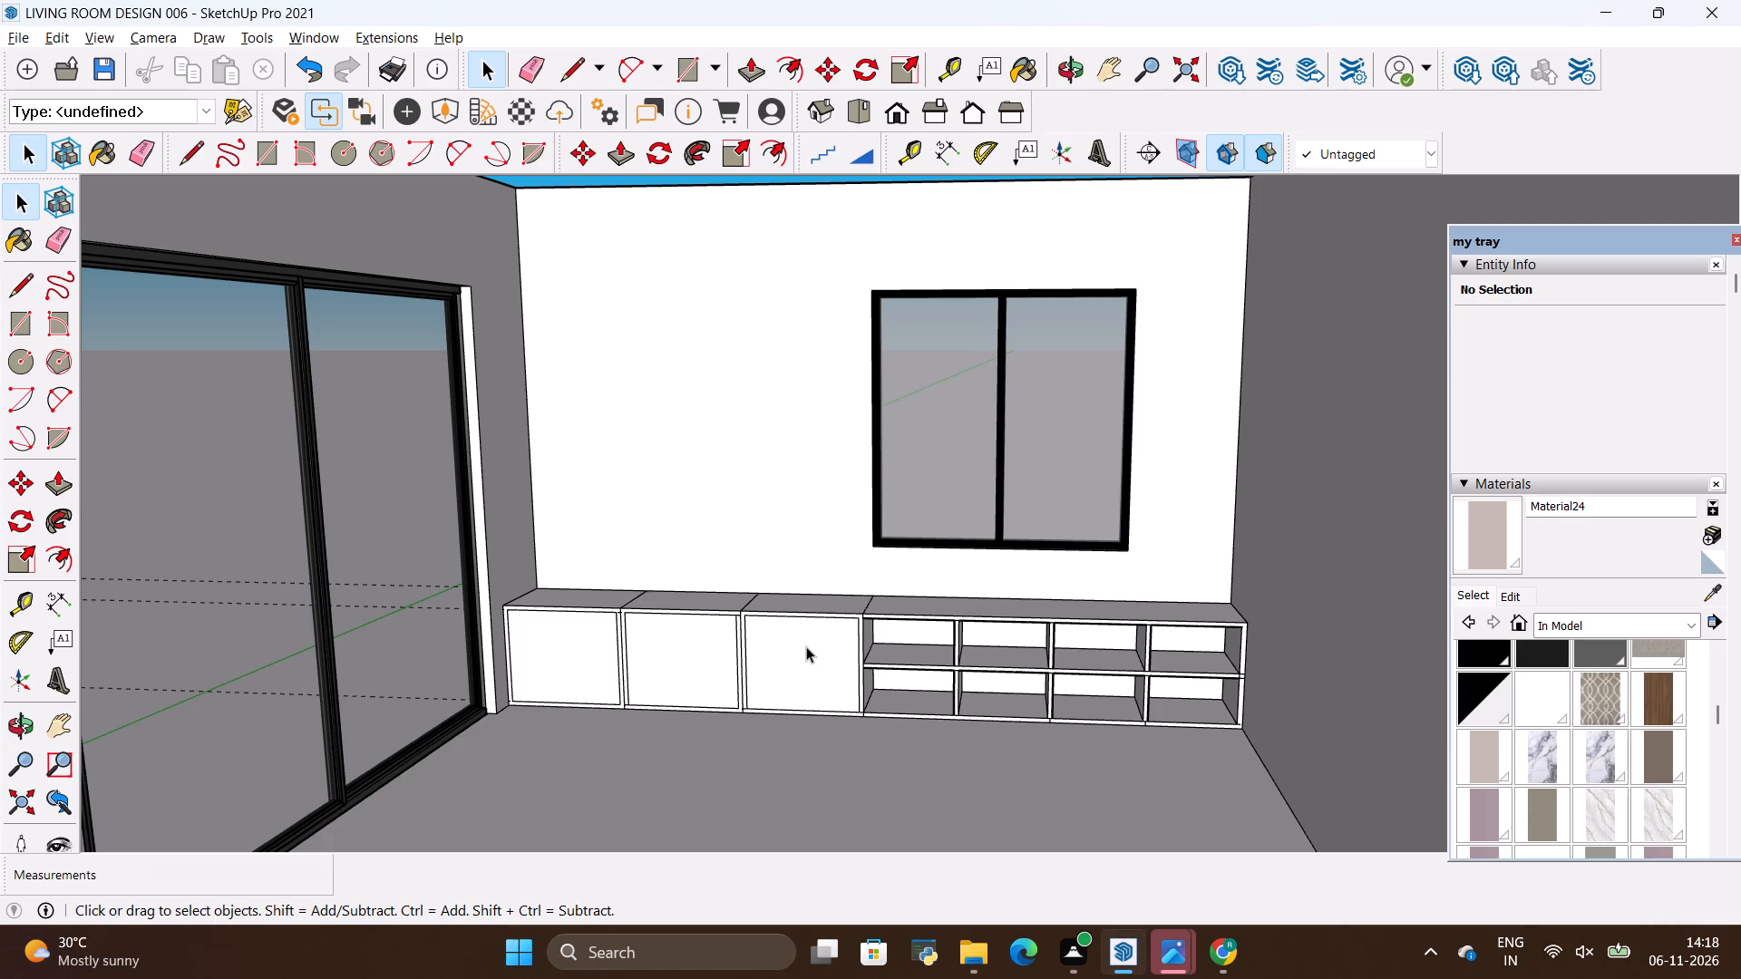
key("alt+Tab")
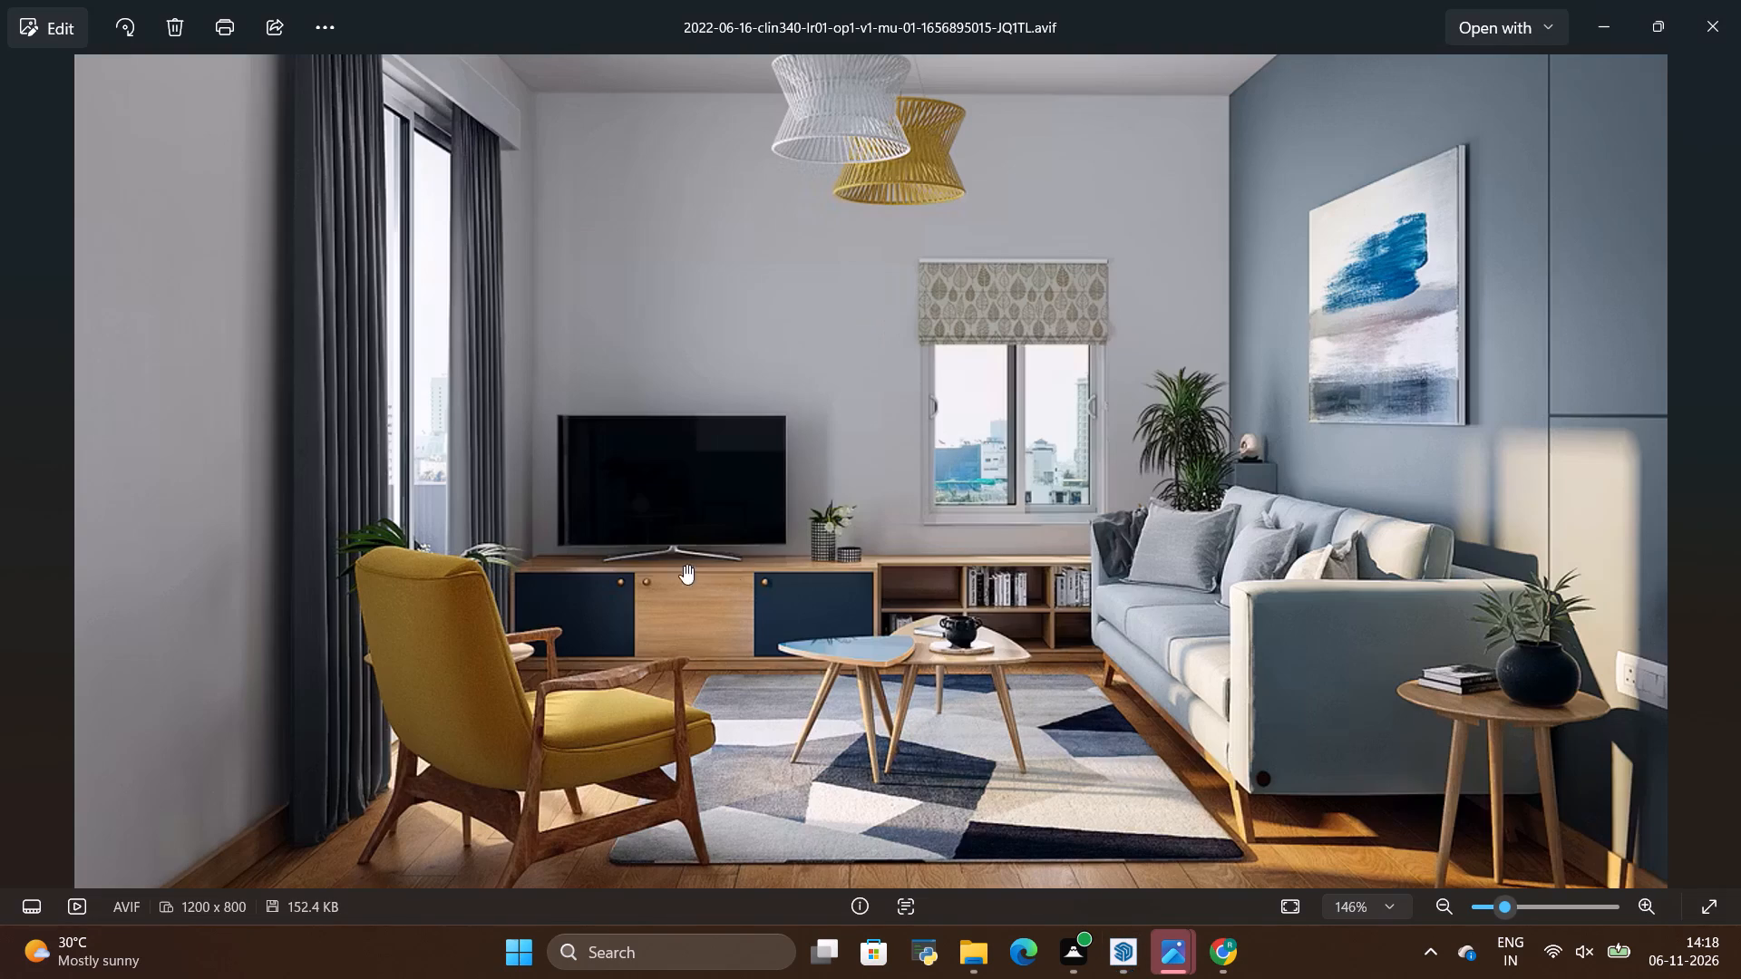
Draw a TV rectangle about 5' wide and 3' high on the wall above the cabinet's wide doors, beside the window.
scroll(609, 541, "up", 4)
key("alt+Tab")
scroll(609, 541, "down", 4)
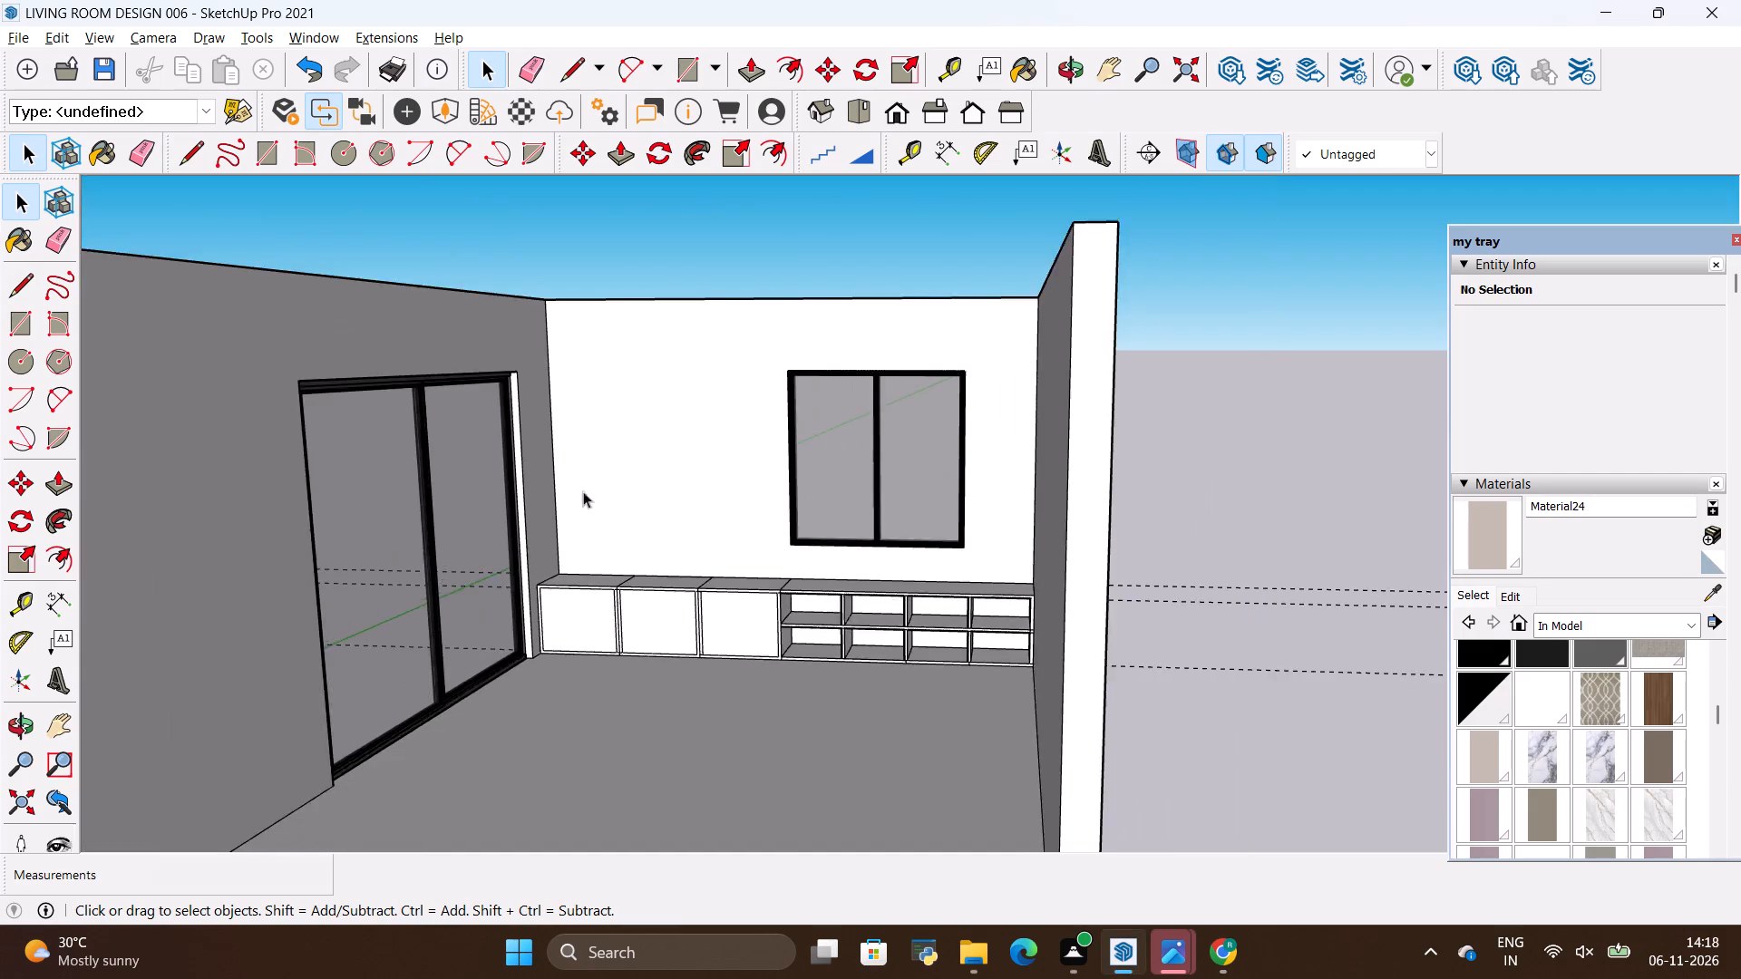
scroll(559, 475, "up", 9)
scroll(967, 631, "down", 5)
scroll(857, 534, "up", 3)
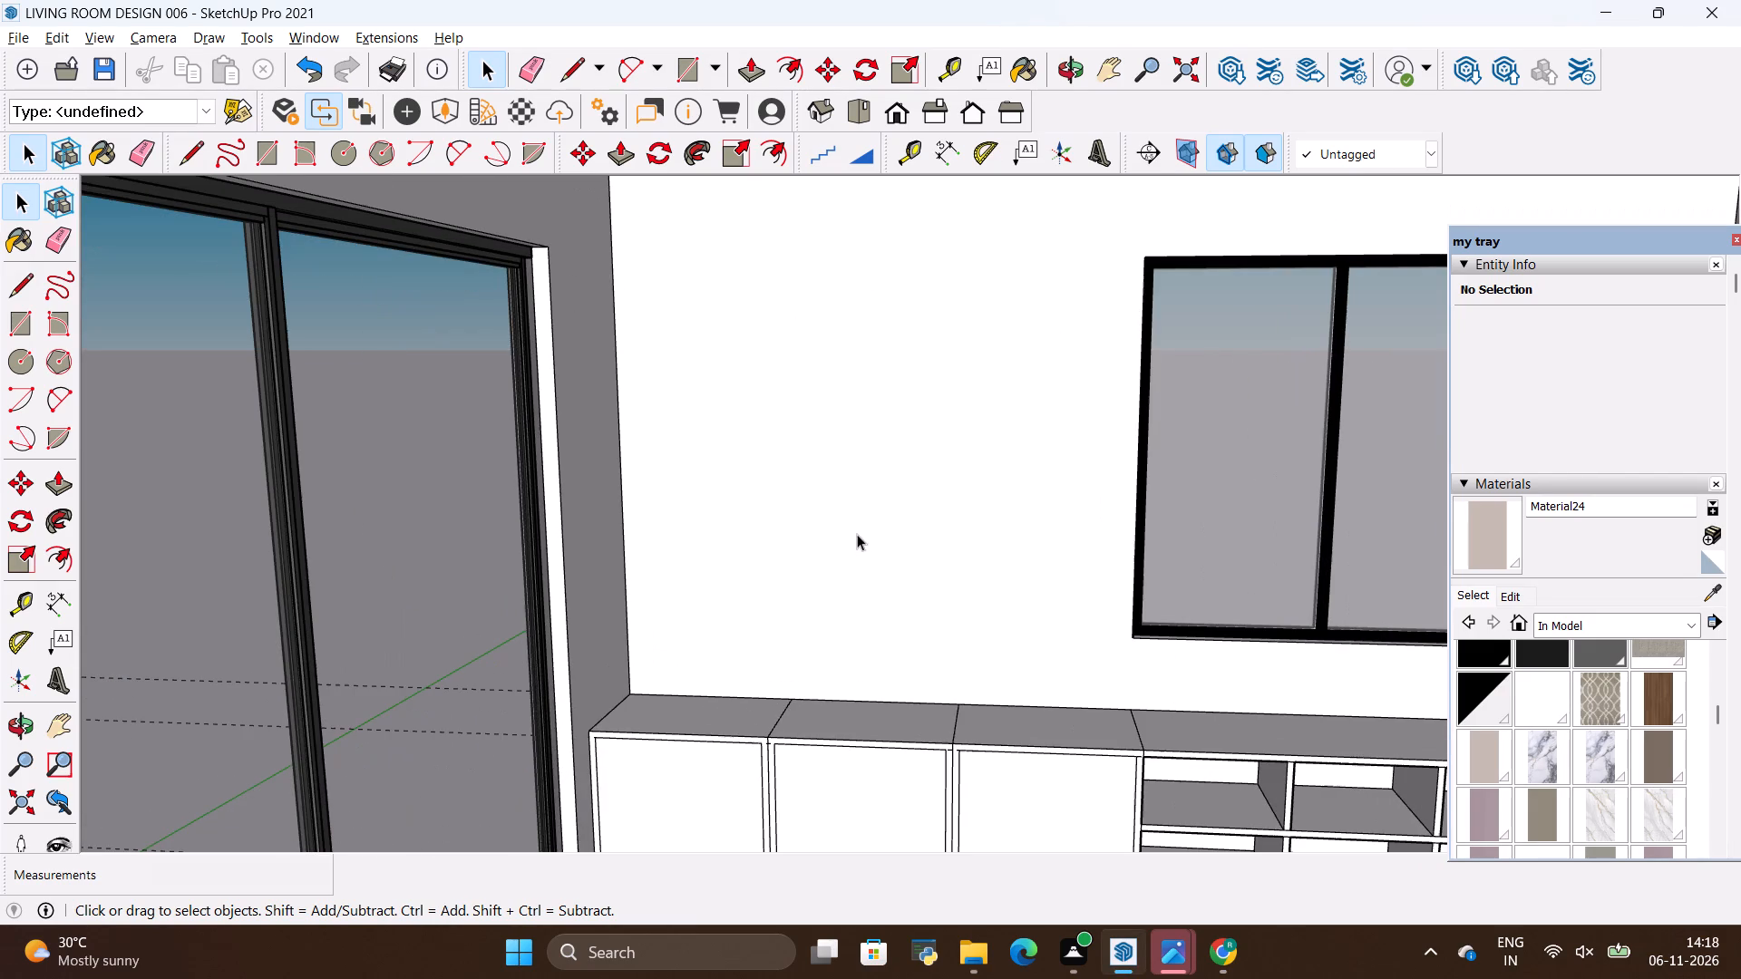
key("r")
left_click(715, 438)
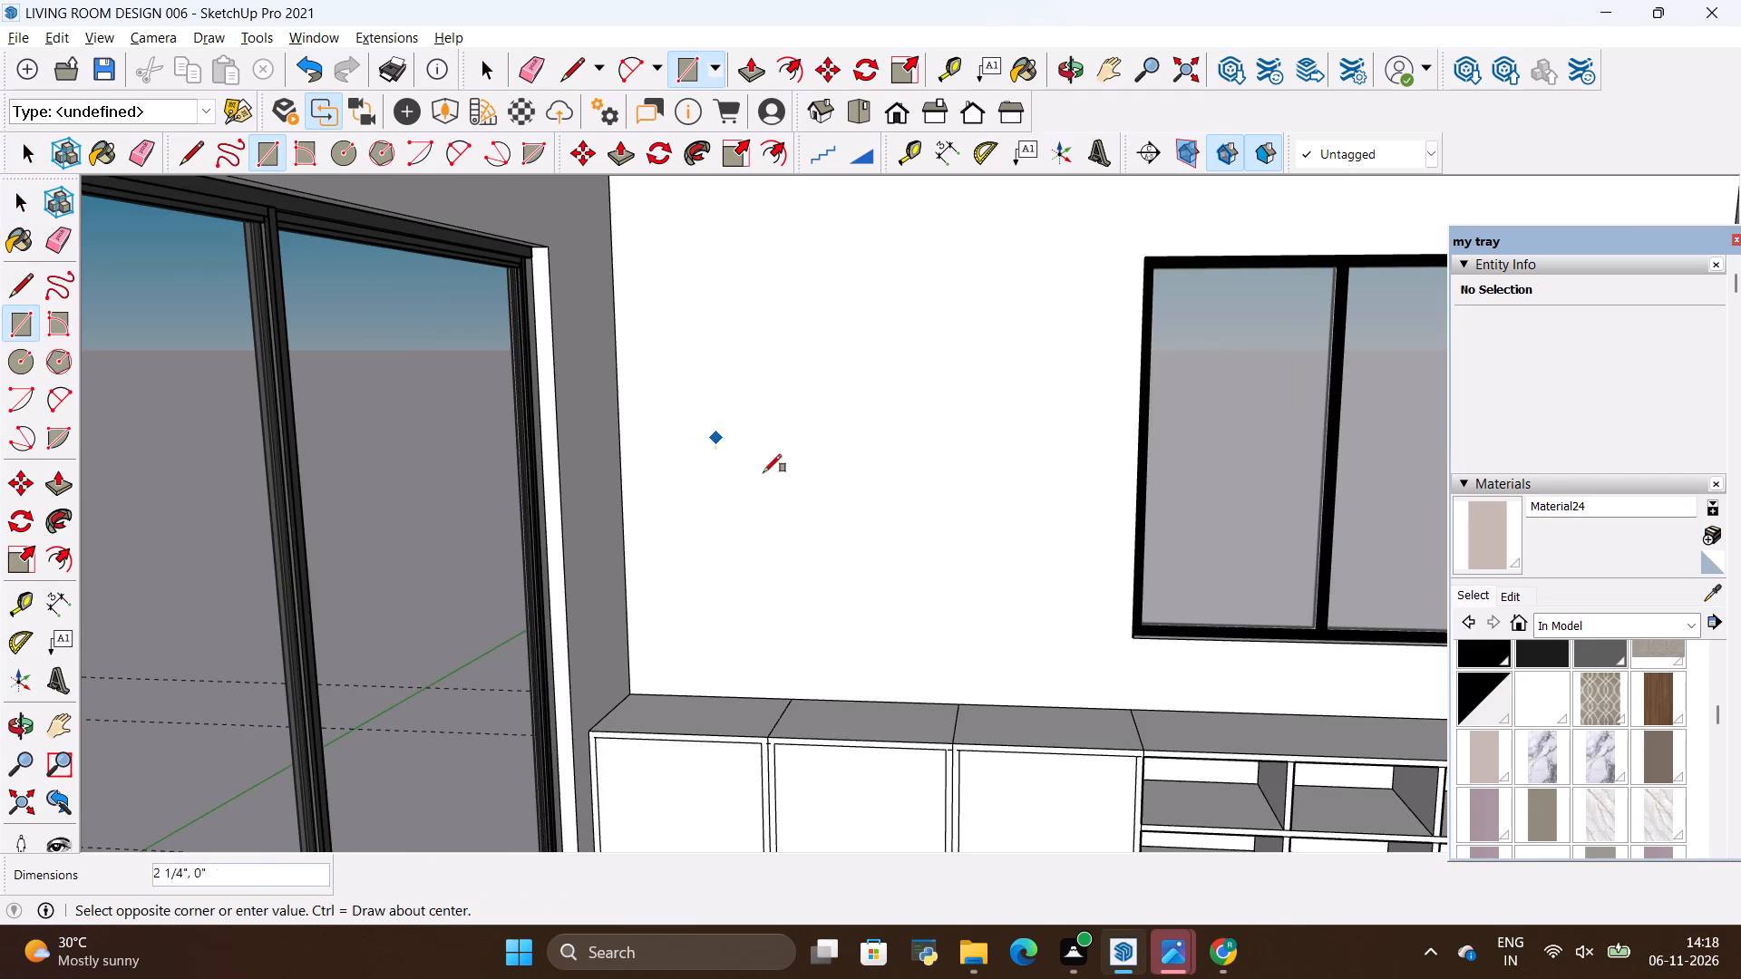
scroll(1046, 655, "down", 4)
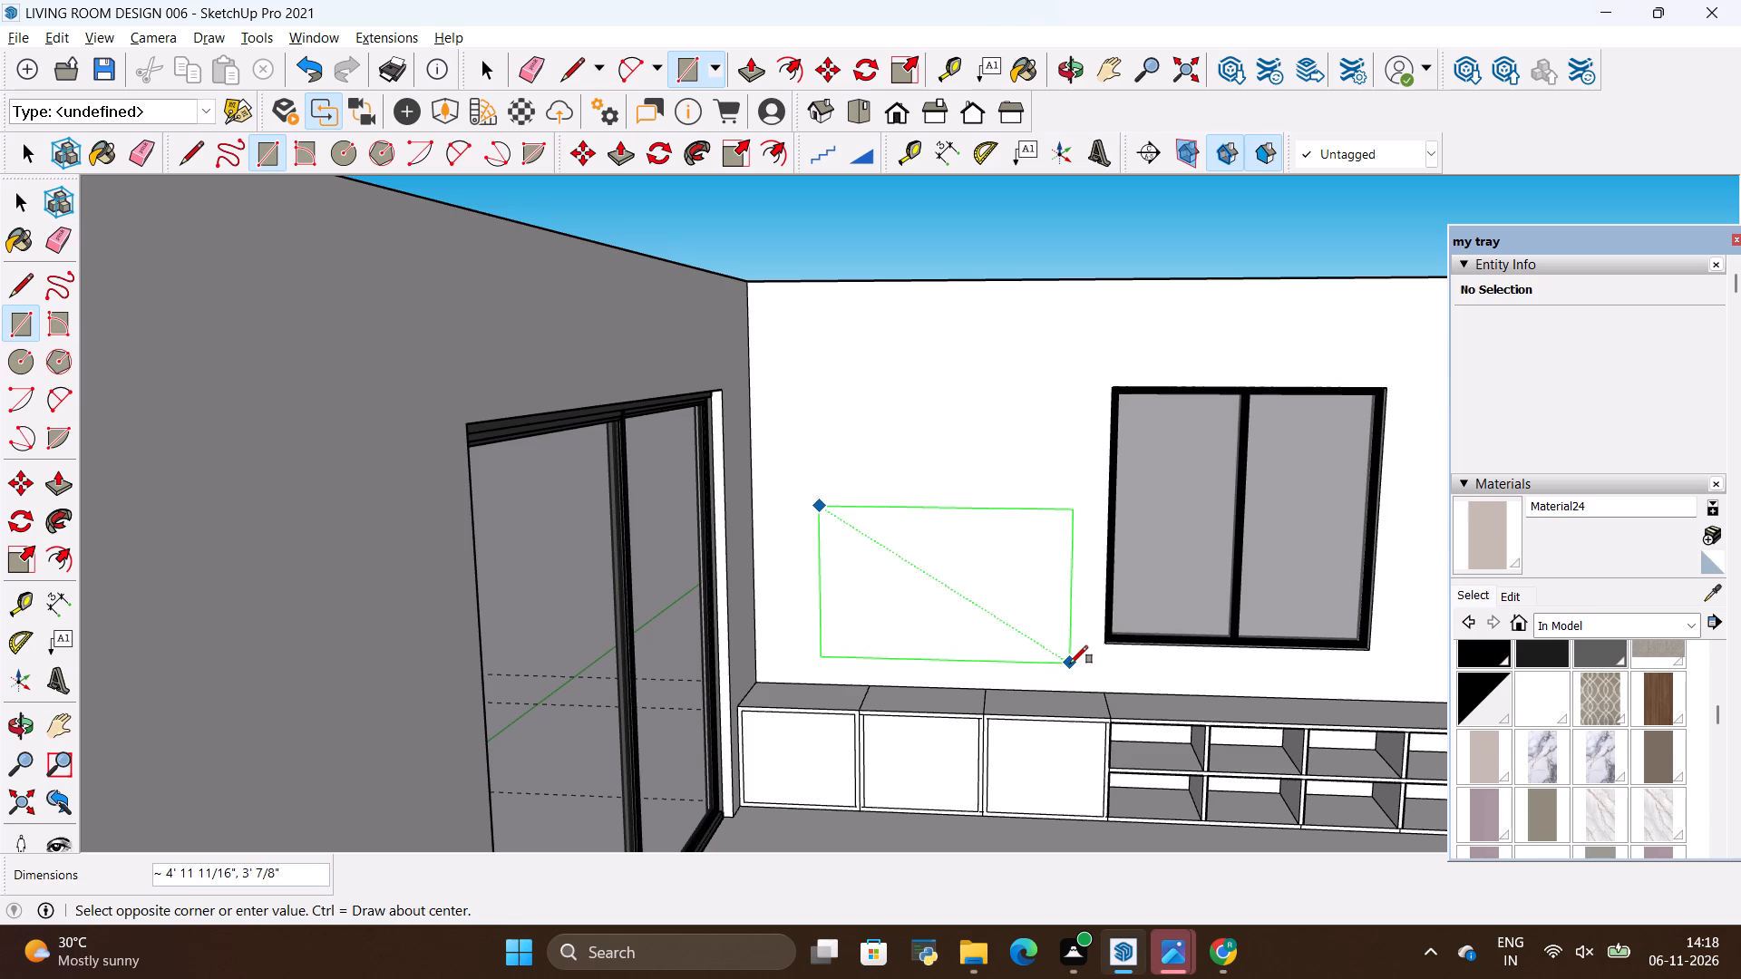
left_click(1070, 664)
Make the TV rectangle and its edges a group.
key("space")
double_click(1021, 613)
right_click(1020, 612)
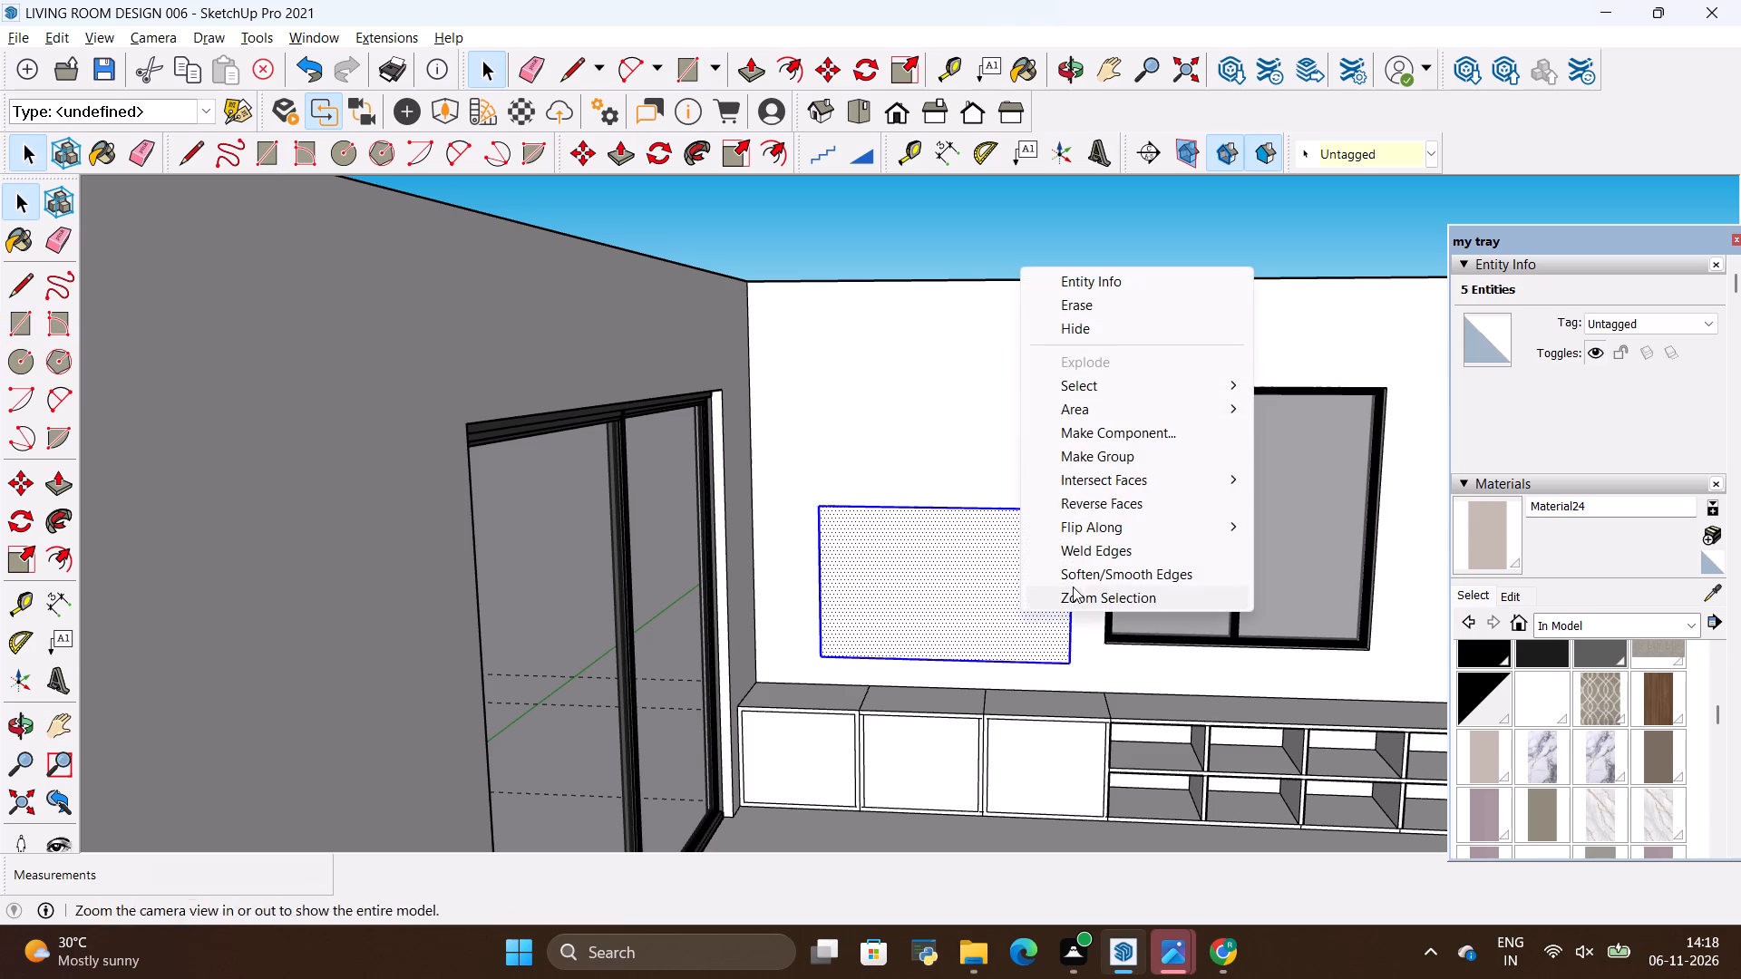
left_click(1065, 461)
Open the TV group and pull its face 2" out from the wall.
key("space")
double_click(1011, 611)
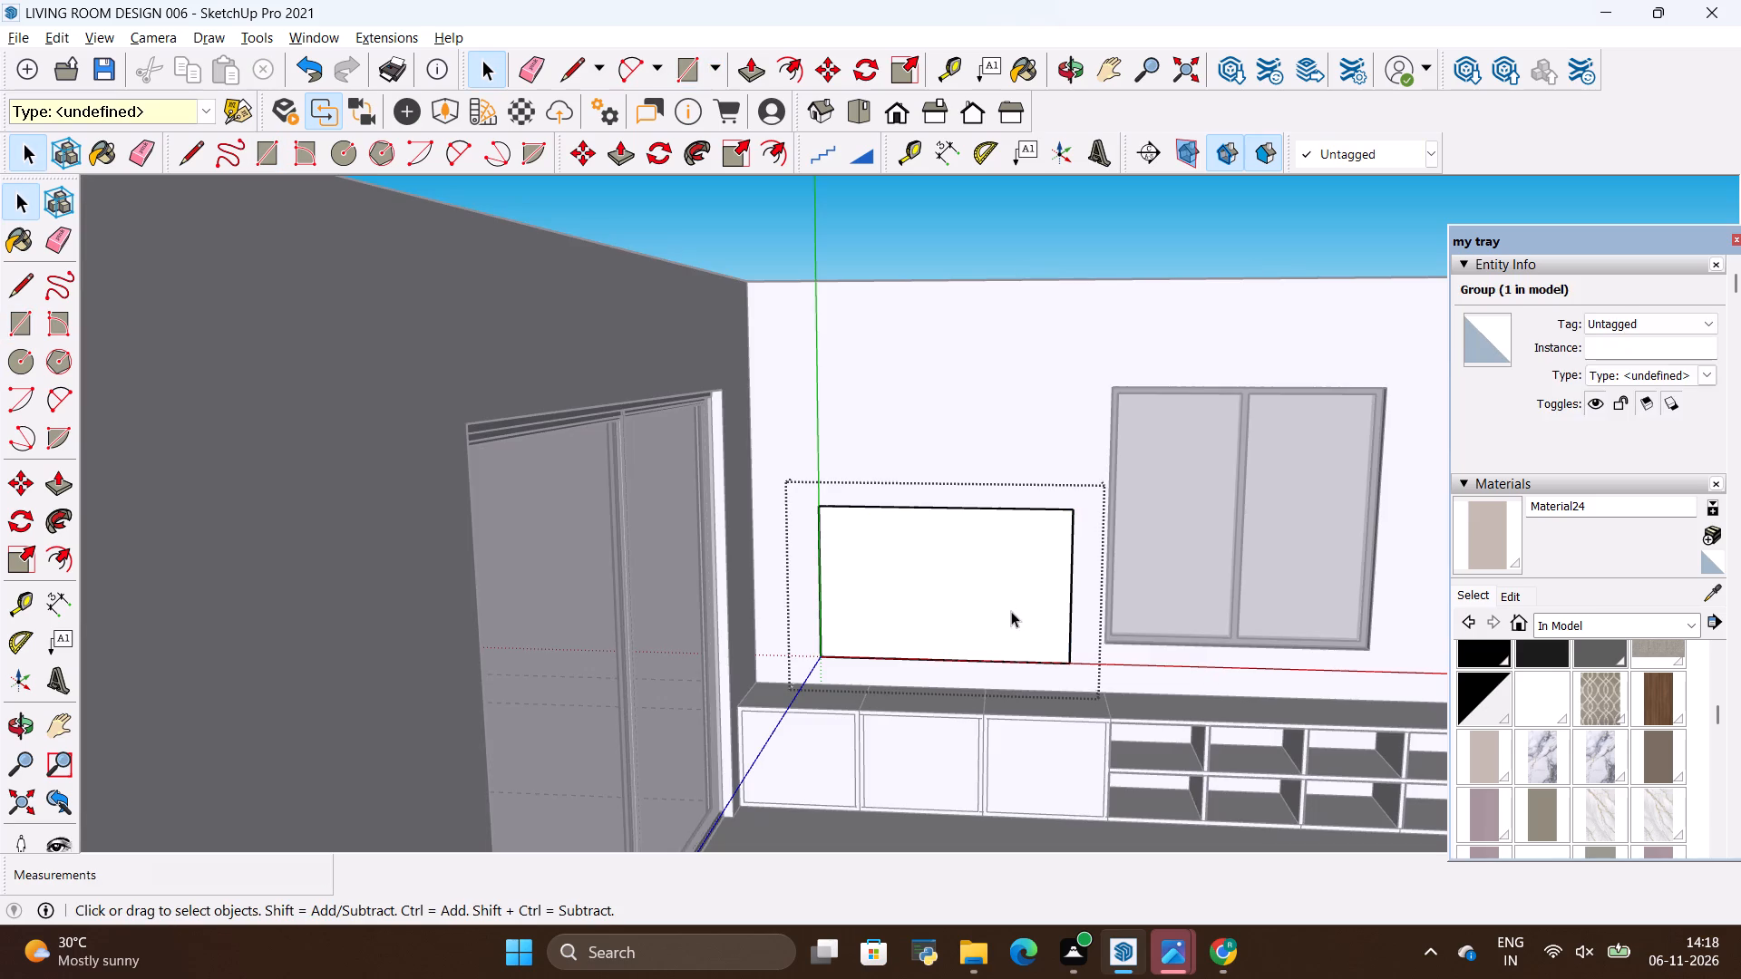
key("p")
left_click(1011, 611)
key("BackSpace")
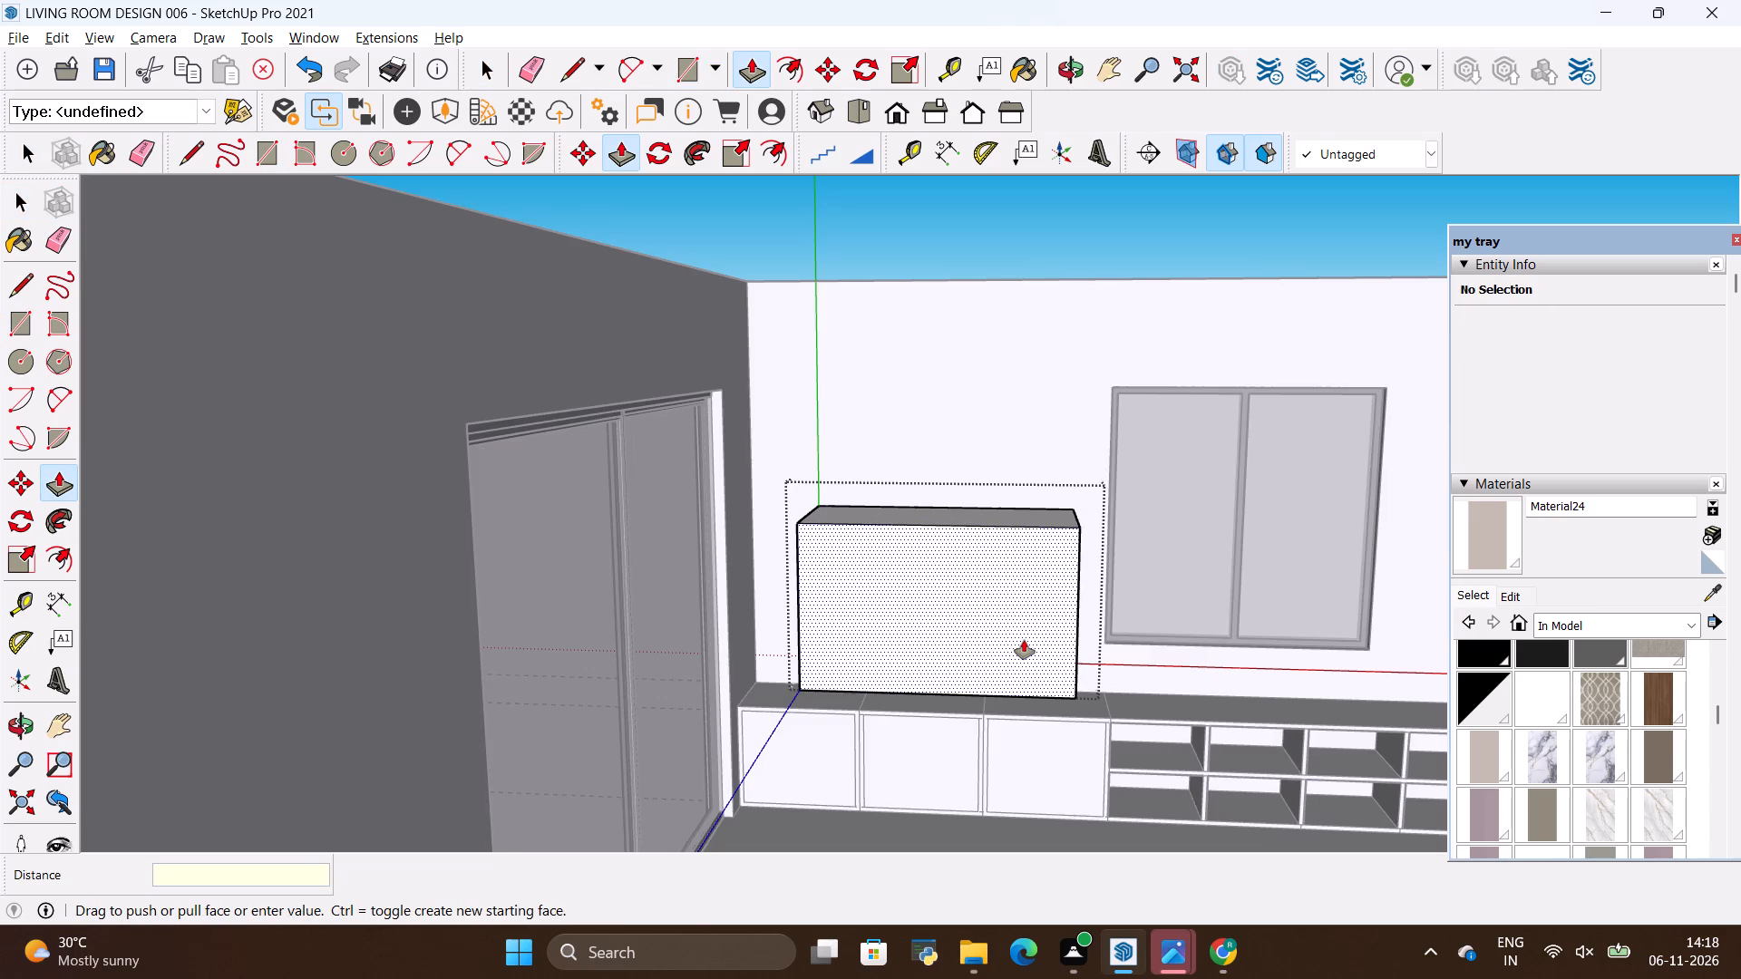
key("2")
key("shift+quotedbl")
key("Return")
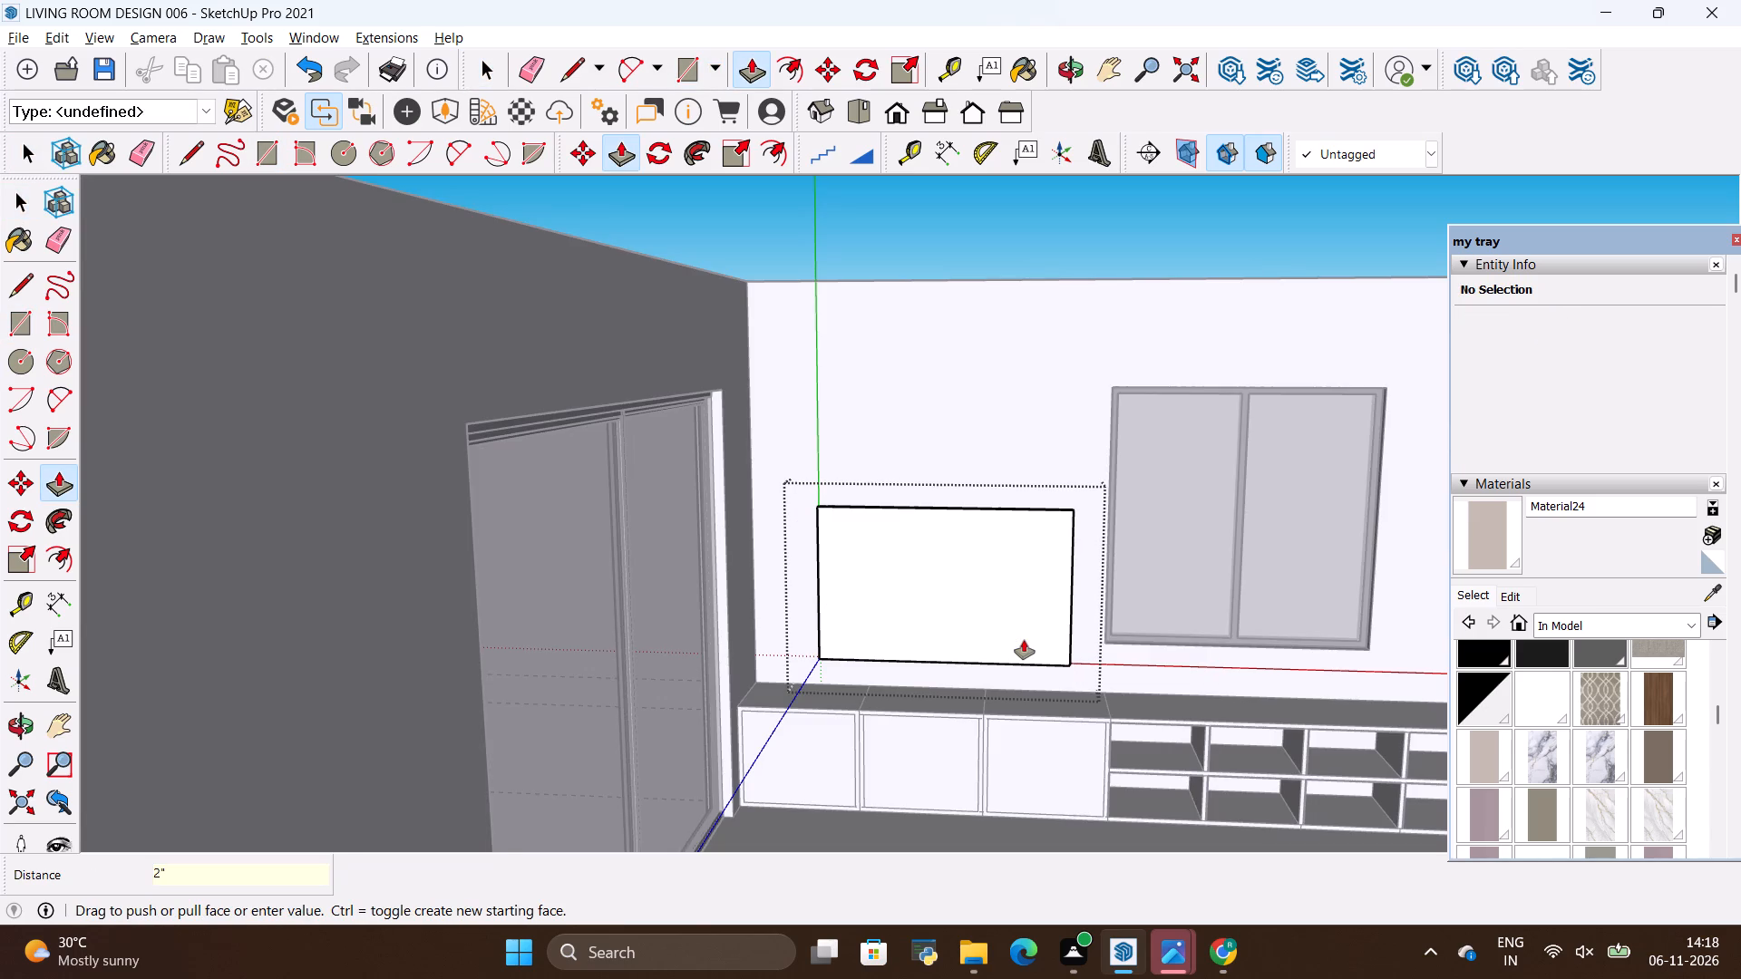
Draw a small horizontal rectangle about 12" wide near the middle of the TV panel's front face.
key("r")
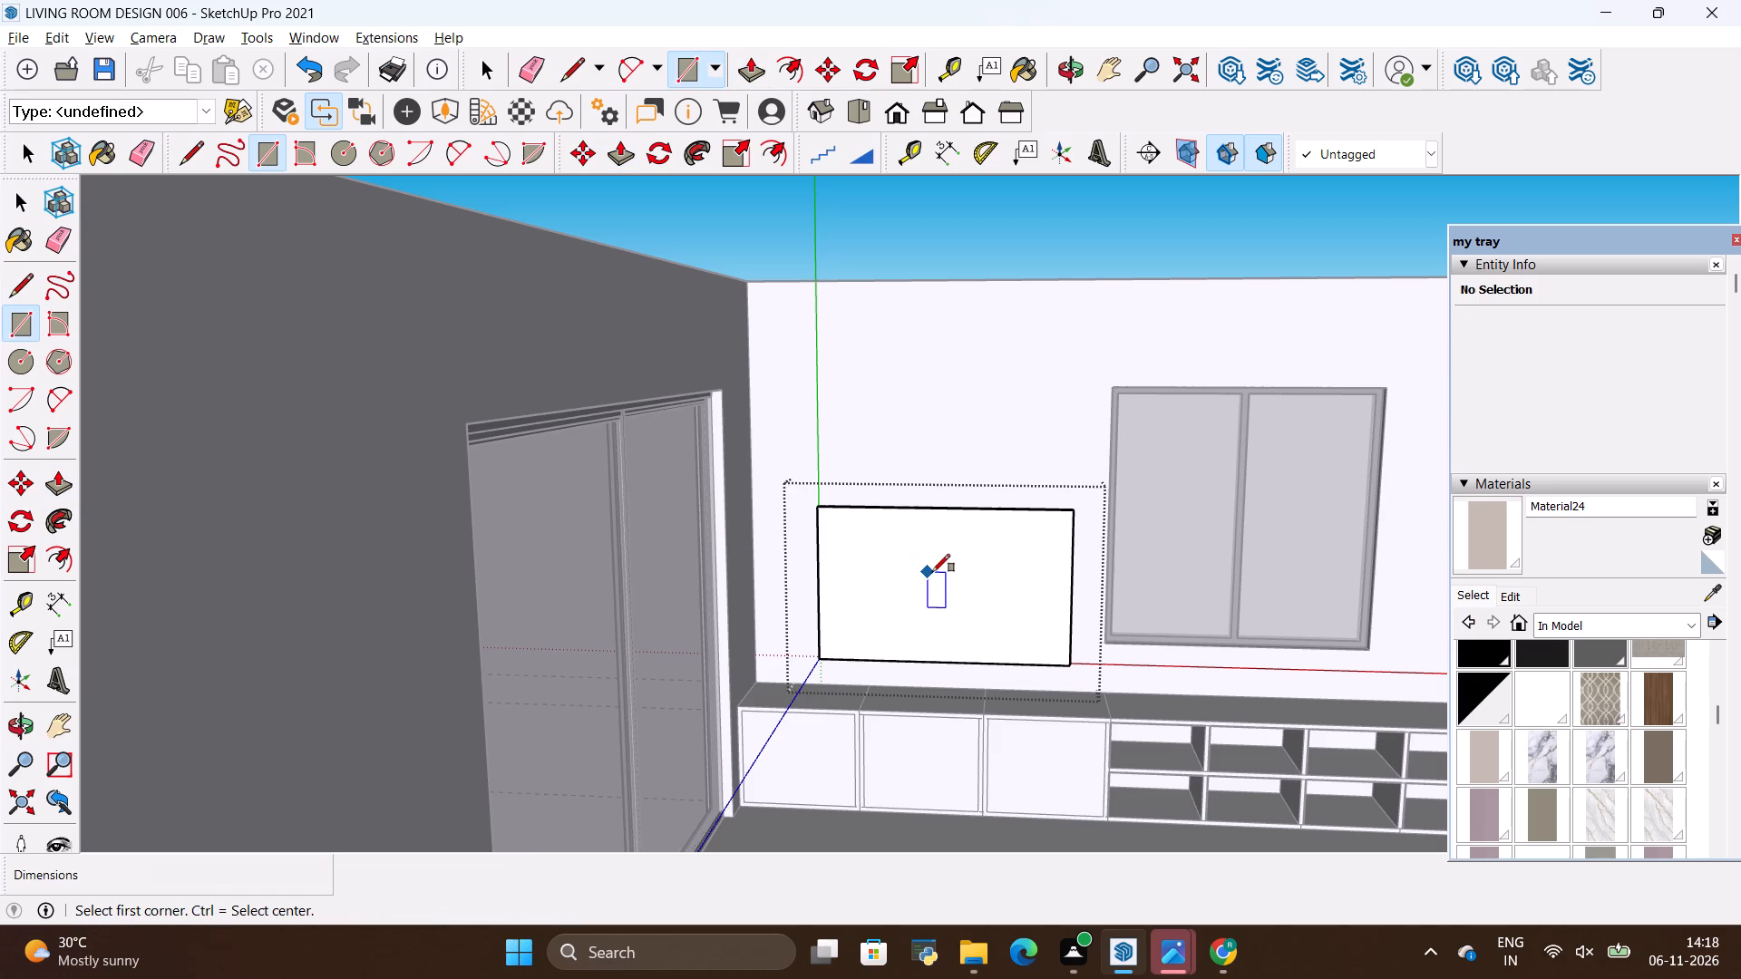
left_click(929, 574)
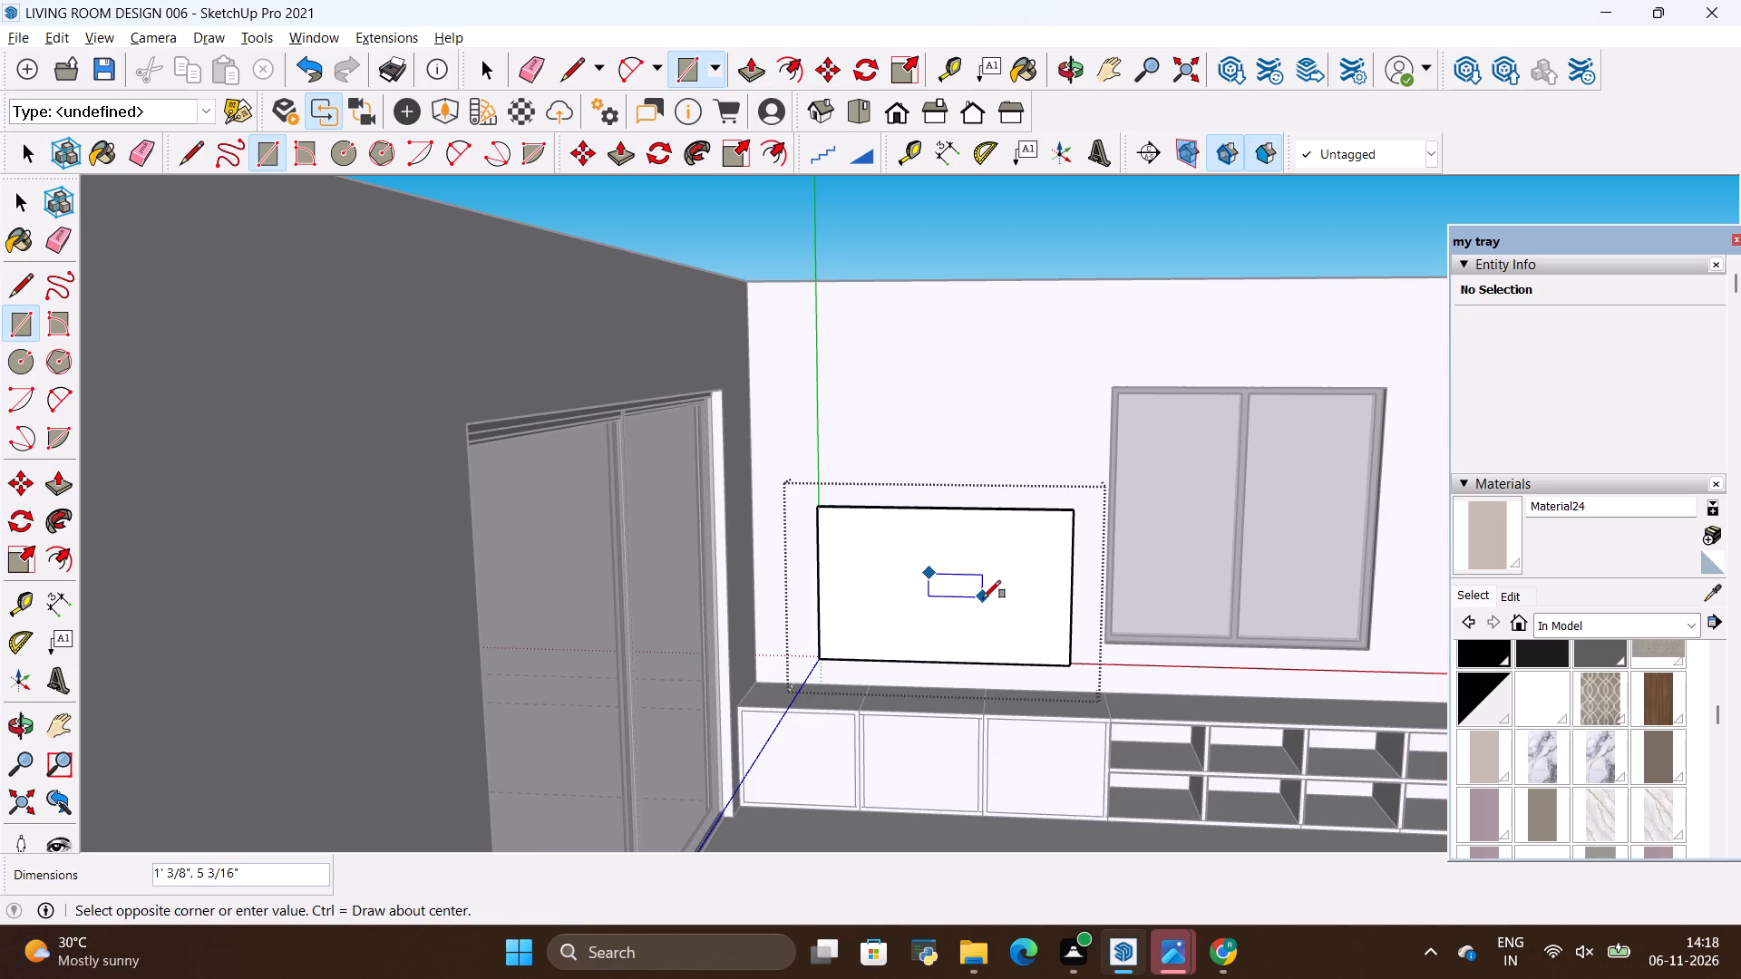
left_click(983, 598)
key("space")
Pull the small rectangle on the TV panel's face out 3" and close the TV group.
scroll(973, 588, "up", 4)
left_click(972, 586)
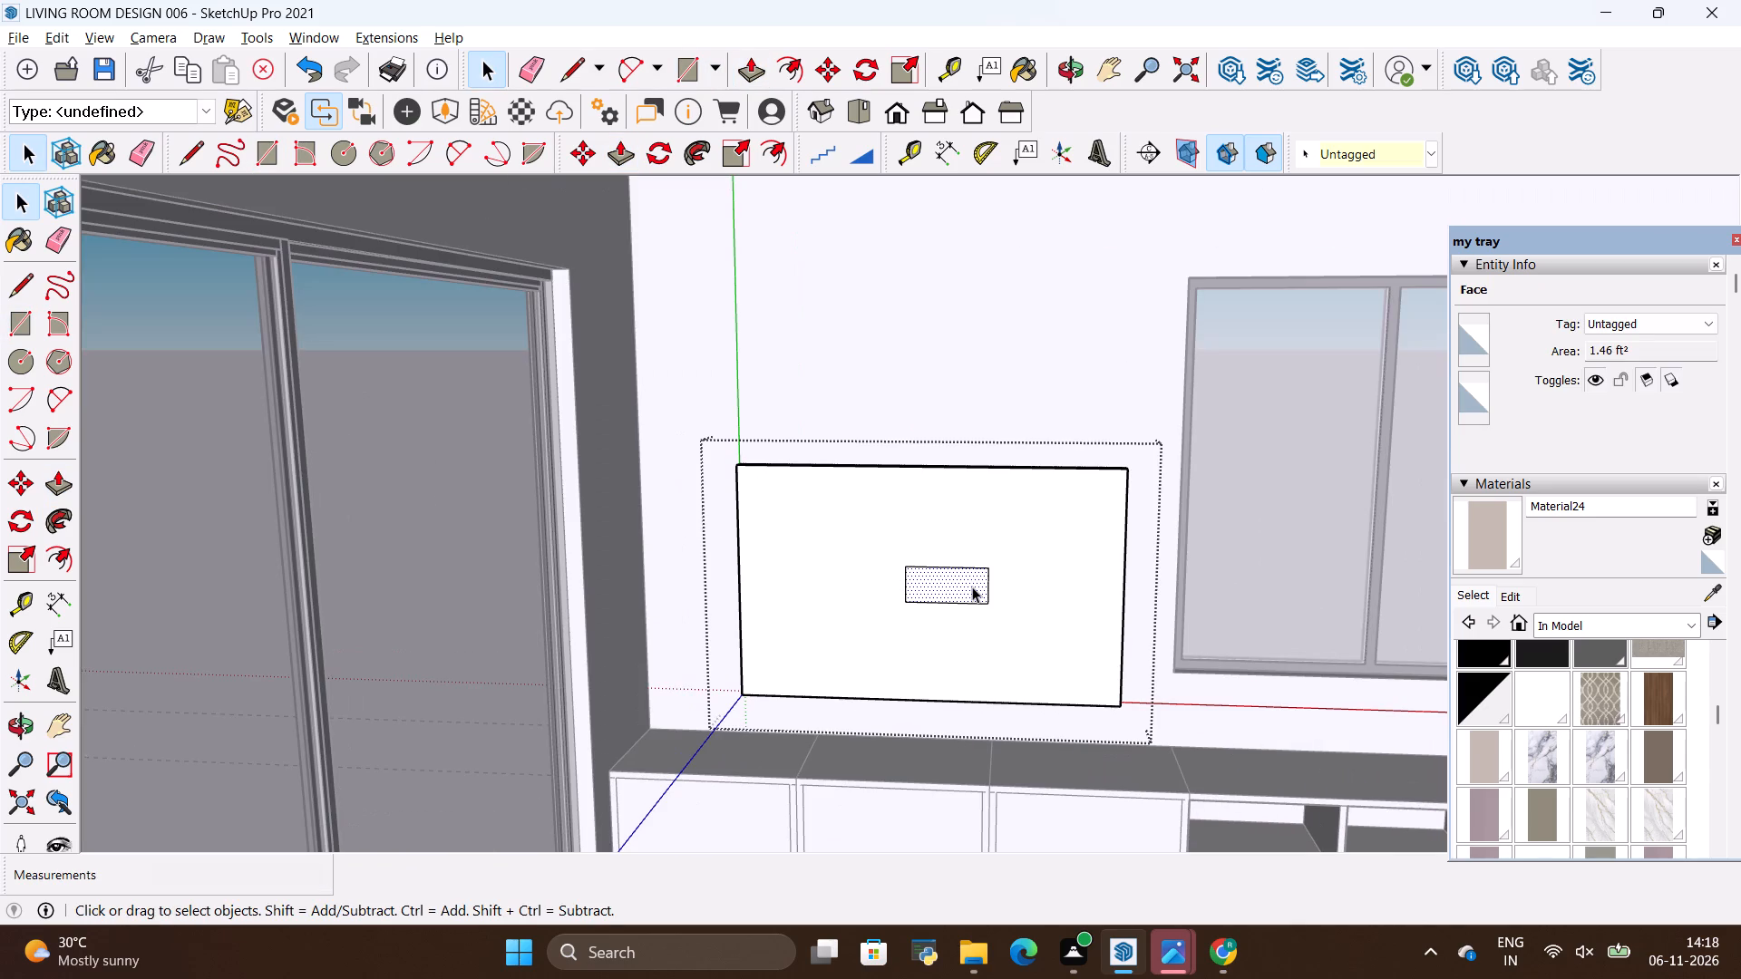
key("p")
left_click(972, 586)
key("BackSpace")
key("3")
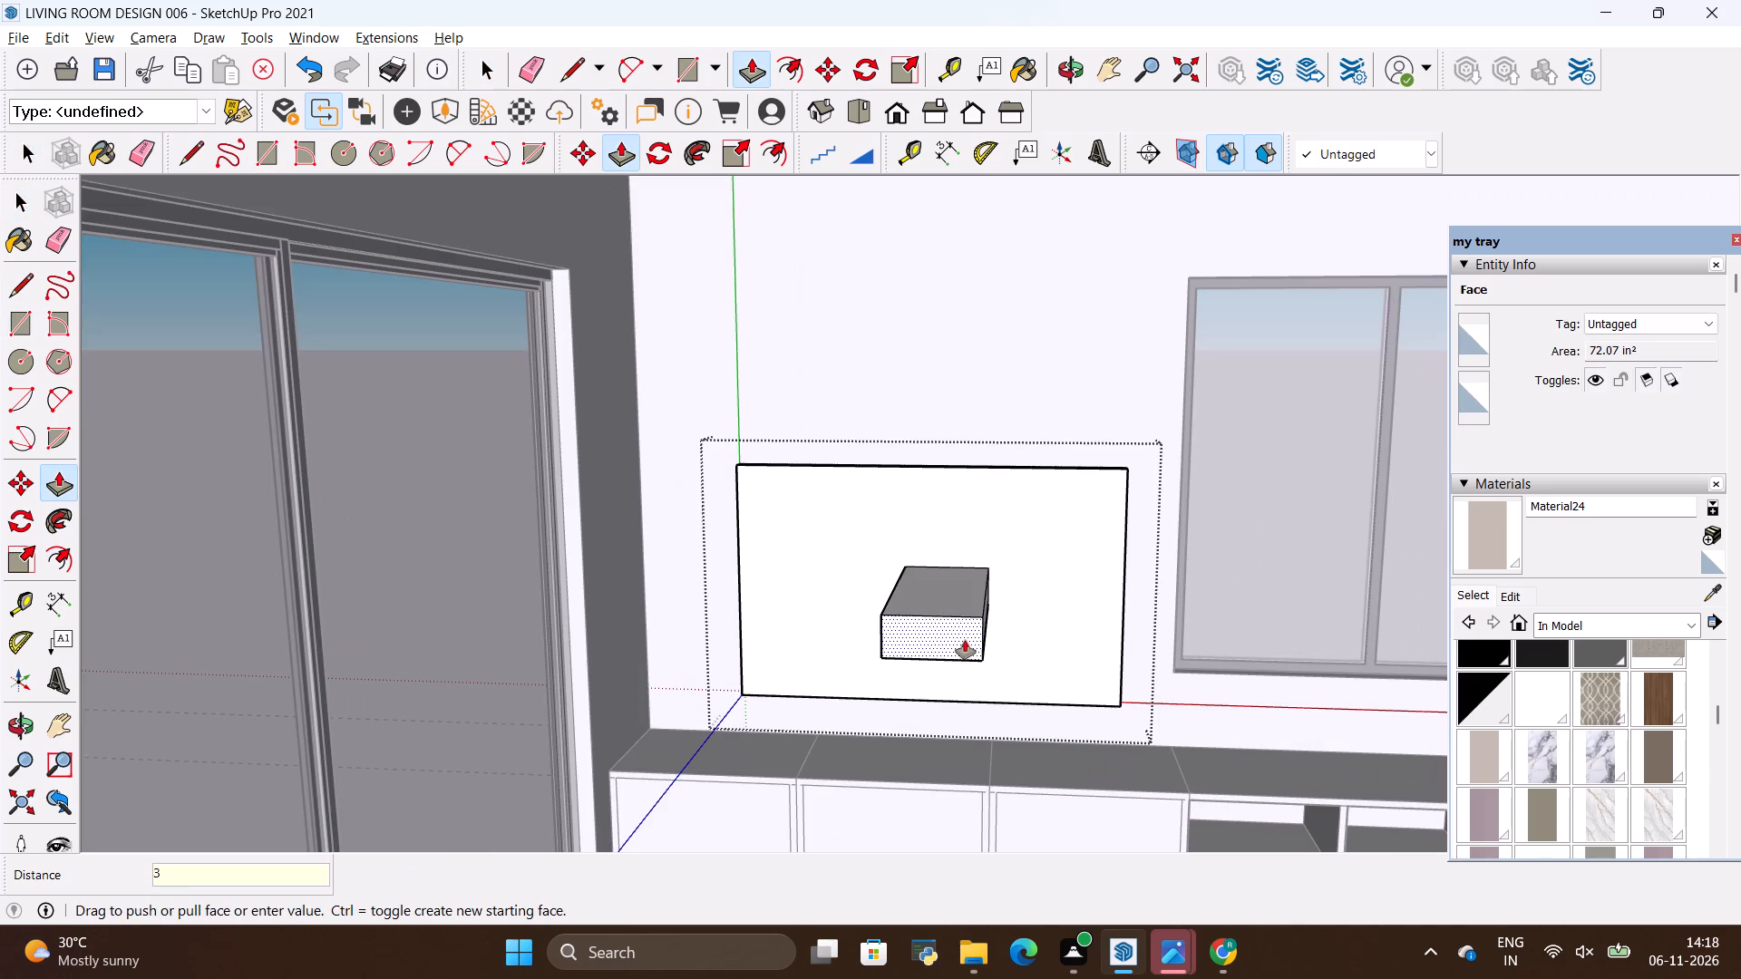
key("shift+quotedbl")
key("Return")
key("space")
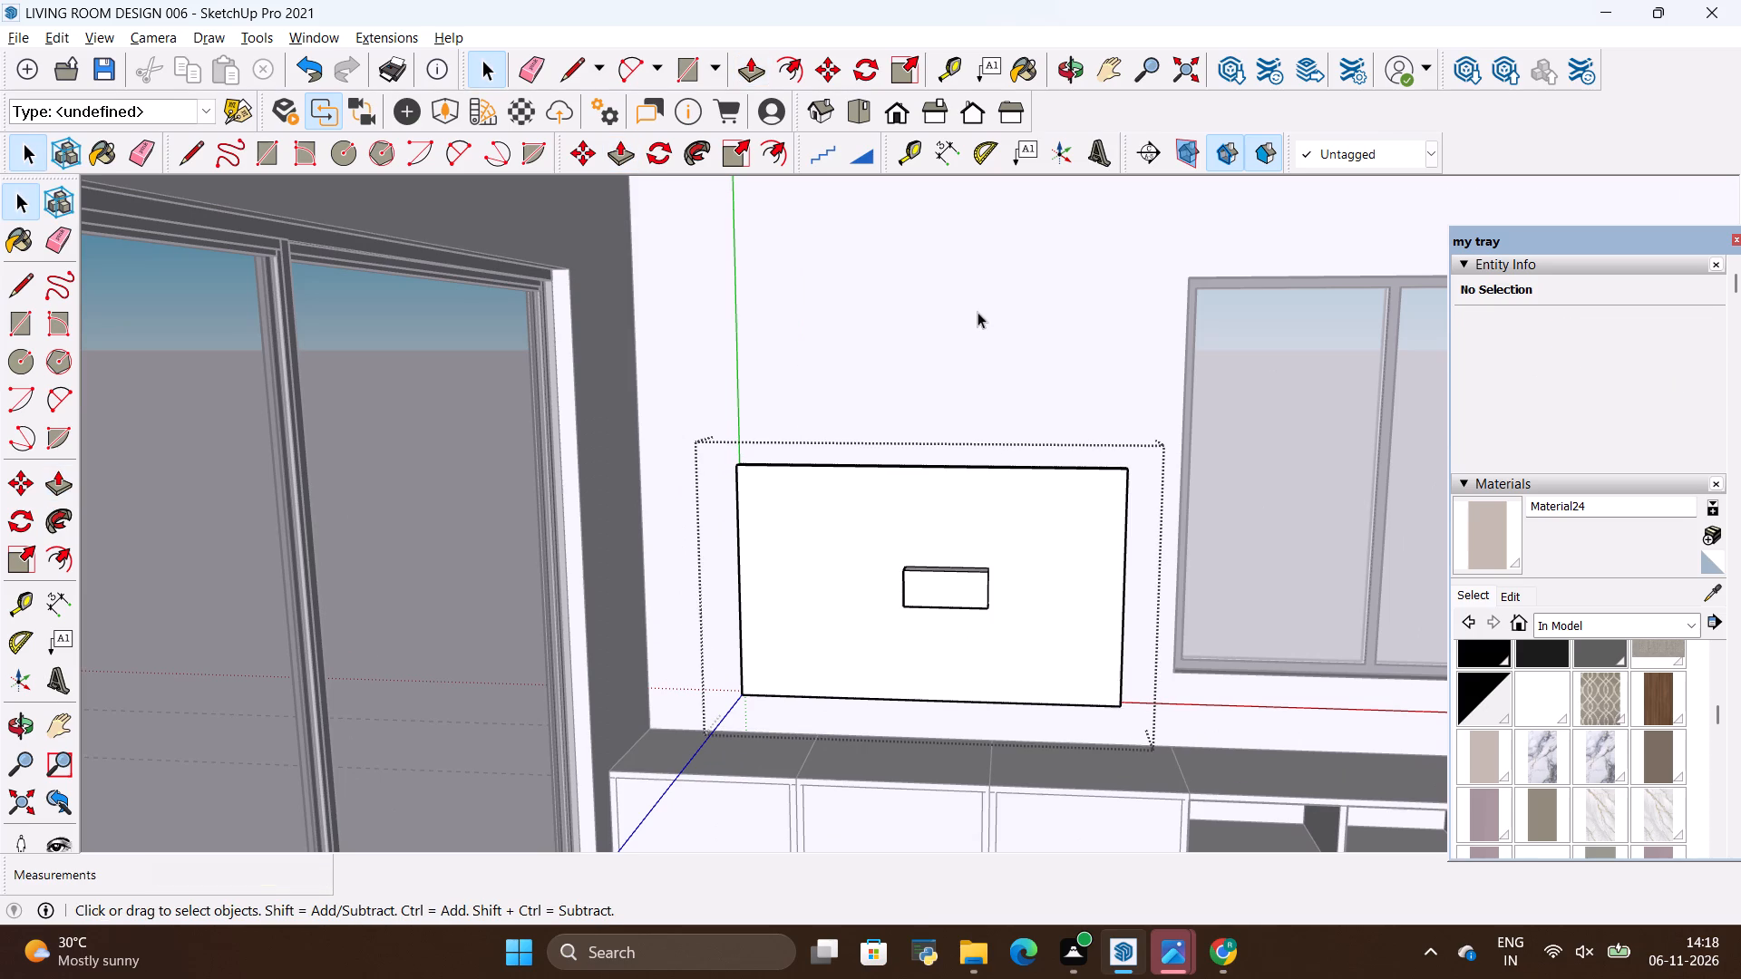
left_click(977, 312)
Rotate the TV group 180° horizontally about a point on the cabinet top so its small block faces the wall.
left_click(1019, 503)
scroll(939, 501, "down", 5)
scroll(925, 579, "up", 3)
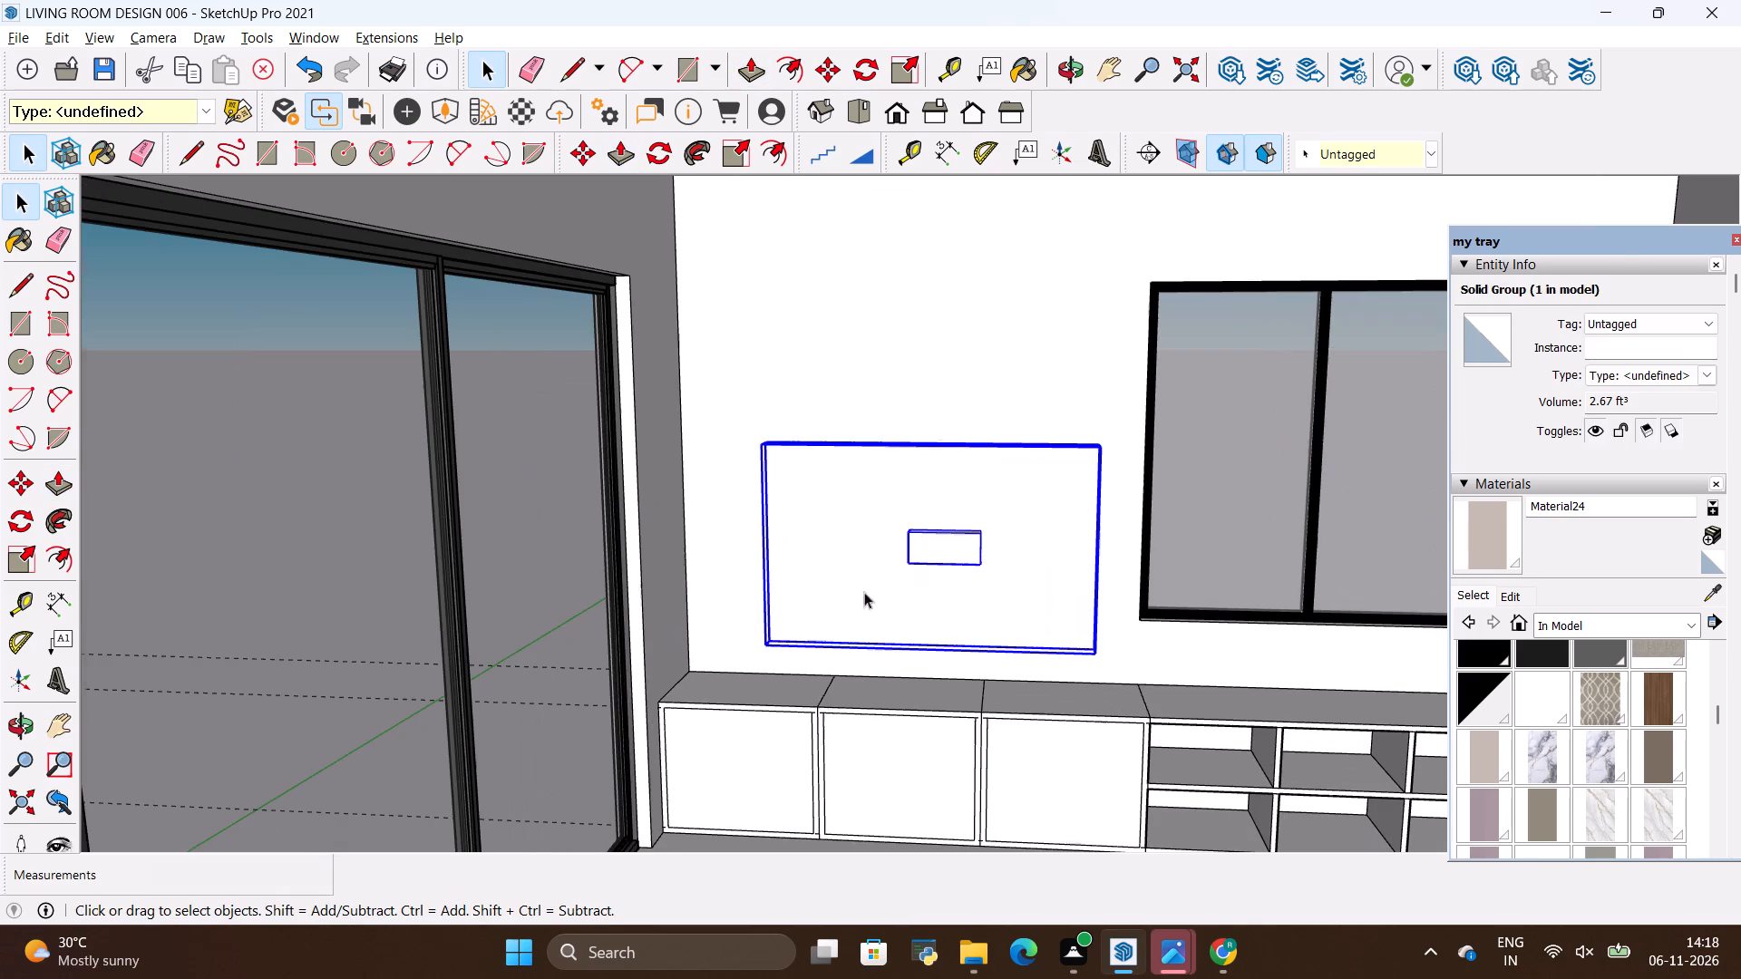
left_click(22, 718)
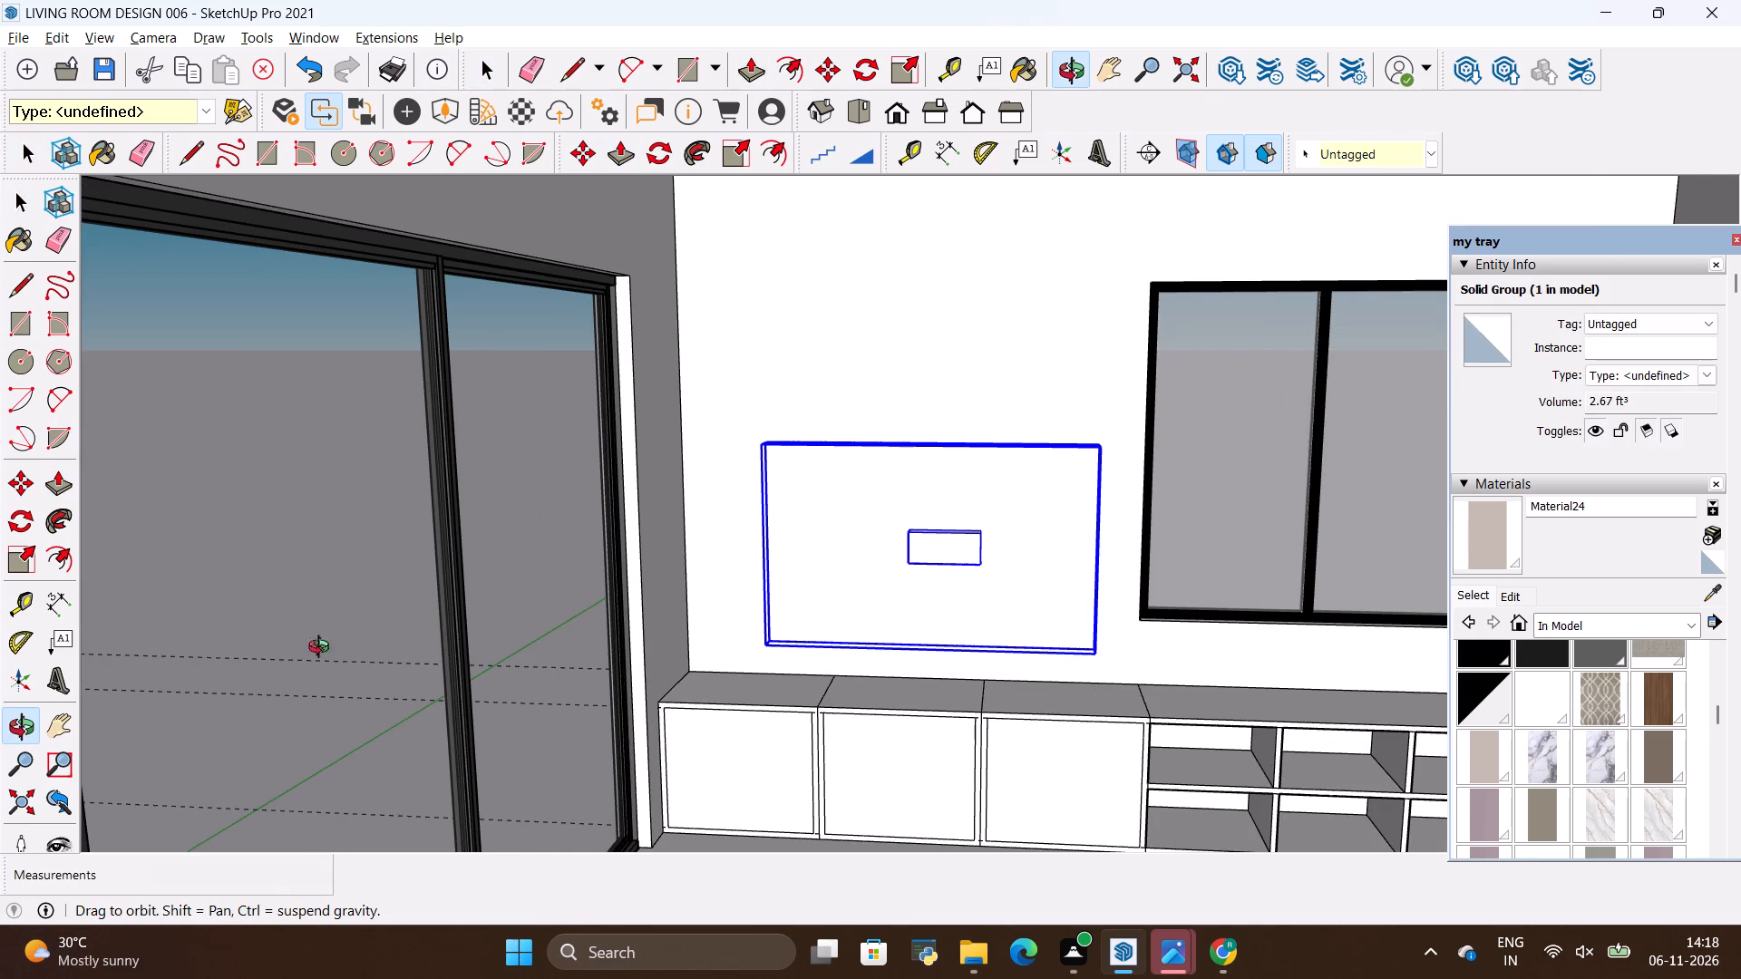
left_click_drag(747, 597, 768, 729)
scroll(946, 659, "up", 6)
left_click_drag(868, 636, 877, 640)
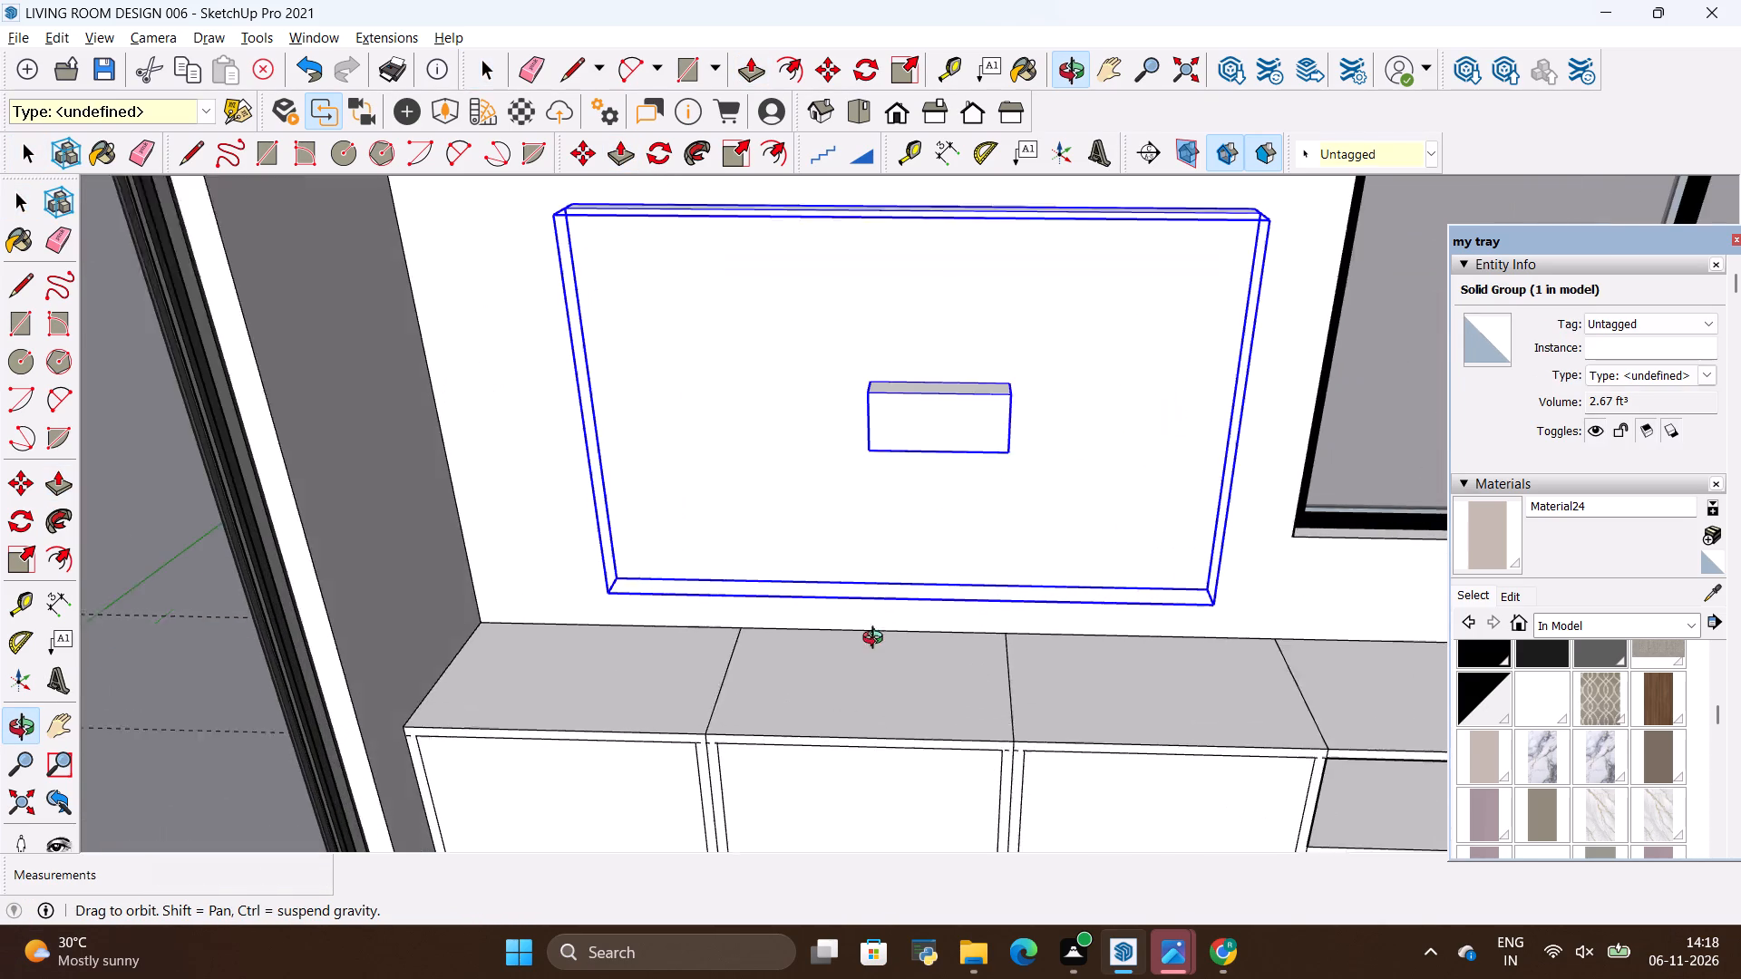
left_click_drag(877, 640, 893, 663)
left_click(650, 156)
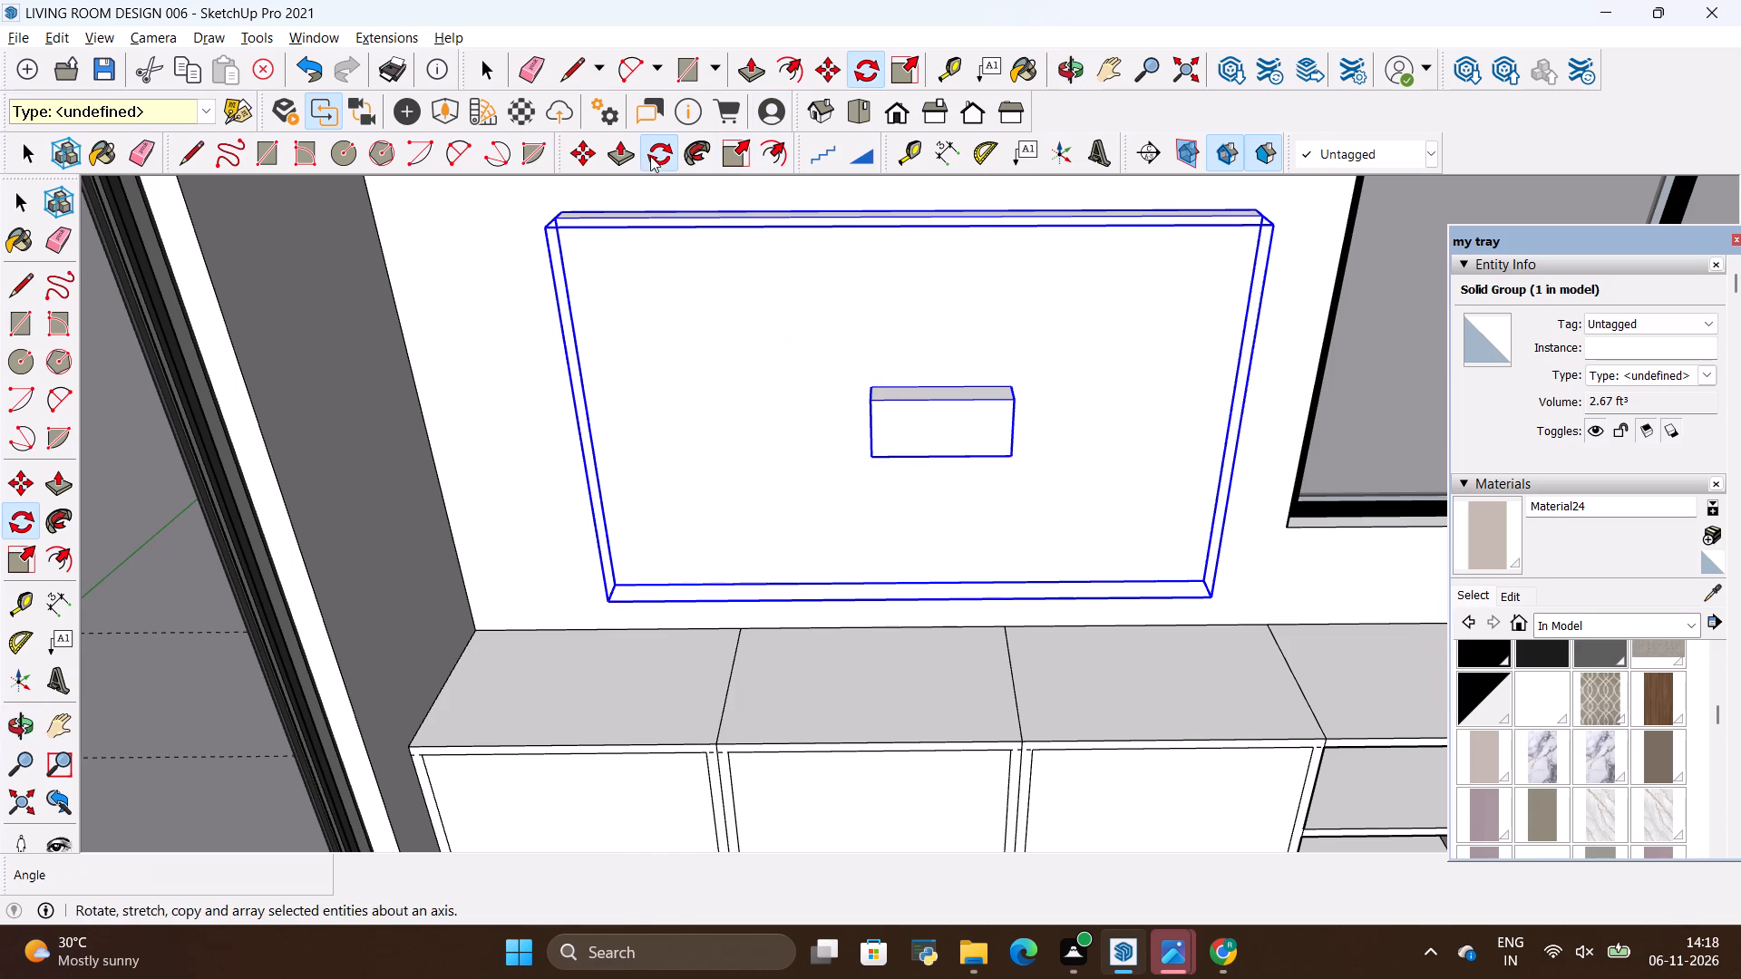
scroll(810, 608, "up", 4)
left_click(920, 657)
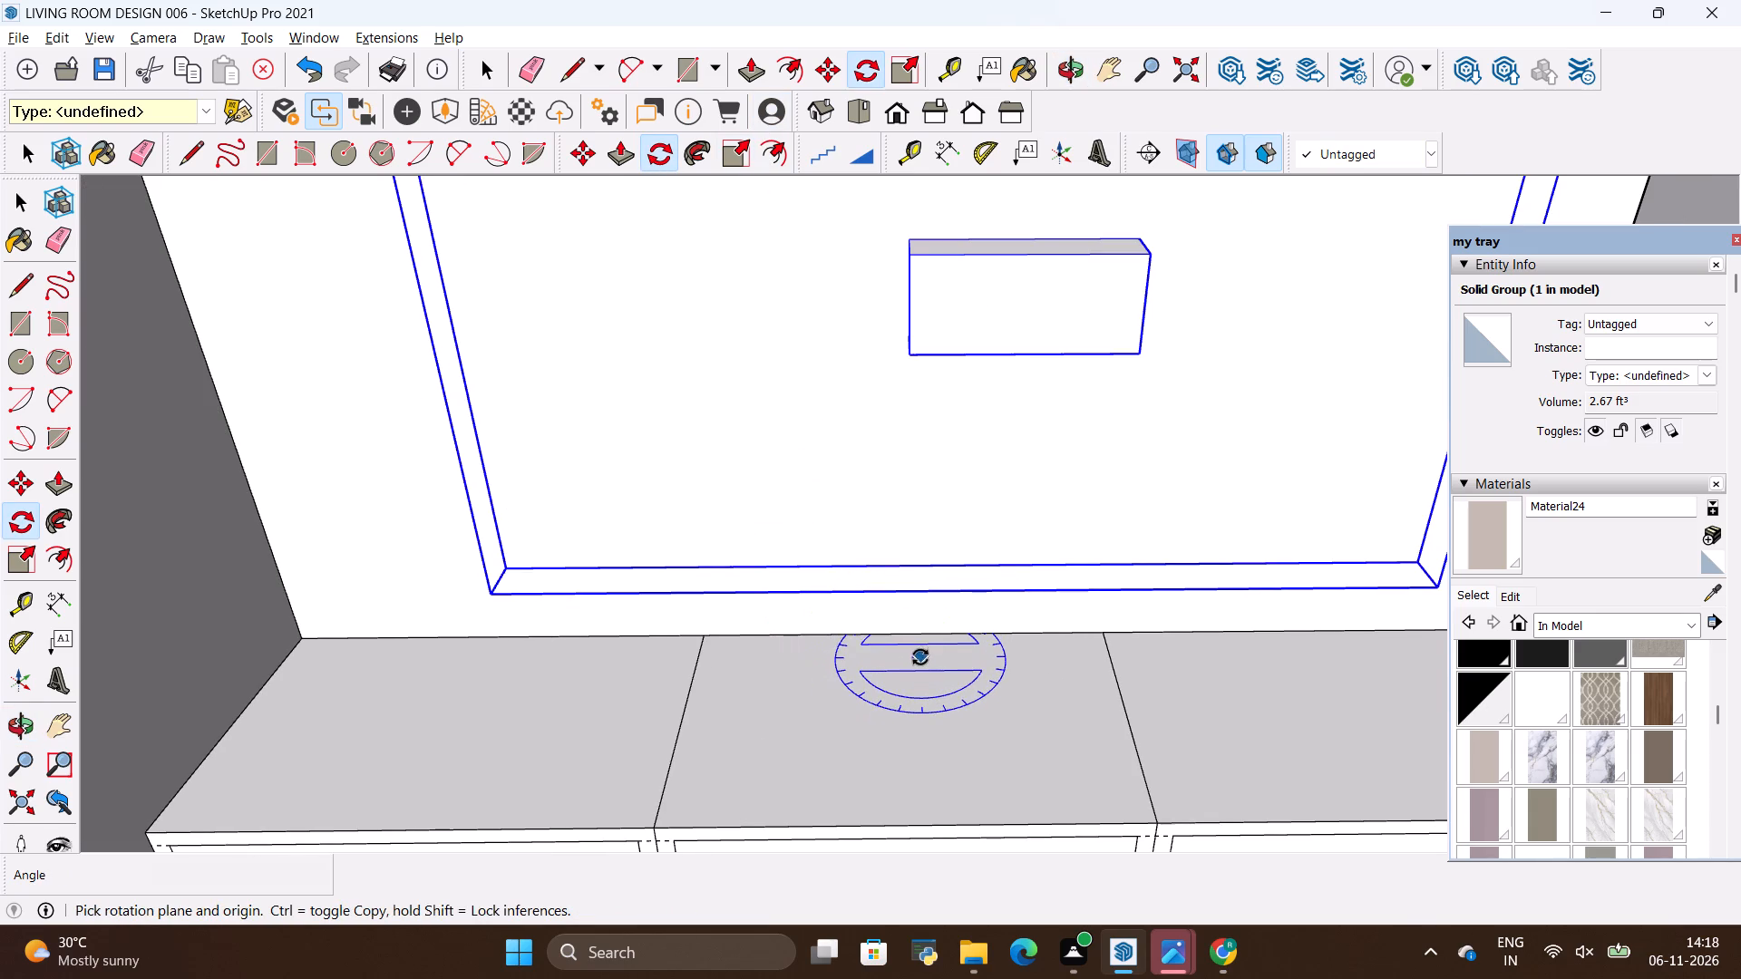
left_click(822, 655)
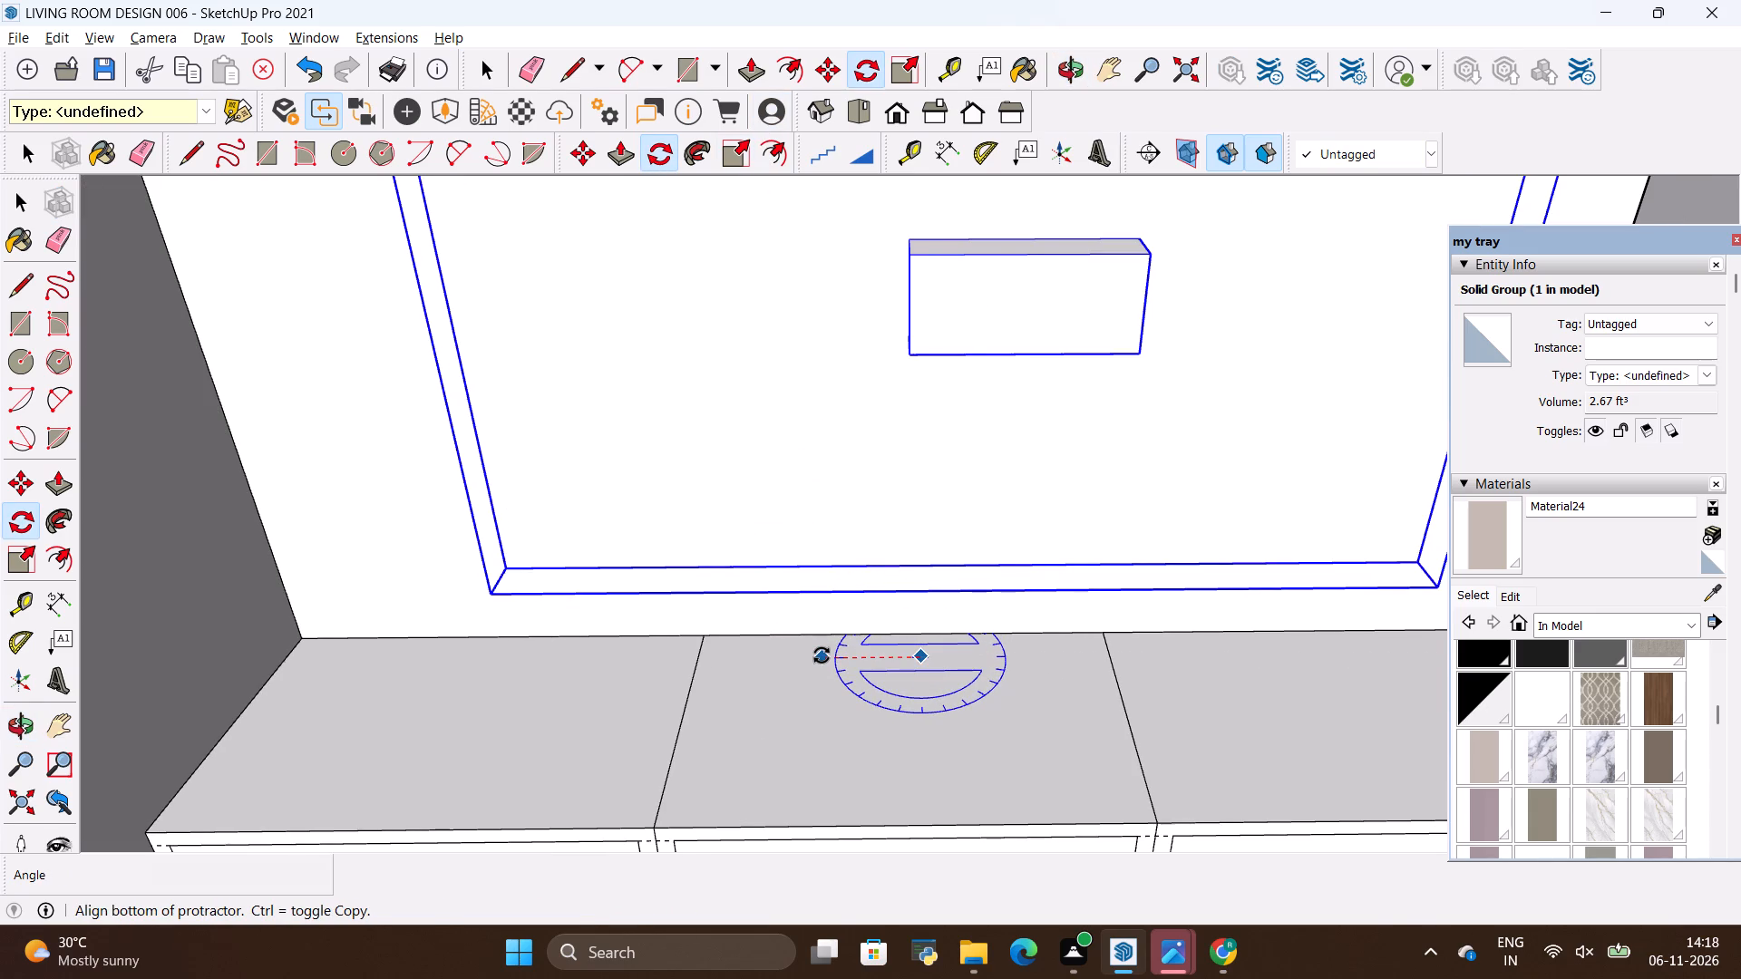
left_click(1041, 660)
key("space")
left_click(942, 693)
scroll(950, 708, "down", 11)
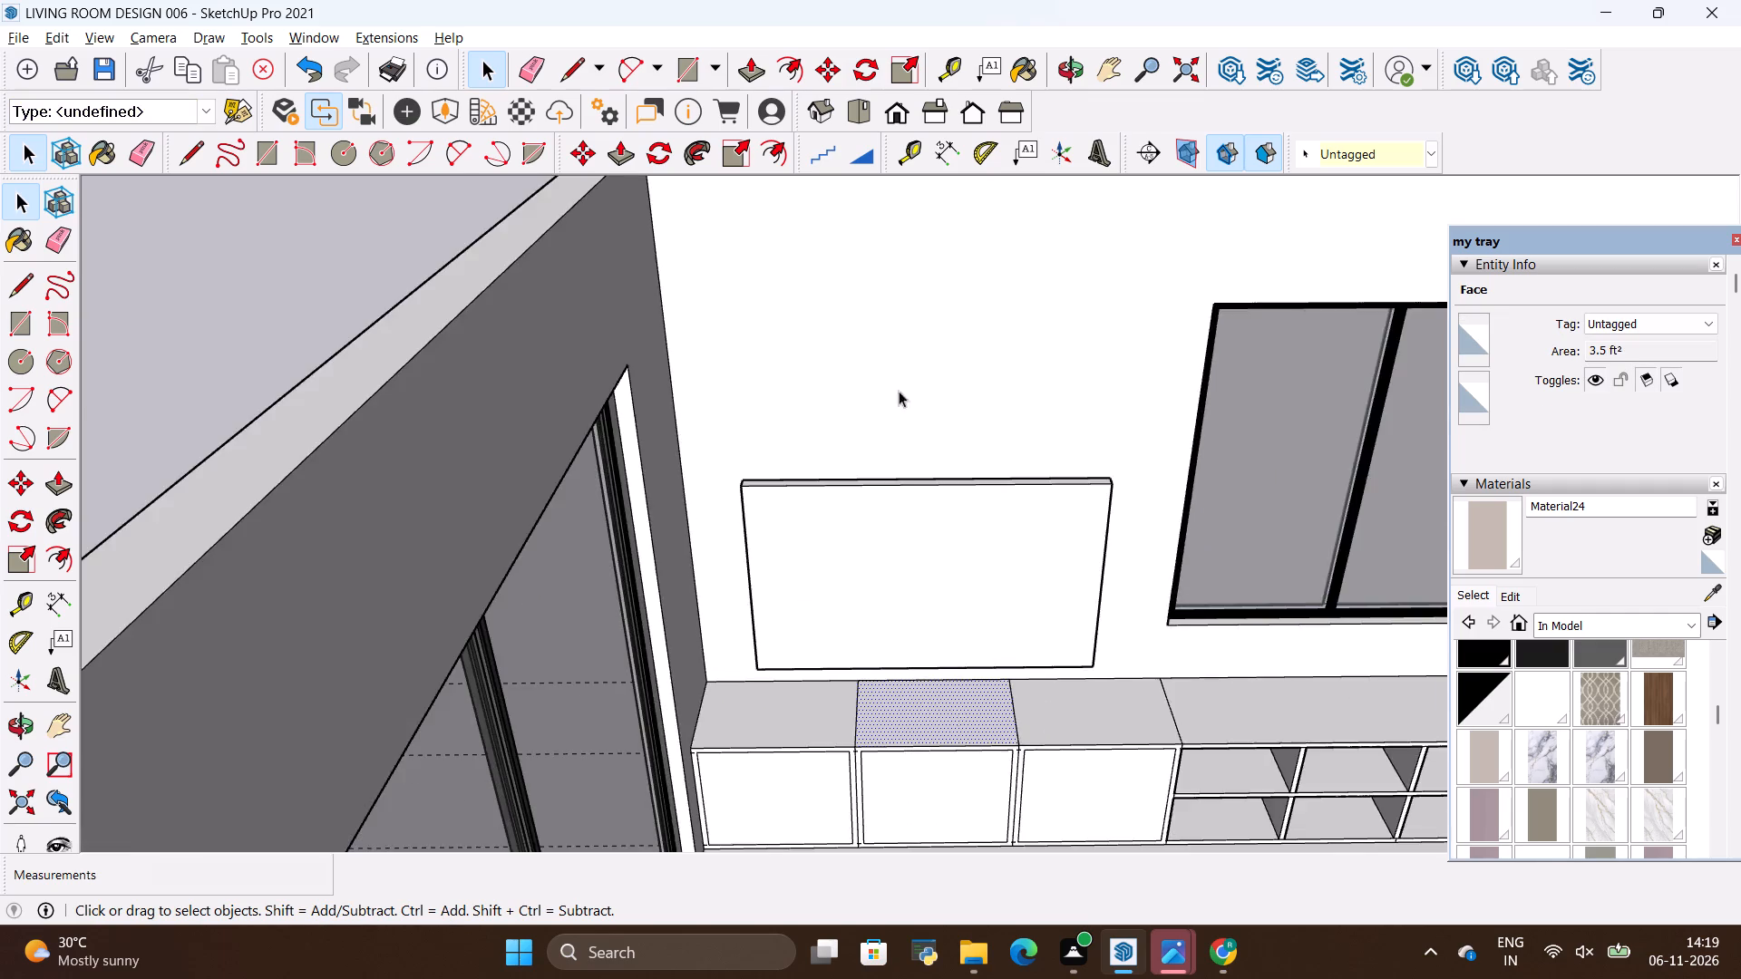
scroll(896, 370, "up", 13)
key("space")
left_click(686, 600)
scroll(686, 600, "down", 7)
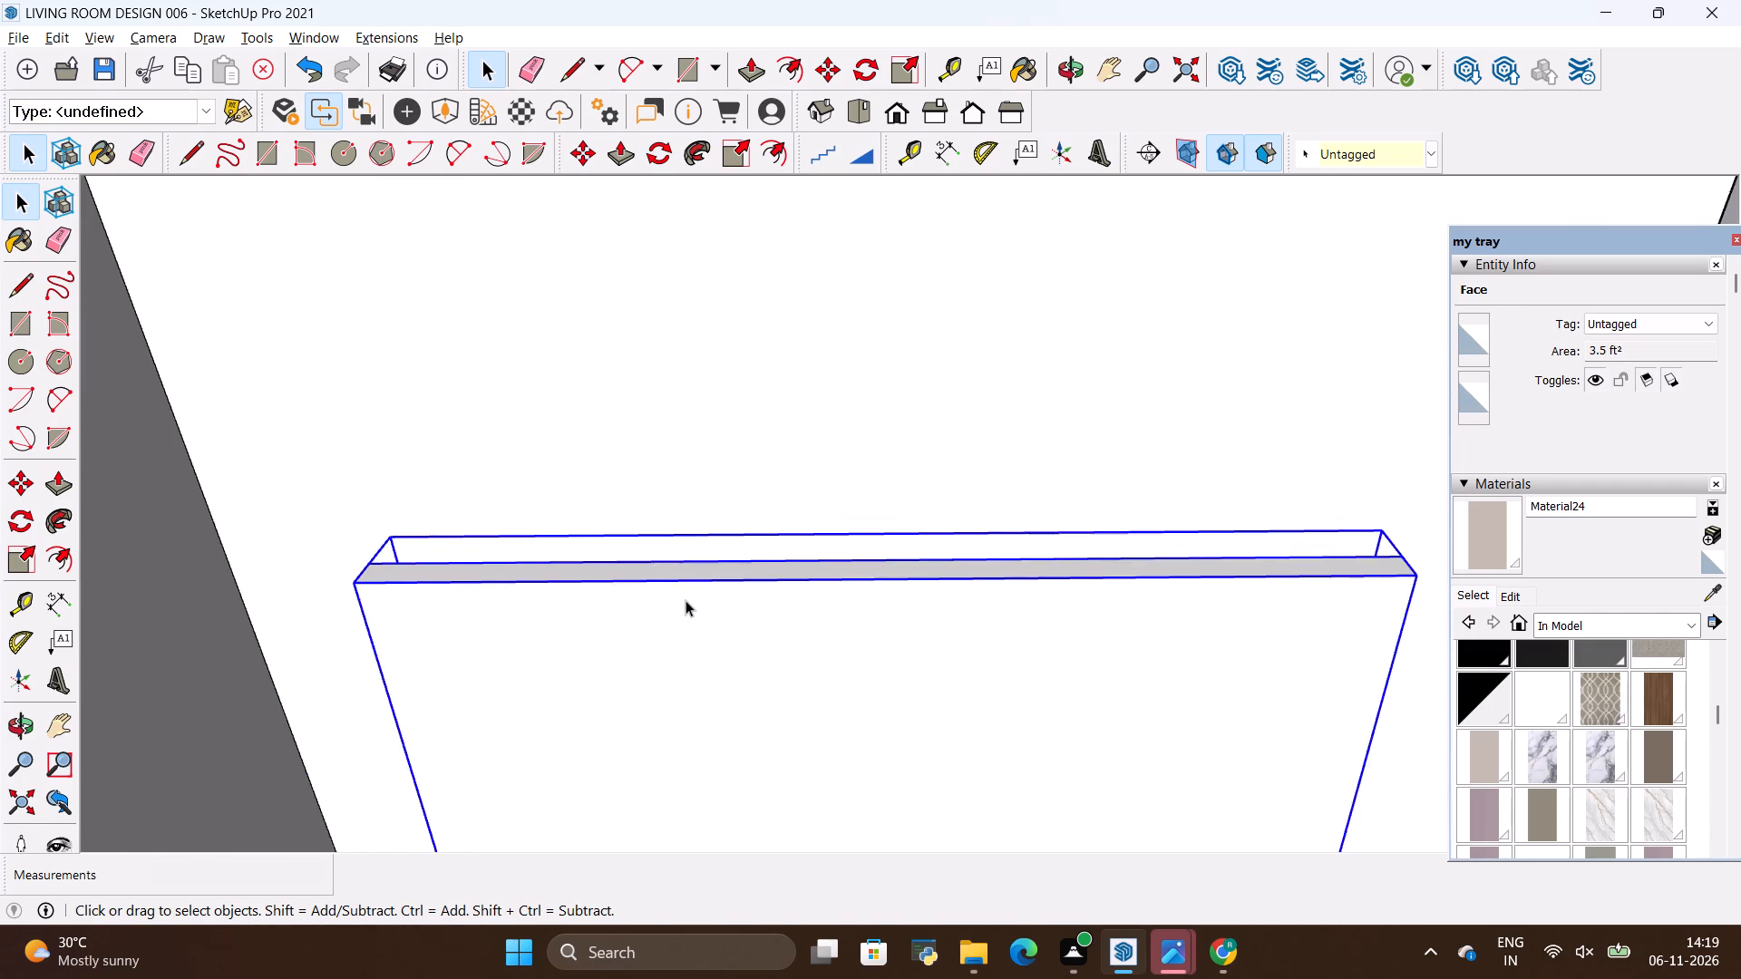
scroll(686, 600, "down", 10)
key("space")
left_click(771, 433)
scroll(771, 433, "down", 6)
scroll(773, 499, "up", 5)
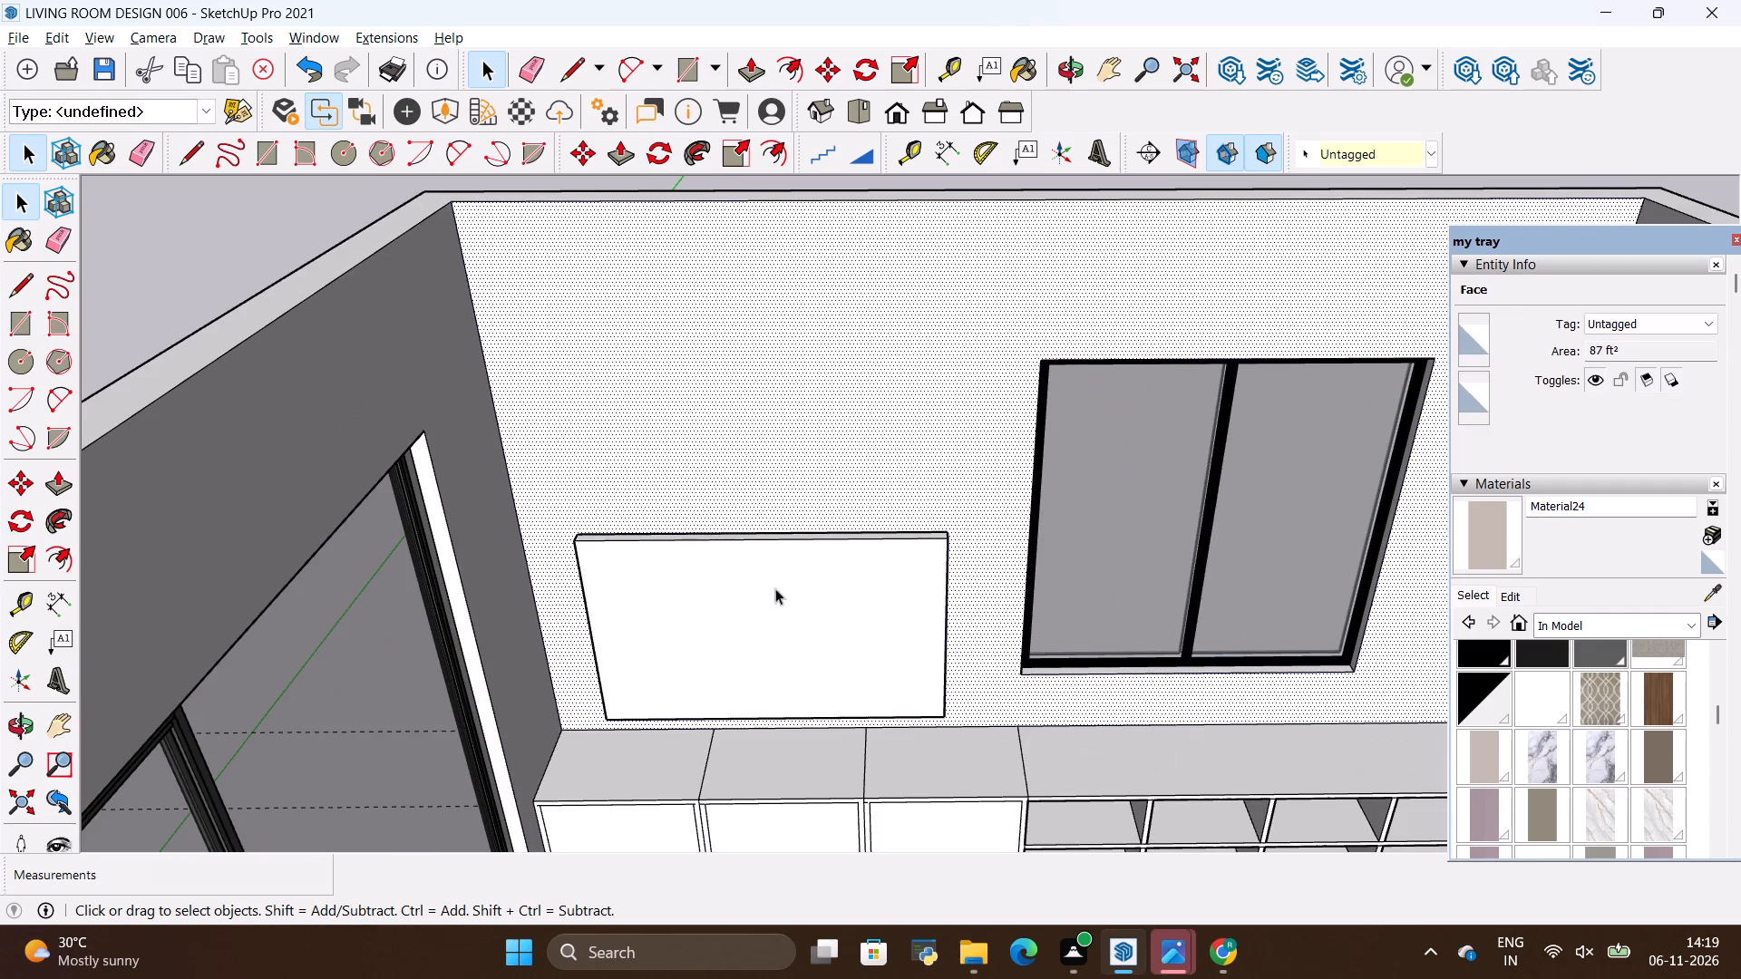
Paint the TV group with the blackened steel1 material from the model's materials.
scroll(1634, 749, "up", 2)
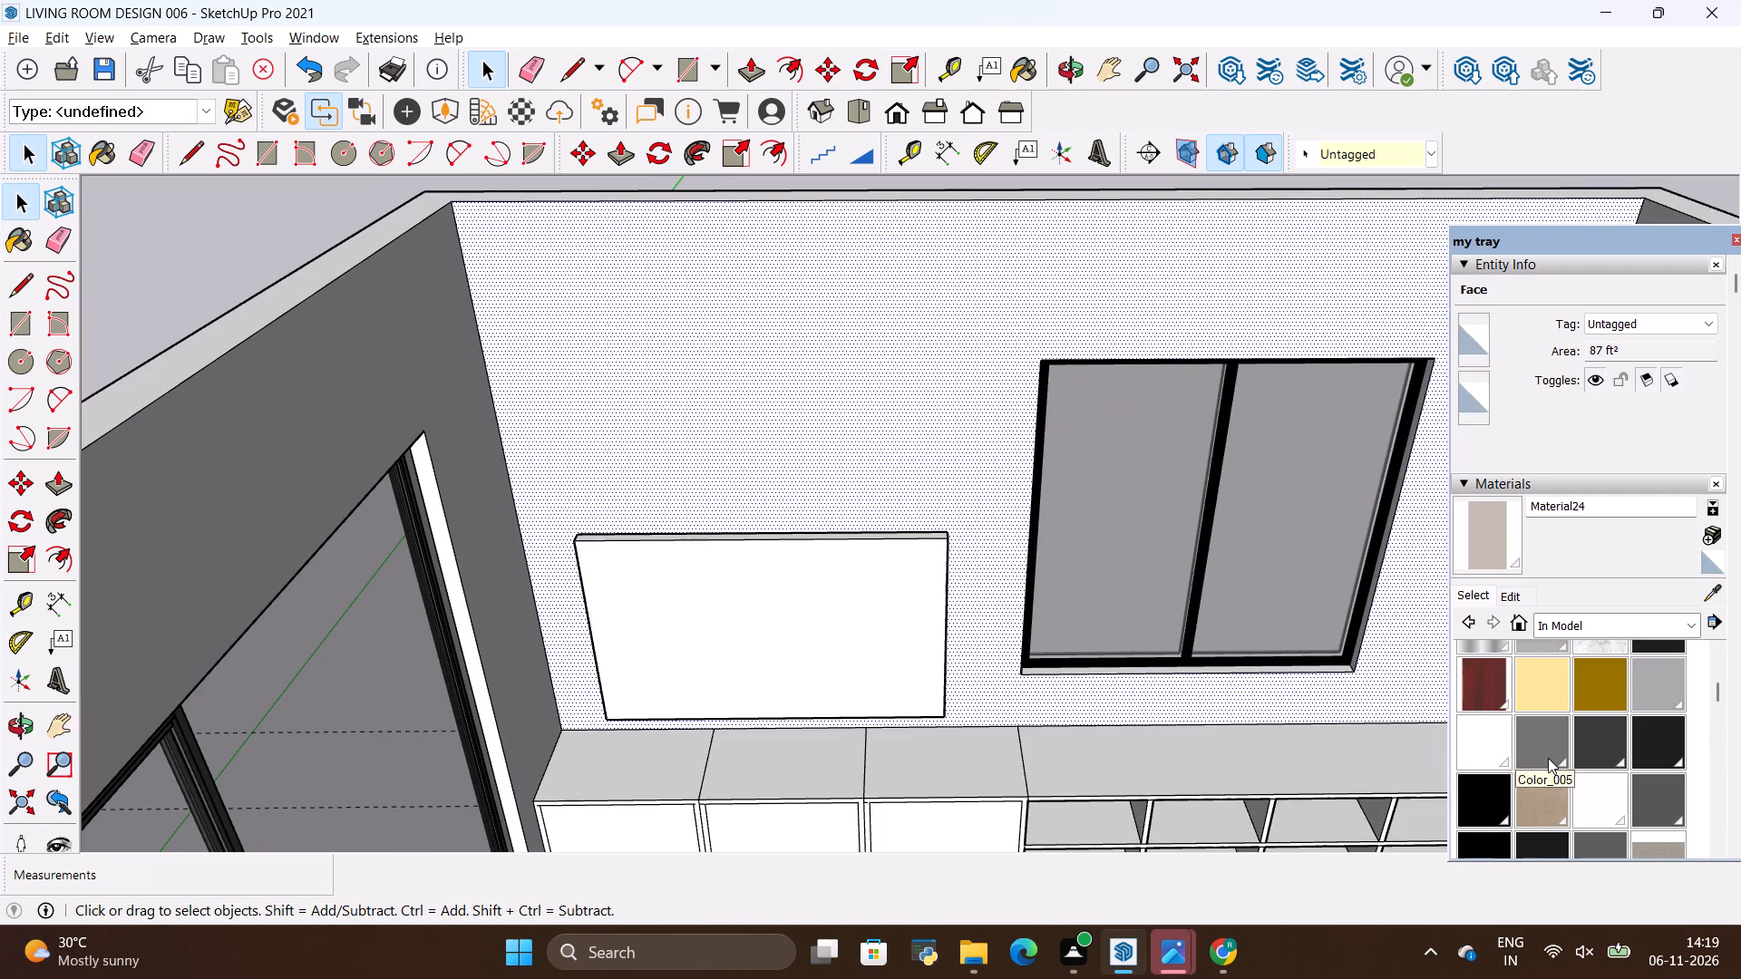
scroll(1548, 758, "down", 1)
scroll(1645, 695, "up", 1)
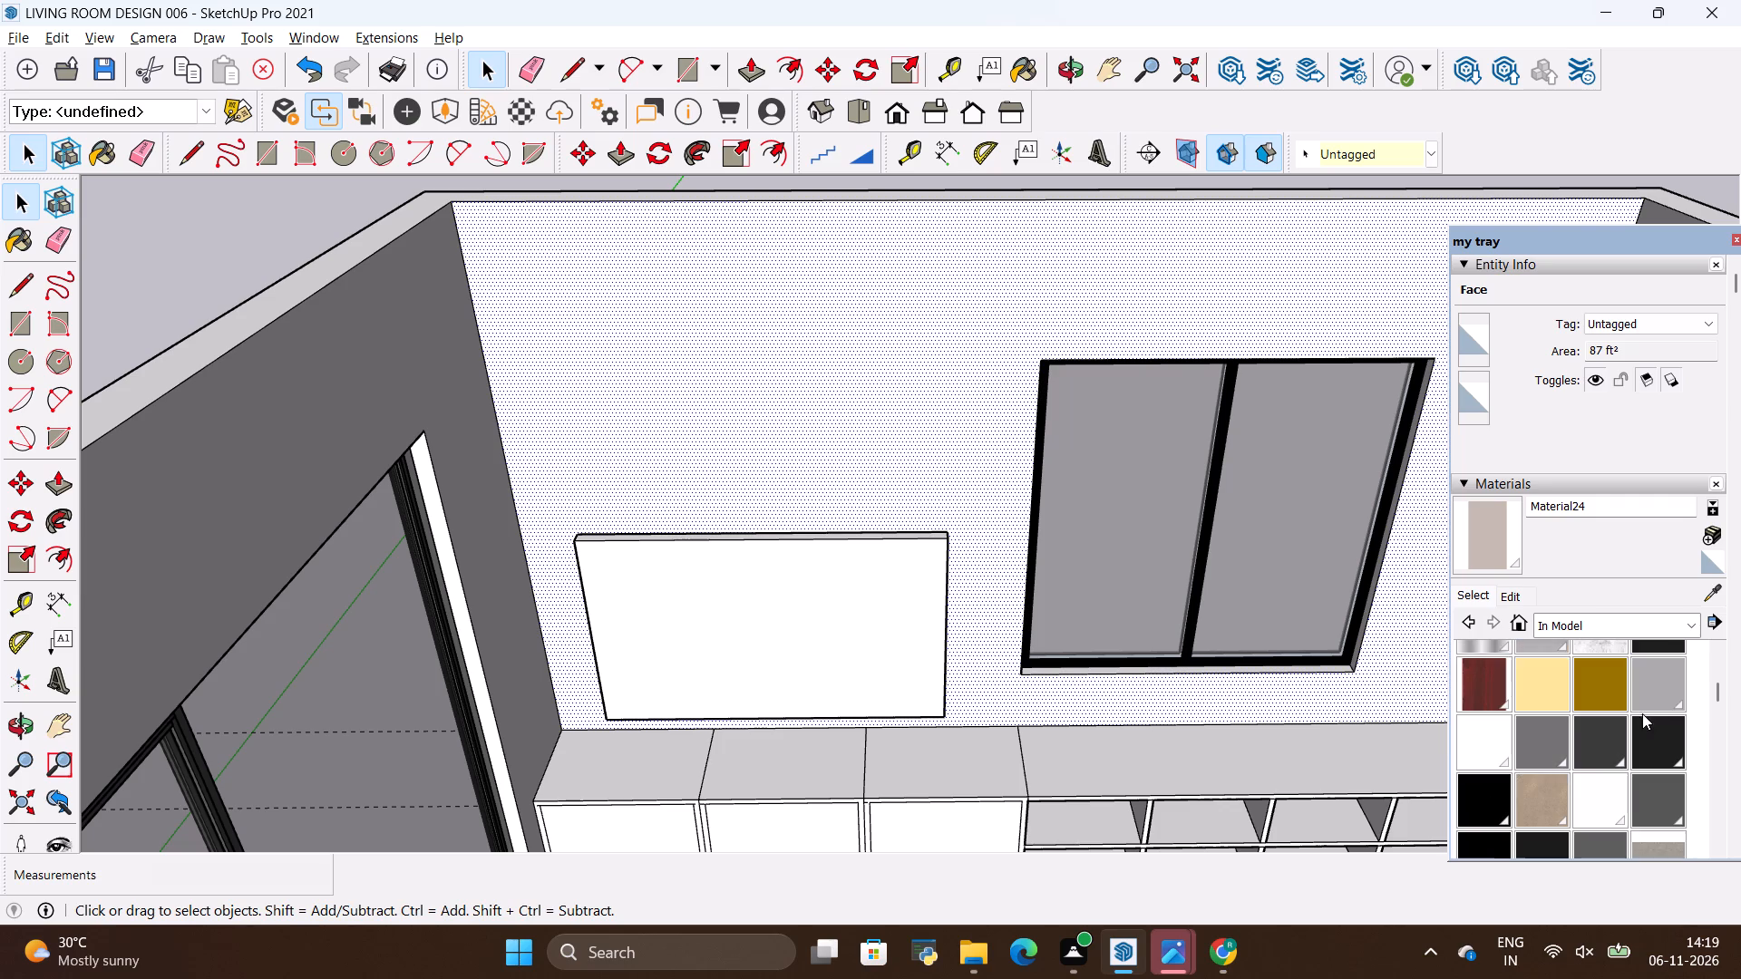
scroll(1581, 729, "up", 1)
left_click(1637, 726)
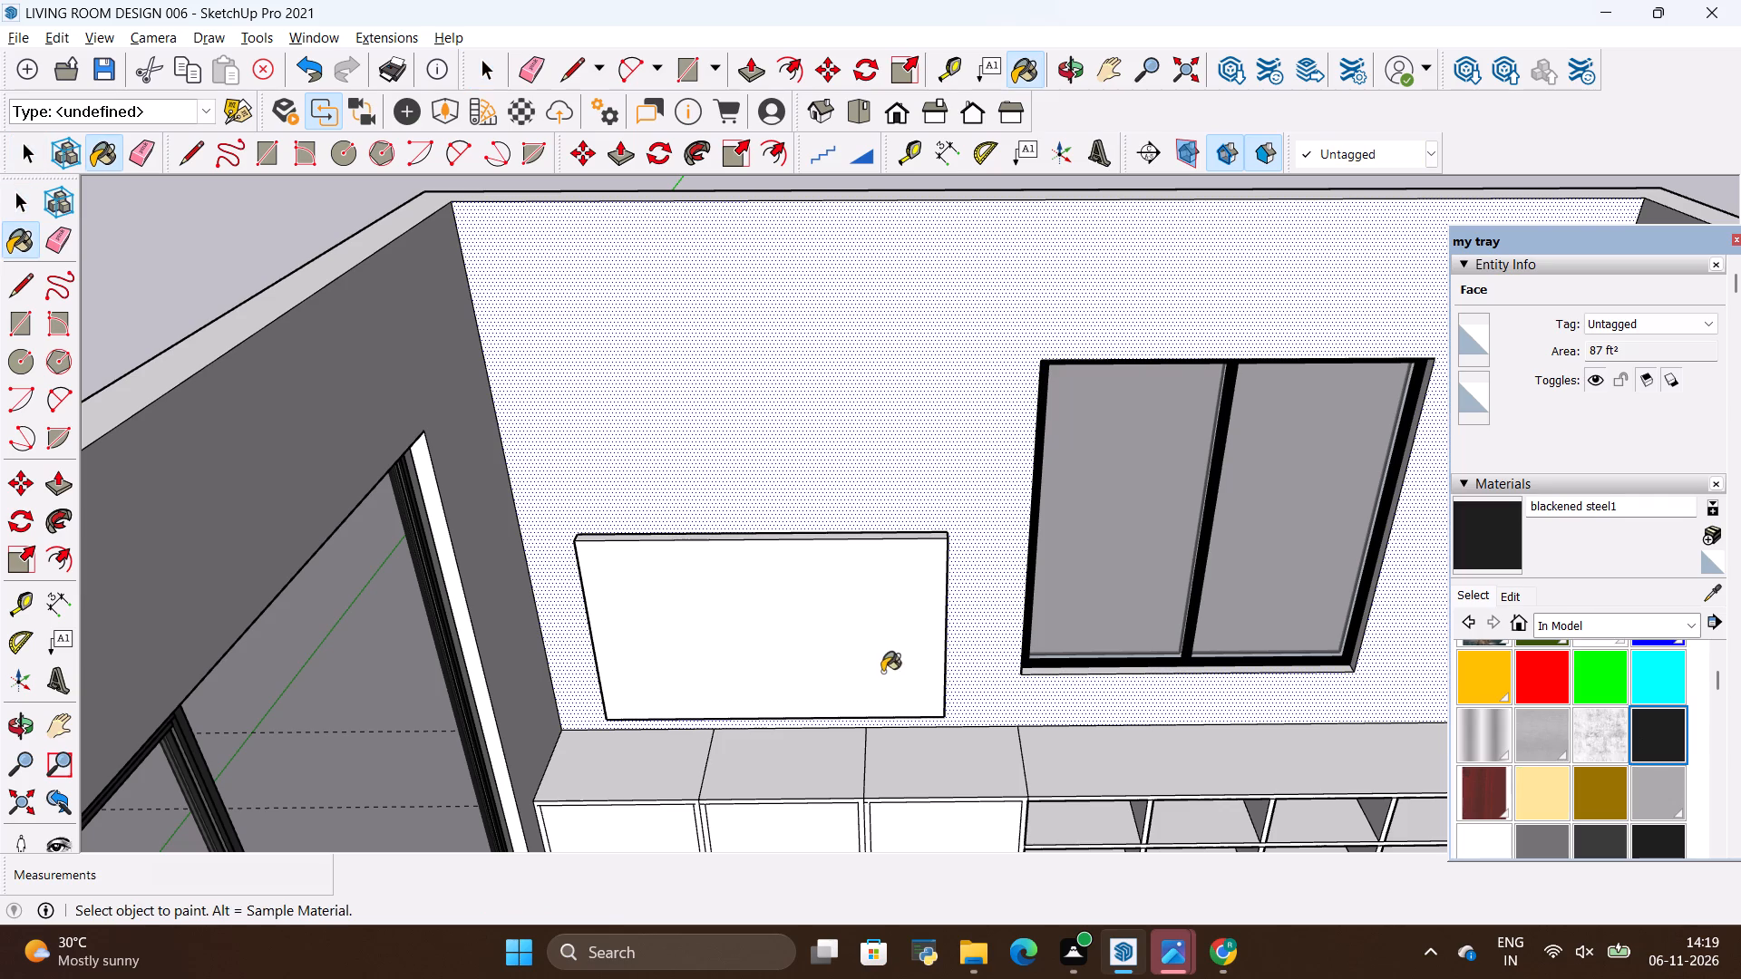
left_click(882, 672)
key("space")
scroll(839, 635, "down", 9)
key("space")
left_click(561, 249)
scroll(735, 496, "down", 2)
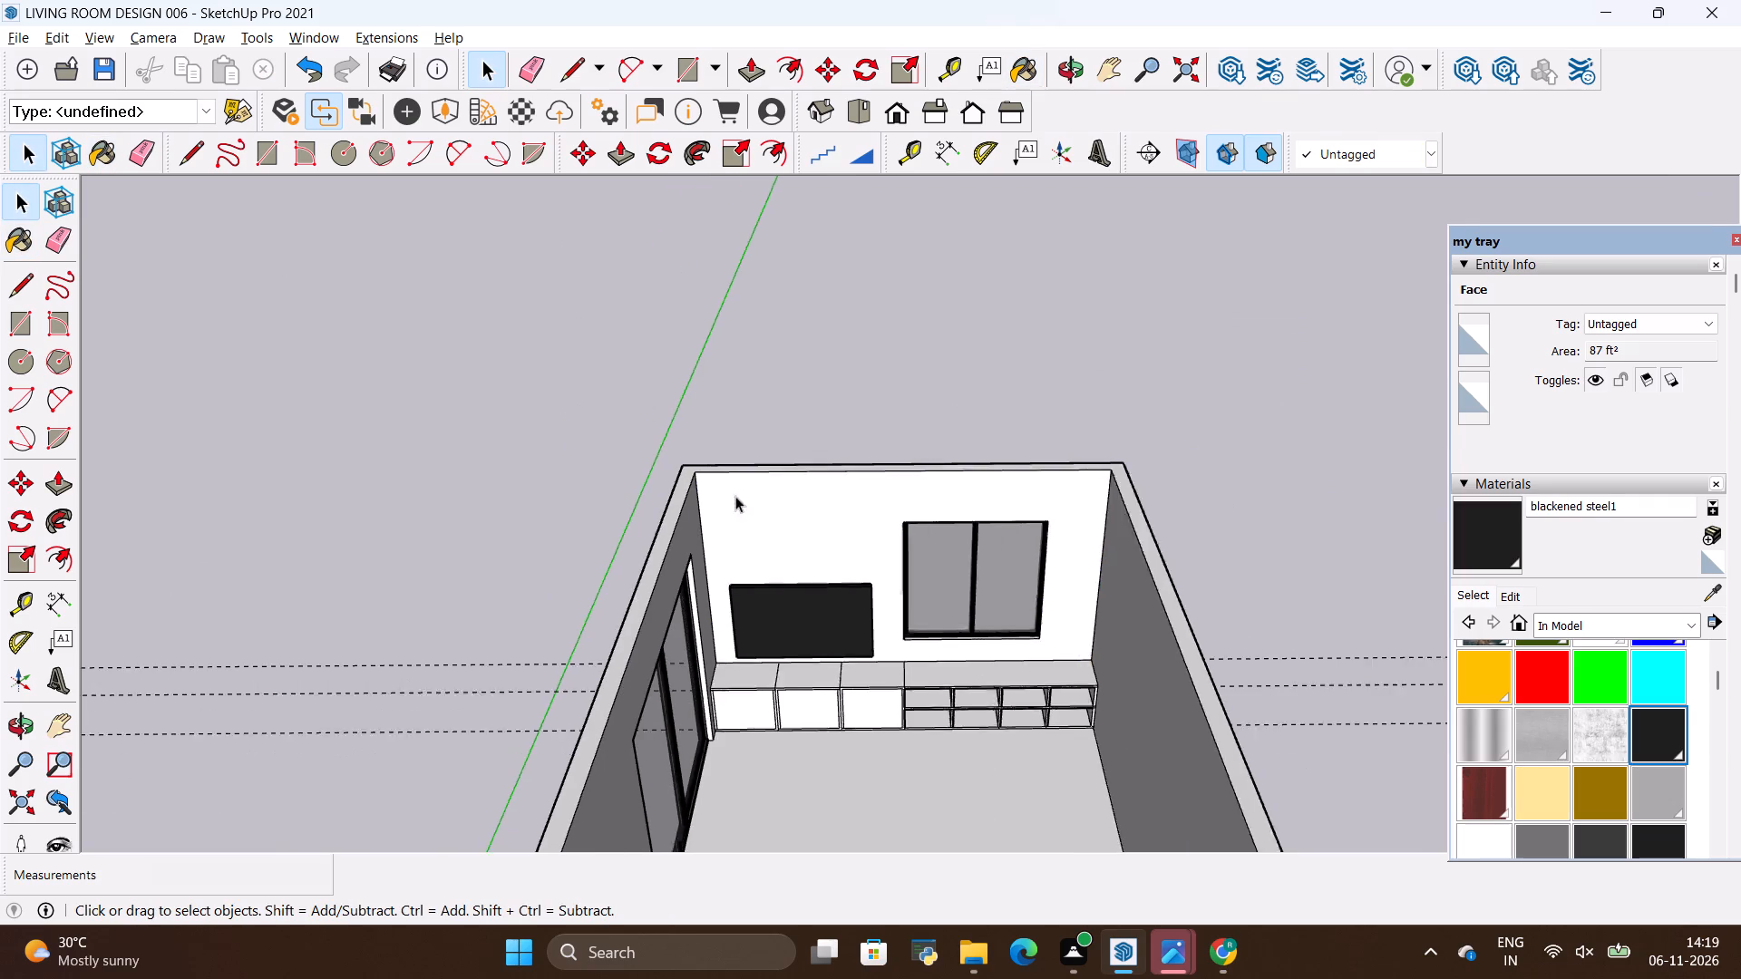
Check the reference photo and erase the three seam lines across the TV cabinet's top surface.
scroll(735, 496, "down", 1)
scroll(884, 595, "up", 9)
scroll(900, 684, "up", 5)
key("alt+Tab")
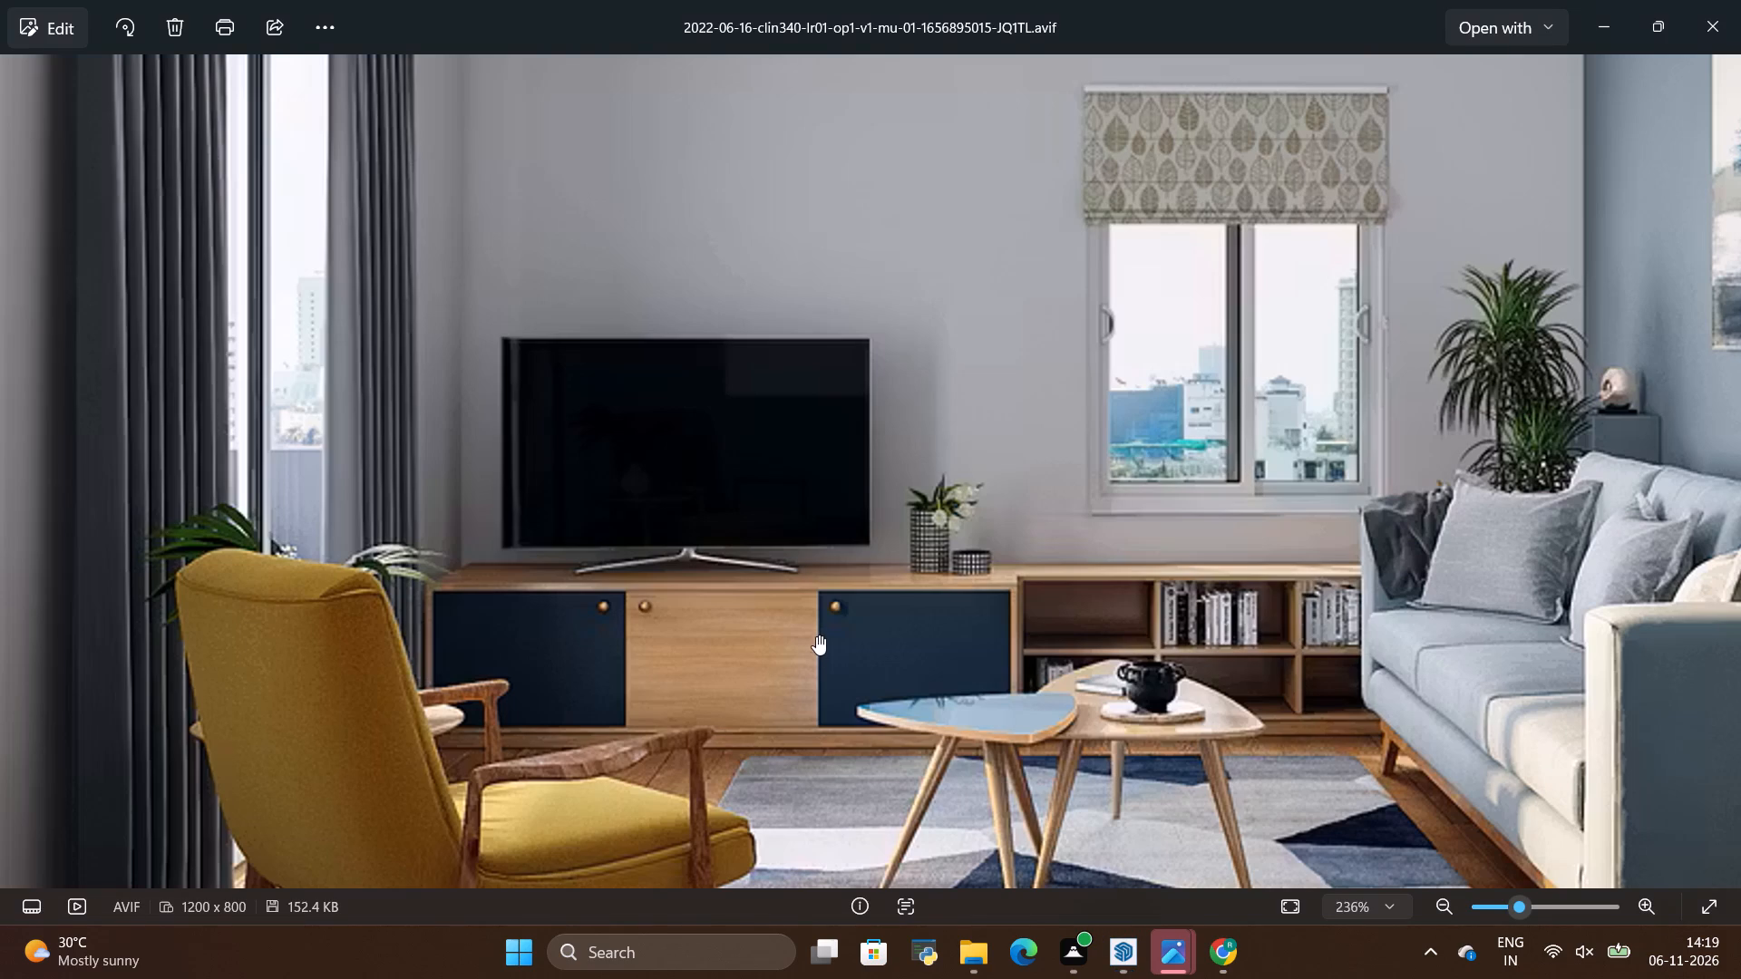
key("alt+Tab")
scroll(416, 684, "up", 3)
key("e")
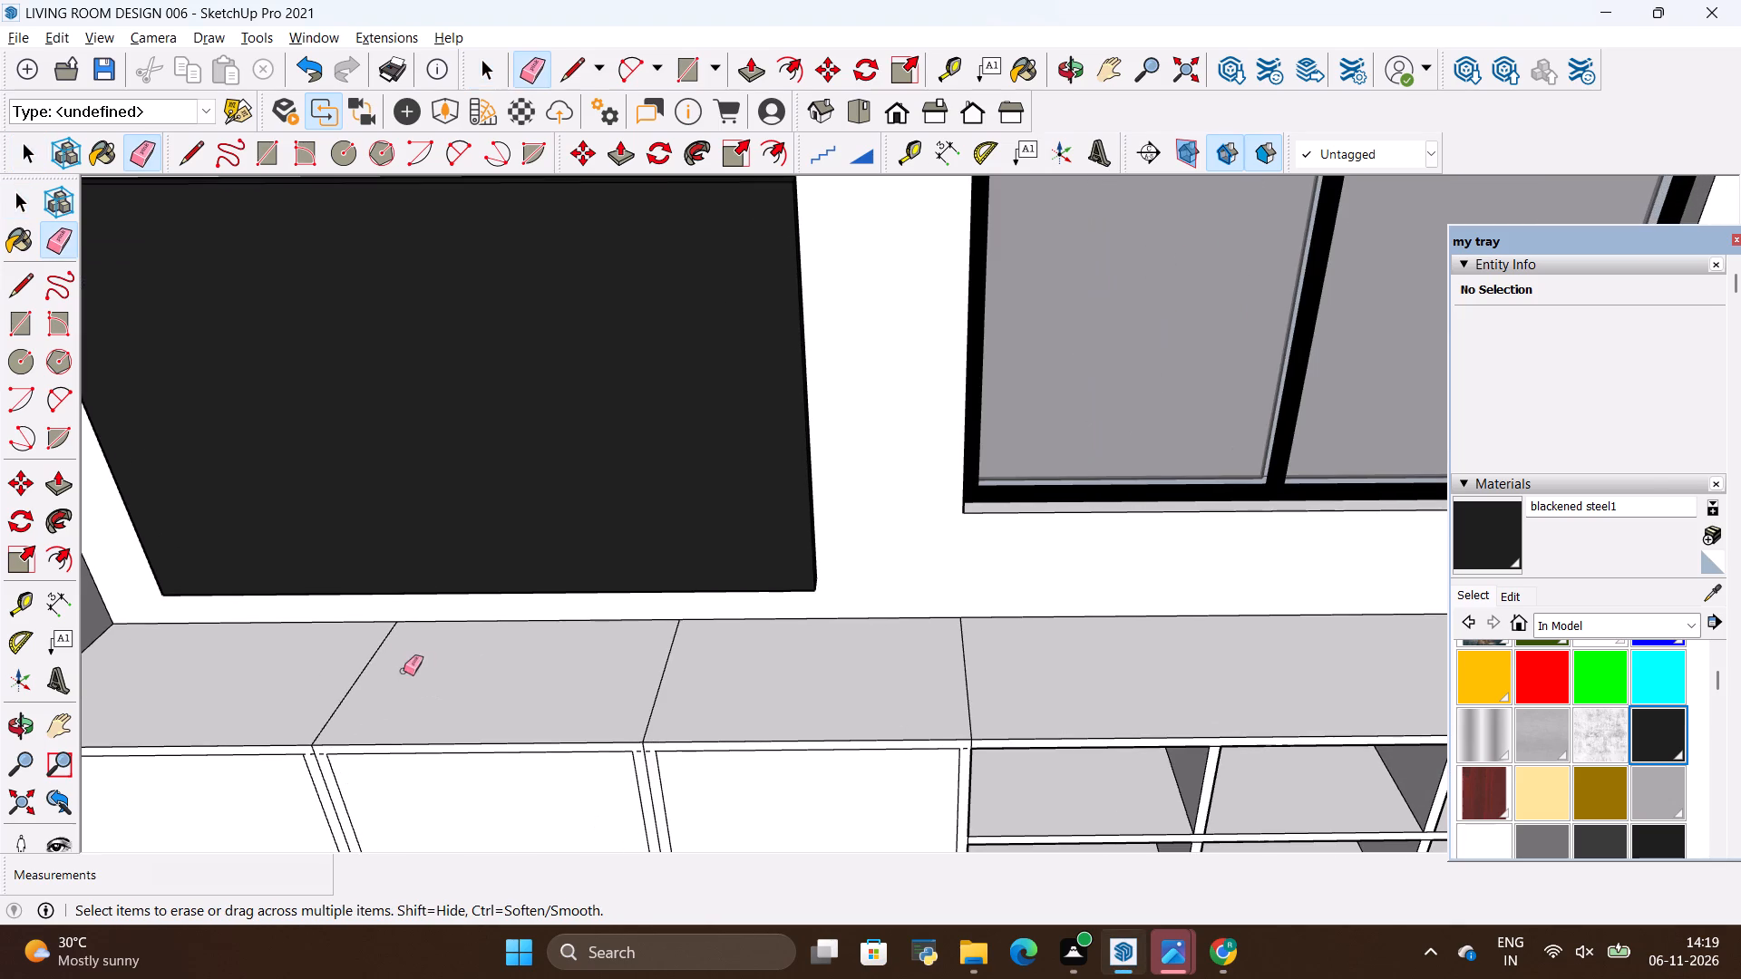
left_click_drag(323, 647, 394, 677)
left_click_drag(628, 677, 696, 696)
left_click_drag(922, 681, 1009, 714)
Compare the cabinet's three door fronts and their frames with the TV unit in the reference photo.
scroll(1065, 625, "down", 4)
scroll(817, 754, "up", 4)
key("alt+Tab")
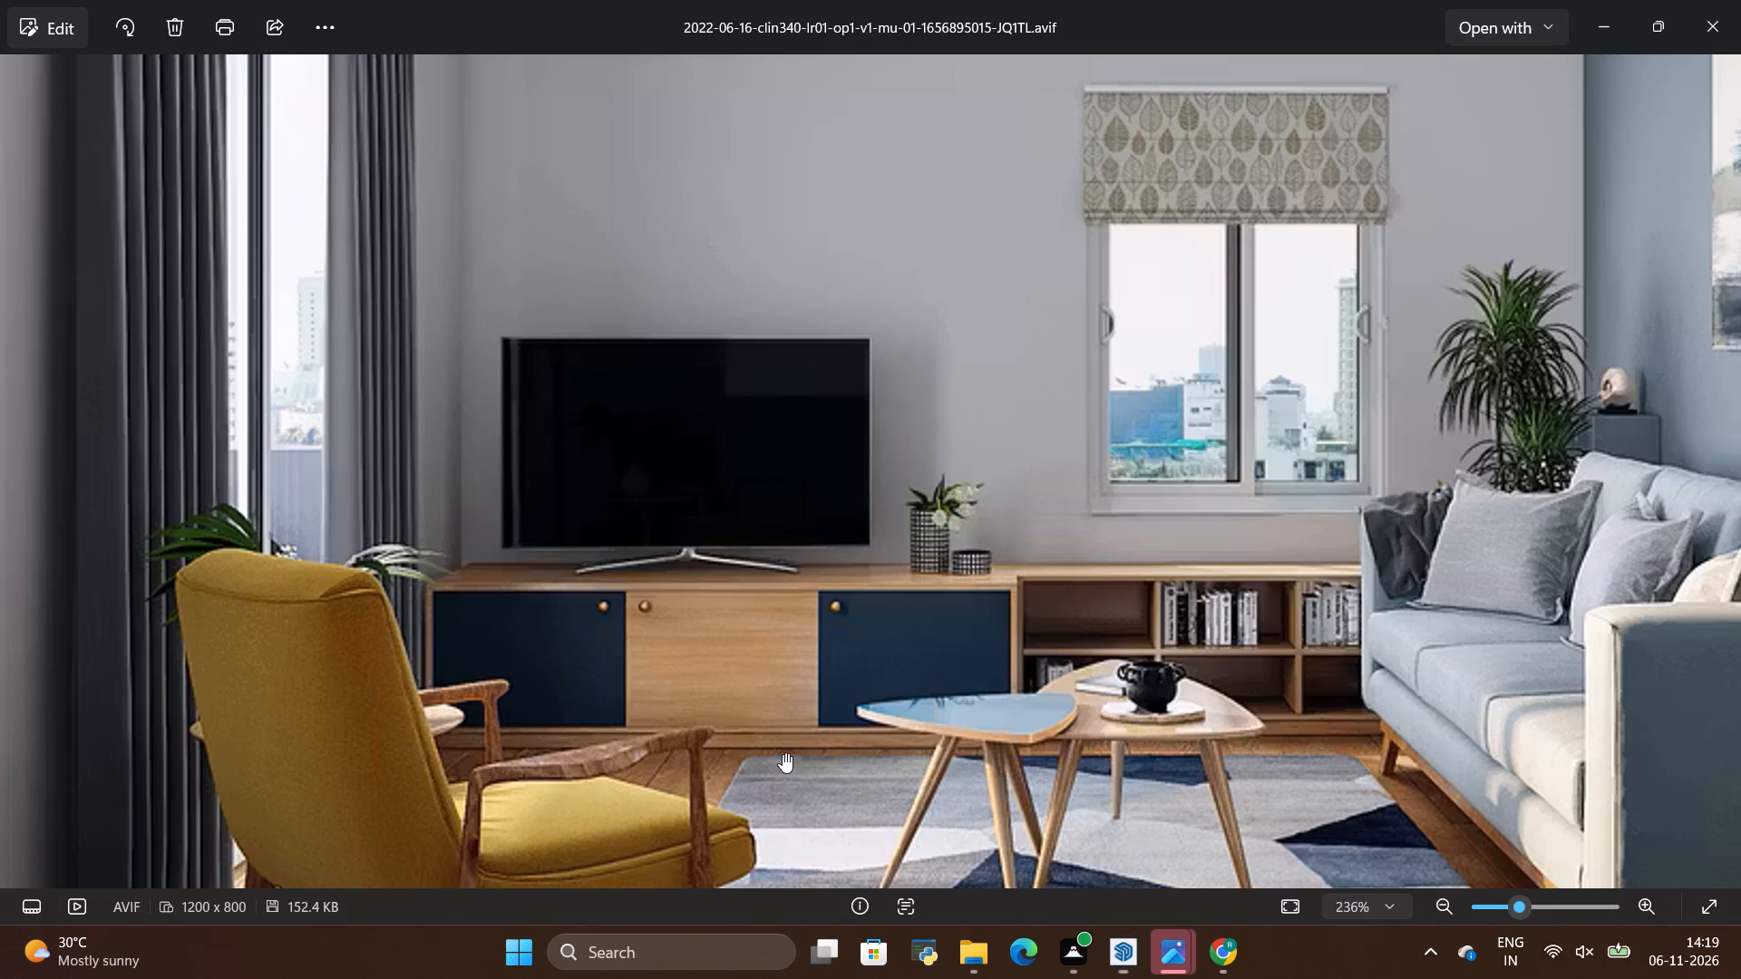
scroll(820, 665, "up", 3)
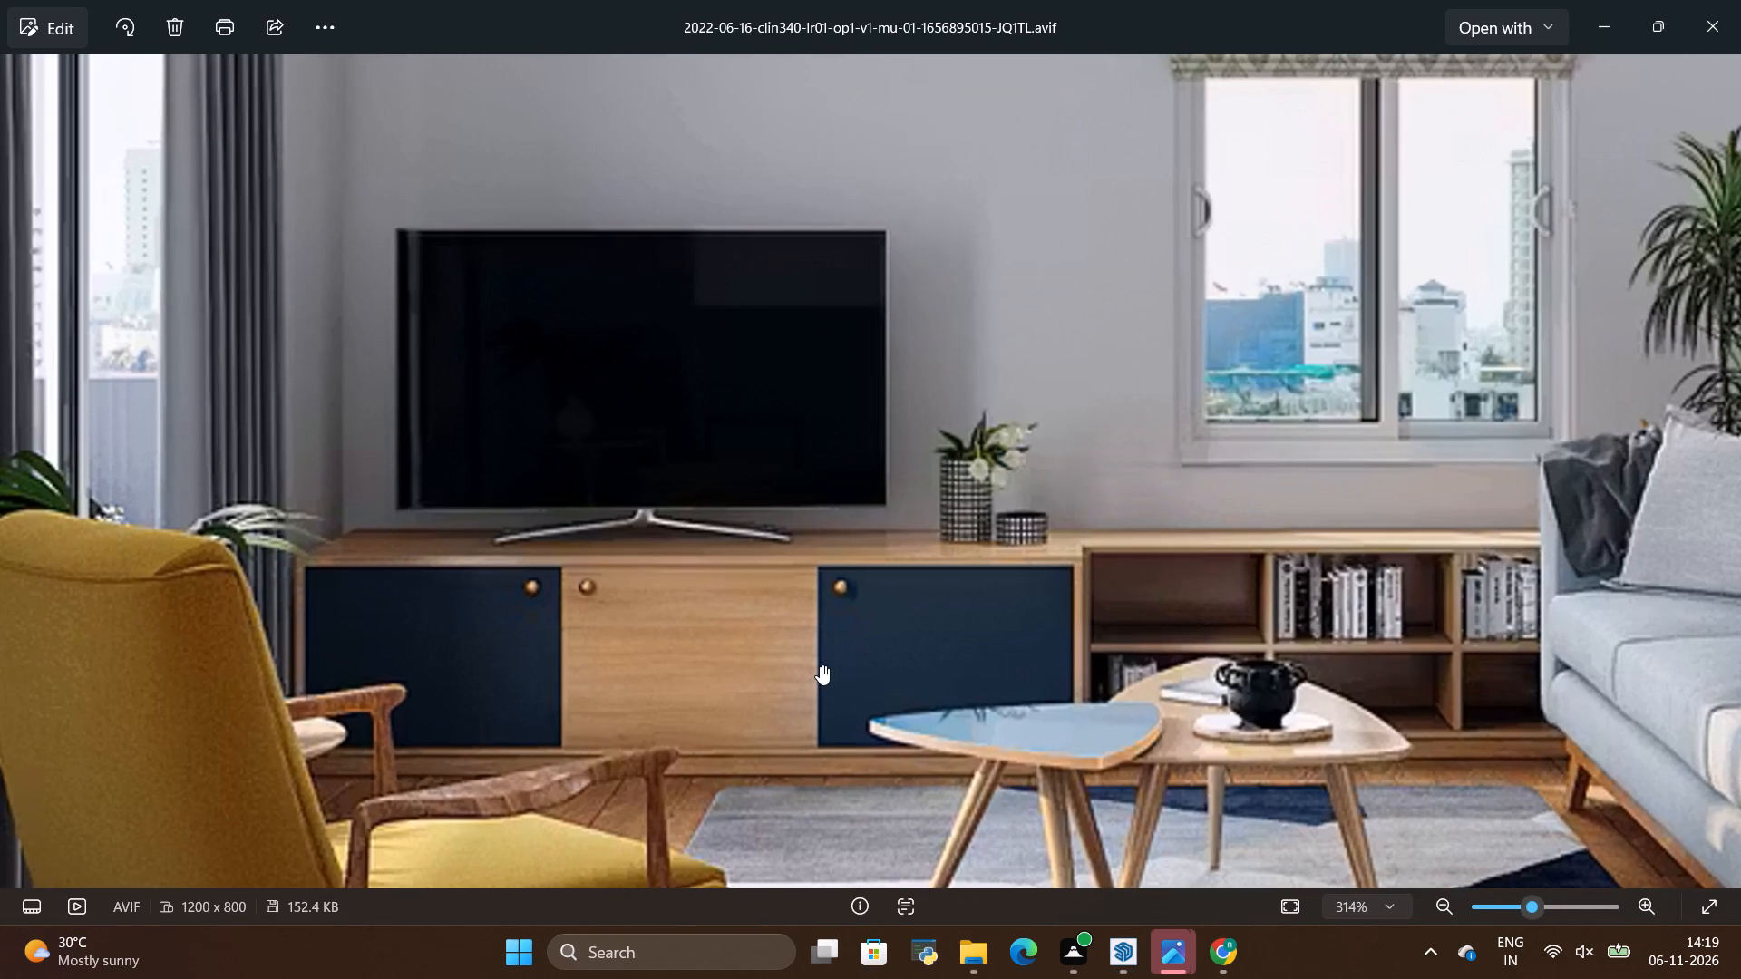
key("alt+Tab")
scroll(832, 627, "down", 3)
scroll(574, 795, "up", 5)
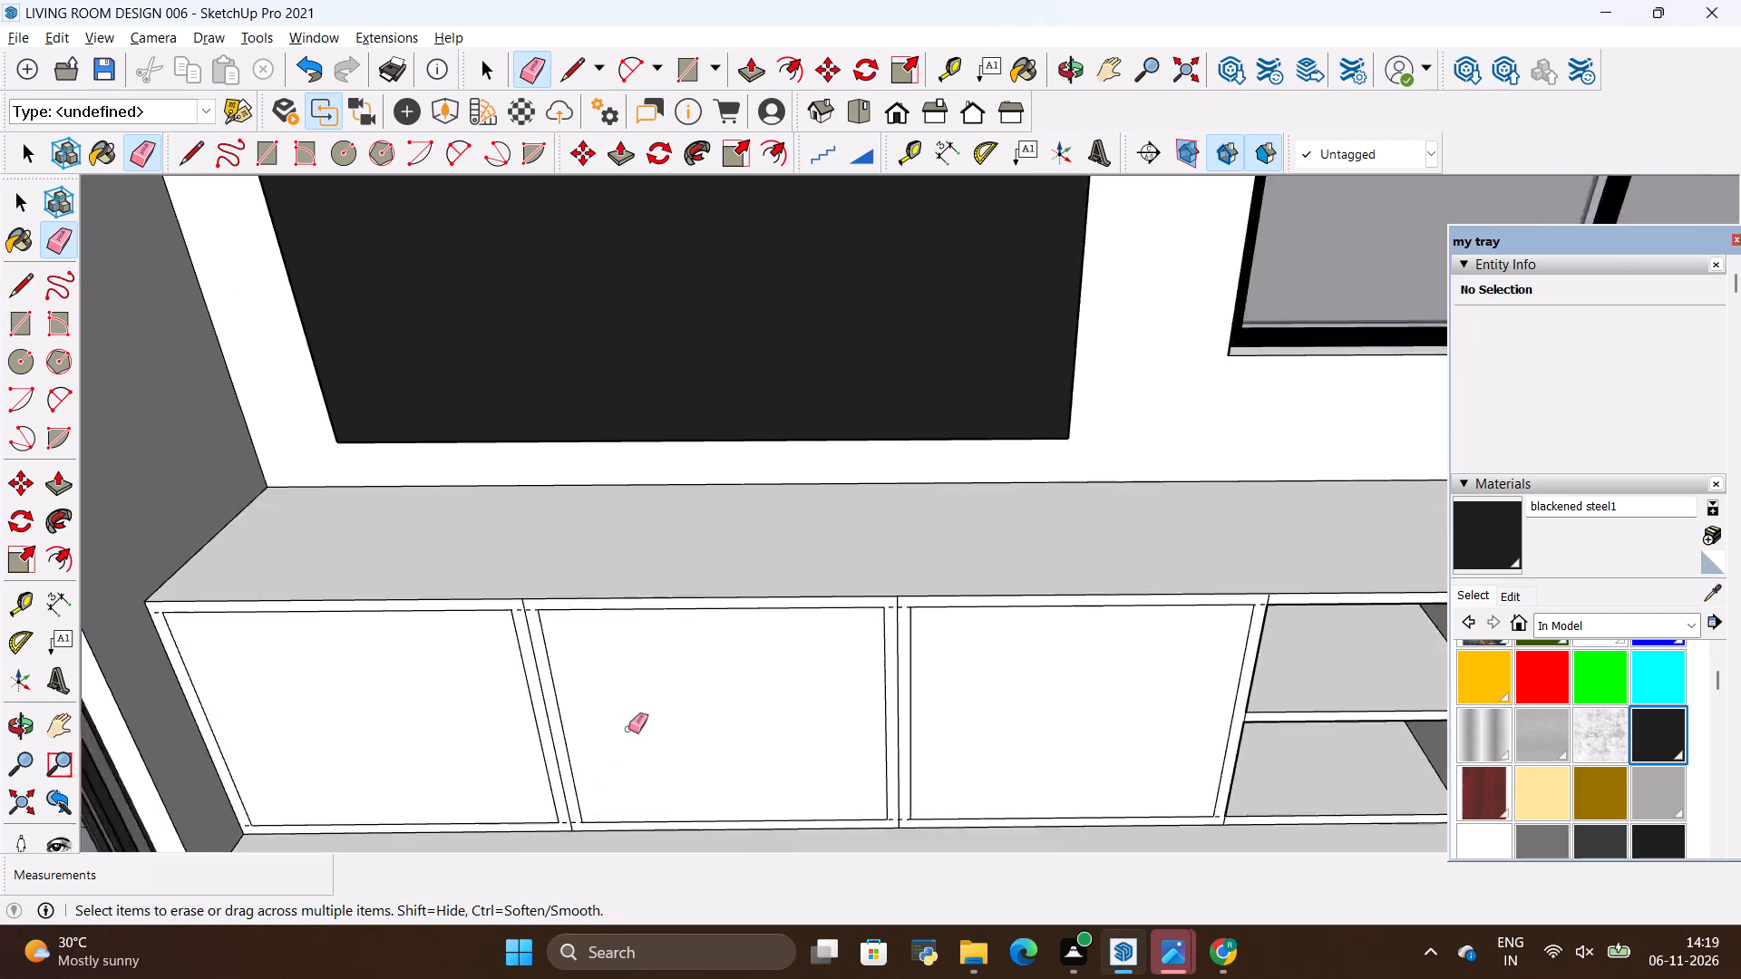
scroll(691, 661, "down", 4)
key("alt+Tab")
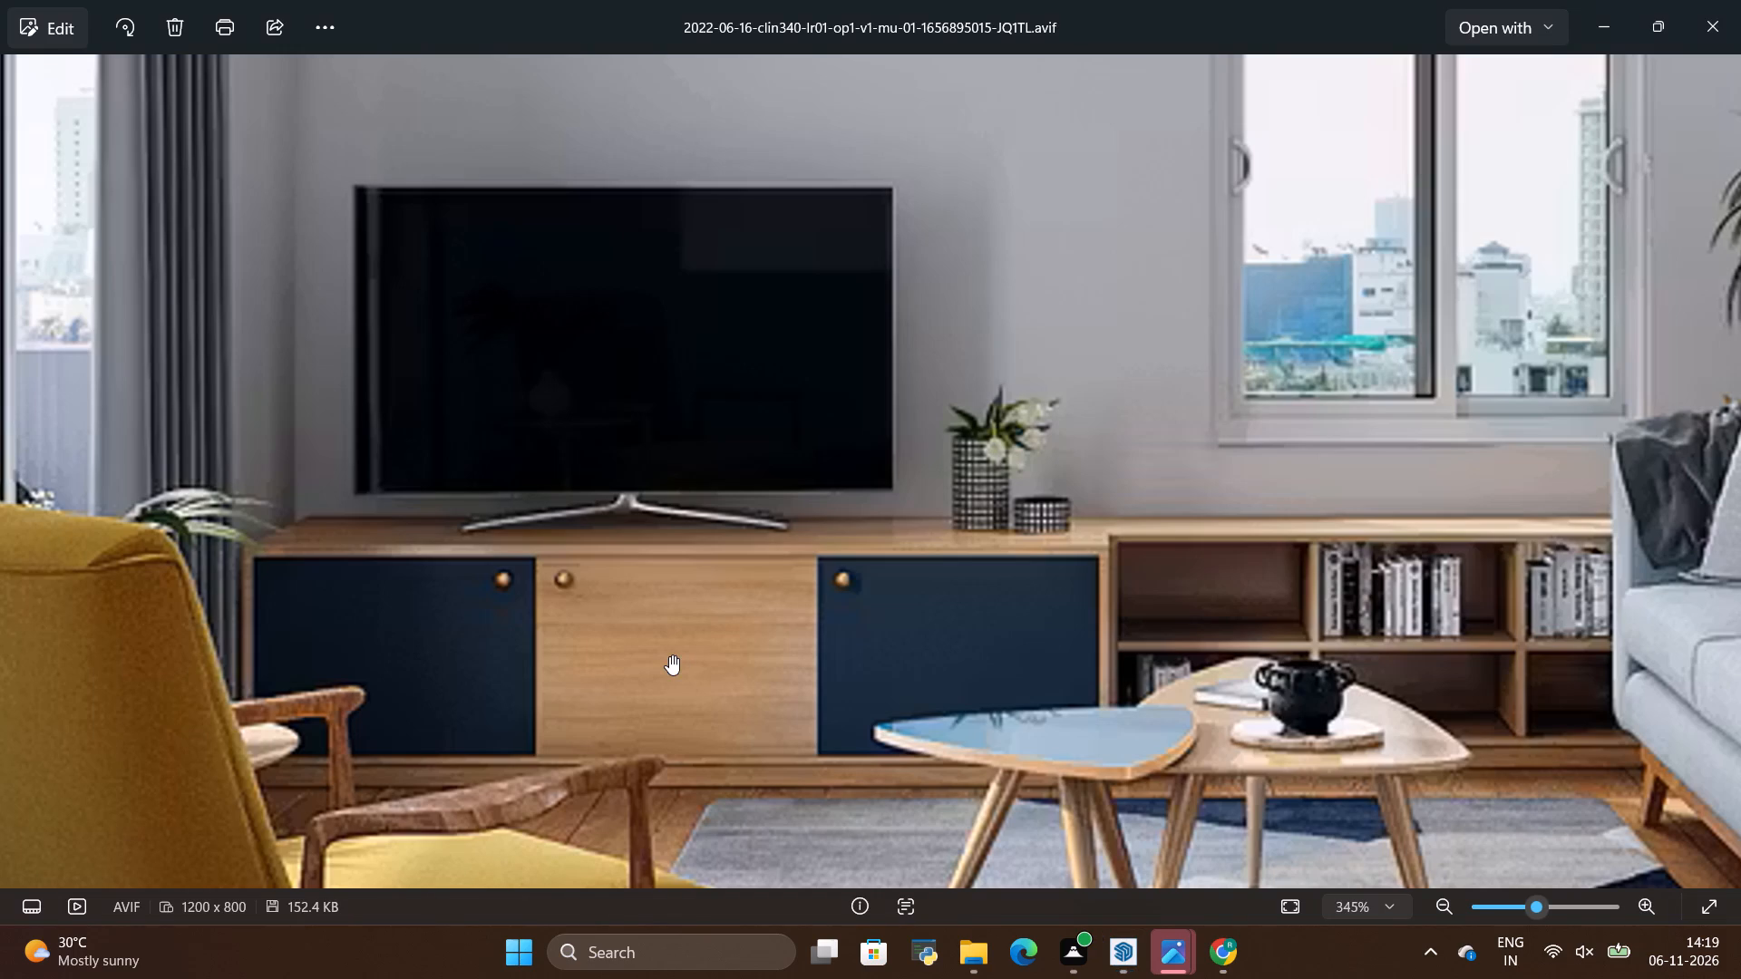
key("alt+Tab")
scroll(675, 642, "down", 3)
scroll(603, 732, "up", 3)
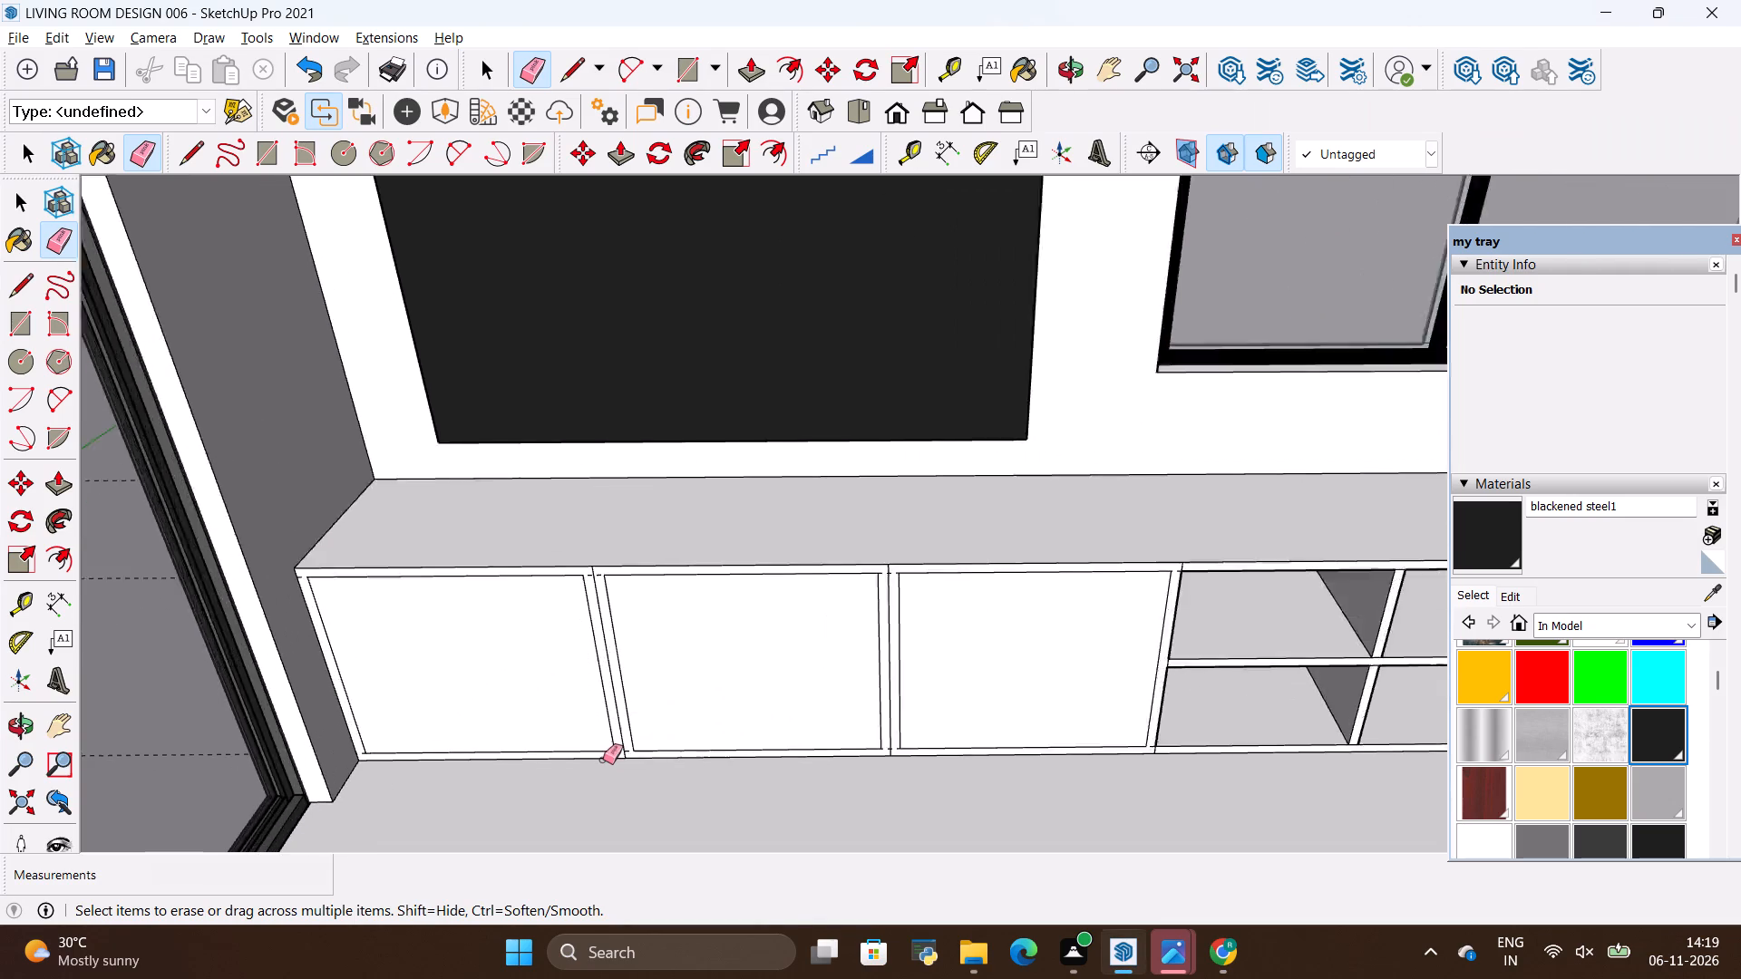
scroll(603, 760, "up", 2)
key("alt+Tab")
key("alt+Tab")
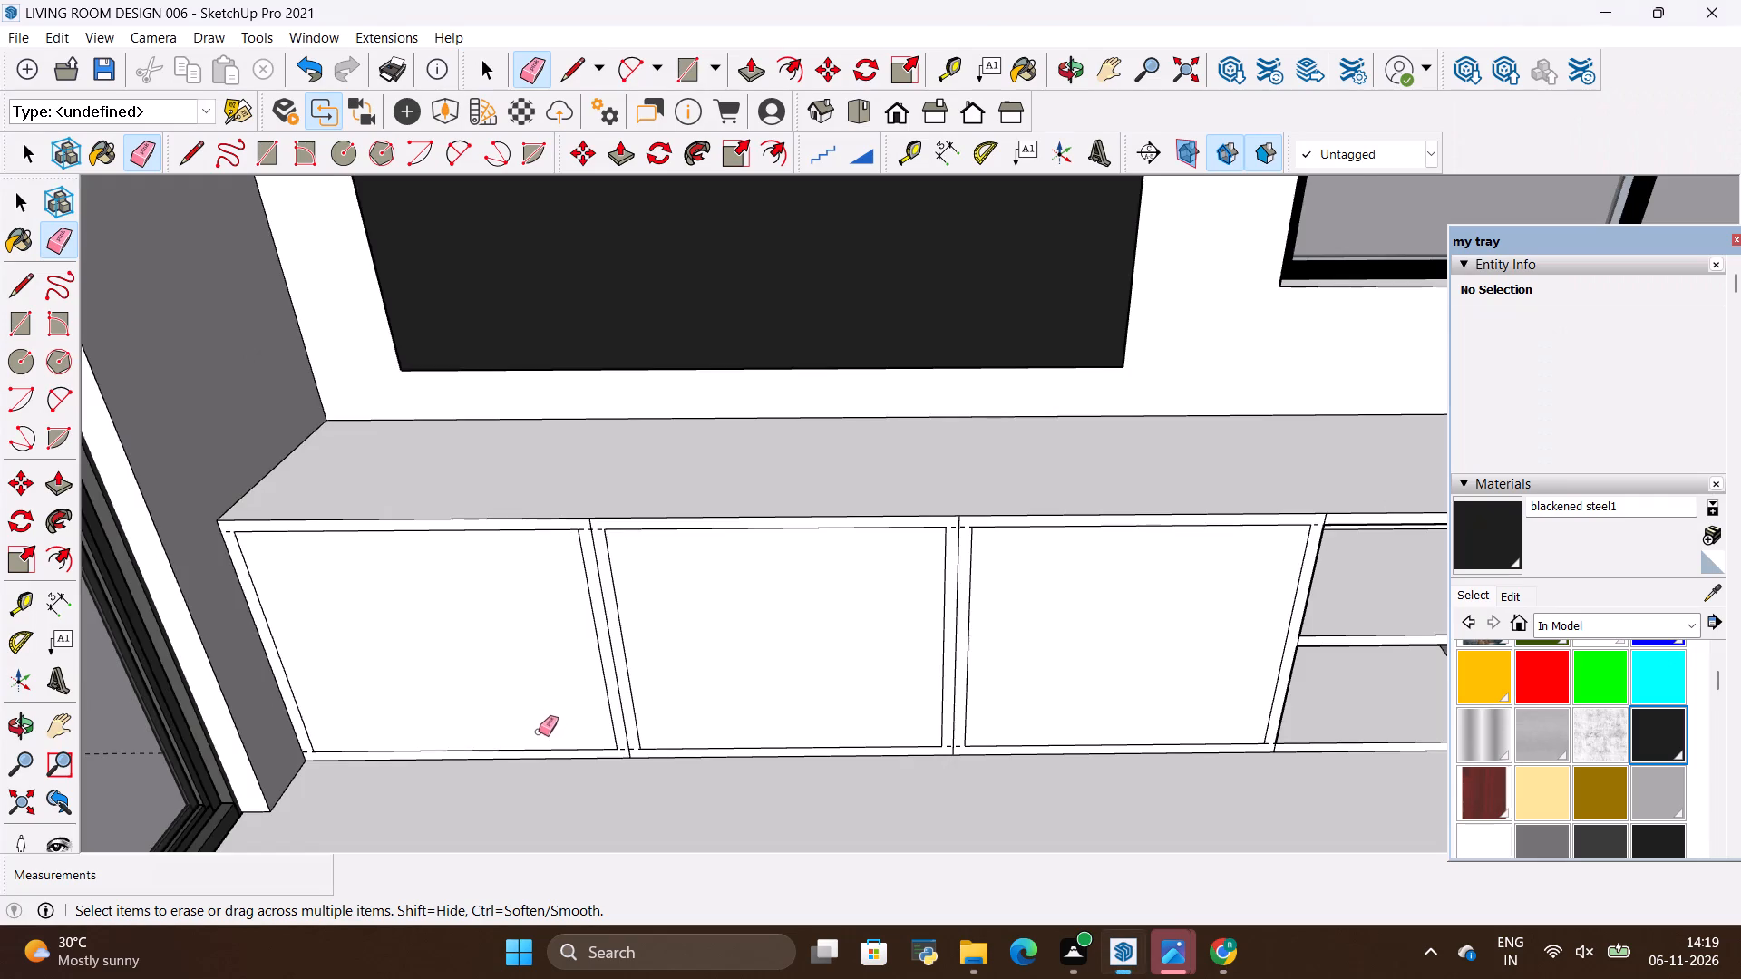
Erase the vertical frame lines on both sides of the seam between the wall-corner door and the middle door.
scroll(539, 729, "up", 9)
left_click_drag(664, 653, 649, 674)
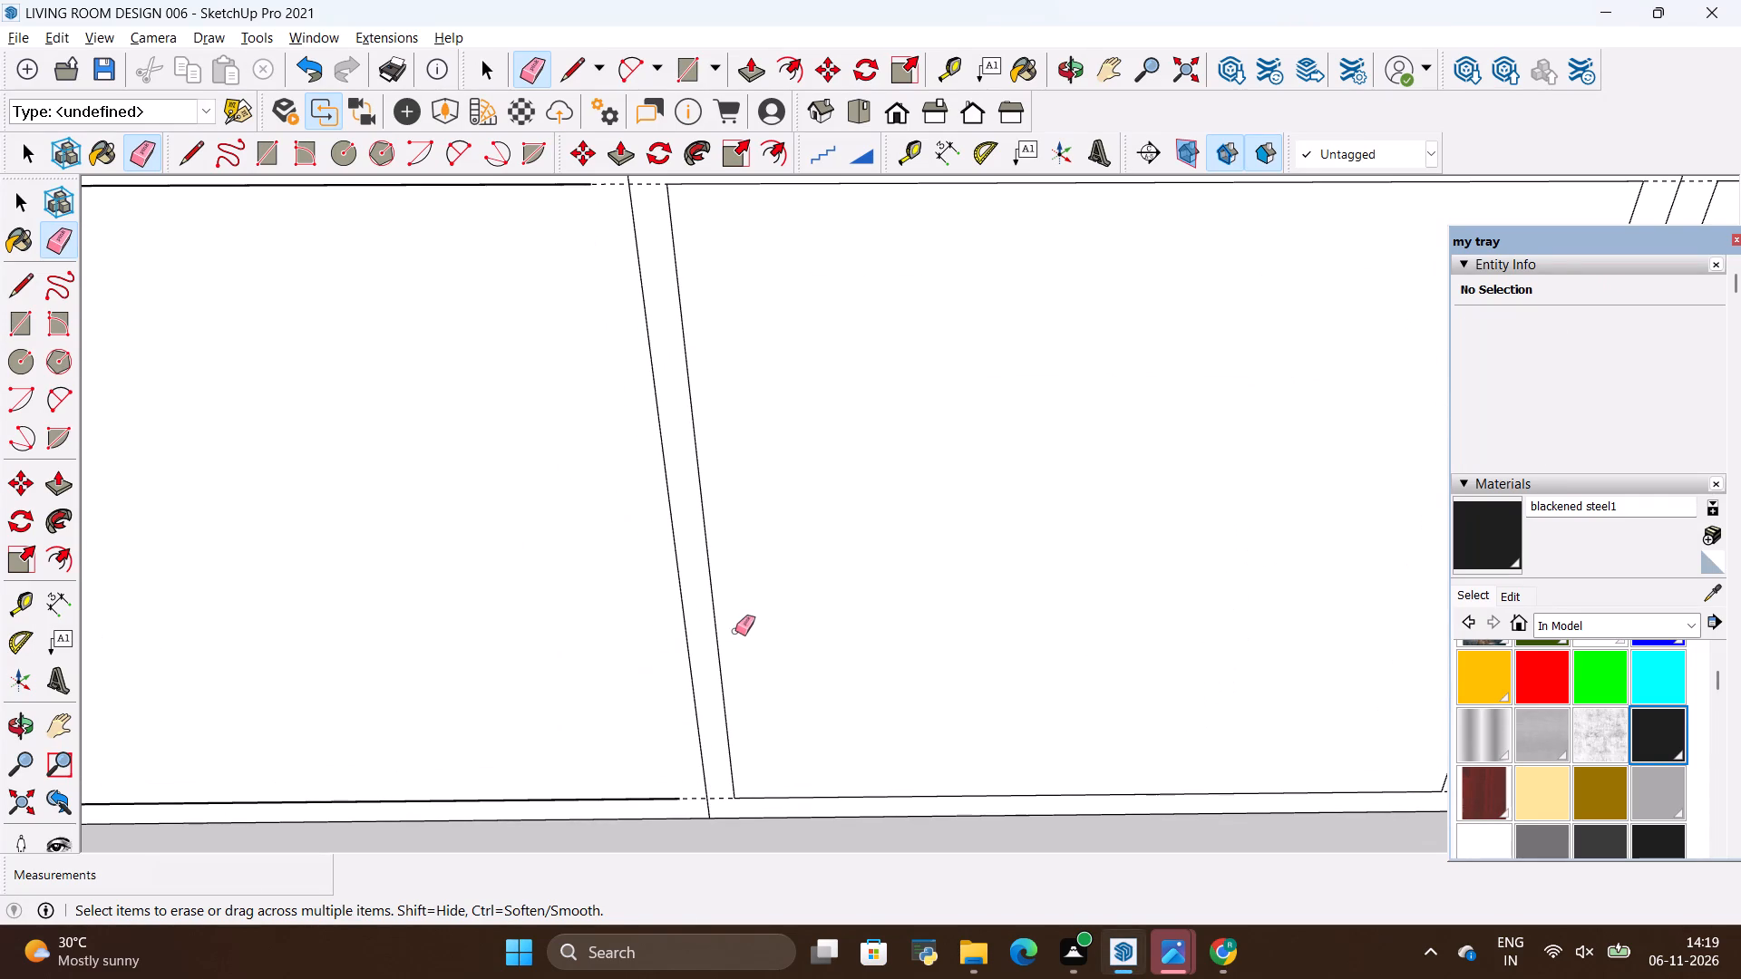
left_click_drag(734, 631, 705, 644)
scroll(731, 611, "down", 5)
scroll(619, 663, "down", 1)
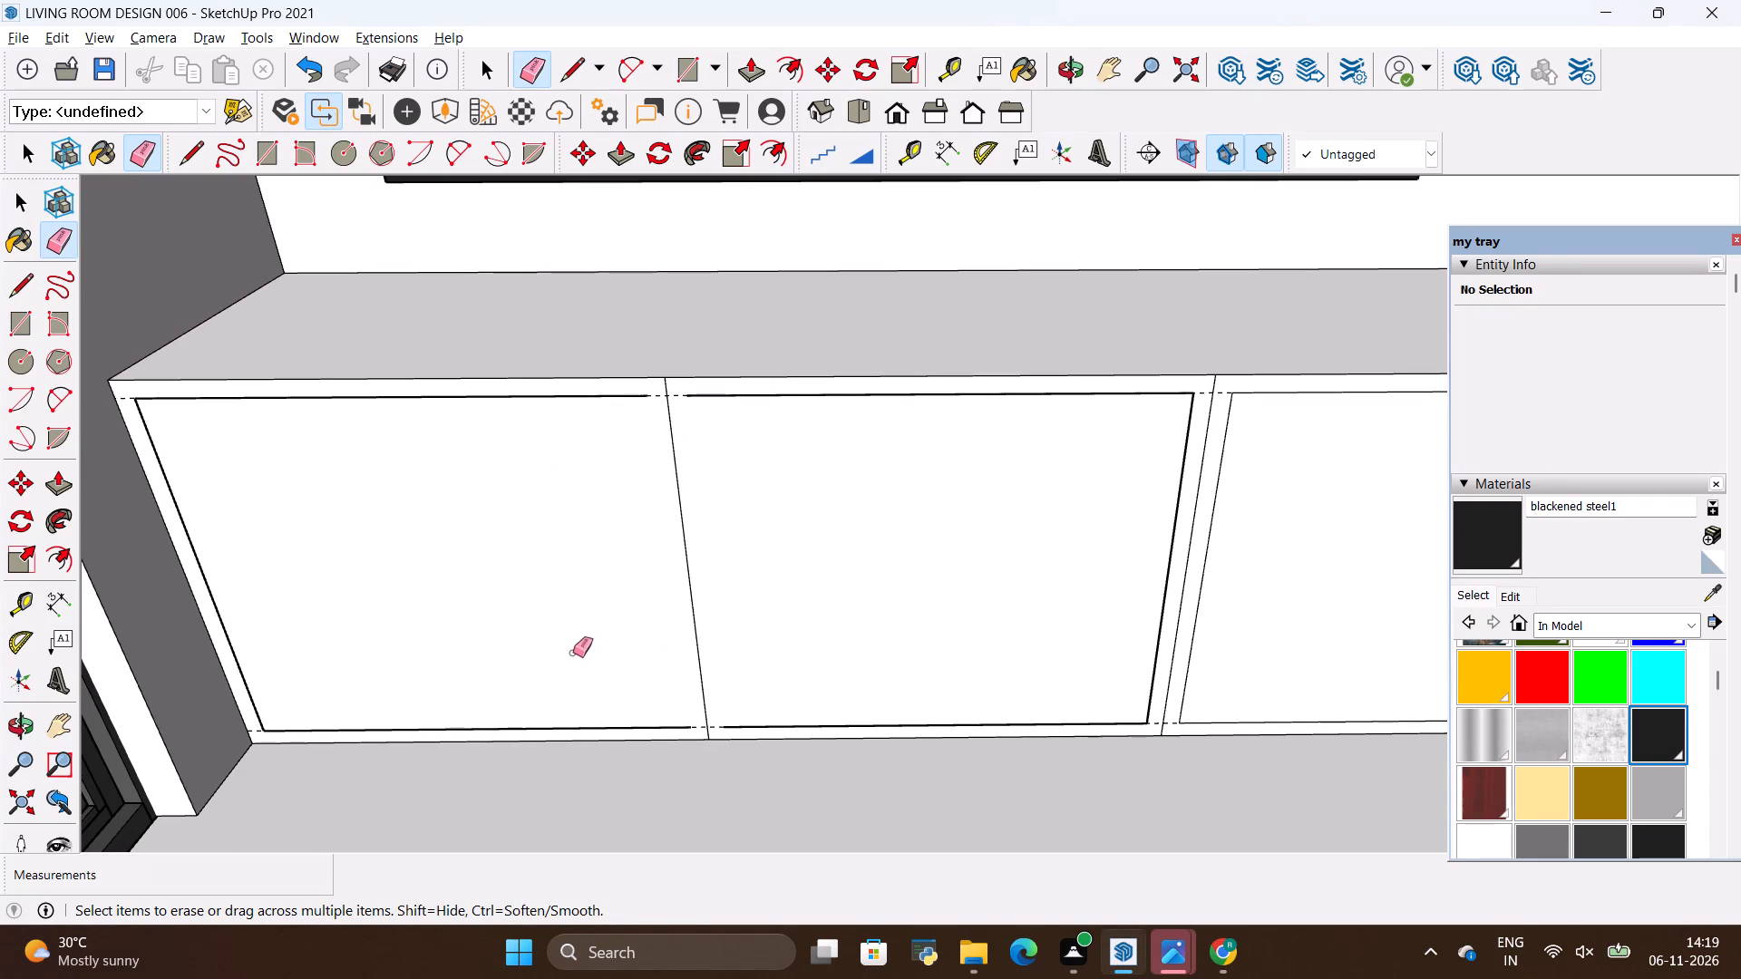
Draw a 6' 10" by 1' 10" rectangle across all three door fronts, inside the cabinet's outer frame.
key("r")
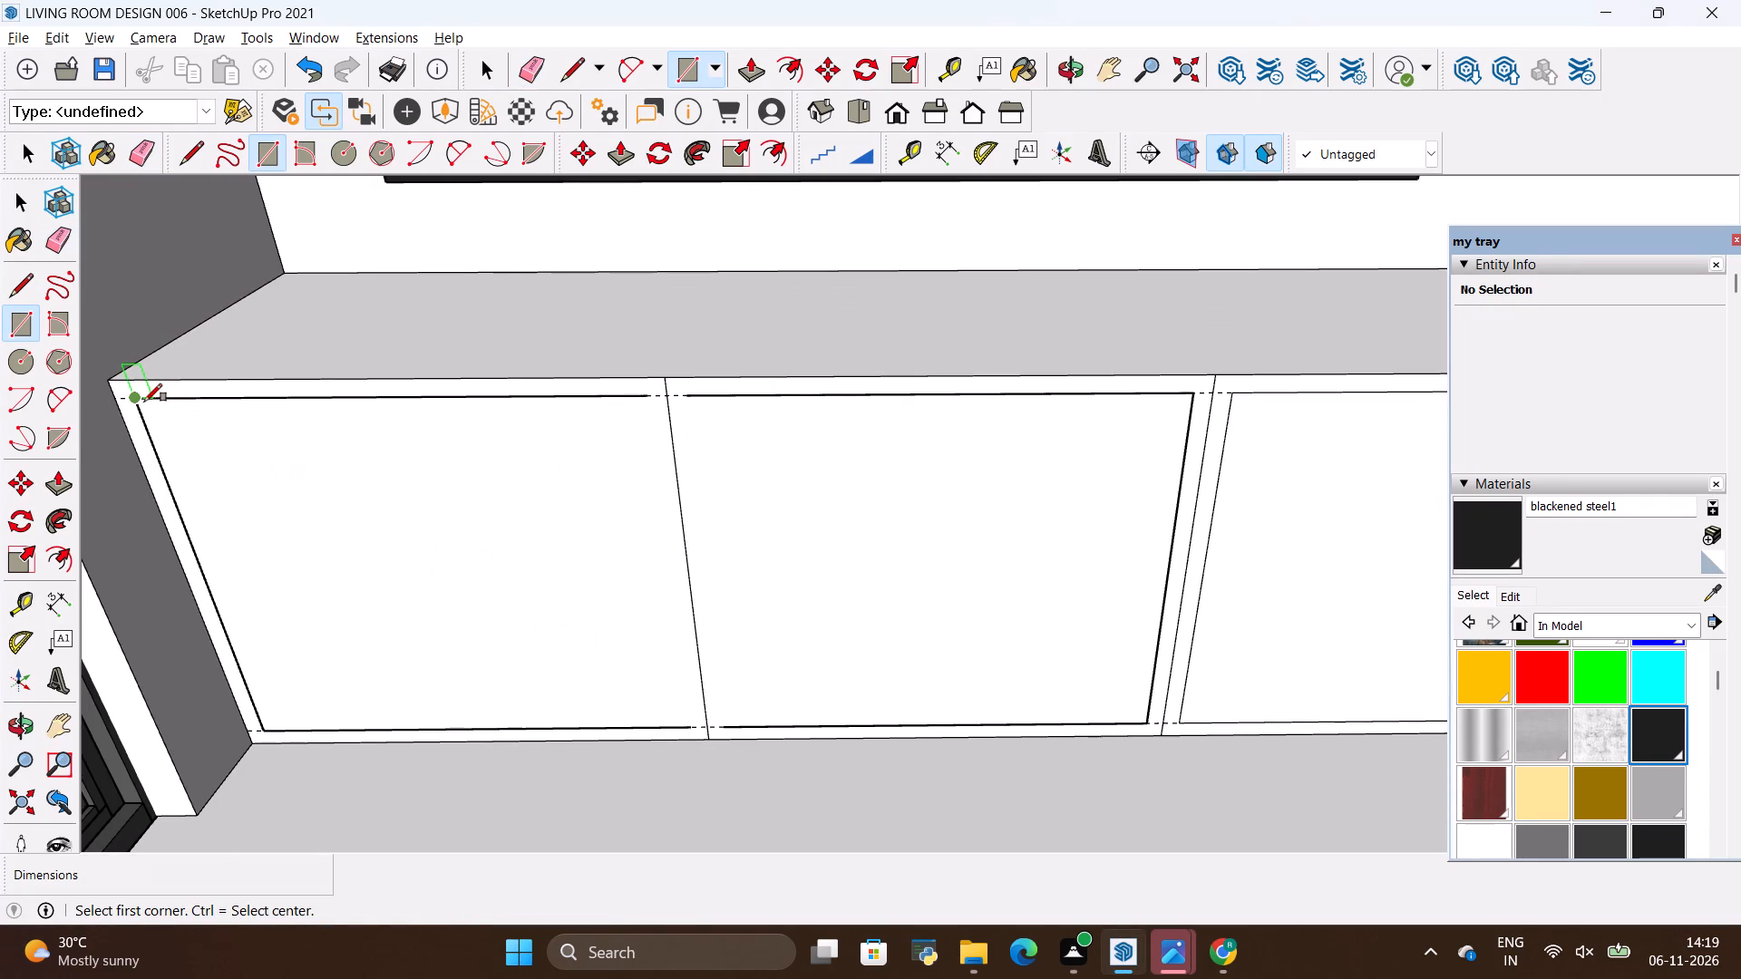
left_click(144, 402)
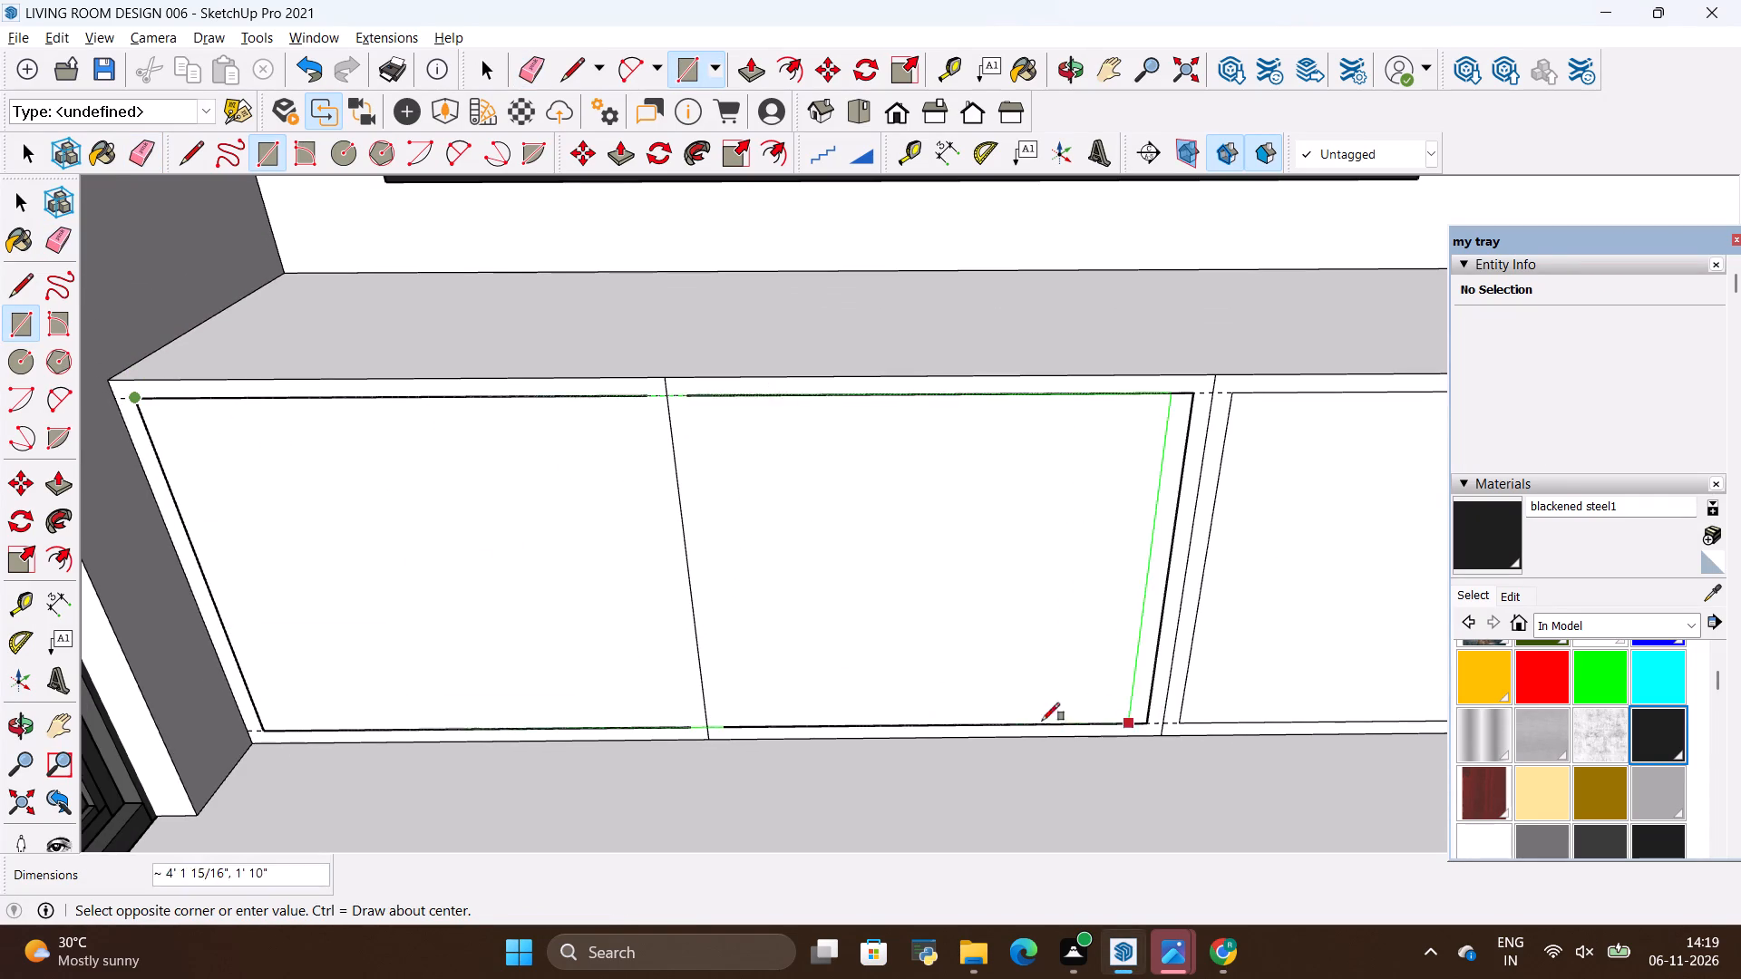
scroll(959, 722, "down", 7)
scroll(1299, 722, "up", 12)
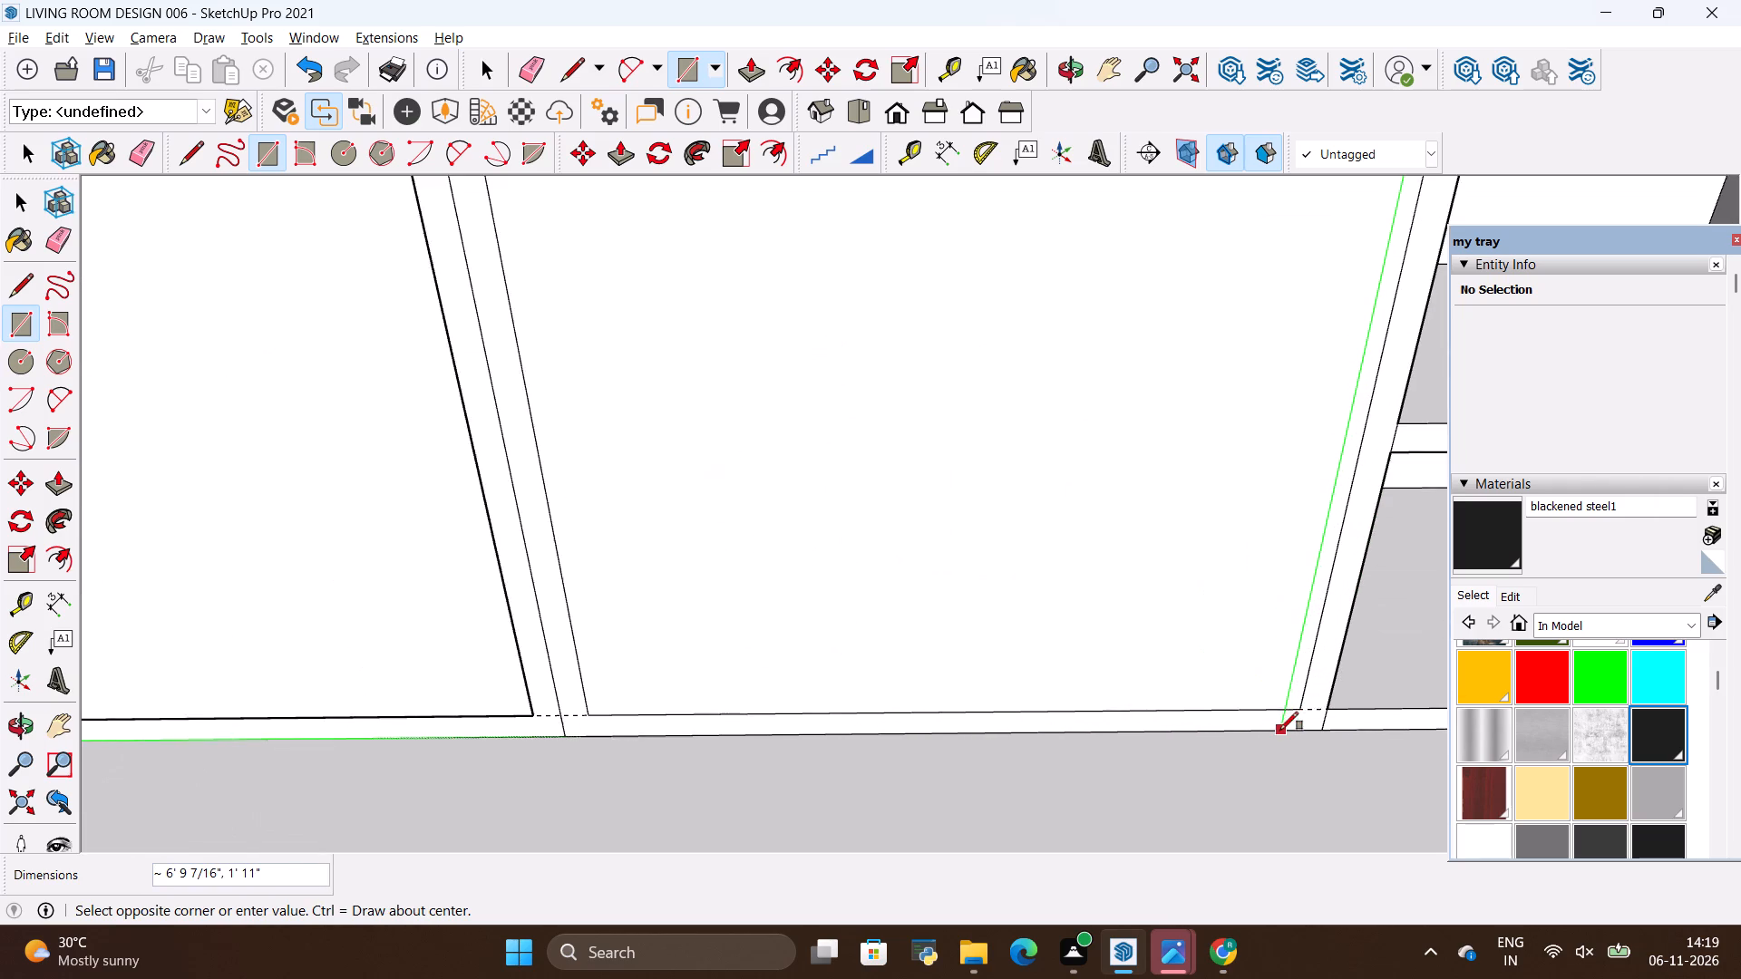
scroll(1280, 730, "up", 1)
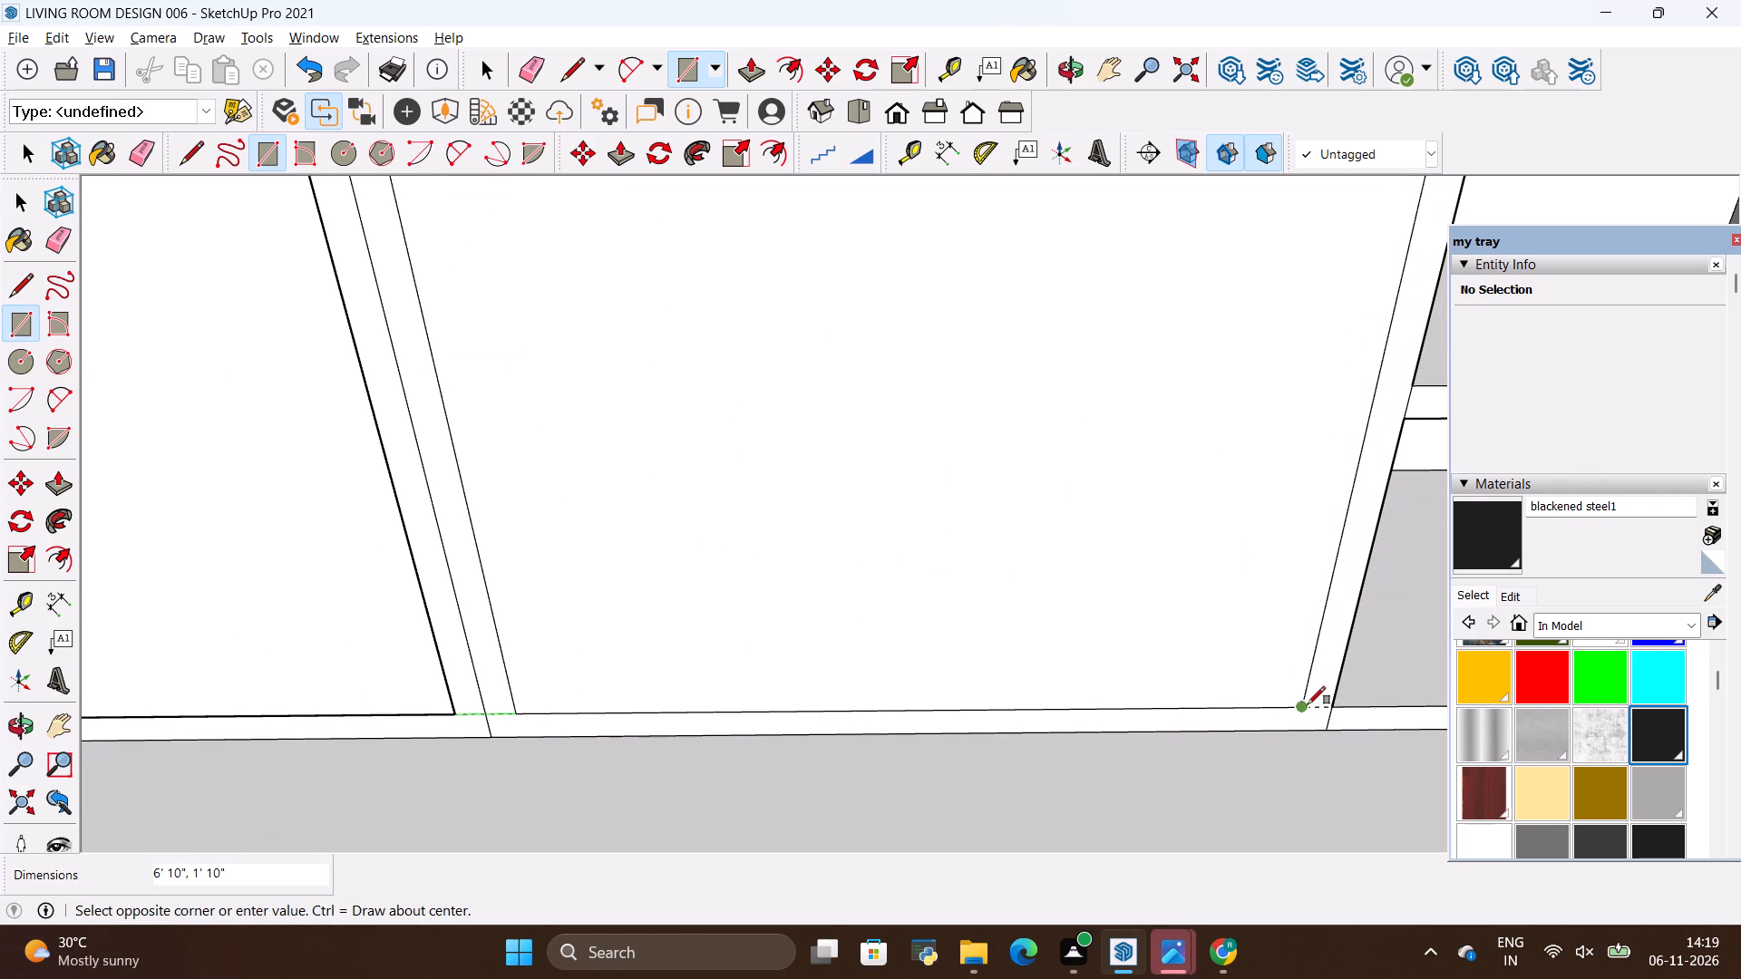
left_click(1308, 704)
key("space")
left_click(1182, 664)
scroll(1209, 771, "down", 8)
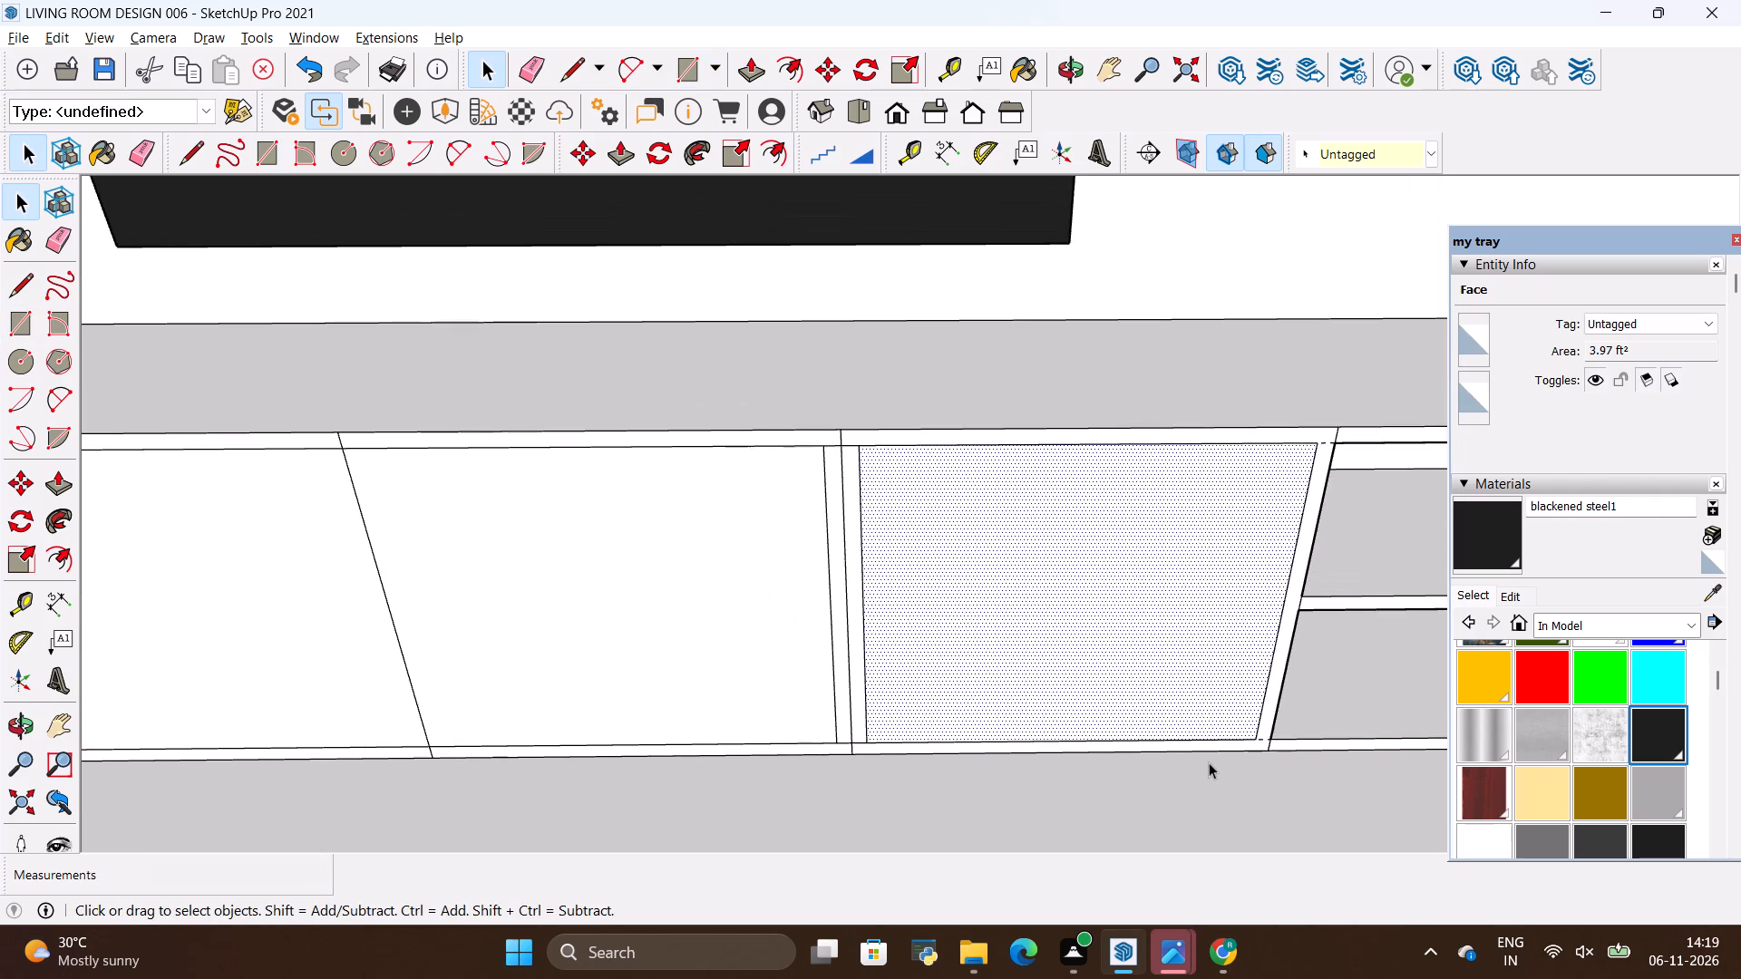
Erase the vertical frame lines on both sides of the seam between the middle door and the door beside the shelves.
scroll(881, 691, "up", 12)
key("e")
left_click(861, 690)
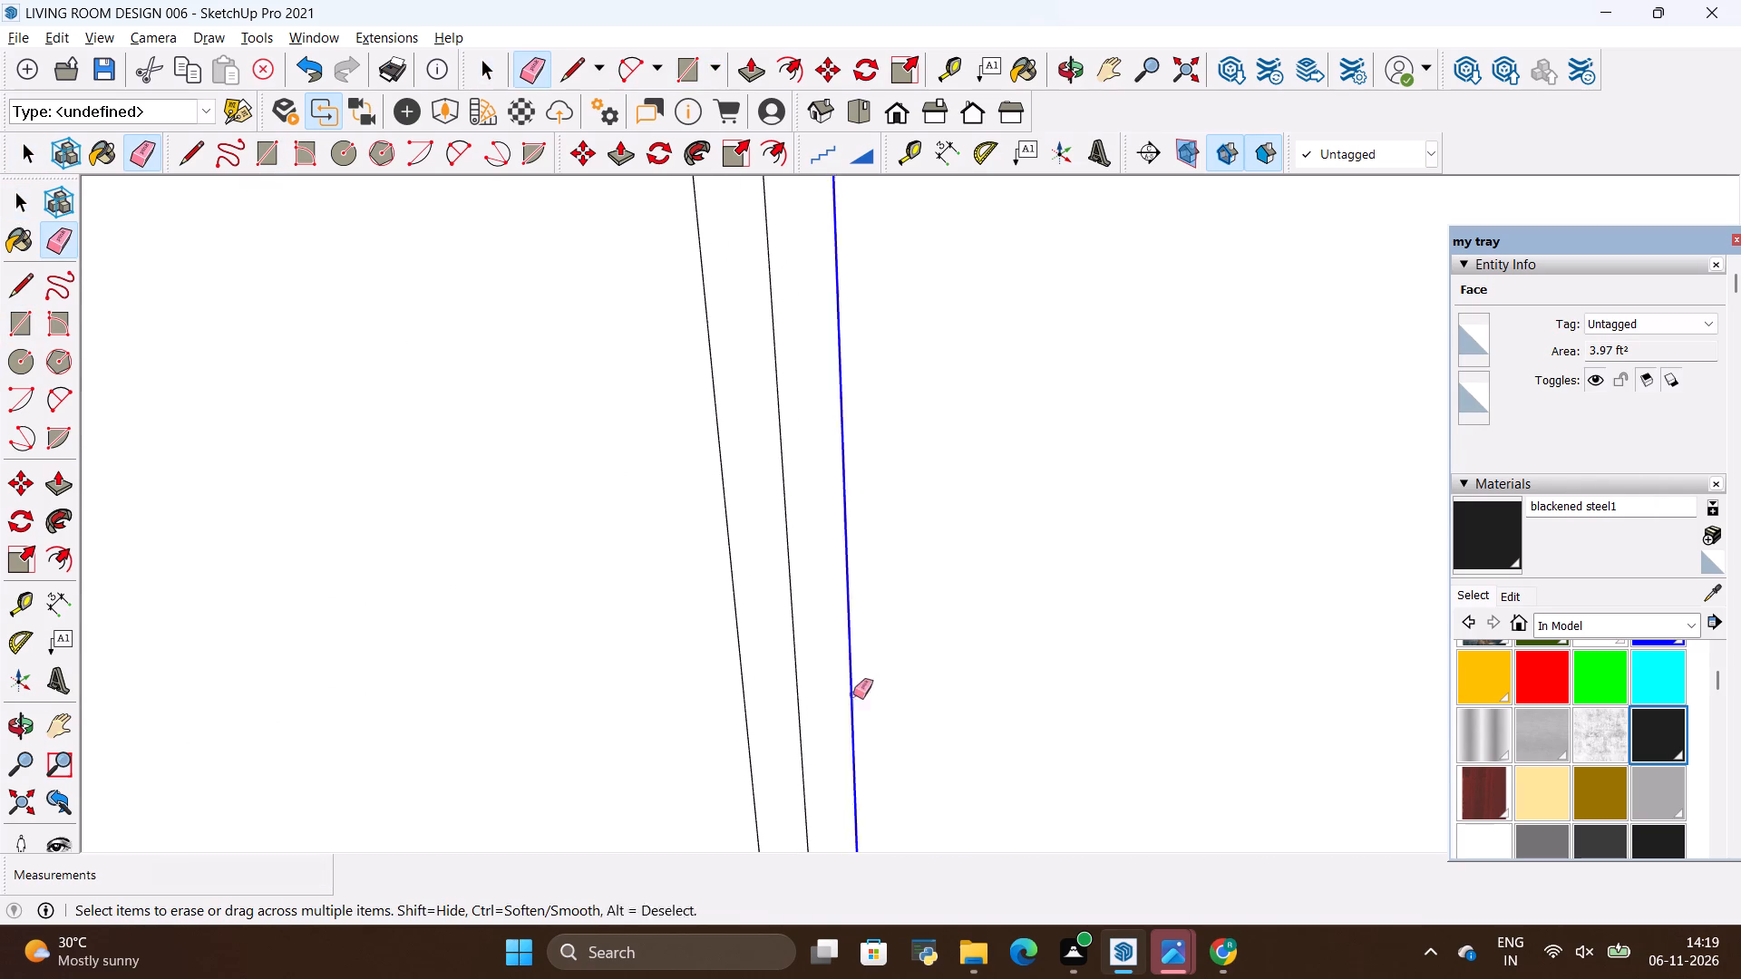
left_click_drag(751, 688, 728, 698)
scroll(850, 616, "down", 5)
scroll(811, 774, "up", 5)
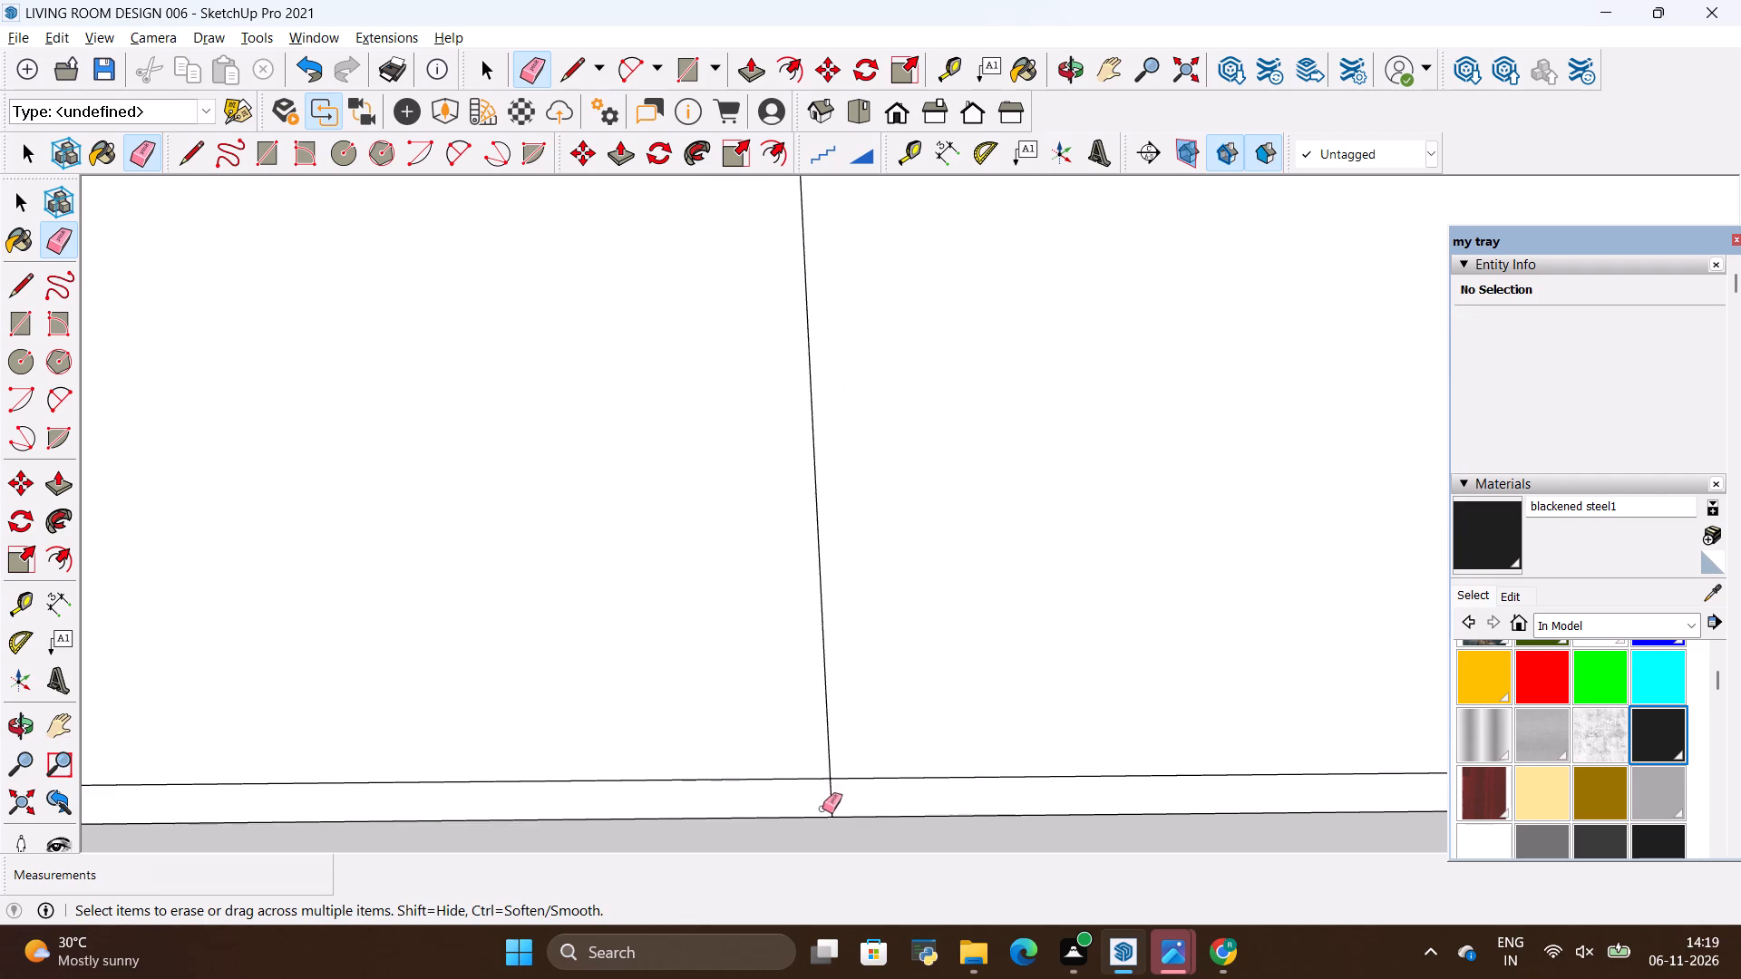
Erase the short seam segments crossing the cabinet's lower and upper rails between the middle door and the door beside the shelves.
scroll(822, 809, "up", 5)
left_click_drag(844, 785, 810, 797)
scroll(987, 758, "down", 17)
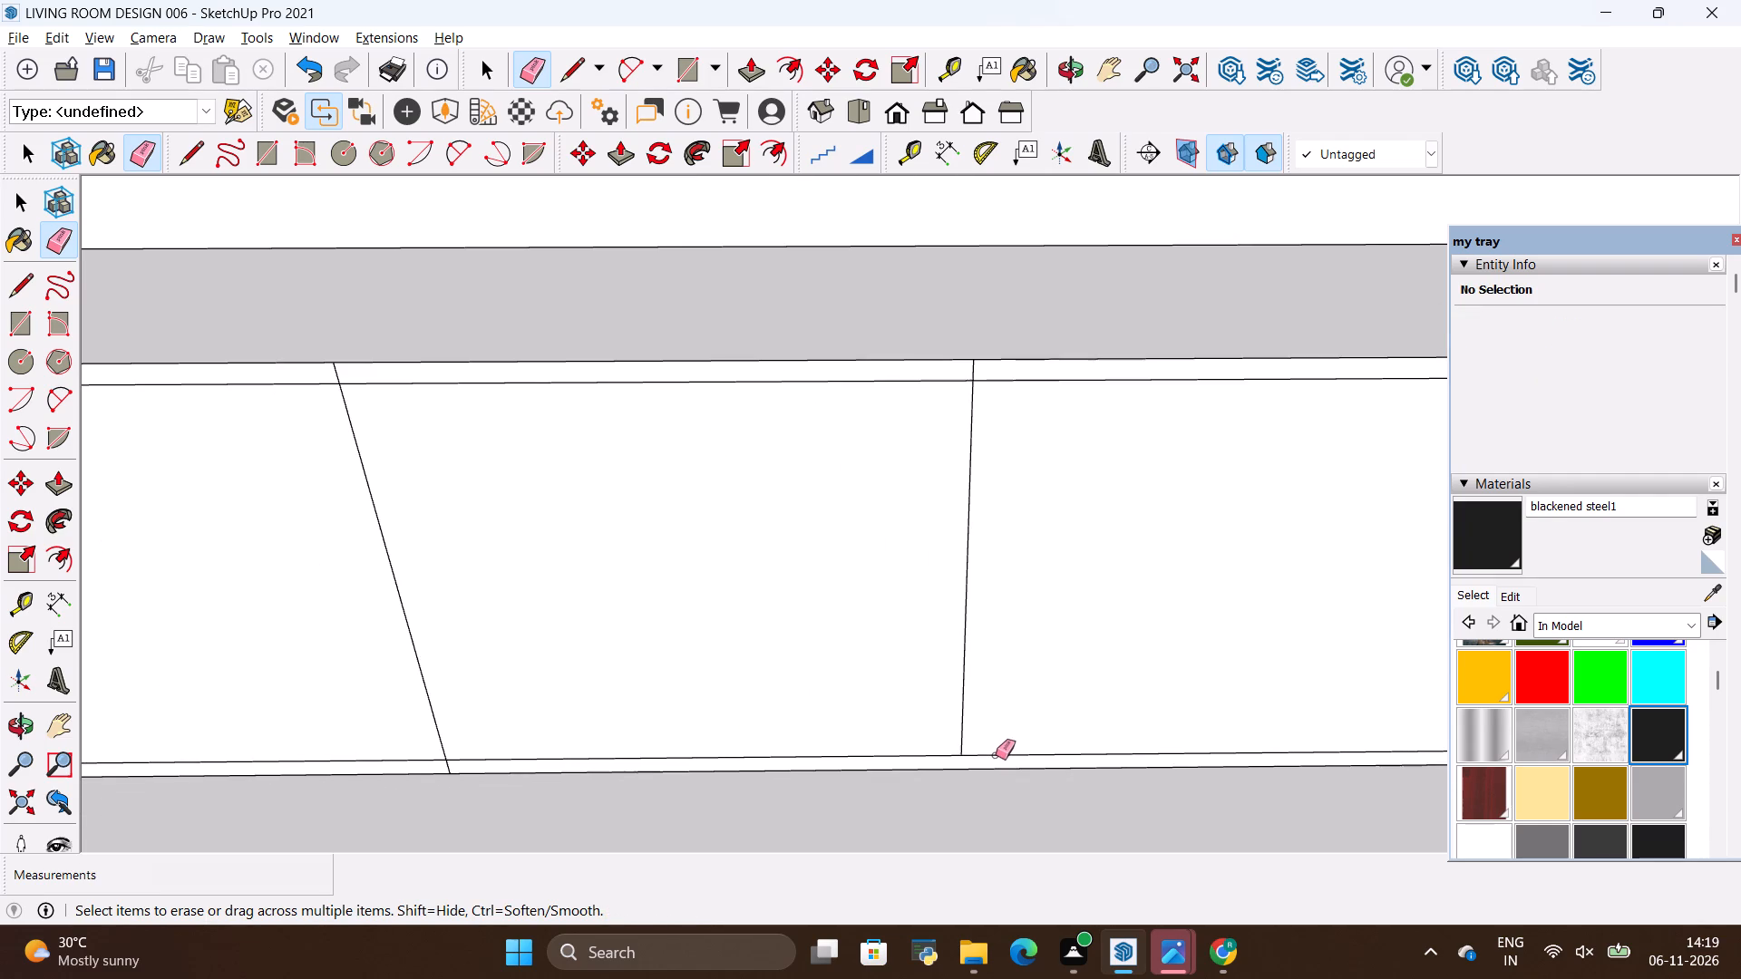
scroll(991, 420, "up", 14)
left_click_drag(958, 351, 894, 379)
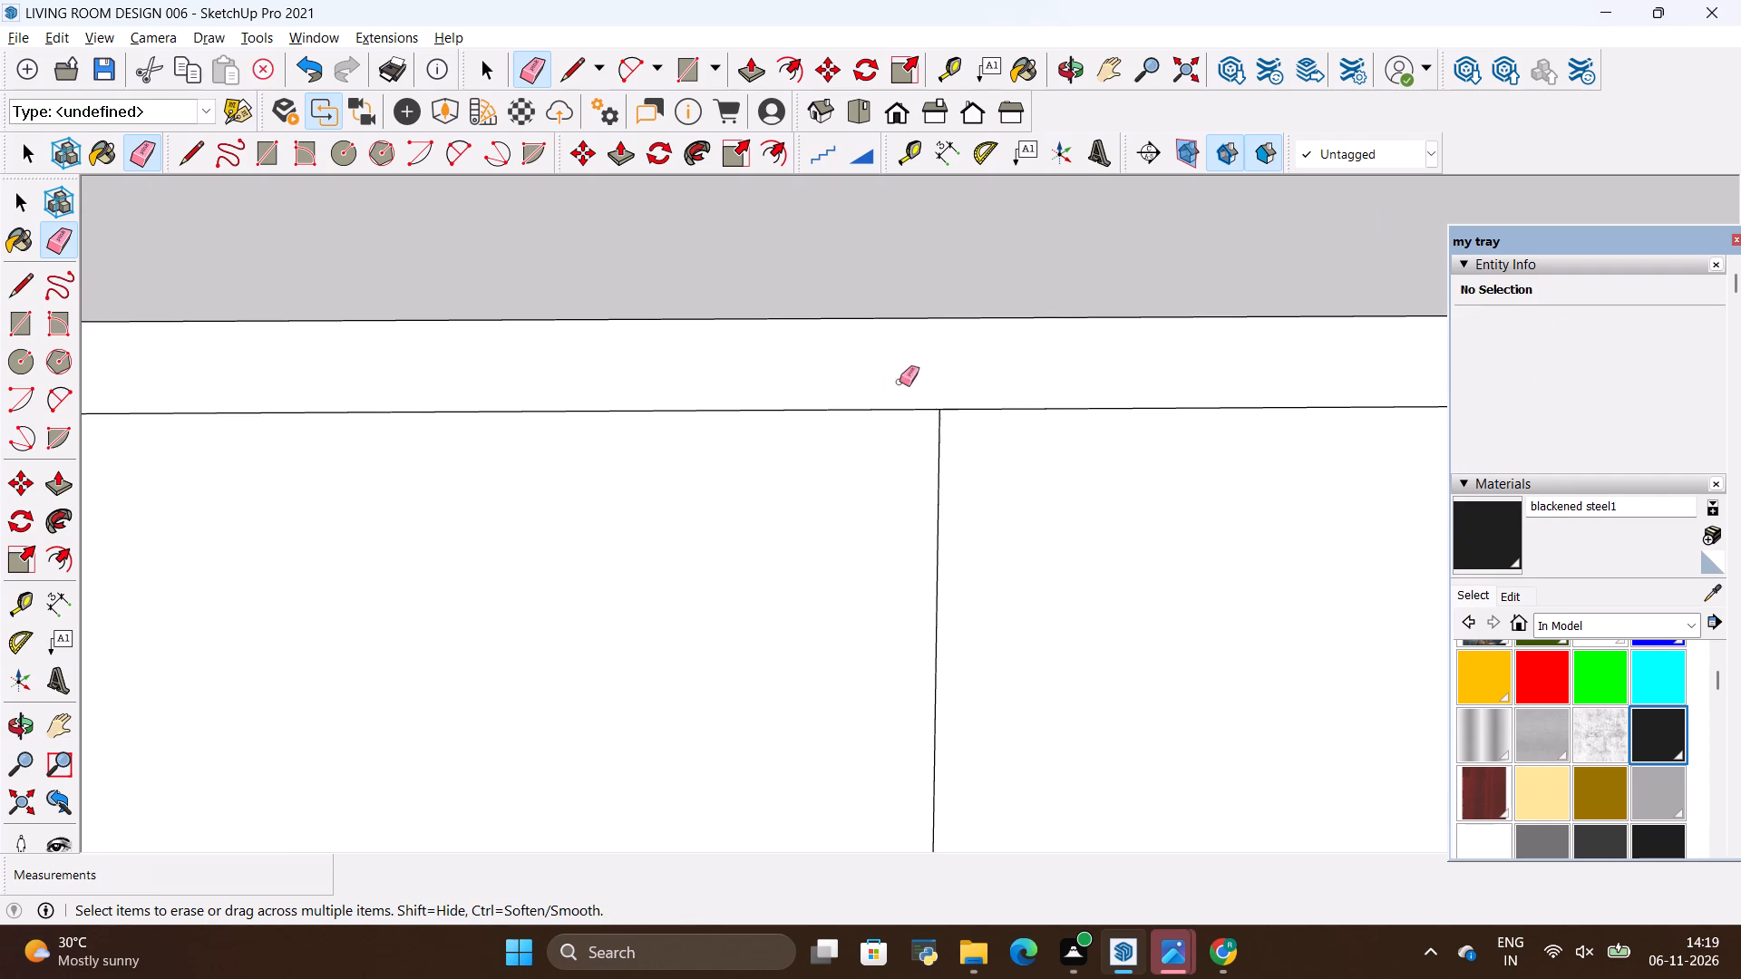
Erase the short seam segments crossing the cabinet's lower and upper rails between the wall-corner door and the middle door.
scroll(1219, 522, "down", 20)
scroll(1219, 522, "down", 3)
scroll(1007, 442, "up", 5)
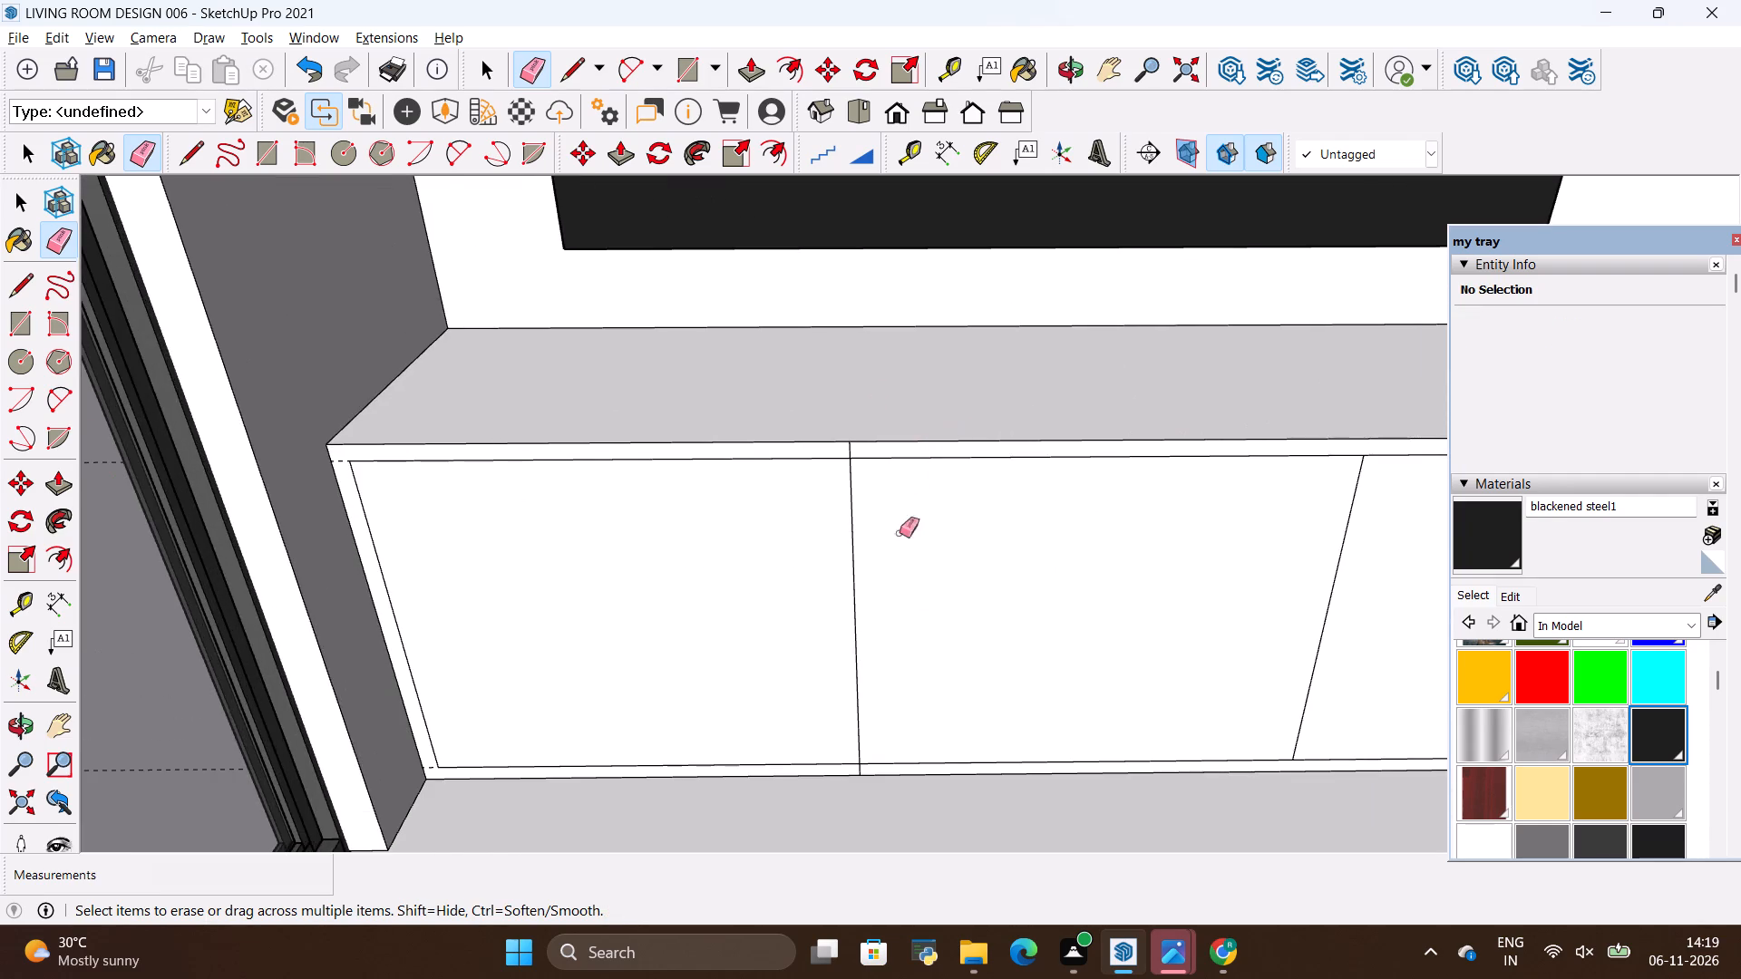
scroll(875, 744, "up", 20)
left_click_drag(857, 773, 812, 804)
scroll(920, 791, "down", 20)
scroll(920, 791, "down", 2)
scroll(944, 426, "up", 13)
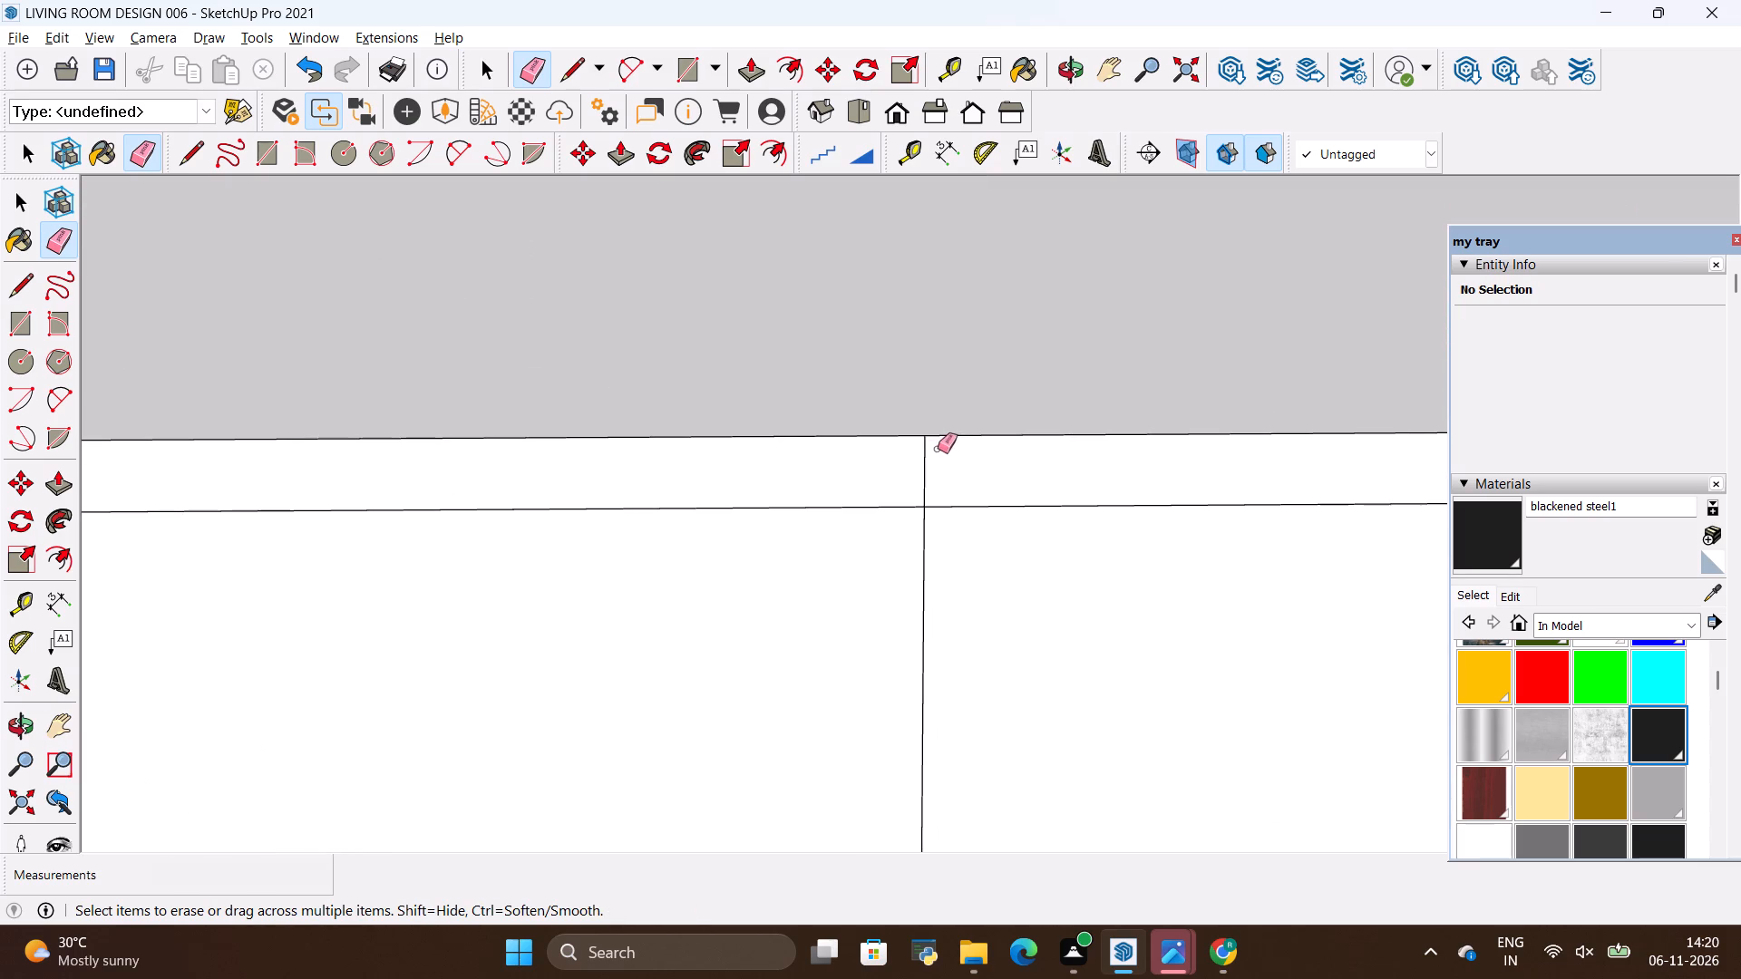
left_click_drag(938, 449, 903, 467)
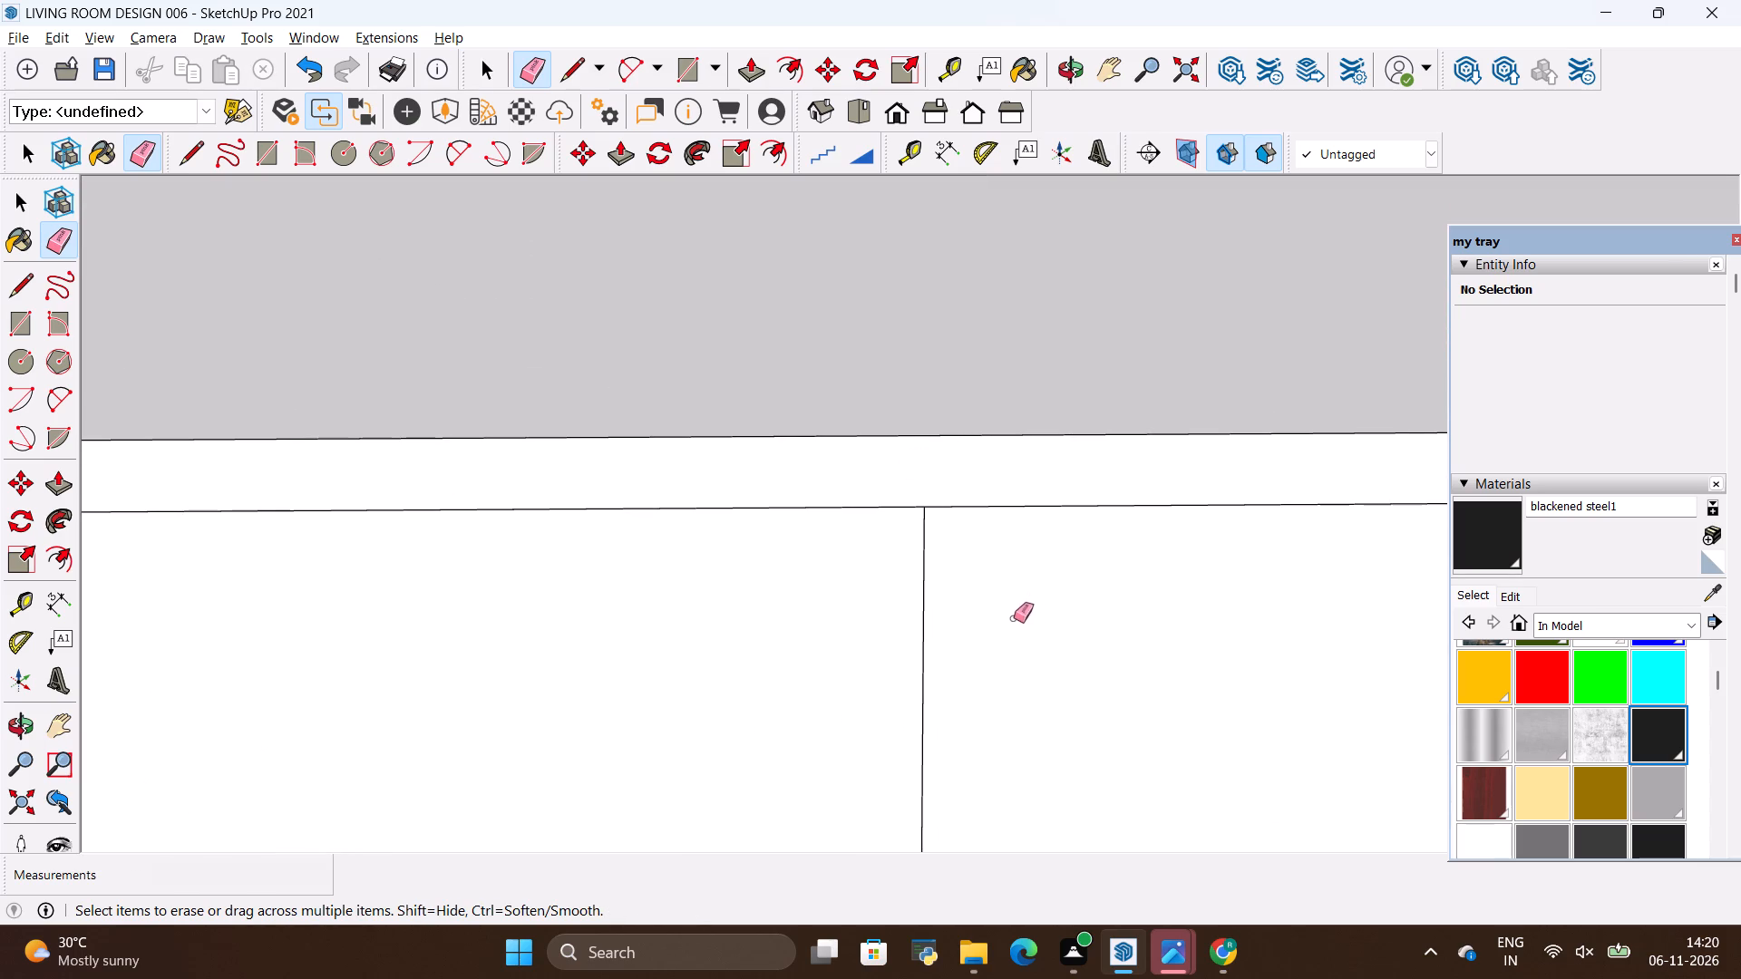
key("space")
left_click(1014, 614)
Erase the dashed edge stubs at the frame's lower and upper corners on the wall-corner side.
scroll(885, 583, "up", 1)
scroll(862, 580, "down", 9)
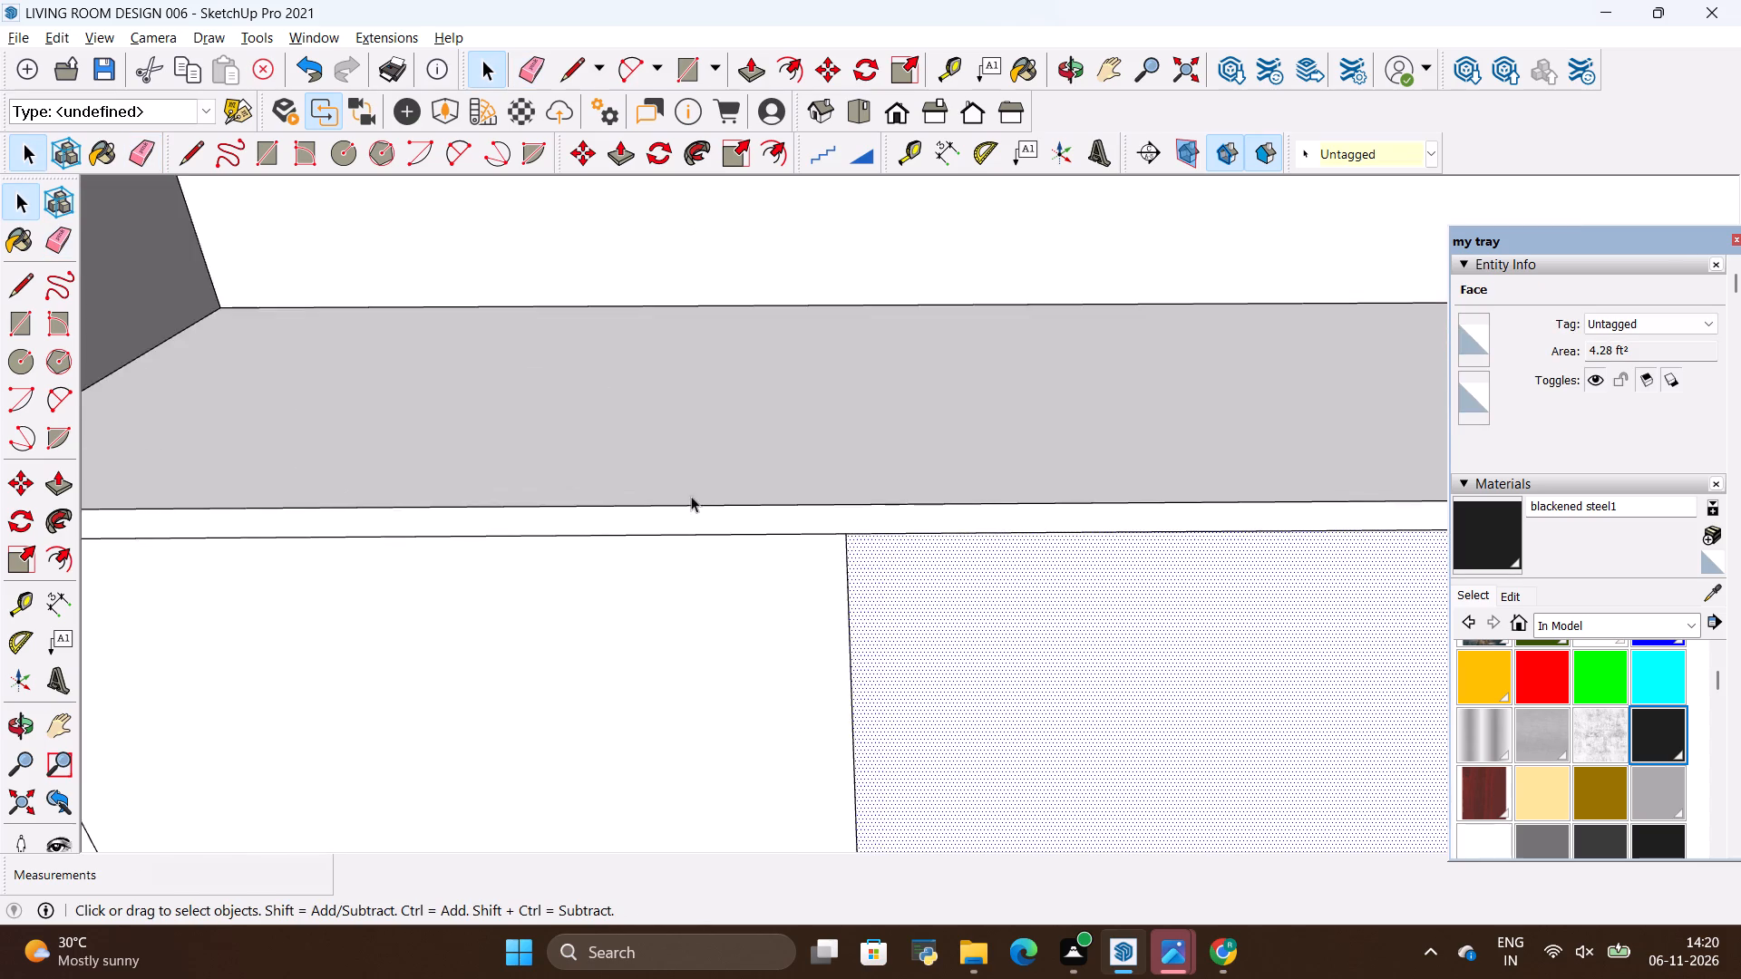
scroll(691, 496, "down", 11)
scroll(493, 688, "up", 5)
scroll(412, 716, "up", 15)
scroll(486, 698, "up", 3)
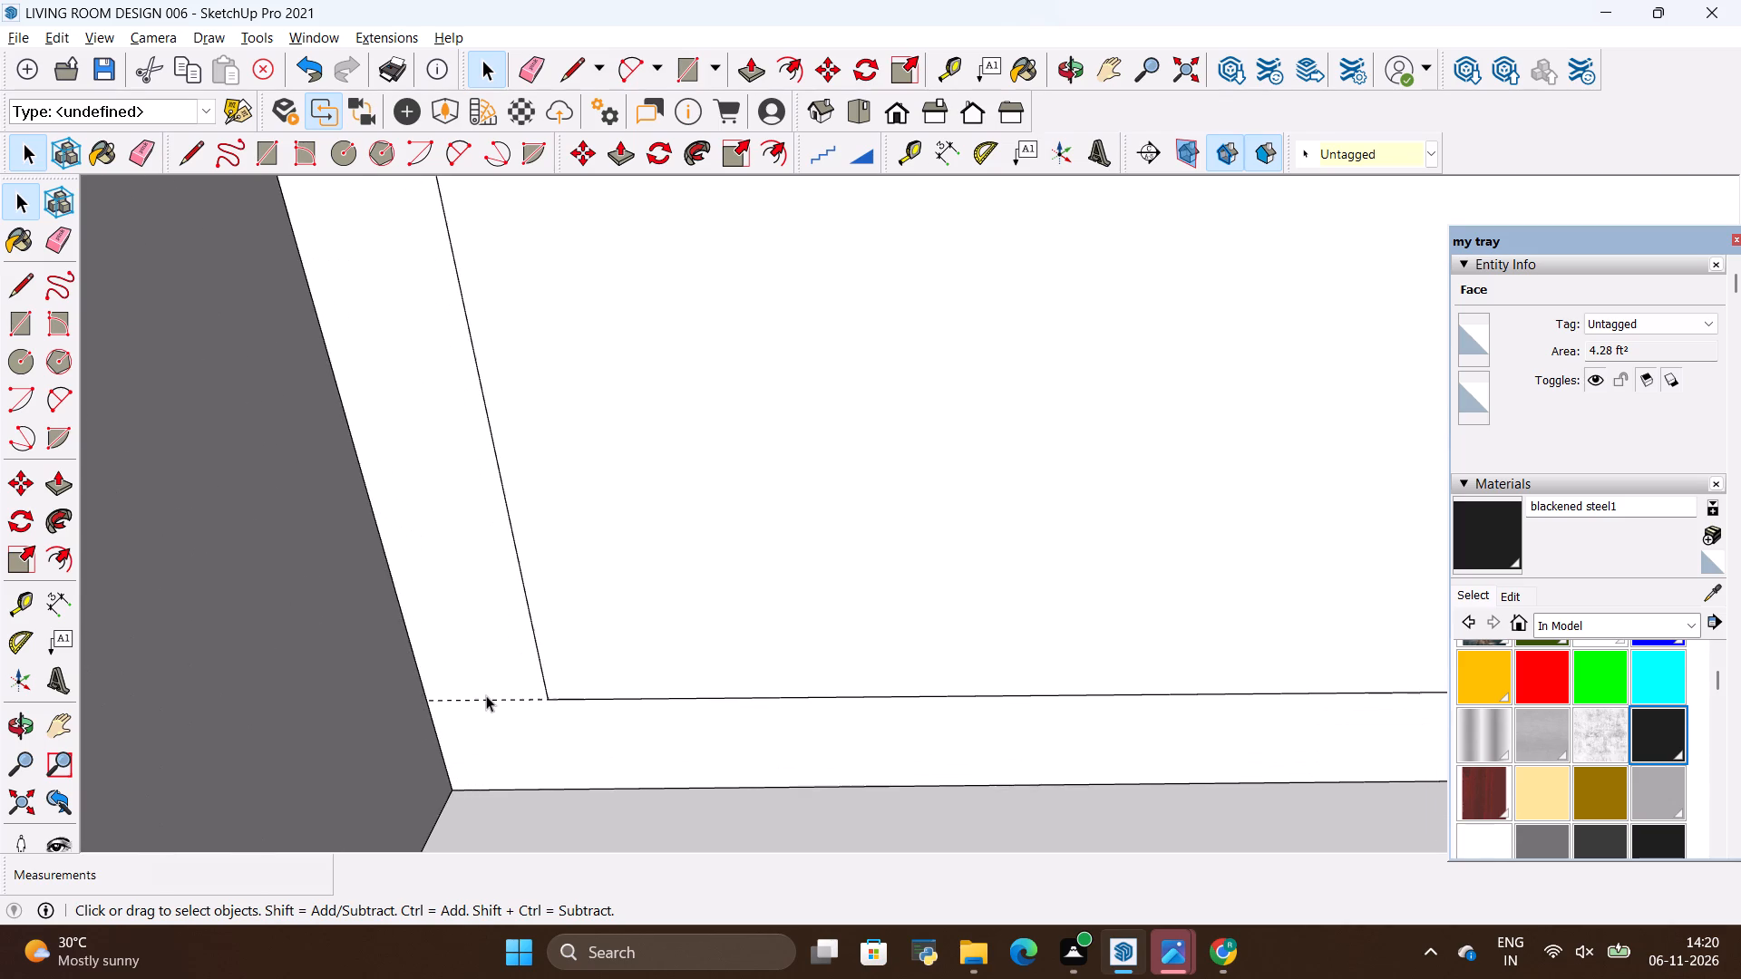
scroll(486, 695, "up", 5)
key("e")
left_click_drag(486, 684, 503, 745)
scroll(734, 783, "down", 15)
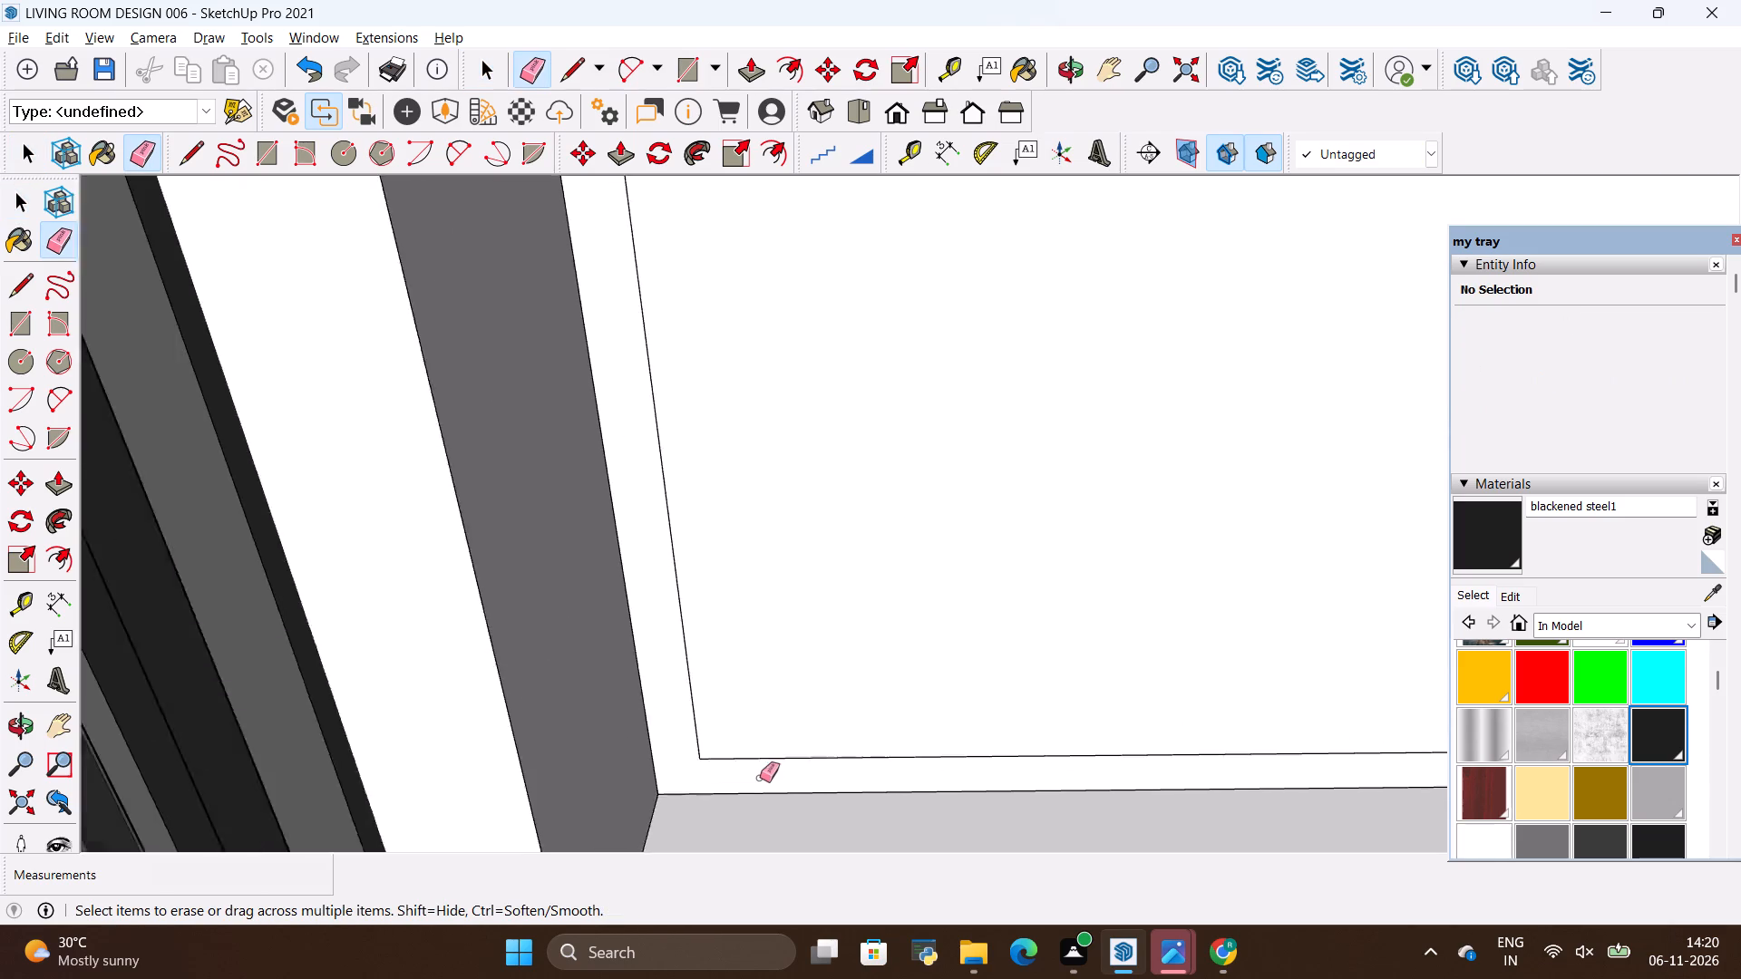
scroll(760, 778, "down", 3)
scroll(617, 631, "down", 10)
scroll(618, 364, "up", 15)
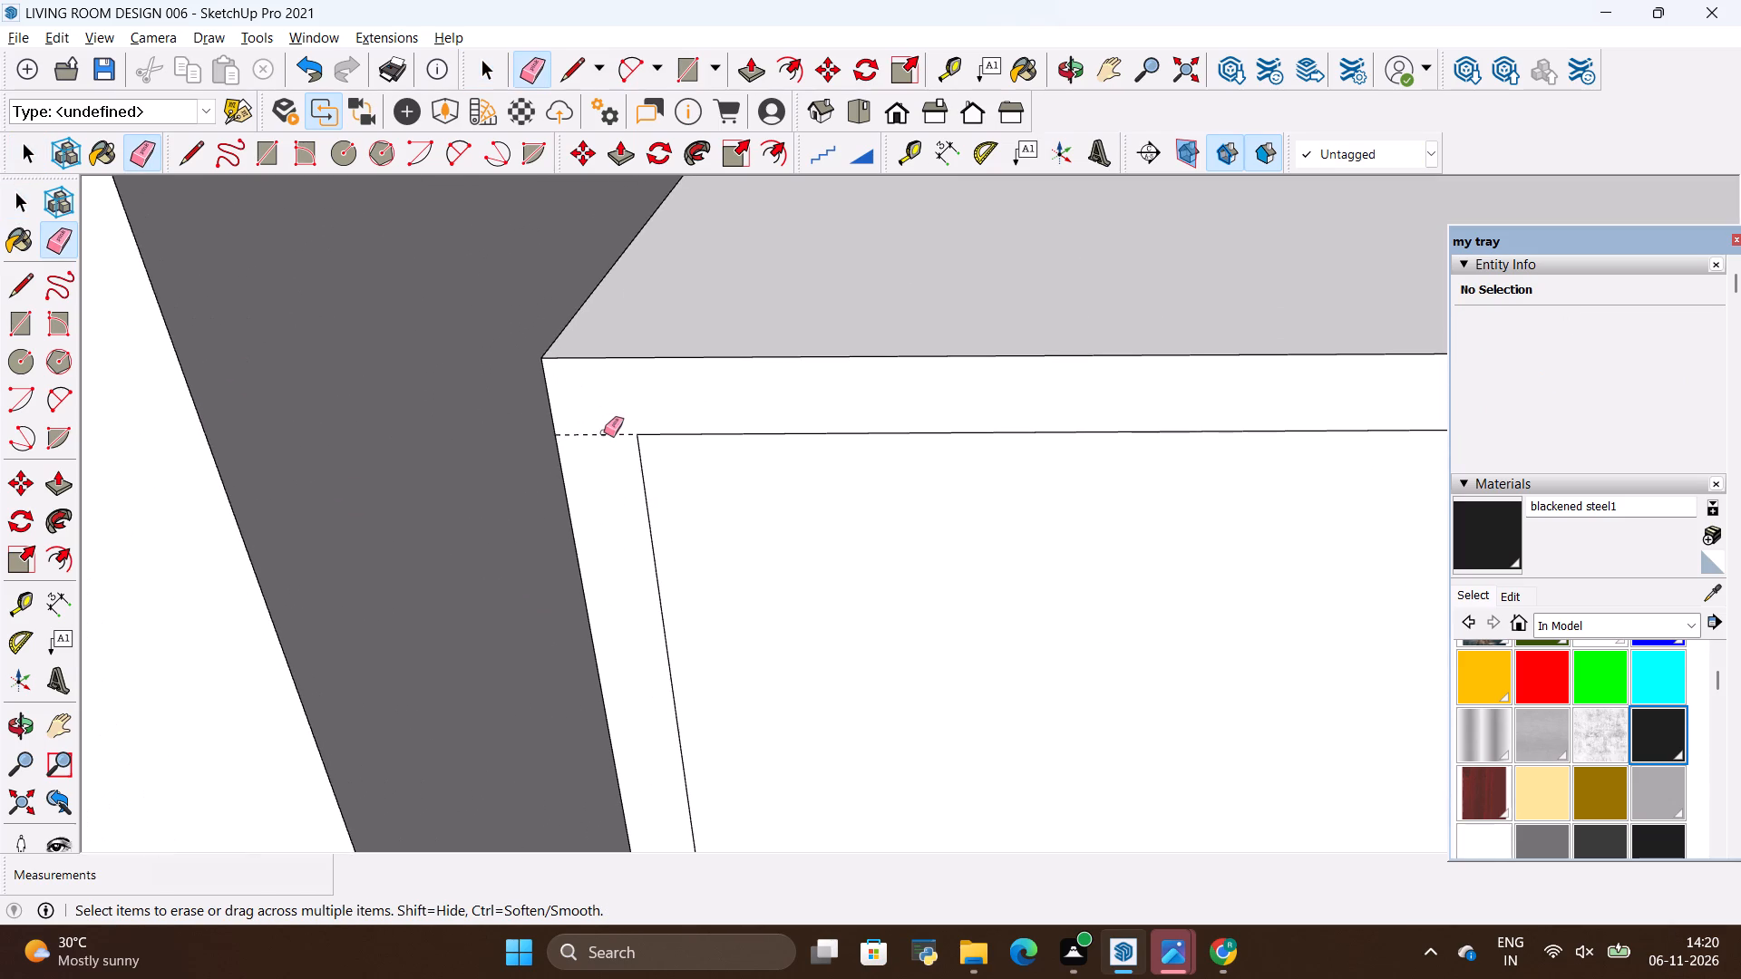
left_click_drag(603, 423, 599, 439)
key("space")
left_click(588, 399)
Inspect the outer frame around all three doors and compare the door fronts with the reference photo.
scroll(523, 482, "down", 12)
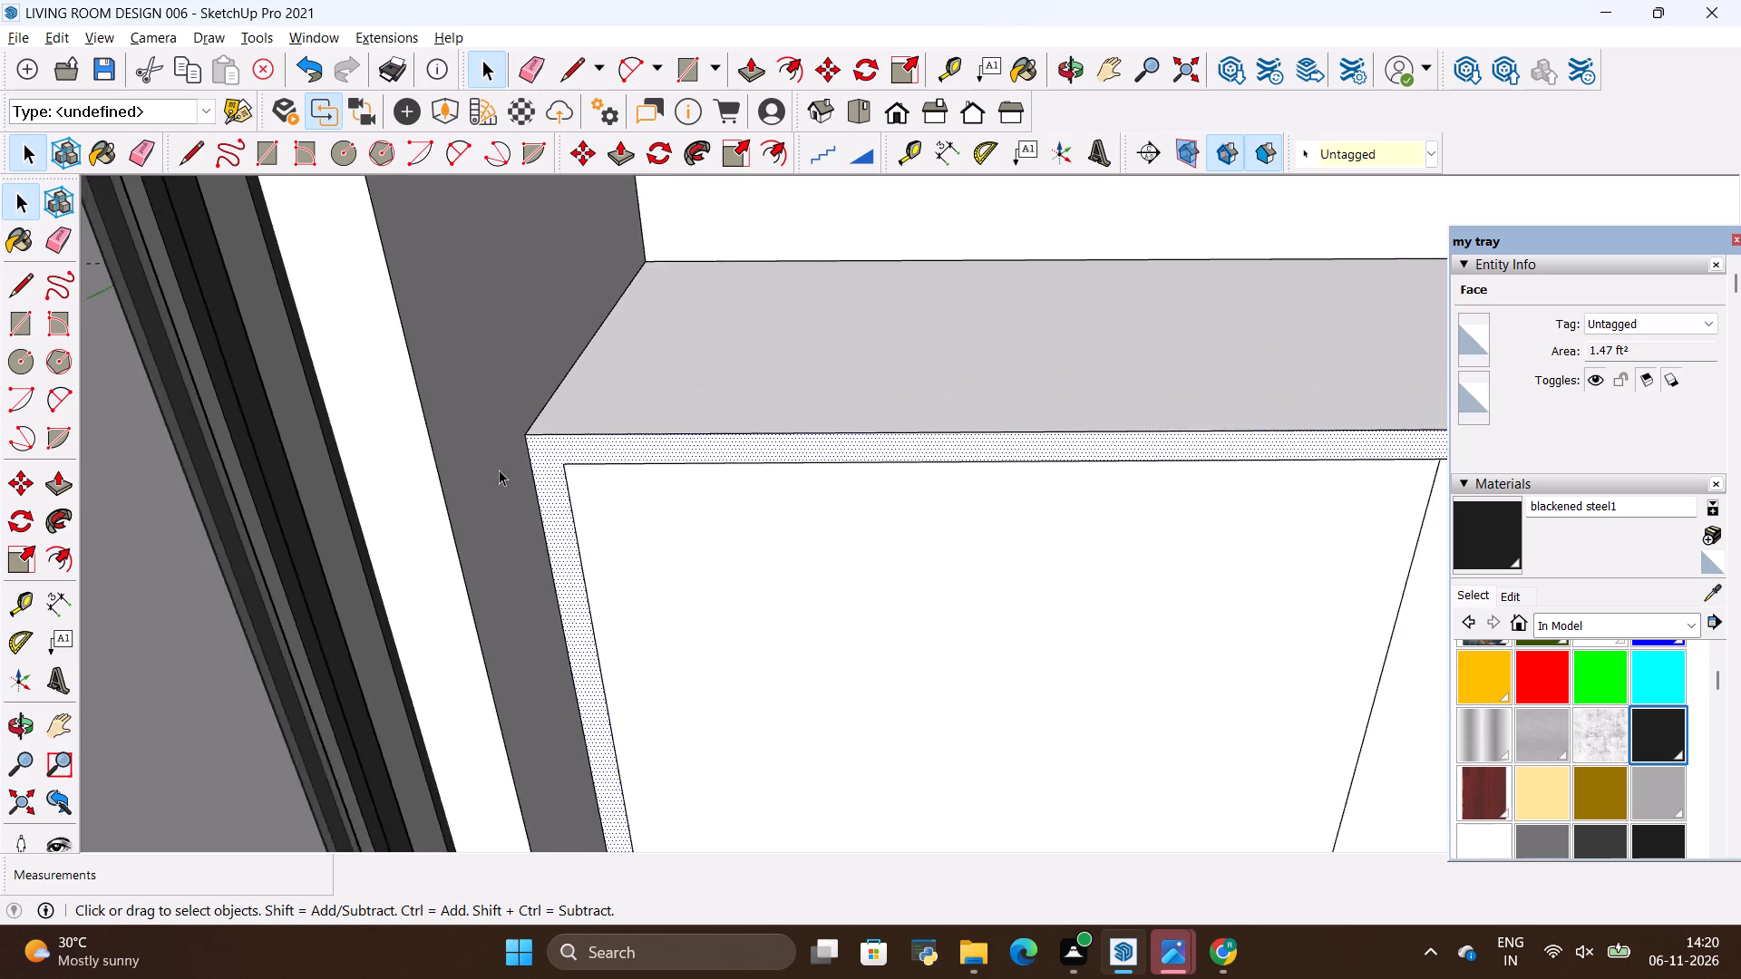
scroll(499, 470, "down", 19)
scroll(638, 438, "up", 7)
scroll(728, 492, "down", 2)
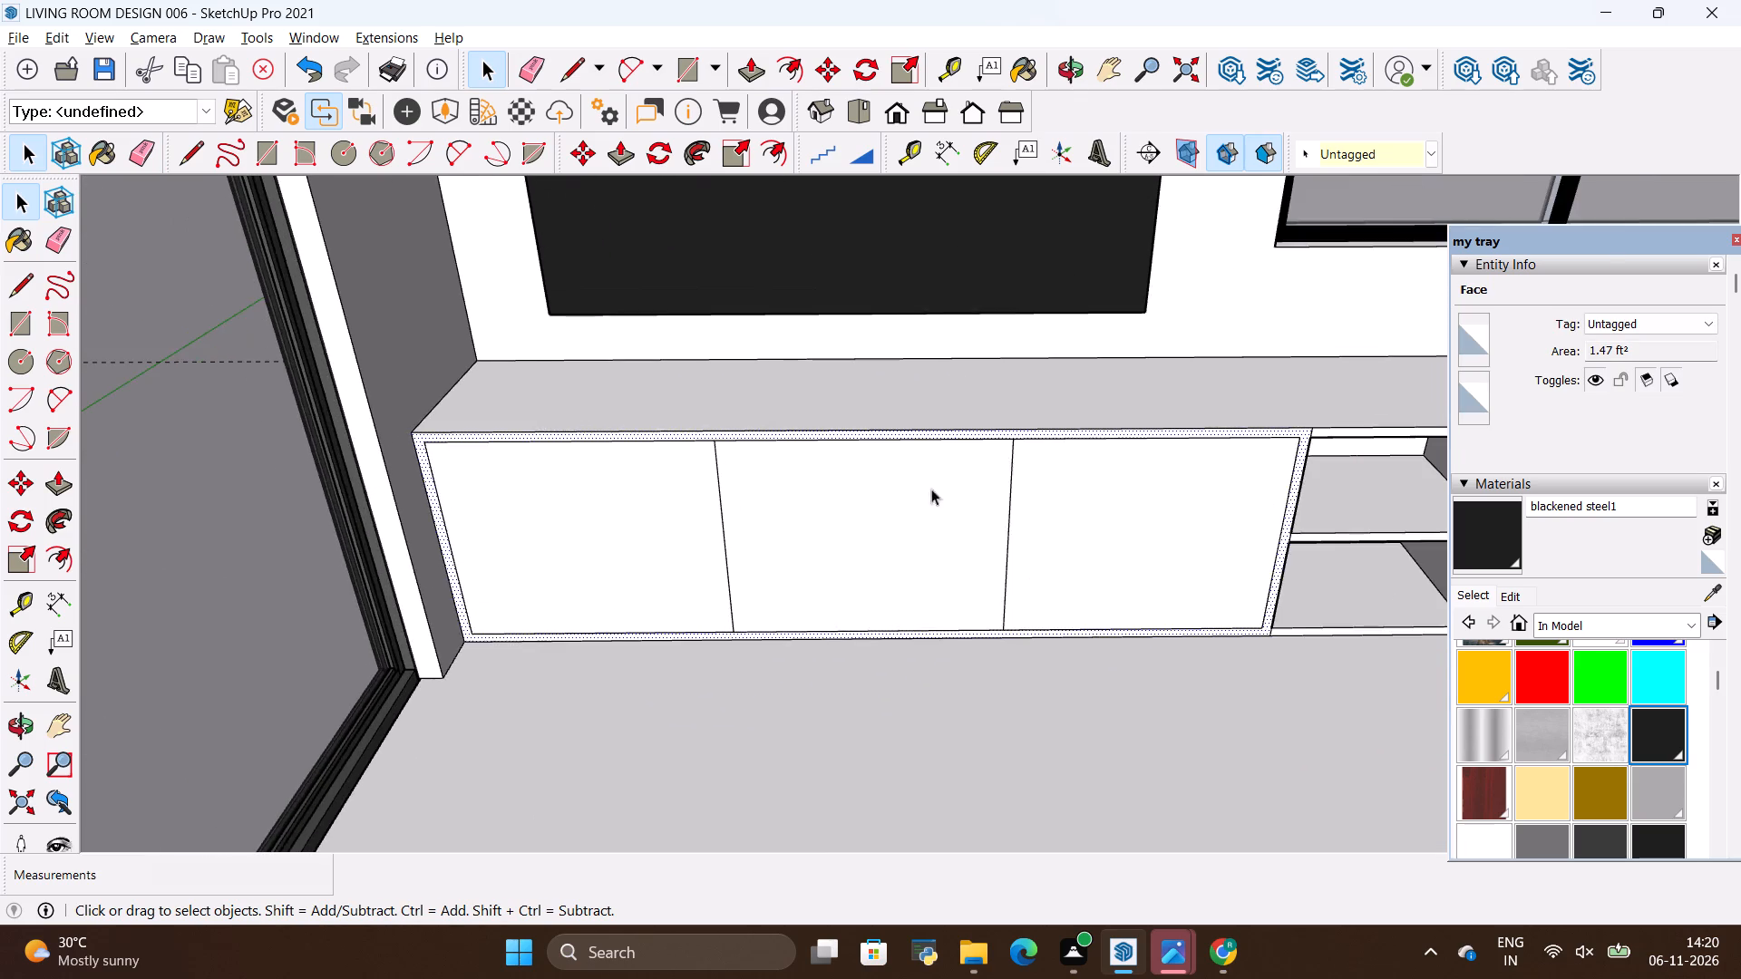
scroll(963, 493, "up", 3)
scroll(964, 493, "down", 2)
scroll(1481, 429, "up", 11)
scroll(1372, 420, "down", 2)
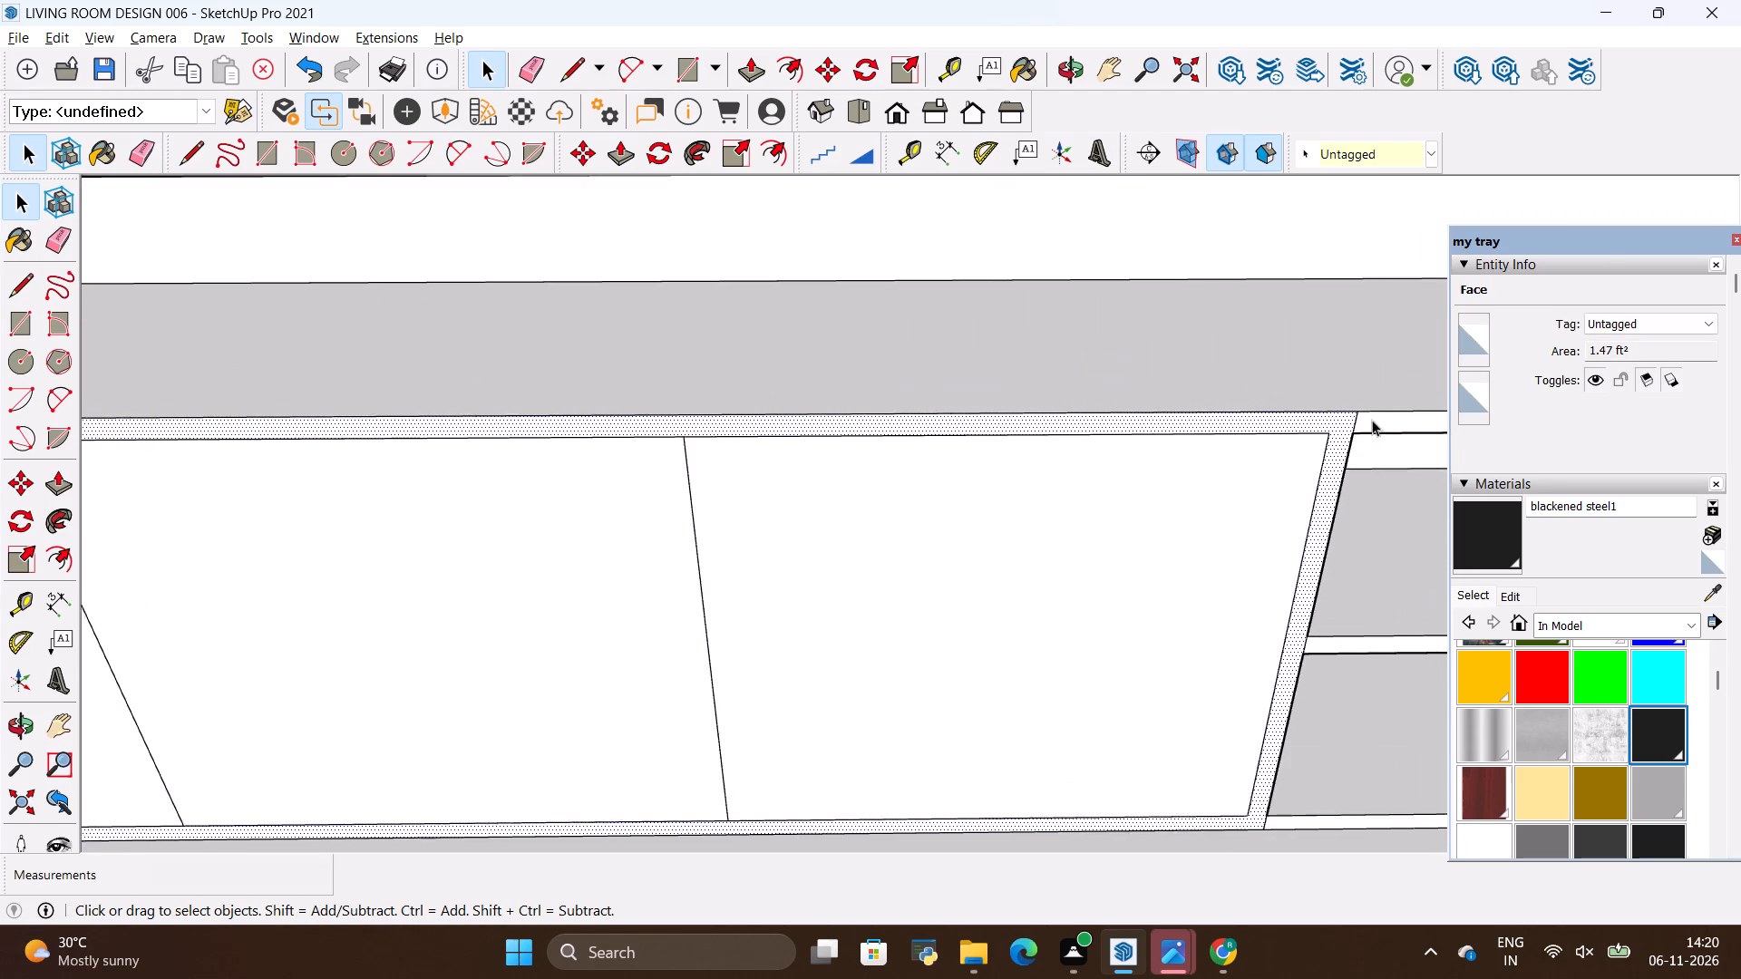
scroll(1372, 420, "down", 2)
scroll(1213, 447, "down", 3)
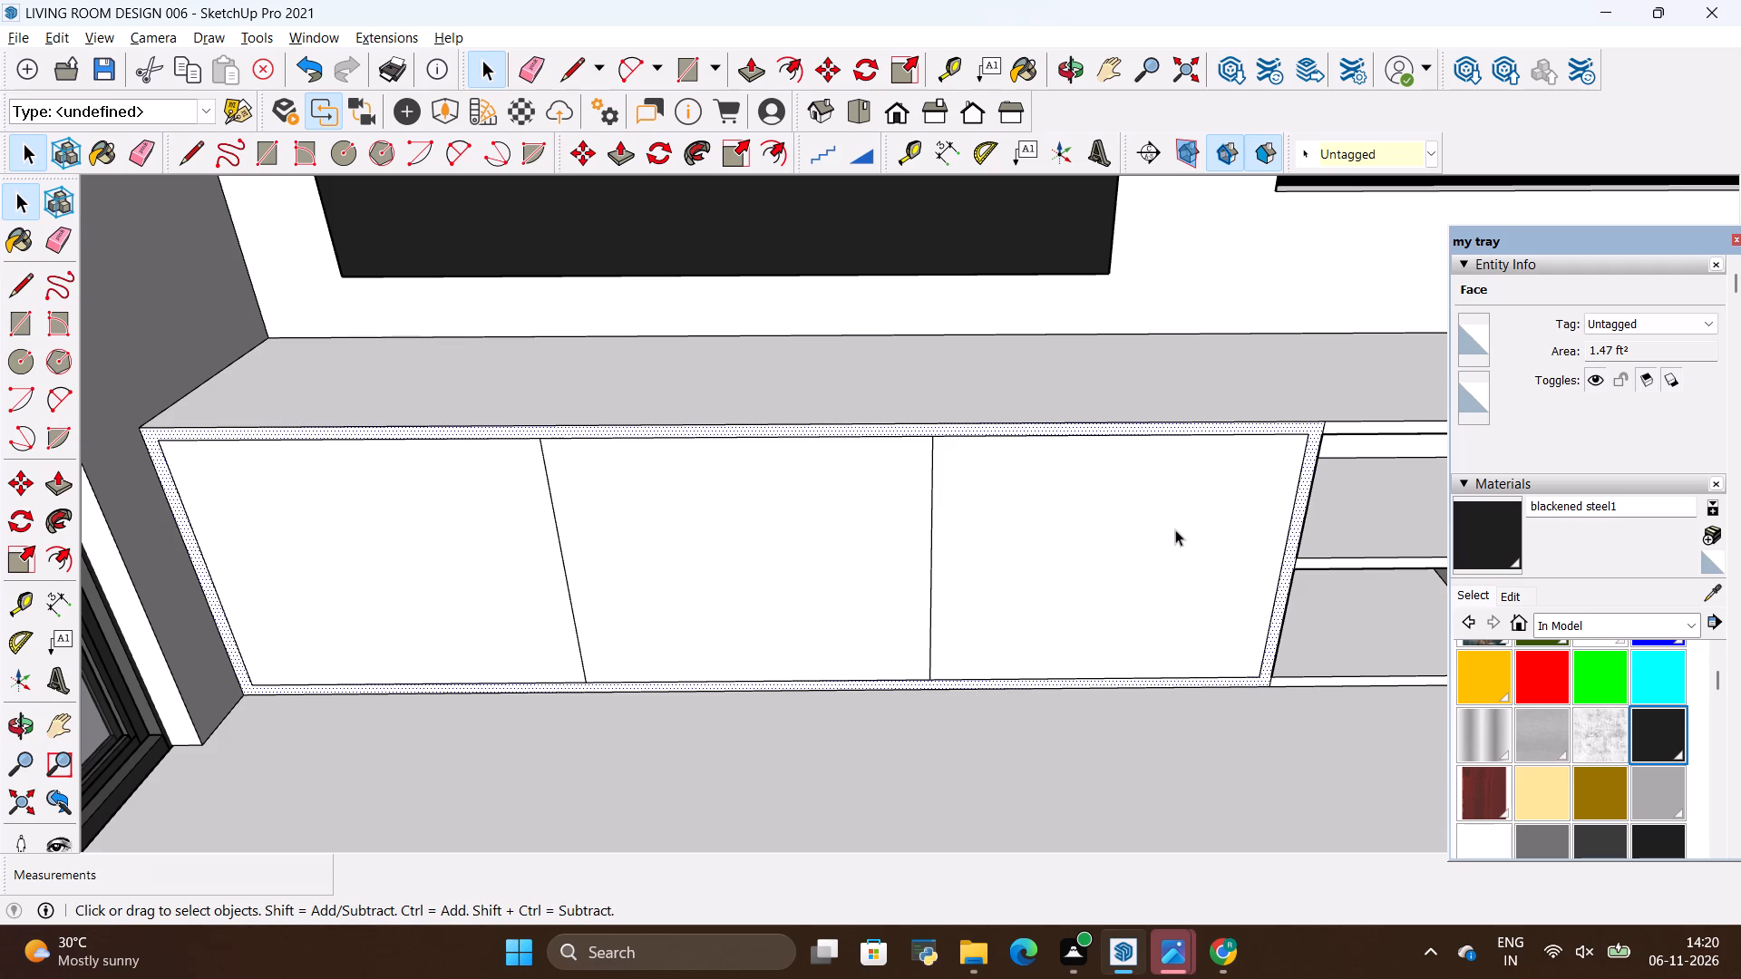
key("alt+Tab")
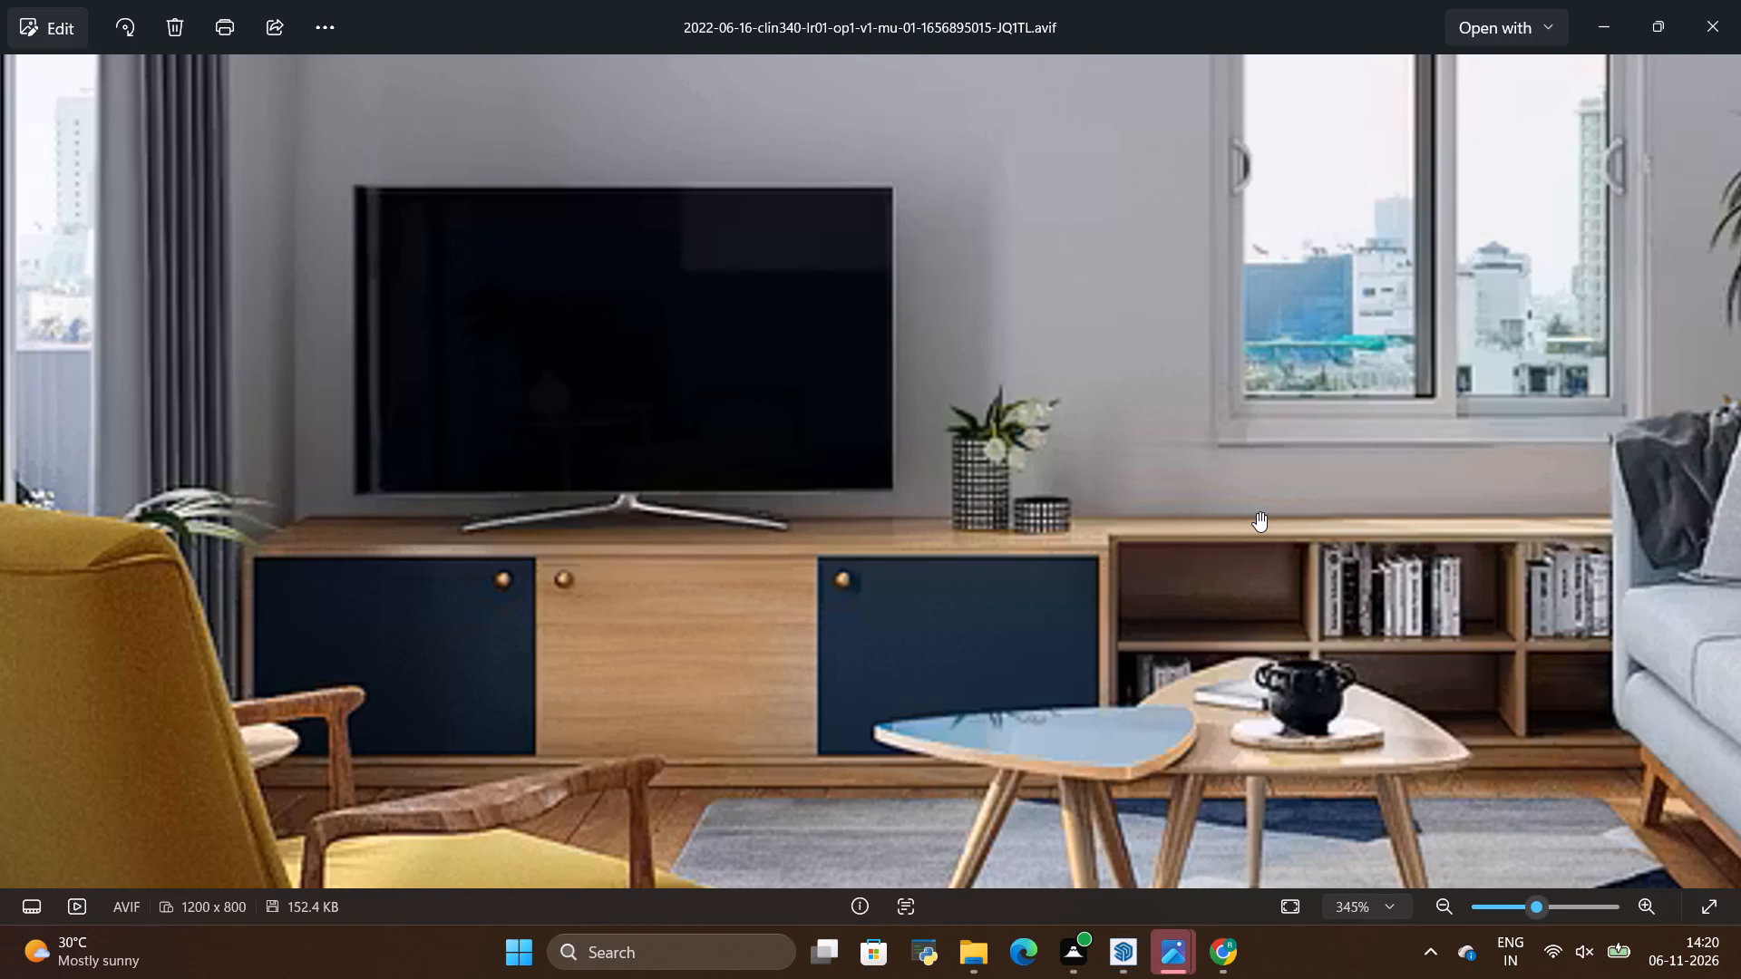
key("alt+Tab")
key("alt+Tab")
key("alt+Tab")
Offset the wall-corner door front inward by 0.2".
scroll(986, 549, "down", 3)
scroll(686, 644, "down", 10)
scroll(723, 587, "up", 2)
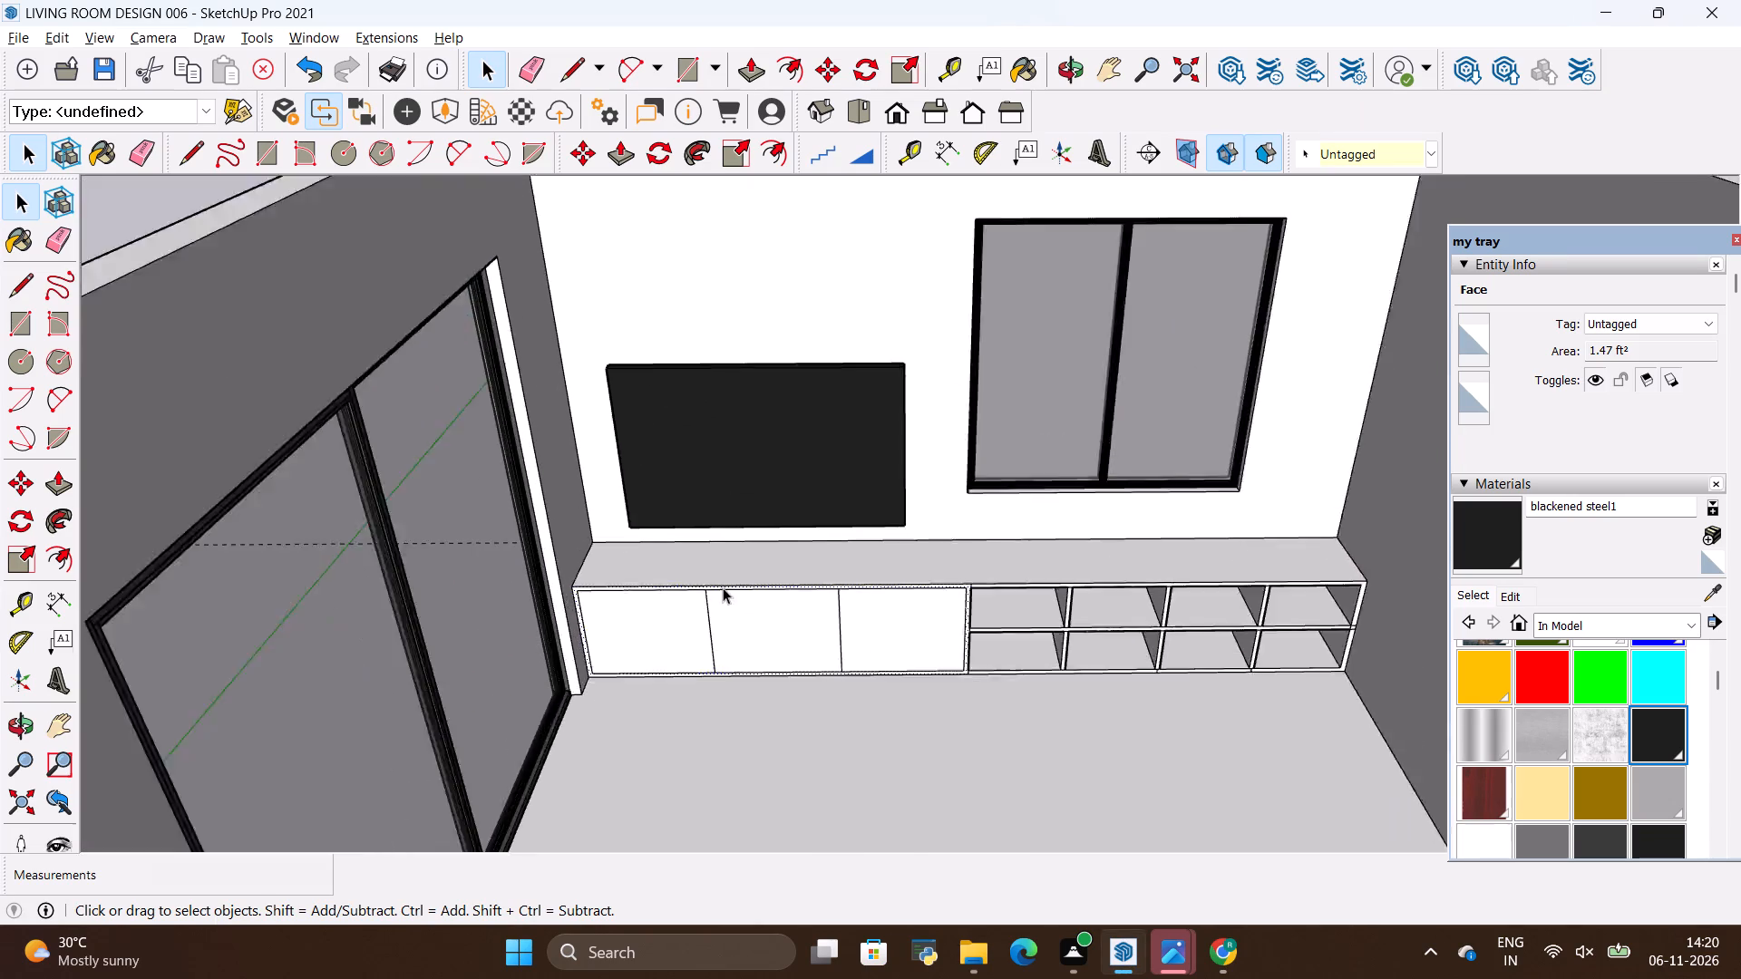
scroll(723, 587, "up", 8)
scroll(733, 617, "down", 3)
scroll(812, 726, "up", 3)
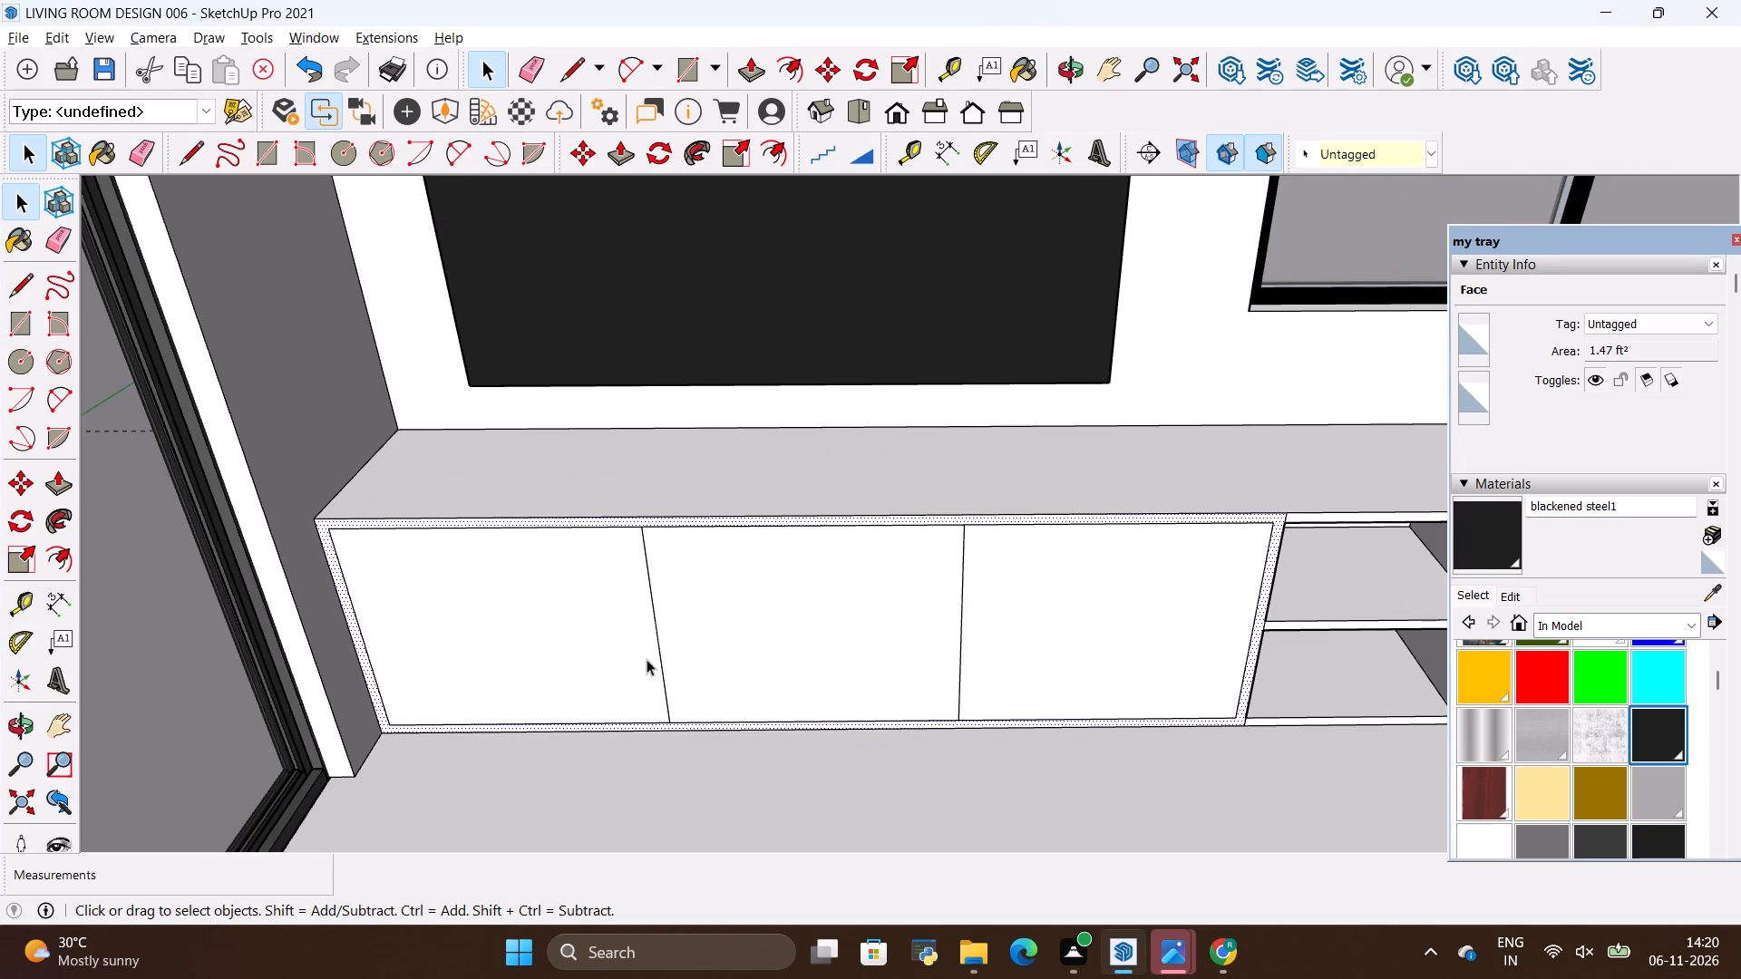
key("space")
left_click(626, 654)
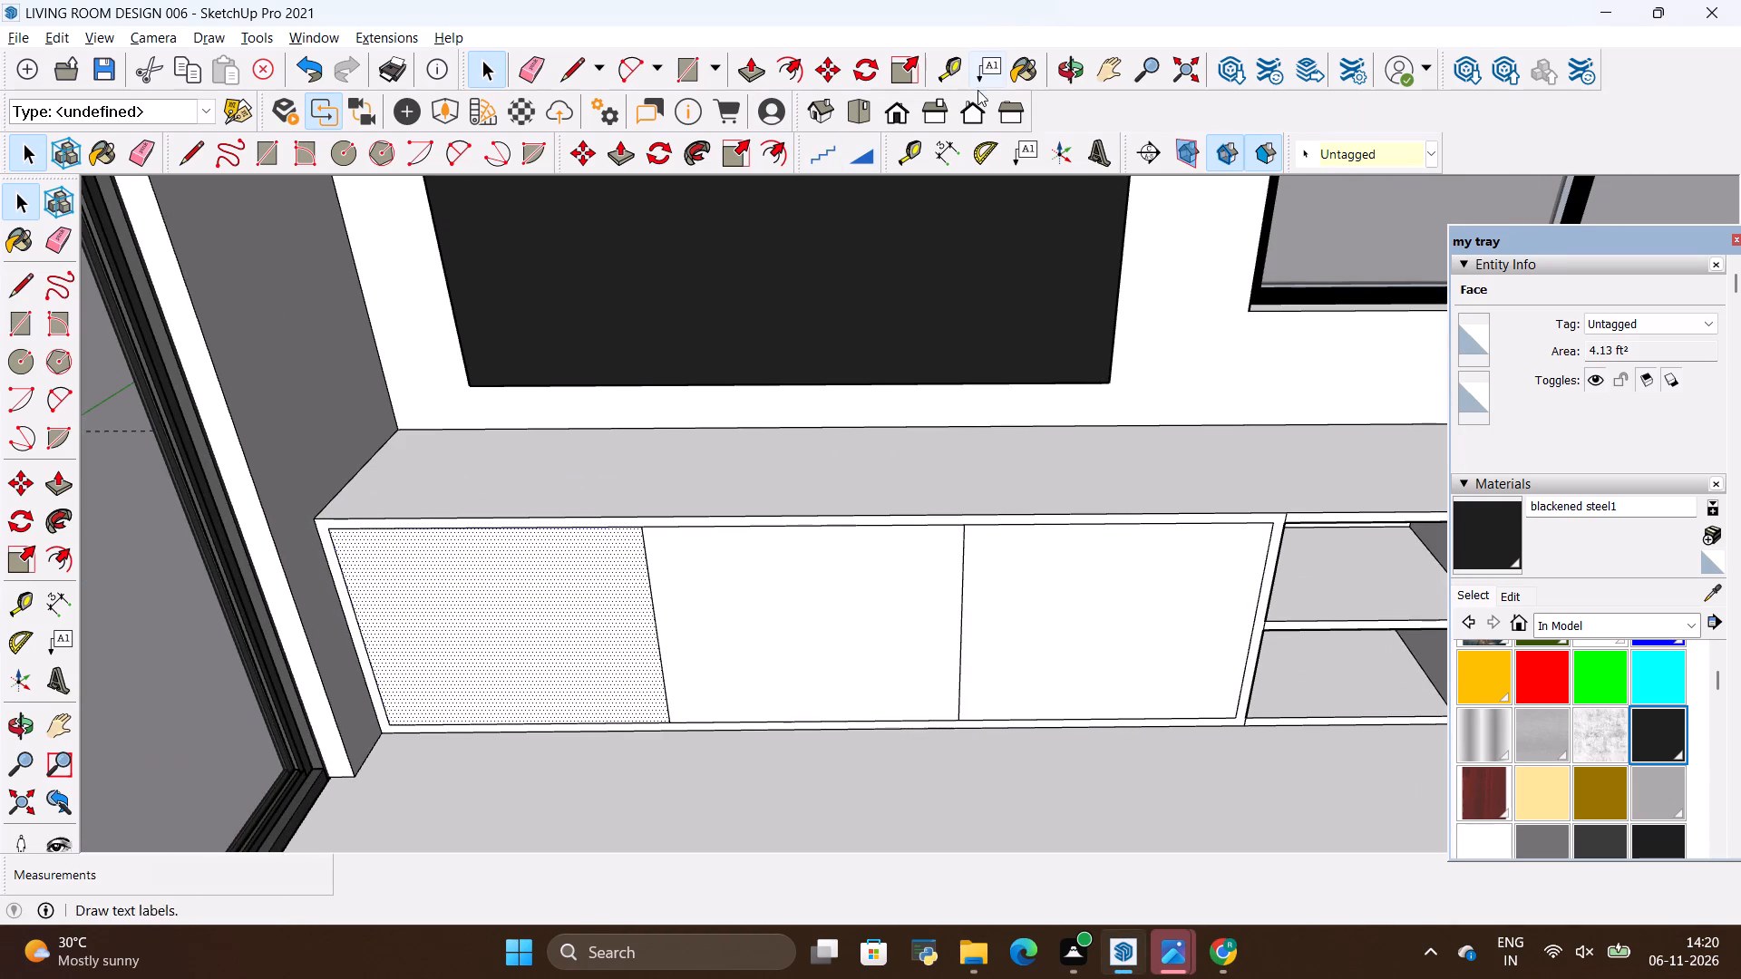
left_click(769, 155)
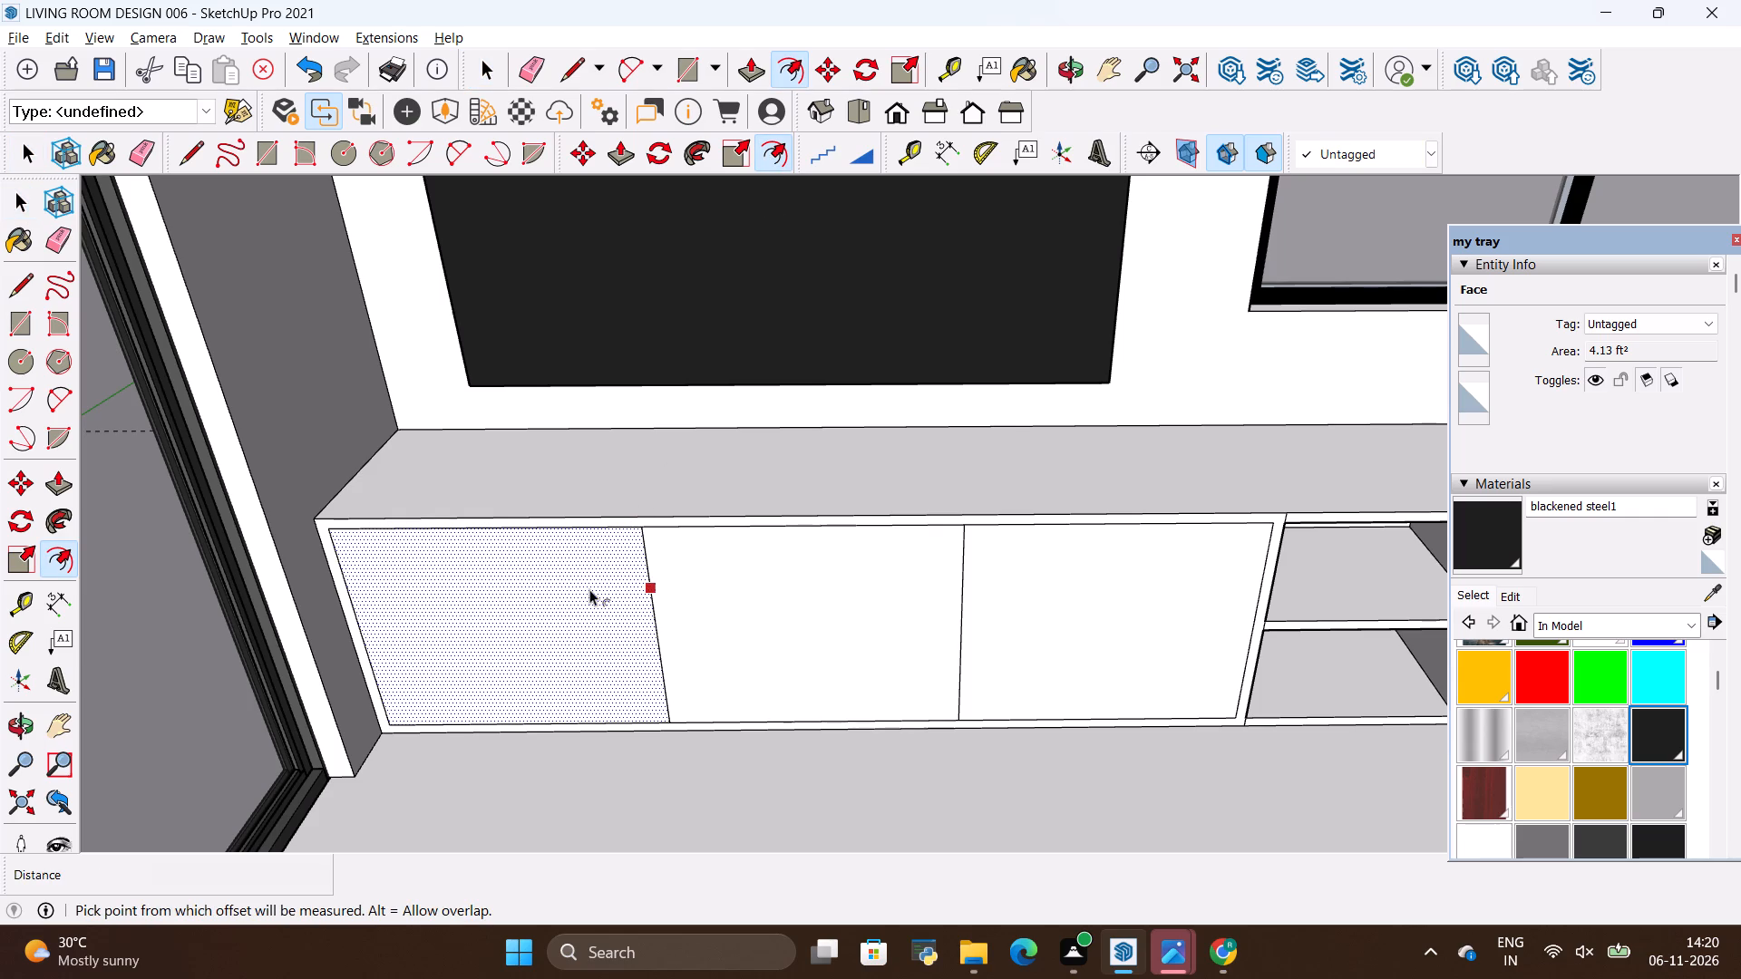
left_click(589, 589)
key("BackSpace")
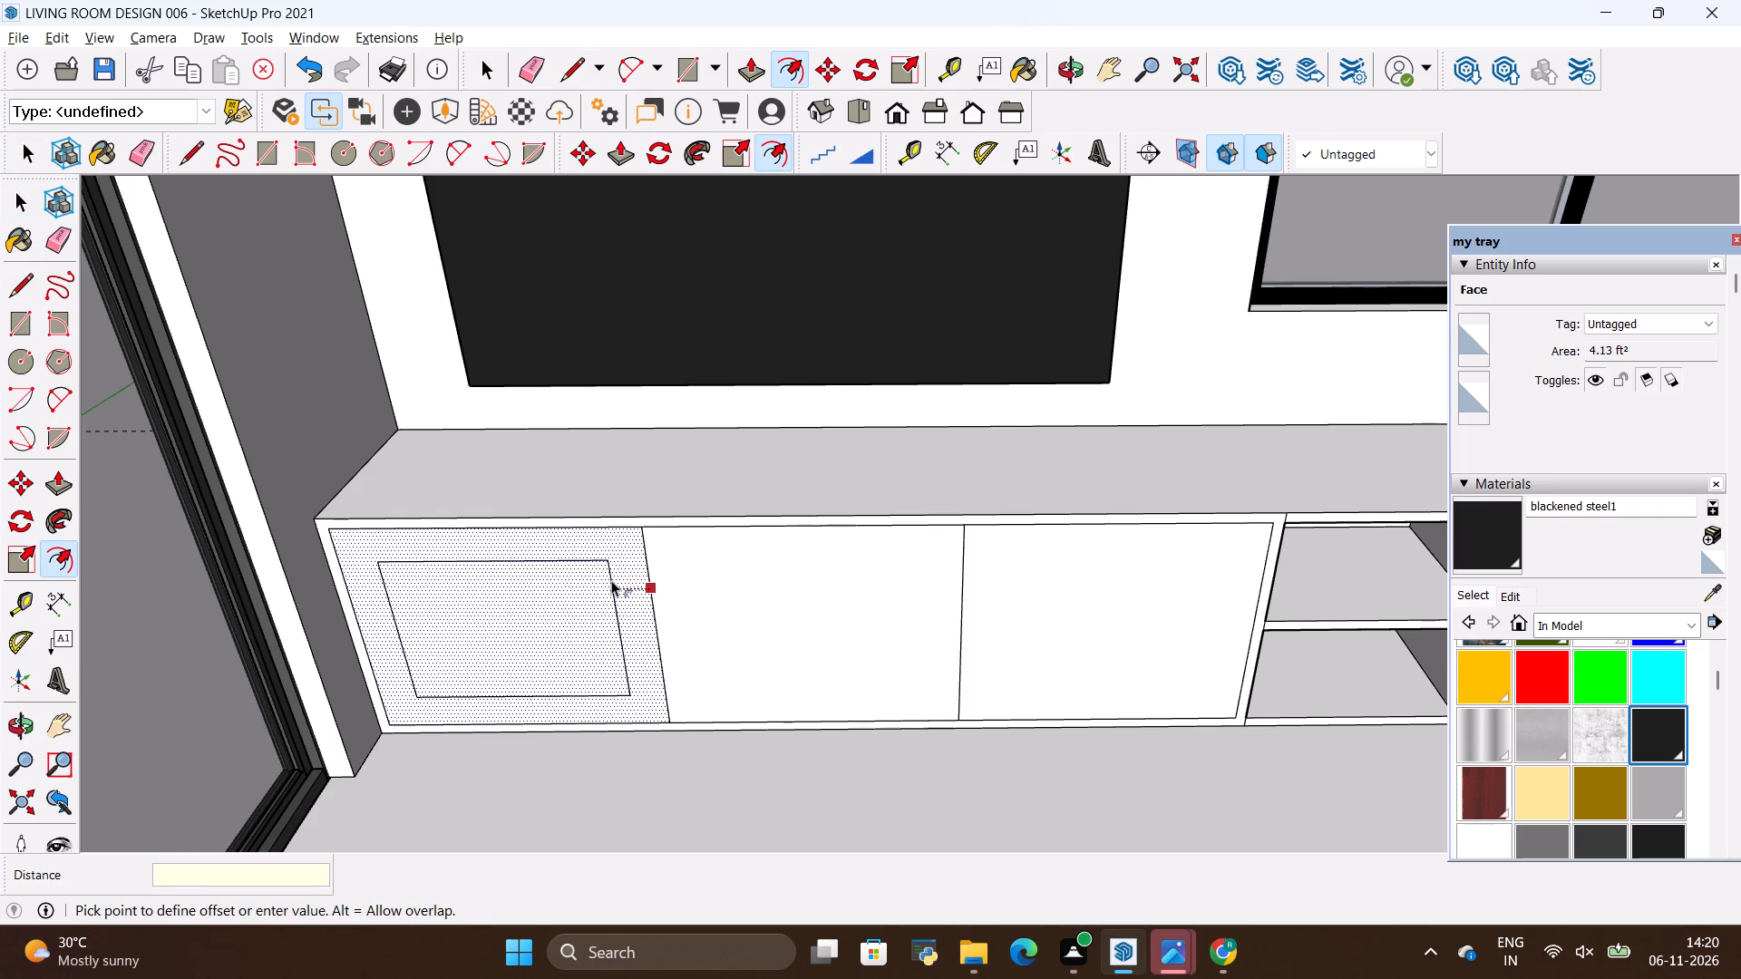
type(".2")
key("shift+quotedbl")
key("Return")
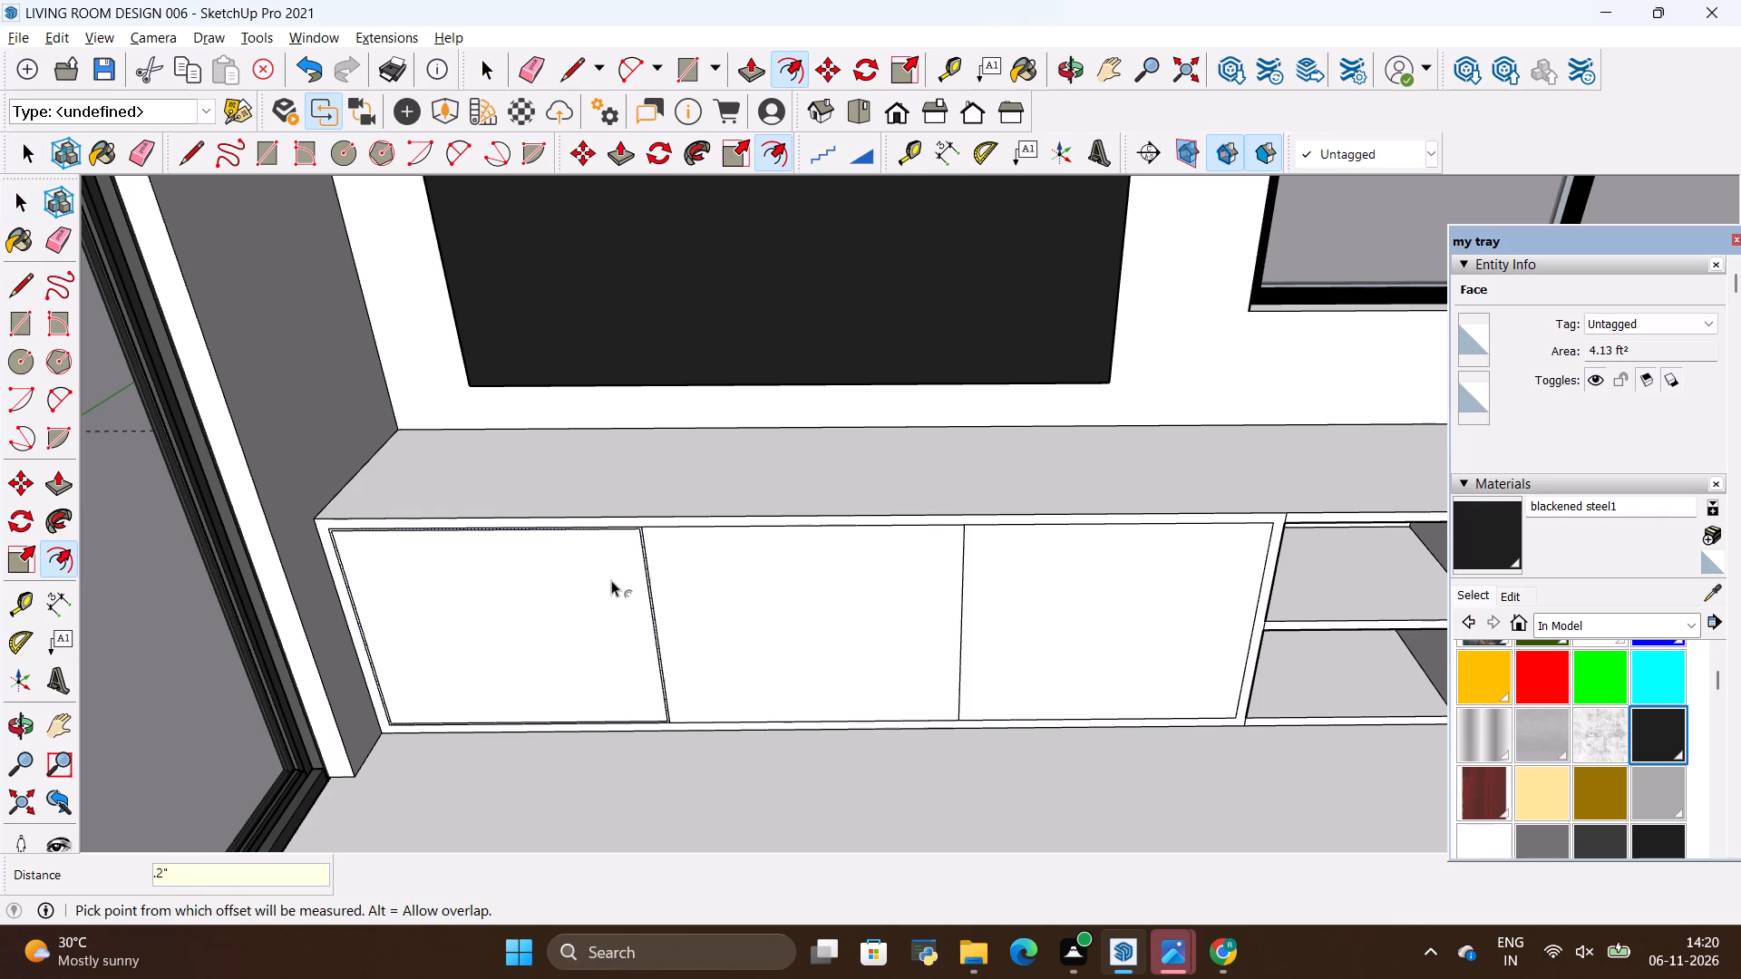
key("Escape")
Offset the middle door front inward by 0.2".
left_click(765, 584)
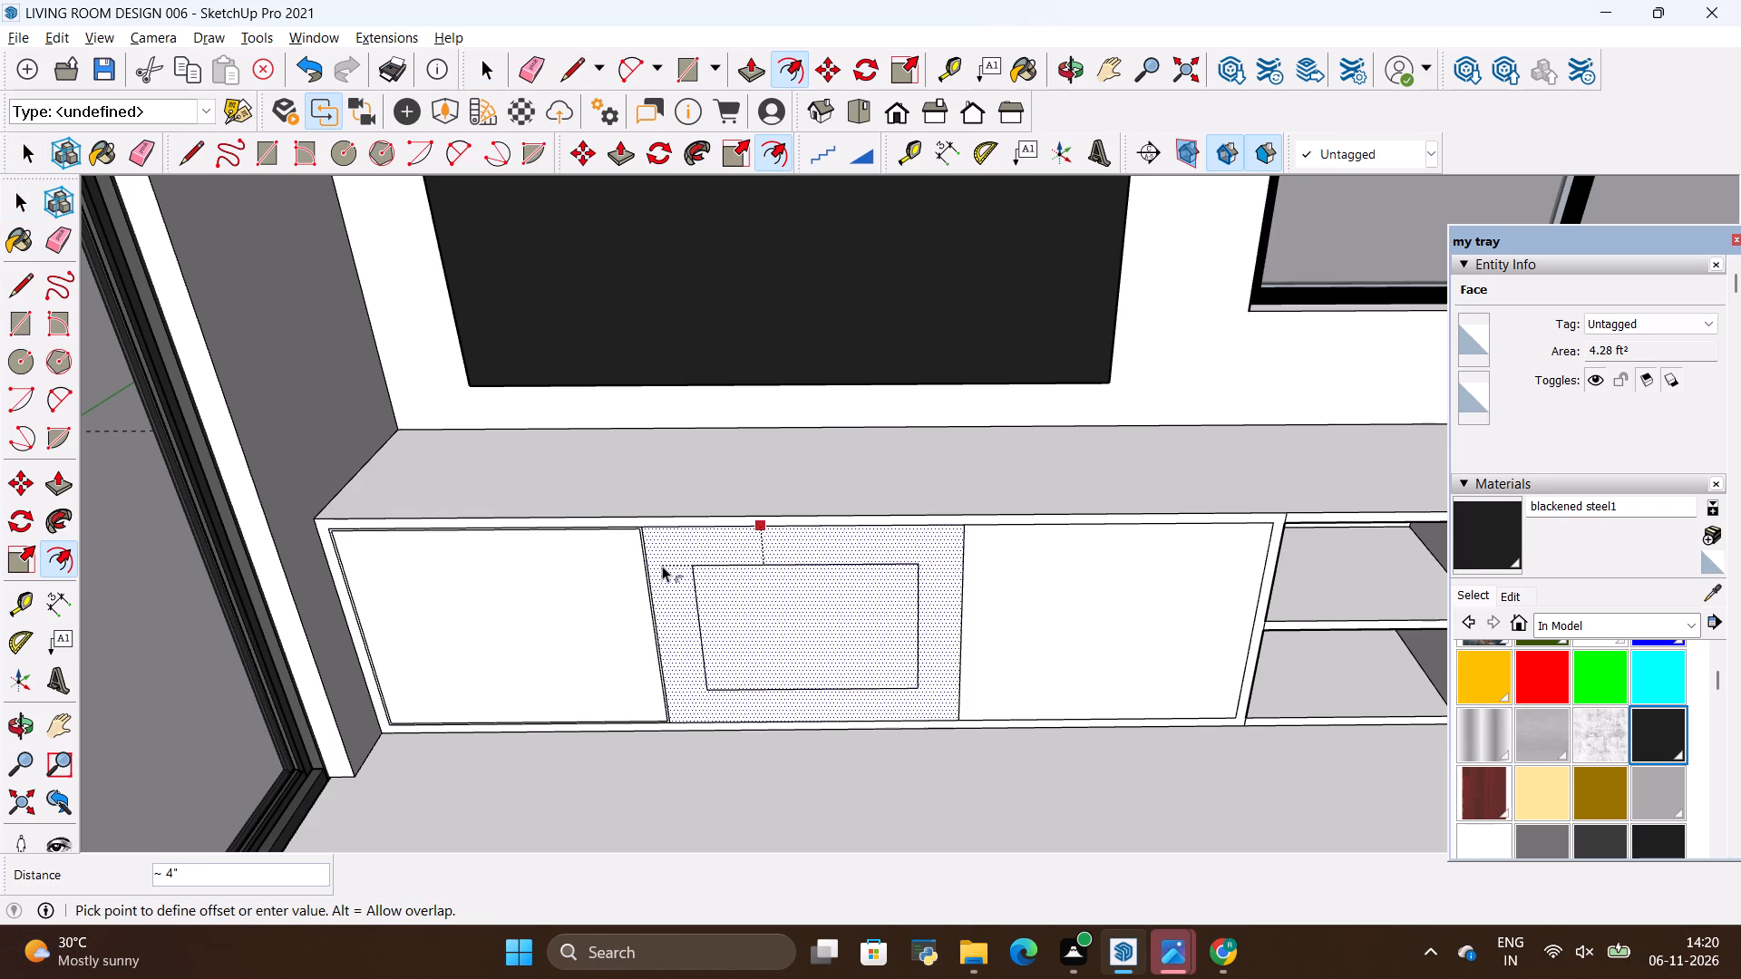
key("BackSpace")
type(".2")
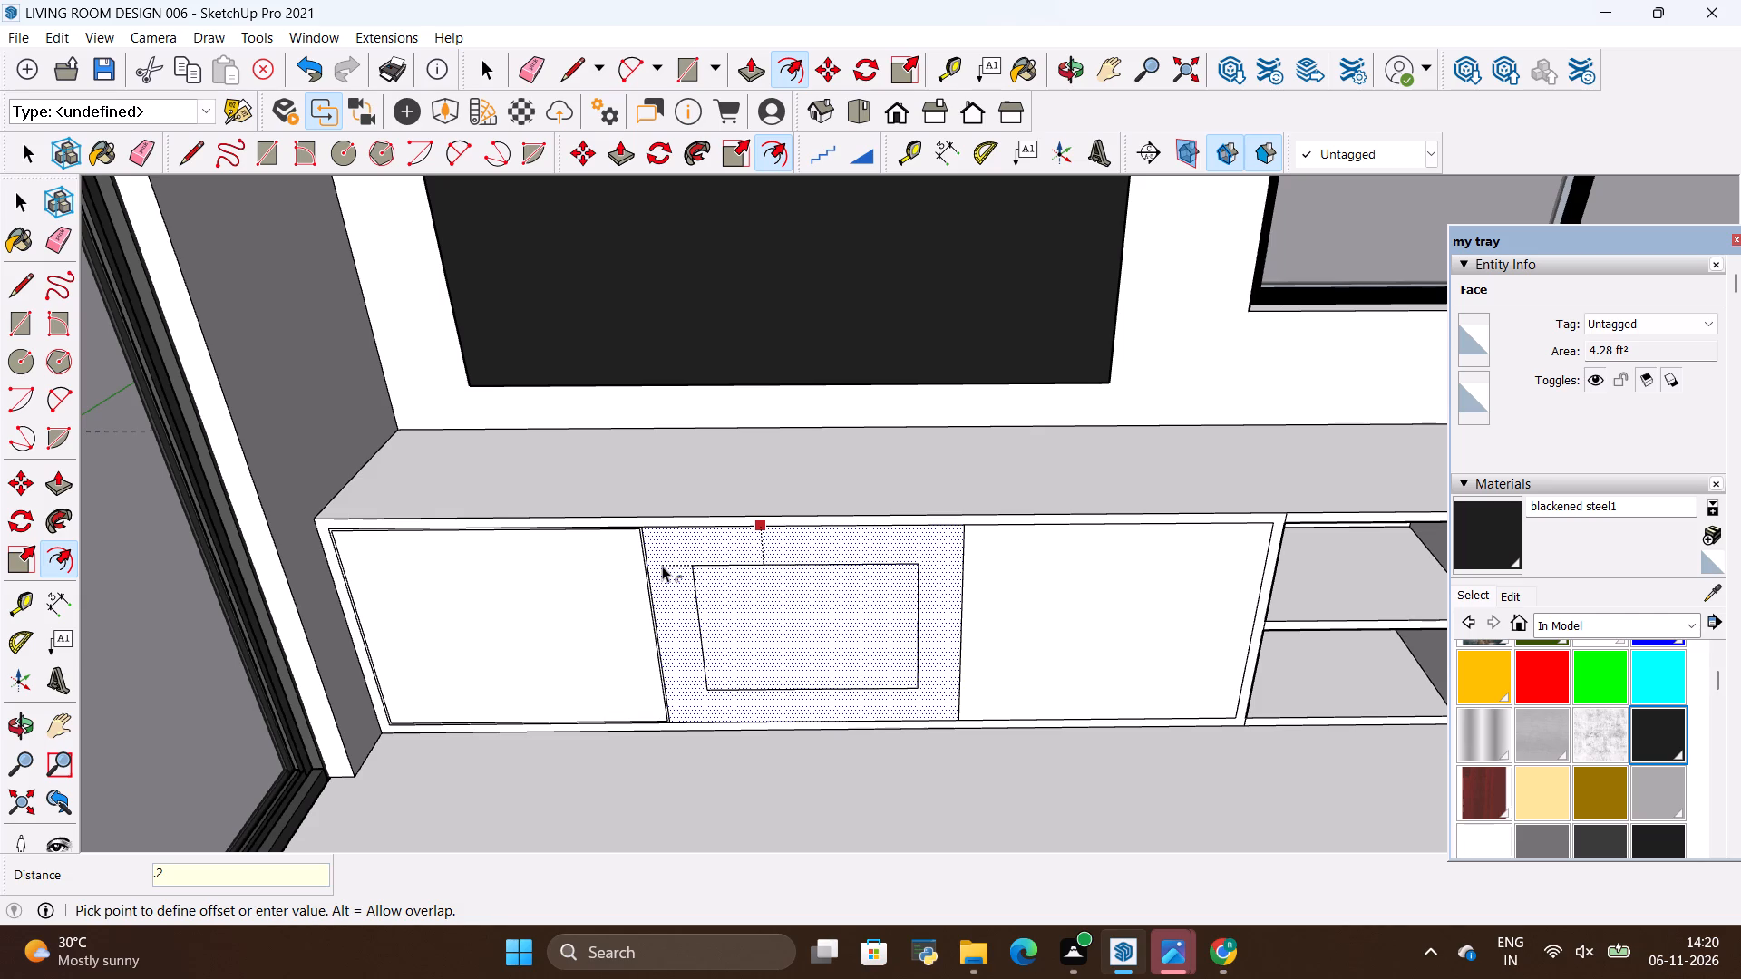
key("shift+quotedbl")
key("Return")
key("Escape")
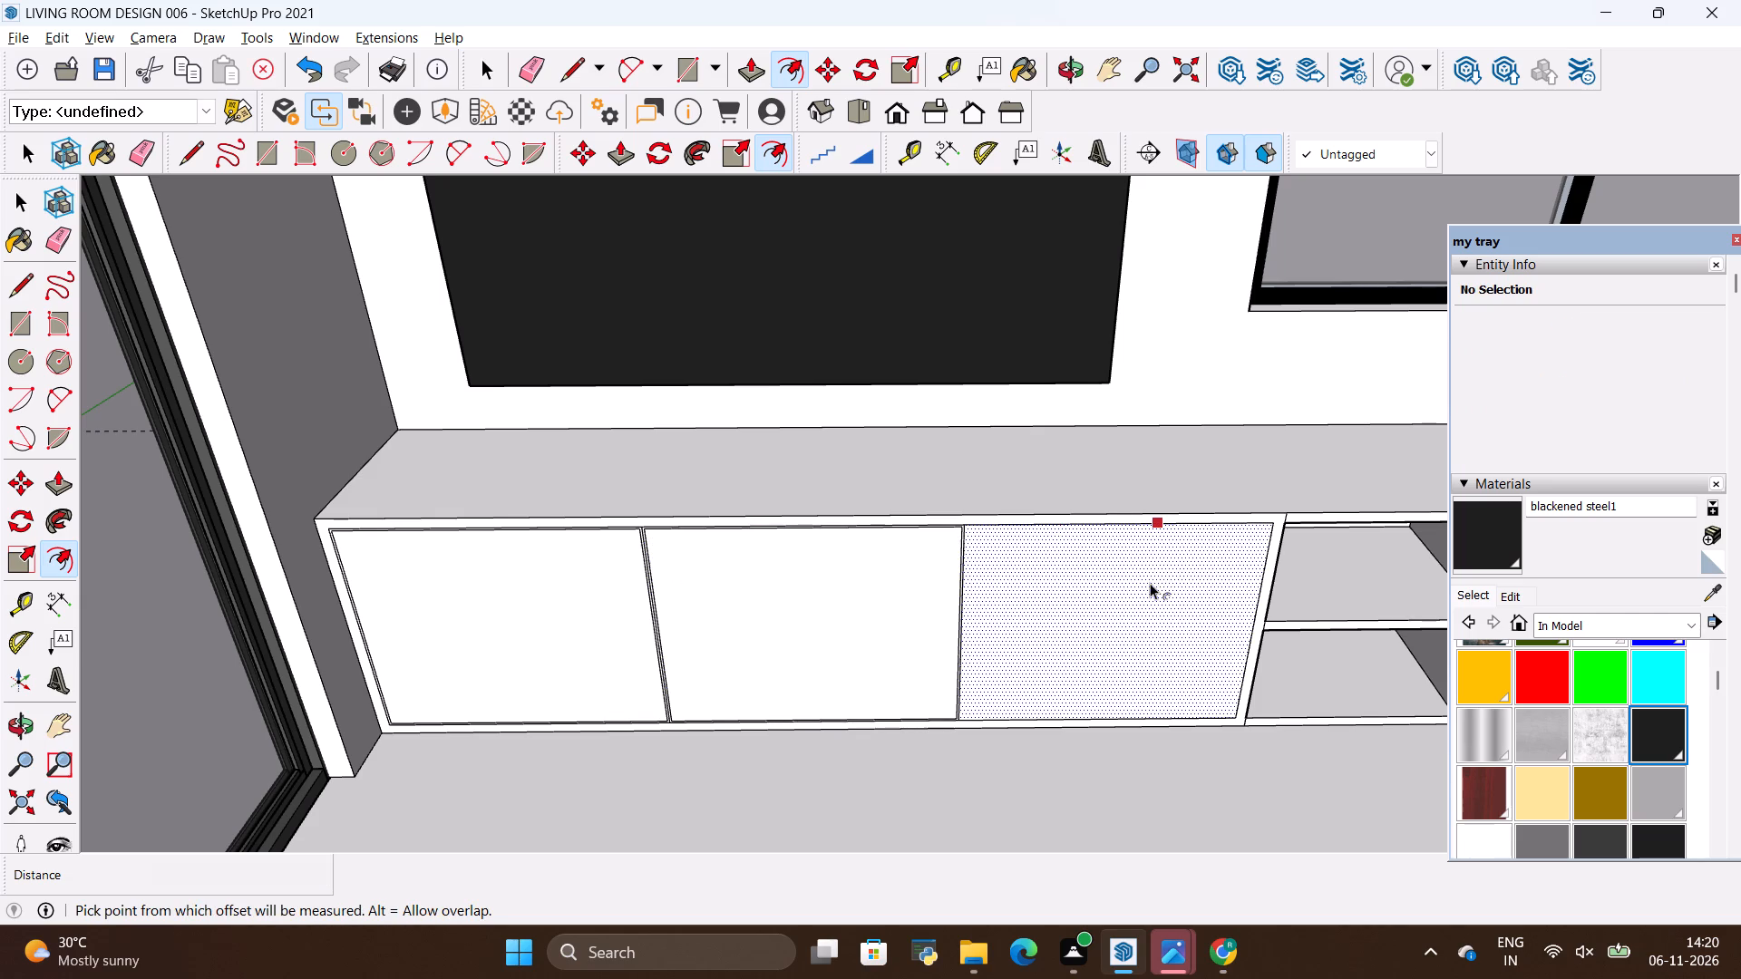
Offset the front of the door beside the shelves inward by 0.2".
left_click(1150, 583)
key("BackSpace")
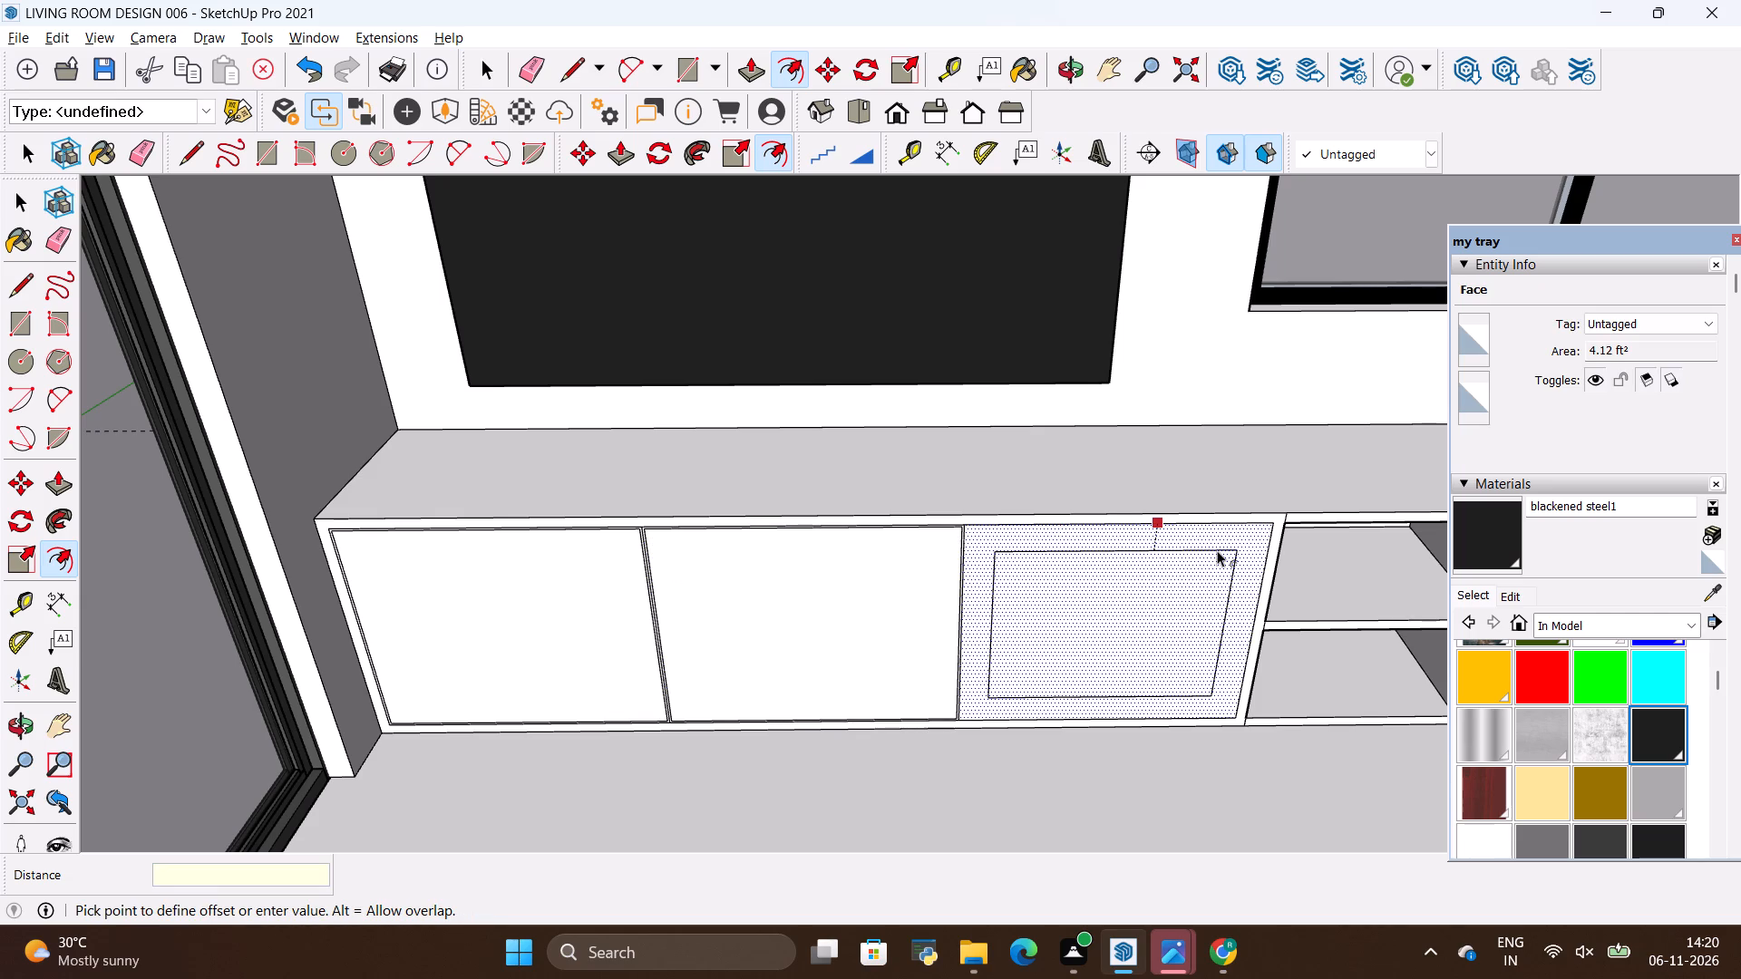
type(".2")
key("shift+quotedbl")
key("Return")
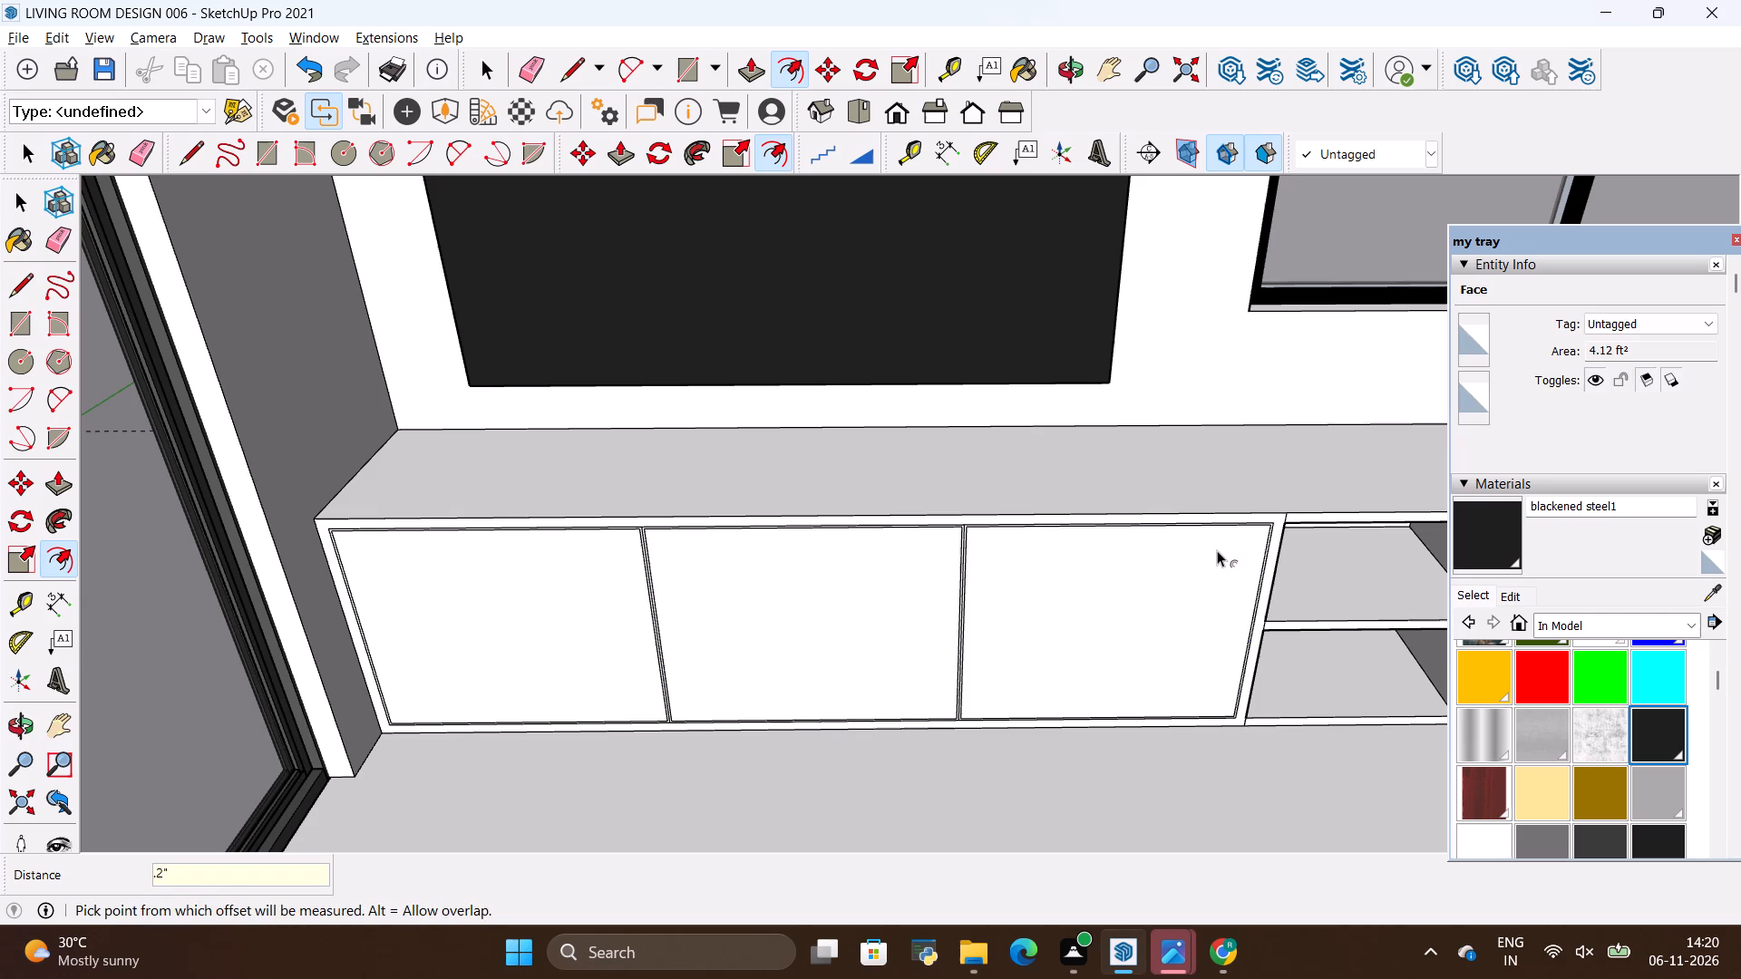
key("space")
Erase the two seam lines running between the offset door outlines to merge the gaps into one face.
scroll(1036, 556, "up", 14)
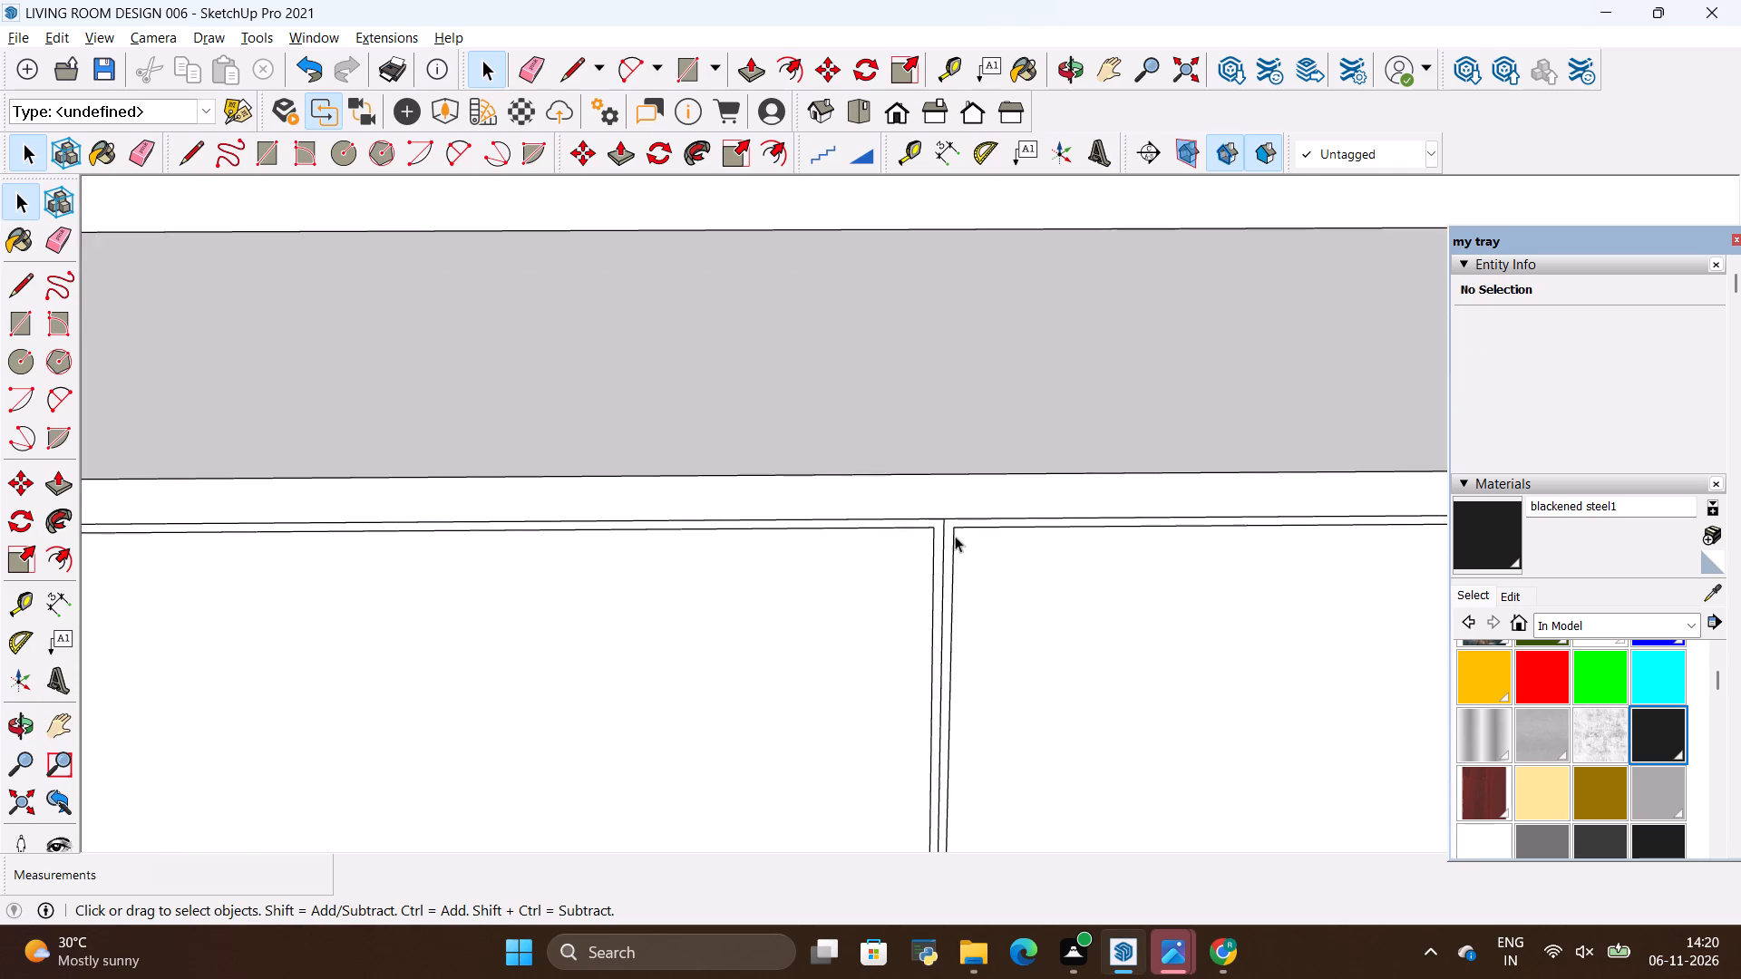
scroll(955, 536, "up", 15)
key("e")
left_click_drag(997, 490, 983, 501)
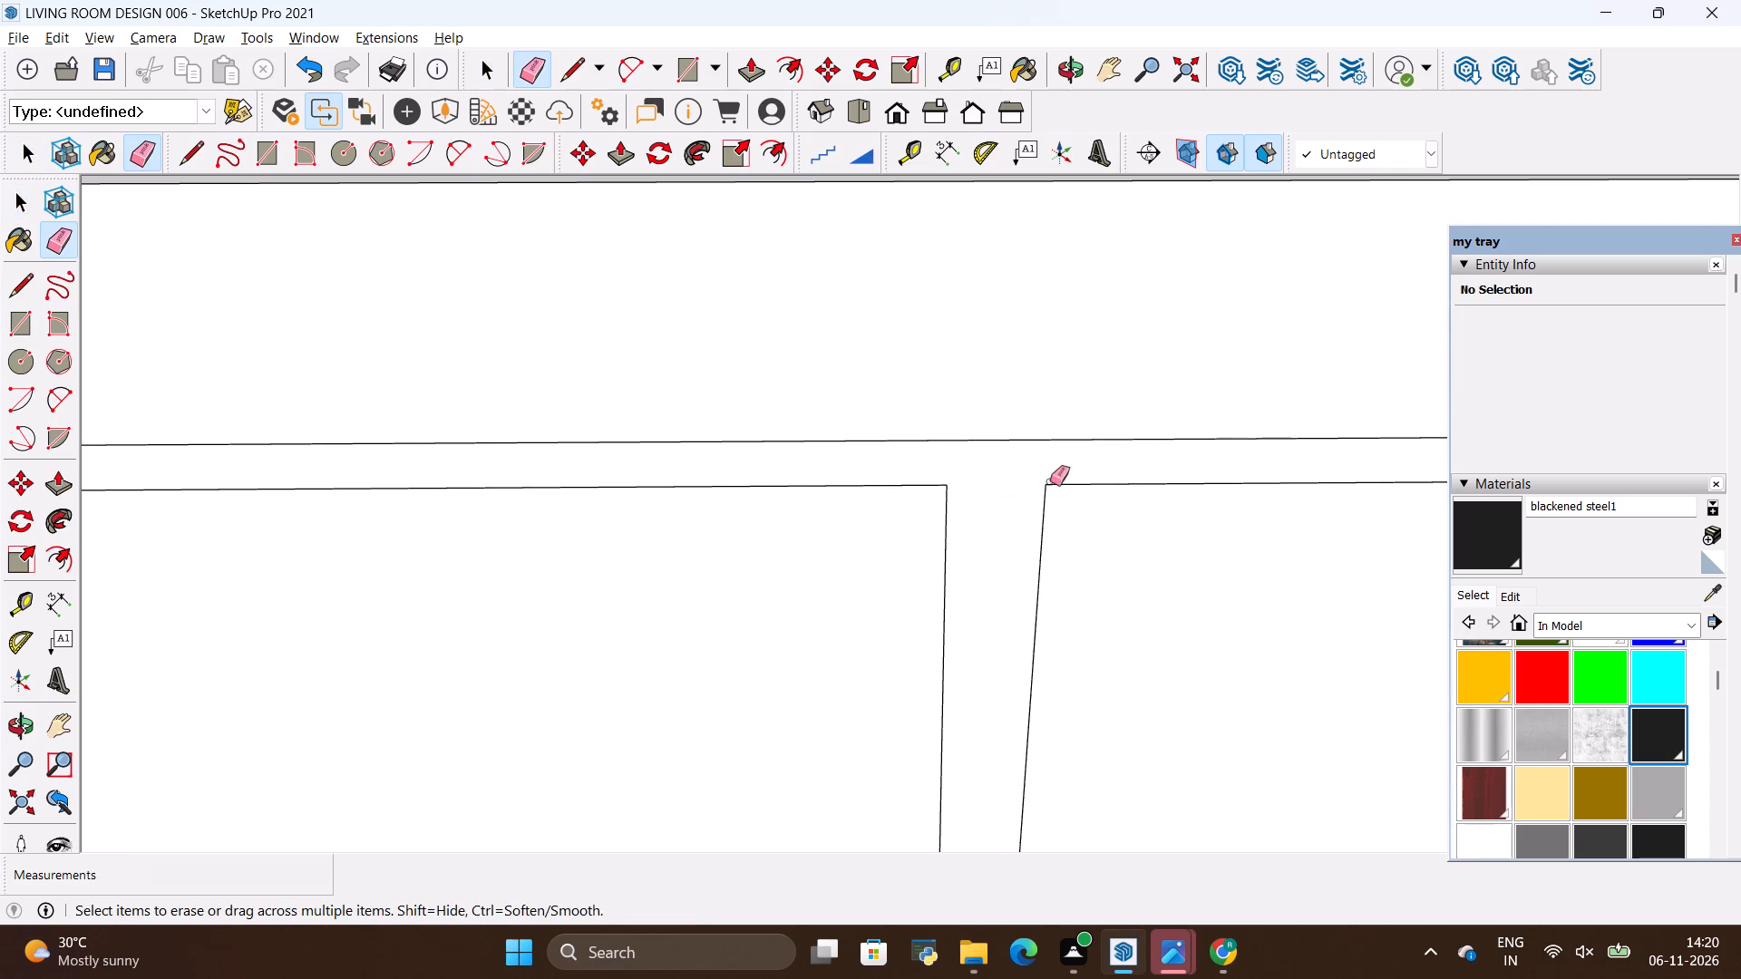
scroll(1101, 448, "down", 20)
scroll(1101, 448, "down", 13)
scroll(772, 418, "up", 9)
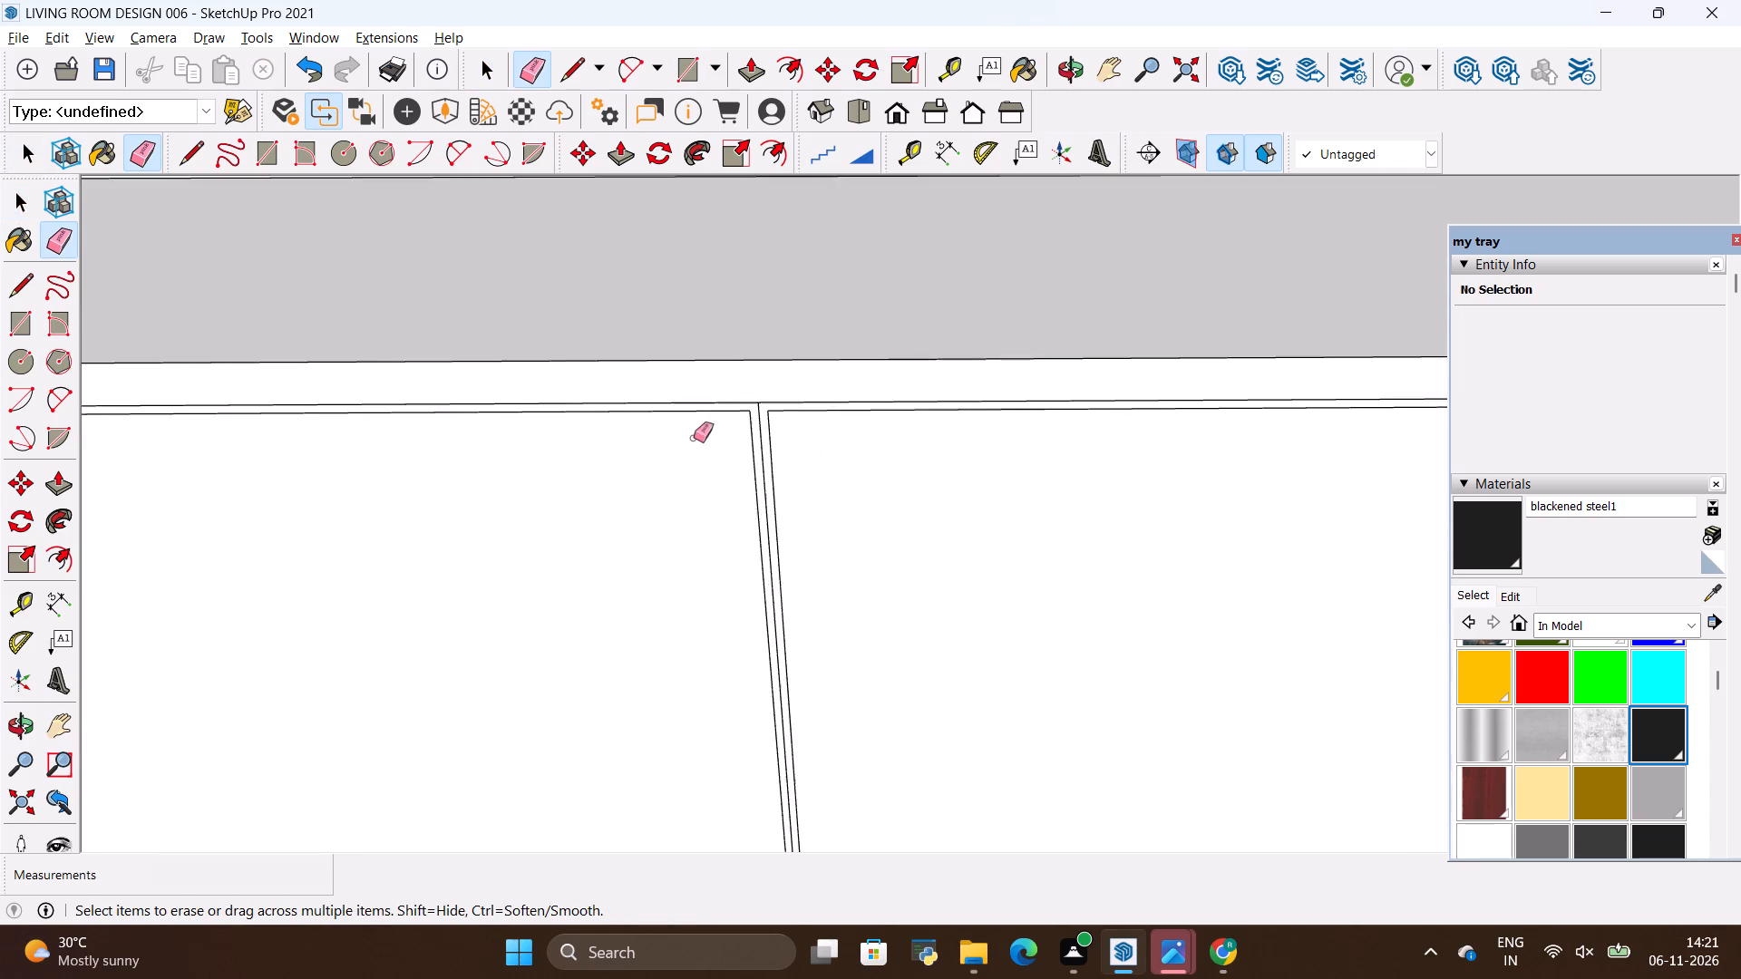
scroll(694, 438, "up", 20)
left_click_drag(793, 403, 828, 403)
Push the merged gap face around the three doors inward by 0.18".
key("space")
left_click(823, 402)
scroll(823, 402, "down", 3)
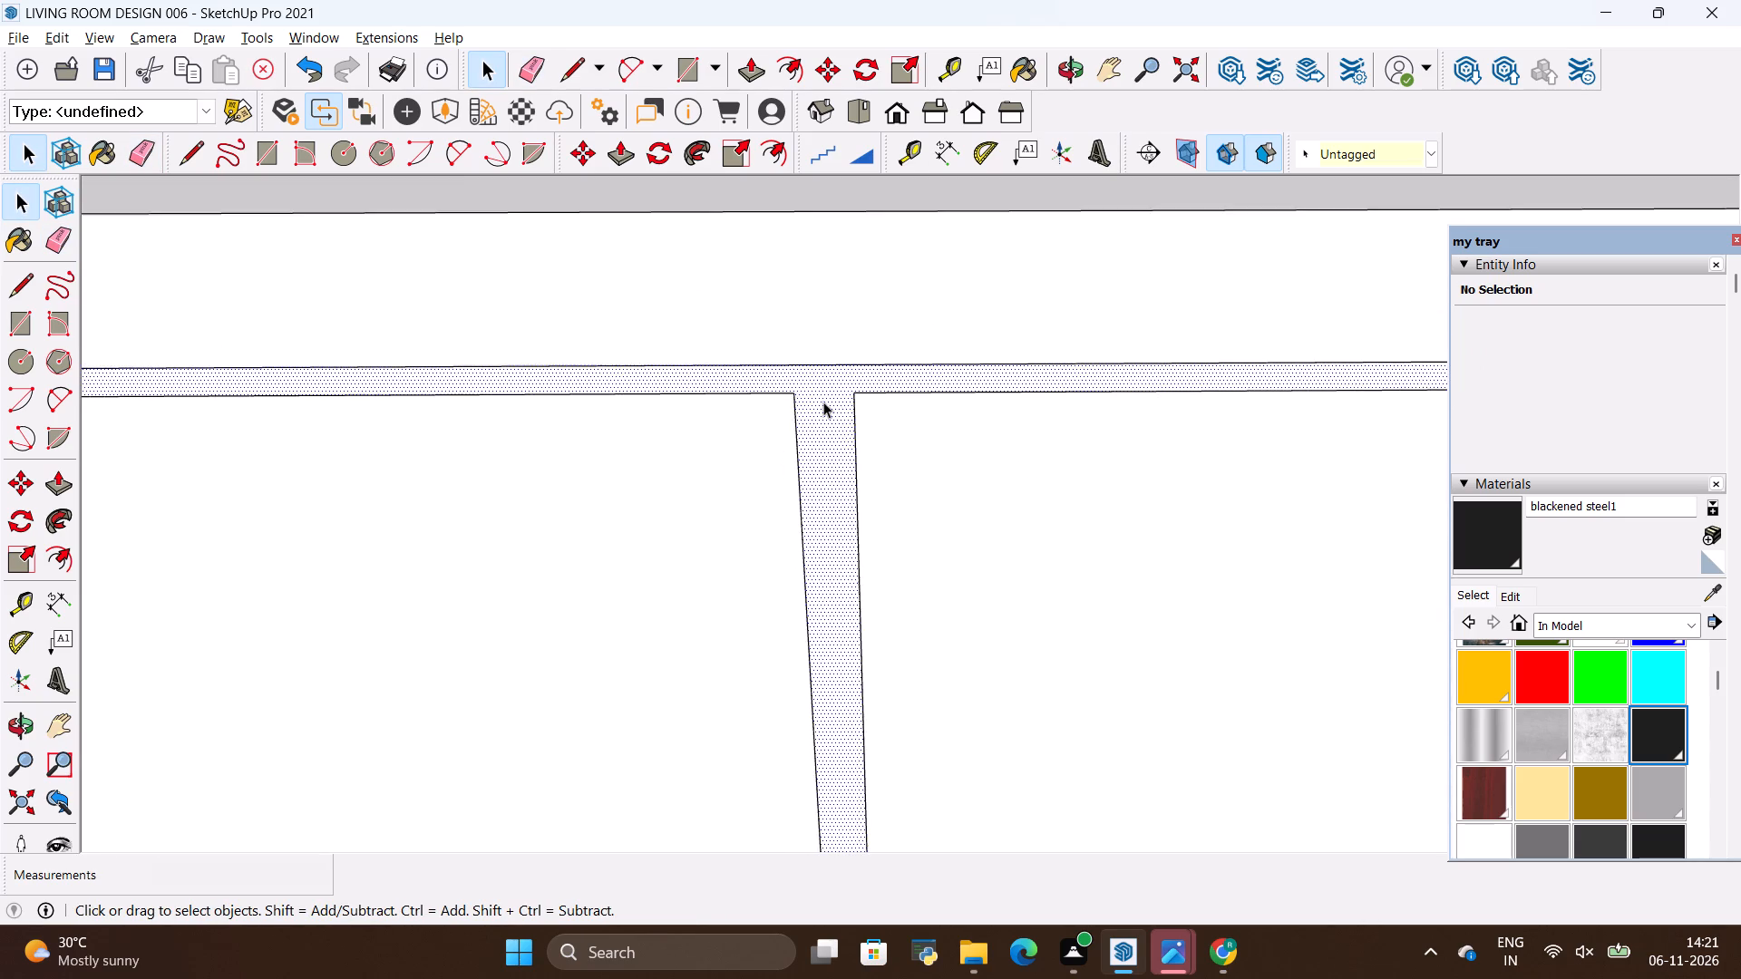
scroll(823, 402, "down", 7)
left_click(817, 402)
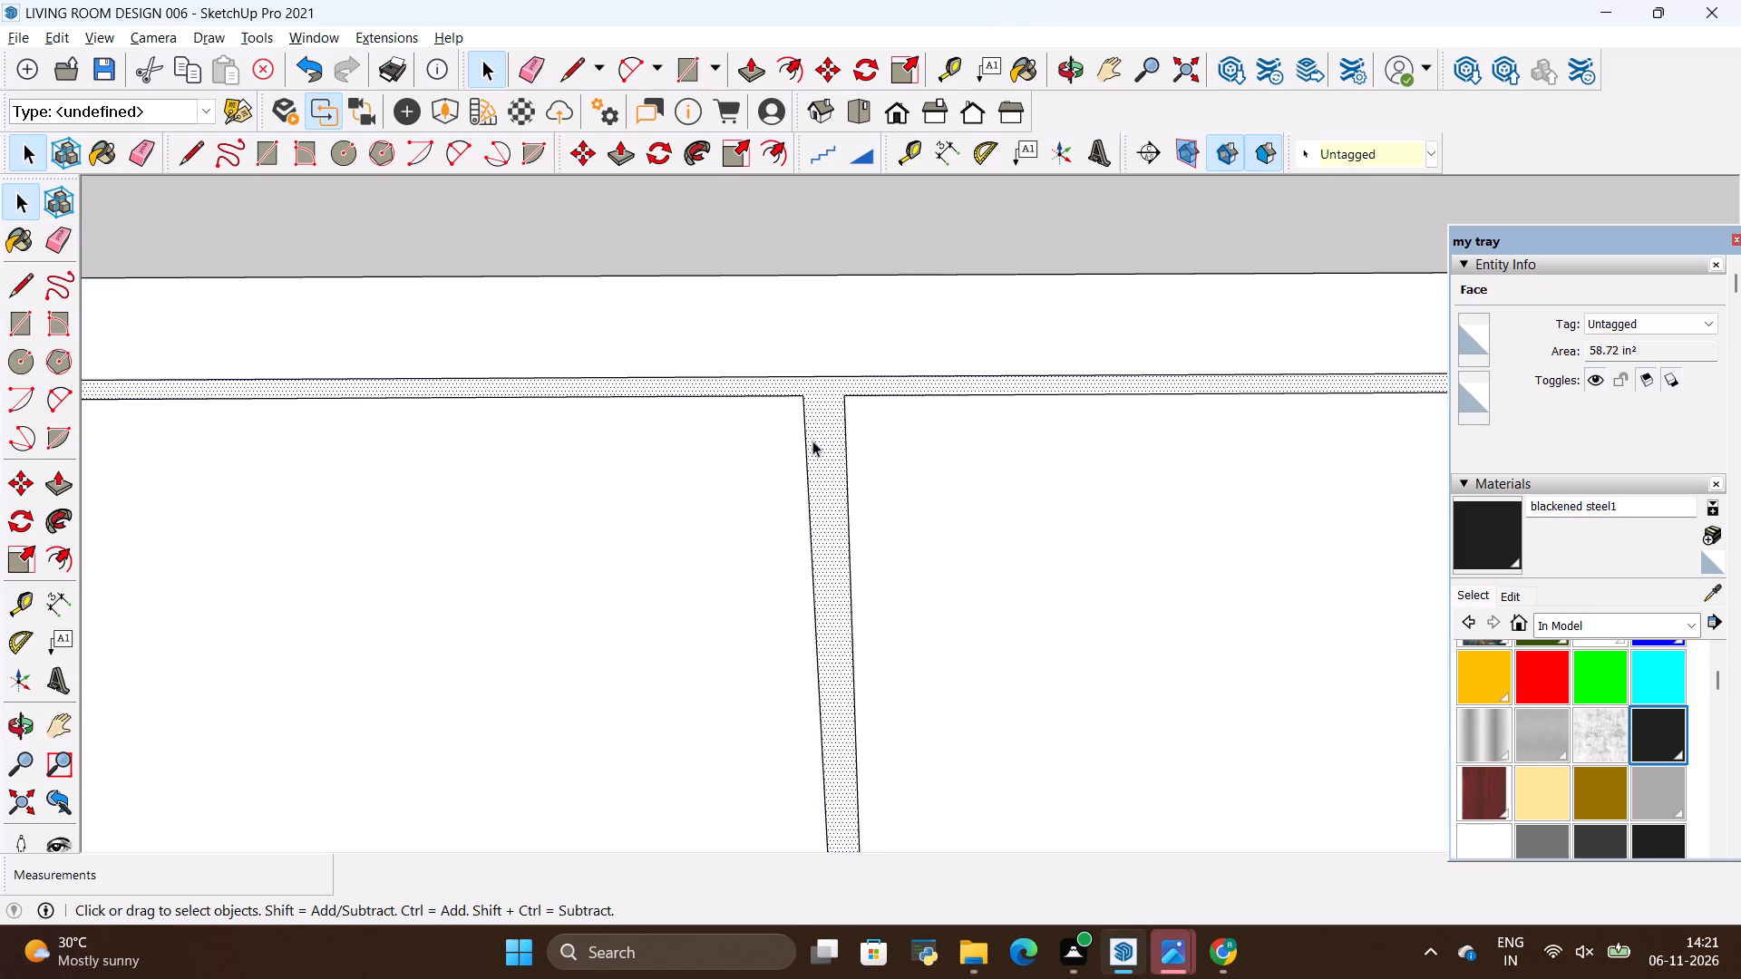
key("p")
left_click(824, 483)
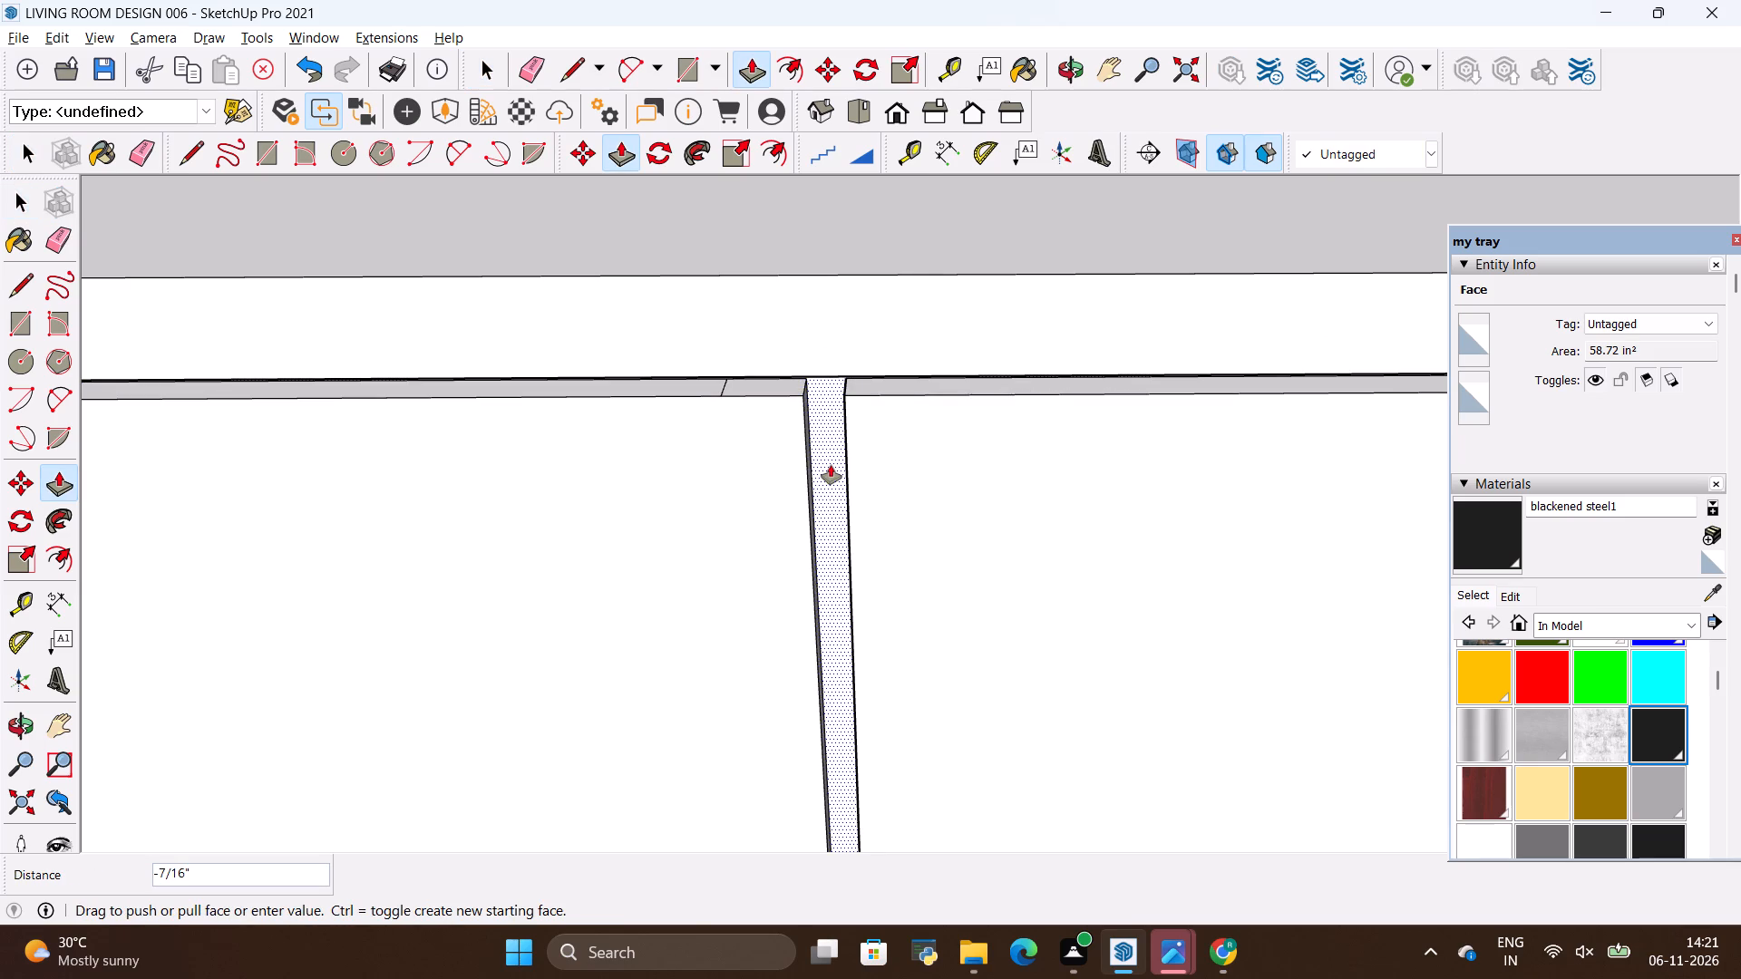
key("BackSpace")
type(".18\"")
key("Return")
key("space")
Erase the stray diagonal edge on the upper side face of the door beside the recessed gap.
scroll(852, 402, "up", 10)
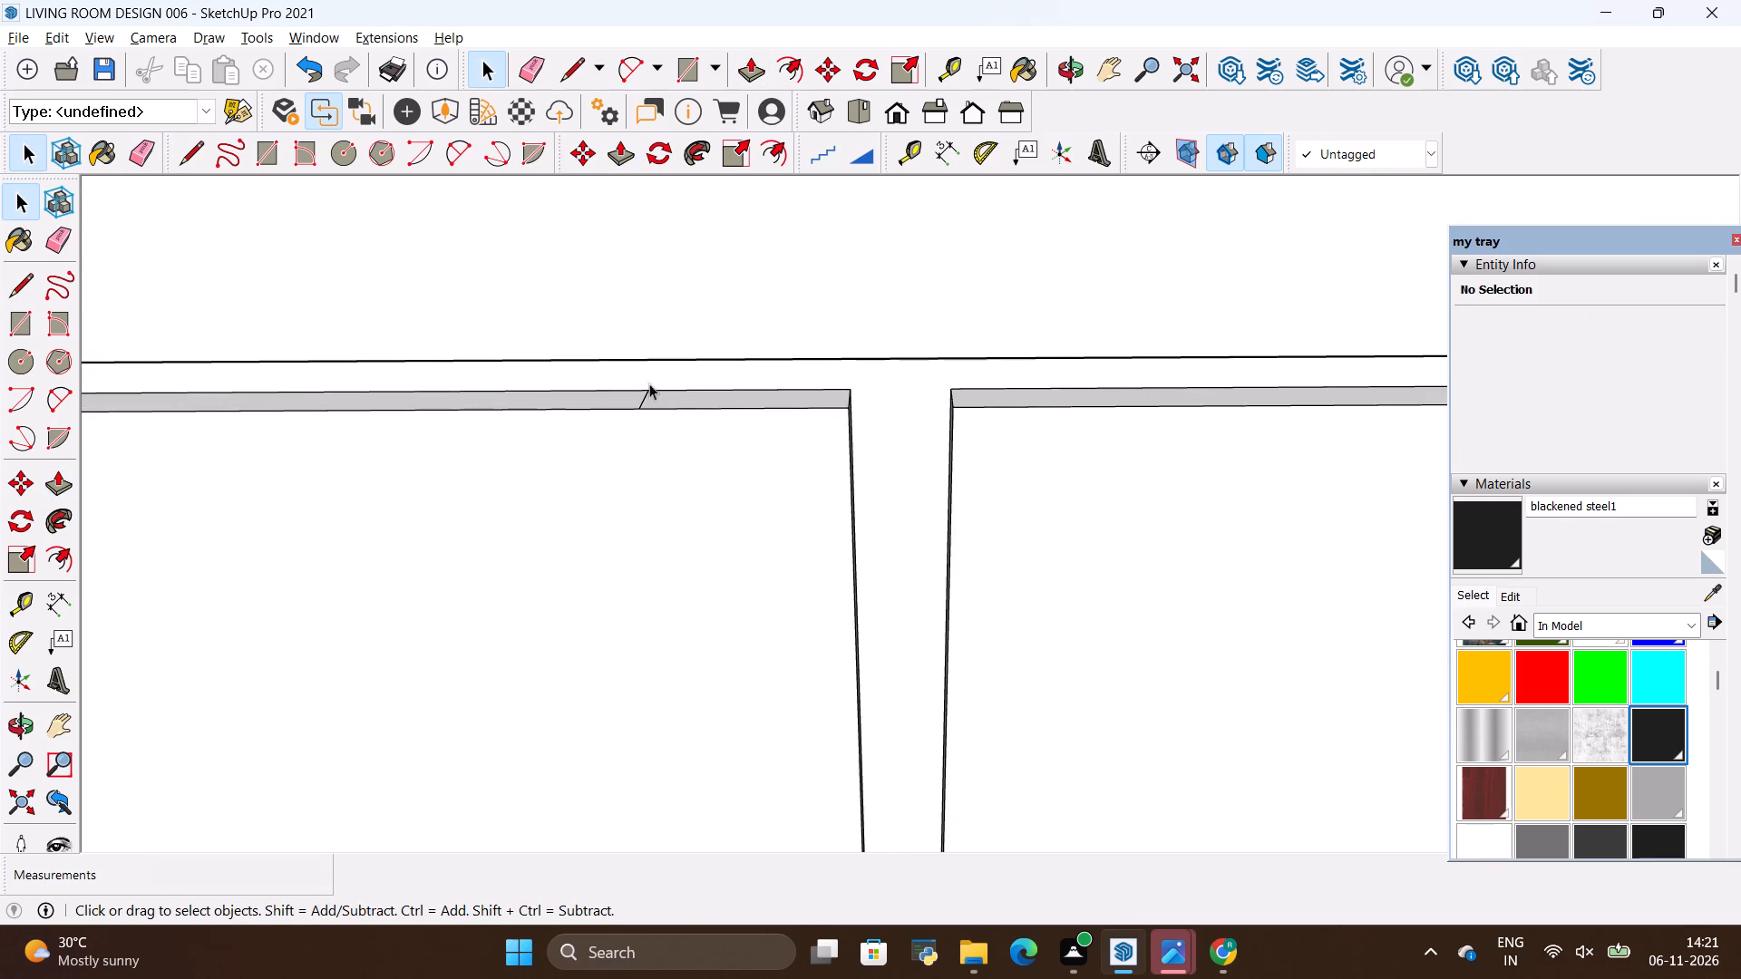
scroll(649, 383, "up", 17)
key("e")
left_click_drag(724, 429, 843, 485)
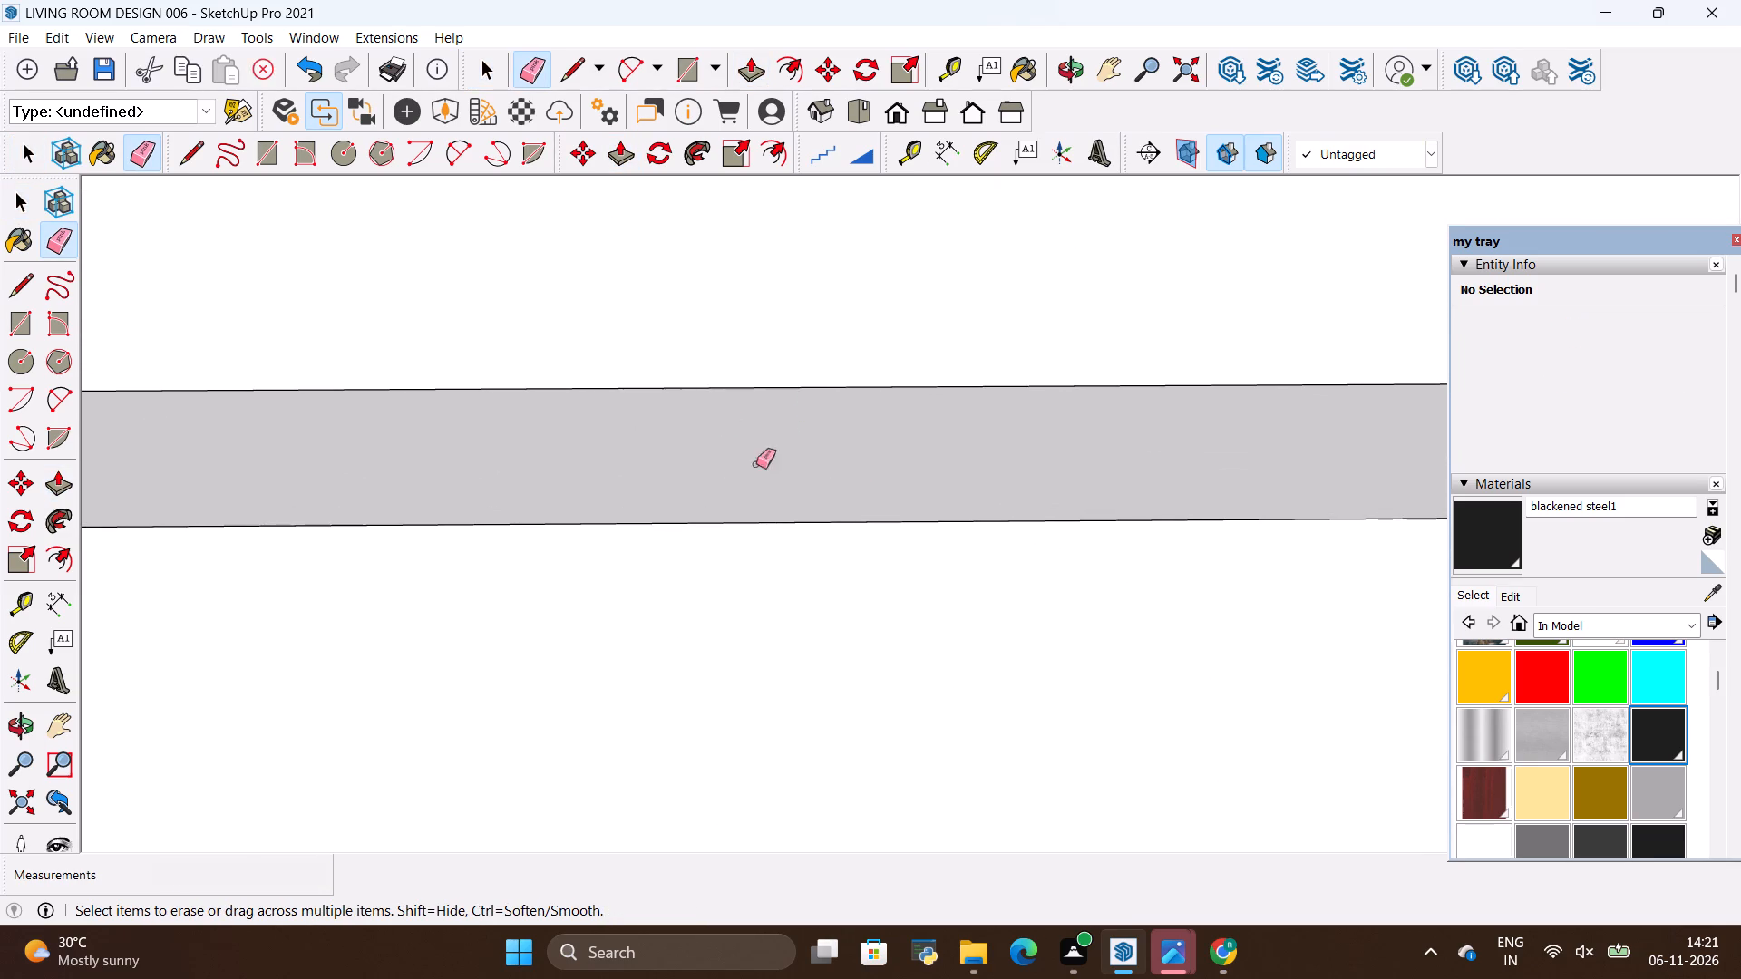
scroll(608, 443, "down", 20)
scroll(644, 393, "down", 5)
scroll(964, 402, "down", 3)
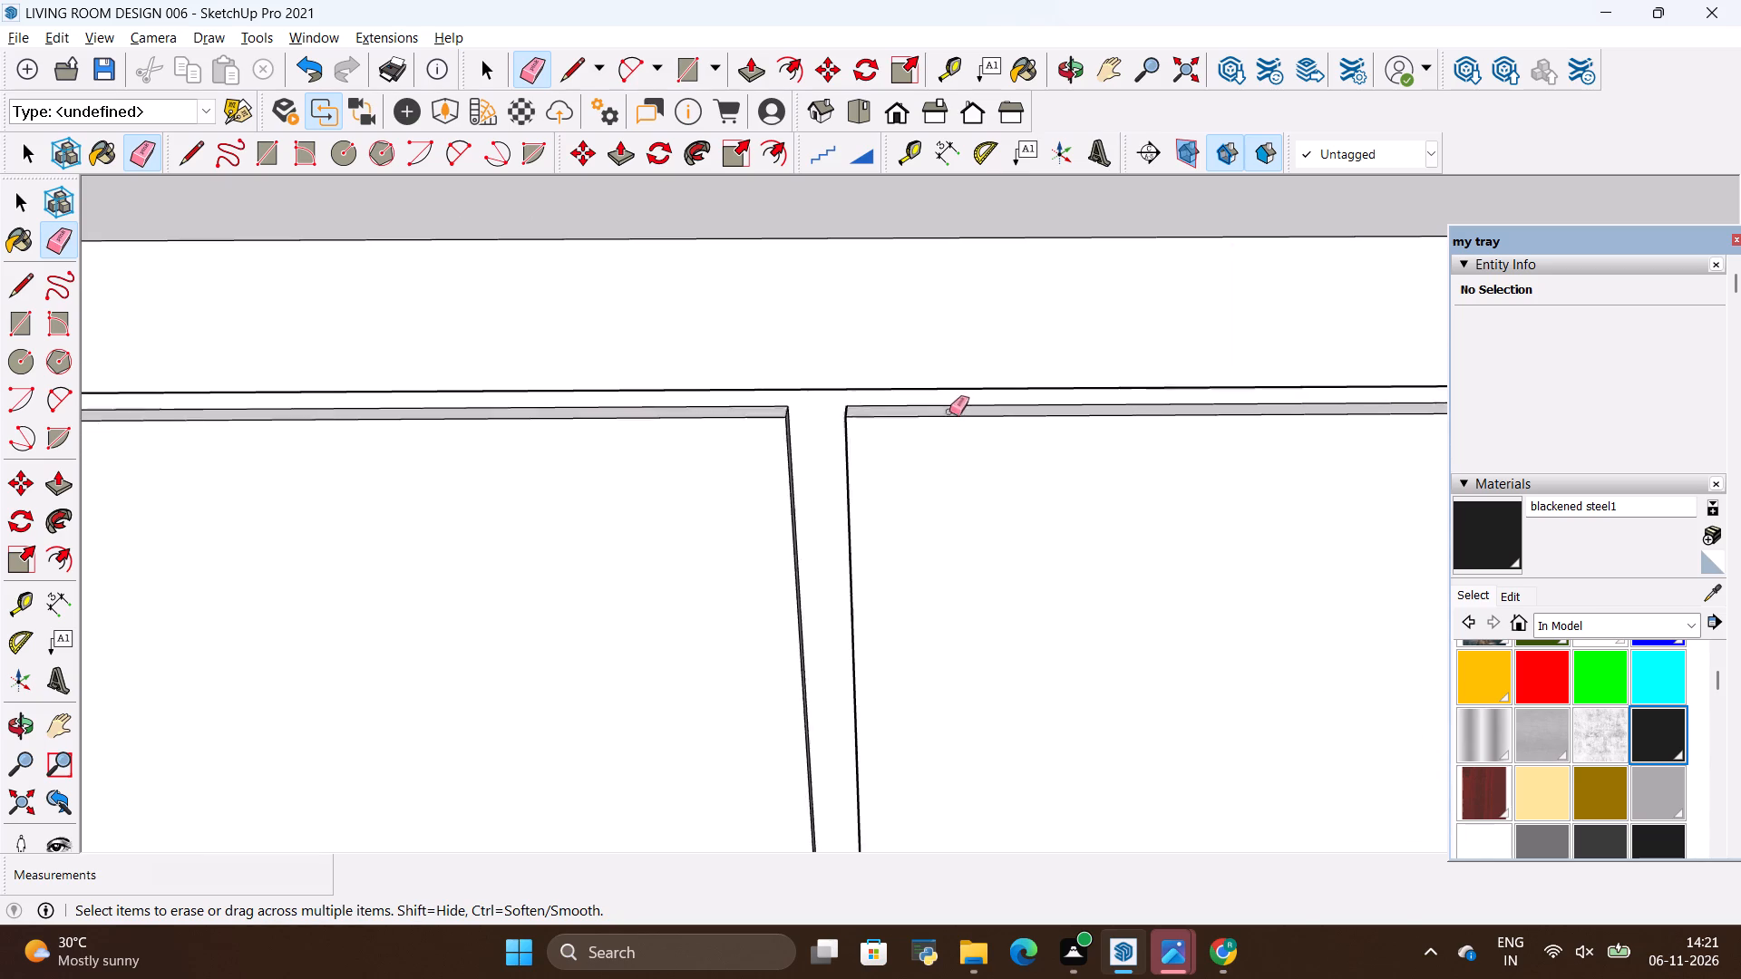
scroll(949, 412, "down", 2)
scroll(987, 398, "down", 20)
scroll(987, 398, "down", 4)
key("space")
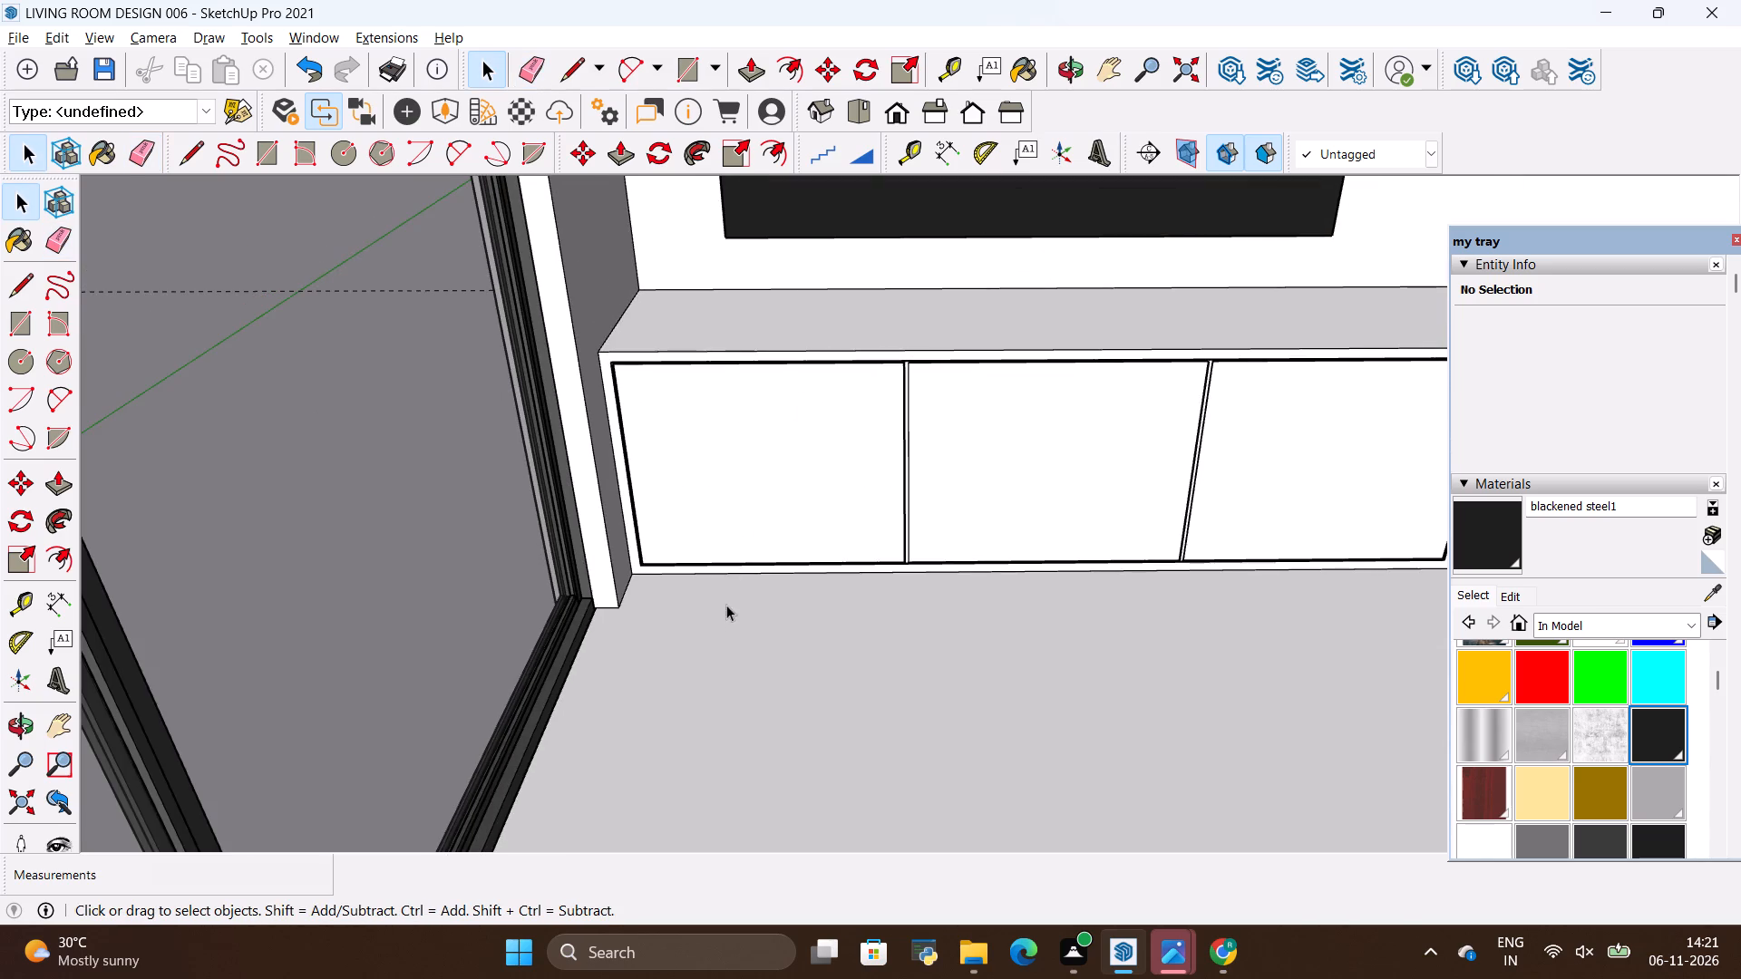
scroll(726, 631, "down", 20)
key("space")
left_click(812, 303)
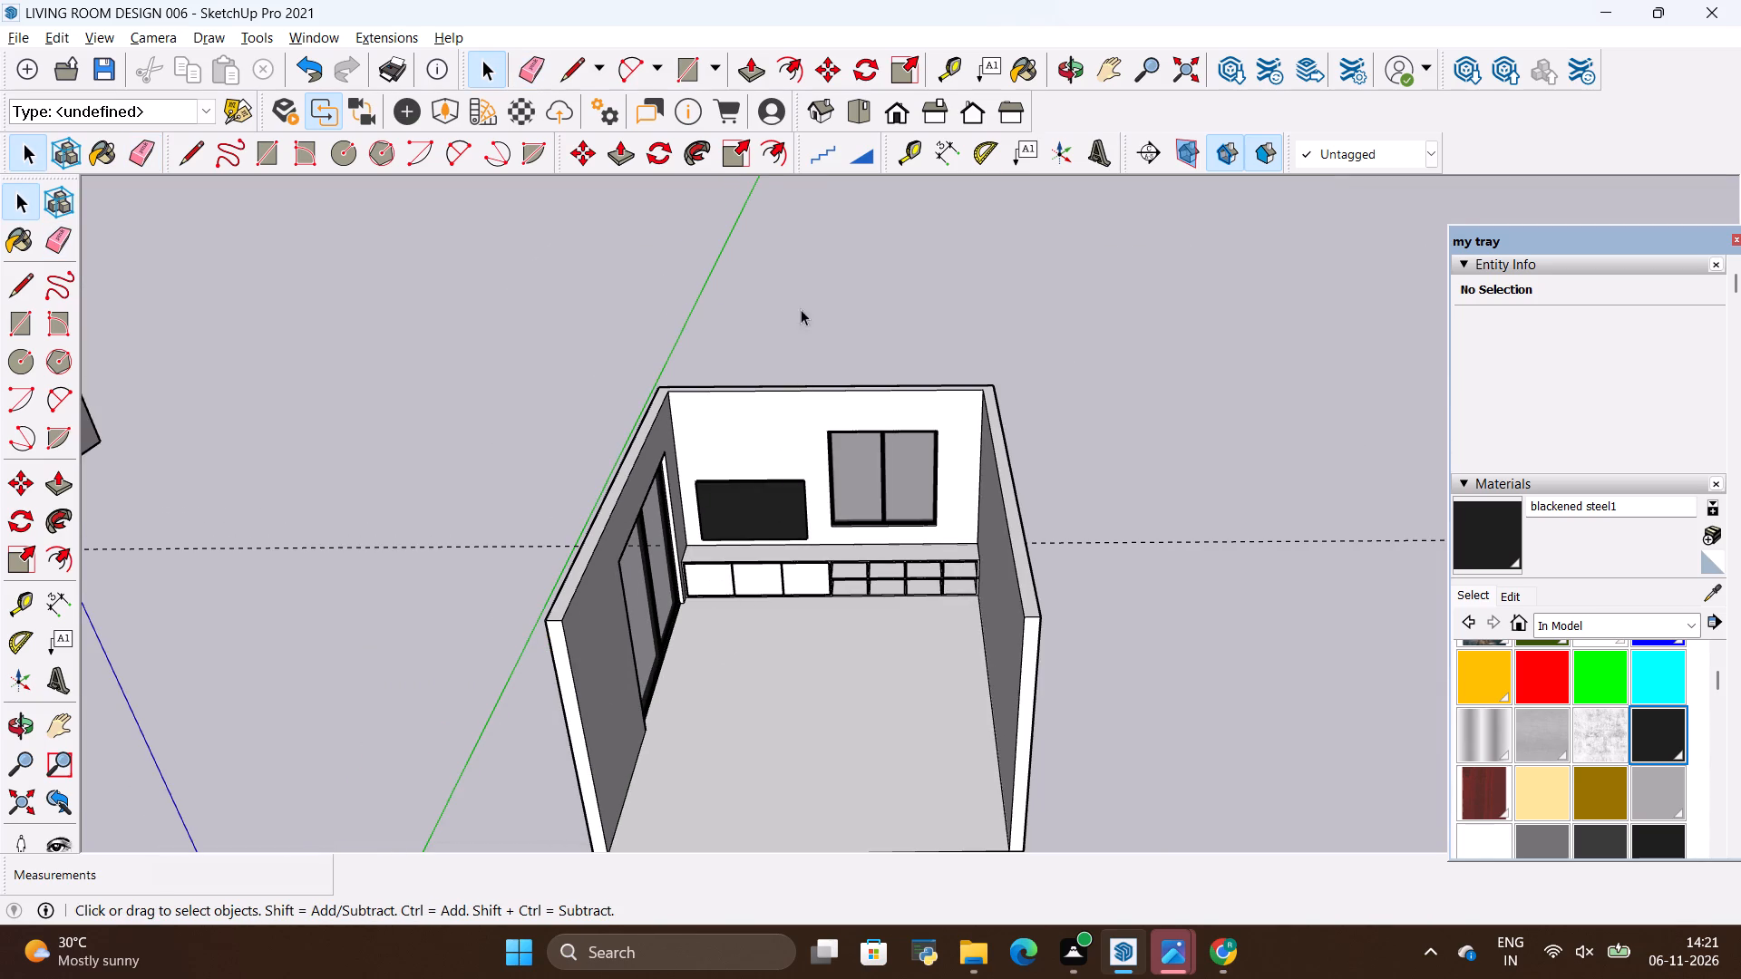
Compare the modelled TV wall with the living room reference photo, examining the TV, cabinet, shelves, window and blind closely.
scroll(843, 572, "up", 7)
key("alt+Tab")
scroll(849, 570, "down", 7)
scroll(871, 485, "down", 5)
scroll(1146, 380, "up", 2)
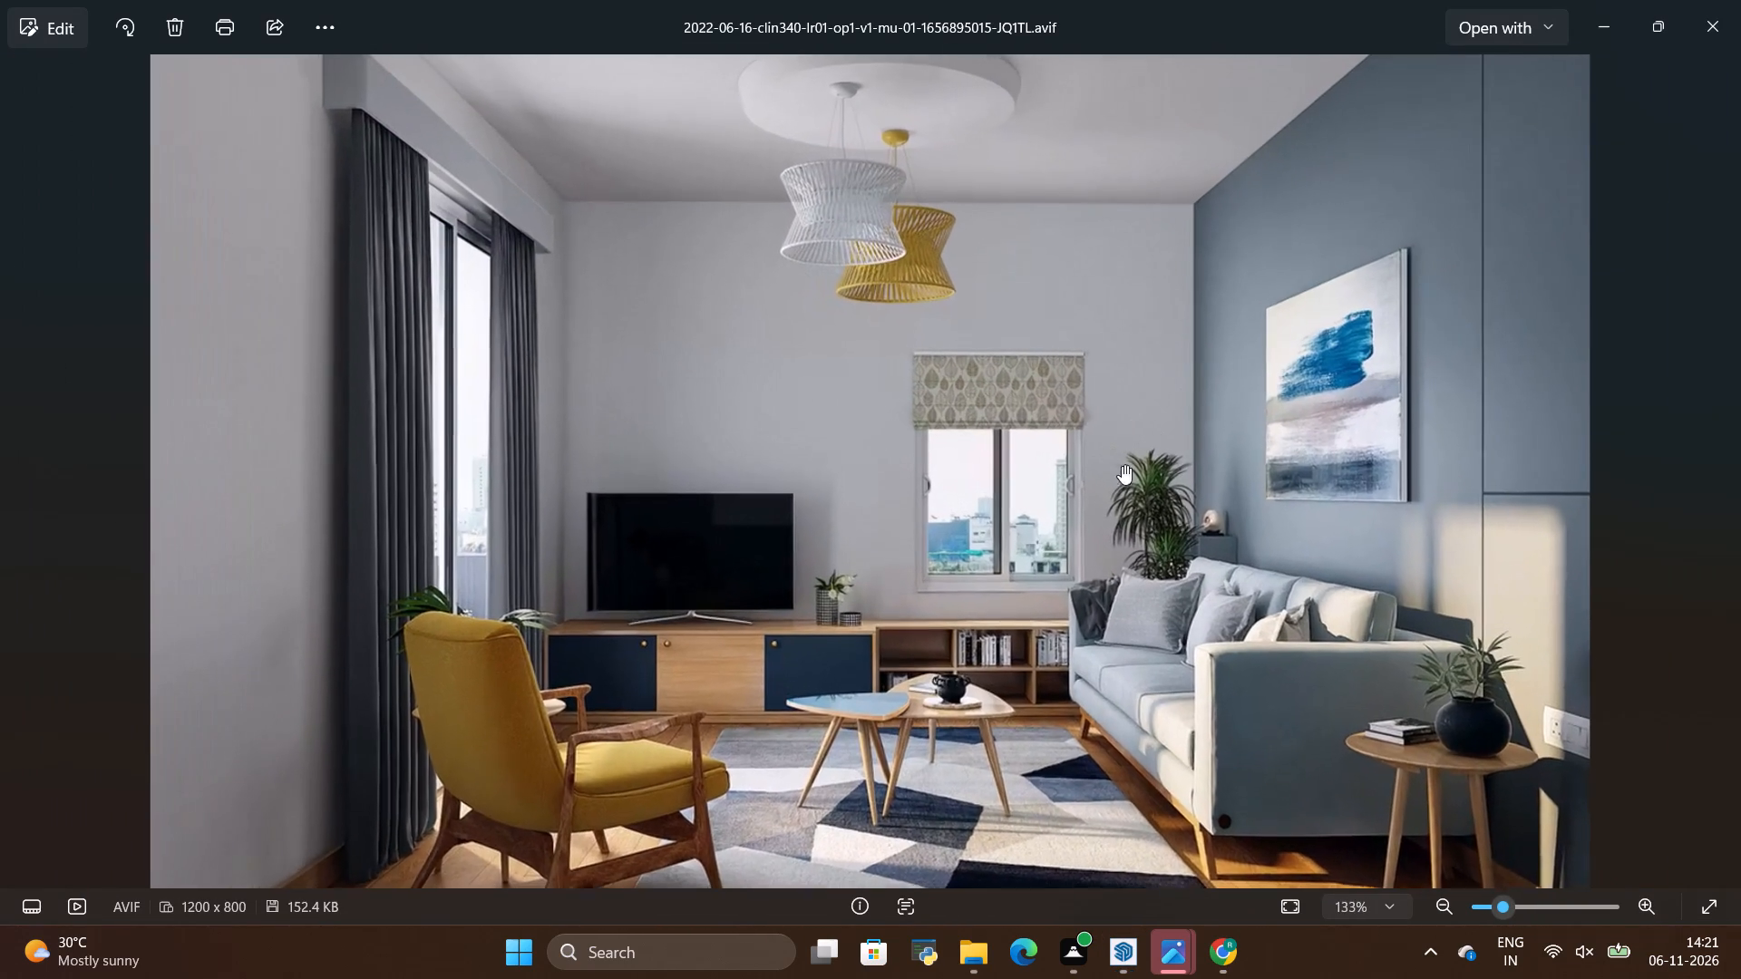
key("alt+Tab")
scroll(1078, 451, "down", 4)
scroll(966, 402, "up", 5)
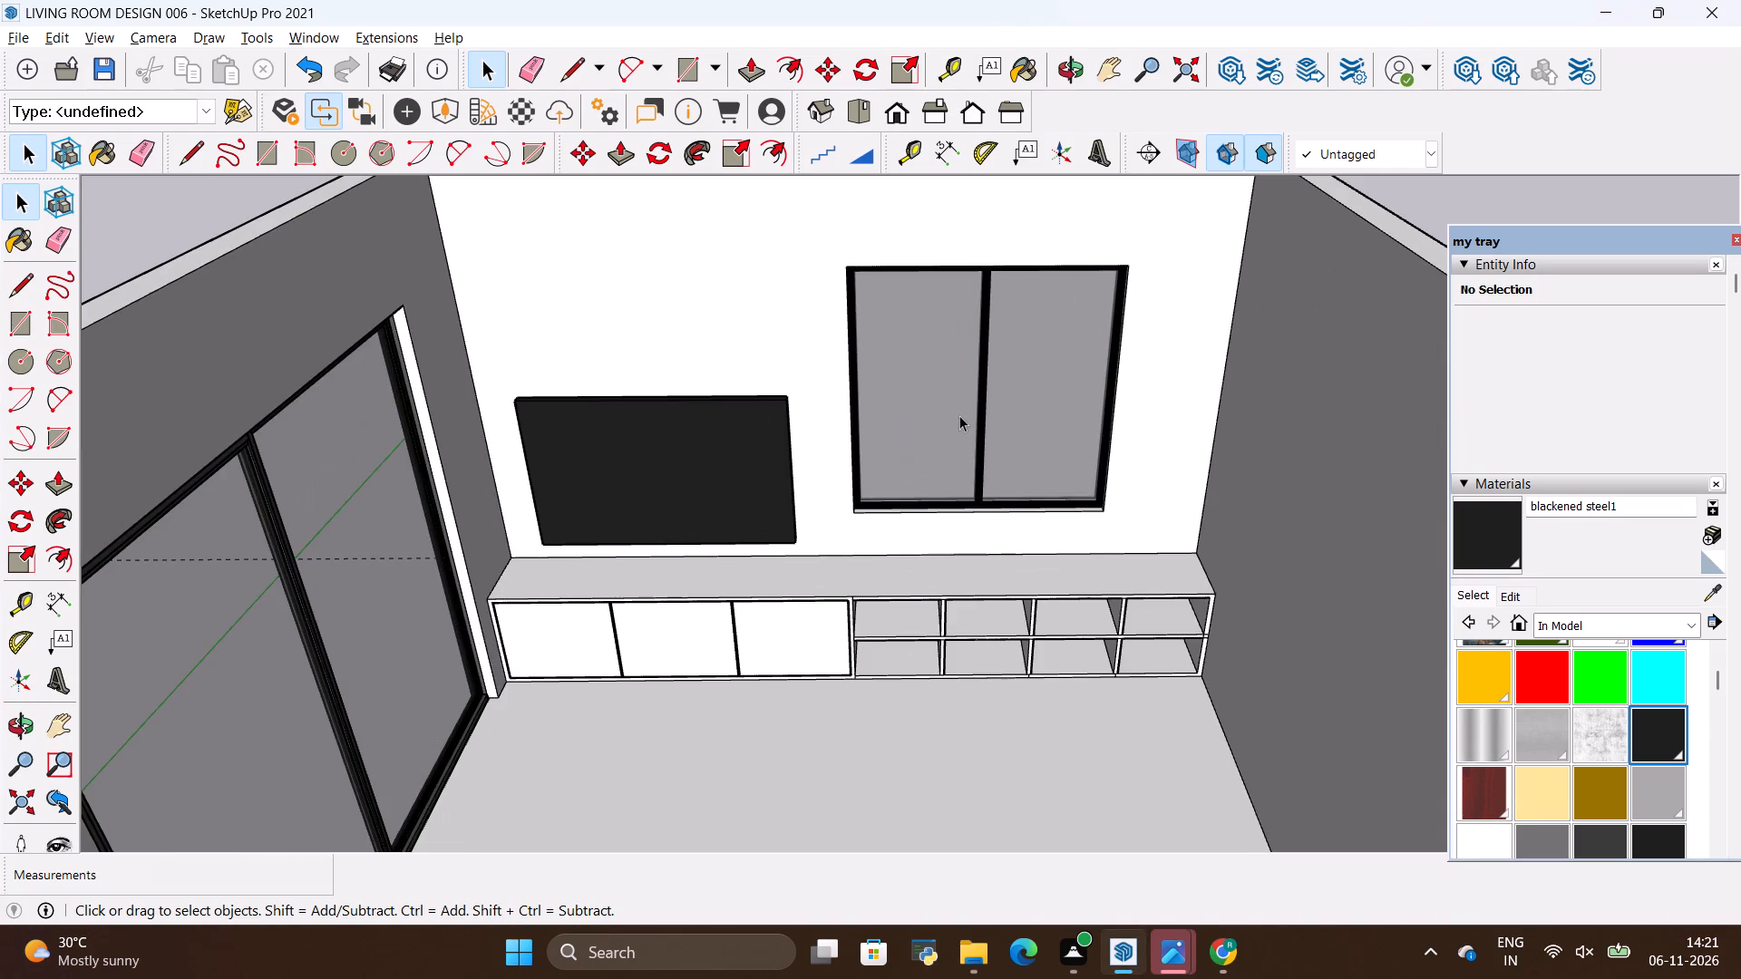
key("alt+Tab")
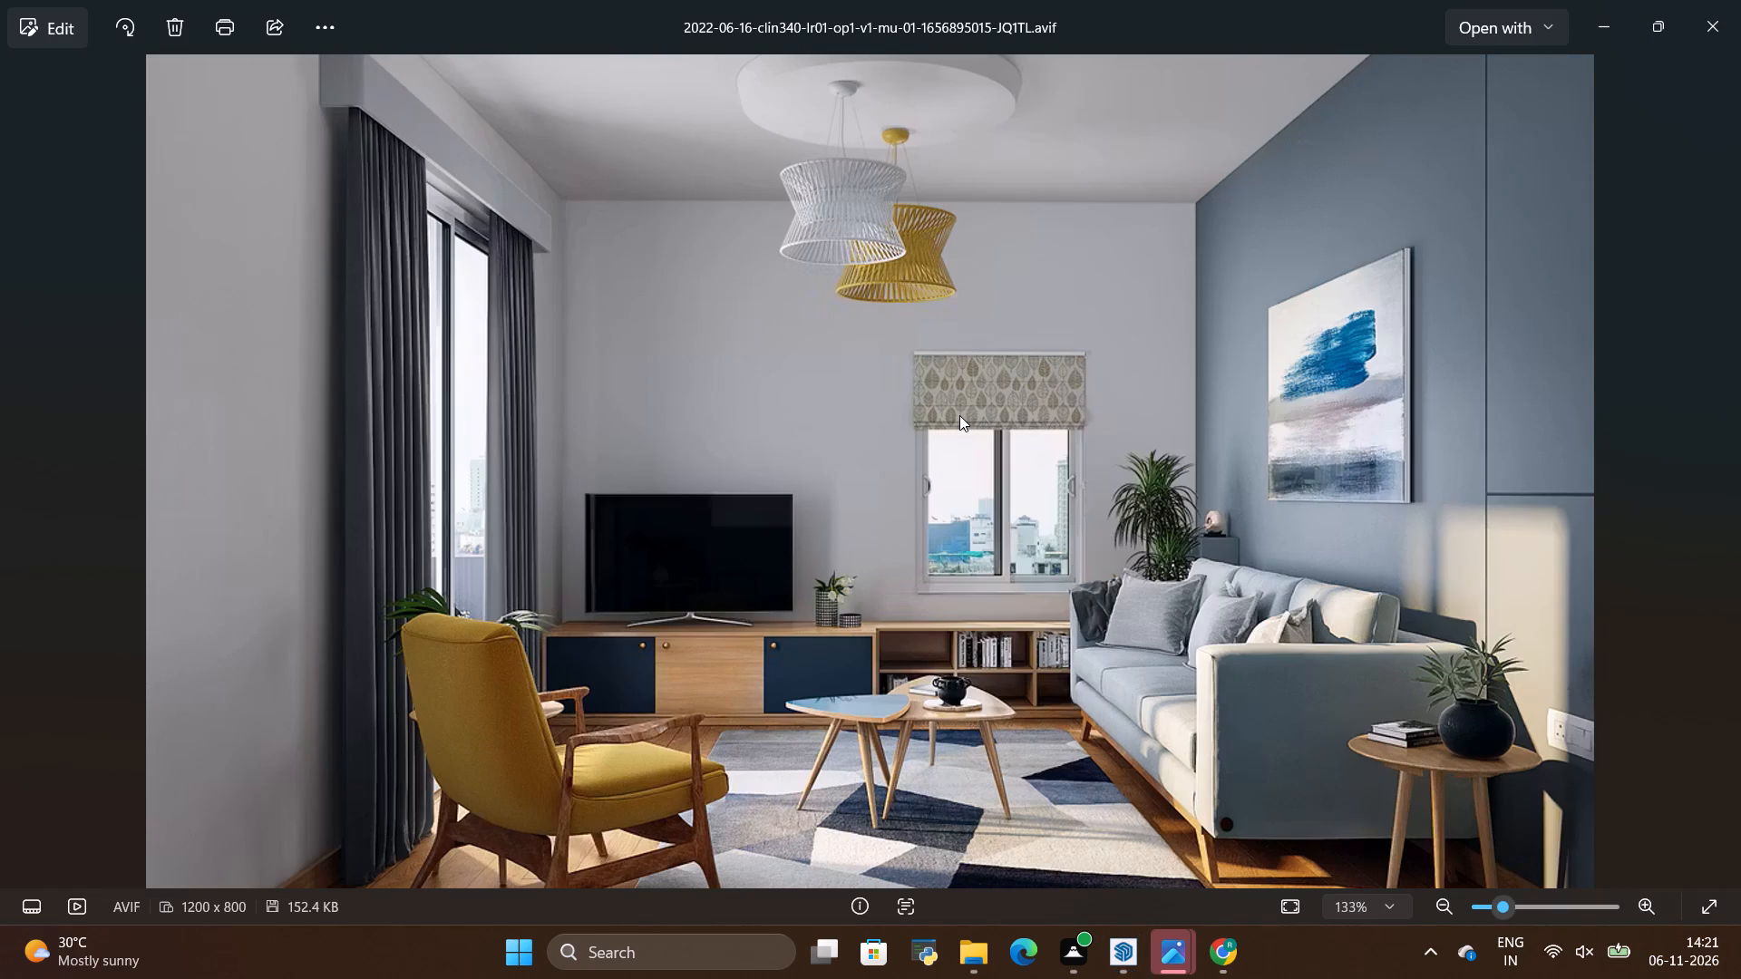
key("alt+Tab")
scroll(959, 415, "down", 4)
scroll(980, 438, "up", 4)
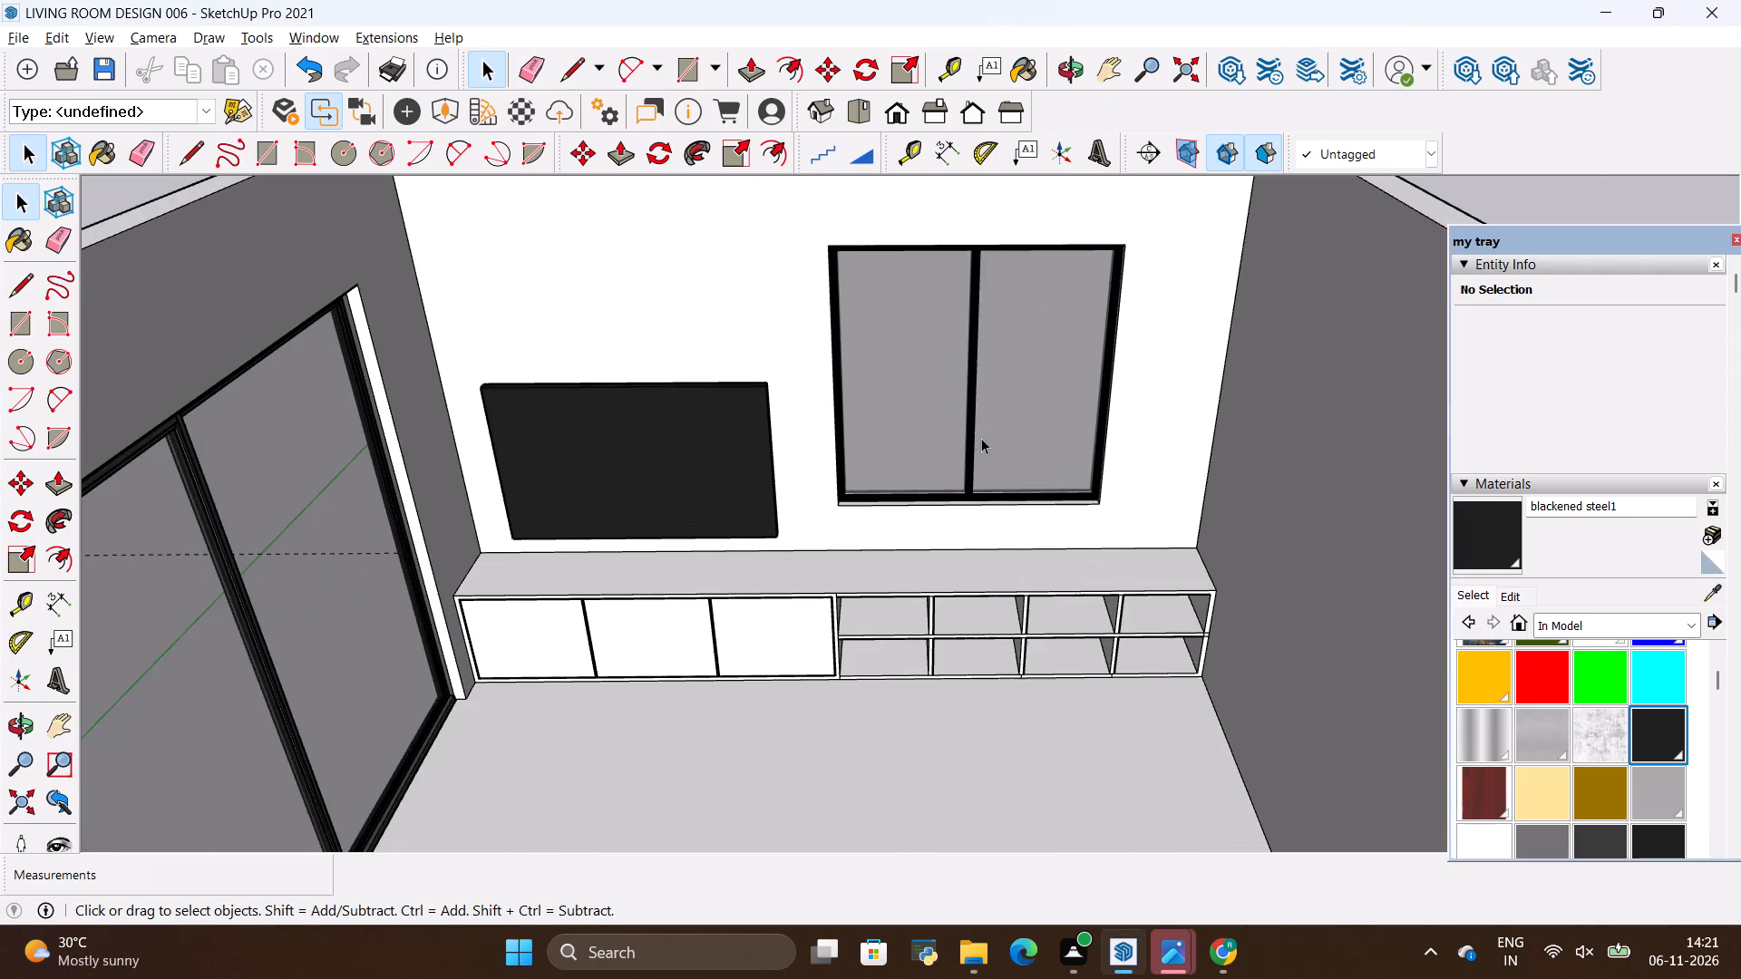
key("alt+Tab")
scroll(981, 438, "down", 2)
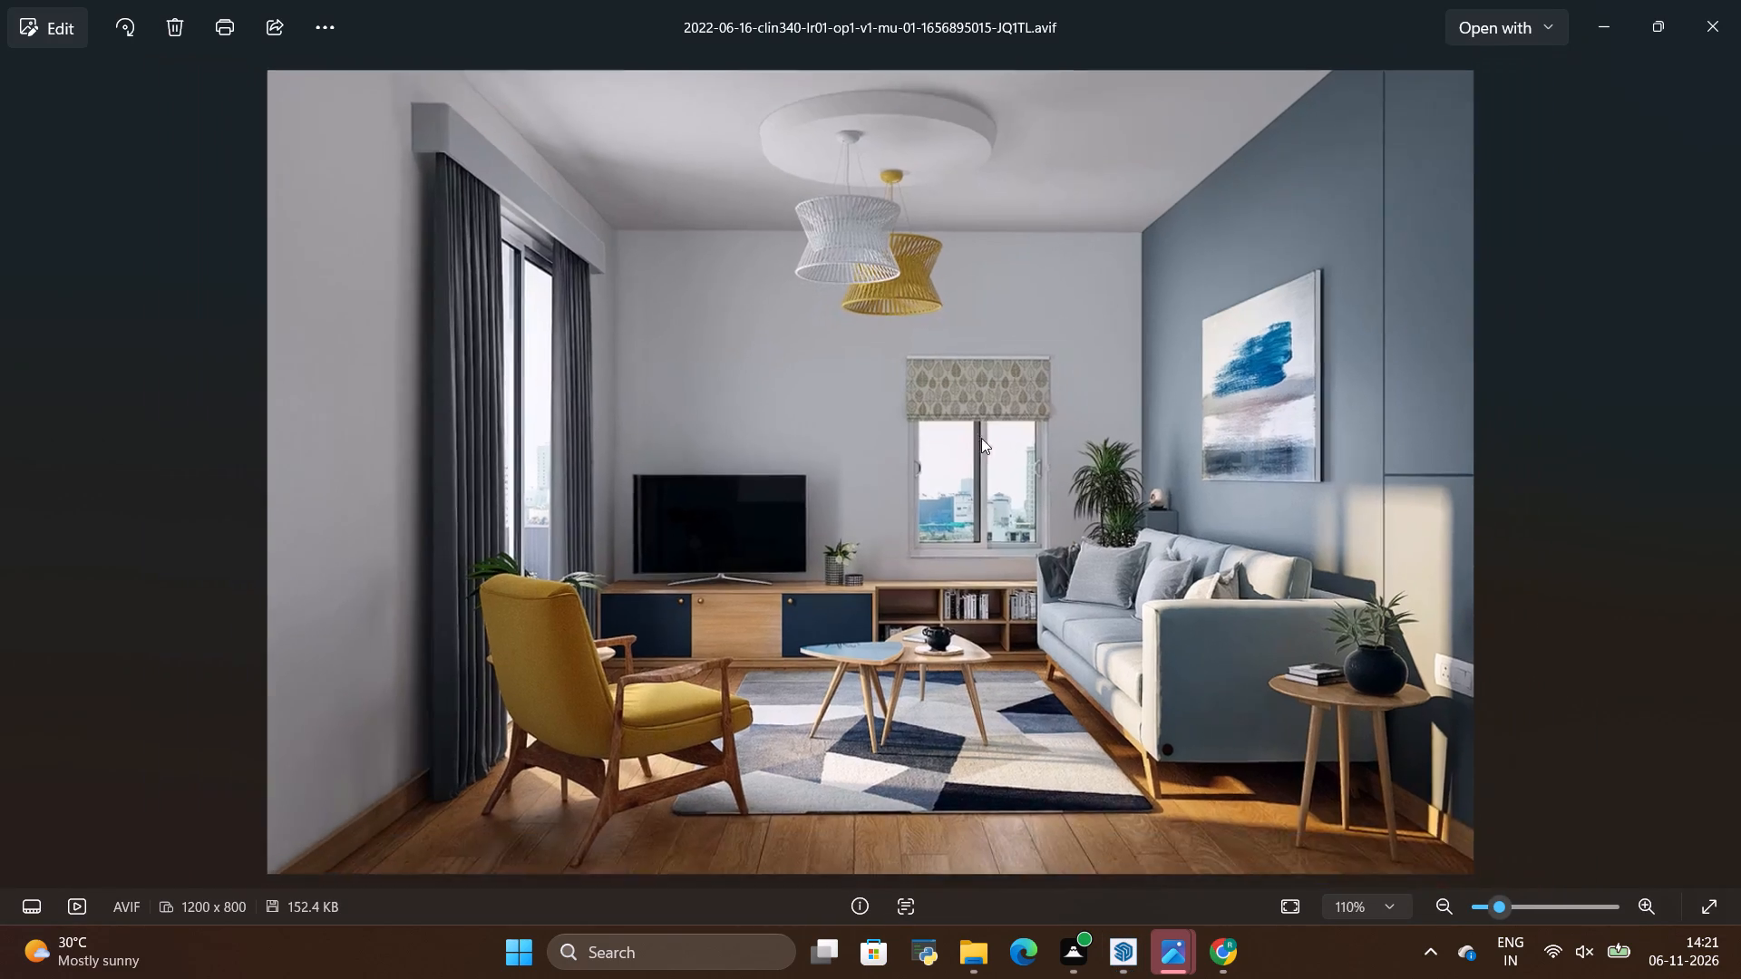
scroll(981, 438, "up", 3)
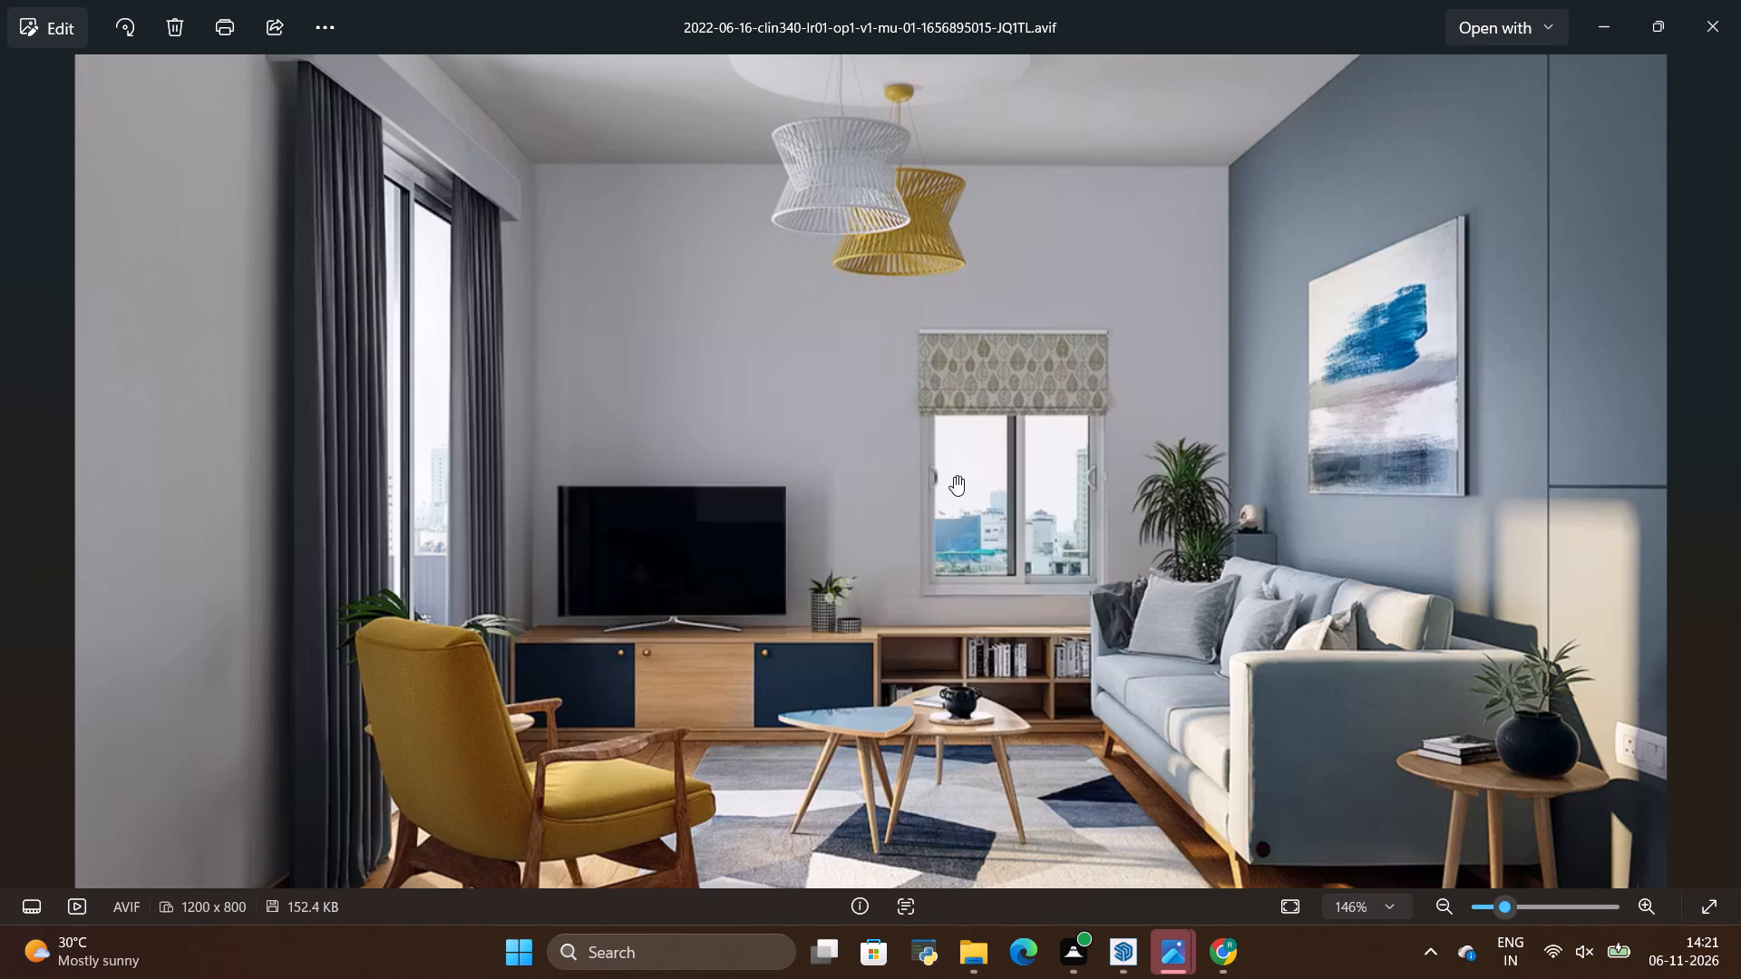
scroll(851, 788, "up", 10)
scroll(862, 852, "down", 2)
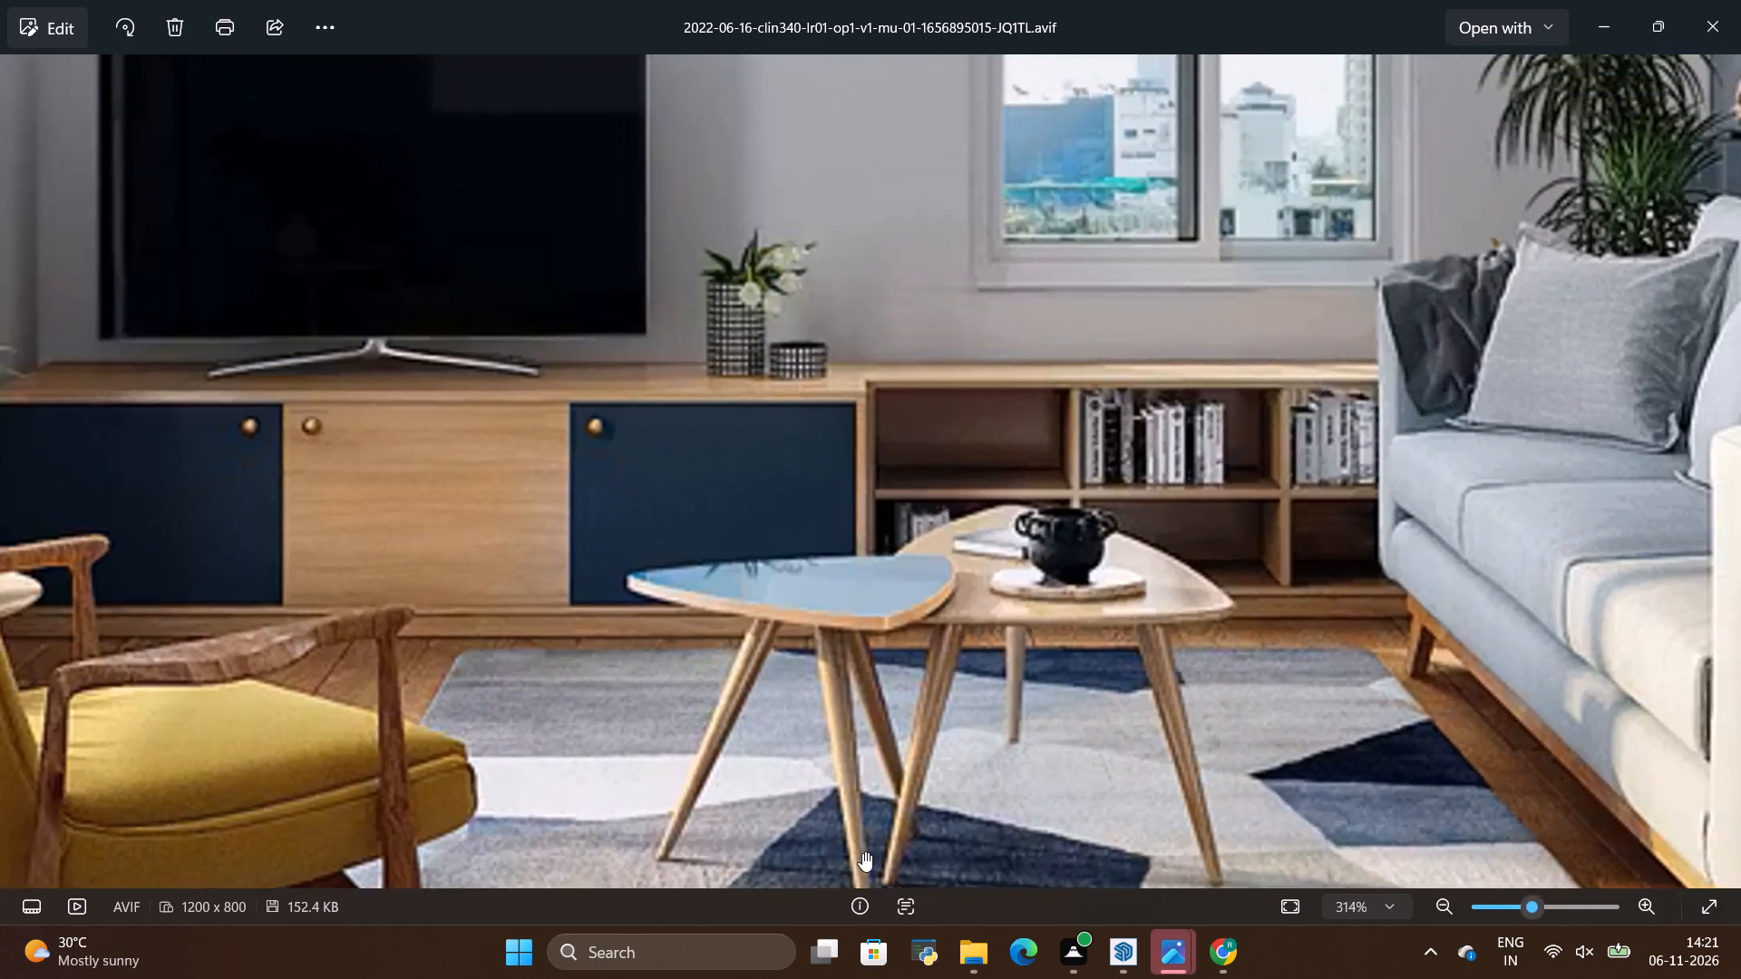
scroll(846, 725, "down", 3)
scroll(832, 557, "down", 5)
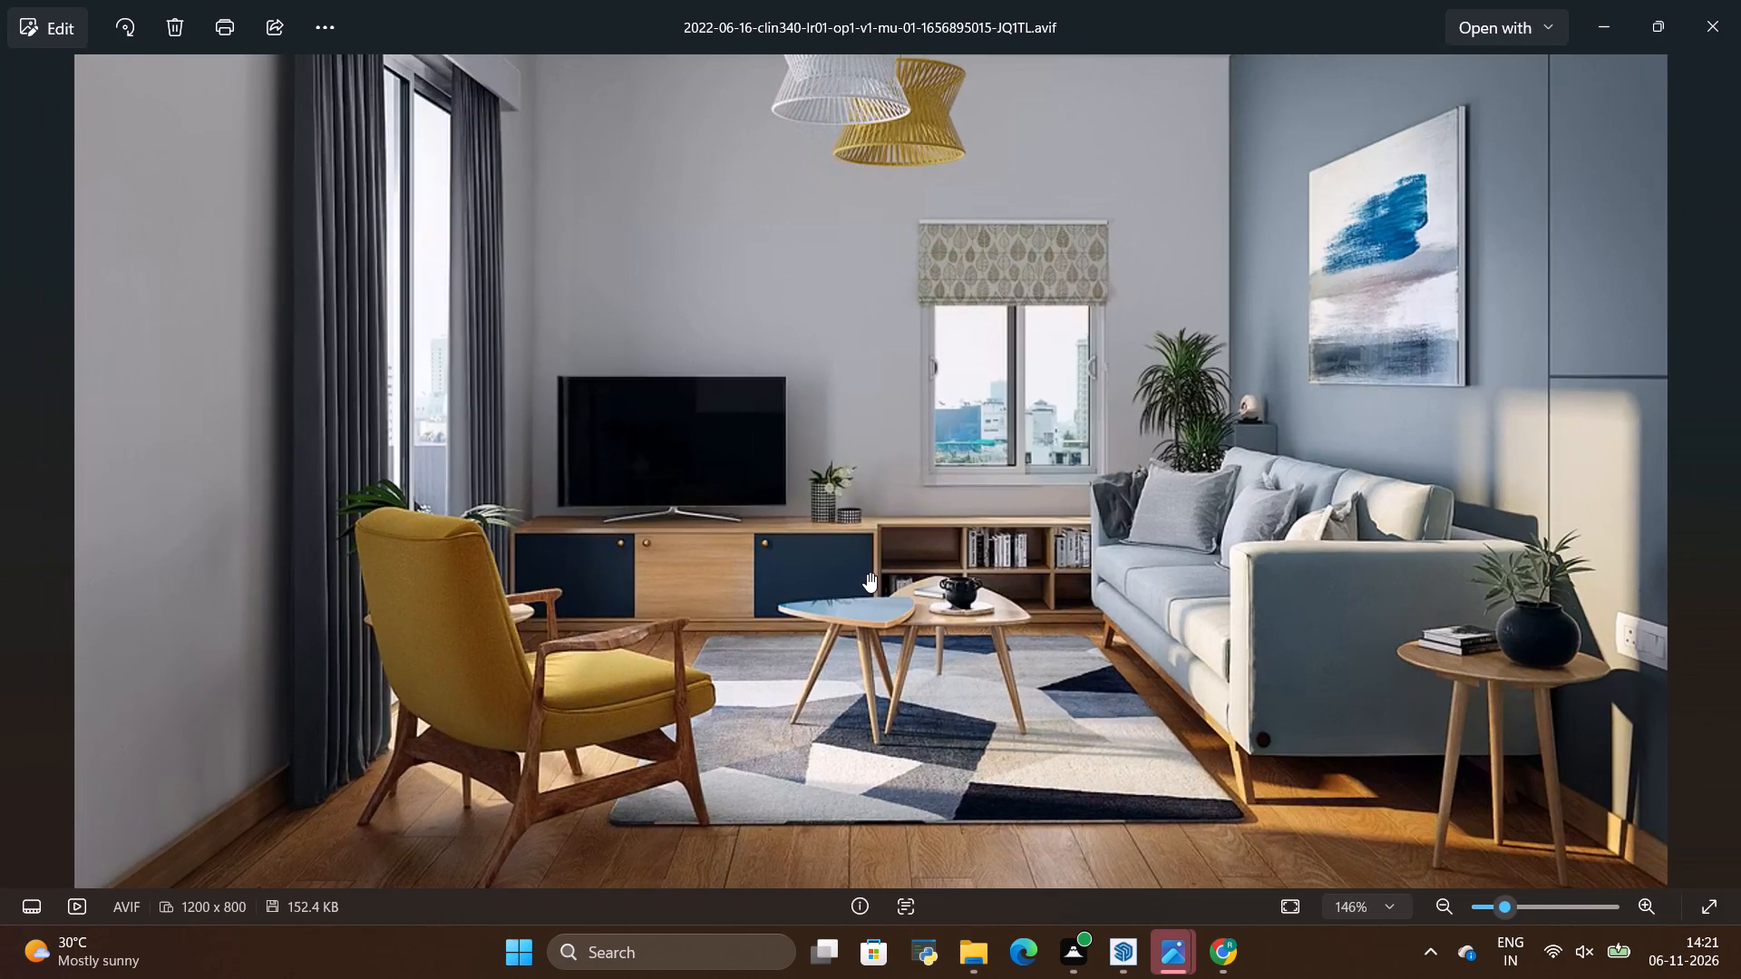
scroll(870, 571, "down", 2)
key("alt+Tab")
Examine the room from inside and above against the reference photo, checking the sliding door, TV wall and remaining furnishings.
scroll(880, 561, "down", 5)
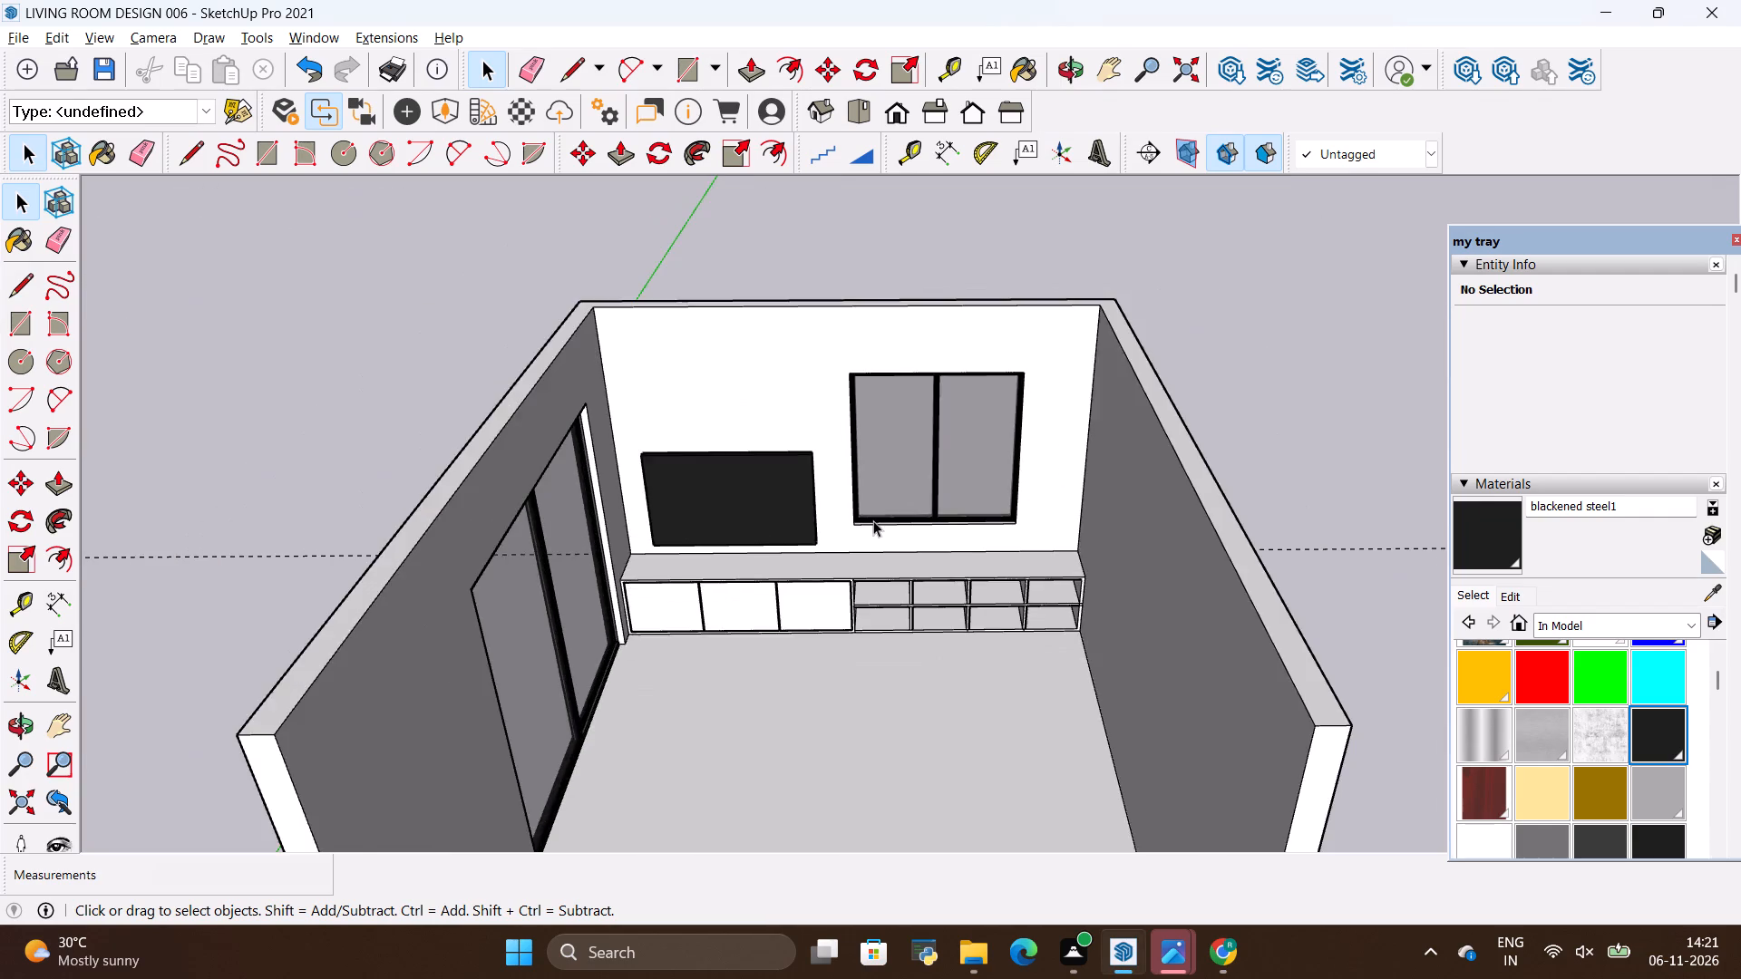
scroll(870, 517, "down", 5)
scroll(875, 655, "up", 5)
scroll(773, 315, "up", 3)
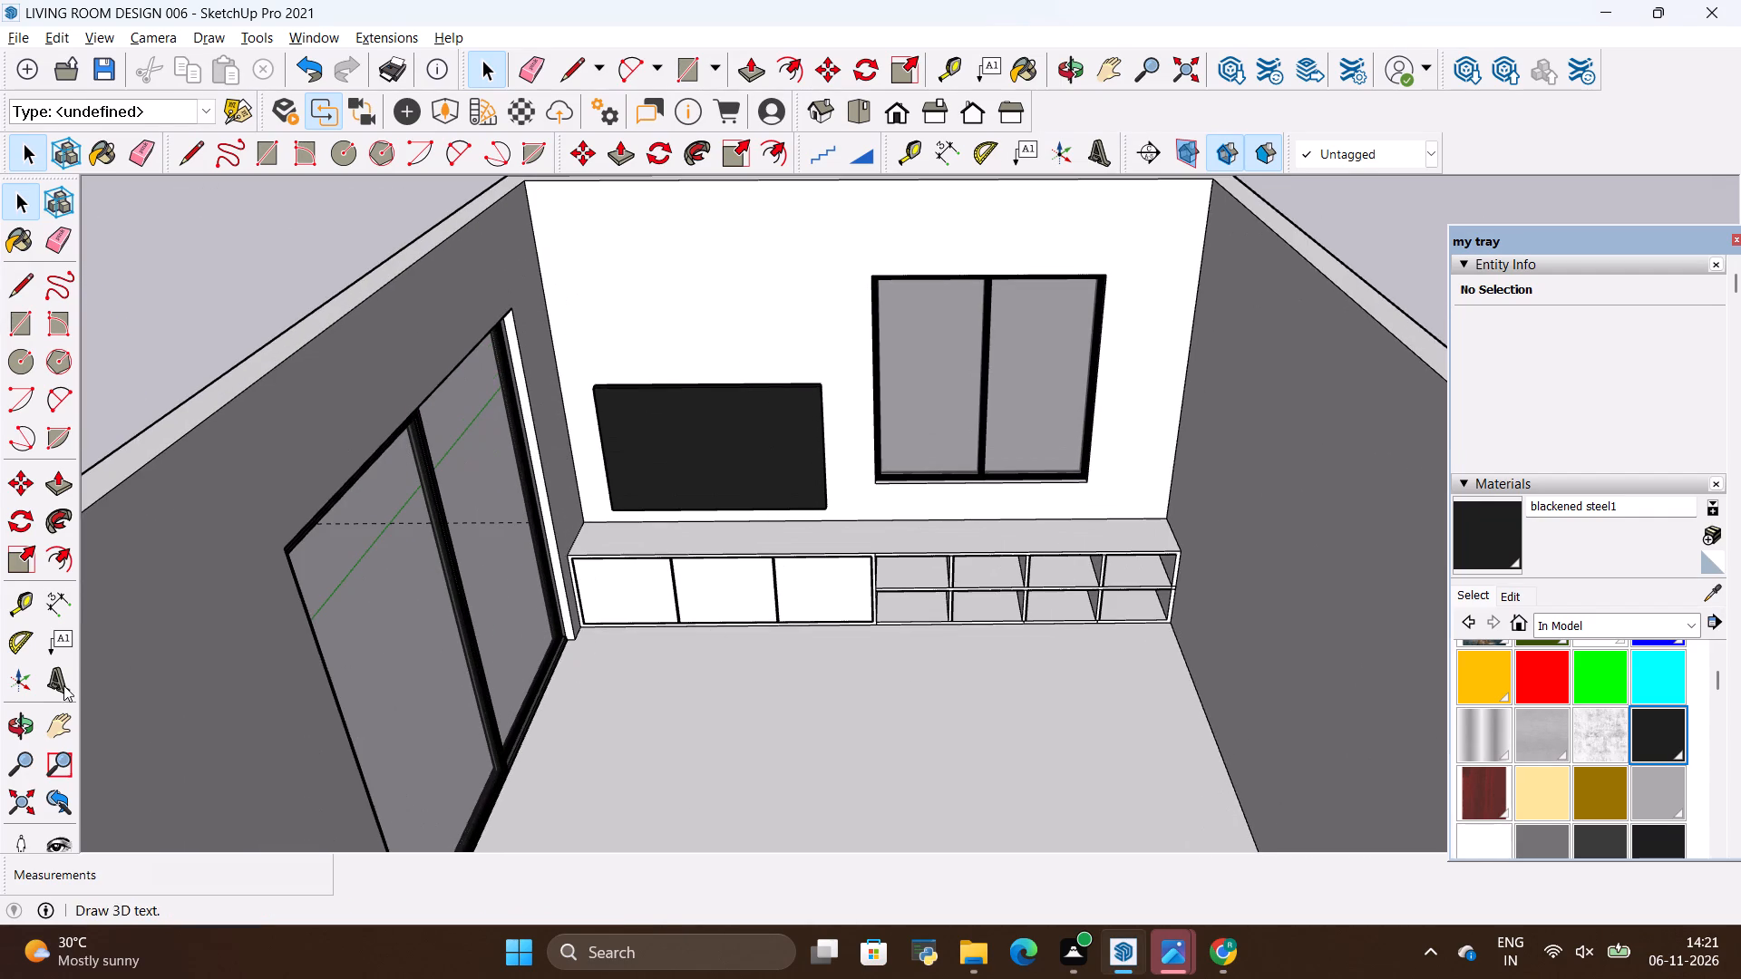
left_click(5, 722)
left_click_drag(574, 498, 545, 452)
scroll(735, 218, "up", 5)
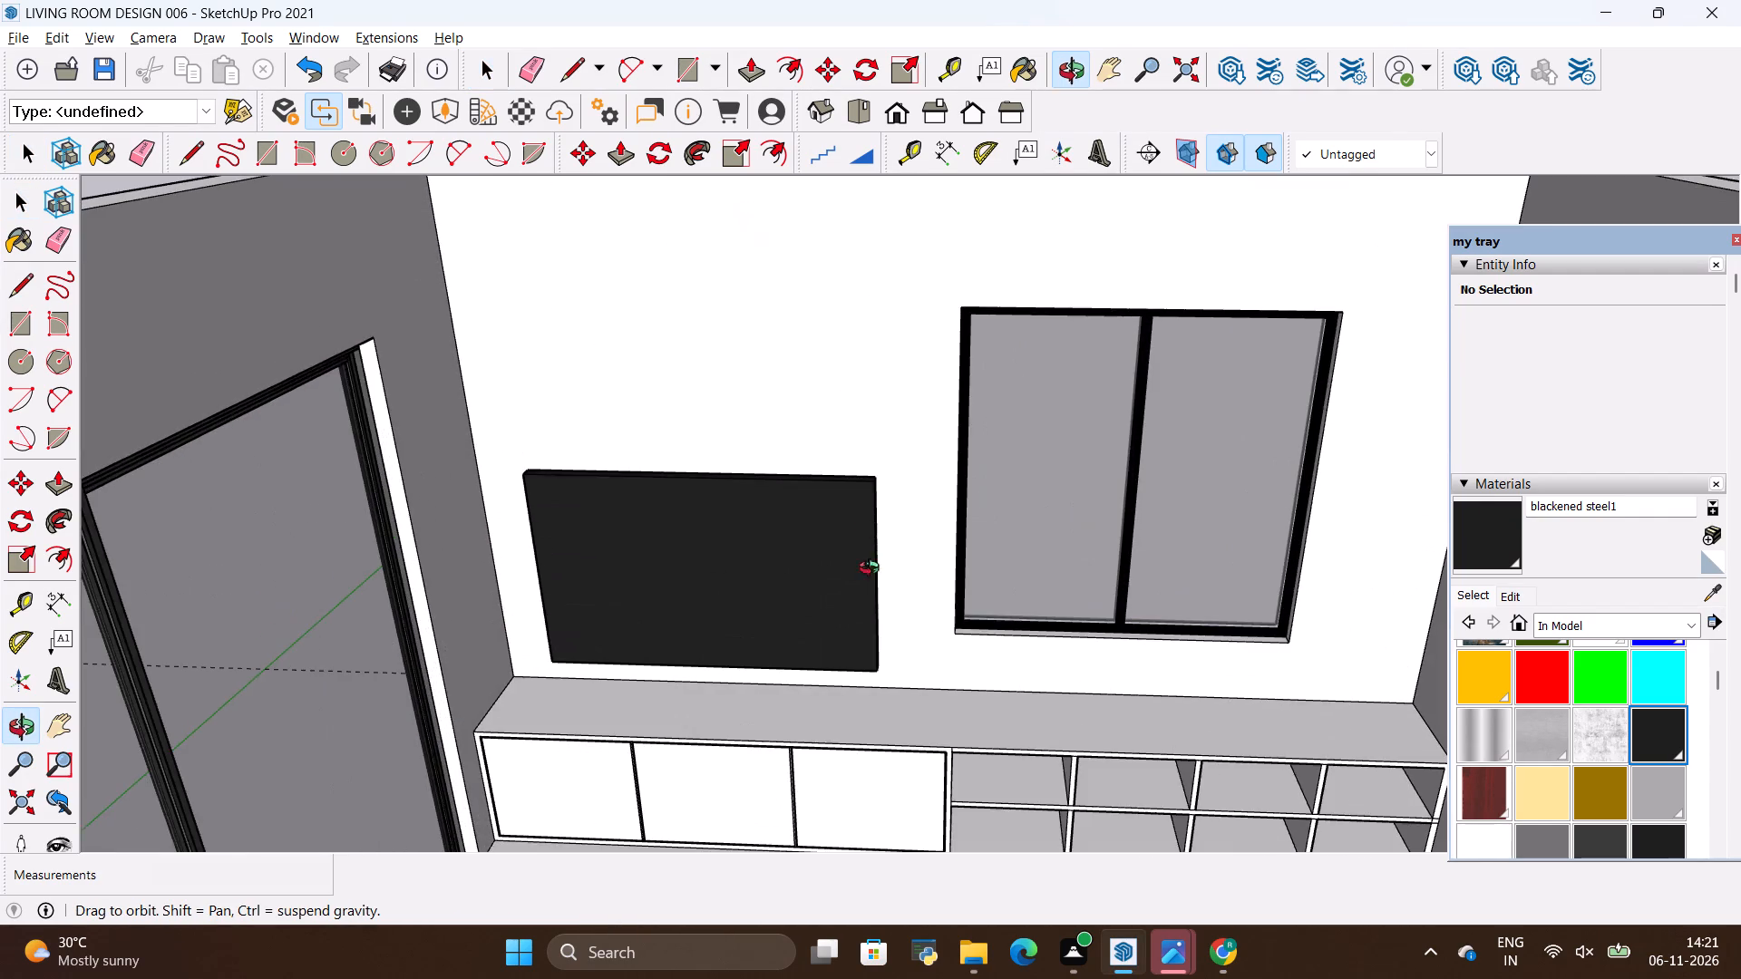
scroll(857, 602, "down", 4)
left_click_drag(870, 547, 940, 570)
key("alt+Tab")
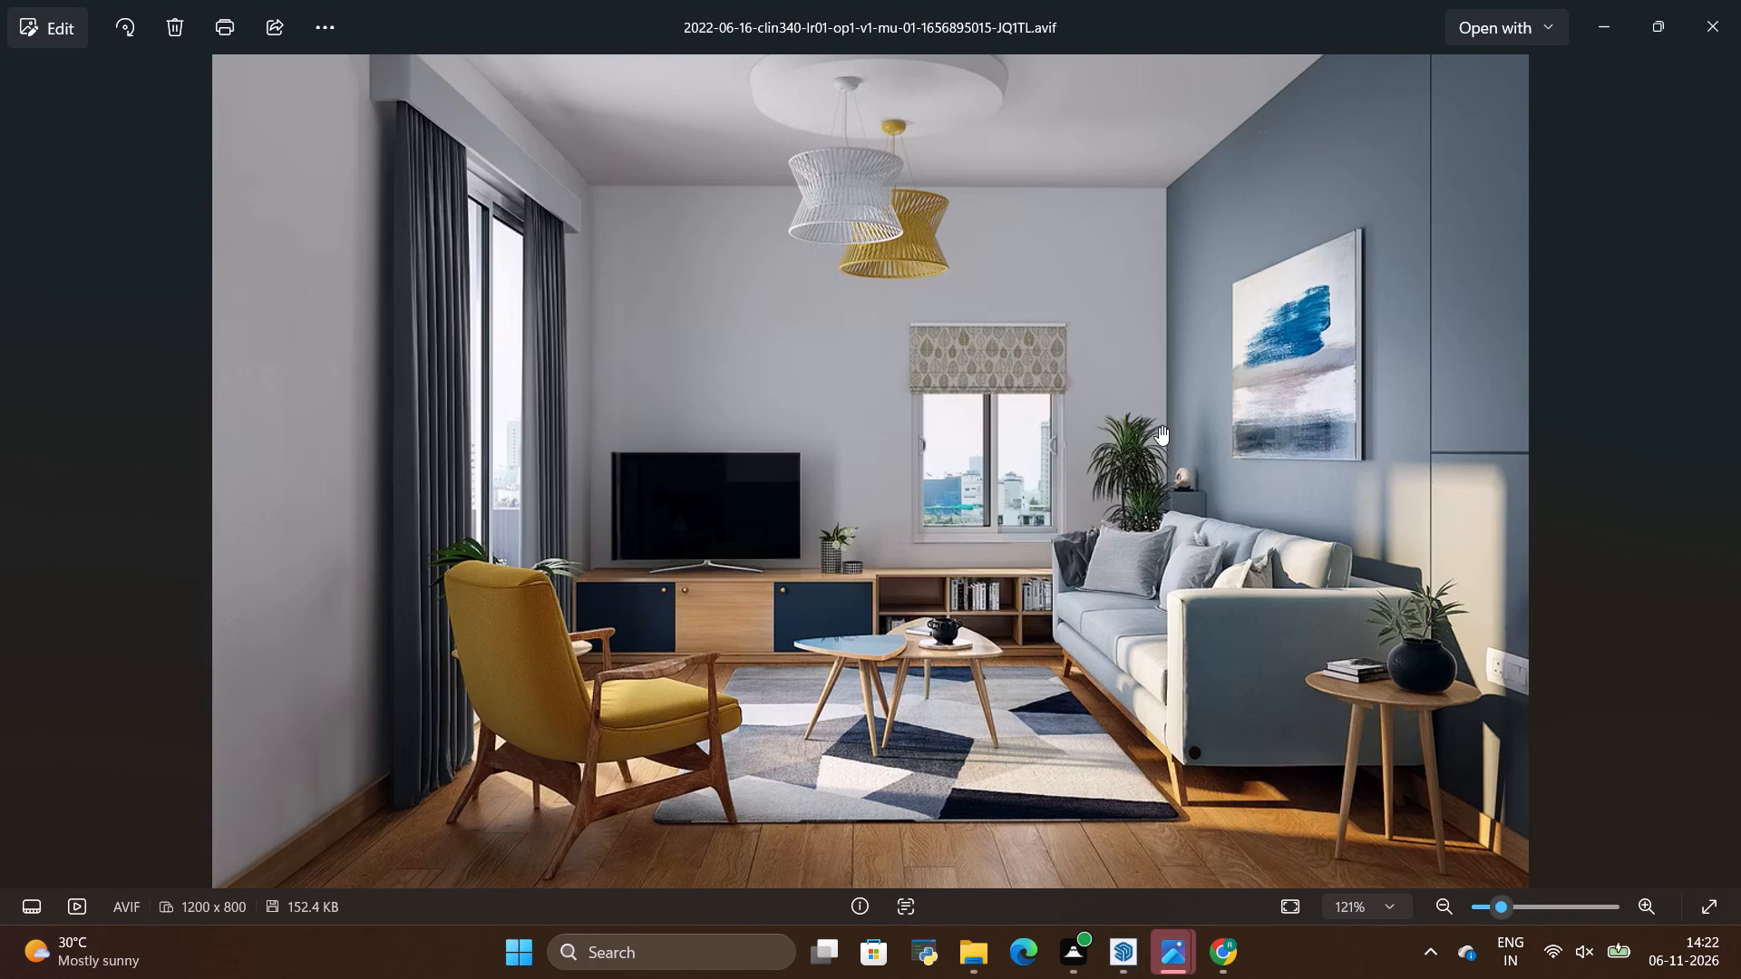
scroll(1159, 426, "down", 1)
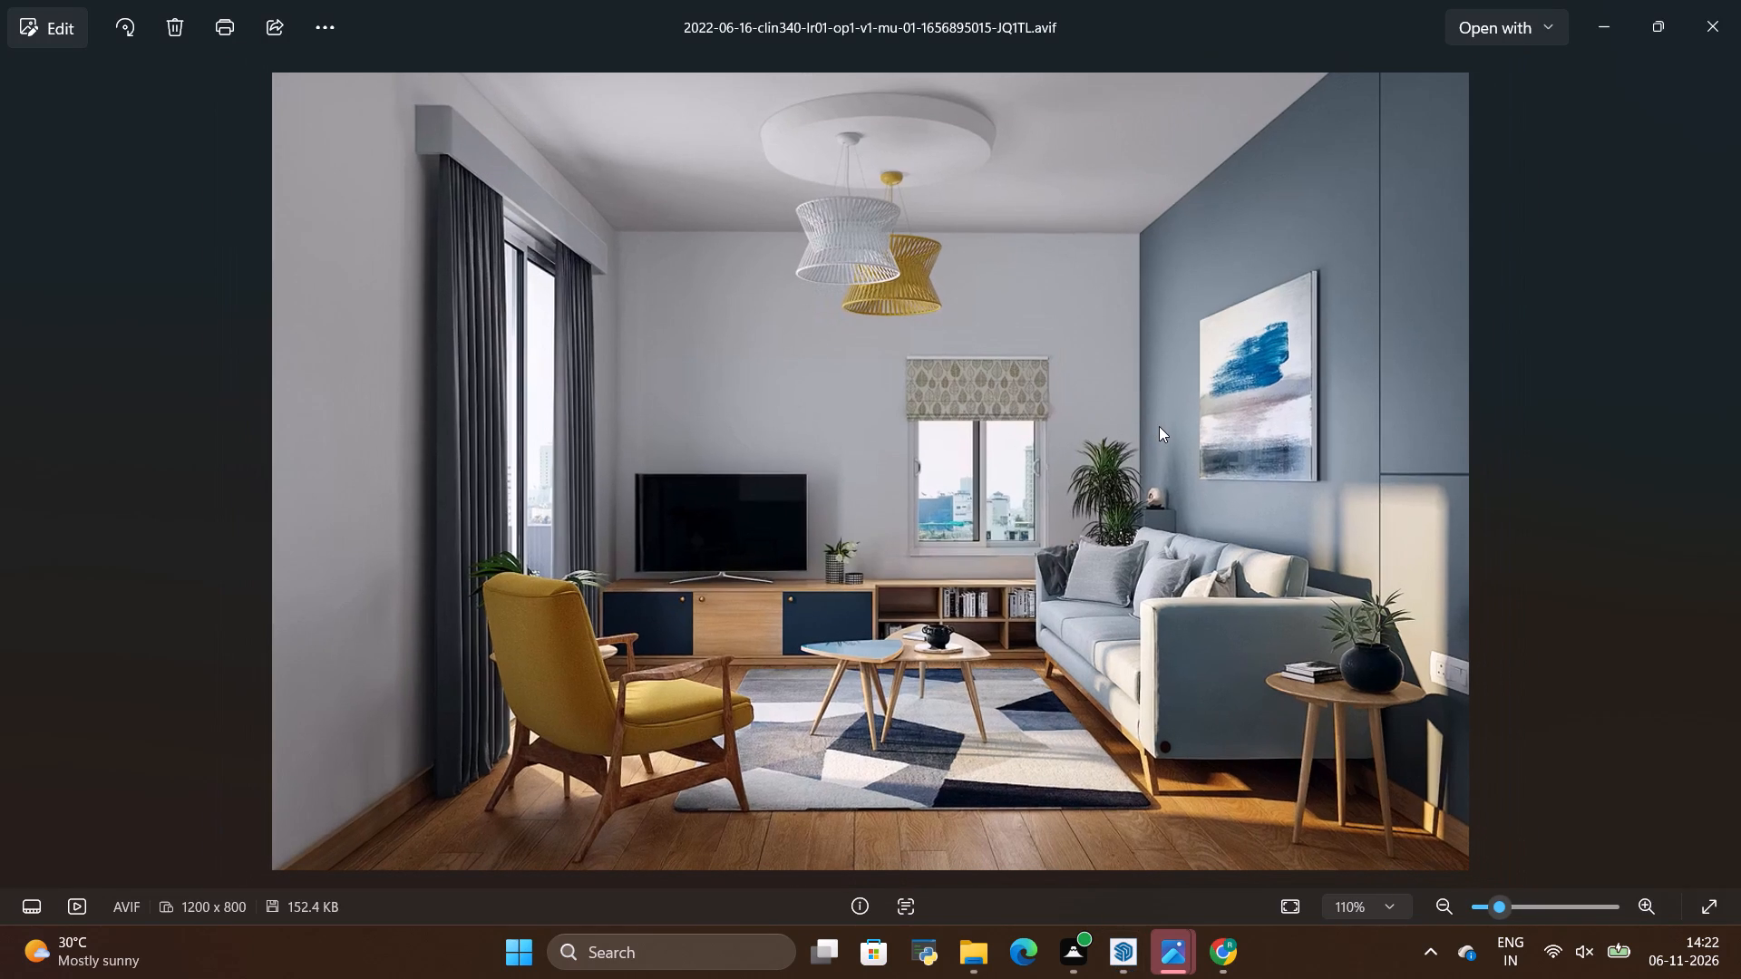
key("alt+Tab")
scroll(1159, 426, "down", 9)
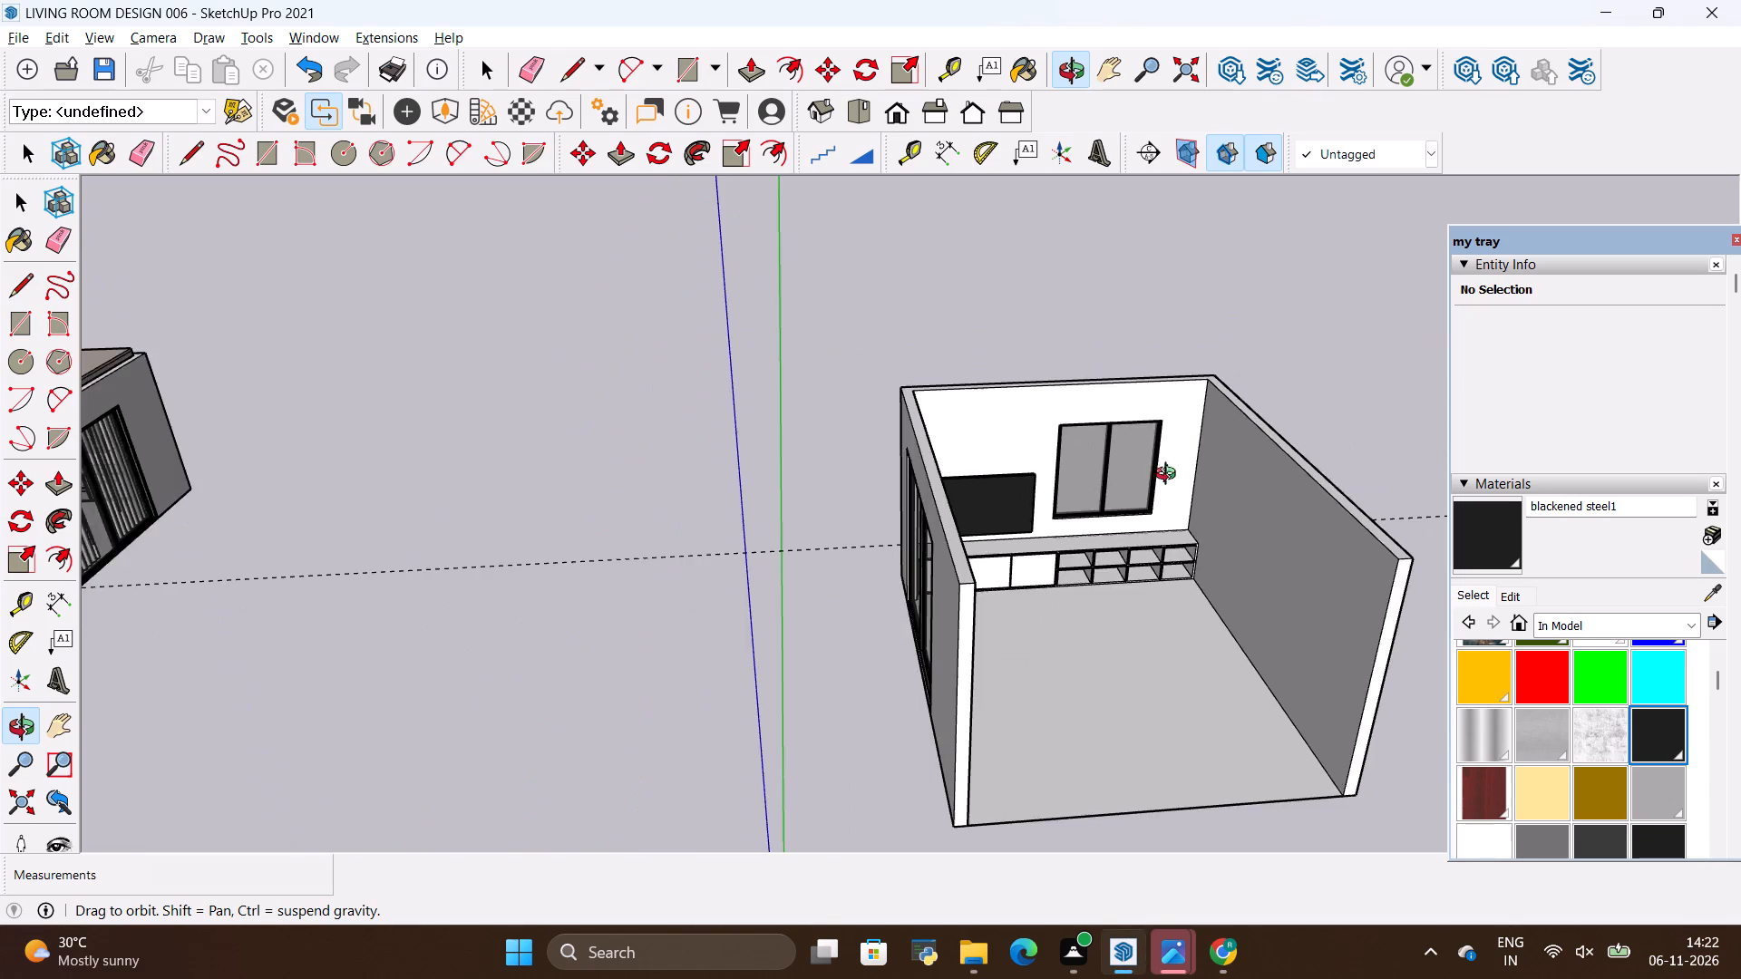
scroll(1242, 595, "up", 5)
left_click_drag(1120, 684, 1026, 572)
scroll(1034, 354, "up", 4)
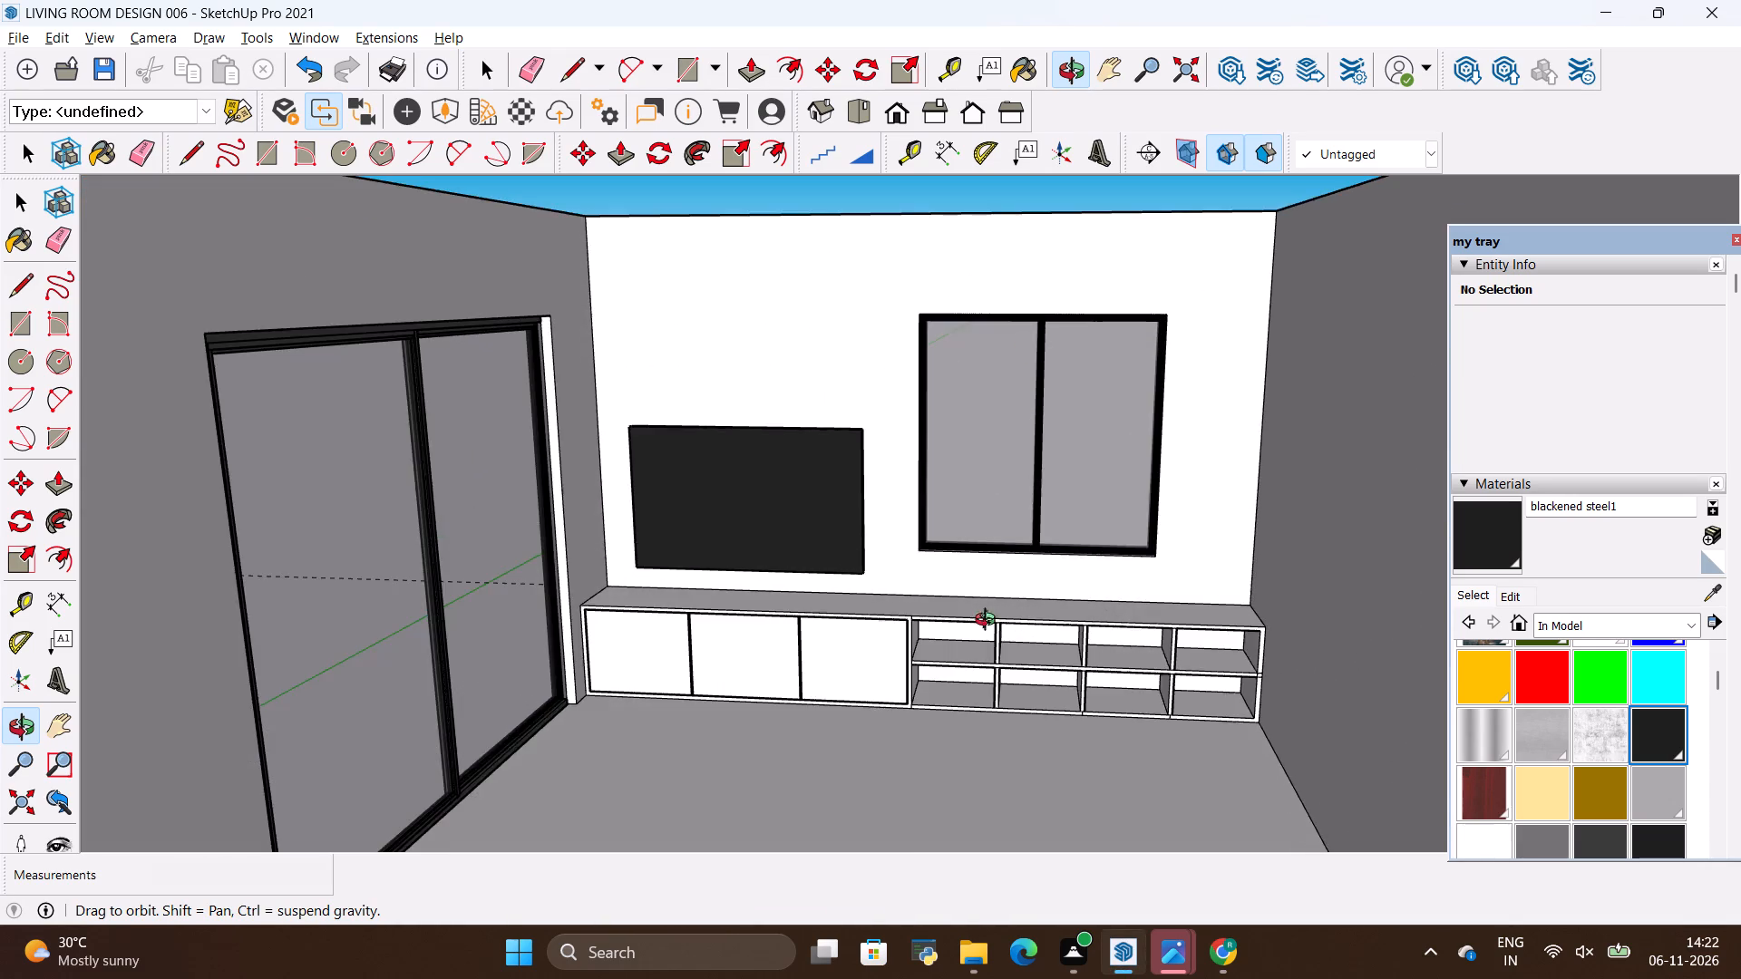
left_click_drag(989, 615, 998, 532)
key("alt+Tab")
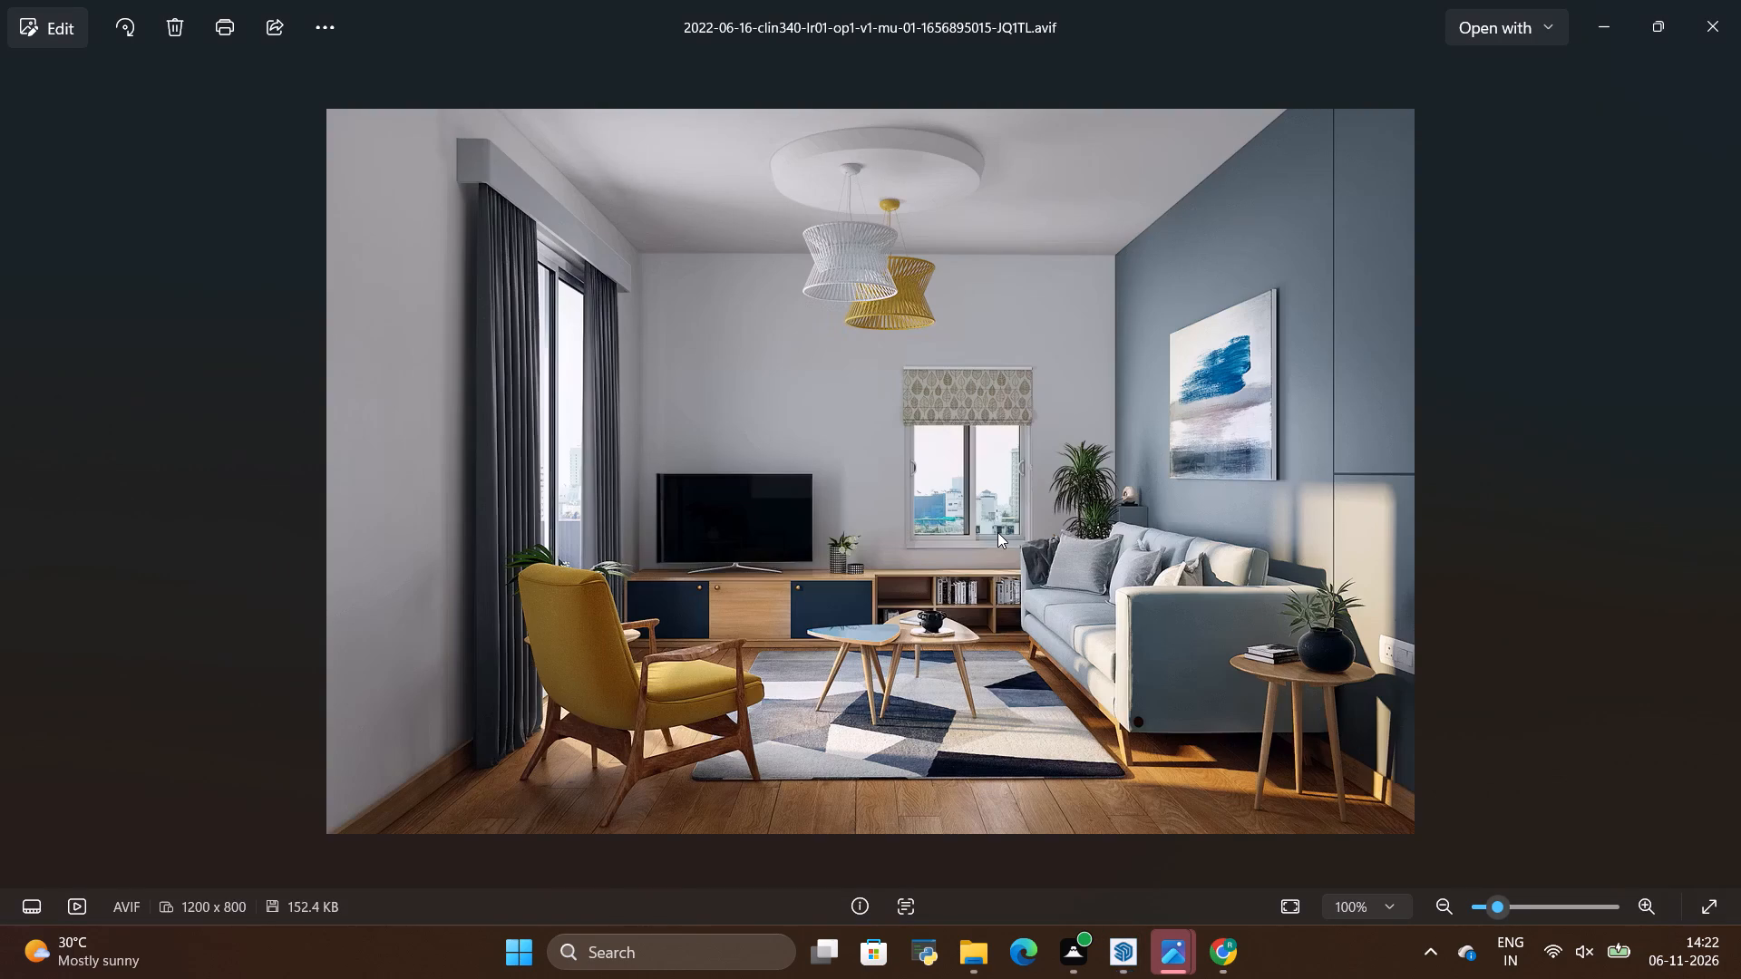
key("alt+Tab")
left_click_drag(1000, 530, 1003, 541)
key("alt+Tab")
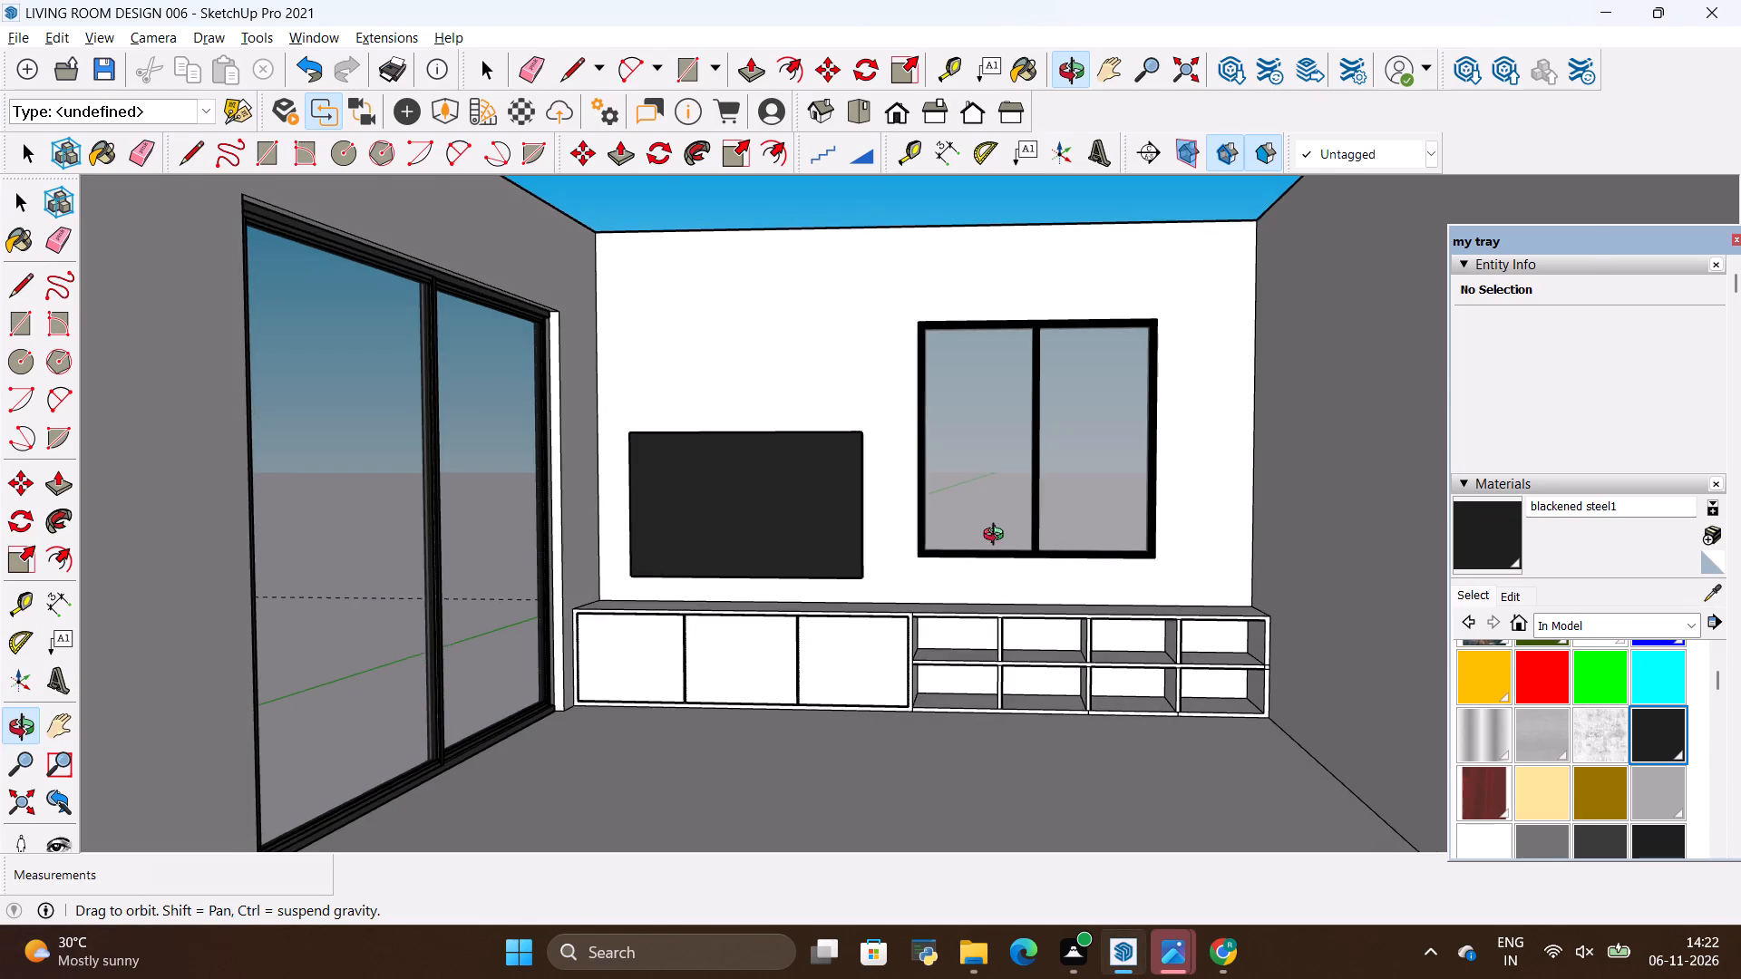
key("alt+Tab")
scroll(1009, 539, "down", 5)
left_click_drag(1037, 498, 958, 645)
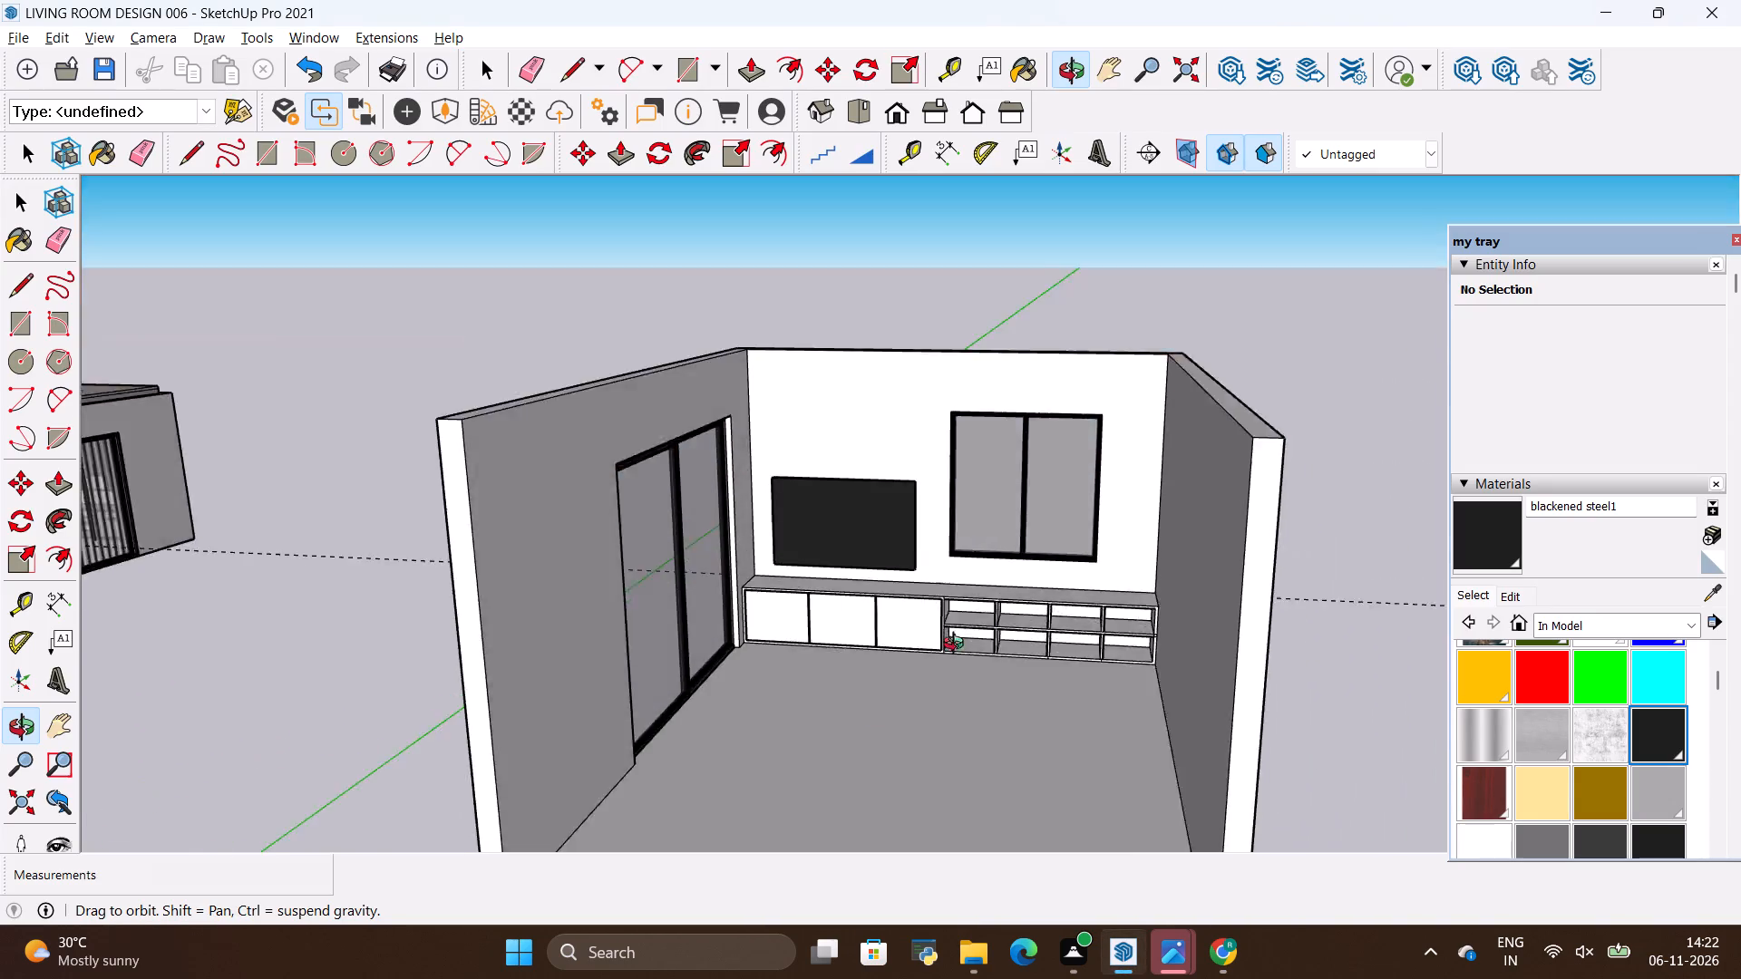
left_click_drag(958, 645, 849, 733)
key("alt+Tab")
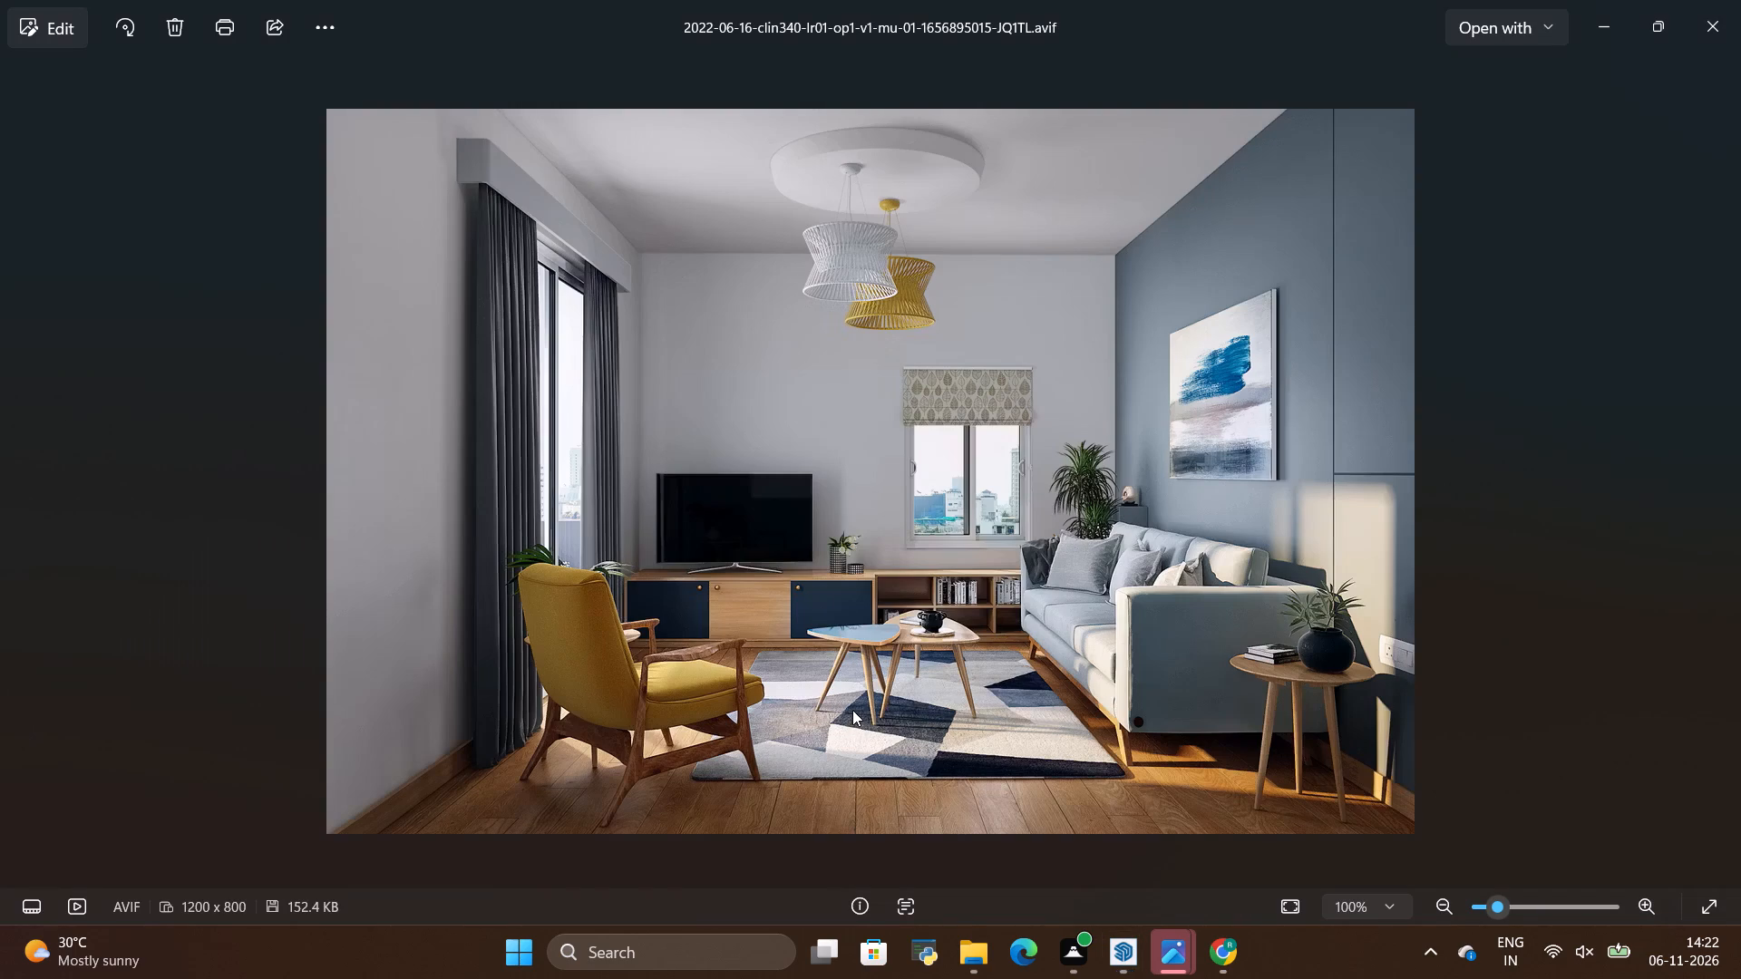
key("alt+Tab")
key("alt+Tab")
key("alt+Tab")
Examine the sliding glass door wall and the adjoining floor area from inside the new room.
left_click_drag(855, 688, 676, 703)
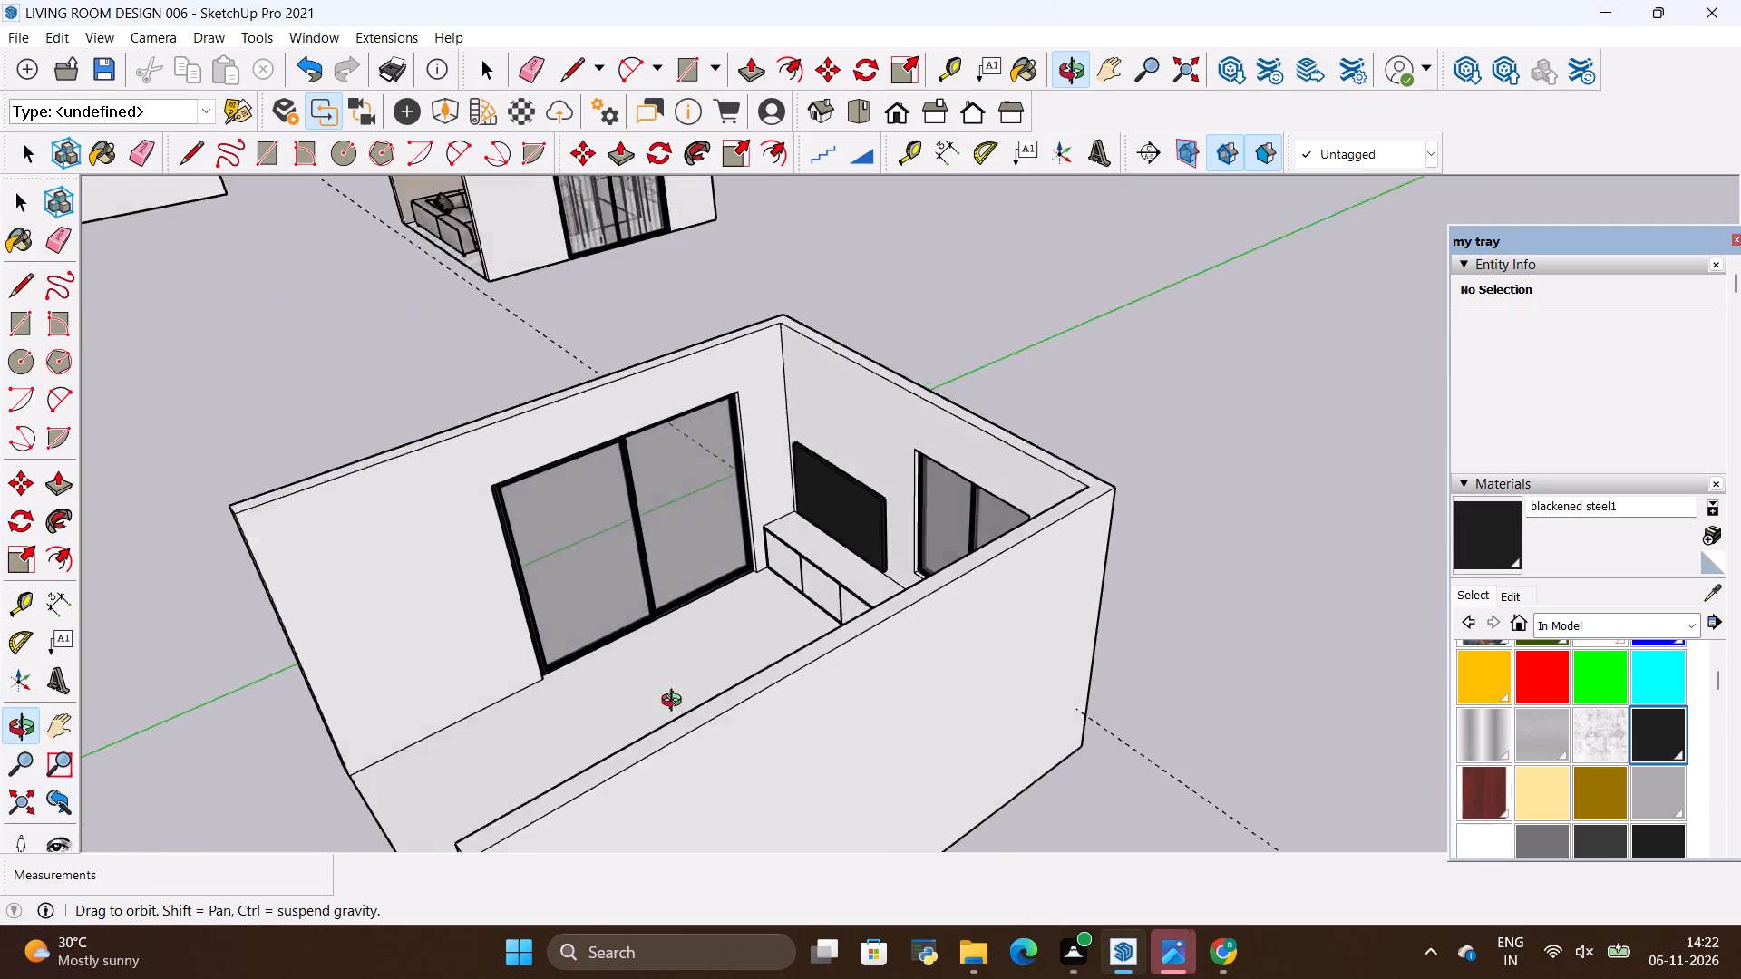
left_click_drag(676, 703, 559, 695)
scroll(592, 363, "up", 9)
scroll(1088, 442, "down", 12)
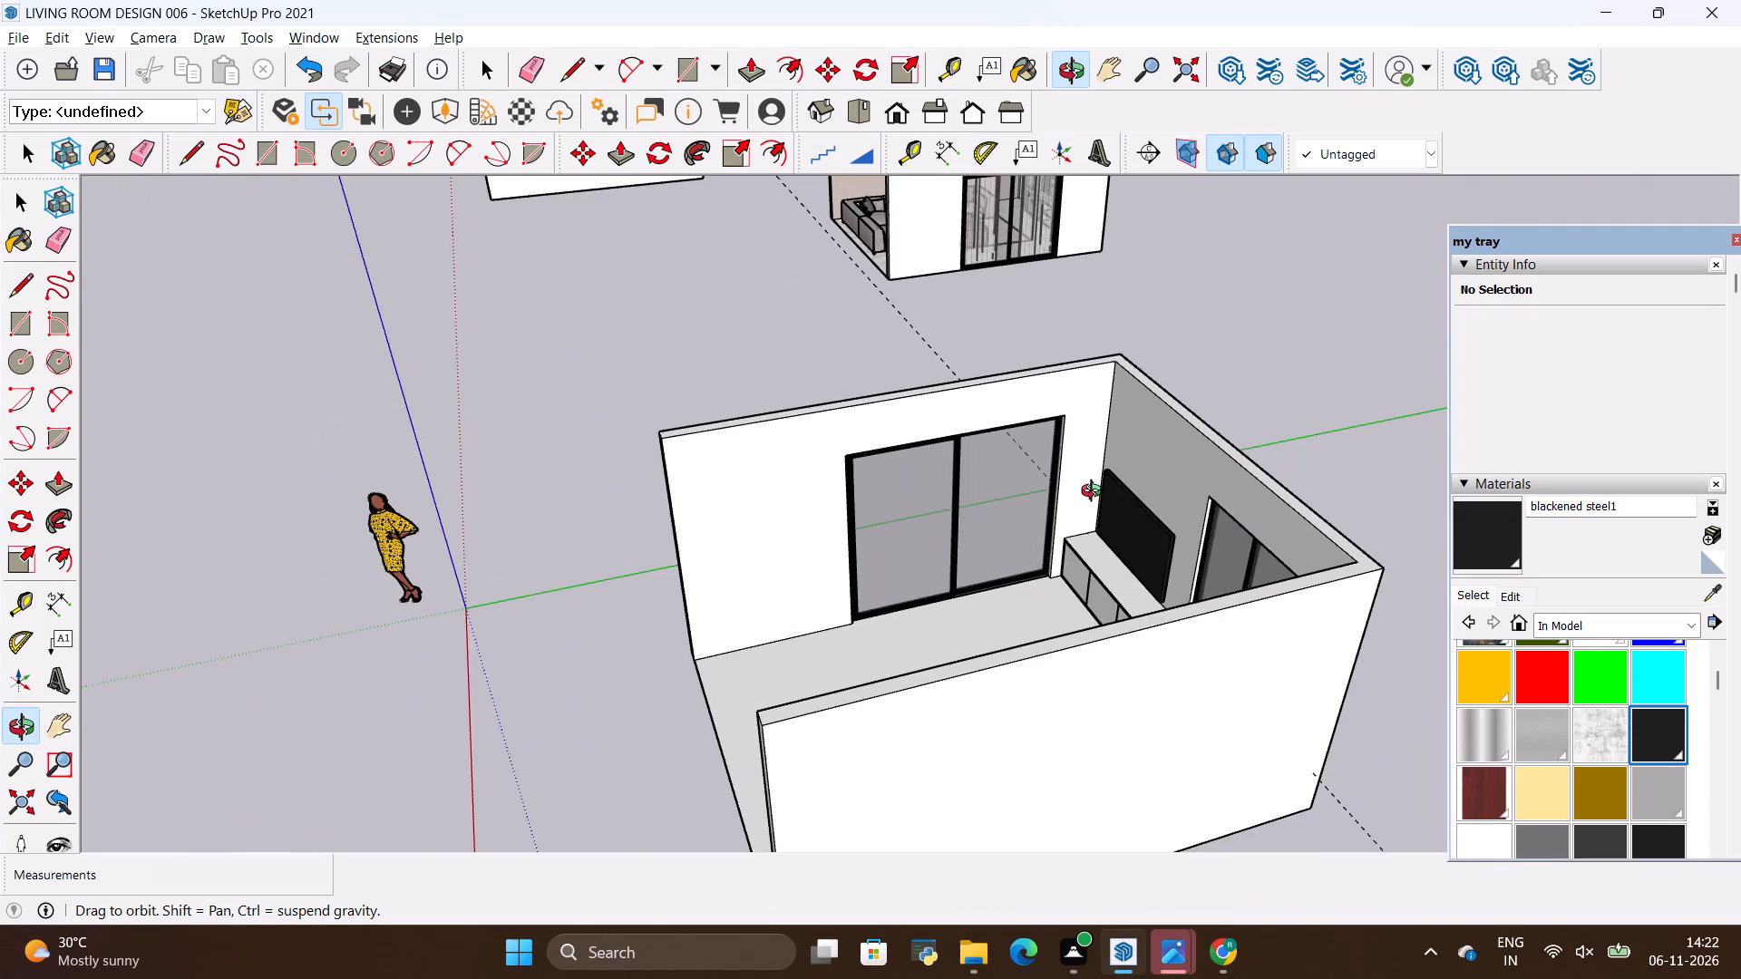
left_click_drag(1095, 511, 1041, 607)
left_click_drag(1069, 494, 1079, 313)
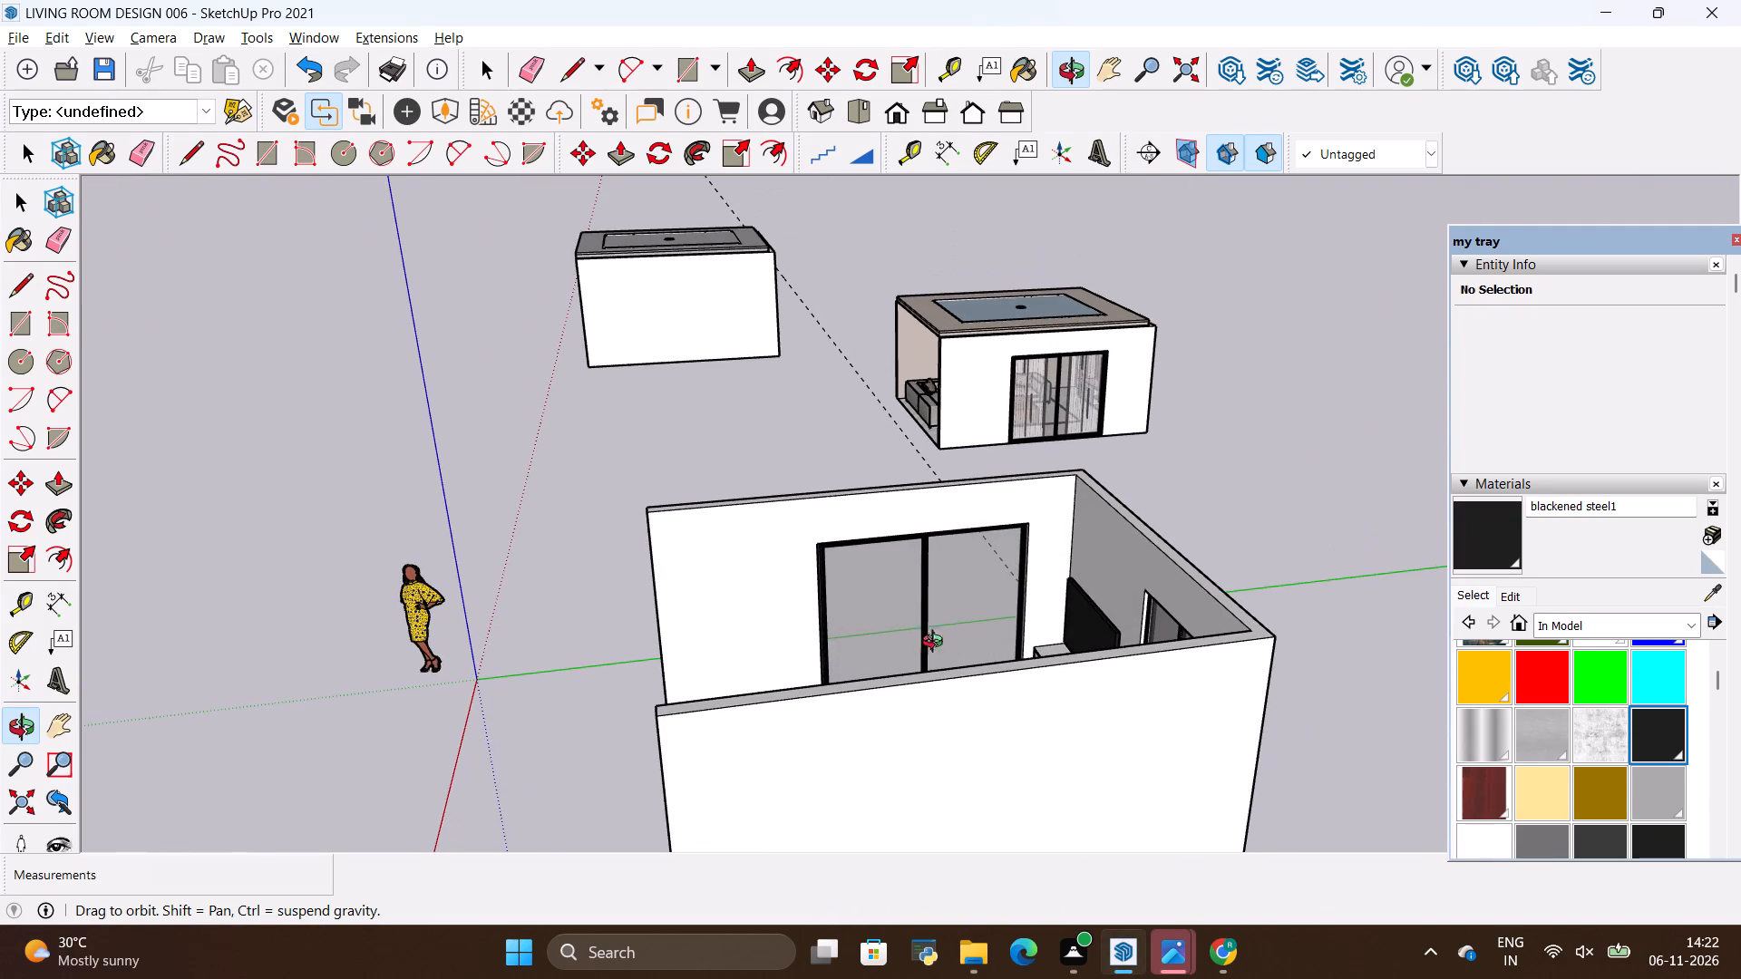
scroll(901, 626, "up", 15)
left_click_drag(1050, 512, 1005, 640)
scroll(988, 640, "down", 4)
left_click_drag(994, 651, 987, 690)
scroll(1013, 777, "up", 4)
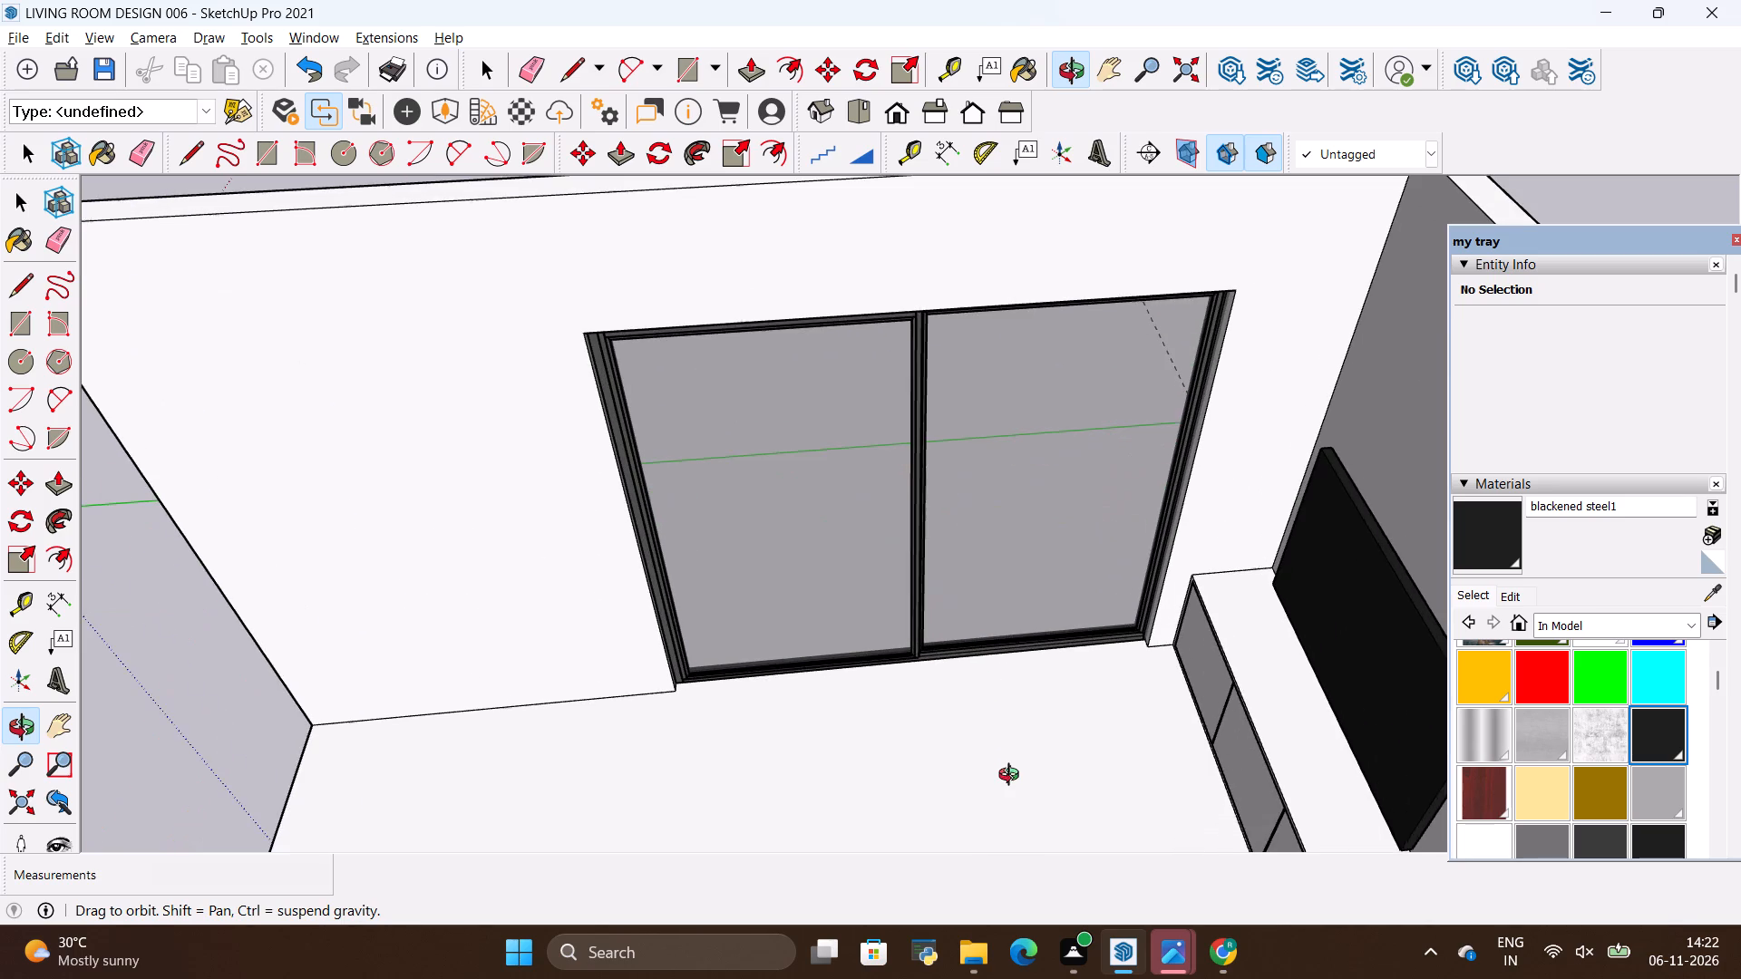
left_click_drag(1017, 735, 1024, 684)
scroll(1019, 698, "down", 4)
left_click_drag(1035, 754, 1016, 766)
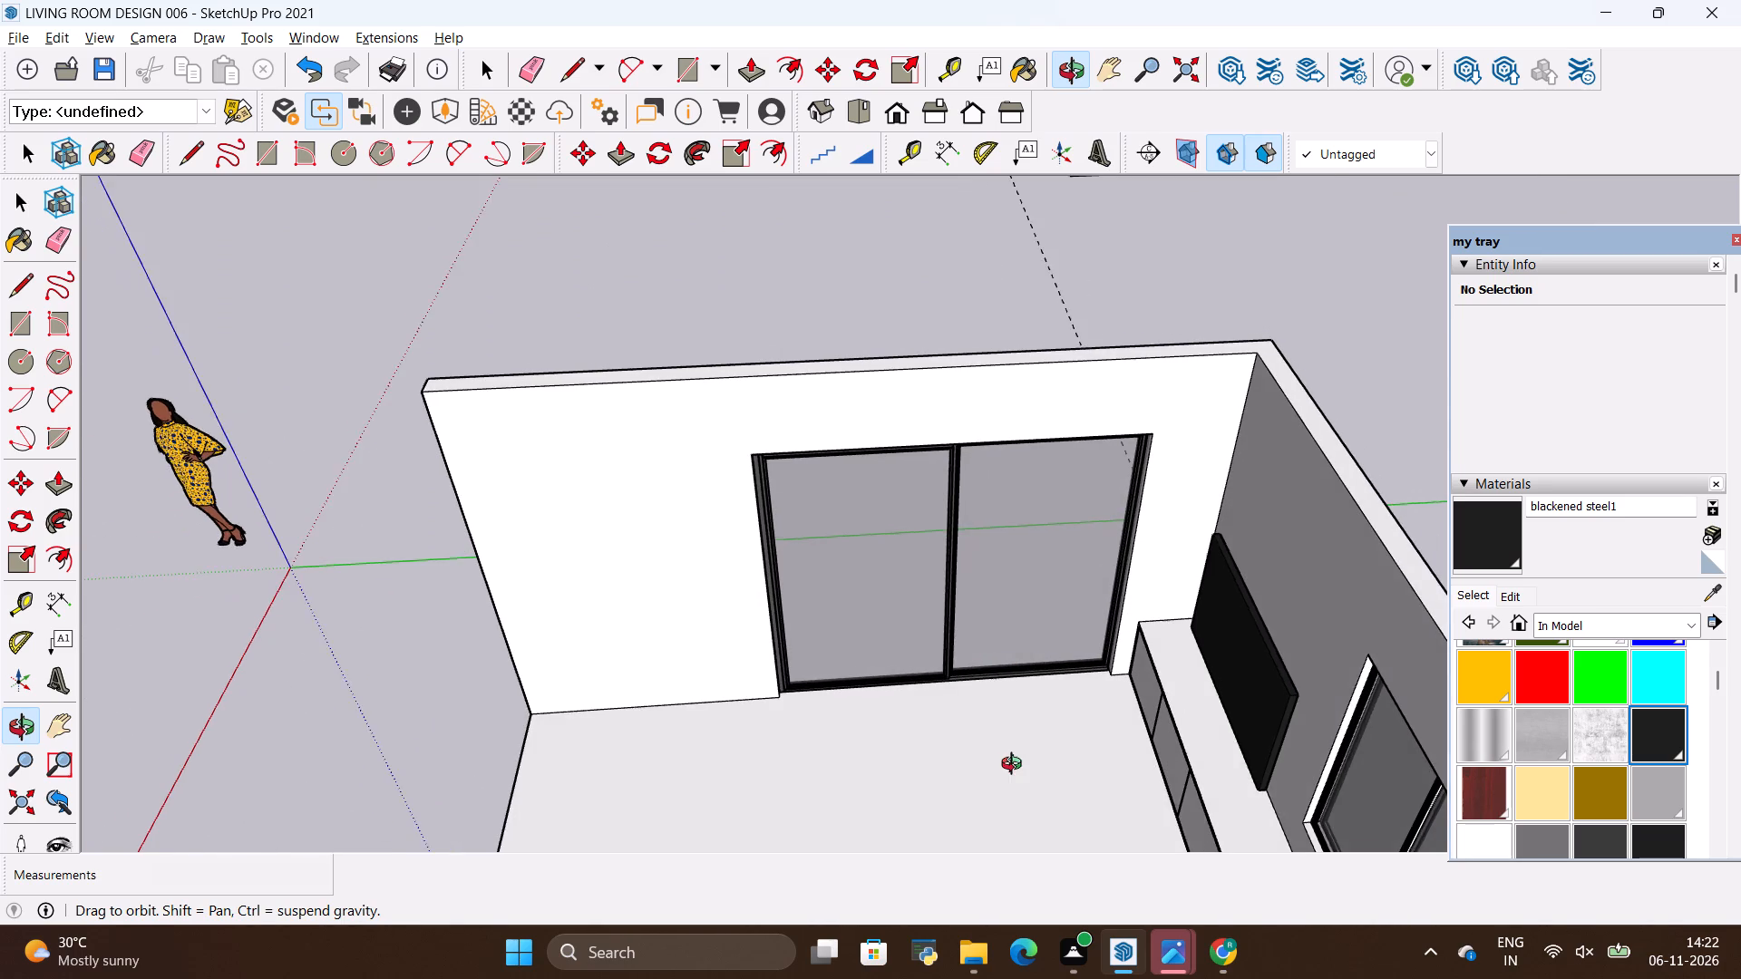
left_click_drag(1016, 766, 1015, 767)
scroll(1004, 793, "up", 1)
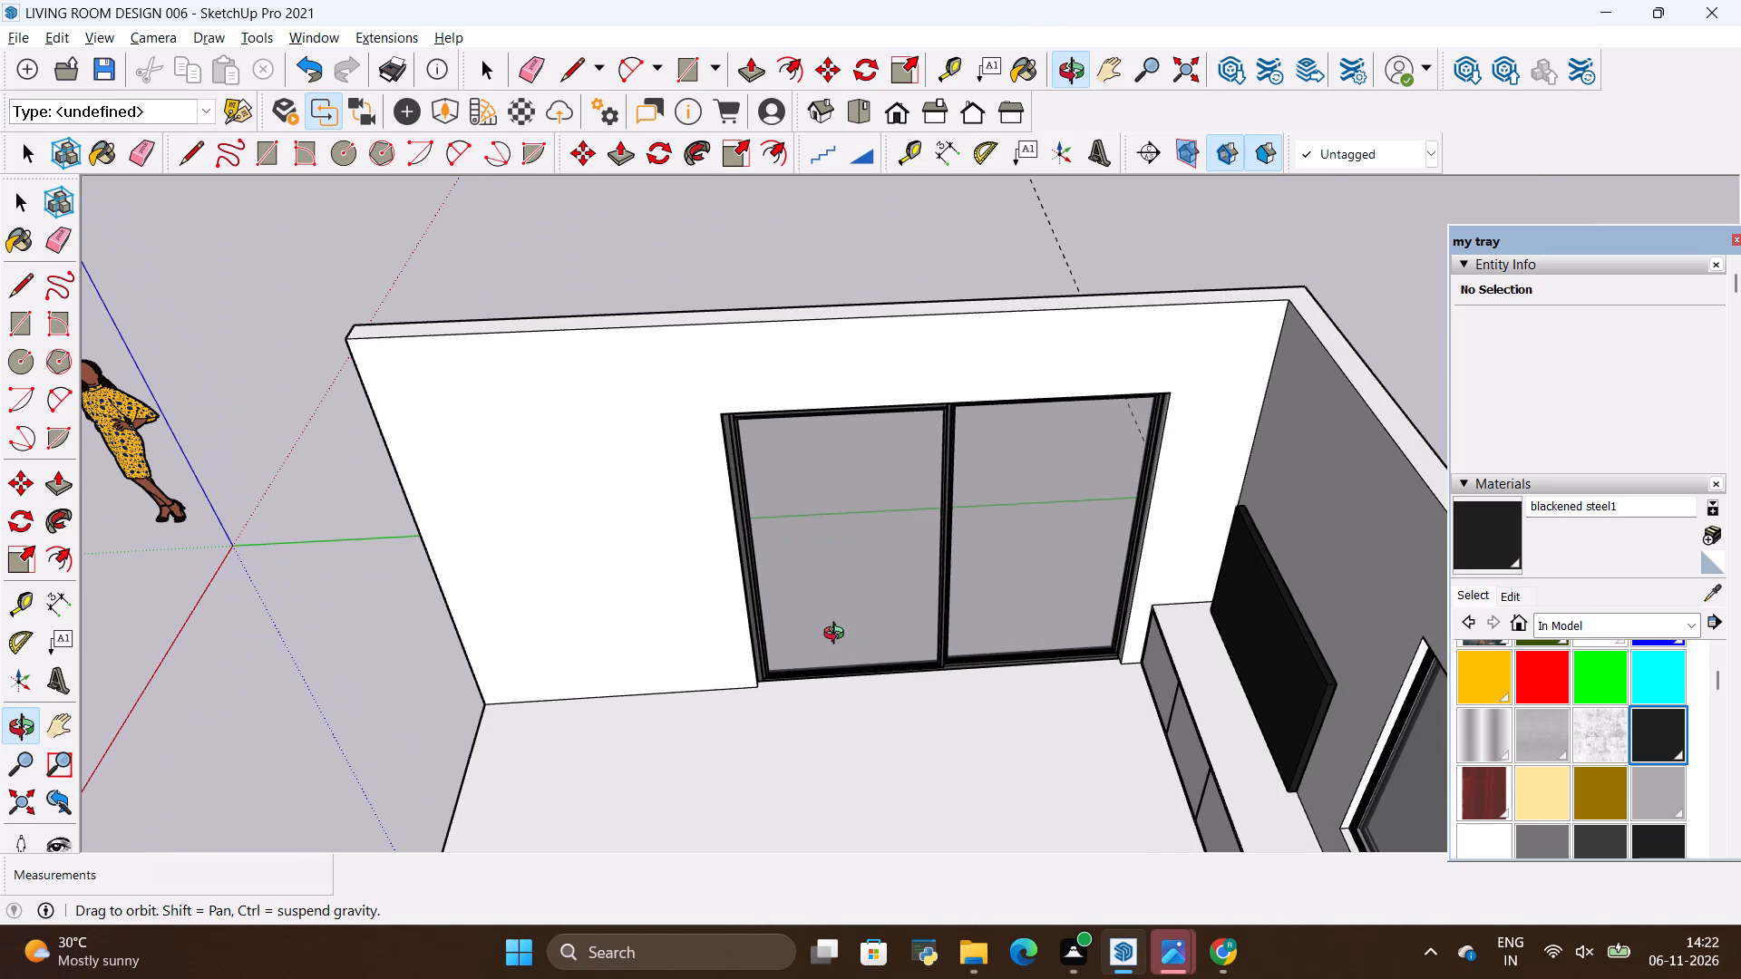
Start a file import and search the Downloads folder for a file to bring into the room.
left_click(16, 36)
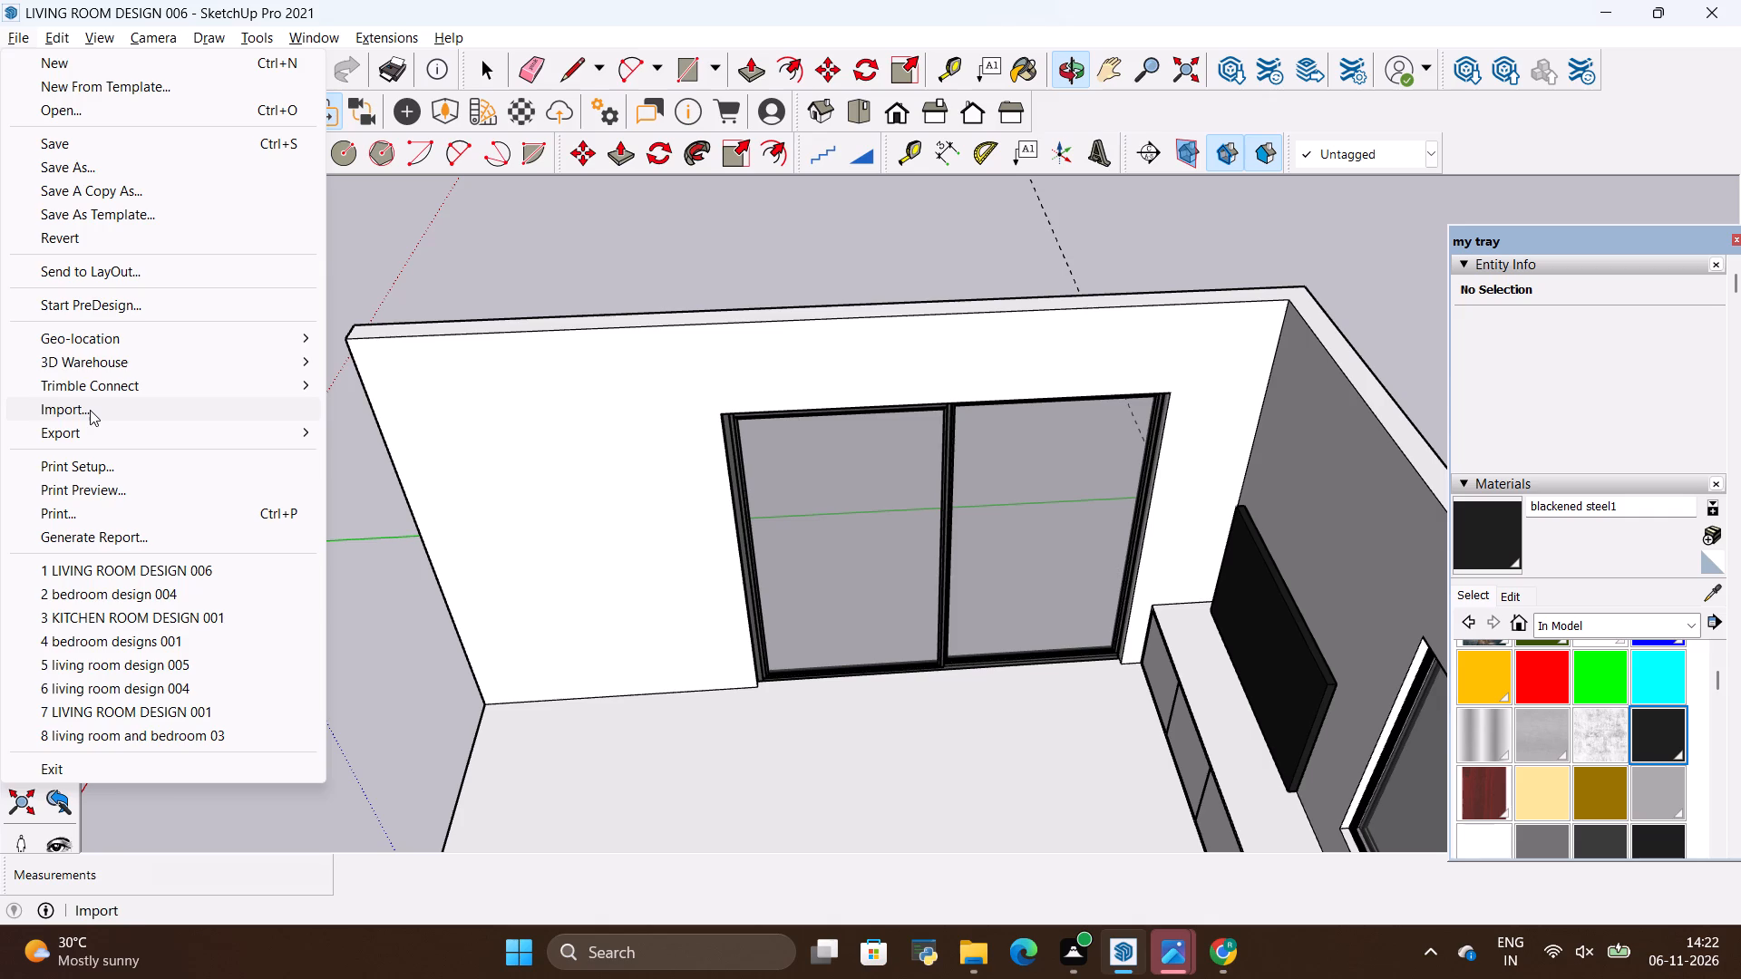
left_click(90, 410)
scroll(550, 448, "down", 1)
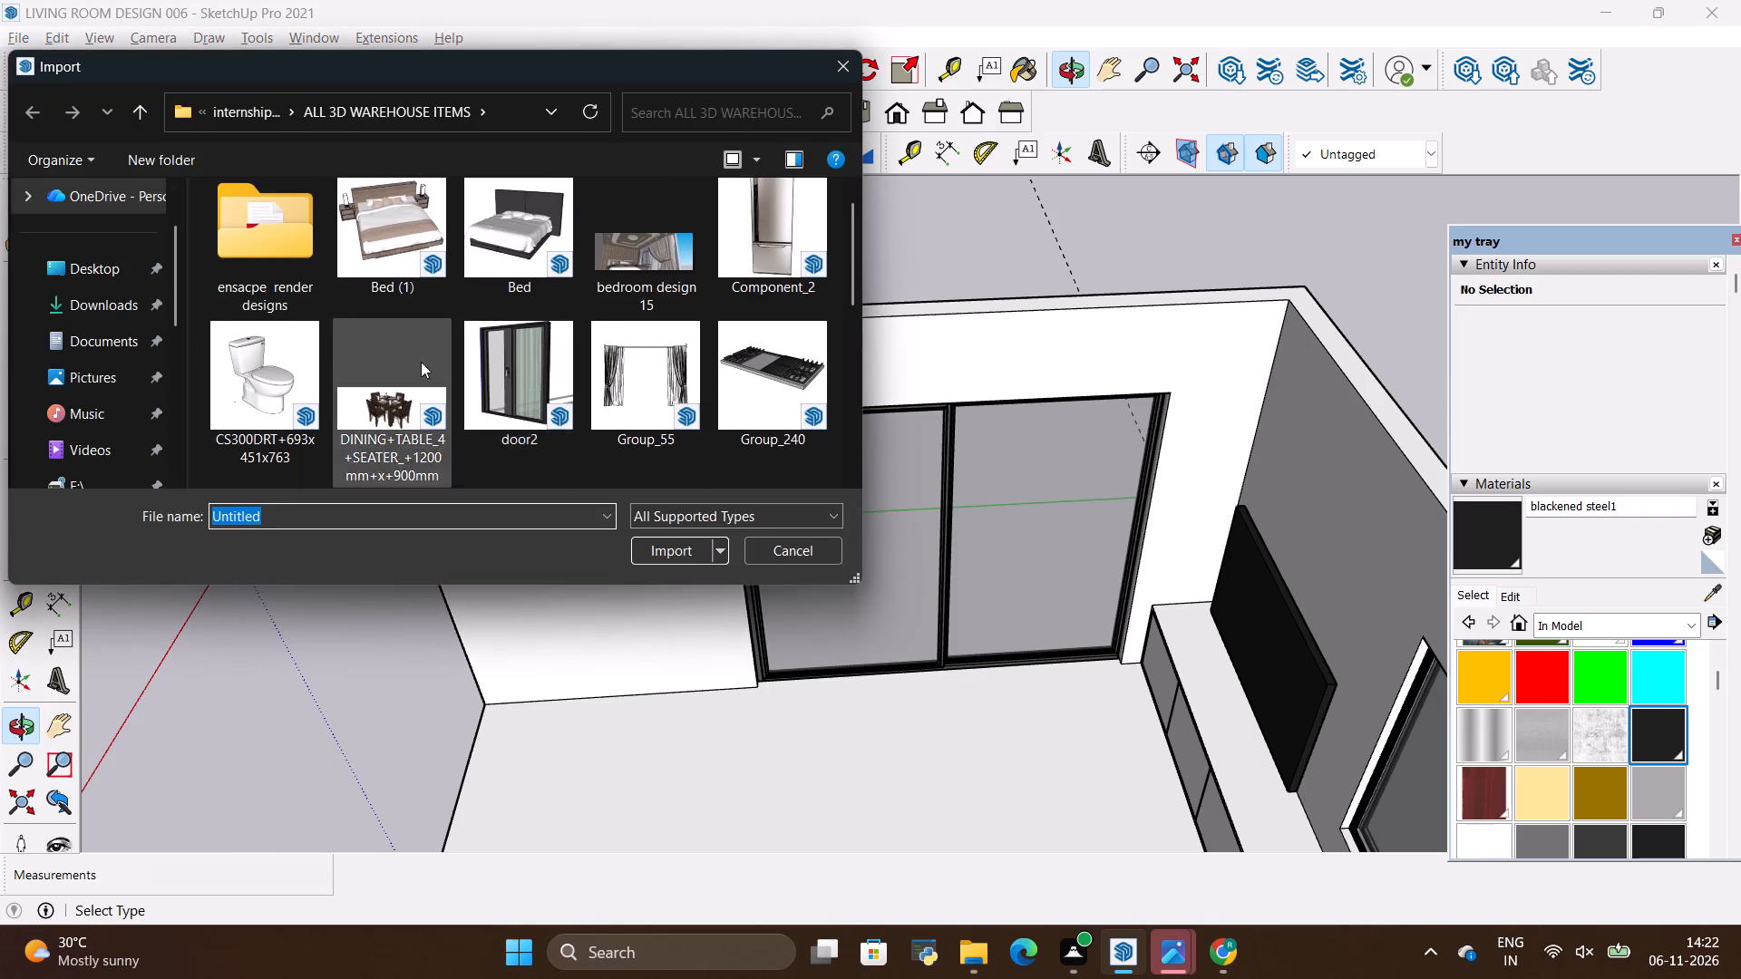
scroll(421, 362, "down", 2)
left_click(87, 309)
scroll(429, 306, "down", 19)
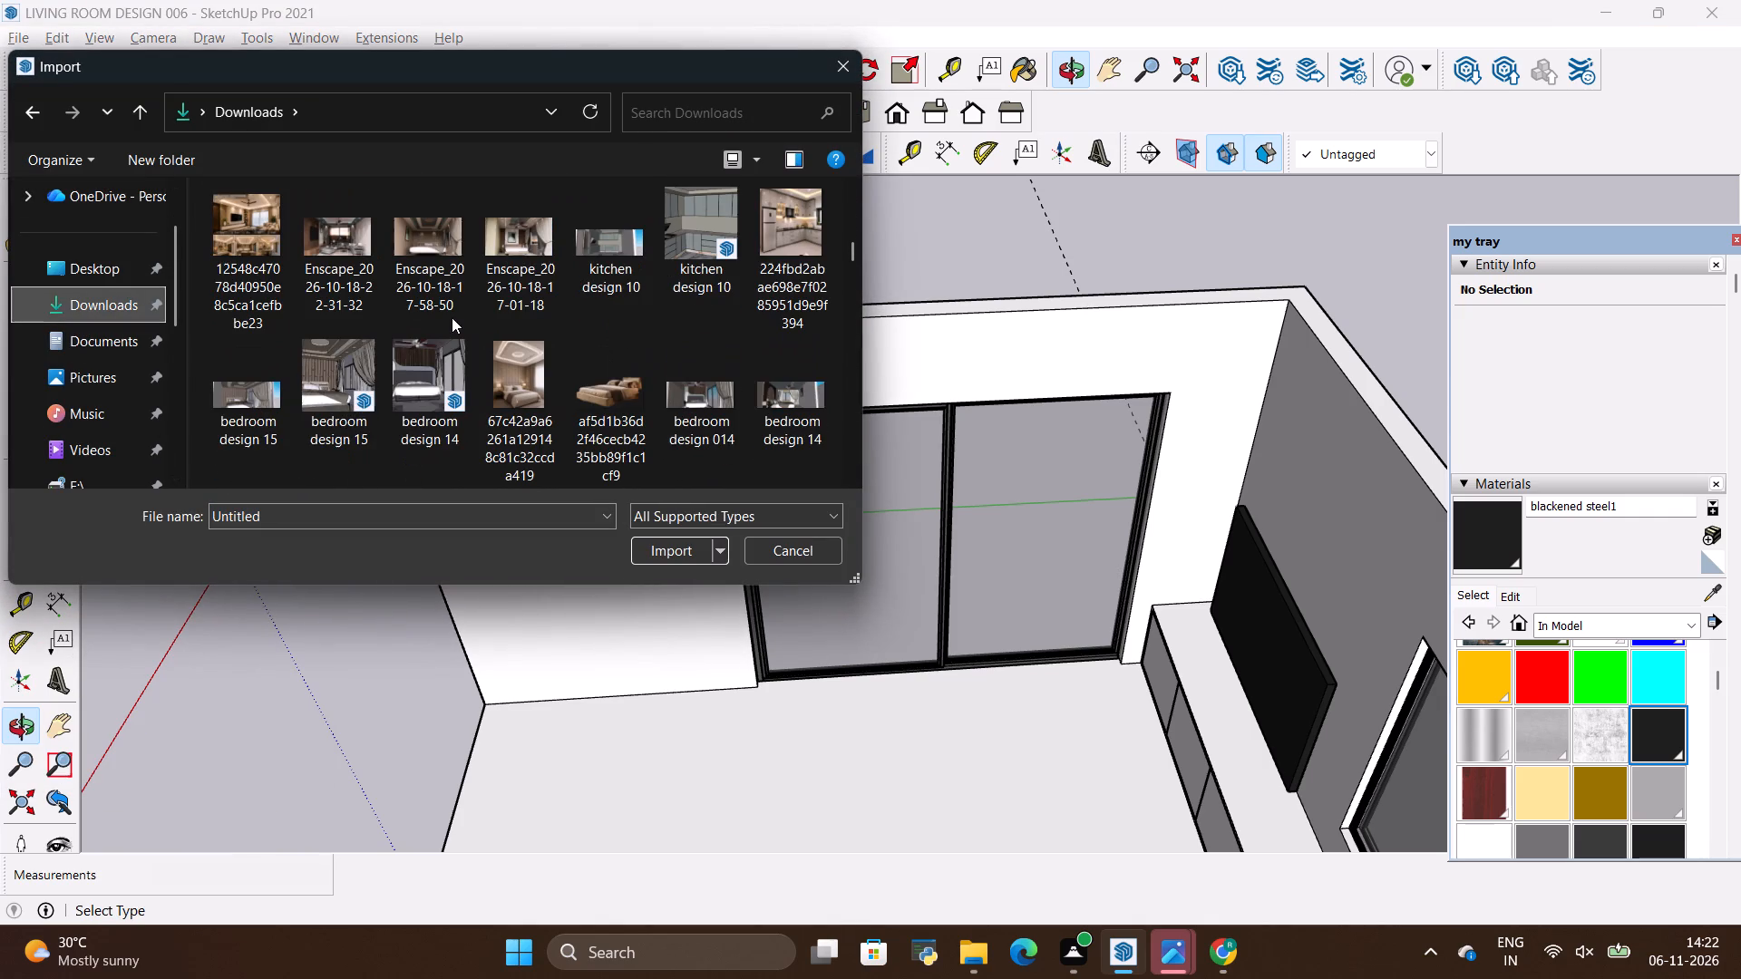
scroll(452, 317, "down", 6)
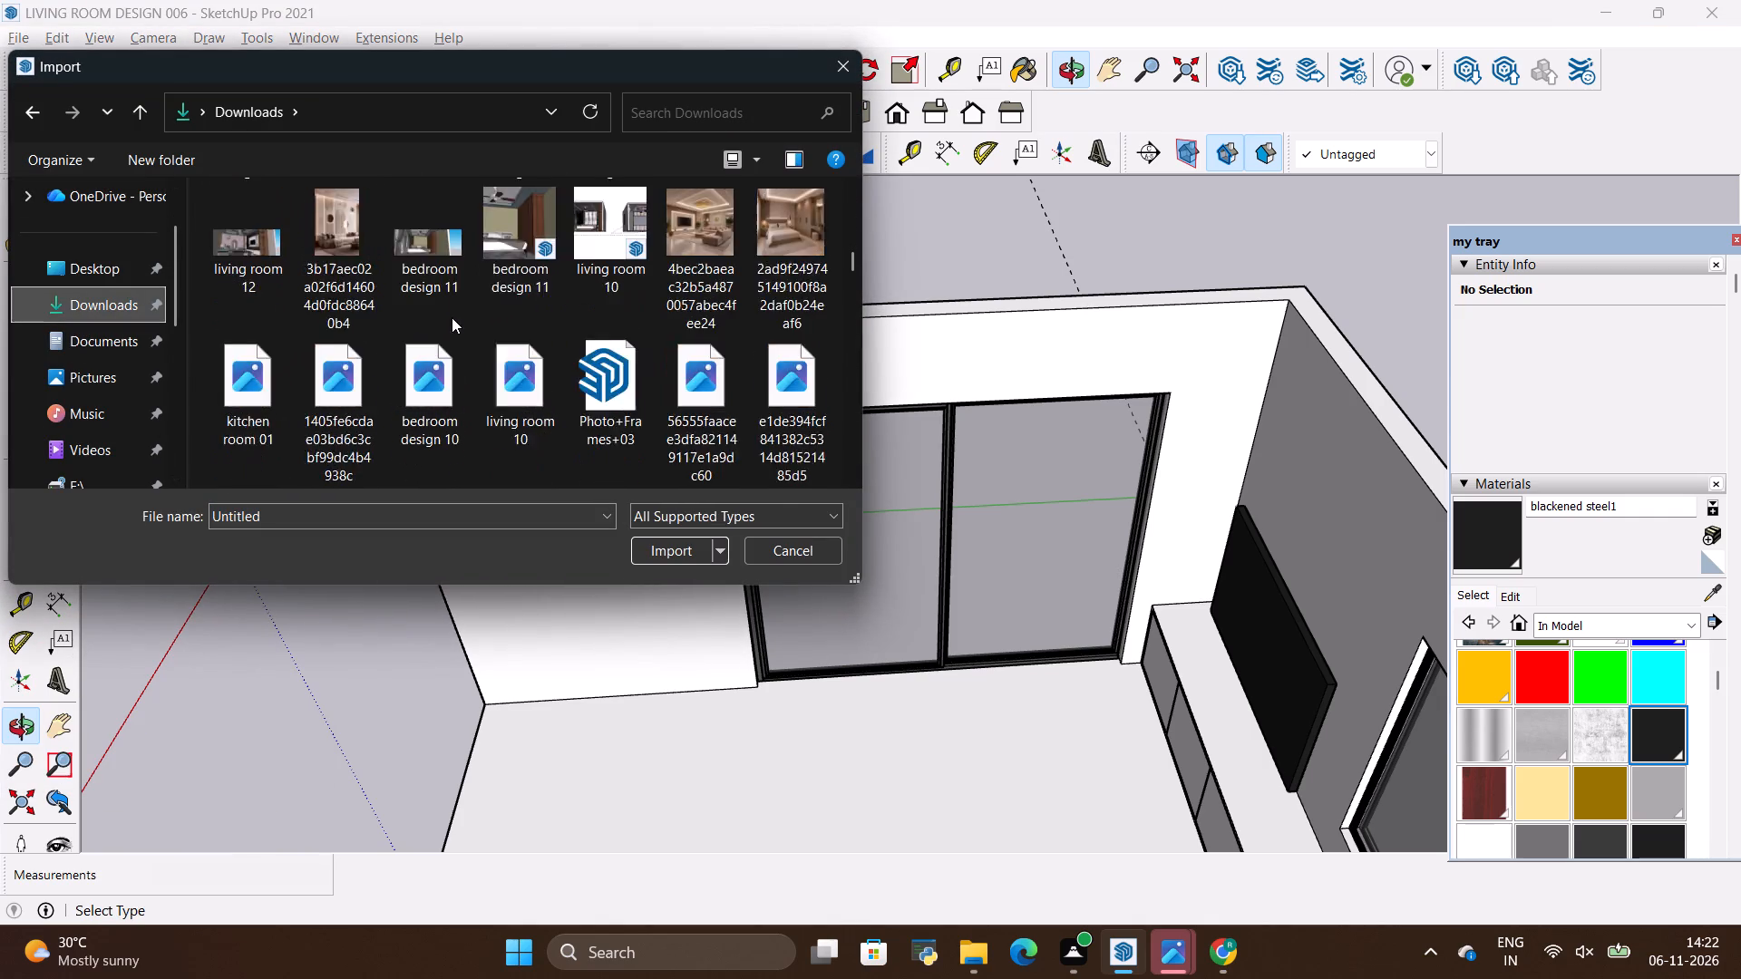
scroll(452, 317, "down", 5)
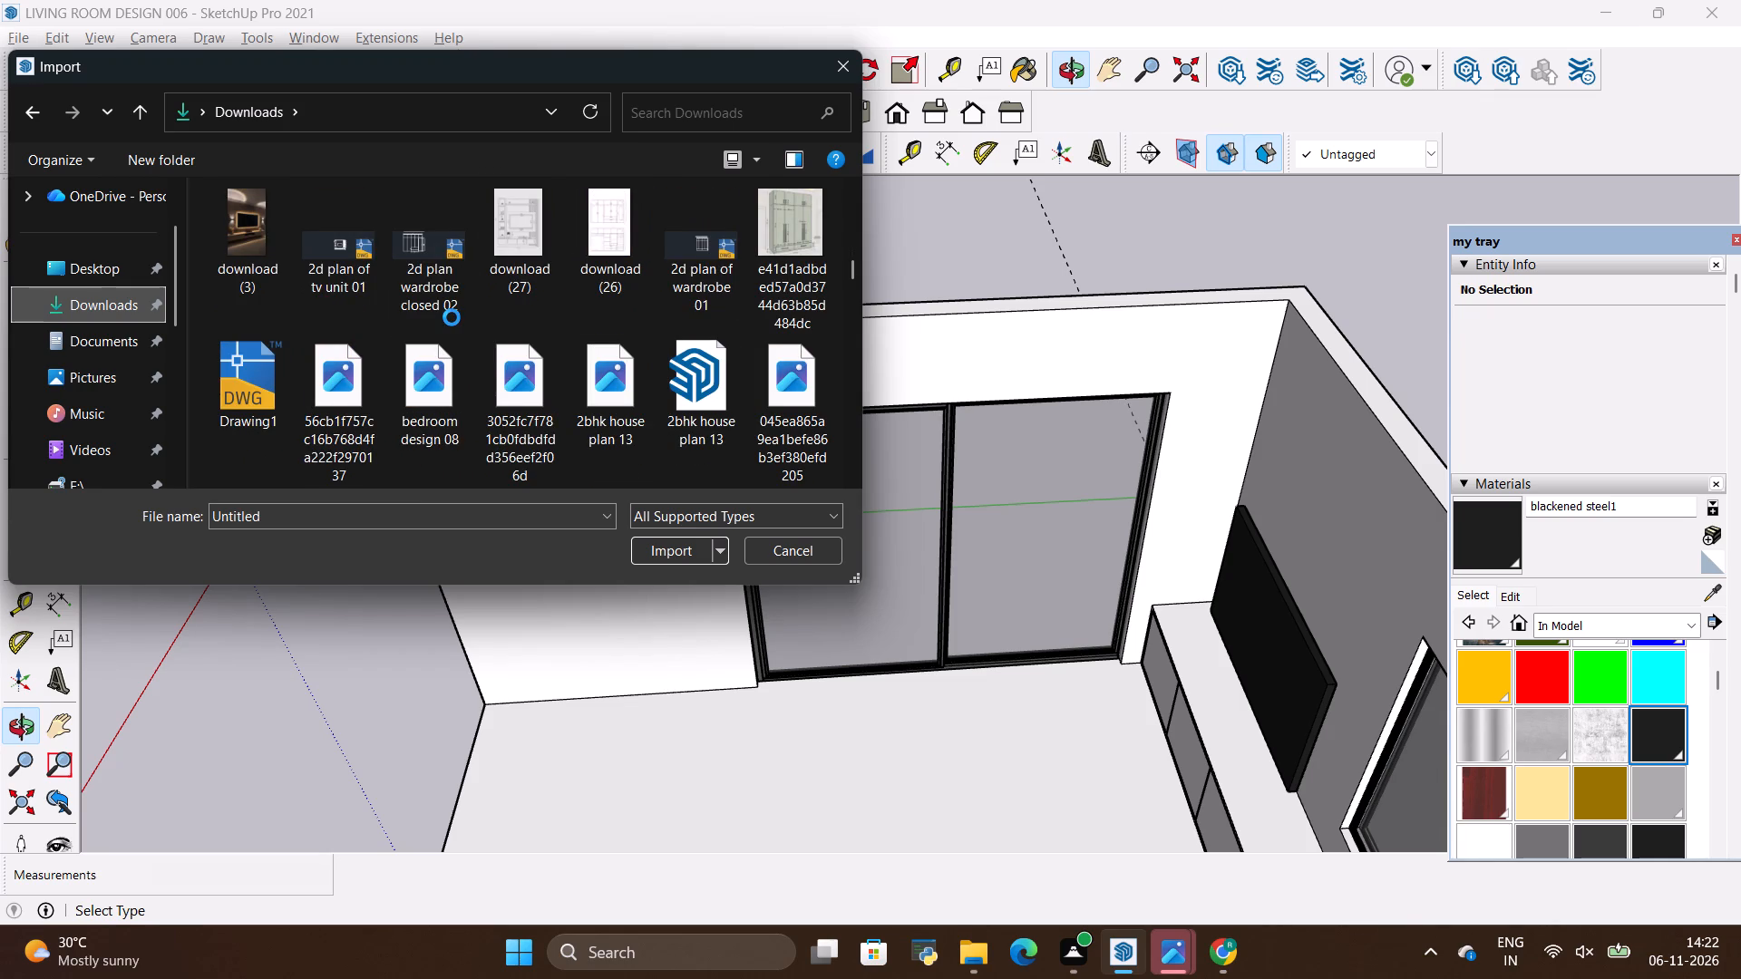
scroll(452, 317, "down", 1)
scroll(572, 397, "down", 3)
scroll(549, 402, "up", 17)
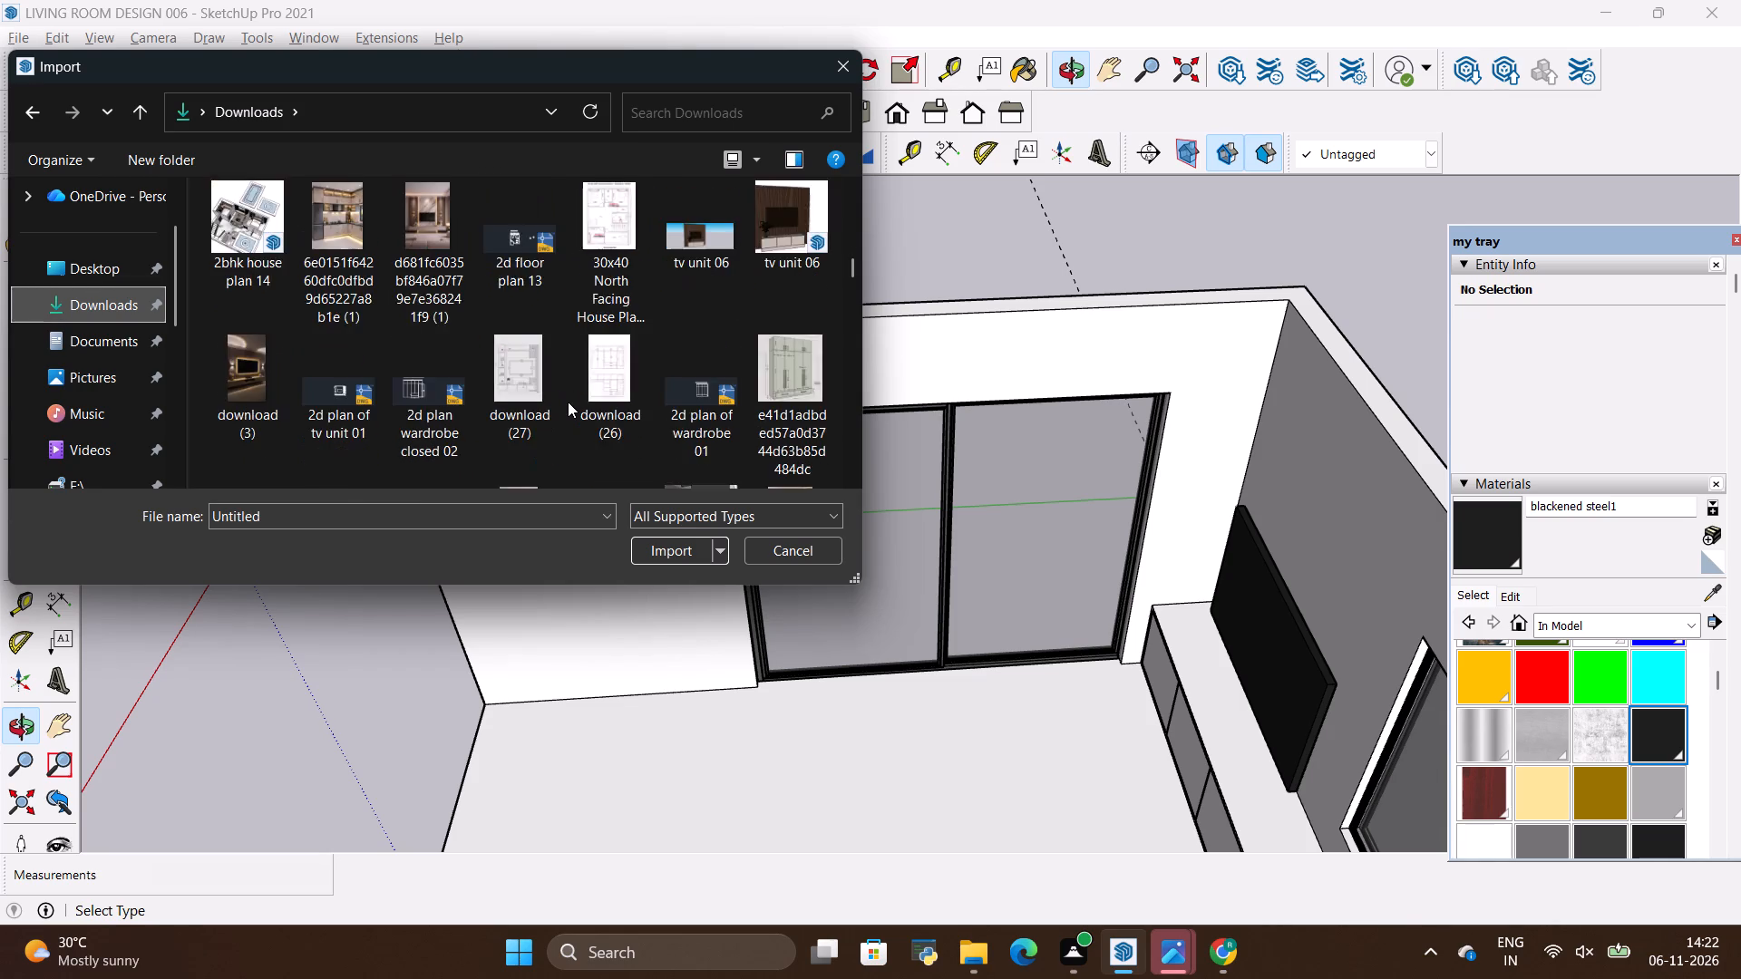
scroll(568, 402, "up", 13)
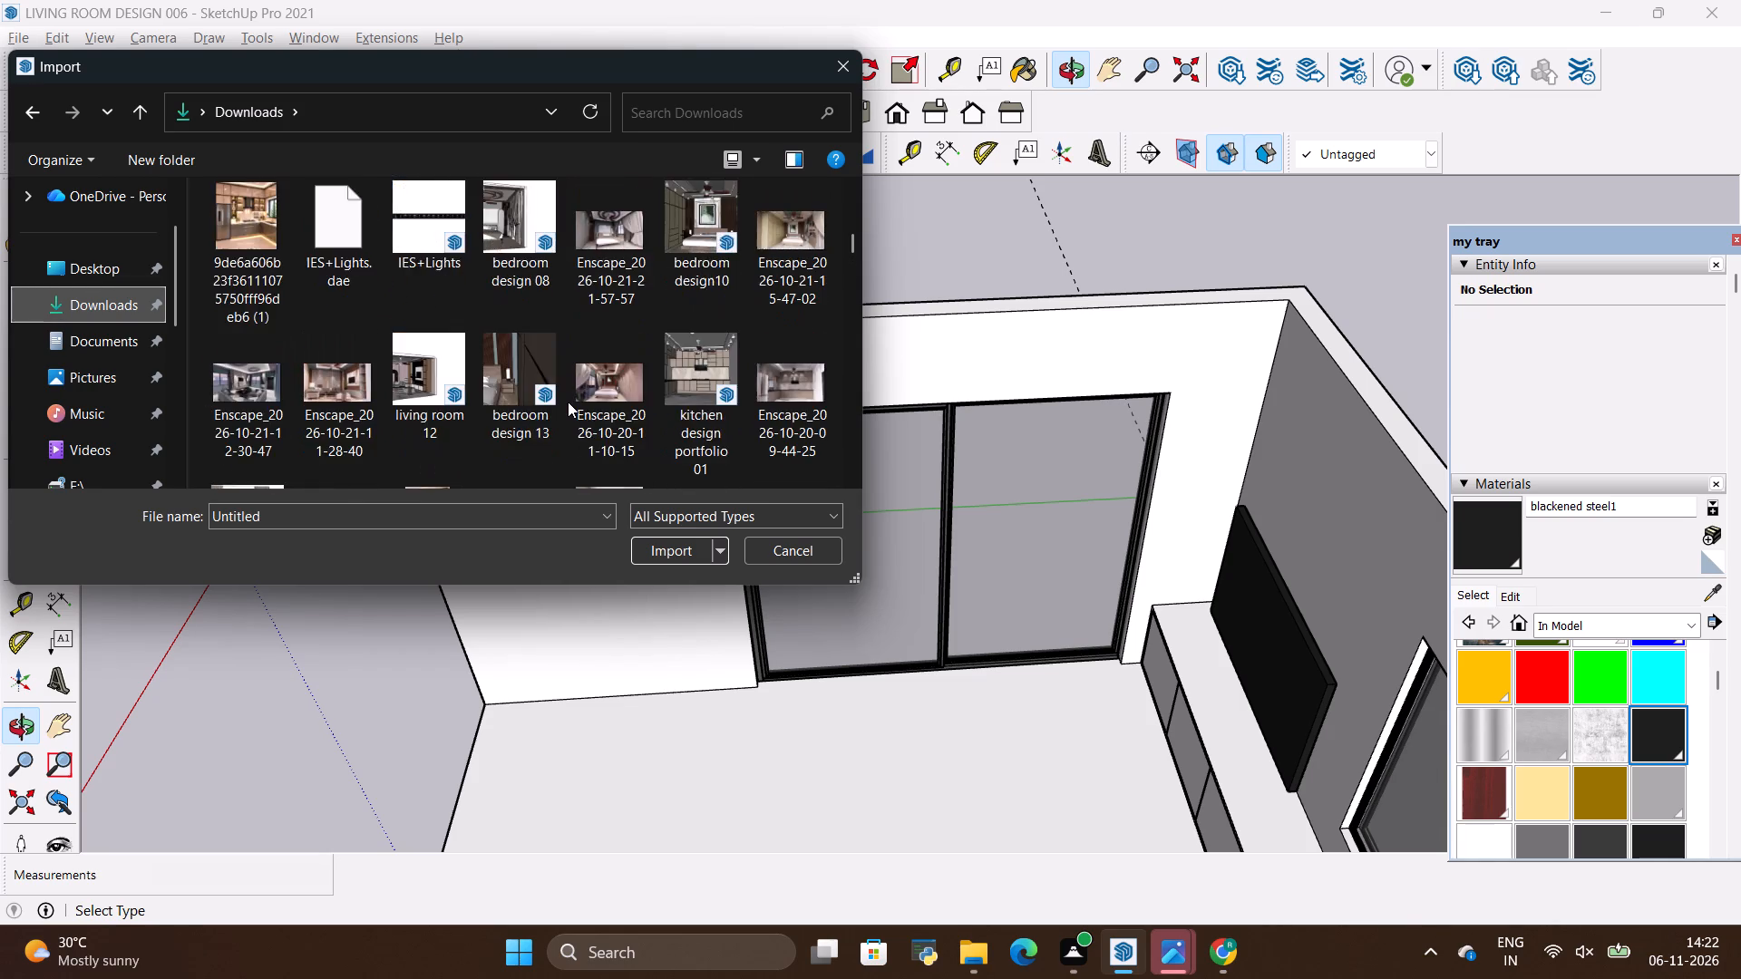
scroll(568, 402, "down", 12)
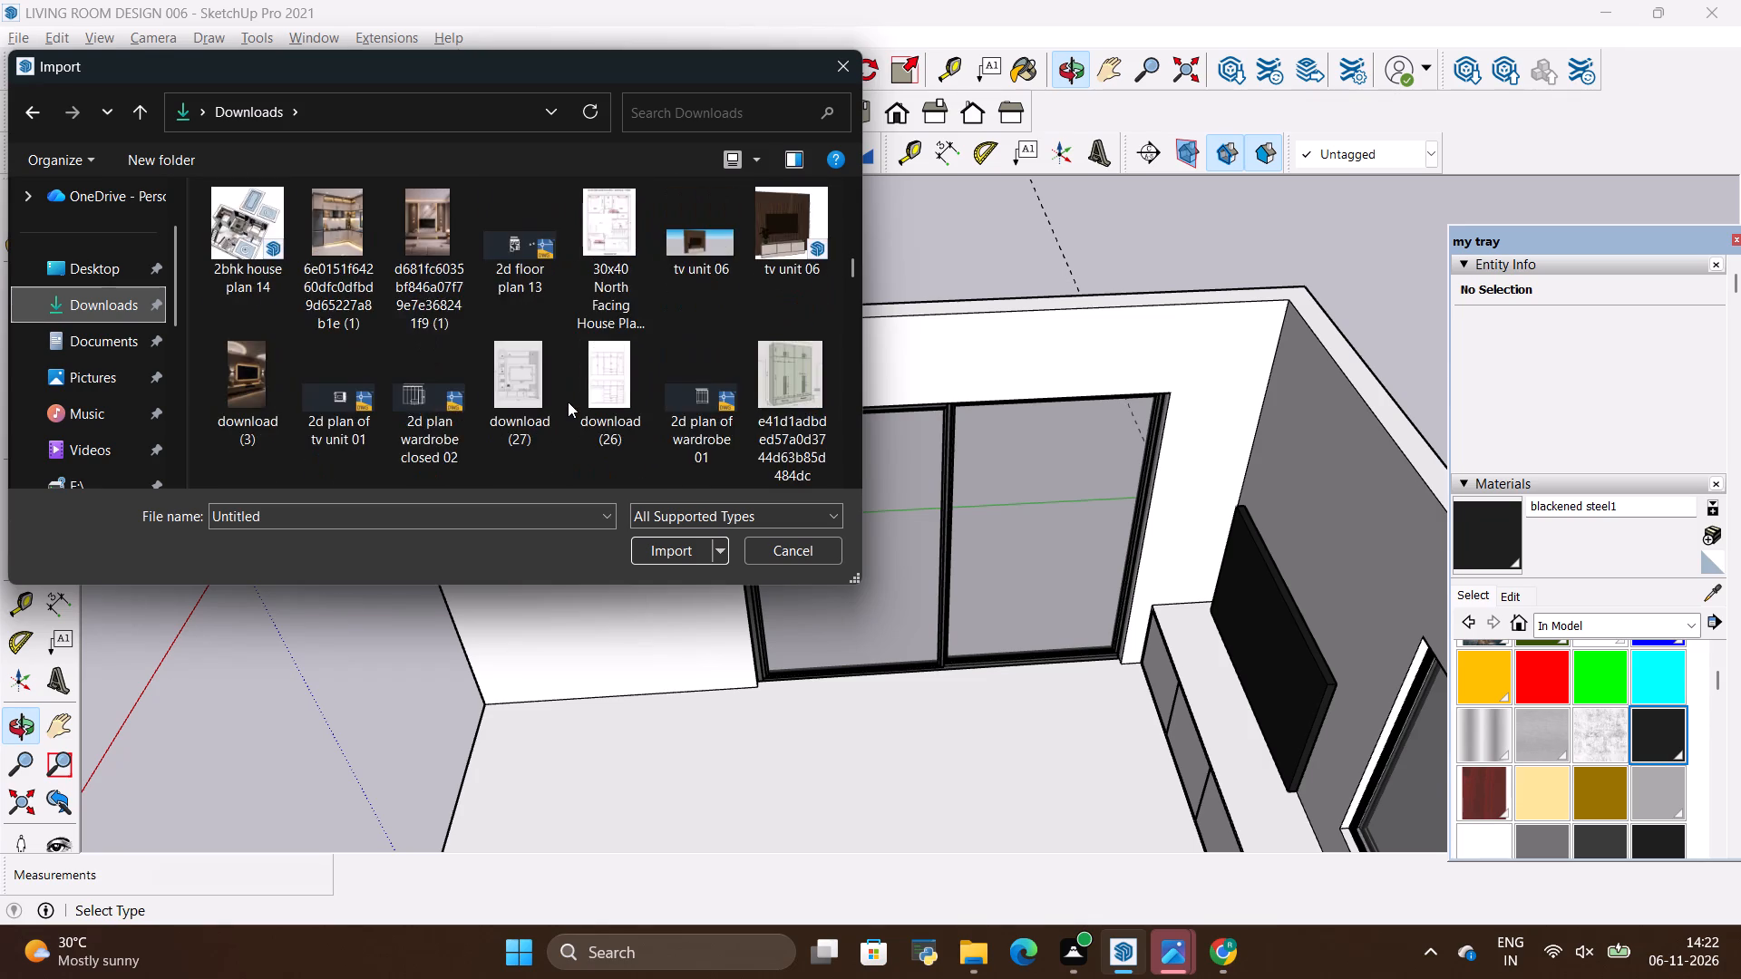
scroll(568, 402, "down", 5)
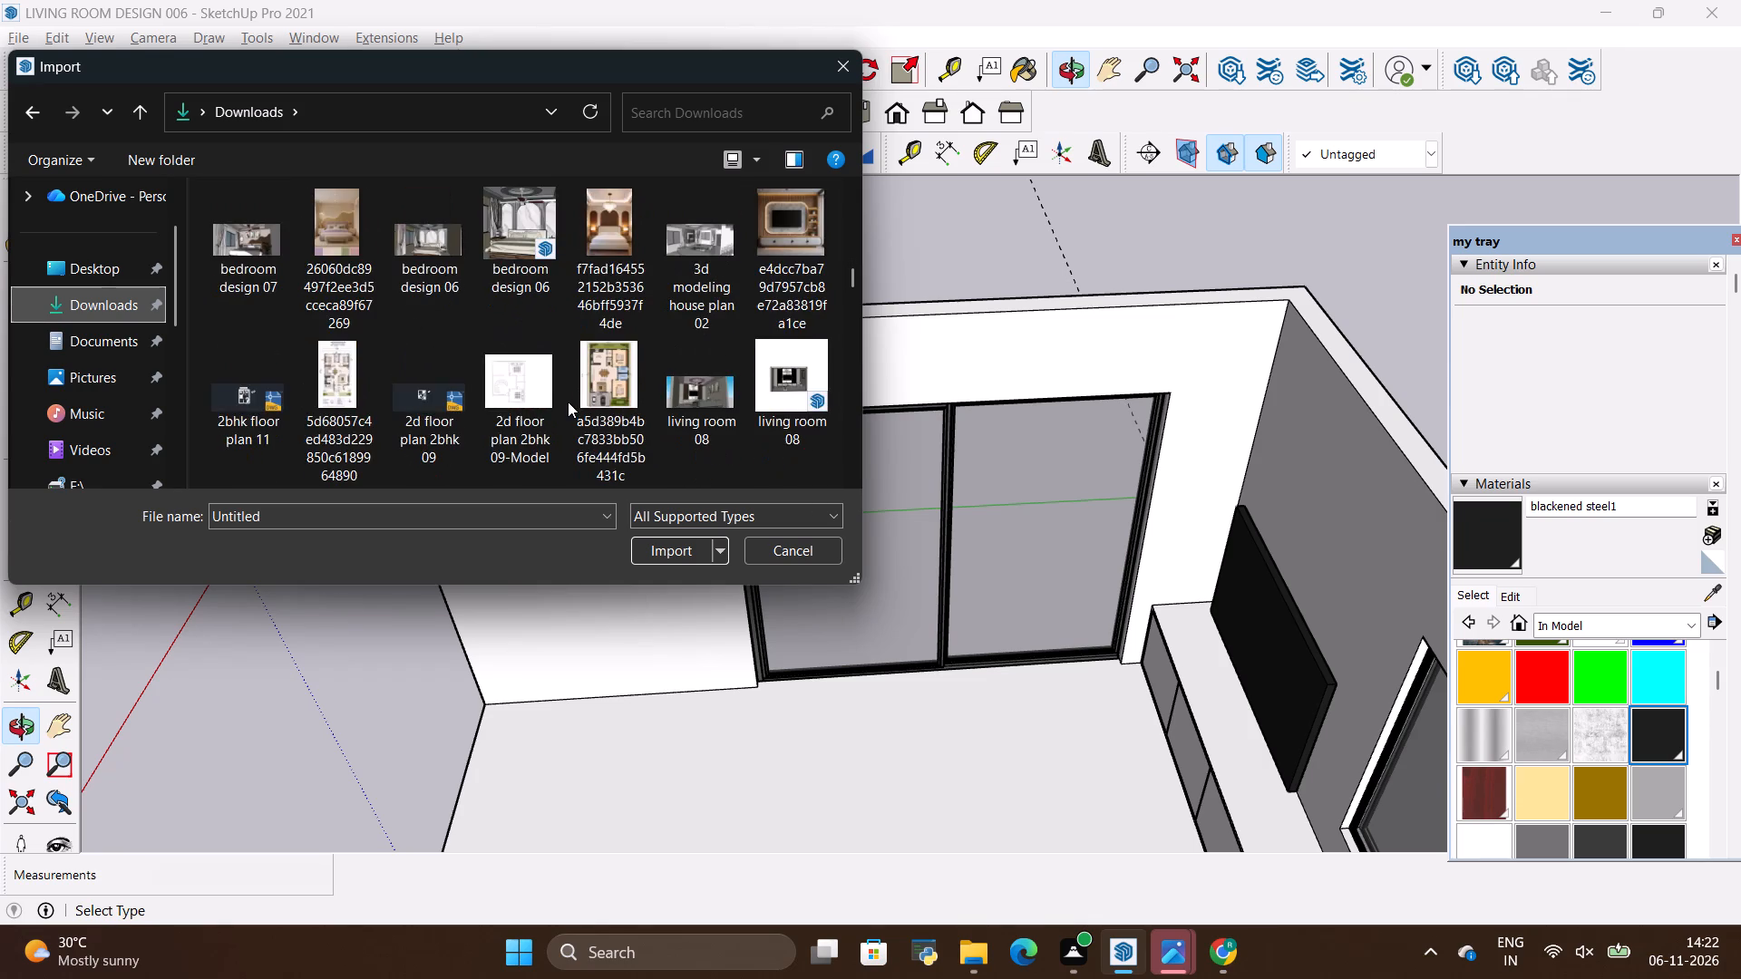
scroll(568, 402, "up", 6)
scroll(568, 402, "down", 3)
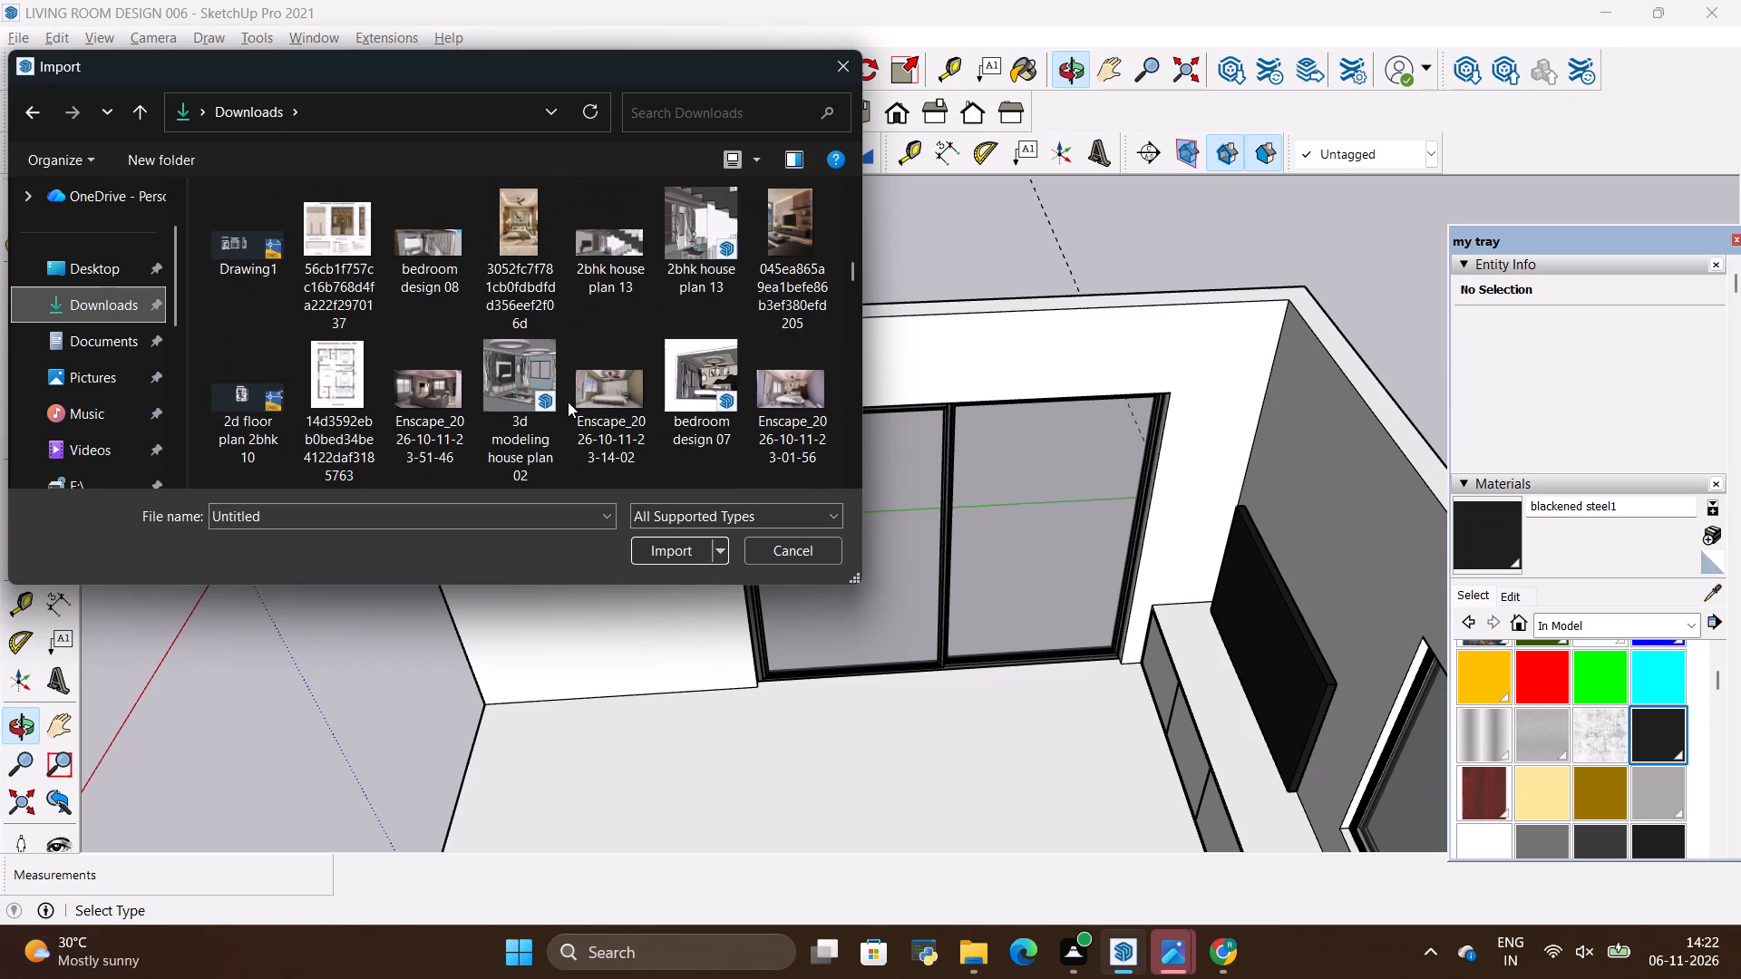
scroll(568, 402, "down", 3)
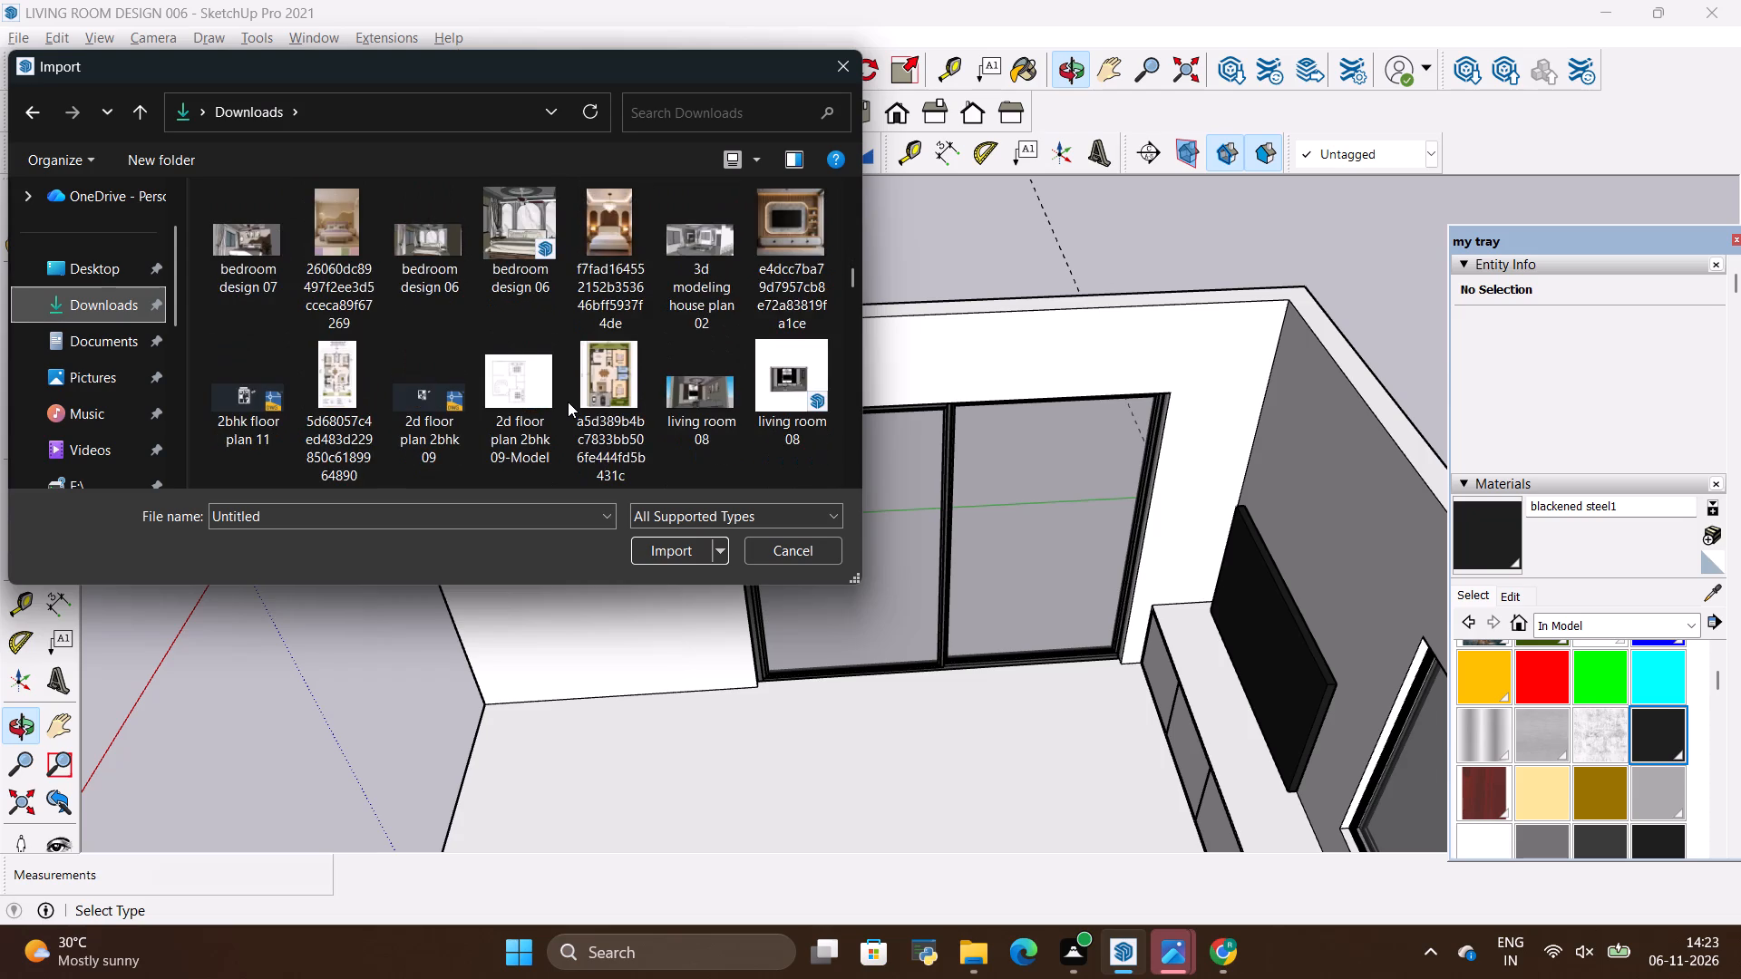
scroll(568, 402, "down", 4)
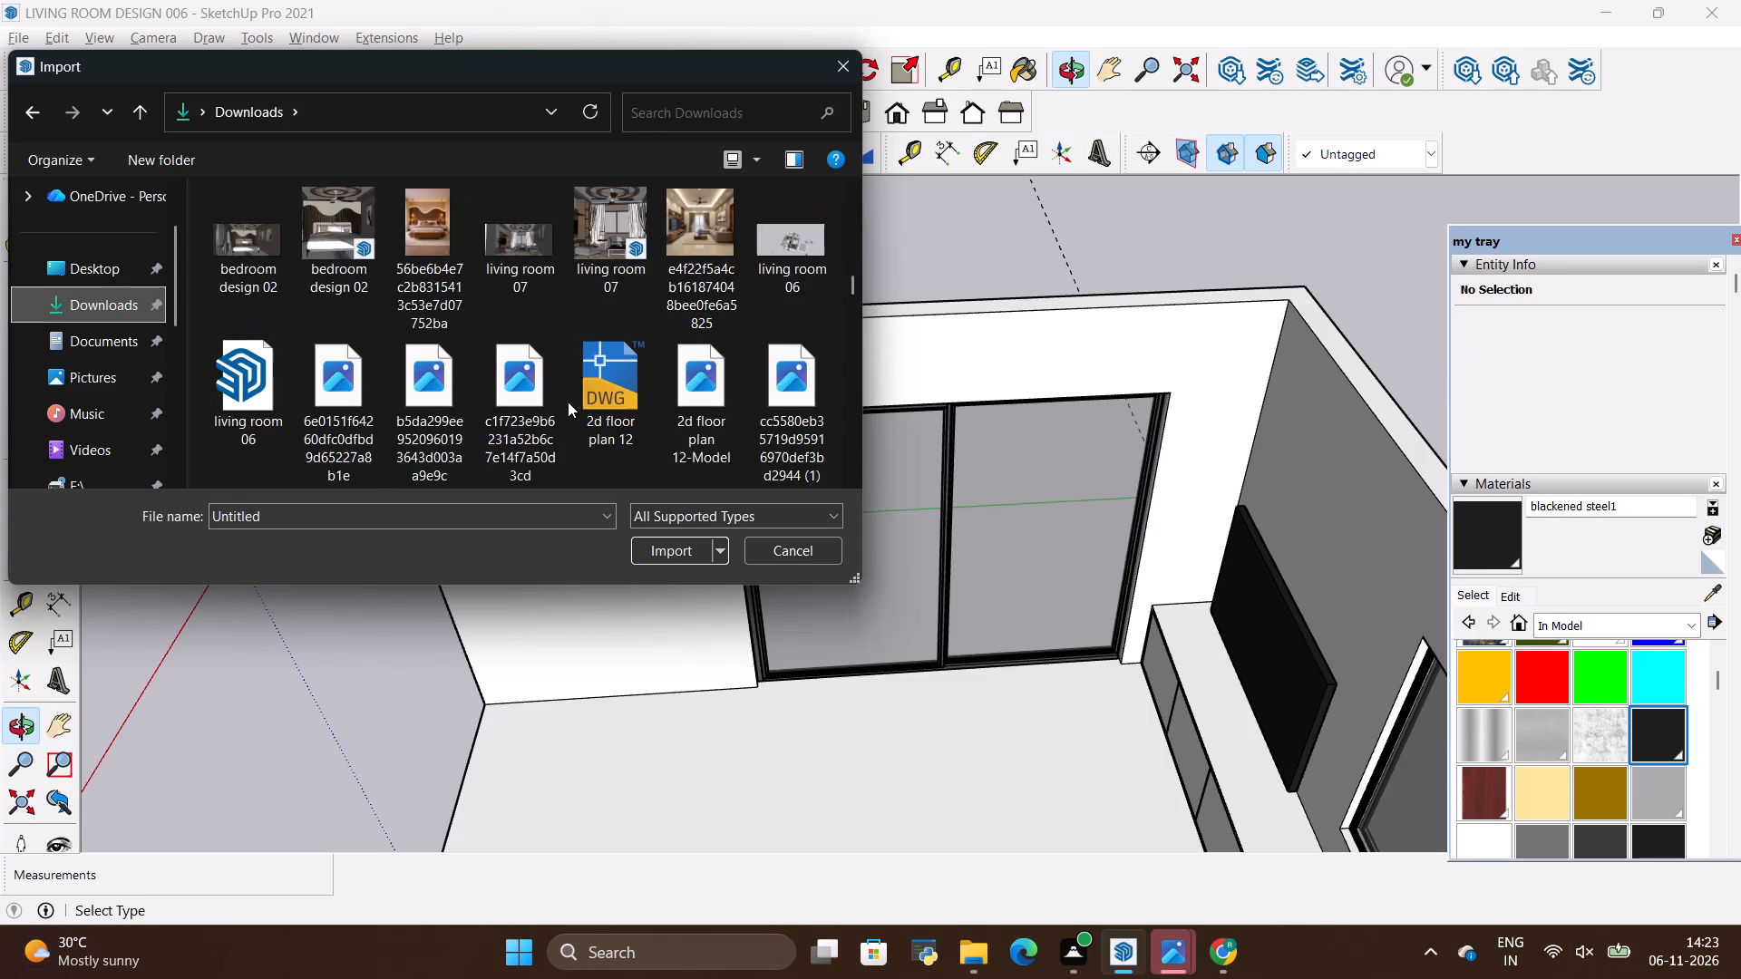
scroll(568, 402, "down", 3)
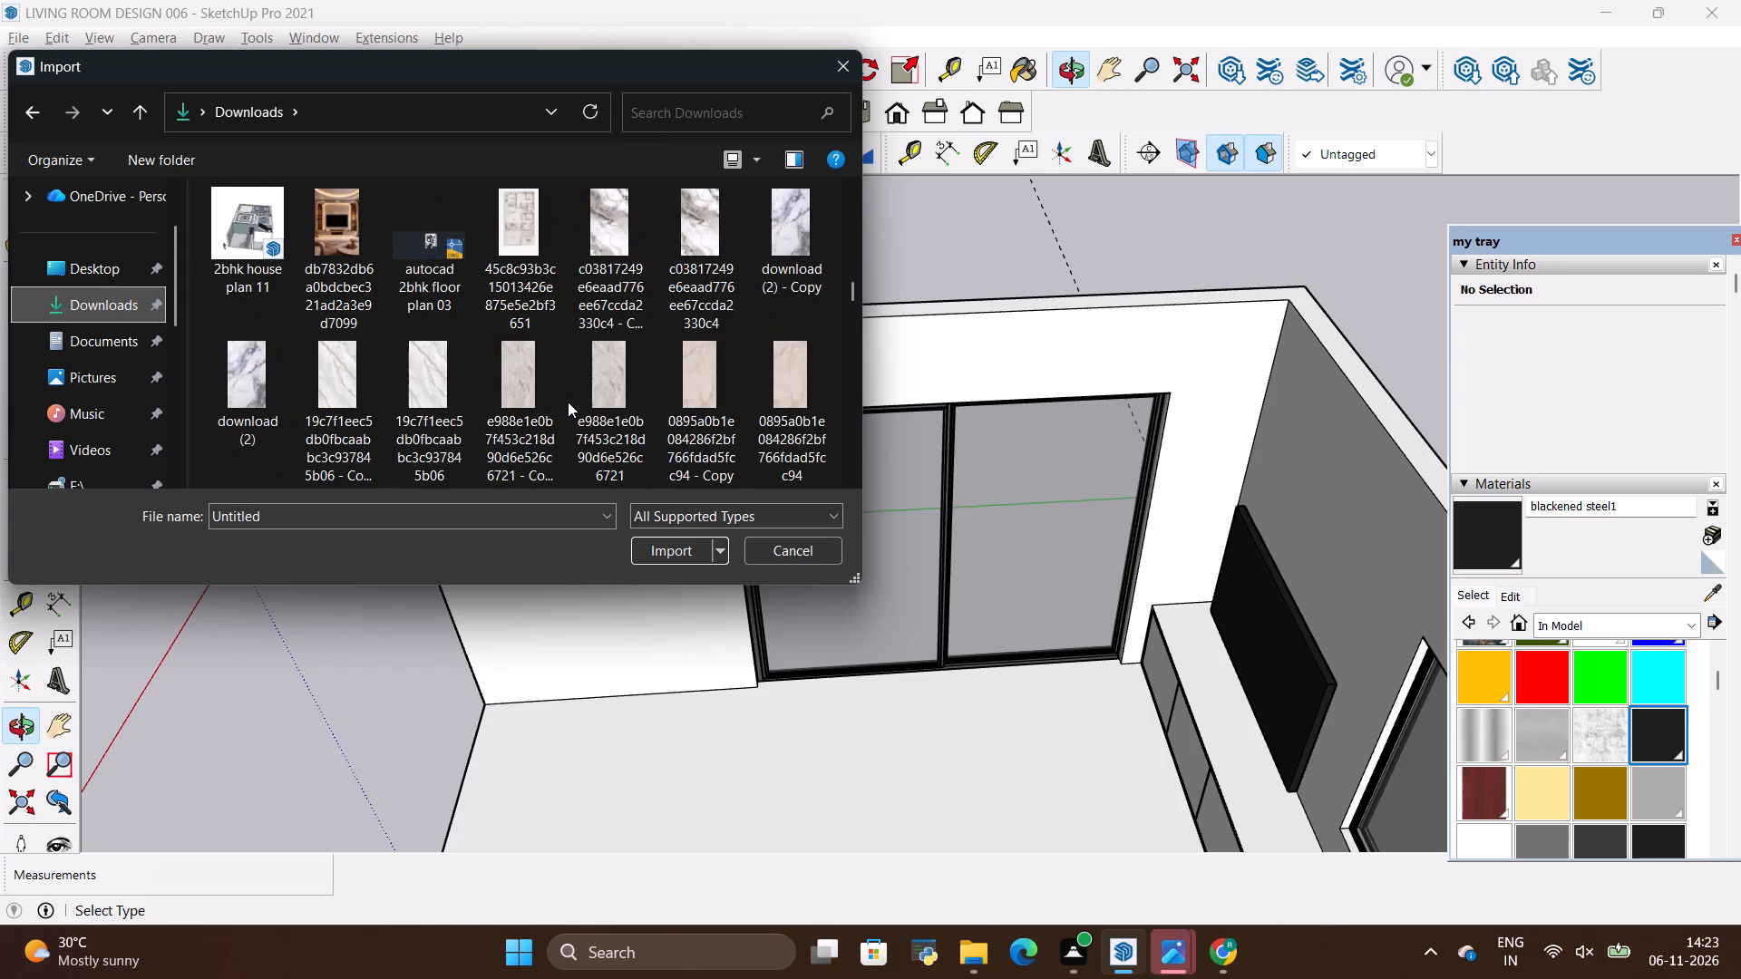
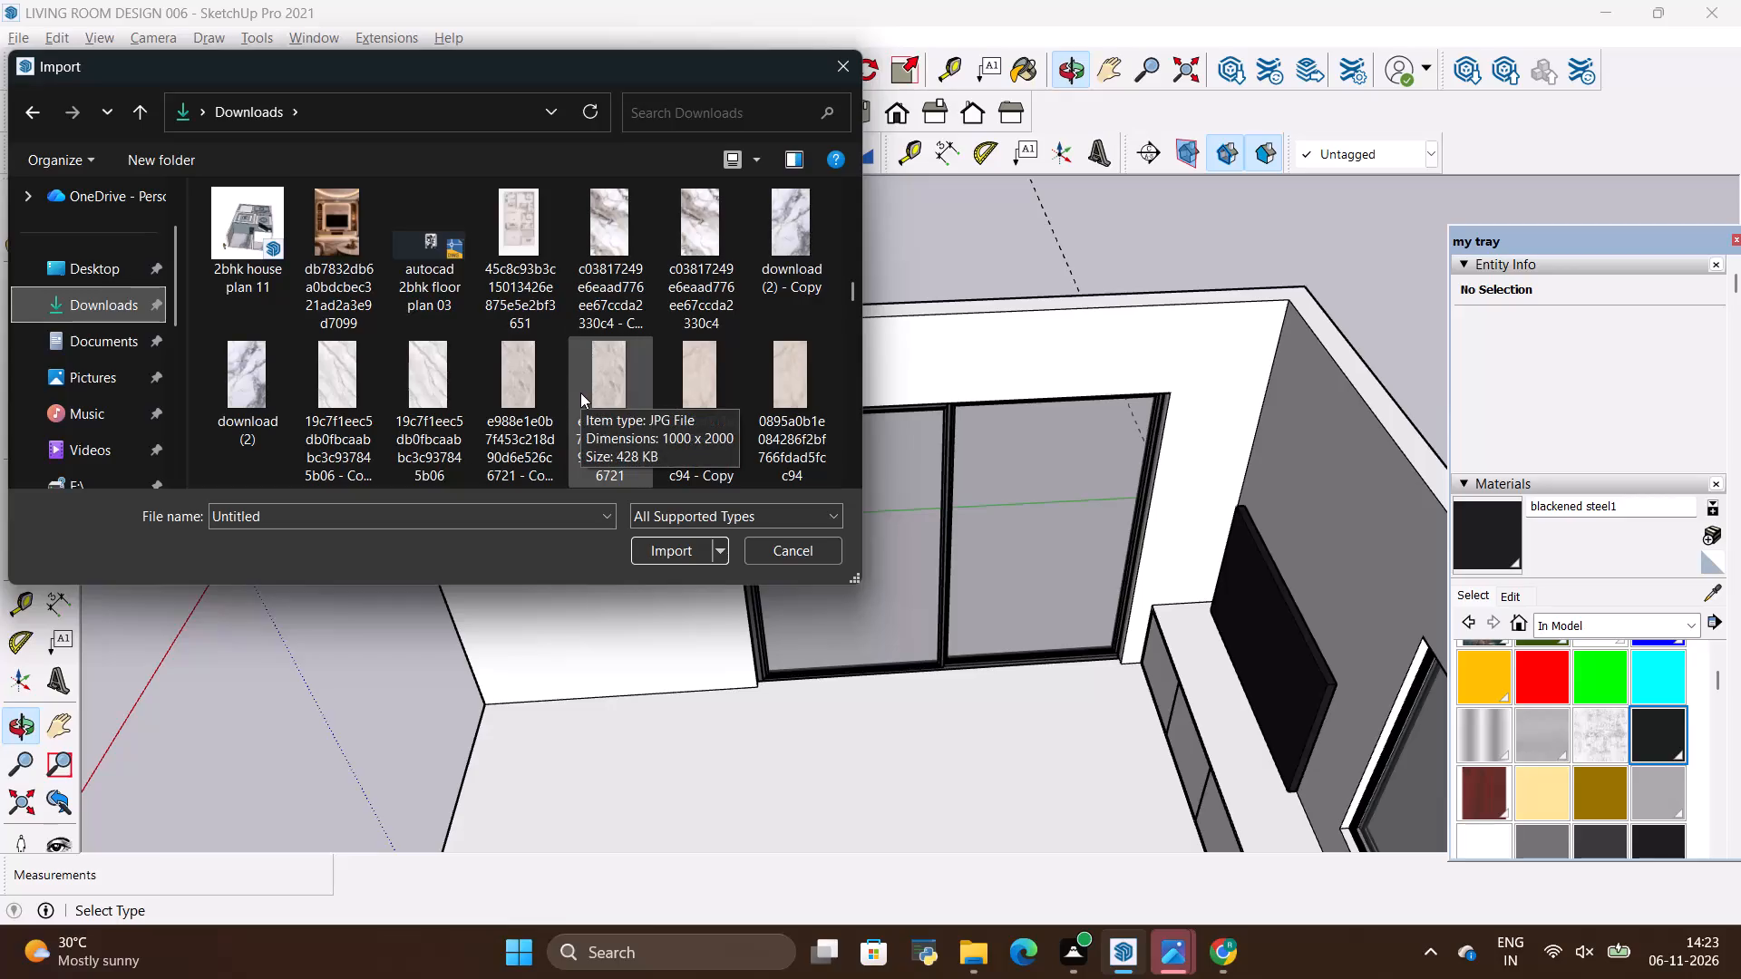
Import the Garniza2 curtain model from the Downloads folder and place it on the open ground outside the room.
scroll(580, 393, "down", 3)
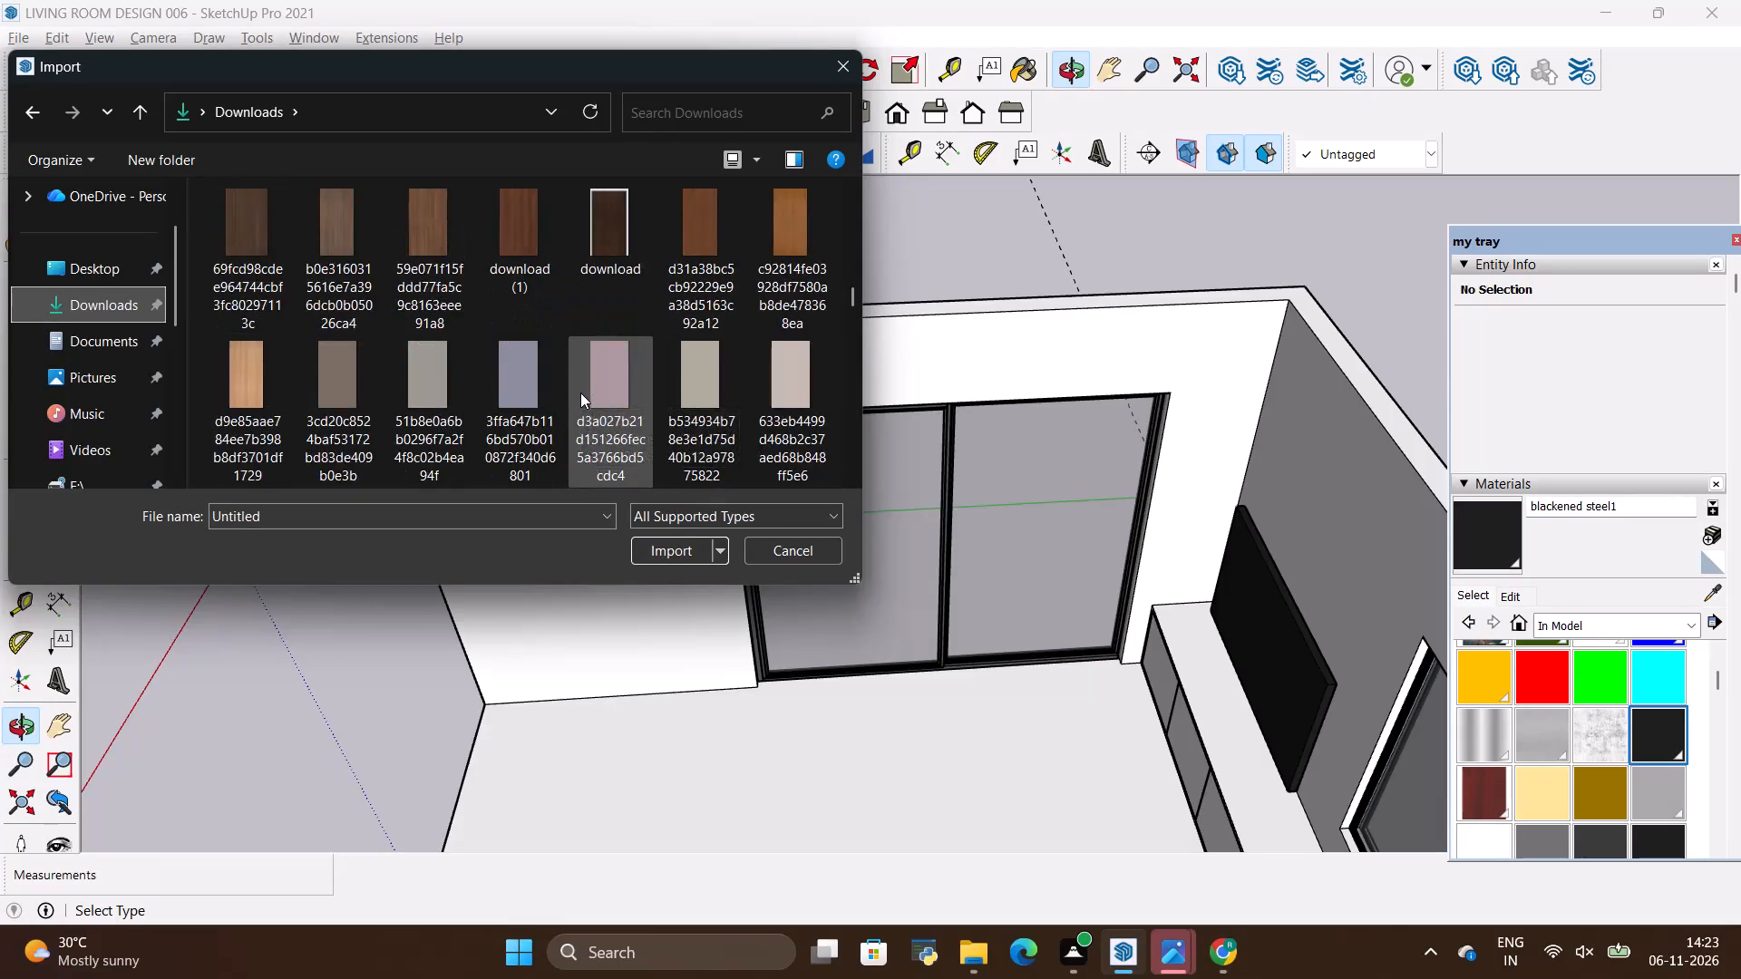
scroll(580, 393, "down", 4)
scroll(580, 393, "up", 14)
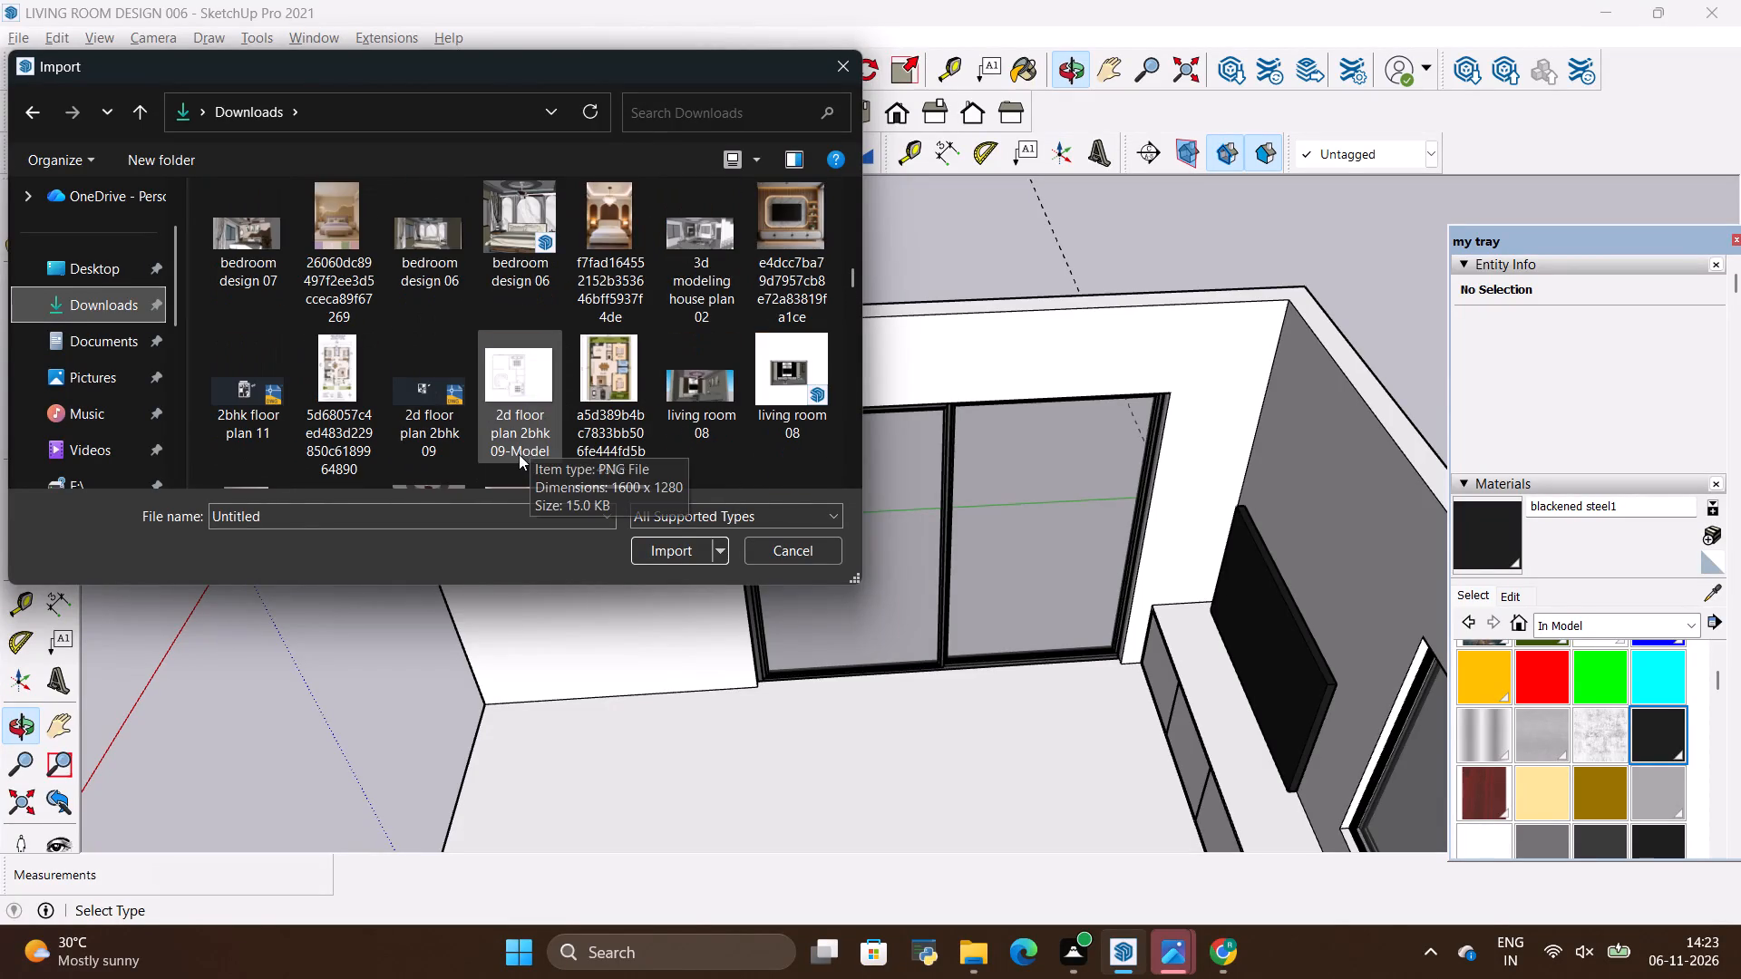
scroll(560, 391, "up", 4)
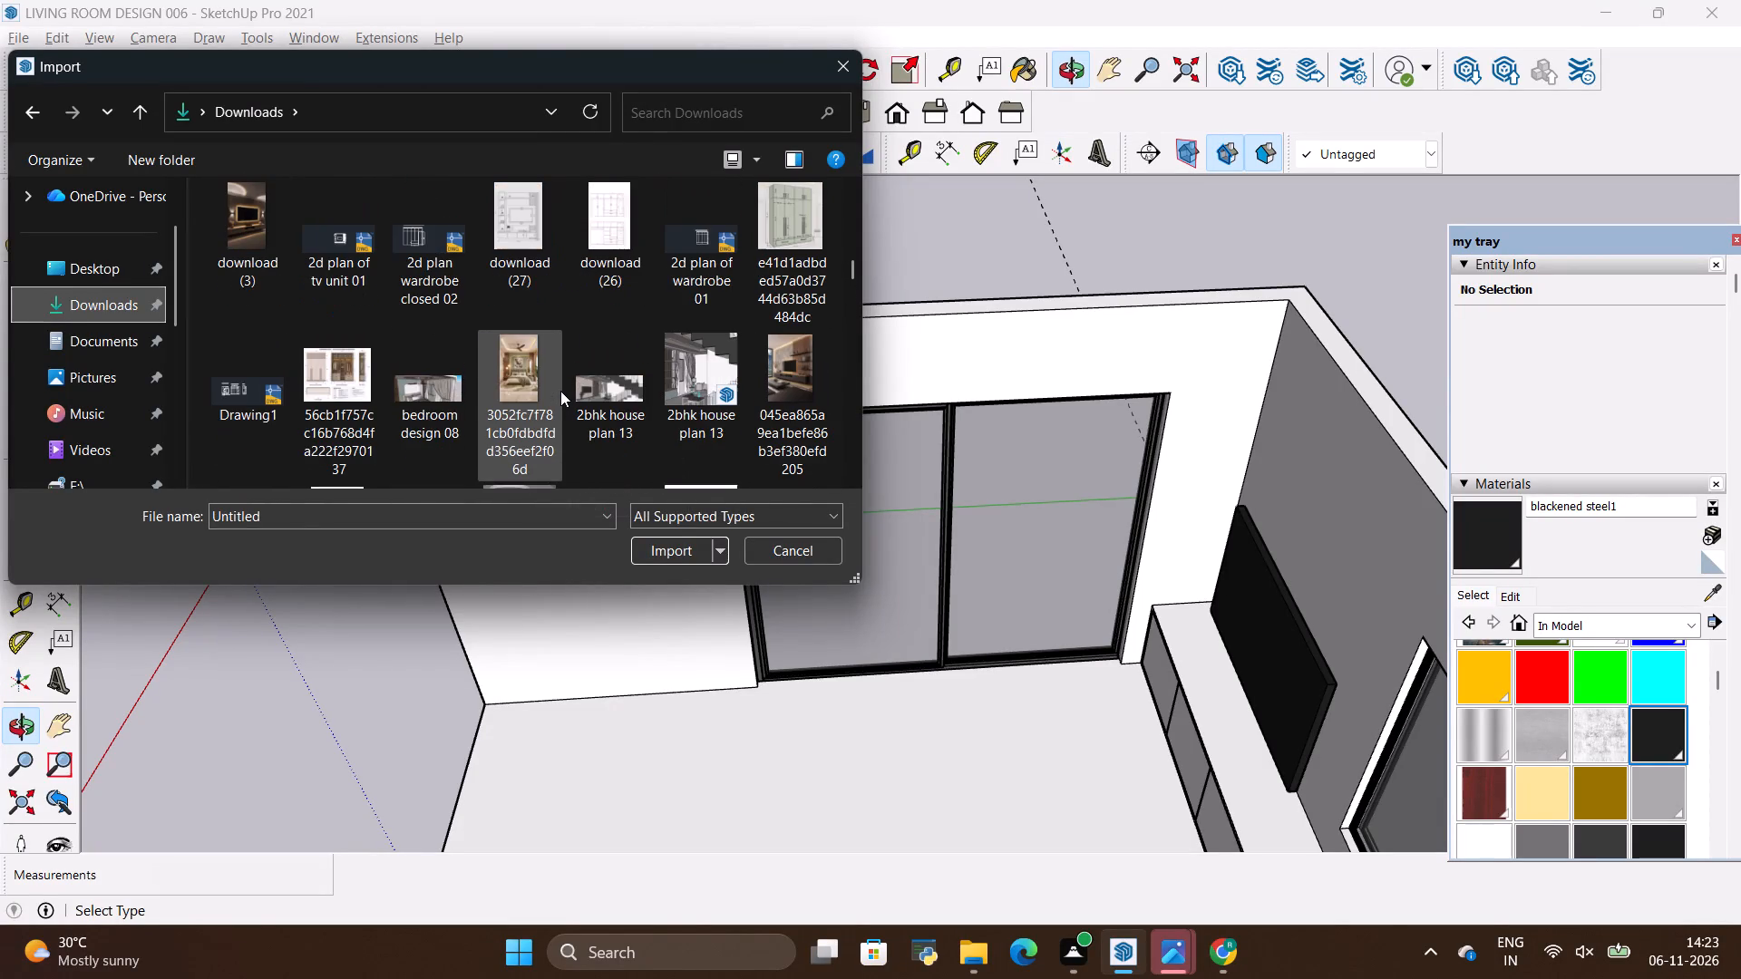
scroll(560, 391, "up", 3)
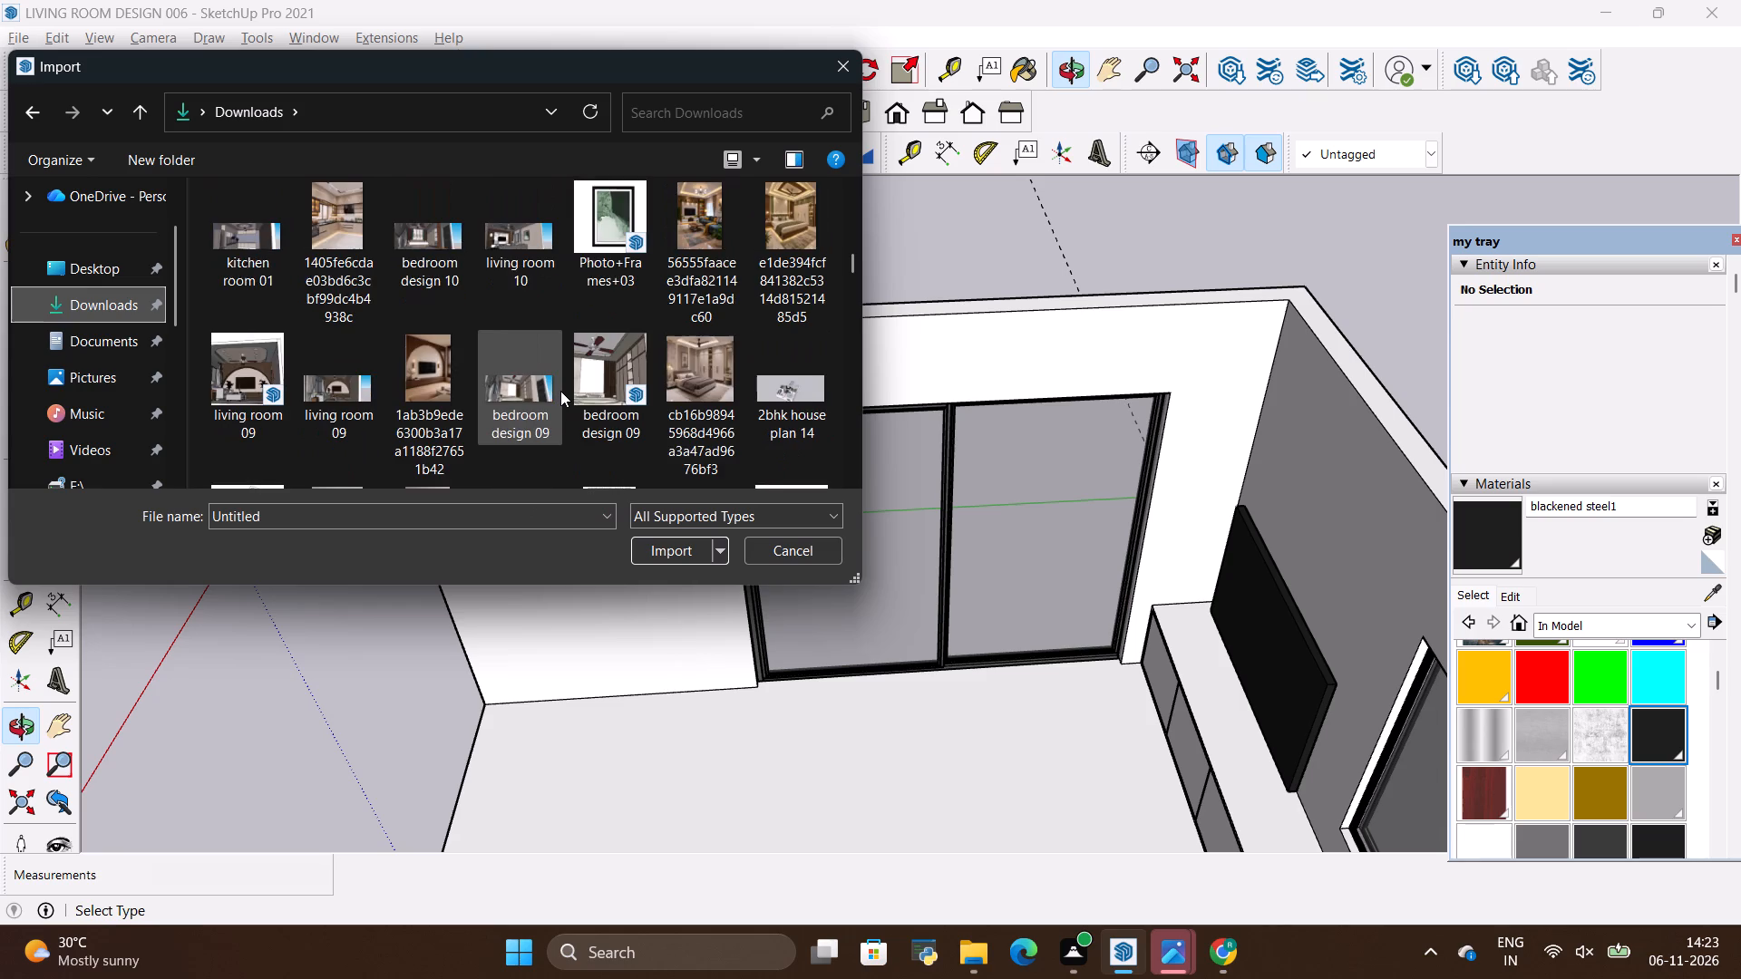
scroll(560, 391, "up", 4)
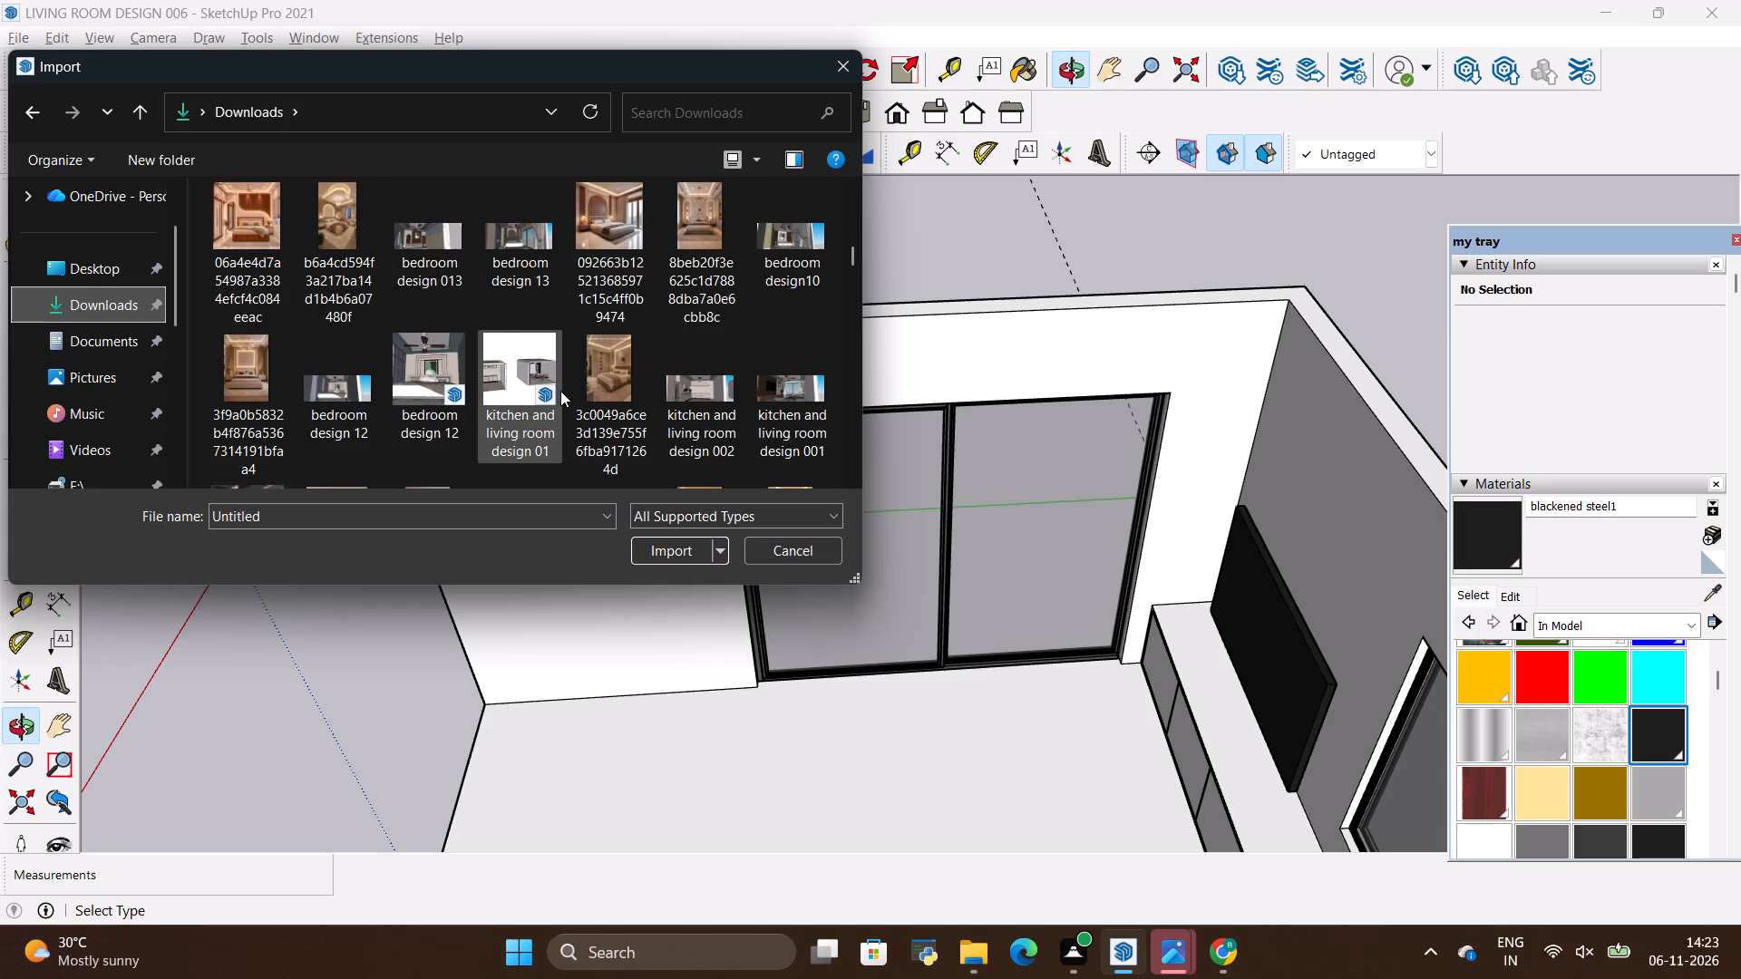
scroll(560, 391, "up", 4)
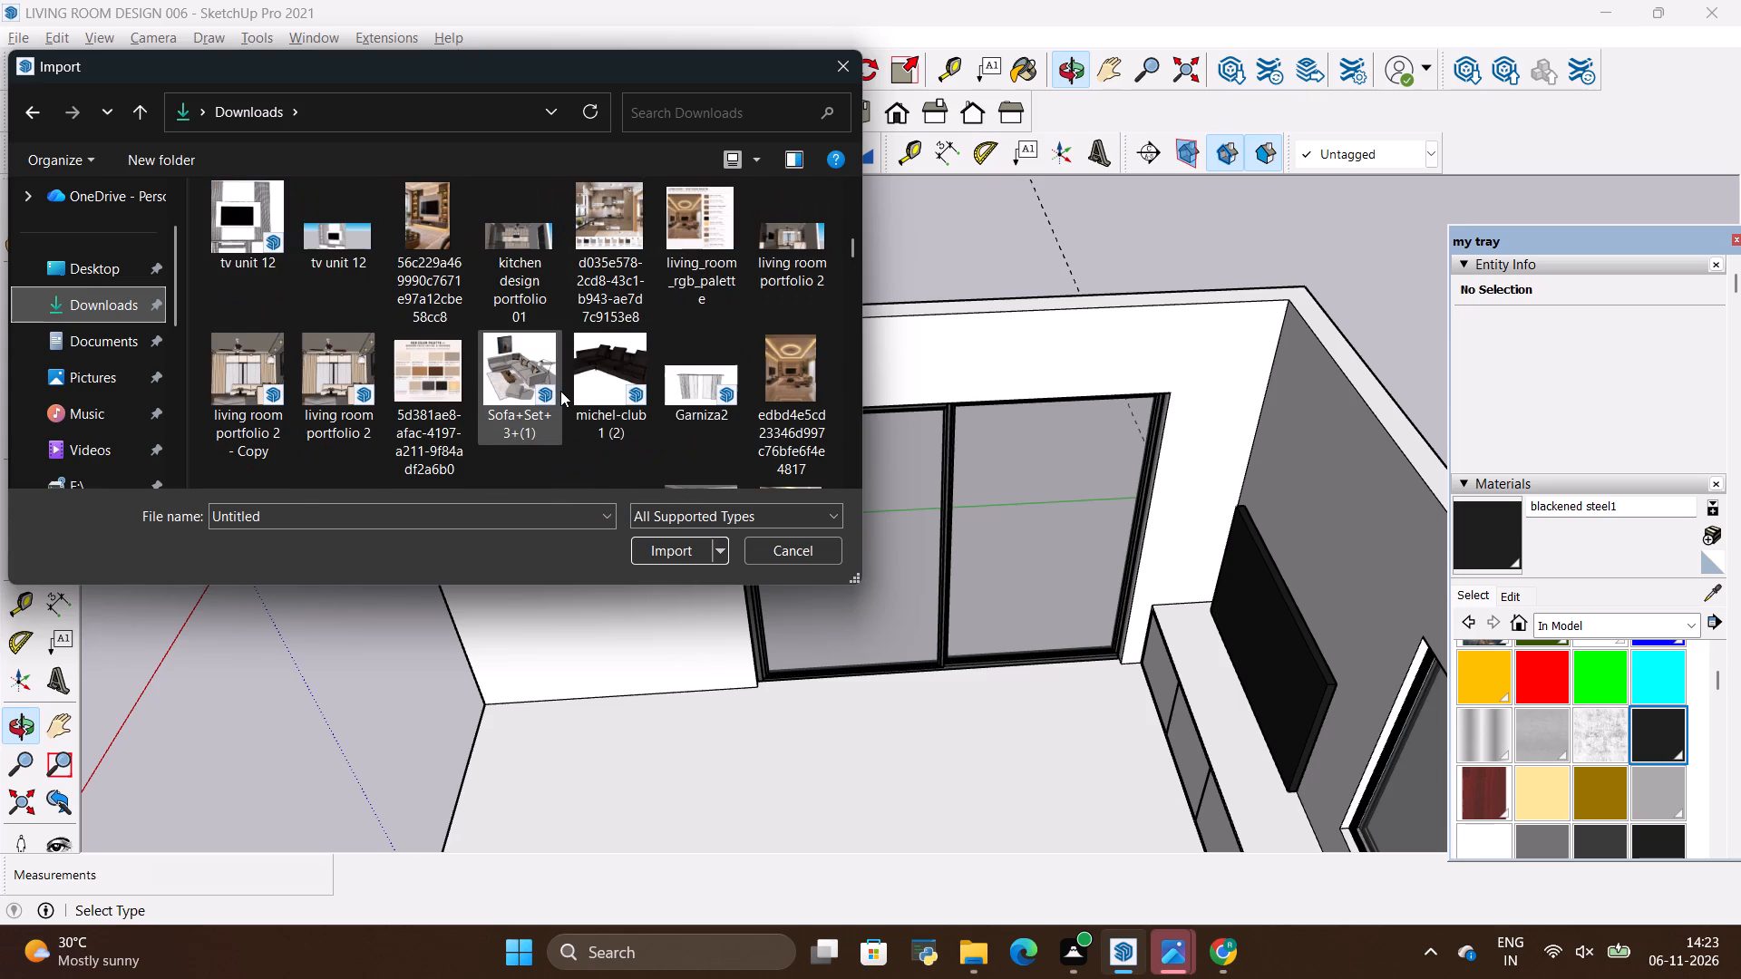
left_click(675, 369)
left_click(676, 545)
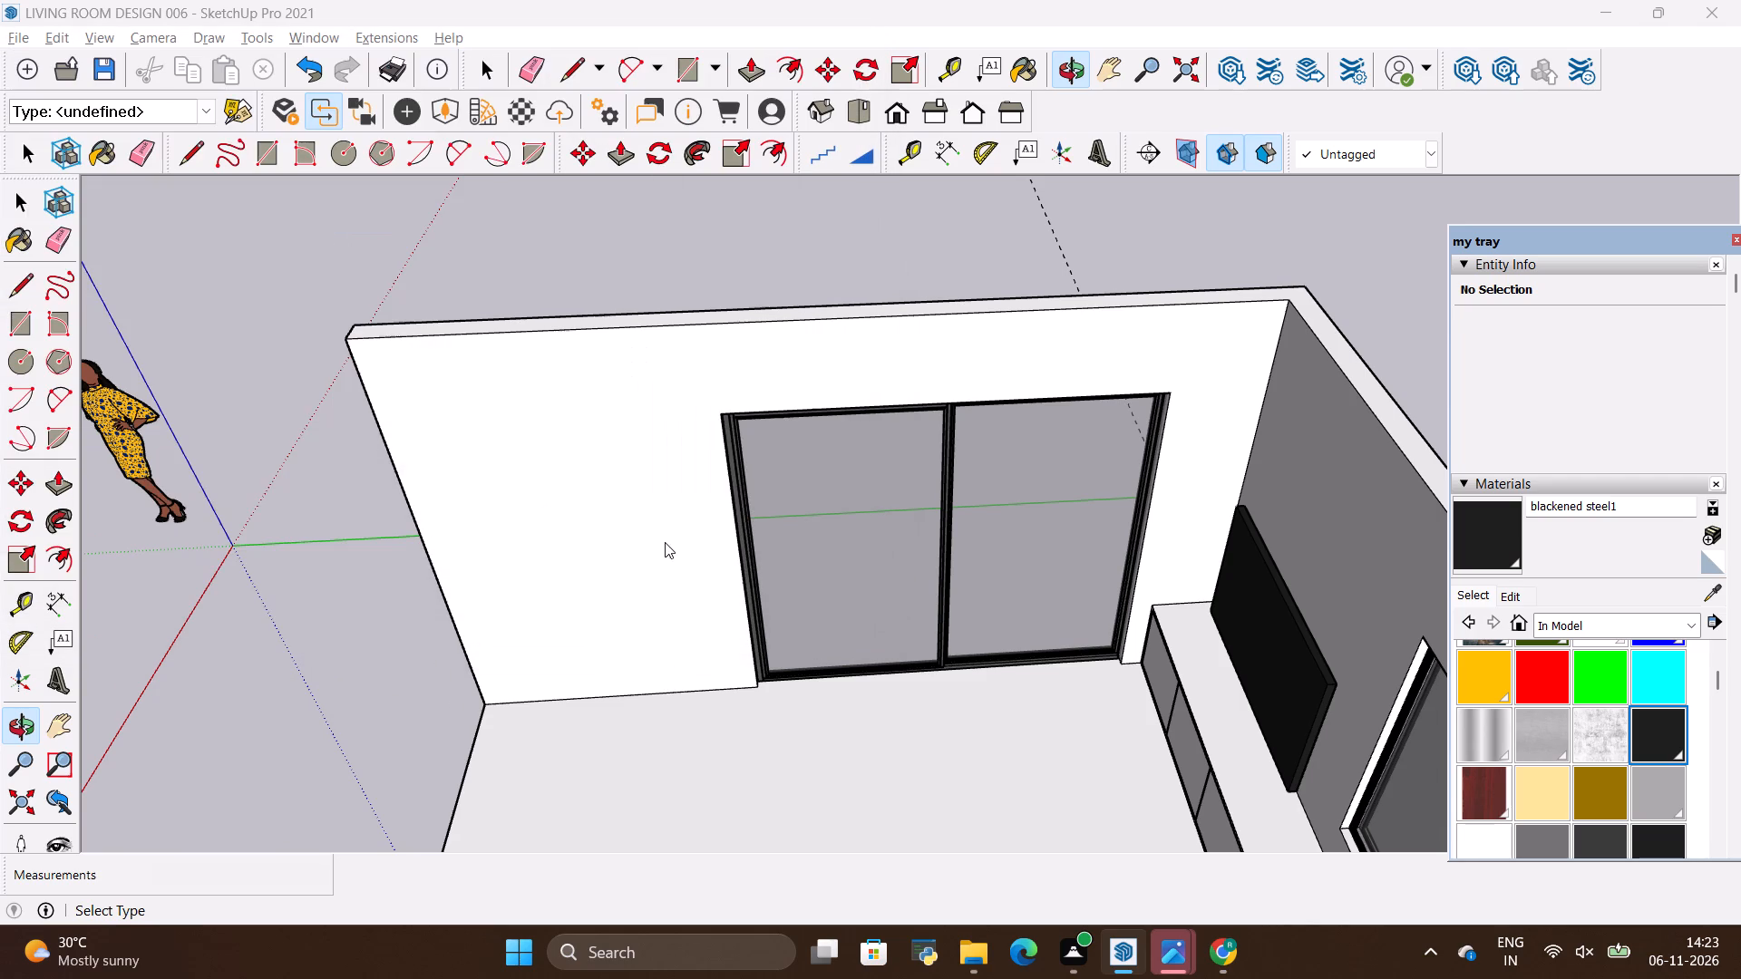
scroll(605, 643, "down", 5)
scroll(608, 641, "down", 16)
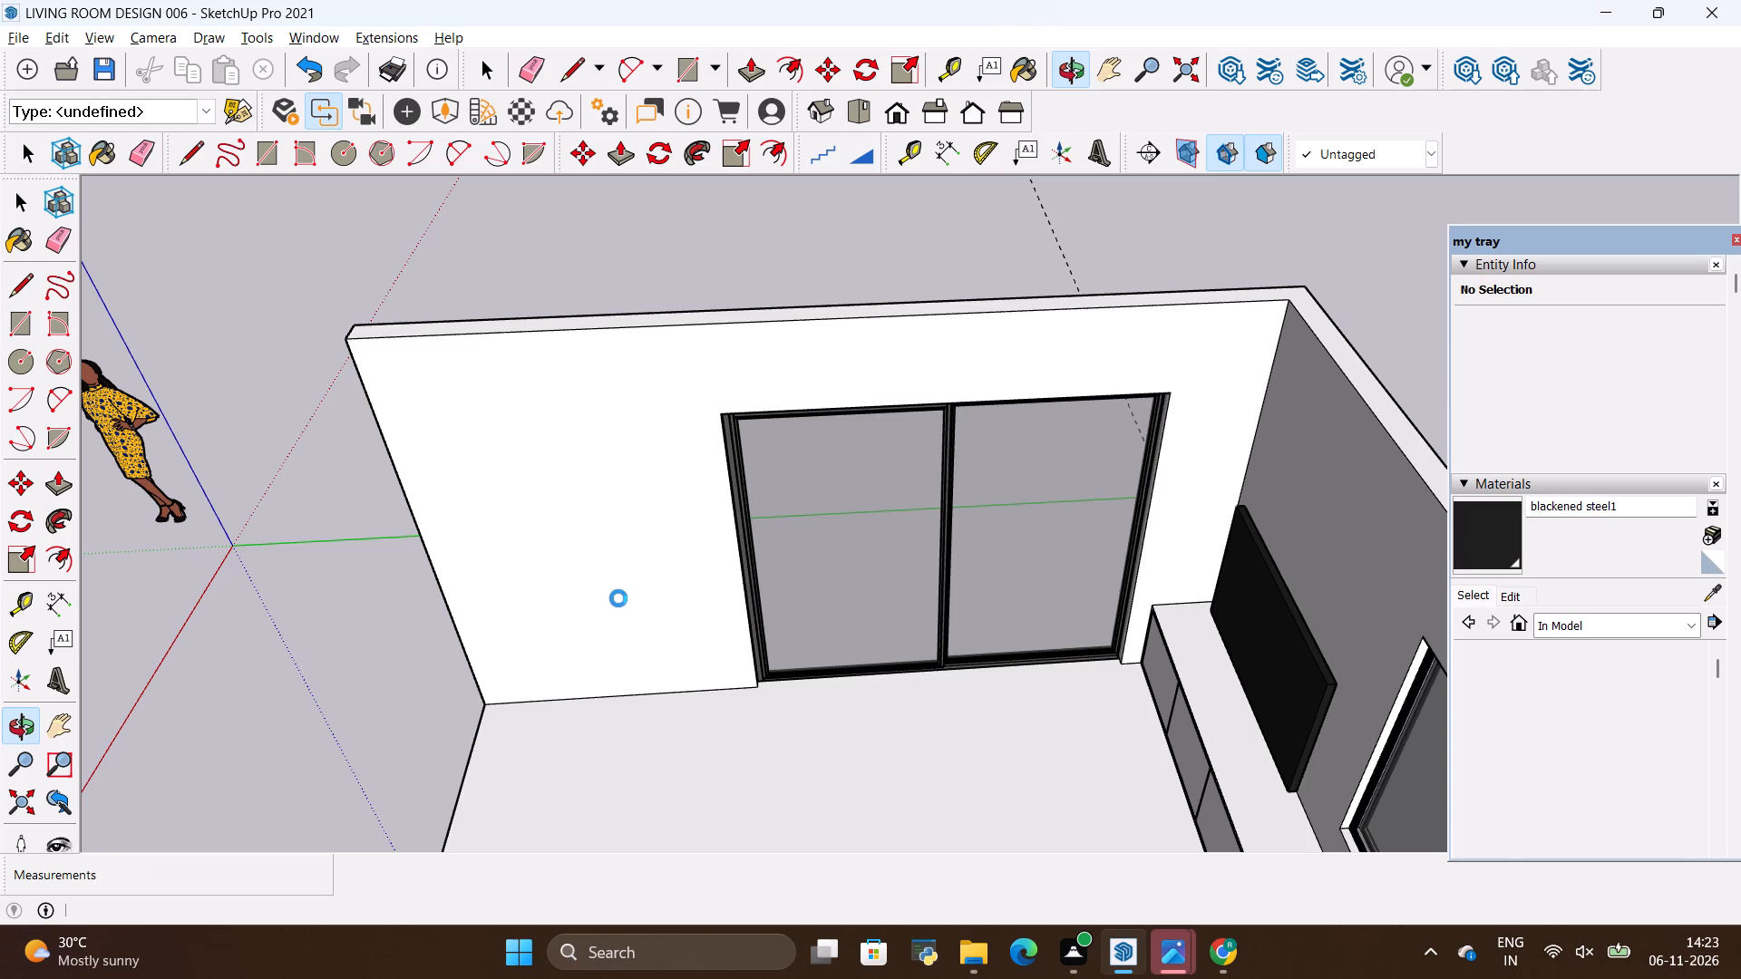
scroll(618, 598, "down", 16)
scroll(625, 550, "down", 5)
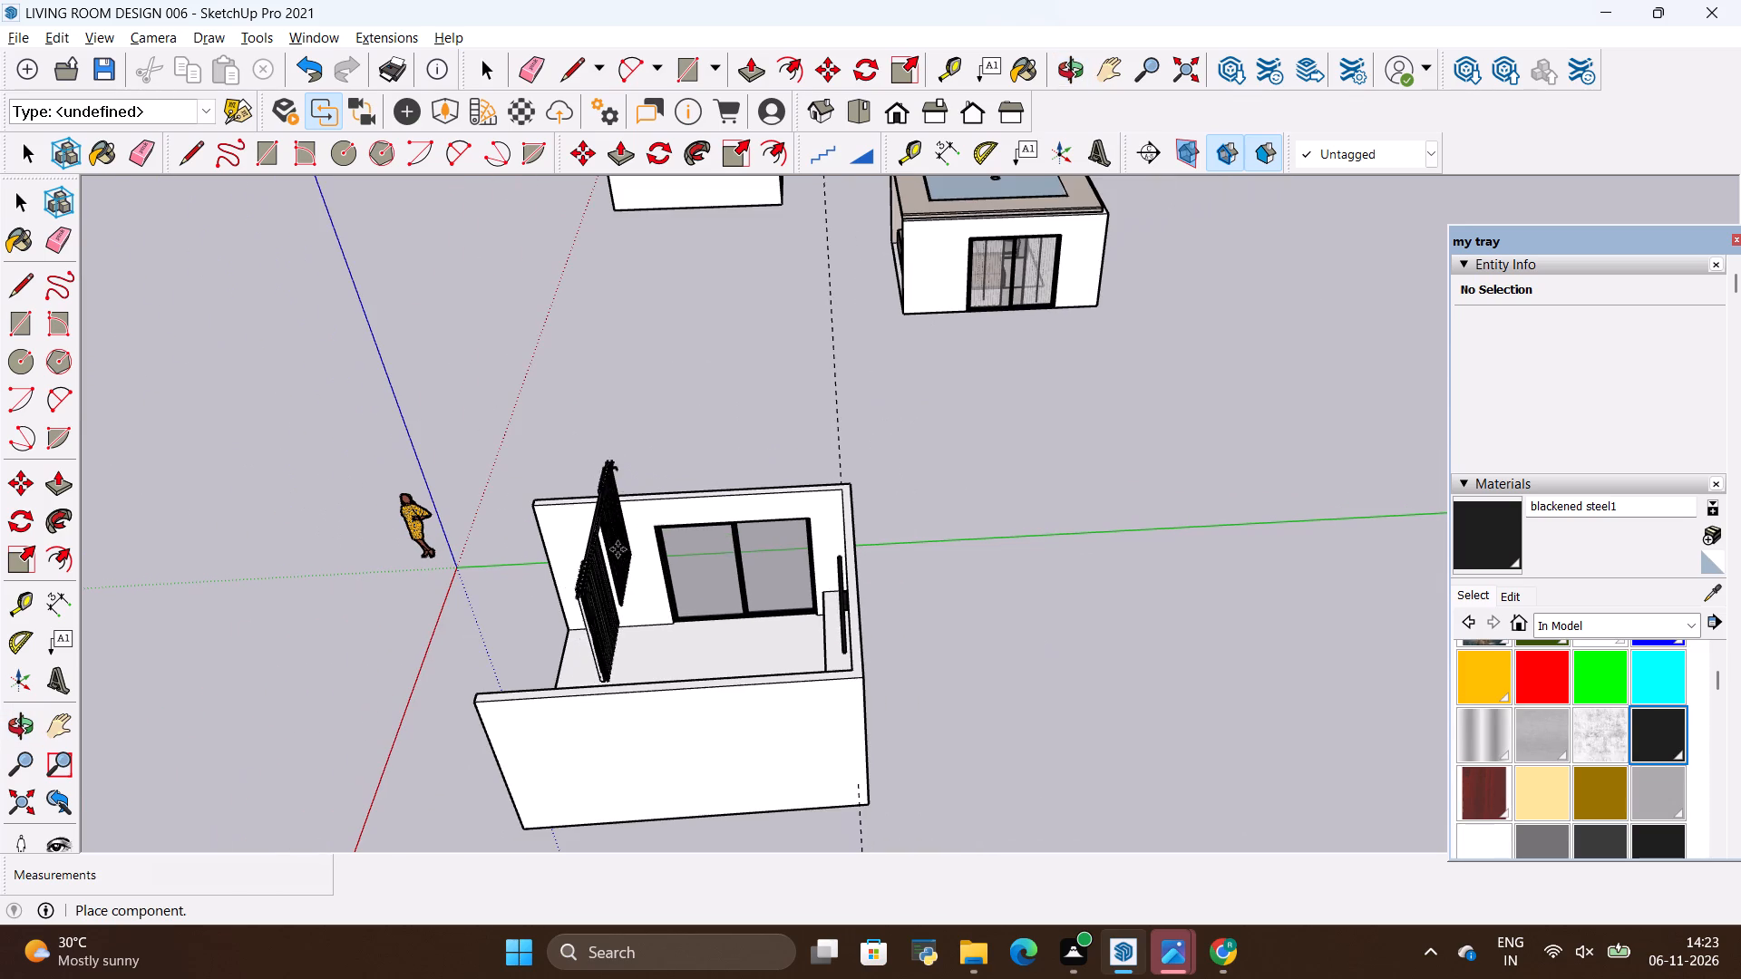
left_click(1121, 601)
scroll(1066, 611, "up", 3)
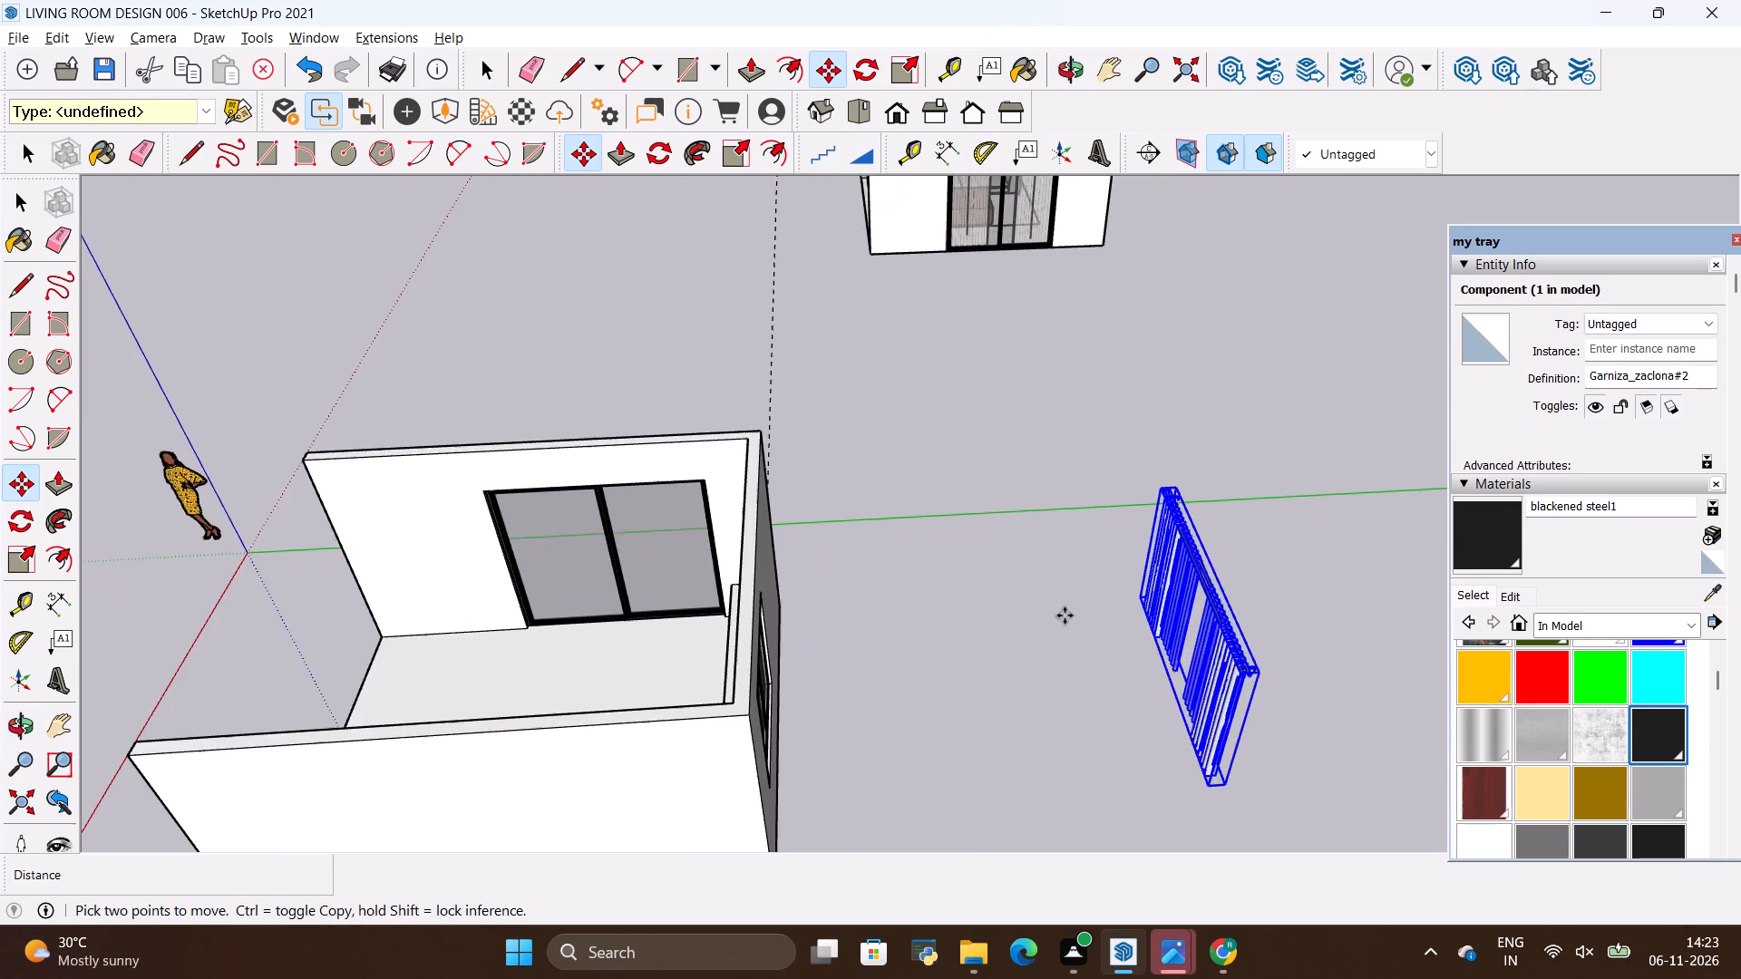
scroll(1065, 616, "up", 4)
scroll(814, 548, "down", 5)
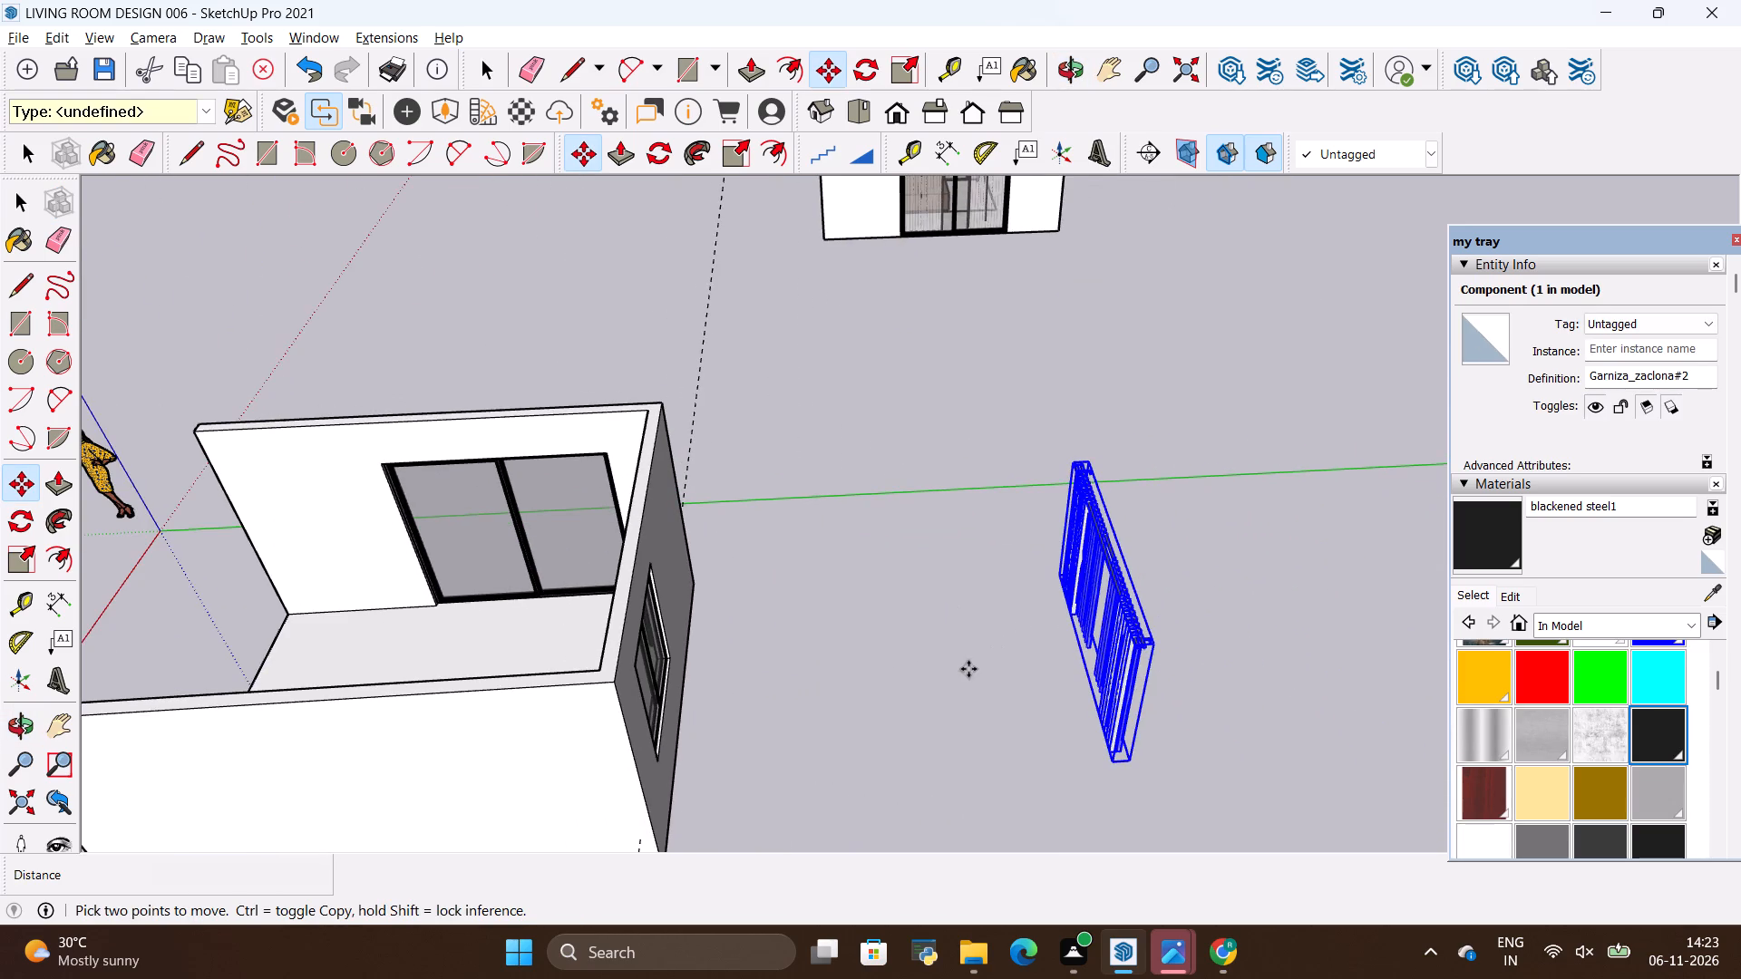
scroll(968, 669, "up", 4)
scroll(983, 658, "down", 4)
key("space")
left_click(960, 646)
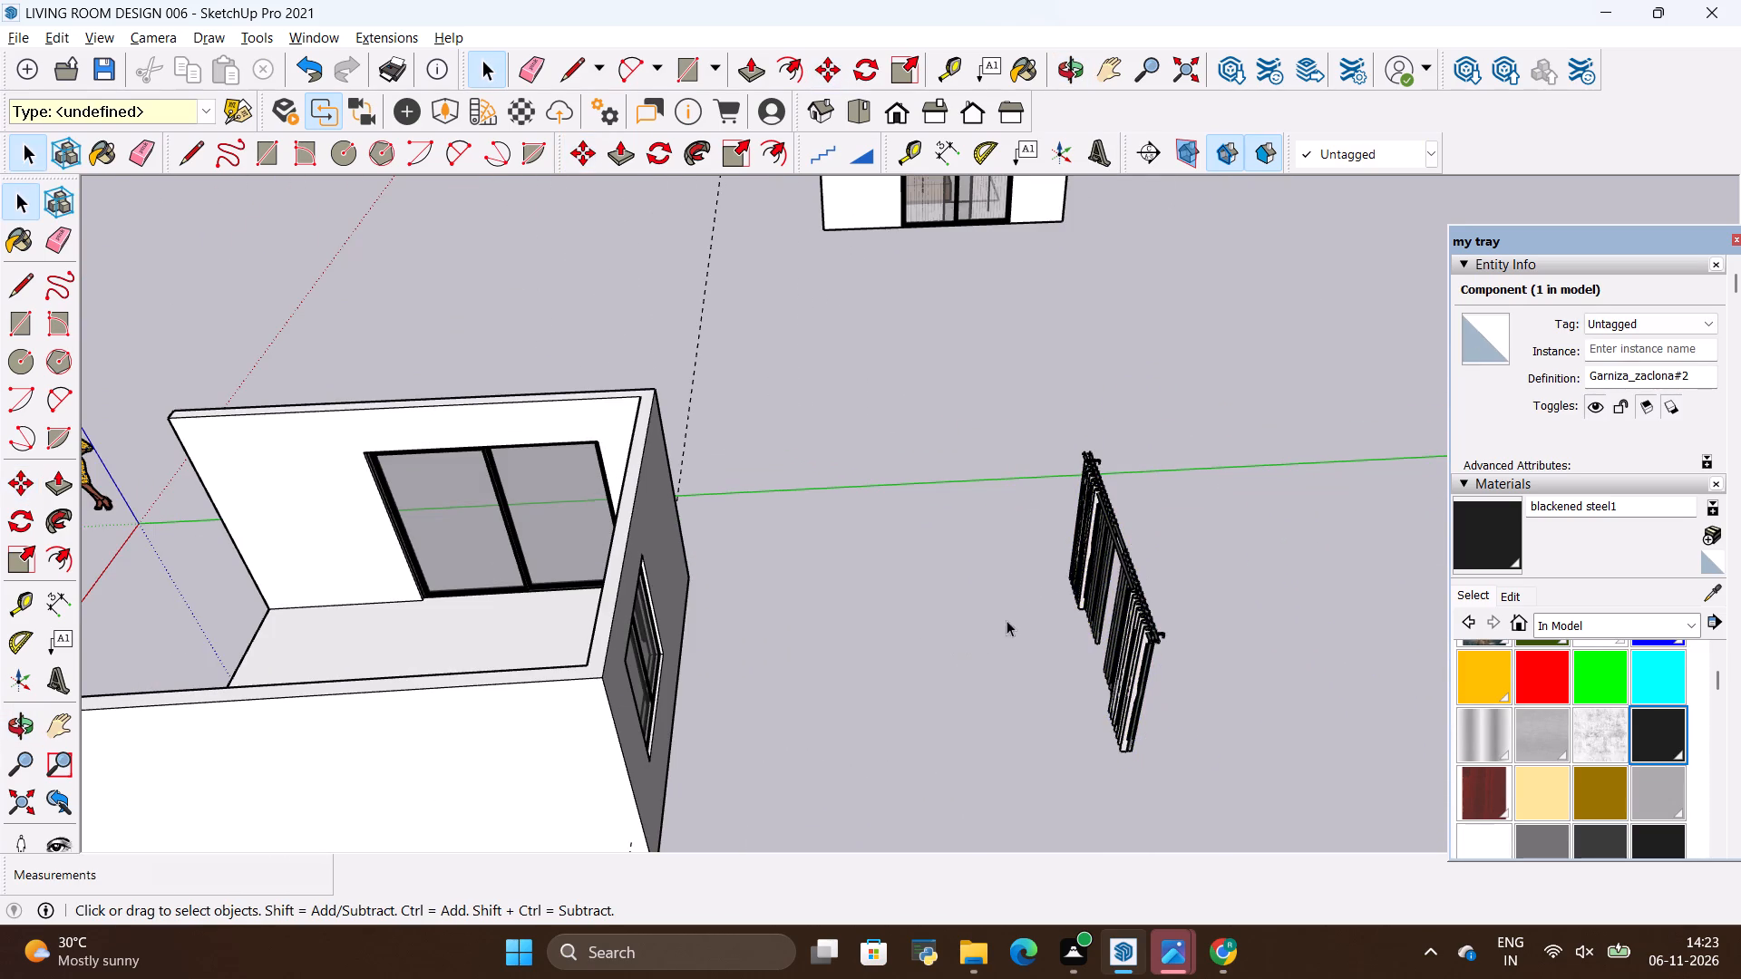
Rotate the imported curtain component 90 degrees so it runs parallel to the sliding window wall.
left_click(1082, 564)
left_click(656, 155)
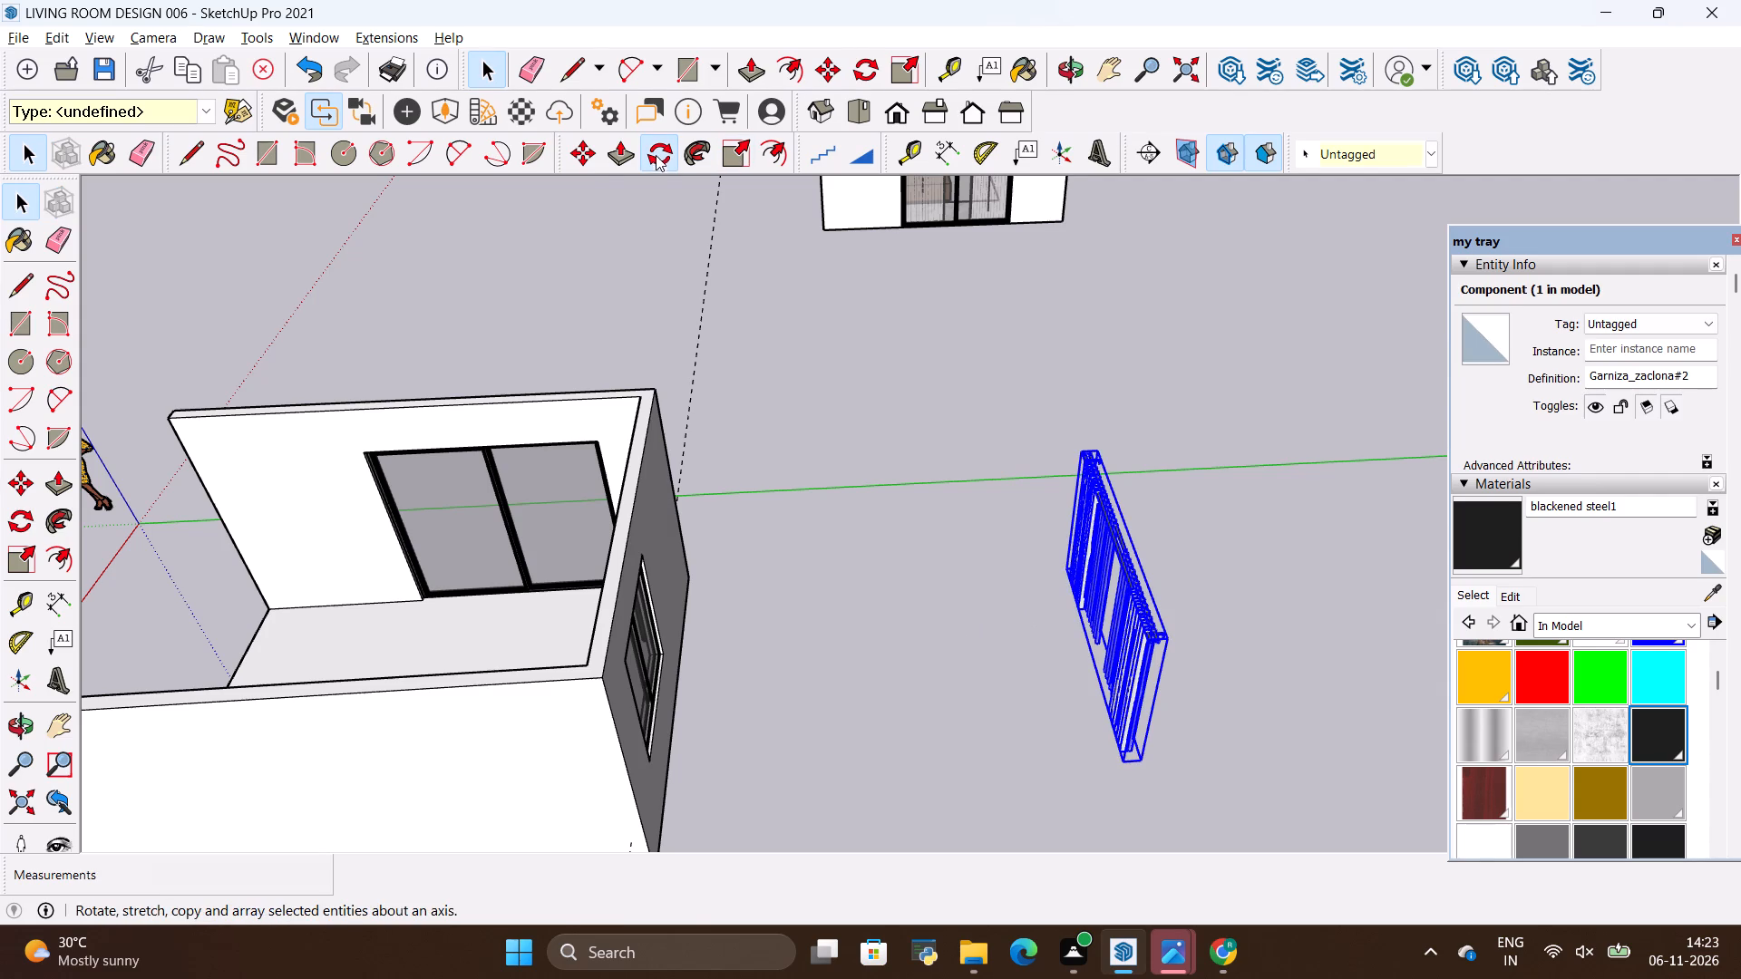
scroll(989, 669, "up", 8)
scroll(1259, 586, "up", 4)
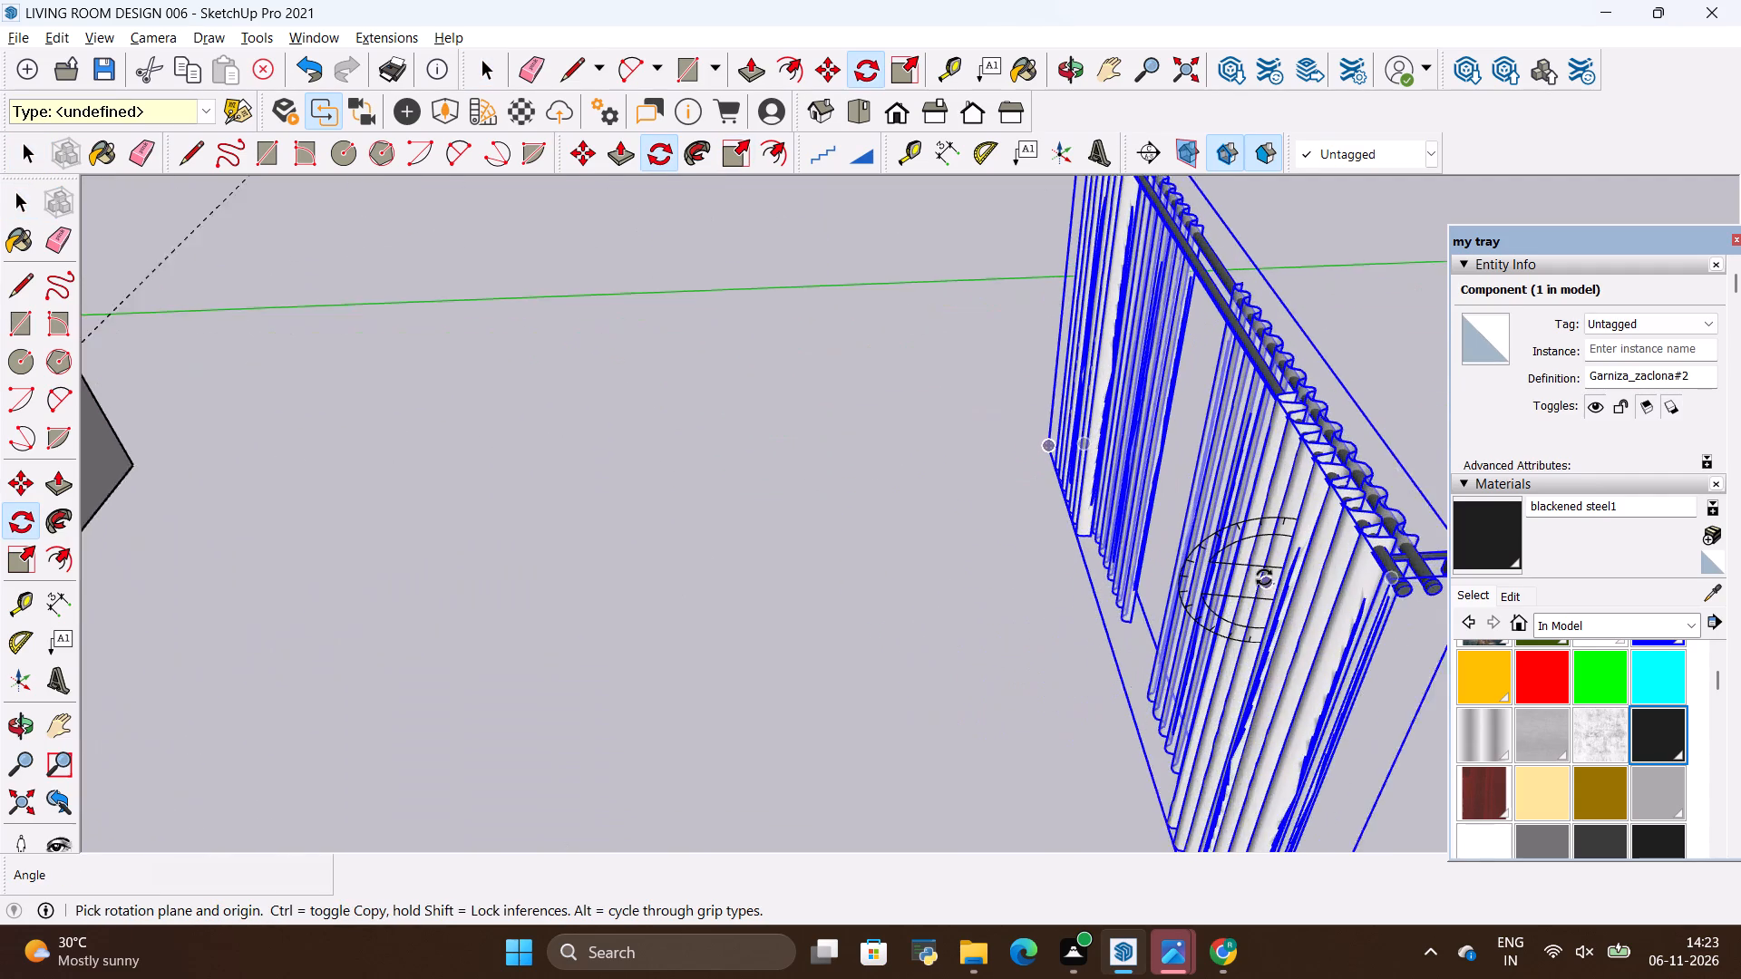
scroll(1289, 419, "up", 8)
scroll(1257, 415, "down", 16)
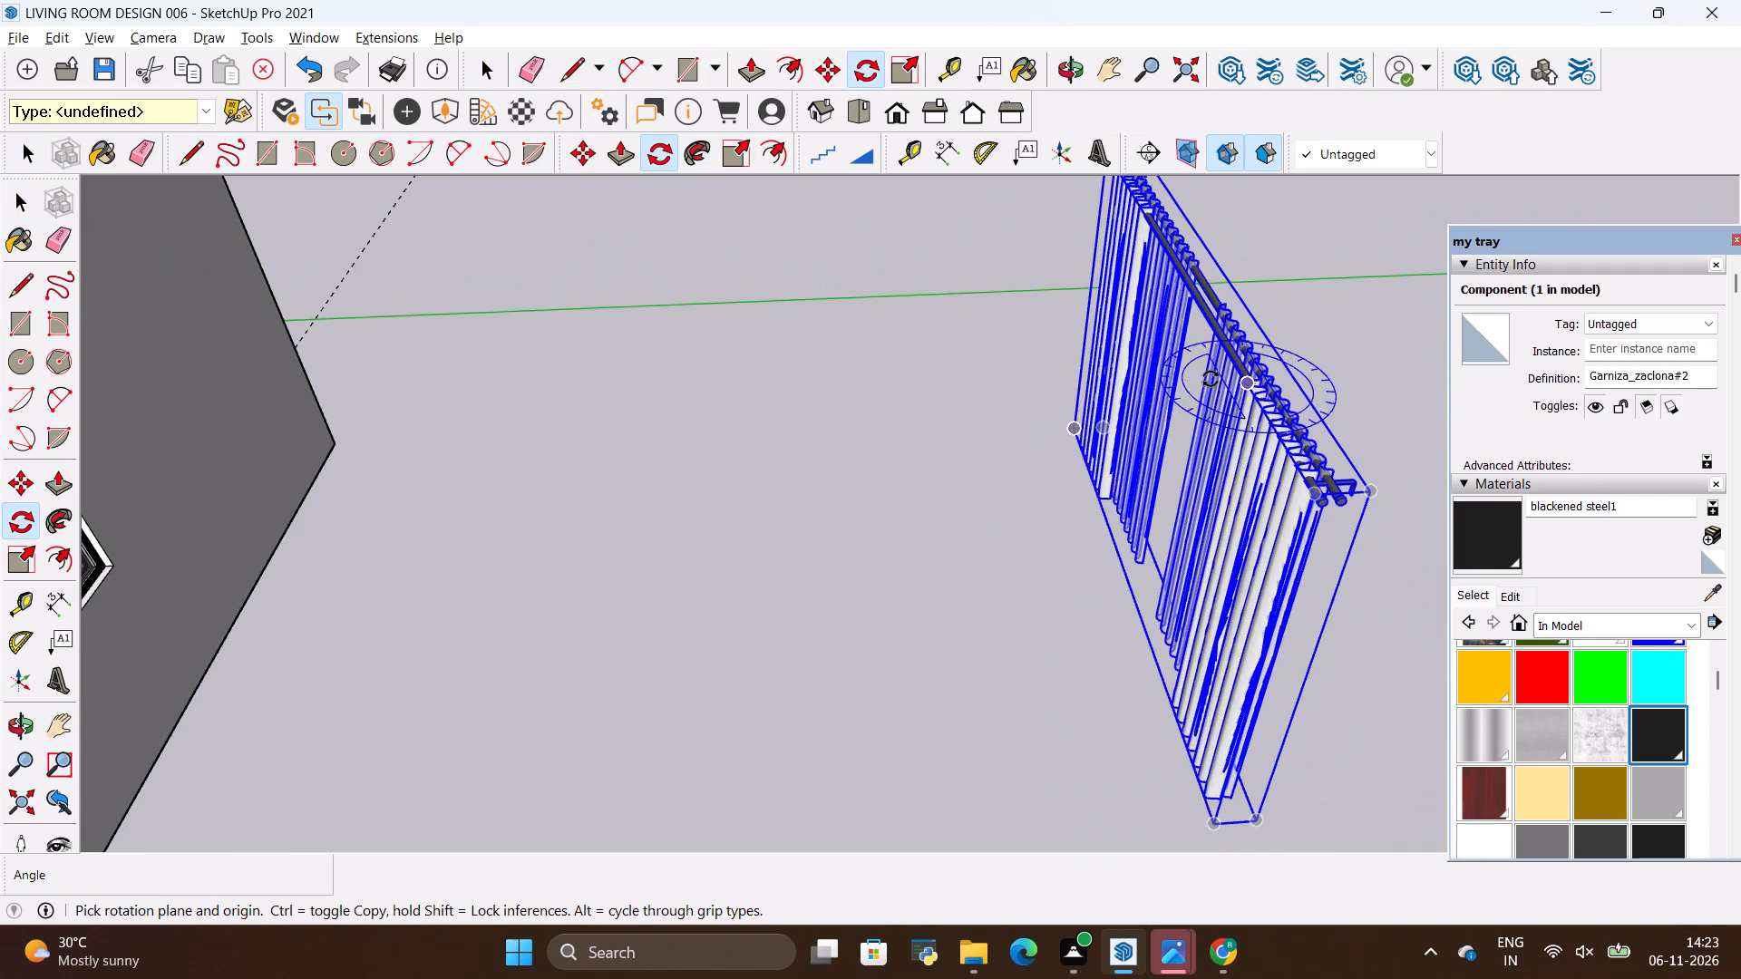
left_click(1003, 477)
left_click(1063, 698)
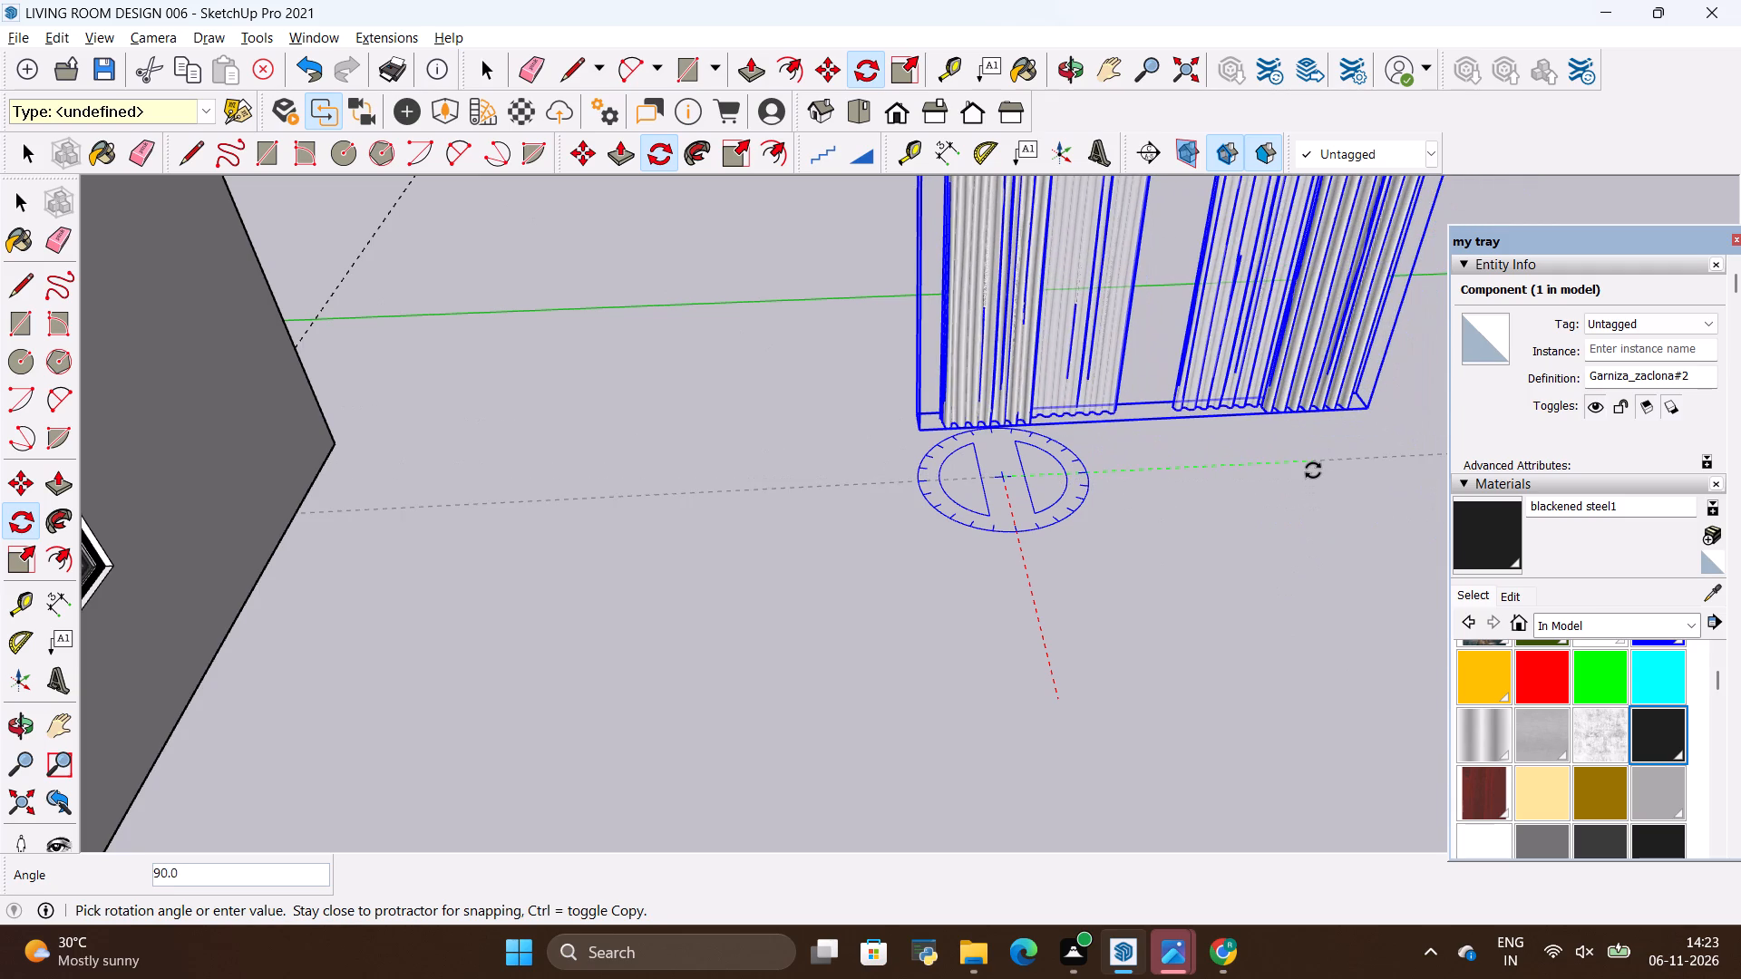
left_click(1313, 470)
scroll(1171, 732, "down", 11)
key("space")
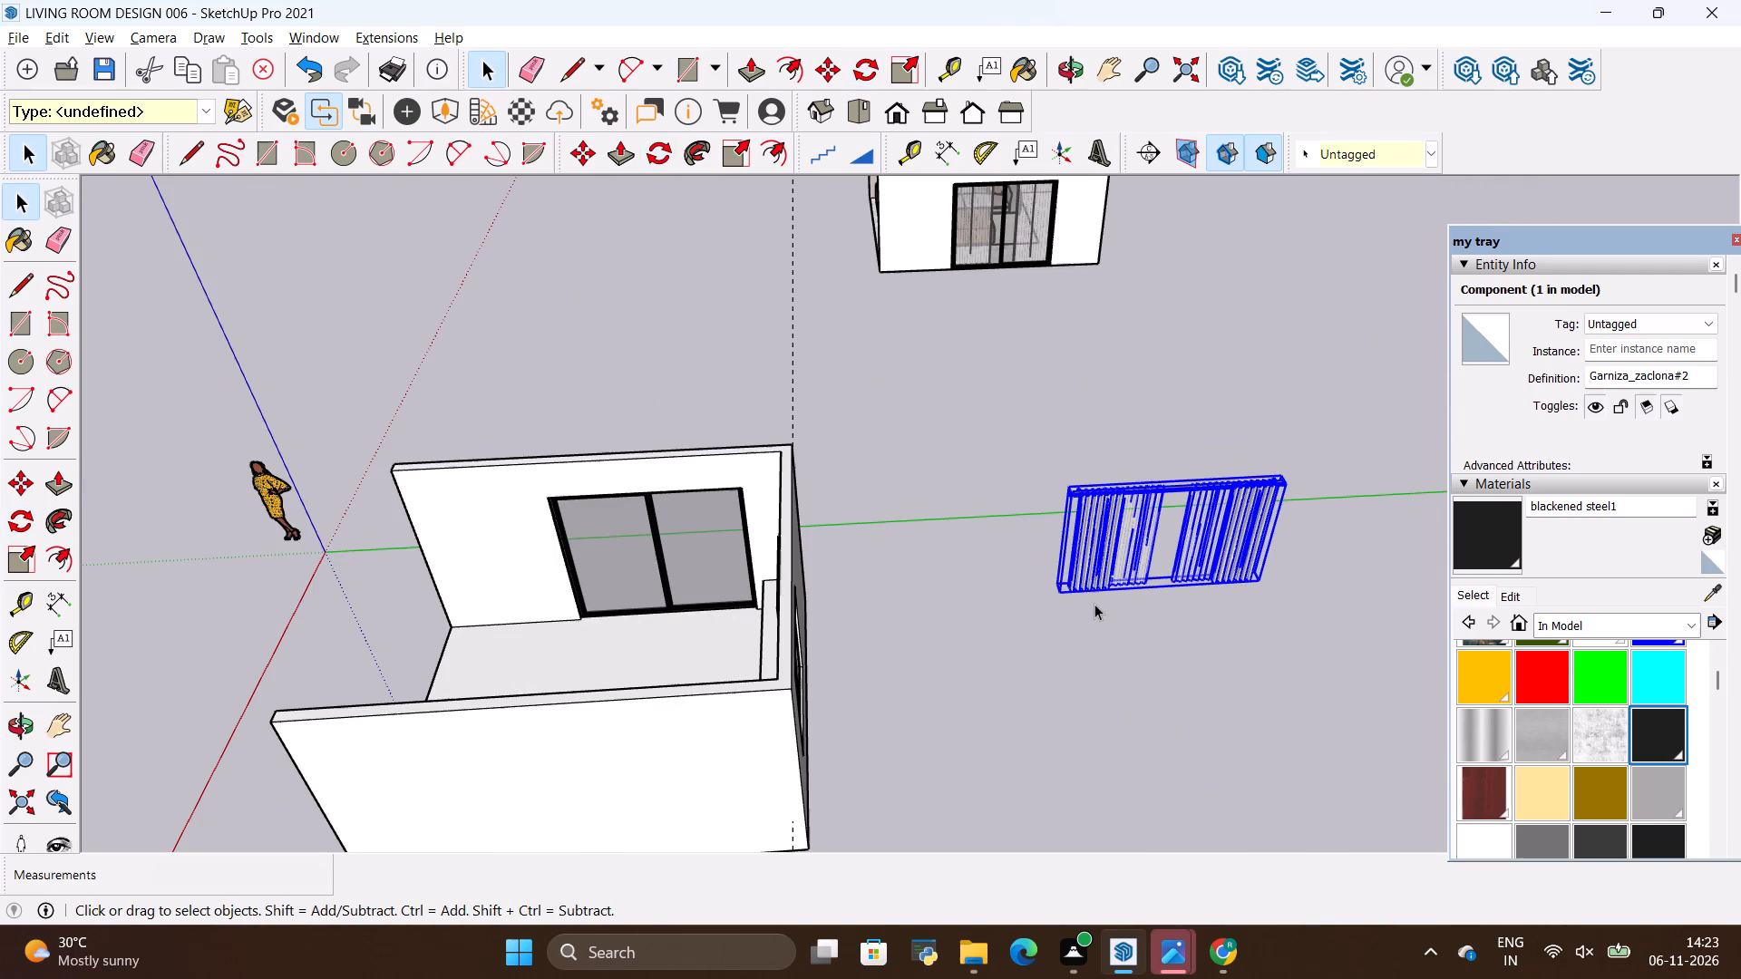
Move the curtain by its bottom corner into the room, against the base of the wall beside the sliding window.
key("m")
scroll(1010, 614, "up", 12)
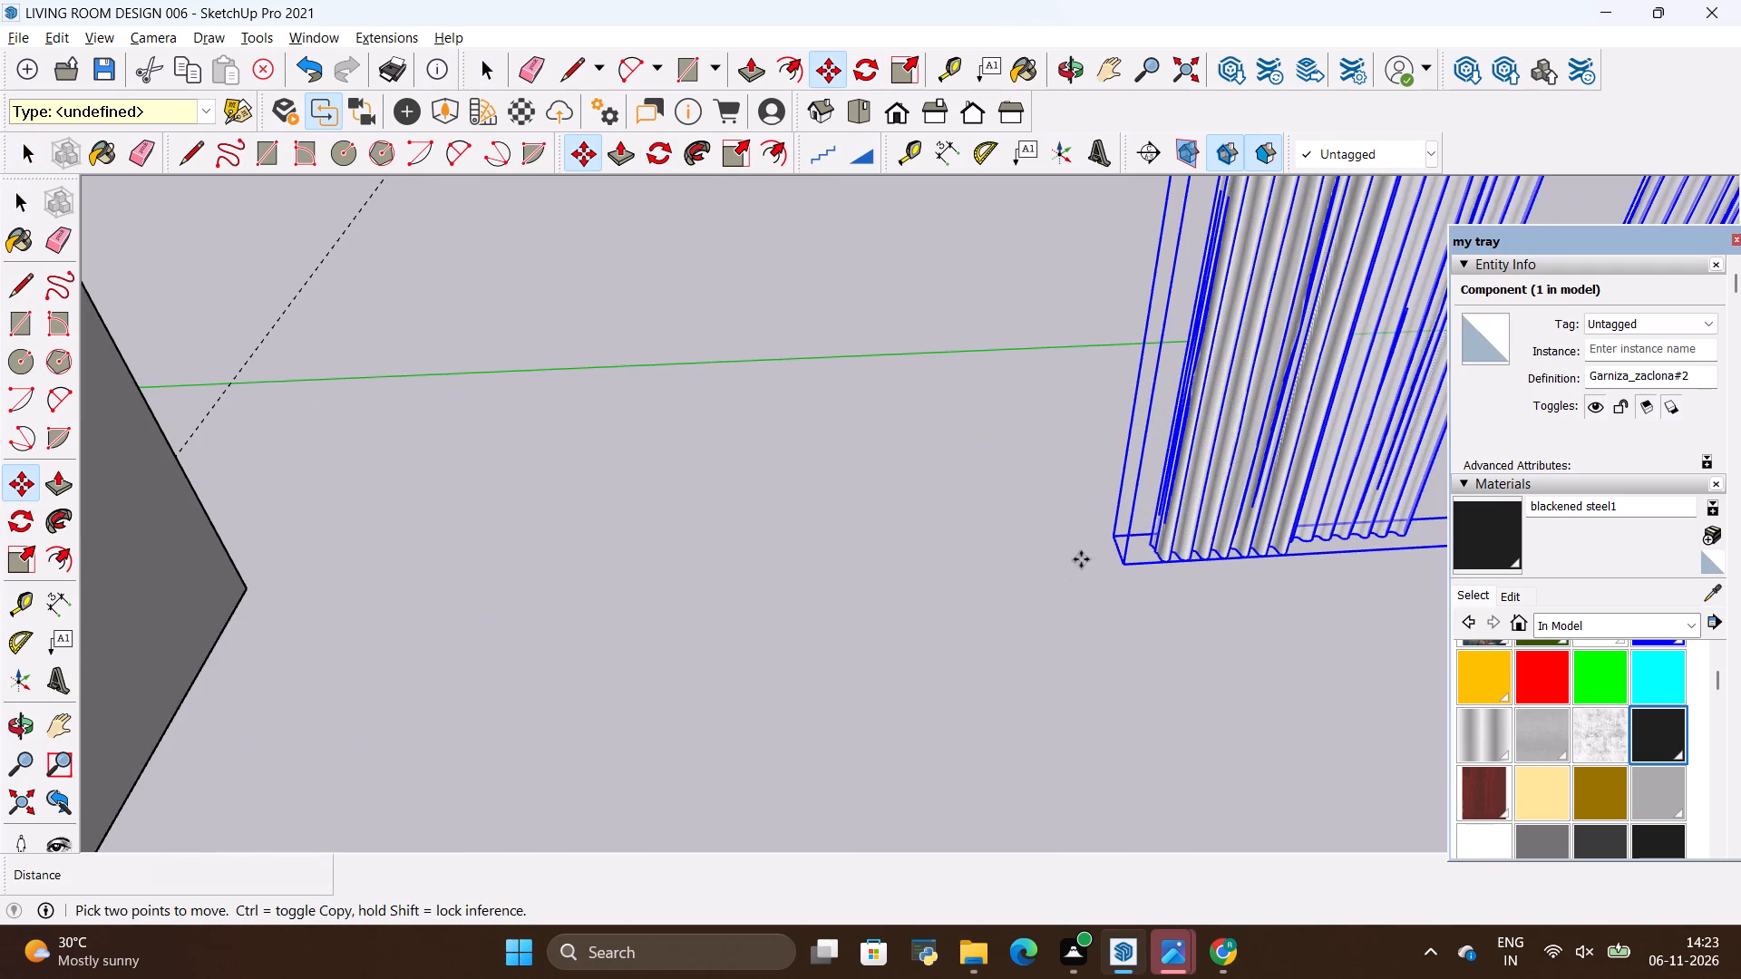
left_click(1106, 537)
scroll(1240, 656, "down", 18)
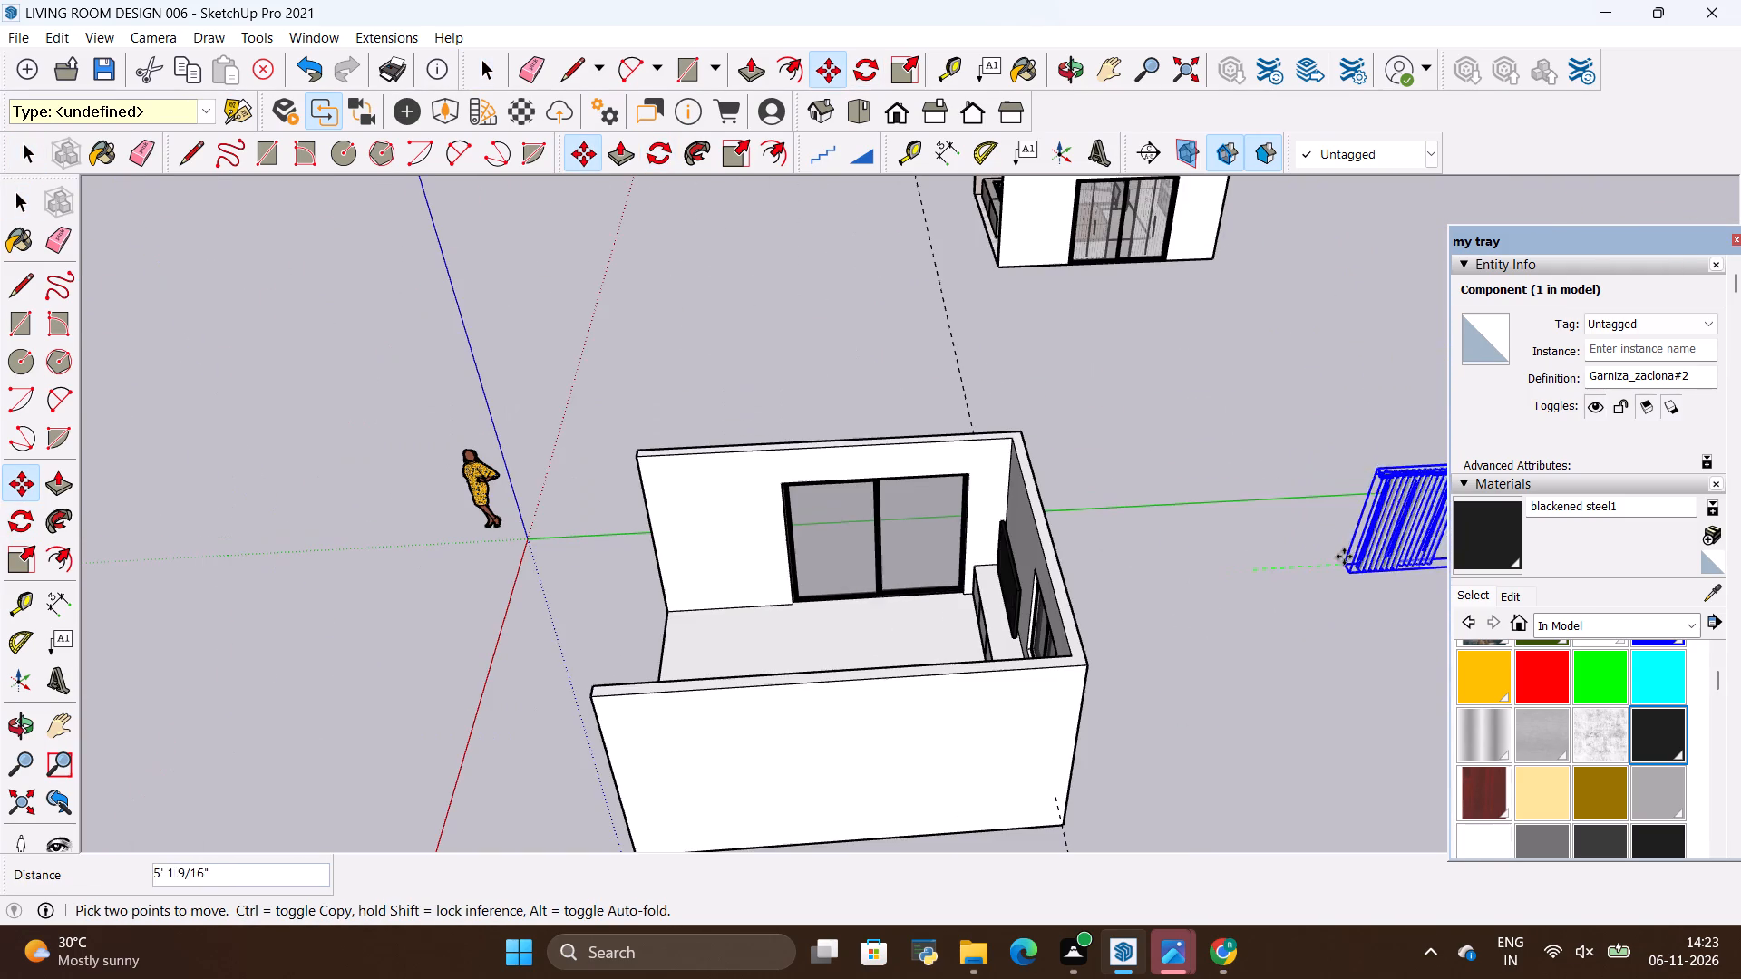
scroll(641, 630, "up", 18)
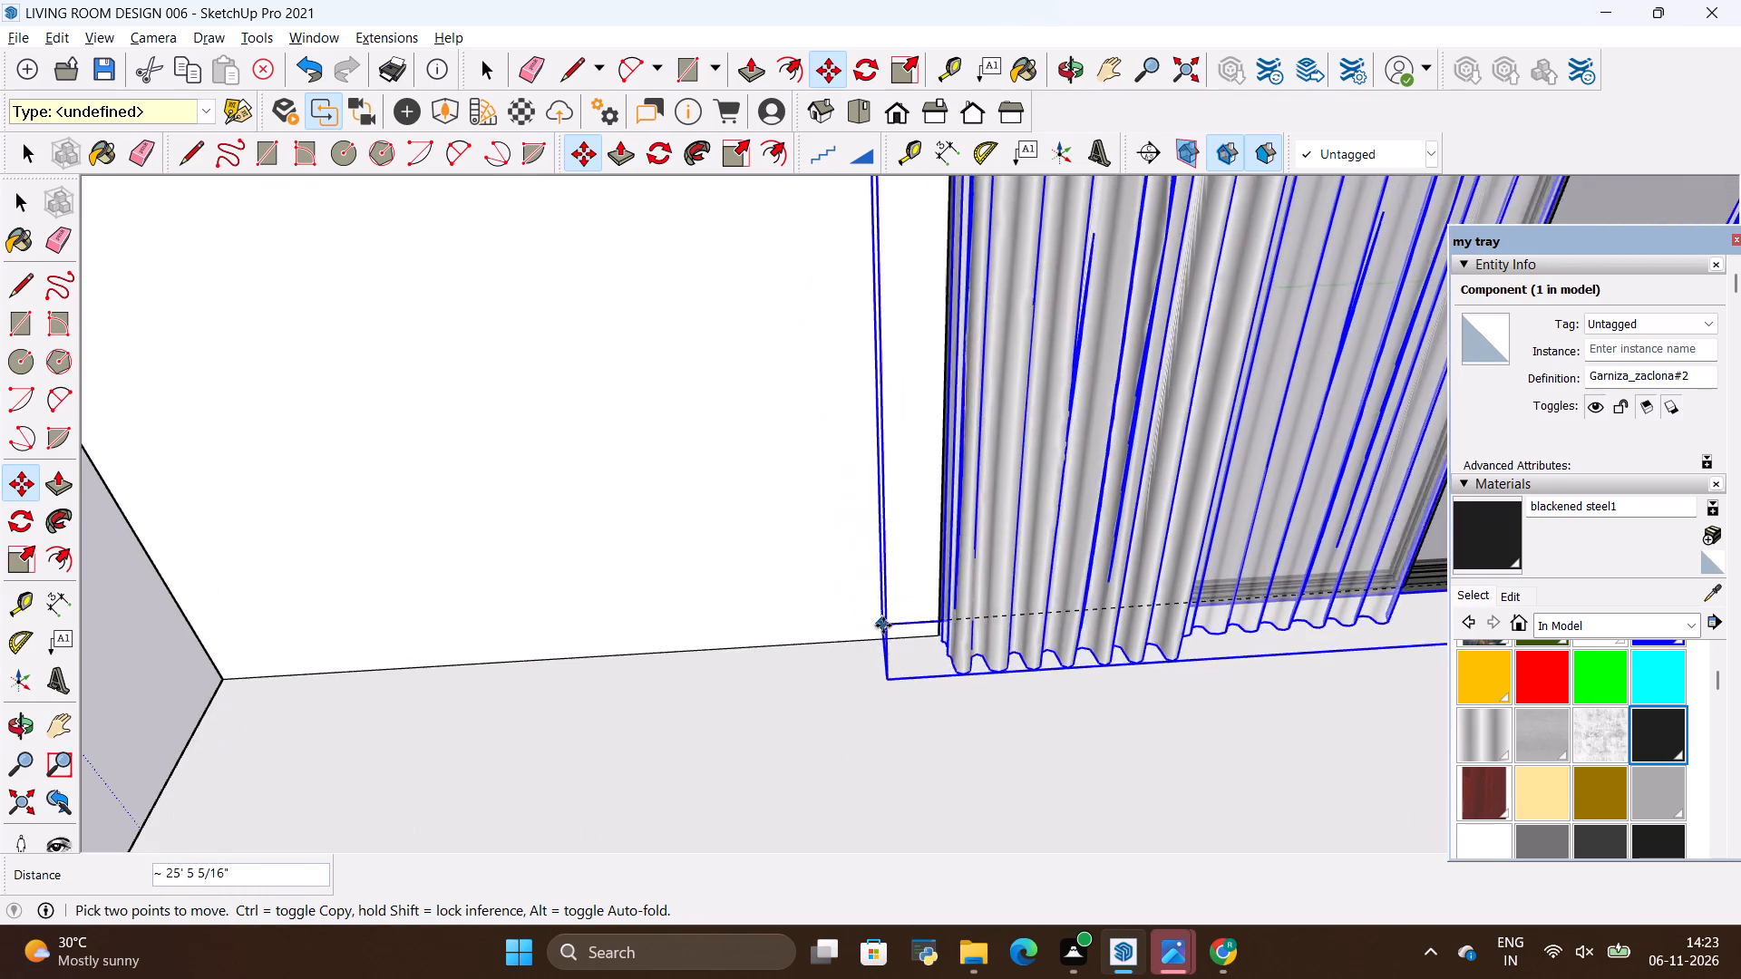
left_click(782, 644)
key("space")
left_click(646, 704)
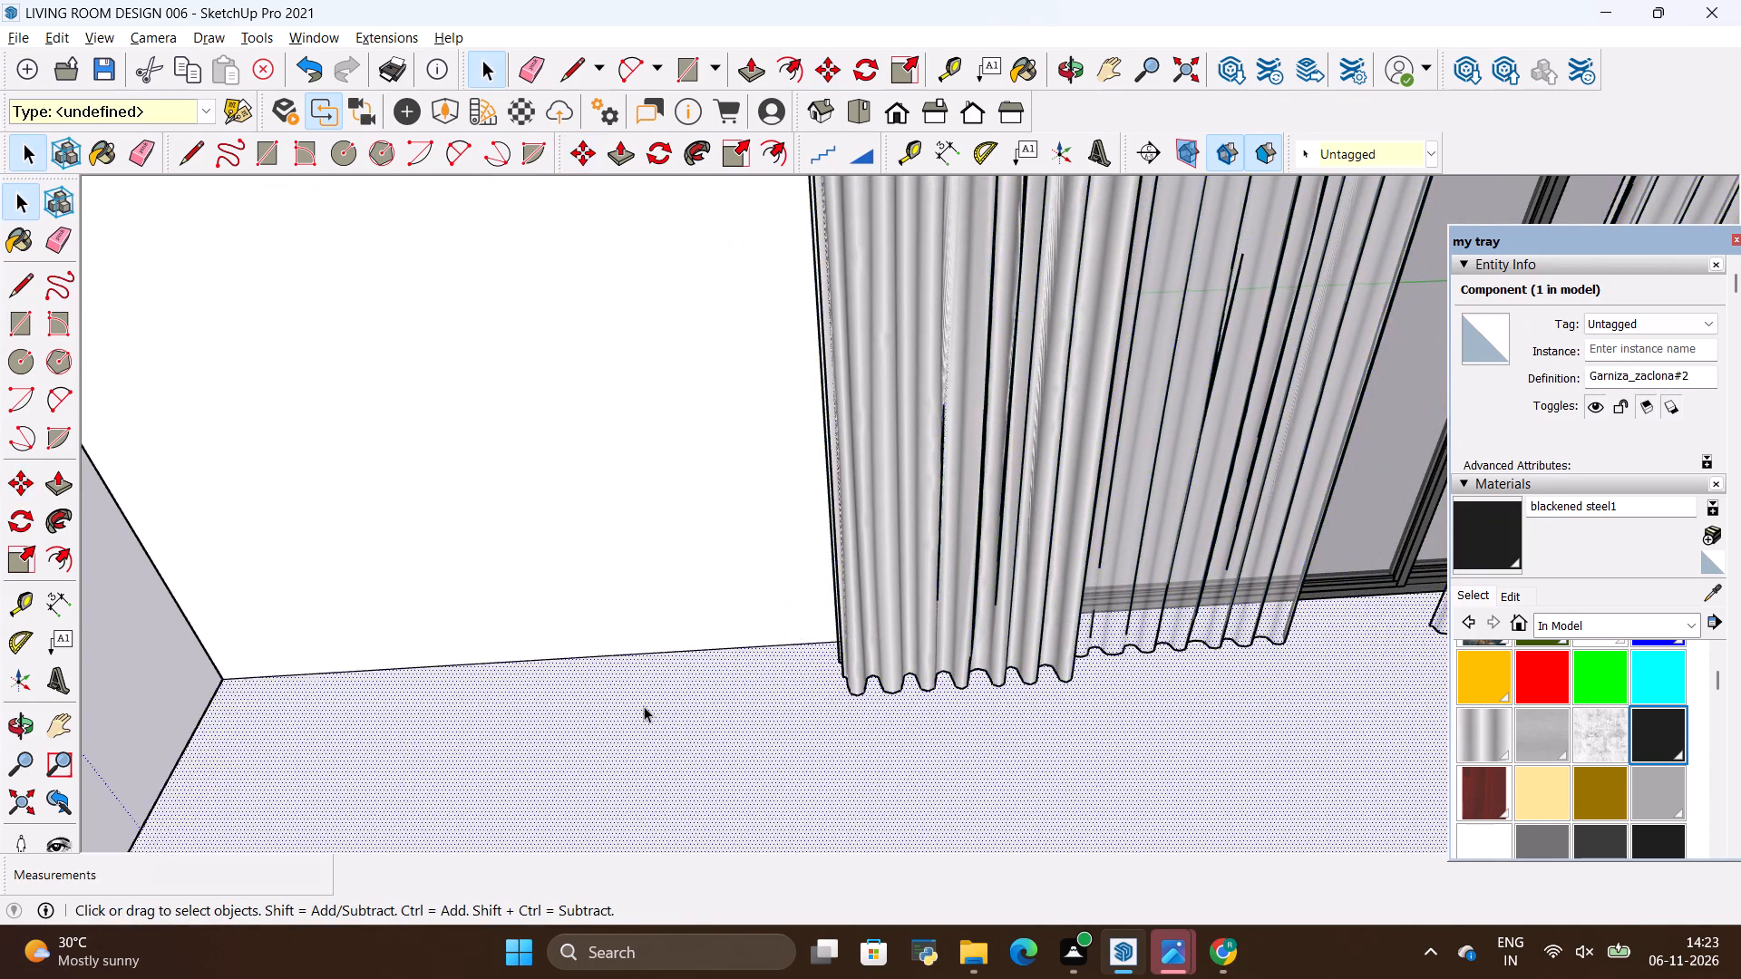
scroll(644, 706, "down", 1)
Check the reference photo, and scale the curtain's height by about 1.23 so its rods reach the top of the window frame.
key("alt+Tab")
key("alt+Tab")
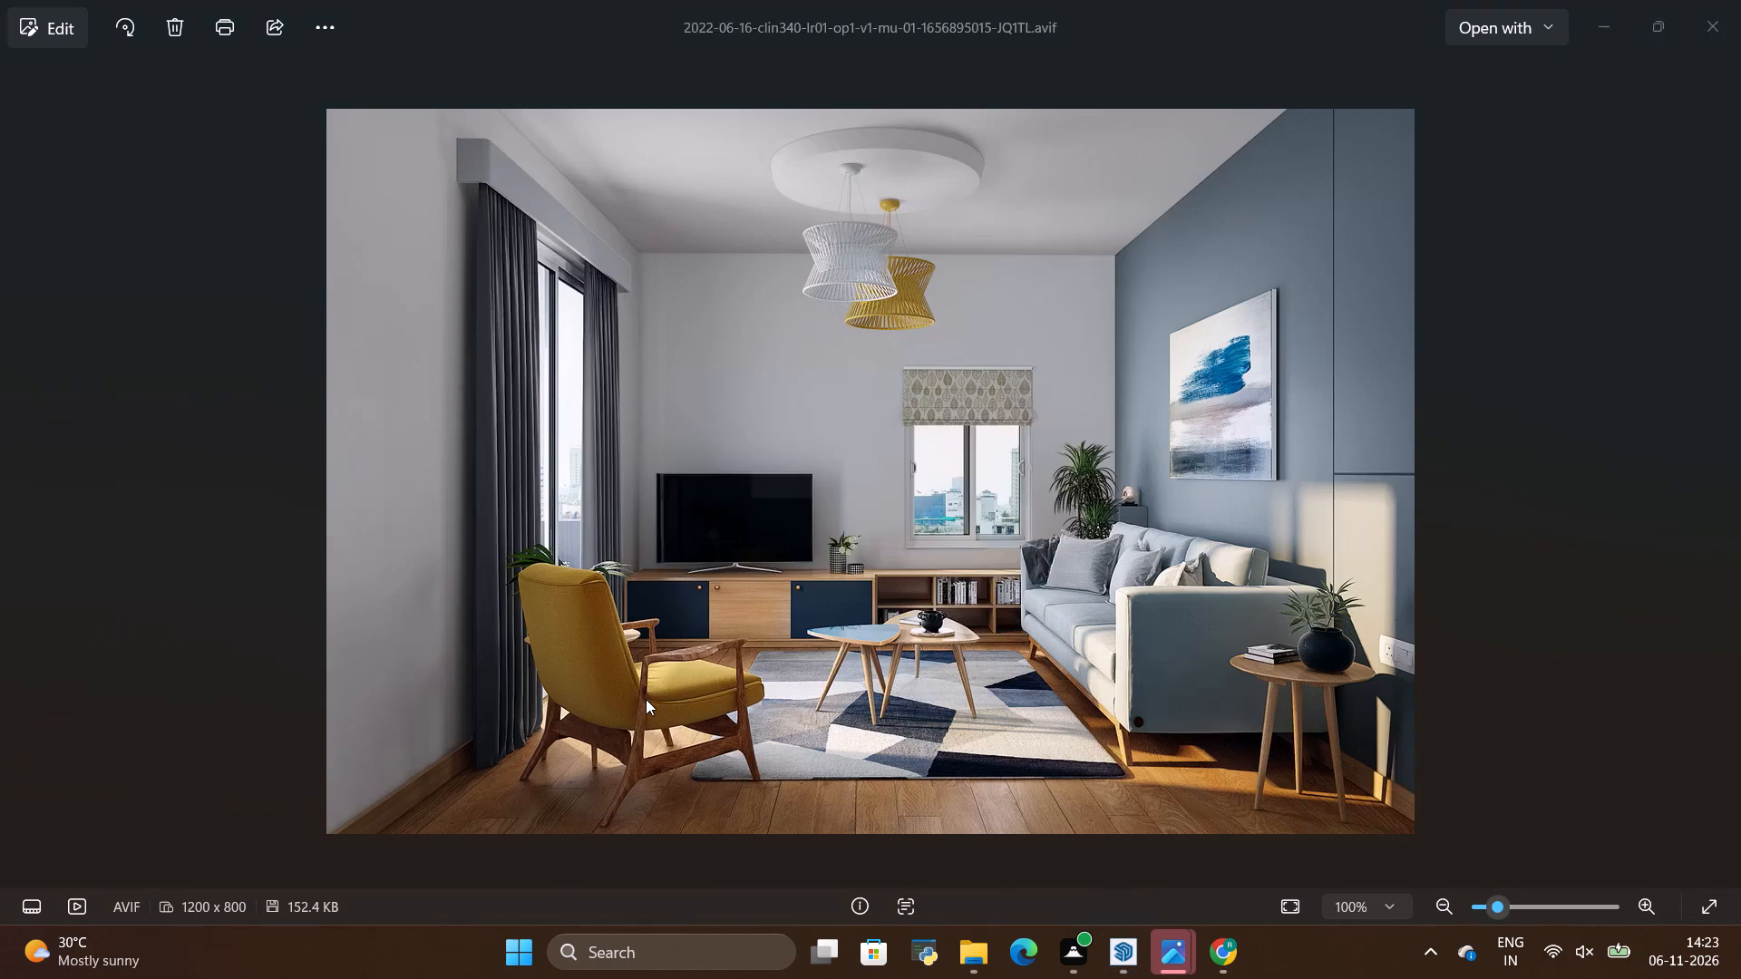
scroll(646, 699, "down", 15)
scroll(884, 537, "up", 6)
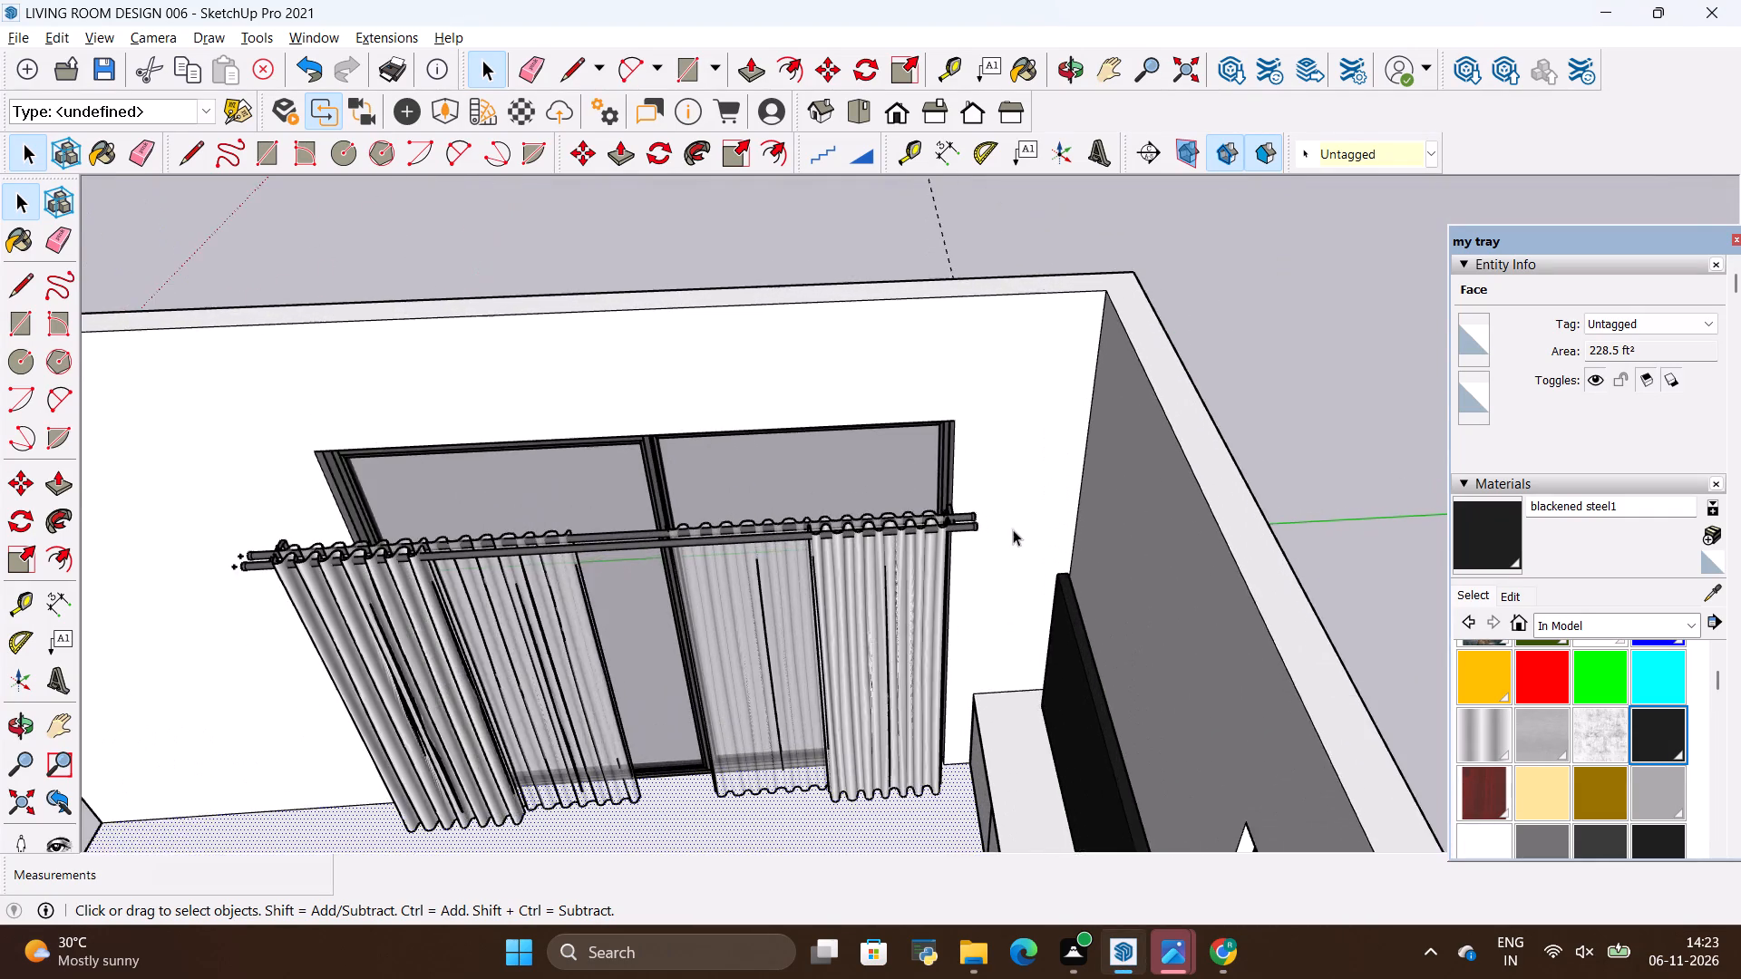
scroll(1013, 529, "up", 4)
scroll(971, 548, "down", 3)
scroll(944, 497, "up", 7)
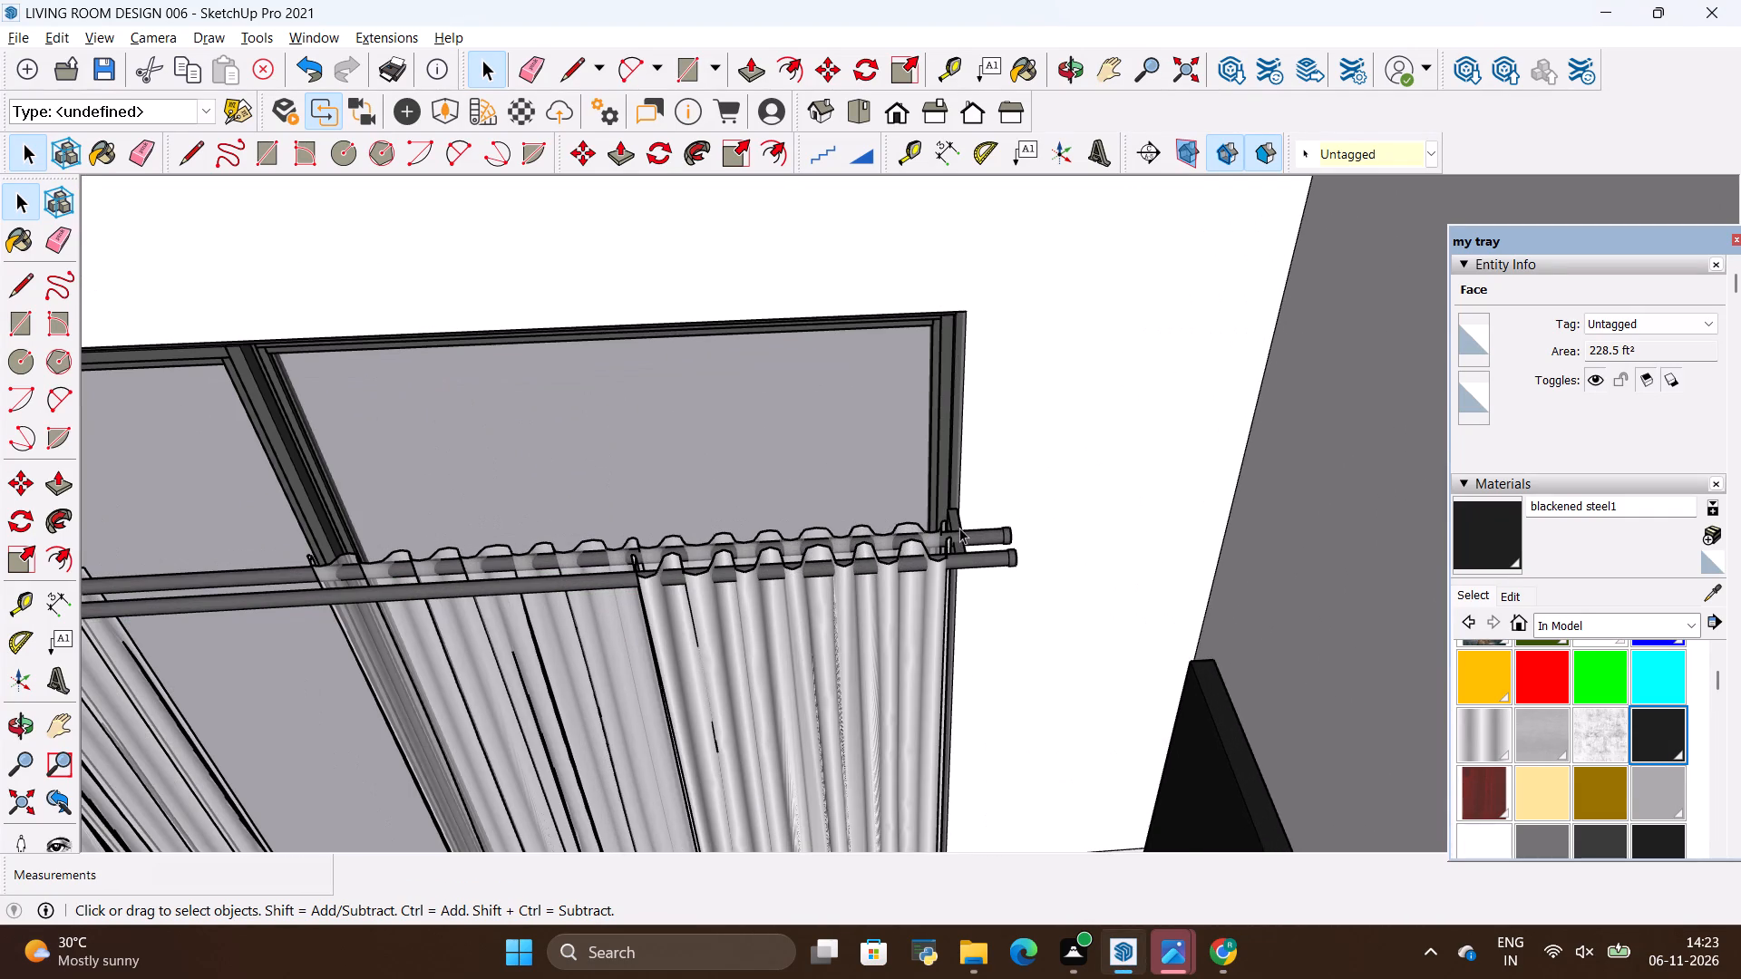
key("space")
left_click(895, 687)
key("s")
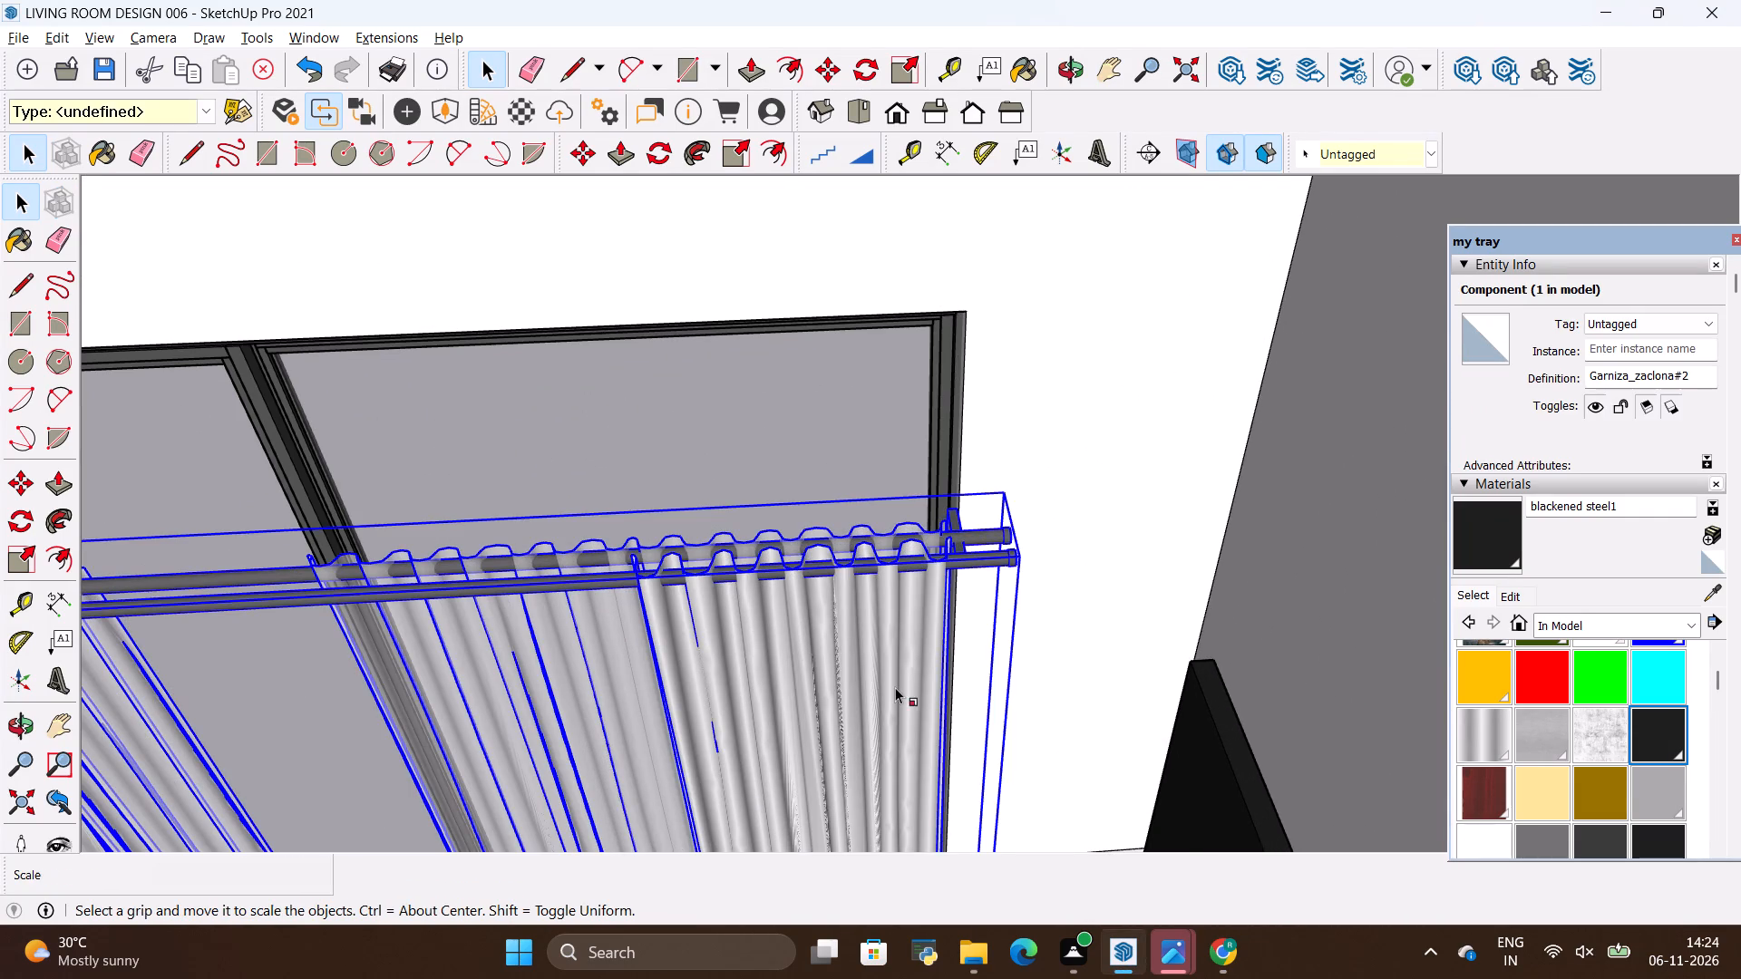
left_click(1015, 525)
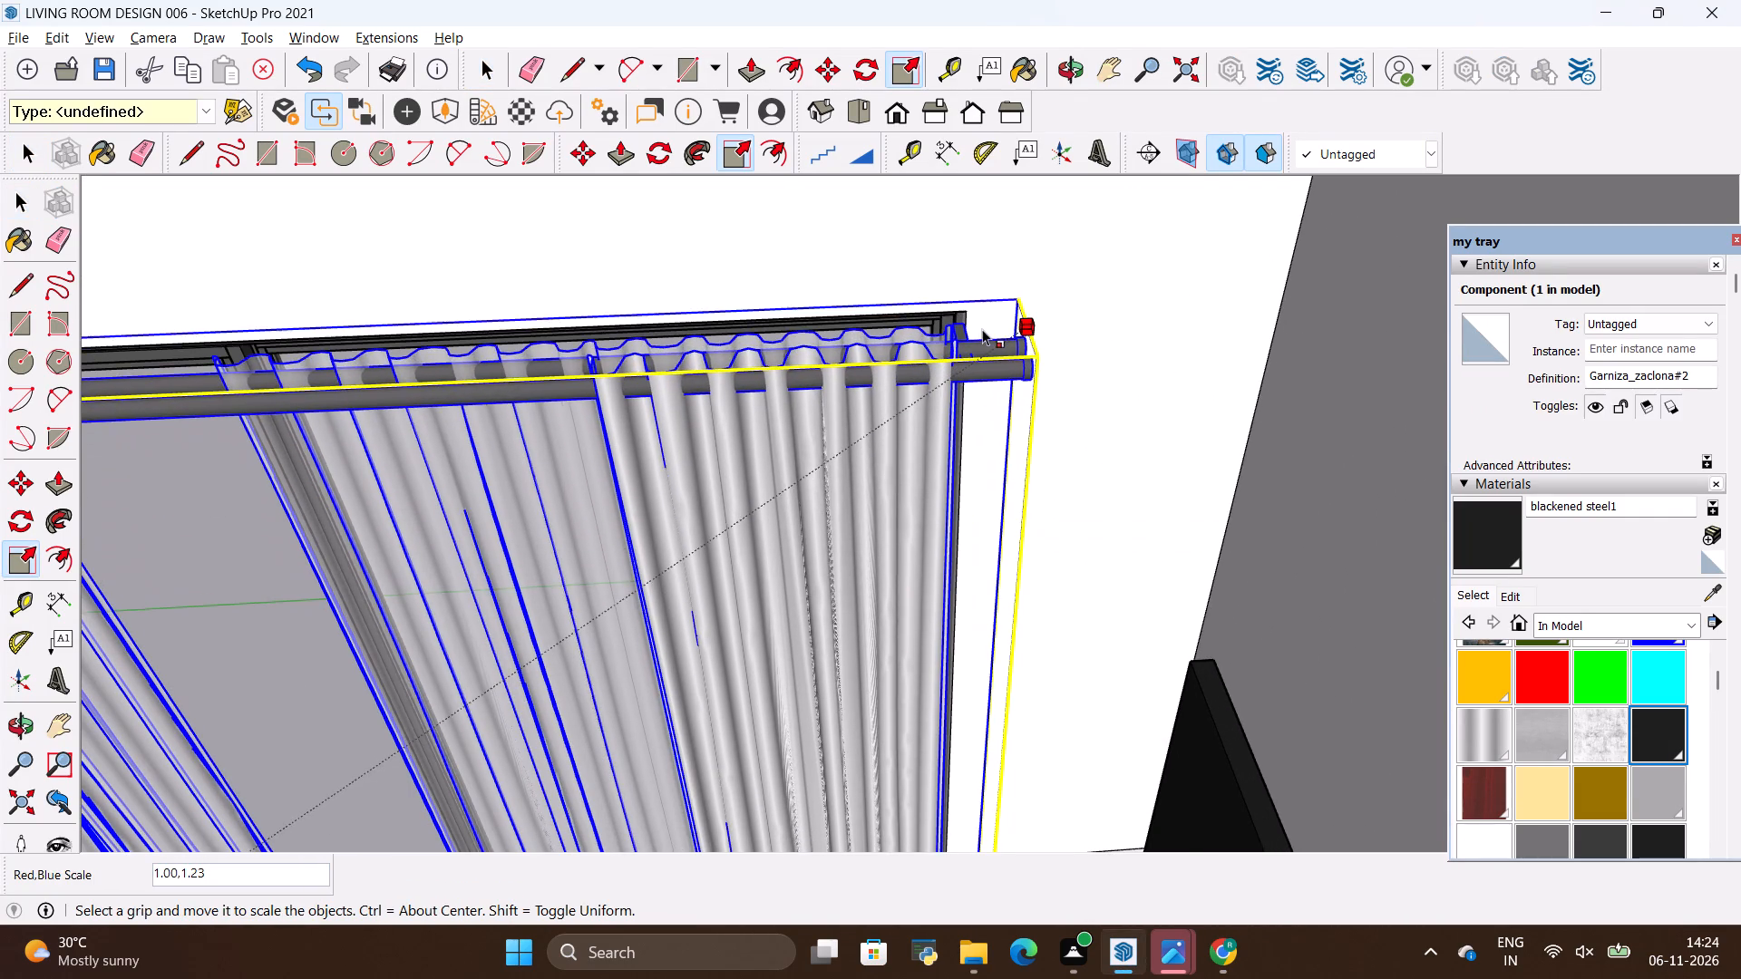
left_click(976, 318)
key("space")
left_click(1079, 377)
Scale the curtain narrower from its end farthest from the TV wall, bringing that end close to the window frame.
scroll(1124, 333, "down", 8)
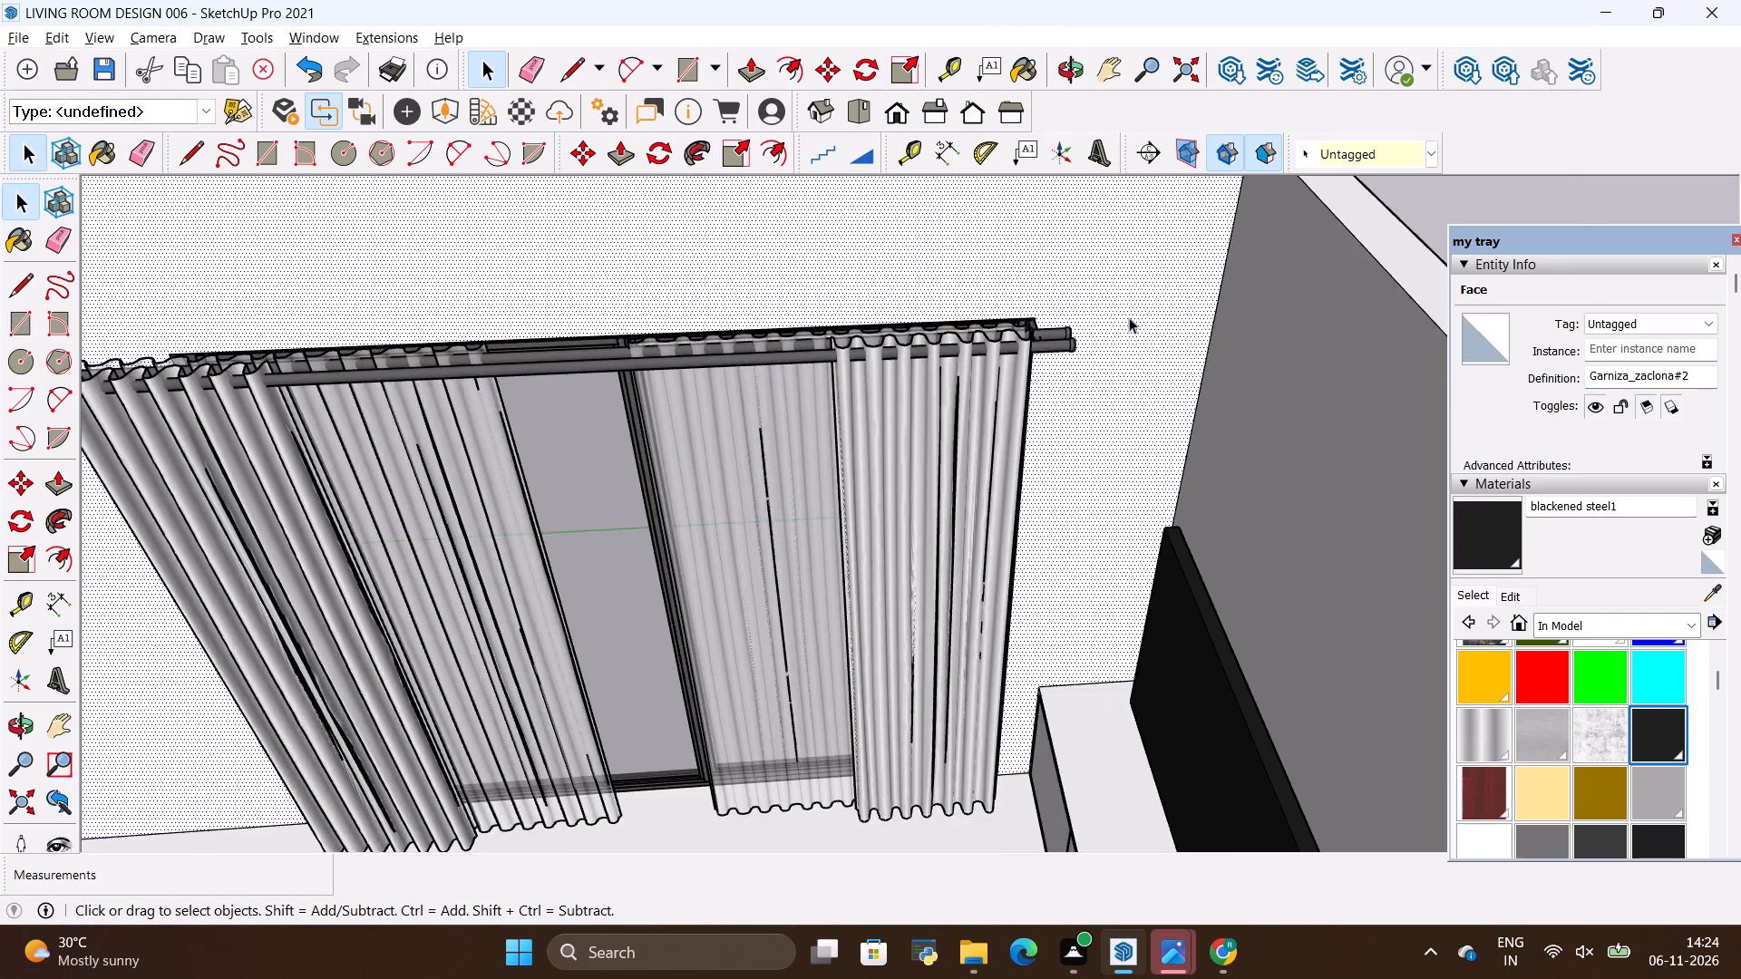
scroll(1129, 317, "down", 8)
scroll(575, 348, "up", 11)
key("space")
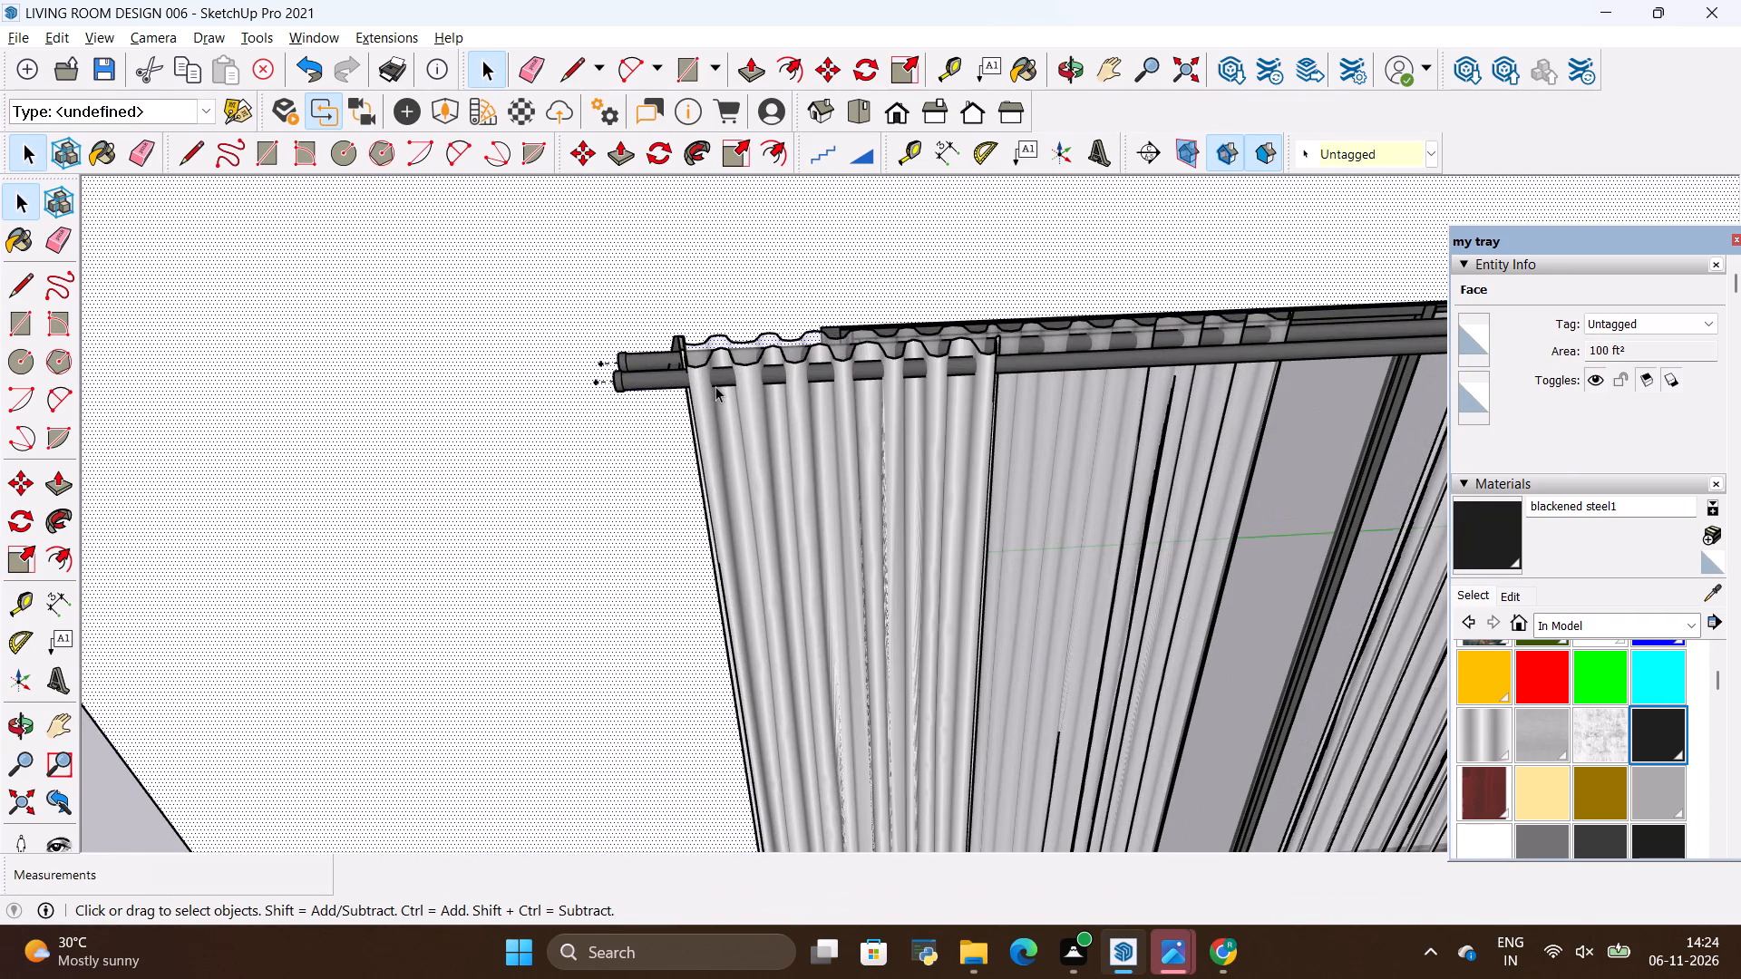
left_click(715, 386)
key("s")
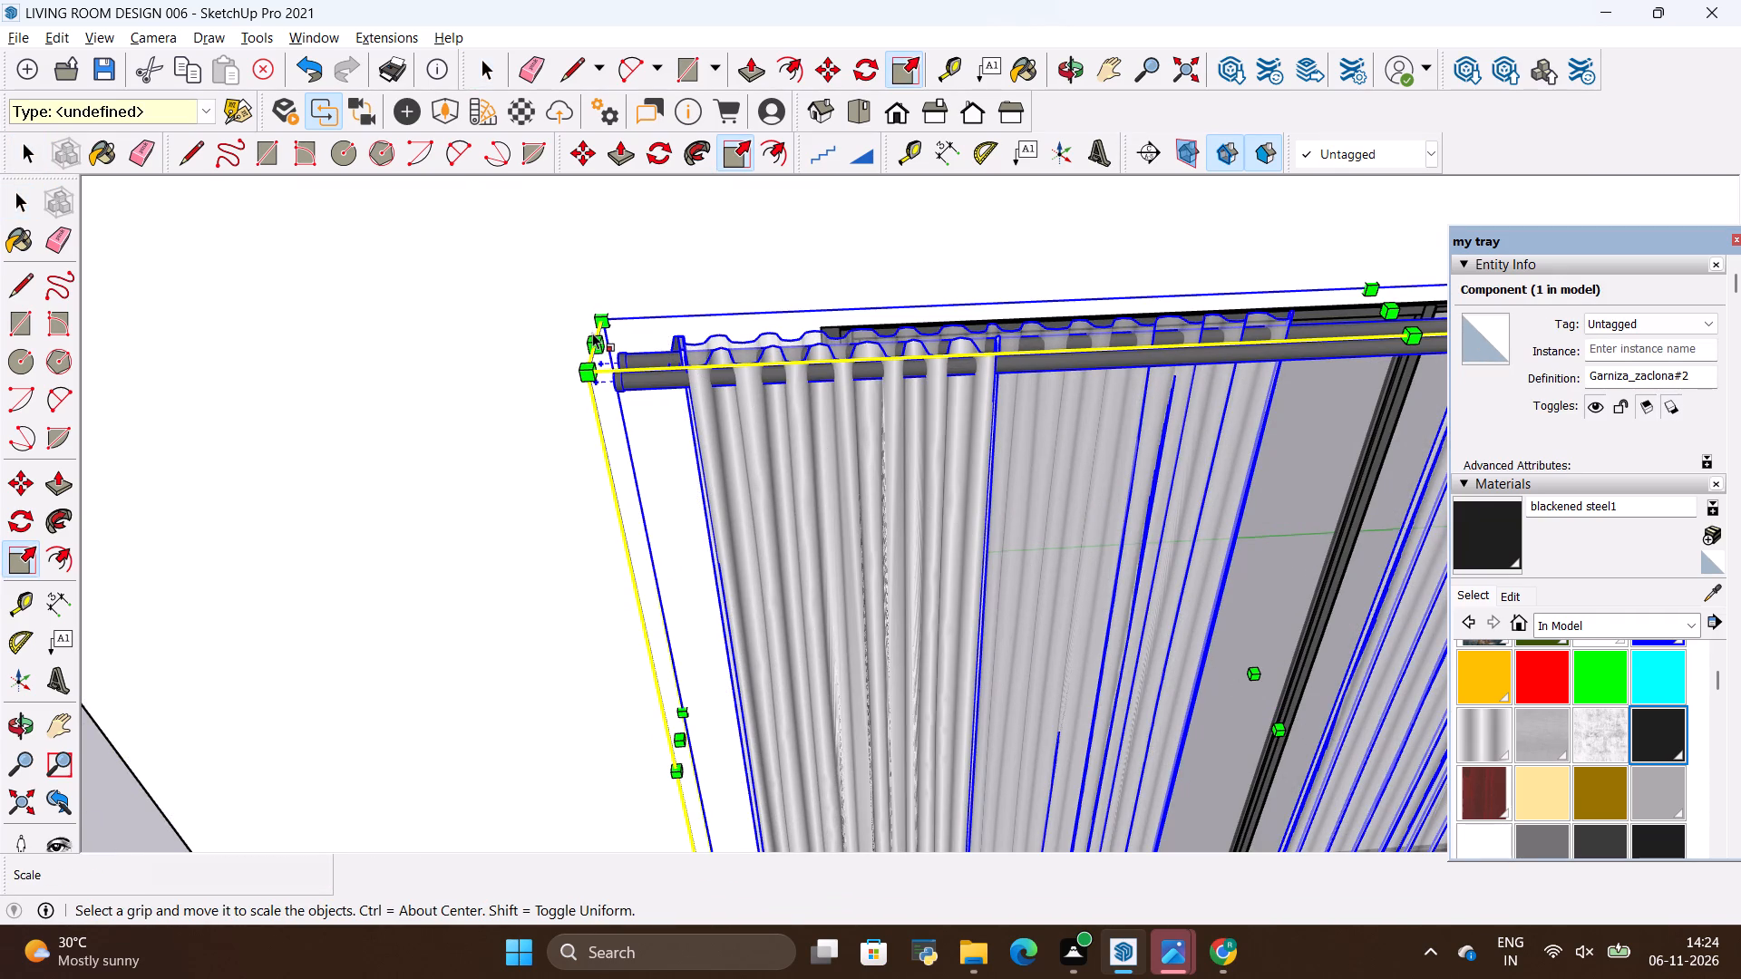
left_click(595, 344)
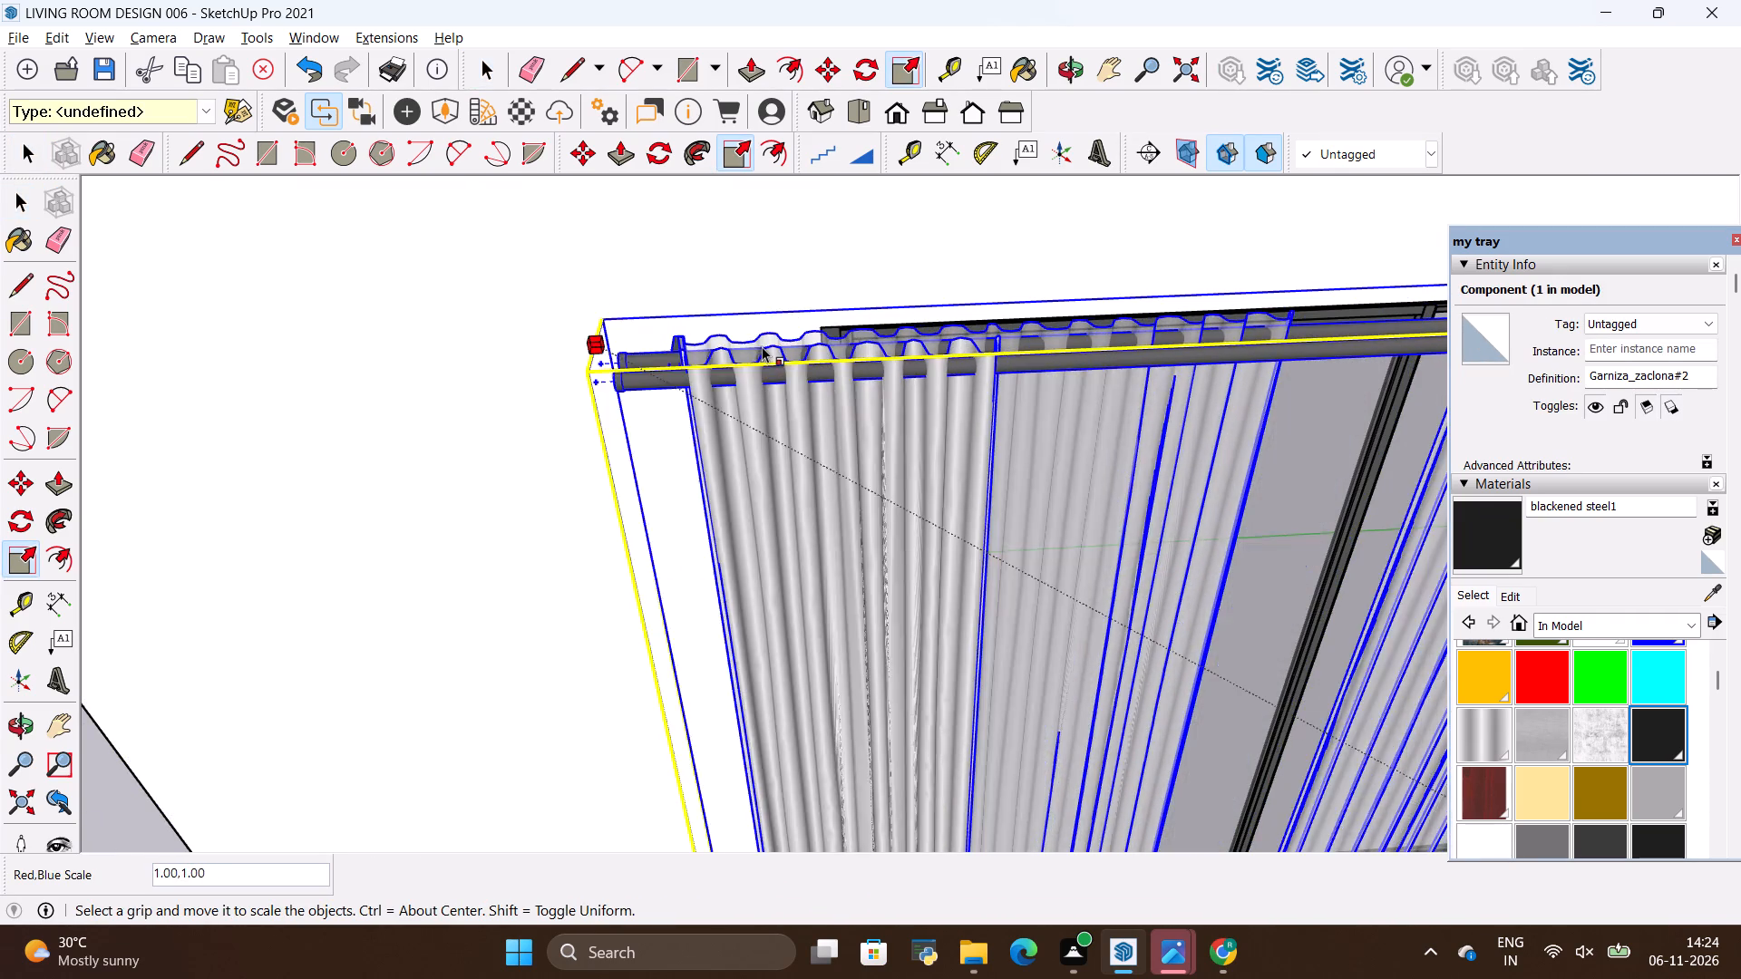
left_click(785, 339)
key("space")
left_click(654, 342)
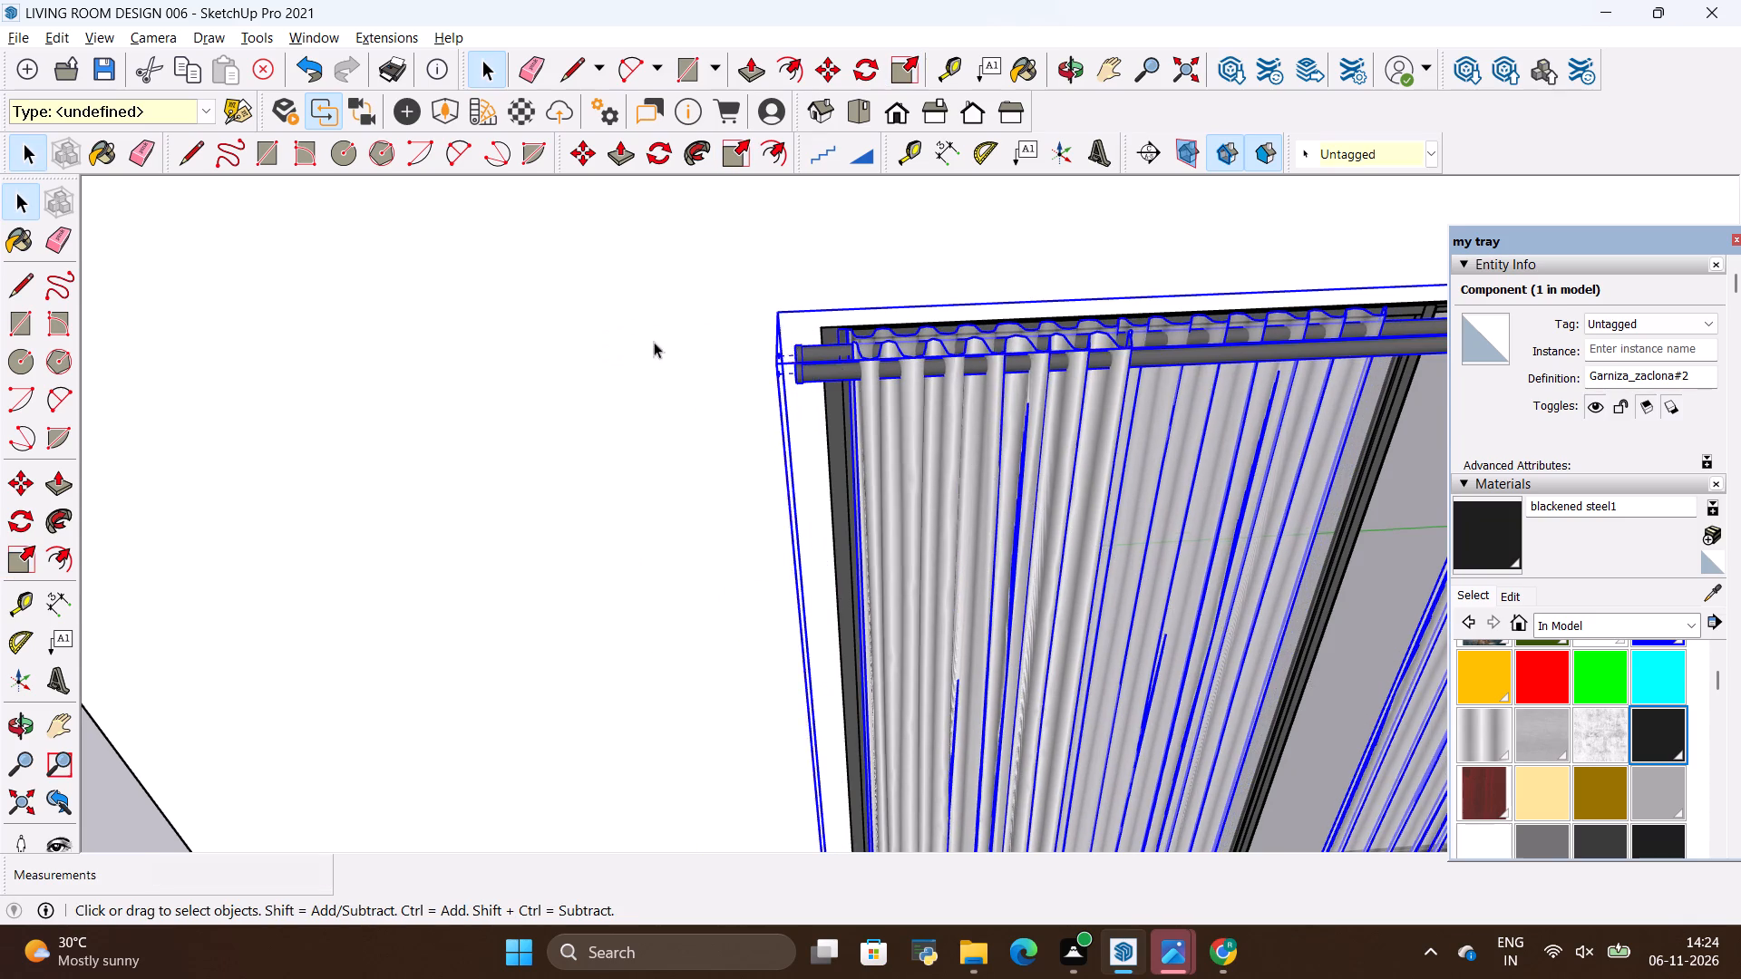
Compare the fitted curtain and its rod ends with the curtains in the reference living room photo.
scroll(607, 296, "down", 18)
scroll(919, 383, "up", 6)
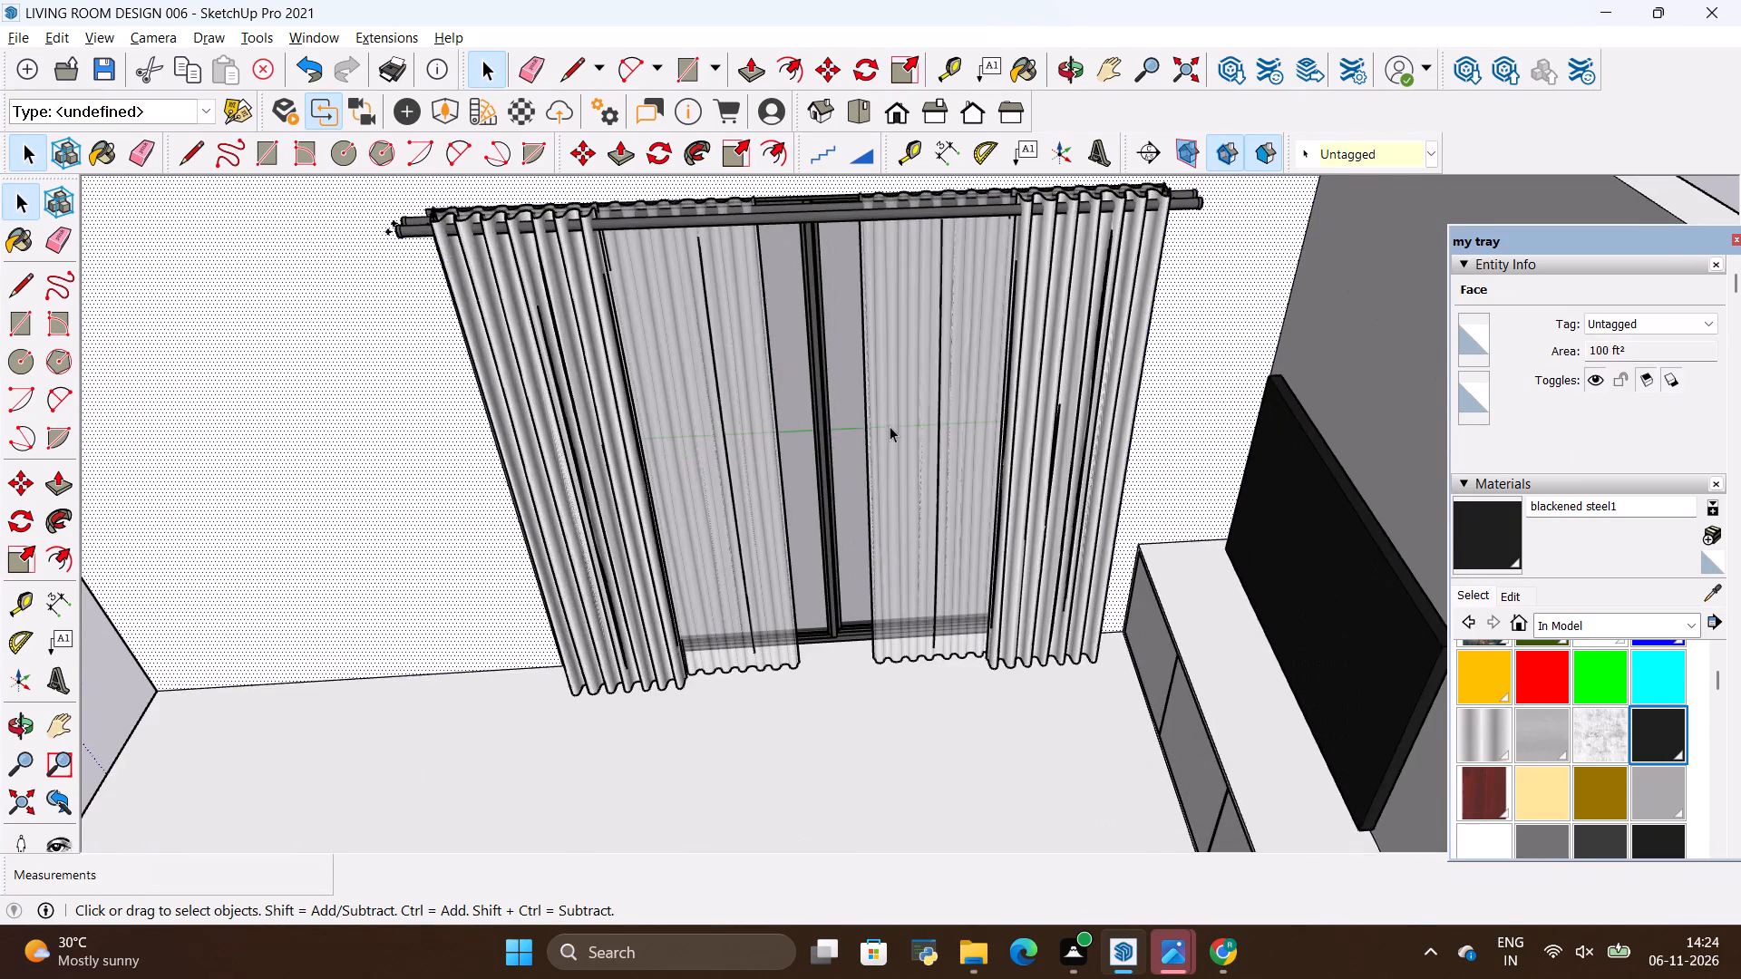
scroll(890, 428, "down", 3)
key("alt+Tab")
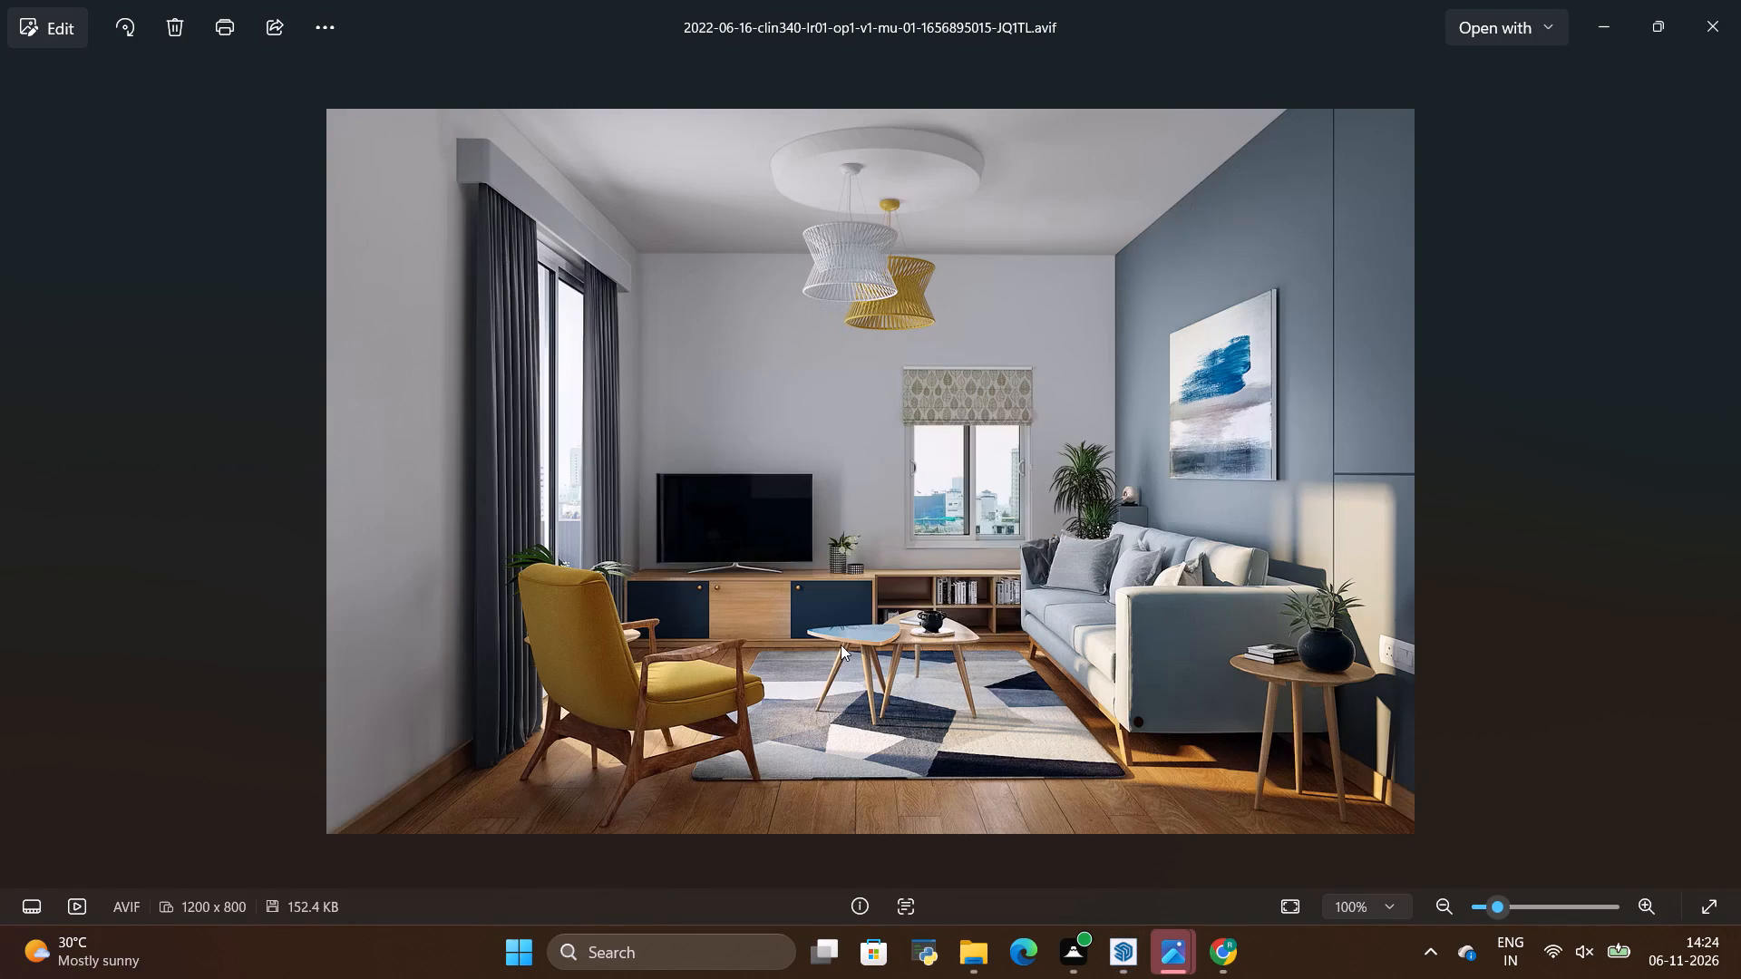
key("alt+Tab")
scroll(815, 646, "down", 4)
scroll(698, 354, "up", 9)
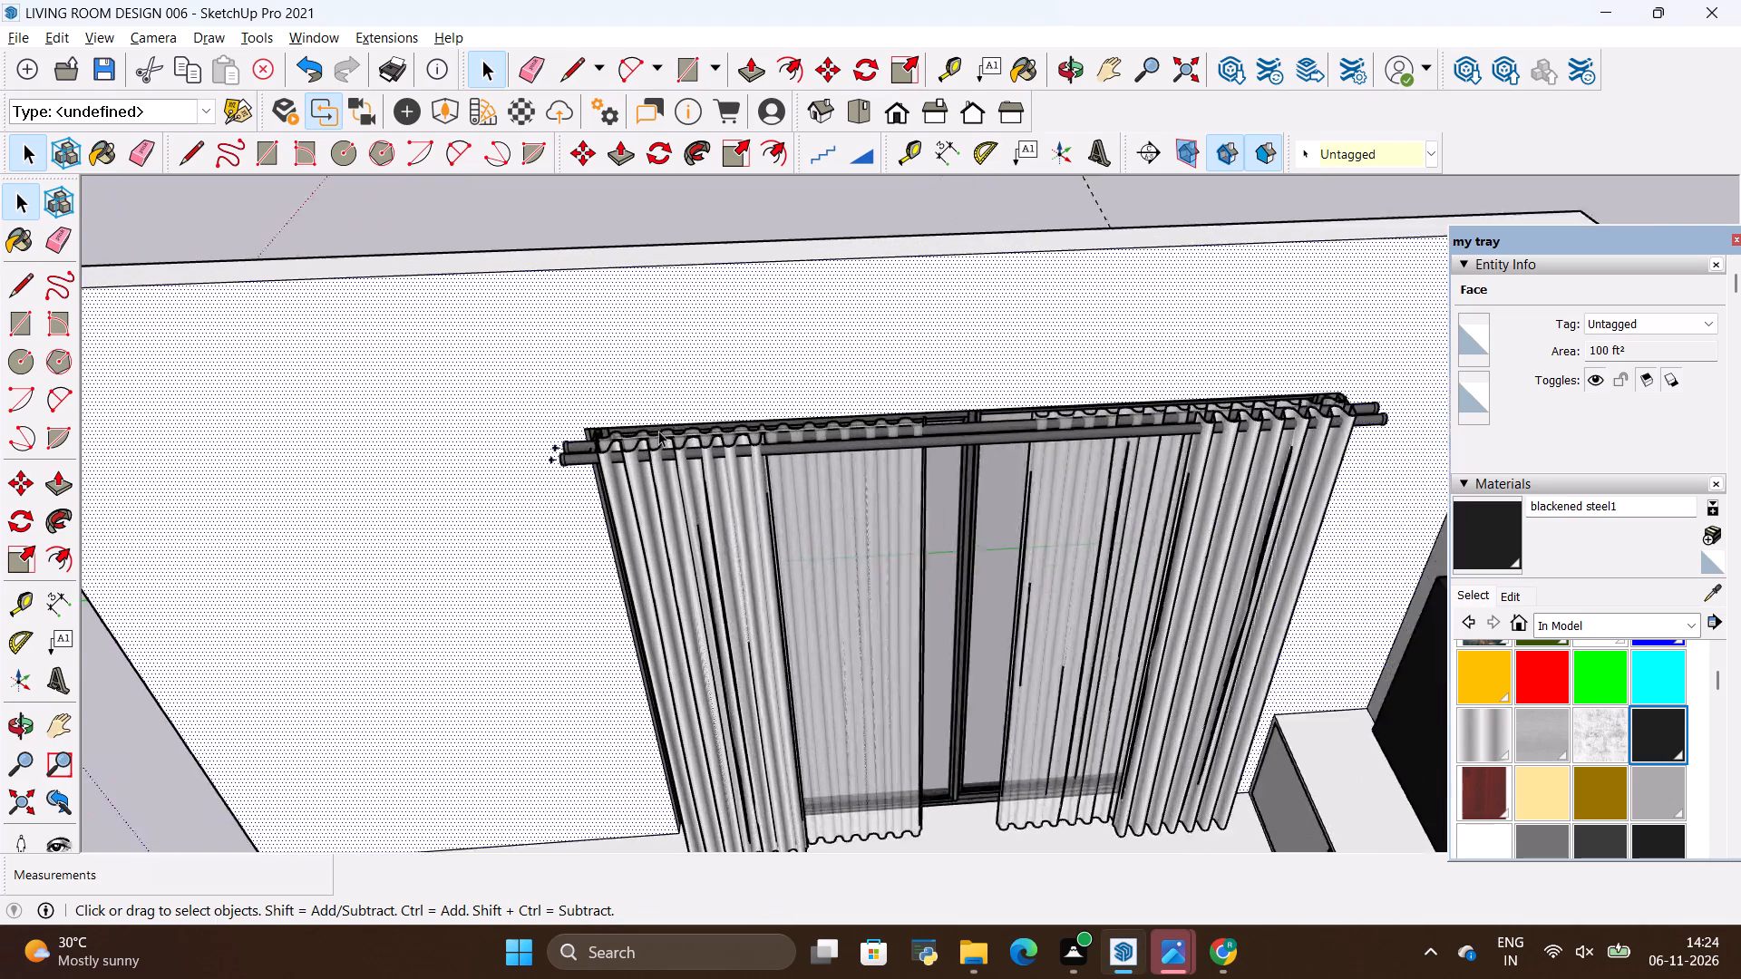
scroll(658, 431, "up", 2)
scroll(487, 431, "up", 3)
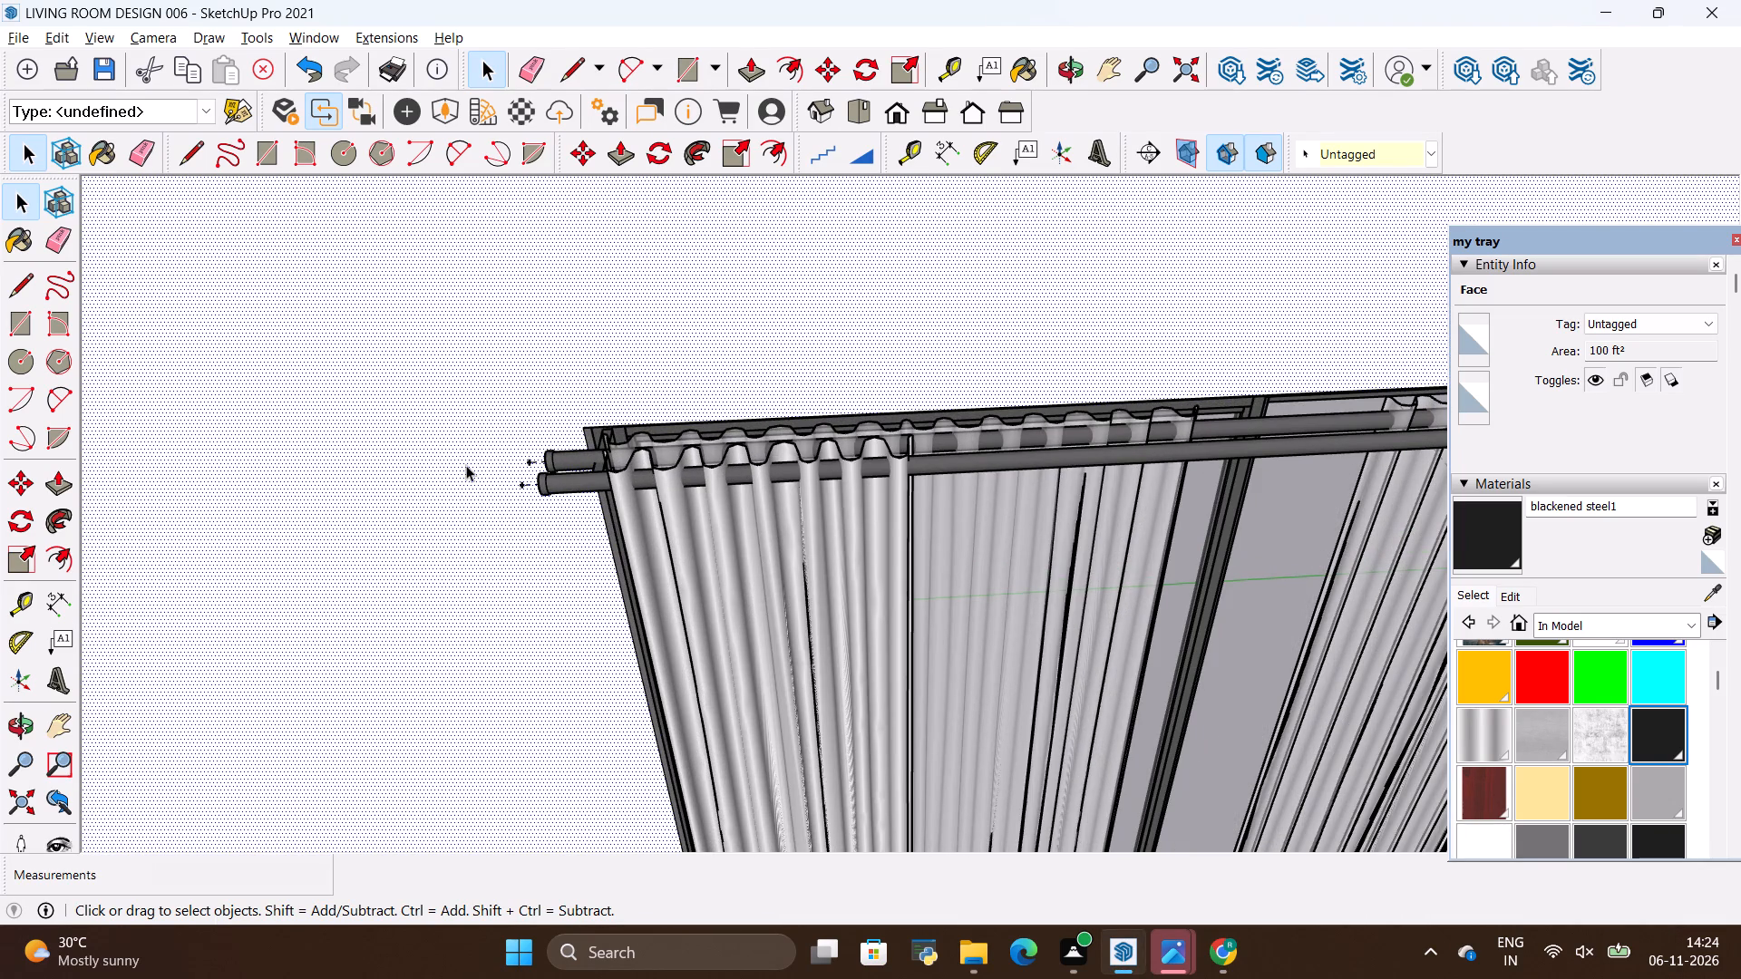
Inspect the curtain's fit over the sliding window and against the TV wall from several angles around the room.
scroll(473, 460, "down", 14)
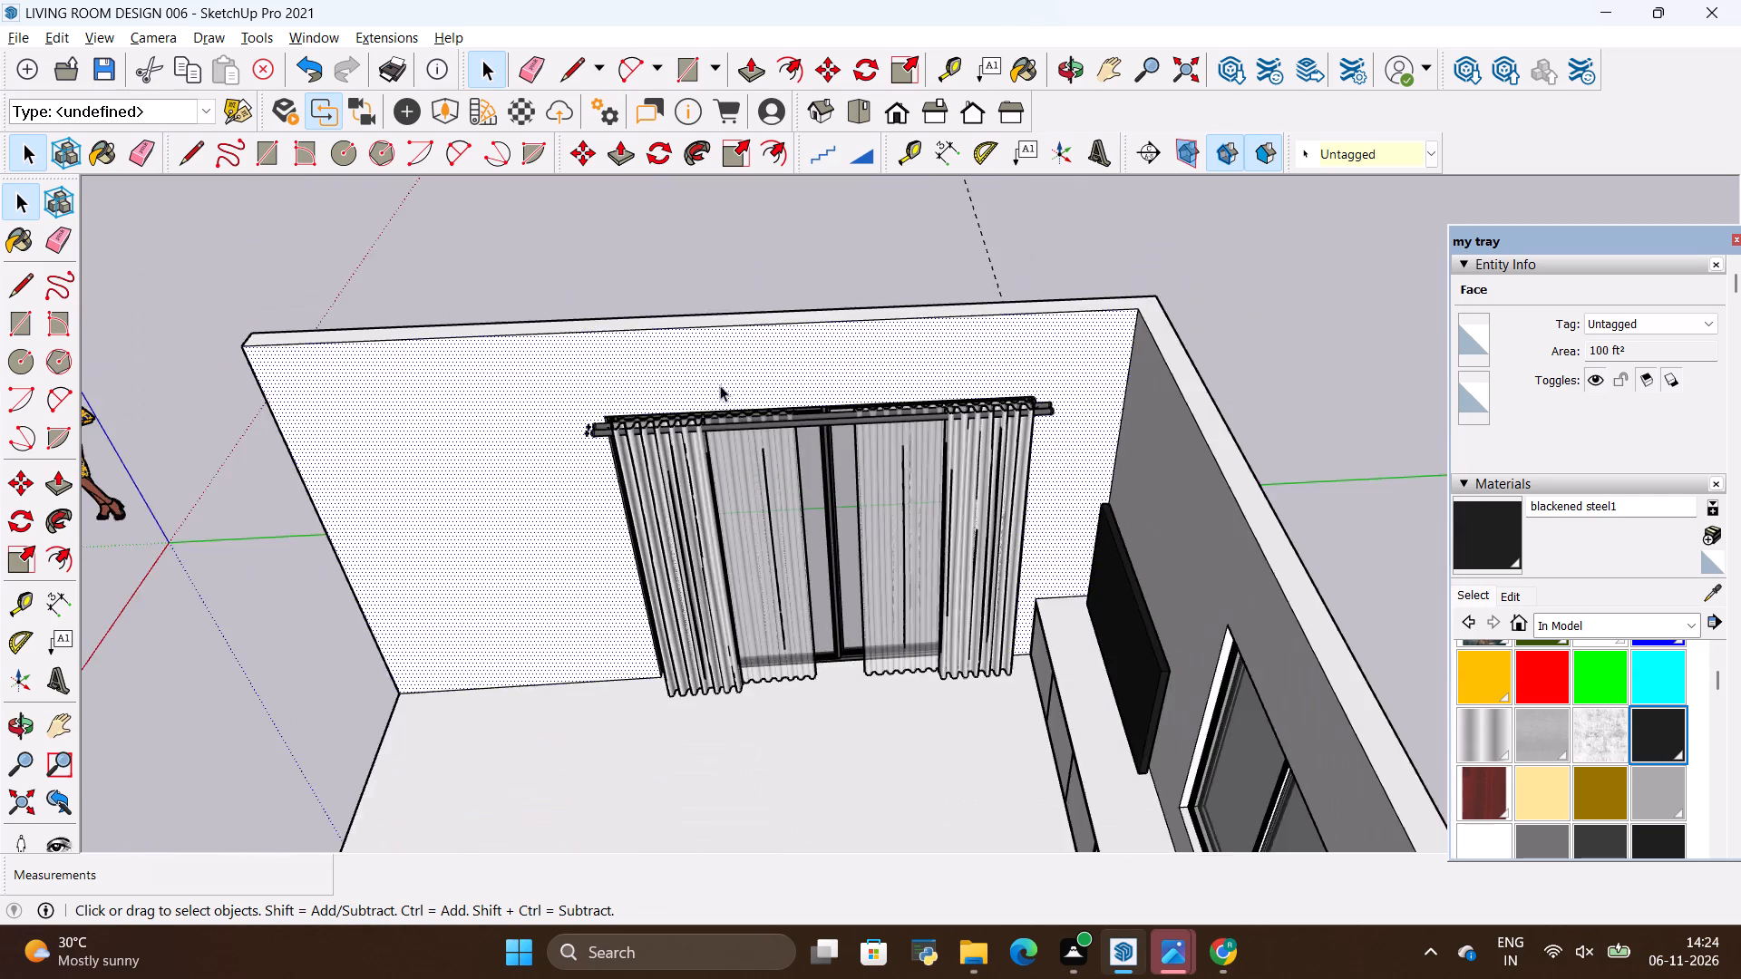
scroll(720, 385, "down", 5)
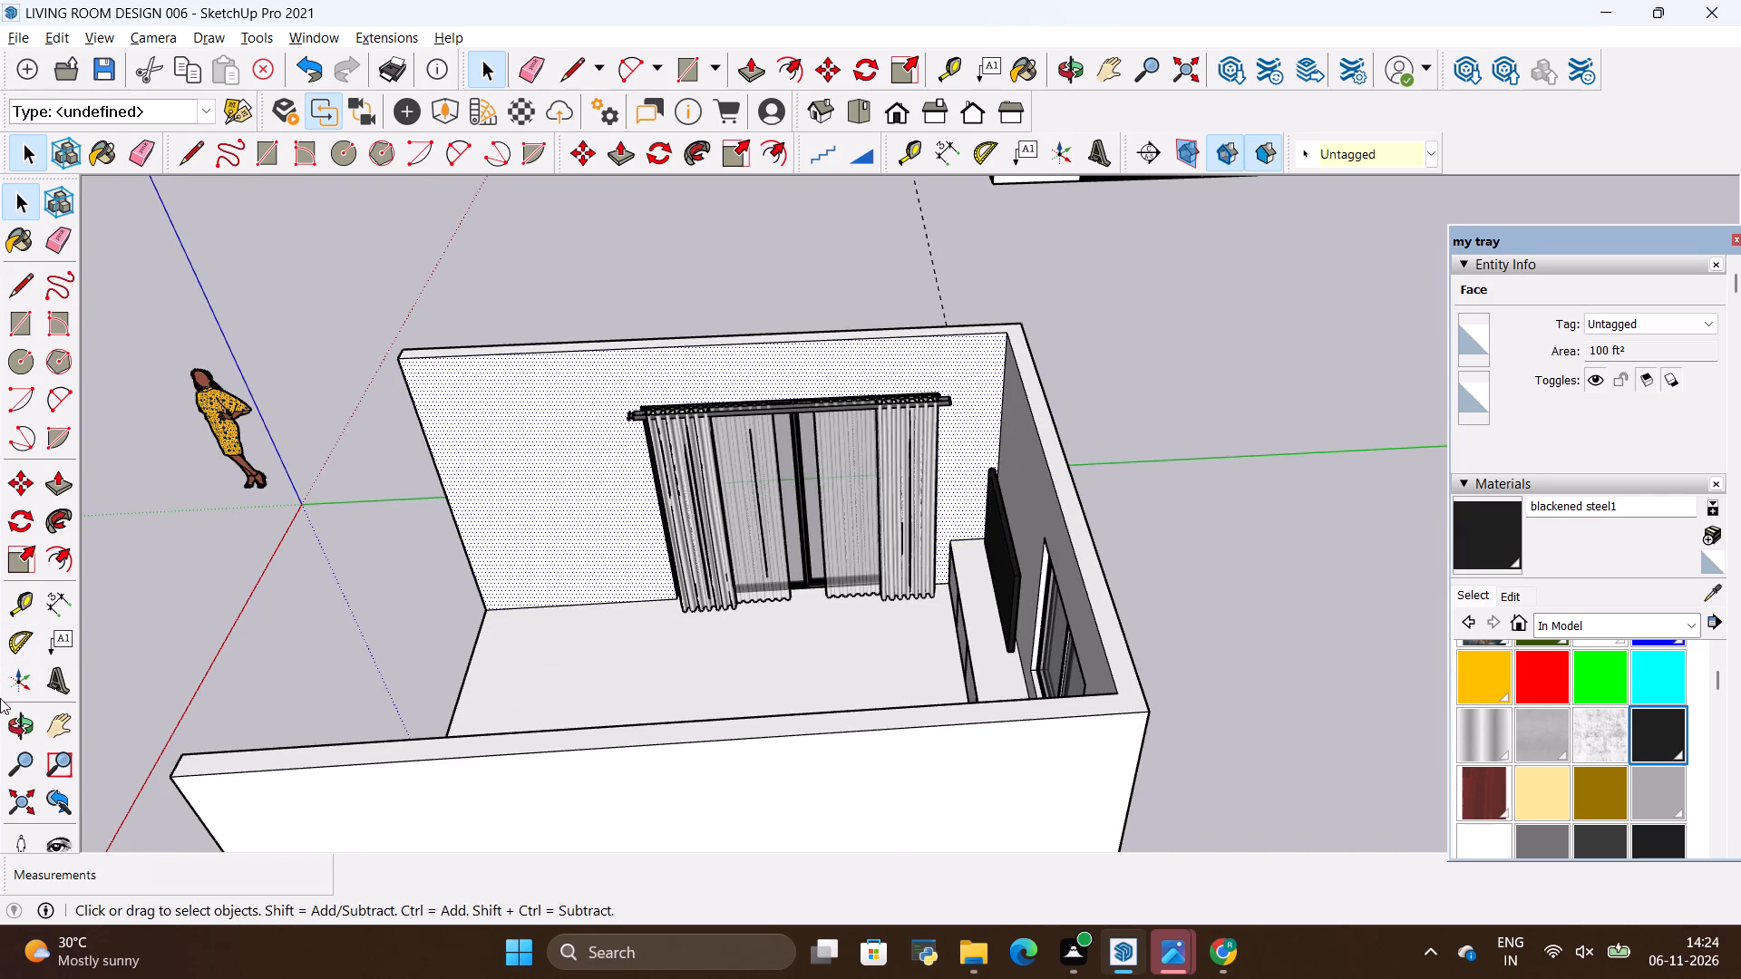
left_click(25, 719)
left_click_drag(291, 591, 837, 556)
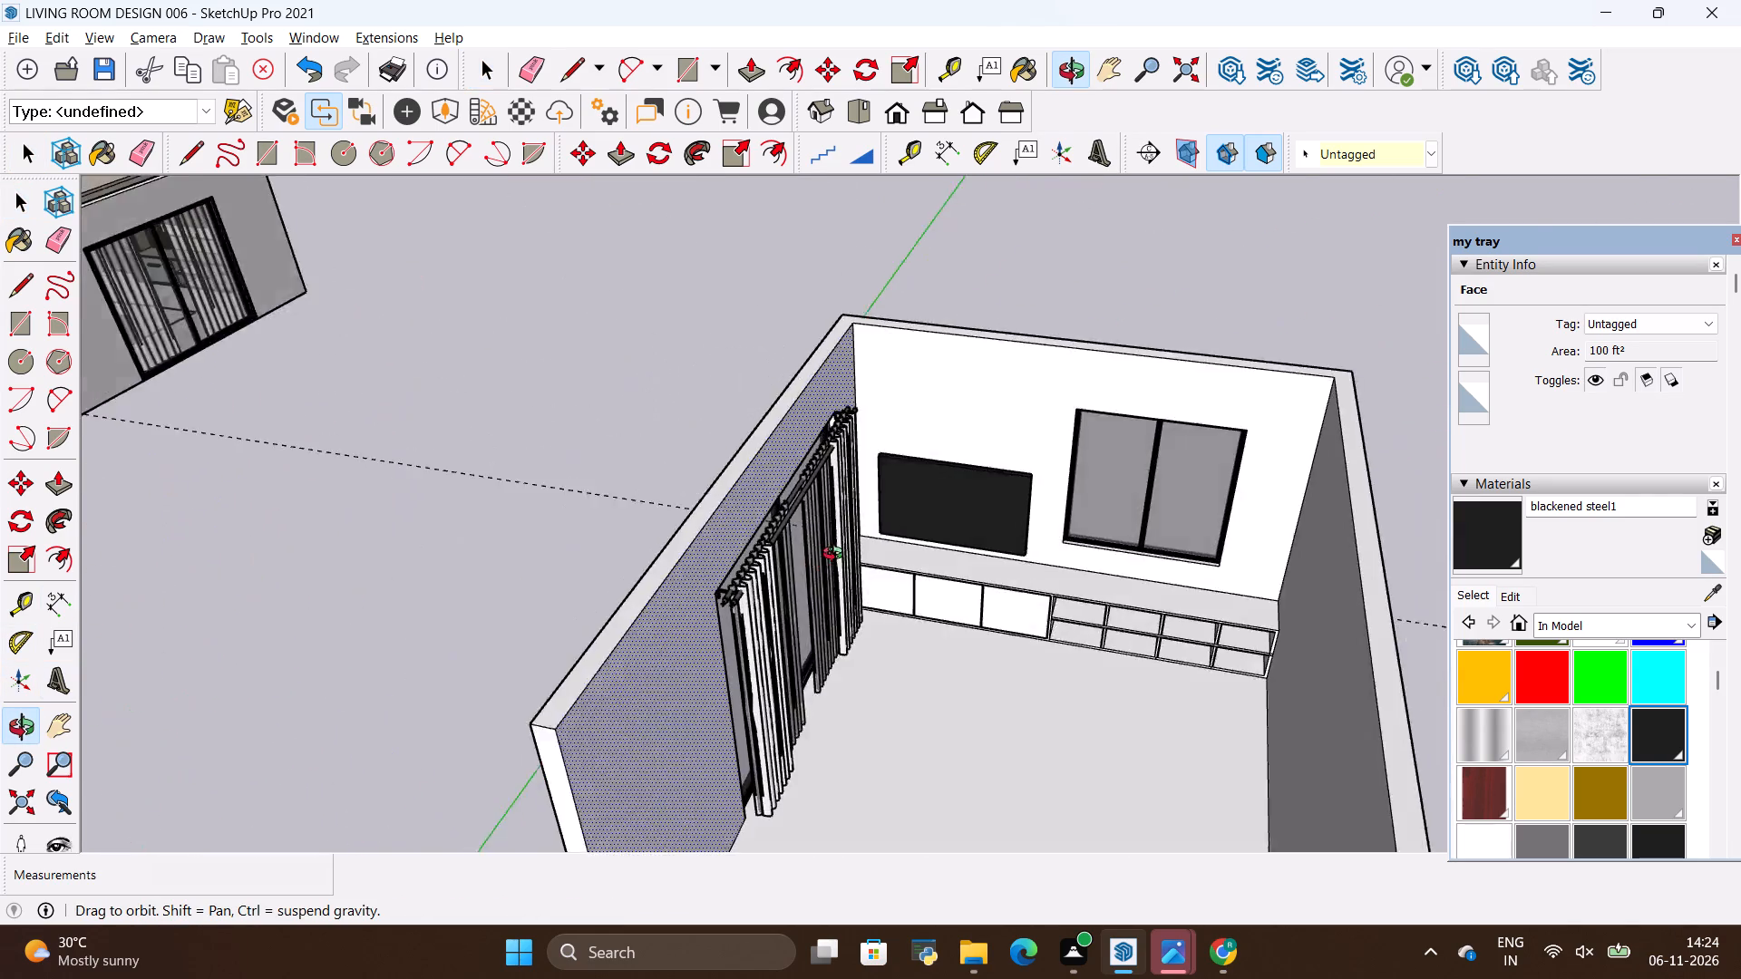
left_click_drag(837, 556, 868, 495)
scroll(861, 373, "down", 1)
scroll(861, 366, "up", 12)
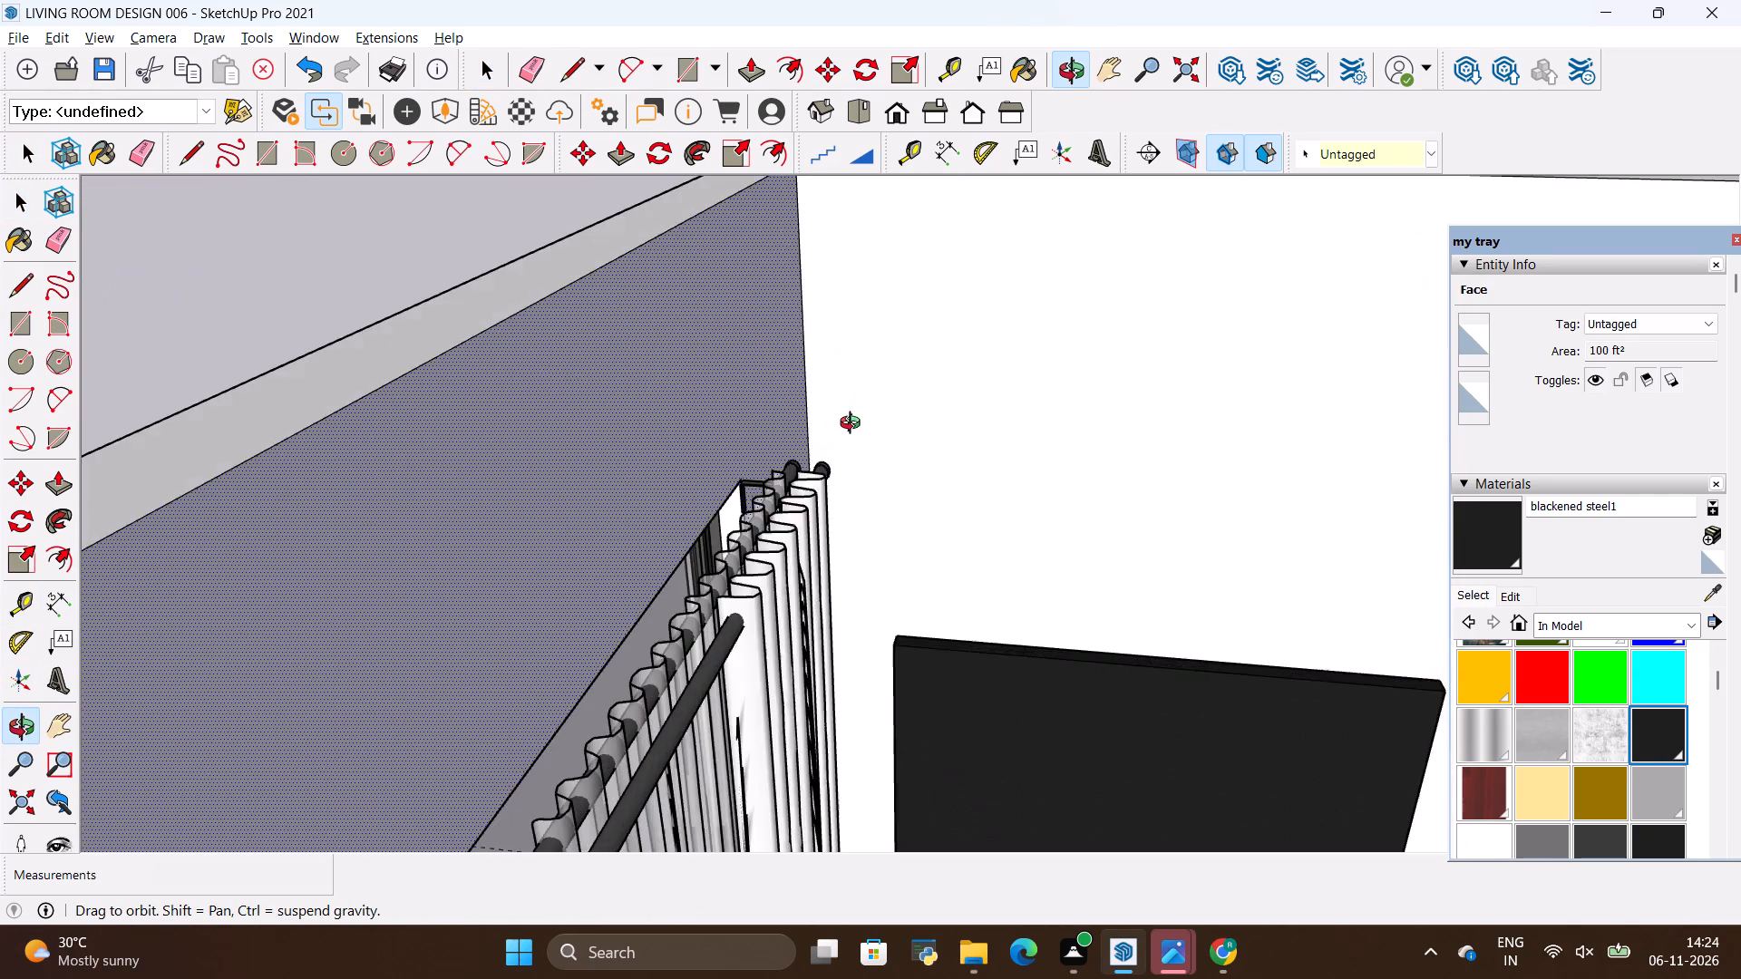
scroll(854, 425, "up", 6)
scroll(813, 451, "down", 18)
key("space")
left_click(579, 413)
scroll(513, 437, "down", 5)
scroll(743, 613, "up", 1)
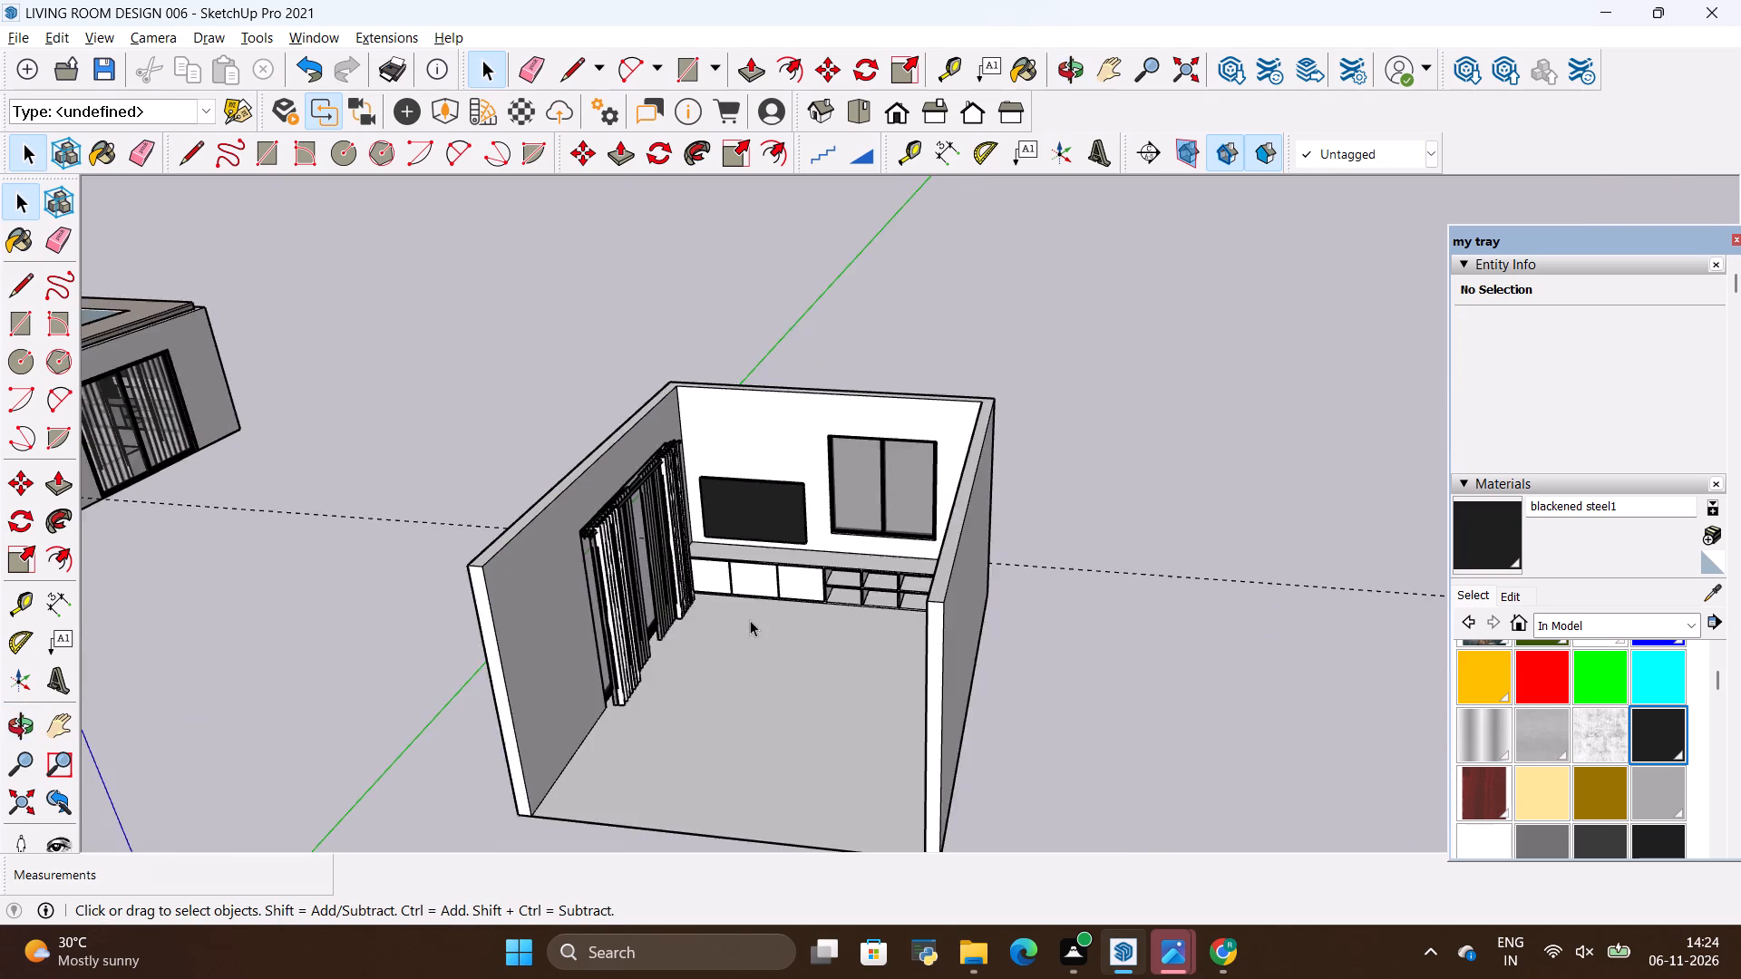
scroll(750, 620, "up", 7)
scroll(603, 567, "down", 4)
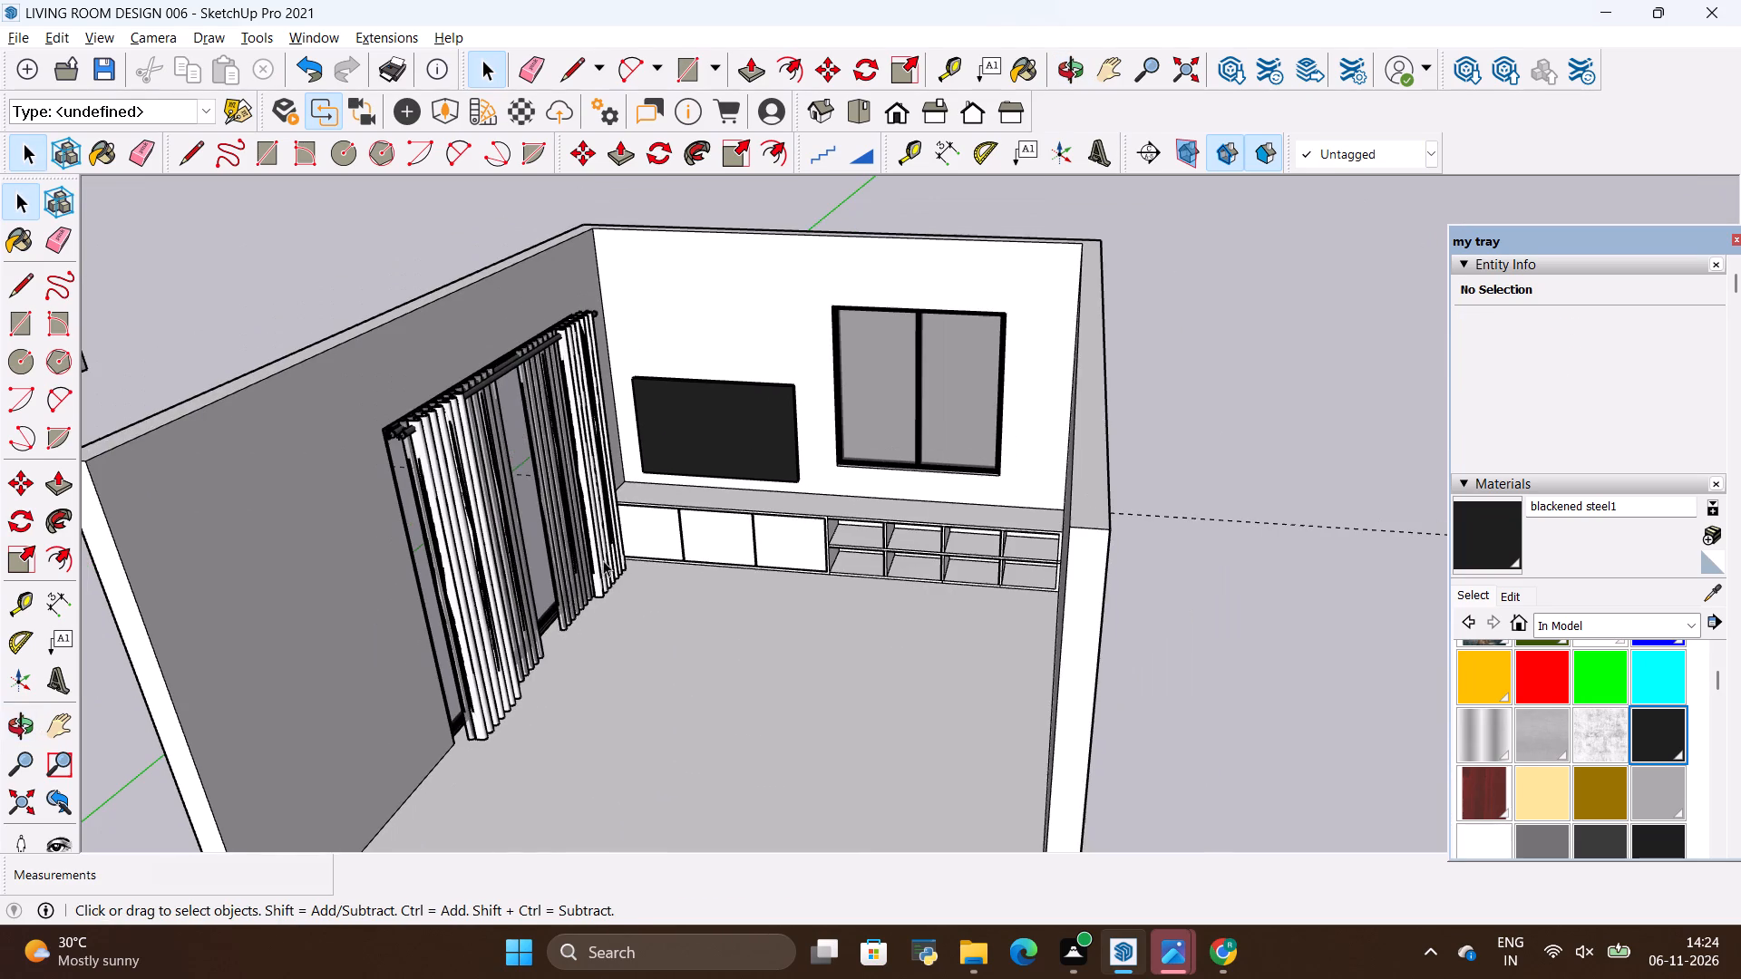
Compare the room model, with its curtain, TV wall, cabinets and open top, against the reference living room photo.
key("alt+Tab")
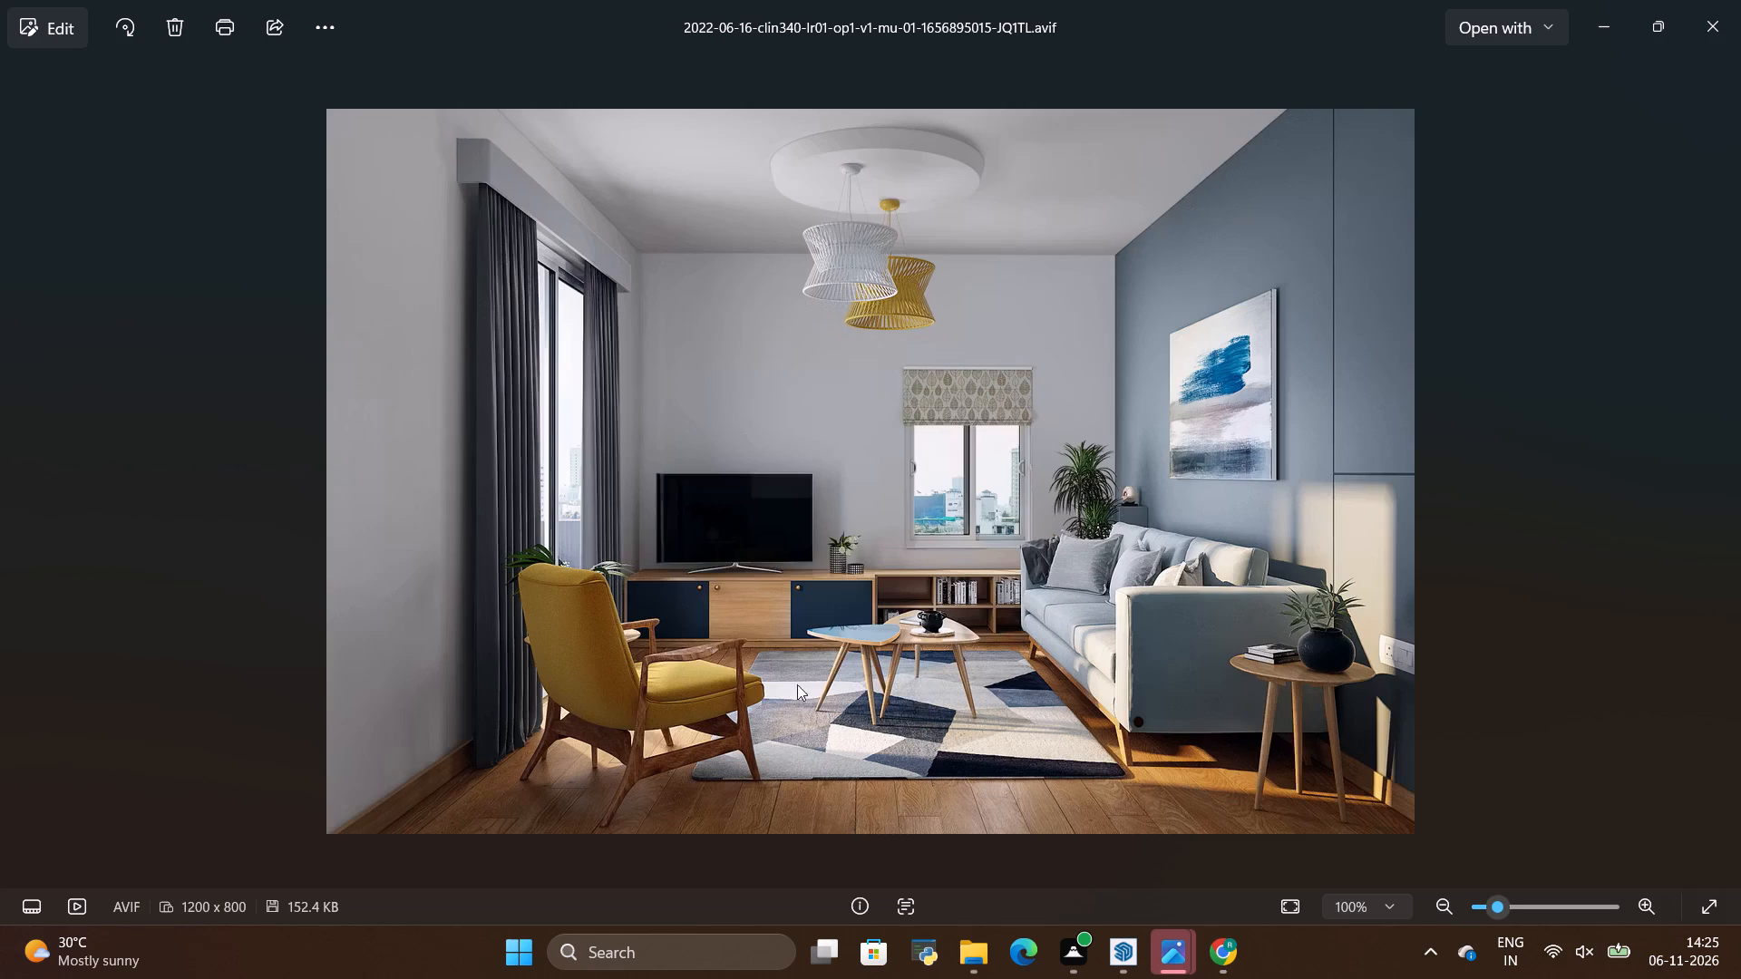
scroll(579, 770, "down", 2)
key("alt+Tab")
scroll(788, 589, "down", 3)
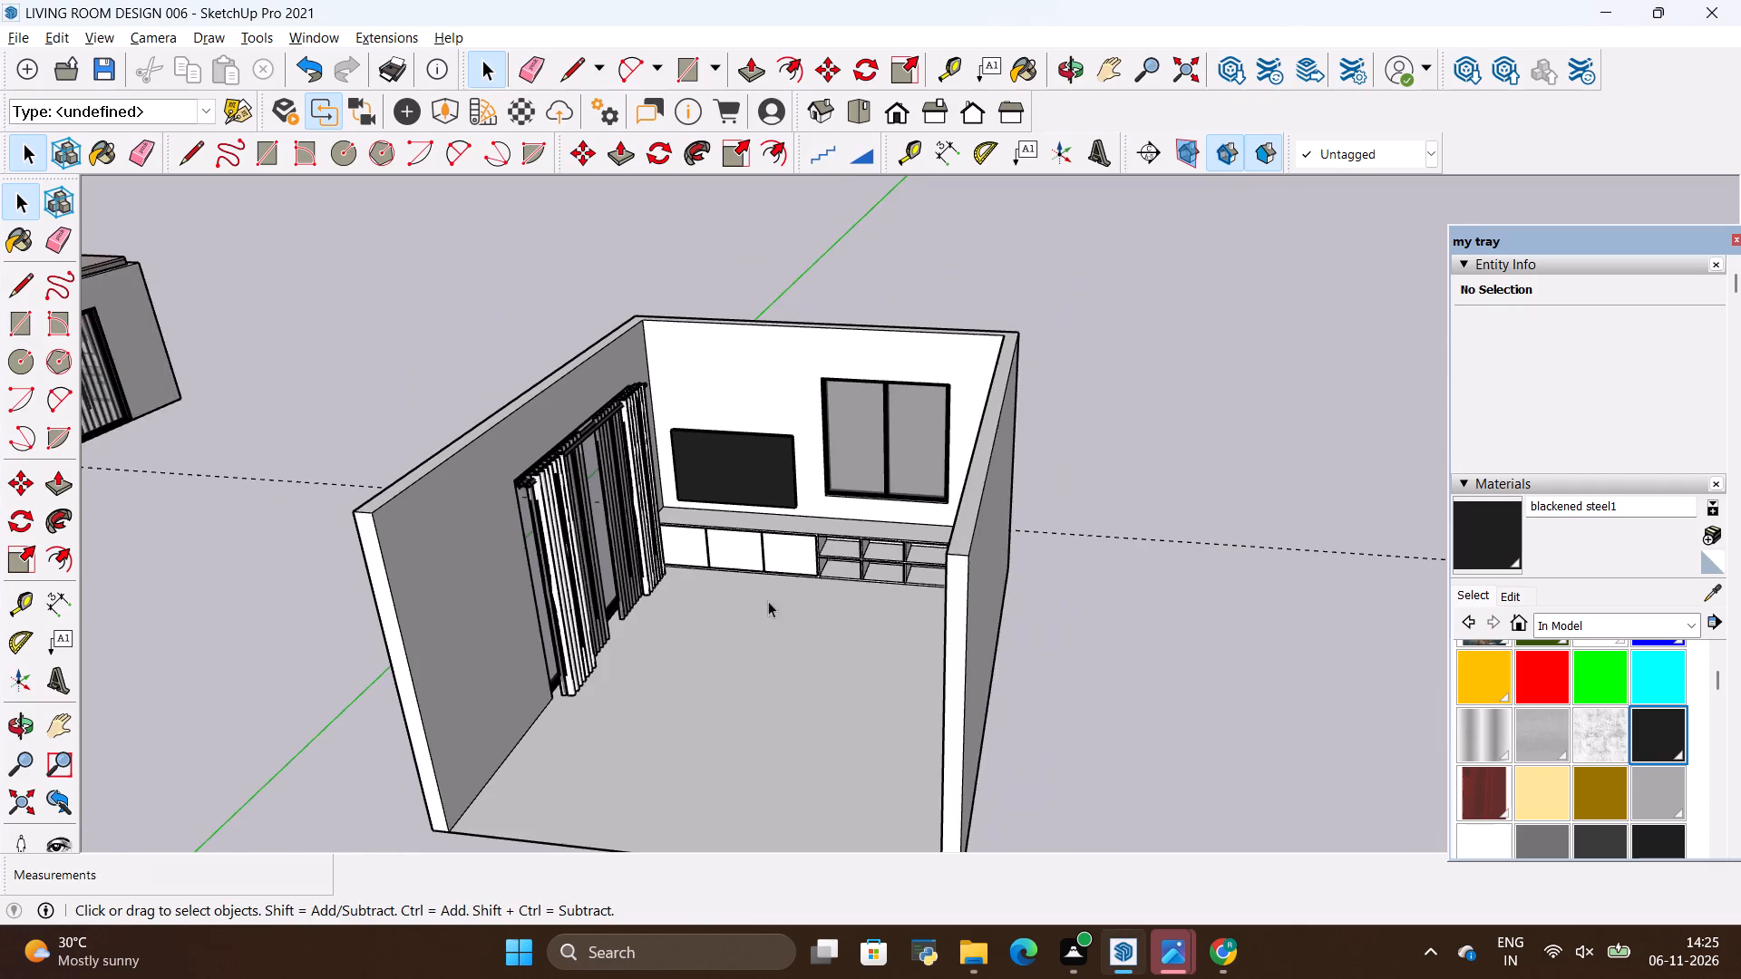
scroll(718, 633, "up", 2)
left_click(8, 724)
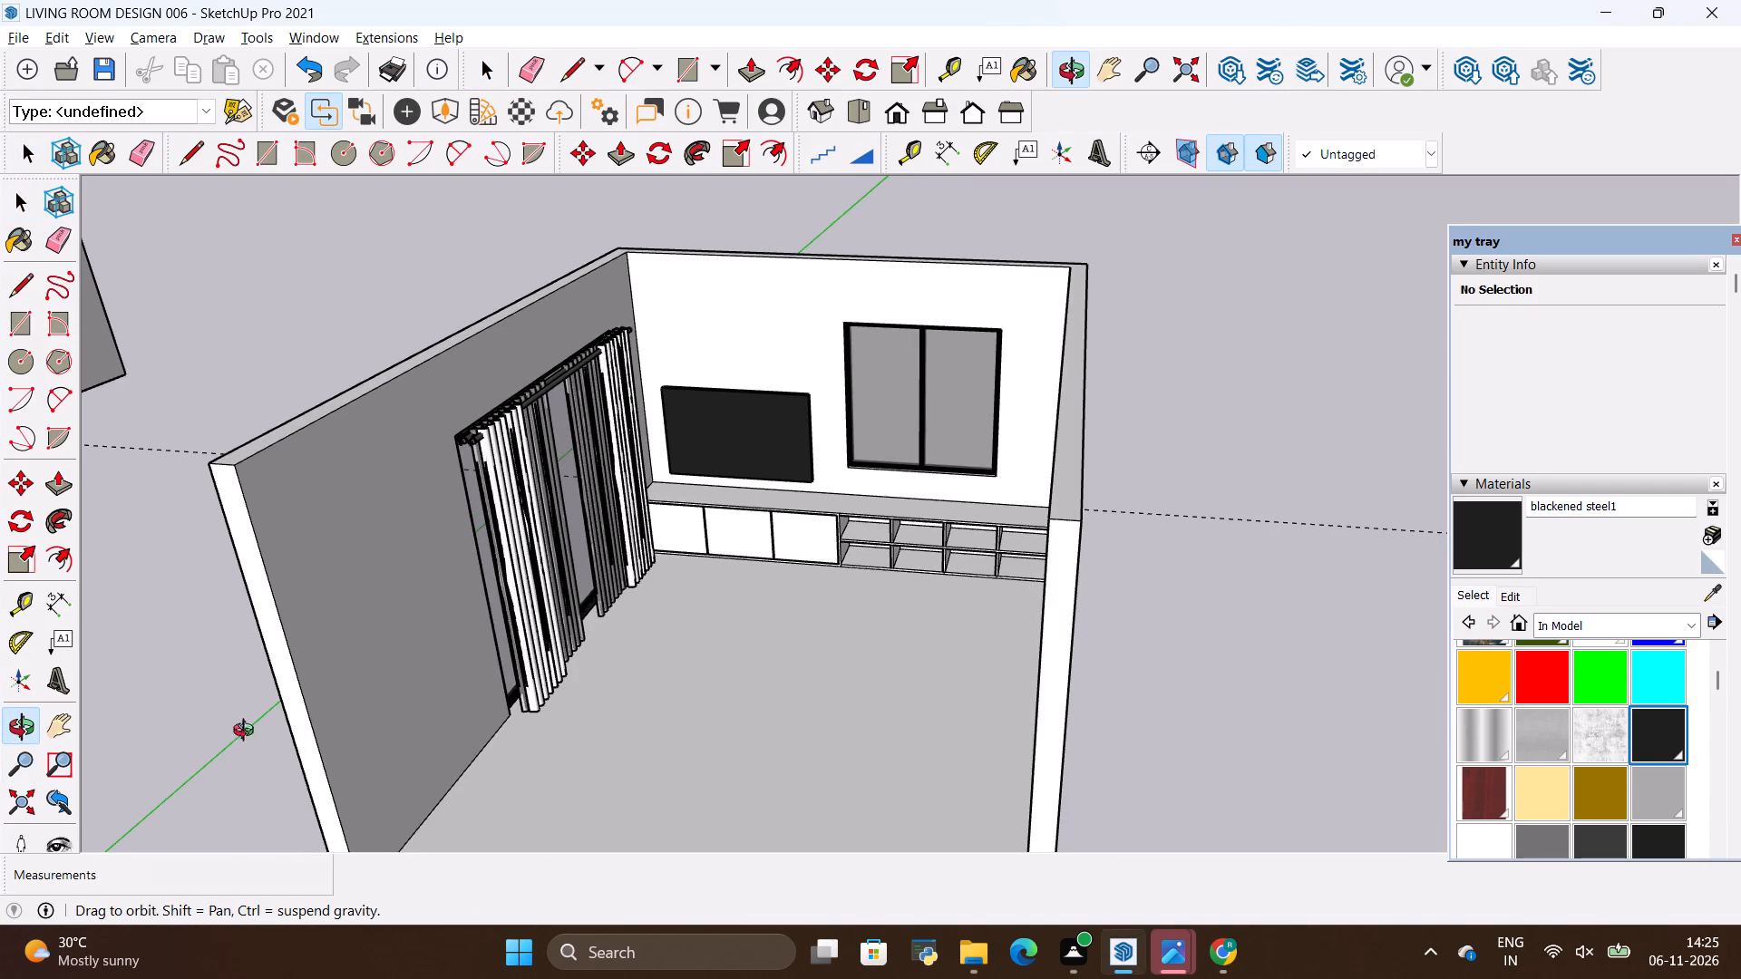
left_click_drag(322, 732, 373, 681)
scroll(718, 538, "up", 4)
left_click_drag(762, 553, 747, 498)
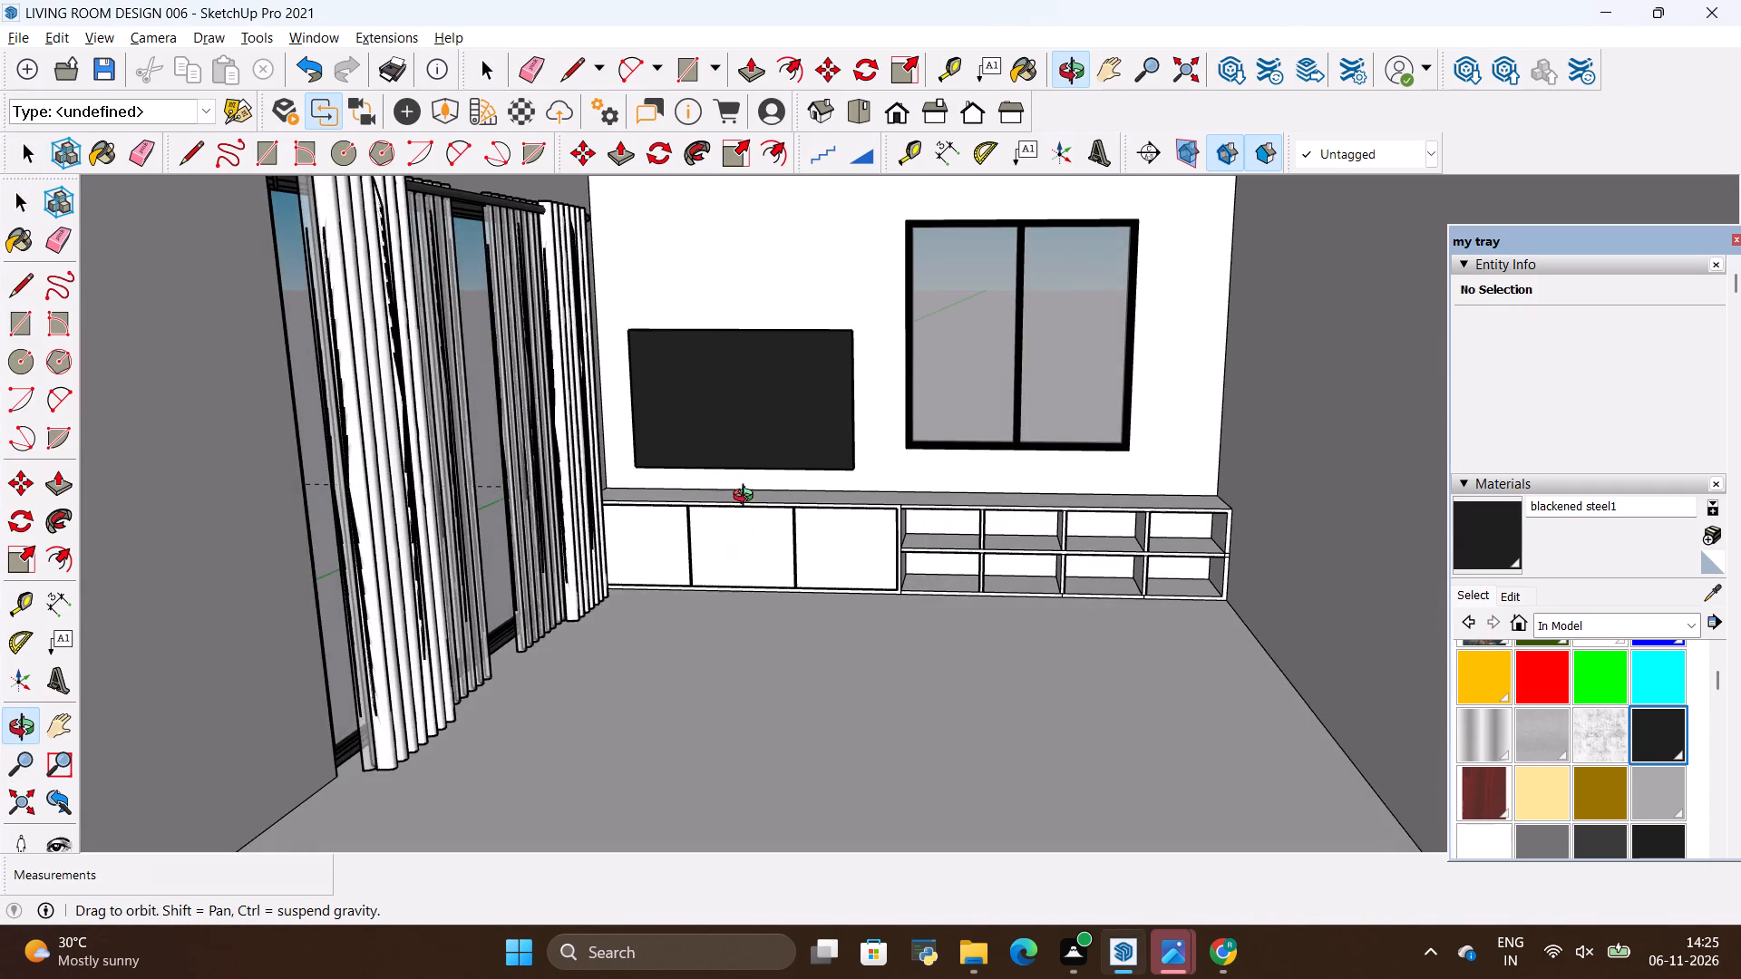
scroll(747, 498, "down", 3)
scroll(790, 518, "up", 3)
left_click_drag(789, 518, 782, 535)
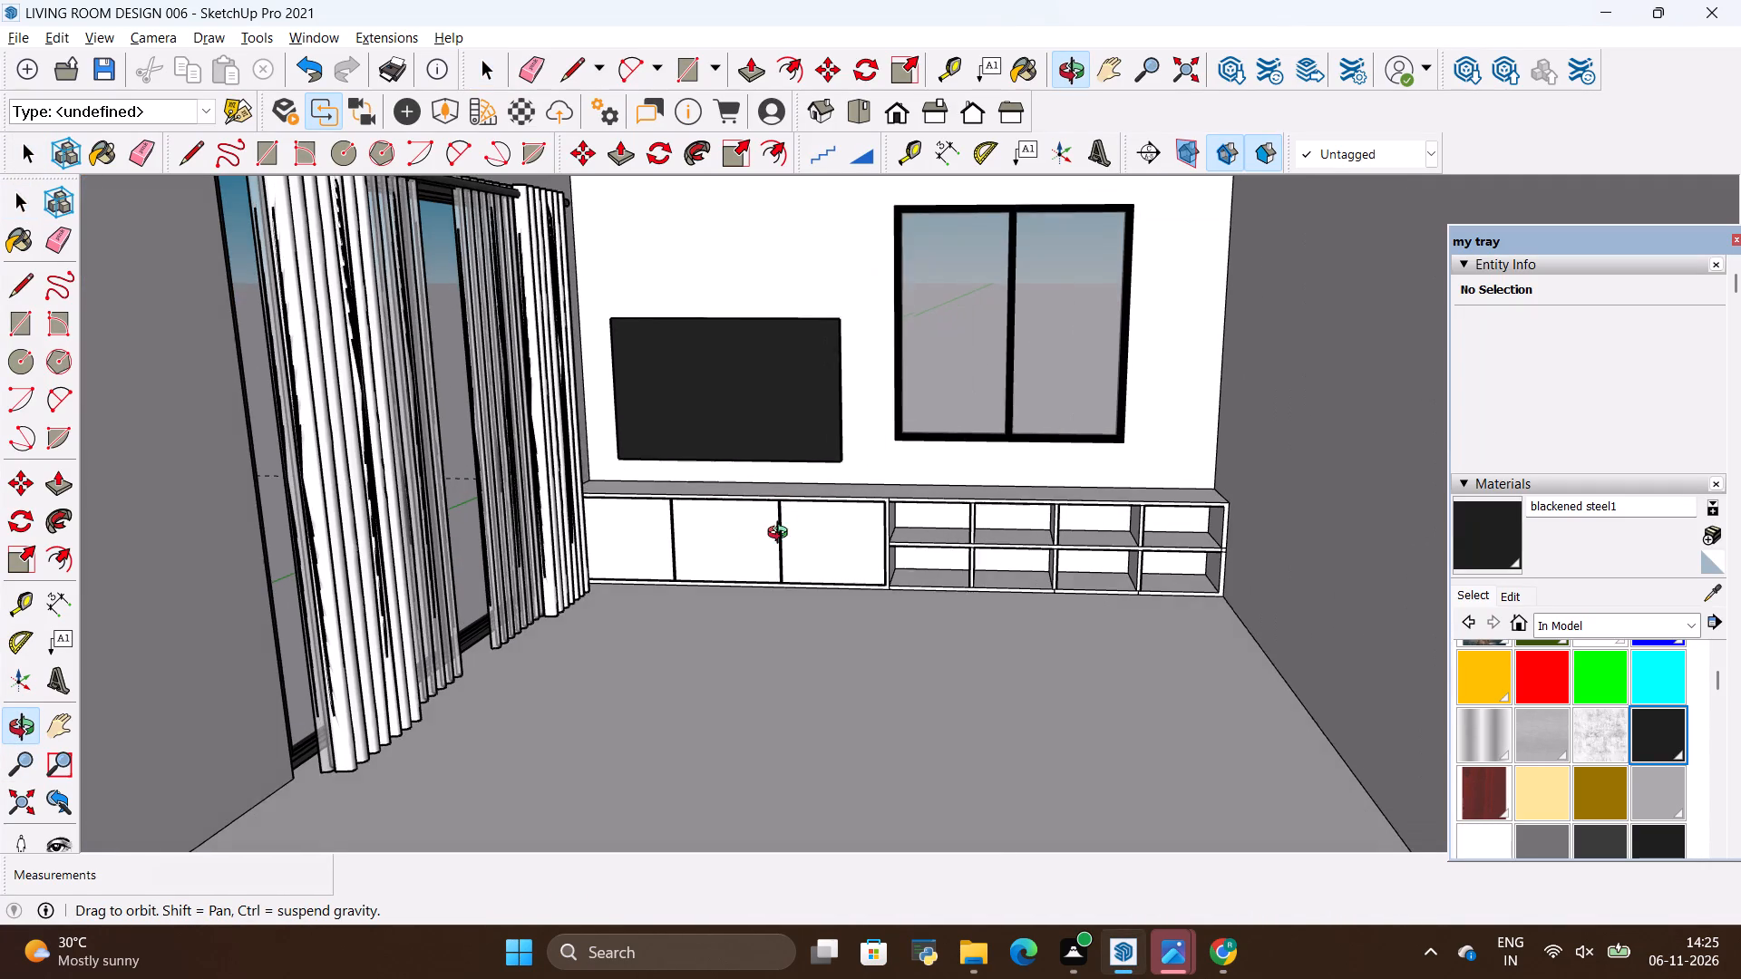
left_click_drag(782, 535, 781, 537)
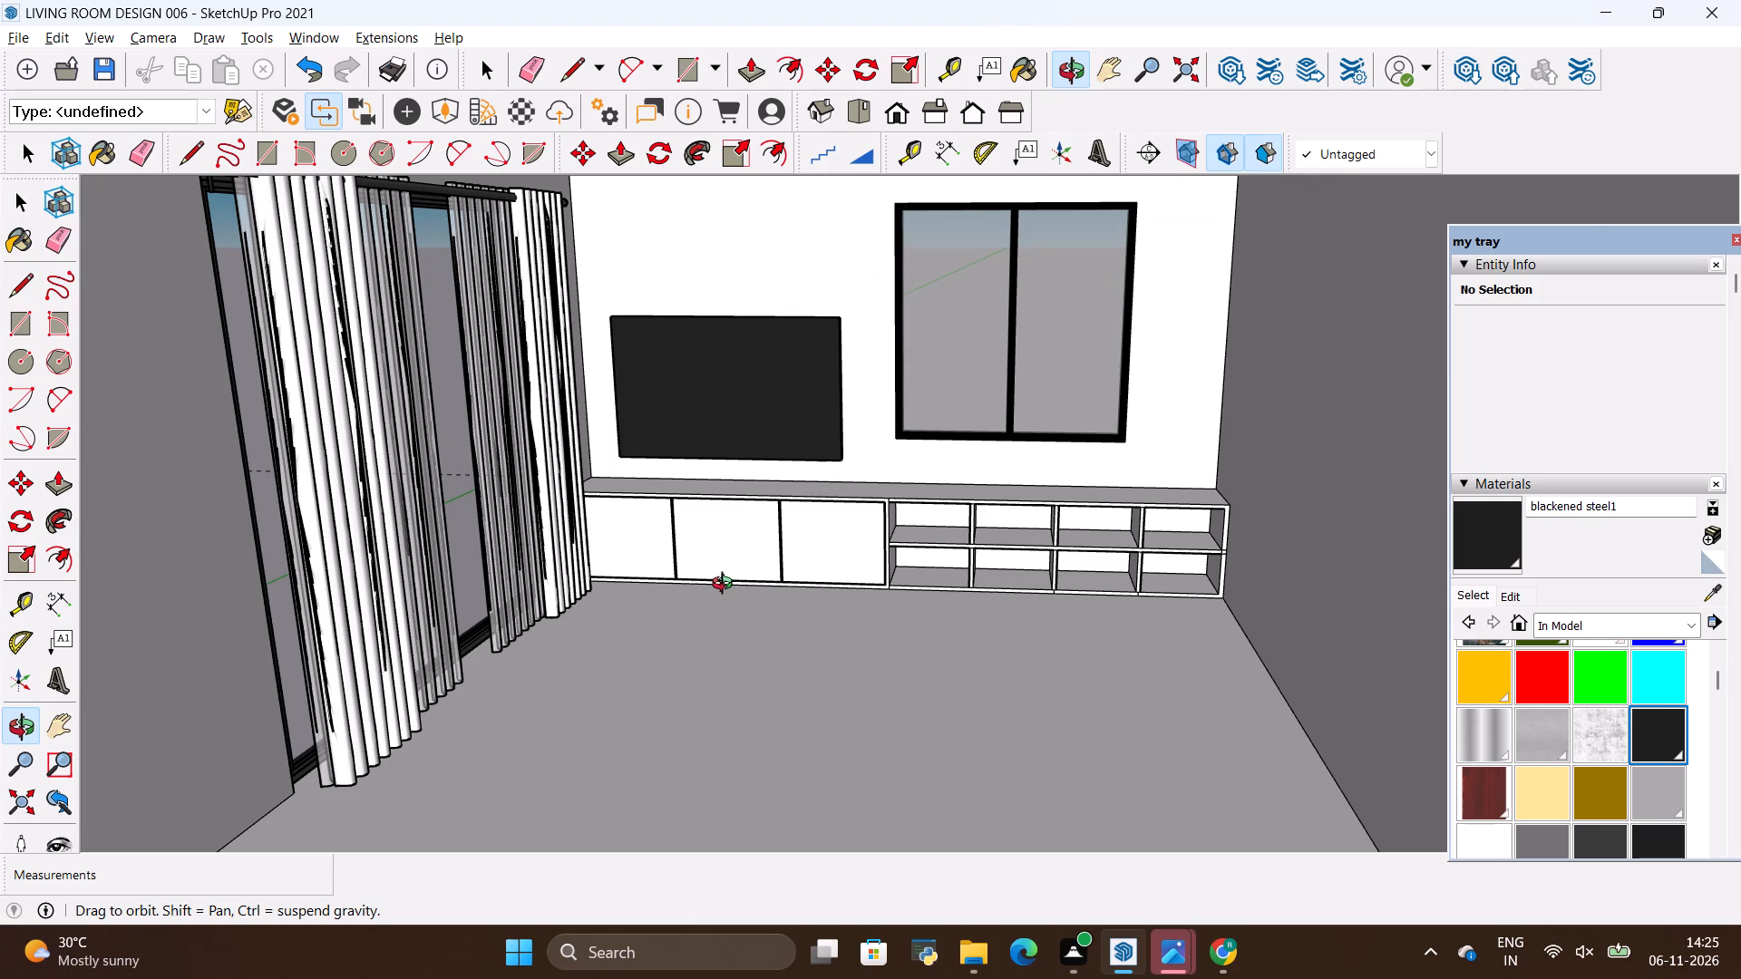
key("alt+Tab")
key("alt+Tab")
scroll(726, 586, "down", 4)
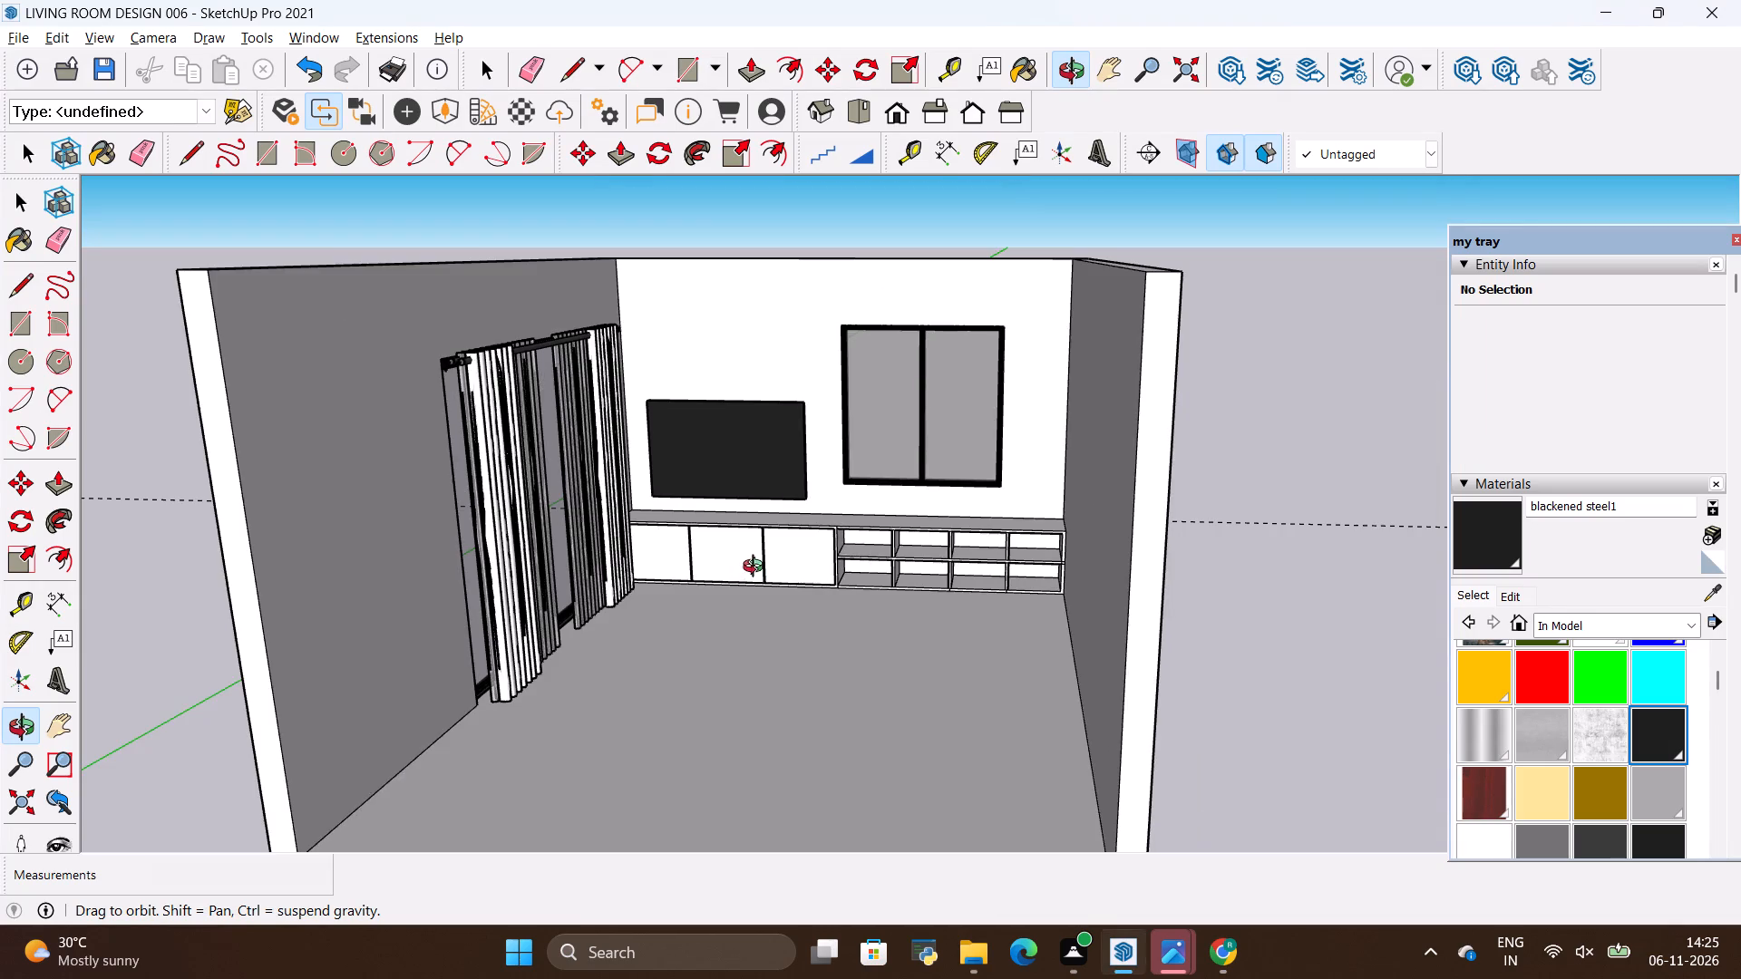
left_click_drag(761, 575, 772, 533)
scroll(825, 563, "down", 5)
left_click_drag(827, 459, 812, 553)
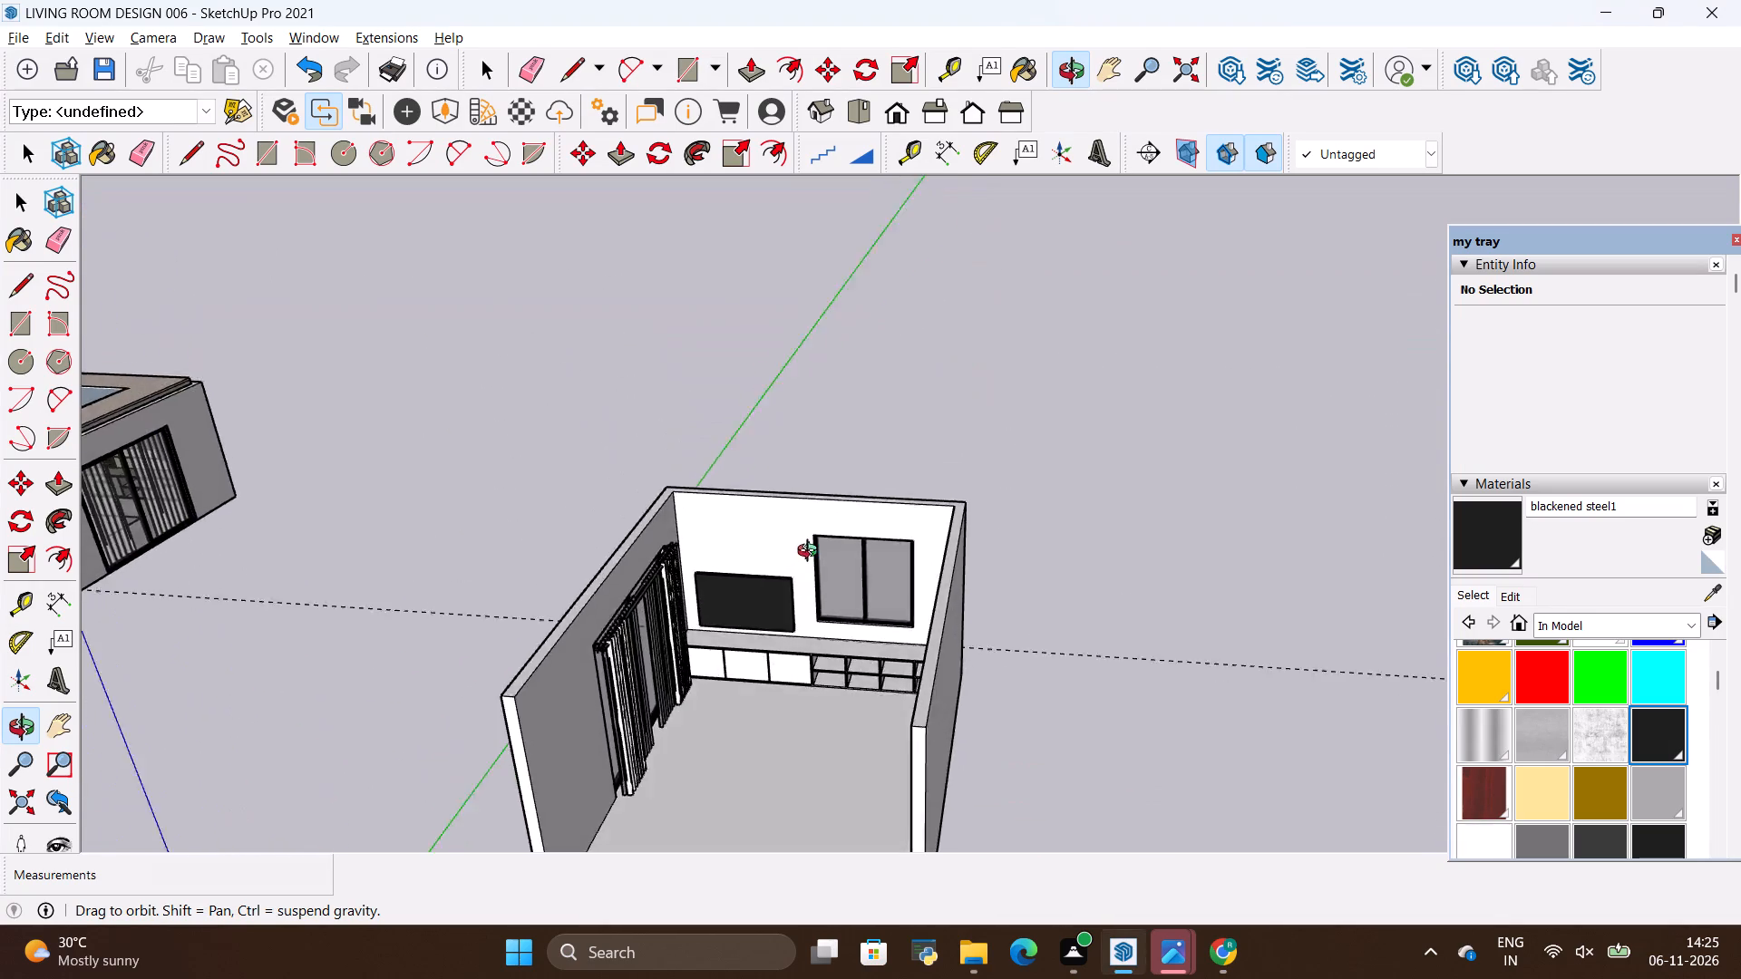
left_click_drag(812, 553, 817, 534)
scroll(754, 624, "up", 6)
key("alt+Tab")
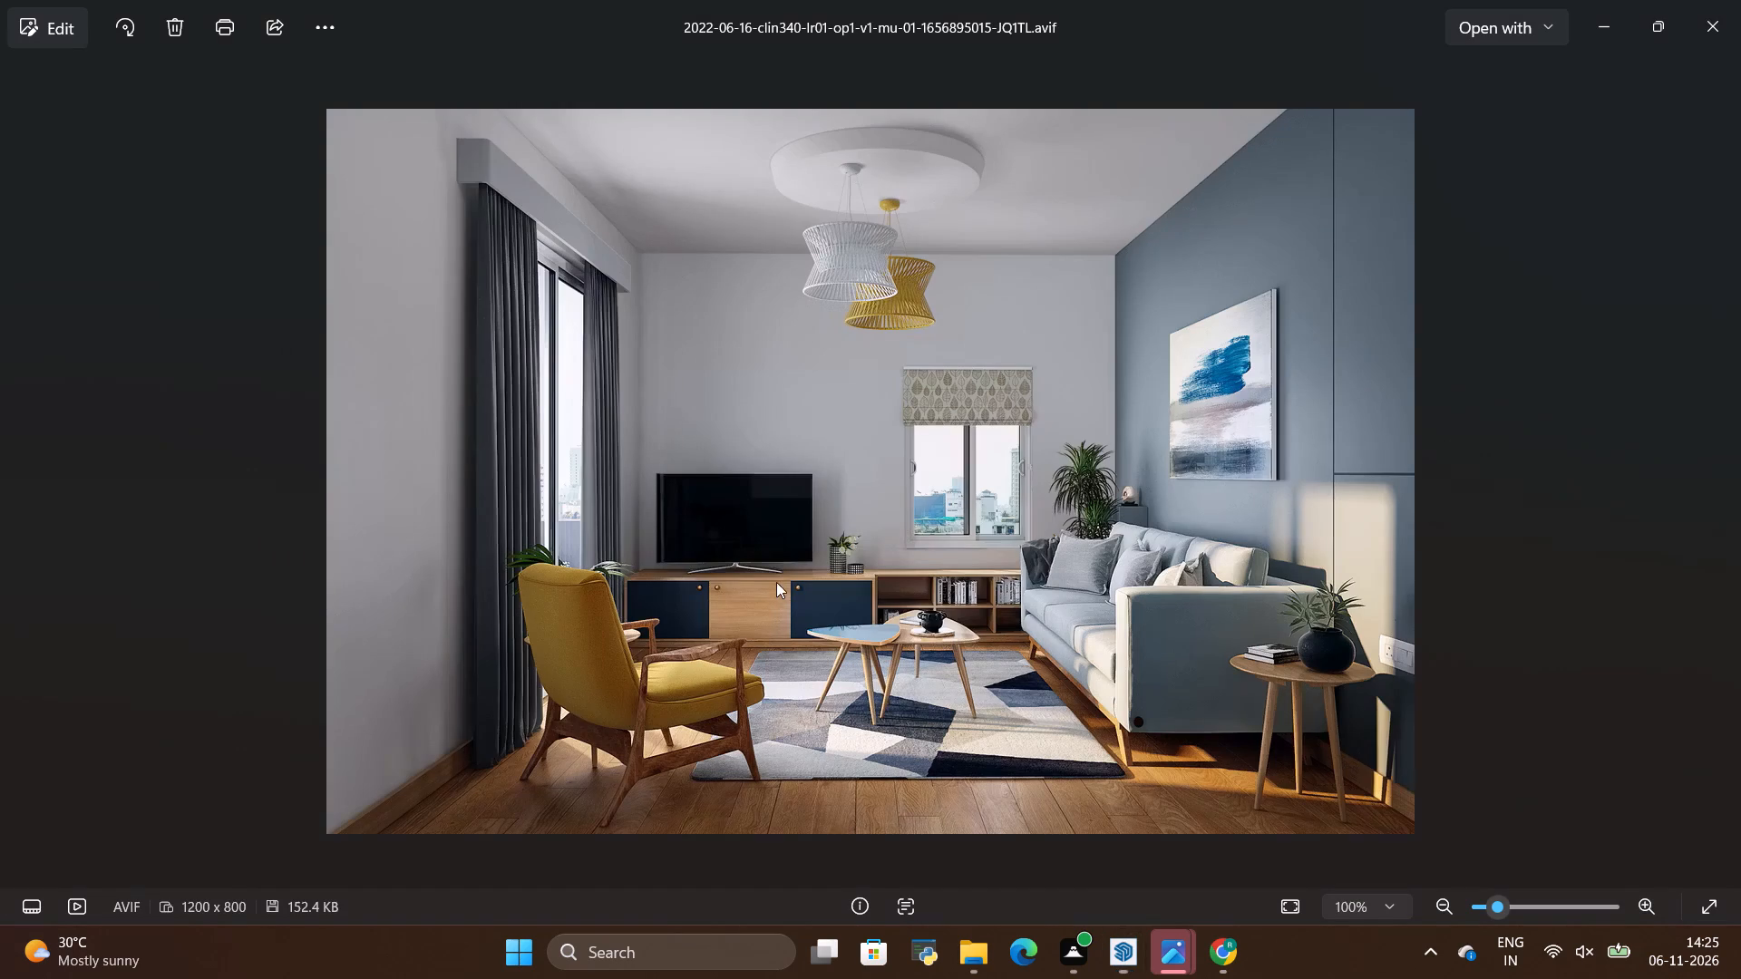
scroll(784, 557, "down", 2)
key("alt+Tab")
scroll(786, 551, "down", 5)
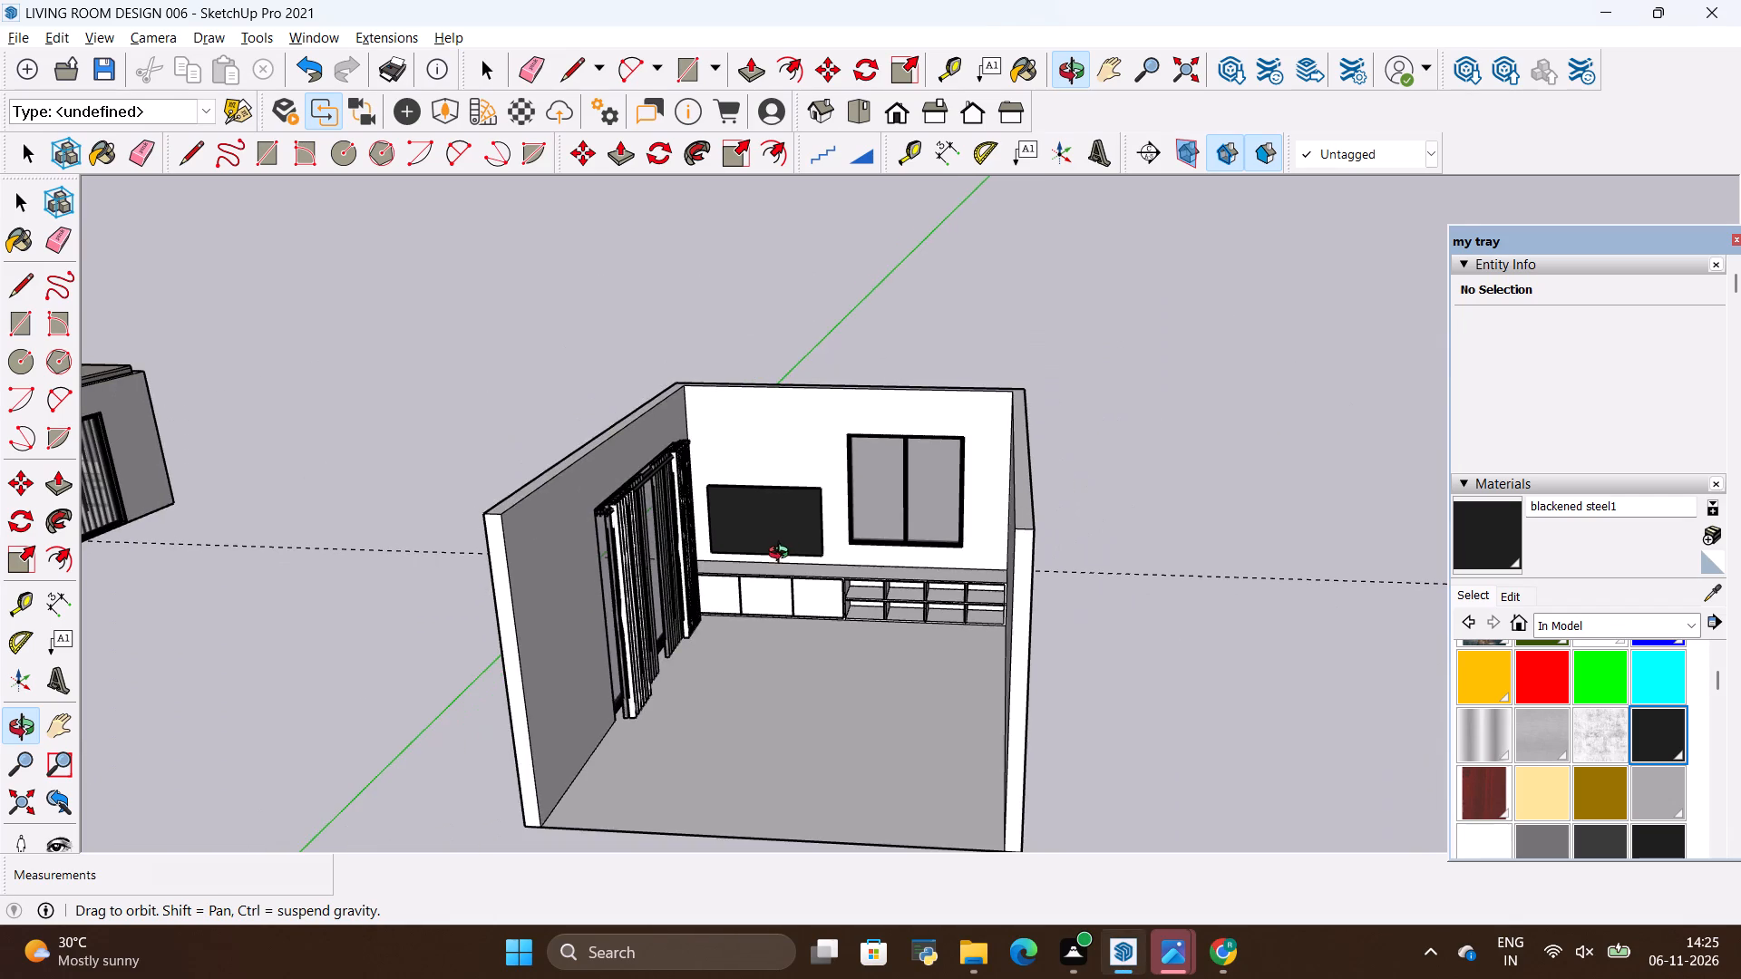
left_click_drag(783, 556, 792, 609)
scroll(816, 500, "down", 5)
scroll(778, 635, "up", 5)
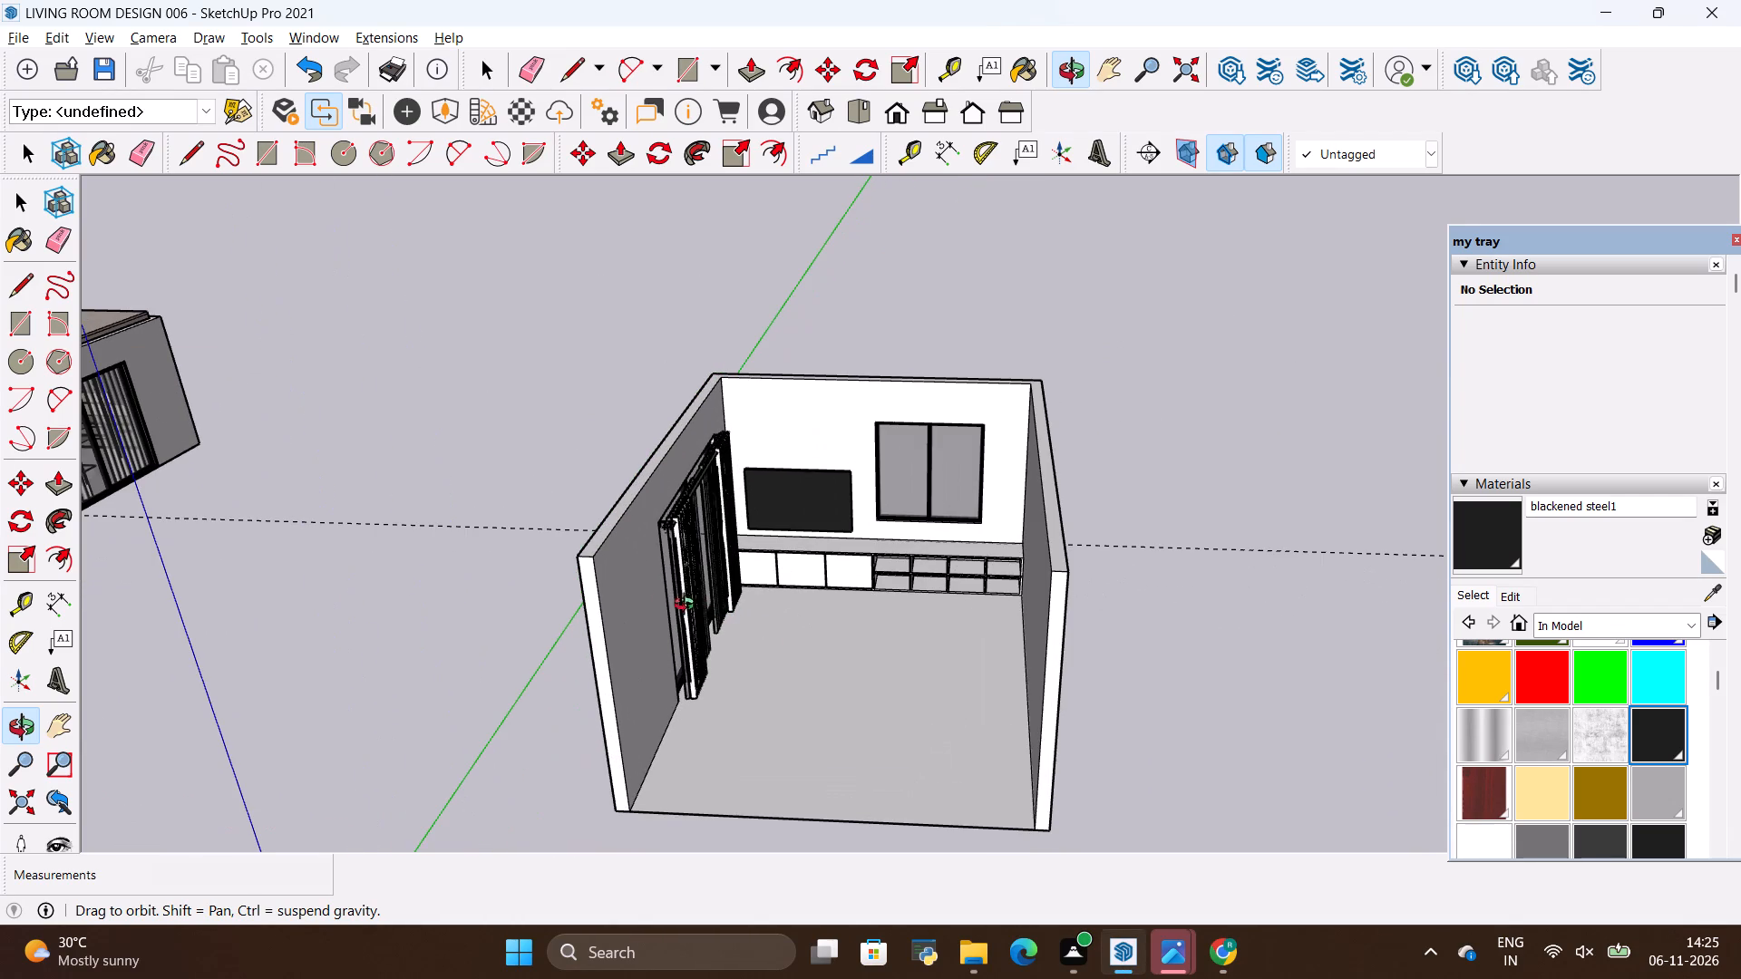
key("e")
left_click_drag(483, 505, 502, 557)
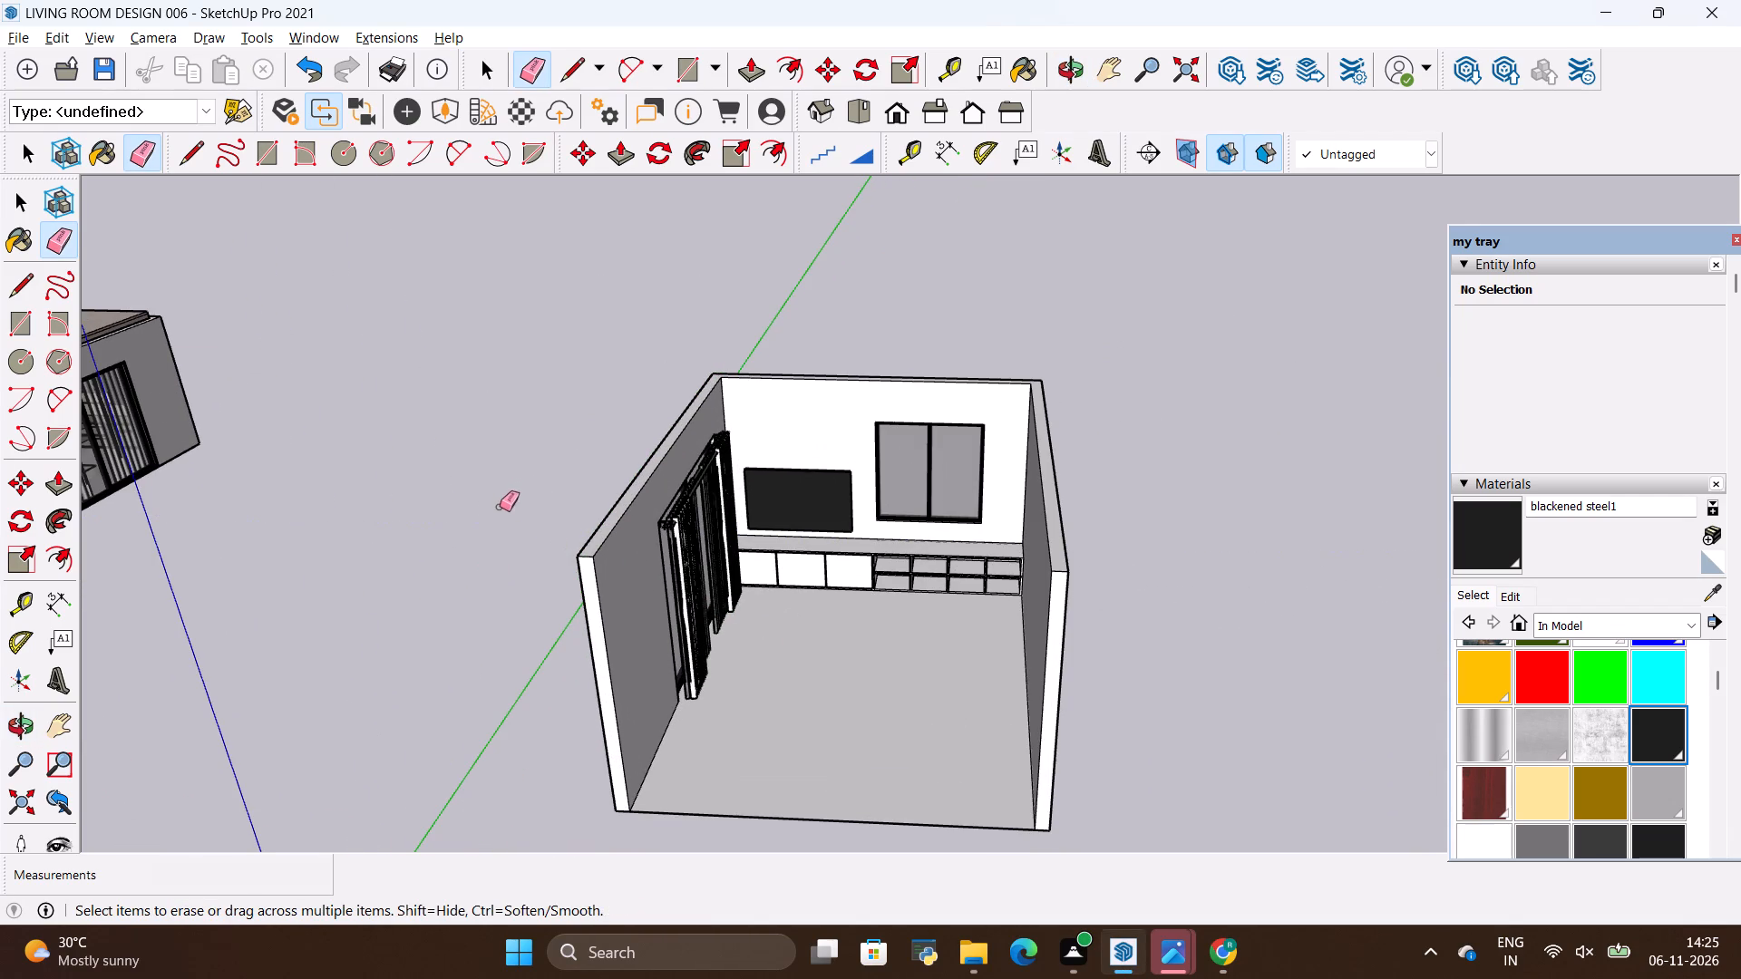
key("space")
Recheck the reference photo, and draw a 17' 6" by 14' ceiling rectangle between the inner top corners of the room's walls.
scroll(907, 585, "up", 4)
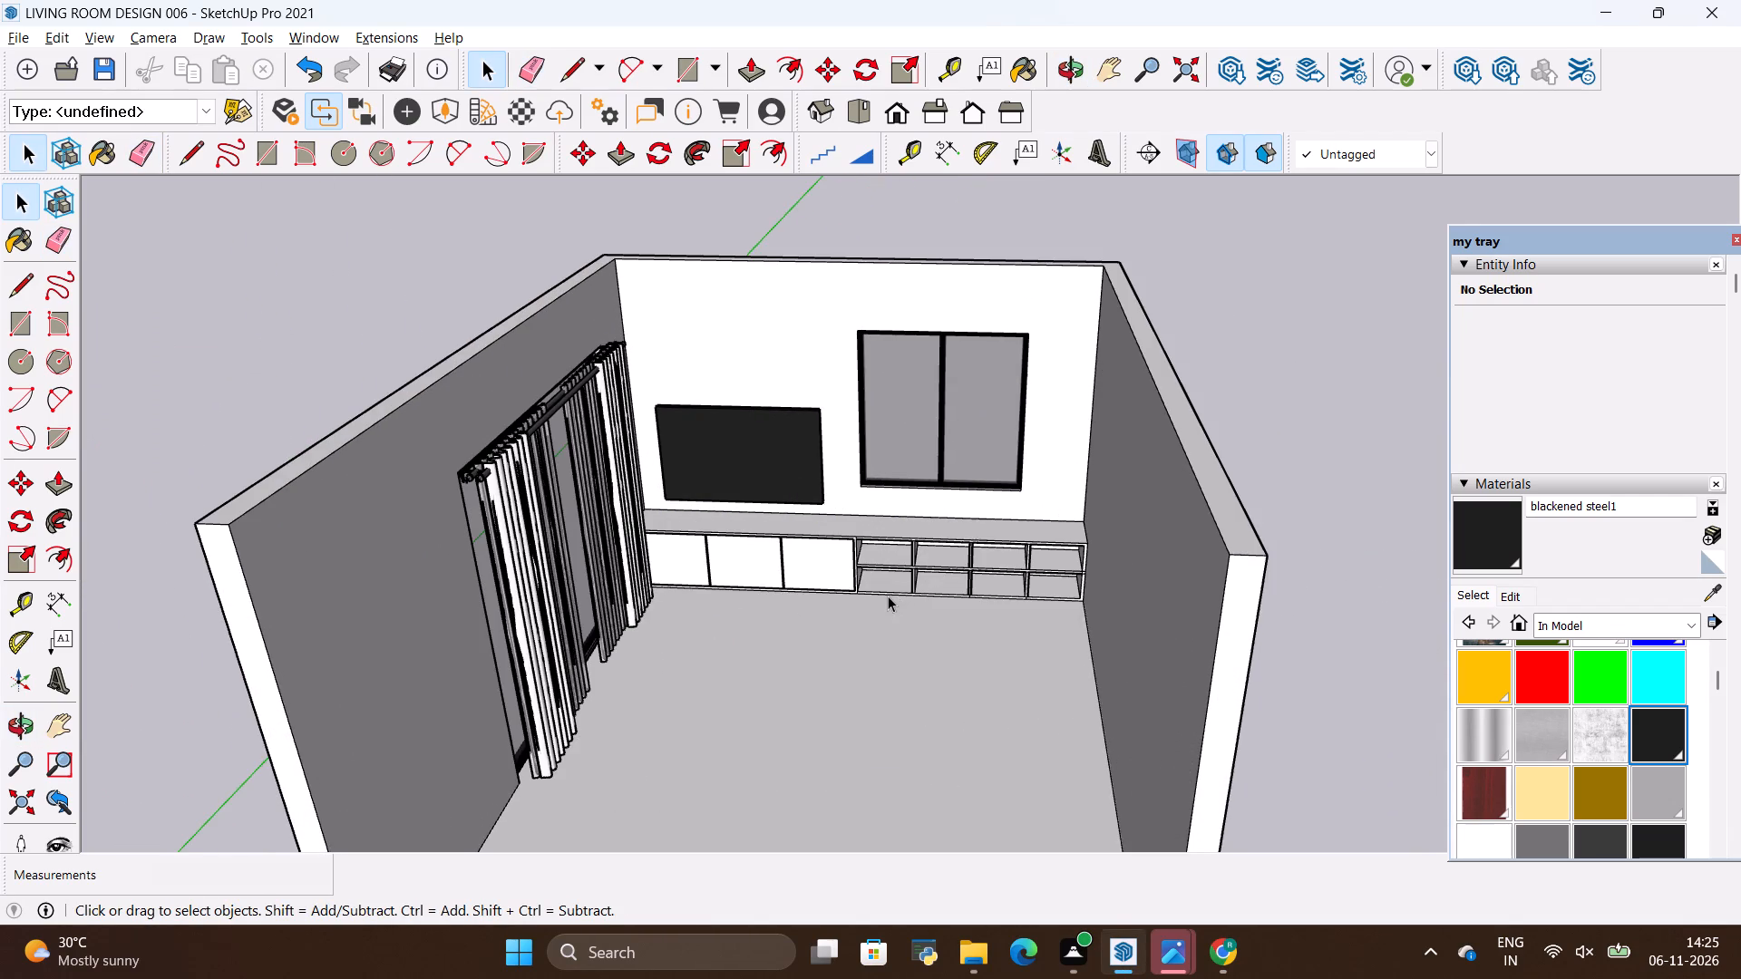
key("alt+Tab")
key("alt+Tab")
scroll(624, 531, "down", 3)
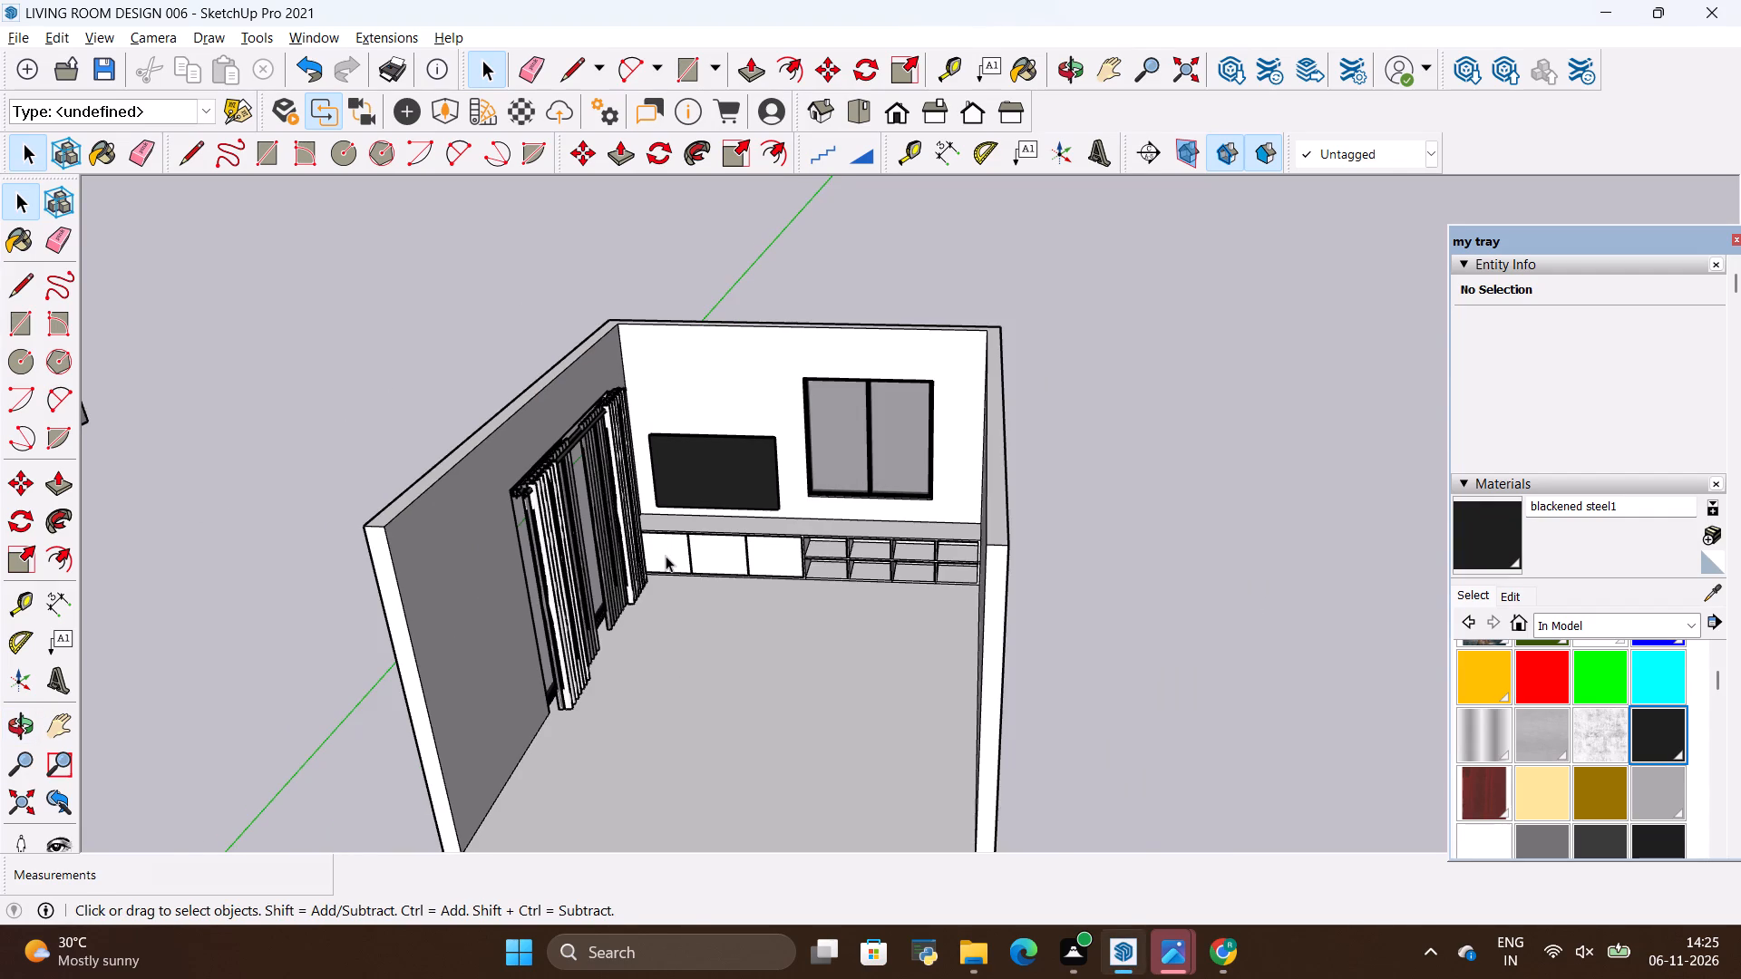
scroll(666, 556, "up", 2)
scroll(681, 524, "down", 2)
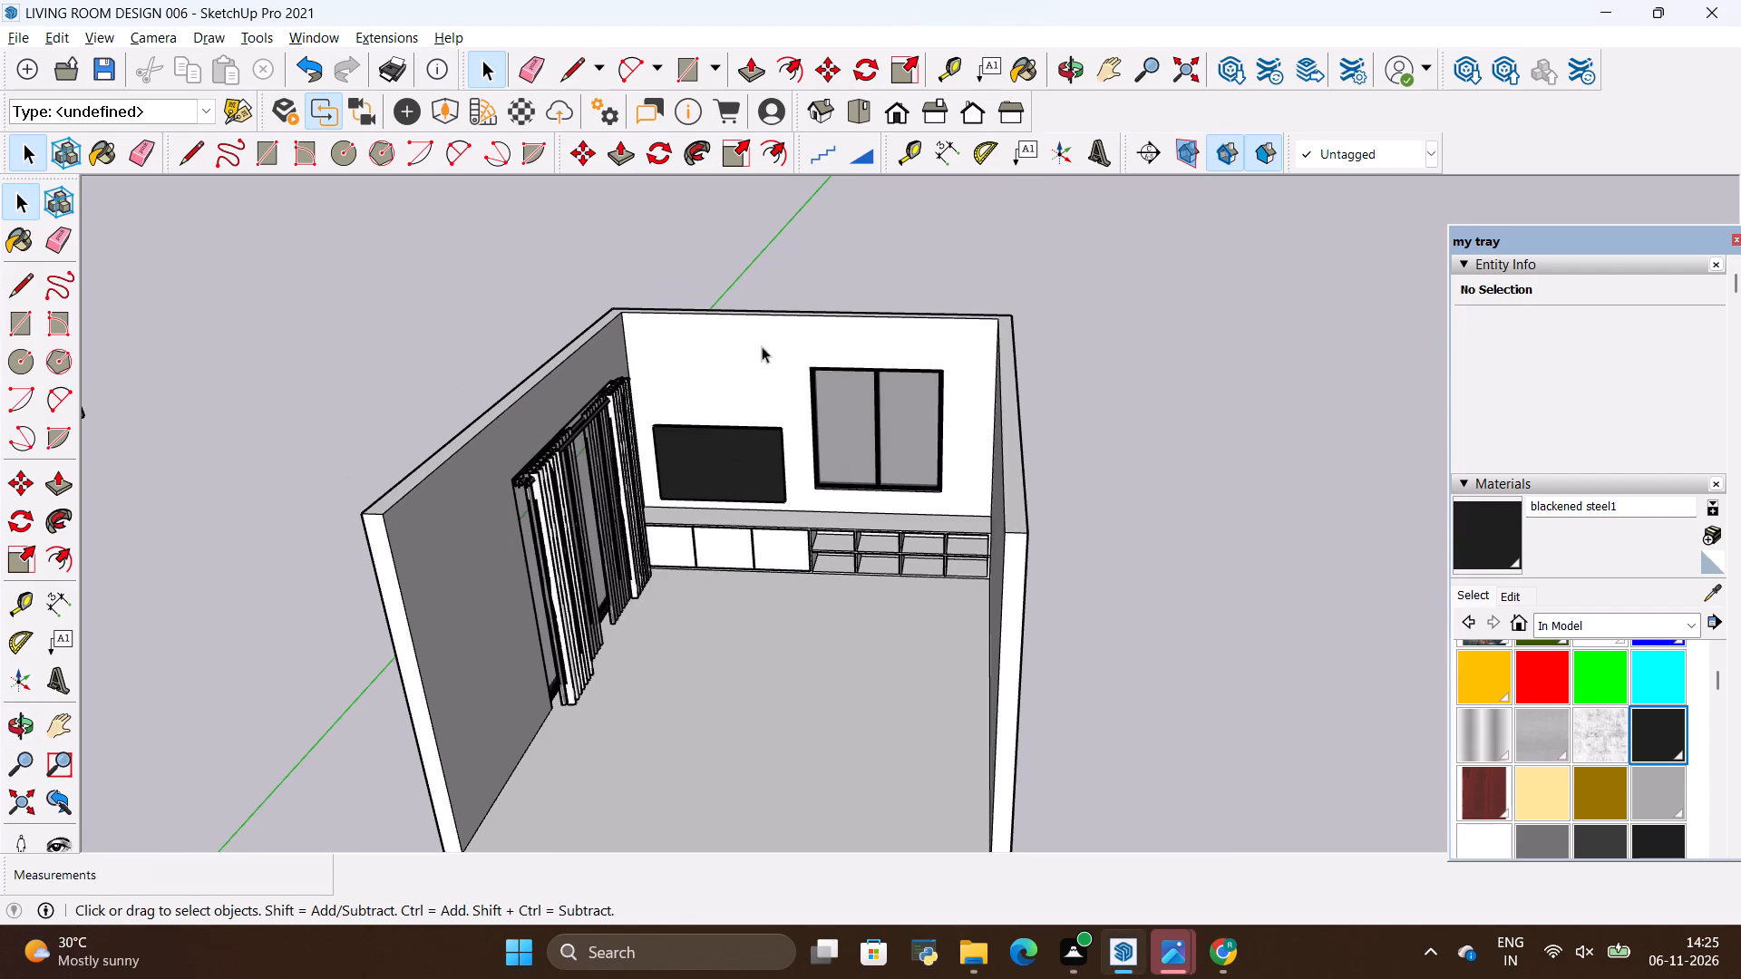
key("r")
scroll(644, 306, "up", 4)
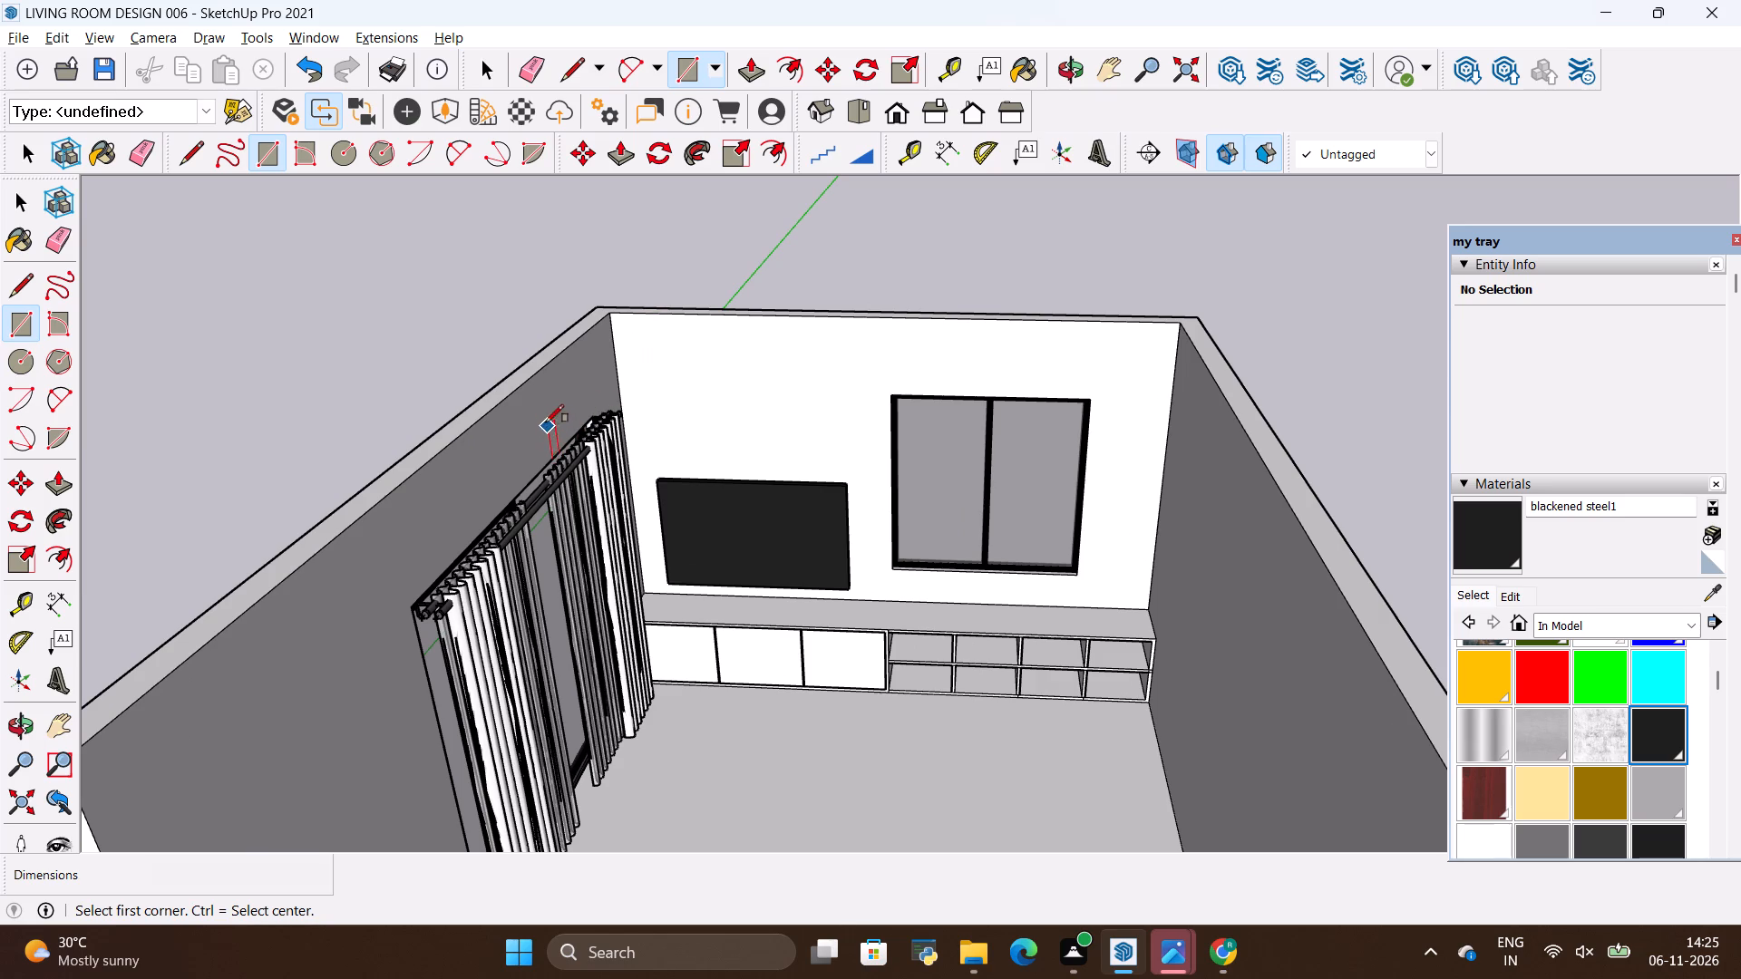
scroll(596, 348, "up", 6)
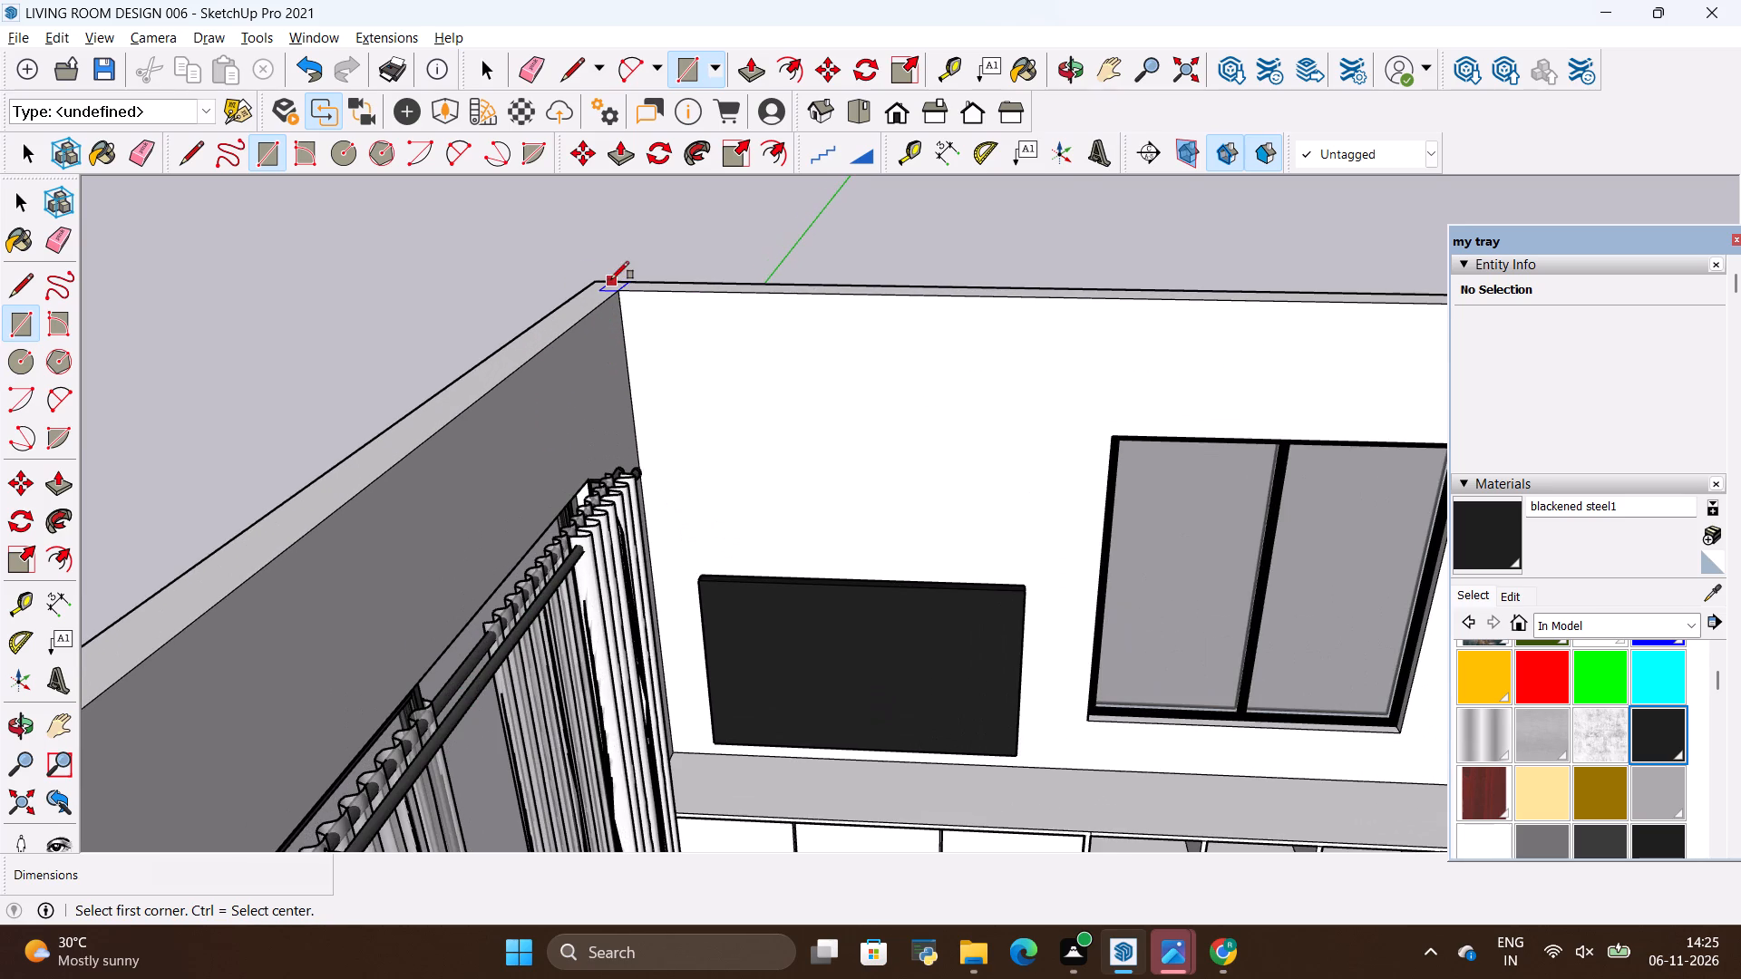
left_click(617, 291)
scroll(688, 383, "down", 10)
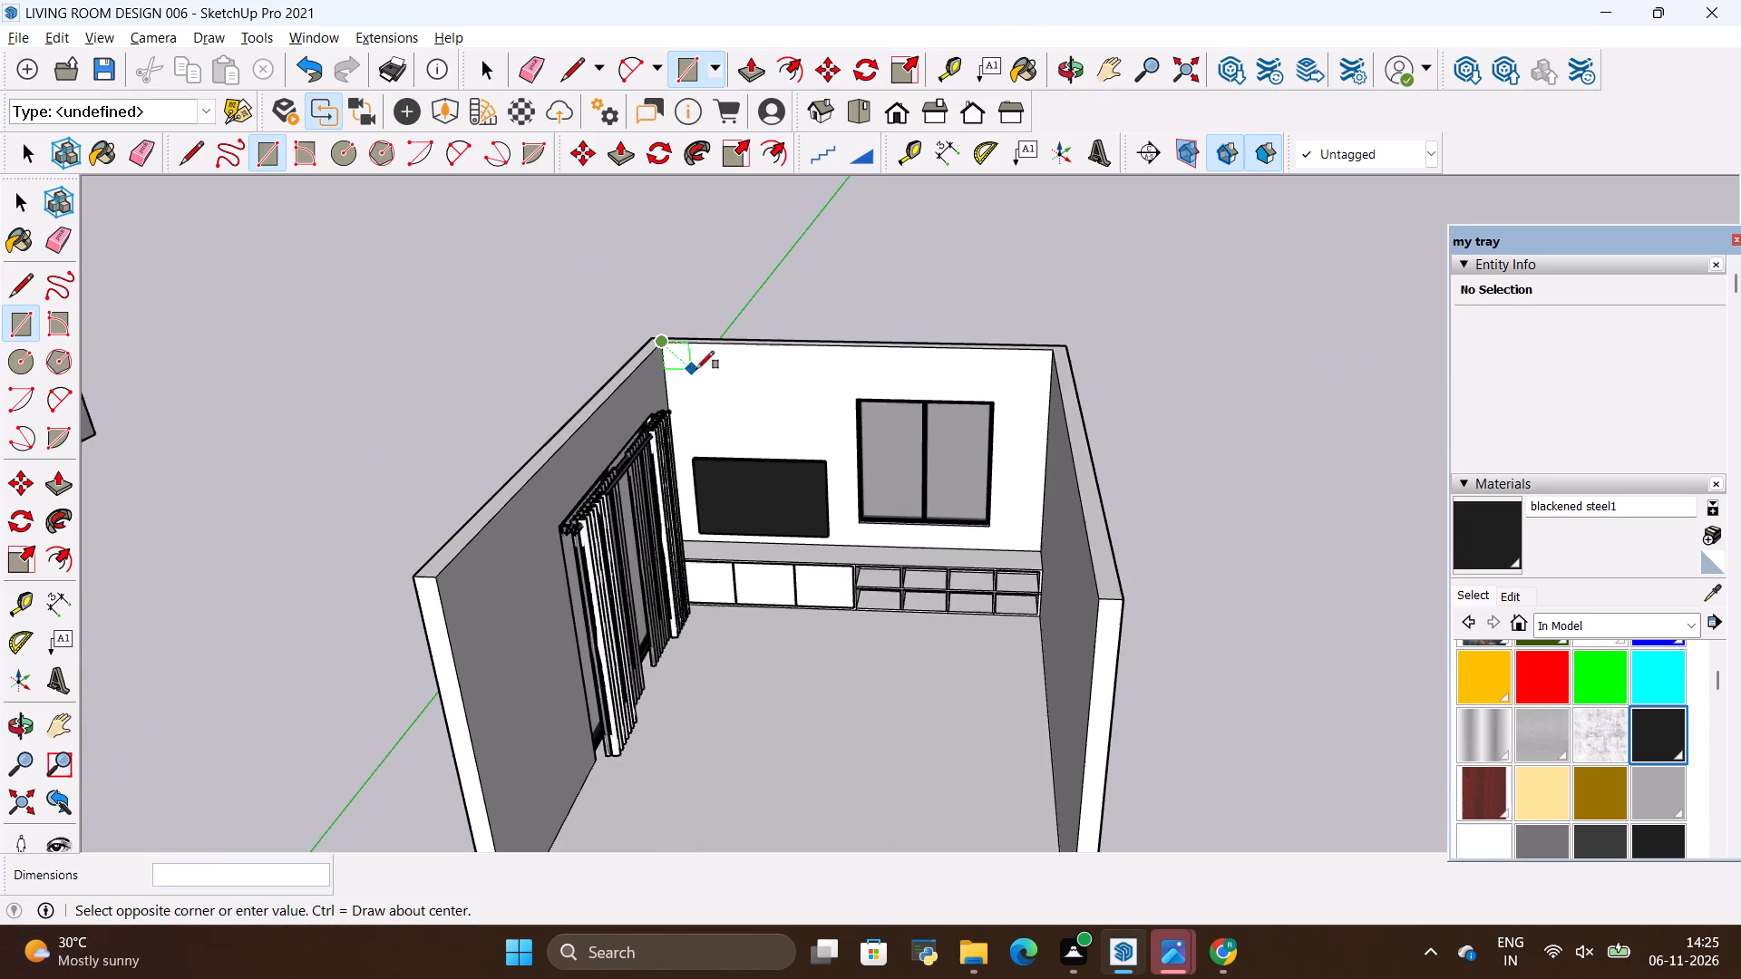
left_click(1102, 593)
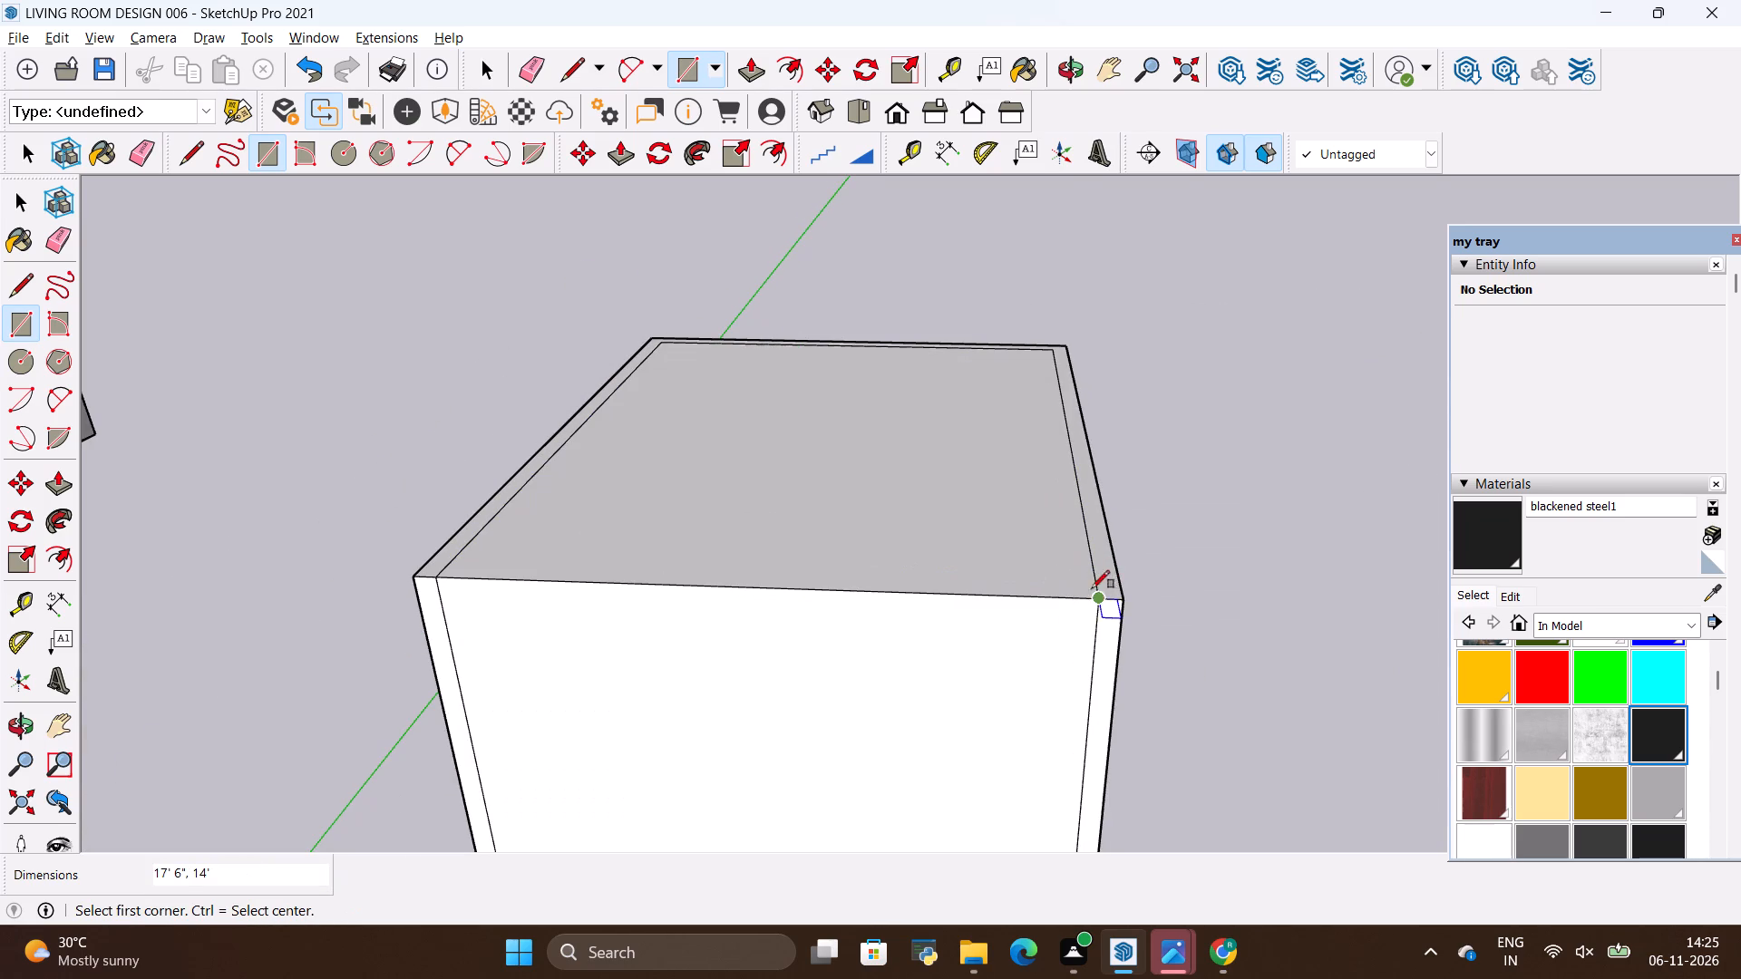
Erase the vertical face closing the room's open front below the new ceiling.
key("space")
left_click(987, 634)
right_click(987, 634)
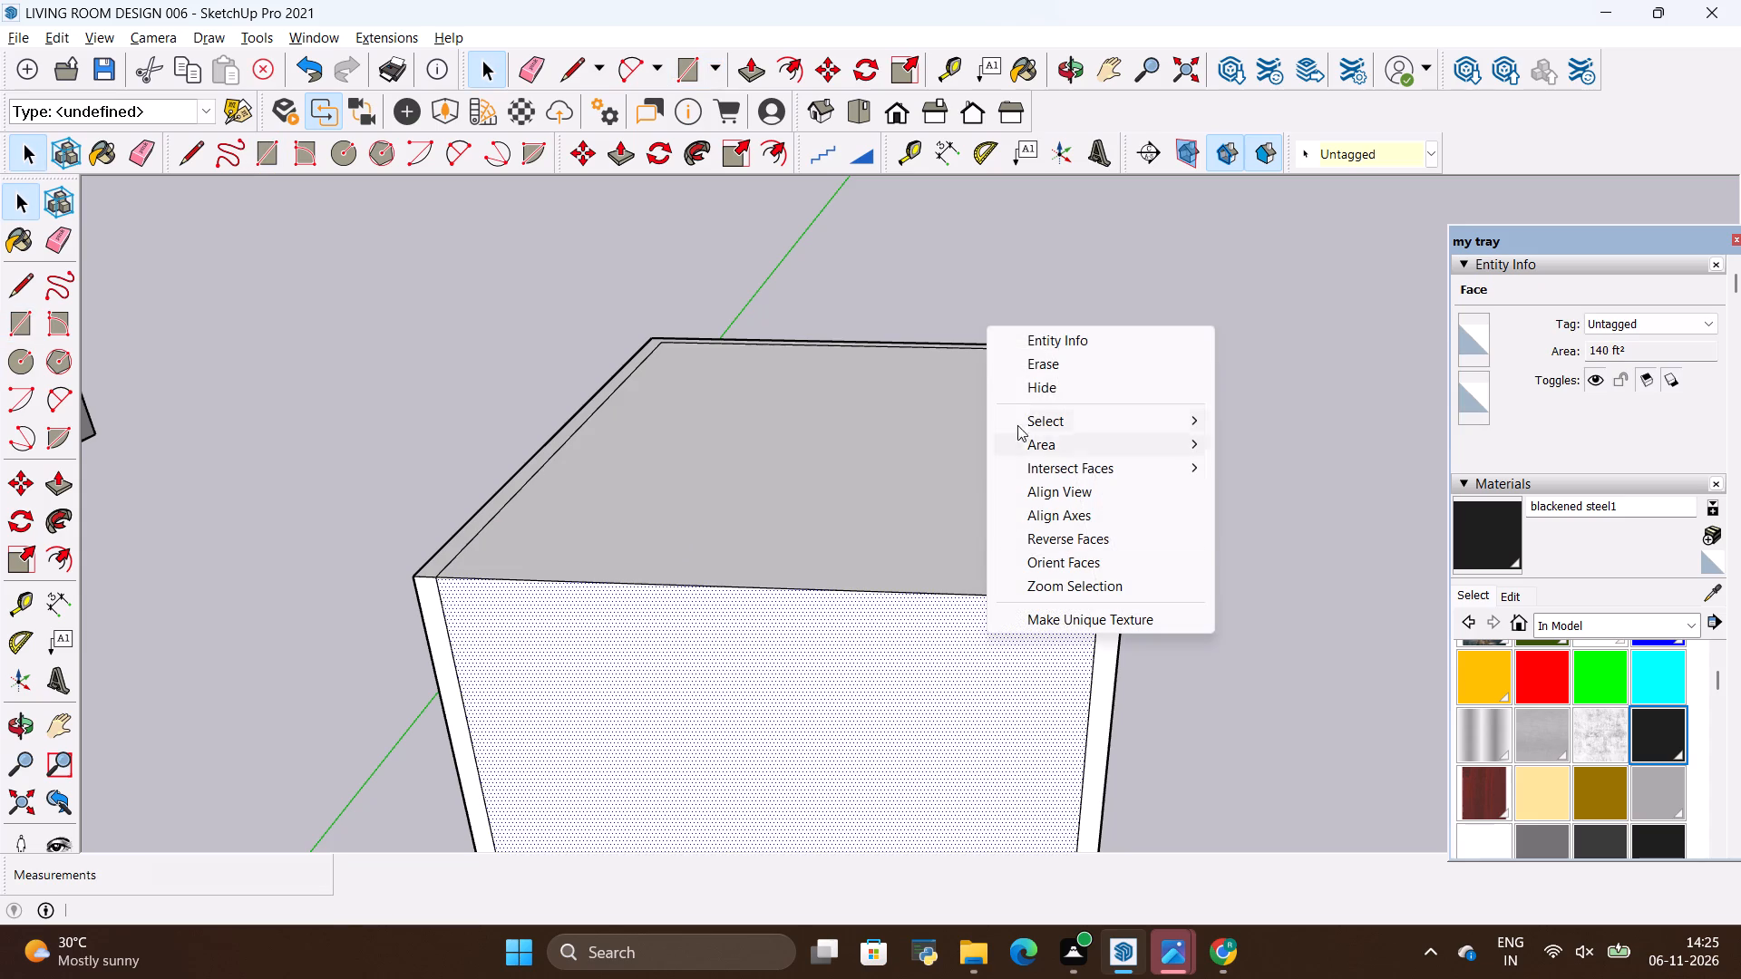
left_click(1030, 370)
Make the ceiling face and its bounding edges into a group.
key("space")
double_click(654, 479)
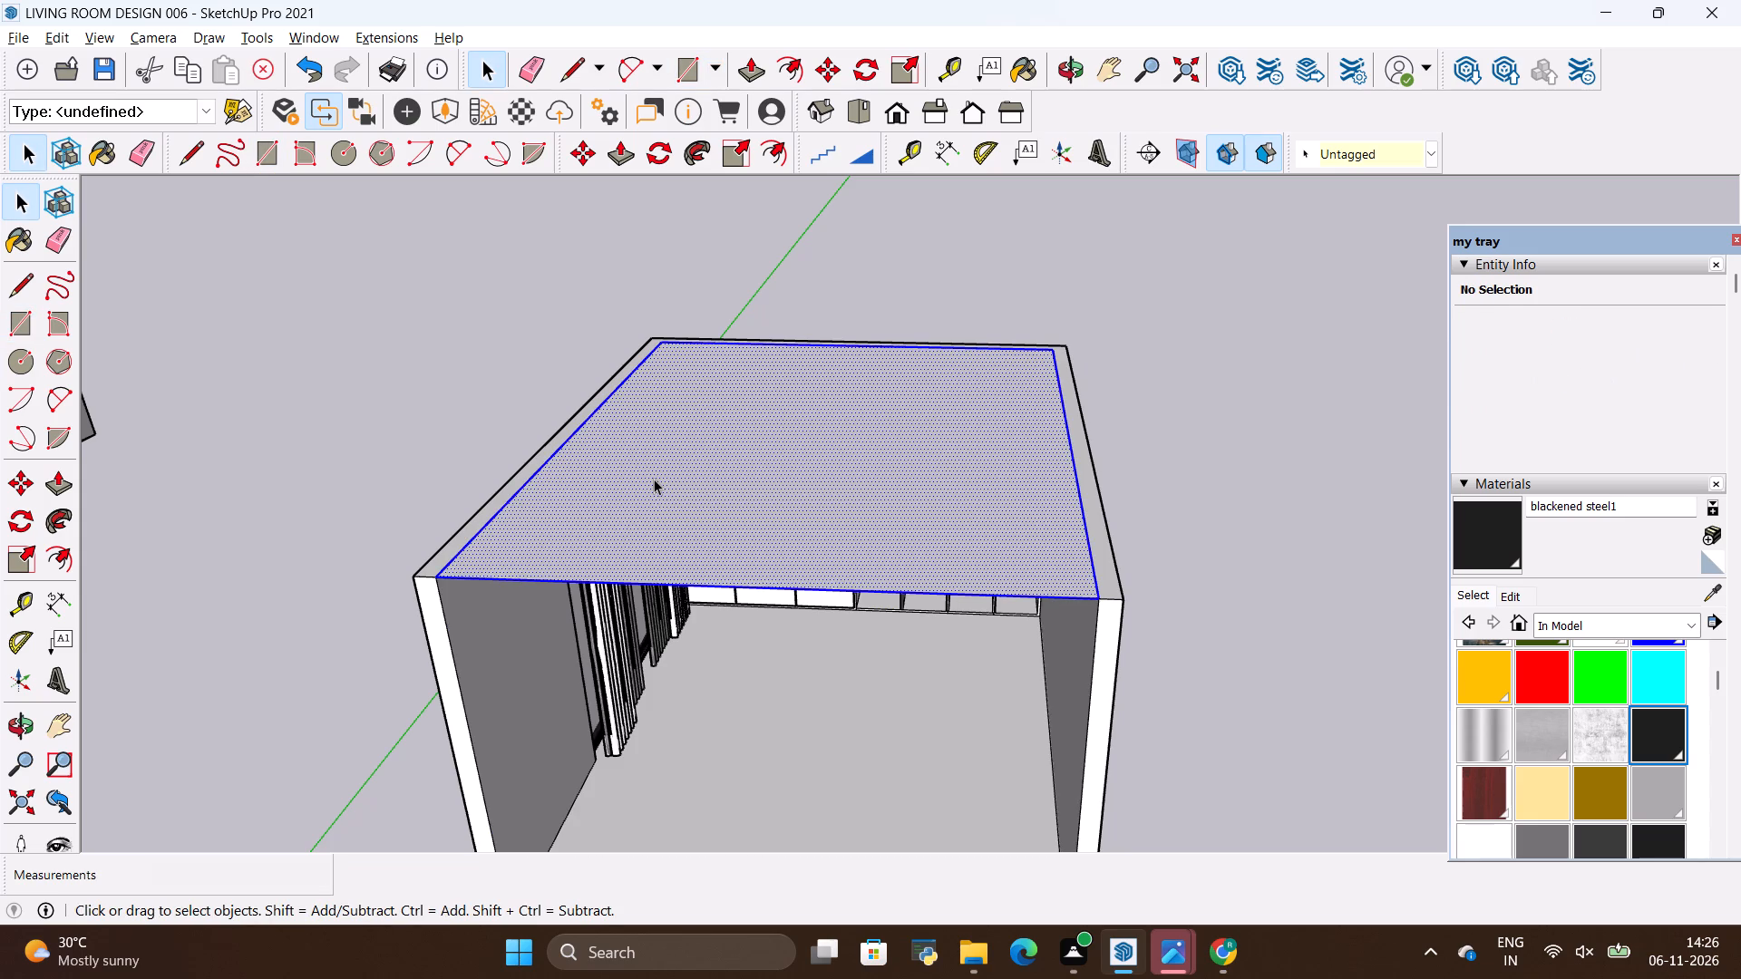
right_click(654, 479)
left_click(734, 668)
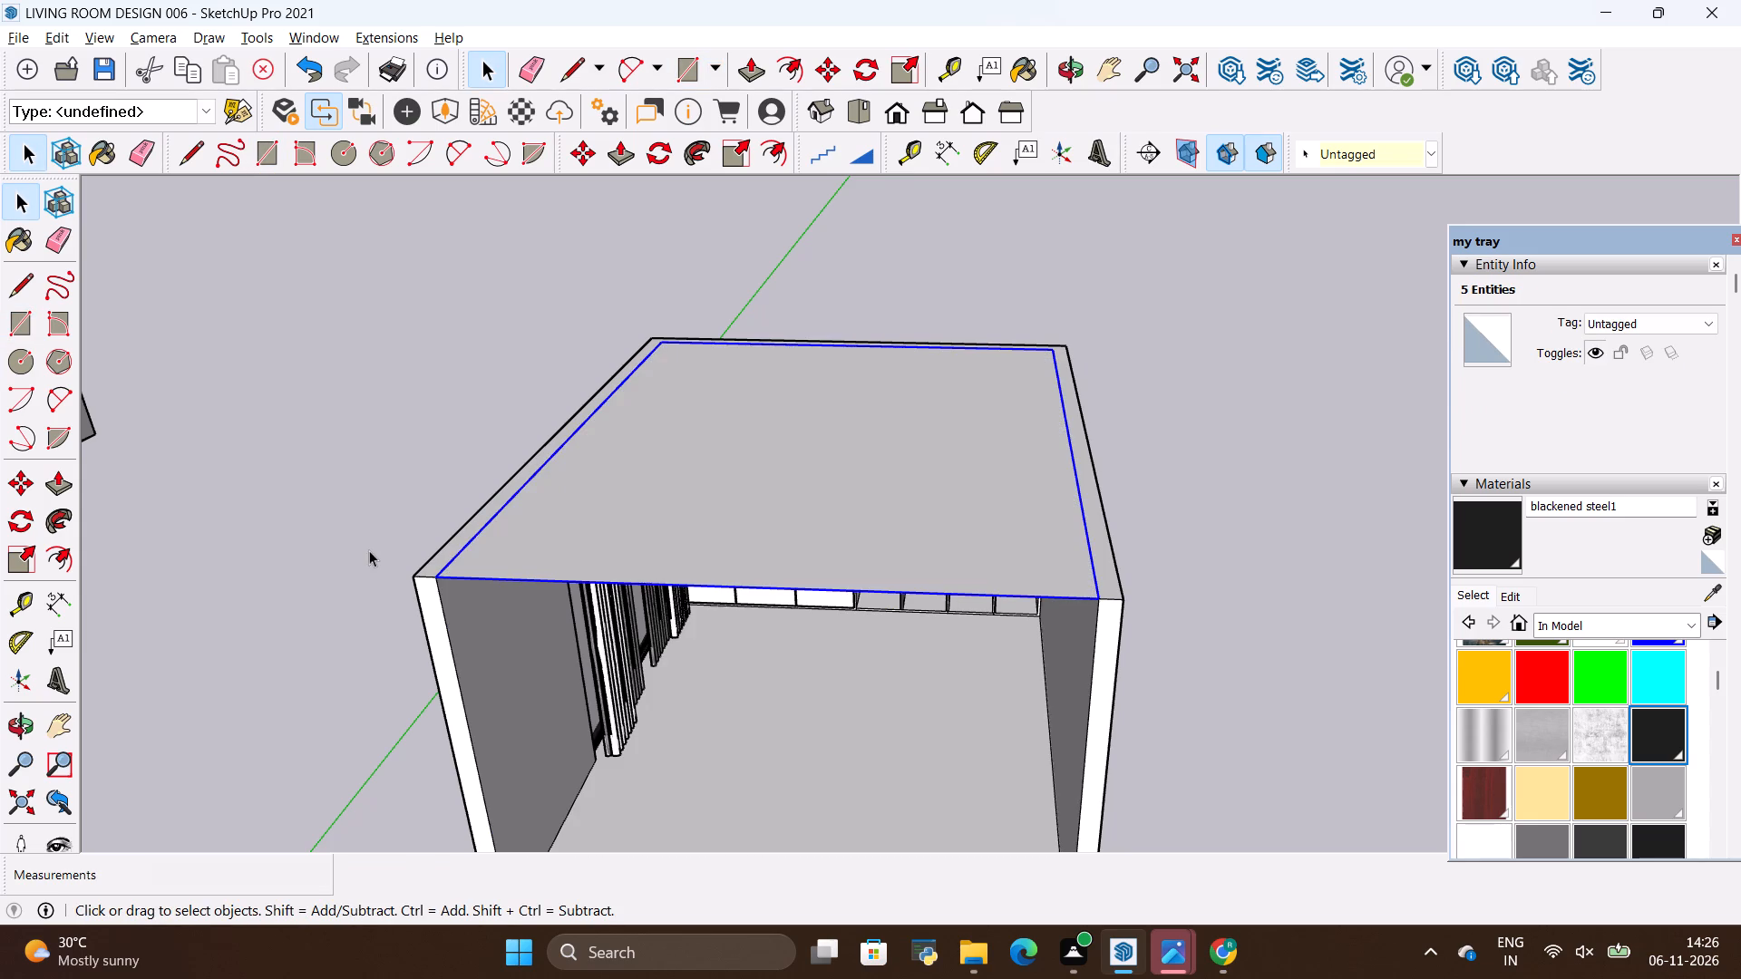
scroll(371, 548, "down", 9)
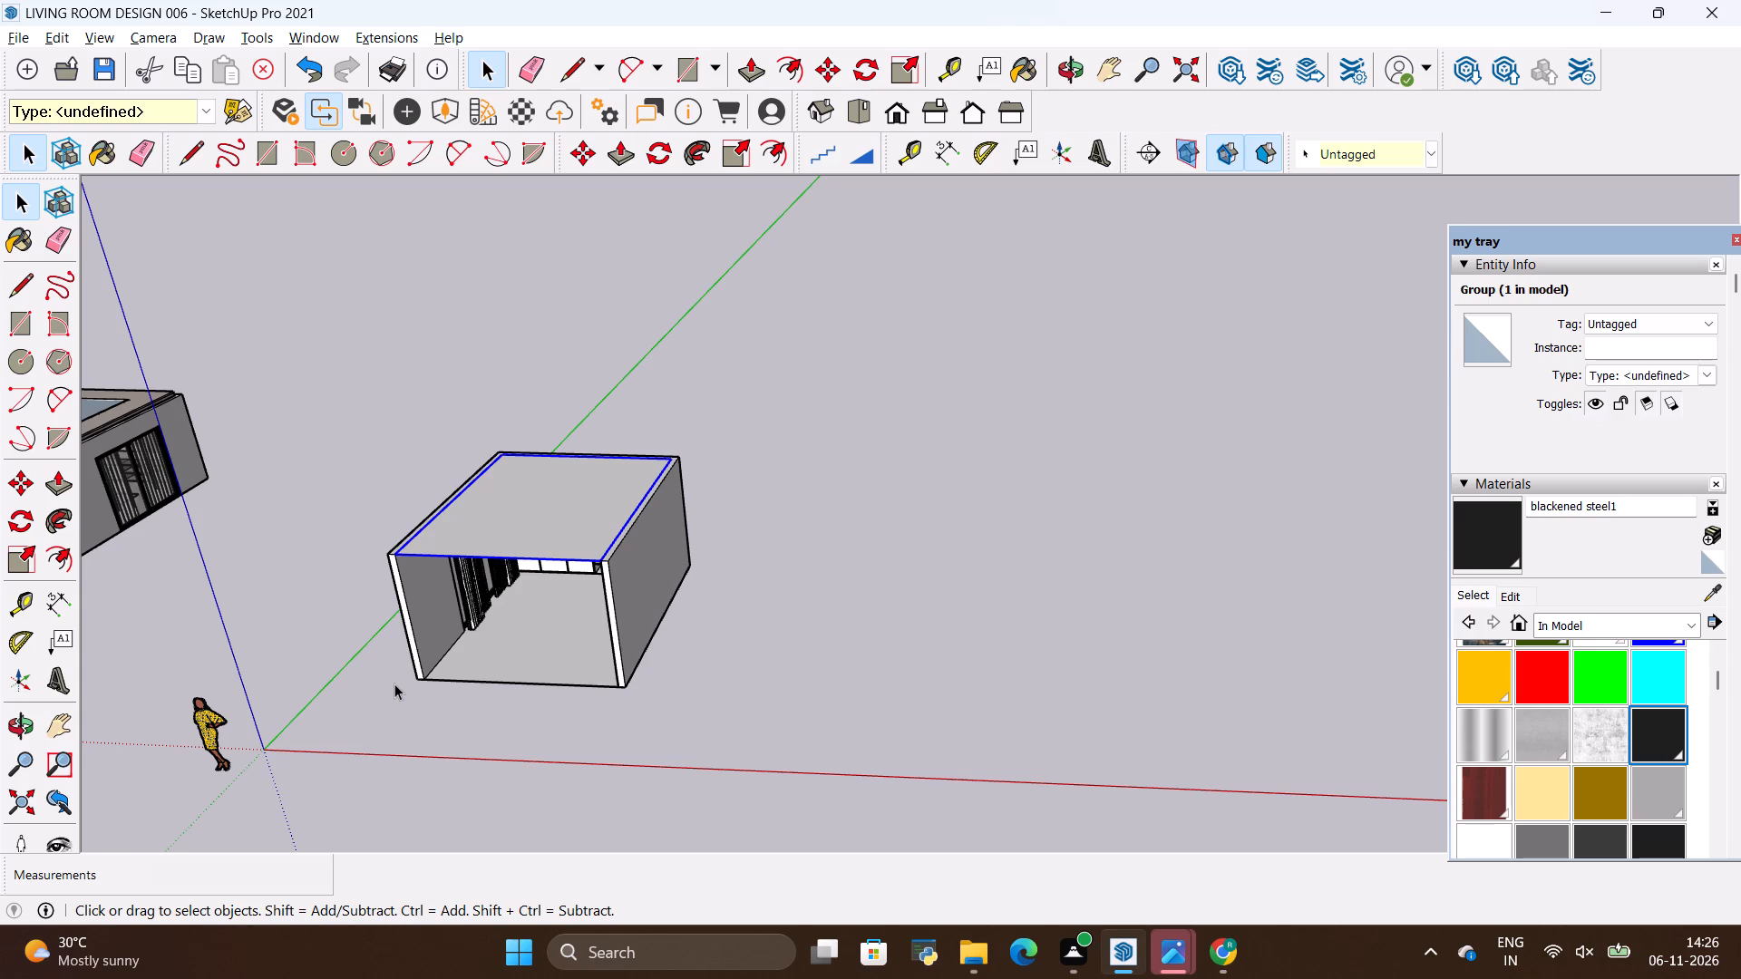
Deselect the ceiling group and examine the roofed room interior through its open front from several angles.
left_click_drag(373, 674, 386, 654)
left_click_drag(386, 654, 391, 643)
left_click(21, 723)
left_click_drag(160, 640, 202, 518)
scroll(422, 512, "up", 7)
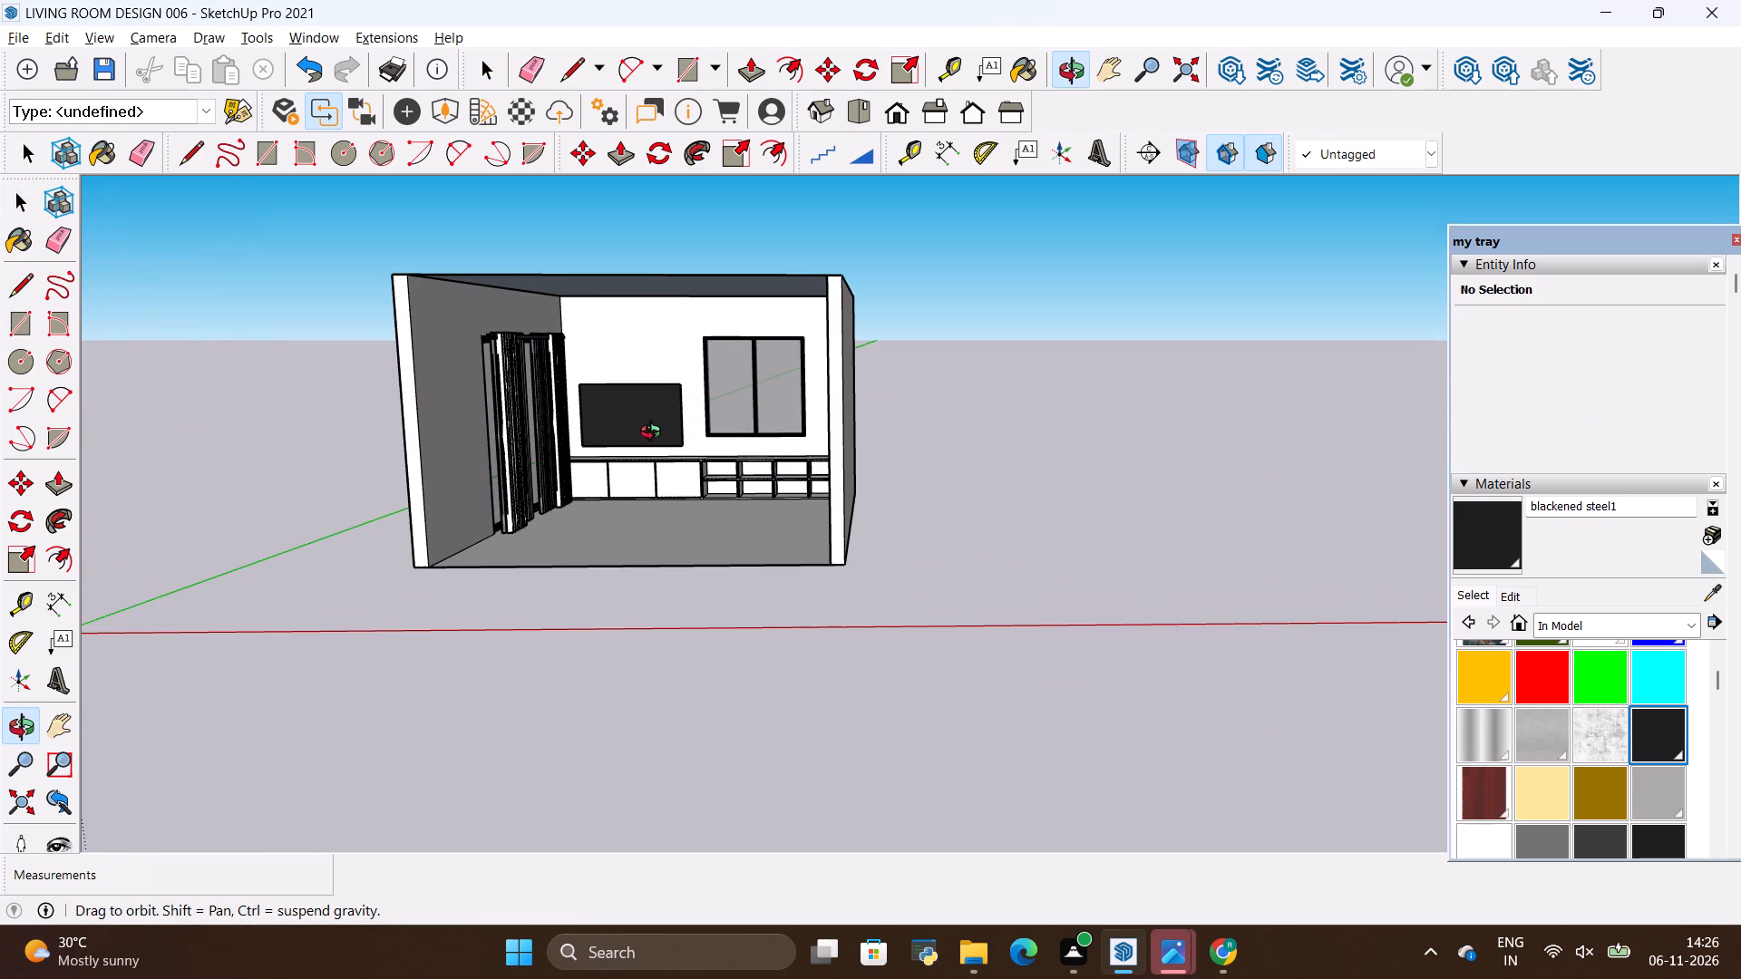
left_click_drag(674, 529, 758, 508)
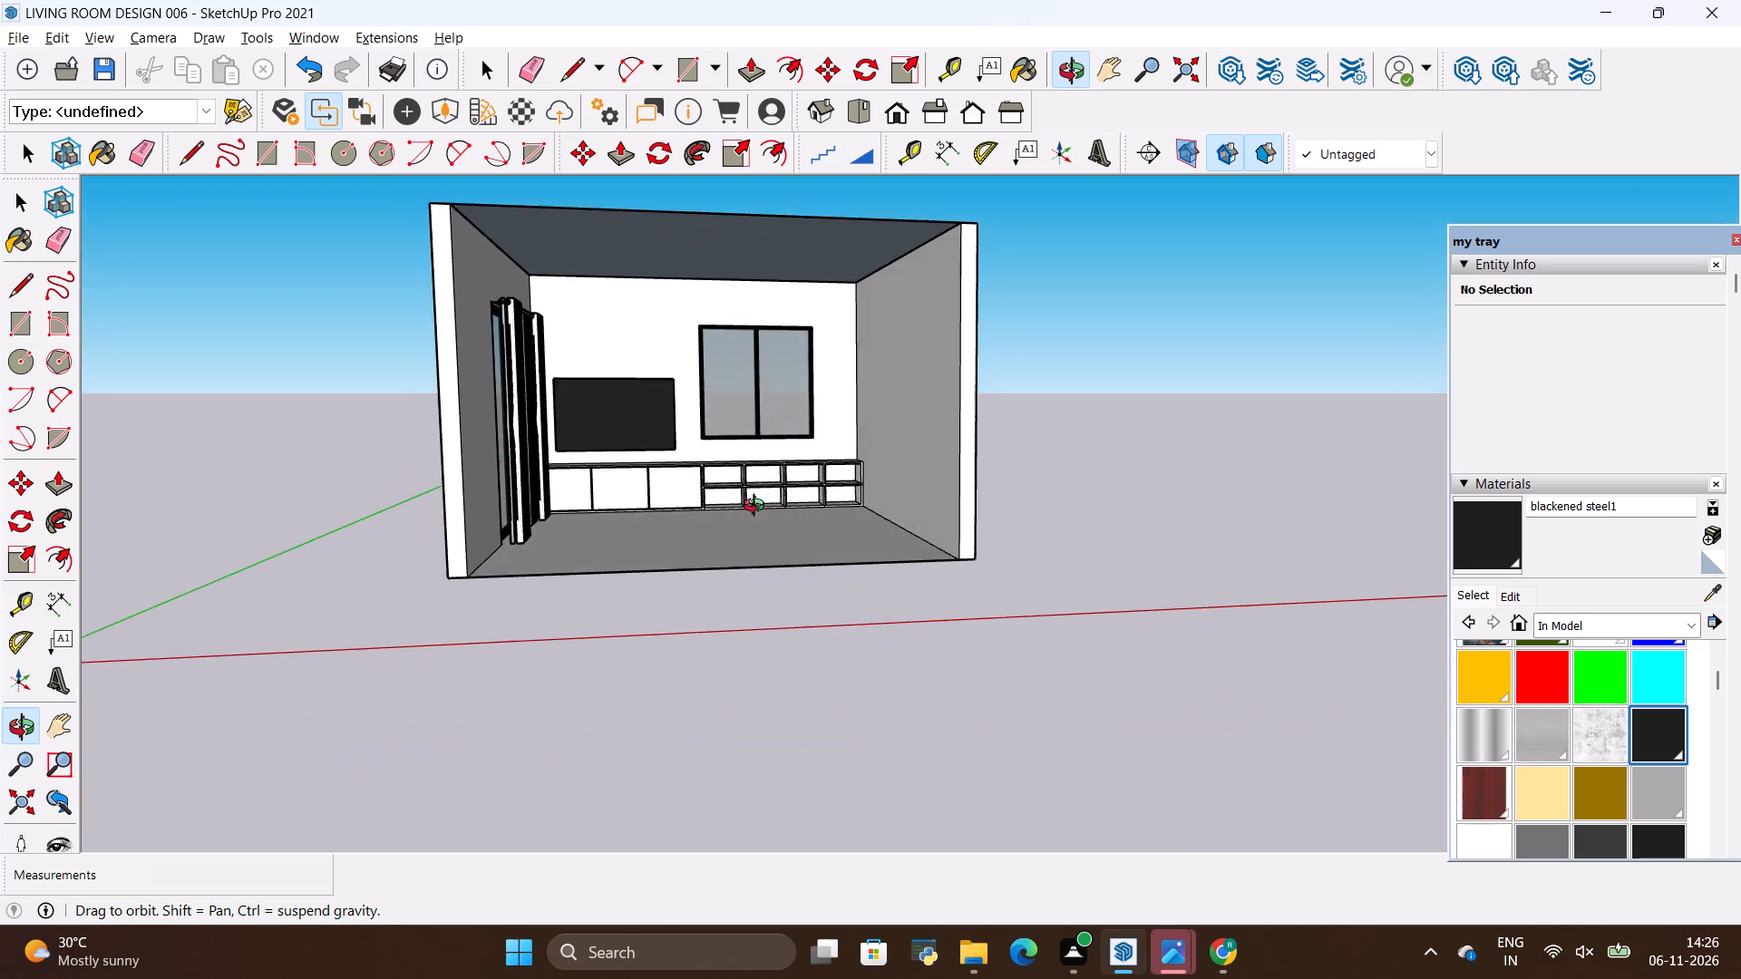
left_click_drag(758, 508, 647, 577)
scroll(714, 563, "down", 3)
left_click_drag(683, 539, 680, 488)
scroll(647, 328, "up", 4)
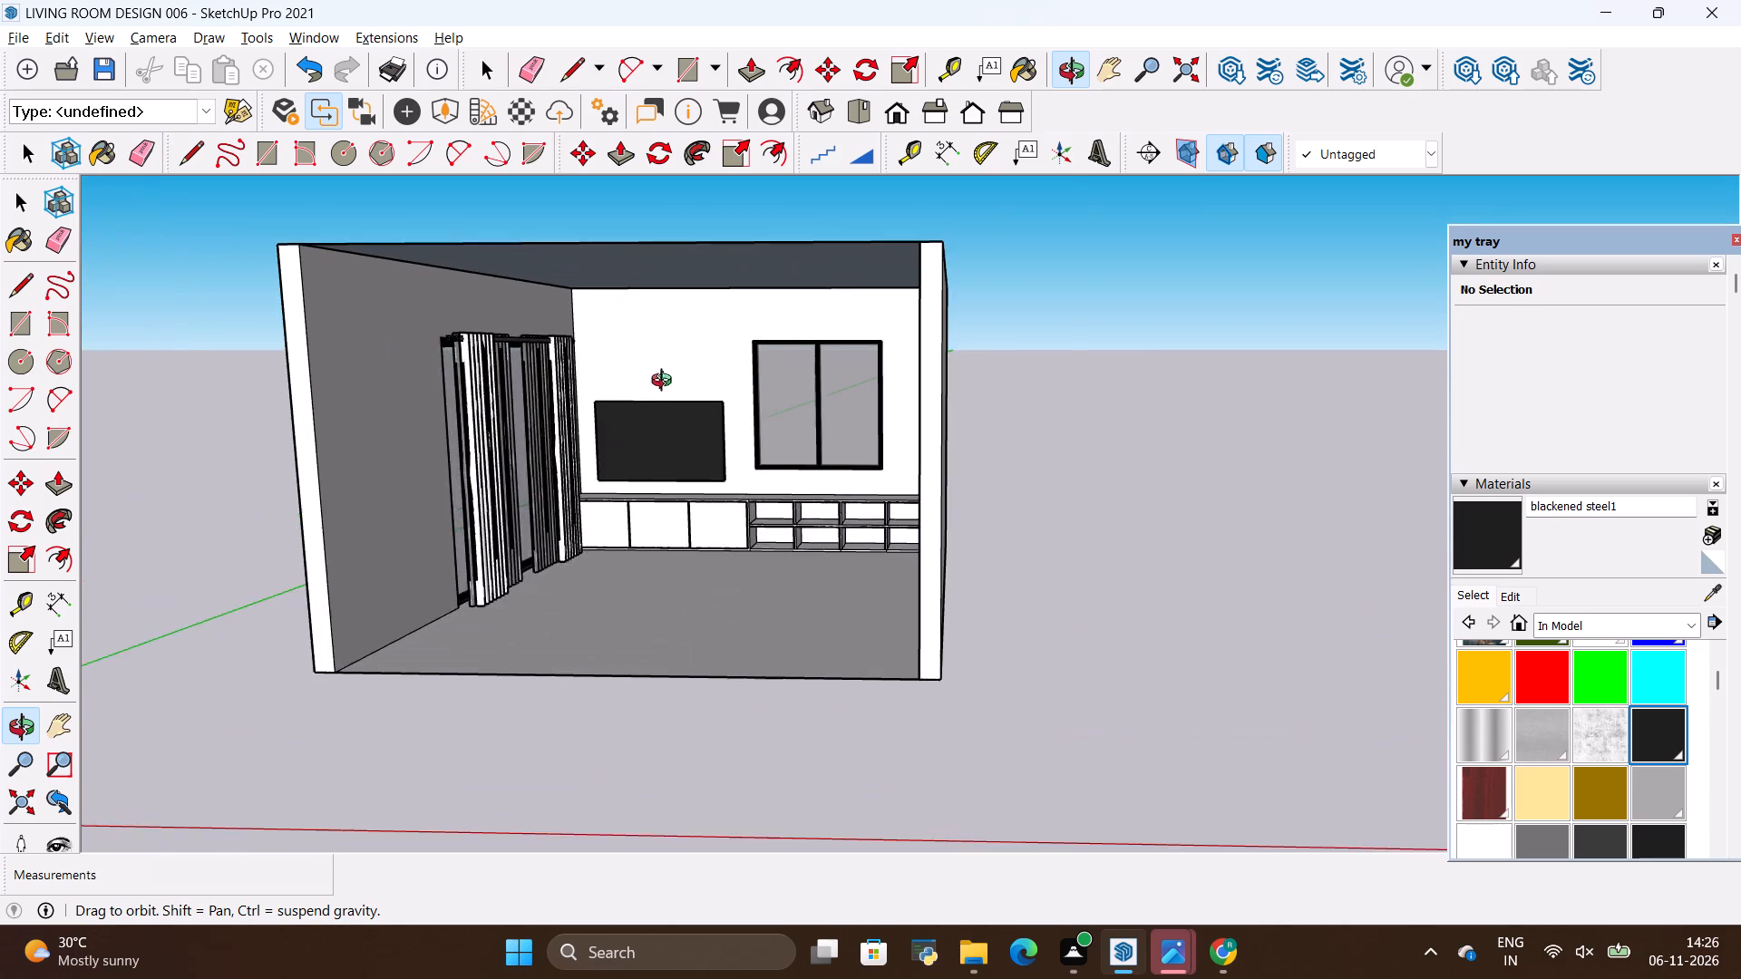
Examine the roofed room's interior, the ceiling's underside and its top from several angles.
scroll(666, 383, "up", 3)
left_click_drag(785, 491, 832, 528)
scroll(831, 532, "down", 4)
left_click_drag(761, 457, 760, 412)
scroll(753, 402, "up", 4)
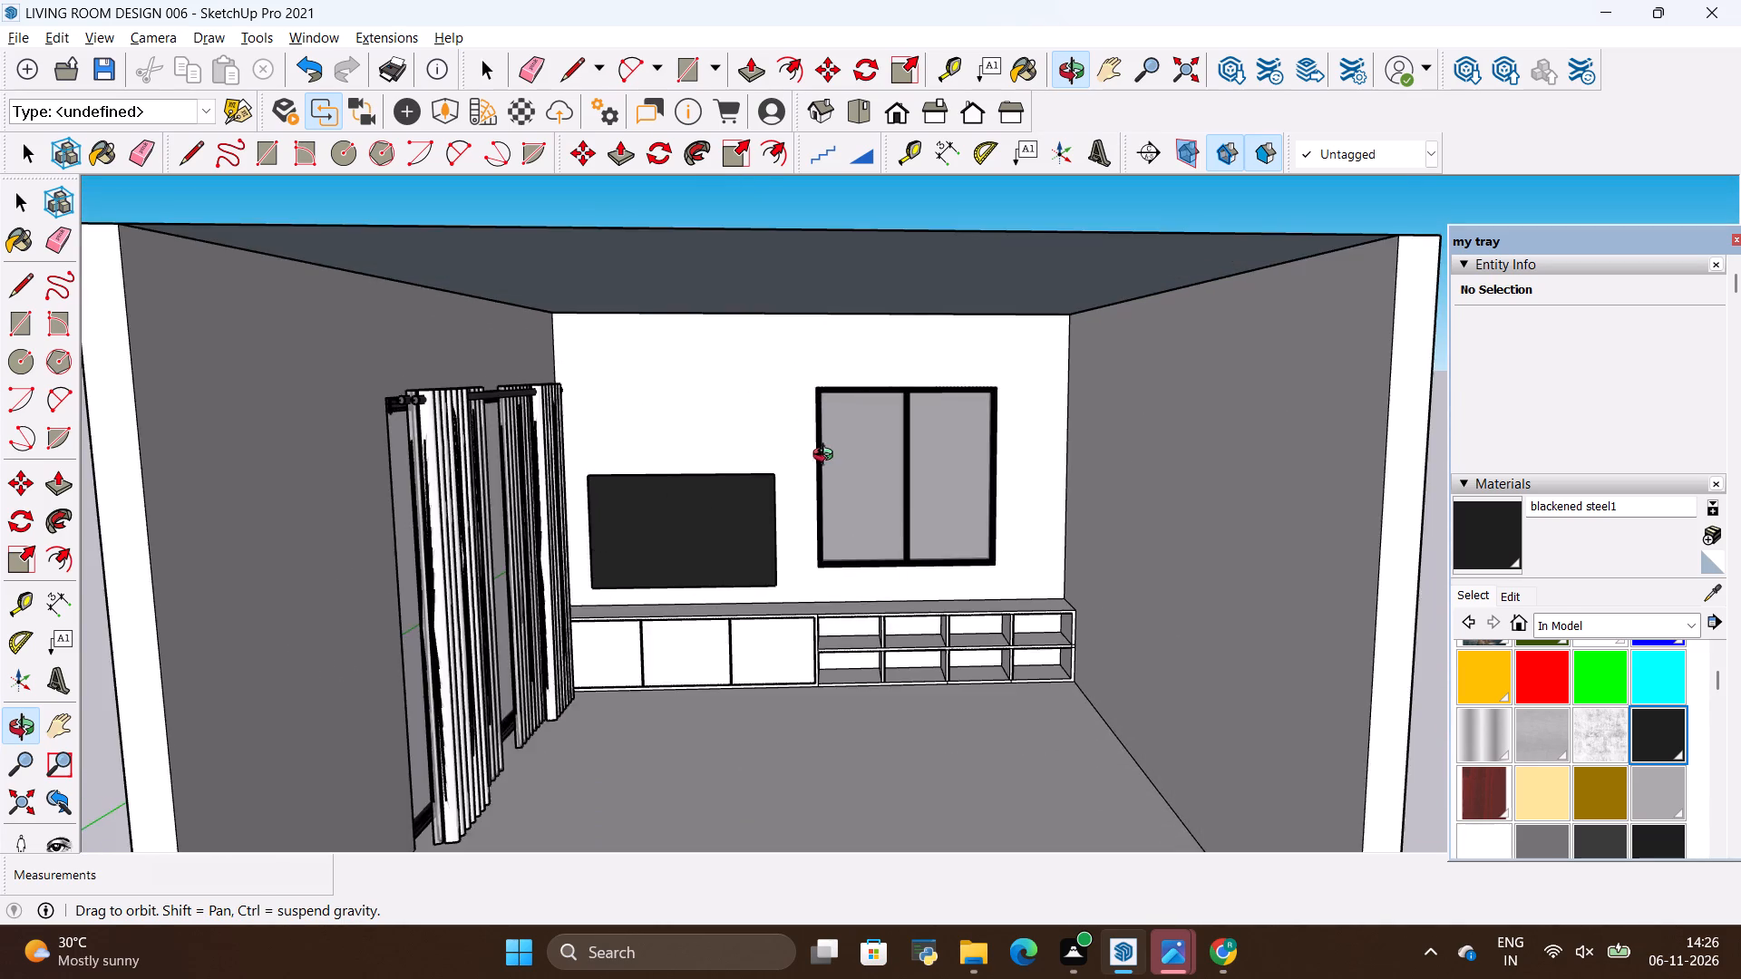
left_click_drag(828, 457, 811, 410)
left_click_drag(815, 528, 819, 543)
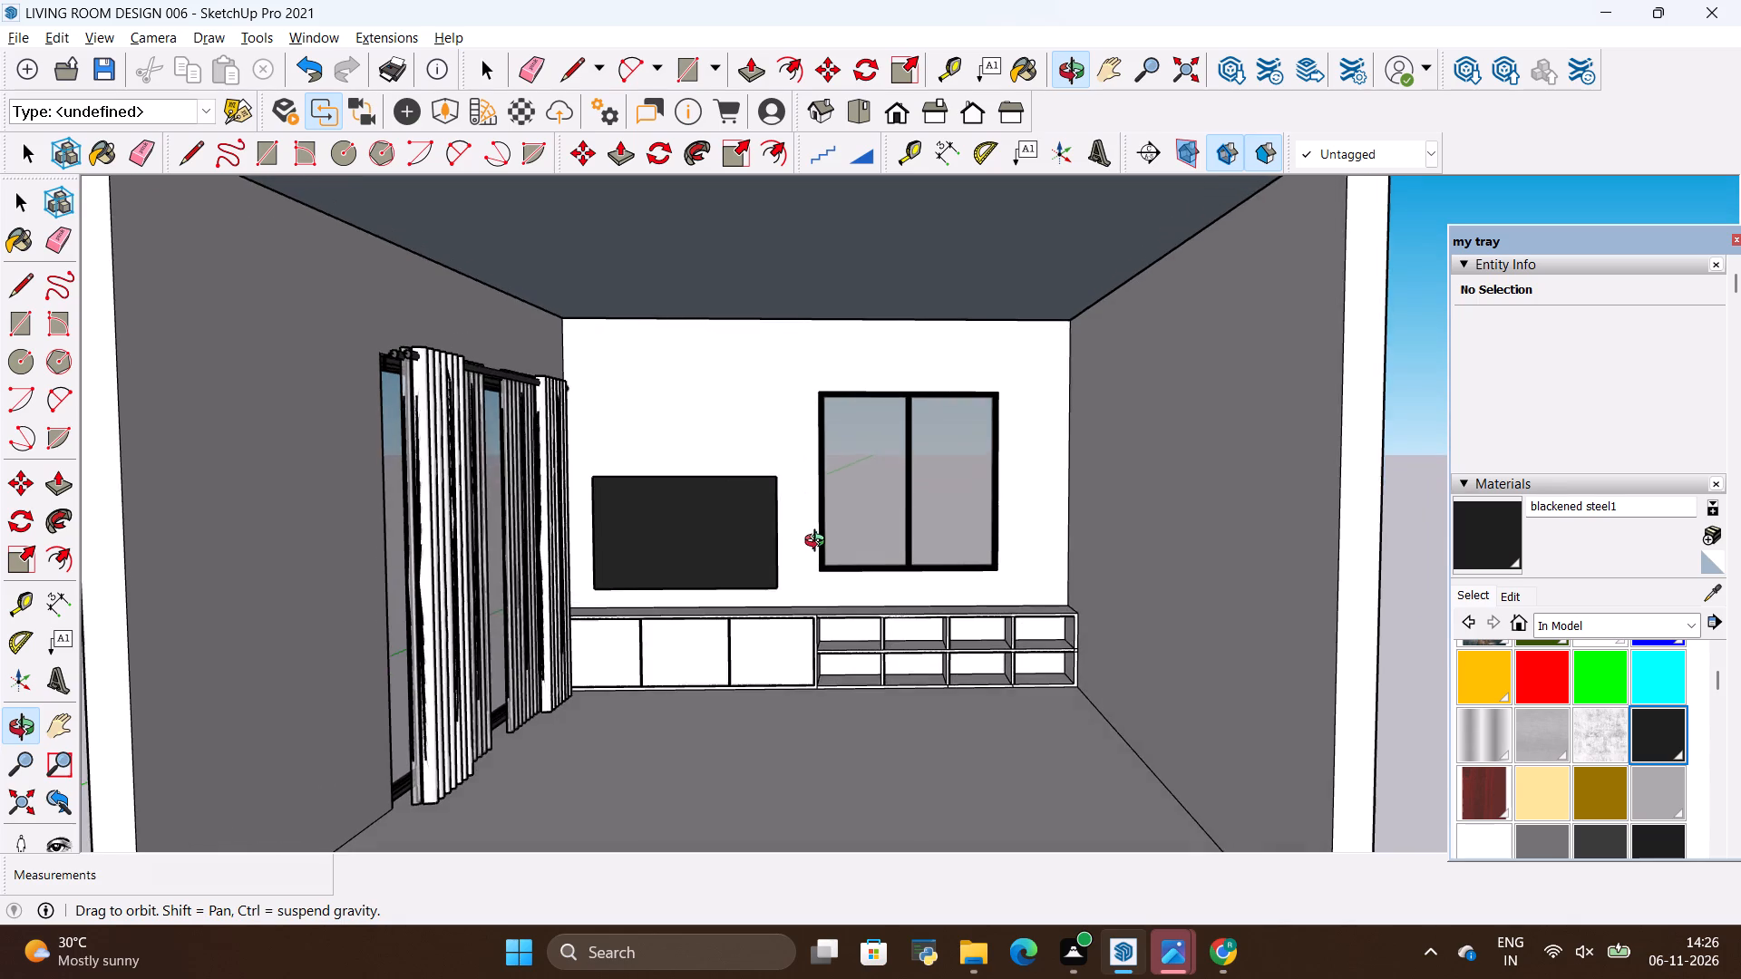
left_click_drag(819, 543, 823, 534)
scroll(829, 557, "down", 4)
left_click_drag(820, 546, 810, 460)
scroll(766, 260, "up", 4)
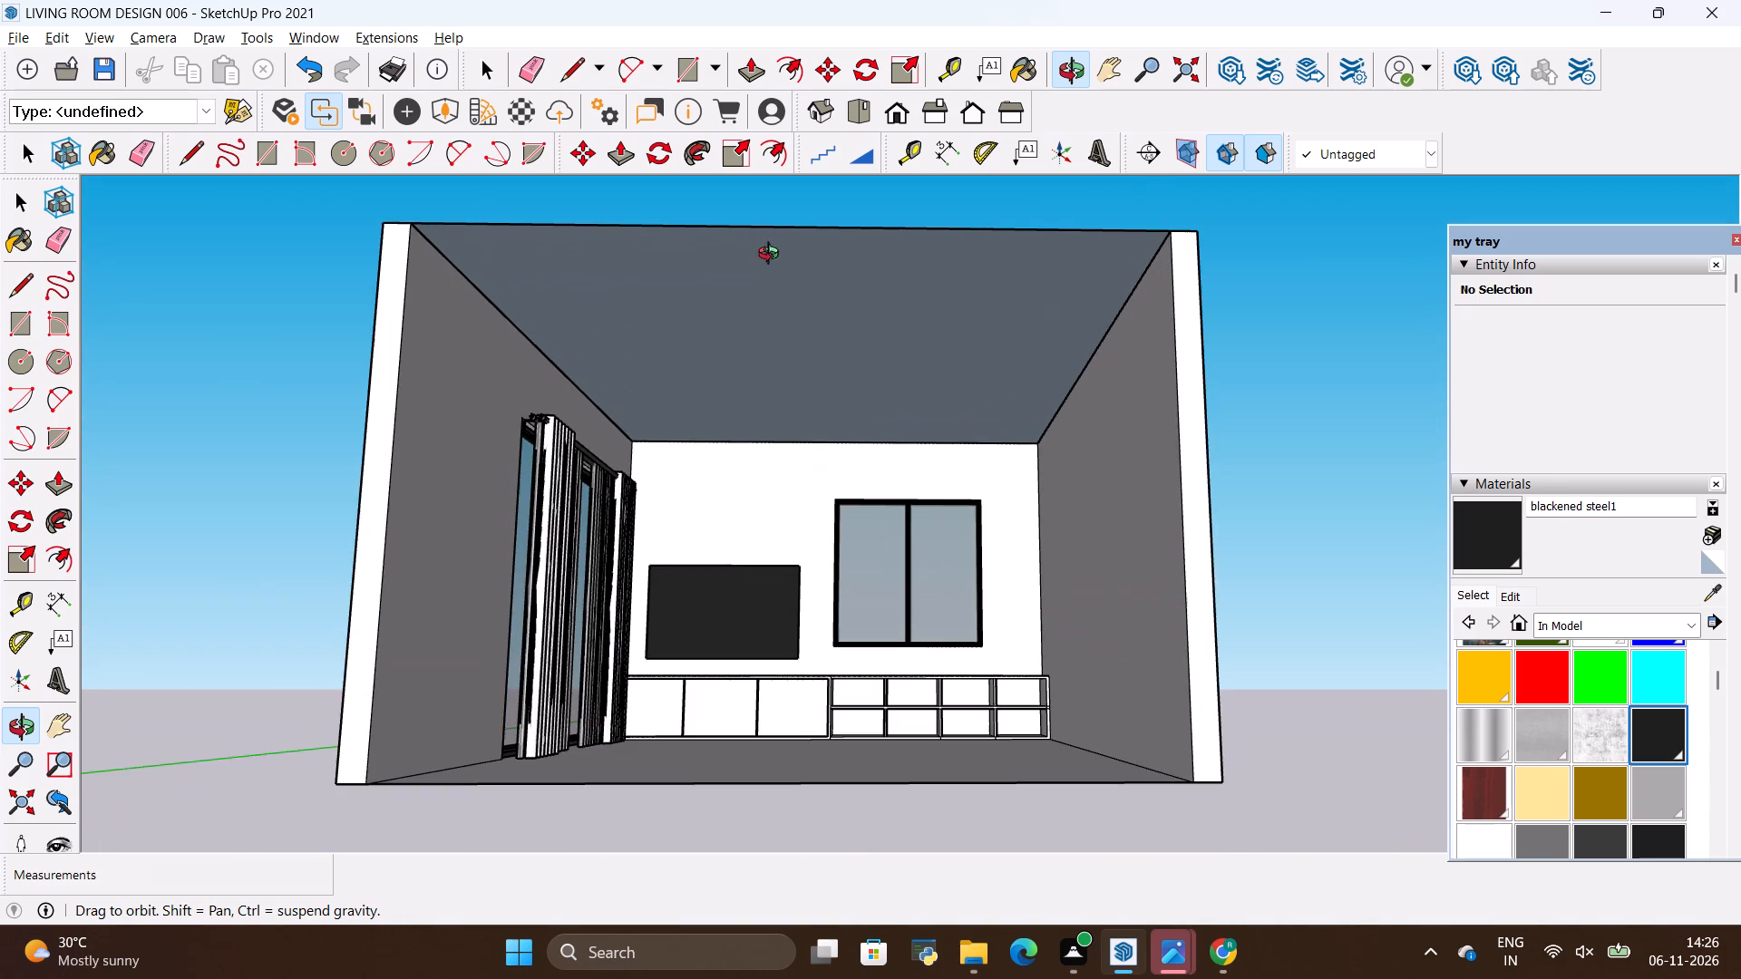
left_click_drag(856, 452, 844, 695)
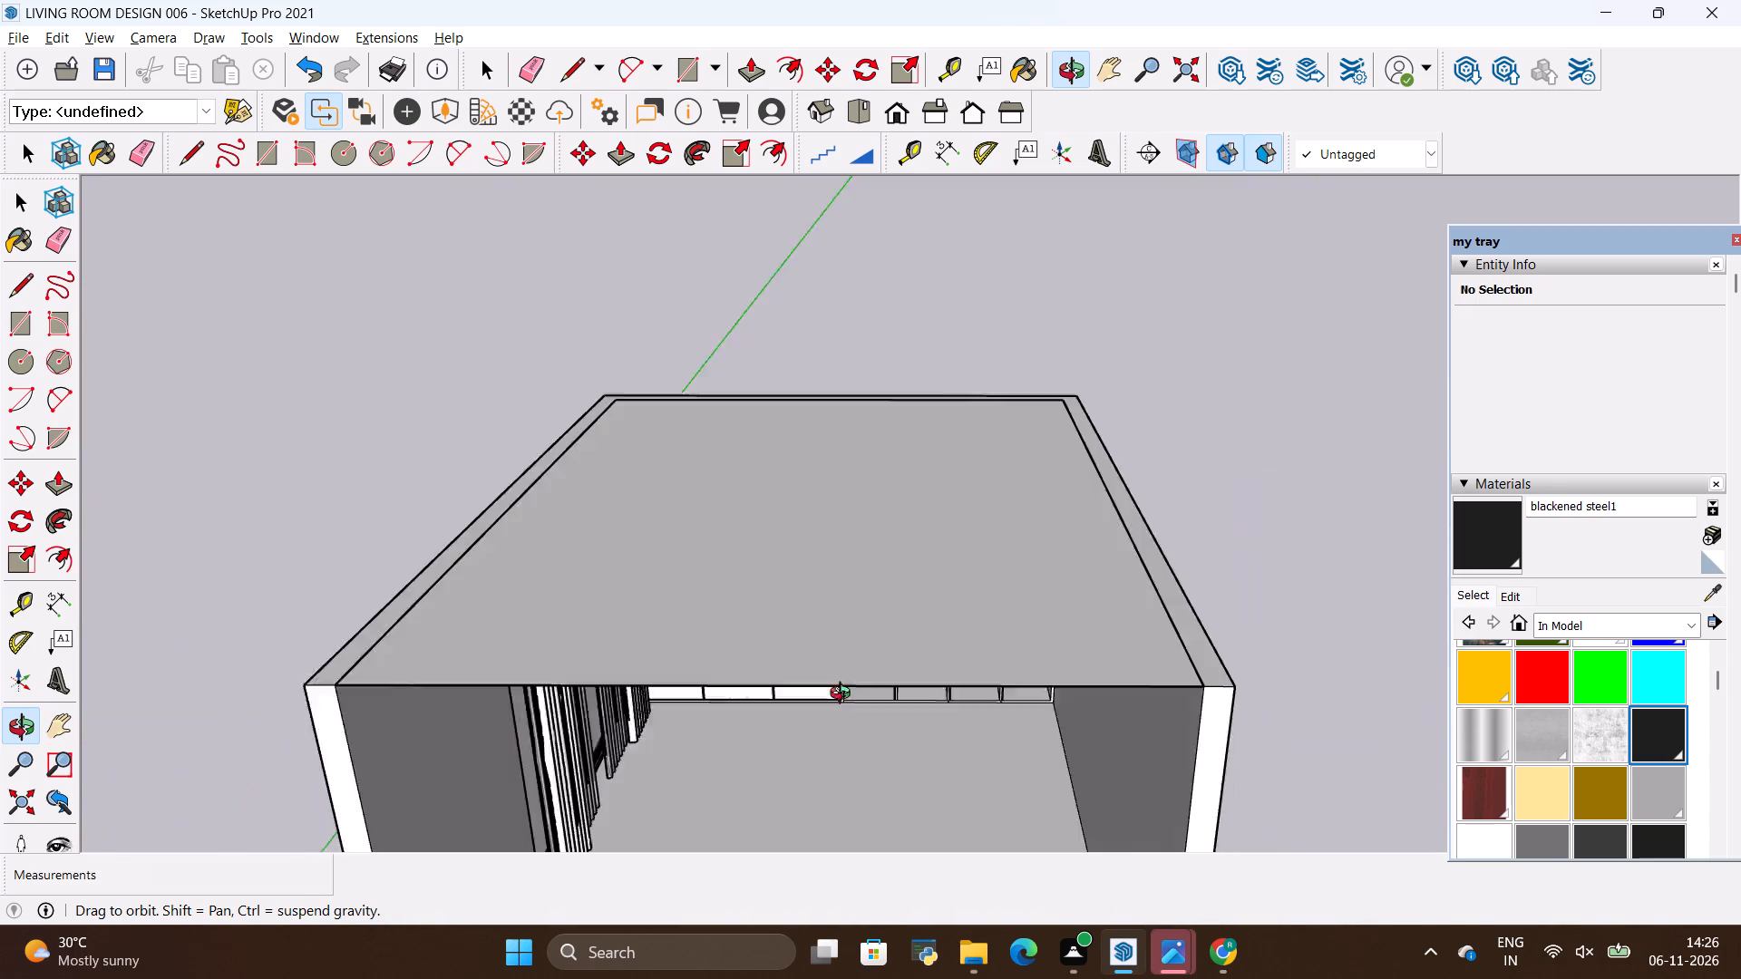
left_click_drag(844, 695, 827, 431)
Open the ceiling group, reverse its face so the front side points into the room, and close the group.
key("space")
right_click(832, 386)
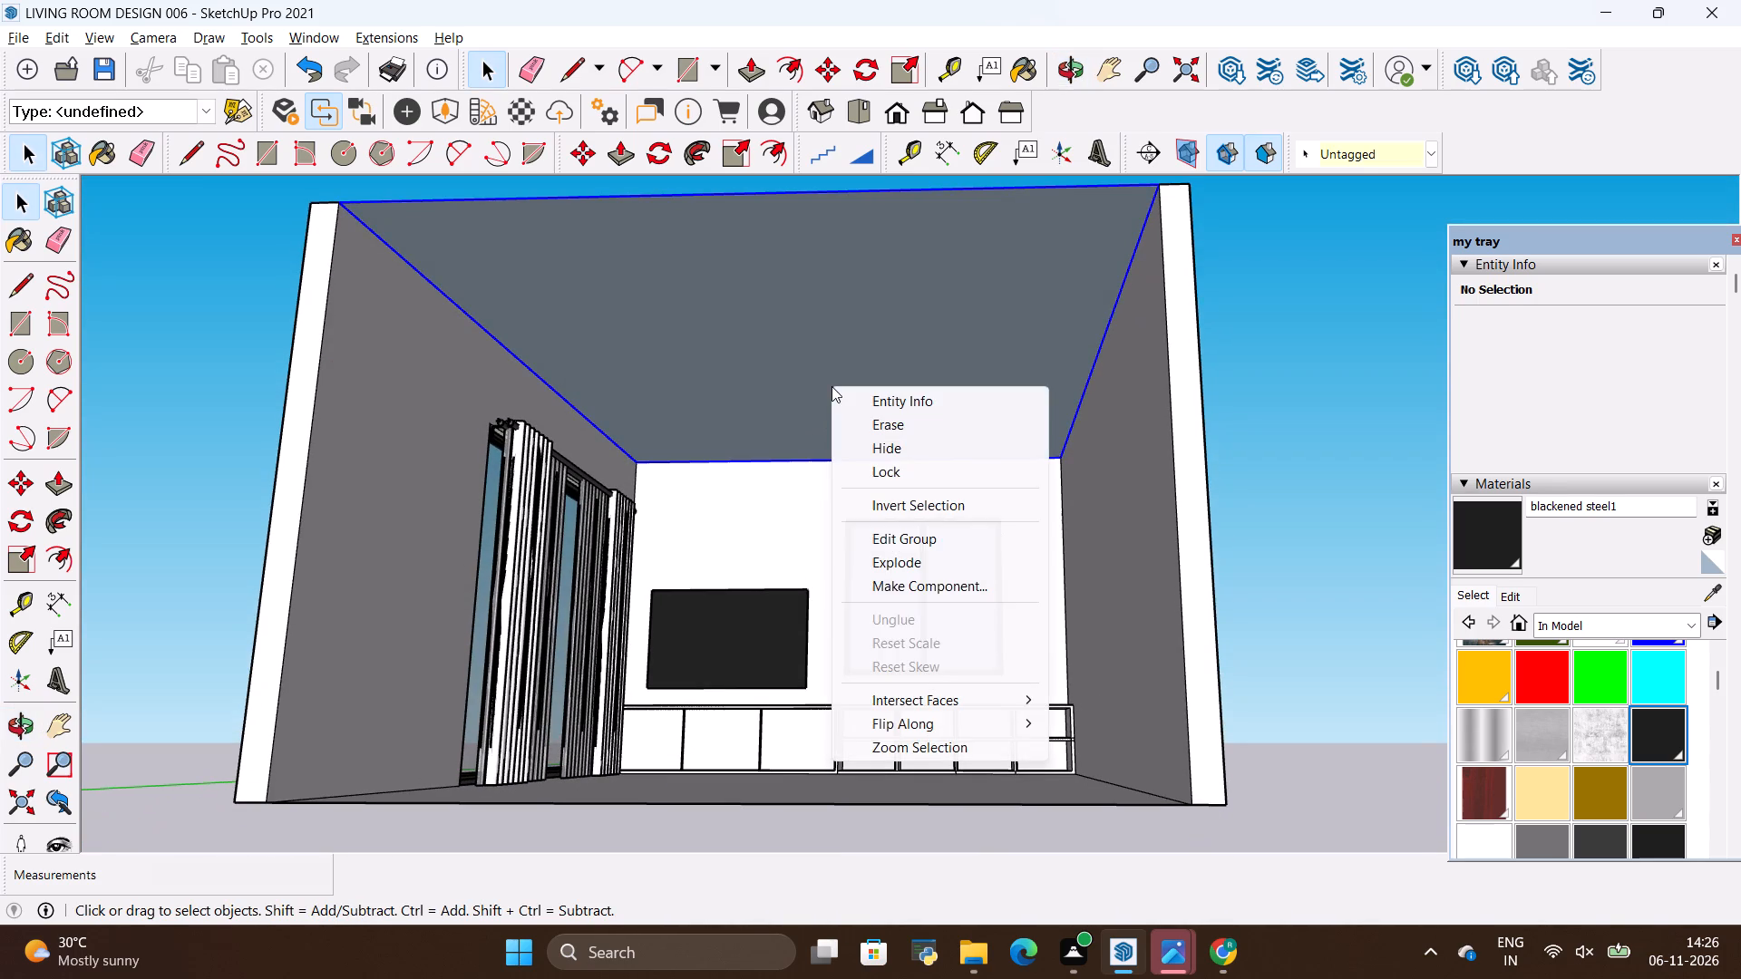
double_click(787, 368)
right_click(787, 368)
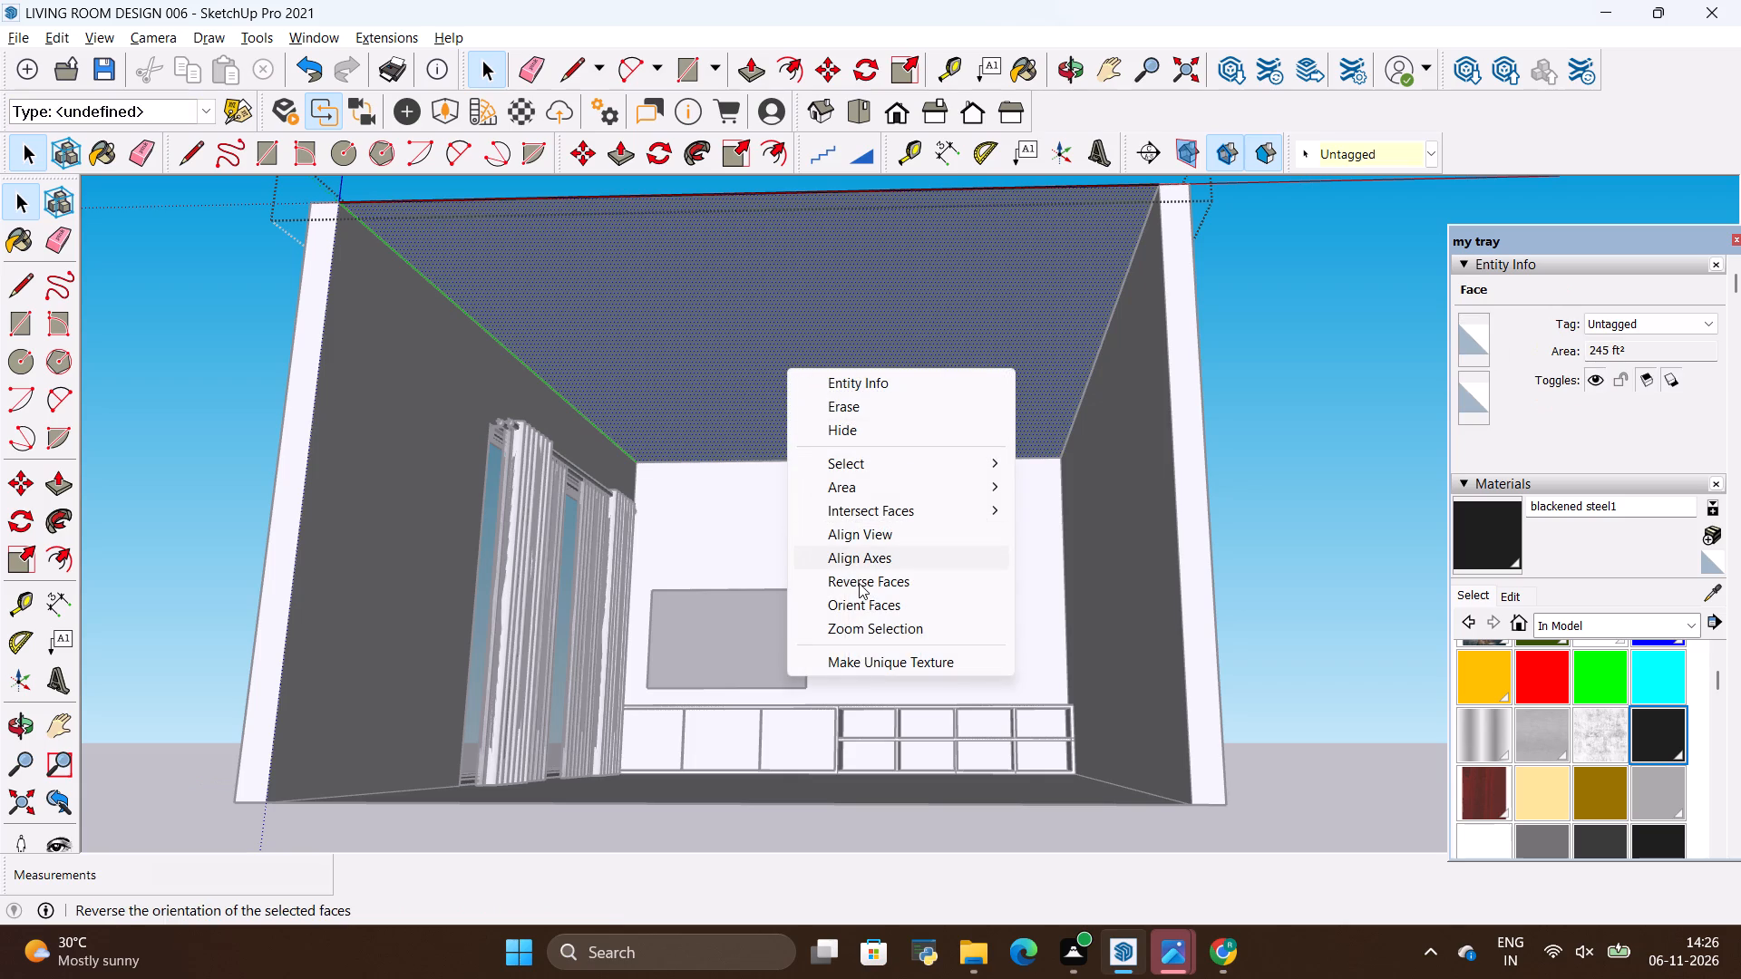
left_click(859, 583)
key("space")
left_click(1285, 480)
scroll(1253, 495, "down", 4)
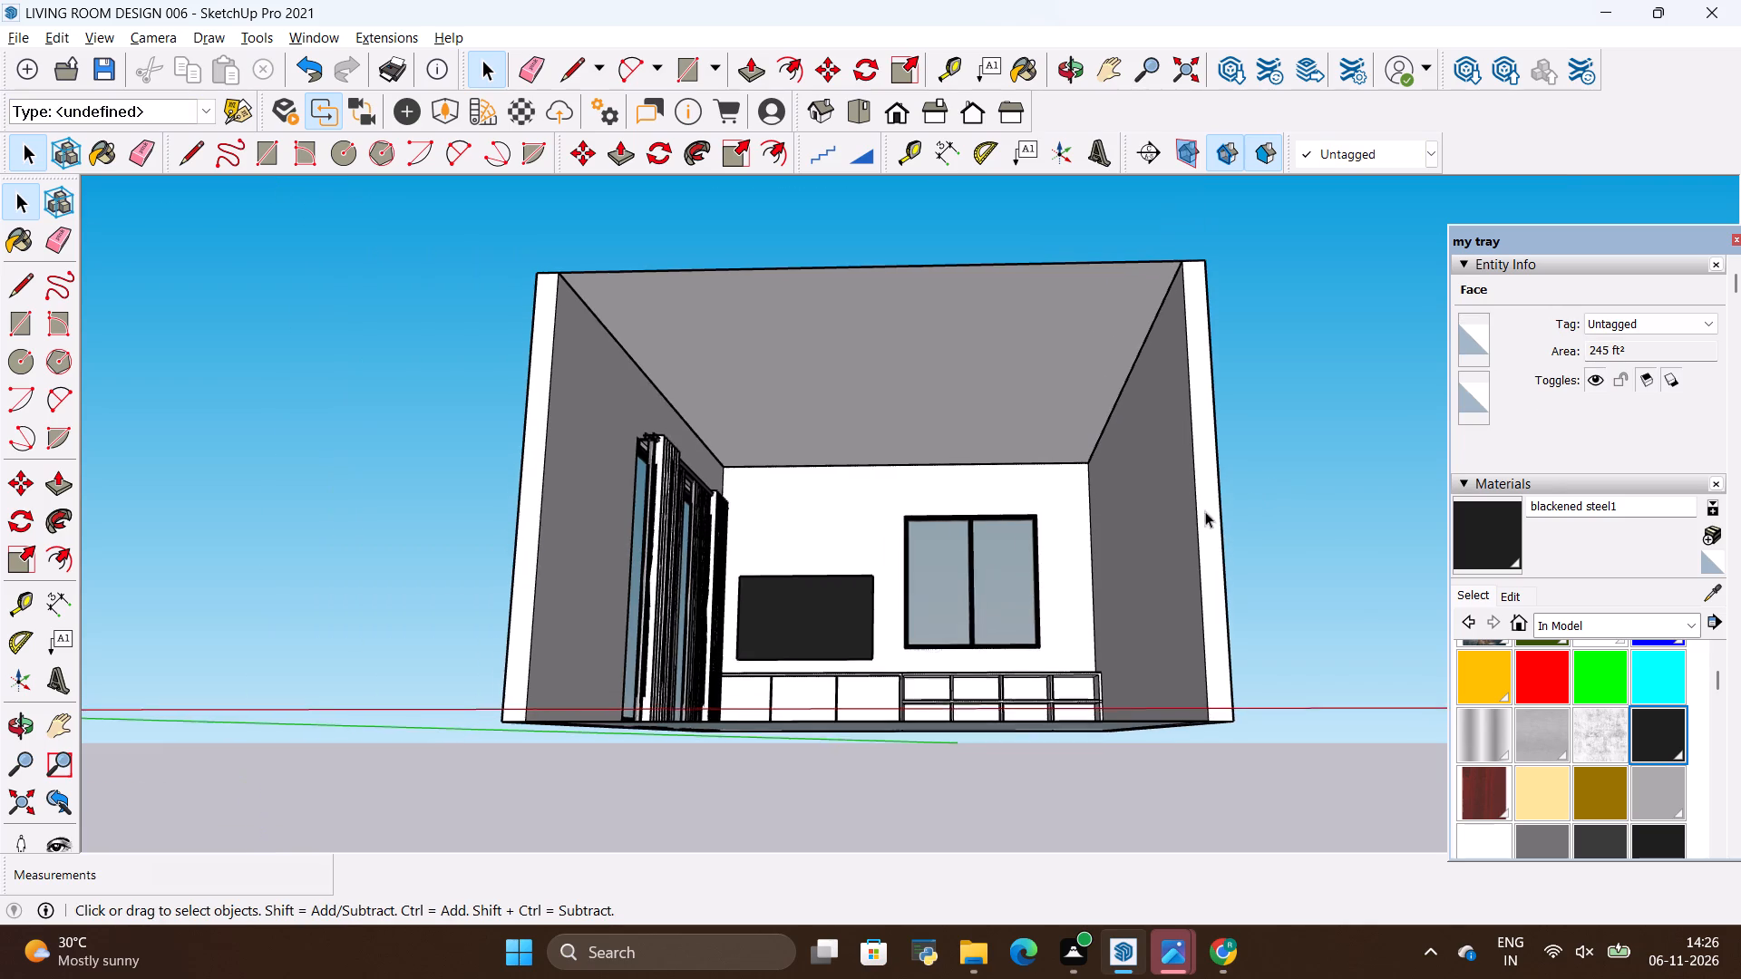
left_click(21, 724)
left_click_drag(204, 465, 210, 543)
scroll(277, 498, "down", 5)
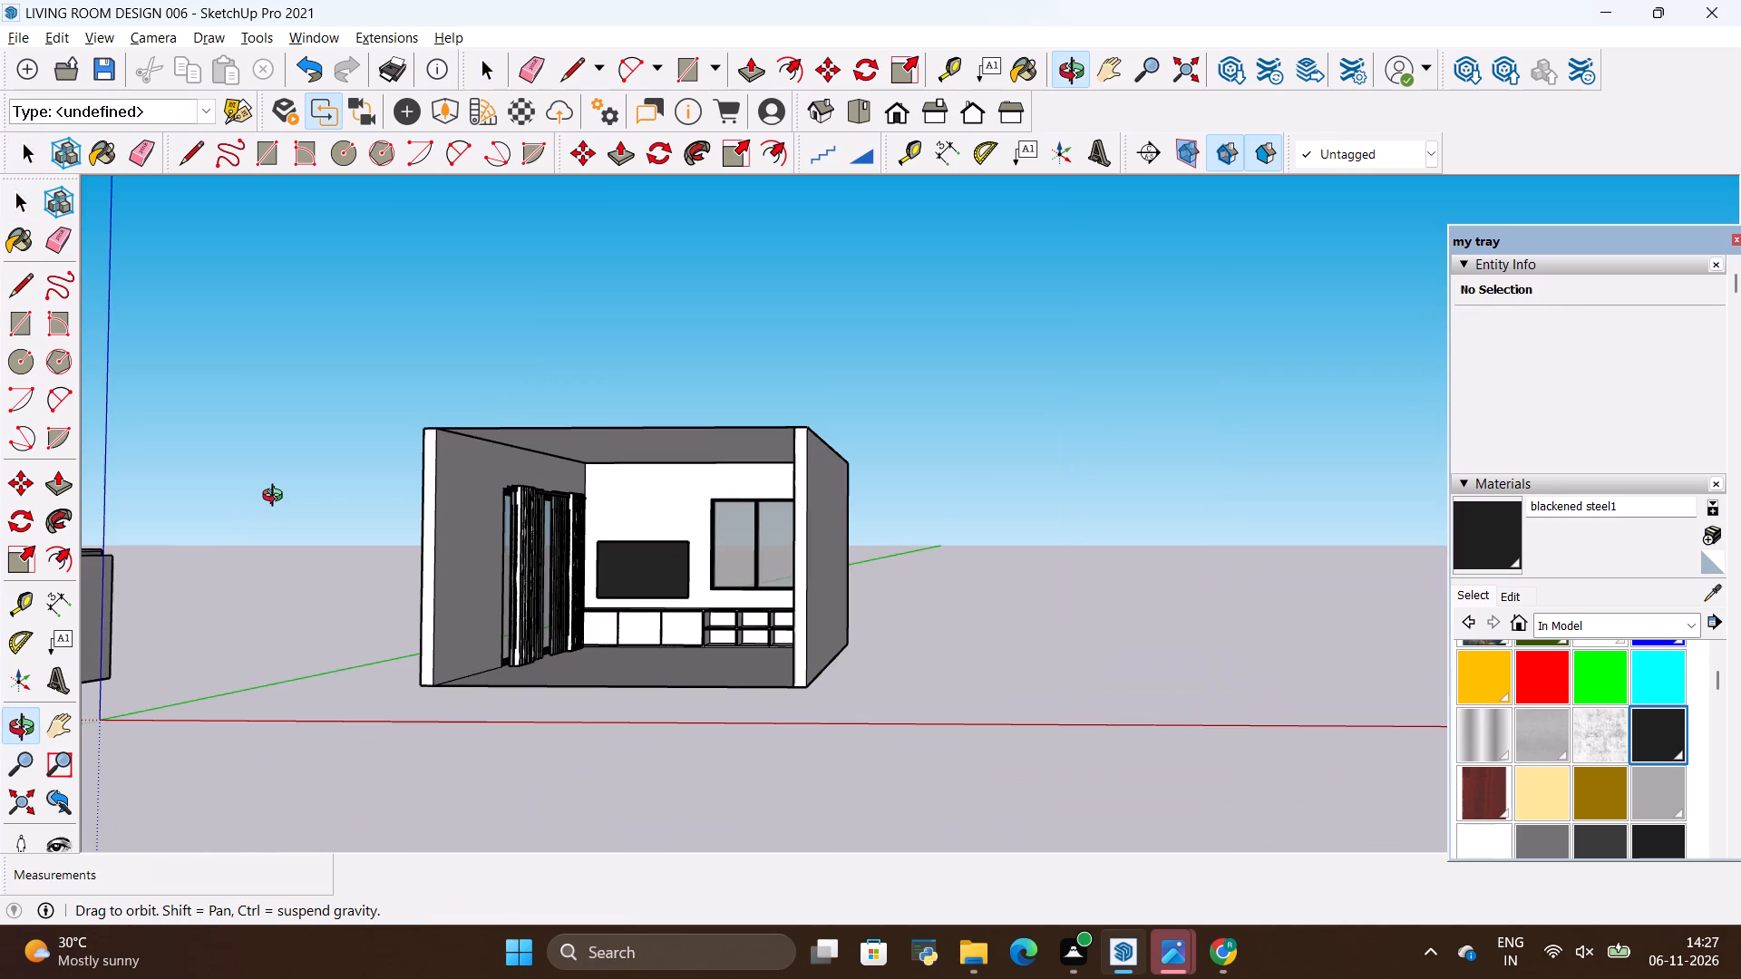
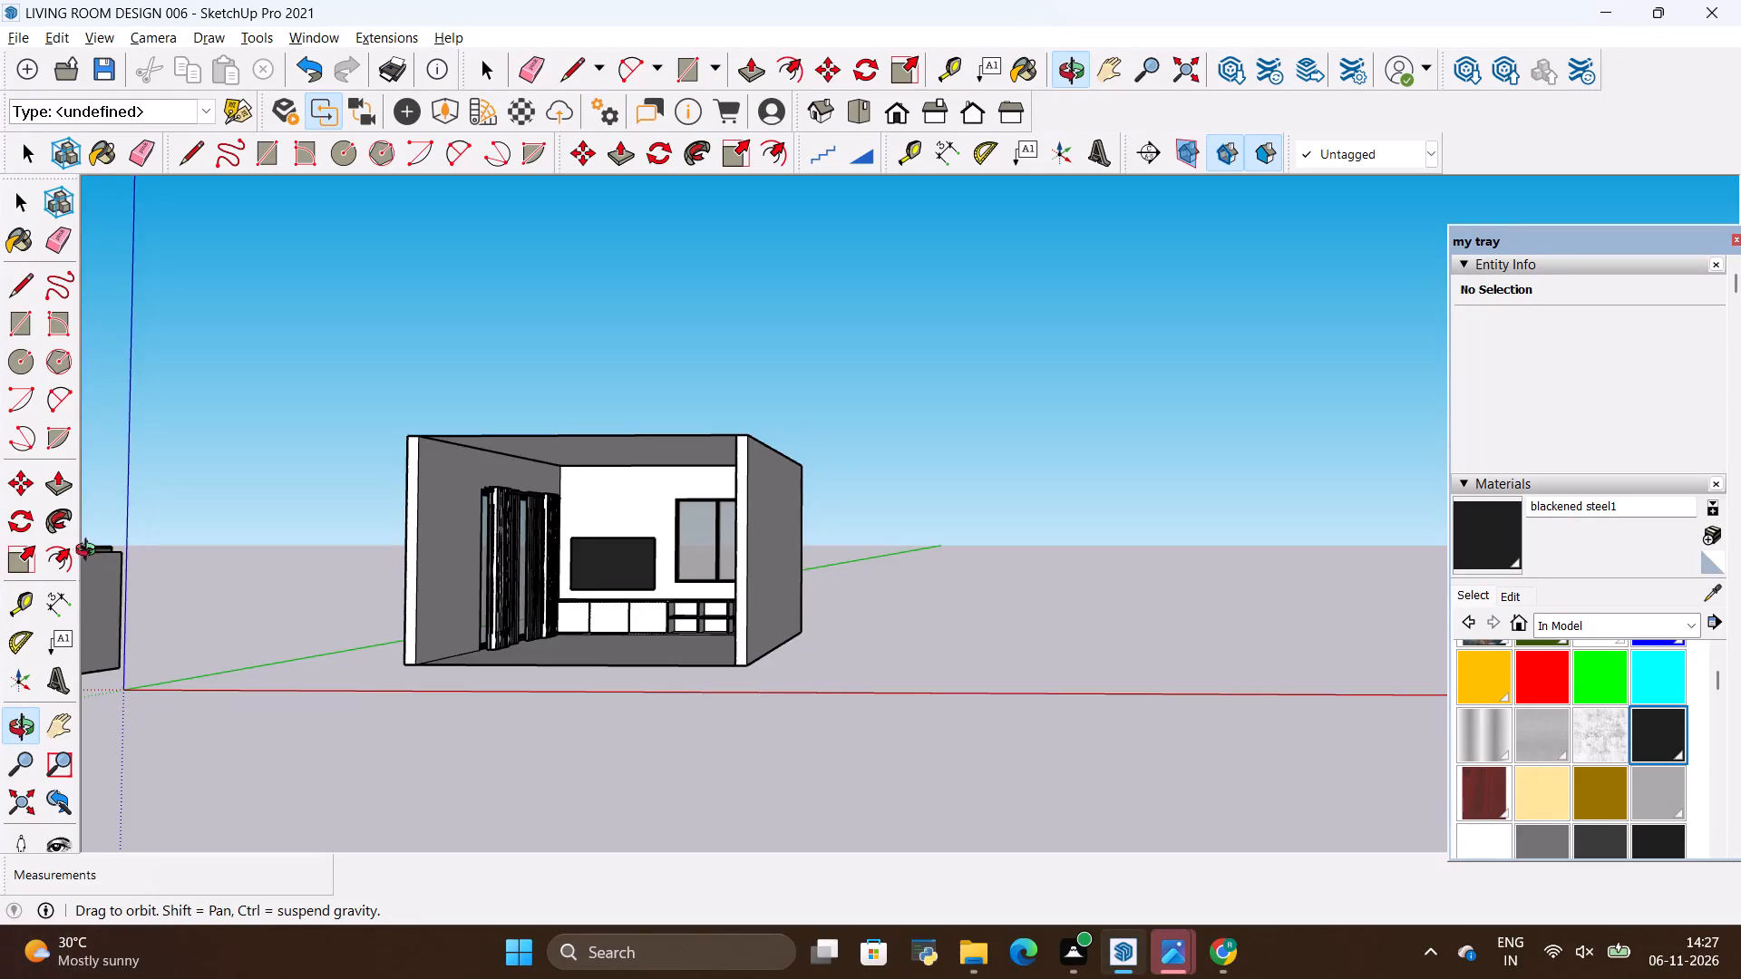
Examine the roofed room with its curtains, TV and cabinet through the open front from several angles.
scroll(104, 570, "down", 3)
scroll(0, 456, "down", 4)
scroll(99, 489, "down", 4)
scroll(438, 622, "up", 3)
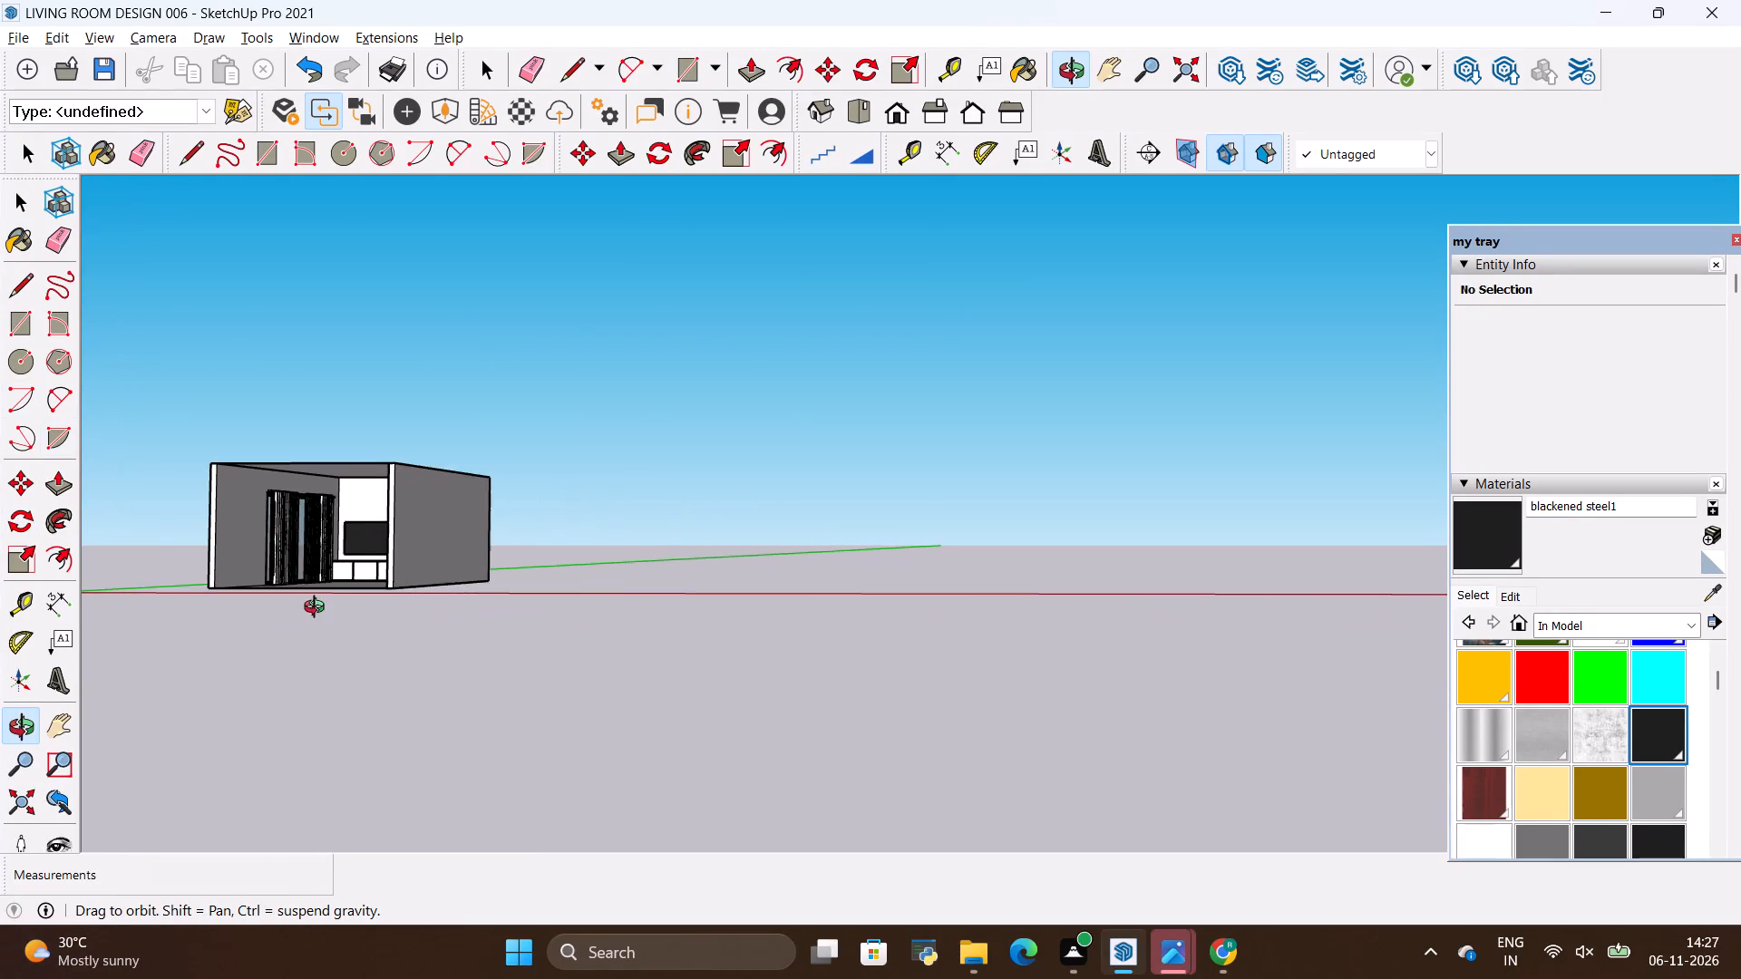
scroll(318, 609, "up", 5)
left_click_drag(203, 568, 322, 593)
scroll(688, 446, "down", 5)
scroll(317, 478, "up", 7)
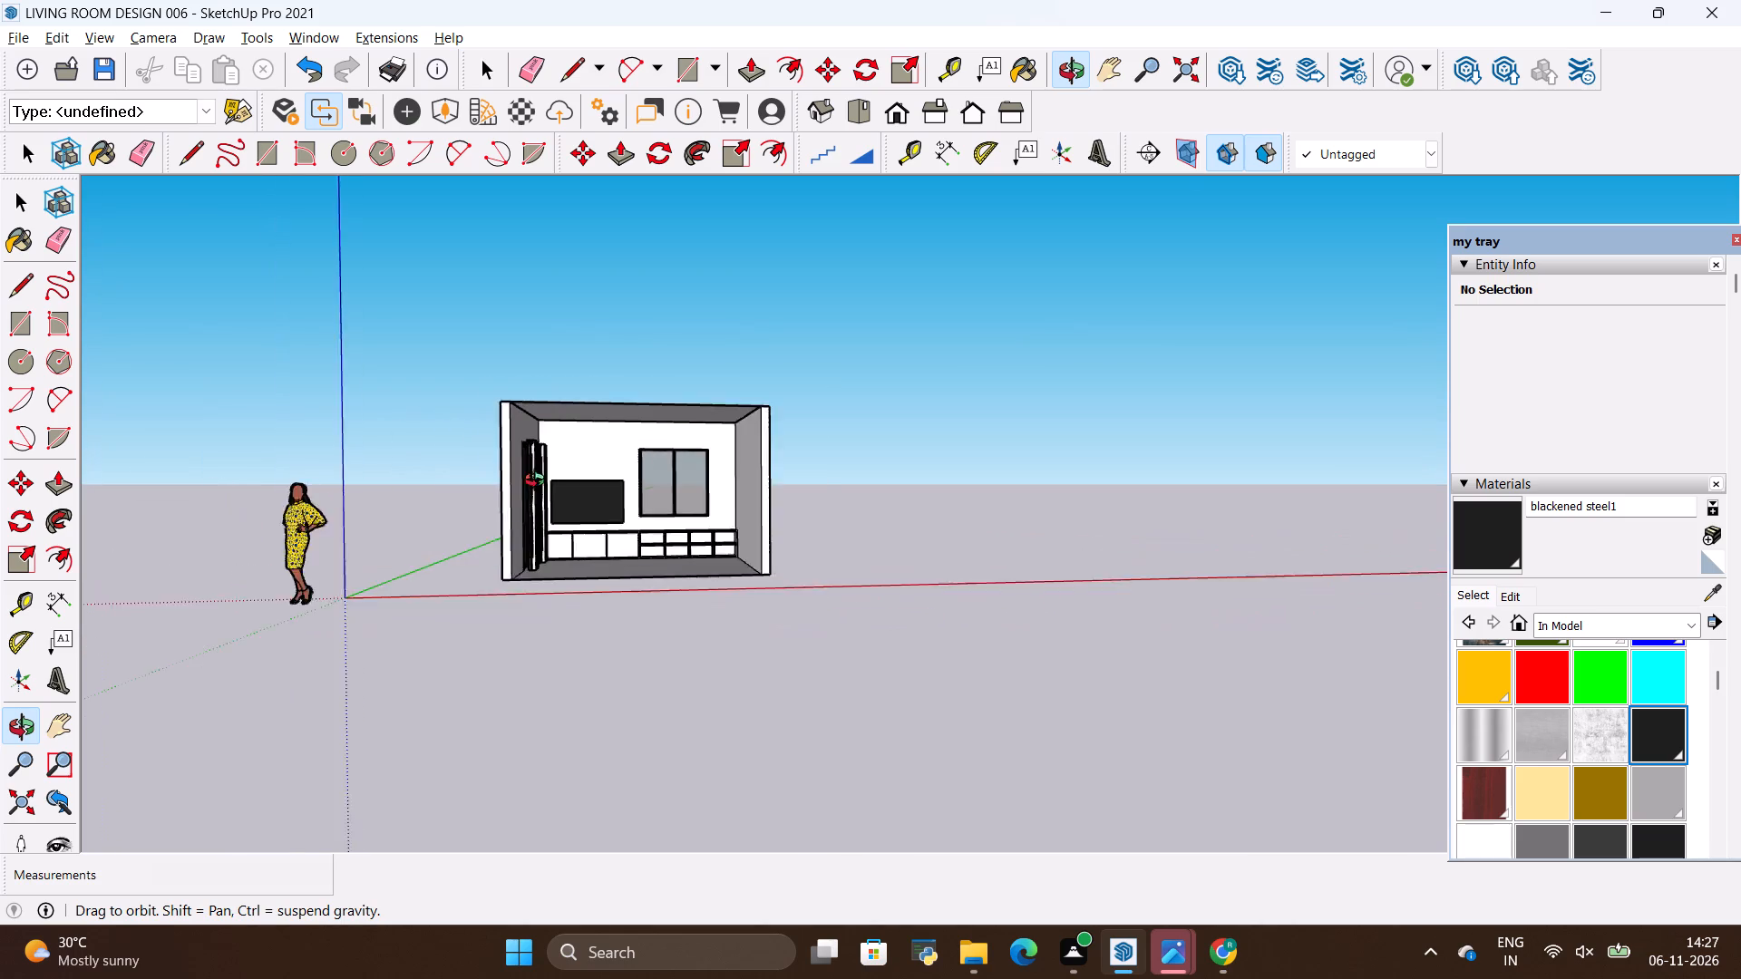
scroll(539, 482, "up", 12)
left_click_drag(765, 529, 655, 509)
scroll(712, 490, "down", 4)
Compare the modelled room's TV wall, window, curtains and low cabinet with the living room reference photo in Photos.
key("alt+Tab")
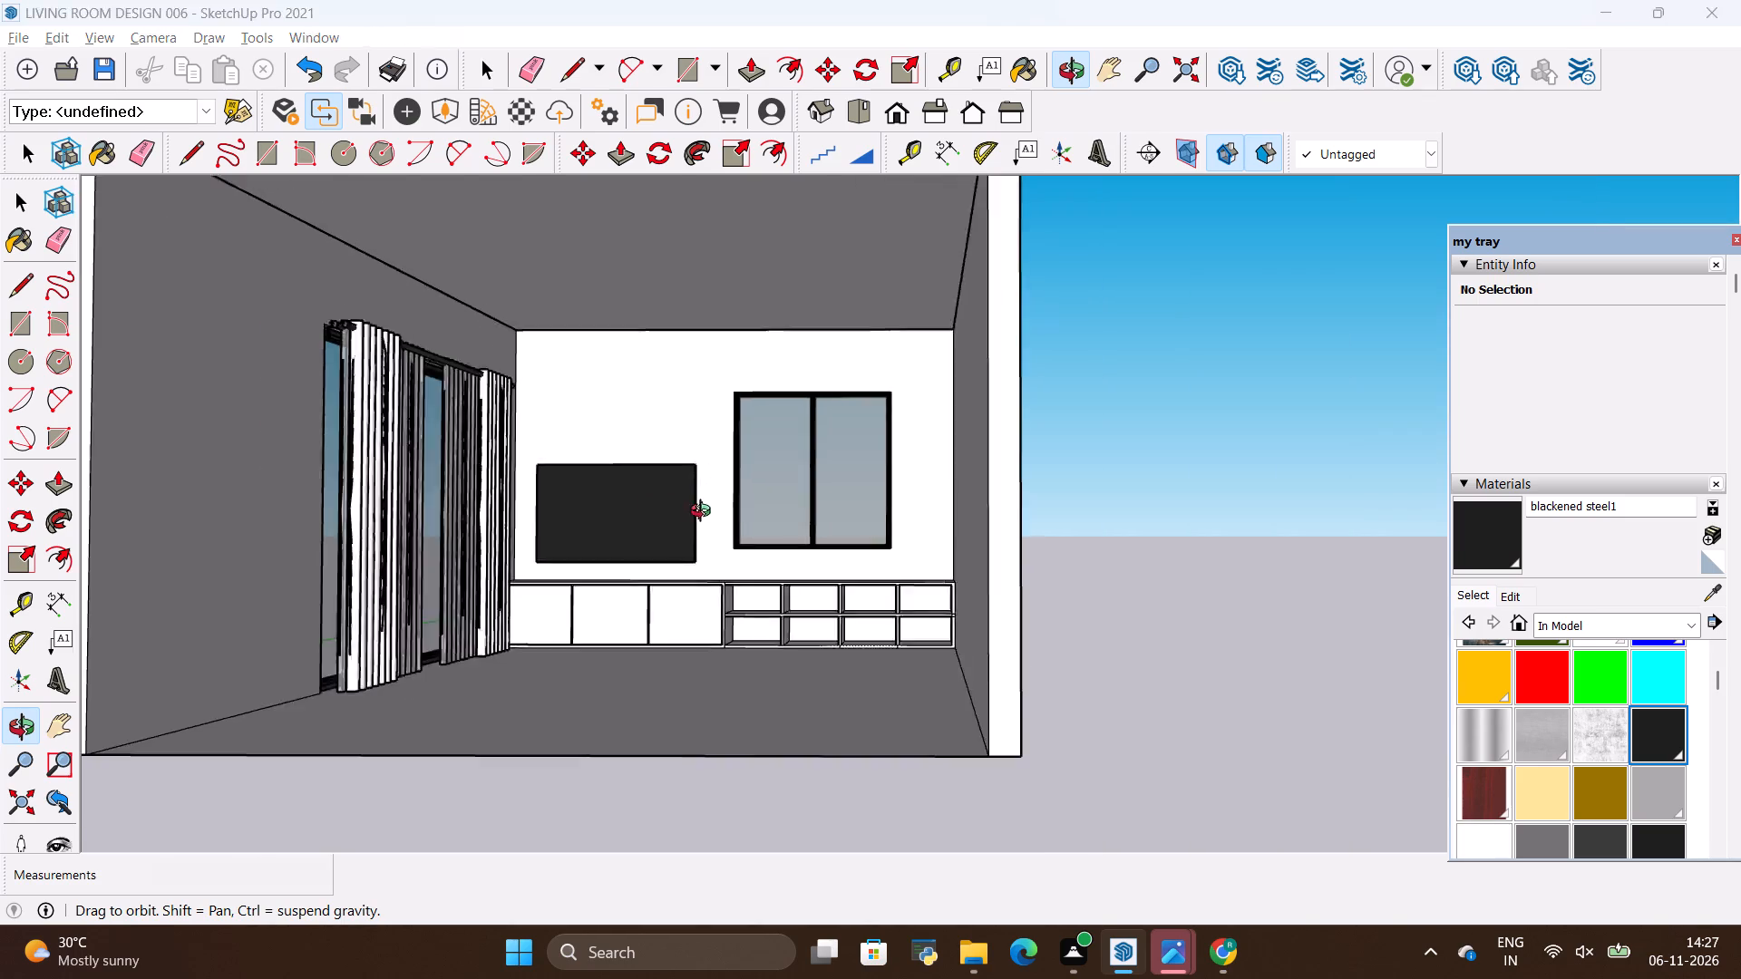
key("alt+Tab")
scroll(746, 554, "down", 4)
key("alt+Tab")
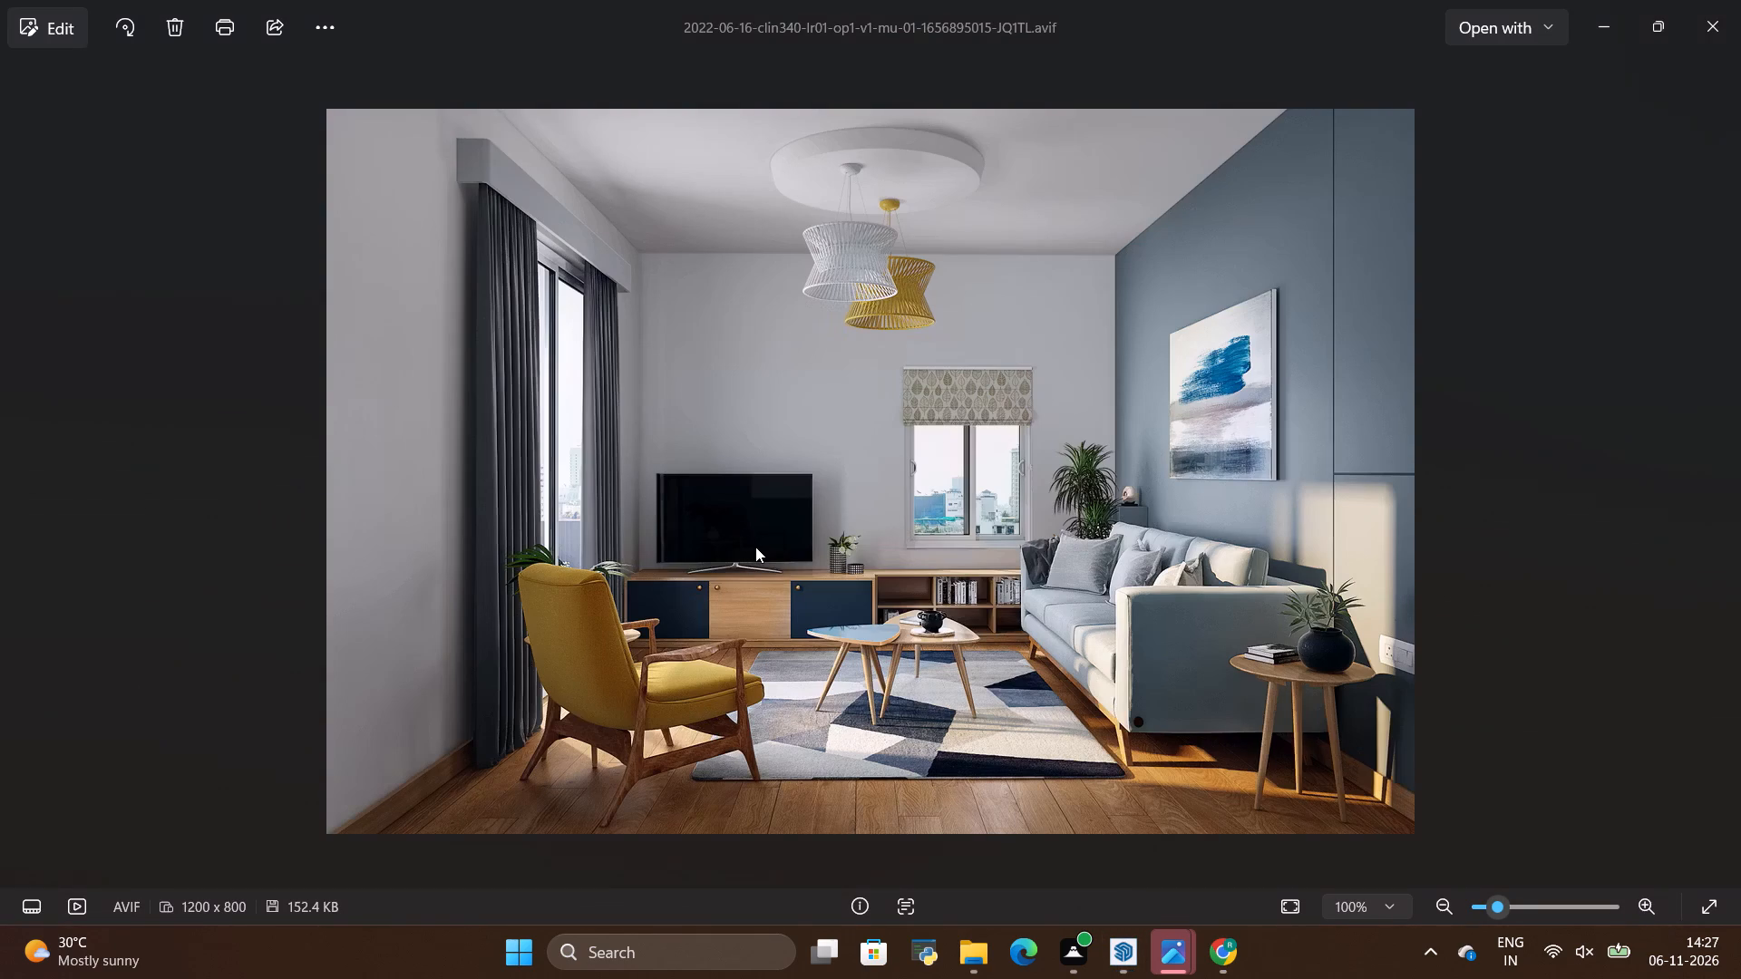
left_click(1120, 945)
left_click(1107, 968)
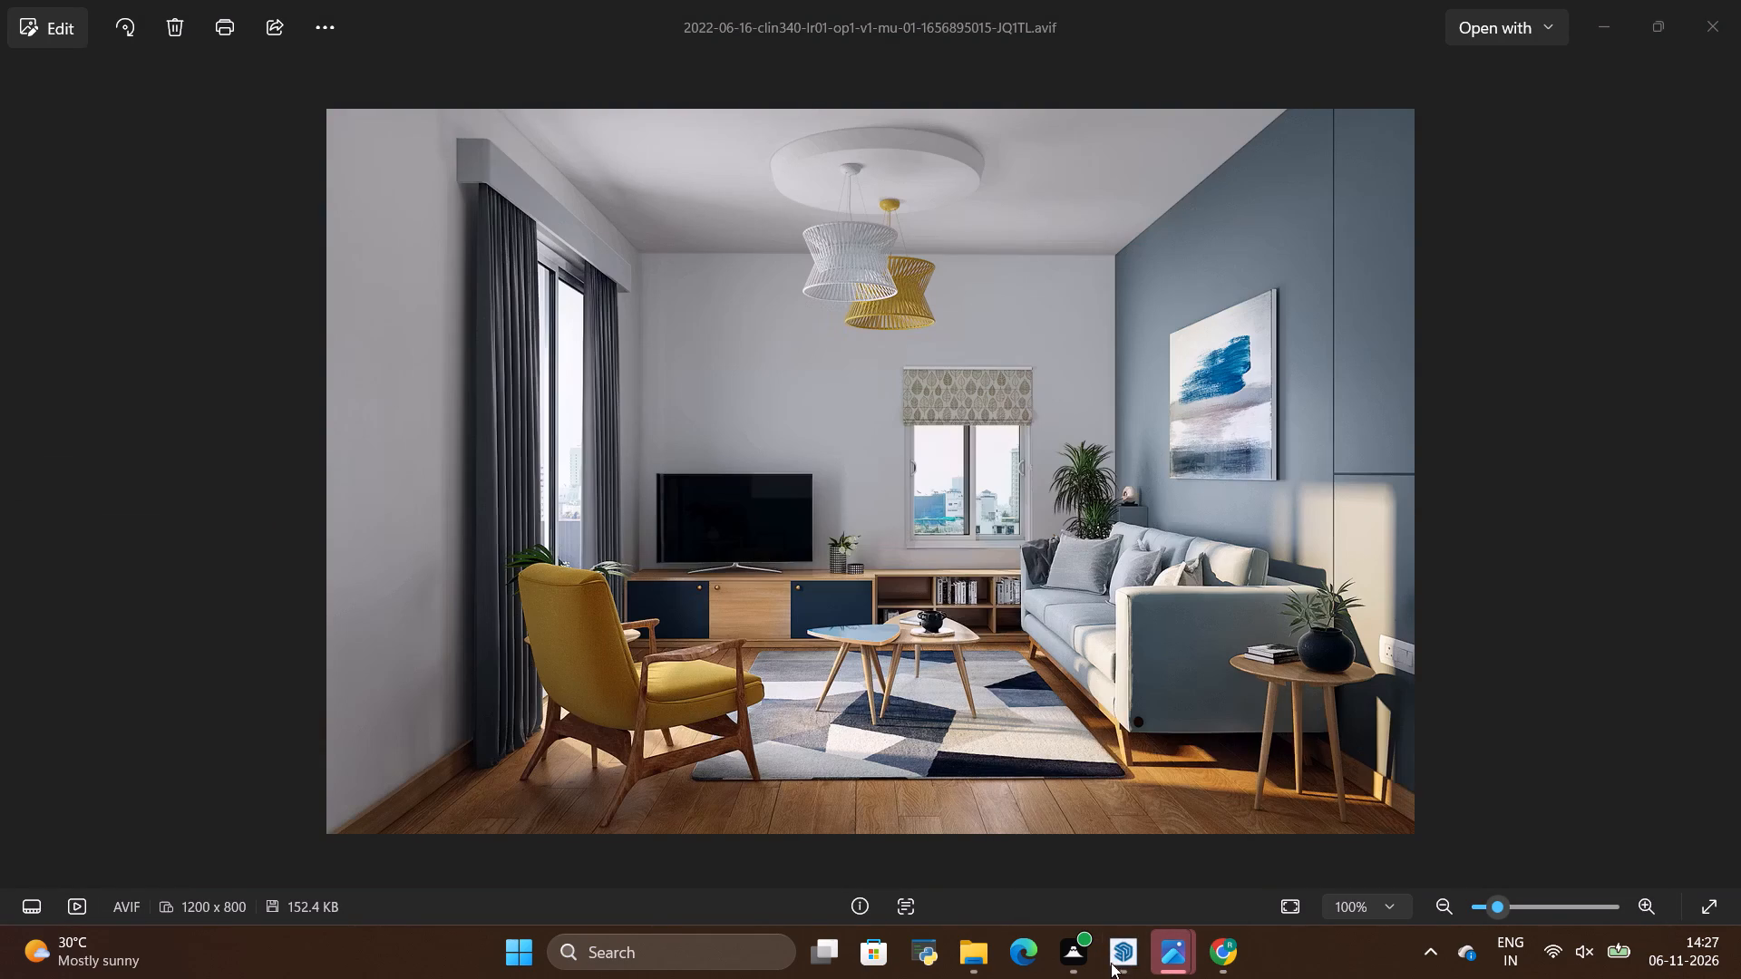
left_click(1114, 961)
left_click(1121, 959)
key("alt+Tab")
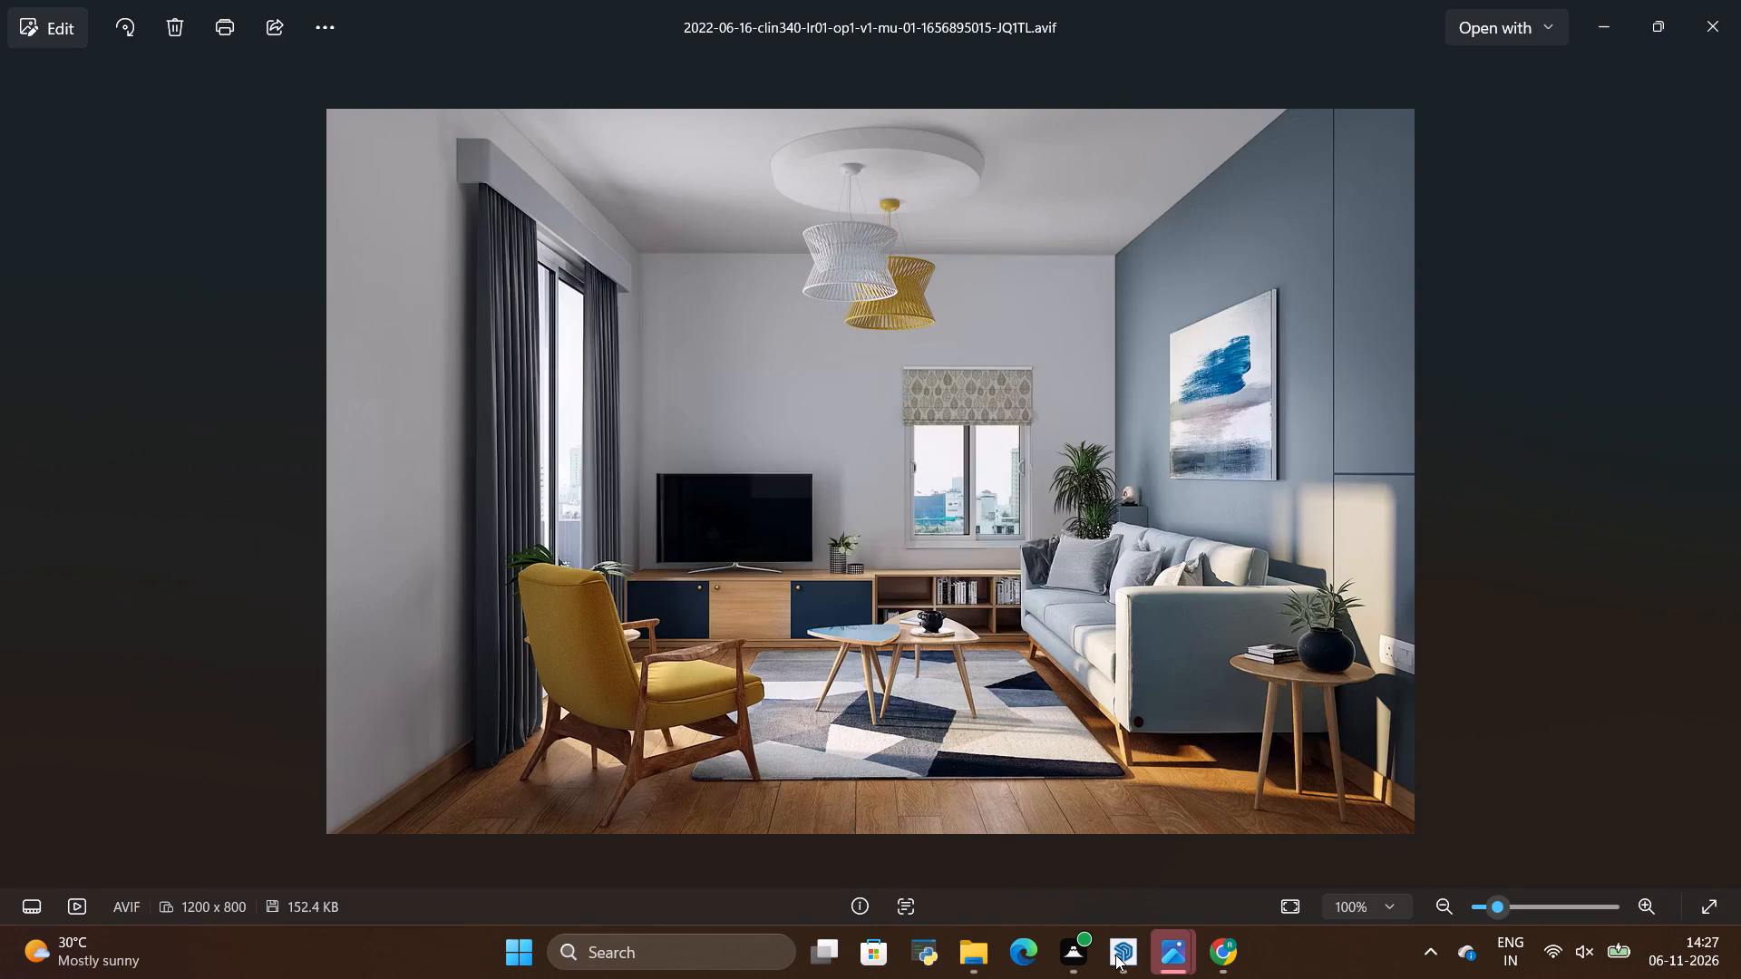
left_click(1116, 950)
scroll(948, 716, "down", 6)
scroll(646, 503, "up", 5)
key("alt+Tab")
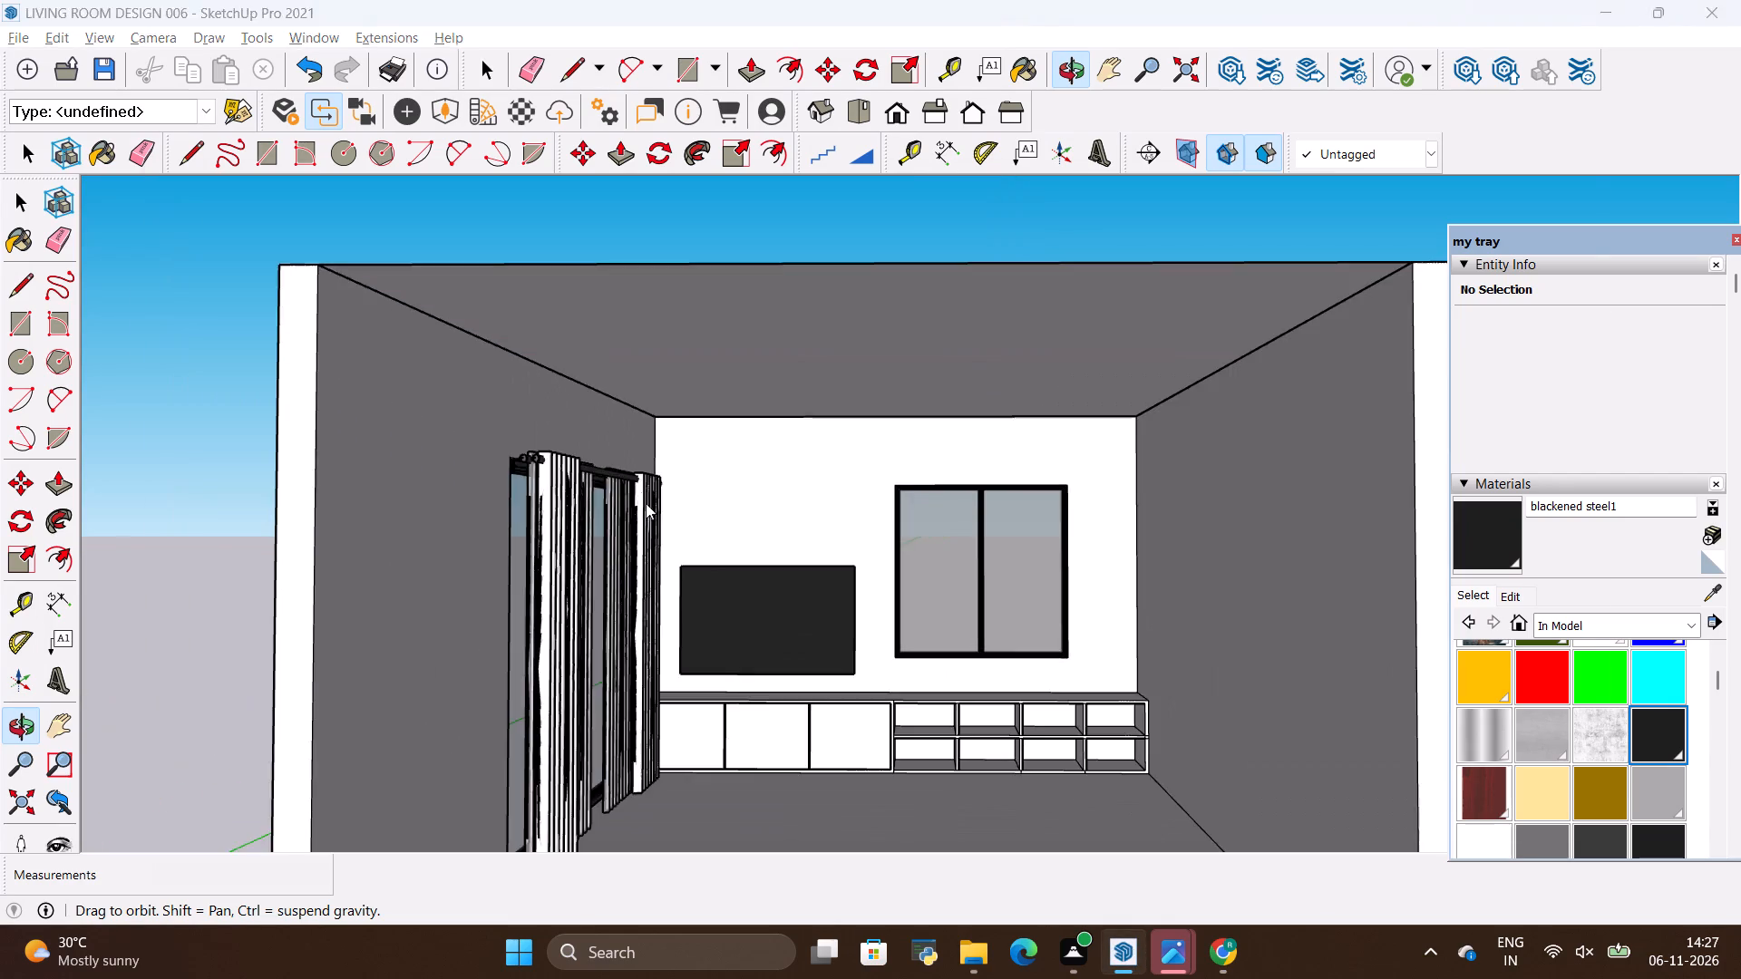
key("alt+Tab")
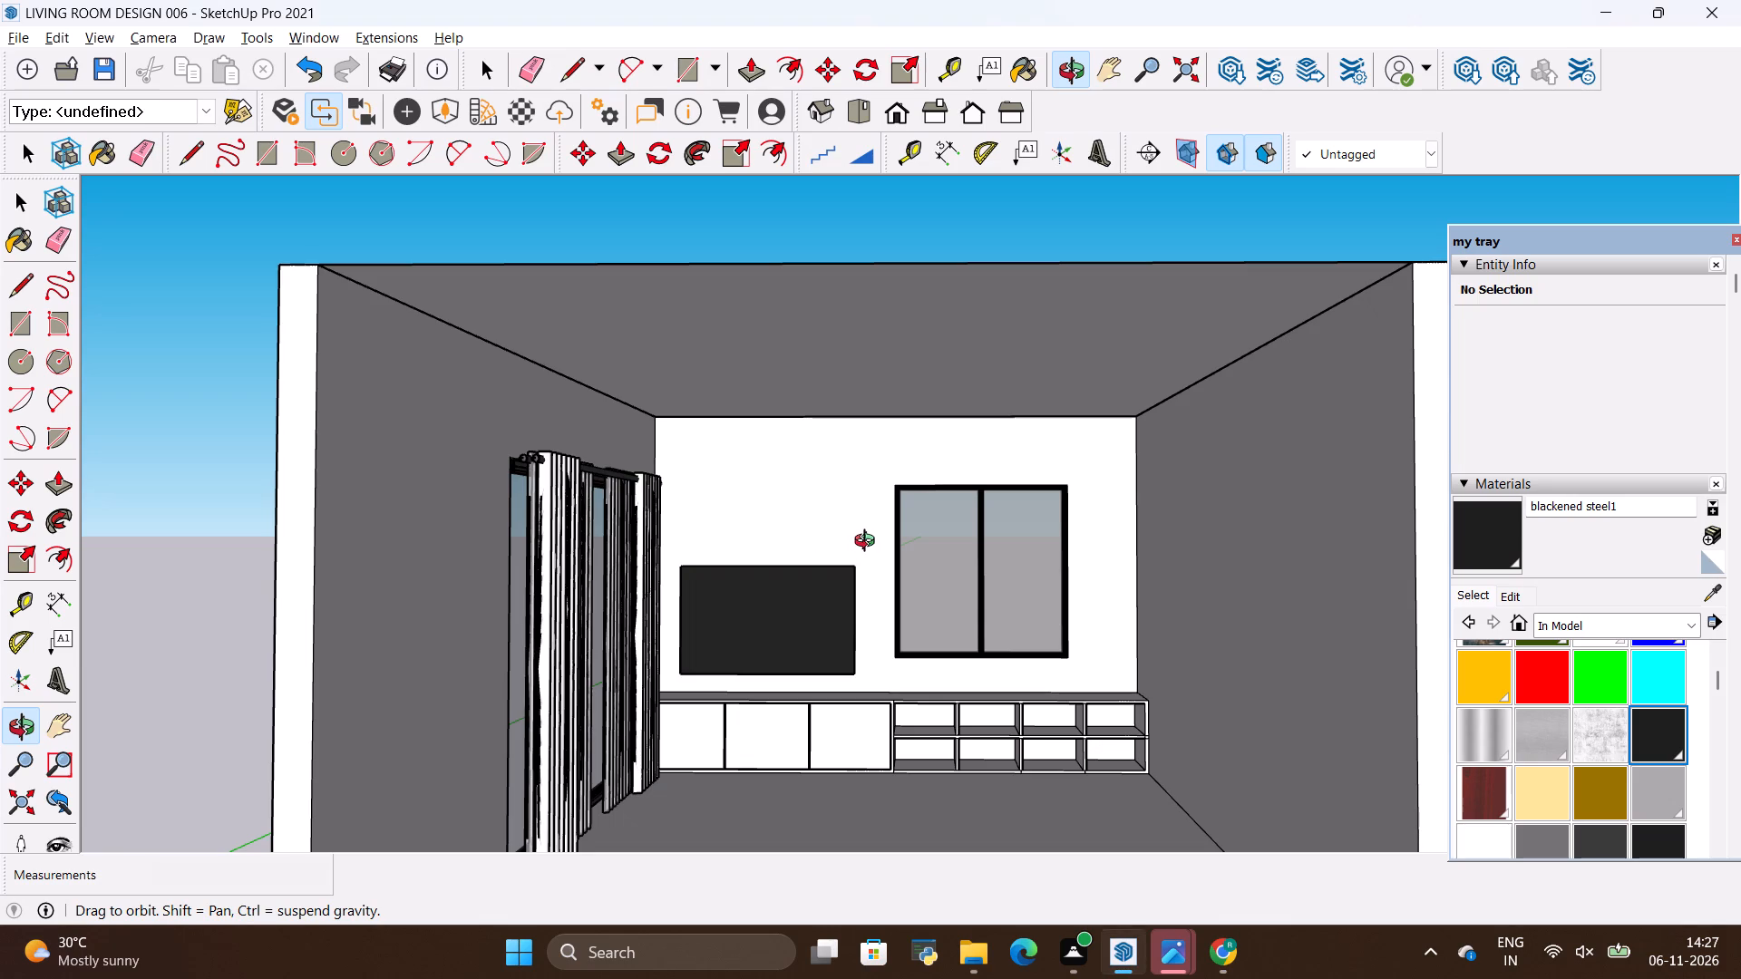
scroll(869, 543, "down", 3)
scroll(911, 666, "up", 3)
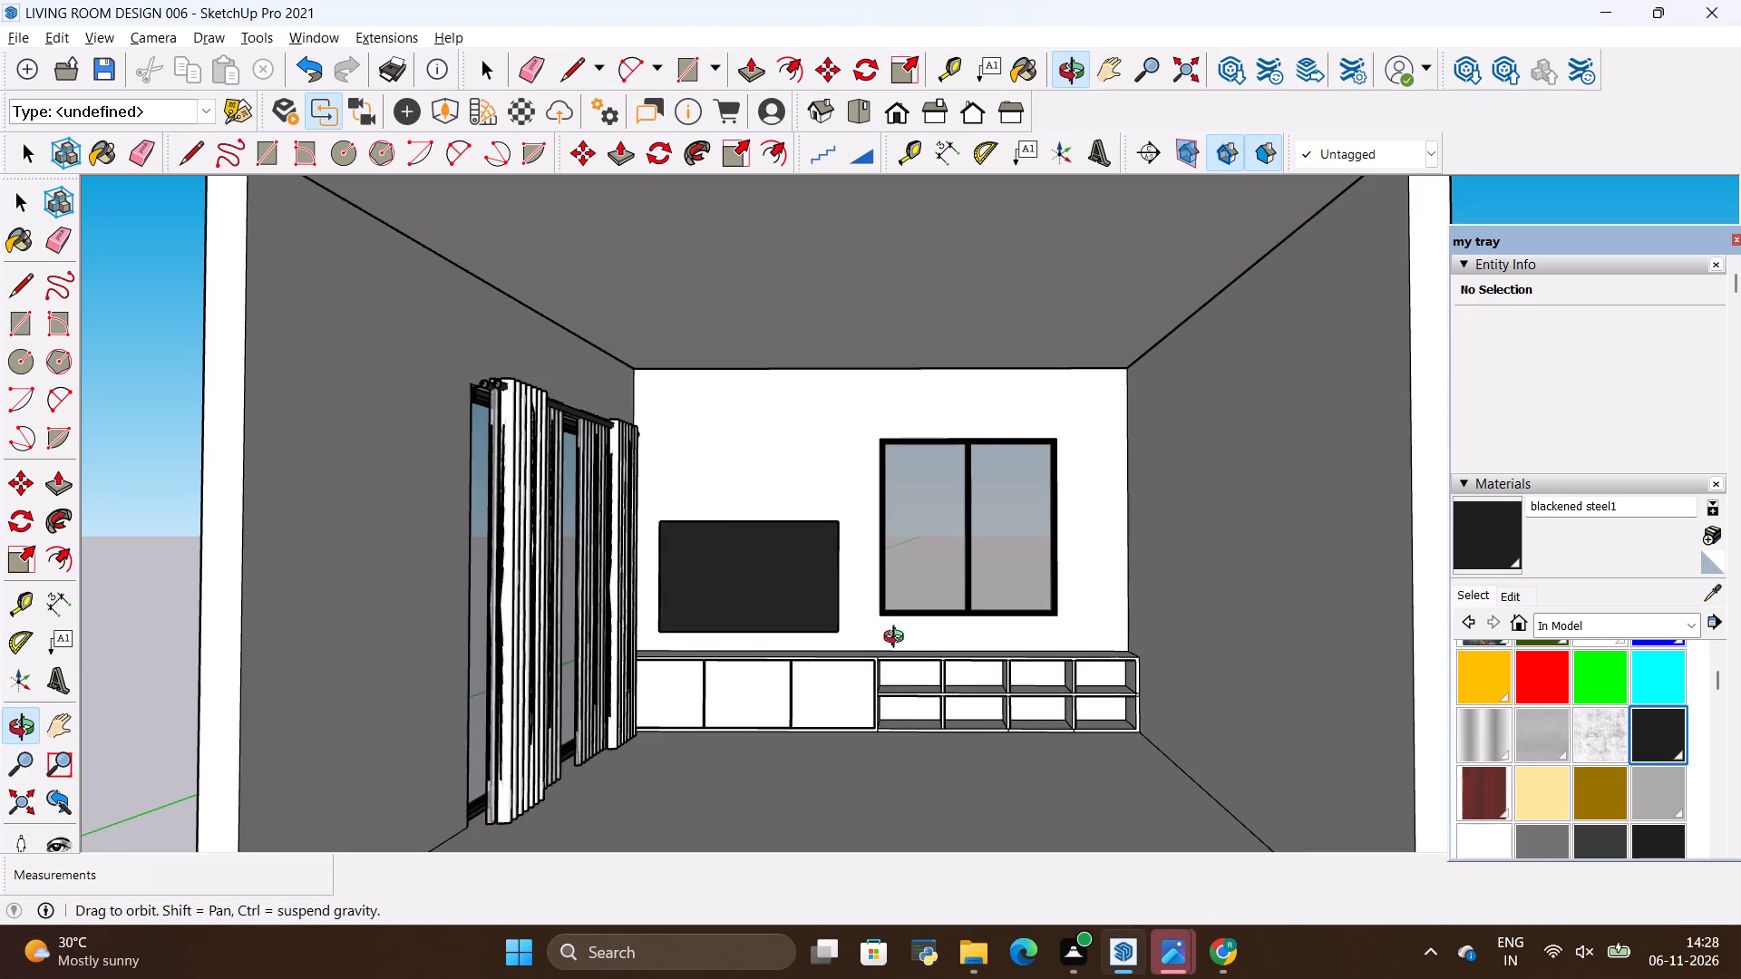
key("alt+Tab")
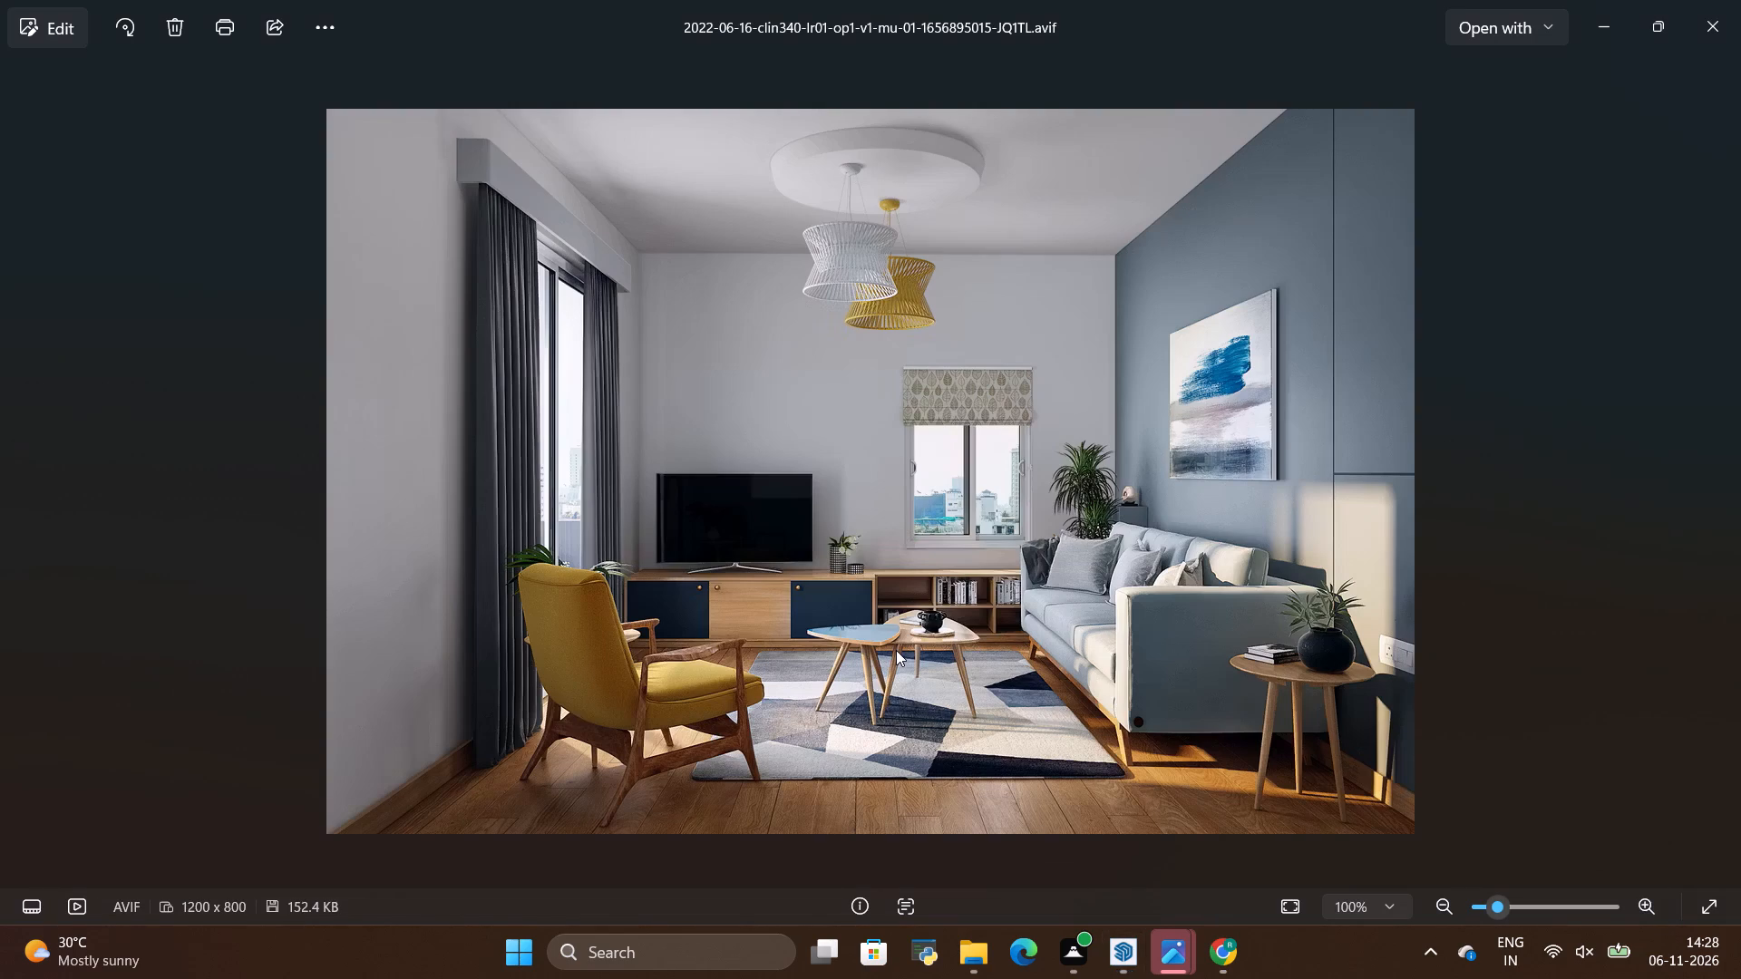
key("alt+Tab")
scroll(870, 664, "down", 3)
scroll(900, 693, "up", 7)
left_click_drag(825, 464, 794, 577)
scroll(813, 383, "down", 4)
left_click_drag(798, 618, 827, 547)
scroll(809, 567, "up", 3)
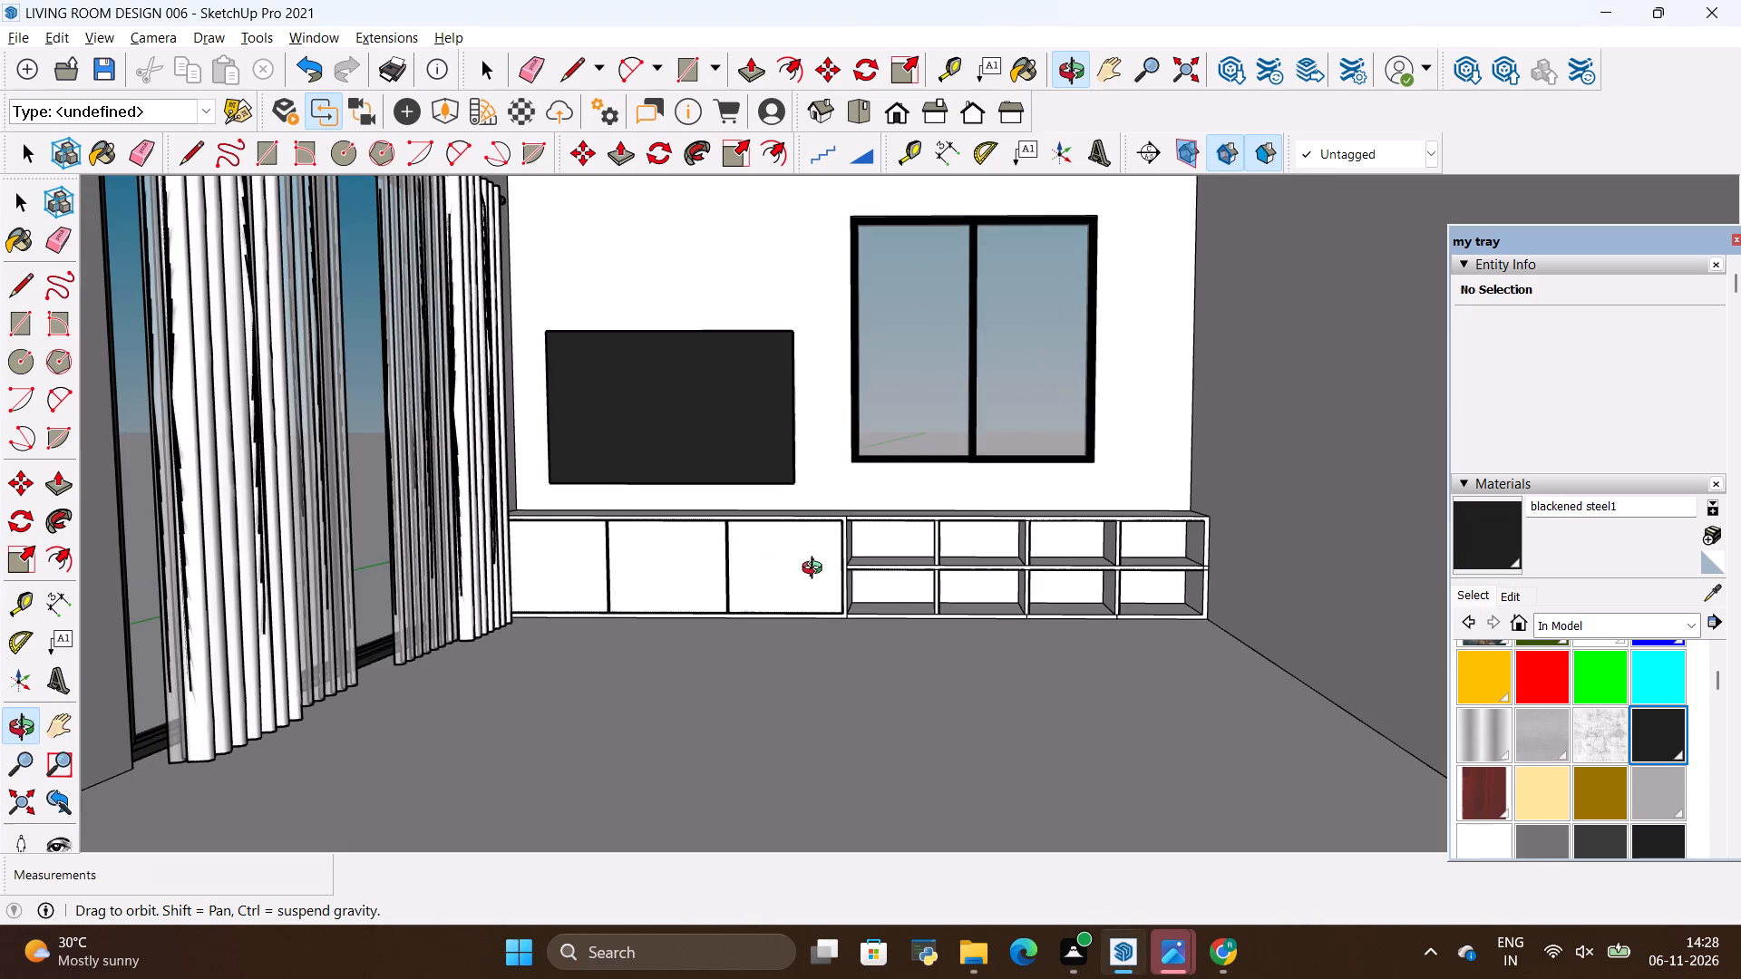
key("alt+Tab")
key("alt+Tab")
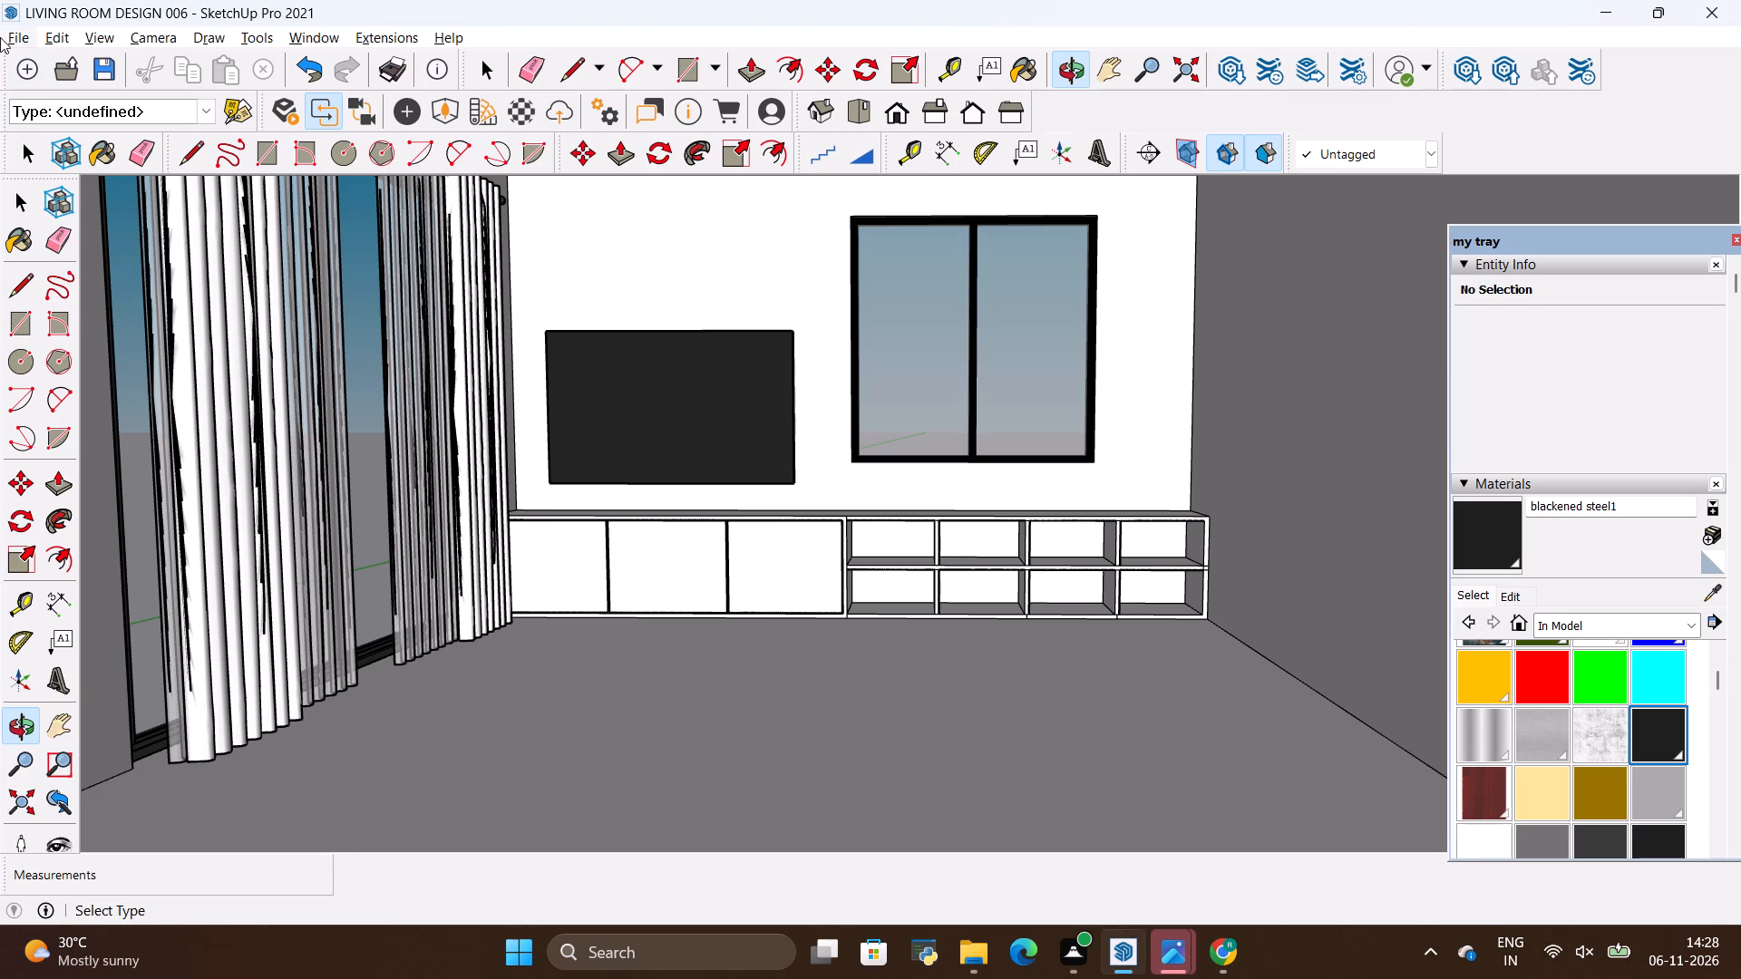
Start a file import and look through the Downloads folder for a file to bring into the living room model.
left_click(0, 33)
left_click(59, 405)
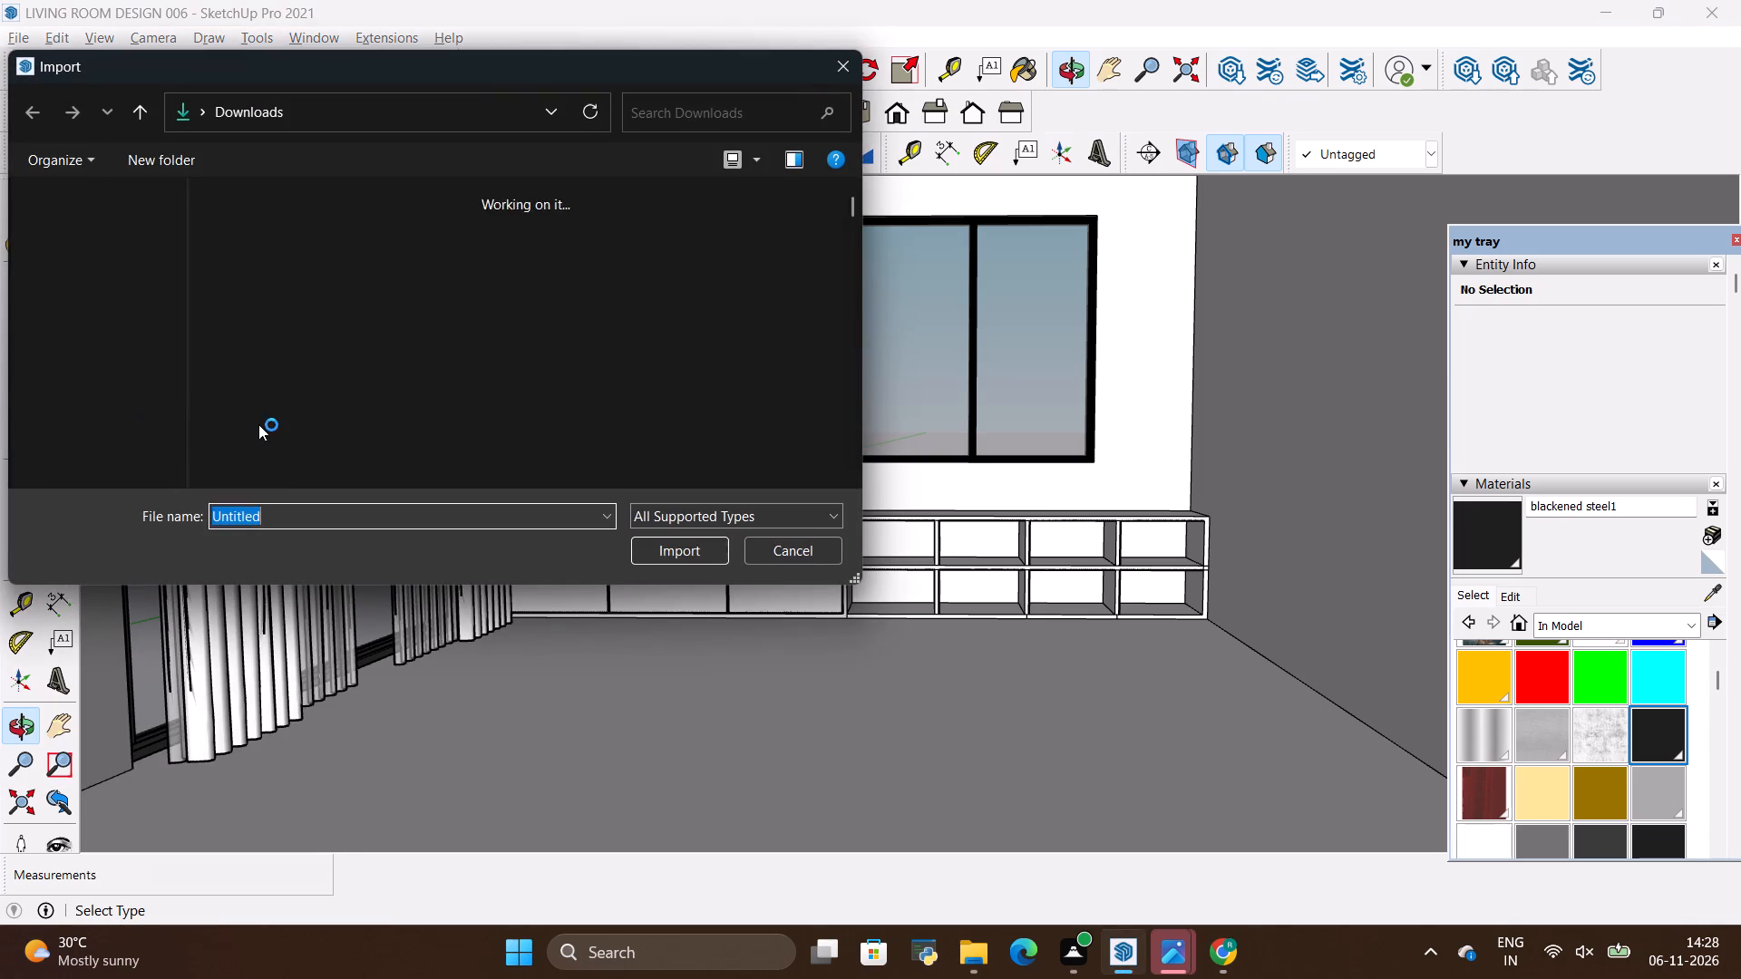
scroll(264, 424, "down", 9)
scroll(350, 441, "down", 2)
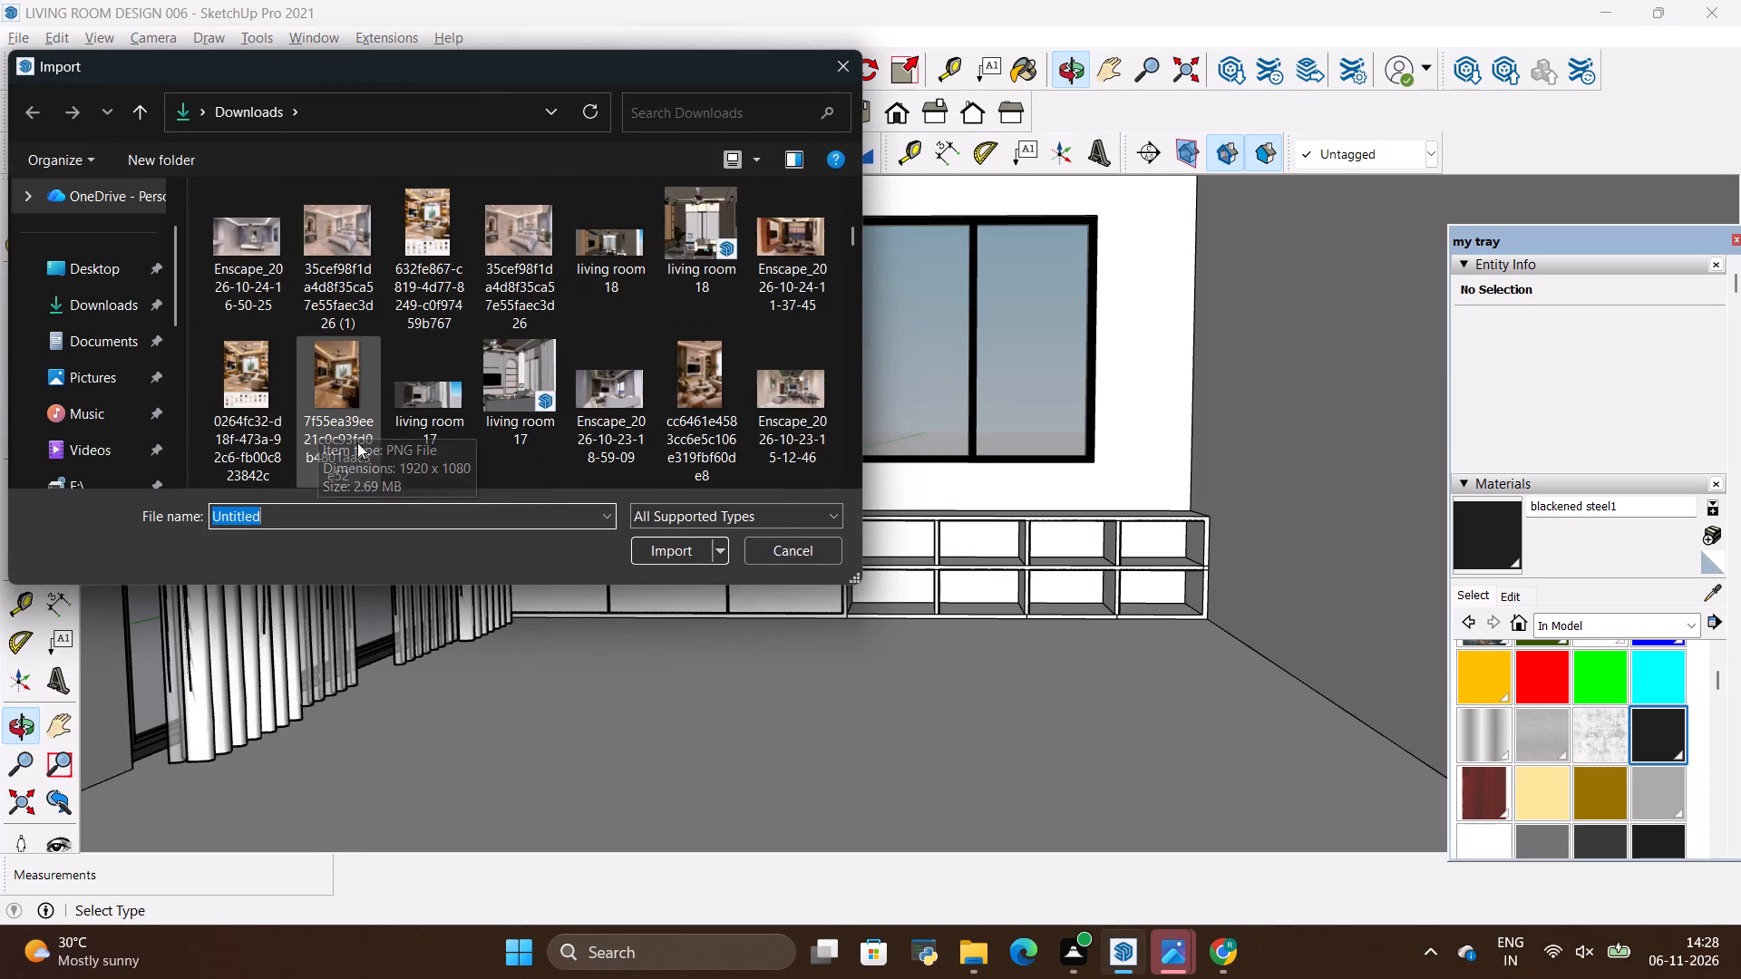
scroll(373, 437, "down", 4)
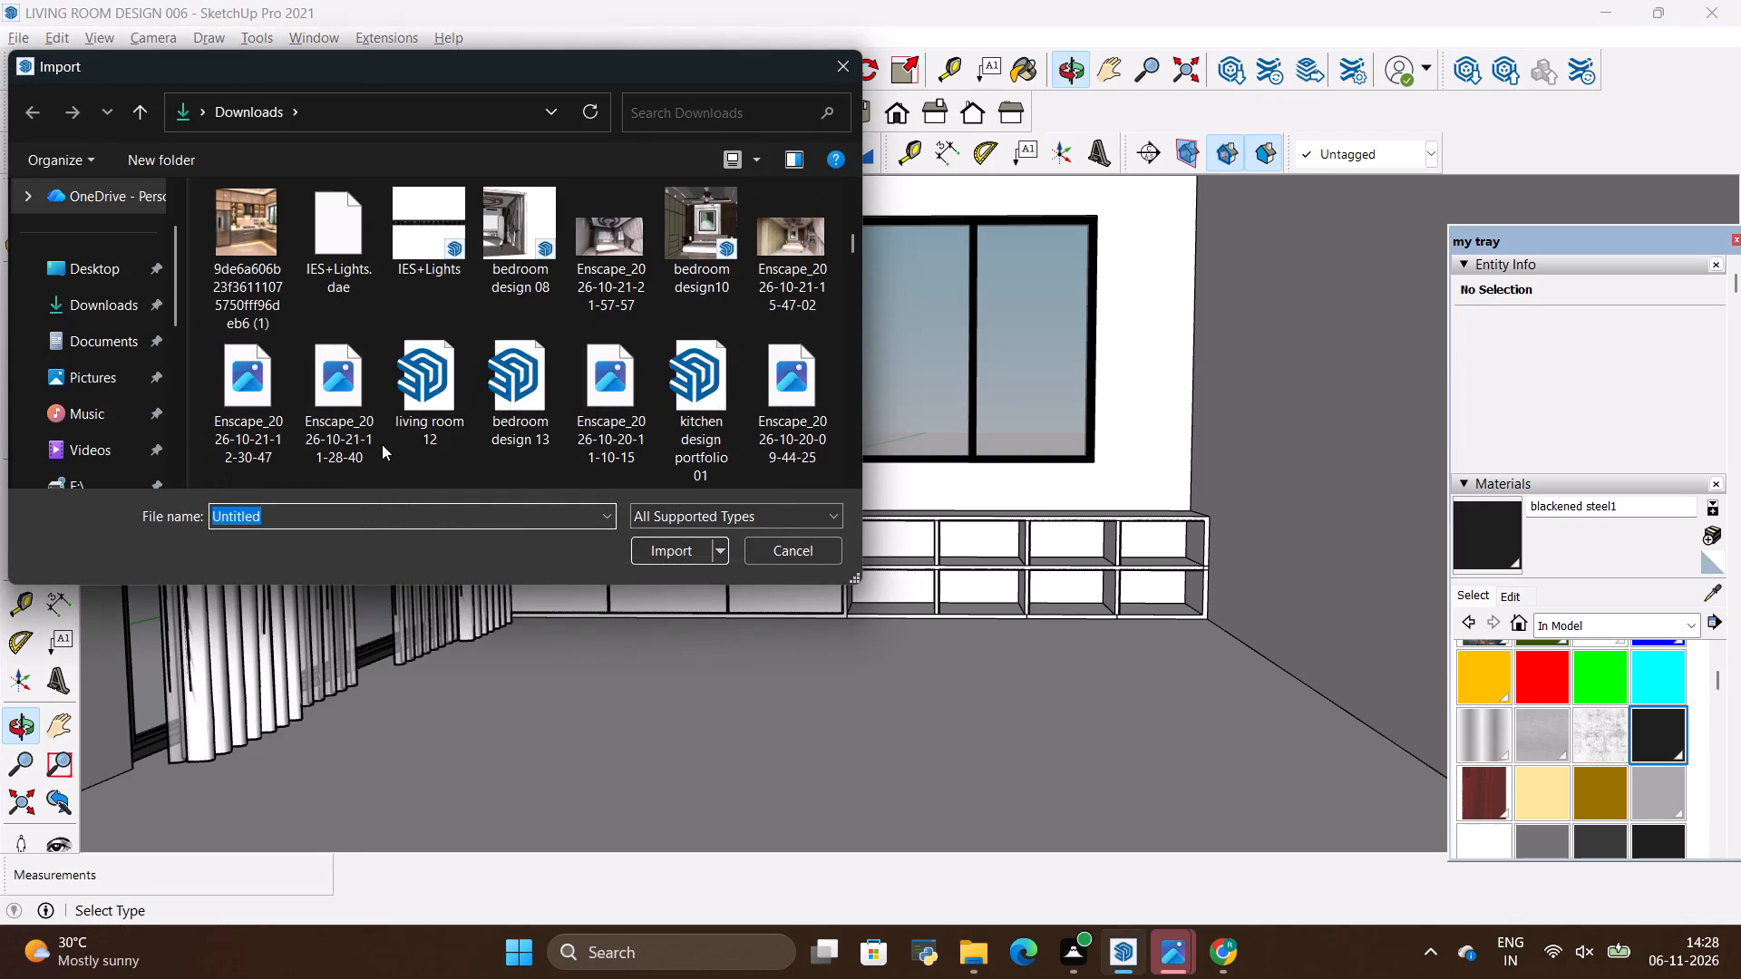
scroll(384, 446, "down", 2)
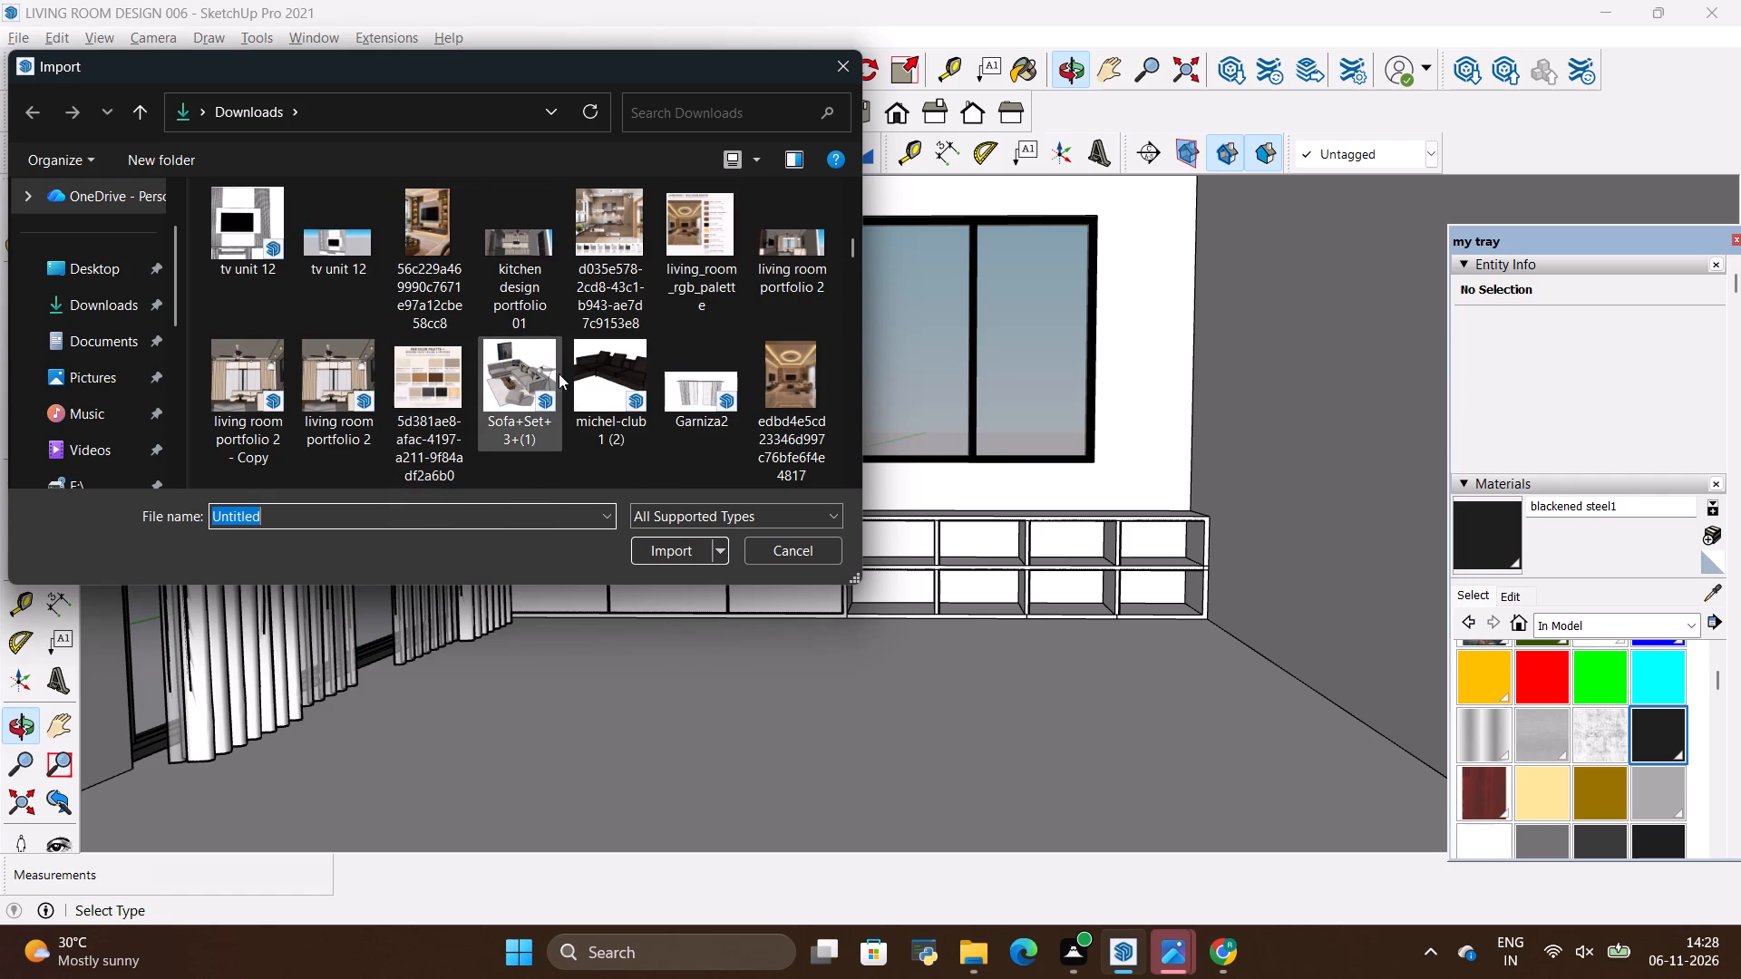
scroll(617, 362, "down", 2)
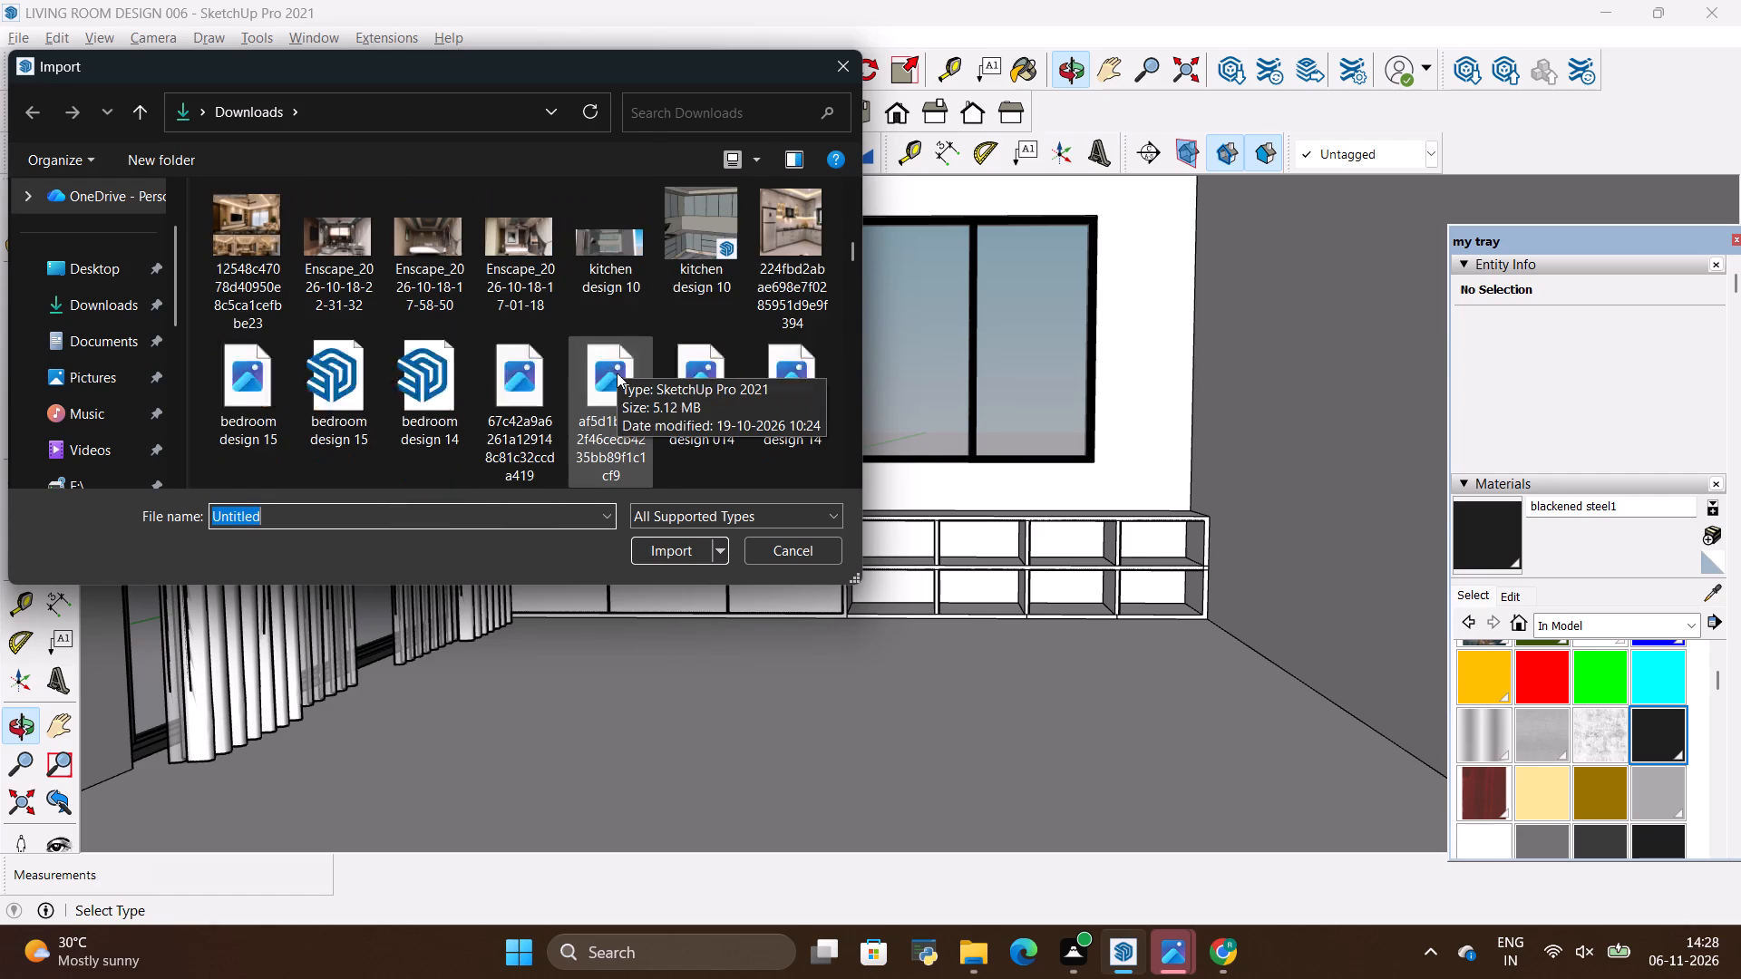
scroll(407, 402, "down", 1)
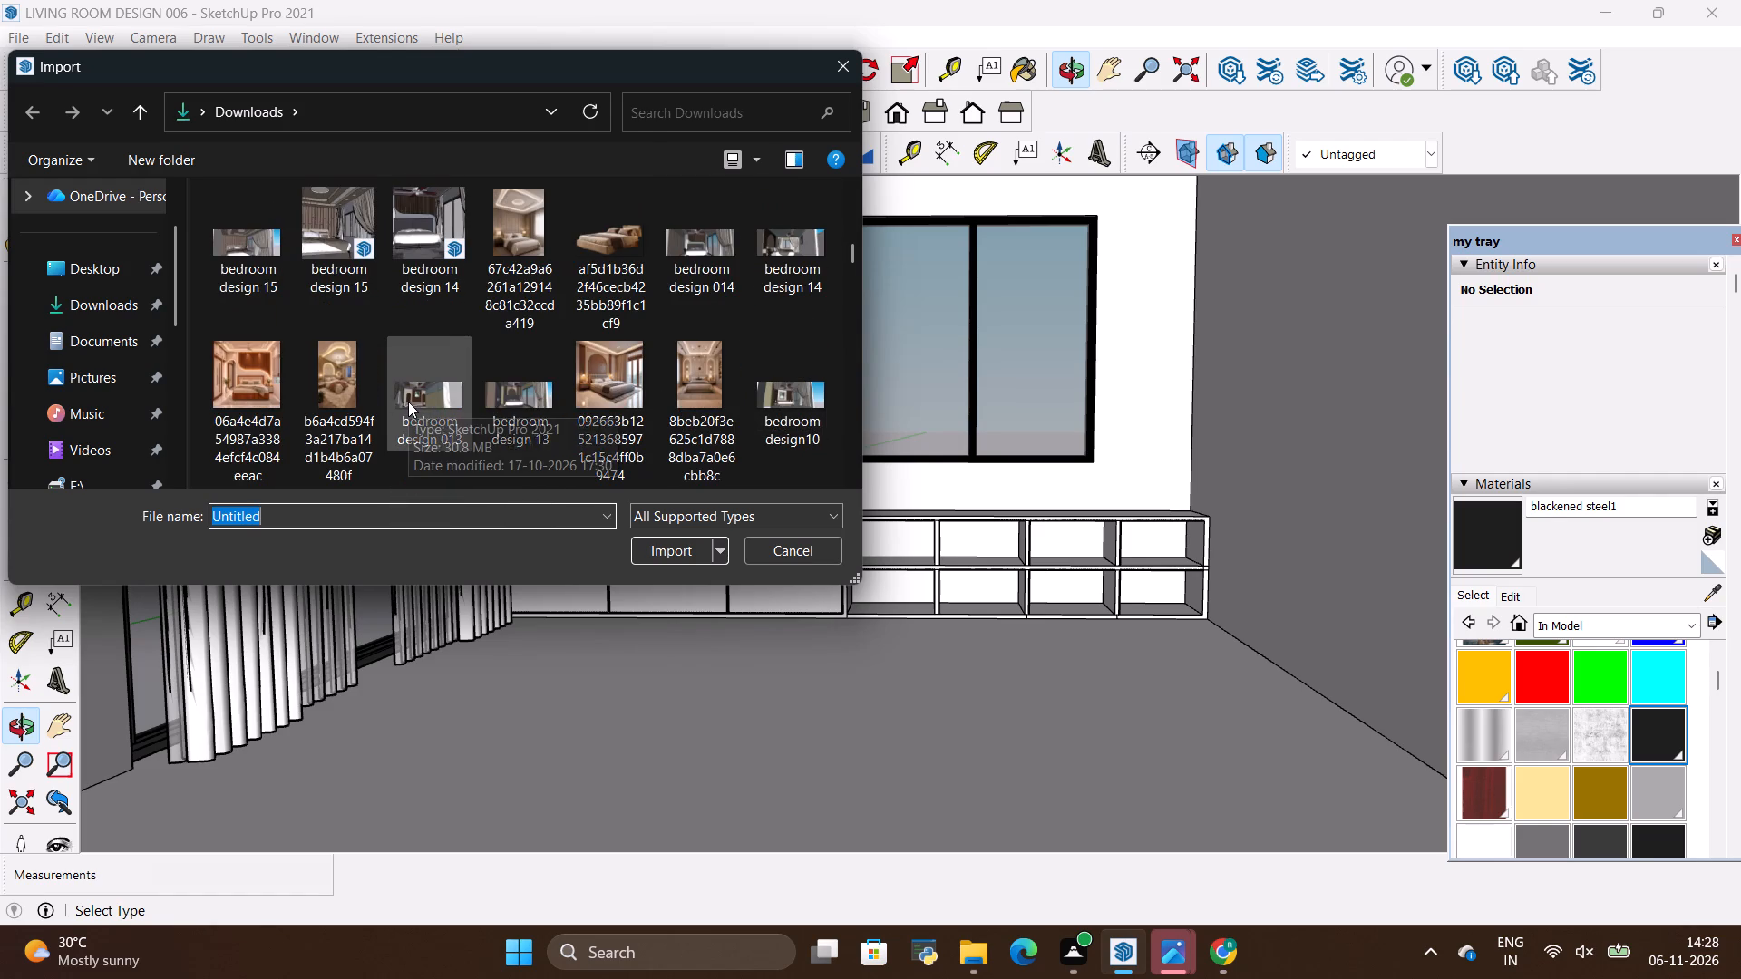
scroll(408, 402, "down", 2)
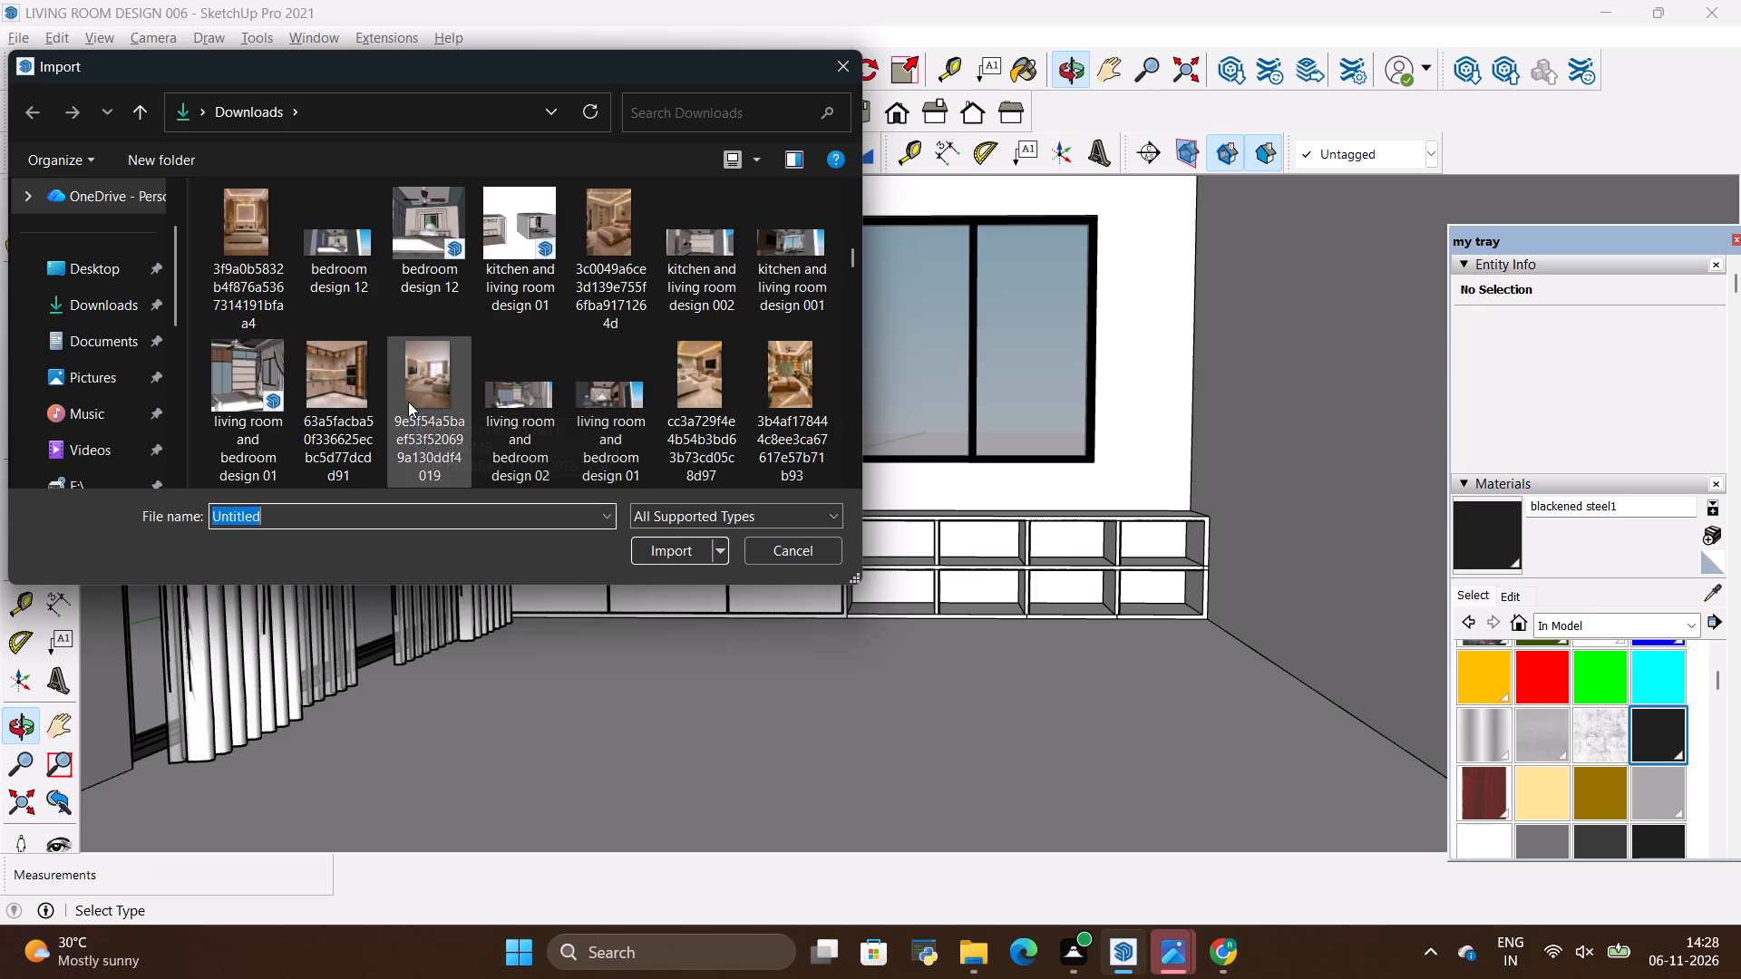
scroll(408, 402, "down", 2)
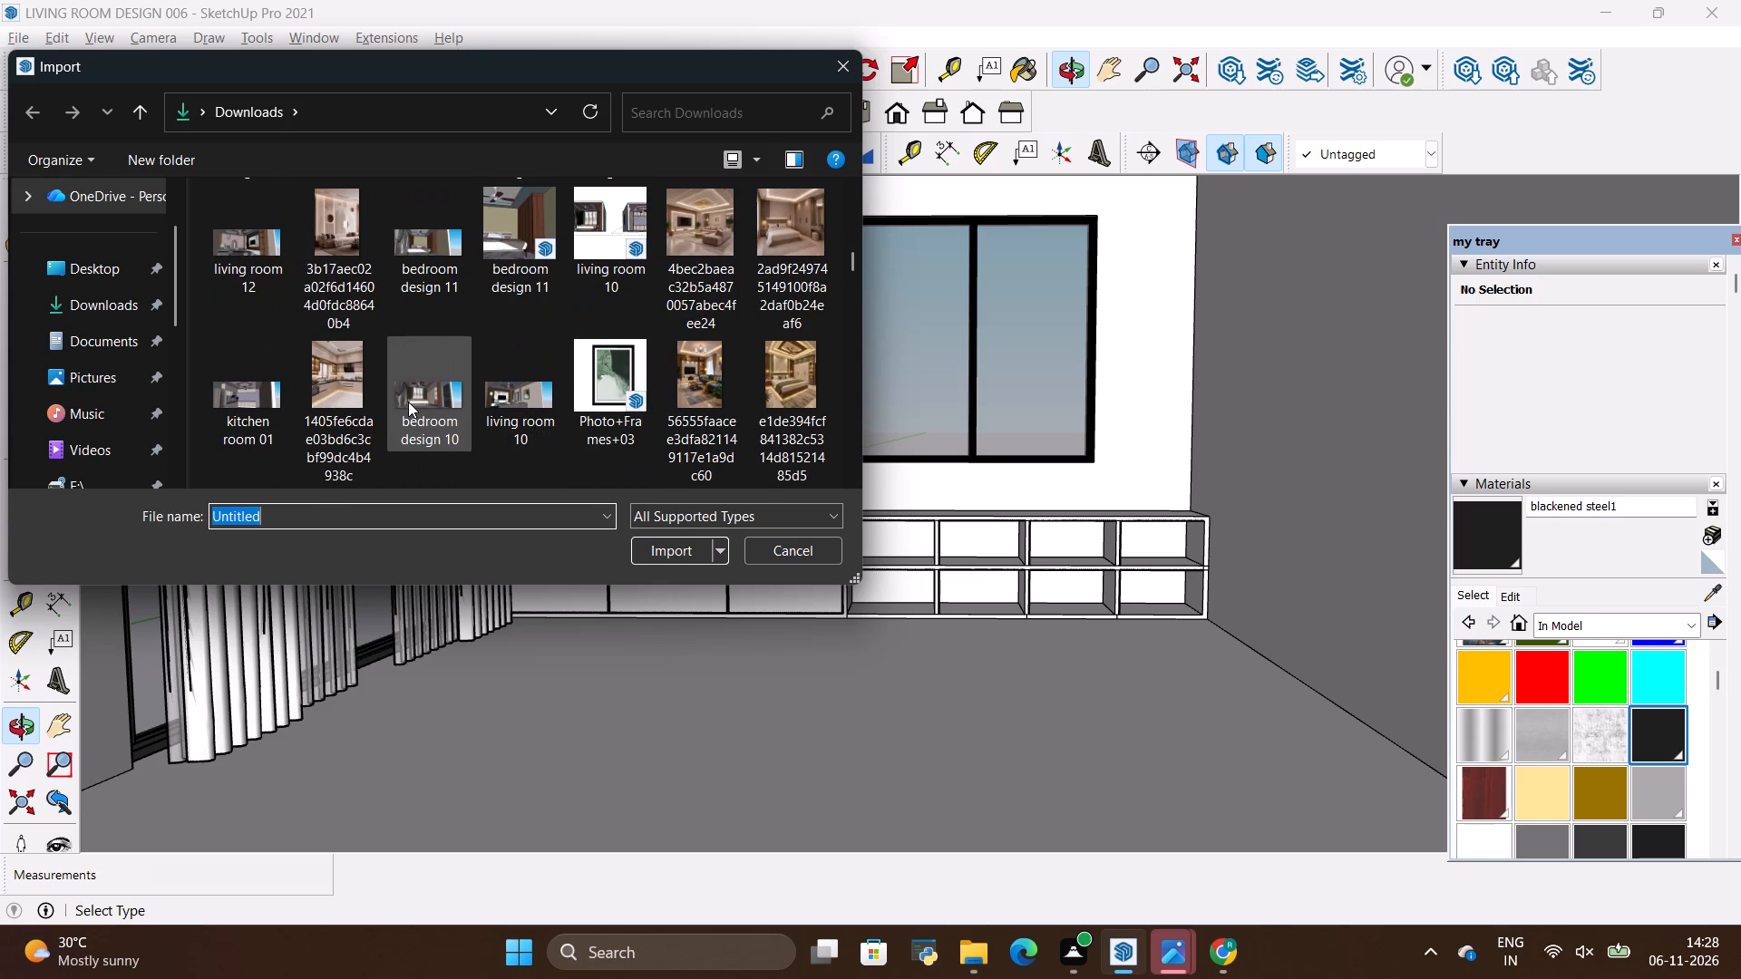
scroll(408, 402, "down", 1)
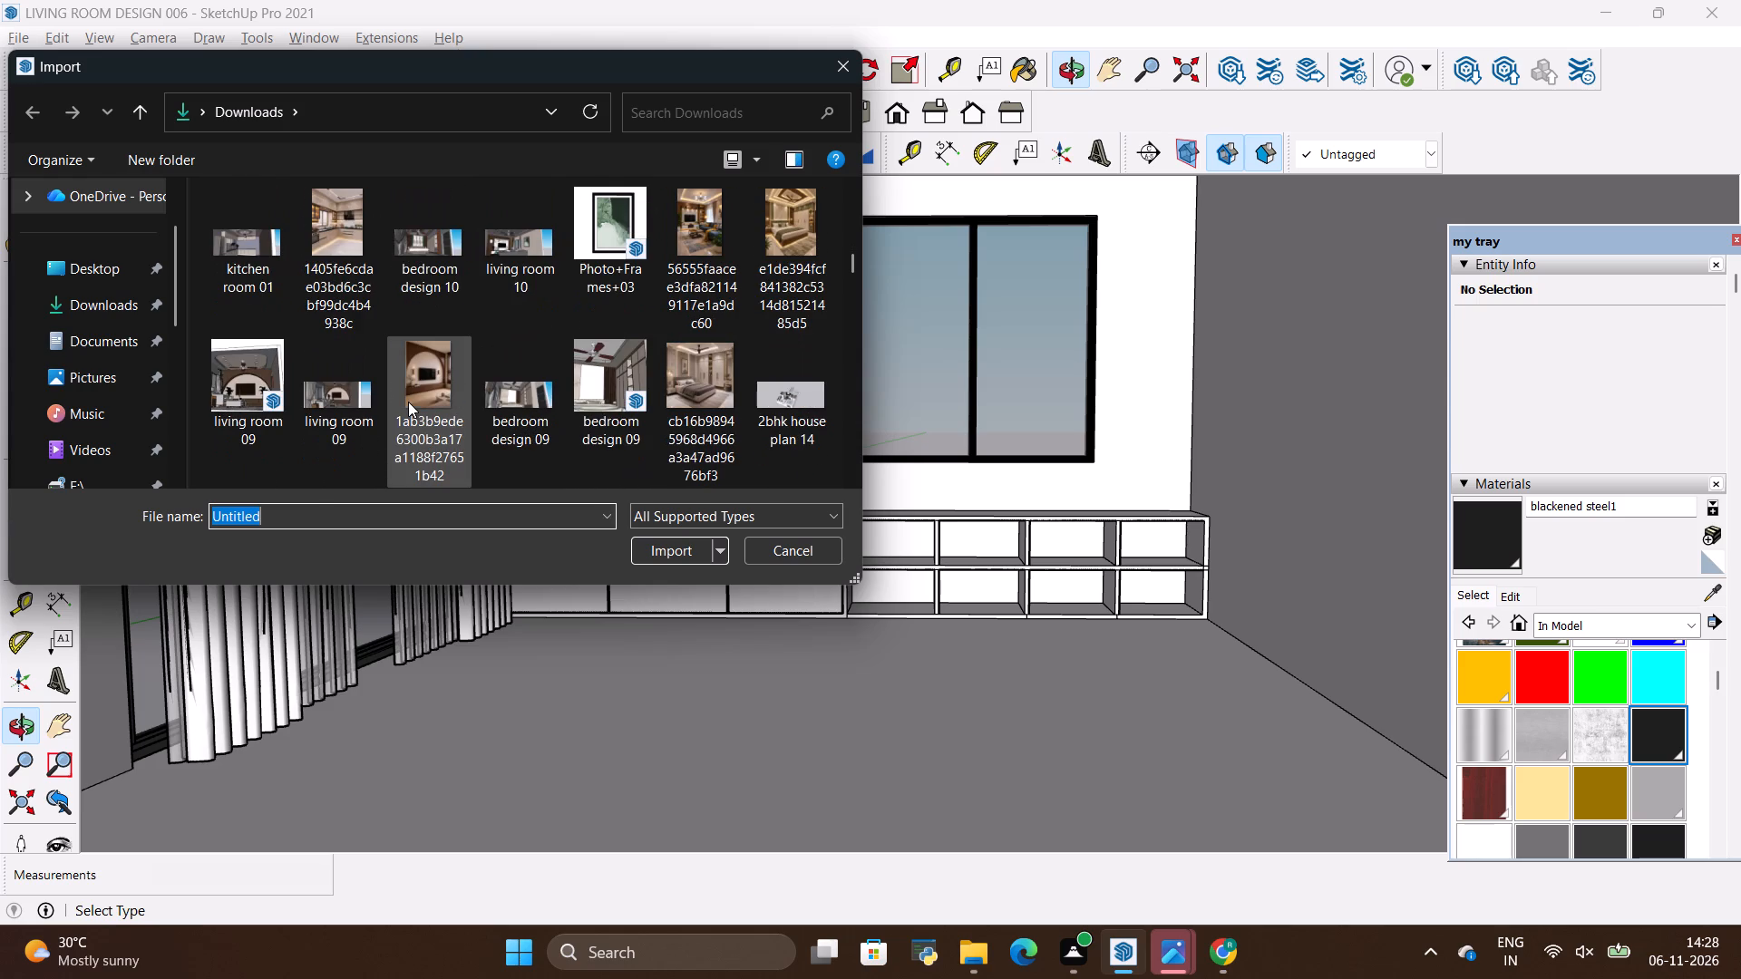
scroll(408, 402, "down", 1)
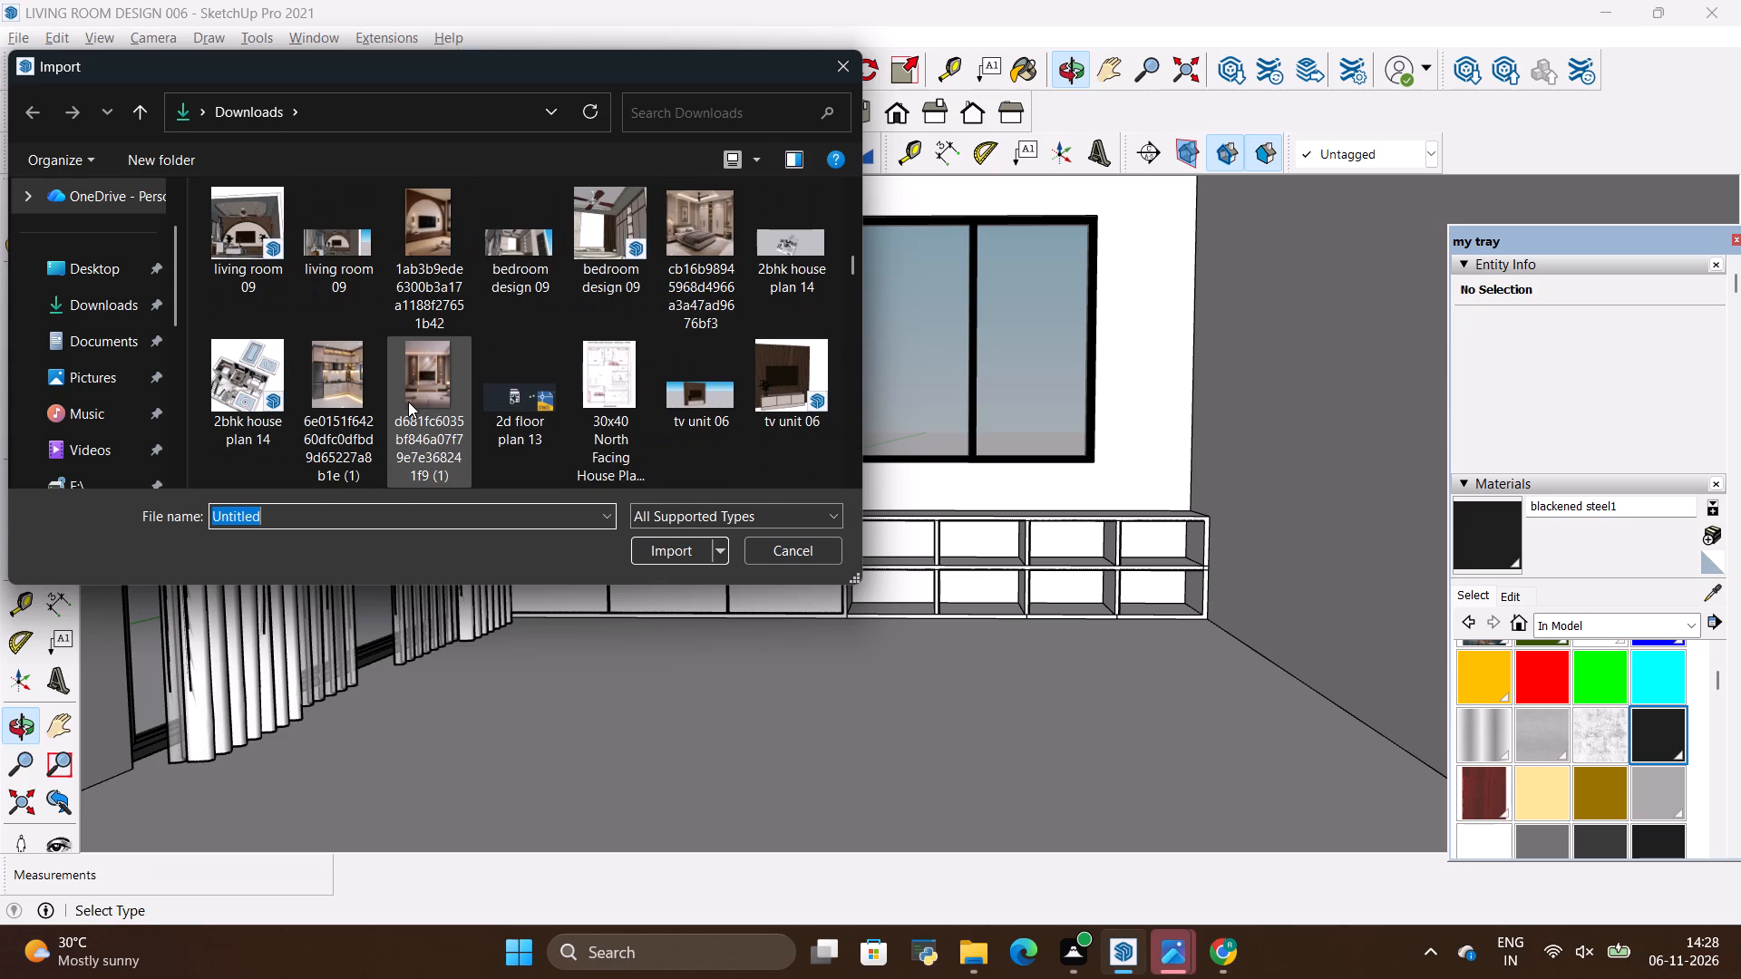
scroll(408, 402, "down", 1)
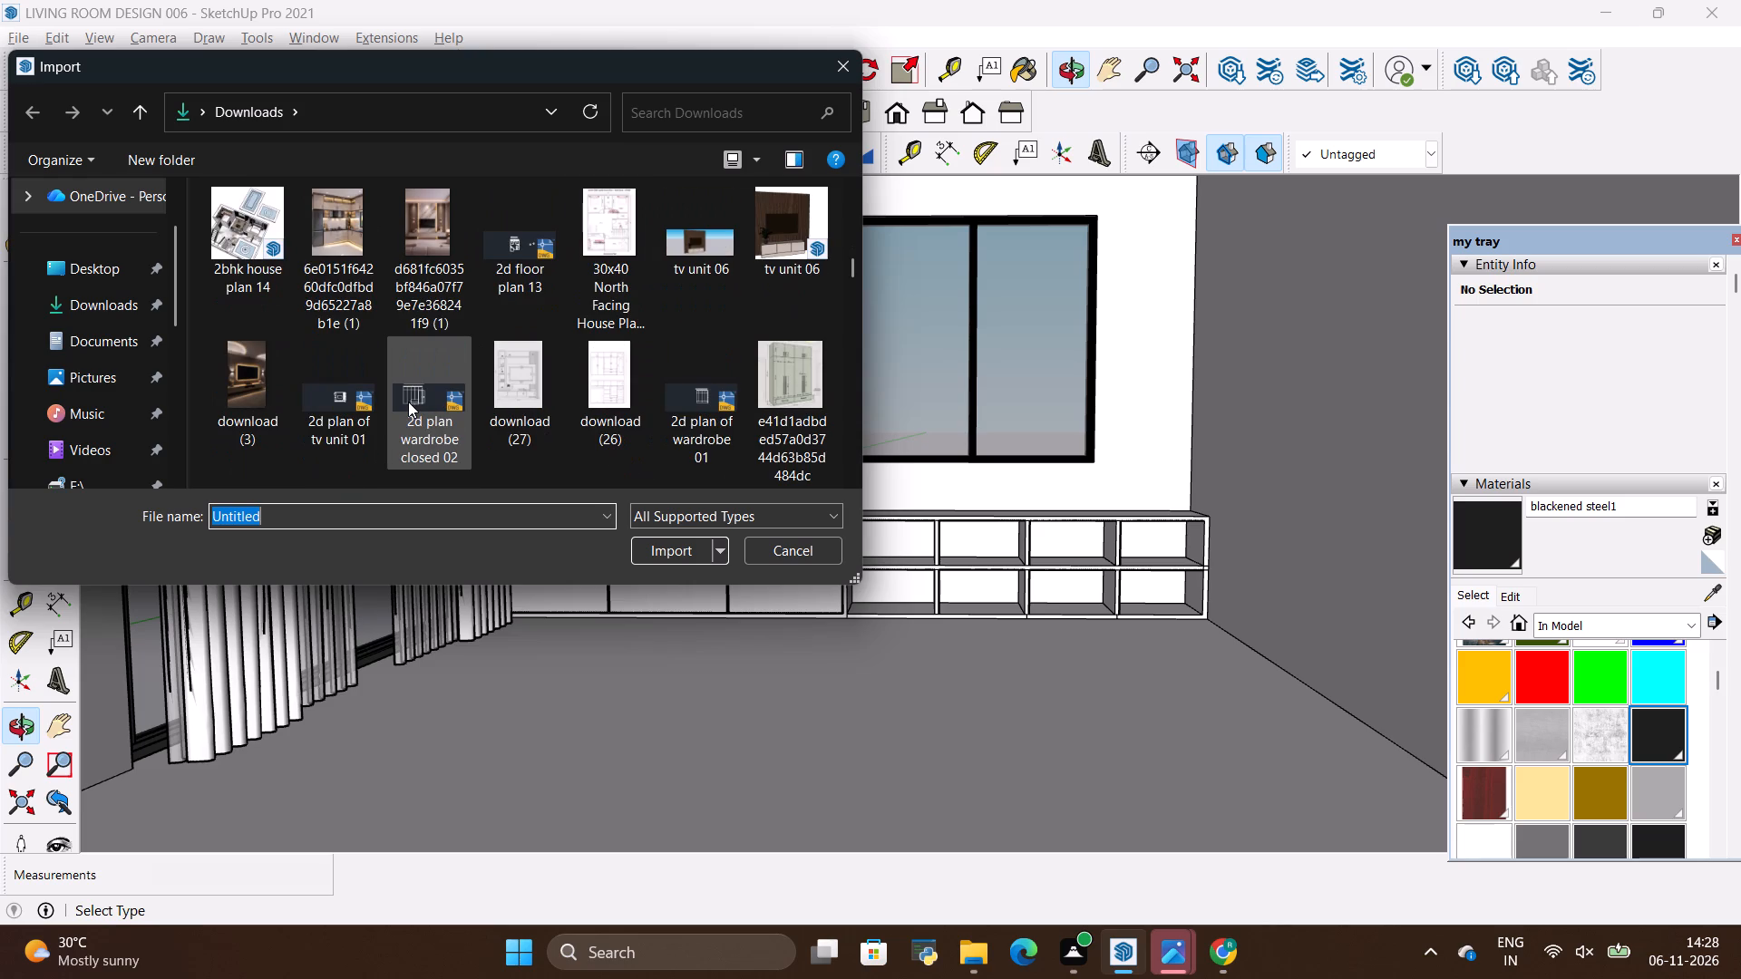
scroll(408, 402, "down", 2)
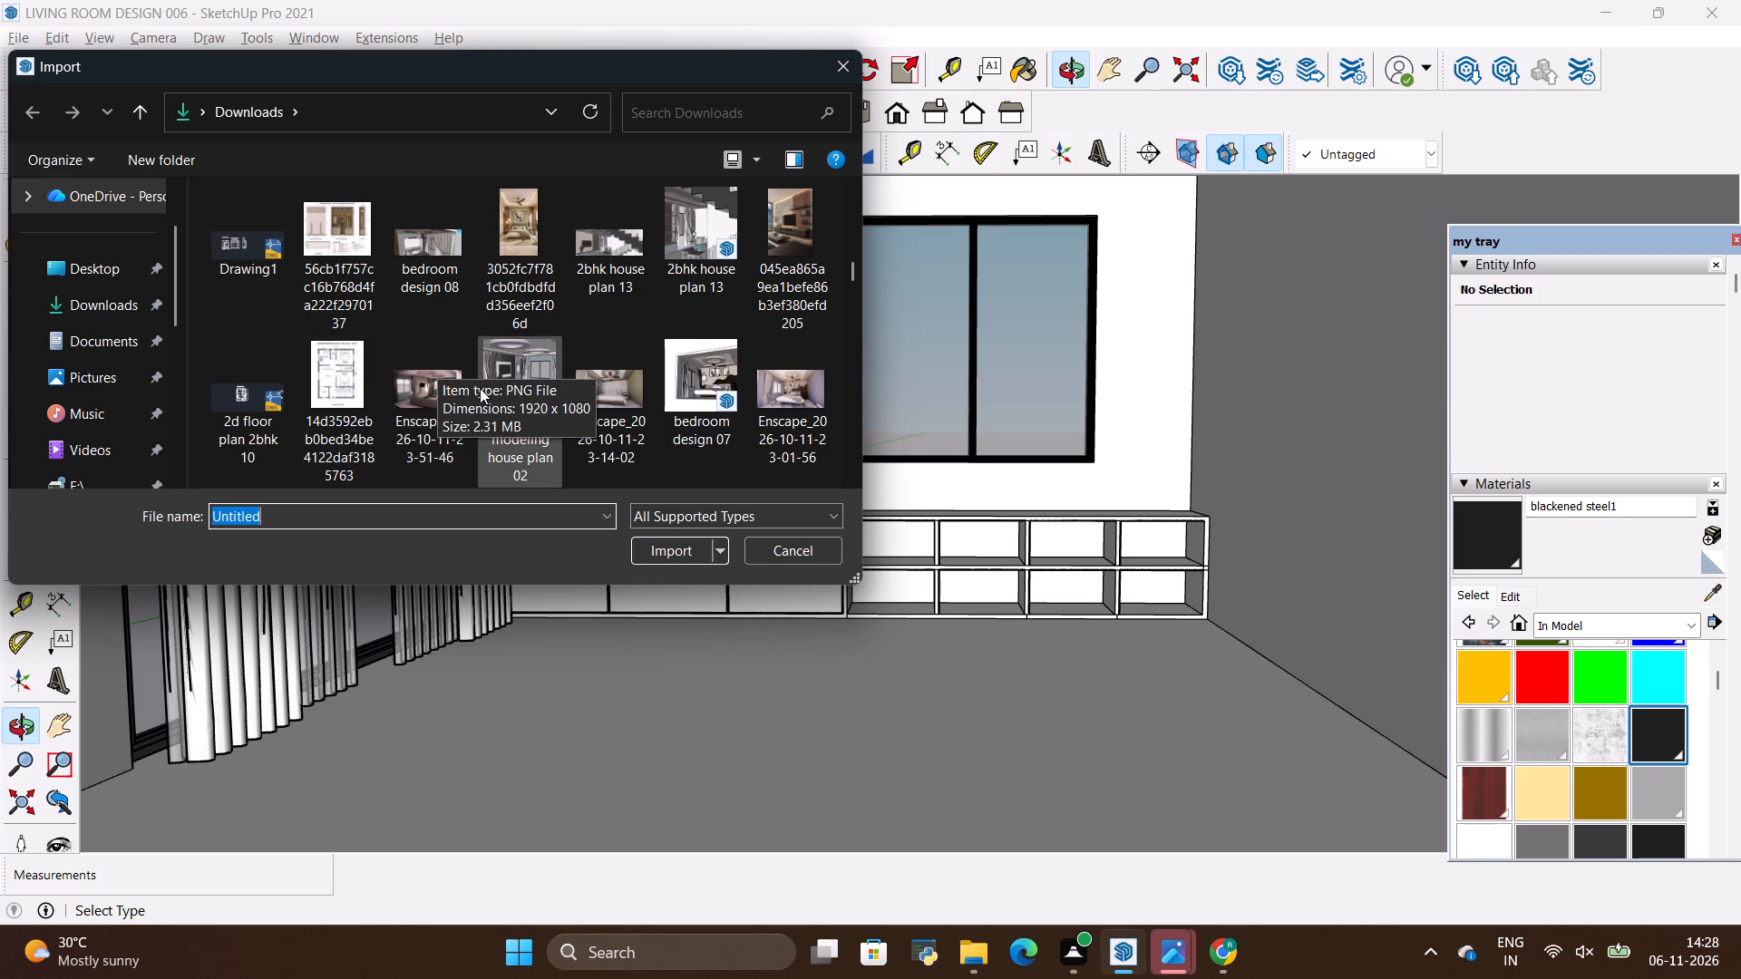
scroll(535, 382, "down", 1)
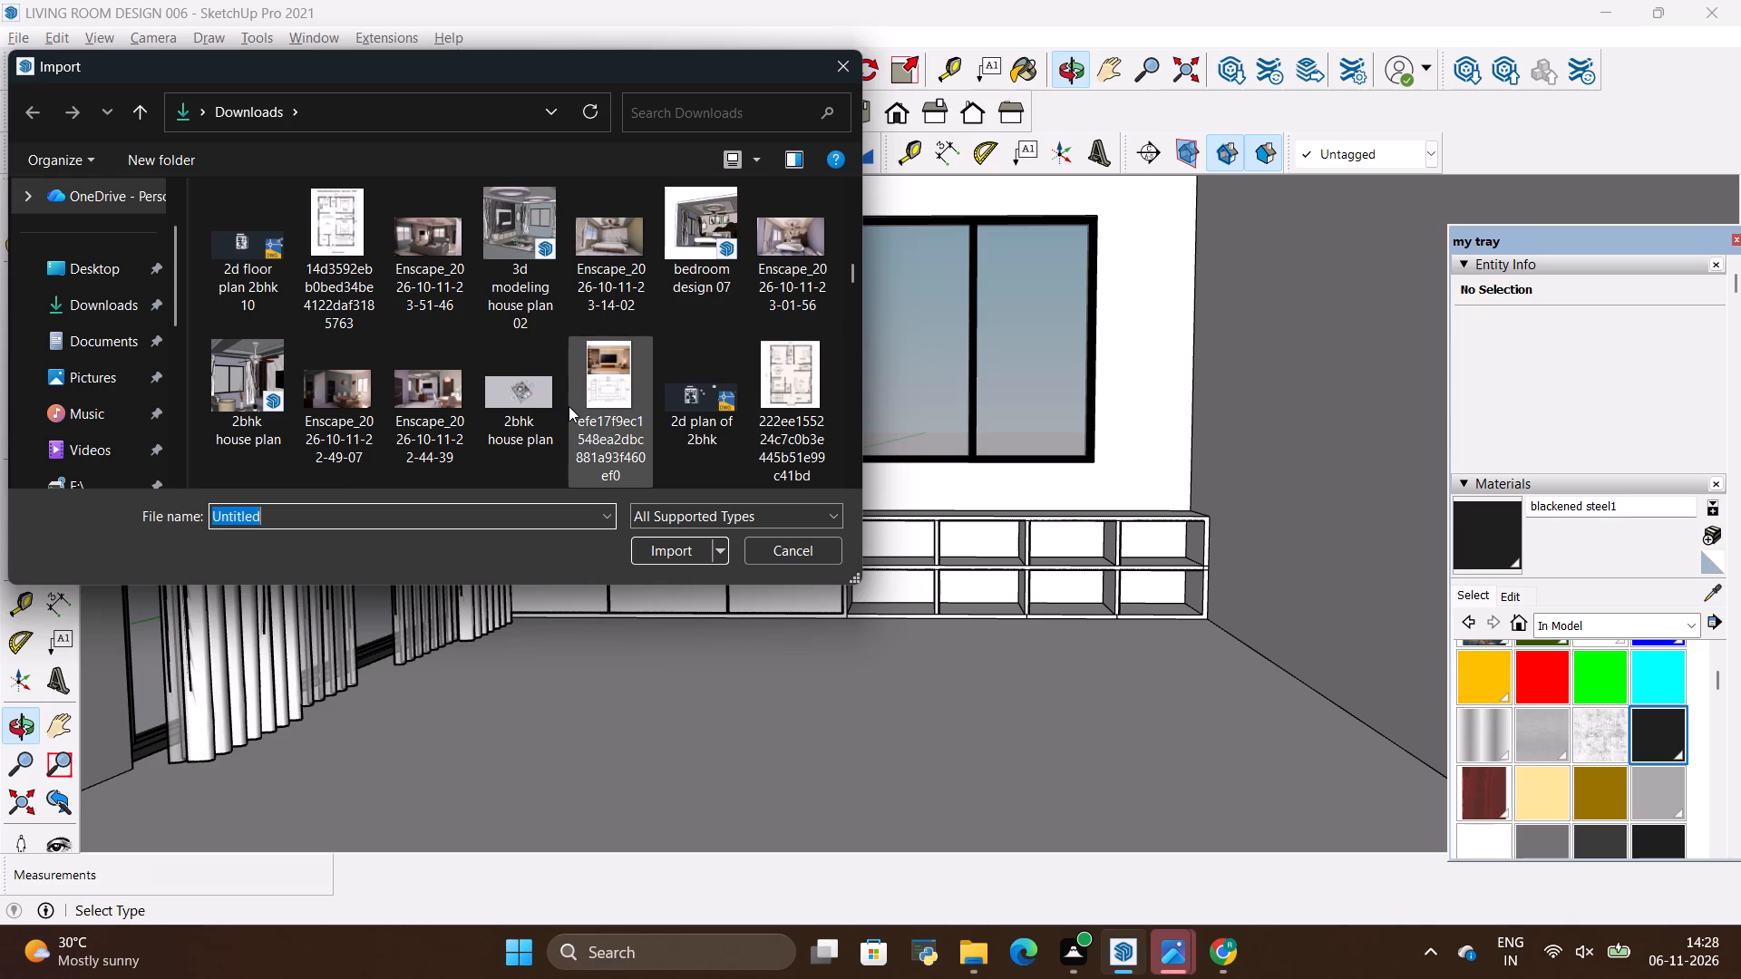
scroll(569, 406, "down", 1)
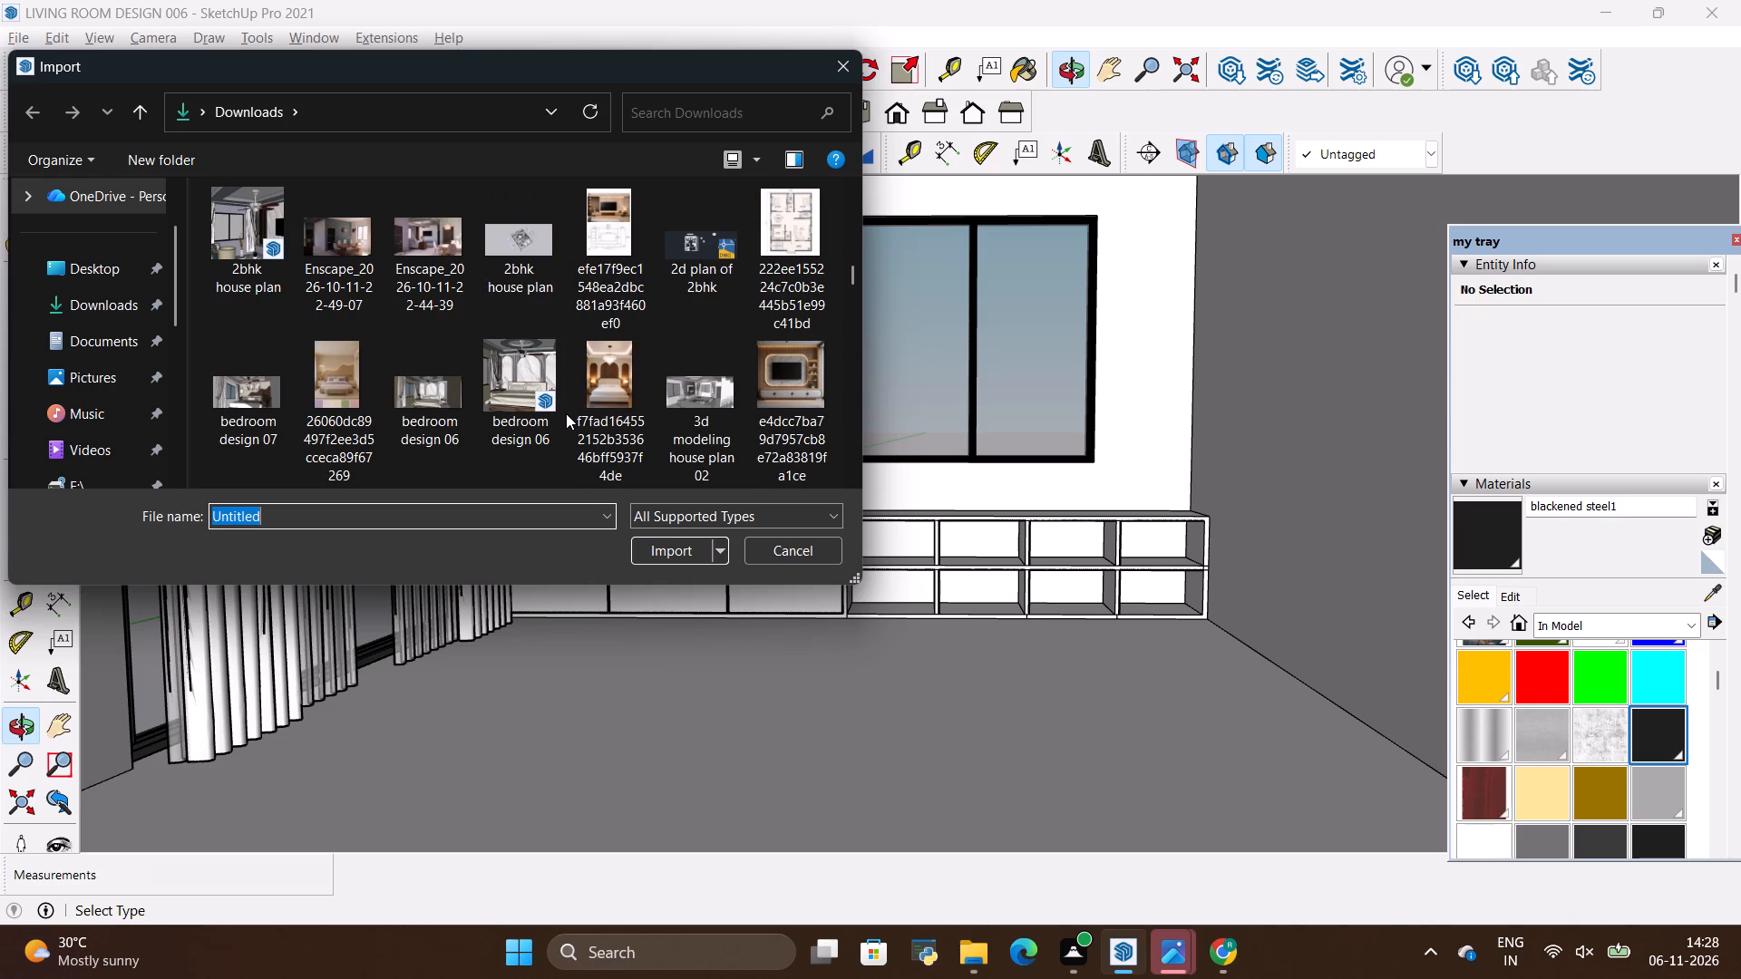
scroll(566, 413, "down", 1)
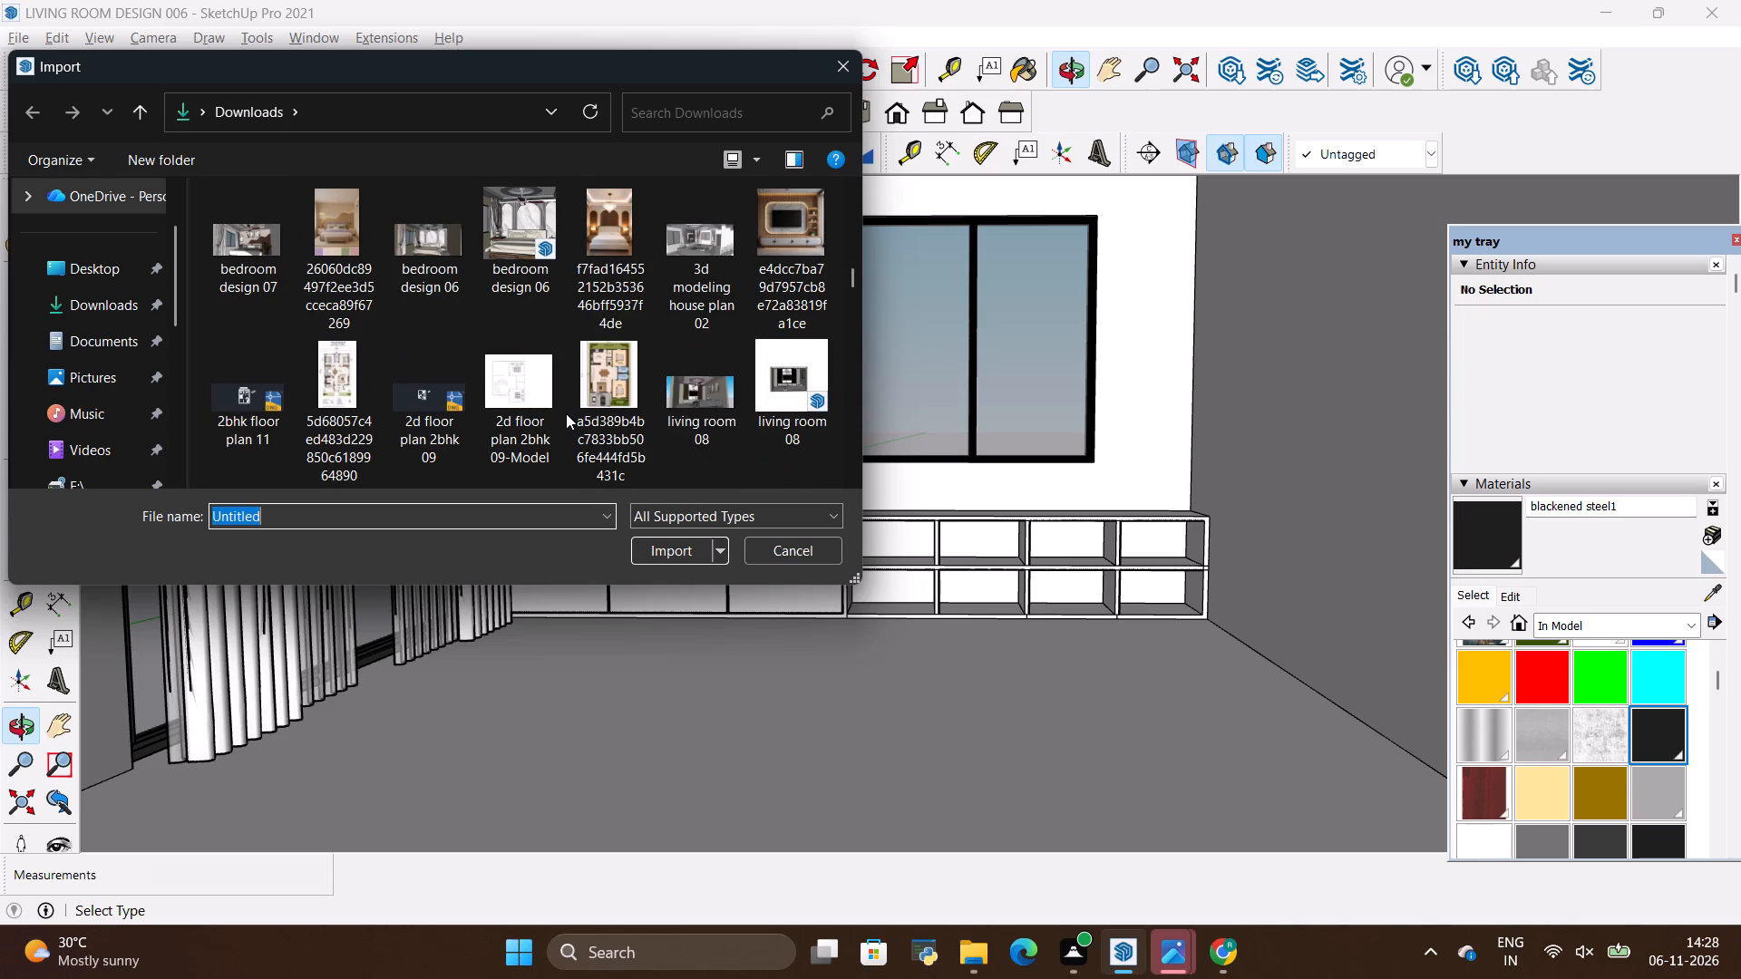
scroll(566, 413, "down", 1)
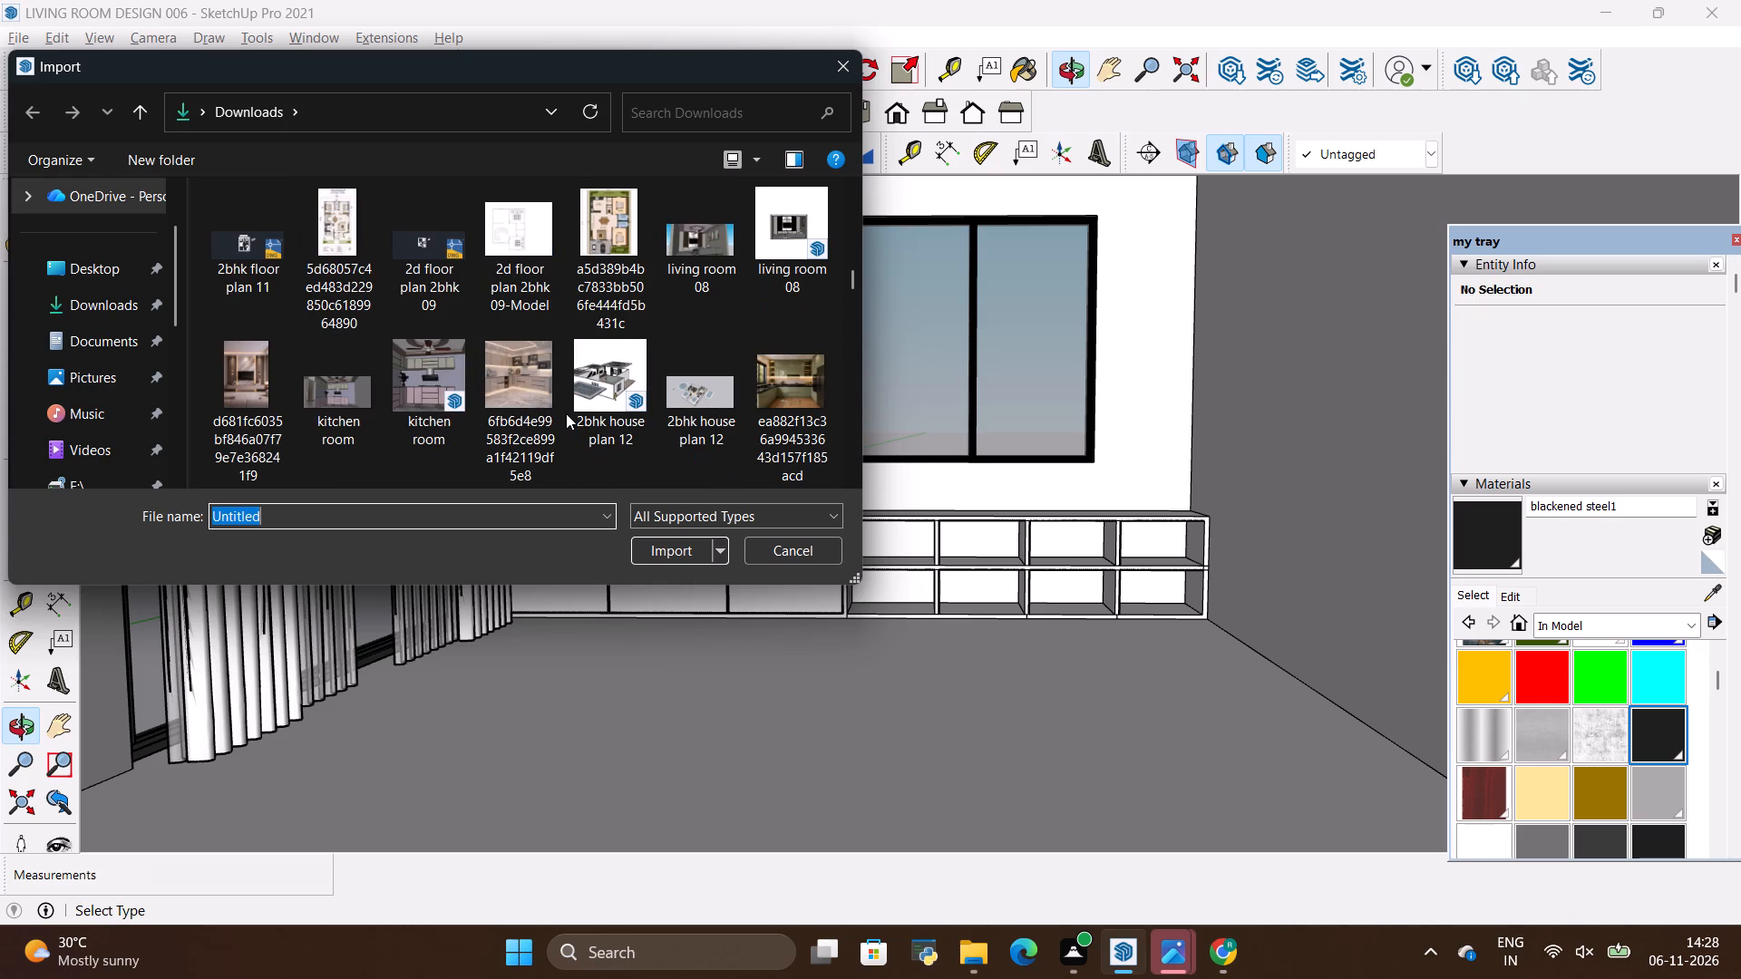
scroll(566, 413, "down", 1)
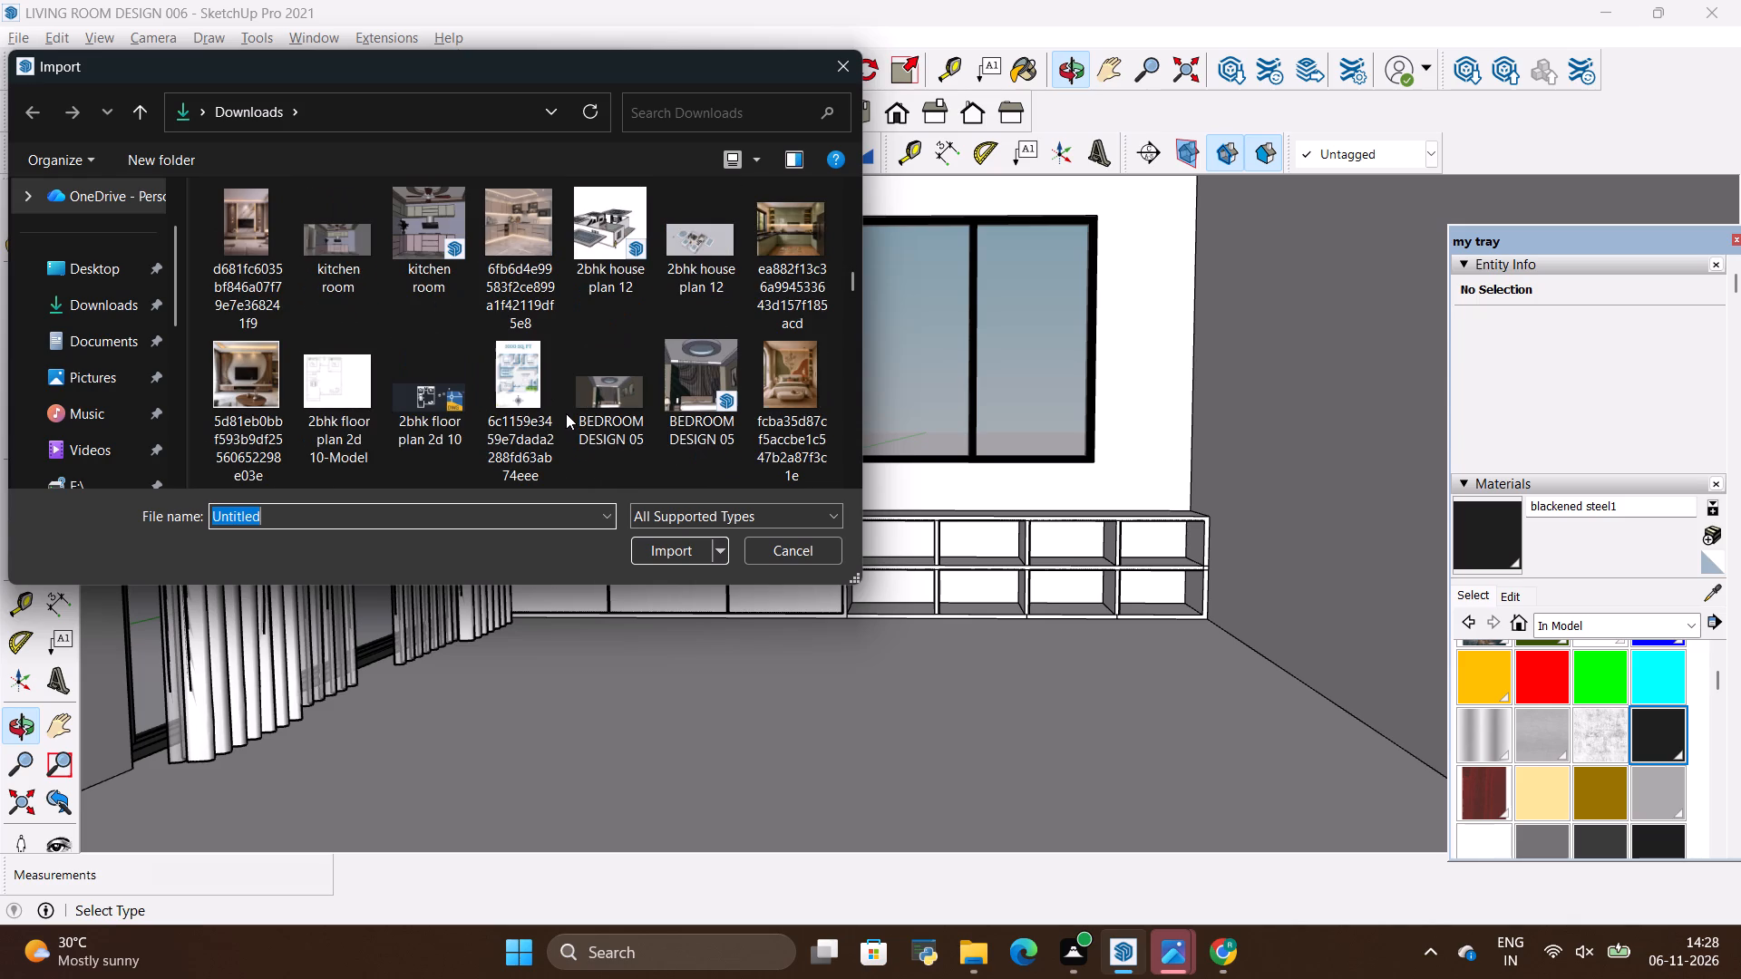
scroll(566, 413, "down", 2)
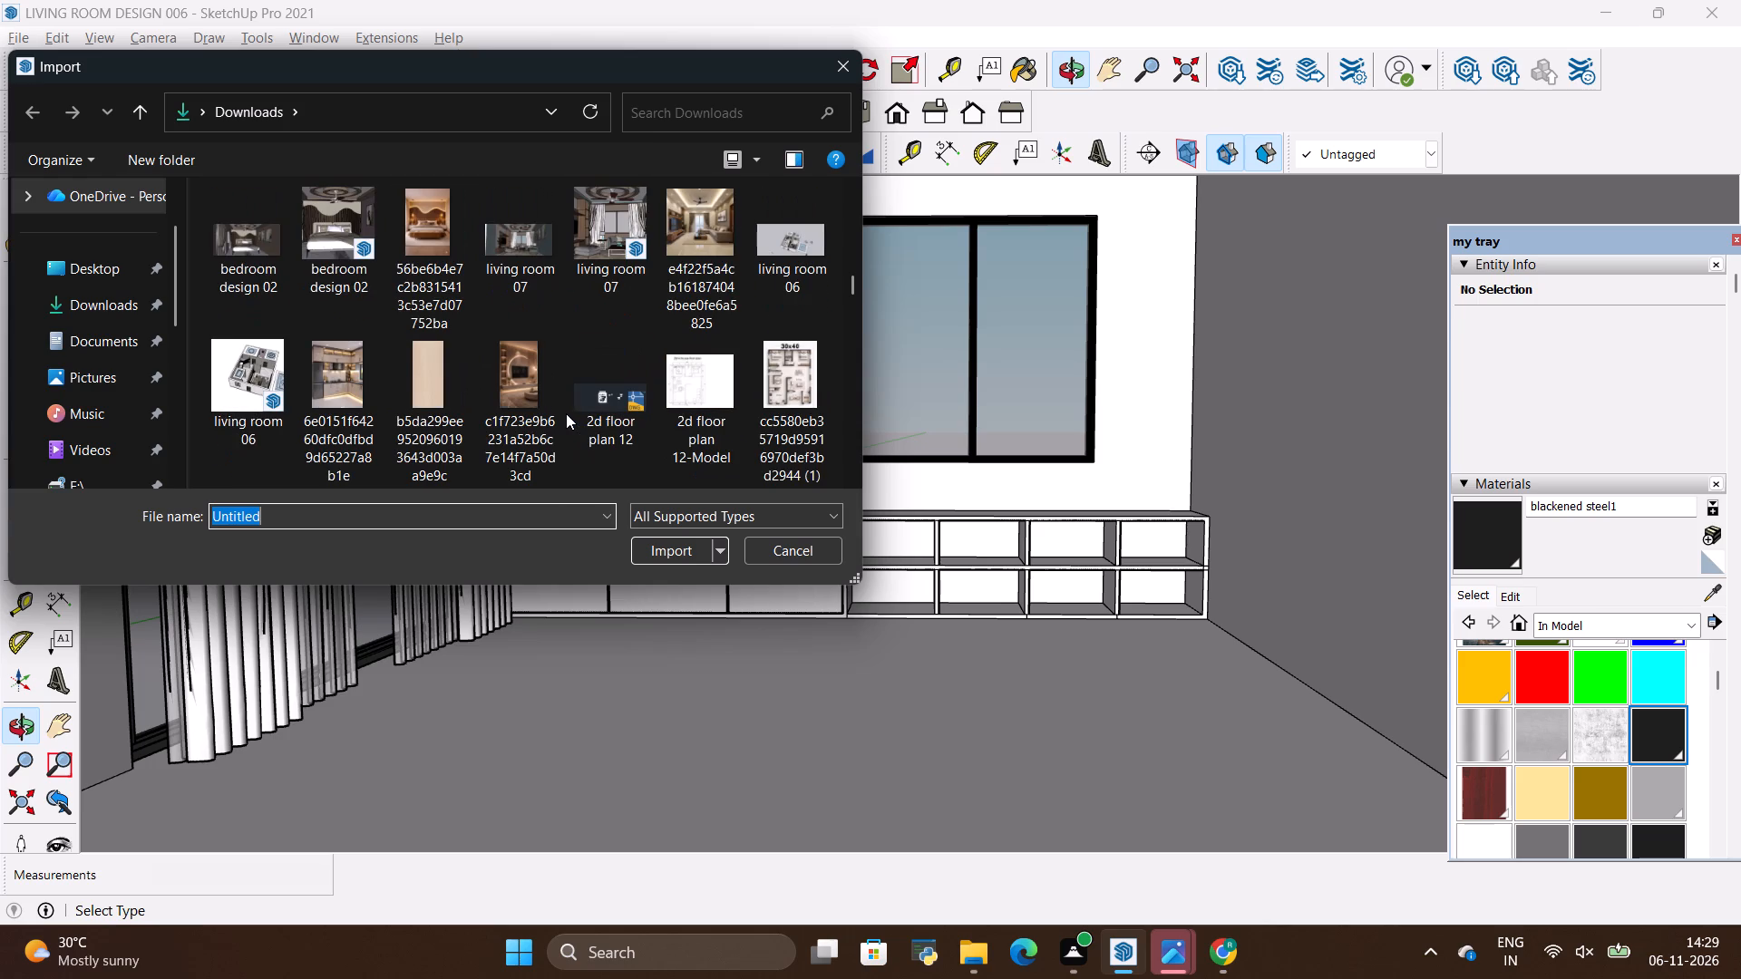
scroll(566, 413, "up", 2)
scroll(566, 413, "down", 5)
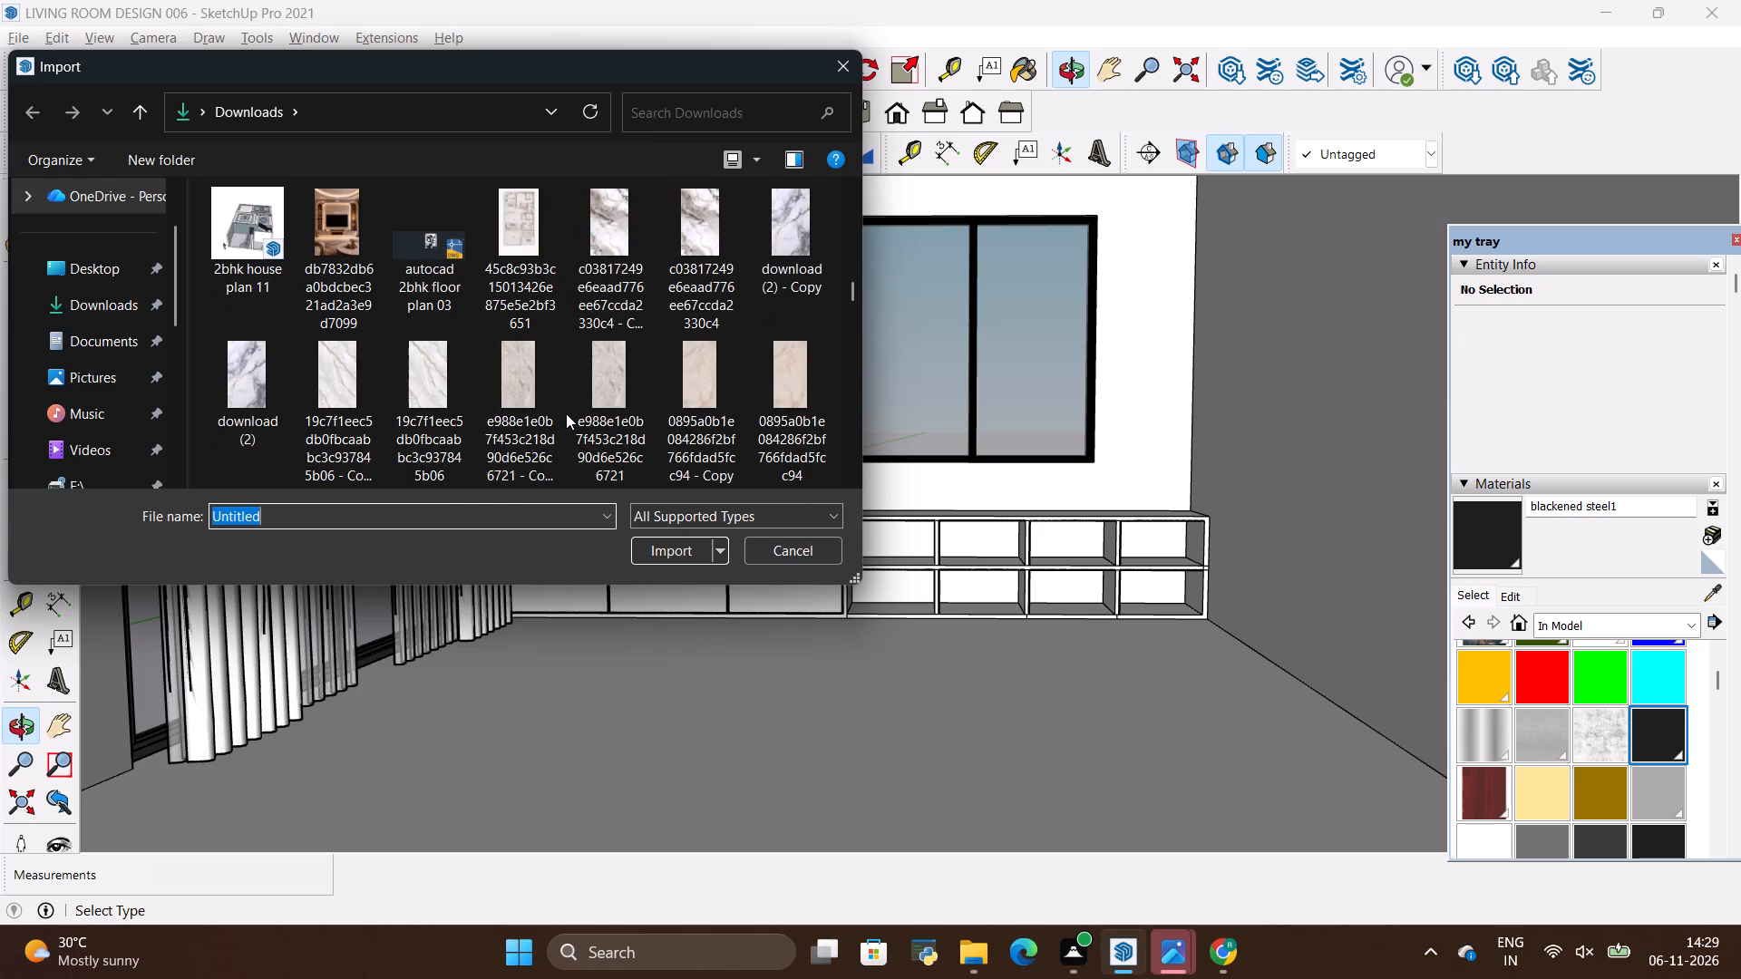
scroll(566, 413, "down", 3)
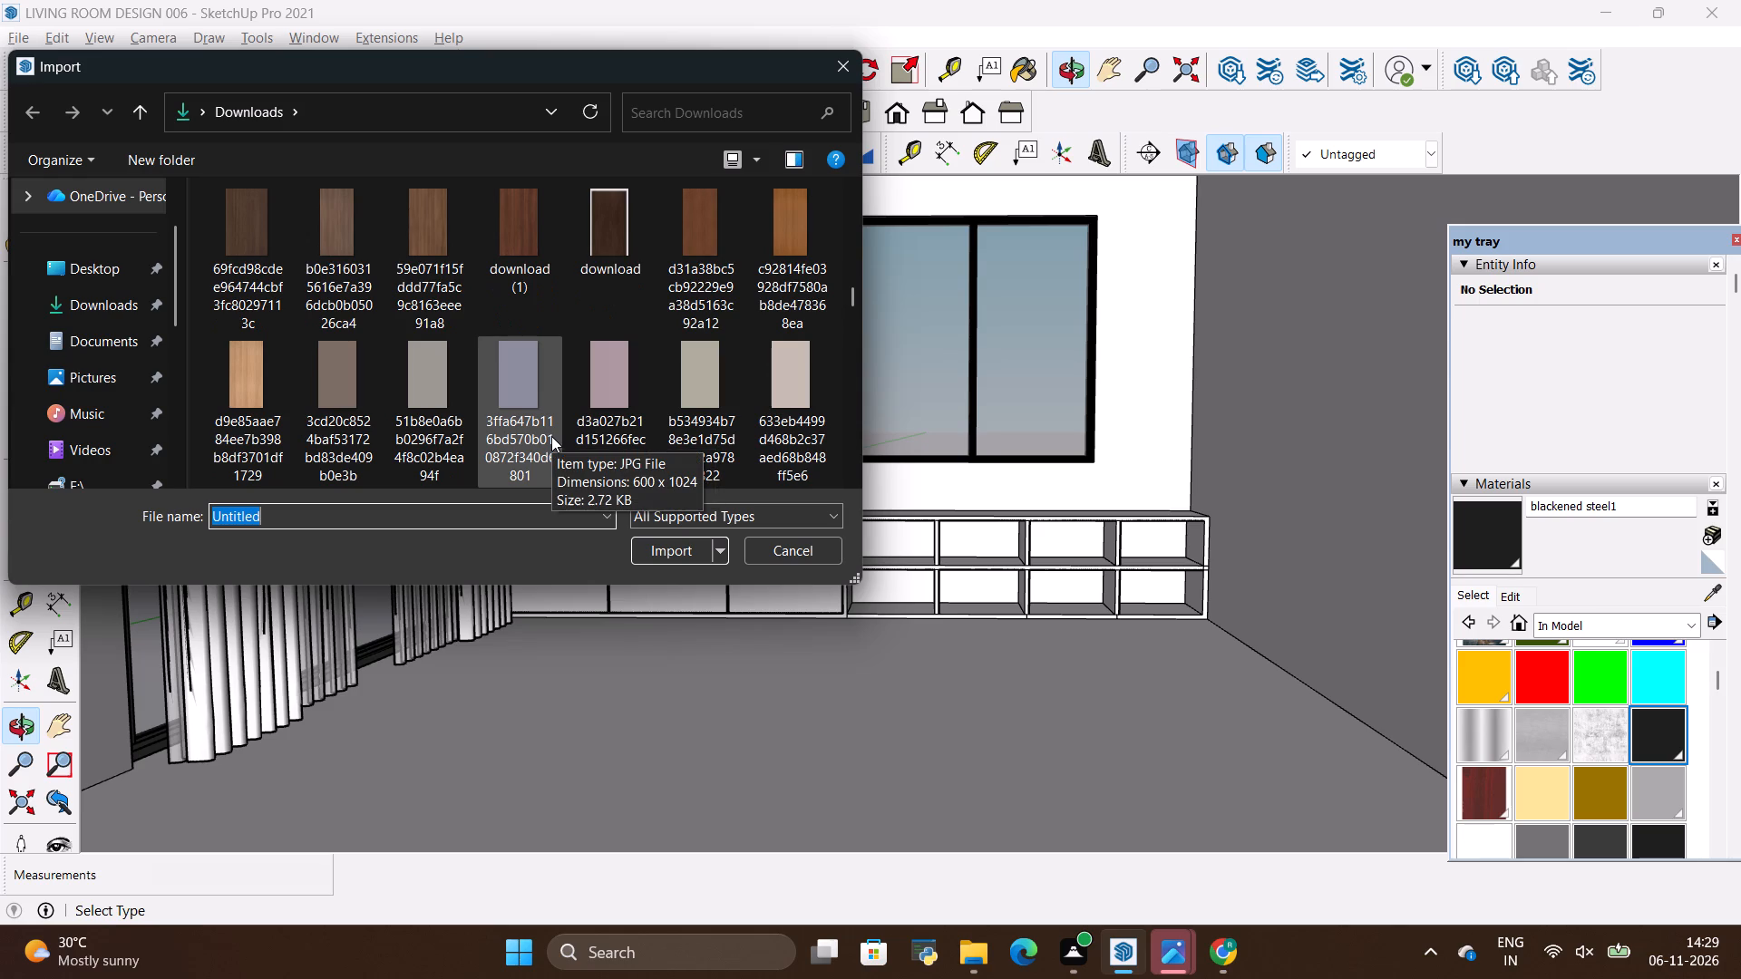
scroll(558, 427, "down", 1)
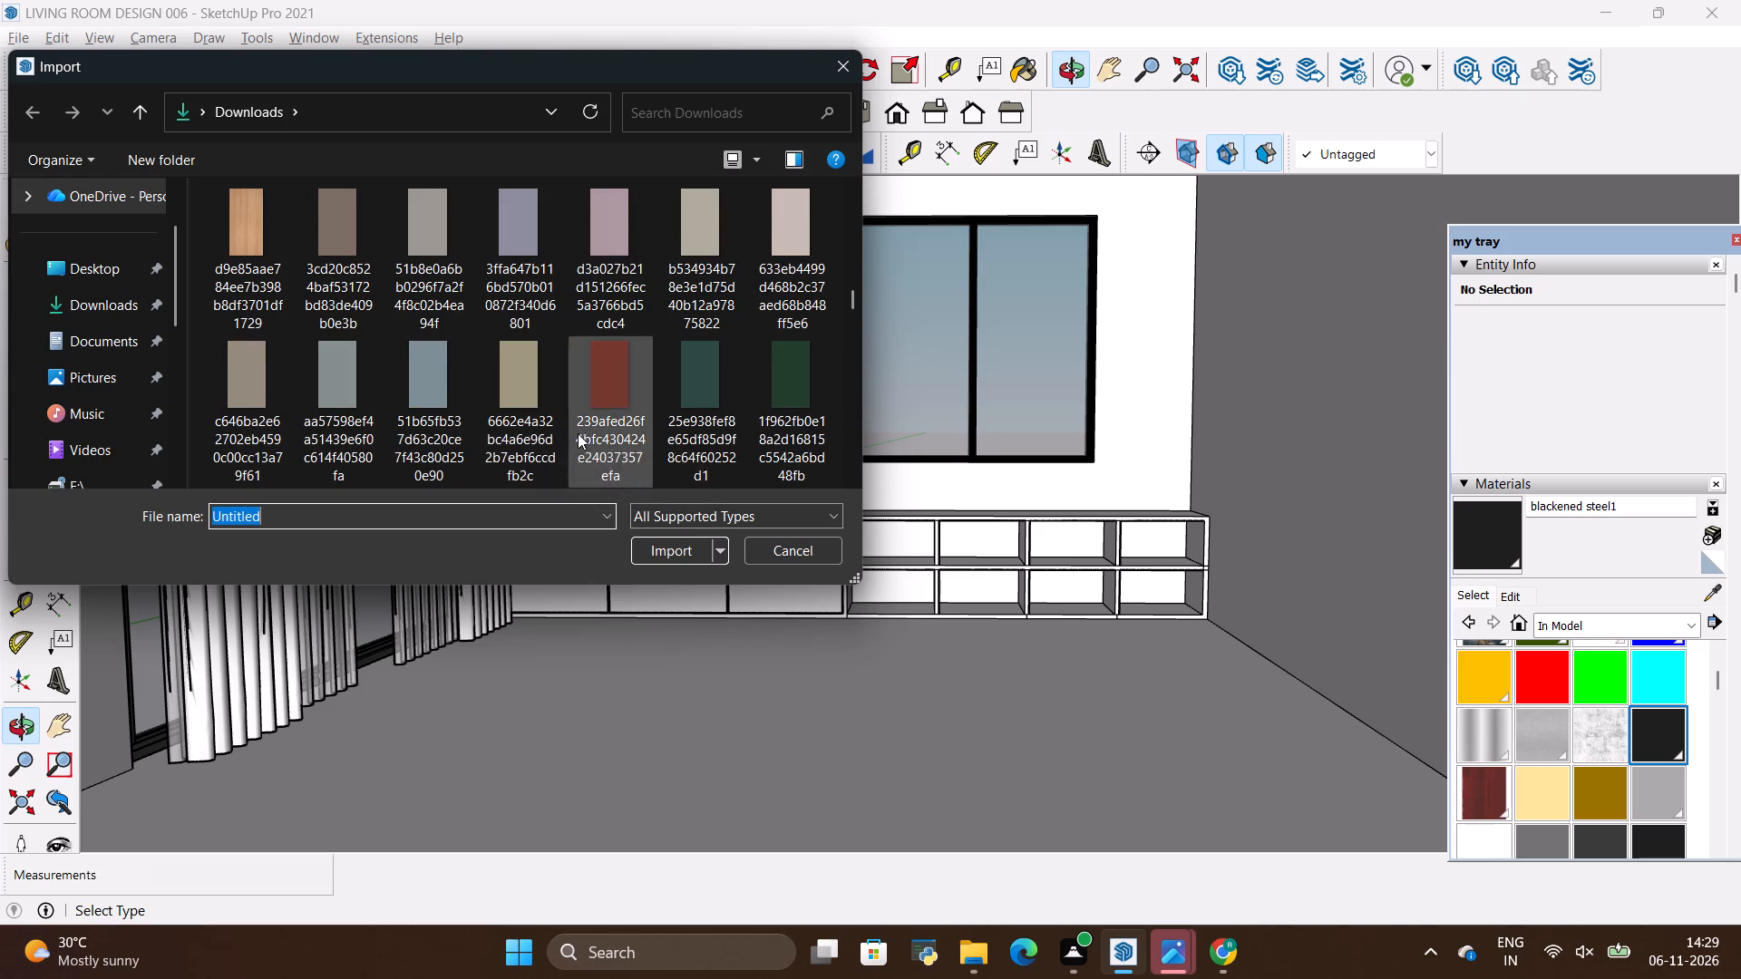
Look through the older models and images in the Downloads folder for a furnishing file to import into the living room.
scroll(551, 436, "up", 2)
scroll(564, 431, "down", 2)
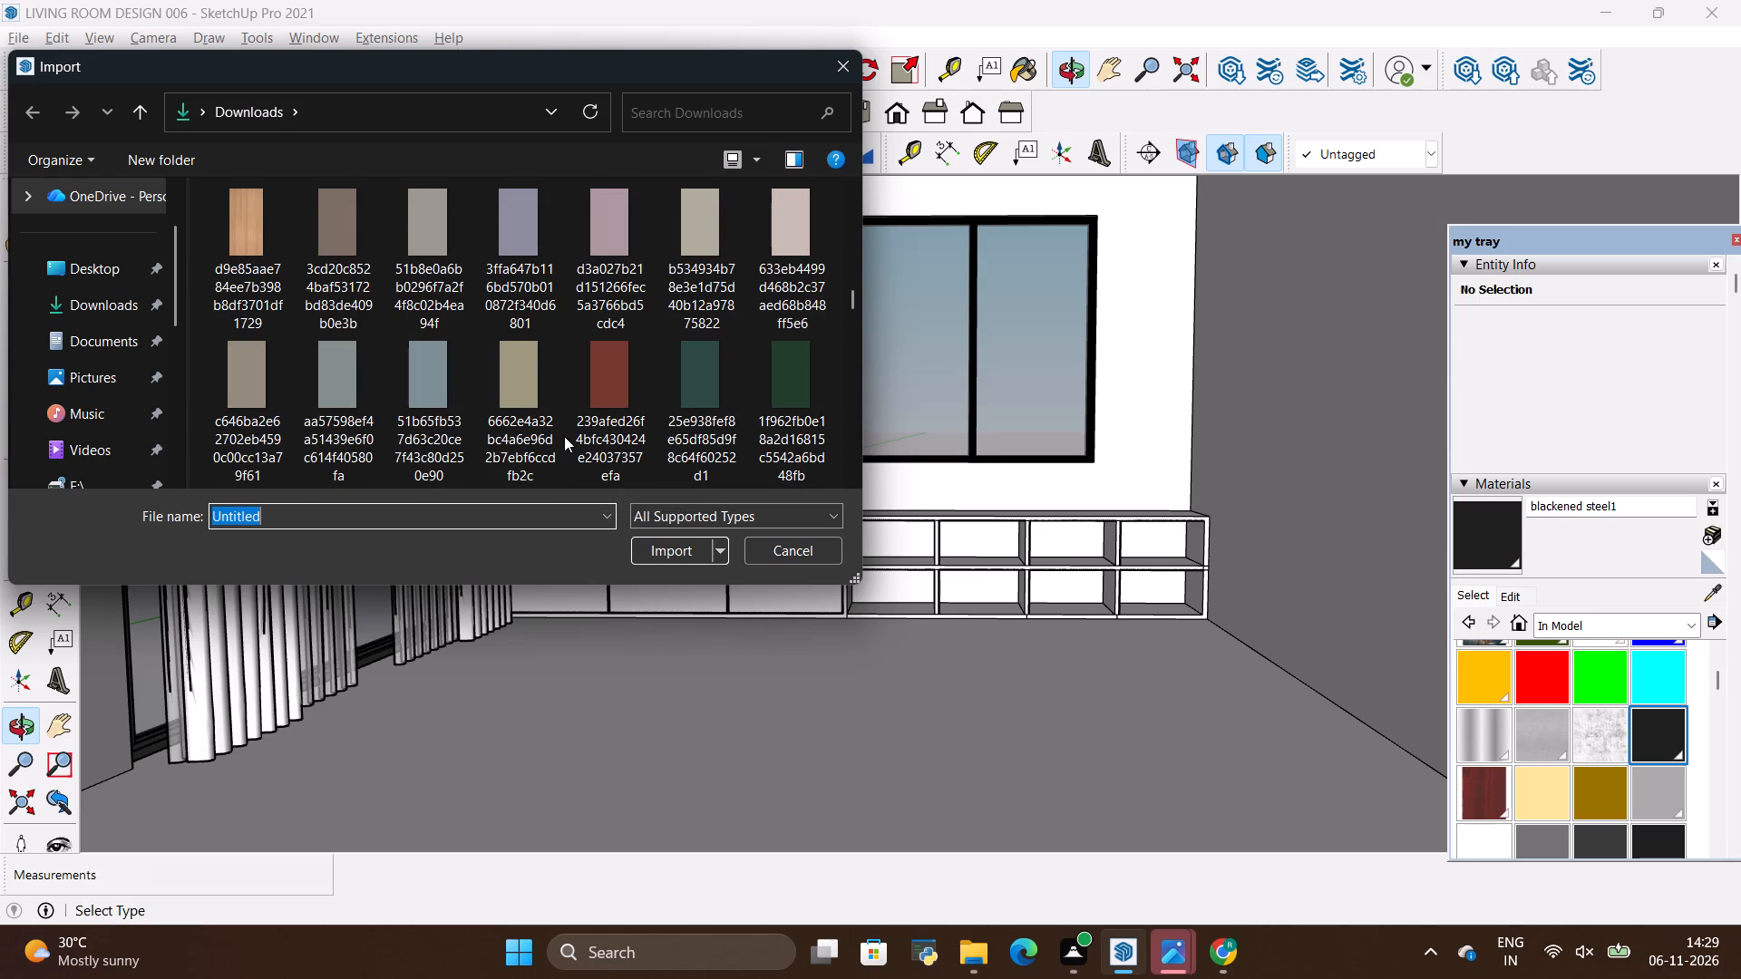
scroll(564, 436, "down", 1)
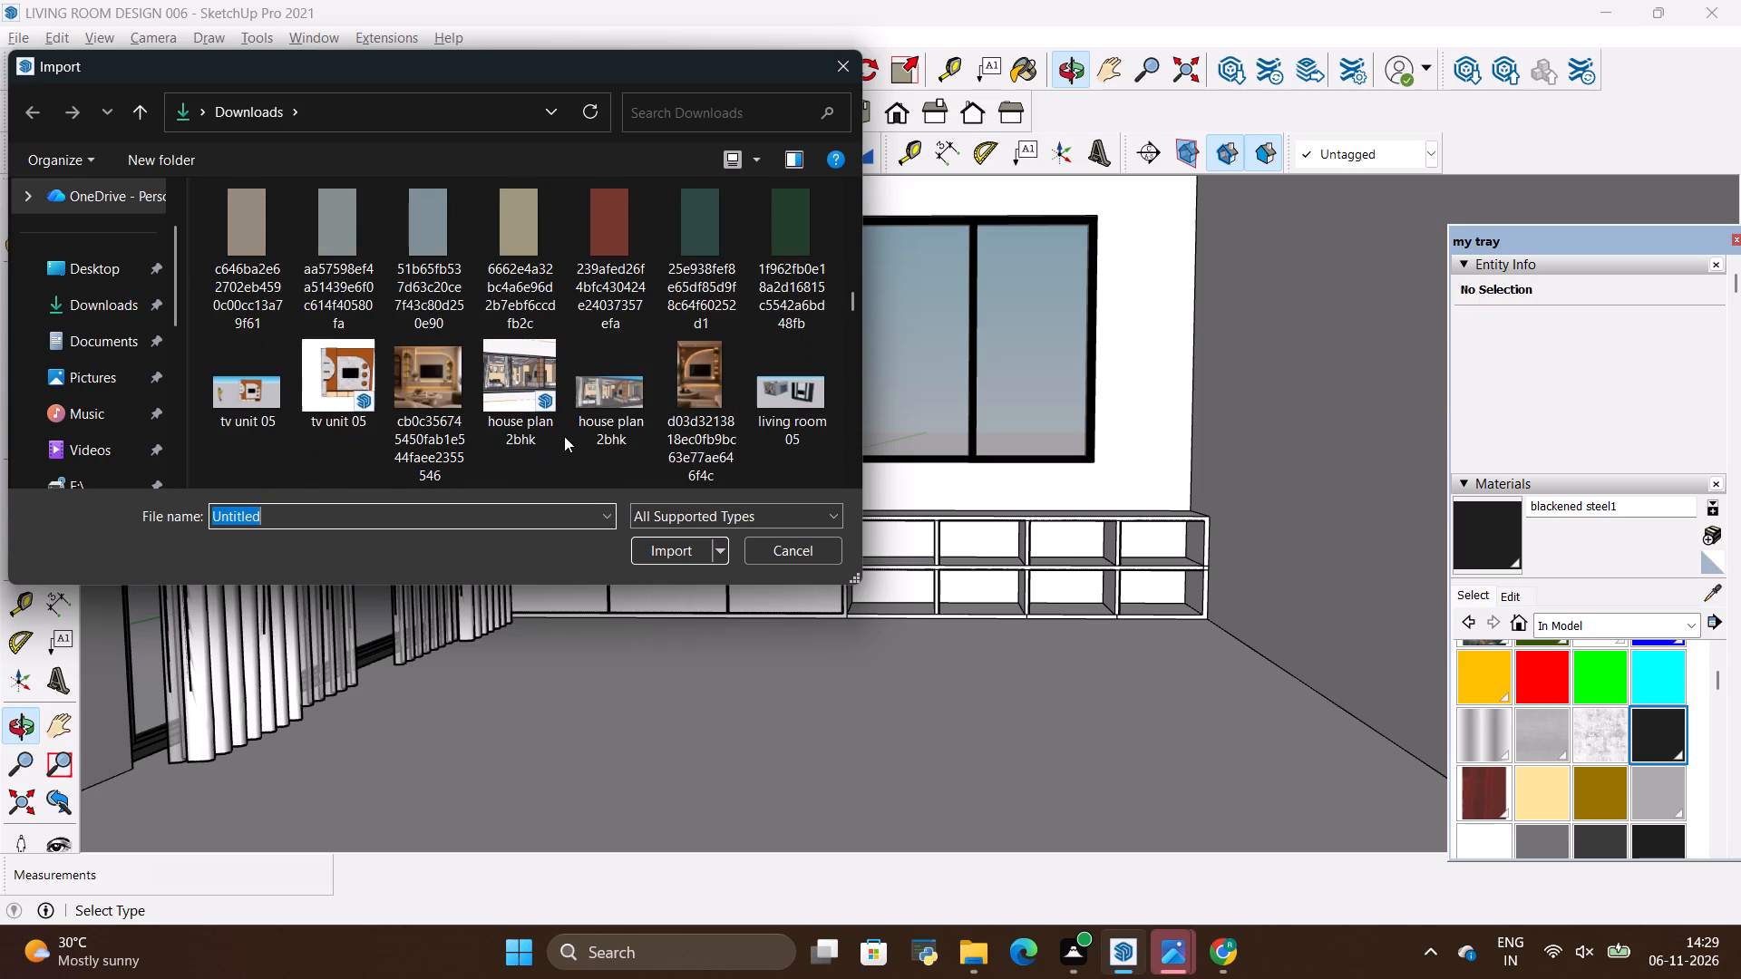
scroll(565, 441, "down", 1)
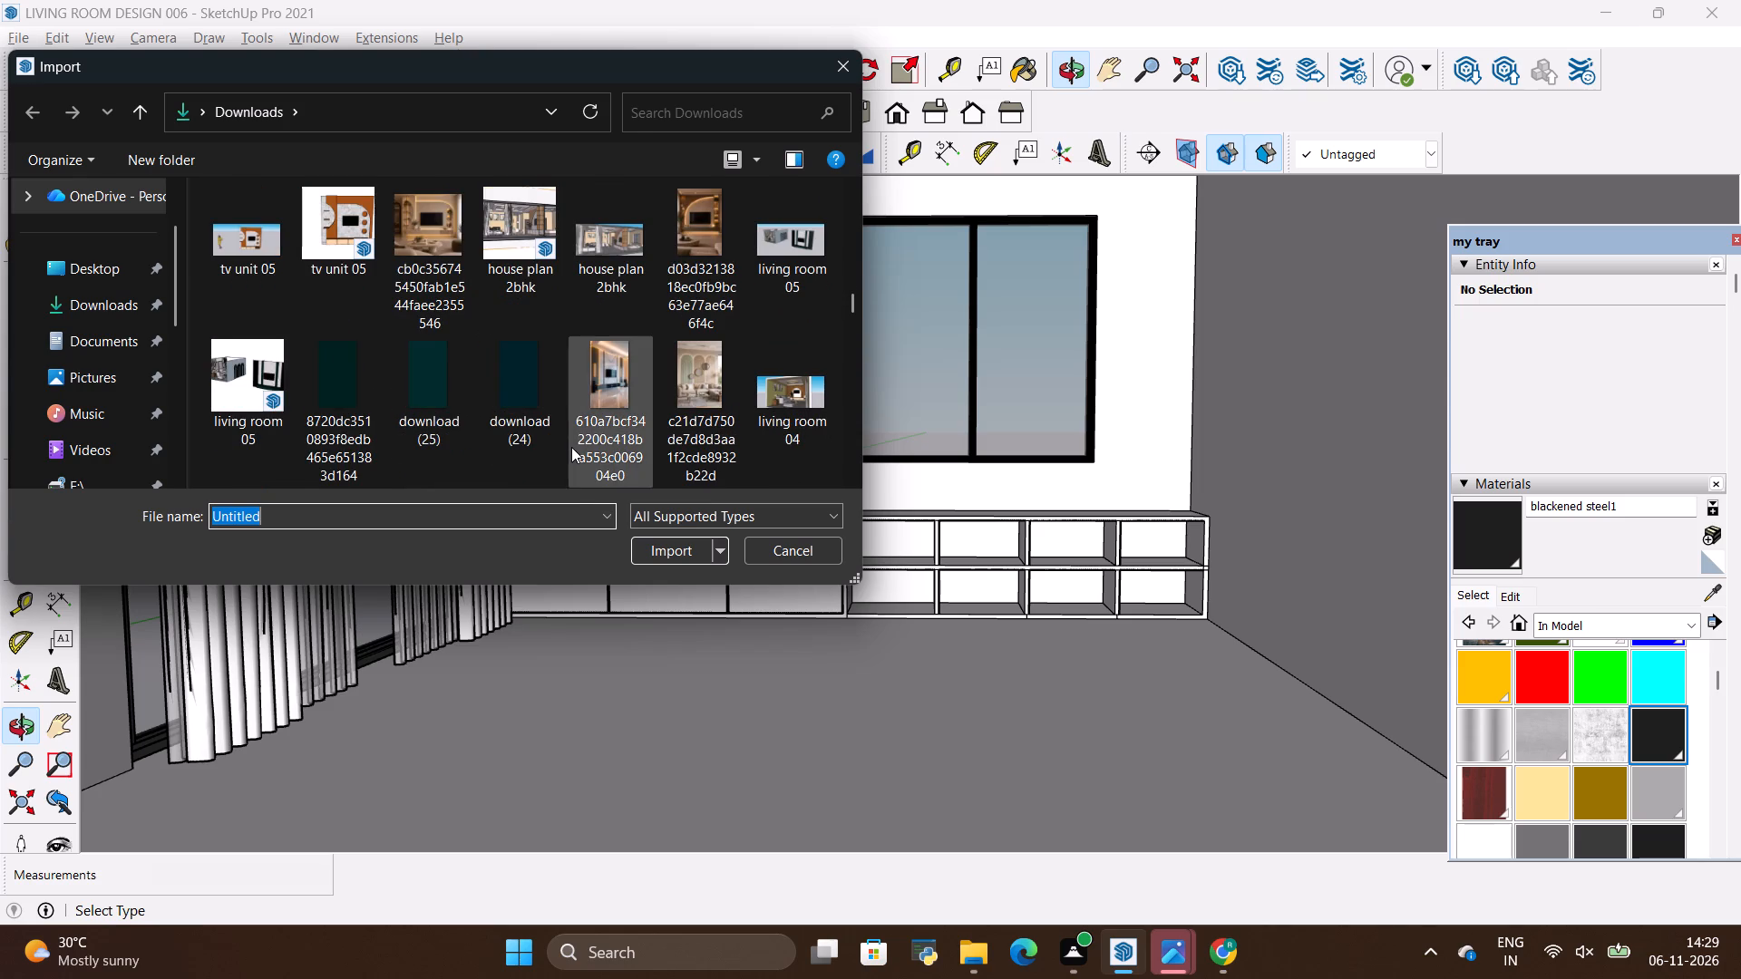
scroll(572, 447, "down", 2)
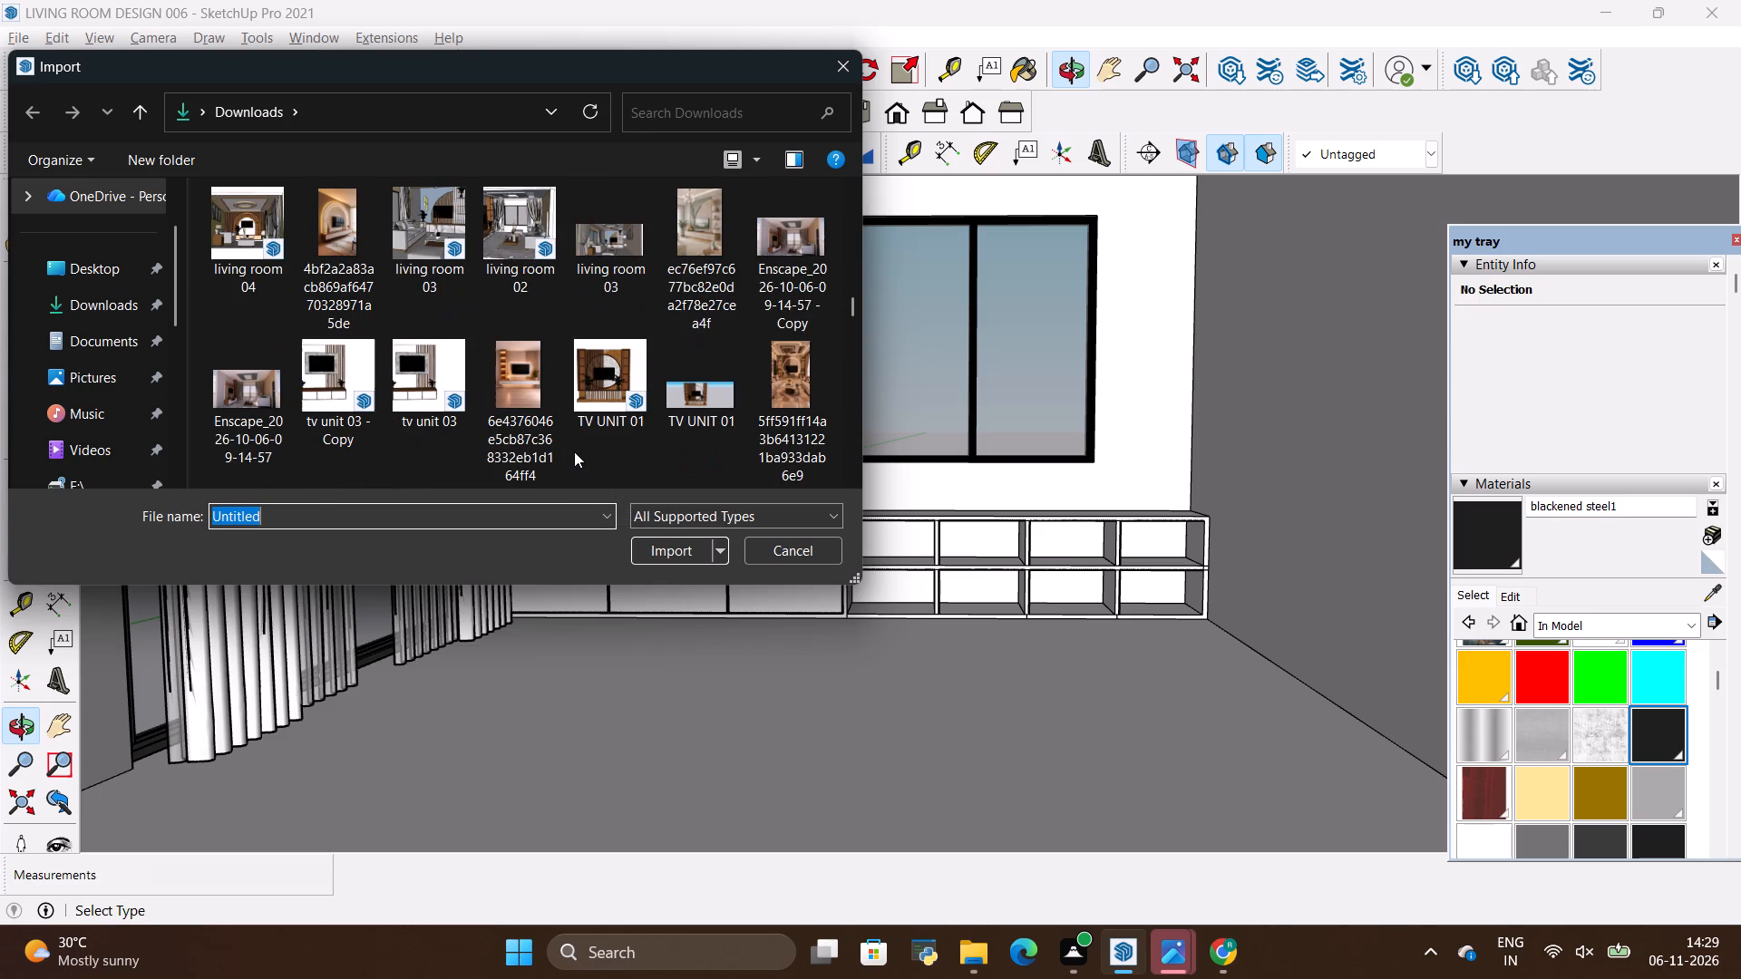
scroll(574, 451, "down", 1)
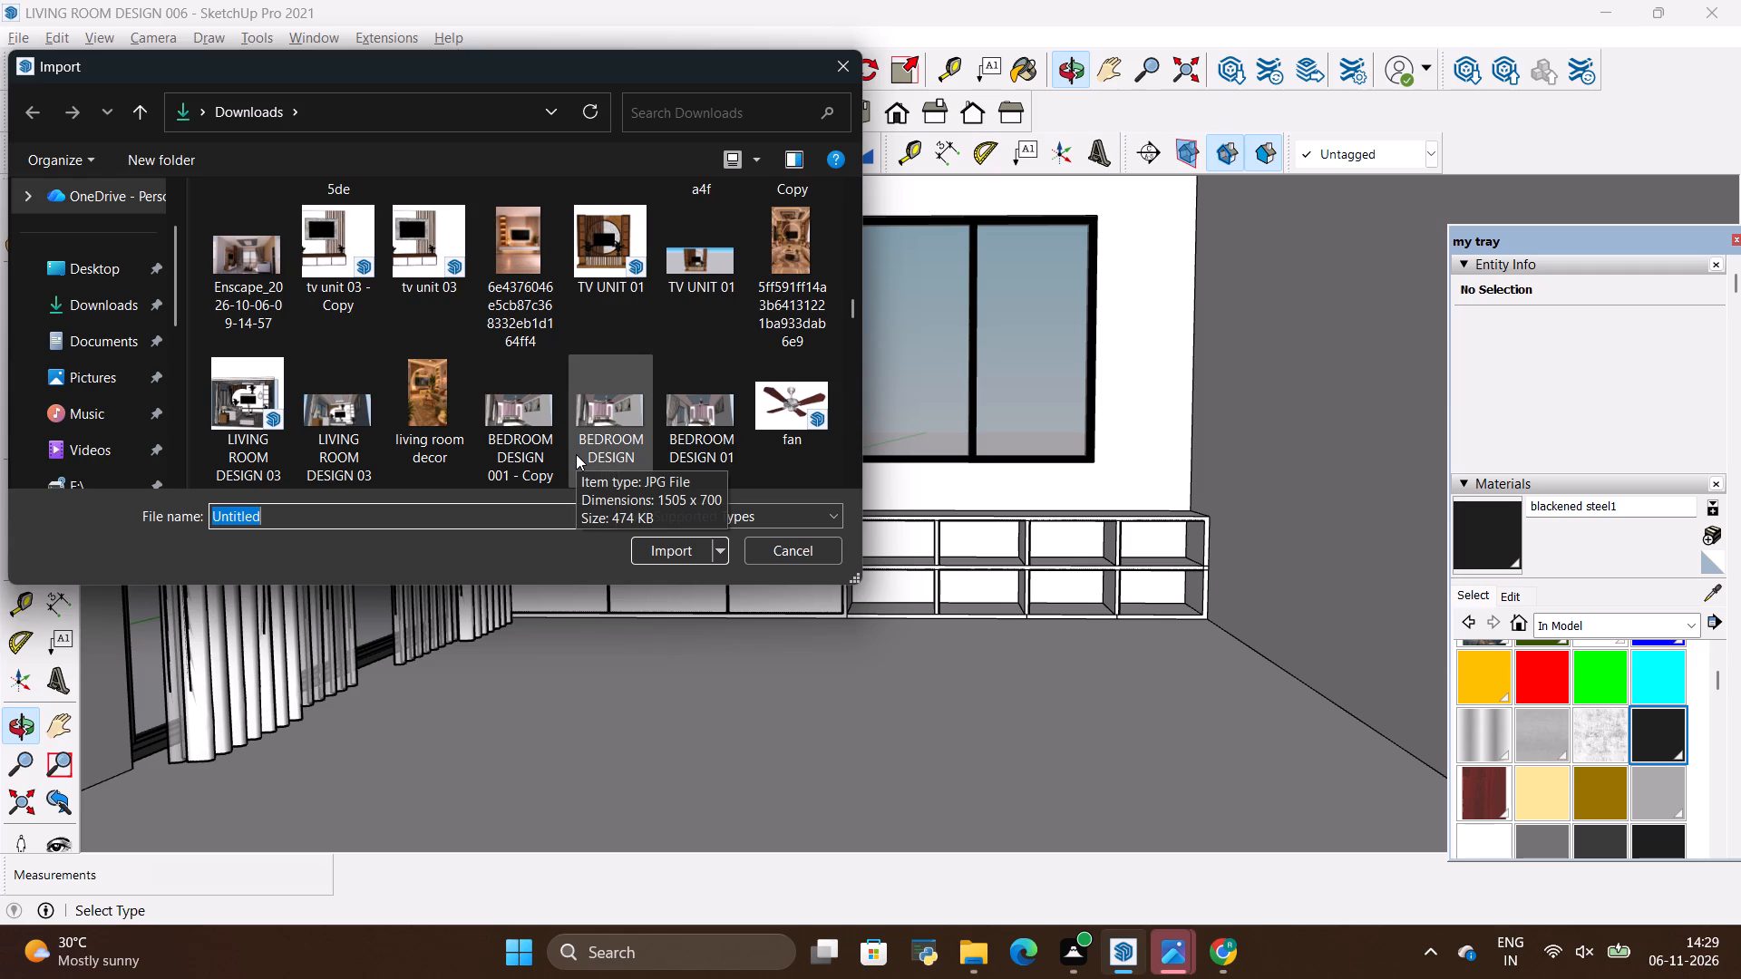
scroll(576, 454, "down", 1)
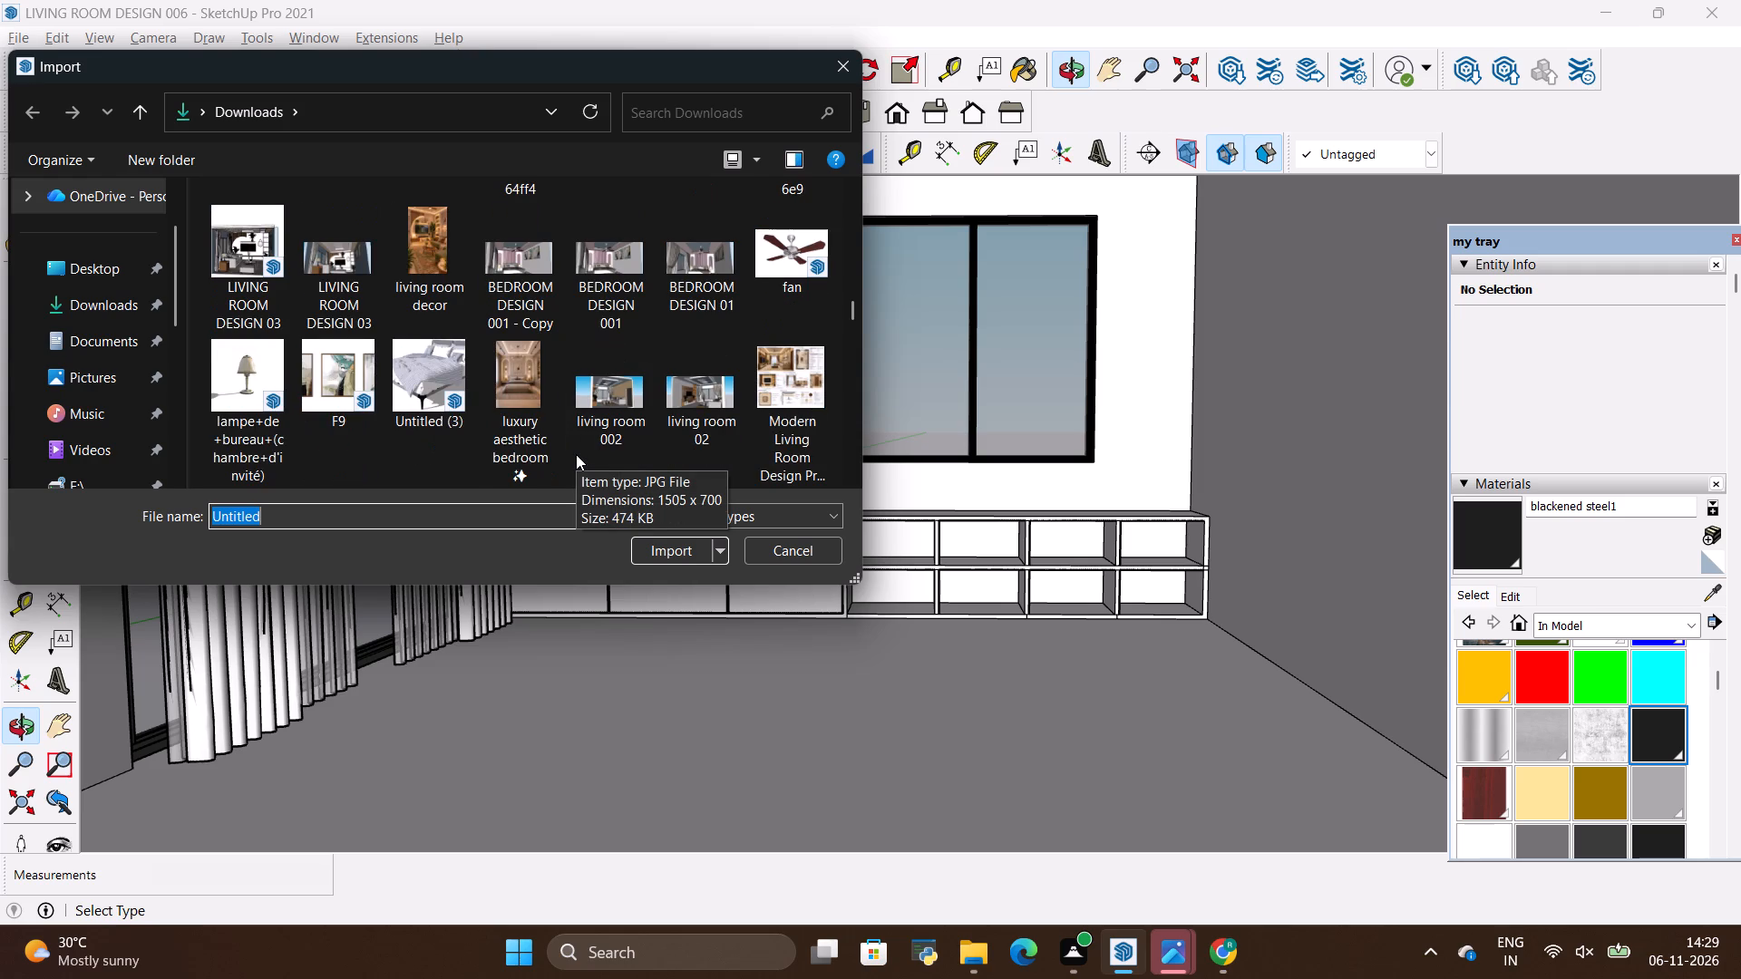
scroll(576, 454, "down", 1)
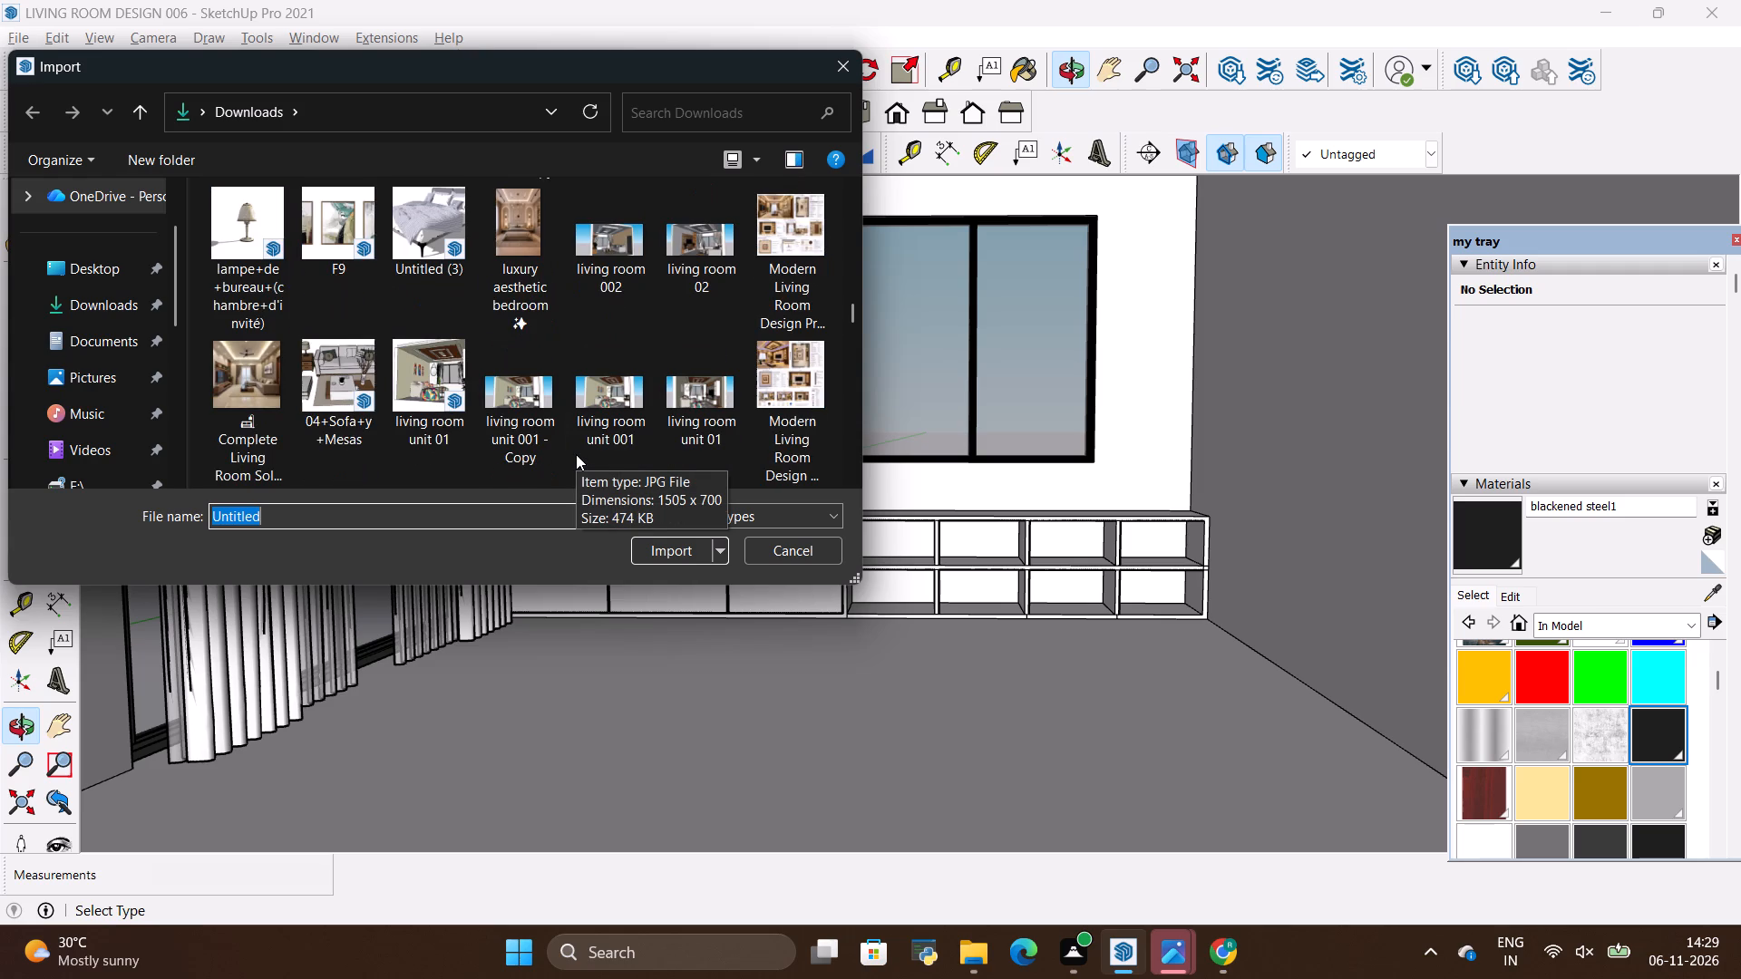
scroll(576, 454, "down", 2)
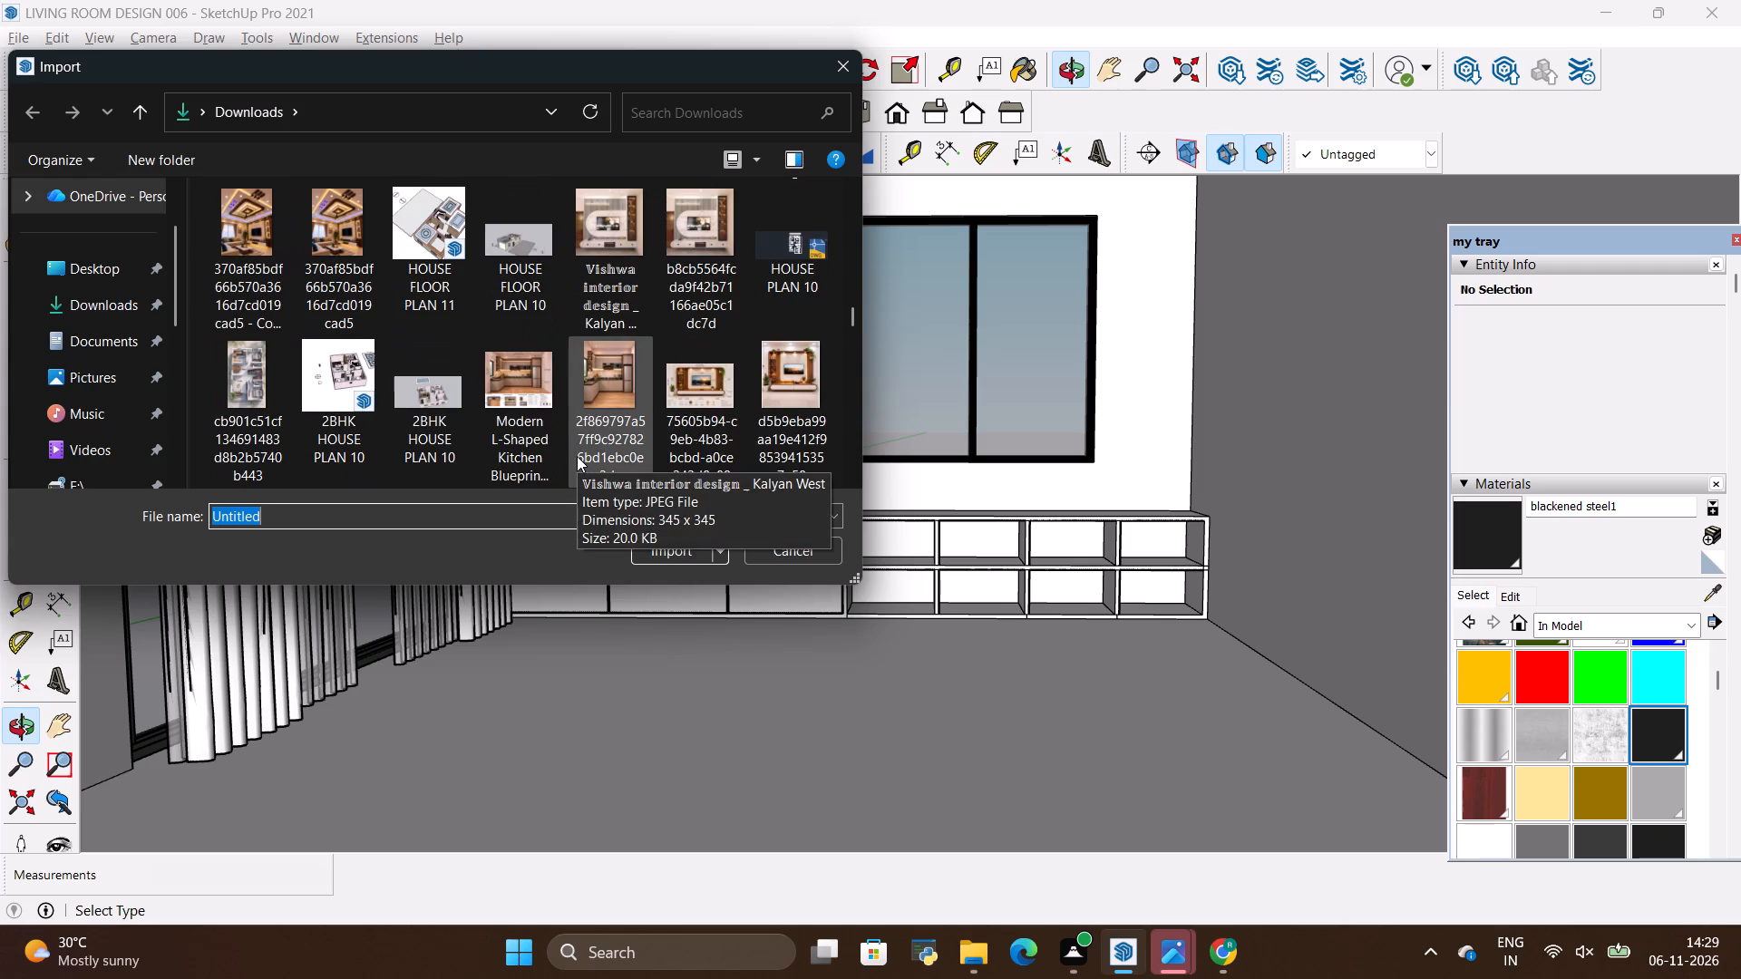
scroll(577, 456, "down", 2)
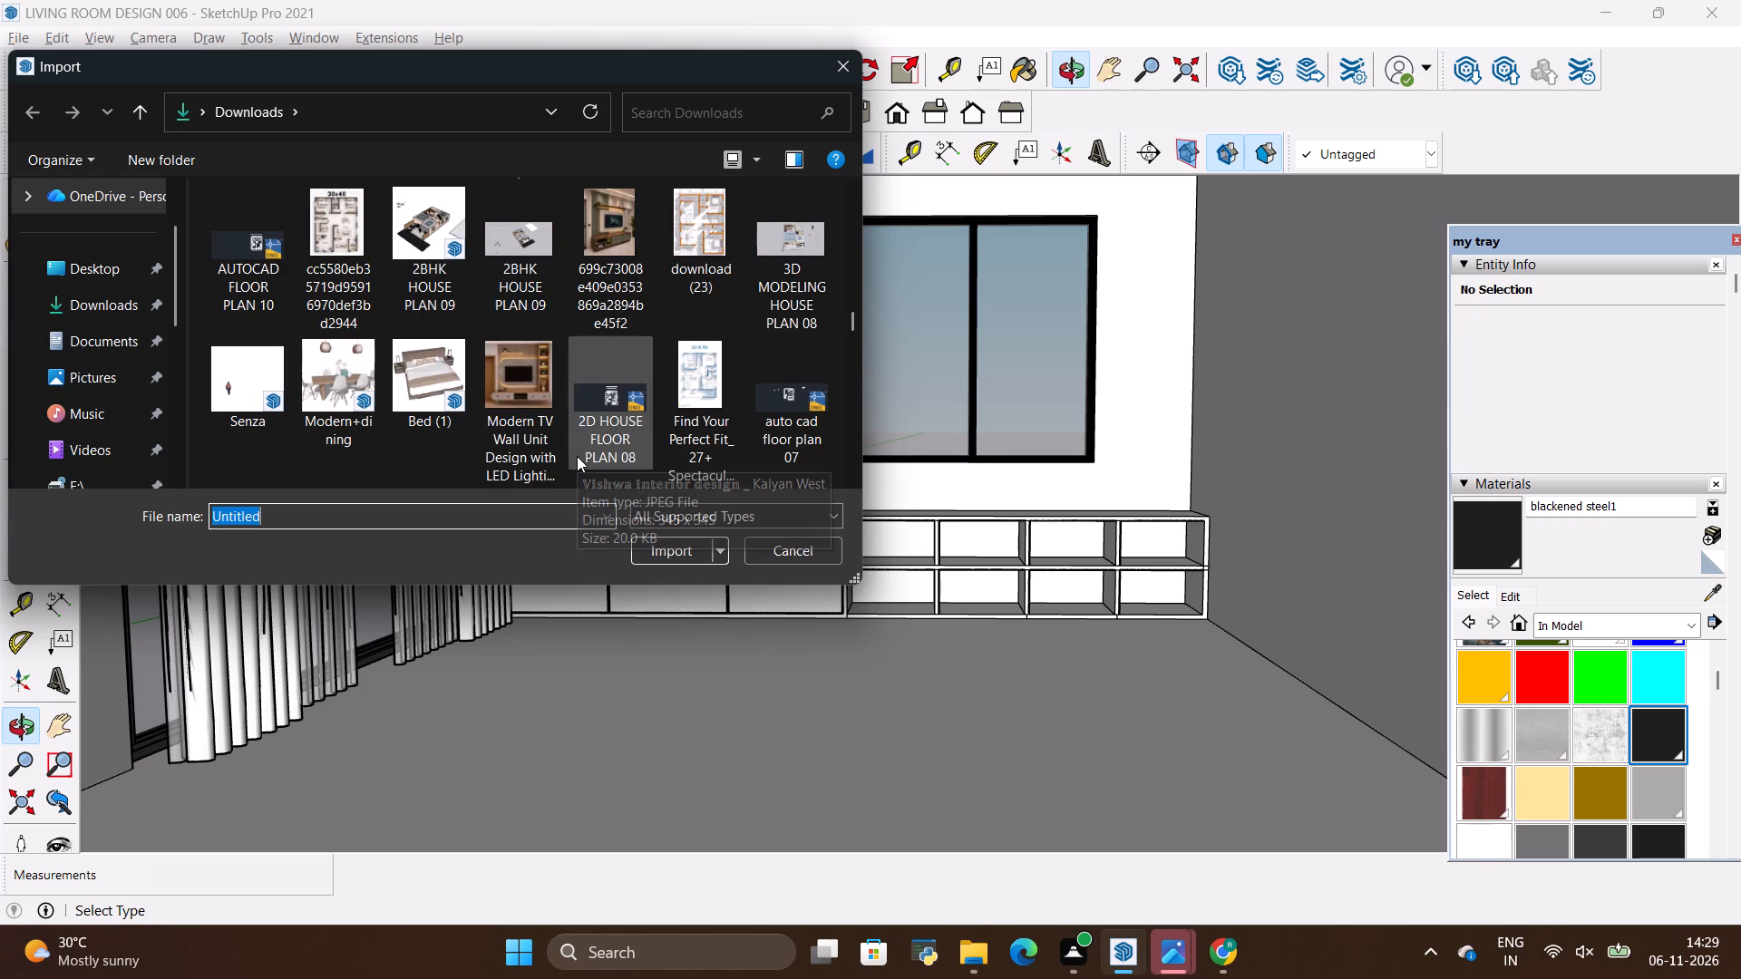
scroll(577, 456, "down", 1)
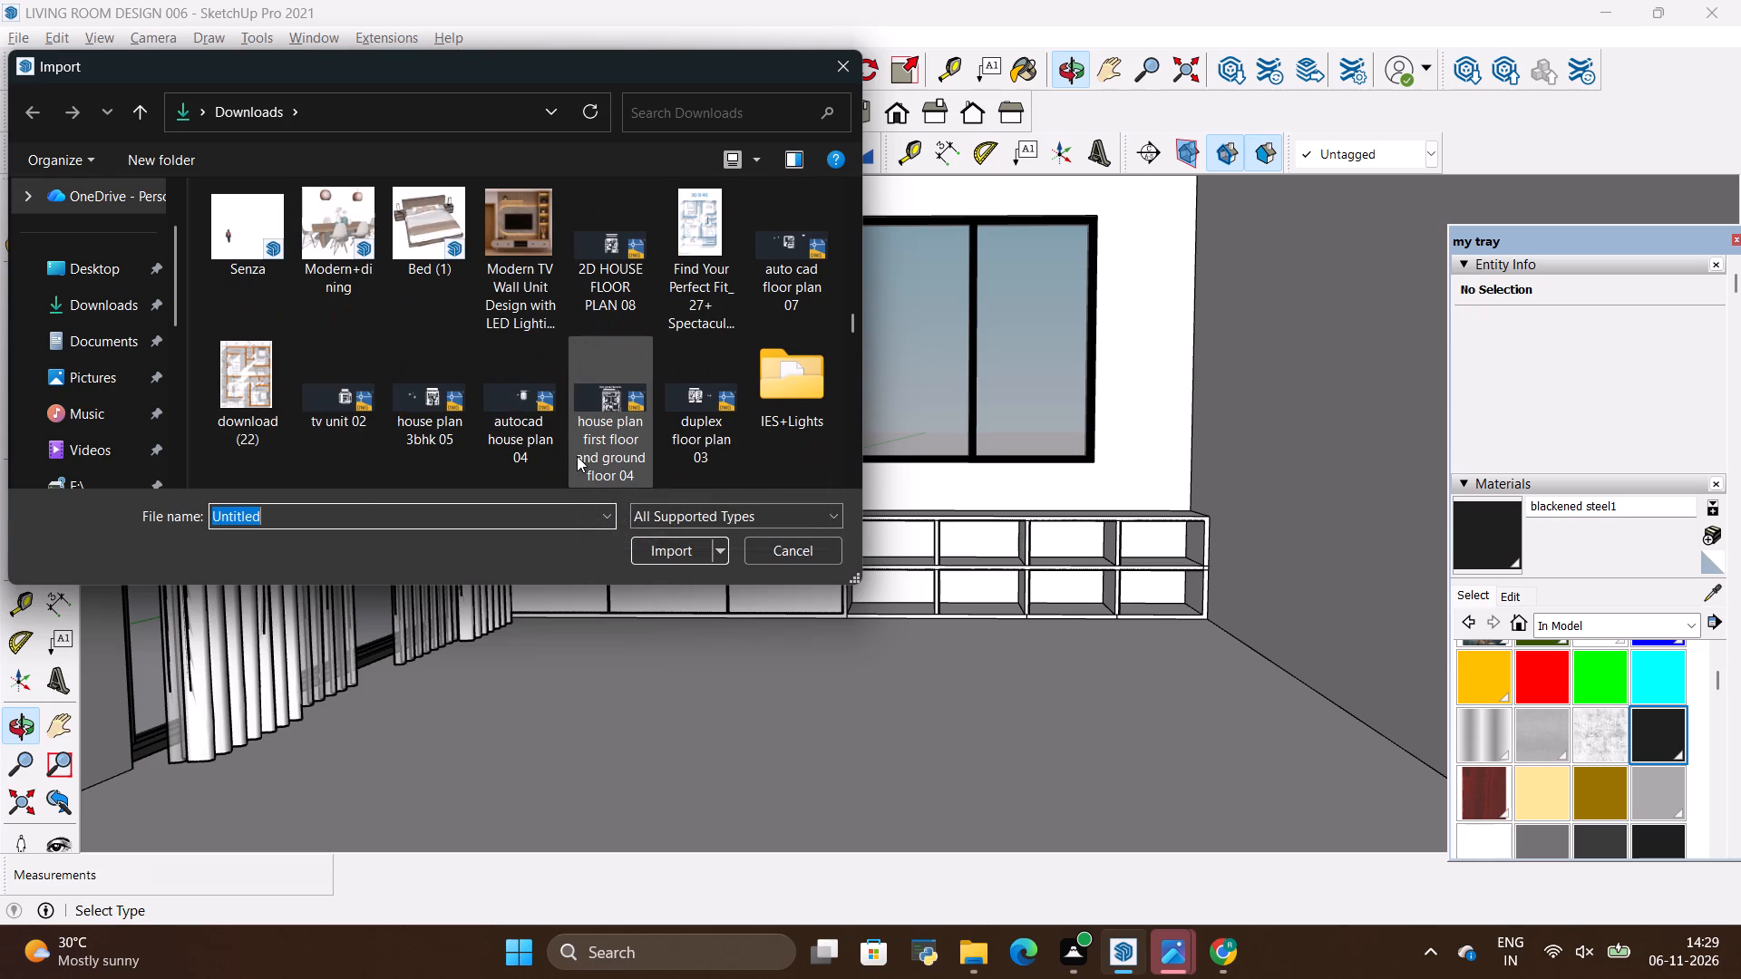
scroll(577, 456, "up", 1)
scroll(577, 456, "down", 2)
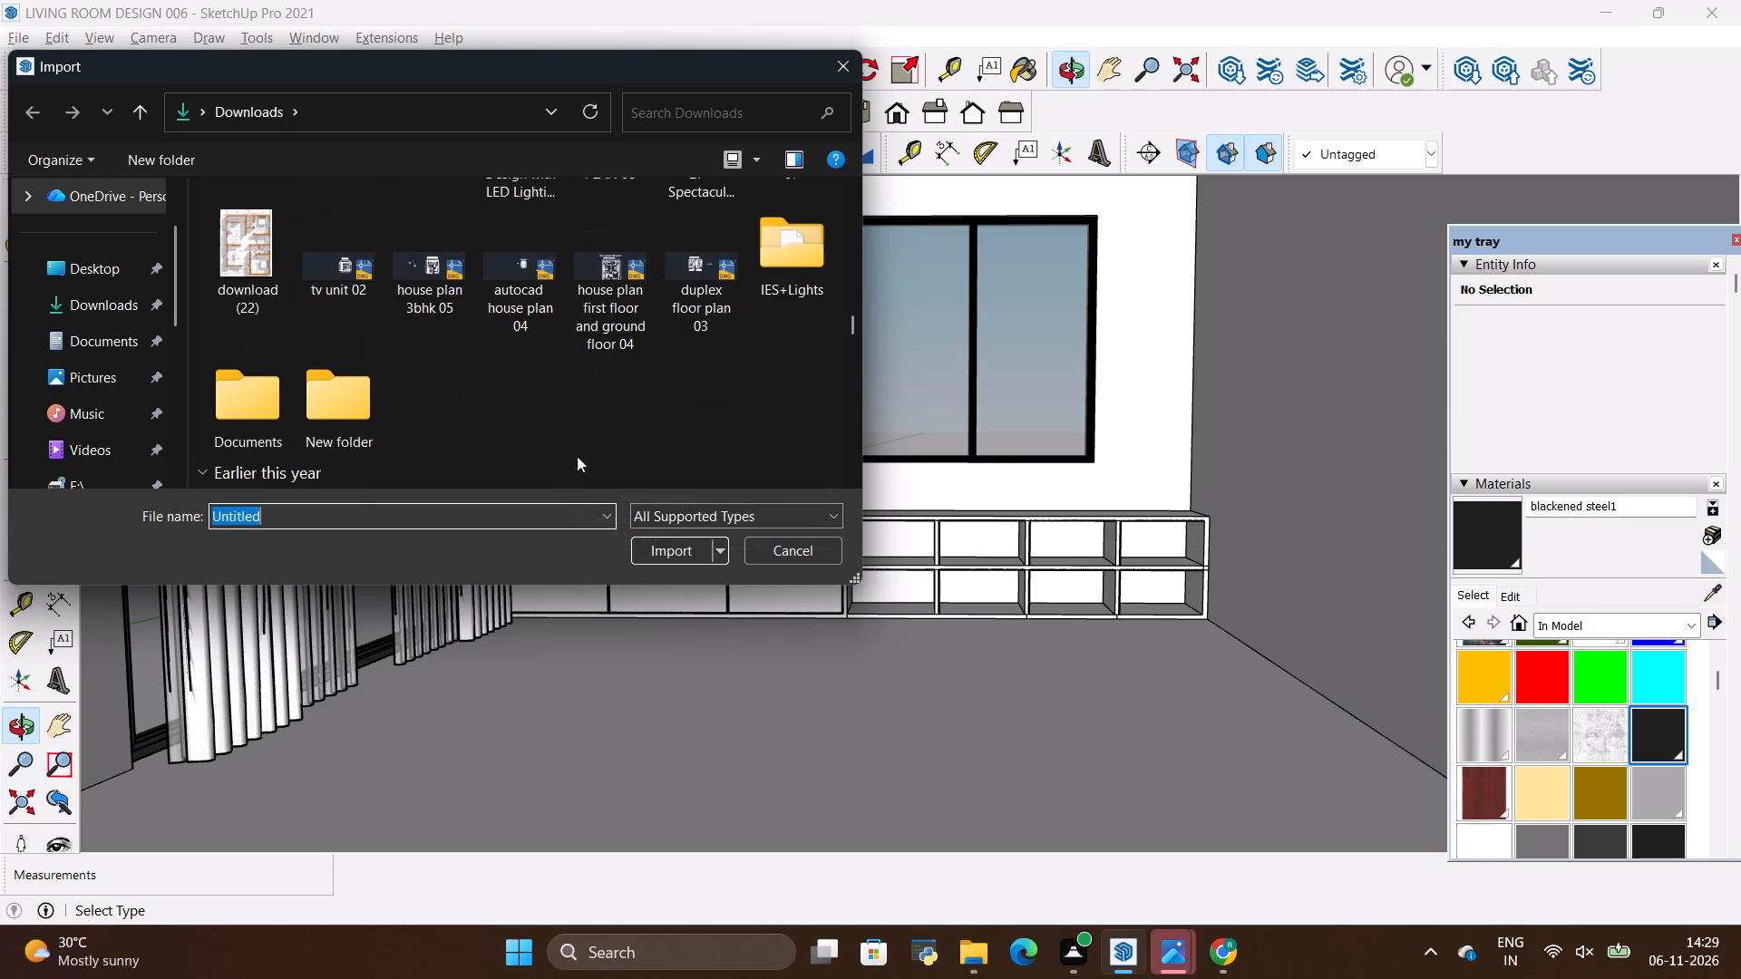
scroll(577, 456, "down", 2)
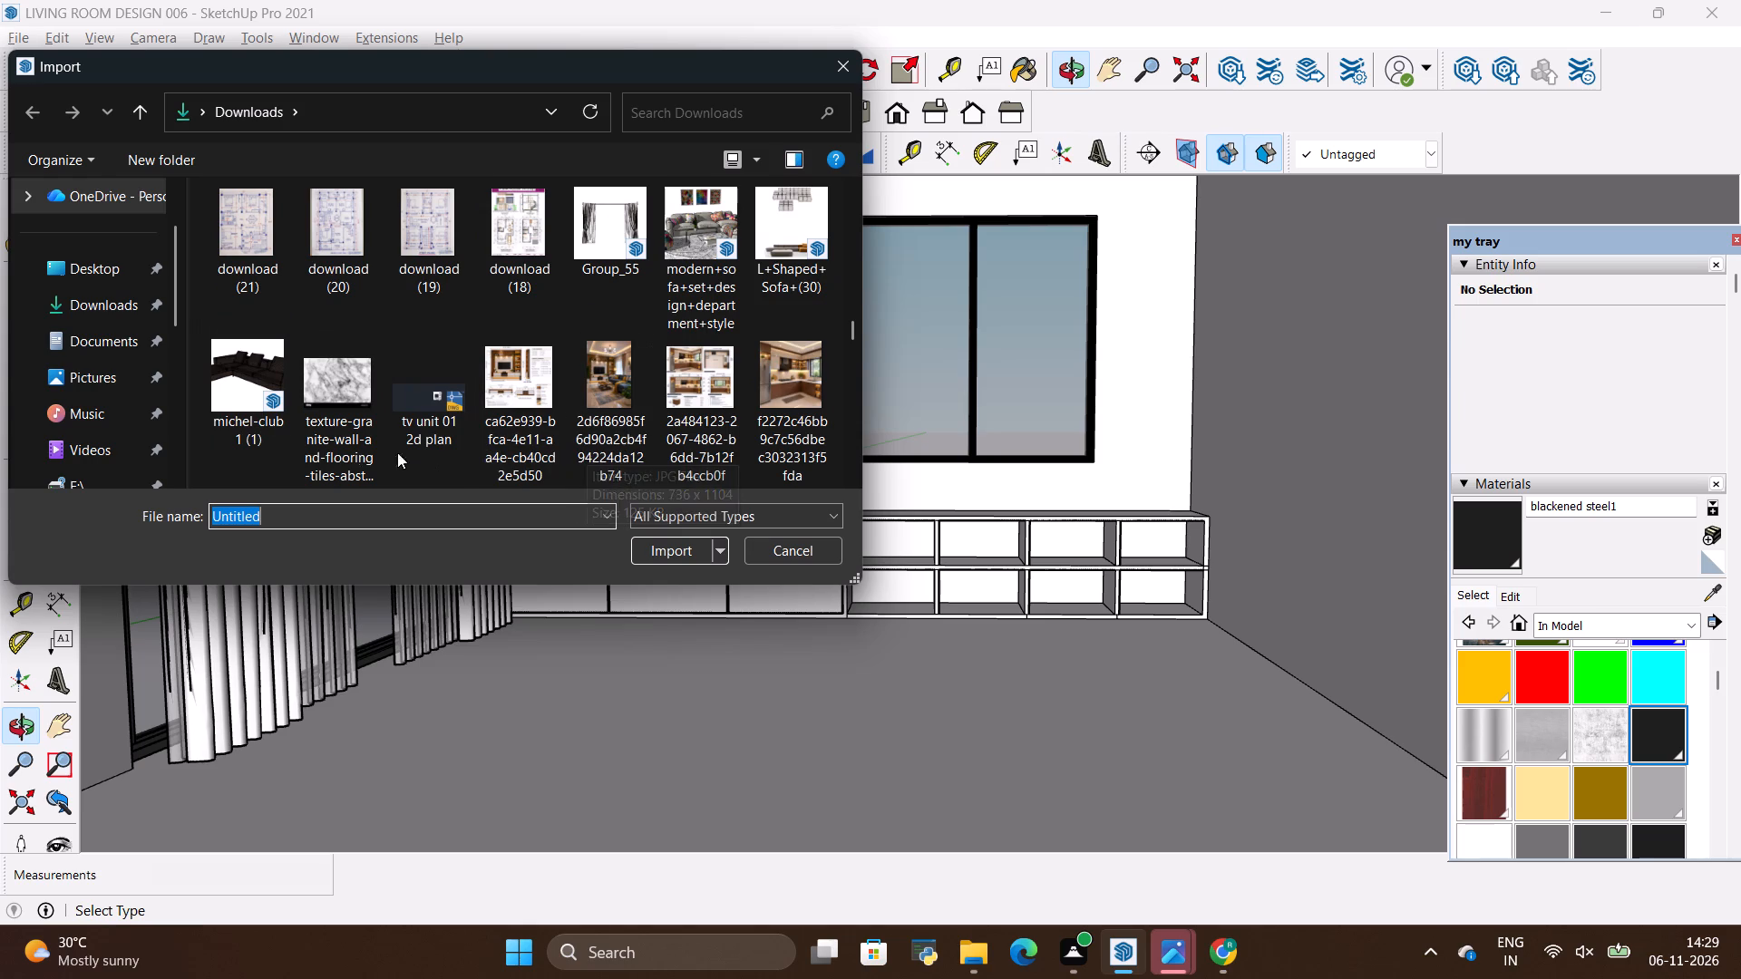
scroll(585, 379, "down", 1)
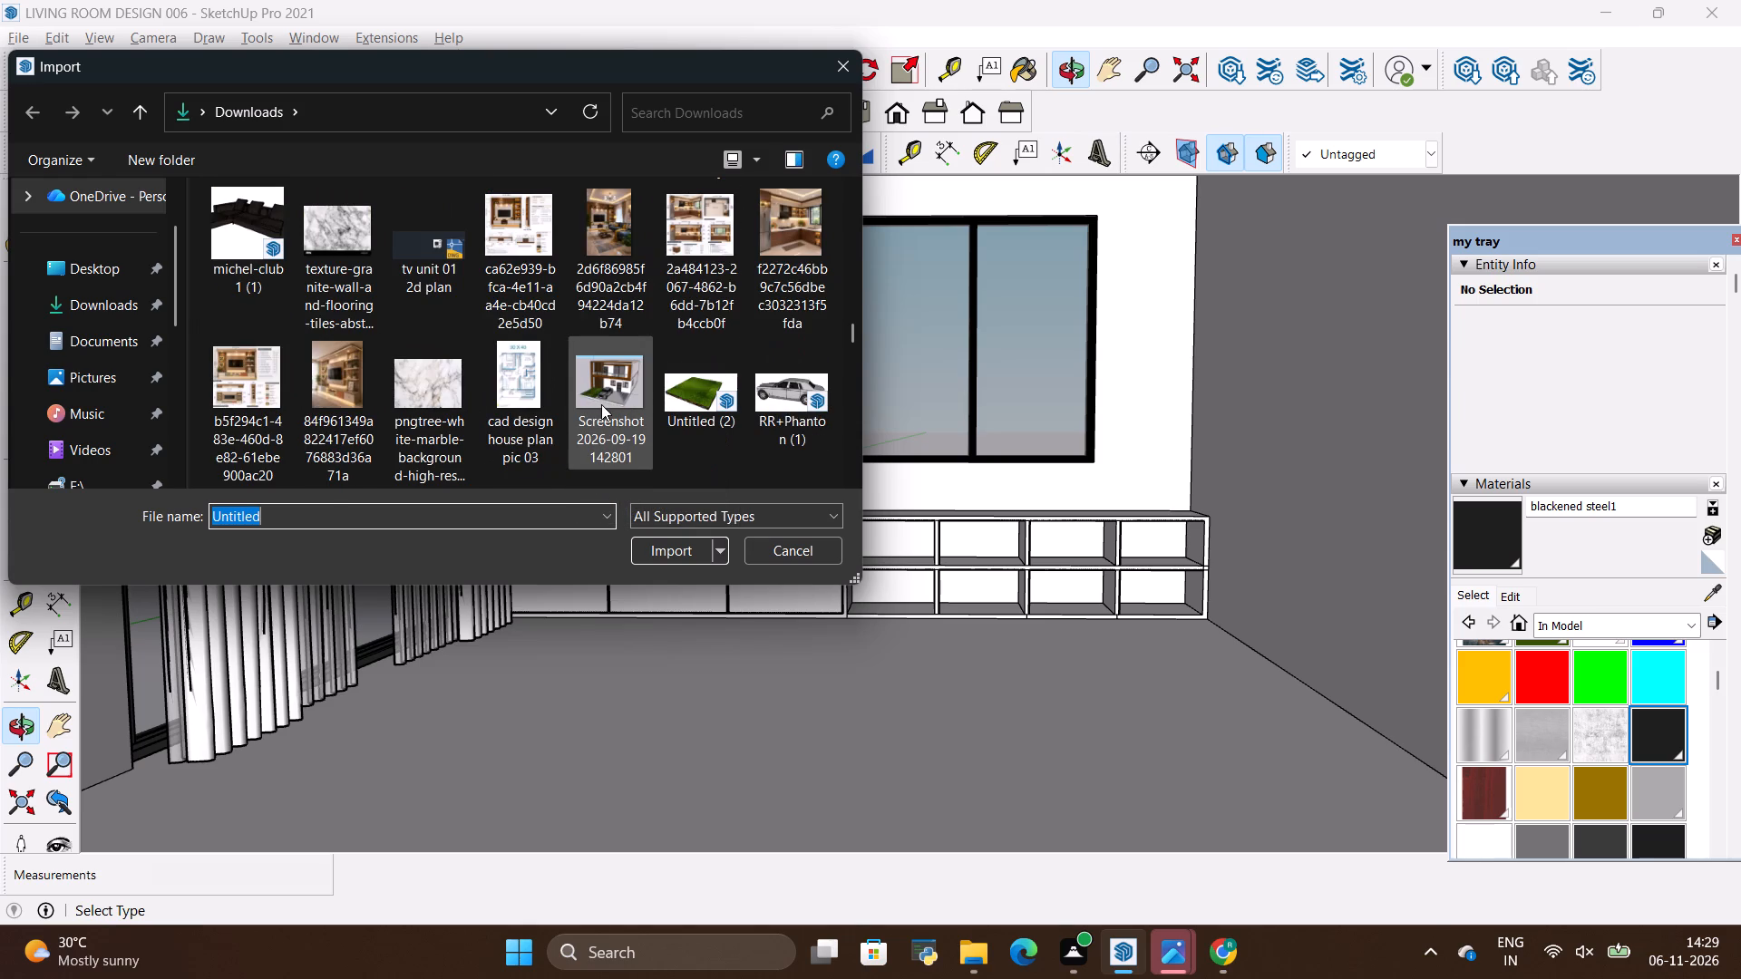
scroll(601, 404, "down", 2)
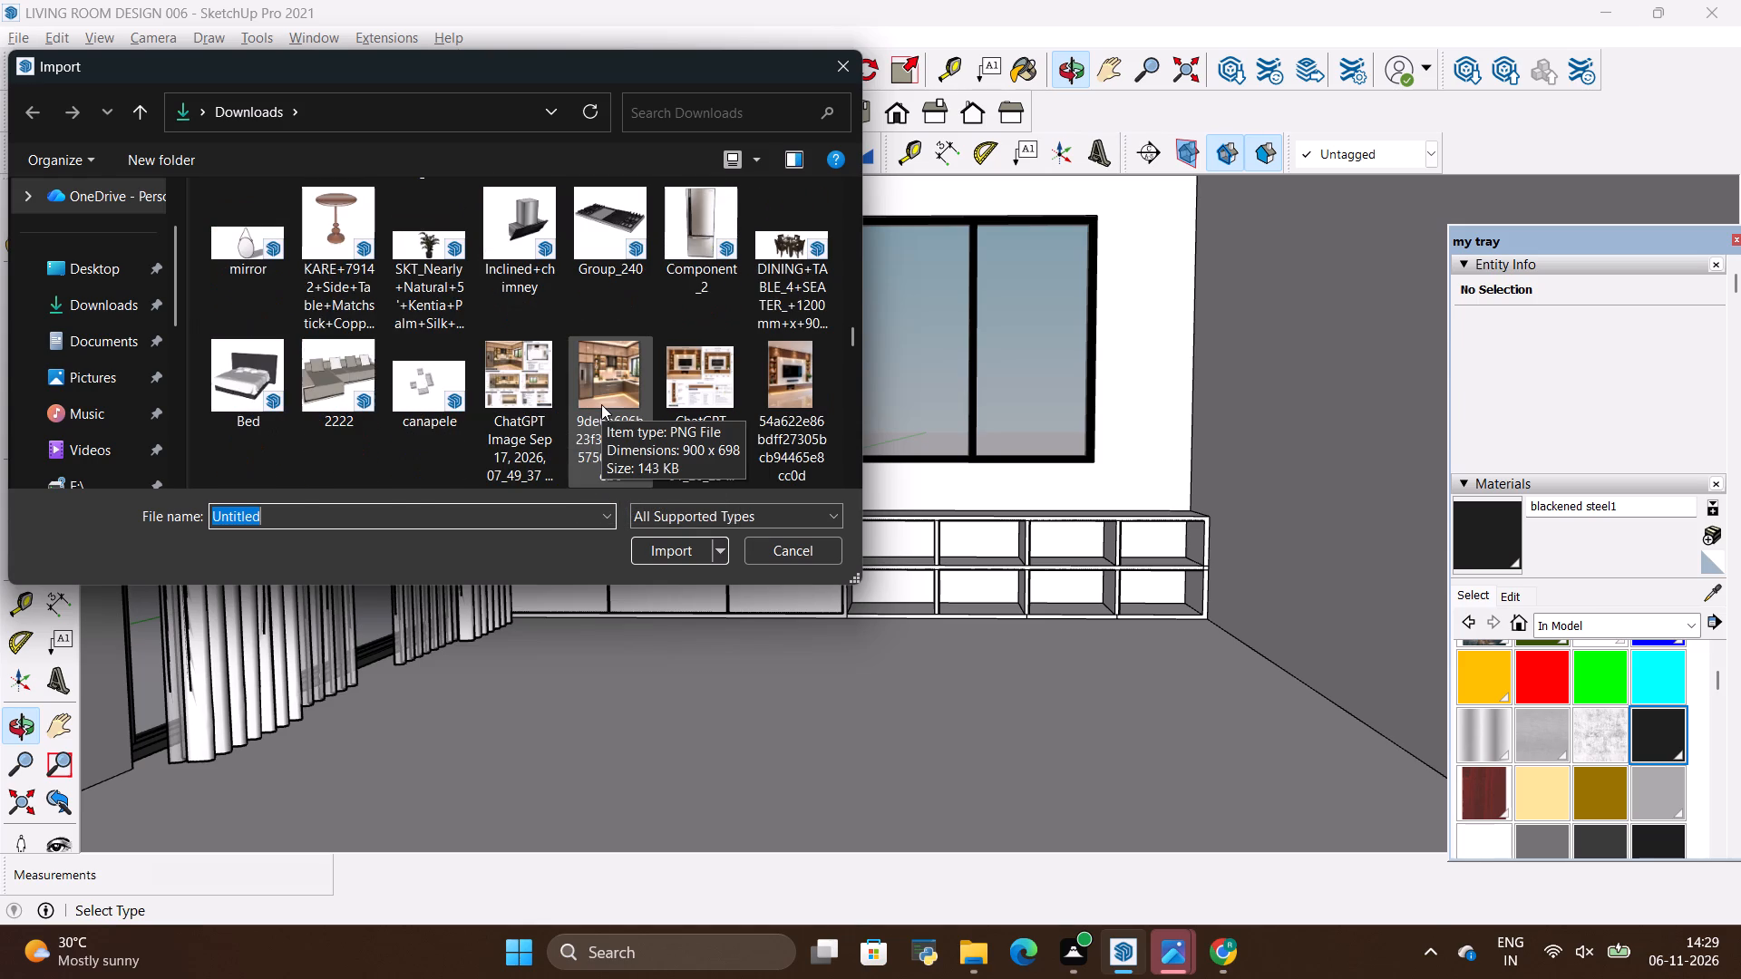
scroll(568, 405, "down", 1)
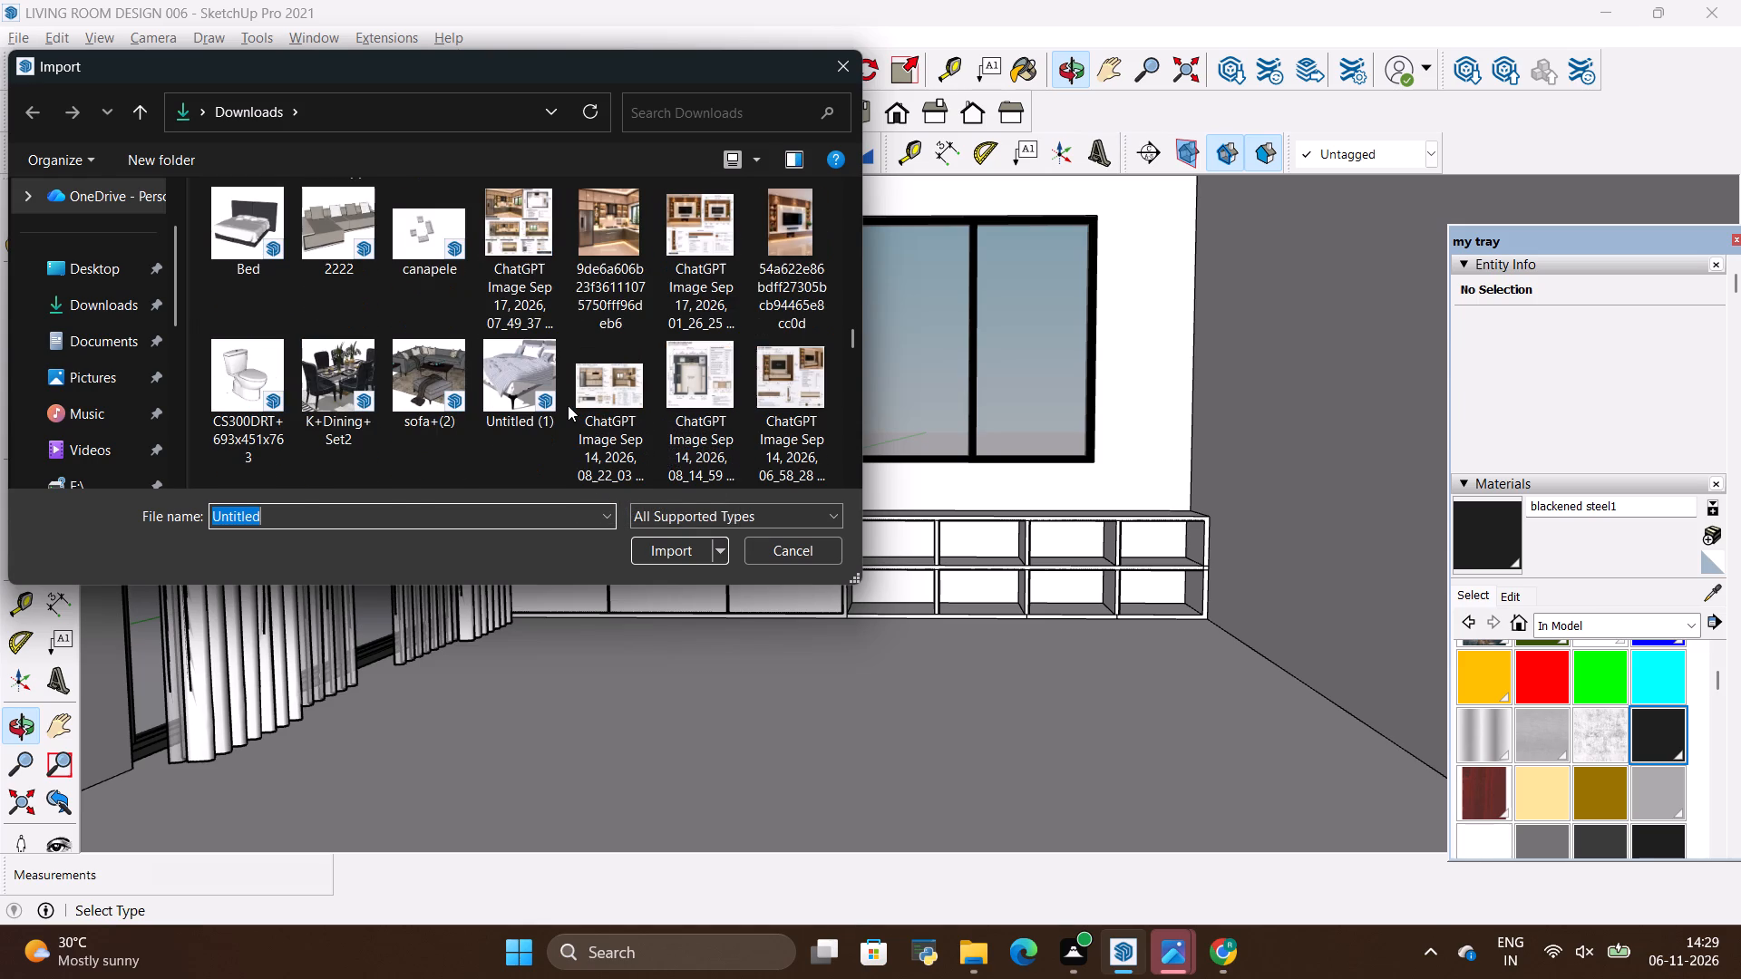
scroll(568, 405, "down", 1)
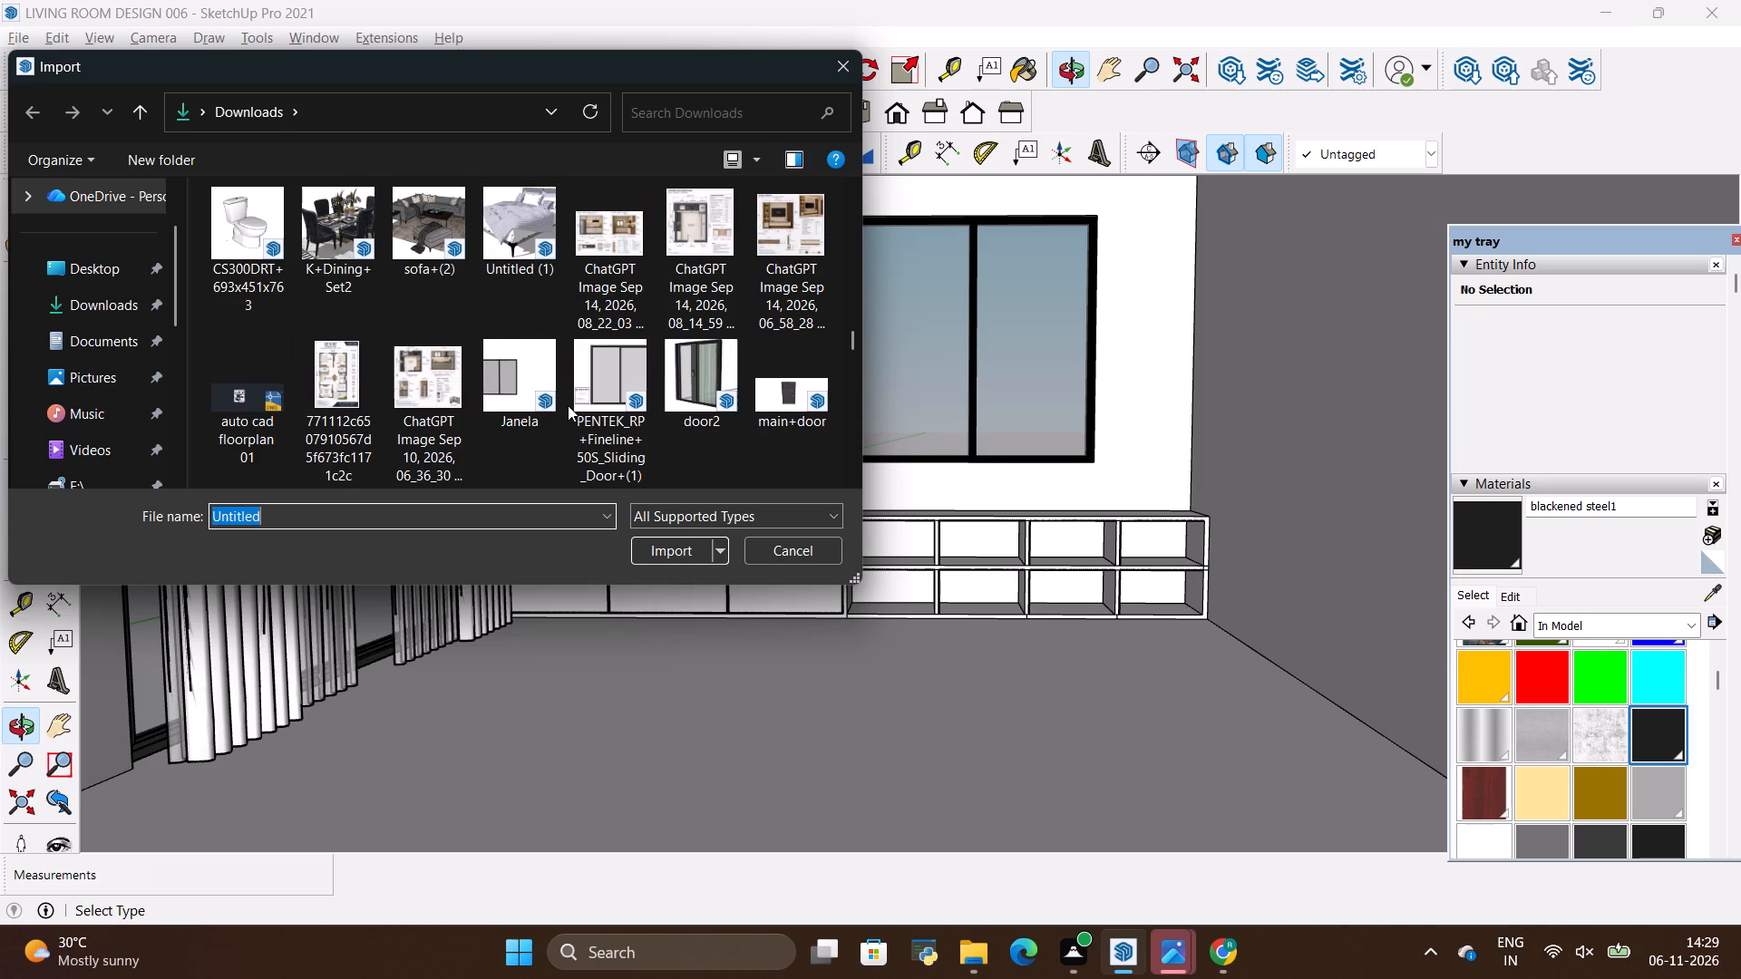
scroll(568, 405, "down", 2)
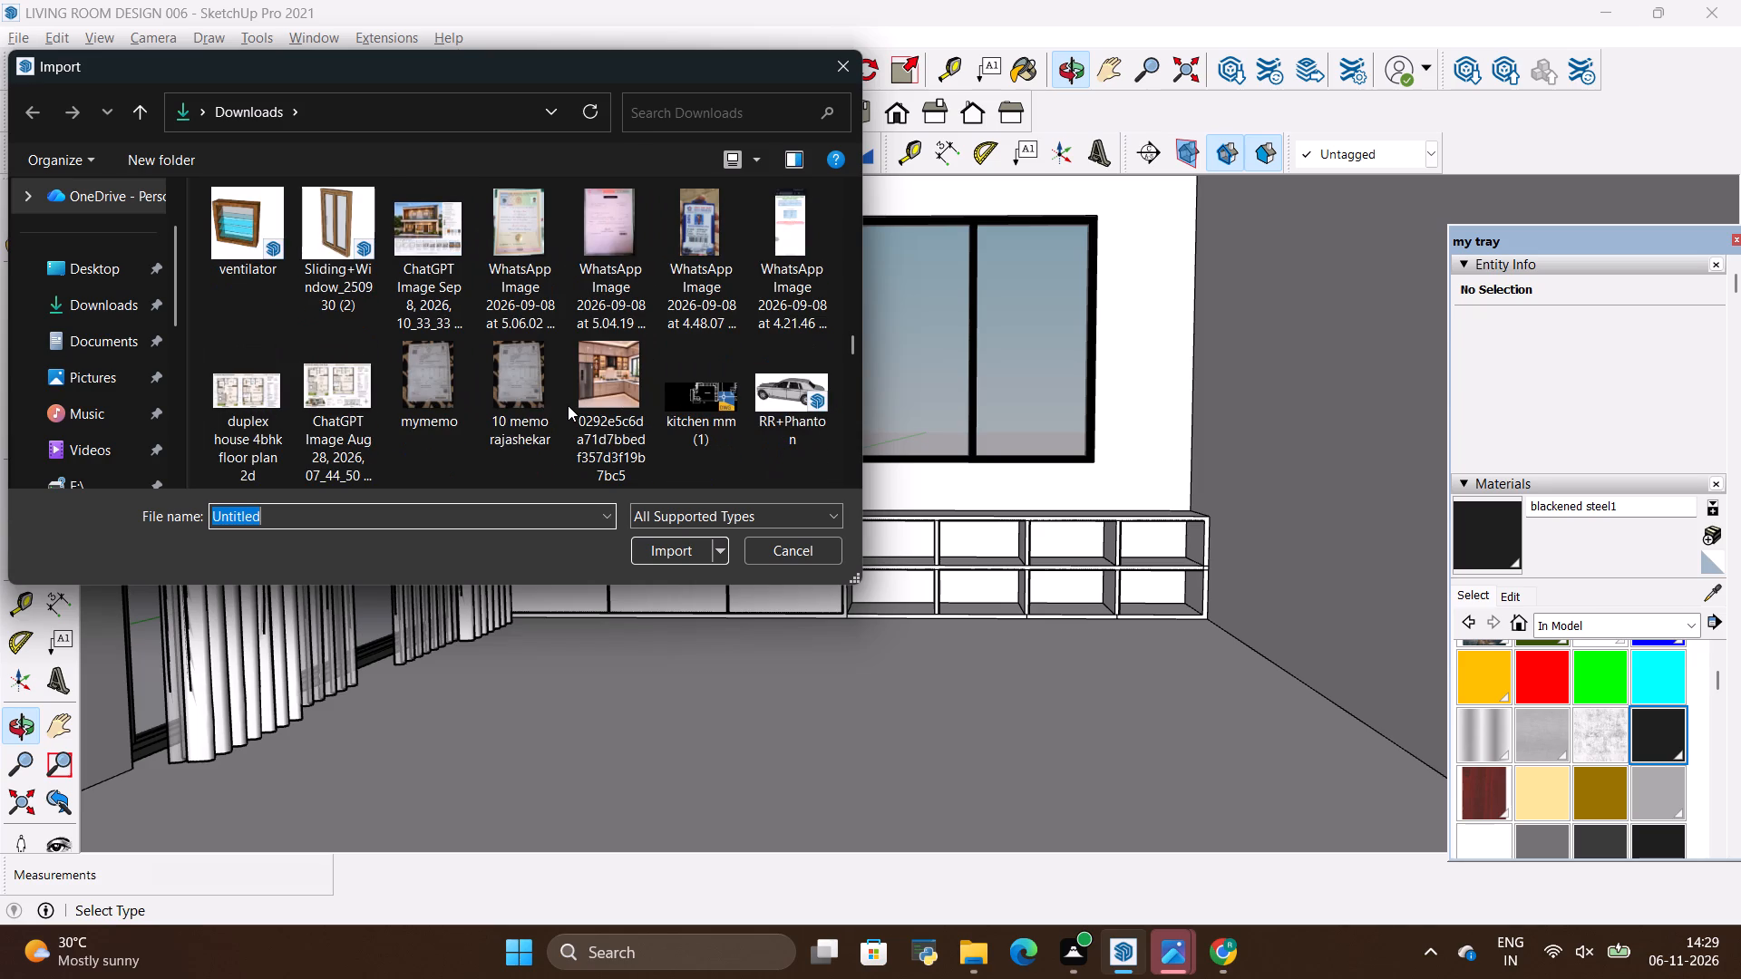
scroll(568, 405, "down", 2)
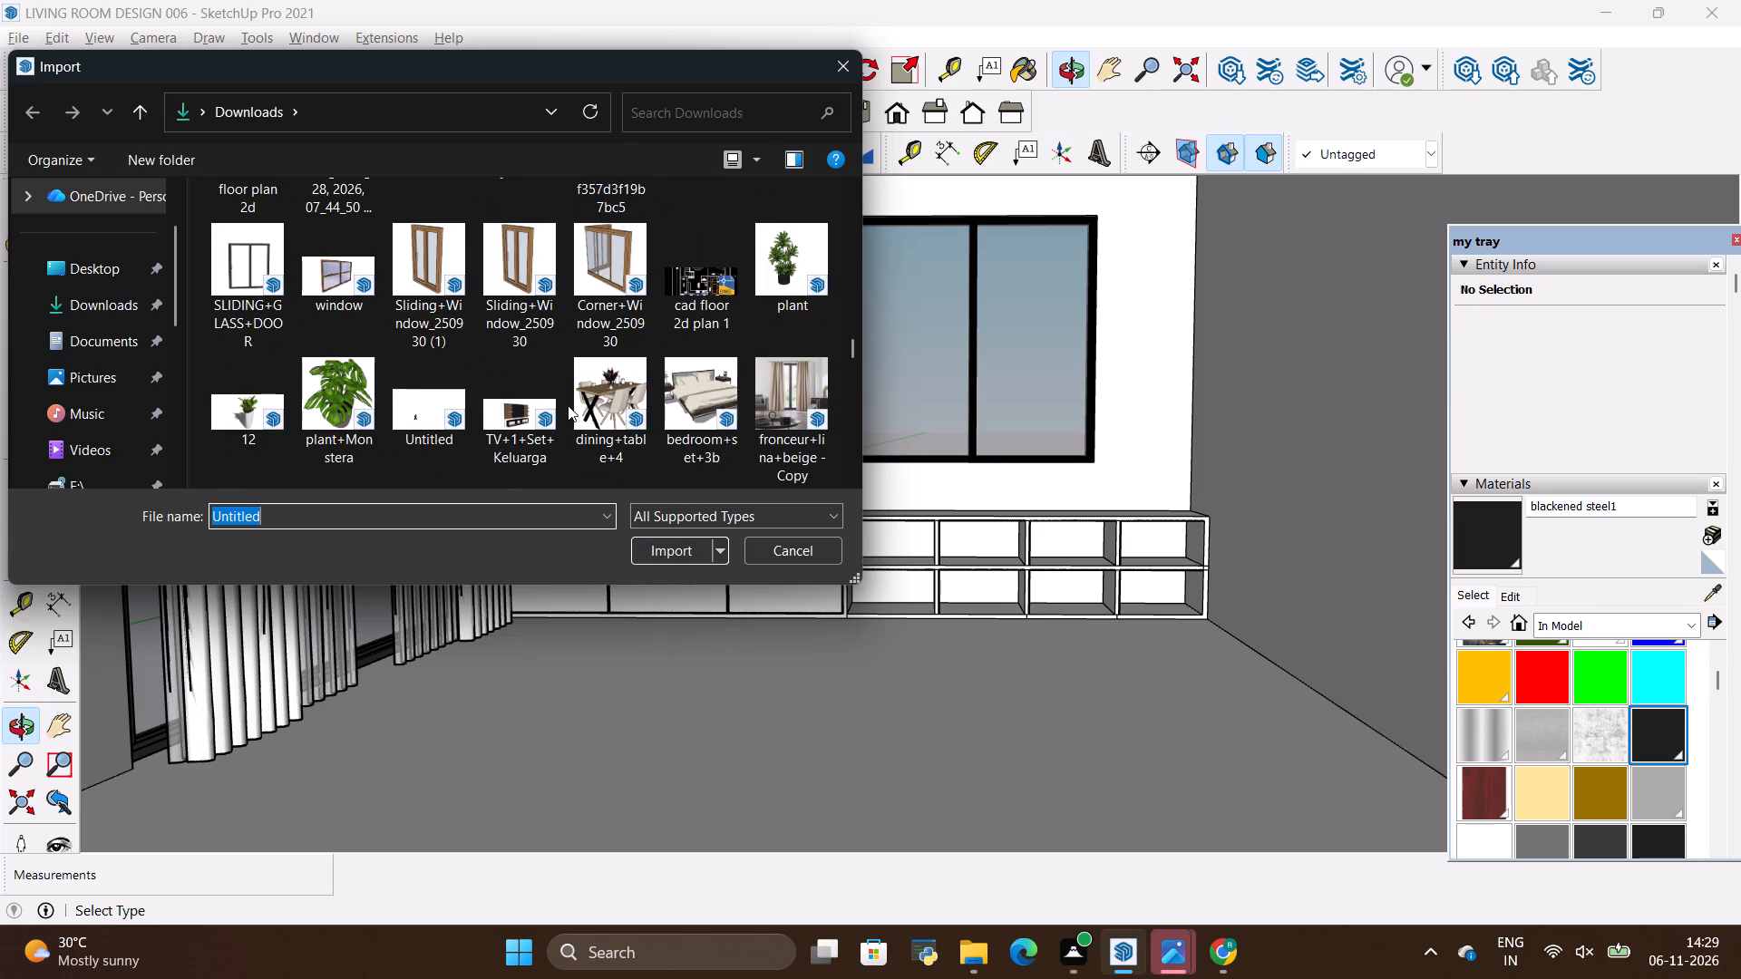
scroll(568, 405, "down", 1)
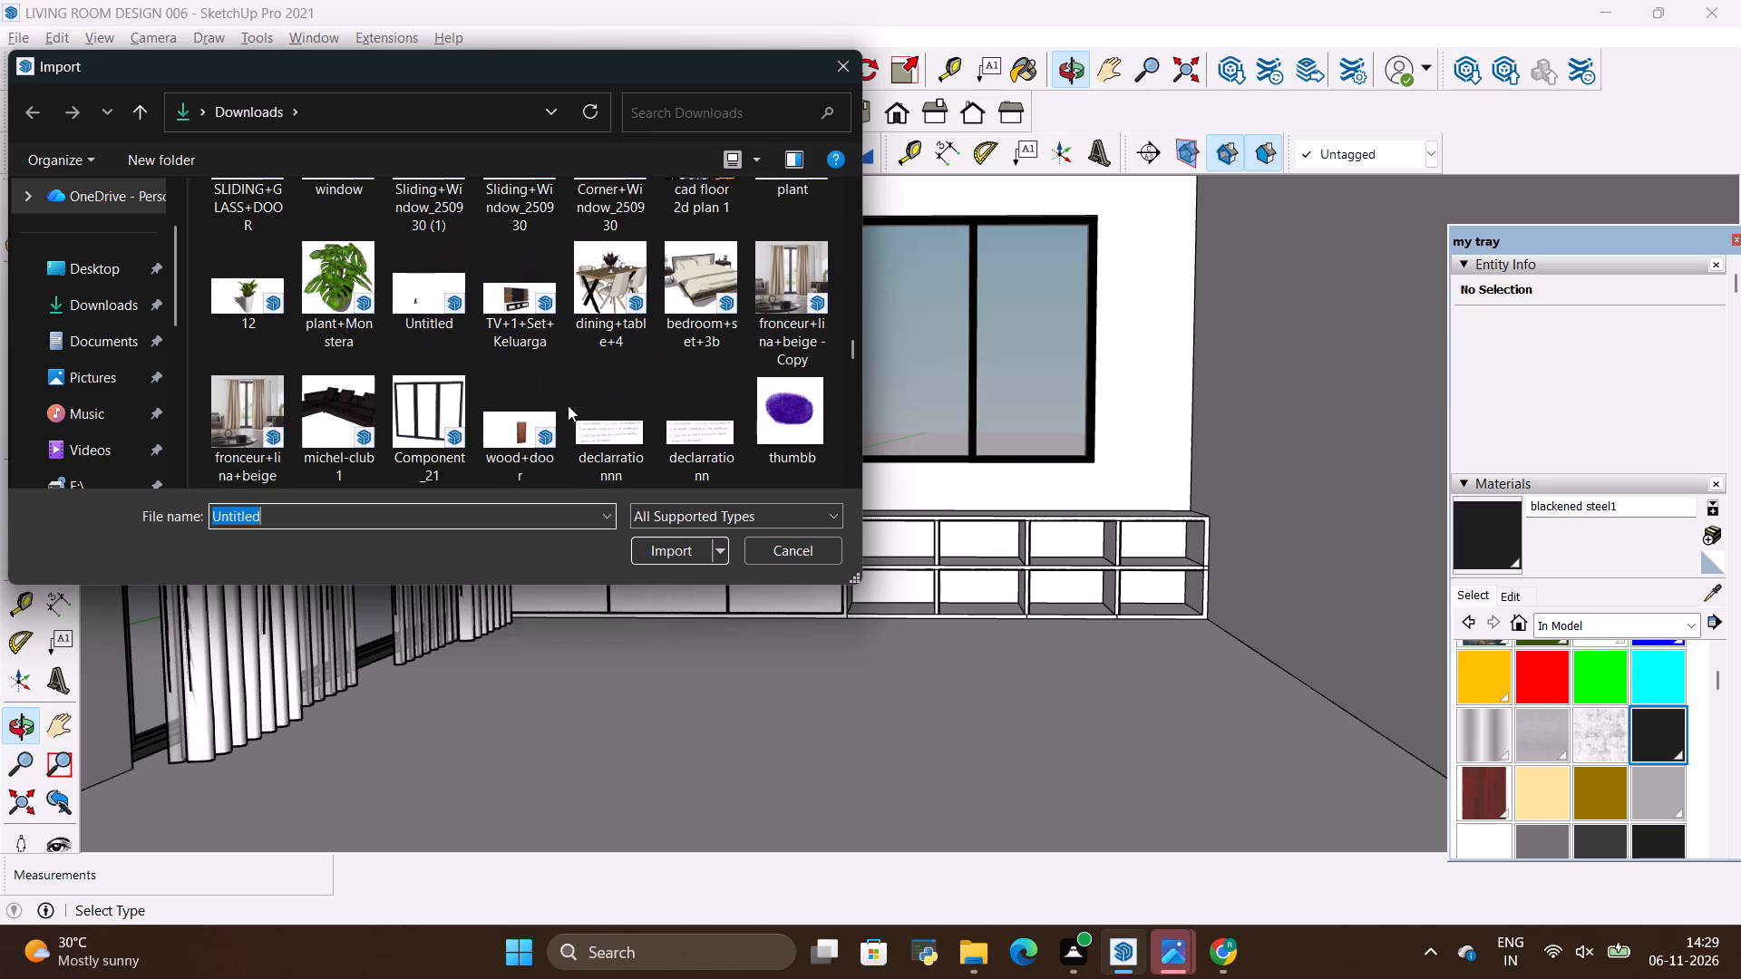
scroll(568, 405, "down", 2)
Look back through the furniture models and images in Downloads, up to the start of this year's earlier files, for a sofa set.
scroll(568, 405, "up", 4)
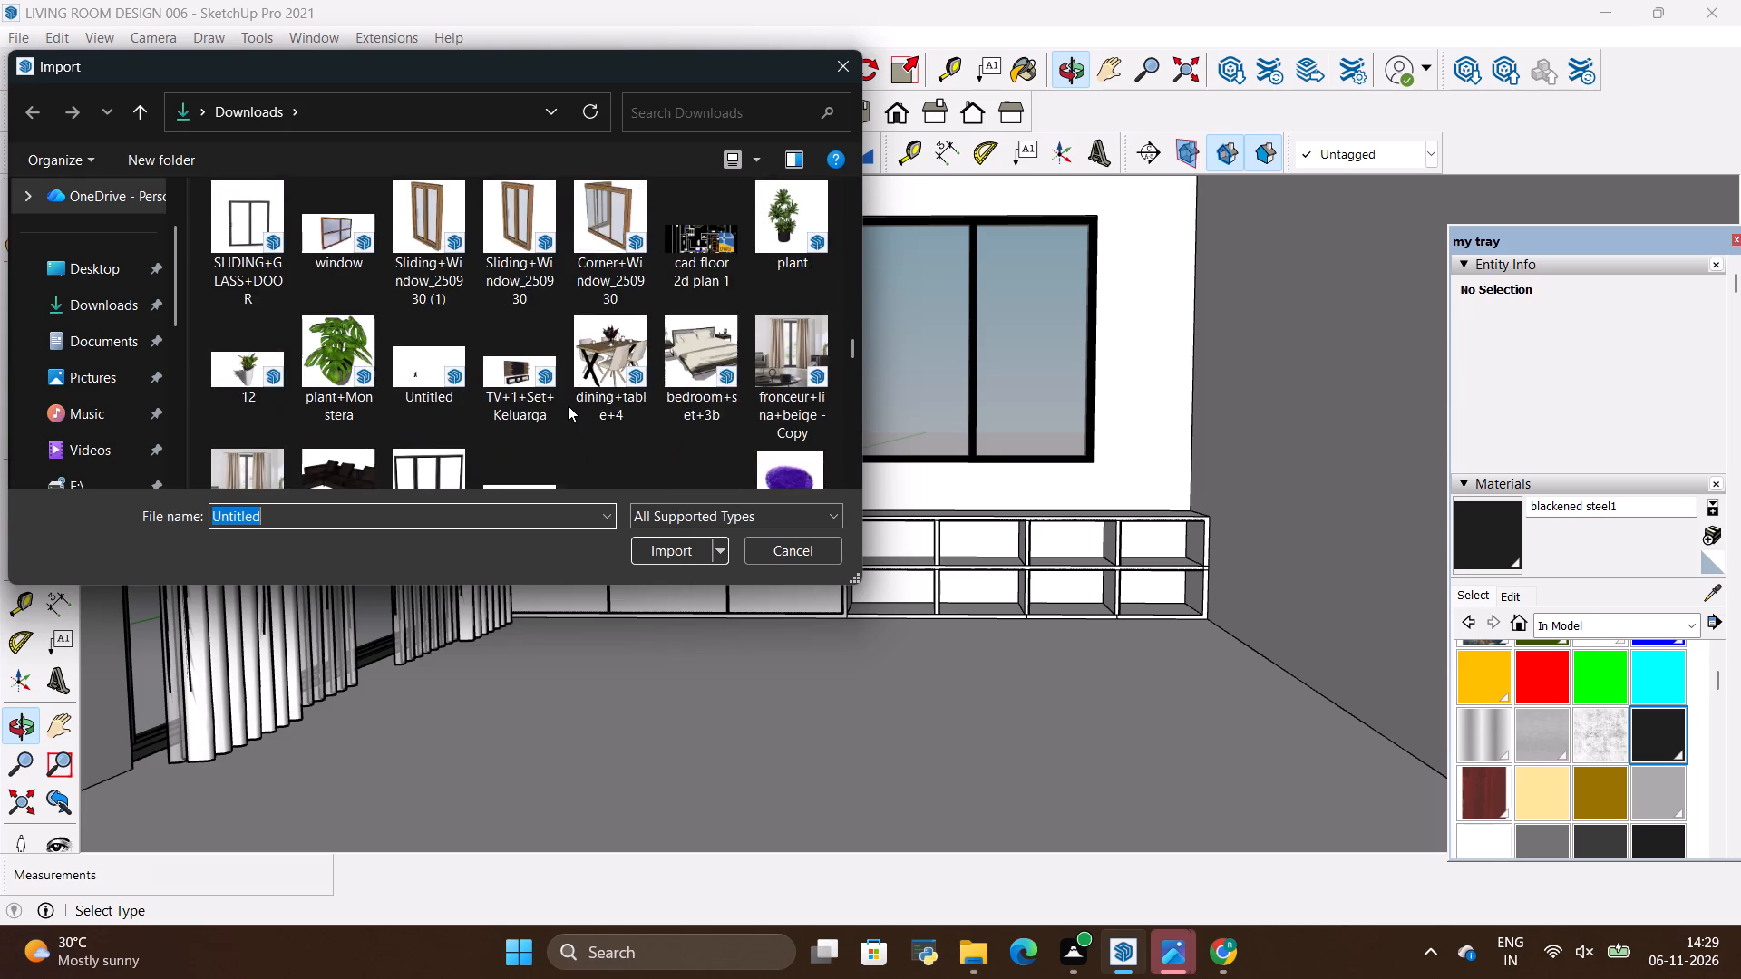
scroll(568, 405, "up", 5)
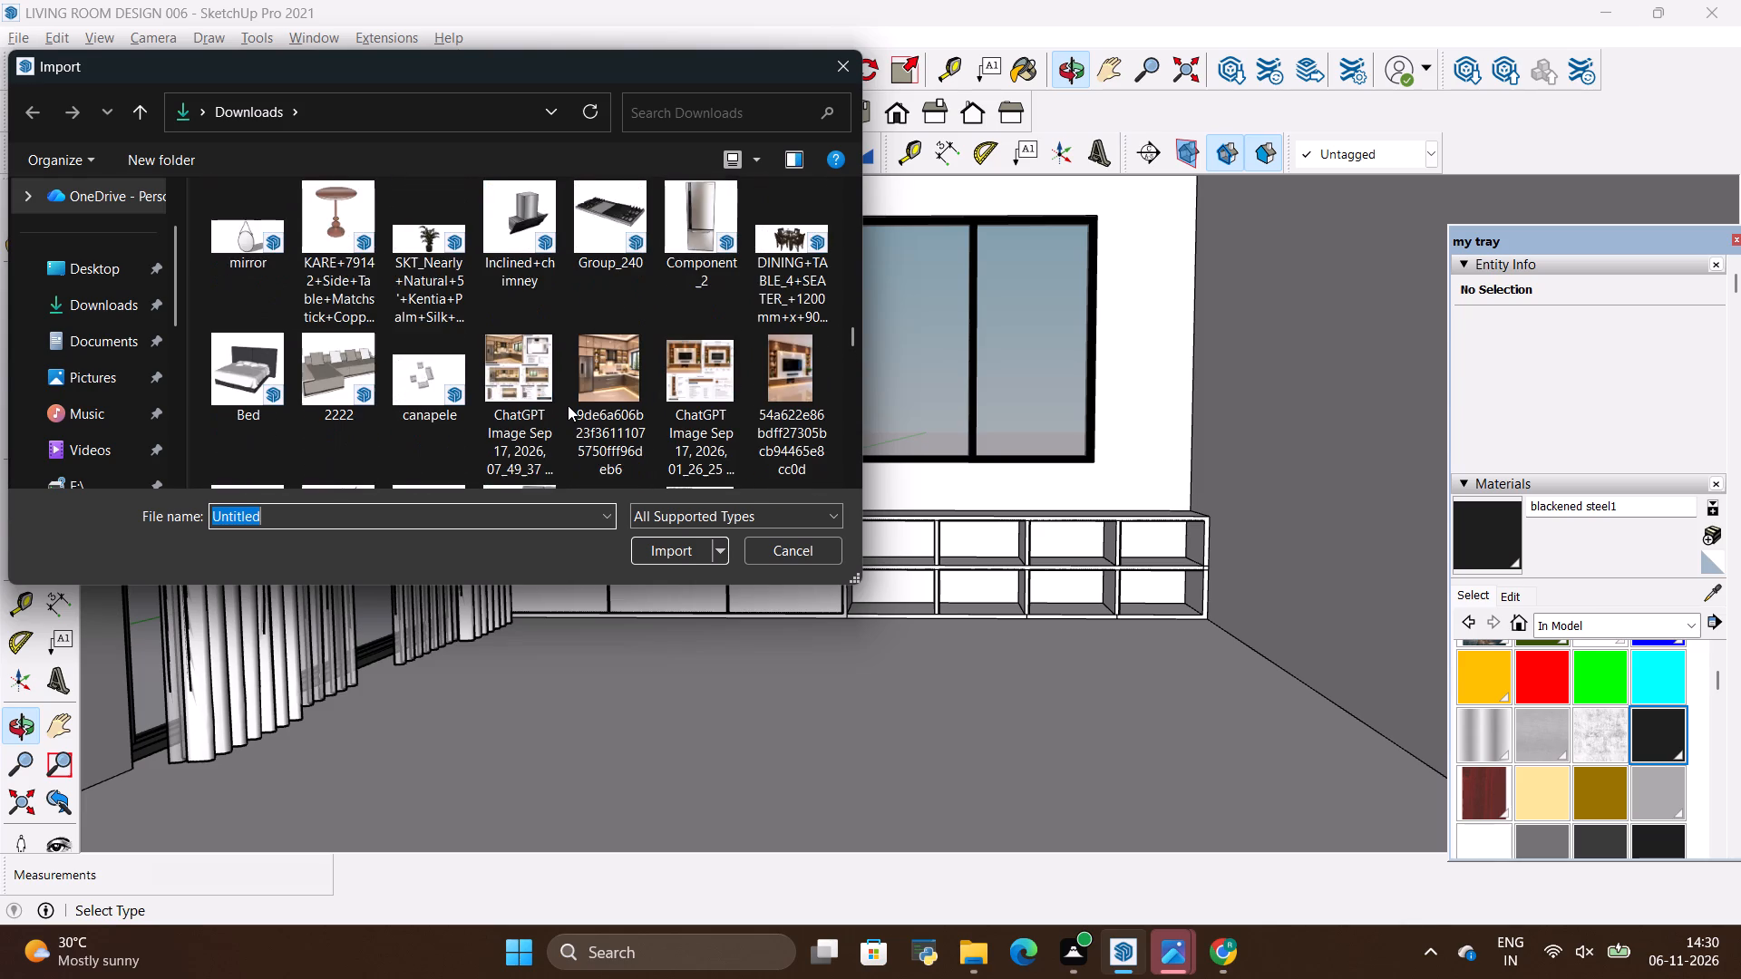
scroll(568, 405, "down", 1)
scroll(568, 405, "up", 1)
scroll(340, 394, "up", 1)
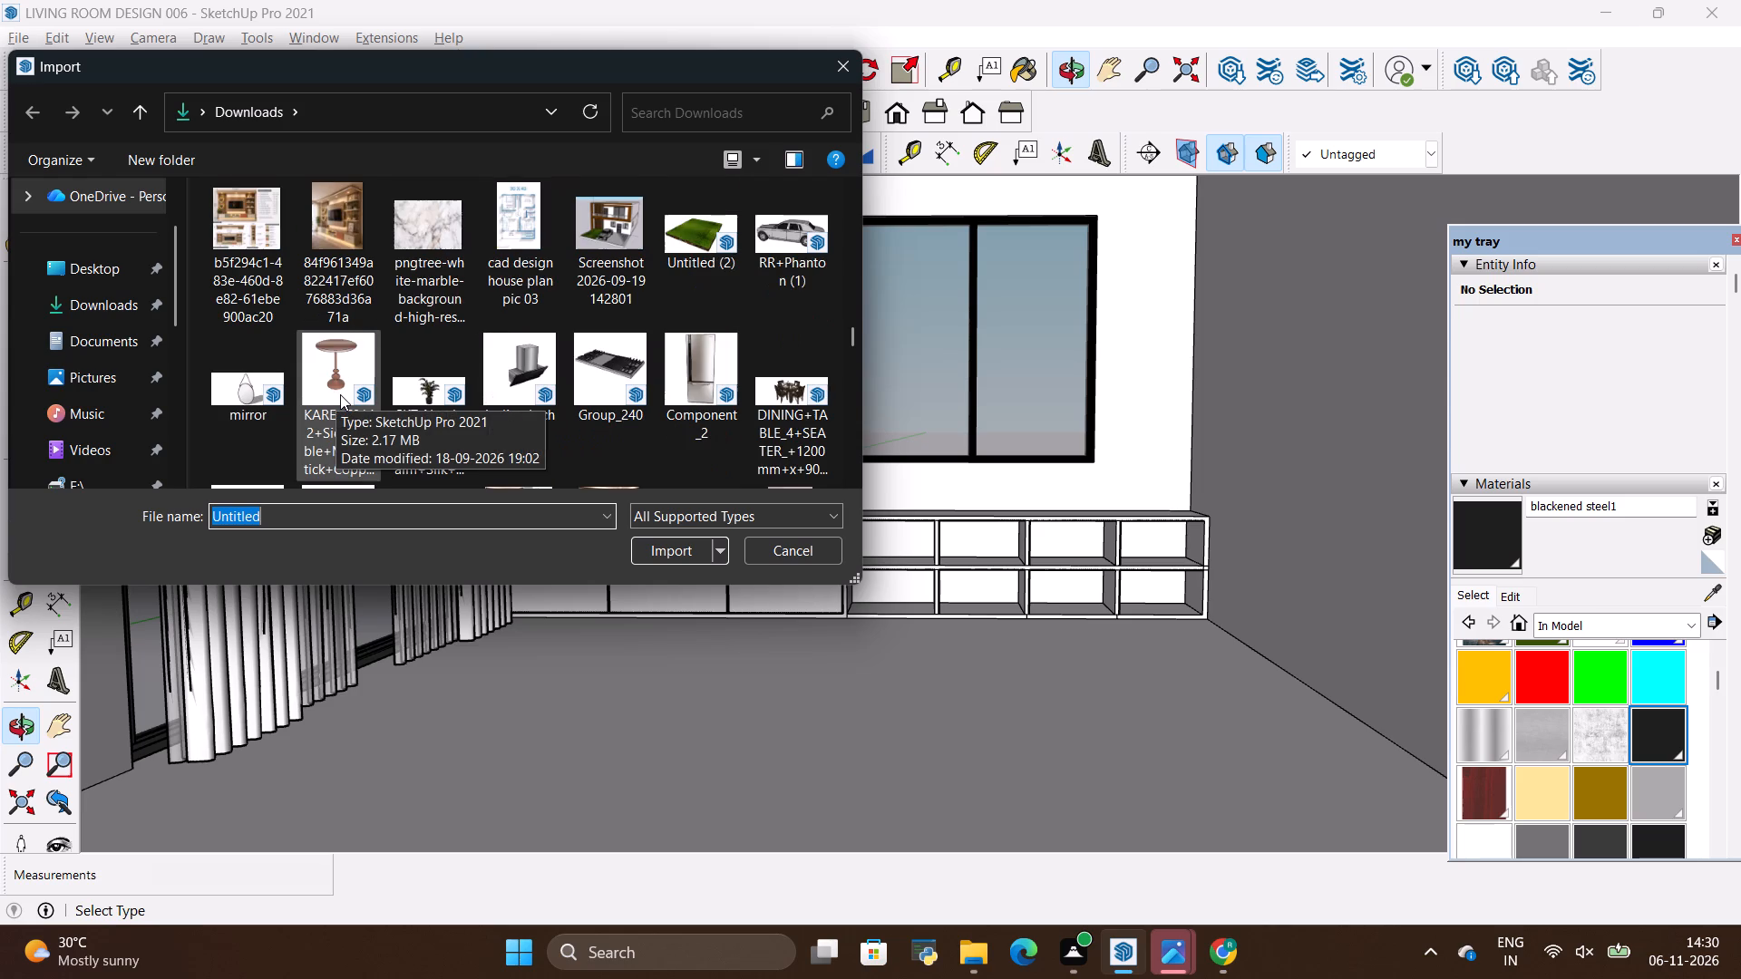
scroll(340, 394, "up", 1)
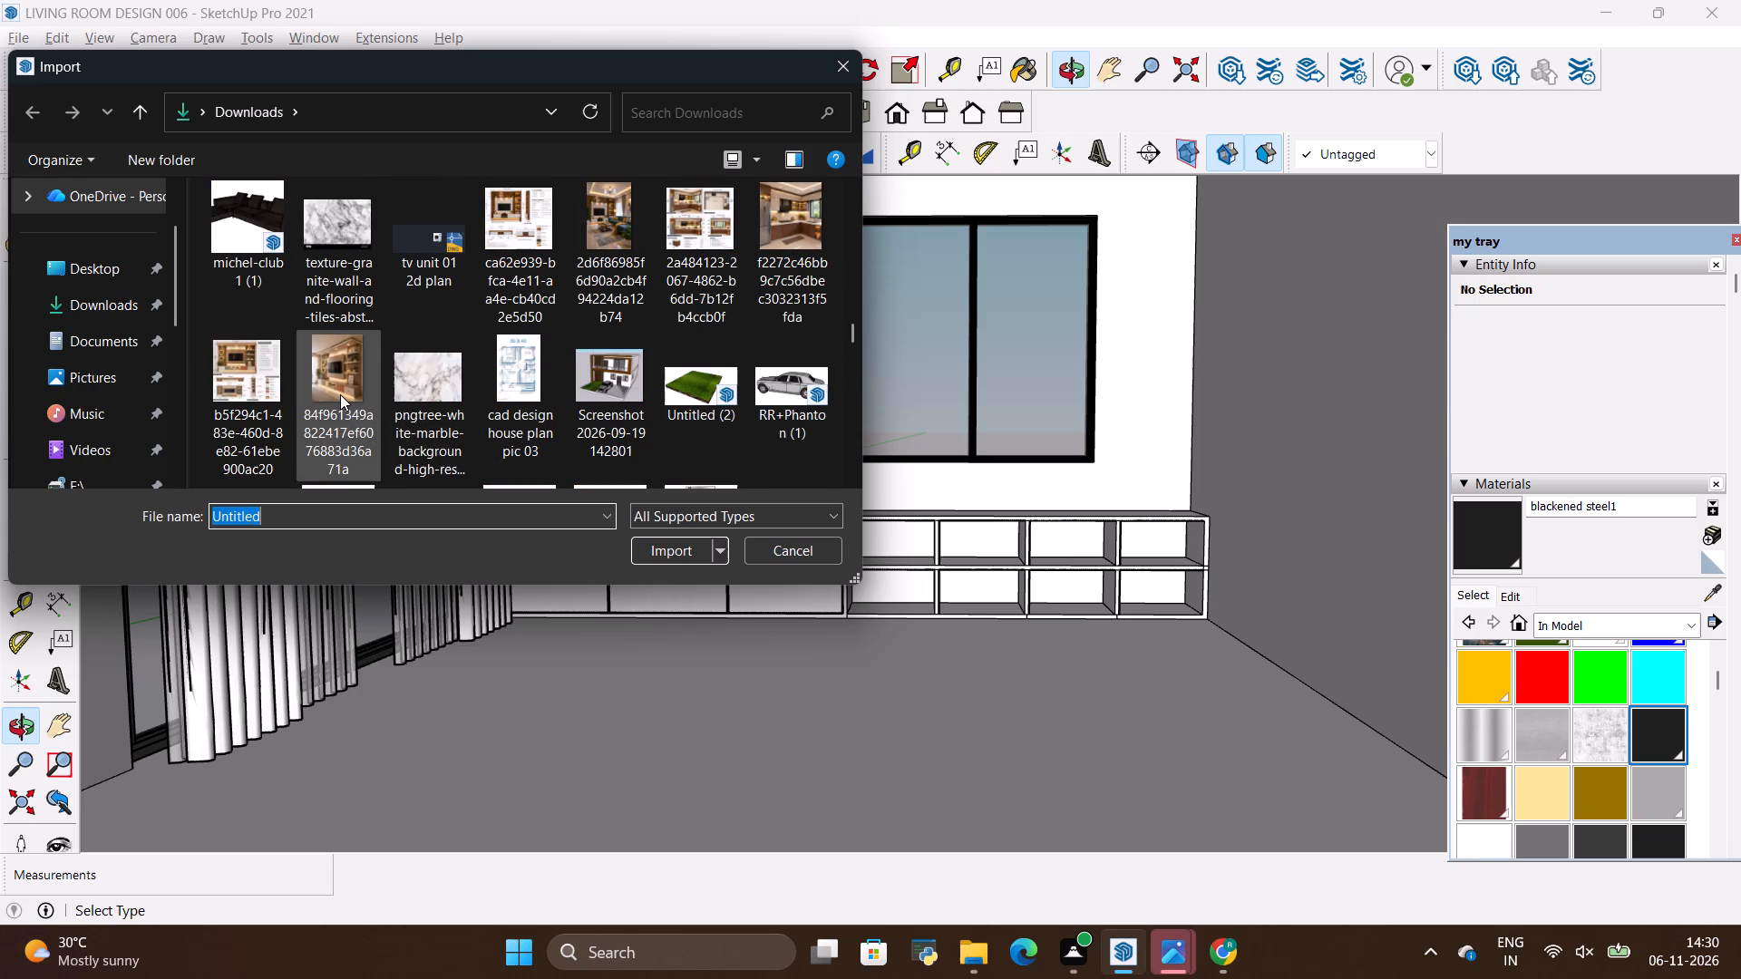
scroll(340, 394, "down", 1)
scroll(340, 394, "up", 2)
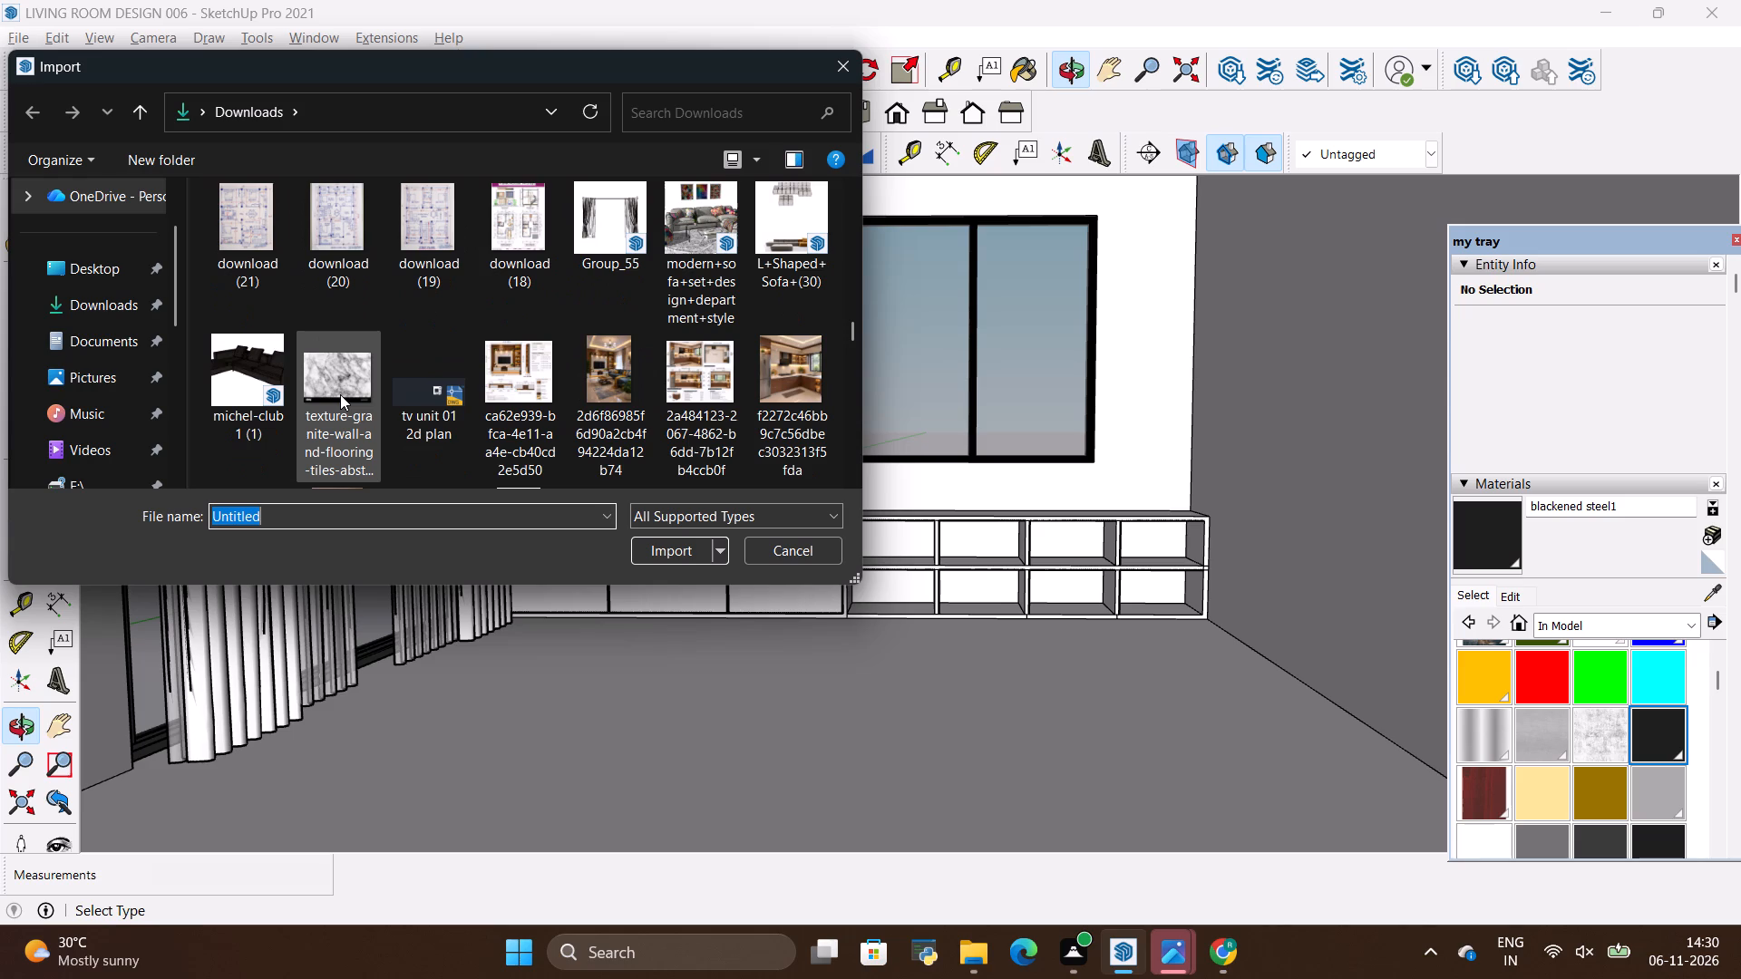
scroll(346, 394, "down", 1)
scroll(349, 391, "up", 2)
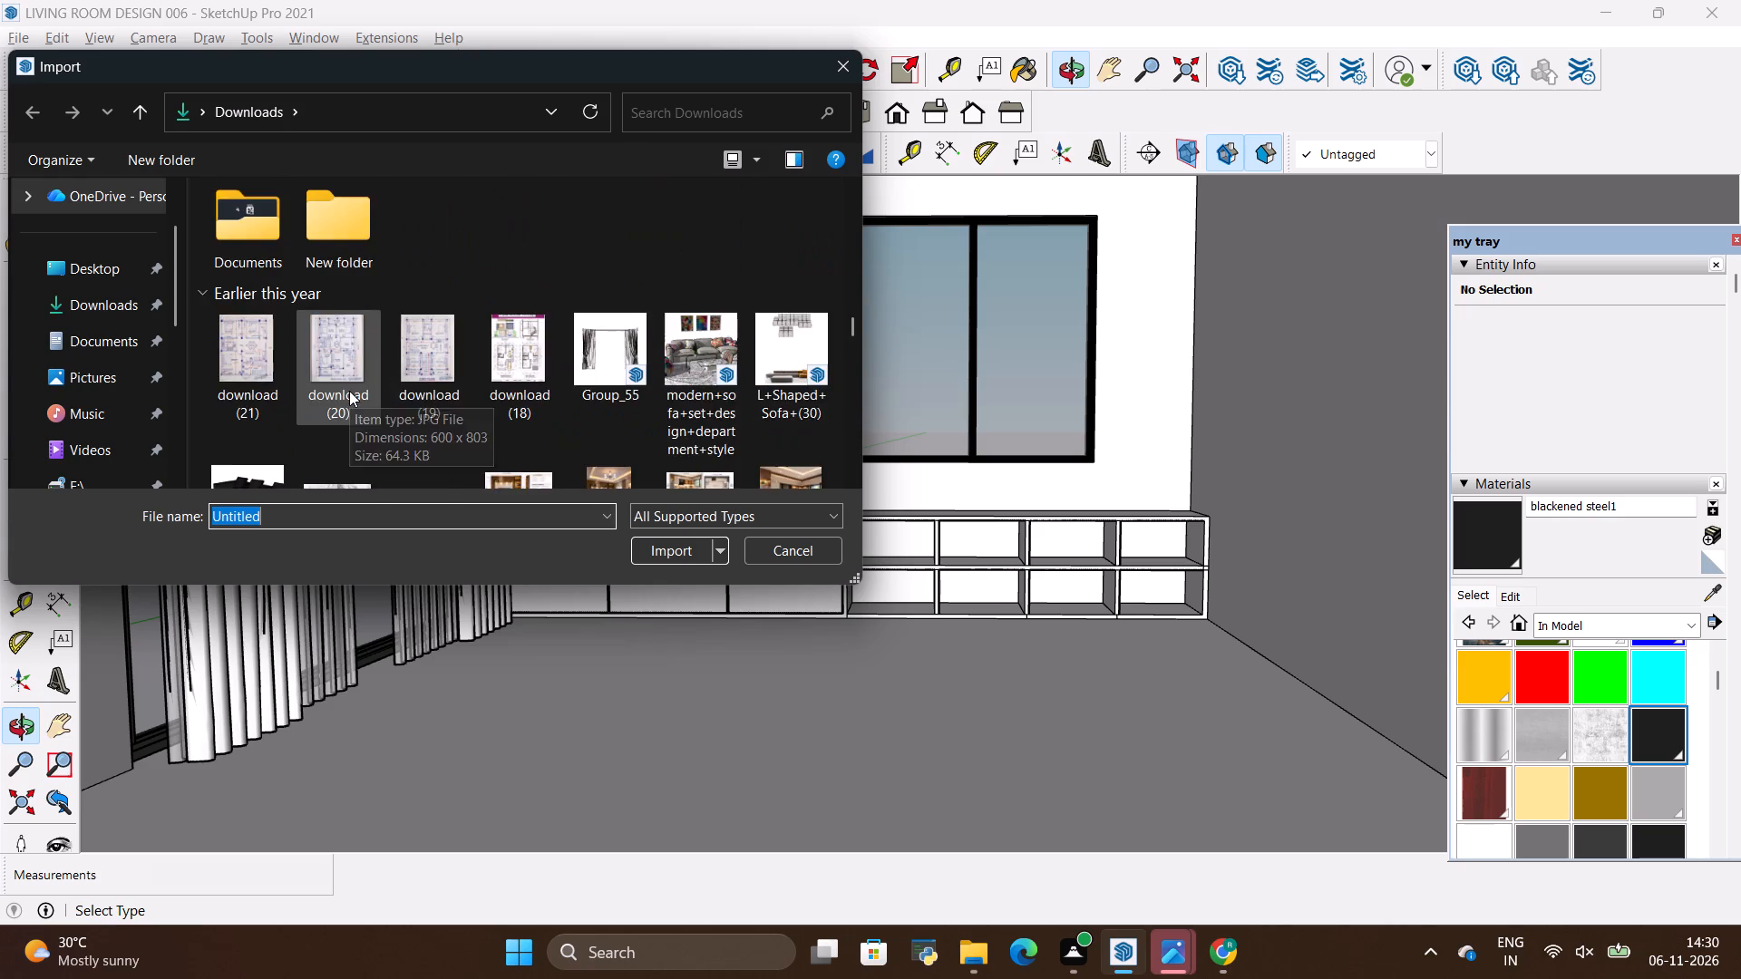
scroll(349, 391, "up", 1)
Look again through the older Downloads files, past the bed, dining, window and plant models, for a furnishing model to import.
scroll(349, 391, "down", 3)
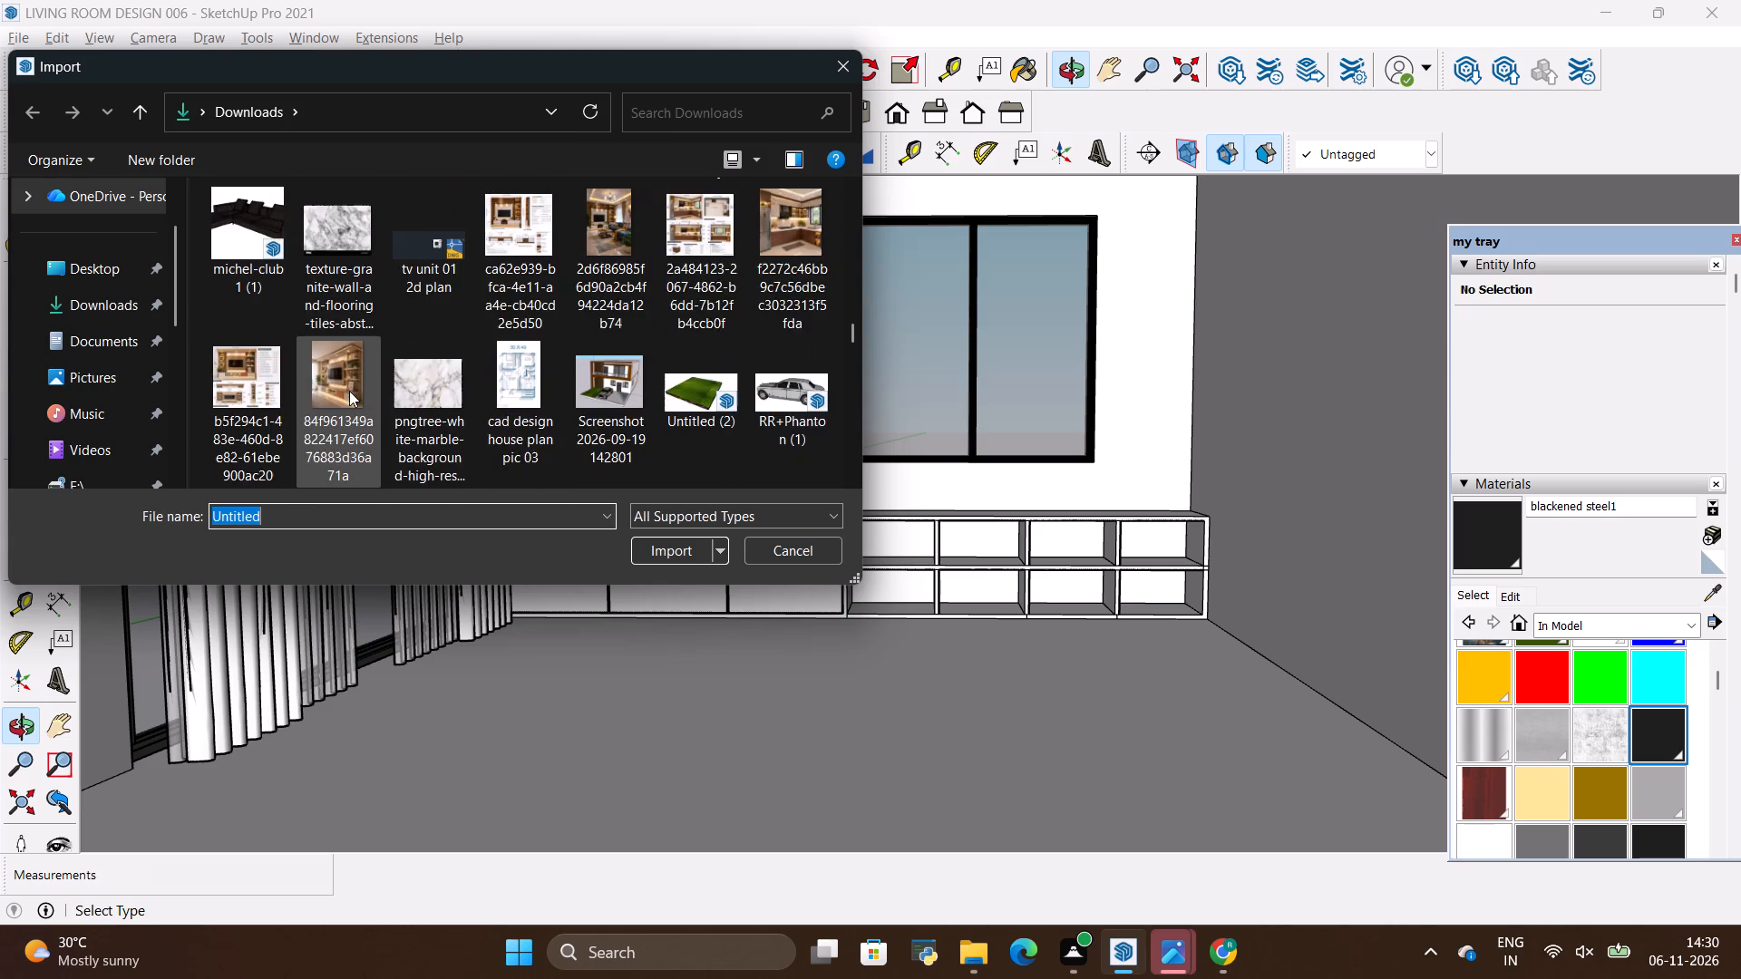
scroll(349, 391, "down", 2)
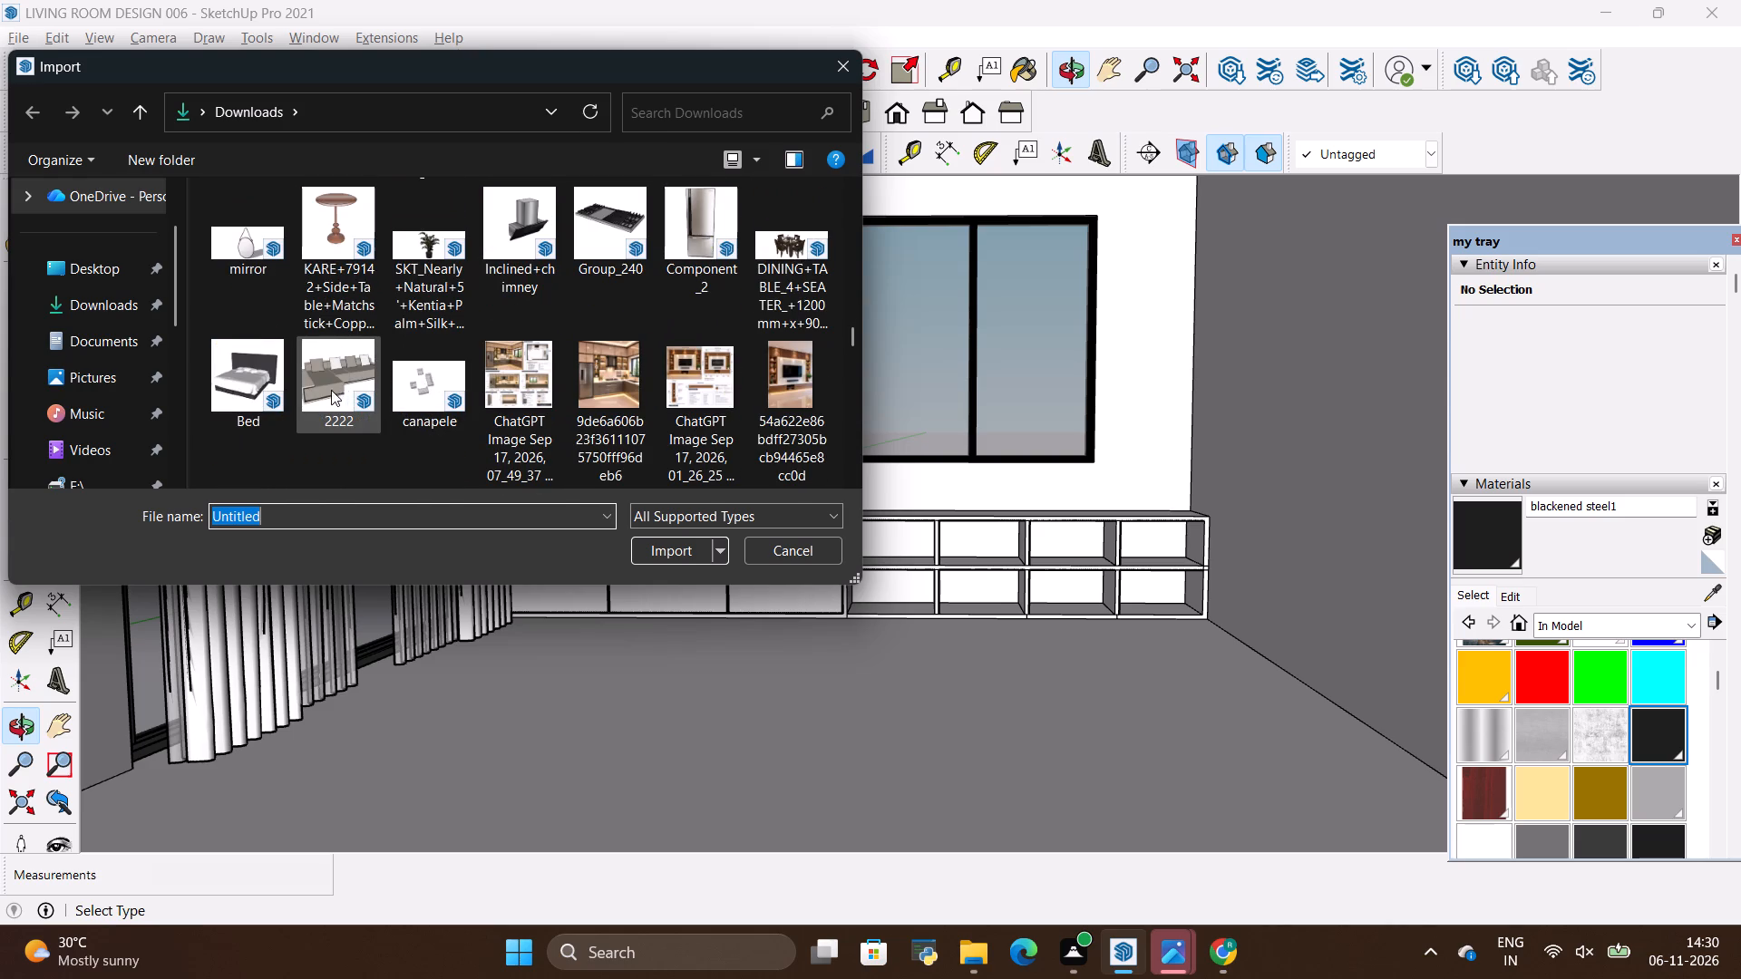
scroll(365, 373, "down", 2)
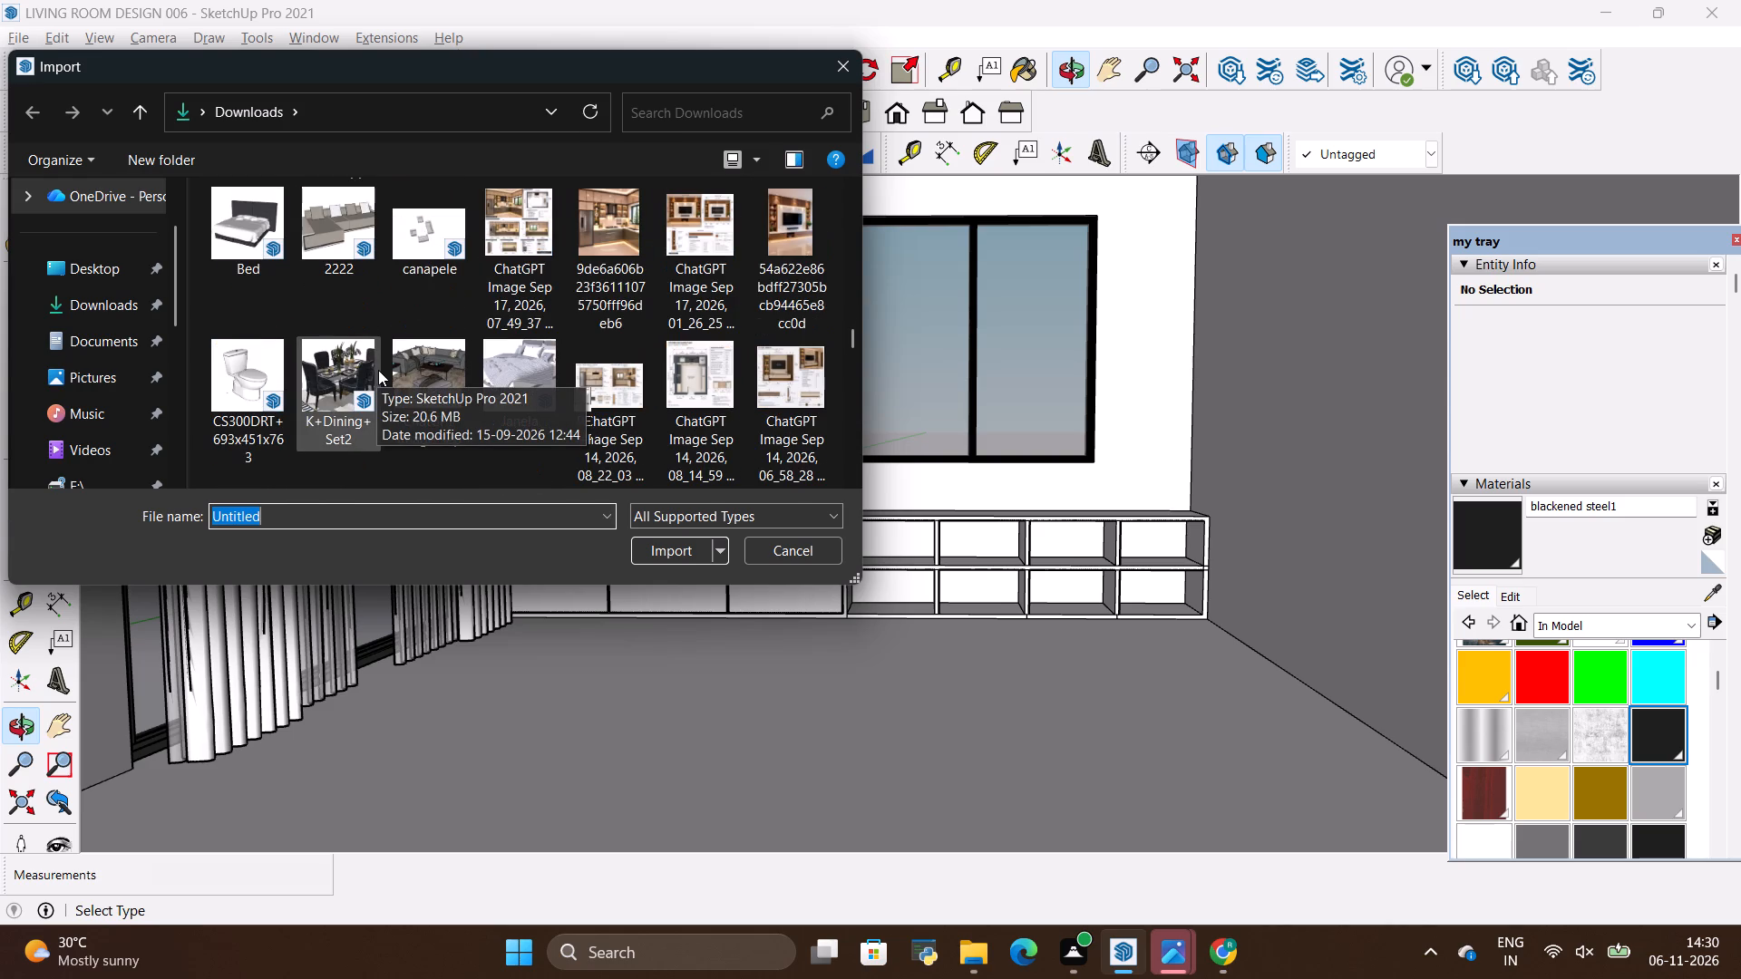
scroll(378, 368, "down", 2)
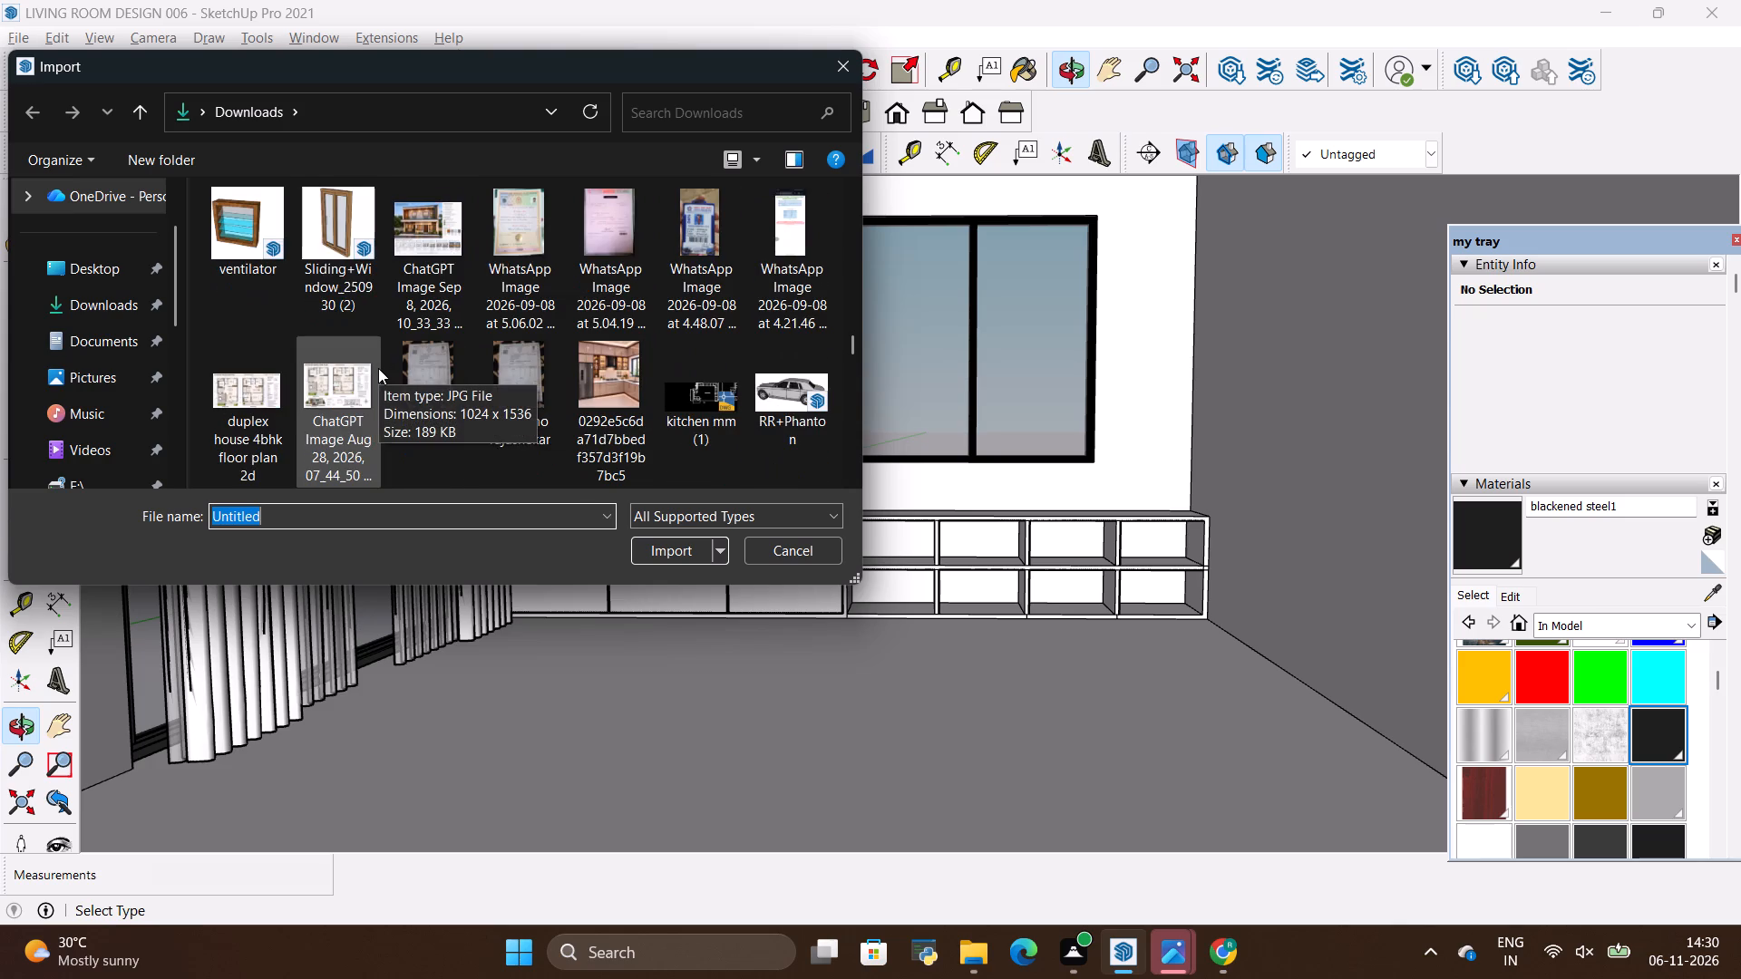
scroll(378, 373, "down", 2)
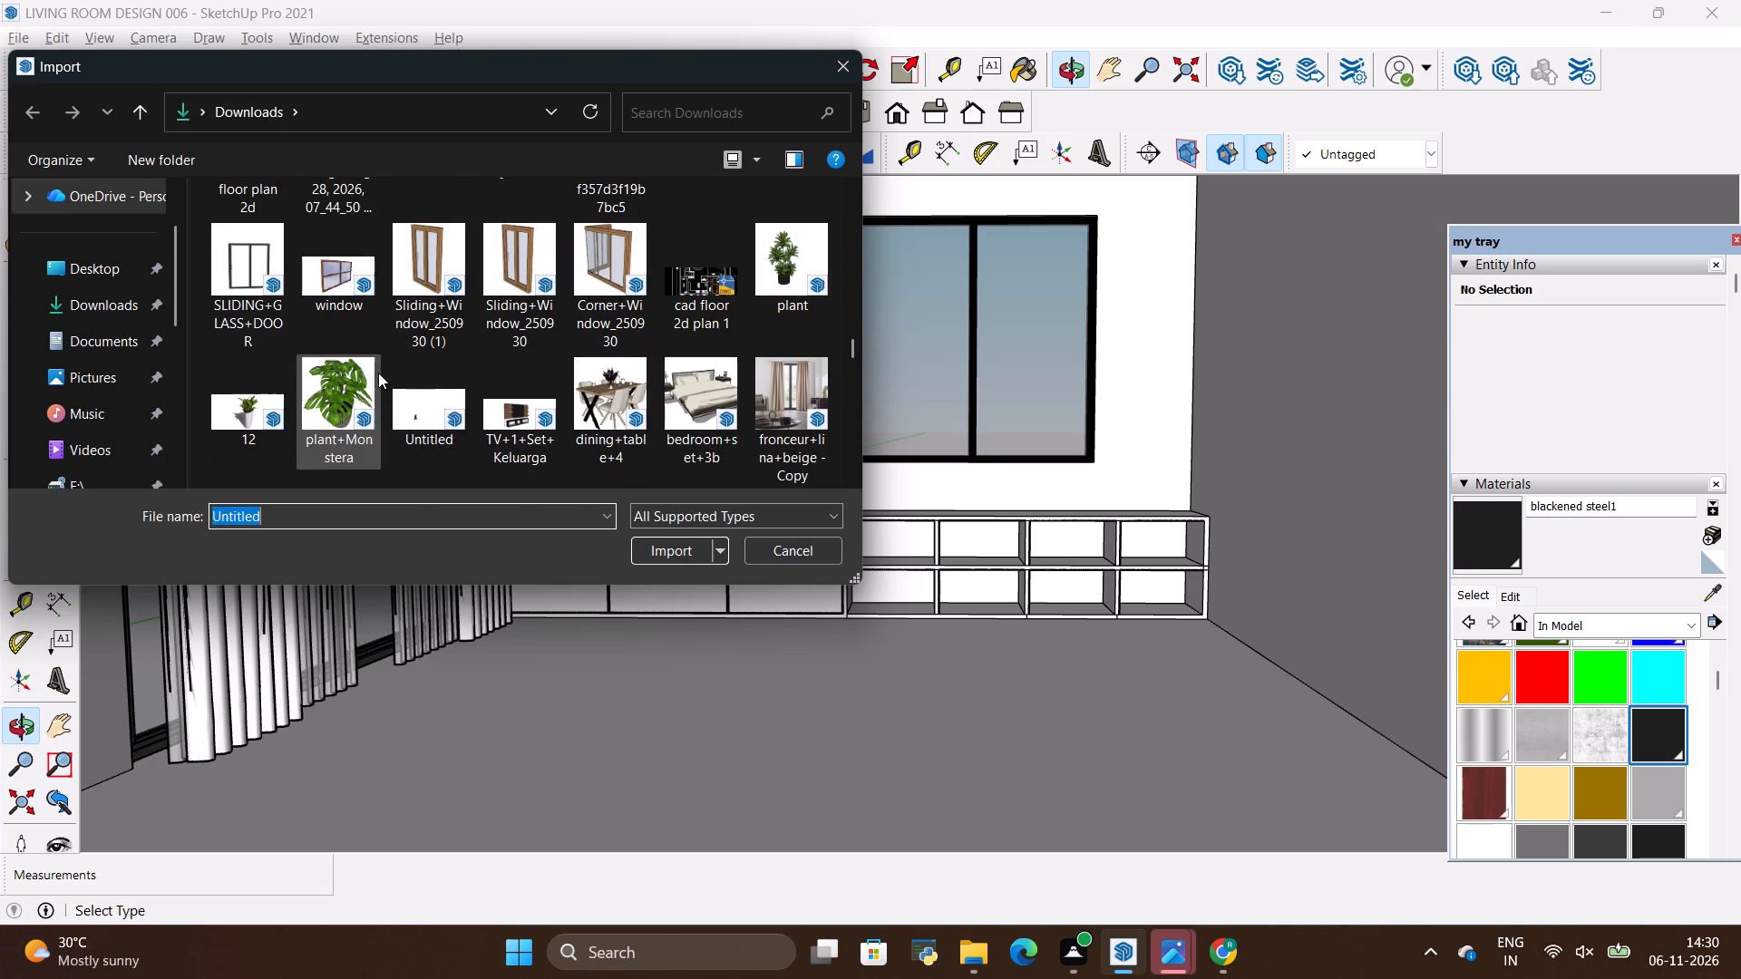
scroll(378, 373, "down", 1)
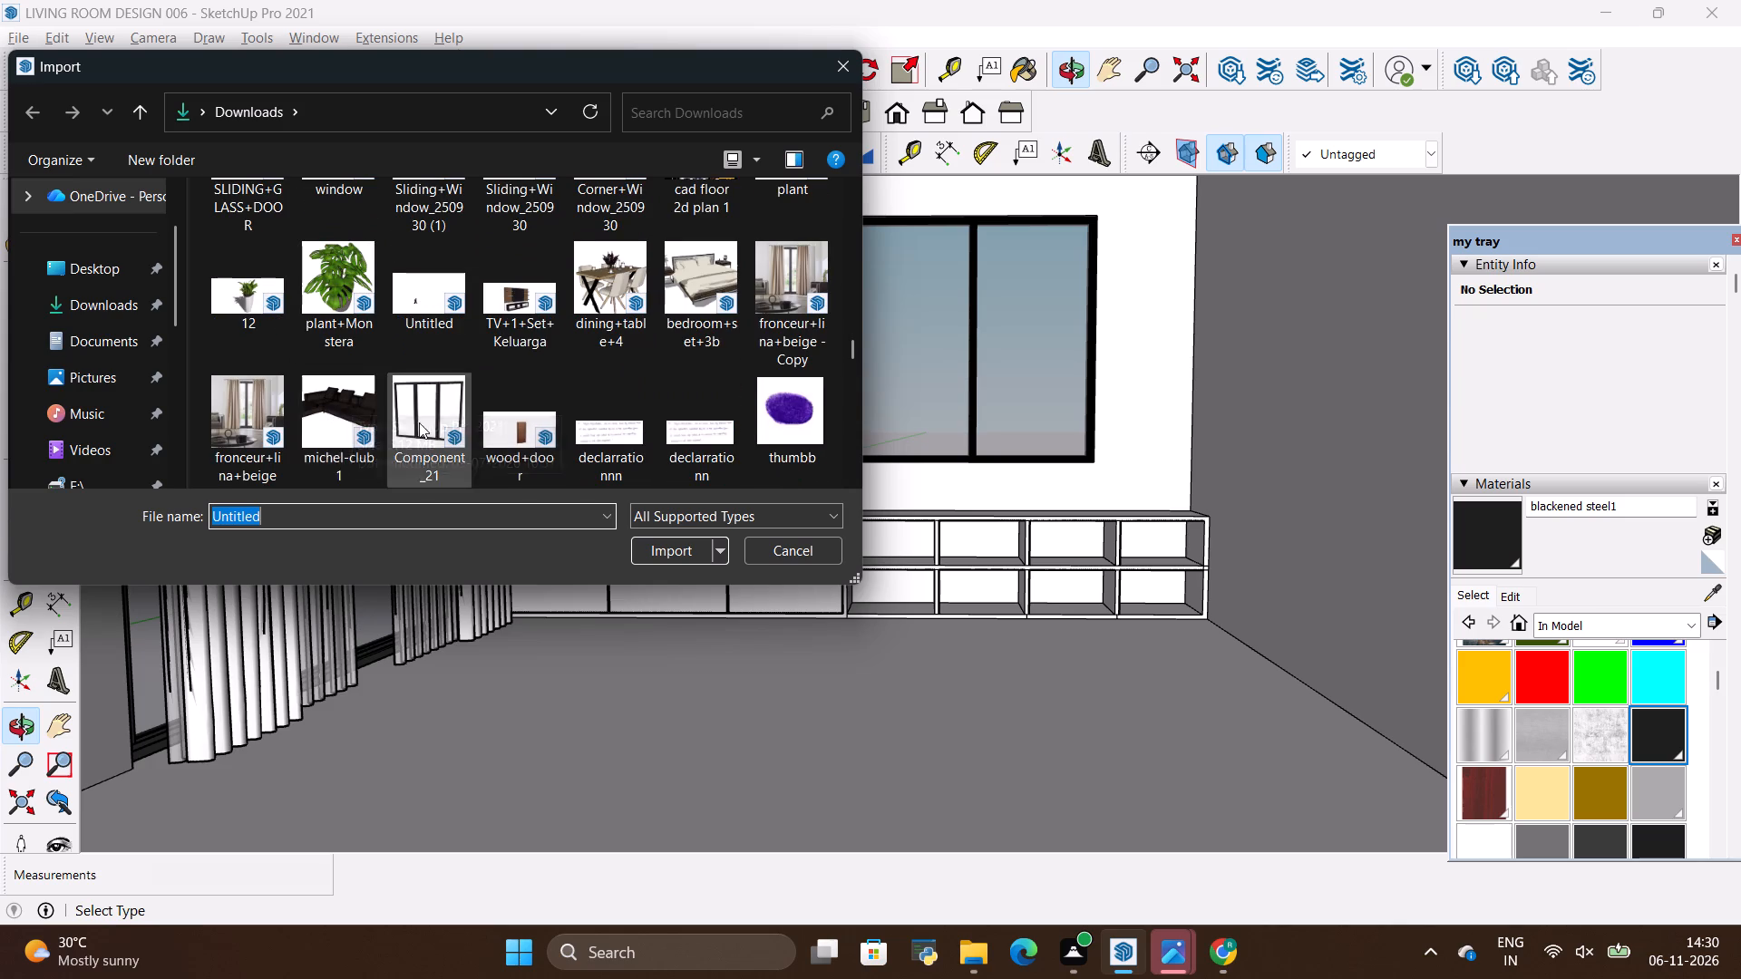
Import the 04+Sofa+y+Mesas model from Downloads and place it on the living room floor.
scroll(428, 422, "up", 8)
scroll(715, 286, "up", 7)
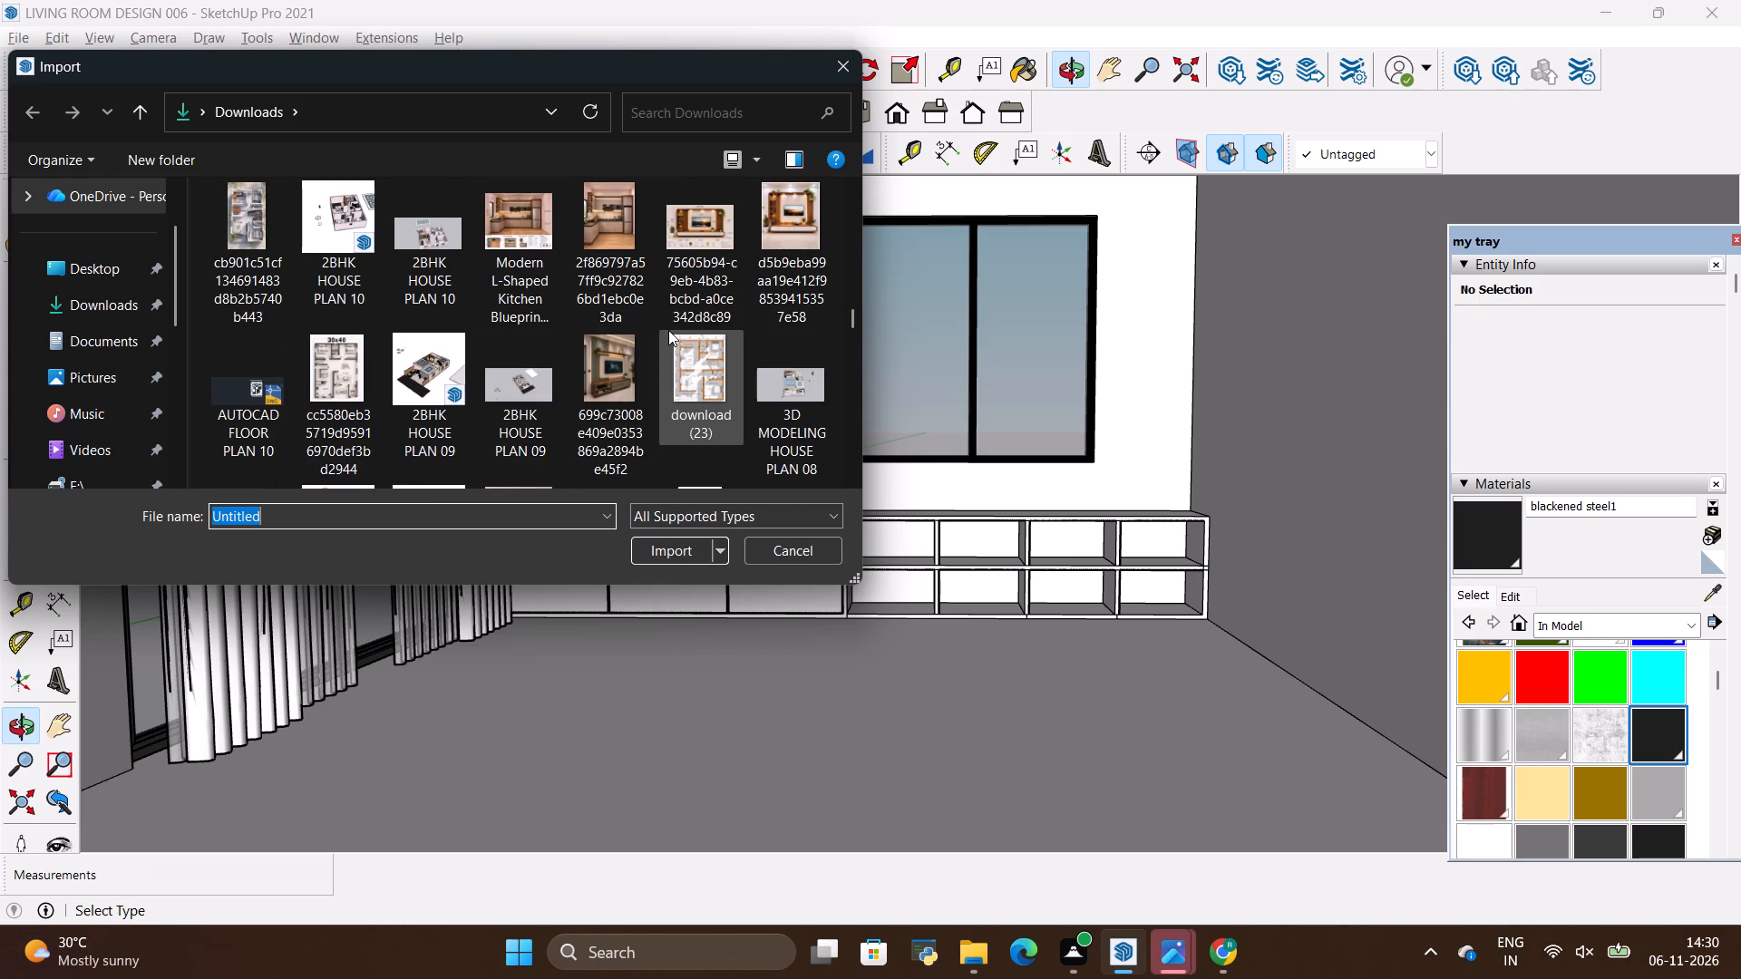
scroll(700, 356, "up", 1)
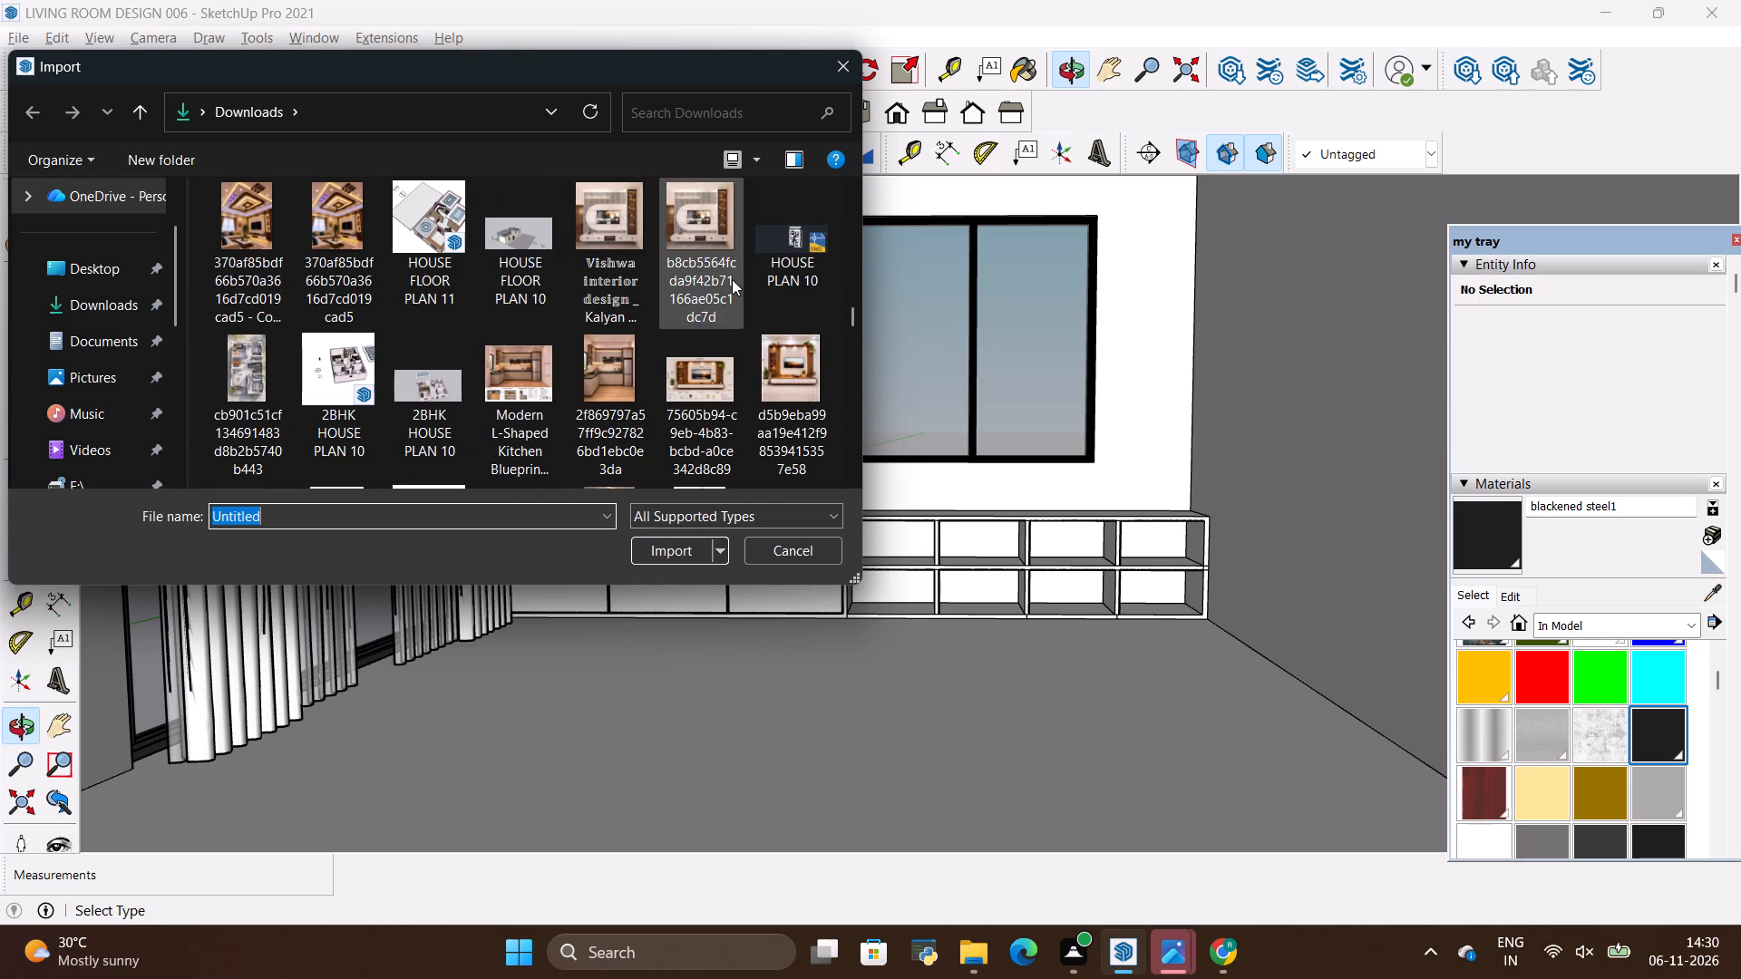
scroll(682, 369, "up", 1)
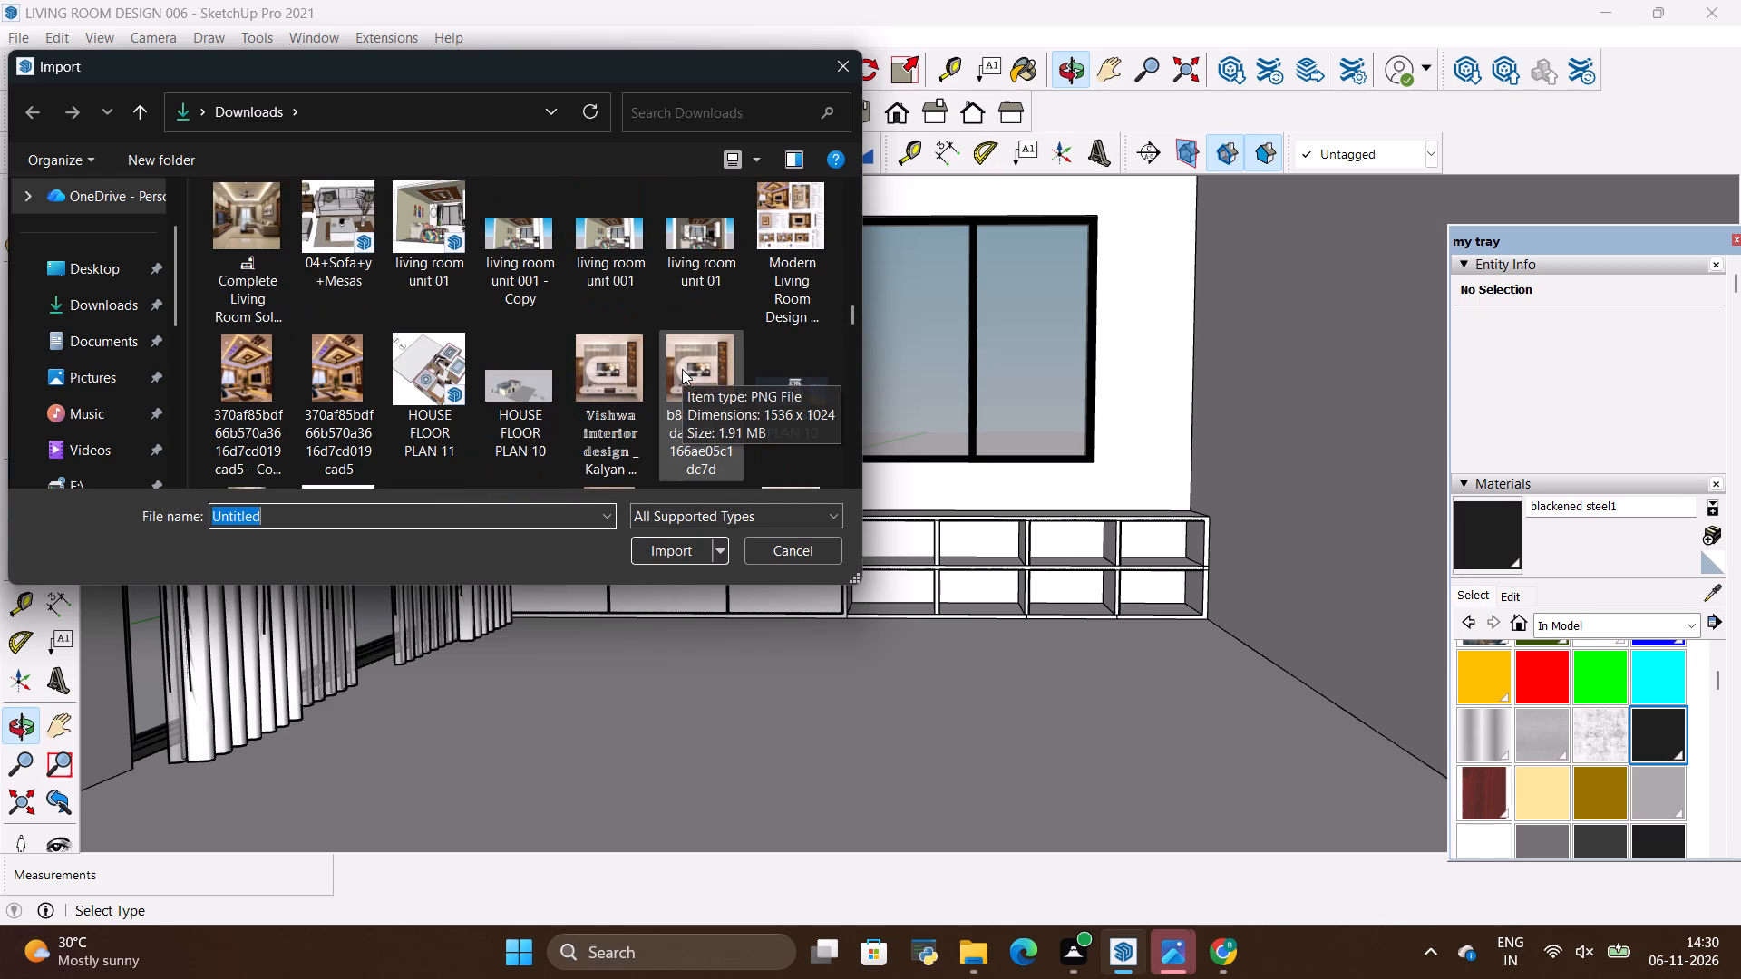
left_click(346, 210)
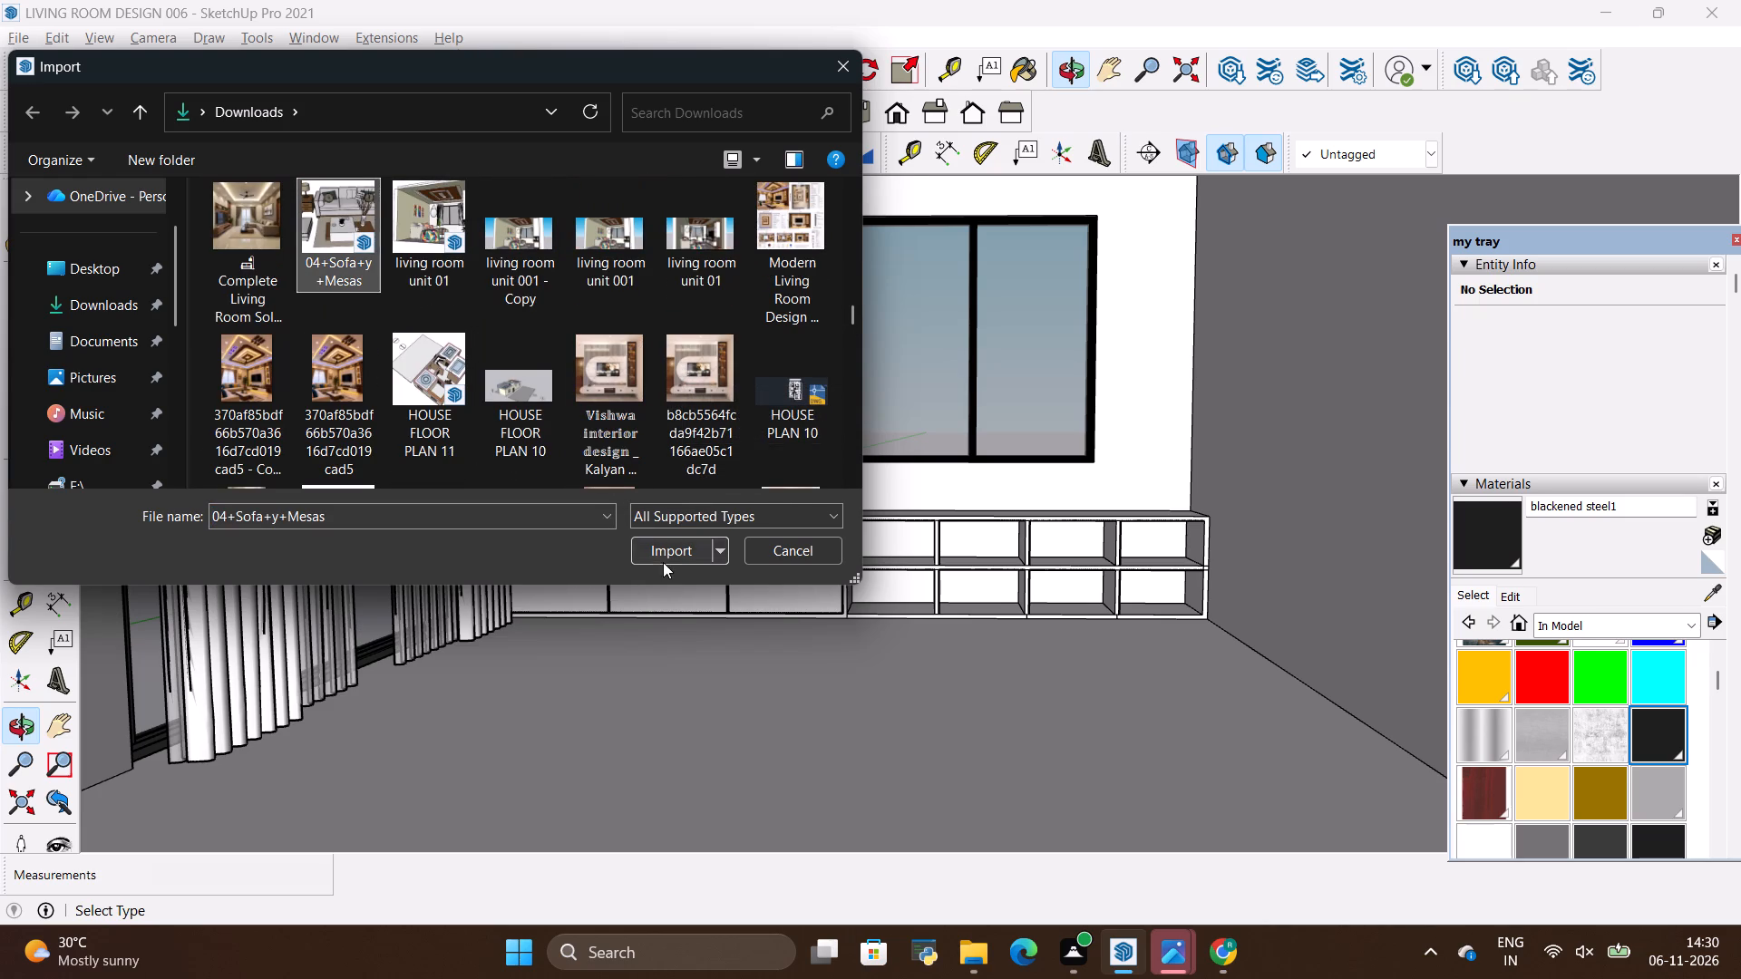
left_click(663, 562)
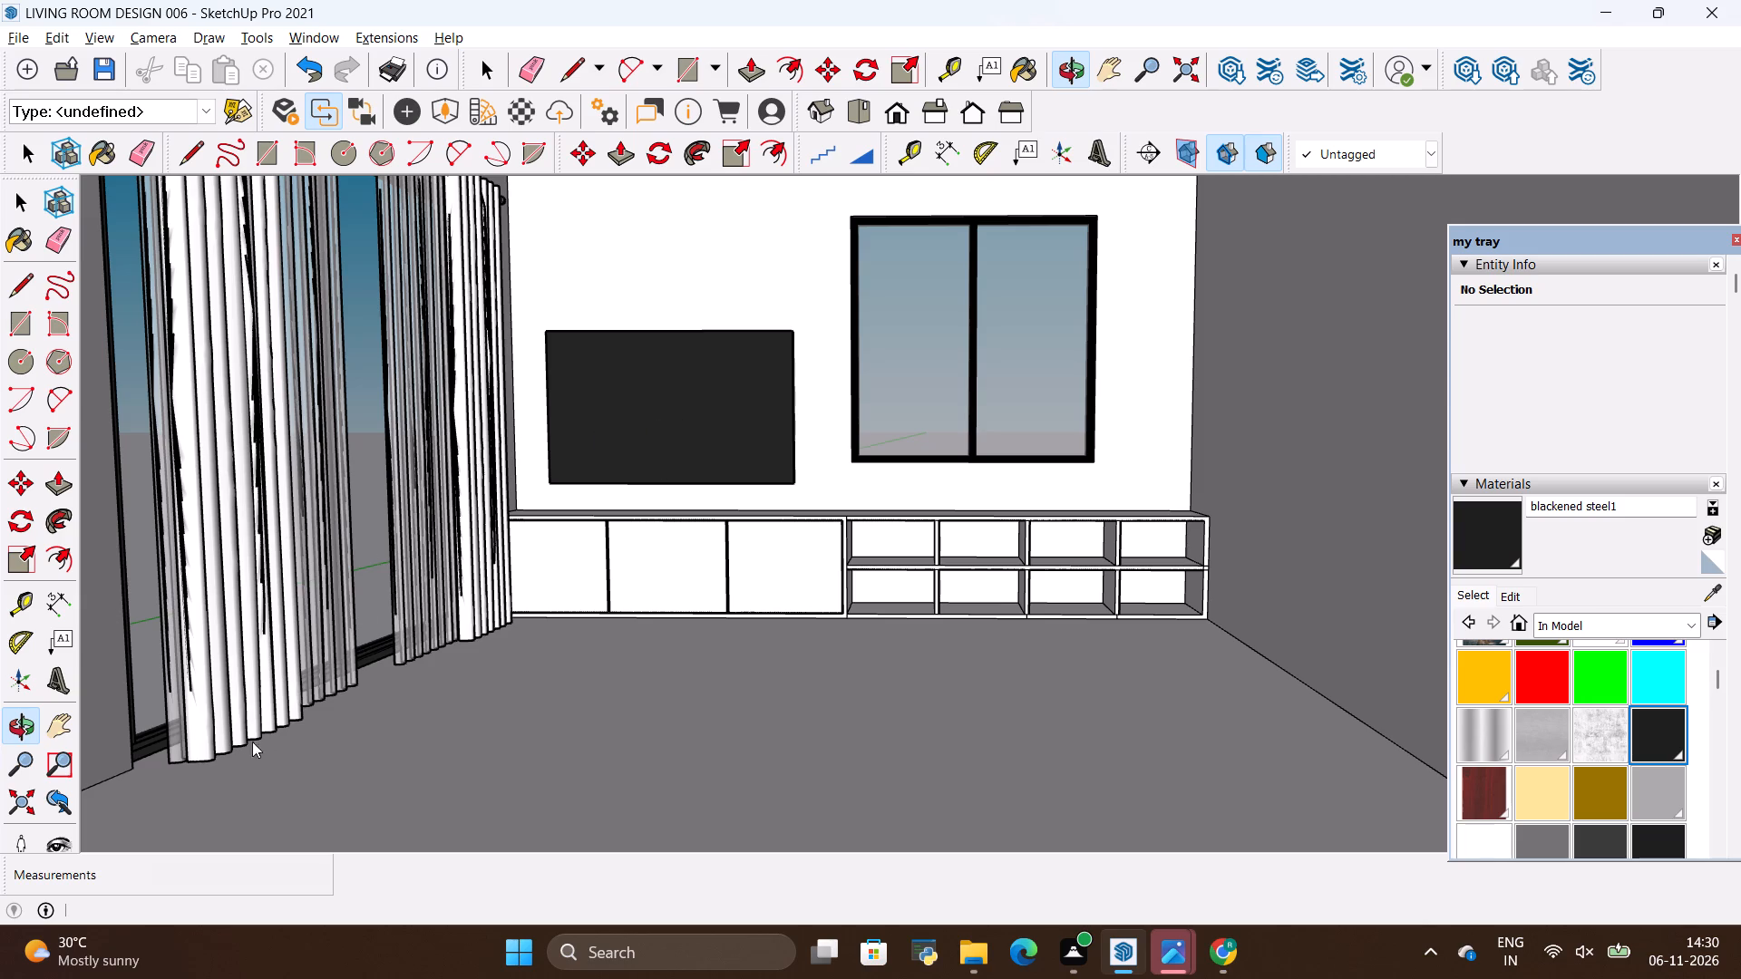
scroll(593, 740, "down", 8)
left_click(972, 751)
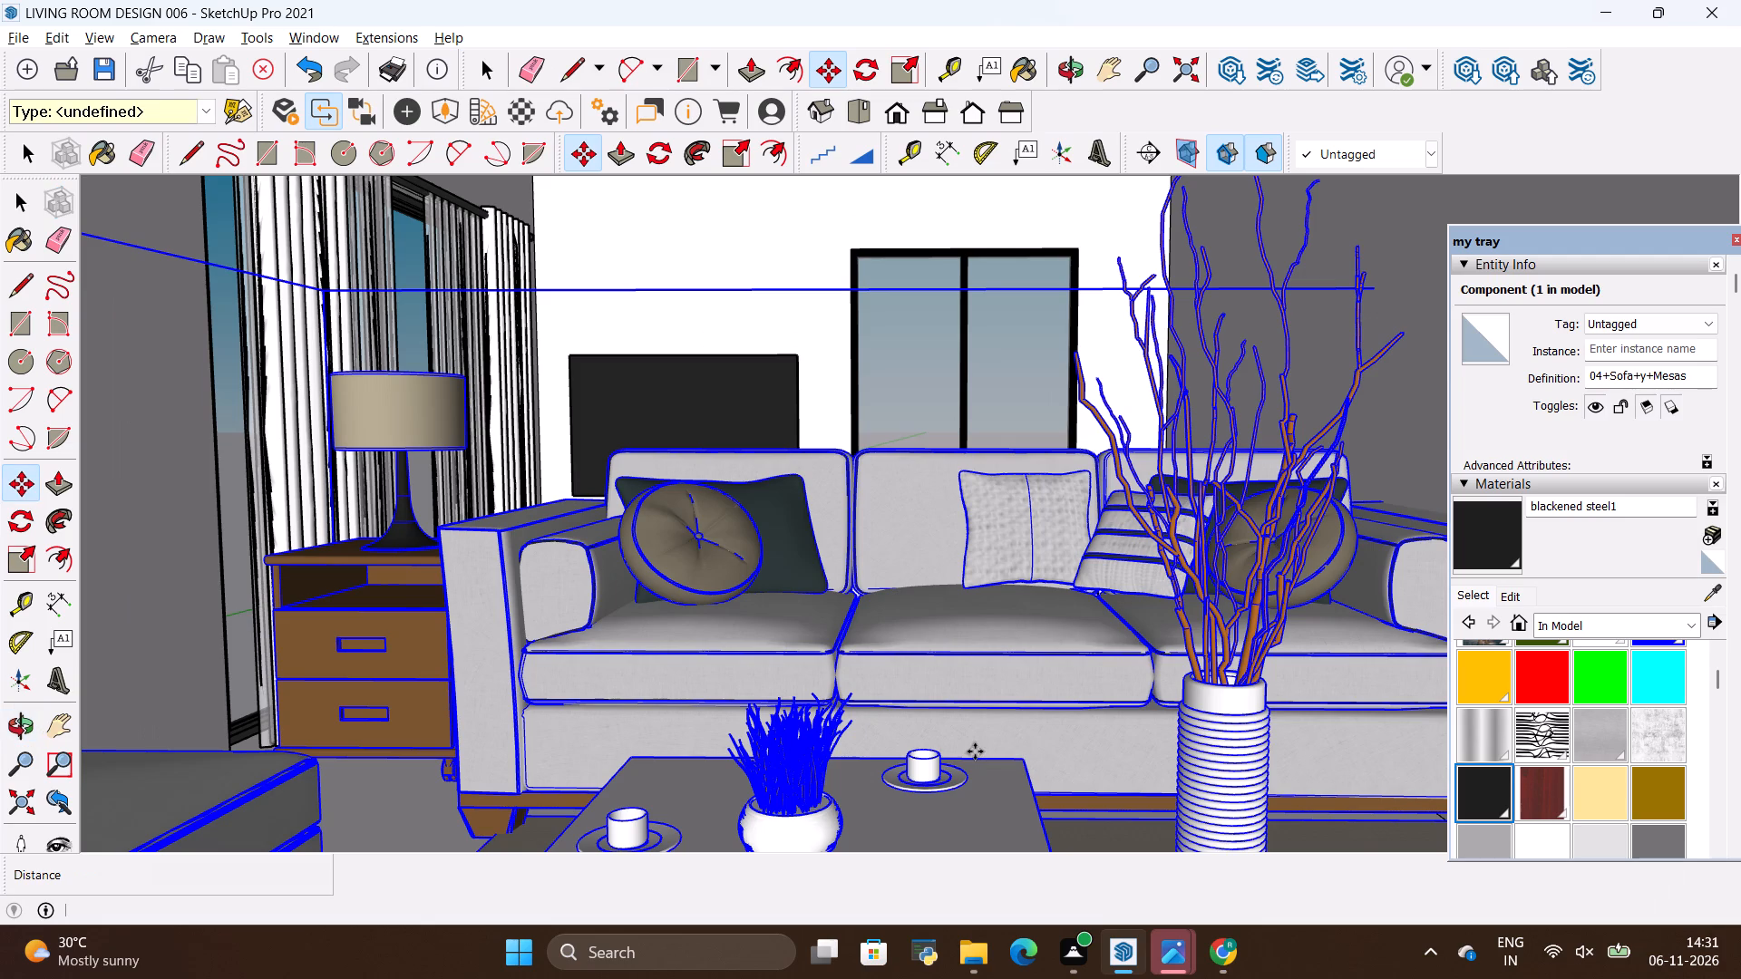
Move the imported sofa set out of the room onto the open ground beside its window-wall end, clear of the side wall.
scroll(1278, 764, "down", 4)
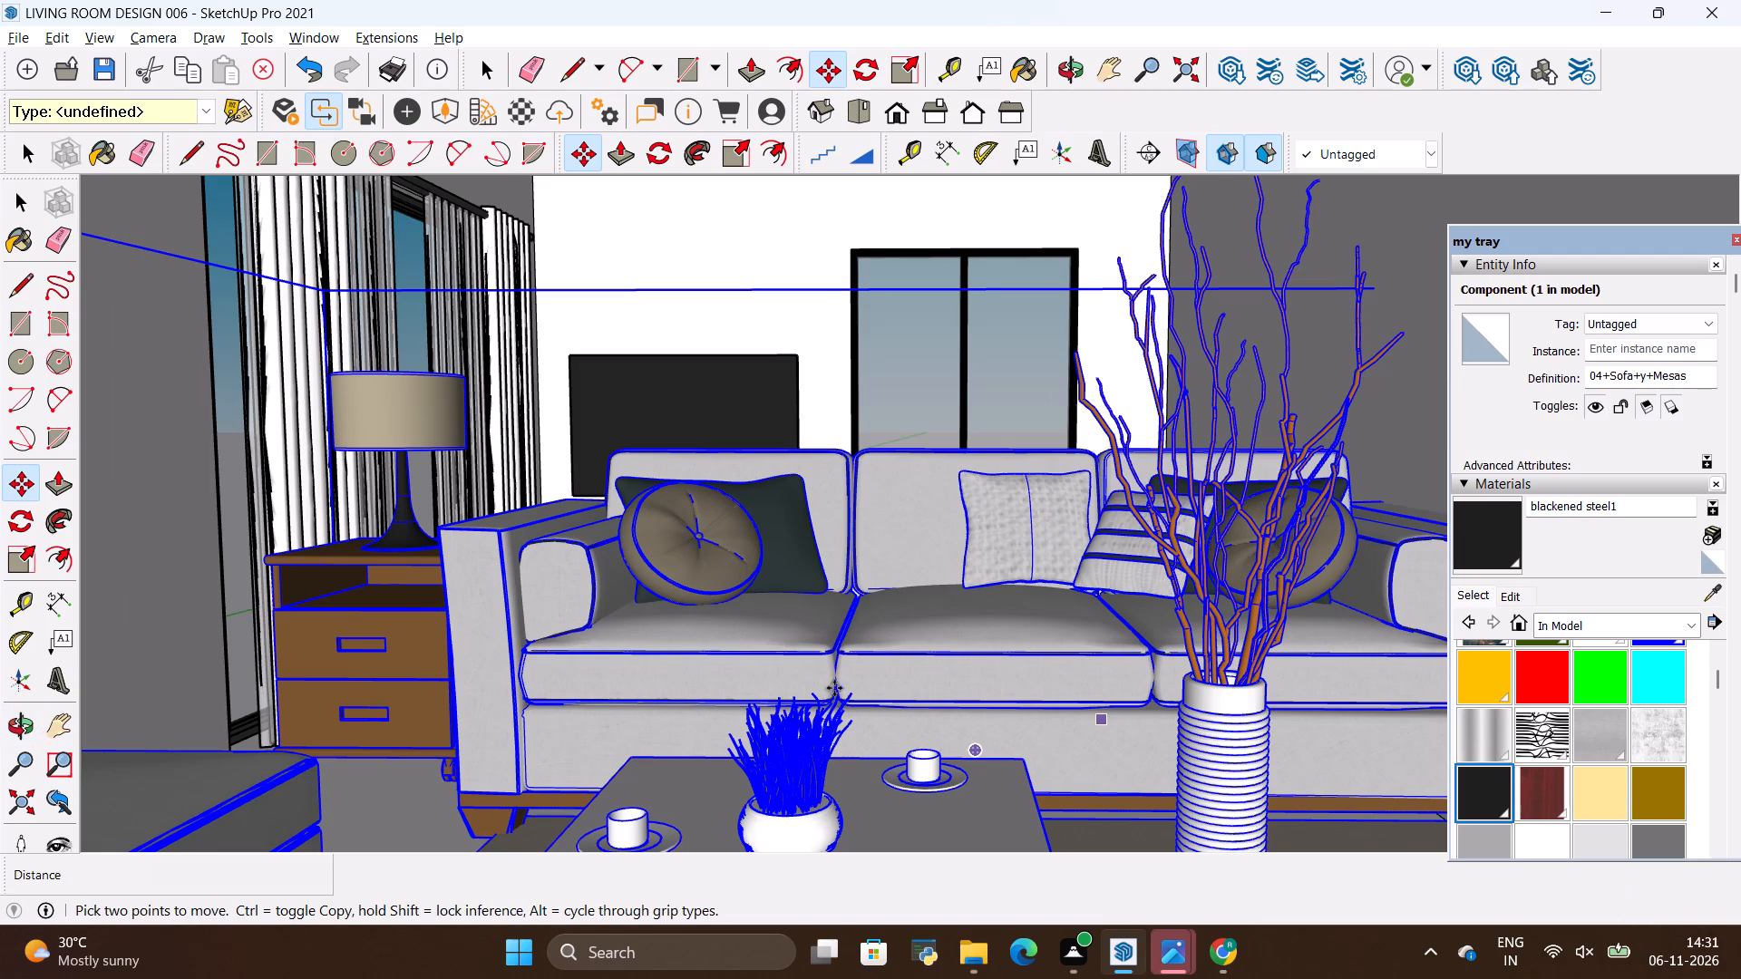
scroll(888, 718, "down", 20)
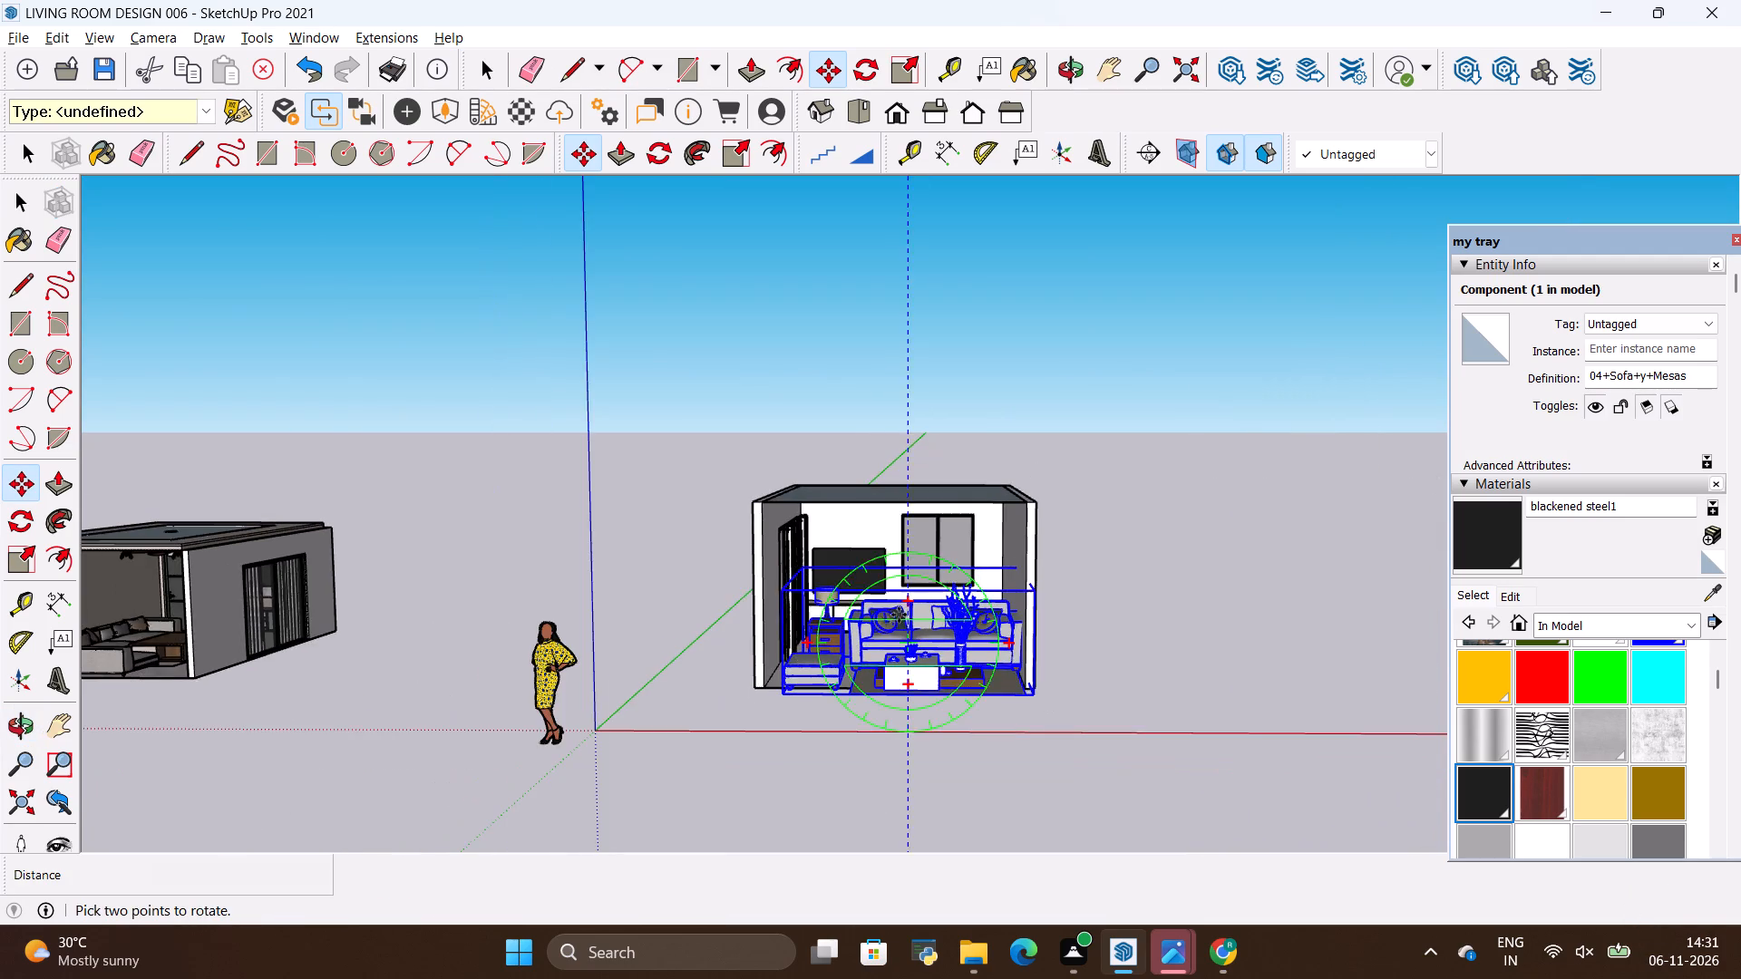
scroll(899, 616, "up", 2)
key("m")
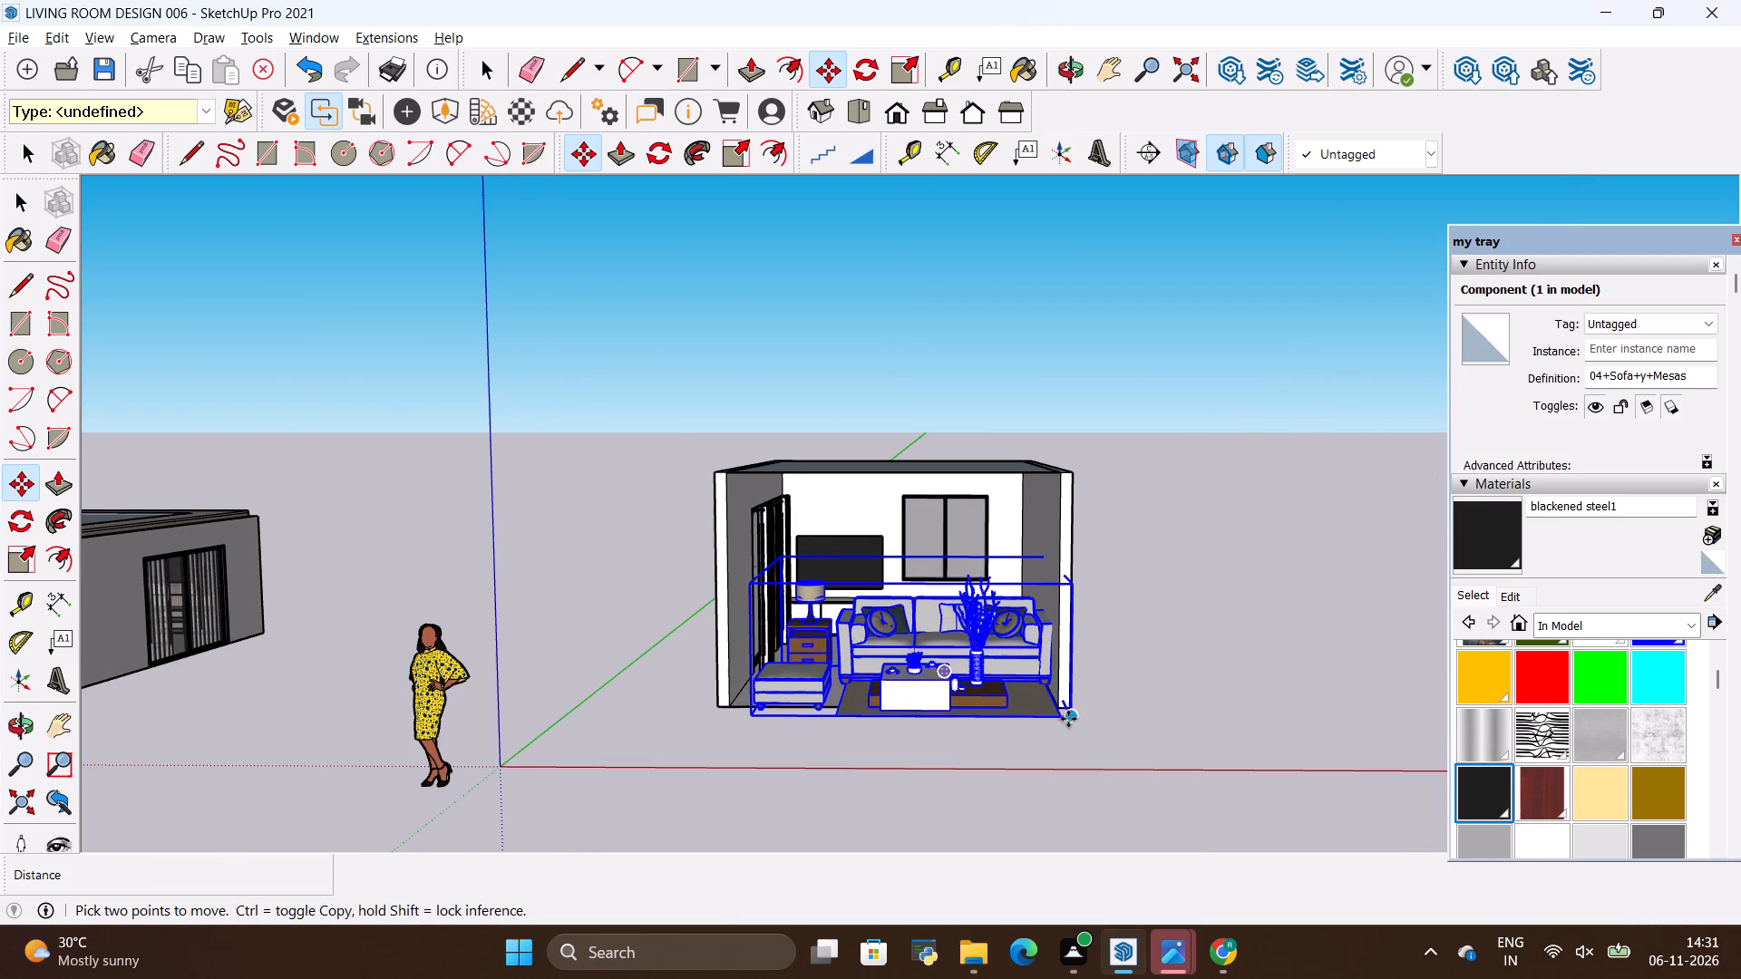
left_click(1066, 721)
scroll(1225, 792, "down", 7)
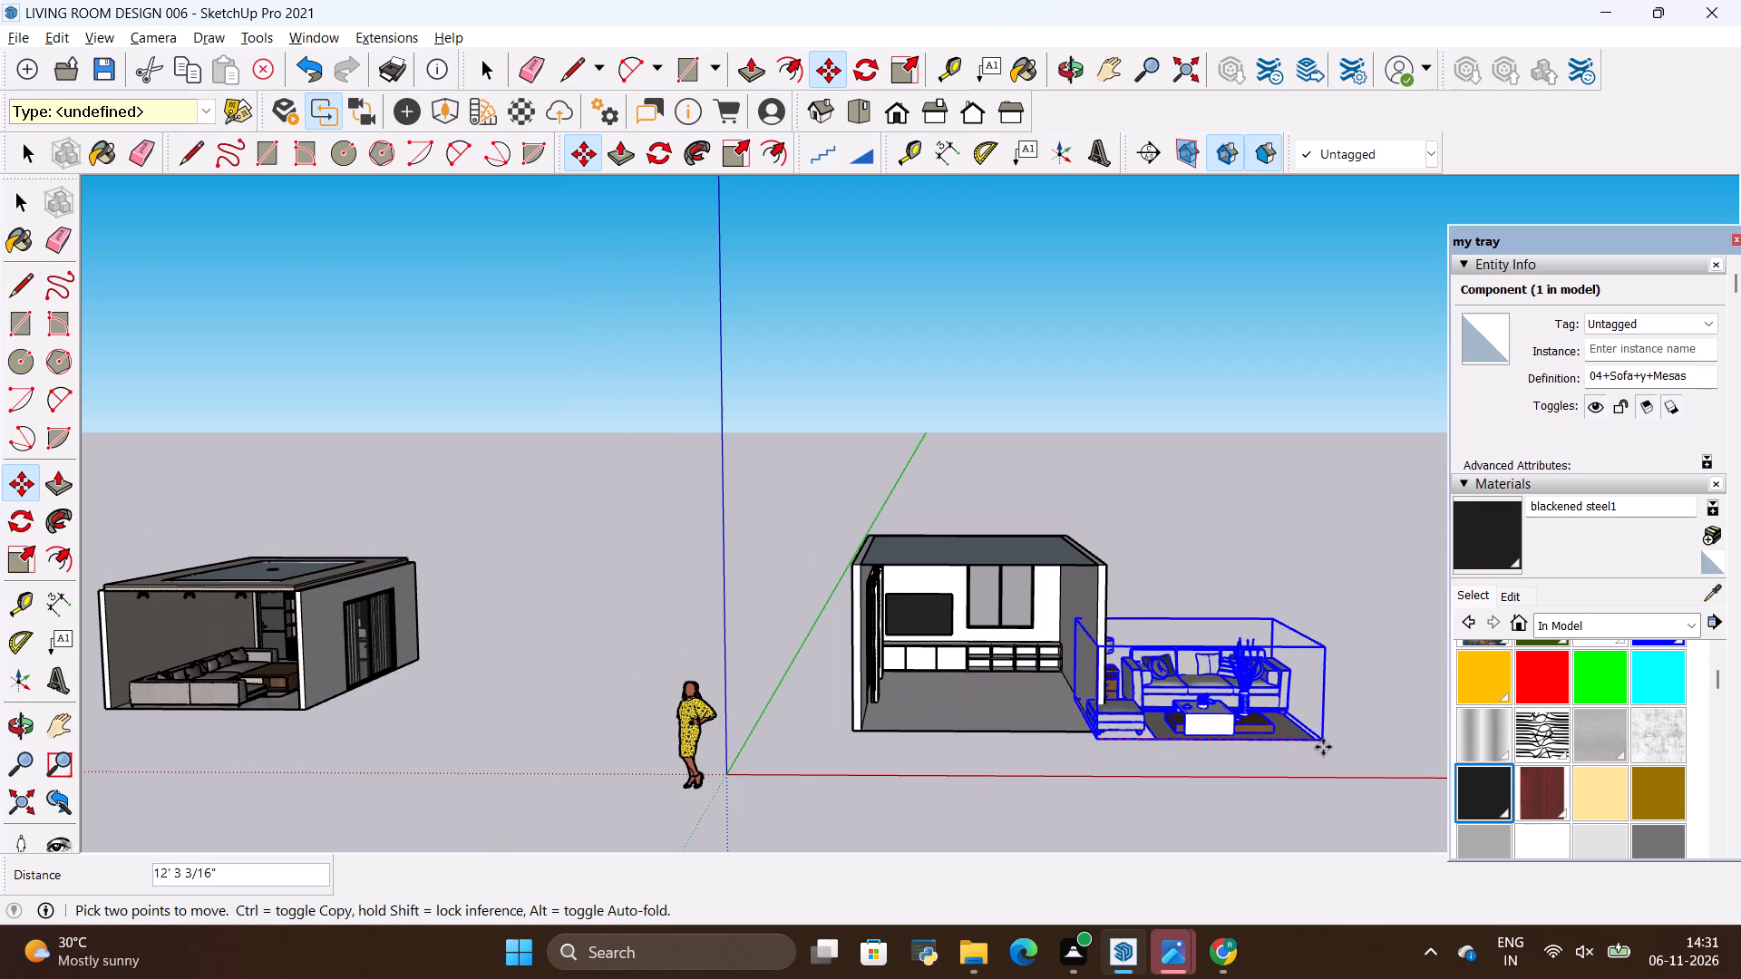
left_click(1382, 756)
key("space")
left_click(1347, 496)
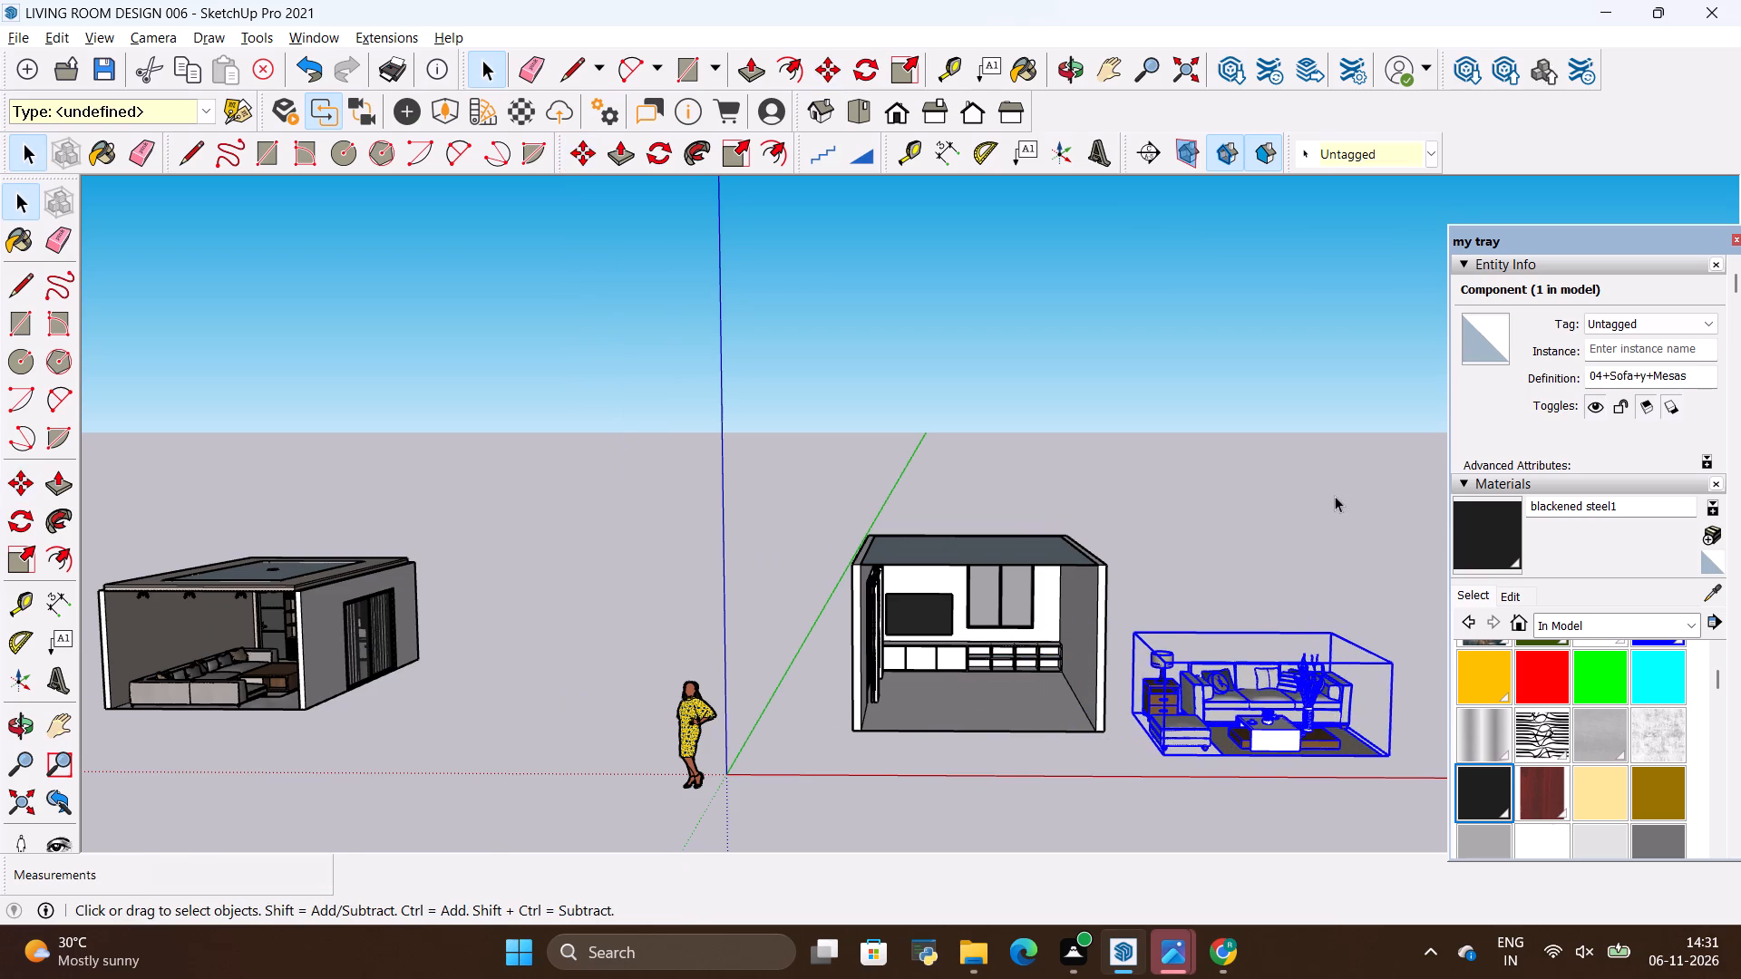
Compare the imported sofa set and the room with the furniture layout in the living room reference photo in Photos.
scroll(879, 661, "down", 3)
scroll(1110, 698, "up", 11)
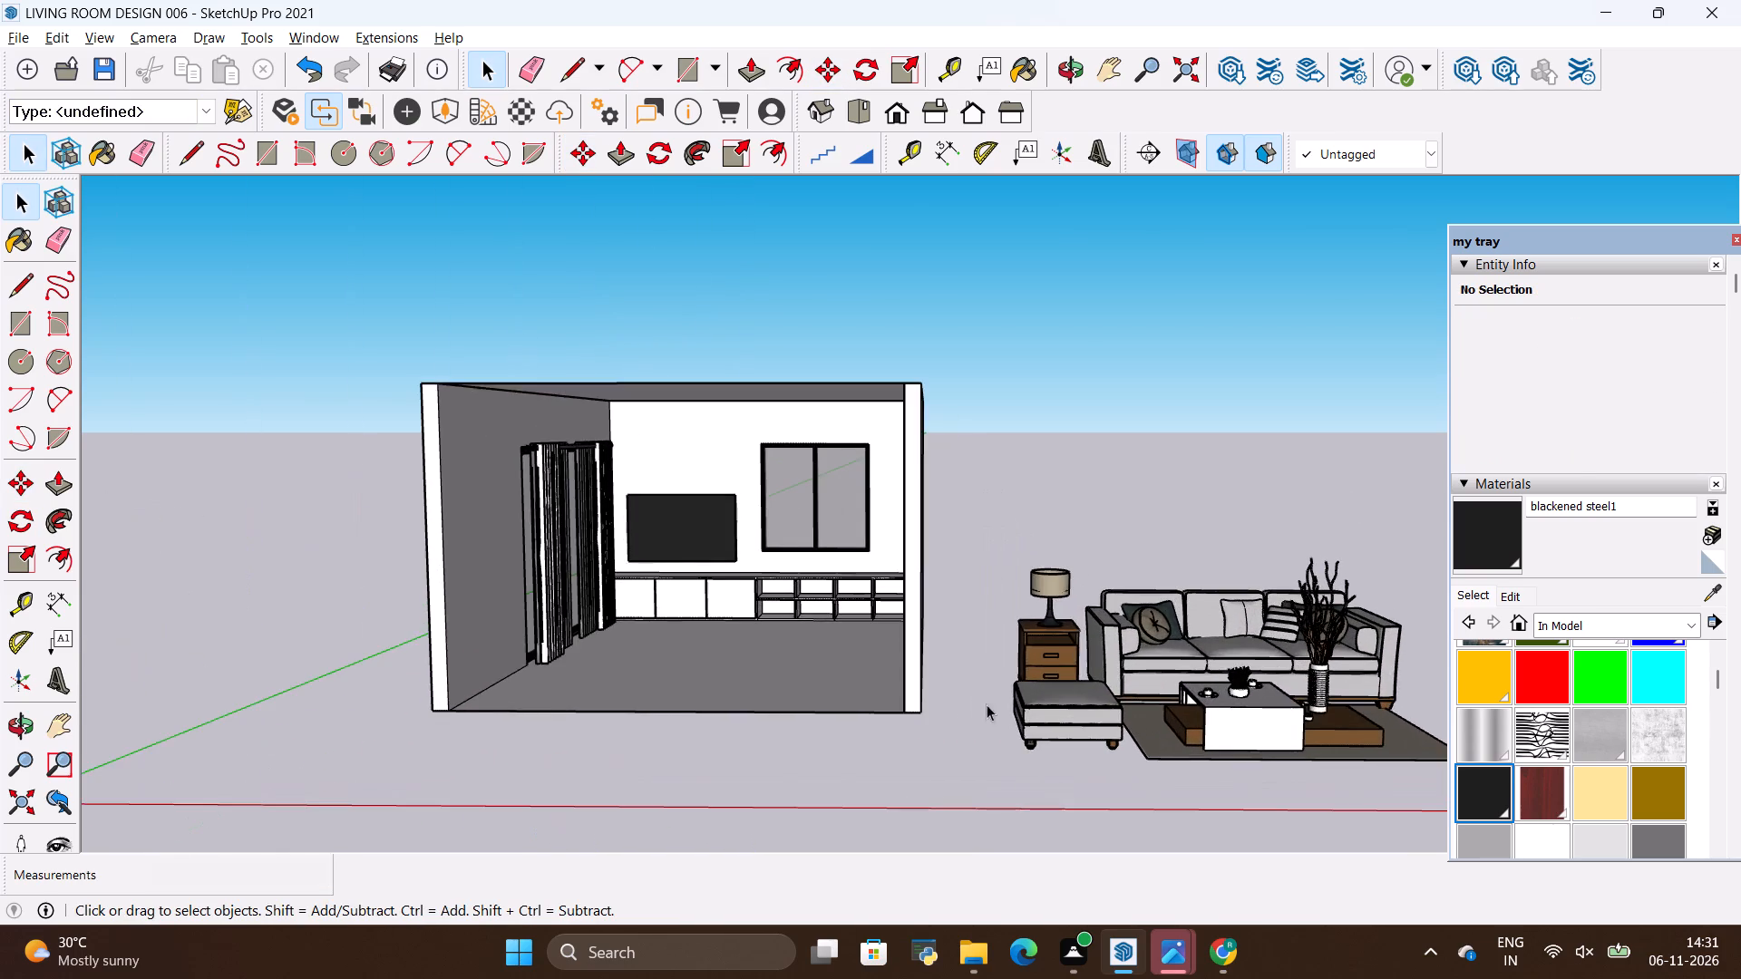
scroll(958, 702, "down", 4)
scroll(1157, 668, "up", 4)
key("alt+Tab")
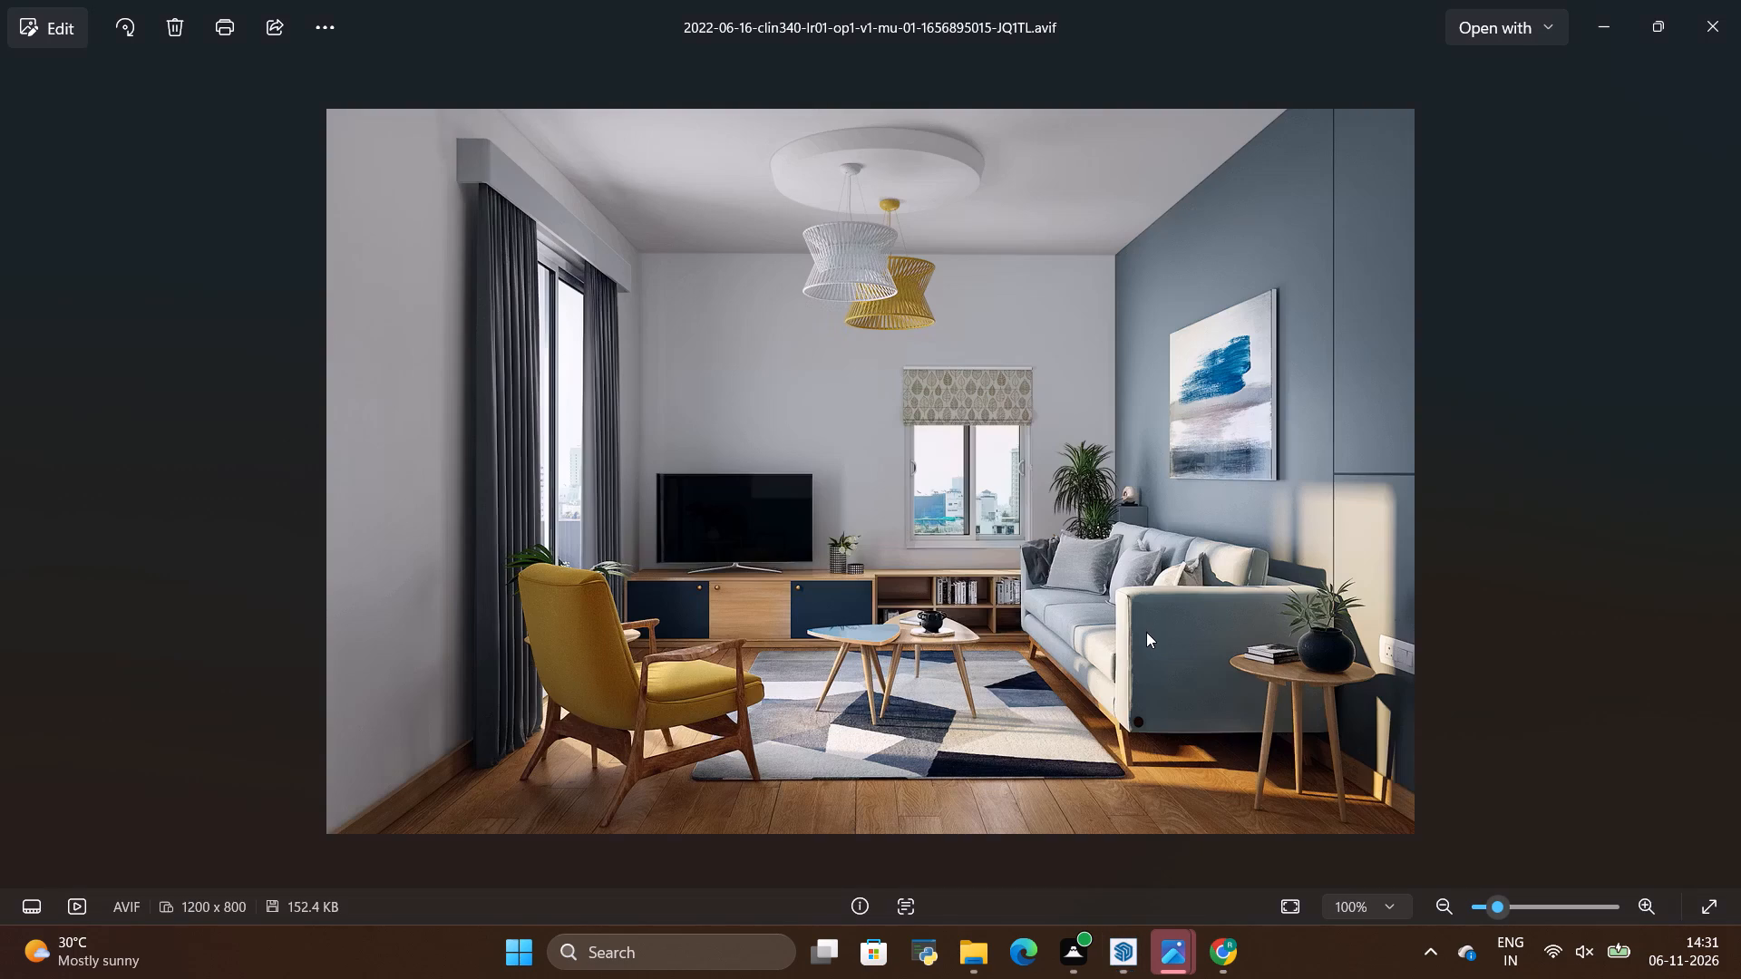
key("alt+Tab")
scroll(1124, 659, "down", 1)
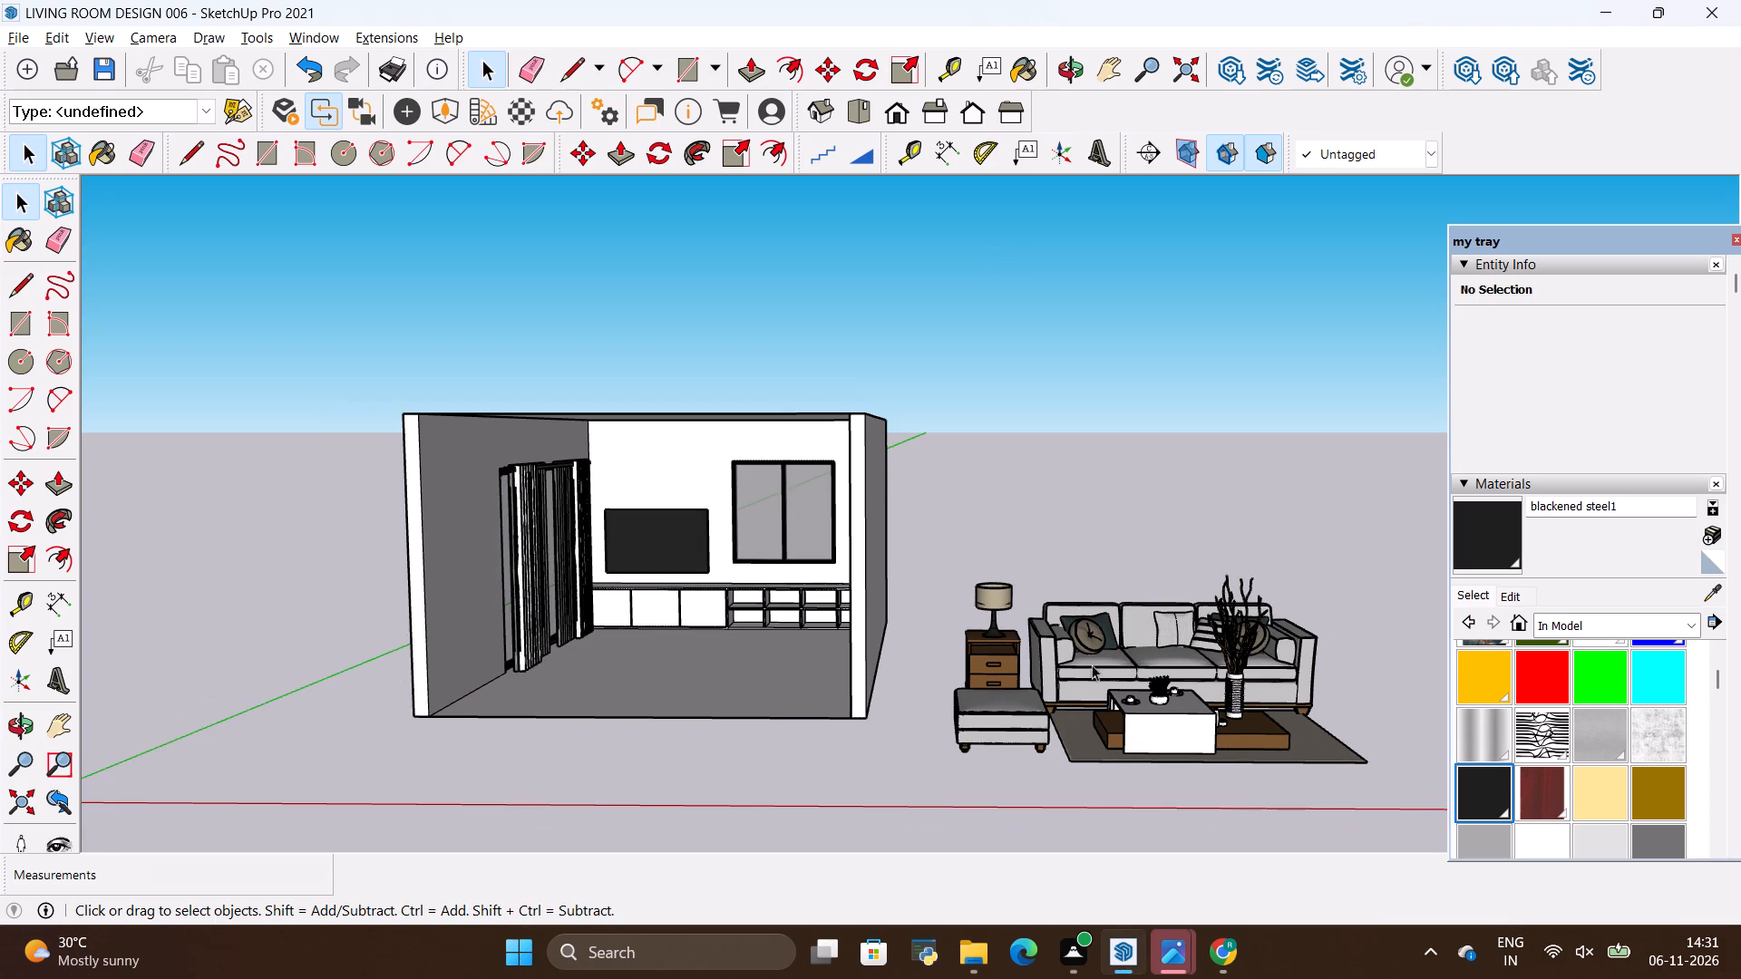
Rotate the whole sofa set about 90 degrees around the vertical axis, using a pivot point on the room's floor.
key("space")
left_click(1058, 712)
scroll(1075, 700, "down", 4)
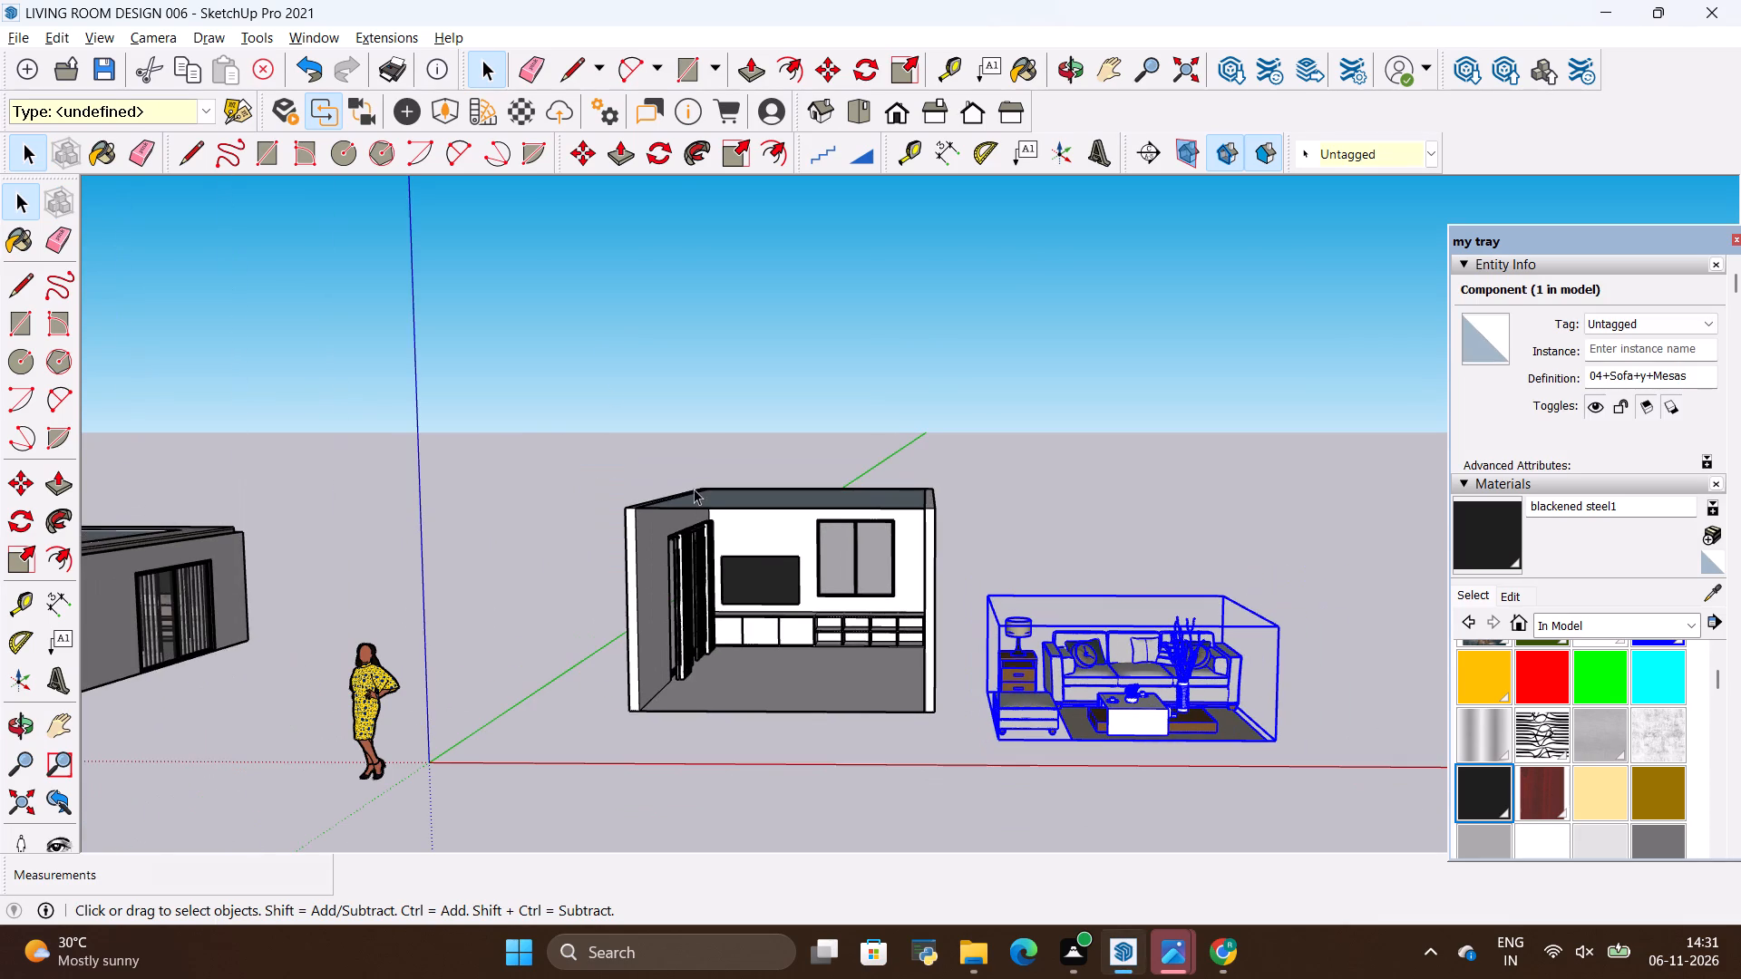
left_click(659, 161)
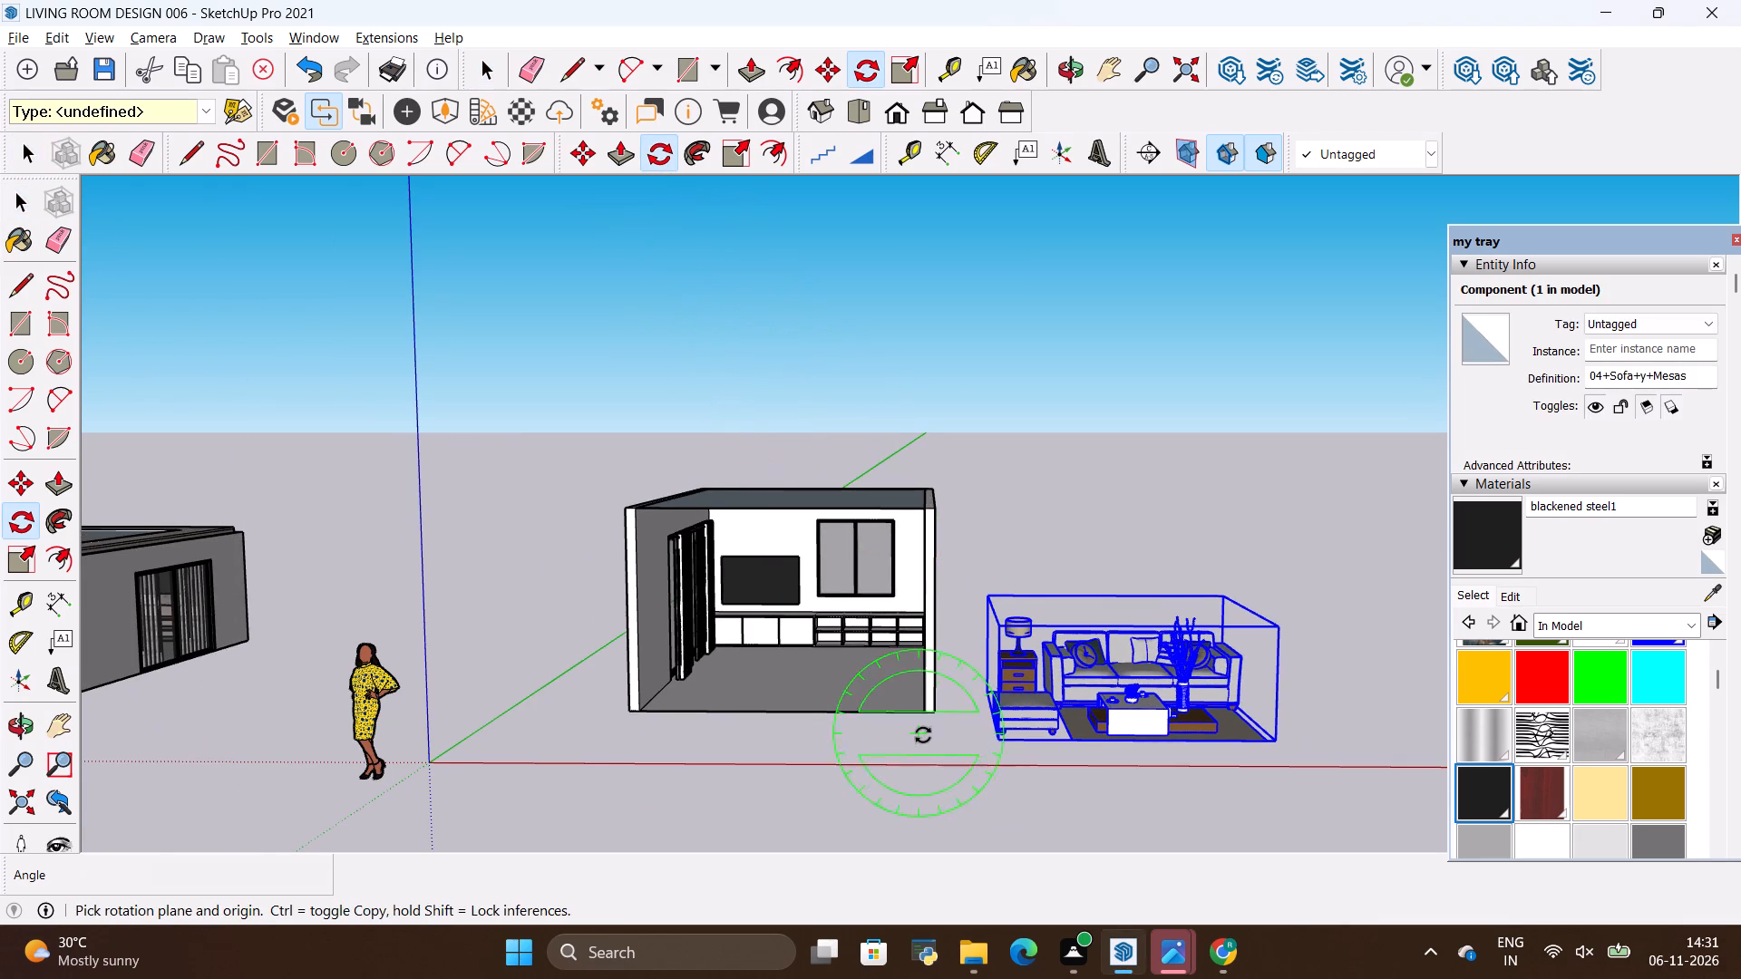
scroll(924, 735, "up", 8)
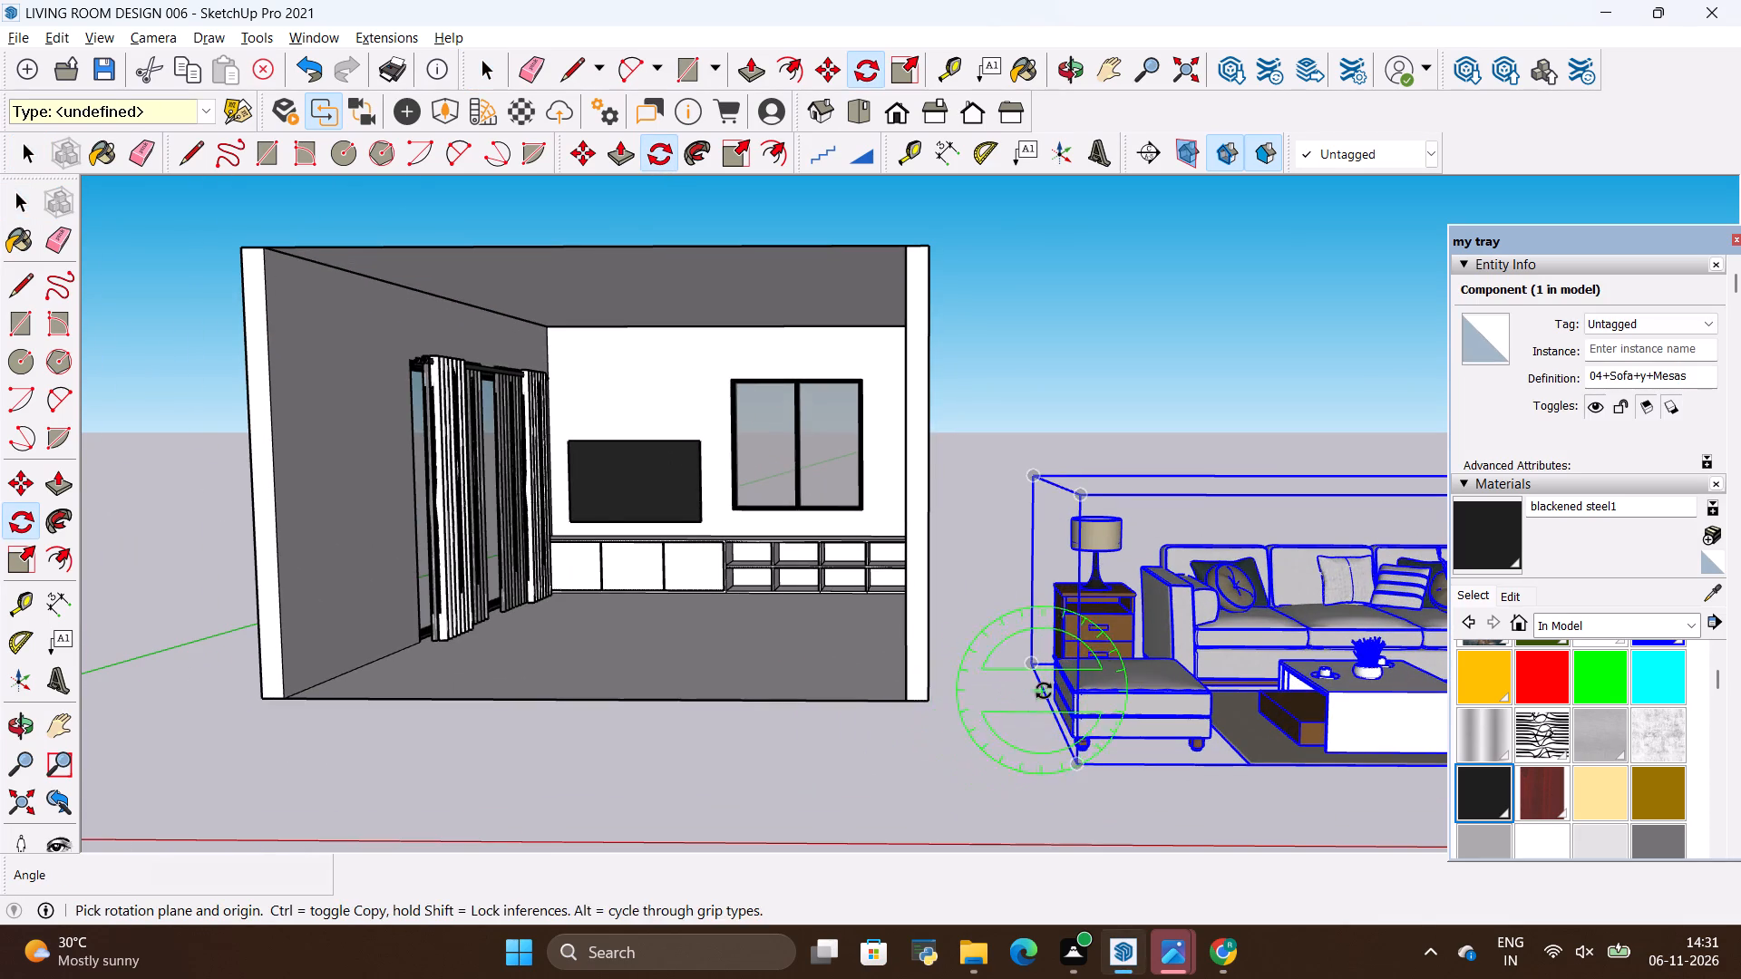
scroll(1025, 716, "up", 8)
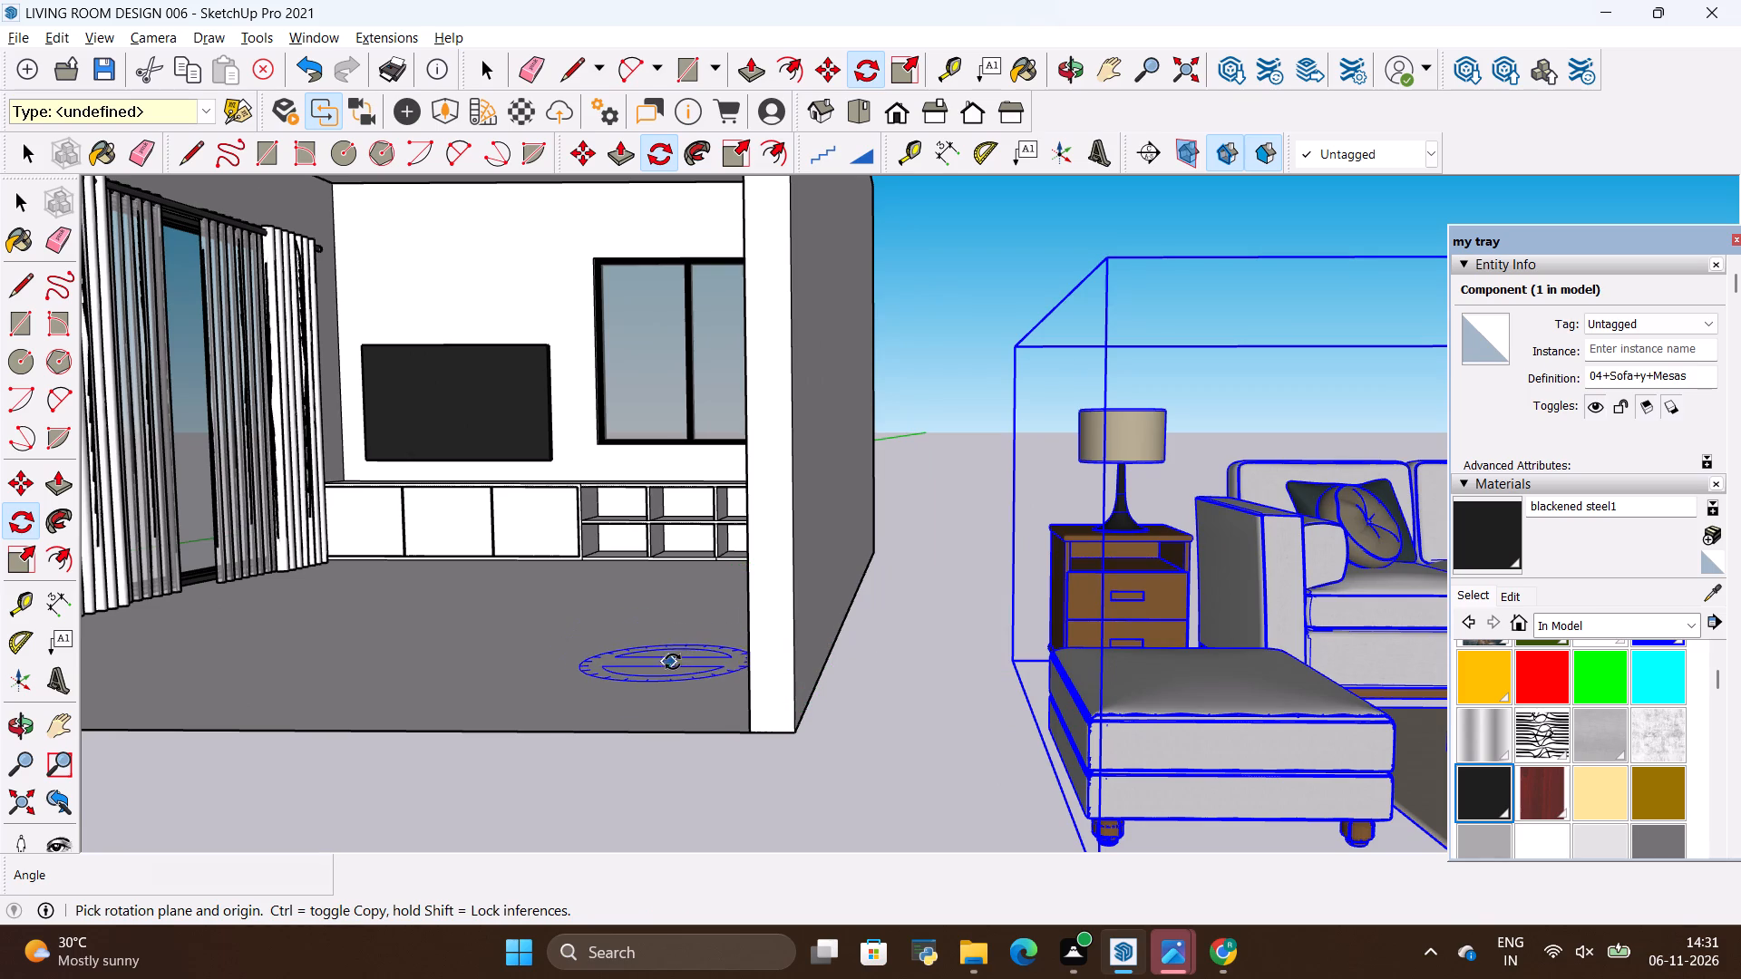
left_click(673, 662)
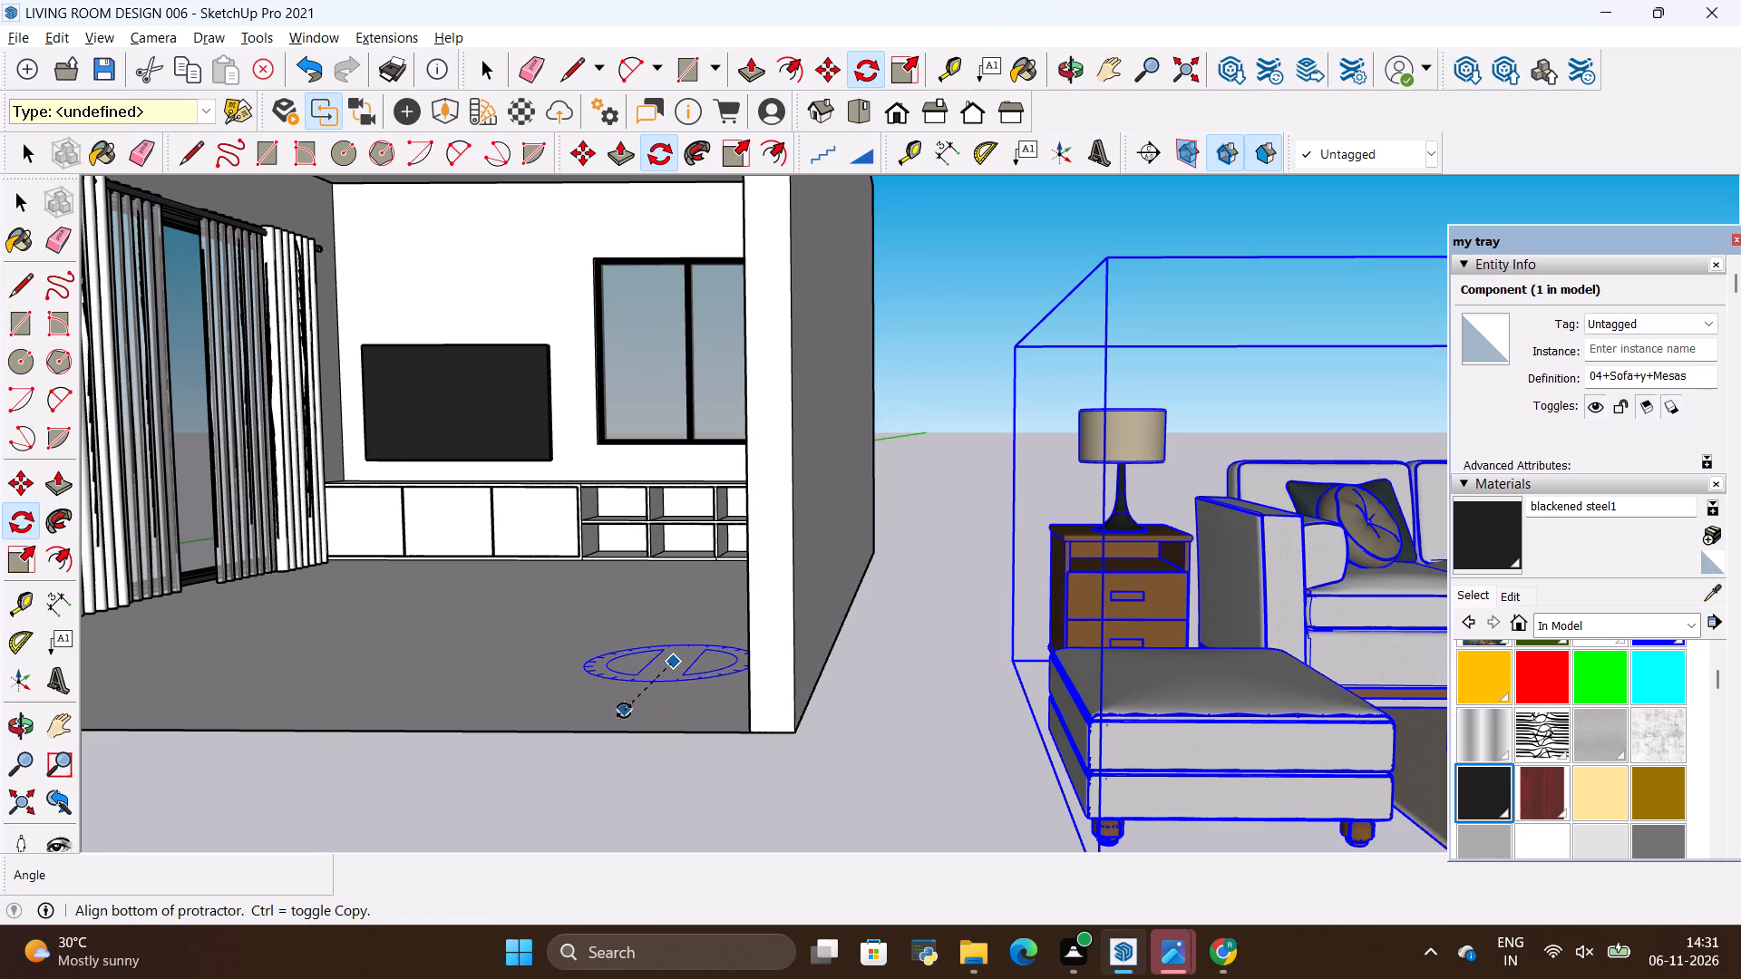
left_click(422, 667)
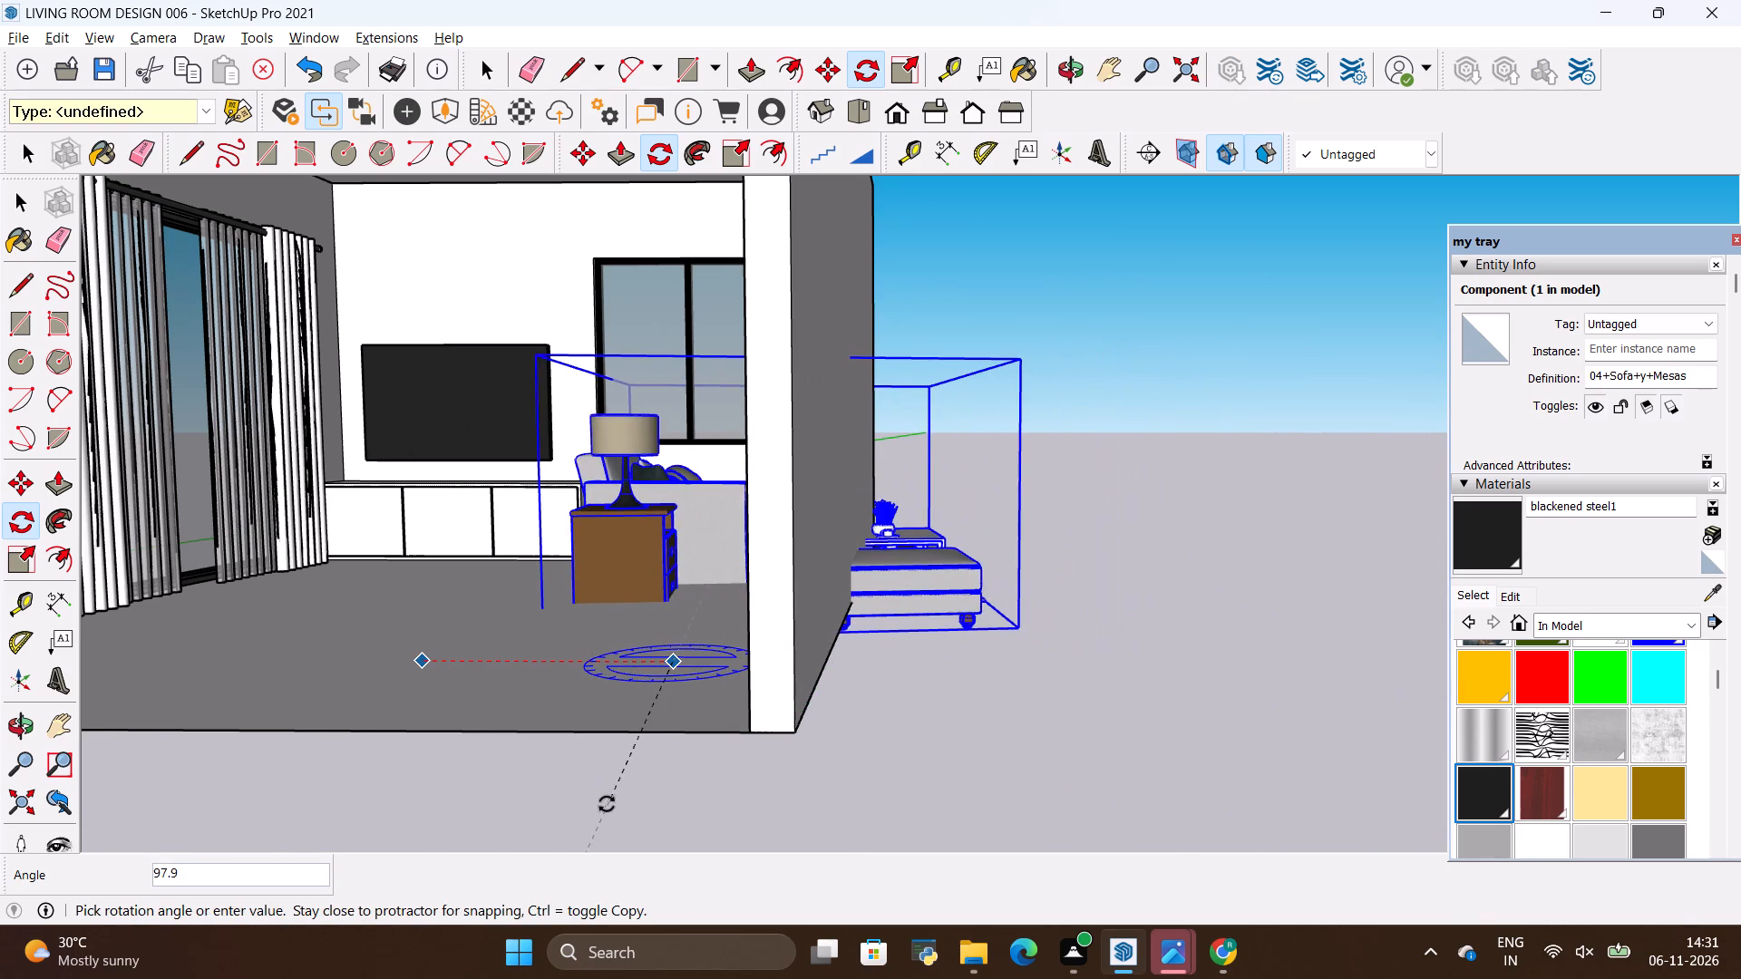
left_click(515, 808)
key("space")
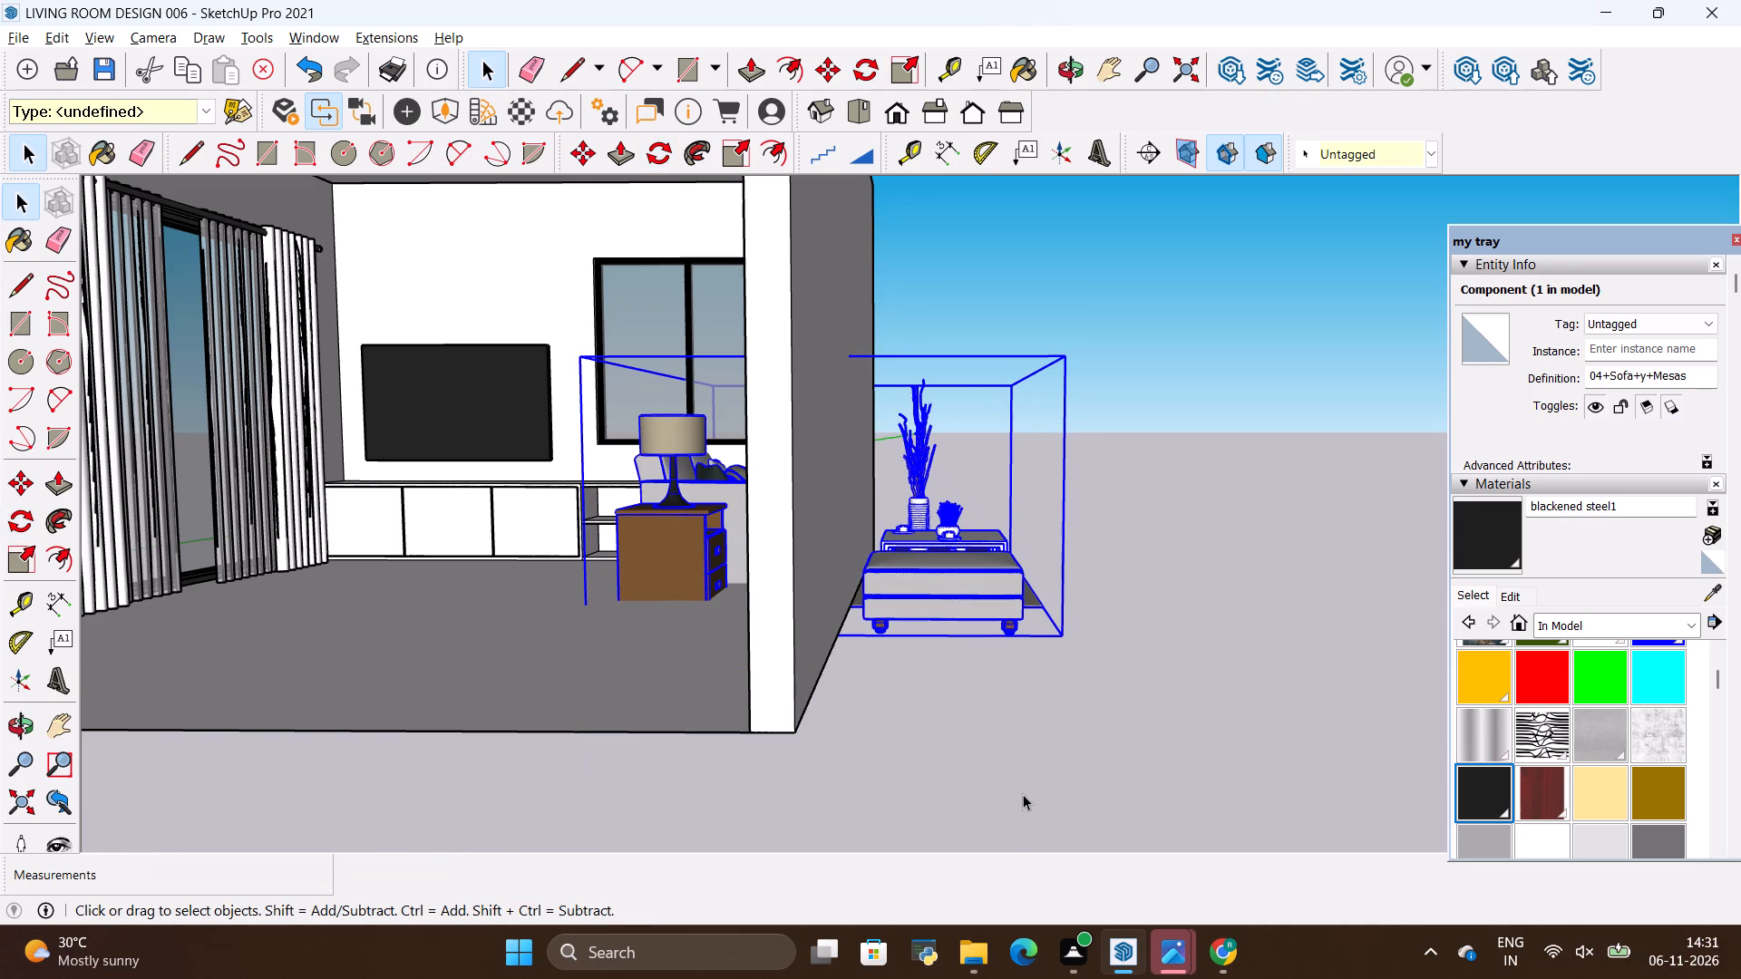
Move the sofa set by its bounding-box corner about 10' 2 5/8" into the room, onto the floor inside the open end.
key("m")
left_click(1067, 629)
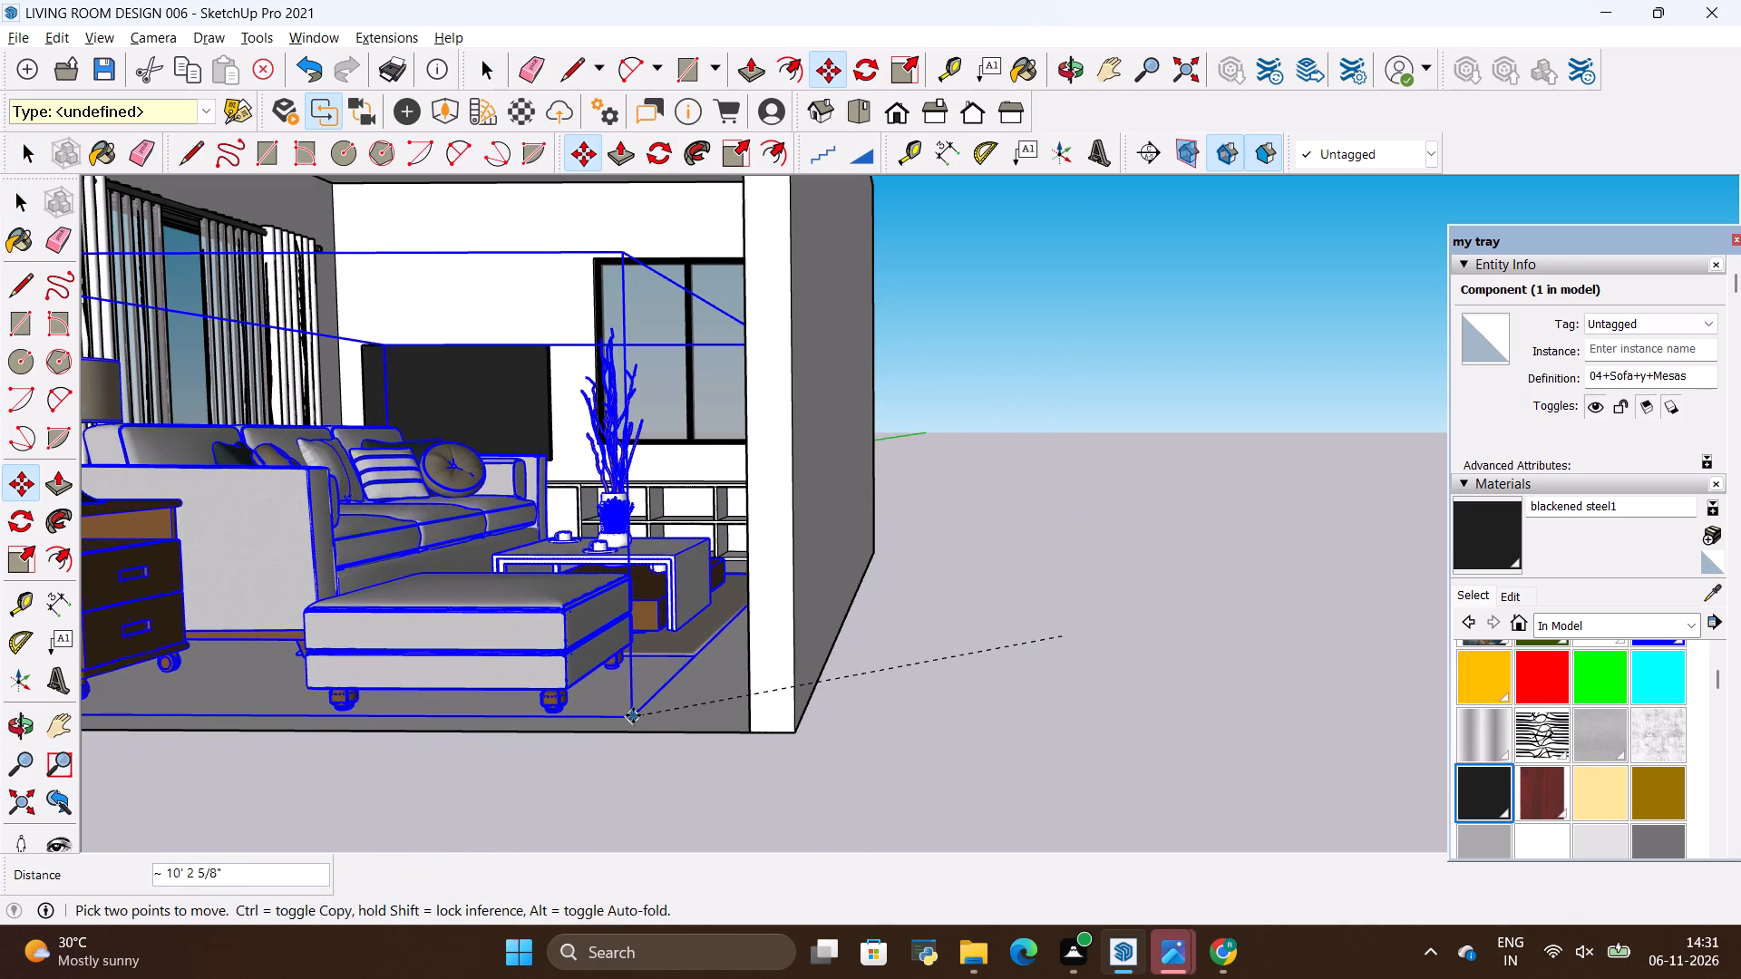
left_click(633, 715)
key("space")
left_click(940, 711)
Examine how the selected sofa set fits within the room's walls from a raised view through the open end.
scroll(1098, 710, "down", 10)
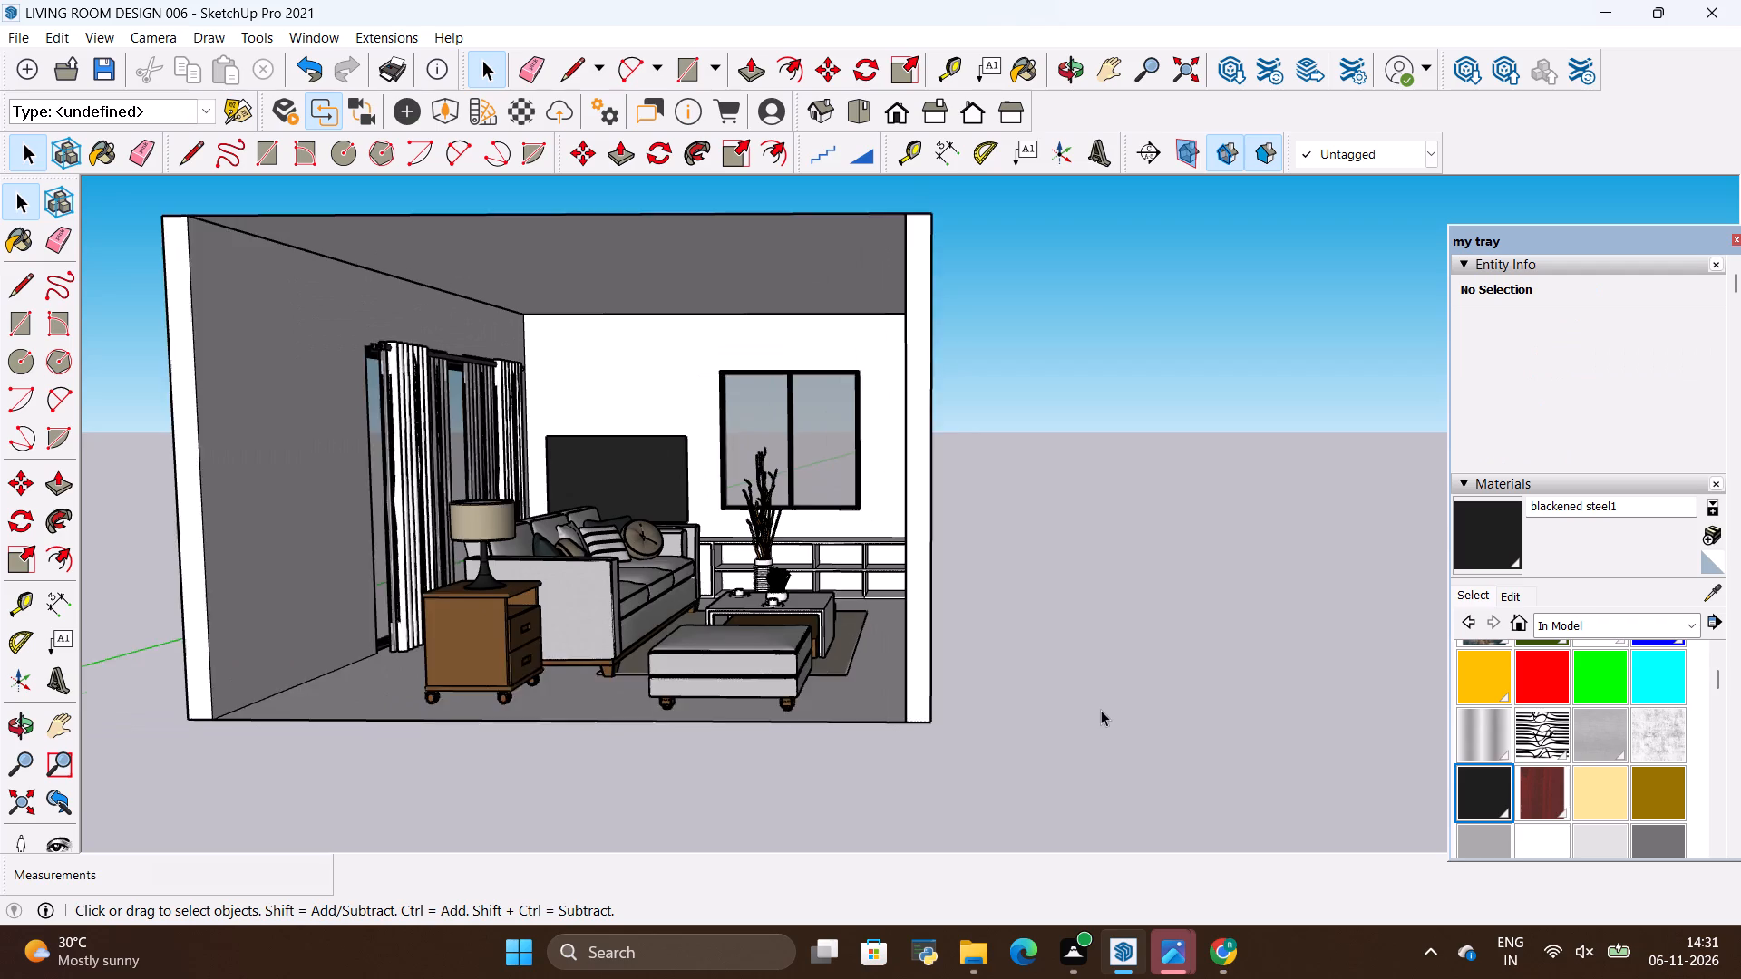
left_click(0, 722)
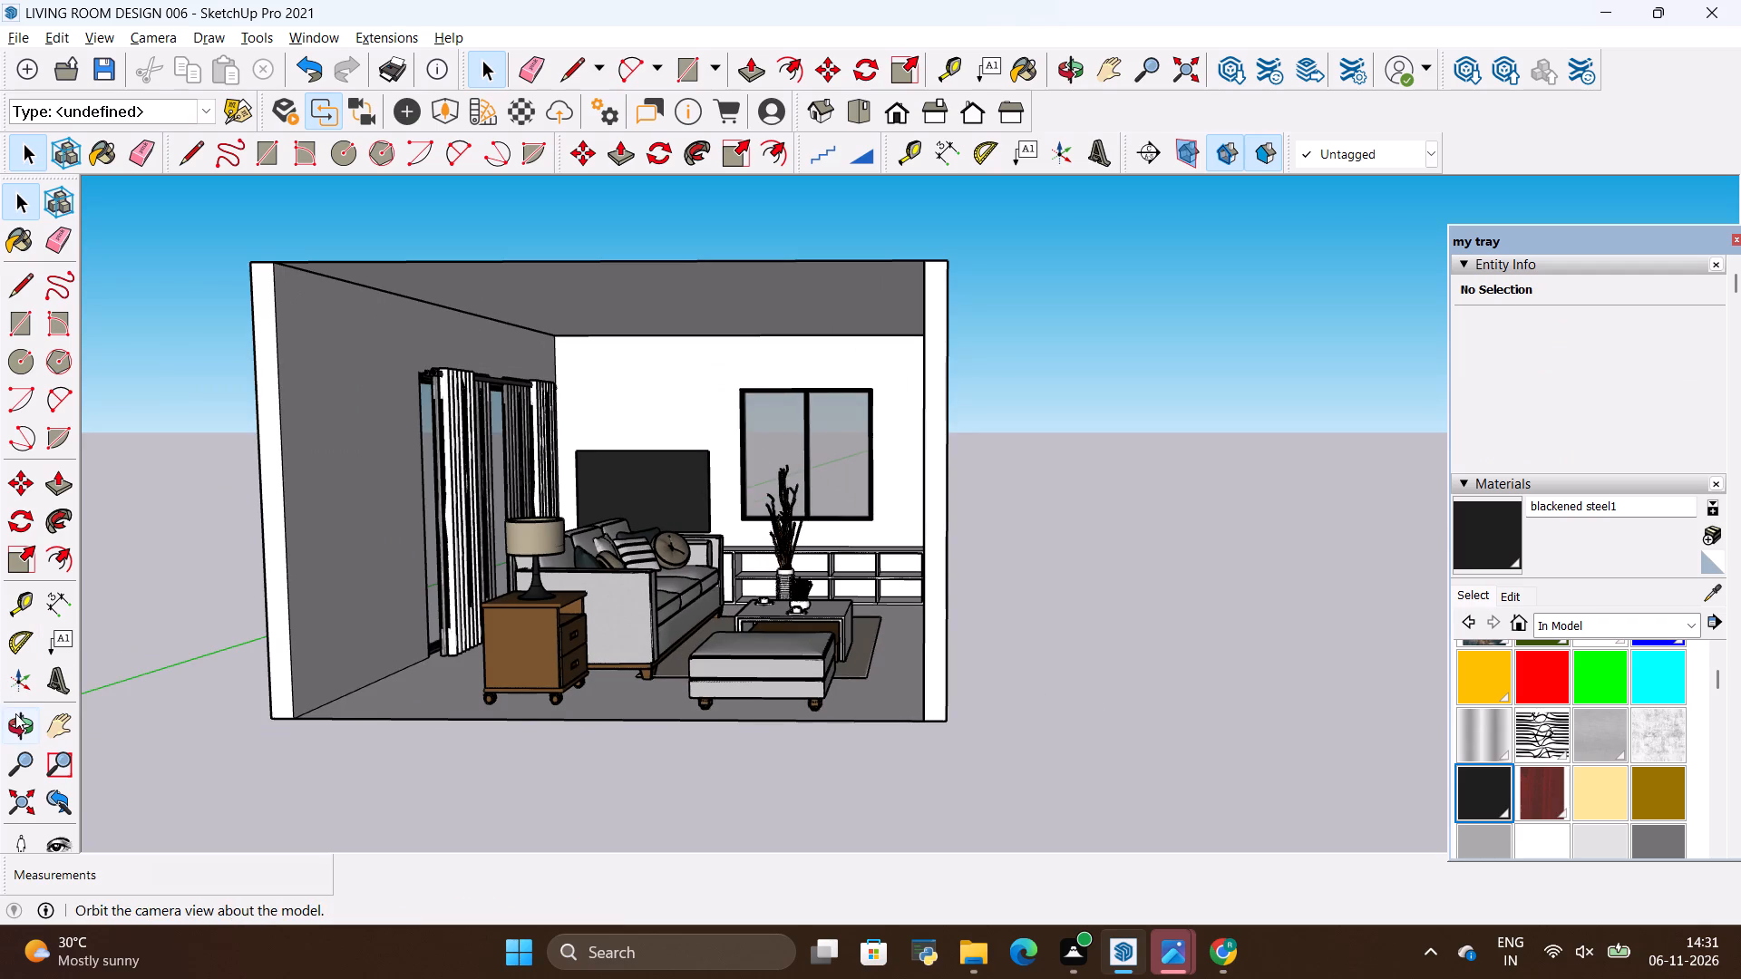
left_click(15, 716)
left_click_drag(493, 530, 494, 685)
scroll(718, 525, "down", 6)
left_click_drag(694, 649, 701, 635)
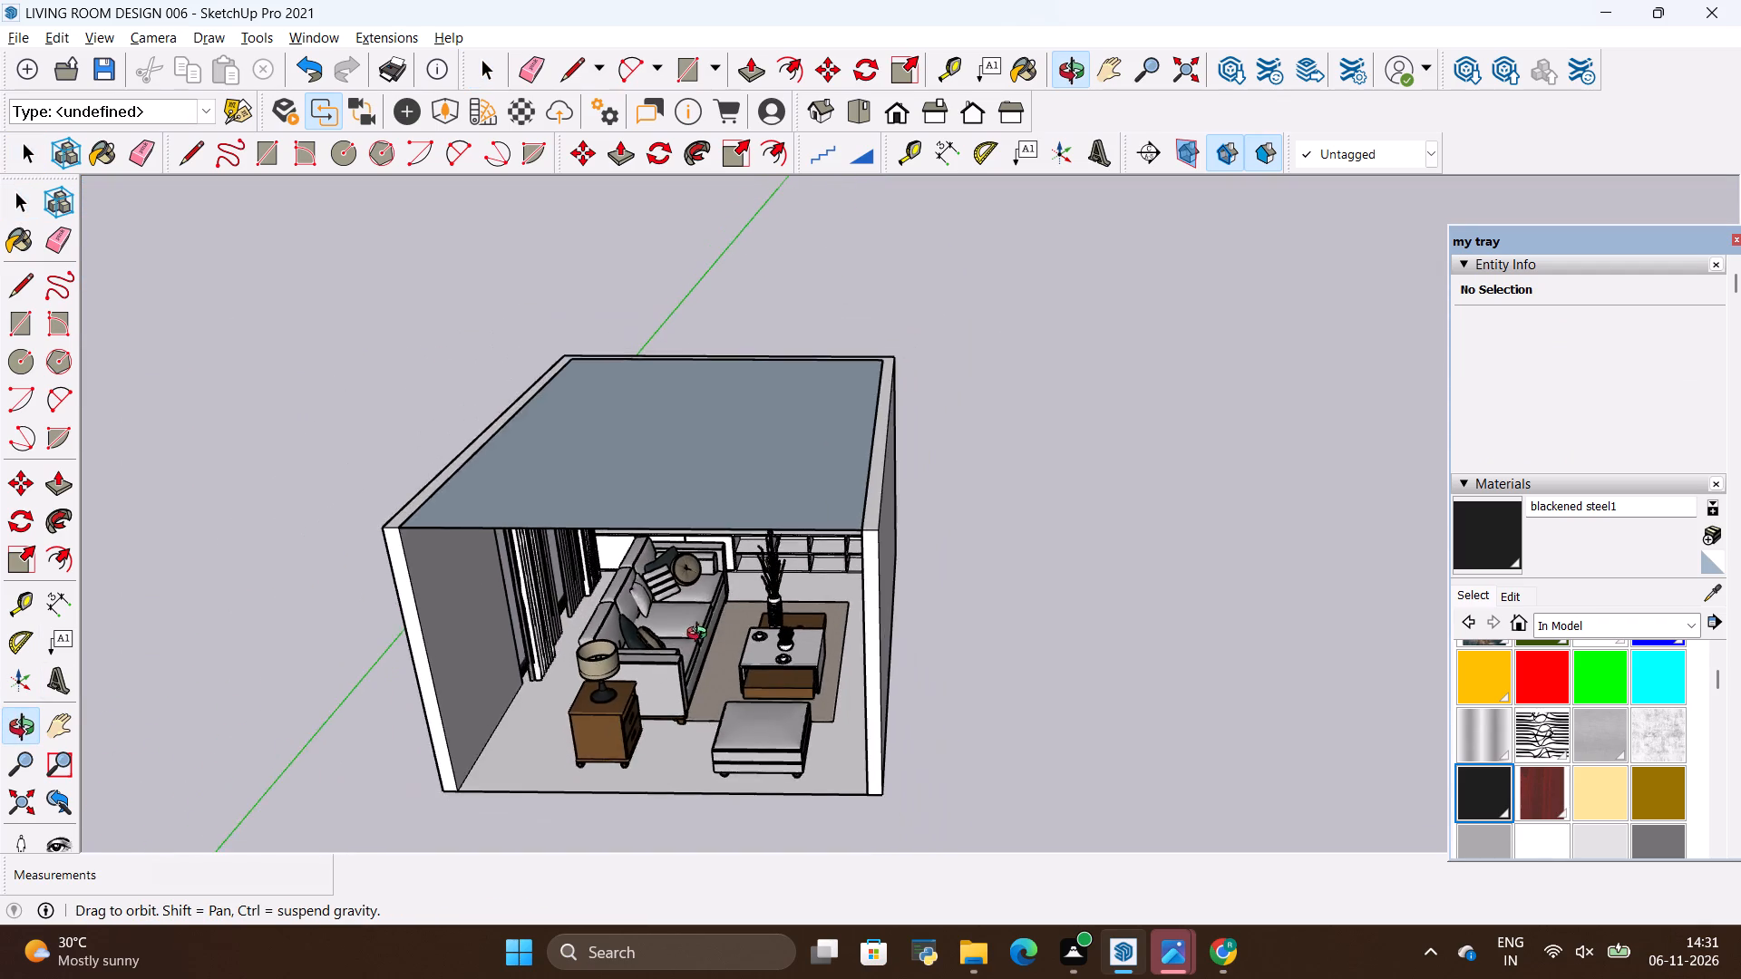
left_click_drag(701, 635, 725, 626)
scroll(663, 675, "up", 7)
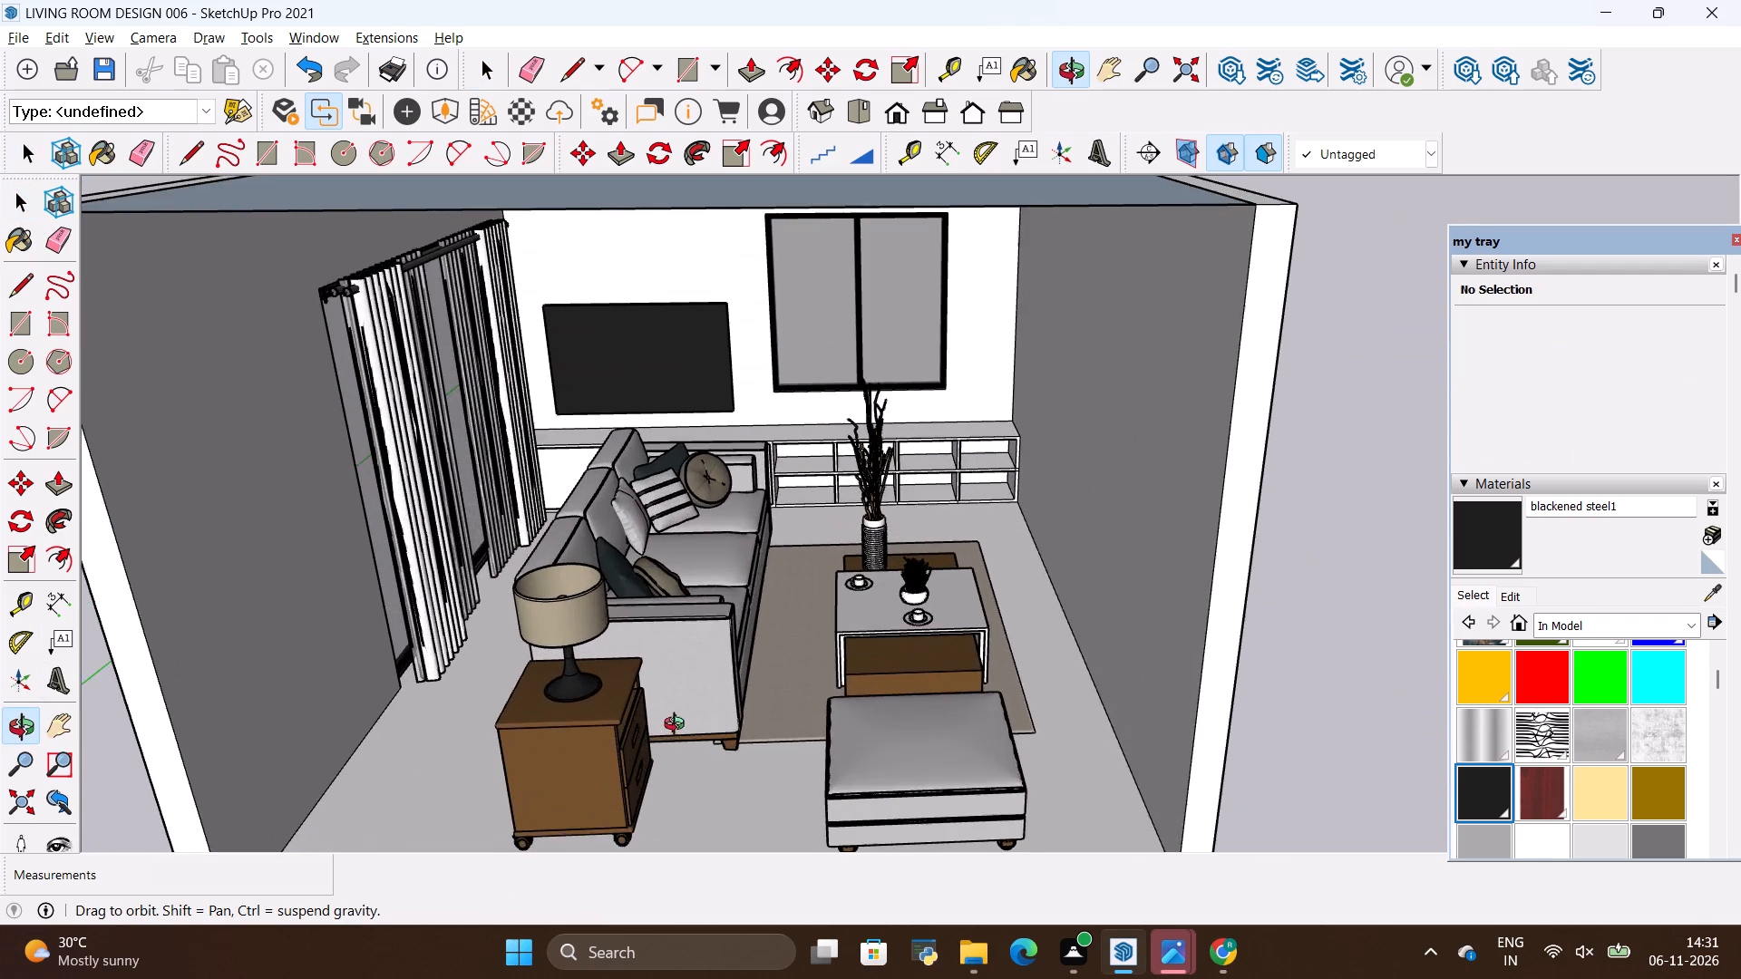
left_click_drag(741, 682, 756, 647)
key("space")
left_click(599, 719)
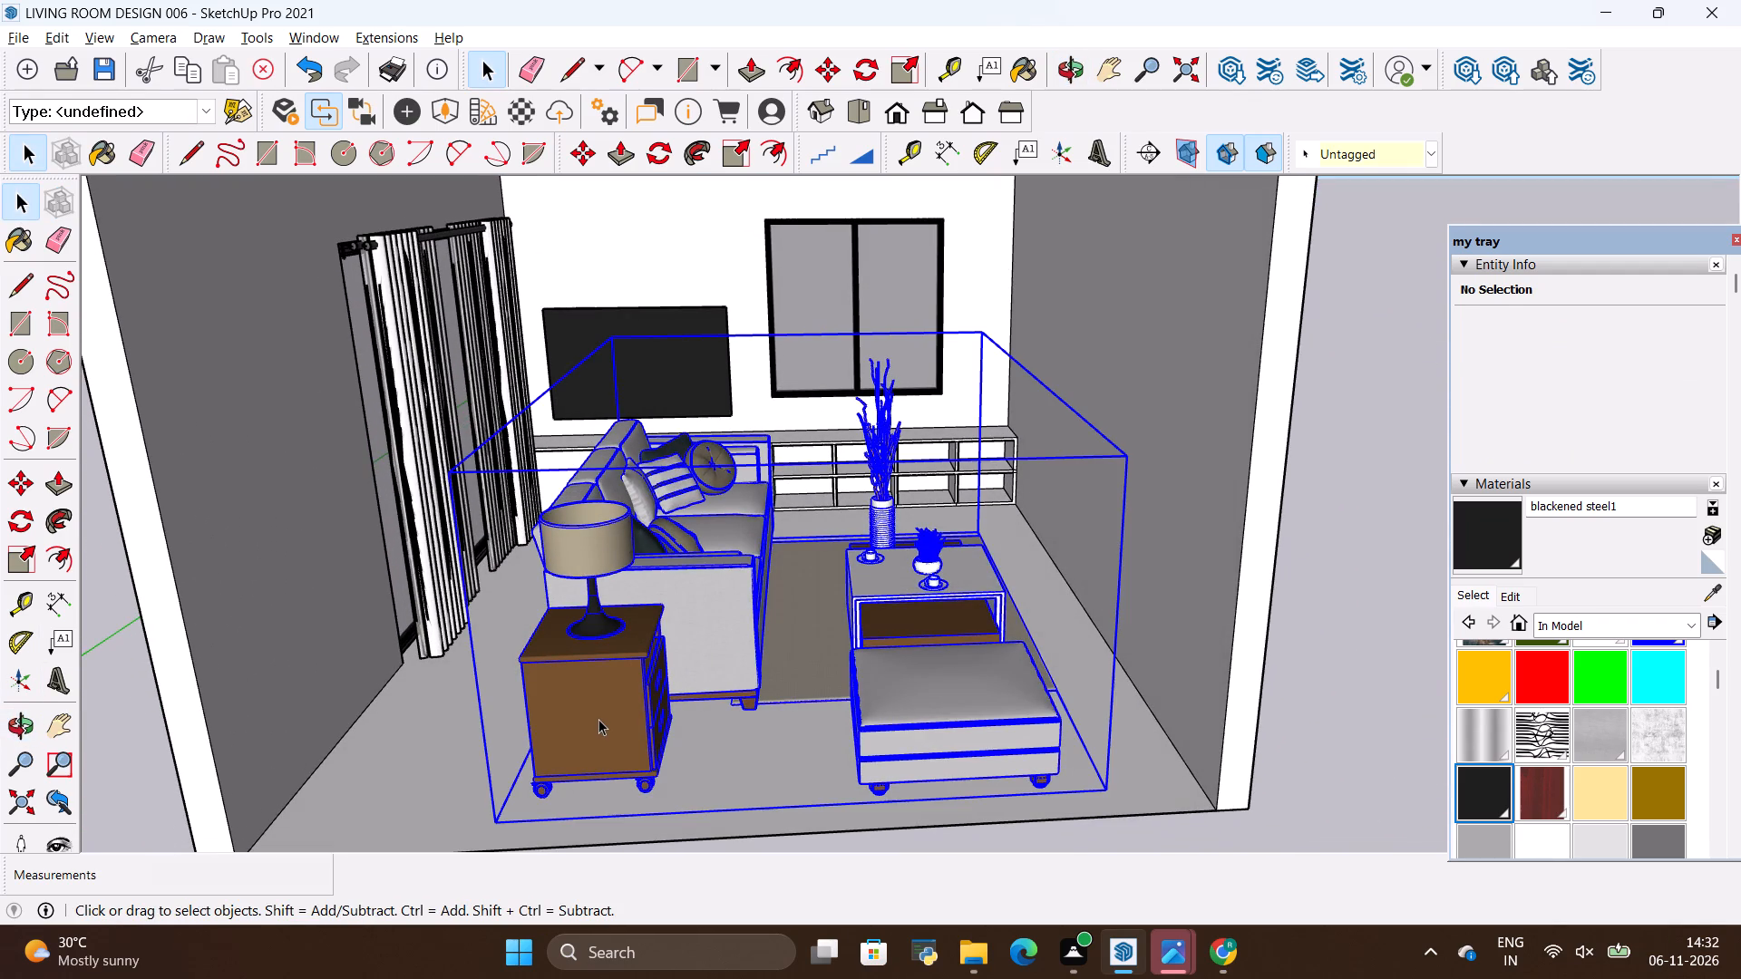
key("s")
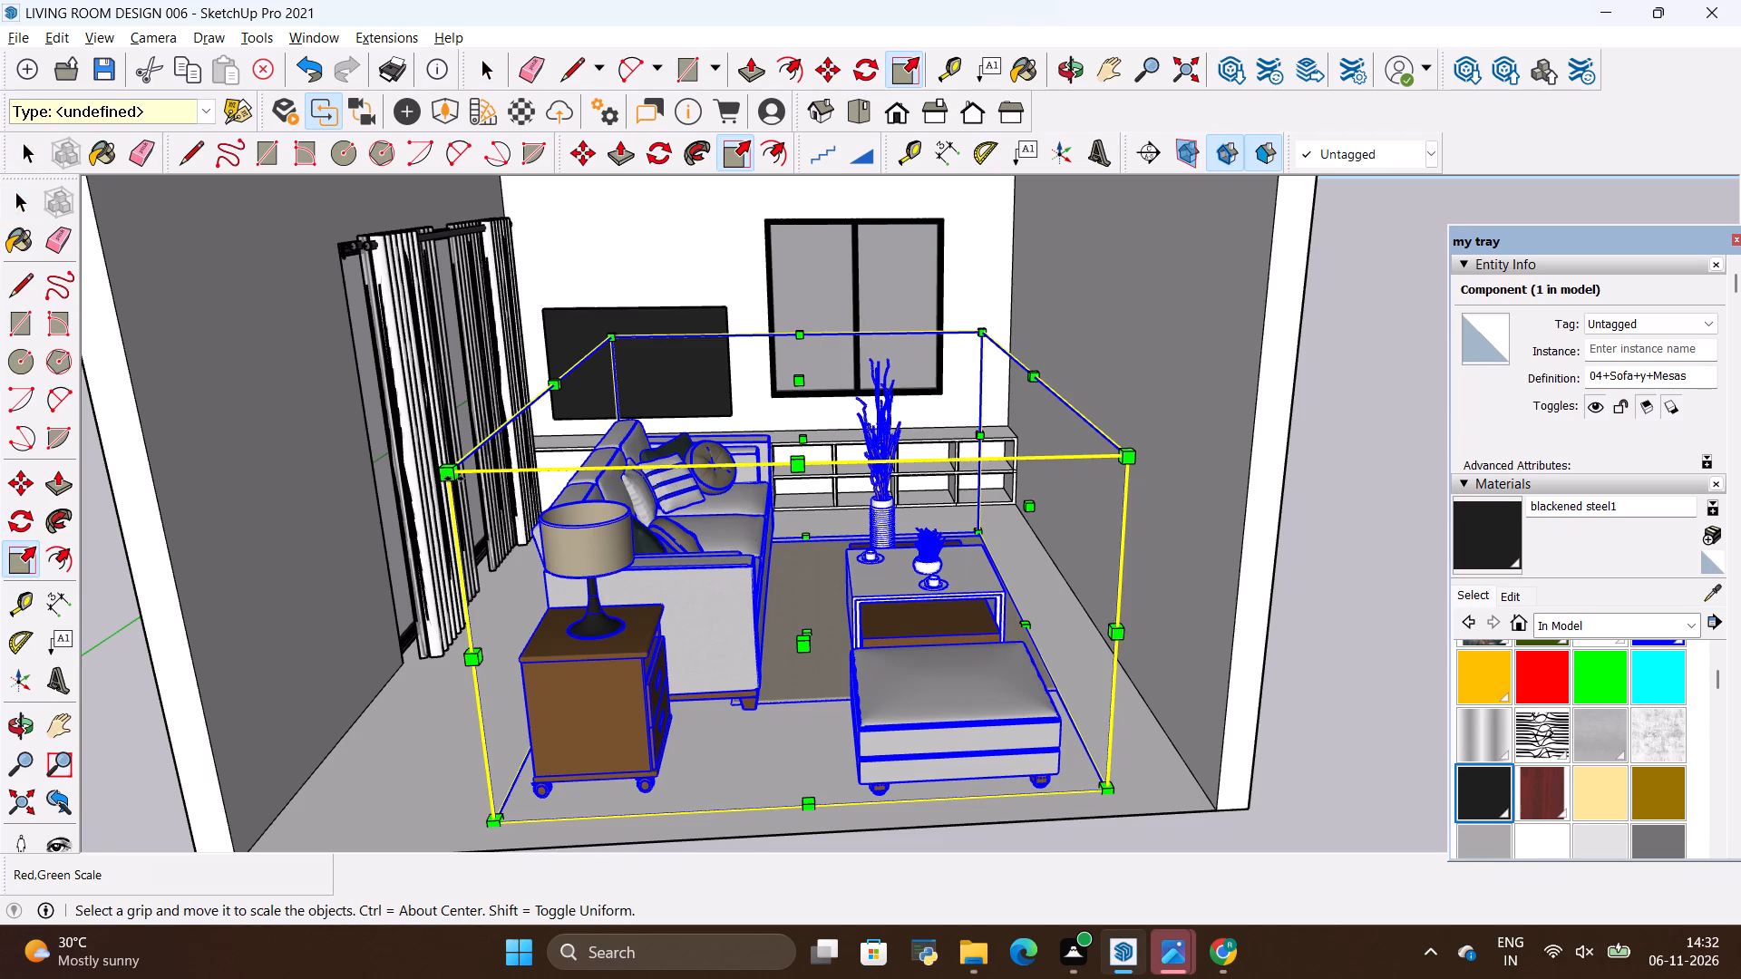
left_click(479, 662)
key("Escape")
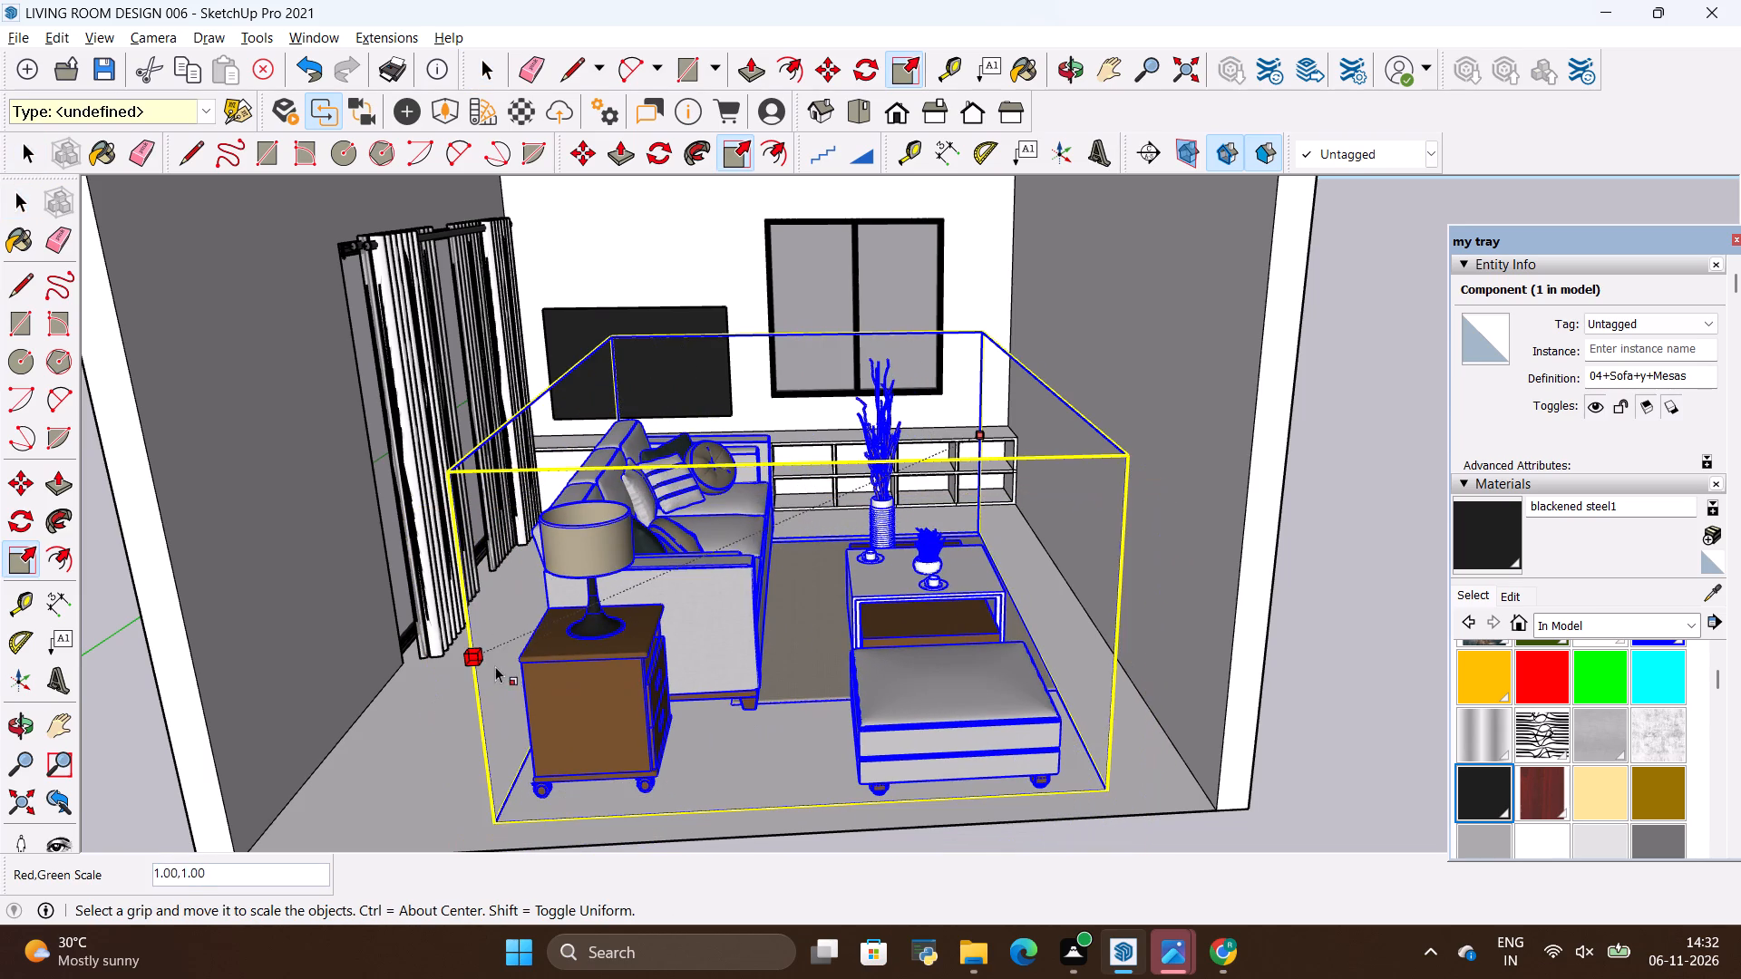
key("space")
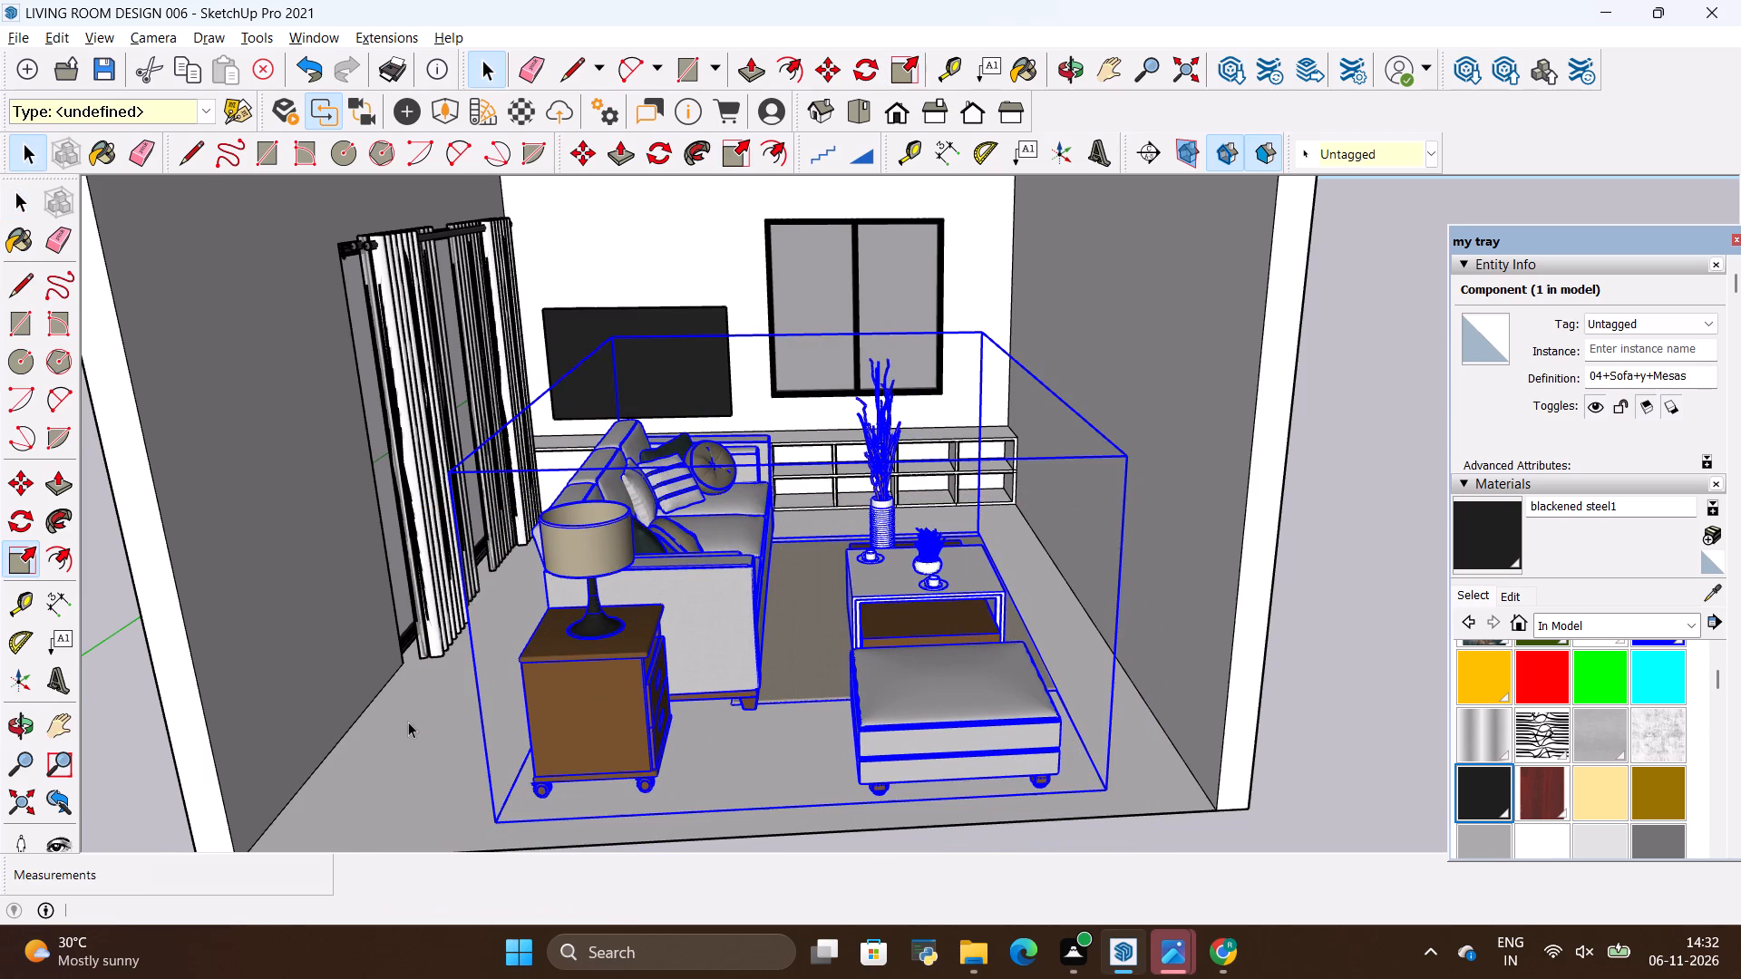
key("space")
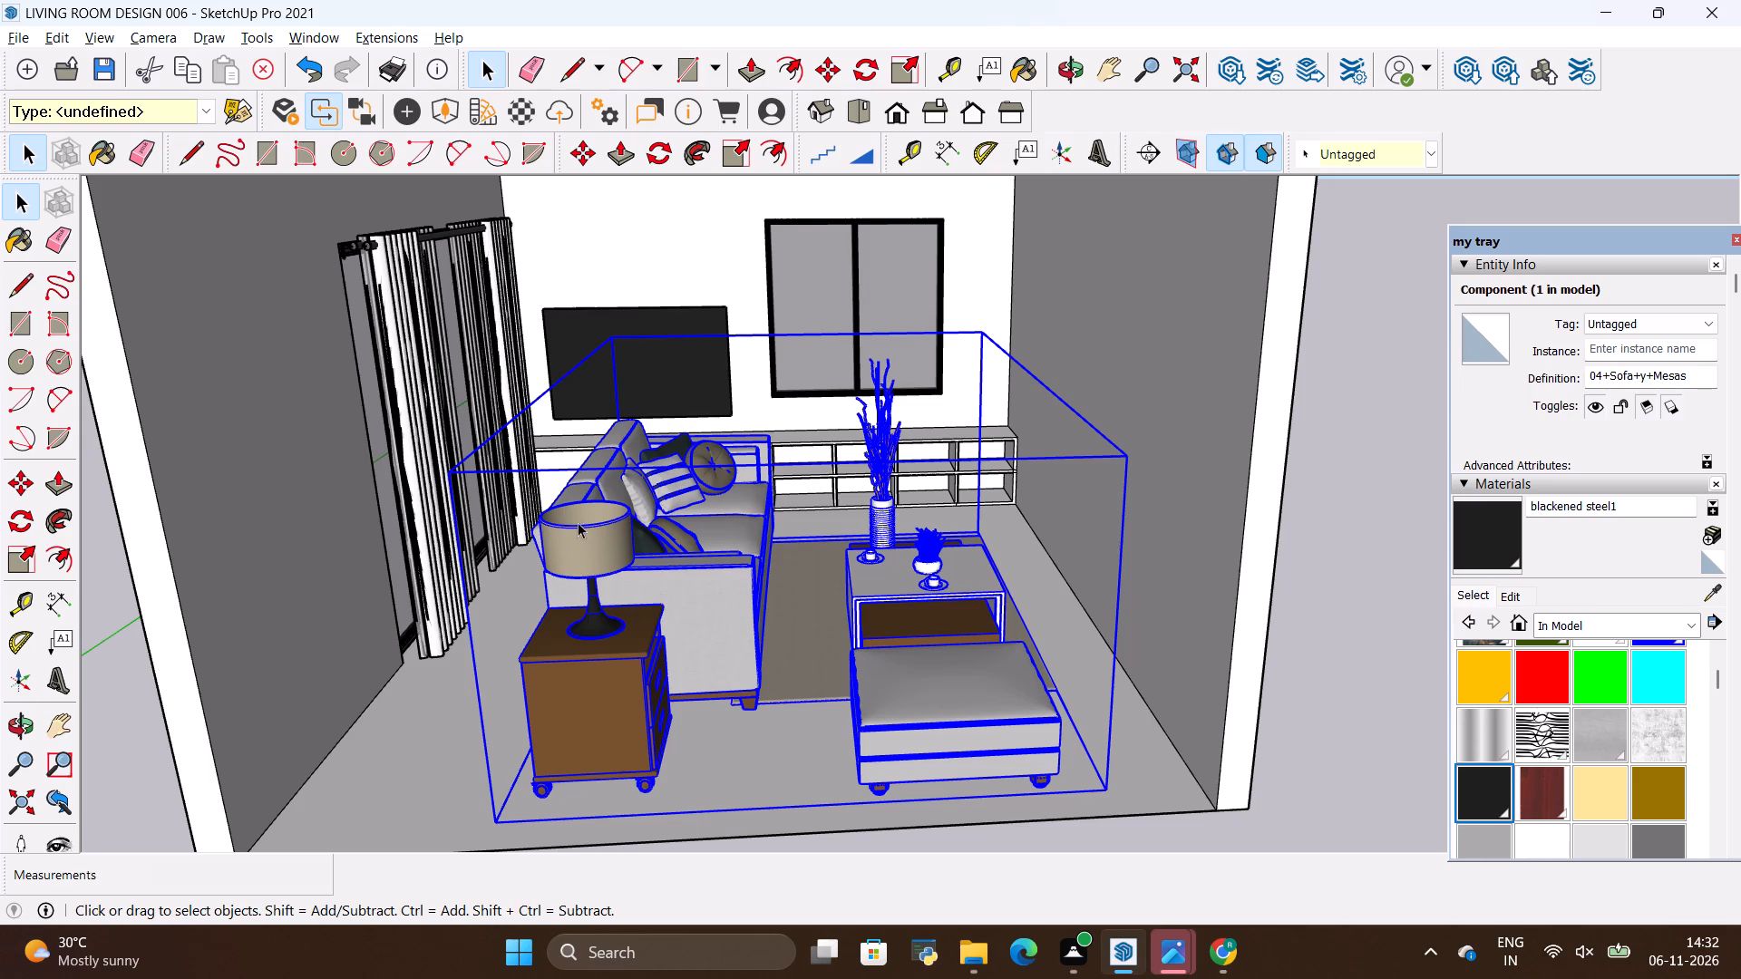
Scale the whole sofa set down uniformly from its upper corner on the curtain side near the room's open end.
key("s")
key("s")
left_click(450, 470)
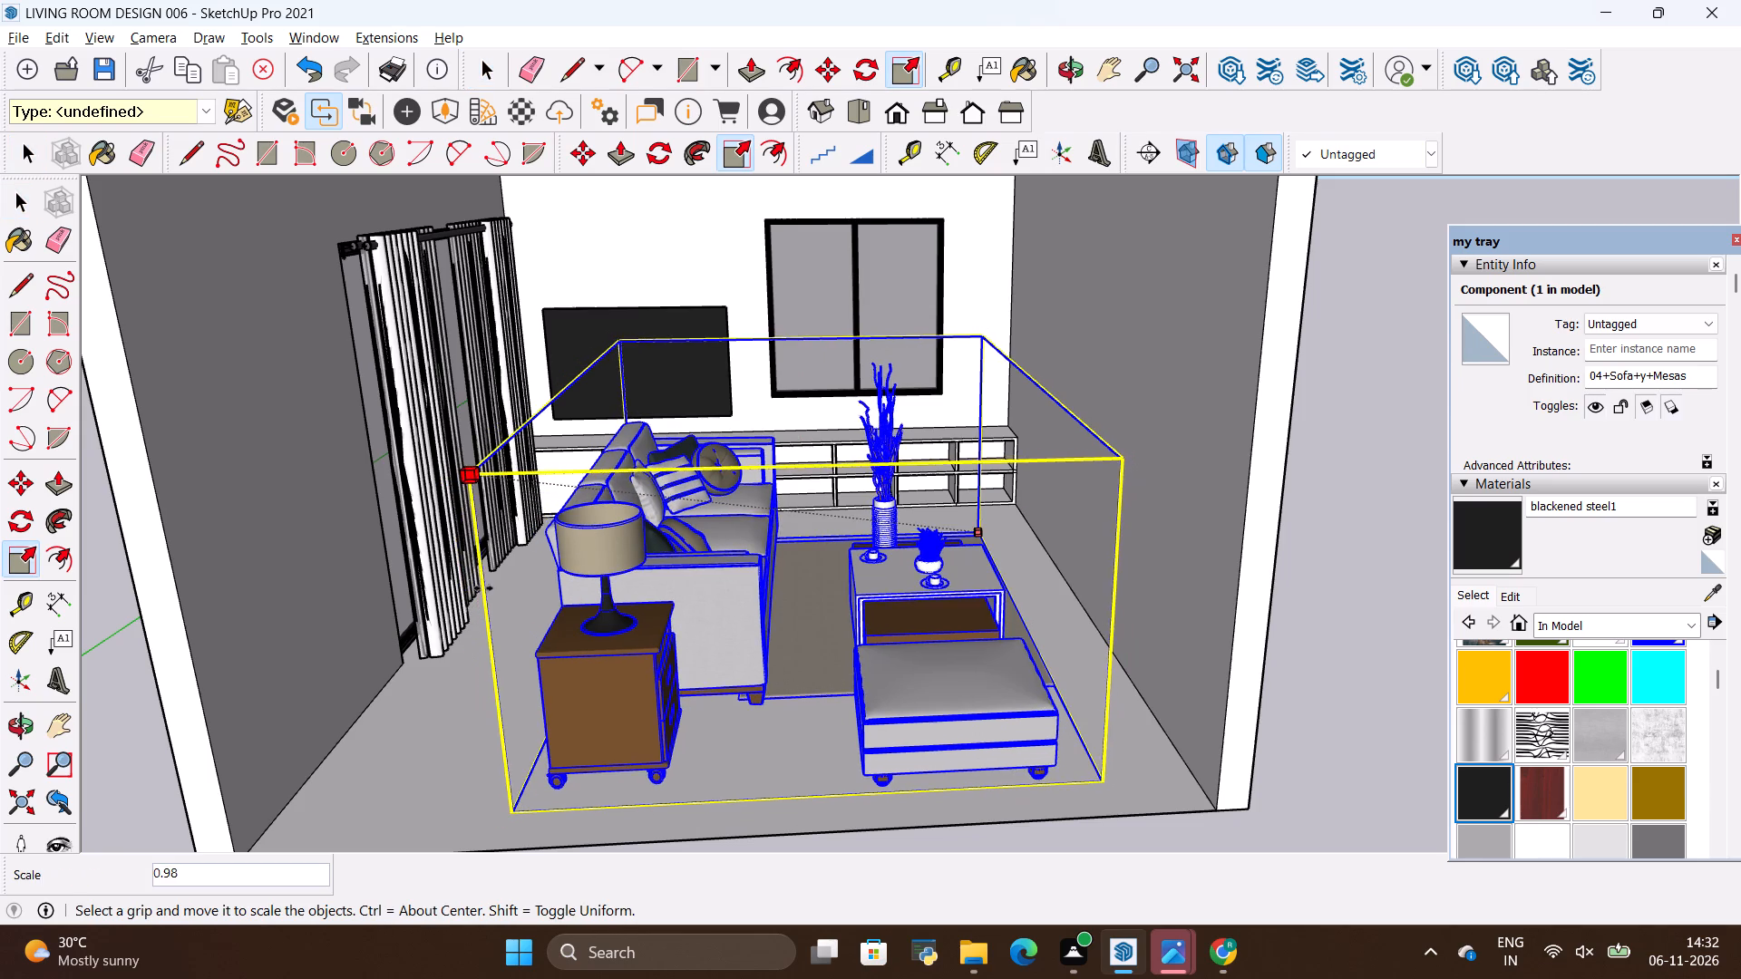
left_click(609, 678)
key("space")
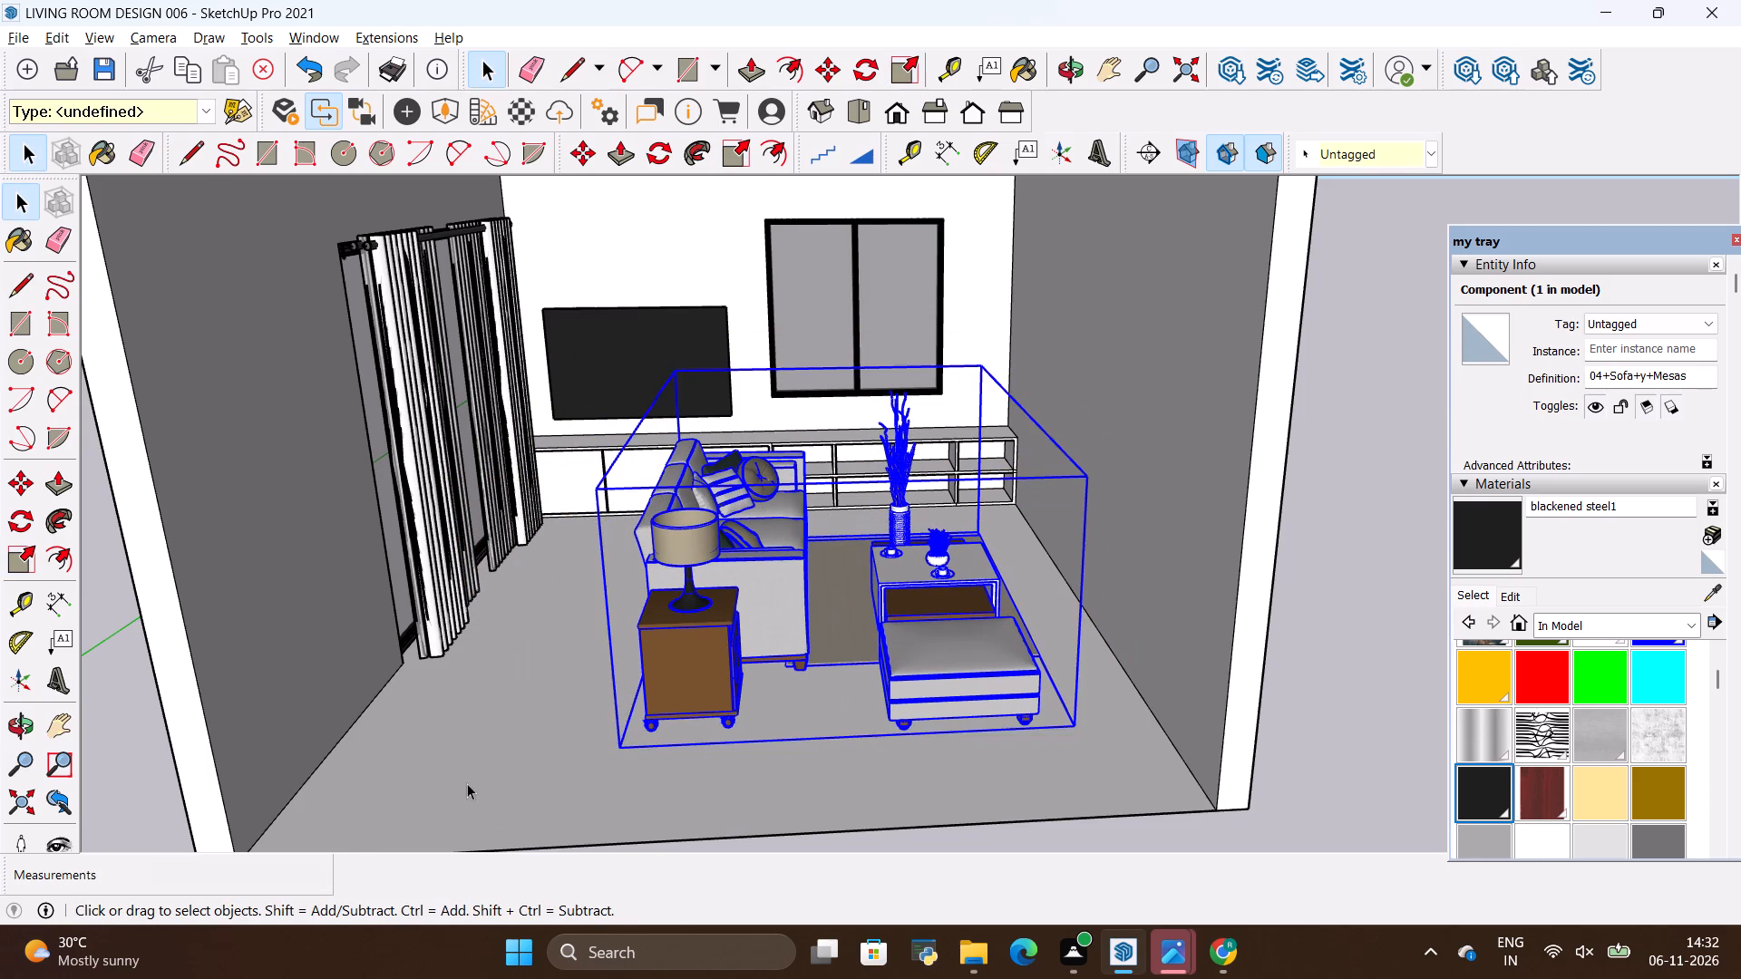
left_click(467, 780)
Stretch the sofa set's footprint along red and green toward the curtain wall and the room's open end, leaving its height alone.
left_click(699, 626)
key("s")
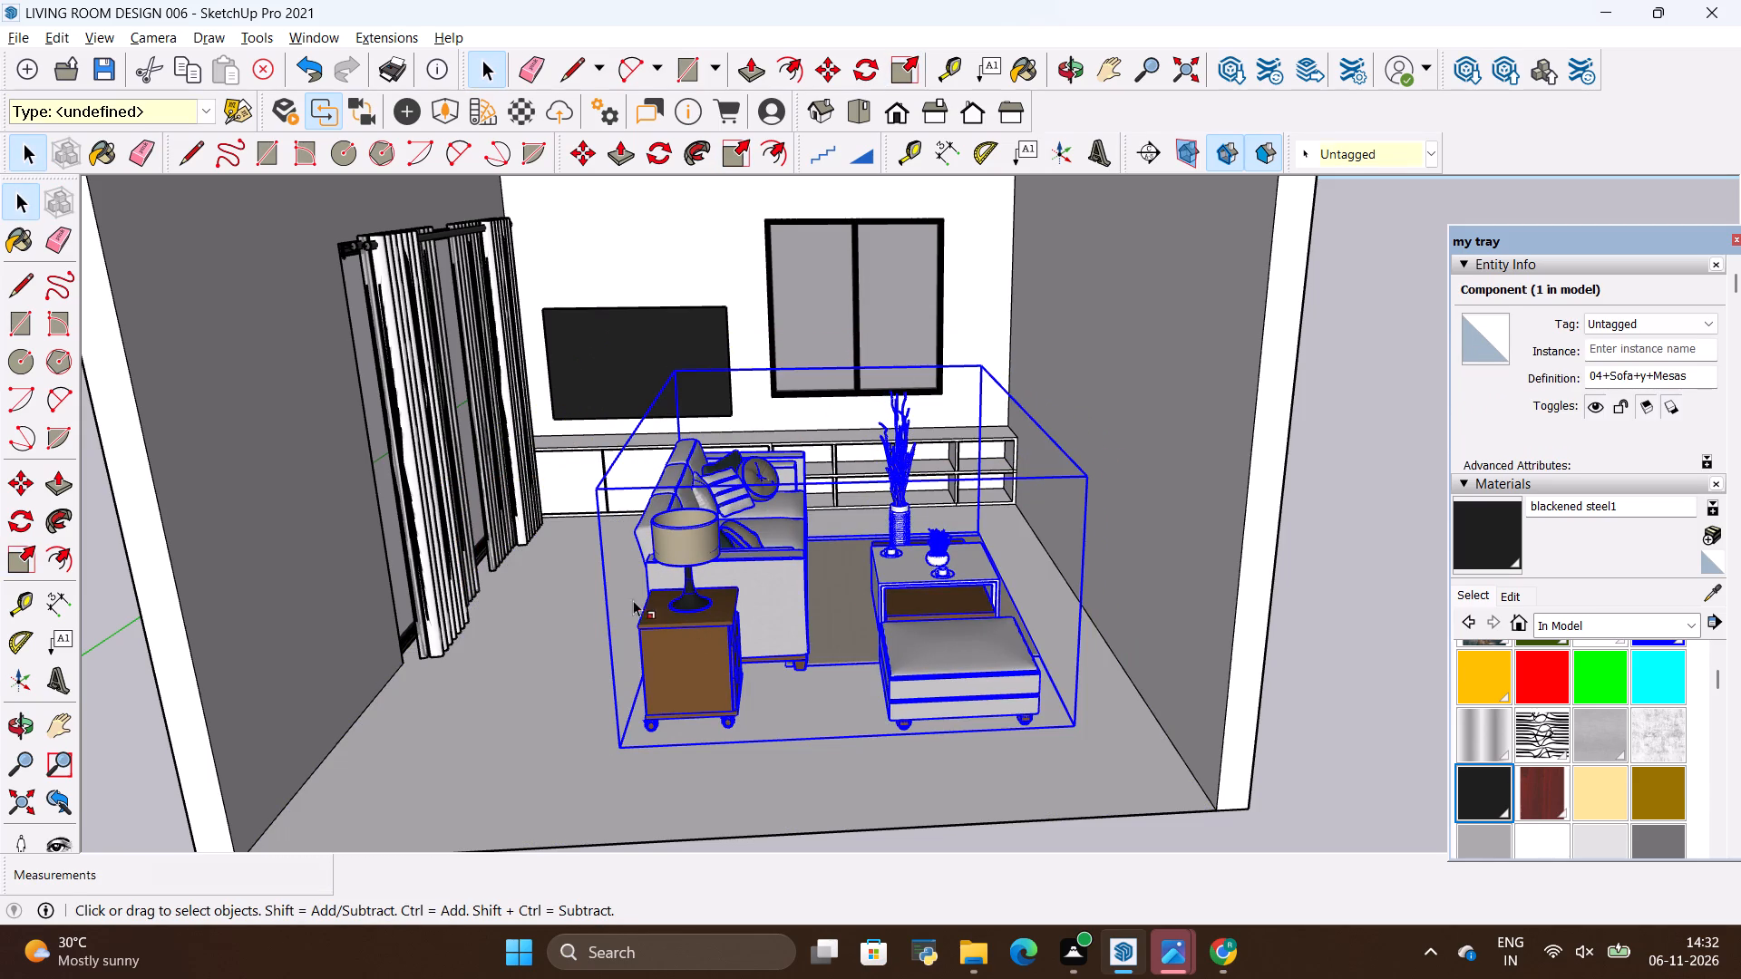
left_click(615, 625)
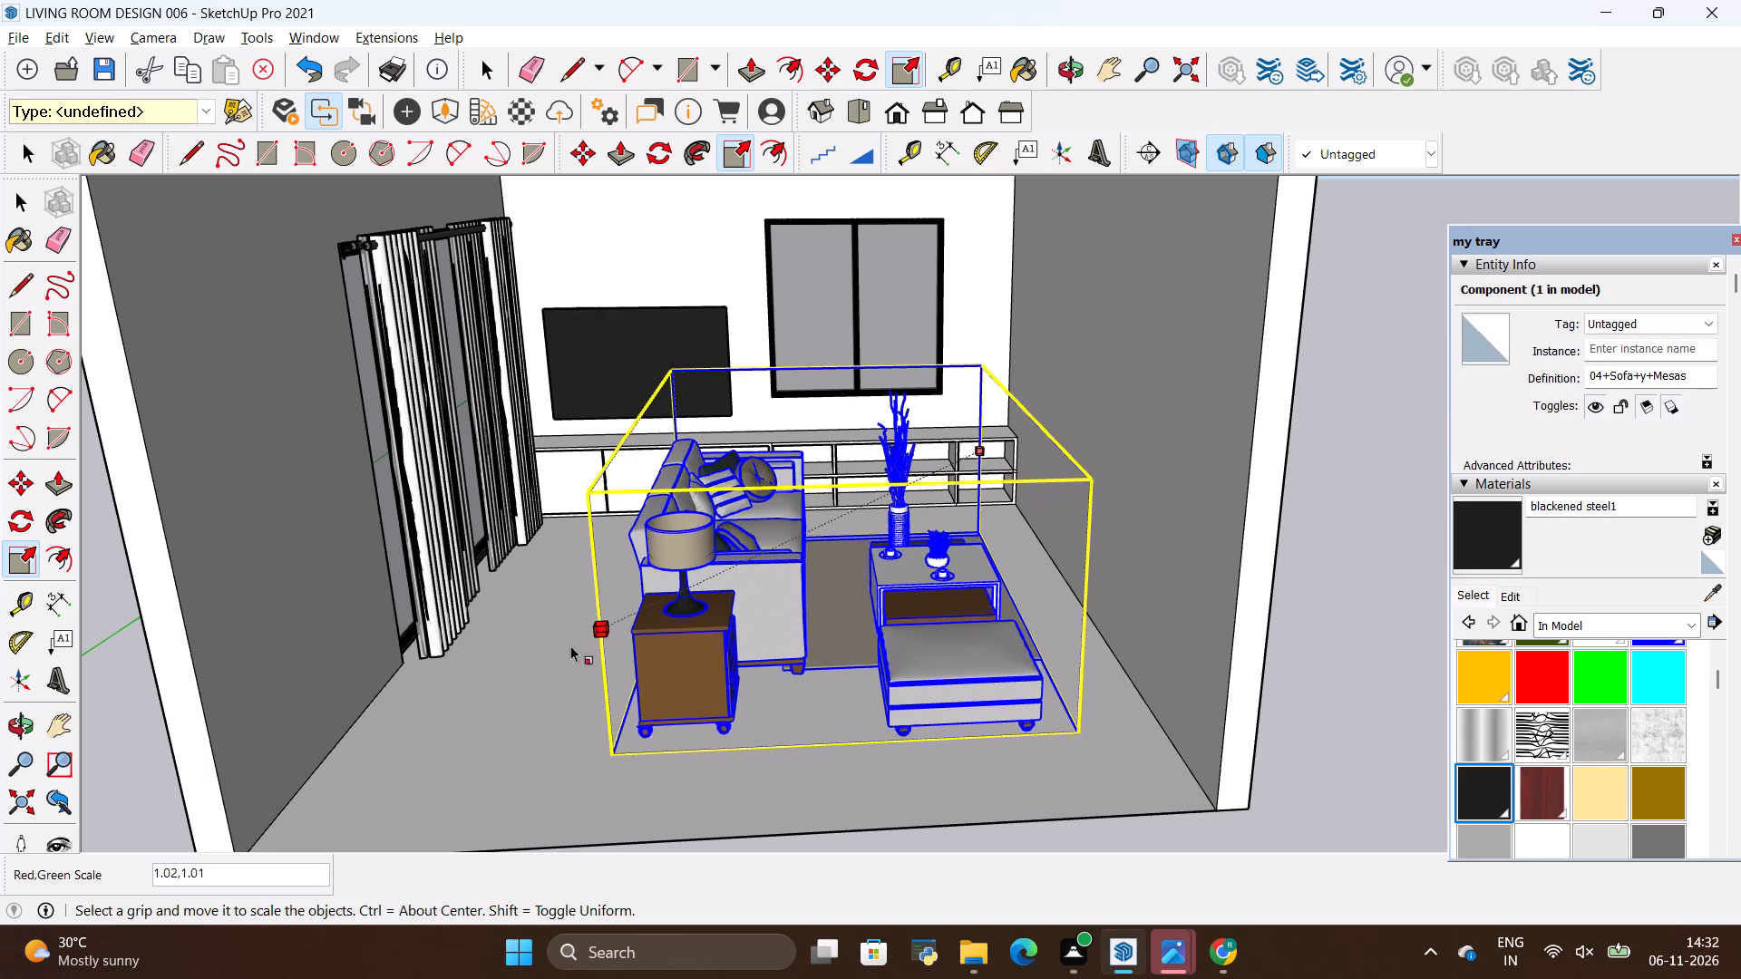
left_click(423, 693)
key("space")
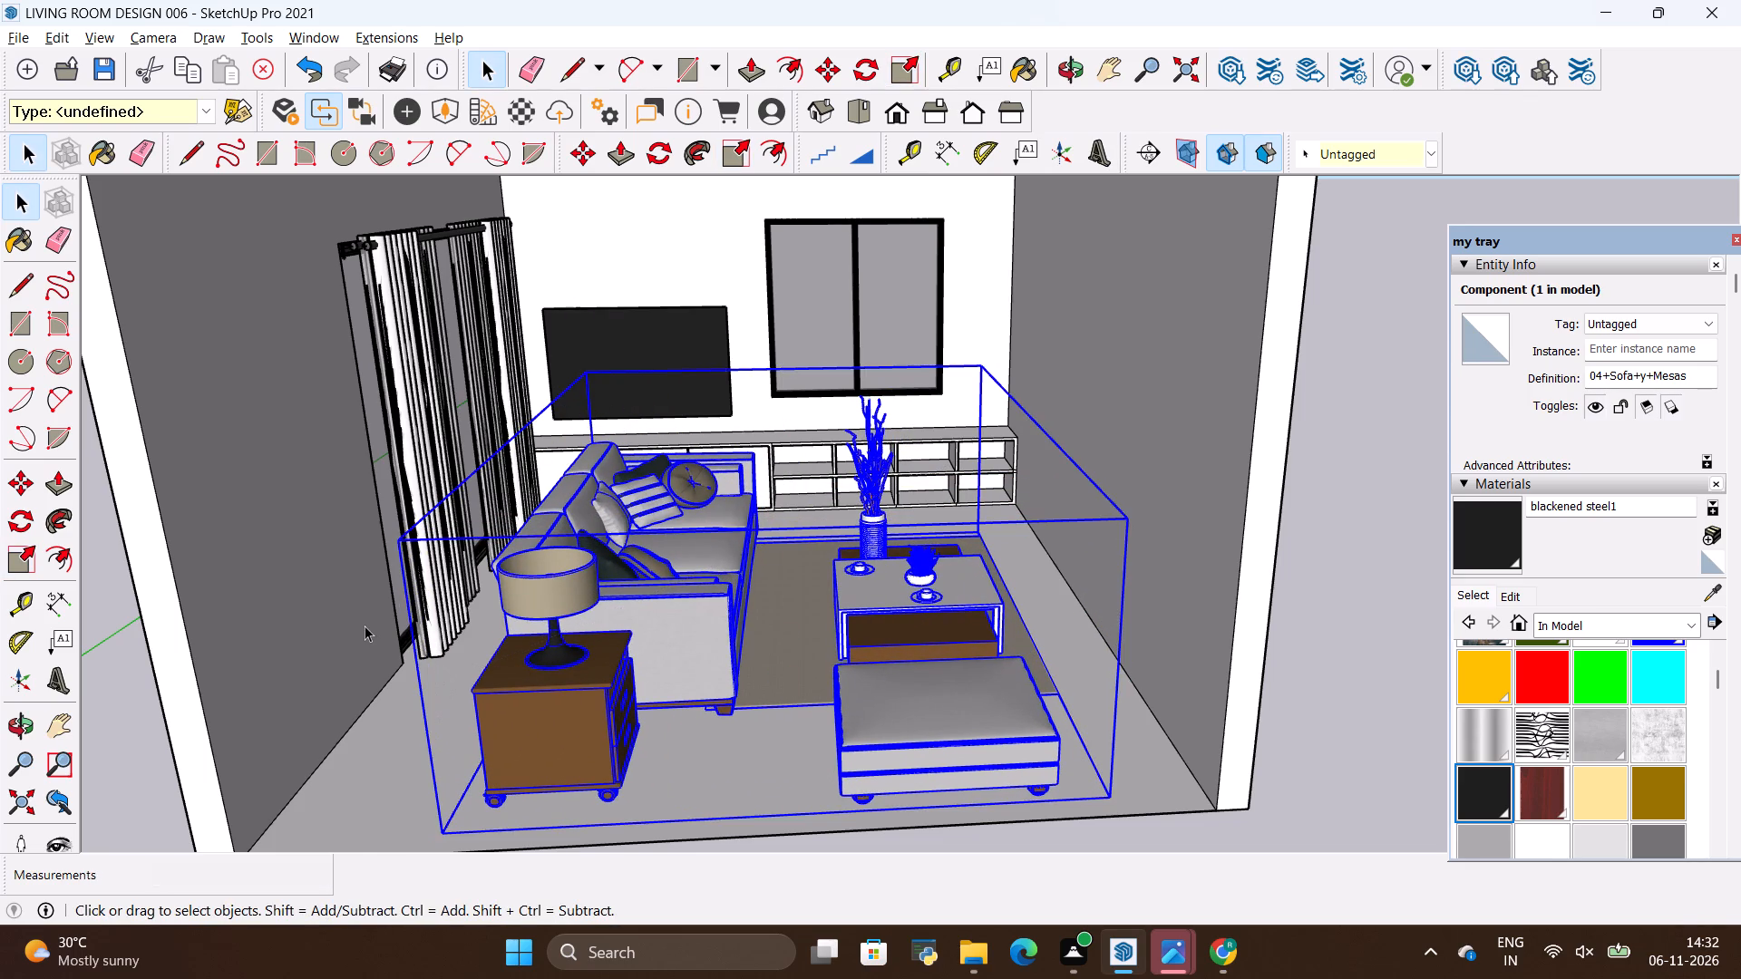
left_click(365, 625)
Move the sofa set about 1' 9 5/8" across the floor toward the curtain wall.
scroll(553, 538, "down", 3)
left_click(653, 601)
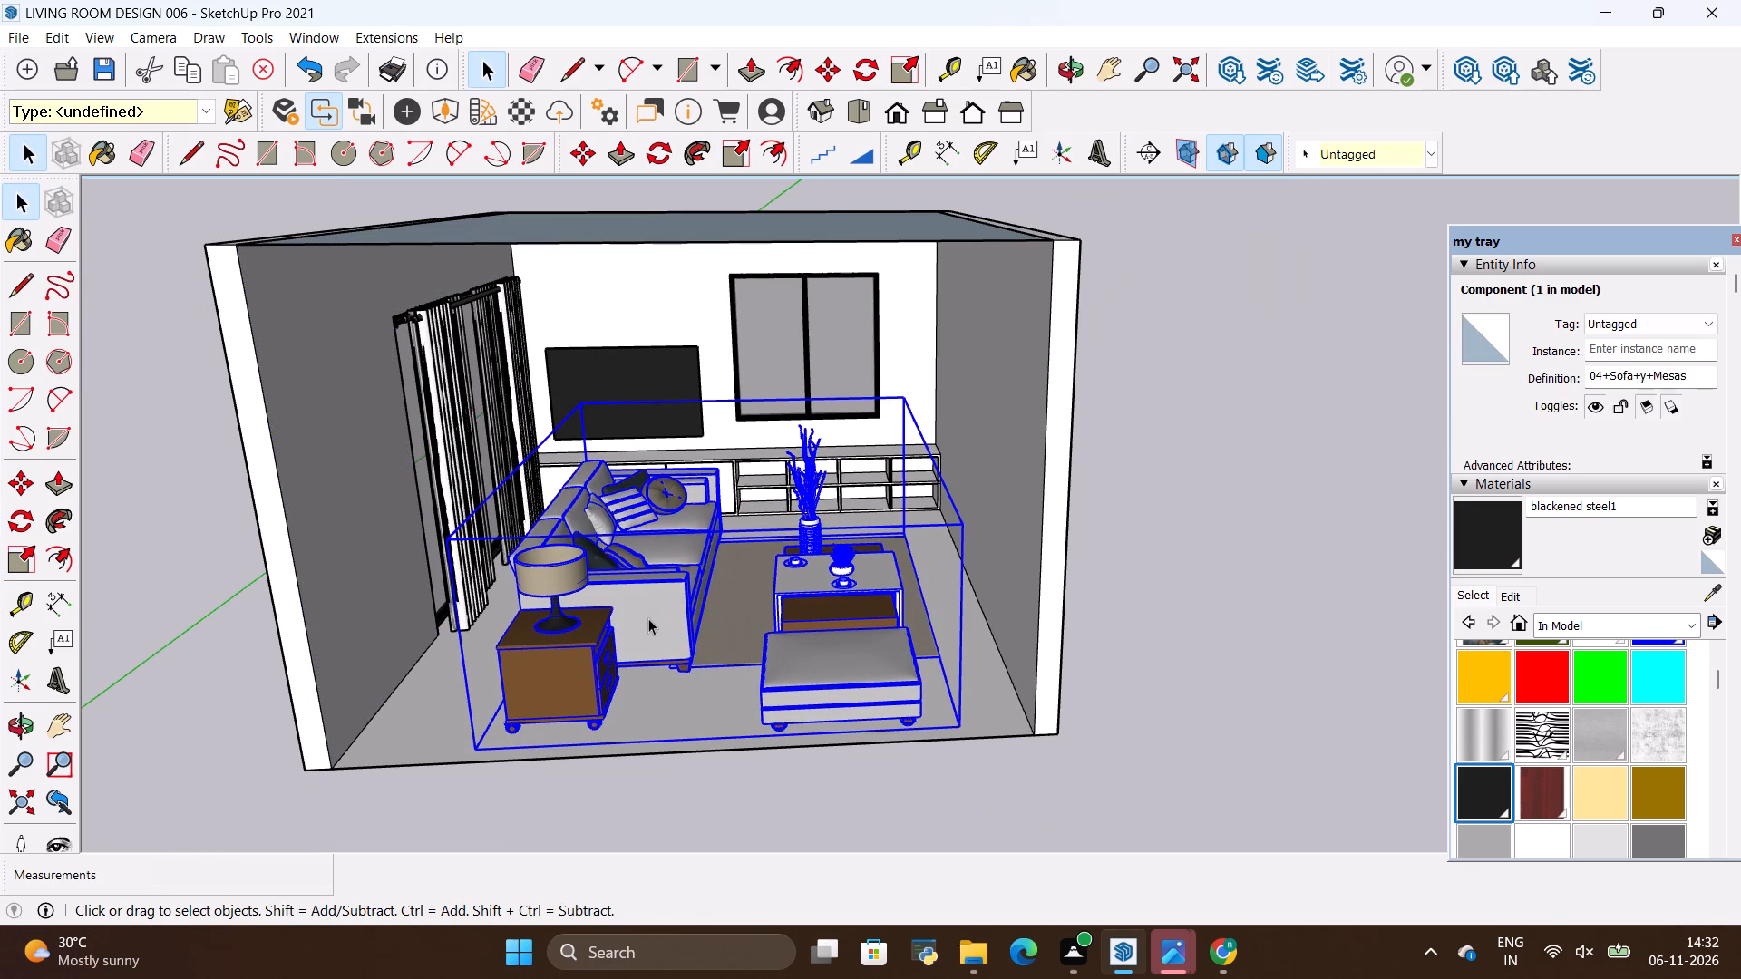
key("m")
left_click(469, 748)
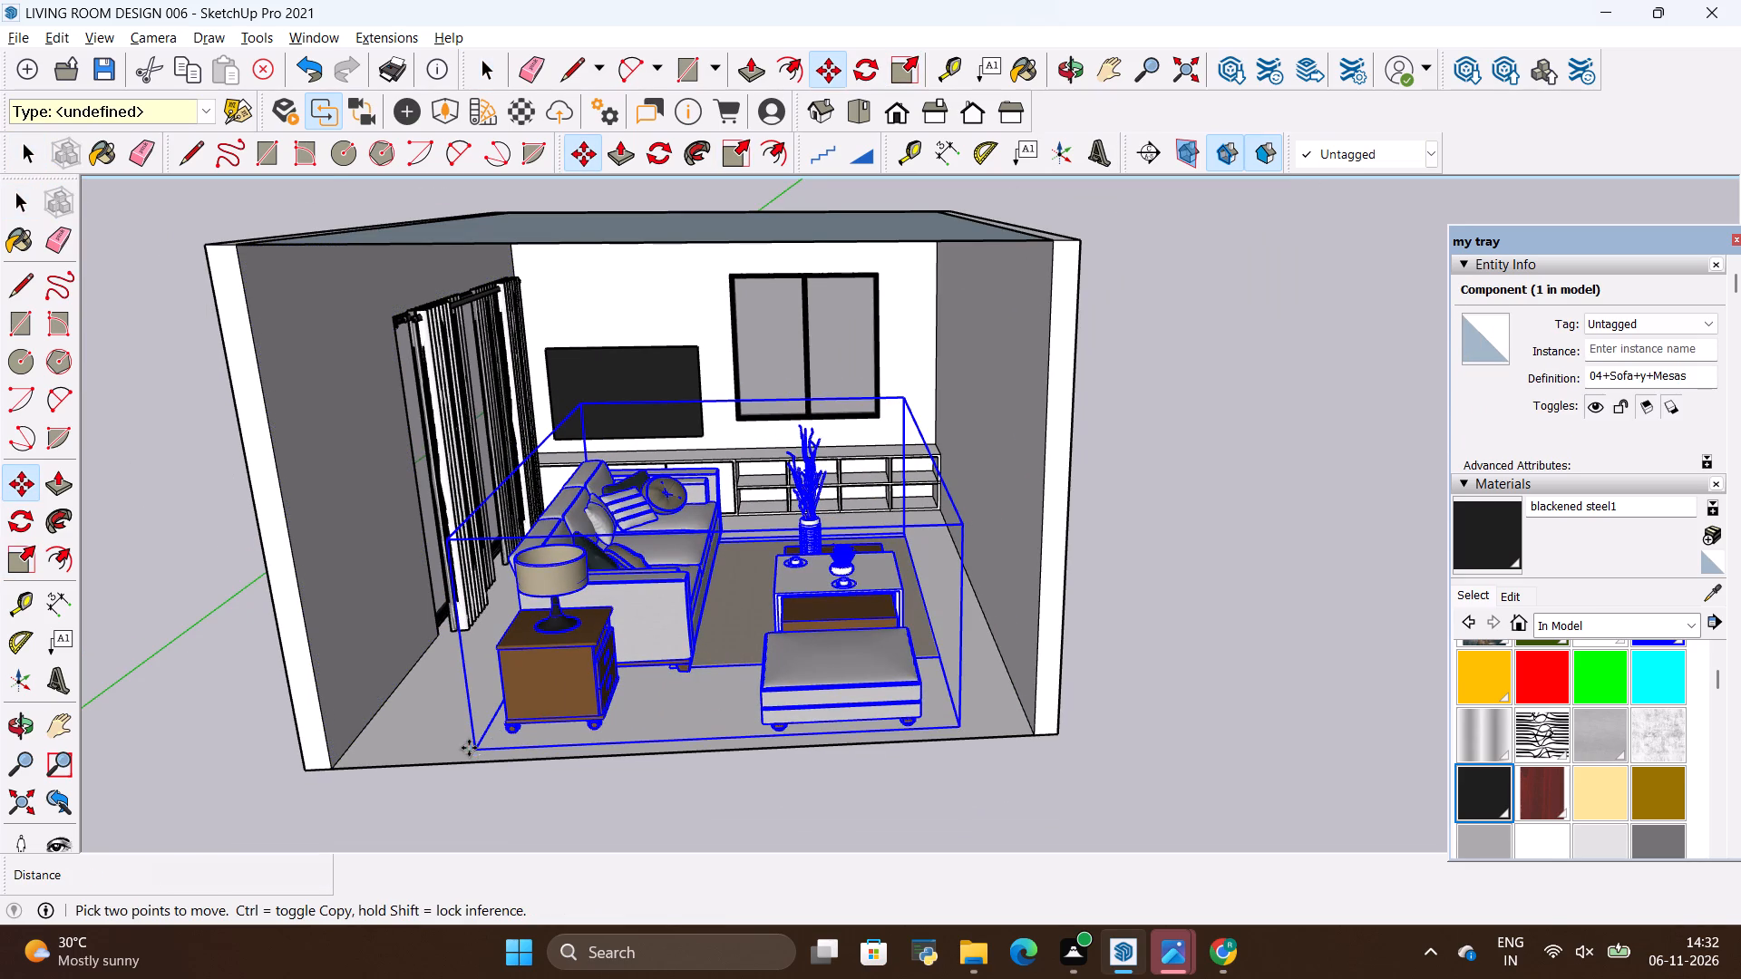
left_click(398, 740)
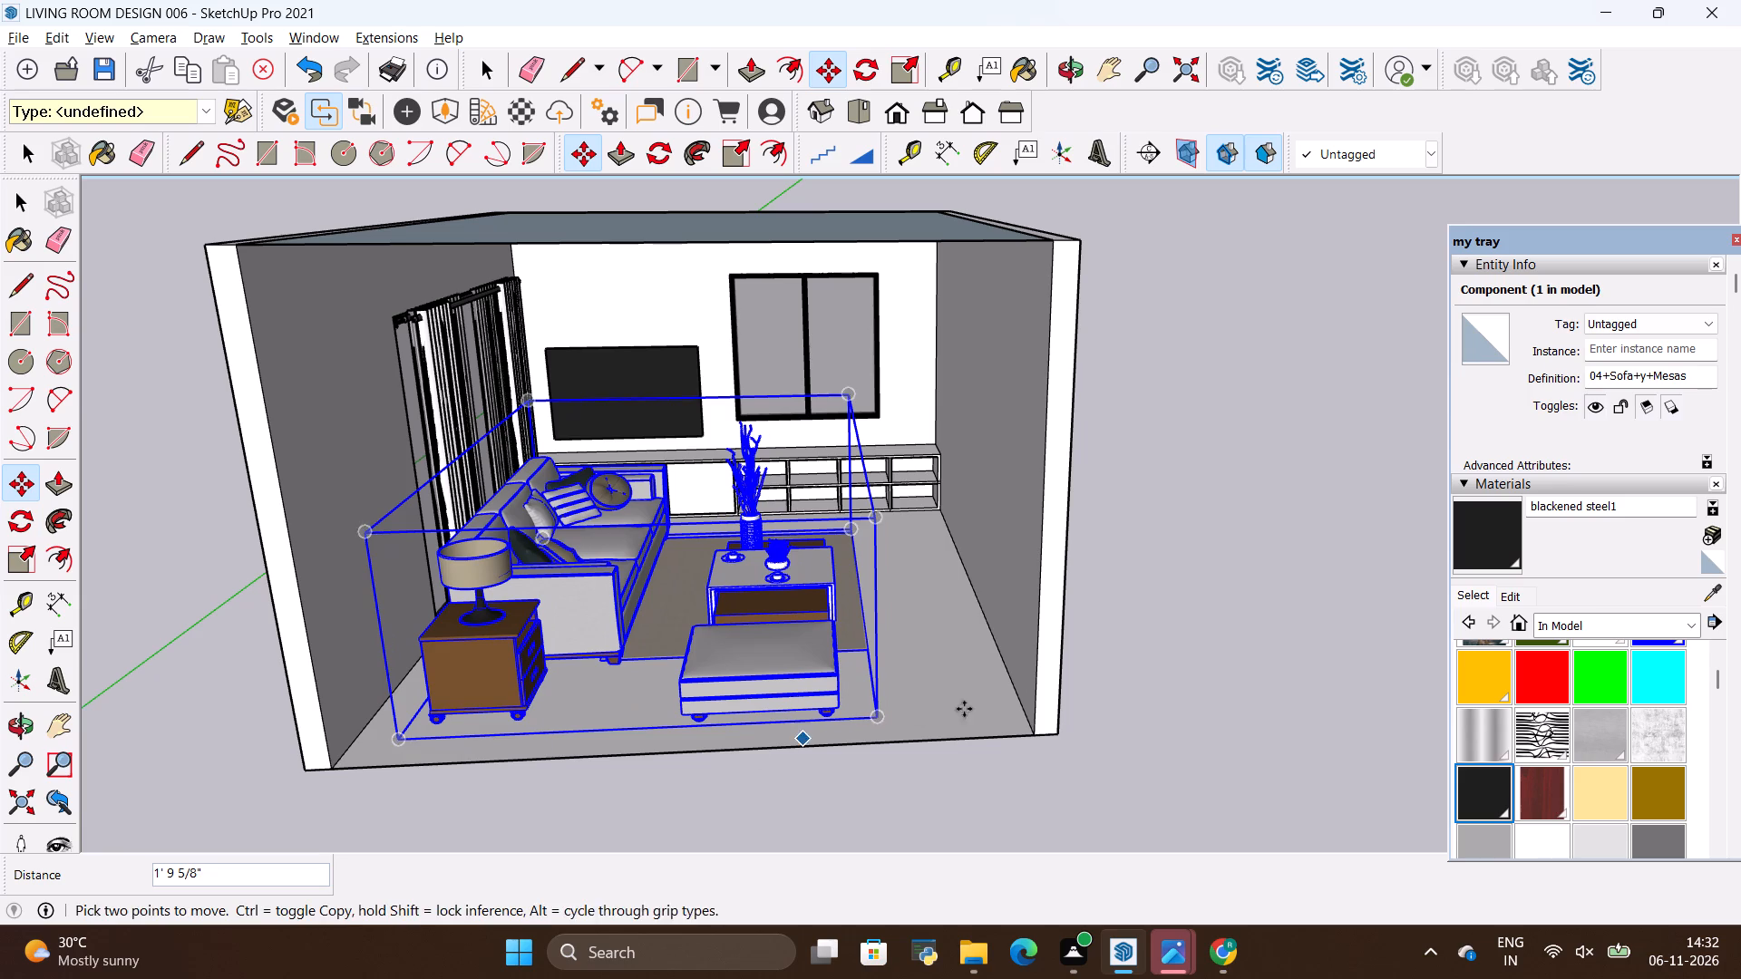
key("space")
left_click(1299, 621)
Examine the sofa set's placement against the curtains, TV wall and low shelving from several angles.
scroll(871, 574, "up", 2)
scroll(621, 448, "up", 4)
scroll(960, 649, "down", 3)
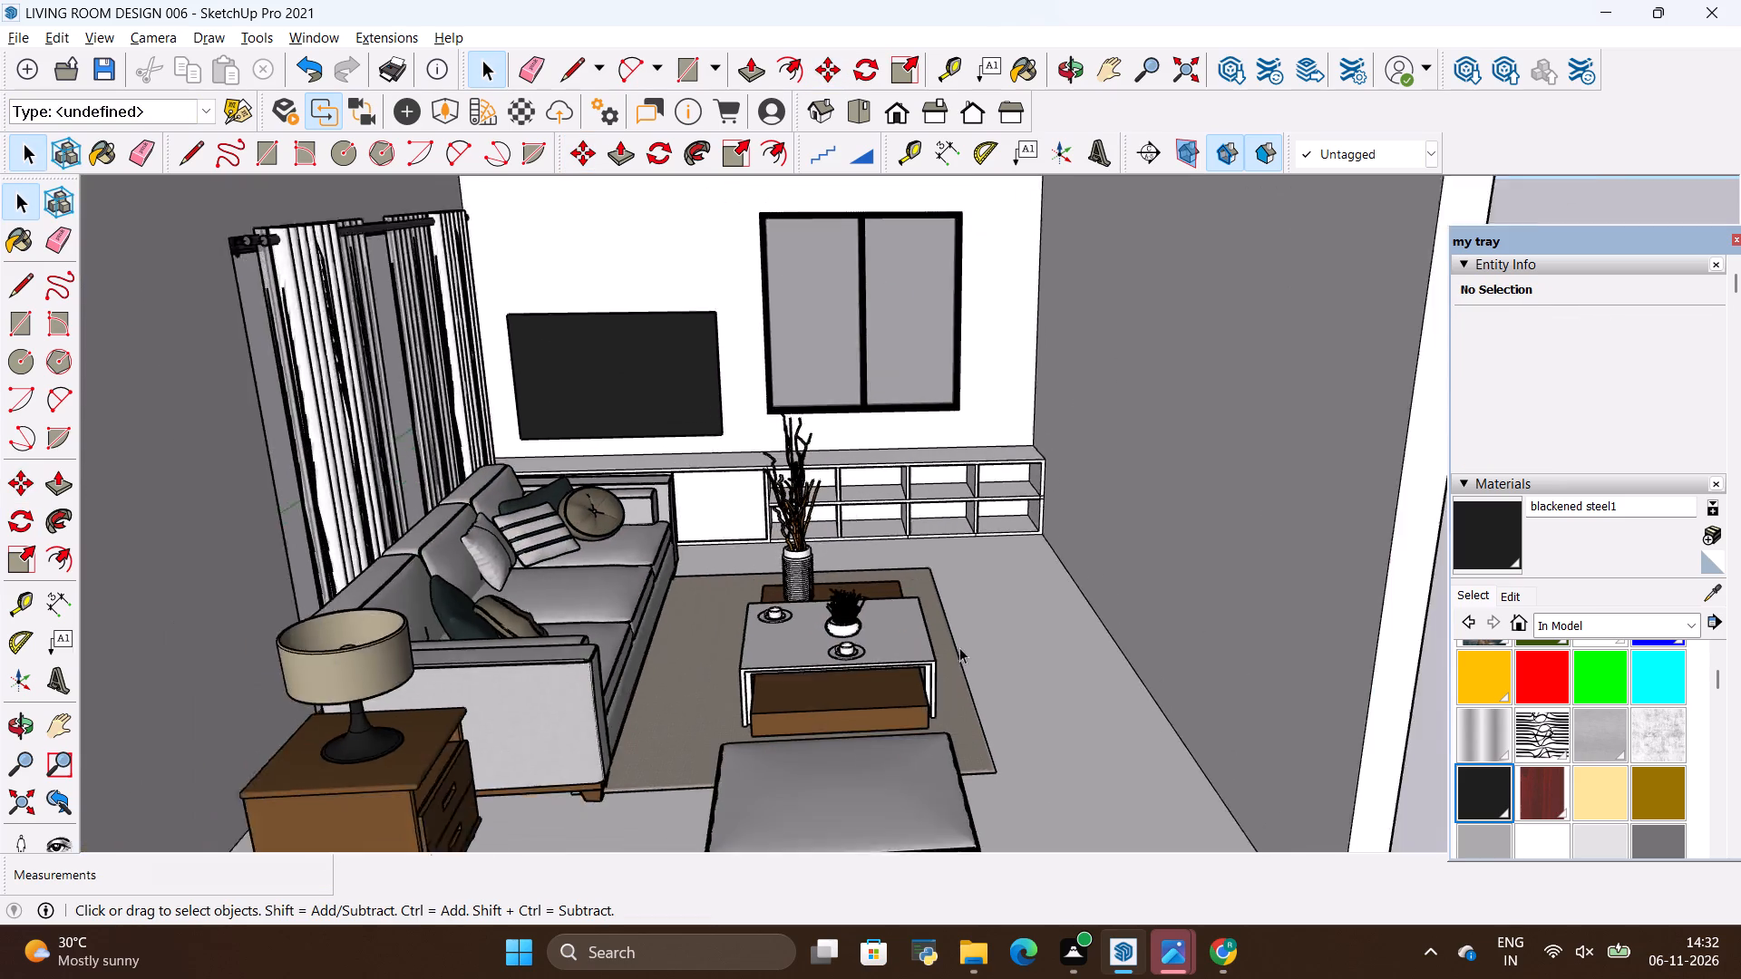
scroll(959, 647, "down", 6)
scroll(842, 470, "up", 6)
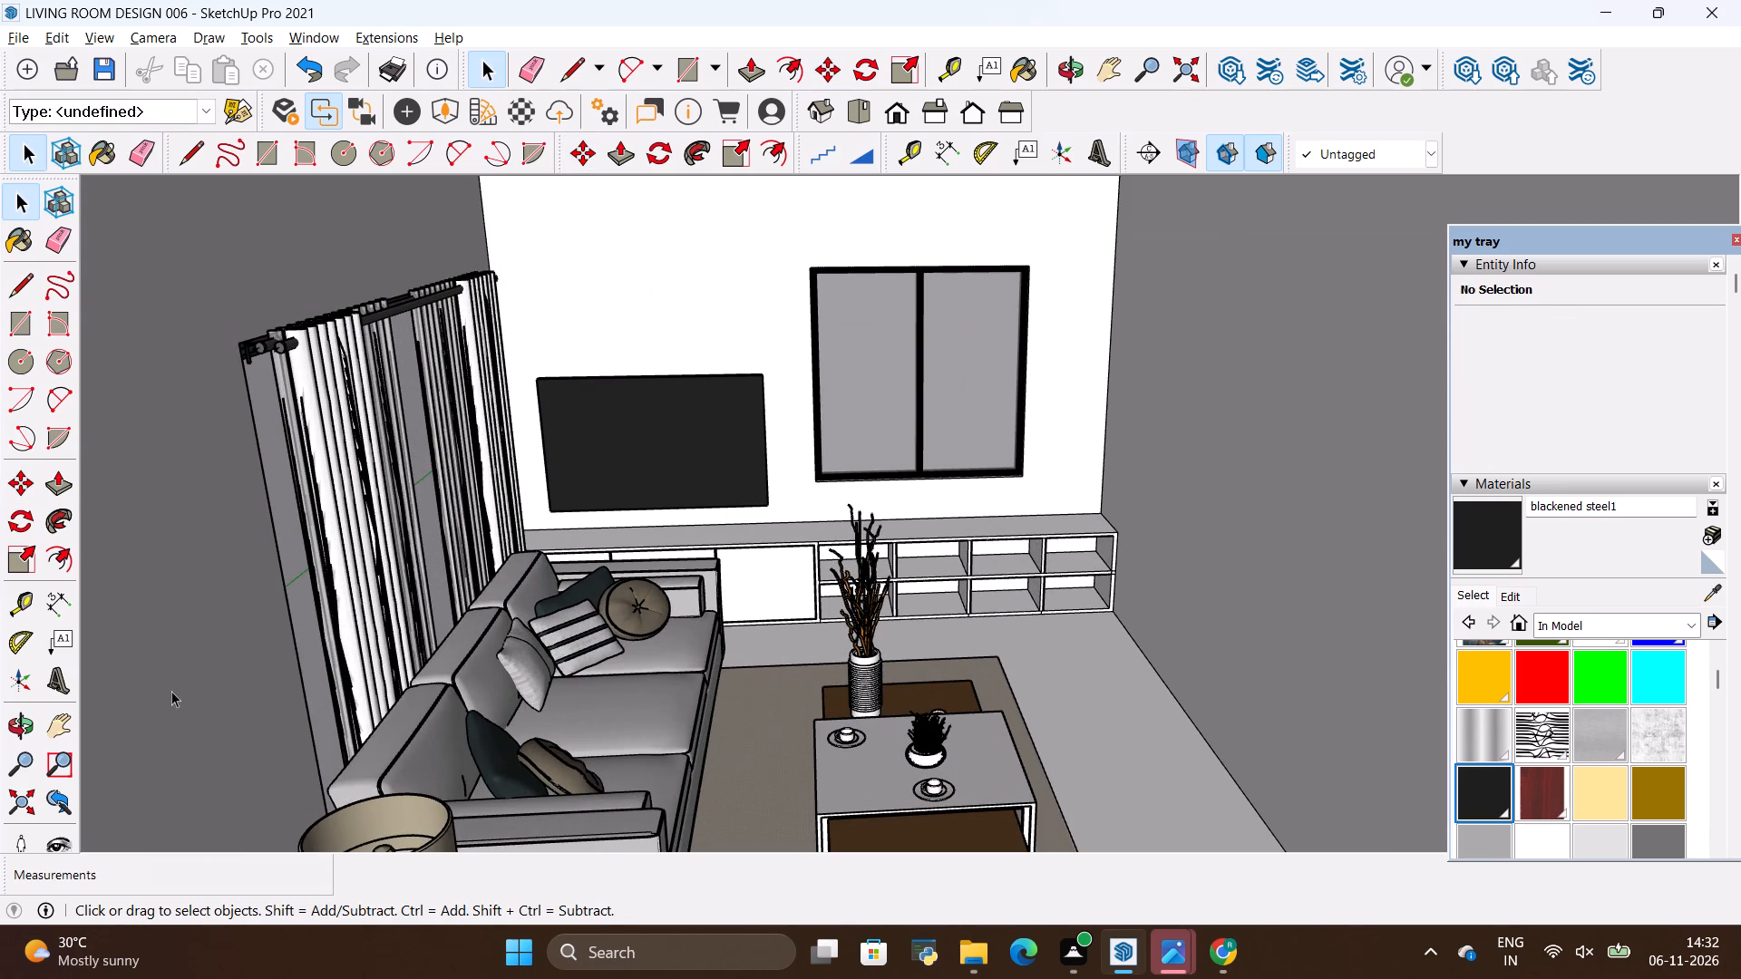
left_click(13, 722)
left_click_drag(508, 670, 512, 544)
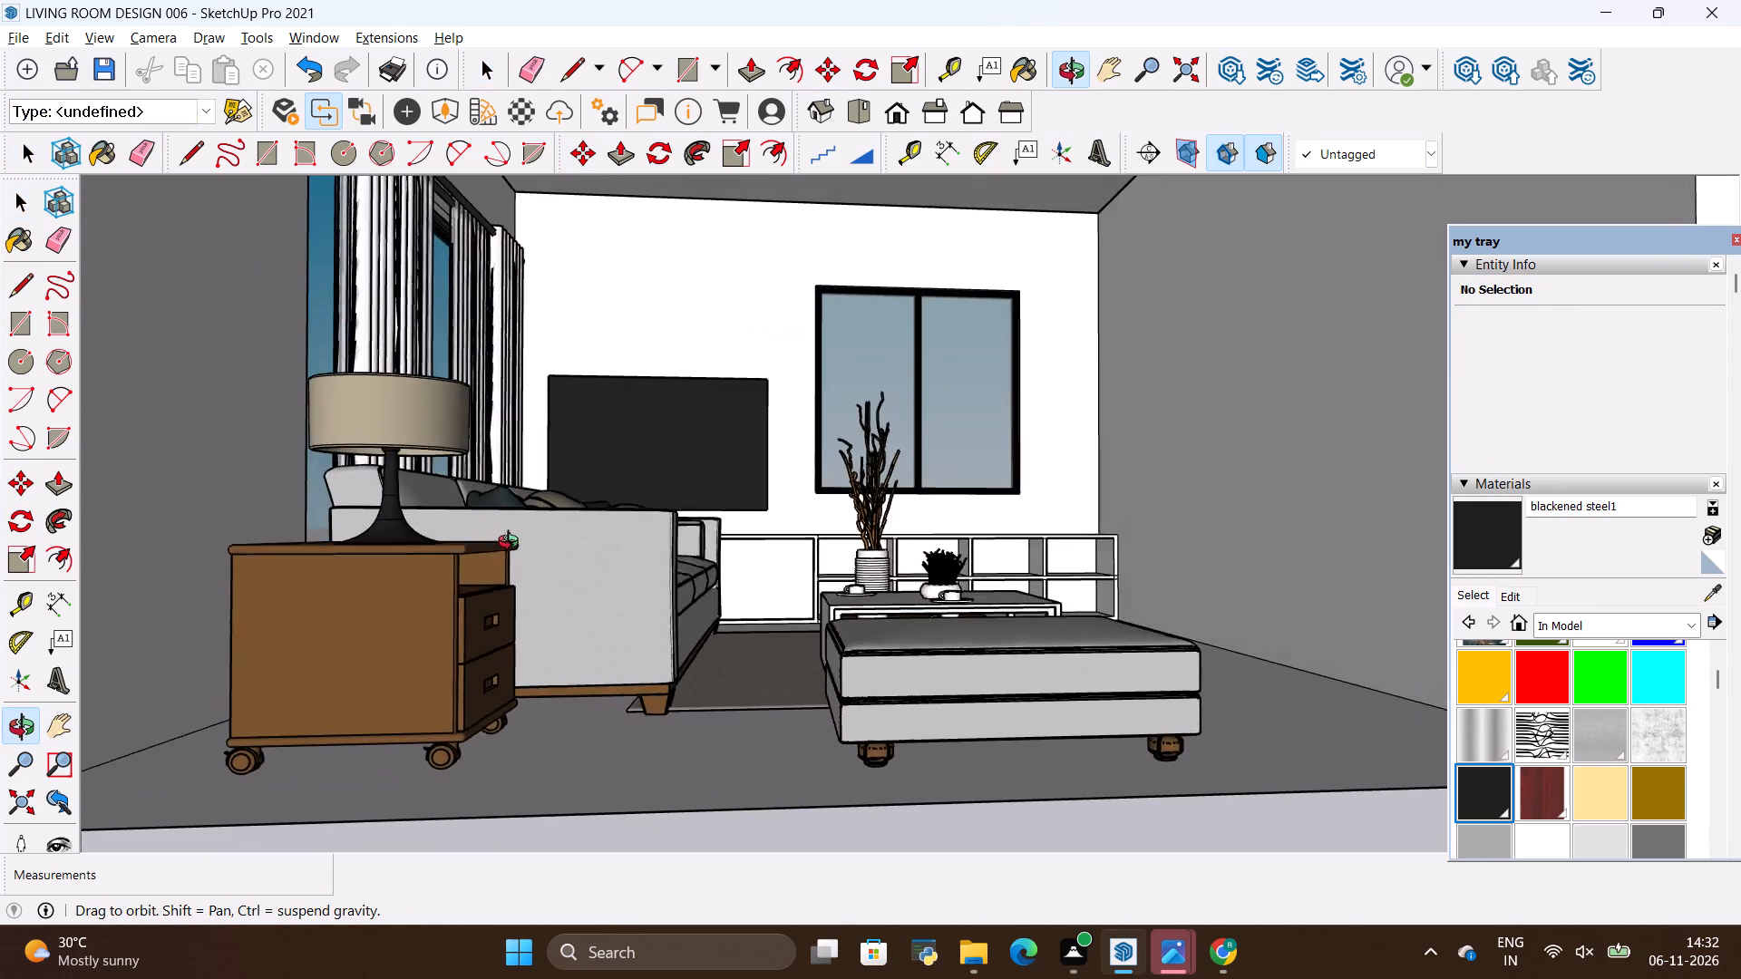
left_click_drag(512, 544, 488, 599)
scroll(789, 576, "down", 3)
scroll(871, 430, "up", 3)
left_click_drag(863, 466, 867, 470)
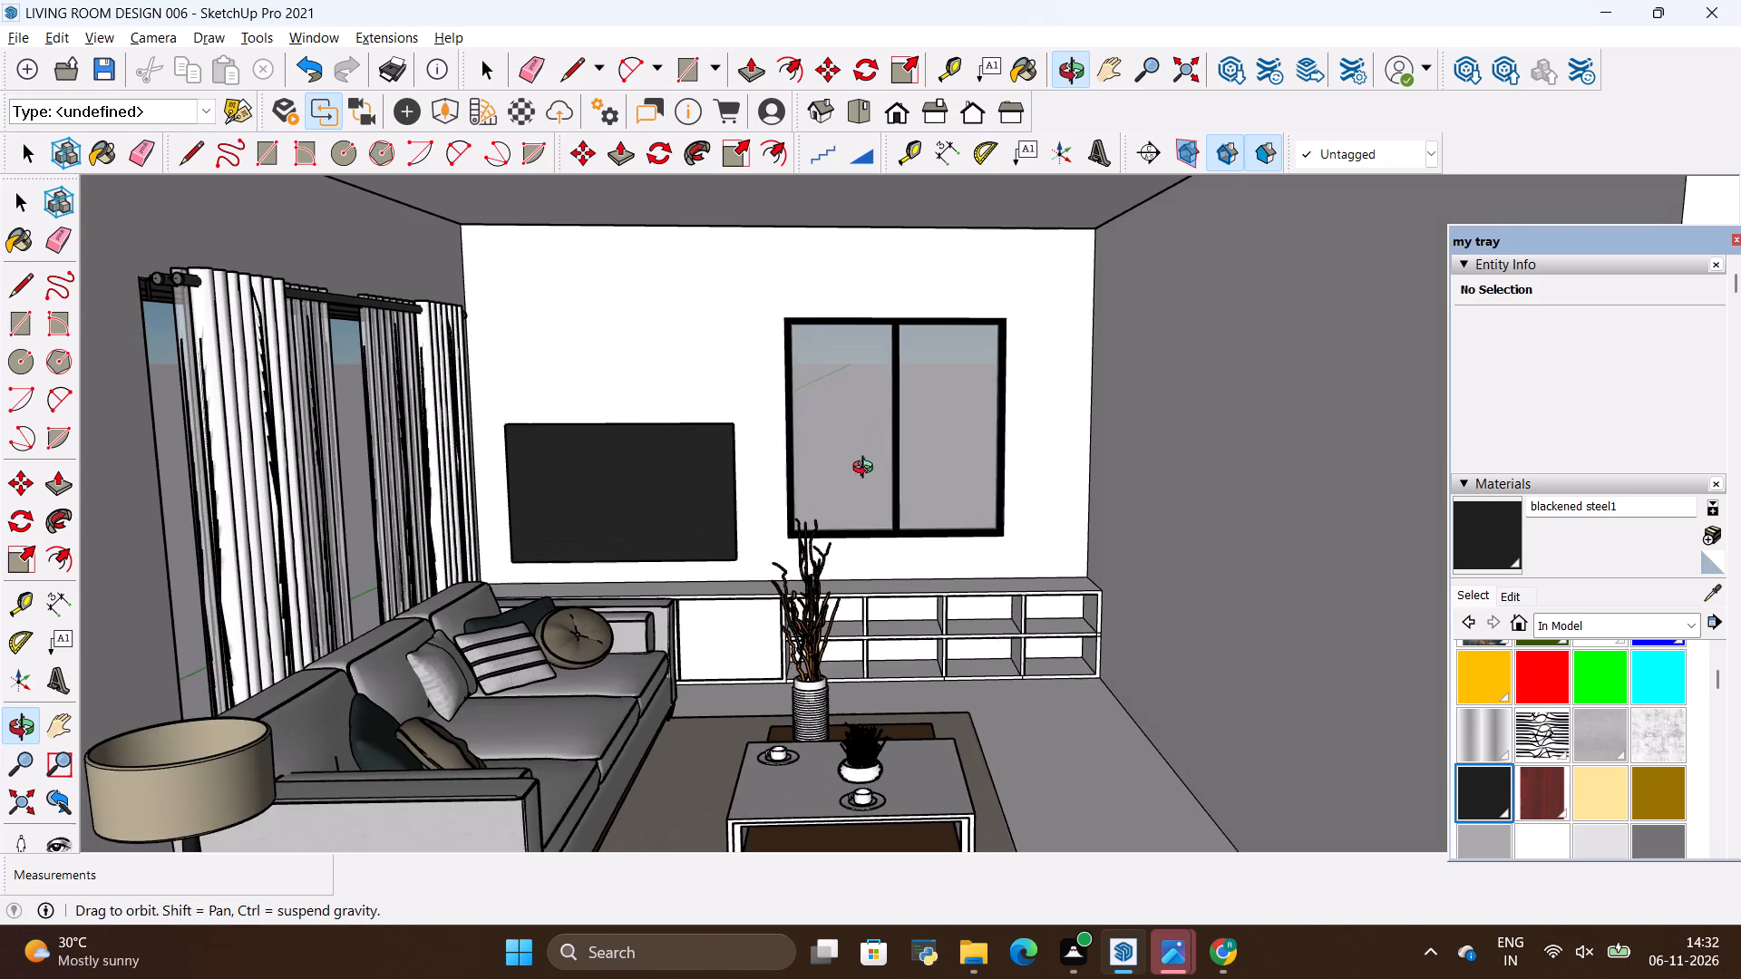
left_click_drag(867, 470, 868, 487)
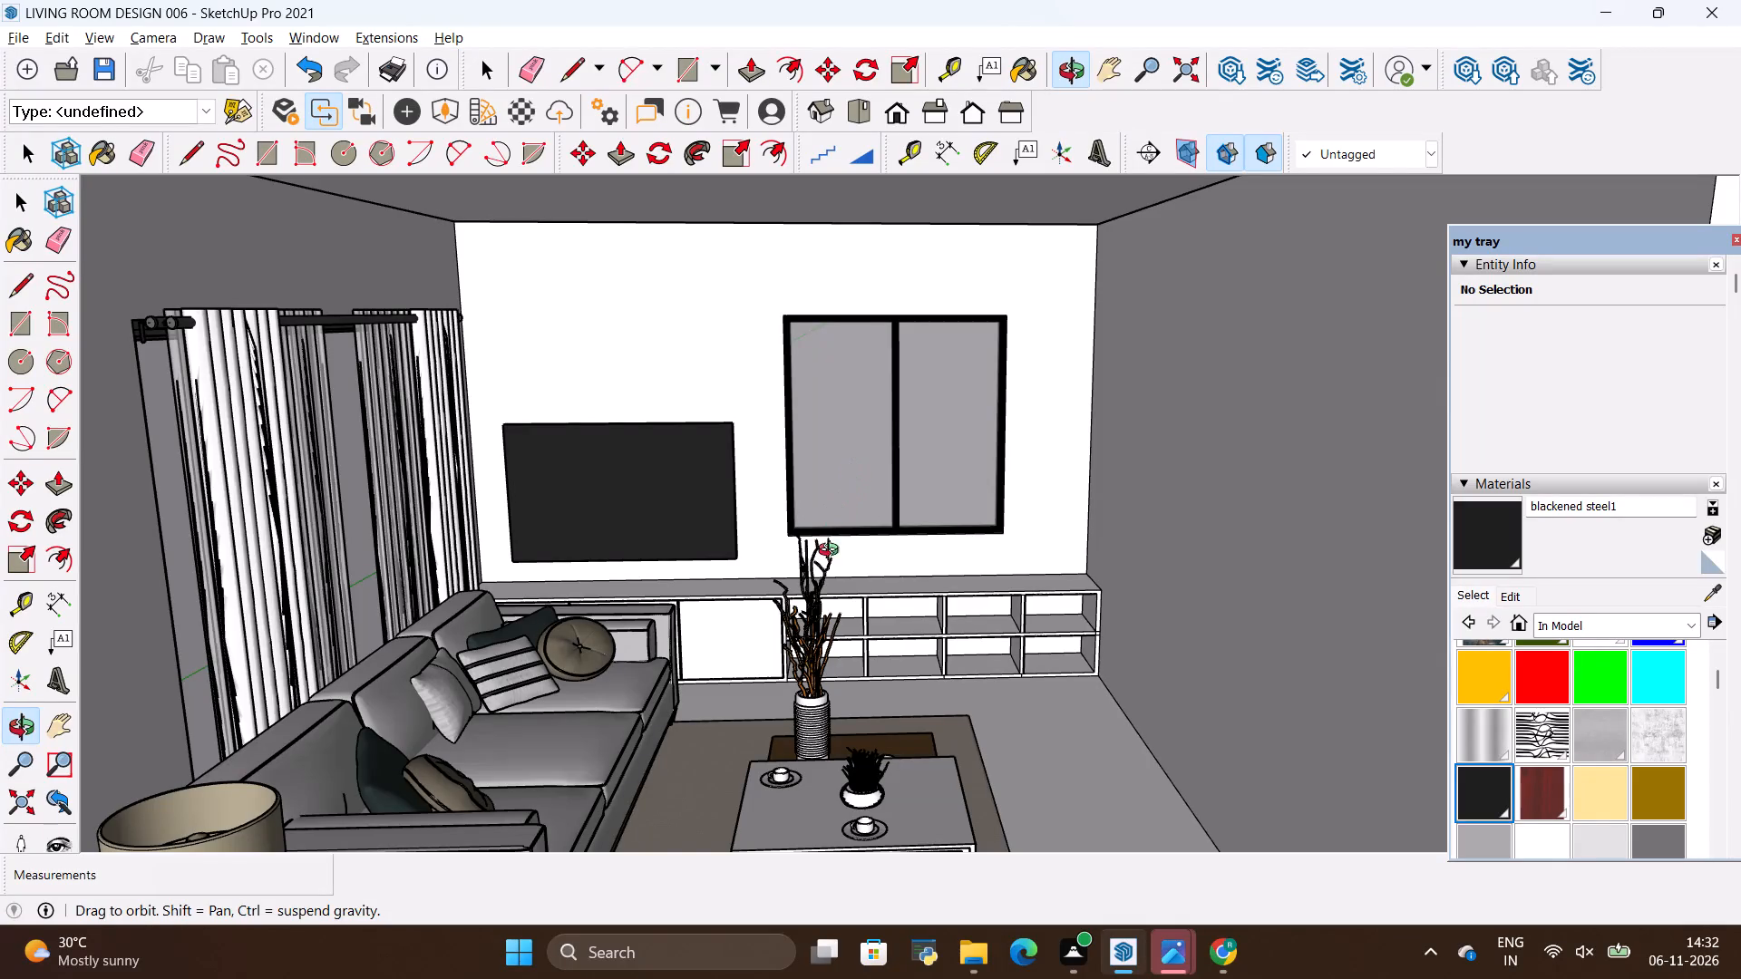
scroll(837, 625, "down", 5)
scroll(827, 478, "up", 4)
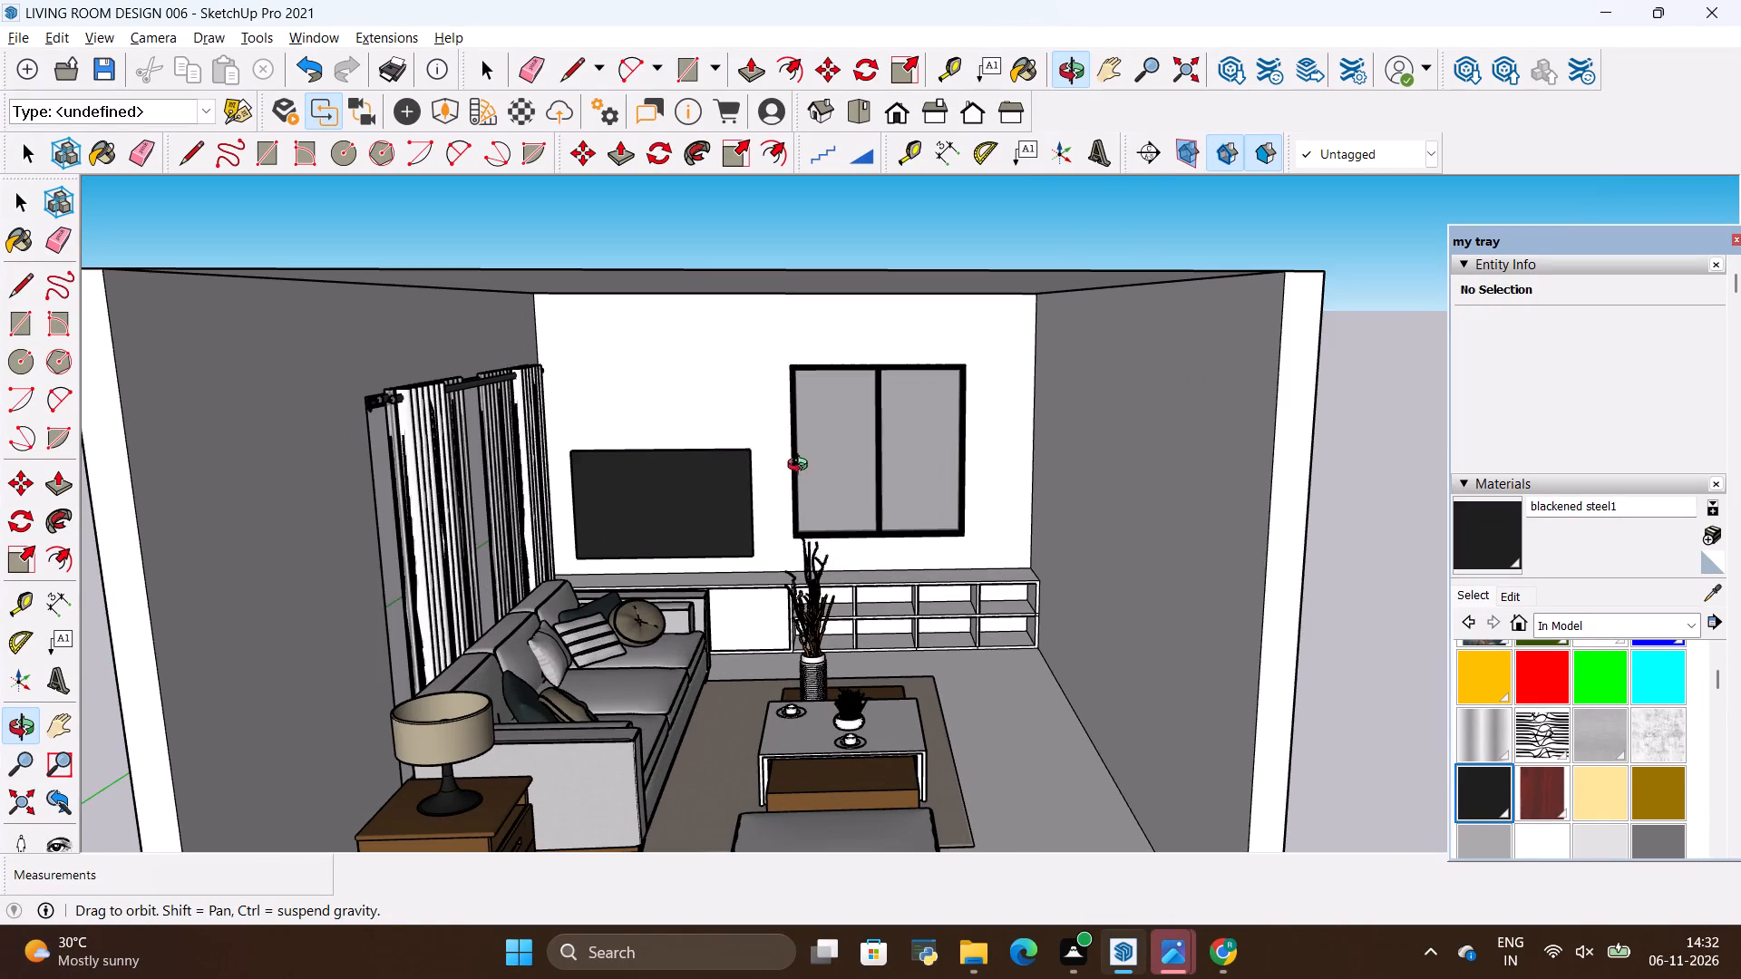
scroll(715, 490, "up", 2)
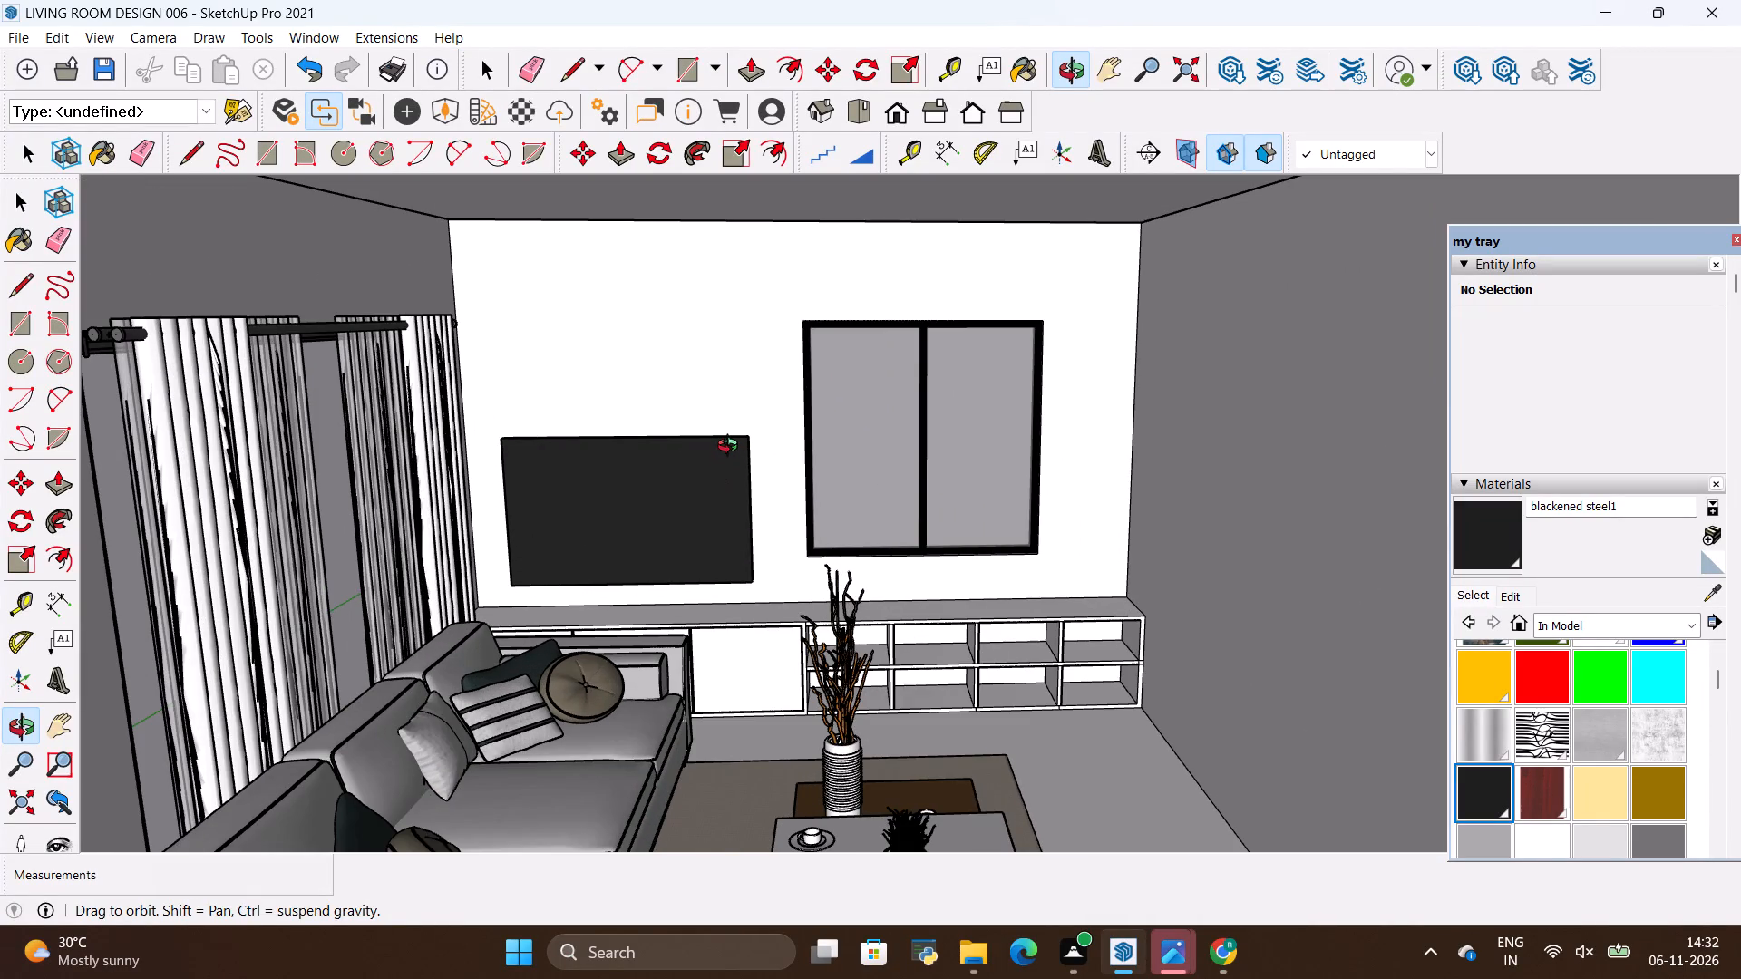
scroll(732, 448, "up", 1)
scroll(771, 440, "down", 4)
left_click_drag(776, 427, 775, 387)
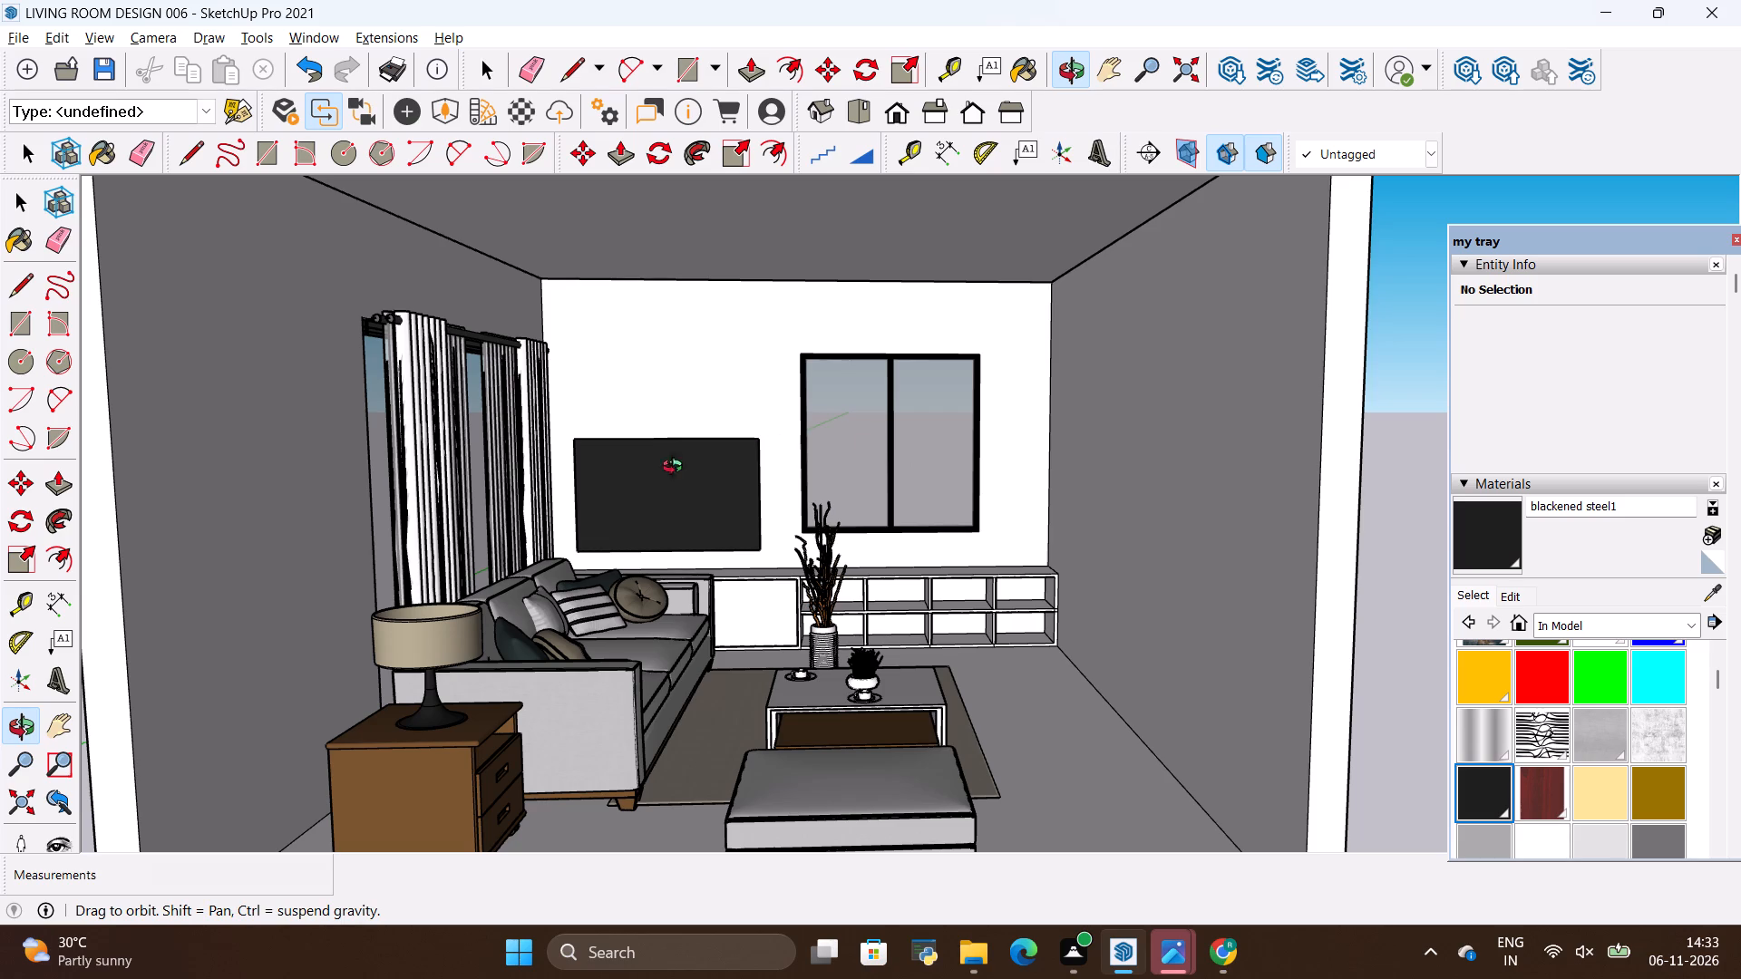
scroll(476, 545, "down", 3)
scroll(497, 473, "up", 3)
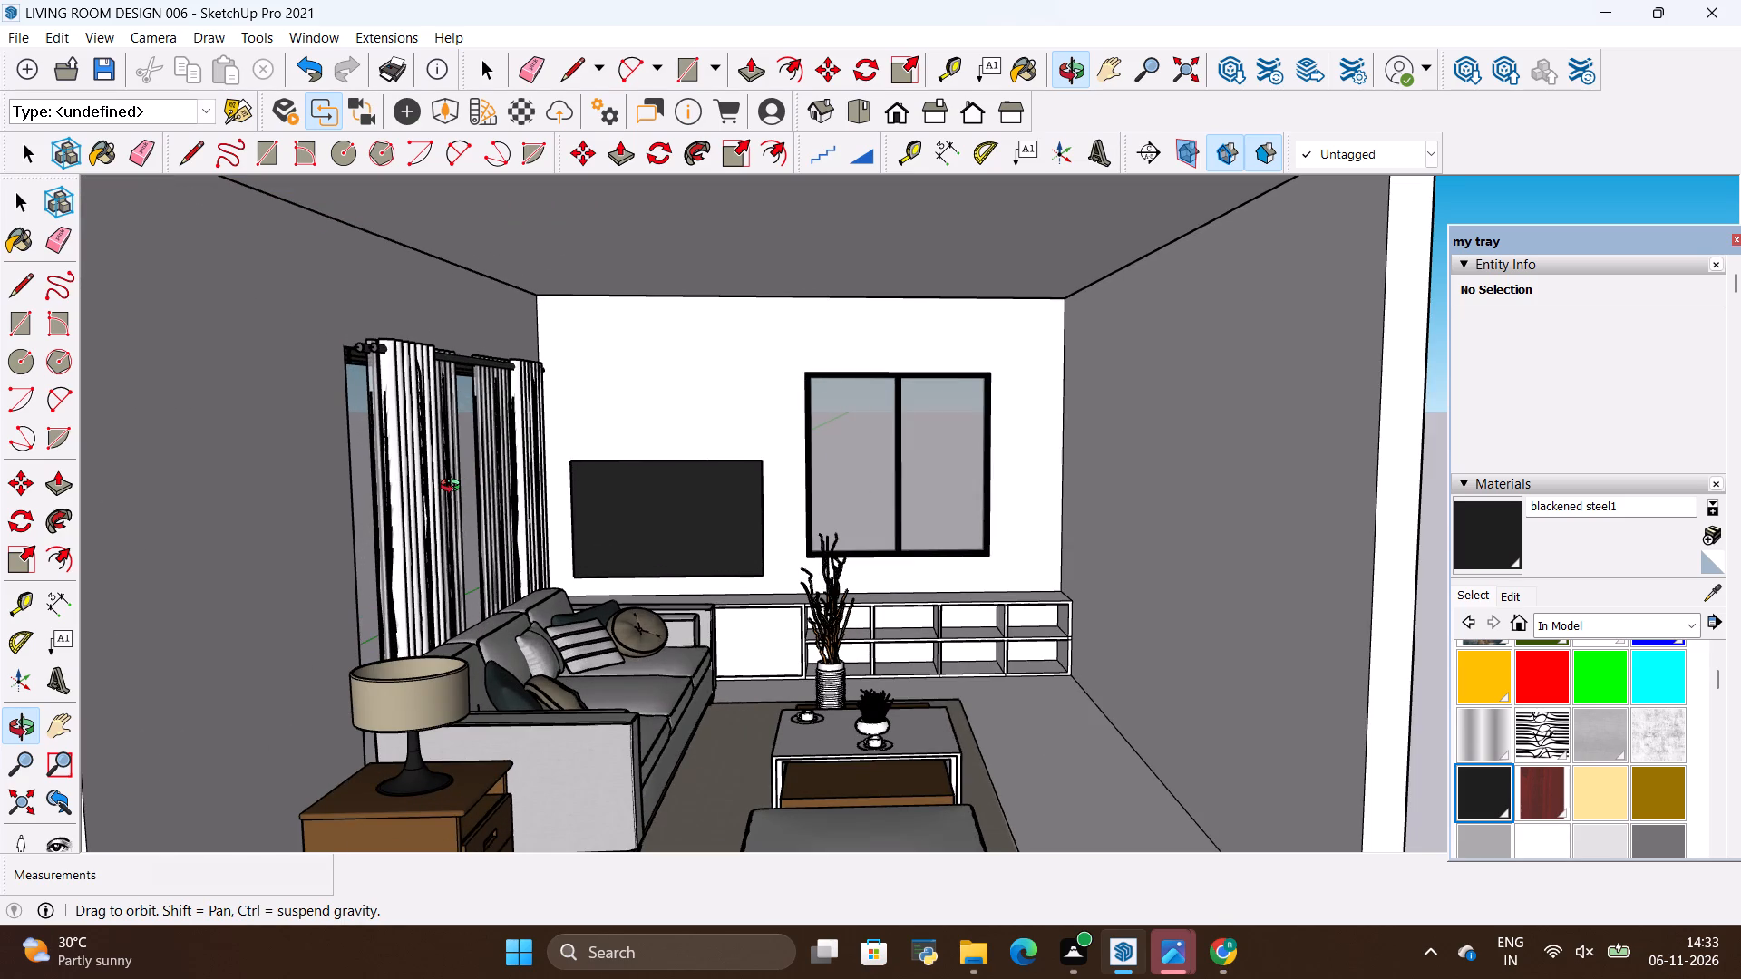
Compare the room's furniture layout, curtains and window with the living room reference photo in Photos.
key("alt+Tab")
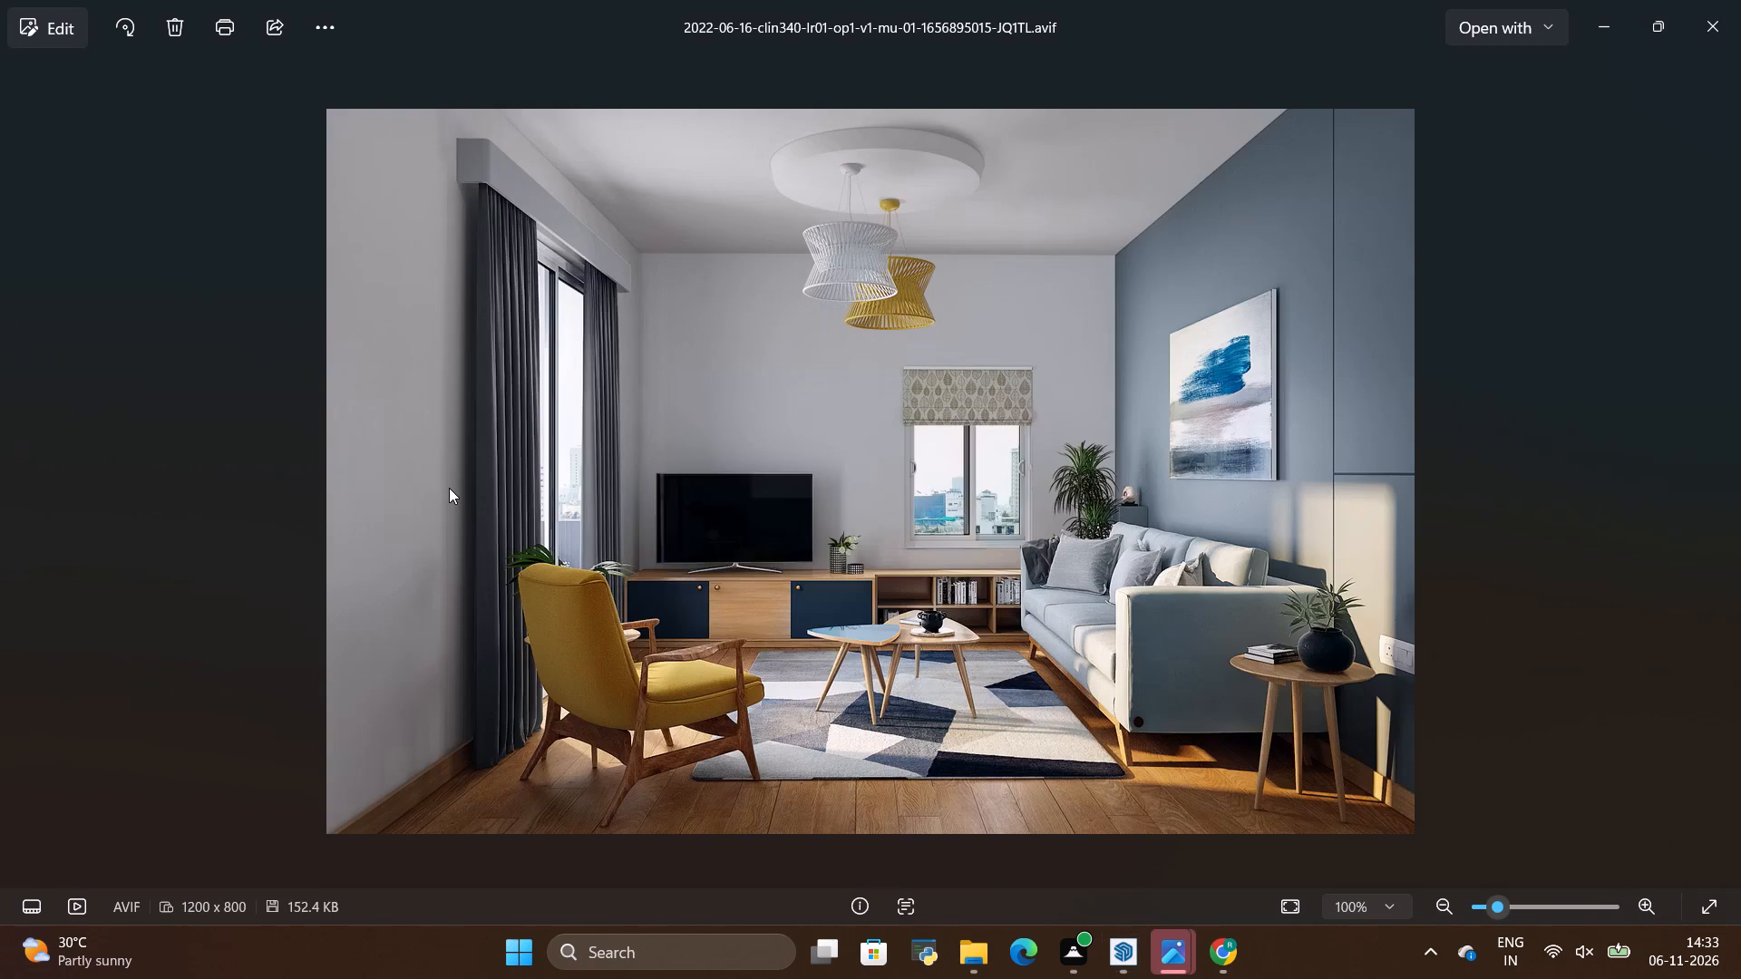
key("alt+Tab")
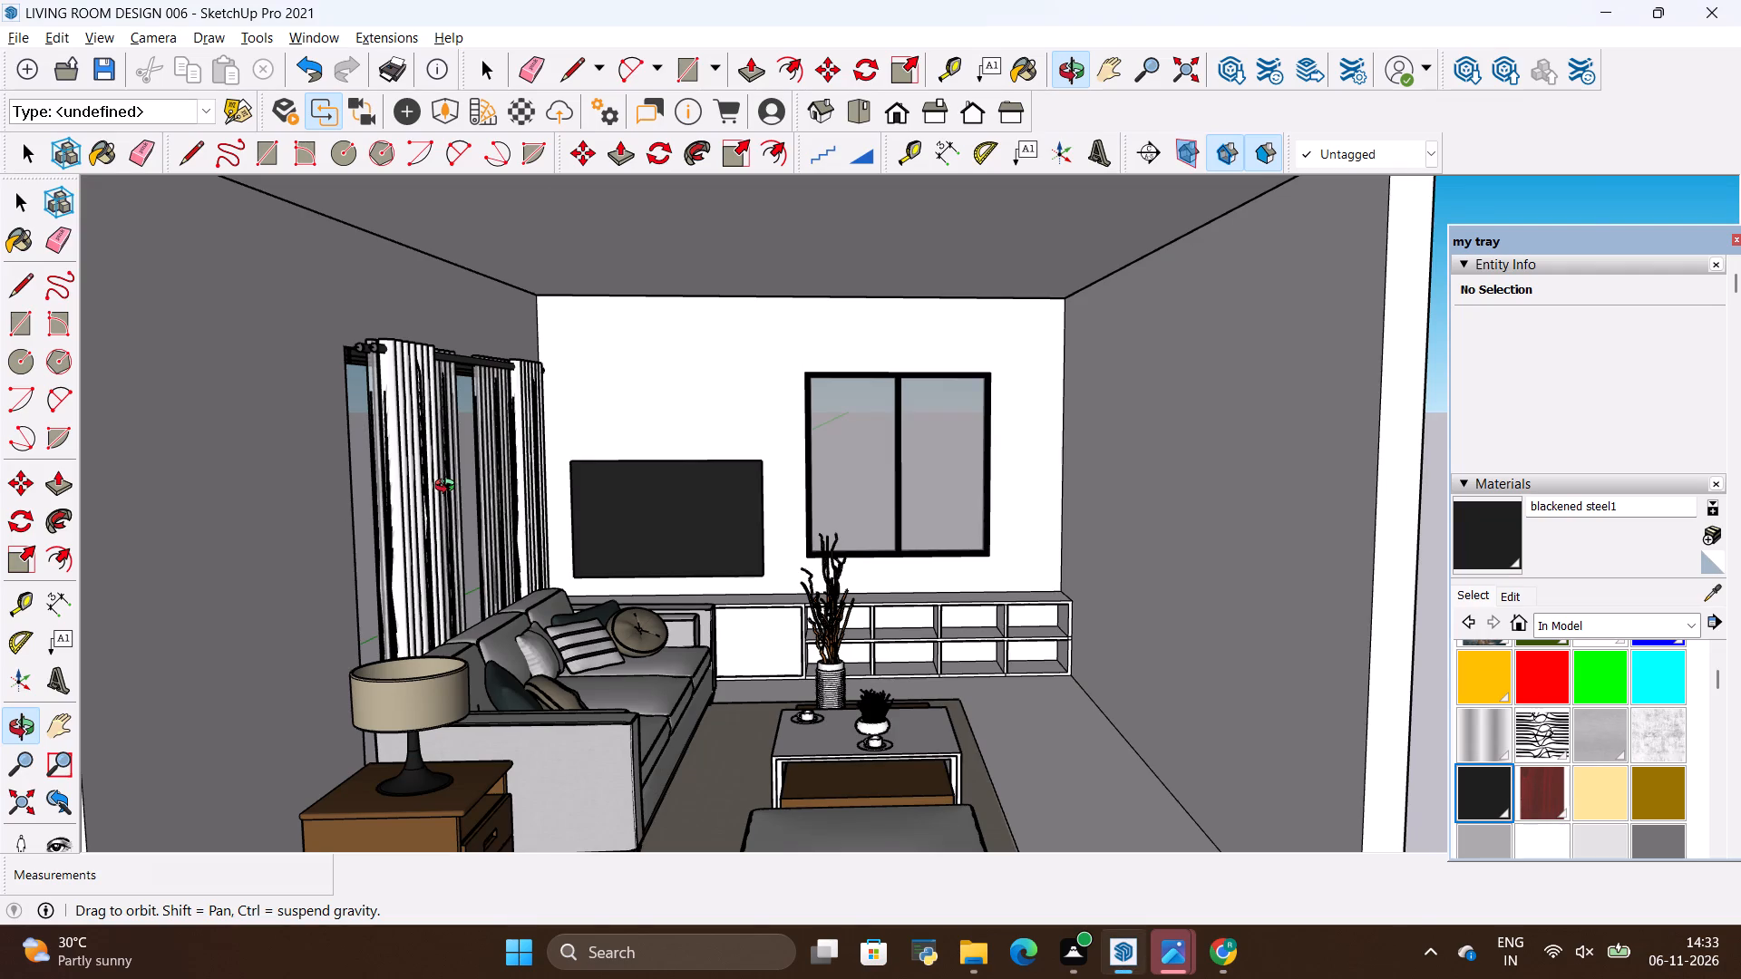
key("alt+Tab")
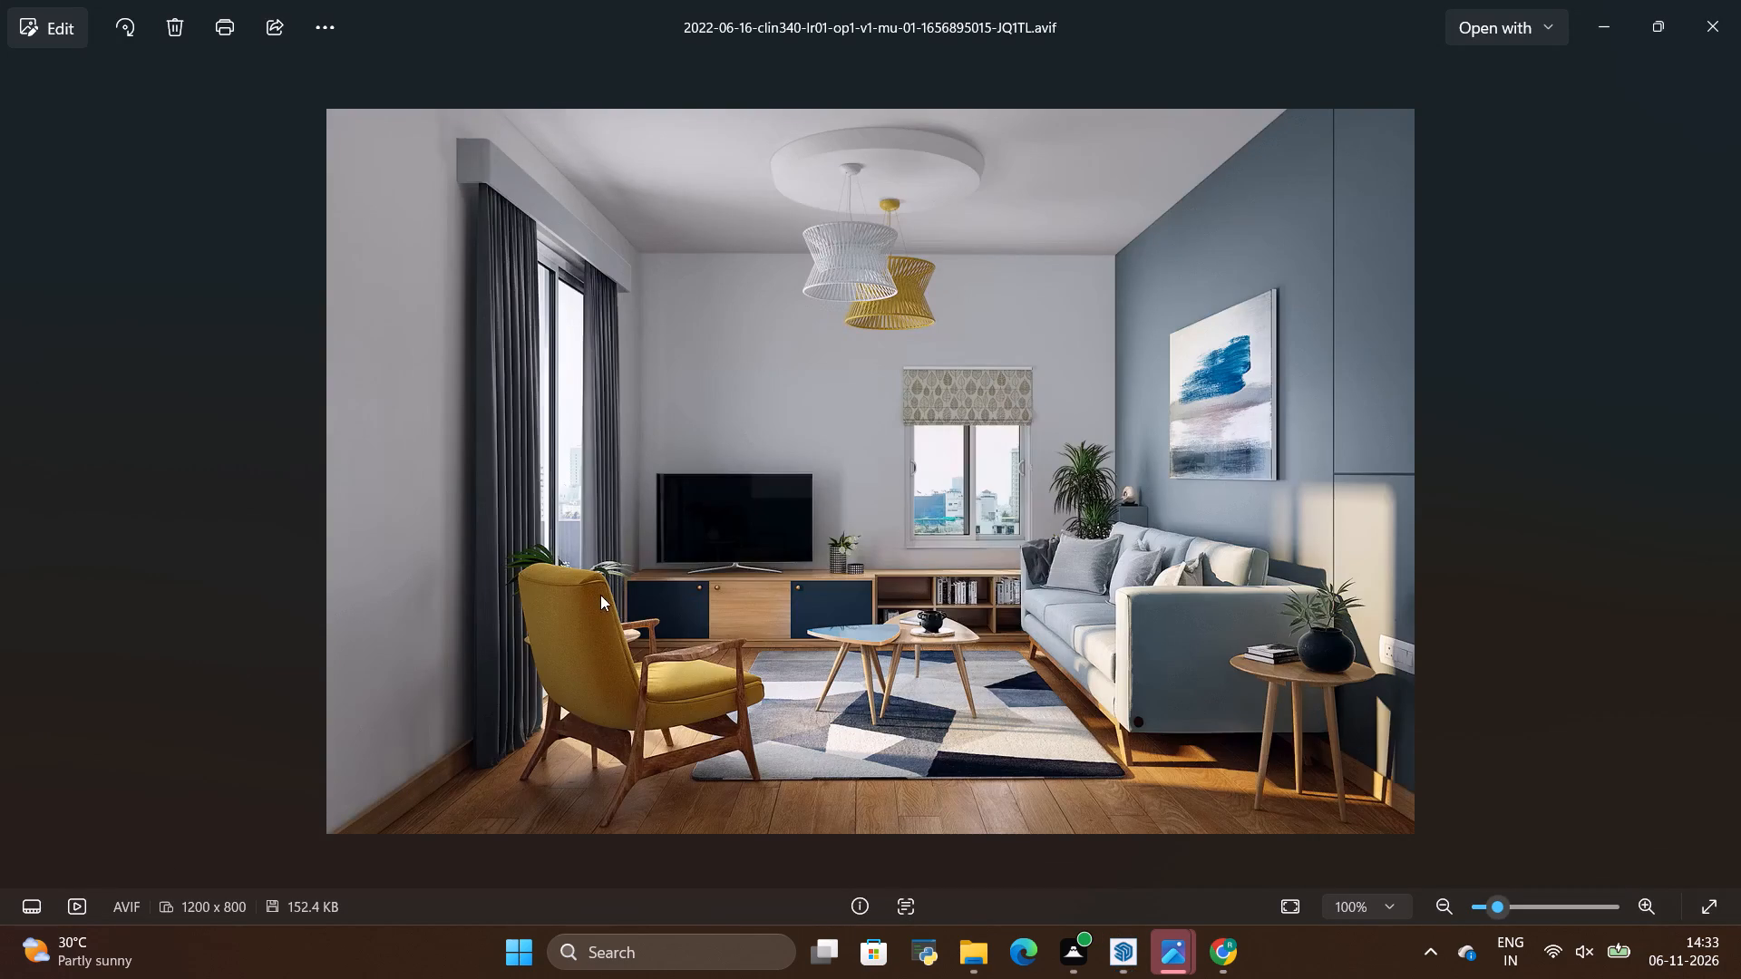
key("alt+Tab")
key("alt+Tab")
key("alt+Tab")
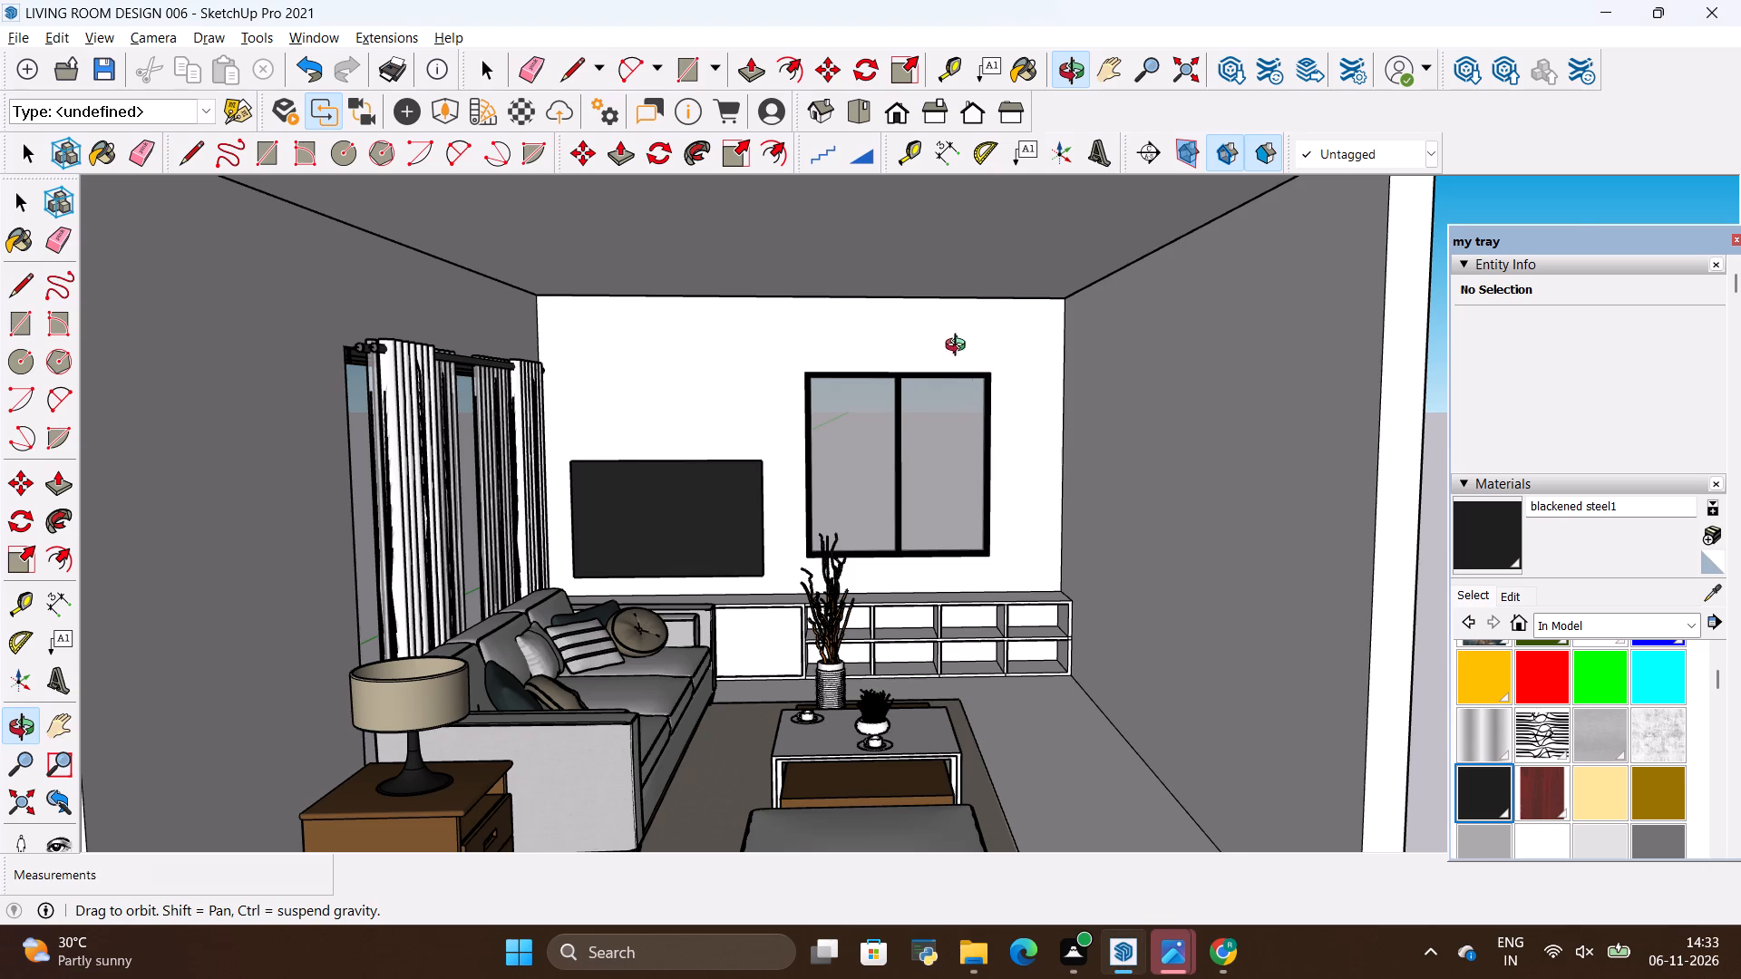
scroll(1001, 451, "down", 1)
scroll(1004, 402, "up", 2)
left_click_drag(1002, 427, 1038, 374)
key("alt+Tab")
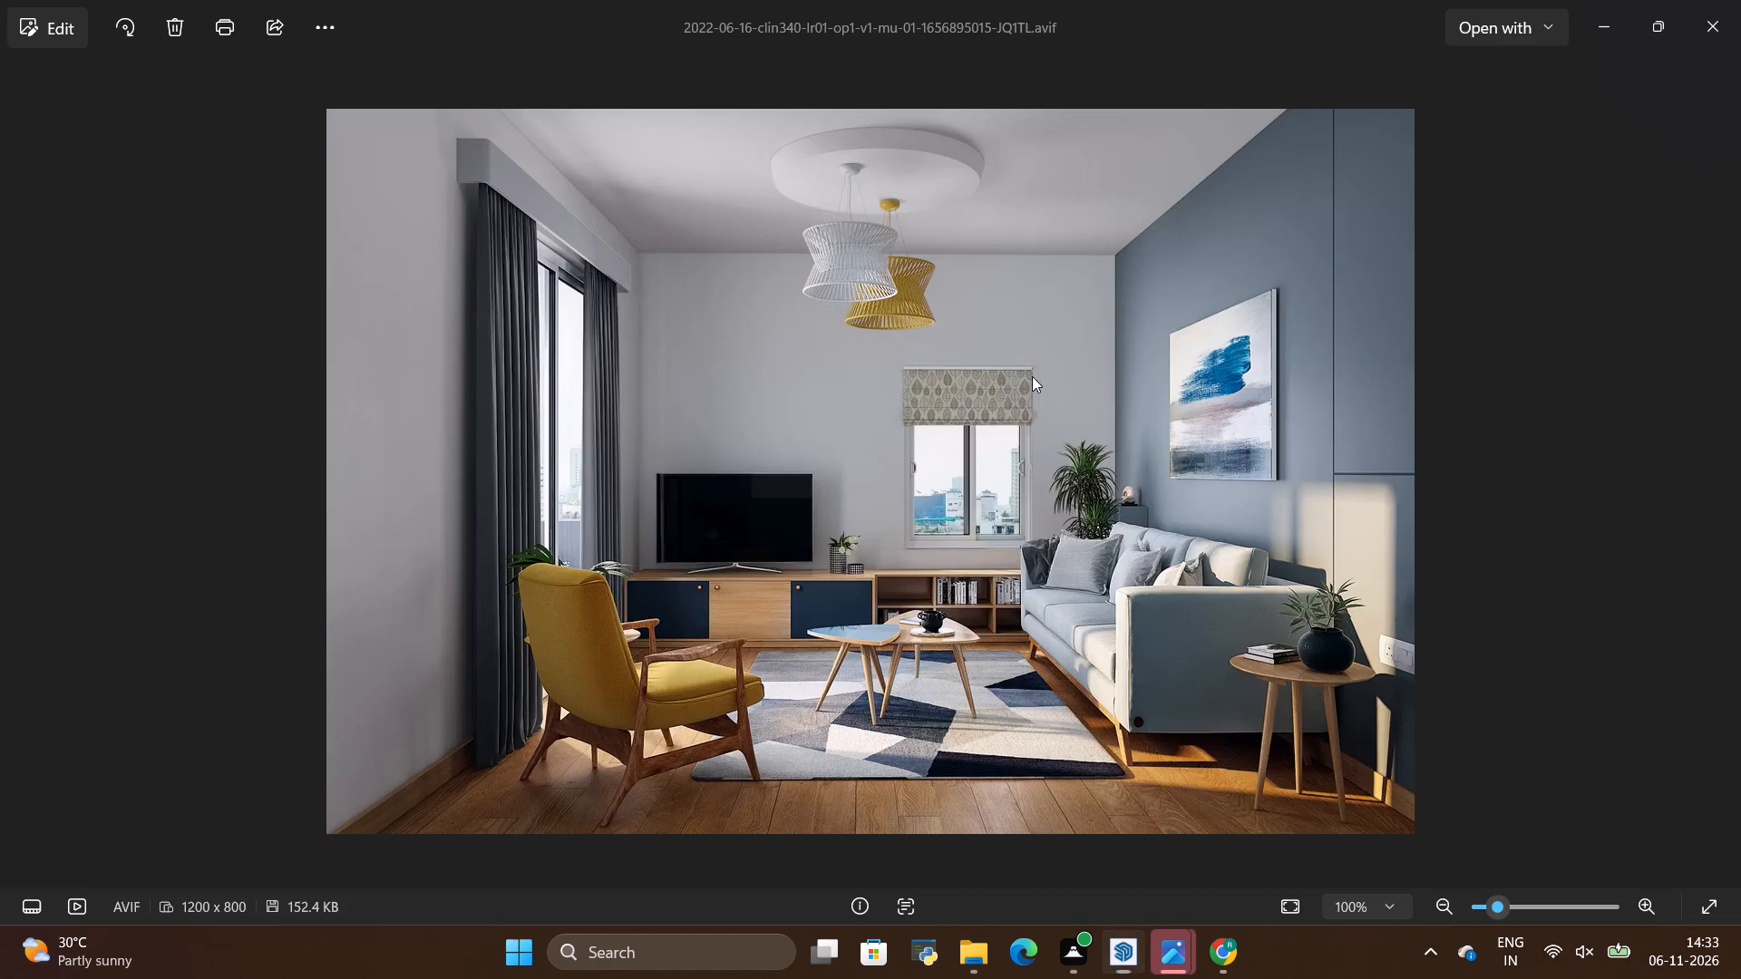
scroll(942, 557, "down", 2)
key("alt+Tab")
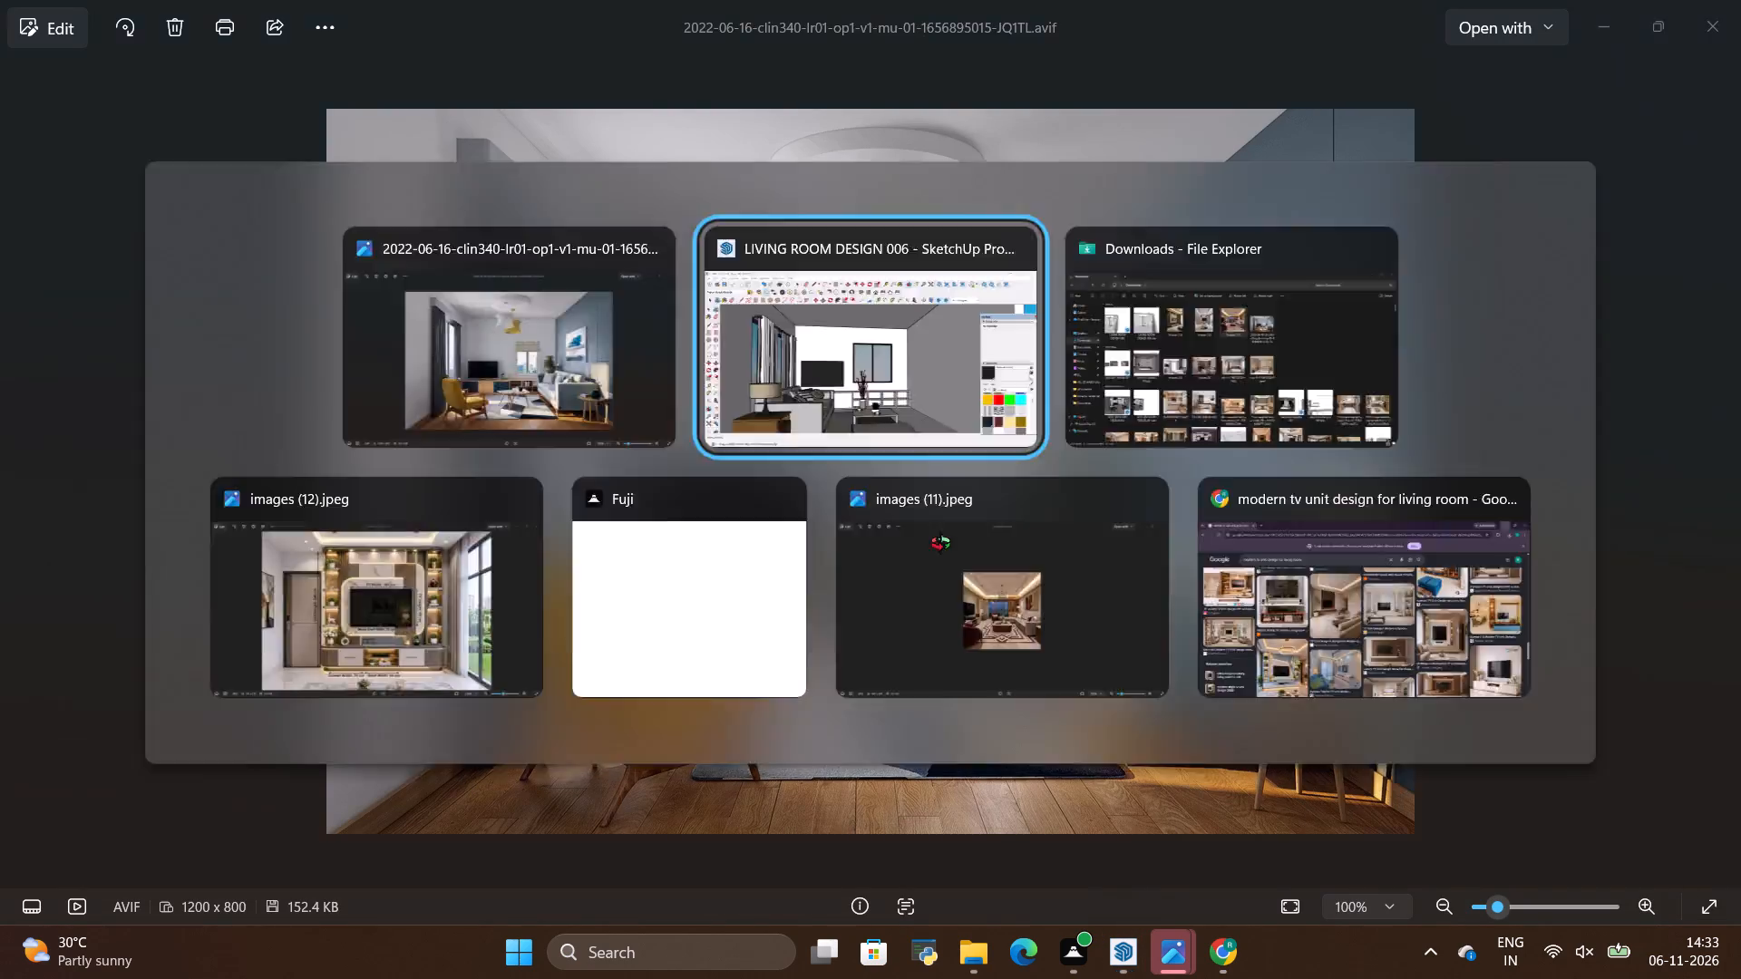
Compare the modelled room's ceiling and layout with the living room reference photo in Photos.
scroll(945, 546, "down", 4)
scroll(926, 397, "up", 3)
left_click_drag(923, 393, 921, 336)
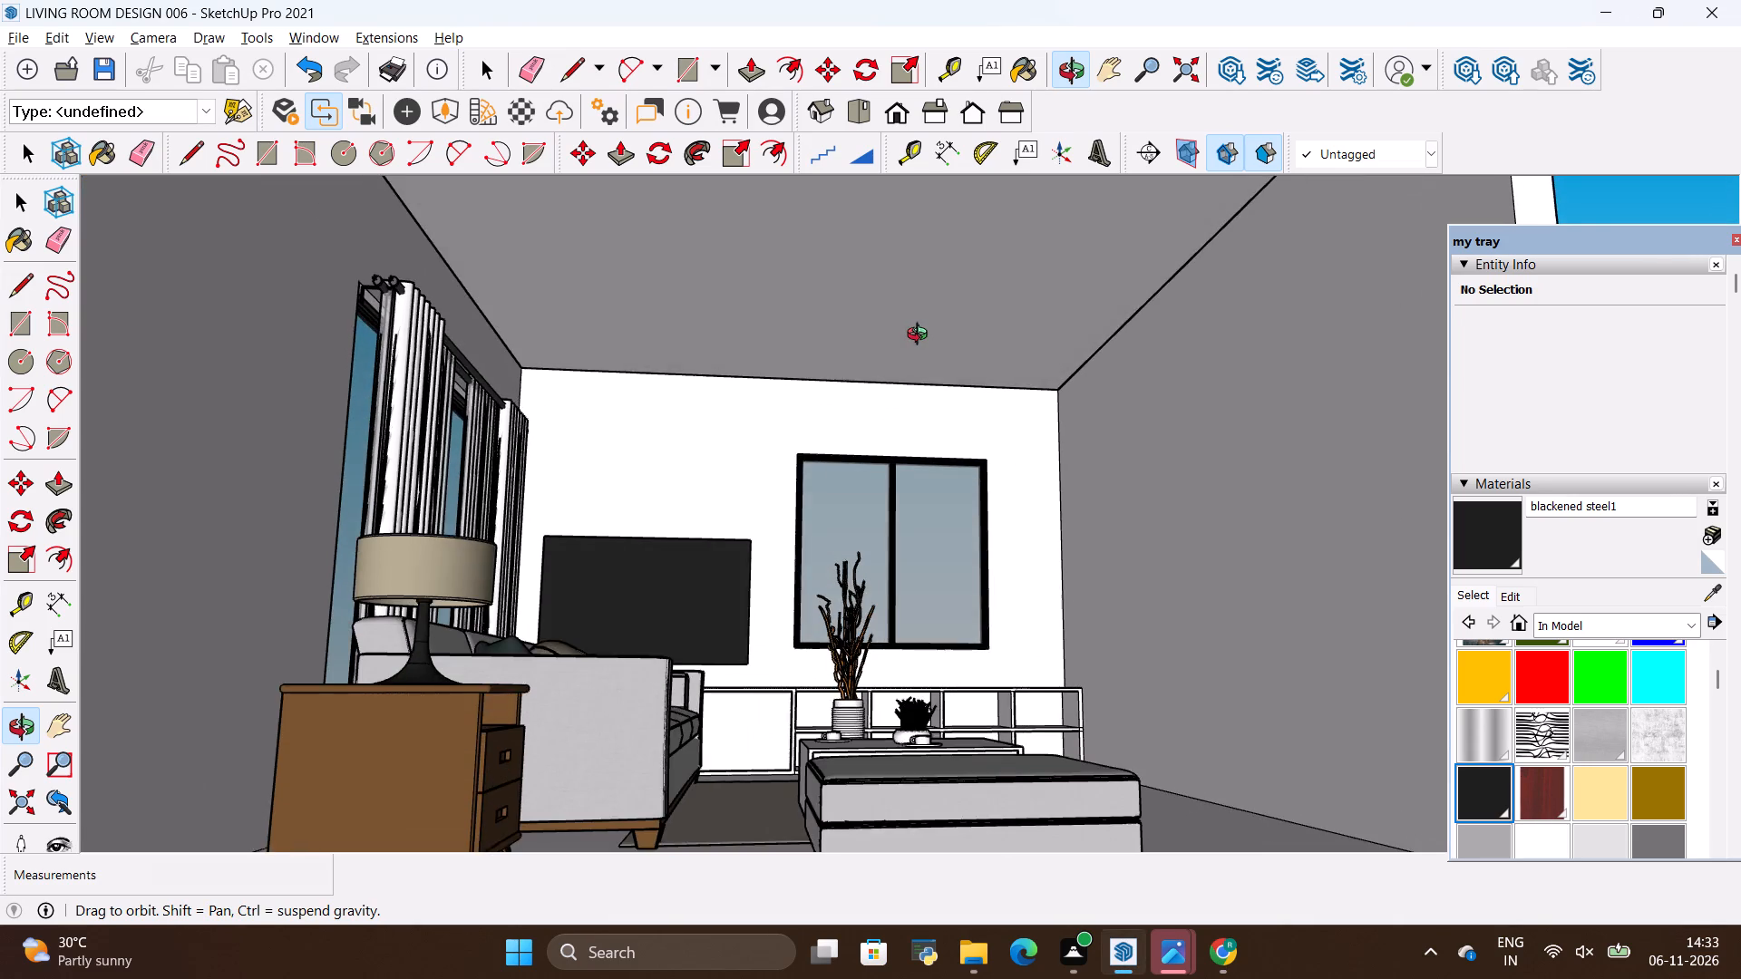
left_click_drag(921, 336, 921, 338)
key("alt+Tab")
key("alt+Tab")
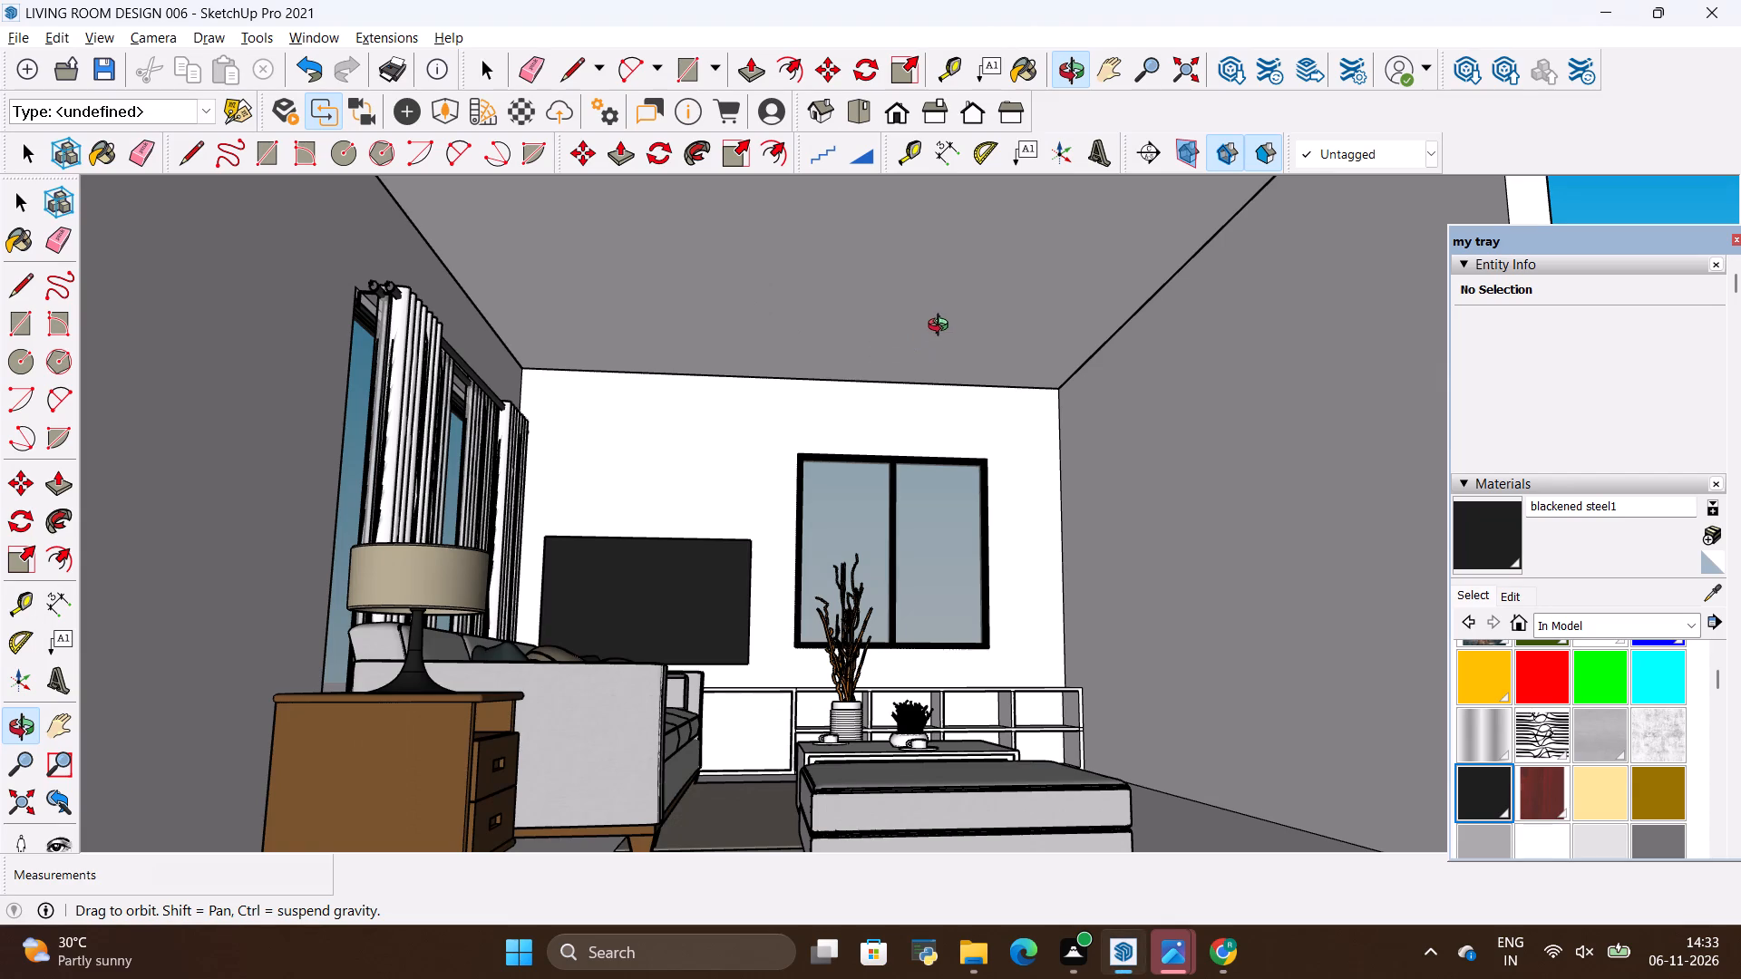
key("alt+Tab")
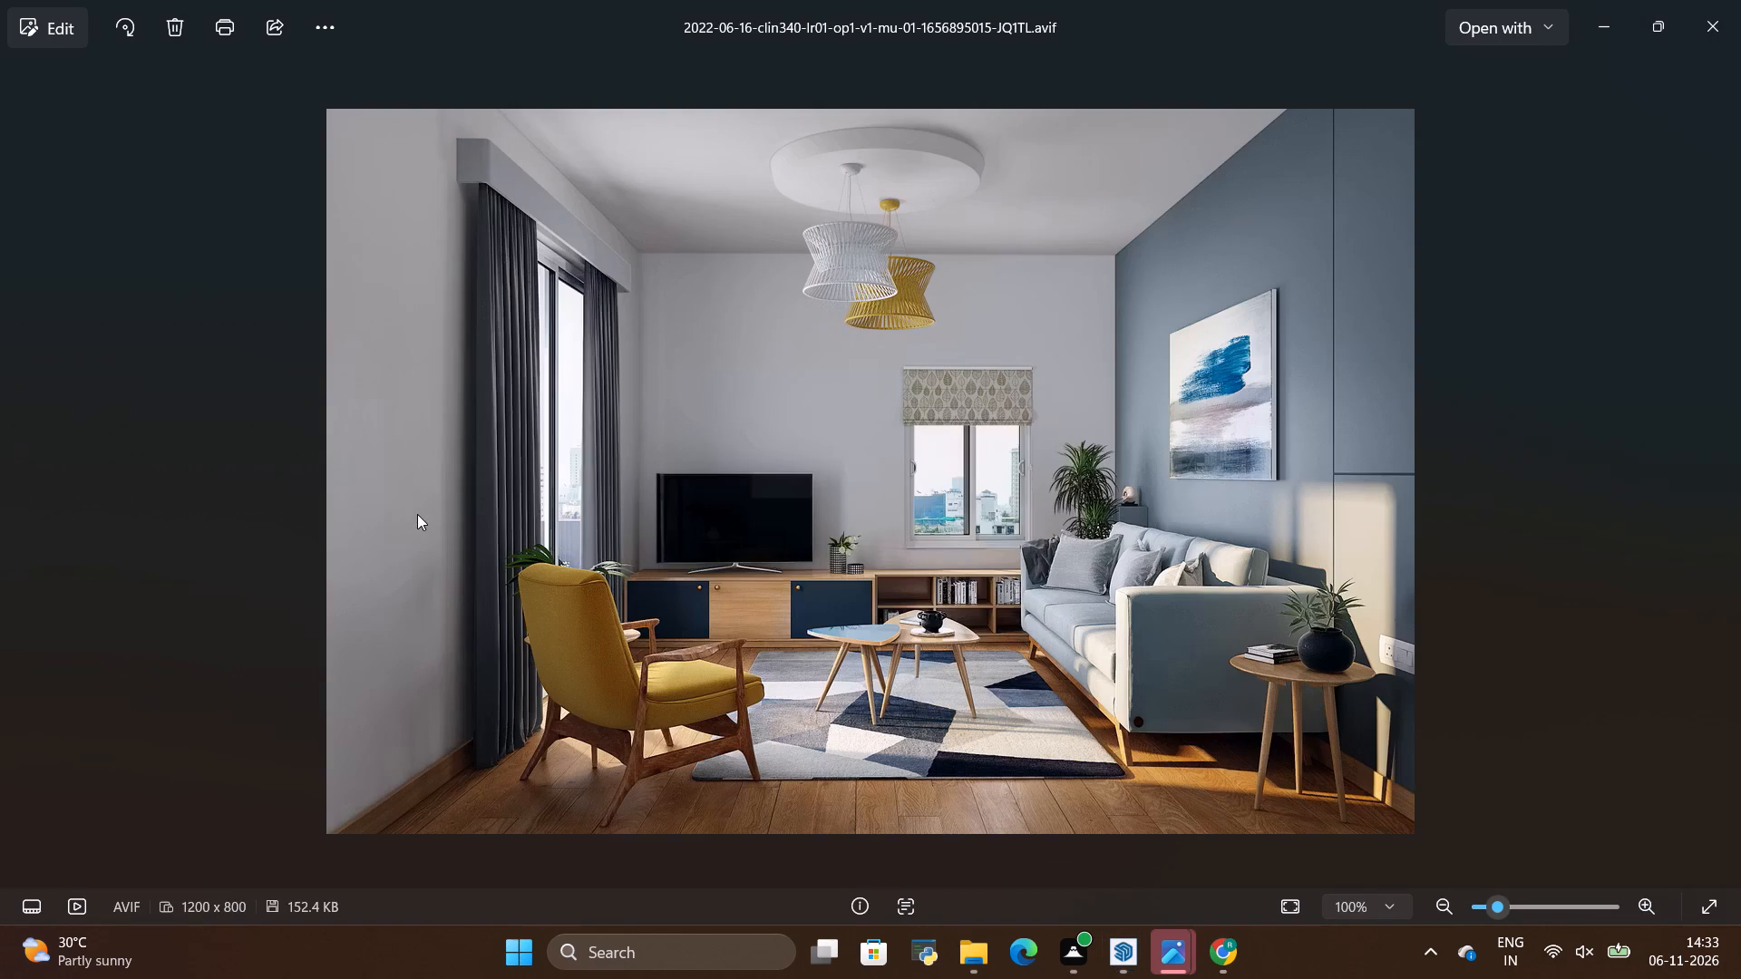
scroll(491, 542, "down", 4)
key("alt+Tab")
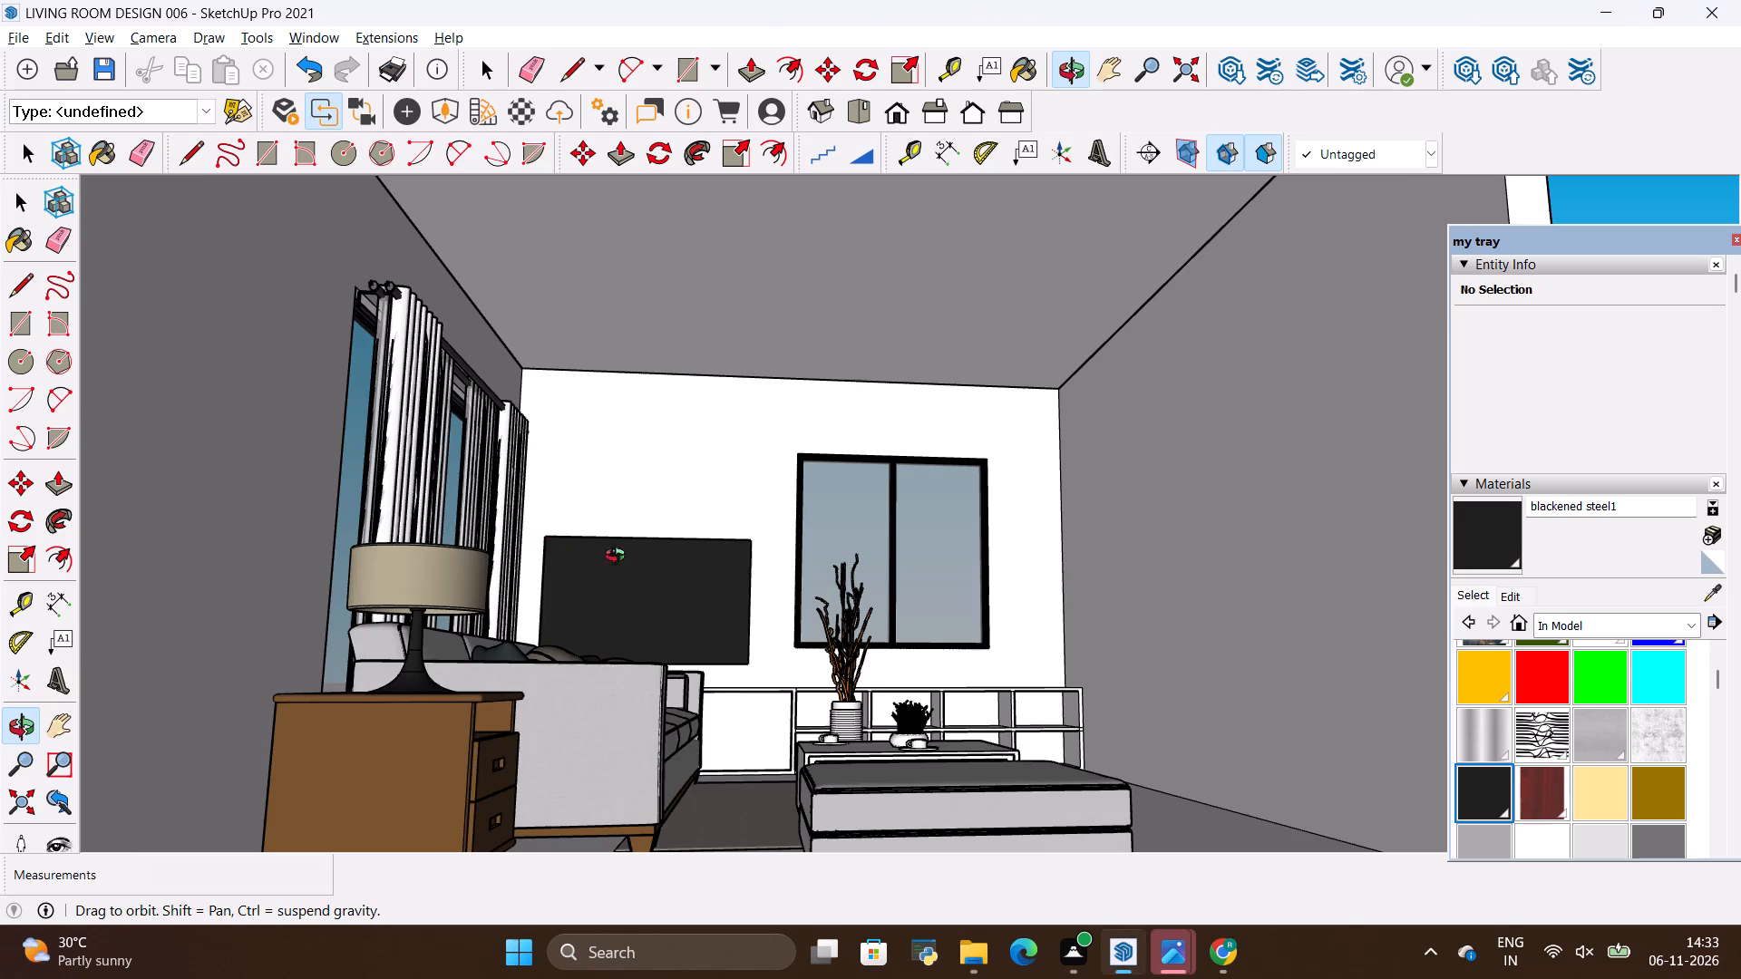
Move the ceiling group straight up off the room by about 15' 11", clear of the walls.
scroll(660, 579, "down", 11)
left_click_drag(769, 504, 754, 405)
scroll(704, 367, "up", 4)
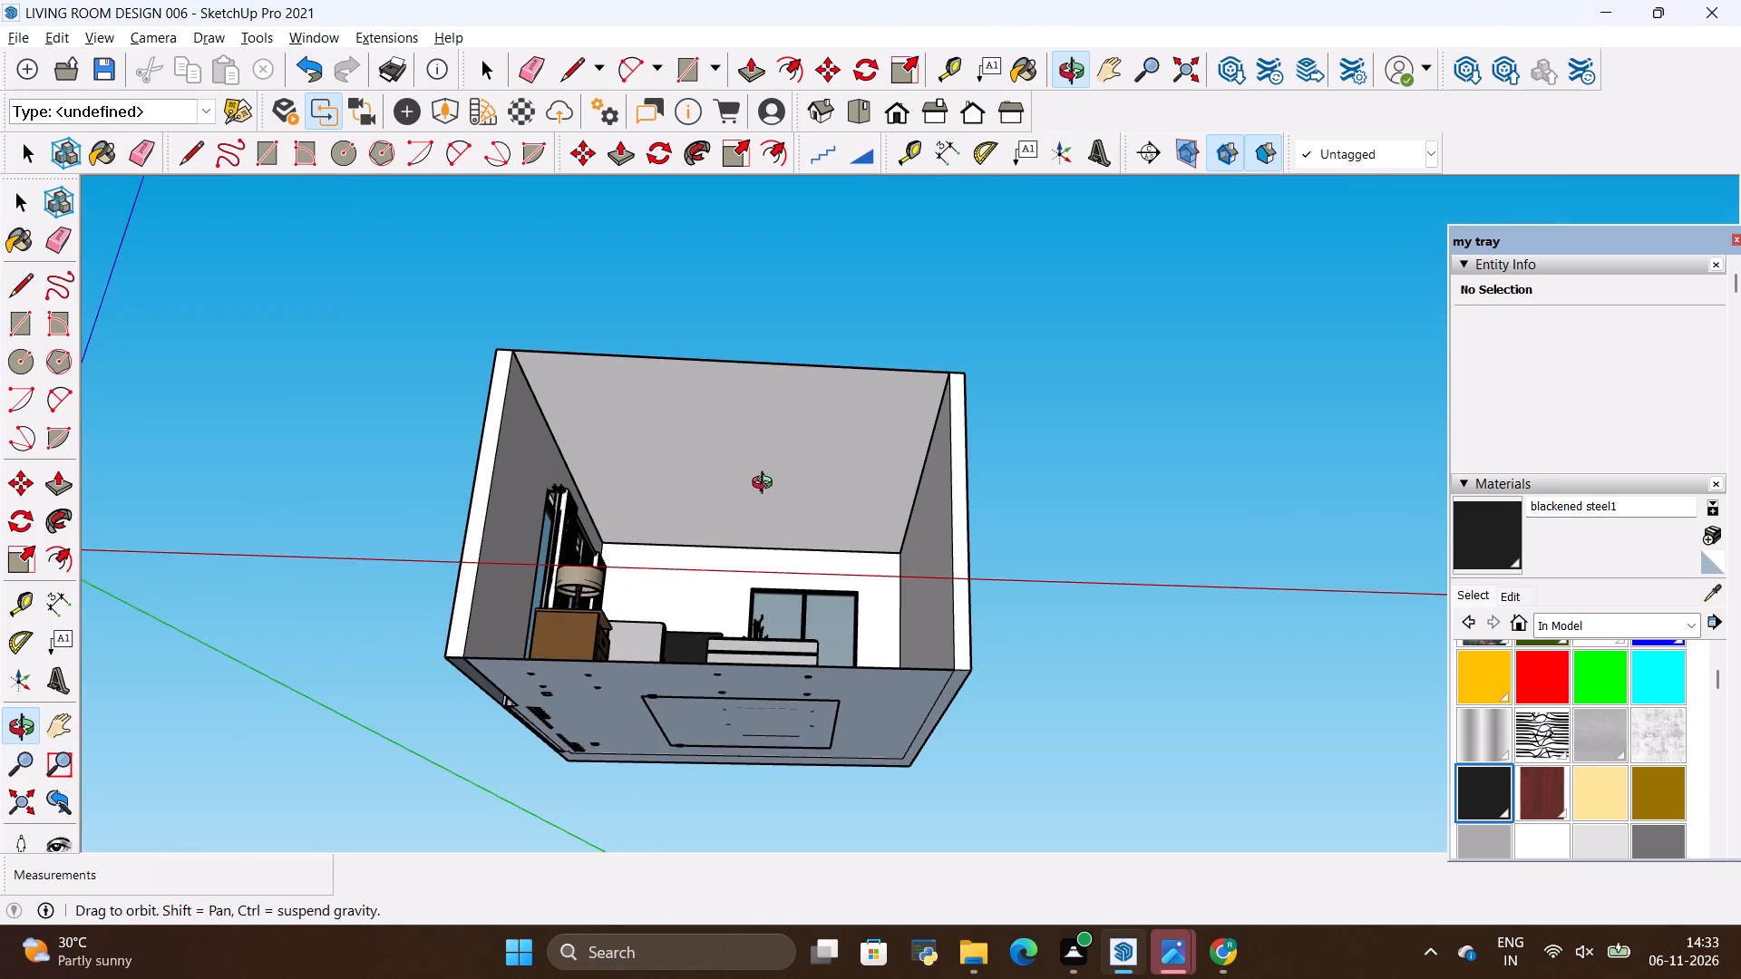
key("space")
double_click(757, 444)
left_click(1138, 422)
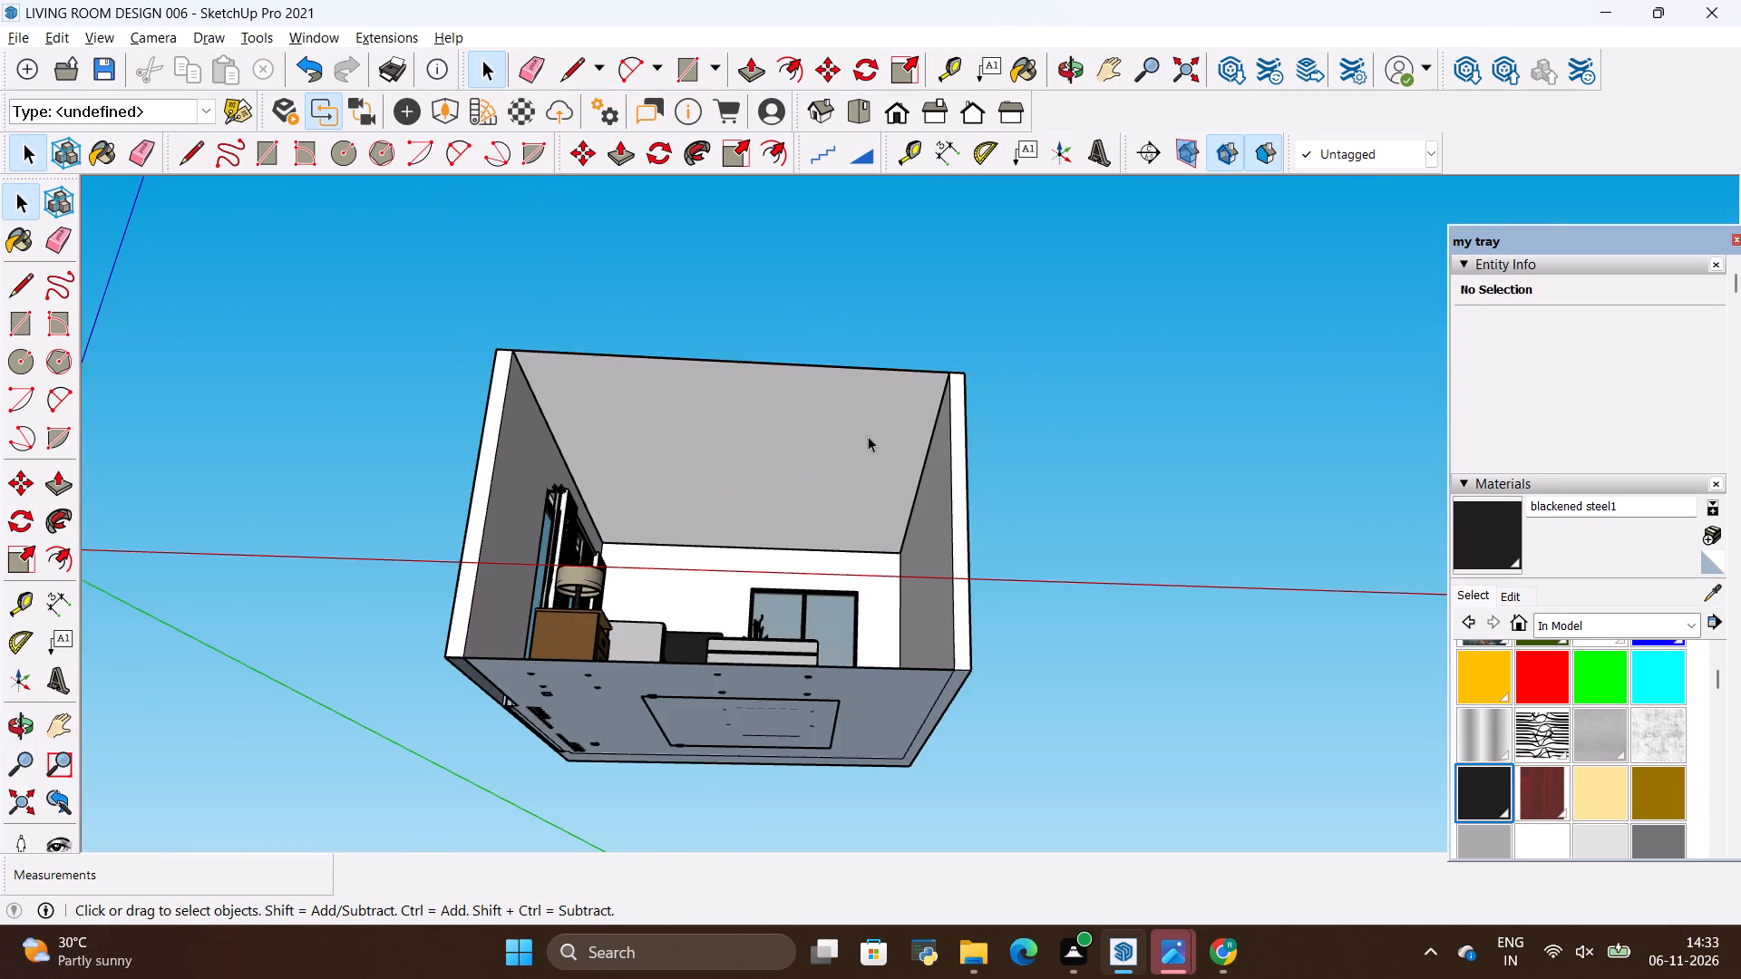
left_click(868, 436)
scroll(1102, 673, "down", 10)
scroll(1010, 421, "up", 5)
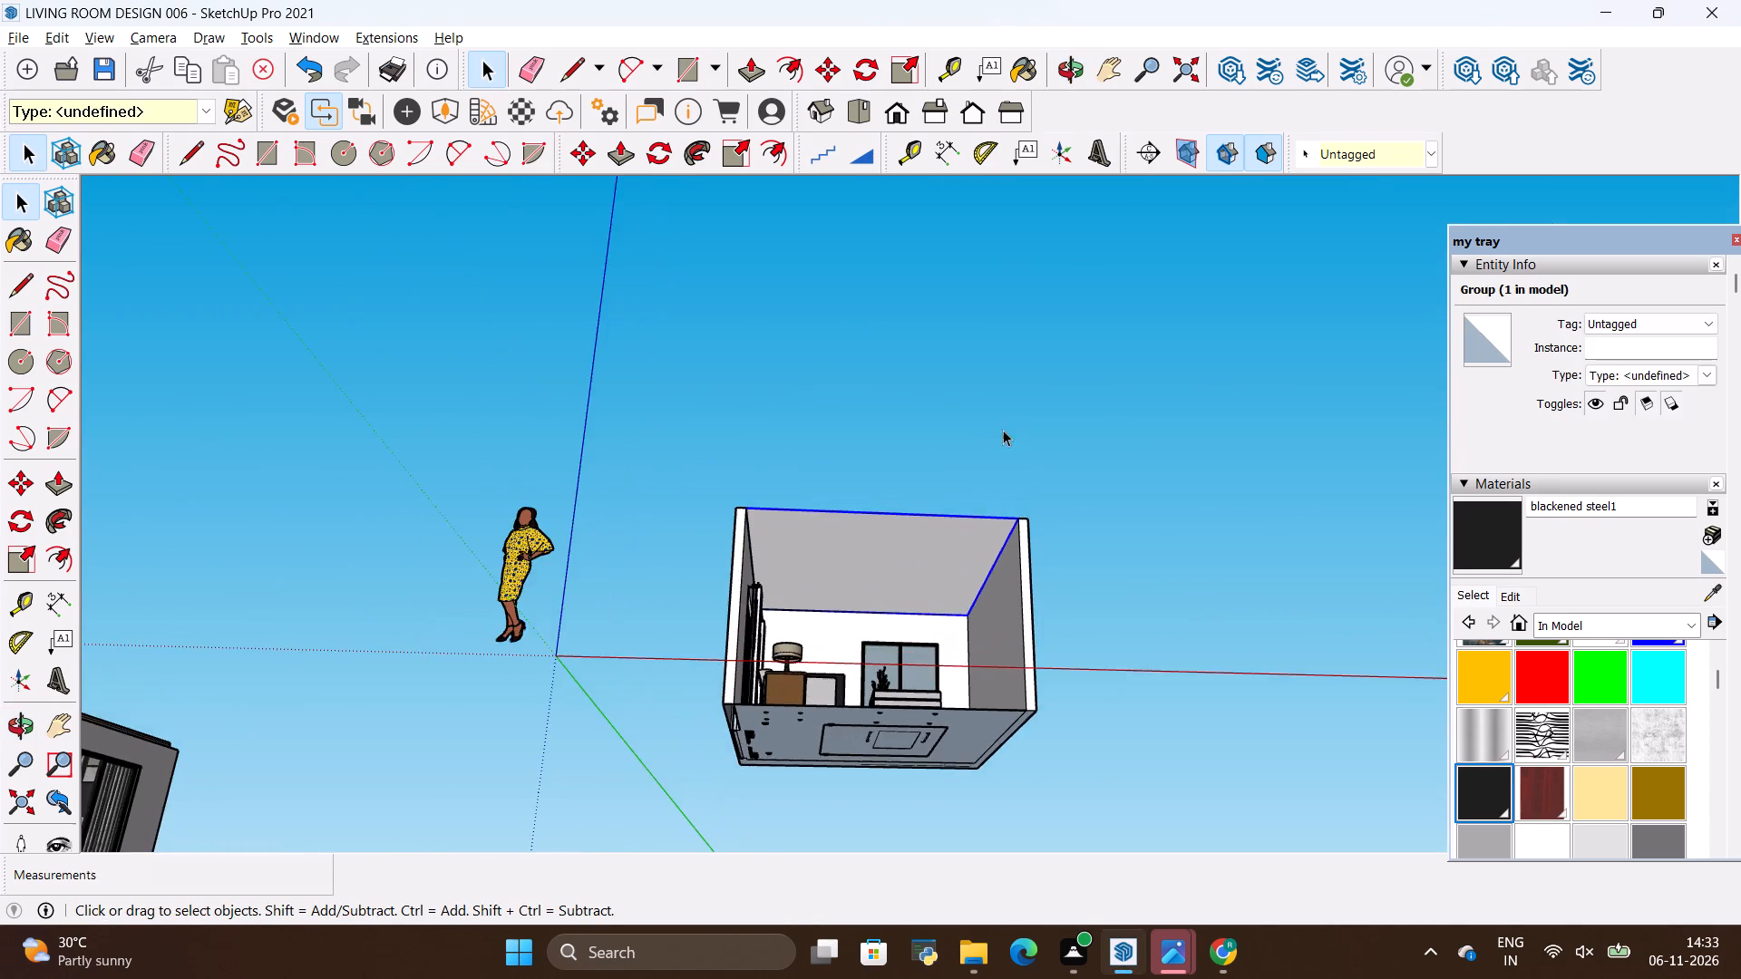
scroll(964, 461, "up", 20)
scroll(964, 461, "up", 4)
scroll(941, 642, "down", 2)
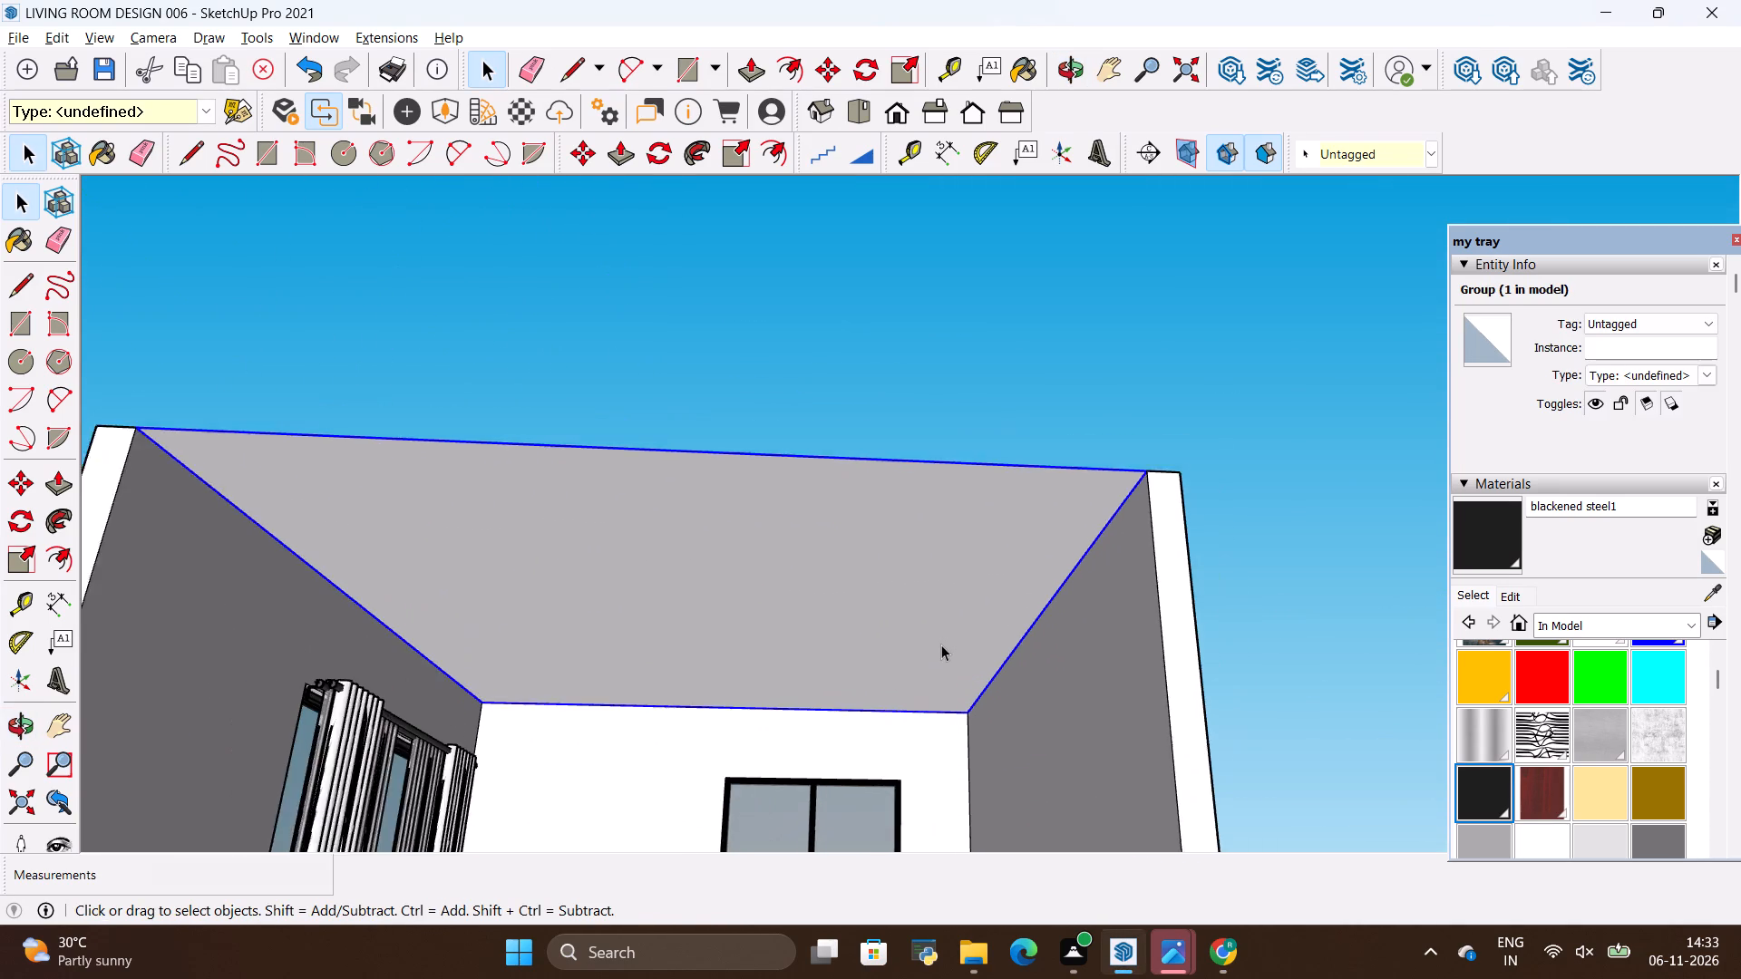
key("m")
left_click(1113, 496)
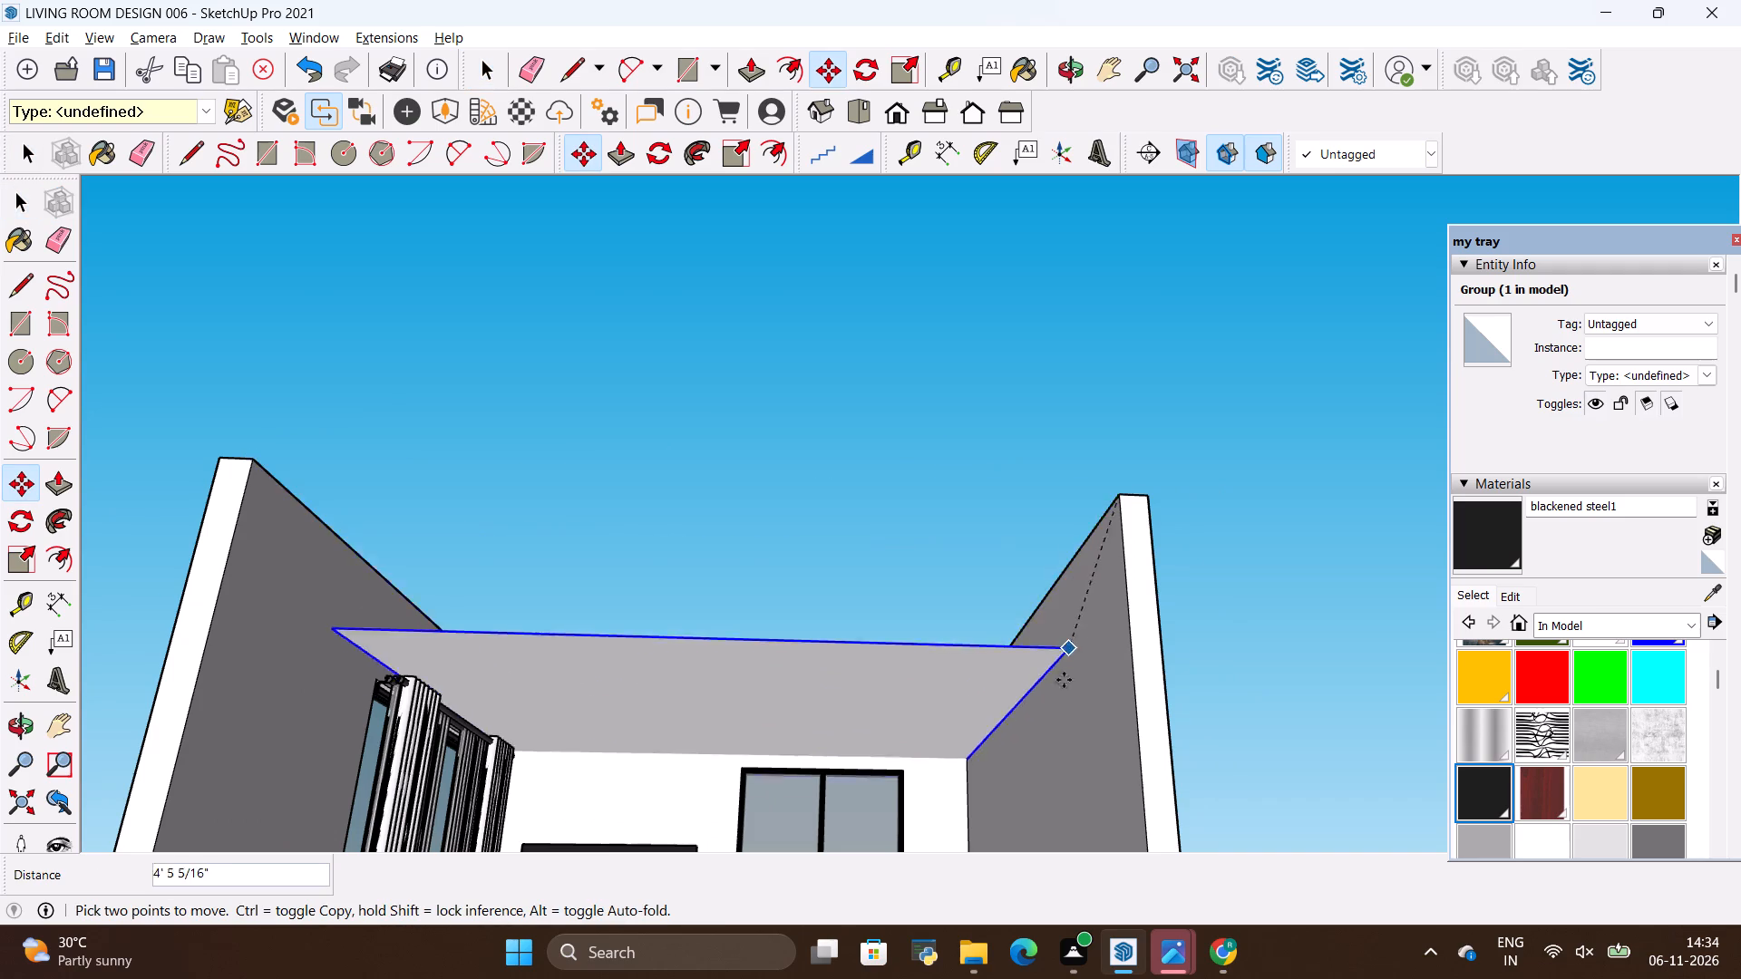
scroll(1060, 732, "down", 18)
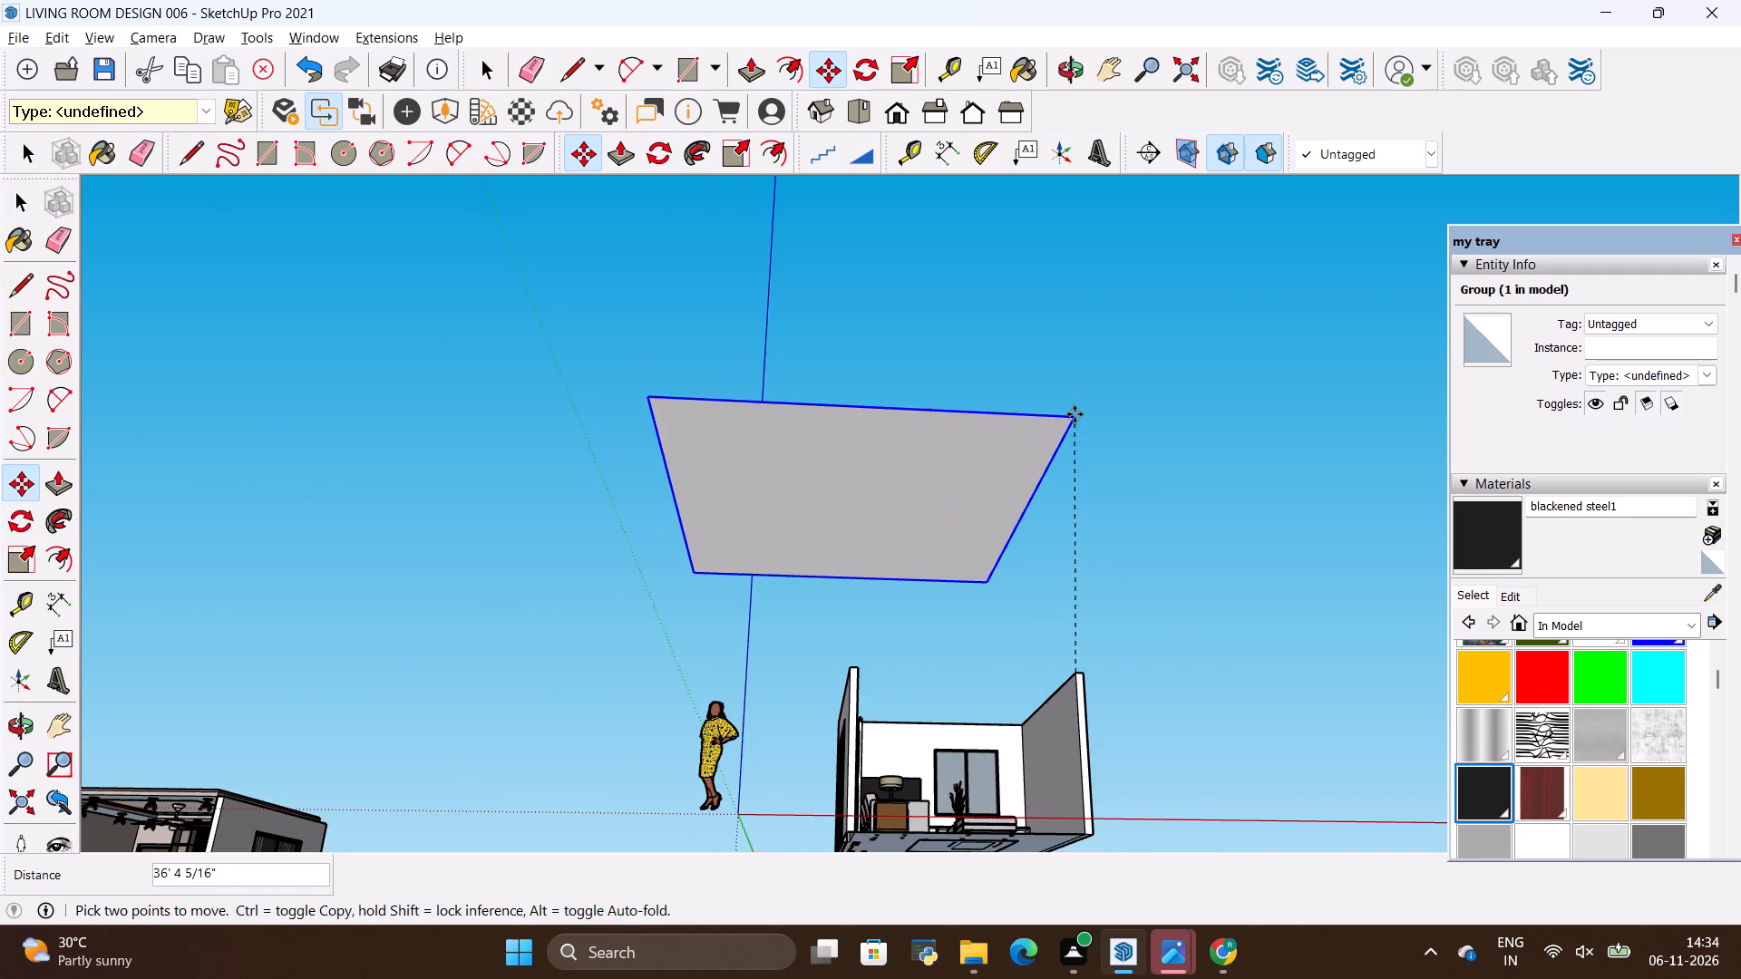
scroll(1089, 448, "up", 7)
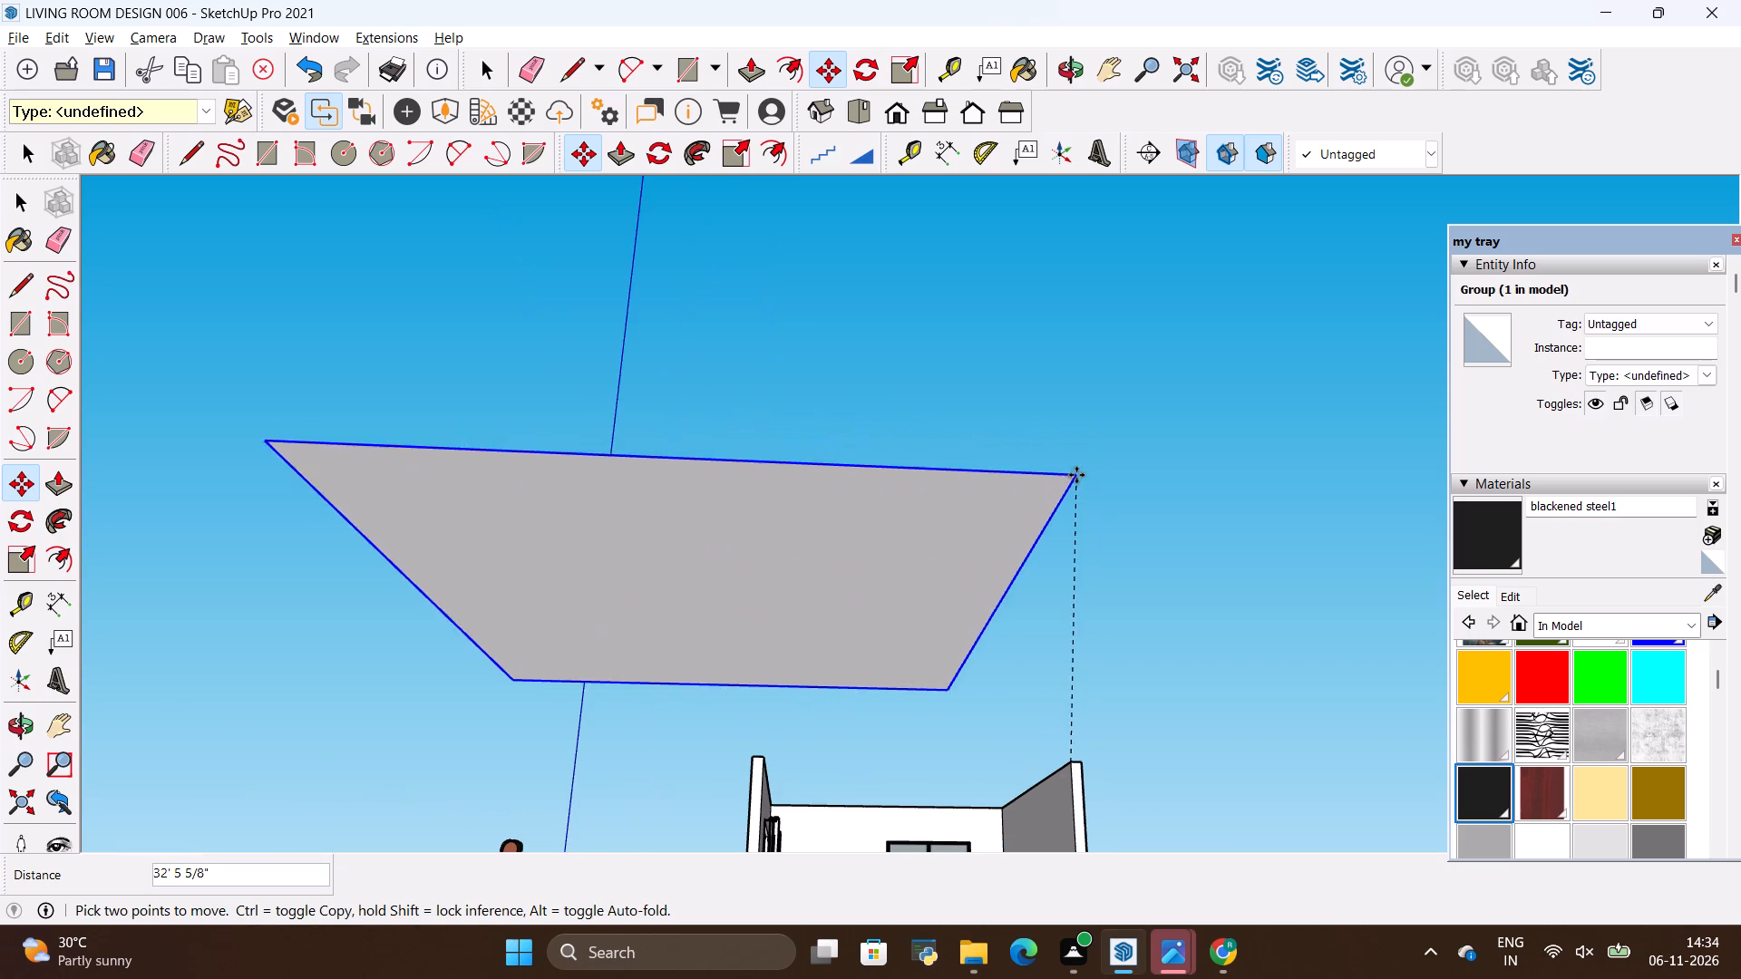
left_click(1065, 448)
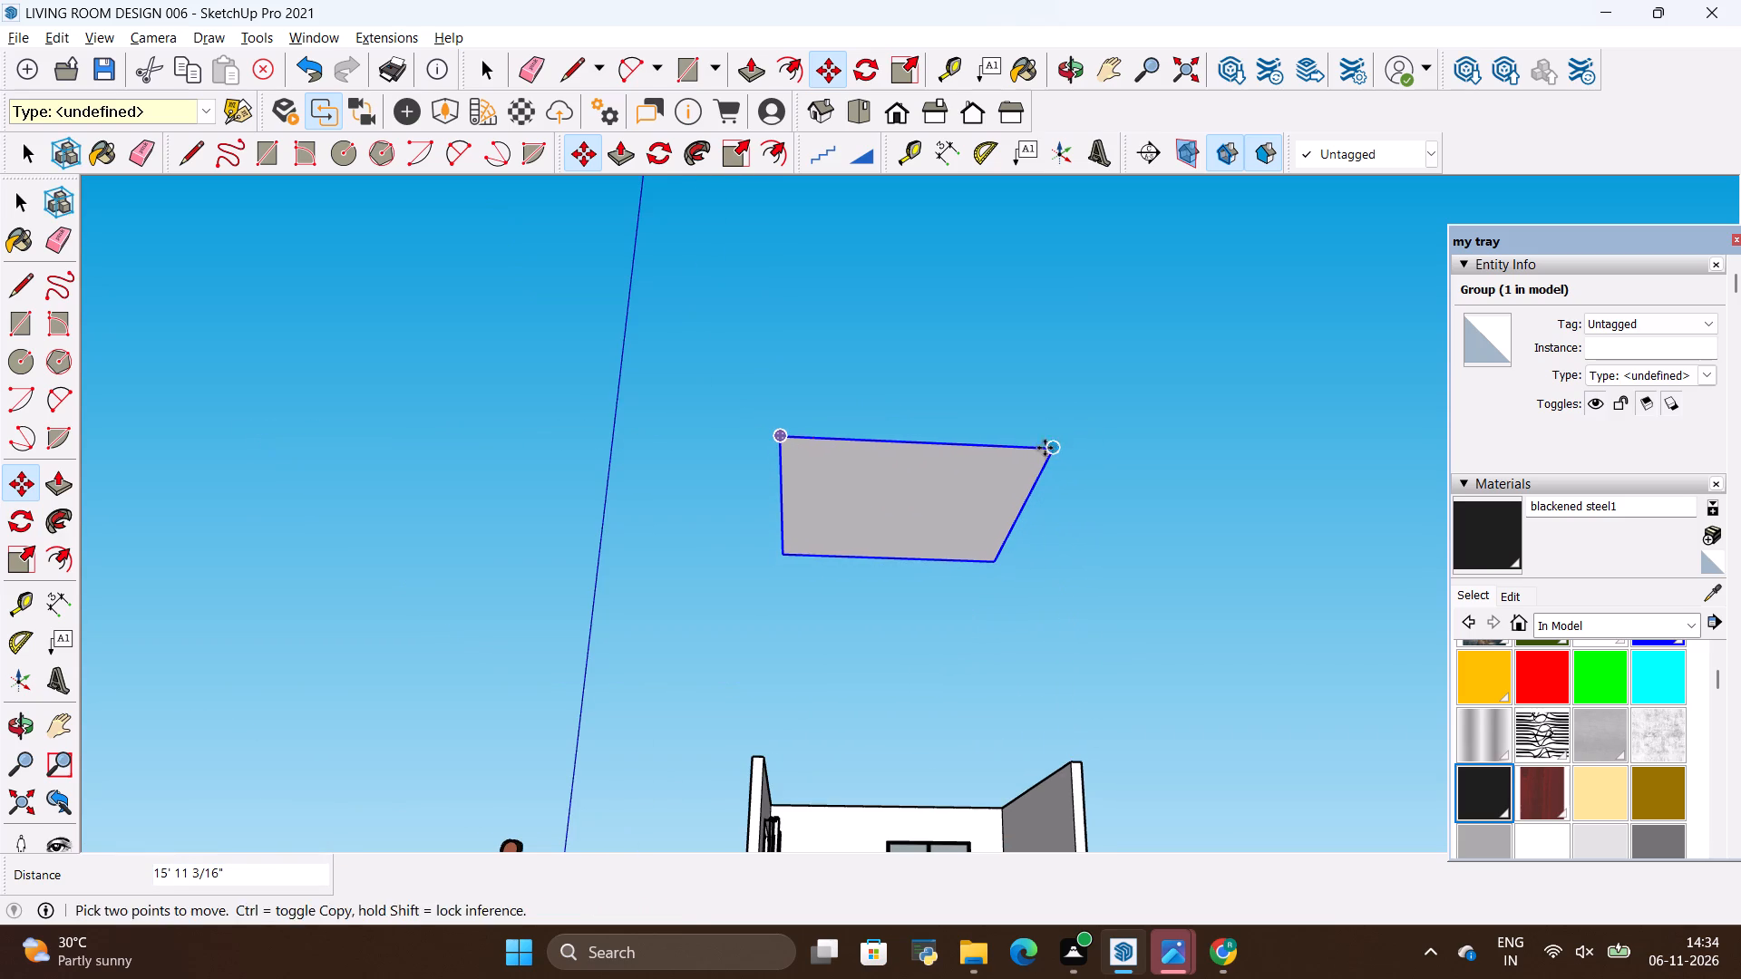
key("space")
left_click(698, 510)
scroll(905, 480, "up", 8)
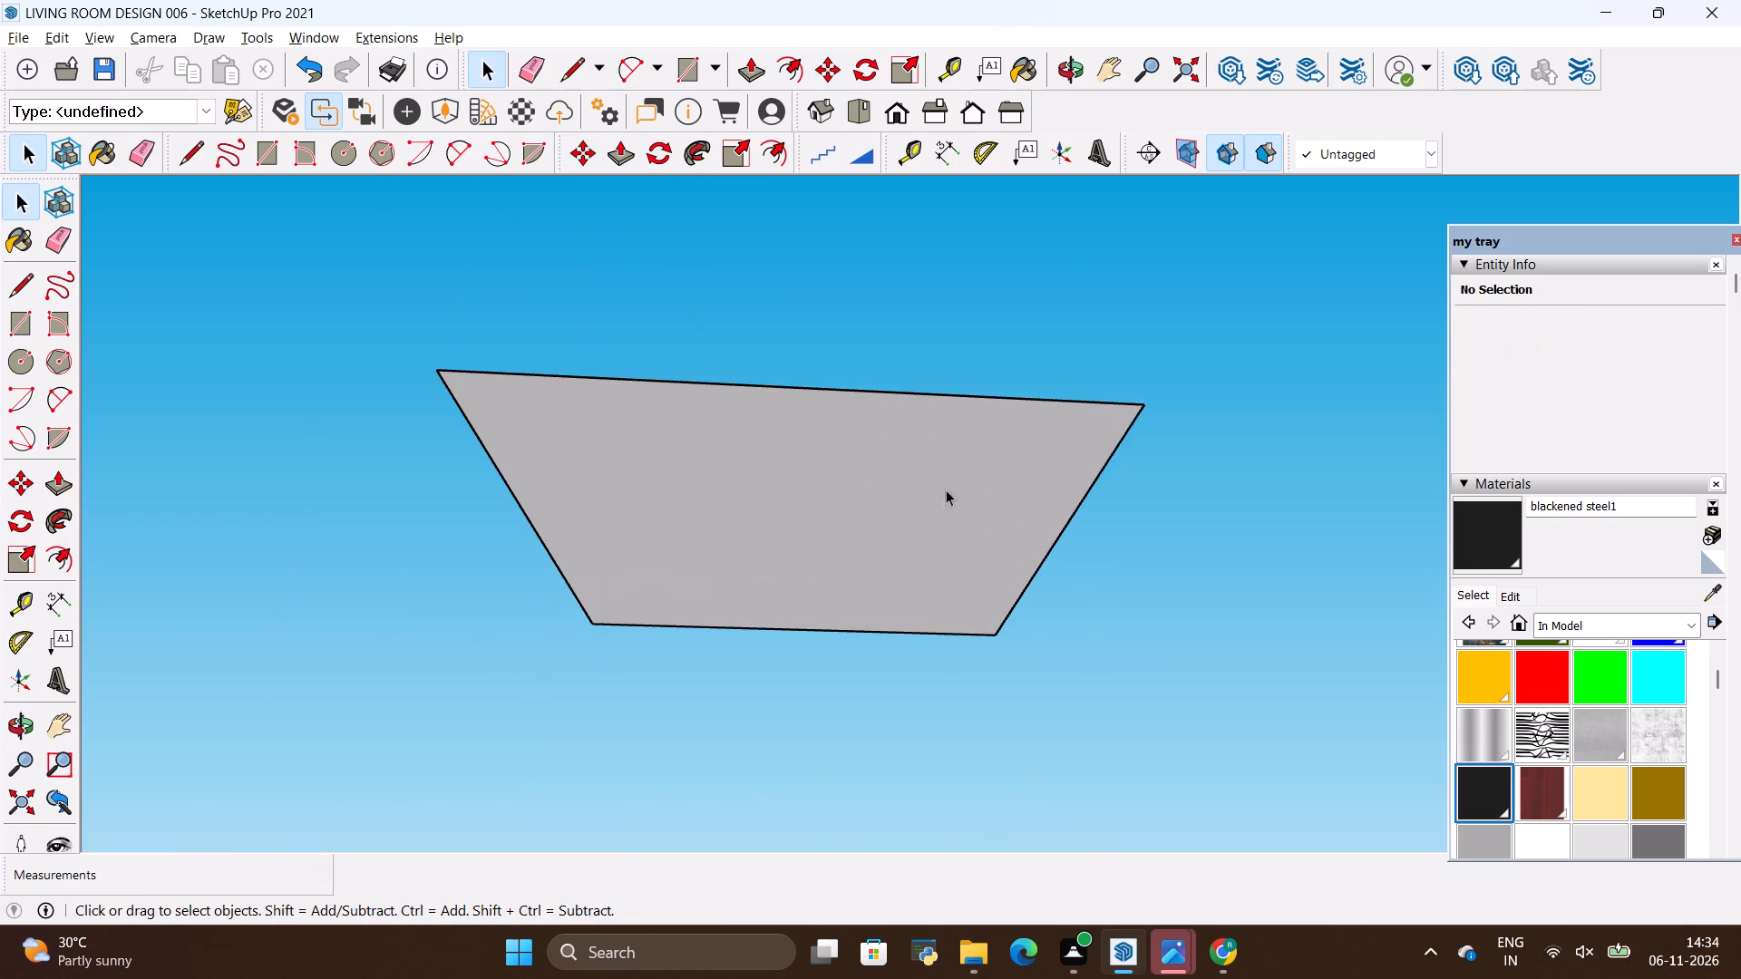
Inside the ceiling group, place two diagonal guides between opposite corners of its underside to mark the centre.
left_click(7, 729)
left_click_drag(524, 654, 526, 576)
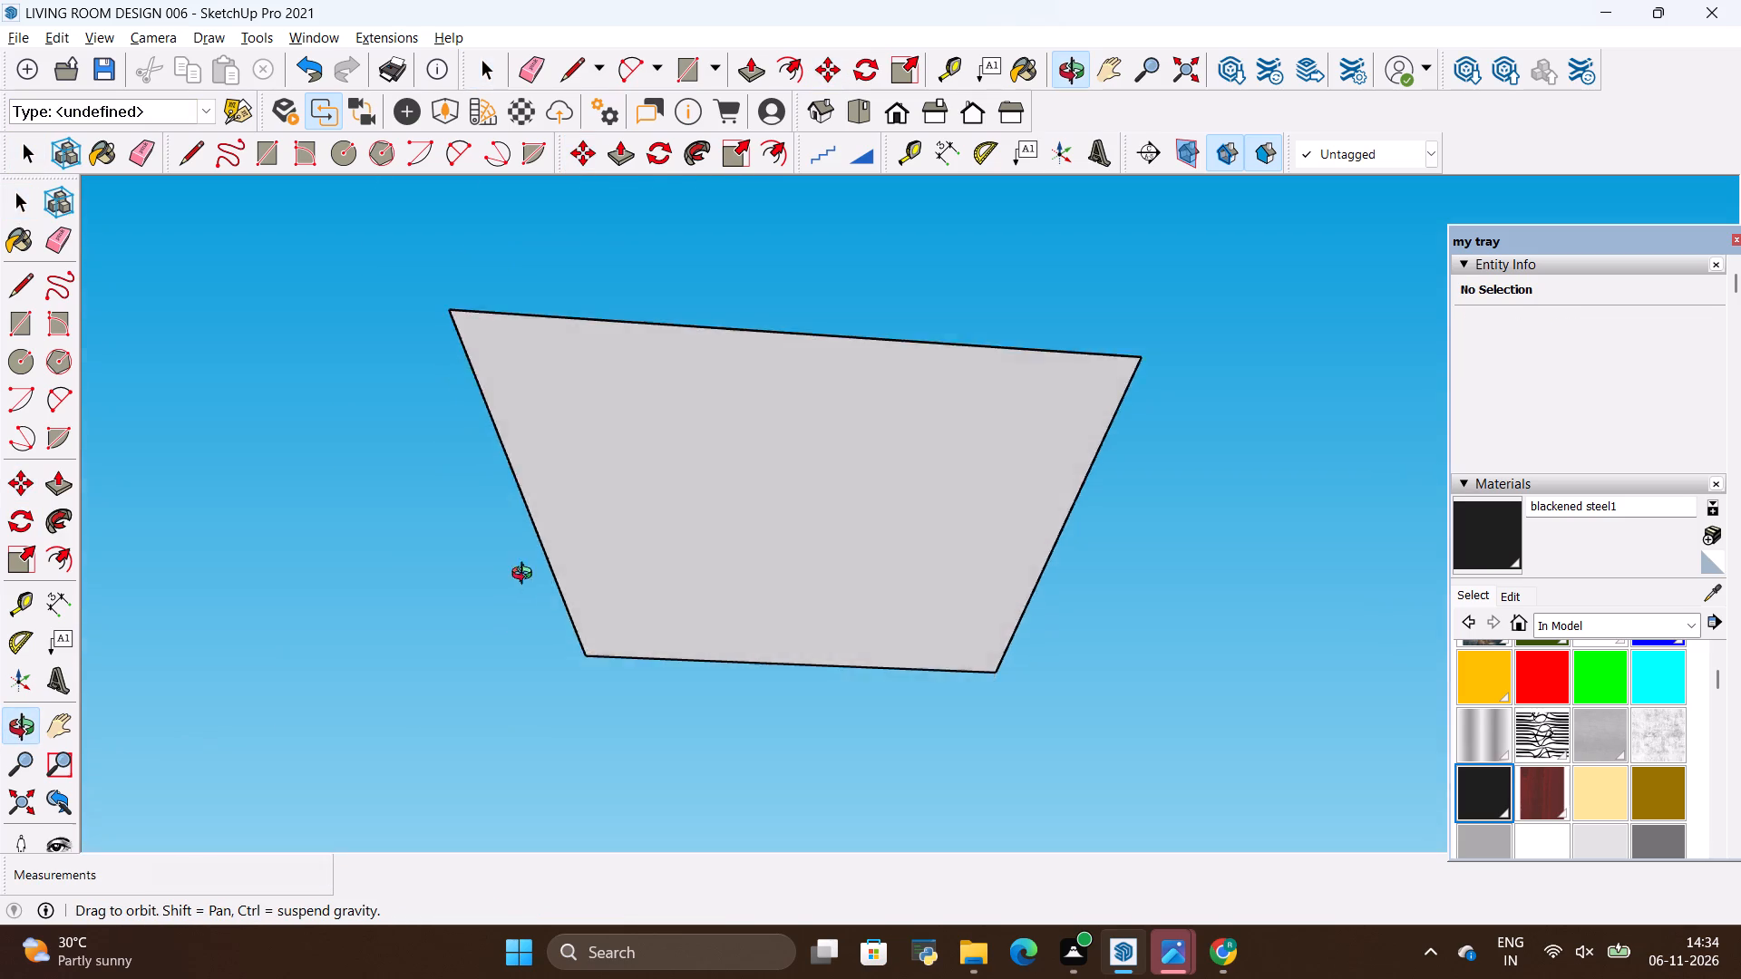
left_click_drag(526, 576, 479, 462)
scroll(966, 607, "down", 5)
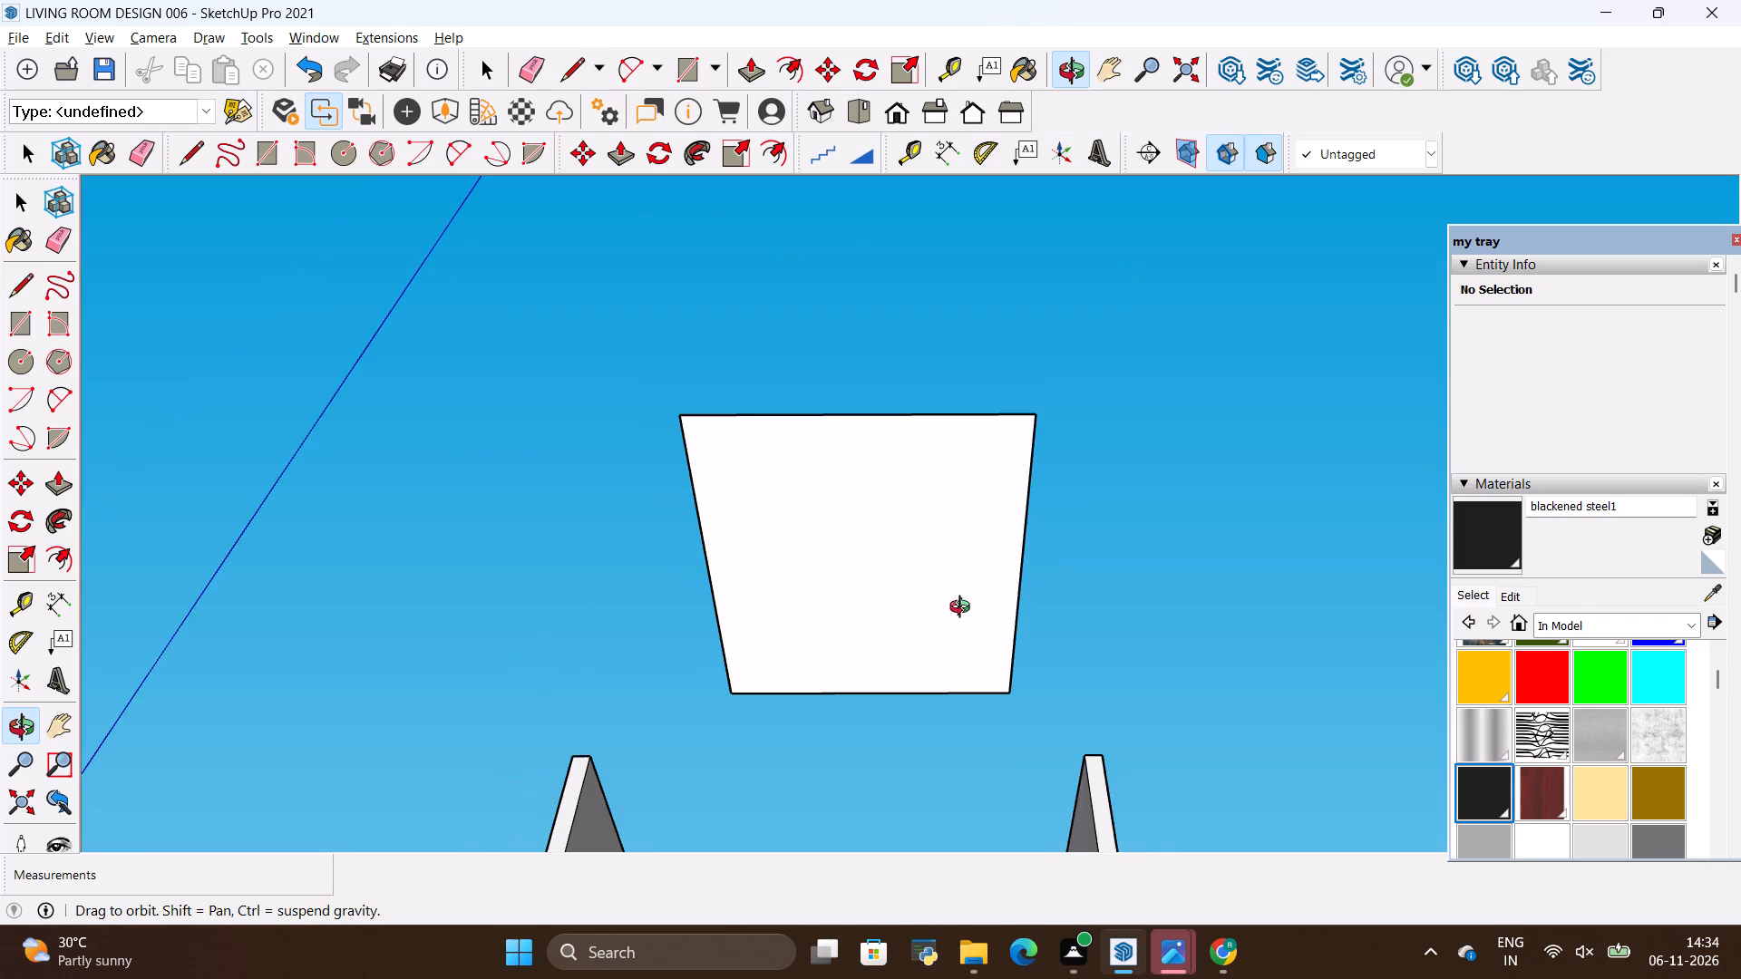
left_click_drag(938, 608, 937, 551)
scroll(884, 558, "up", 4)
left_click_drag(894, 581, 903, 605)
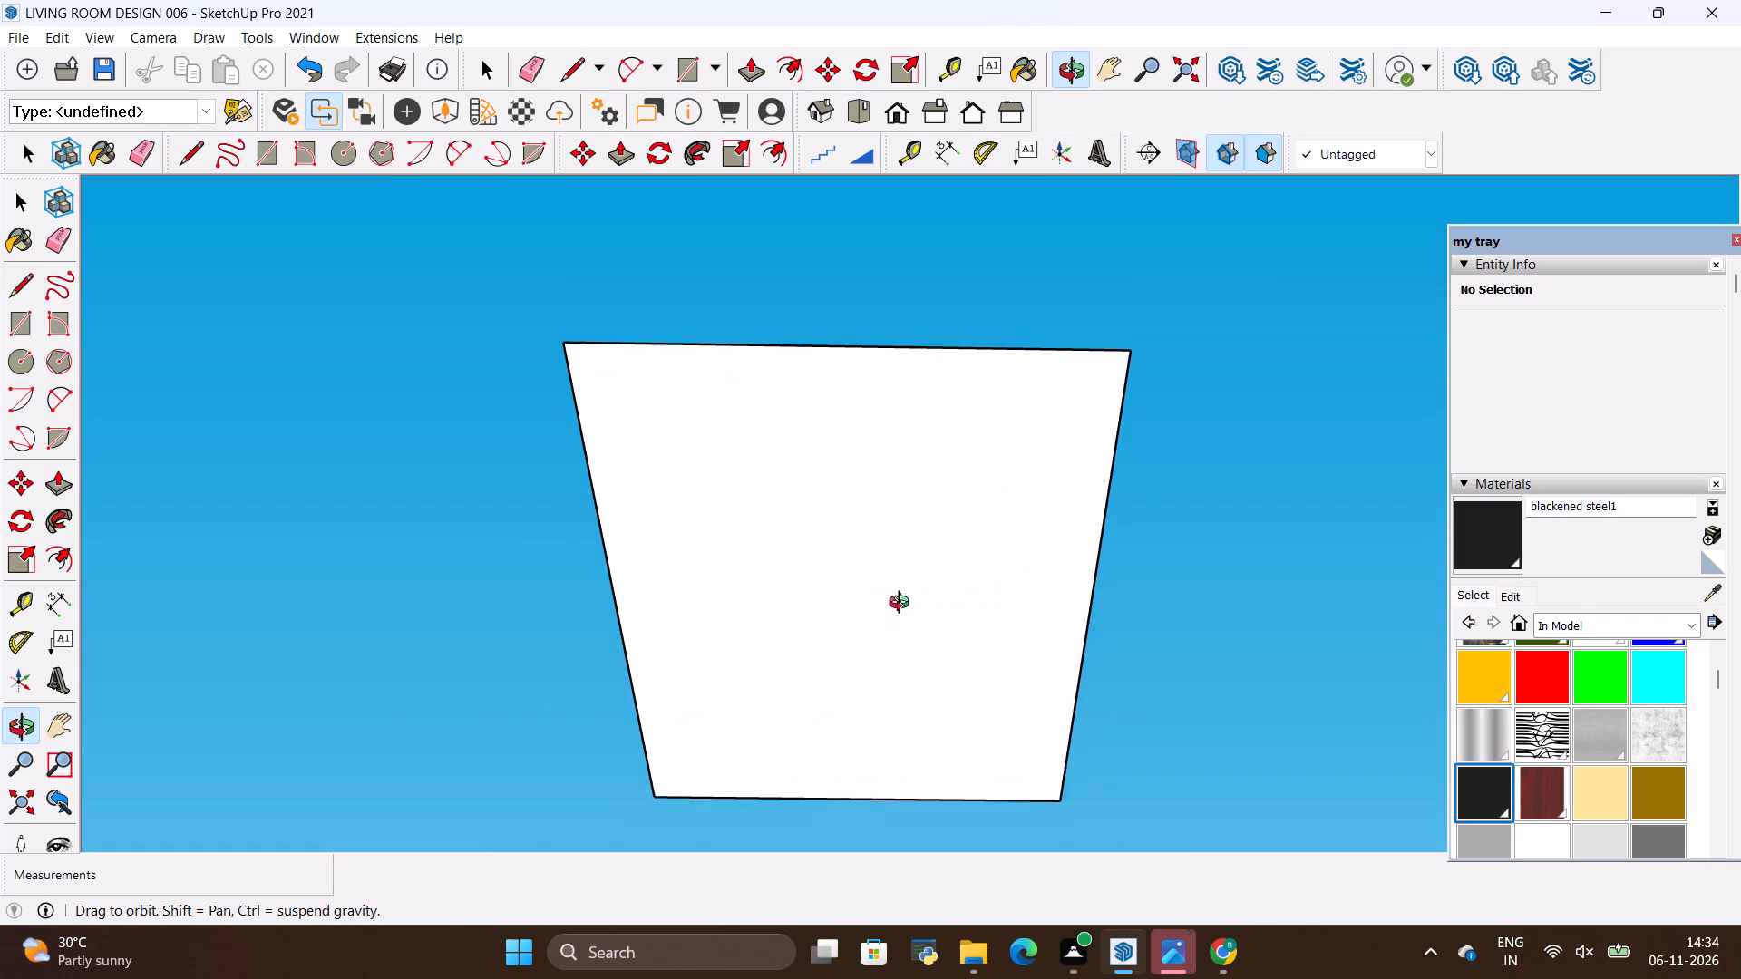
left_click_drag(903, 605, 903, 658)
key("space")
double_click(891, 618)
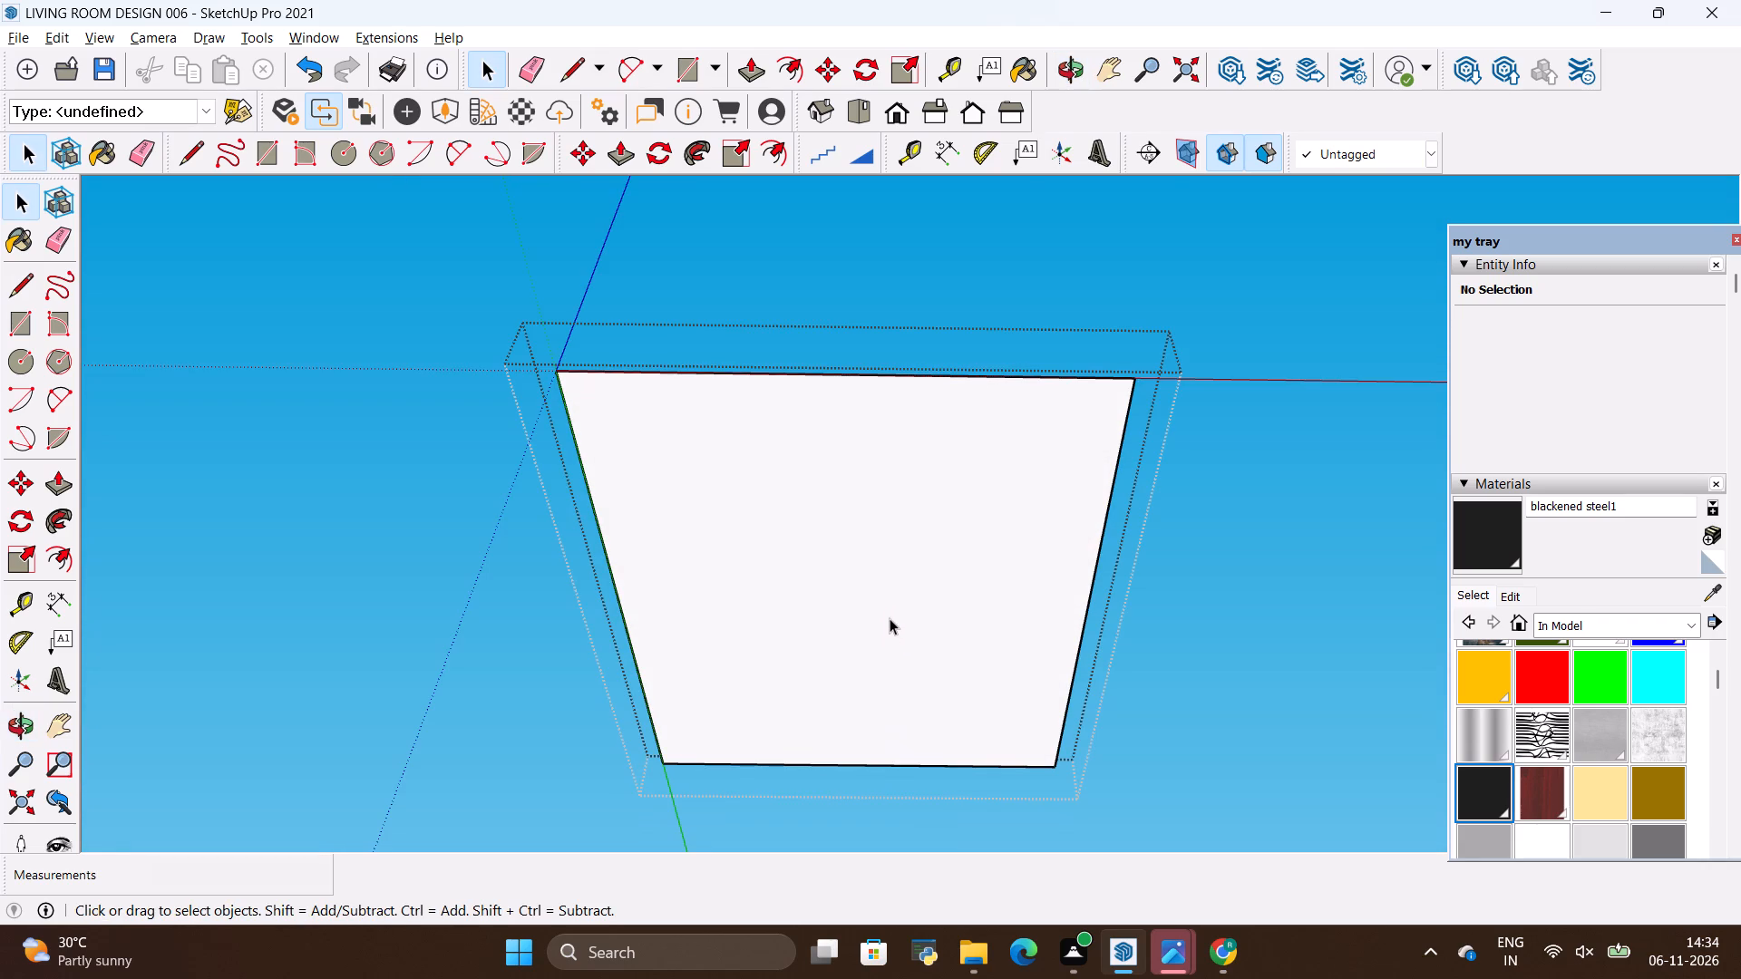
key("alt+Tab")
key("alt+Tab")
key("space")
key("t")
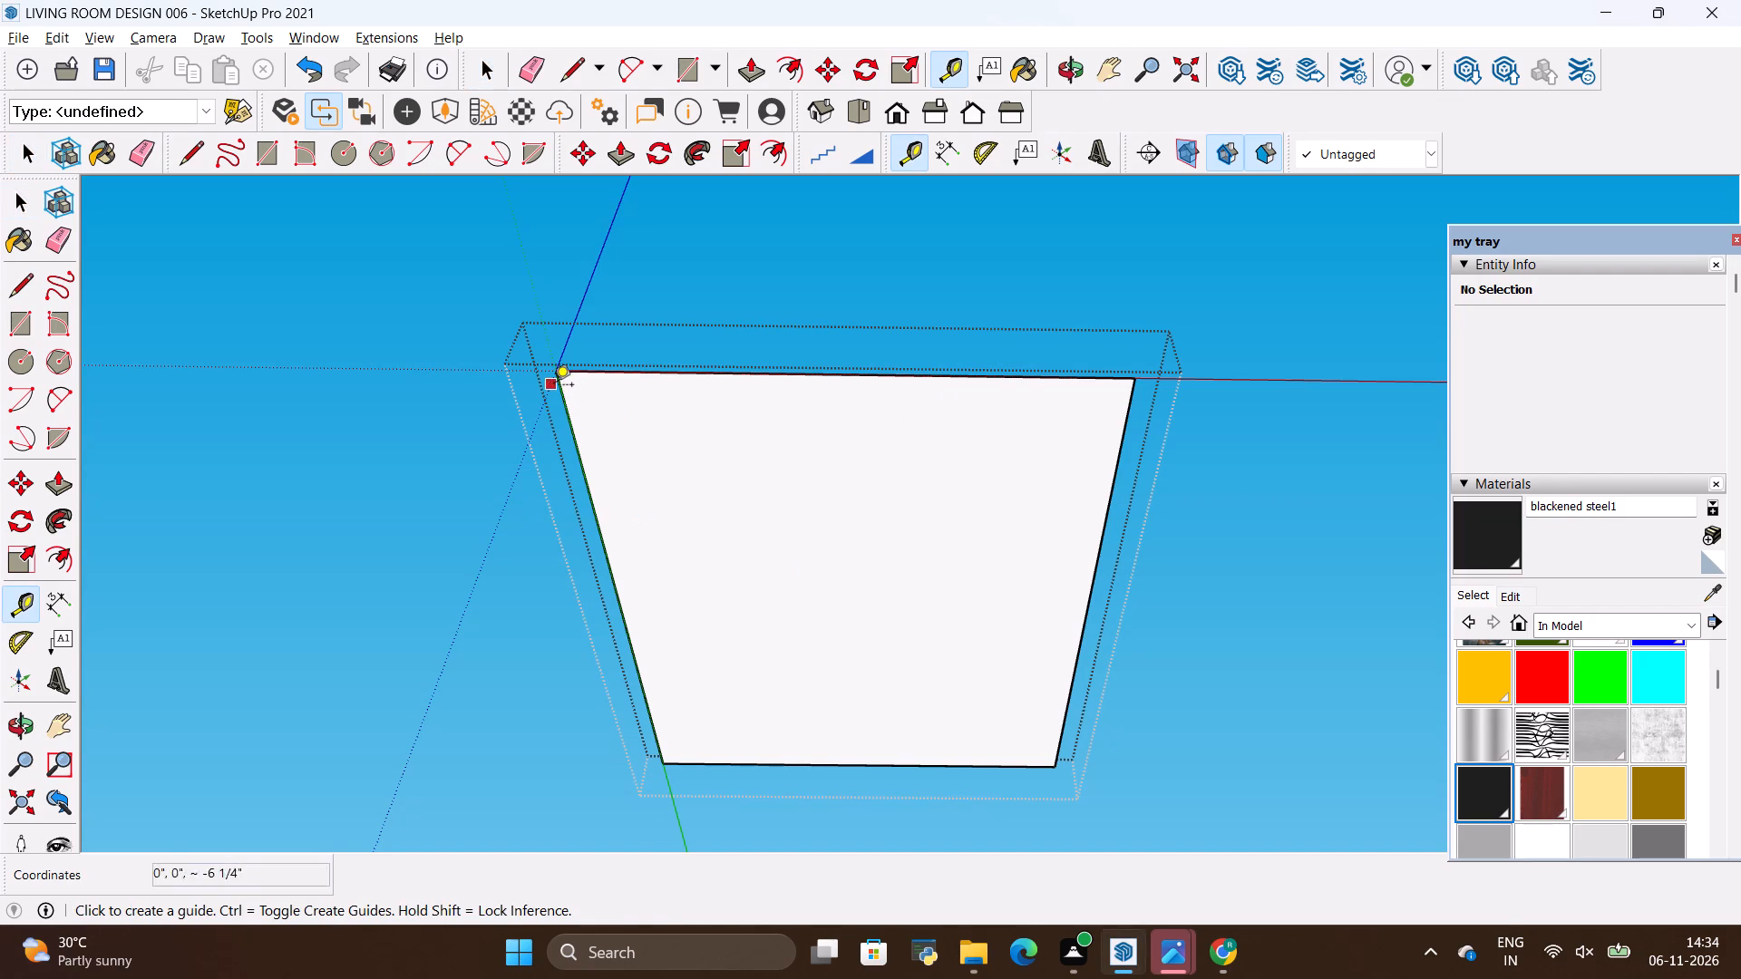
left_click(559, 378)
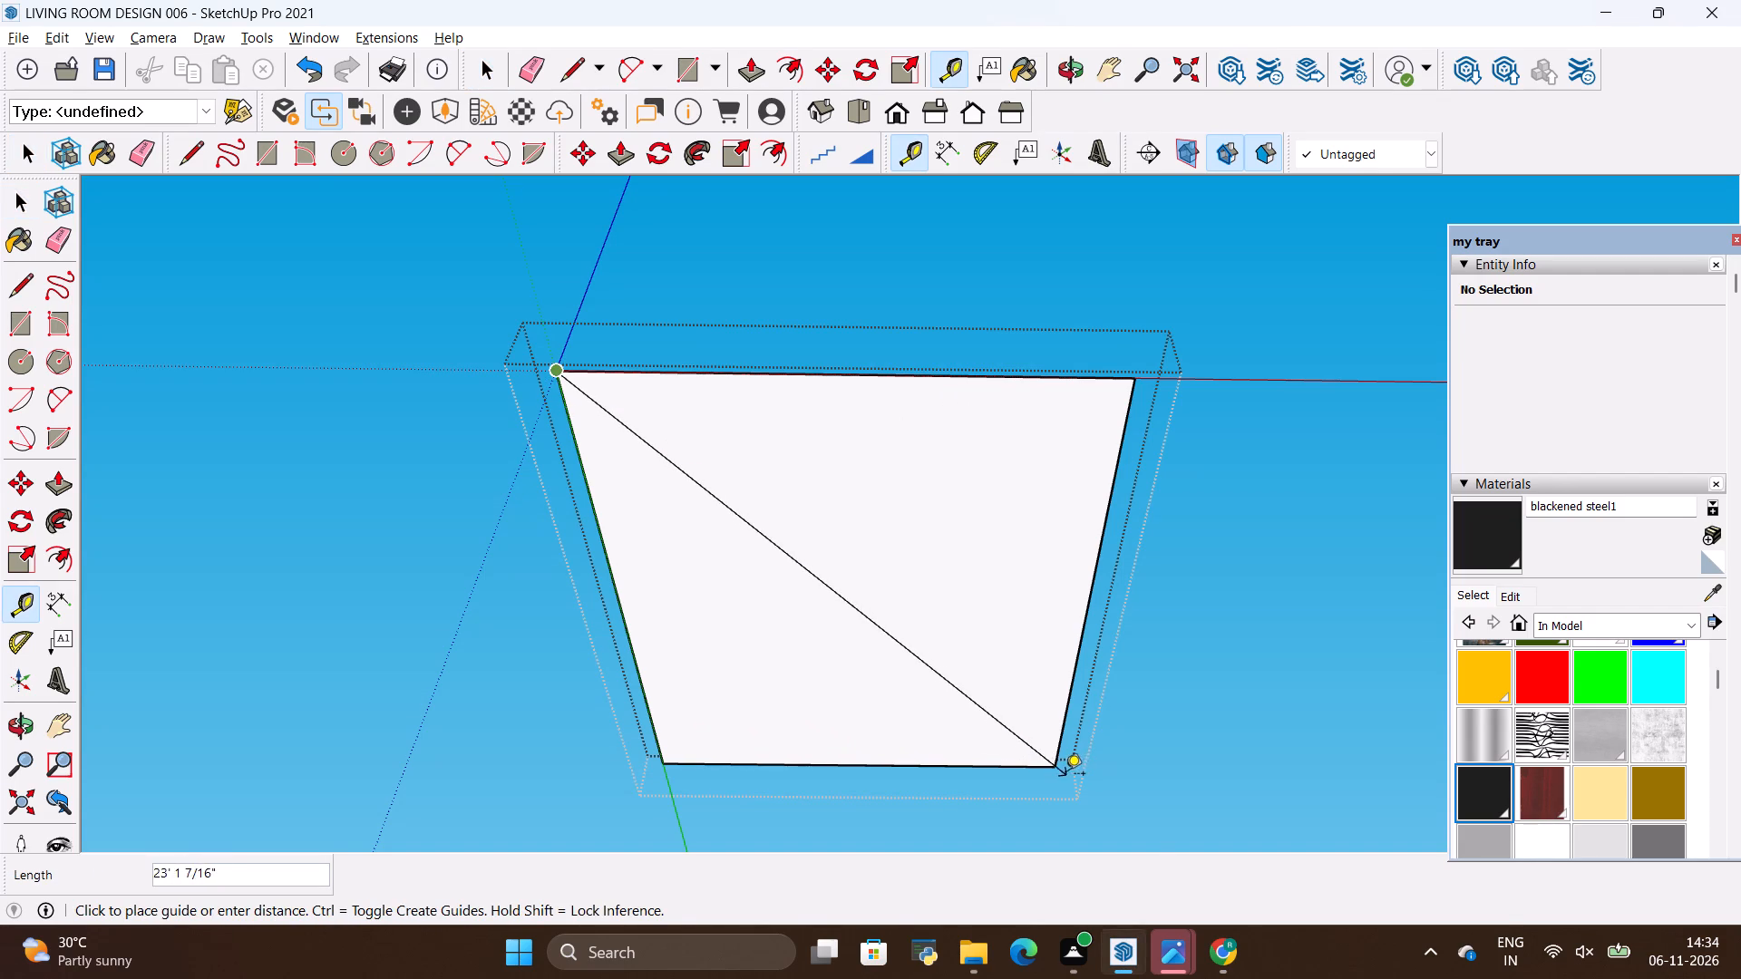
left_click(1056, 773)
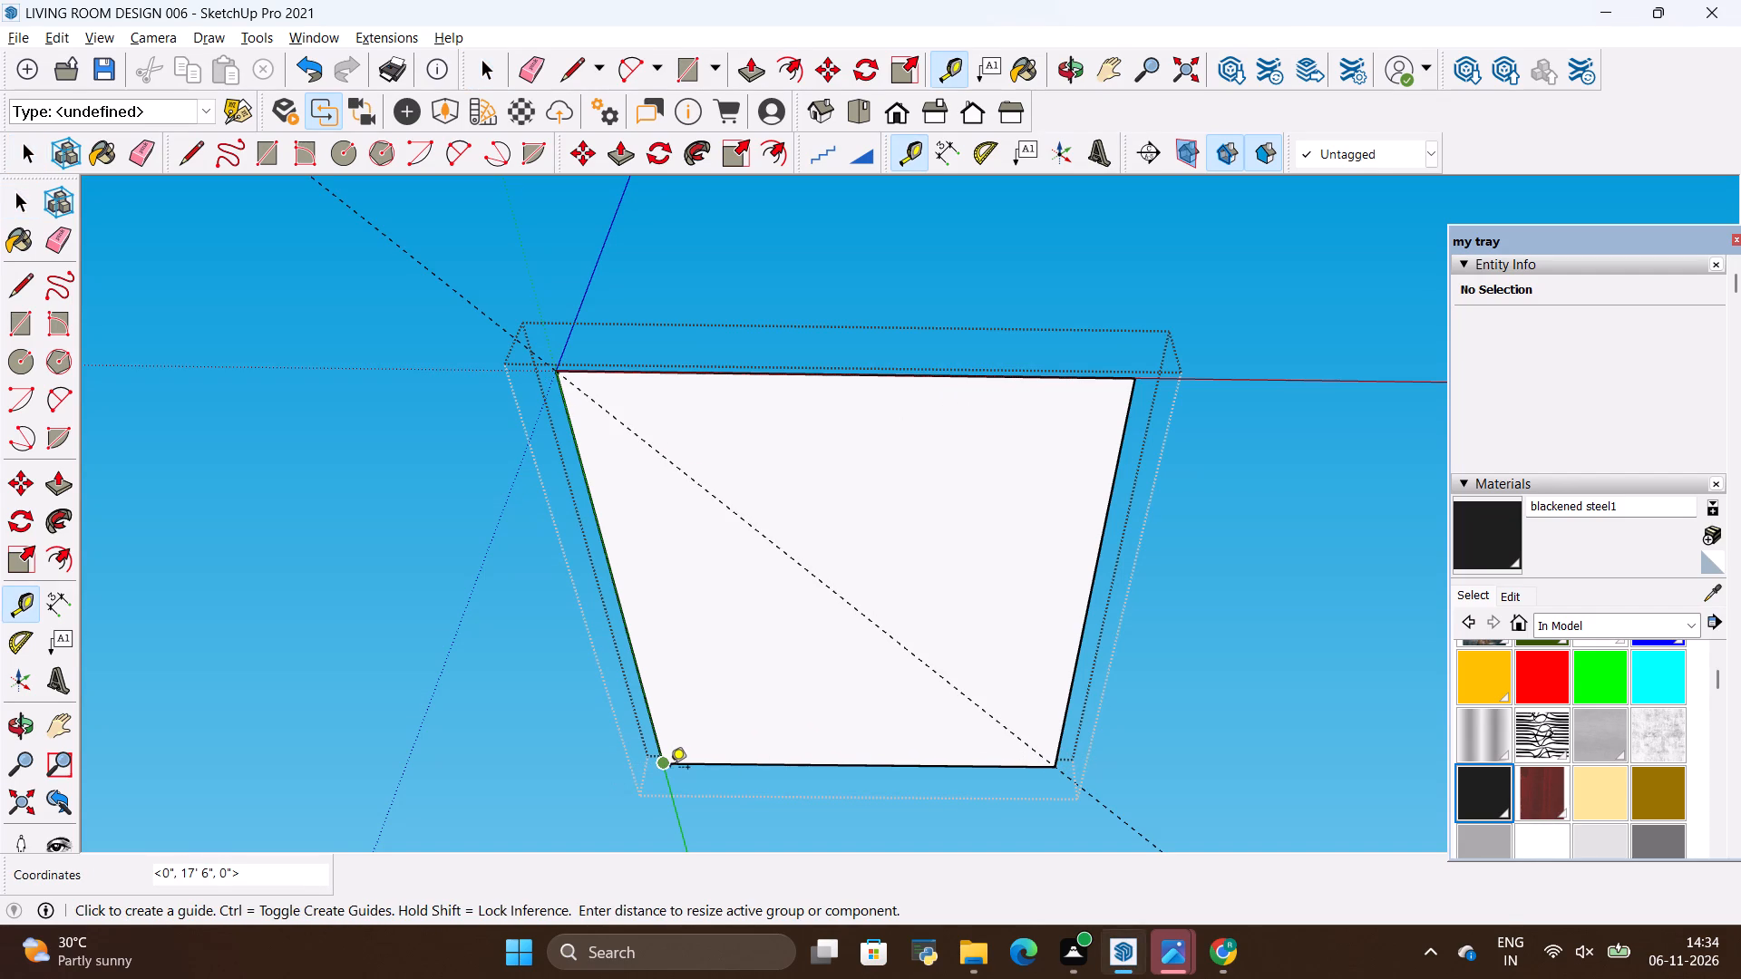
left_click(670, 769)
left_click(1124, 384)
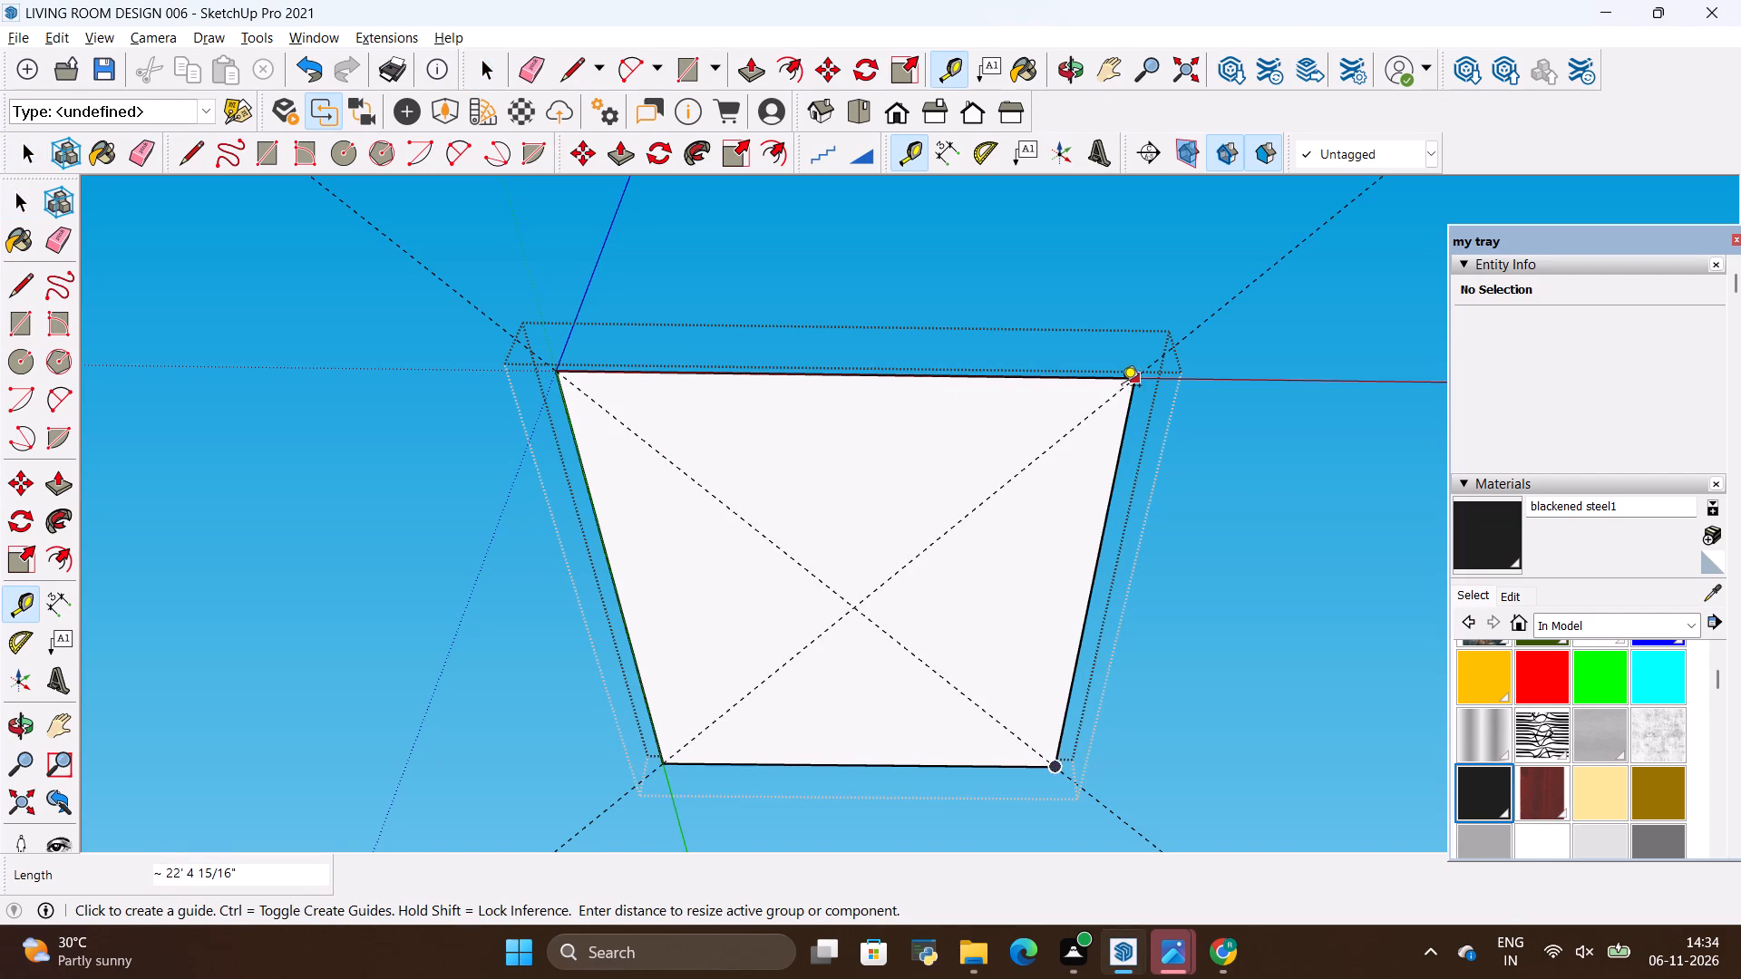
Draw a circle with a 2' 6" radius centred on the intersection of the ceiling's diagonal guides.
key("c")
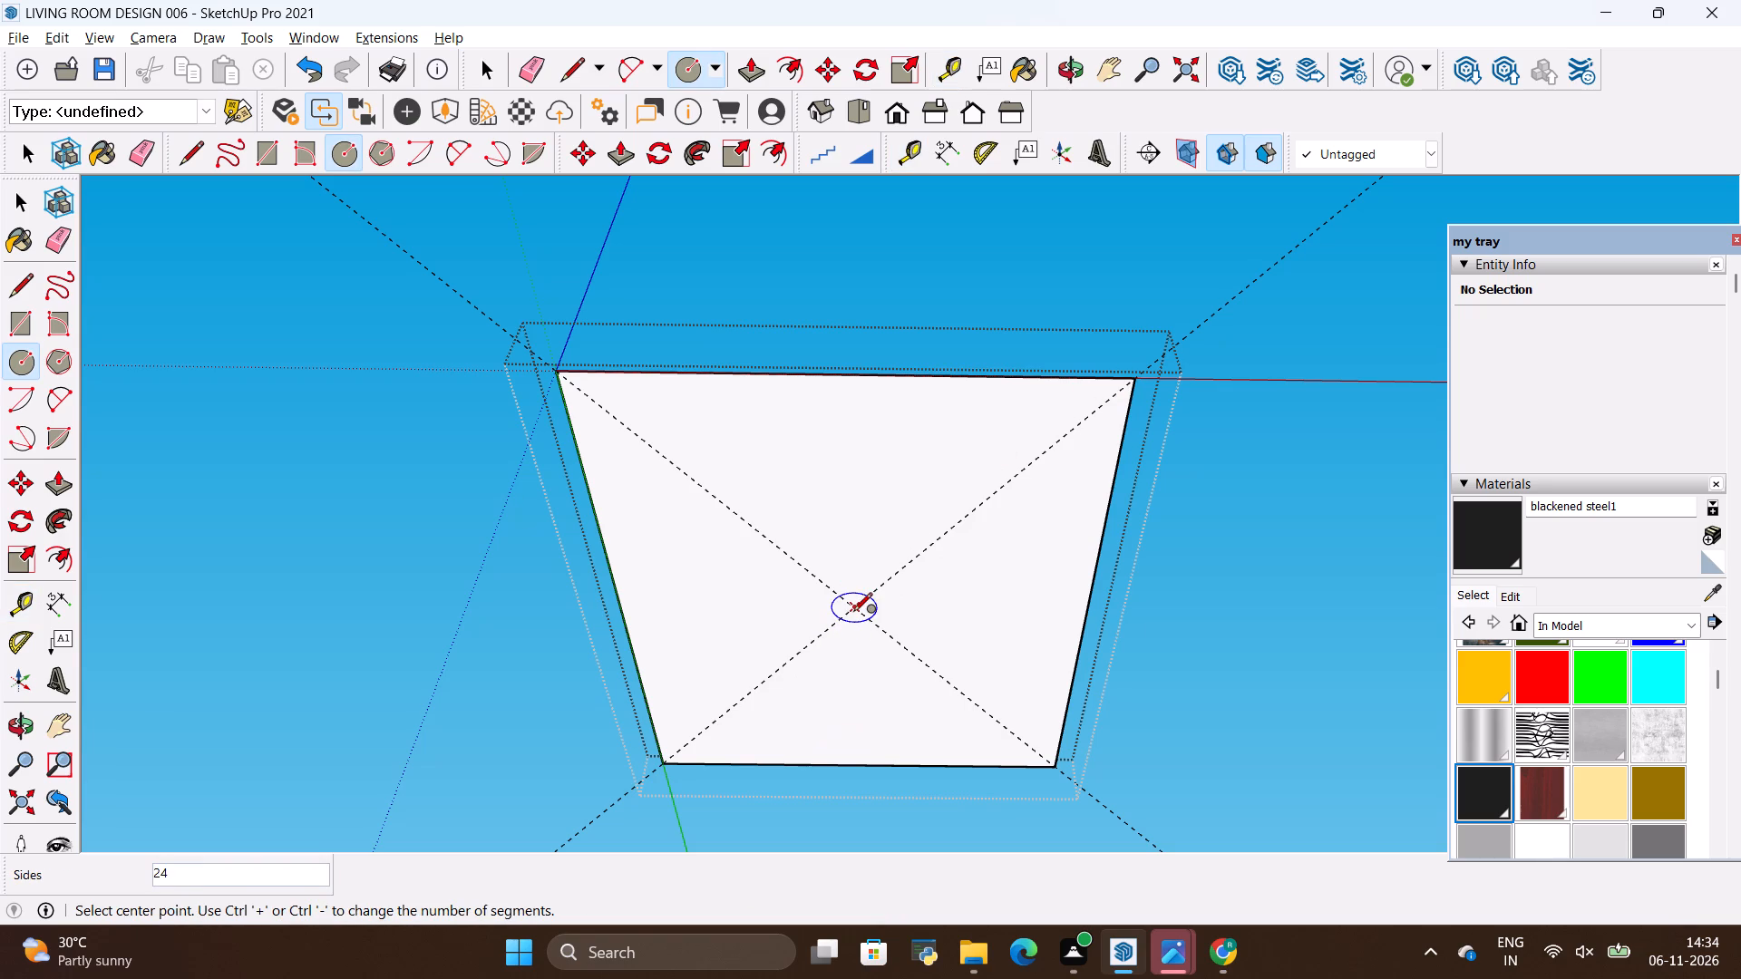
key("alt+Tab")
key("alt+Tab")
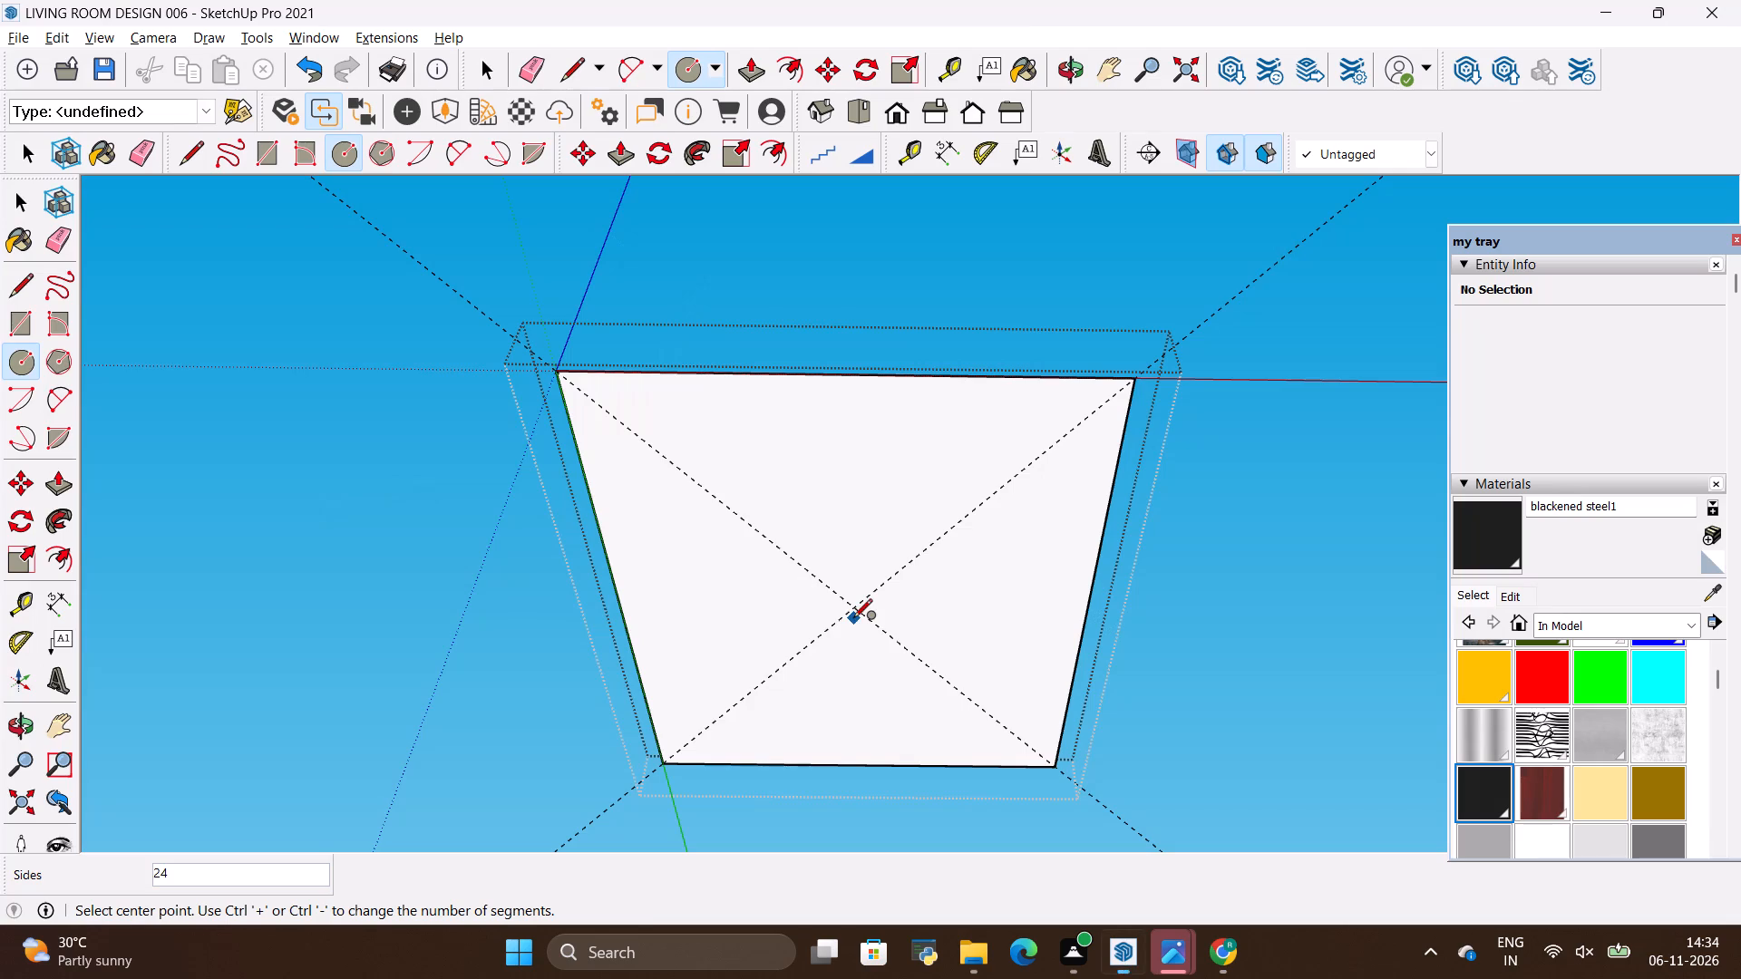
left_click(858, 607)
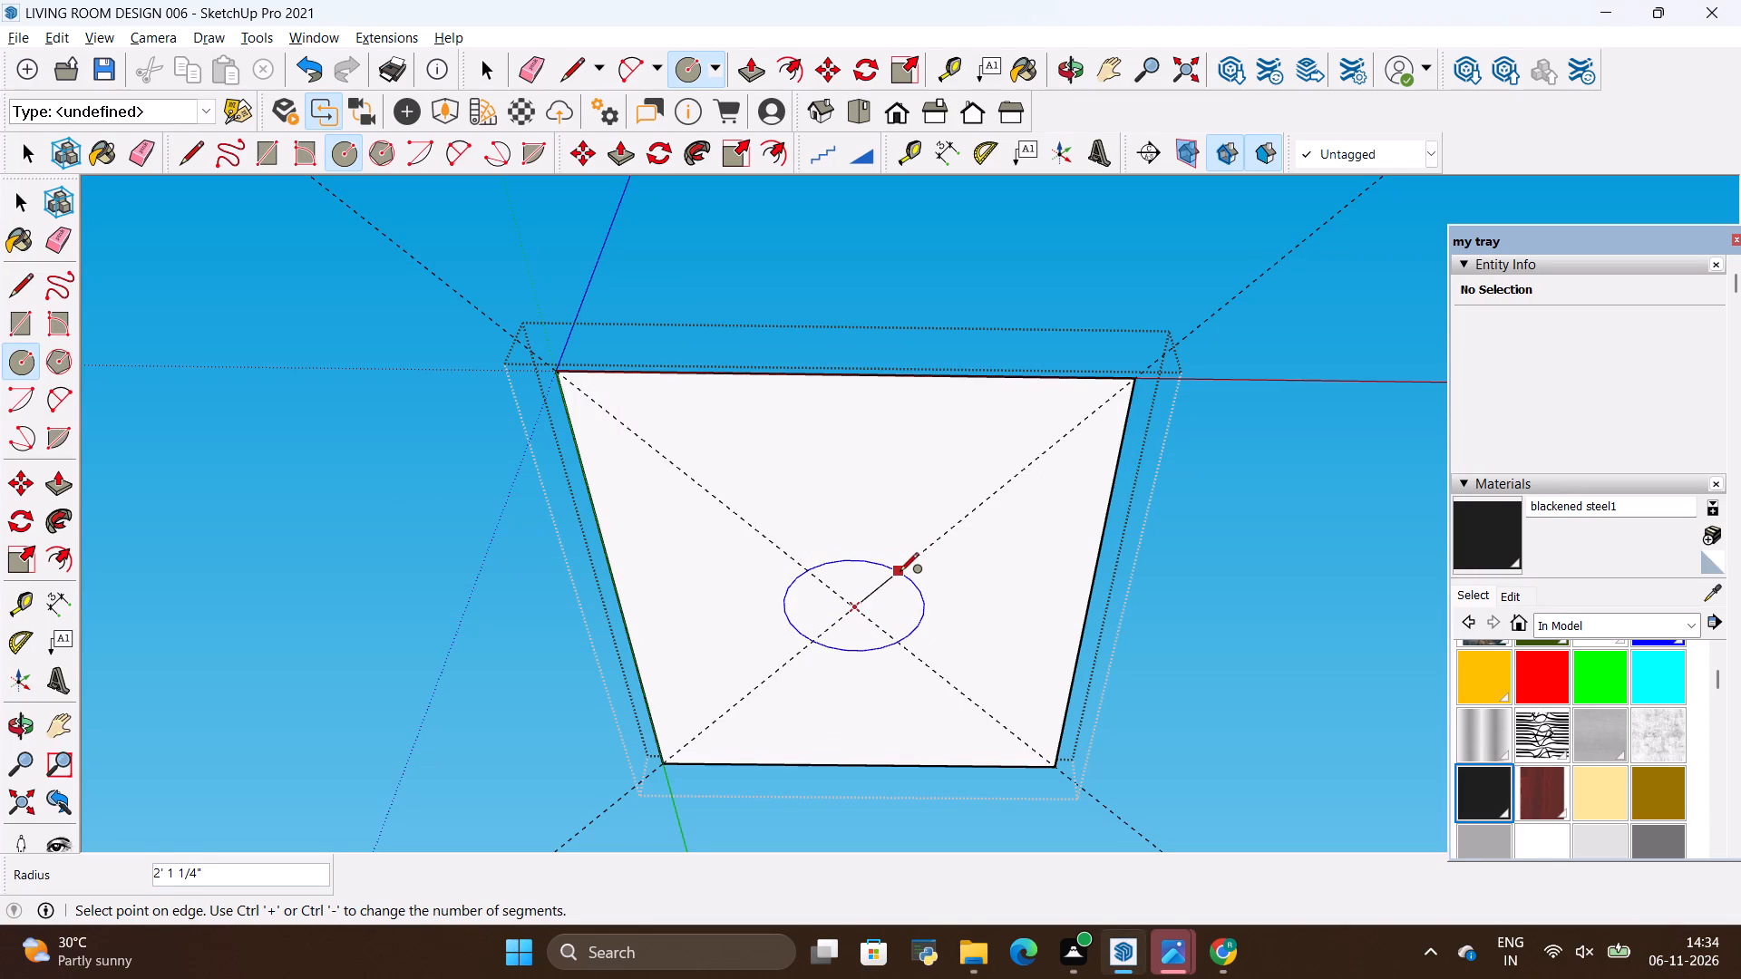
key("BackSpace")
type("2'6")
key("shift+quotedbl")
key("Return")
key("space")
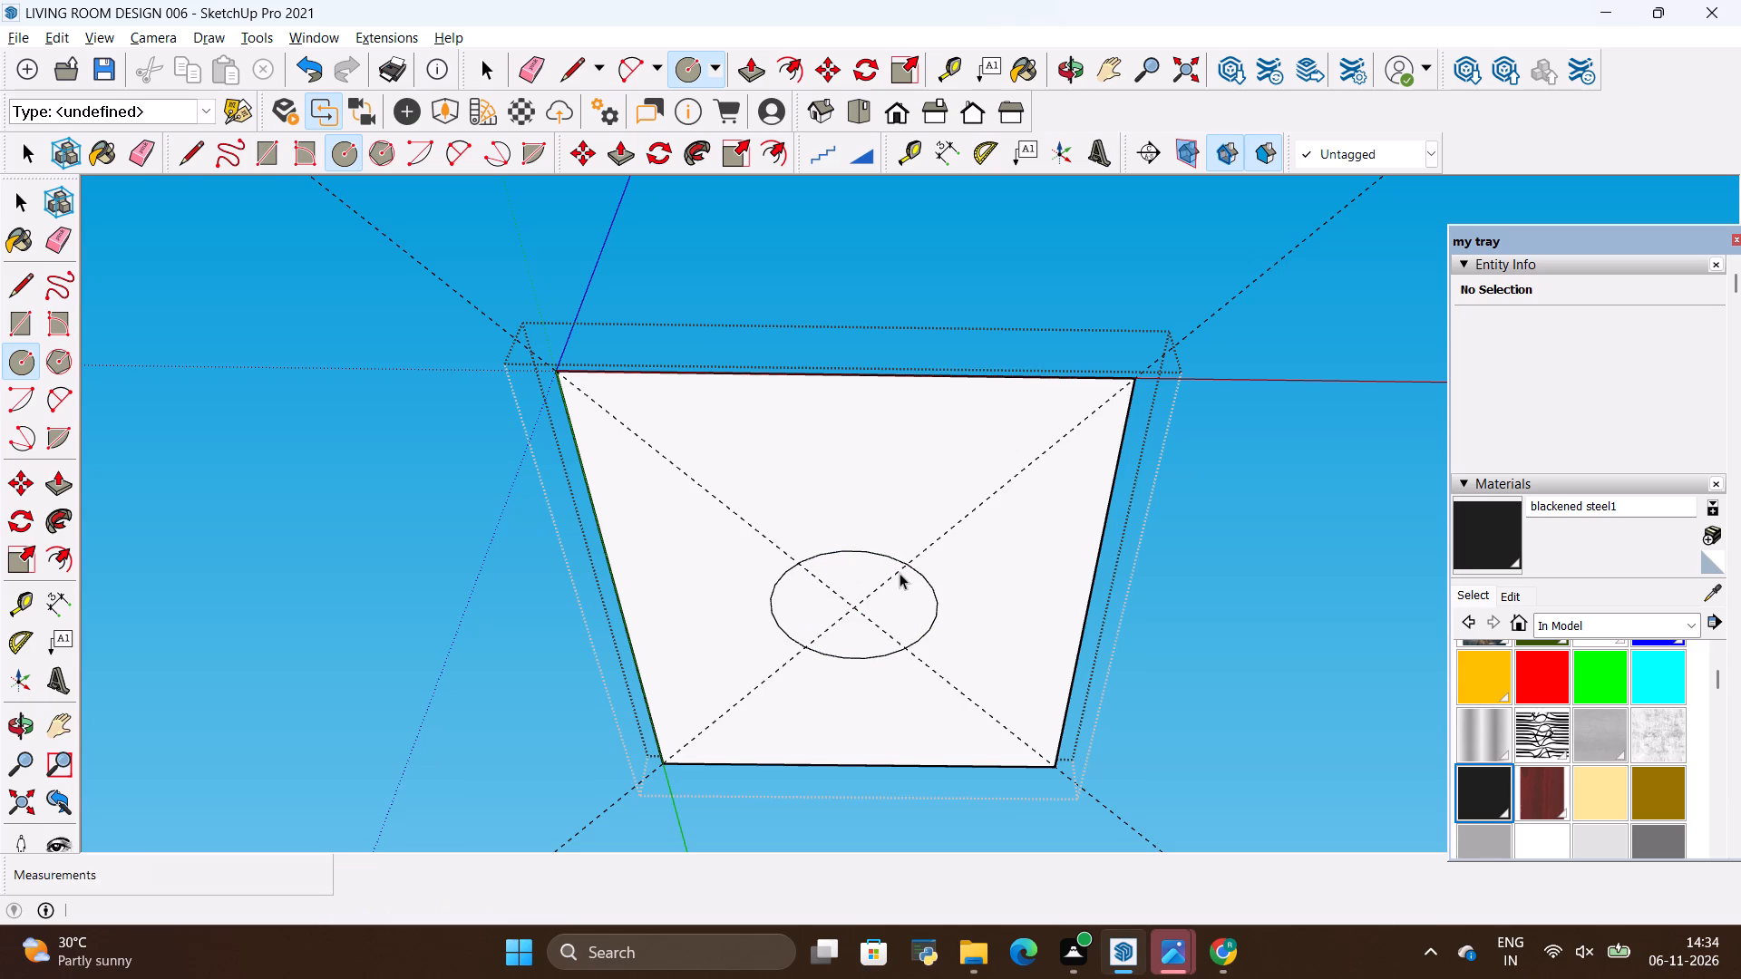
Set the ceiling circle's segment count to 100.
key("alt+Tab")
key("alt+Tab")
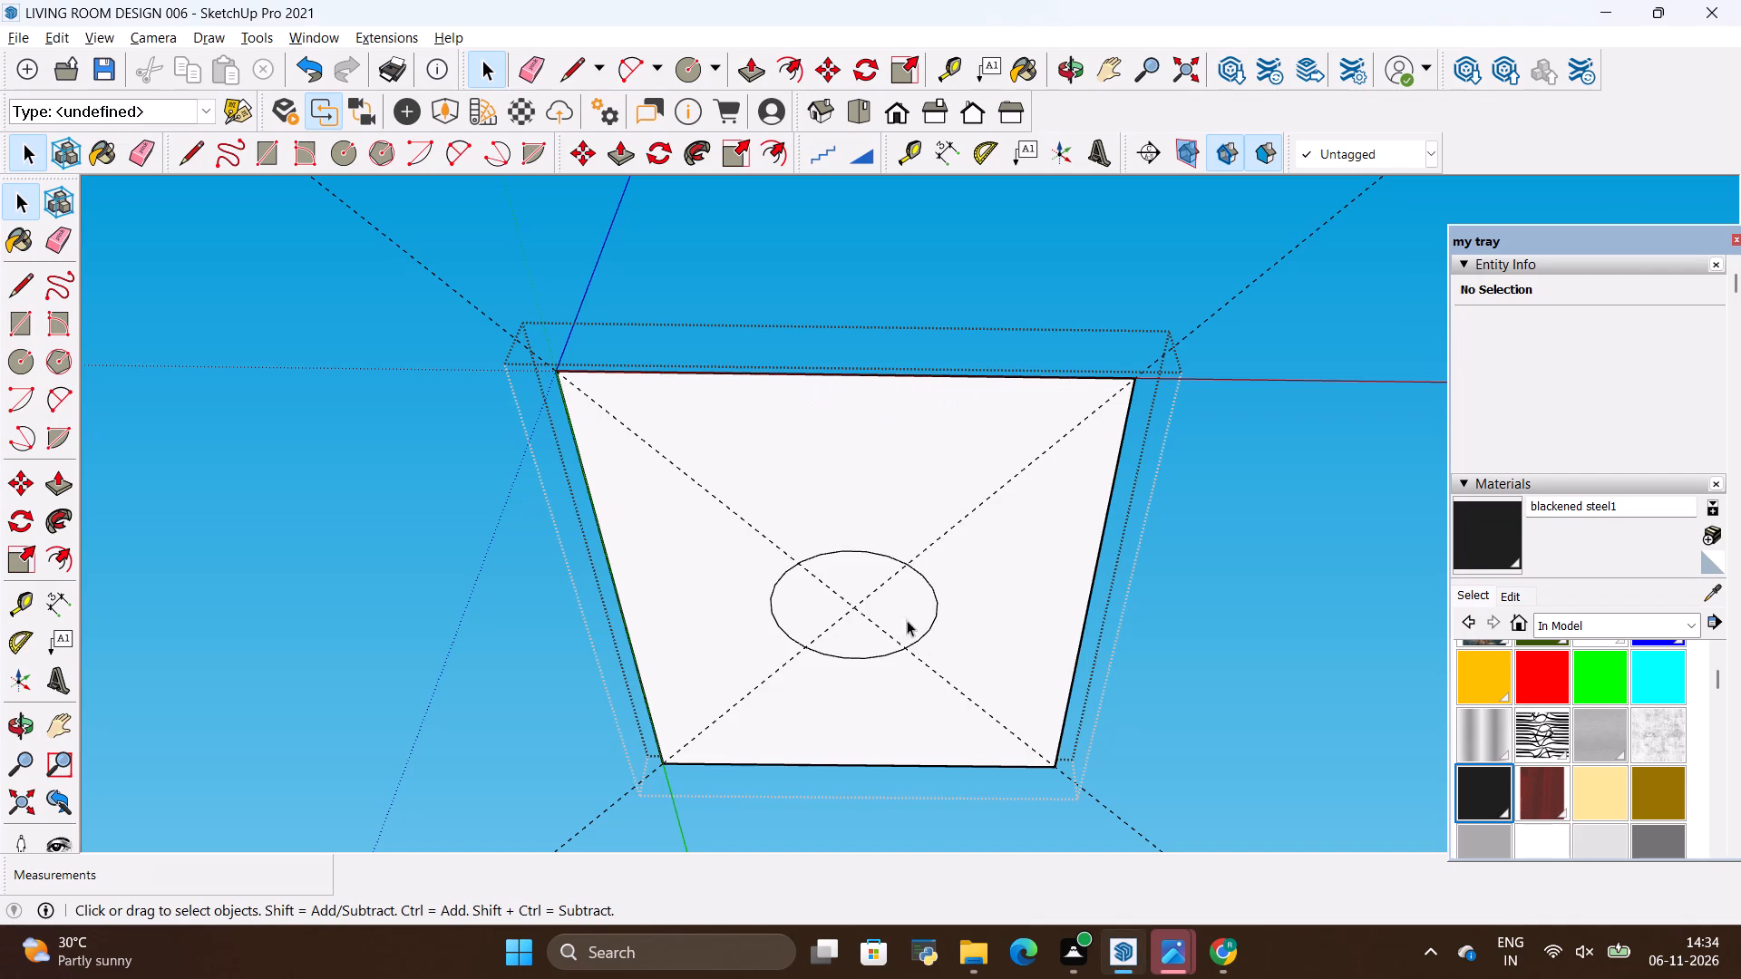
left_click(931, 586)
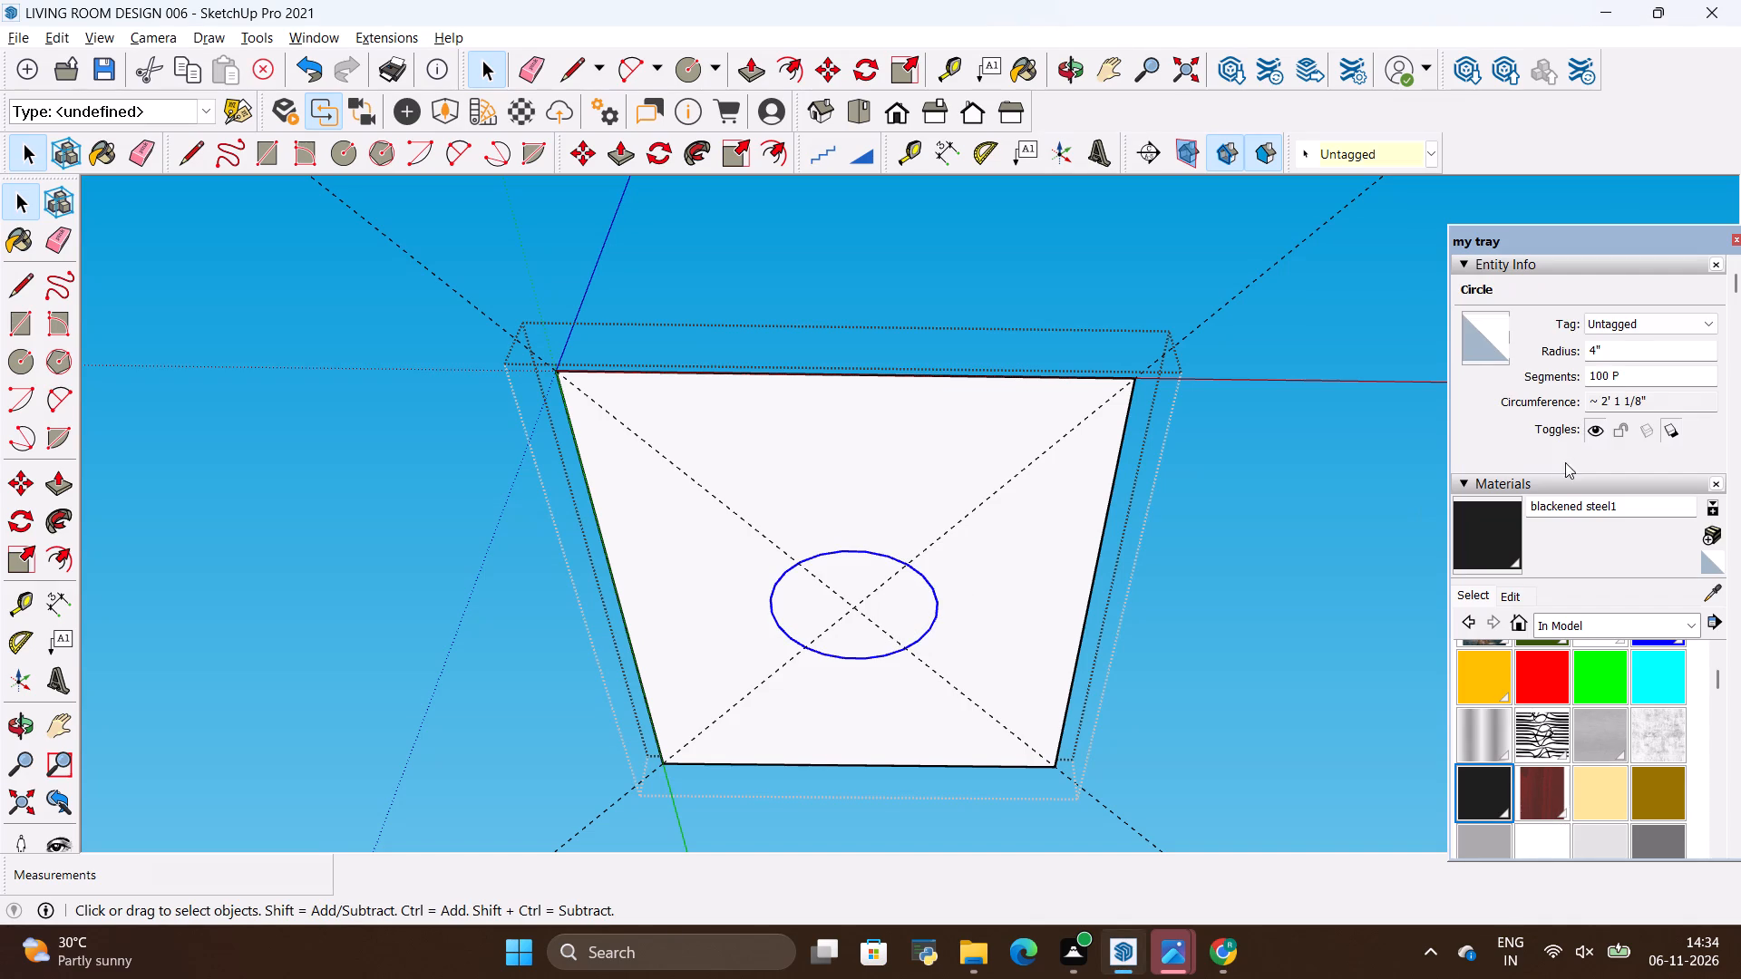
left_click(1618, 375)
key("BackSpace")
key("BackSpace")
type("100")
key("Return")
key("space")
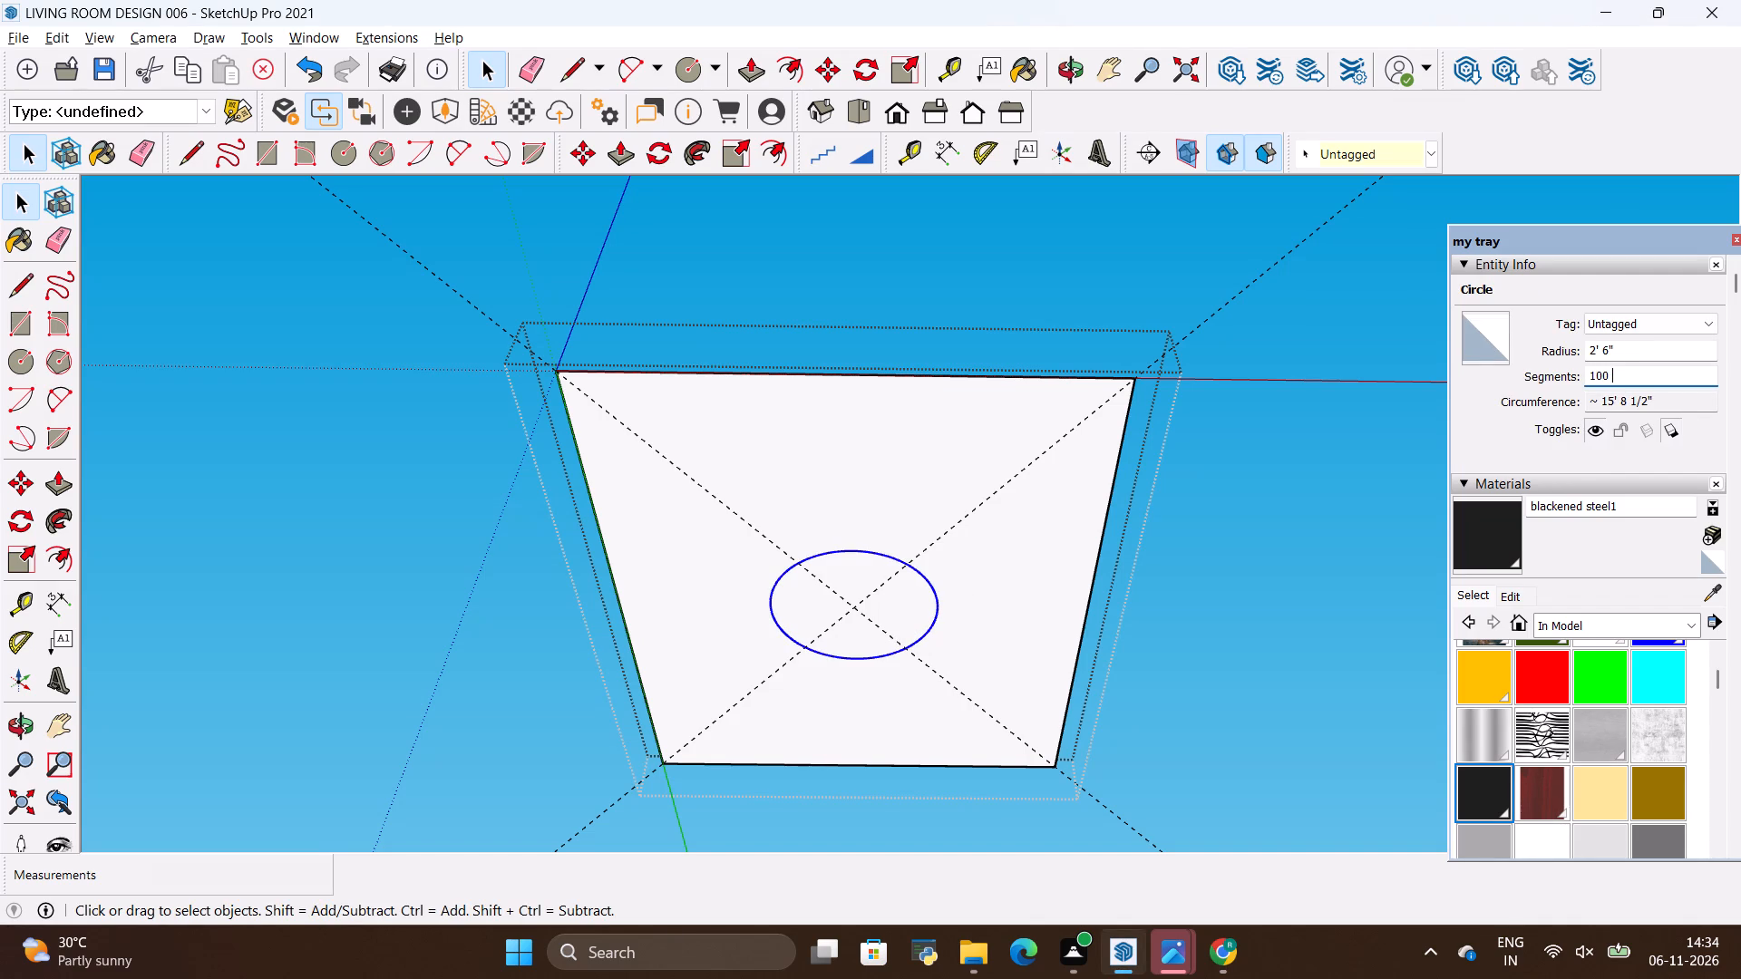
Push/Pull the circular face at the centre of the ceiling's underside 6" downward into a disc.
left_click(694, 566)
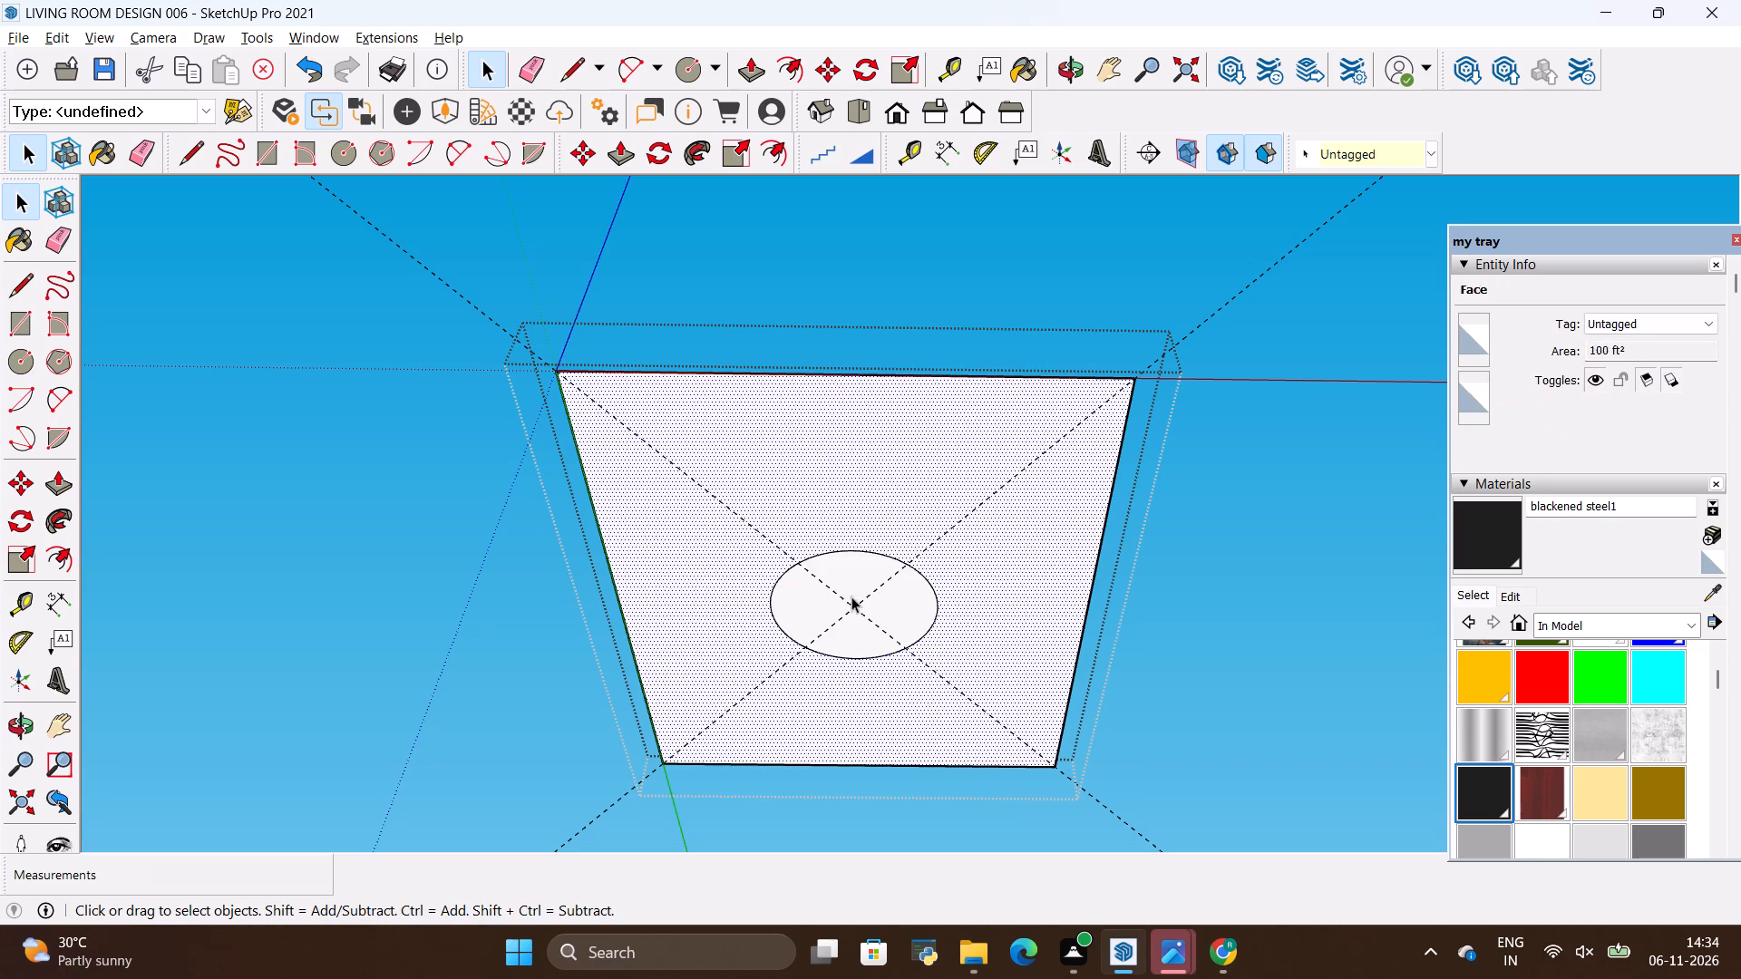
double_click(861, 586)
left_click(861, 583)
left_click(591, 664)
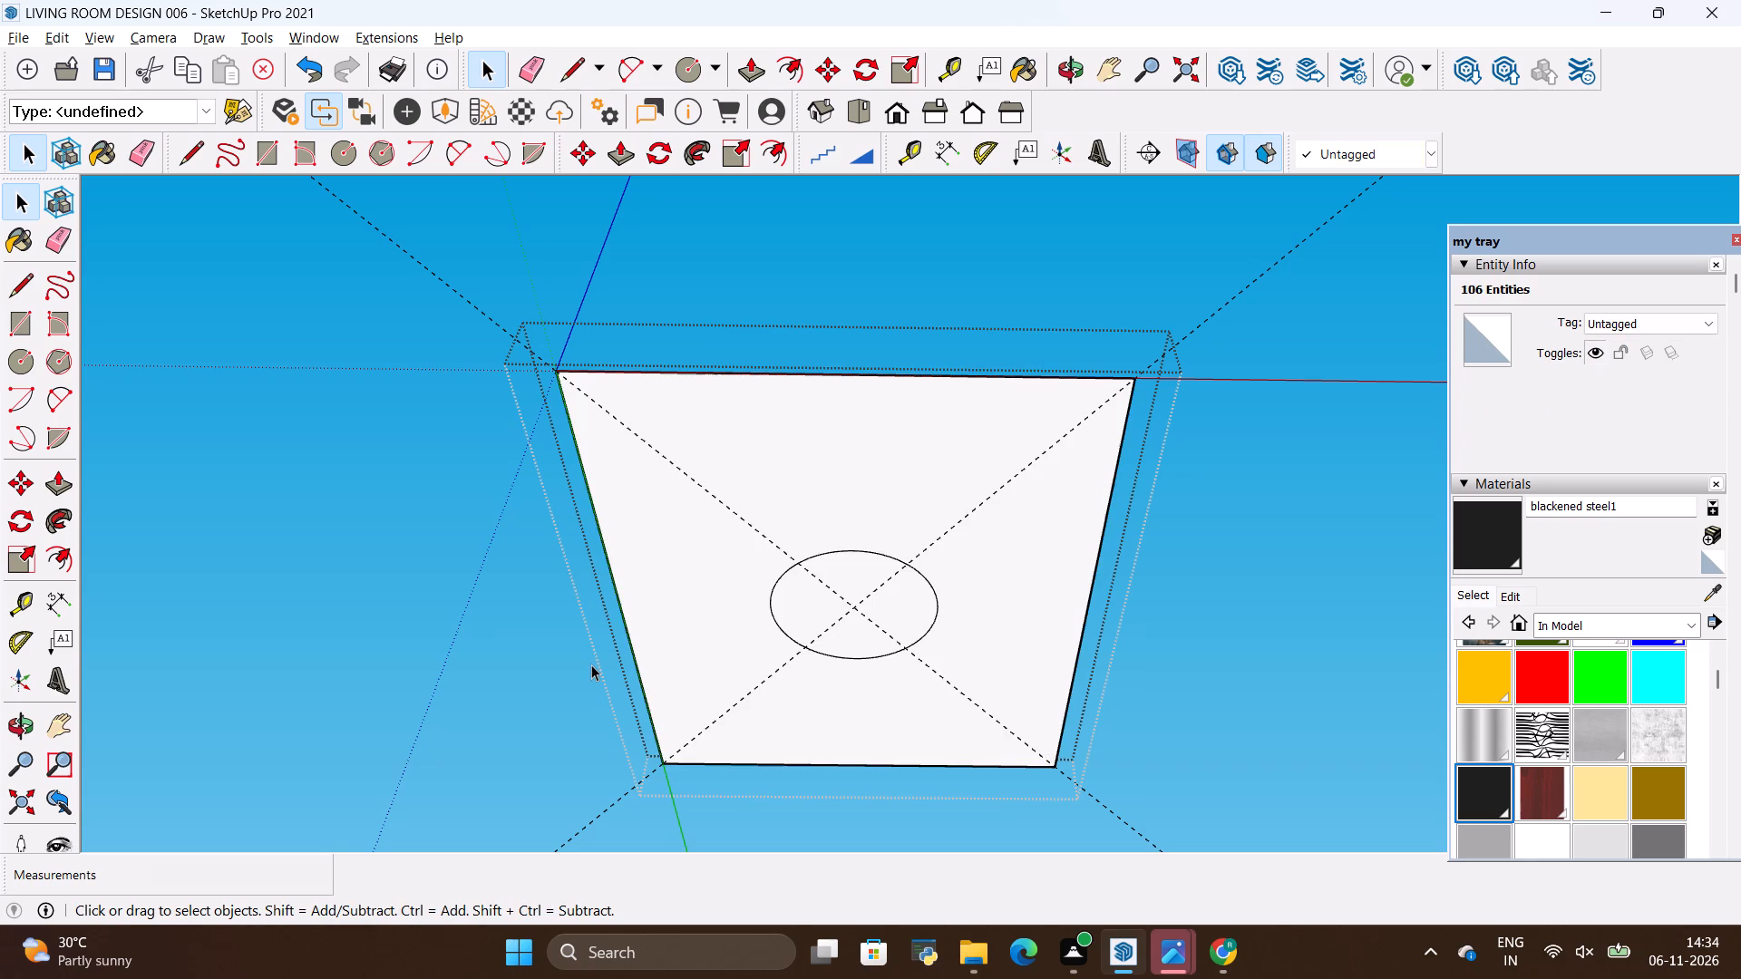
left_click(897, 607)
double_click(897, 607)
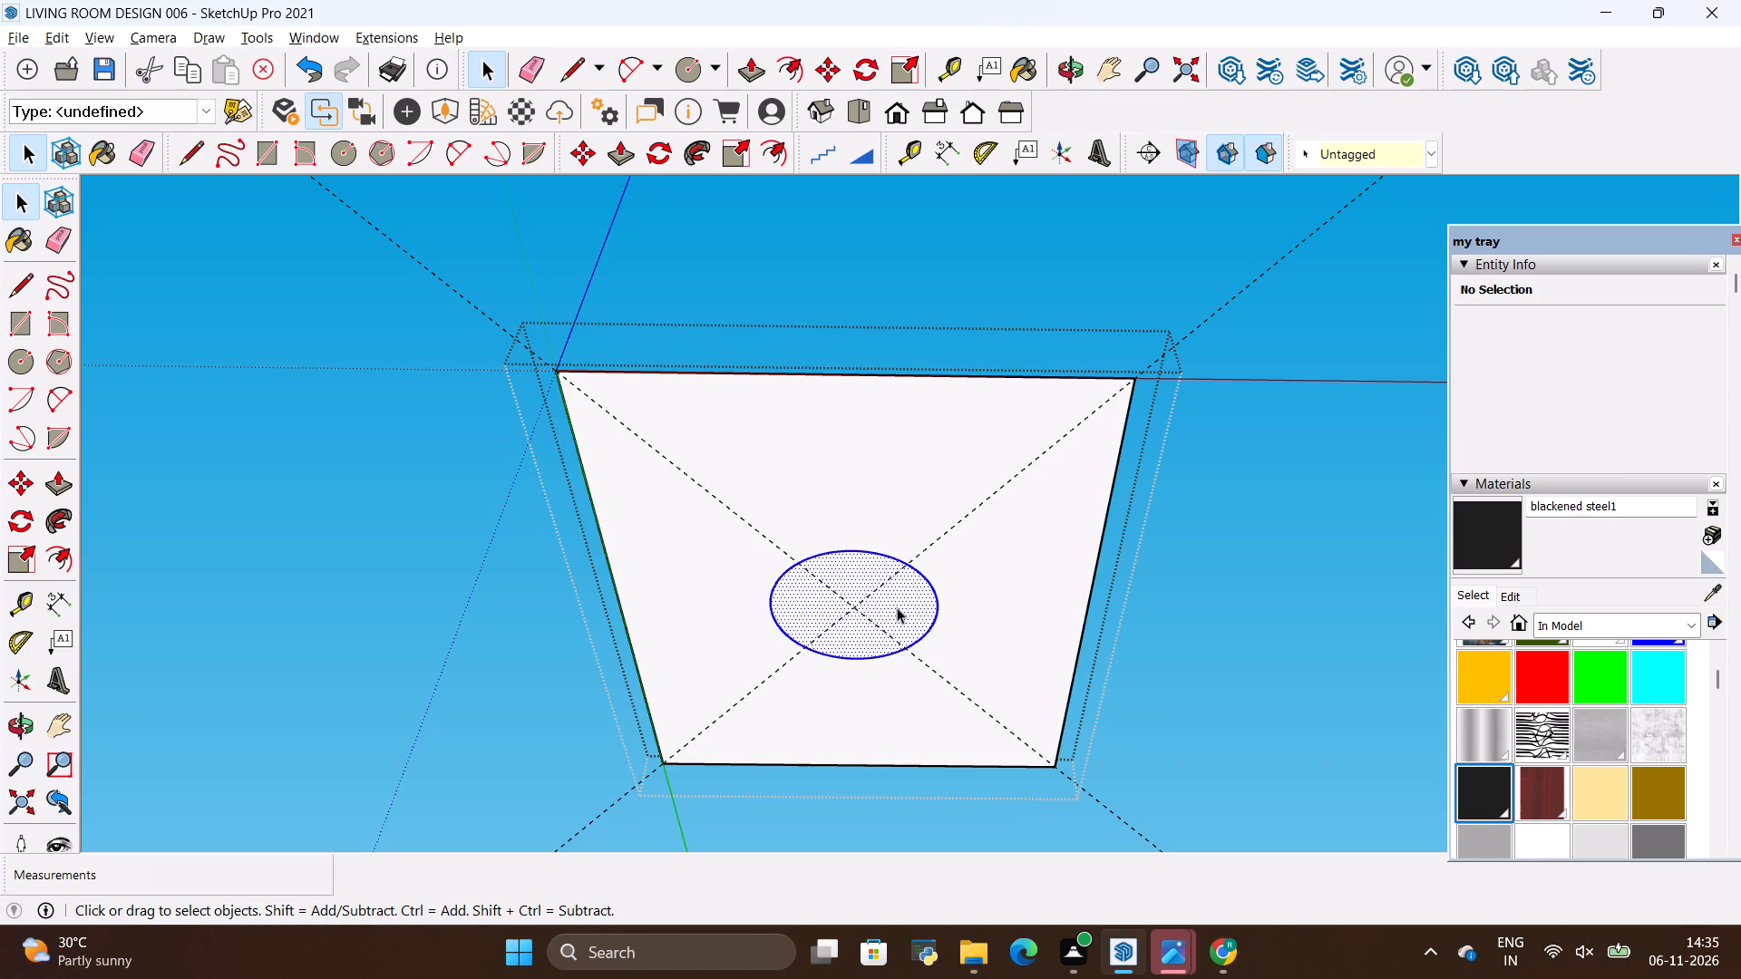
right_click(897, 607)
left_click(862, 607)
left_click(919, 607)
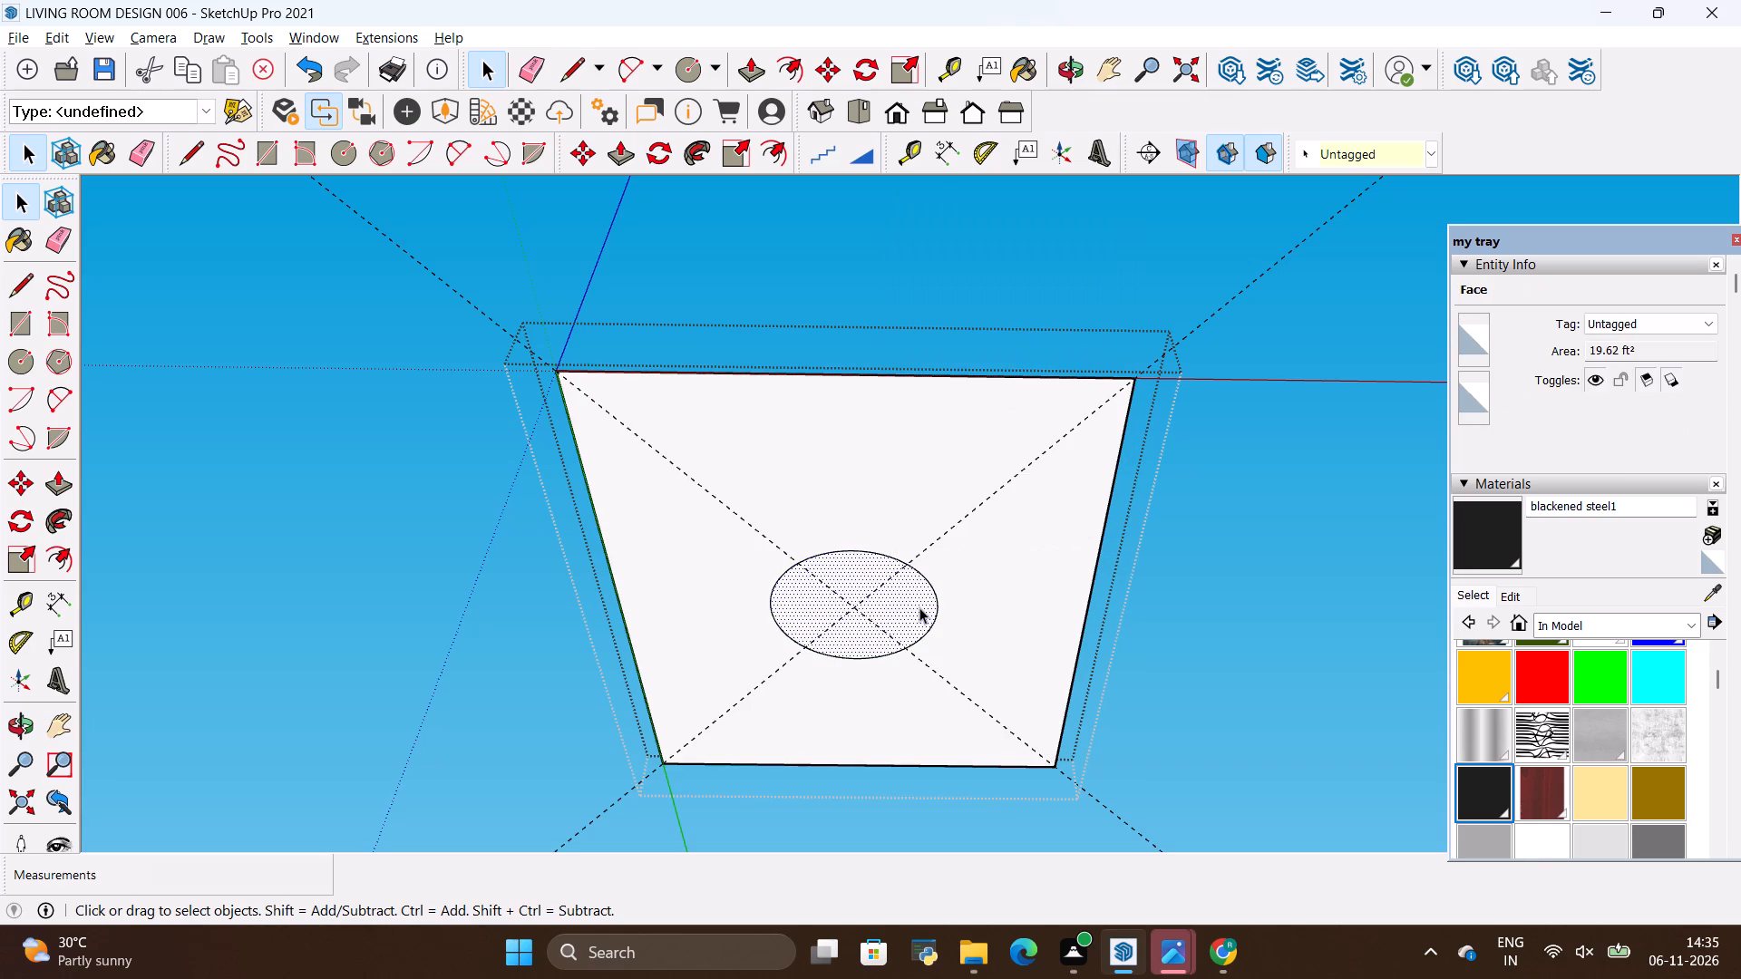
left_click(919, 607)
key("p")
left_click(915, 607)
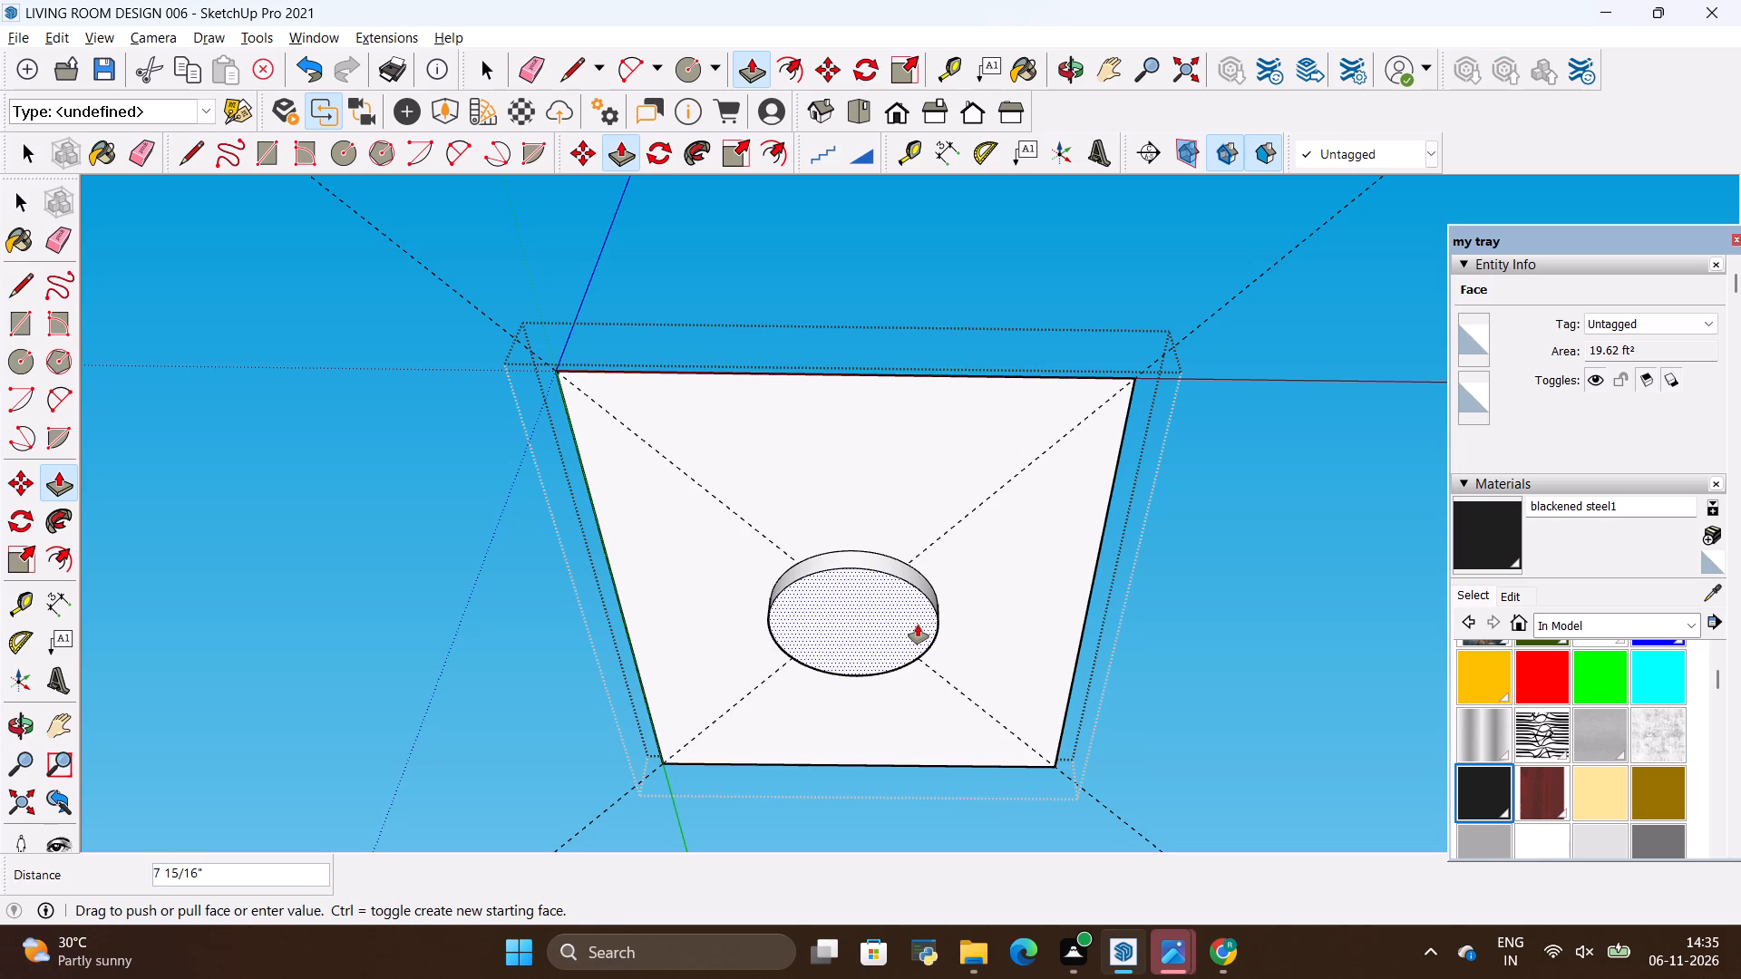
key("BackSpace")
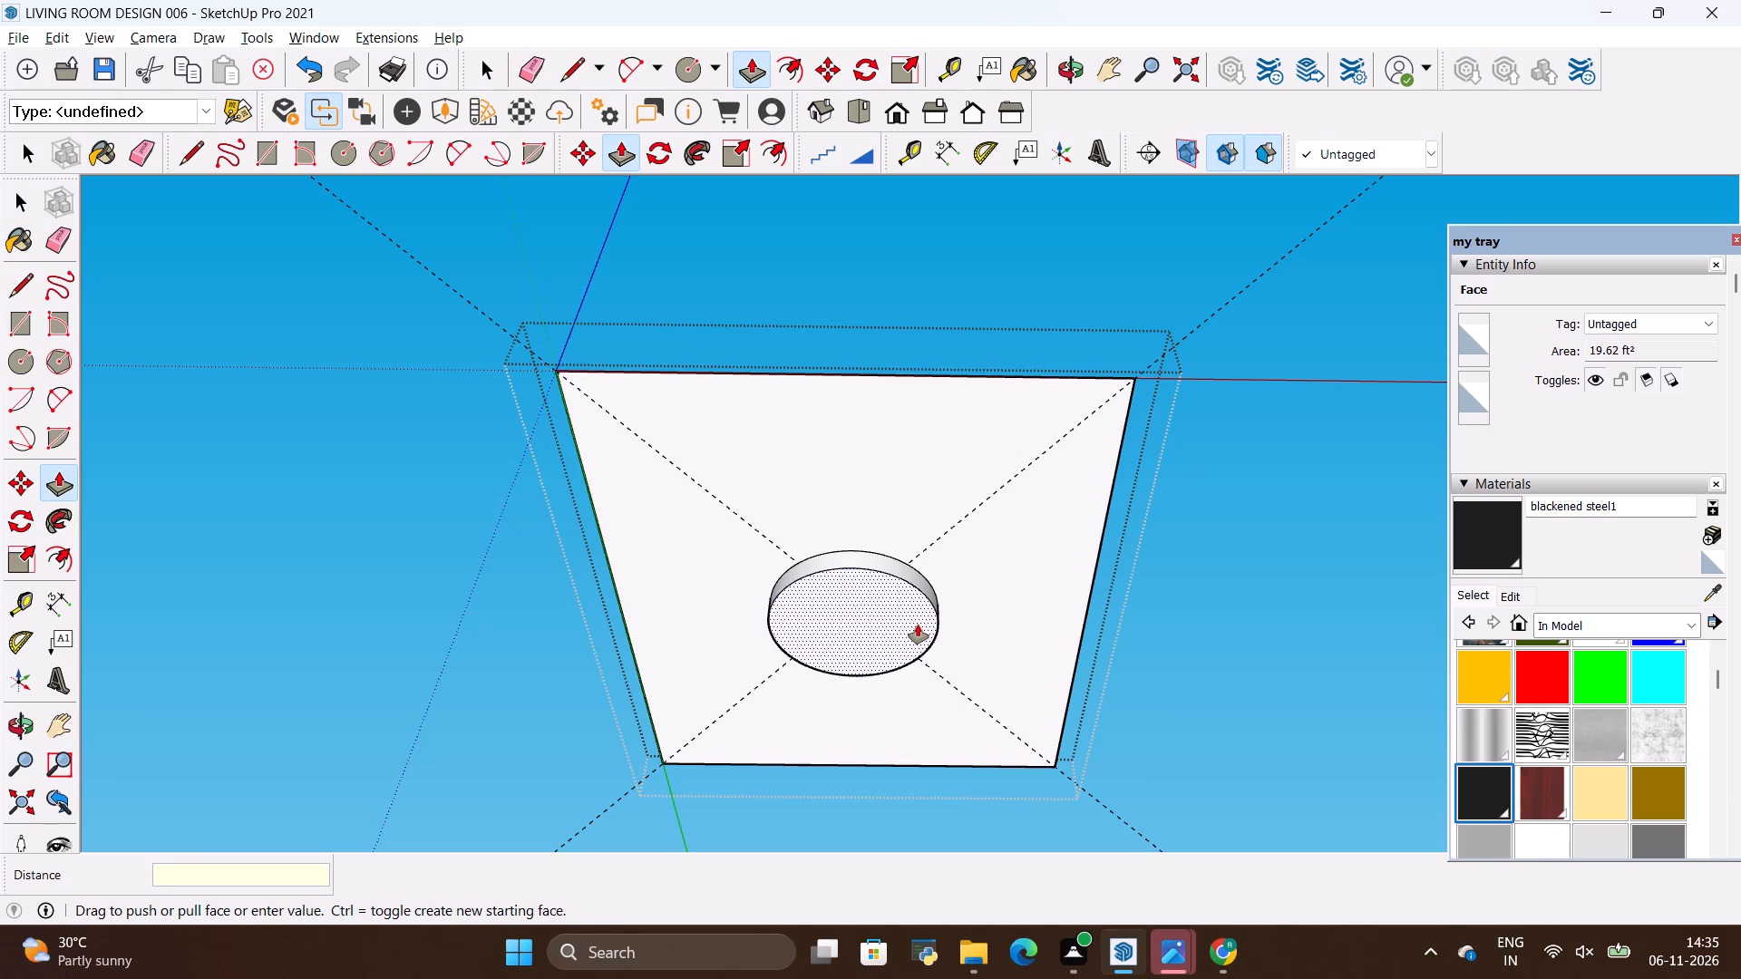
key("6")
key("shift+quotedbl")
key("Return")
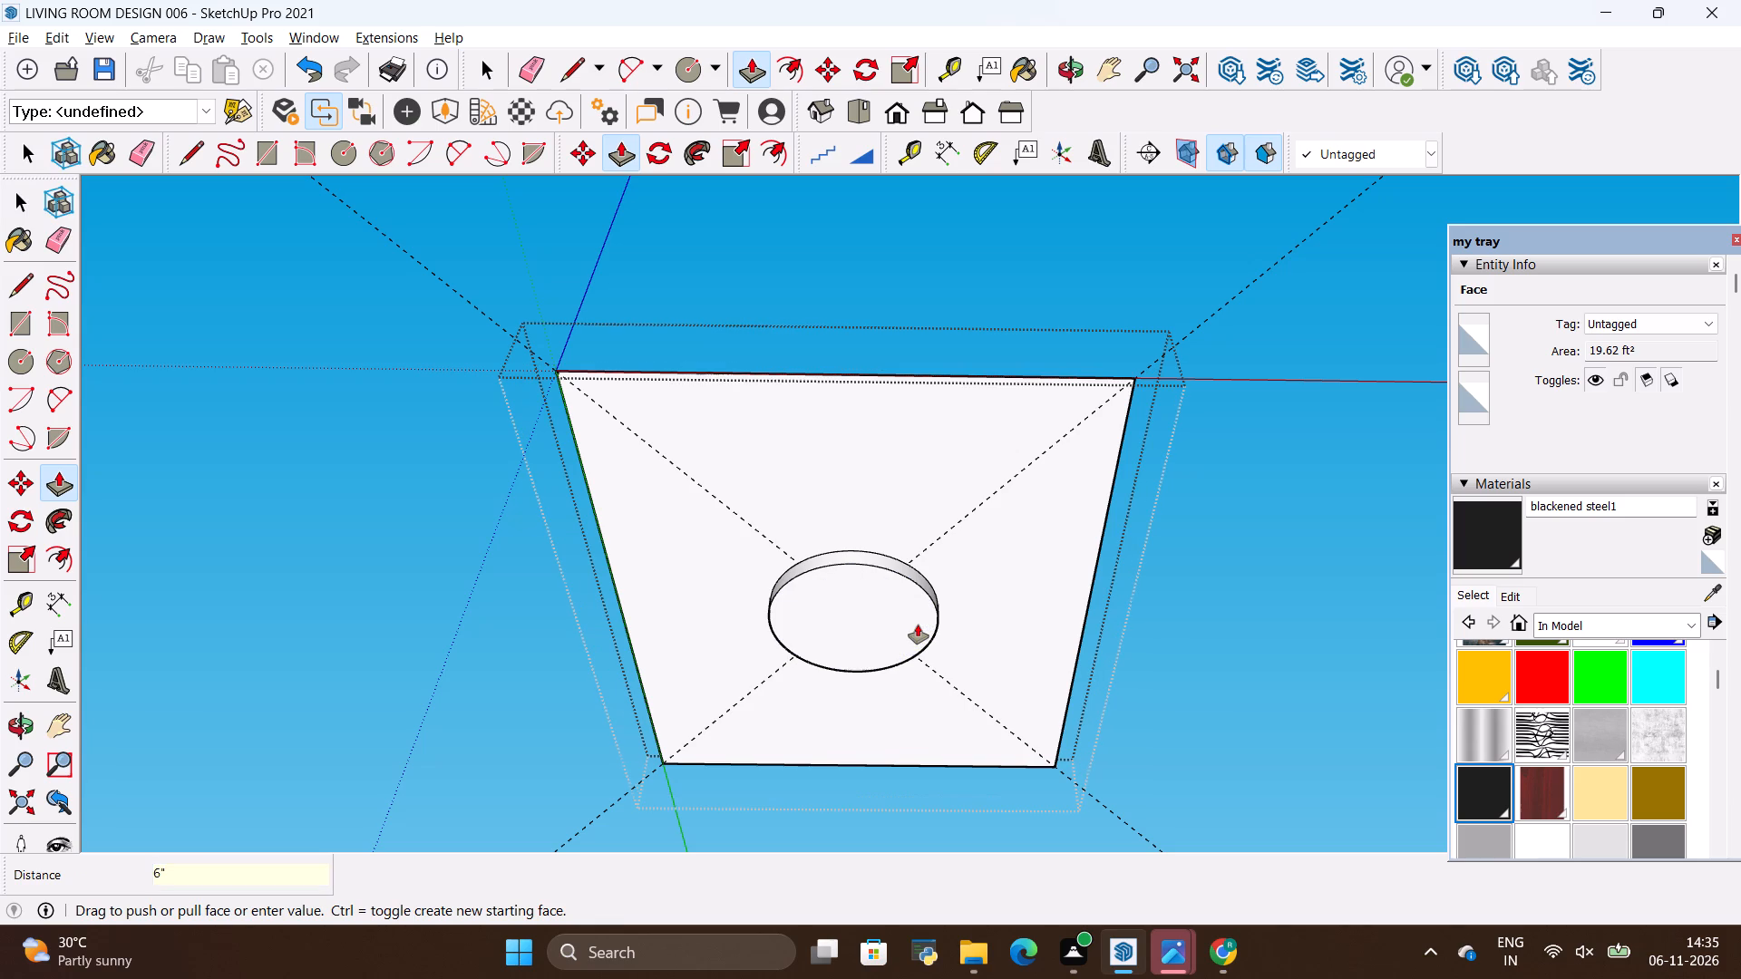
key("space")
Compare the ceiling disc with the round ceiling feature and pendant lights in the reference photo.
key("alt+Tab")
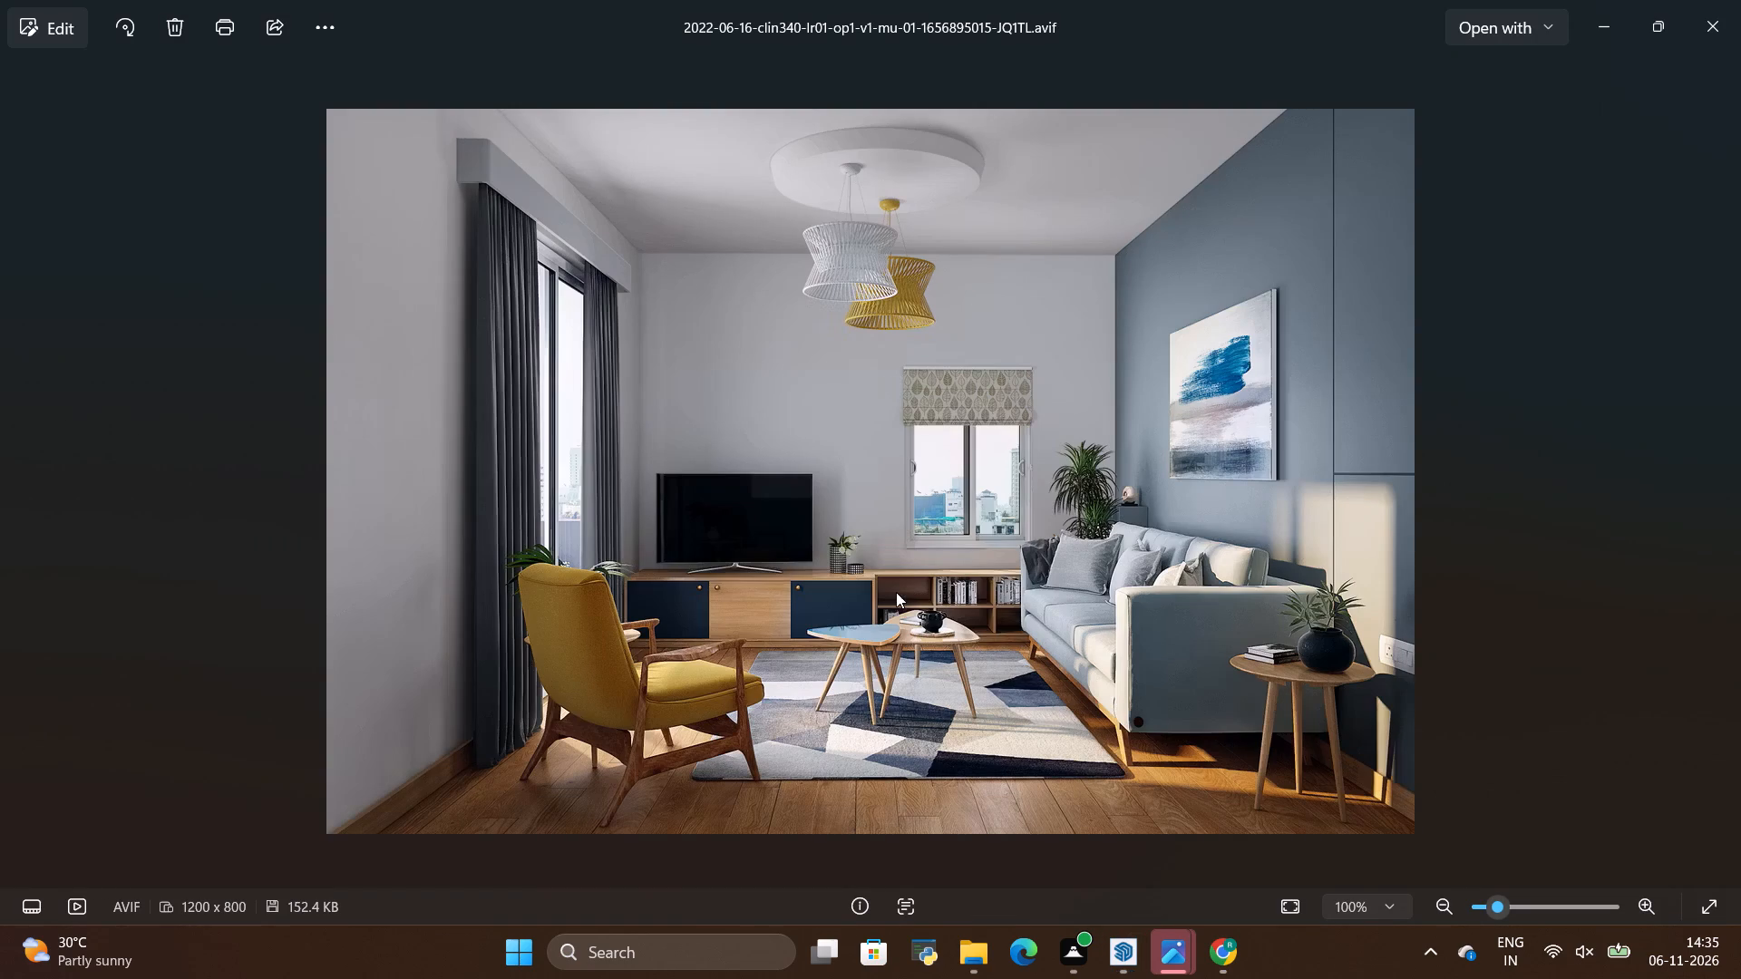
scroll(849, 612, "down", 1)
scroll(905, 149, "up", 8)
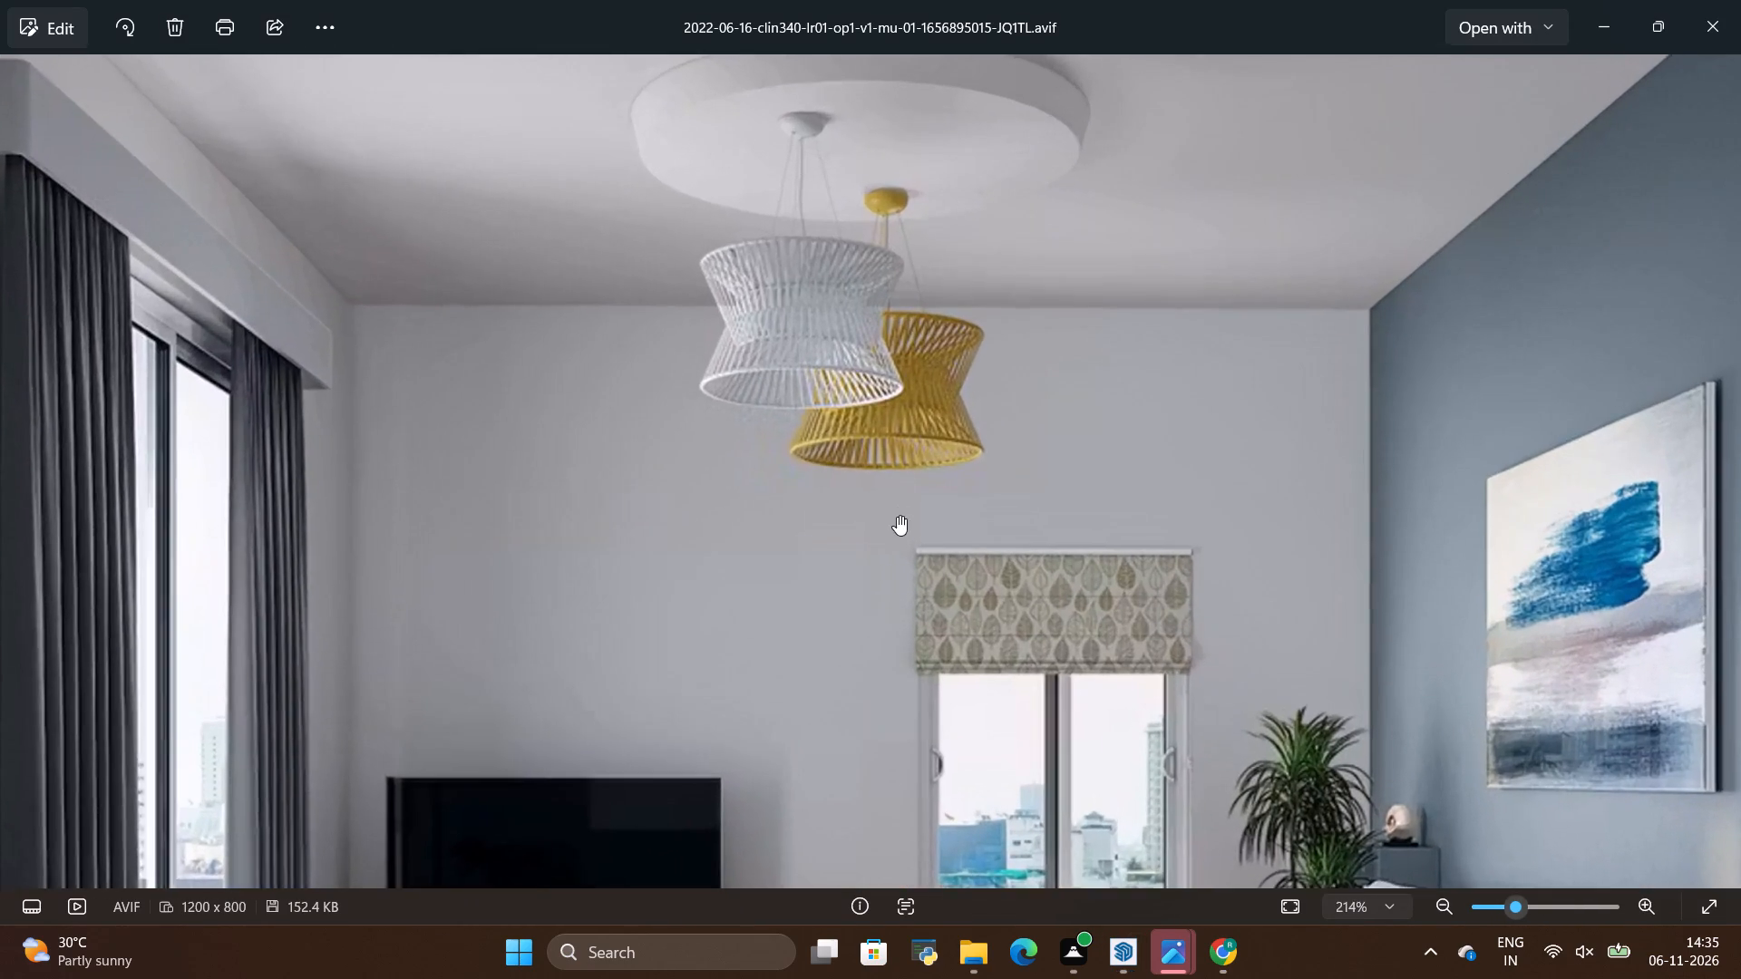
scroll(897, 519, "down", 10)
key("alt+Tab")
scroll(893, 577, "down", 6)
scroll(873, 631, "up", 4)
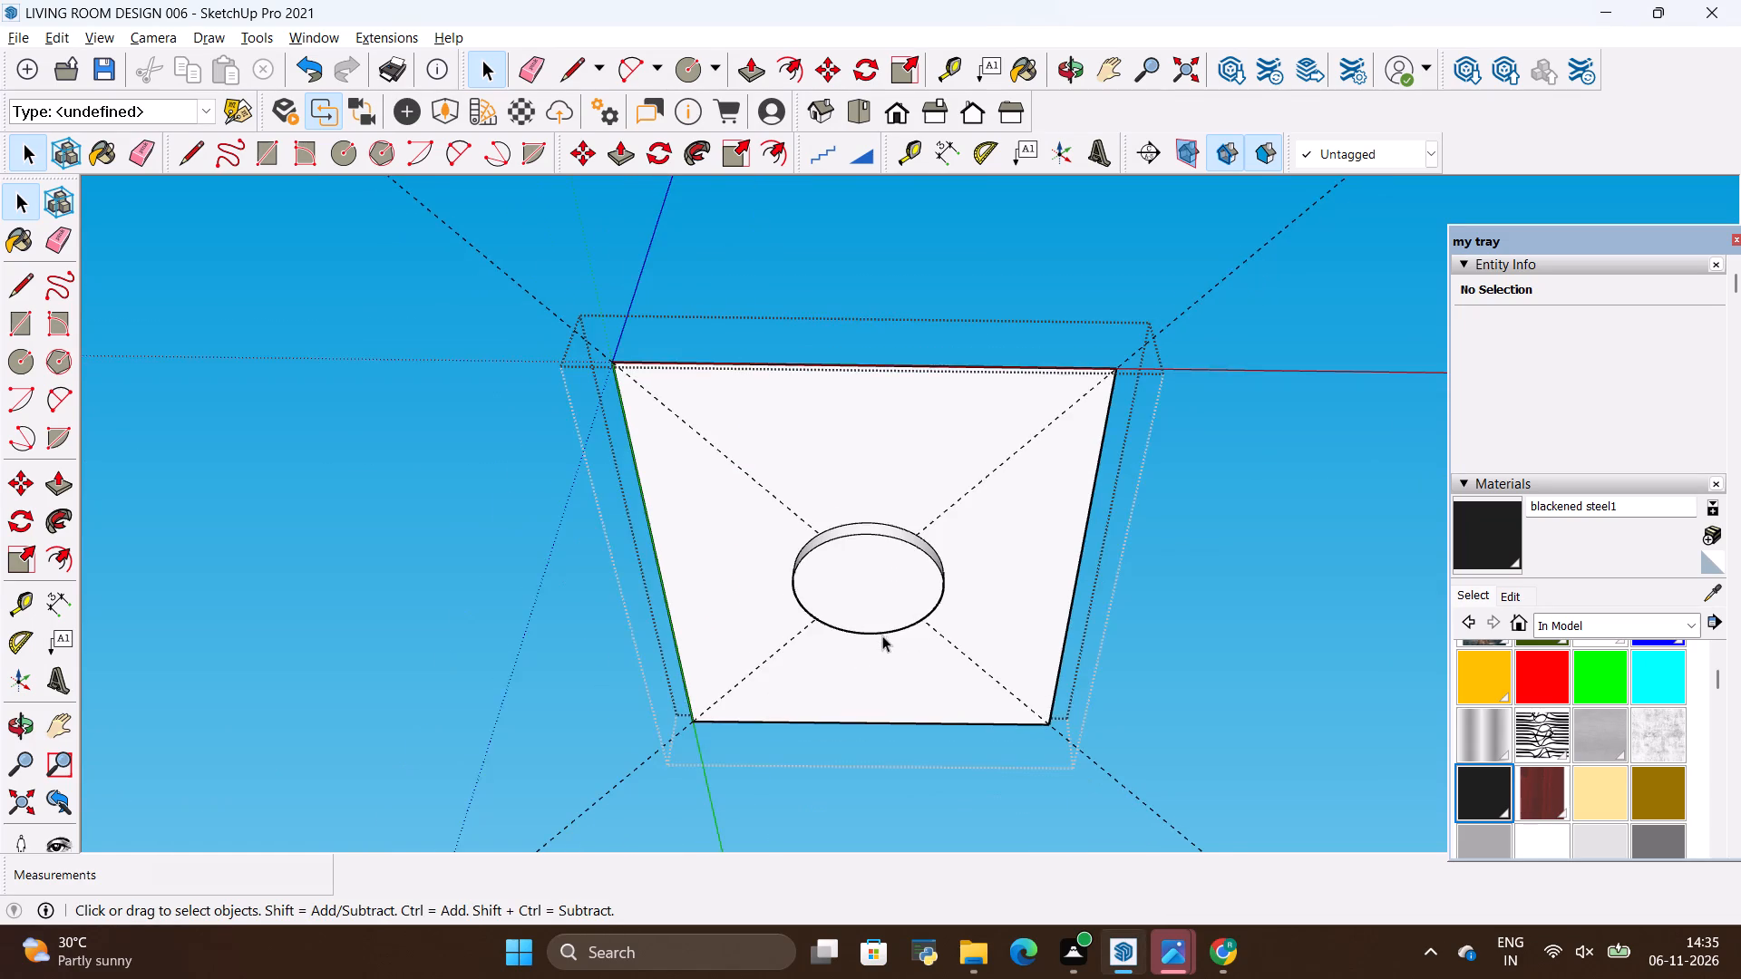
scroll(882, 635, "up", 3)
key("alt+Tab")
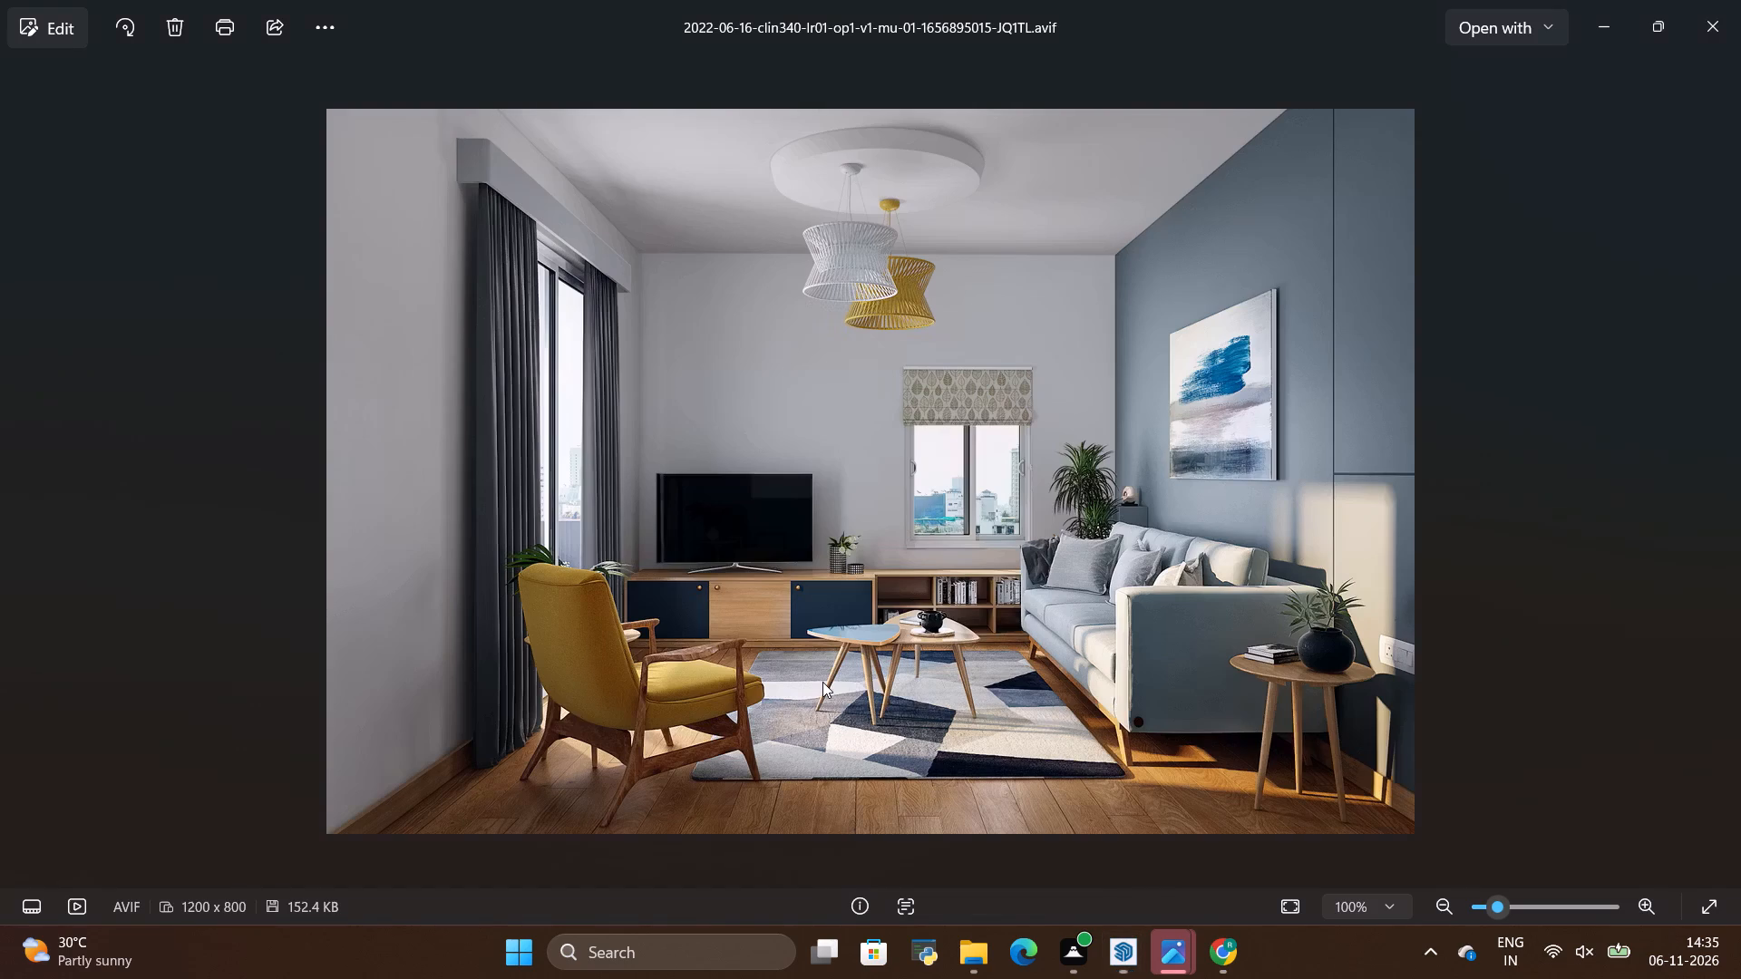
key("alt+Tab")
Erase the two diagonal guides from the ceiling's underside.
key("e")
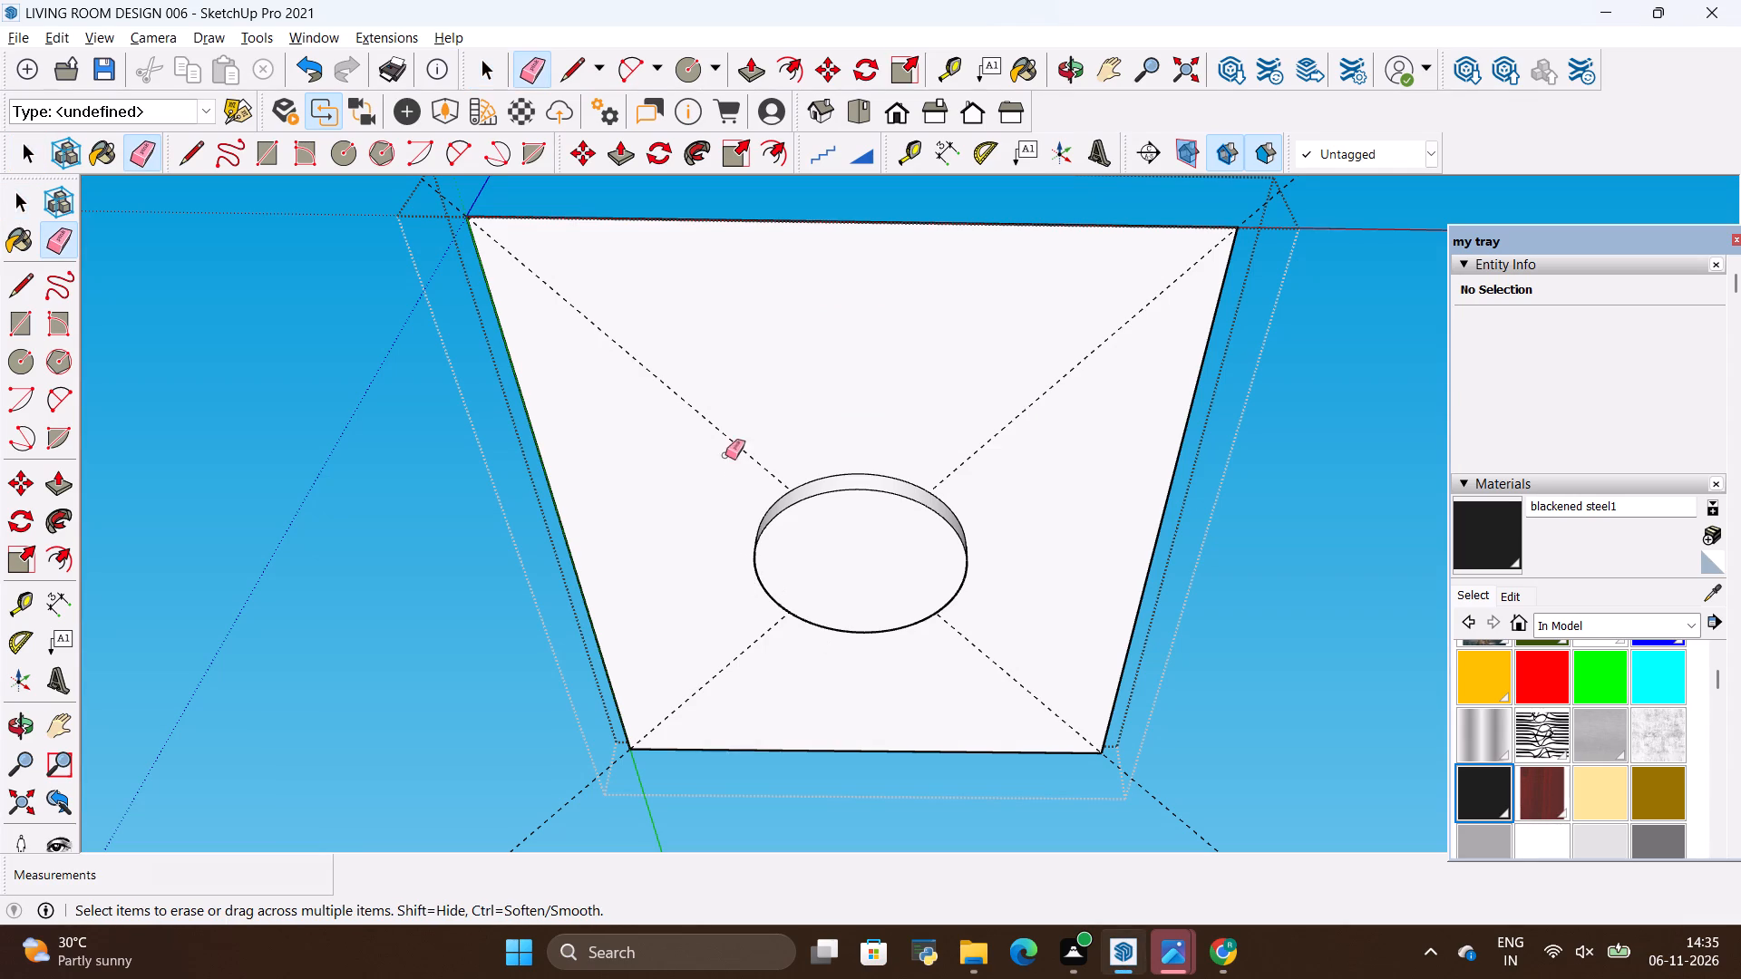
left_click_drag(738, 434, 718, 481)
left_click_drag(965, 452, 996, 452)
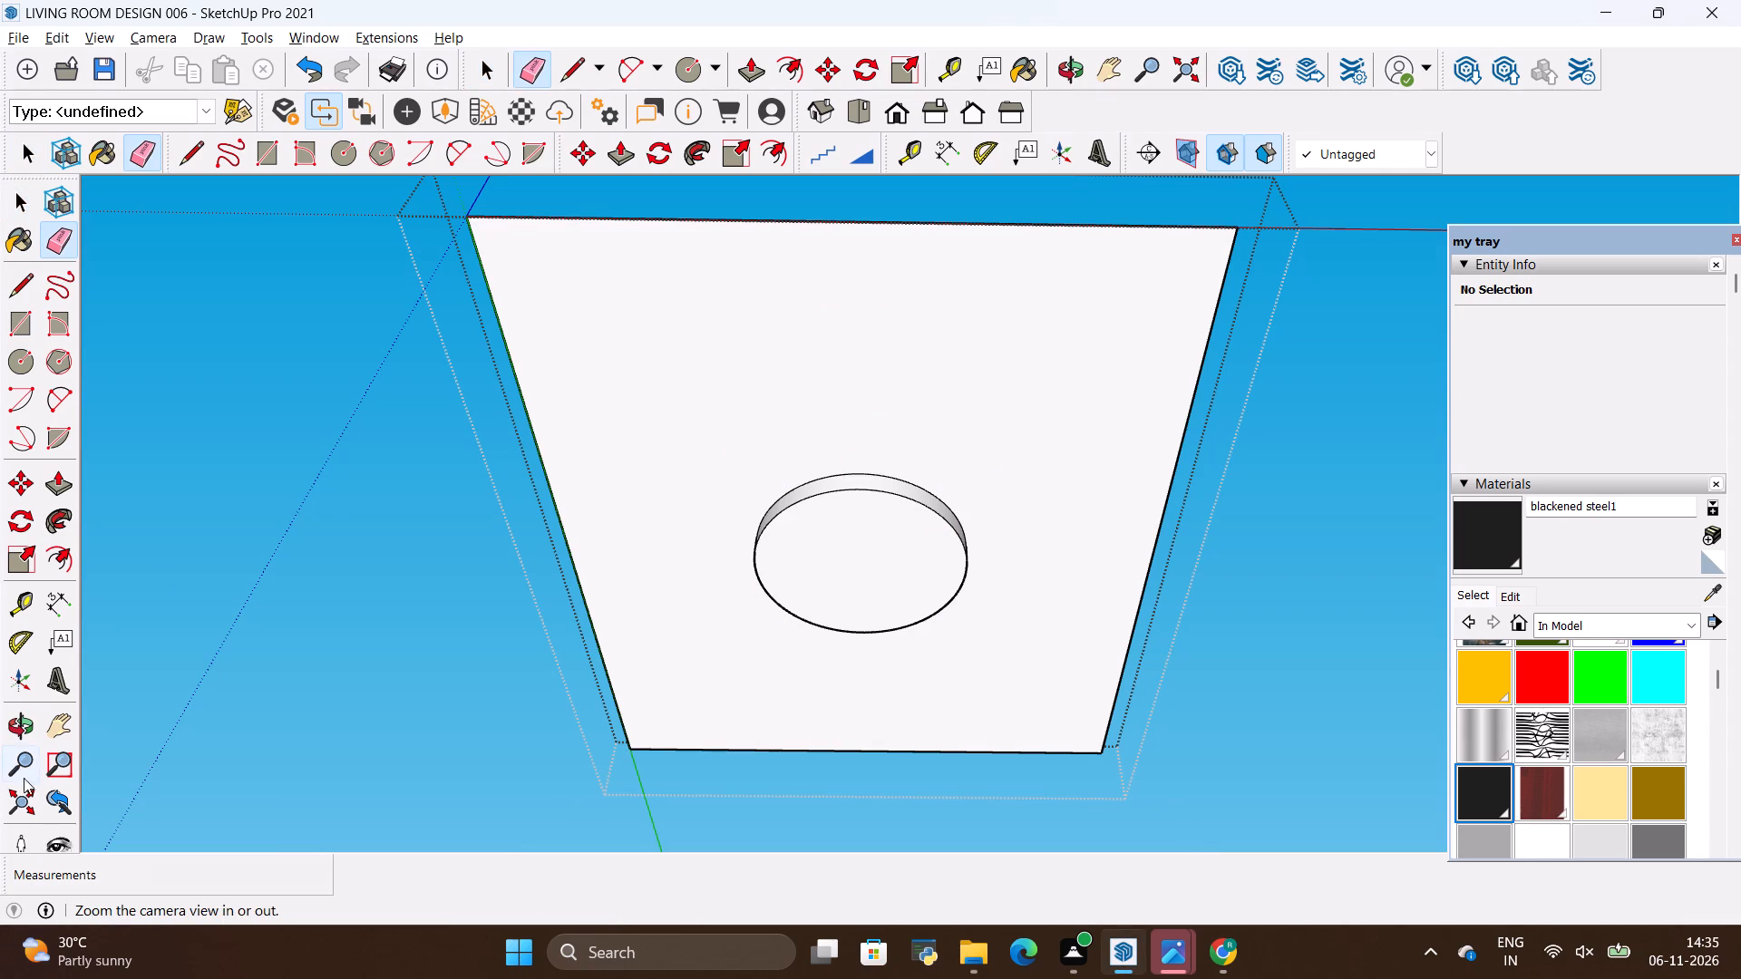
Examine the ceiling and its disc from several angles against the ceiling in the reference photo.
left_click(15, 735)
left_click_drag(700, 435, 713, 552)
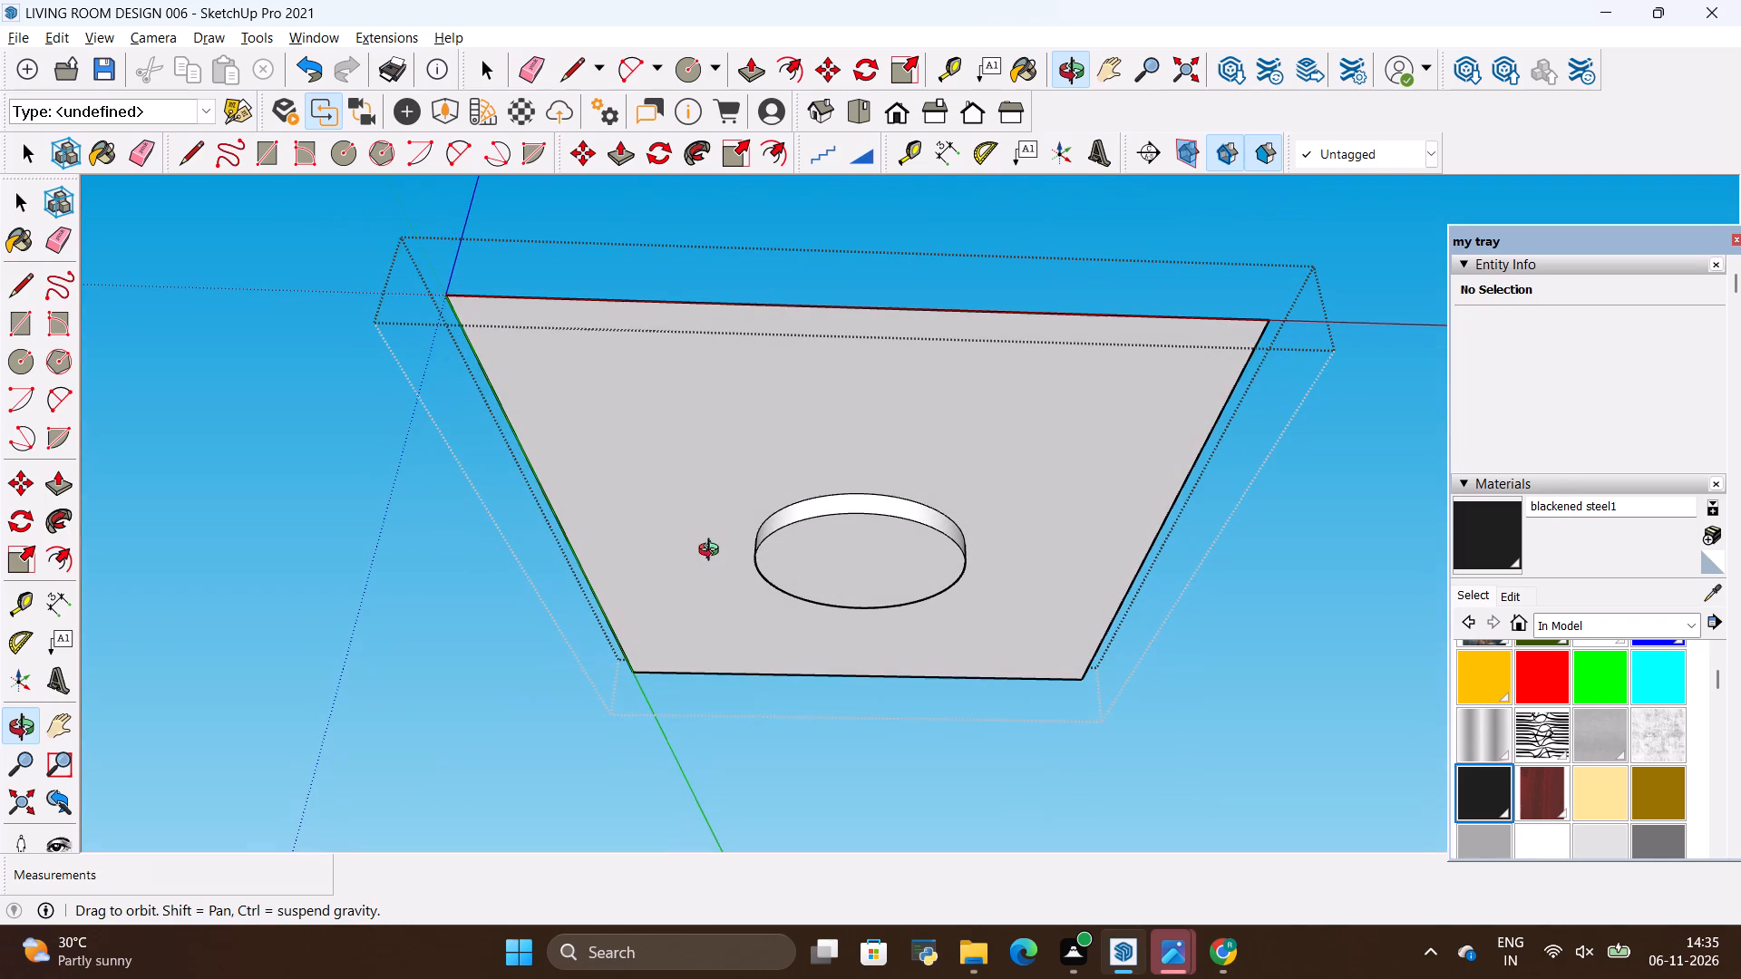
key("alt+Tab")
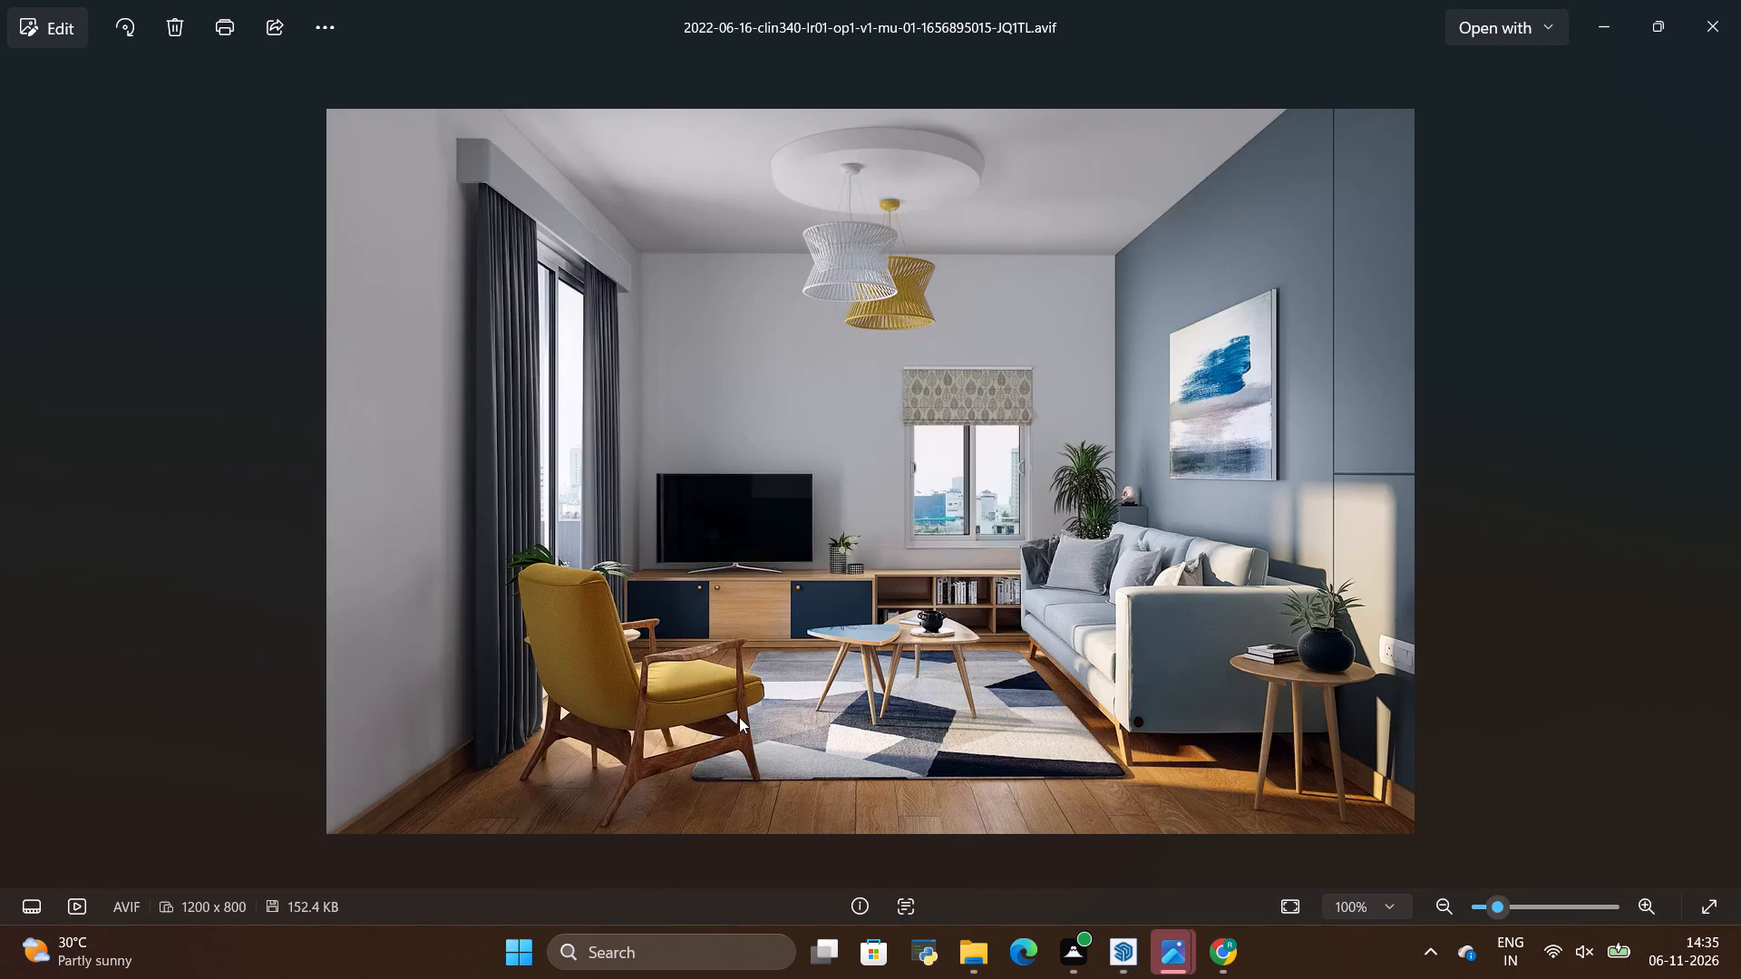
key("alt+Tab")
key("alt+Tab")
key("alt+Tab")
scroll(919, 553, "down", 4)
left_click_drag(903, 573, 773, 435)
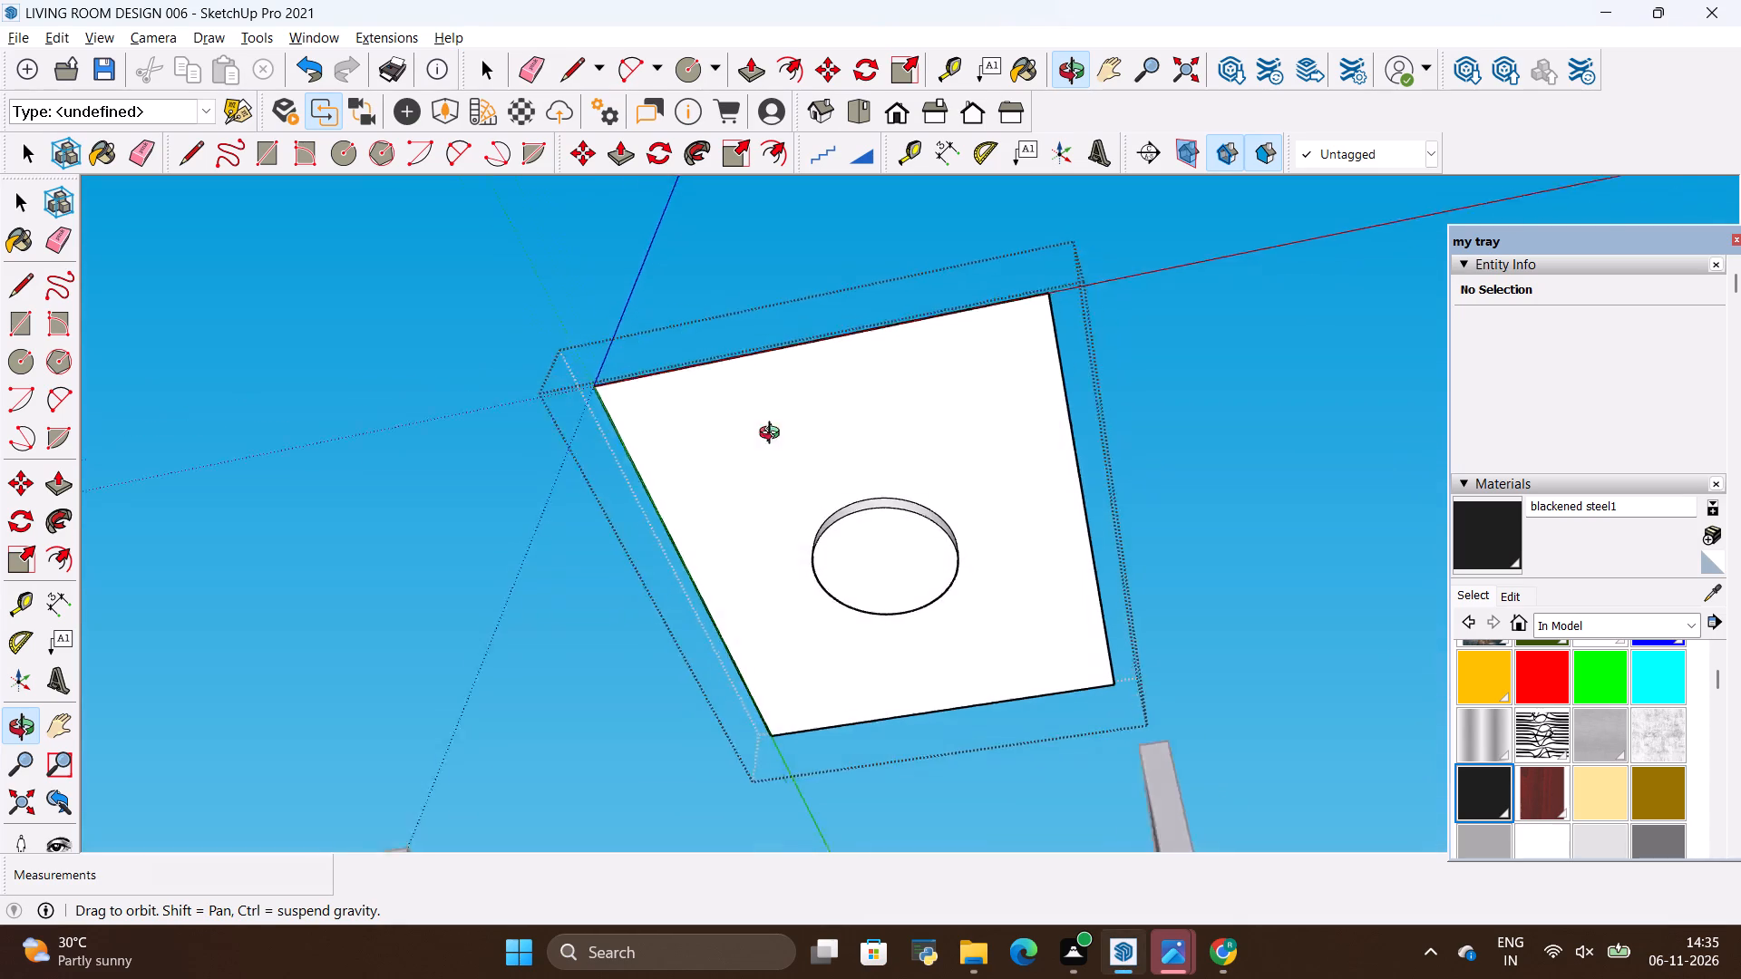
left_click_drag(773, 435, 886, 700)
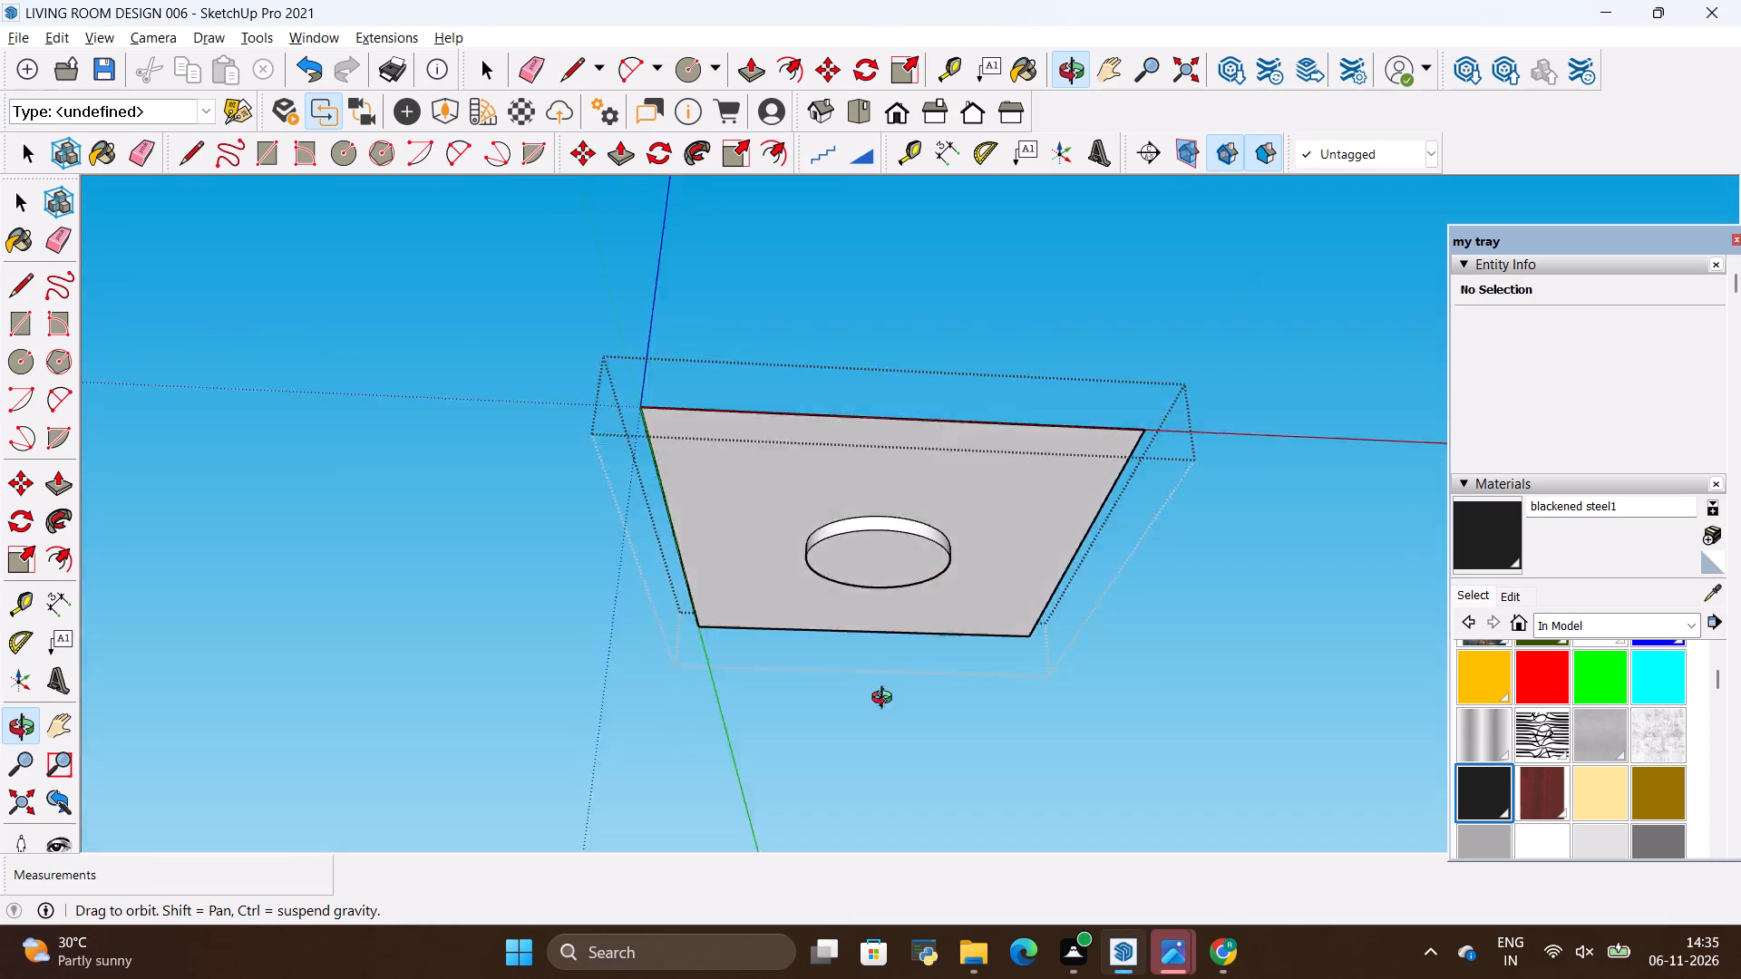
left_click_drag(886, 700, 903, 628)
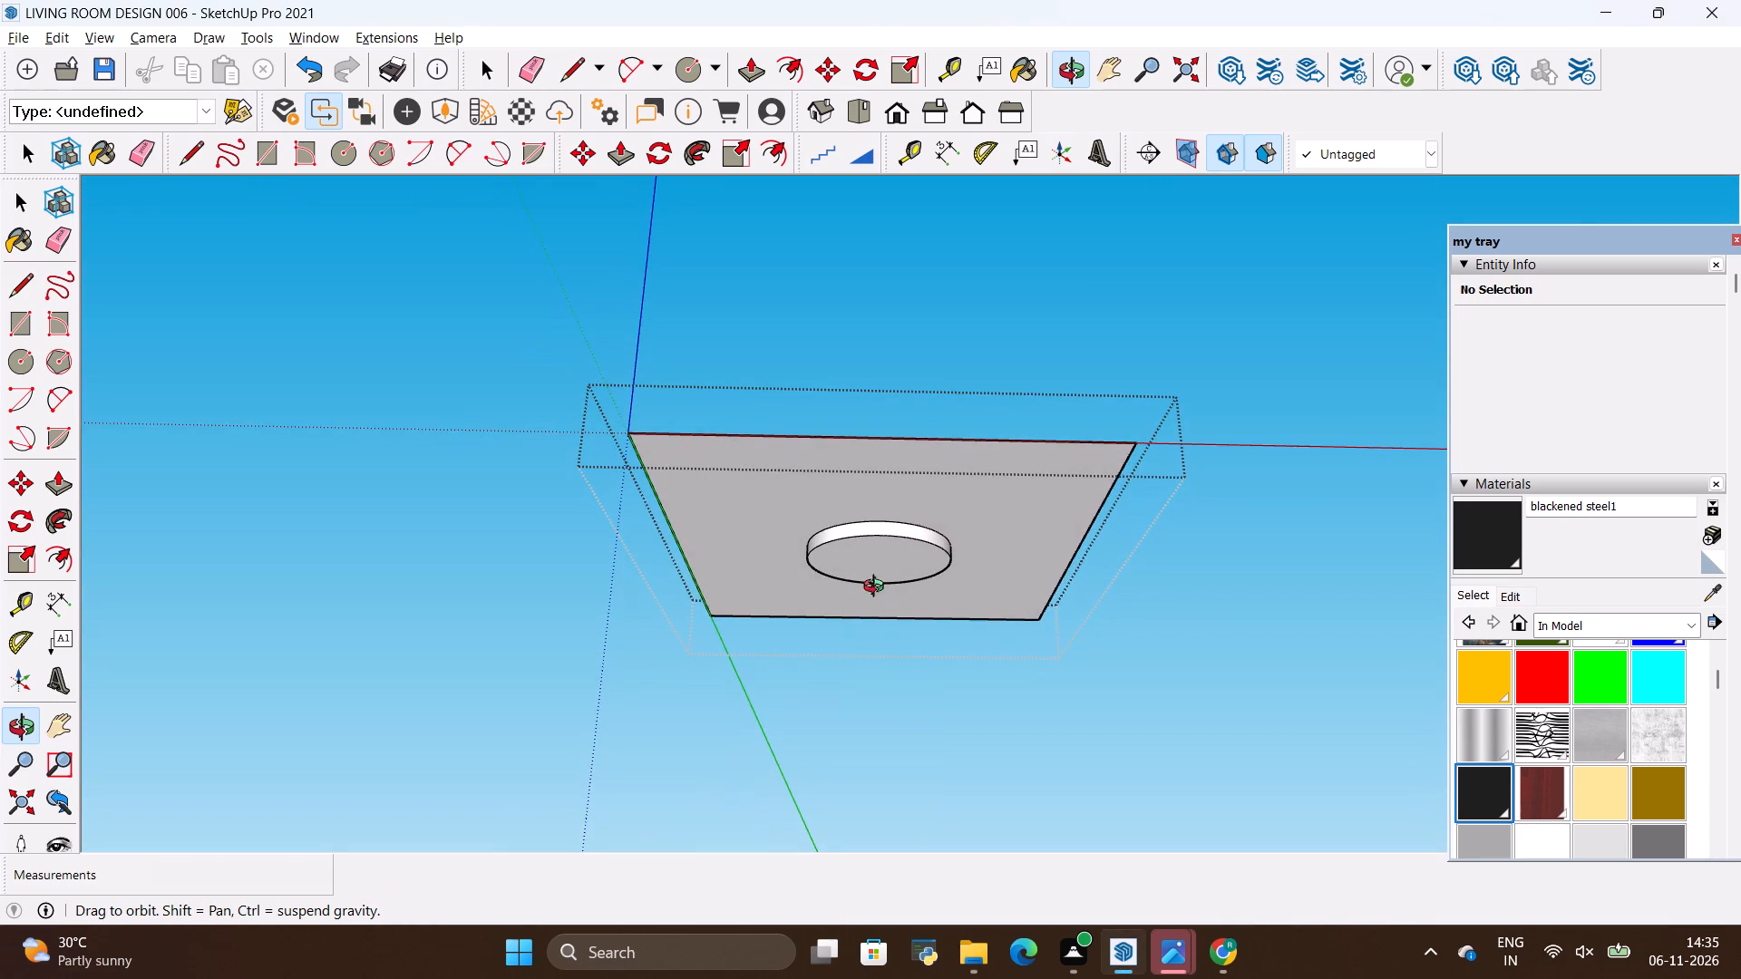
scroll(861, 561, "up", 6)
key("alt+Tab")
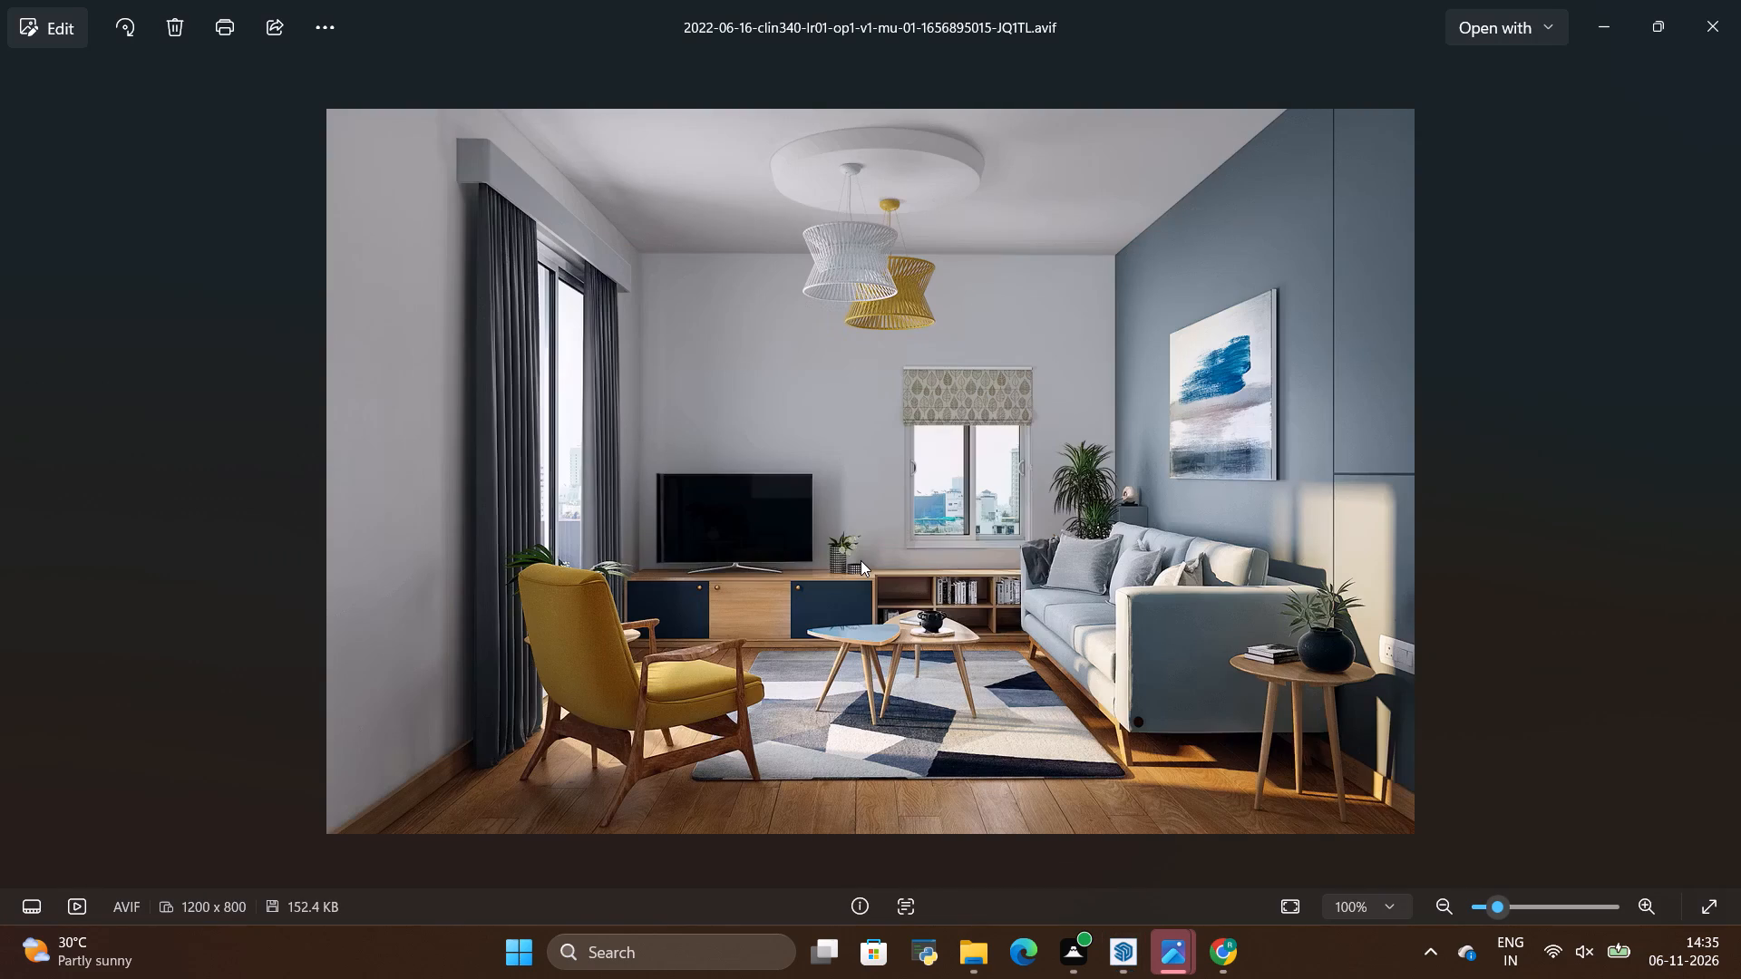
key("alt+Tab")
key("alt+Tab")
key("alt+Tab")
scroll(948, 552, "down", 15)
scroll(970, 517, "up", 11)
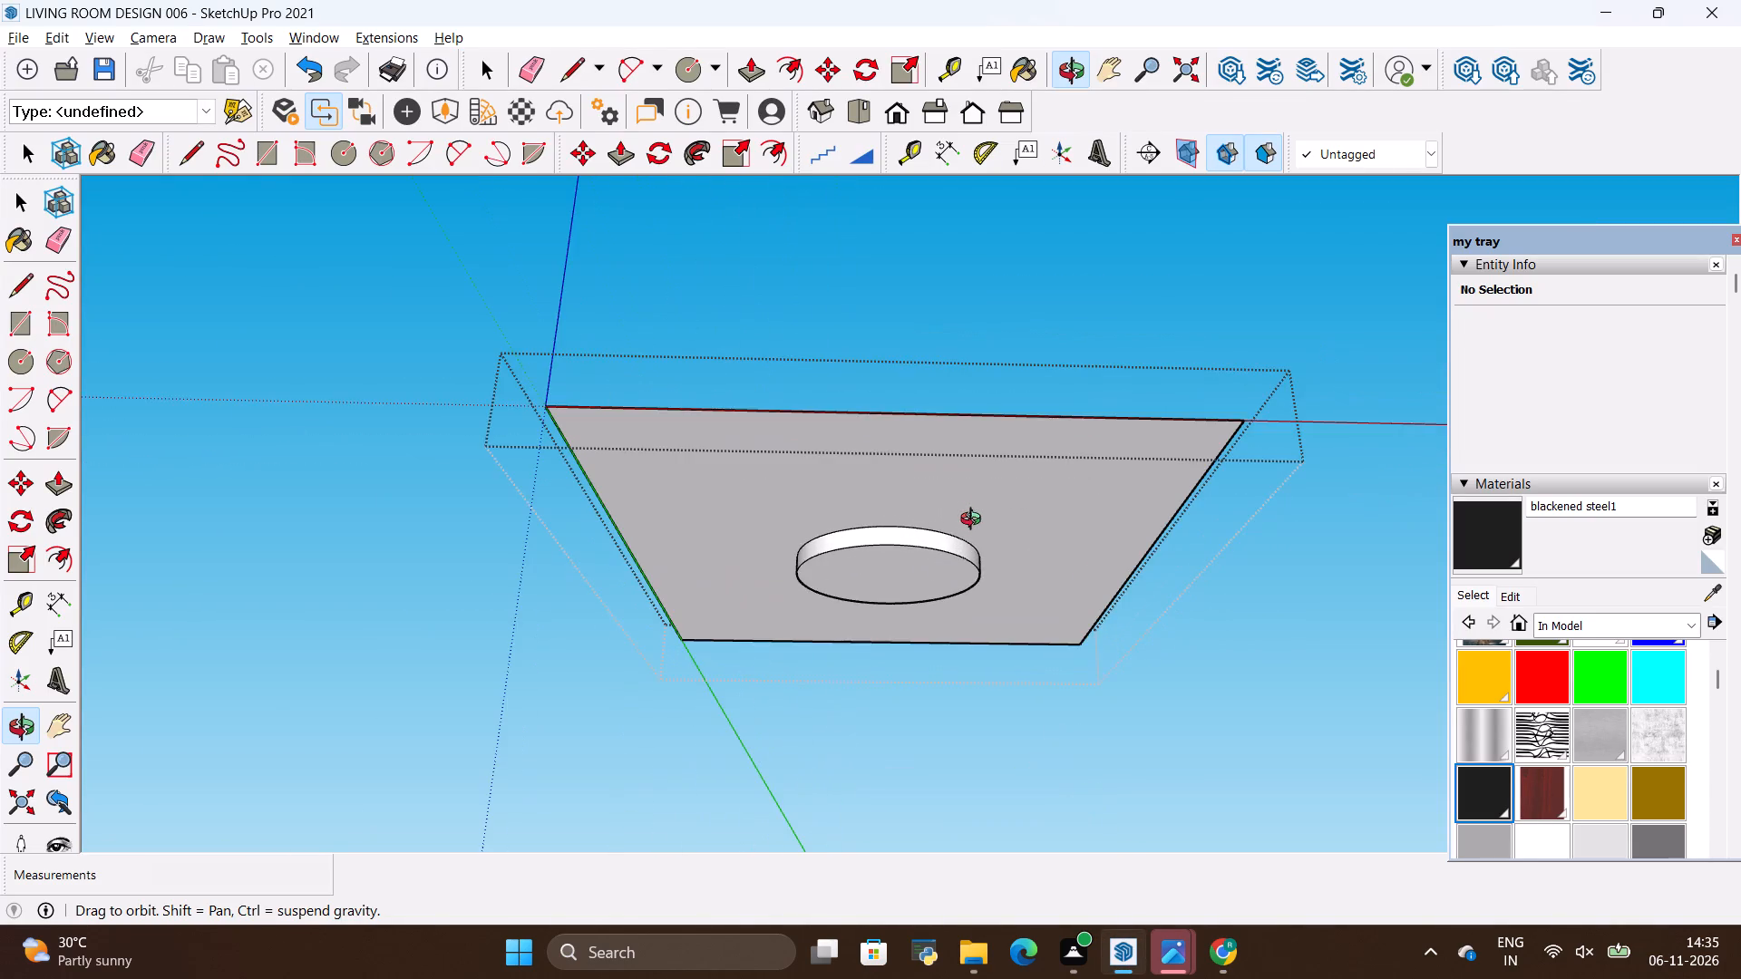
left_click_drag(925, 581, 900, 471)
key("alt+Tab")
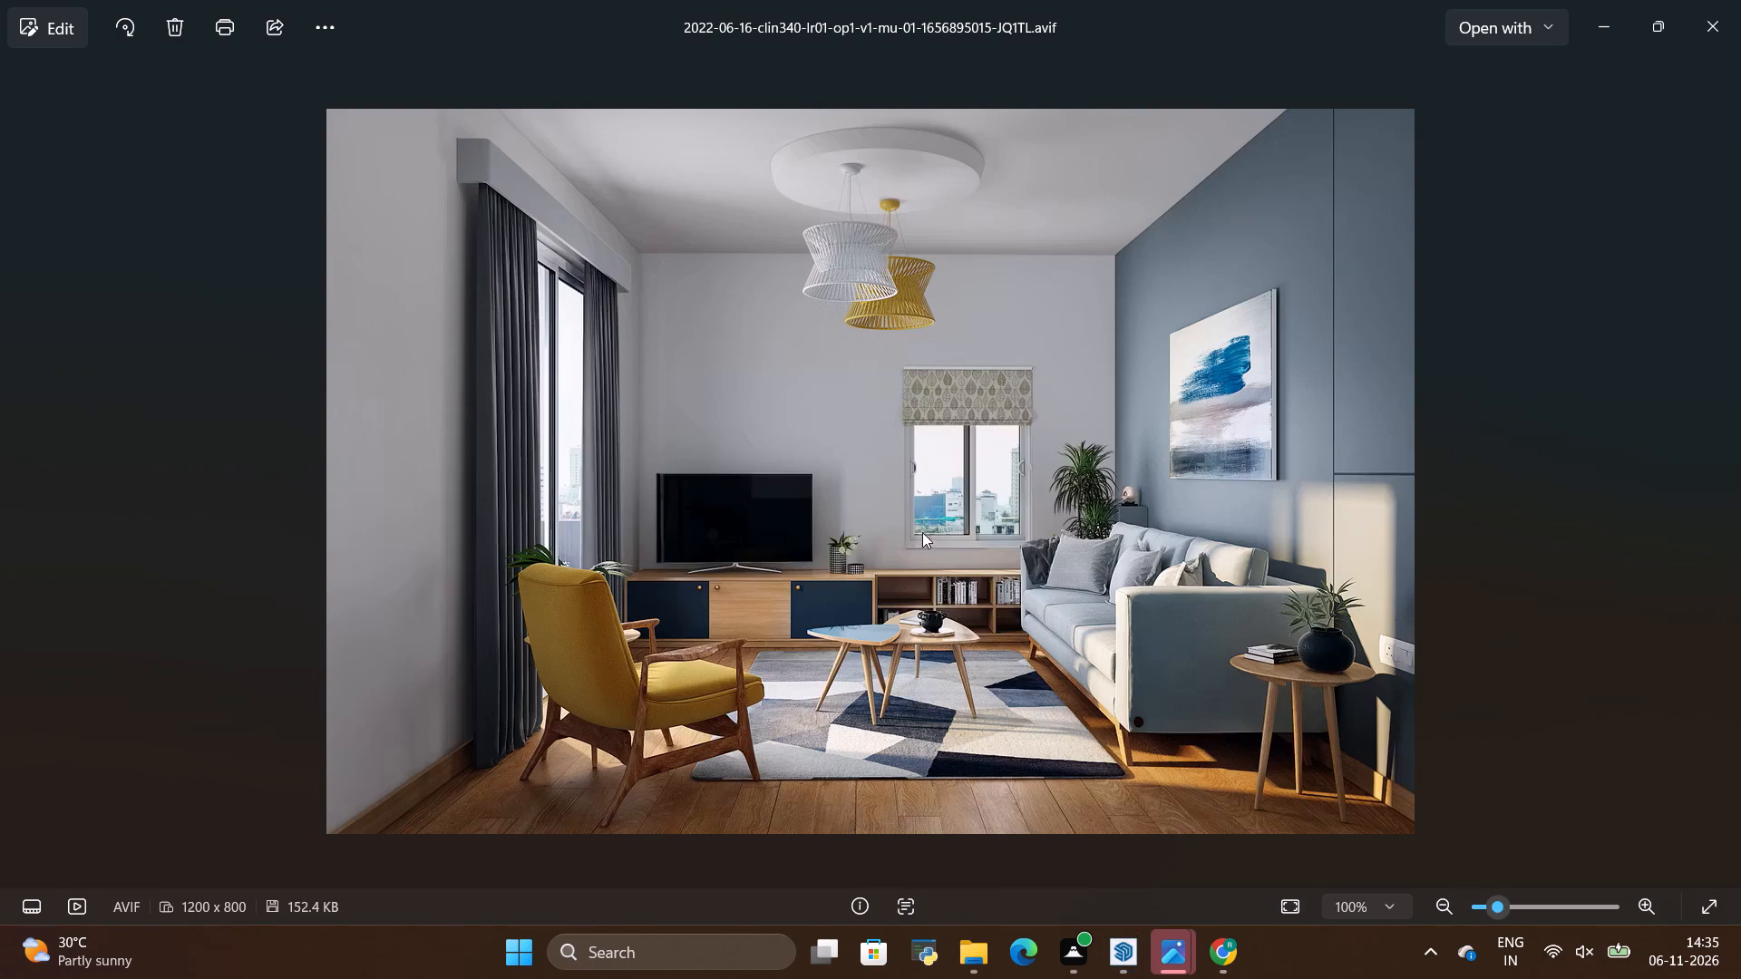
scroll(924, 536, "down", 3)
scroll(890, 193, "down", 4)
scroll(901, 321, "down", 4)
scroll(898, 304, "up", 4)
scroll(898, 304, "down", 5)
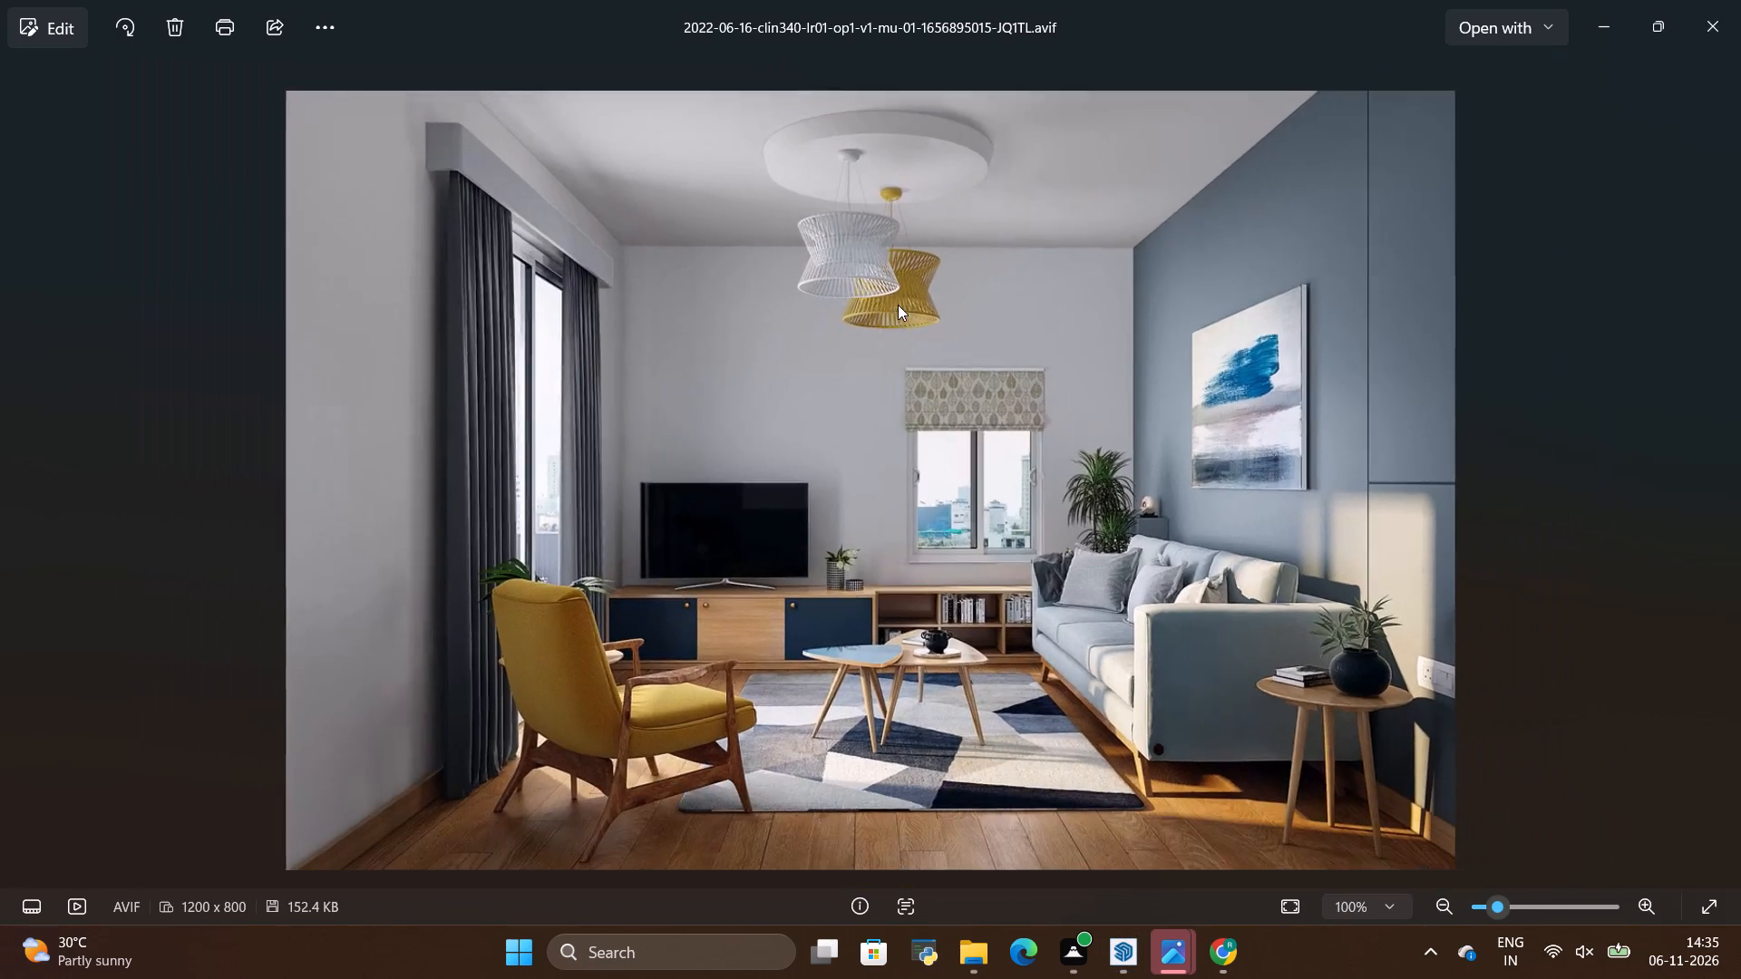
key("alt+Tab")
scroll(930, 420, "down", 4)
scroll(838, 537, "up", 3)
left_click_drag(924, 431, 929, 451)
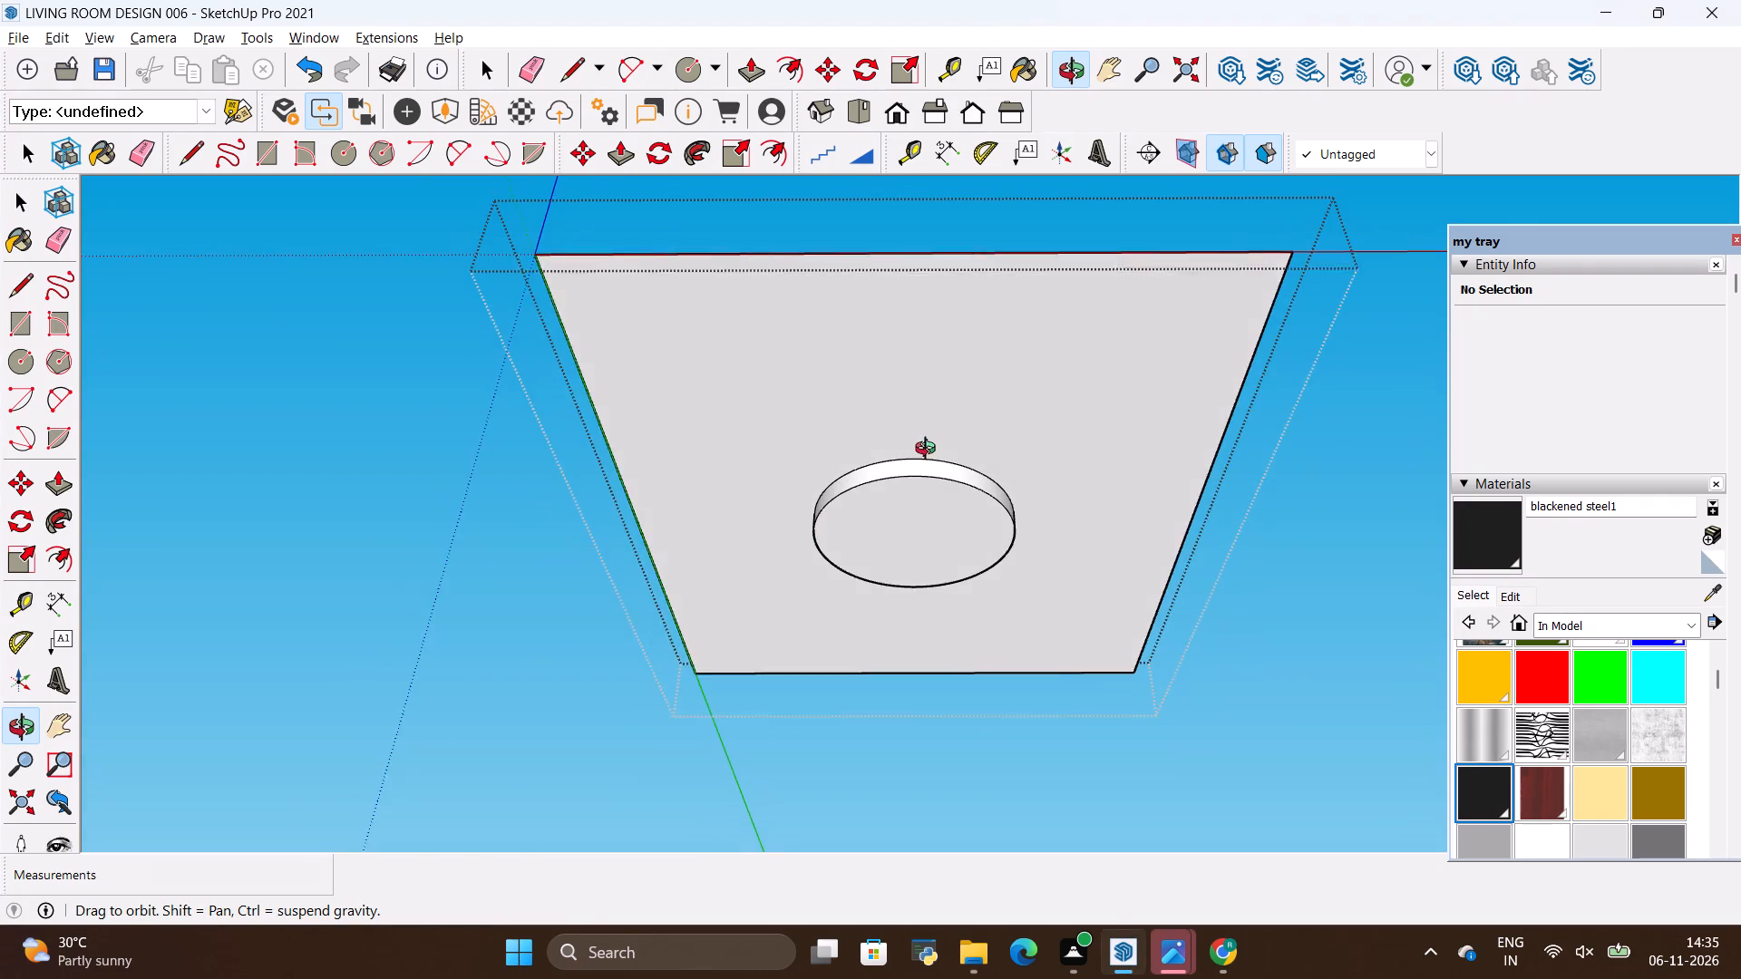
left_click_drag(929, 451, 929, 451)
scroll(916, 464, "up", 5)
left_click_drag(956, 441, 931, 459)
scroll(931, 455, "down", 4)
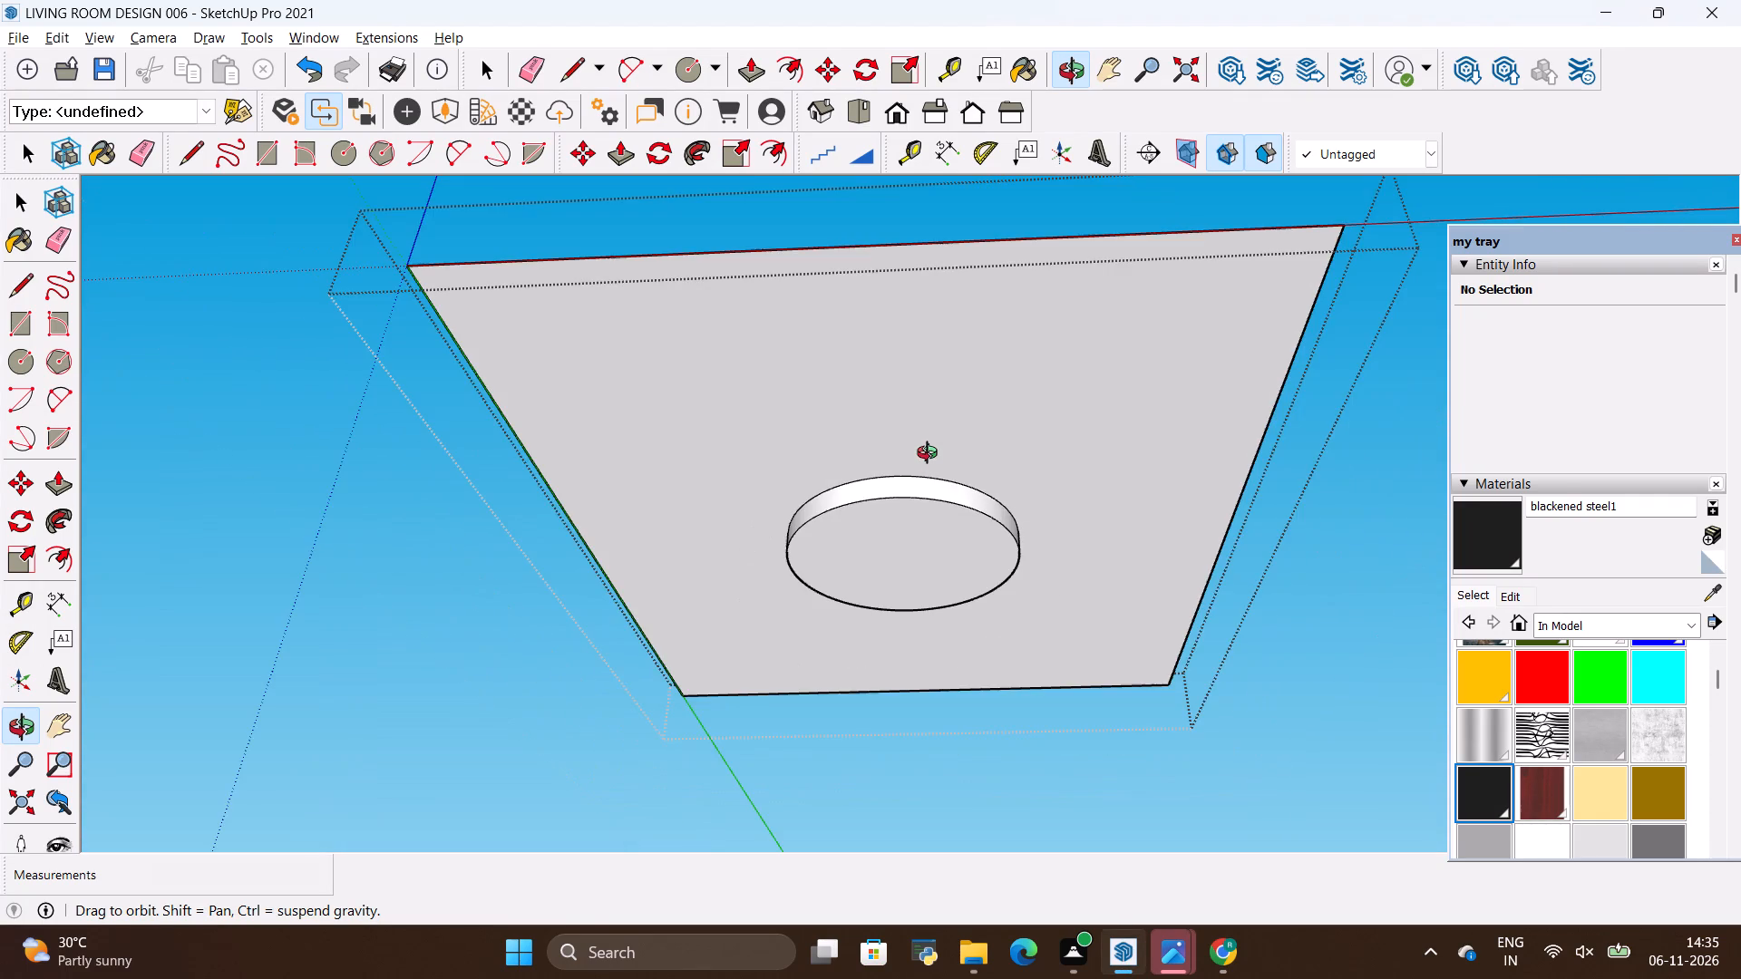
left_click_drag(918, 435, 940, 408)
key("alt+Tab")
key("alt+Tab")
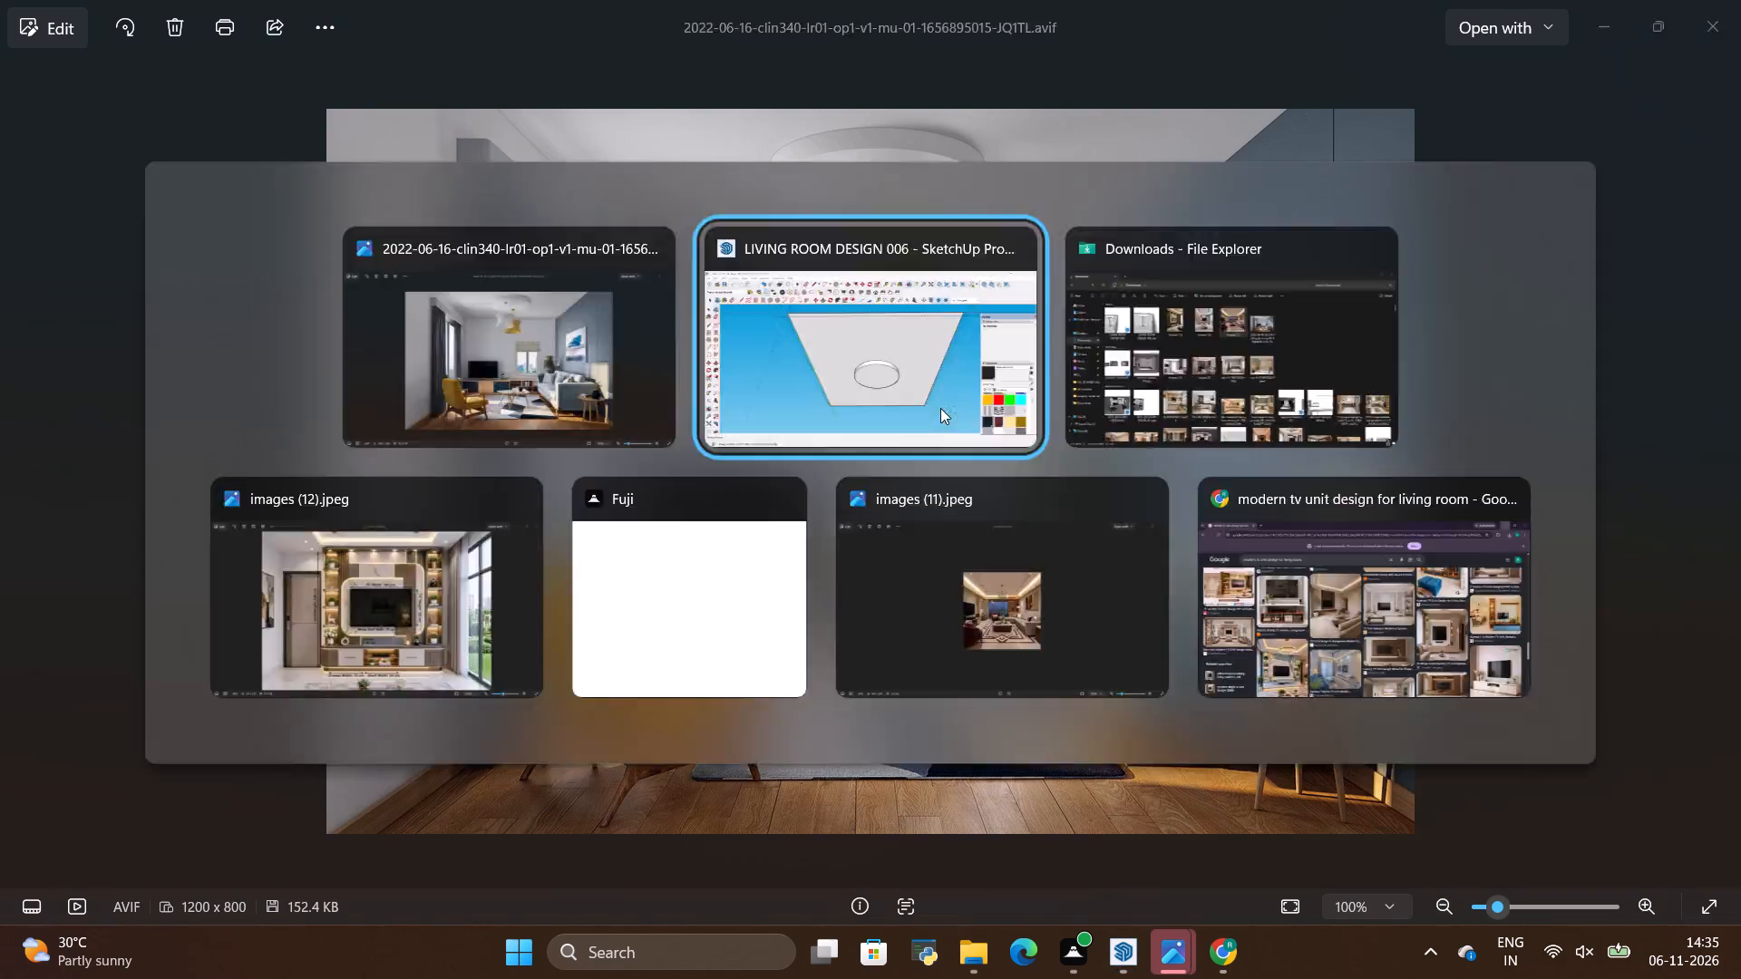
scroll(940, 408, "down", 4)
scroll(940, 408, "up", 3)
key("alt+Tab")
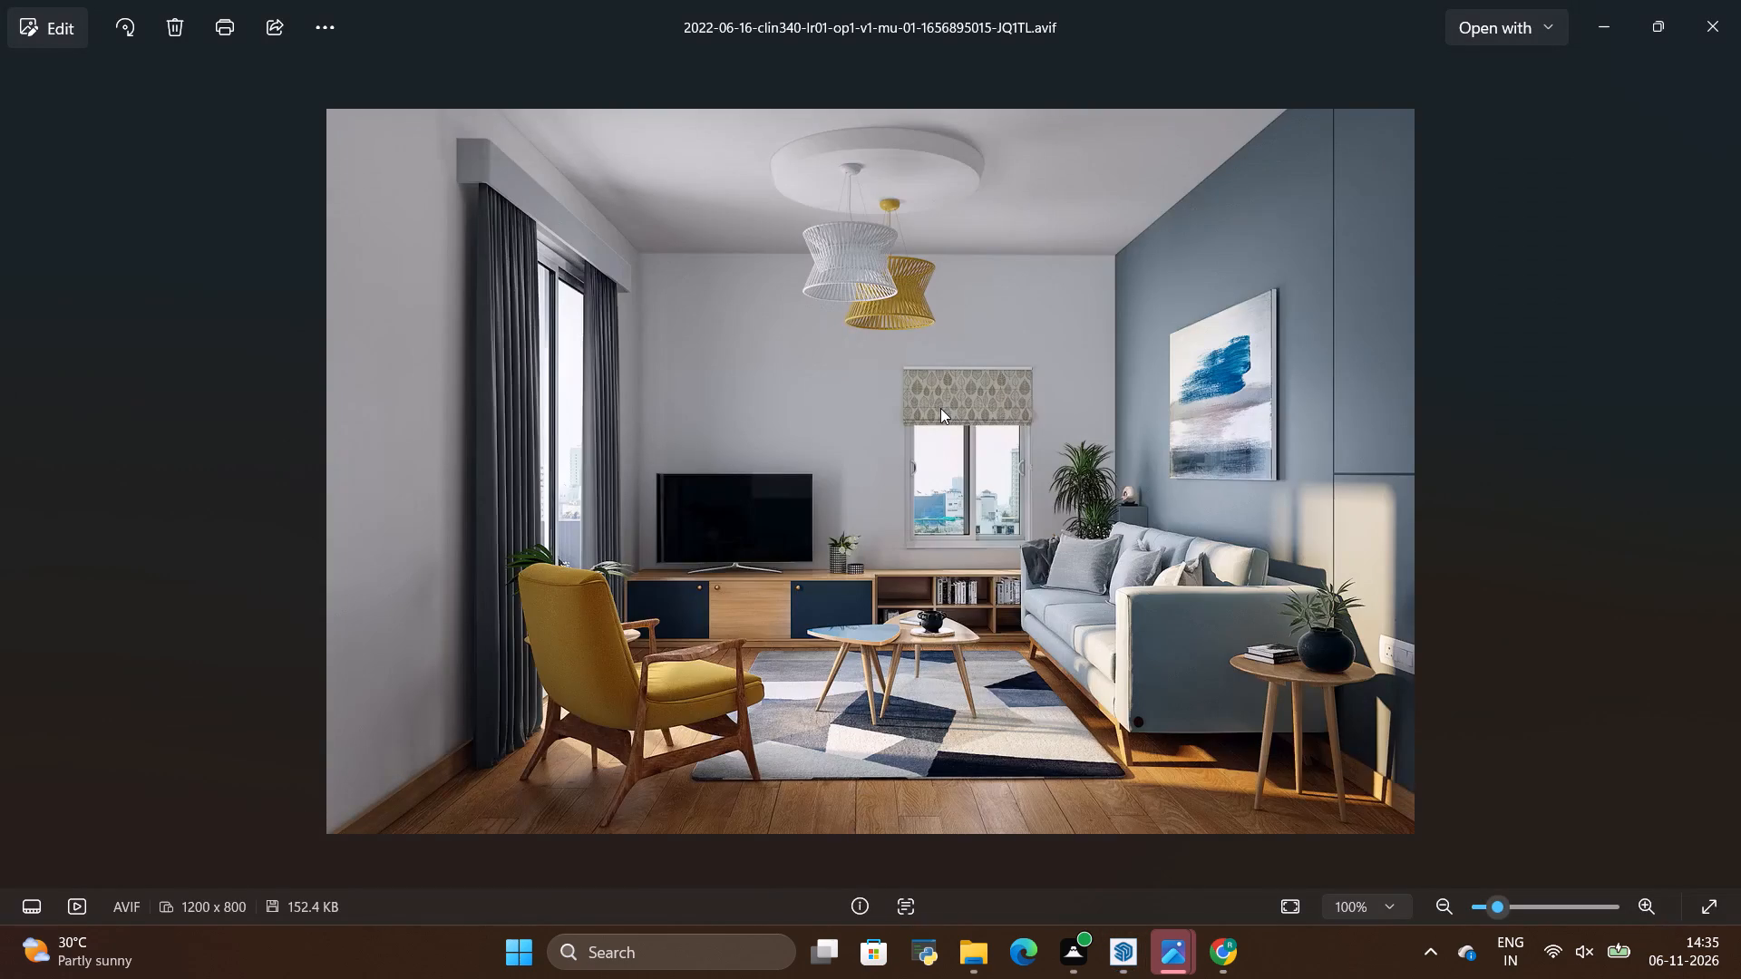
key("alt+Tab")
scroll(940, 408, "down", 3)
left_click_drag(918, 428, 907, 362)
key("alt+Tab")
key("alt+Tab")
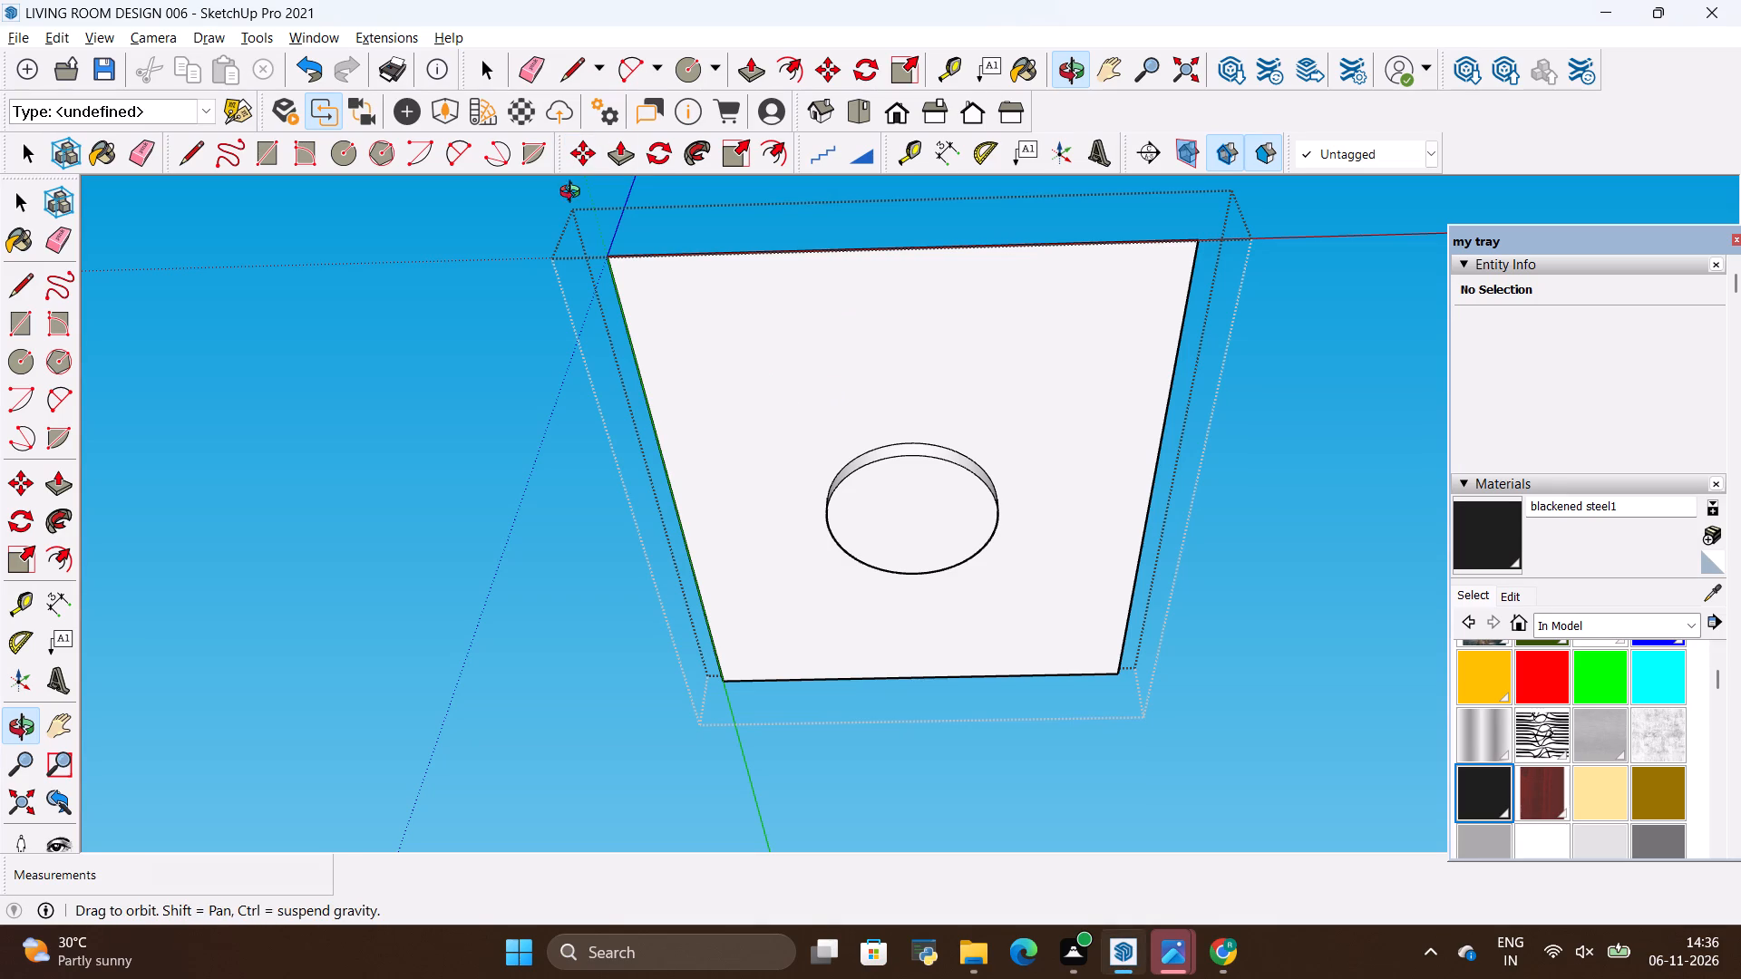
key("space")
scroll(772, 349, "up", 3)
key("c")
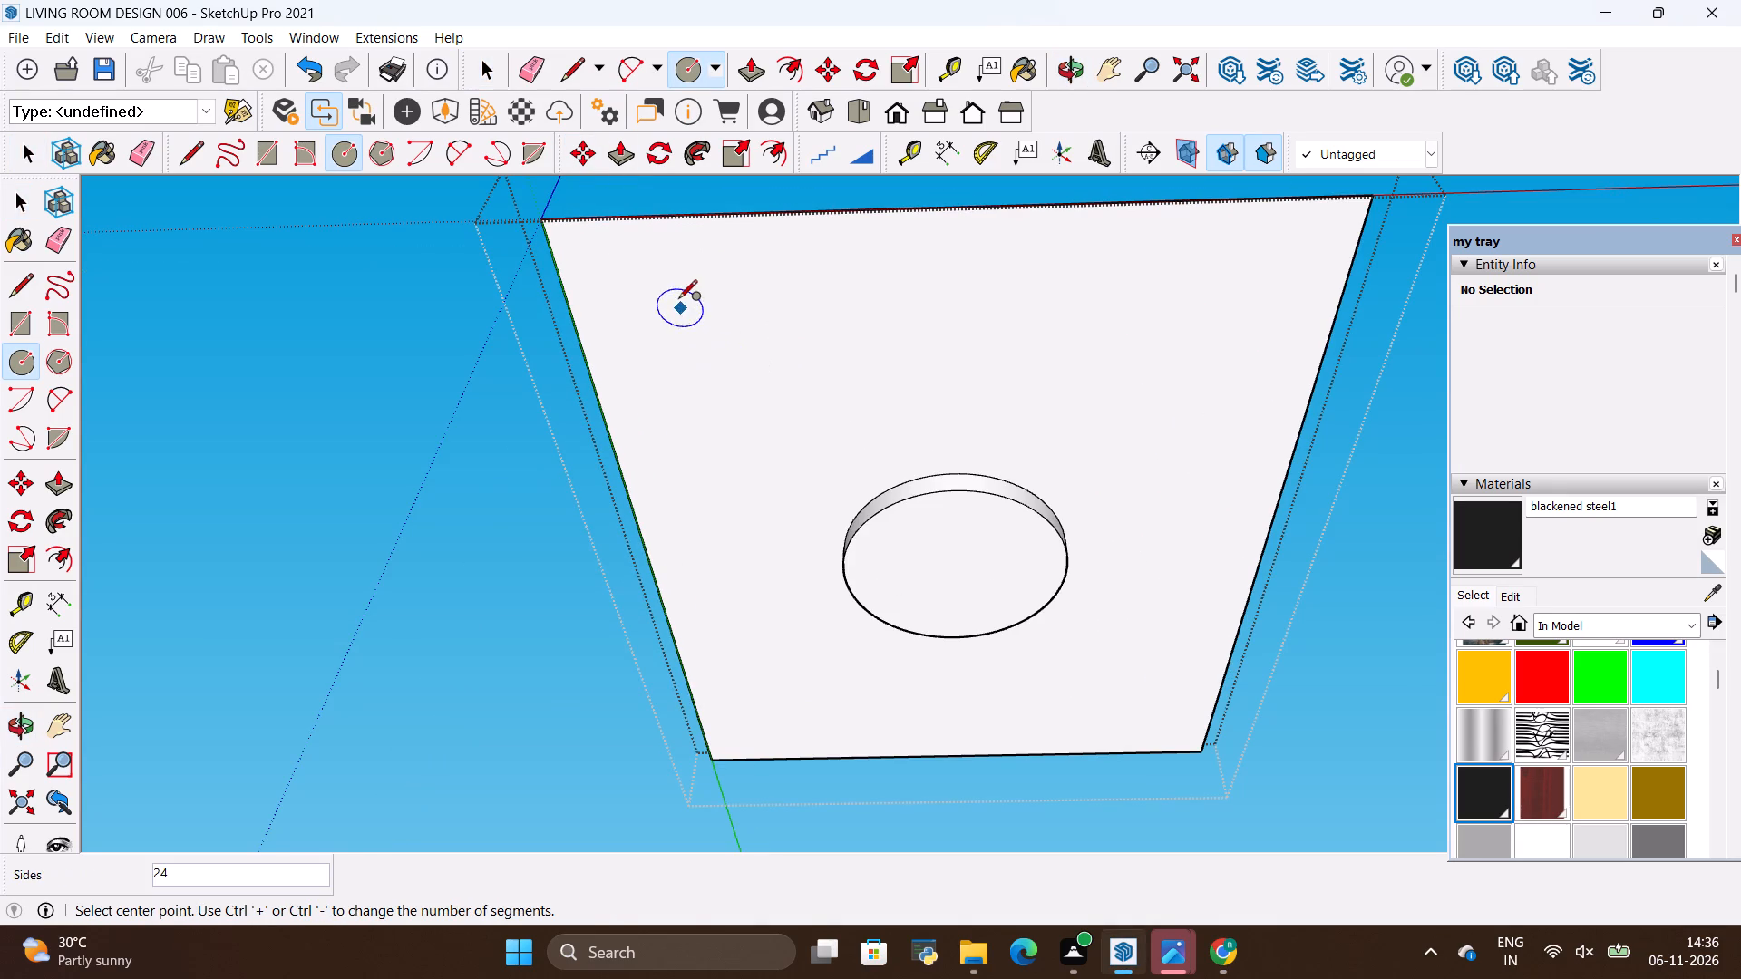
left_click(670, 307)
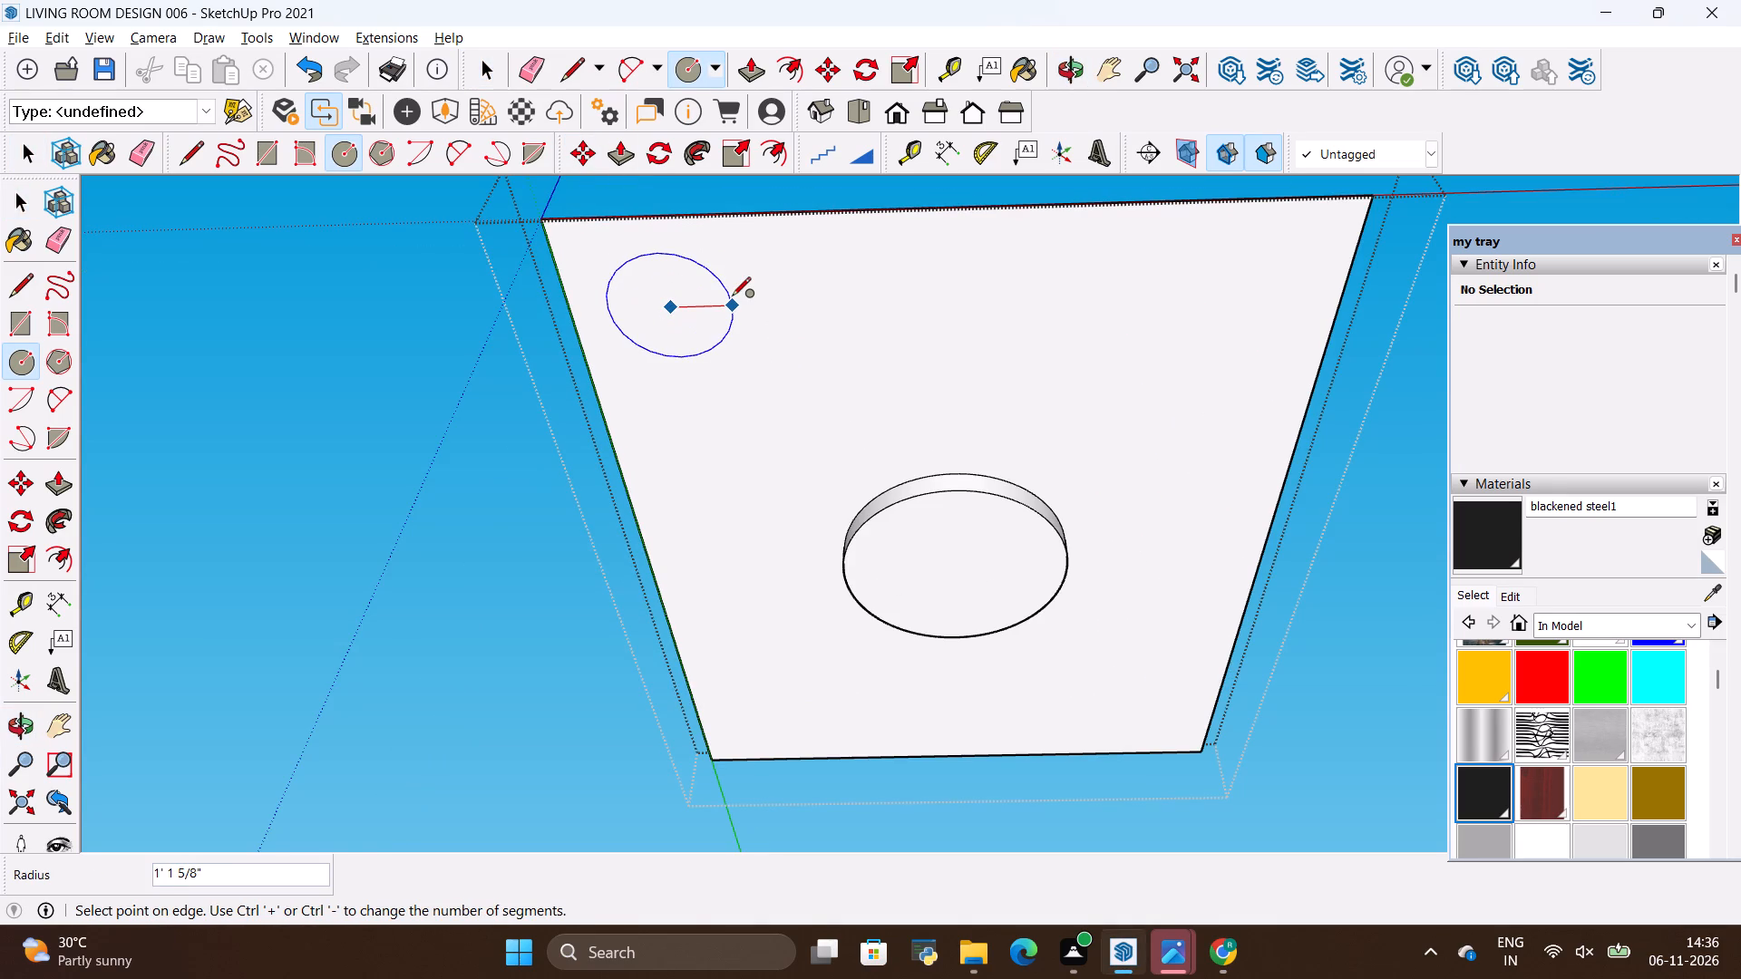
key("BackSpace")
Draw a circle of 4" radius on the ceiling's underside, near the corner by the axes origin.
key("c")
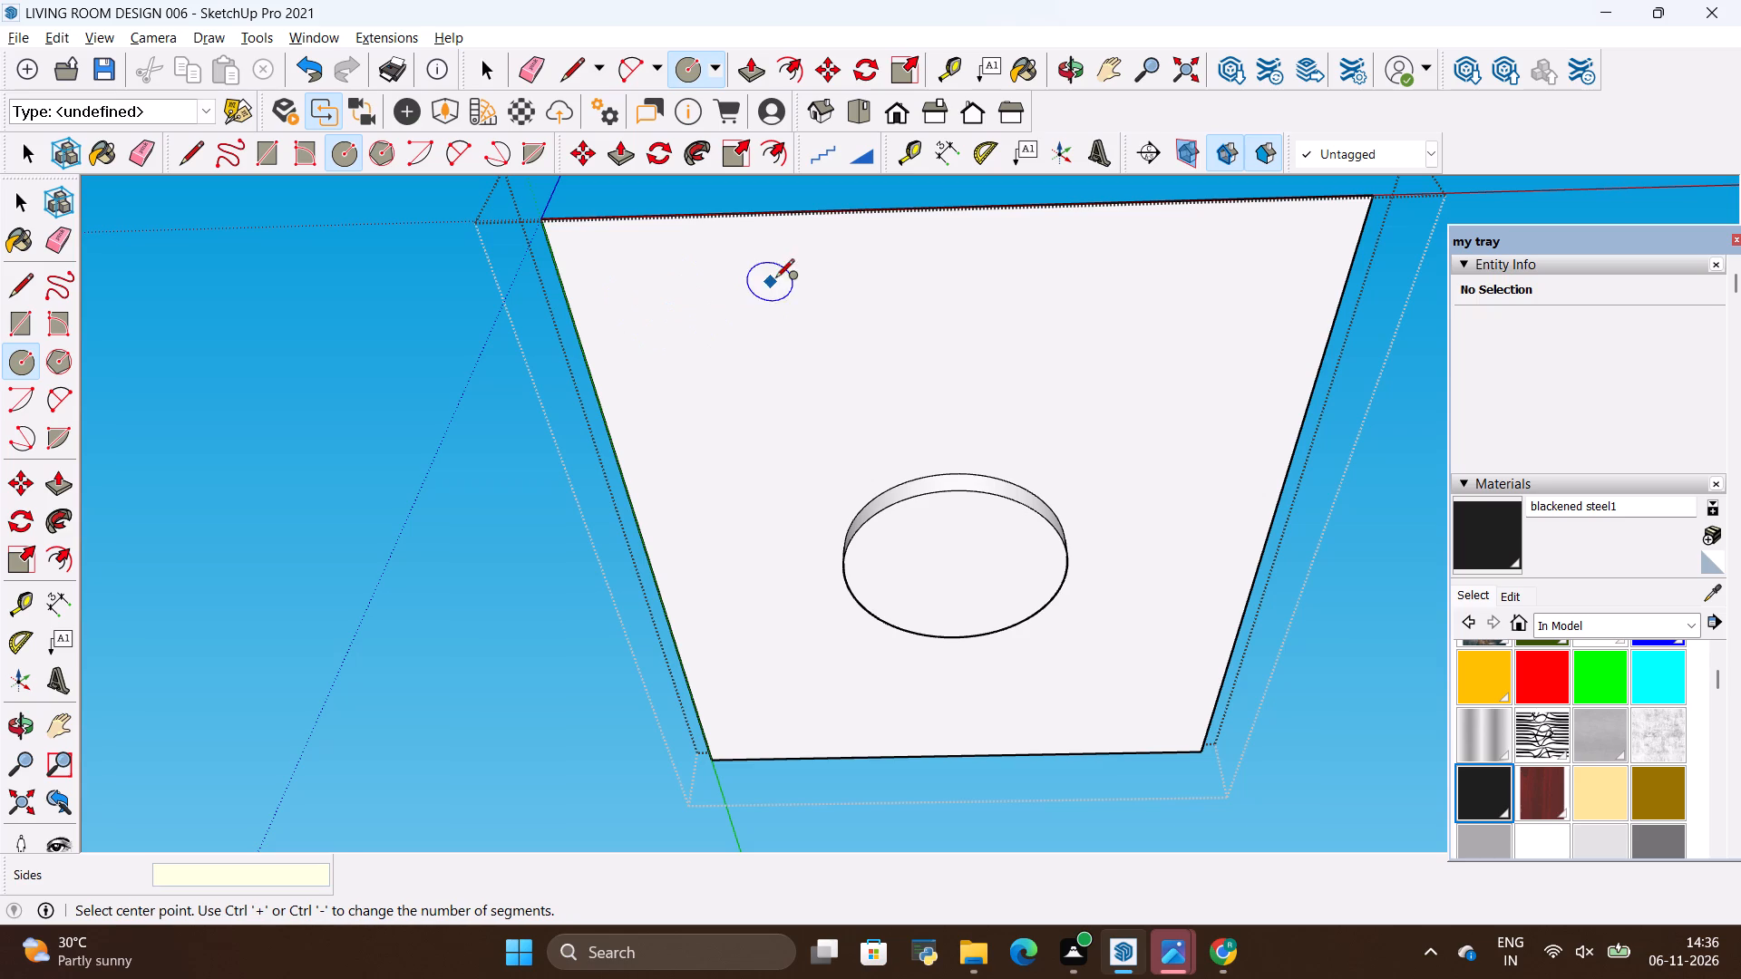
left_click(697, 314)
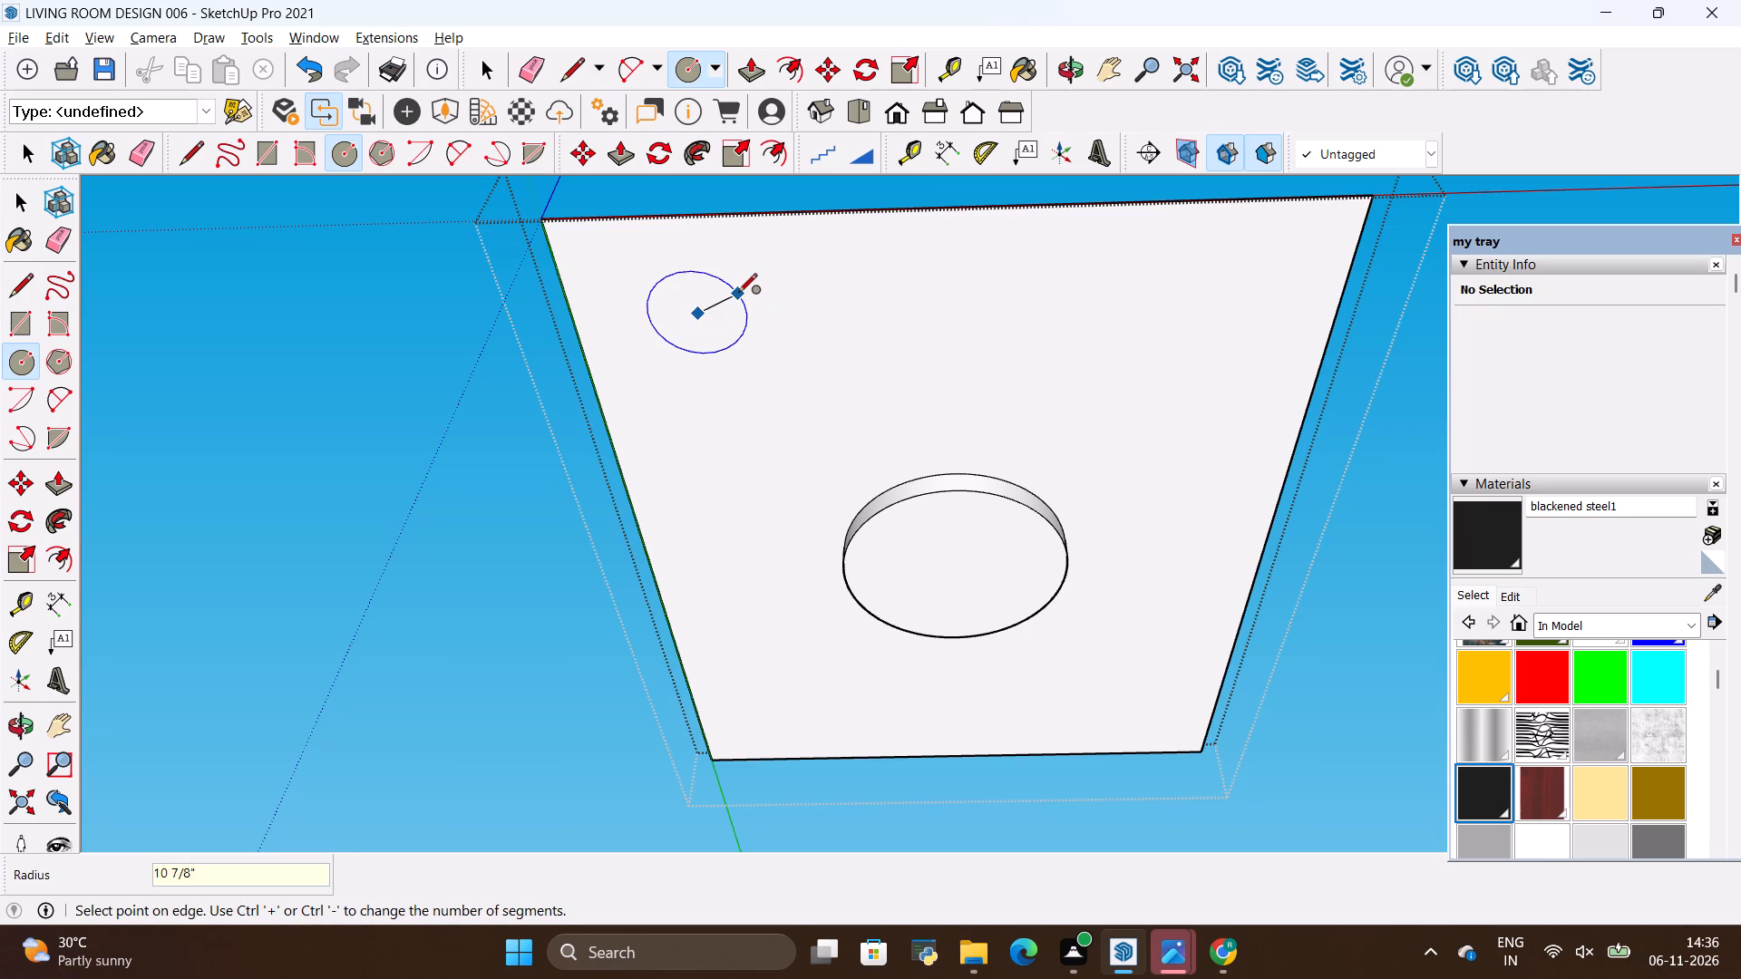
key("BackSpace")
key("4")
key("shift+quotedbl")
key("Return")
key("space")
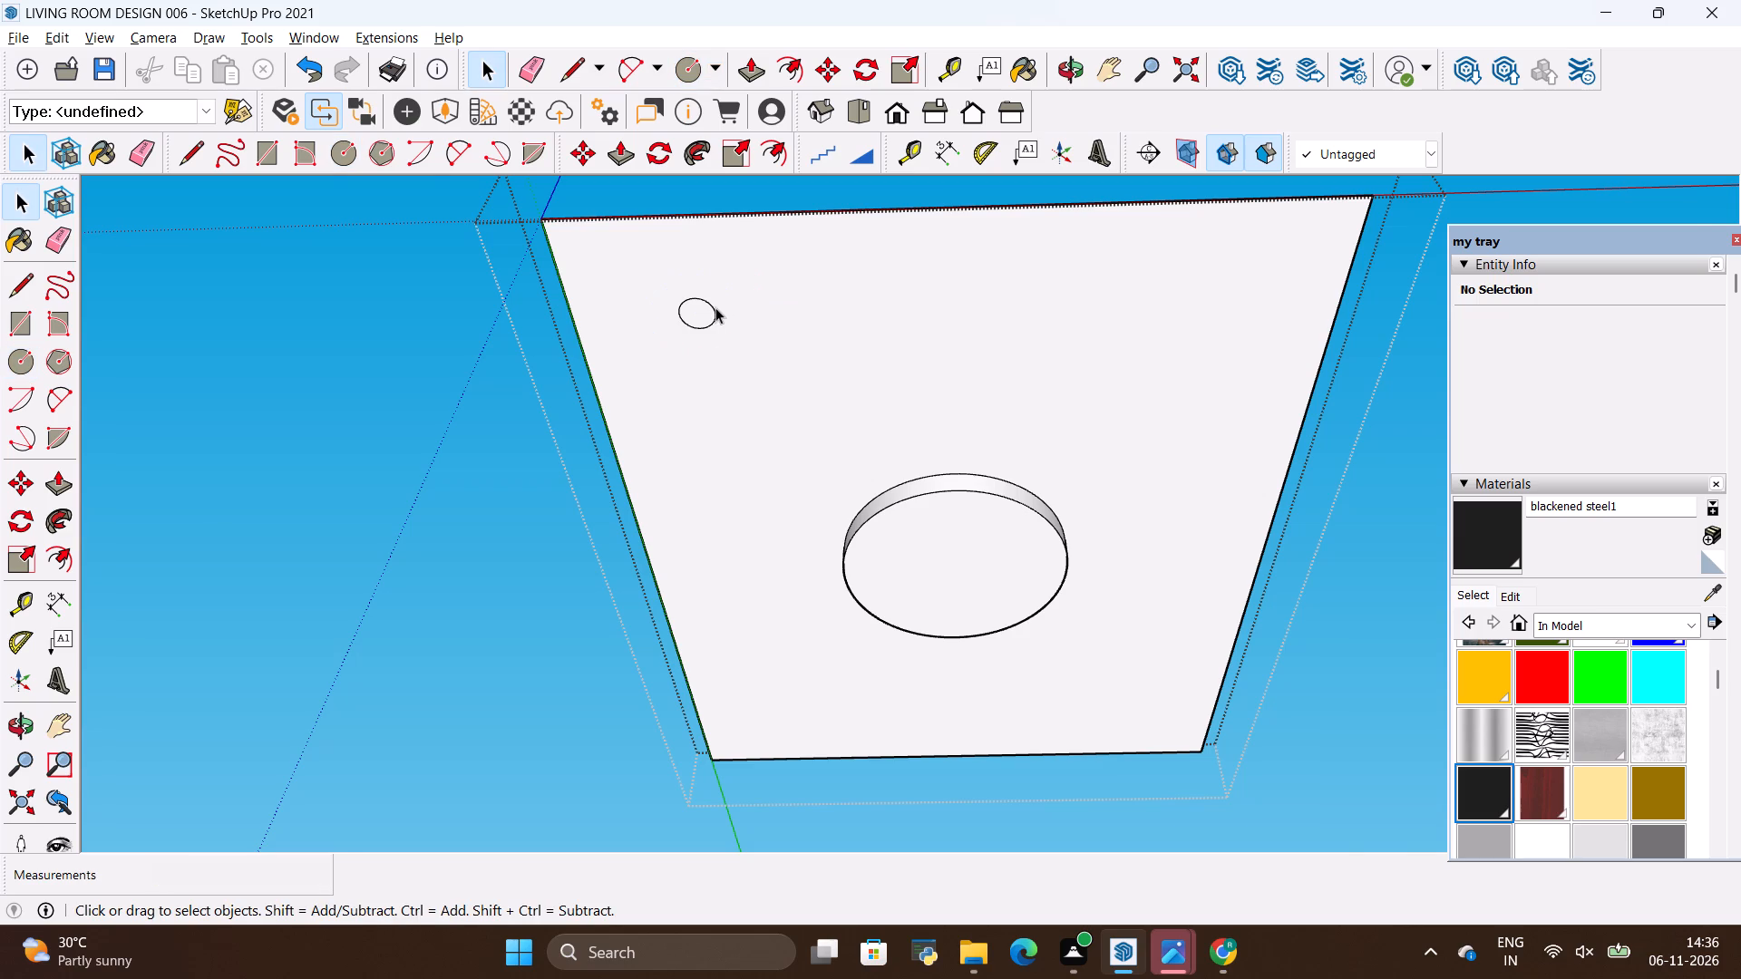
Set the small ceiling circle's segments to 100.
scroll(715, 307, "up", 7)
left_click(712, 307)
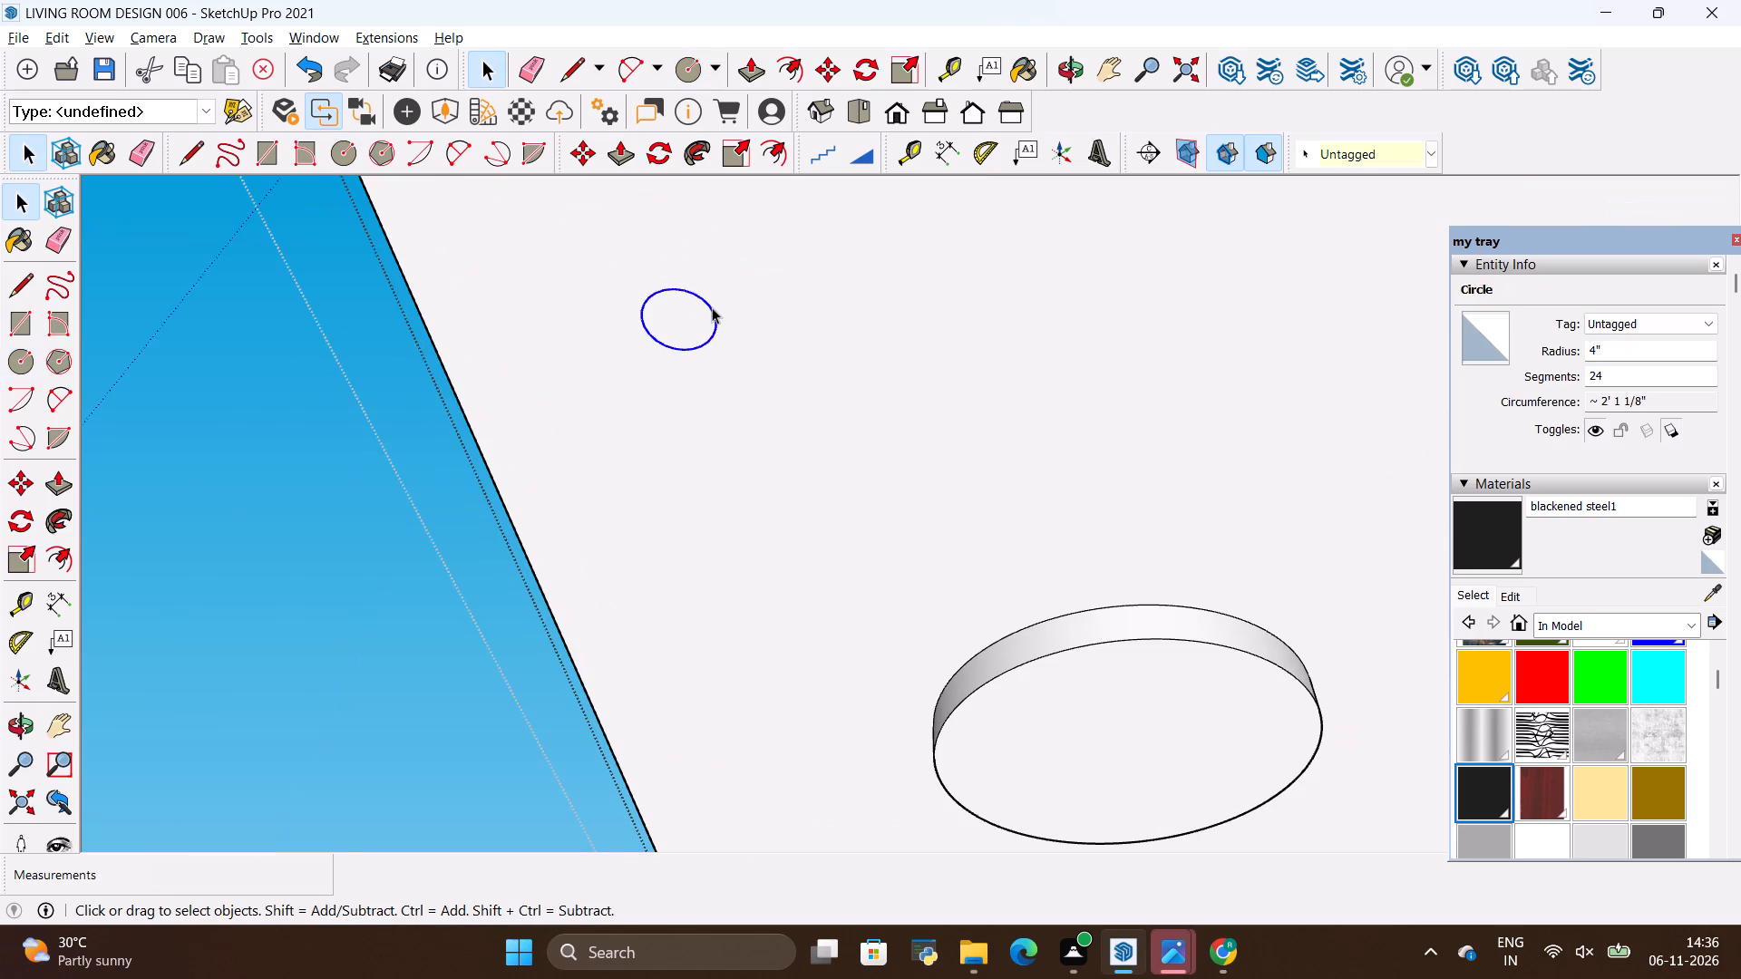
left_click(1625, 378)
key("BackSpace")
key("BackSpace")
type("100")
key("Return")
key("space")
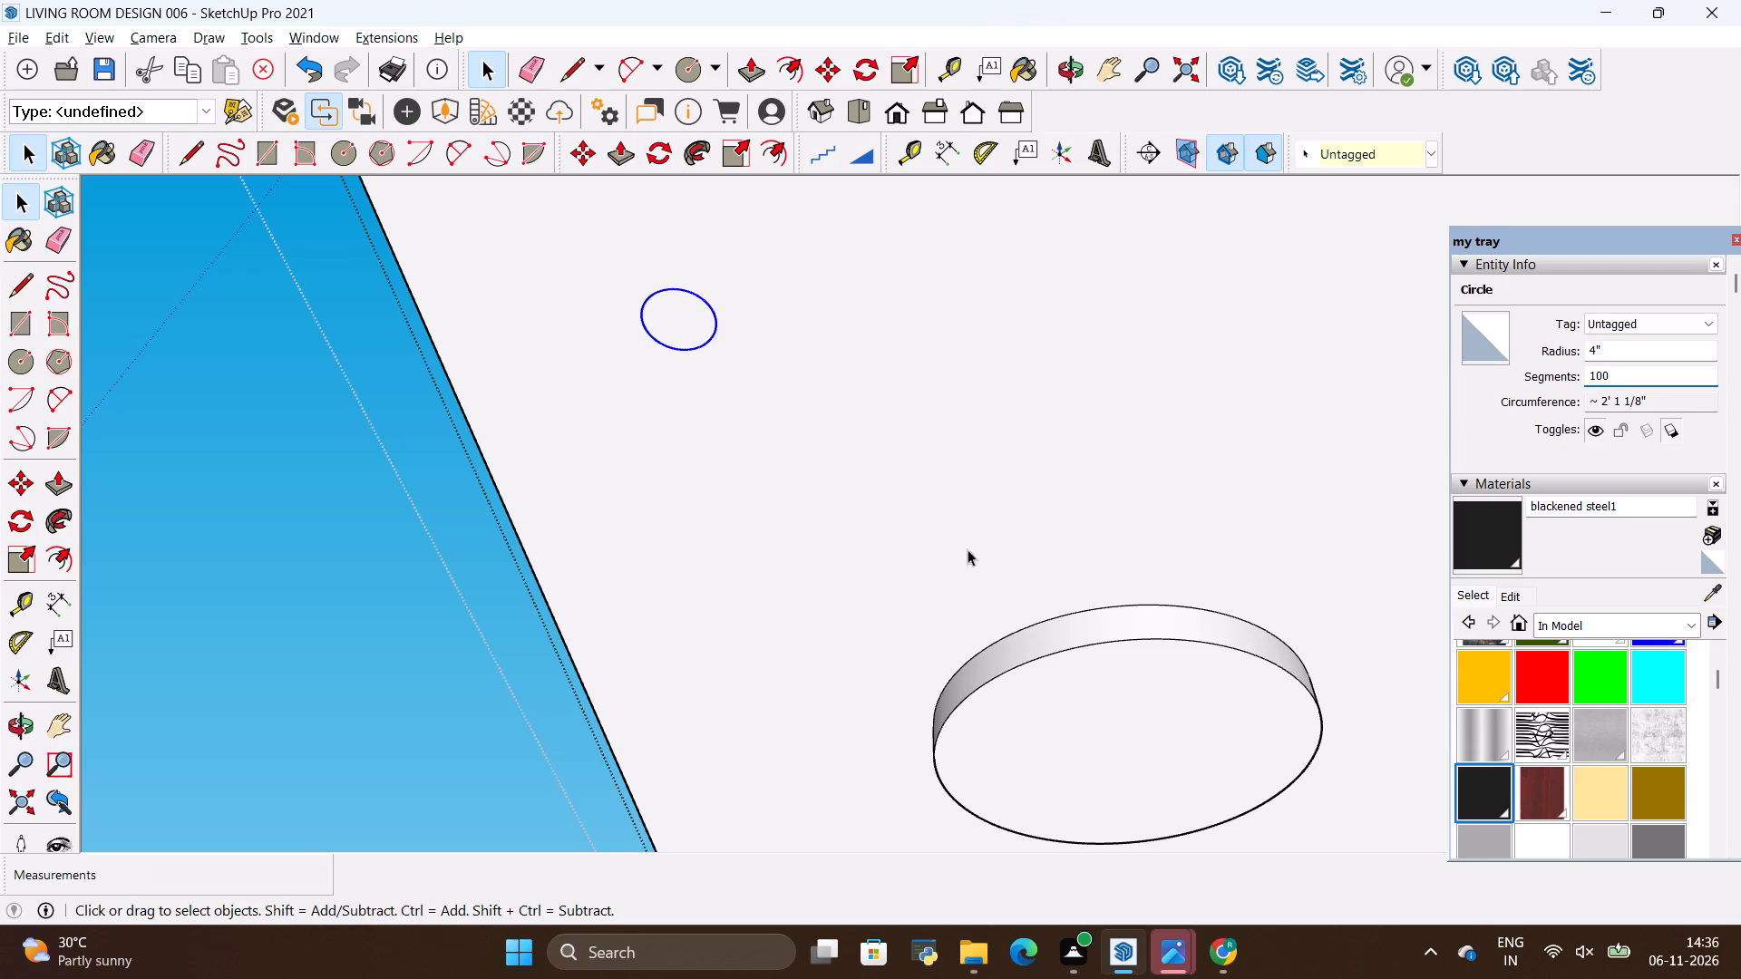
Make a group from the small circle's face and edge.
left_click(927, 549)
double_click(675, 304)
right_click(675, 304)
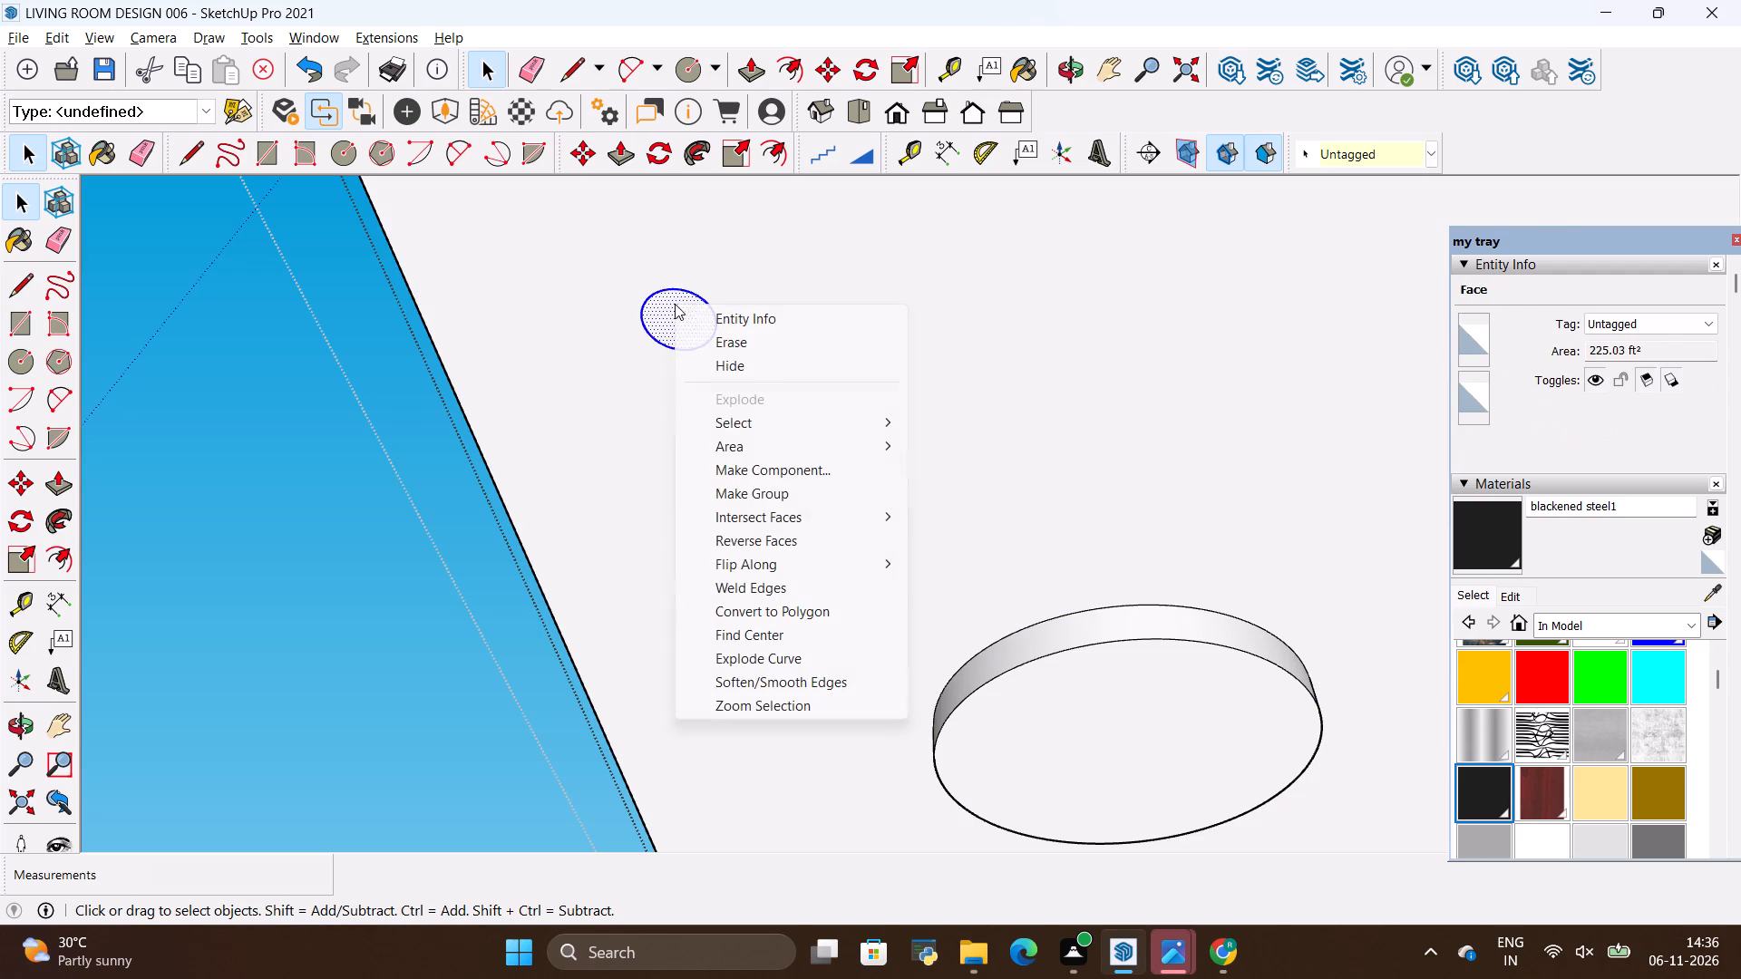
left_click(791, 496)
Inside the new group, Push/Pull the small circular face 0.4" downward from the ceiling.
double_click(676, 323)
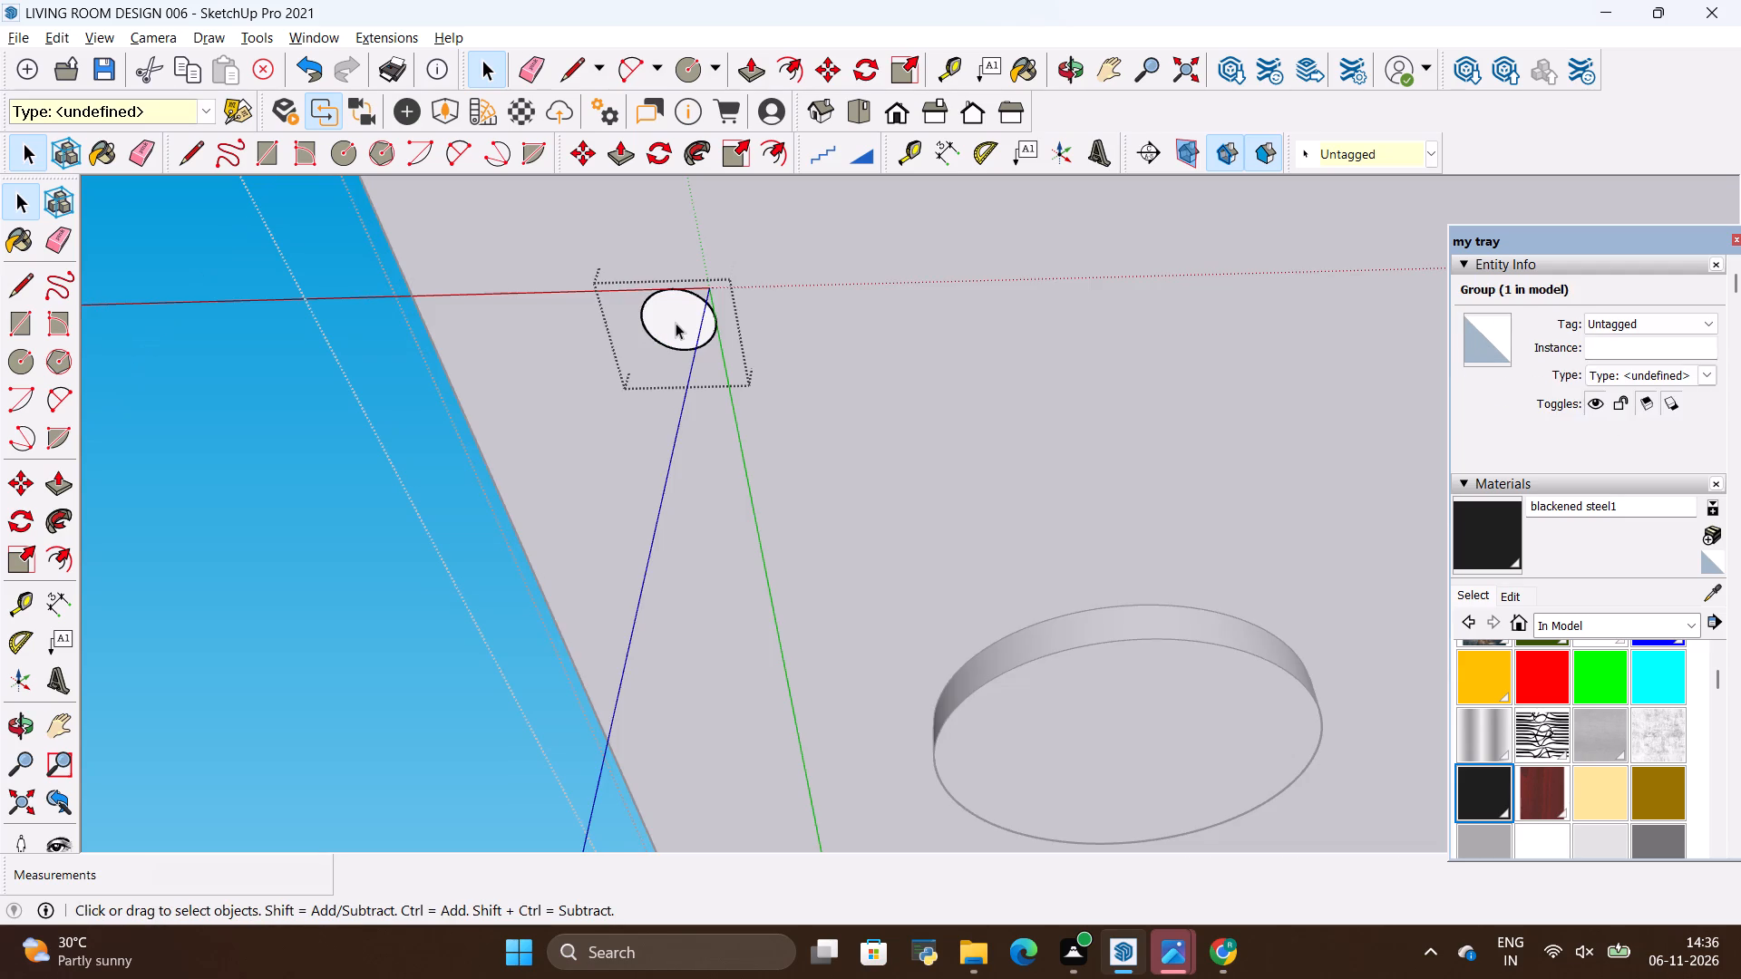
key("p")
left_click(676, 323)
key("BackSpace")
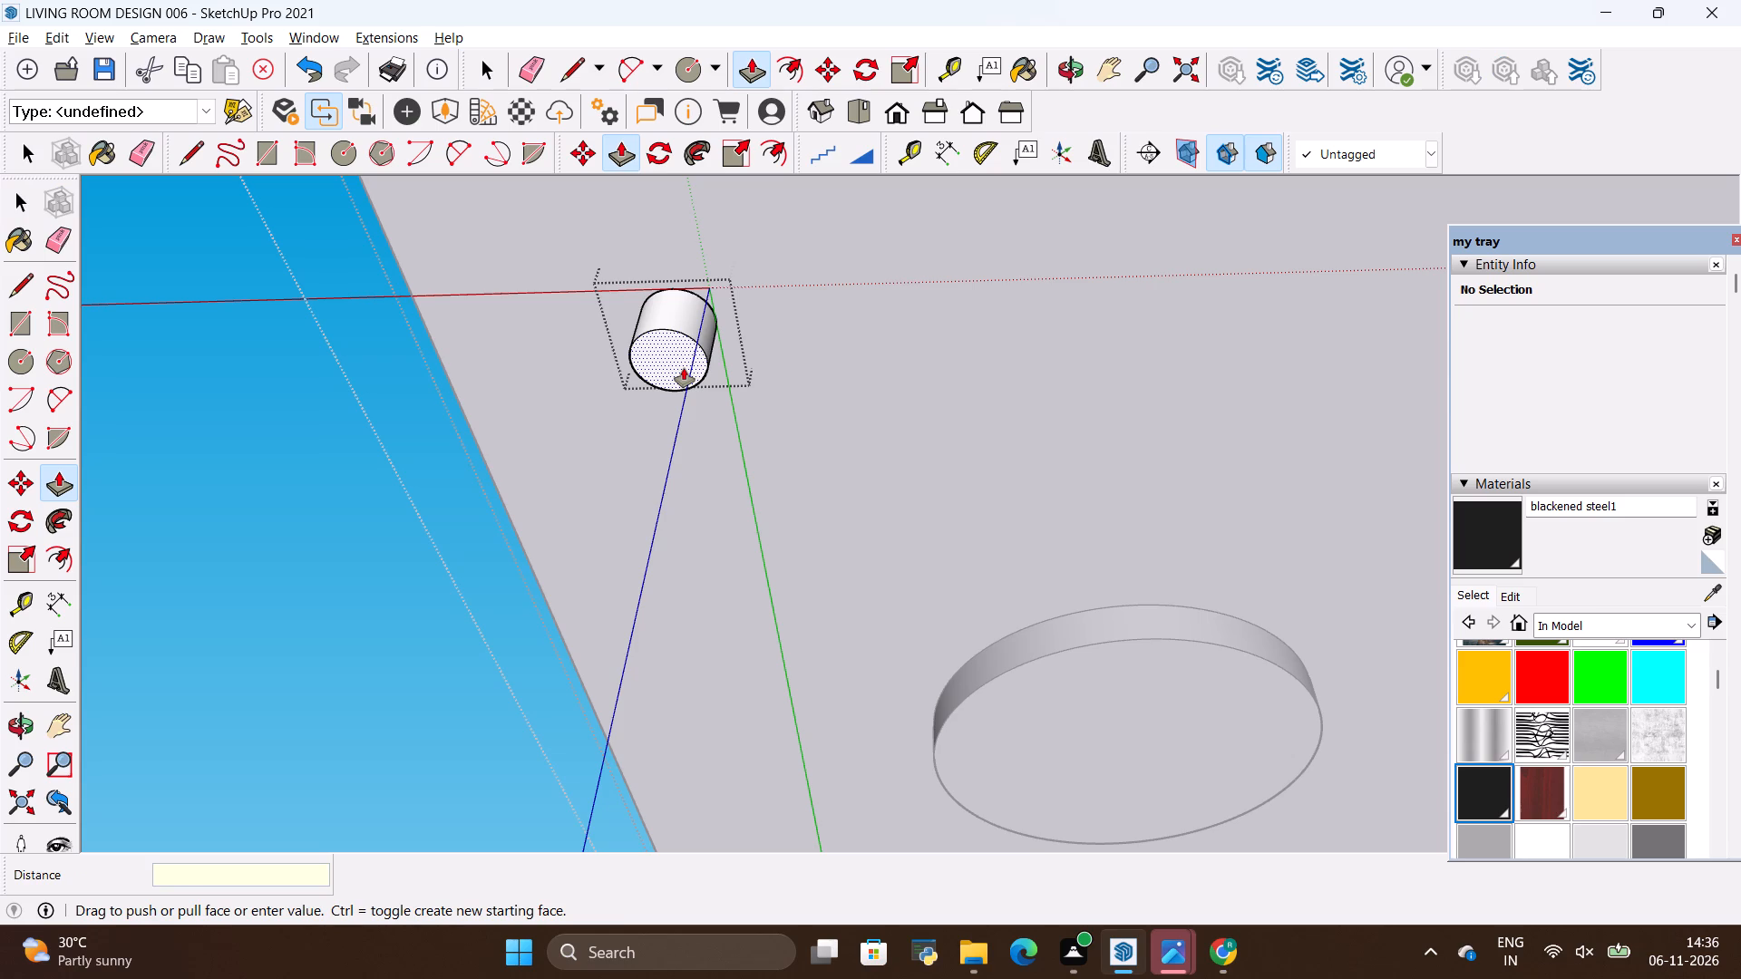
type(".4")
key("shift+quotedbl")
key("Return")
Offset the edge of the small disc's underside 1" inward.
scroll(787, 231, "up", 3)
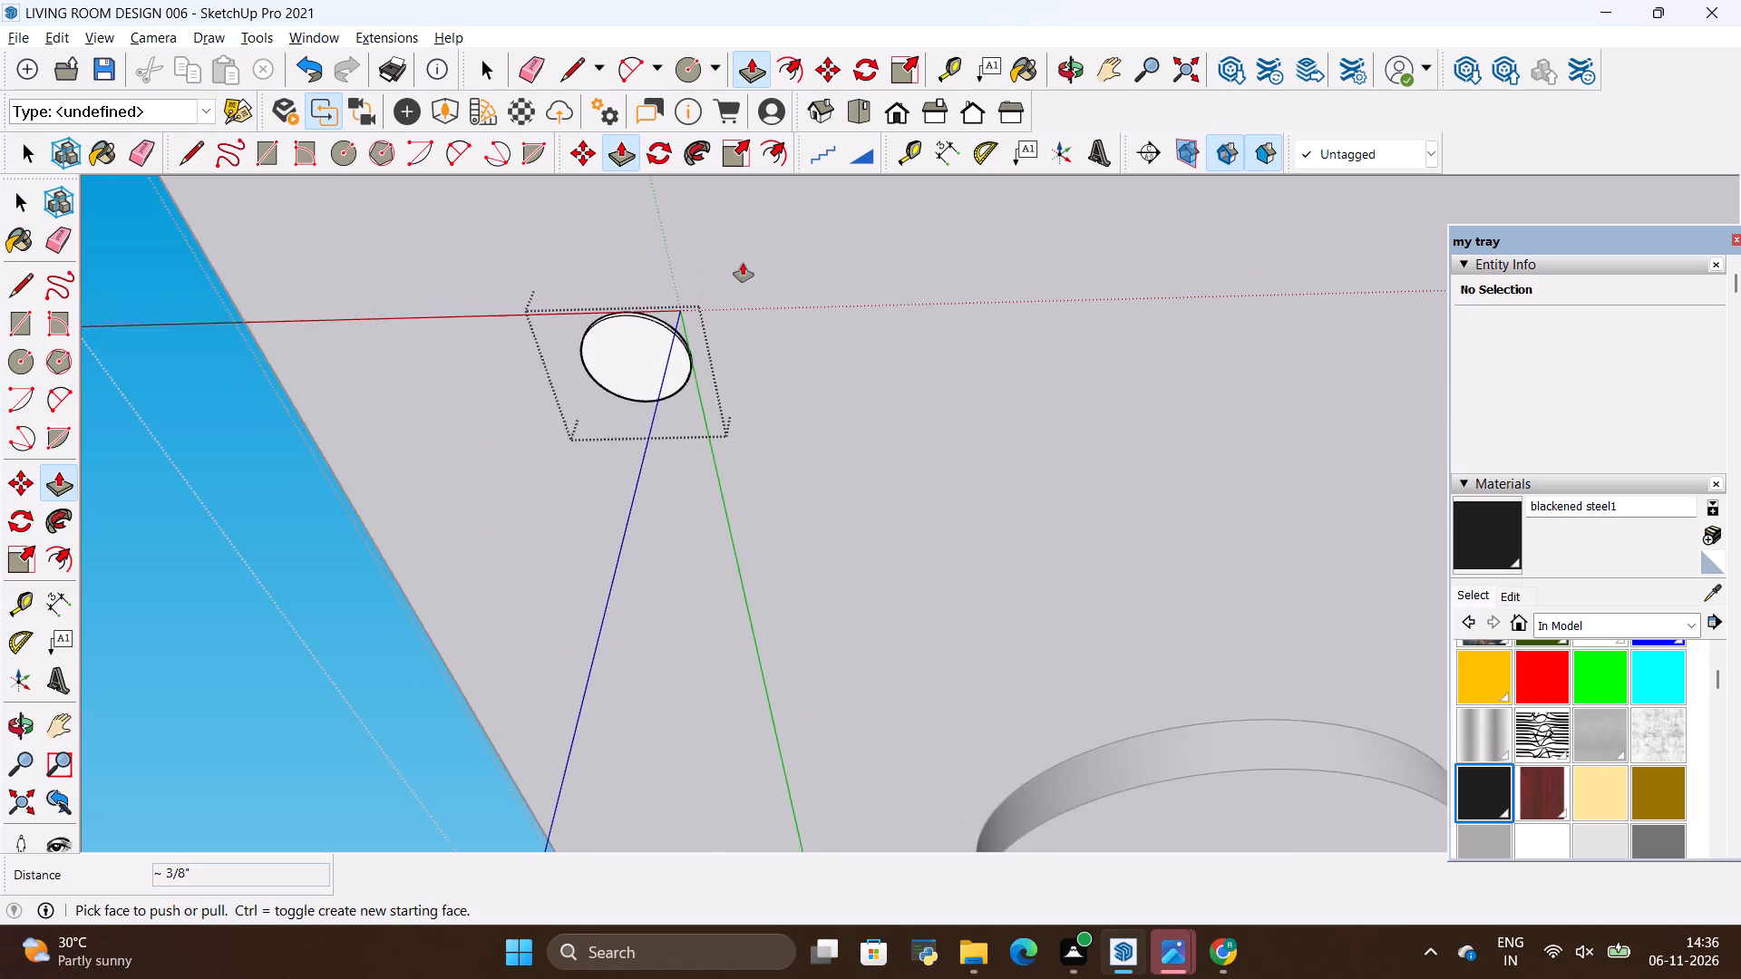
scroll(743, 263, "up", 12)
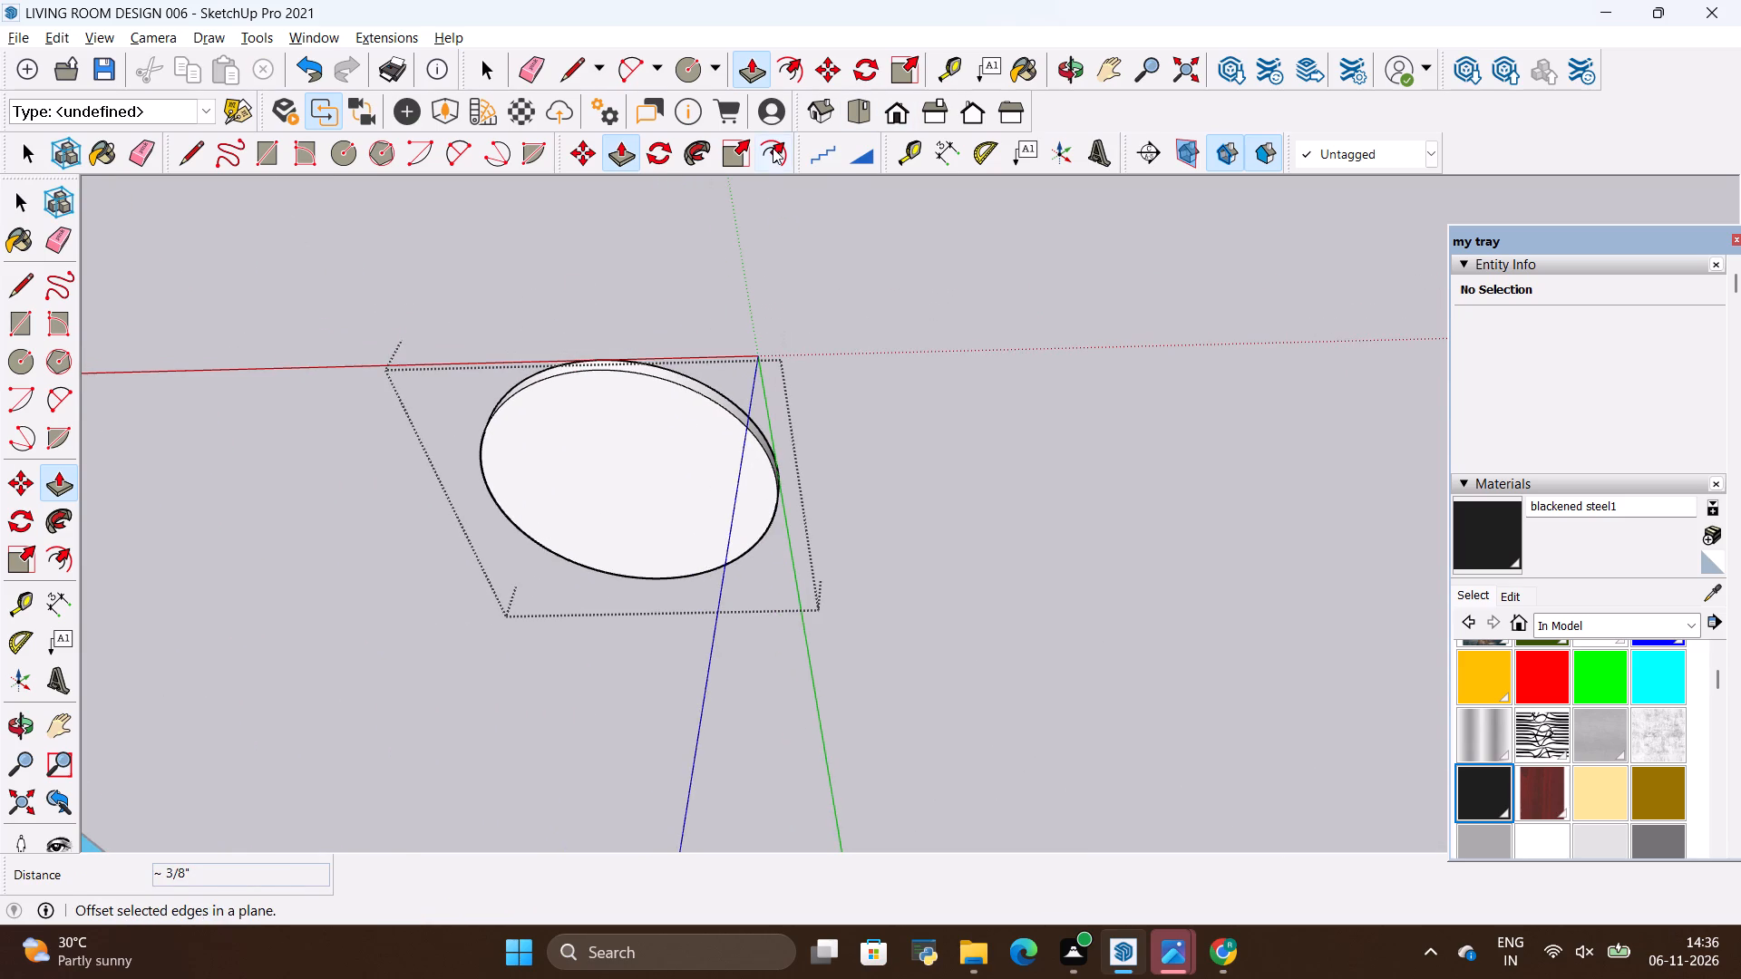
left_click(773, 148)
scroll(625, 417, "up", 4)
left_click(625, 417)
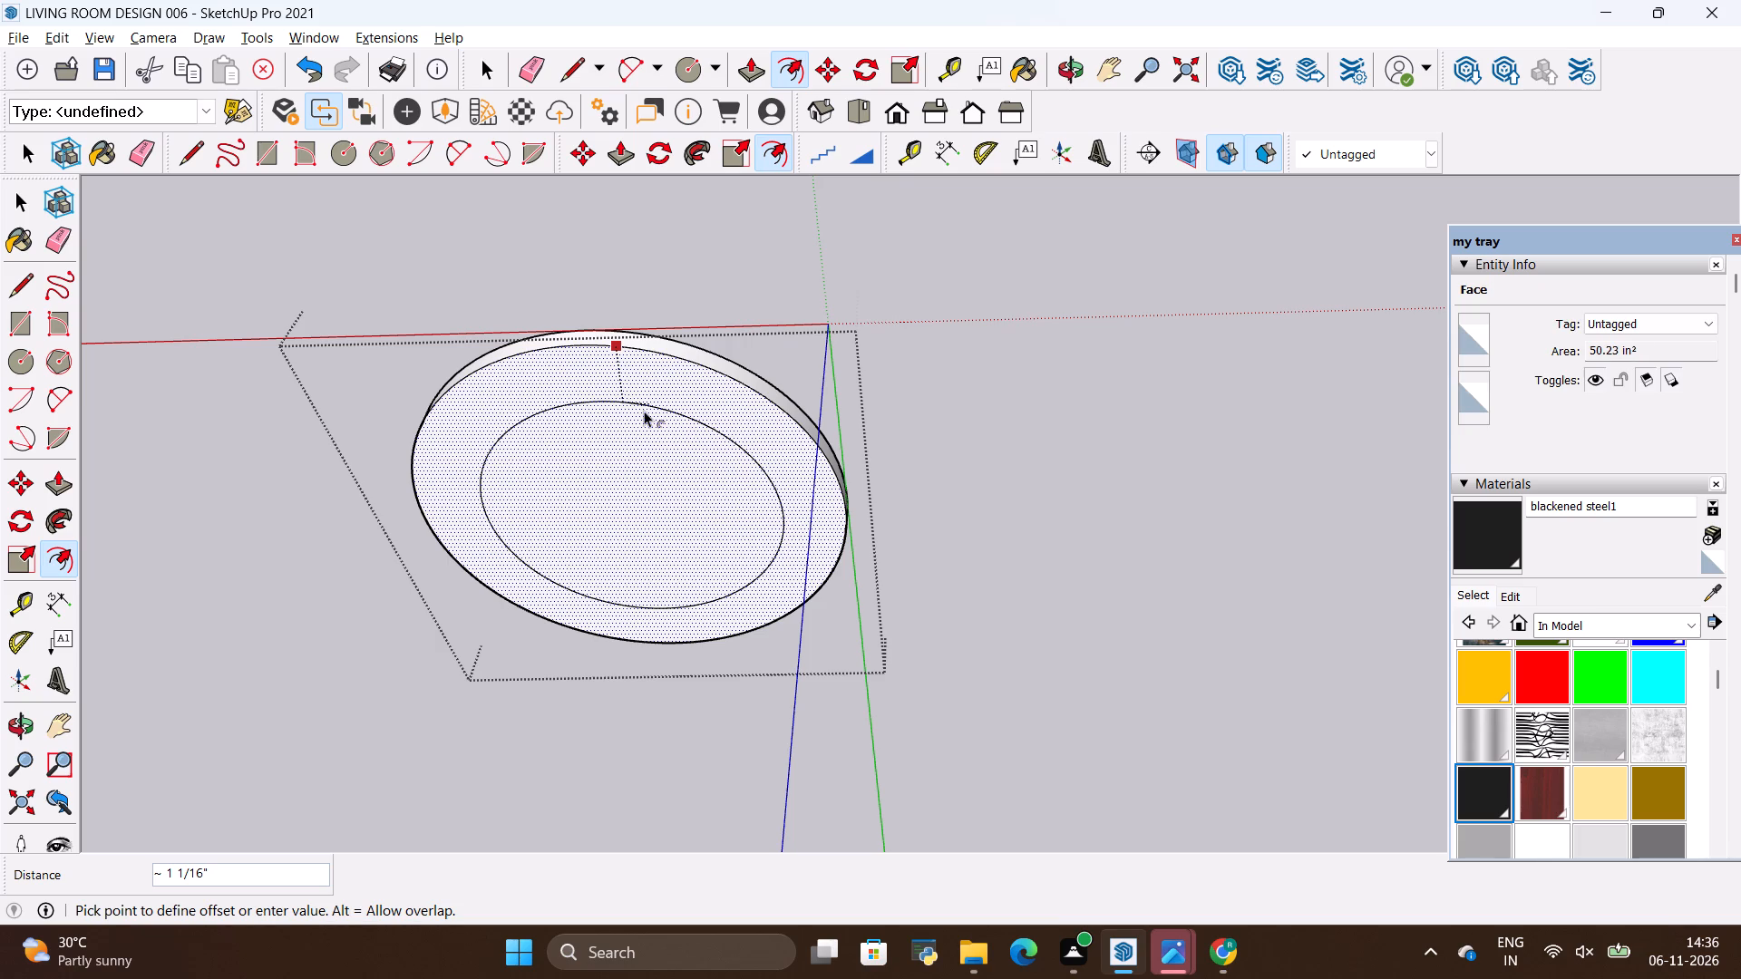
key("BackSpace")
key("1")
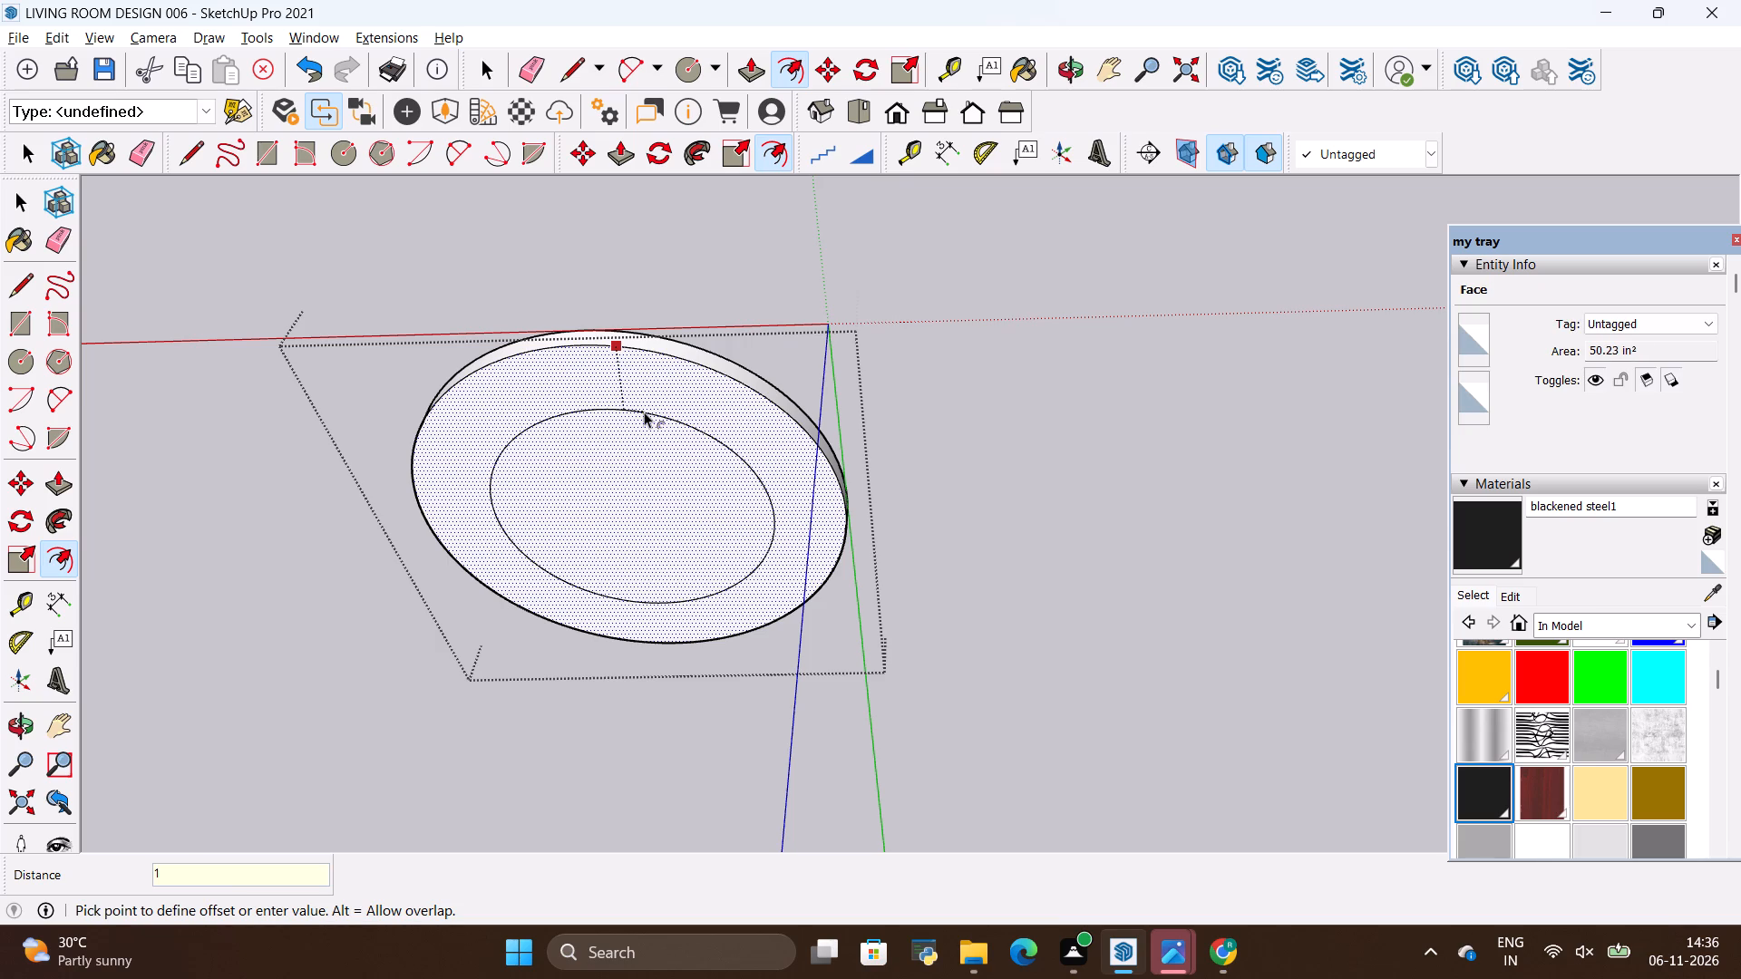
key("shift+quotedbl")
key("Return")
key("space")
Push/Pull the inner circular face 0.2" up into the small disc as a recess, and close the group.
scroll(664, 471, "up", 2)
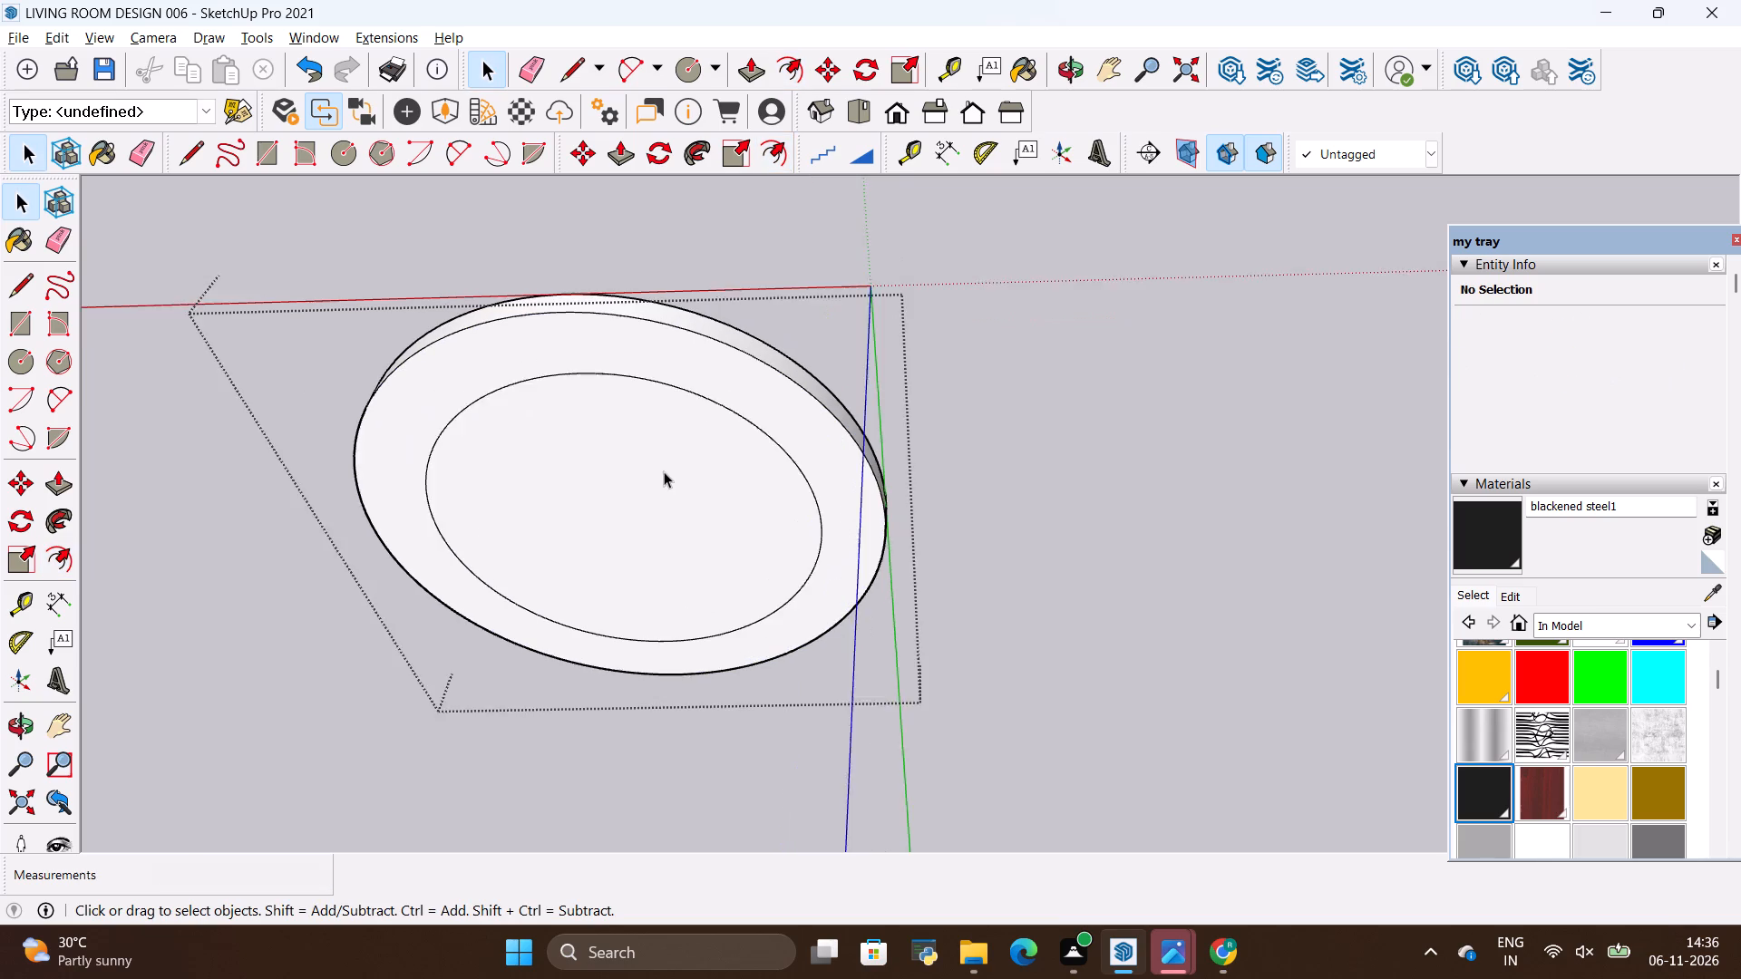
scroll(664, 471, "up", 1)
left_click(679, 548)
key("p")
left_click(679, 548)
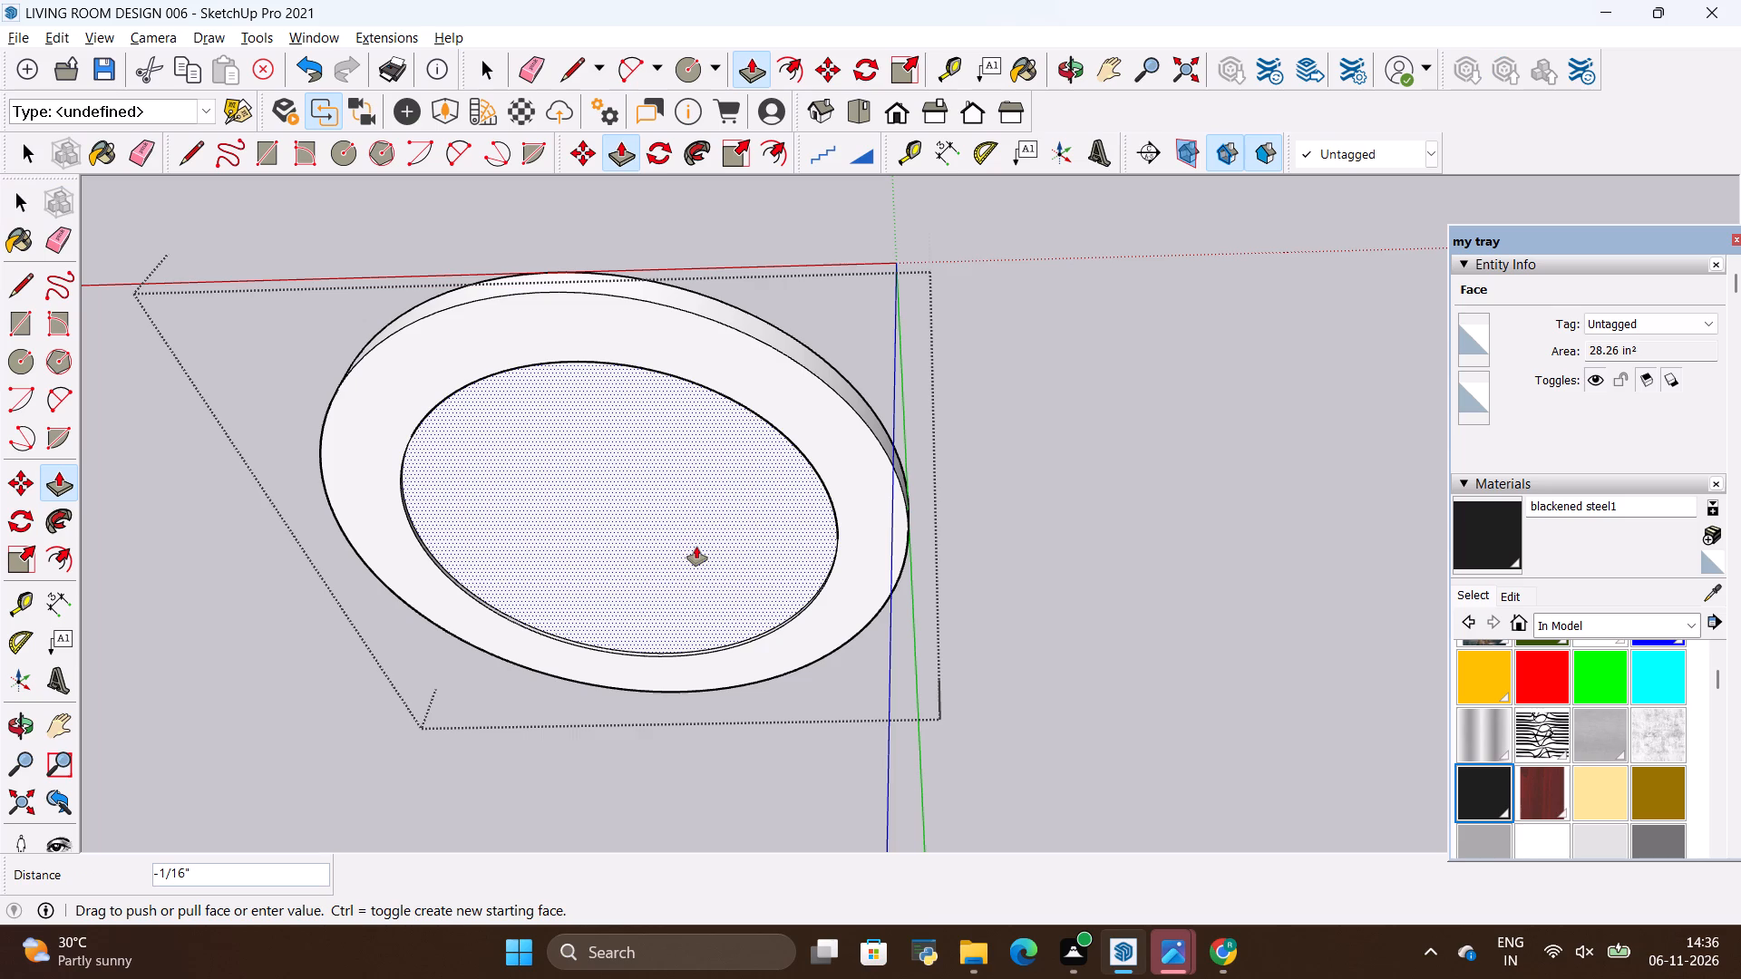
key("BackSpace")
type(".2")
key("shift+quotedbl")
key("Return")
key("space")
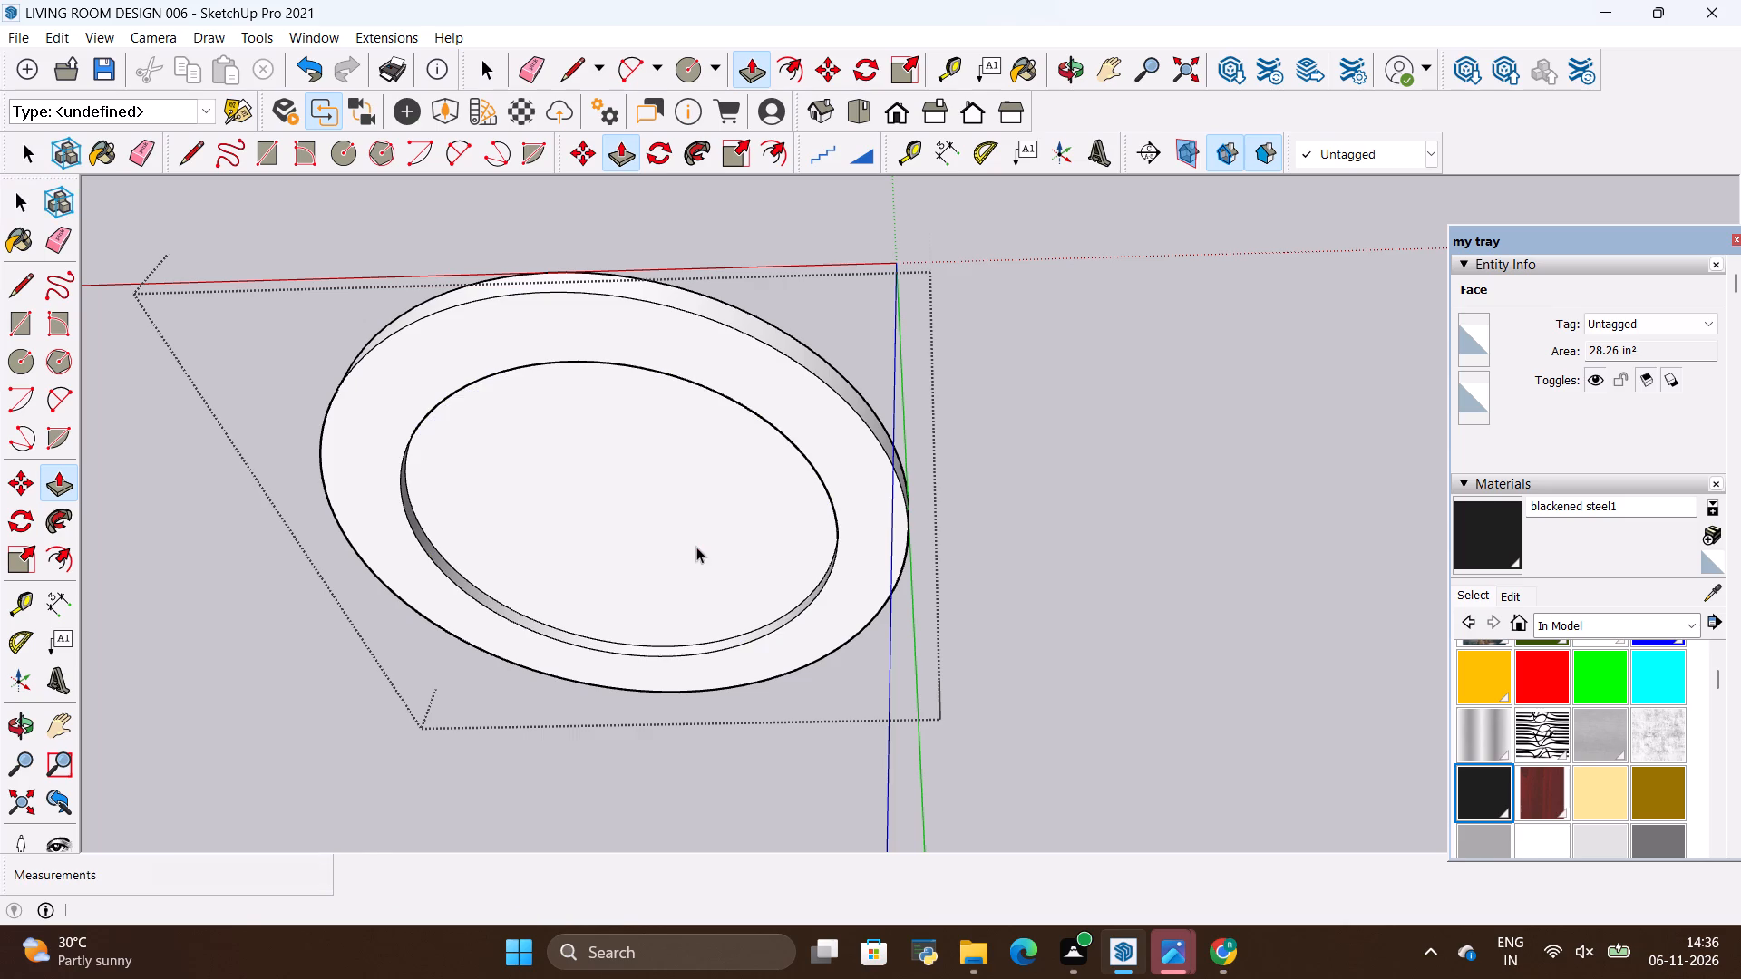
left_click(1257, 597)
scroll(570, 594, "down", 3)
scroll(869, 581, "down", 4)
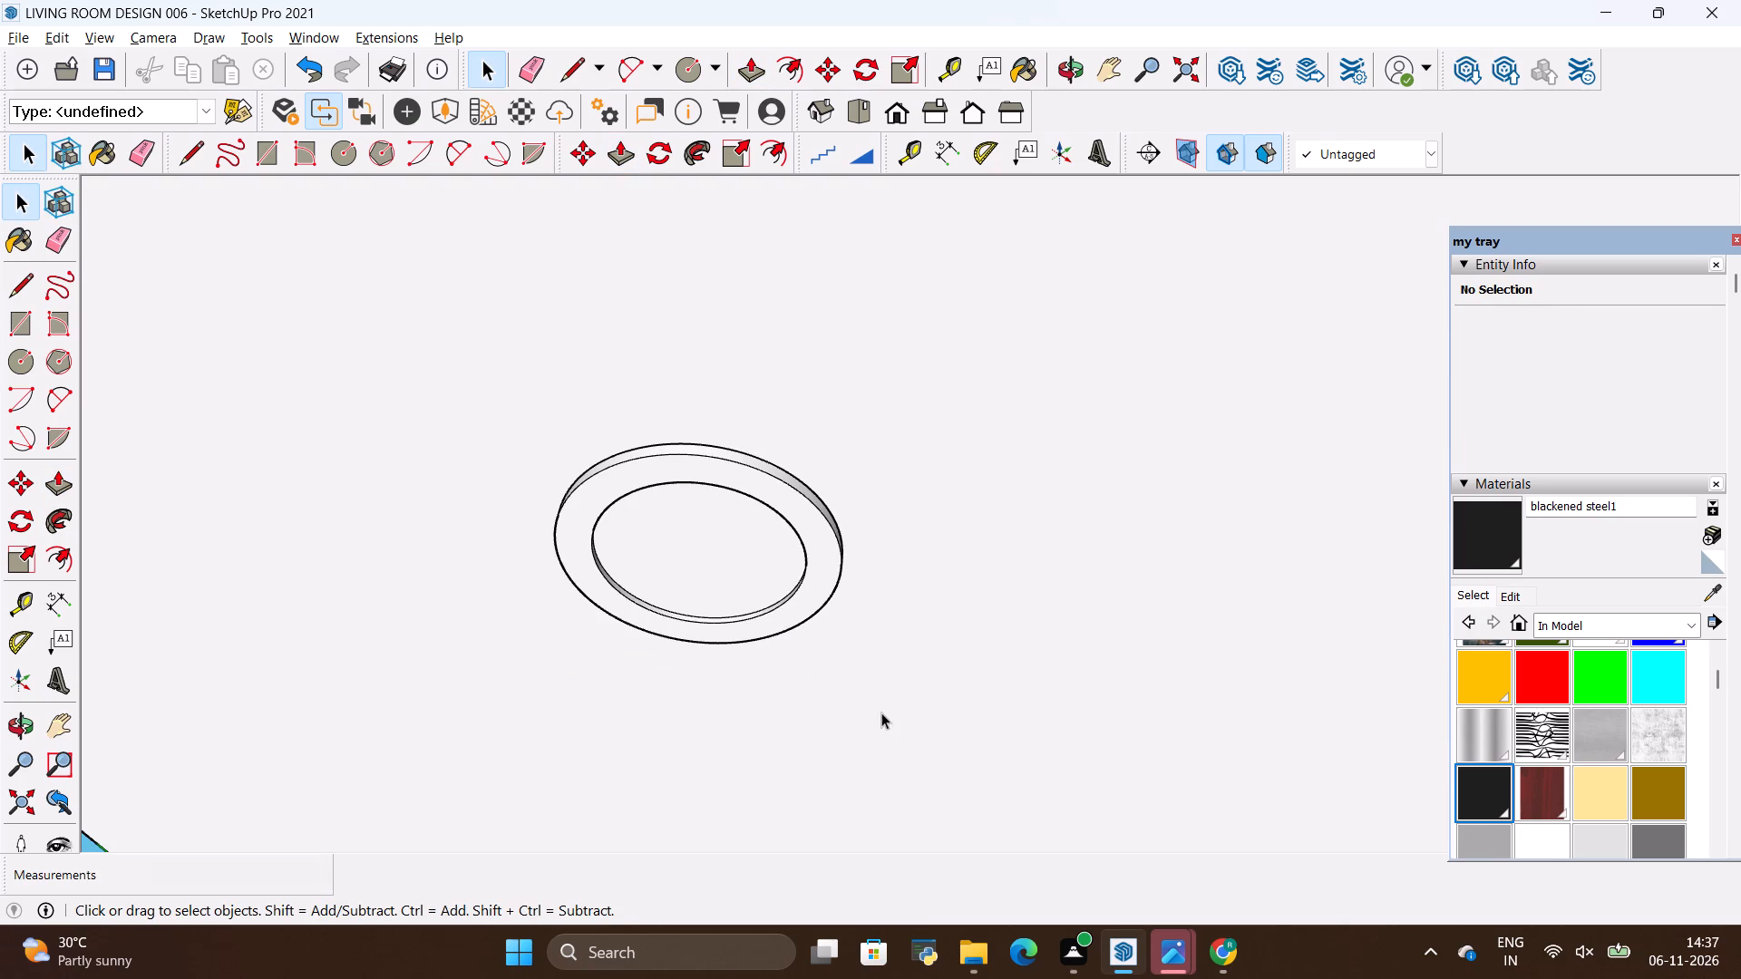
Reopen the small disc's group for editing and select its recessed inner face.
double_click(675, 578)
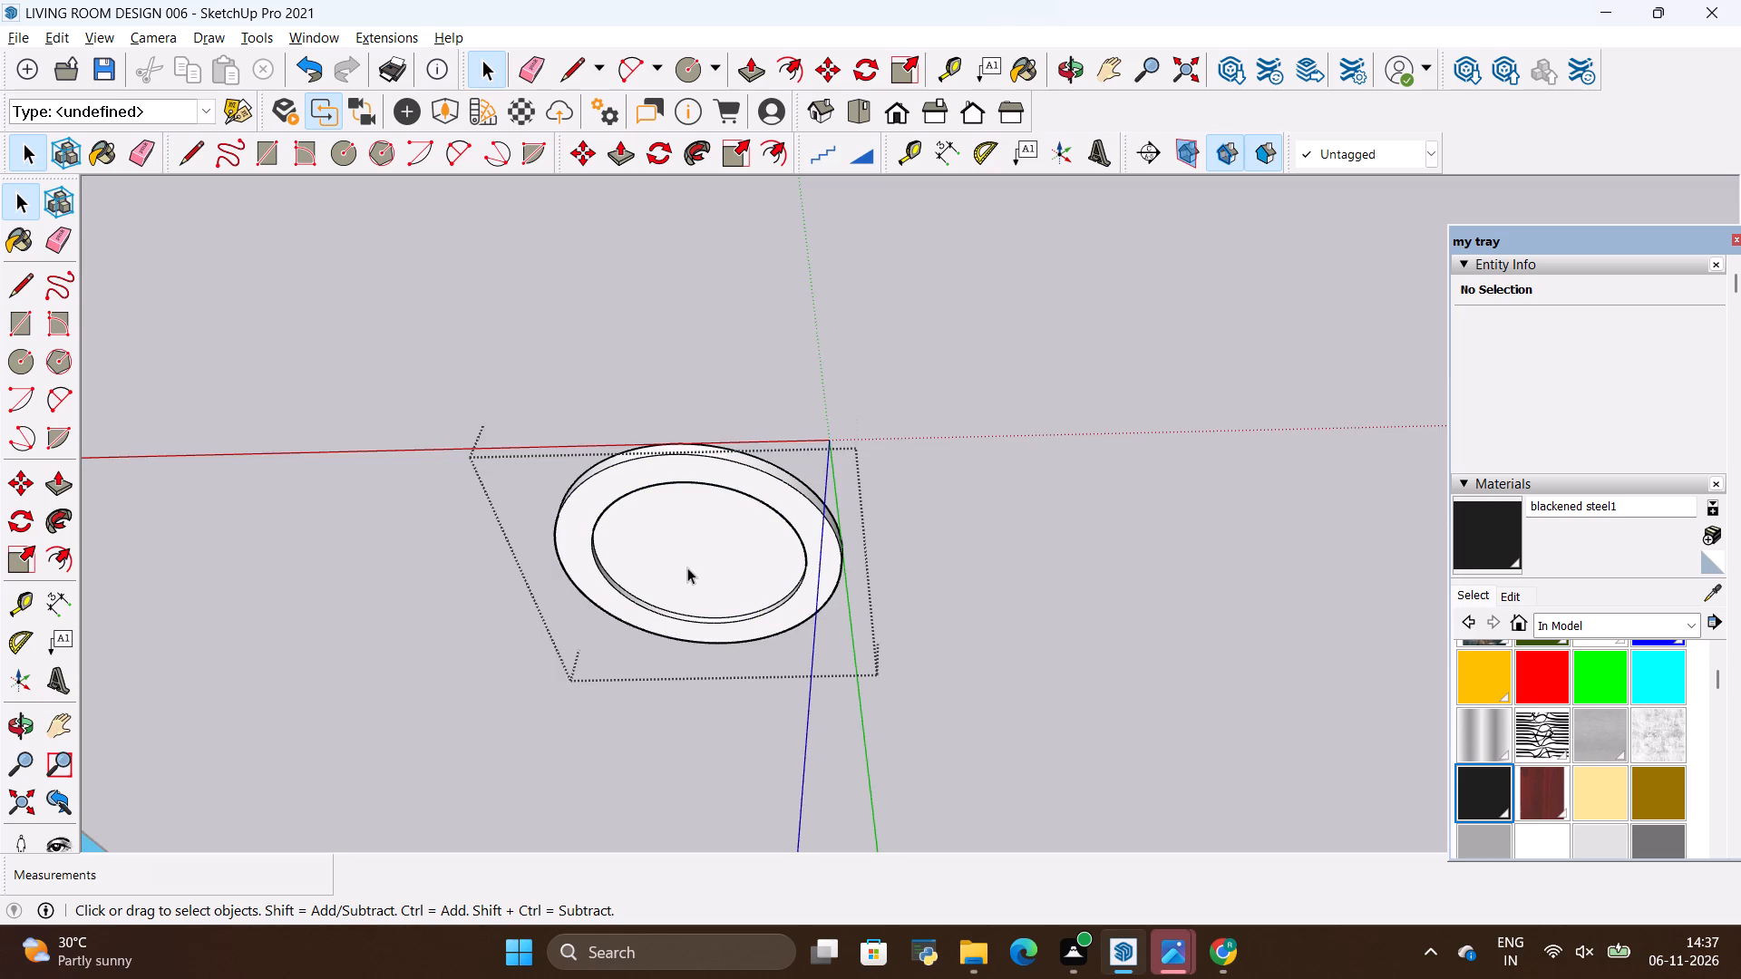
left_click(687, 567)
left_click(1095, 634)
double_click(793, 584)
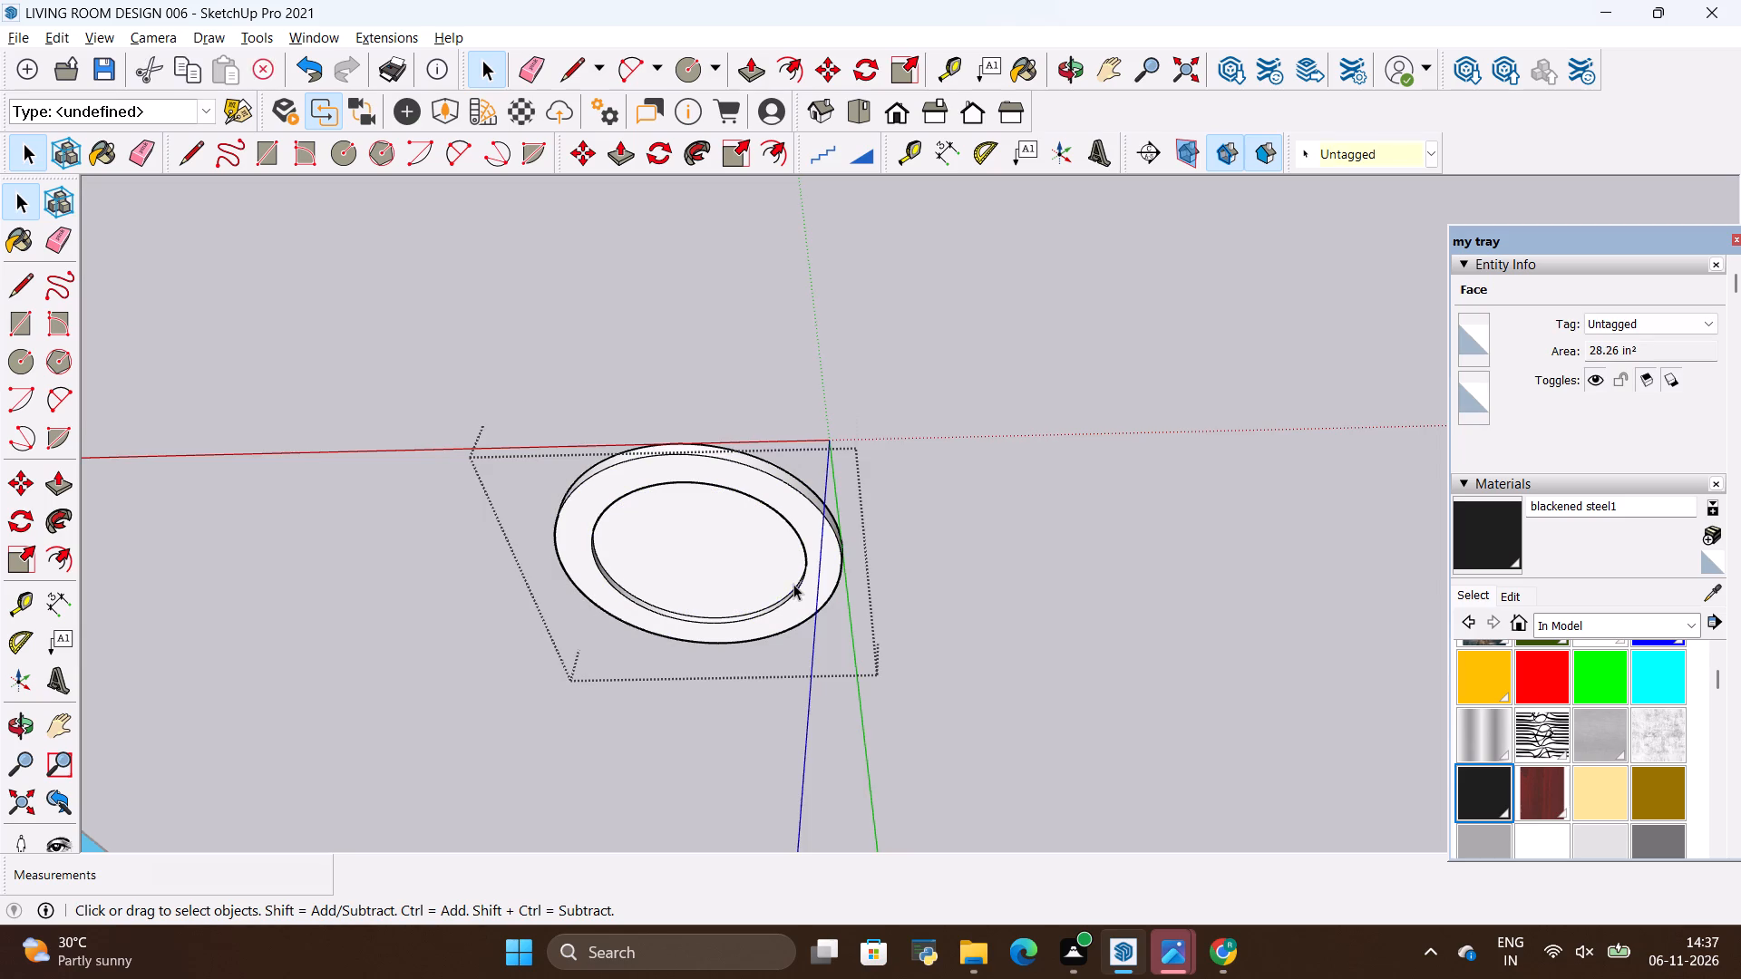
left_click(691, 588)
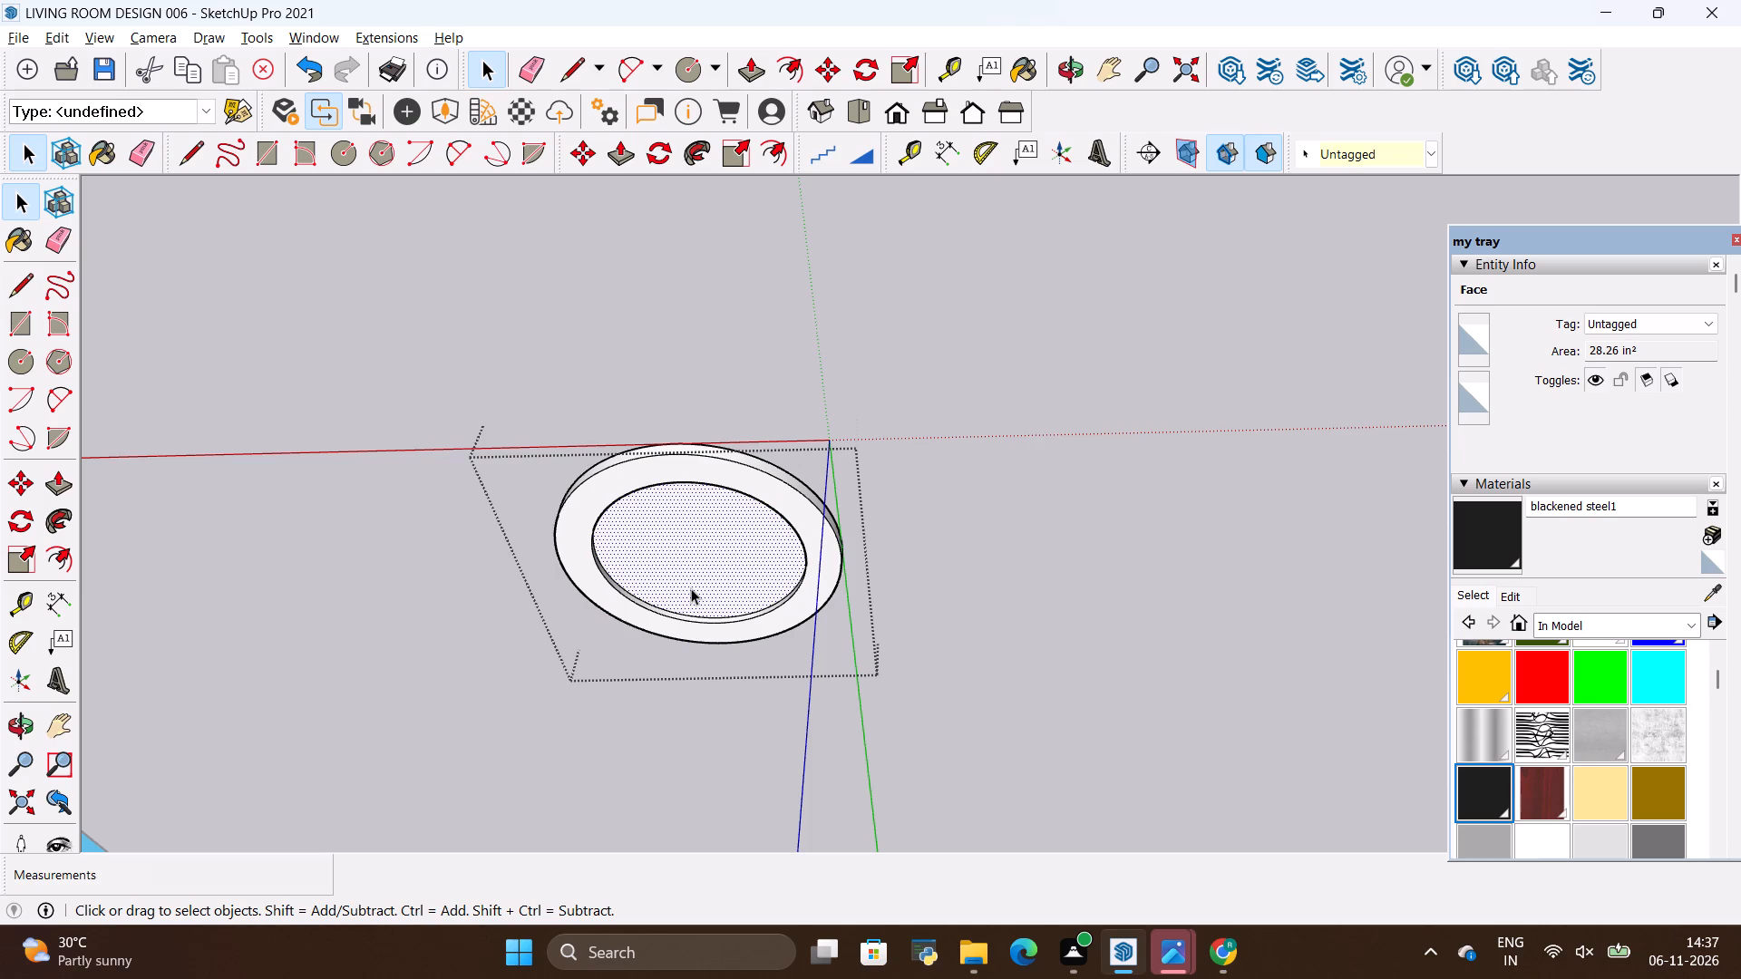
Examine the small recessed disc from several angles and compare it with the ceiling in the reference photo.
key("alt+Tab")
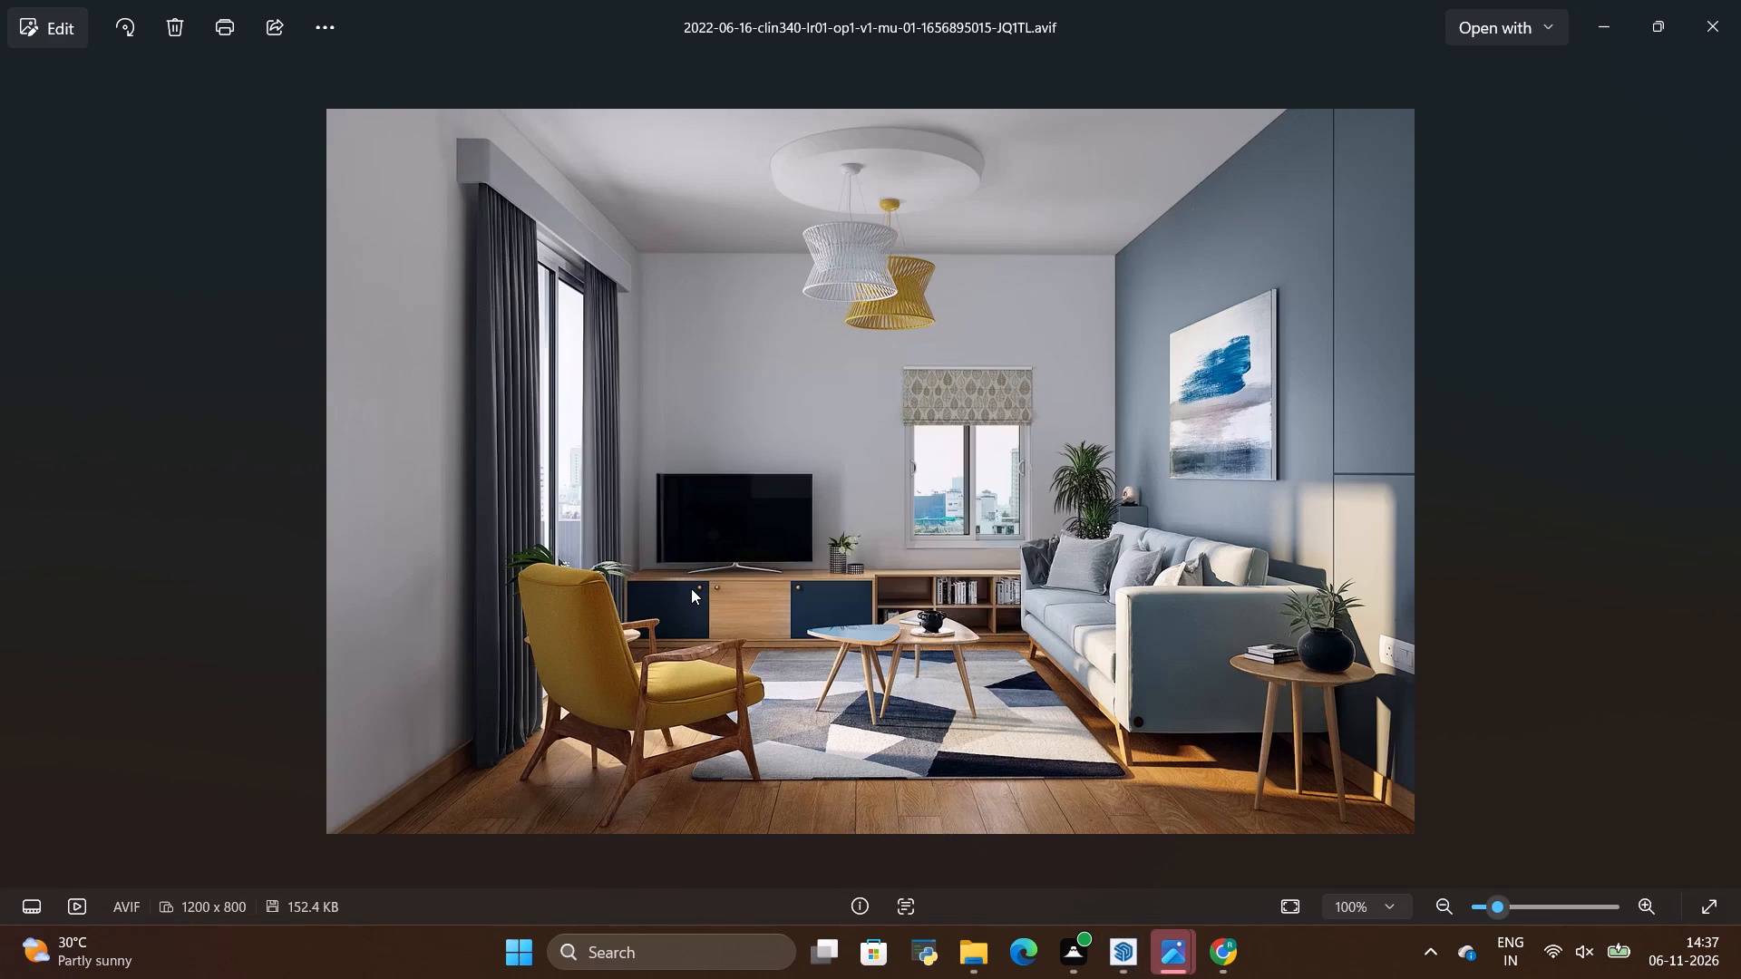
key("alt+Tab")
scroll(691, 588, "down", 2)
scroll(683, 561, "up", 3)
scroll(775, 587, "down", 11)
scroll(889, 550, "up", 7)
left_click_drag(1036, 640, 1006, 666)
scroll(875, 582, "up", 5)
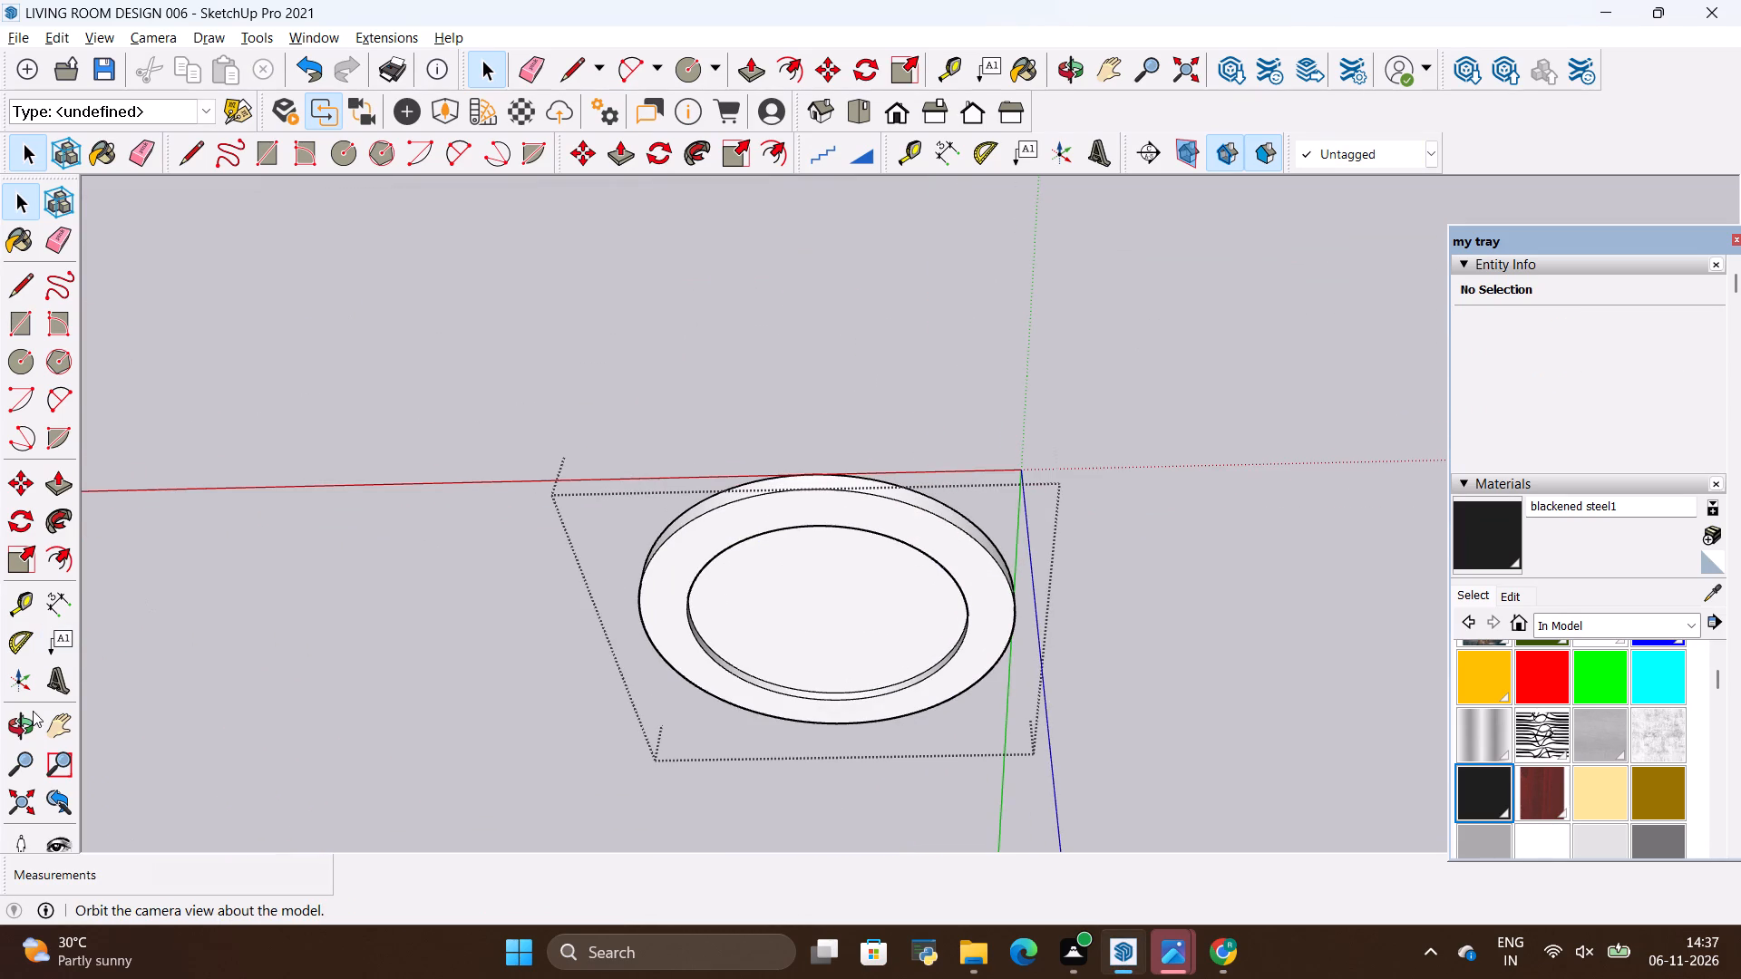
left_click(30, 714)
left_click_drag(578, 567, 580, 616)
scroll(809, 607, "up", 6)
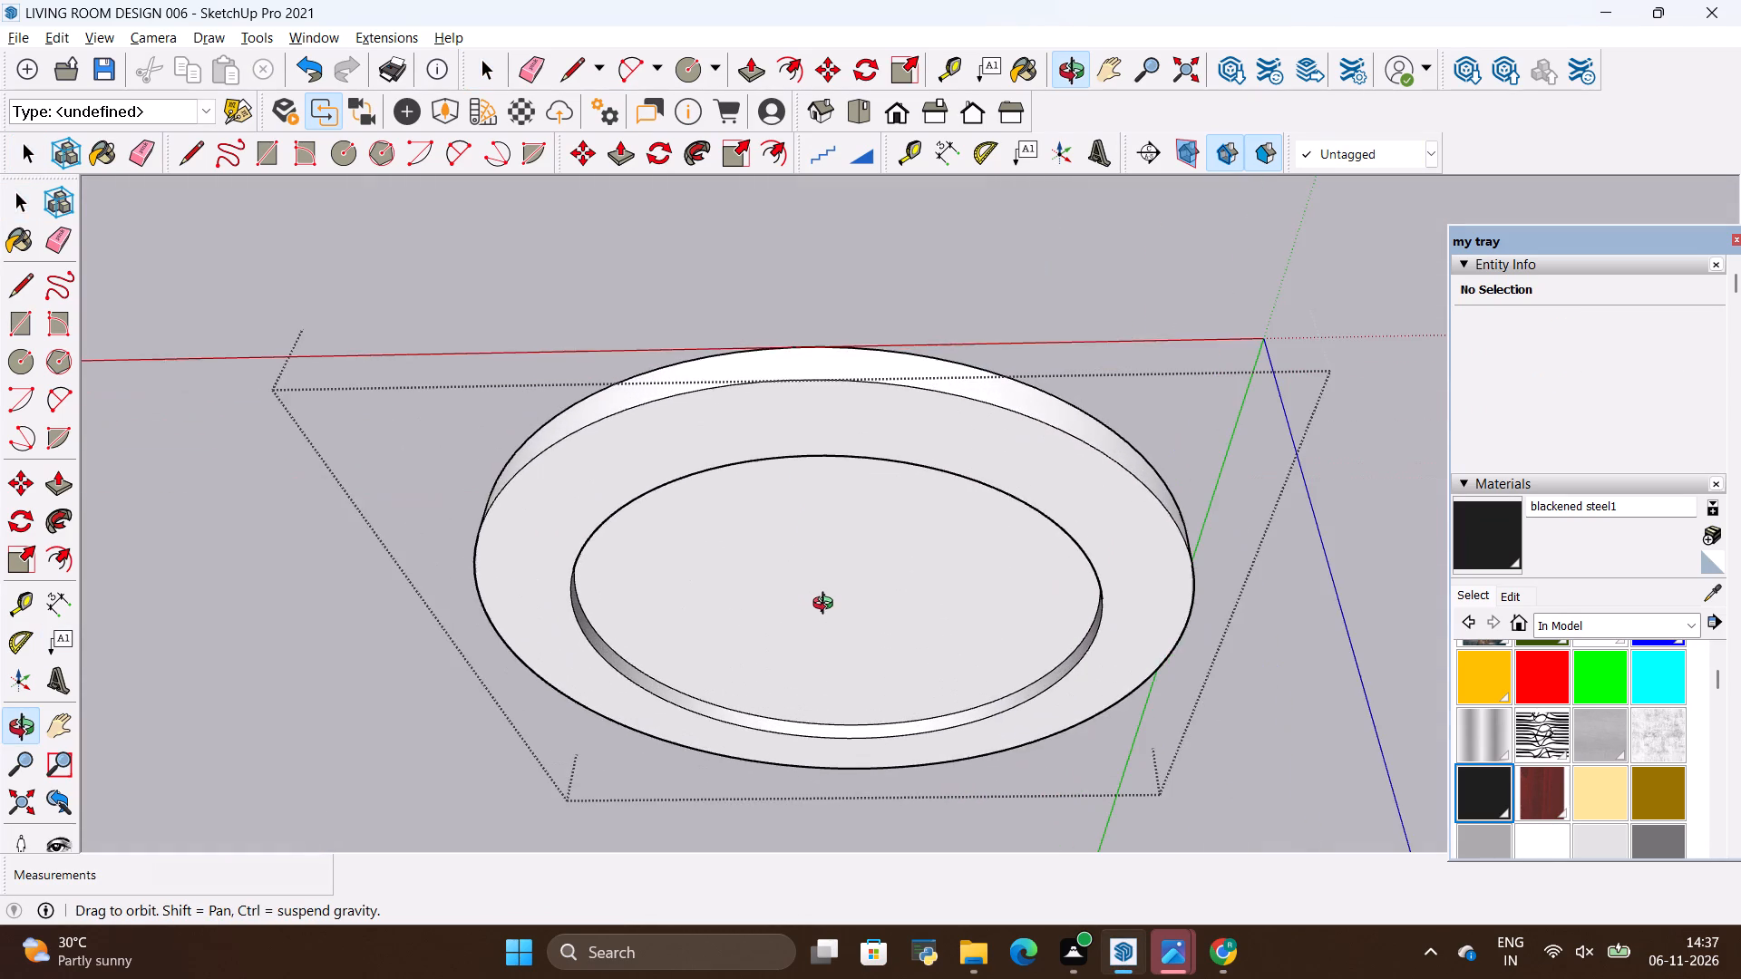
left_click_drag(827, 604, 833, 564)
scroll(718, 645, "down", 4)
left_click_drag(788, 587, 799, 603)
key("alt+Tab")
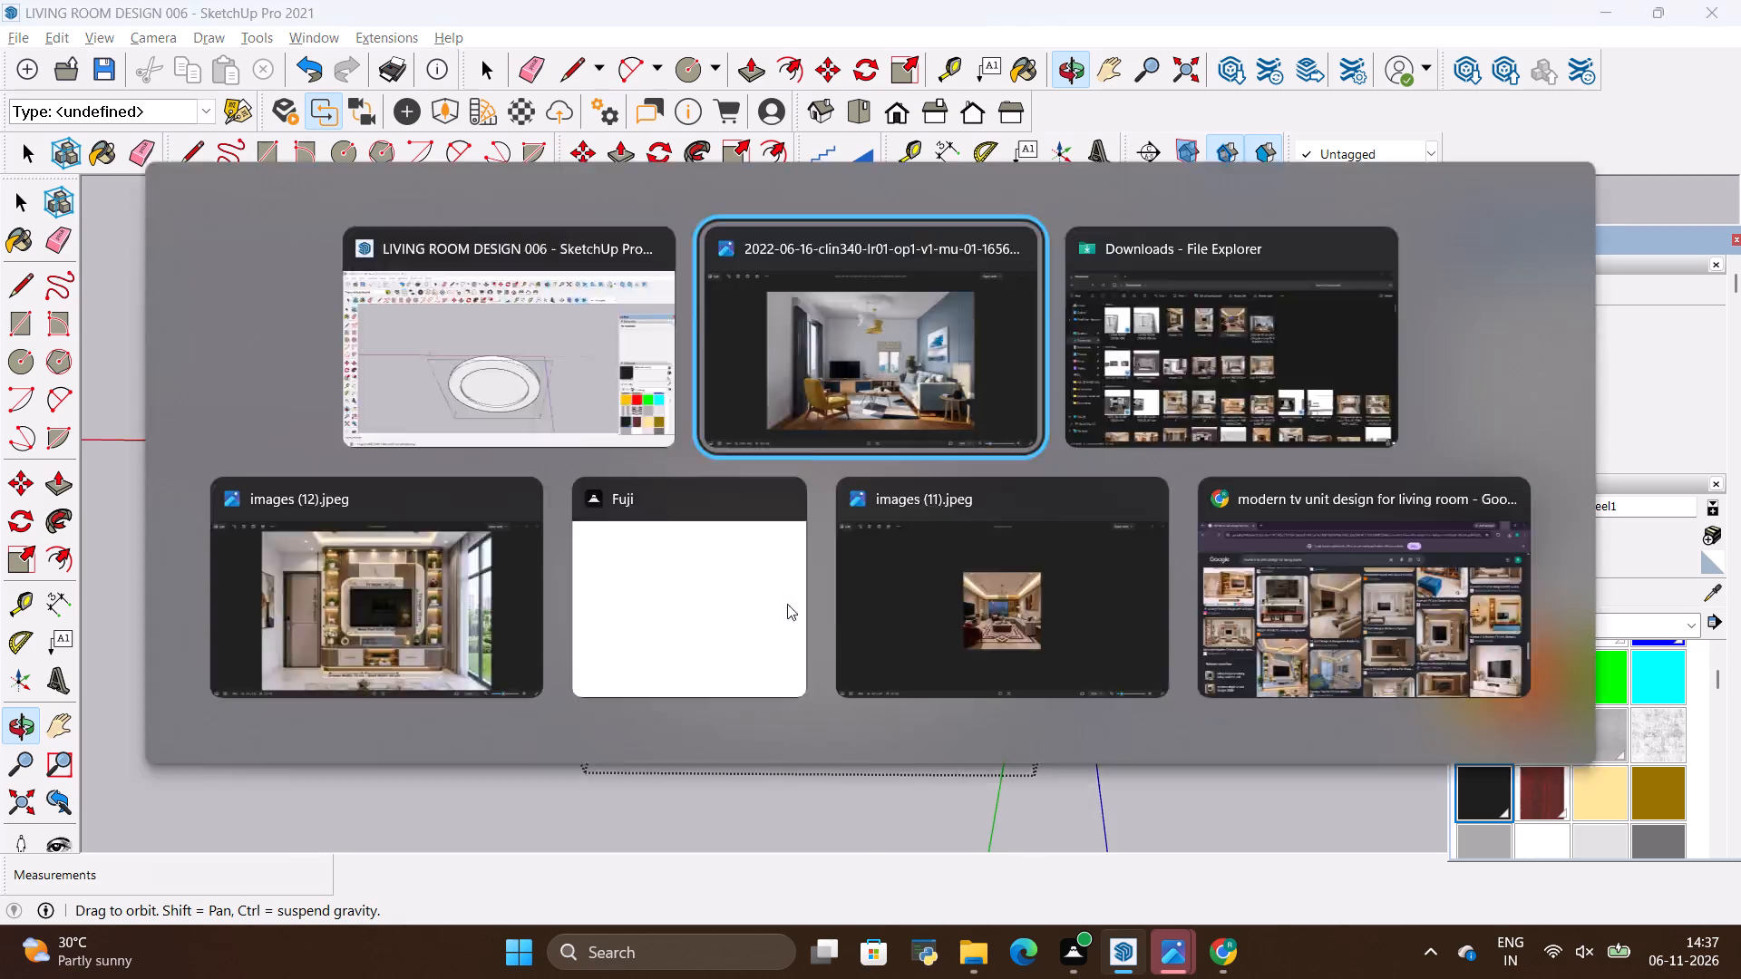
key("alt+Tab")
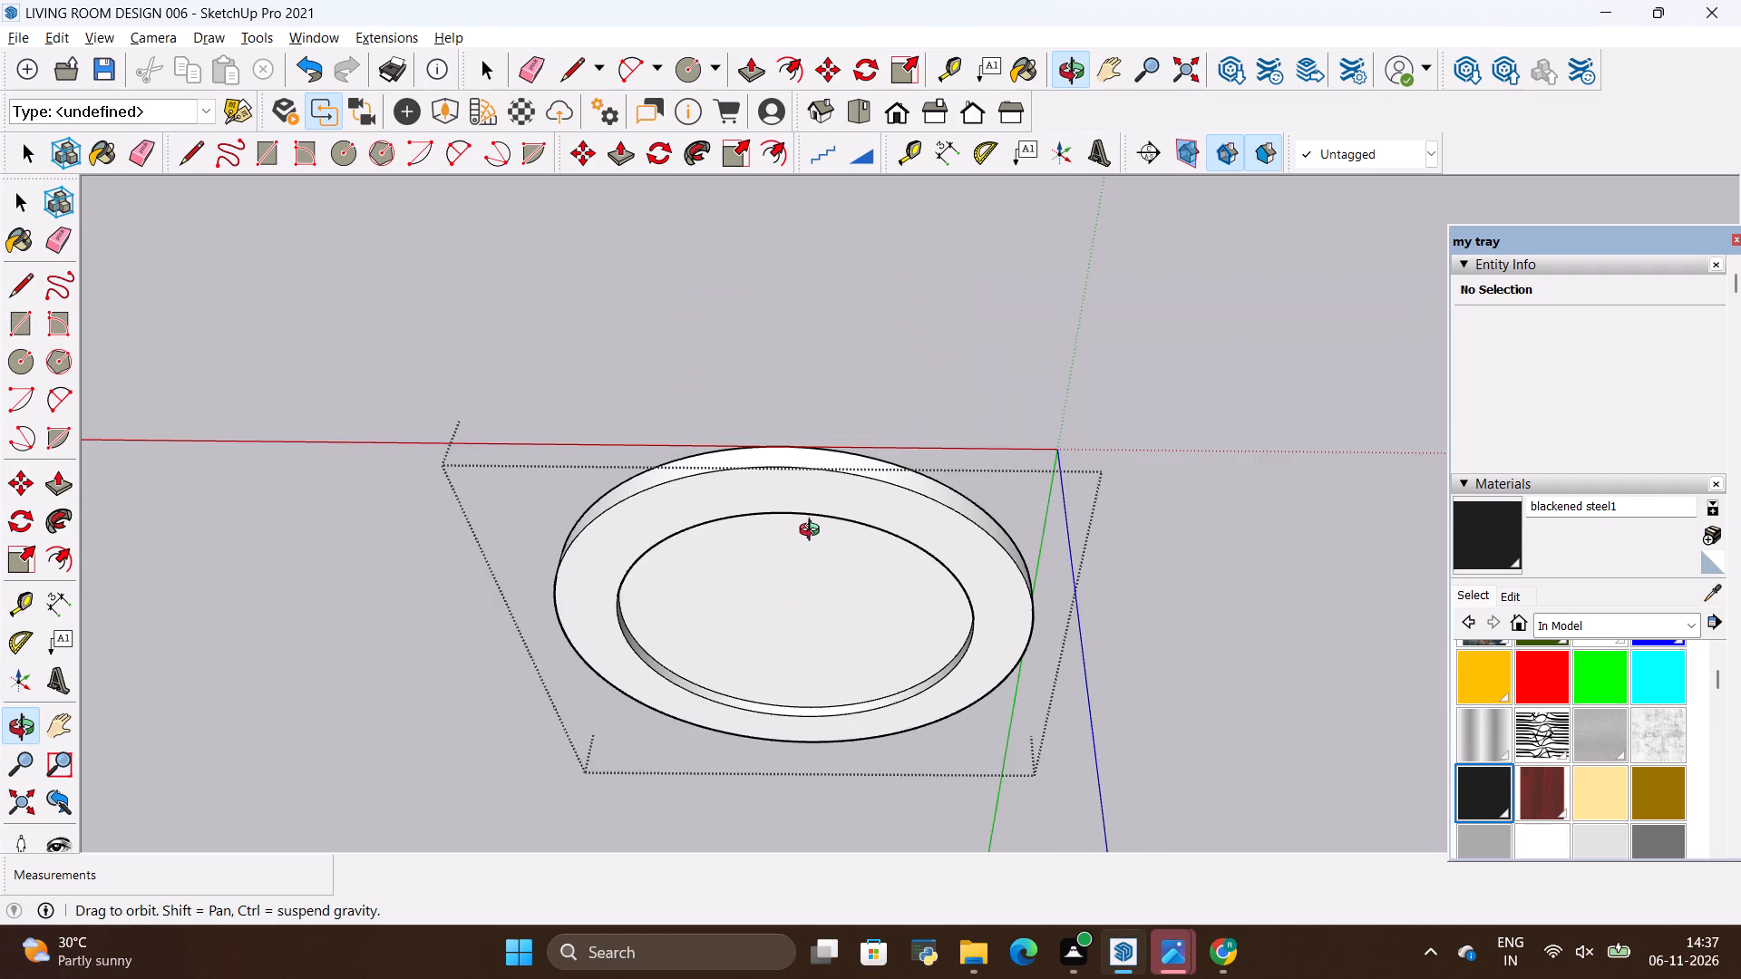
Place an Enscape spot light at the upper rim of the small recessed disc, aimed straight down.
scroll(814, 528, "up", 15)
left_click_drag(720, 336, 729, 496)
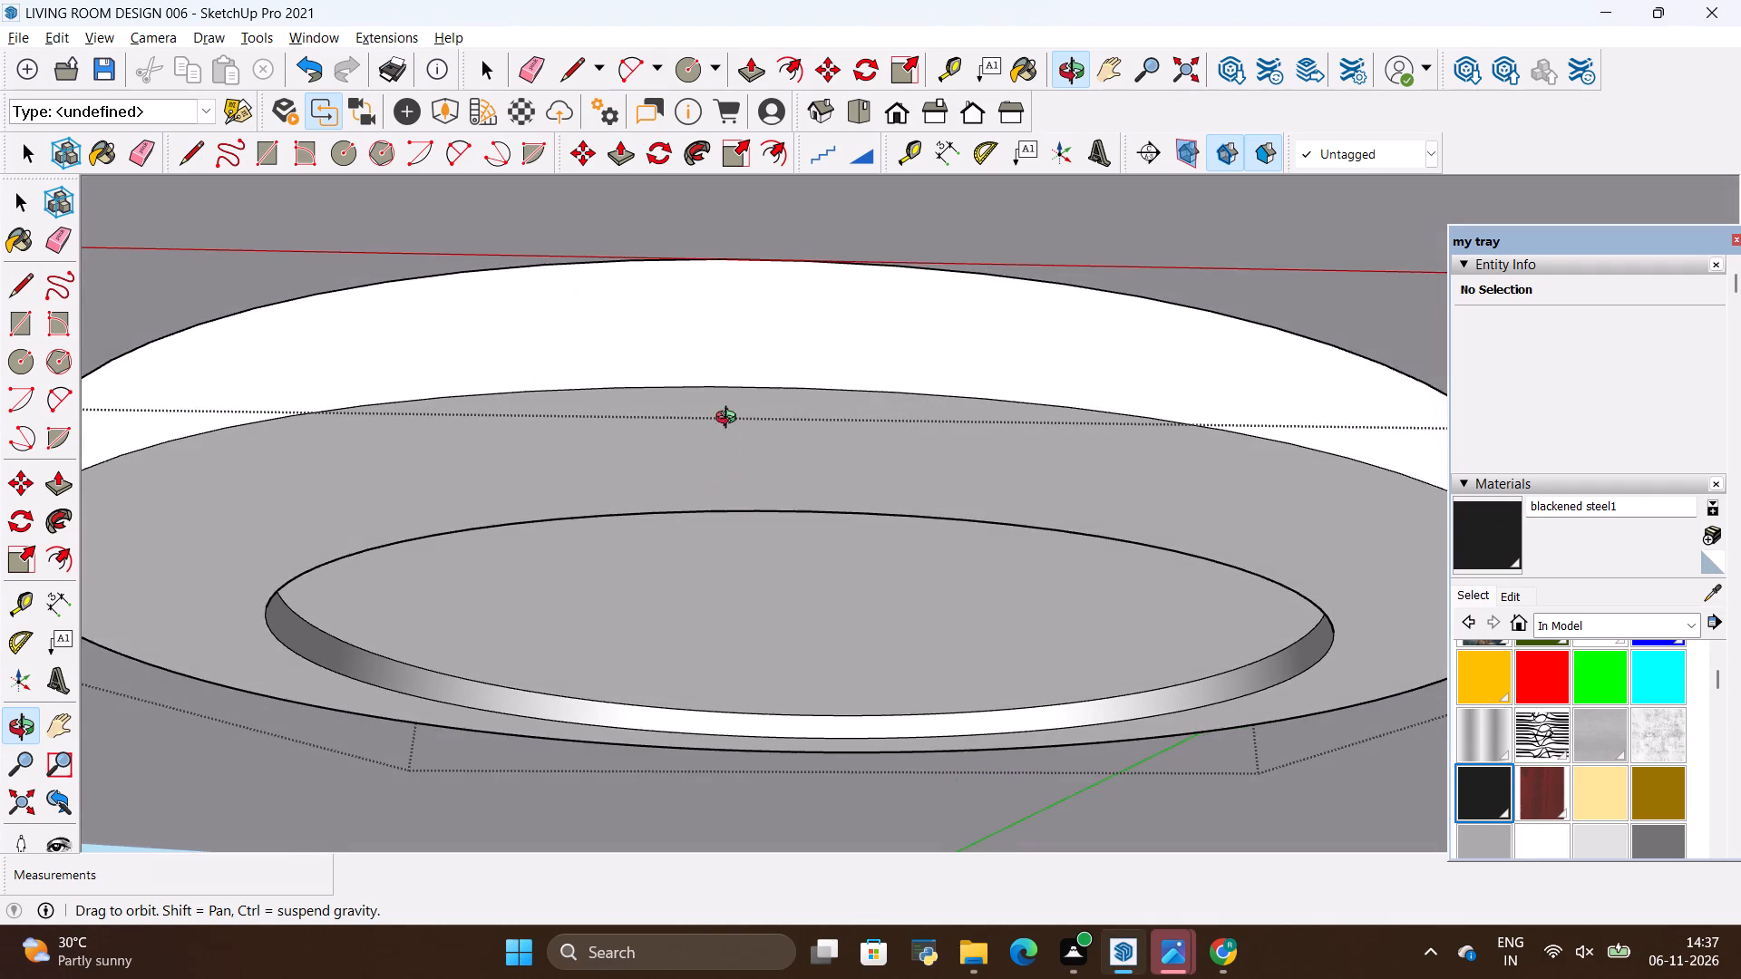
scroll(732, 354, "up", 3)
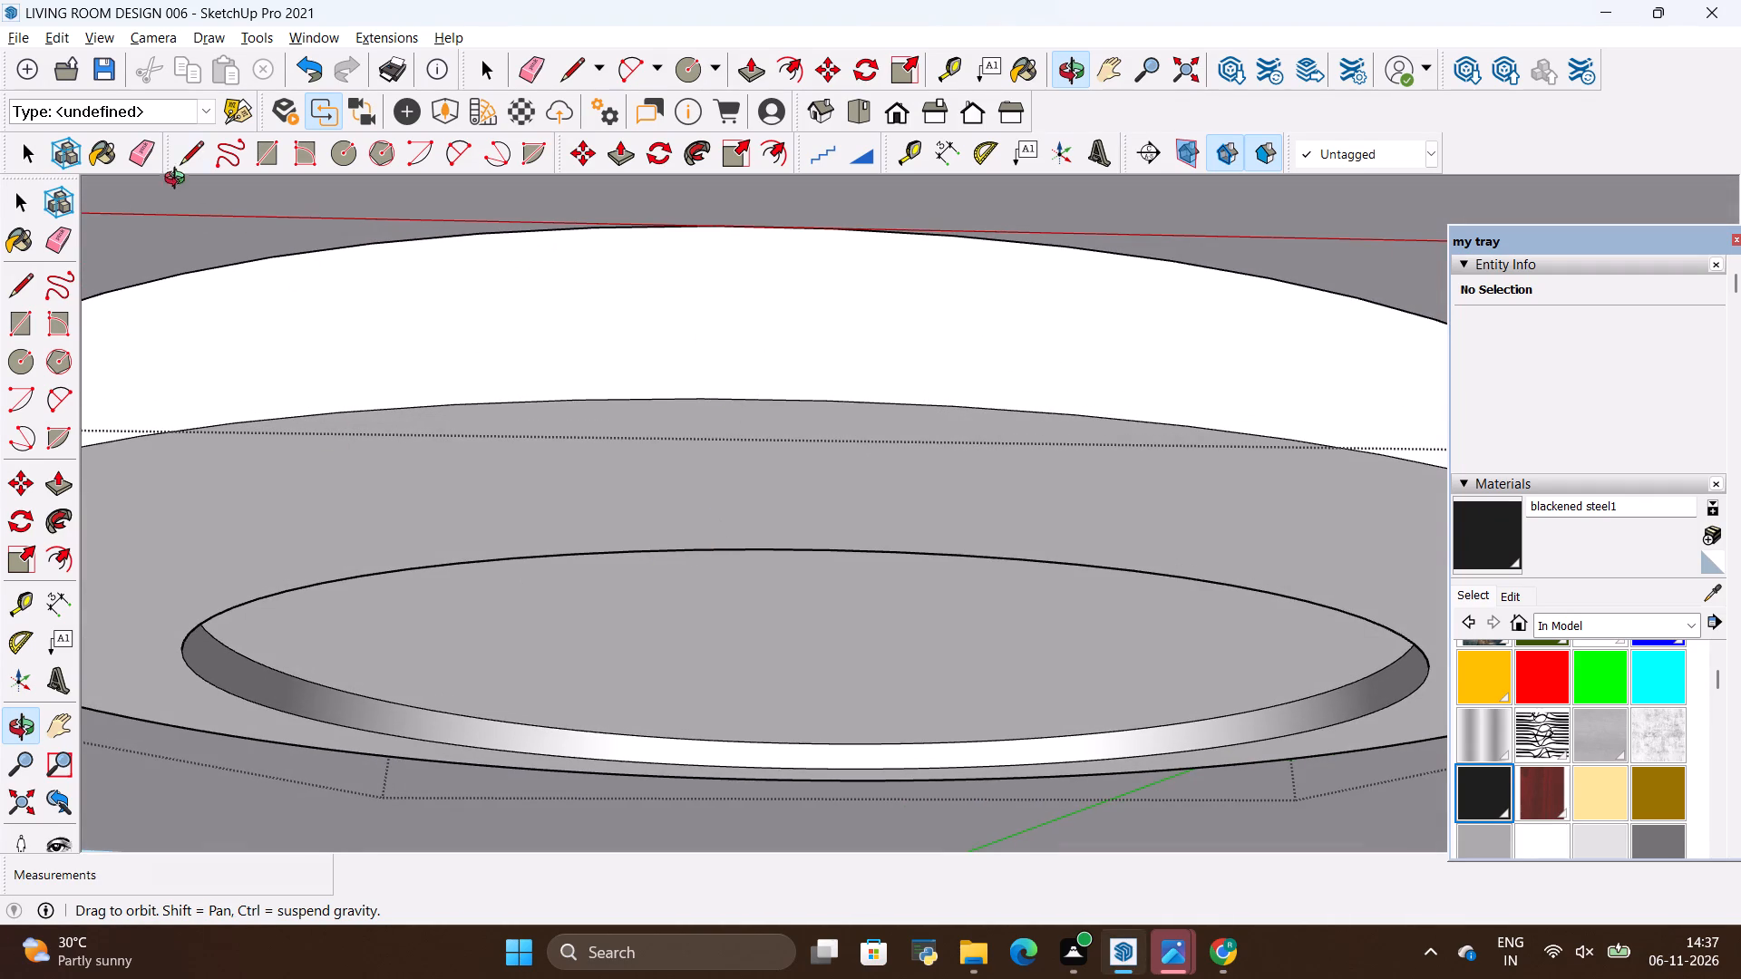
left_click(402, 107)
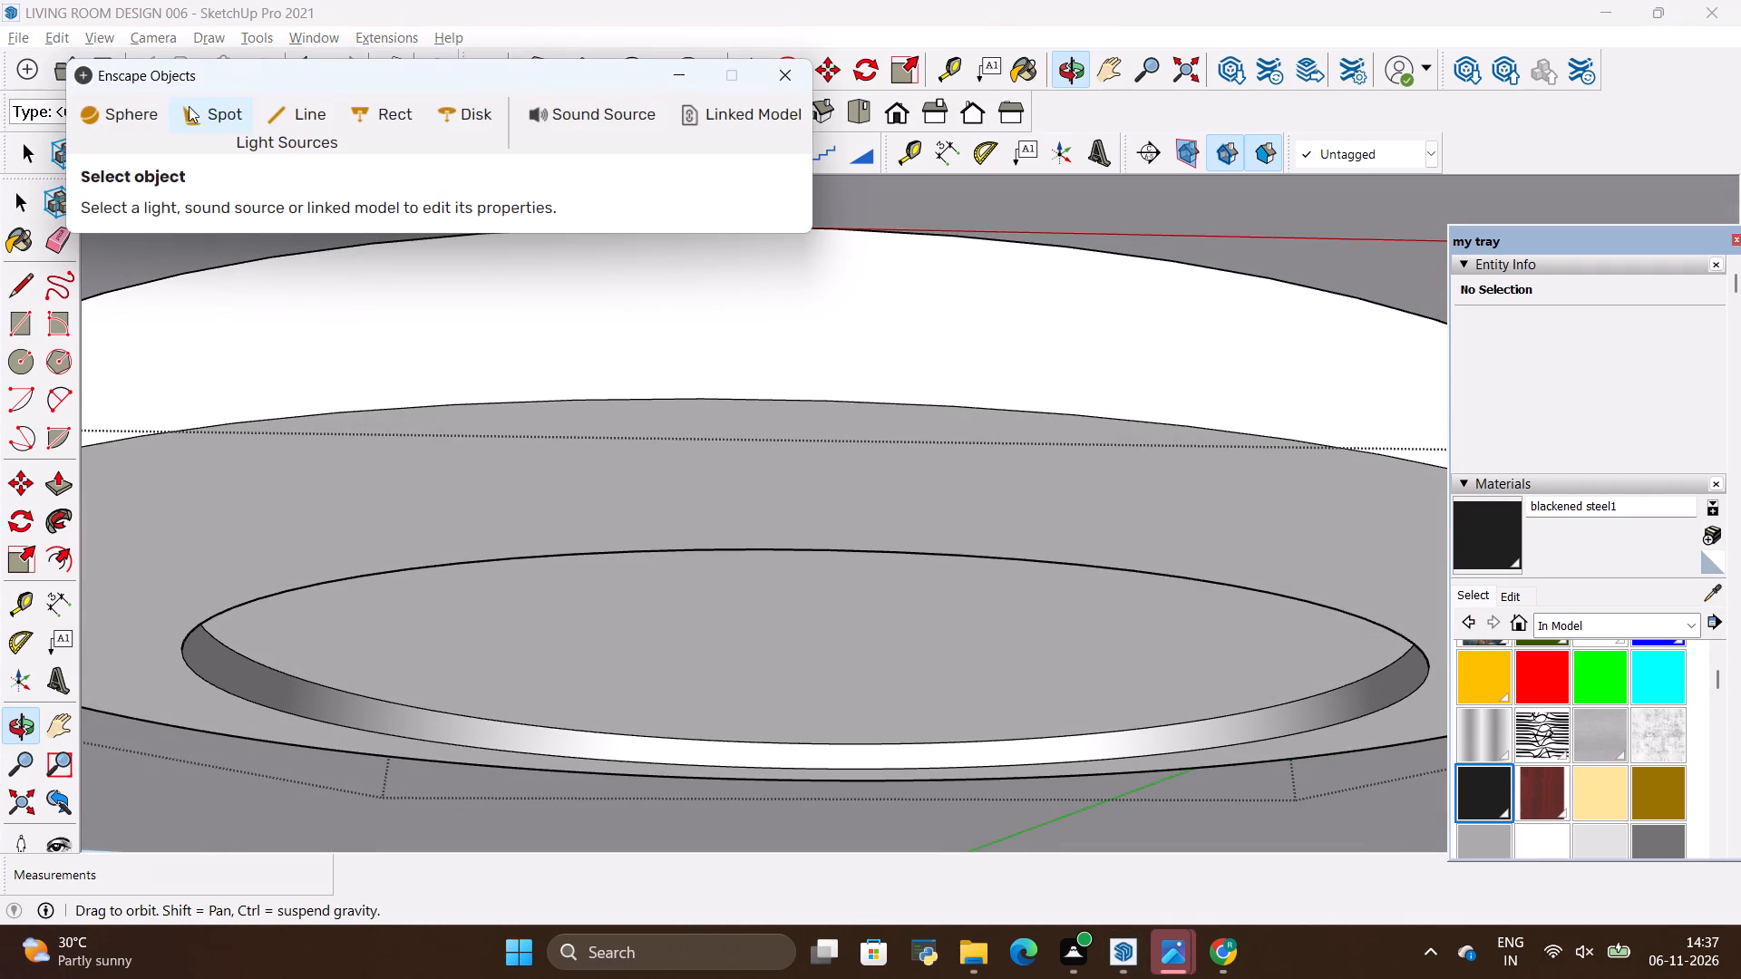
left_click(236, 110)
scroll(481, 506, "down", 5)
scroll(739, 323, "up", 2)
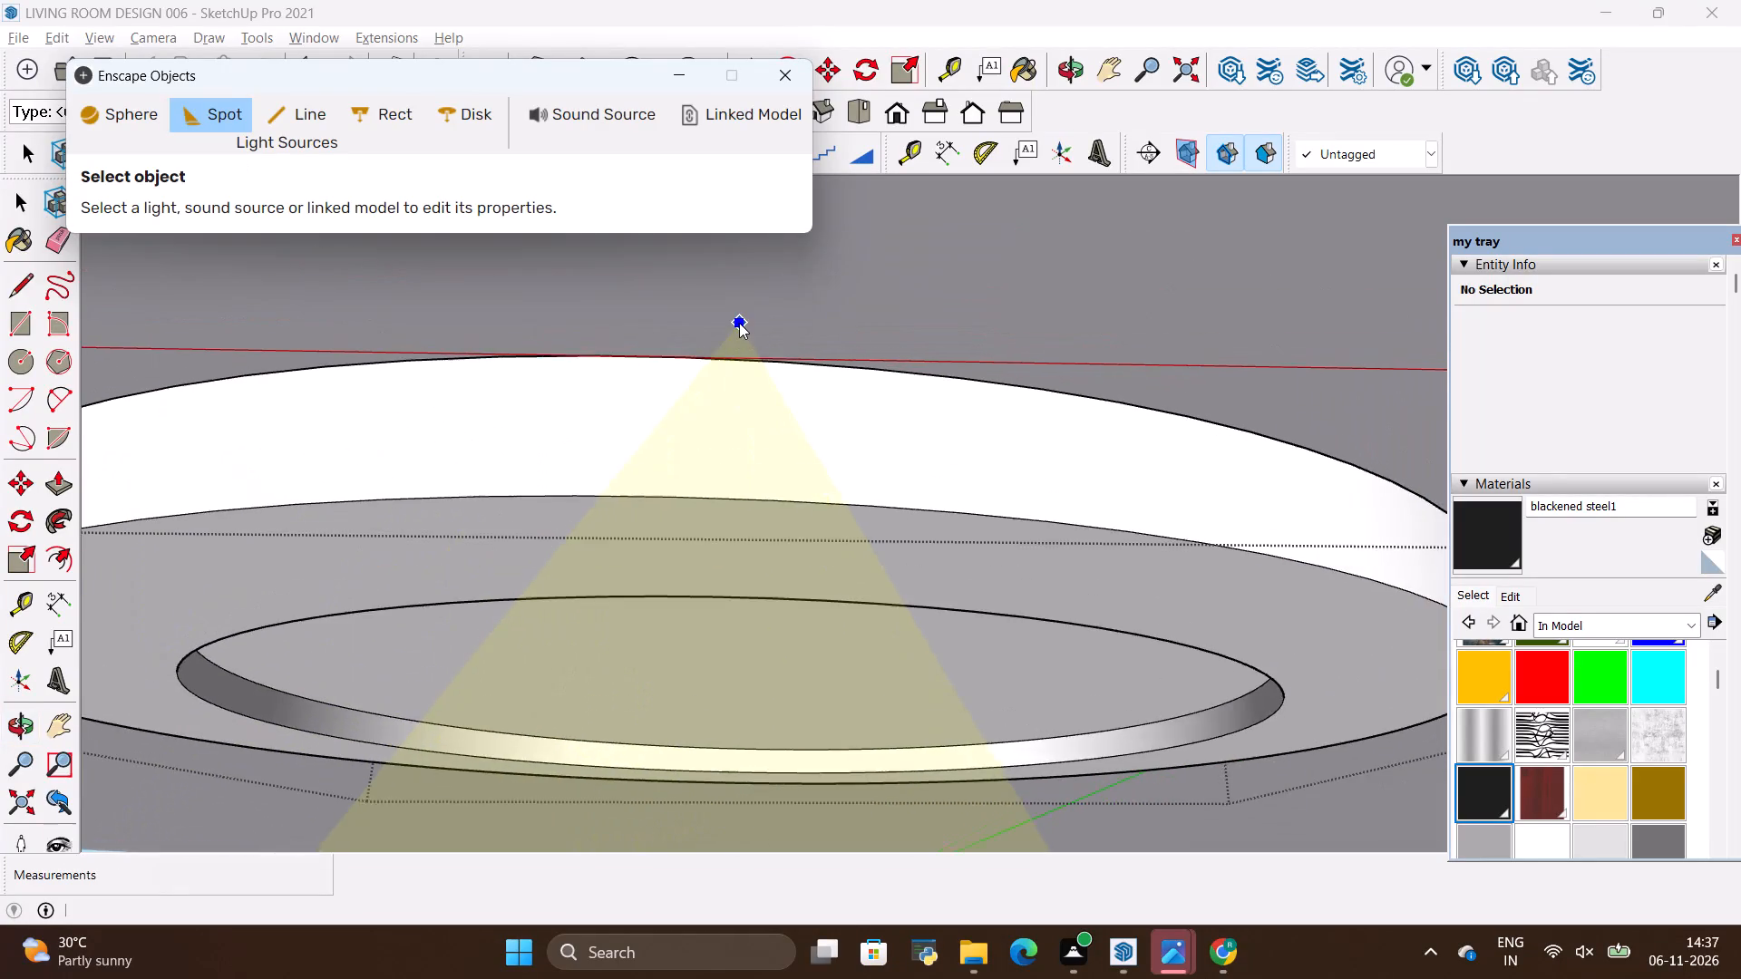
scroll(739, 323, "up", 4)
left_click(725, 394)
left_click(729, 348)
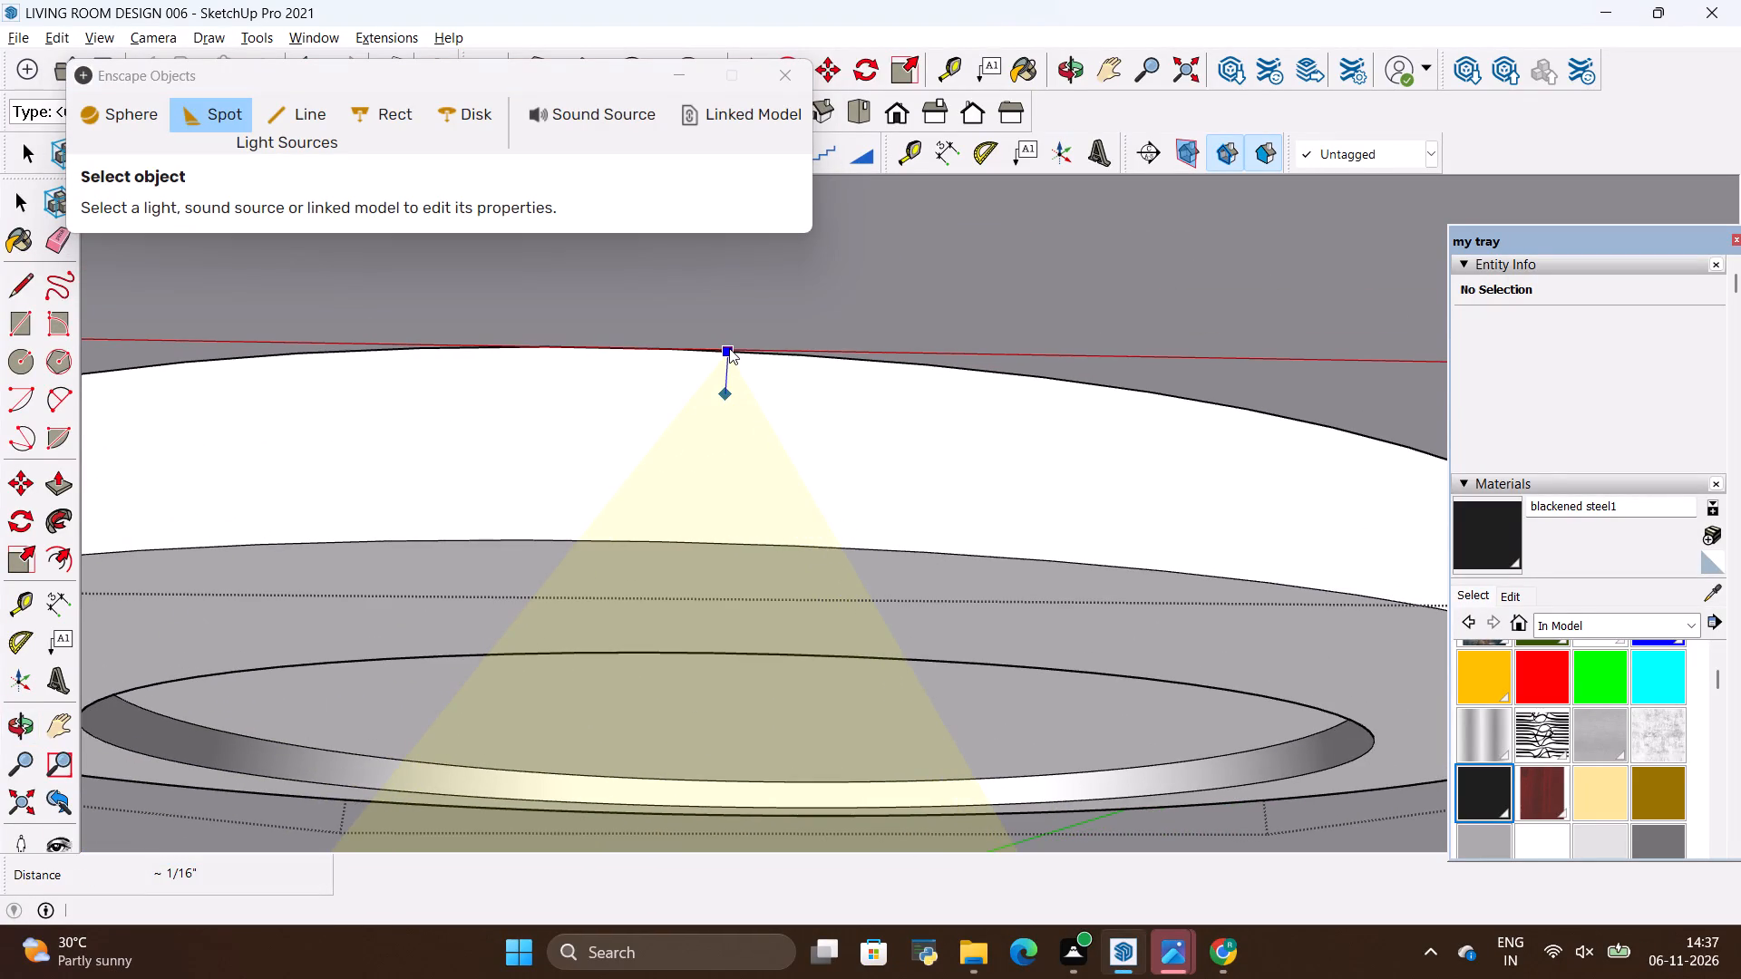
triple_click(721, 543)
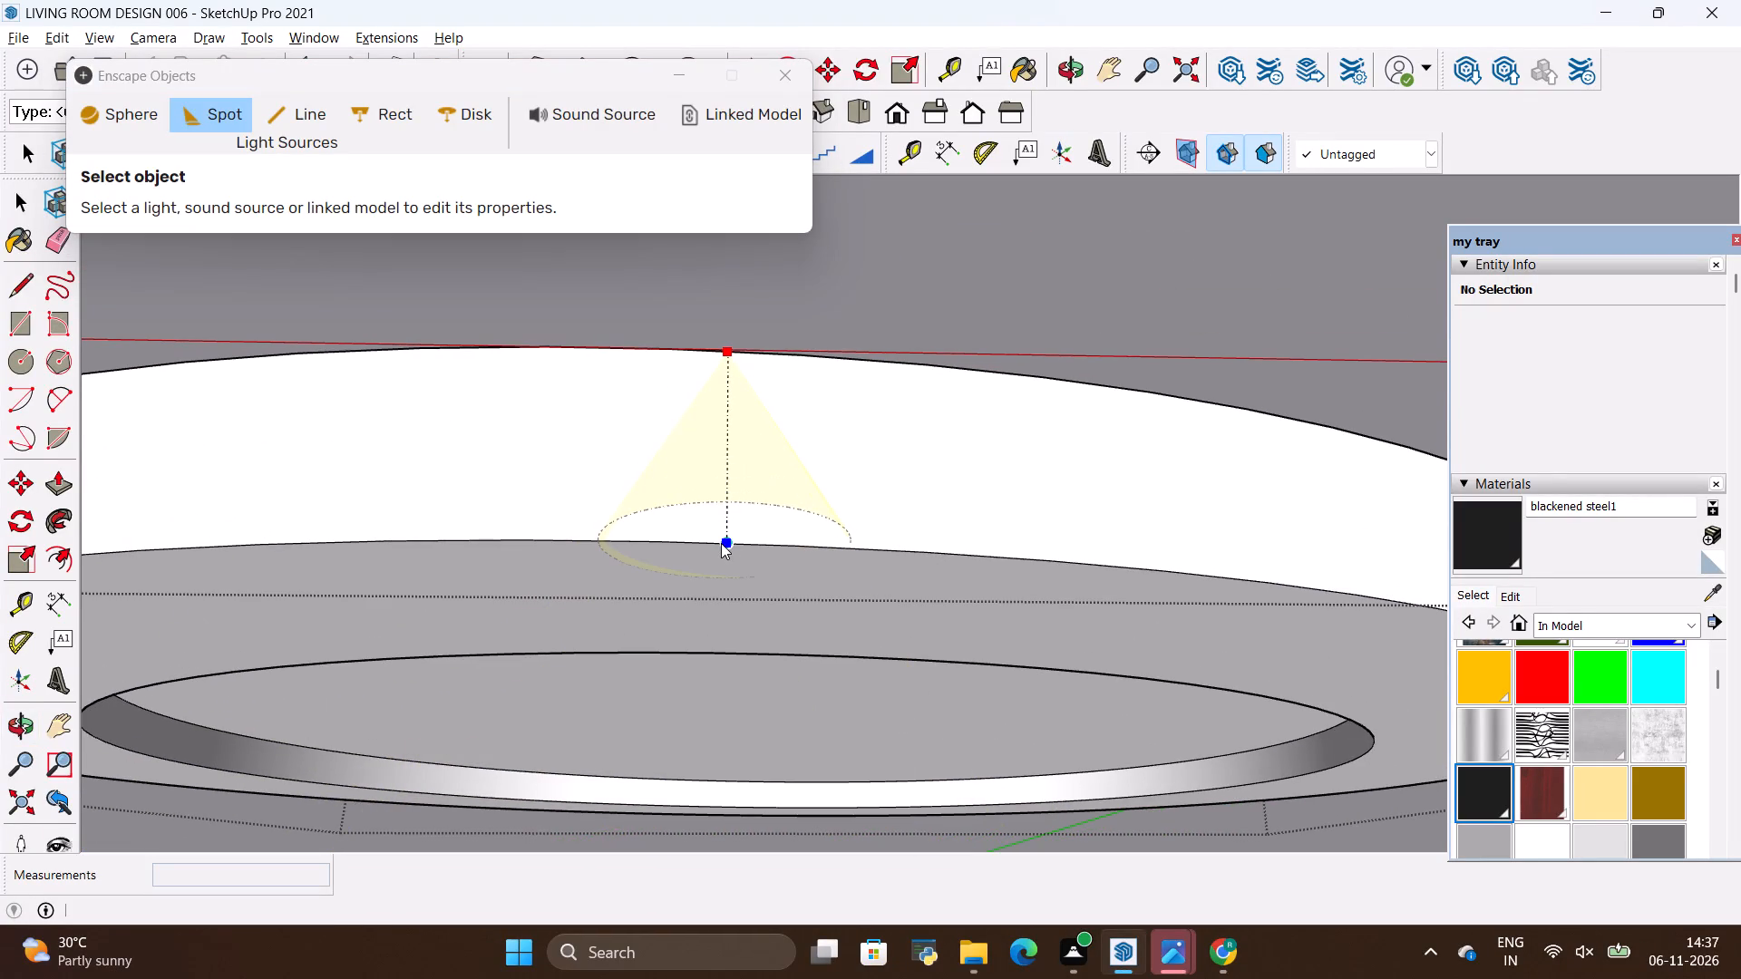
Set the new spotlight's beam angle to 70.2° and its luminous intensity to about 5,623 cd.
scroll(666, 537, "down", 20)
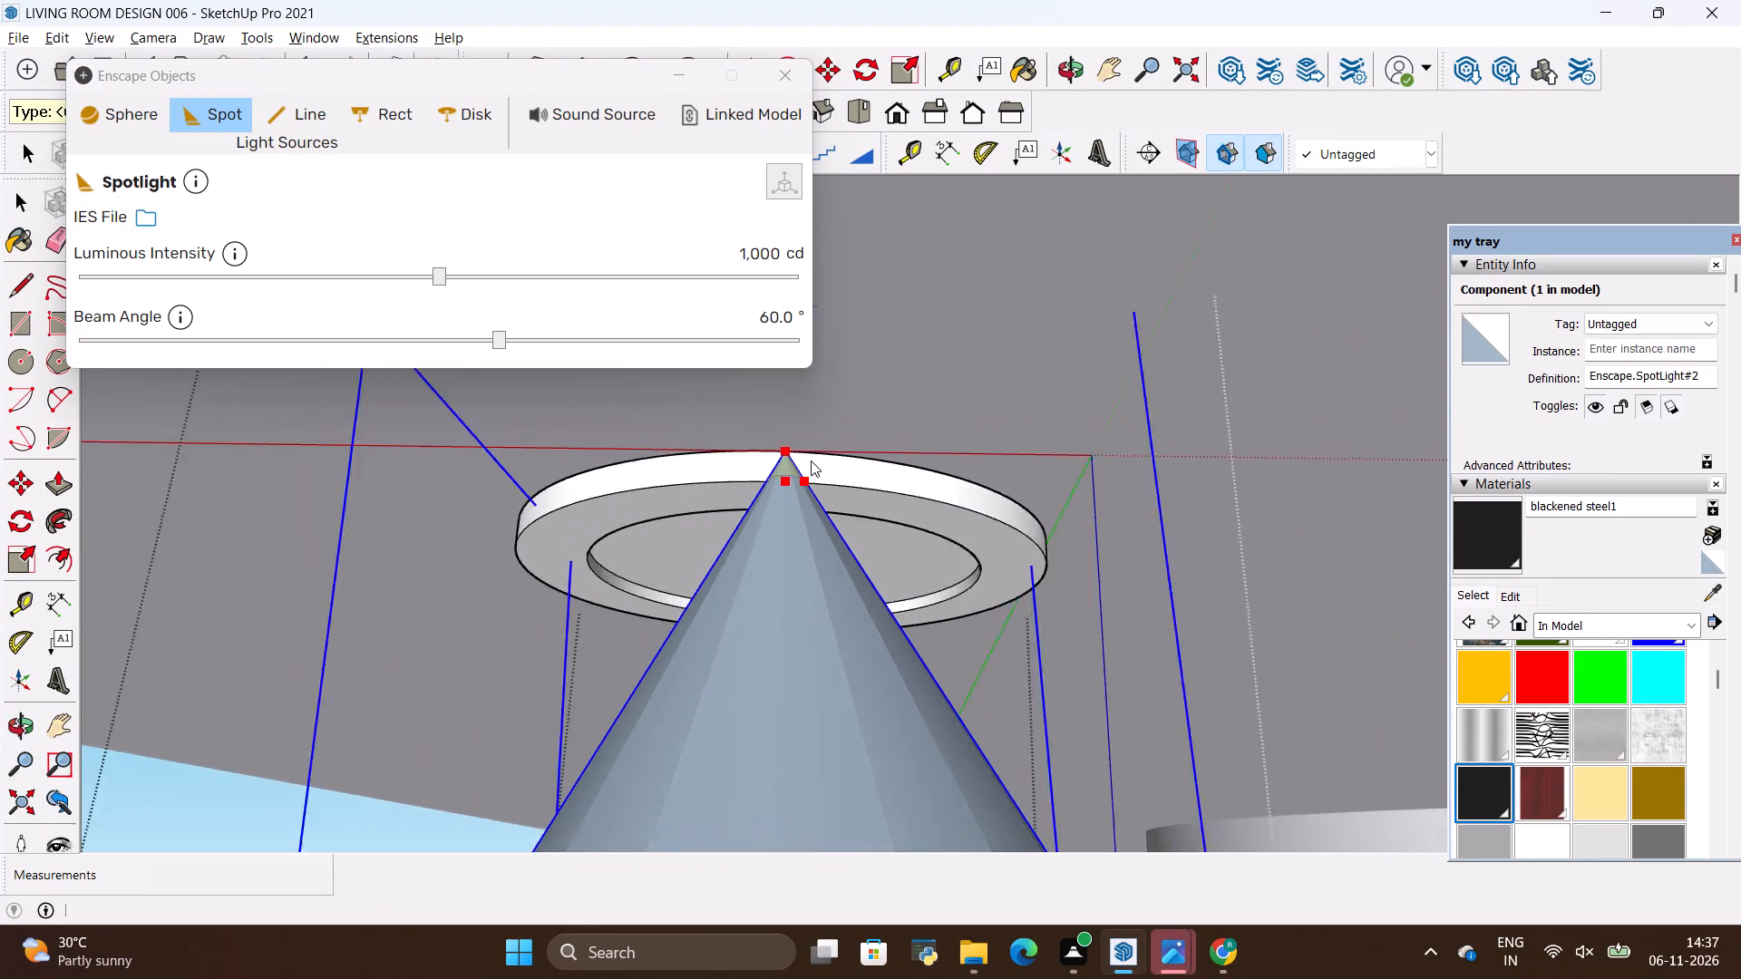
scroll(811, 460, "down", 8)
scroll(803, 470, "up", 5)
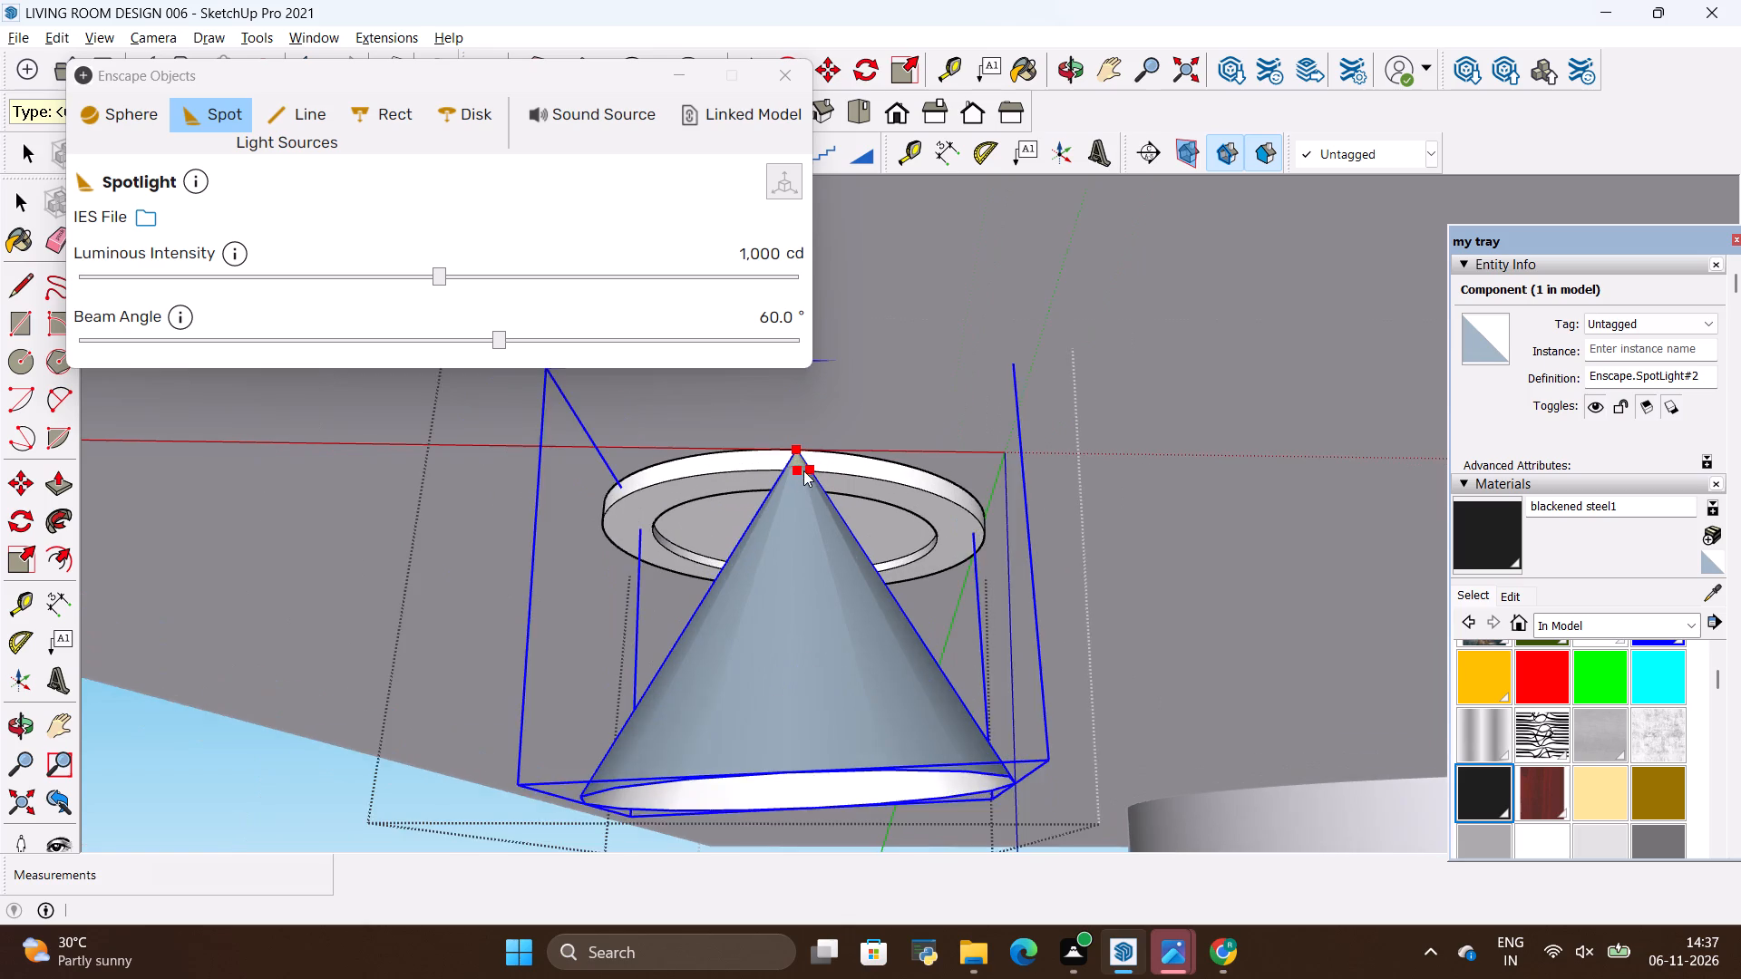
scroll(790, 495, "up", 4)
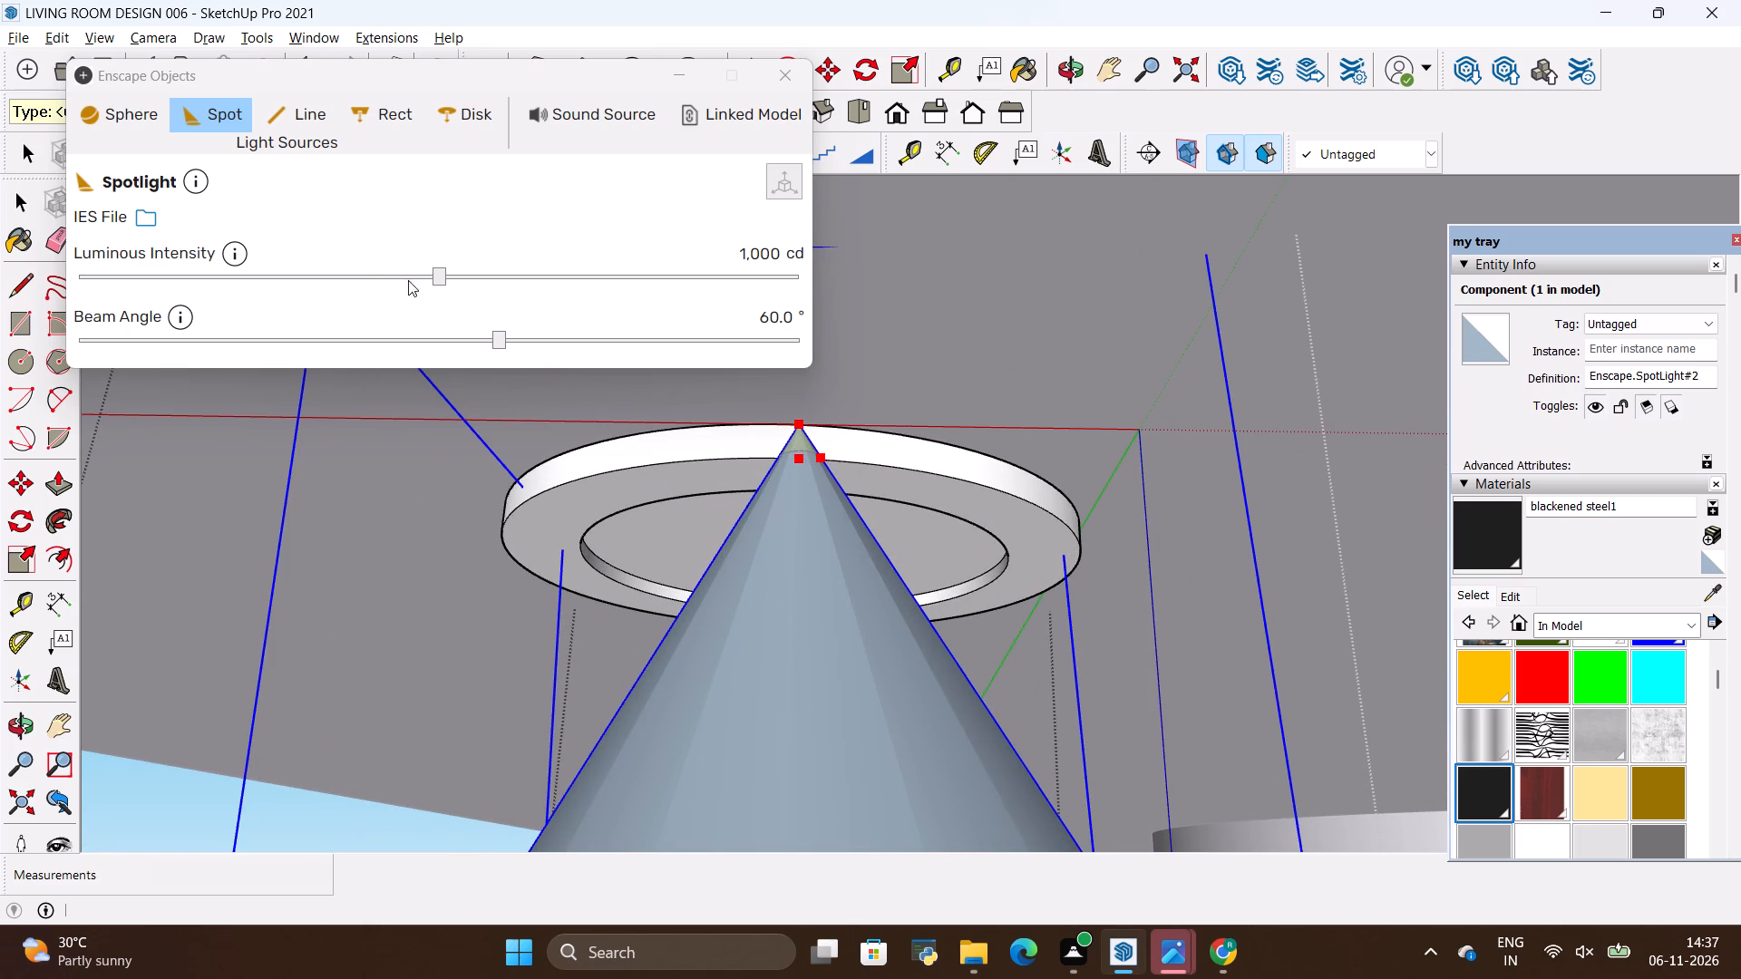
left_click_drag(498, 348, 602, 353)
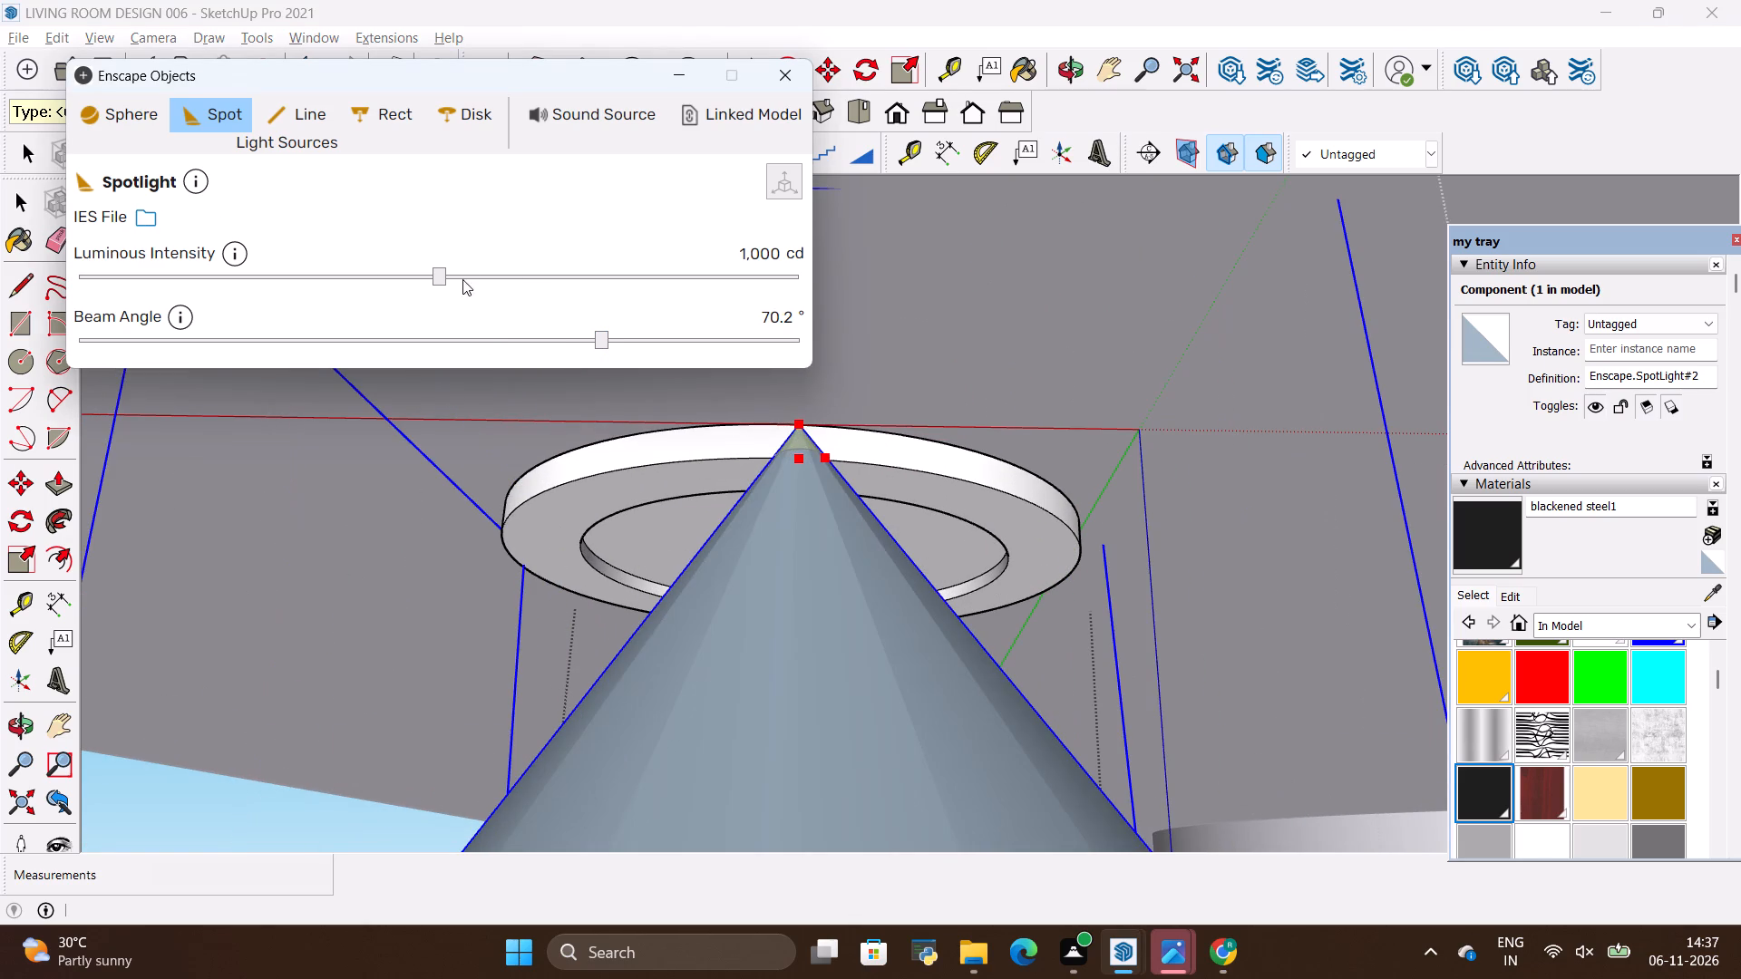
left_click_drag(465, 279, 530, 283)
Load the defined-spot.ies profile into the spotlight and set its luminous intensity to about 24,587 cd.
left_click(141, 226)
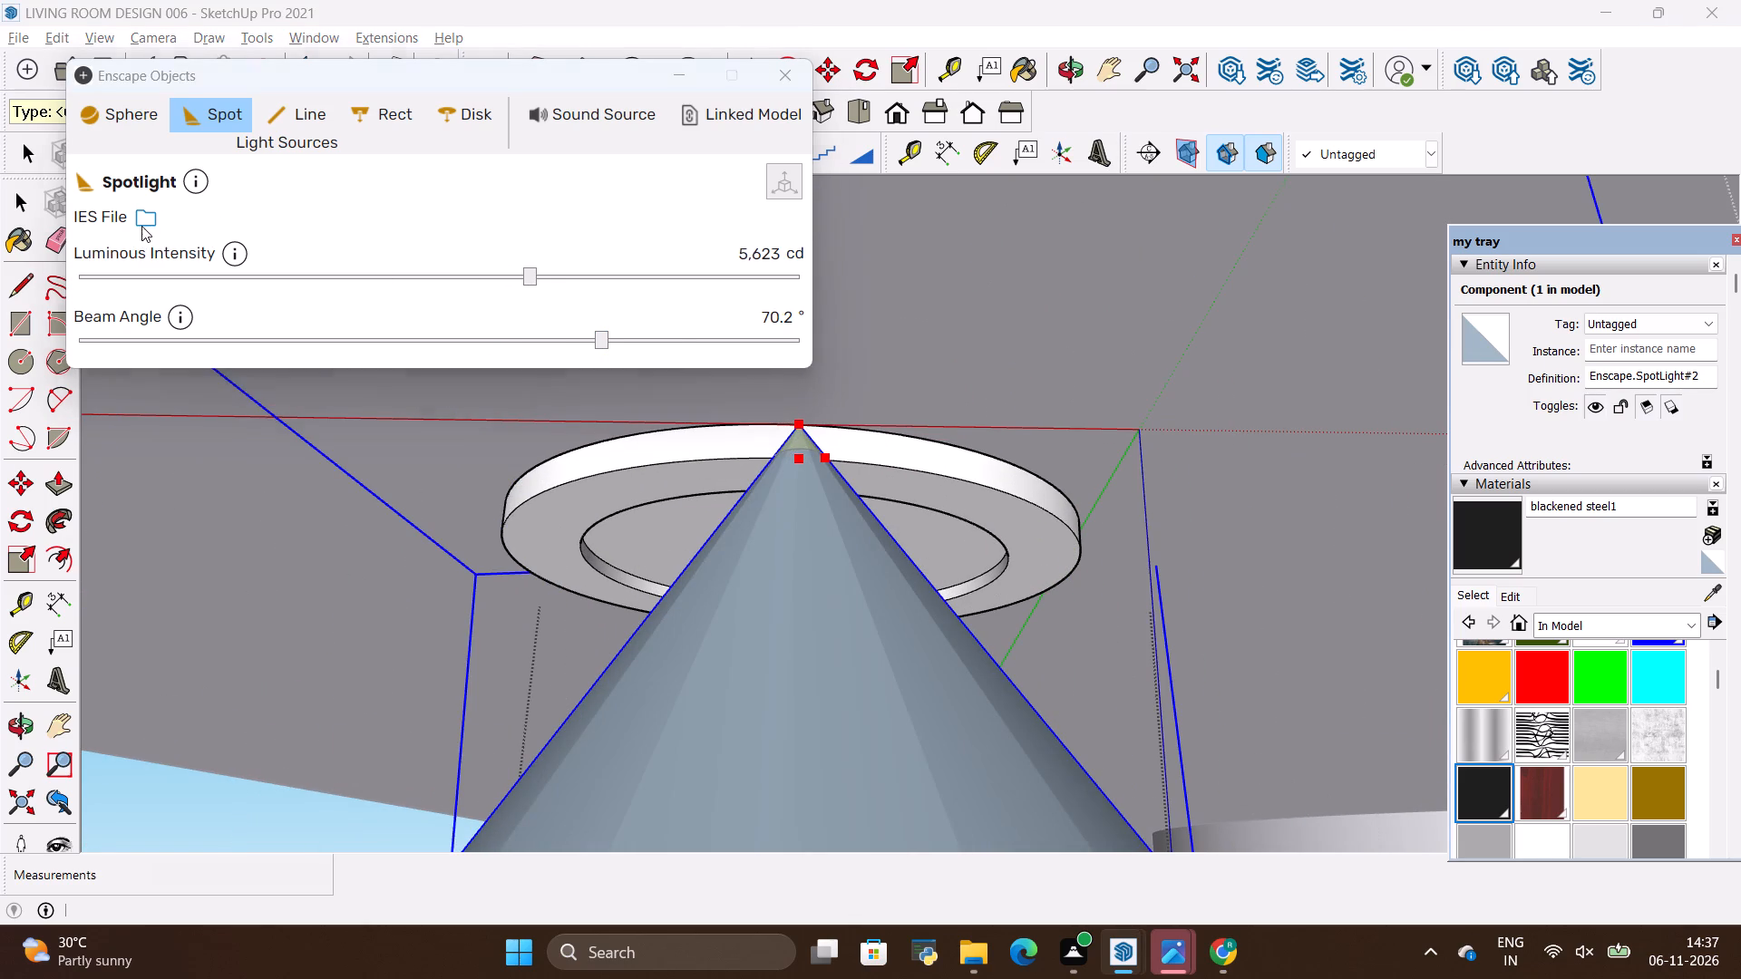
left_click(300, 295)
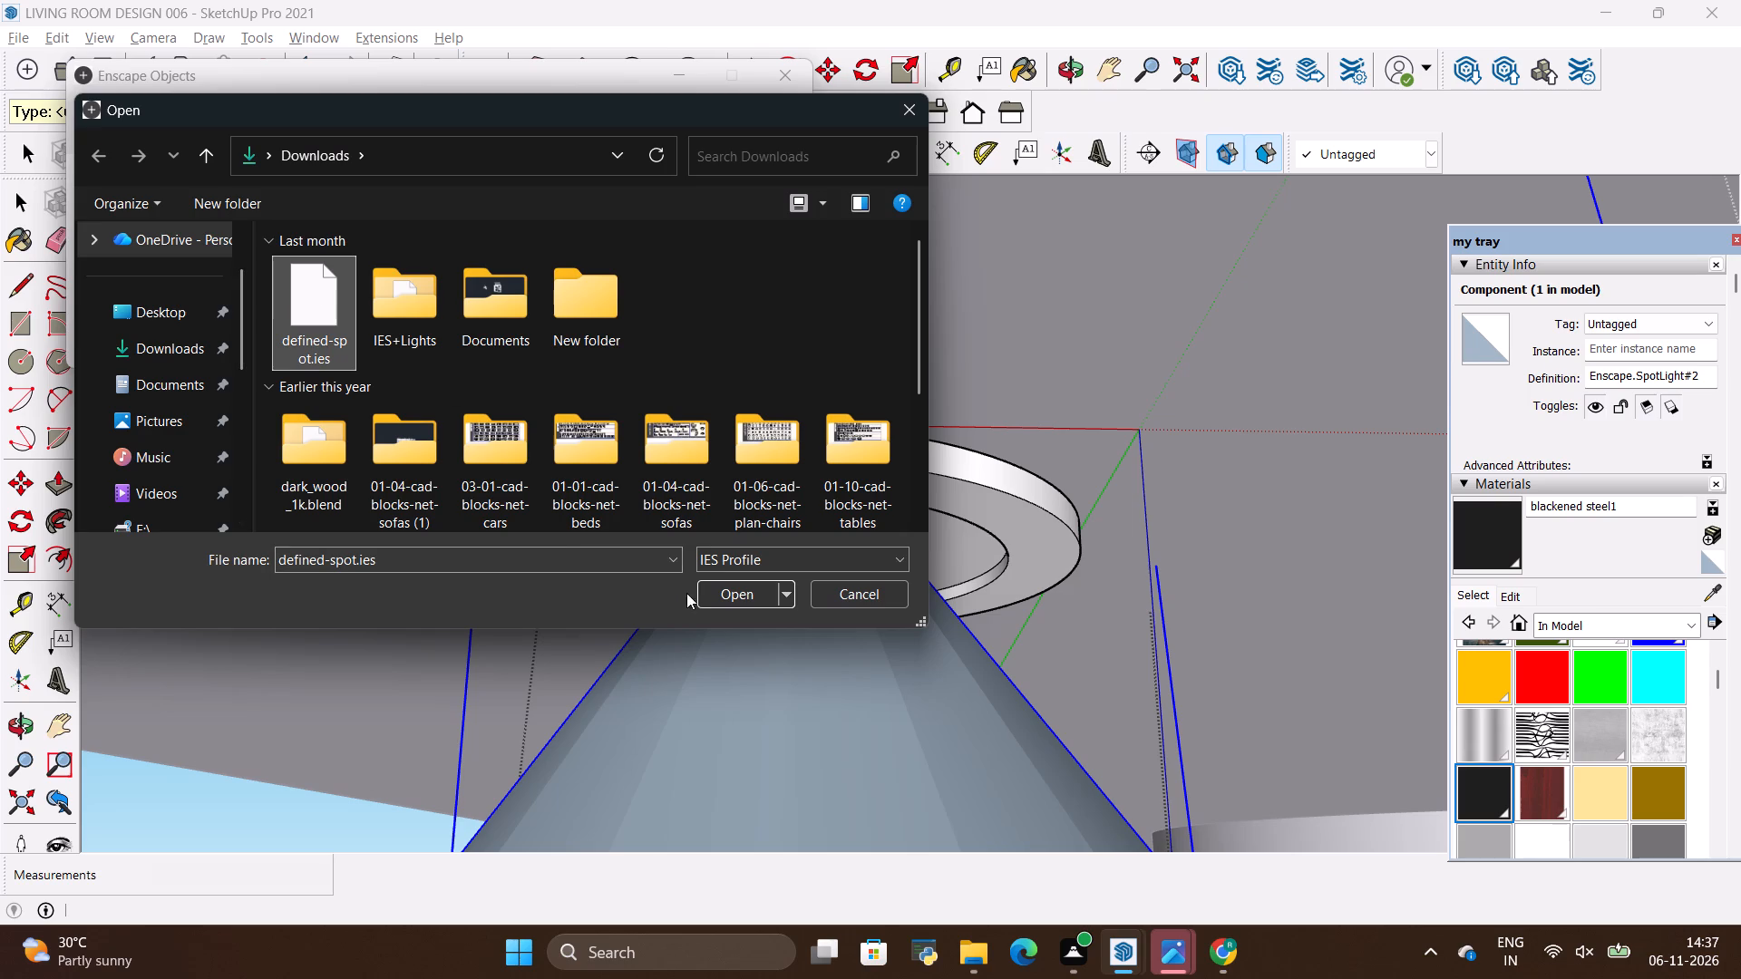
left_click(713, 596)
scroll(672, 481, "down", 4)
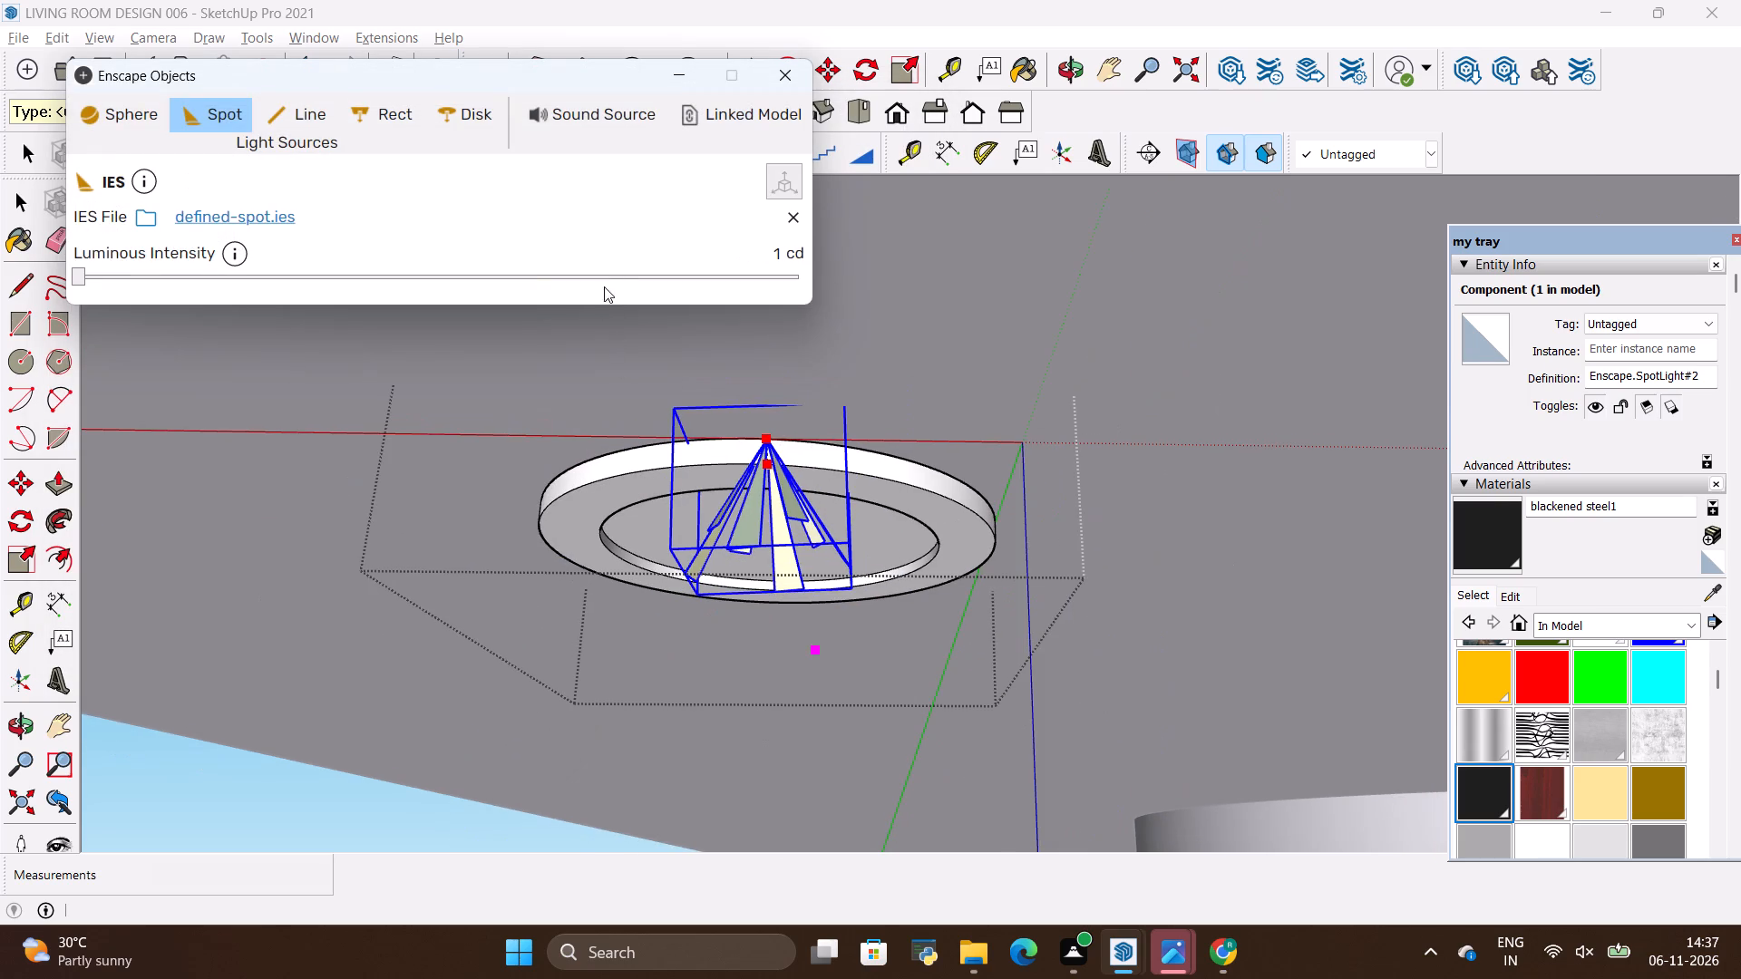
left_click(605, 276)
left_click(773, 81)
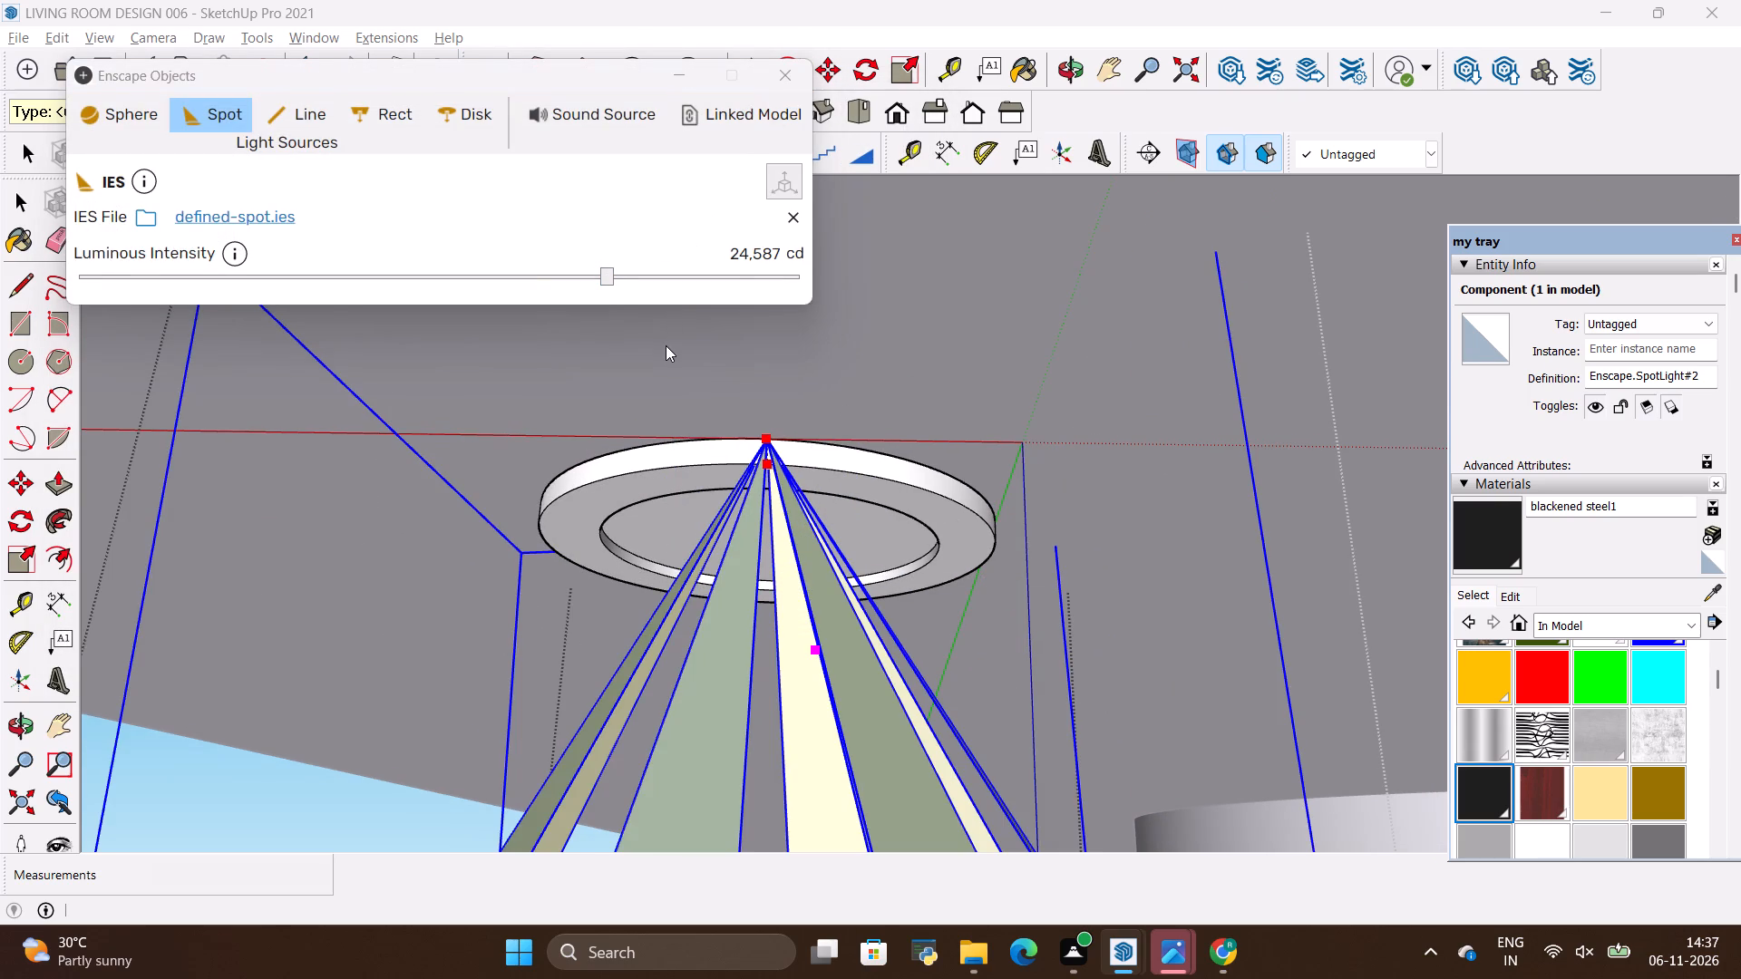
left_click(784, 80)
left_click(792, 79)
double_click(784, 79)
Move the spotlight about 5 5/16" from the disc's rim into the recess, and close the group.
key("m")
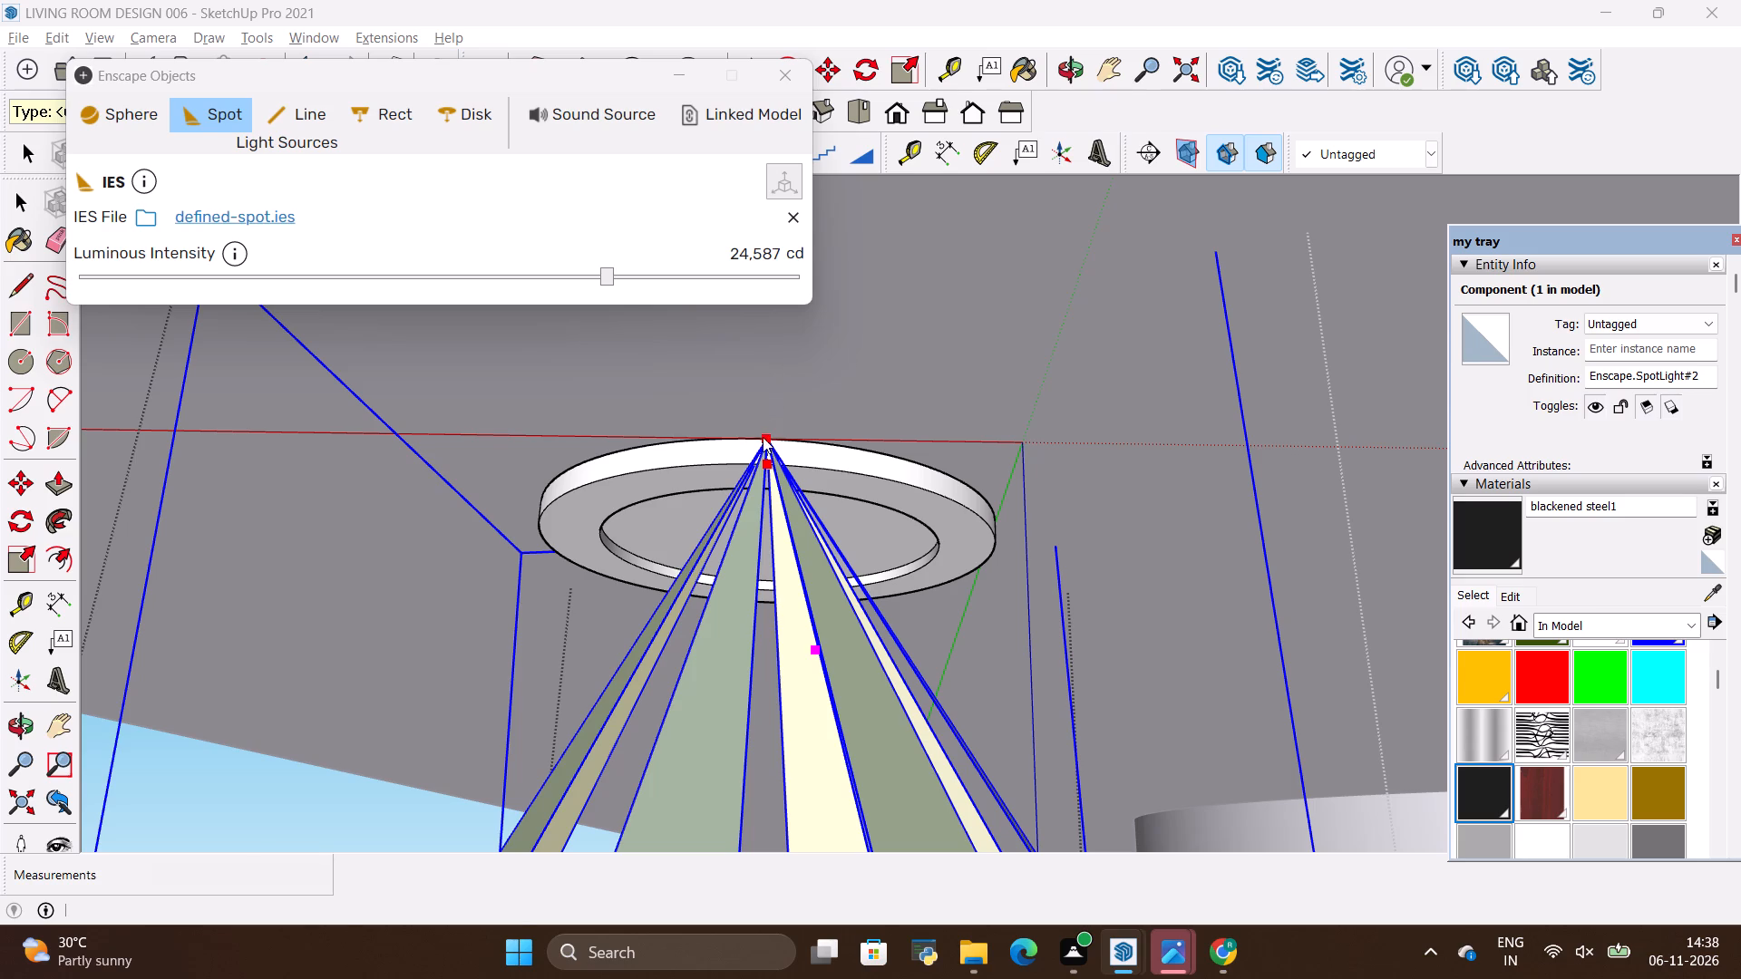
left_click(755, 428)
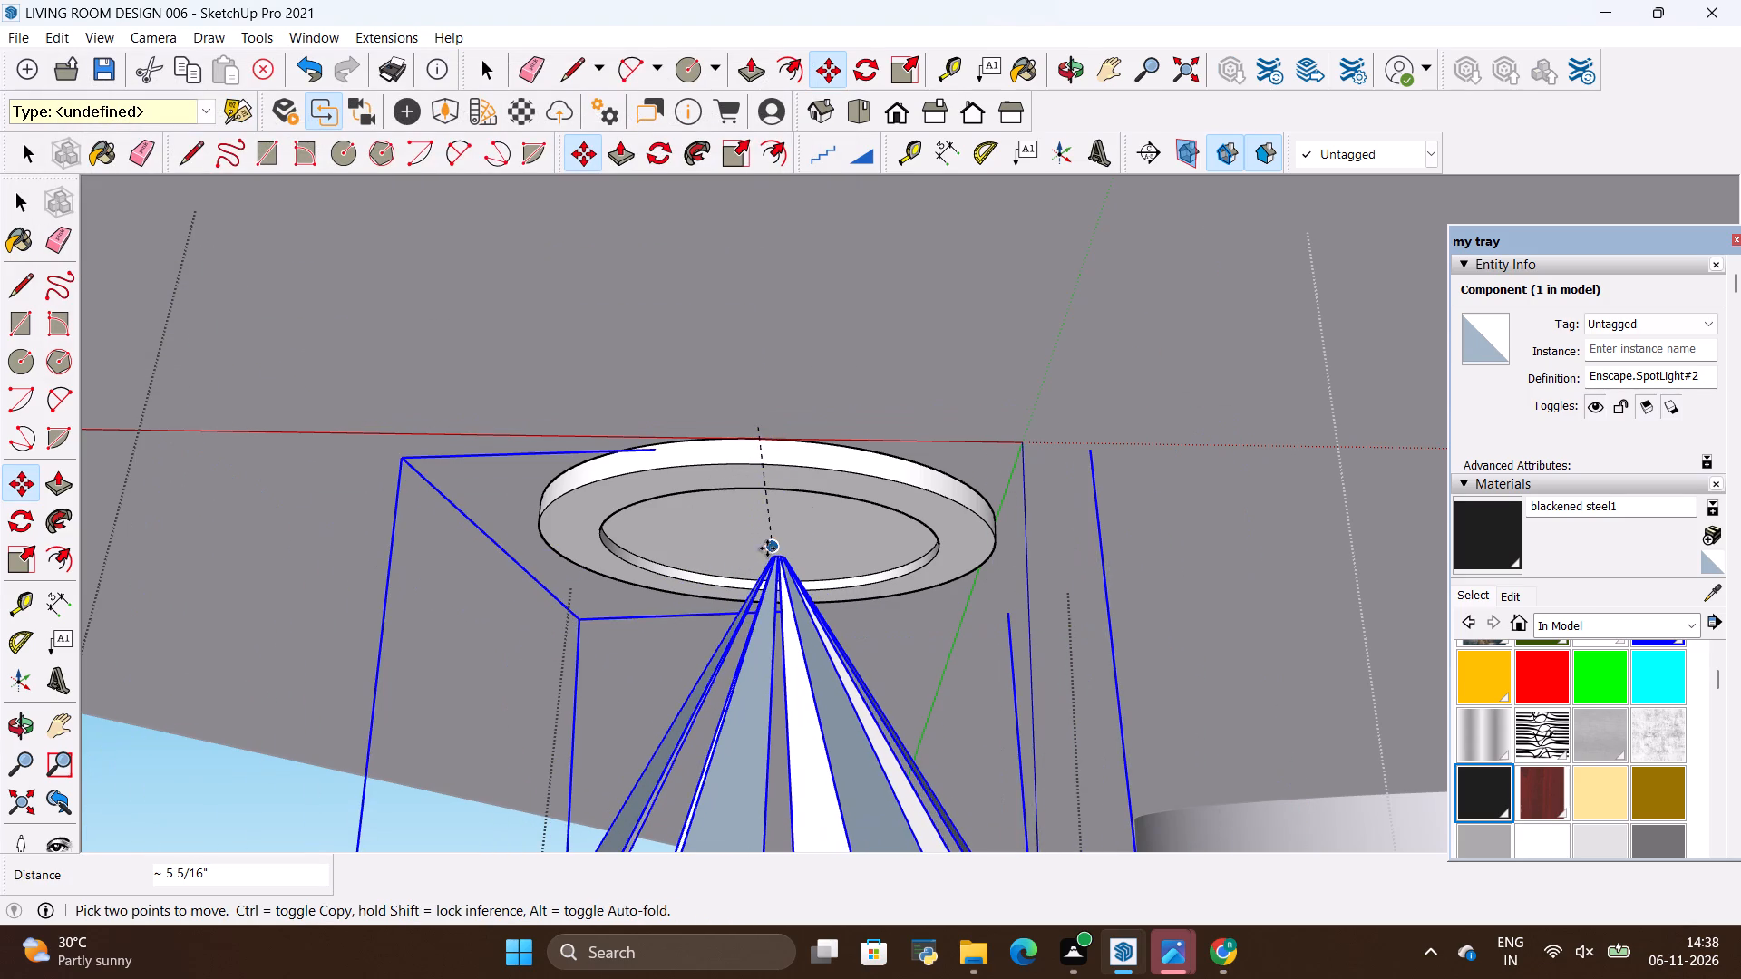
left_click(770, 546)
key("space")
left_click(705, 338)
scroll(700, 338, "down", 10)
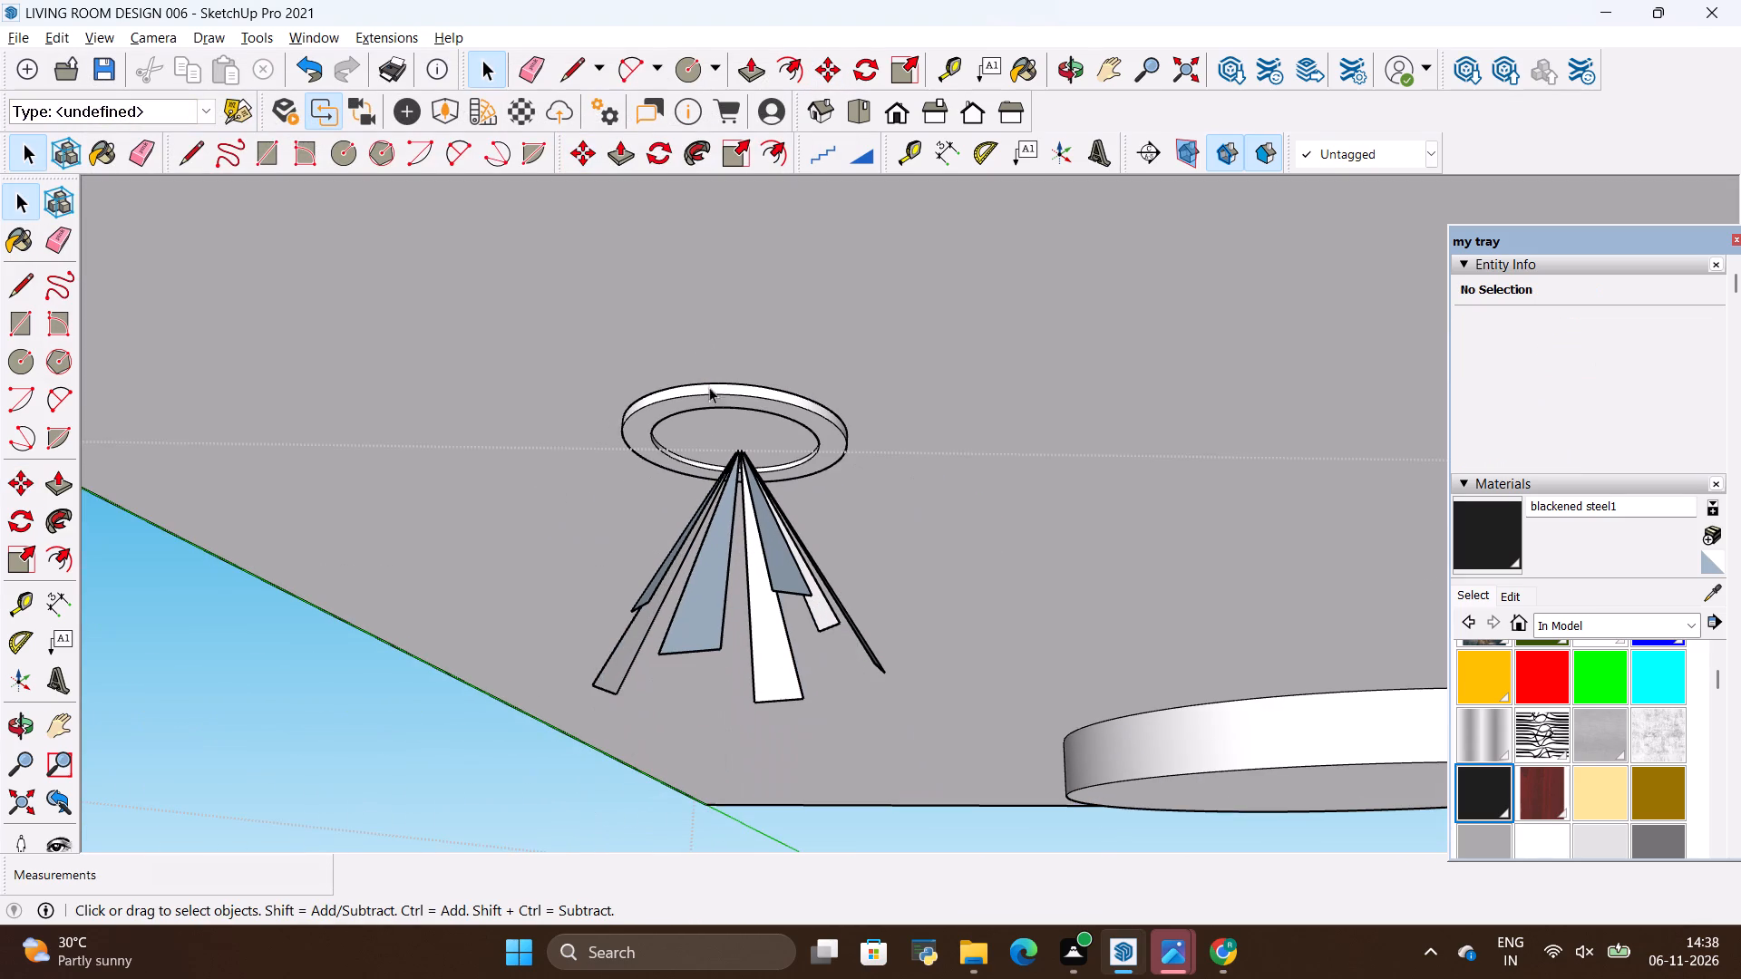
Reopen the small disc's group, move the spotlight about 1 5/8" towards the middle of the recess, and close the group.
left_click(13, 722)
left_click_drag(841, 613, 805, 497)
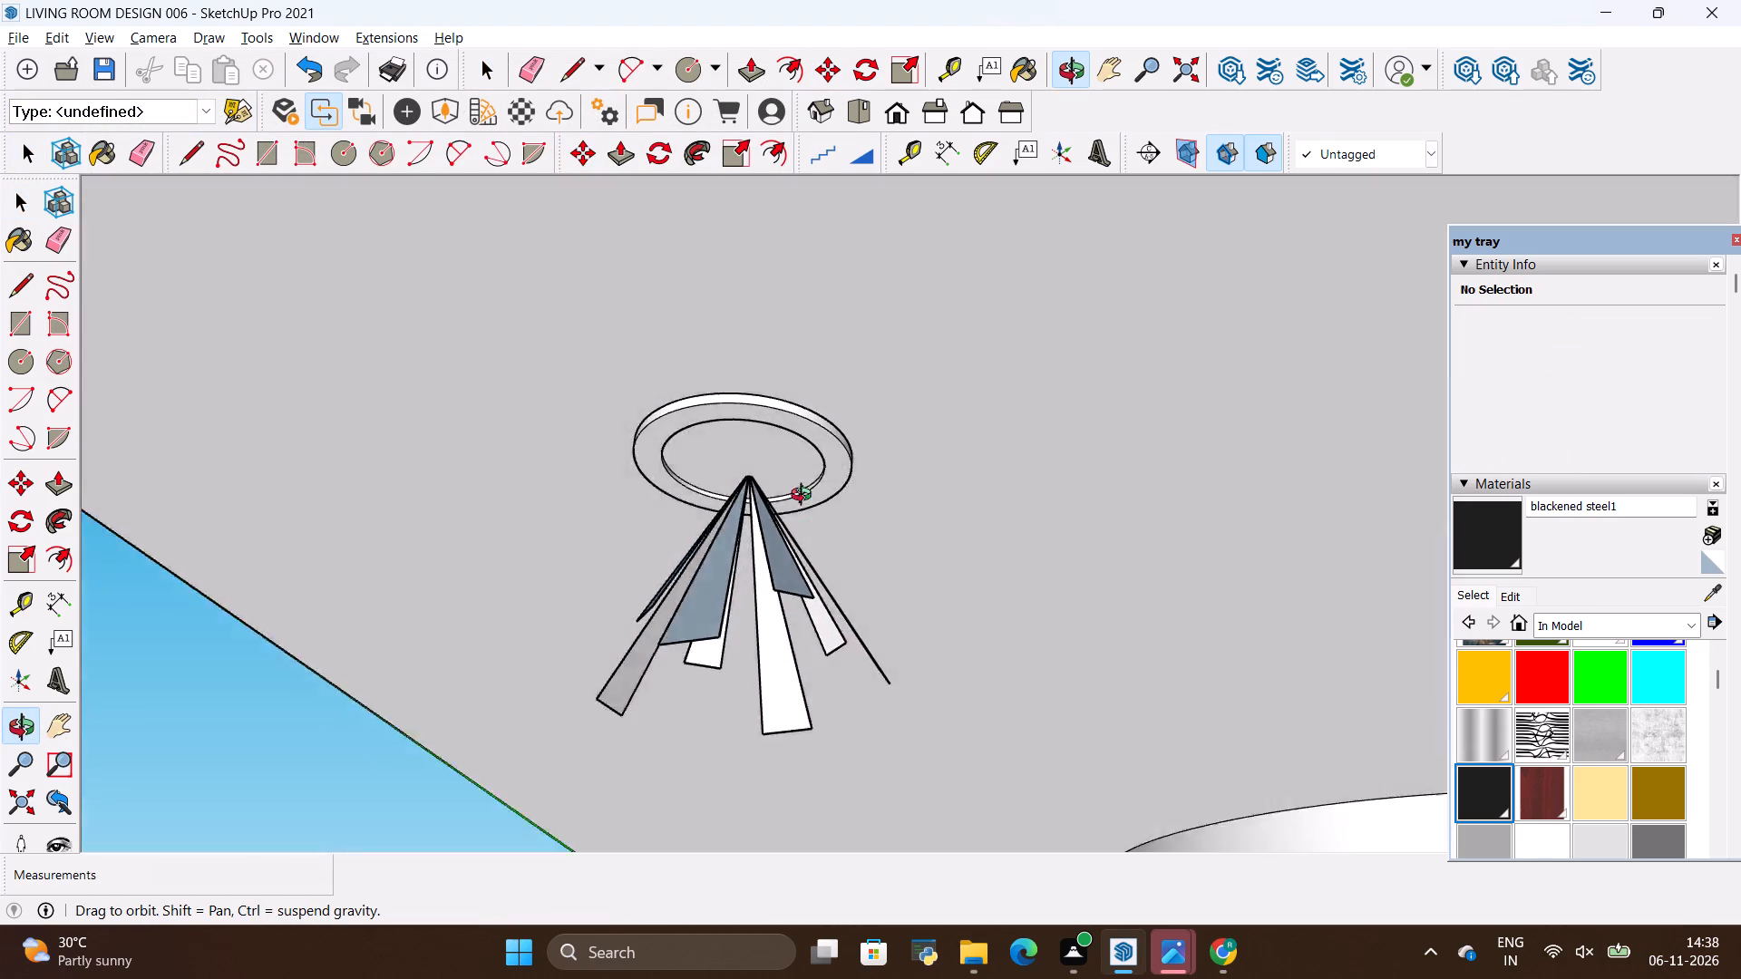
left_click_drag(805, 497, 1152, 396)
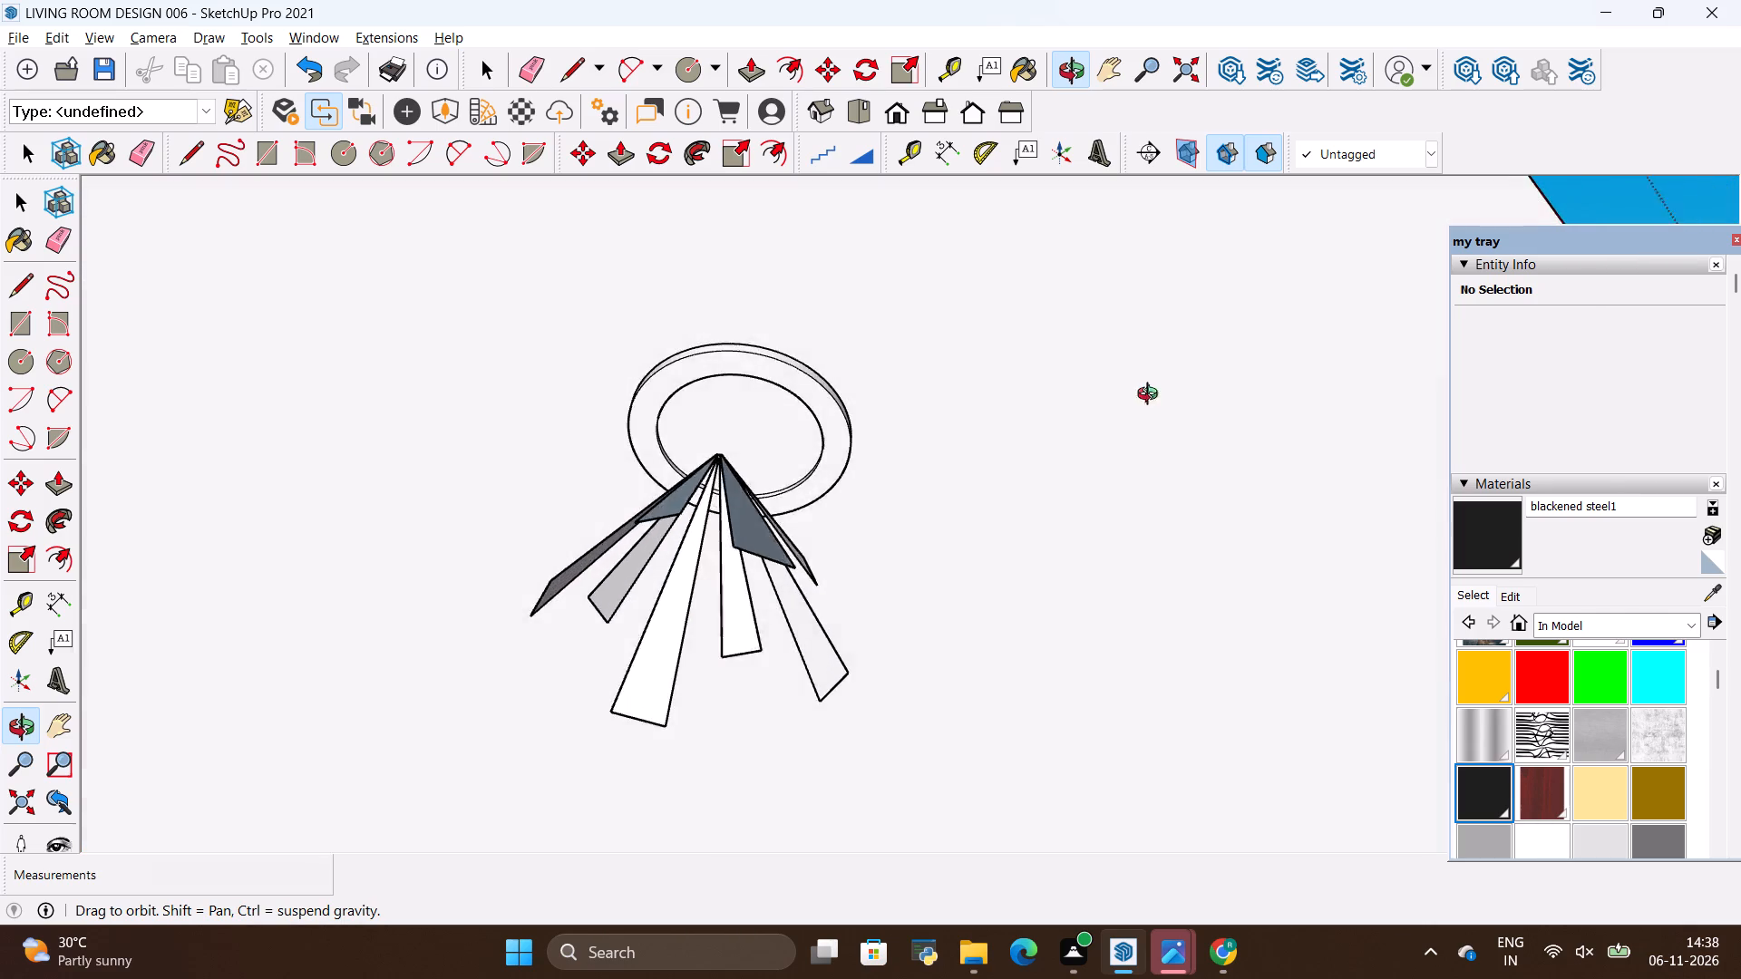
left_click_drag(1152, 396, 888, 470)
scroll(1048, 507, "down", 10)
scroll(1014, 471, "up", 8)
left_click_drag(985, 484, 915, 449)
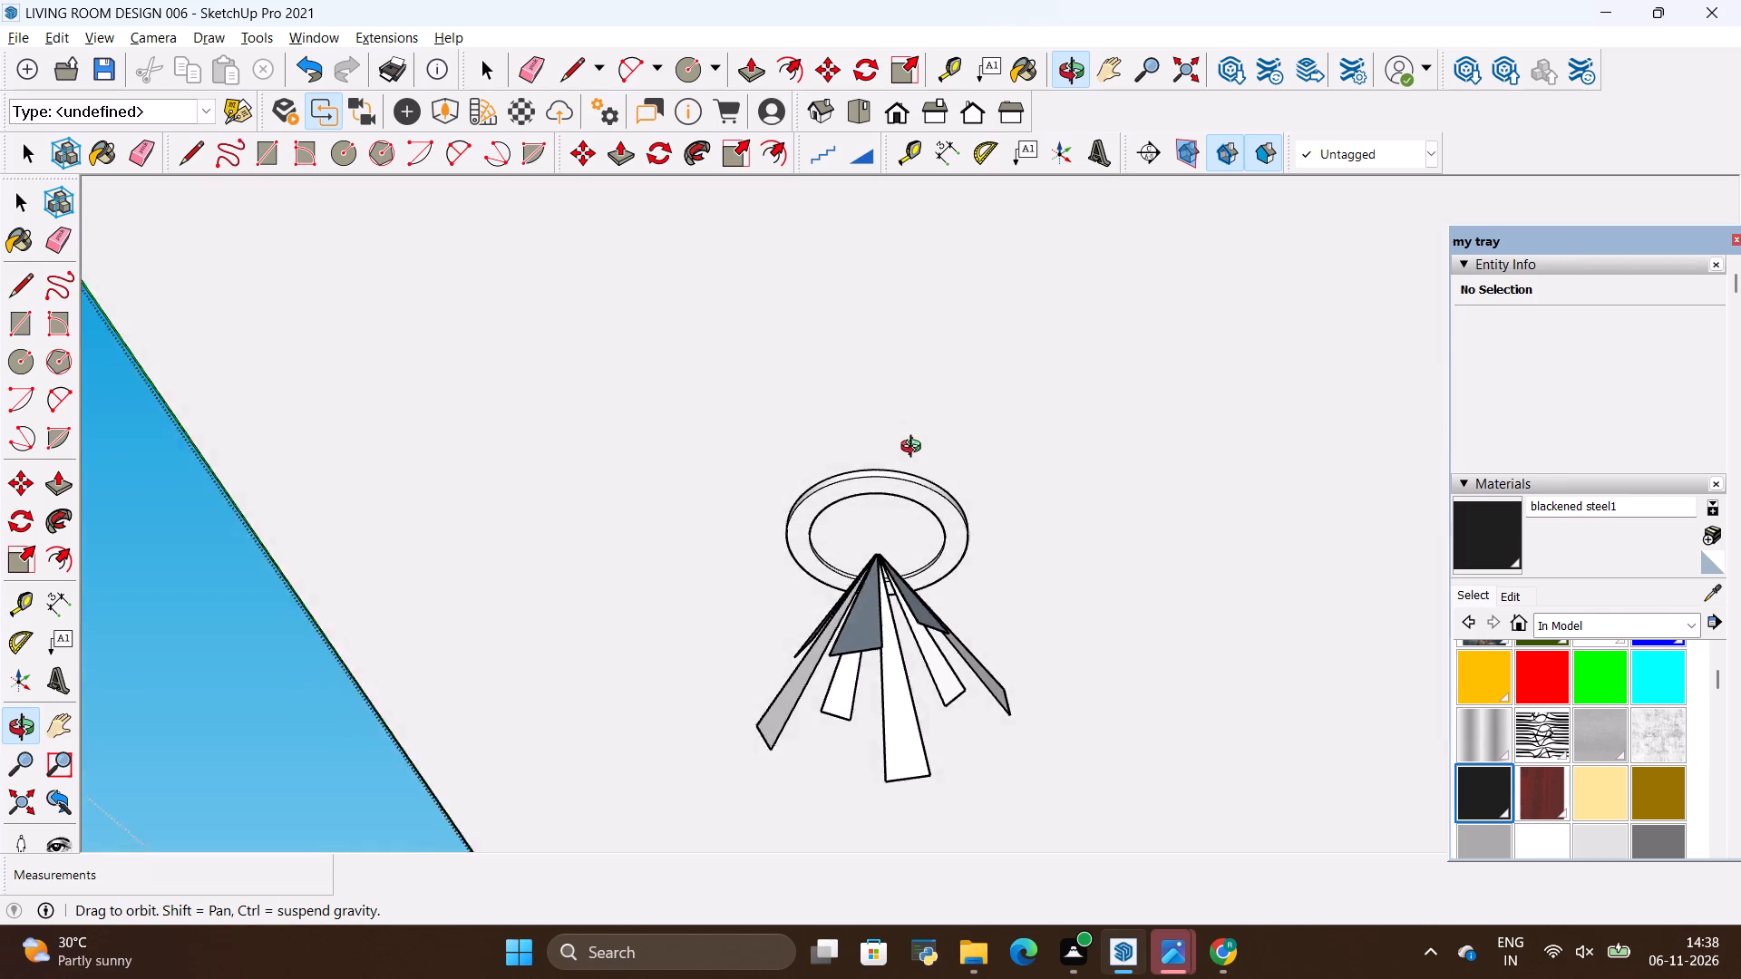
left_click_drag(915, 449, 945, 486)
scroll(821, 512, "up", 9)
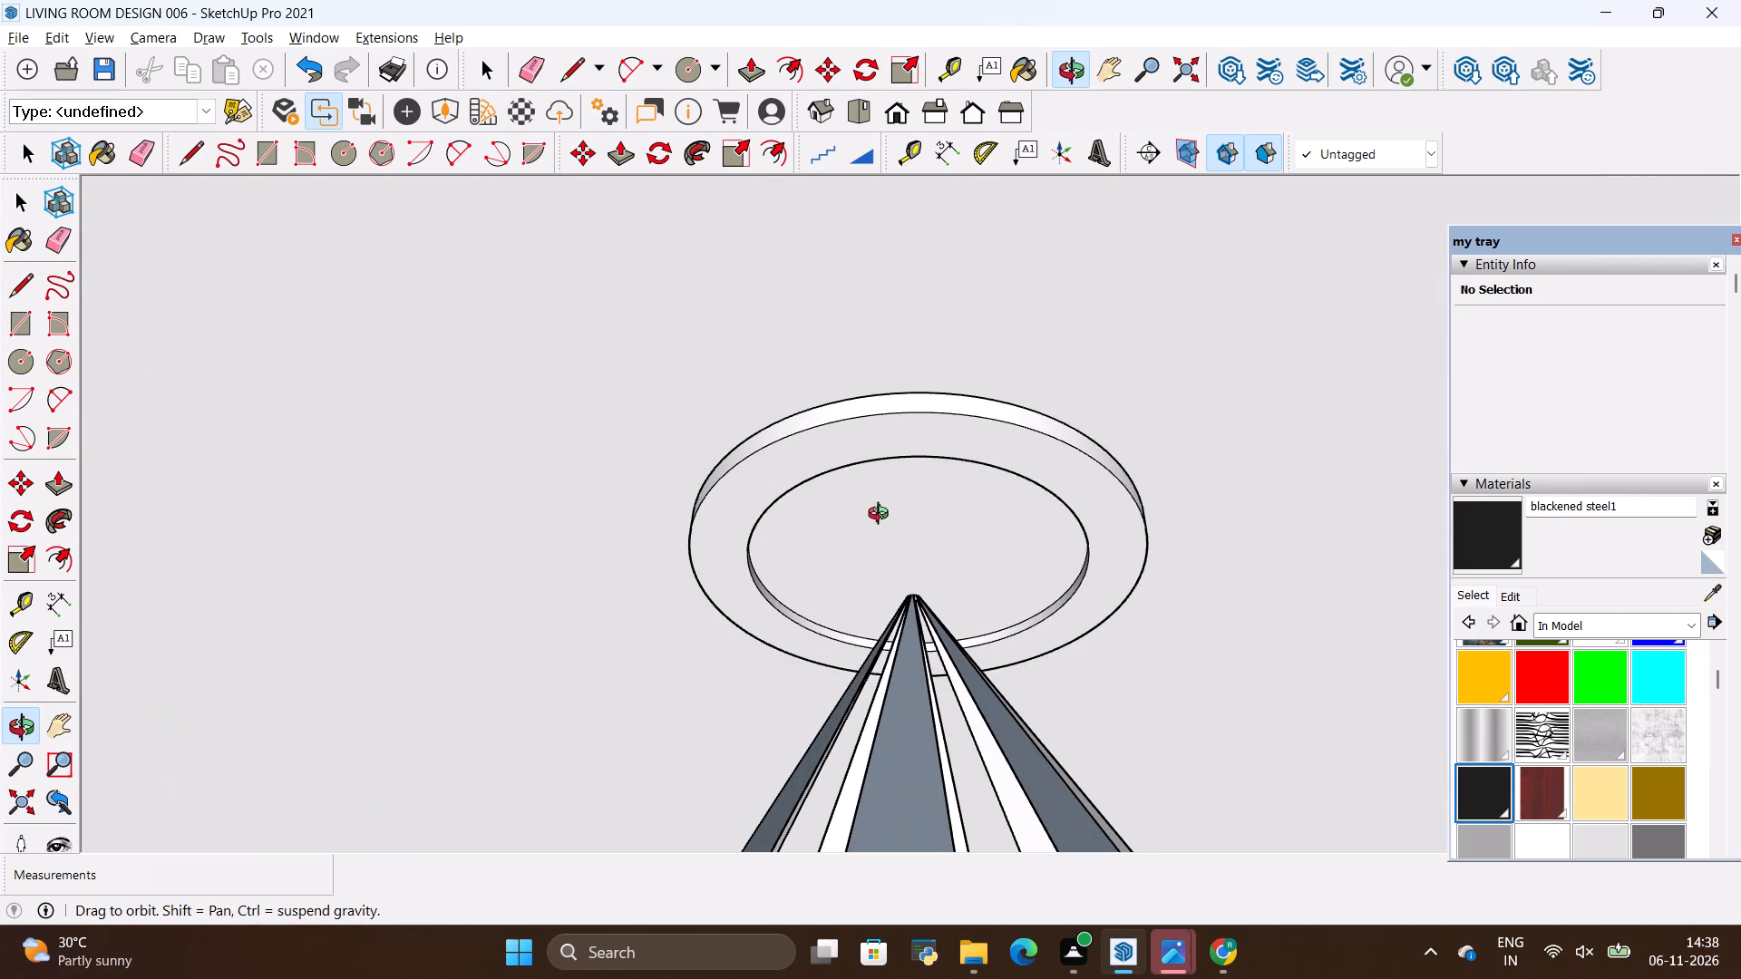
key("space")
left_click(918, 628)
double_click(918, 628)
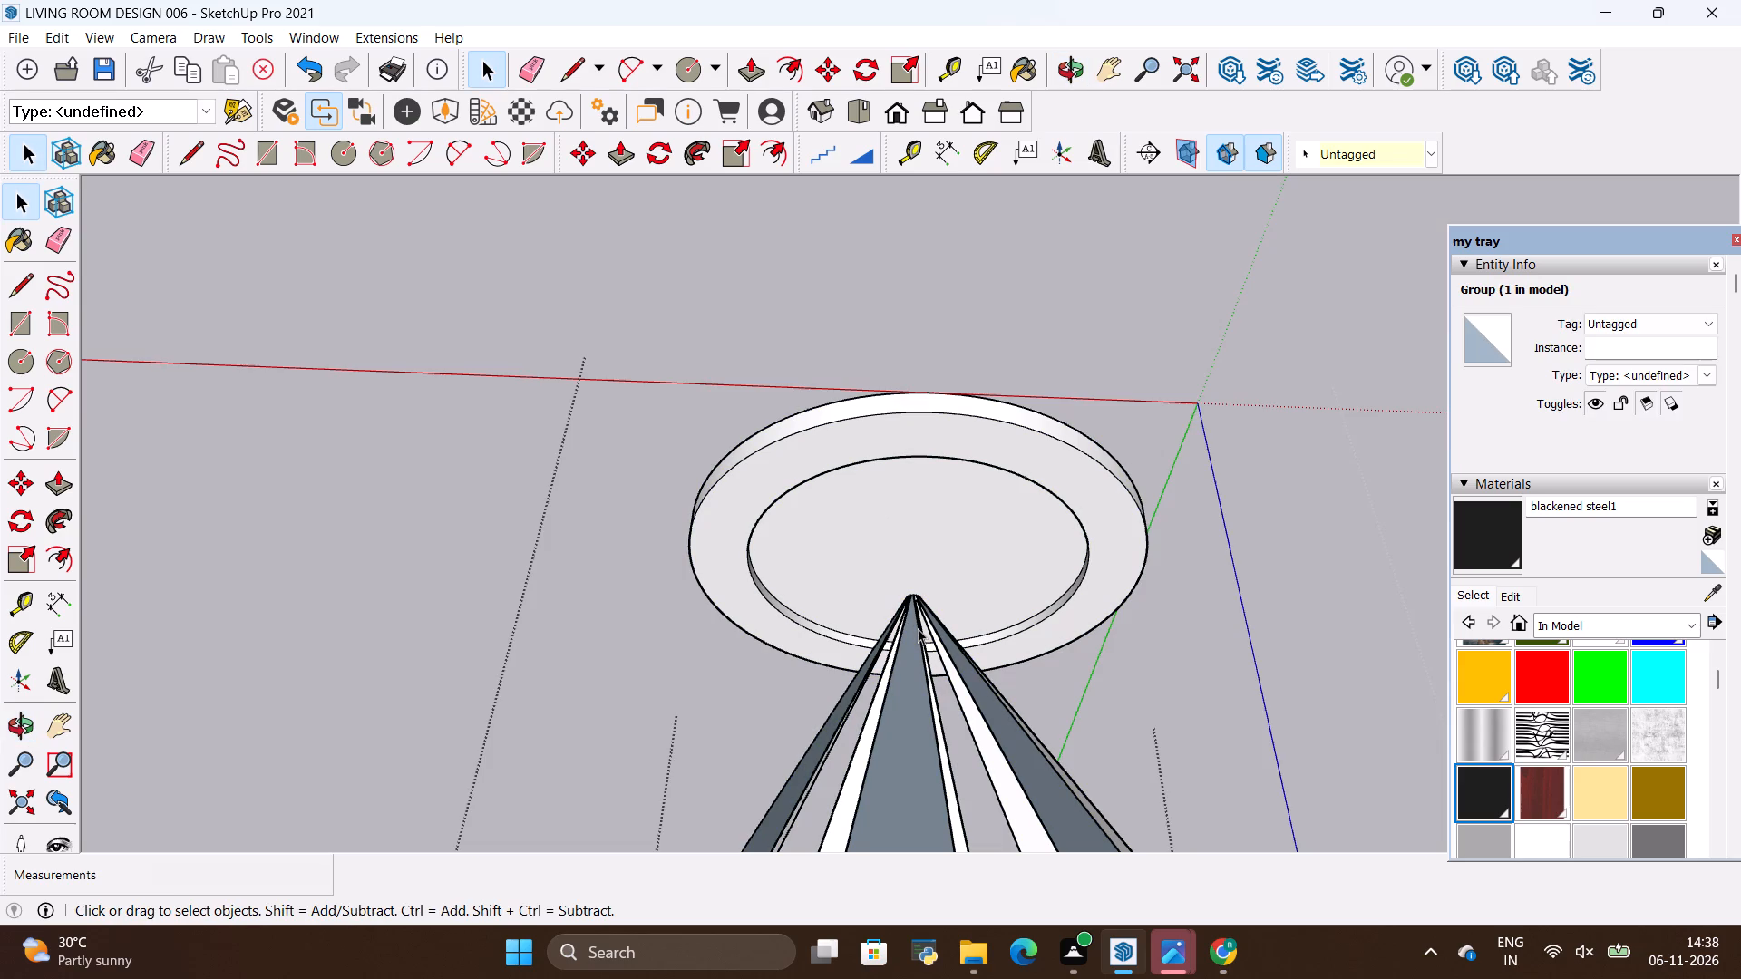
left_click(918, 628)
key("m")
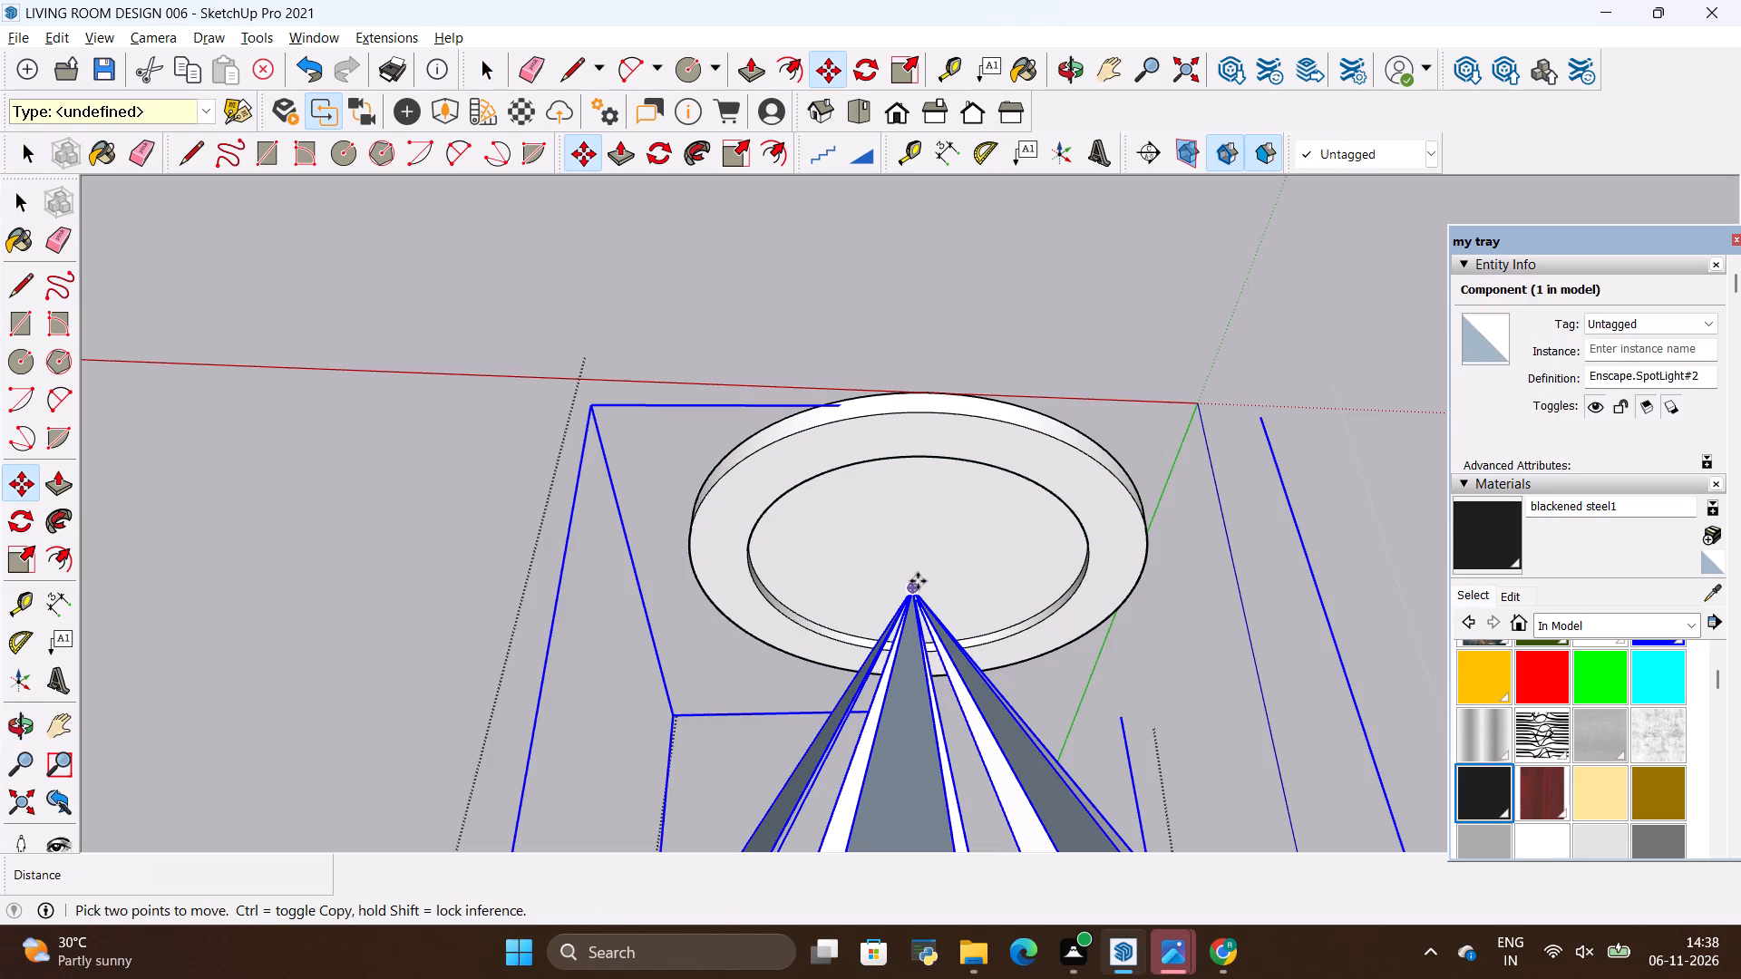
left_click(917, 585)
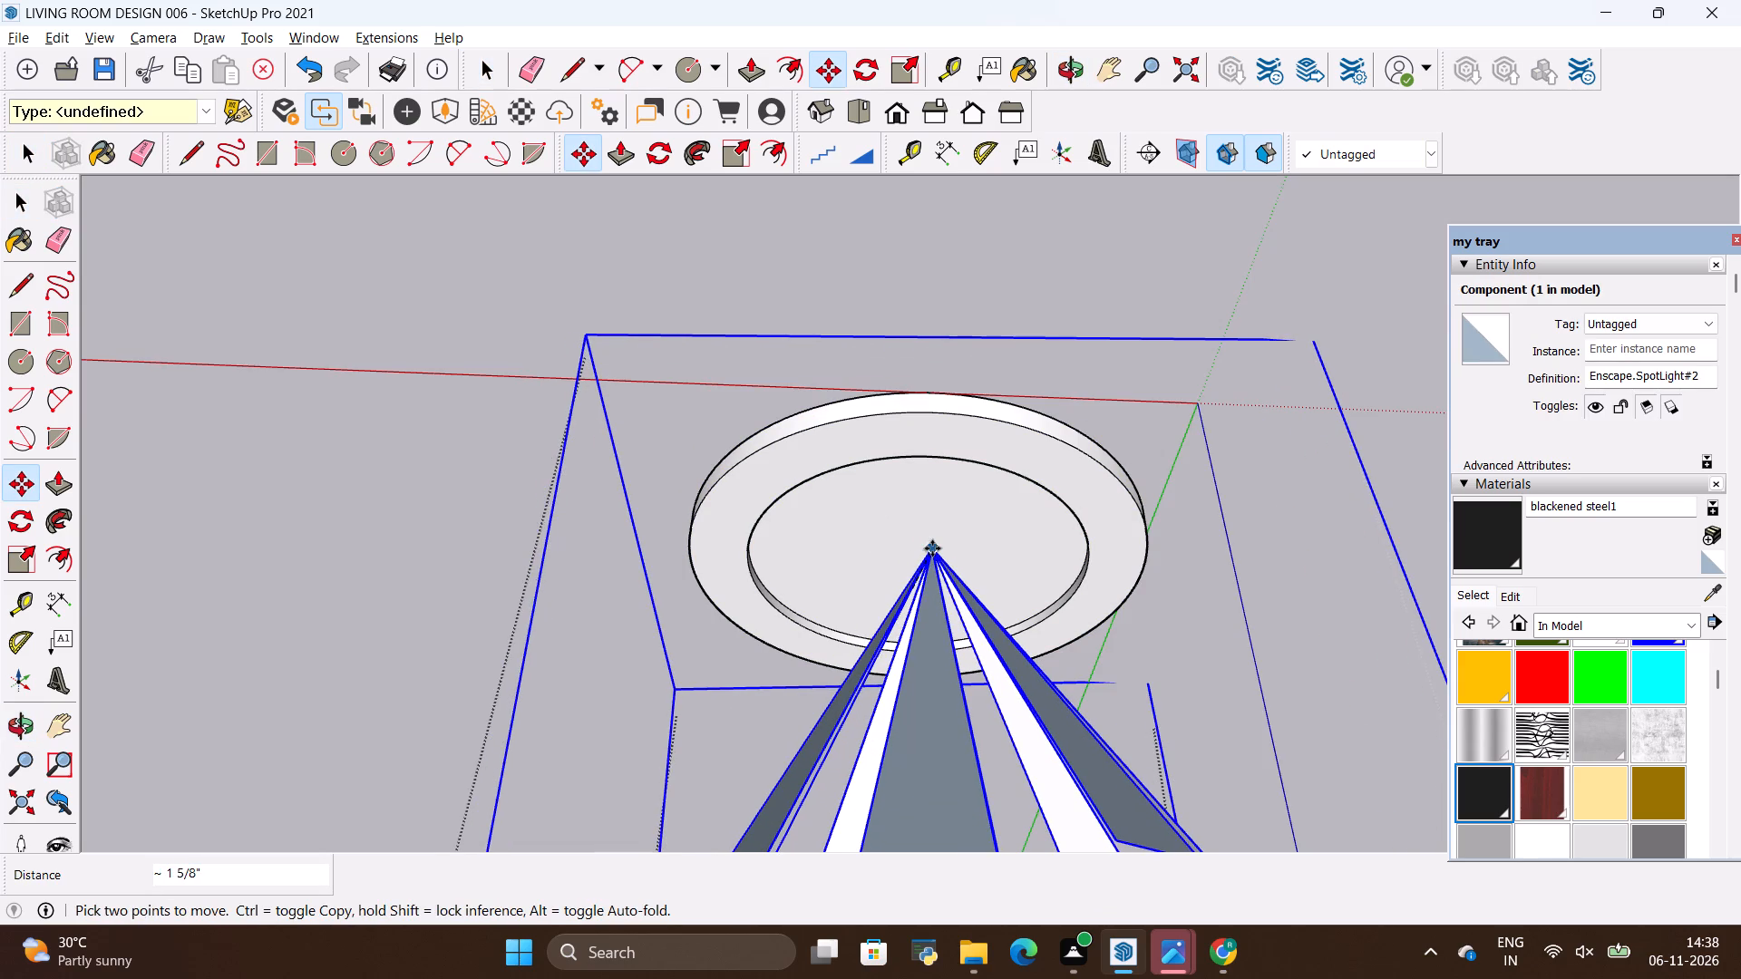
left_click(932, 548)
key("space")
left_click(431, 499)
Examine the recessed light's position on the ceiling relative to the corner and the large central disc.
scroll(427, 499, "down", 10)
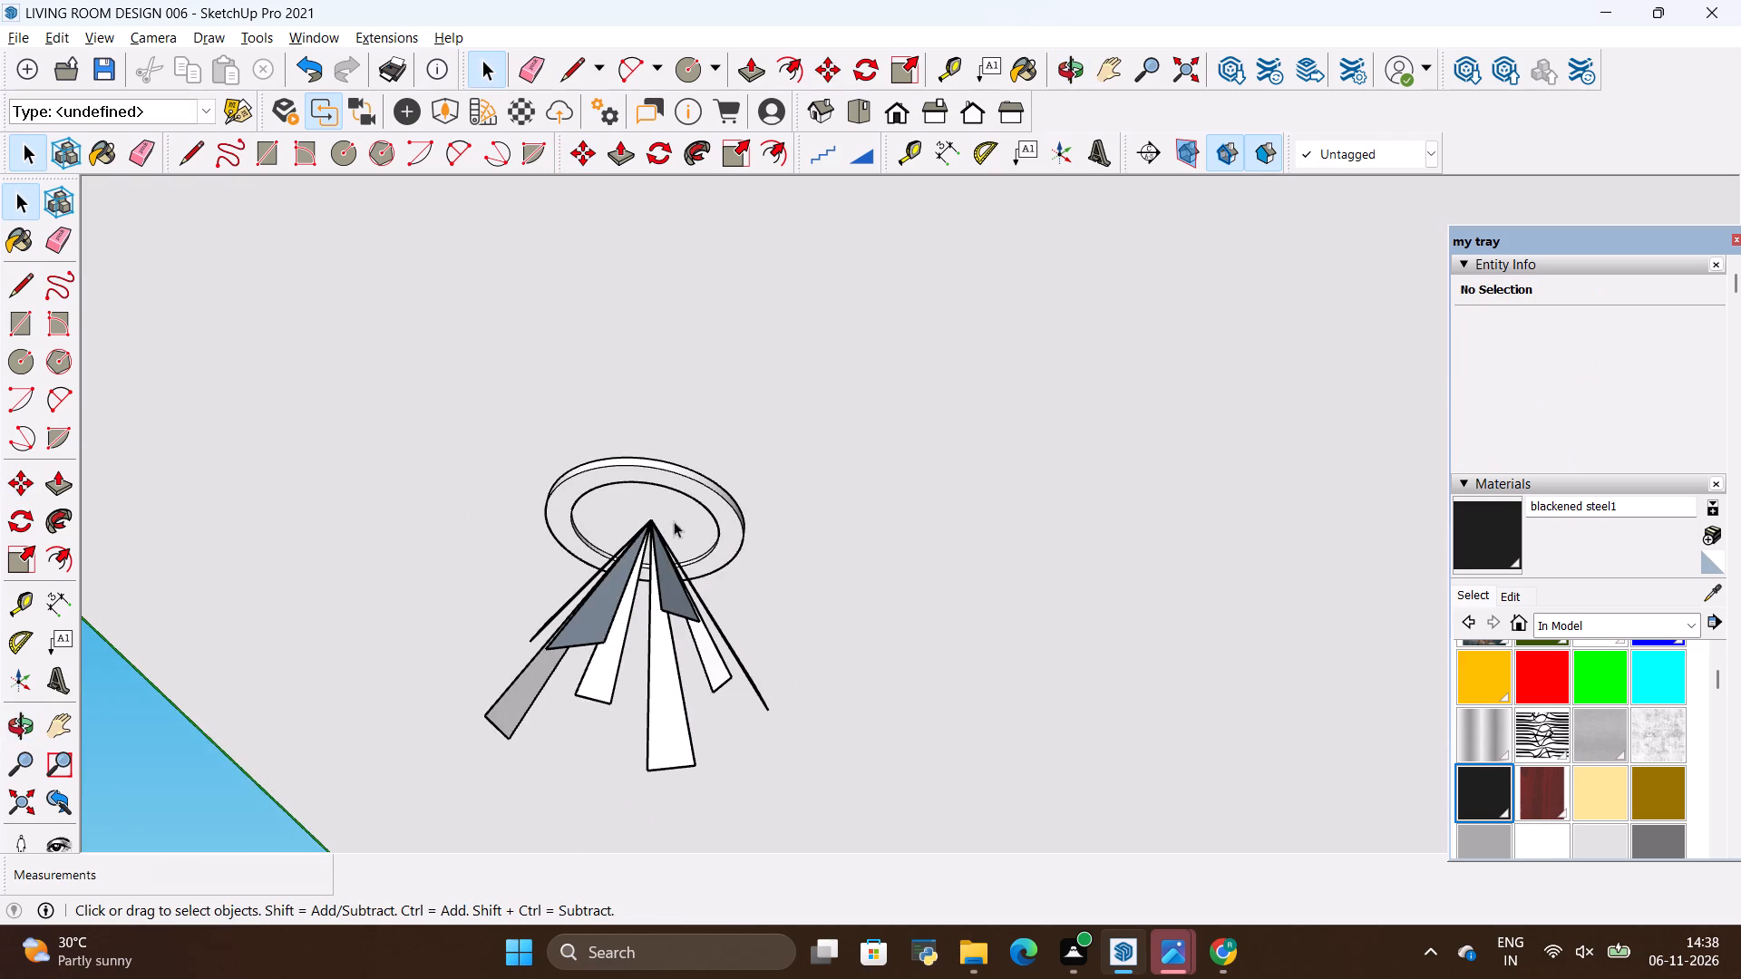
scroll(834, 542, "down", 10)
scroll(854, 531, "up", 5)
scroll(787, 554, "down", 4)
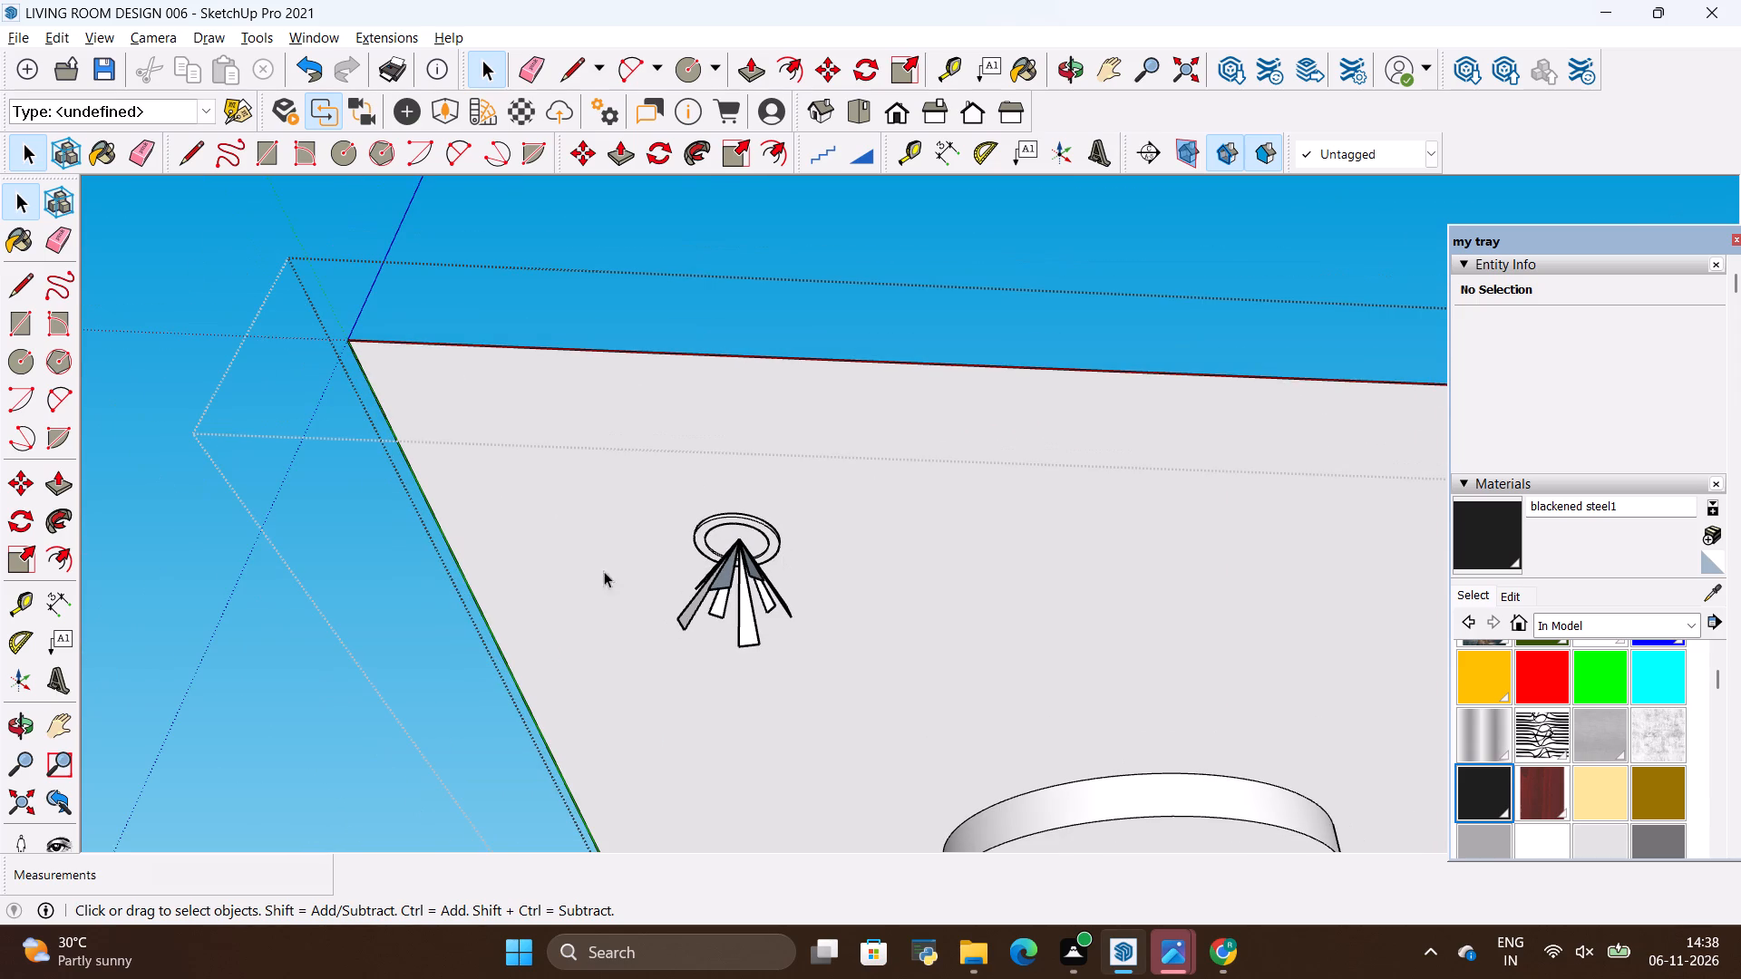
left_click(14, 715)
left_click_drag(318, 696, 637, 467)
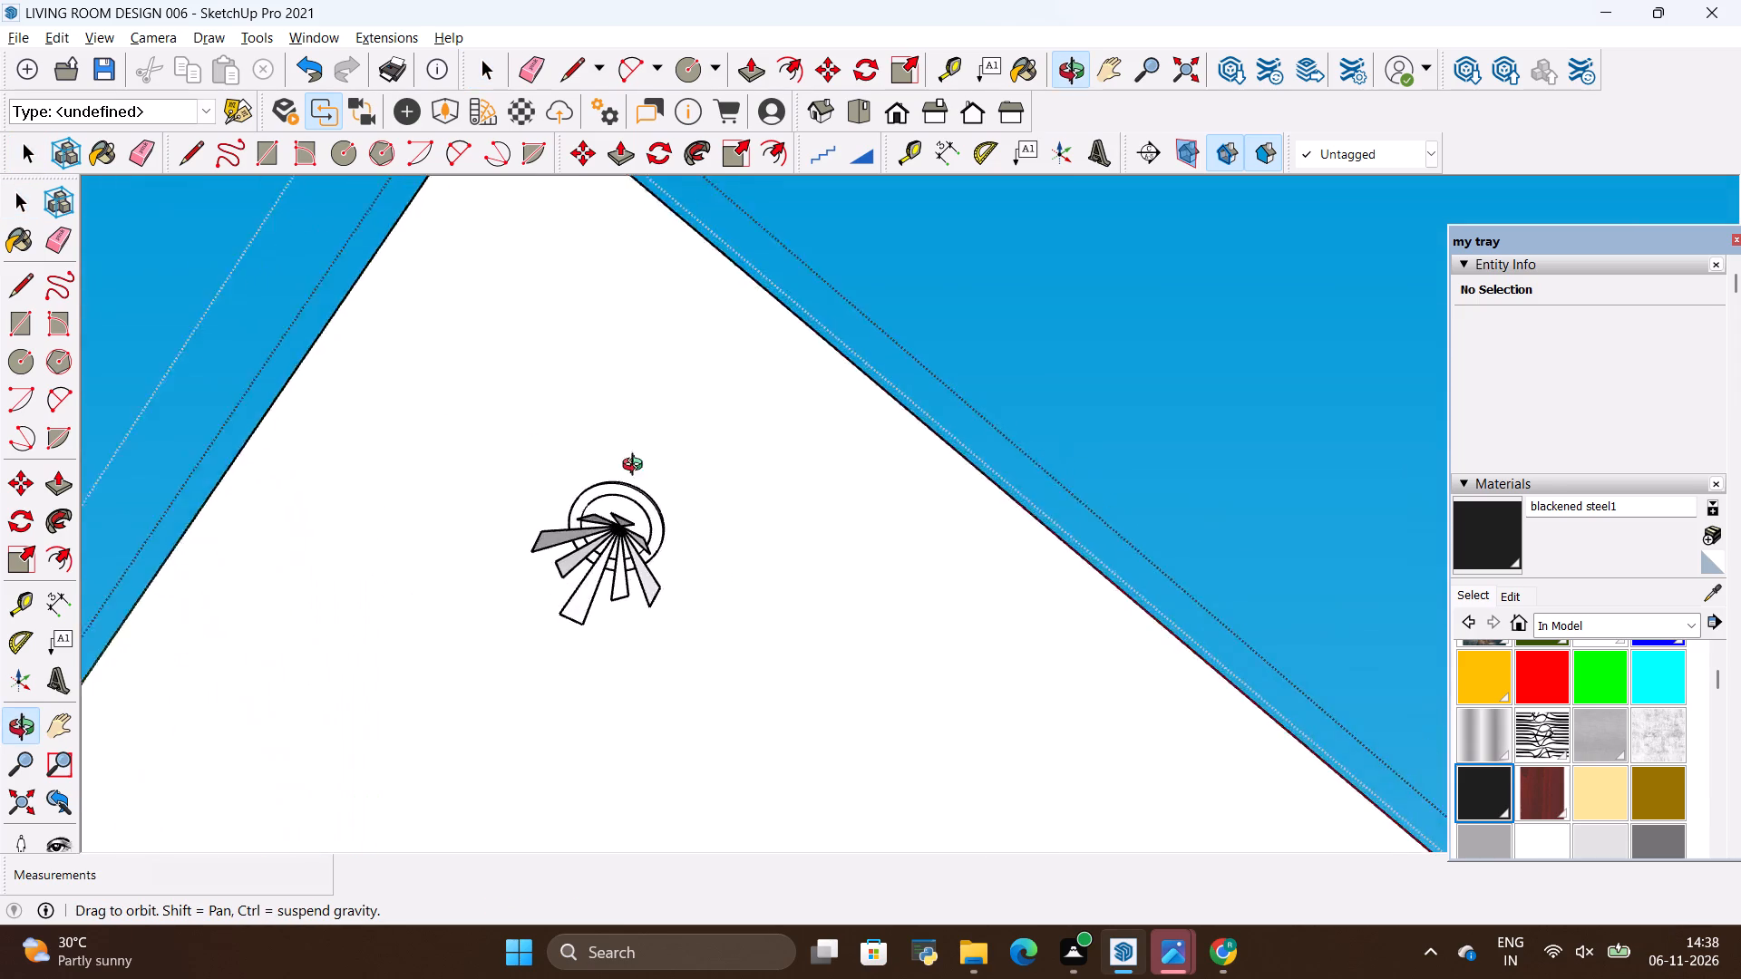
left_click_drag(637, 467, 375, 496)
left_click_drag(904, 574, 737, 552)
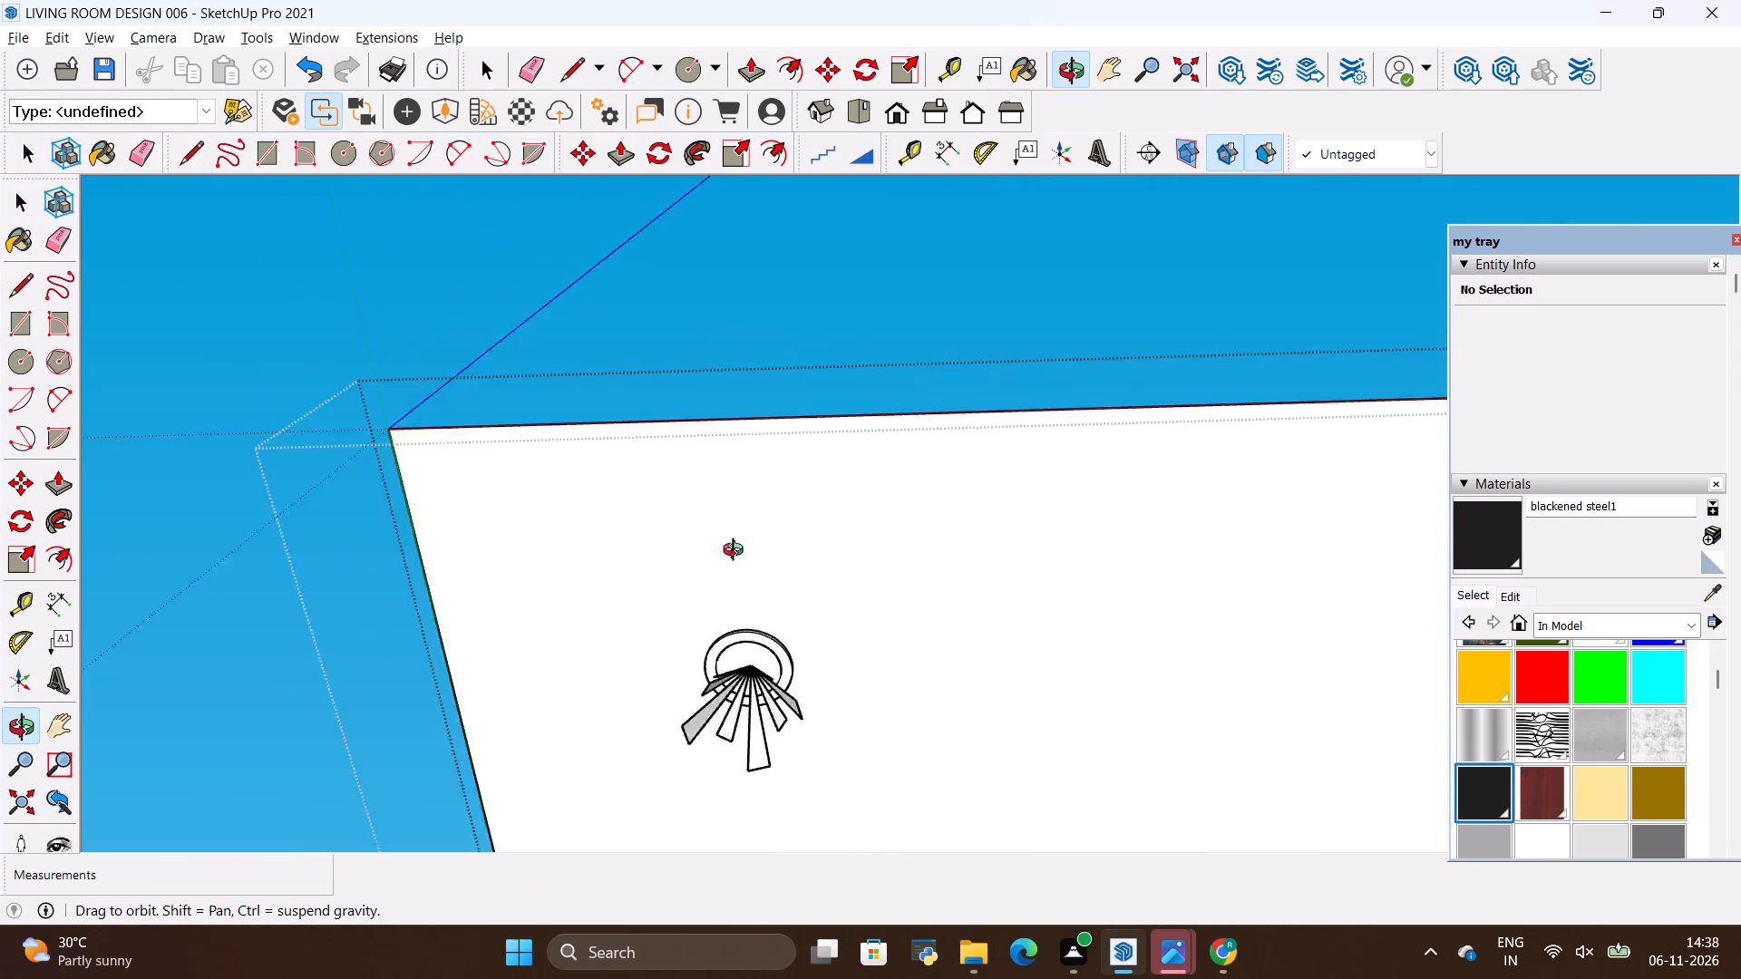
left_click_drag(737, 552, 877, 789)
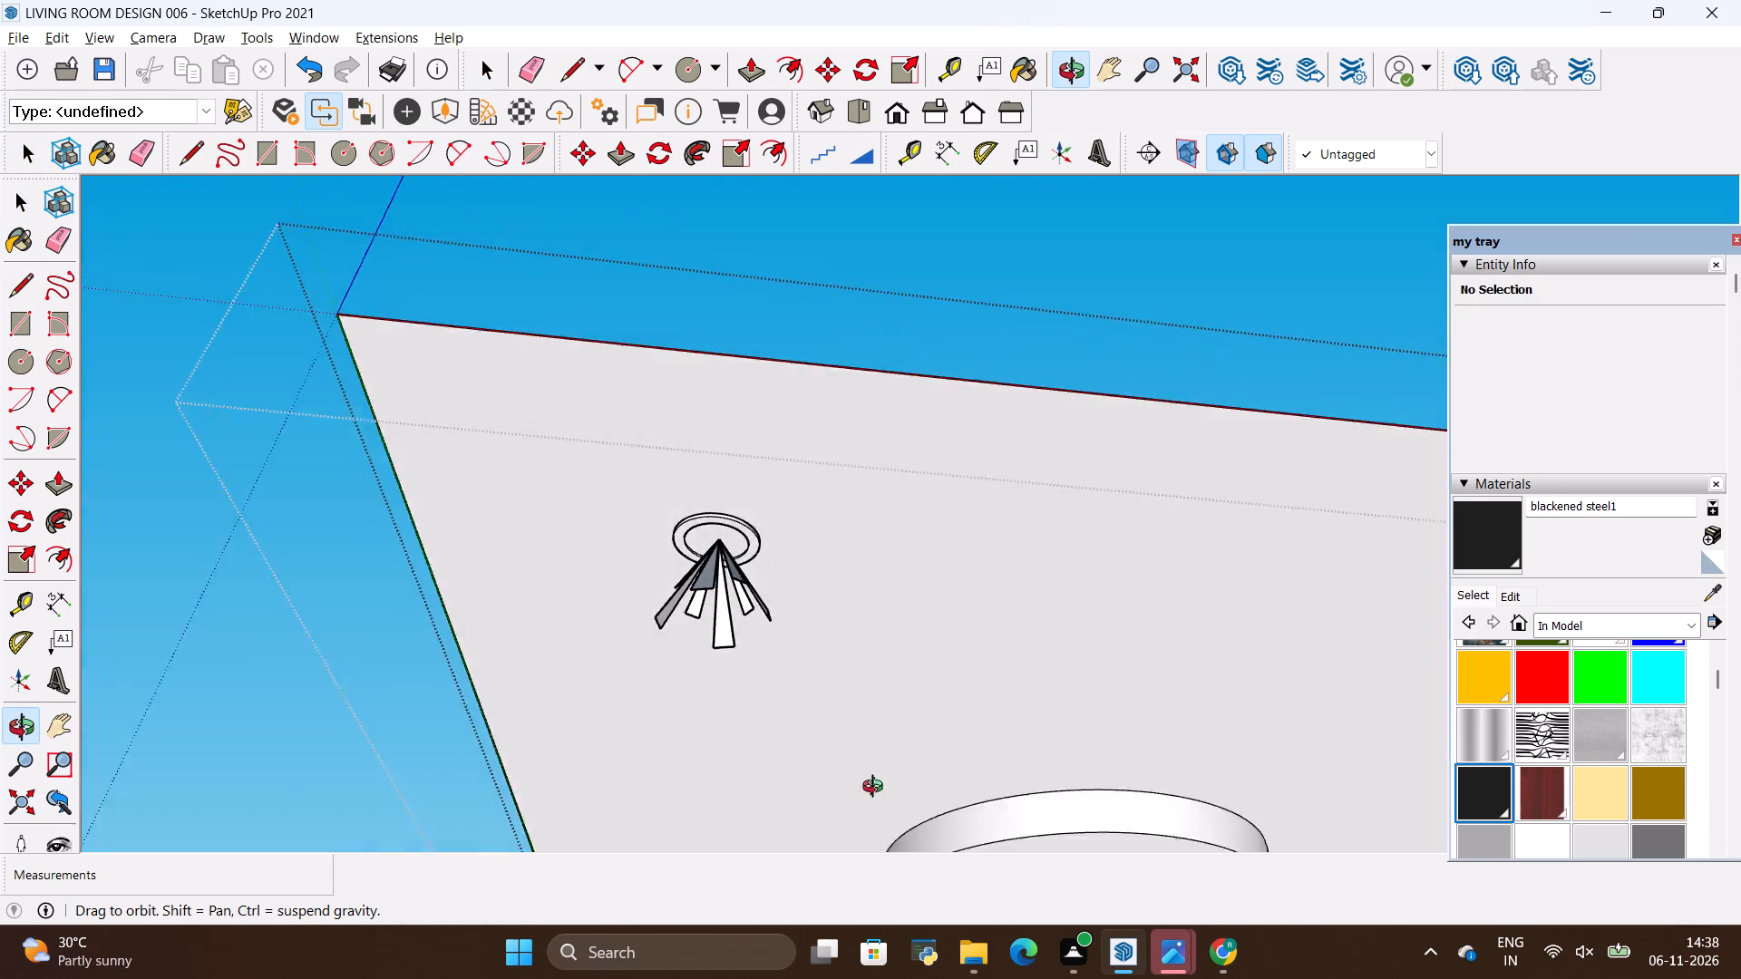
left_click_drag(877, 789, 850, 596)
scroll(743, 499, "down", 15)
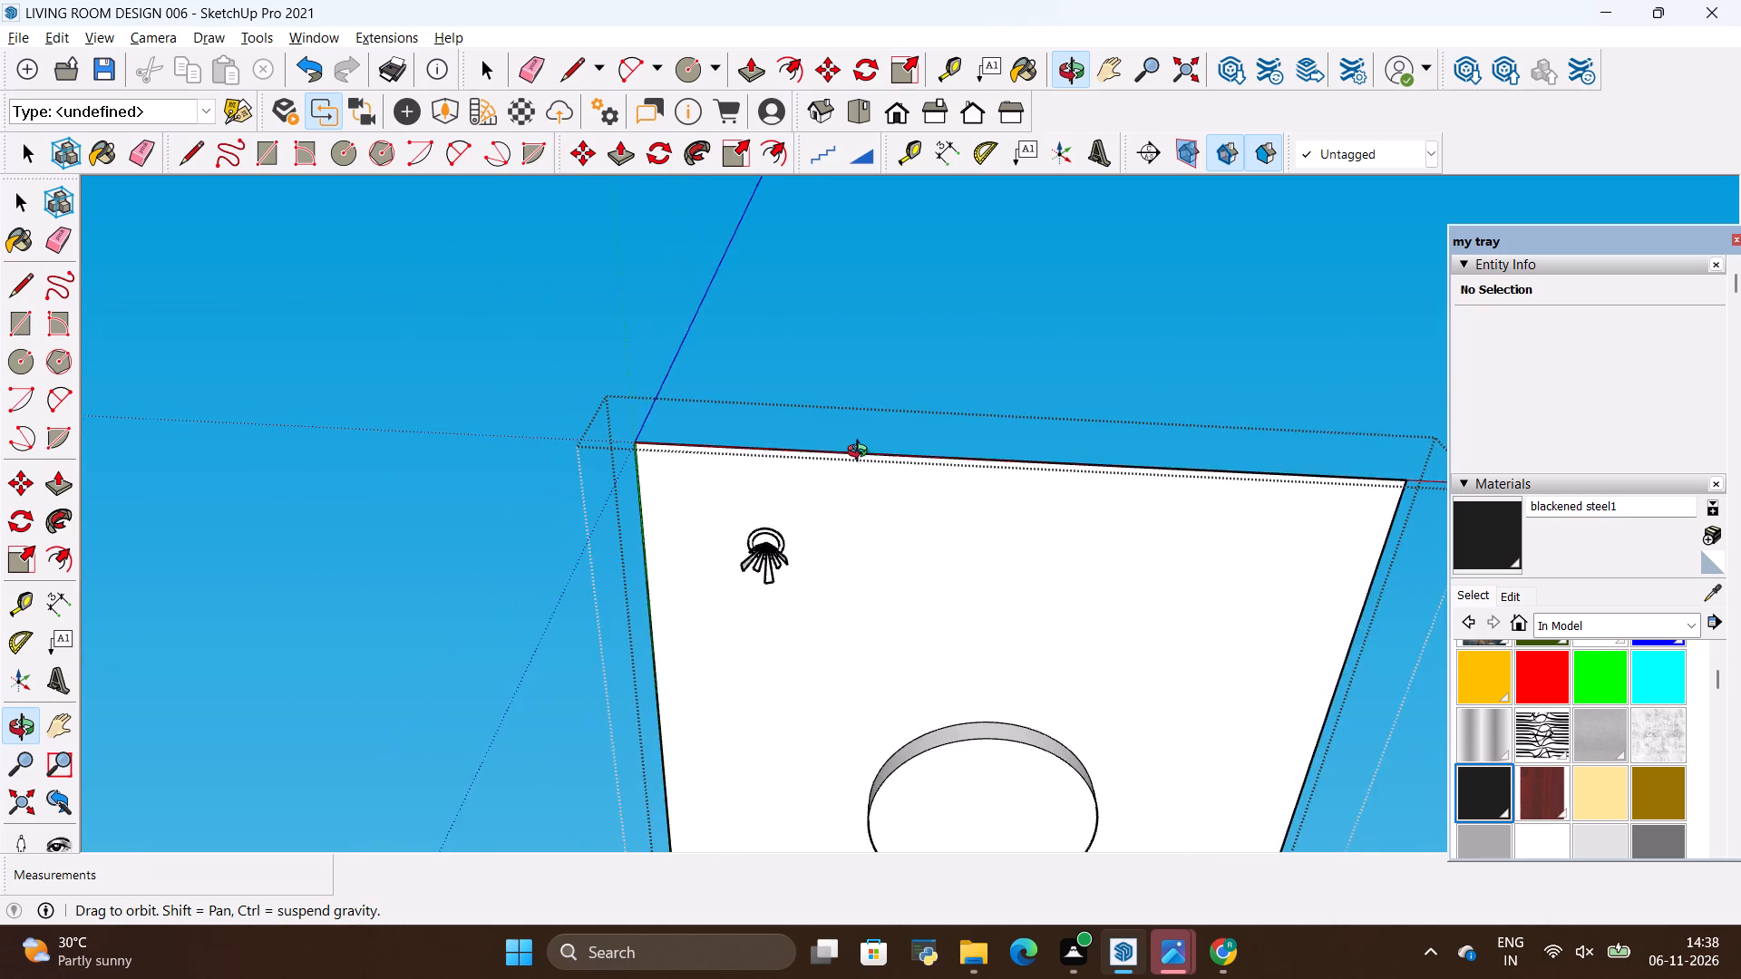
scroll(861, 453, "down", 11)
scroll(834, 536, "down", 9)
scroll(861, 555, "up", 8)
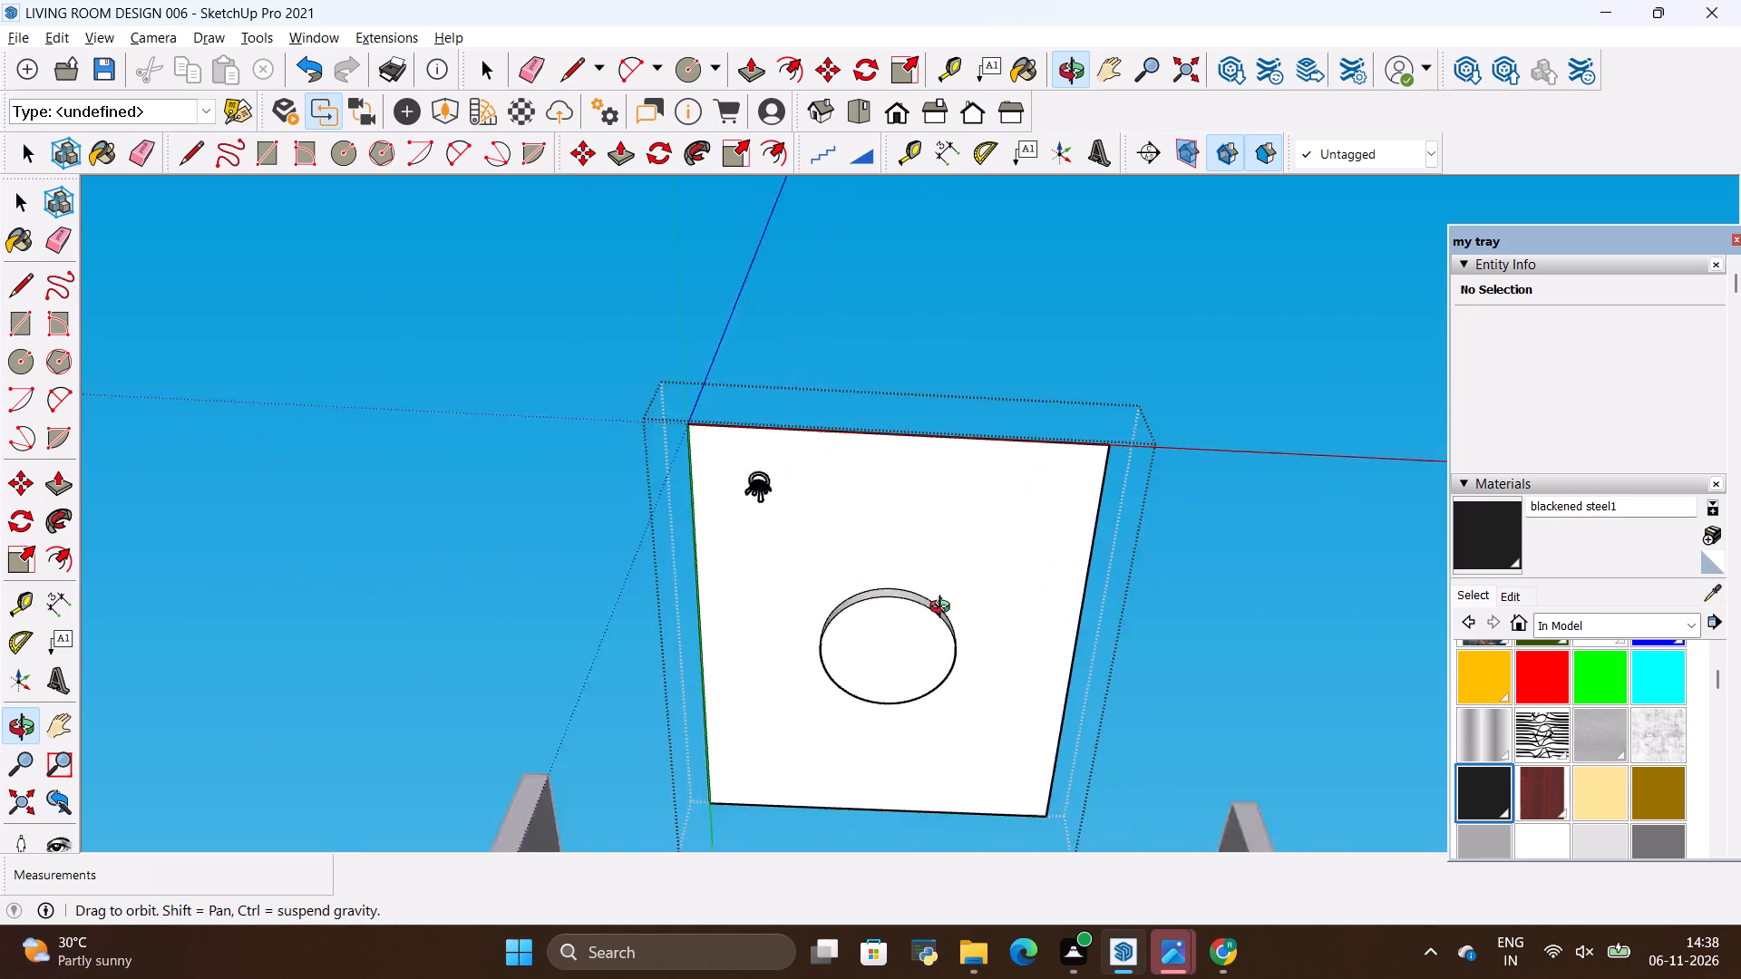
scroll(944, 609, "up", 4)
Copy the recessed ceiling light about 4' 7" along the ceiling's short edge, and place another copy beyond it to form a row of three.
key("space")
left_click(604, 402)
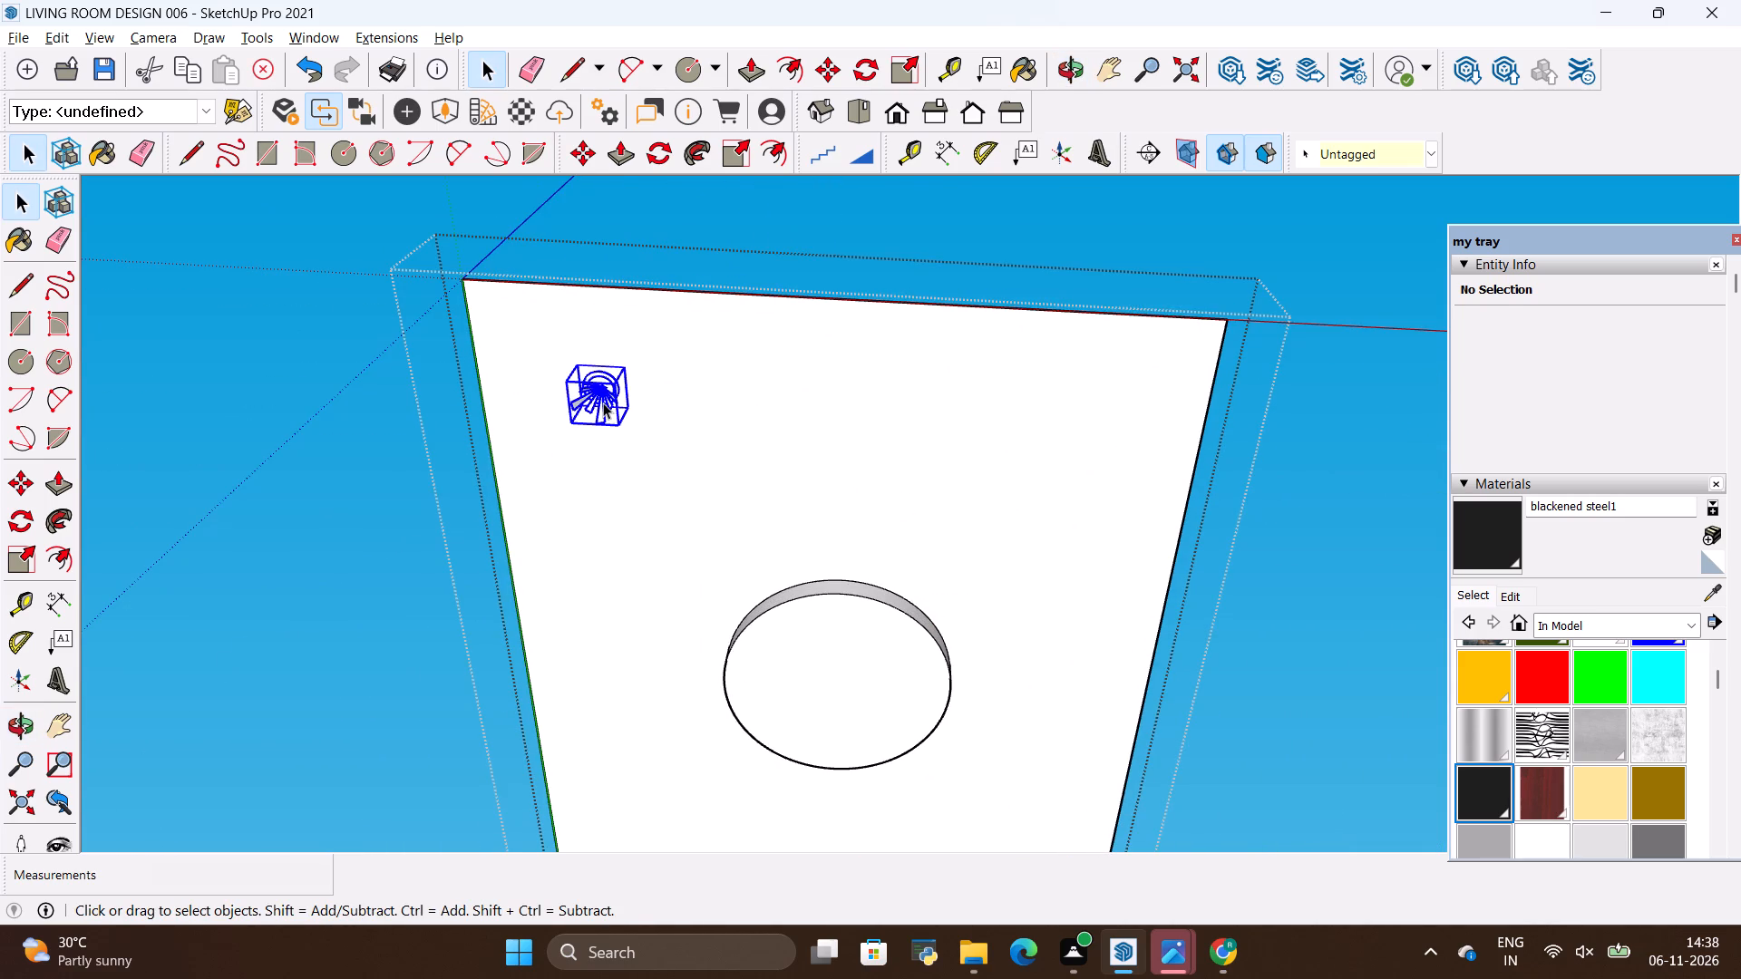
key("m")
left_click(631, 370, "ctrl")
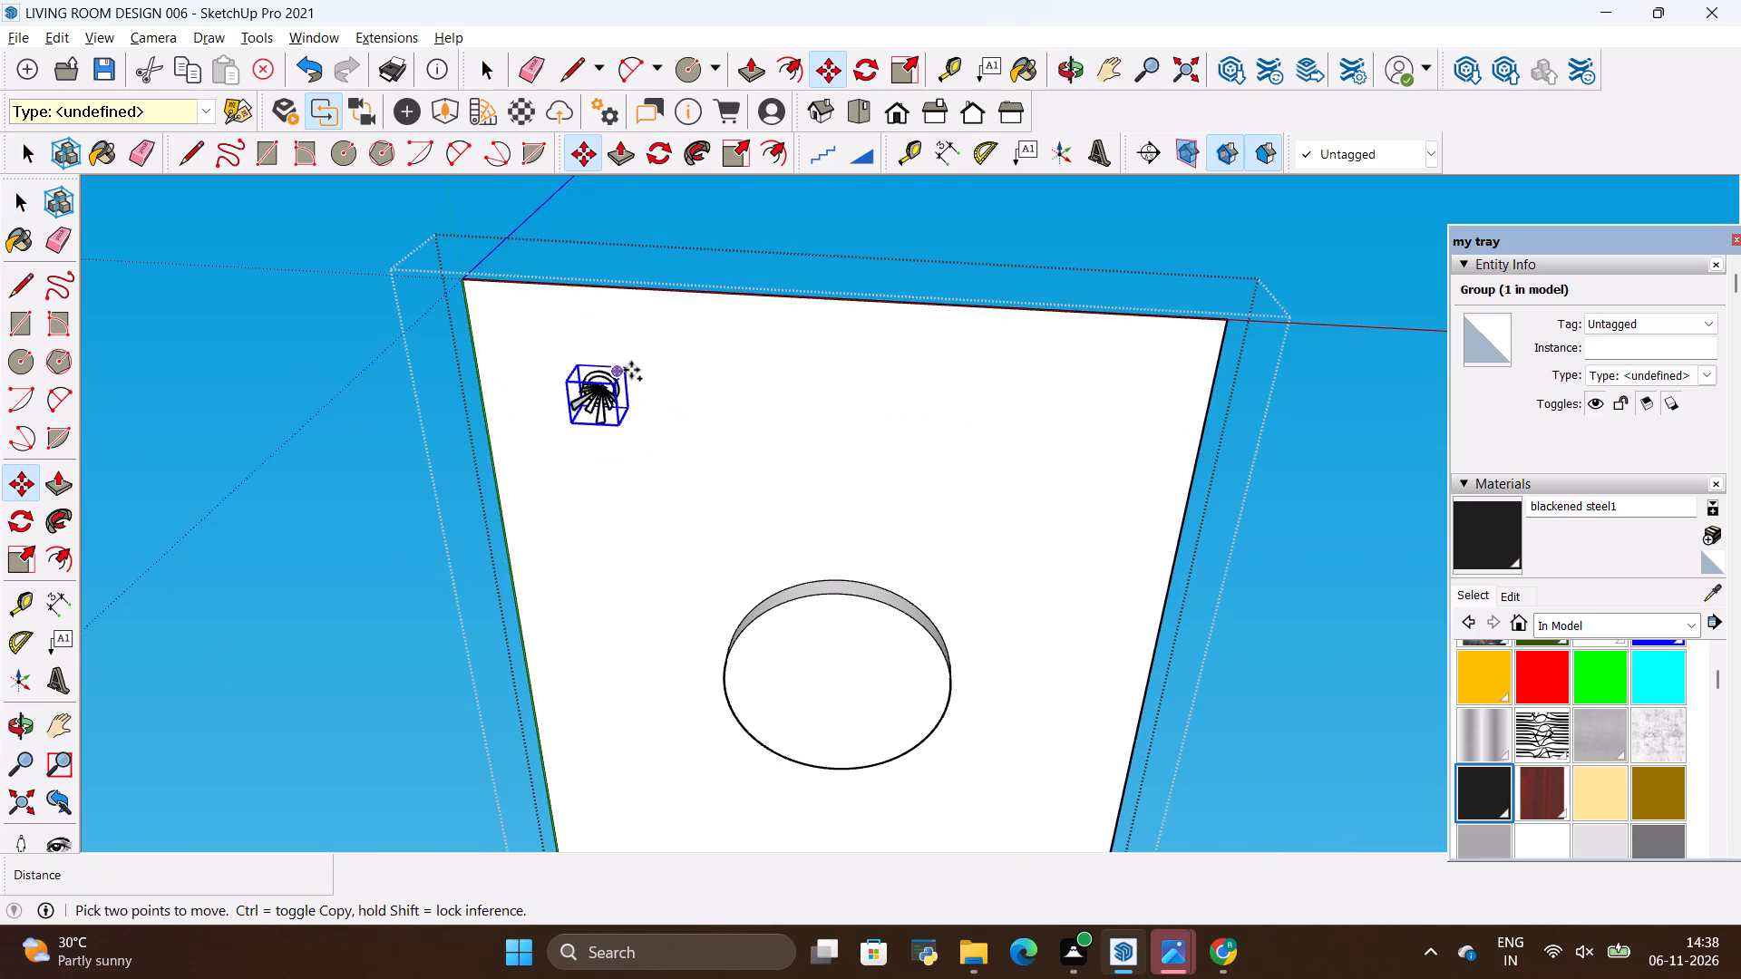
left_click(859, 377)
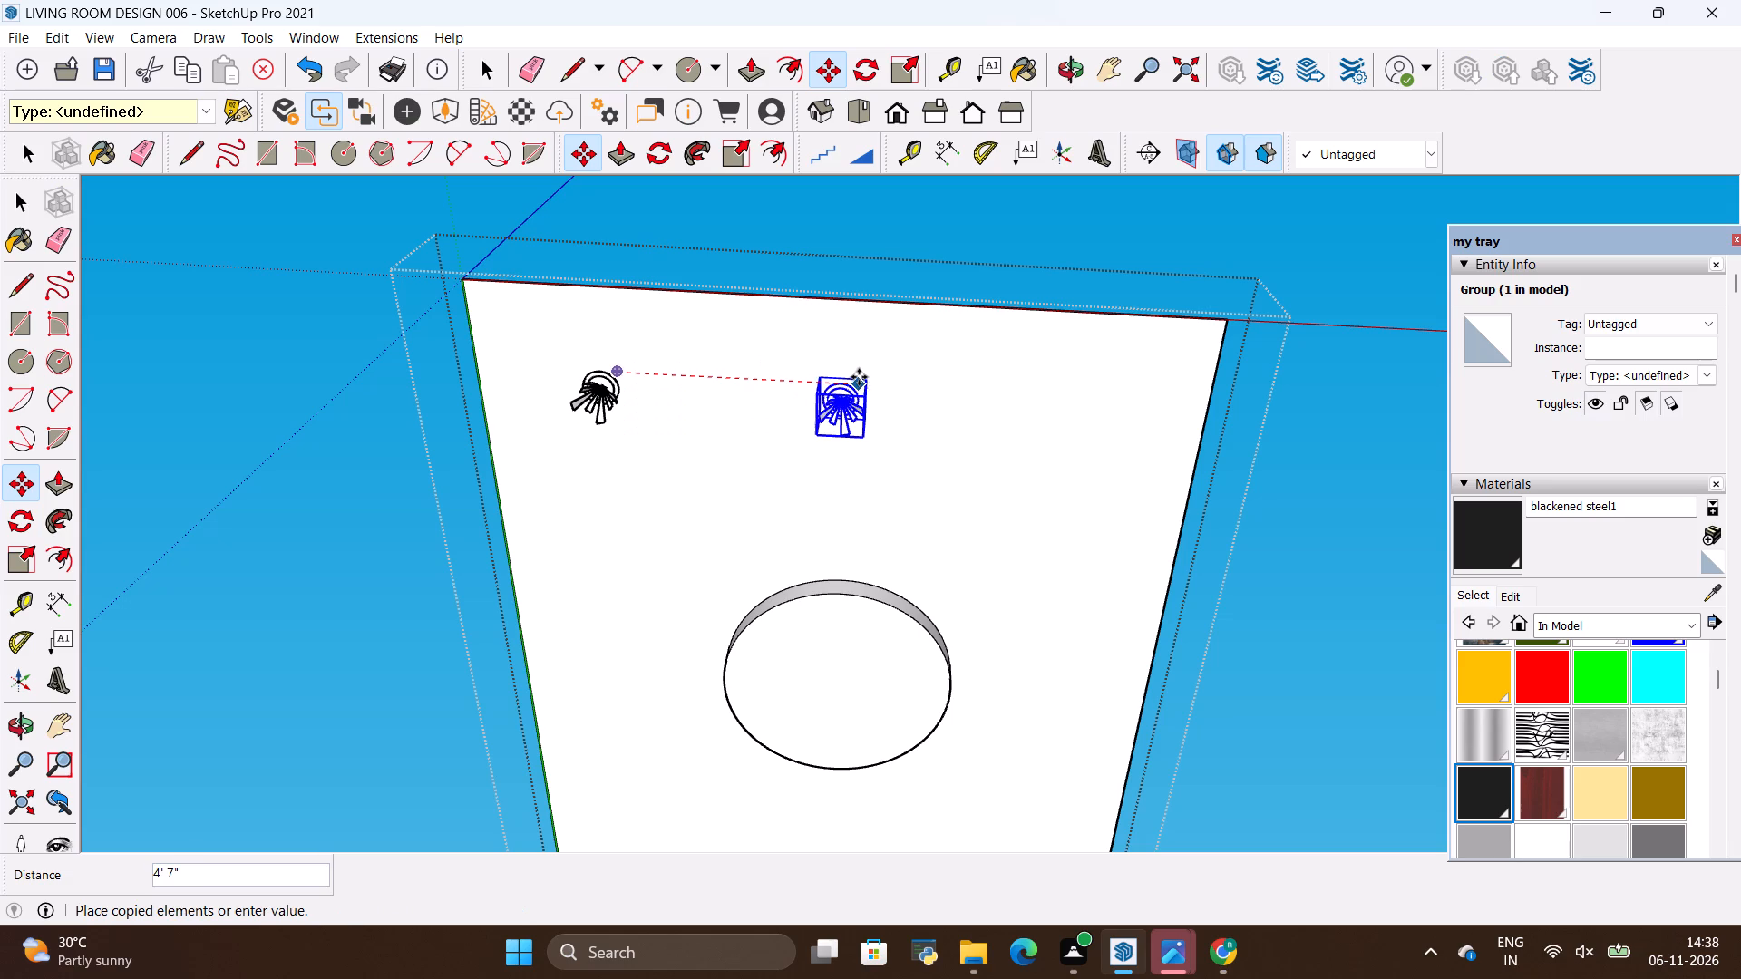
left_click(859, 377, "ctrl")
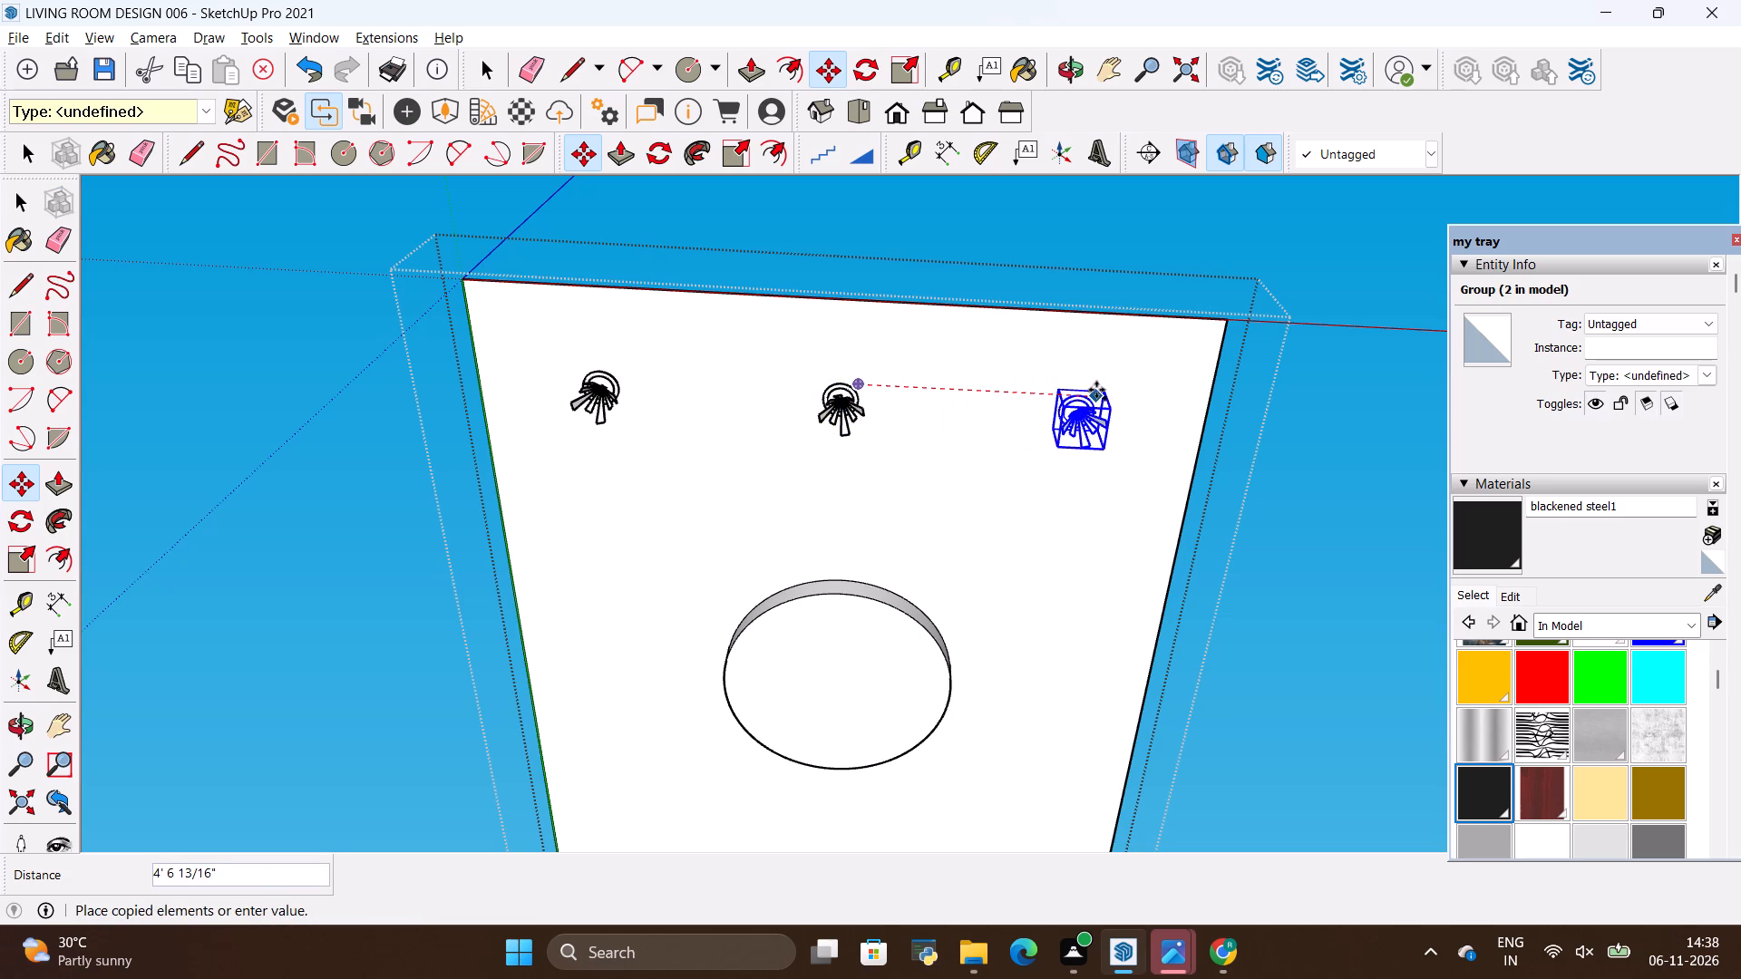
left_click(1082, 390)
key("space")
left_click(1034, 358)
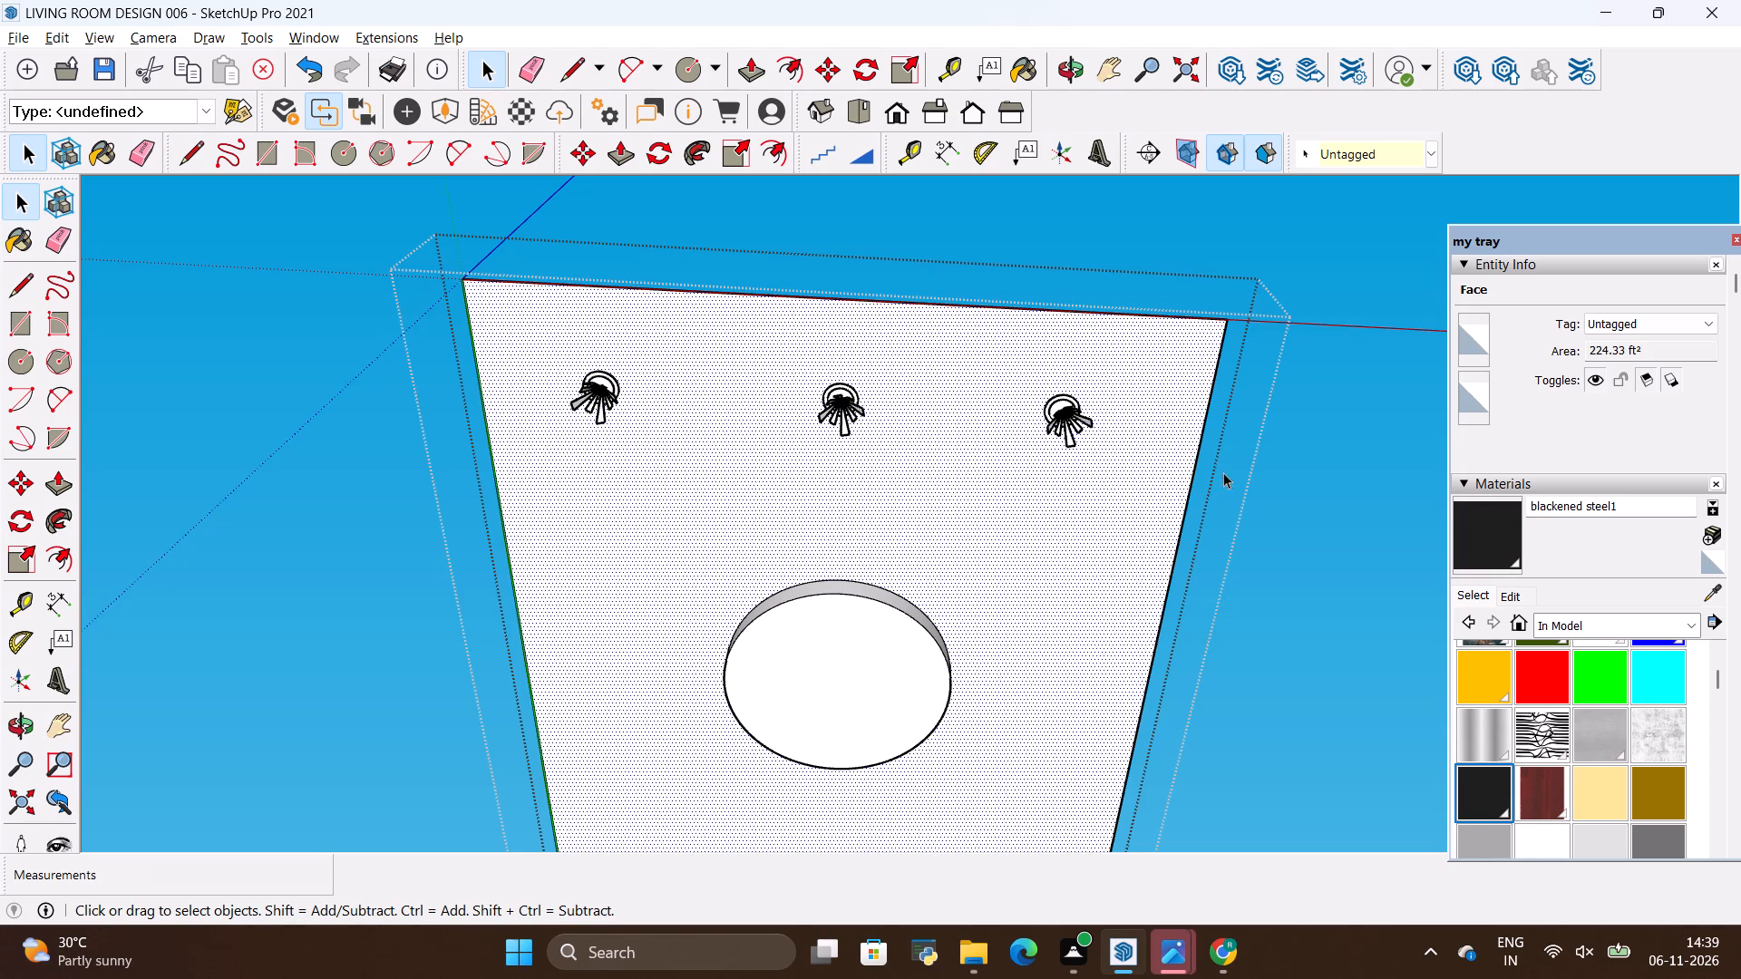
Copy the row of three recessed lights about 12' 6" along the green axis to the far side of the large central disc.
scroll(1194, 282, "down", 4)
scroll(861, 345, "down", 3)
scroll(1097, 531, "up", 3)
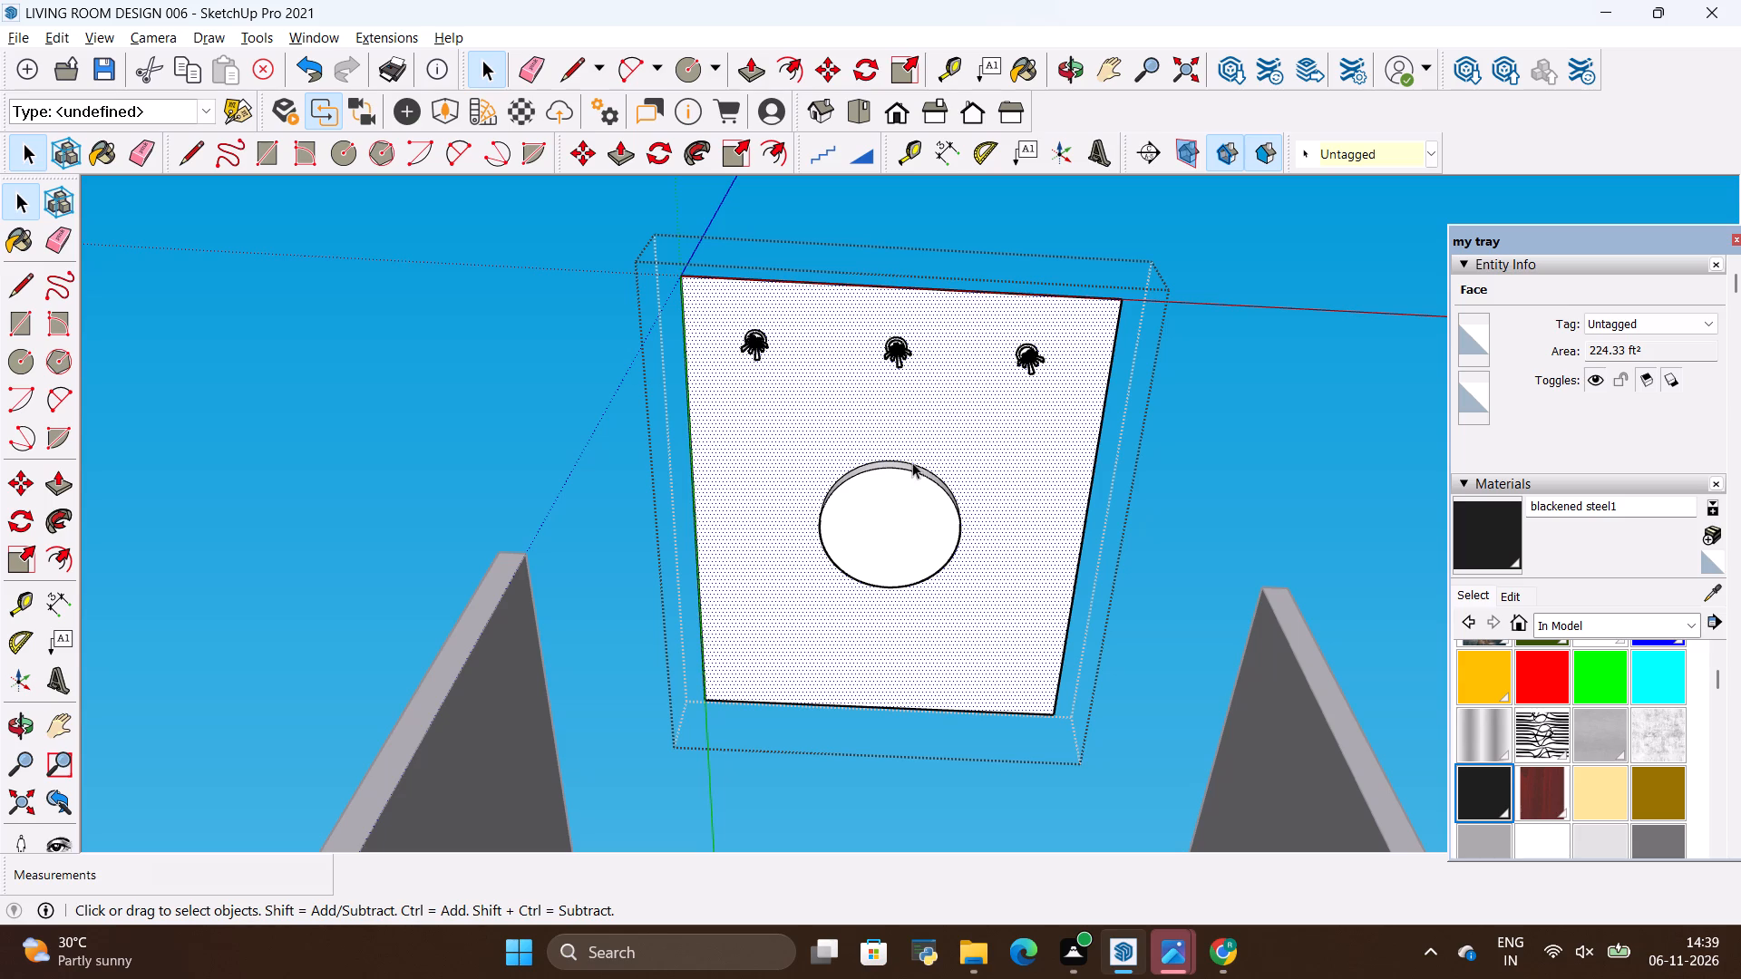
key("space")
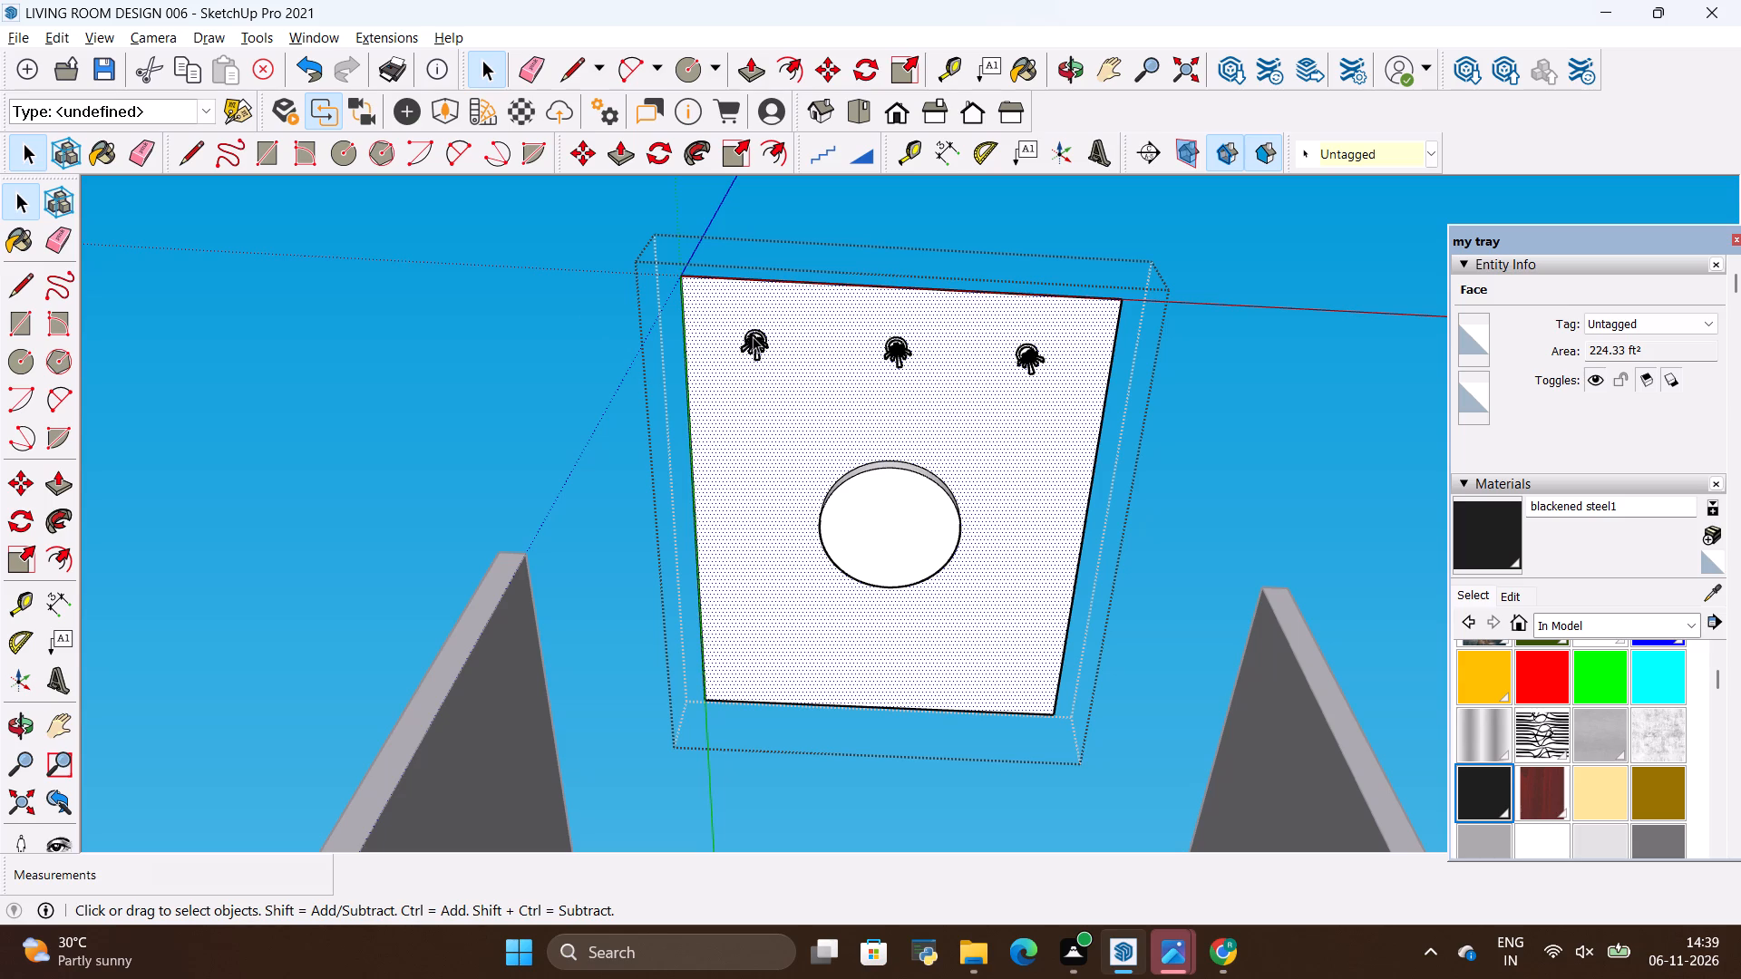
left_click(753, 336)
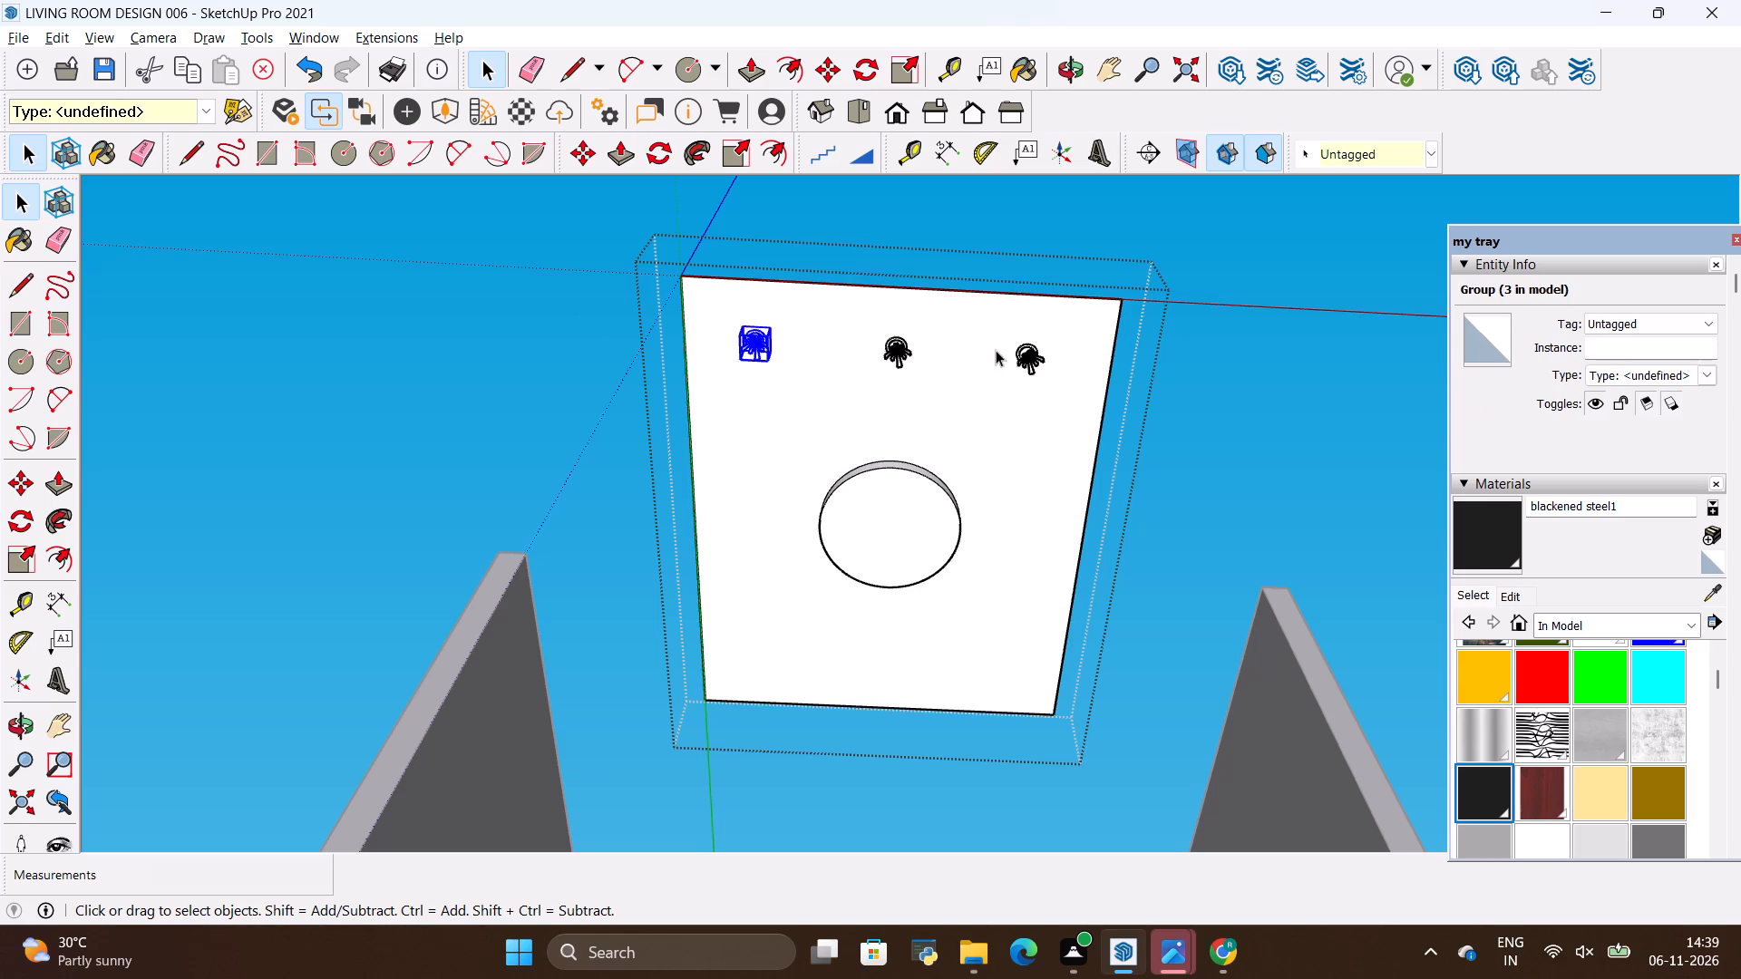
left_click(897, 349, "ctrl")
left_click(1036, 351, "ctrl")
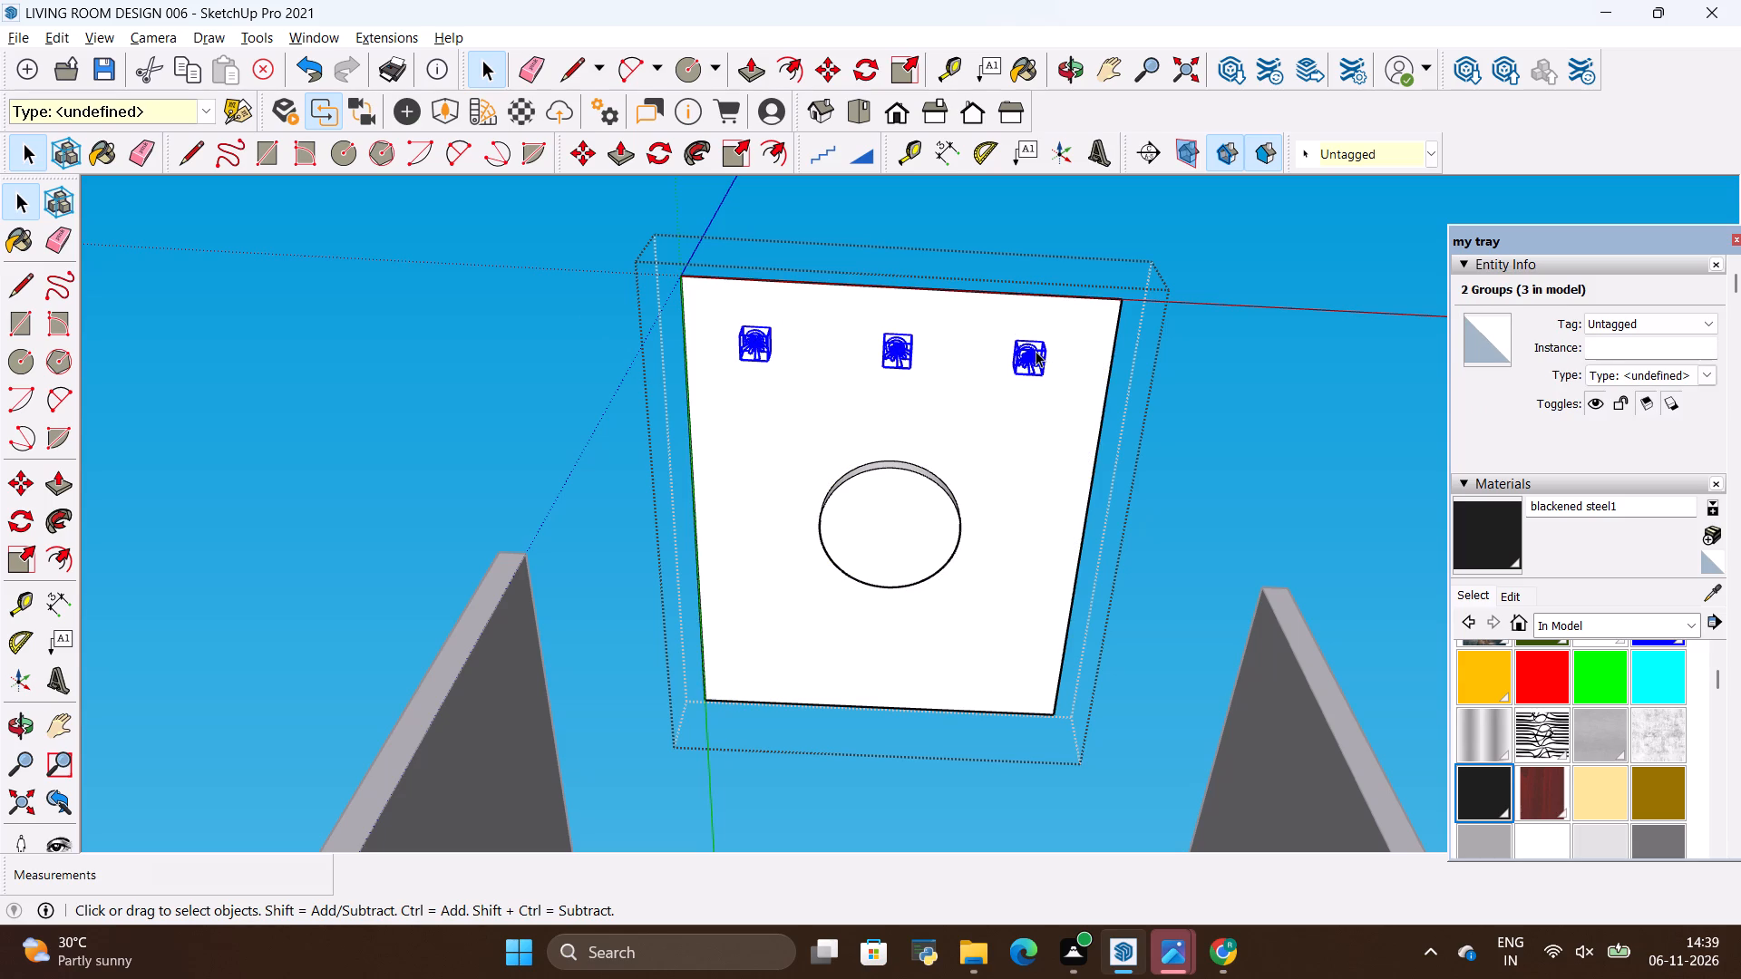
key("m")
scroll(816, 334, "up", 10)
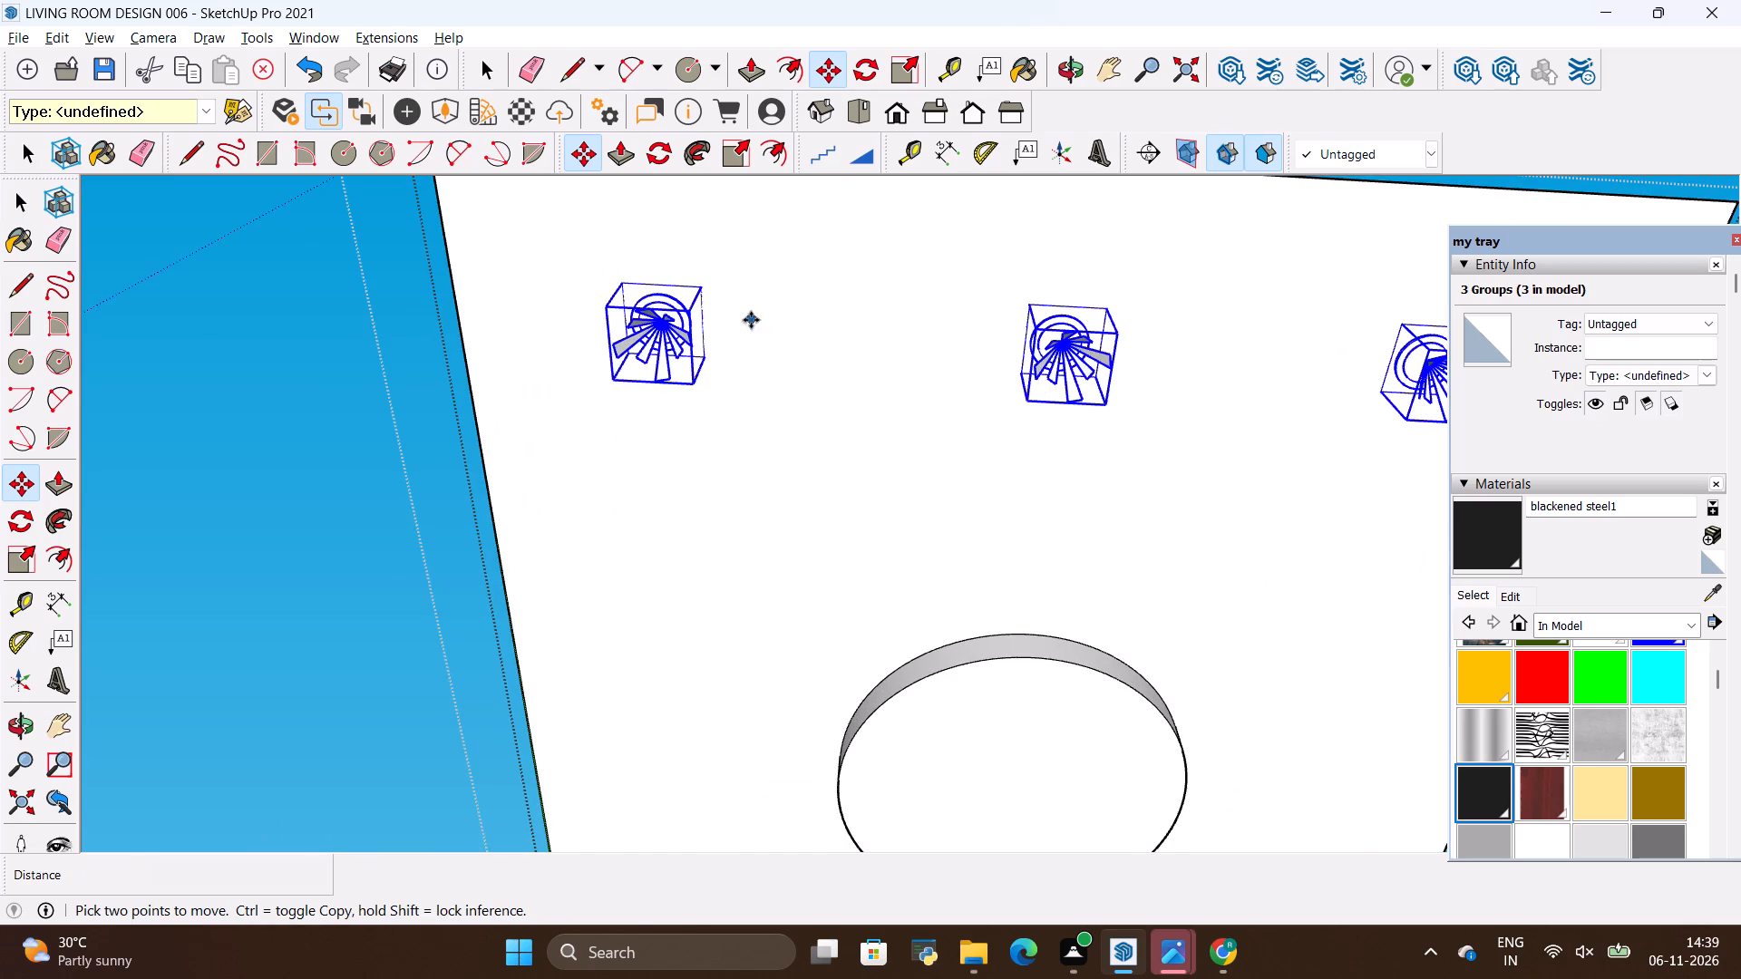
left_click(714, 288, "ctrl")
scroll(735, 505, "down", 8)
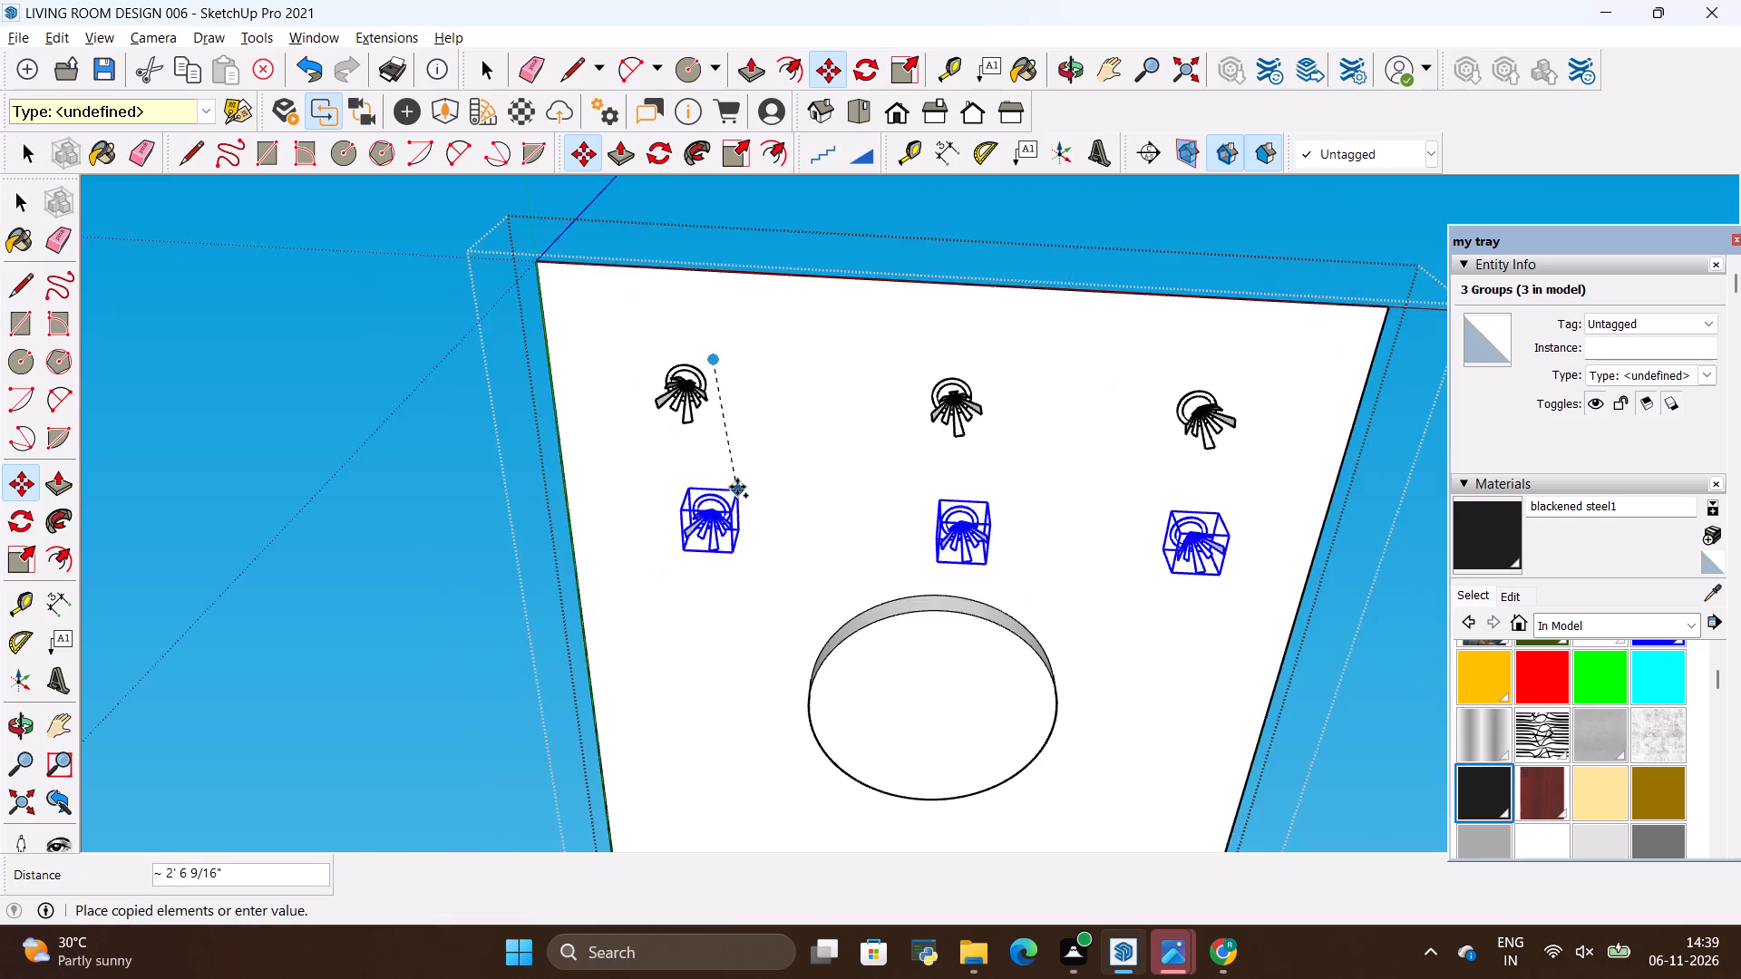
scroll(737, 487, "down", 5)
scroll(695, 720, "up", 7)
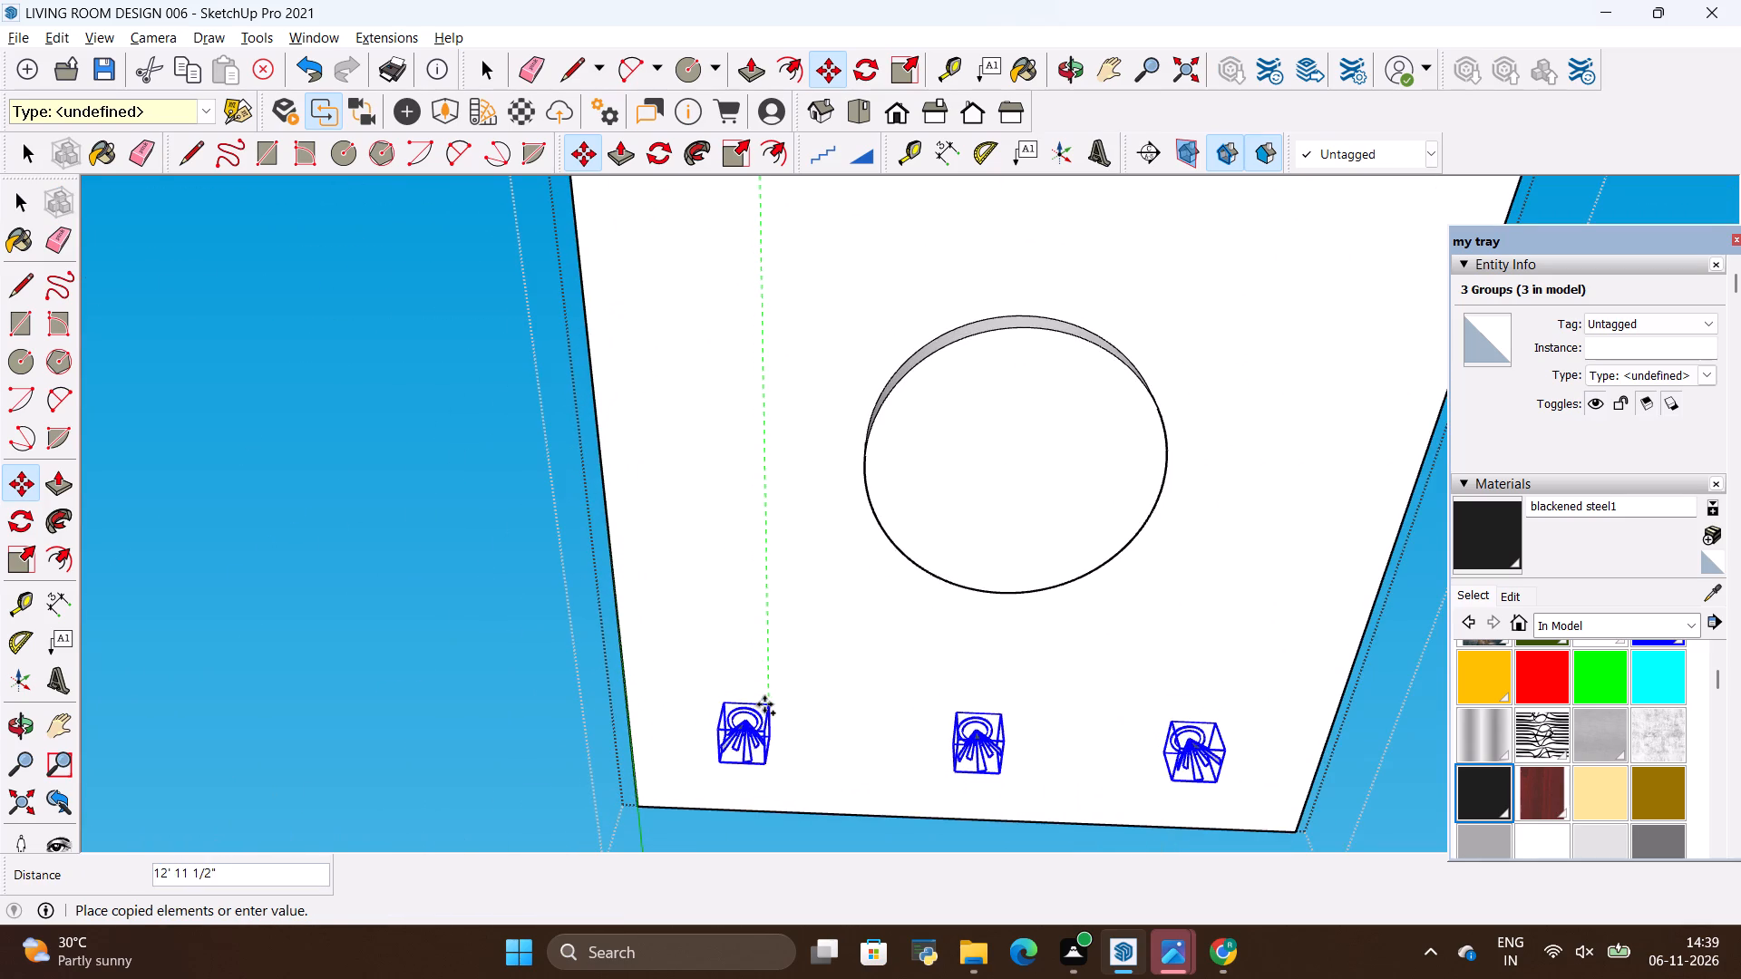
scroll(764, 705, "down", 4)
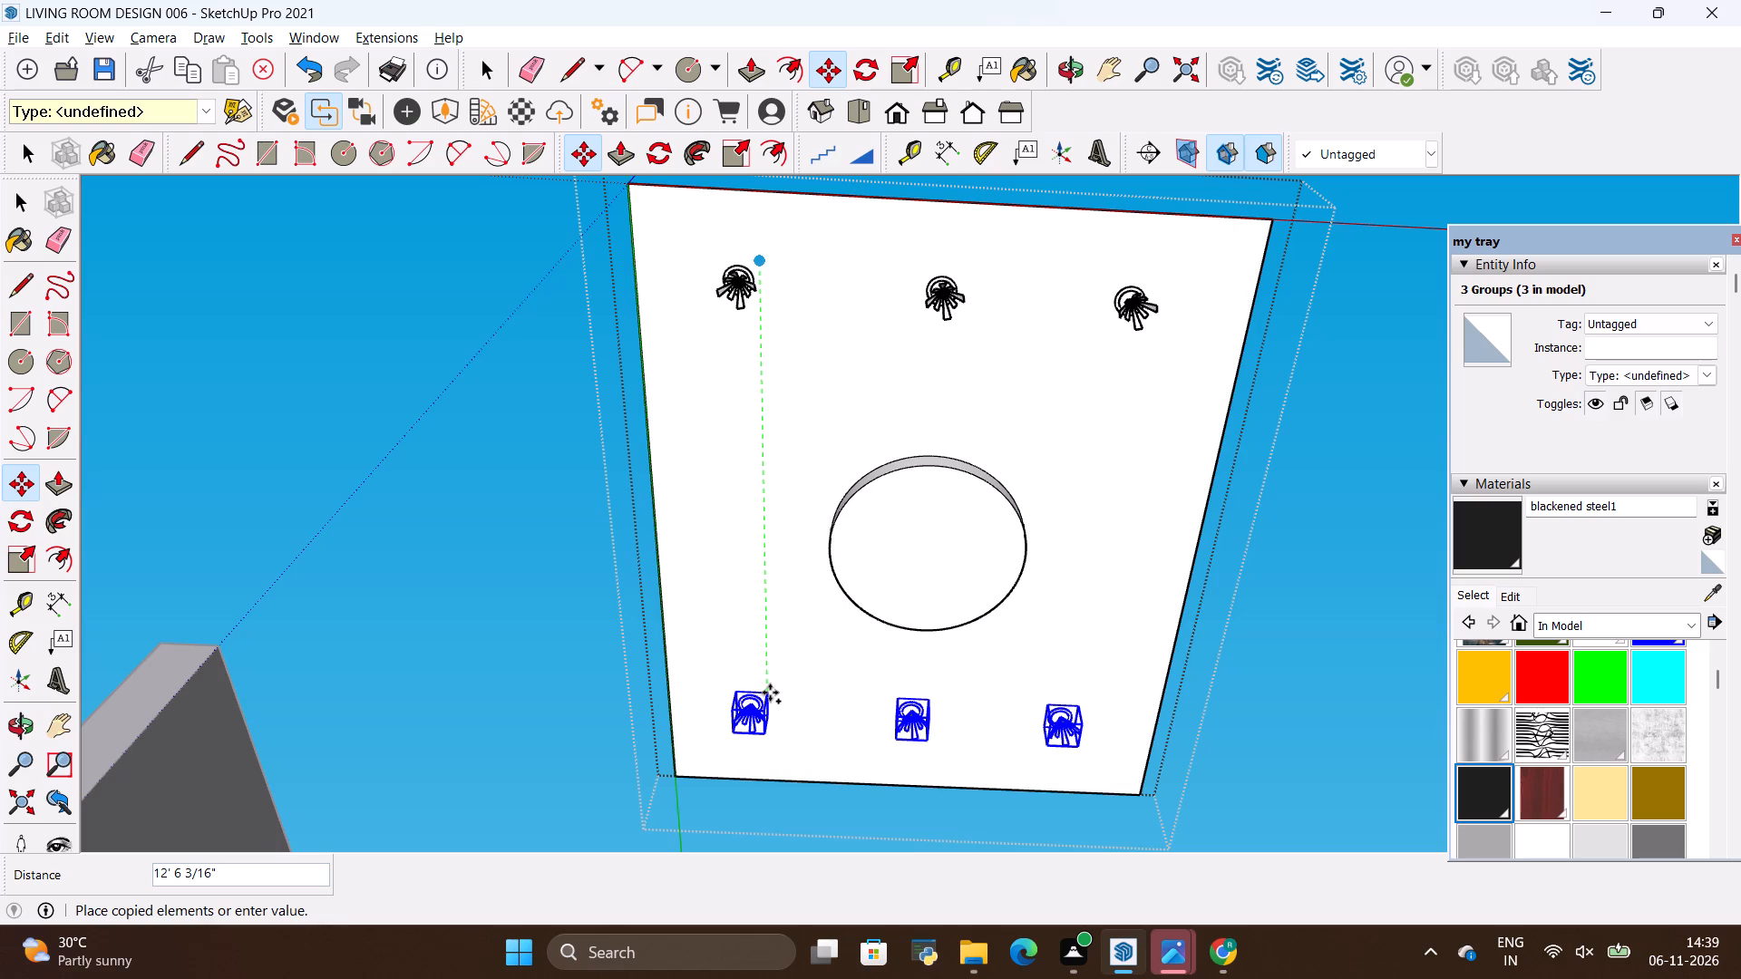
left_click(770, 693)
key("space")
left_click(792, 643)
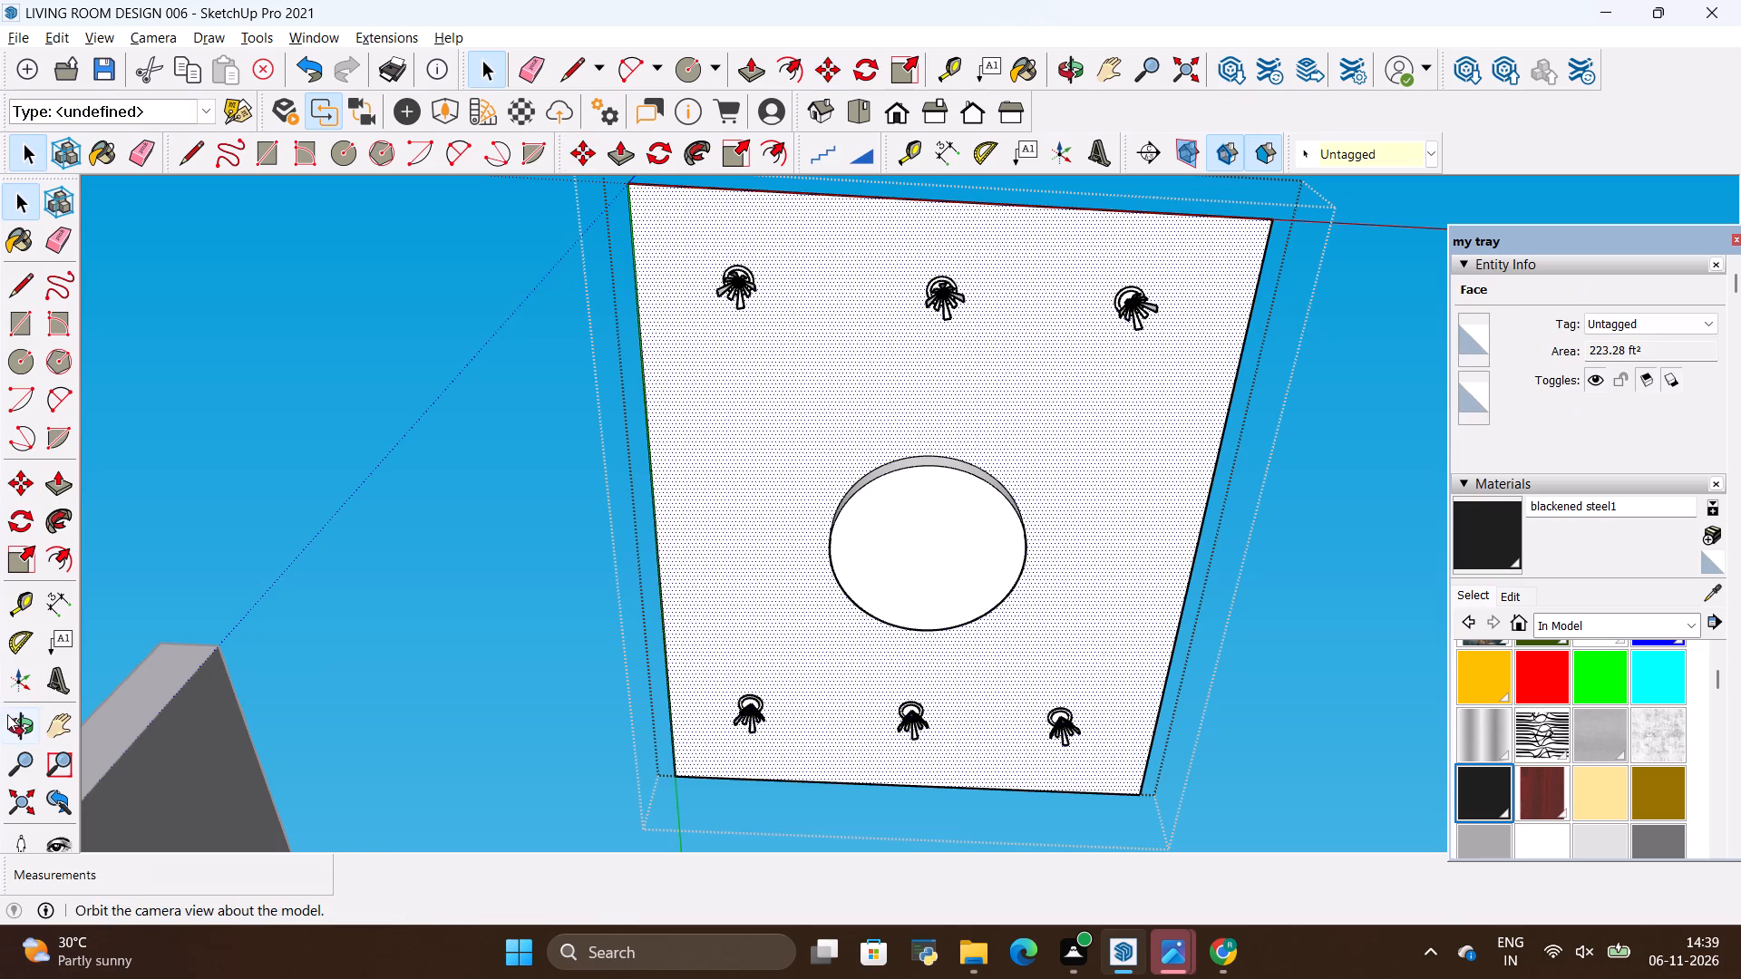
Examine the layout of the two rows of recessed lights around the central disc from several angles below the ceiling.
left_click(8, 714)
left_click_drag(516, 638, 1177, 844)
scroll(1012, 718, "down", 6)
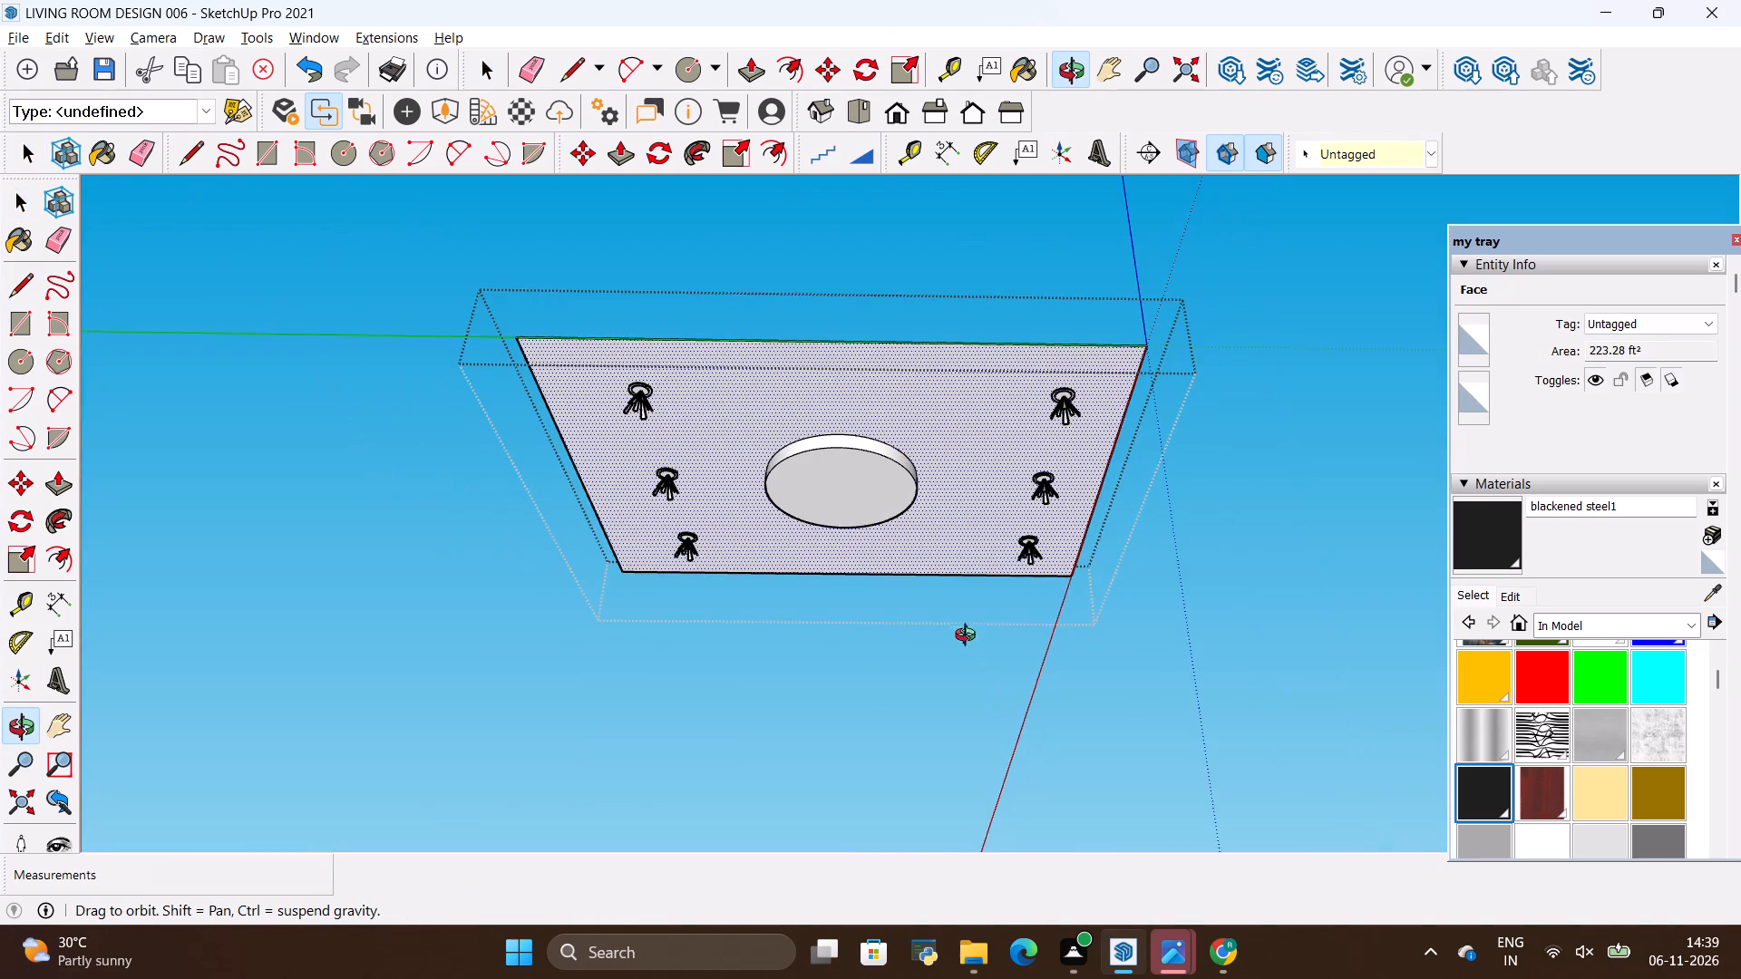
left_click_drag(963, 609, 999, 509)
left_click_drag(369, 527, 481, 516)
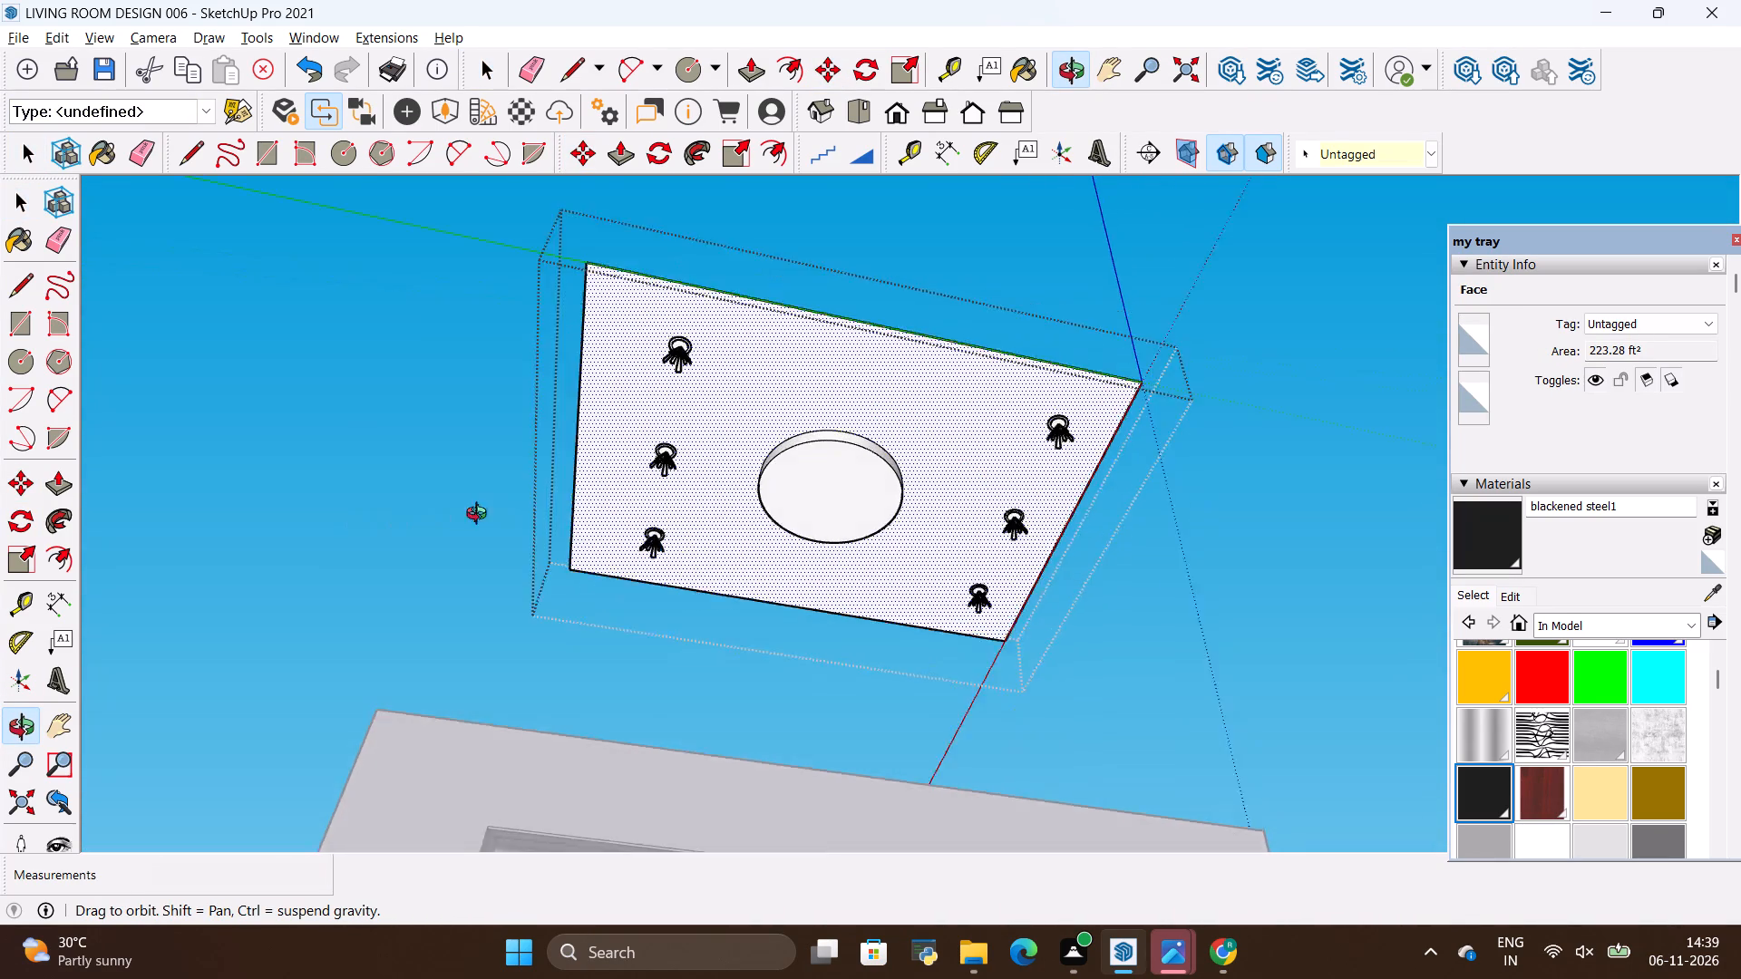
left_click_drag(481, 516, 1058, 633)
scroll(1085, 665, "down", 6)
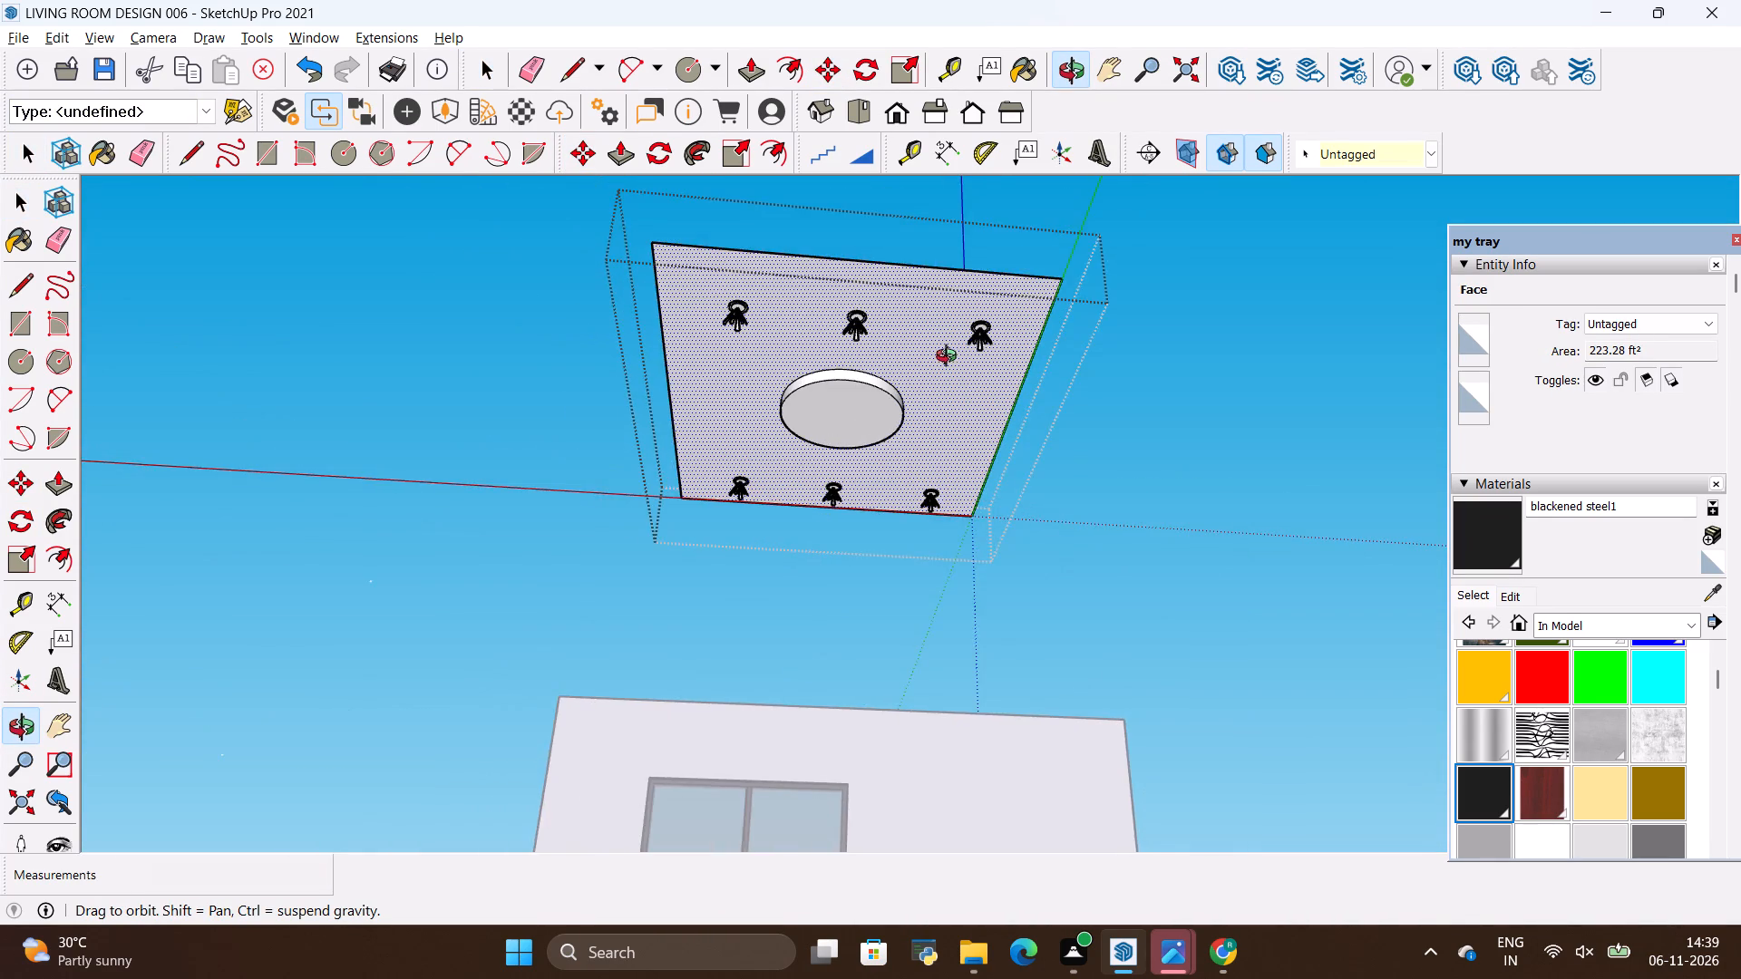
scroll(949, 356, "up", 4)
left_click(908, 362)
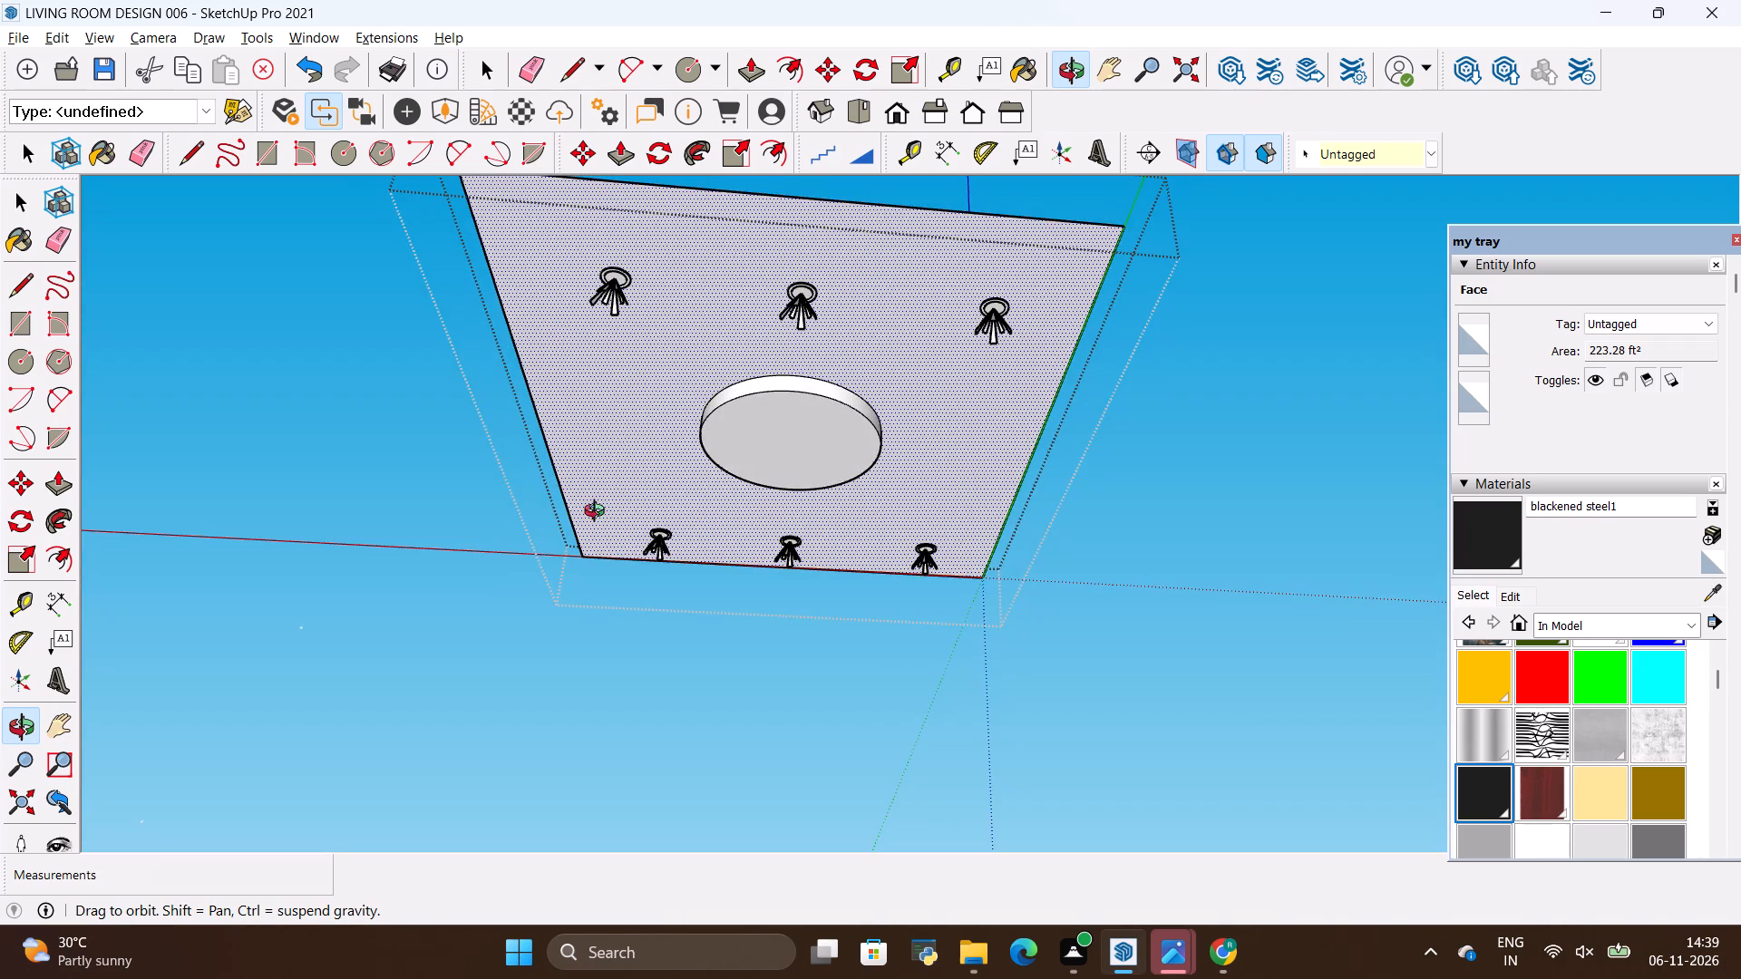
left_click_drag(606, 513, 1152, 612)
left_click_drag(921, 528, 1032, 252)
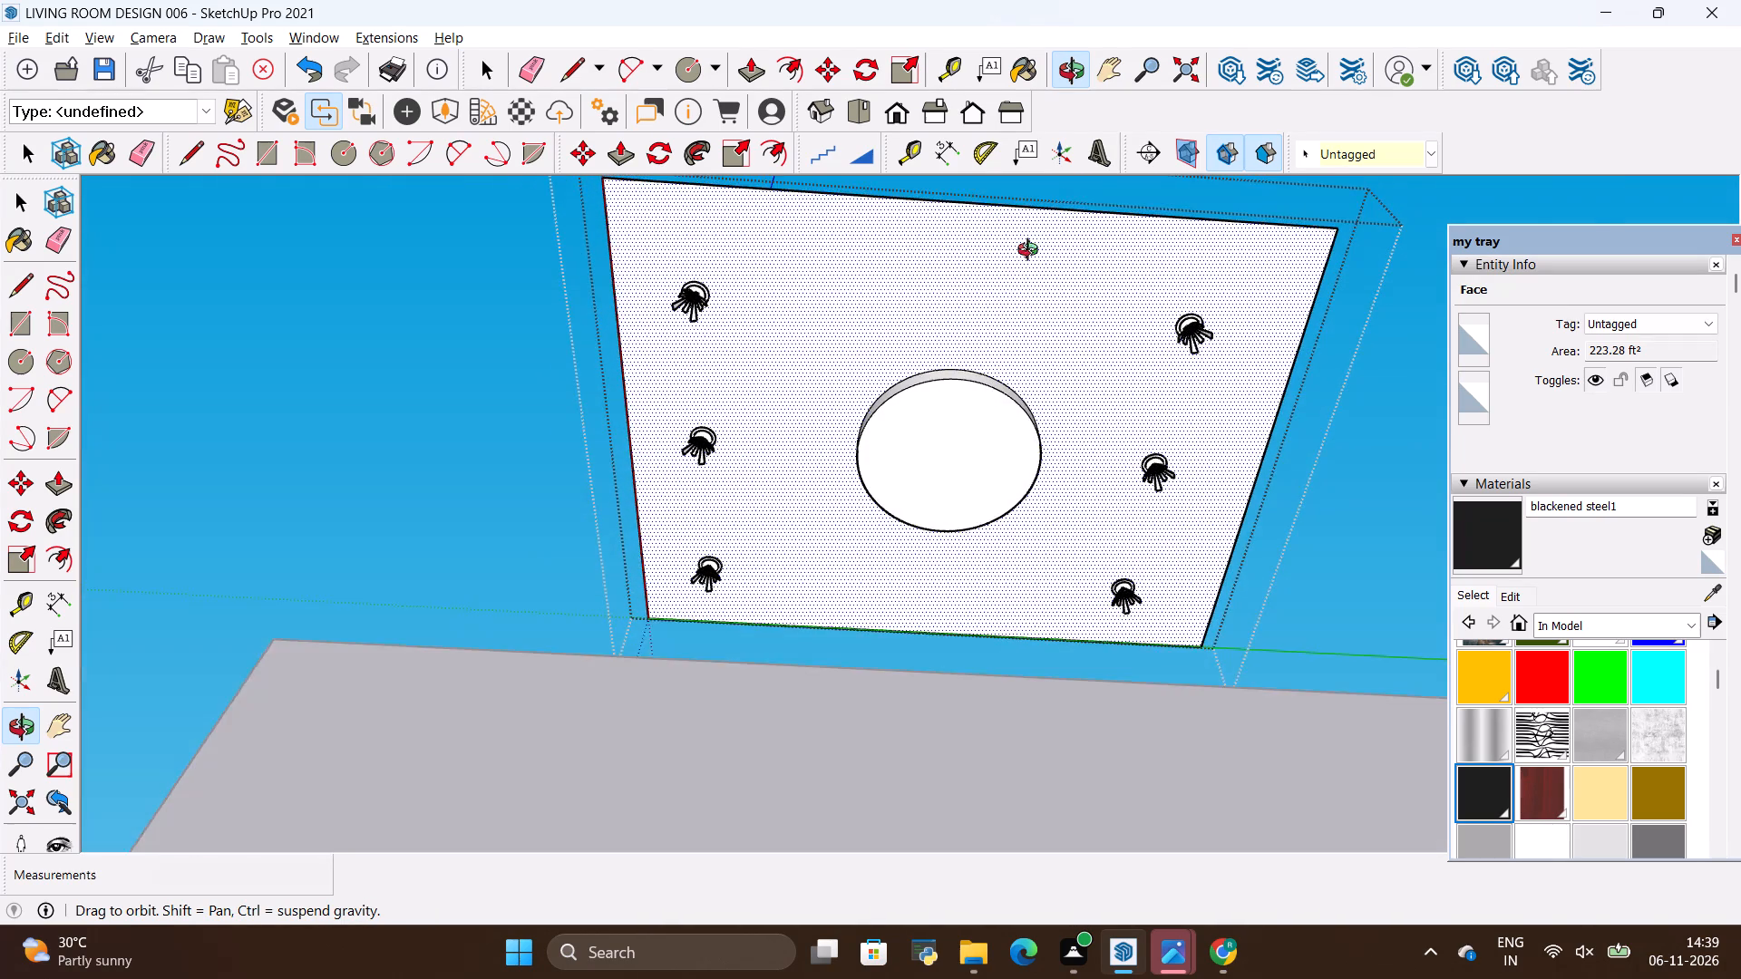
left_click_drag(1032, 252, 1030, 262)
scroll(834, 393, "up", 4)
left_click_drag(929, 508, 853, 337)
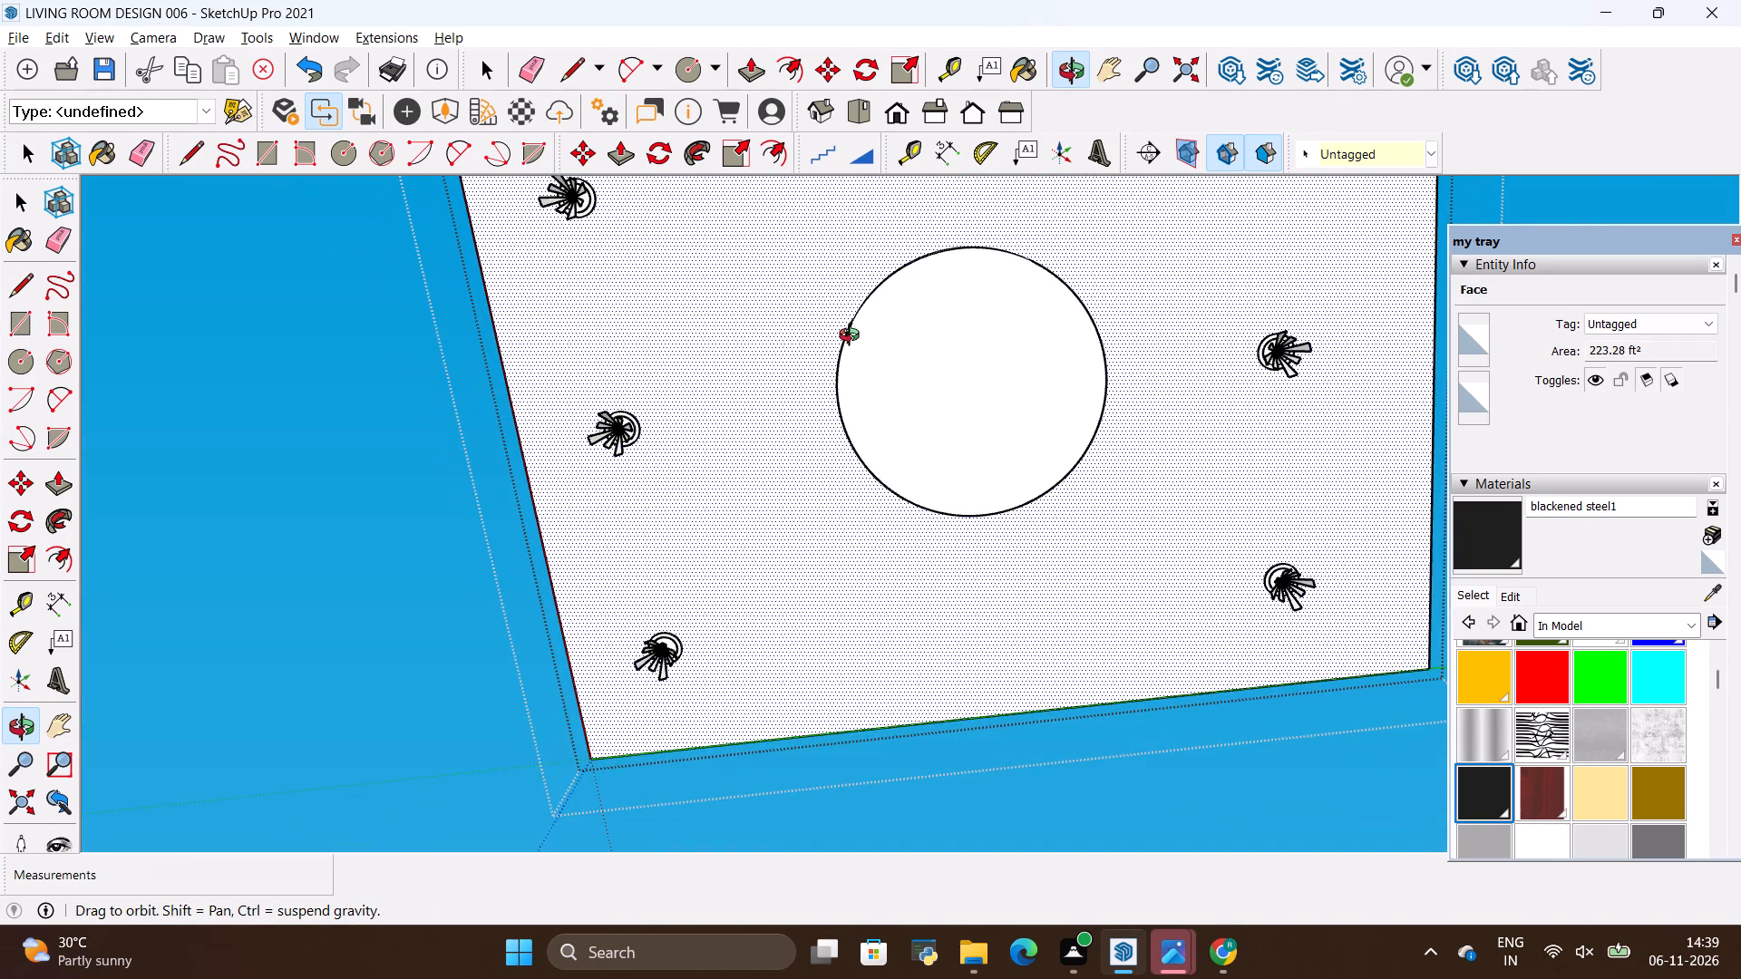
left_click_drag(853, 337, 866, 591)
scroll(530, 598, "down", 5)
left_click_drag(683, 574, 816, 575)
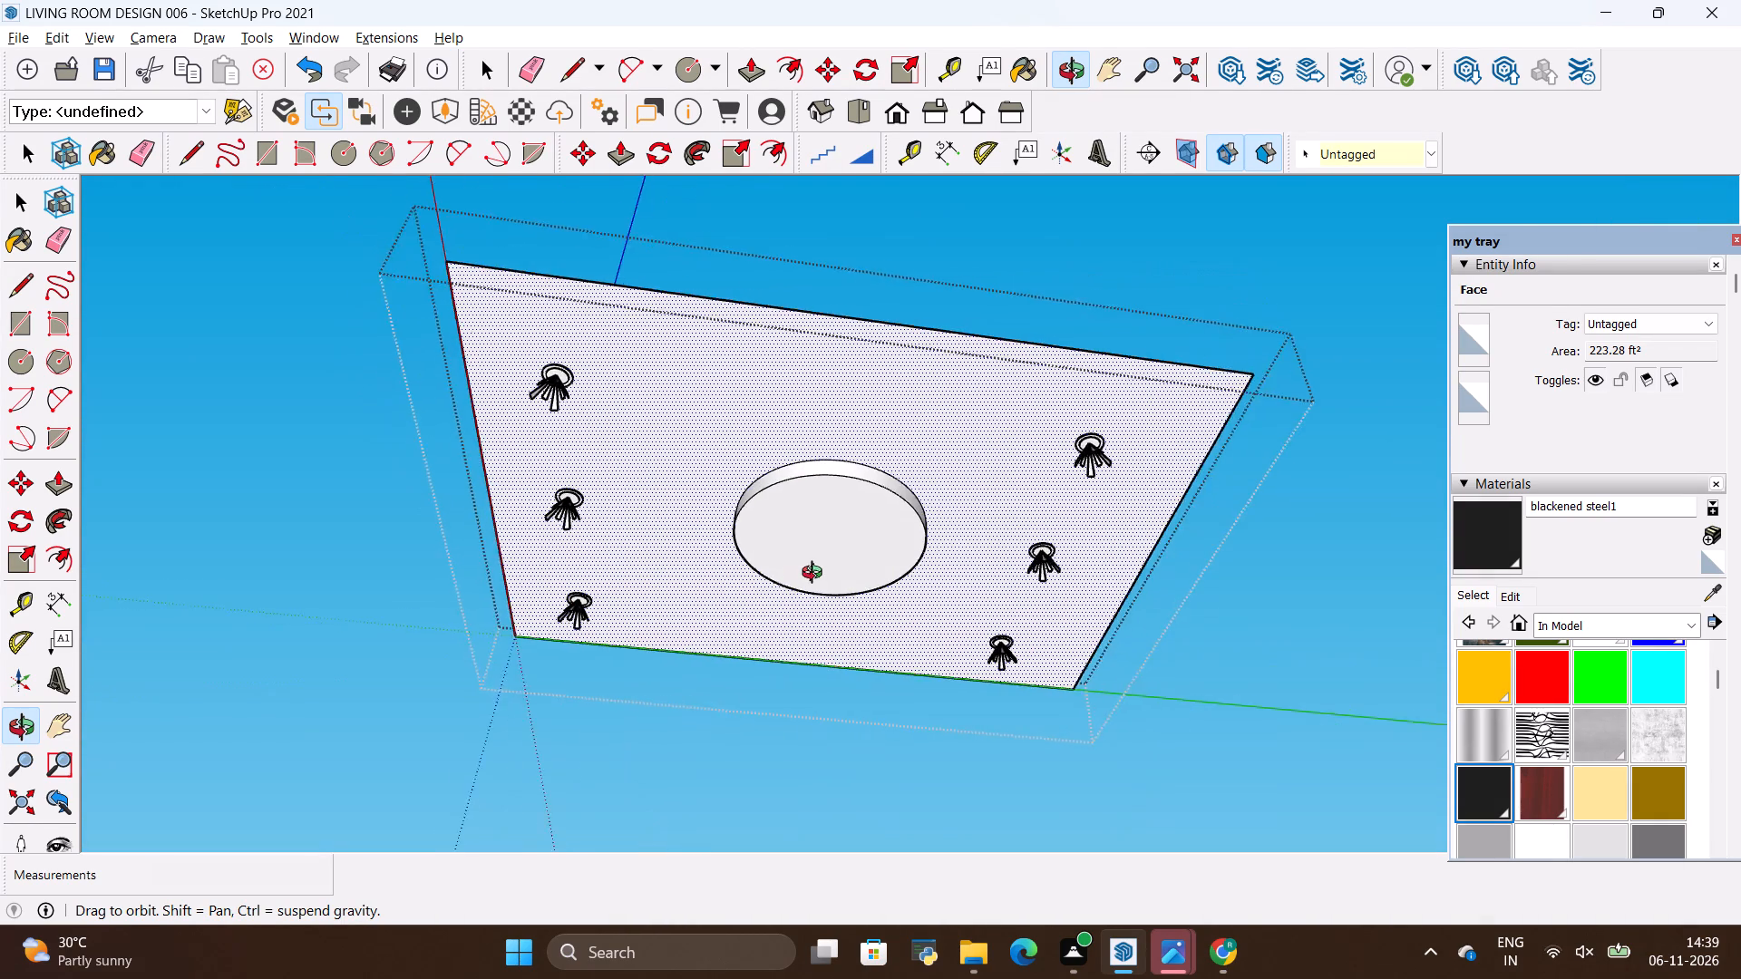
left_click_drag(816, 575, 754, 554)
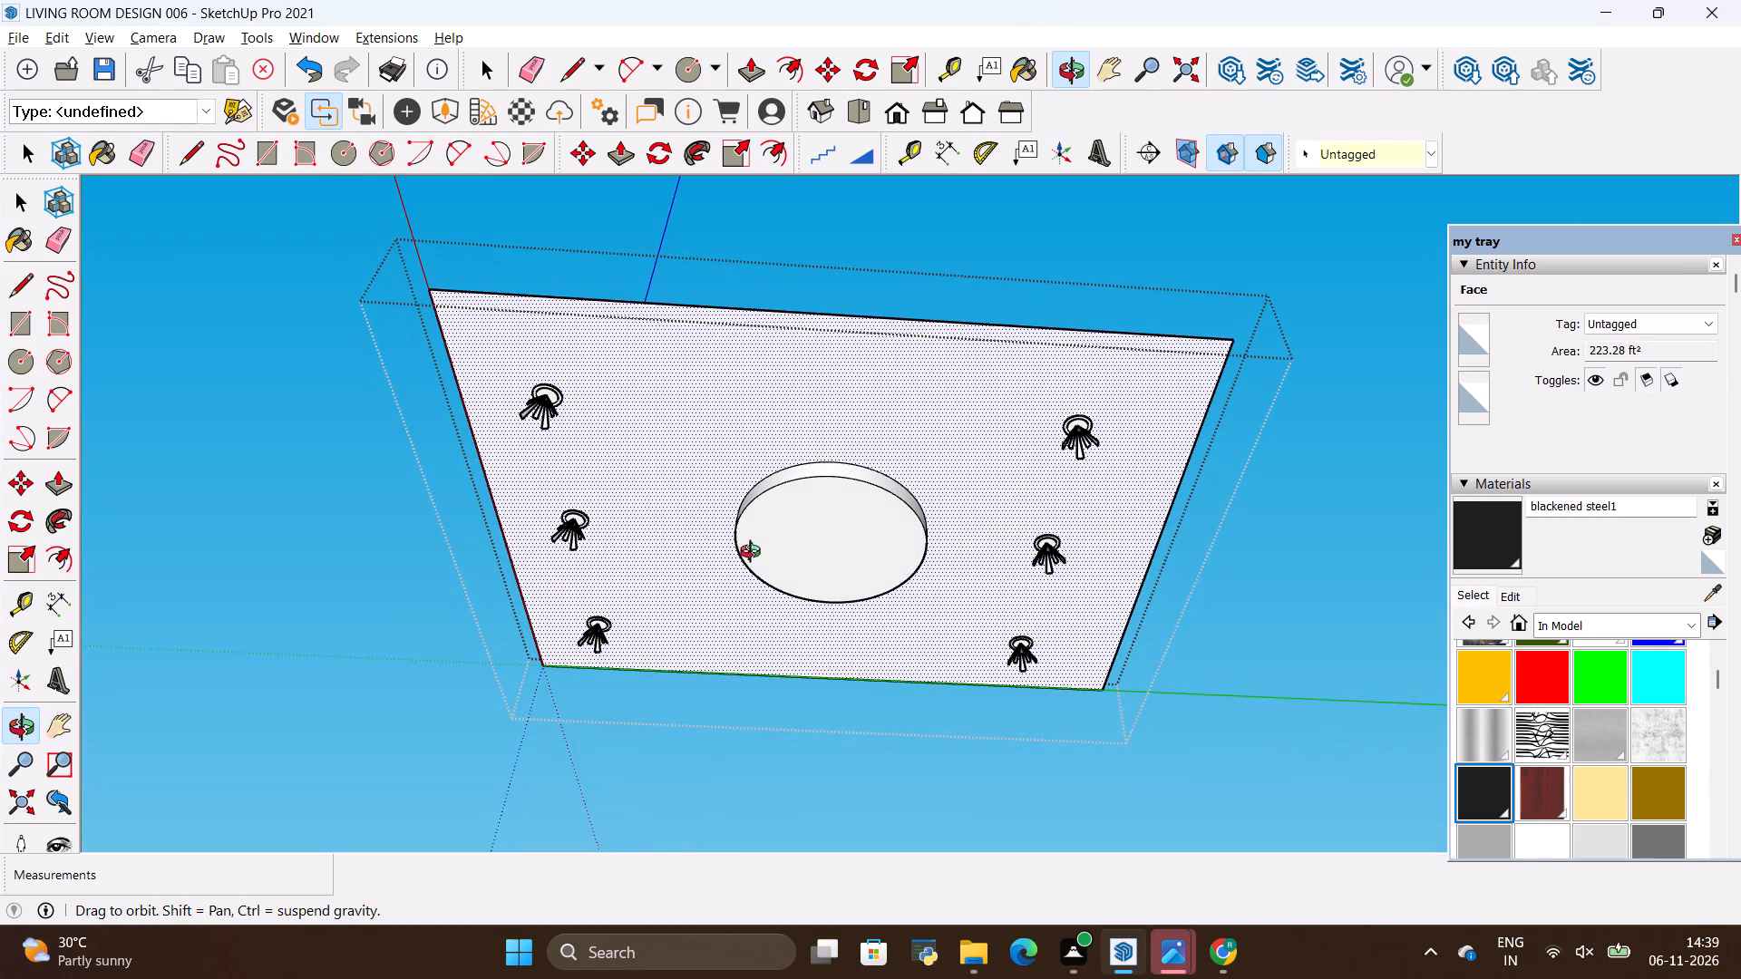
left_click_drag(754, 554, 735, 567)
scroll(982, 489, "up", 5)
scroll(1017, 480, "down", 5)
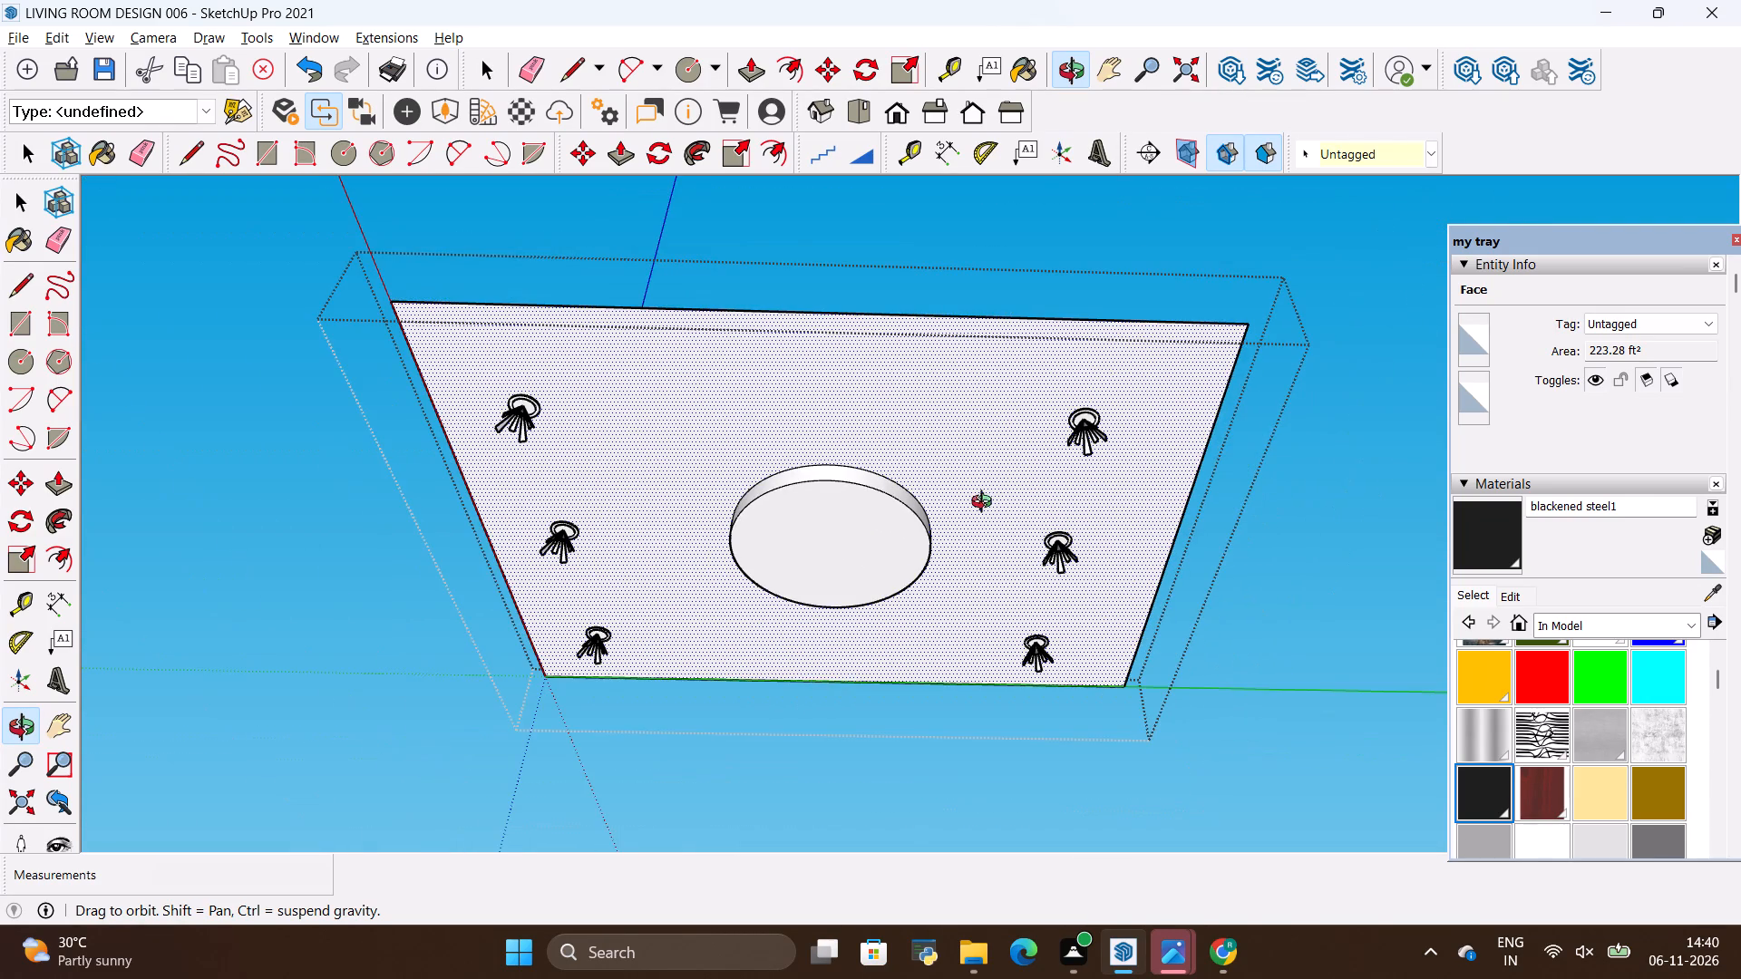
left_click_drag(987, 502, 681, 552)
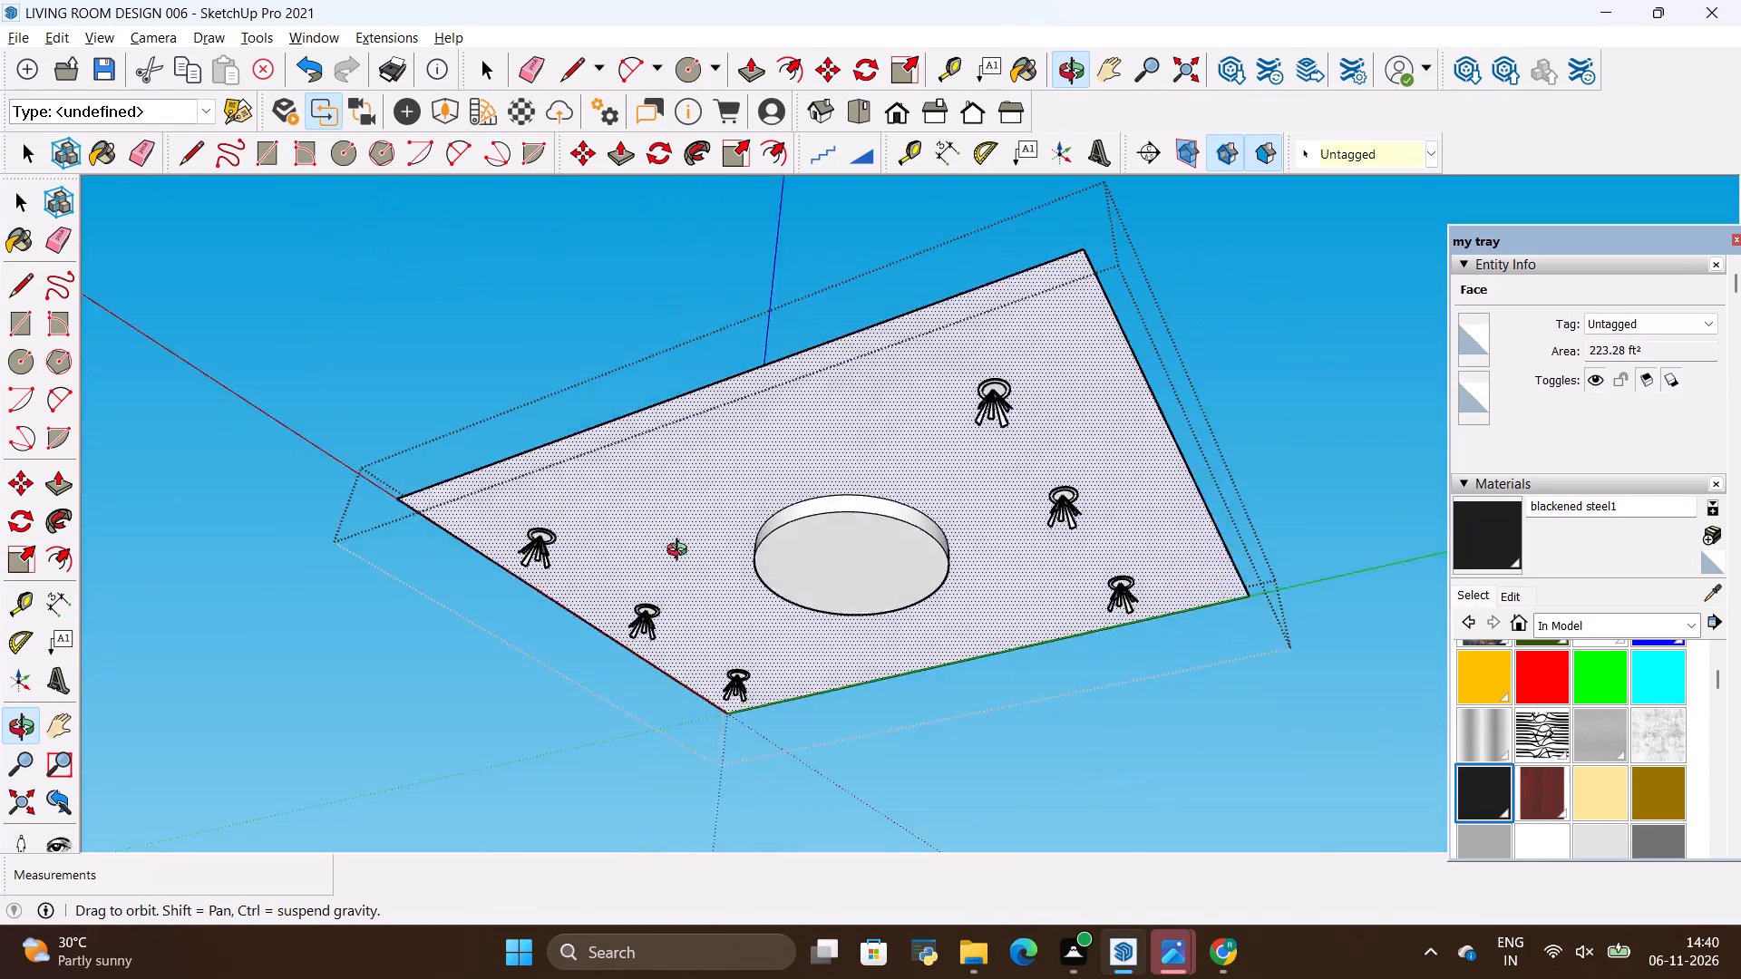
left_click_drag(681, 552, 1013, 371)
Copy one row's two end lights about 3' 10" towards the opposite row, and place another copy of that pair further along.
key("space")
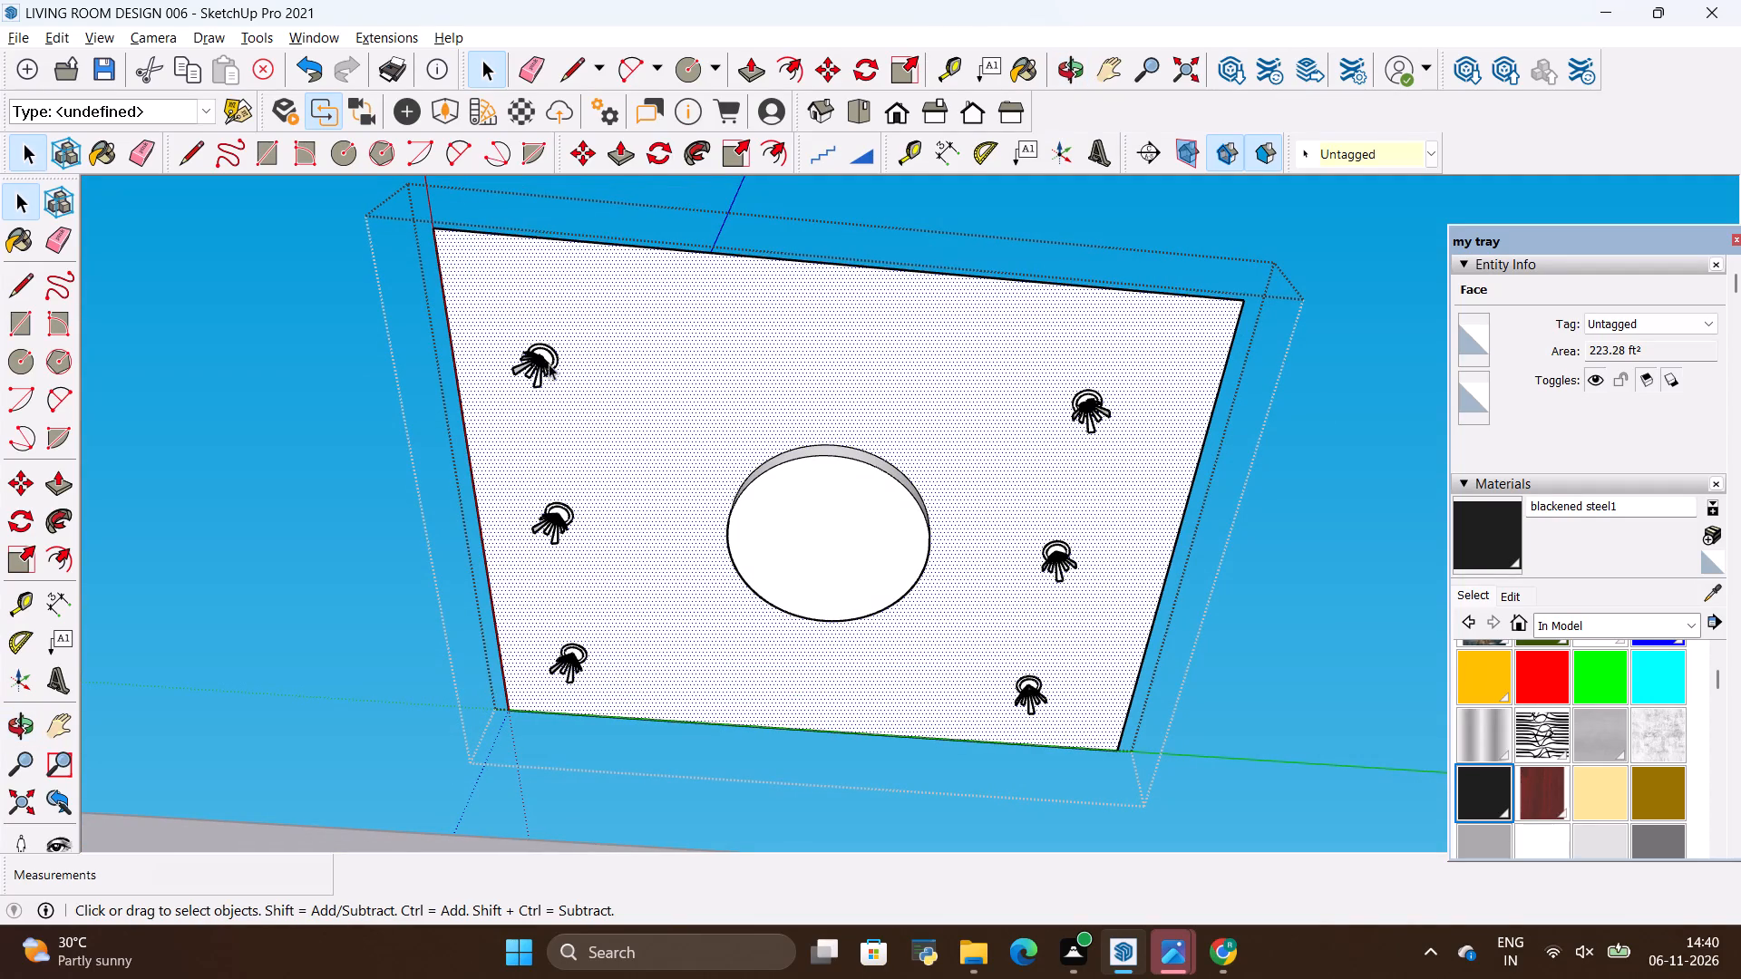
left_click(545, 362)
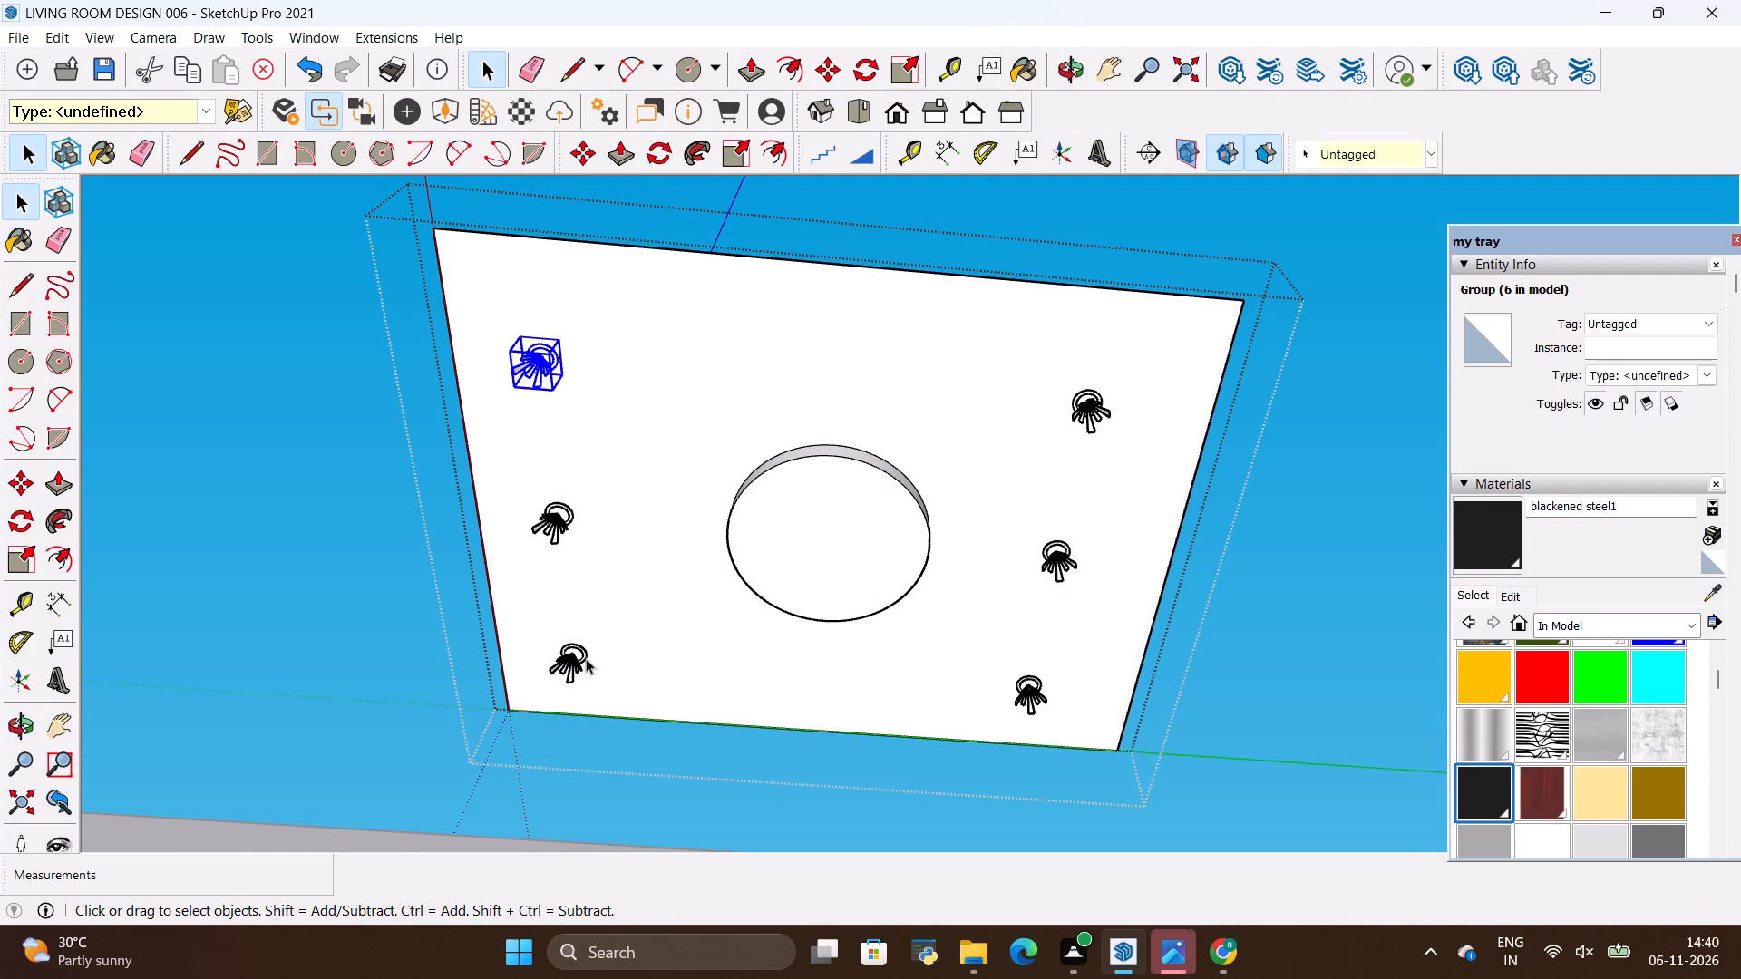
left_click(578, 661, "ctrl")
key("m")
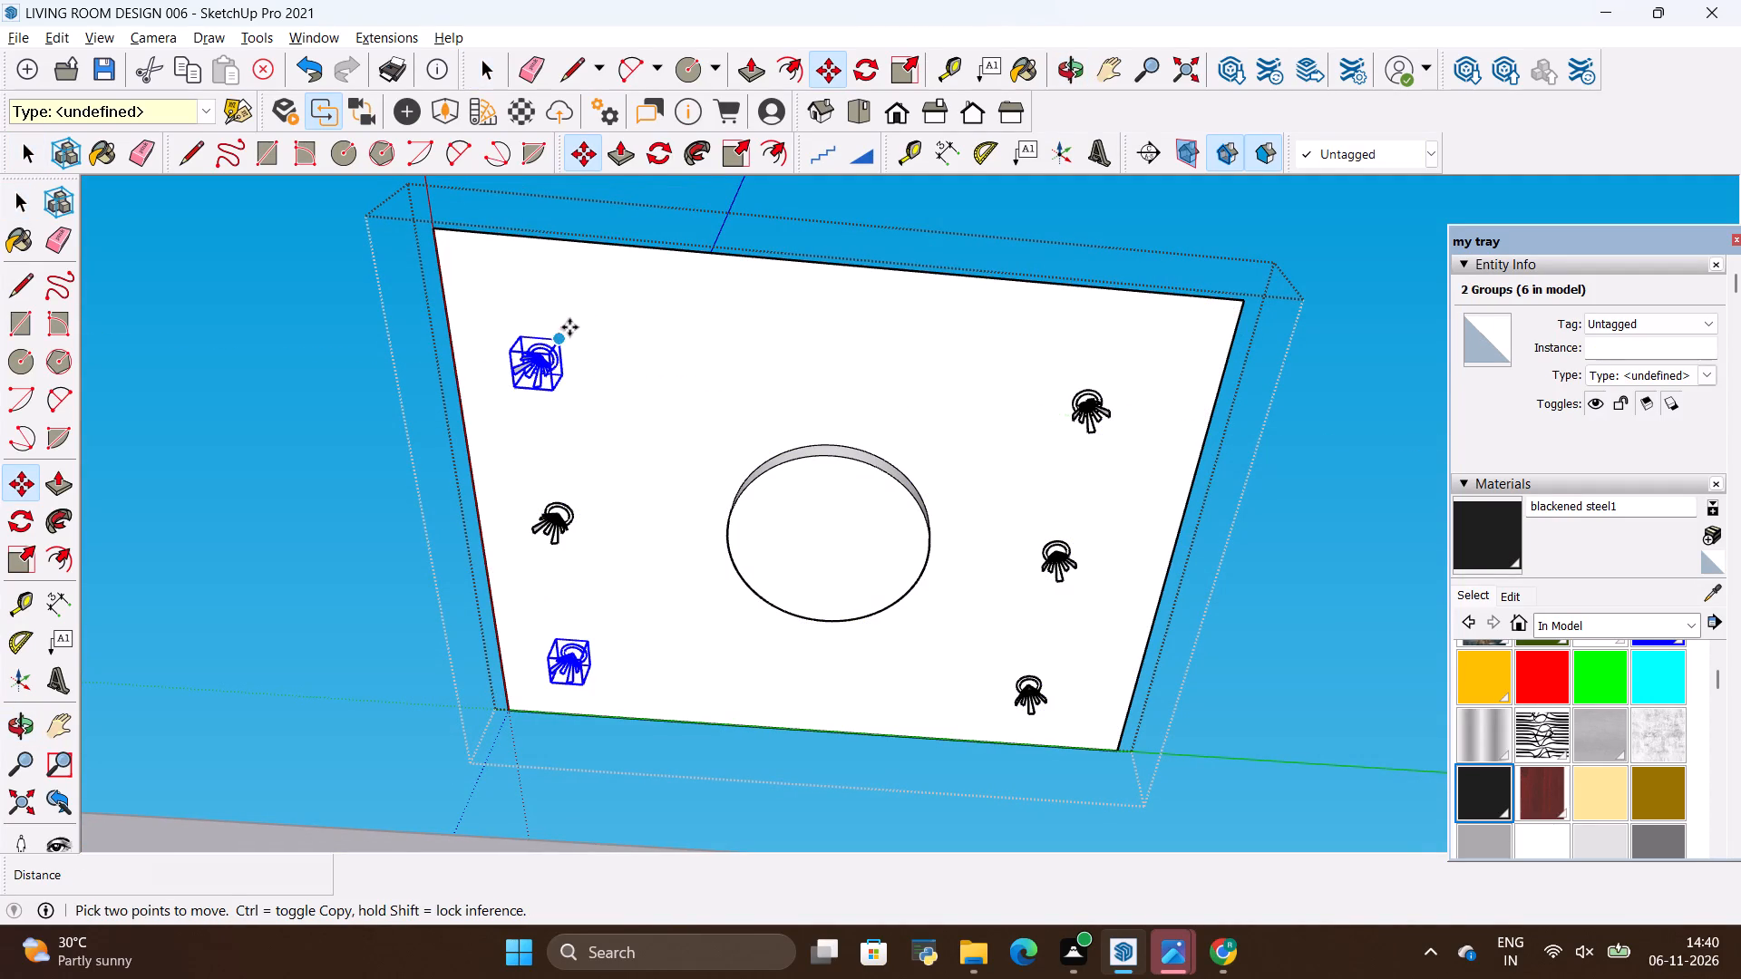
left_click(567, 326, "ctrl")
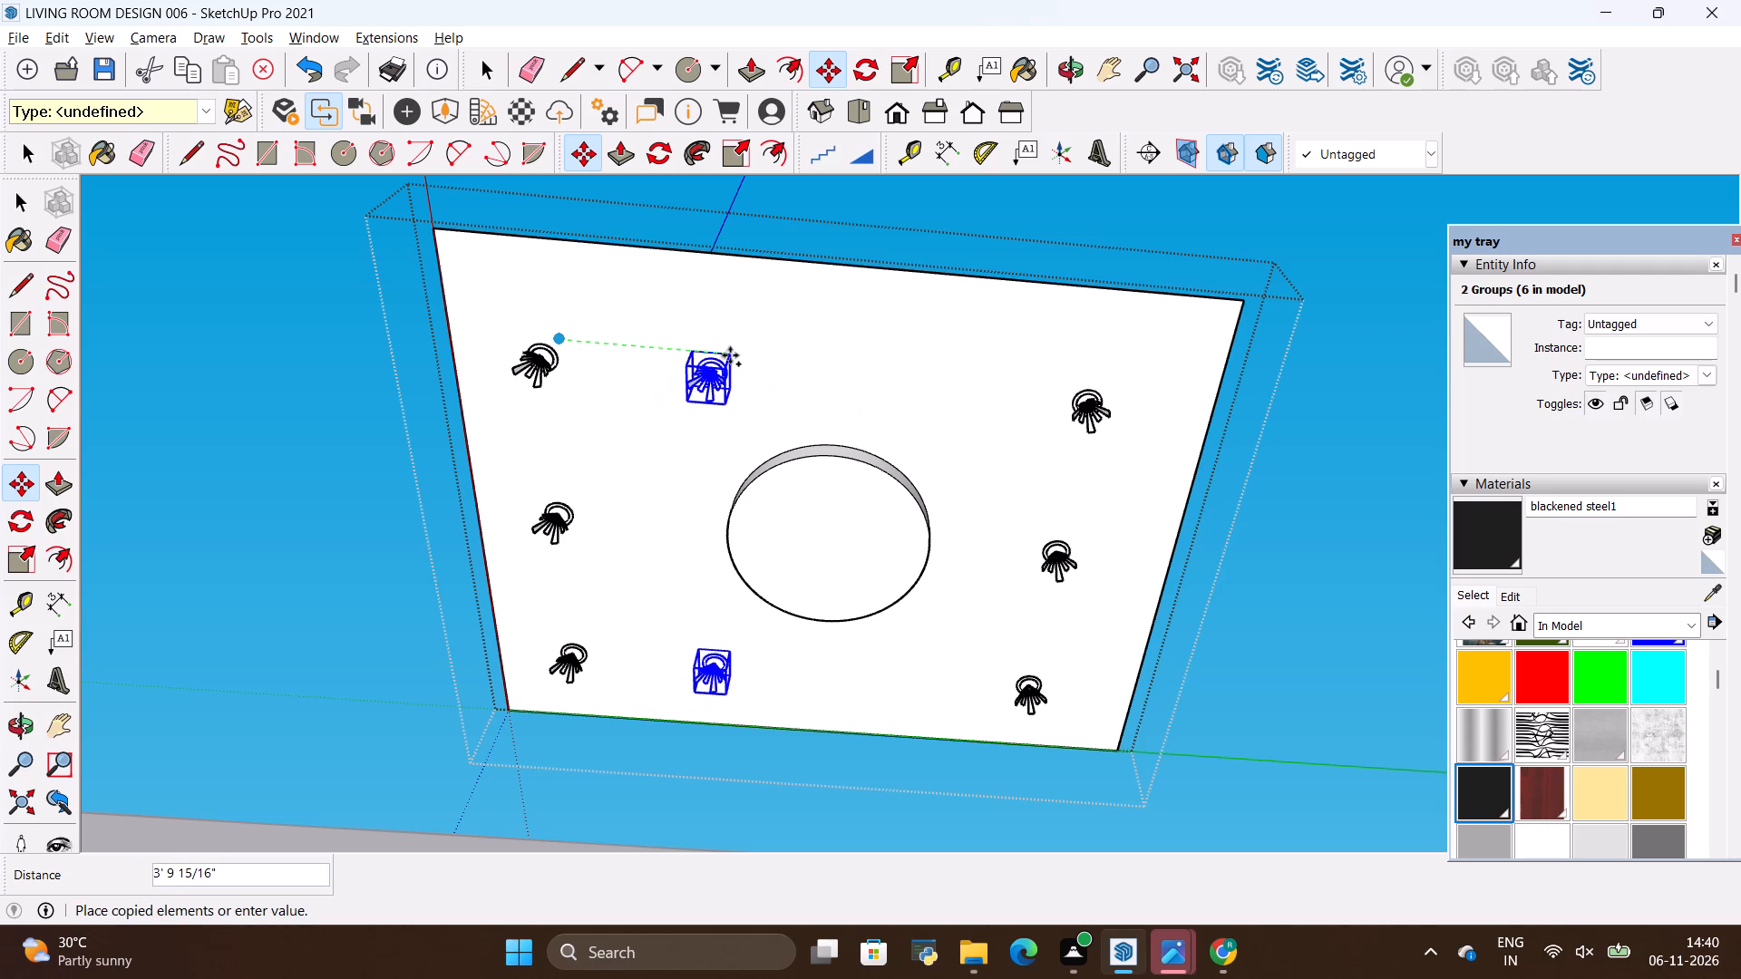
left_click(730, 355)
left_click(730, 355, "ctrl")
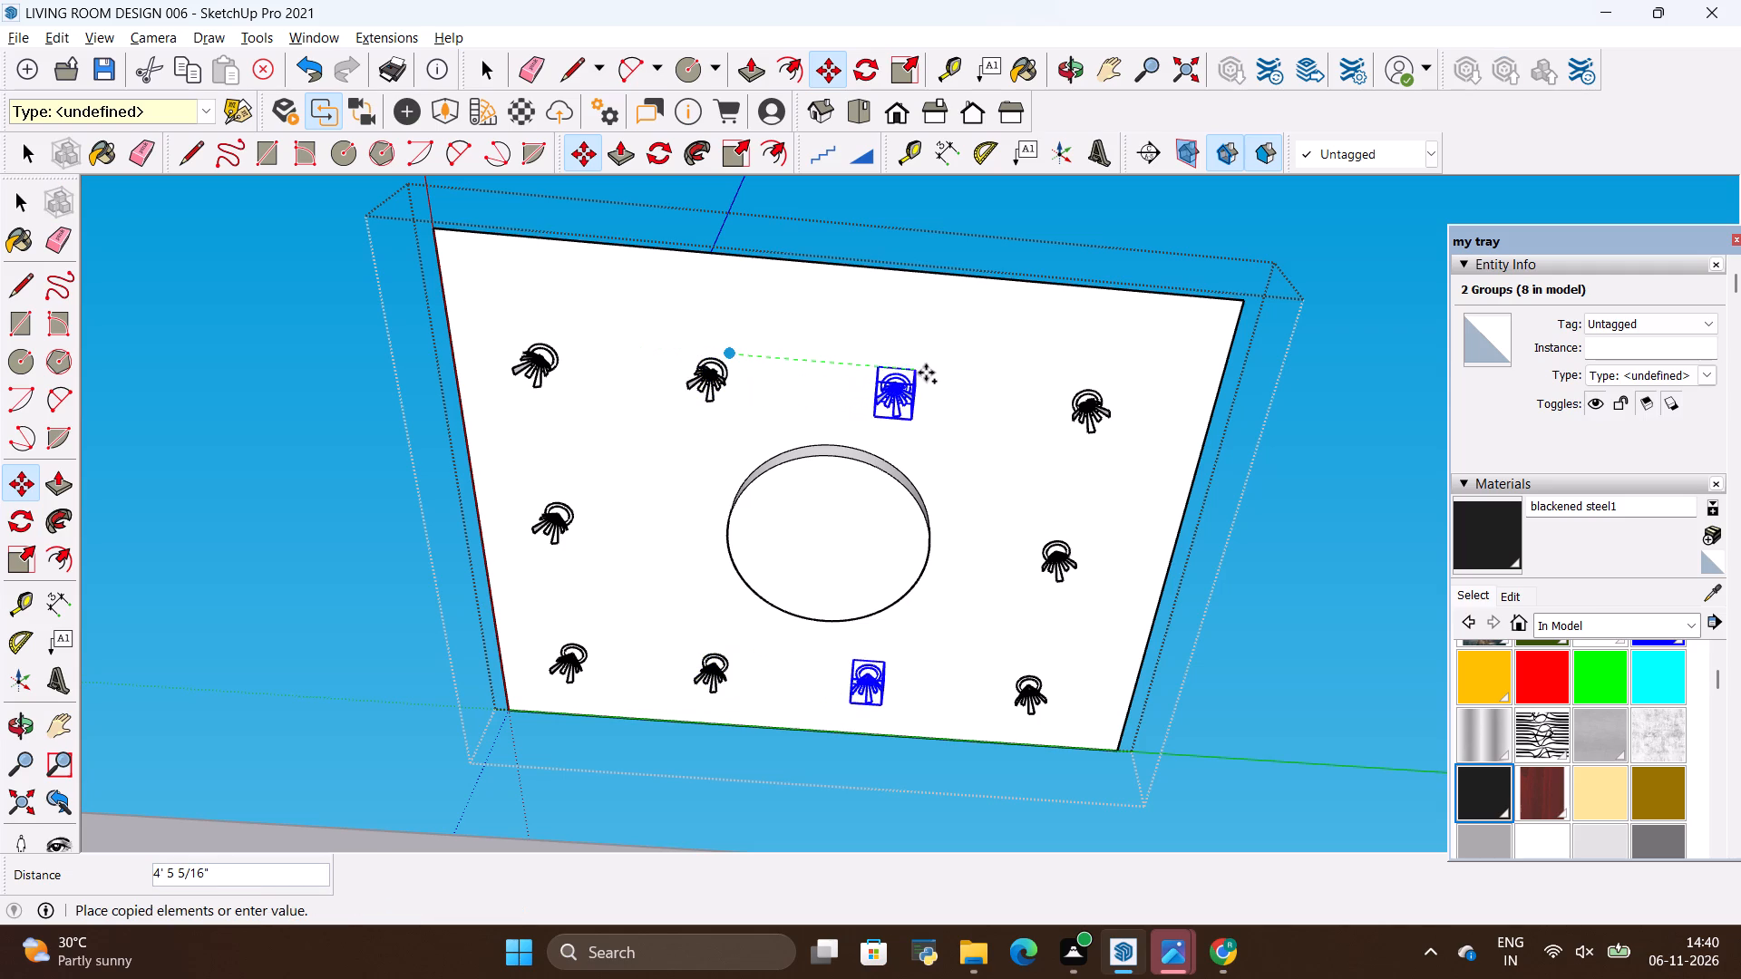
left_click(944, 374)
key("space")
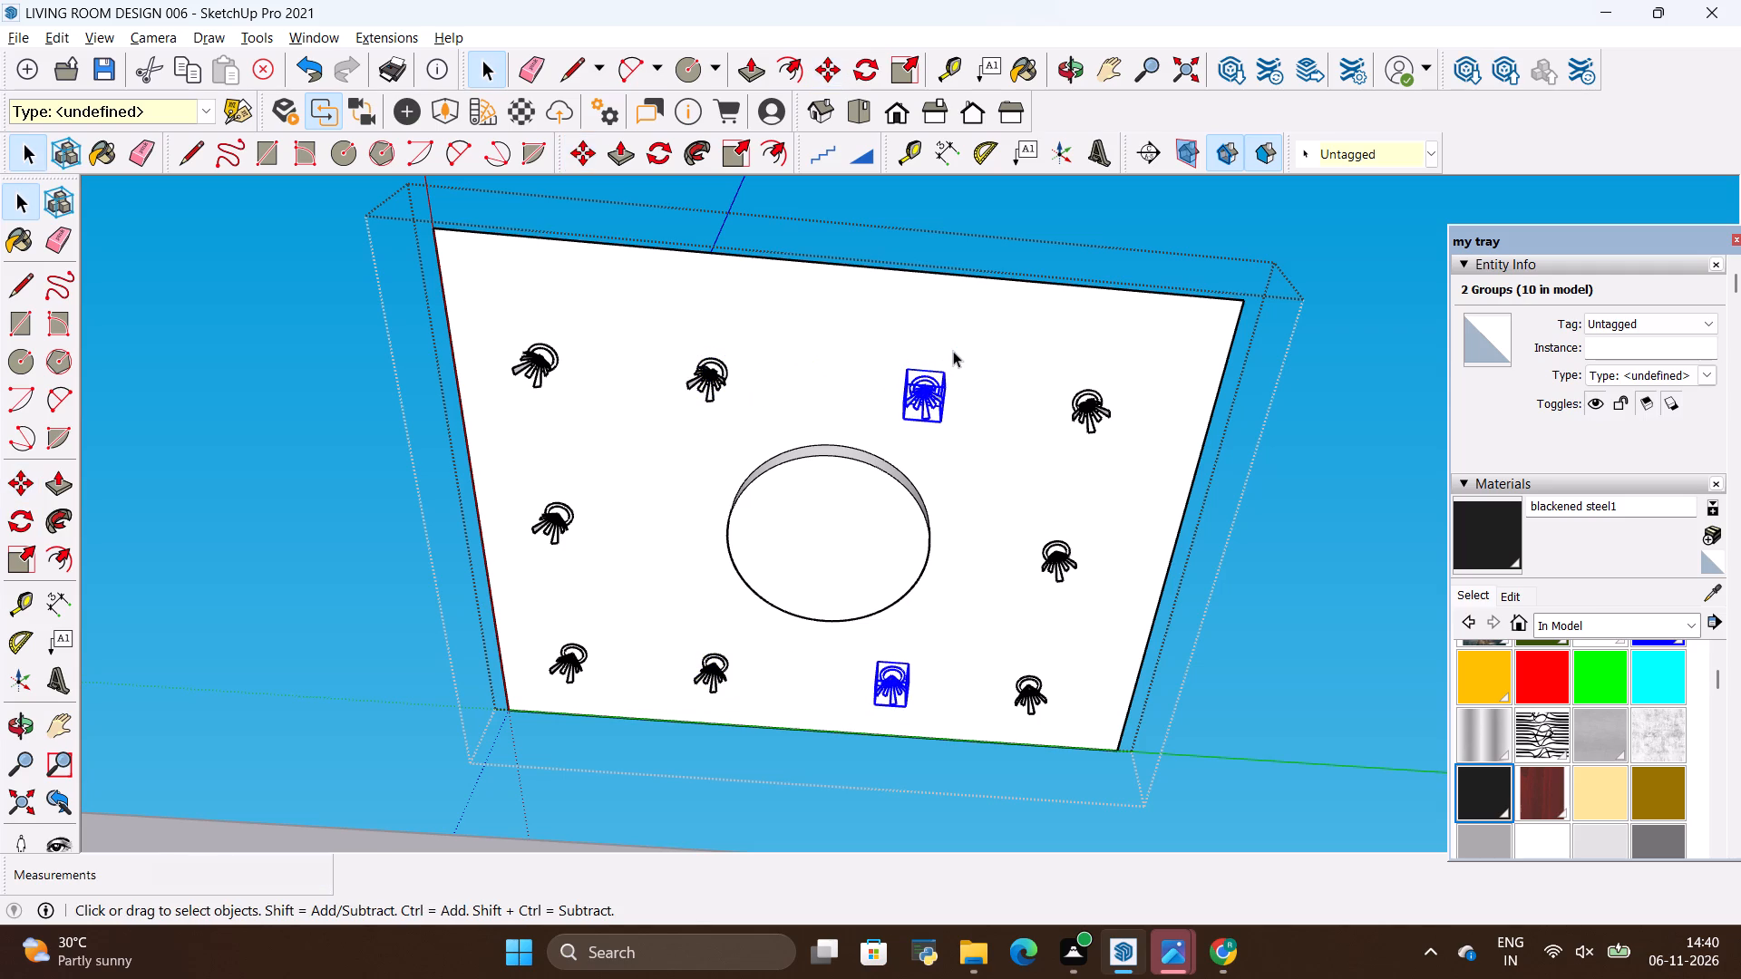
left_click(953, 351)
Examine the completed recessed light layout on the ceiling from below, above and the side.
scroll(953, 351, "down", 5)
scroll(870, 412, "up", 5)
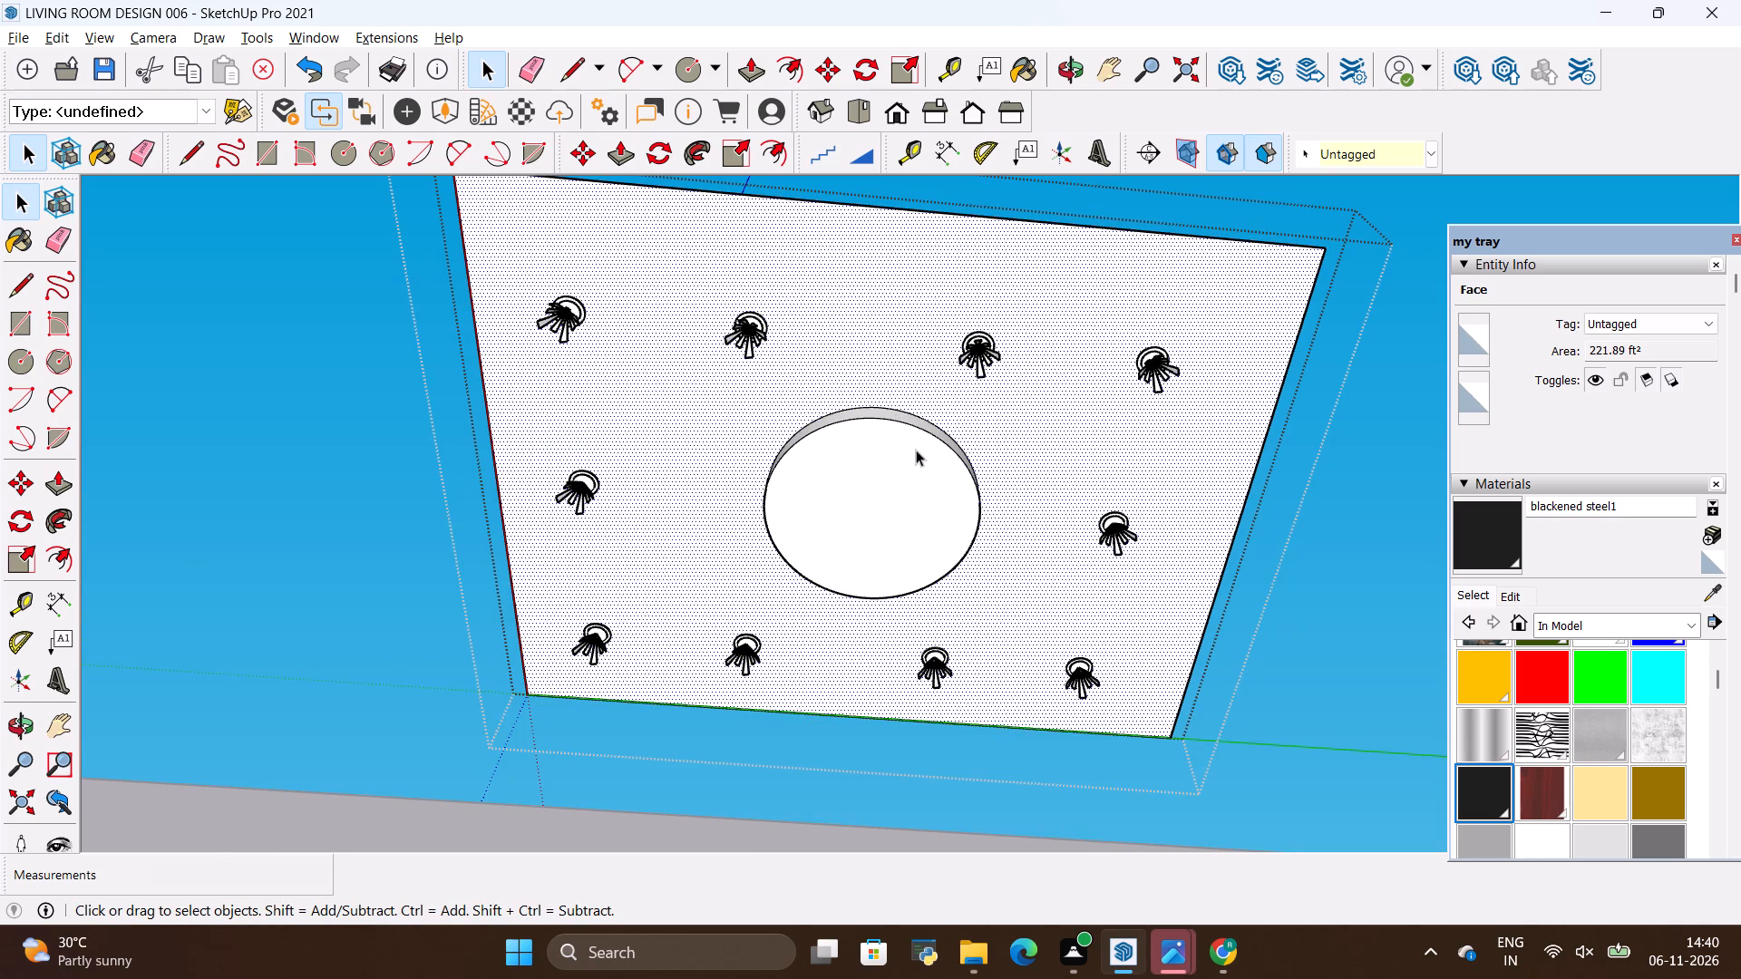
scroll(916, 450, "down", 4)
scroll(874, 402, "up", 3)
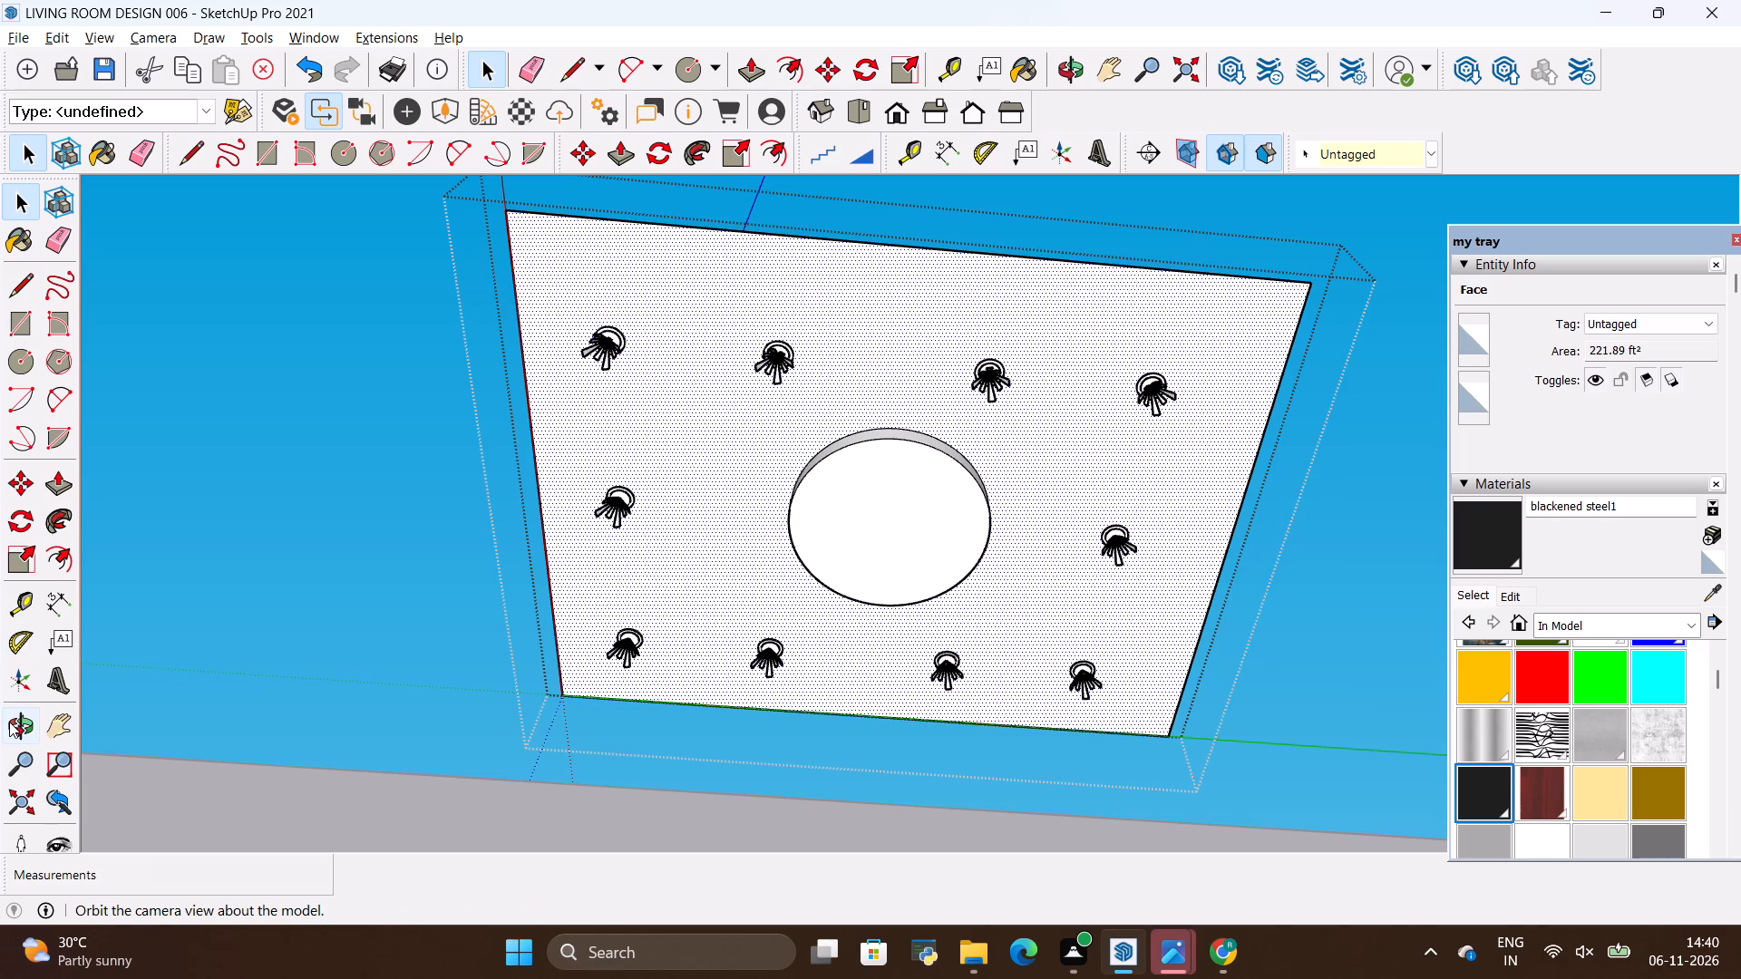
left_click(9, 722)
left_click_drag(654, 434, 396, 756)
left_click_drag(986, 470, 639, 762)
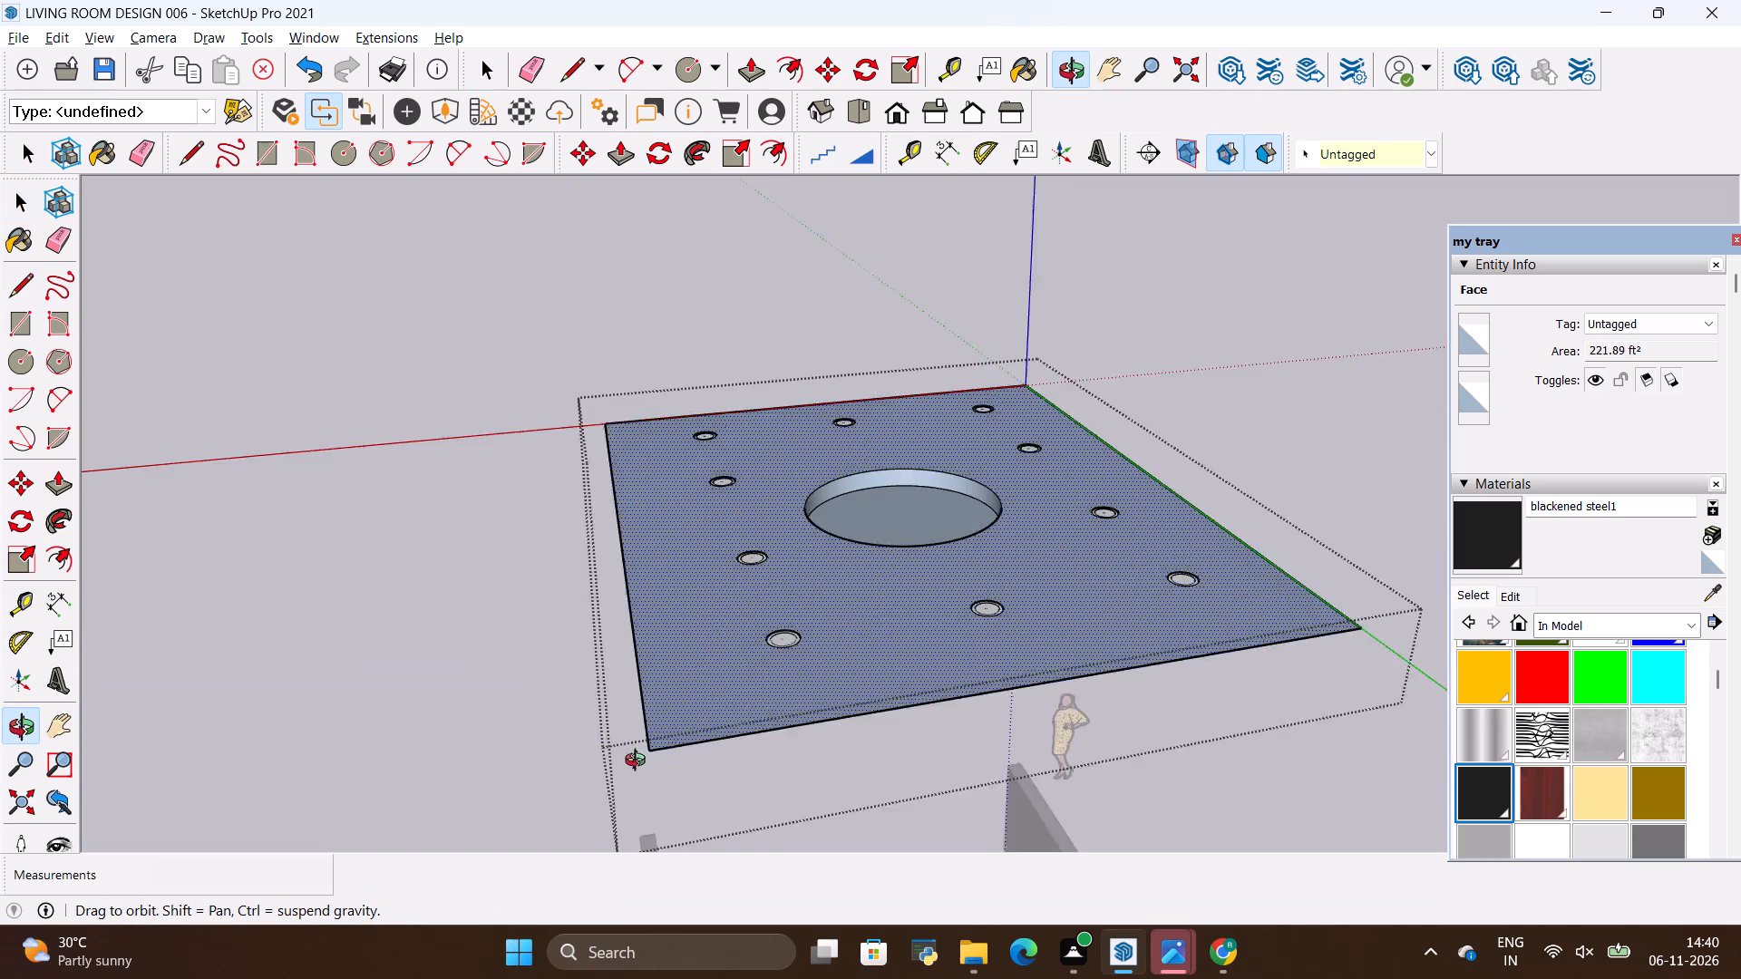
left_click_drag(639, 762, 413, 634)
left_click_drag(690, 511, 696, 536)
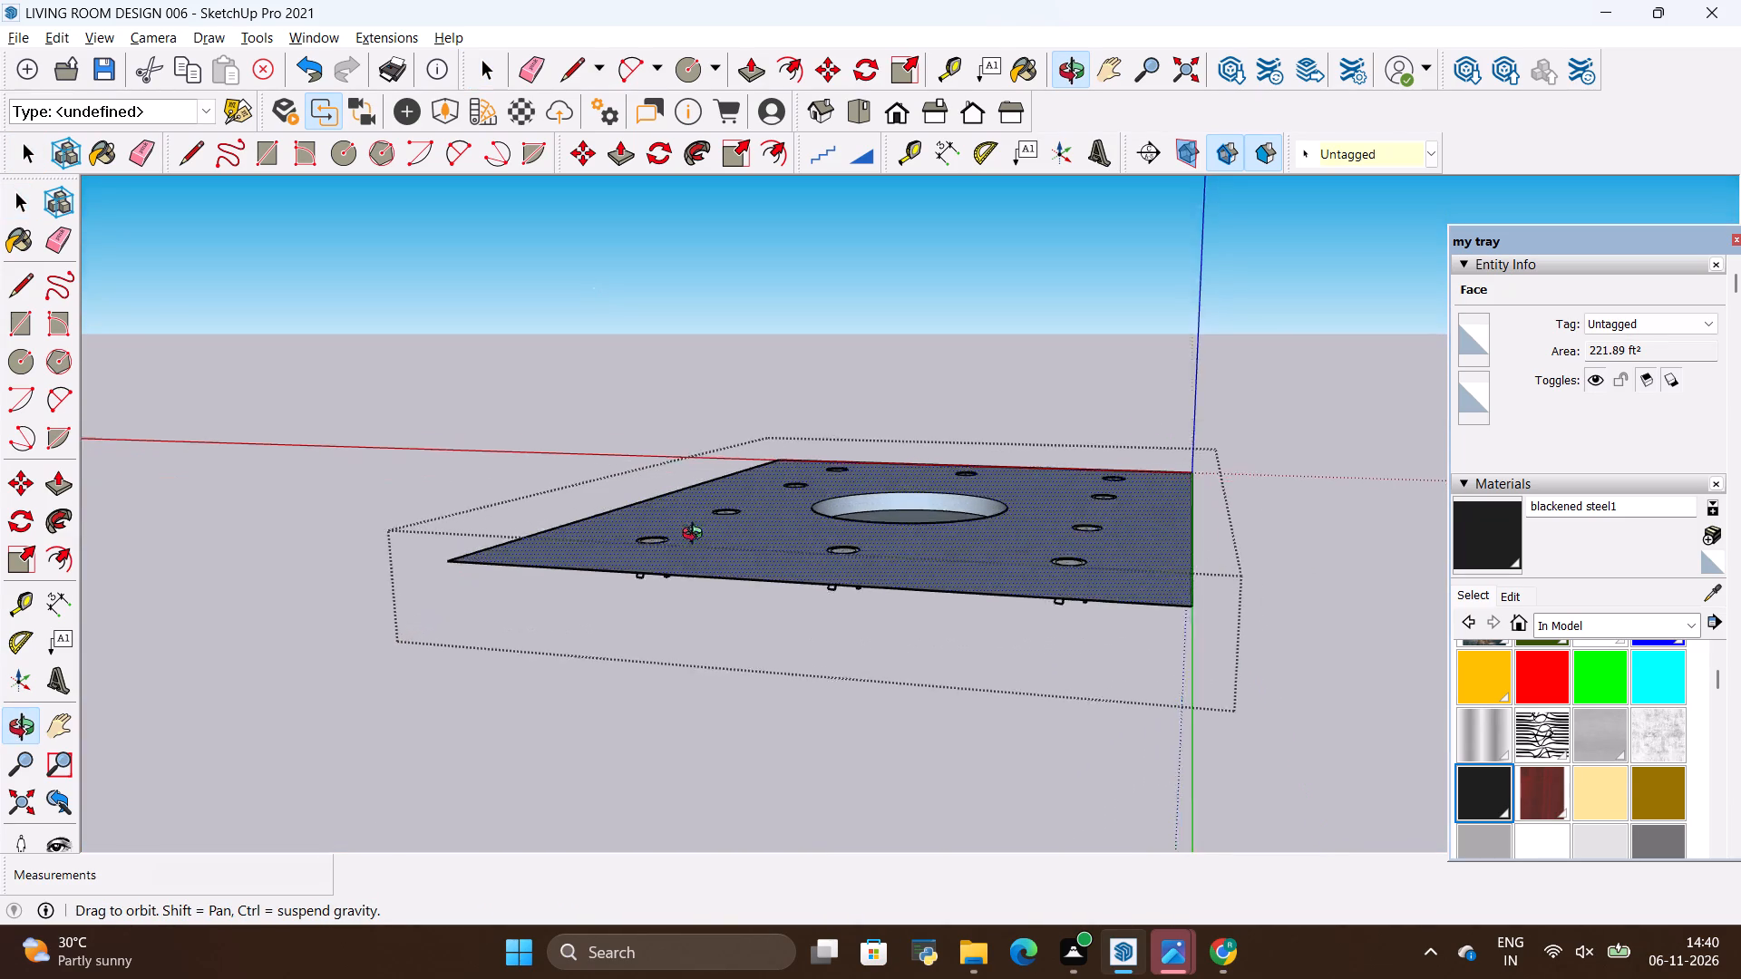
left_click_drag(696, 536, 666, 596)
left_click_drag(659, 392, 679, 282)
left_click_drag(696, 452, 697, 337)
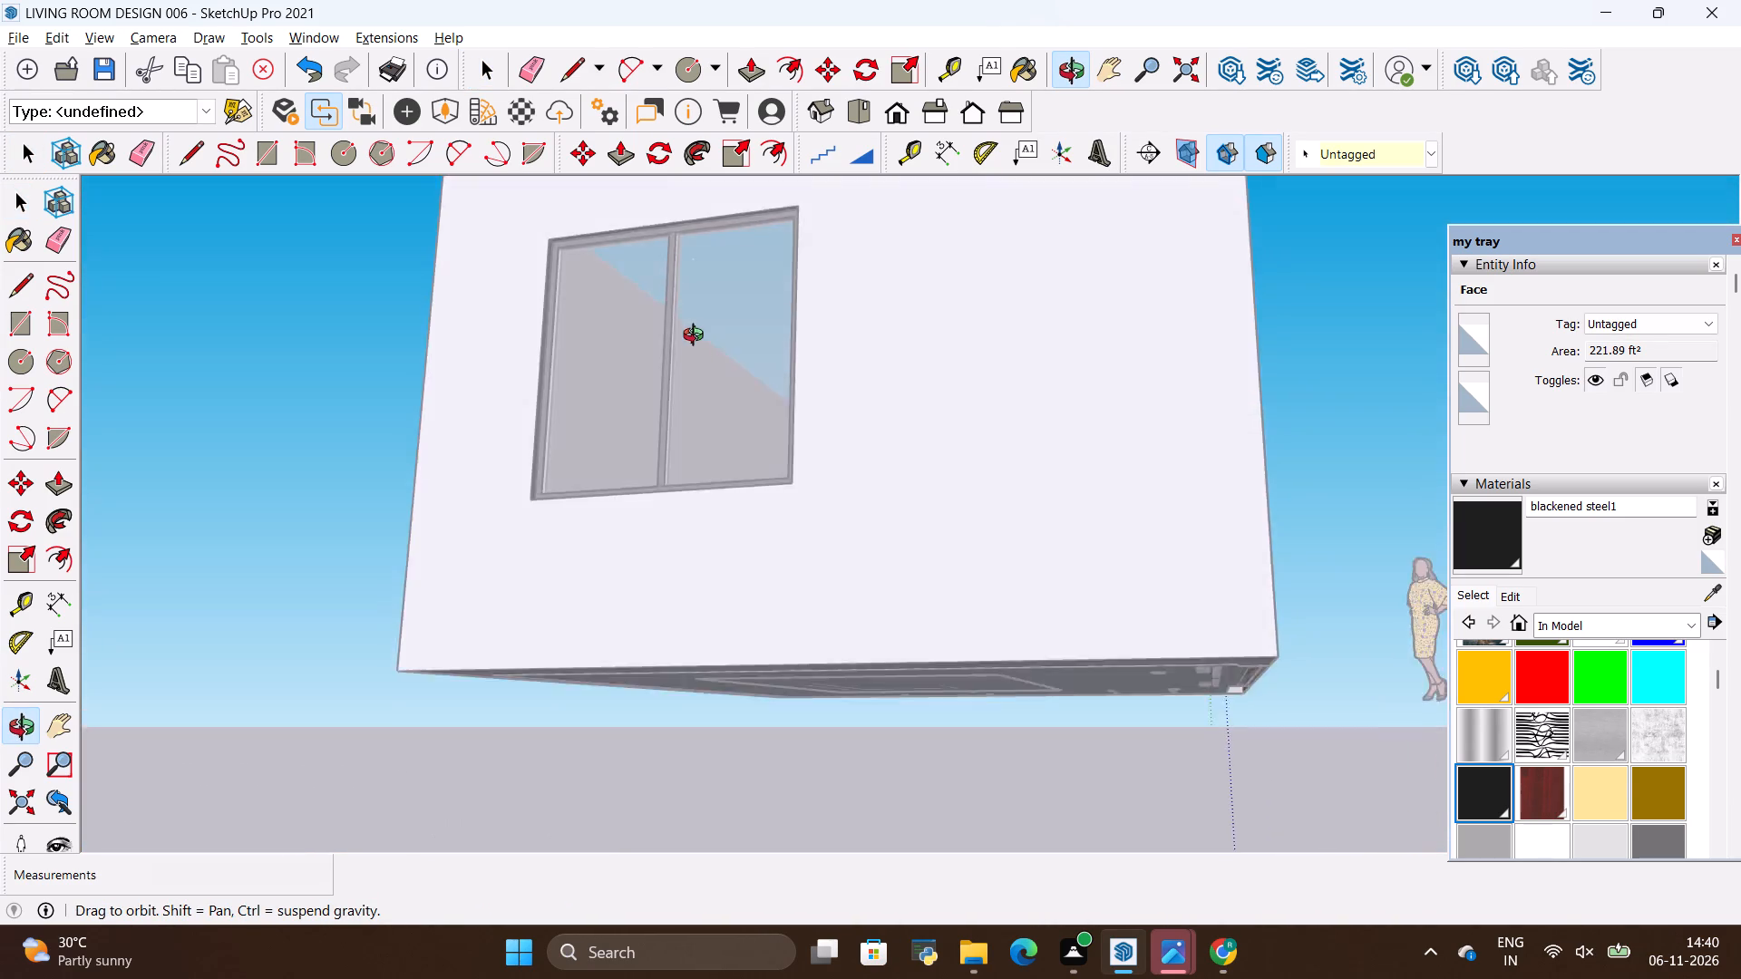
Check the recessed lights on the ceiling from below and finish editing the ceiling group.
left_click_drag(697, 337, 726, 483)
scroll(779, 595, "down", 6)
left_click_drag(832, 634, 826, 298)
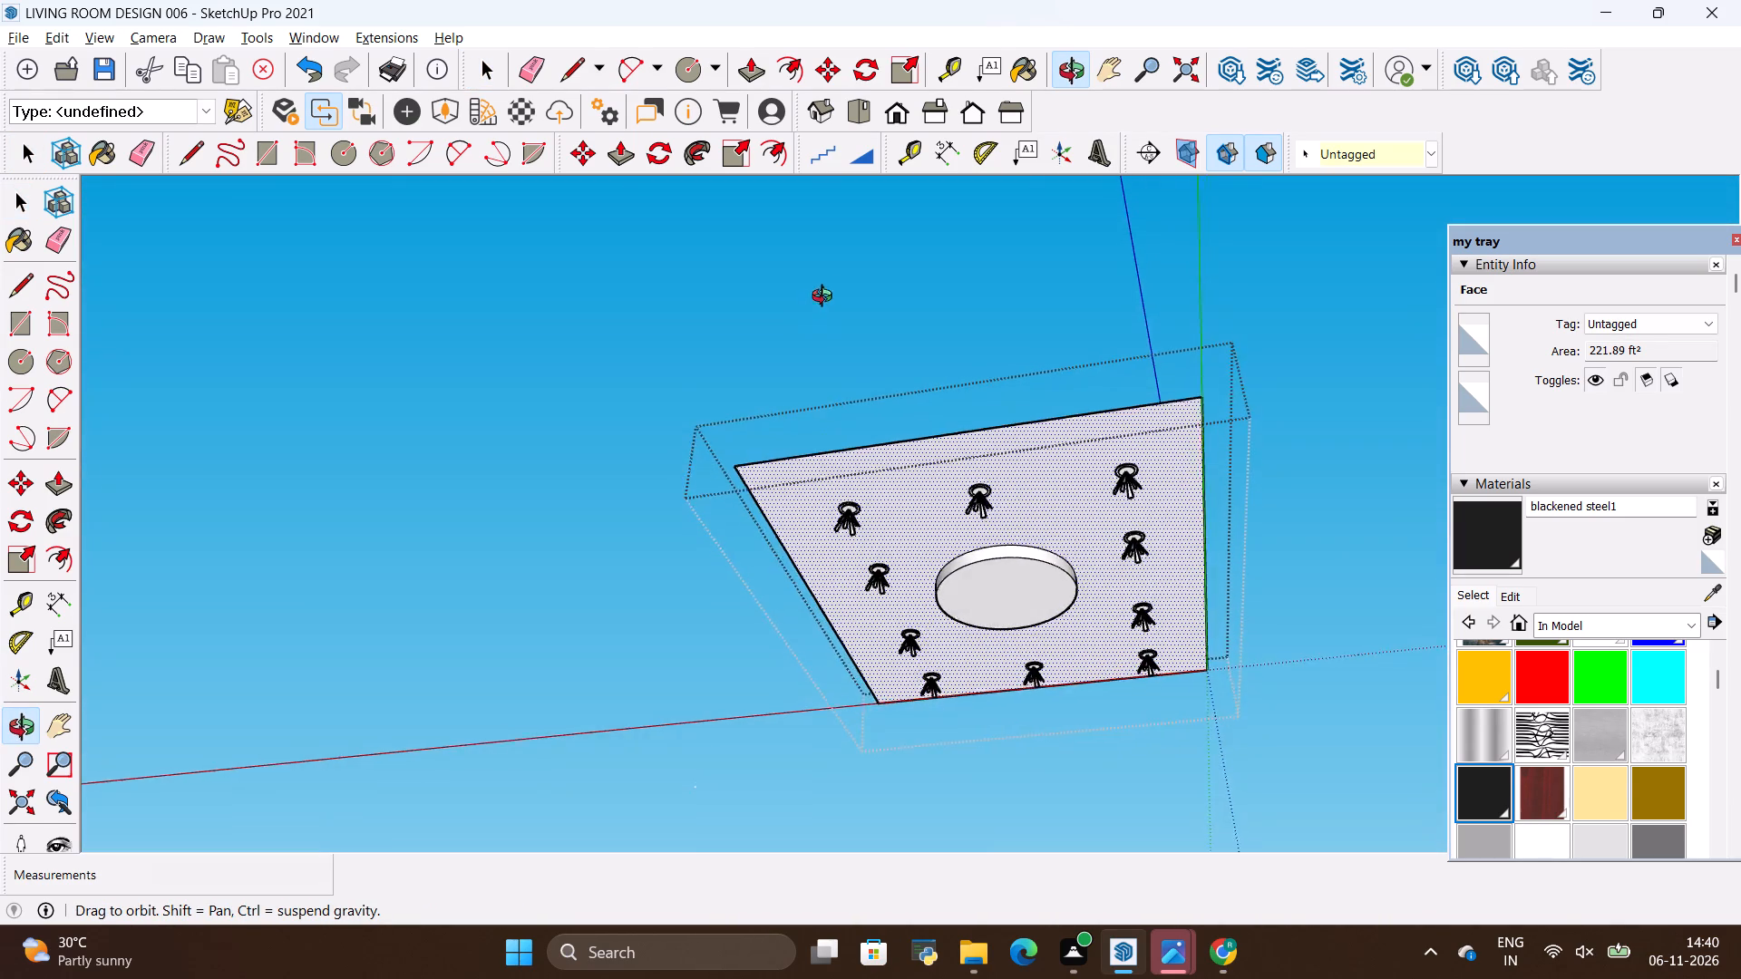
left_click_drag(826, 298, 878, 288)
scroll(919, 653, "up", 4)
key("space")
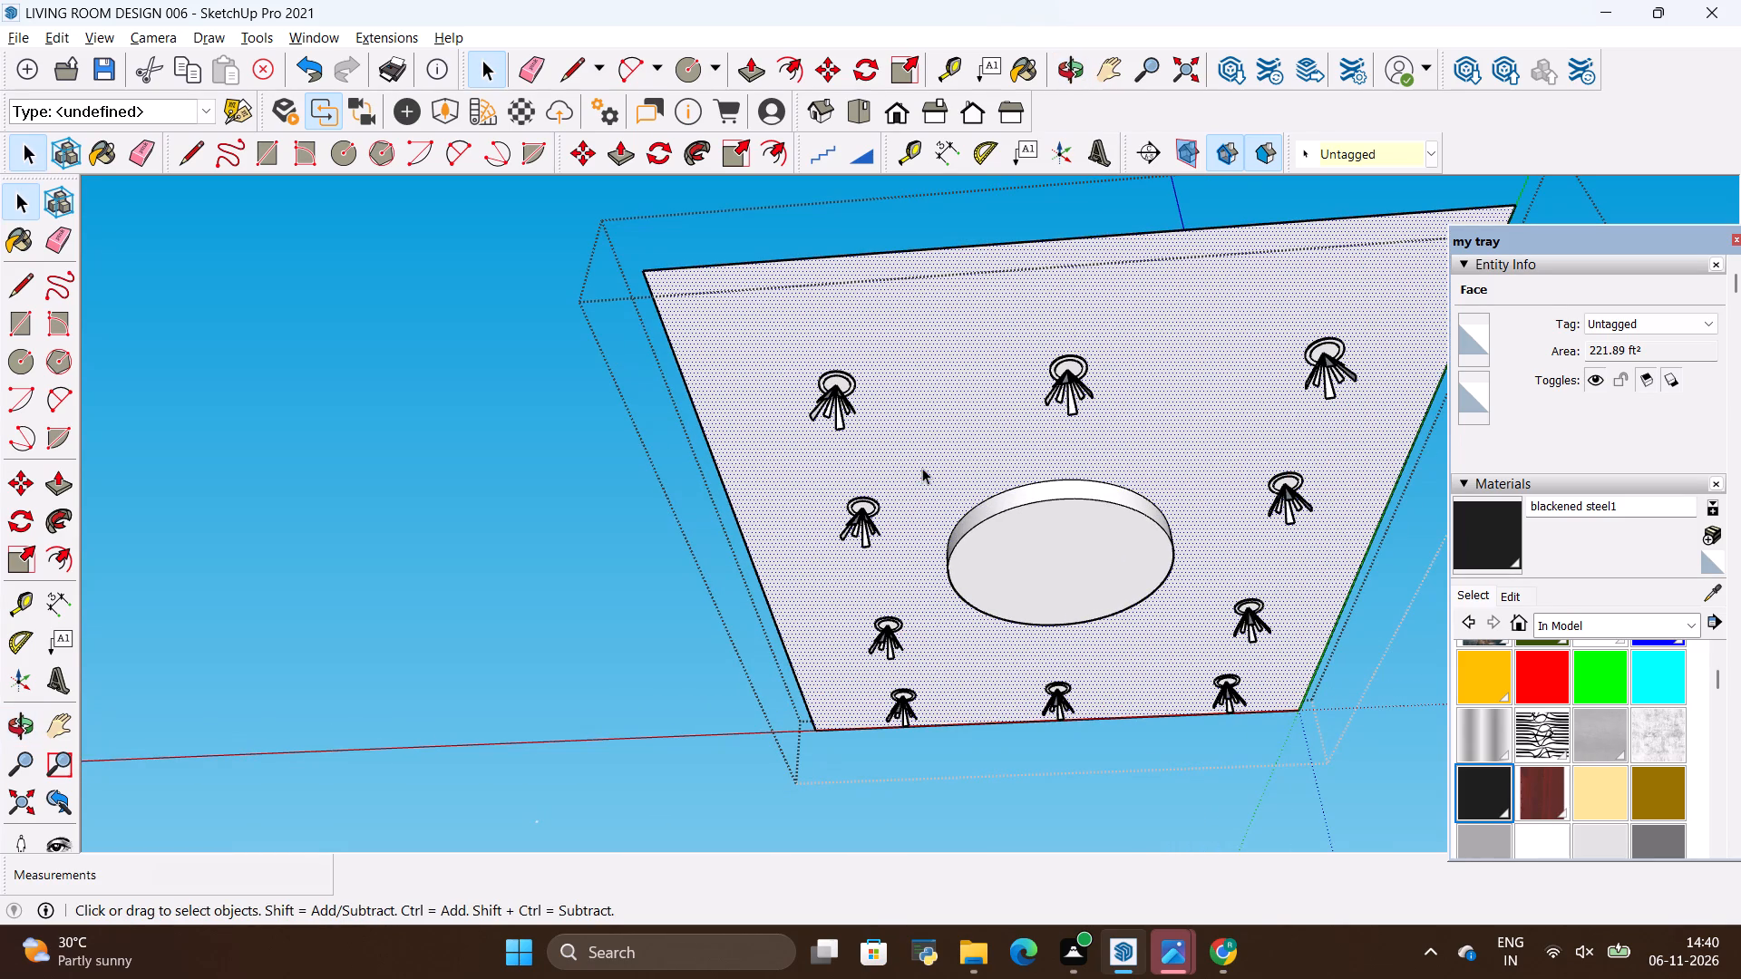
double_click(922, 468)
double_click(926, 478)
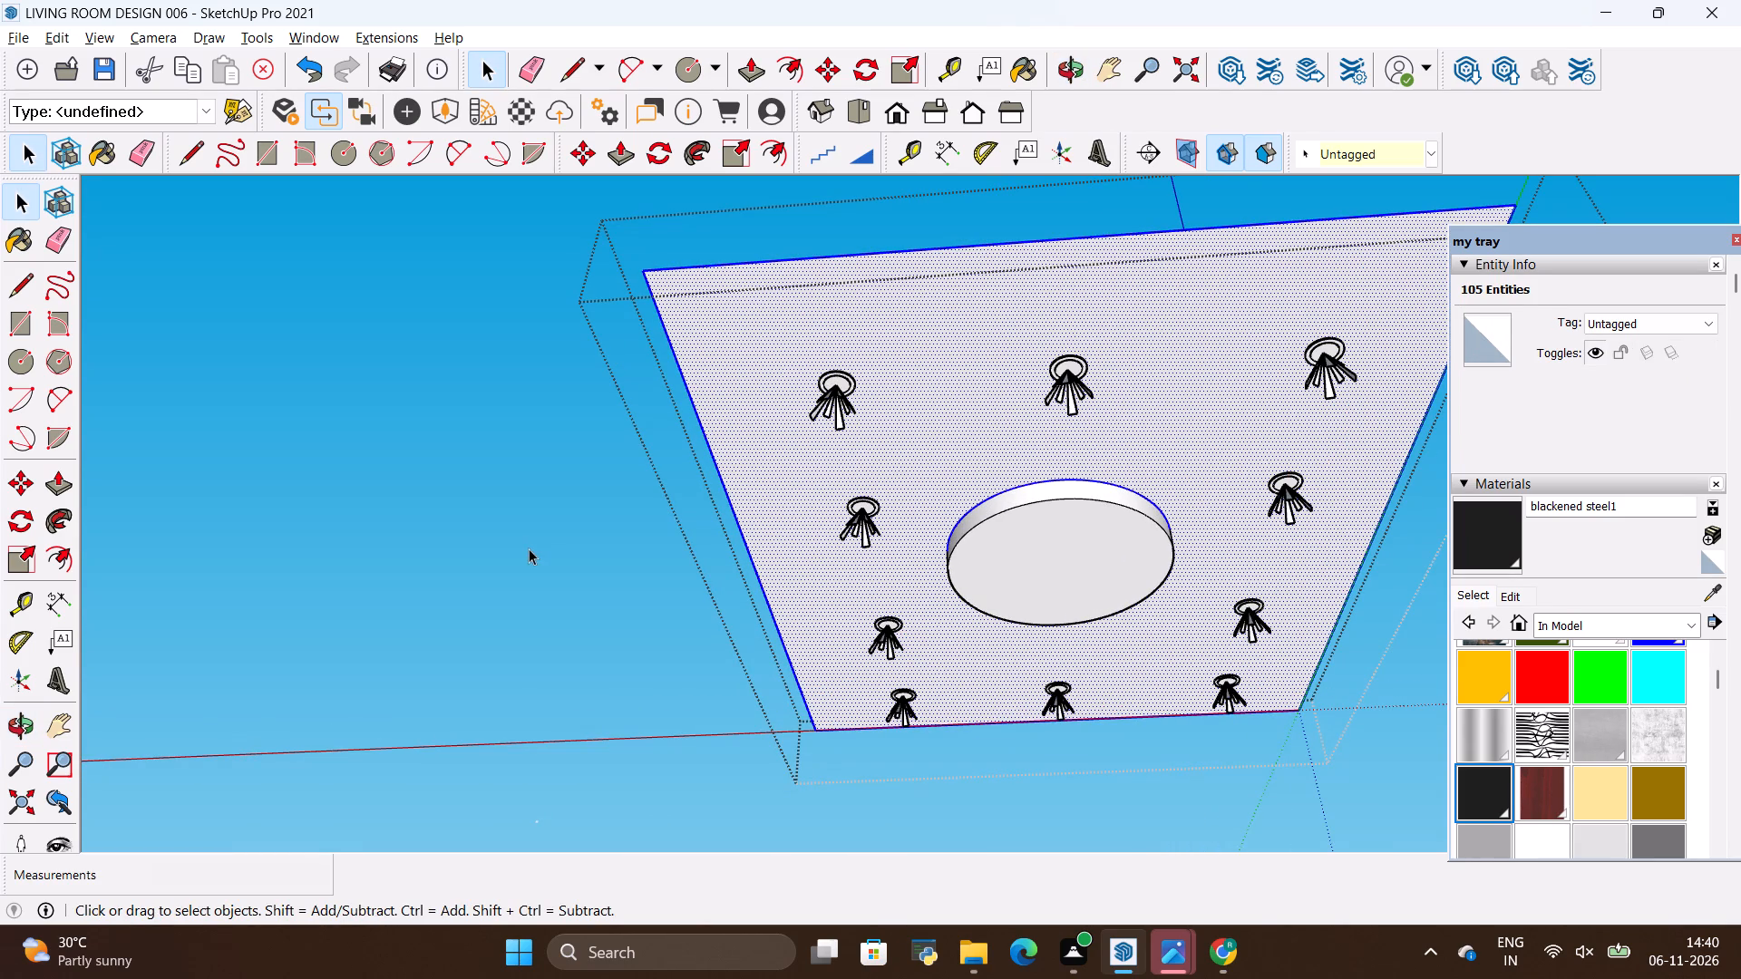
left_click(529, 548)
scroll(592, 512, "down", 12)
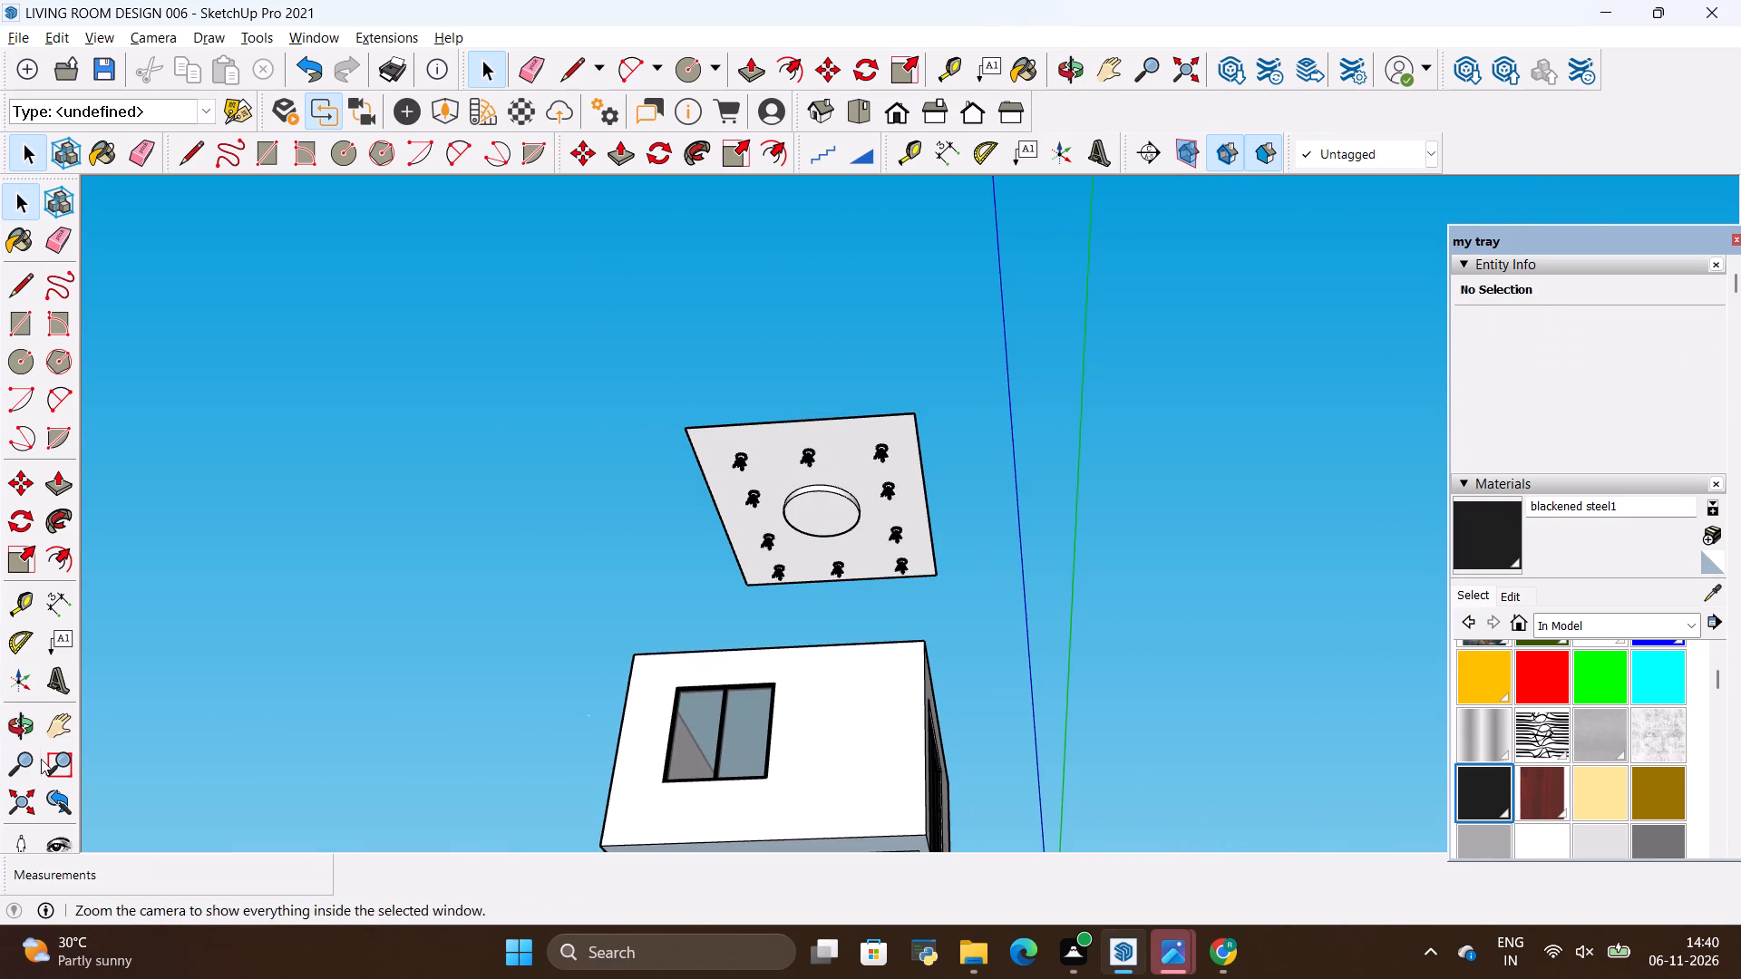
Examine the detached ceiling above the open room from several angles and compare it with the reference photo.
left_click(29, 732)
left_click_drag(1328, 553, 305, 569)
scroll(303, 564, "down", 6)
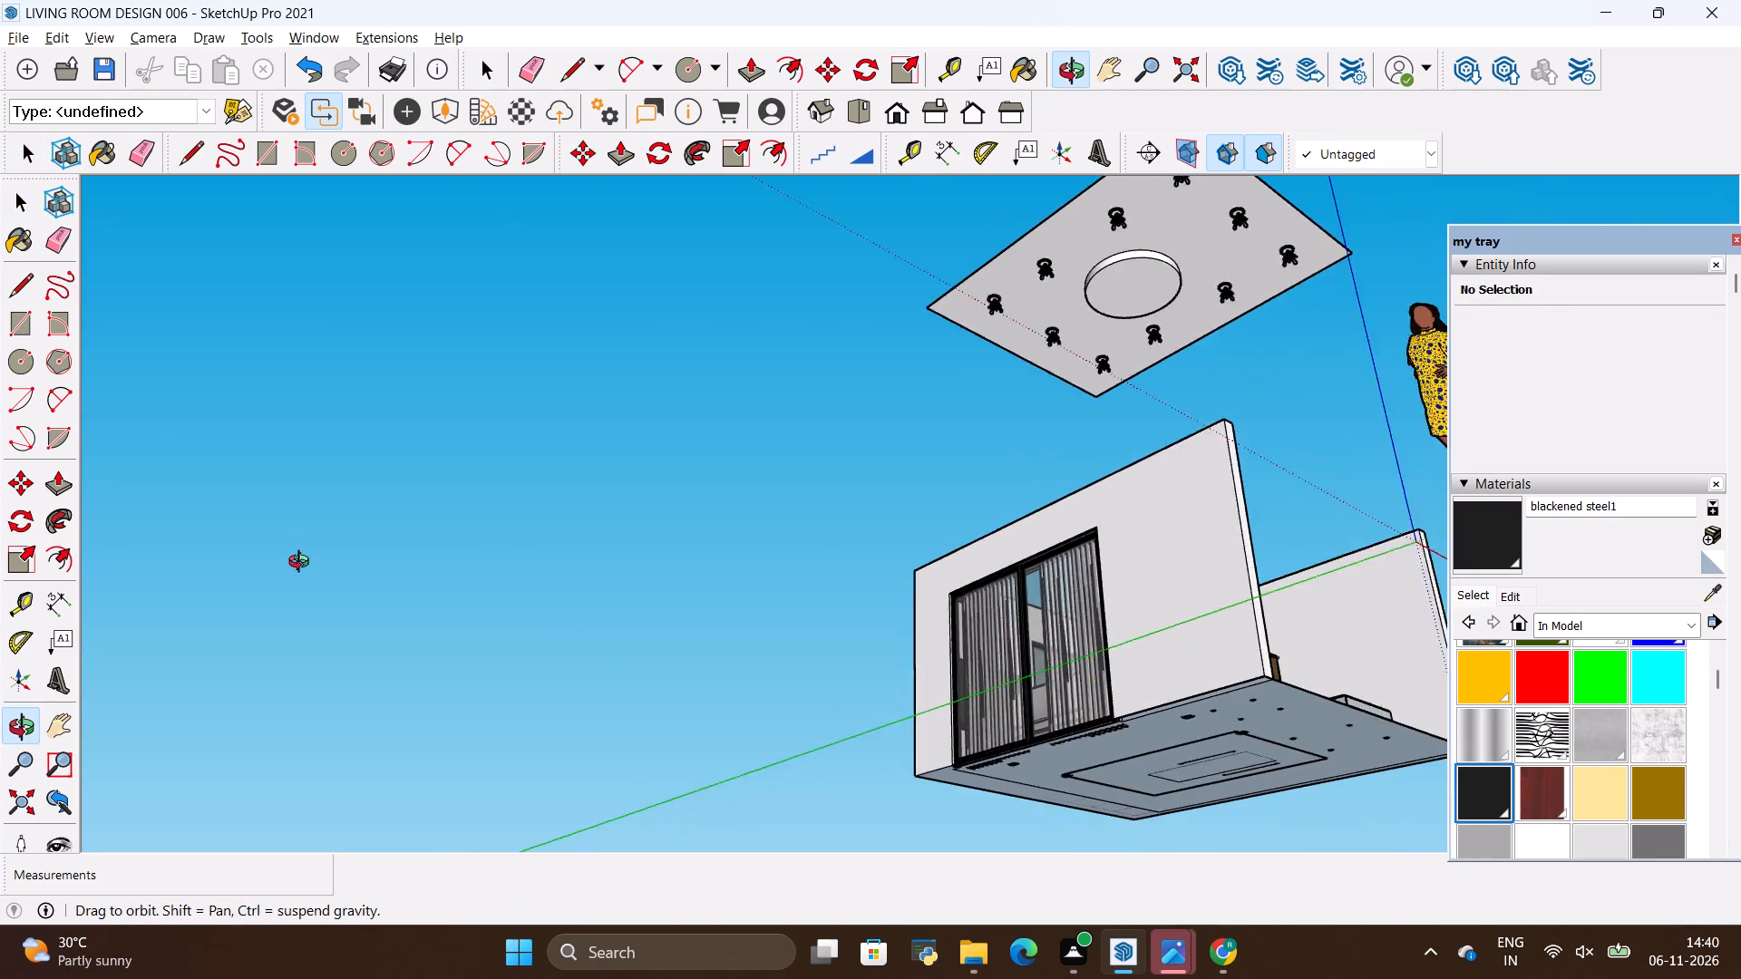
left_click_drag(1282, 493, 693, 566)
scroll(1059, 617, "down", 6)
scroll(997, 512, "down", 6)
left_click_drag(900, 345, 1119, 422)
scroll(1077, 401, "down", 6)
scroll(894, 367, "down", 3)
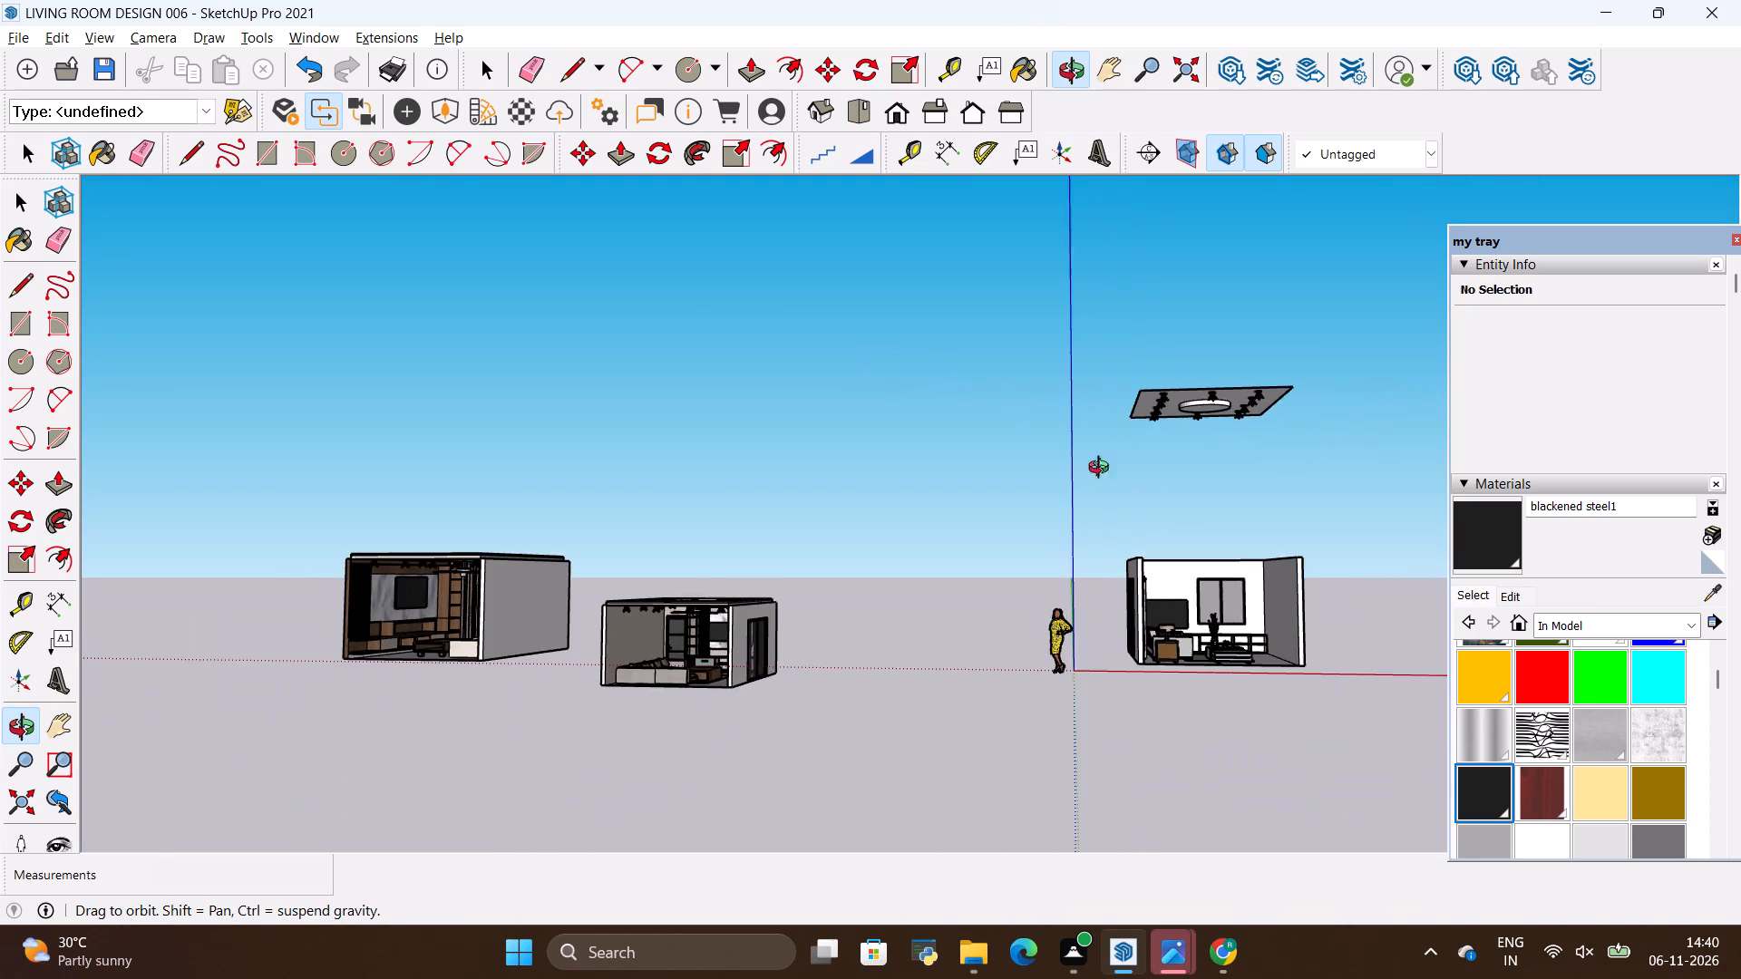
scroll(1306, 544, "up", 9)
scroll(541, 357, "down", 3)
scroll(1298, 541, "up", 10)
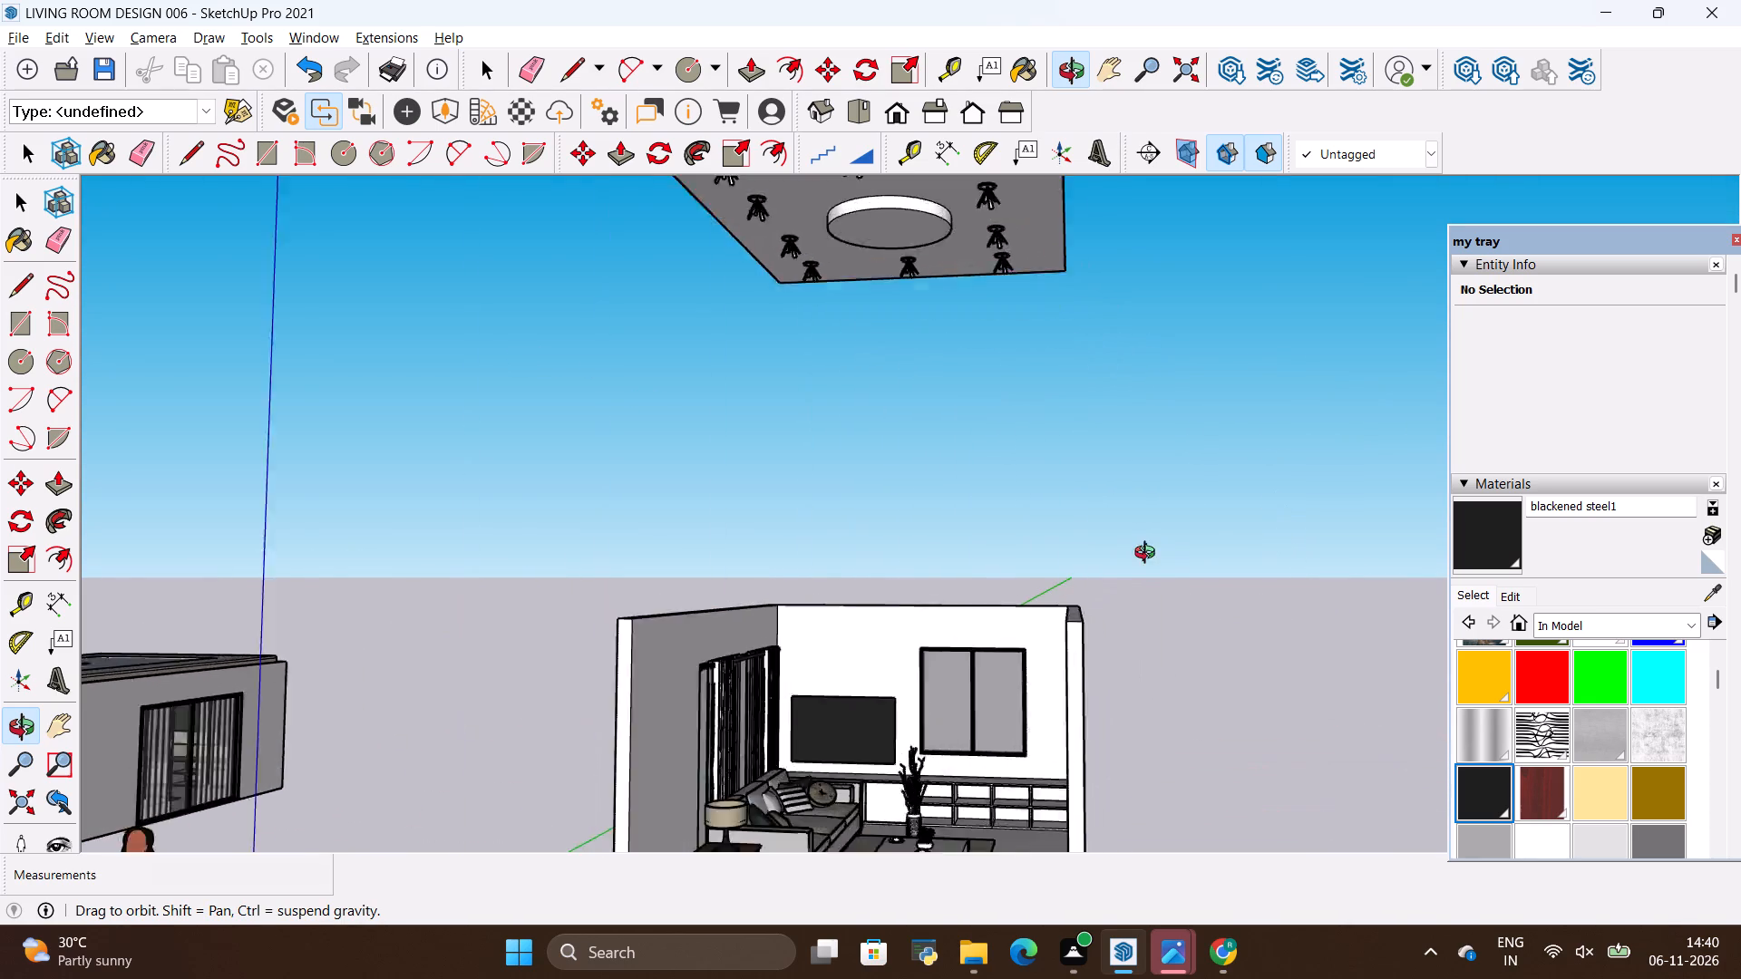
scroll(1047, 541, "down", 4)
left_click_drag(861, 417, 883, 338)
scroll(915, 412, "down", 5)
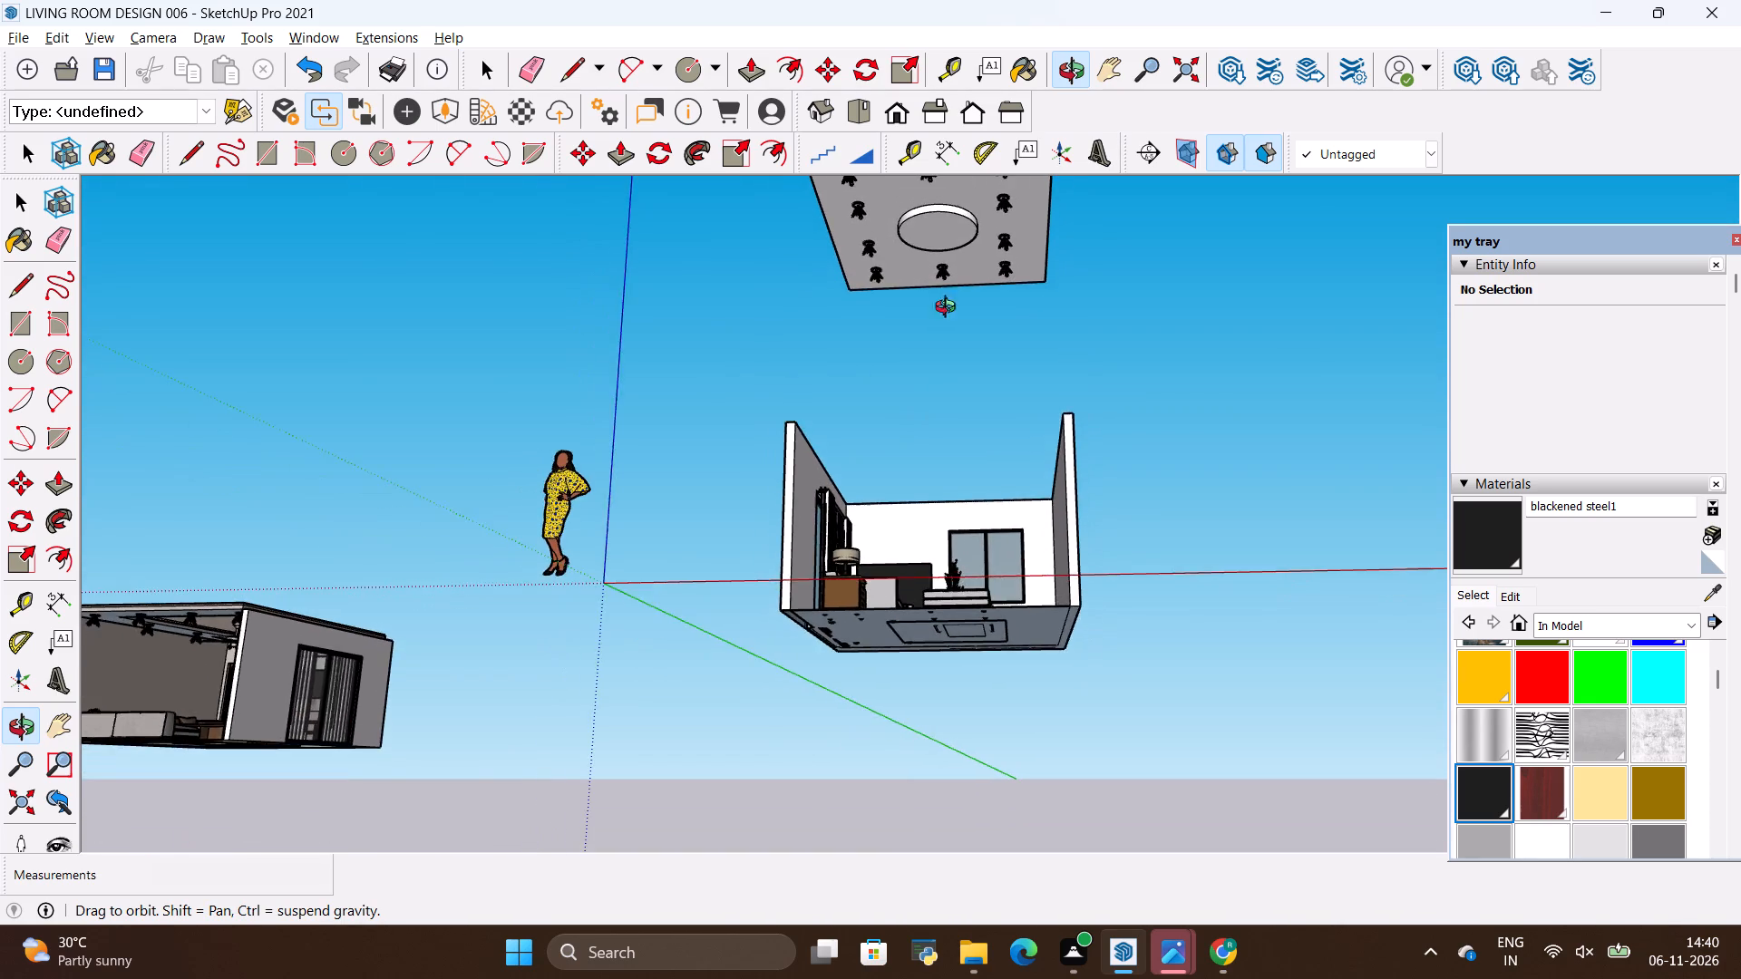
scroll(946, 224, "up", 7)
key("alt+Tab")
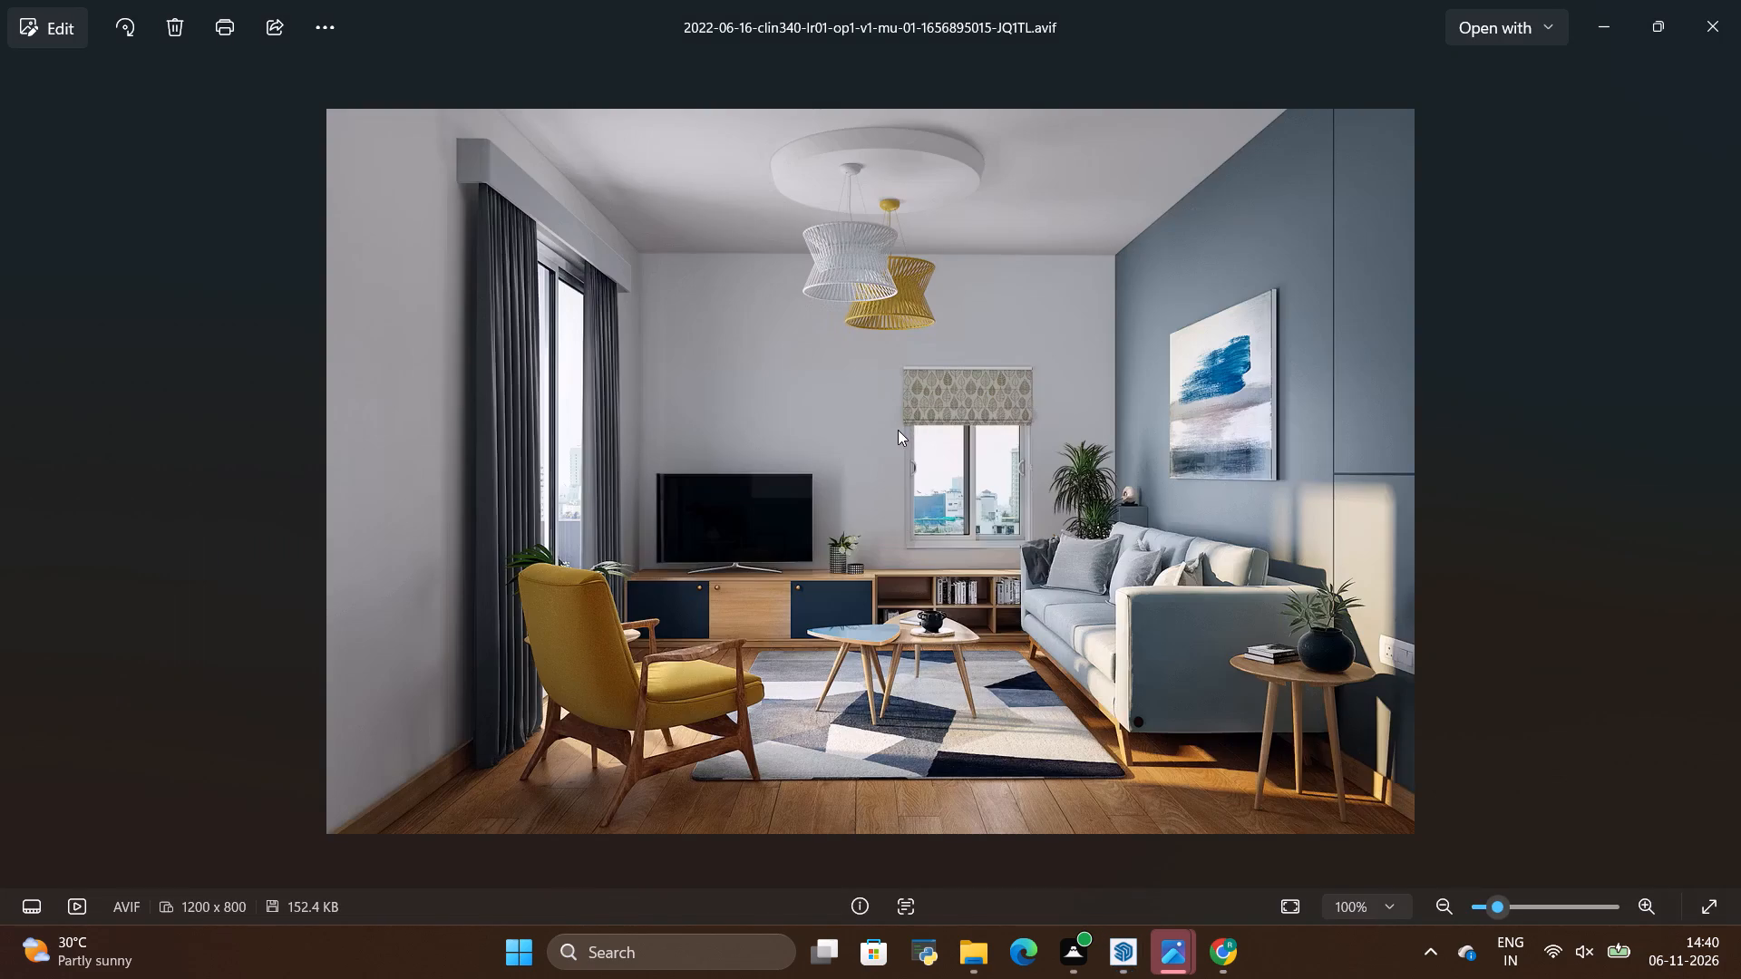
key("alt+Tab")
scroll(938, 509, "down", 4)
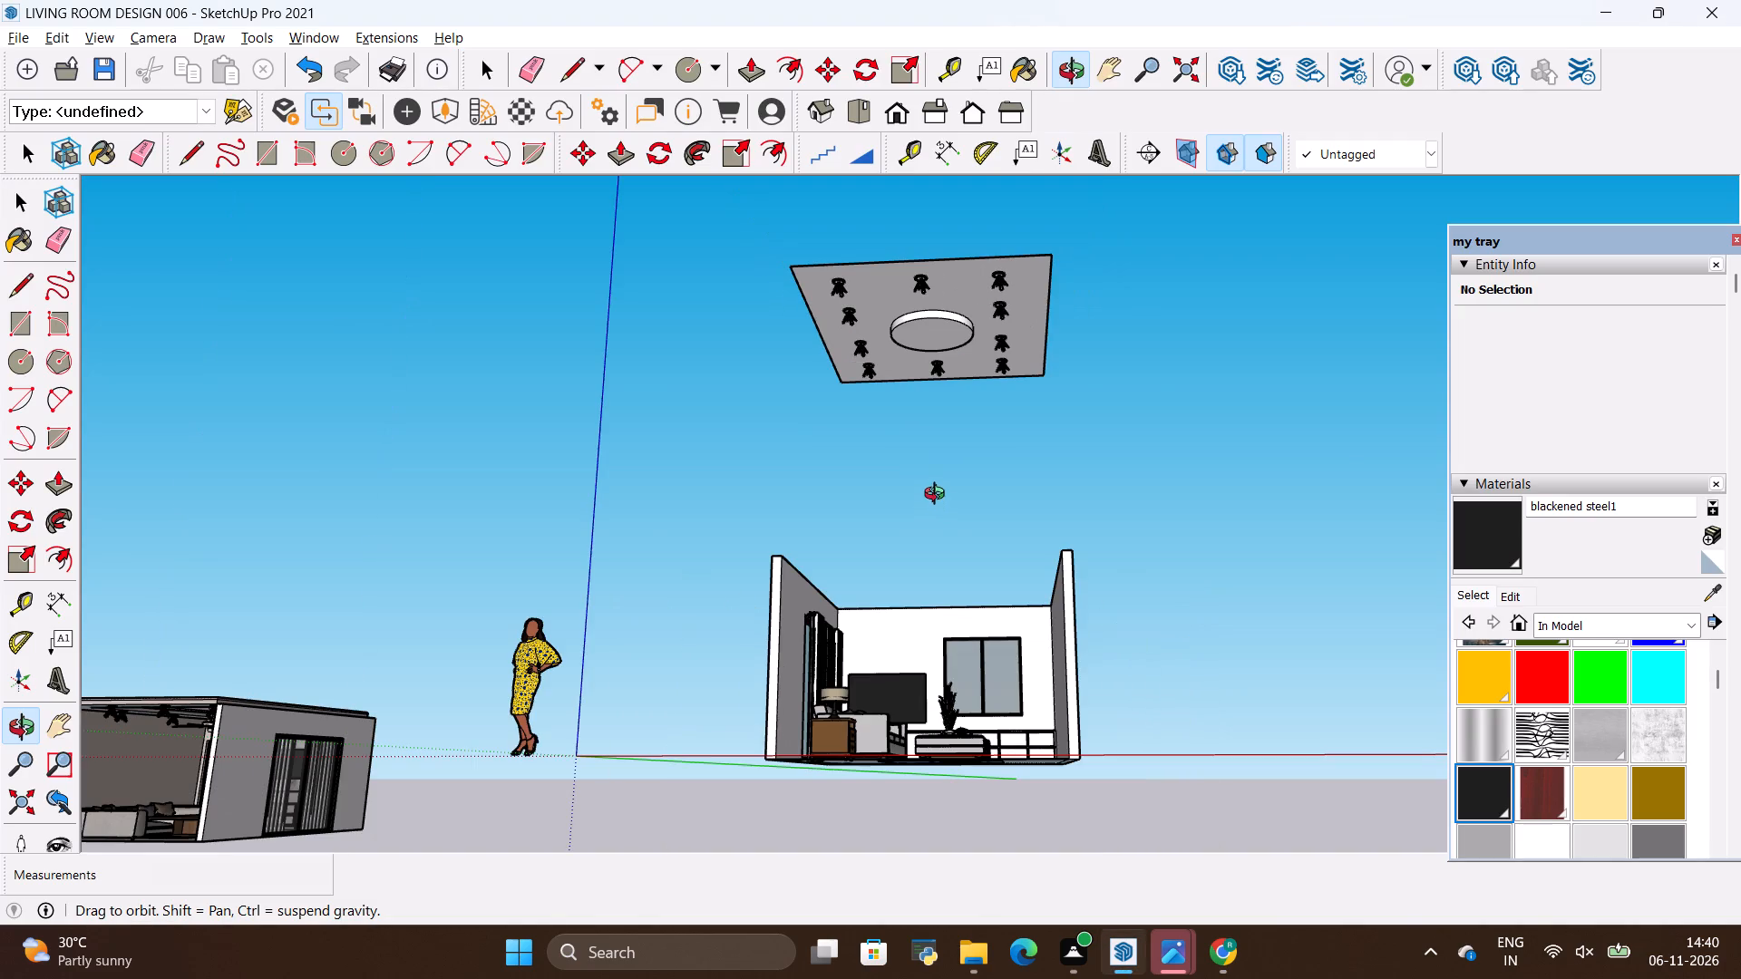
key("alt+Tab")
key("alt+Tab")
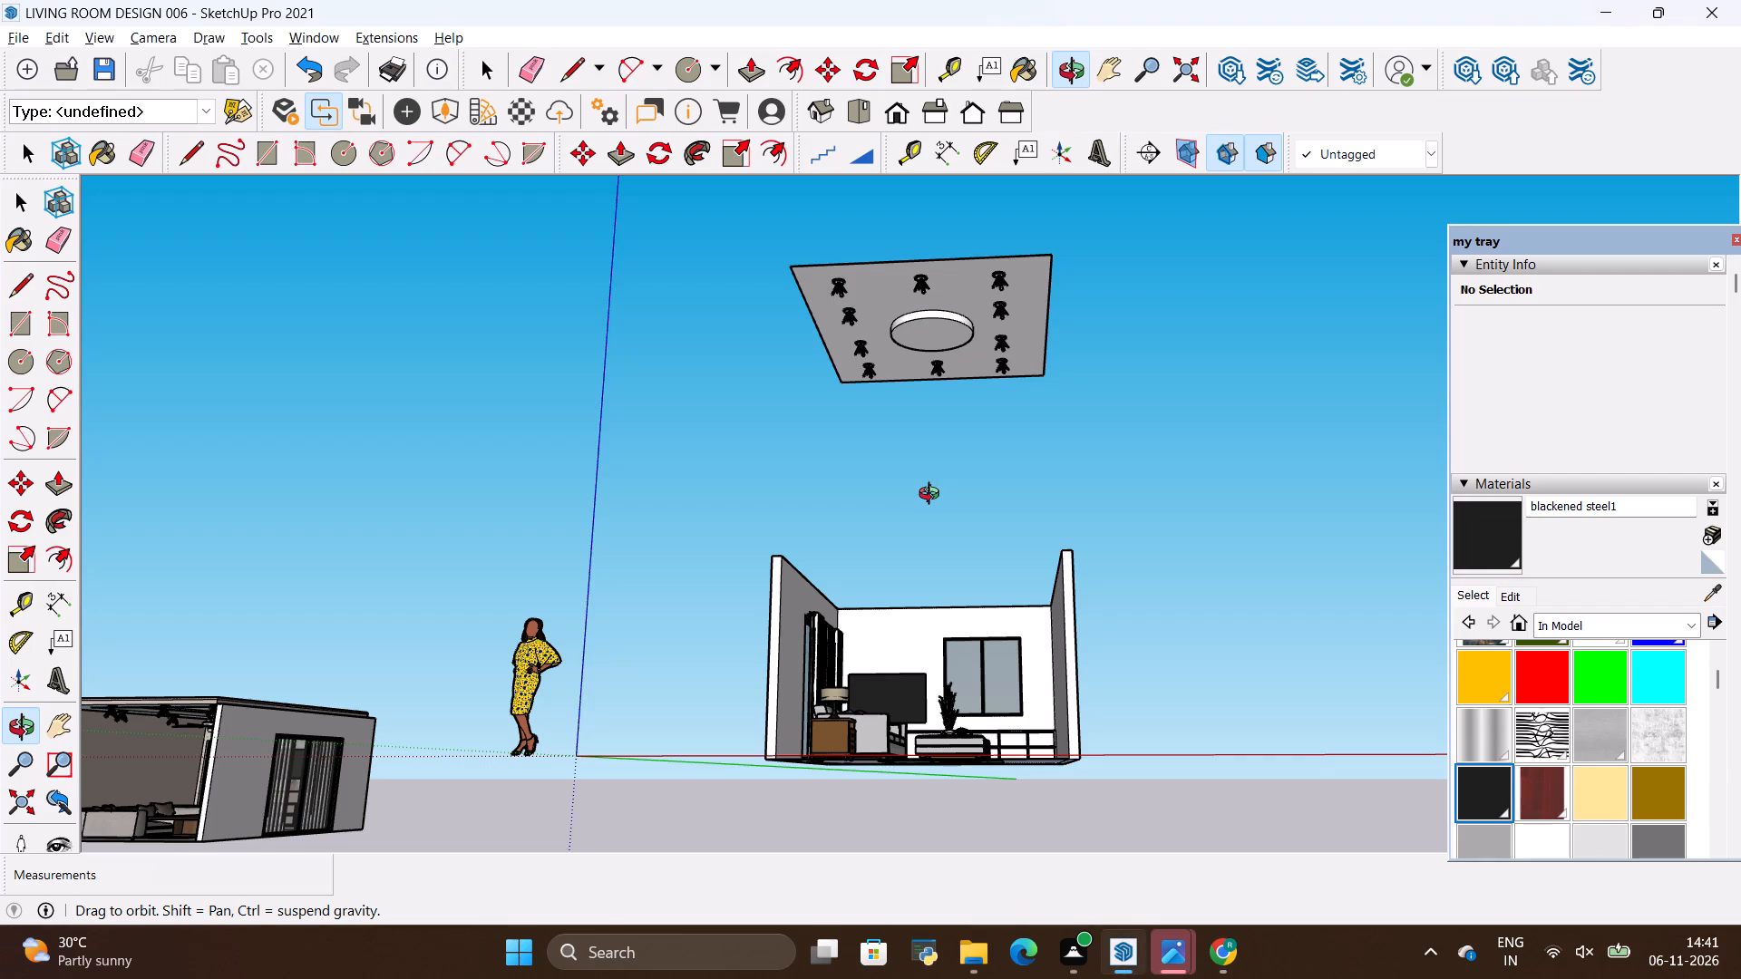
Move the ceiling group with its lights down about 15' 11" by its corner onto the matching top inner corner of the room's wall.
key("space")
left_click(969, 287)
key("m")
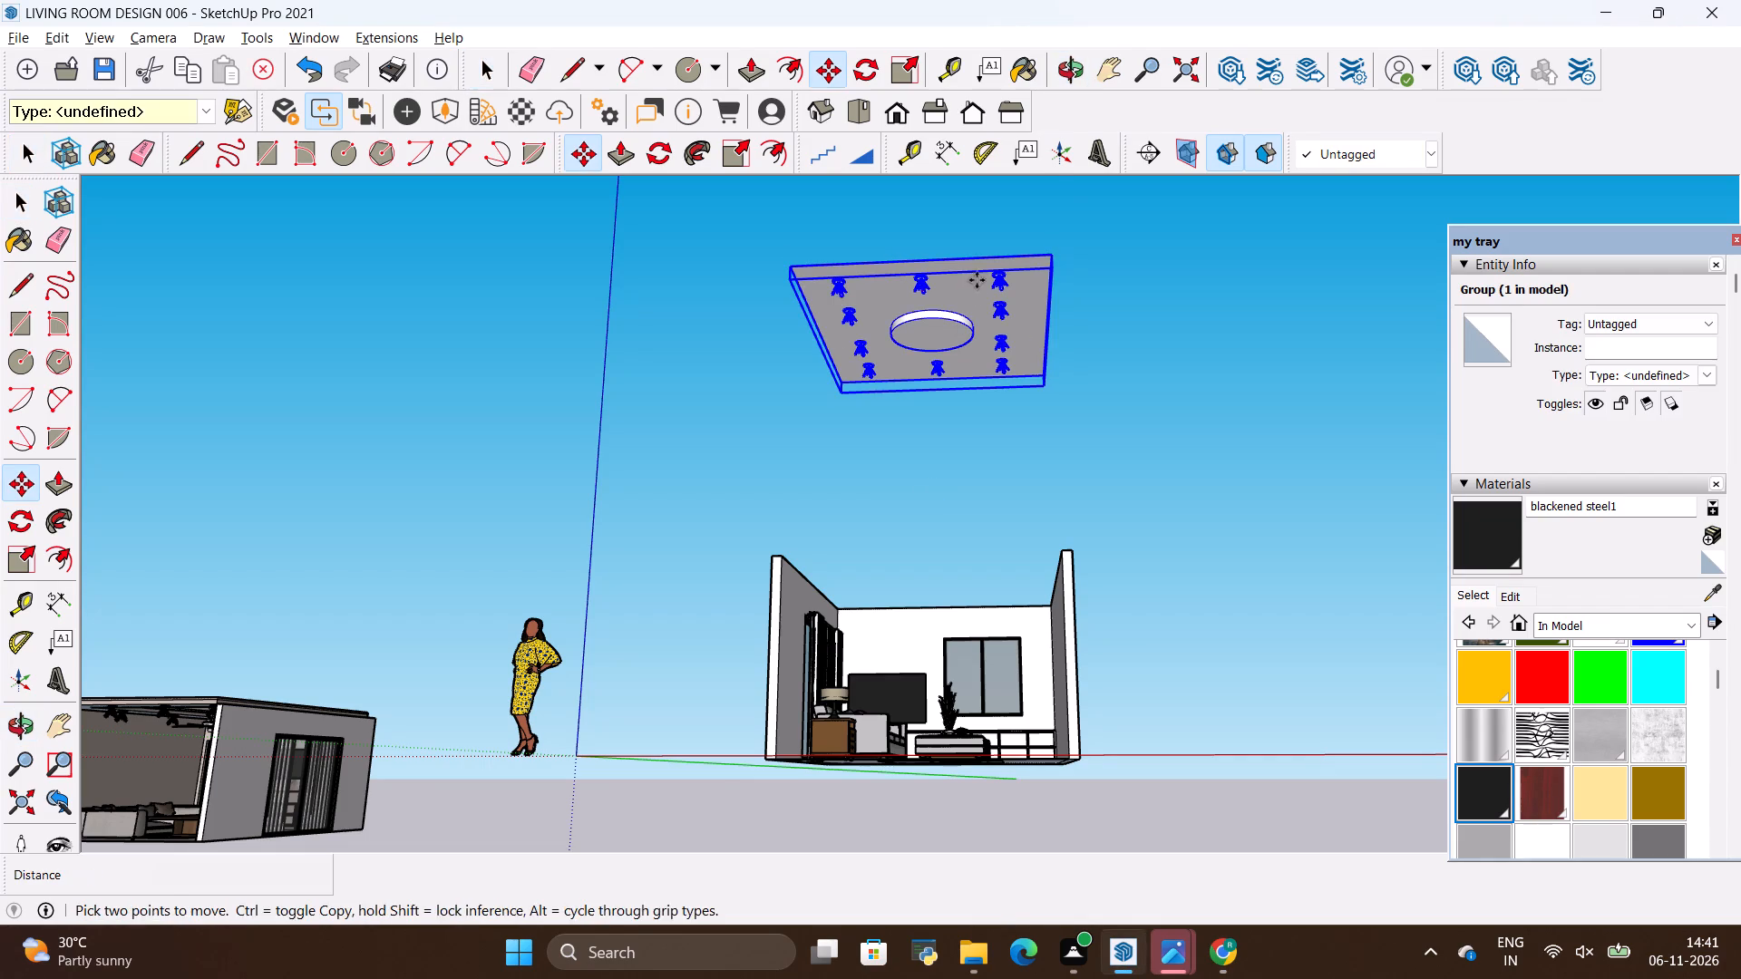
left_click(1059, 253)
scroll(1094, 538, "up", 9)
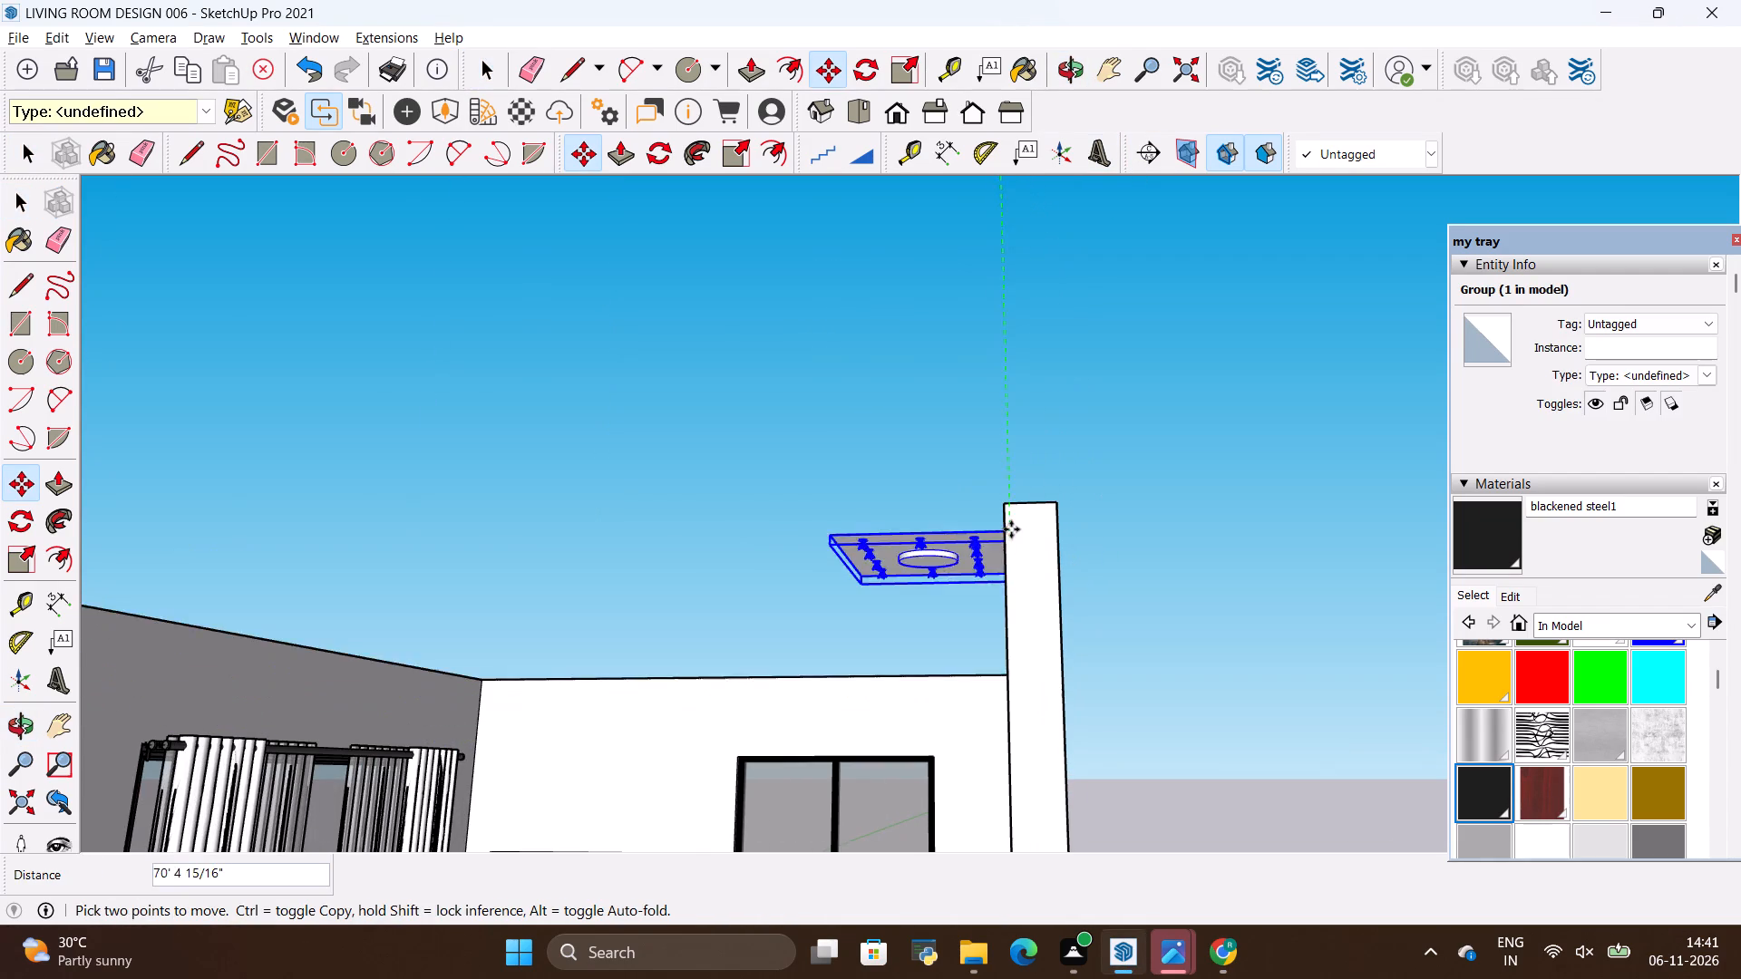
left_click(1008, 509)
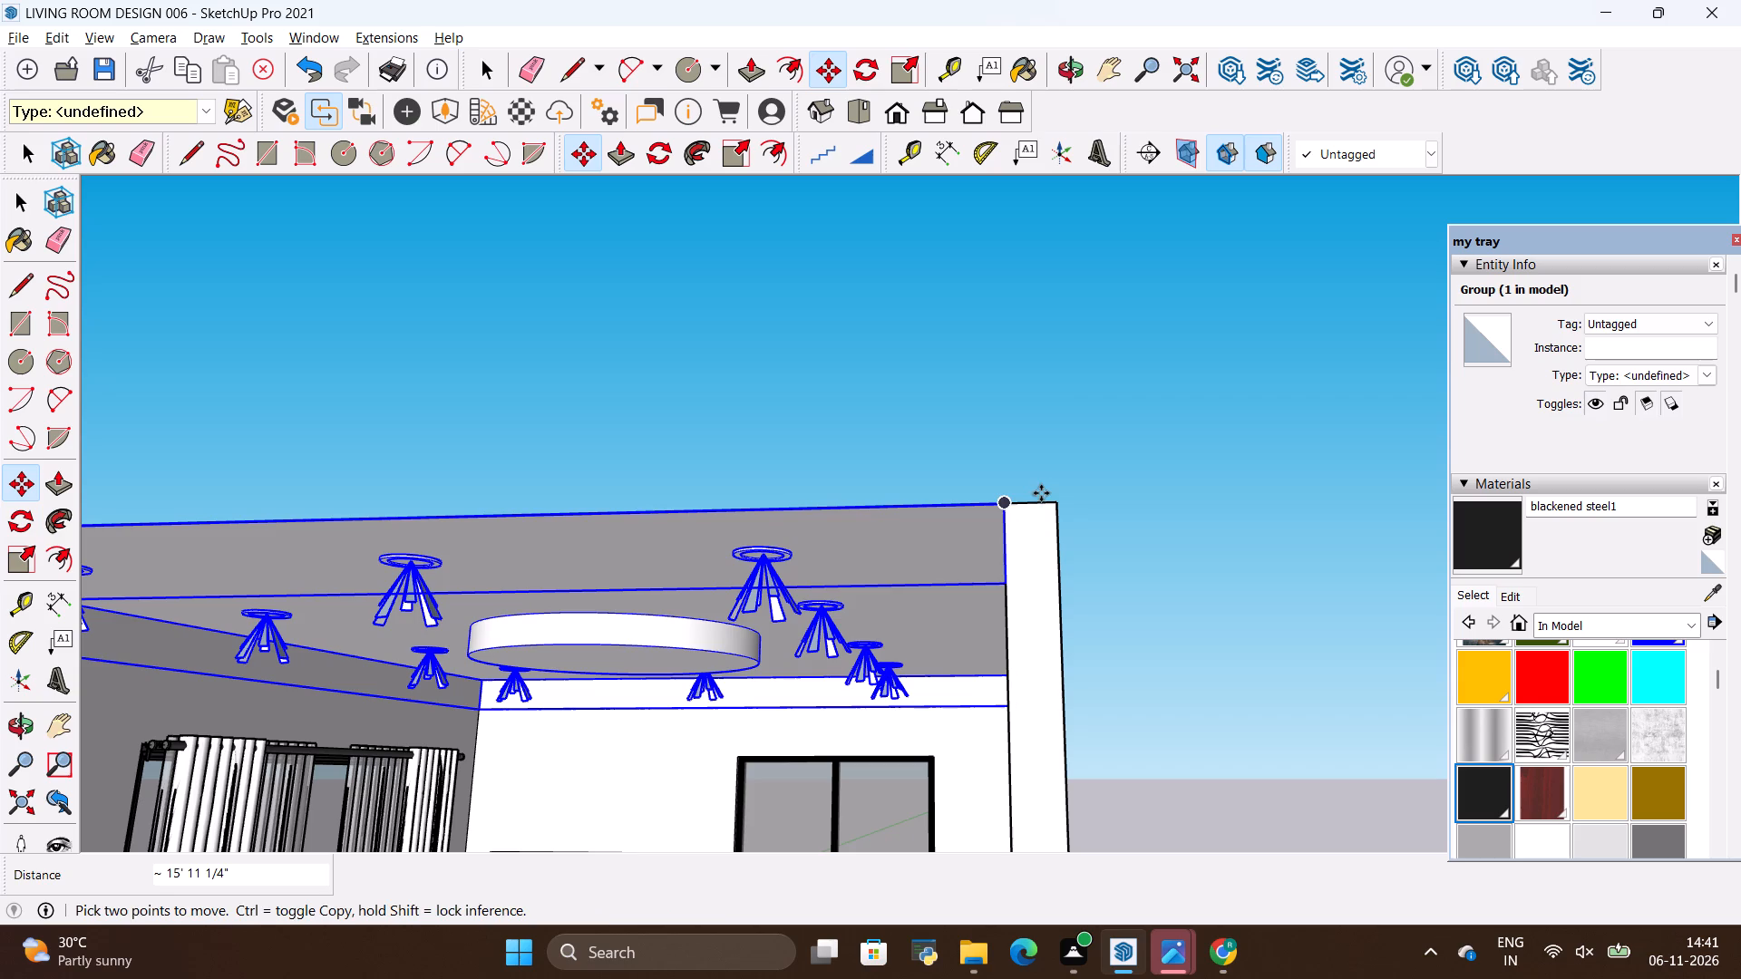
key("space")
left_click(1202, 459)
Examine how the ceiling and its recessed lights fit the furnished room, close up and from the open front.
scroll(1151, 354, "down", 9)
scroll(914, 483, "up", 9)
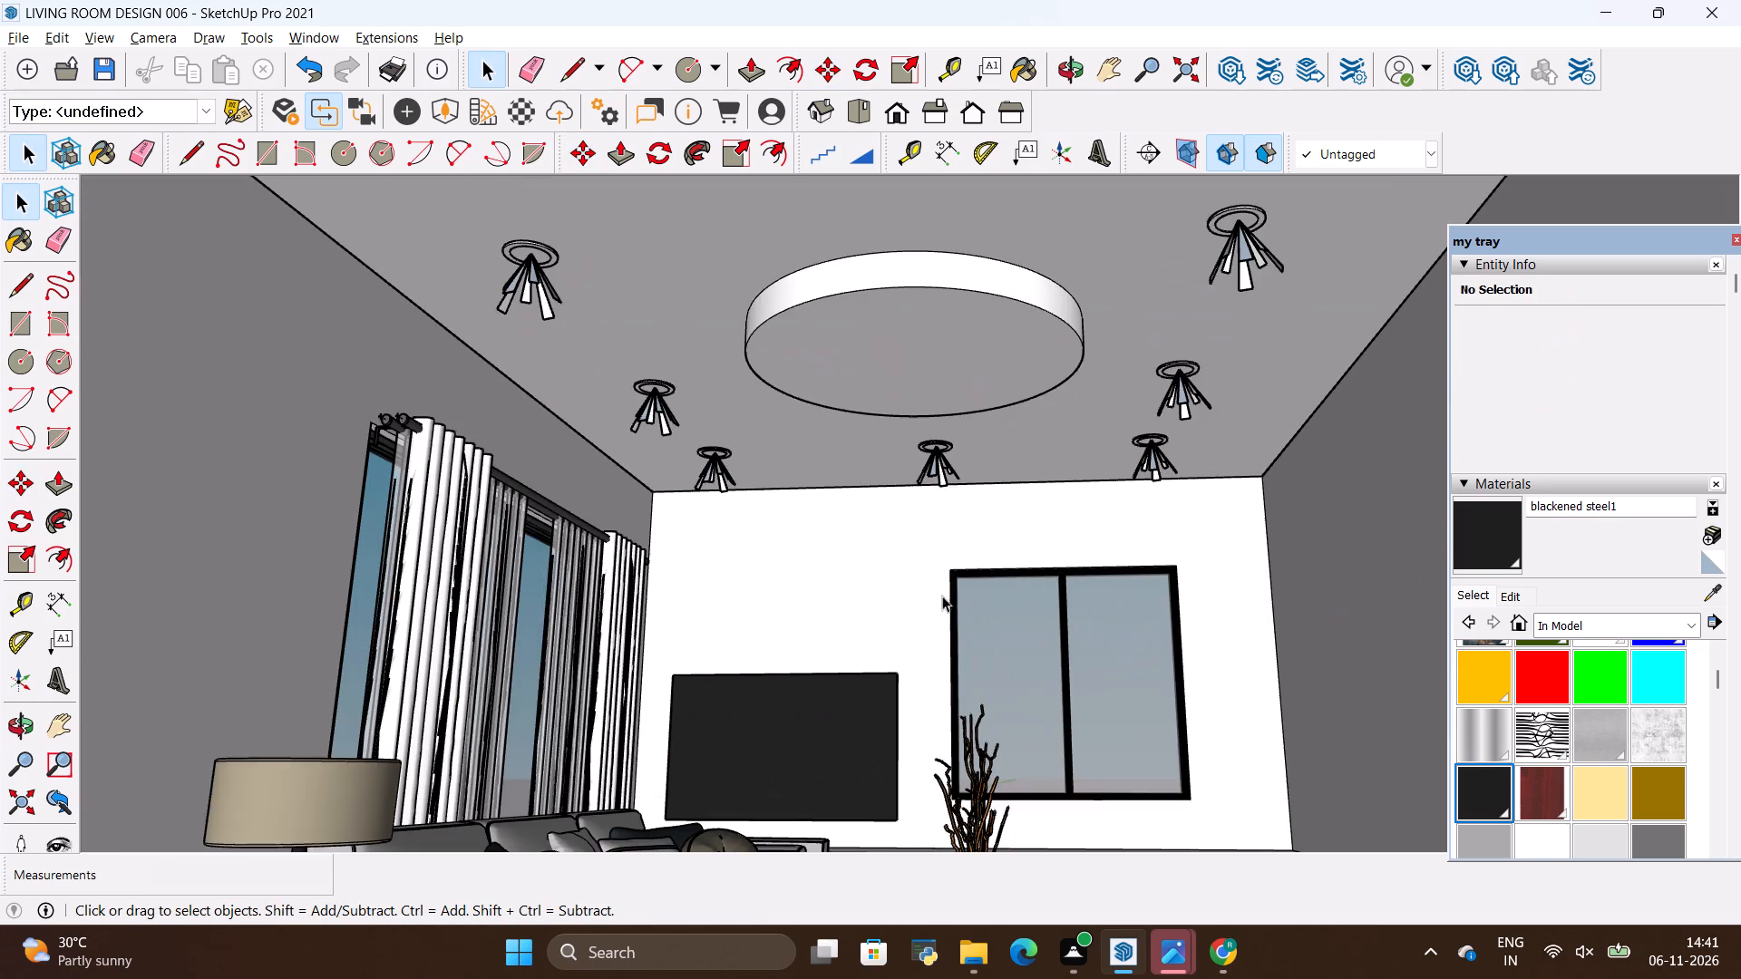
scroll(984, 628, "up", 1)
scroll(984, 627, "down", 10)
scroll(1092, 665, "up", 2)
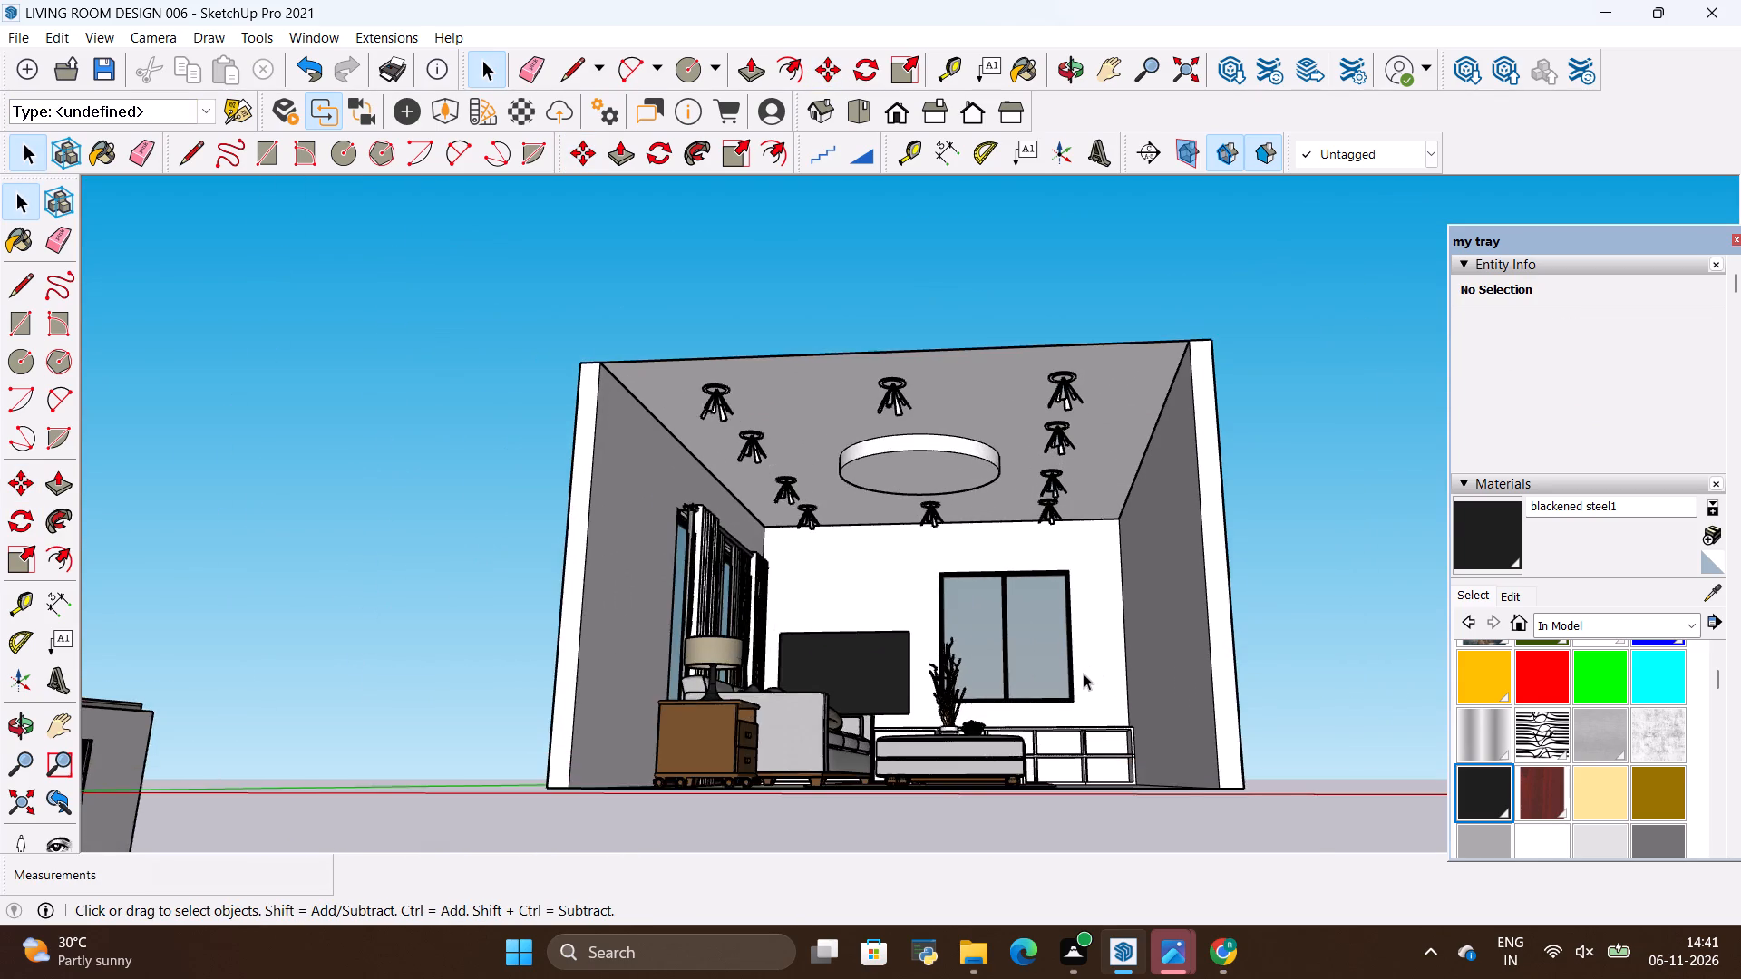
scroll(1084, 674, "up", 2)
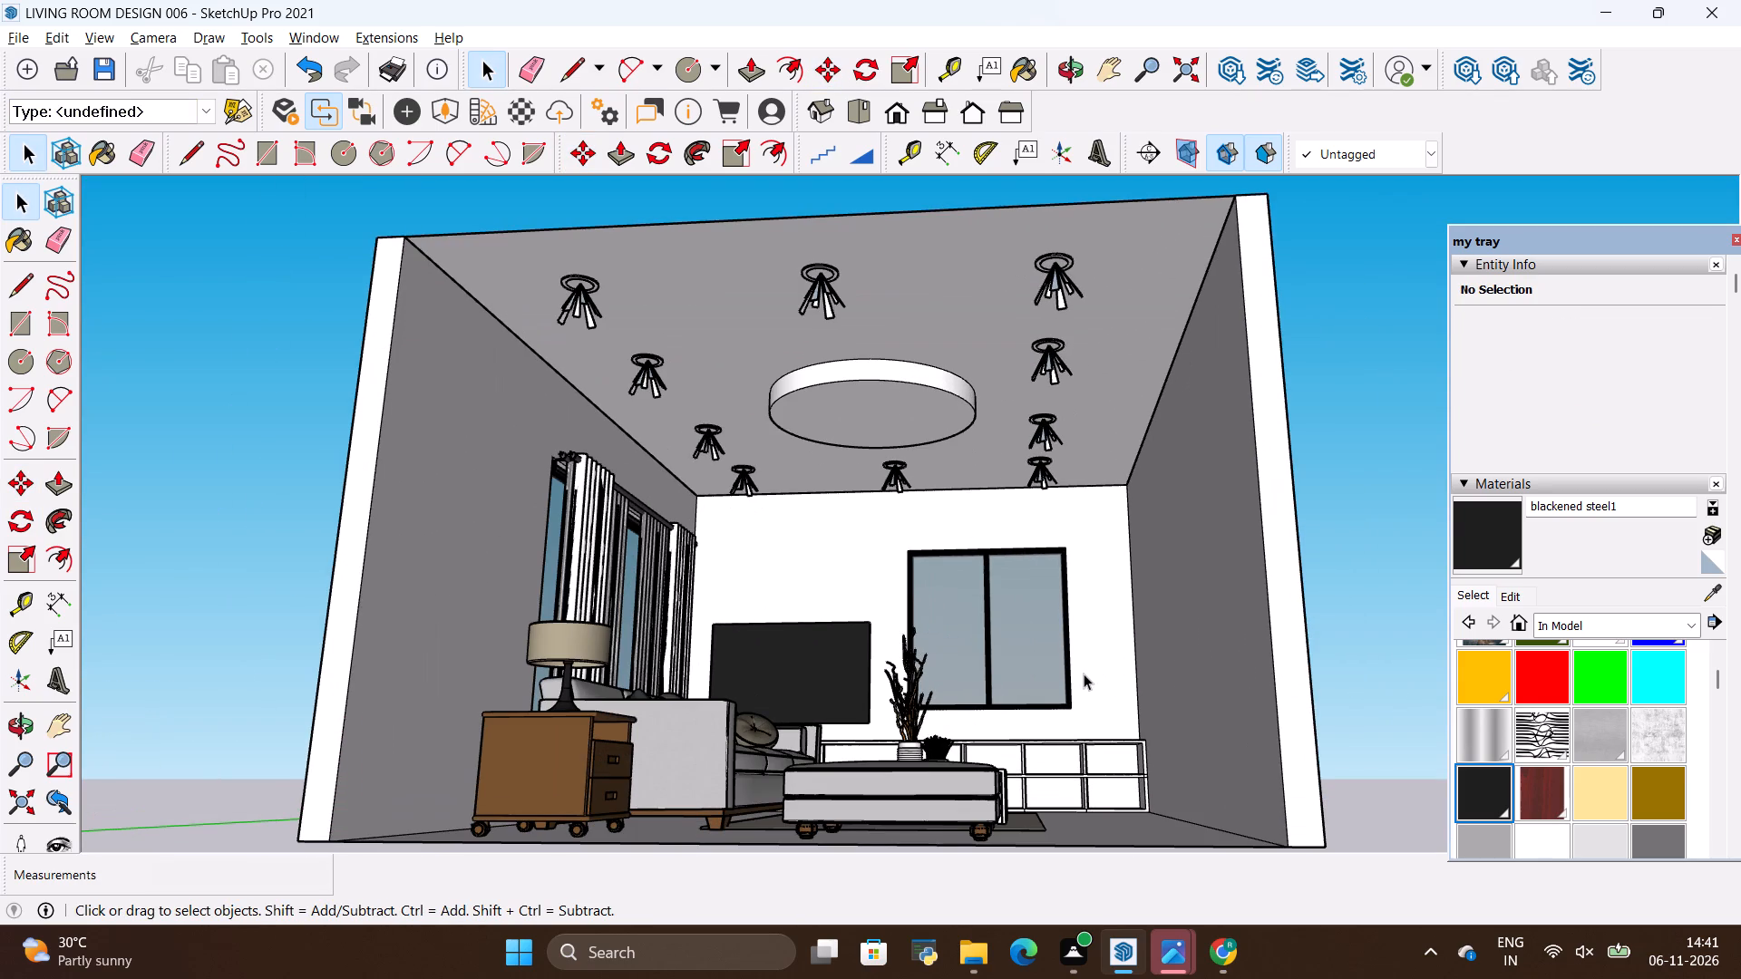
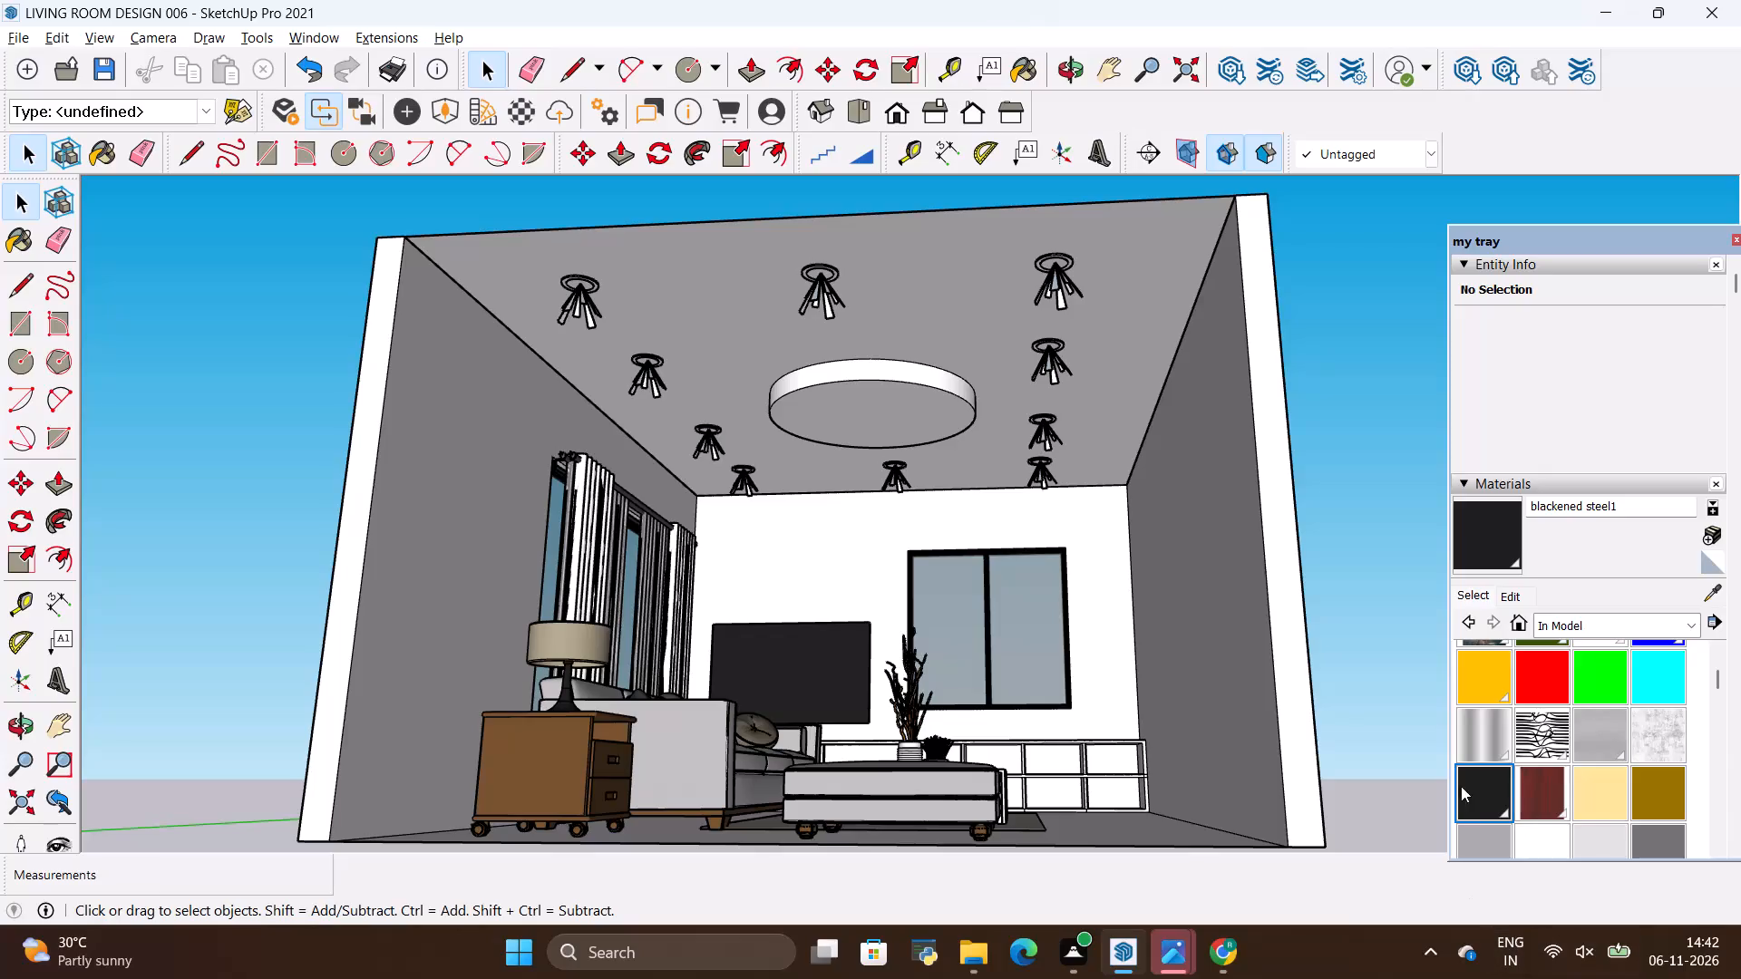
Examine the furnished room and its ceiling with recessed lights through the open front, framing a straight-on view towards the TV wall.
scroll(1297, 674, "down", 3)
scroll(1438, 744, "up", 5)
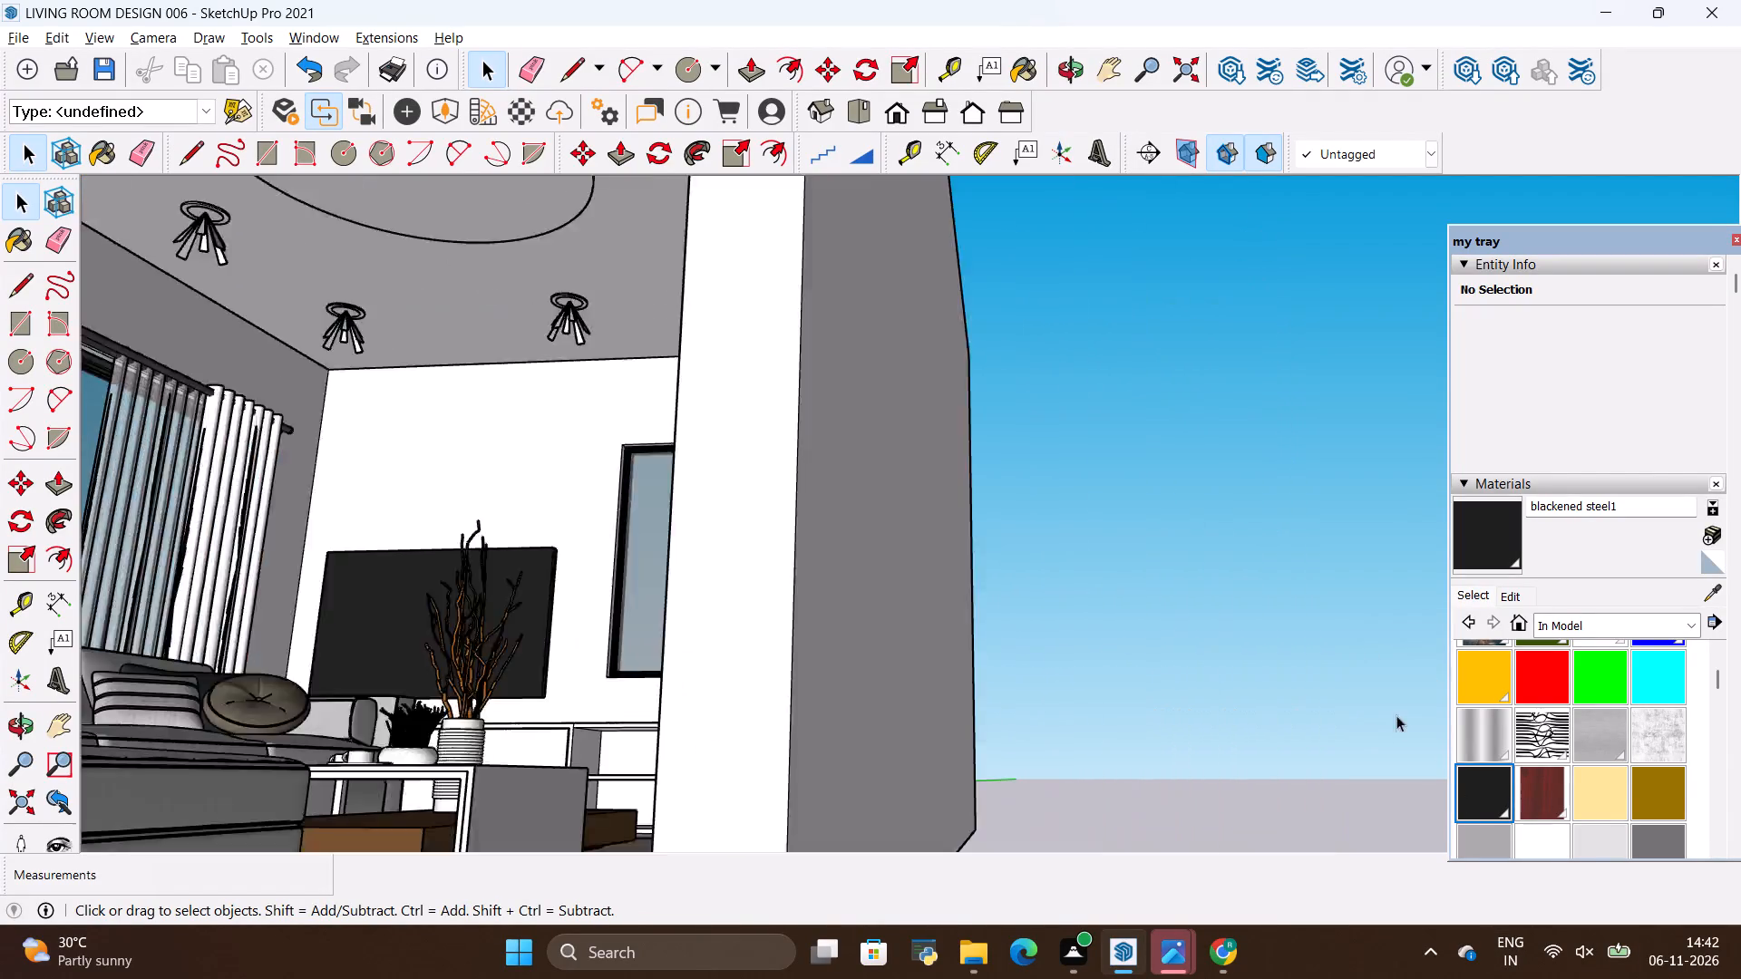
scroll(1264, 653, "down", 5)
scroll(1139, 550, "down", 3)
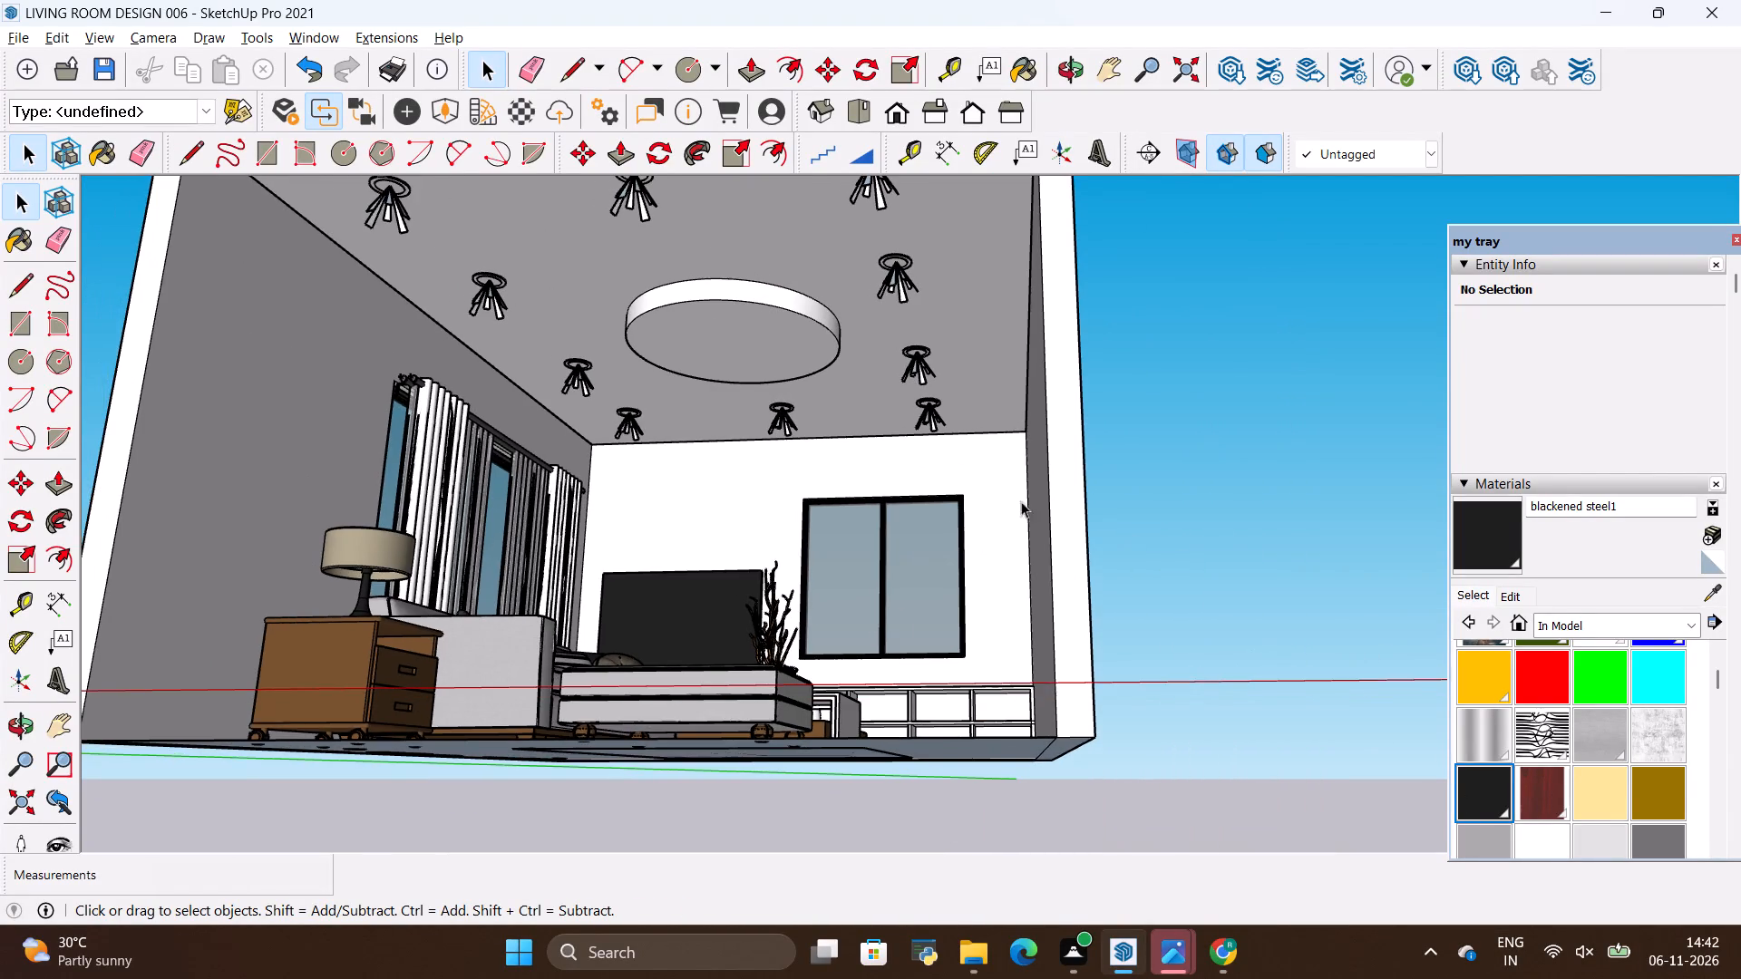
scroll(1029, 506, "down", 4)
scroll(948, 470, "down", 4)
scroll(803, 421, "up", 9)
scroll(980, 492, "up", 2)
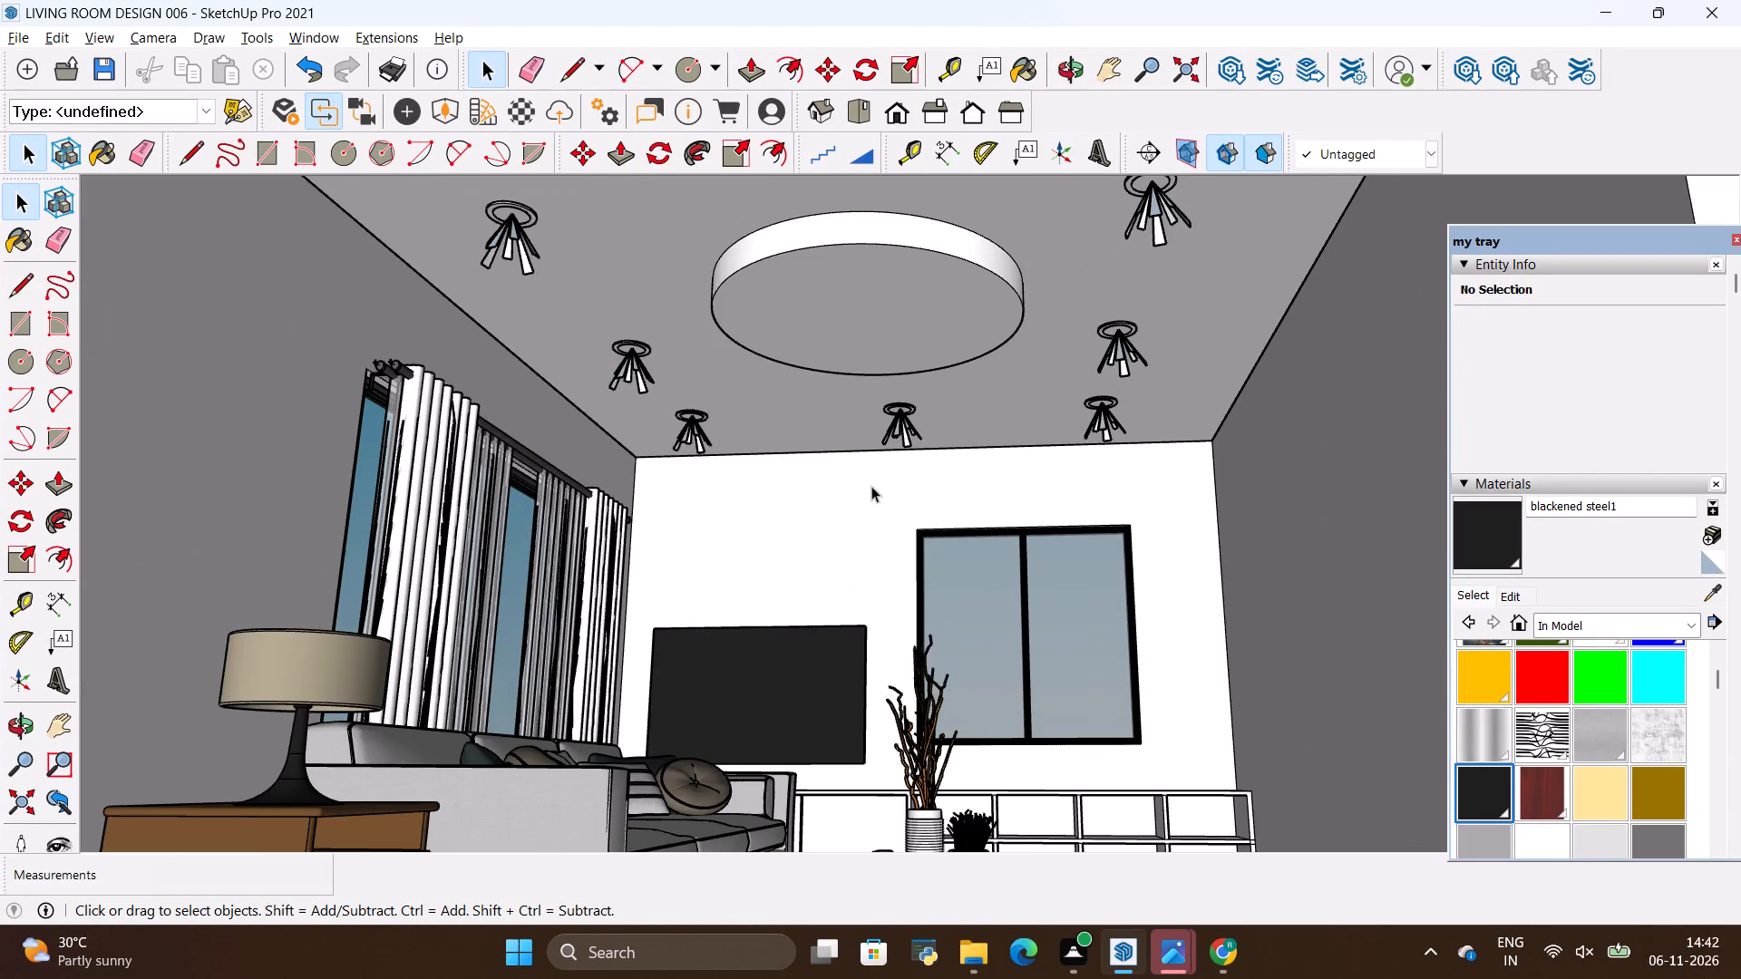
scroll(795, 412, "down", 3)
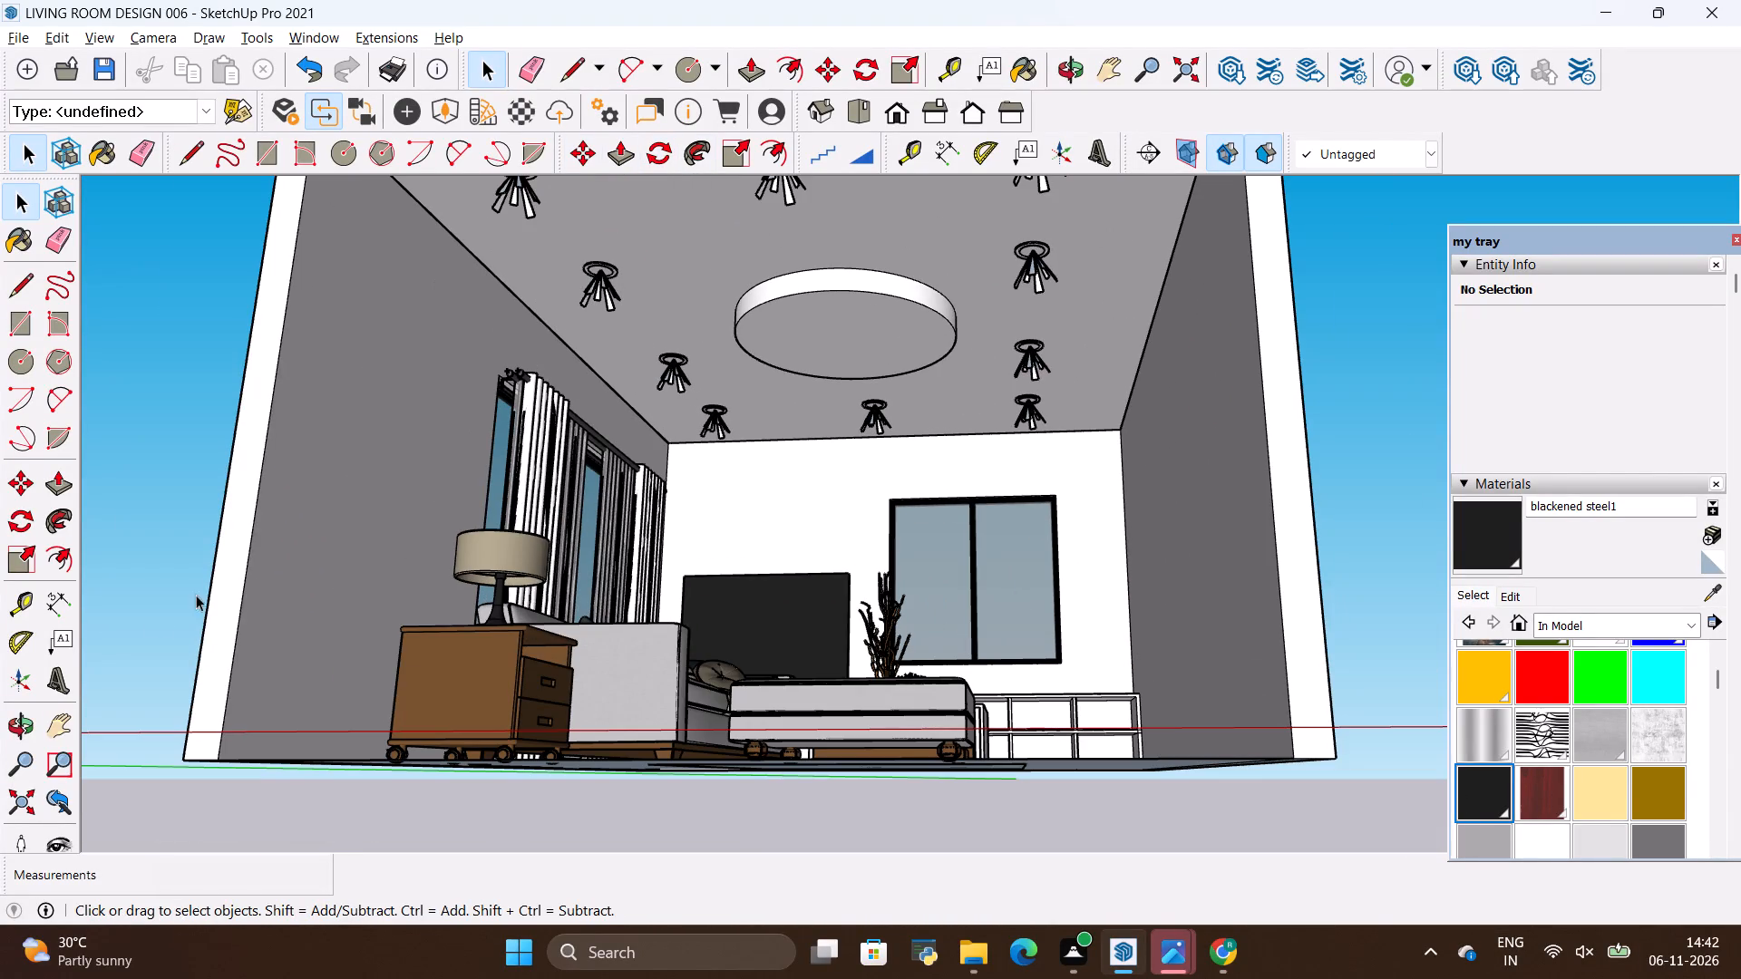
left_click(14, 710)
left_click_drag(381, 506, 433, 557)
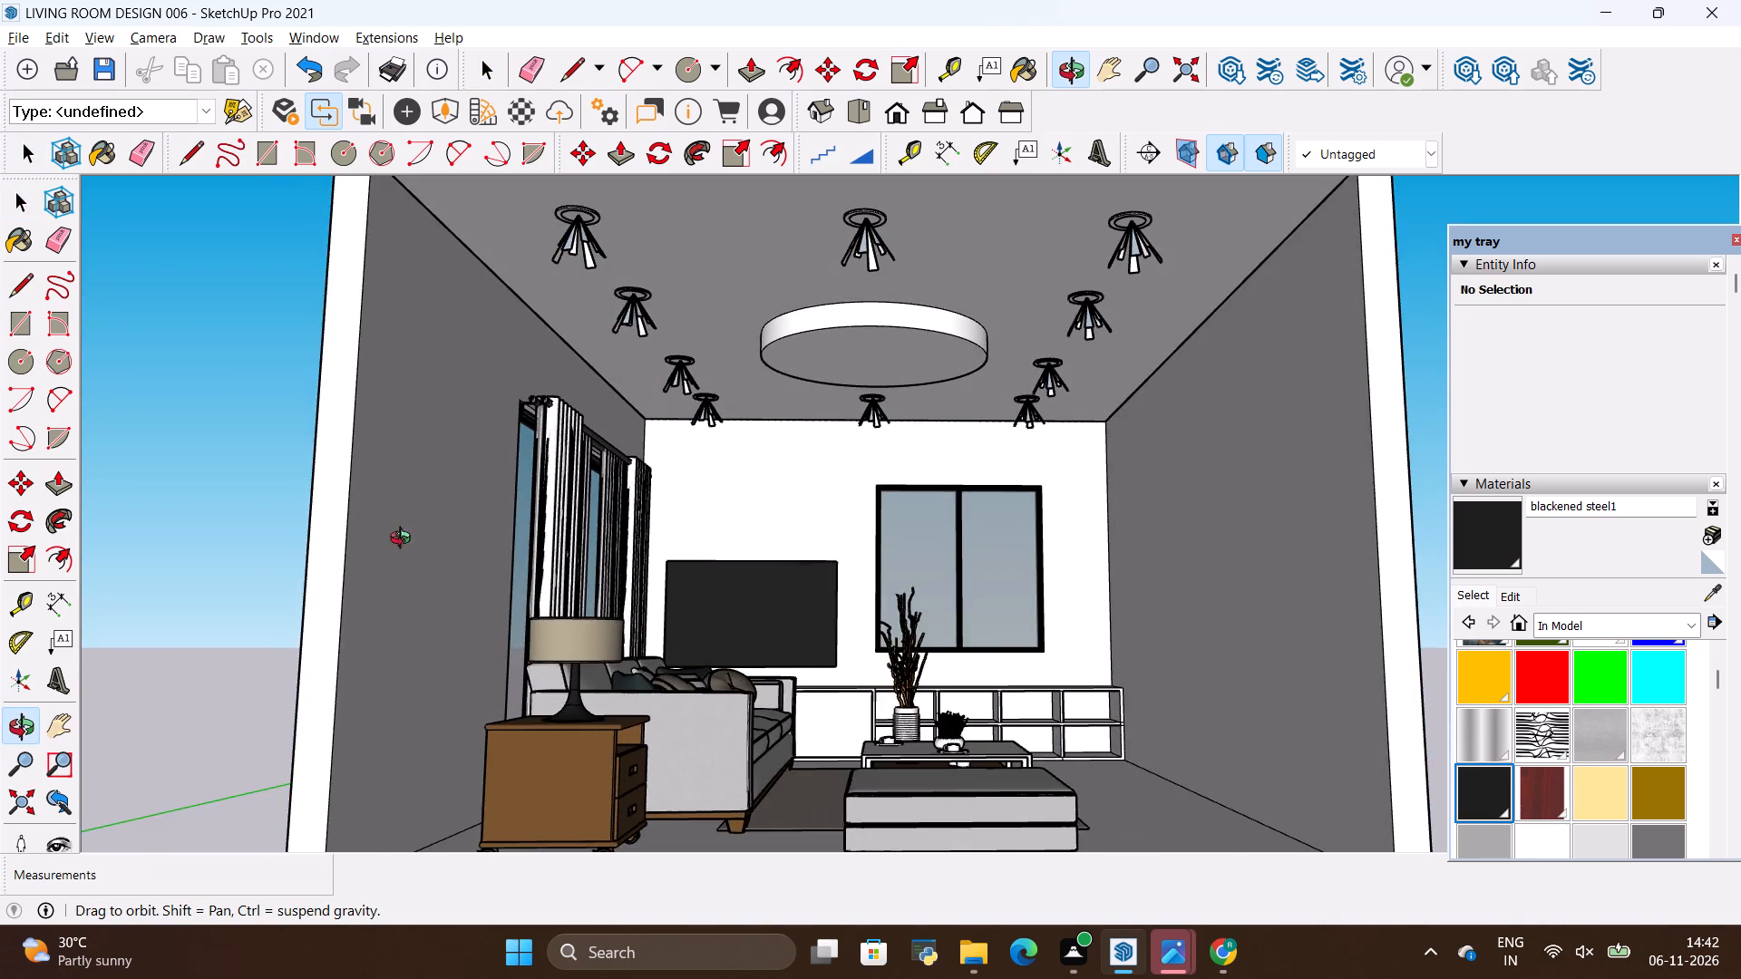
scroll(374, 532, "down", 5)
scroll(661, 557, "up", 5)
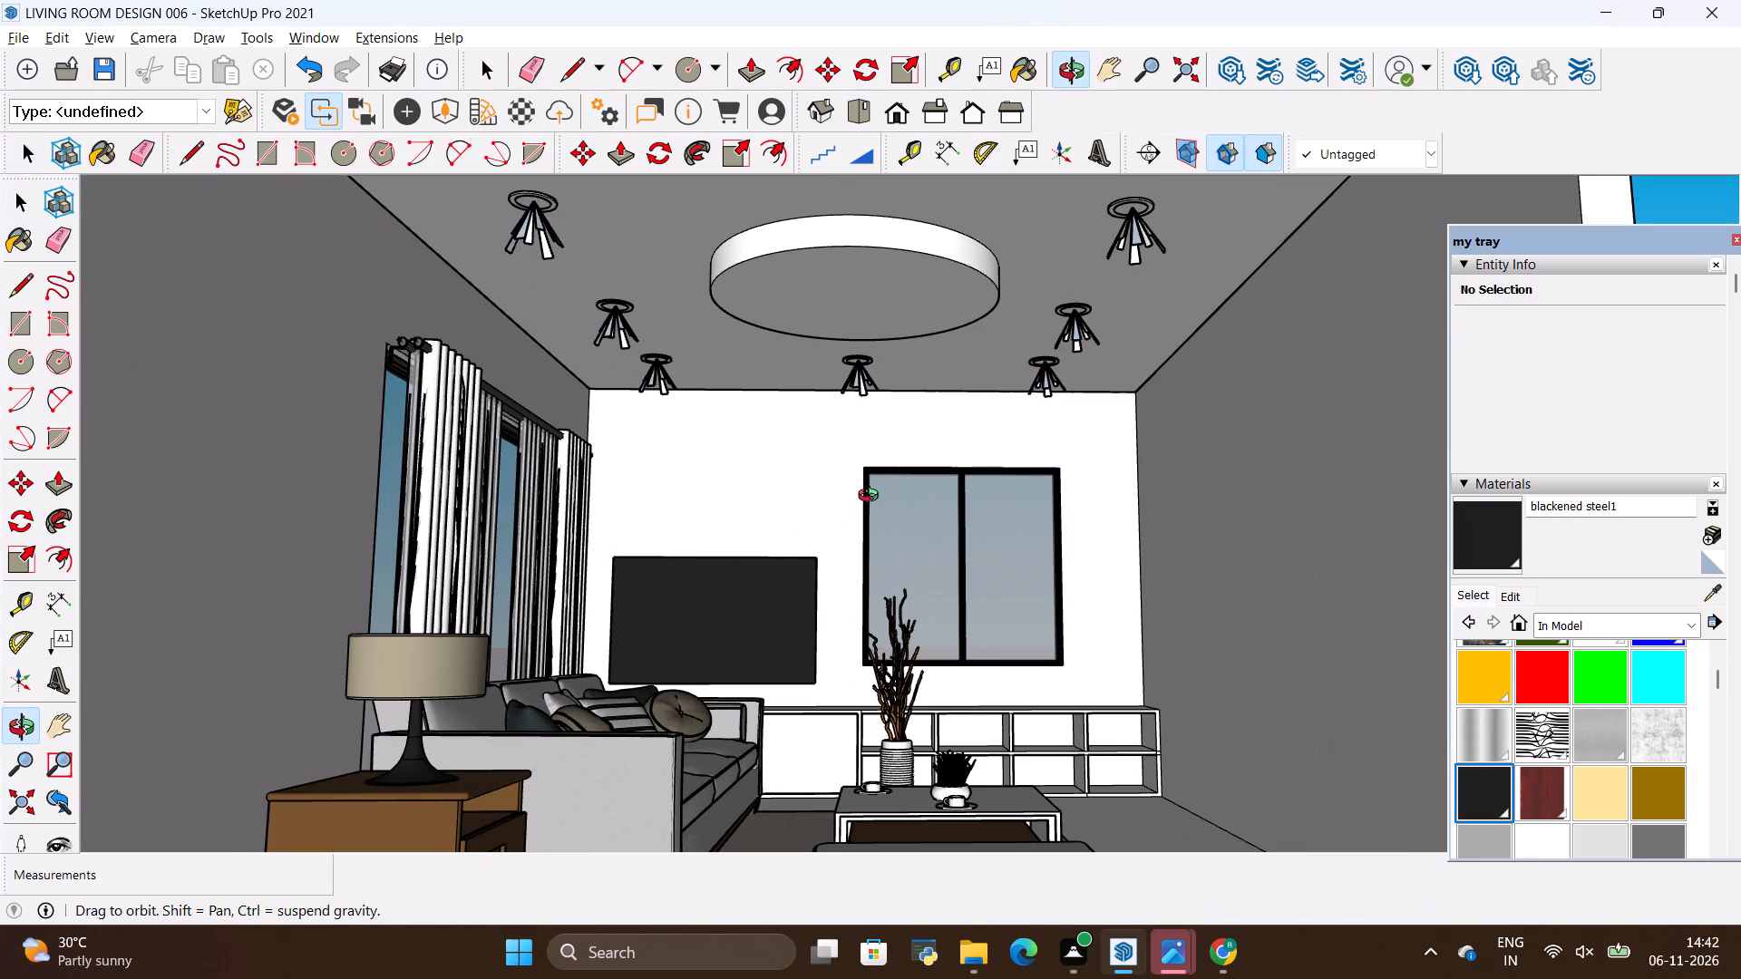
left_click_drag(874, 495, 876, 517)
scroll(939, 433, "down", 5)
scroll(929, 589, "up", 5)
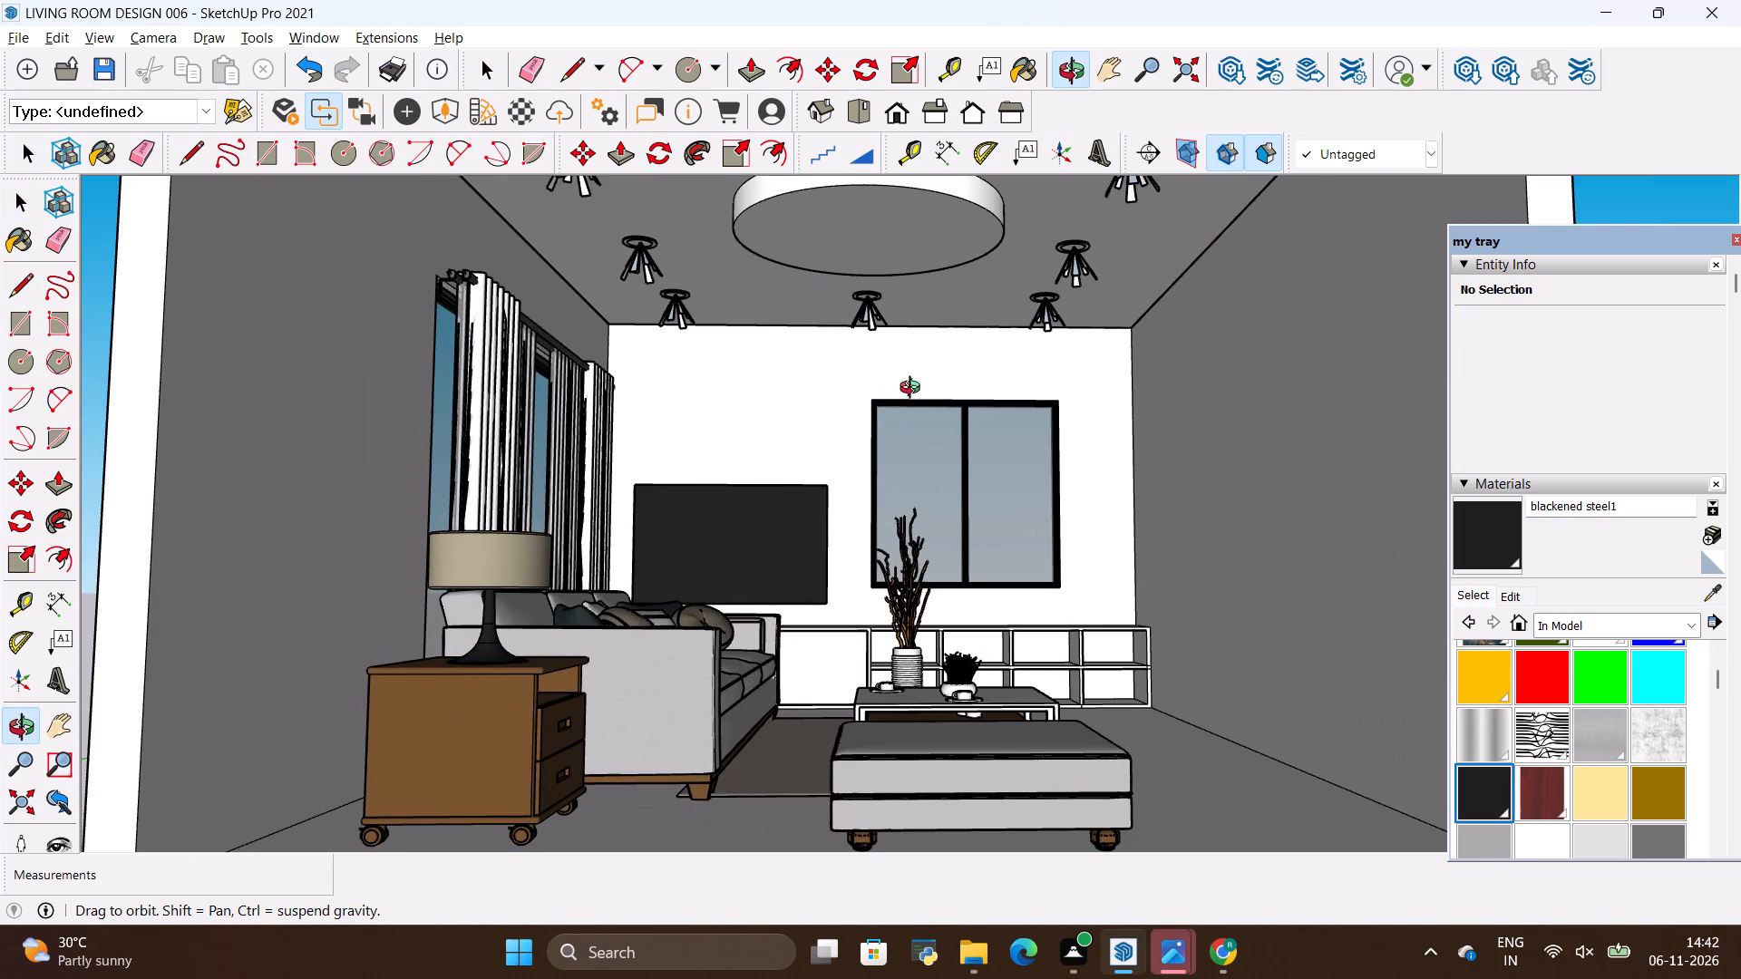
left_click_drag(914, 390, 893, 412)
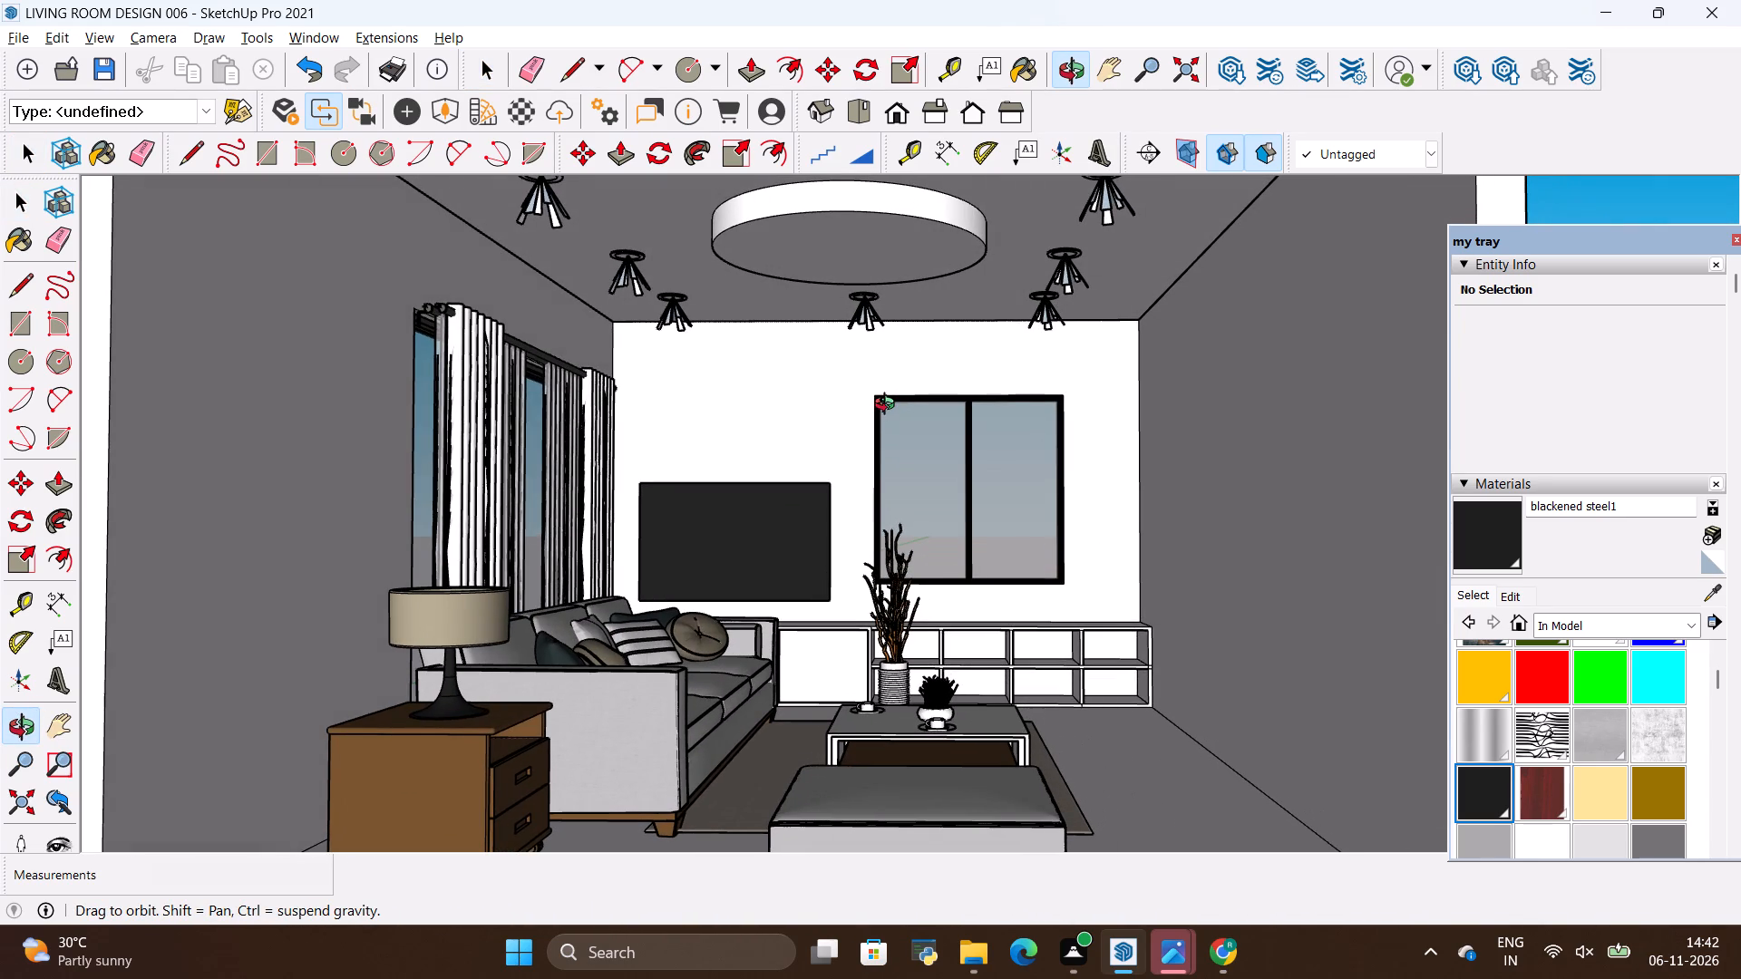
scroll(892, 447, "down", 3)
scroll(896, 431, "up", 2)
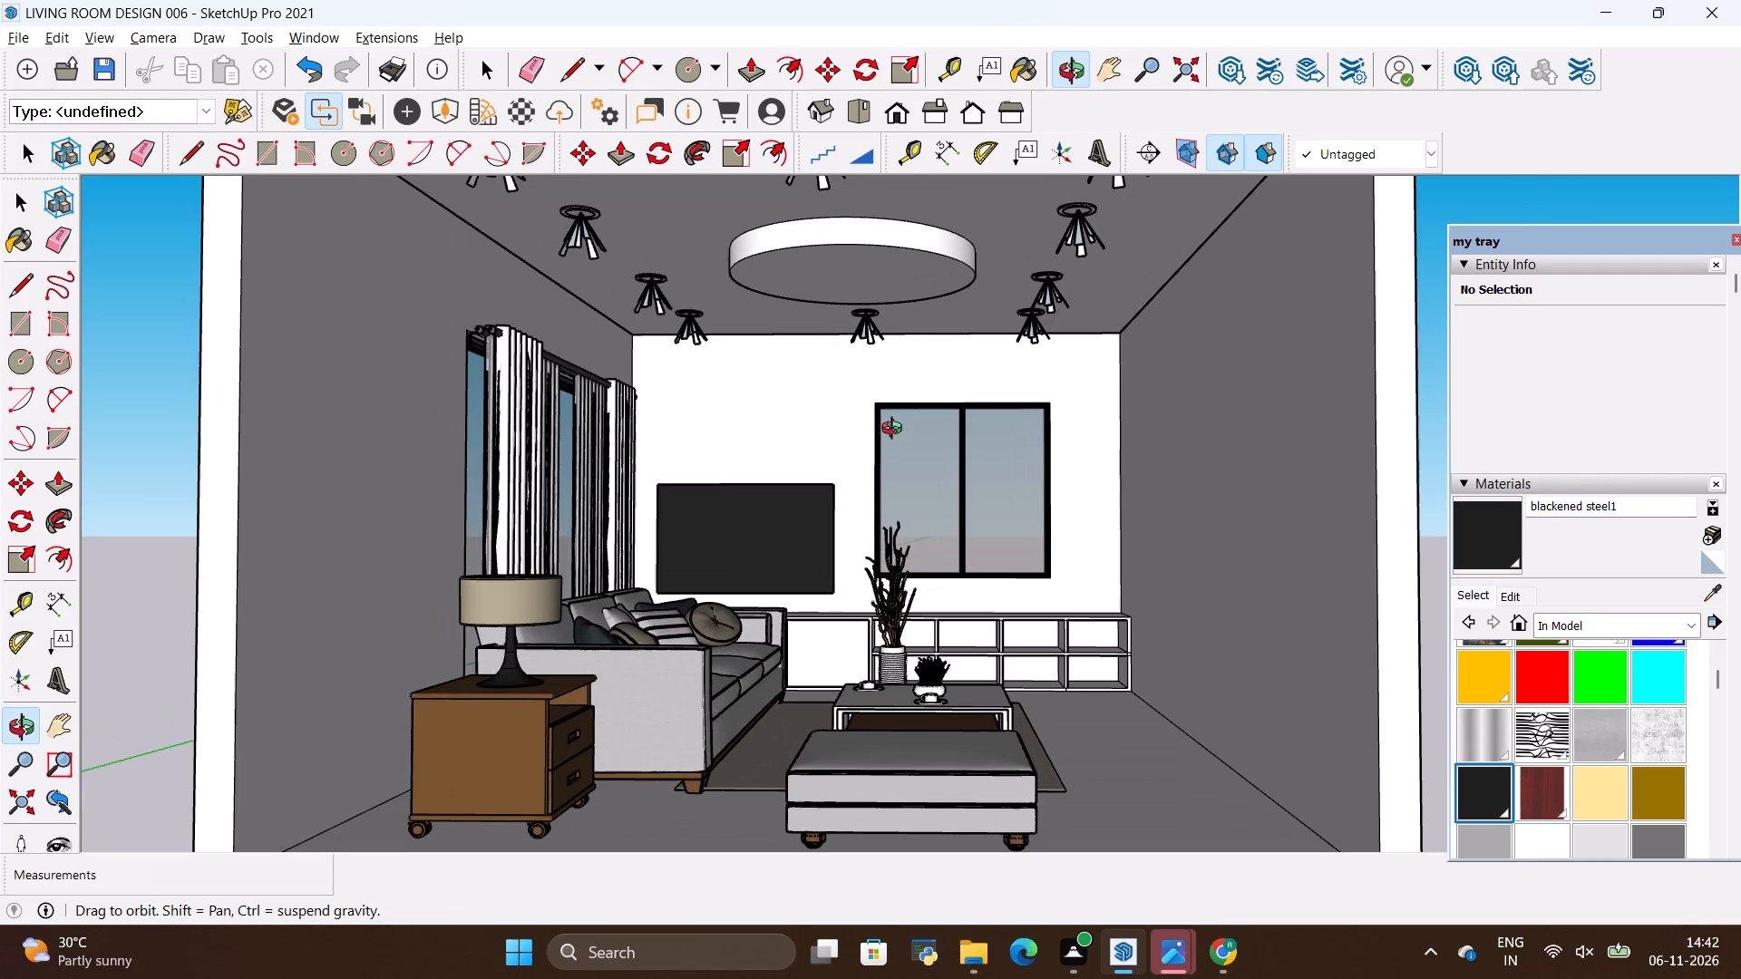
scroll(896, 431, "up", 1)
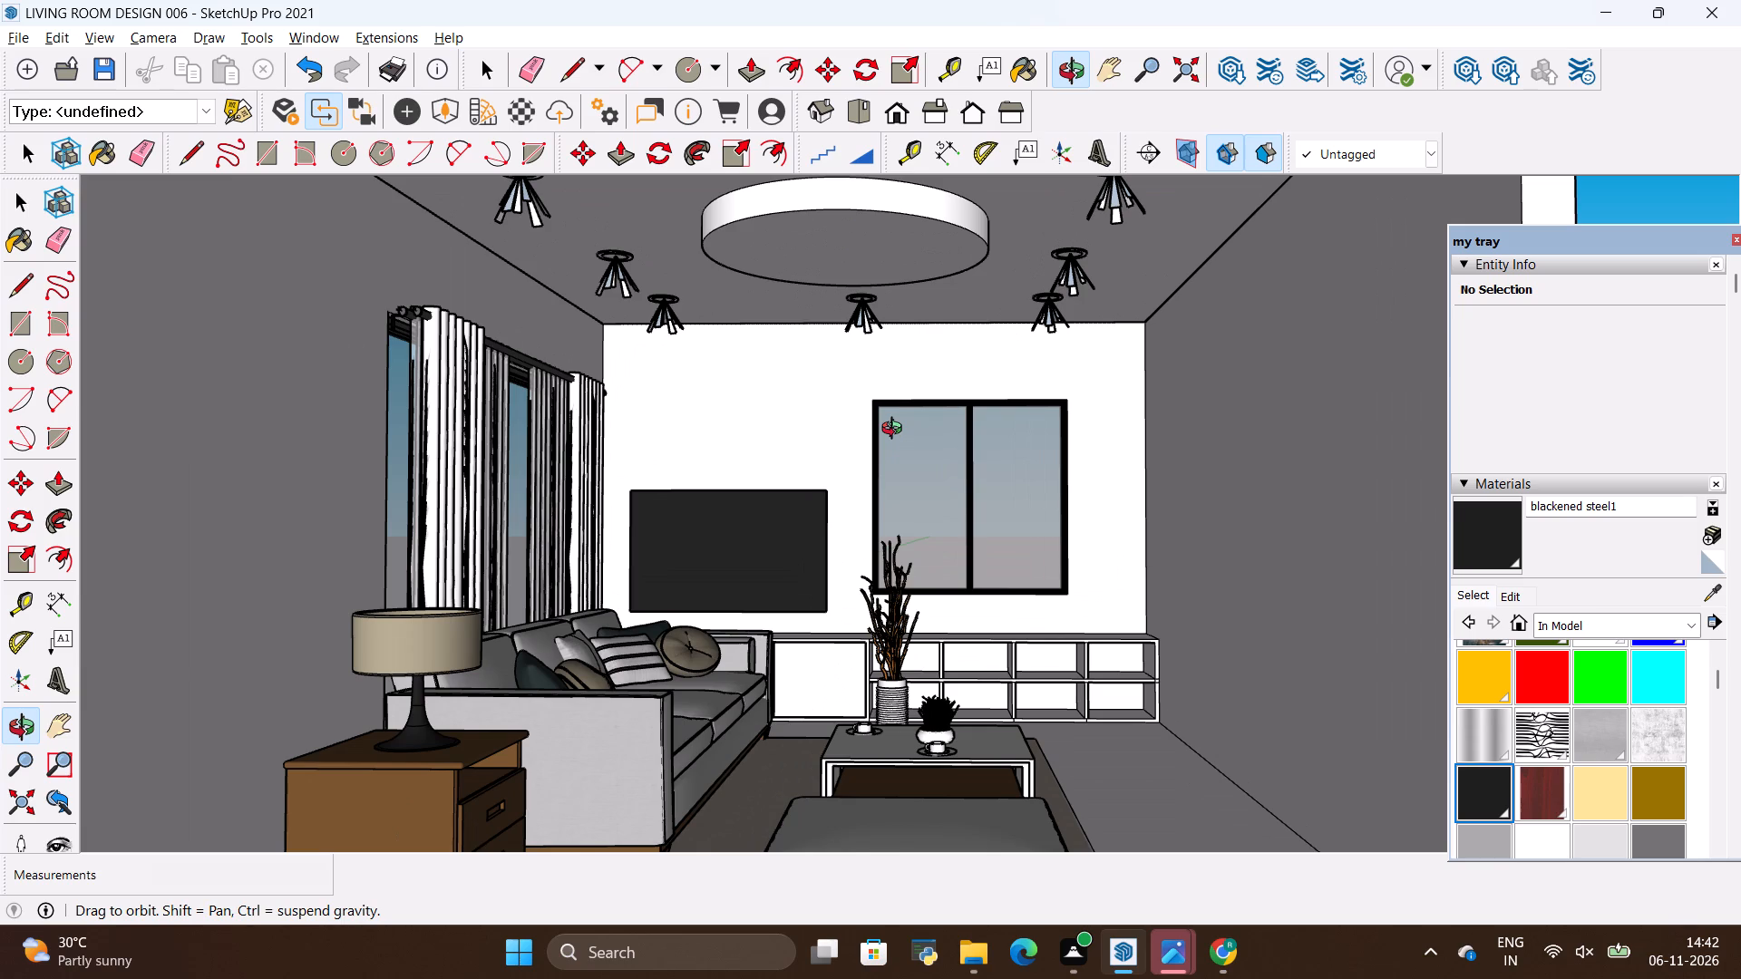
Compare the room's ceiling, TV wall, window and furniture layout with the living room reference photo, viewing the model from a similar angle.
key("alt+Tab")
key("alt+Tab")
key("alt+Tab")
scroll(949, 464, "down", 2)
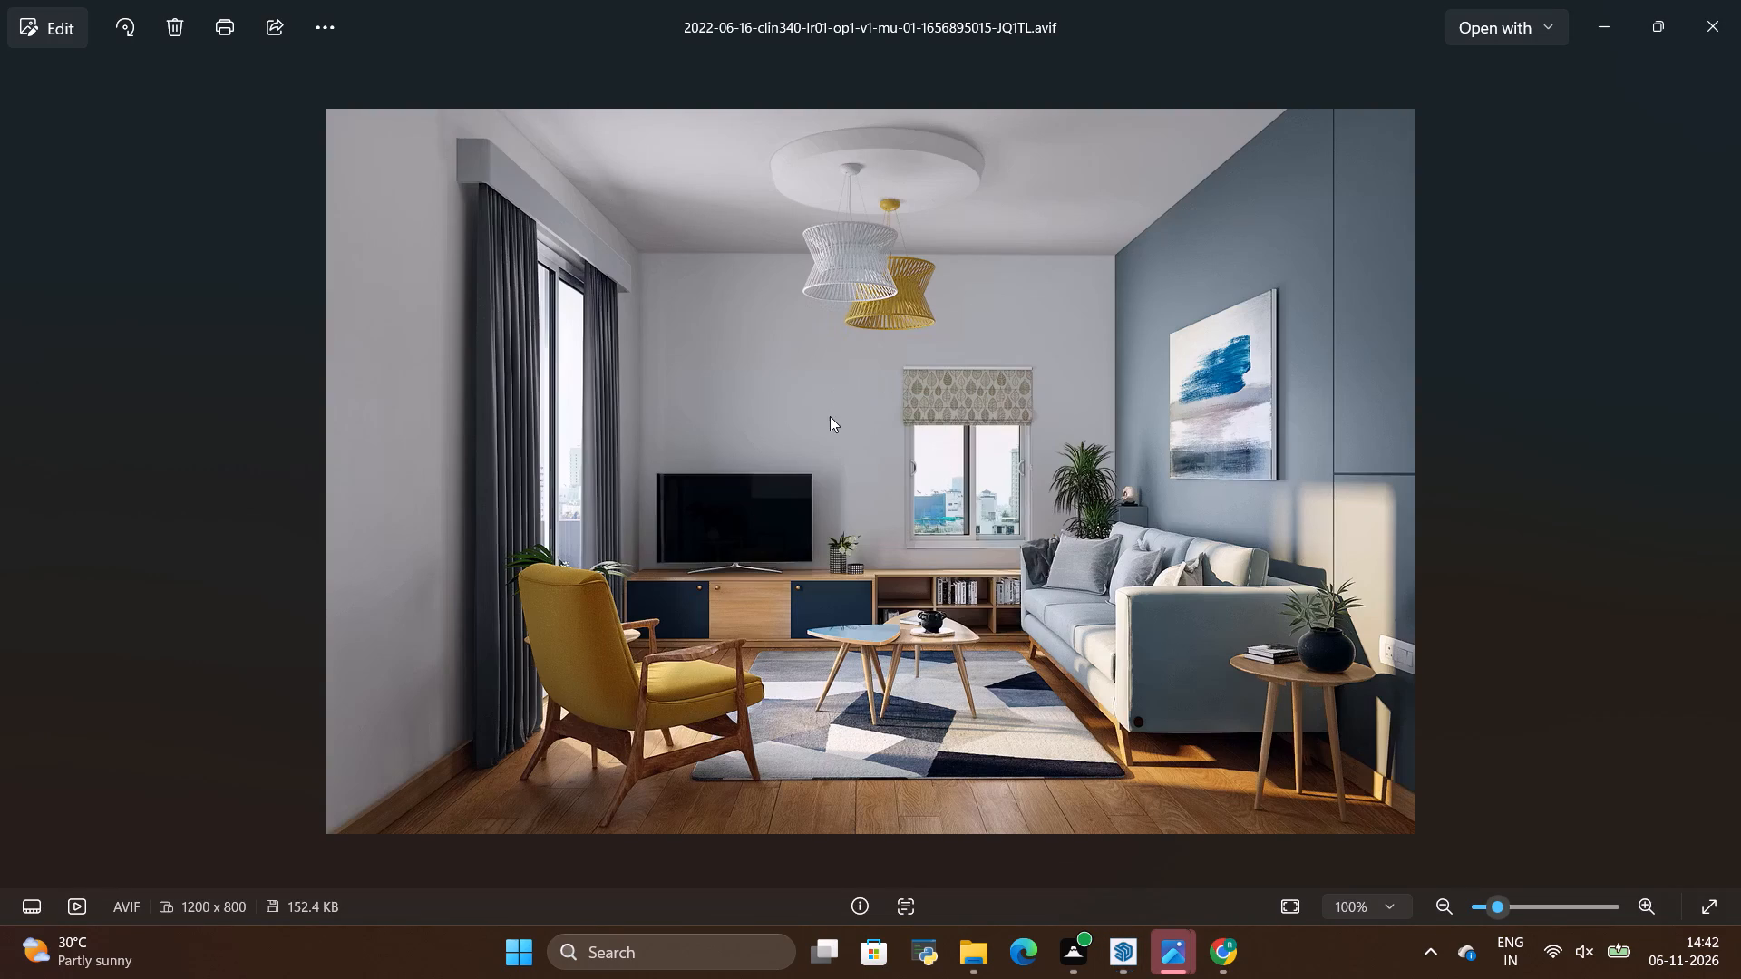
key("alt+Tab")
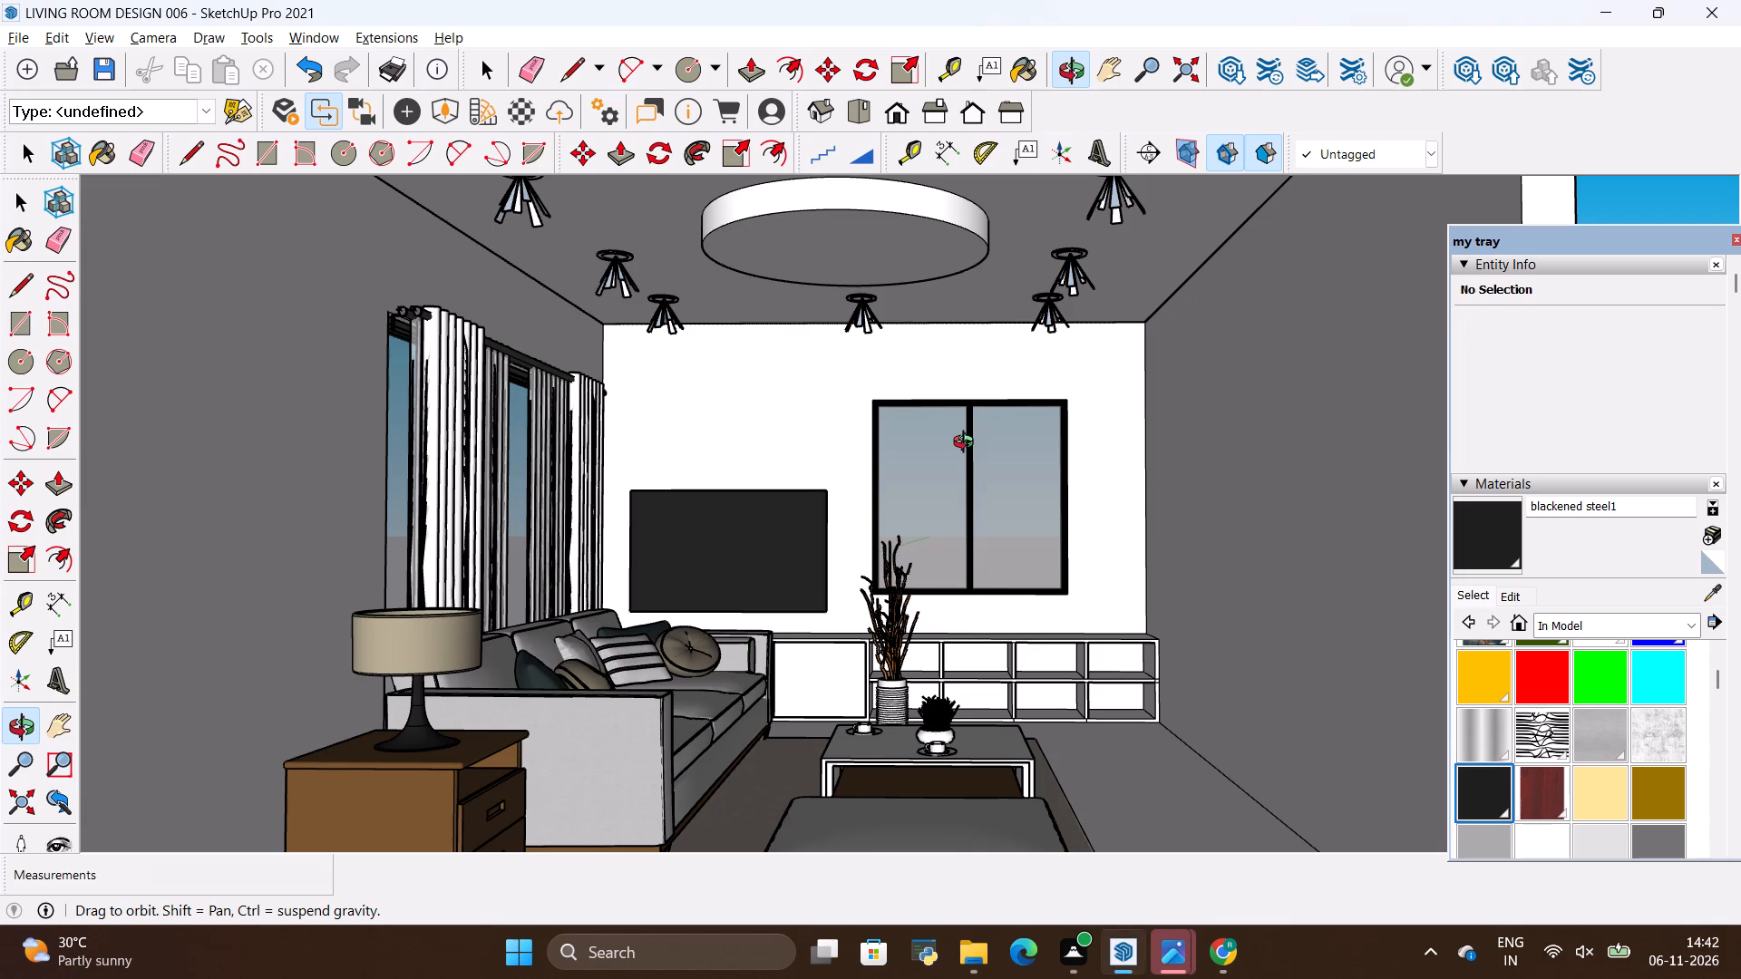
scroll(968, 444, "down", 4)
scroll(977, 452, "up", 4)
left_click_drag(981, 452, 1006, 434)
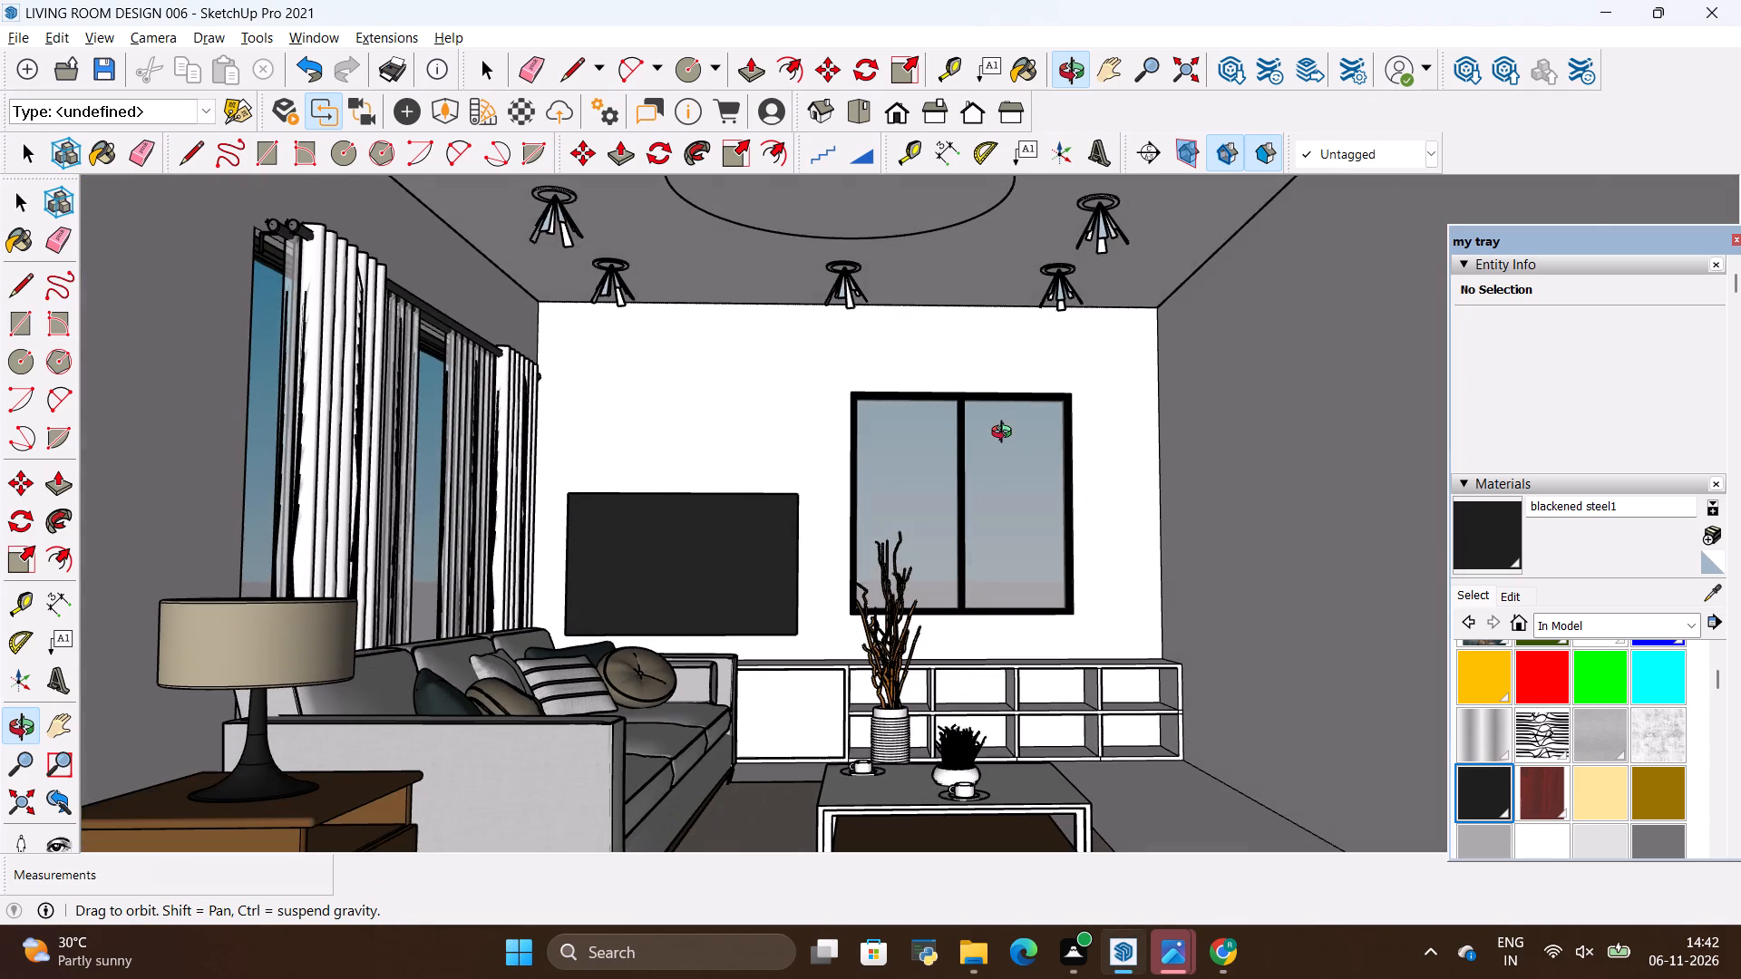
key("alt+Tab")
key("alt+Tab")
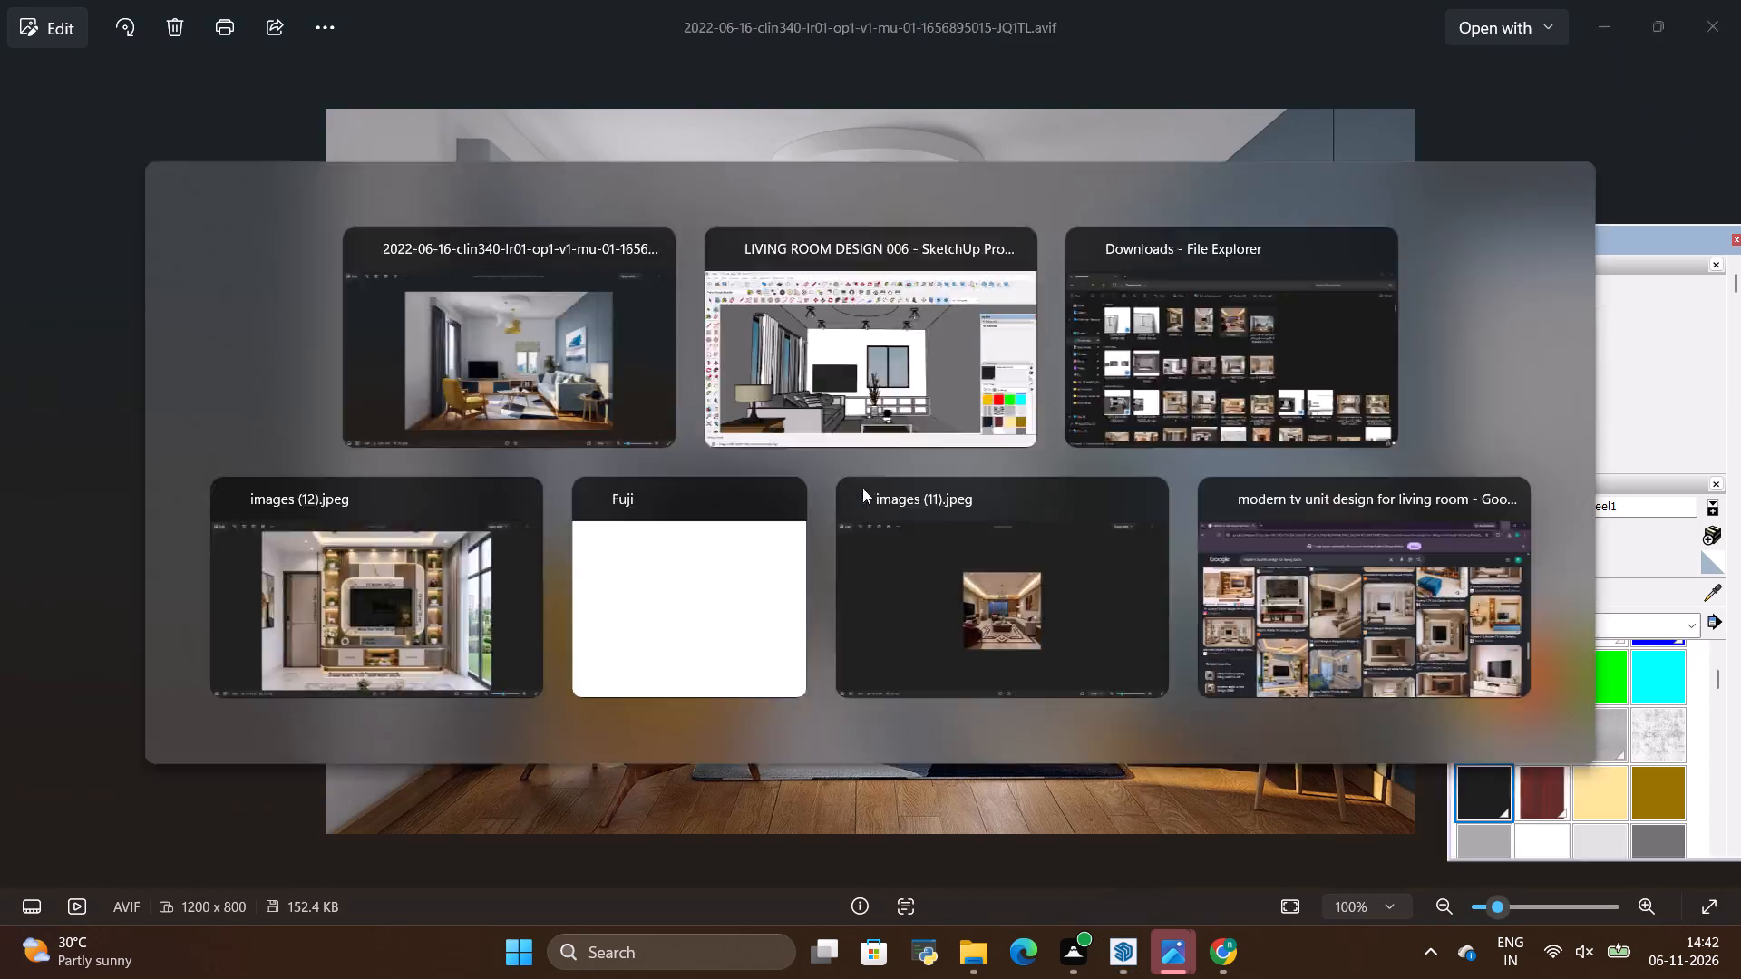
scroll(889, 487, "down", 2)
key("alt+Tab")
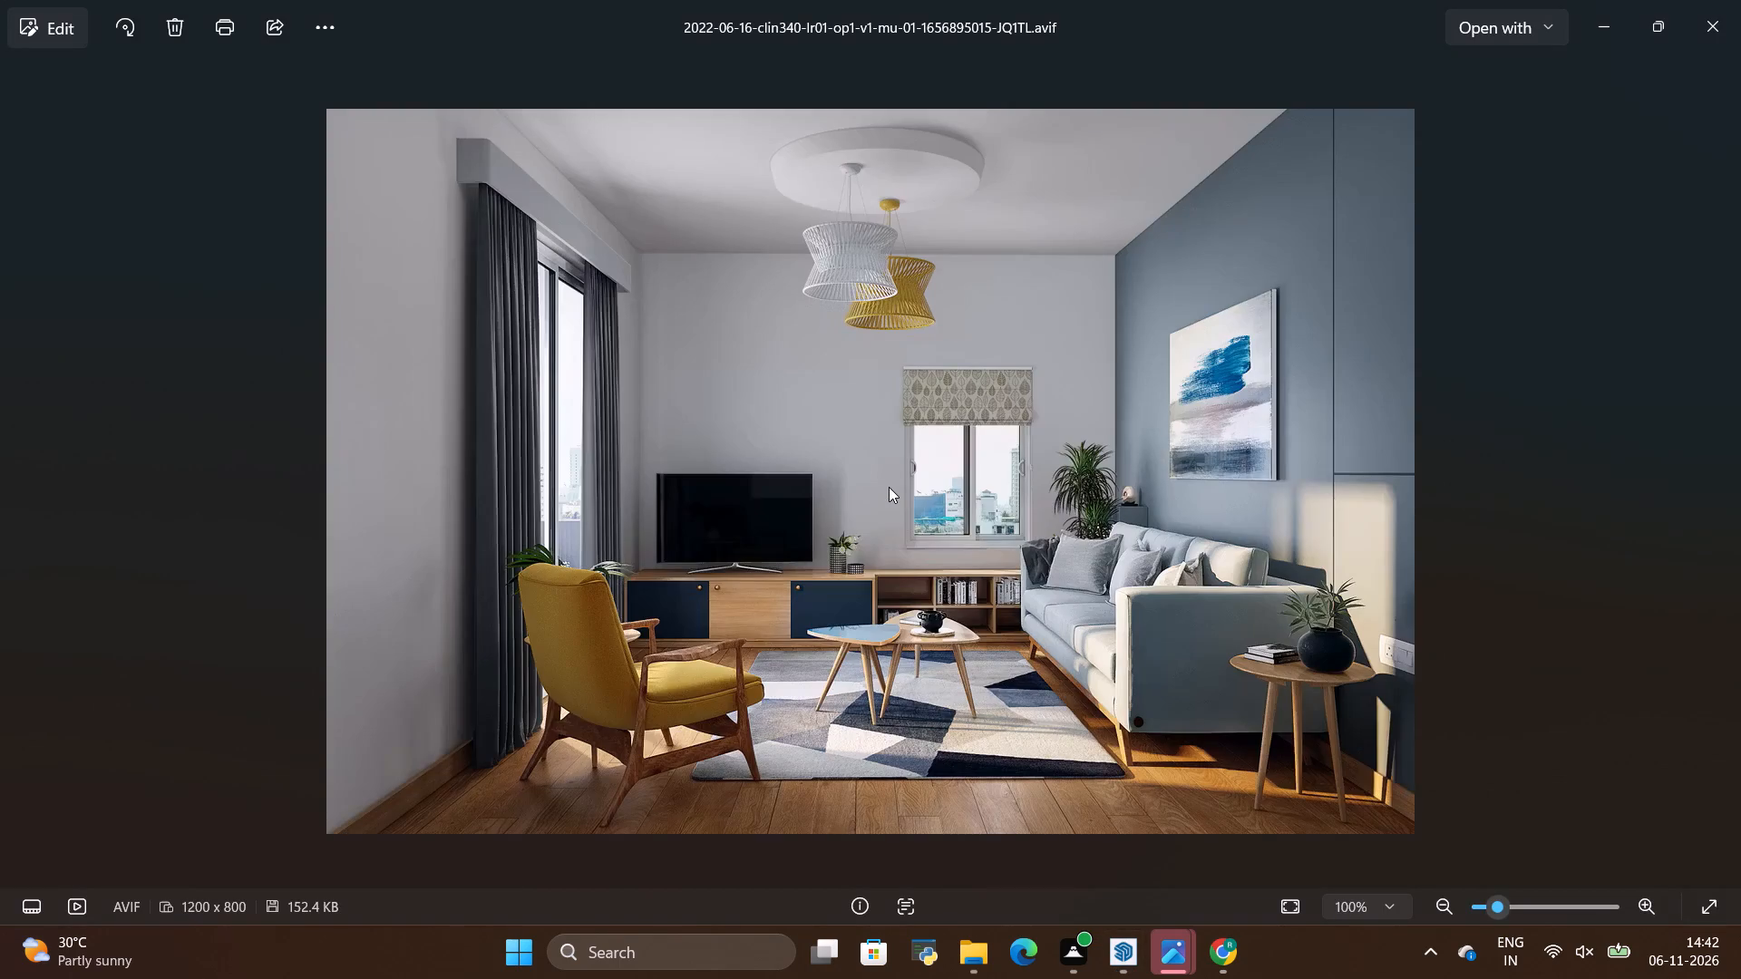
key("alt+Tab")
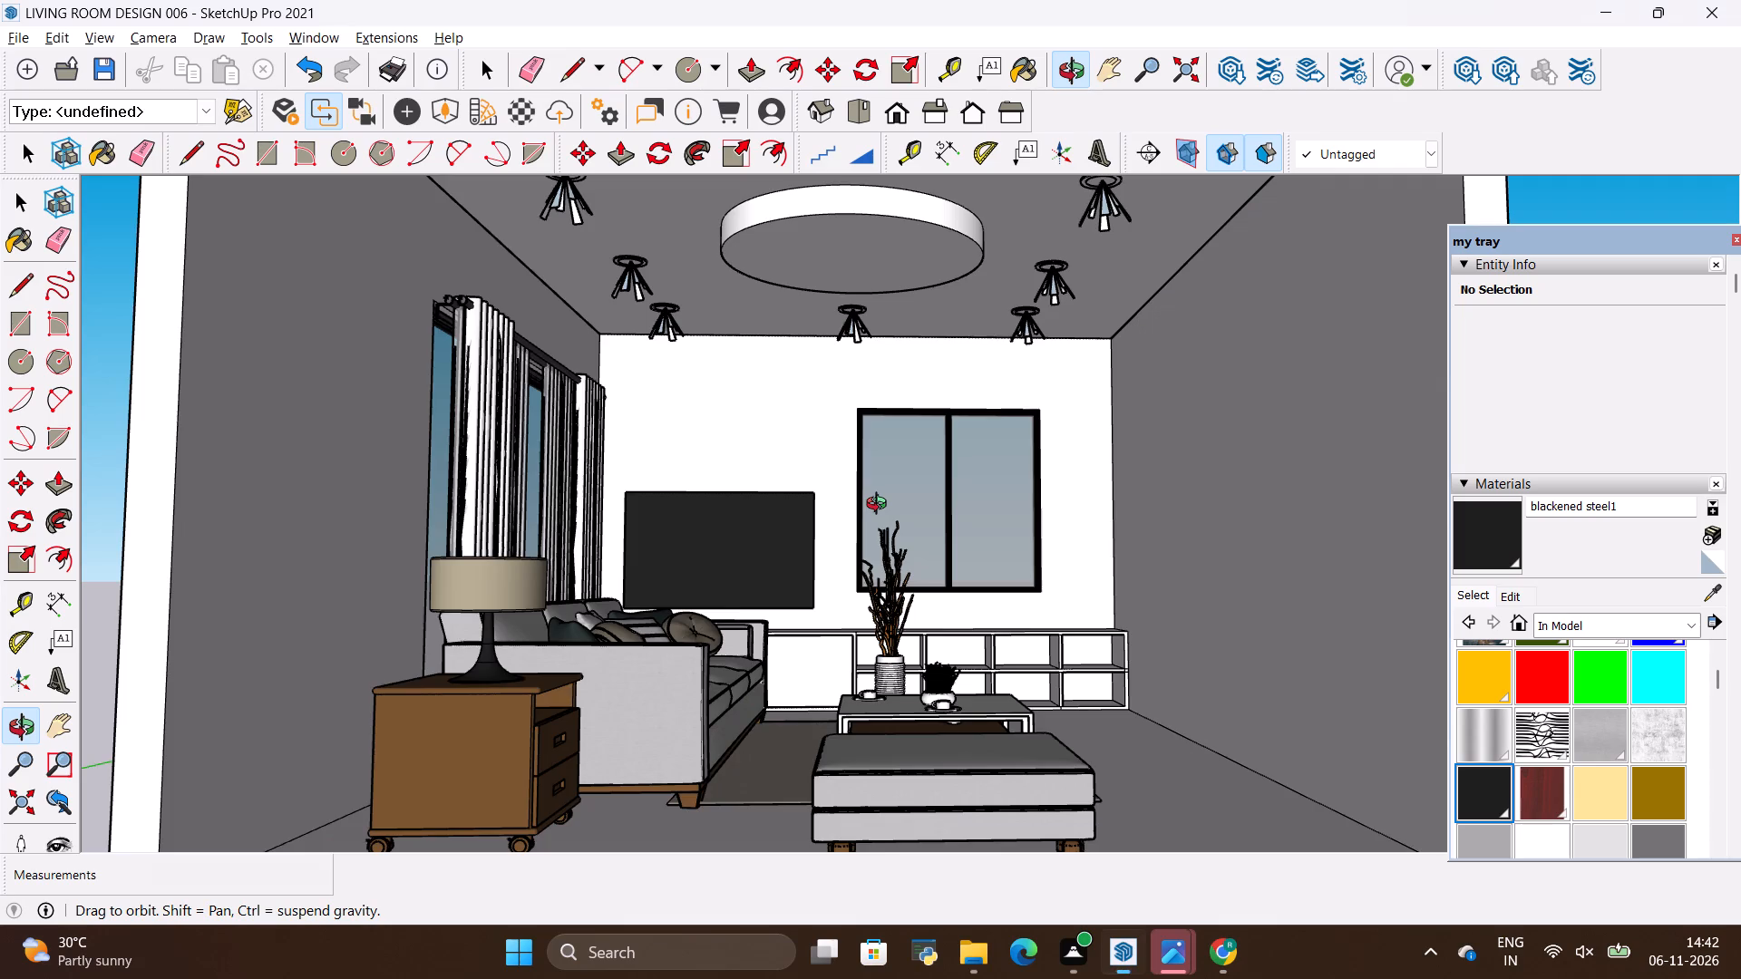
scroll(880, 506, "down", 4)
scroll(880, 506, "up", 6)
key("alt+Tab")
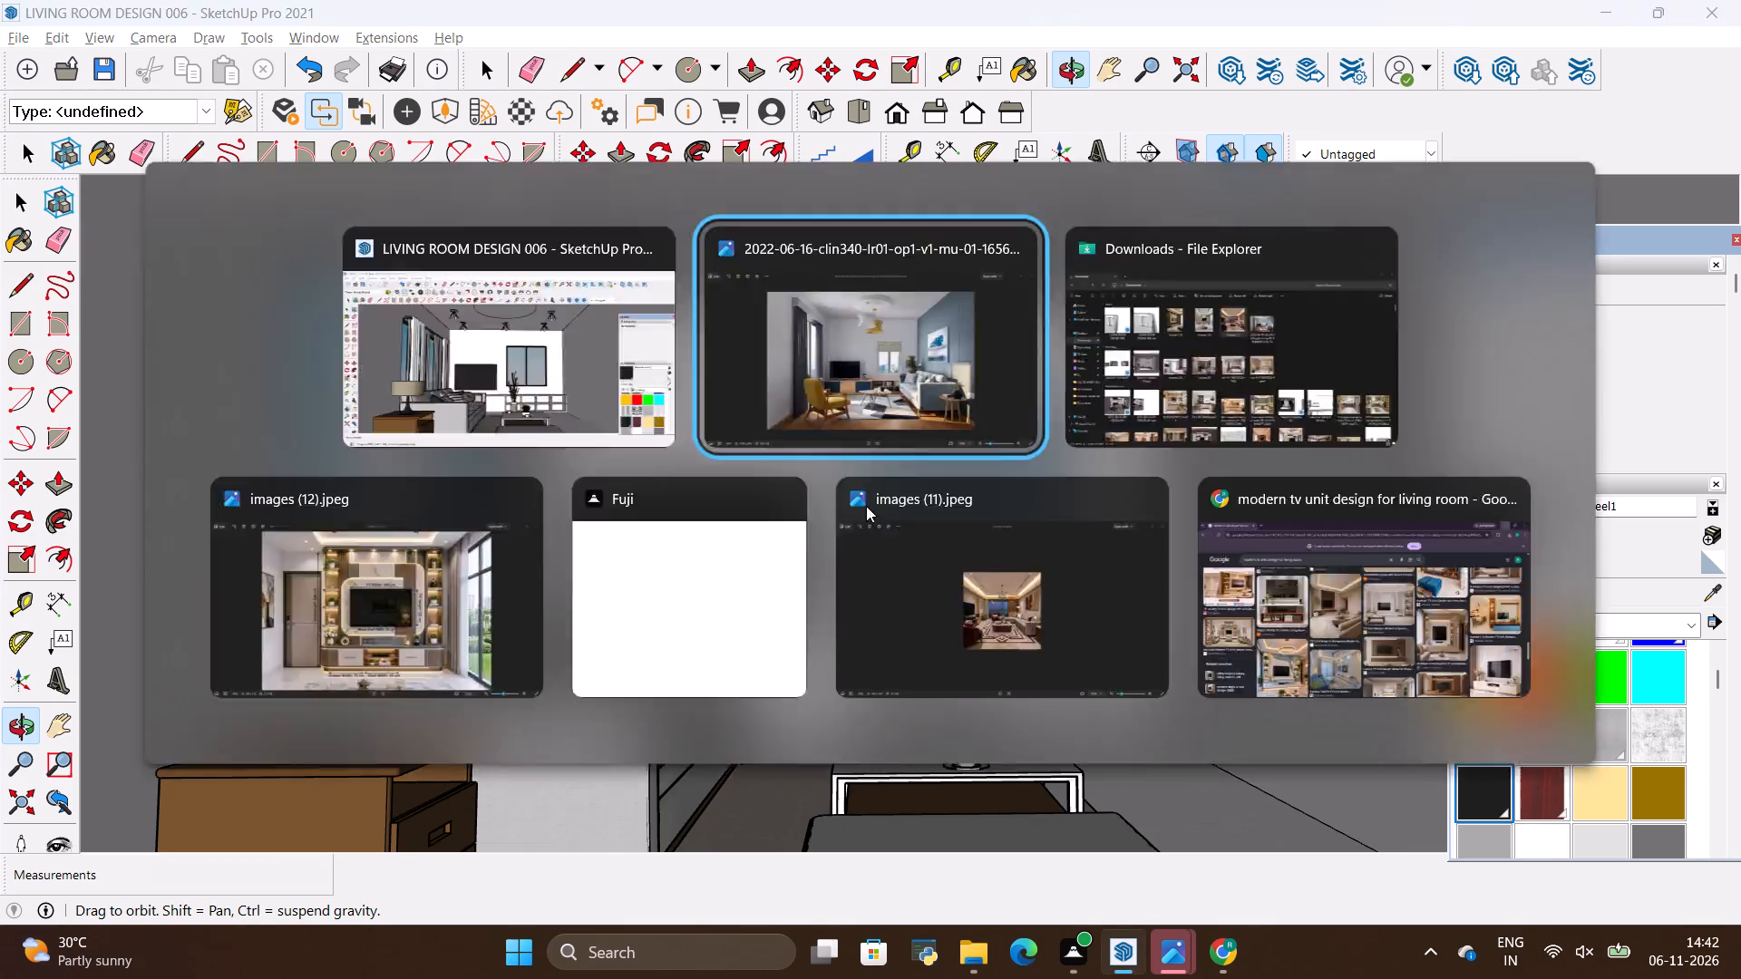
key("alt+Tab")
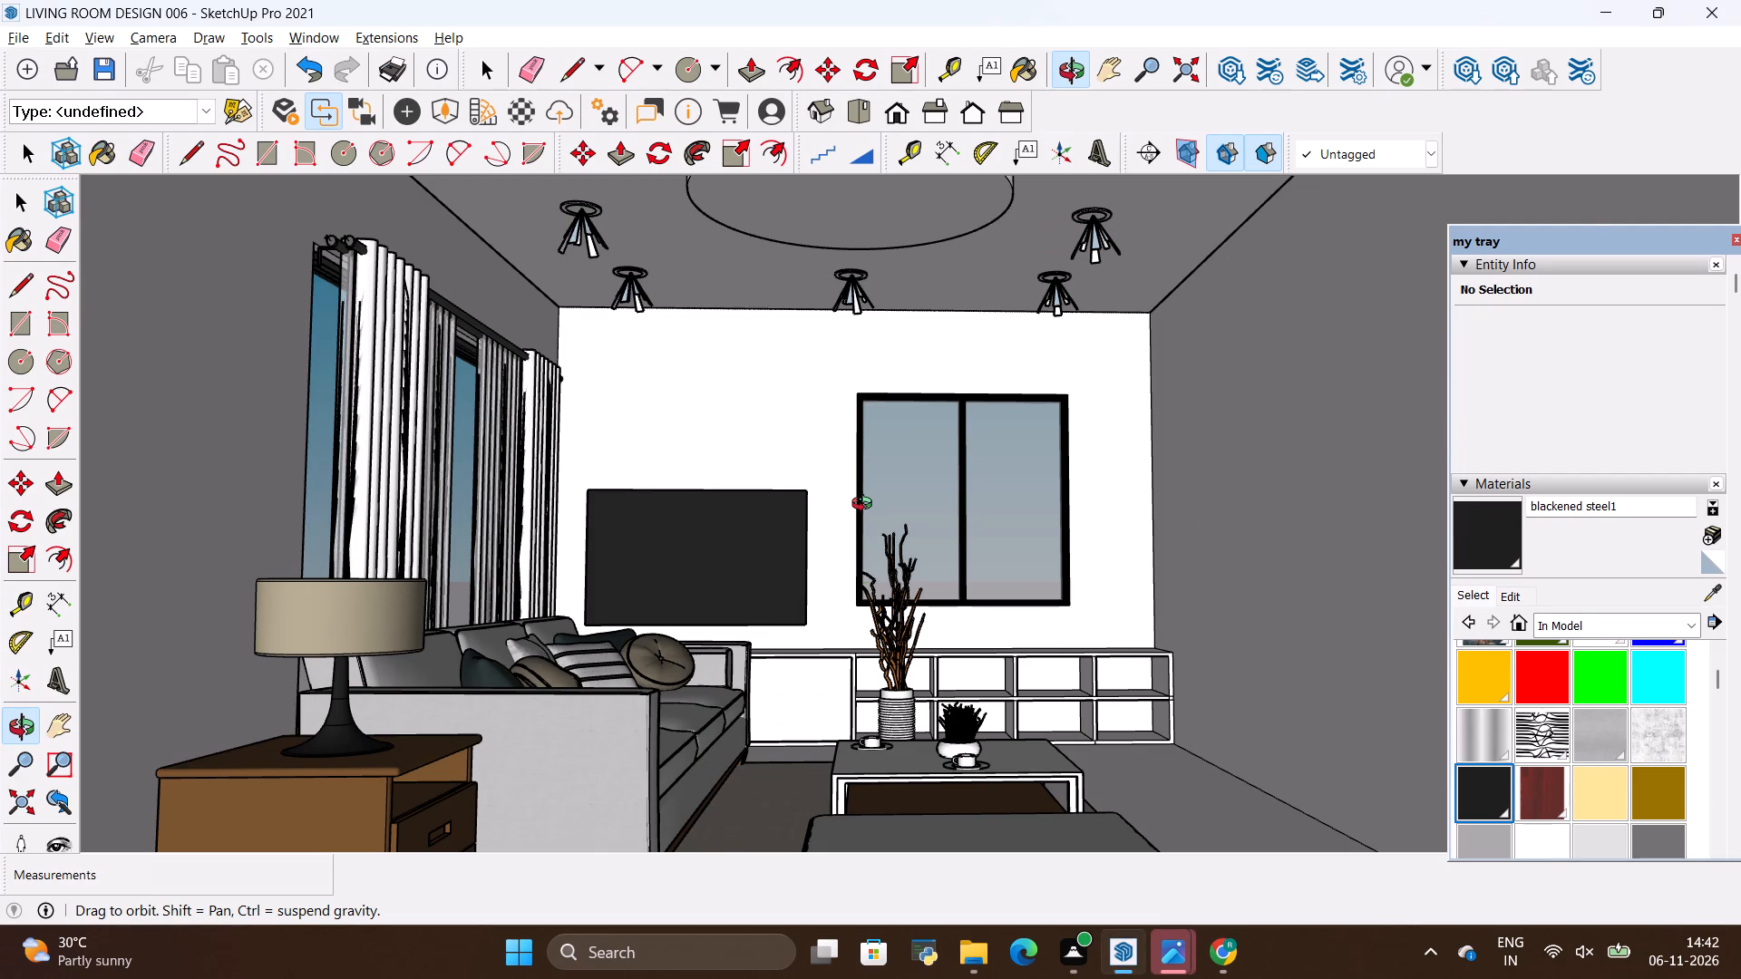
key("alt+Tab")
key("alt+Tab")
scroll(890, 474, "down", 2)
scroll(967, 490, "up", 2)
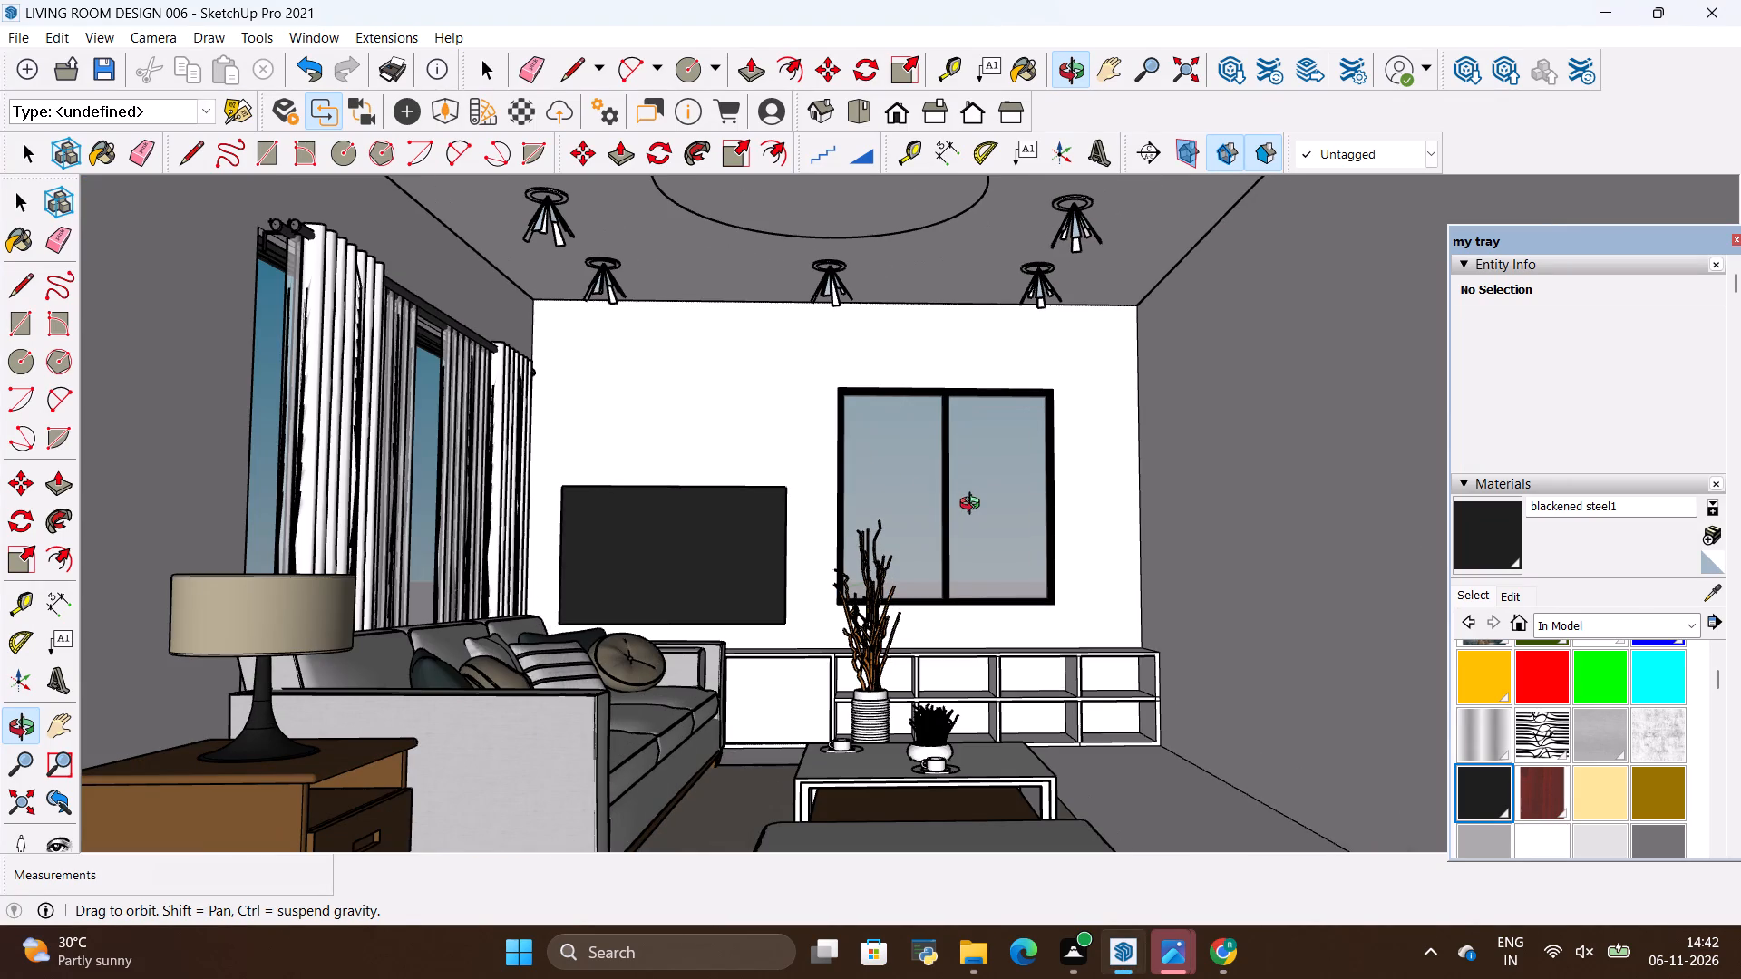
scroll(973, 497, "down", 4)
left_click_drag(977, 484, 950, 562)
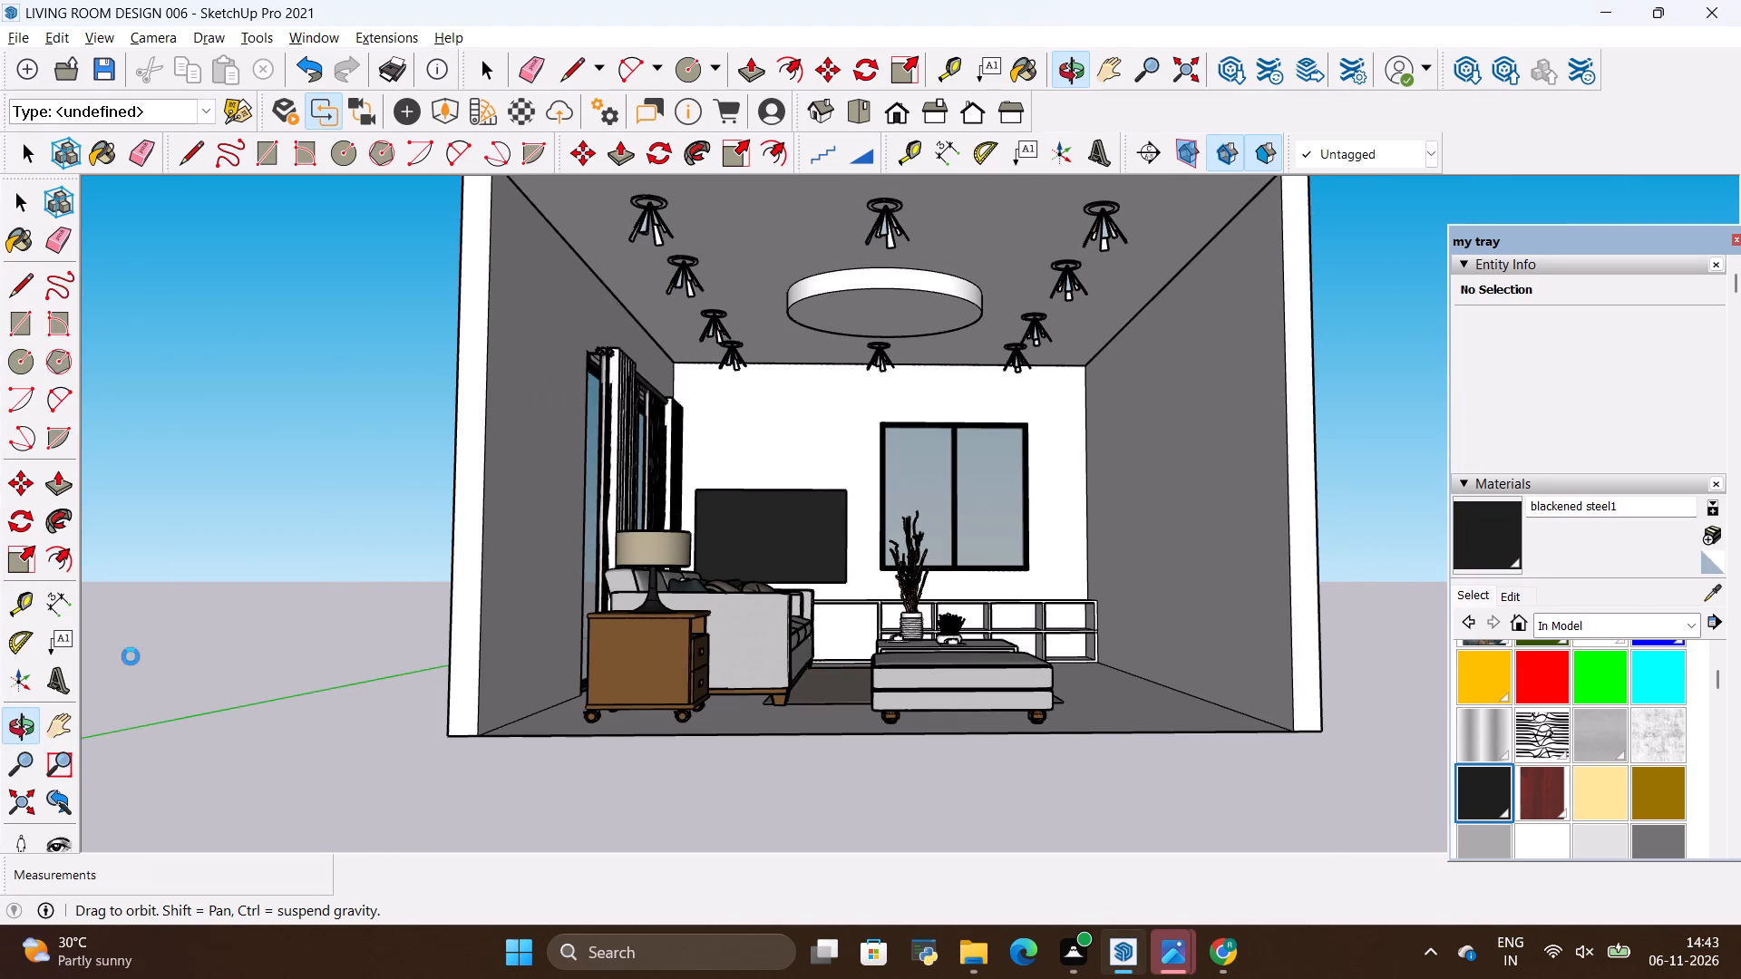
left_click(20, 733)
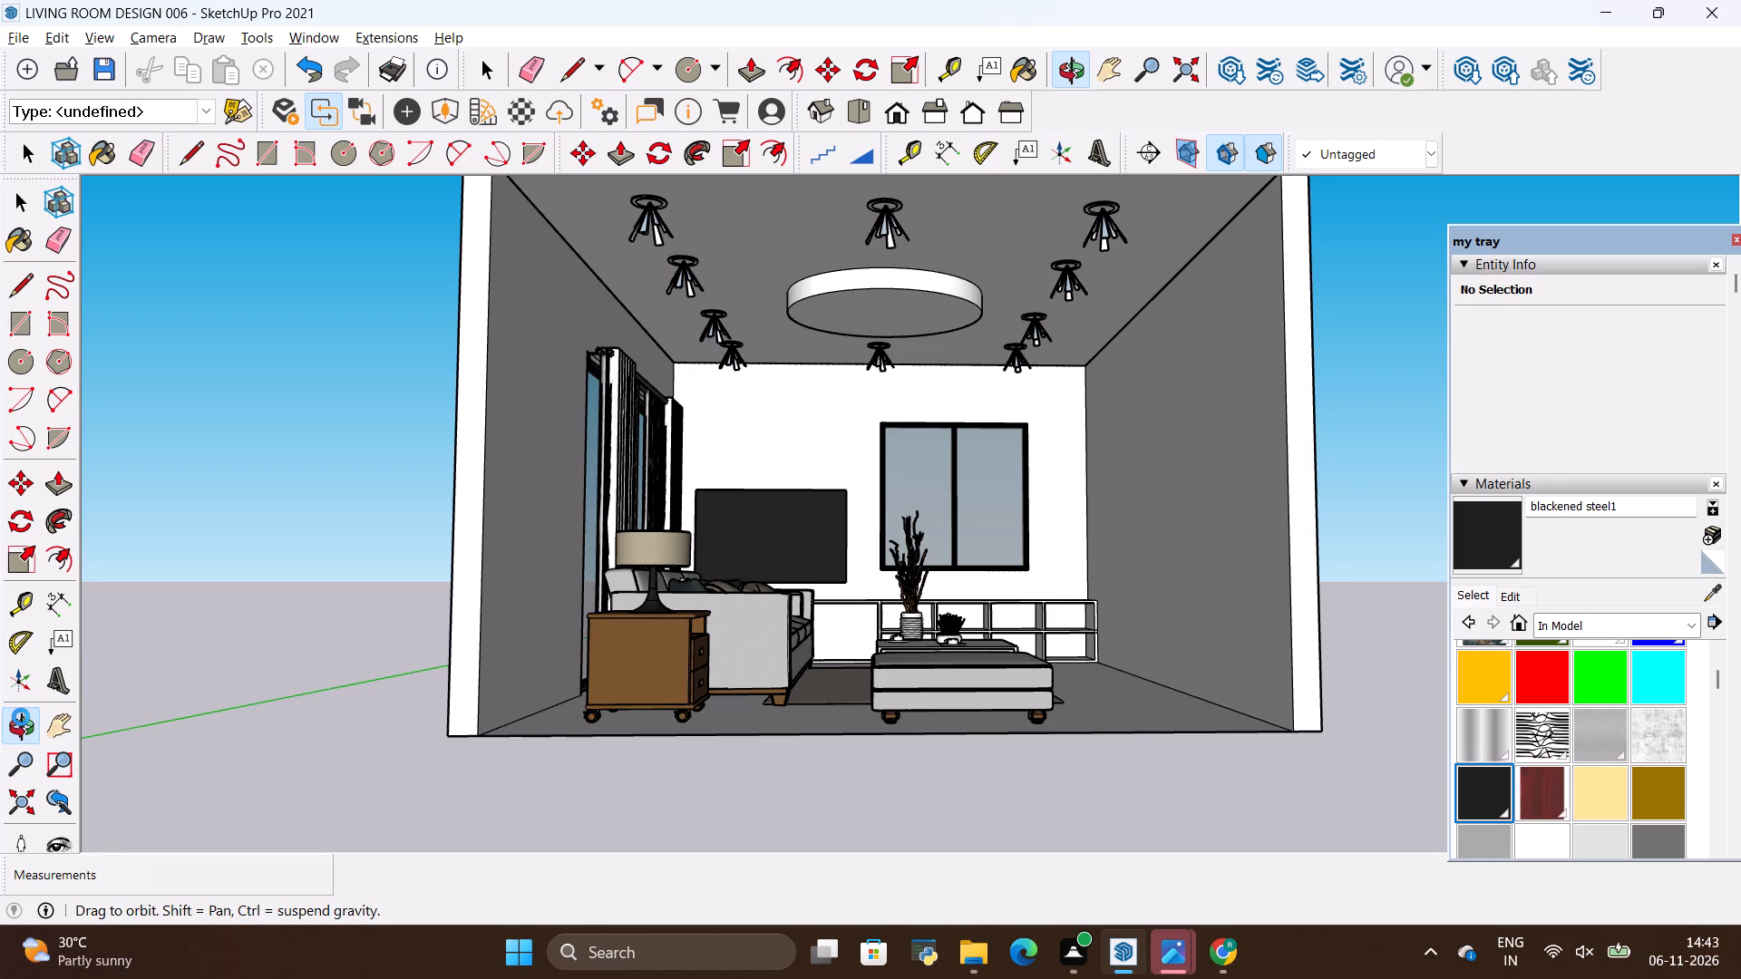
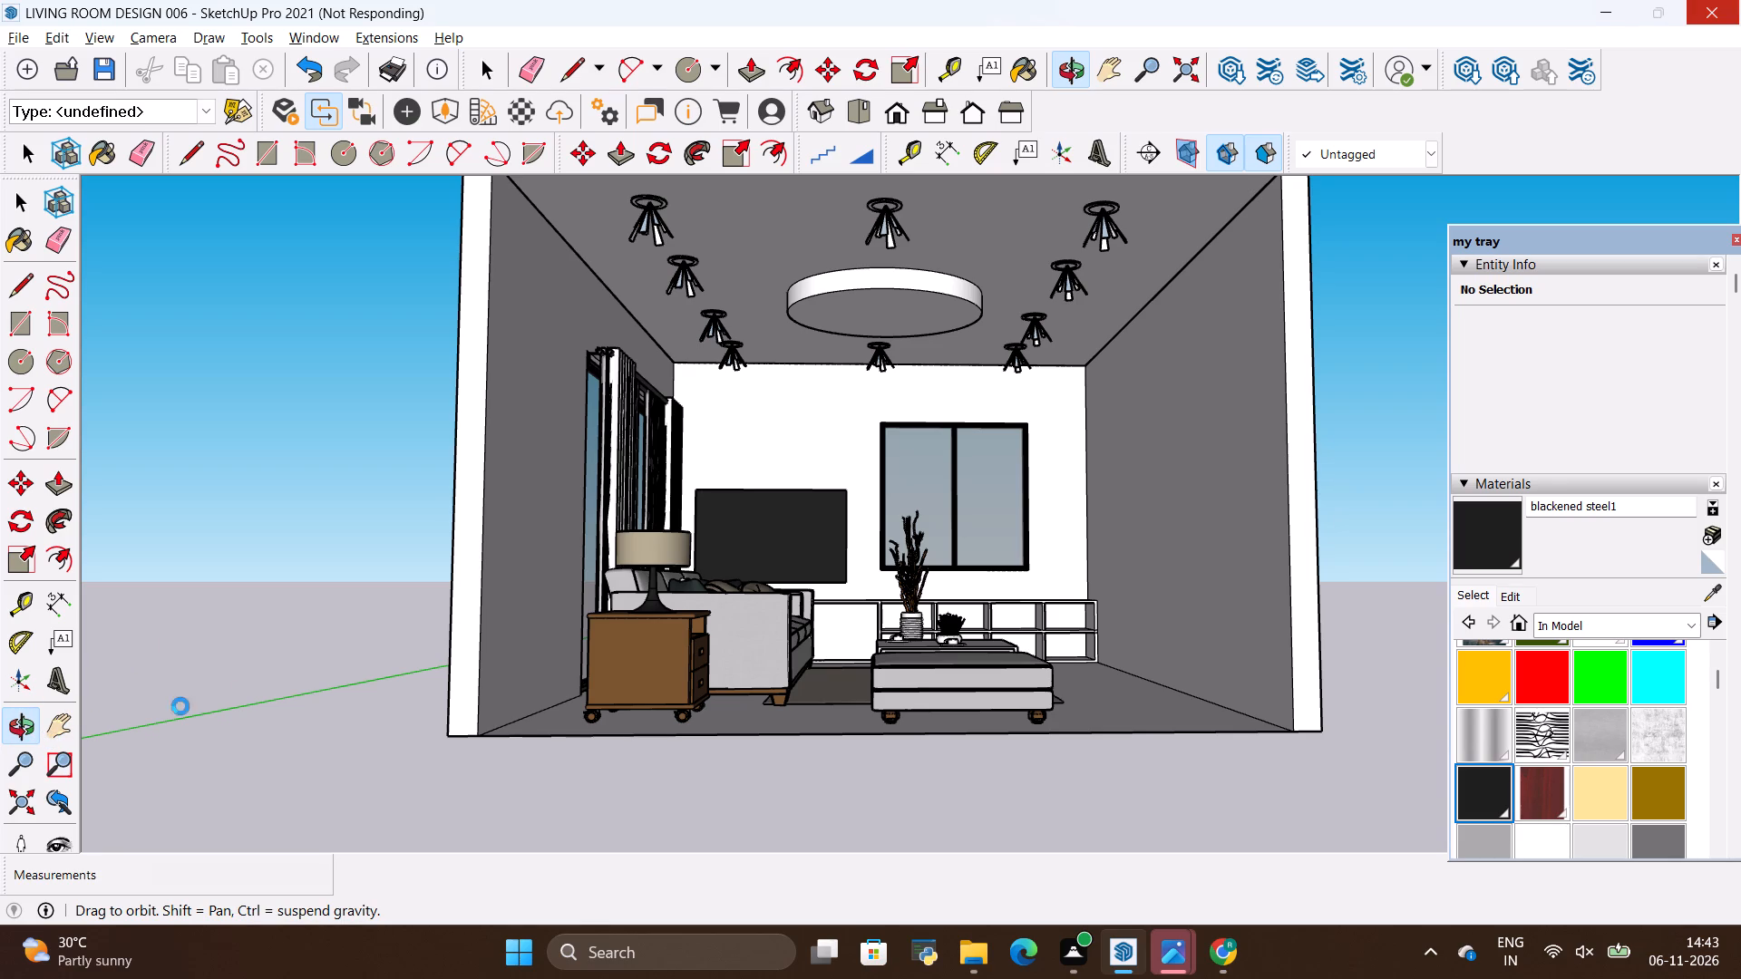
Examine the ceiling lights, window curtains, sofa and TV wall through the room's open front, framing a near straight-on interior view.
scroll(813, 435, "up", 2)
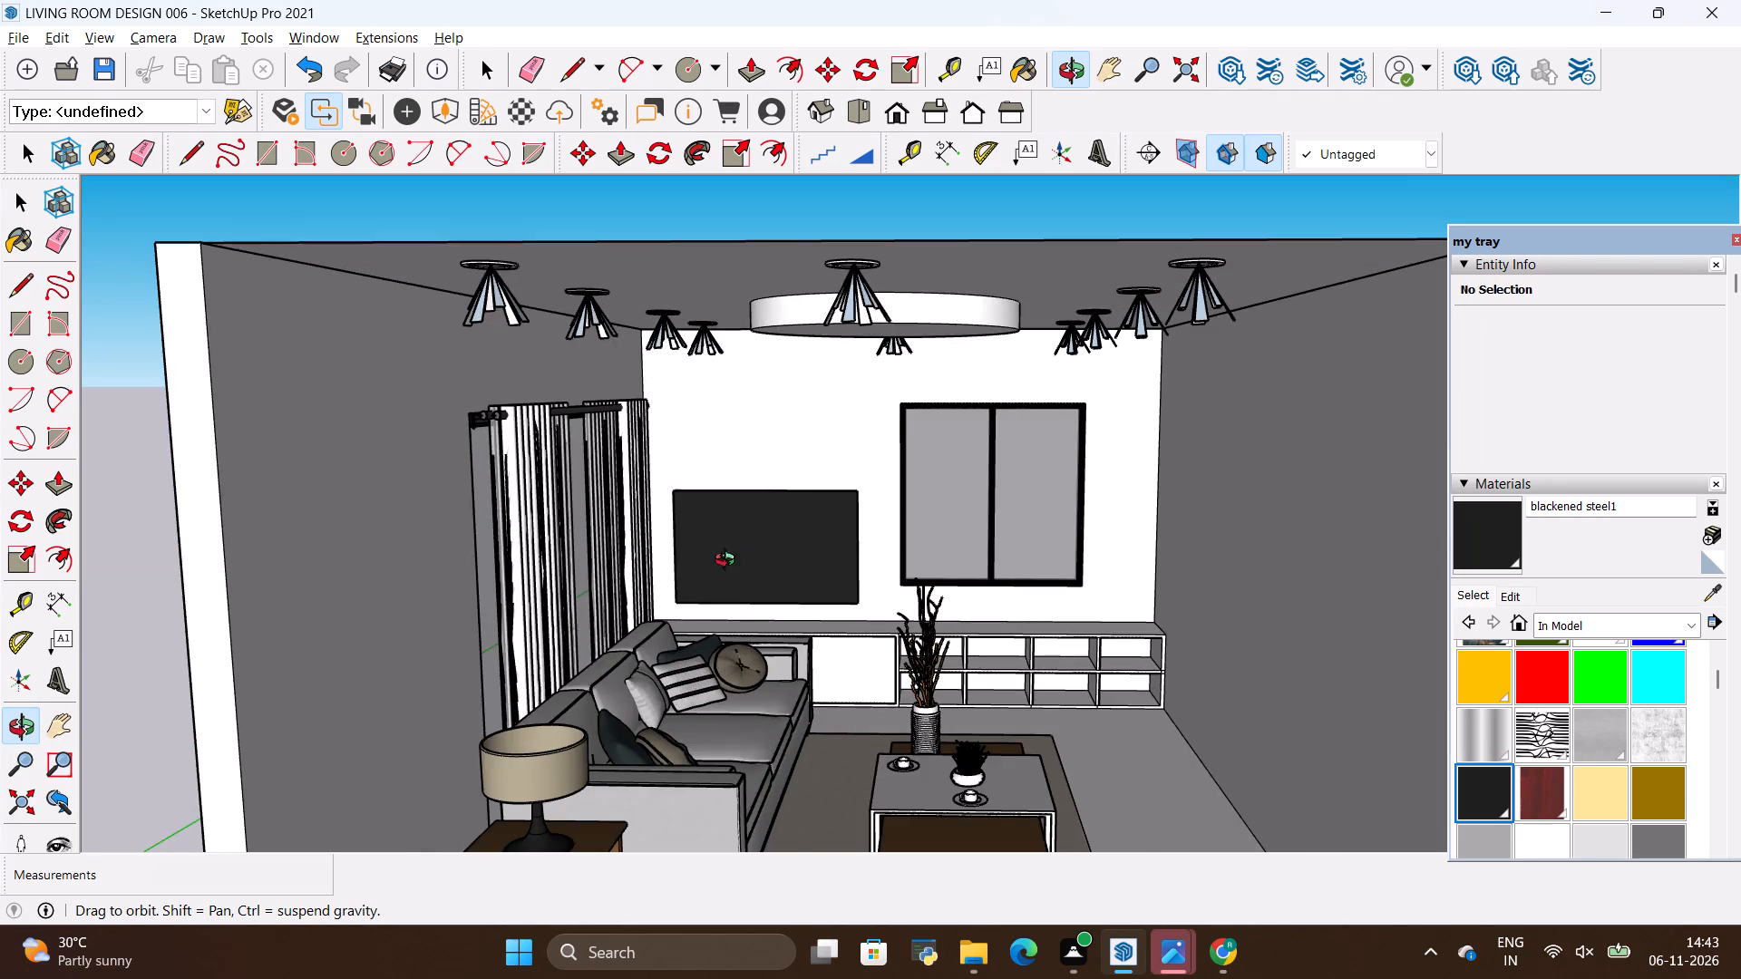
scroll(721, 563, "down", 3)
left_click_drag(847, 621, 846, 536)
scroll(862, 504, "up", 2)
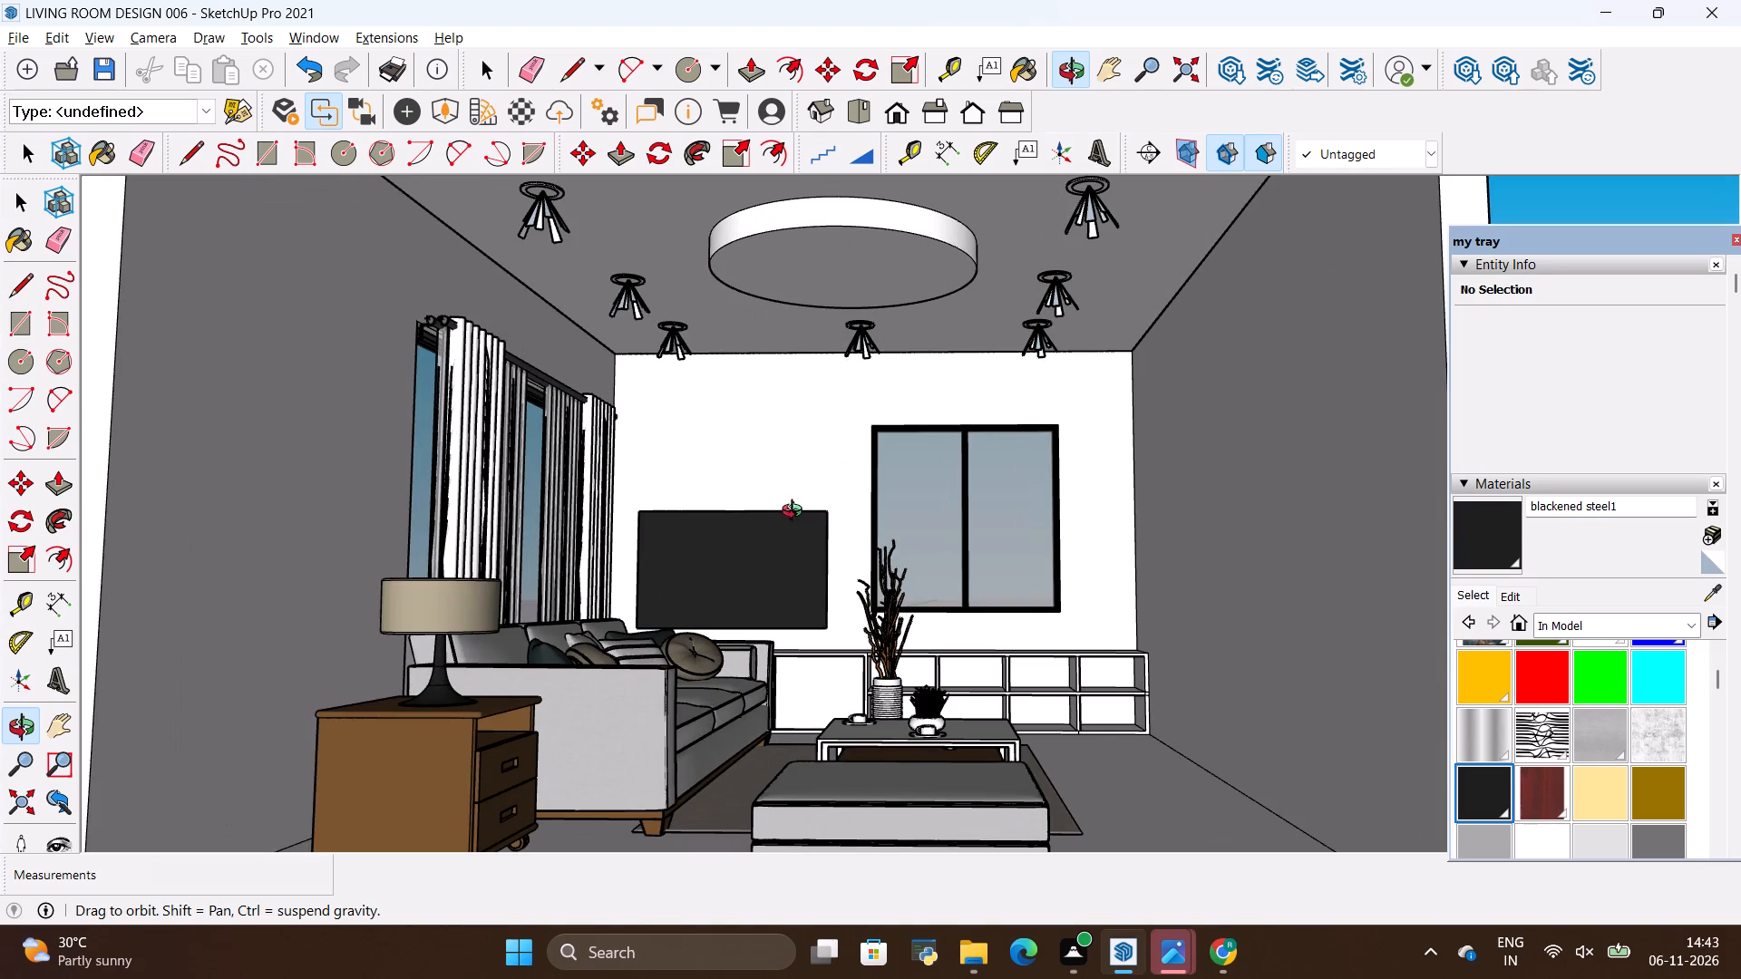
left_click_drag(804, 509, 876, 482)
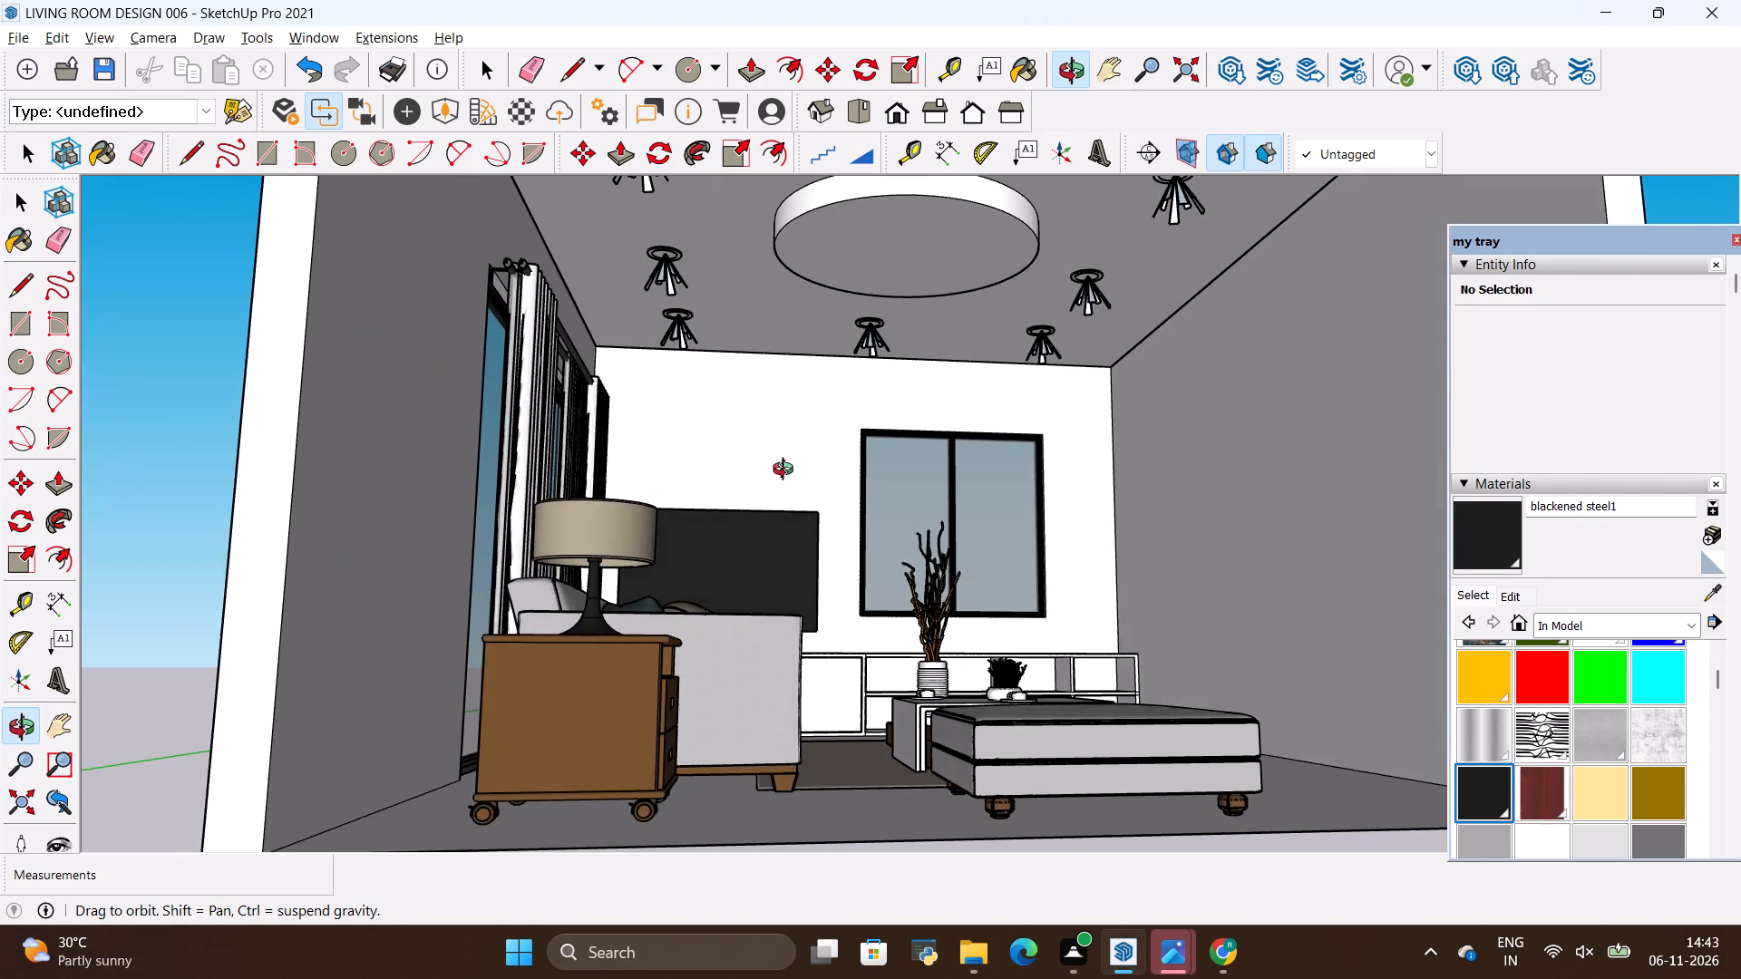
scroll(762, 485, "up", 3)
left_click_drag(906, 480, 836, 499)
scroll(1042, 432, "down", 4)
left_click_drag(917, 493, 930, 486)
scroll(907, 496, "up", 5)
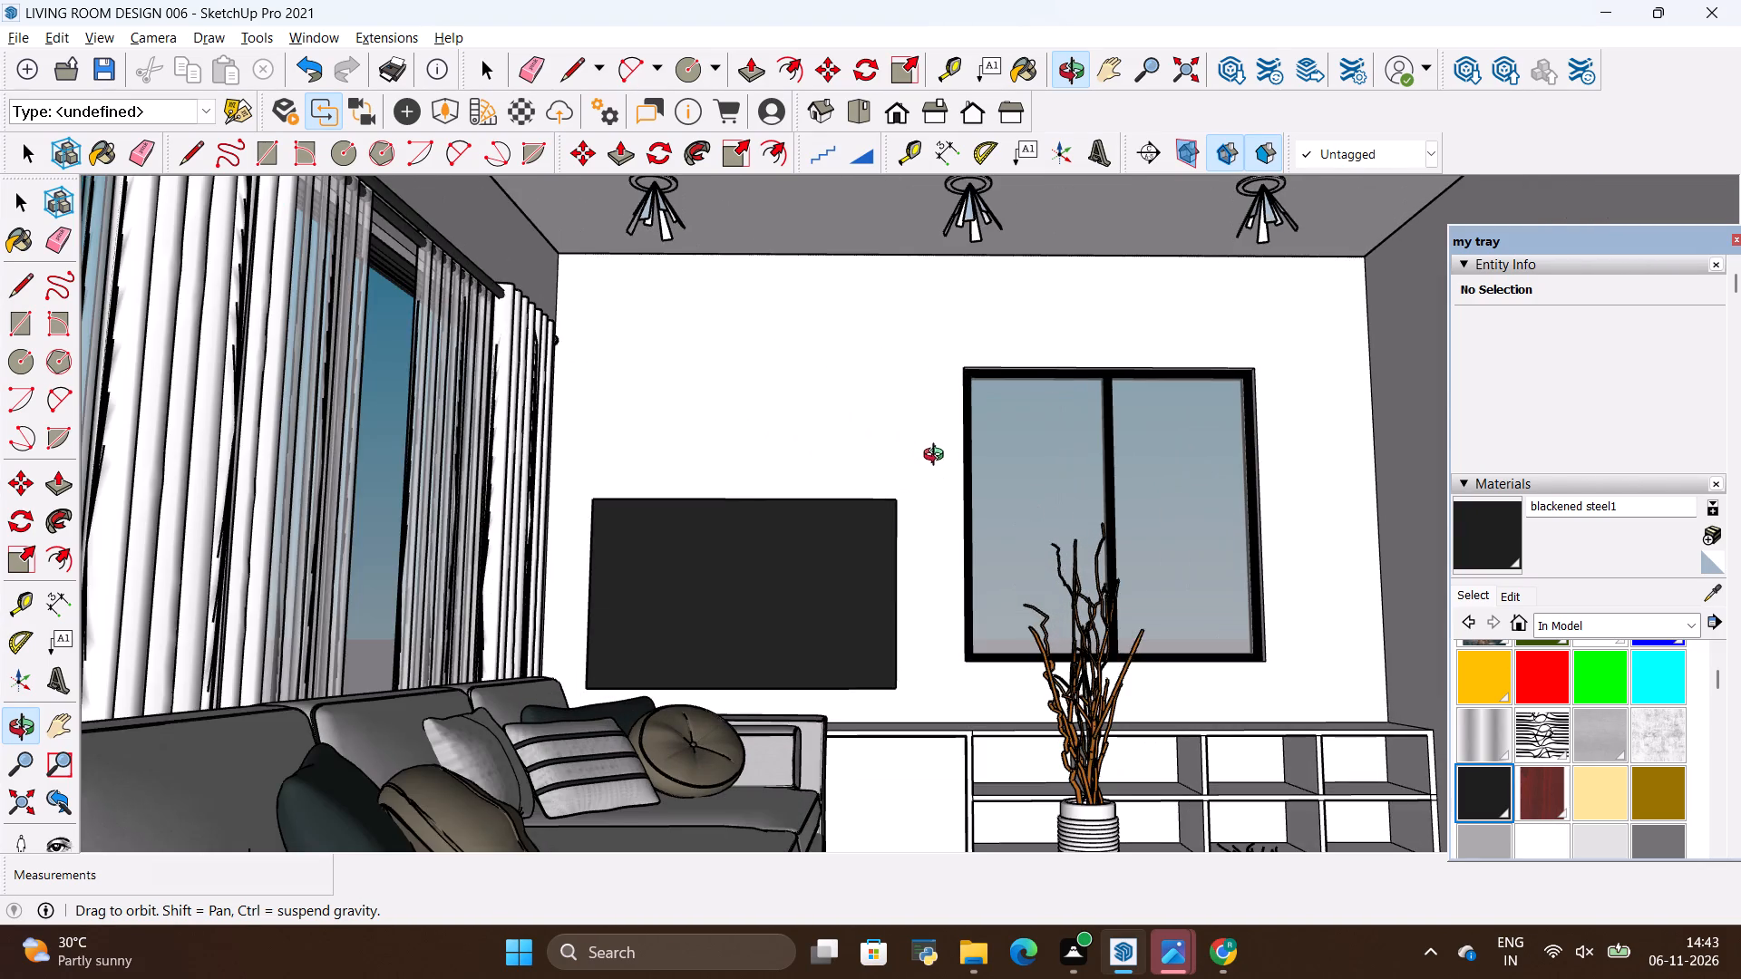
left_click_drag(938, 457, 931, 465)
scroll(928, 397, "down", 3)
left_click(926, 397)
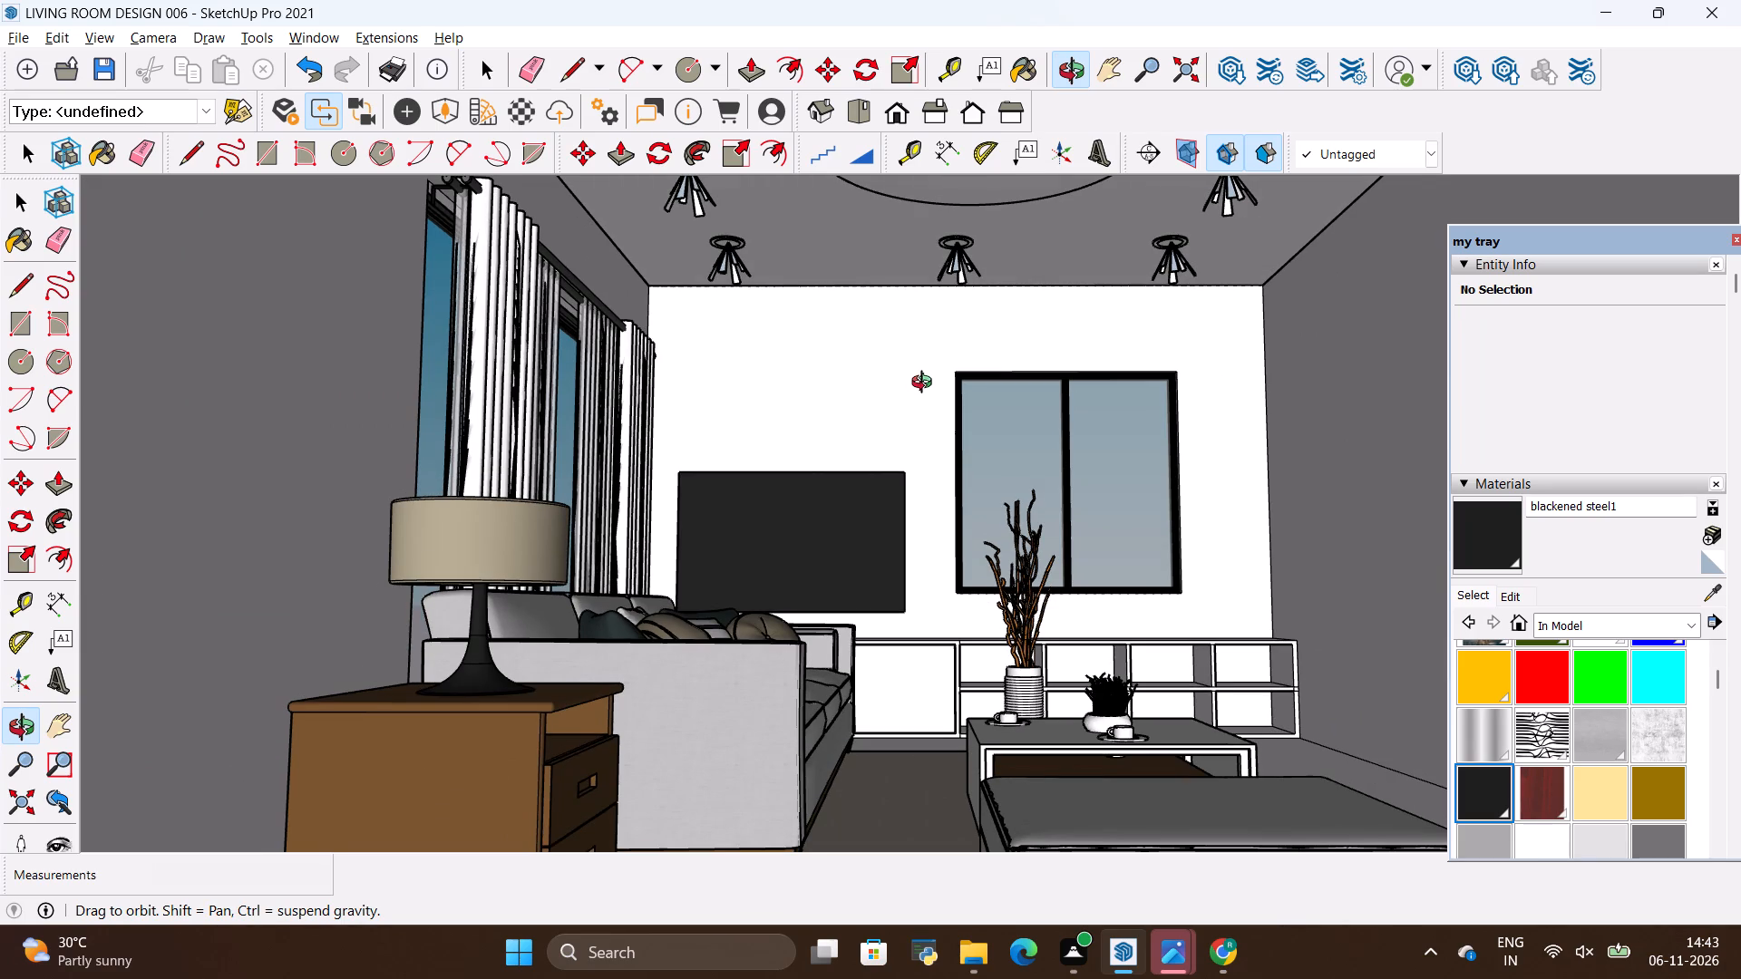
scroll(925, 416, "down", 3)
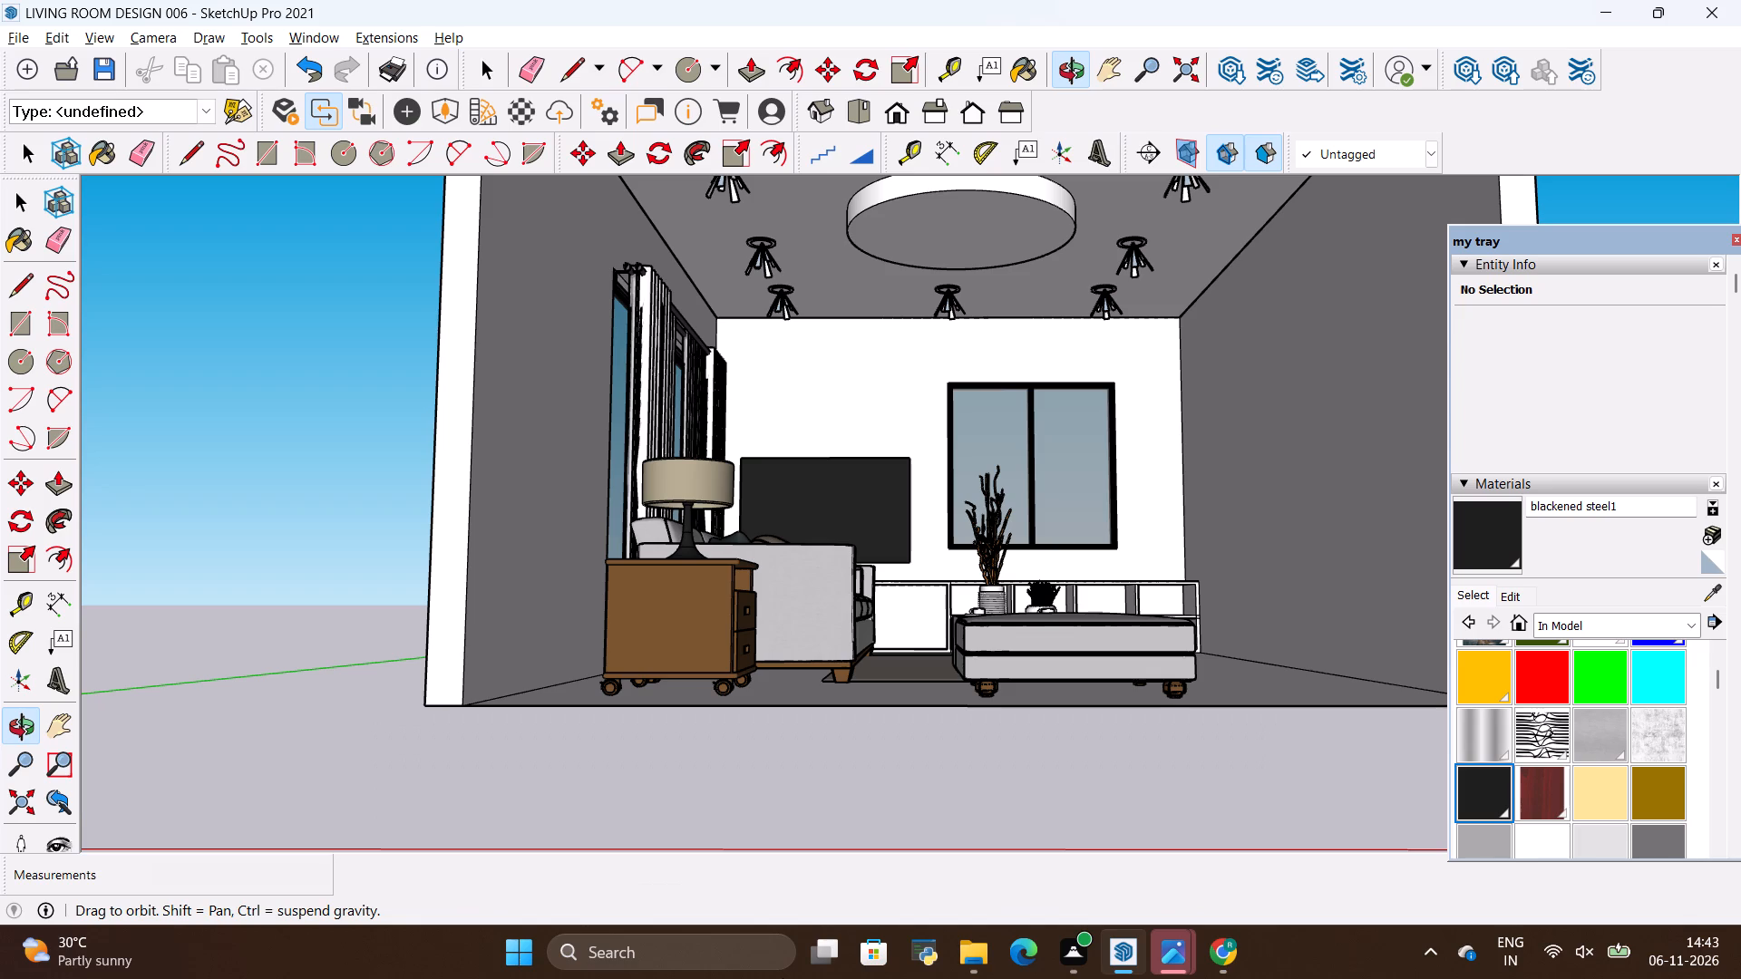
scroll(444, 831, "down", 3)
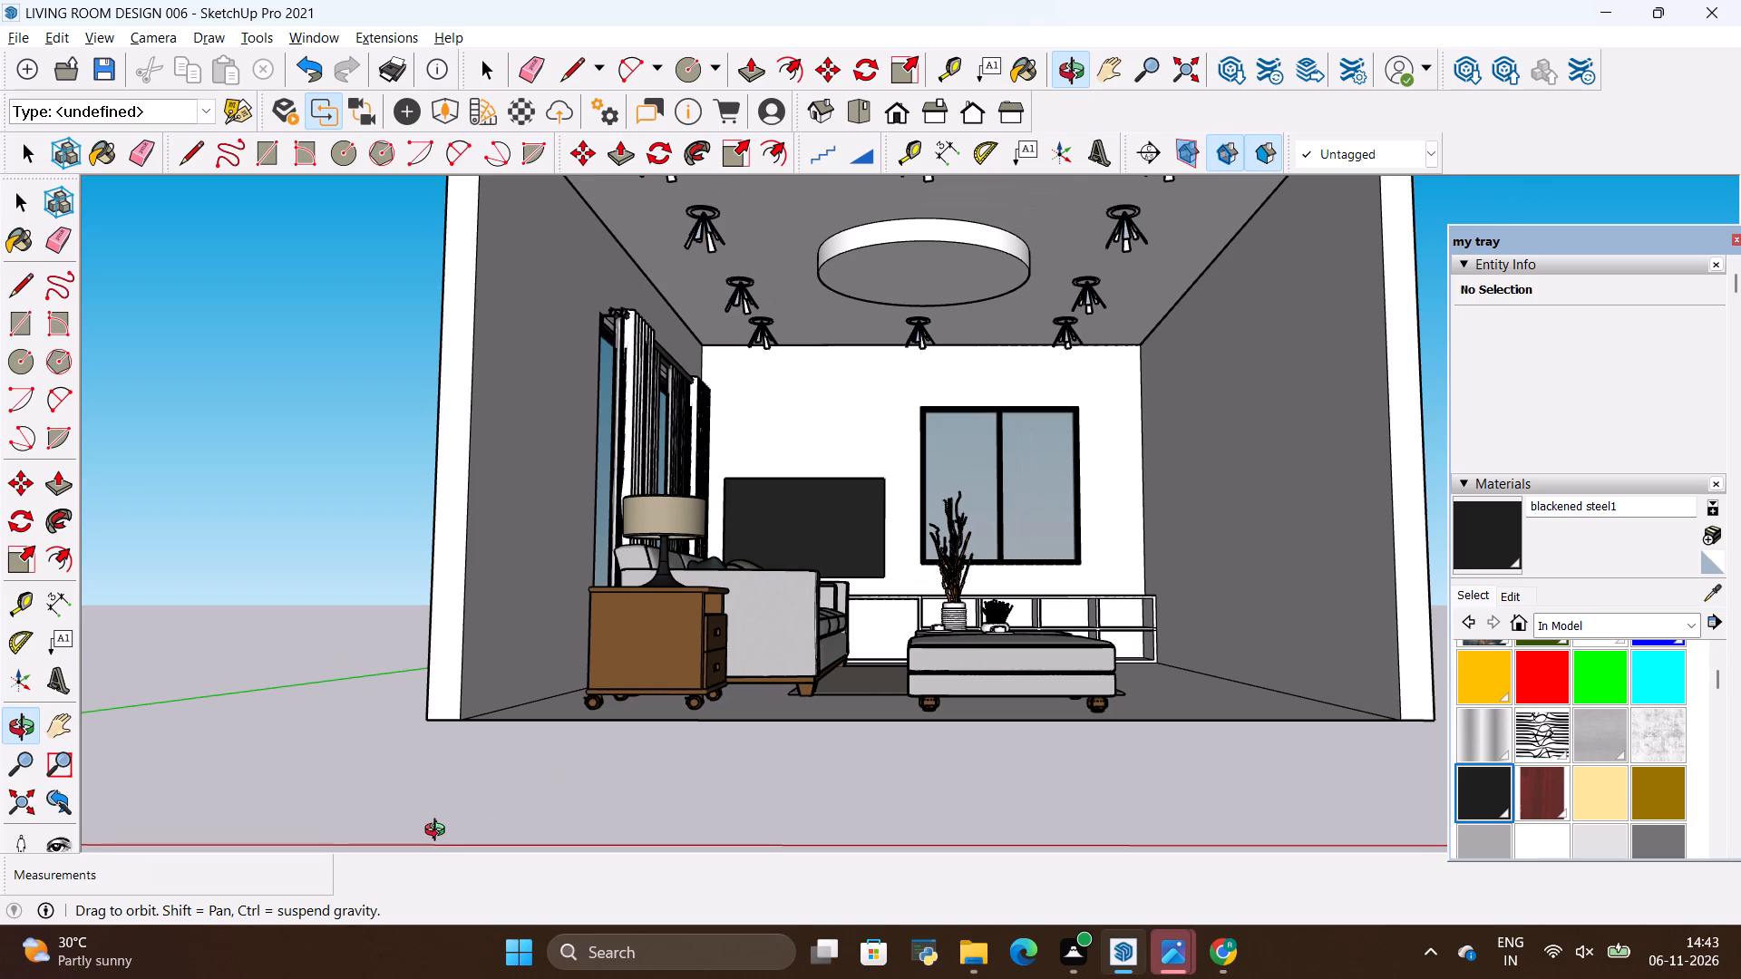
scroll(314, 734, "down", 5)
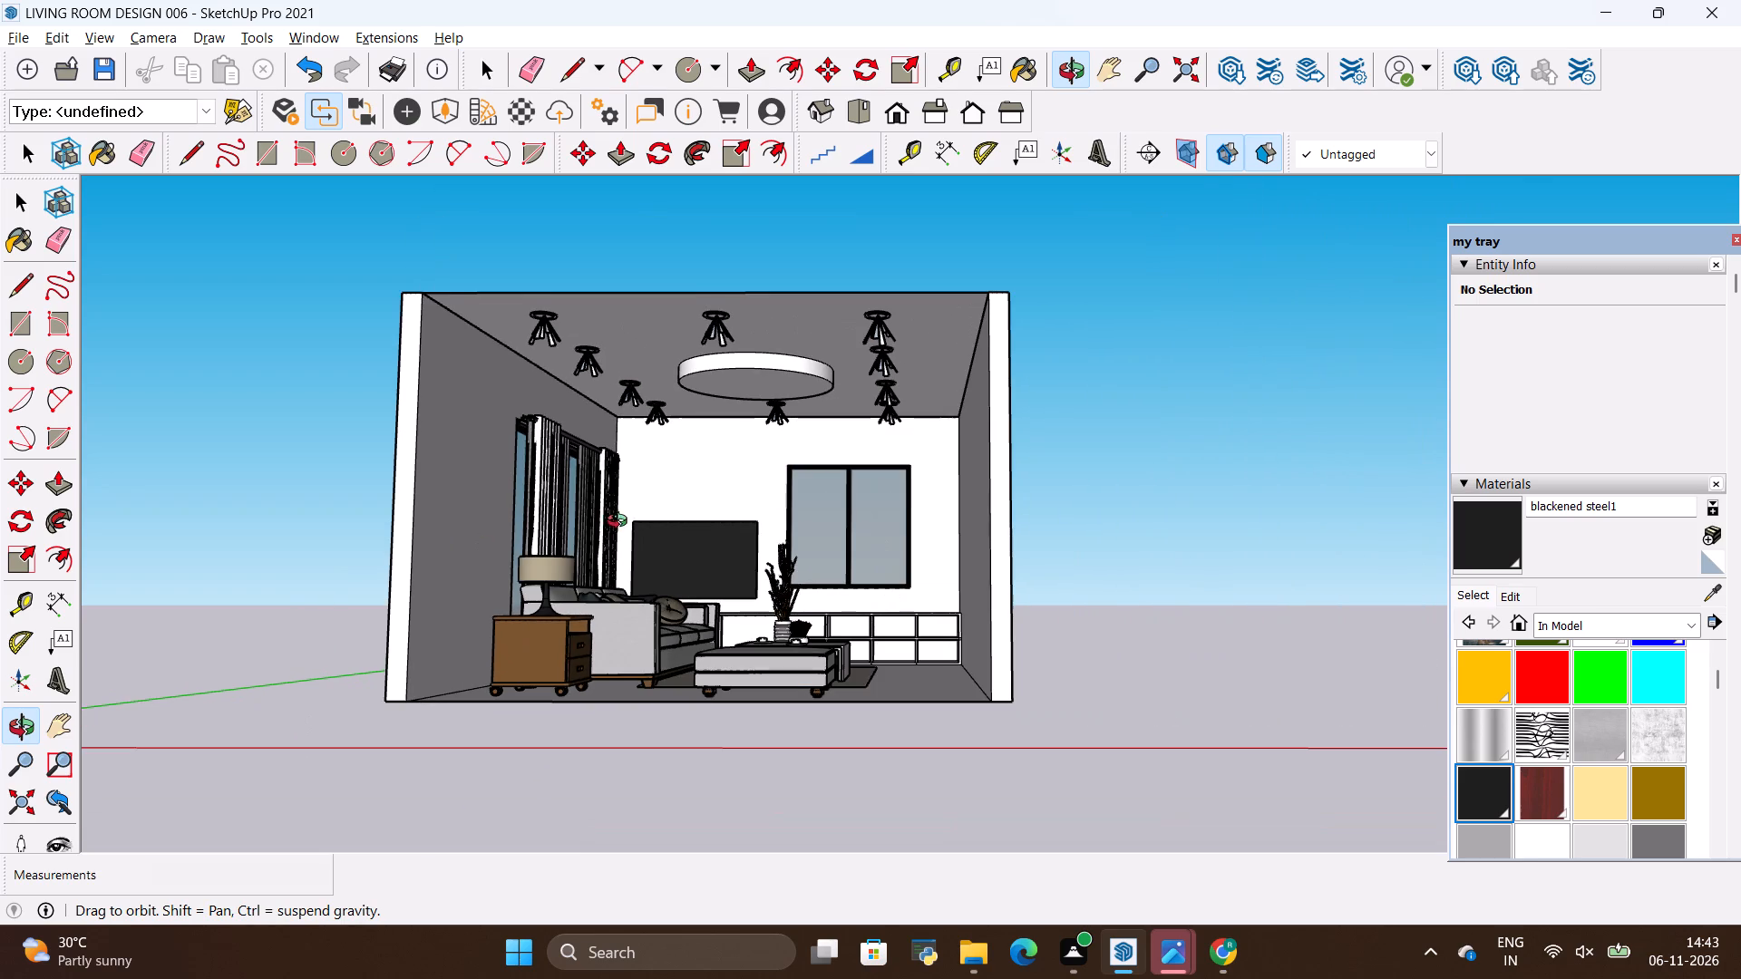
left_click_drag(621, 528, 626, 574)
scroll(753, 546, "up", 5)
left_click_drag(712, 631, 746, 579)
scroll(697, 544, "up", 5)
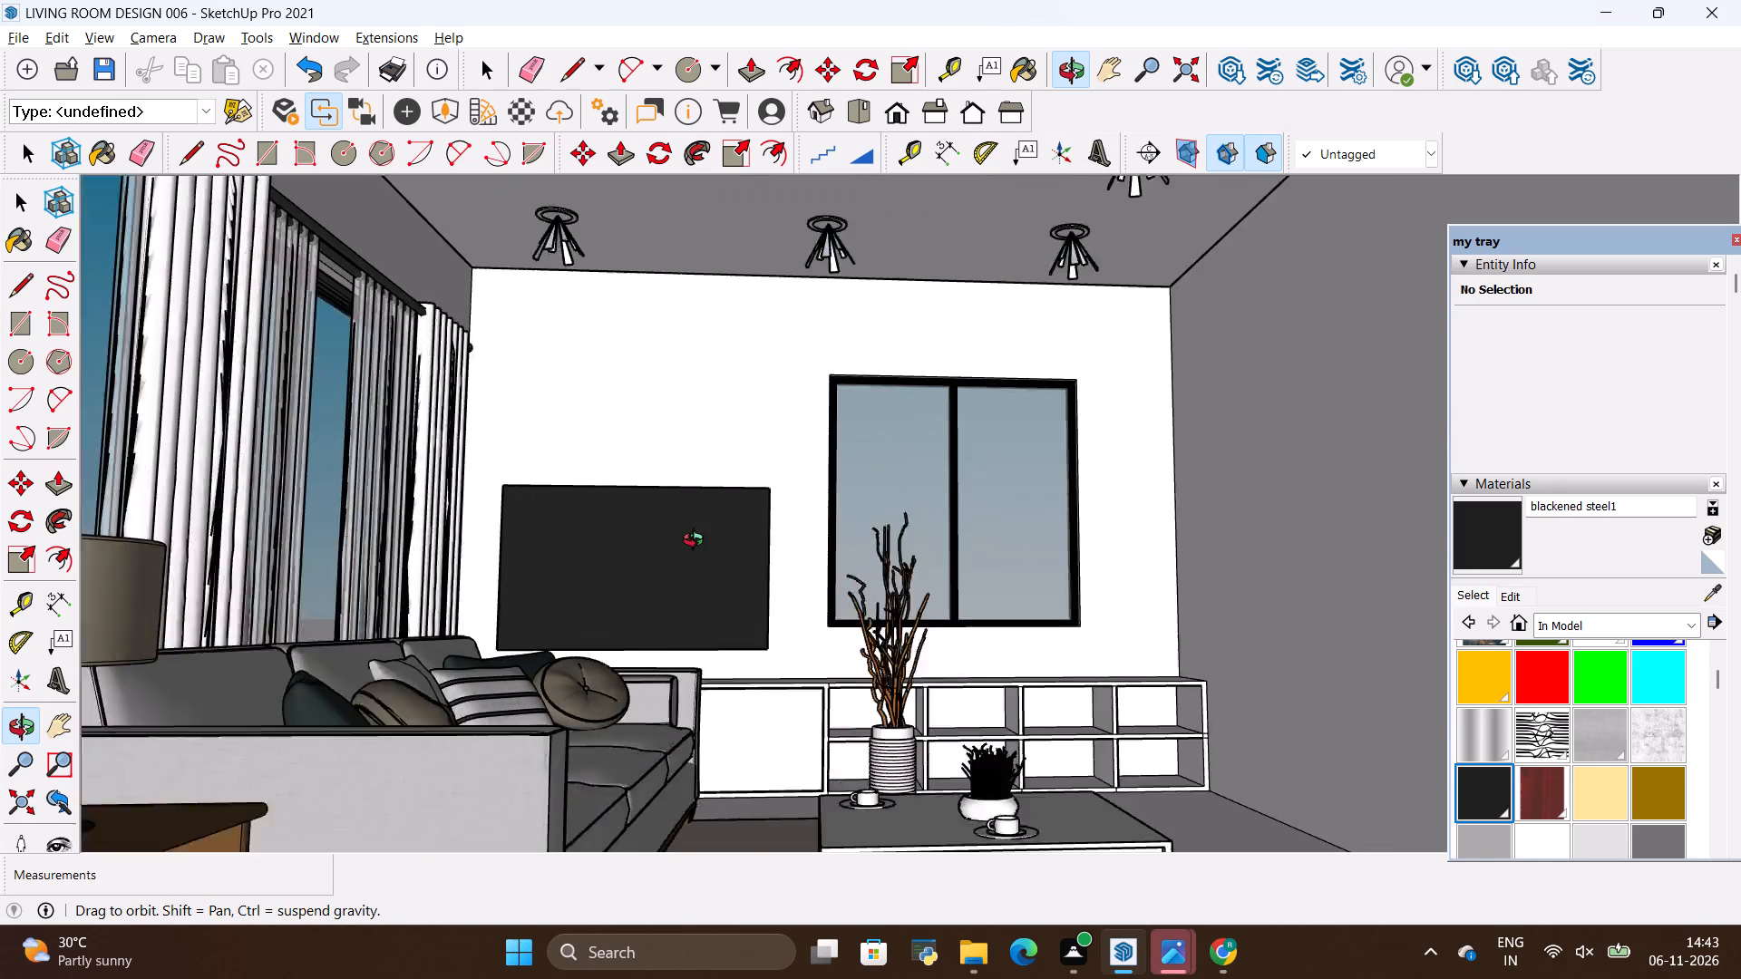
left_click_drag(751, 533, 759, 563)
scroll(753, 542, "down", 4)
left_click_drag(756, 528, 759, 548)
scroll(809, 497, "down", 1)
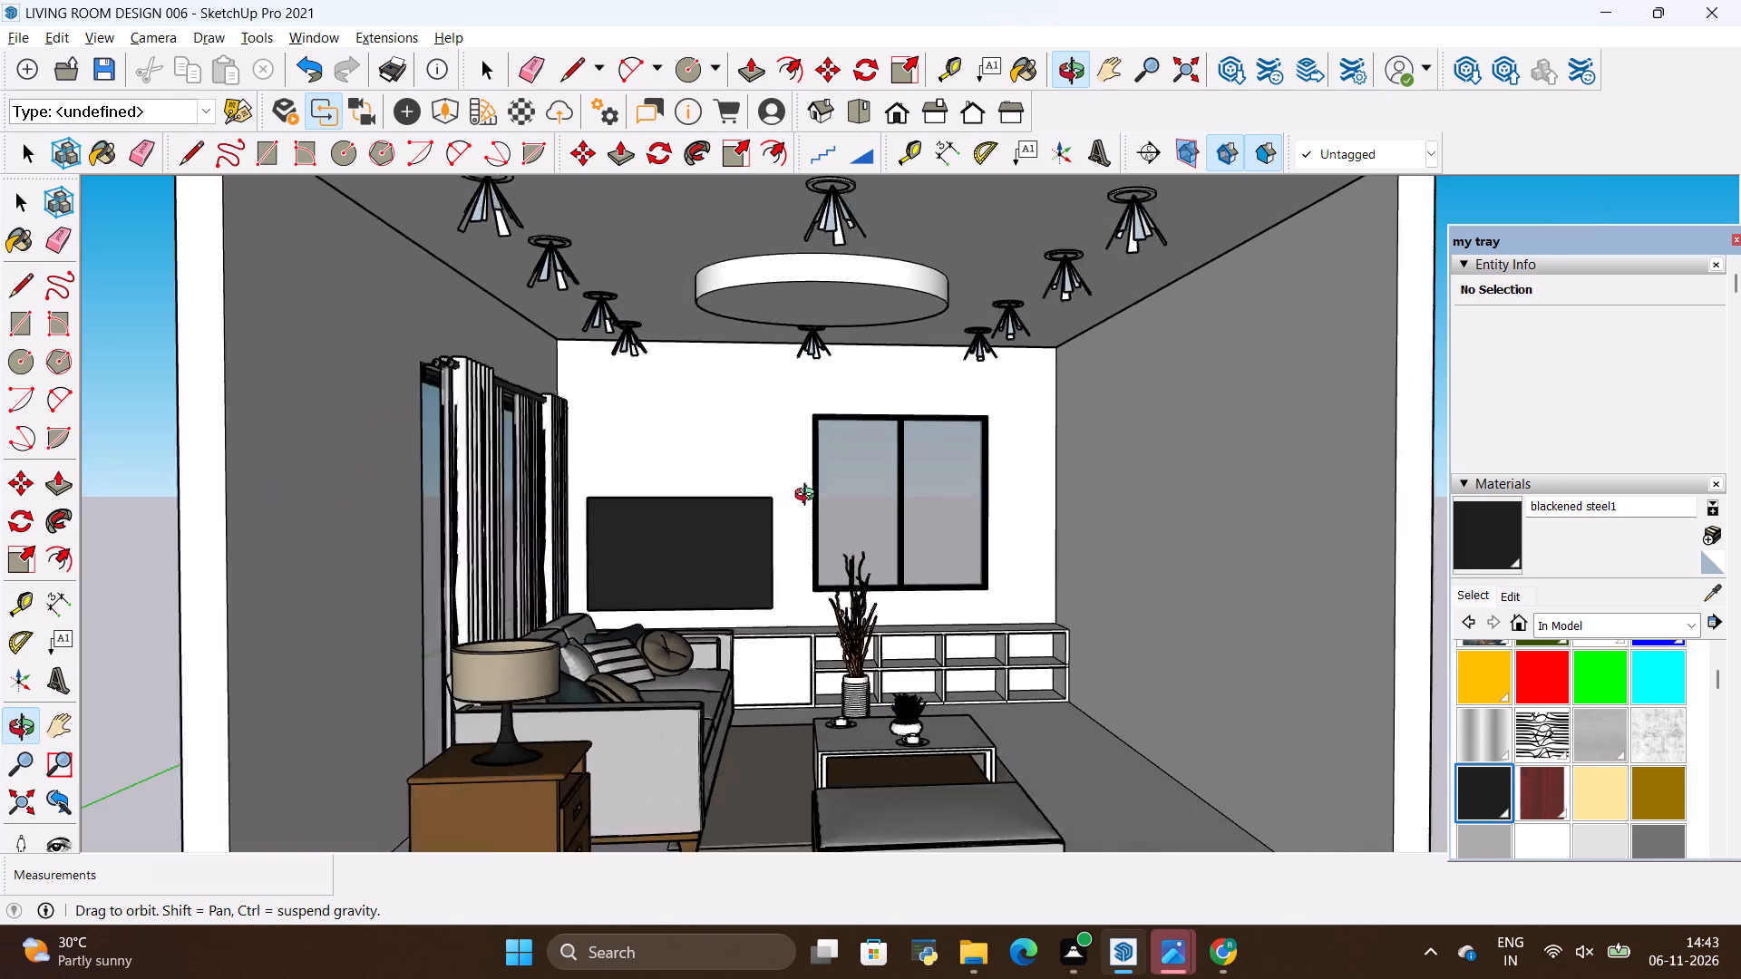
scroll(809, 497, "down", 2)
scroll(712, 518, "up", 4)
left_click_drag(835, 523, 802, 508)
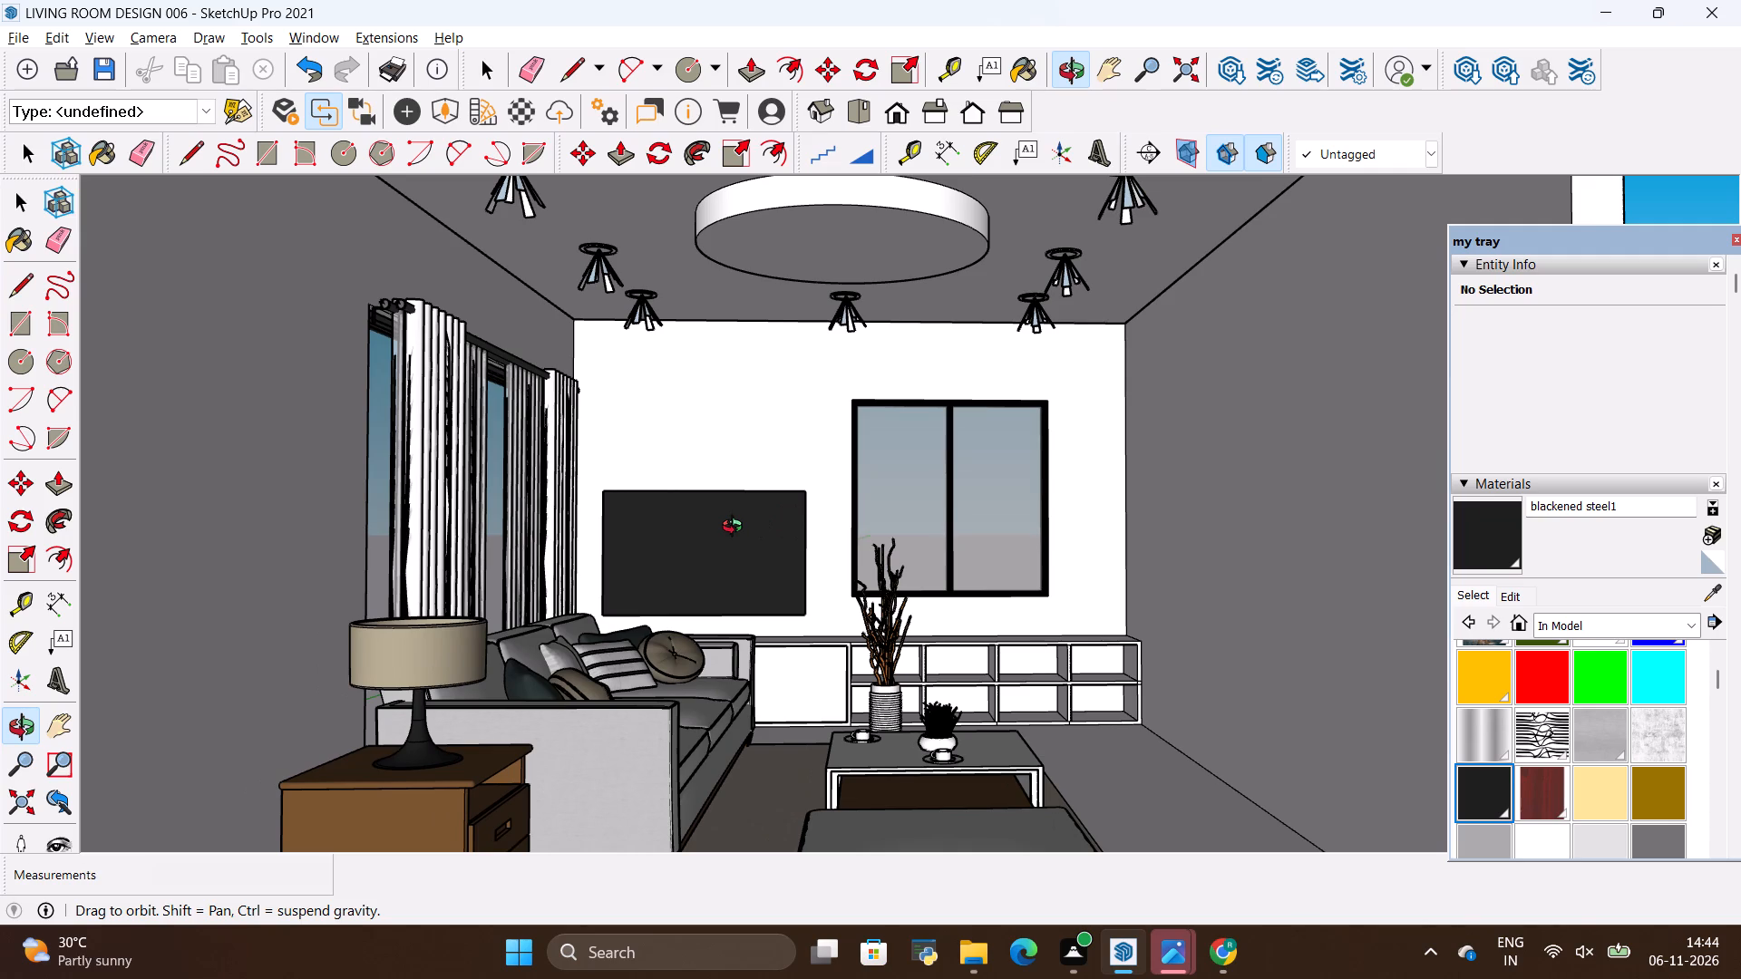
Compare the TV wall and the low storage unit beneath the TV with the living room reference photo.
key("alt+Tab")
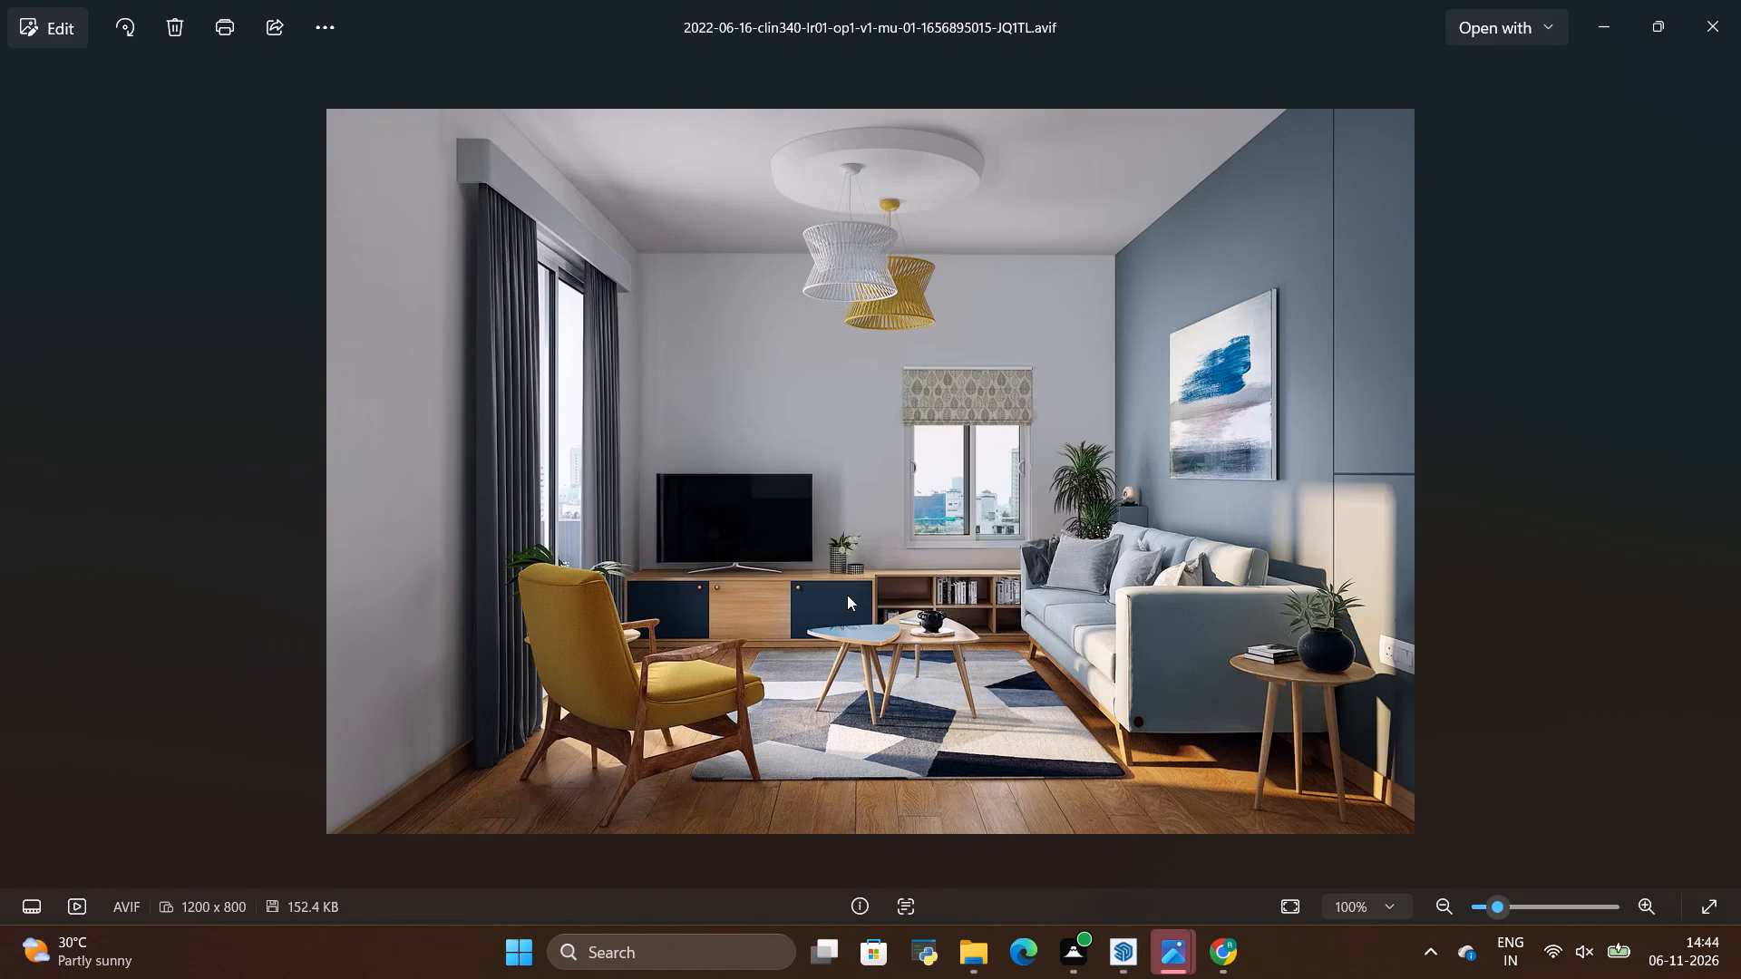
key("alt+Tab")
scroll(855, 593, "down", 3)
scroll(850, 592, "up", 4)
key("alt+Tab")
scroll(853, 588, "down", 1)
key("alt+Tab")
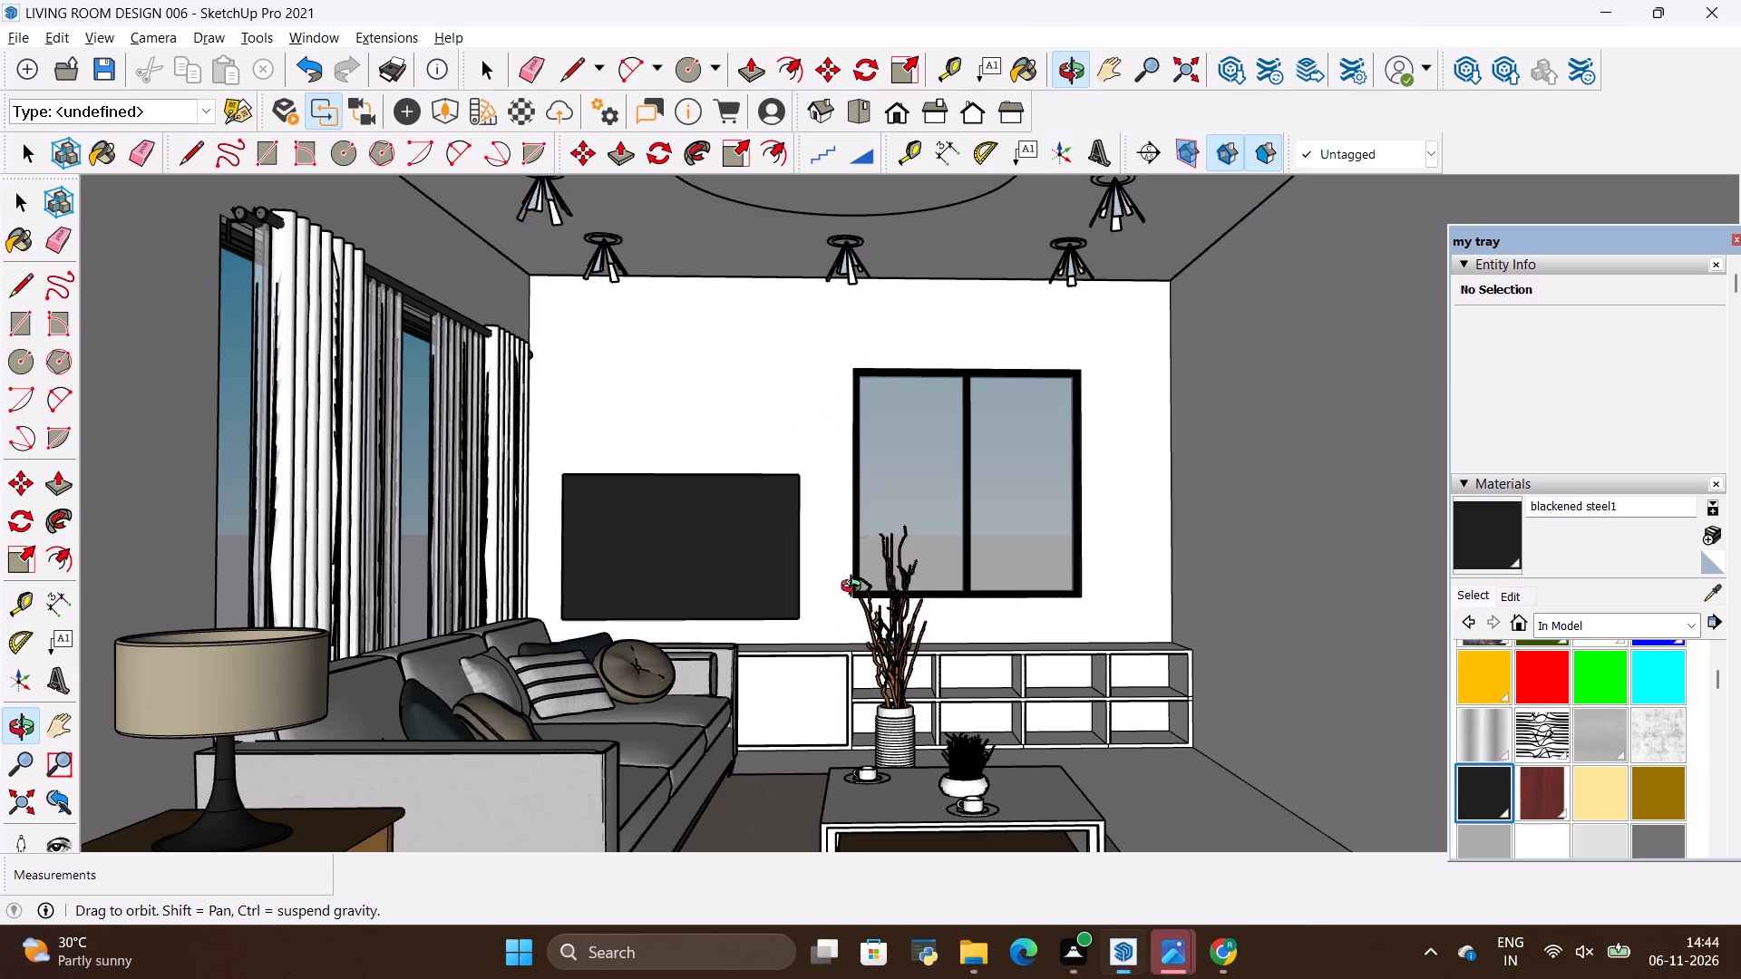
scroll(855, 588, "down", 1)
Start a new material and load the dark brown wood image "download (1)" from the all materials folder as its texture.
left_click(1709, 535)
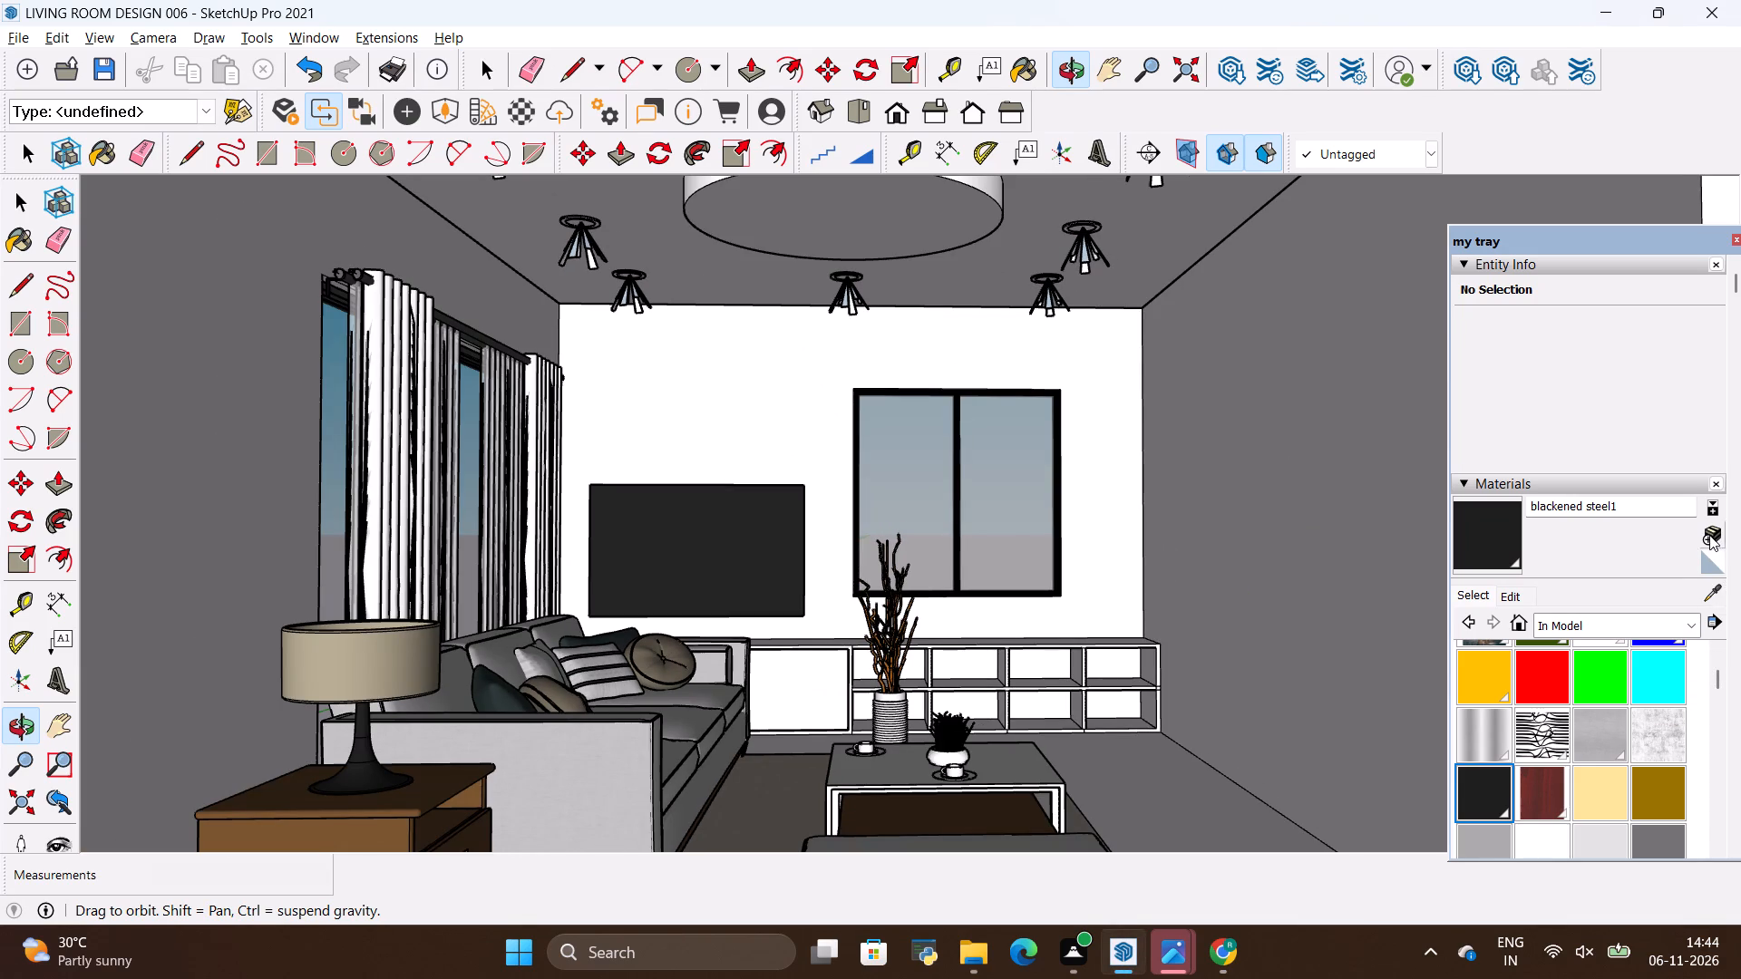
left_click(987, 553)
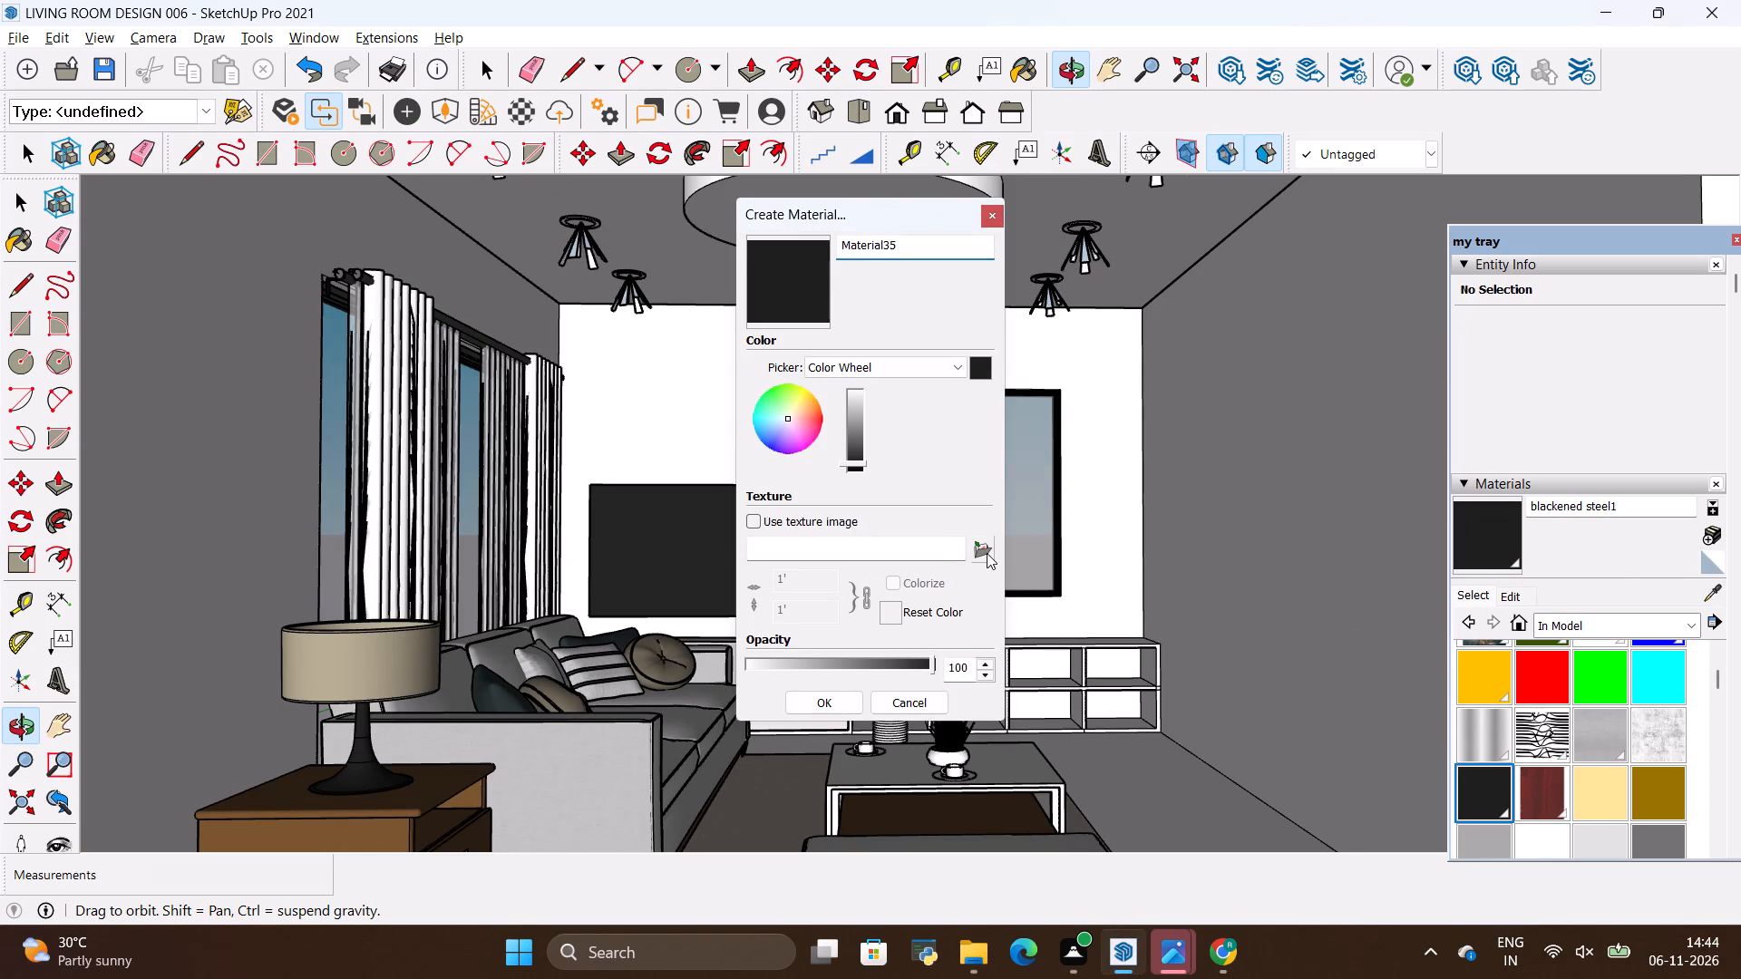
scroll(913, 527, "down", 3)
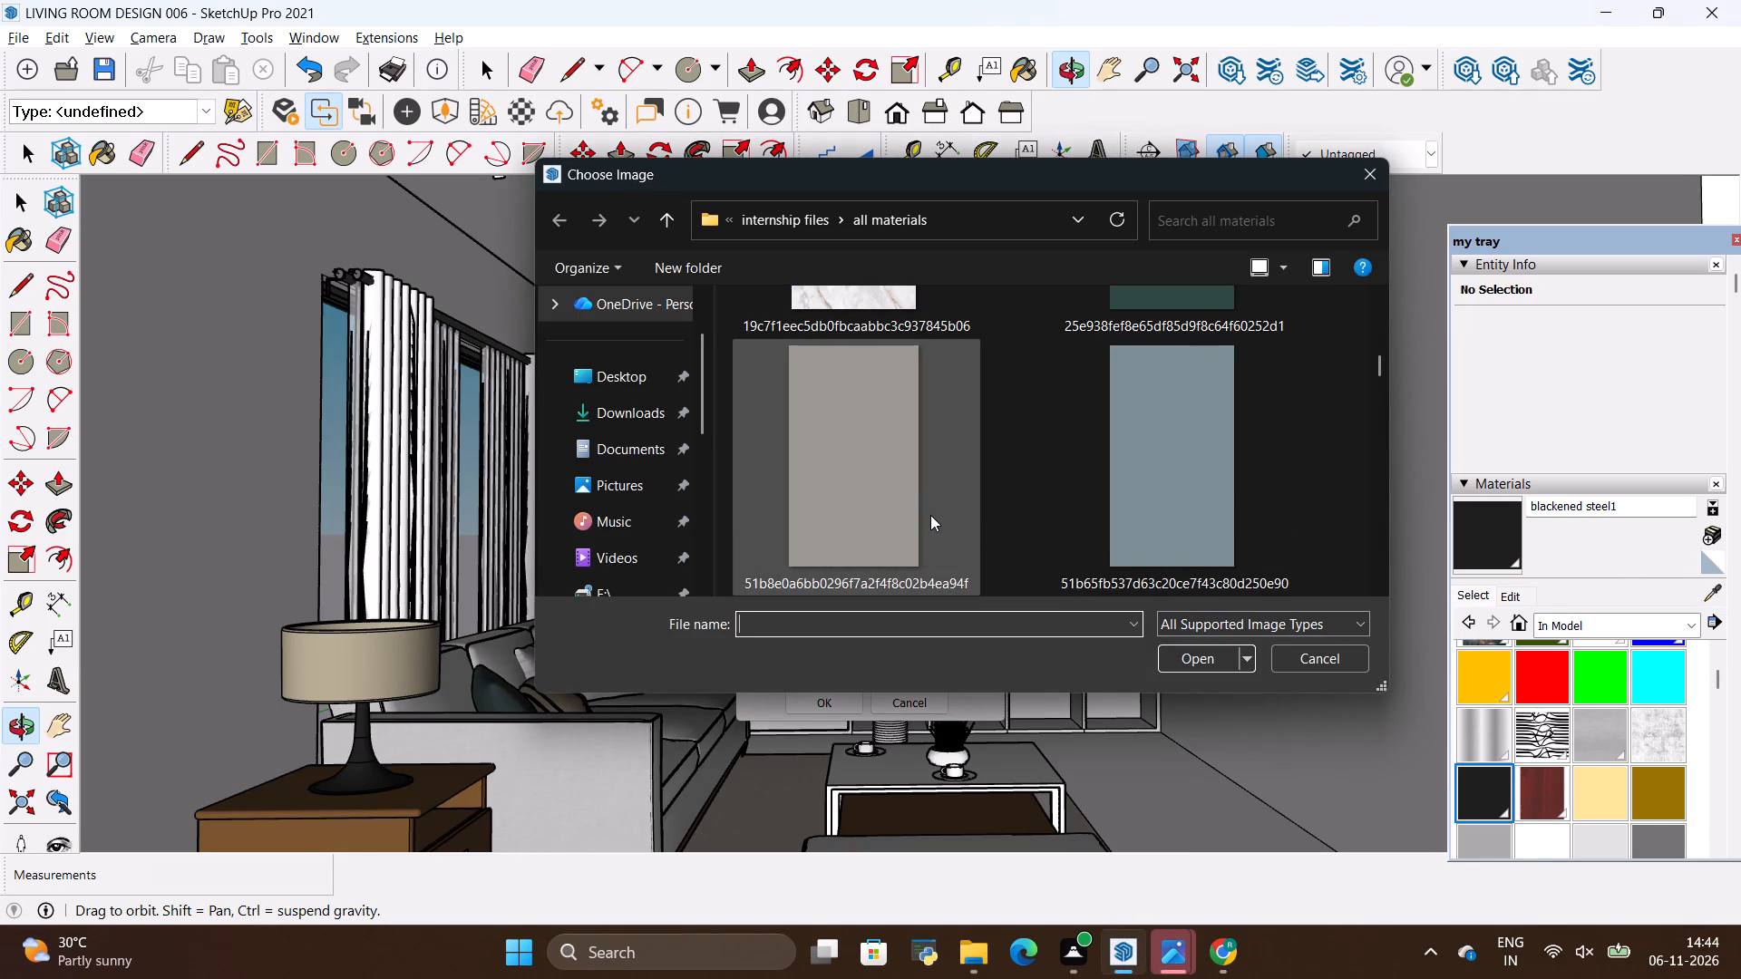
key("alt+Tab")
key("alt+Tab")
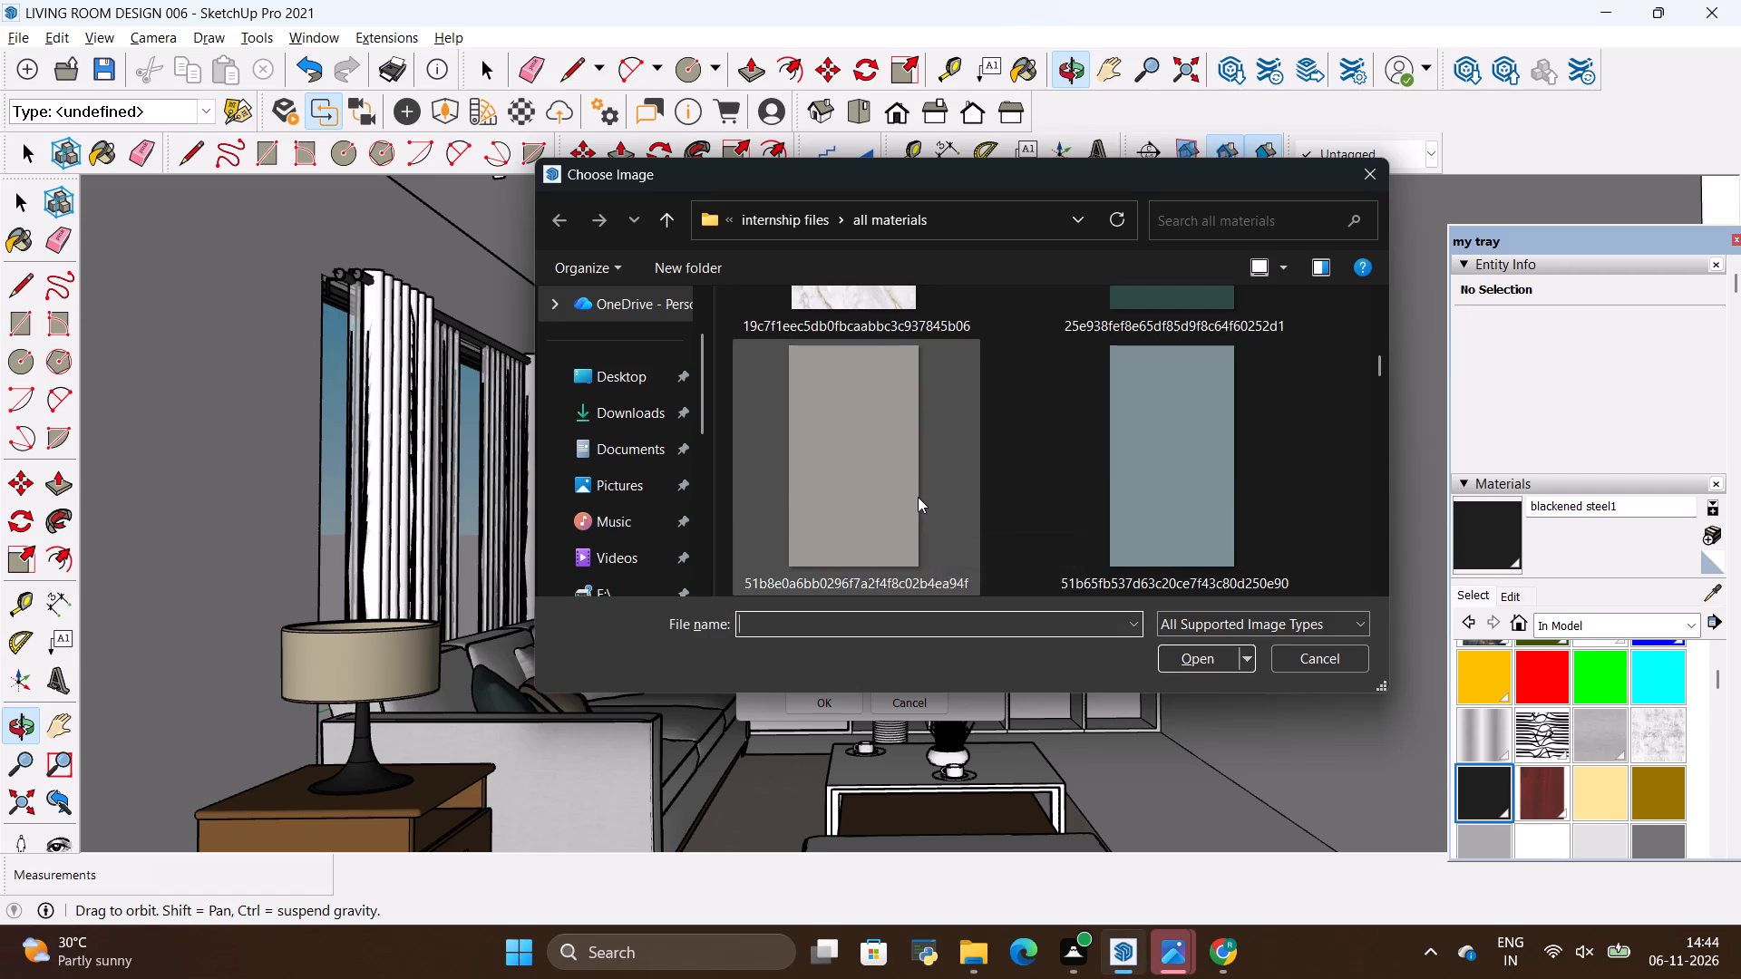
scroll(918, 485, "up", 5)
scroll(1072, 466, "down", 3)
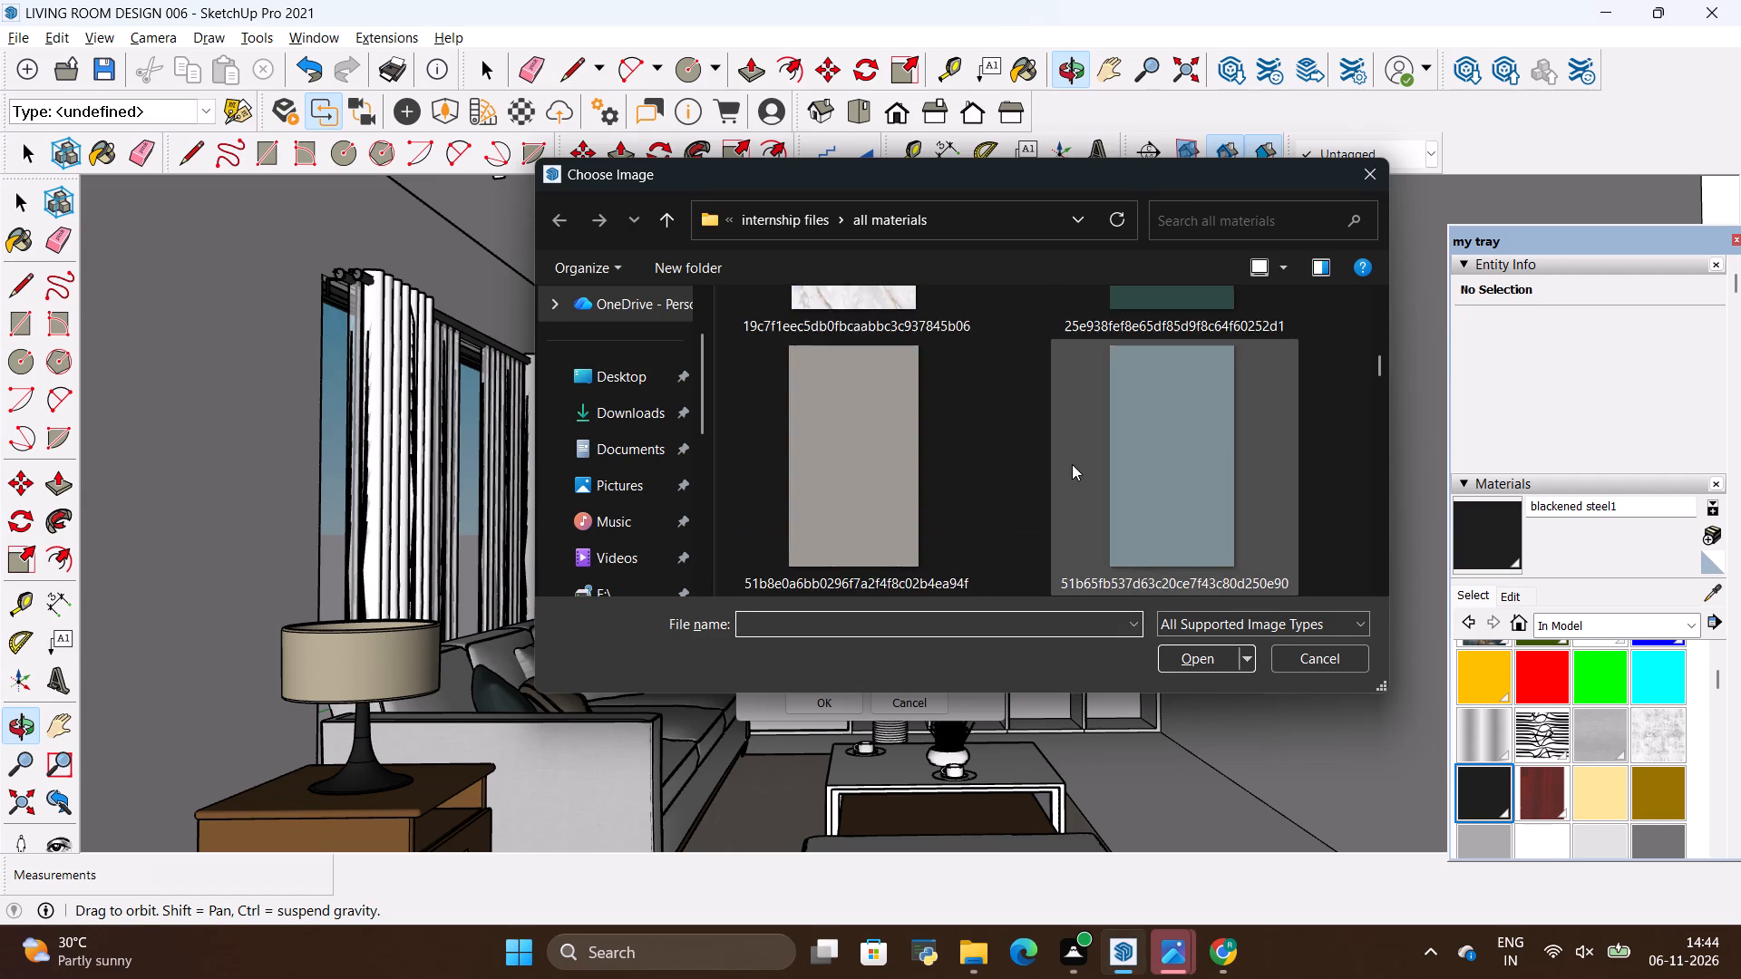
scroll(1072, 464, "down", 6)
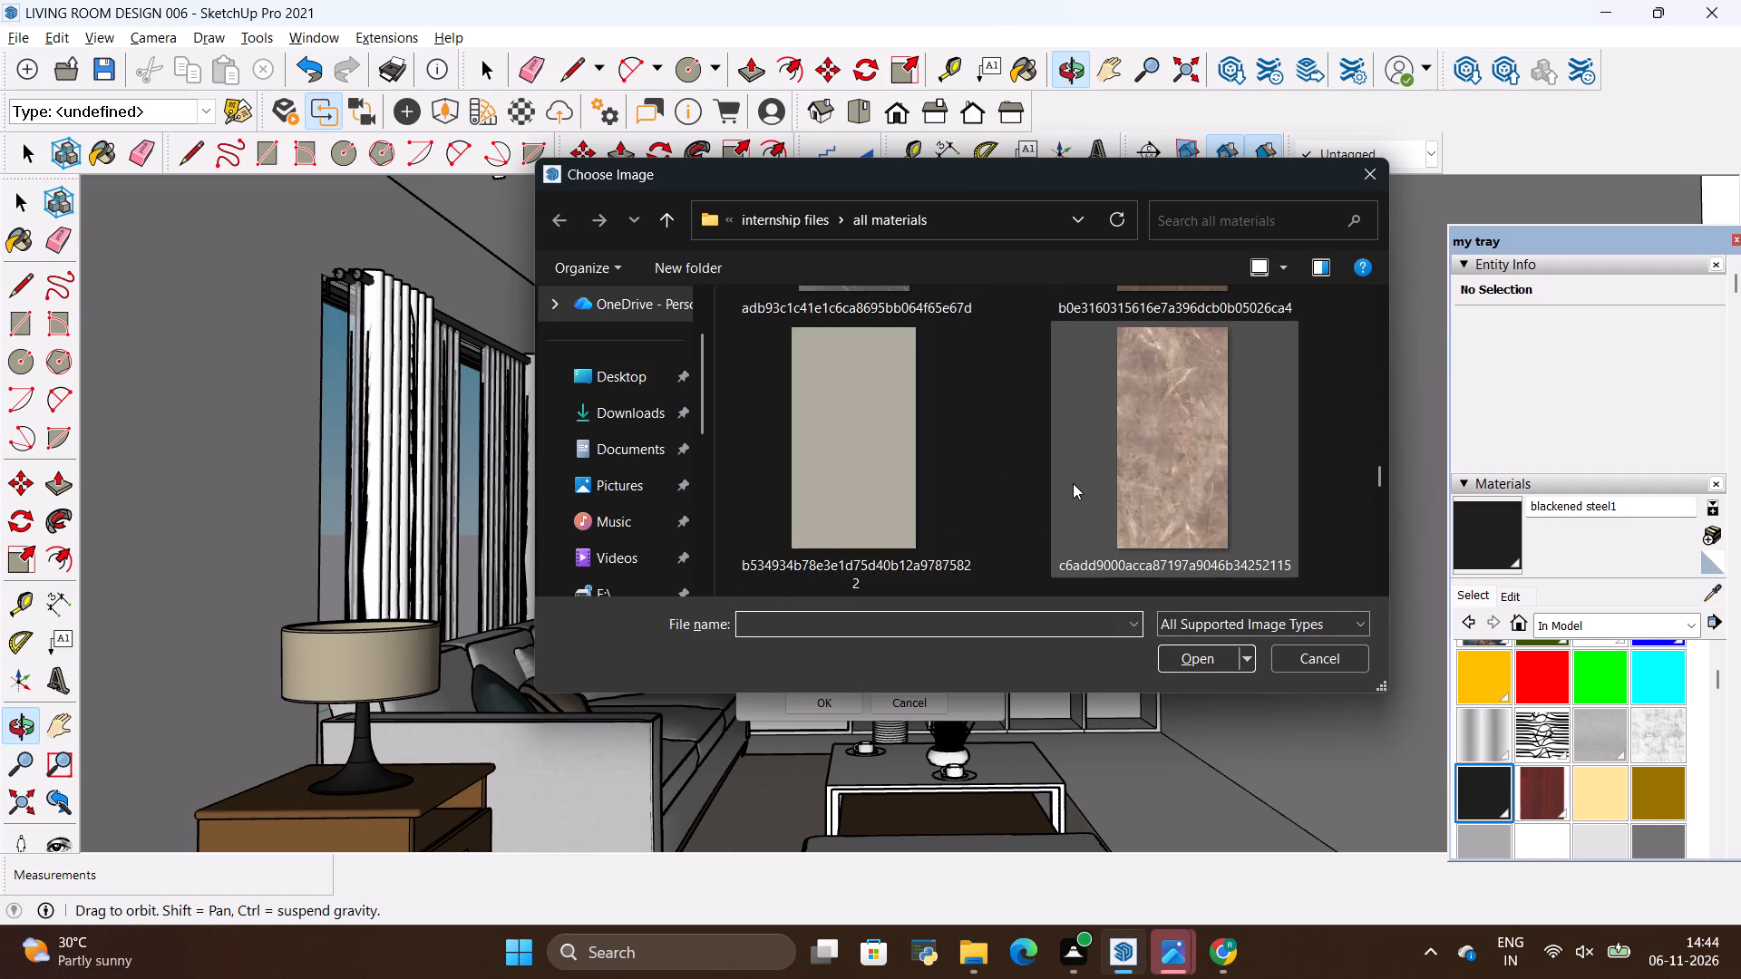
scroll(1073, 491, "down", 1)
scroll(1073, 491, "up", 1)
scroll(1084, 542, "down", 2)
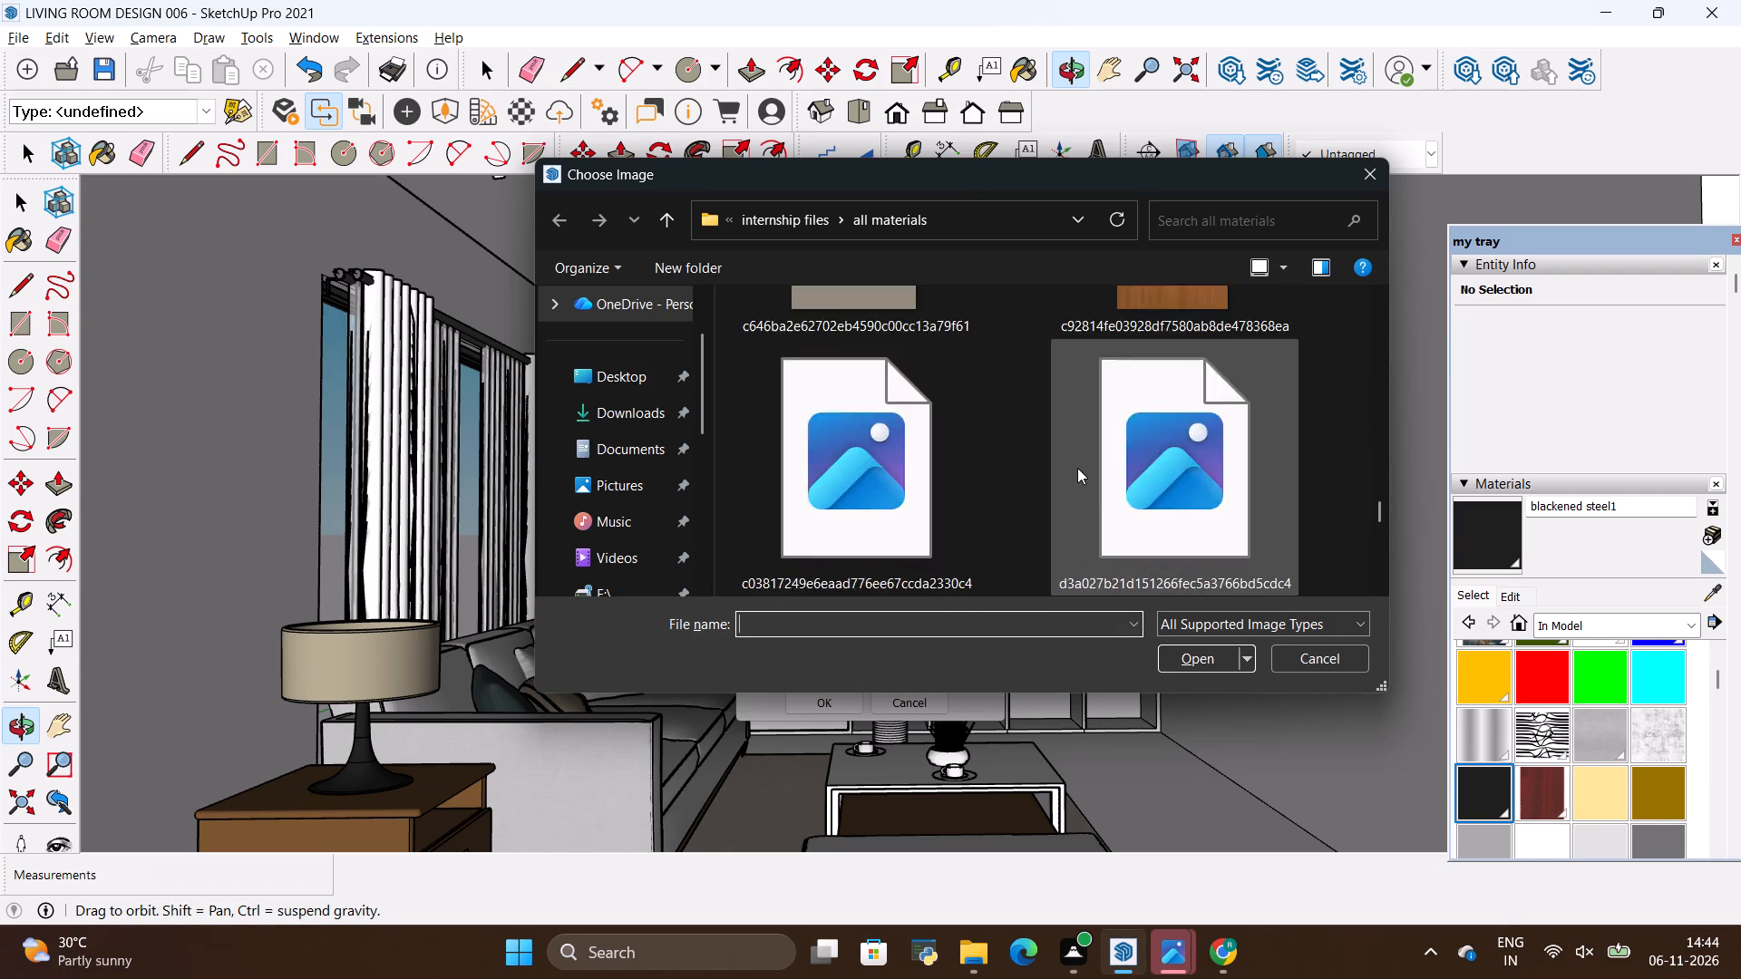
scroll(1077, 468, "down", 4)
scroll(1083, 450, "up", 2)
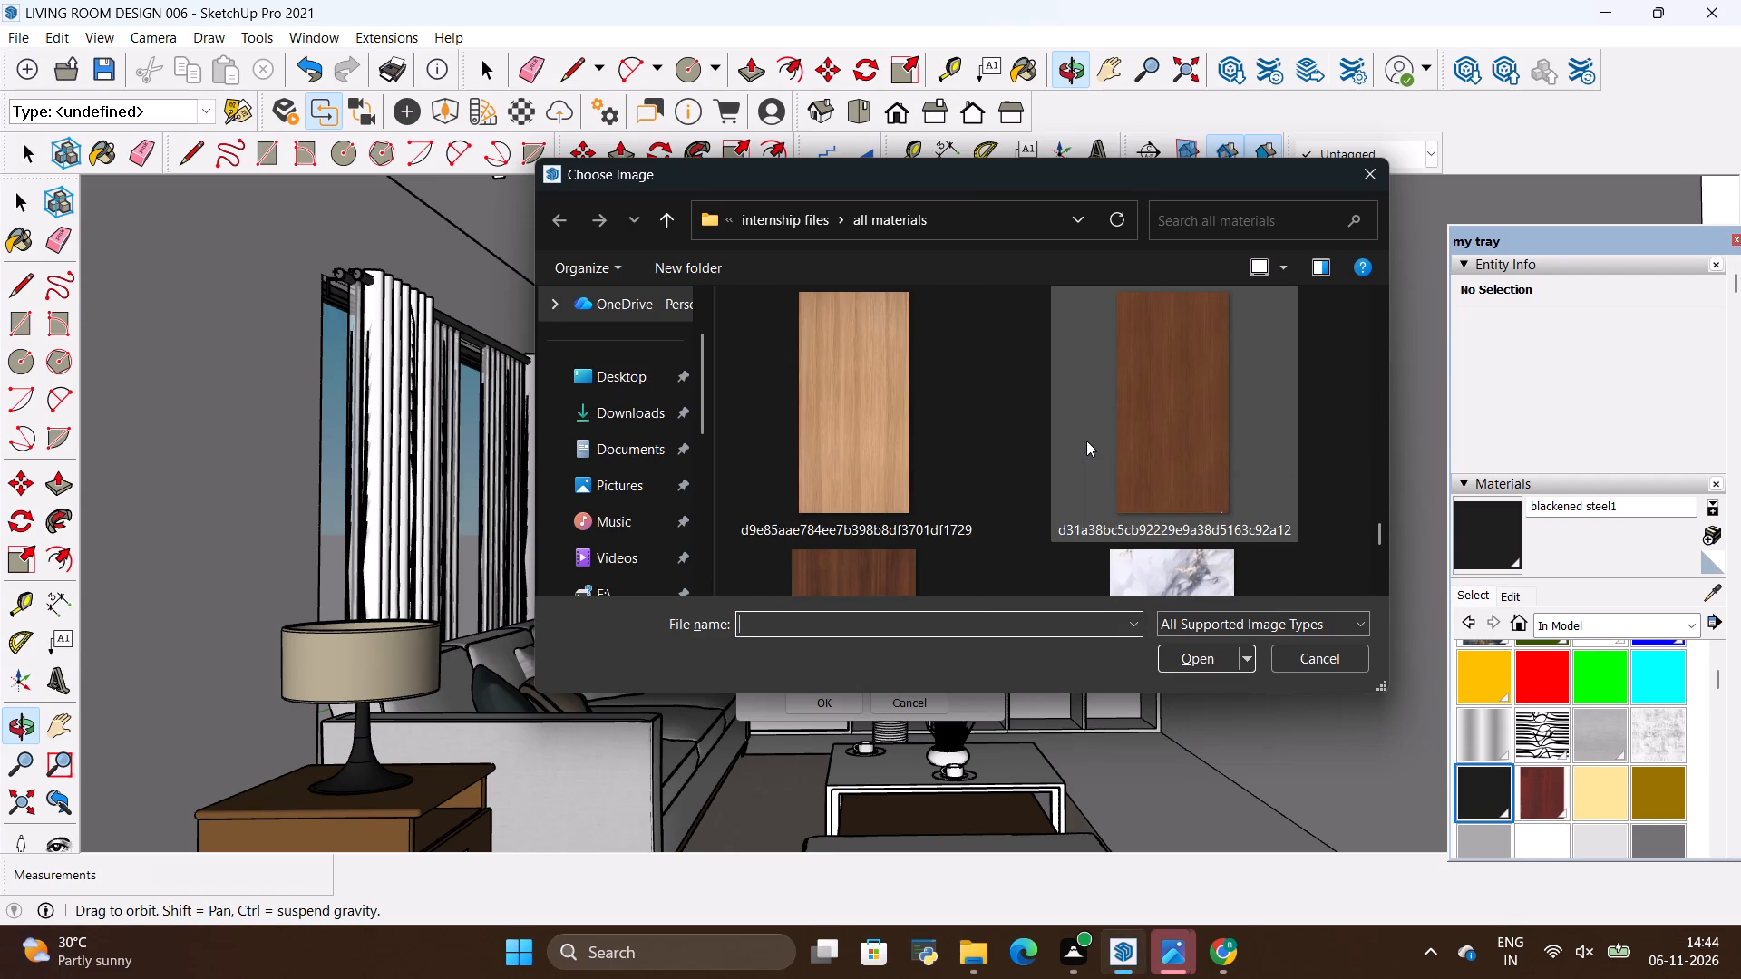
scroll(1086, 441, "up", 1)
scroll(1086, 441, "down", 7)
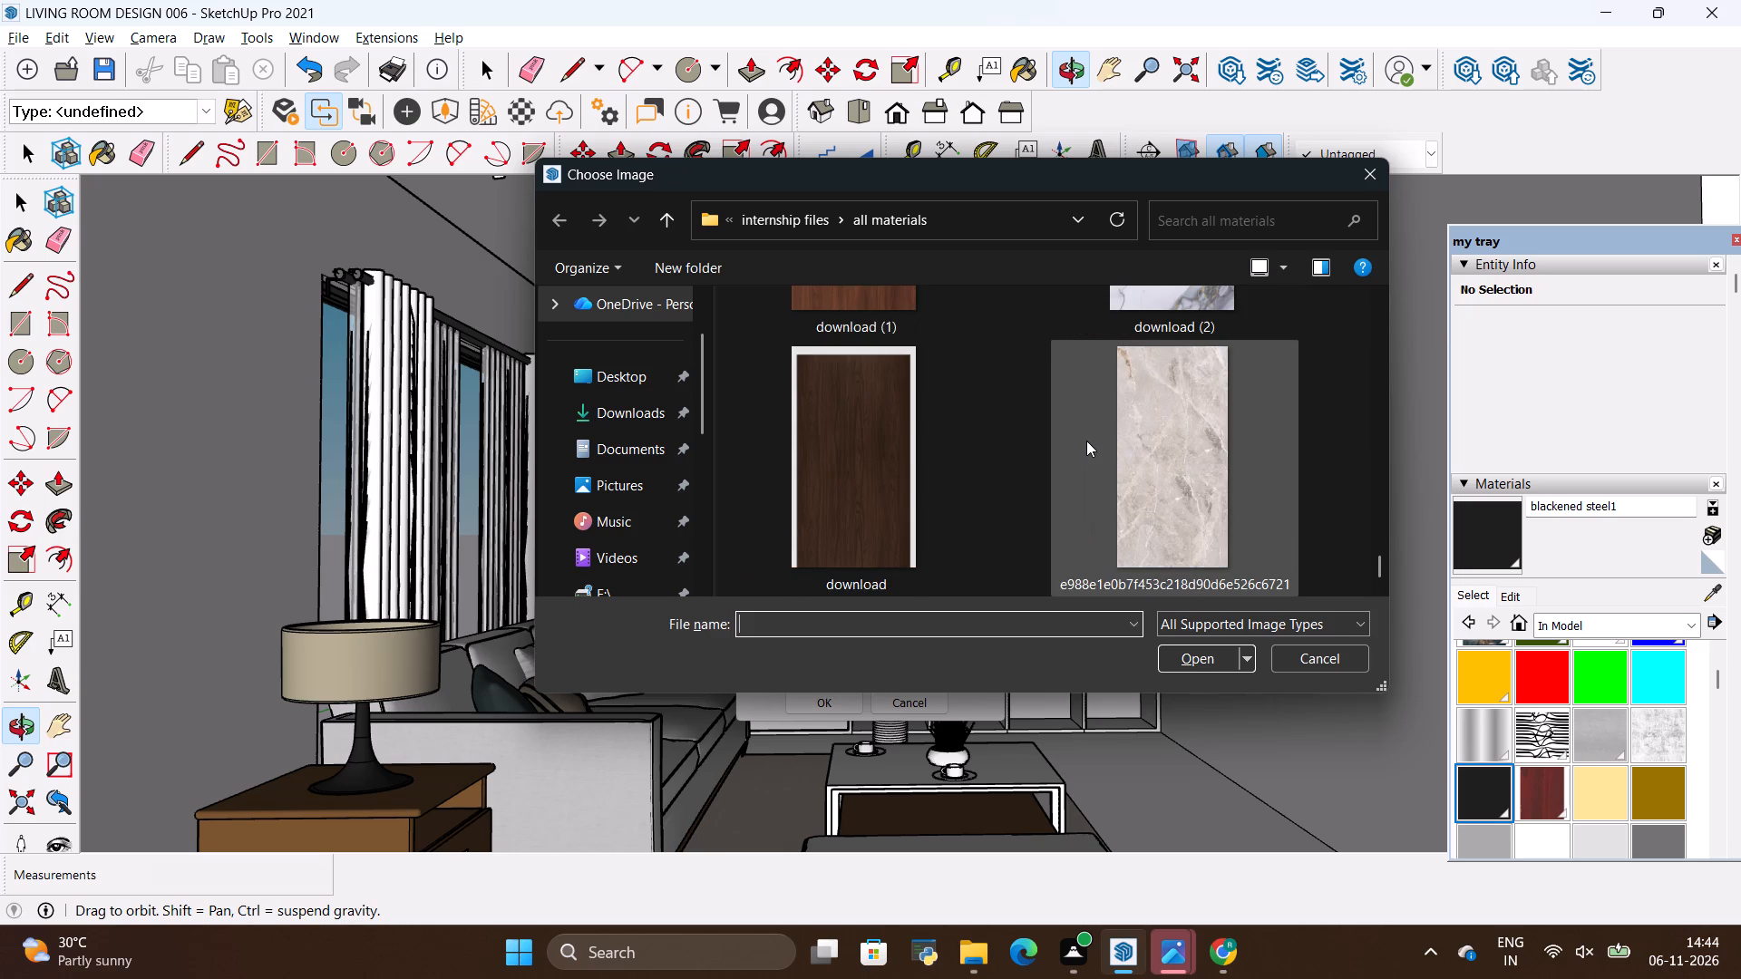
scroll(1086, 441, "up", 1)
left_click(868, 439)
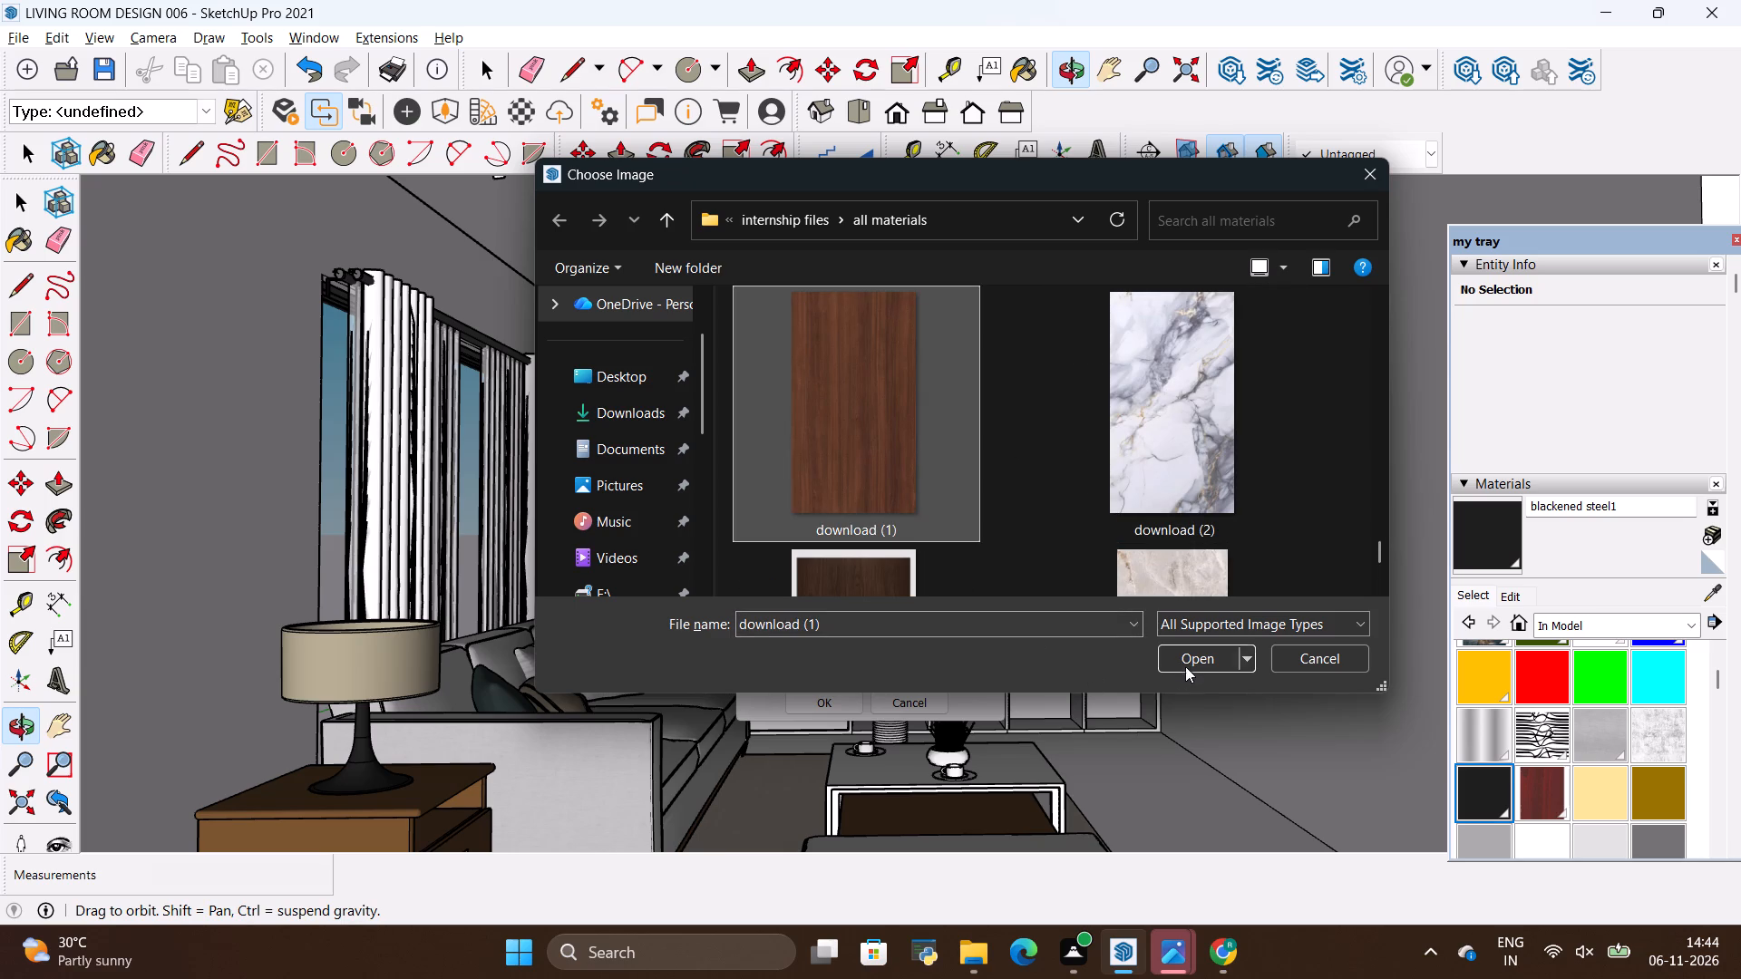
left_click(1186, 665)
Set the wood texture's height to 8' with its proportions kept, and create the material.
left_click(794, 612)
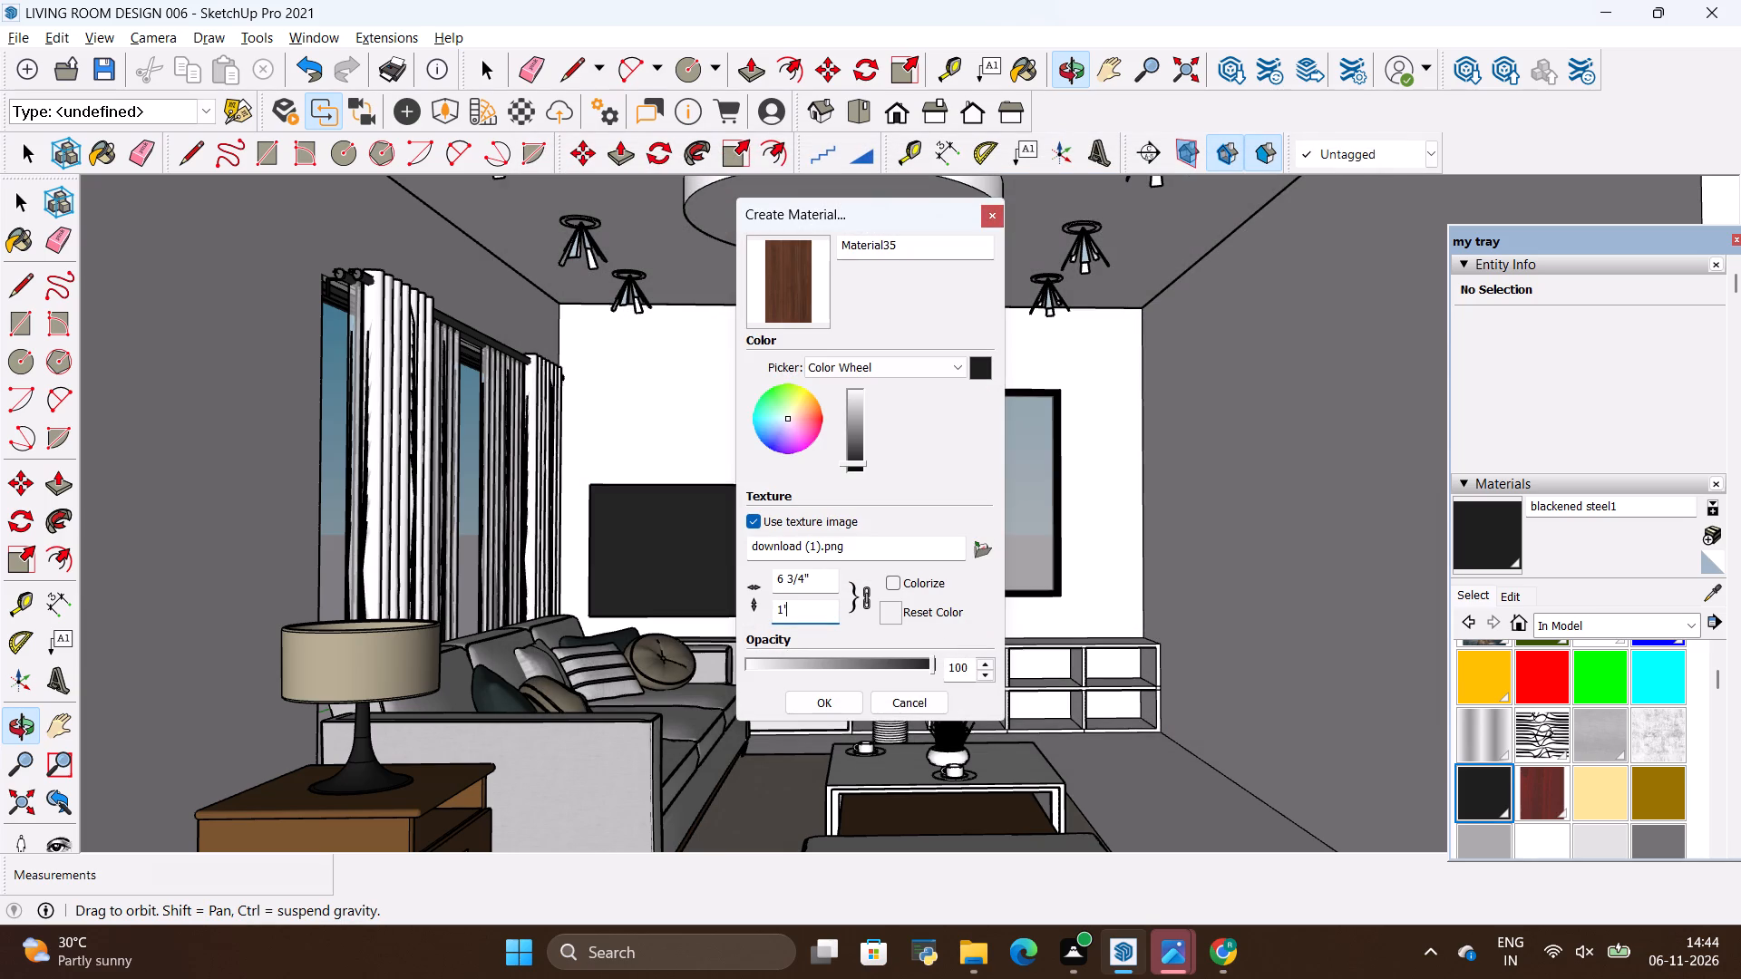
key("BackSpace")
key("BackSpace")
key("BackSpace")
key("BackSpace")
key("8")
key("apostrophe")
key("Return")
left_click(827, 702)
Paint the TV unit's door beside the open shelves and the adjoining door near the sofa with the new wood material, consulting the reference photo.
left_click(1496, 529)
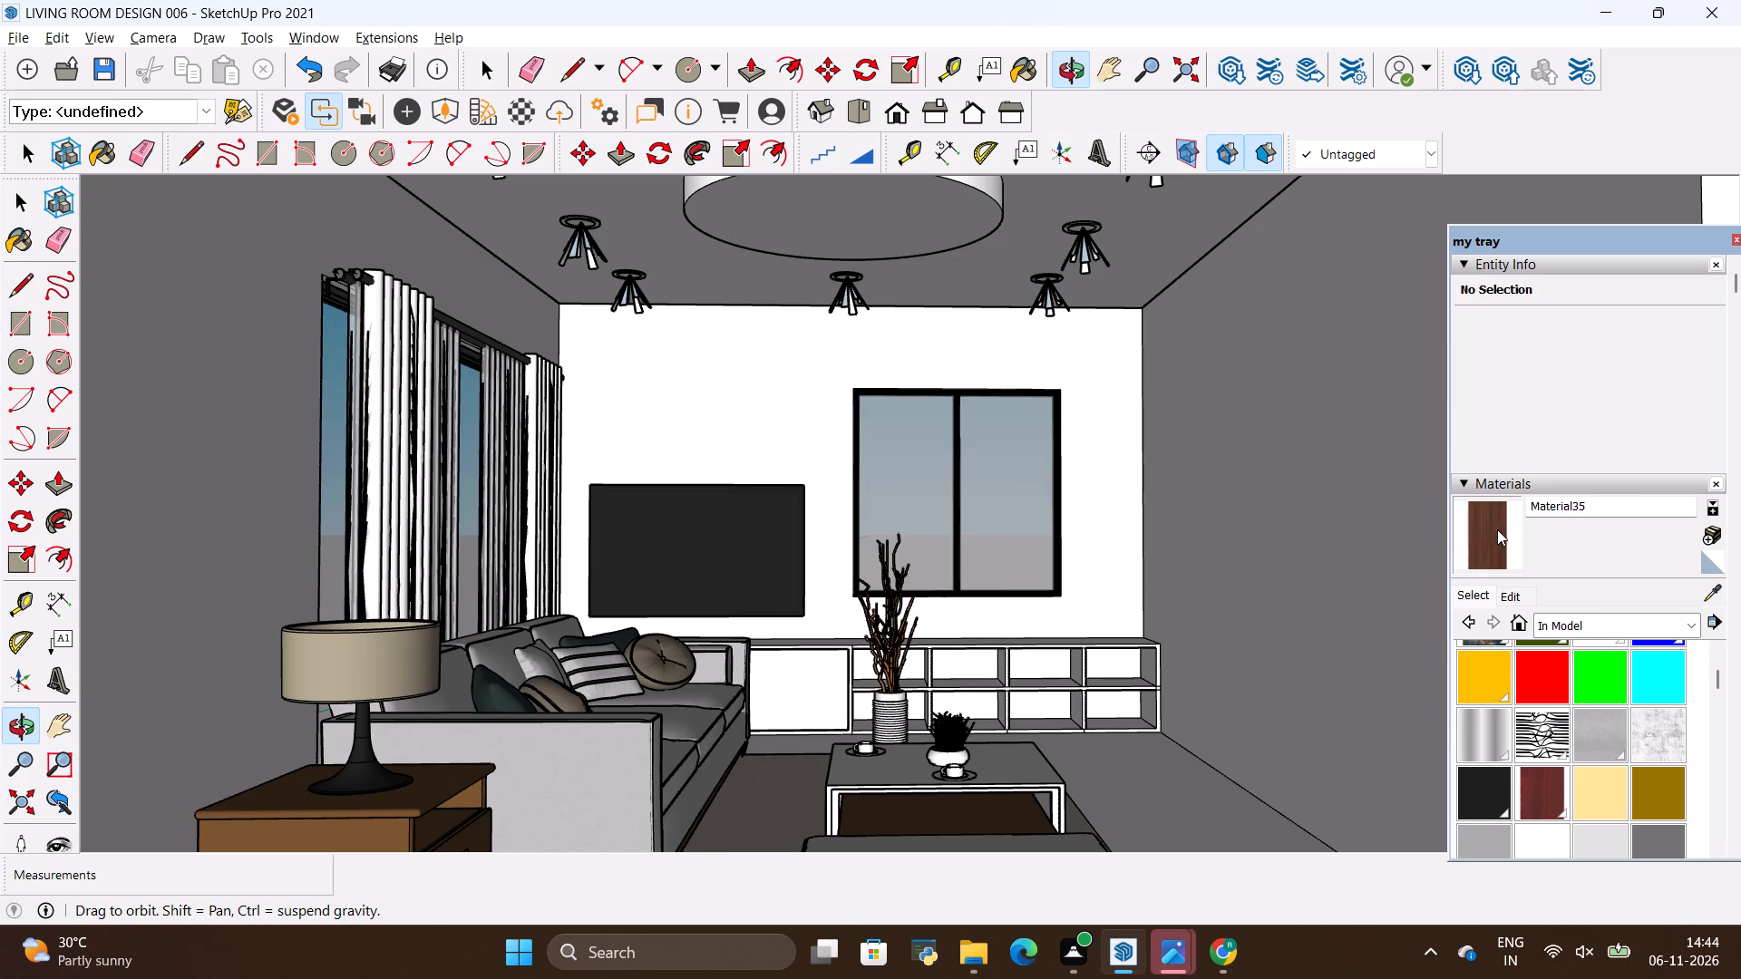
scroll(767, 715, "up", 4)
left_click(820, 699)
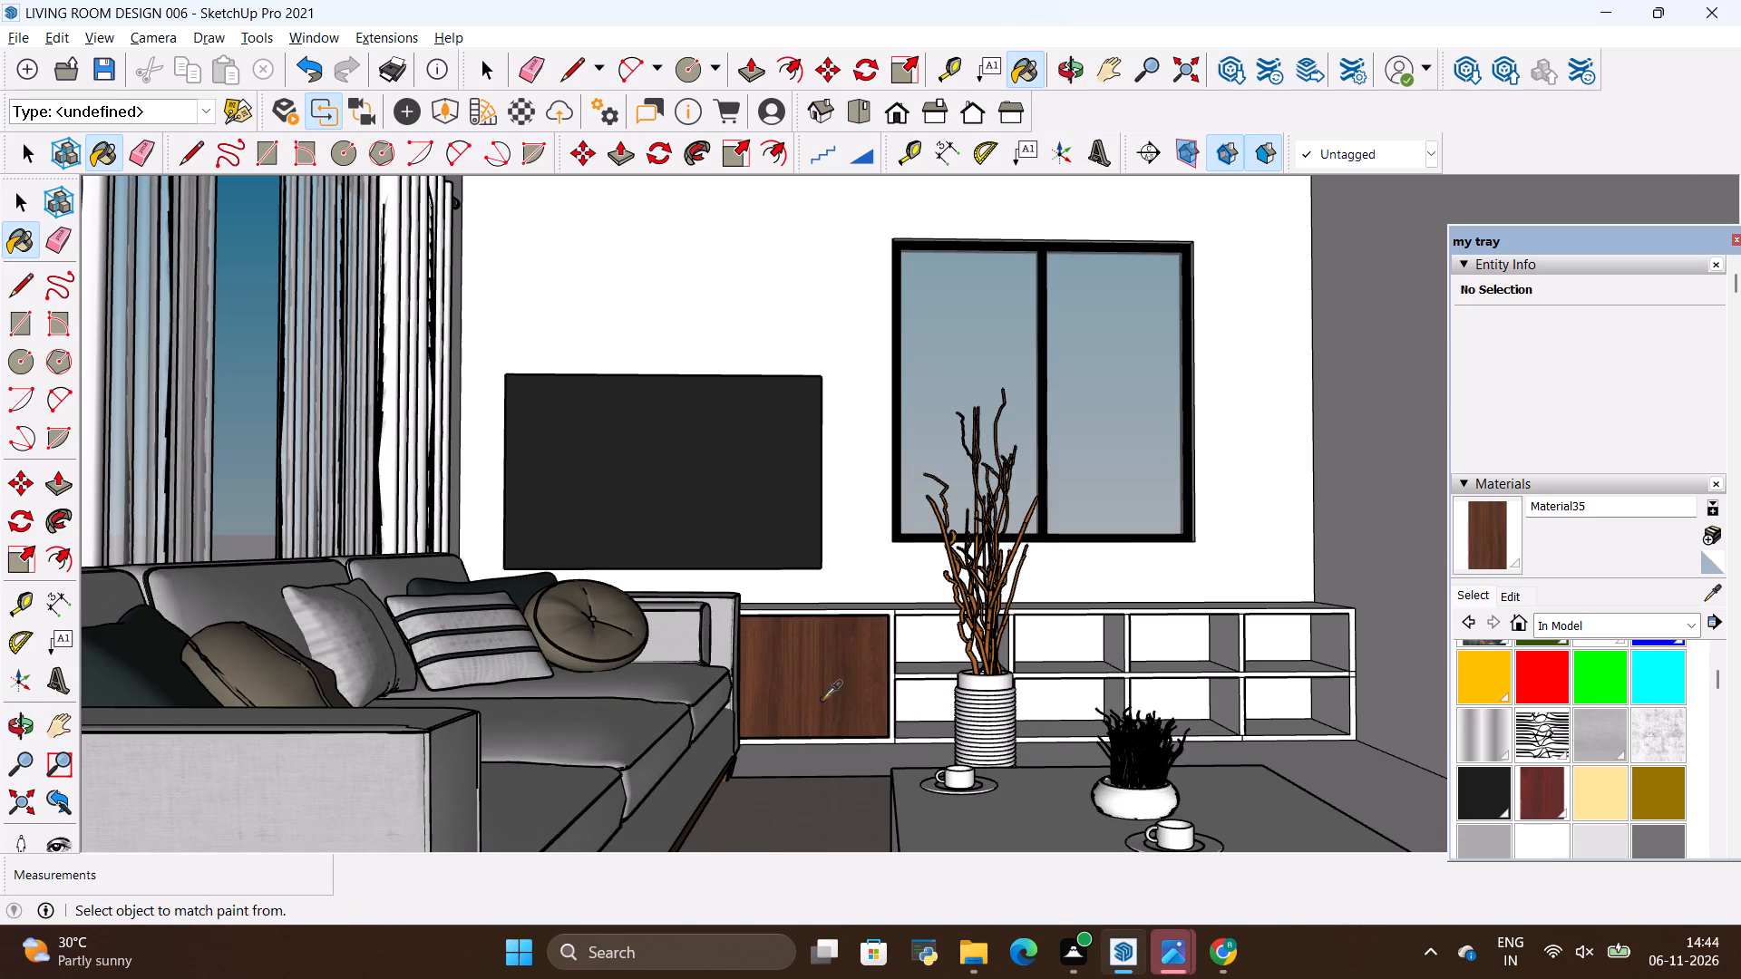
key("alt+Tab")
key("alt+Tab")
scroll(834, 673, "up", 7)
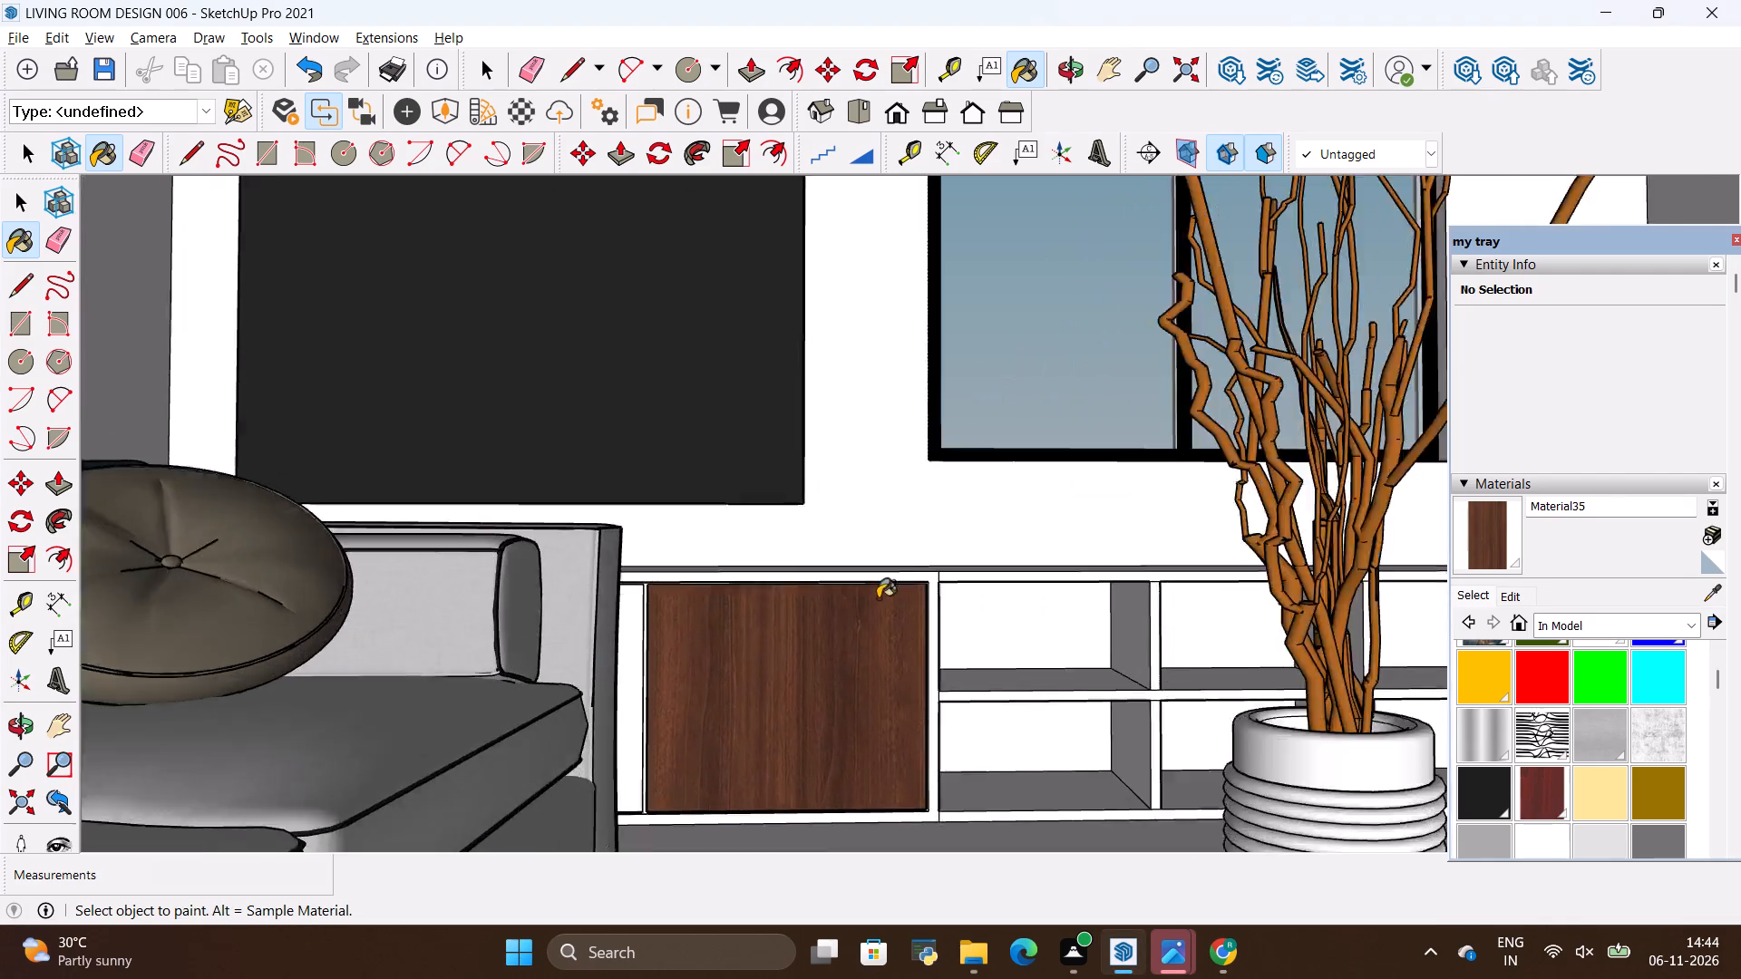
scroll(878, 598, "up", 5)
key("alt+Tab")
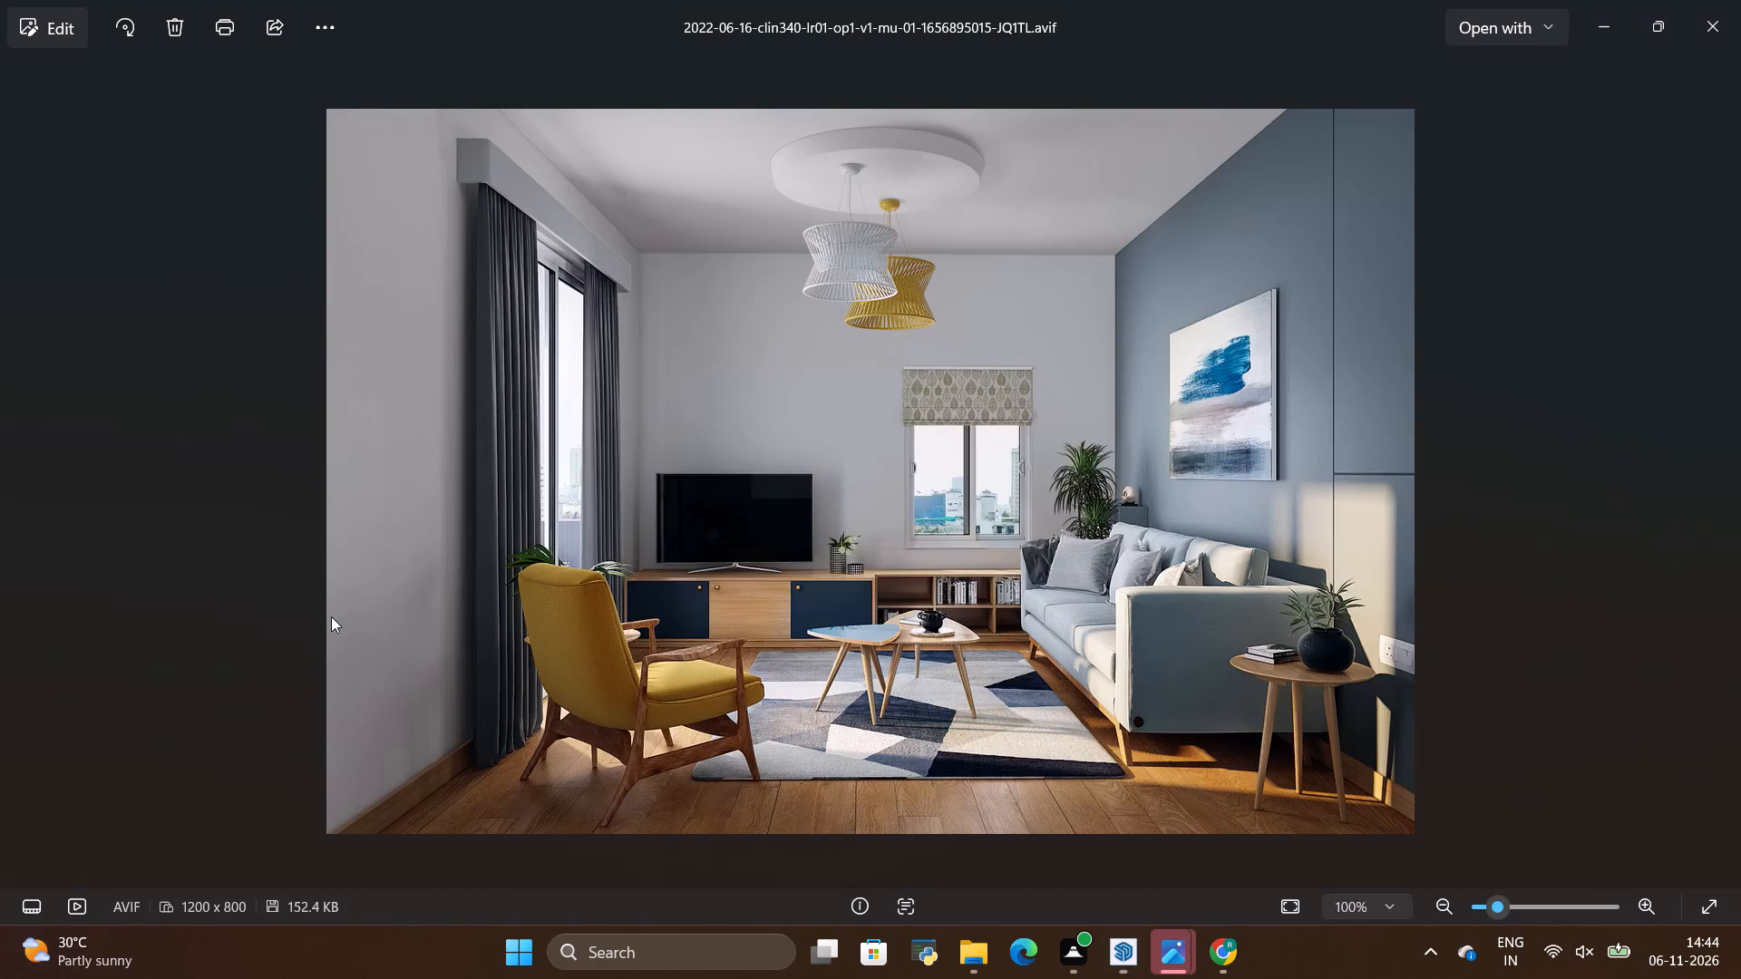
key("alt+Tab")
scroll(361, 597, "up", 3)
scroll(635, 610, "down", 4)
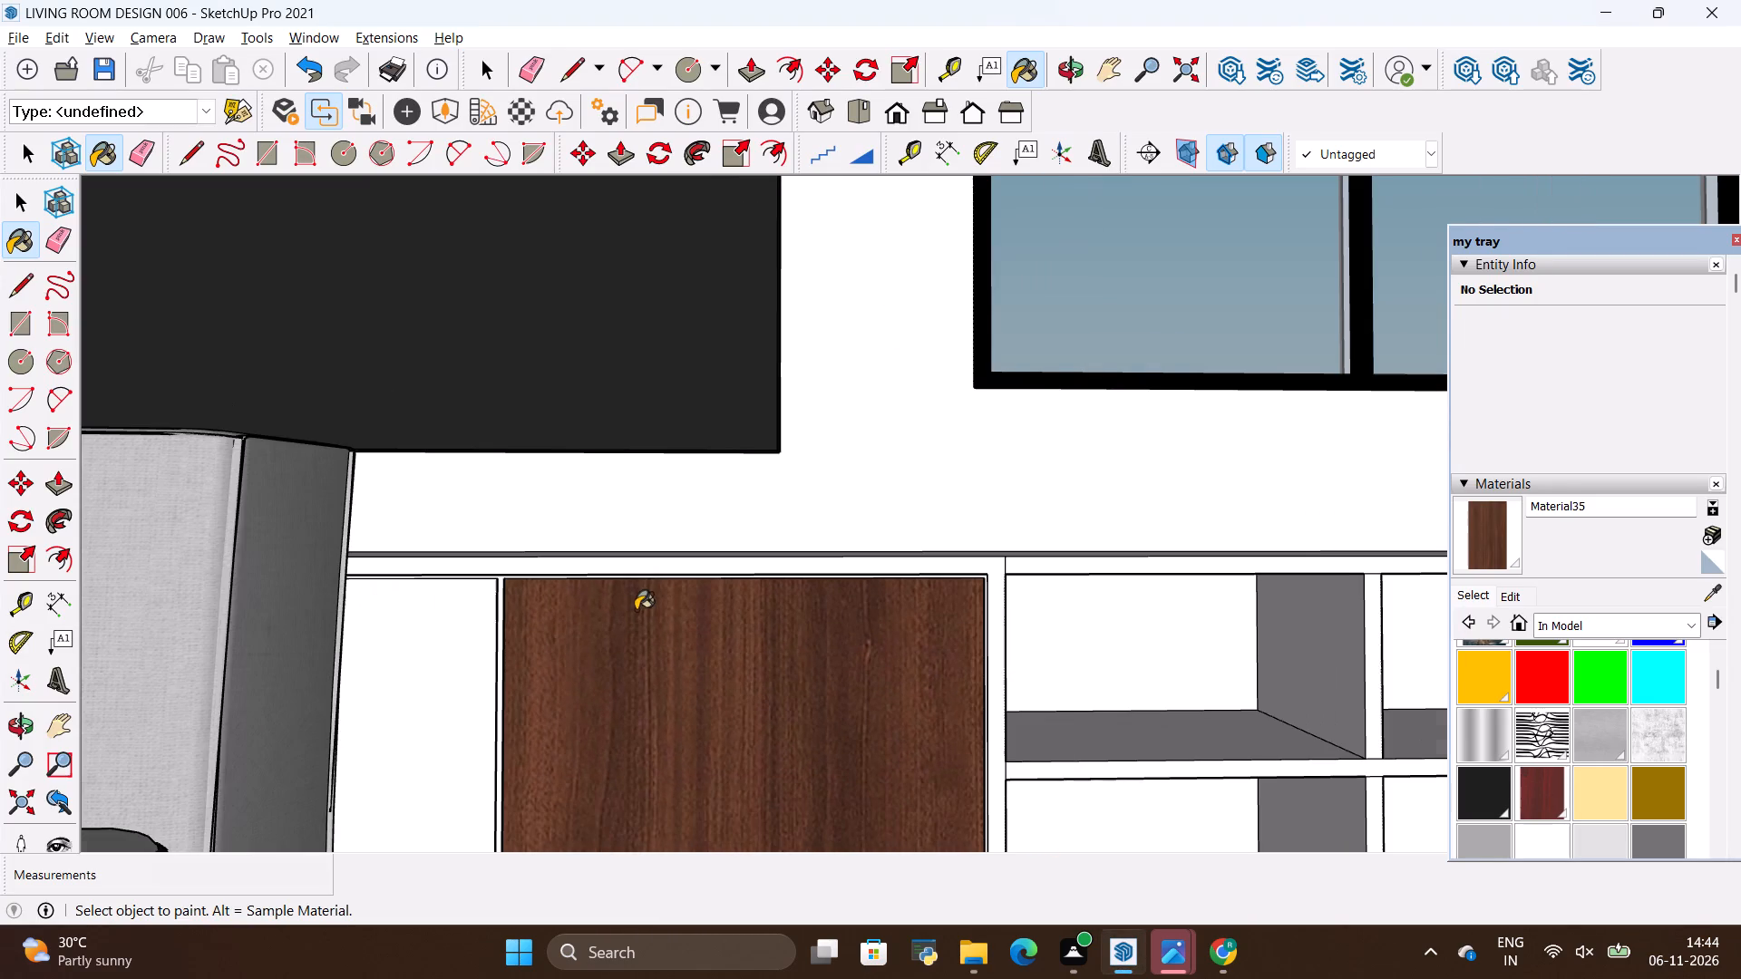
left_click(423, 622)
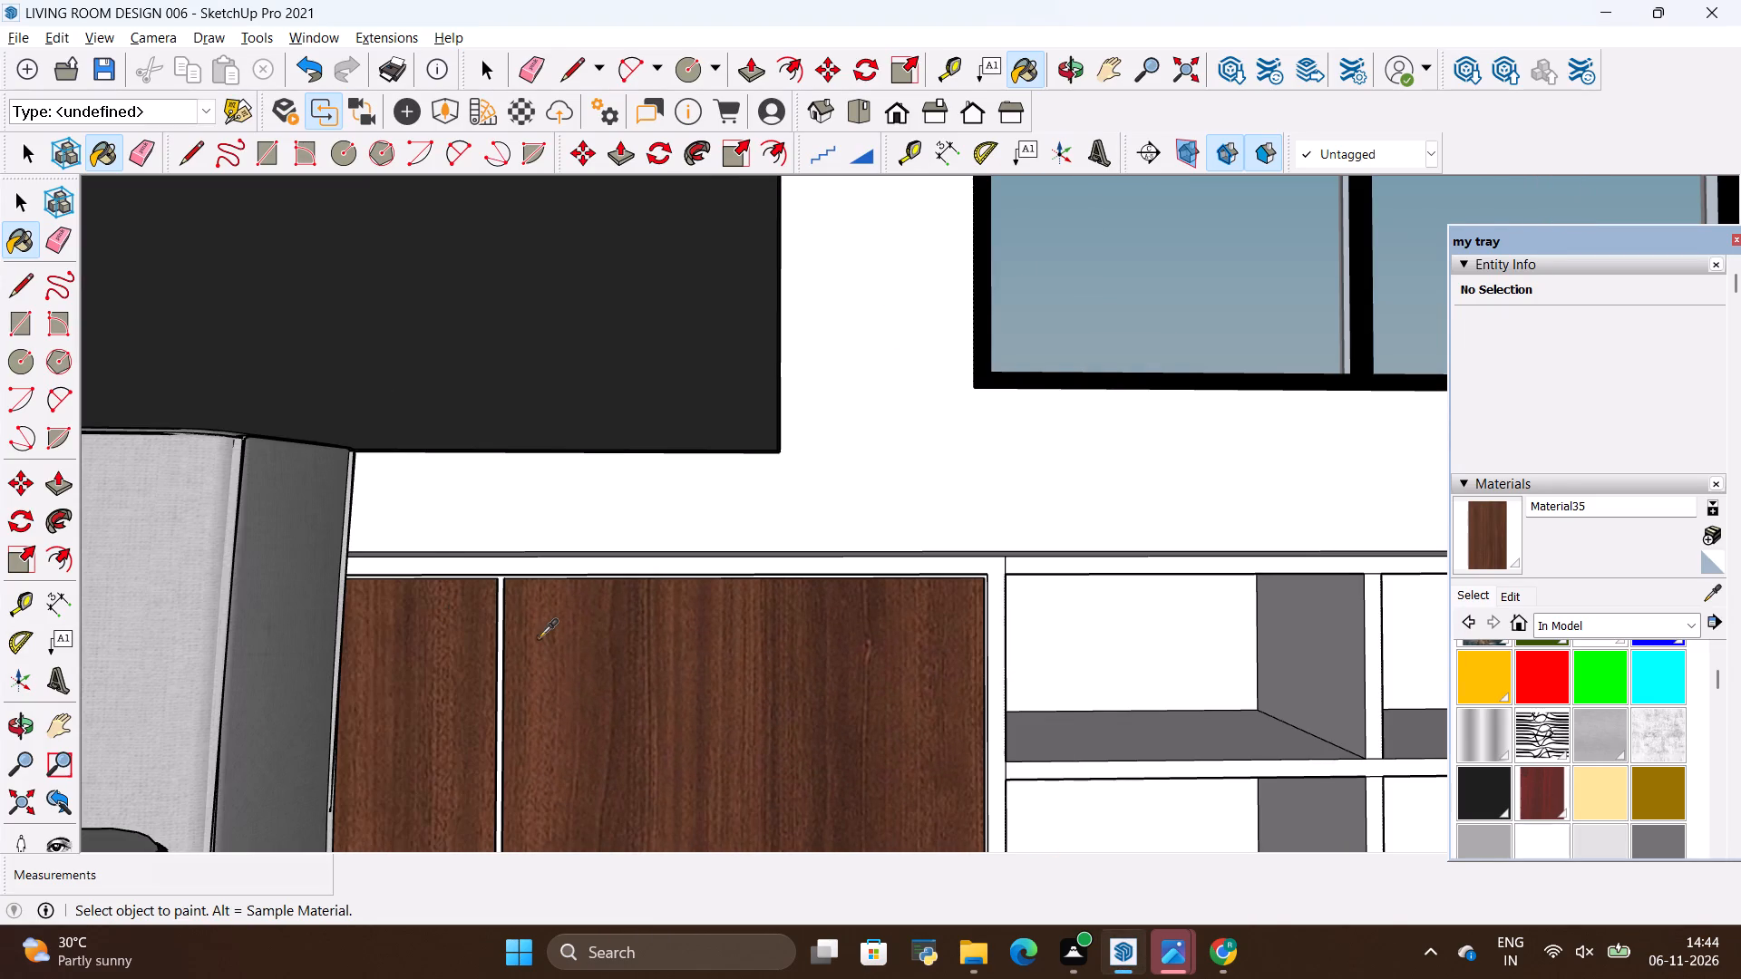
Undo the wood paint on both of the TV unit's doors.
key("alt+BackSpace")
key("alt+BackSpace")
Paint only the TV unit's door nearest the sofa, partly hidden behind its arm, with the new wood material.
left_click(423, 662)
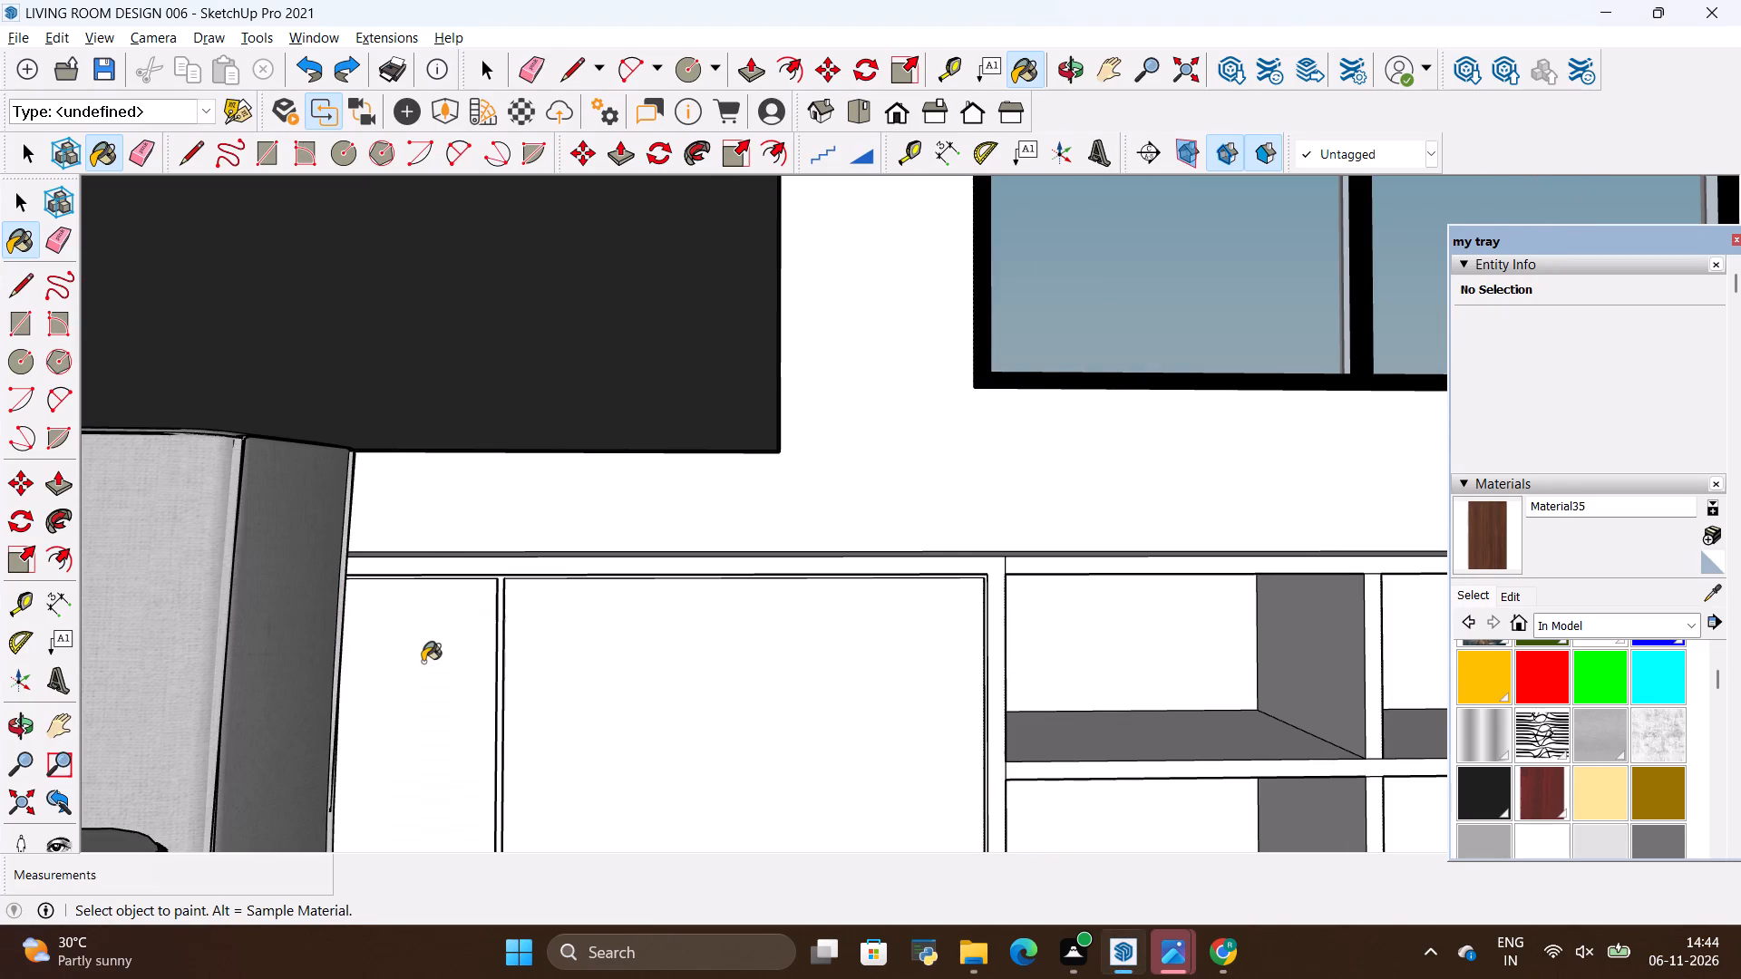
scroll(604, 851, "down", 6)
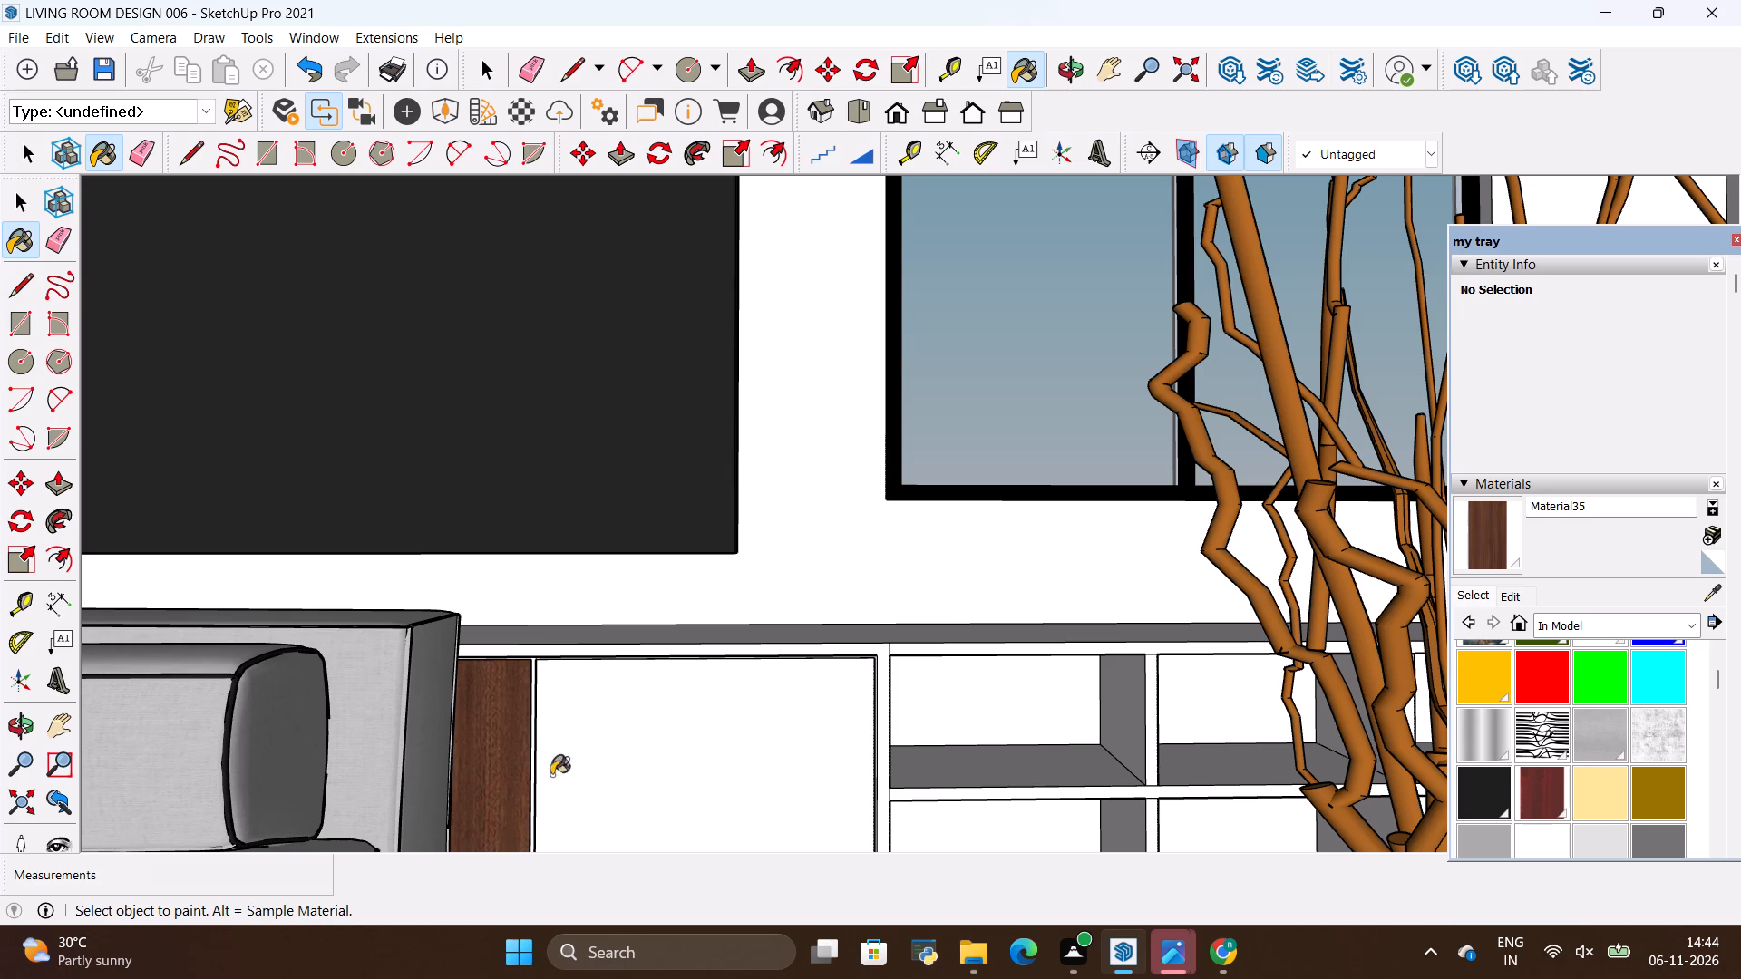
Paint the TV unit's outer frame around the doors with the dark wood material, Material35, checking the reference photo.
left_click(22, 731)
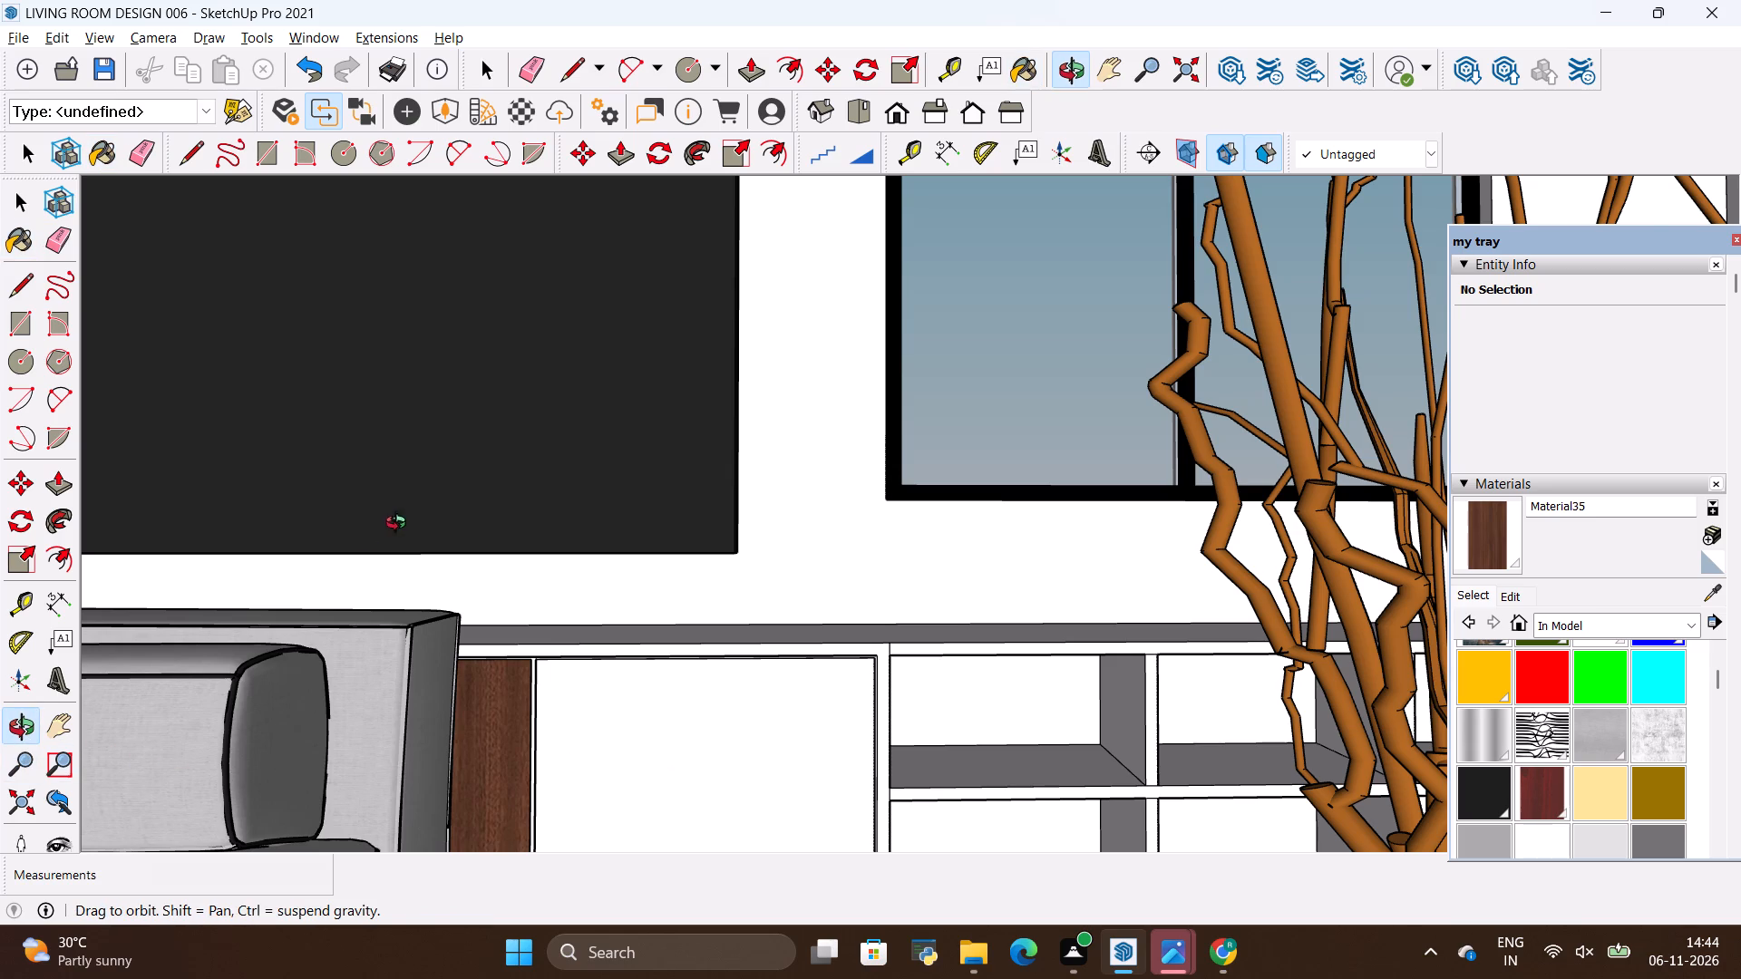
left_click_drag(401, 524, 383, 717)
scroll(574, 613, "down", 4)
scroll(393, 634, "up", 2)
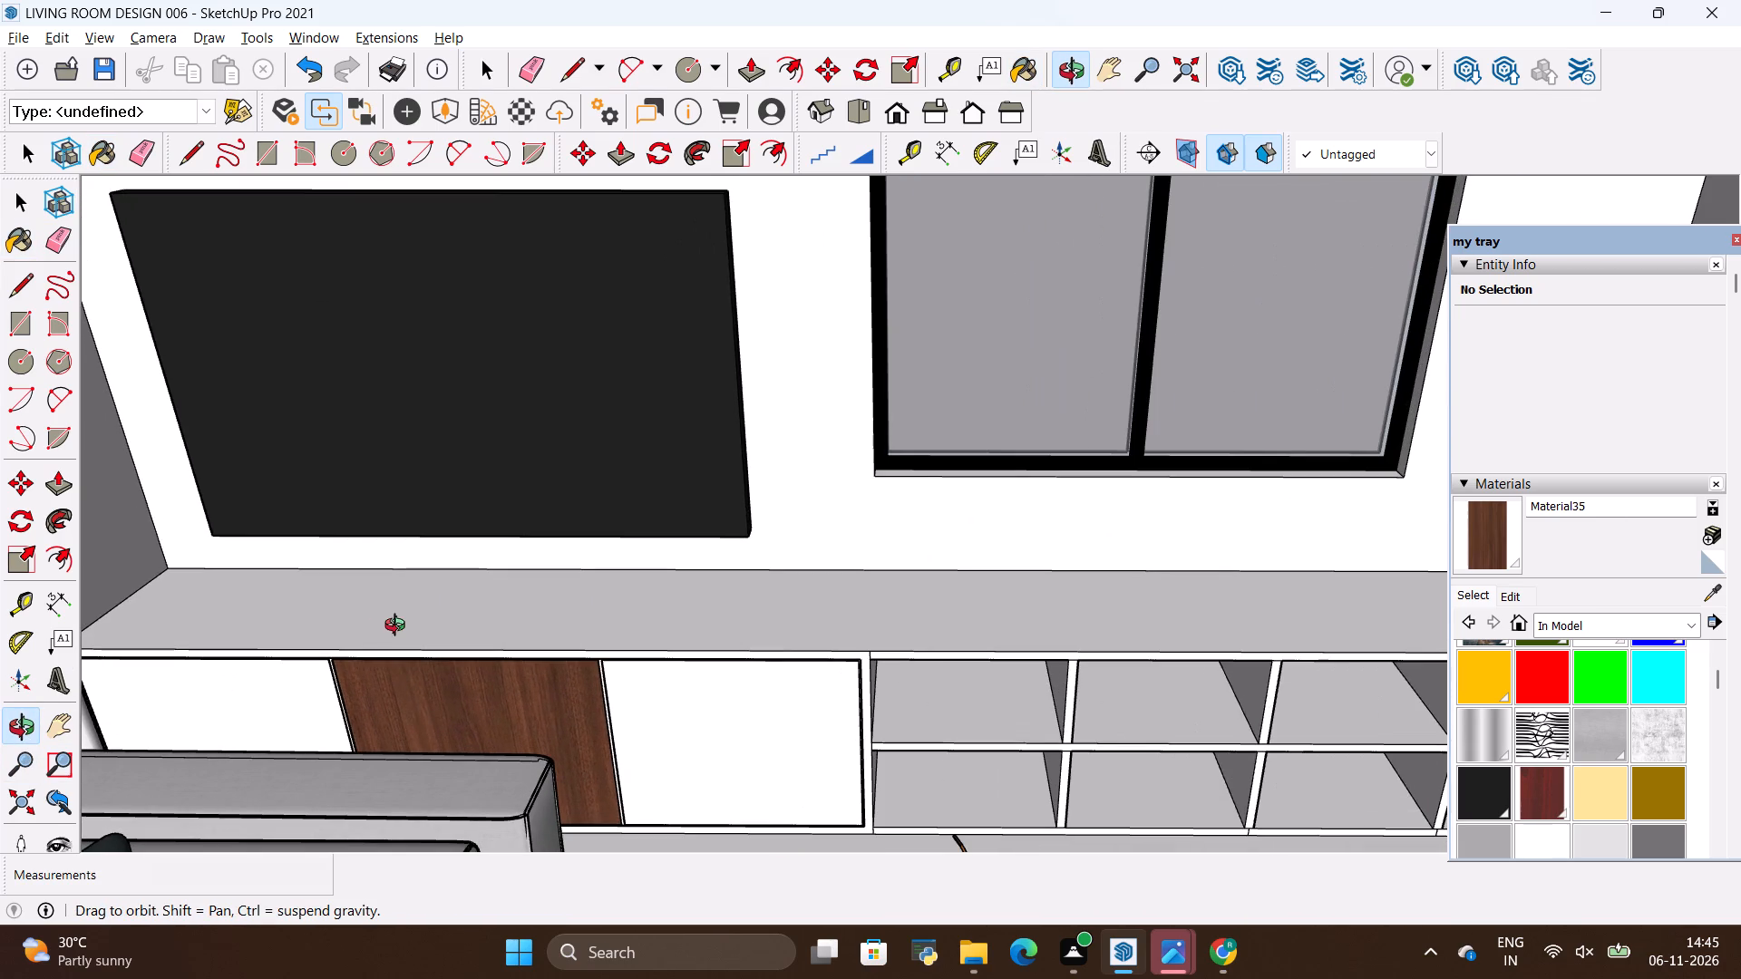
key("alt+Tab")
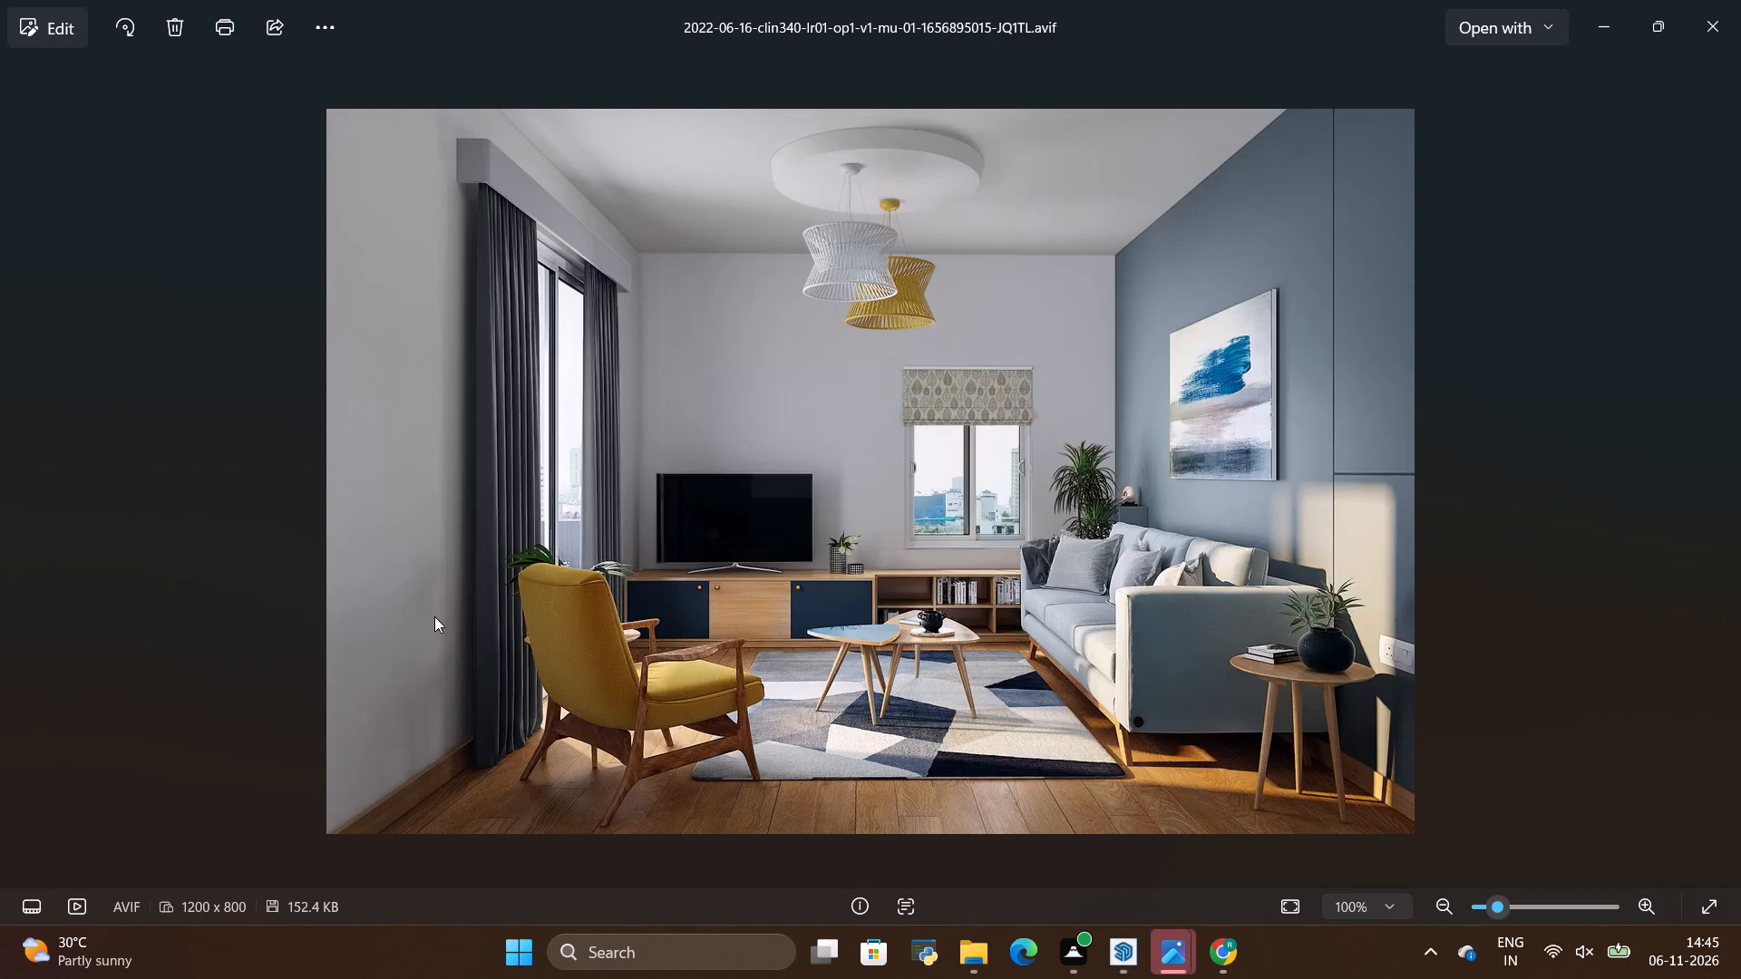
key("alt+Tab")
left_click(1489, 527)
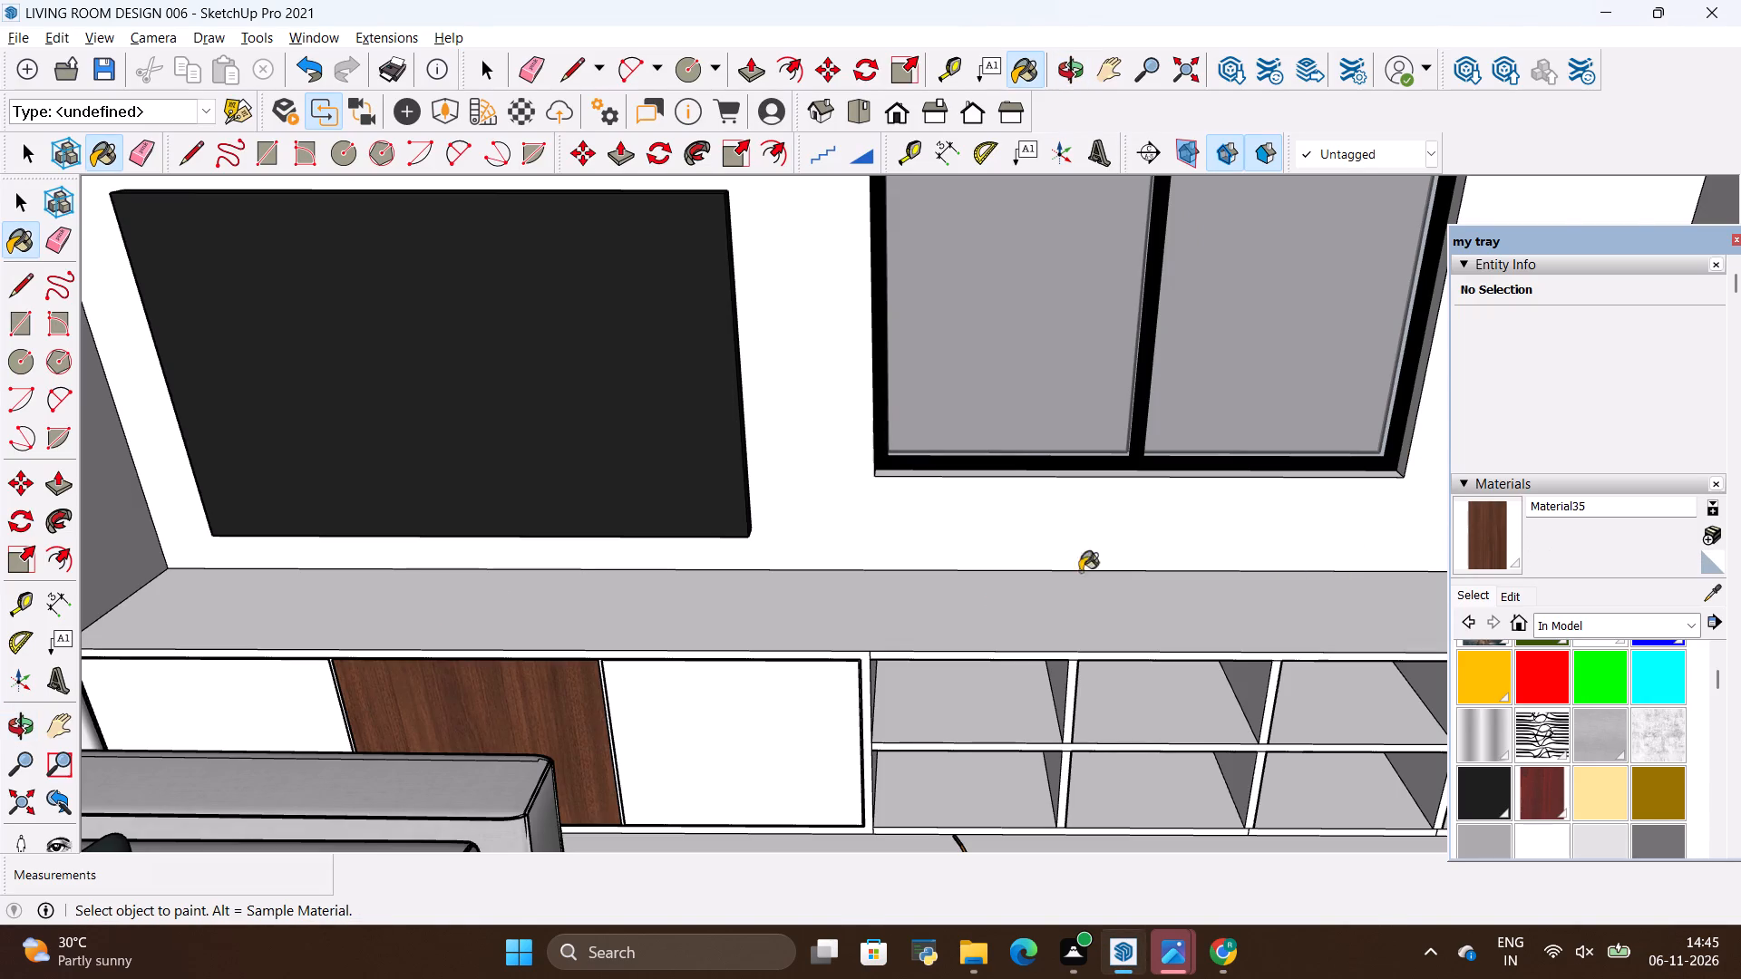
scroll(924, 640, "up", 3)
scroll(607, 651, "up", 8)
left_click(584, 658)
scroll(722, 622, "down", 3)
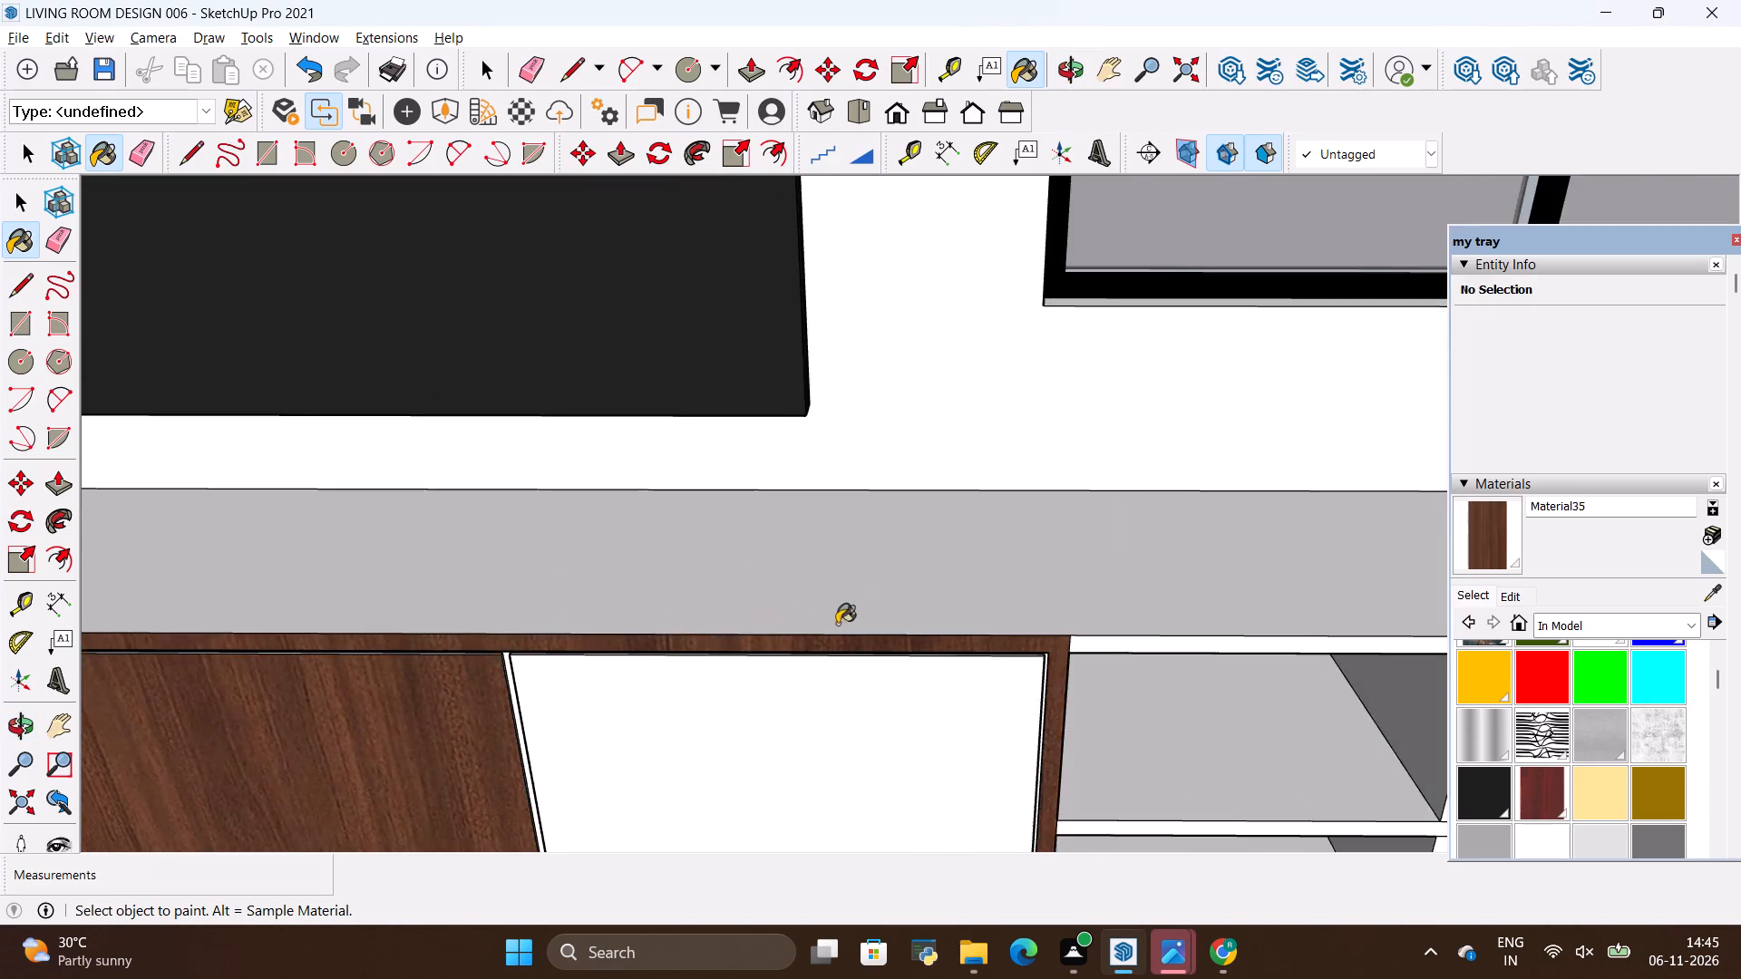
scroll(837, 624, "down", 11)
Paint the TV unit's top surface with the same wood material, consulting the reference photo.
key("alt+Tab")
key("alt+Tab")
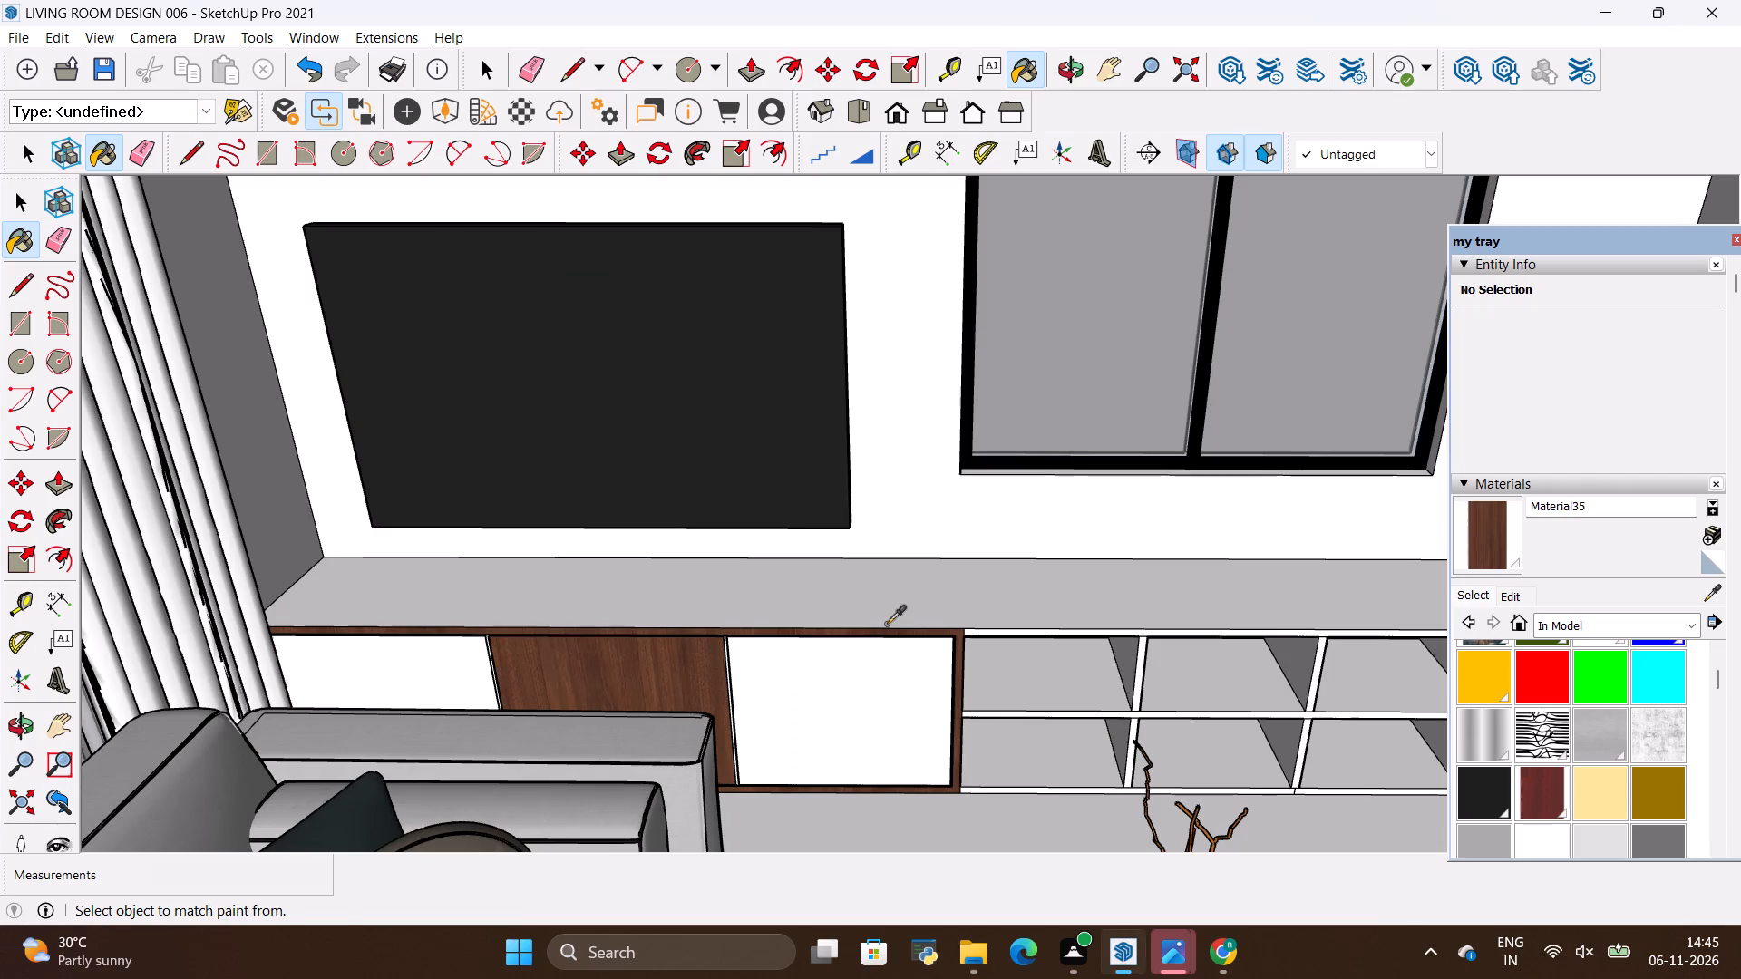
scroll(894, 629, "down", 4)
scroll(999, 631, "up", 4)
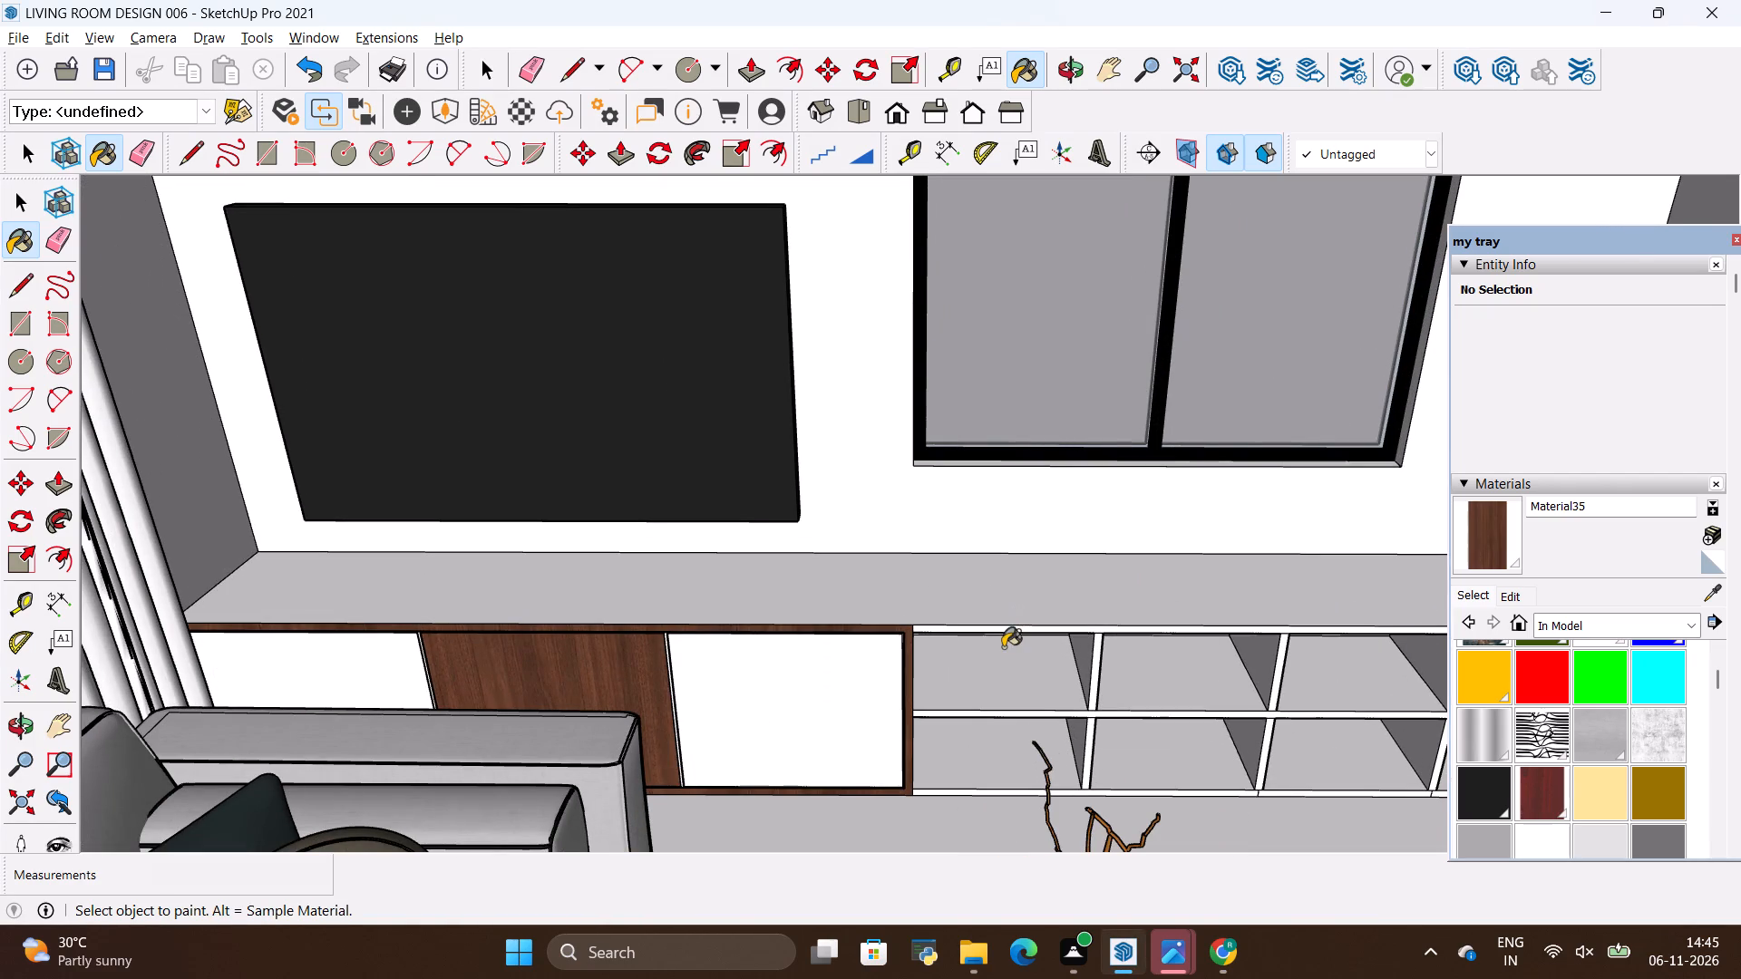
key("alt+Tab")
key("alt+Tab")
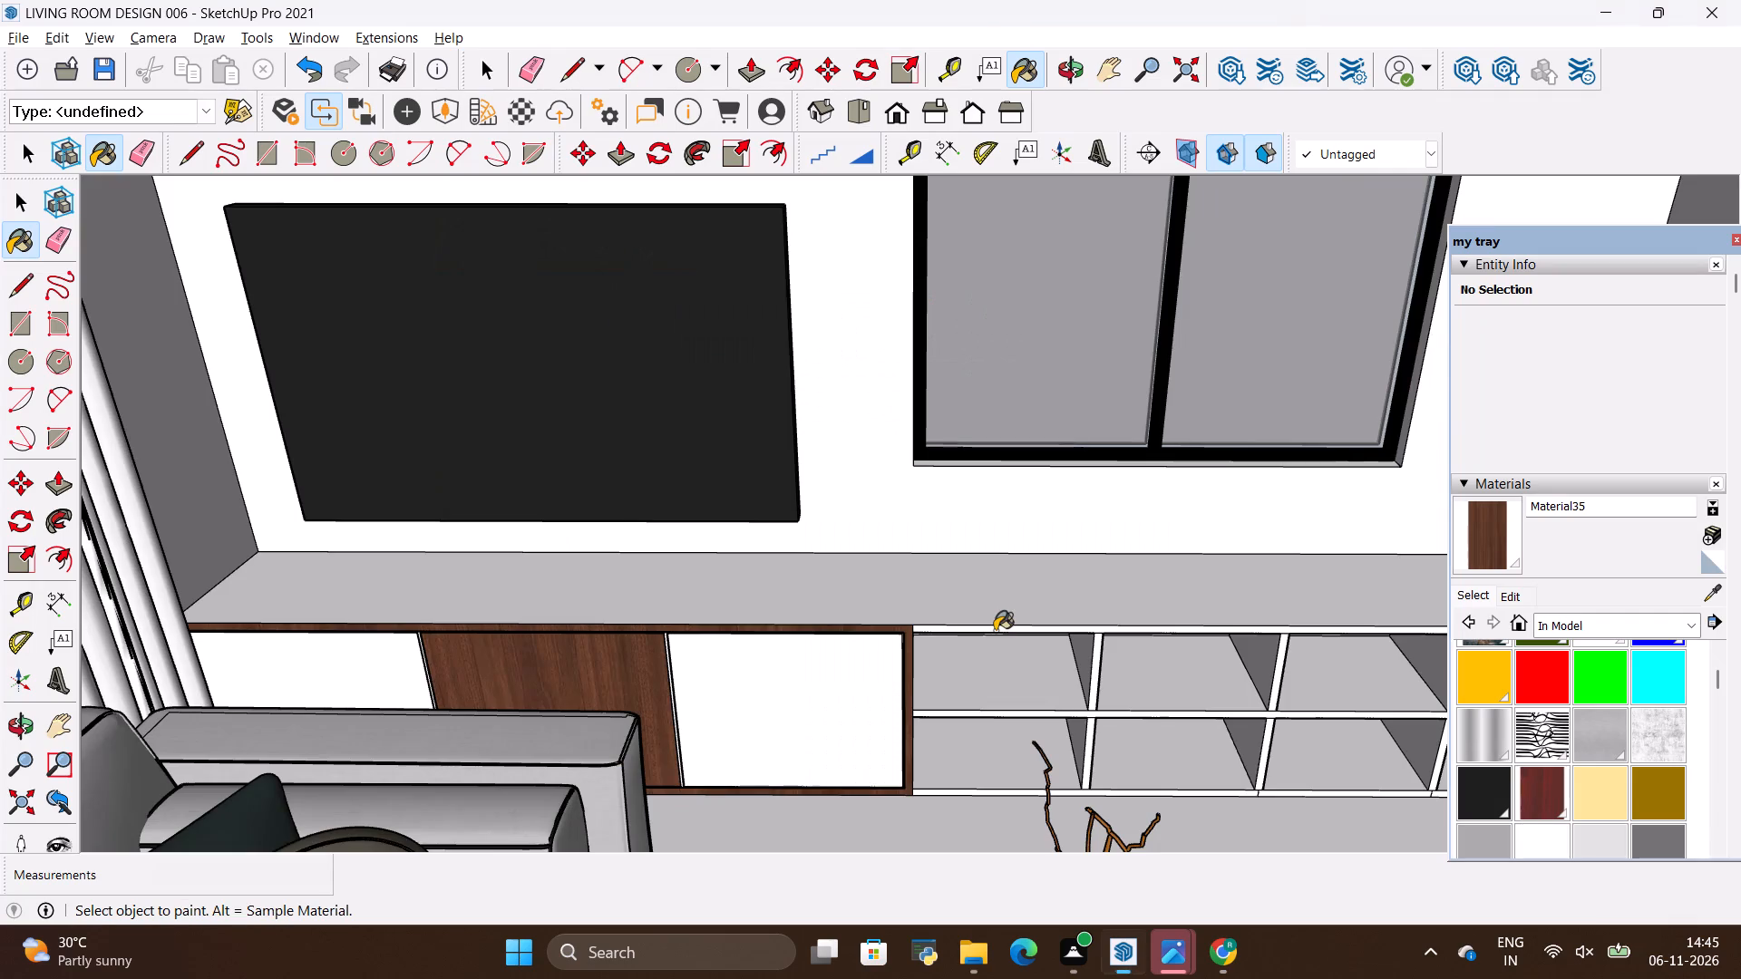
scroll(995, 631, "up", 3)
left_click(998, 621)
Paint the upper compartment nearest the doors, its divider, the top's front edge and the second upper compartment's floor in wood.
left_click(1004, 639)
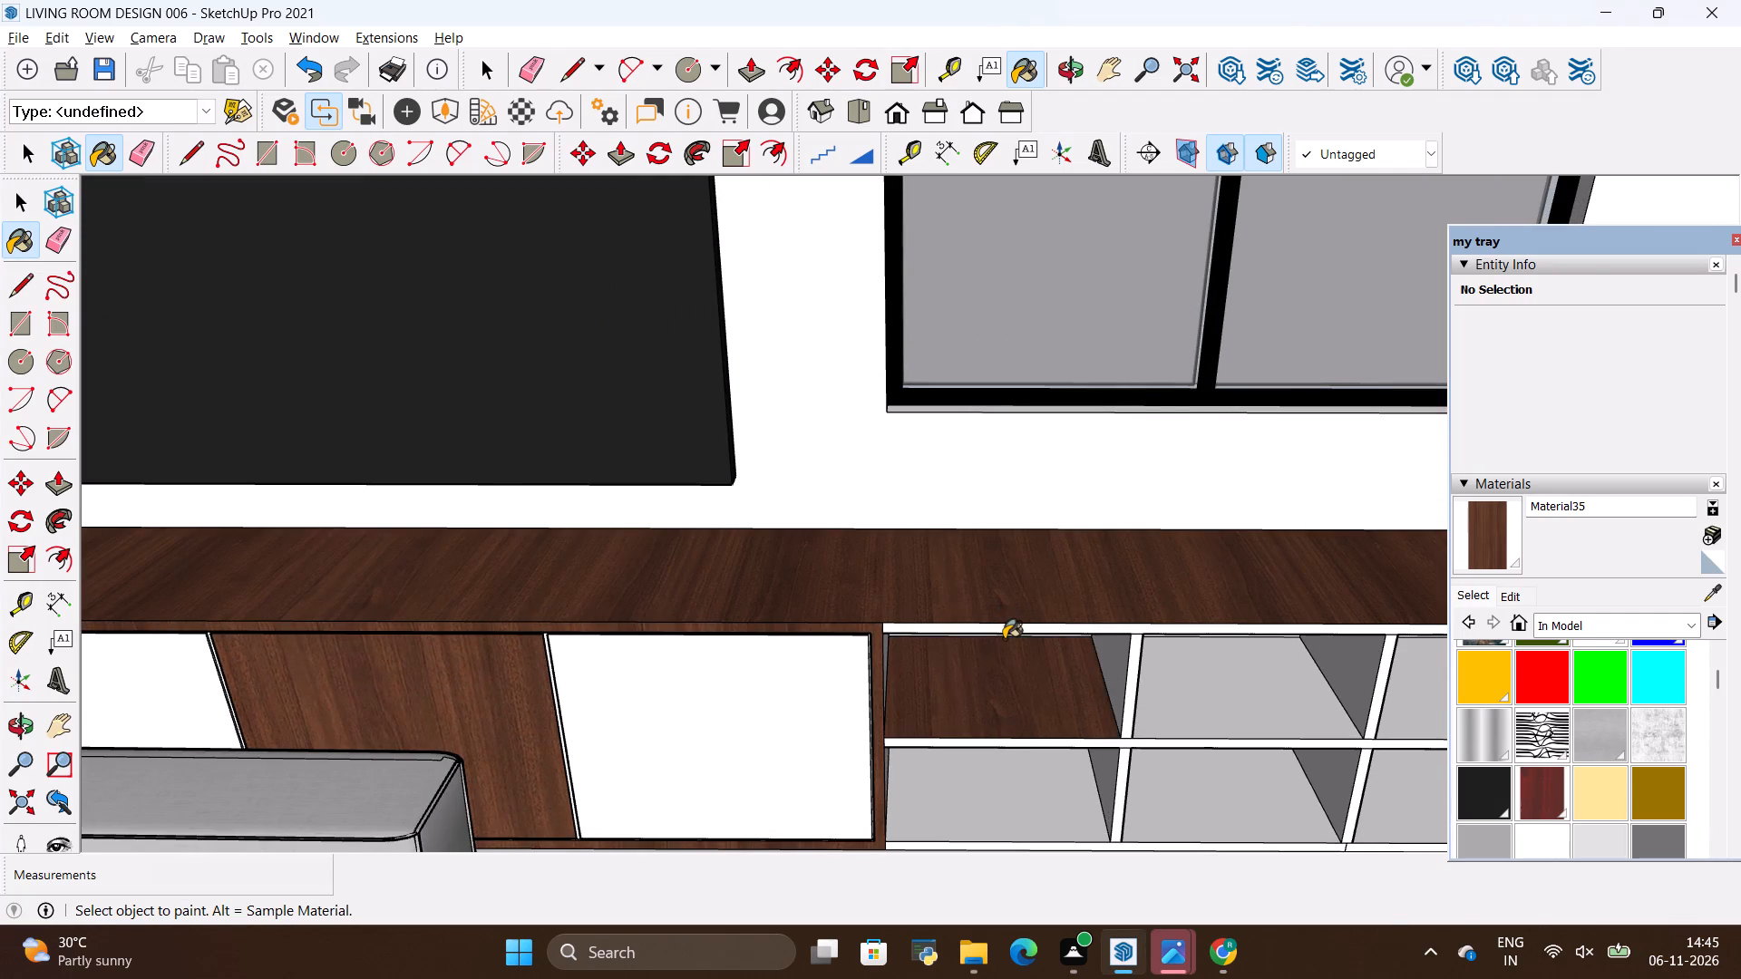
key("alt+Tab")
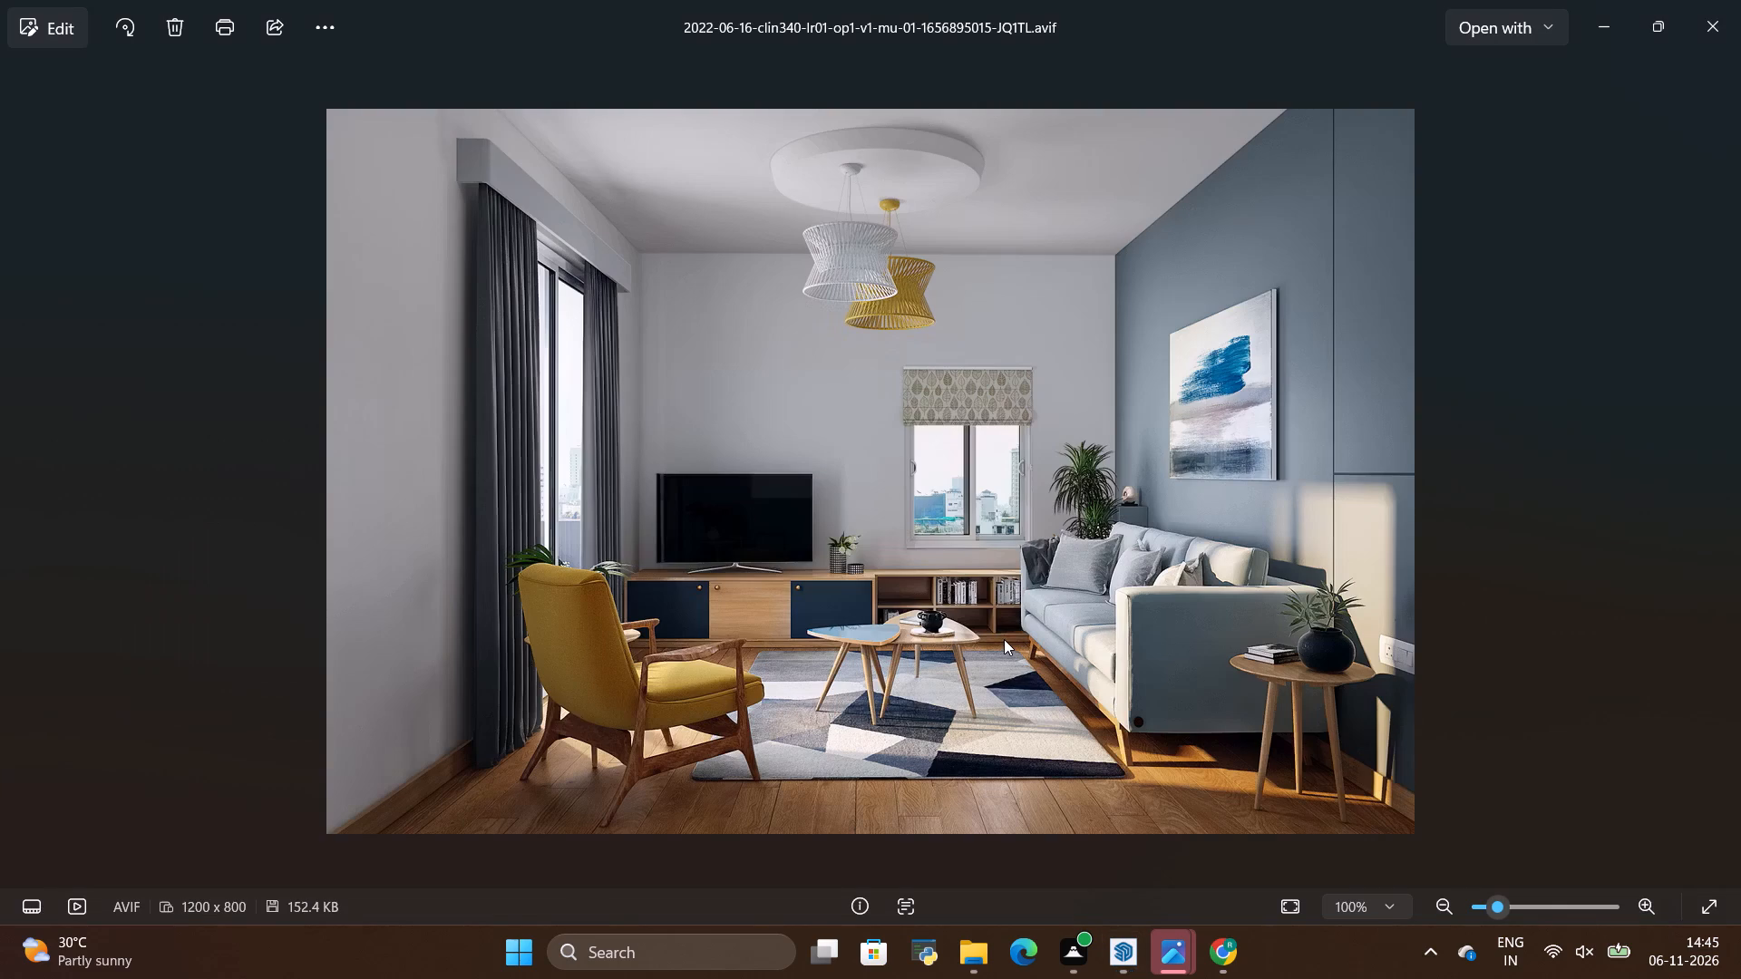
key("alt+Tab")
left_click(1196, 659)
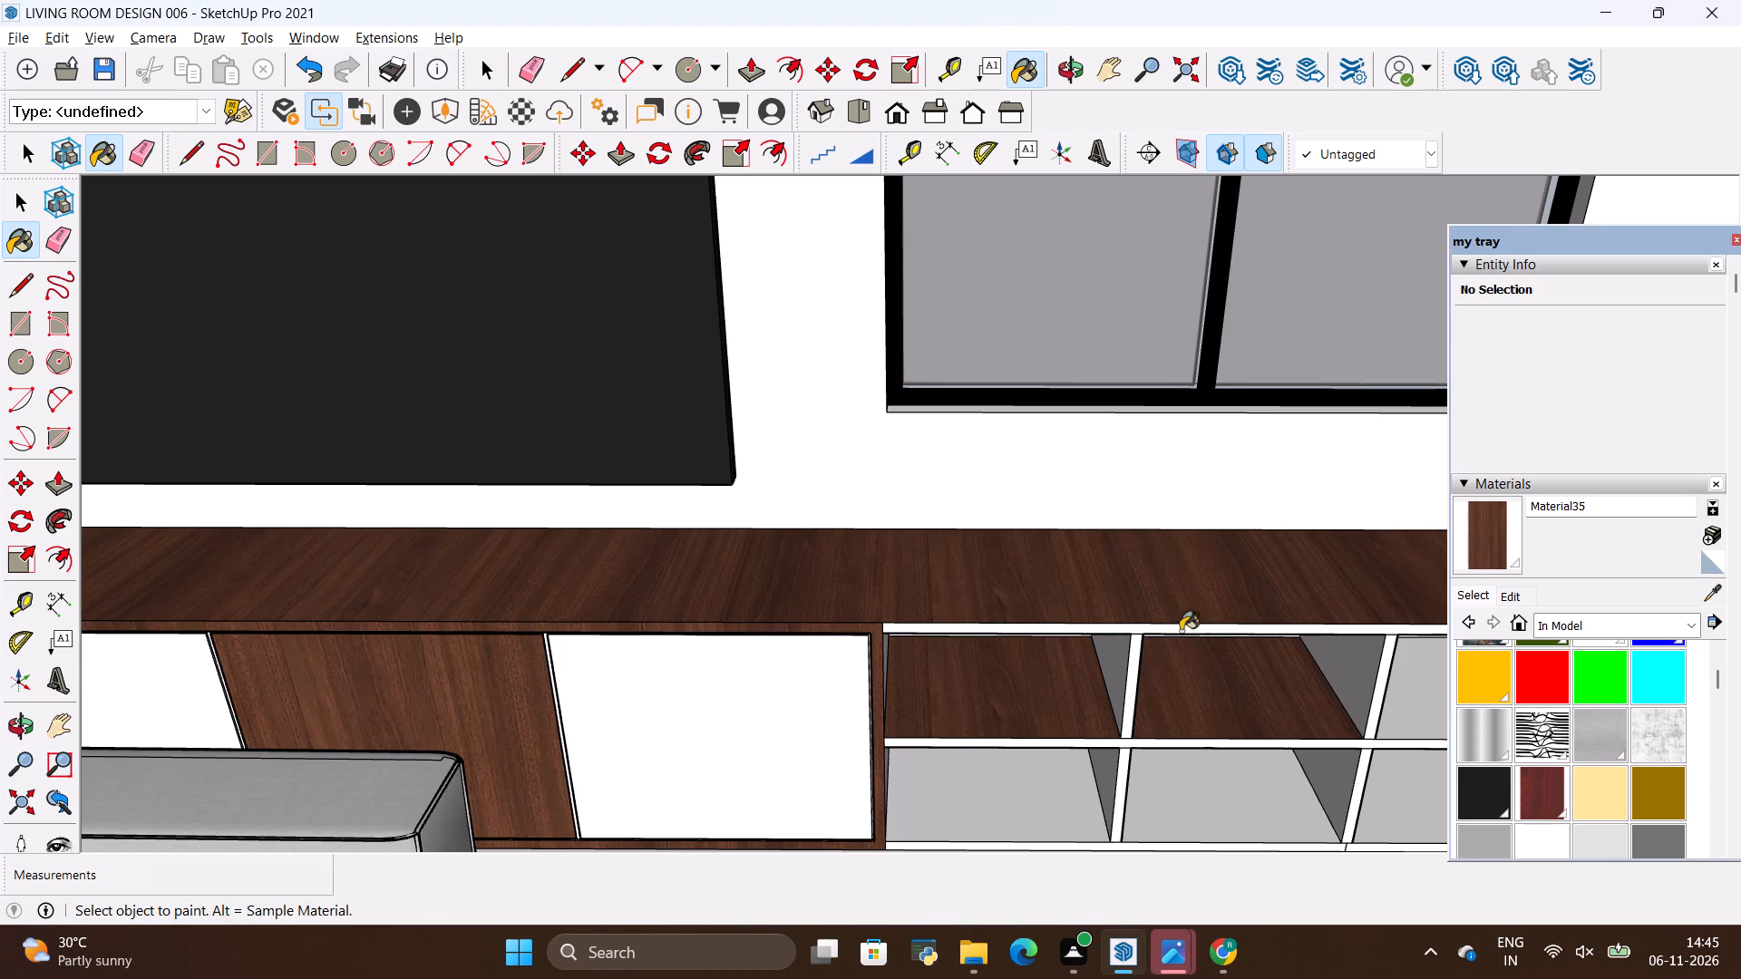
left_click(1181, 631)
left_click(1139, 642)
scroll(1015, 656, "down", 4)
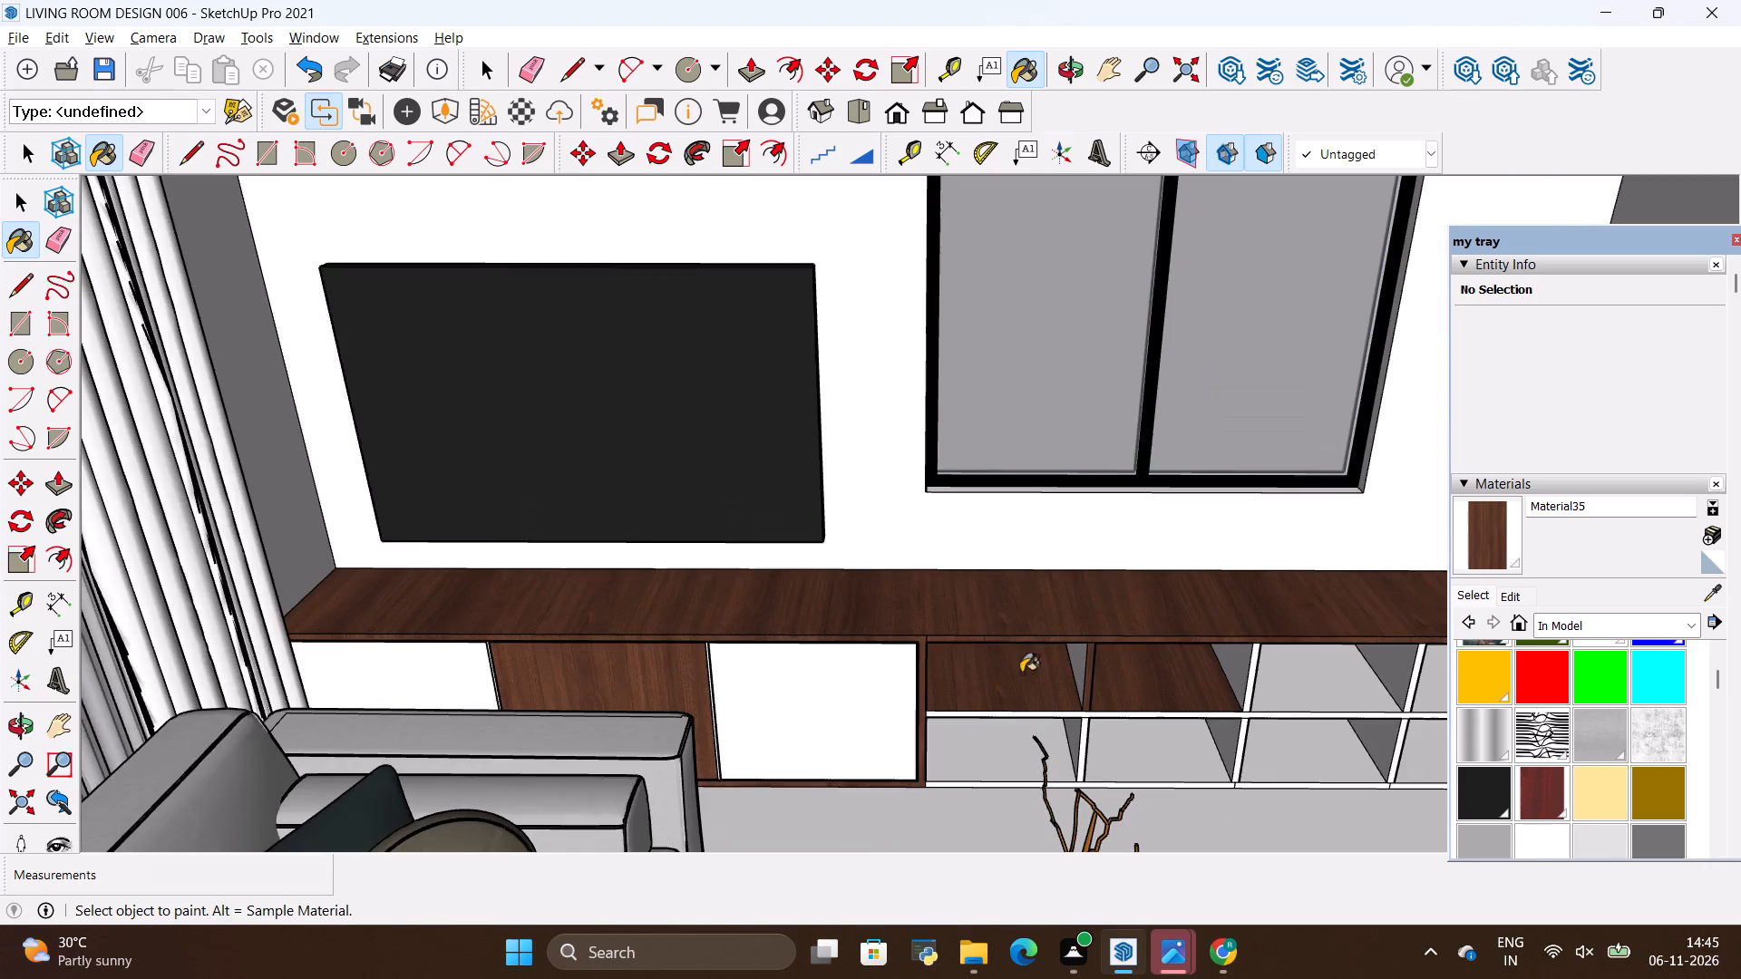
scroll(1026, 677, "up", 8)
left_click(1128, 632)
scroll(1032, 647, "up", 6)
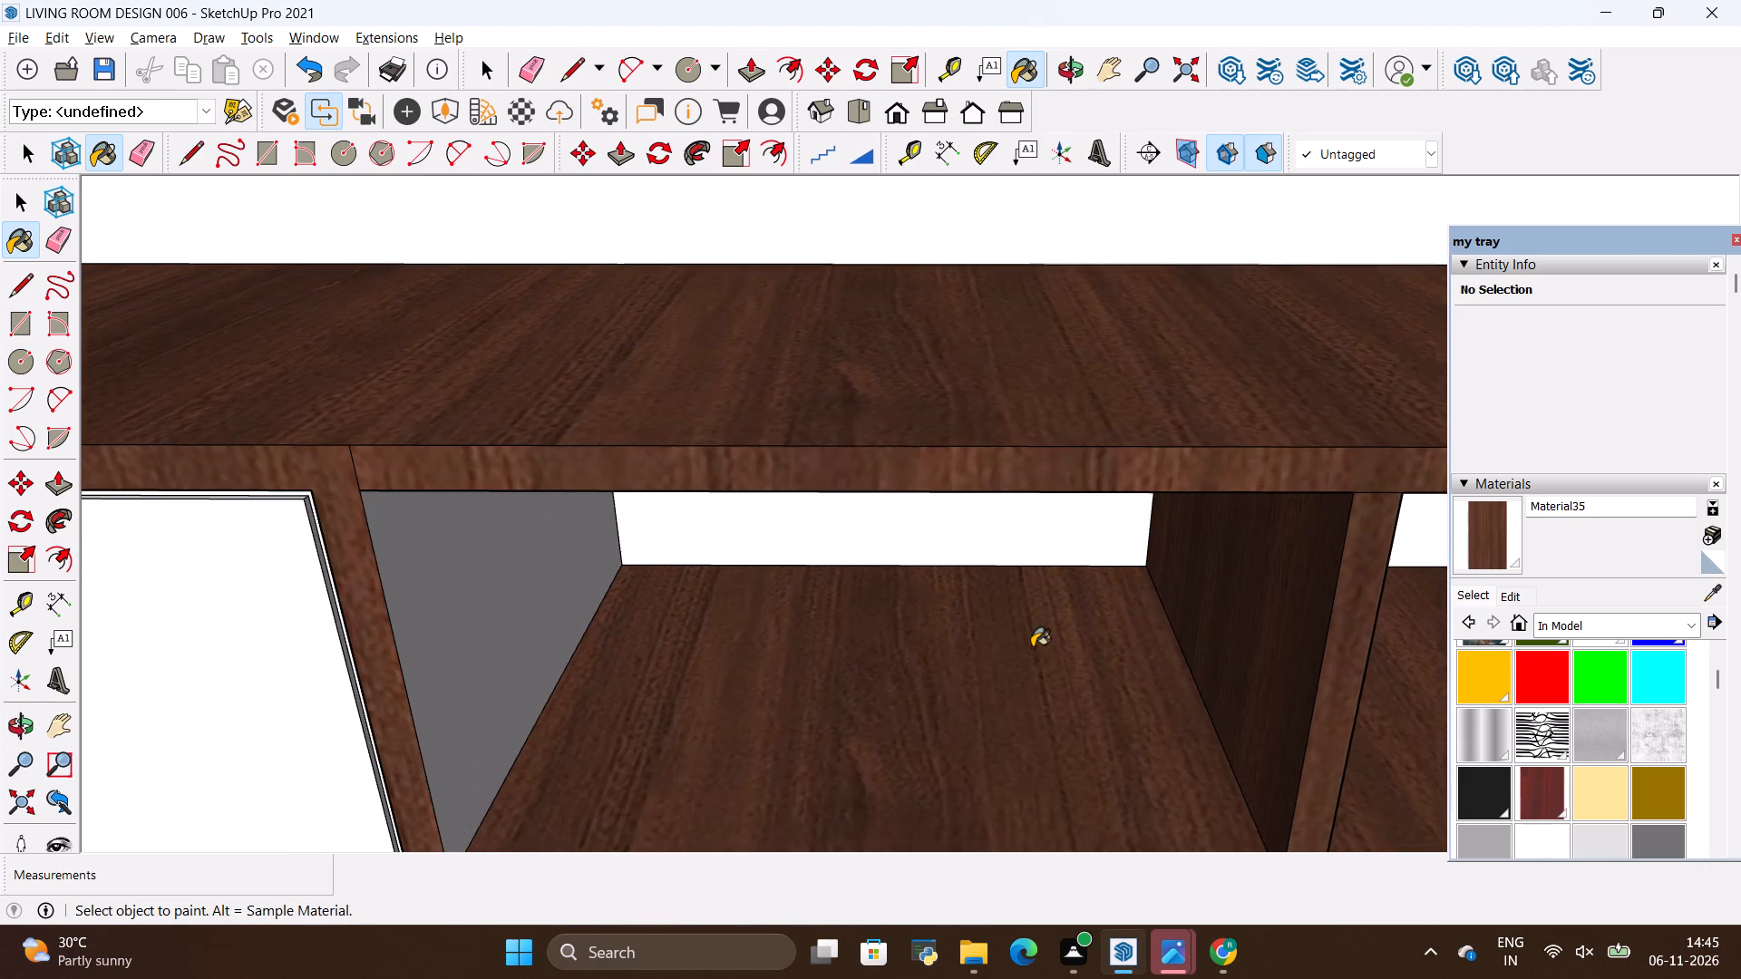
left_click(887, 534)
left_click(501, 596)
Paint the back and both inner sides of the second upper compartment from the doors in wood.
scroll(476, 599, "down", 11)
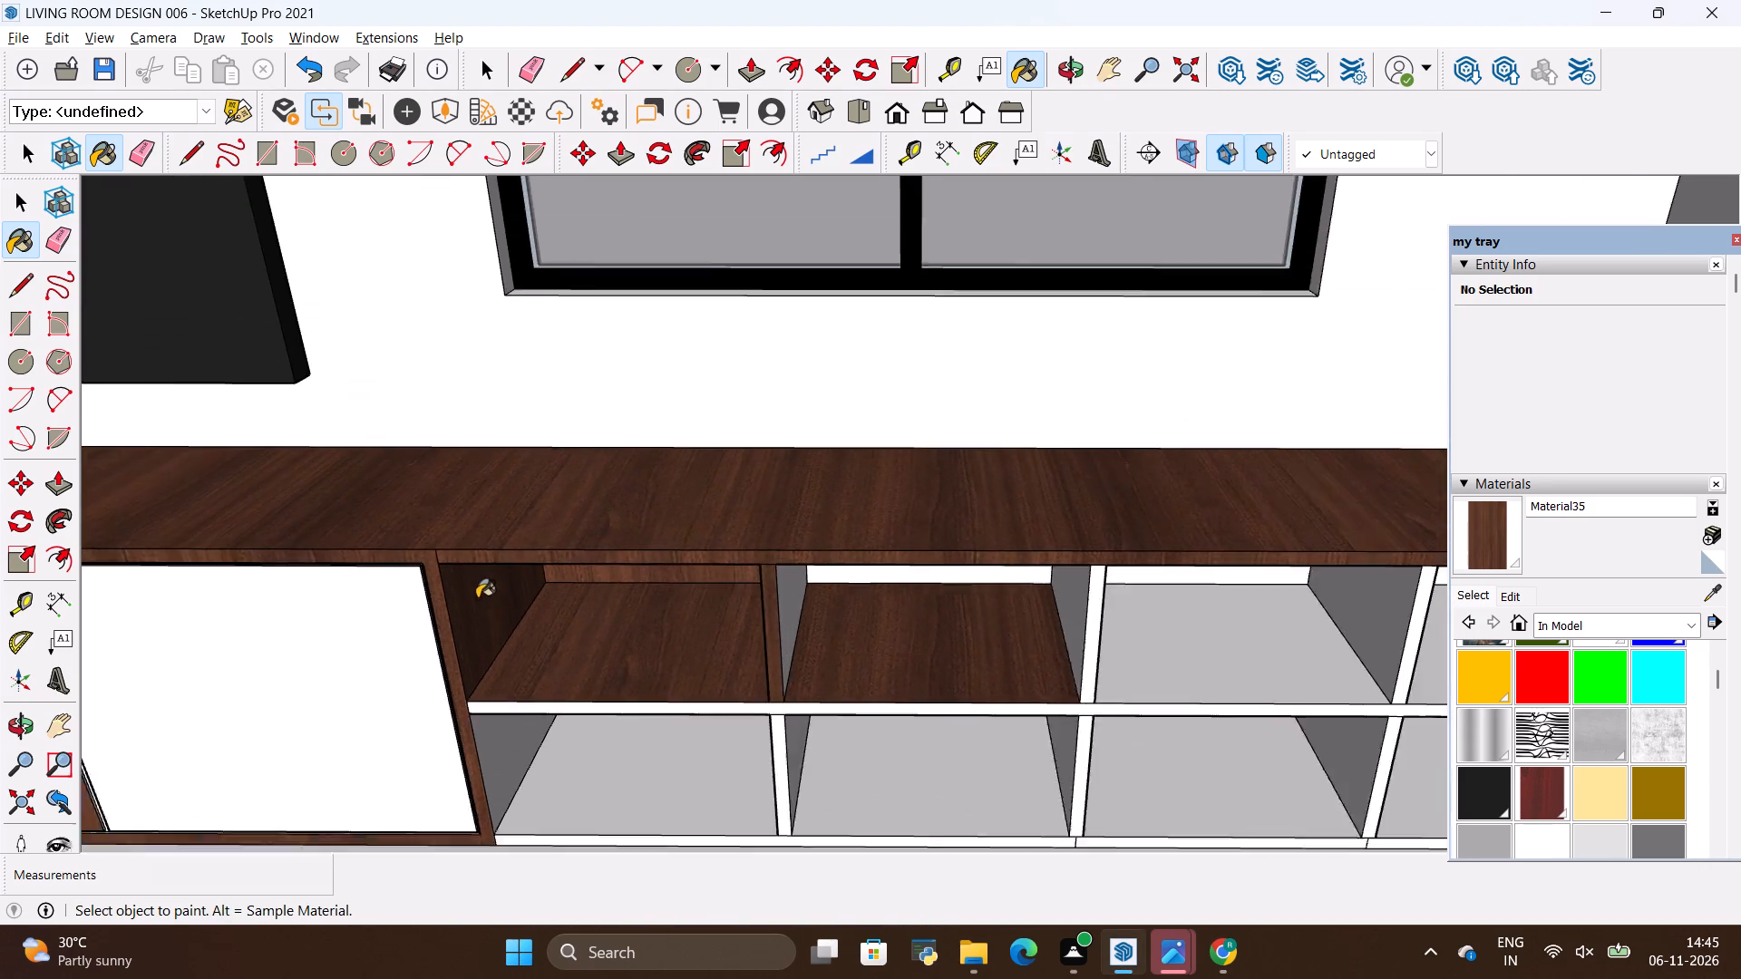
scroll(477, 598, "down", 1)
scroll(822, 597, "up", 8)
left_click_drag(849, 542, 832, 552)
left_click(590, 626)
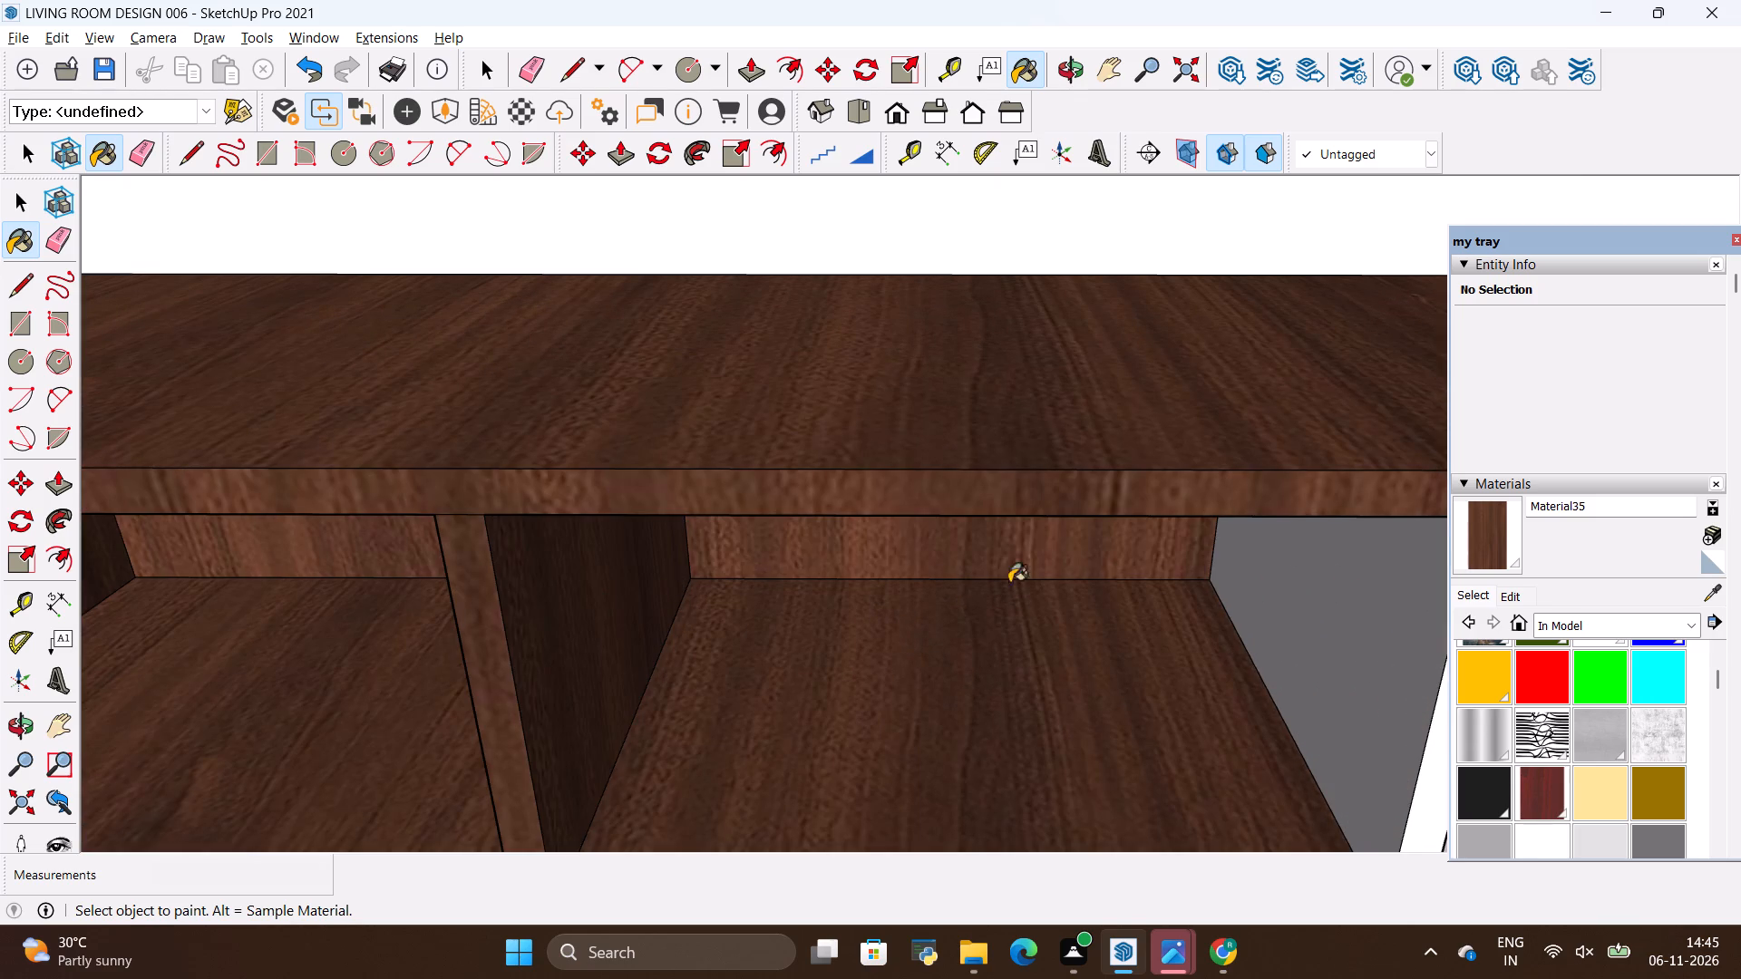
left_click(1275, 589)
scroll(823, 557, "down", 9)
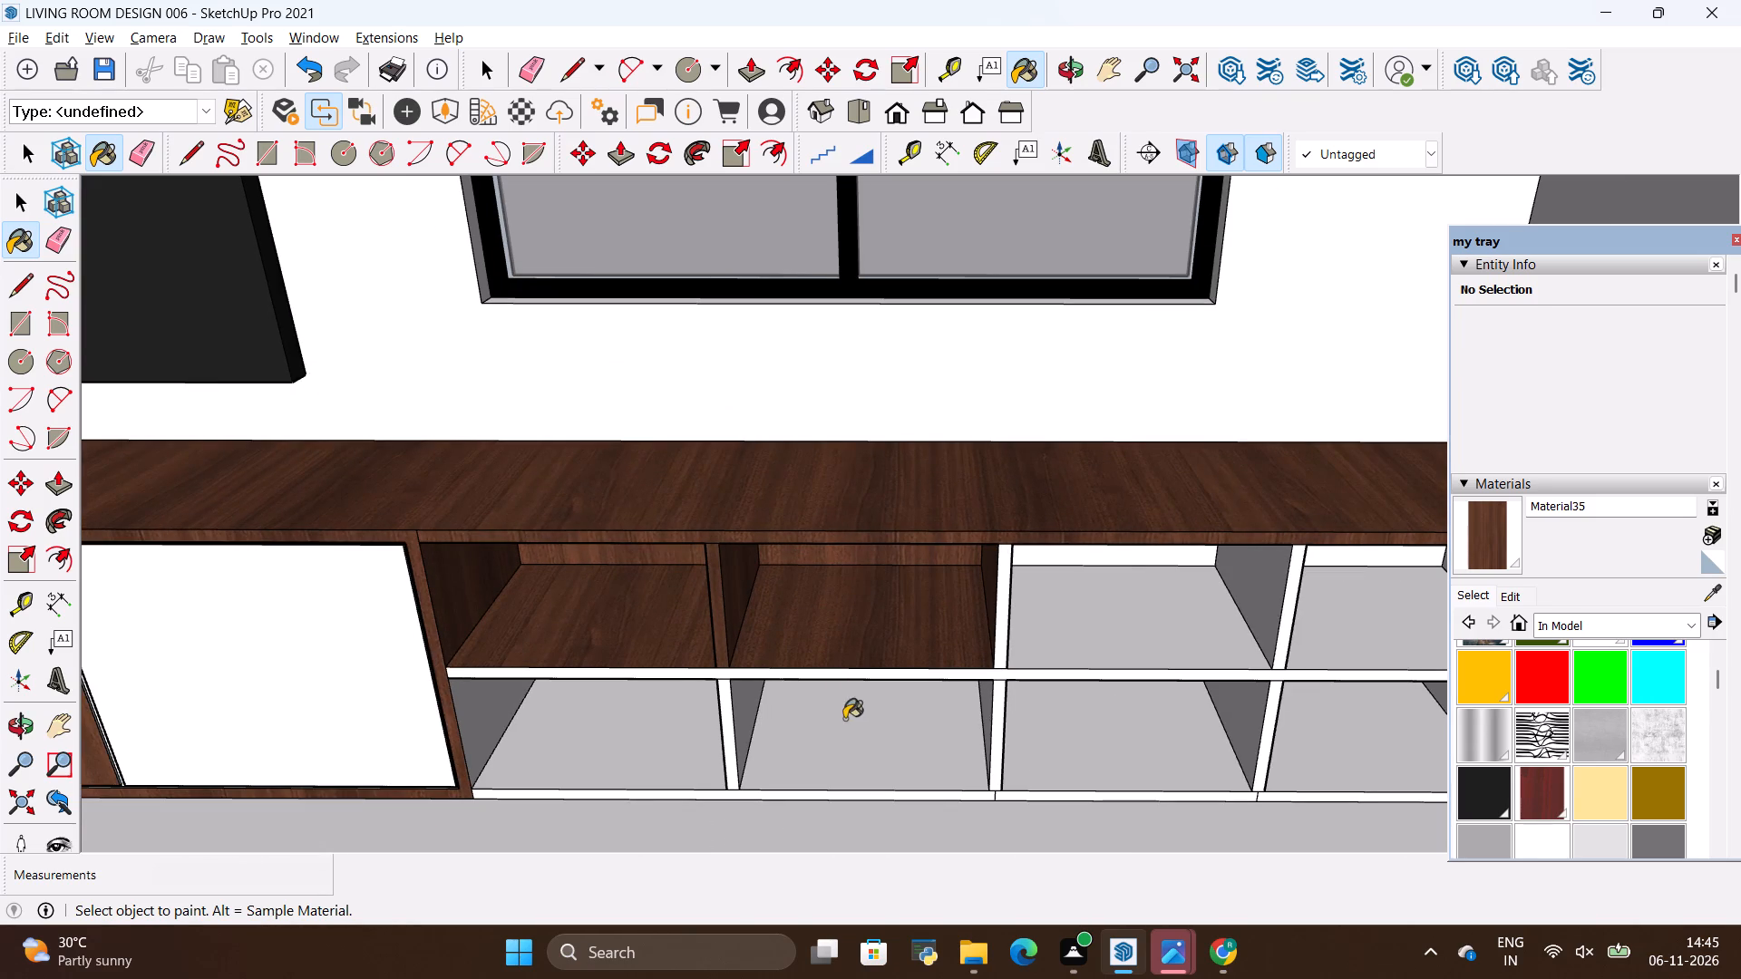
Paint the floors and inner sides of the two lower compartments nearest the doors, plus the middle shelf's edge and lower divider edge.
left_click(845, 719)
left_click(645, 739)
left_click(758, 722)
left_click(735, 716)
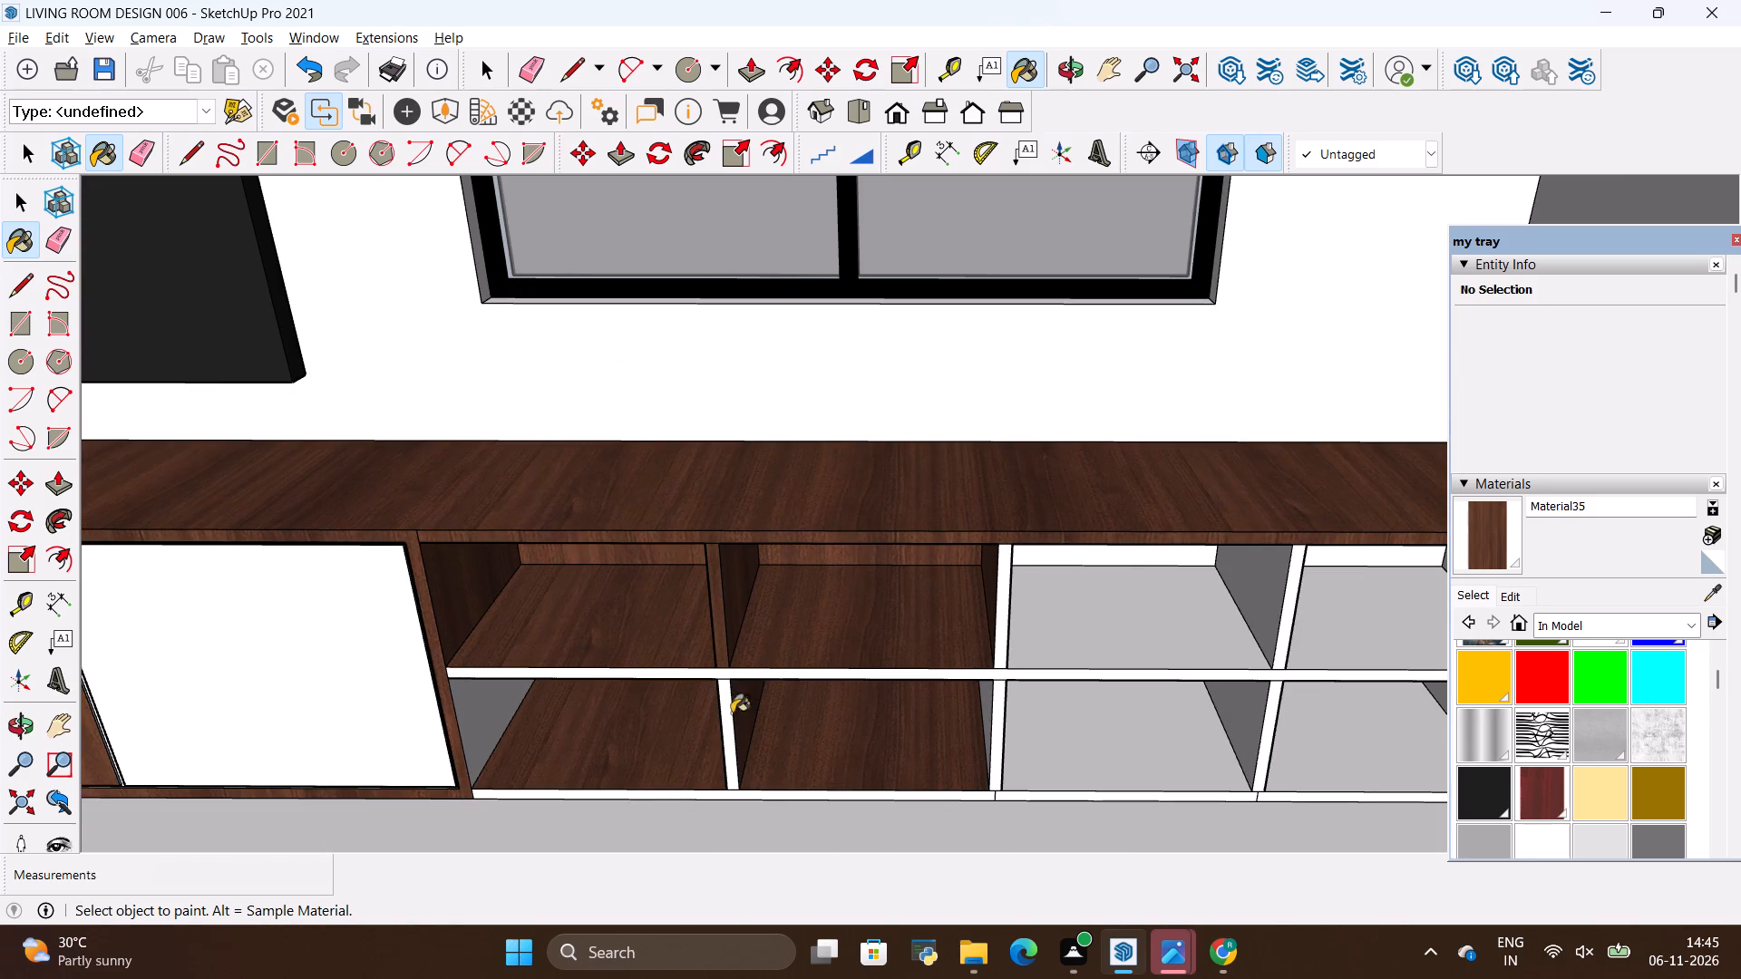
left_click_drag(481, 713, 481, 703)
scroll(662, 684, "up", 5)
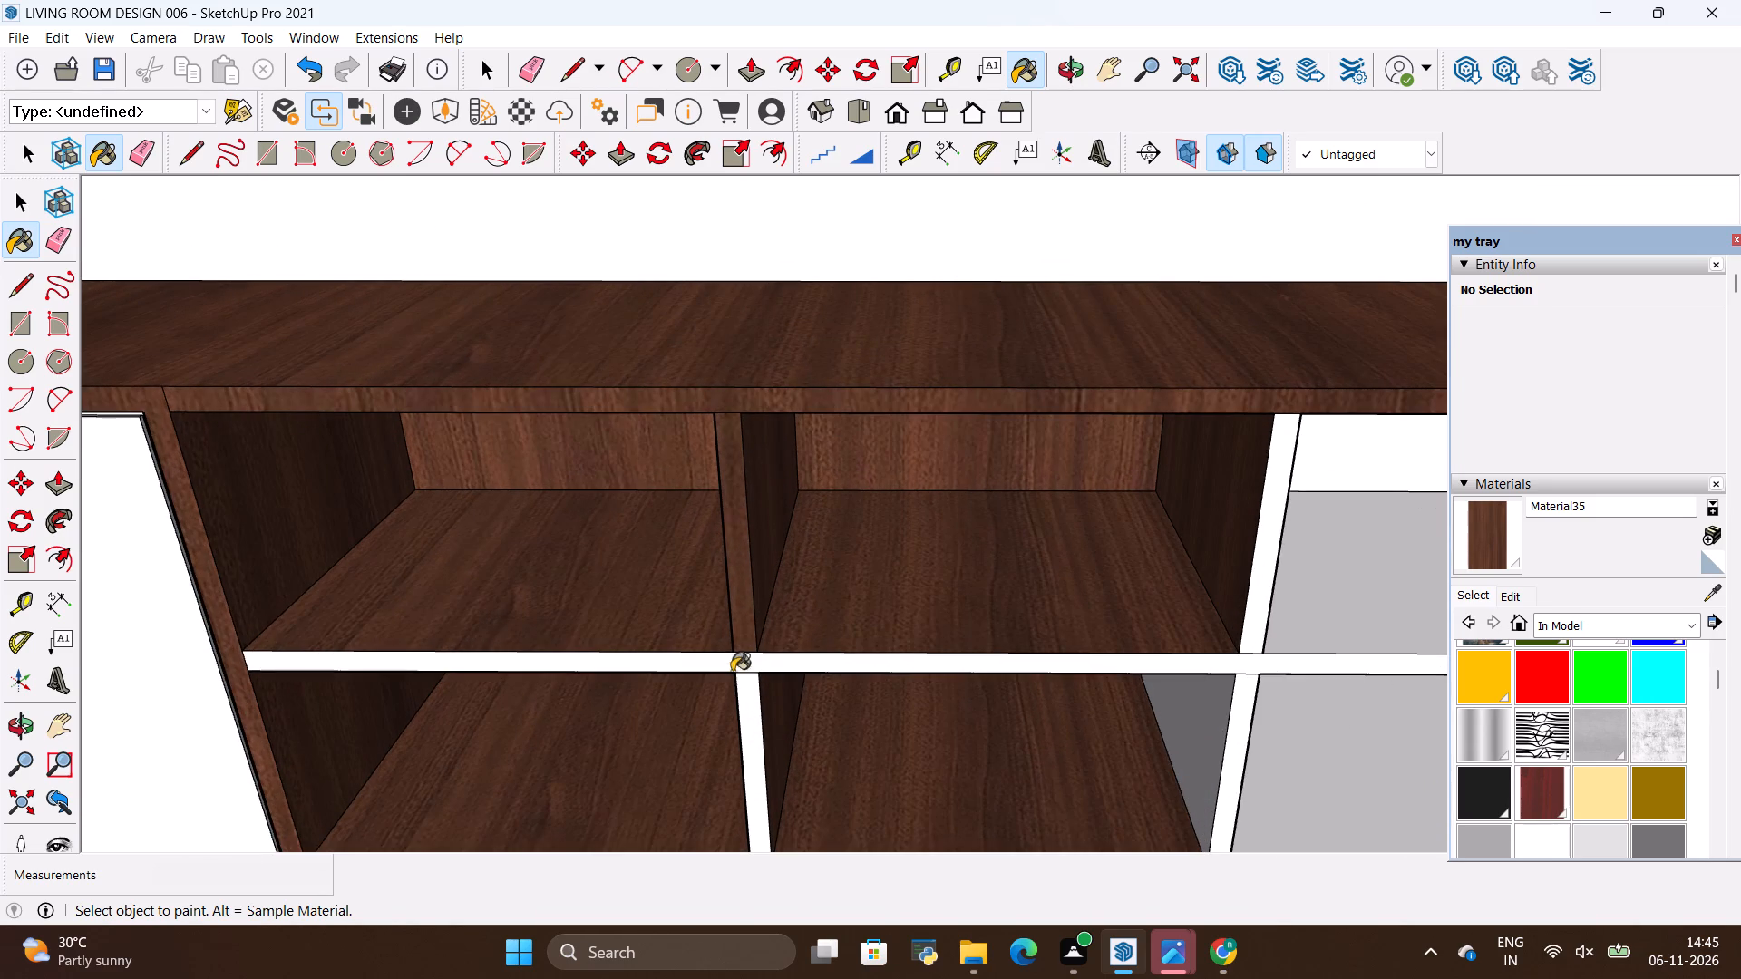
left_click(734, 659)
left_click(754, 690)
Check the open shelves' finish in the reference photo and return to the TV unit's shelving in the model.
key("alt+Tab")
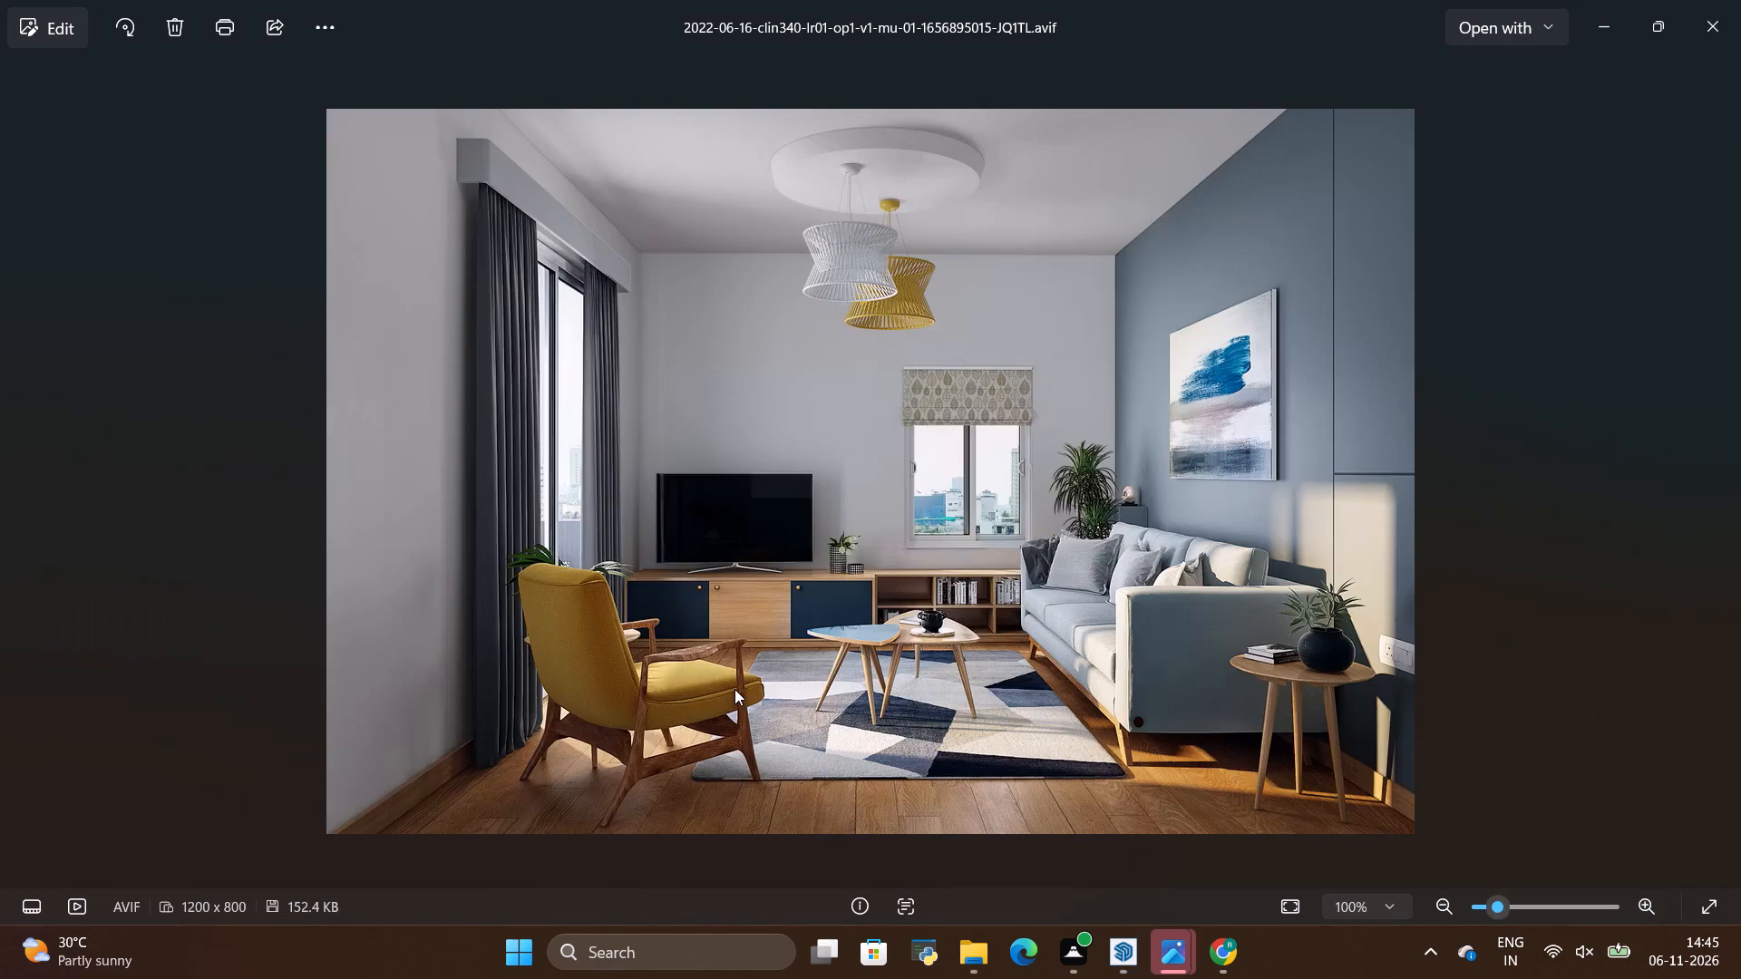
key("alt+Tab")
scroll(653, 687, "down", 14)
scroll(841, 667, "up", 3)
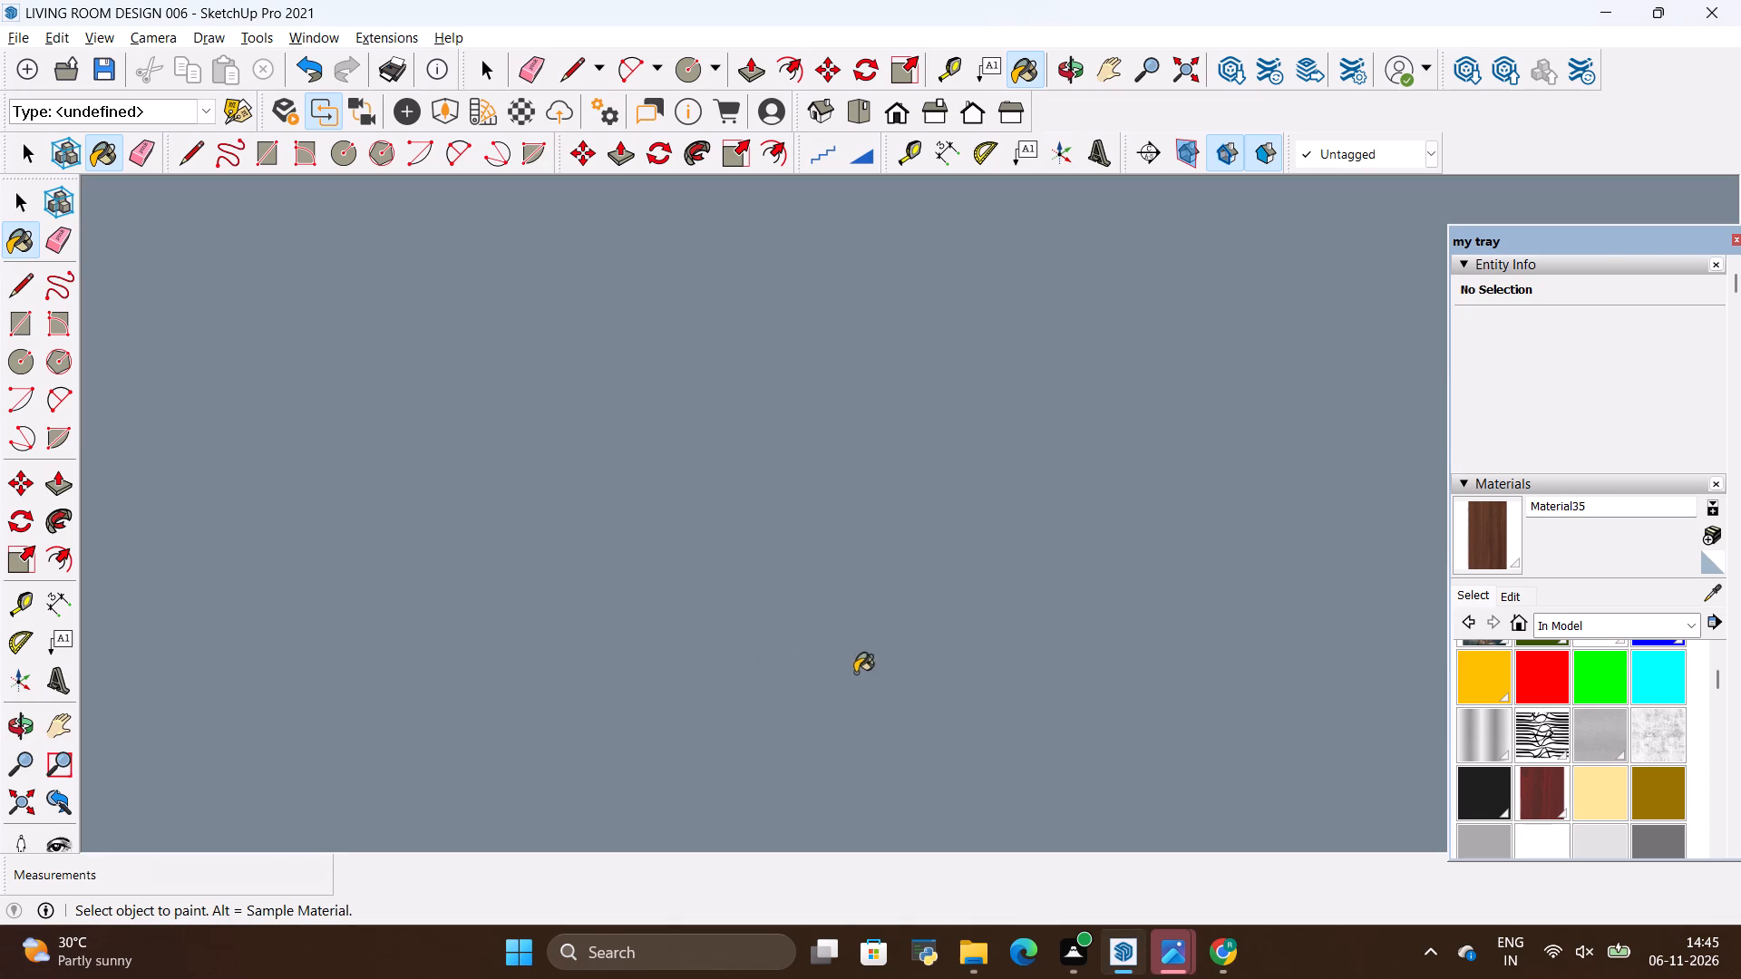
scroll(855, 673, "up", 1)
scroll(995, 750, "down", 4)
scroll(1175, 740, "down", 20)
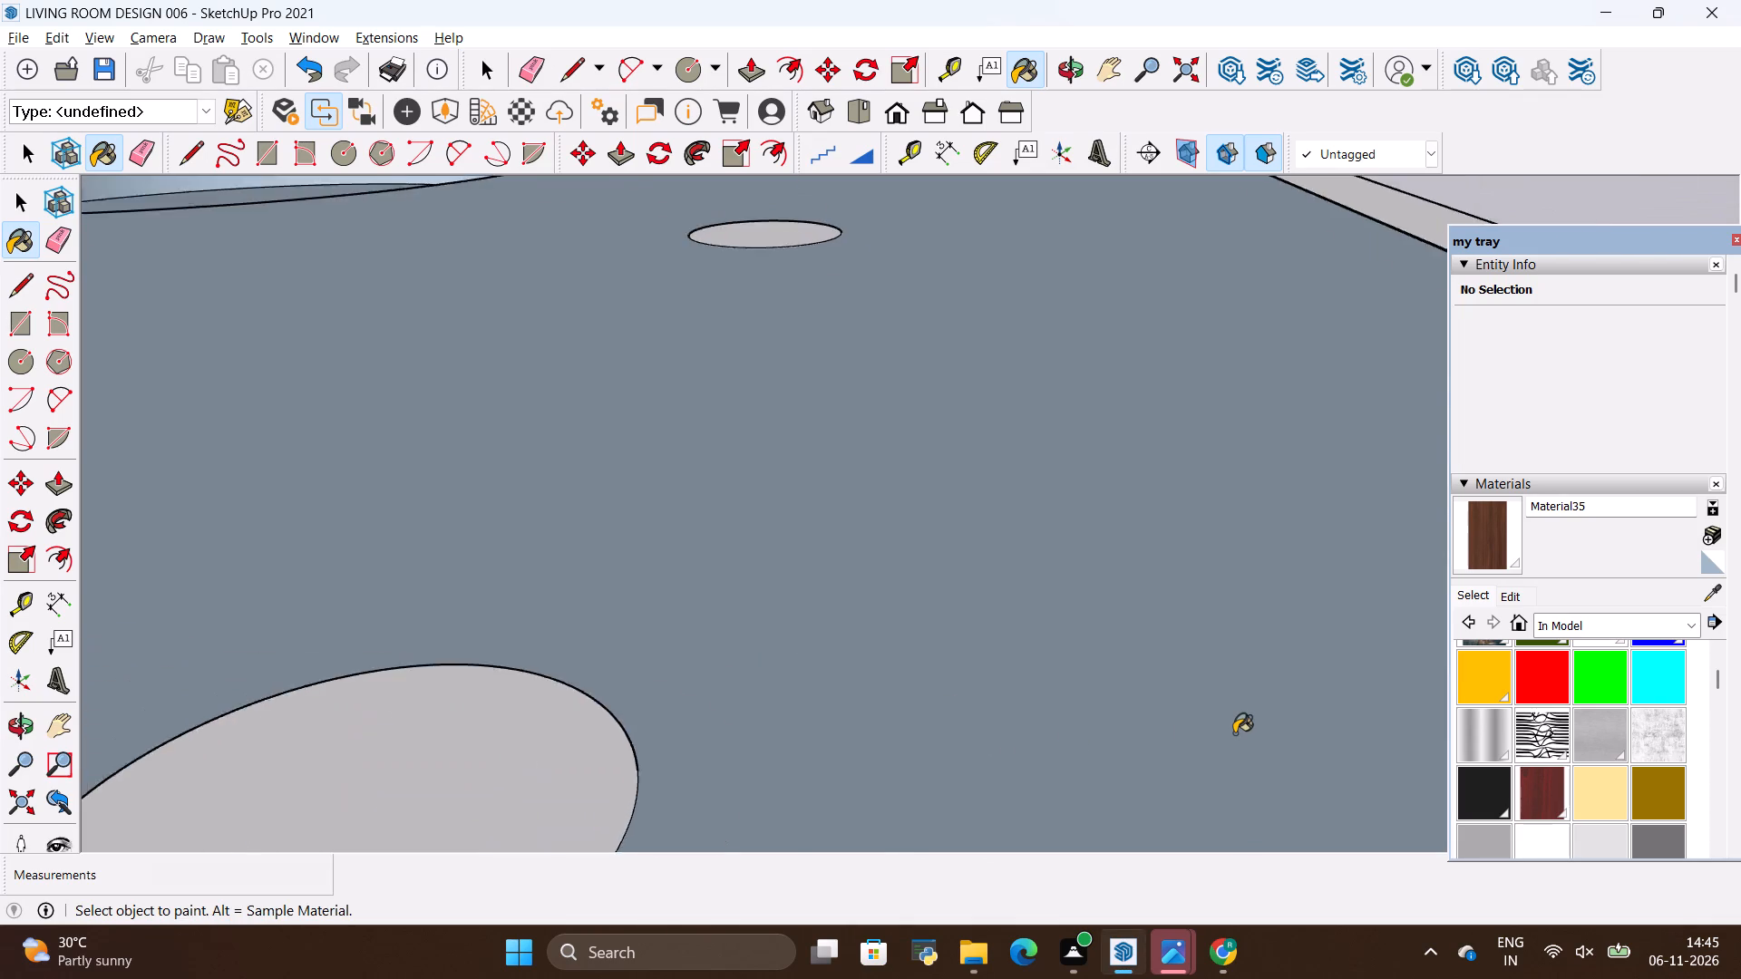
scroll(1234, 733, "down", 18)
scroll(886, 712, "up", 10)
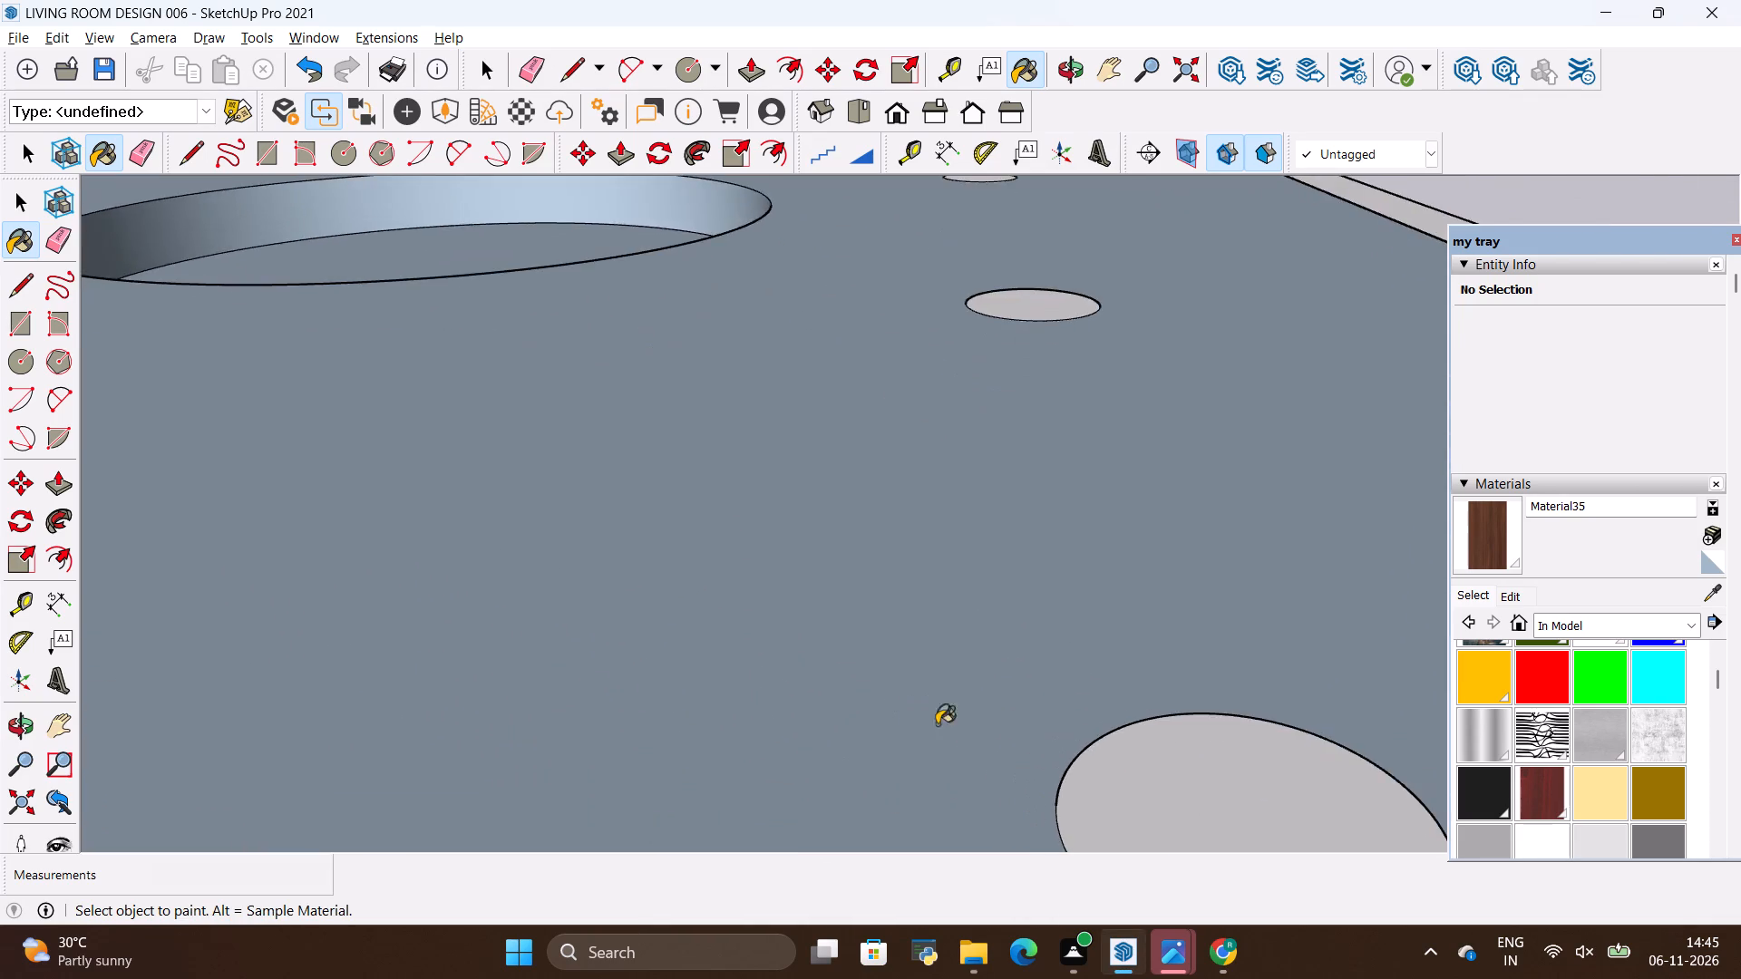
scroll(1008, 752, "up", 20)
scroll(1008, 752, "up", 10)
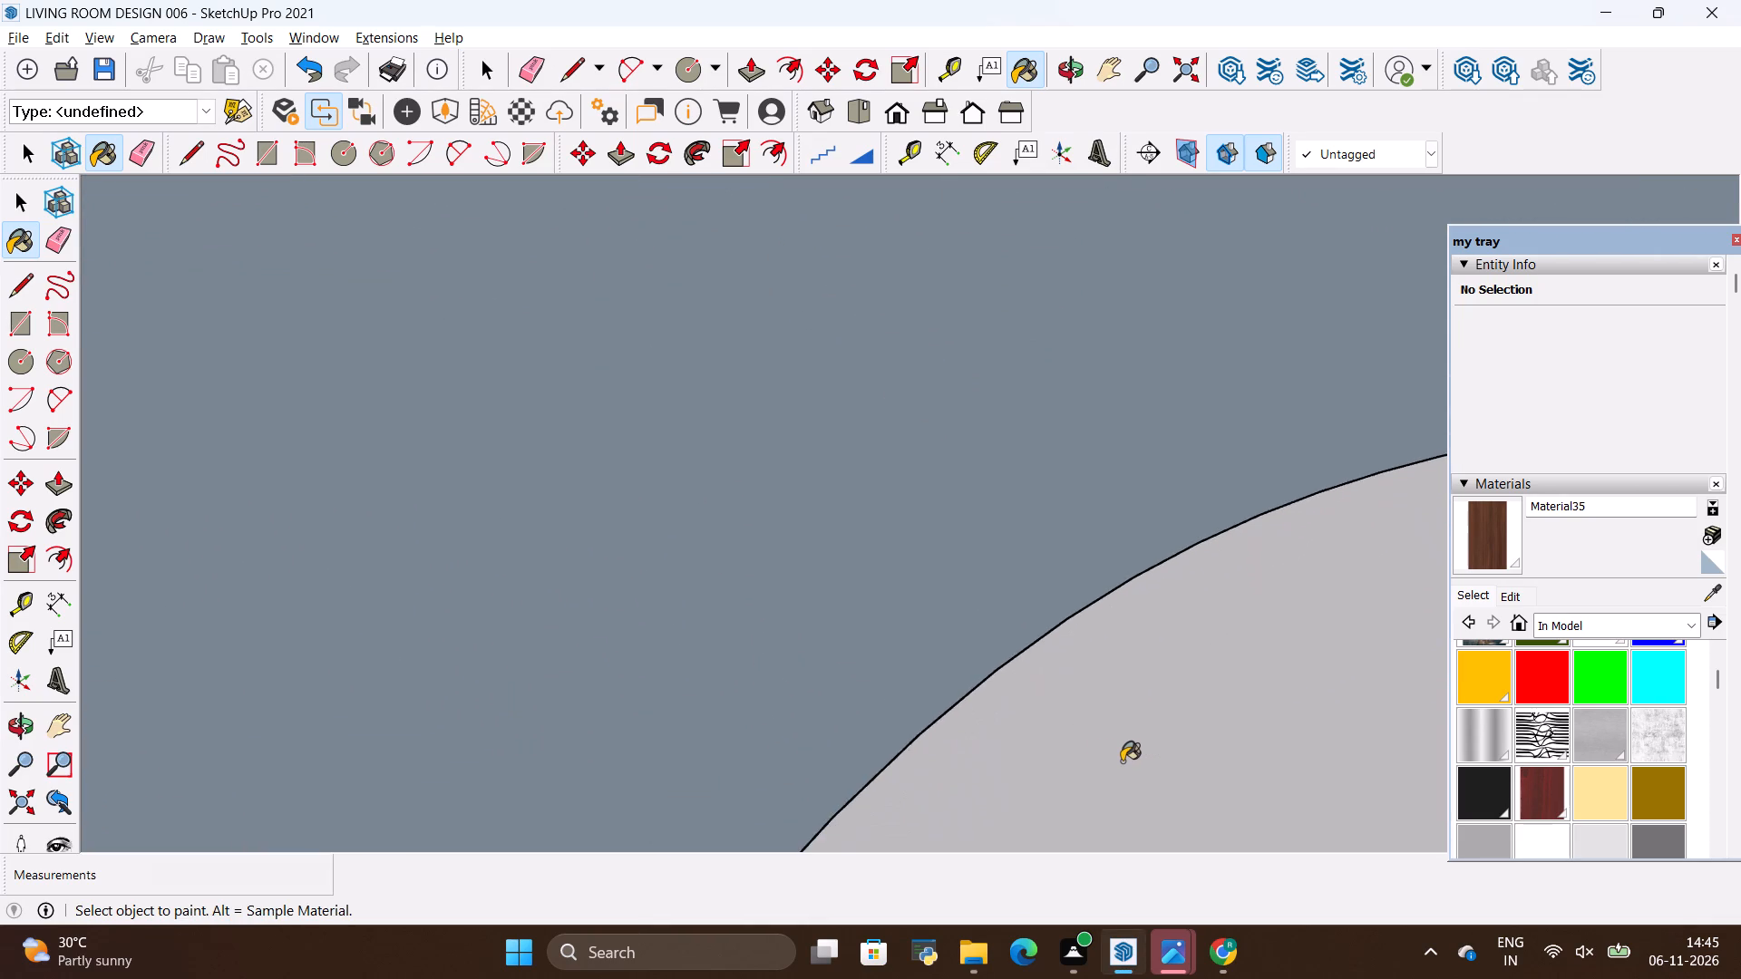
scroll(1122, 761, "up", 17)
scroll(944, 739, "up", 4)
scroll(929, 607, "up", 2)
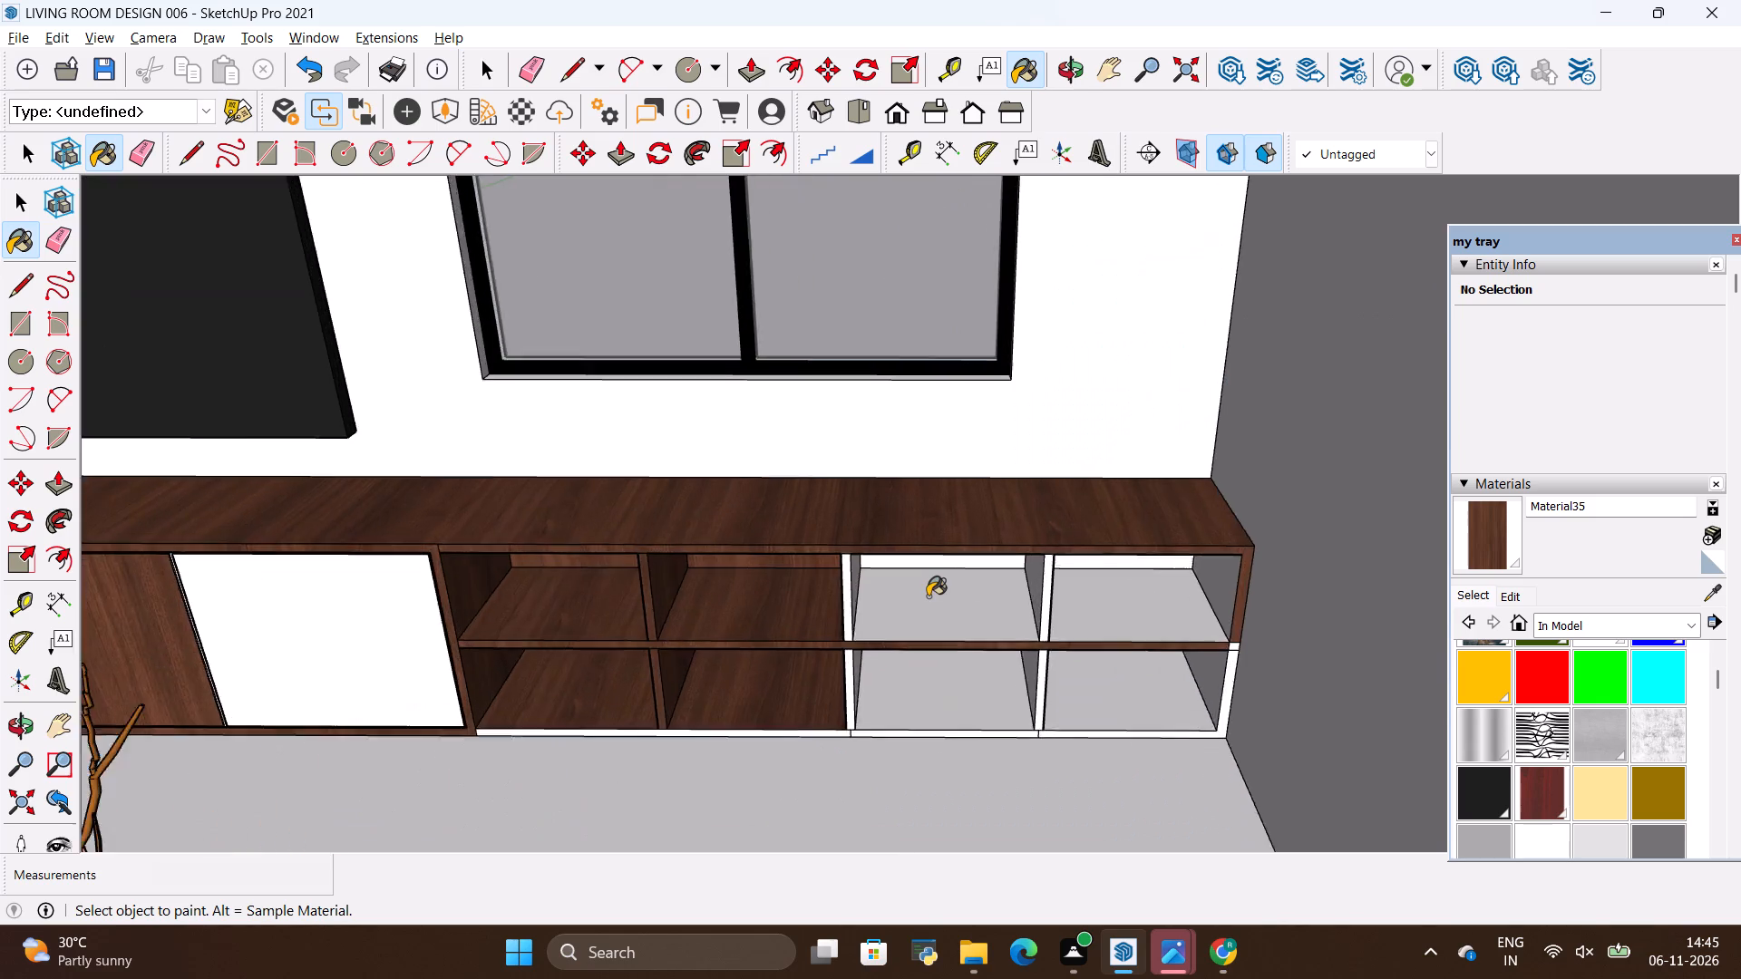
Paint the third shelf column's floors and inner sides, along with its upper back panel, in the wood material.
scroll(928, 596, "up", 7)
left_click(928, 608)
left_click(765, 609)
left_click(733, 592)
left_click(875, 510)
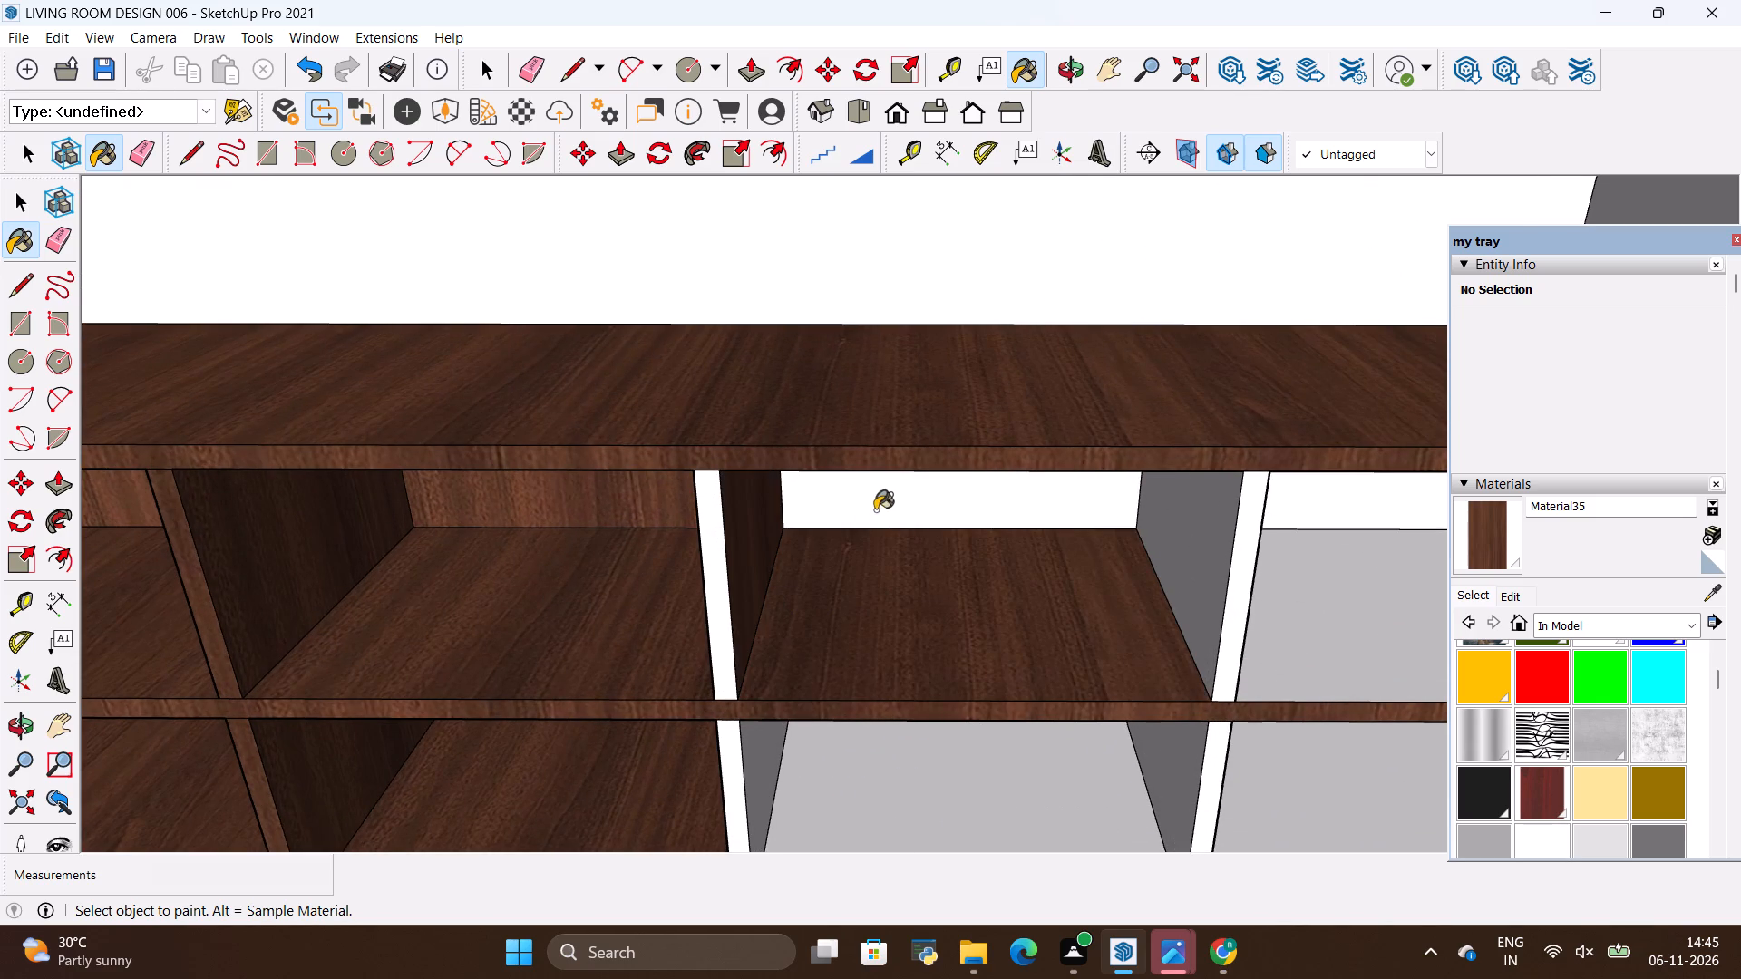
left_click(875, 732)
left_click(798, 741)
left_click(760, 748)
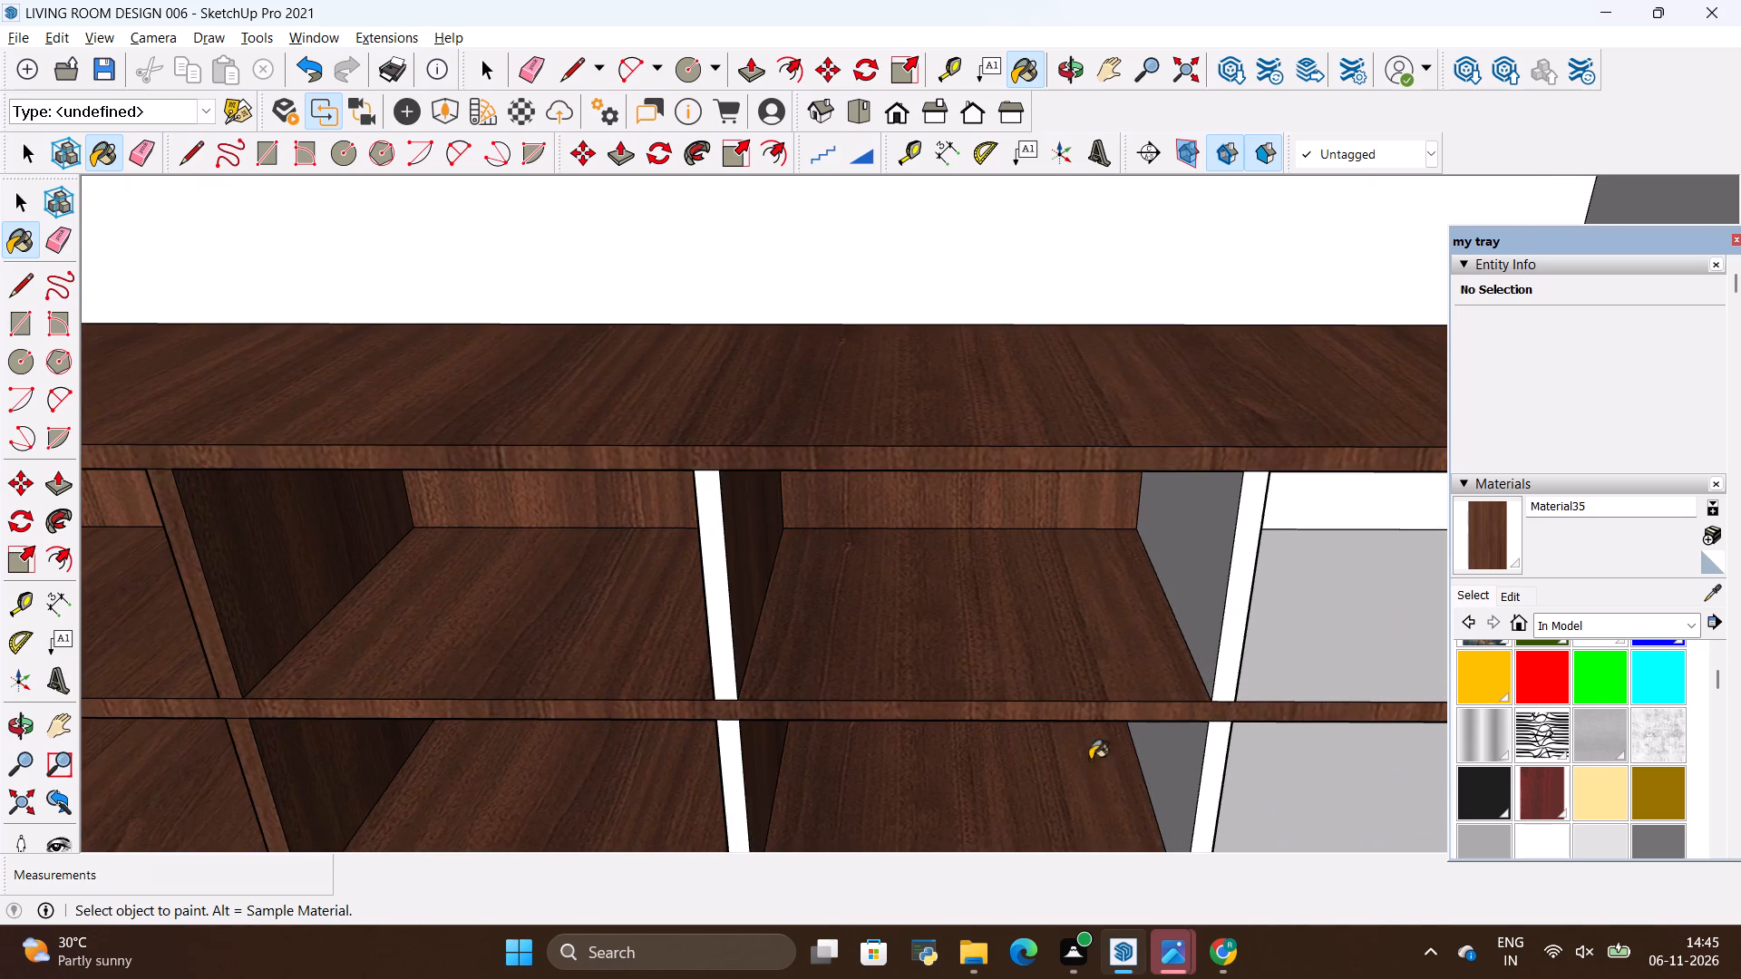
left_click(1158, 770)
left_click(1192, 613)
scroll(808, 700, "down", 9)
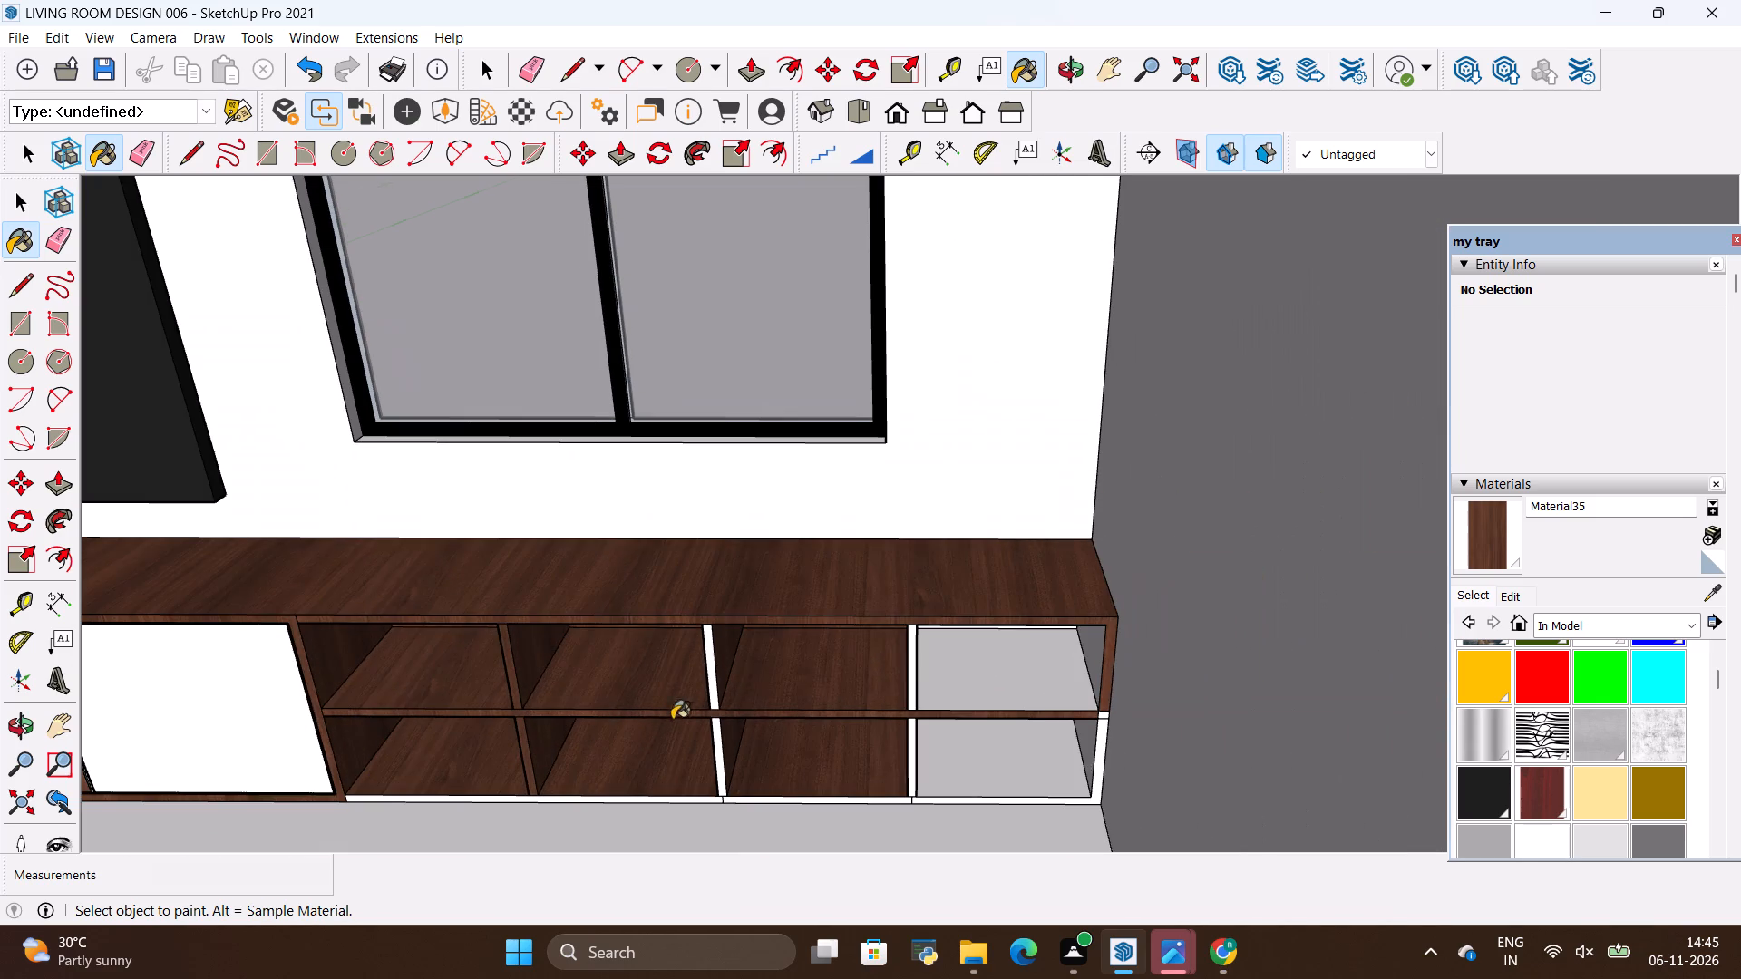
Paint the end shelf column's floors, backs and outer inner sides, plus the third column's lower back panel, in wood.
left_click(964, 671)
left_click(965, 783)
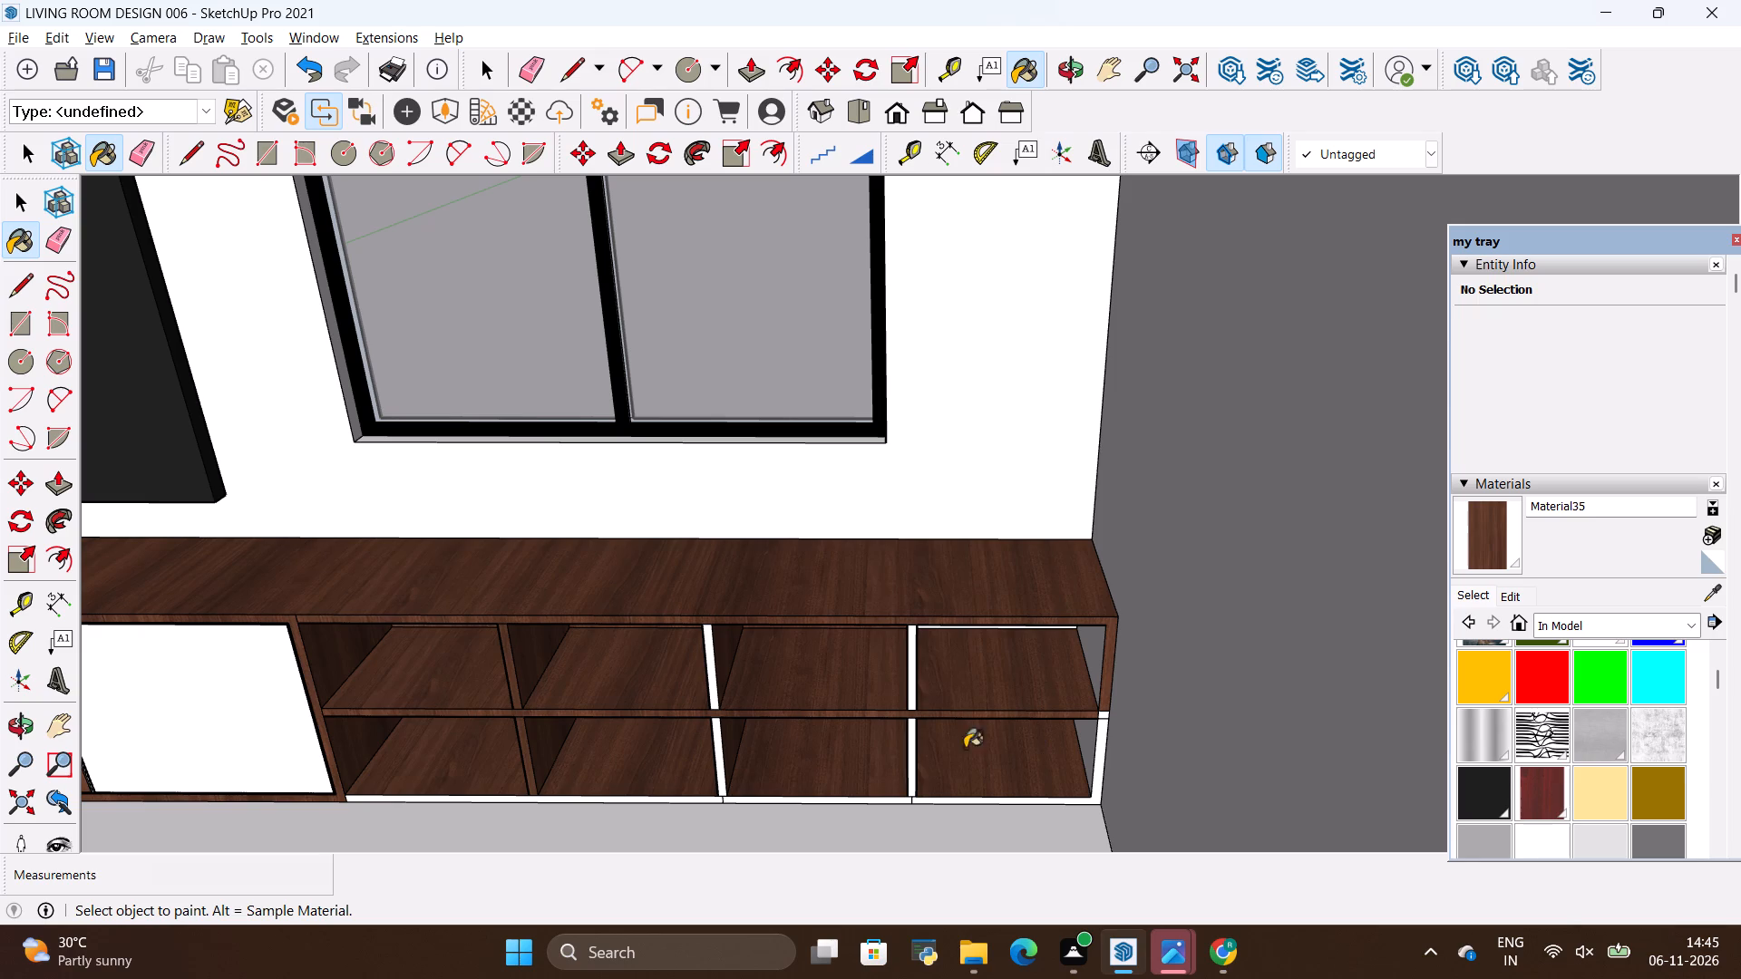
left_click(6, 722)
left_click_drag(796, 719, 806, 664)
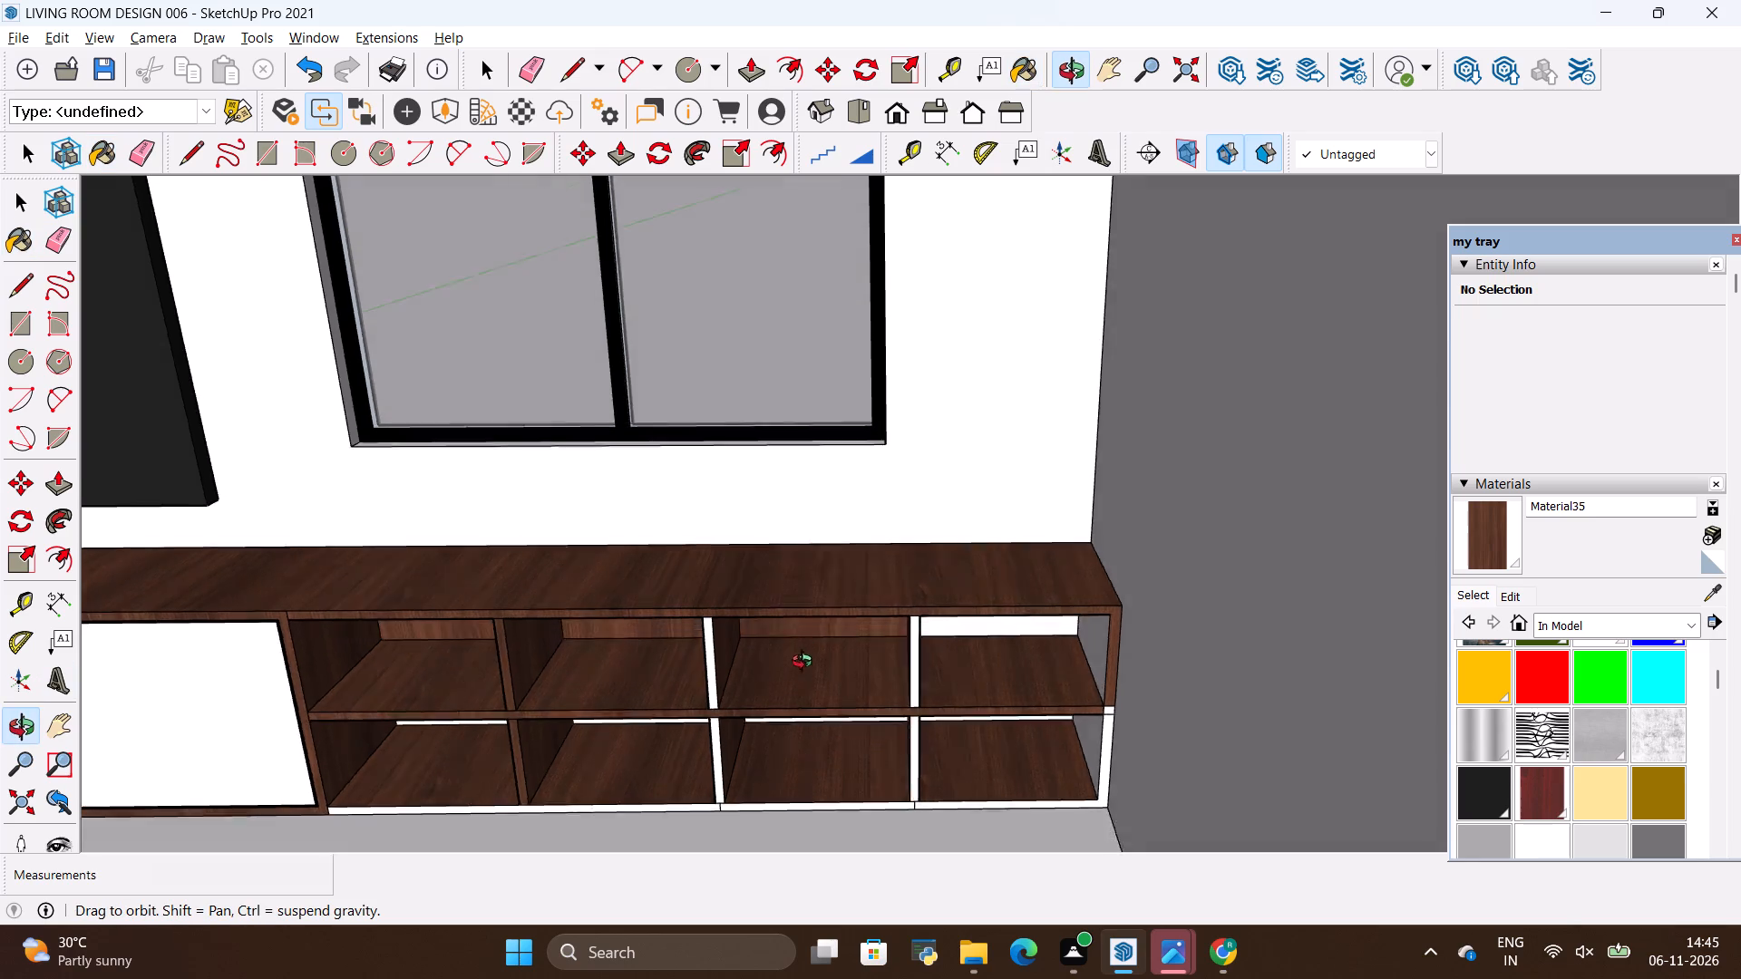
left_click_drag(806, 664, 851, 509)
key("Escape")
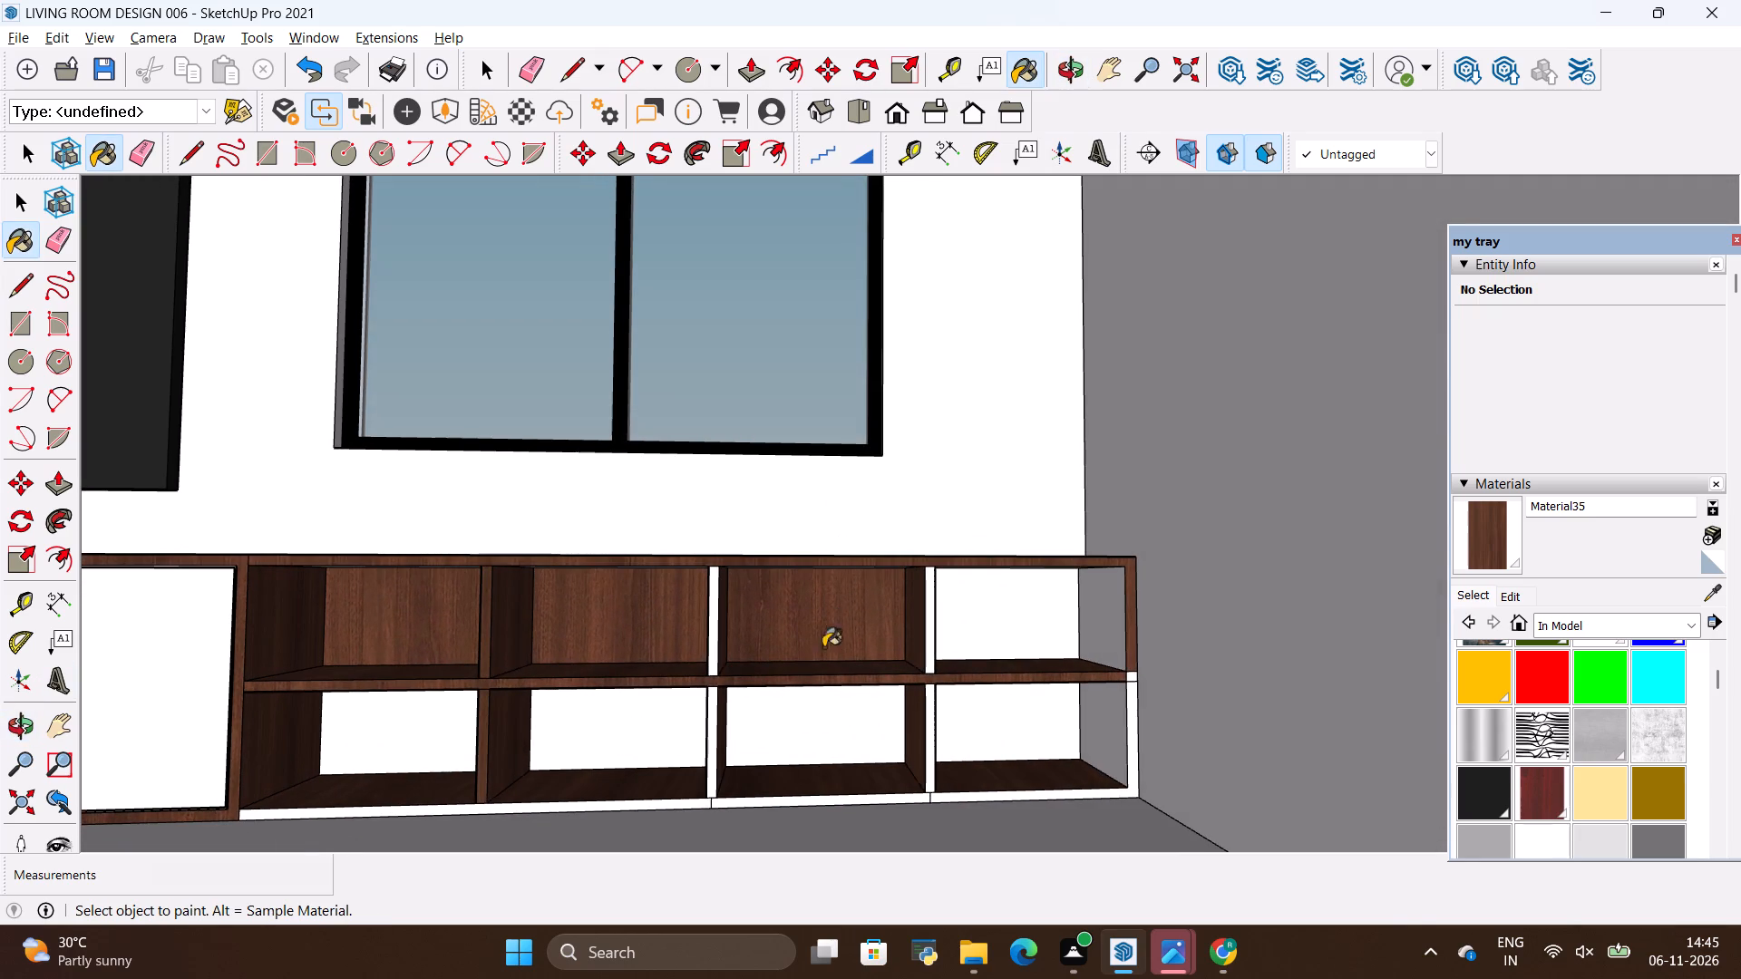
left_click(820, 707)
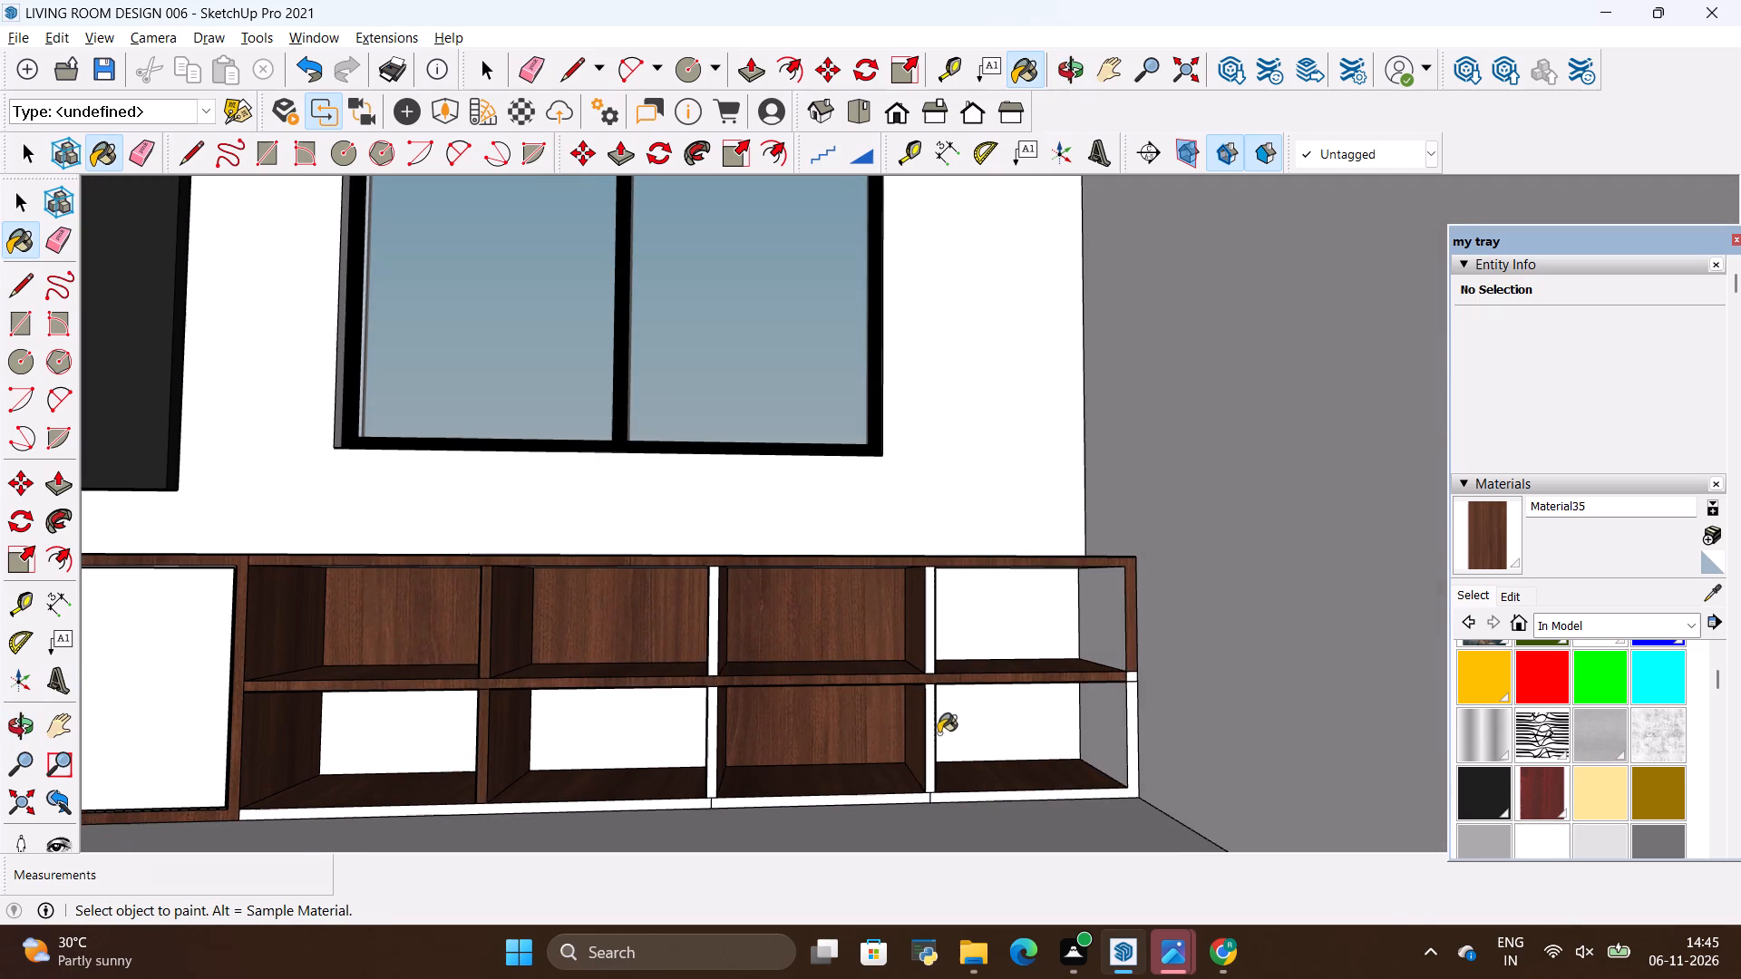
left_click(956, 717)
left_click(968, 625)
left_click(1098, 717)
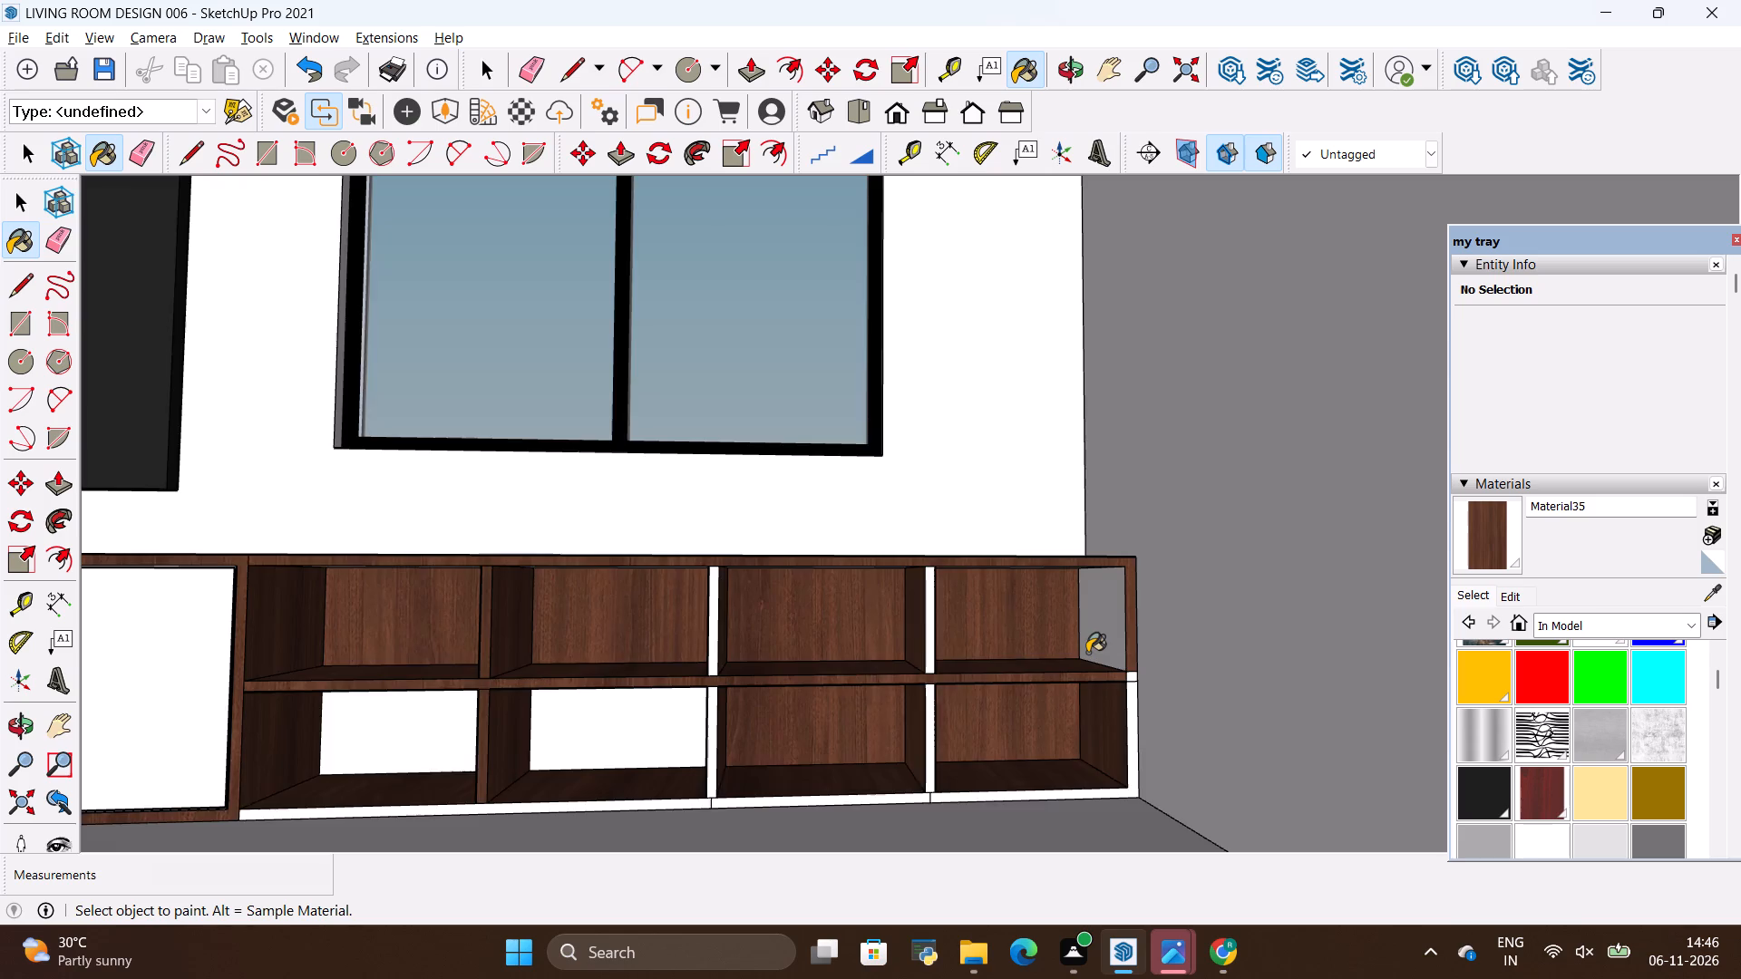
scroll(1087, 653, "up", 3)
left_click(1122, 626)
Paint the upper and lower front edges of the divider between the third and end shelf columns in wood.
left_click(871, 605)
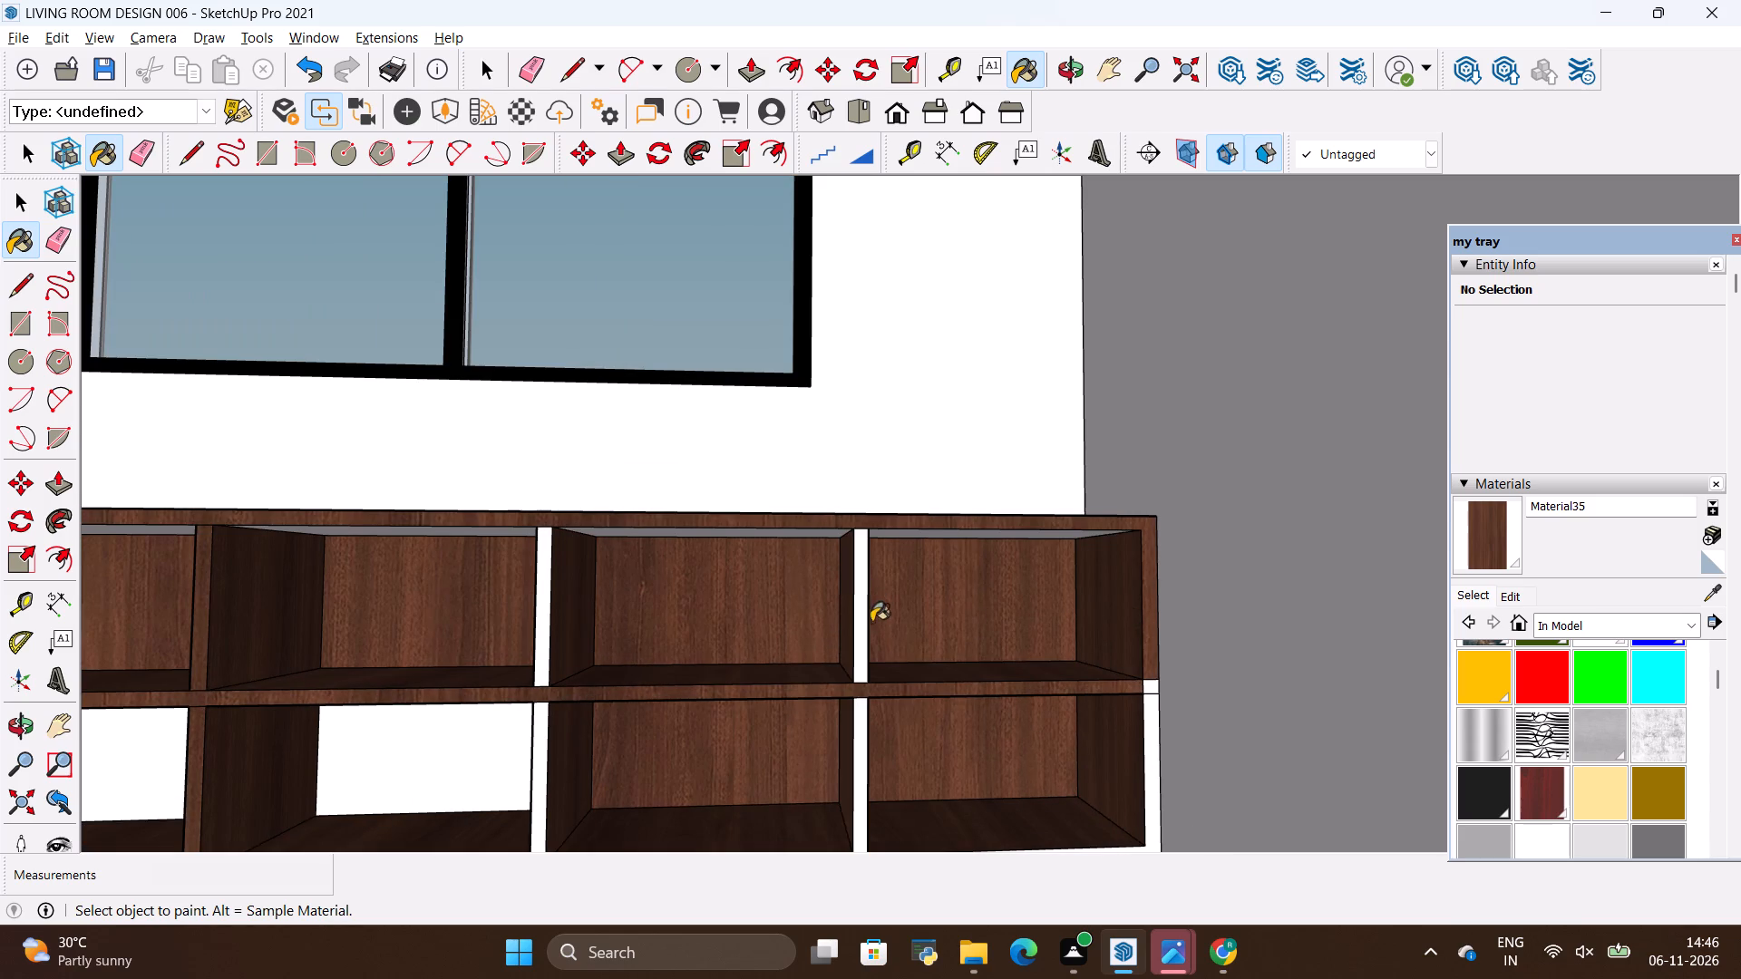
left_click(871, 652)
left_click(856, 661)
left_click(865, 716)
scroll(846, 683, "down", 2)
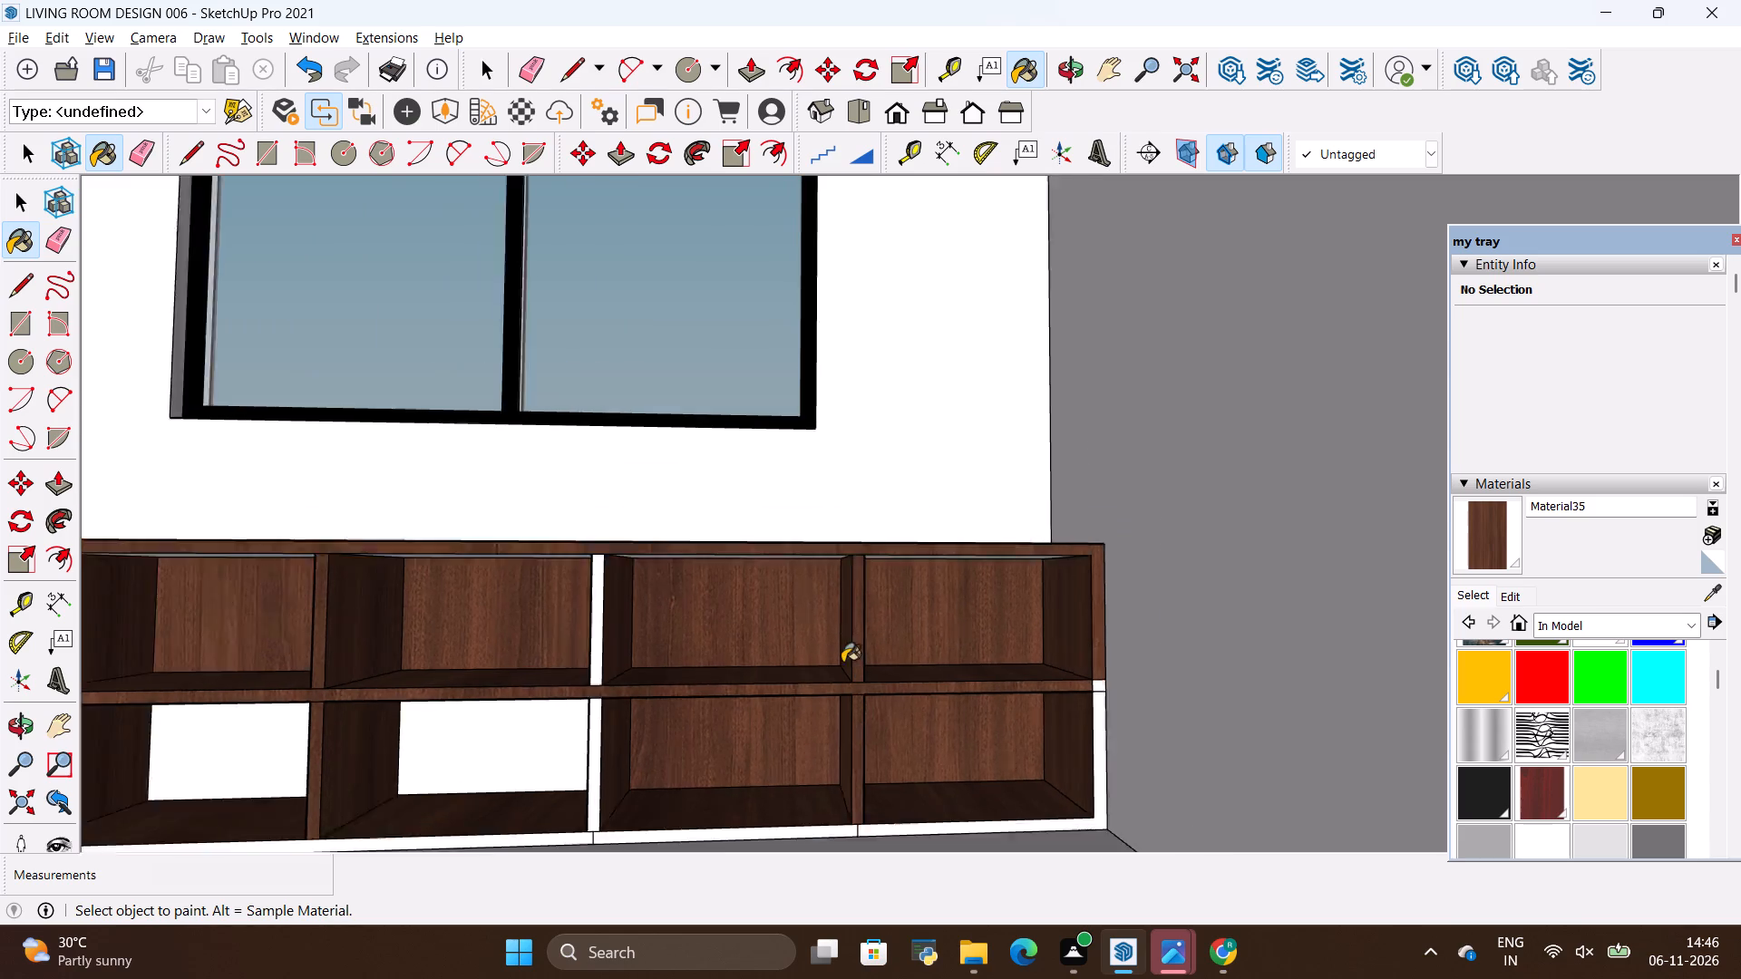
Paint the back panels of the two lower compartments nearest the doors with the wood material.
scroll(842, 663, "down", 3)
scroll(622, 669, "up", 5)
left_click(608, 758)
left_click(263, 770)
scroll(931, 708, "down", 3)
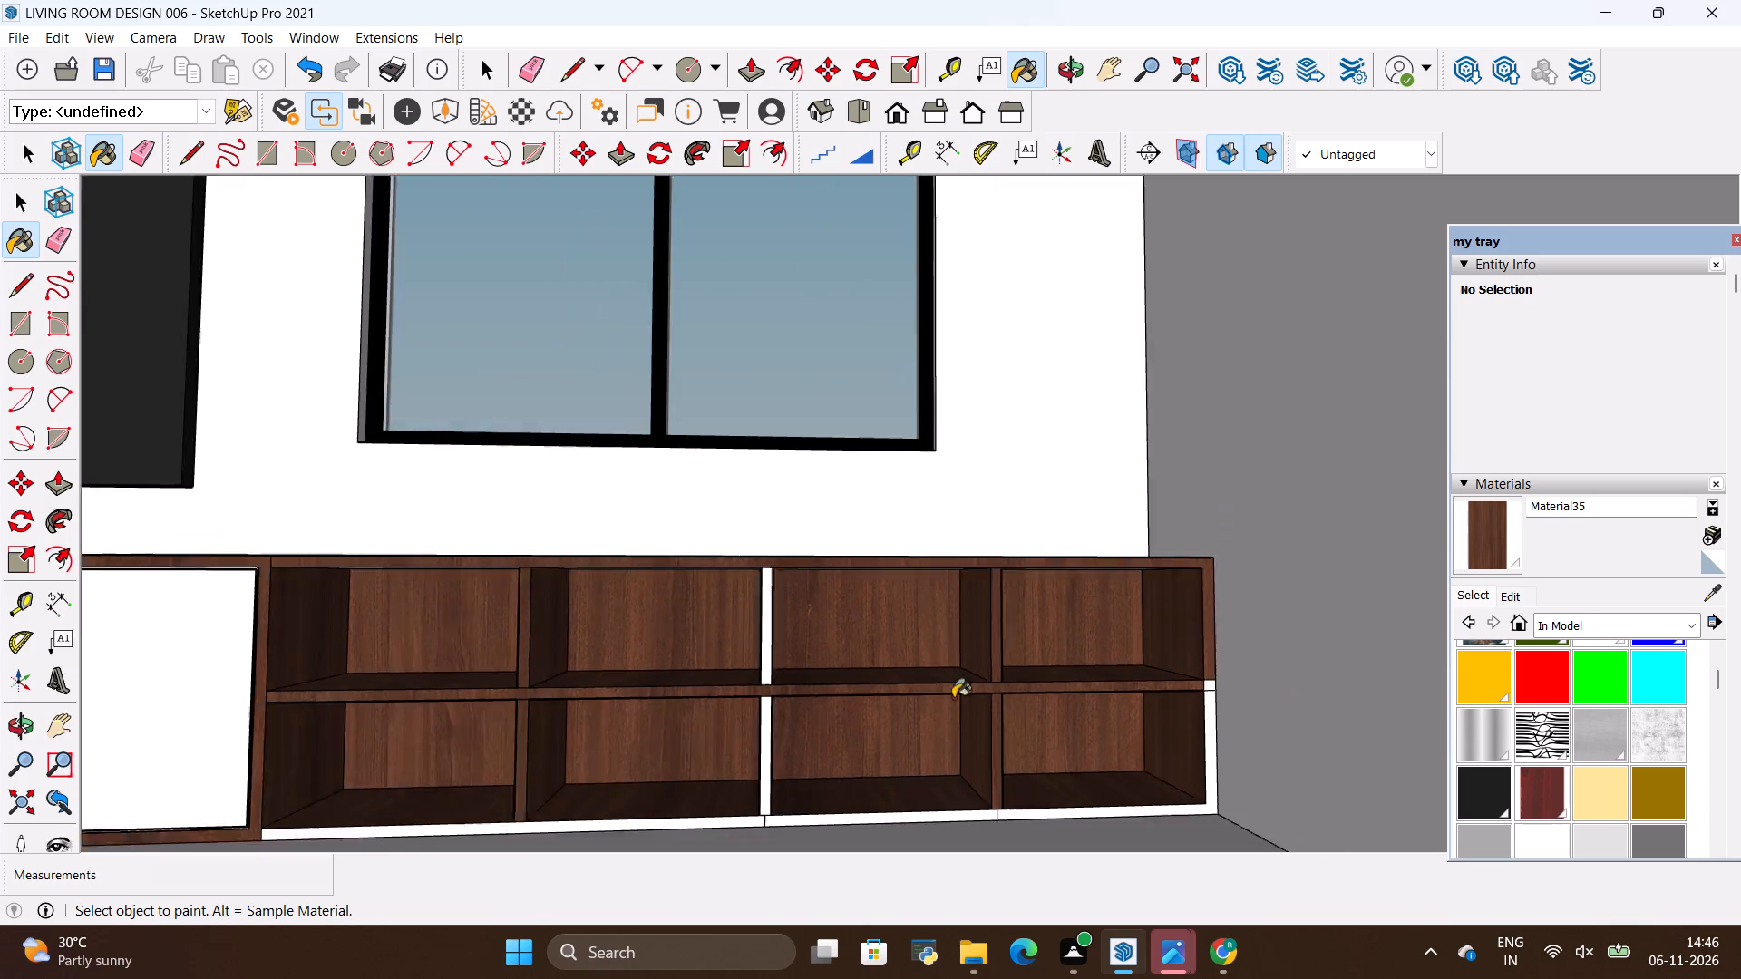
Paint the underside of the TV unit's top in all four upper open shelf compartments with the wood material.
scroll(953, 698, "down", 2)
scroll(607, 649, "up", 12)
left_click(853, 458)
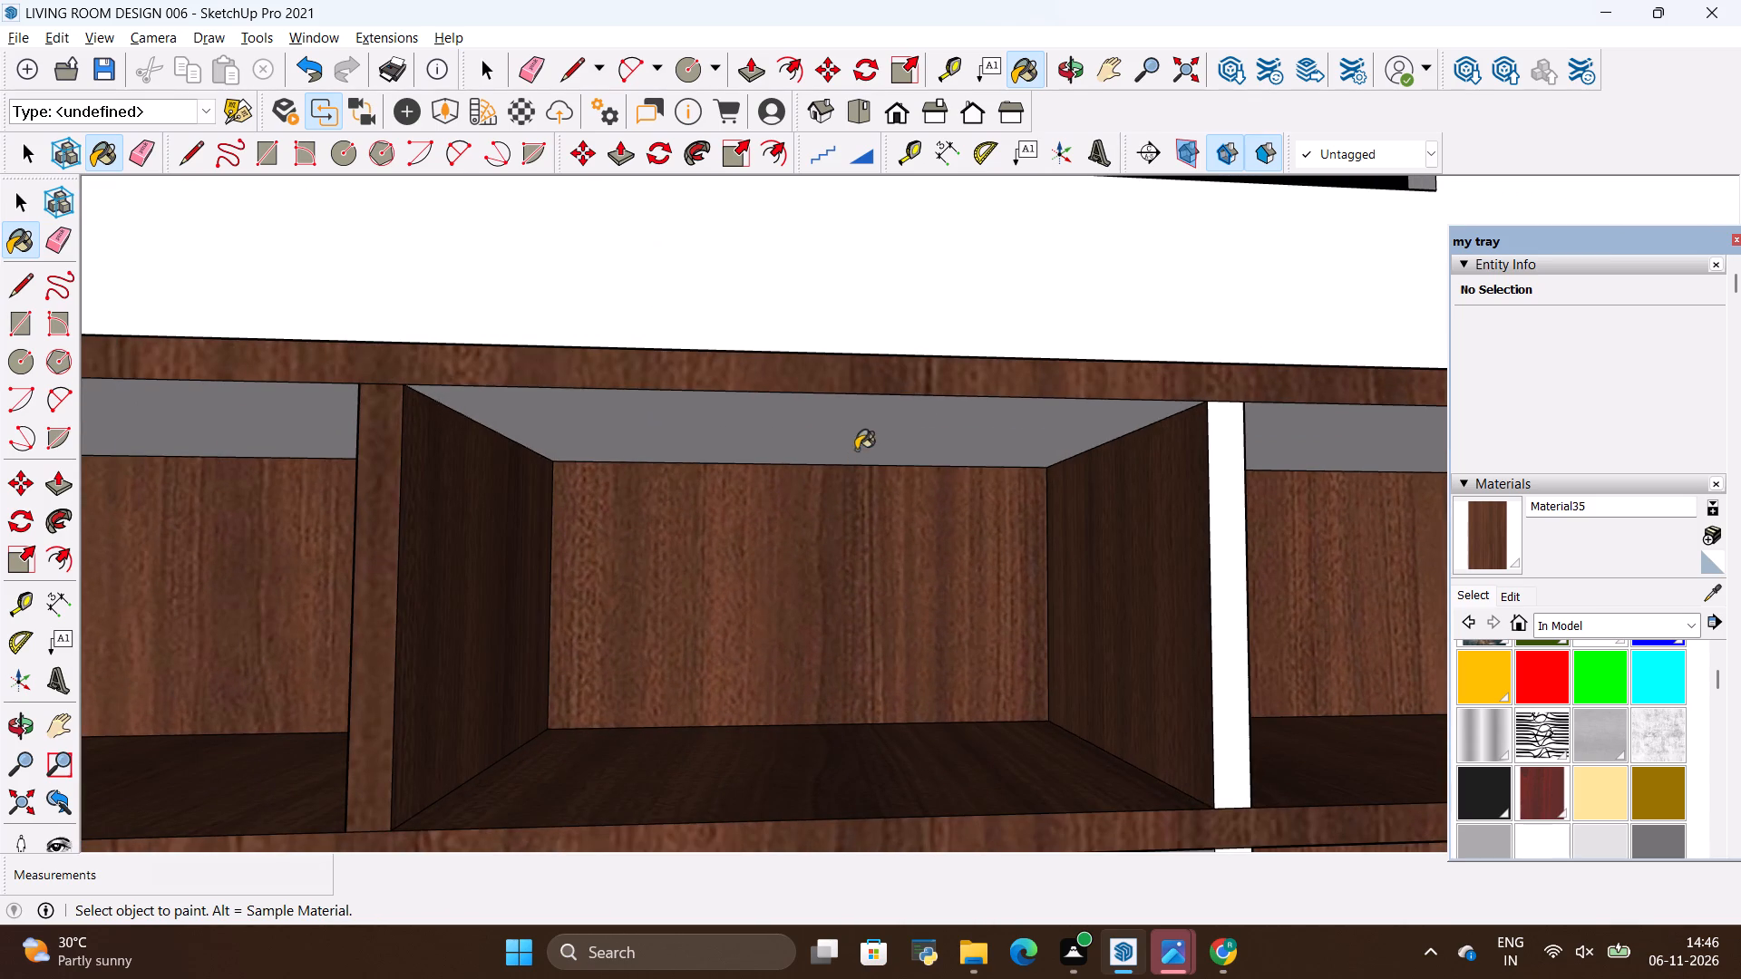
left_click(295, 426)
scroll(297, 466, "down", 4)
scroll(936, 481, "up", 4)
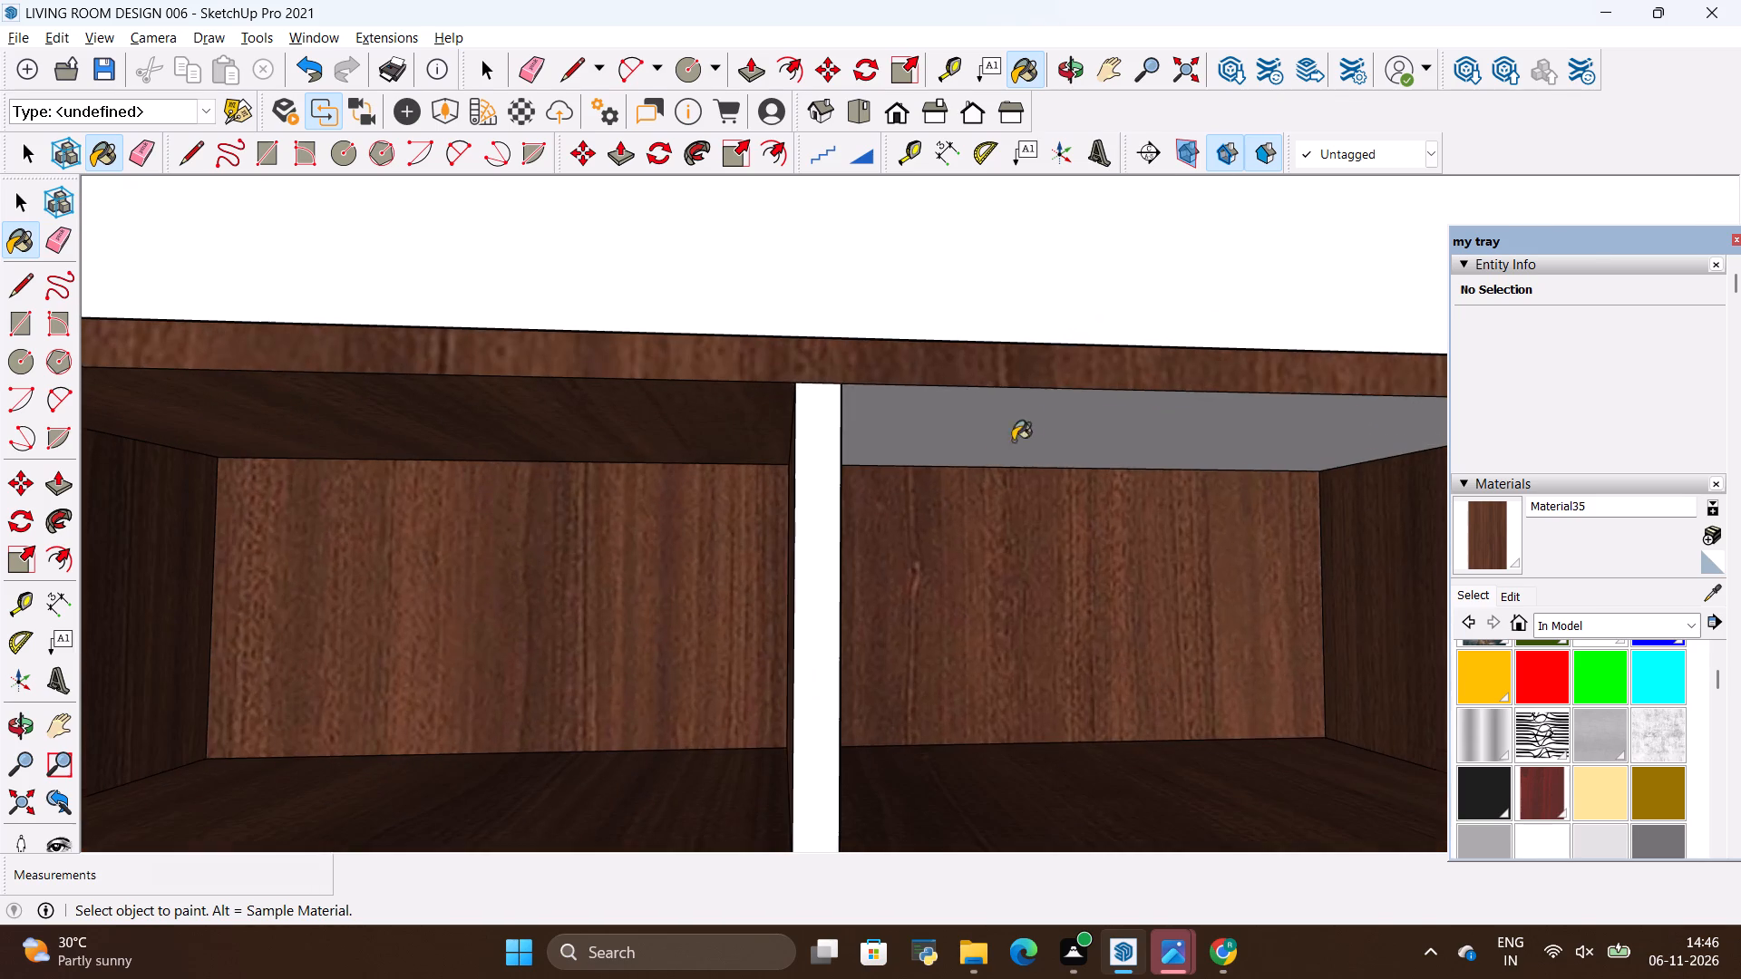
left_click(1036, 419)
scroll(548, 572, "down", 9)
scroll(829, 581, "up", 6)
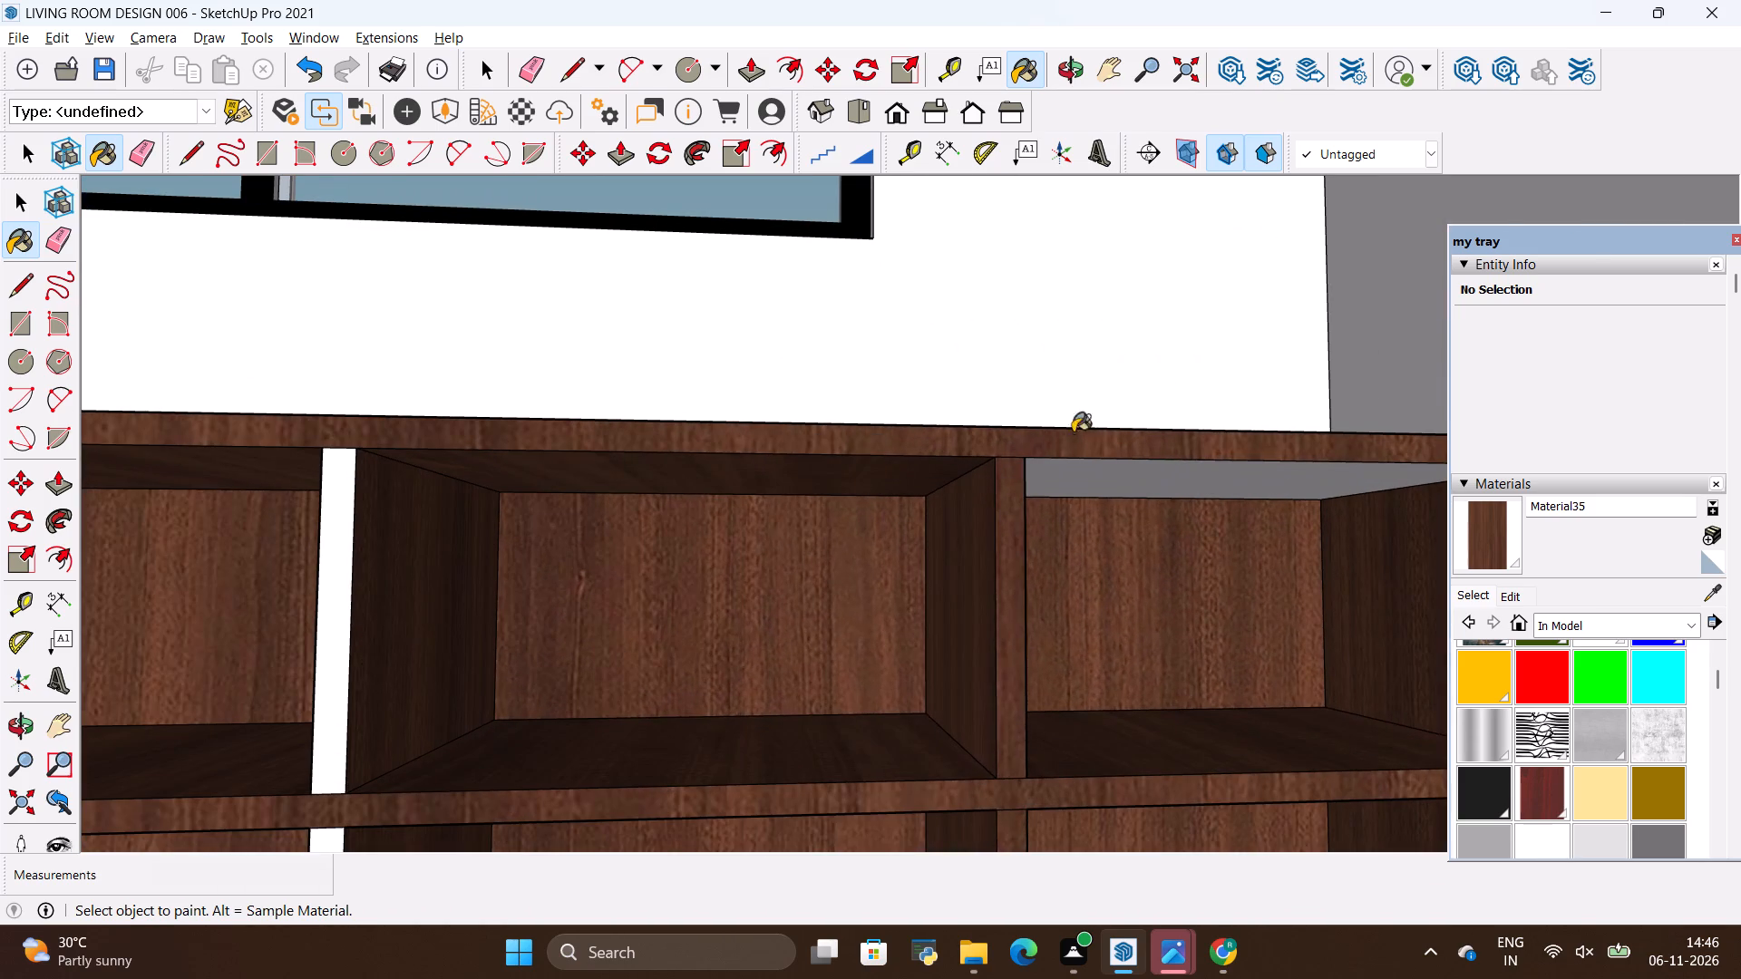
left_click(1081, 483)
Paint the end shelf column's bottom front edge, outer lower front edge and the outer end of the middle shelf edge in wood.
scroll(785, 482, "down", 7)
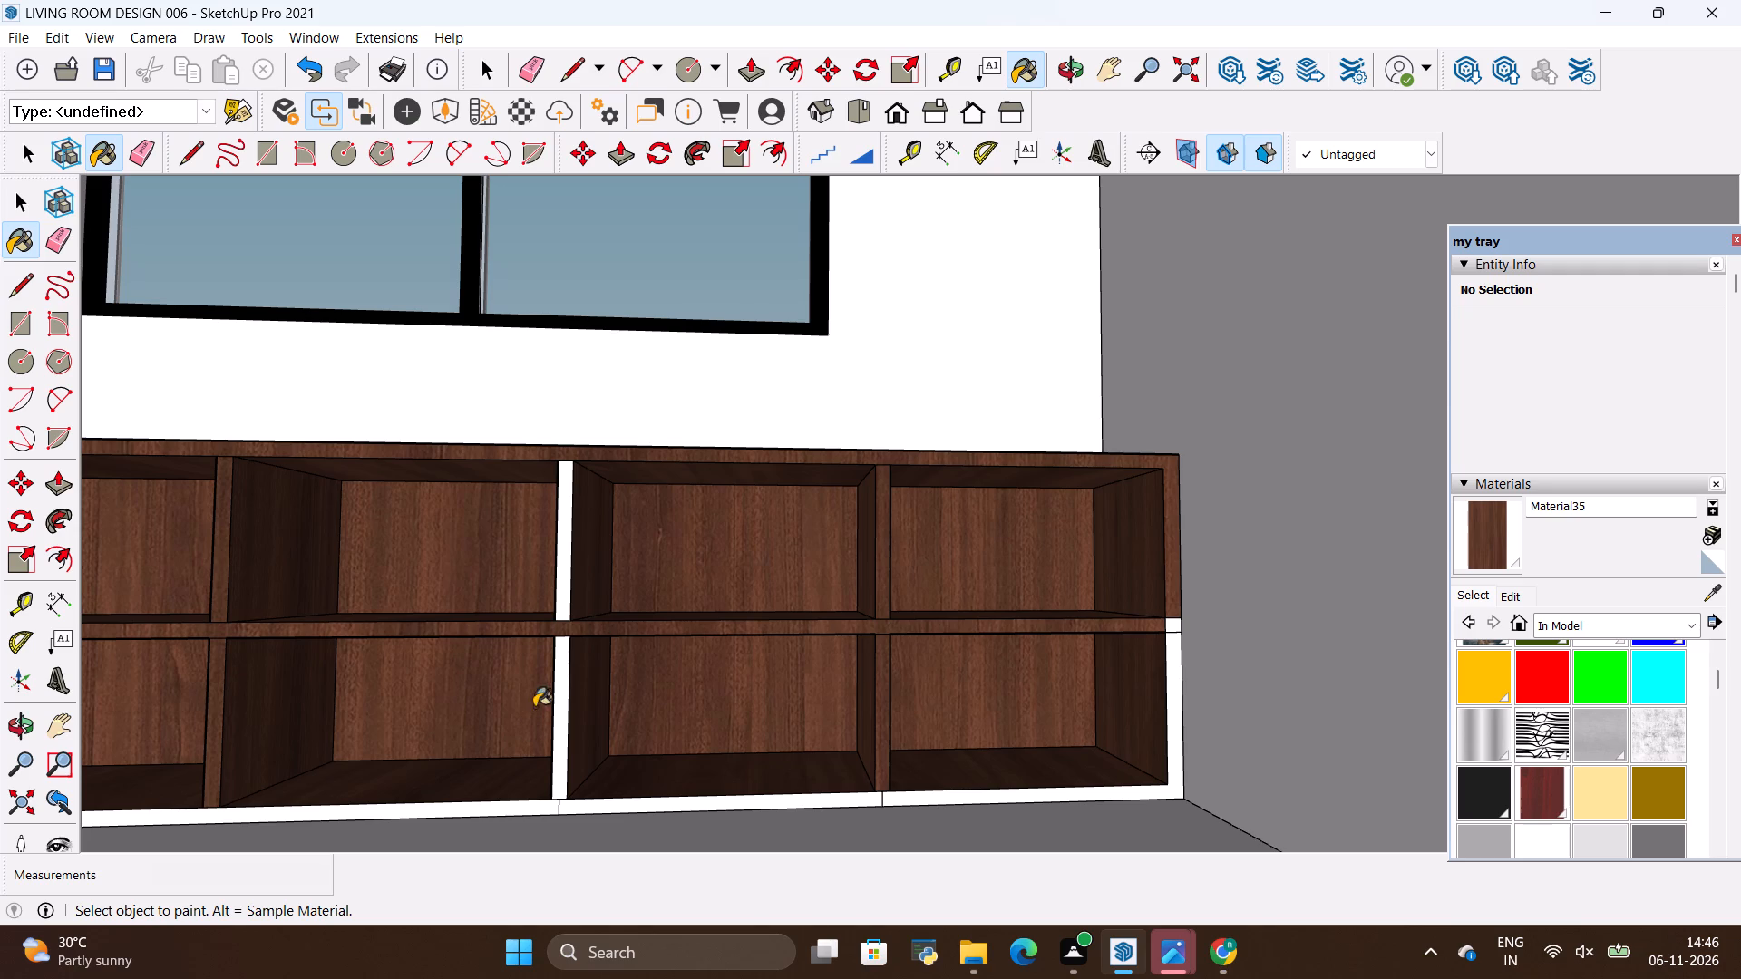
scroll(561, 679, "down", 3)
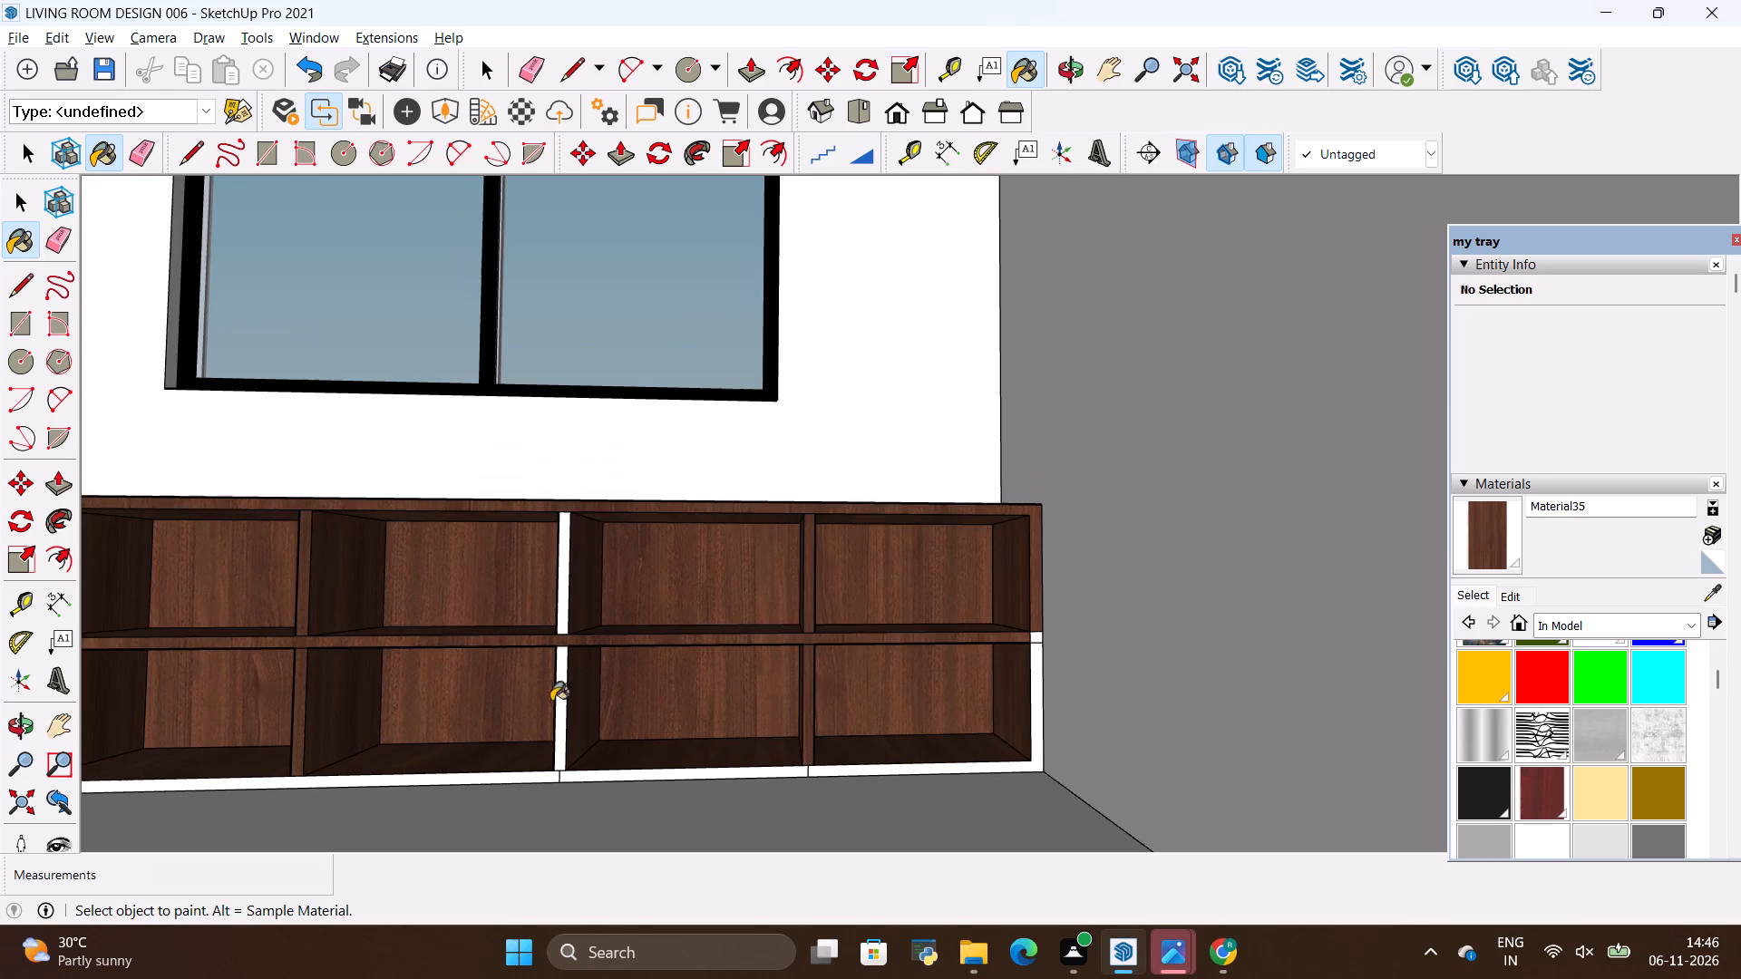
scroll(745, 759, "up", 2)
scroll(1012, 780, "up", 10)
left_click(1096, 745)
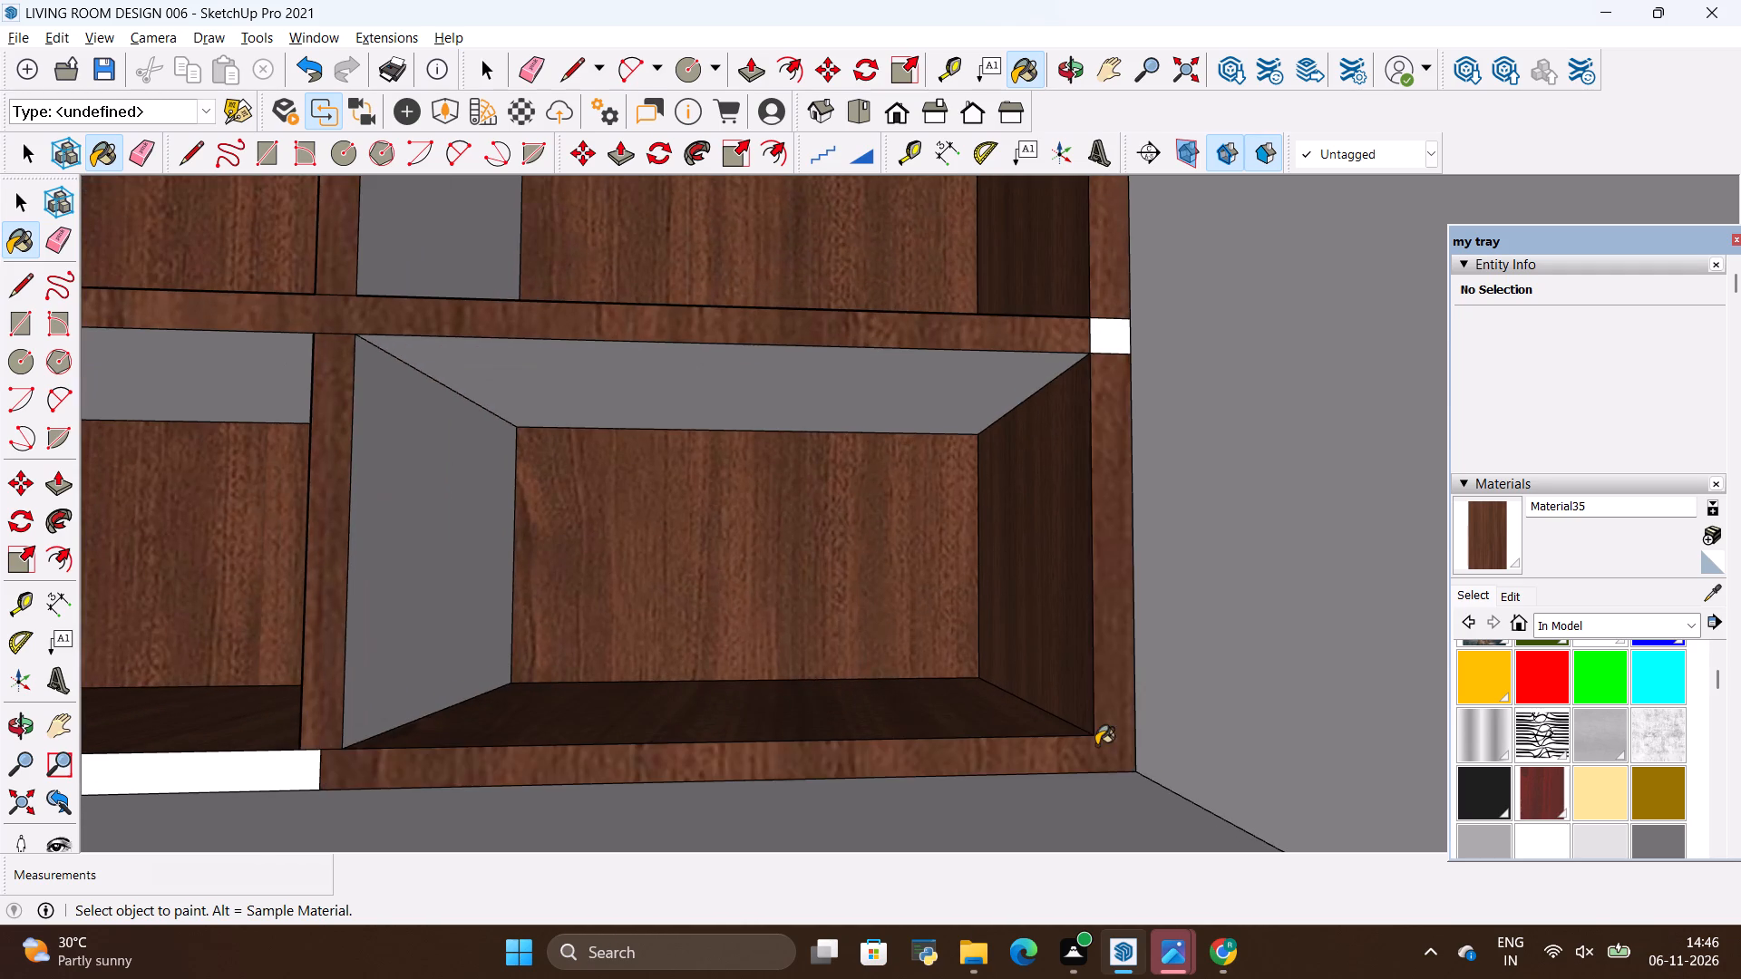
scroll(1101, 740, "down", 4)
scroll(1118, 490, "up", 6)
left_click(1084, 472)
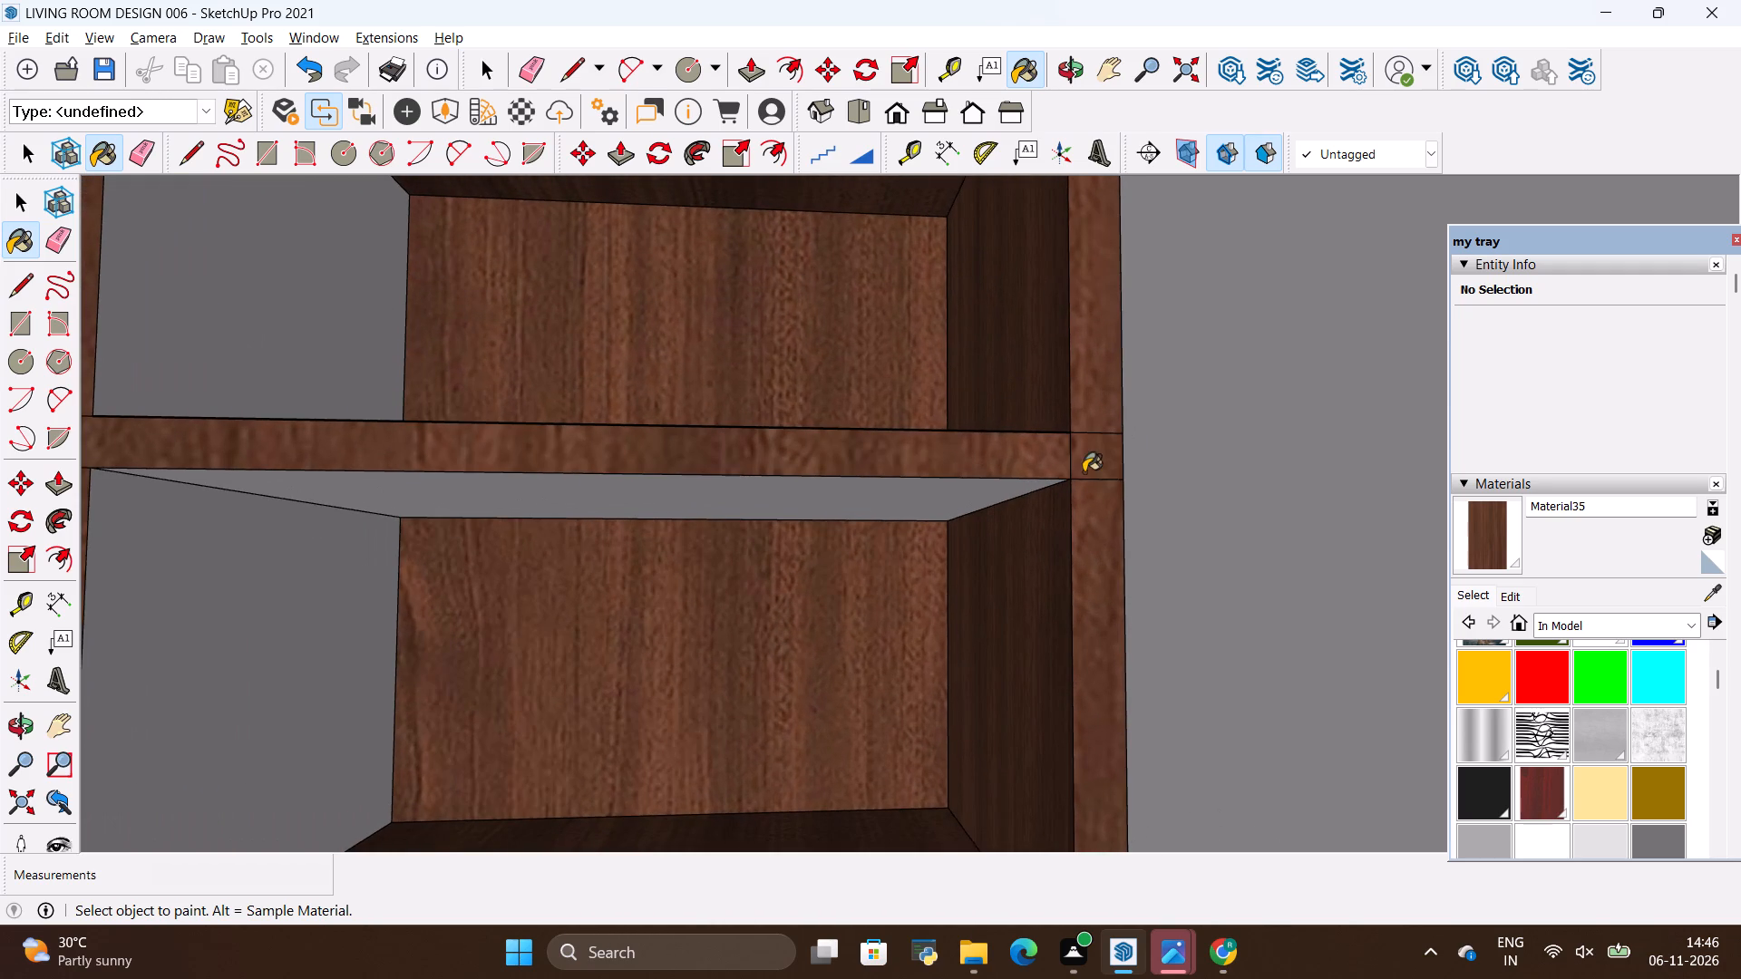
Paint the end column's lower compartment ceiling and both inner faces of its divider in wood.
scroll(734, 581, "down", 3)
scroll(719, 538, "up", 3)
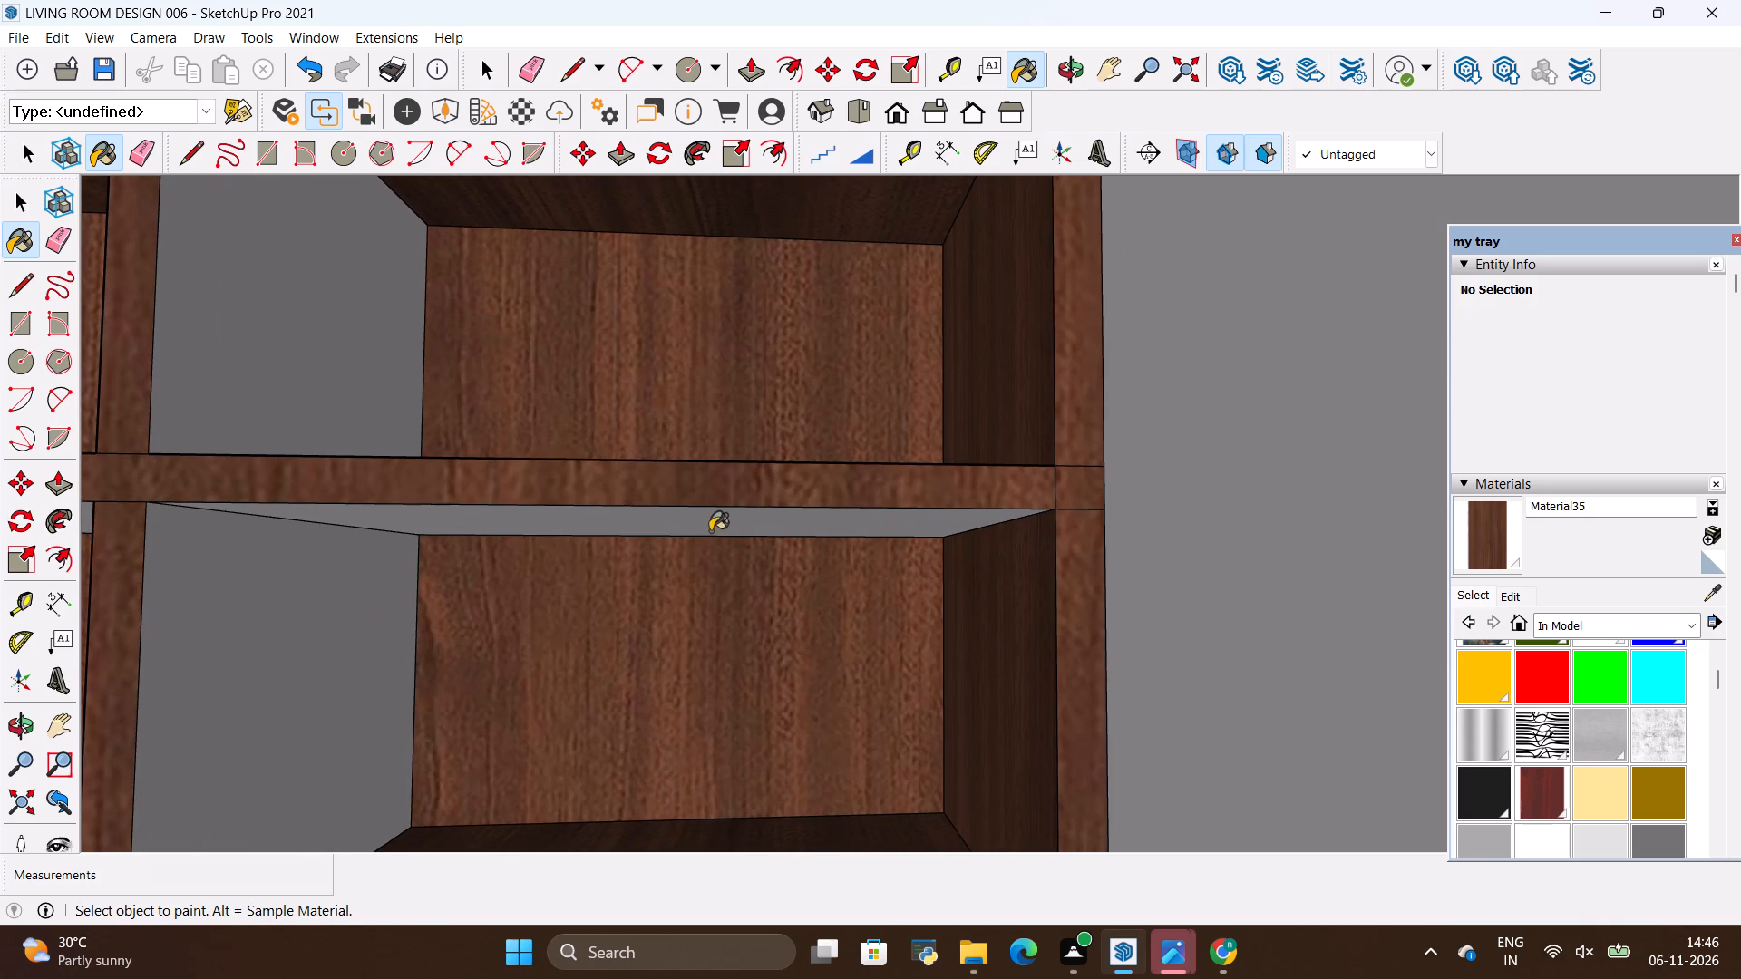
left_click(710, 531)
left_click(264, 373)
left_click(272, 550)
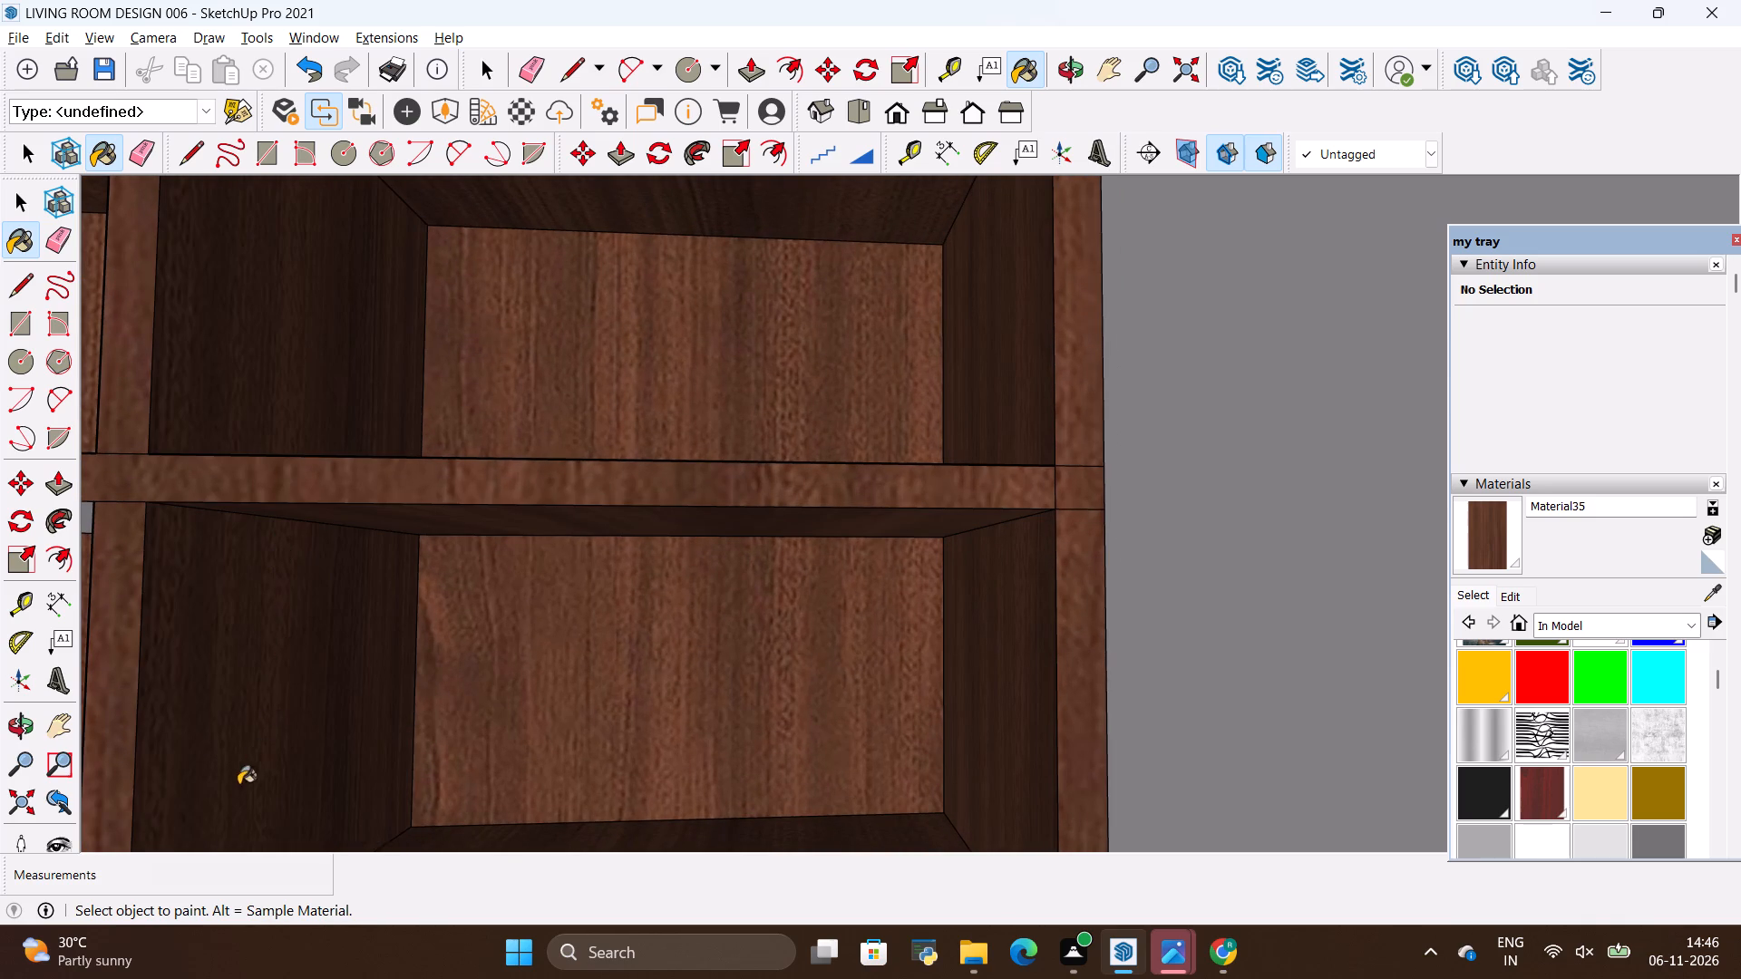
Paint the underside of the middle shelf in the second and third columns' lower compartments in wood.
scroll(474, 362, "down", 7)
scroll(766, 649, "down", 9)
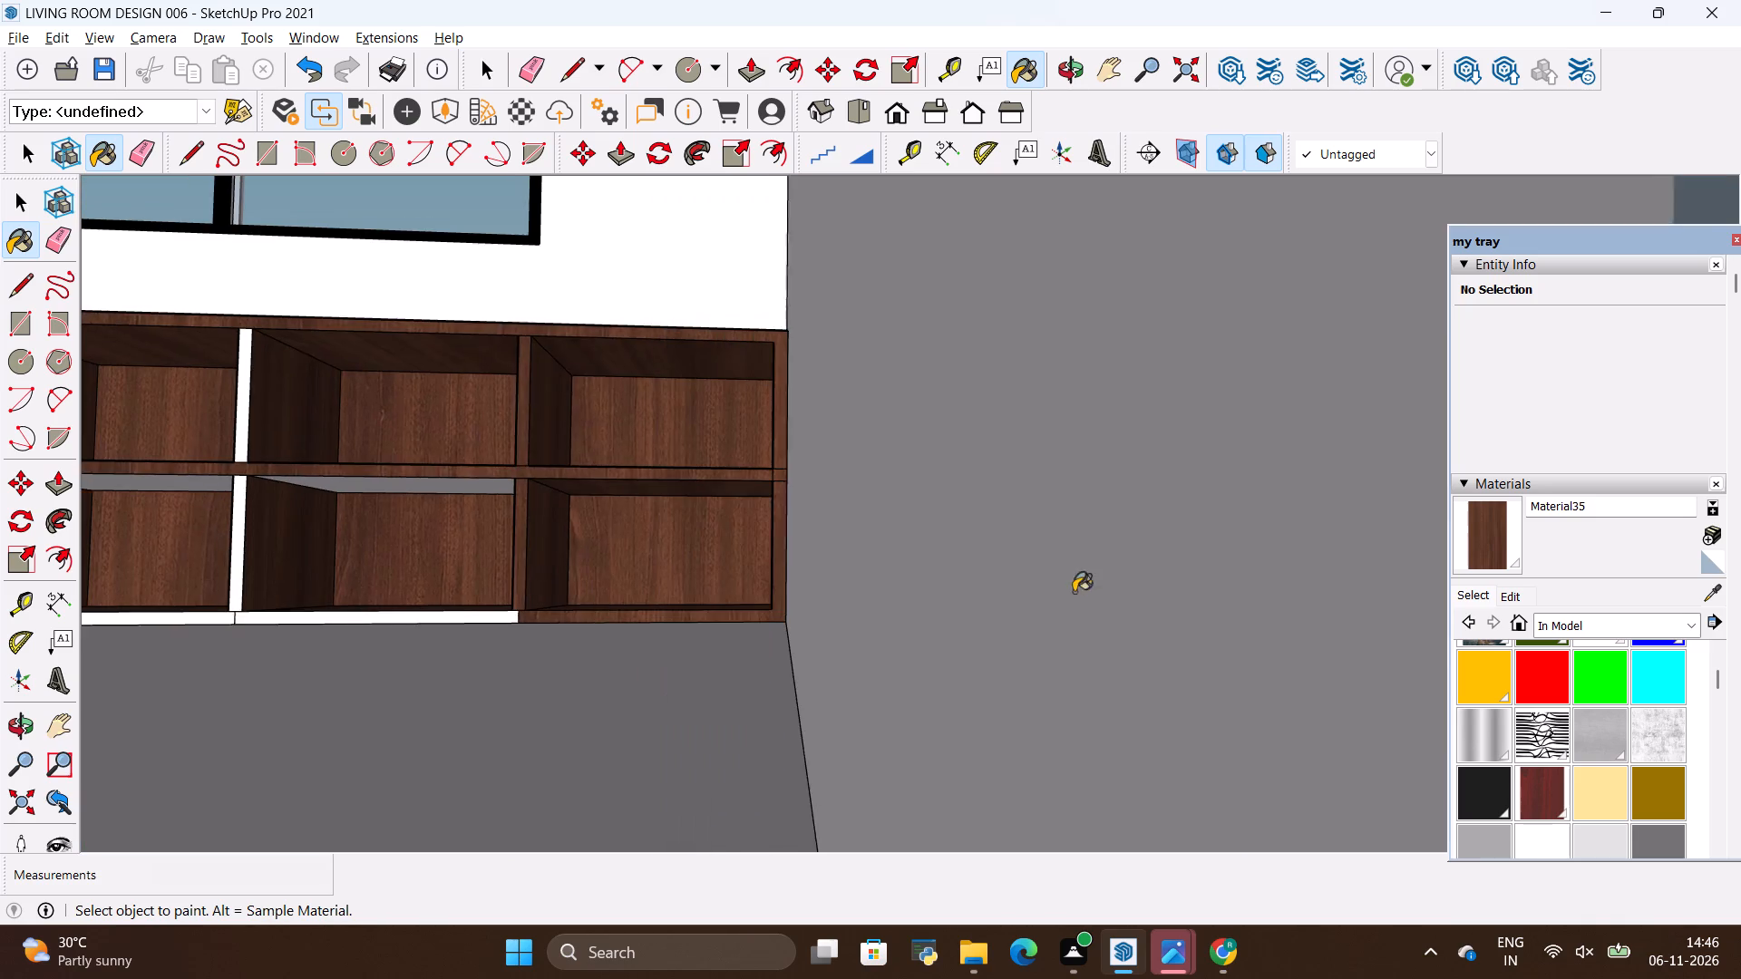
scroll(1074, 592, "down", 3)
scroll(69, 508, "up", 14)
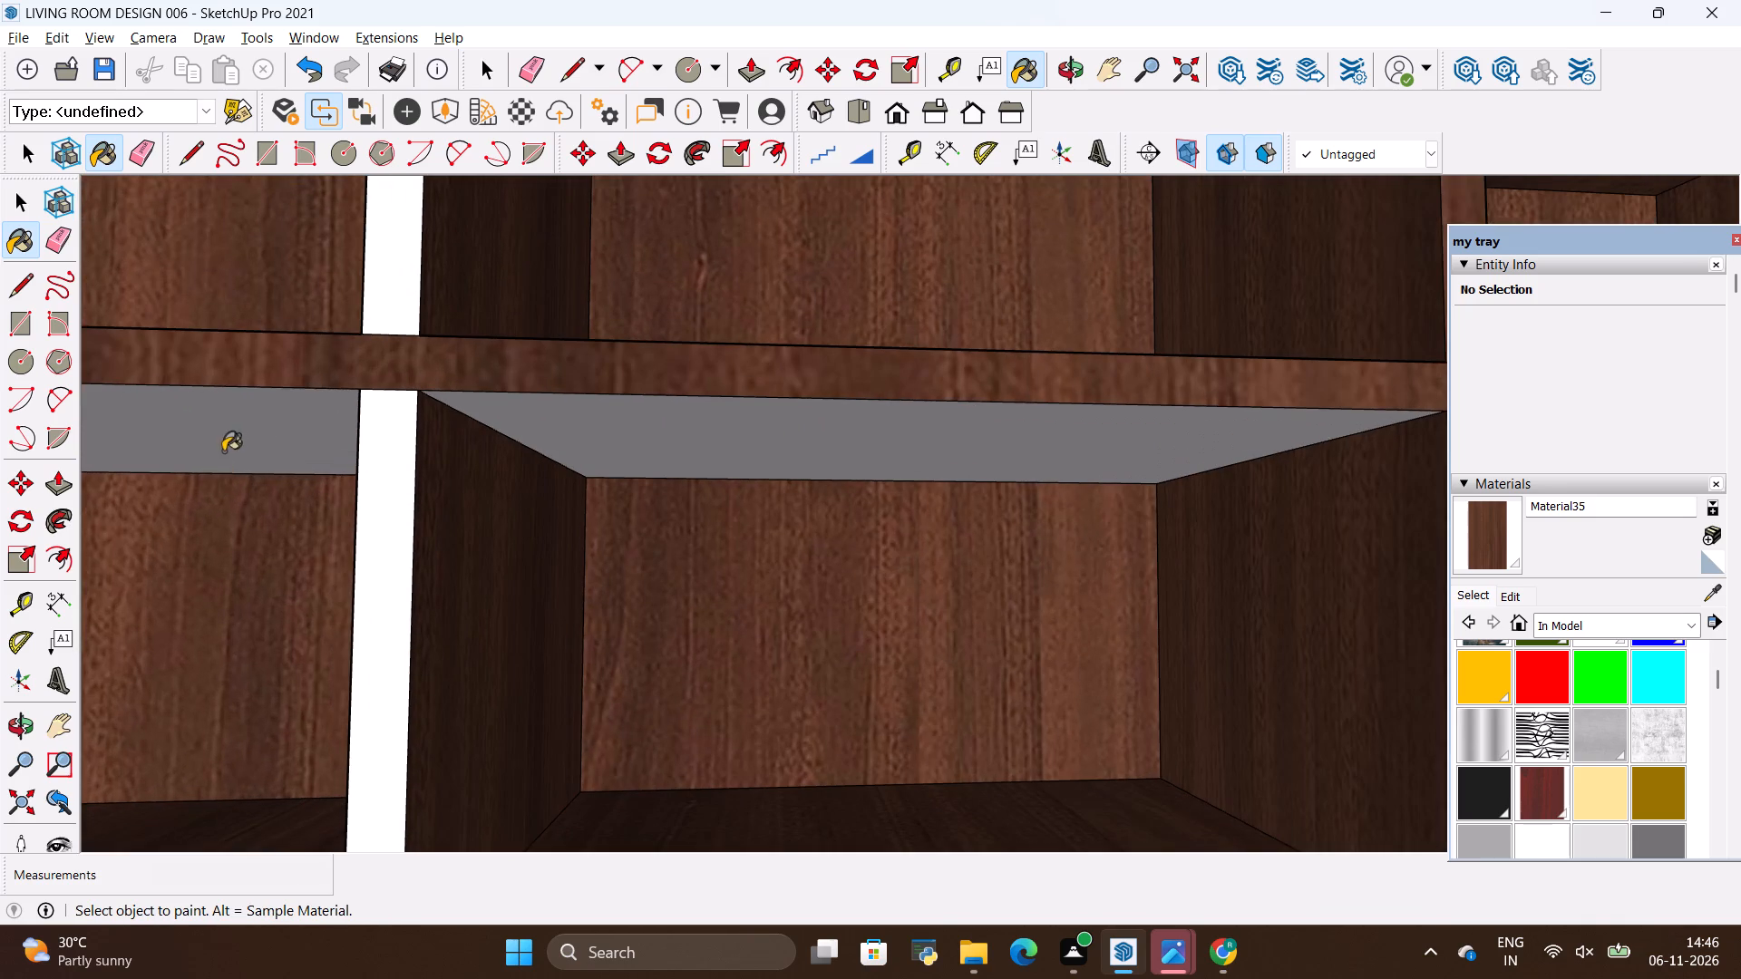
left_click_drag(238, 441, 248, 430)
left_click(516, 399)
Paint the lower and upper front edges of the divider between the second and third shelf columns in wood.
left_click(395, 431)
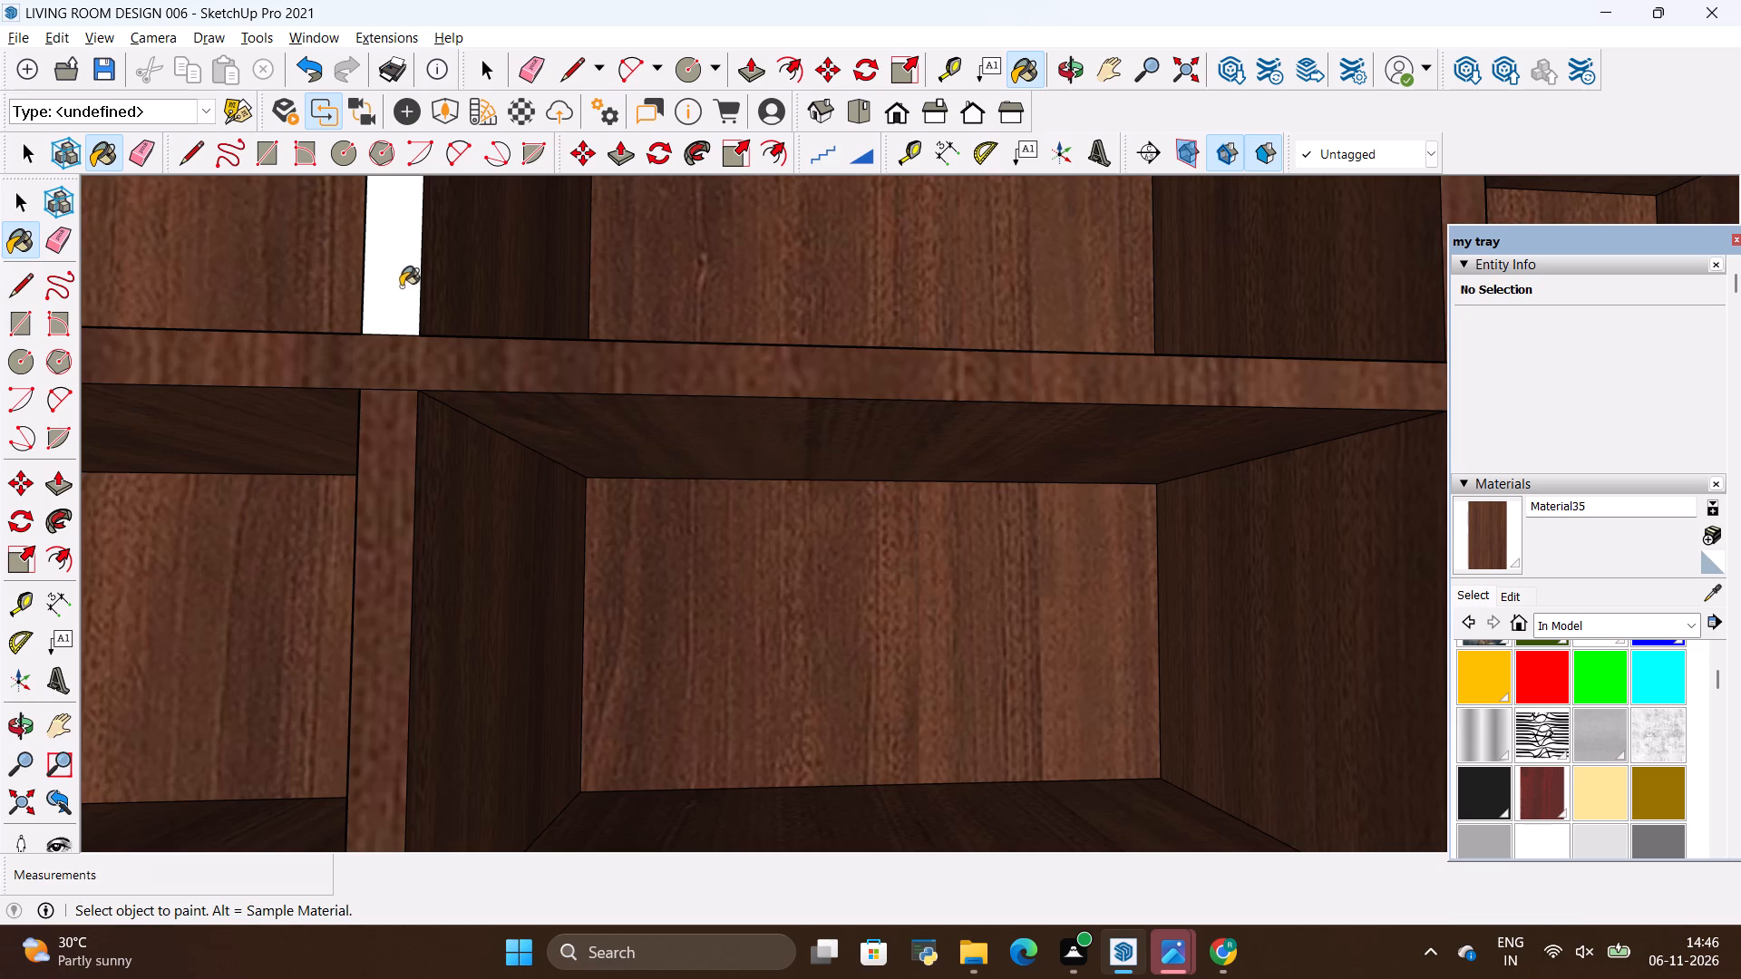
left_click(401, 286)
left_click(578, 868)
Paint the remaining bottom front edges below the first three shelf columns with the wood material.
scroll(662, 727, "down", 7)
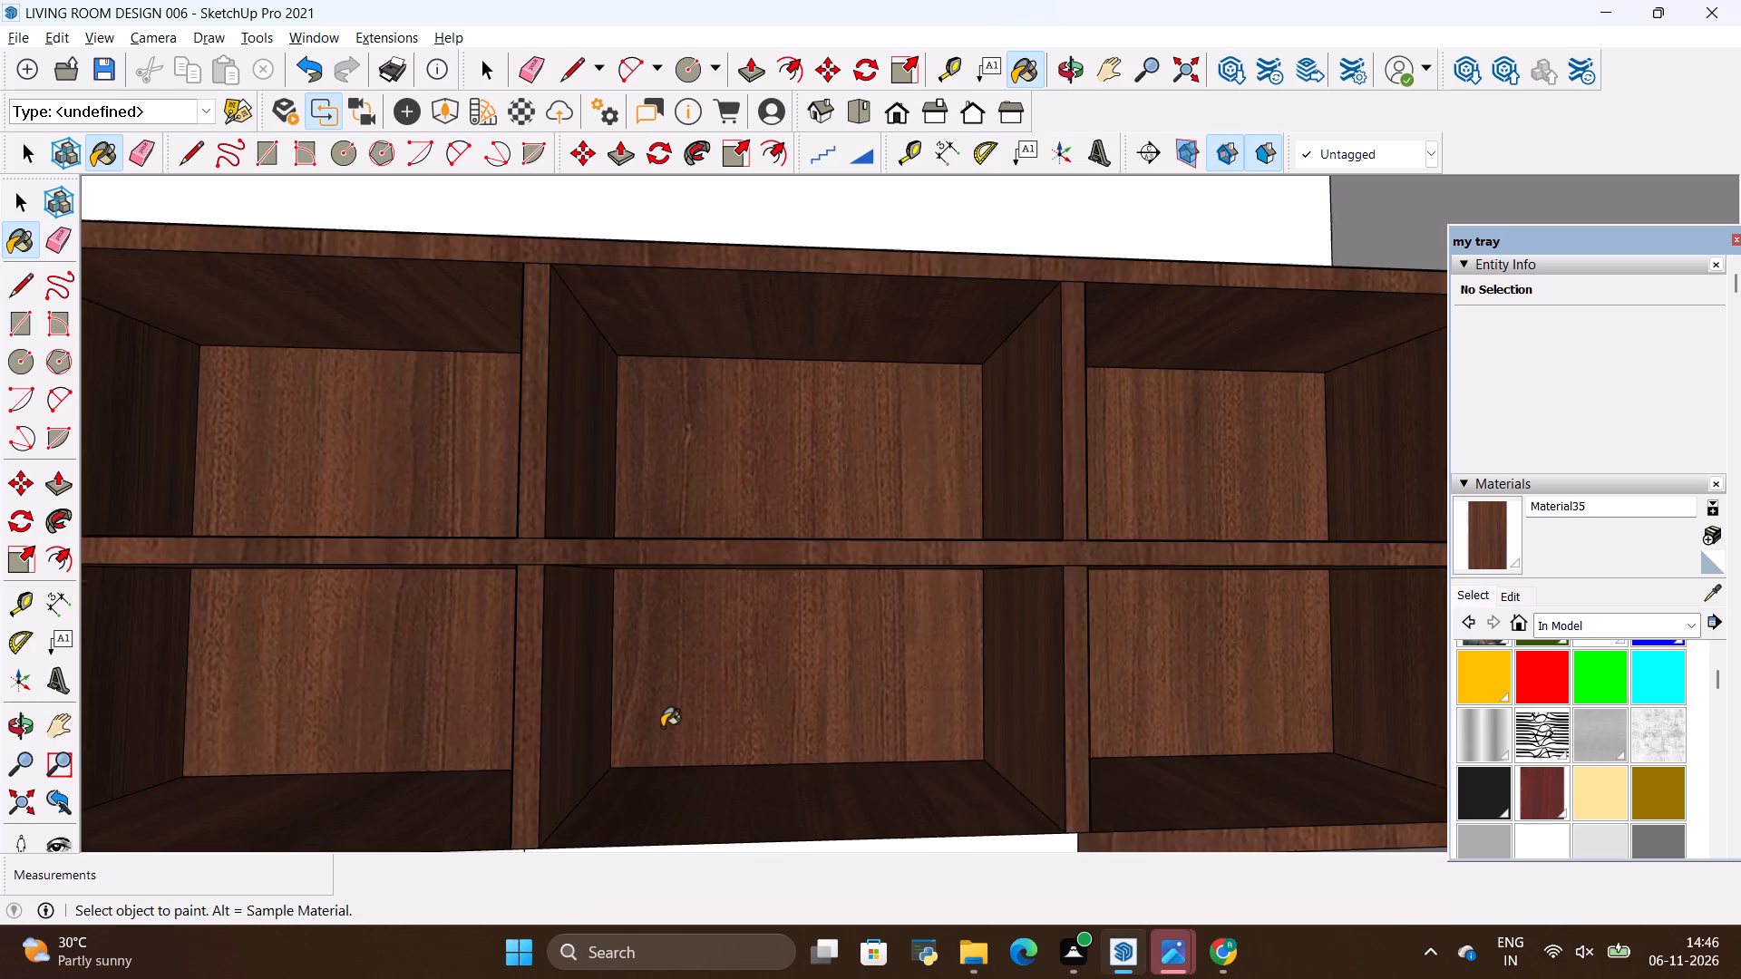
scroll(662, 727, "down", 5)
scroll(626, 779, "up", 9)
left_click(643, 791)
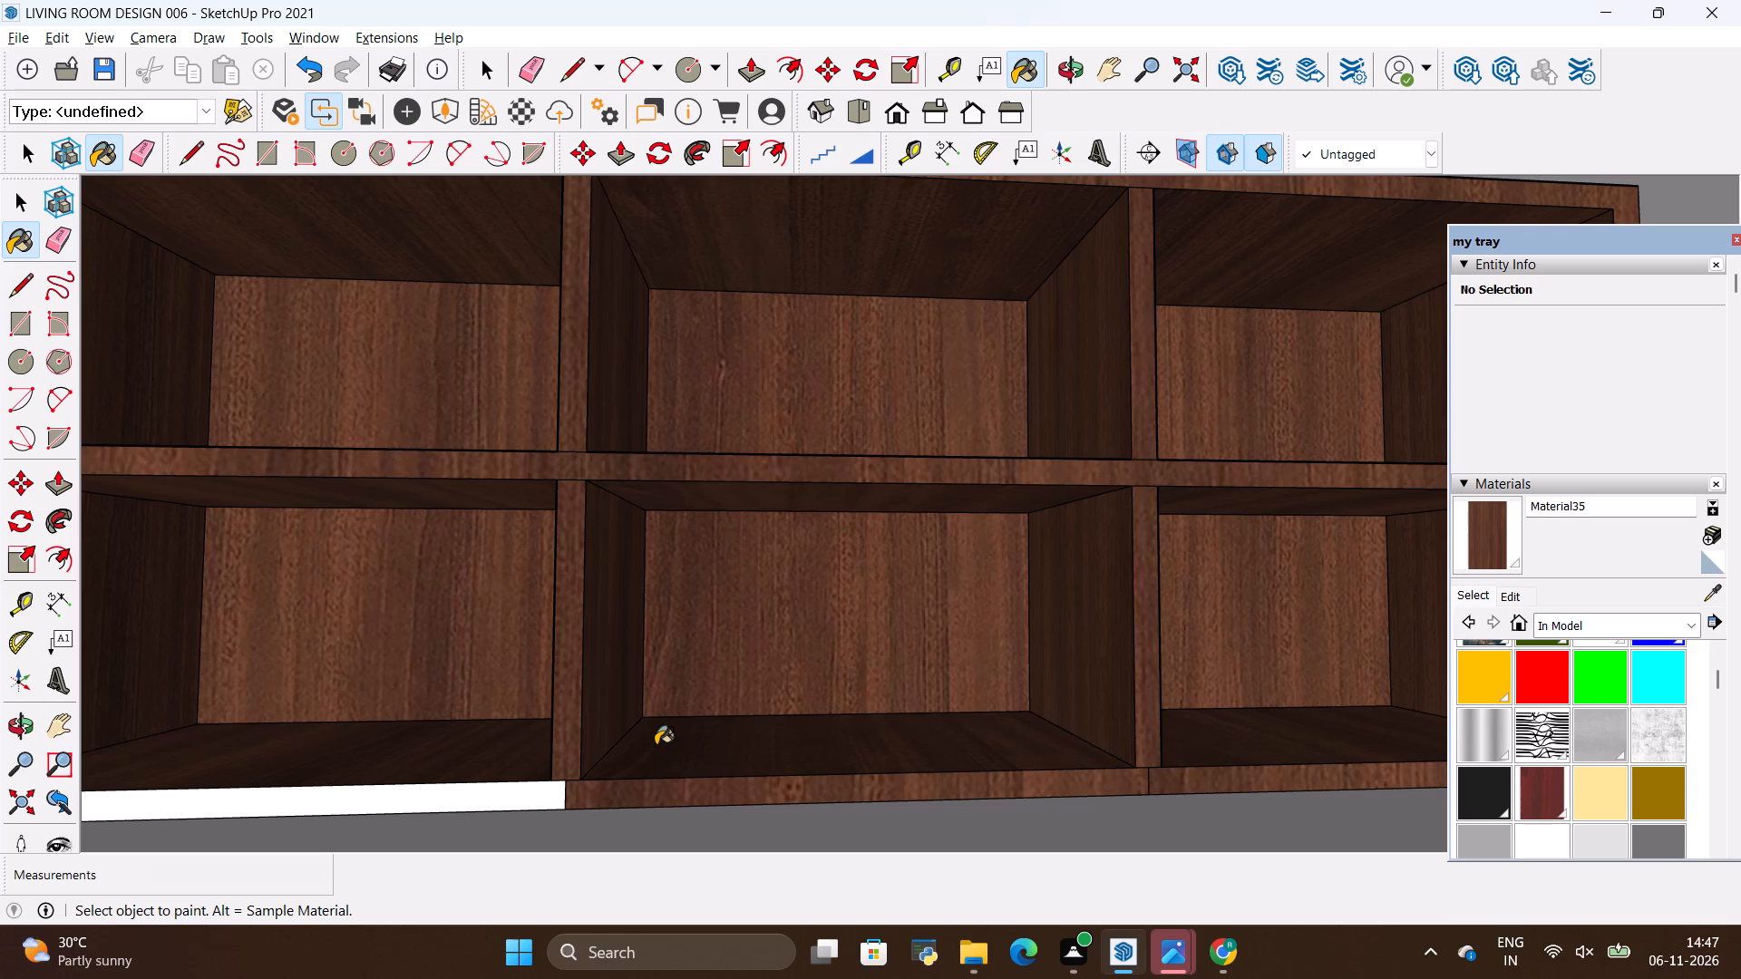
scroll(834, 712, "down", 3)
scroll(576, 820, "up", 3)
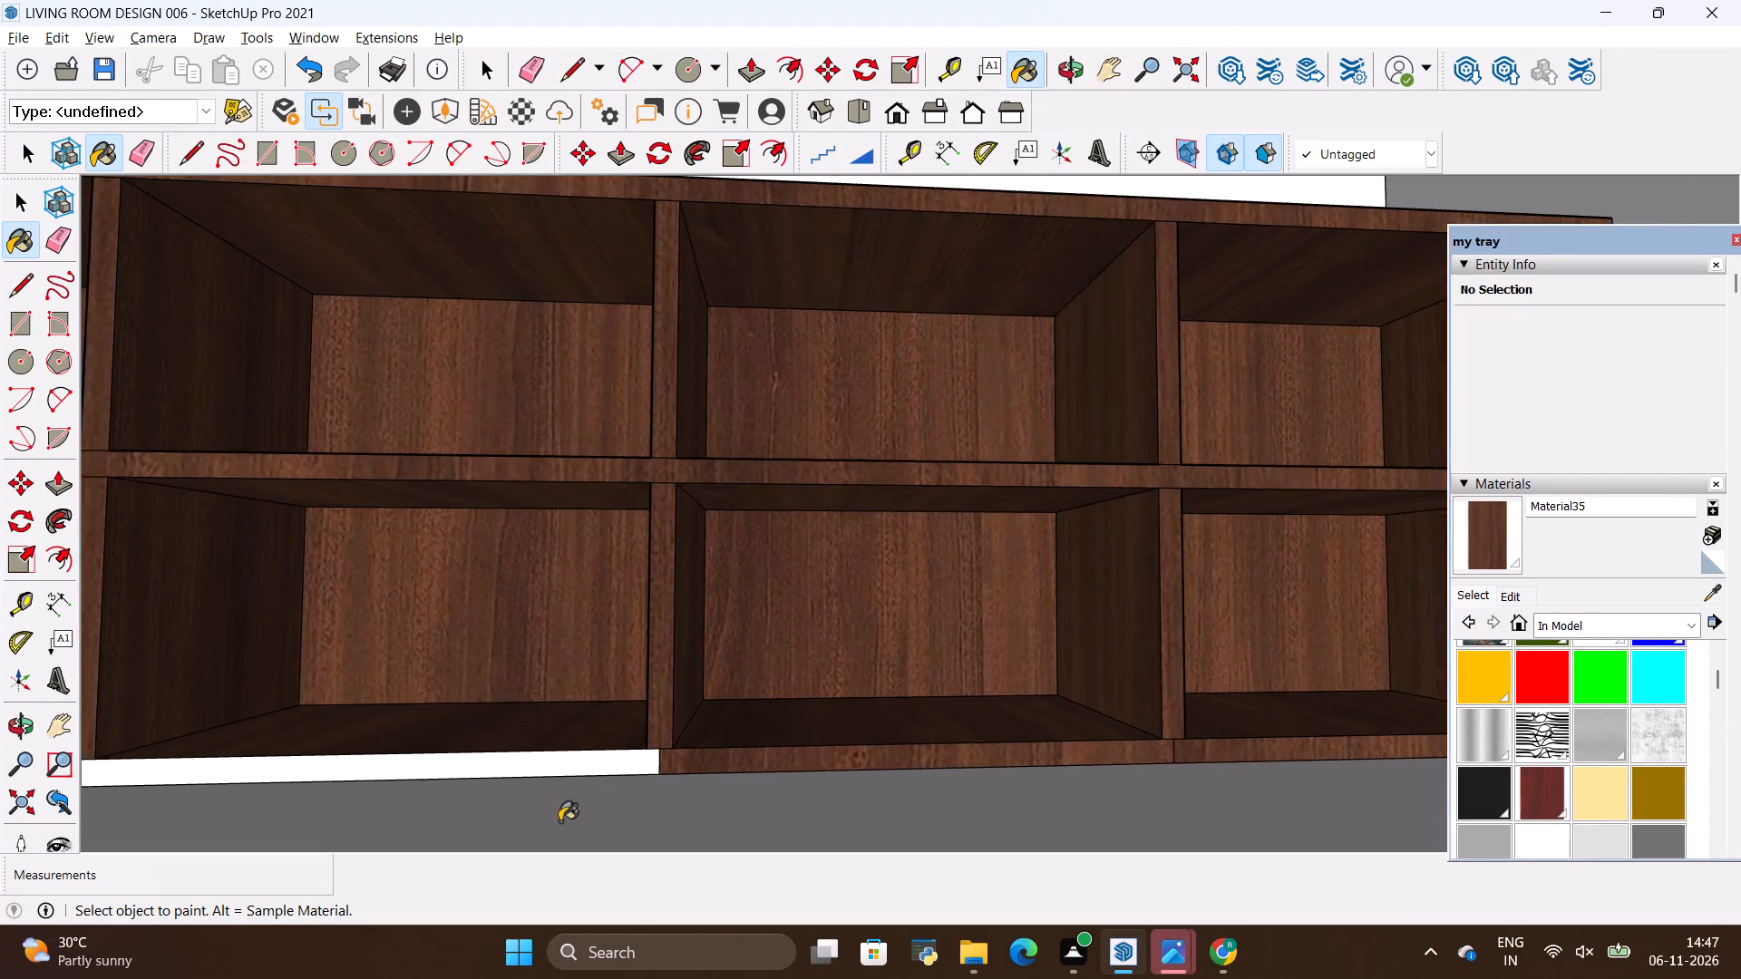
scroll(559, 821, "up", 3)
left_click(620, 759)
Paint the unpainted divider sides in the first and second lower compartments, plus the first one's ceiling, in wood.
scroll(887, 819, "down", 13)
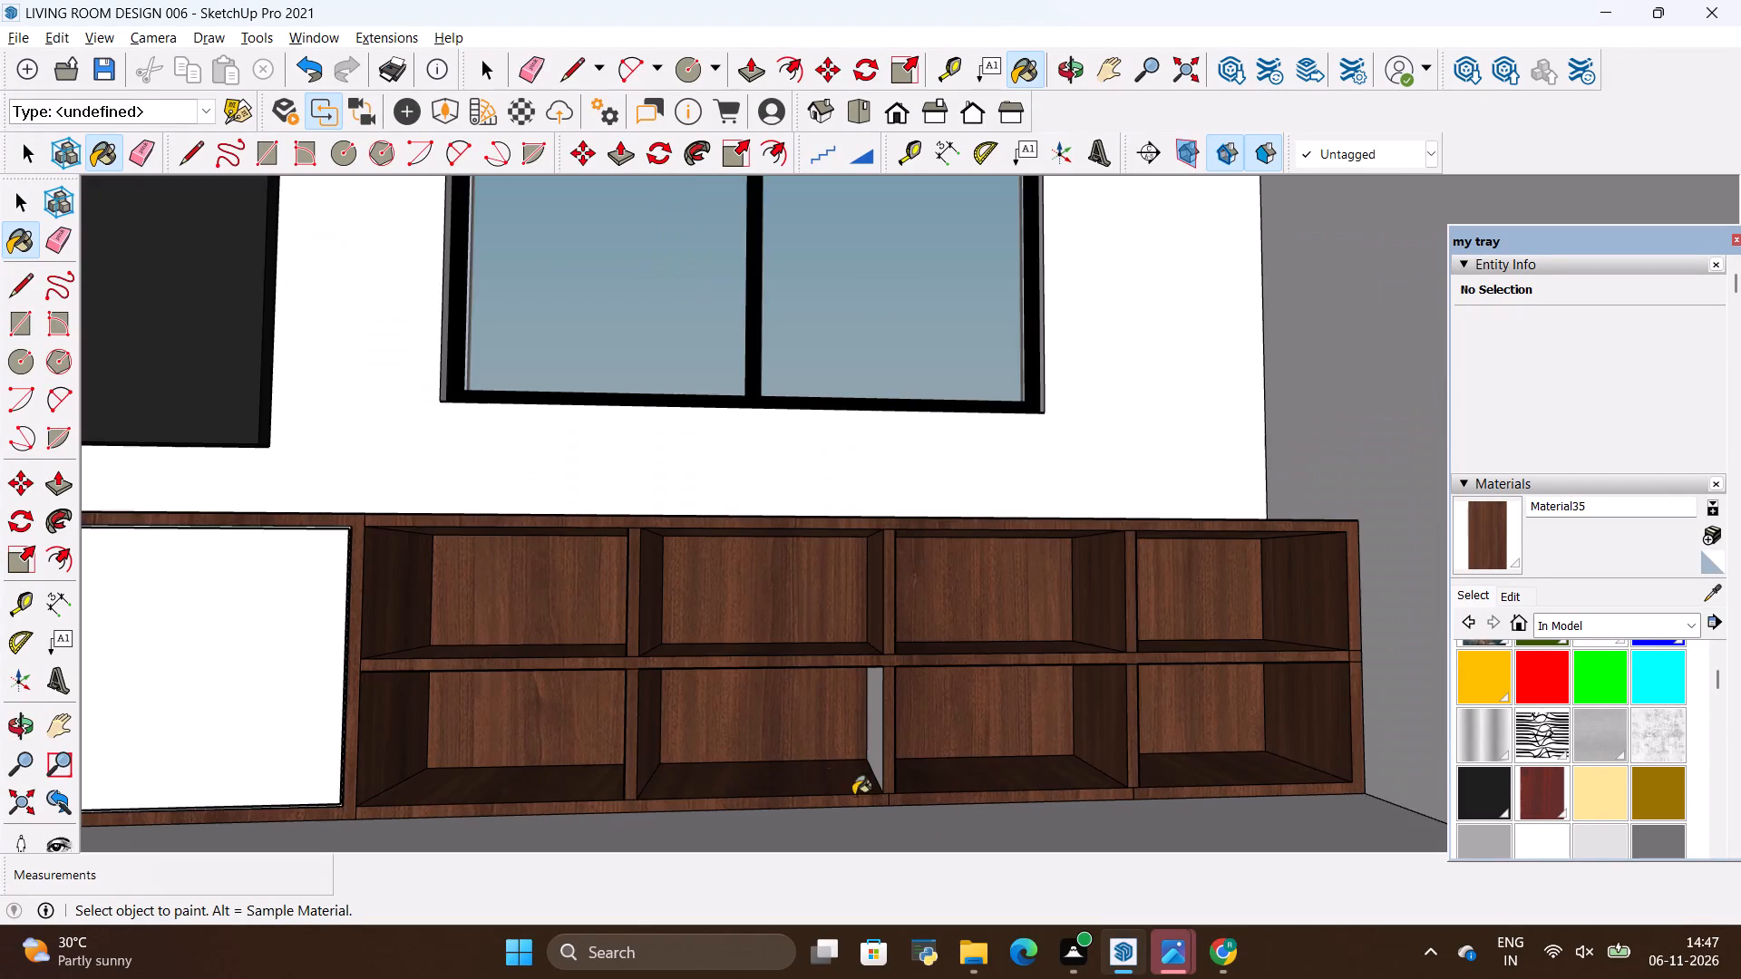
scroll(819, 787, "up", 7)
left_click(919, 721)
scroll(875, 742, "up", 4)
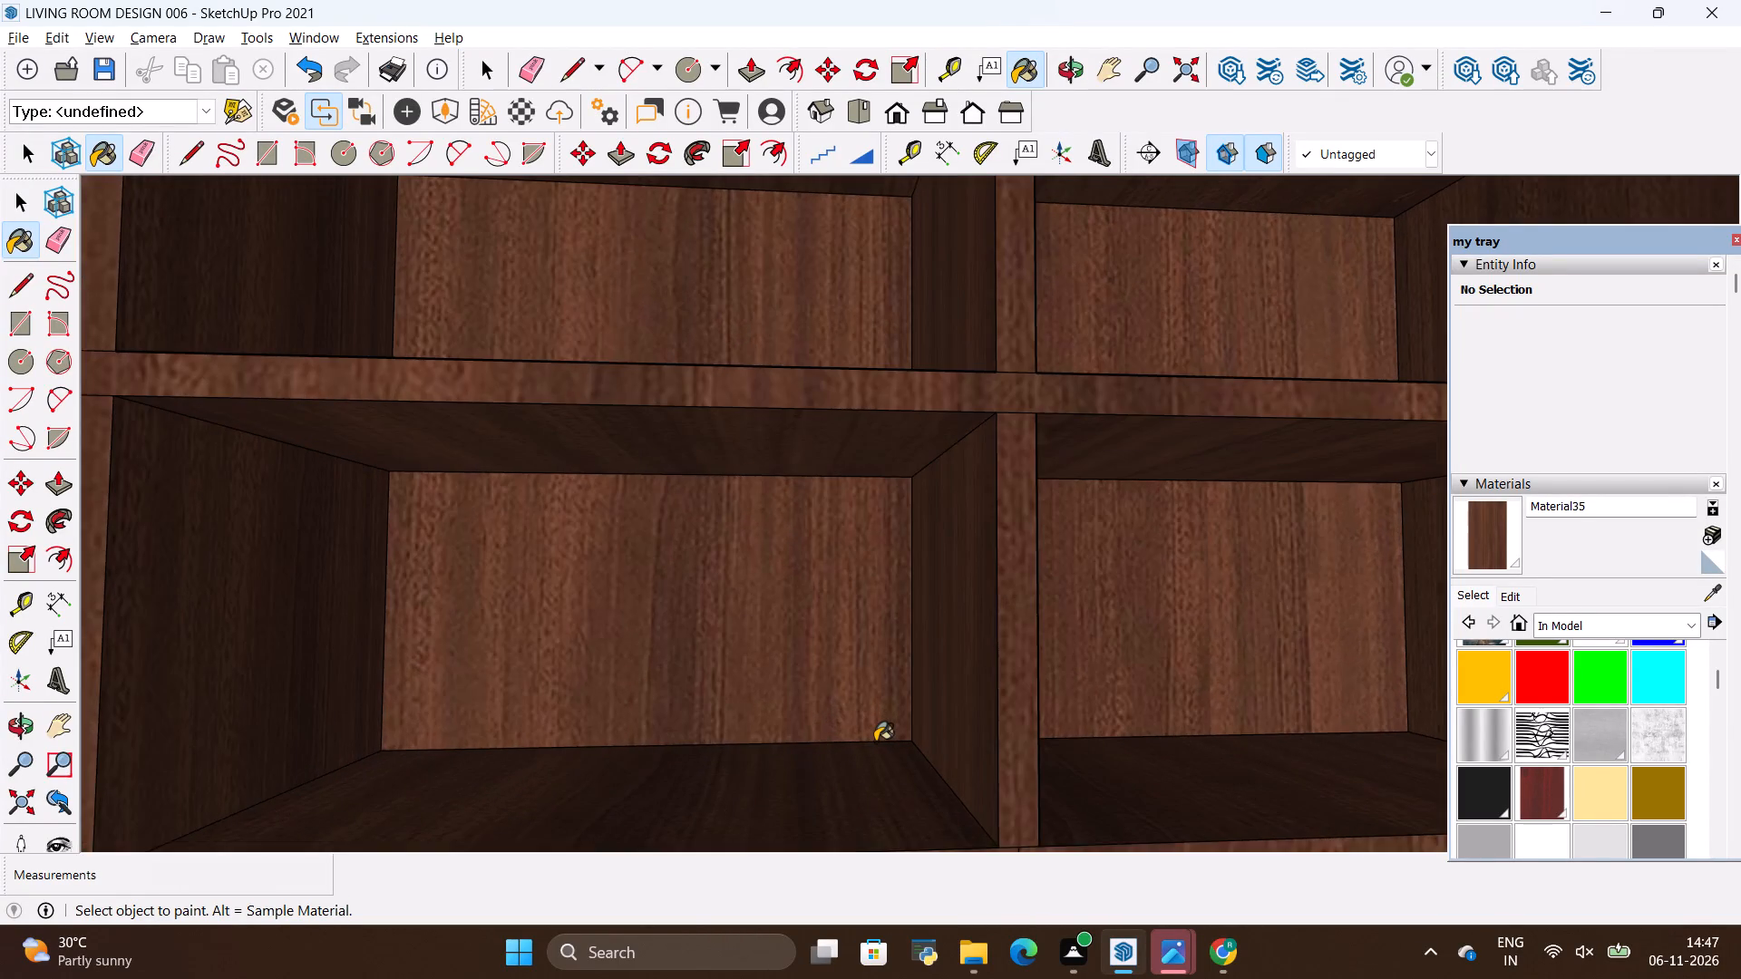
scroll(875, 742, "down", 14)
scroll(646, 740, "up", 3)
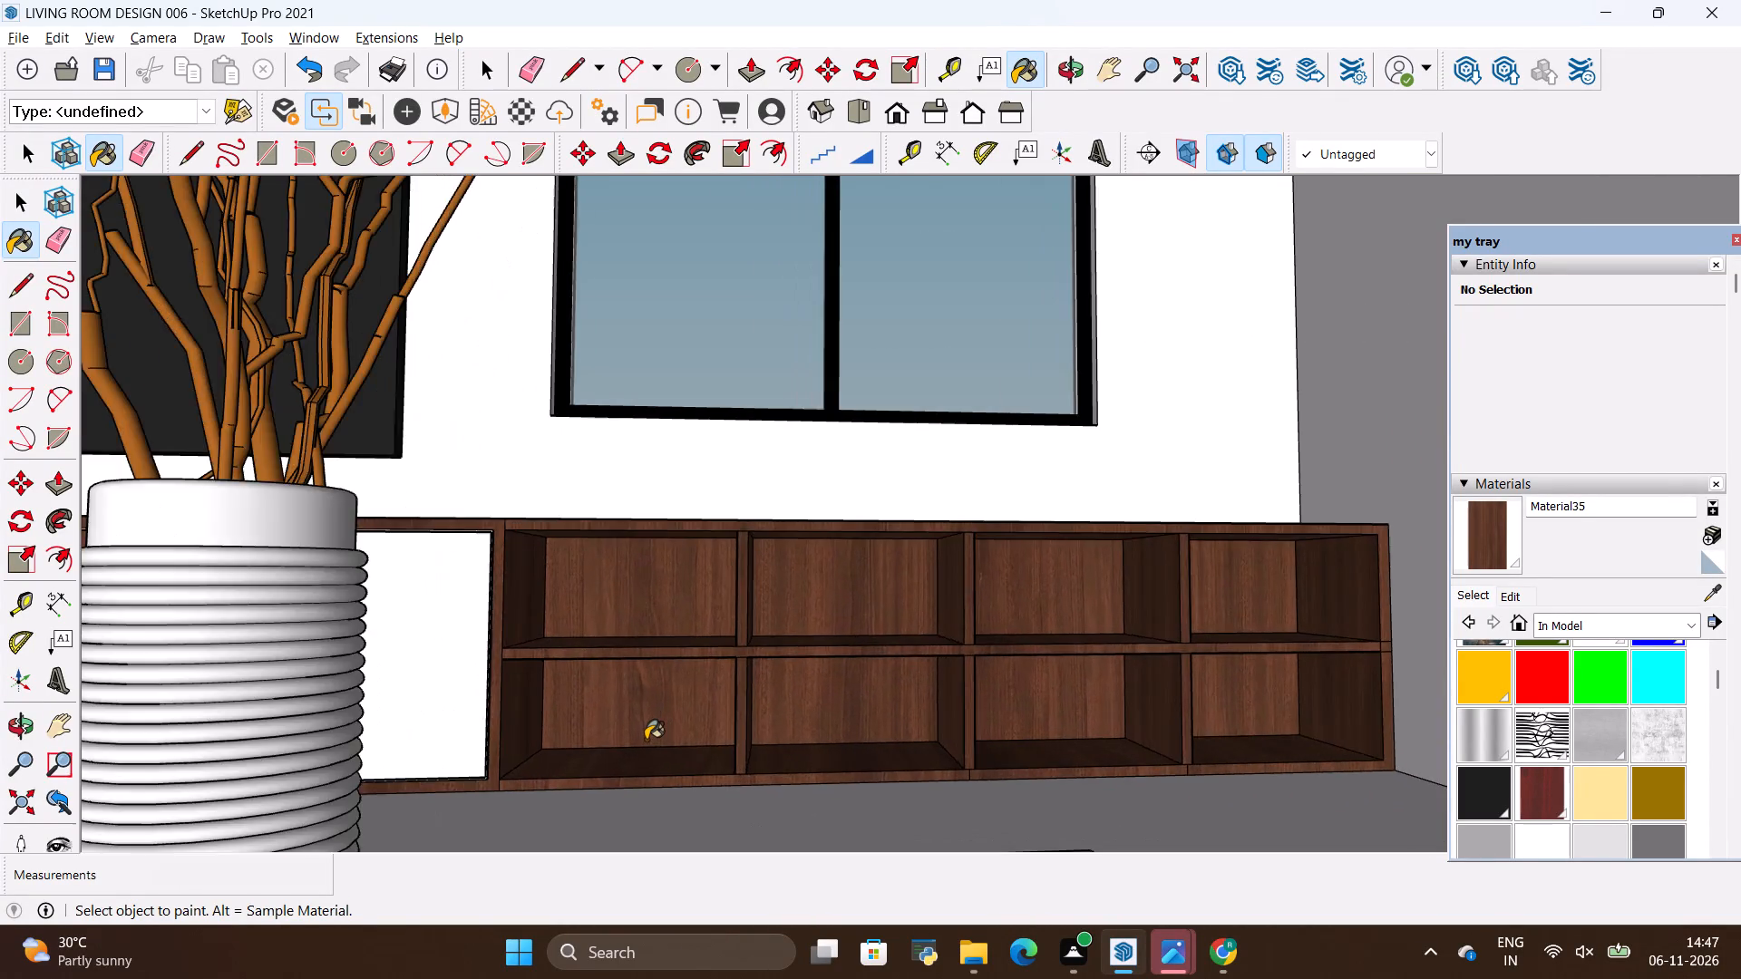
scroll(646, 740, "up", 12)
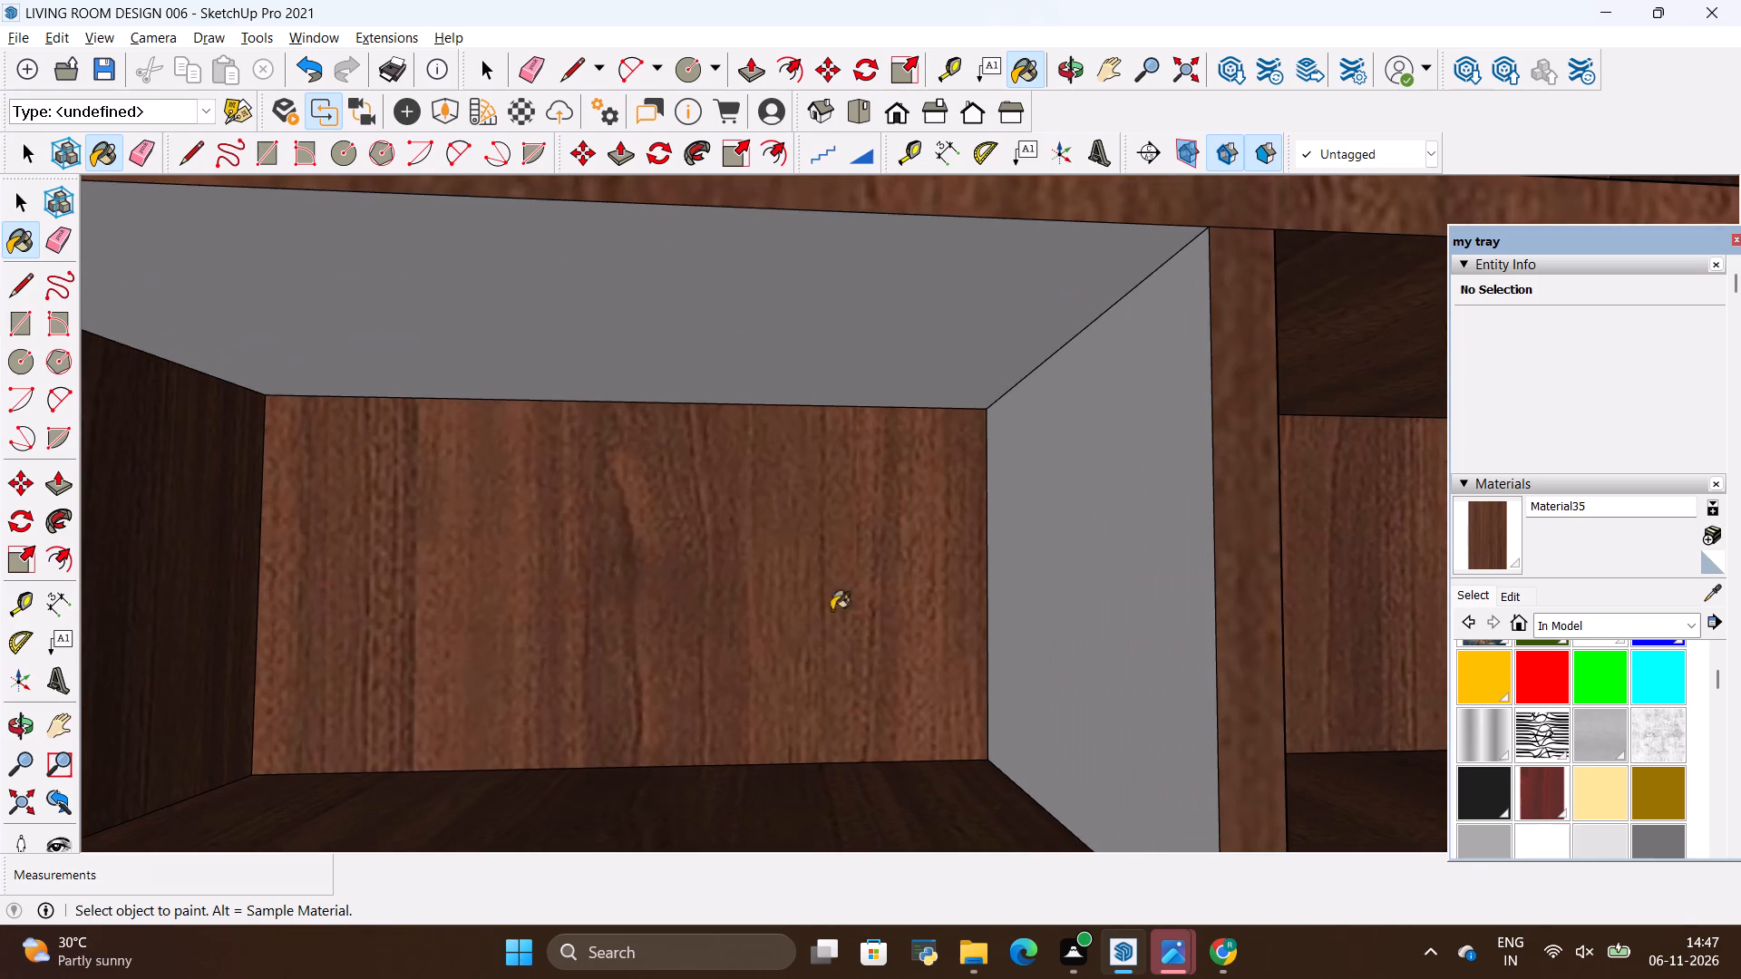
left_click(1051, 569)
left_click(1003, 349)
Inspect the TV unit's top and open shelves from above and from underneath.
scroll(967, 505, "down", 2)
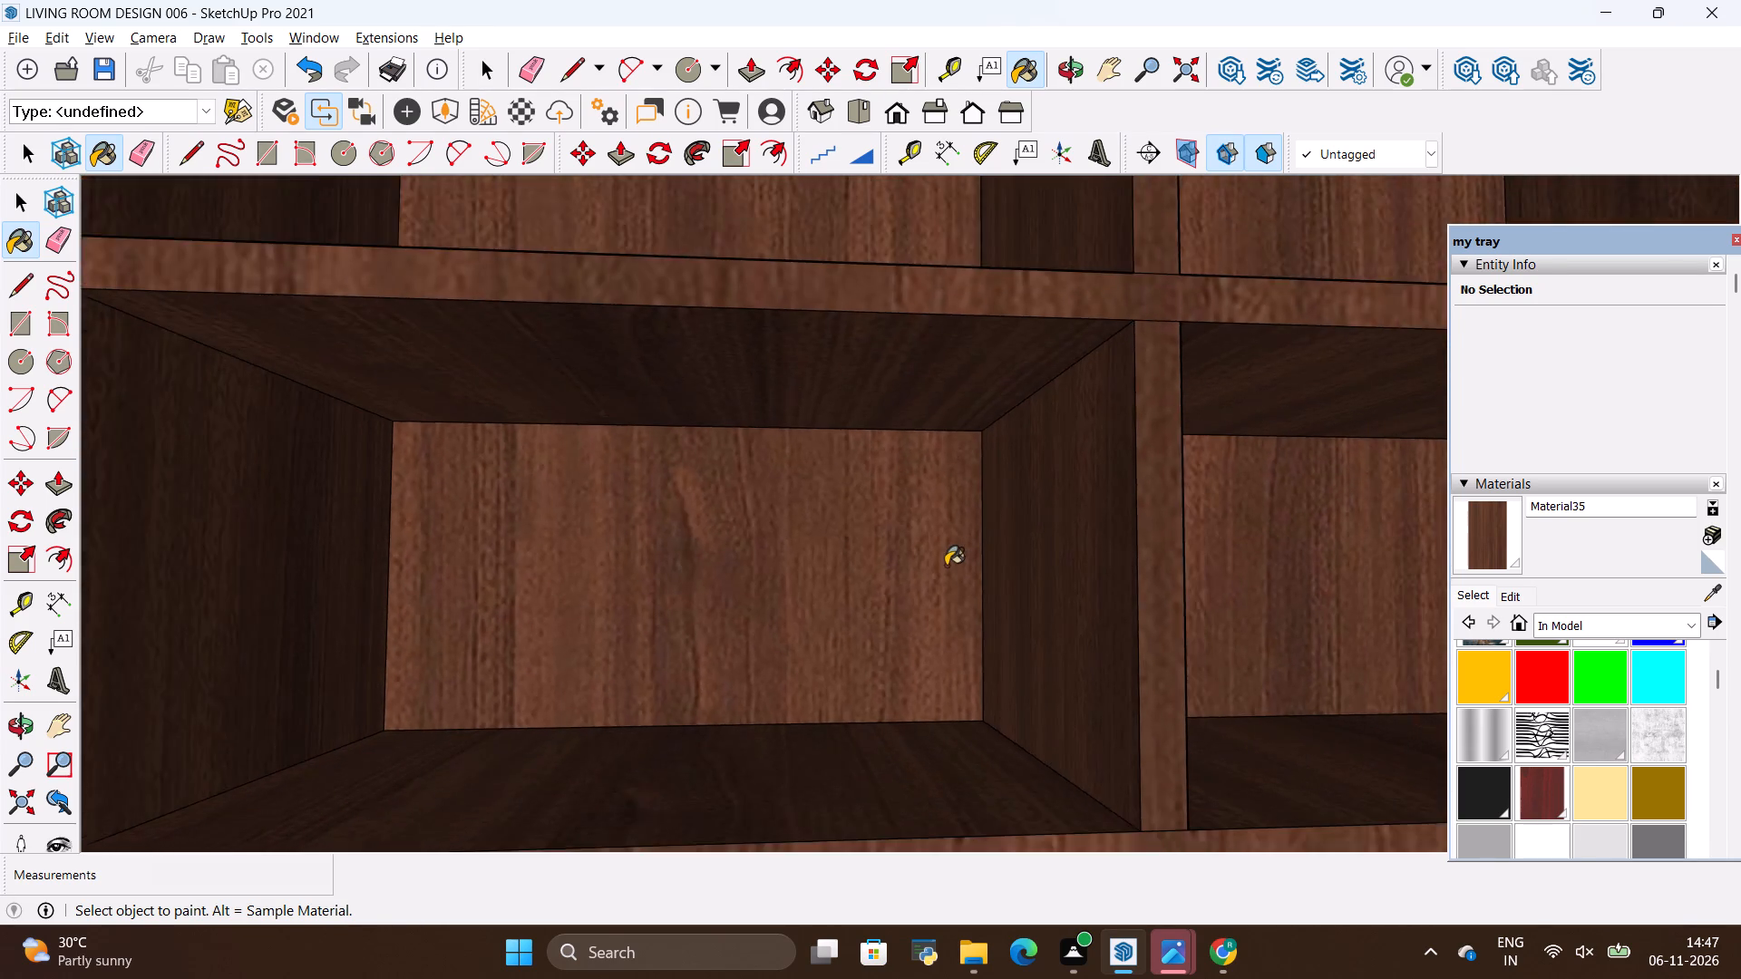
scroll(946, 566, "down", 11)
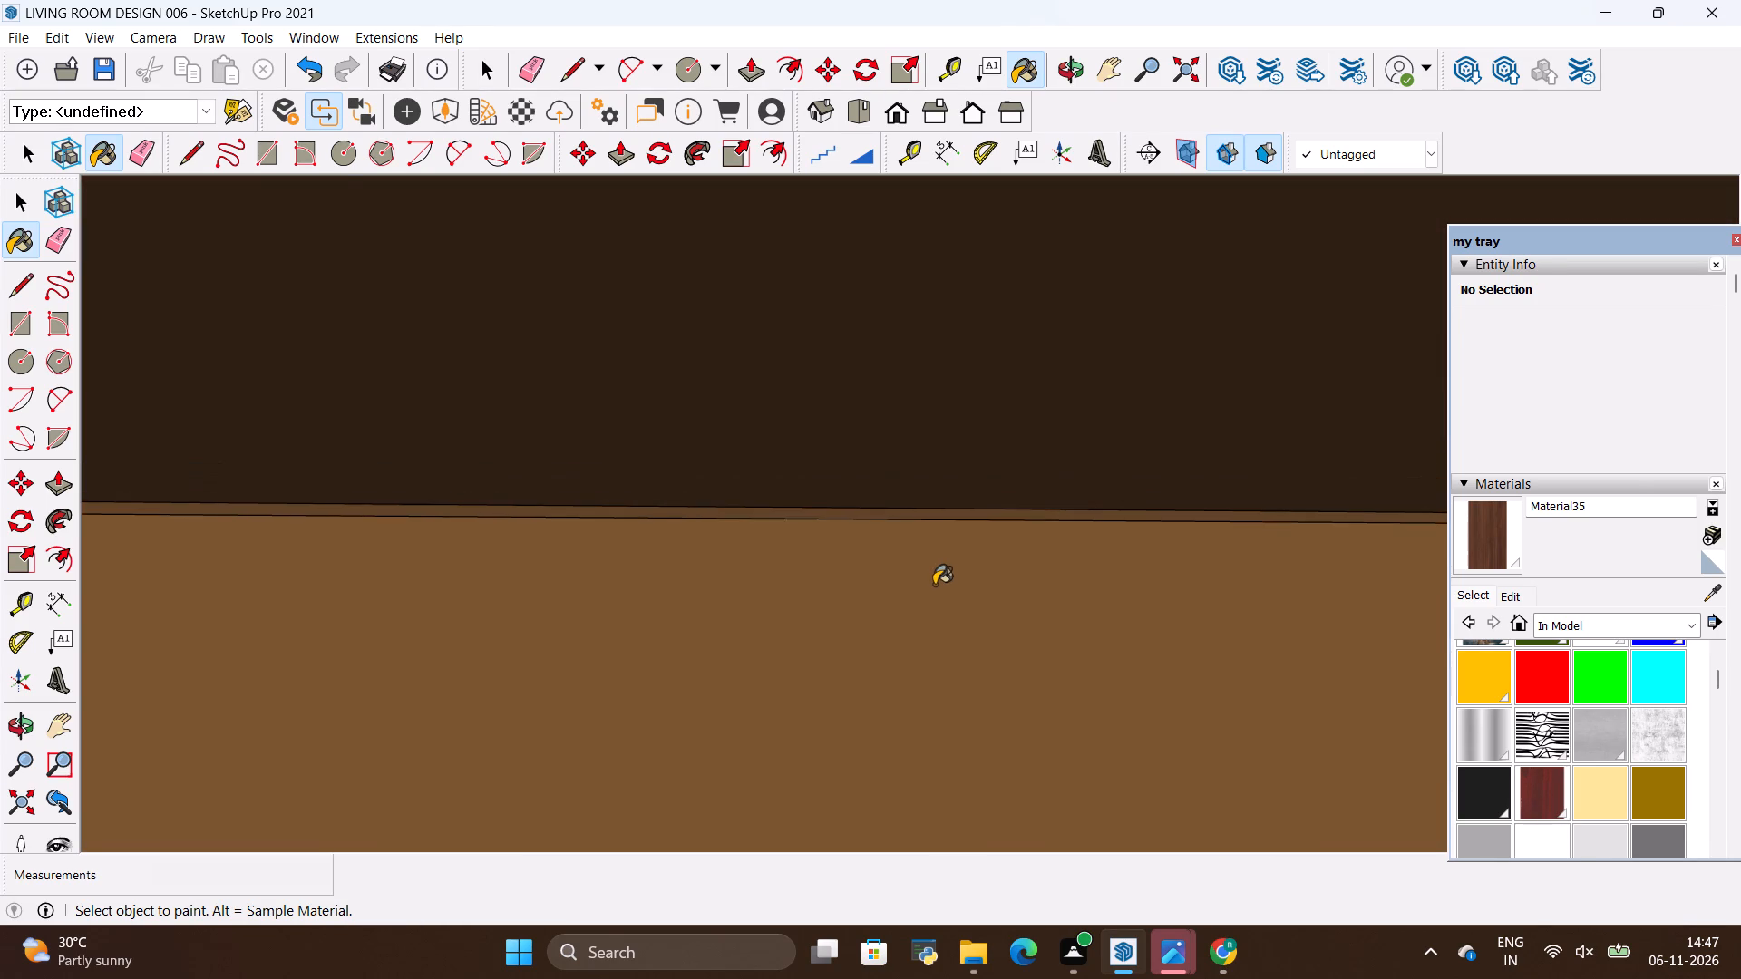
scroll(934, 585, "down", 7)
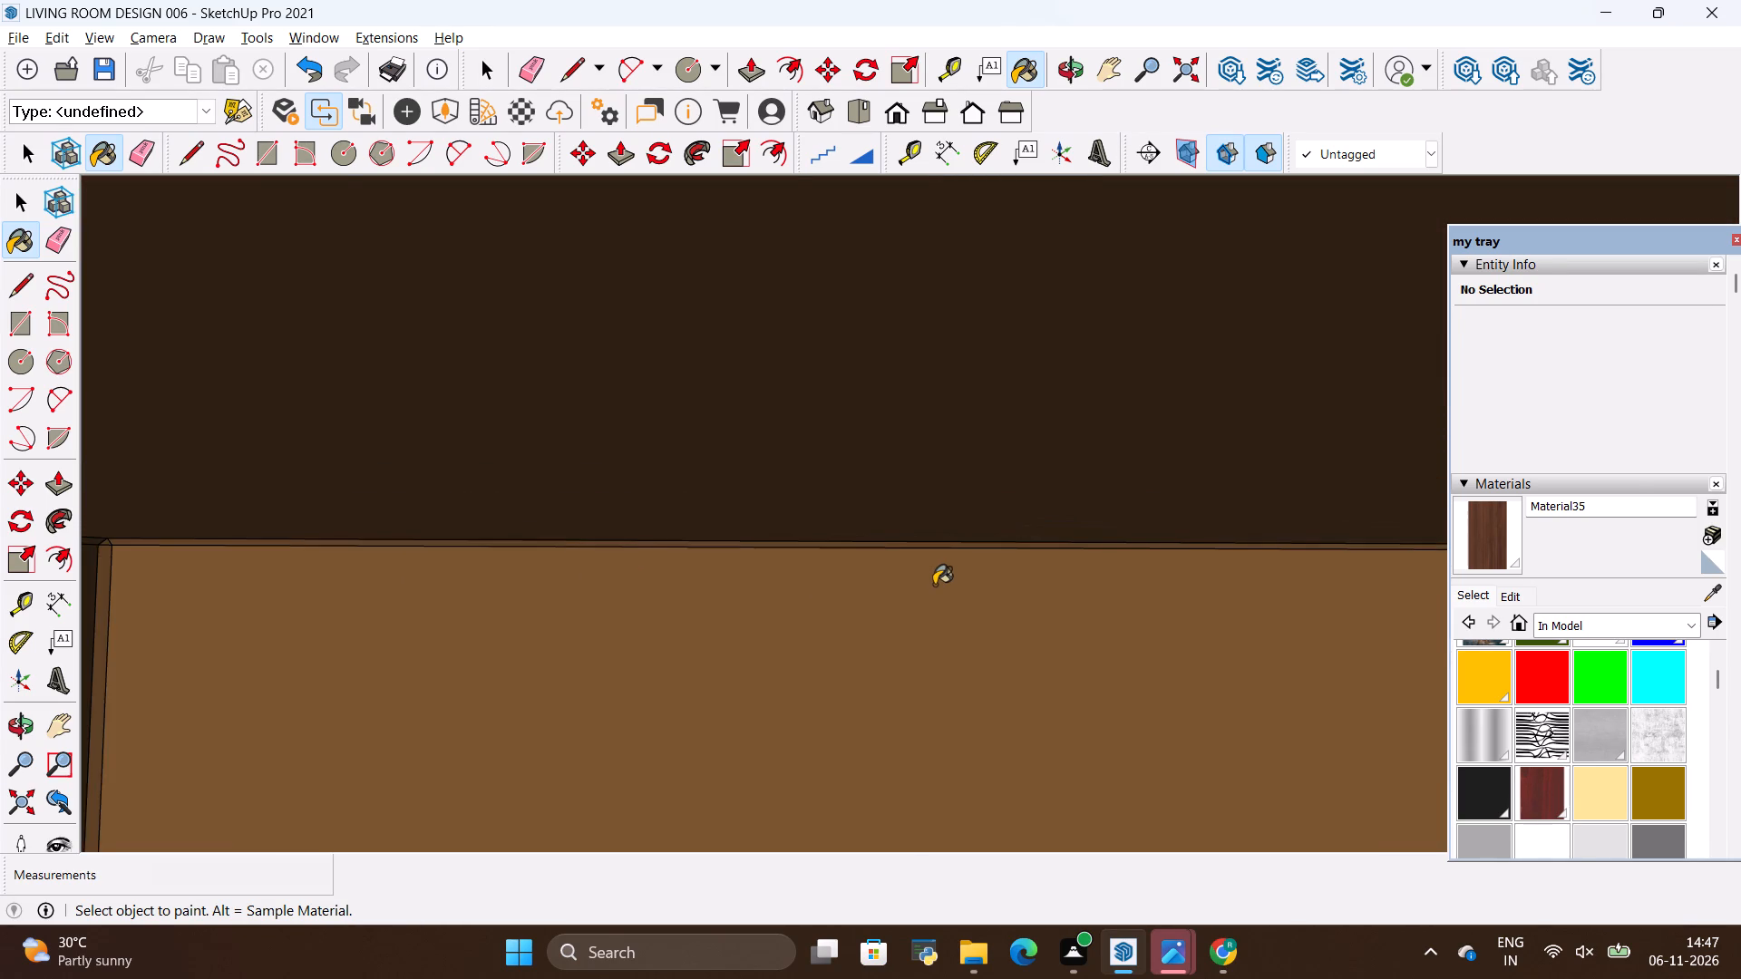
scroll(934, 585, "down", 16)
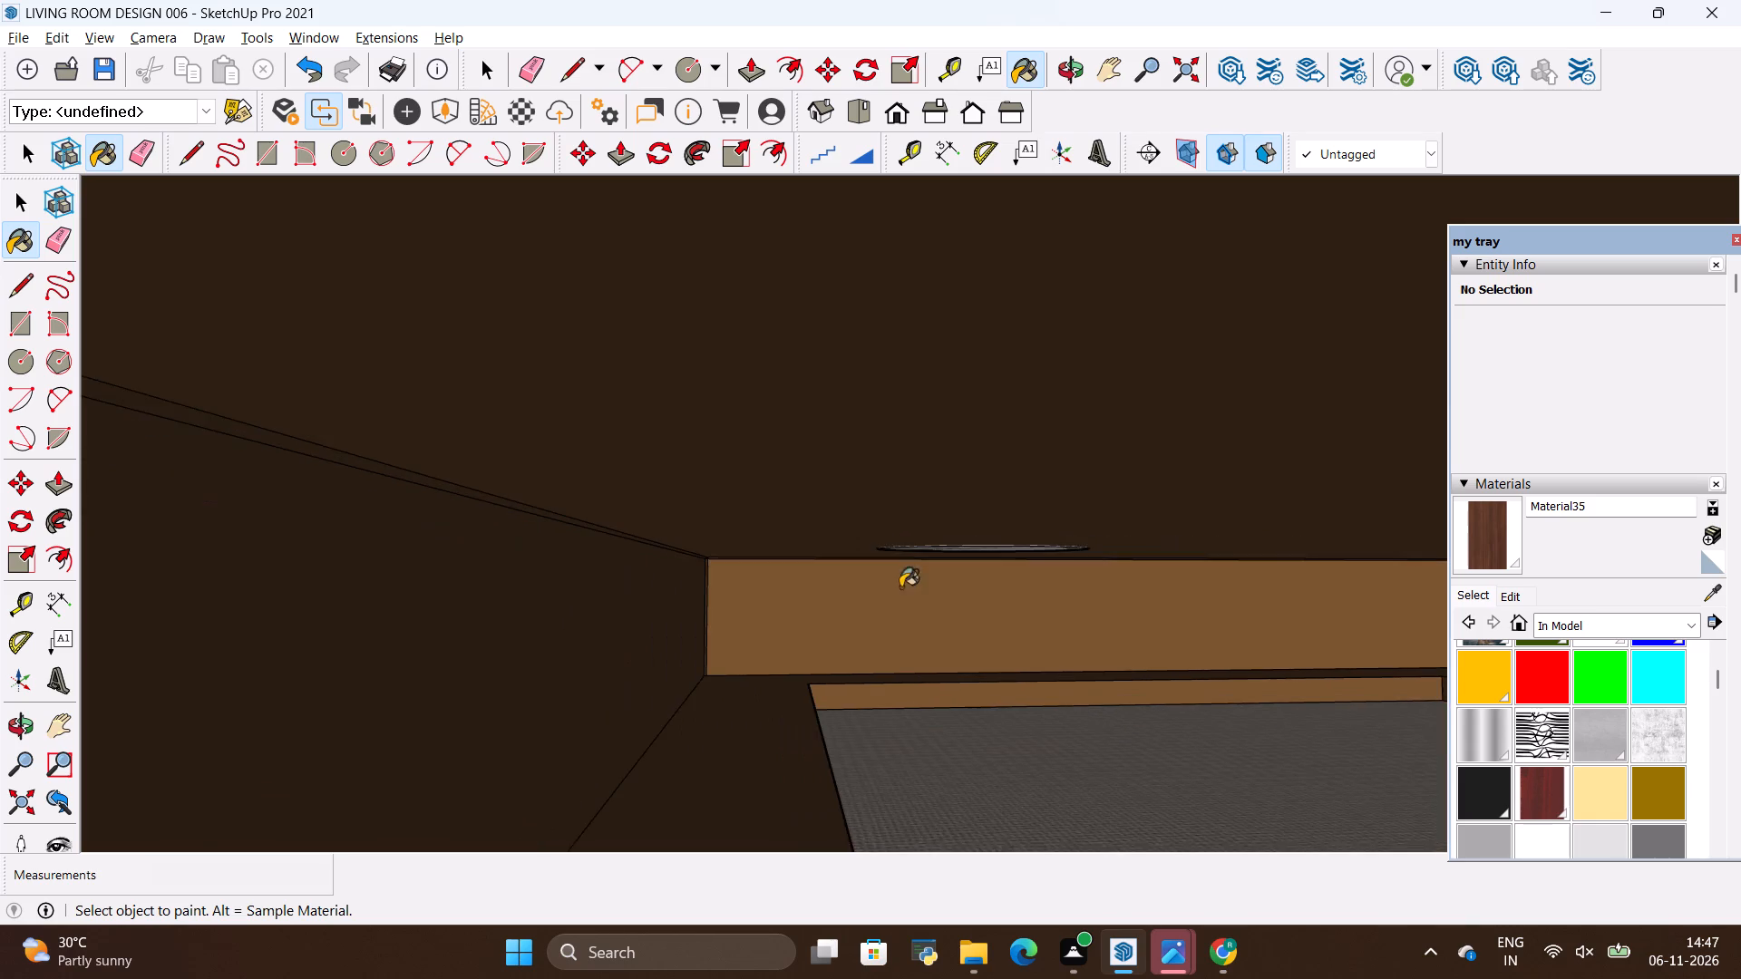
scroll(911, 671, "down", 10)
scroll(956, 494, "up", 5)
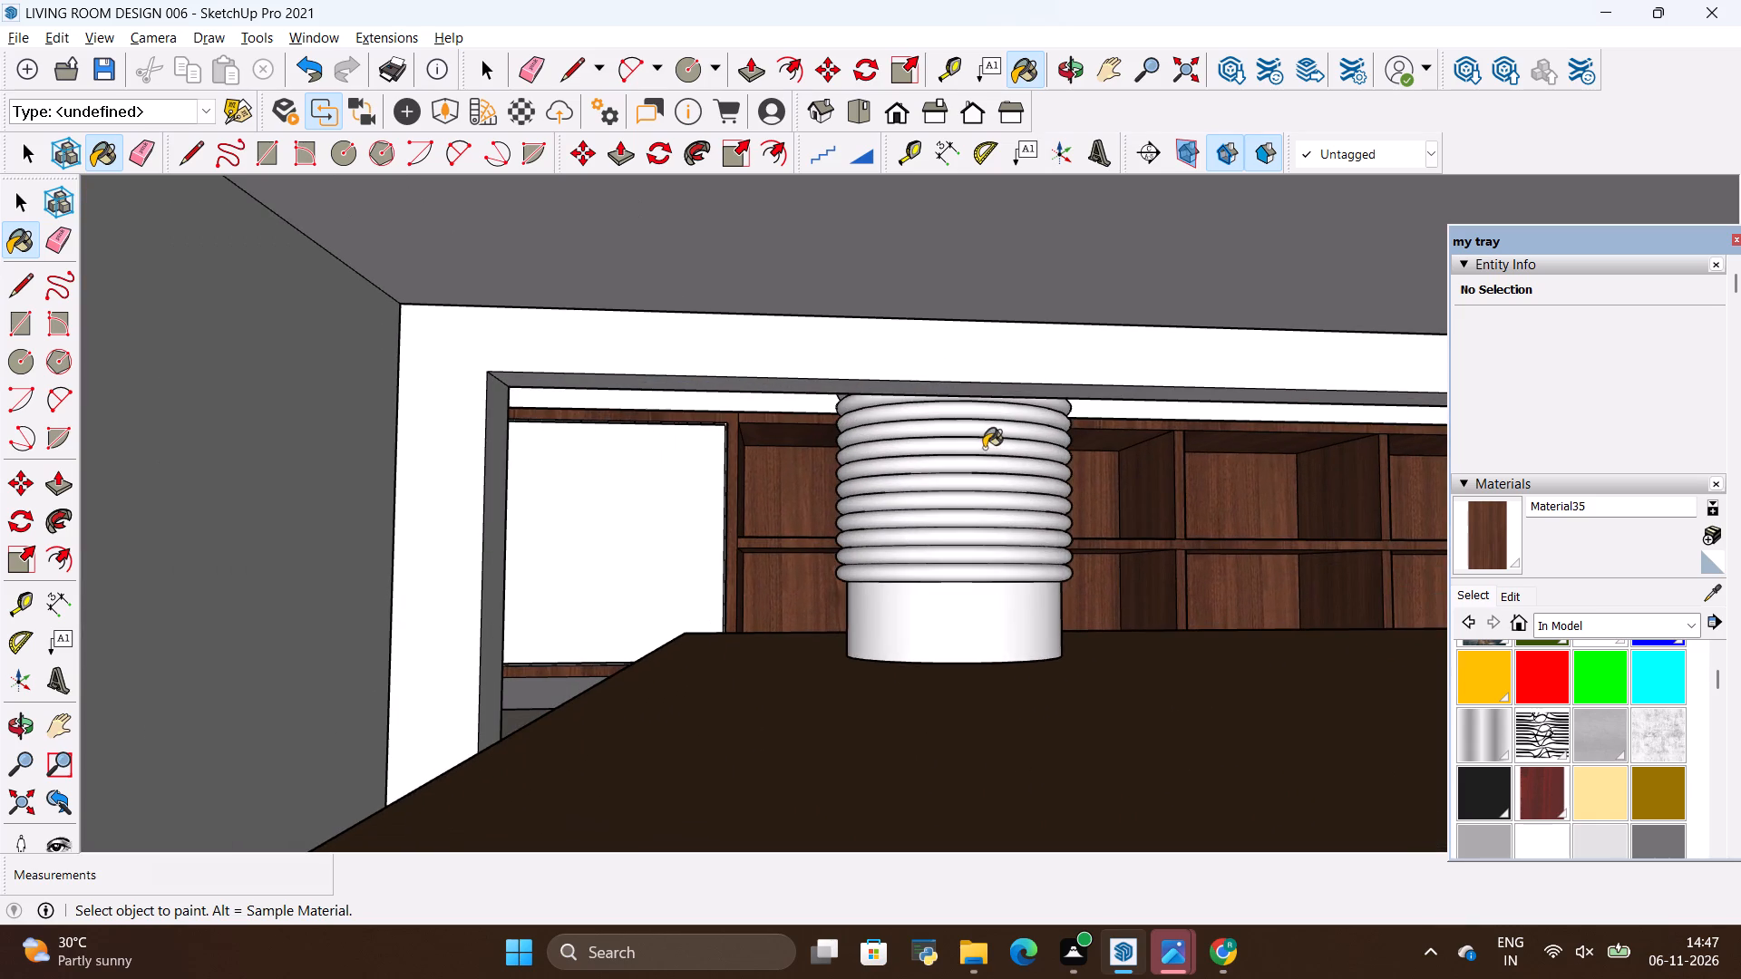
left_click_drag(984, 448, 841, 693)
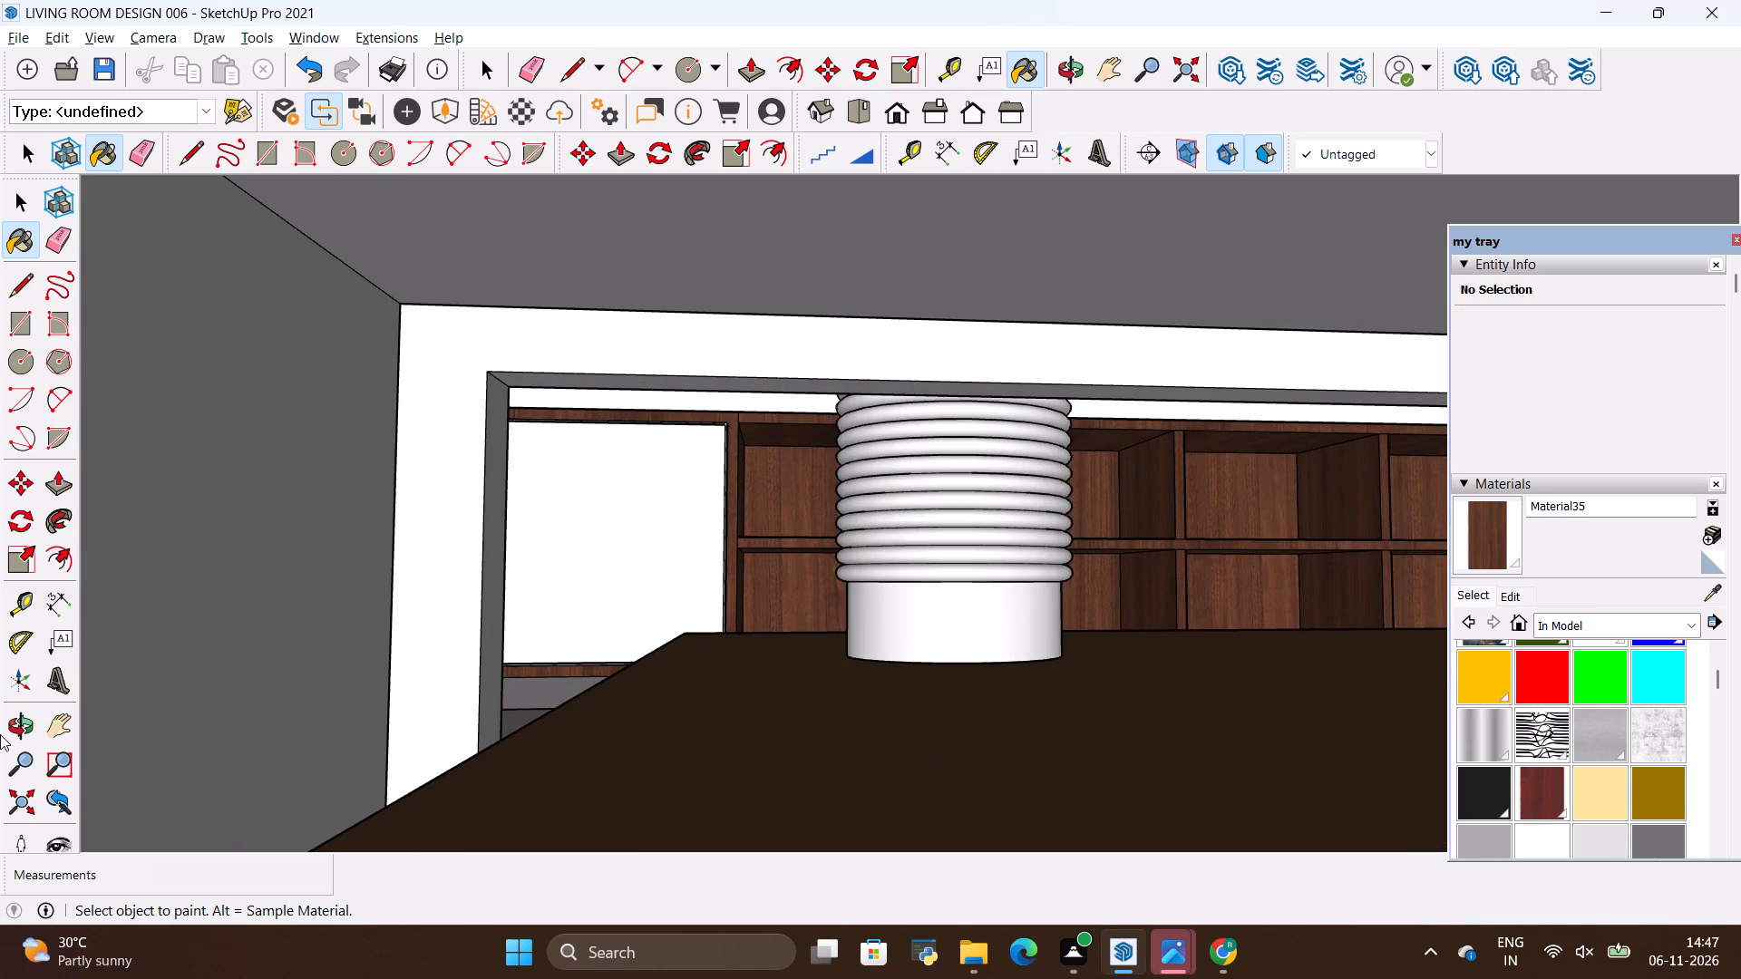
left_click(16, 723)
left_click_drag(774, 512, 774, 535)
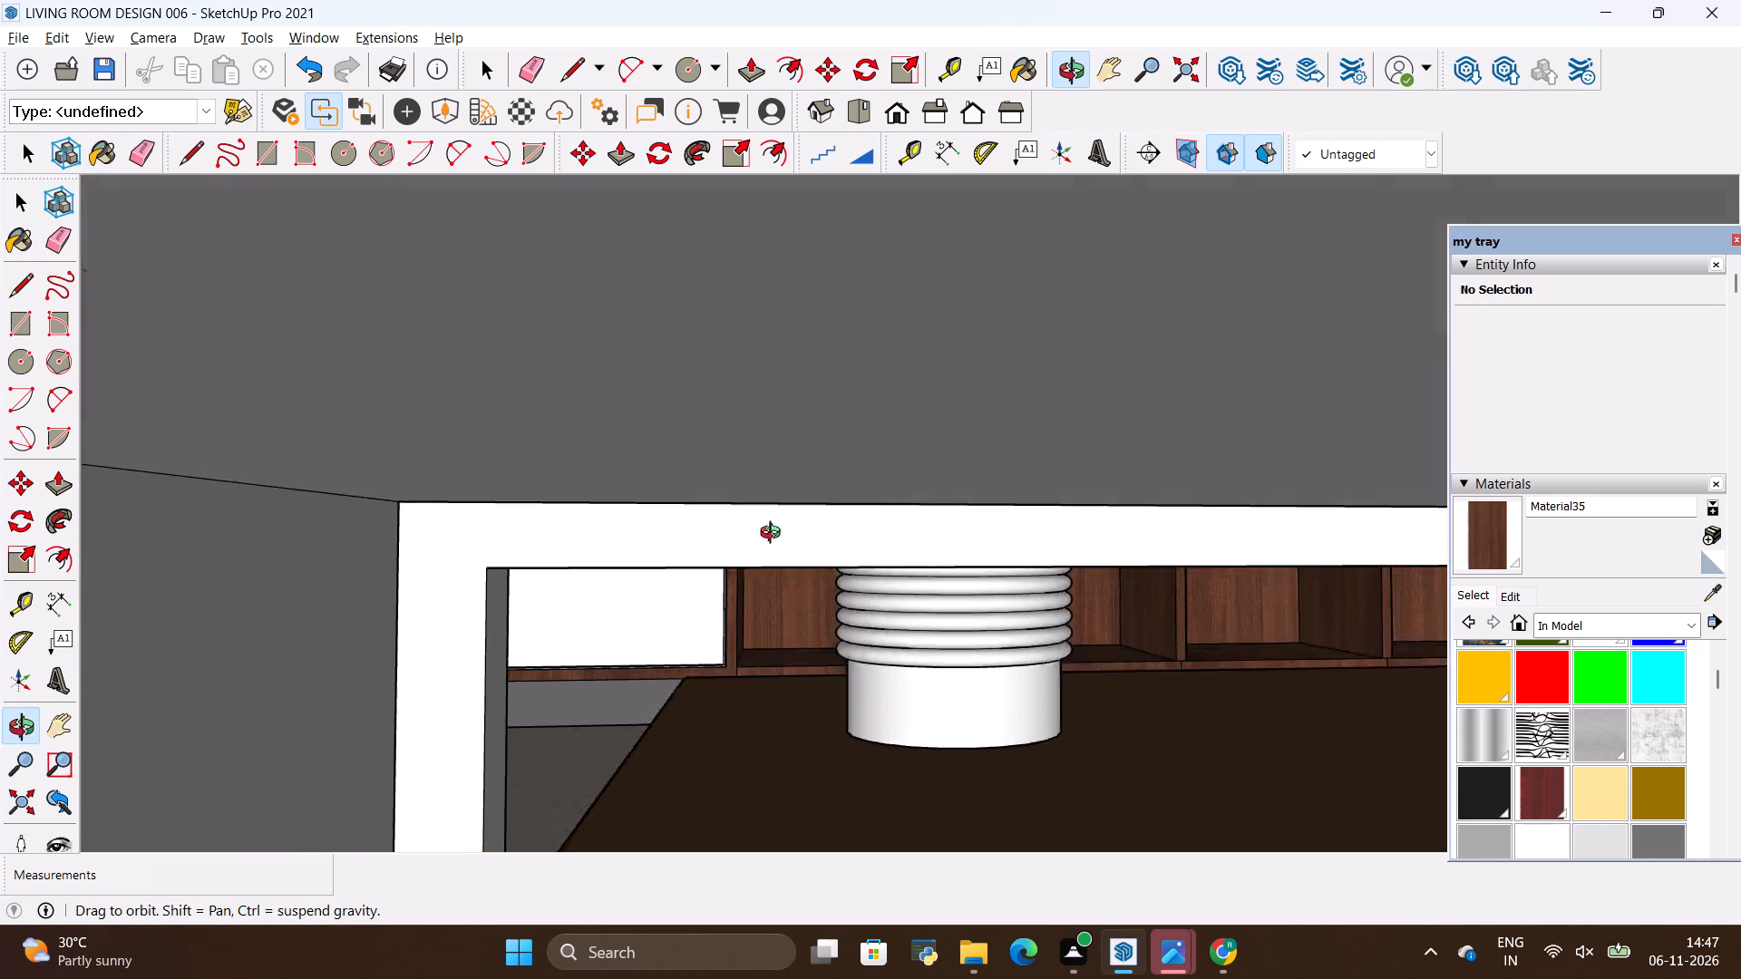
left_click_drag(774, 535, 729, 677)
scroll(727, 677, "down", 4)
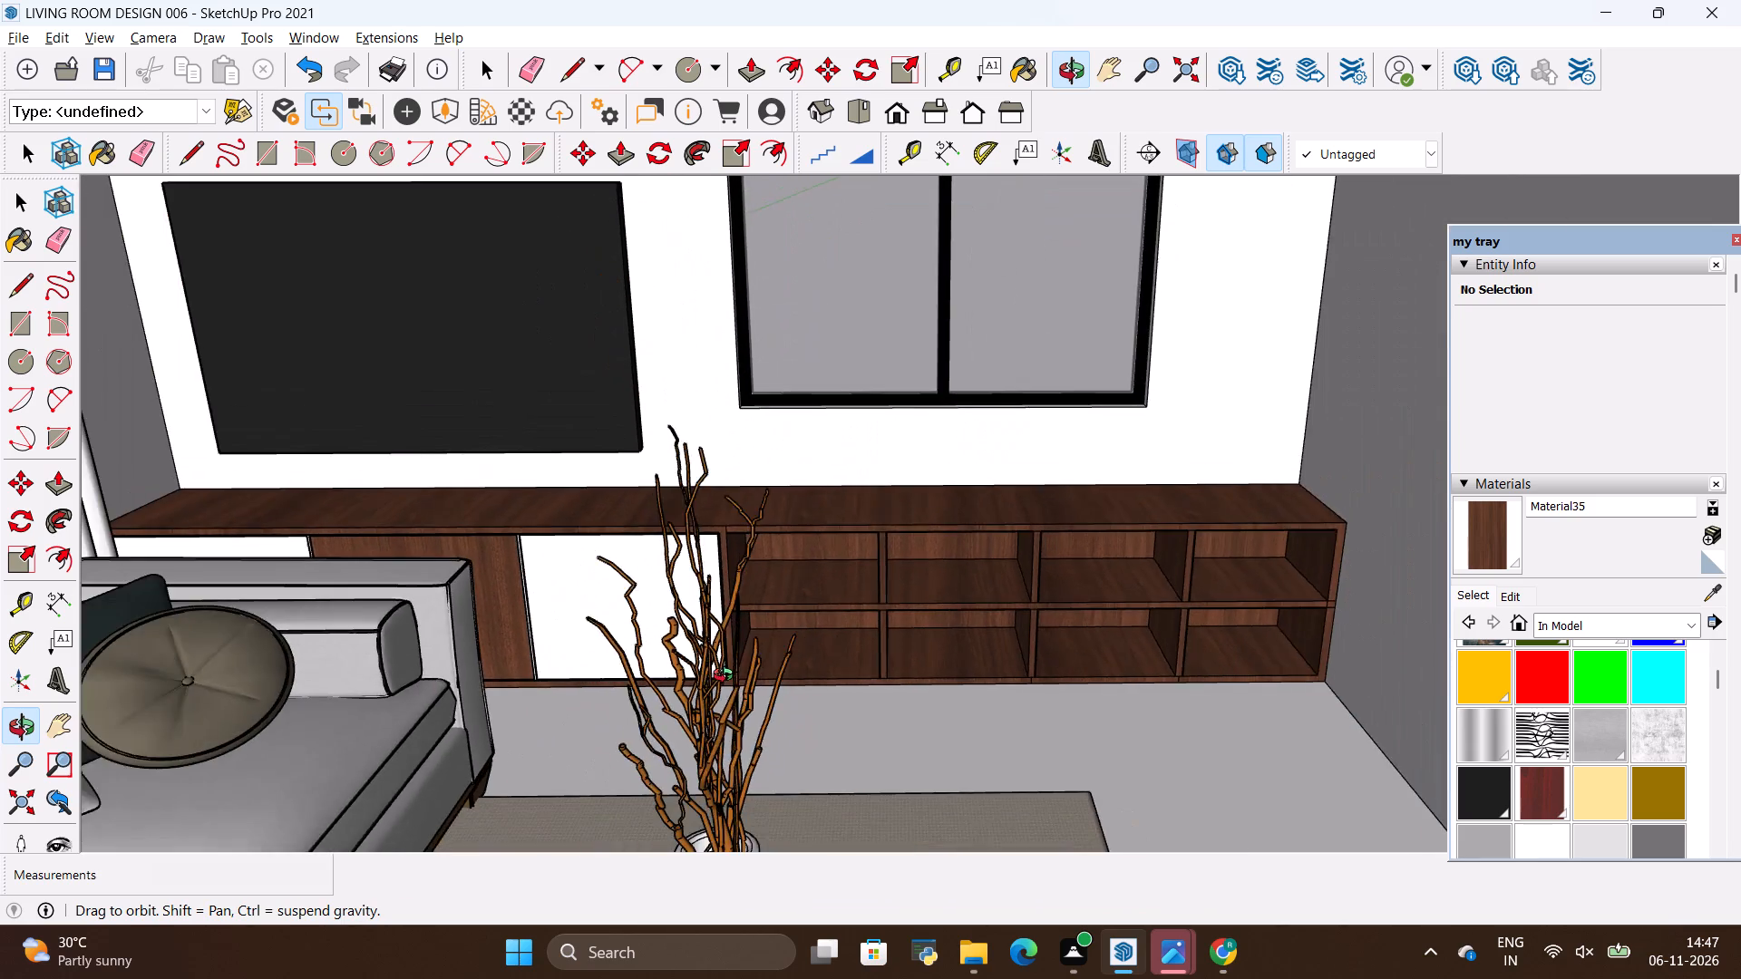
scroll(727, 677, "down", 4)
scroll(812, 534, "up", 7)
scroll(813, 634, "up", 6)
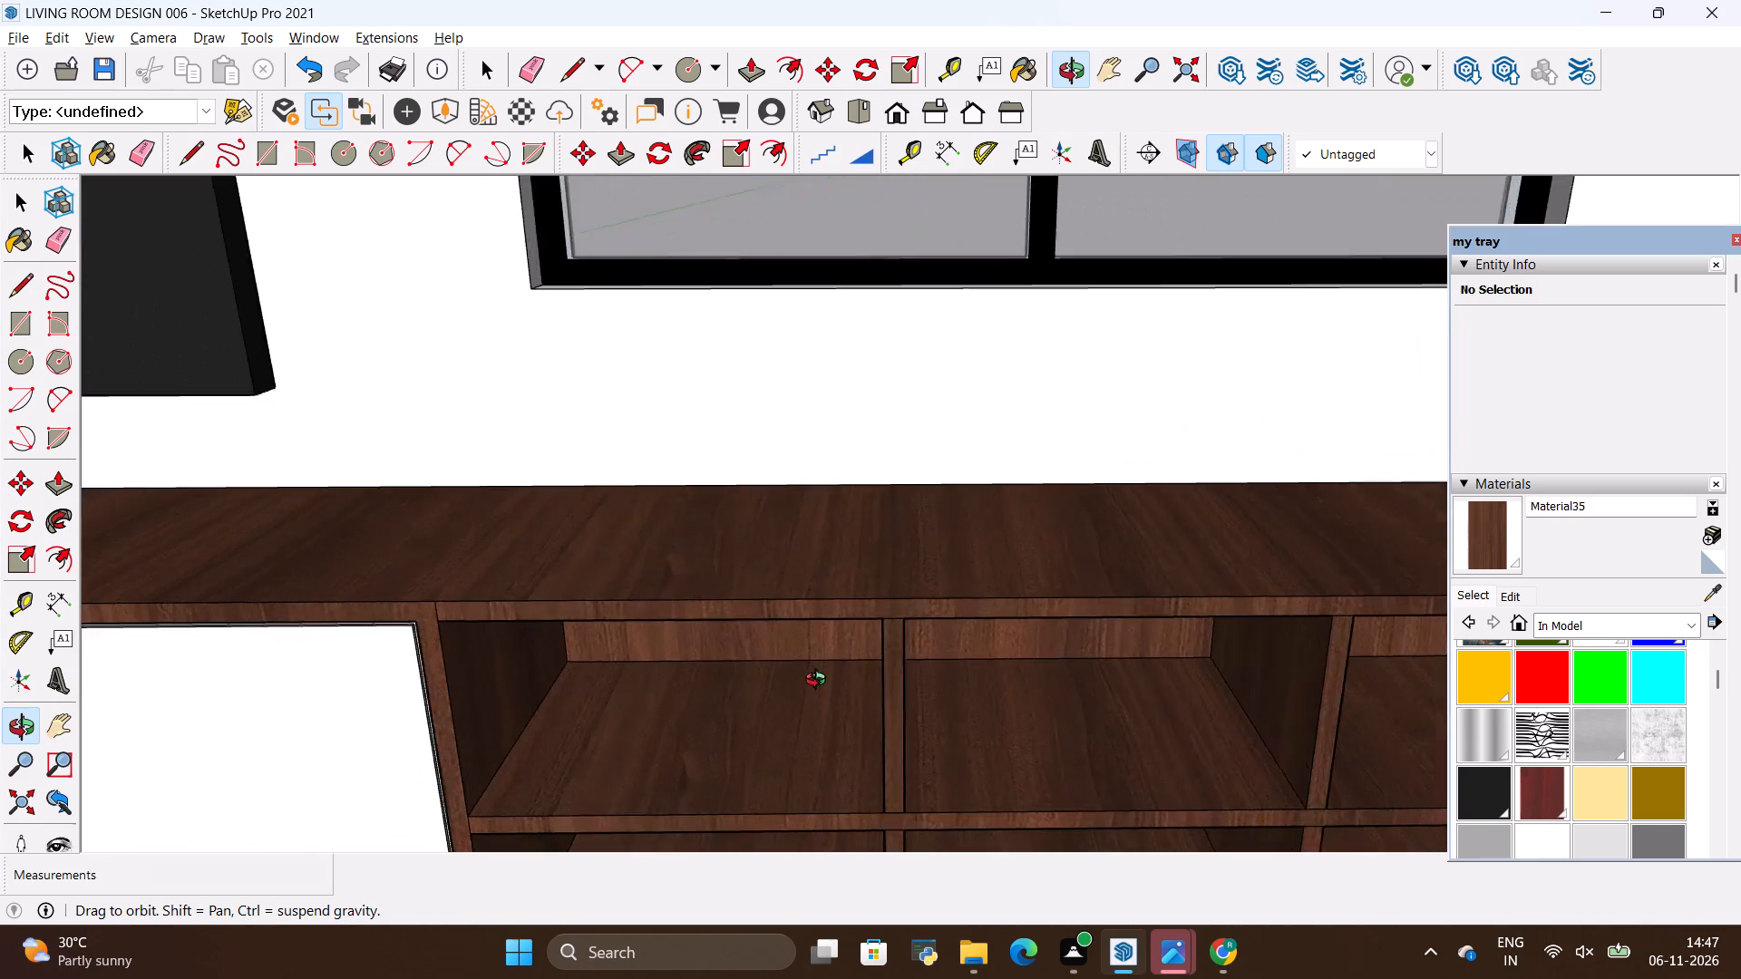
scroll(820, 682, "up", 2)
left_click_drag(826, 666, 882, 409)
left_click_drag(866, 676, 855, 589)
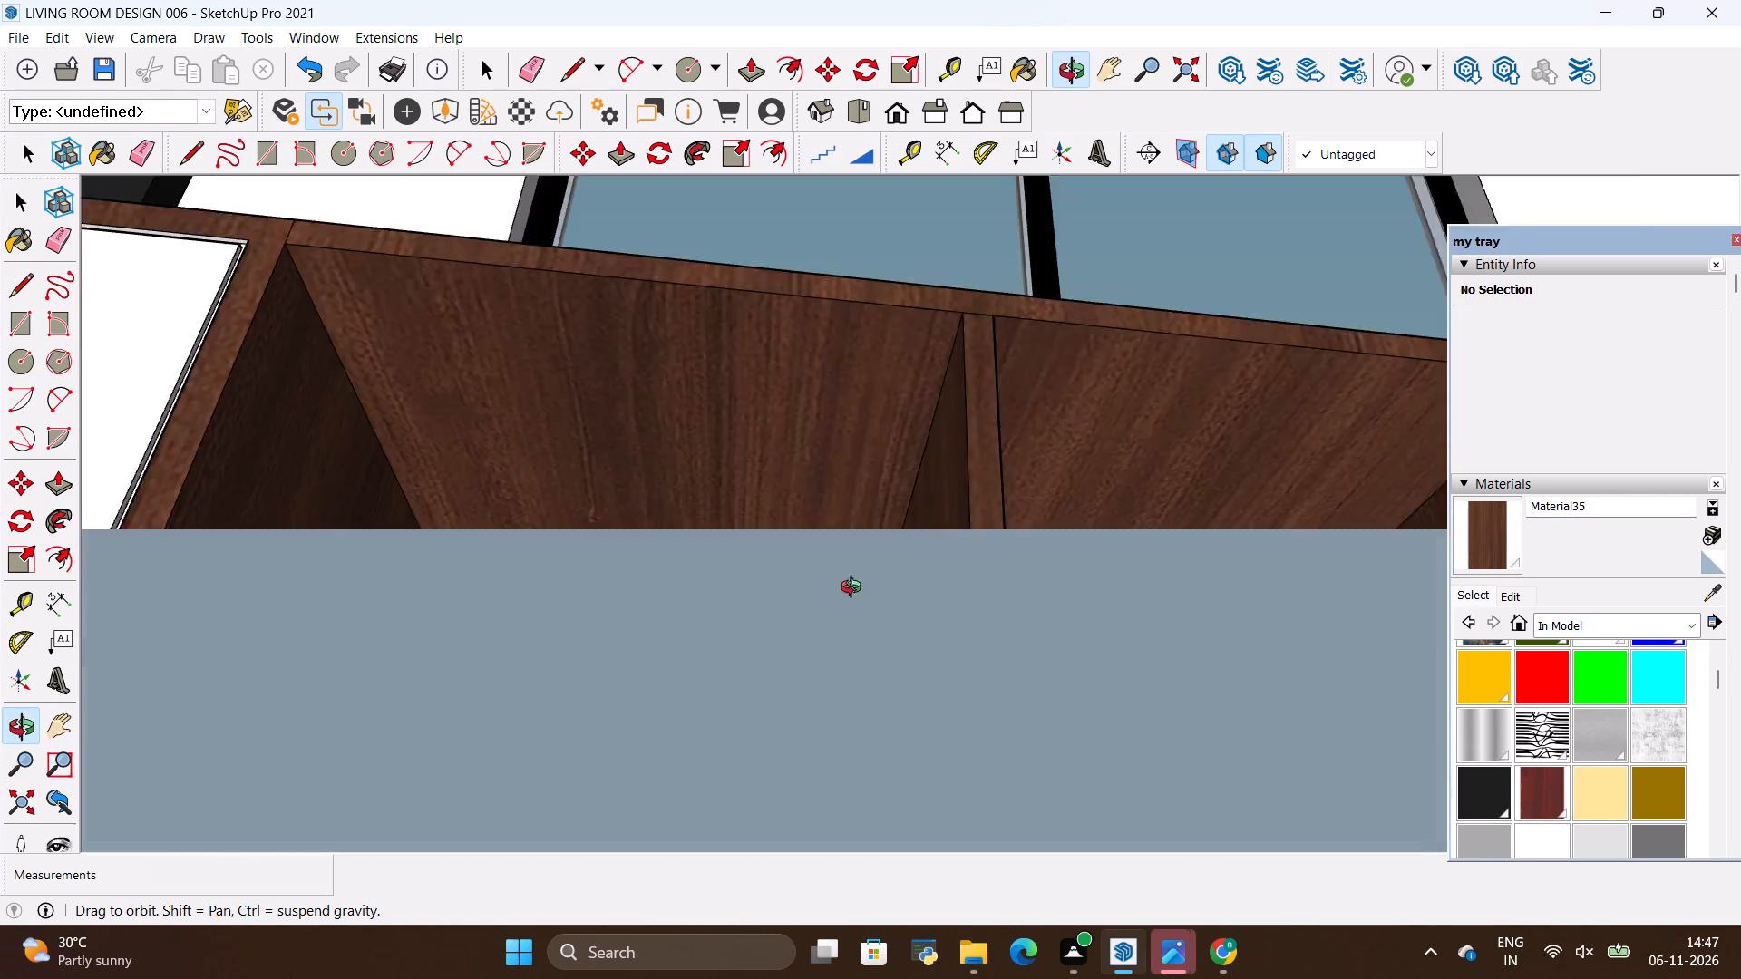
left_click_drag(855, 589, 827, 680)
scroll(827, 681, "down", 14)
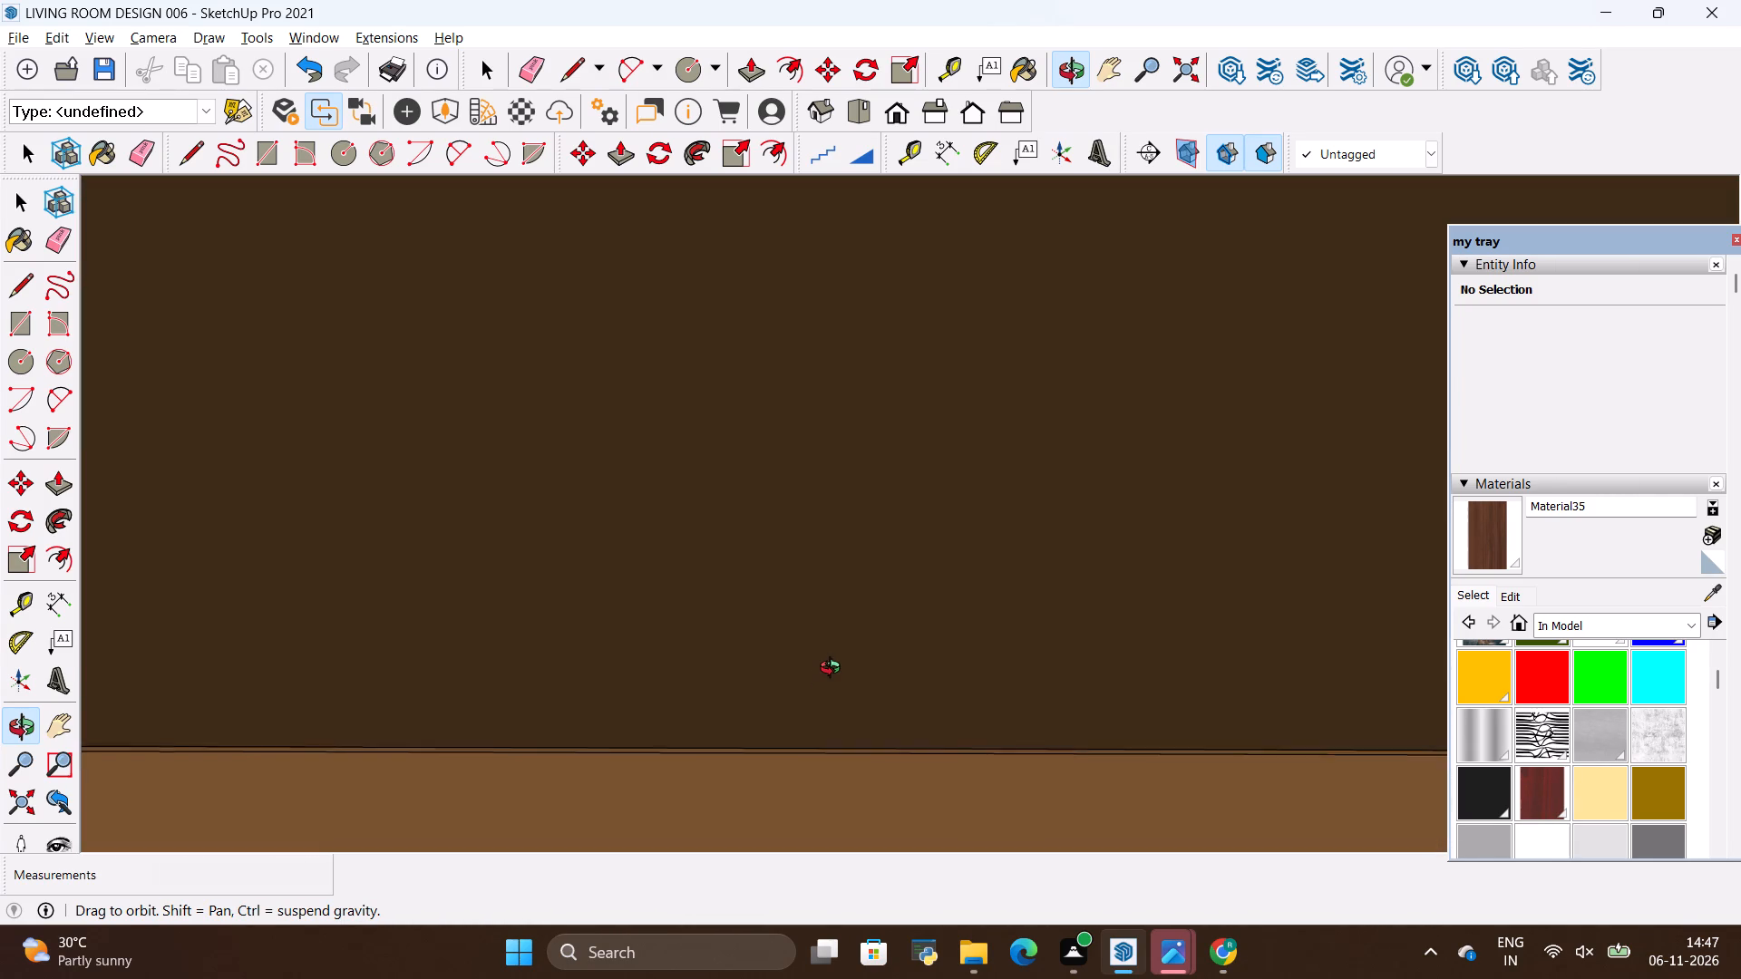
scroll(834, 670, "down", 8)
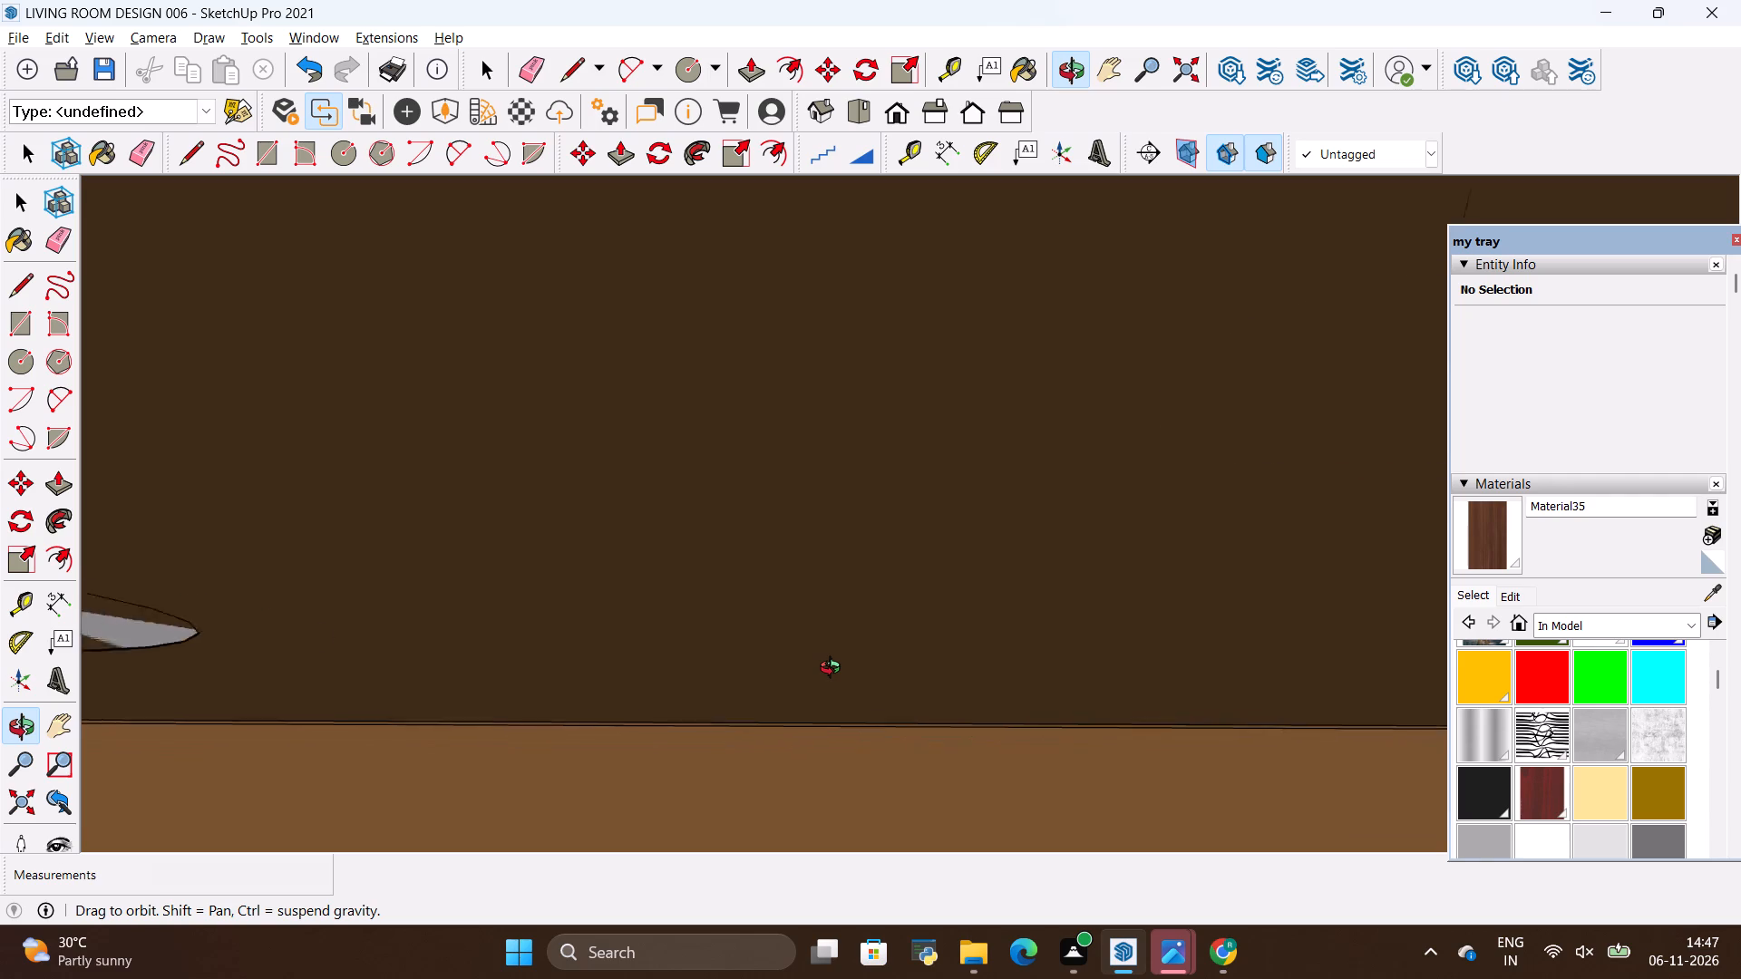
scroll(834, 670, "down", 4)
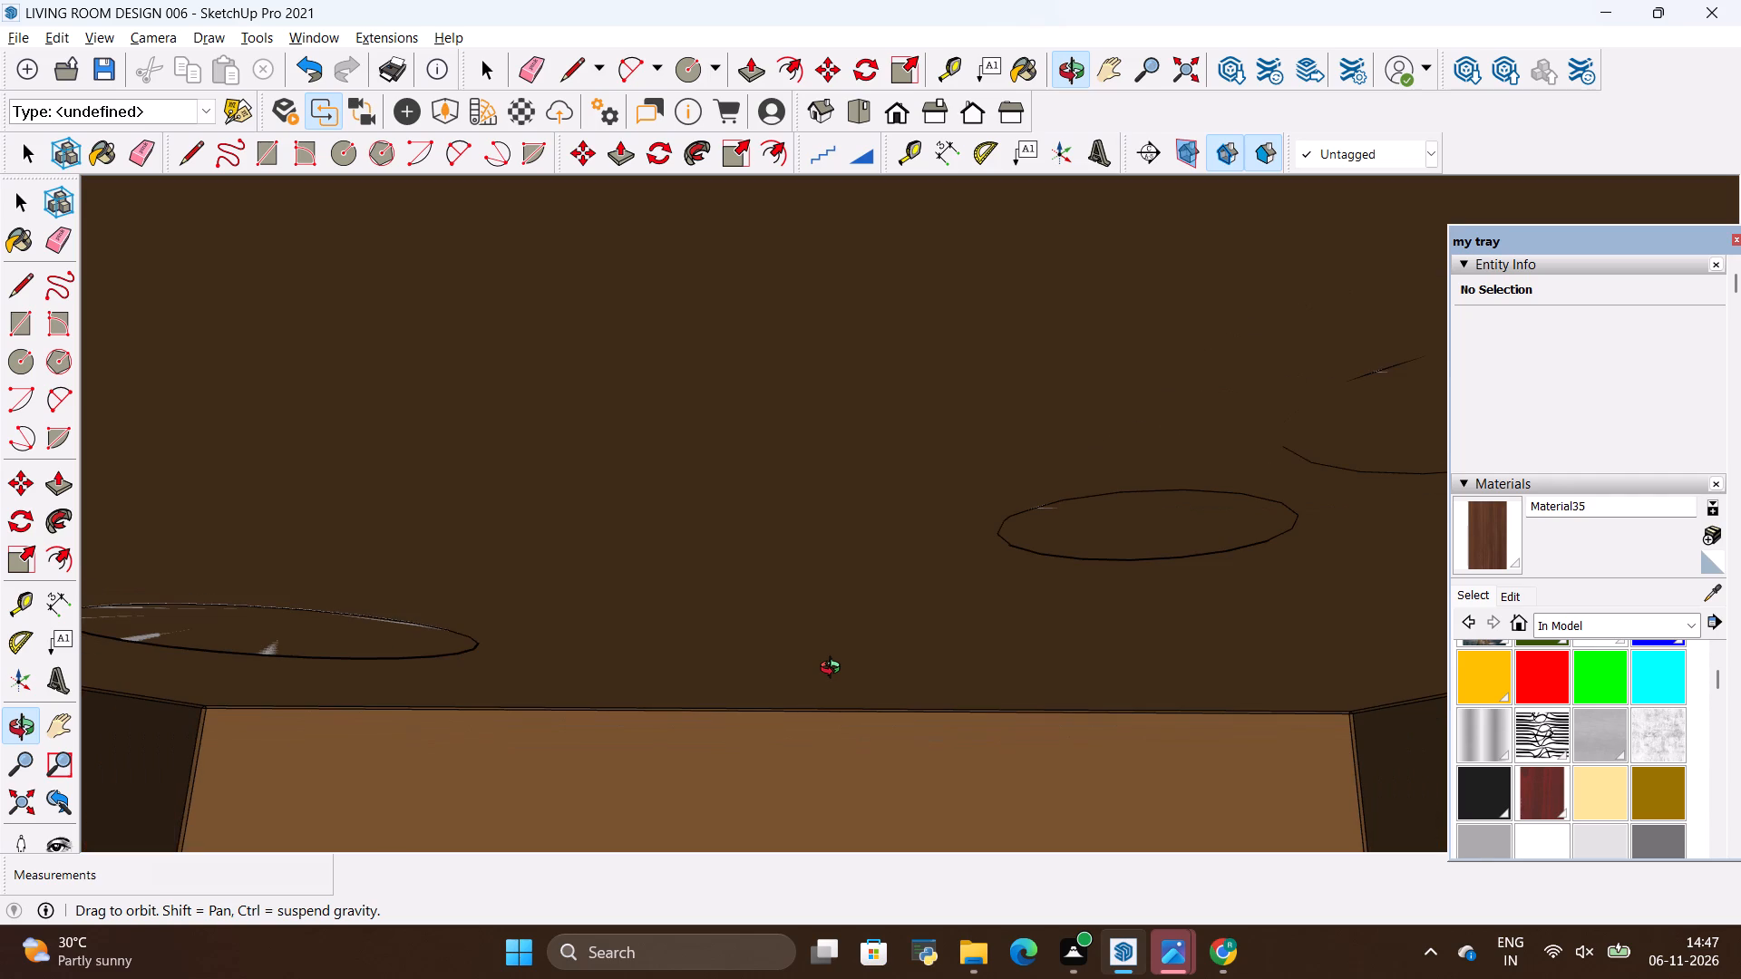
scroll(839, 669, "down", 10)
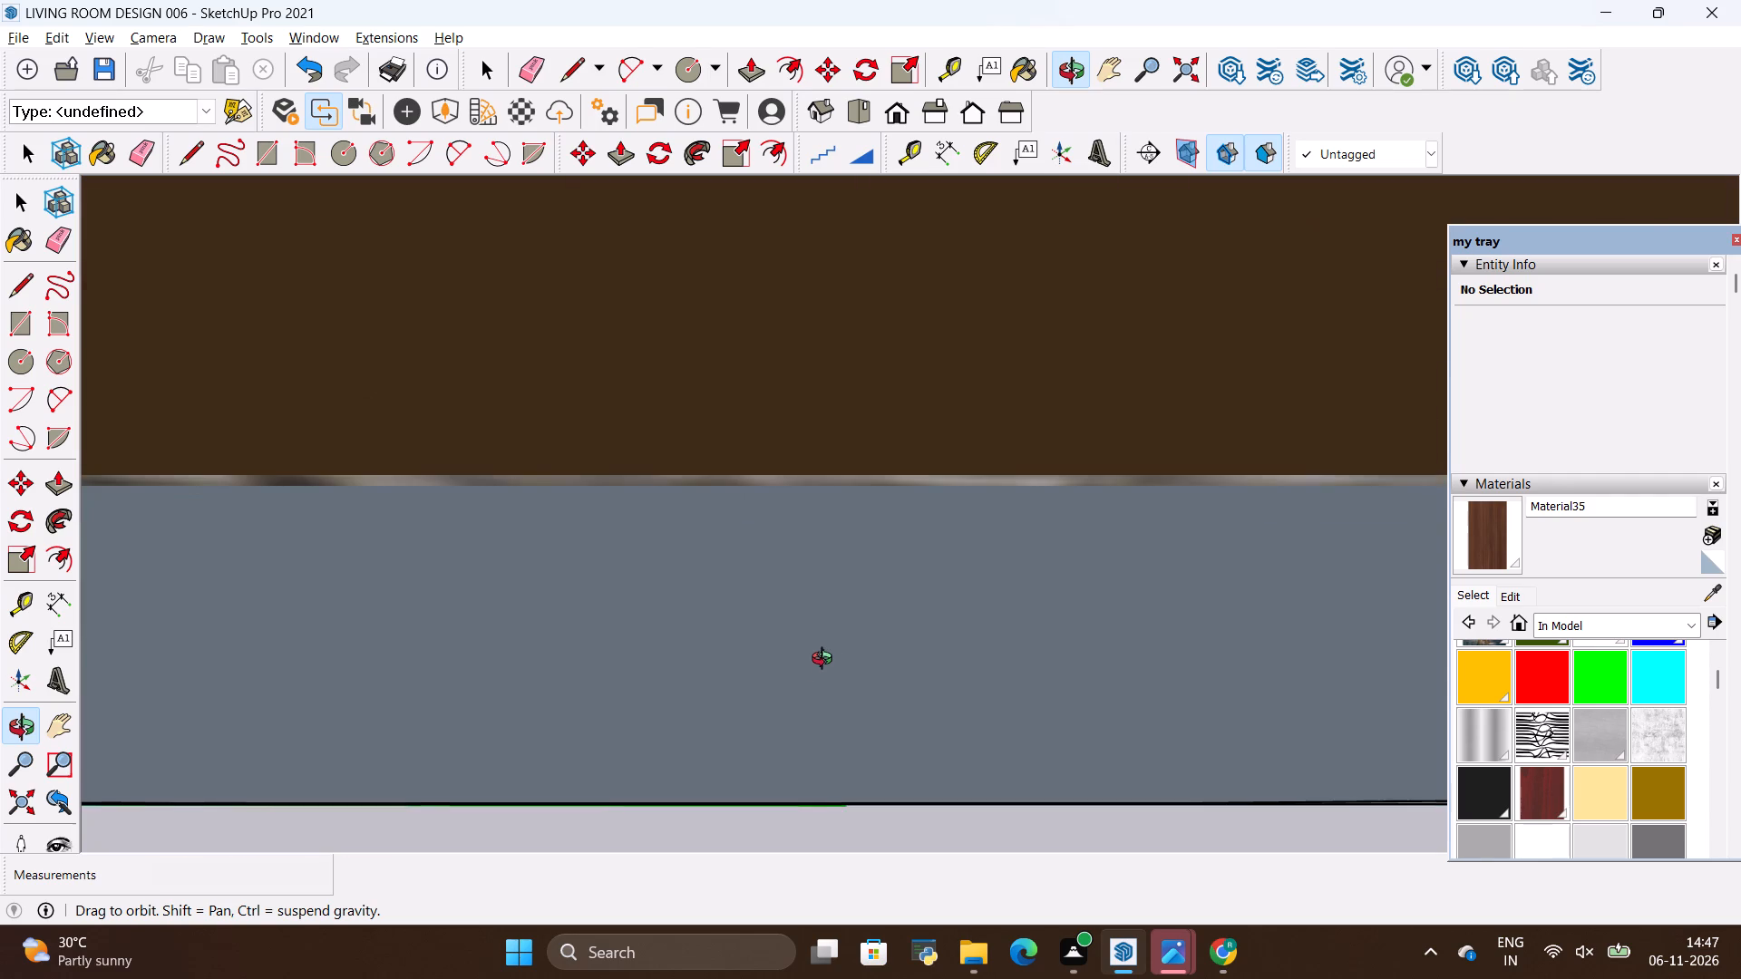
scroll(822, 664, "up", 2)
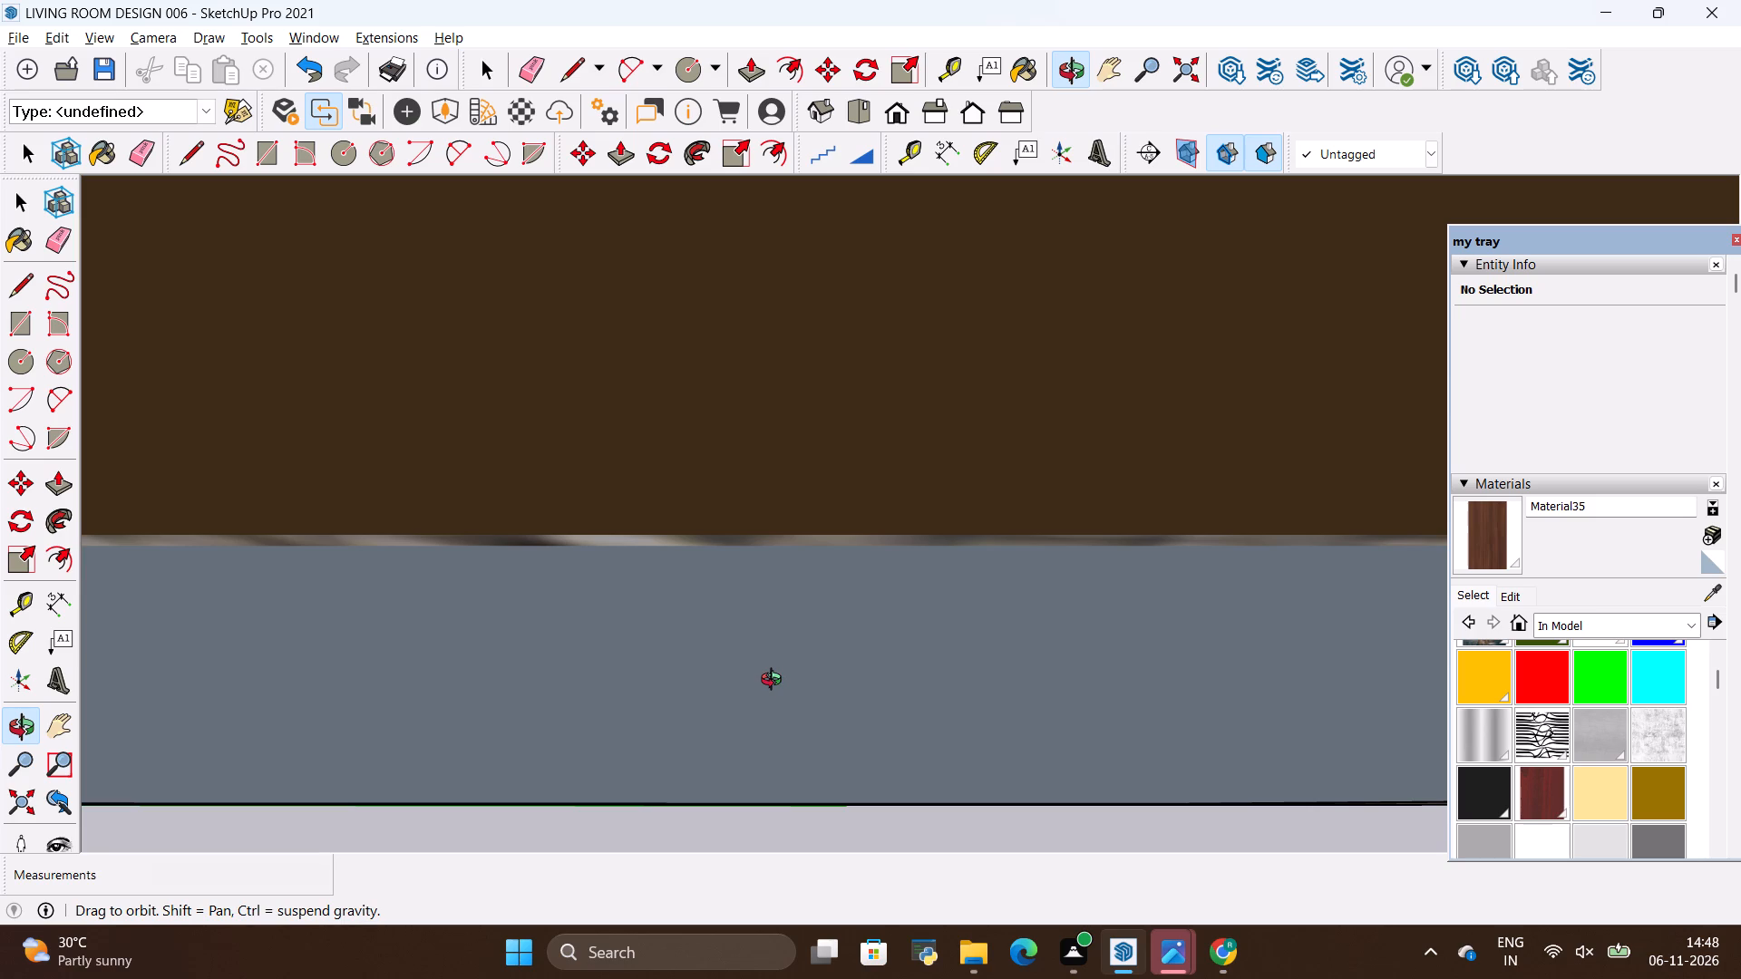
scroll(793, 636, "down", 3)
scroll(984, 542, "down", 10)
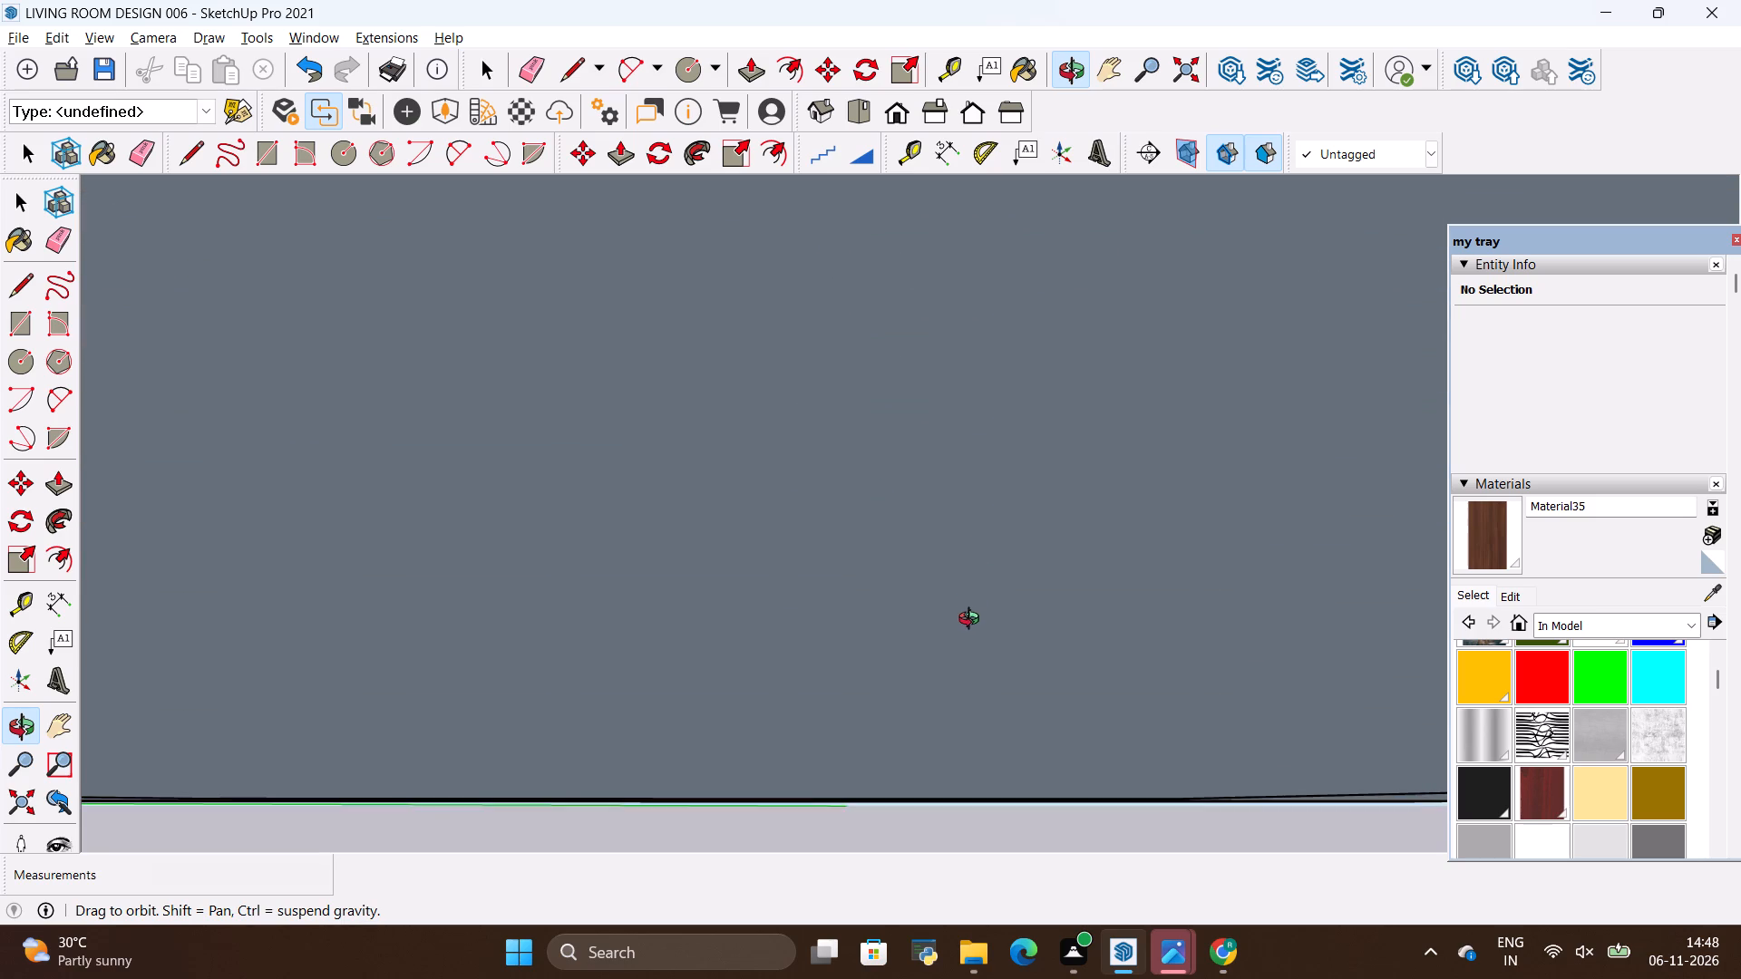
Inspect the wood material on the TV unit's open shelves and front from close up and from above.
scroll(973, 621, "down", 20)
scroll(991, 606, "down", 2)
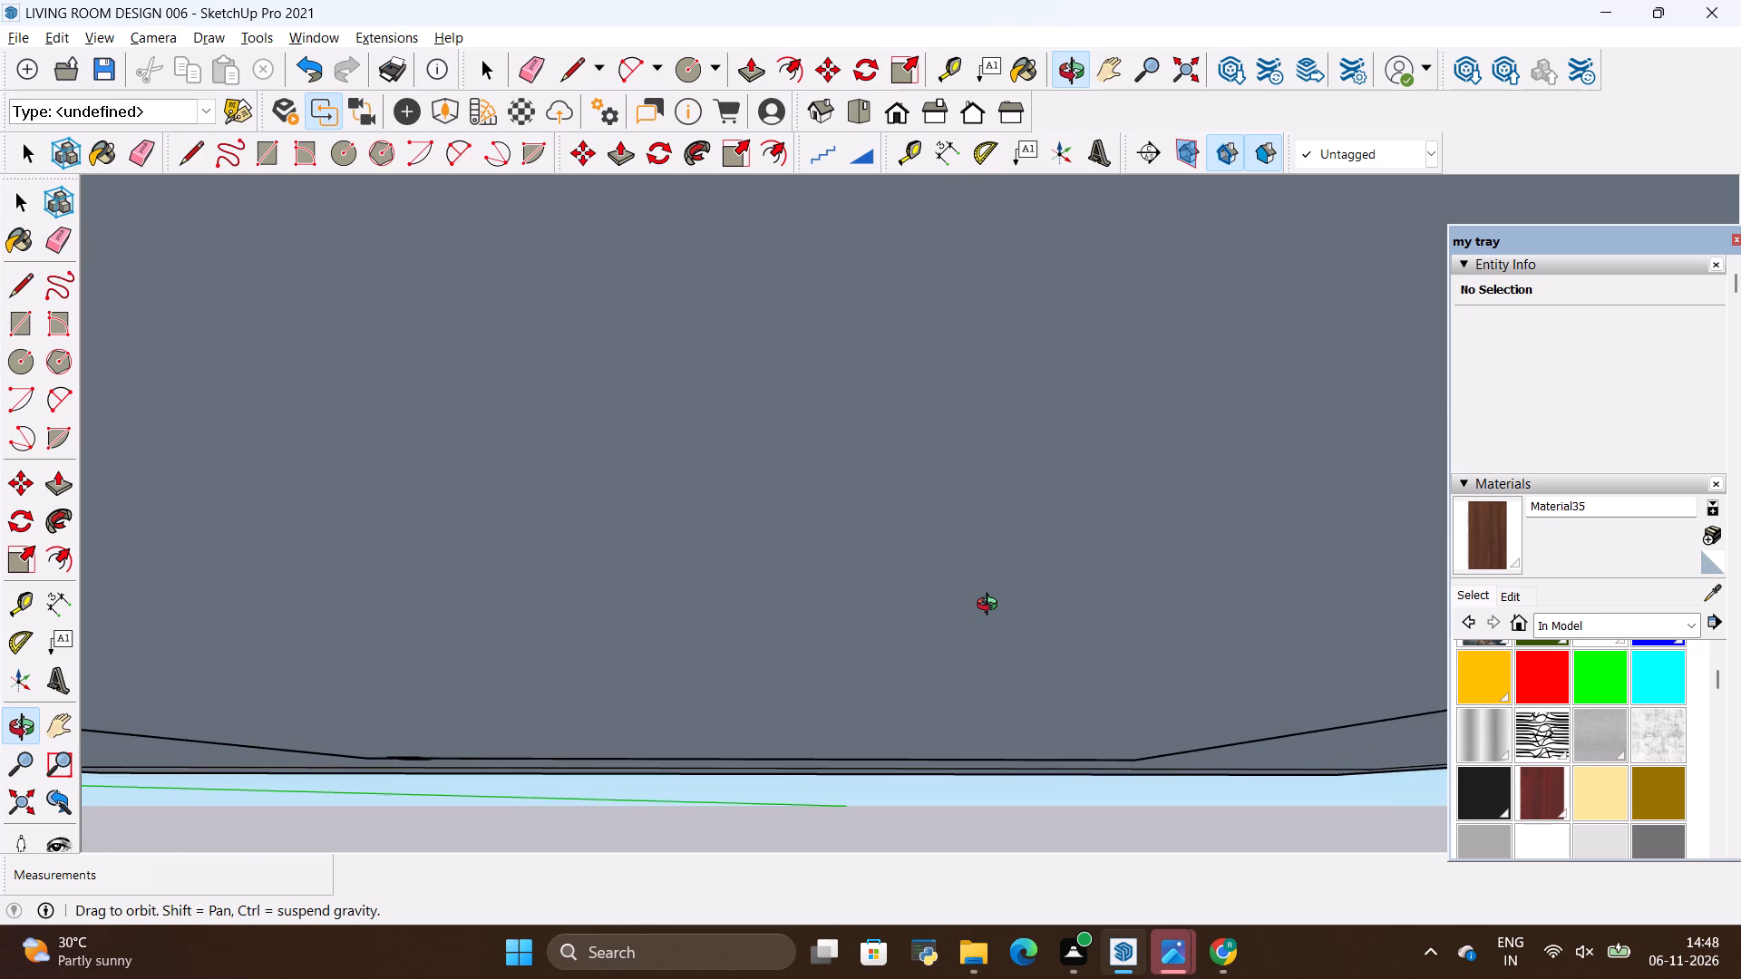
scroll(991, 606, "down", 4)
scroll(849, 450, "down", 10)
scroll(991, 425, "down", 11)
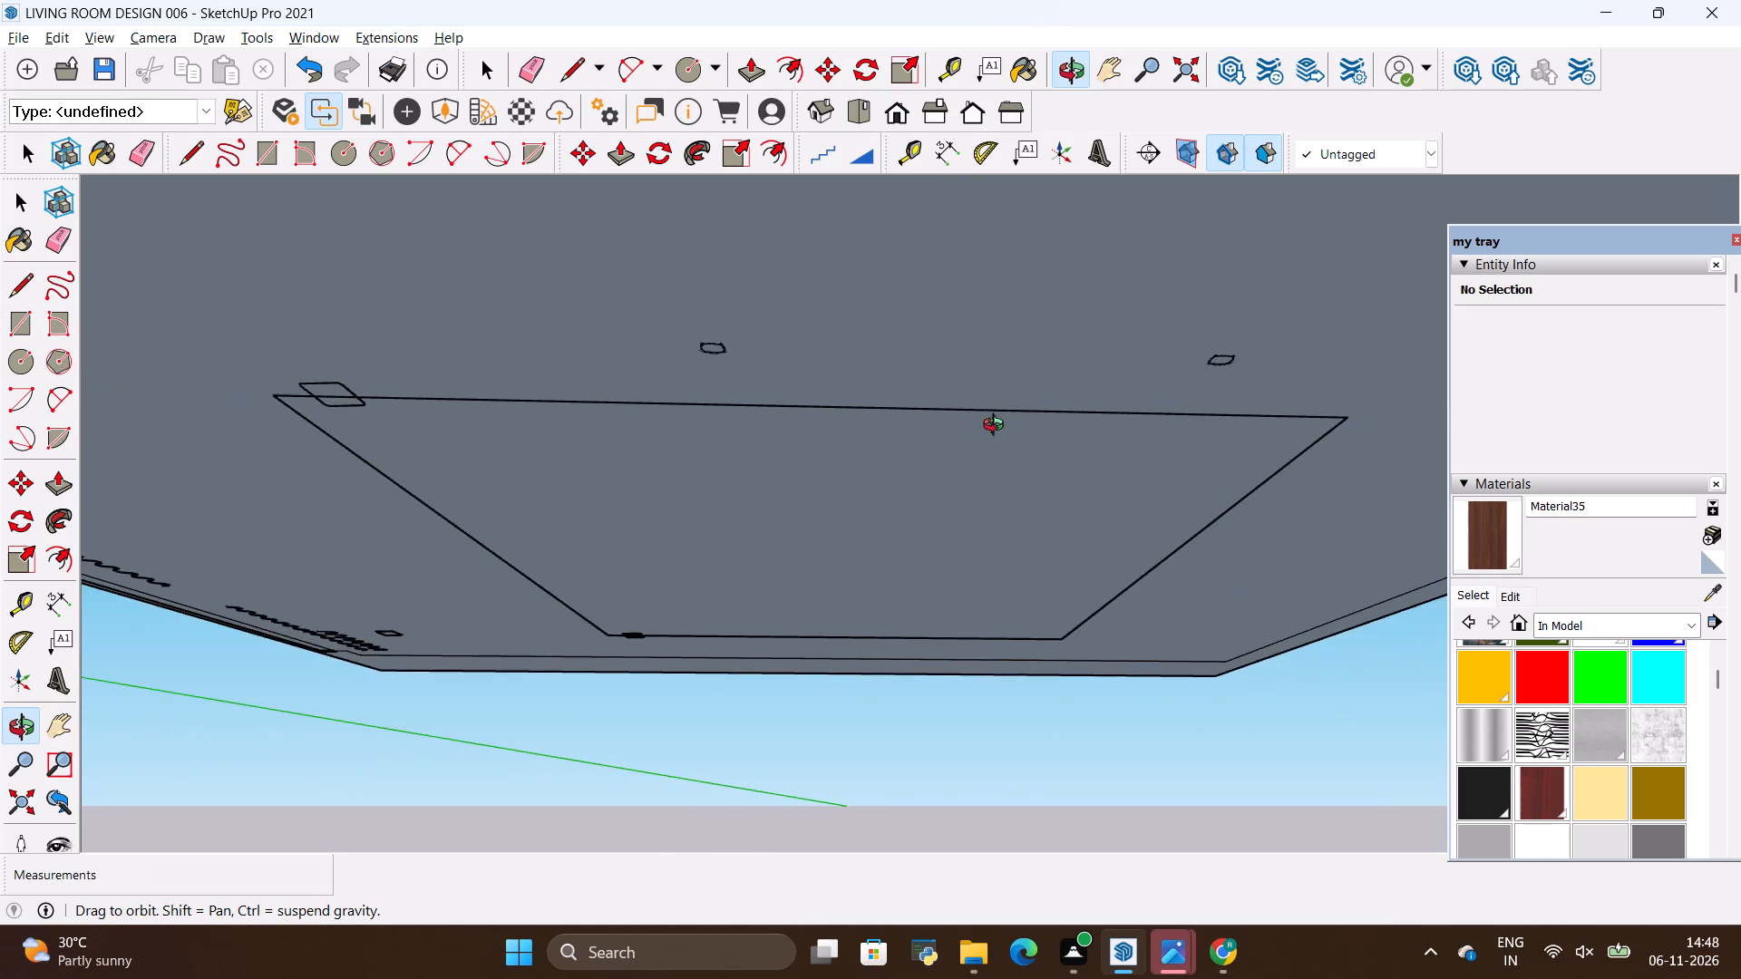
scroll(1007, 425, "down", 12)
left_click_drag(1015, 433, 1000, 620)
scroll(996, 606, "down", 10)
scroll(1007, 578, "up", 20)
scroll(1007, 578, "up", 4)
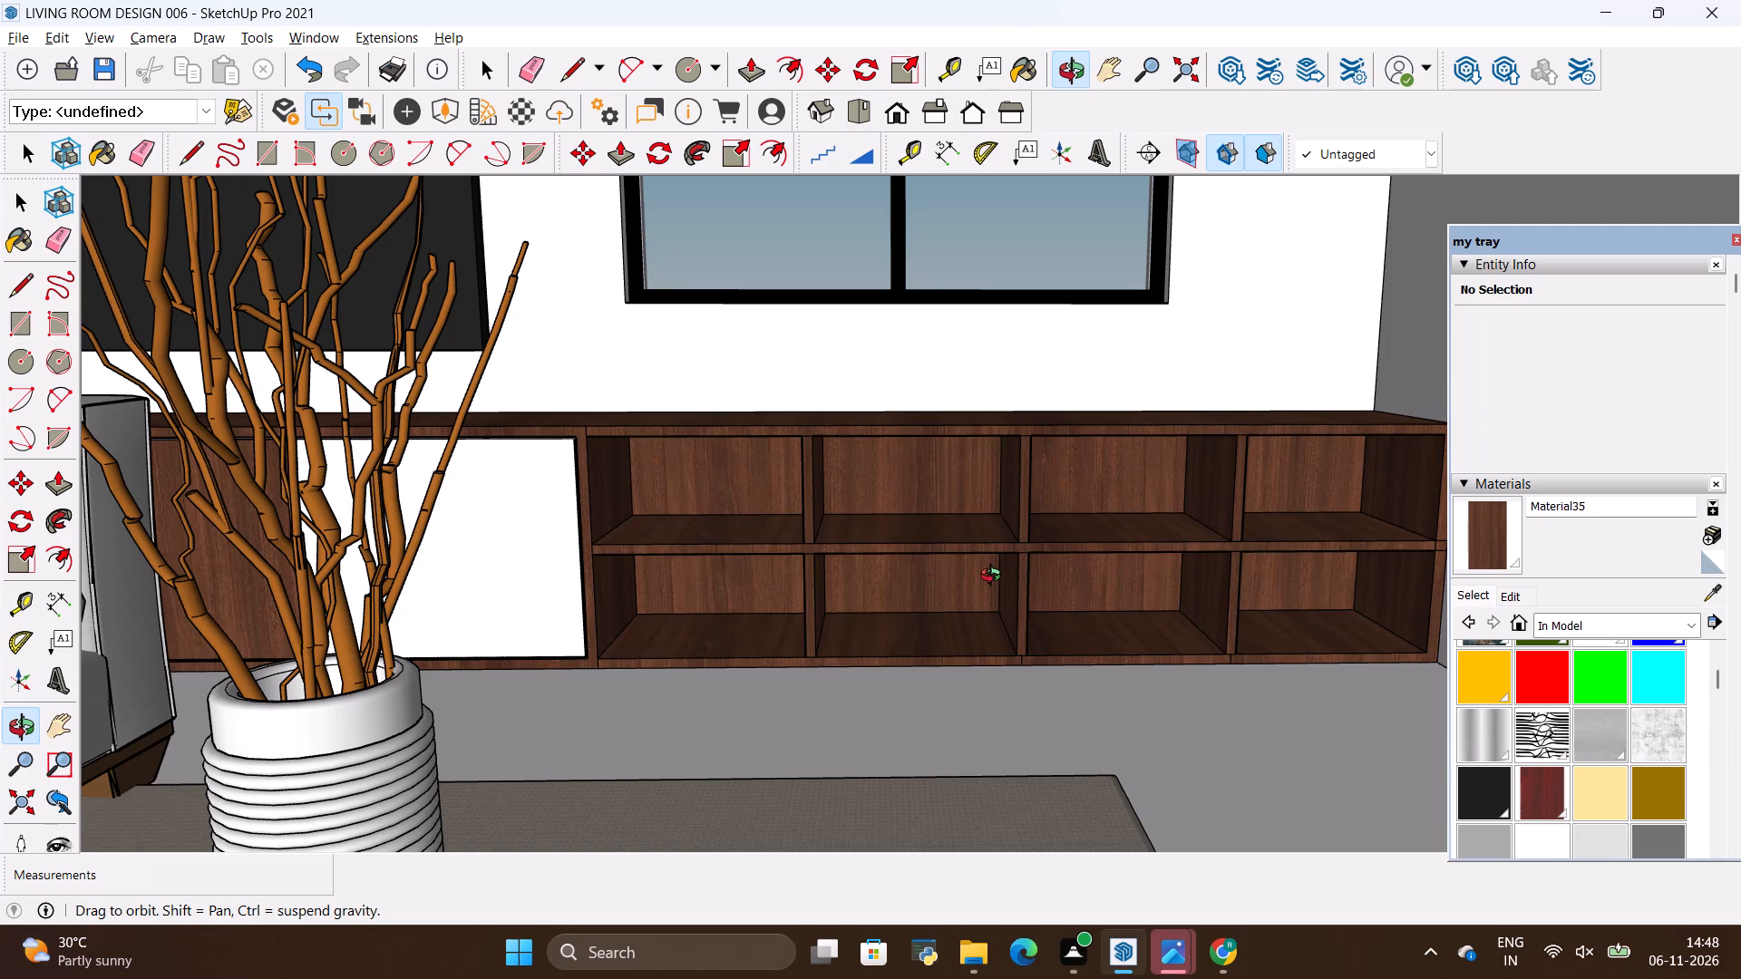
scroll(954, 577, "down", 4)
scroll(795, 637, "up", 5)
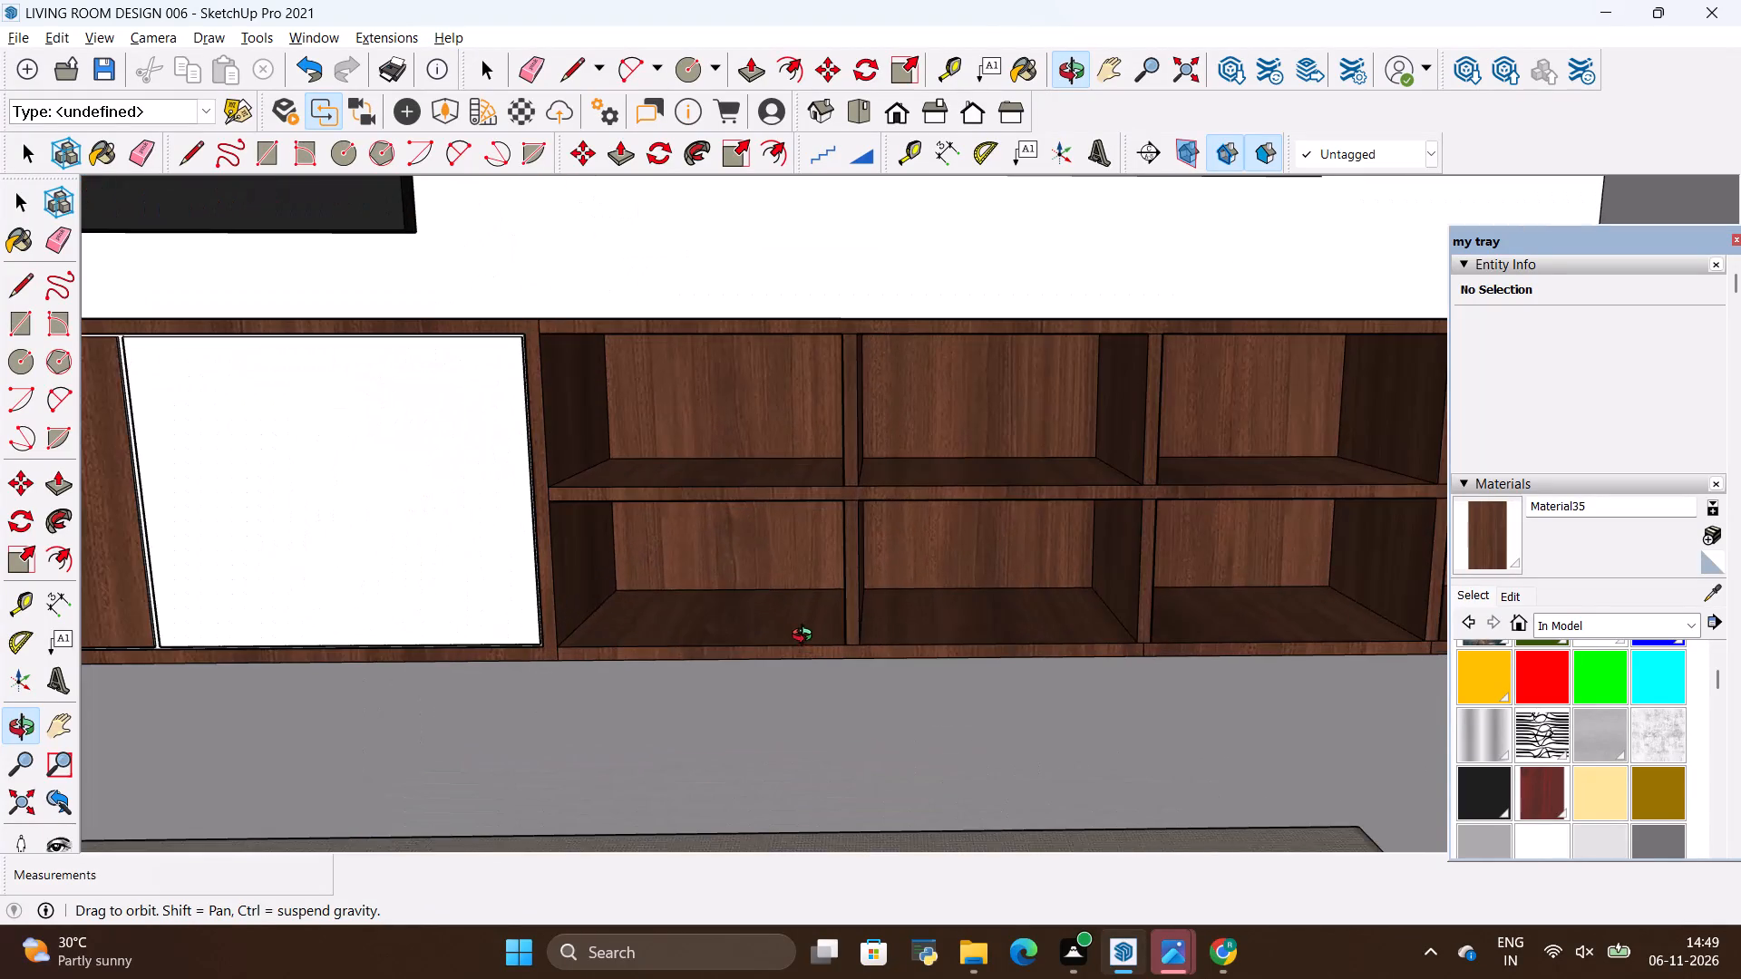
left_click_drag(24, 727, 52, 718)
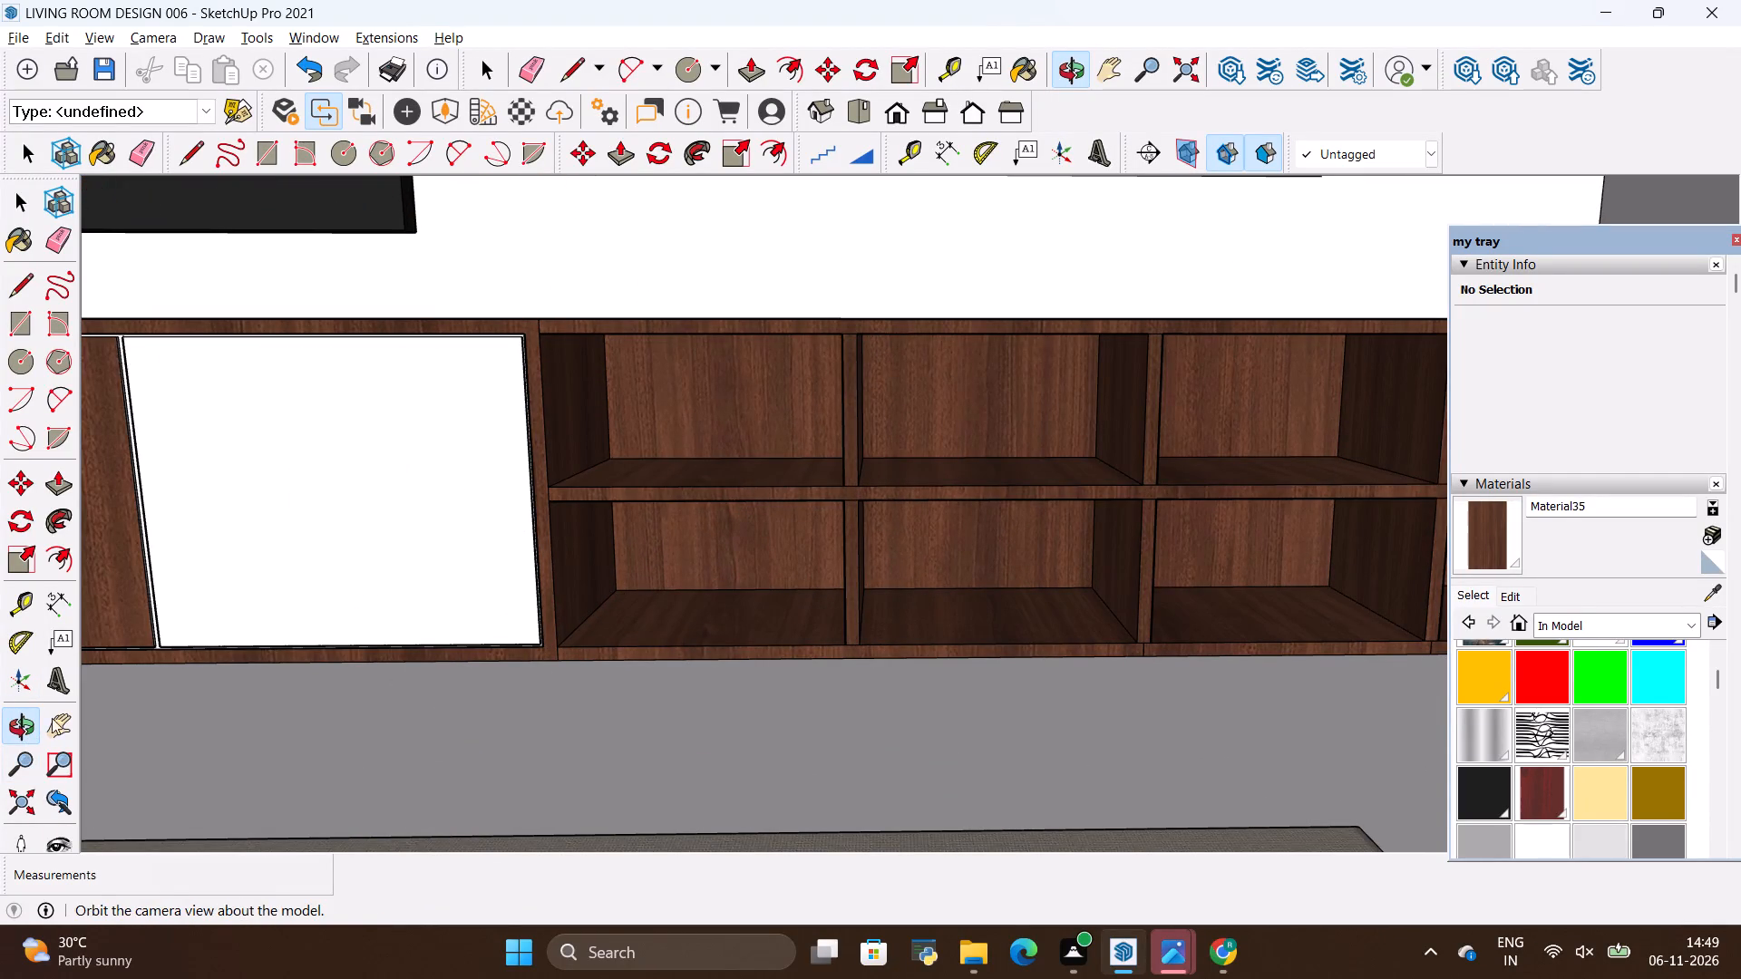
left_click_drag(52, 718, 37, 723)
left_click_drag(402, 503, 293, 590)
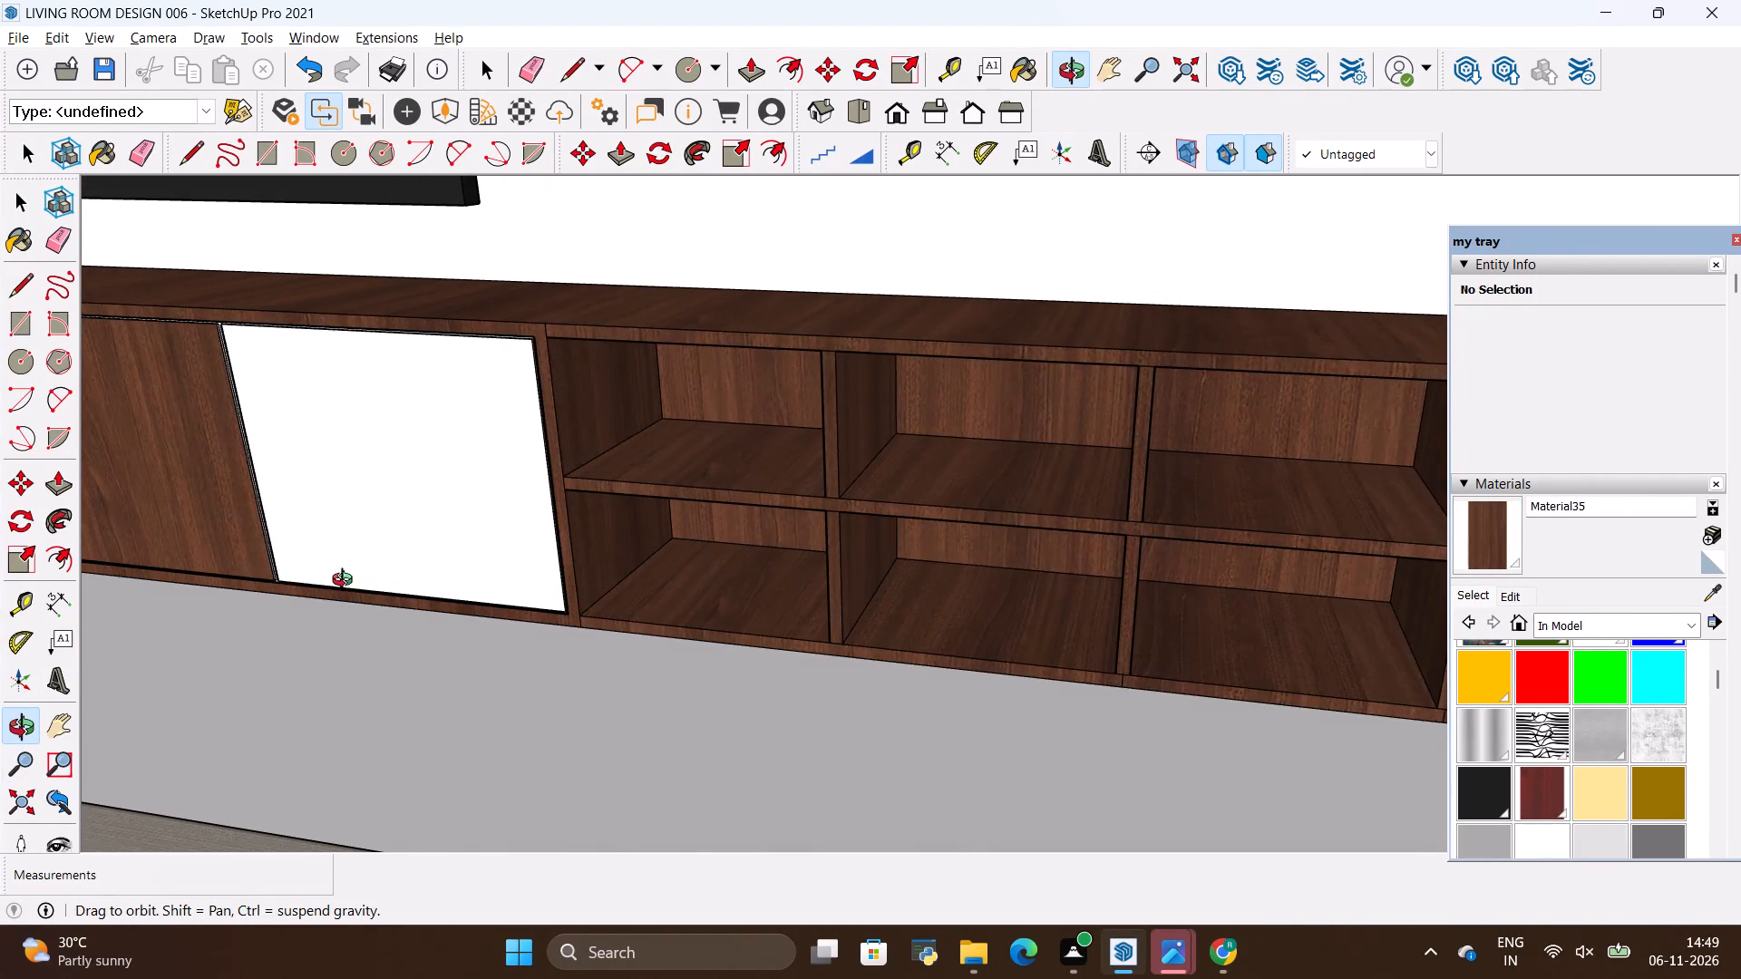
Review the TV wall as a whole, with the TV unit, window, curtains, sofa and coffee table in view.
scroll(359, 582, "down", 4)
scroll(718, 594, "down", 5)
scroll(1021, 623, "down", 13)
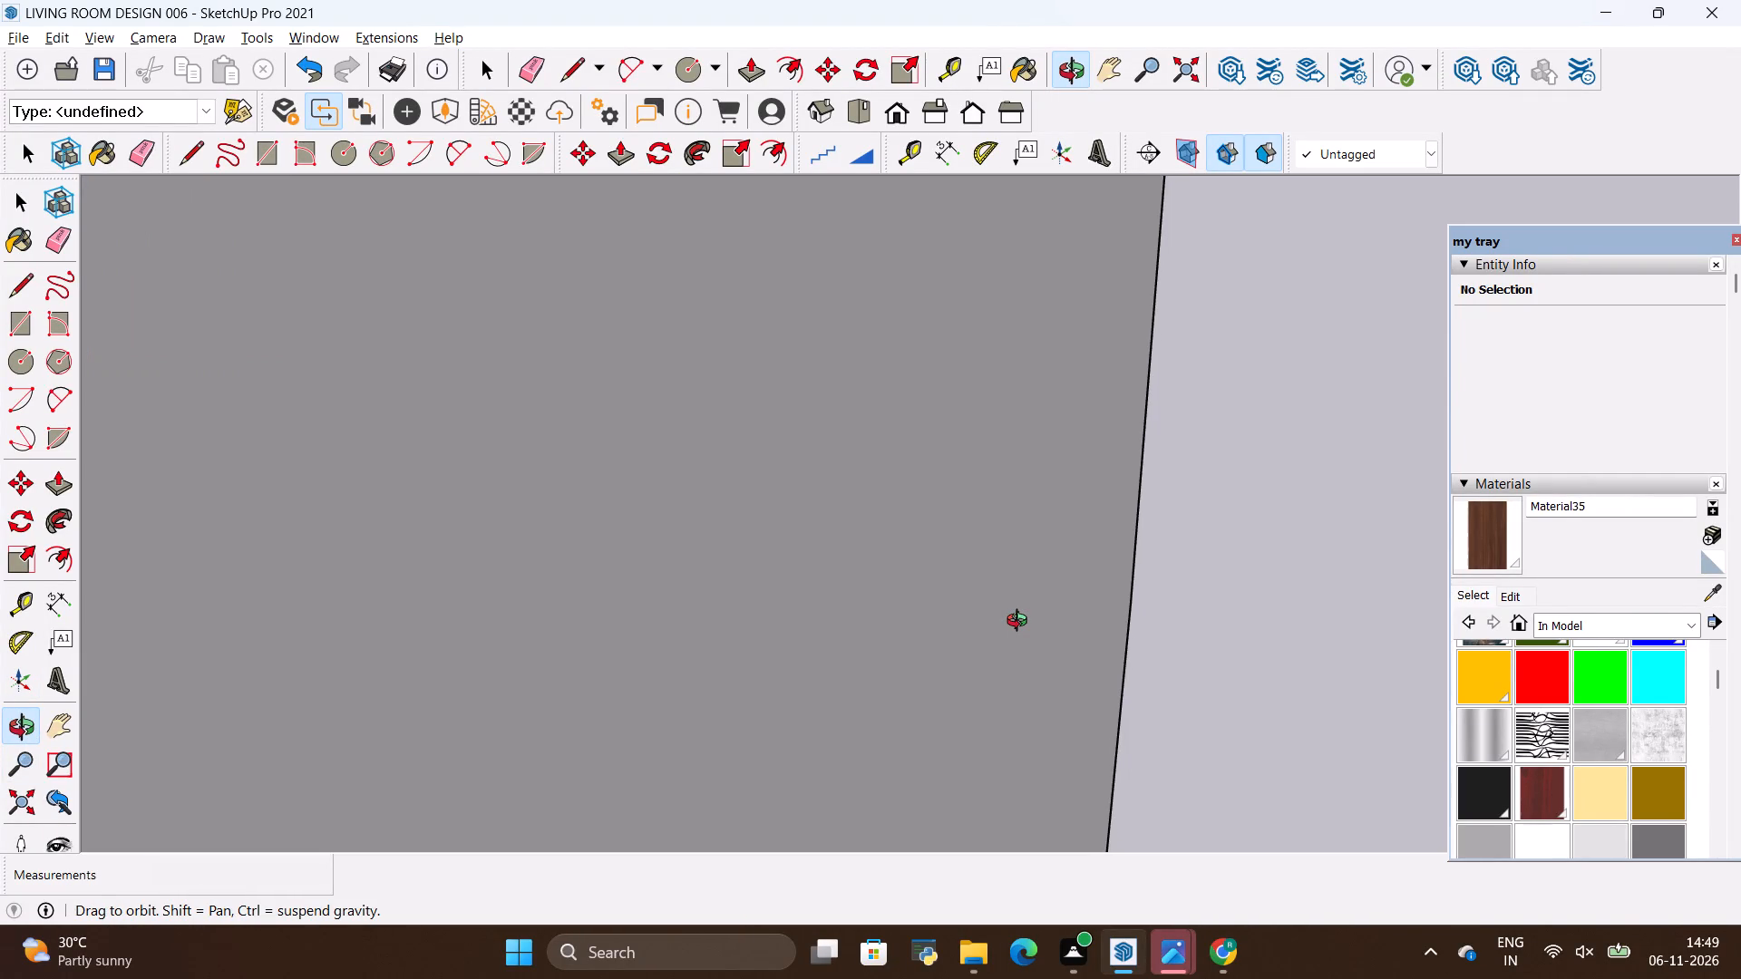
scroll(1021, 623, "down", 19)
scroll(1021, 623, "down", 8)
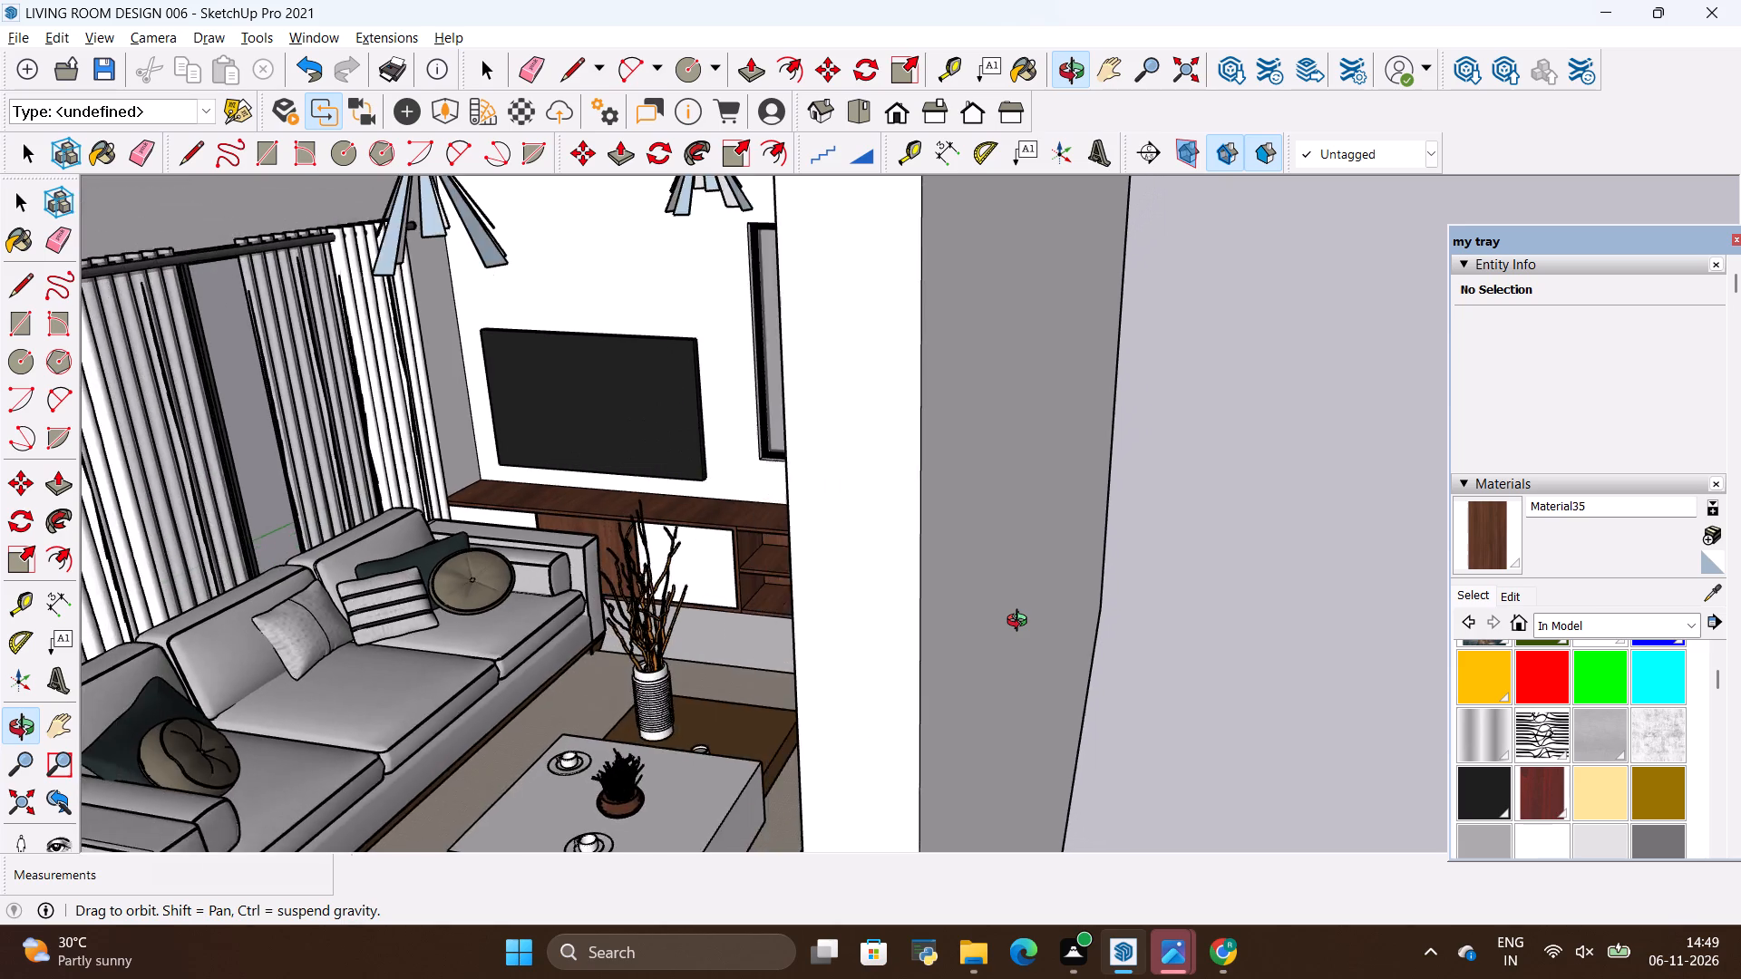
scroll(1021, 623, "down", 2)
scroll(629, 618, "up", 4)
scroll(715, 586, "up", 3)
left_click_drag(855, 597, 898, 599)
scroll(864, 596, "down", 4)
left_click_drag(872, 596, 881, 606)
scroll(875, 603, "down", 1)
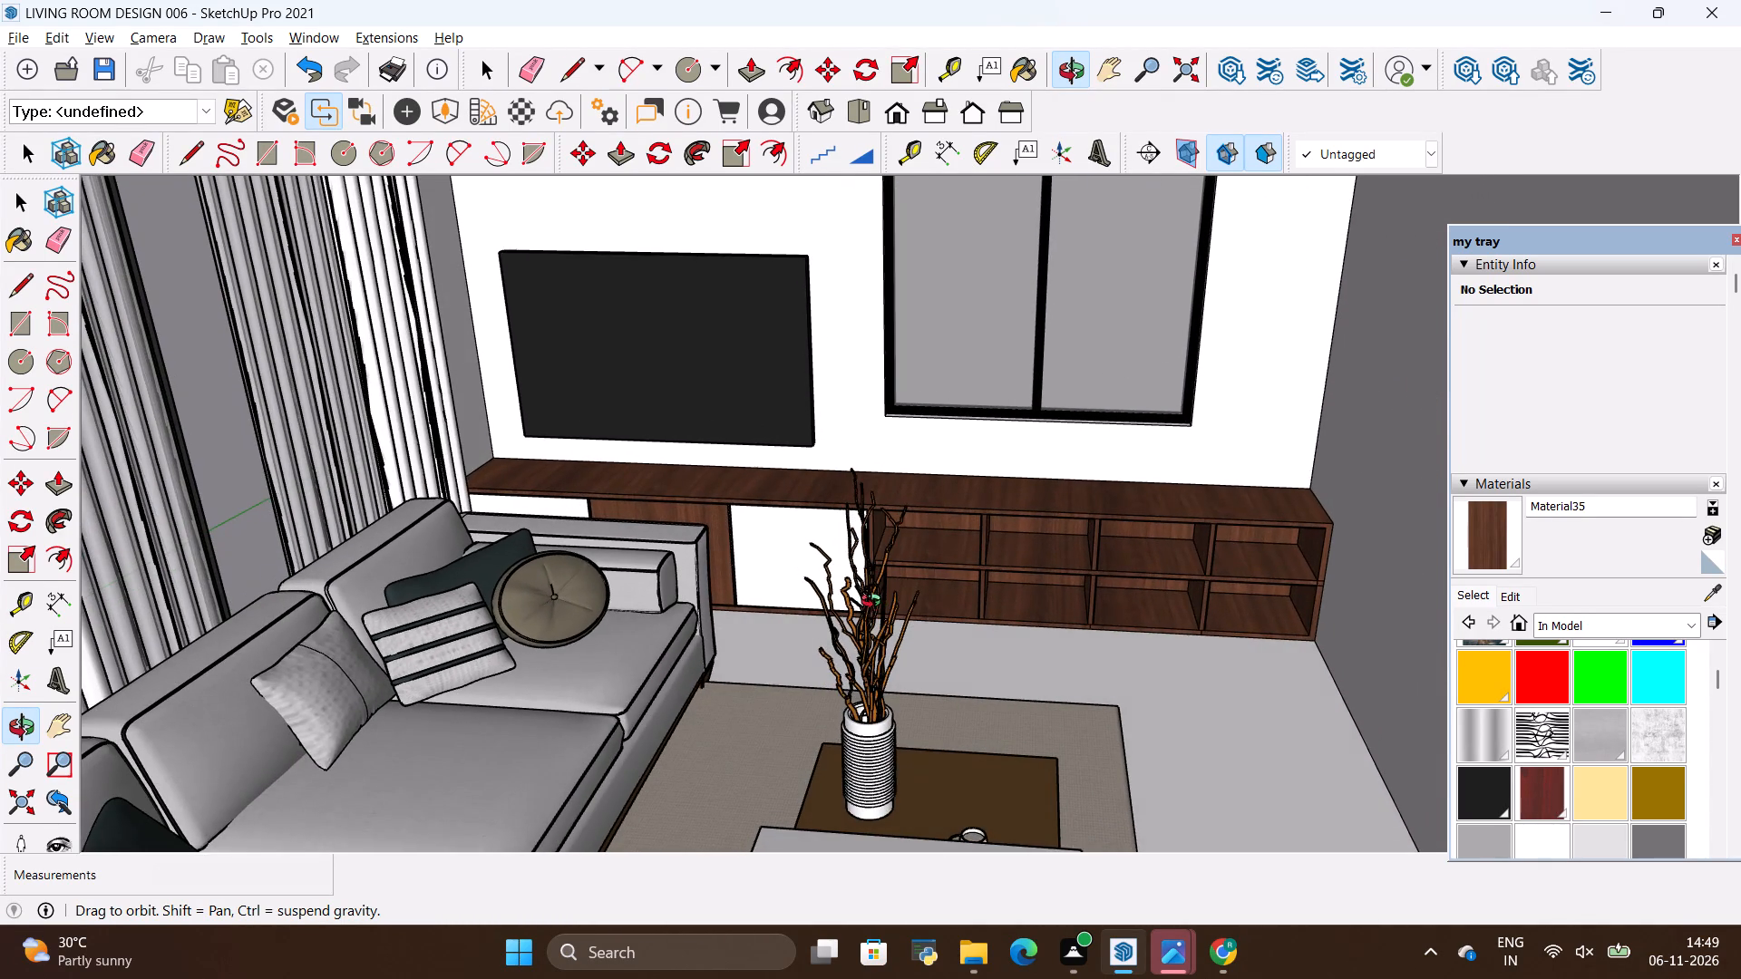
scroll(875, 603, "down", 6)
left_click_drag(871, 596, 868, 499)
scroll(632, 477, "up", 3)
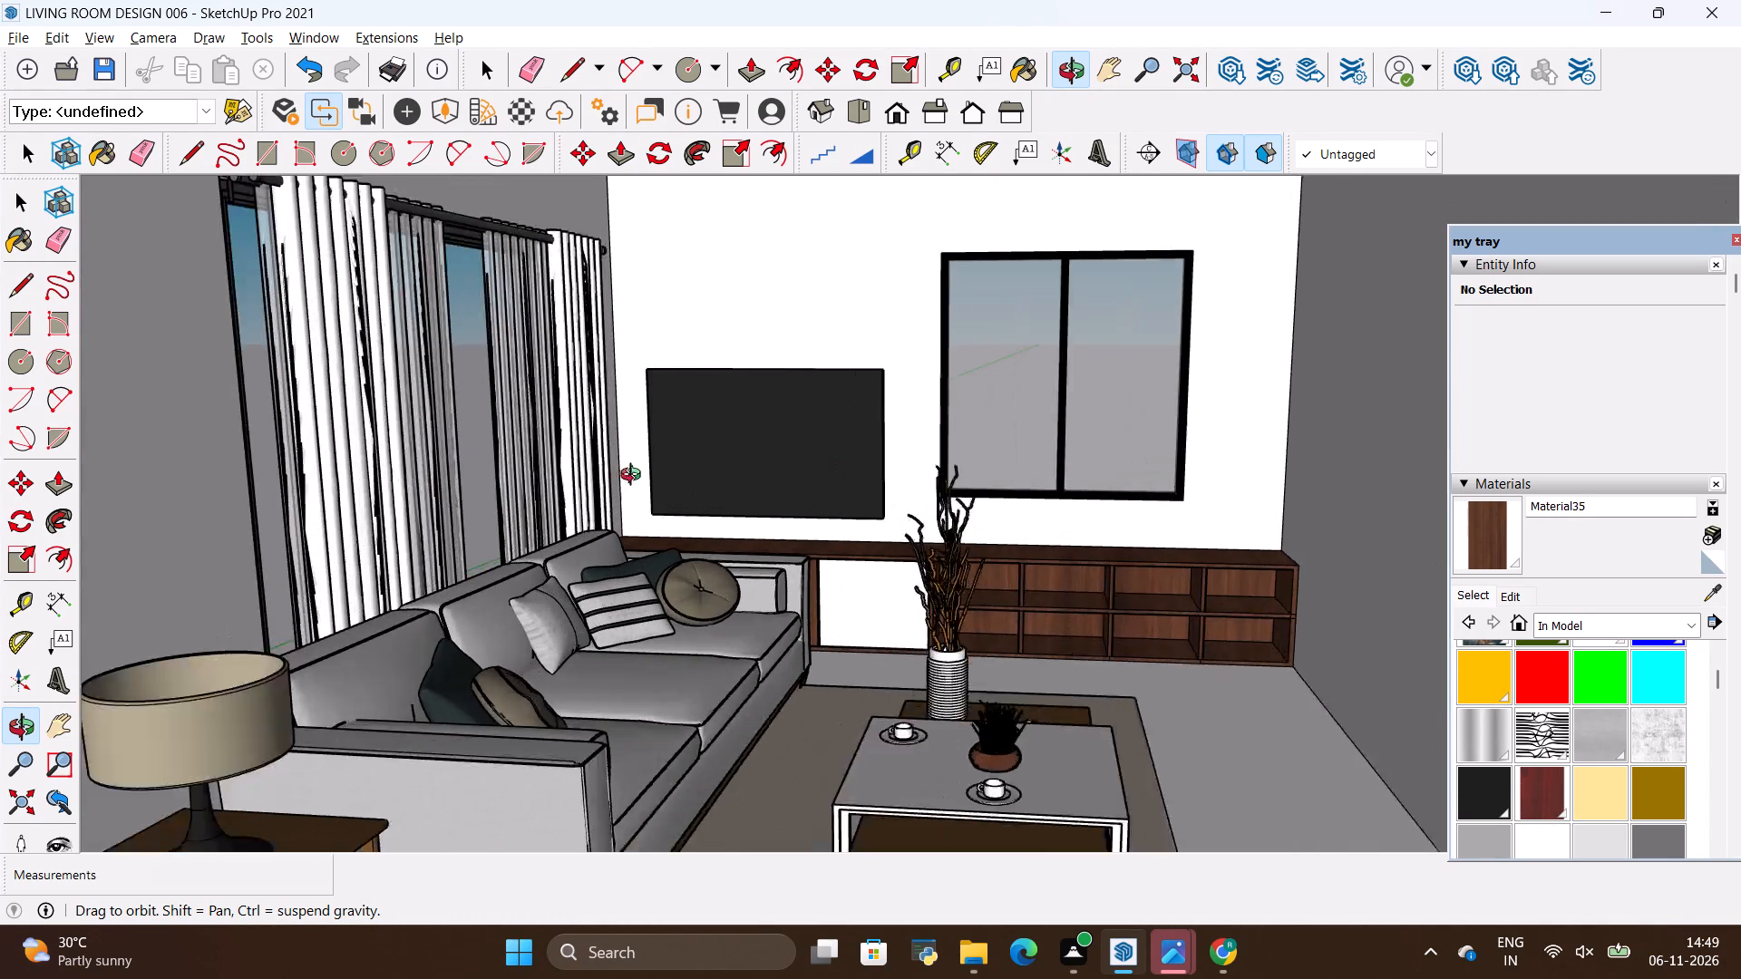
scroll(685, 476, "up", 1)
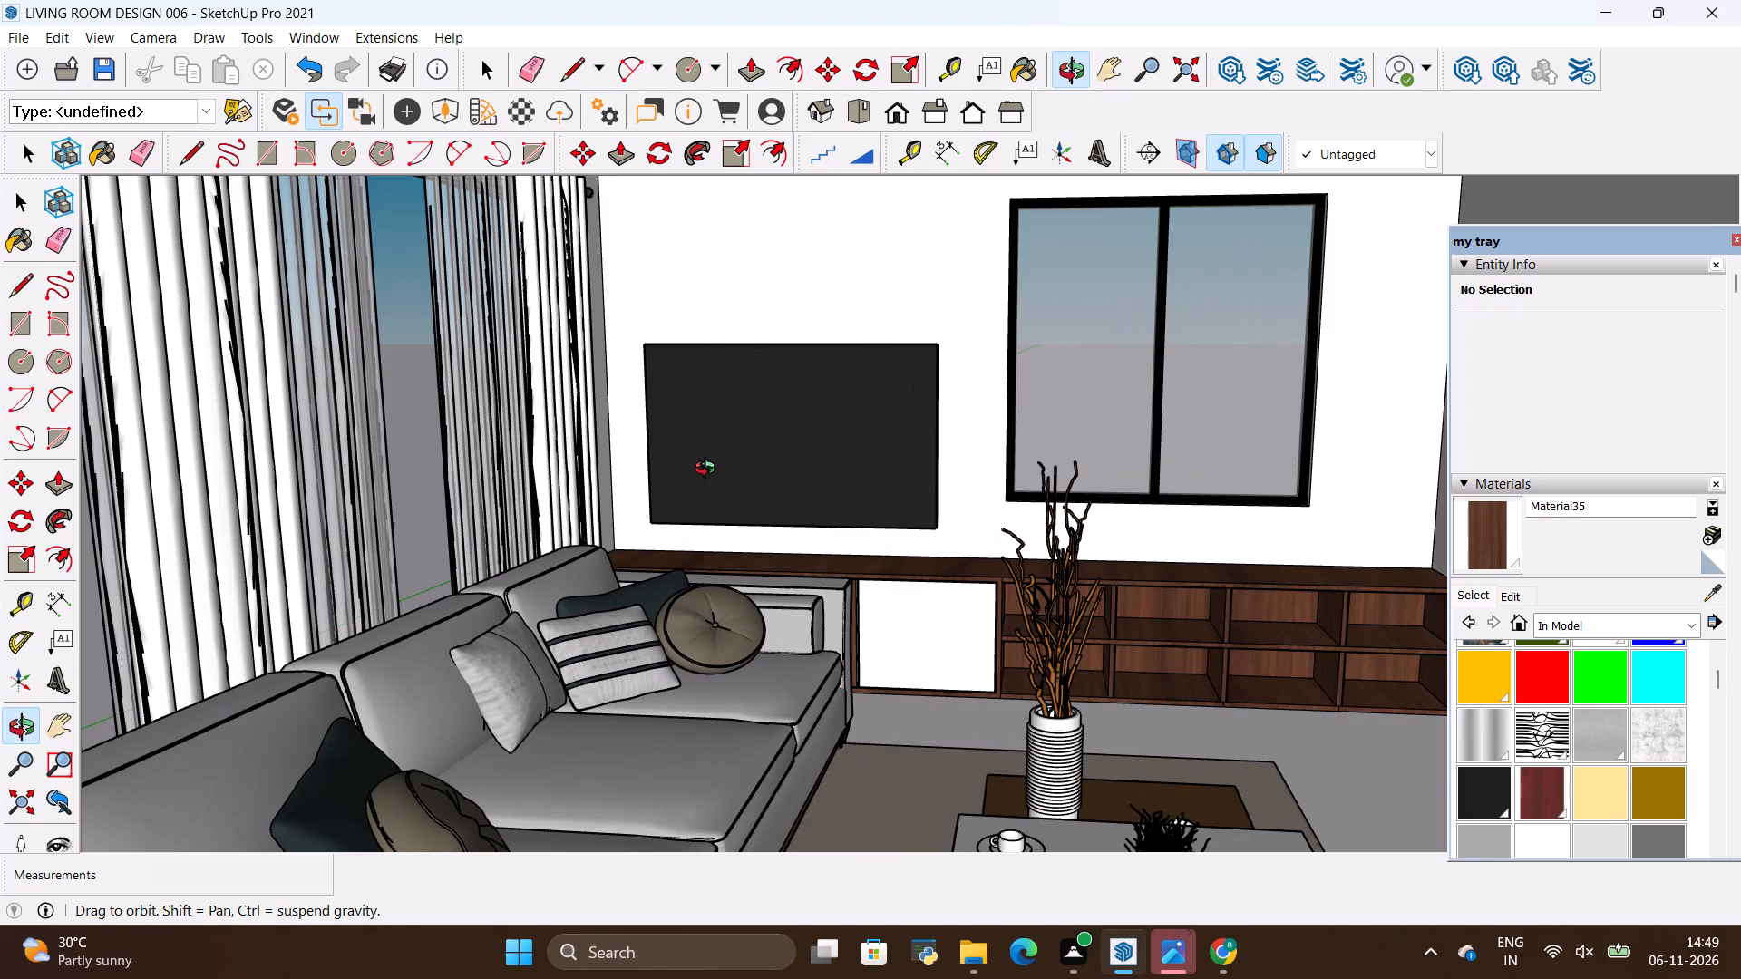
Compare the TV unit's cabinet doors in the model with the living room reference photo.
key("alt+Tab")
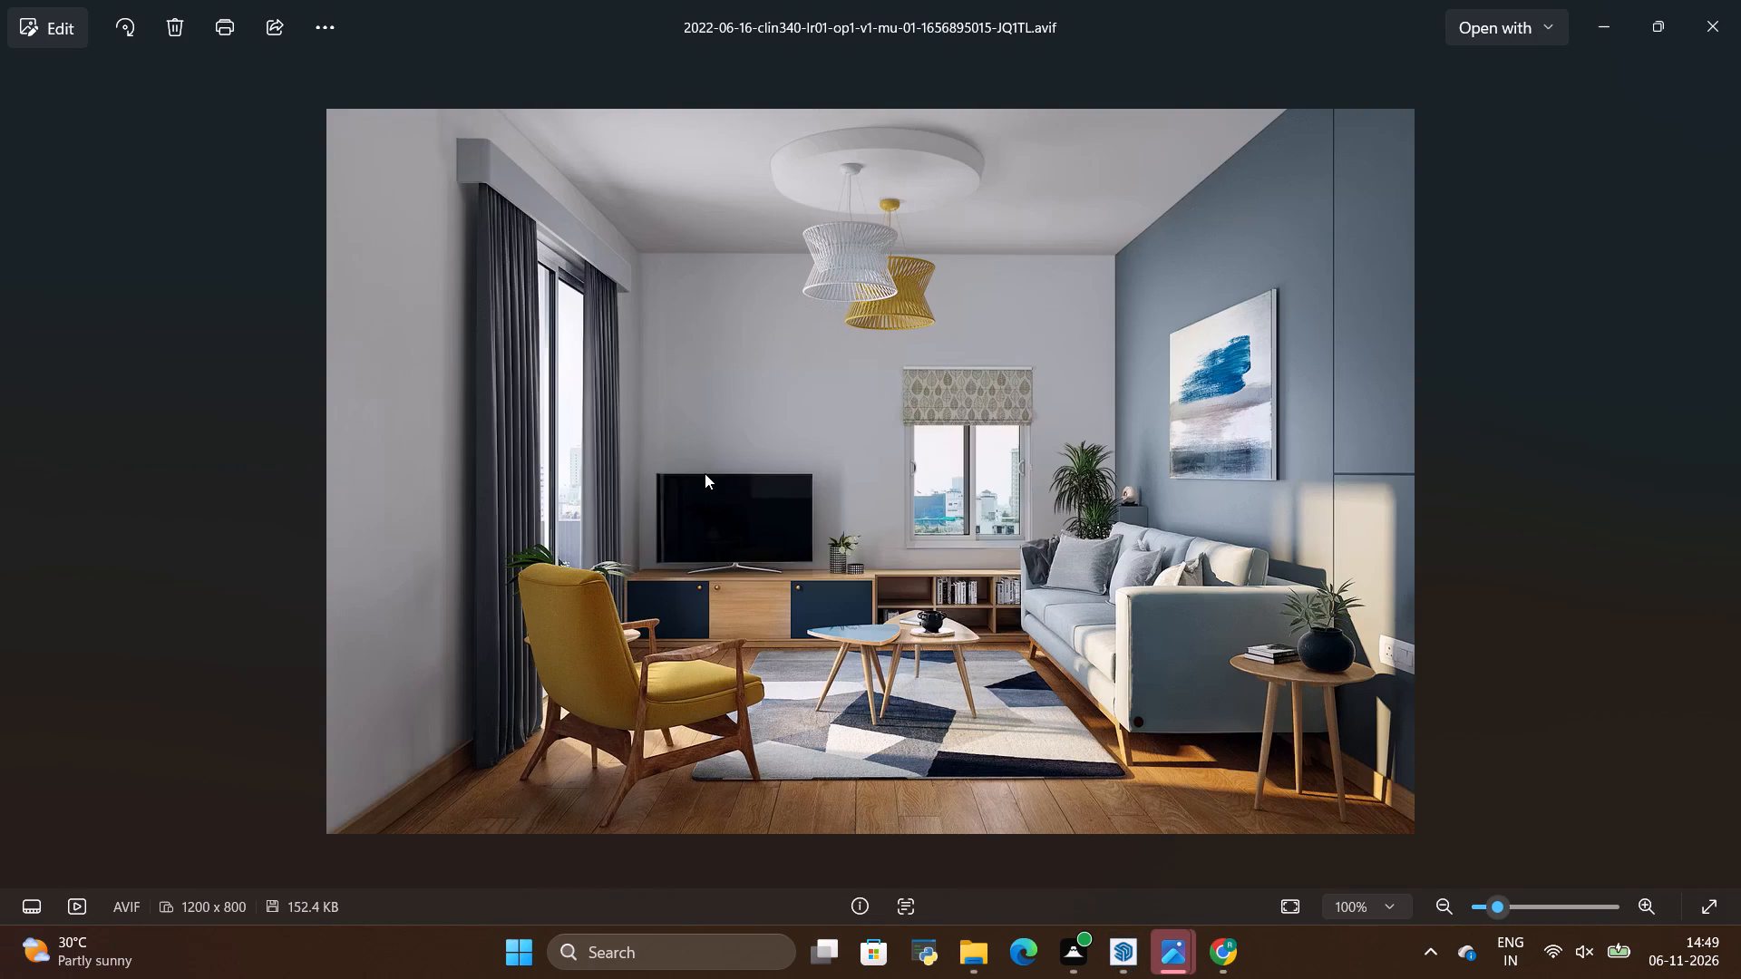
key("alt+Tab")
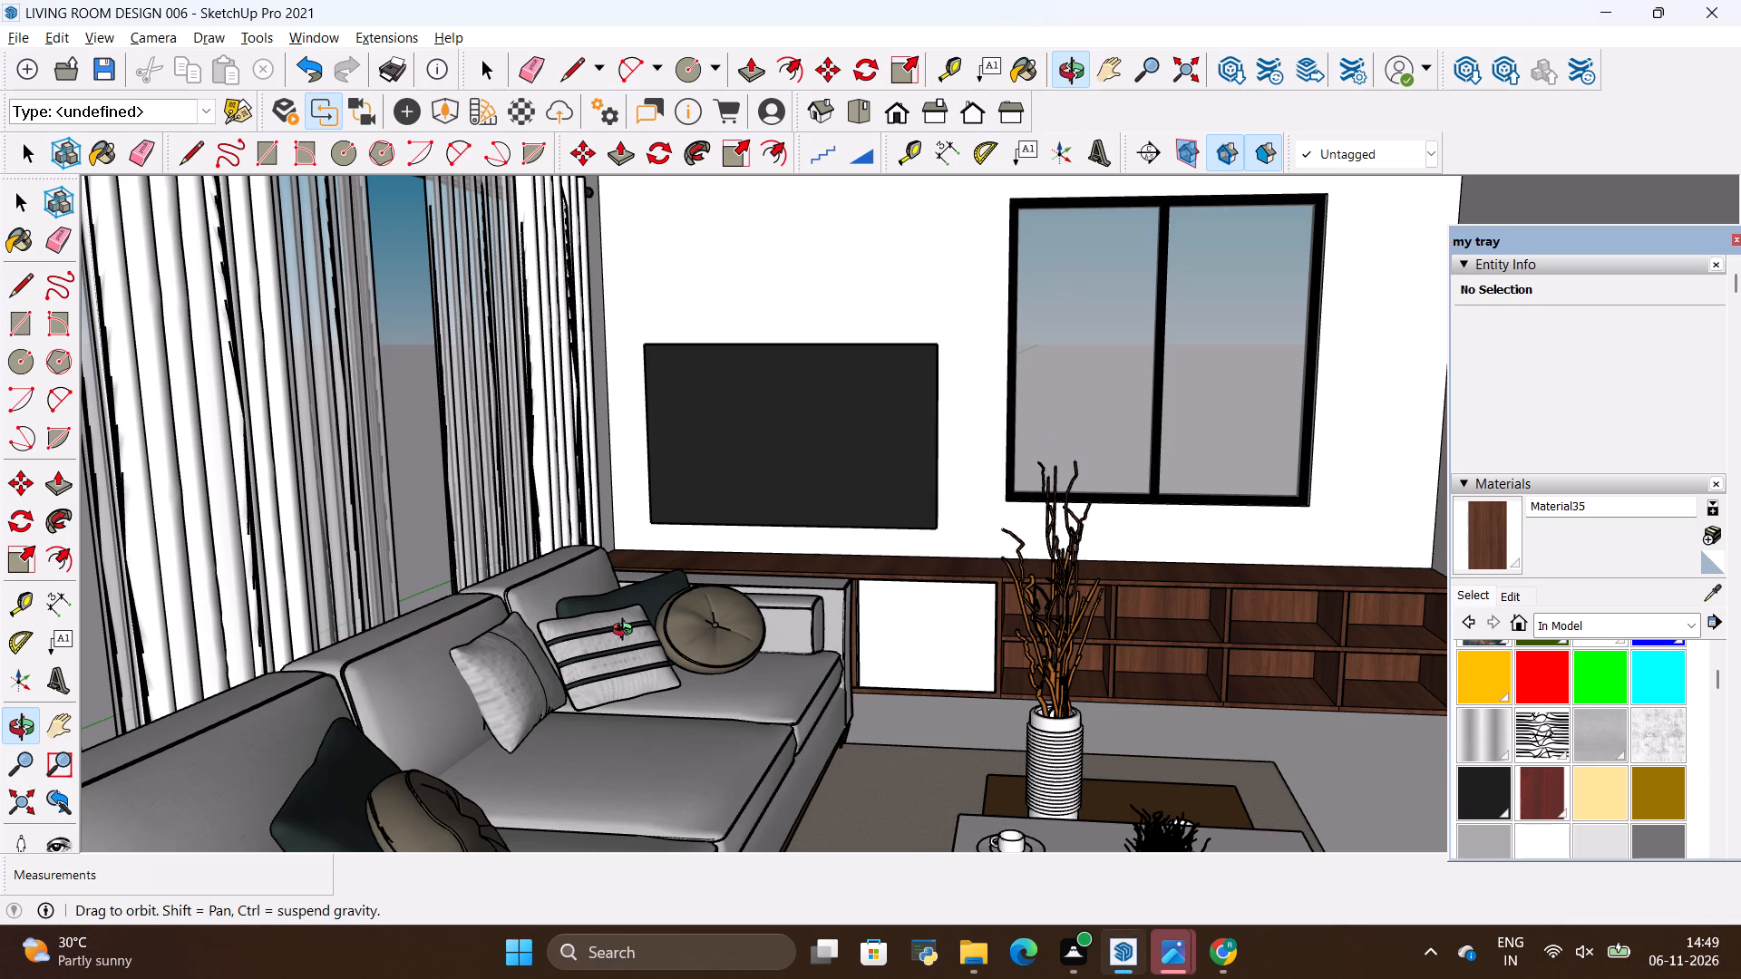
key("alt+Tab")
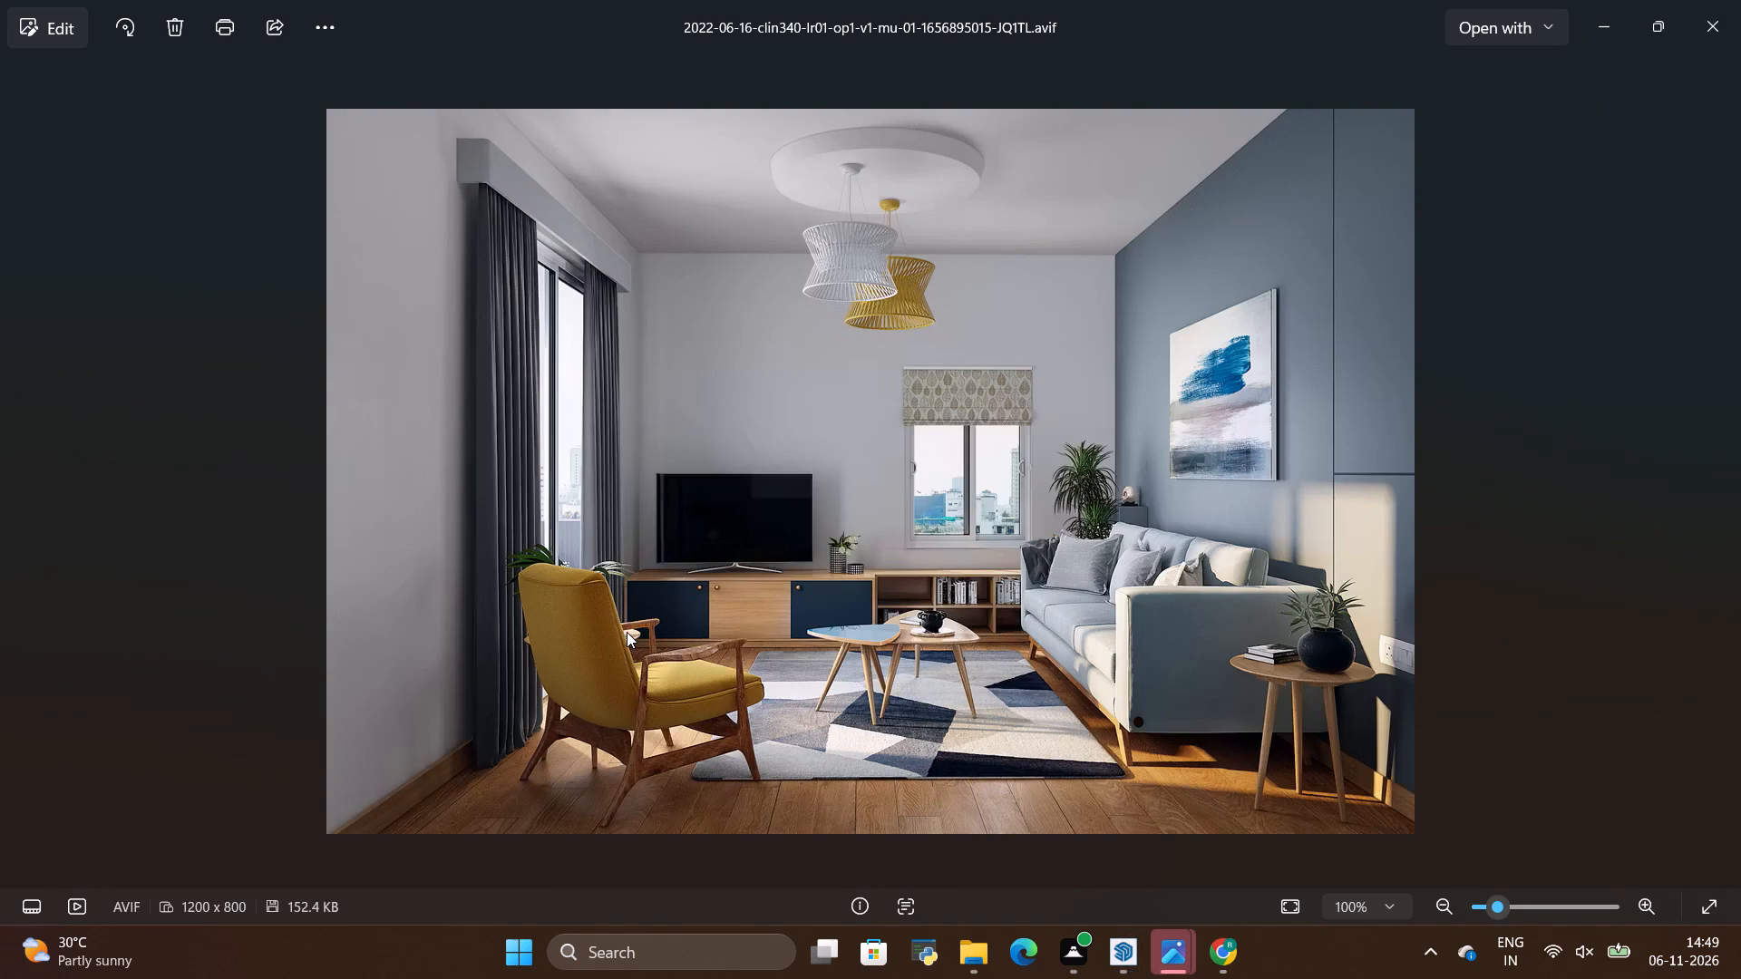
key("alt+Tab")
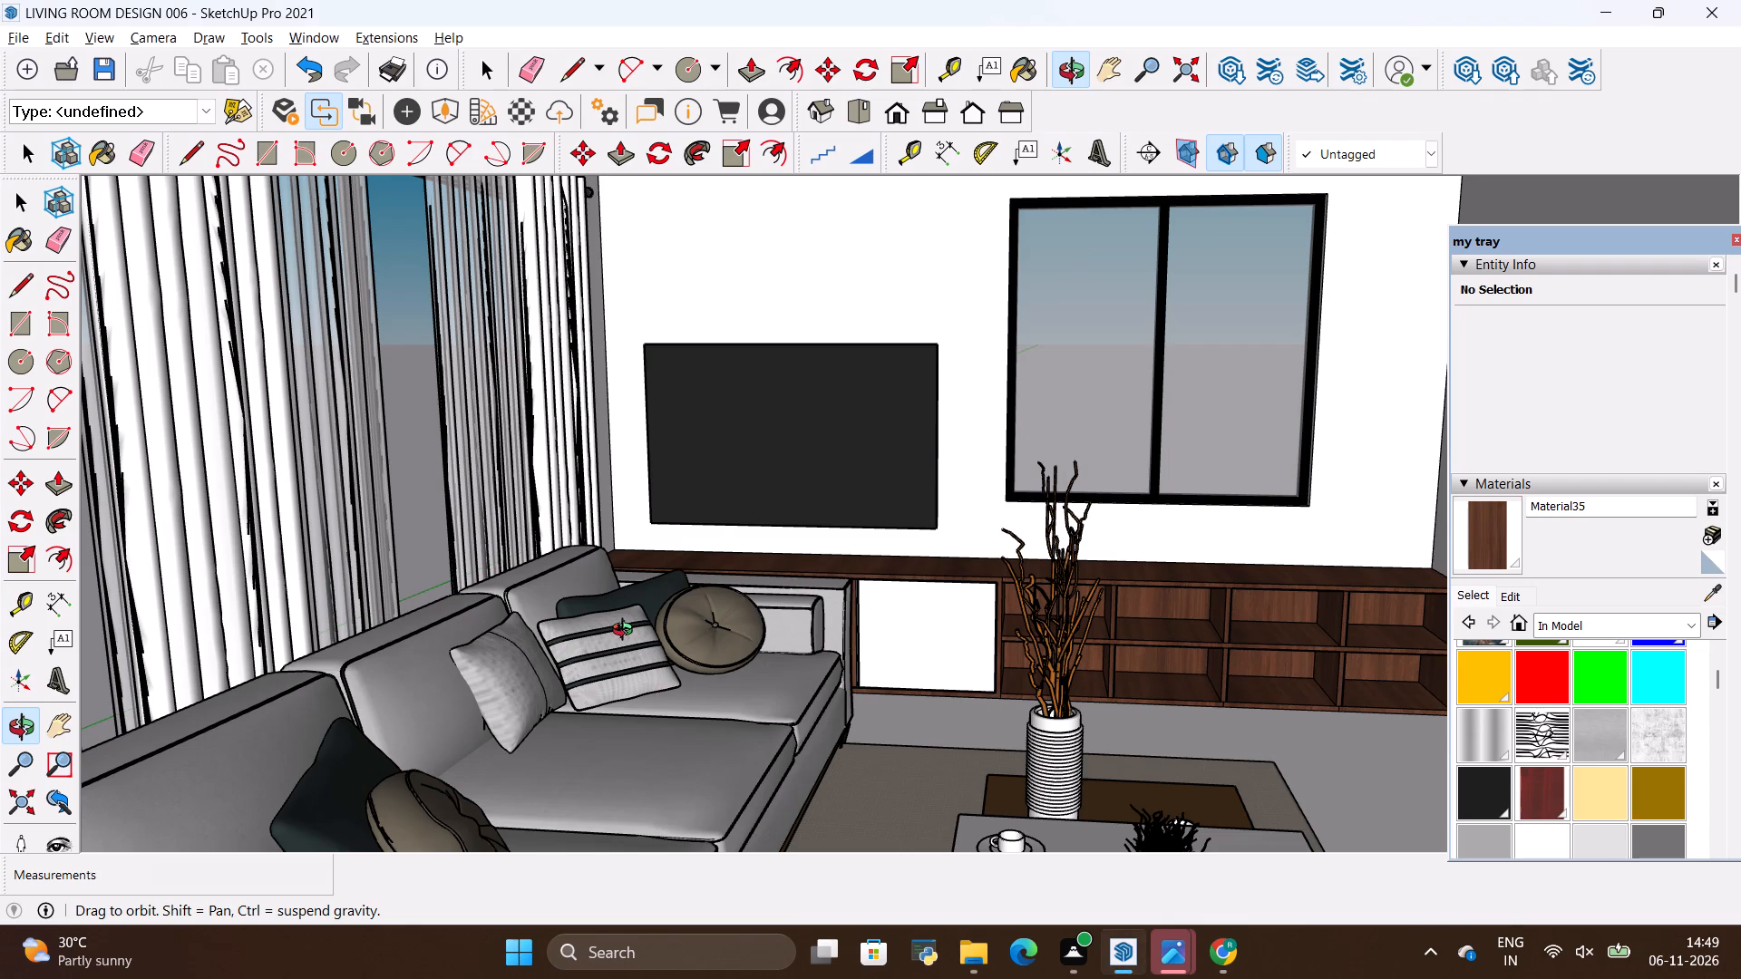
key("alt+Tab")
key("alt+Tab")
key("alt+Tab")
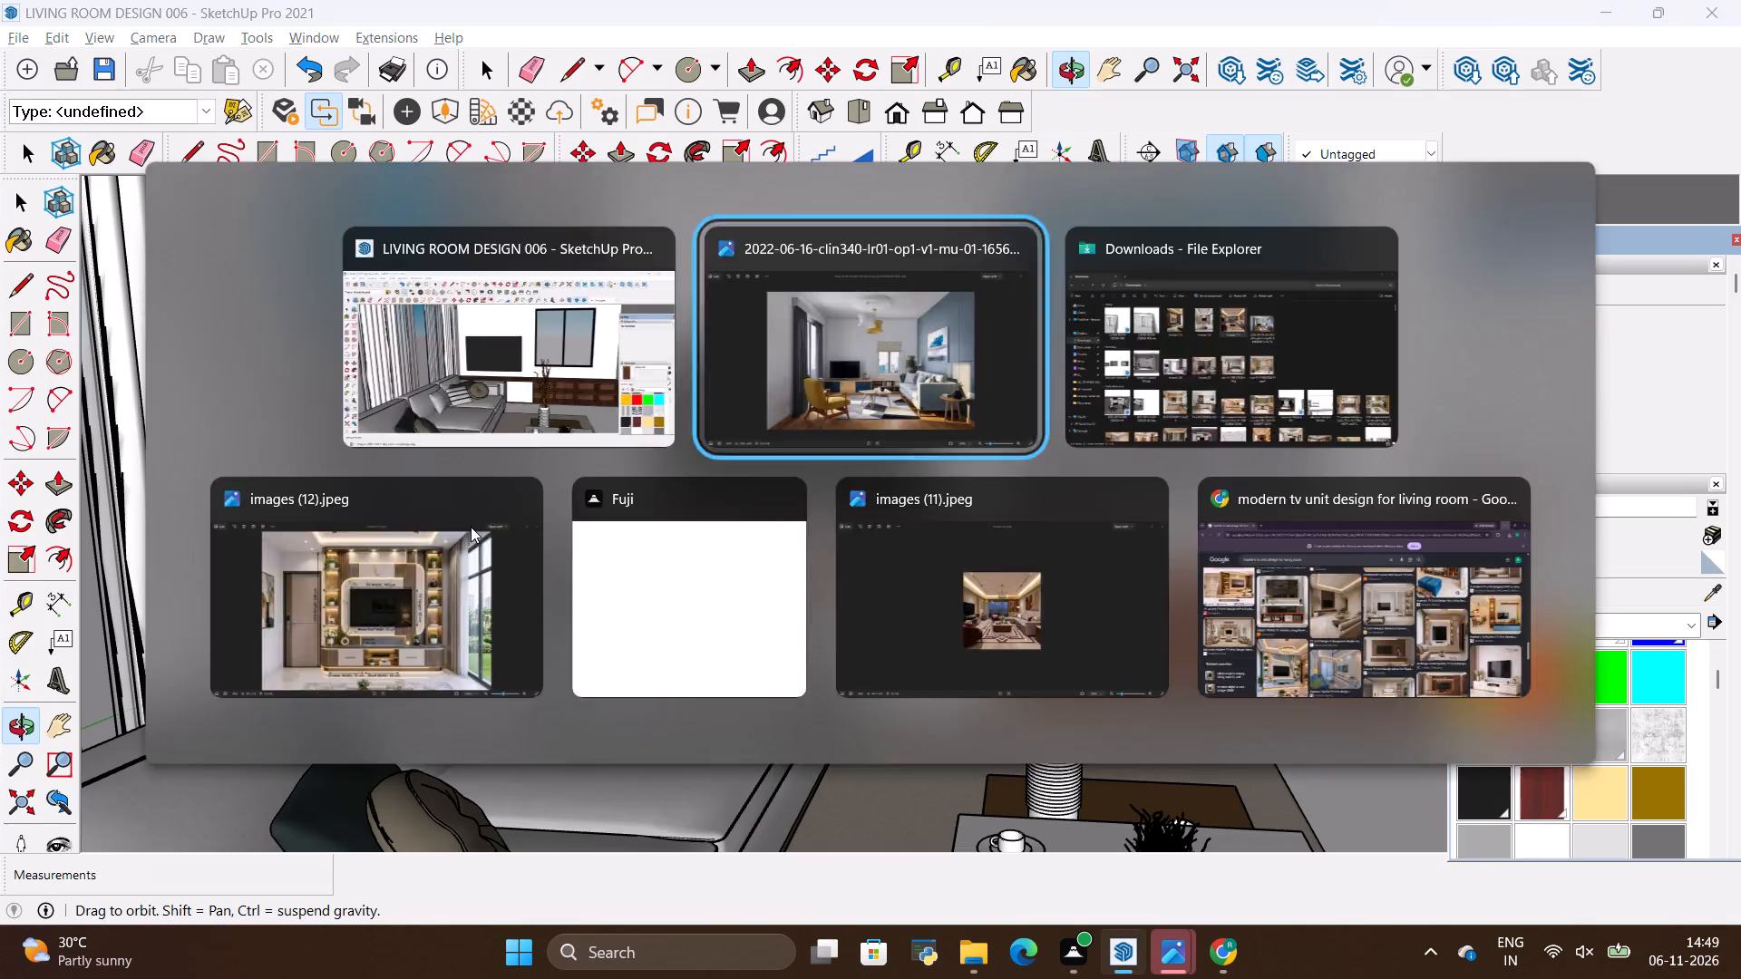
key("alt+Tab")
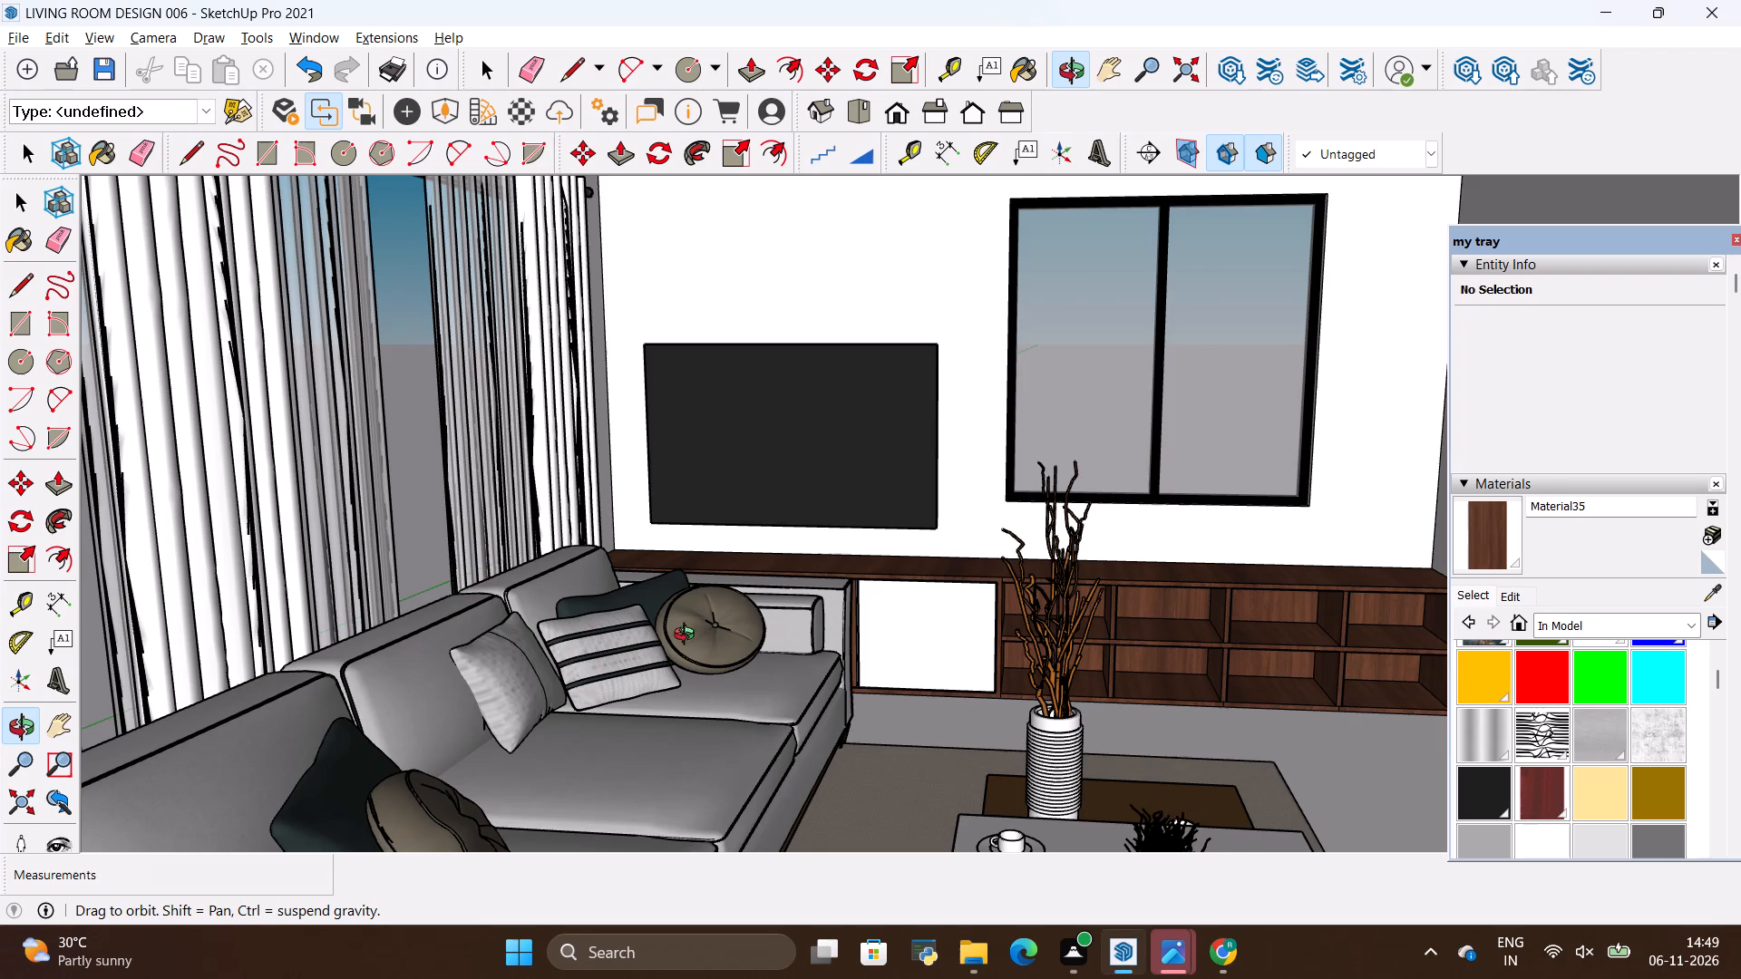
scroll(688, 636, "down", 1)
scroll(1051, 417, "up", 4)
left_click_drag(982, 480, 978, 512)
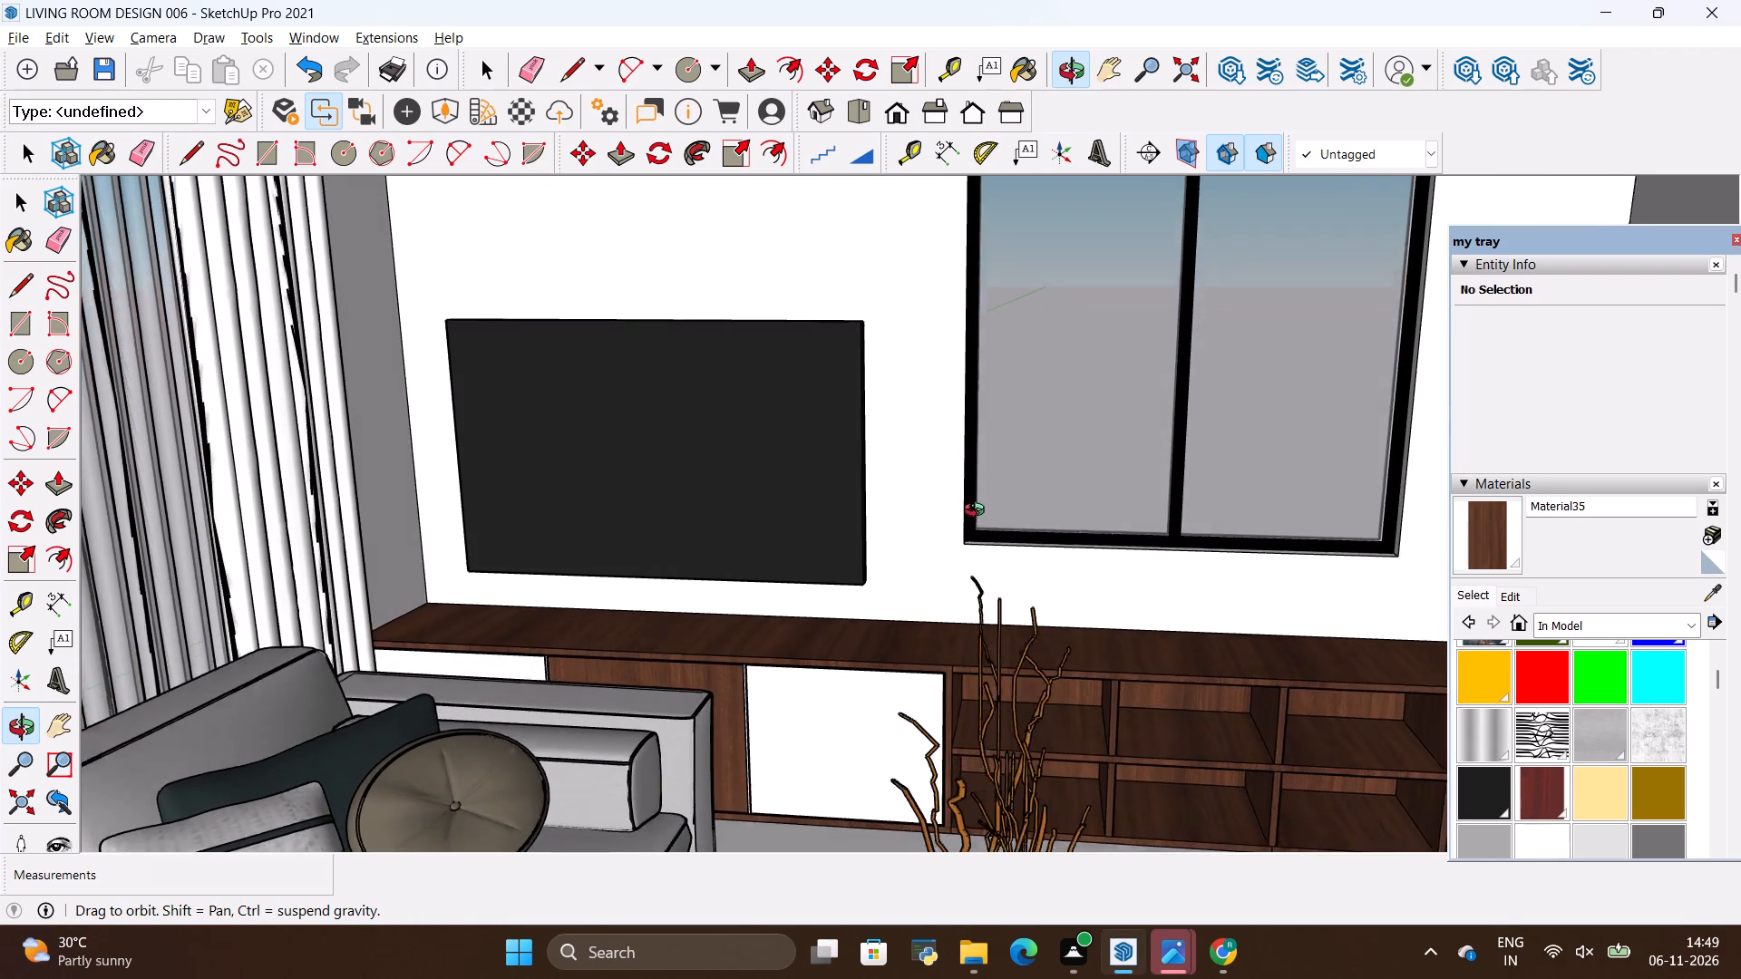
left_click_drag(978, 512, 982, 447)
scroll(866, 735, "up", 4)
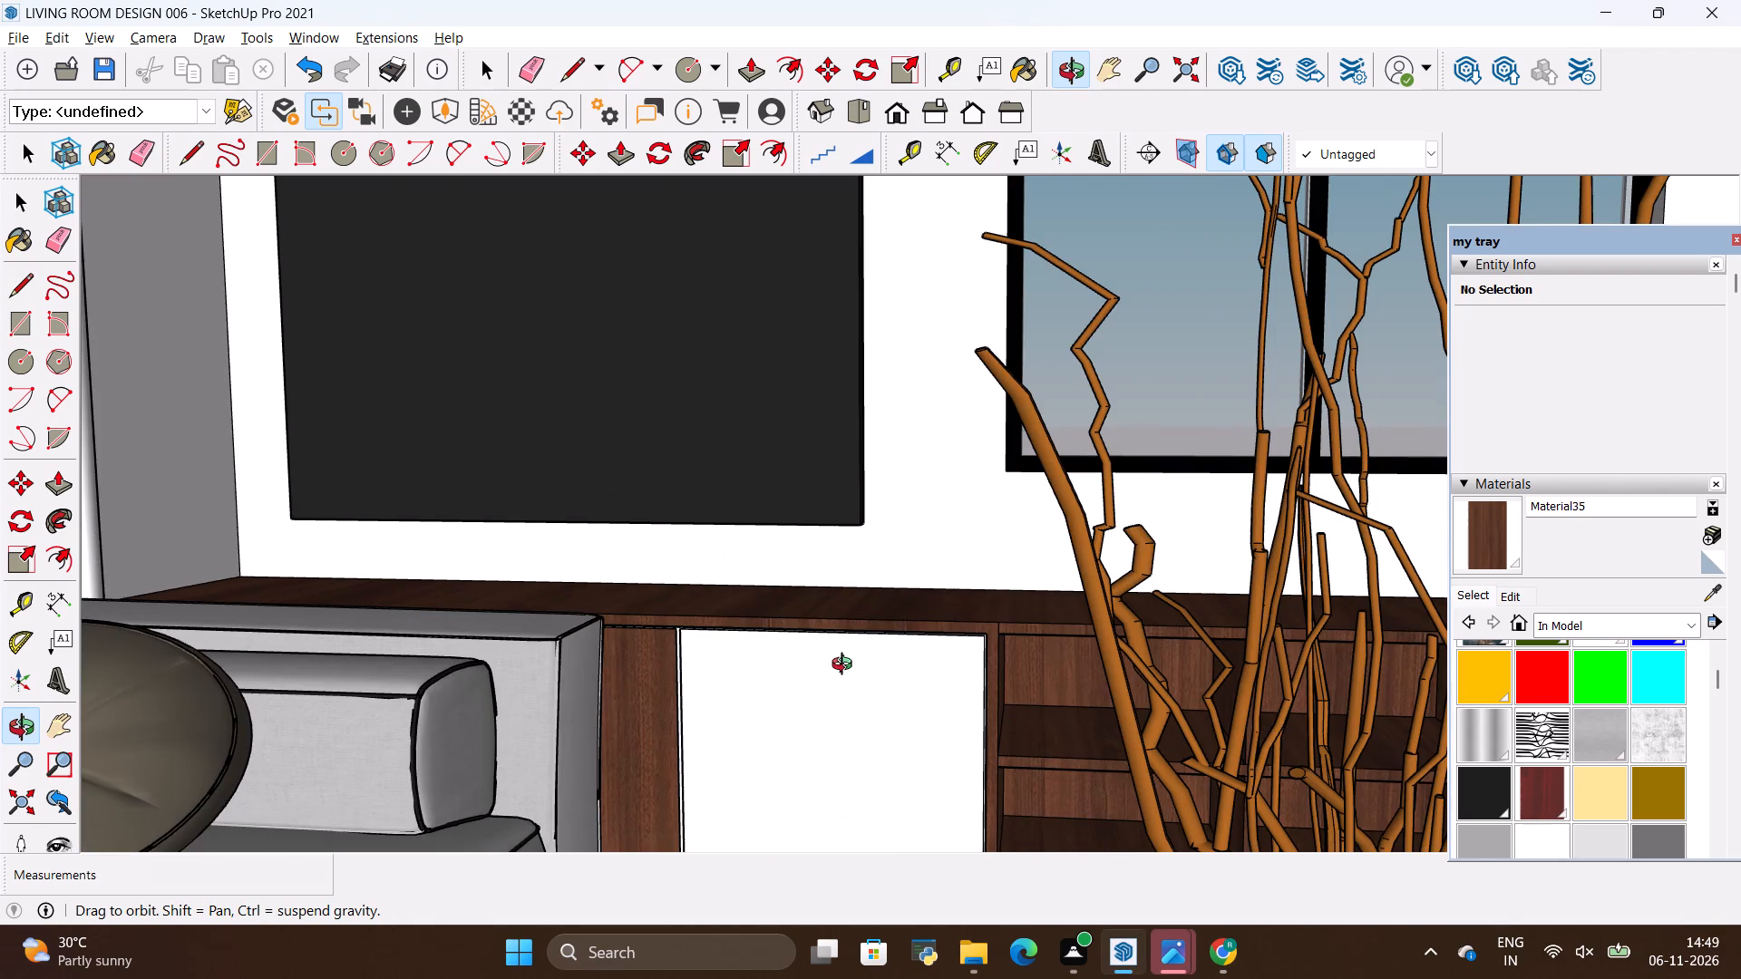
key("alt+Tab")
scroll(846, 666, "down", 4)
scroll(656, 650, "up", 3)
key("alt+Tab")
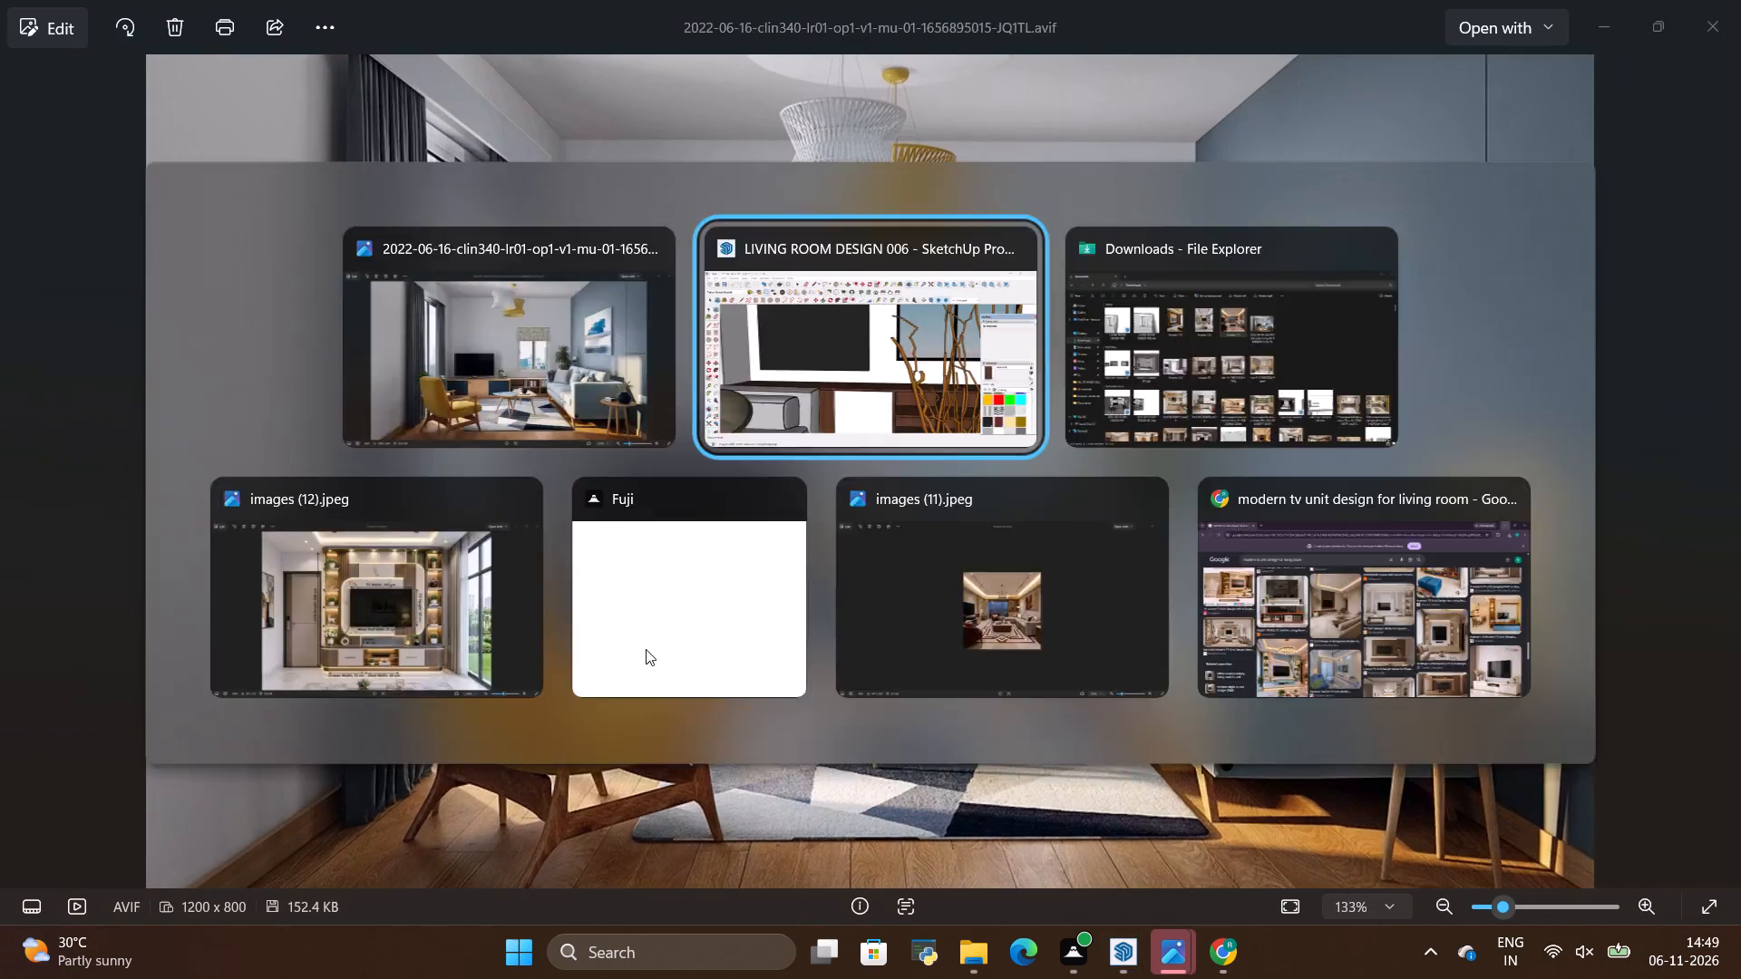
scroll(672, 636, "down", 2)
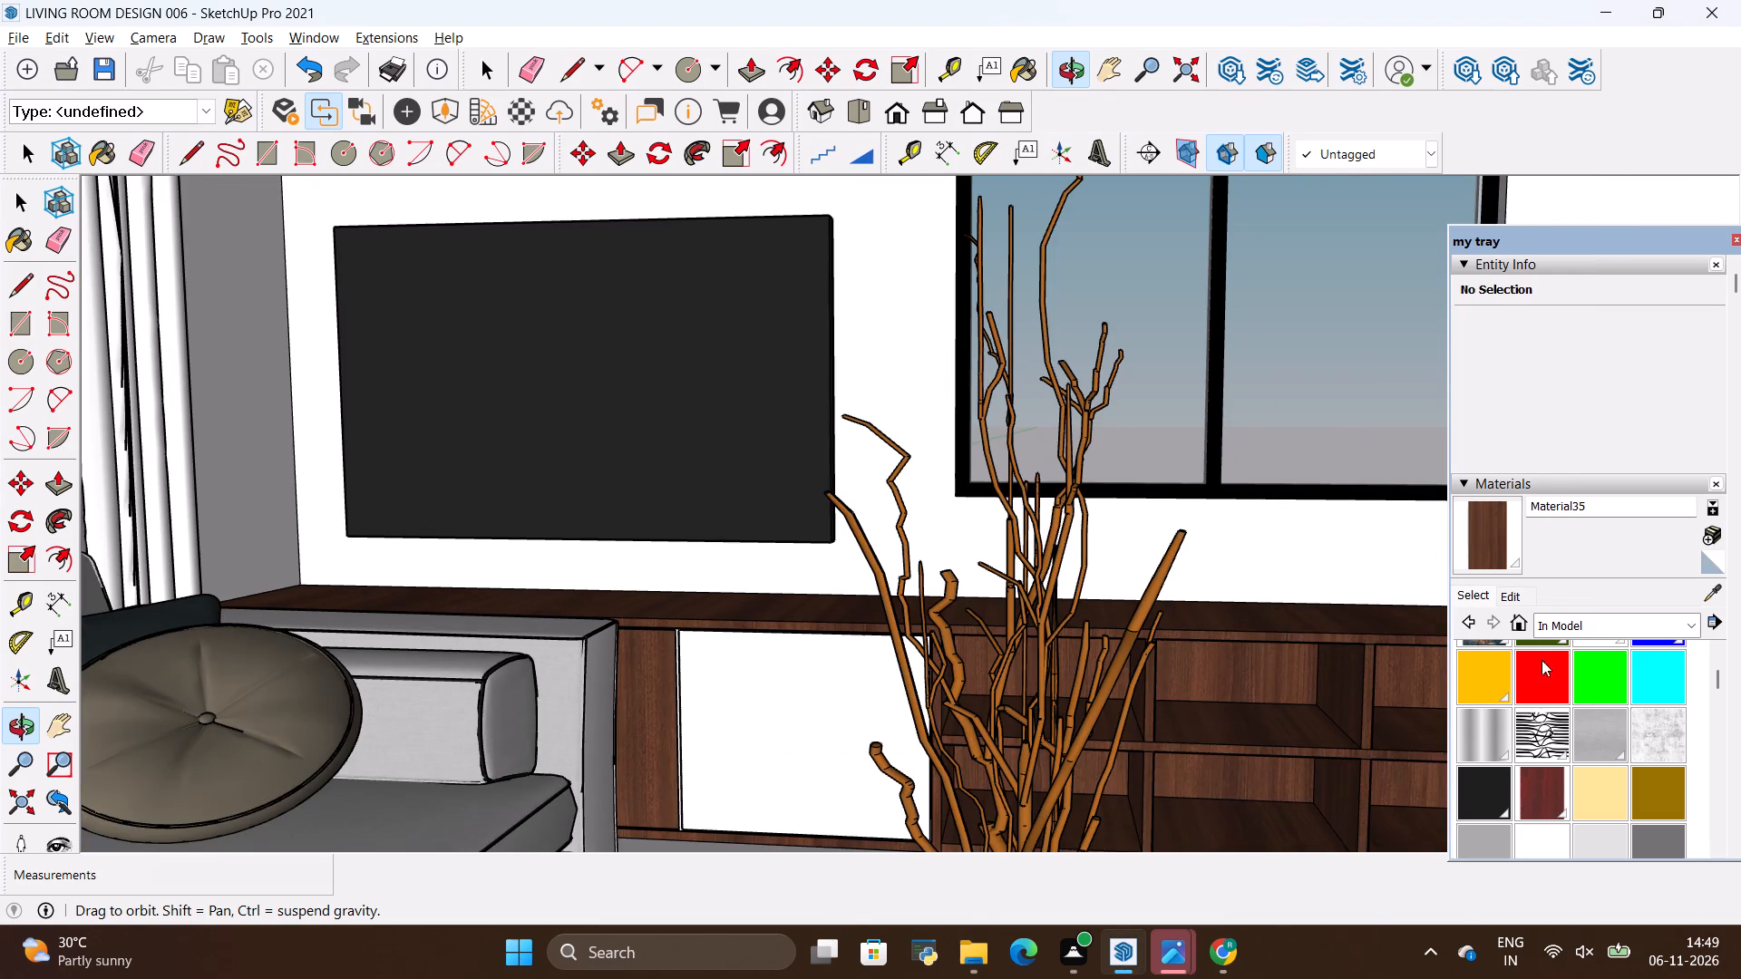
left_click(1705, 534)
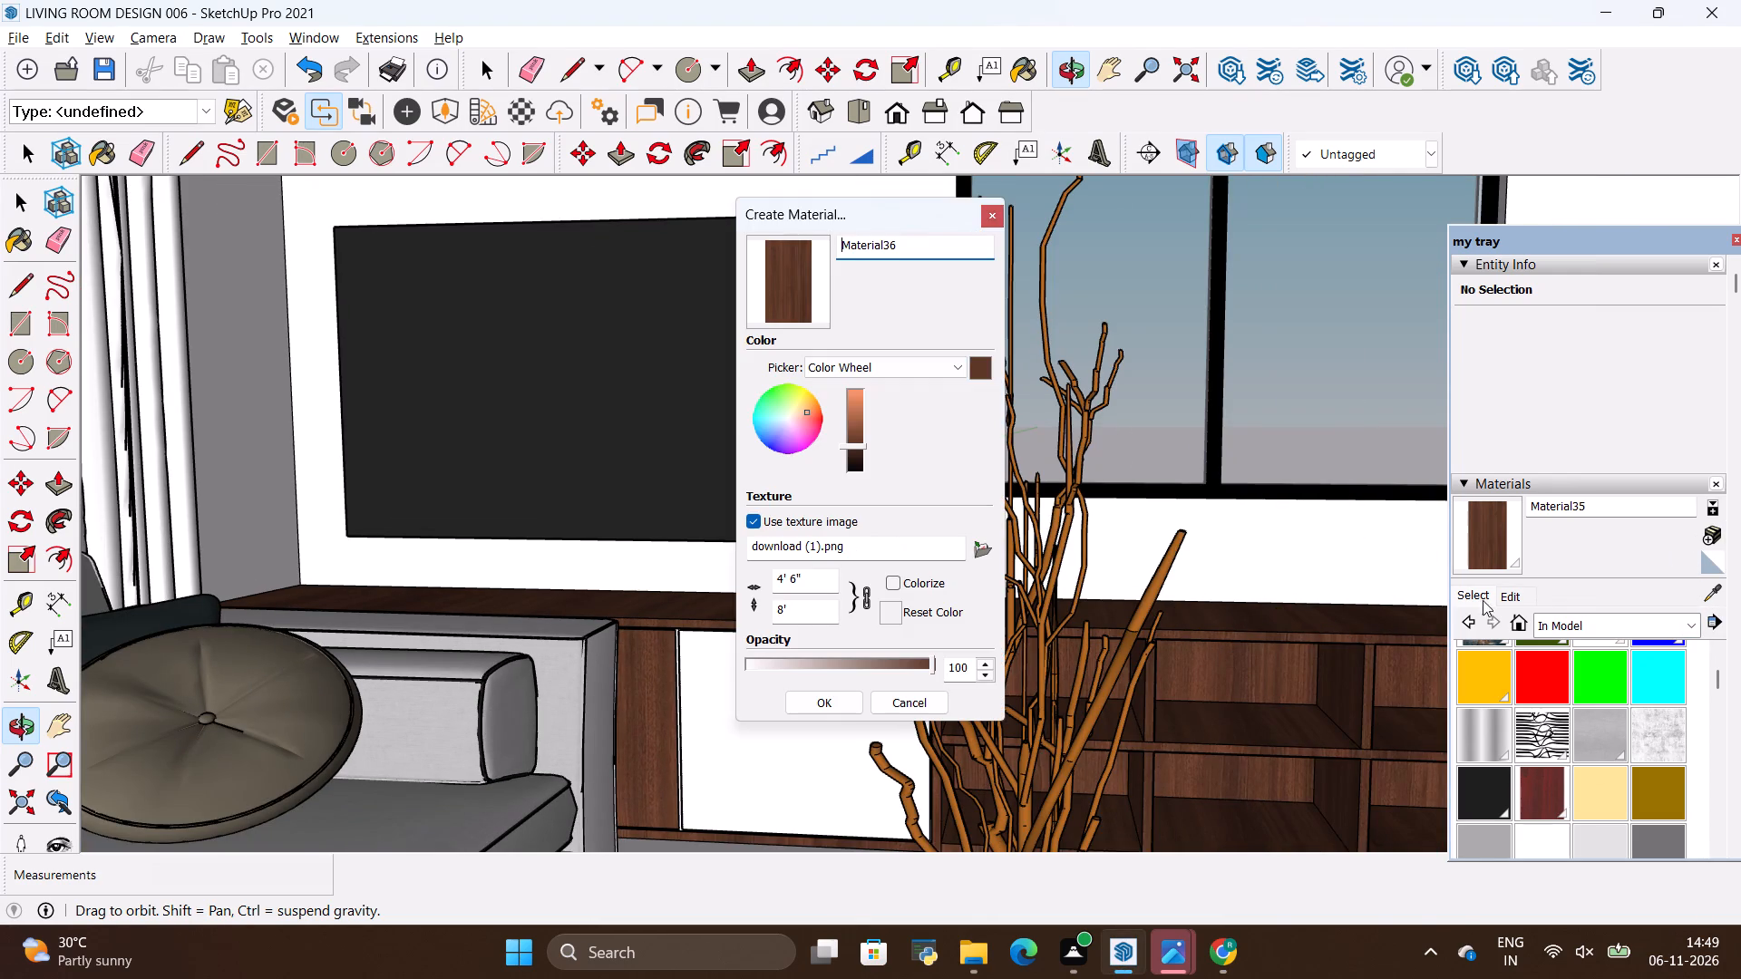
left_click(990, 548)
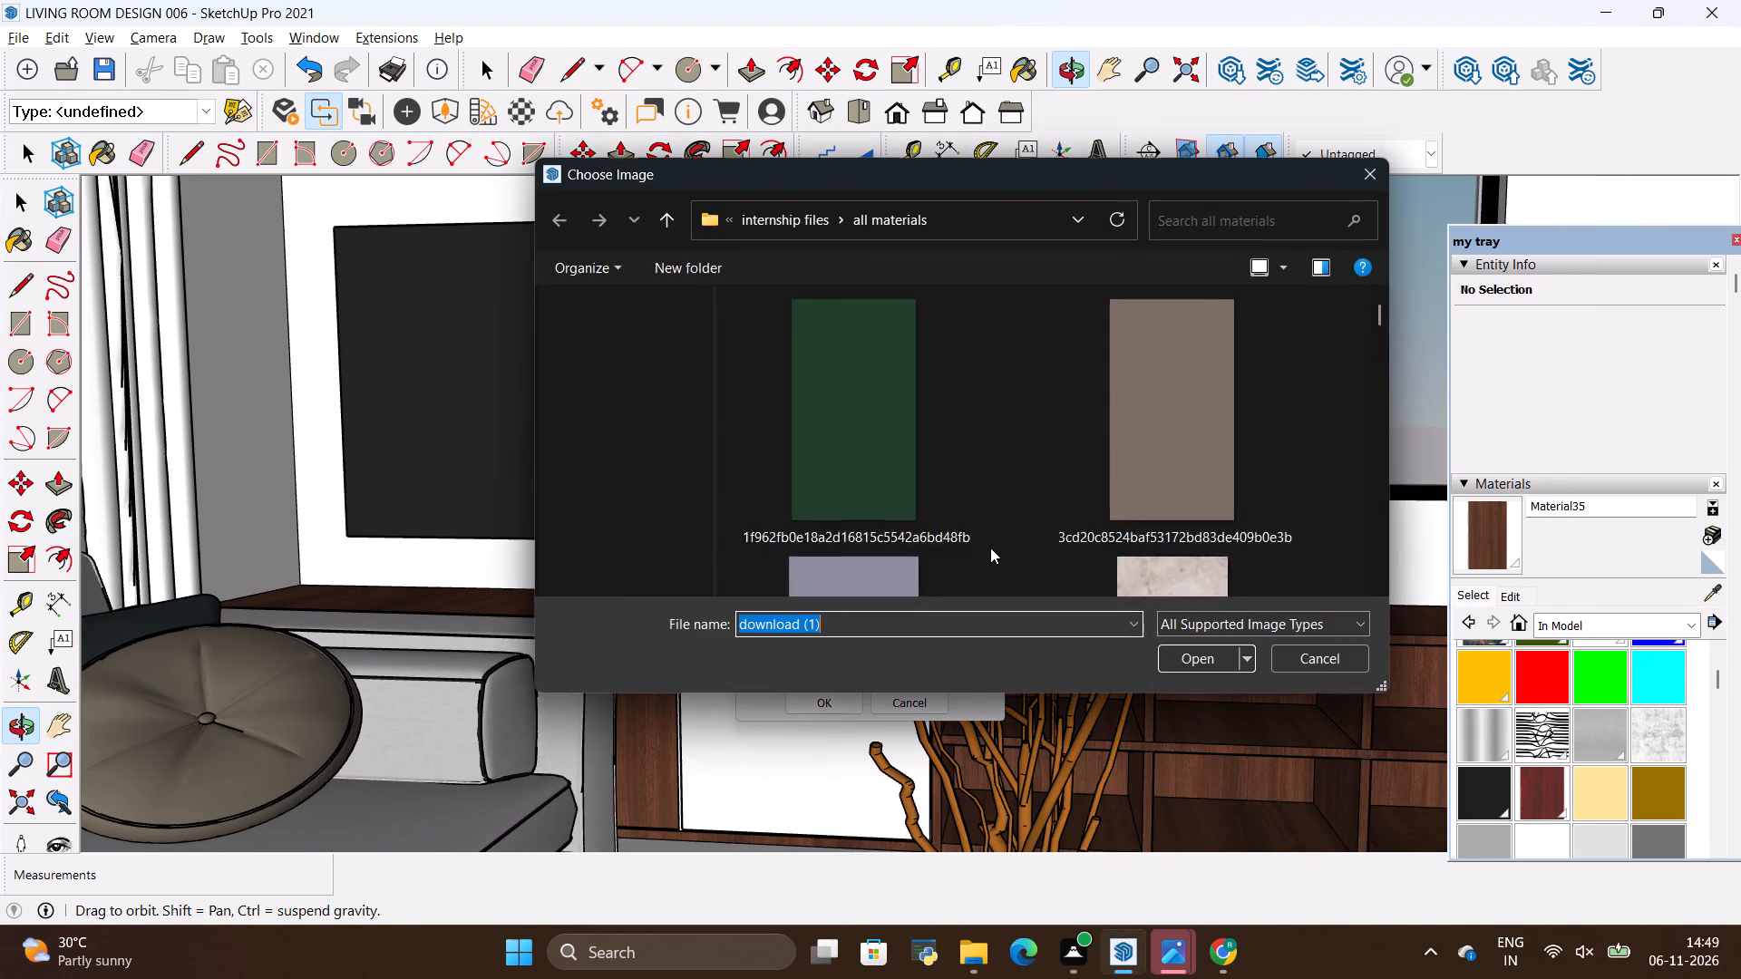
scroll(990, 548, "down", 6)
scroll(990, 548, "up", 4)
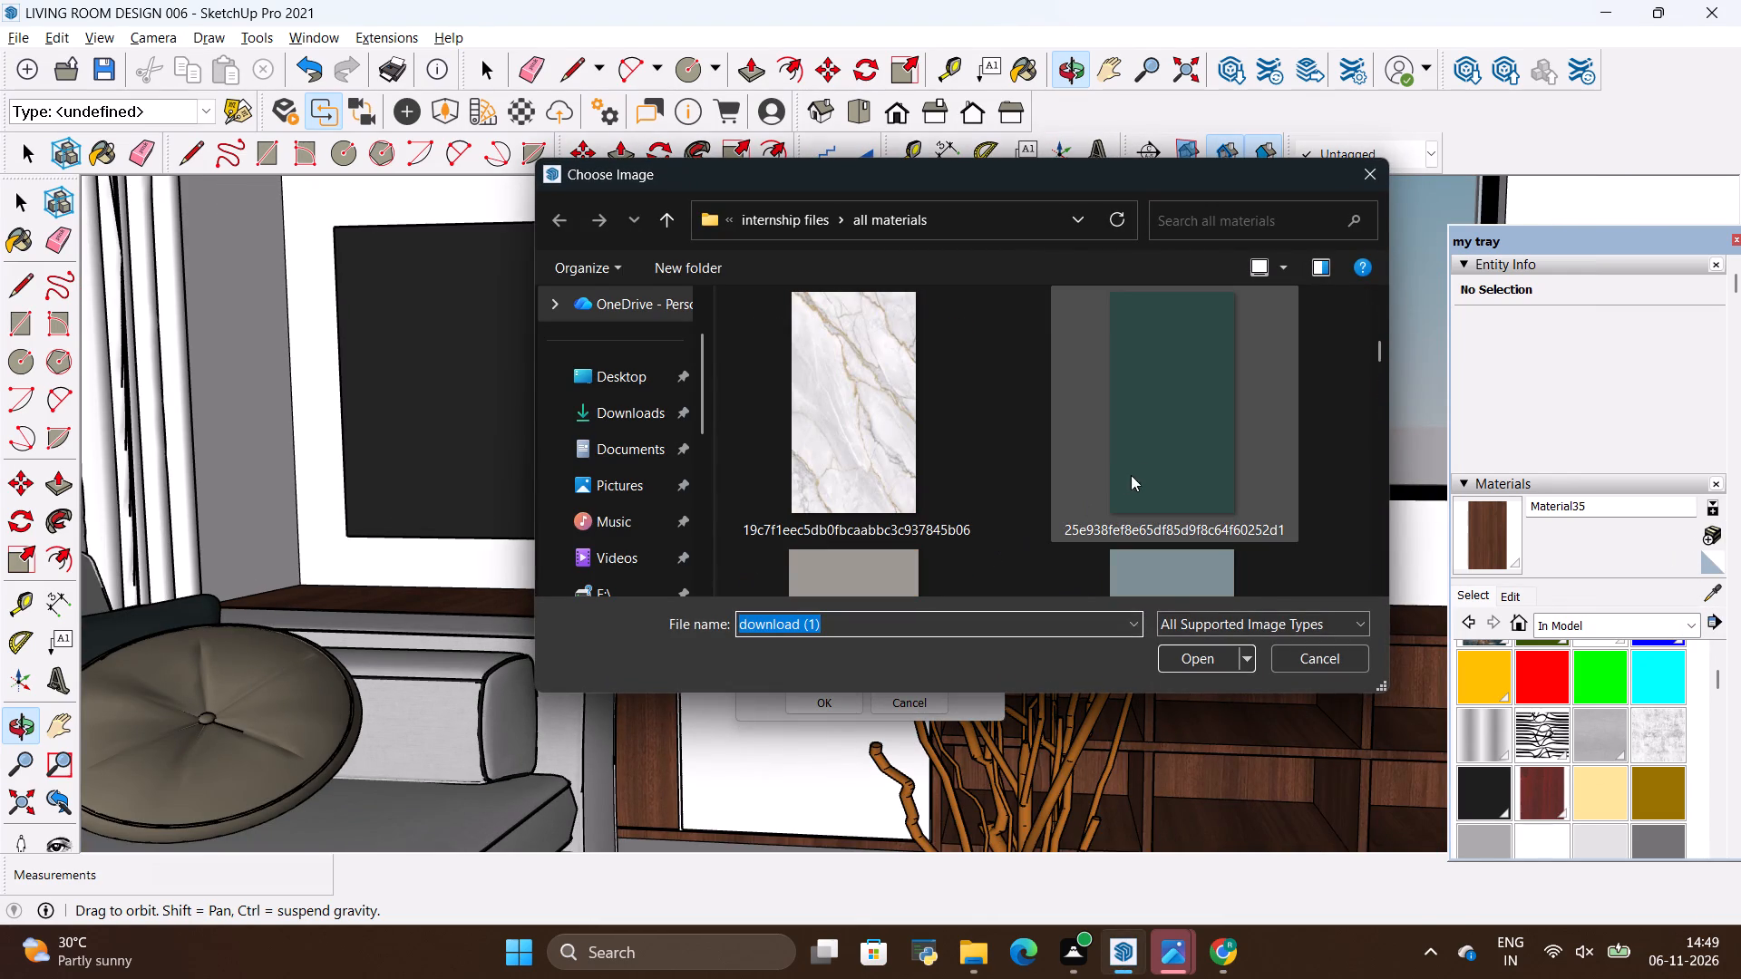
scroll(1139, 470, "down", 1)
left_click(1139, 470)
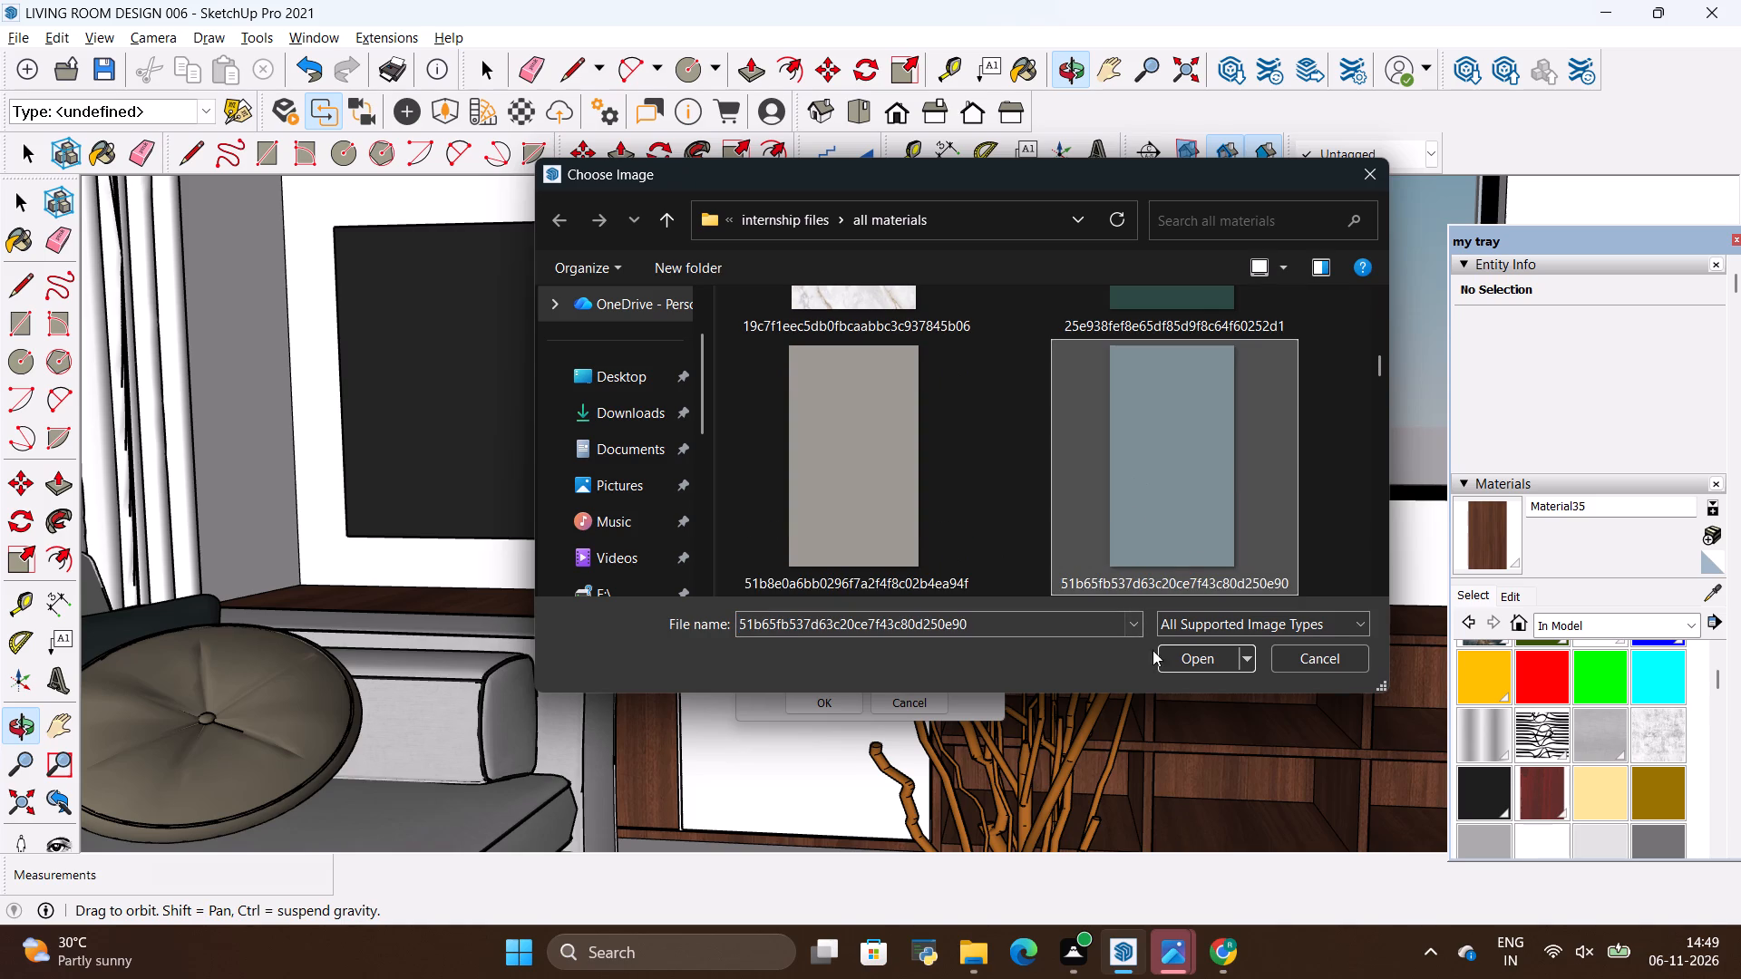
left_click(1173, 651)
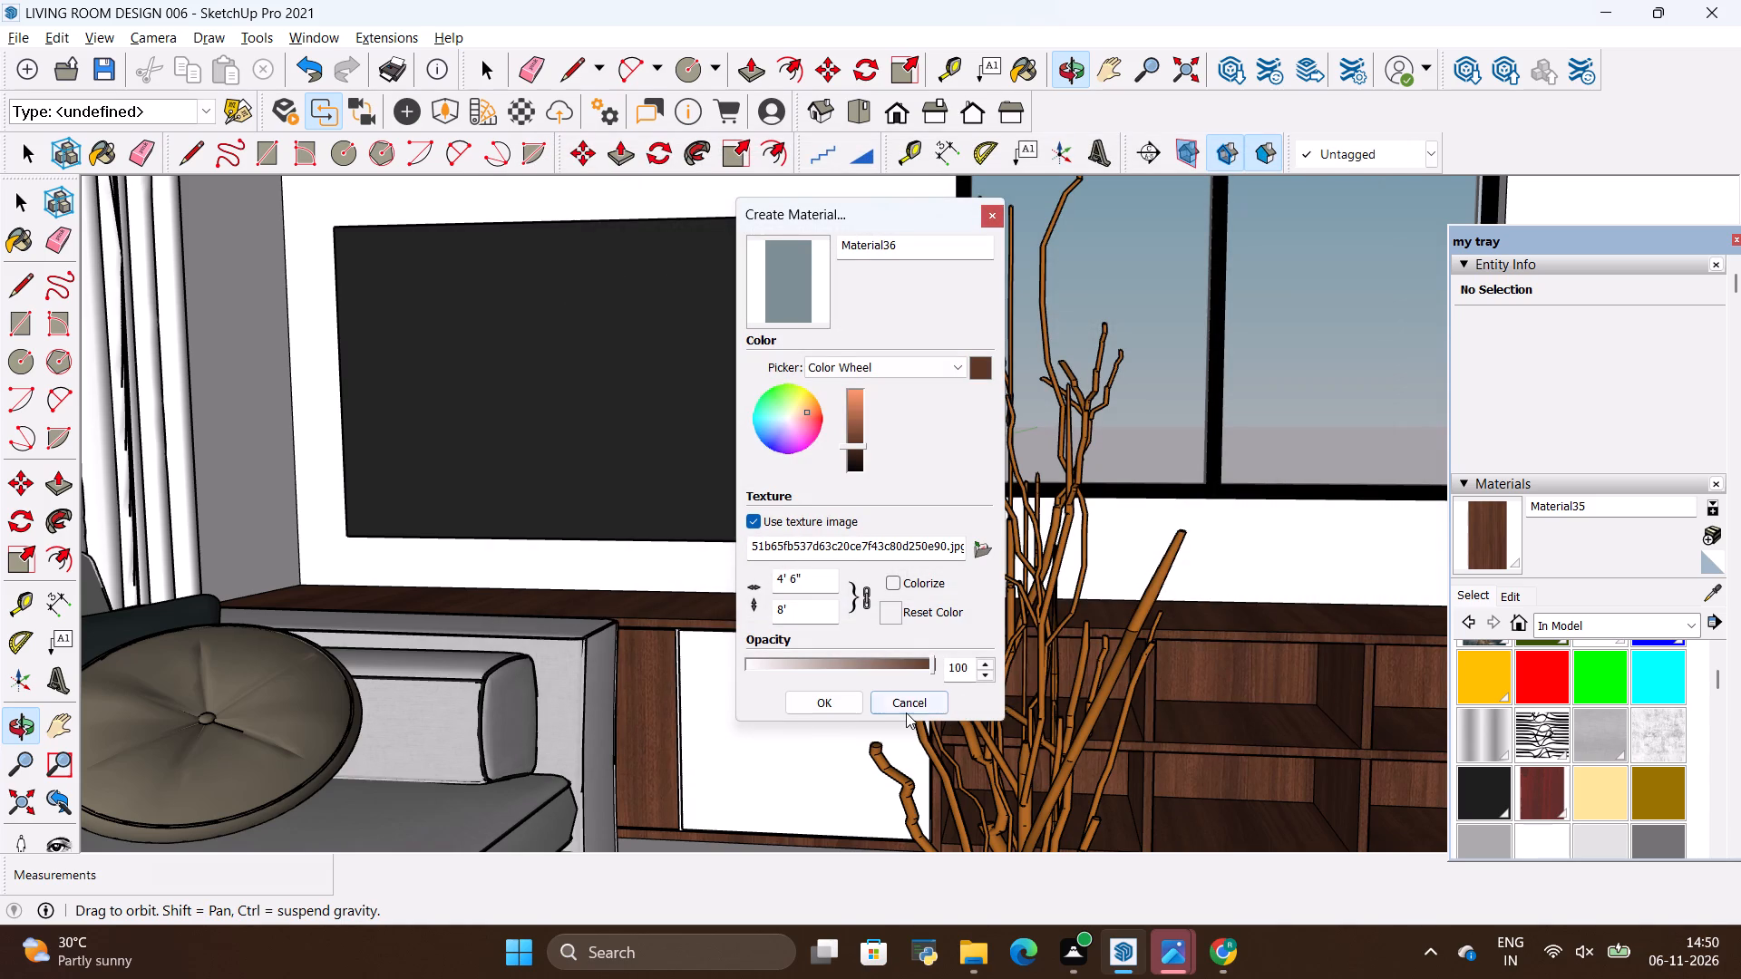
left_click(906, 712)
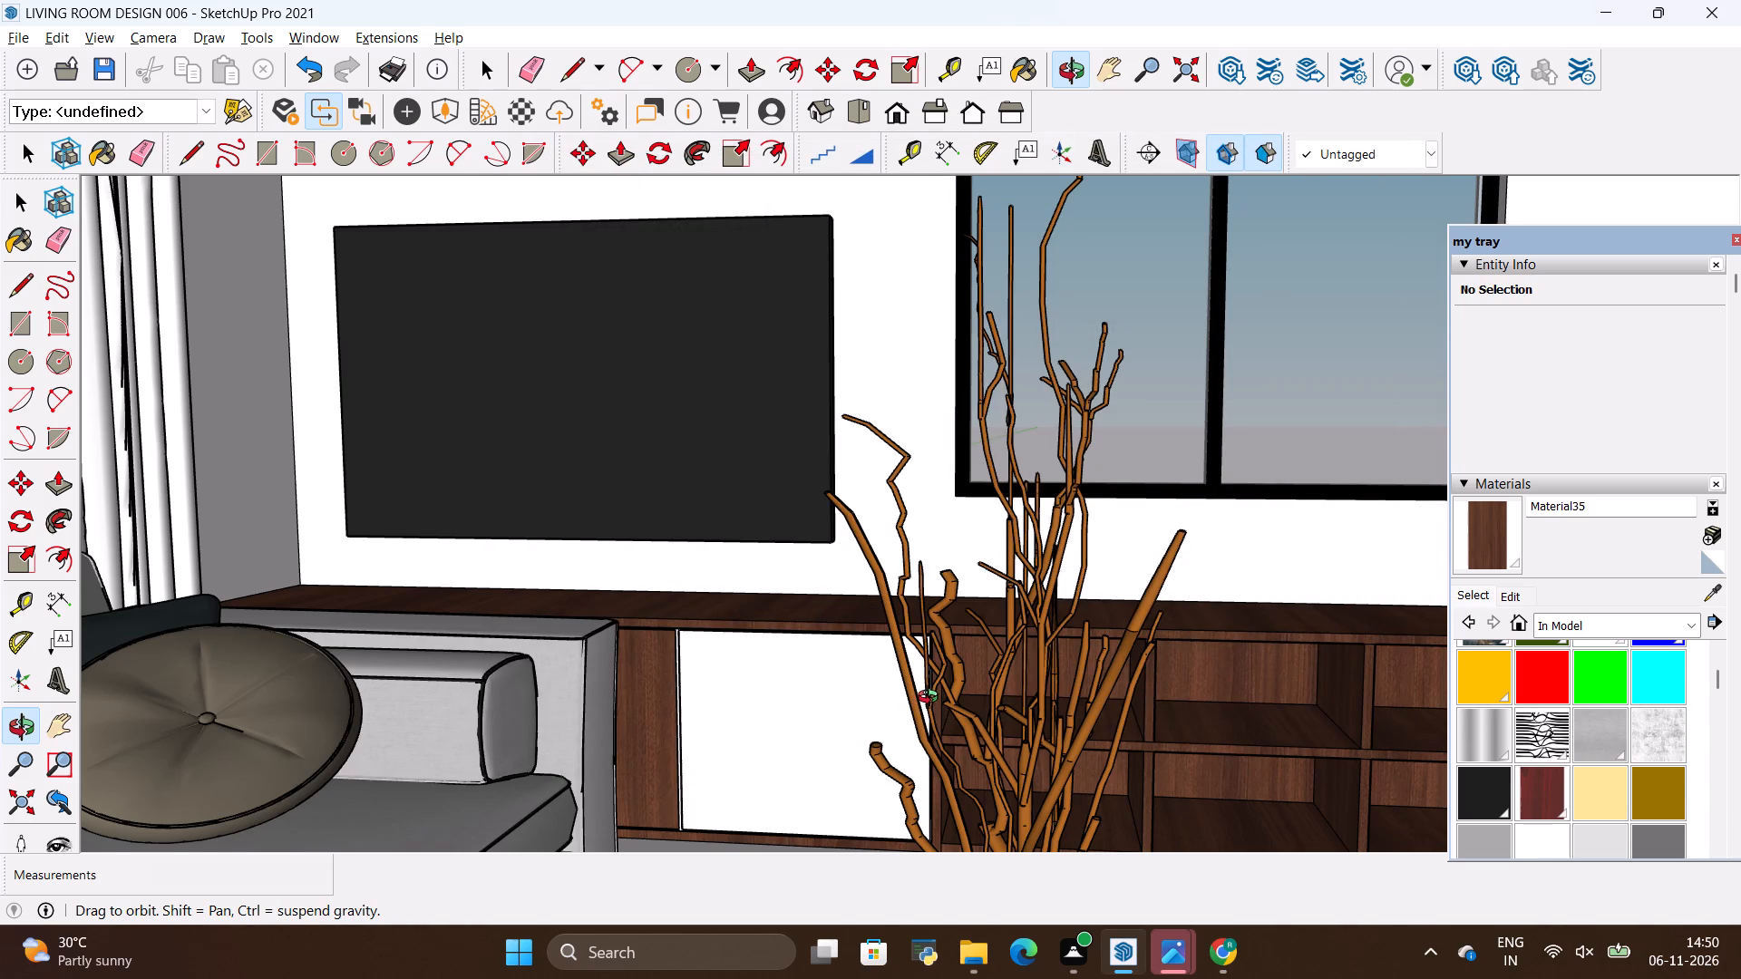
Create a new material from the plain grey-green texture image aa57598ef4a51439e6f0c614f40580fa in the all materials folder.
scroll(935, 698, "down", 2)
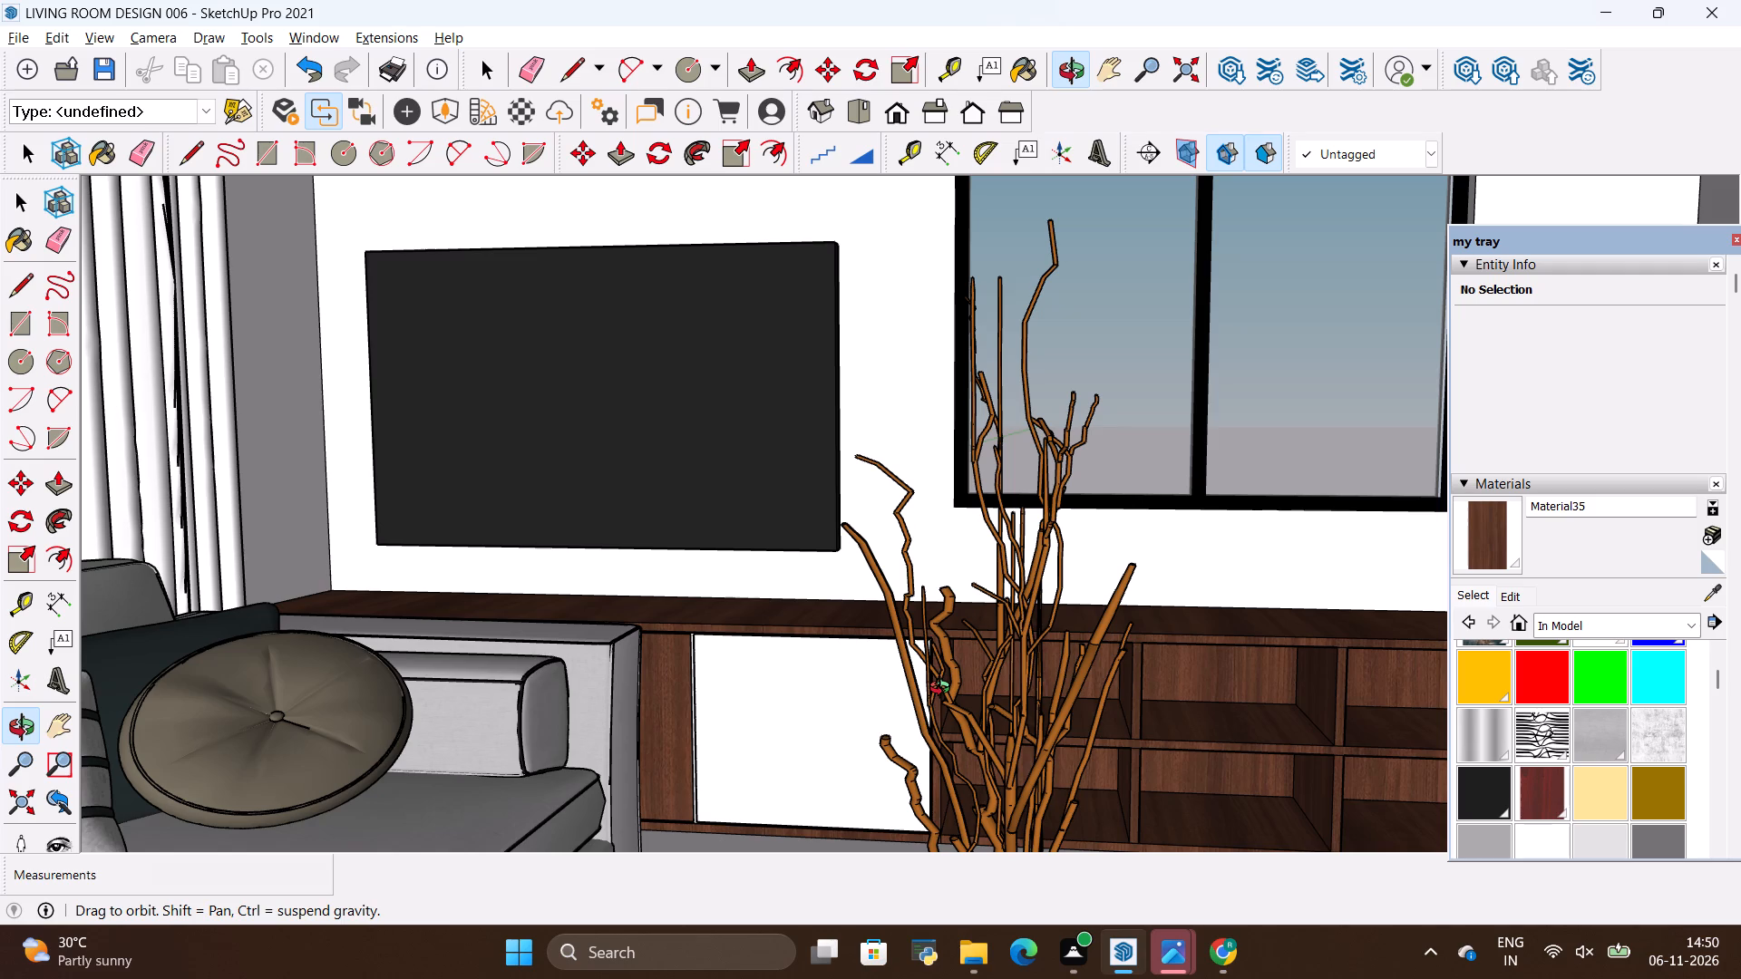
left_click(878, 710)
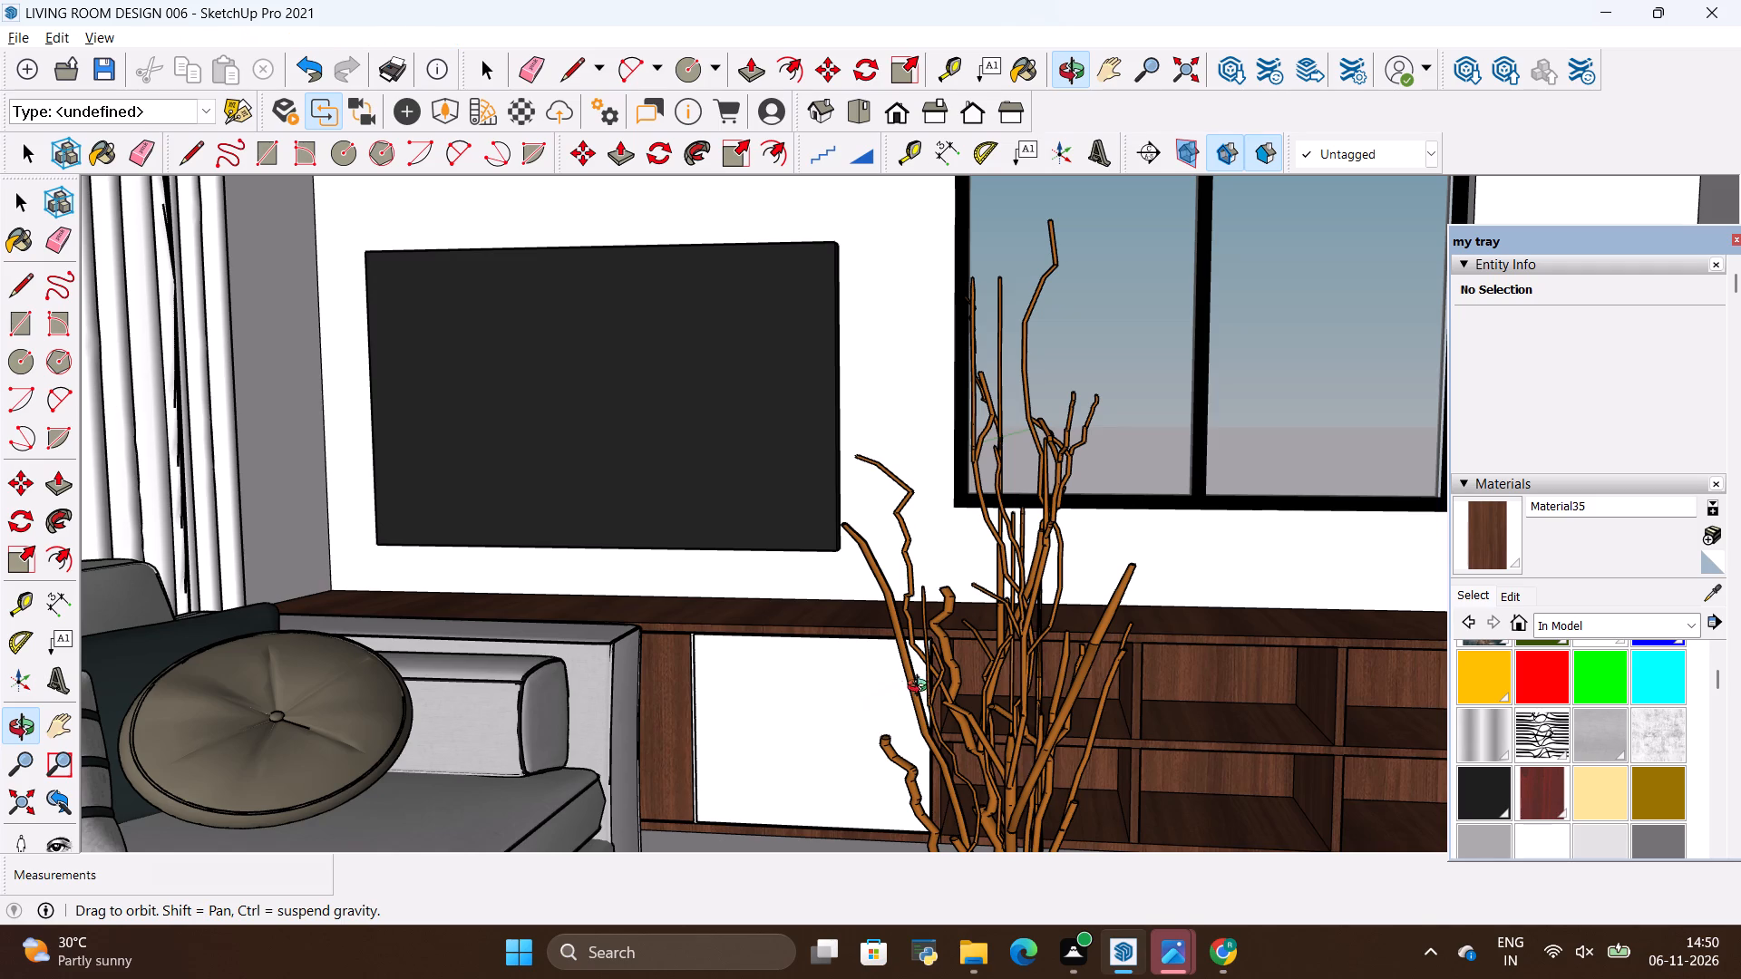
key("space")
left_click(870, 688)
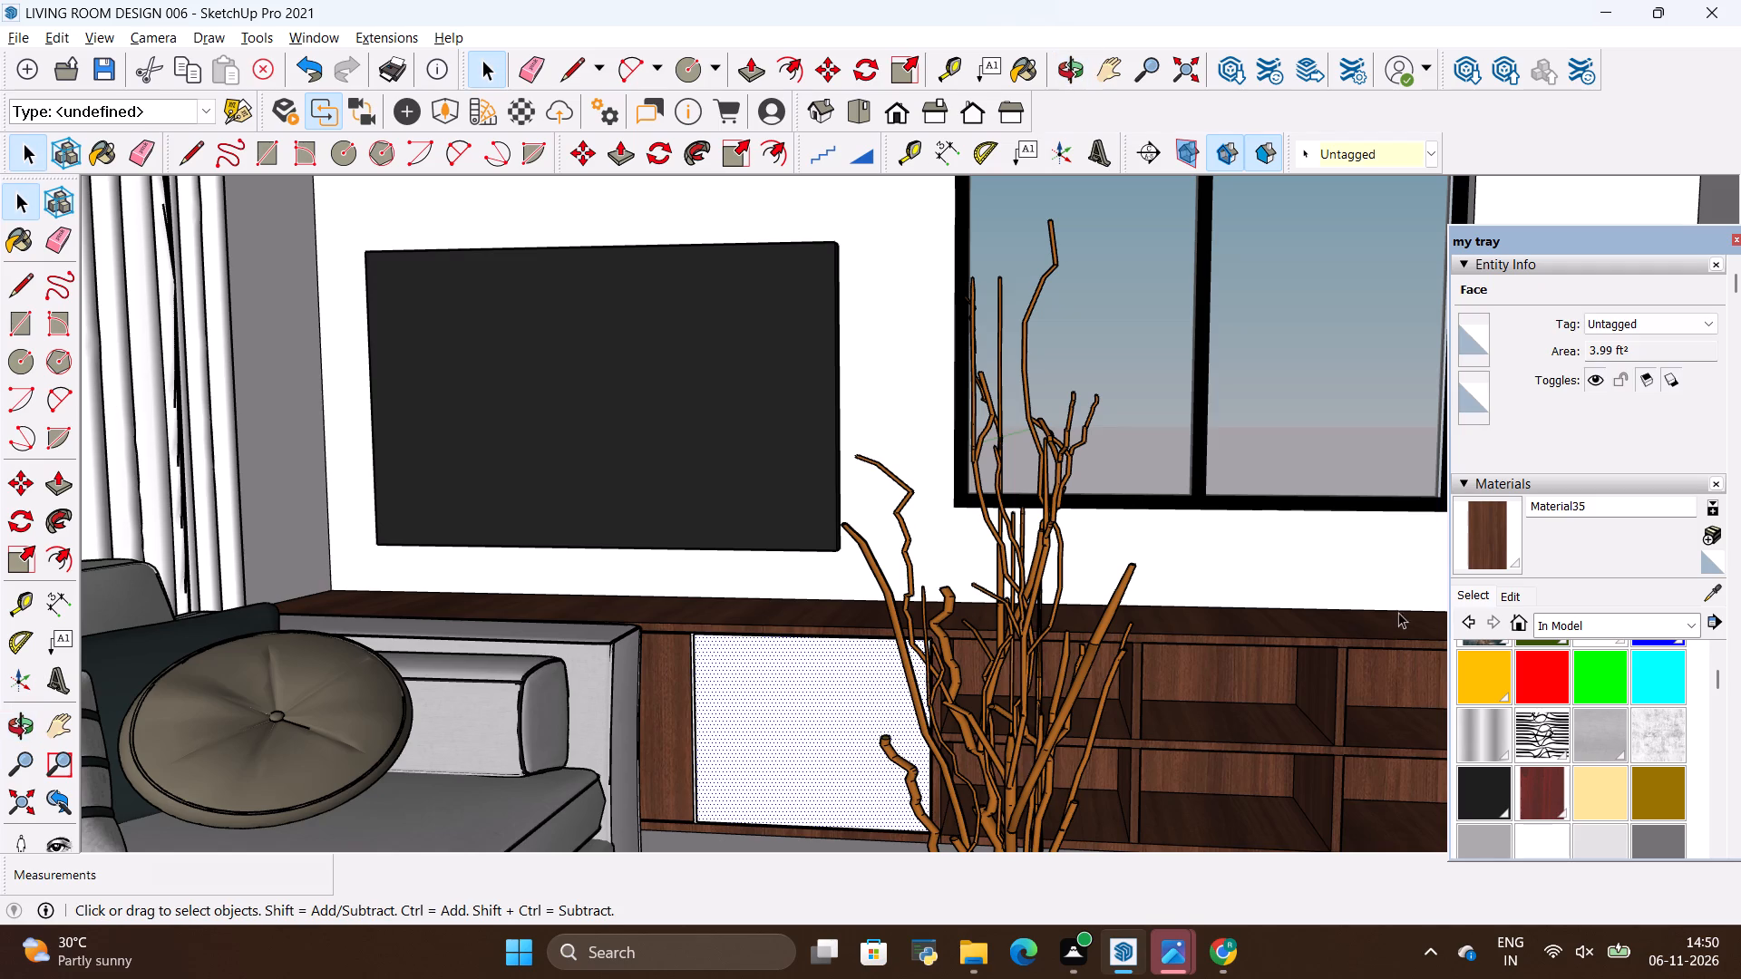
left_click(1711, 535)
left_click(987, 553)
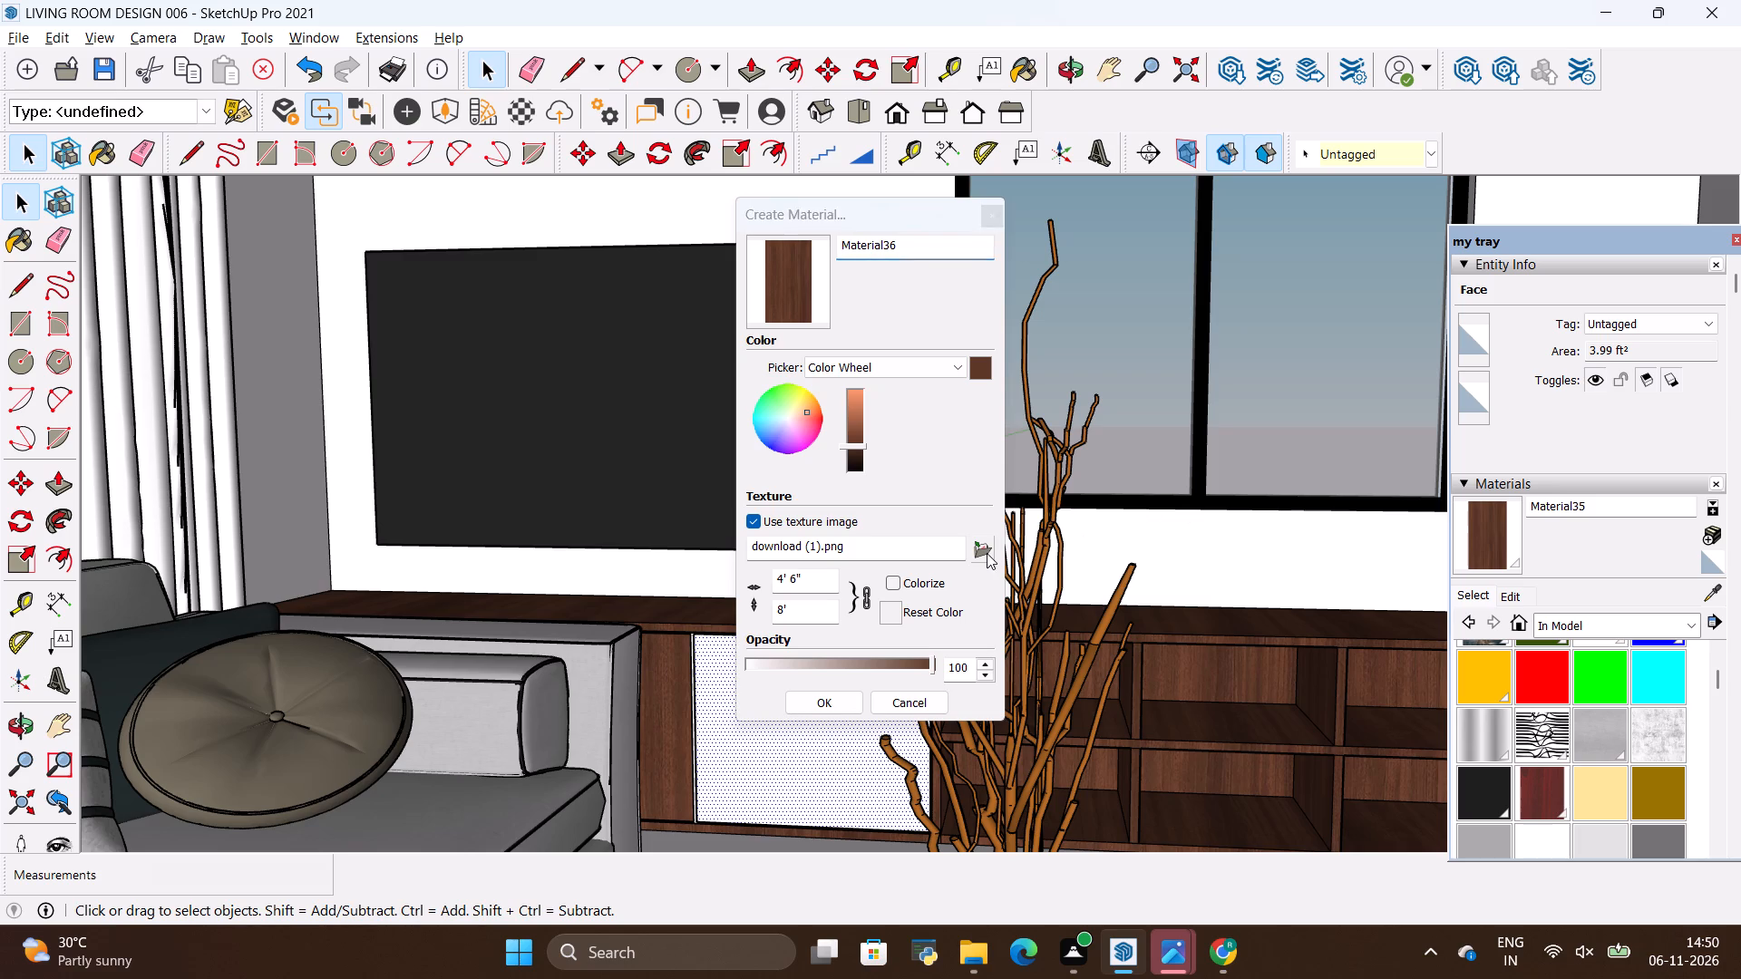
scroll(986, 553, "down", 7)
scroll(986, 553, "up", 2)
scroll(986, 553, "down", 3)
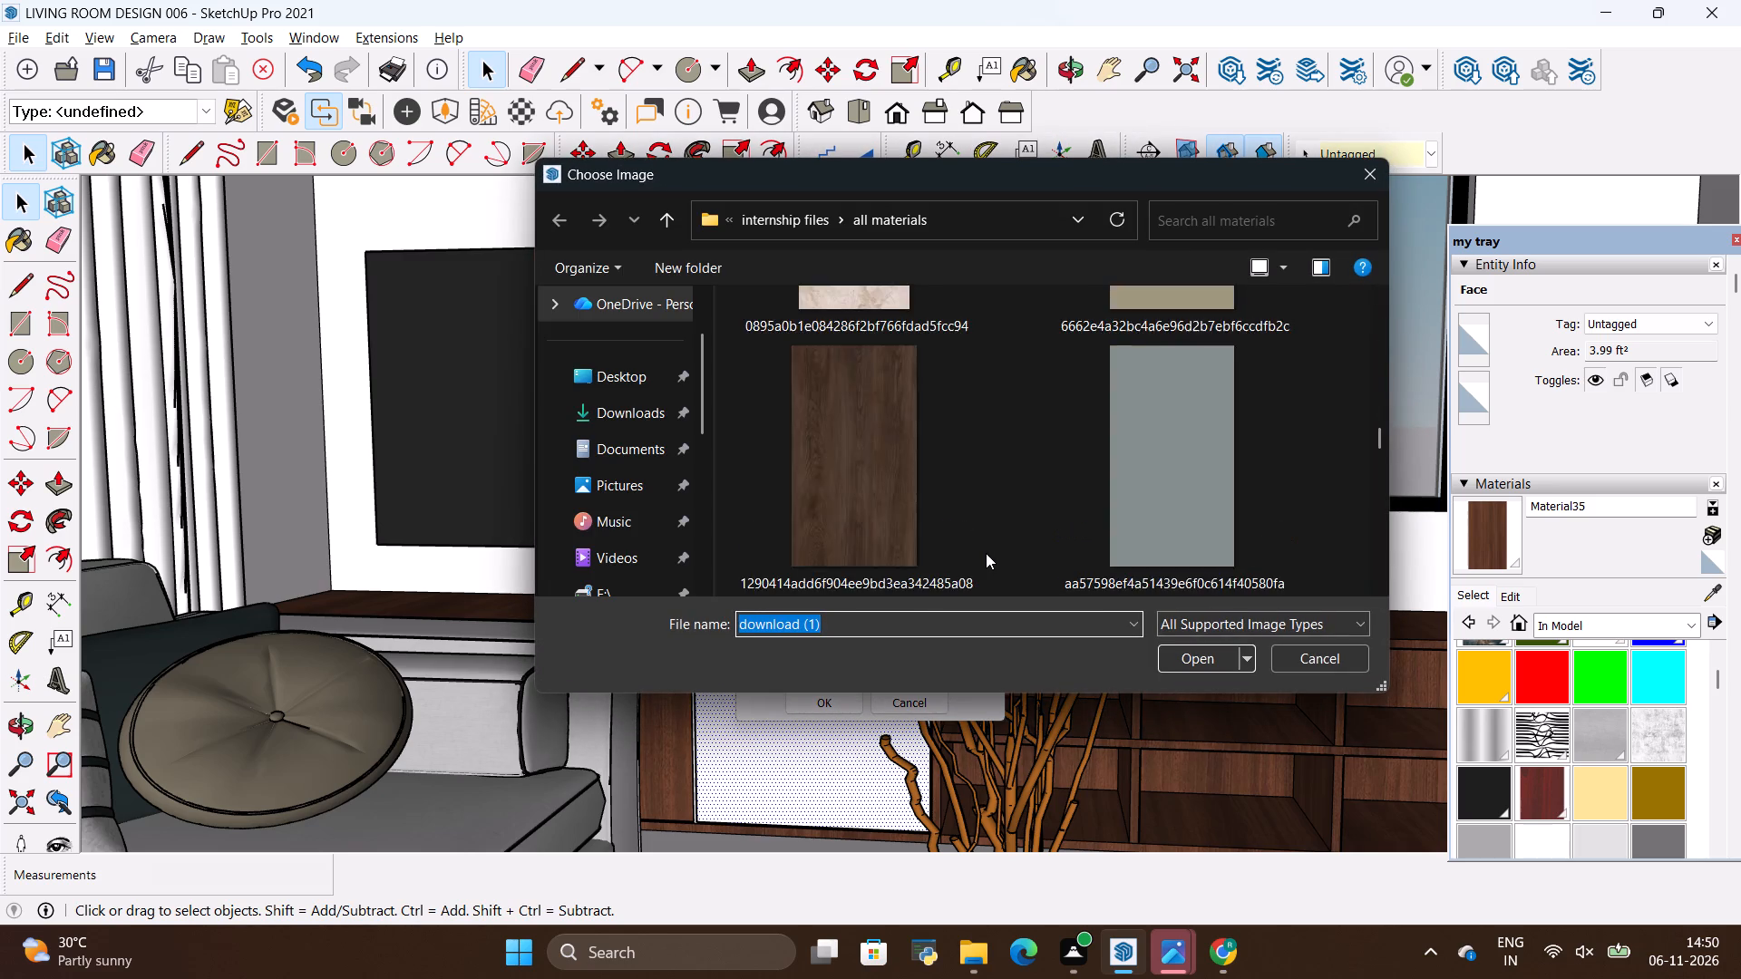
scroll(986, 553, "down", 13)
scroll(986, 553, "up", 1)
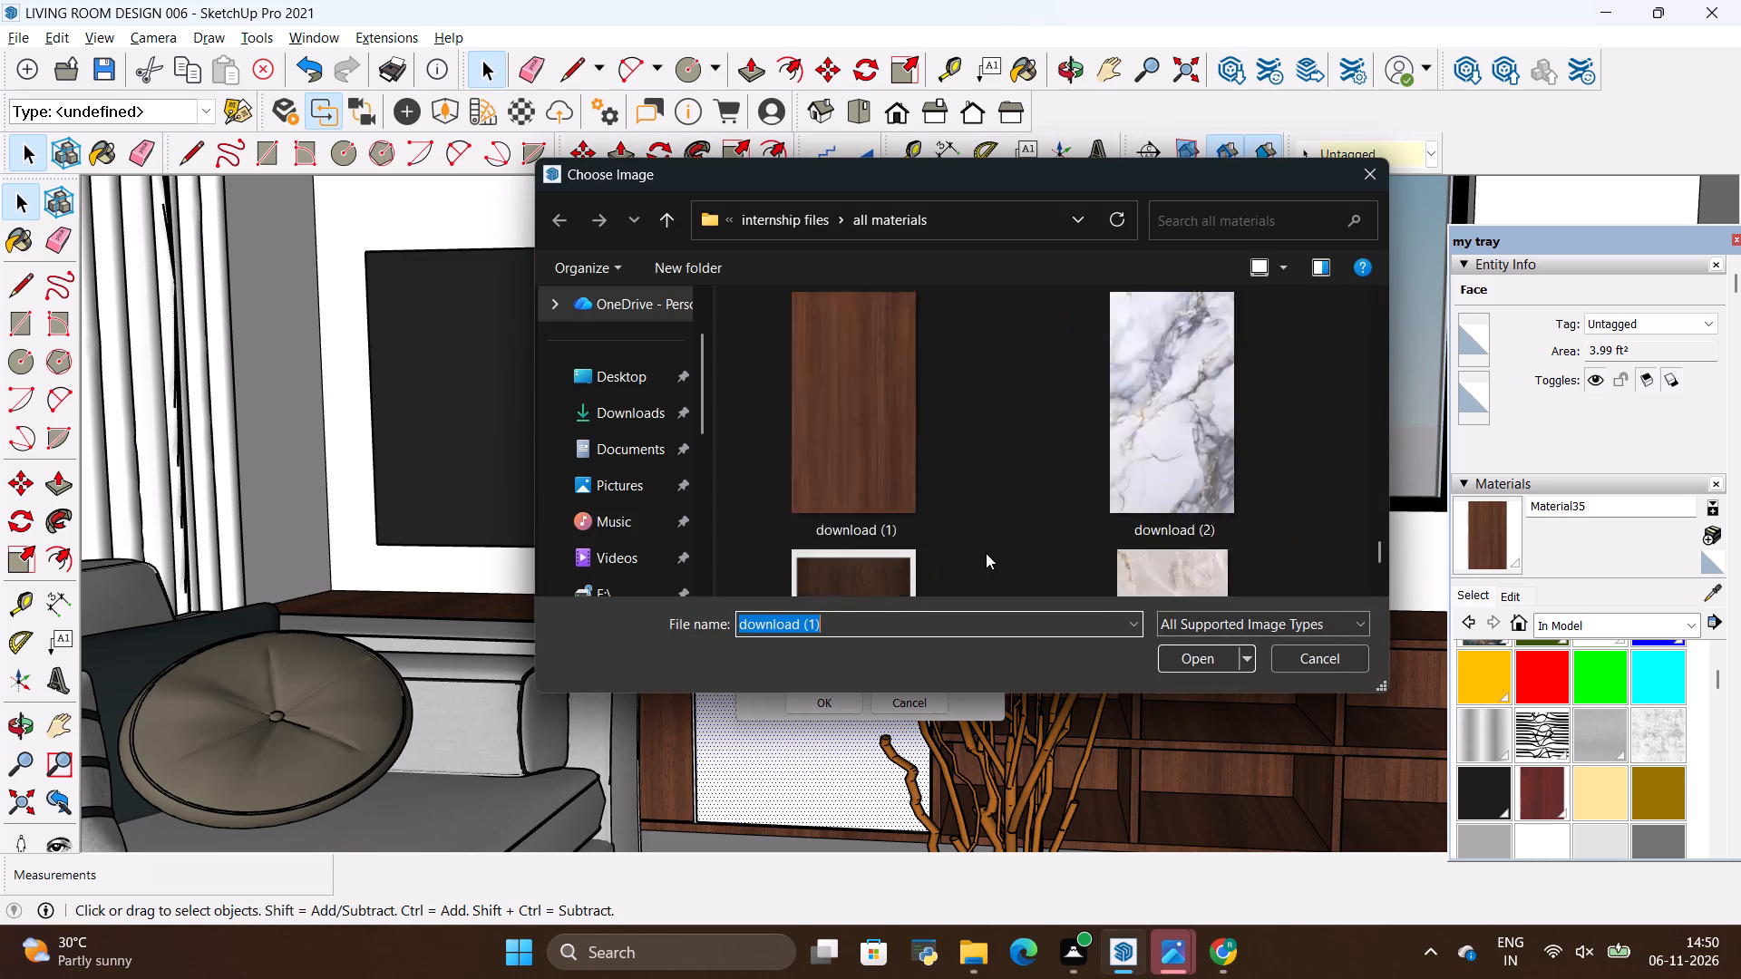
scroll(986, 553, "up", 4)
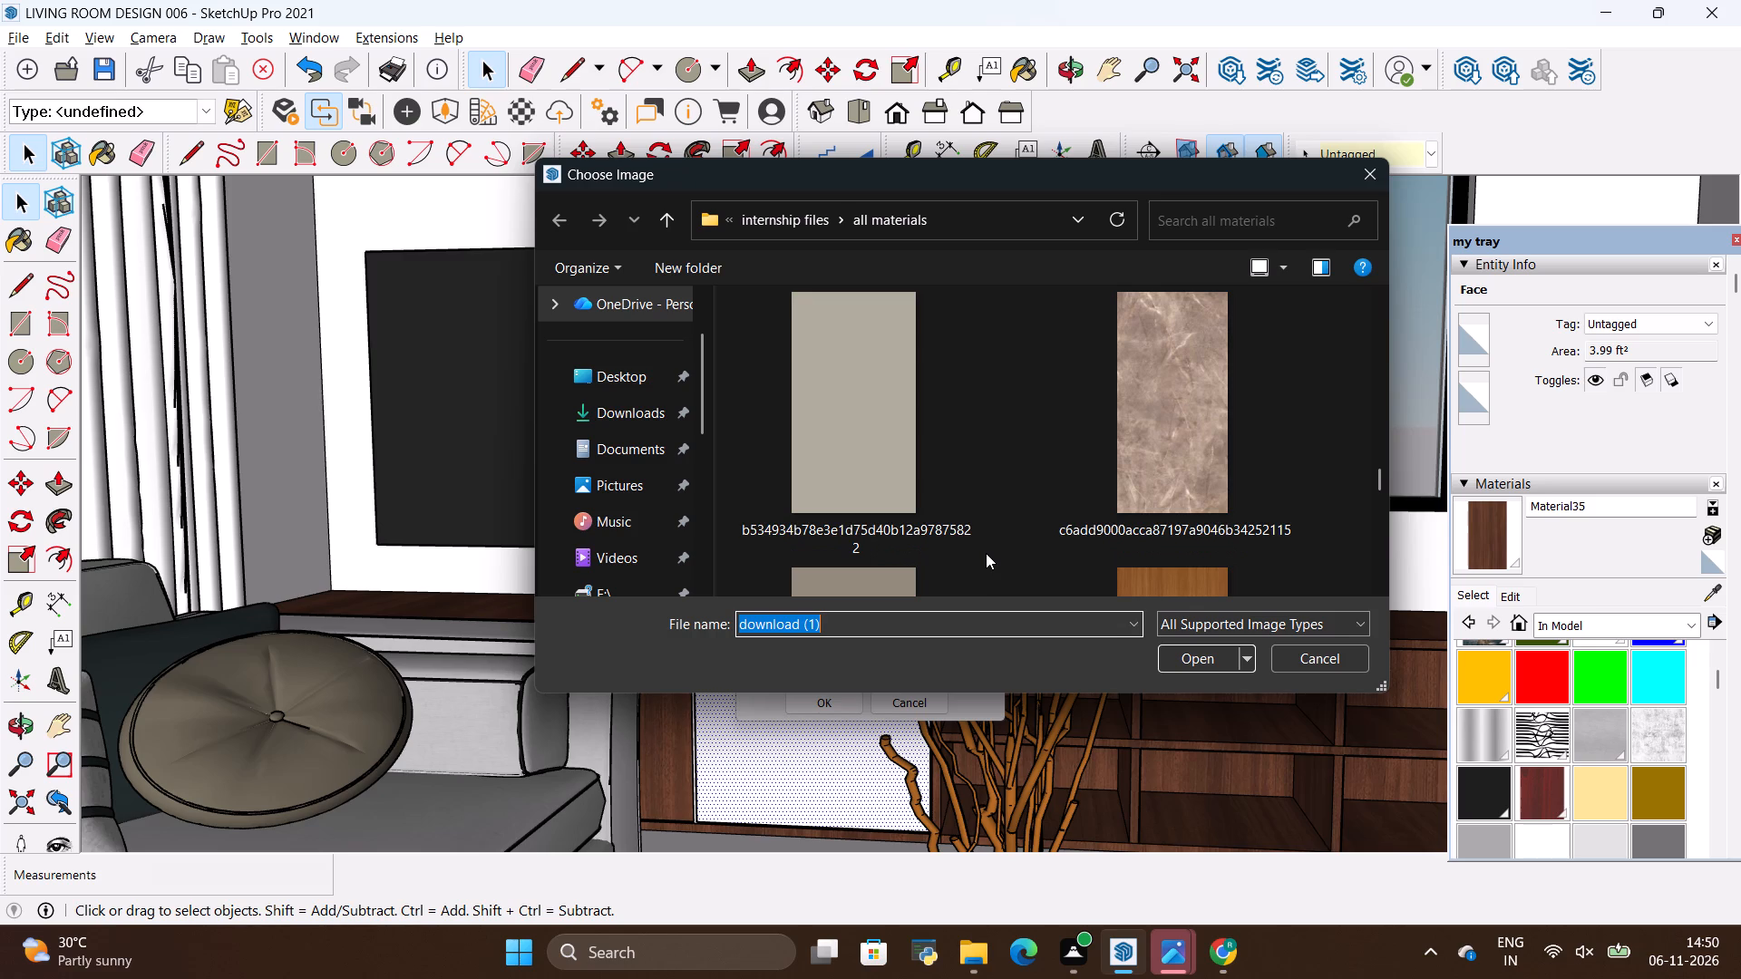
scroll(1114, 477, "up", 2)
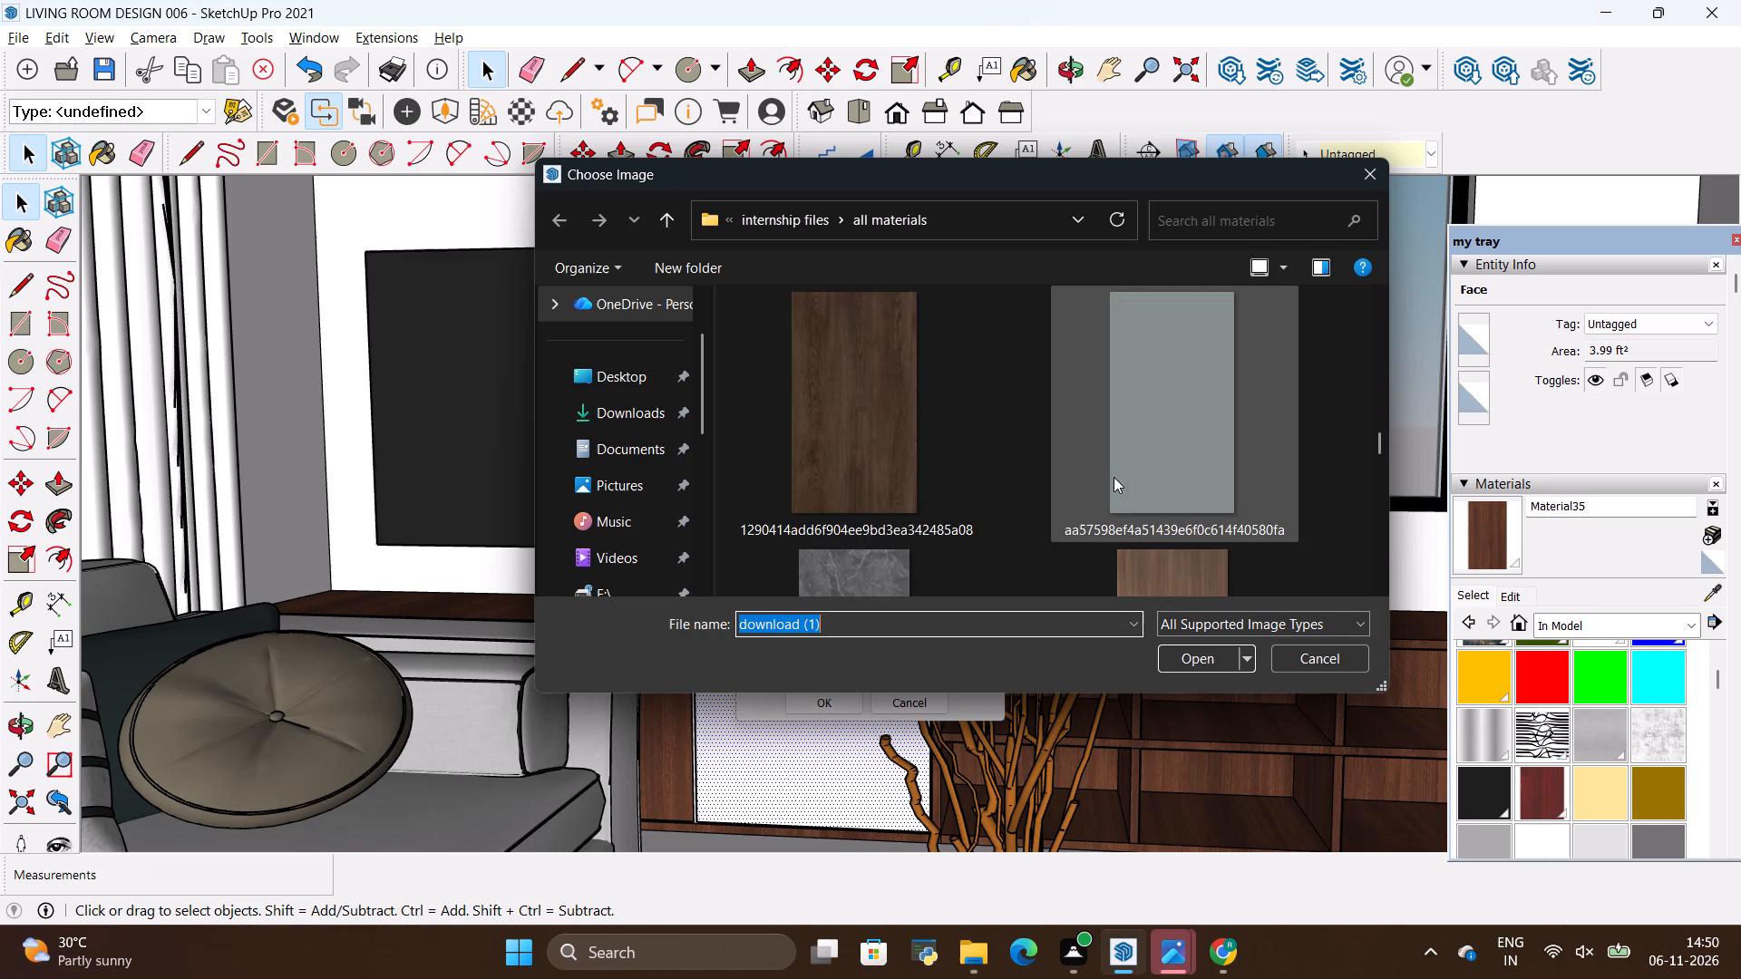
left_click(1136, 460)
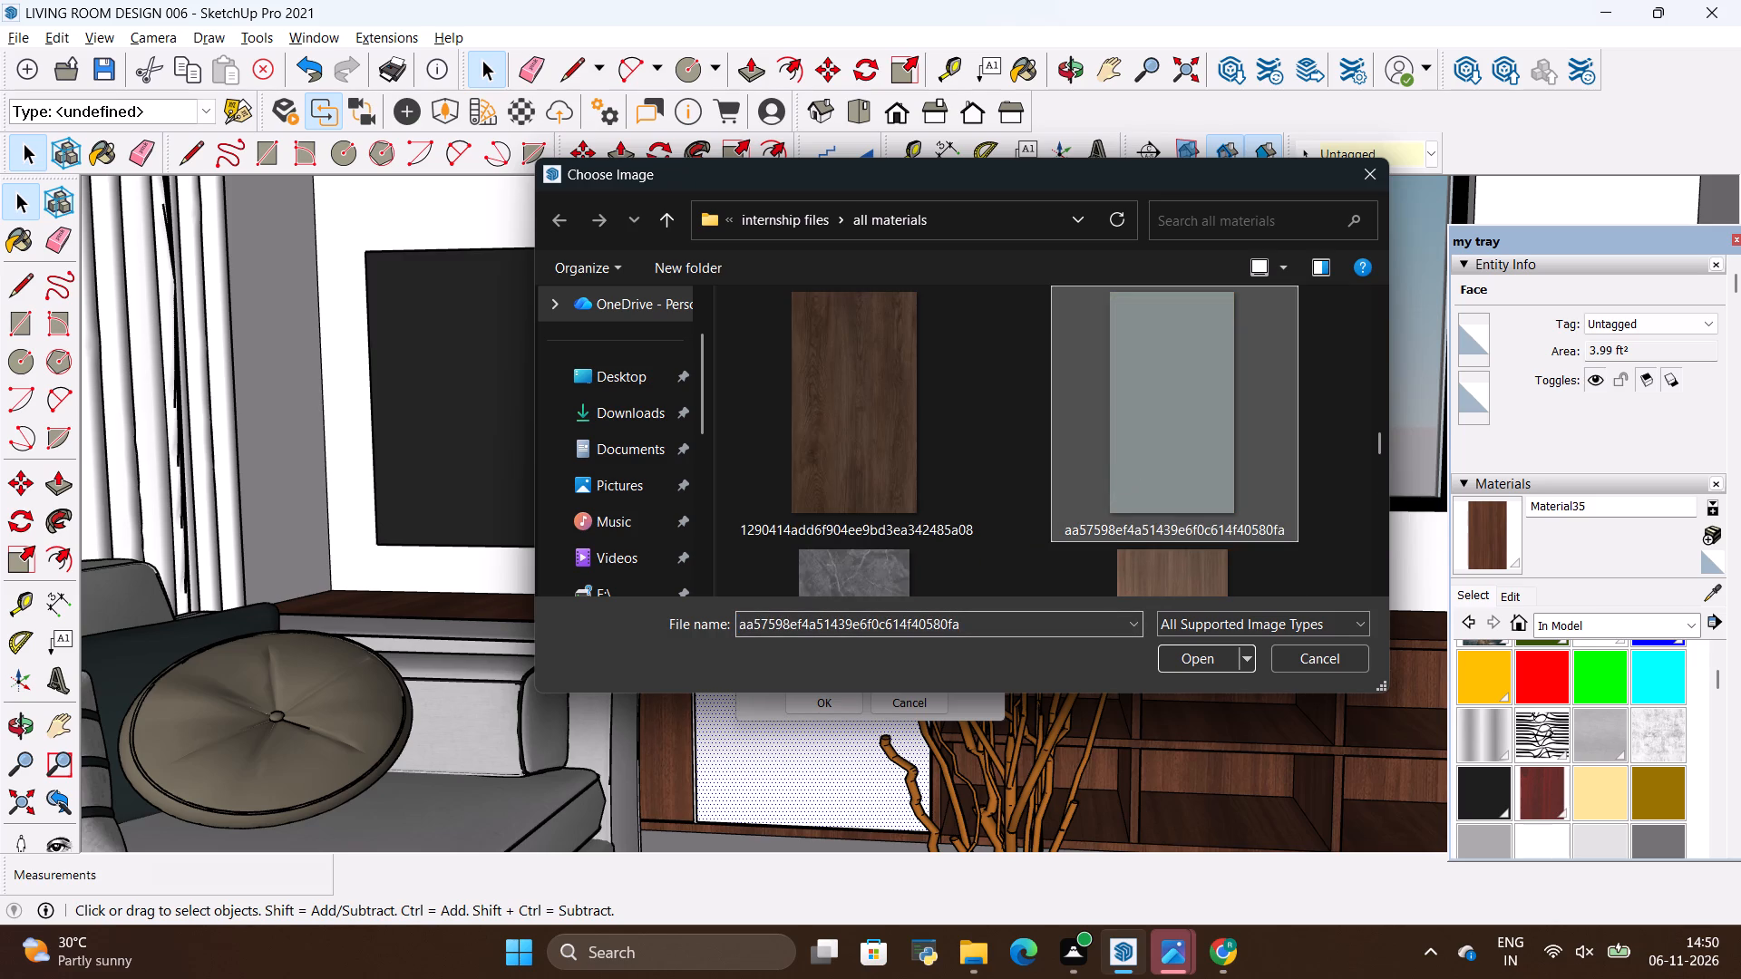
left_click(1167, 661)
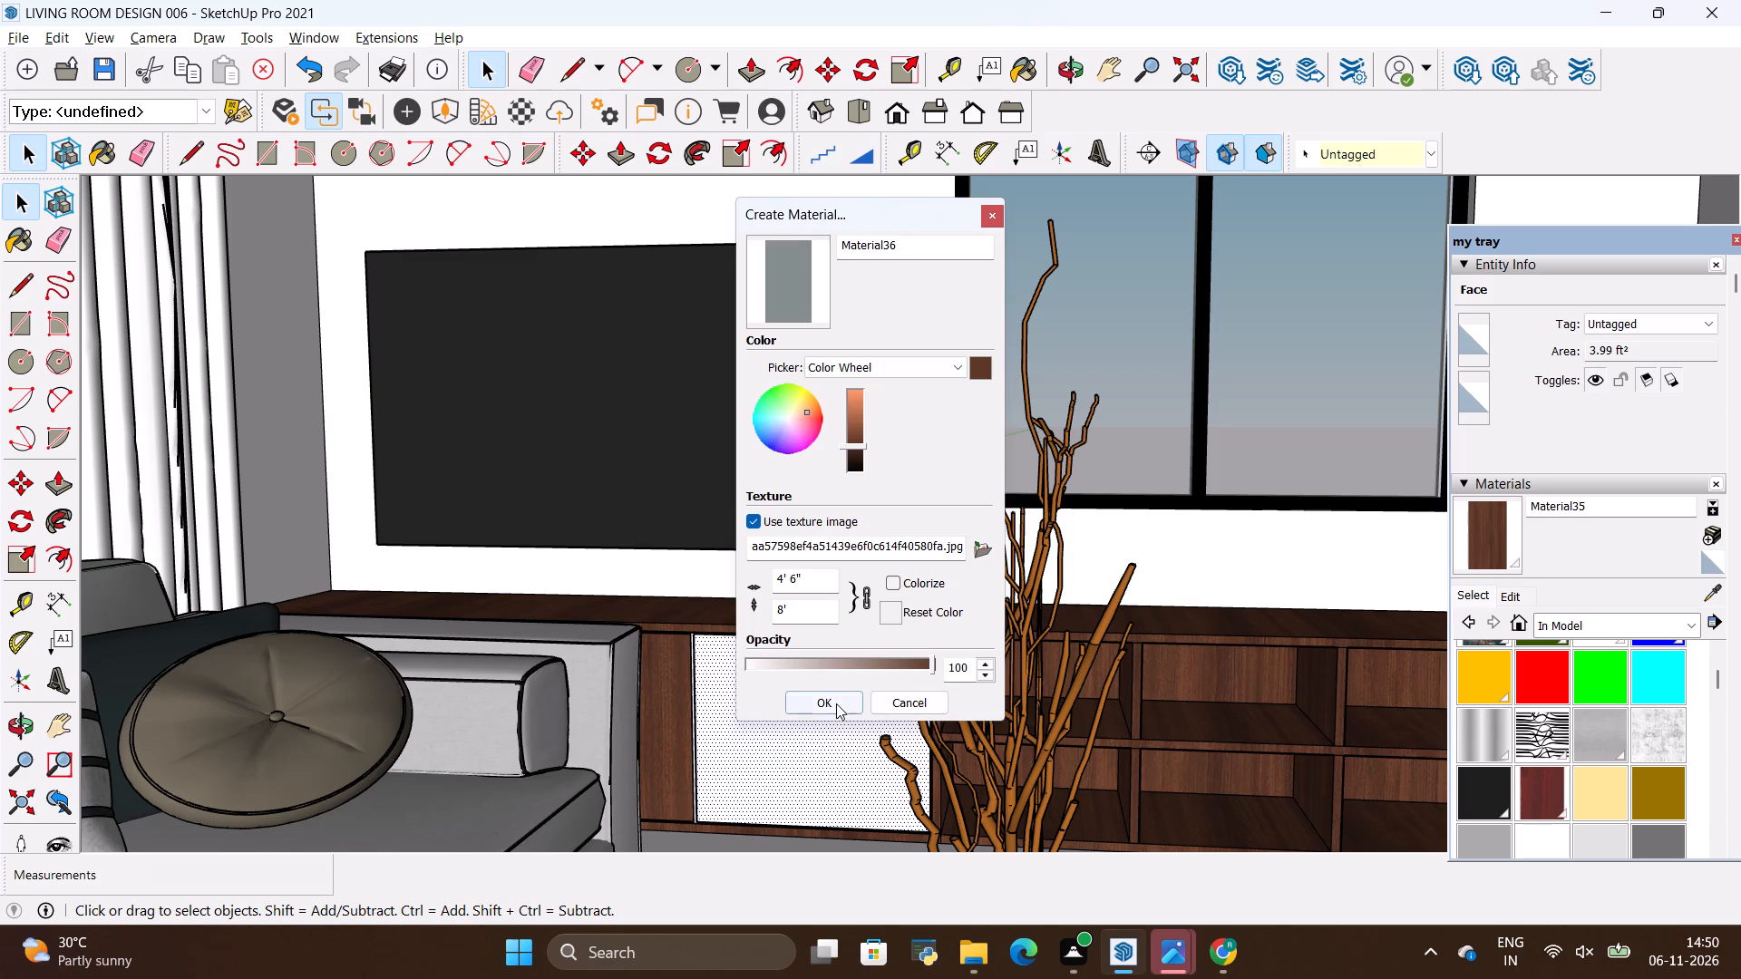
left_click(836, 703)
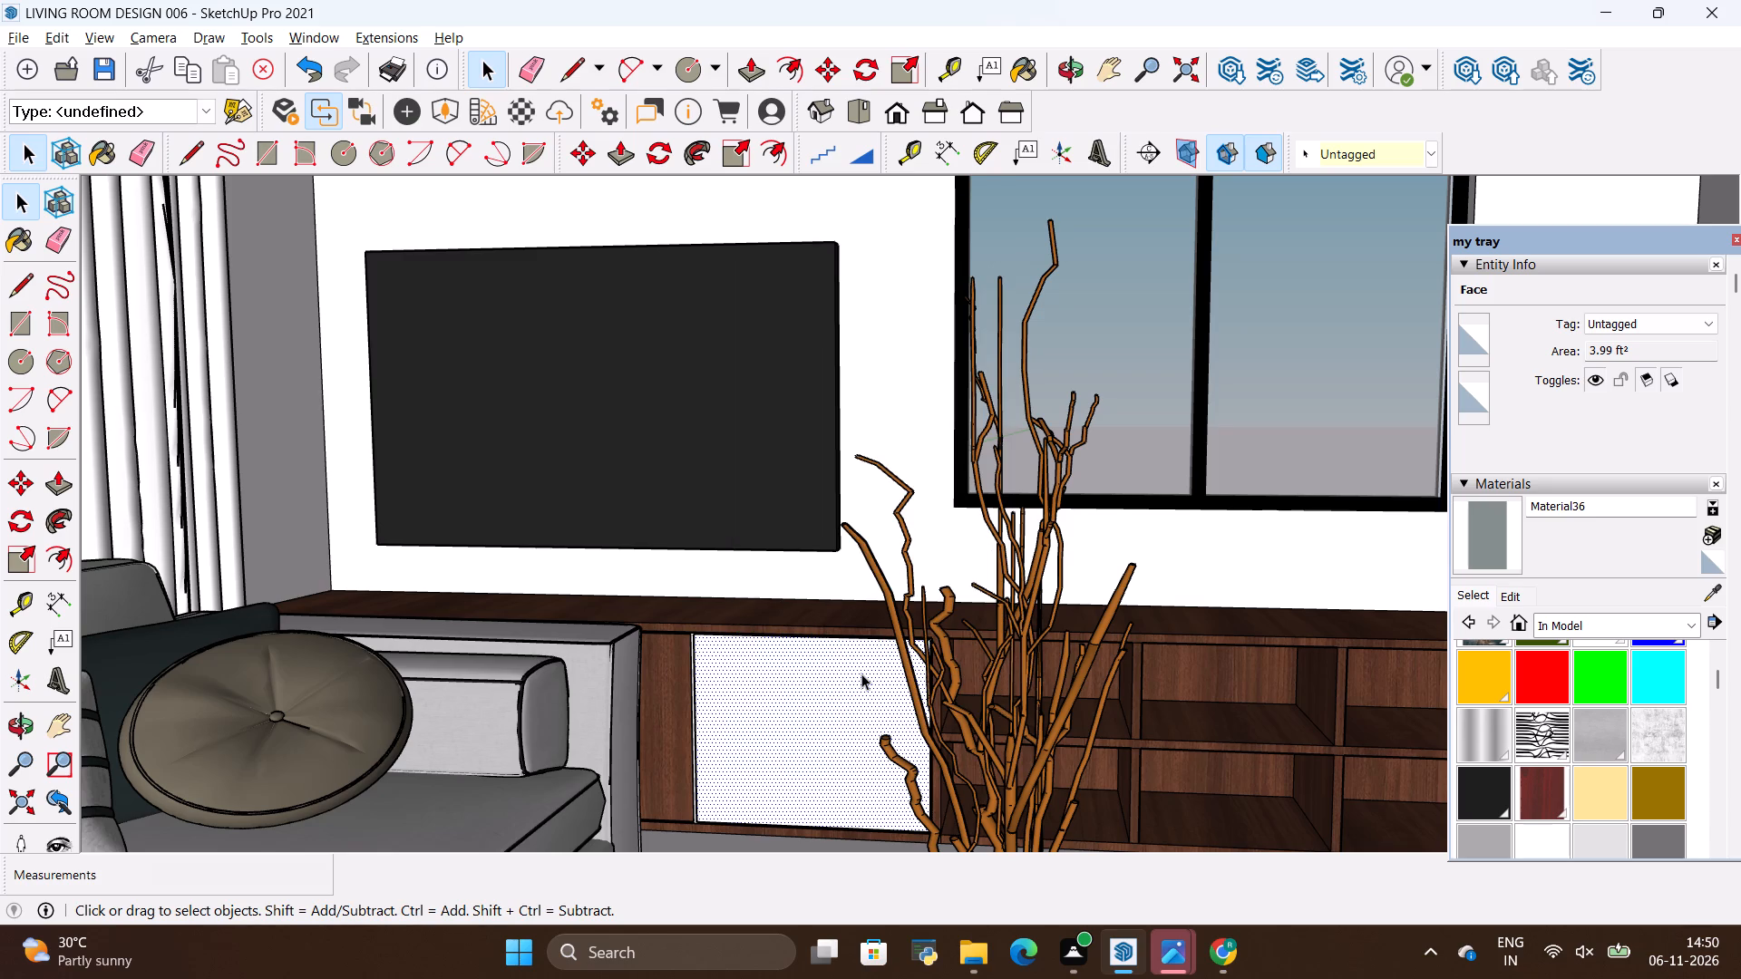
Paint the TV unit's white cabinet door beside the open shelves with the new grey-green material.
left_click(829, 722)
scroll(857, 703, "down", 3)
scroll(819, 752, "up", 1)
key("space")
left_click(866, 499)
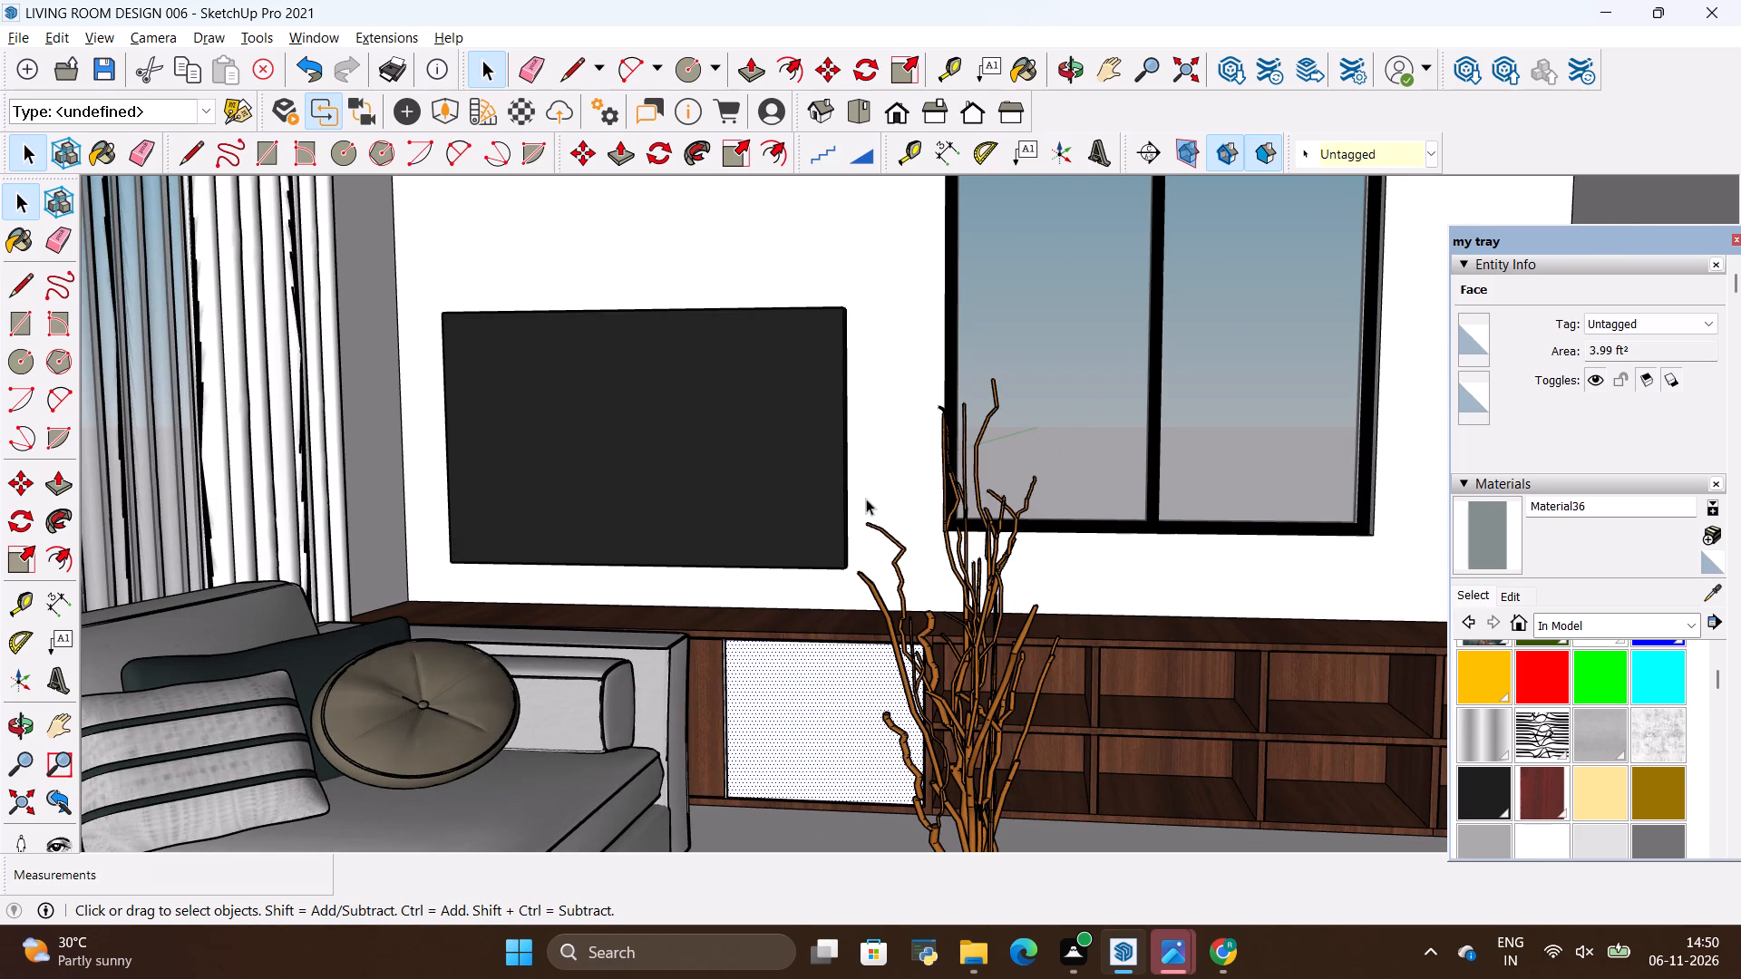
scroll(888, 503, "down", 4)
scroll(772, 704, "up", 7)
scroll(637, 583, "up", 4)
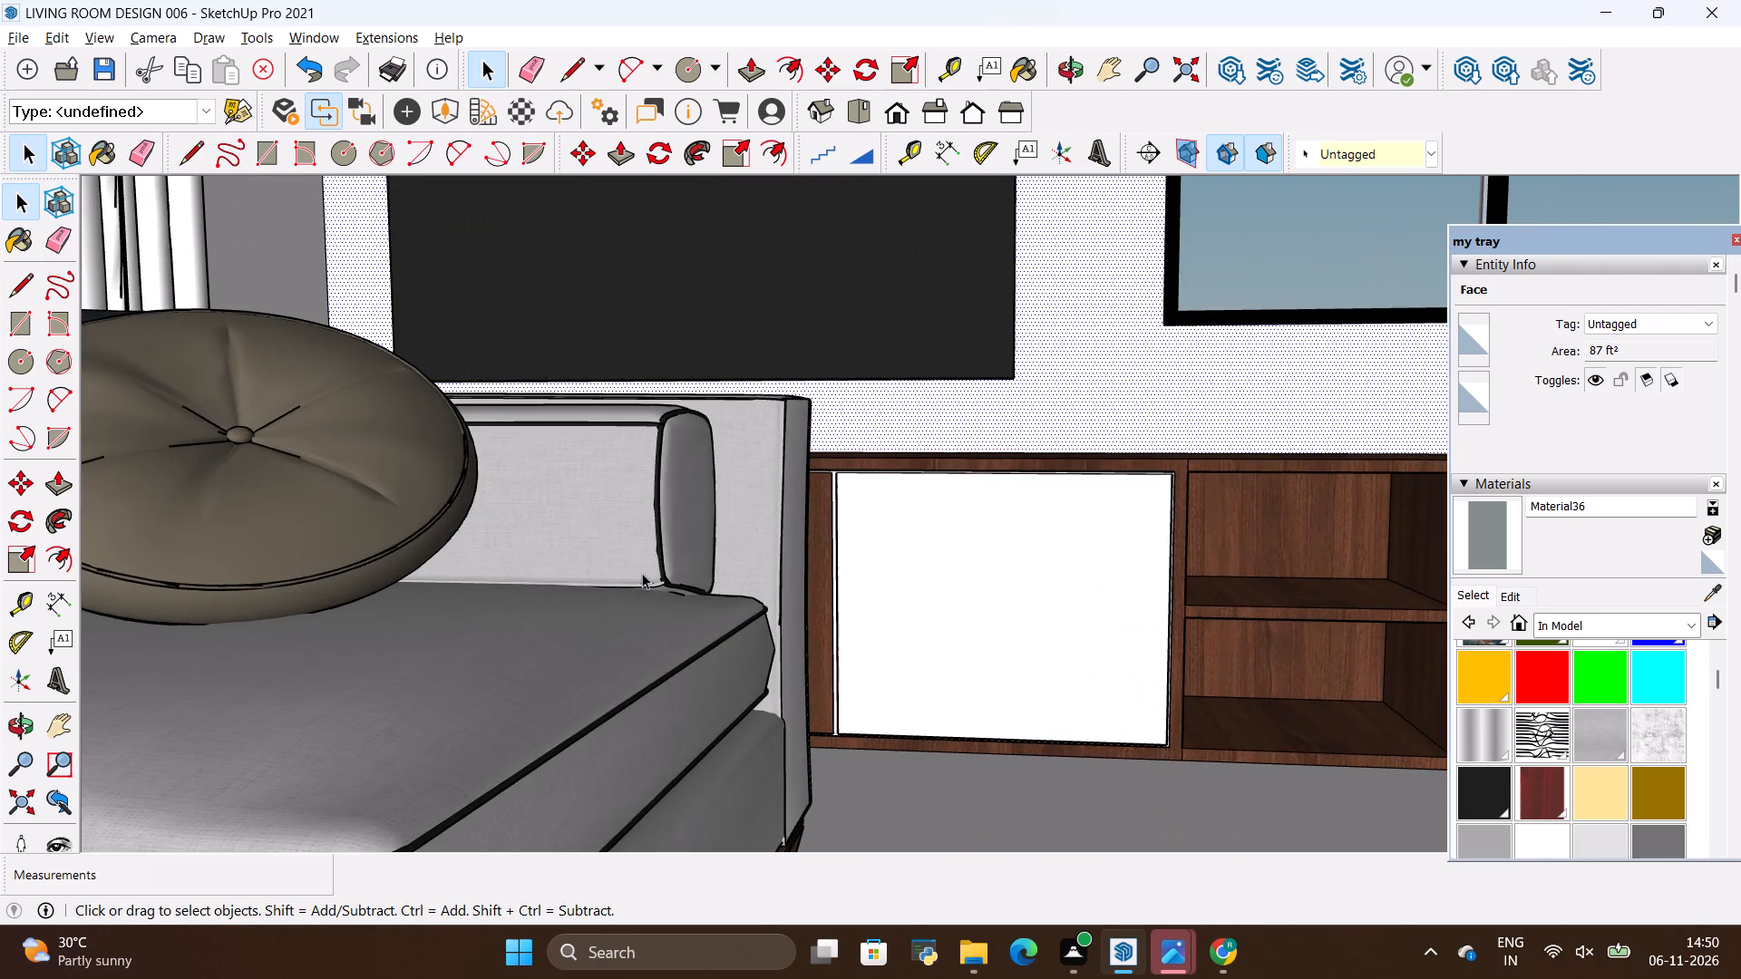
left_click(15, 719)
left_click_drag(443, 448, 575, 712)
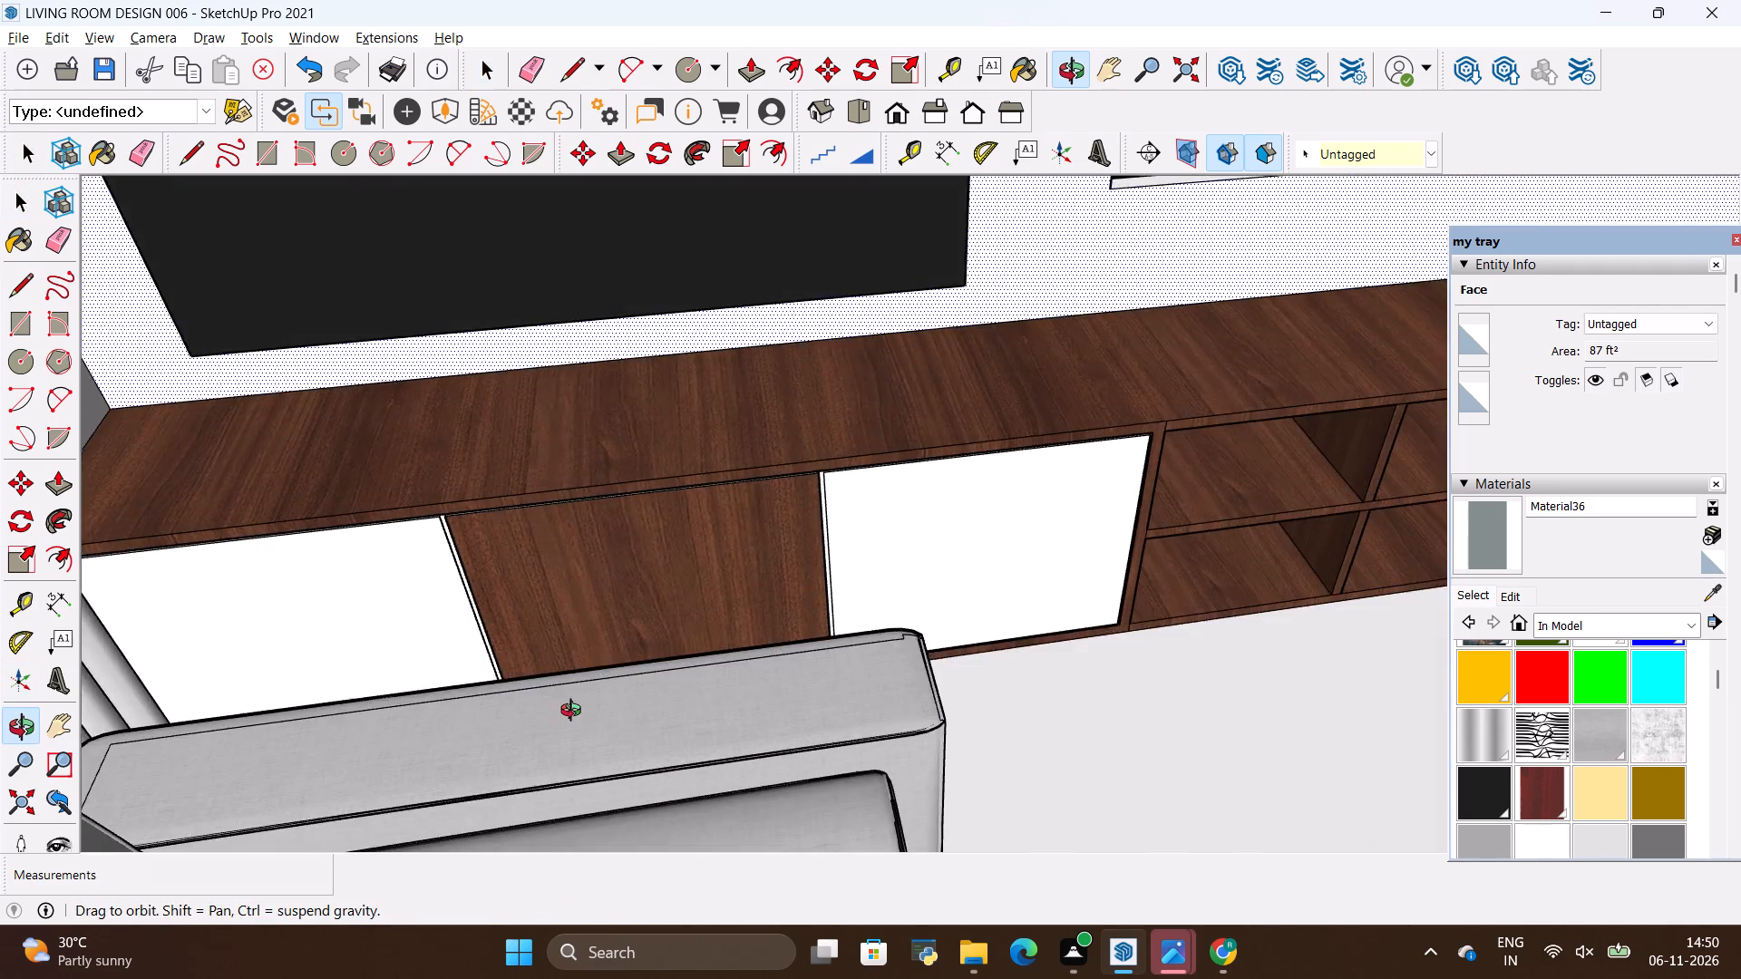
left_click_drag(575, 712, 488, 472)
scroll(926, 558, "down", 16)
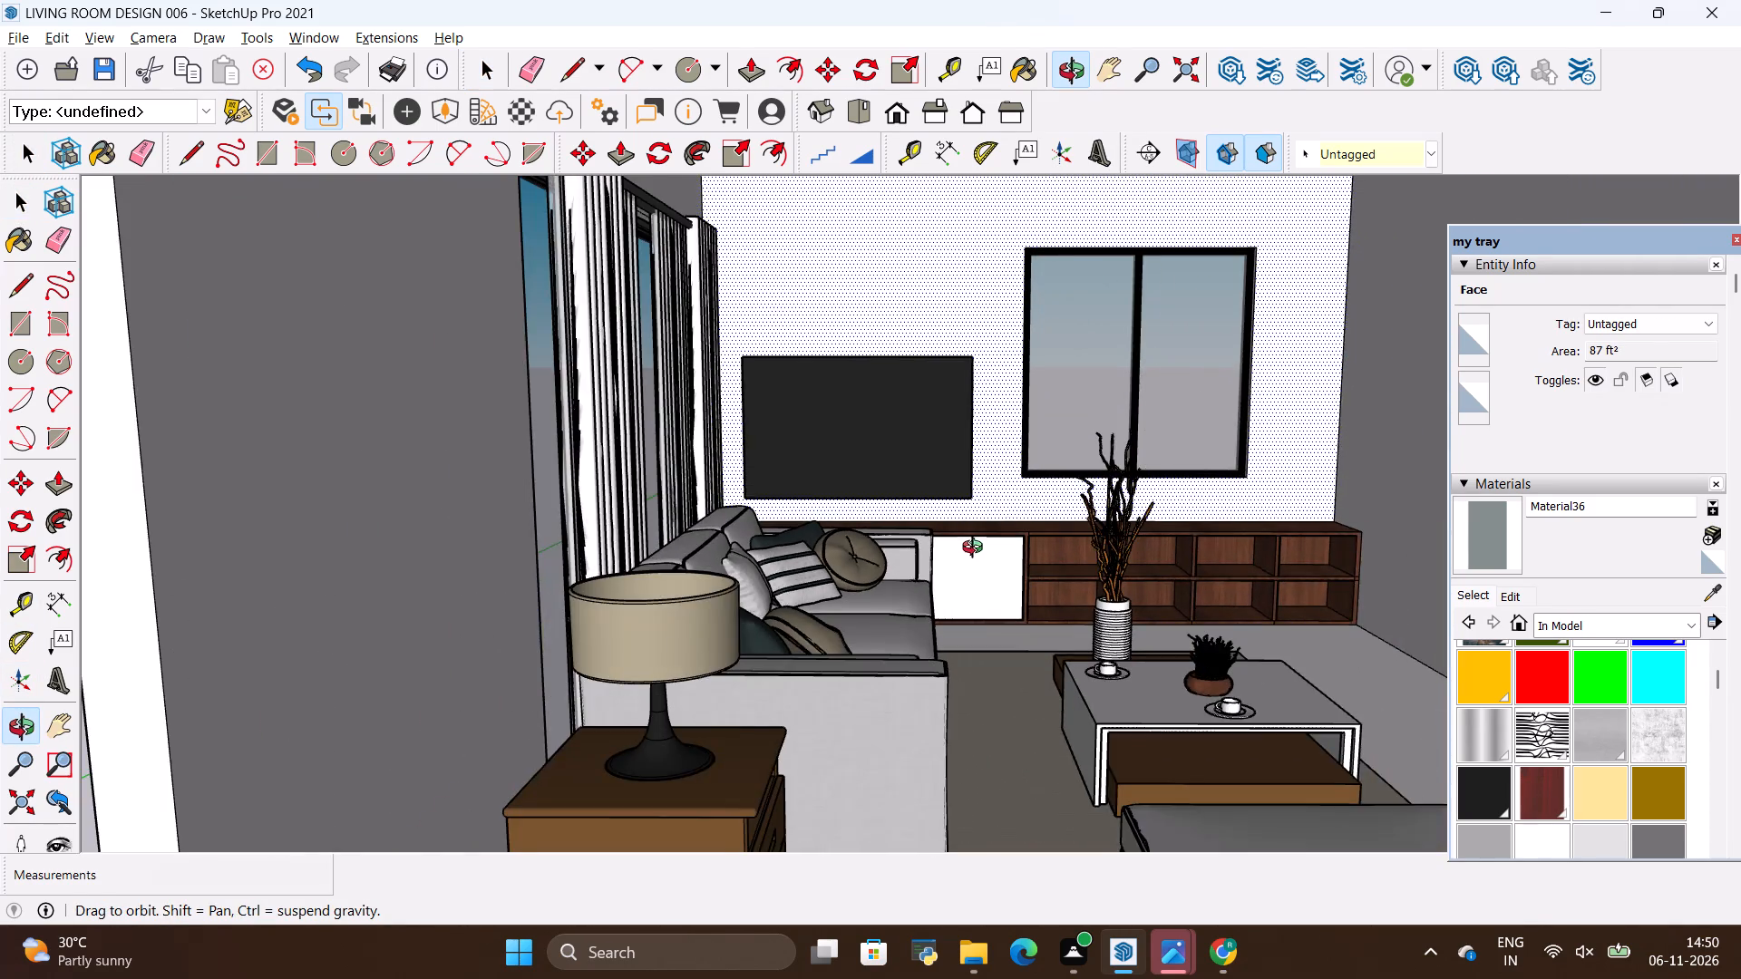
left_click_drag(977, 548, 924, 517)
scroll(922, 517, "up", 1)
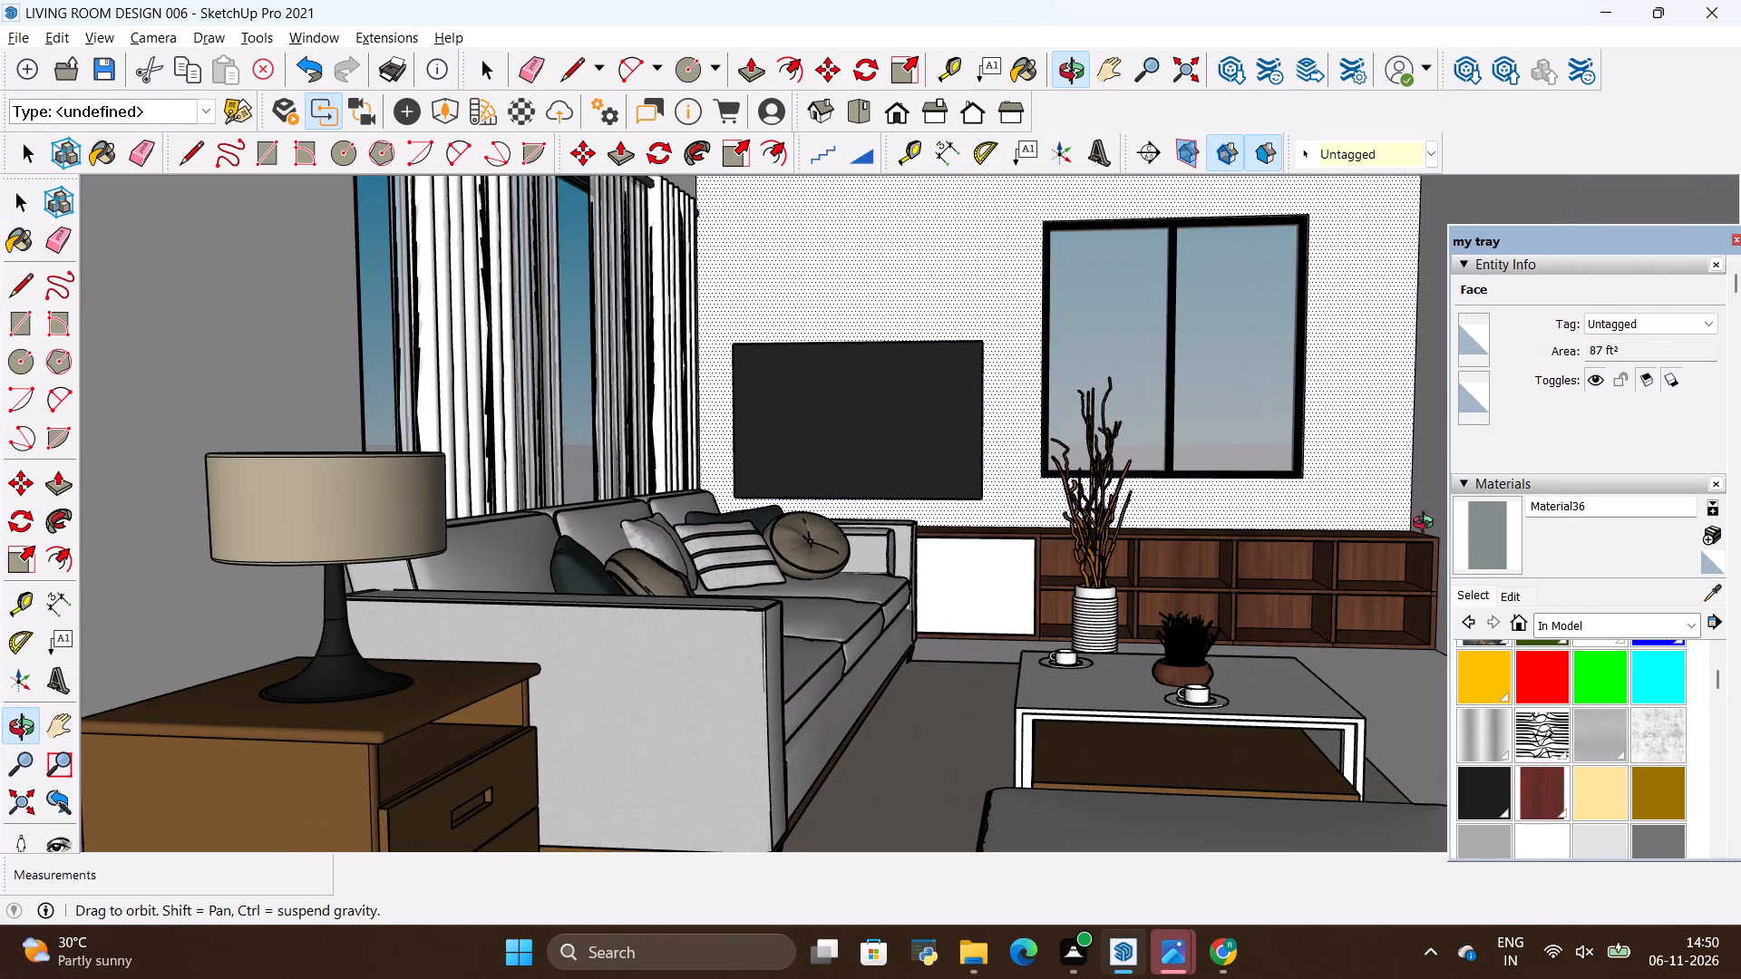
left_click(1485, 546)
left_click(977, 575)
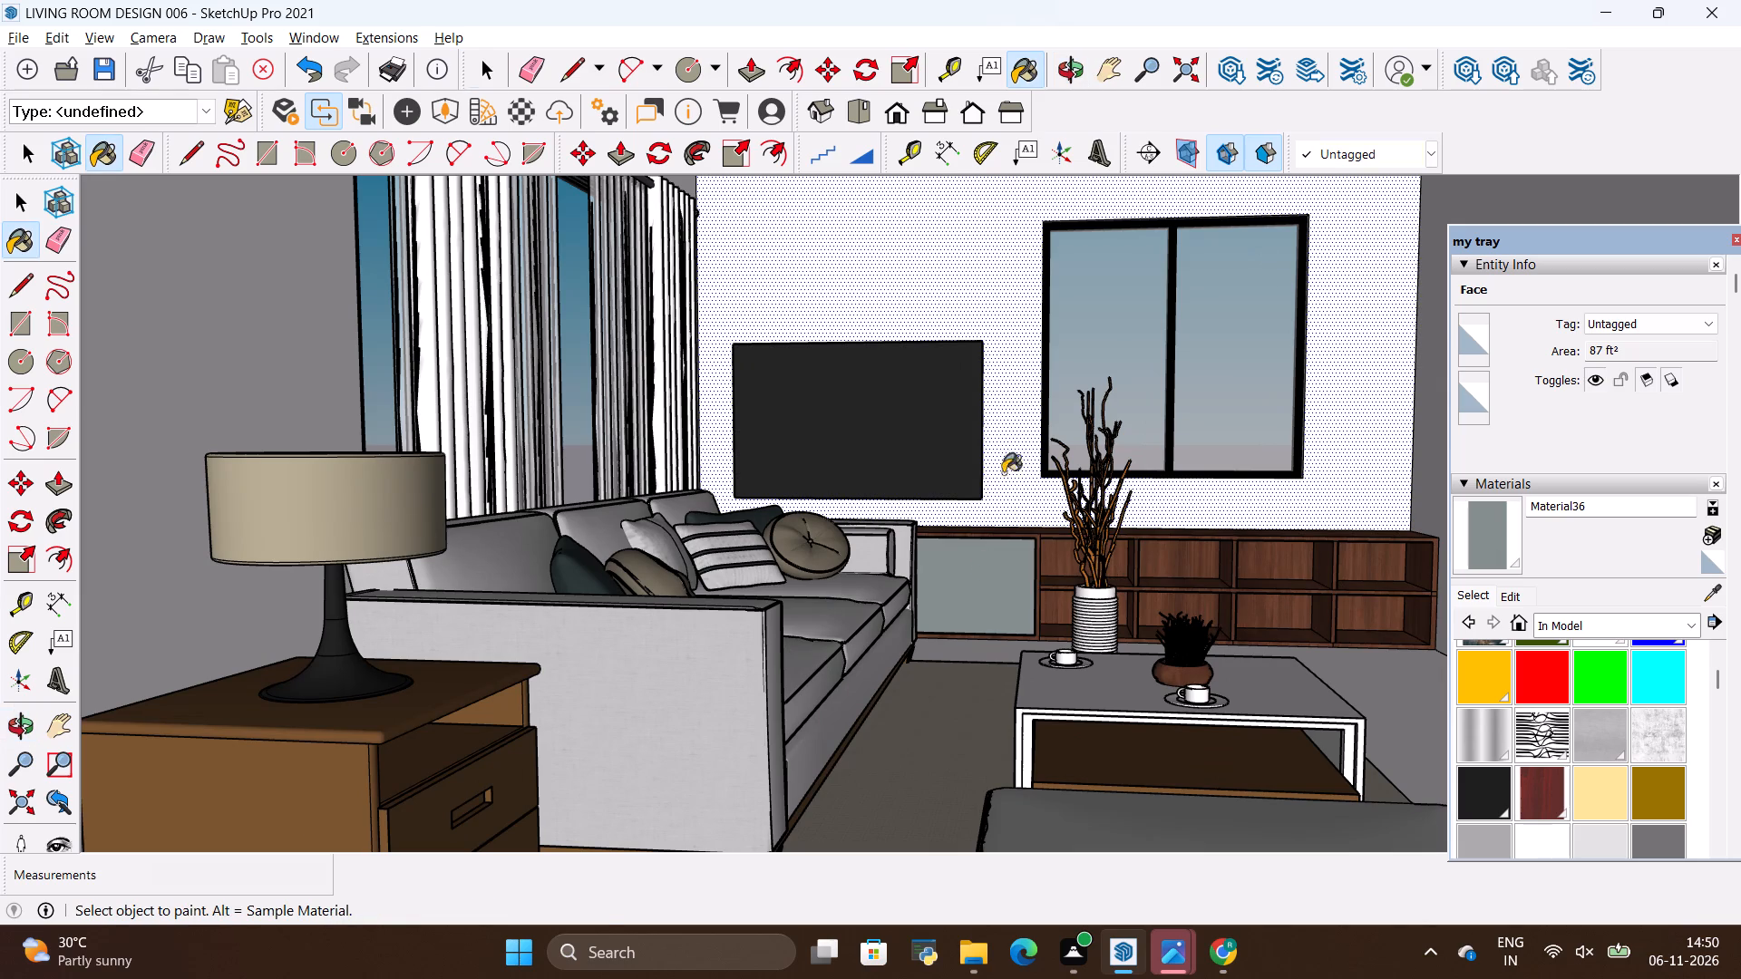
key("space")
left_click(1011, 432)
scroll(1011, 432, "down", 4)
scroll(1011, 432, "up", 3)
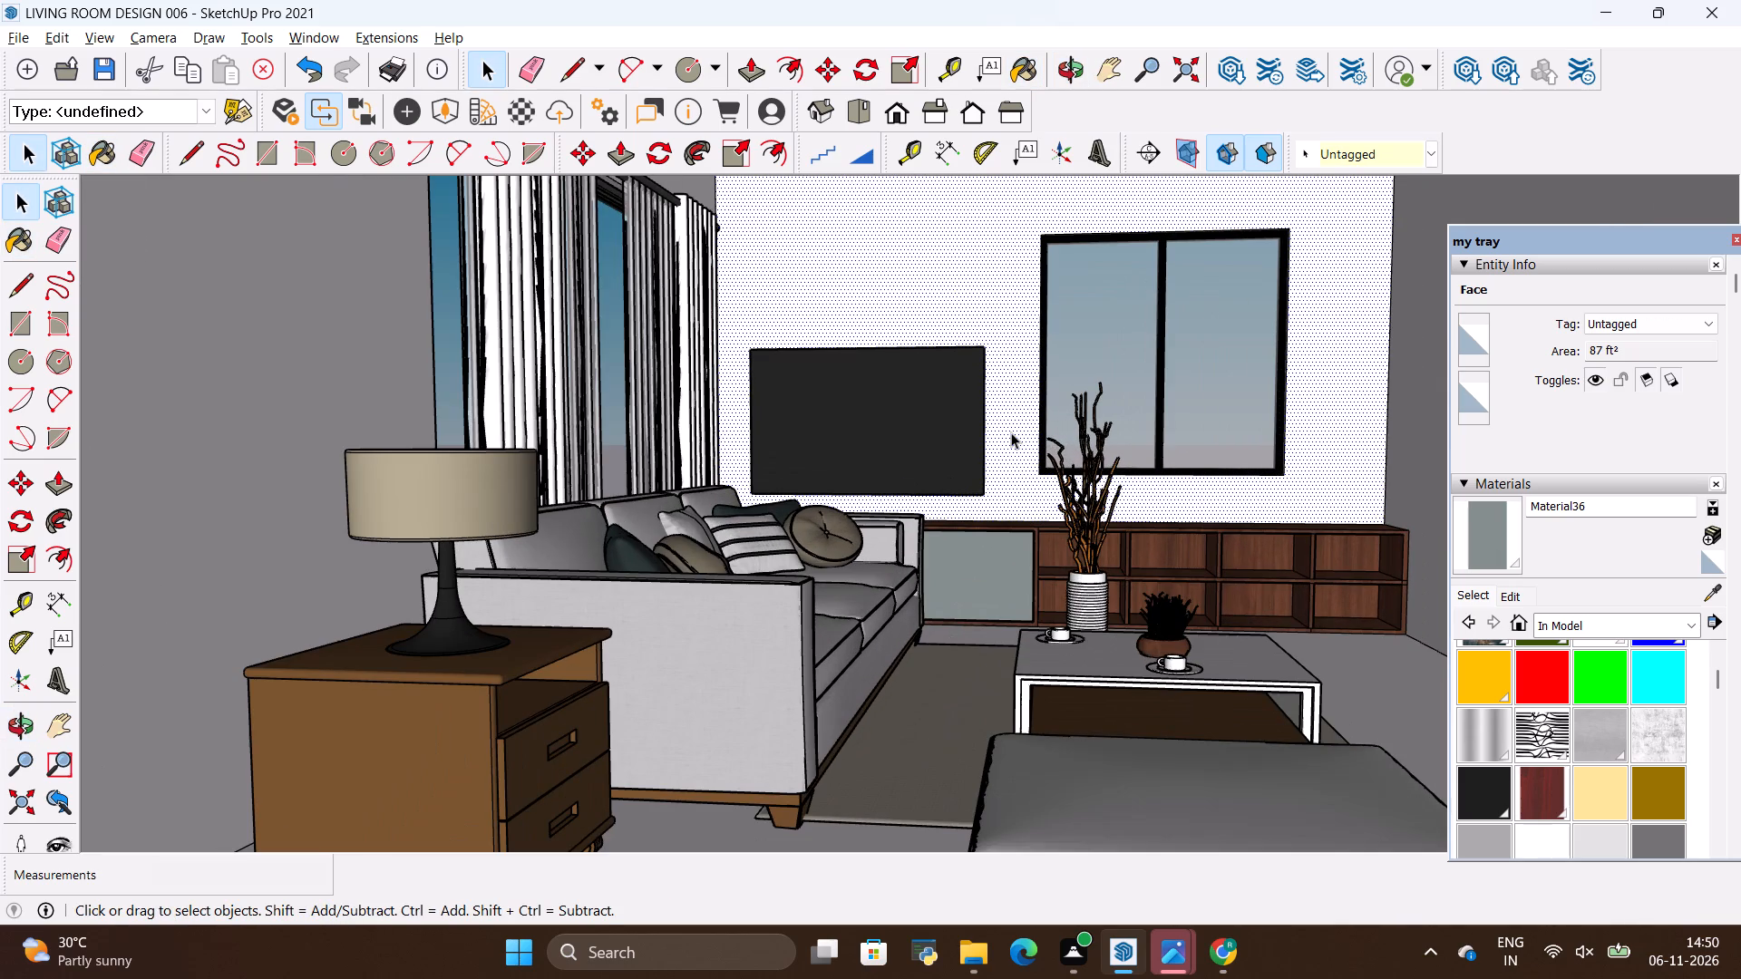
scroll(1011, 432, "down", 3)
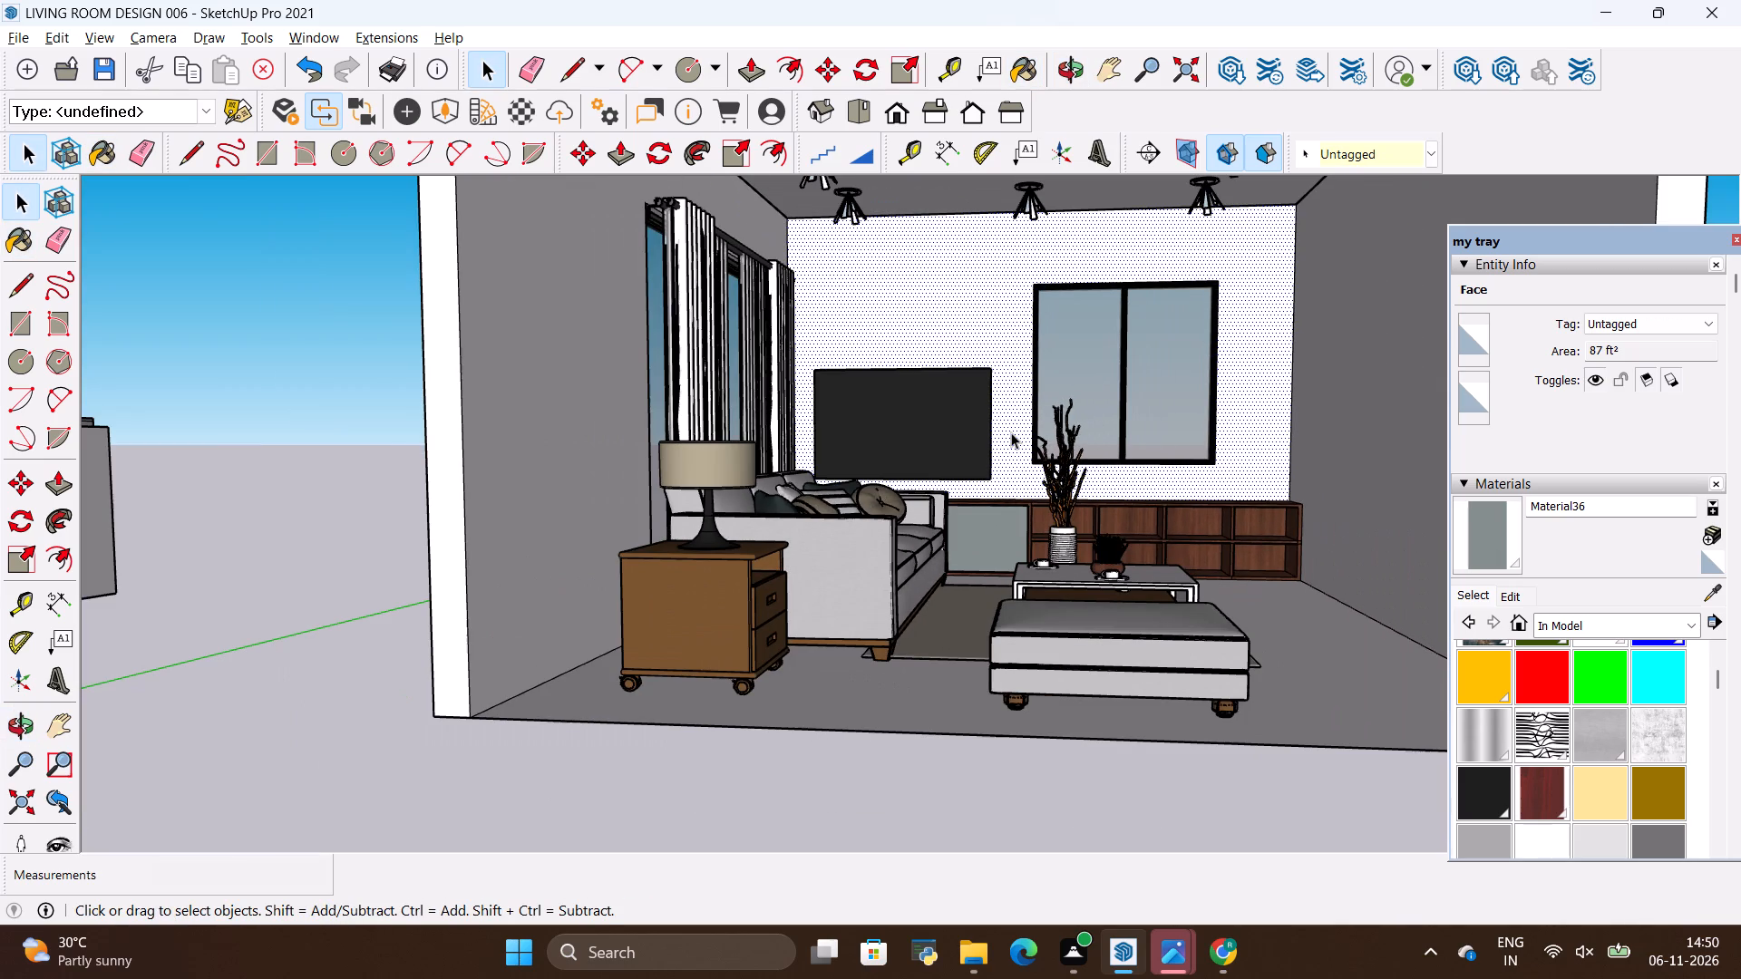
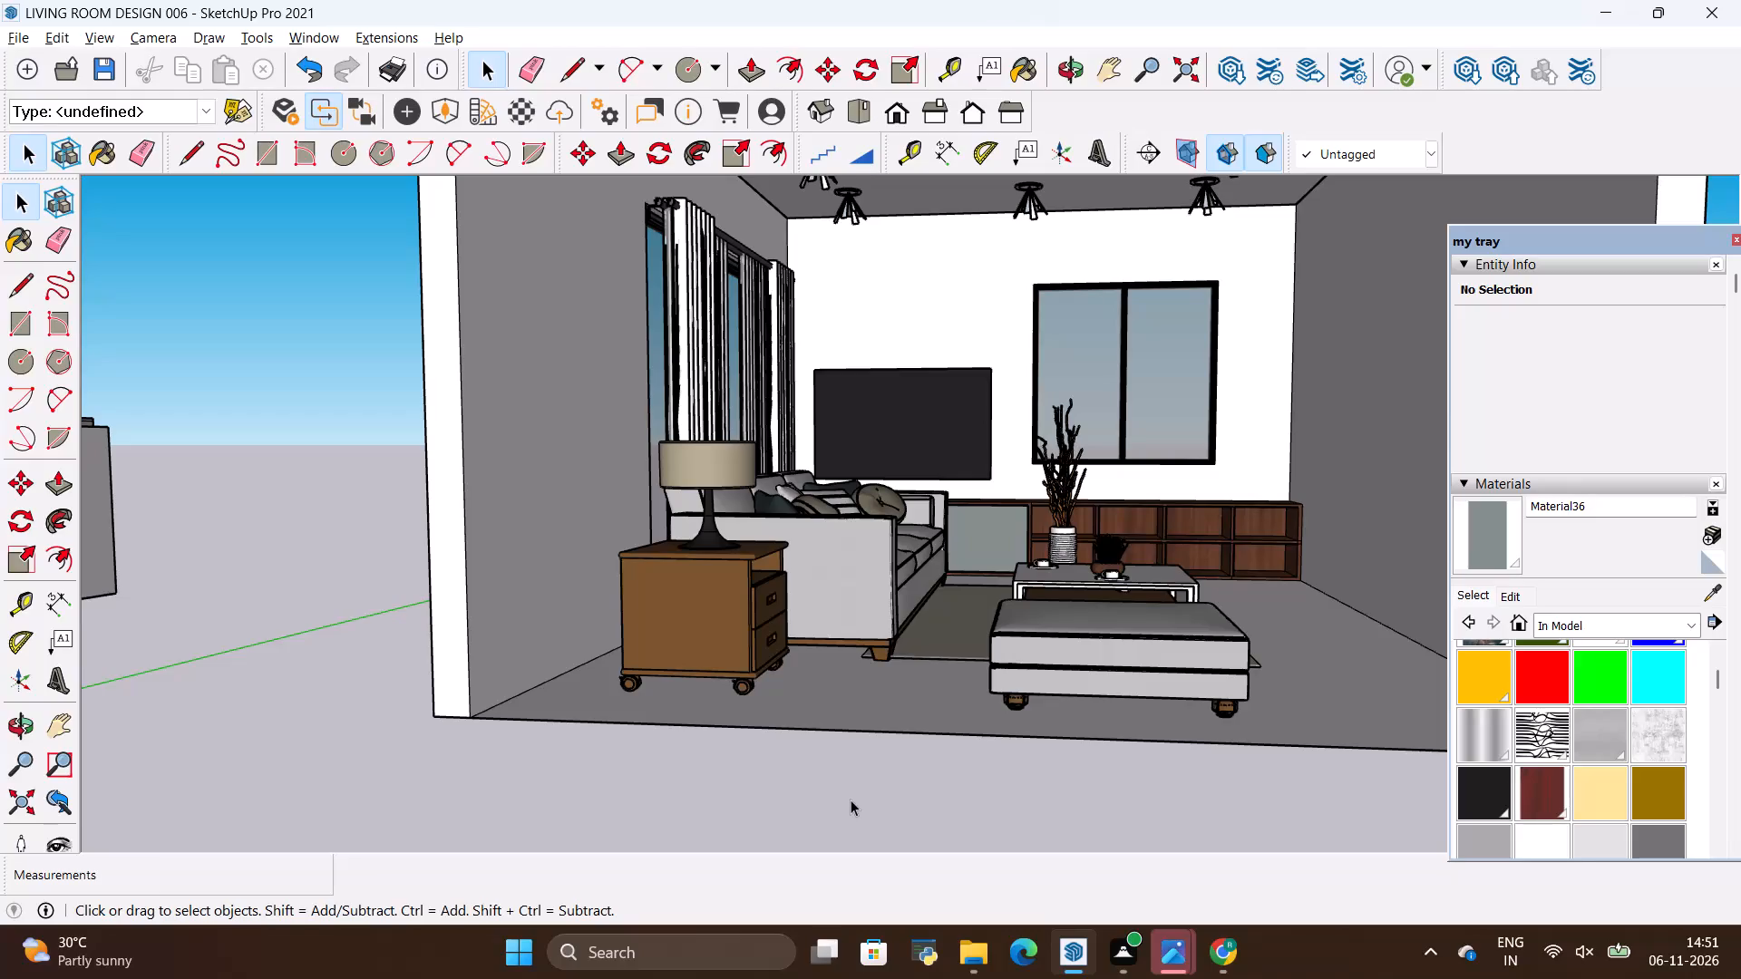
Examine the furnished living room from outside and inside, checking the TV unit's painted door against the TV wall, window, sofa and ceiling lights.
left_click(795, 814)
left_click(830, 900)
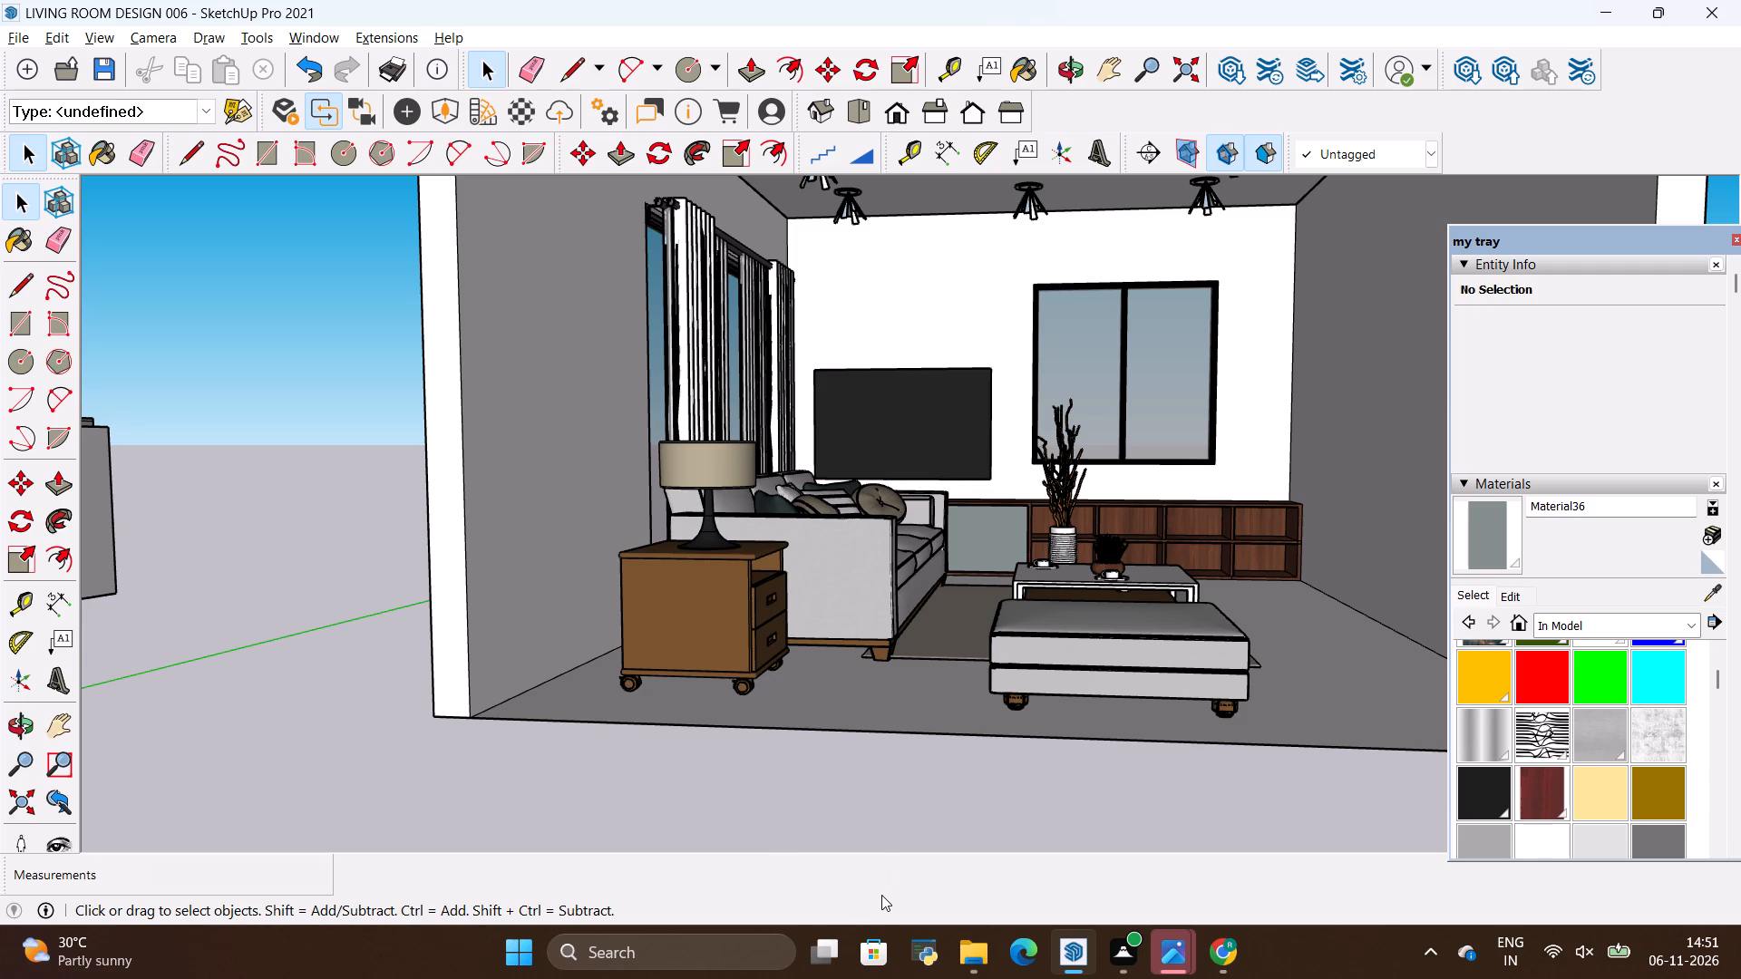
scroll(565, 755, "down", 3)
scroll(466, 565, "down", 5)
scroll(815, 440, "up", 2)
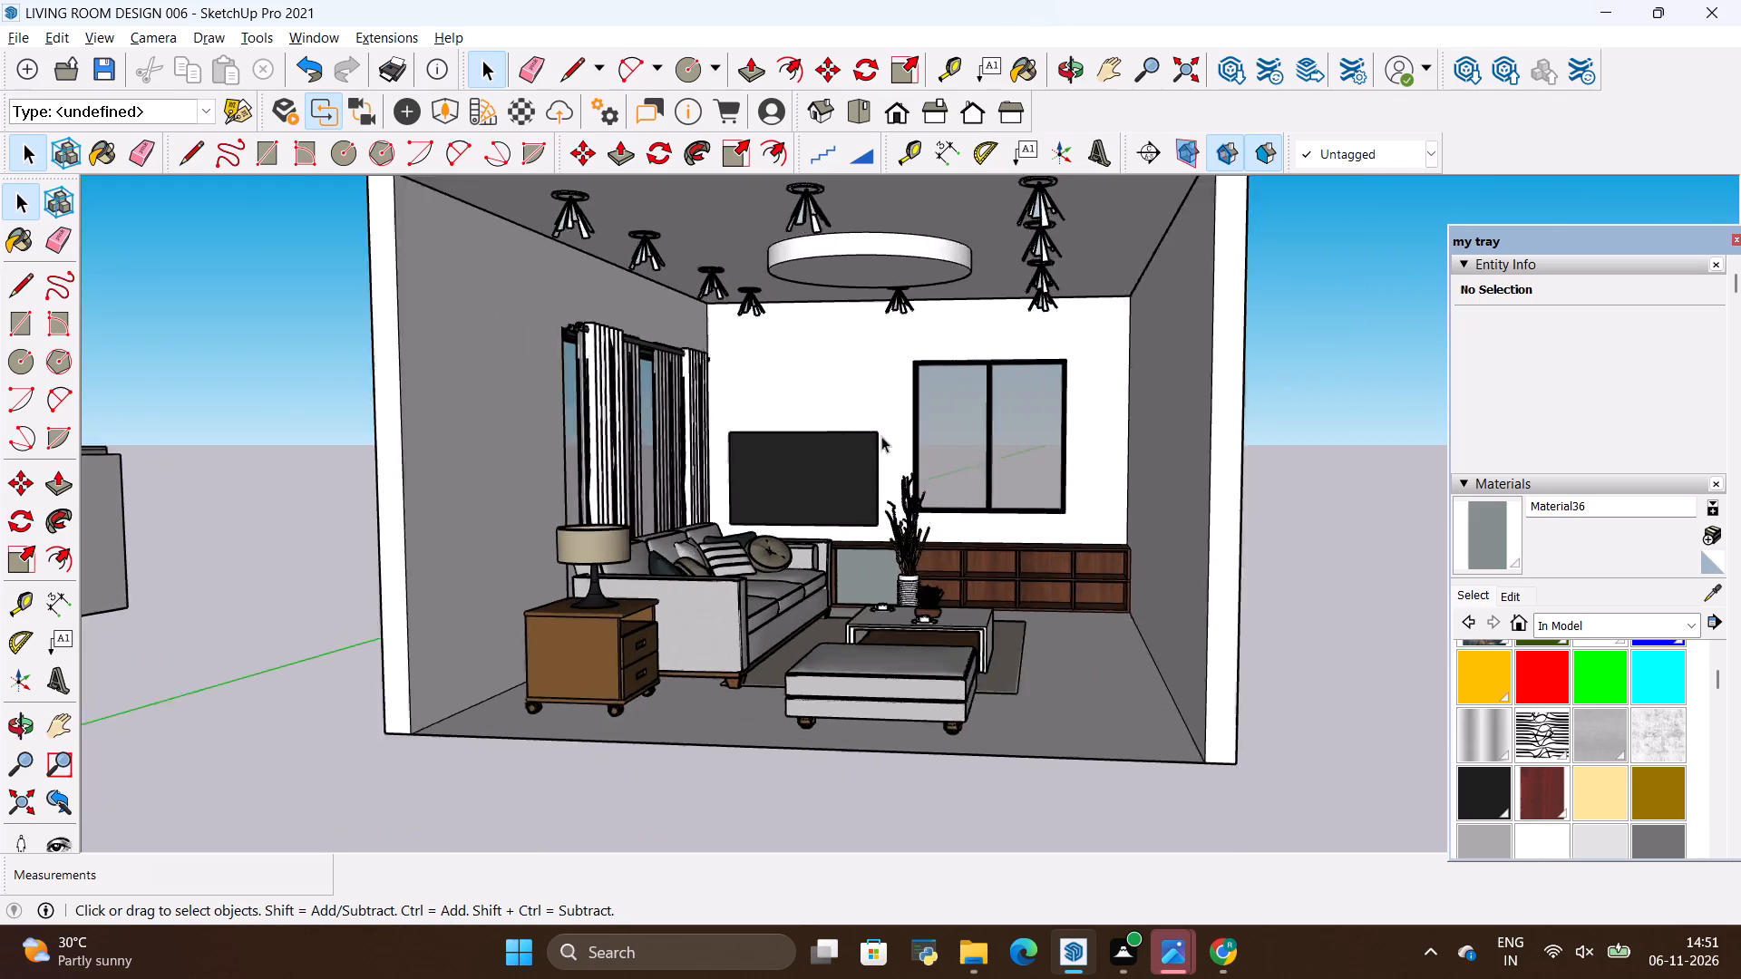
scroll(881, 436, "up", 2)
left_click(28, 710)
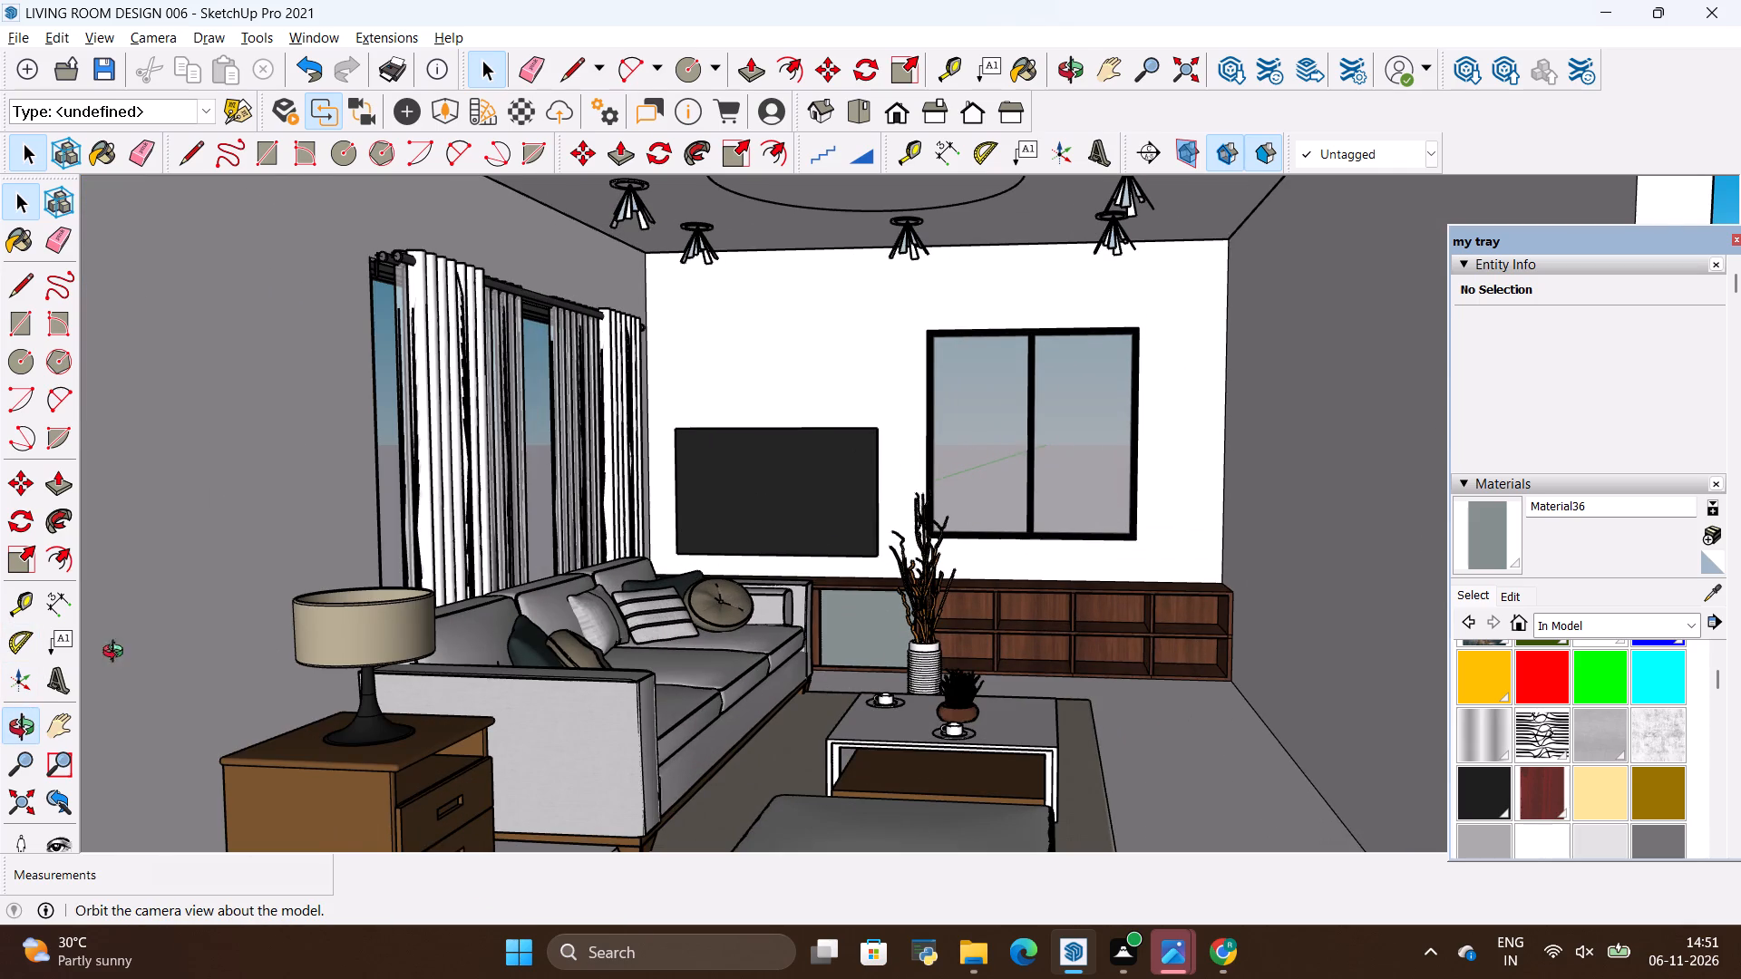
left_click_drag(332, 592, 423, 611)
scroll(396, 623, "down", 9)
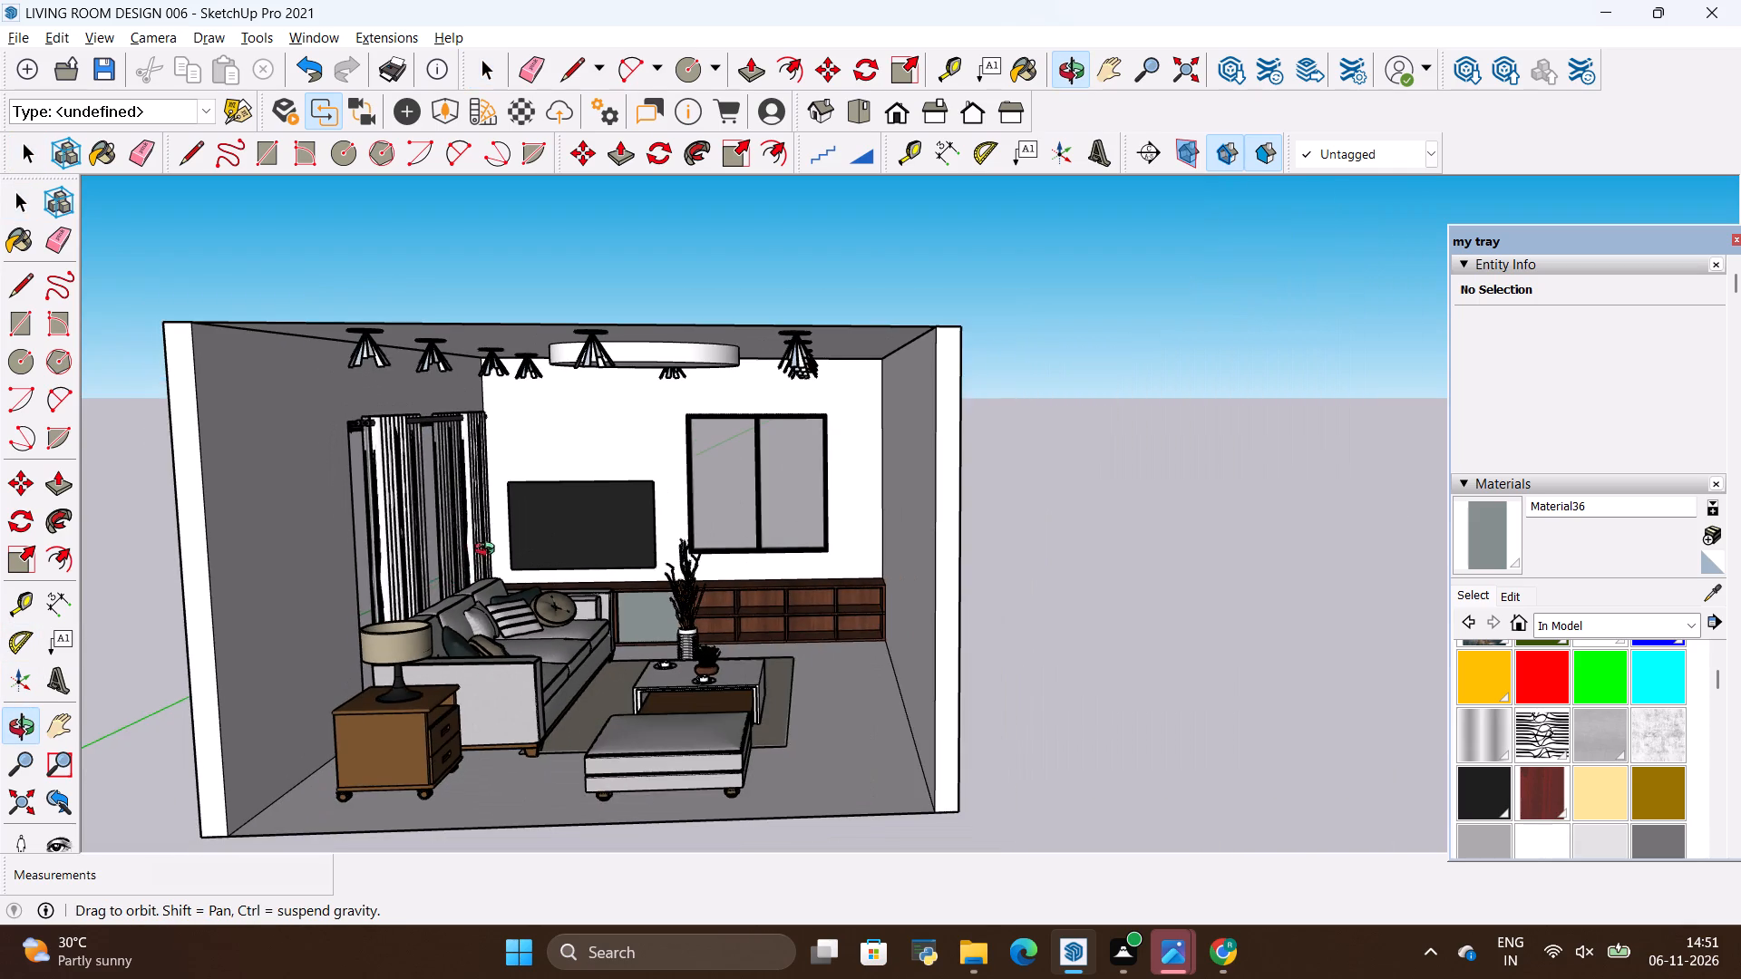
scroll(400, 482, "up", 7)
left_click_drag(488, 497, 537, 404)
scroll(537, 404, "down", 2)
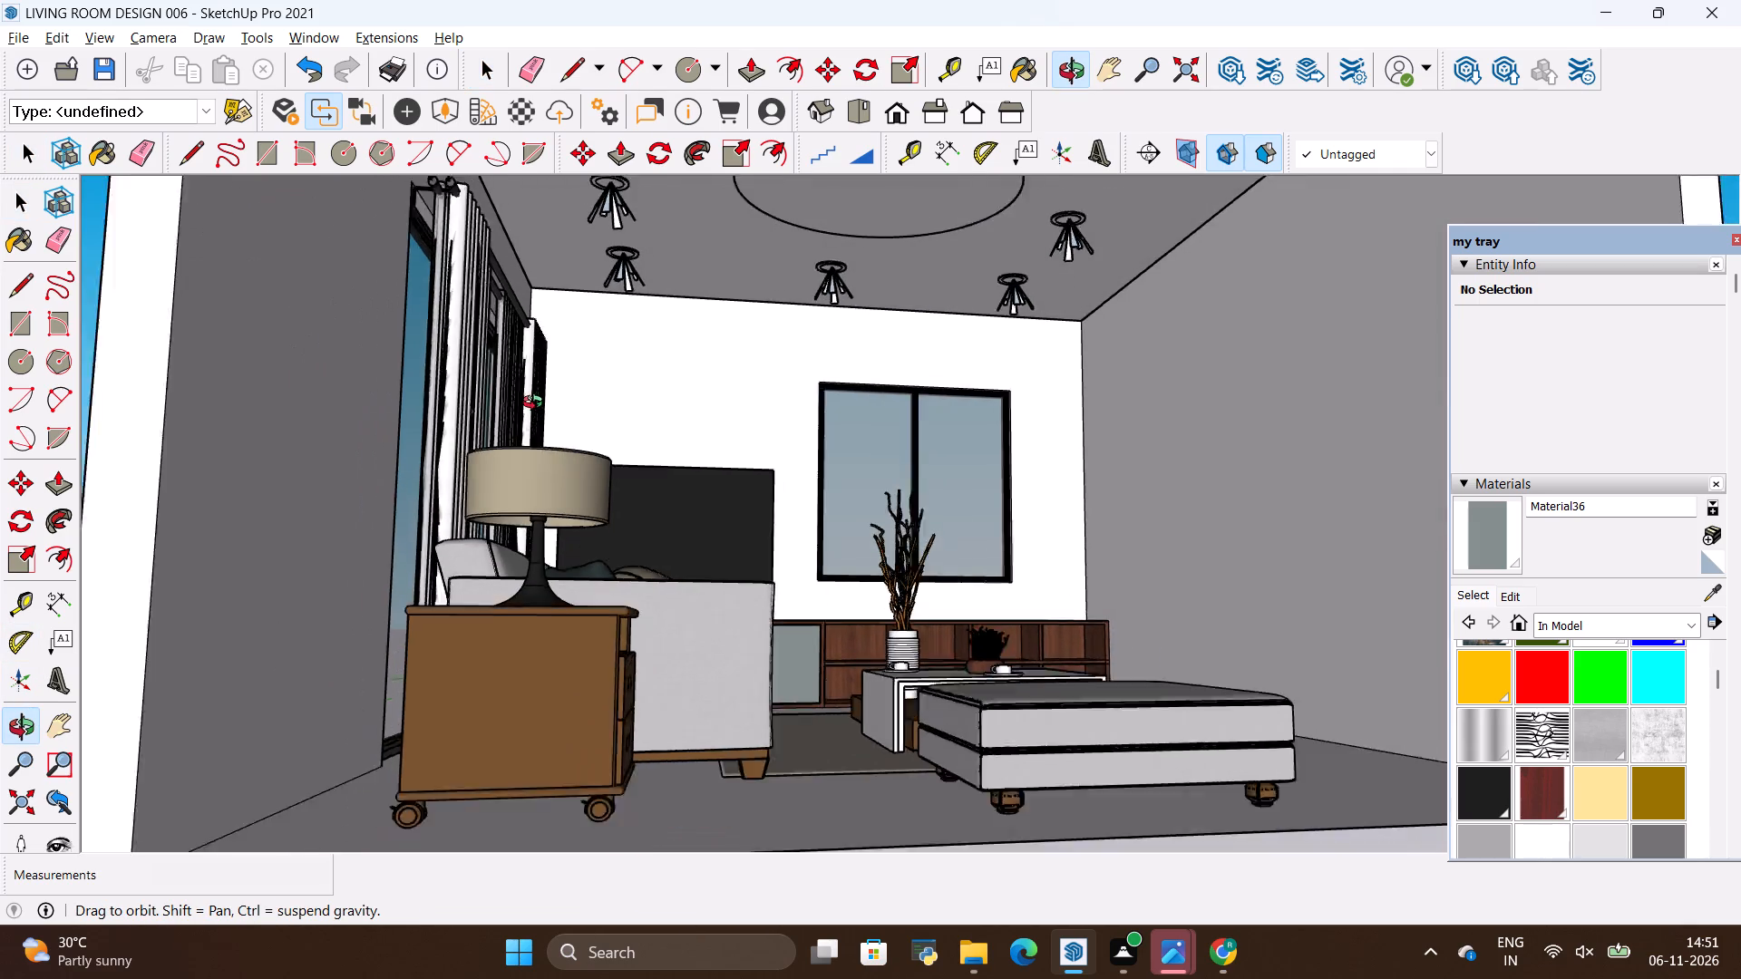
scroll(537, 404, "down", 1)
left_click_drag(630, 346, 594, 450)
scroll(586, 419, "up", 4)
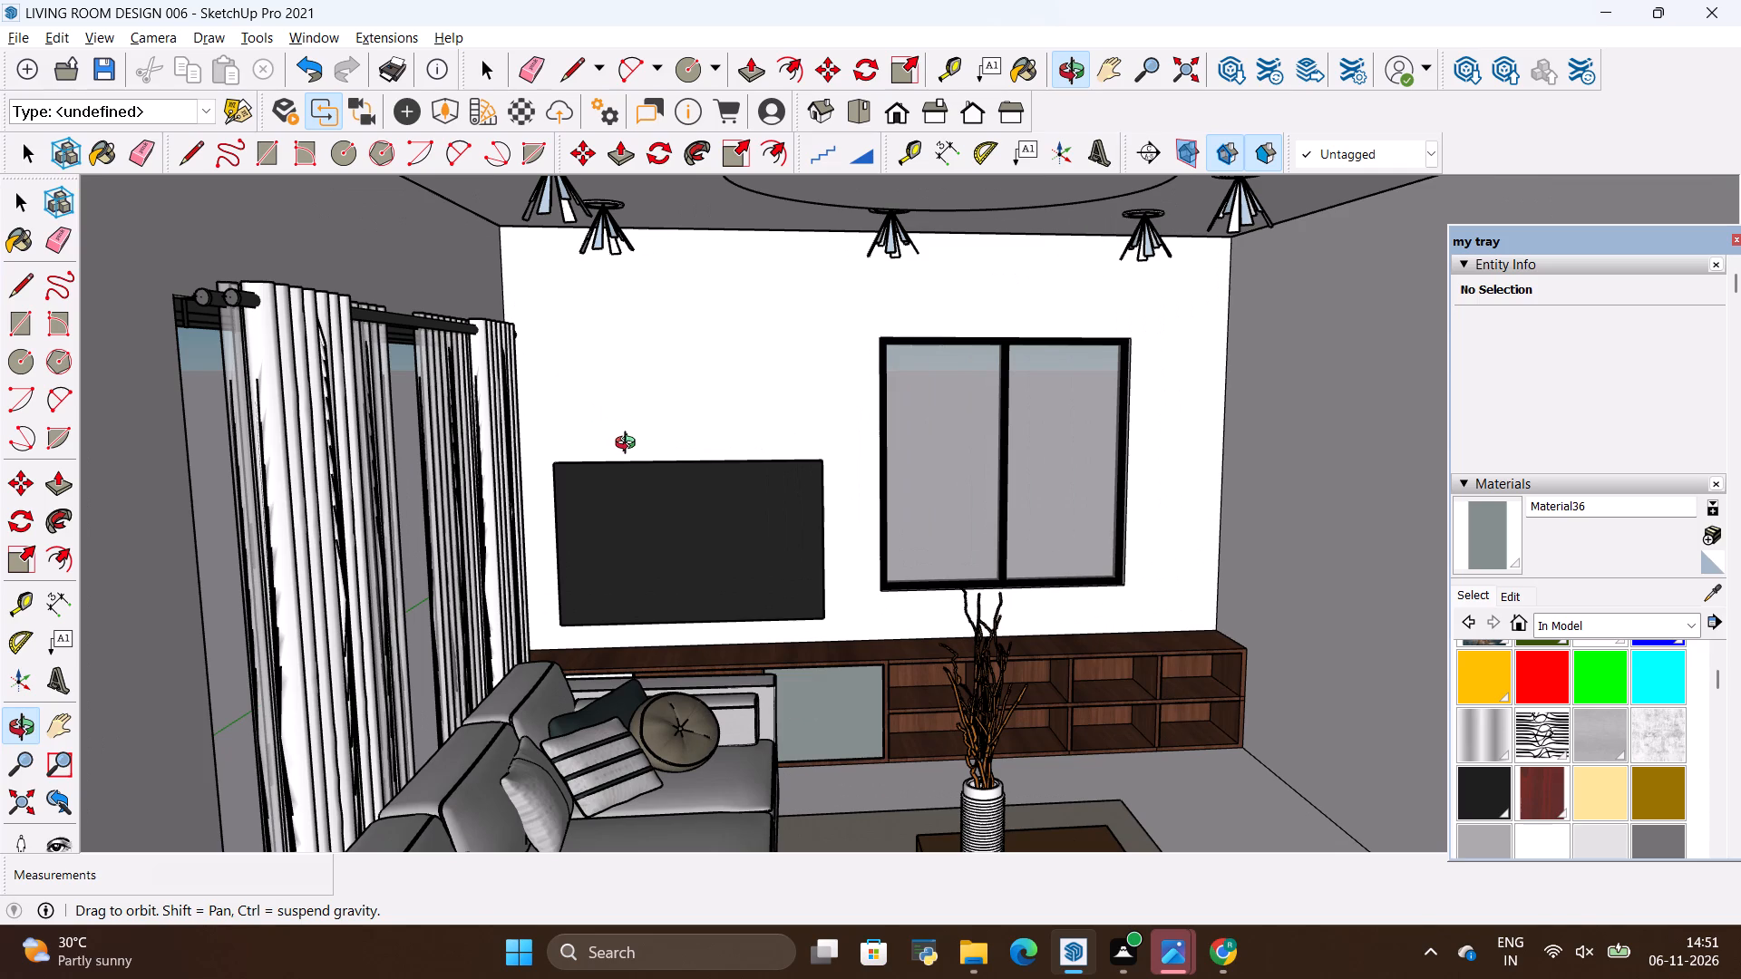
scroll(753, 432, "up", 2)
left_click_drag(824, 409, 814, 422)
scroll(813, 417, "down", 4)
left_click(813, 417)
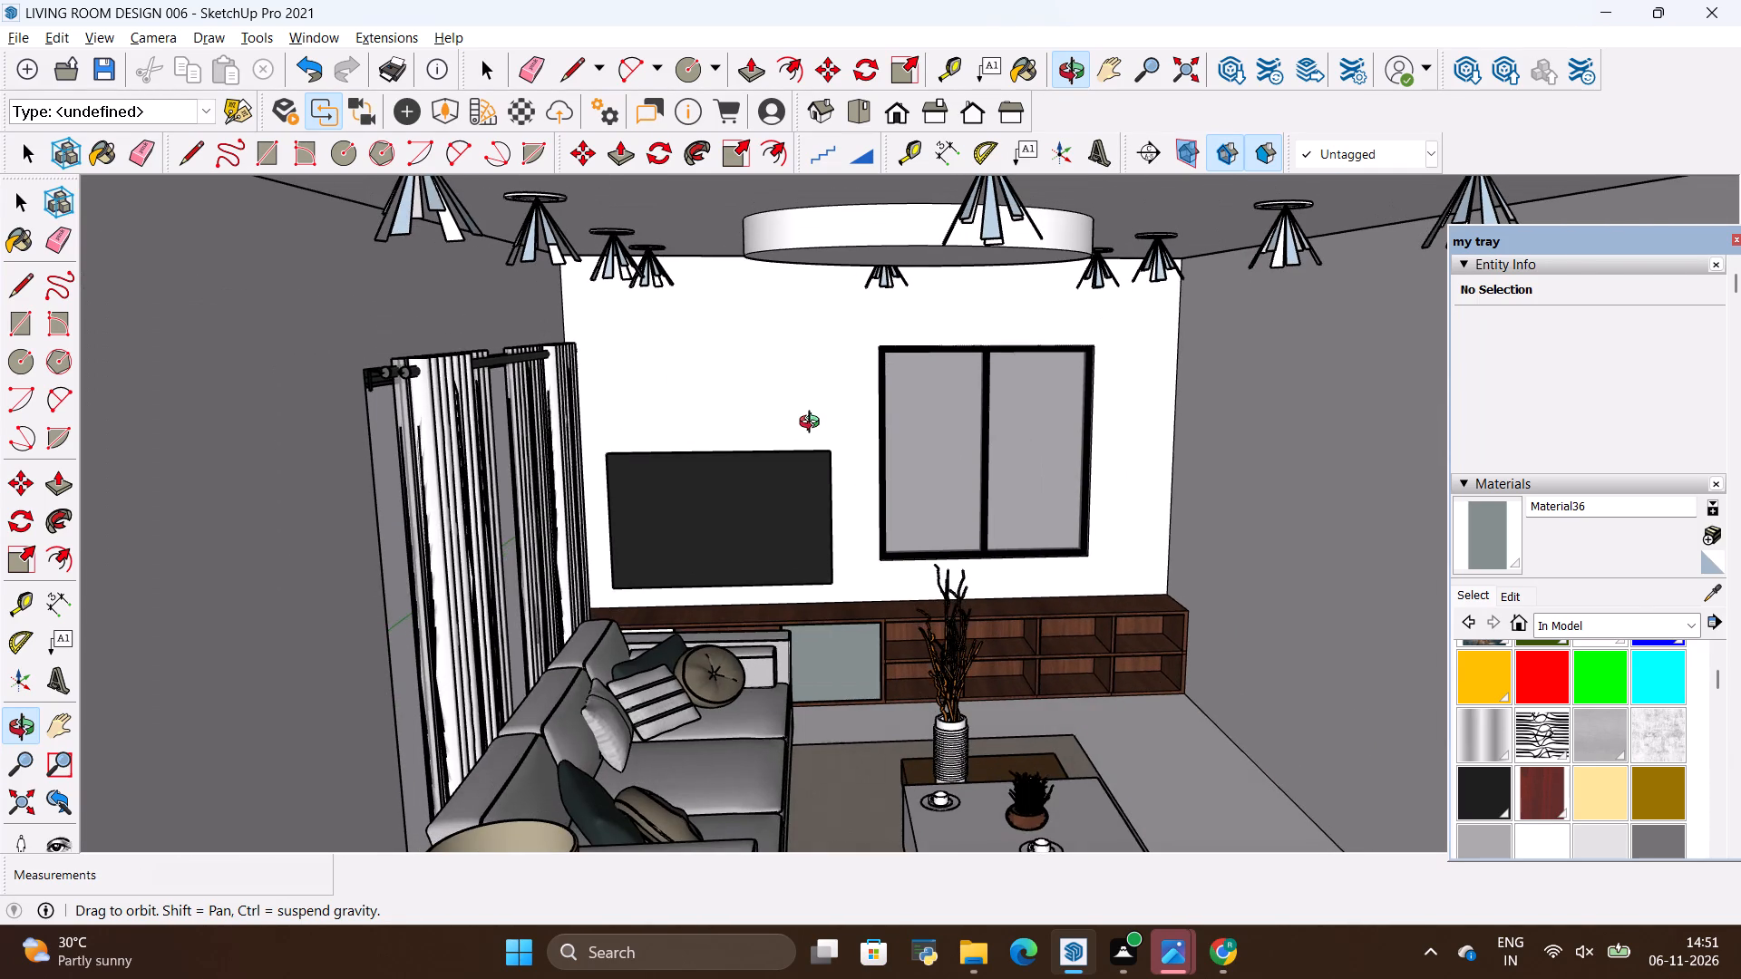
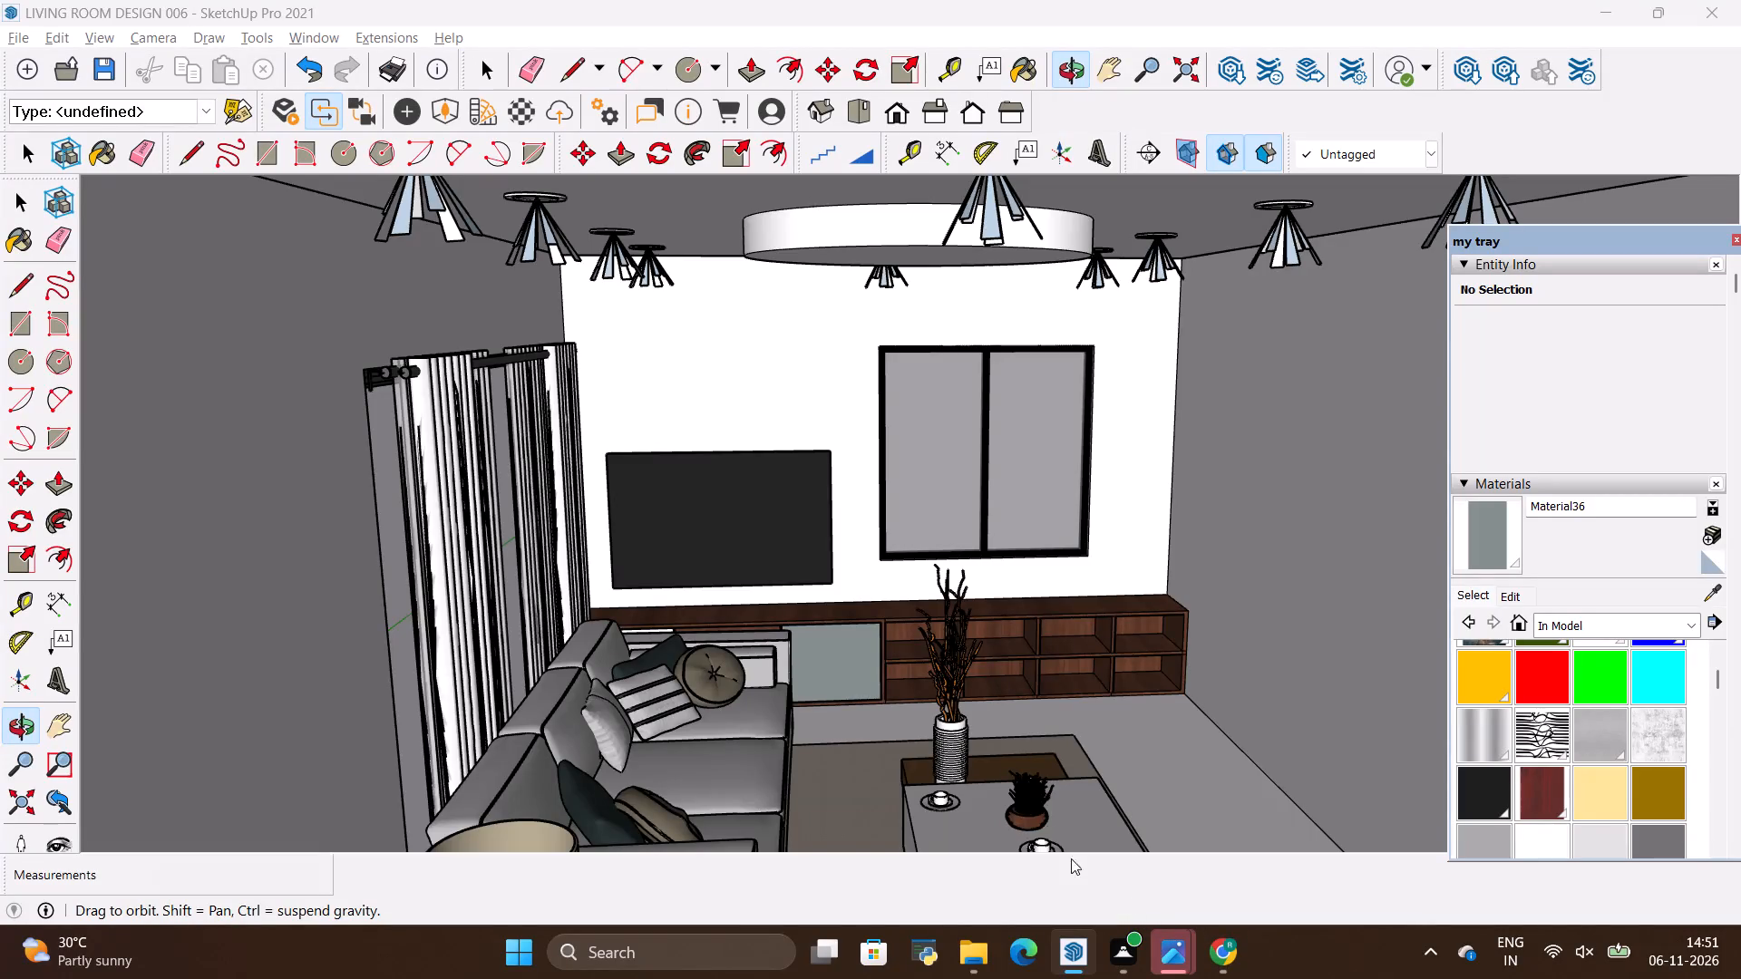
Examine the room model's TV wall, window and TV unit, glancing at the modern TV unit design image results in Chrome.
scroll(843, 612, "up", 1)
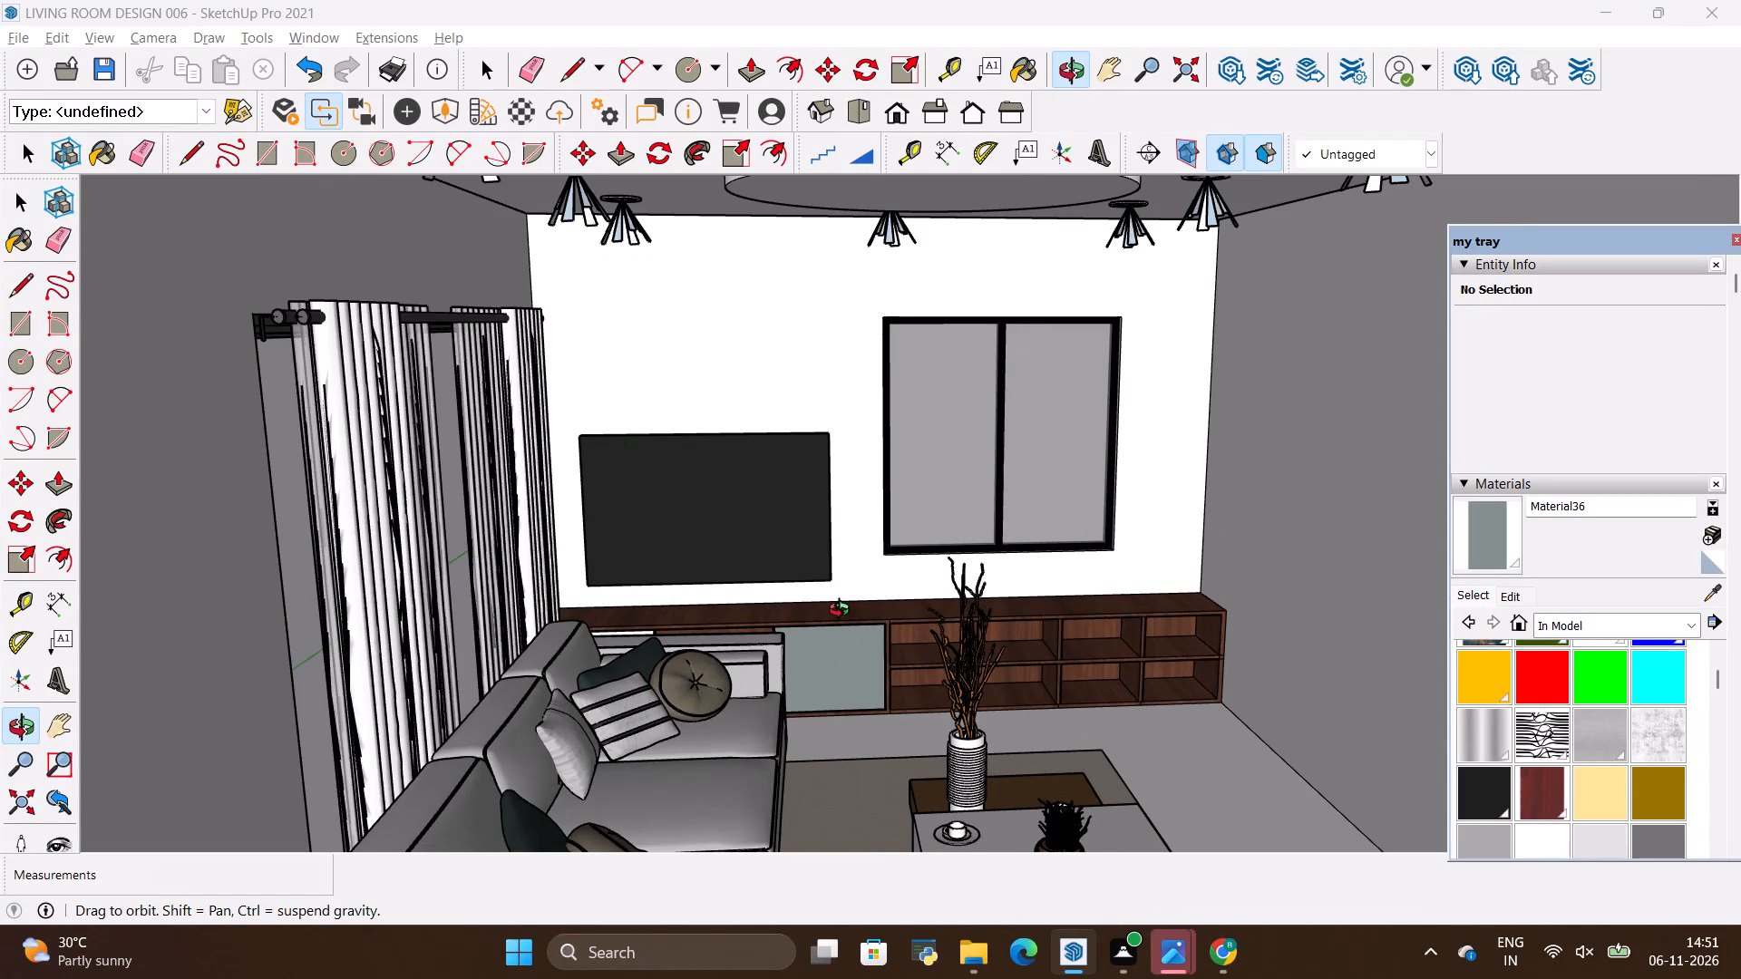
key("alt+Tab")
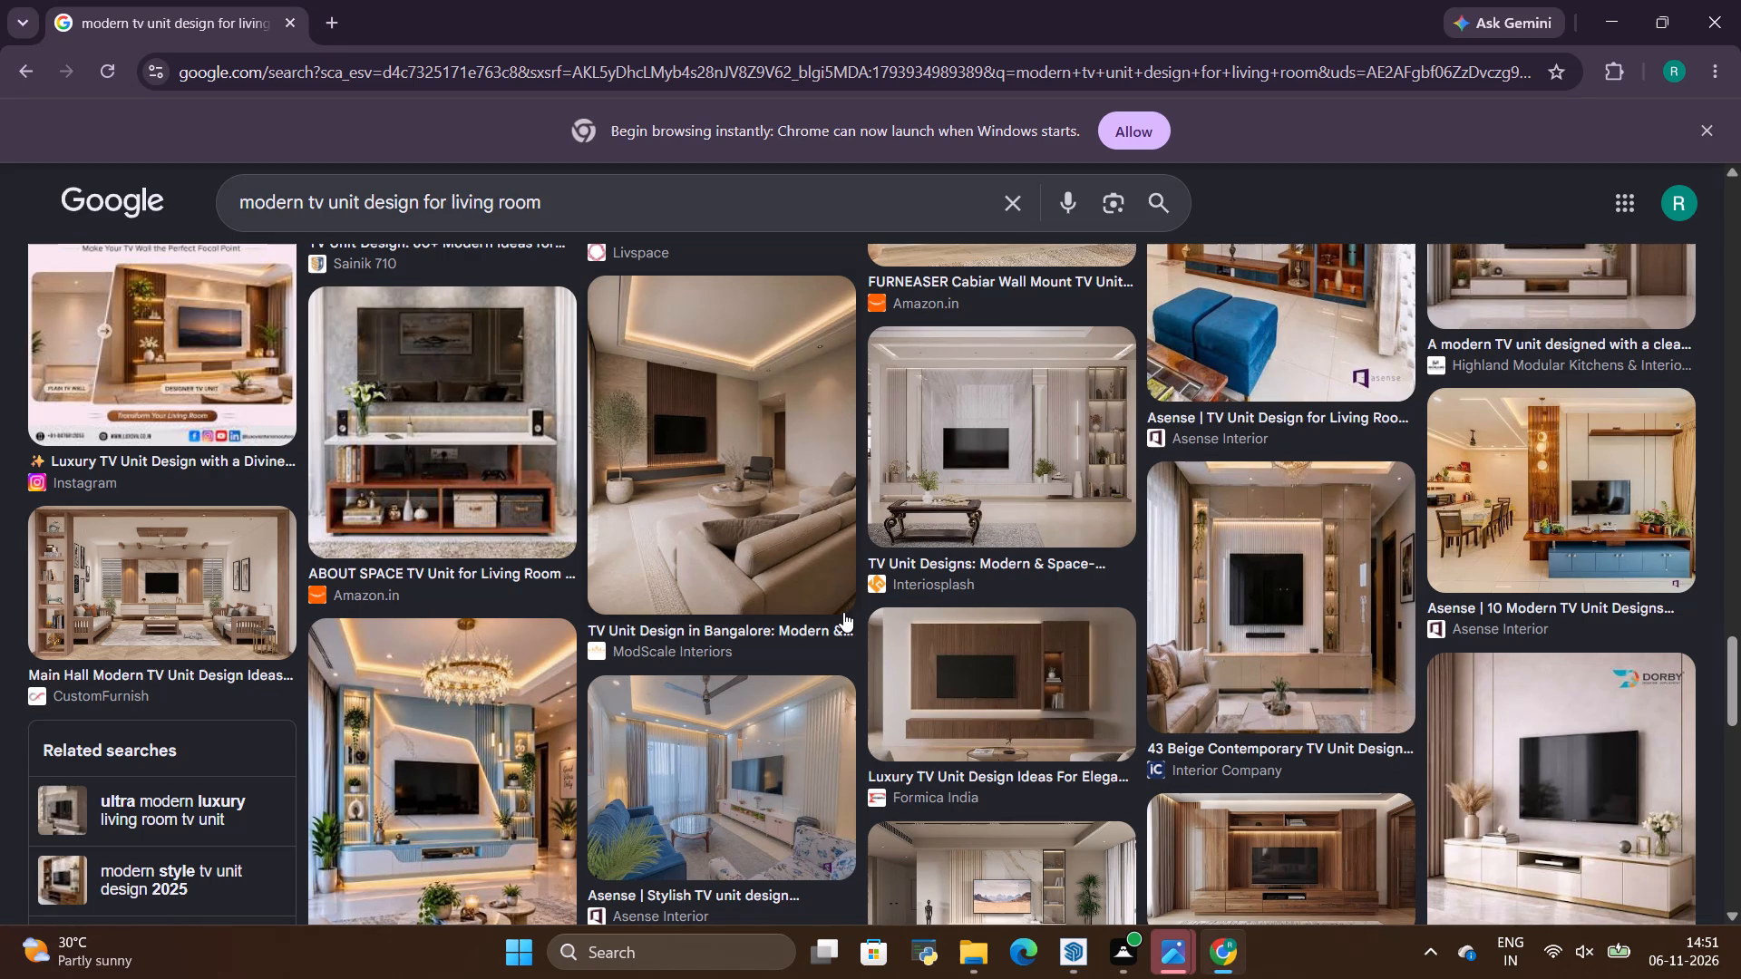
scroll(642, 486, "up", 2)
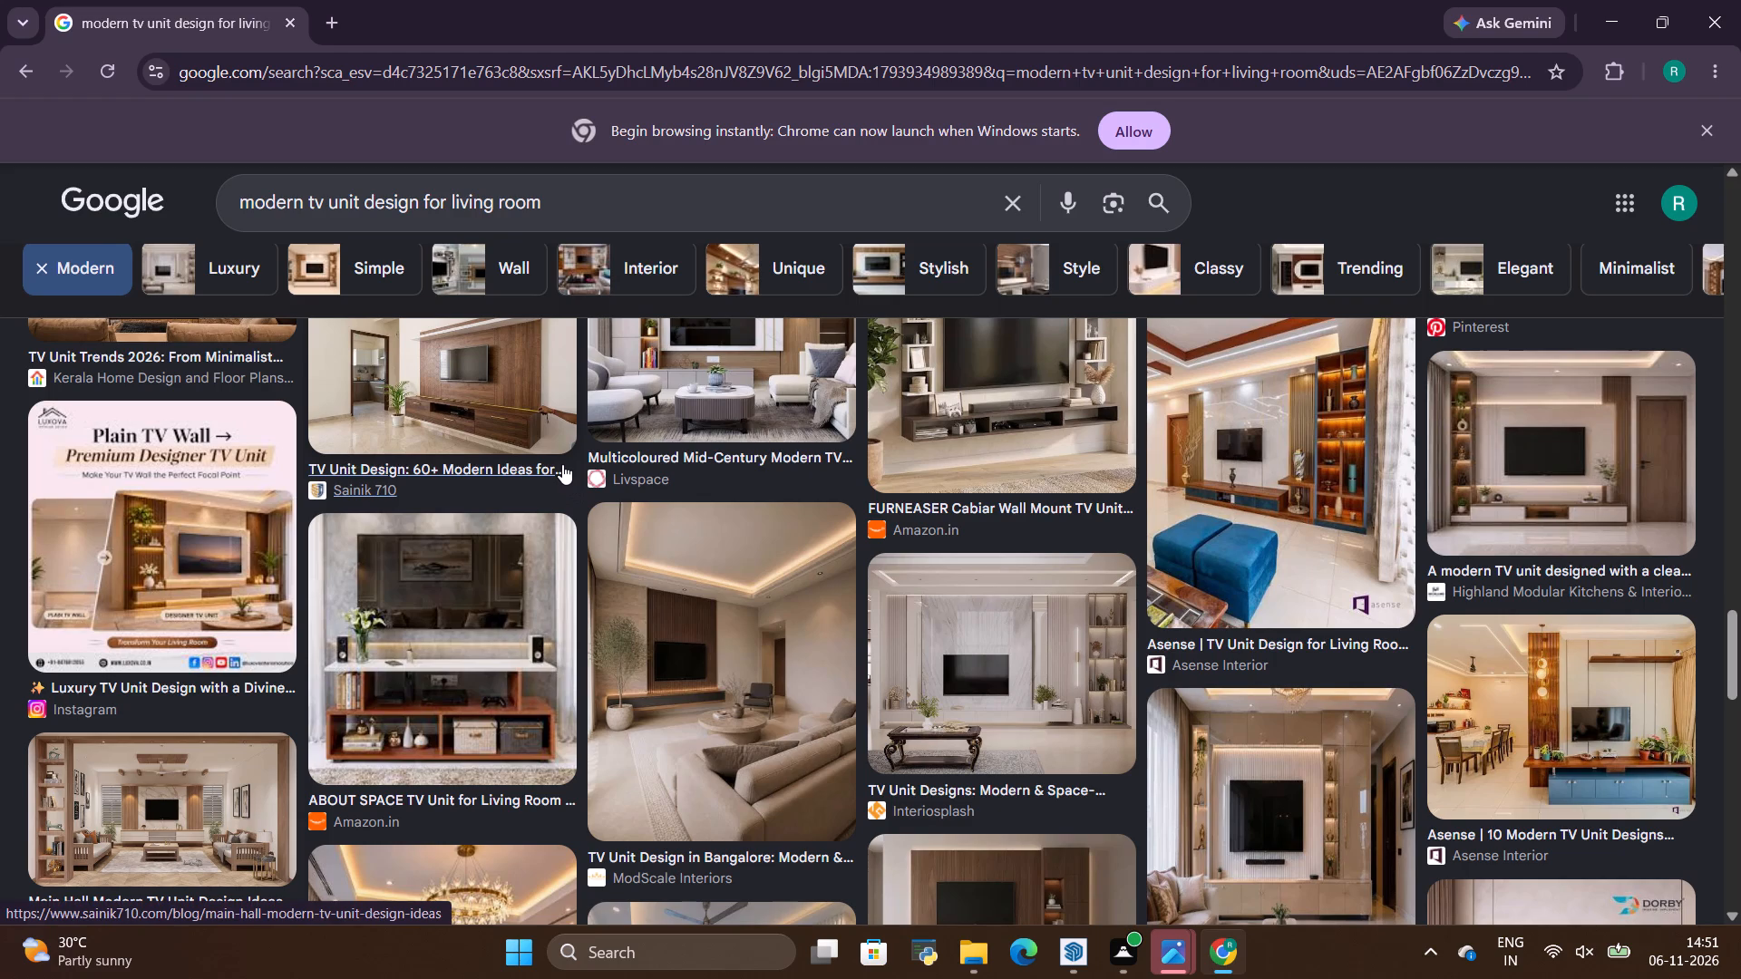
key("alt+Tab")
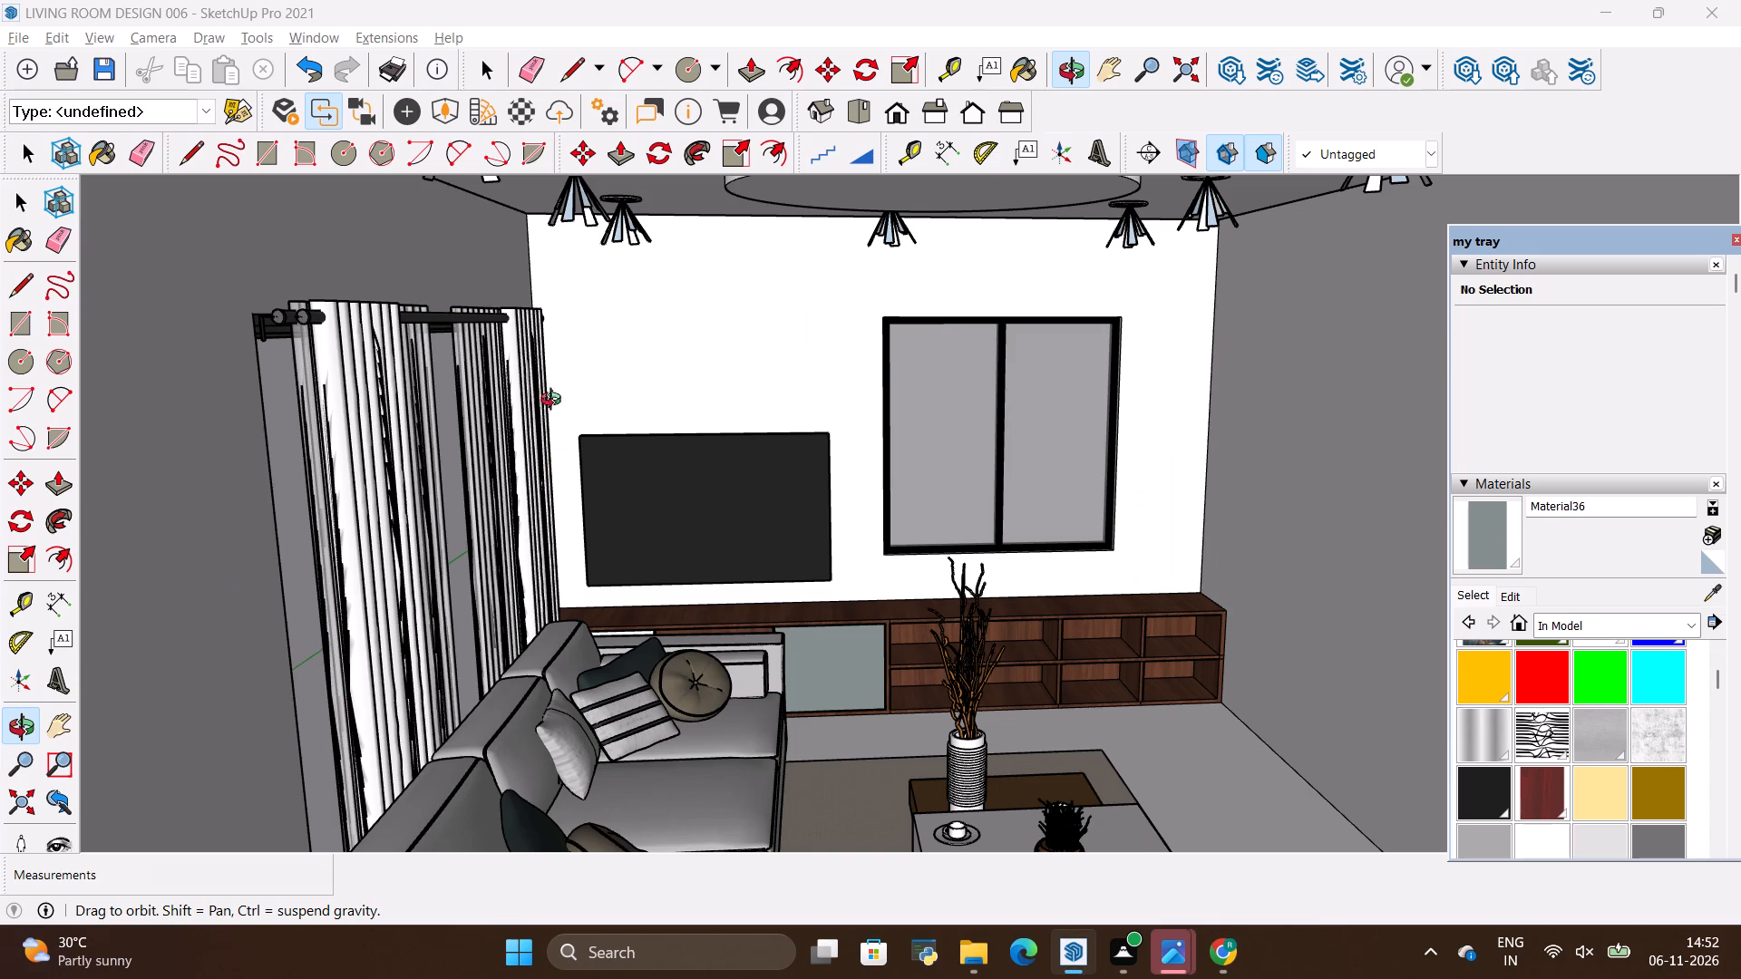
scroll(348, 363, "down", 2)
scroll(658, 439, "up", 2)
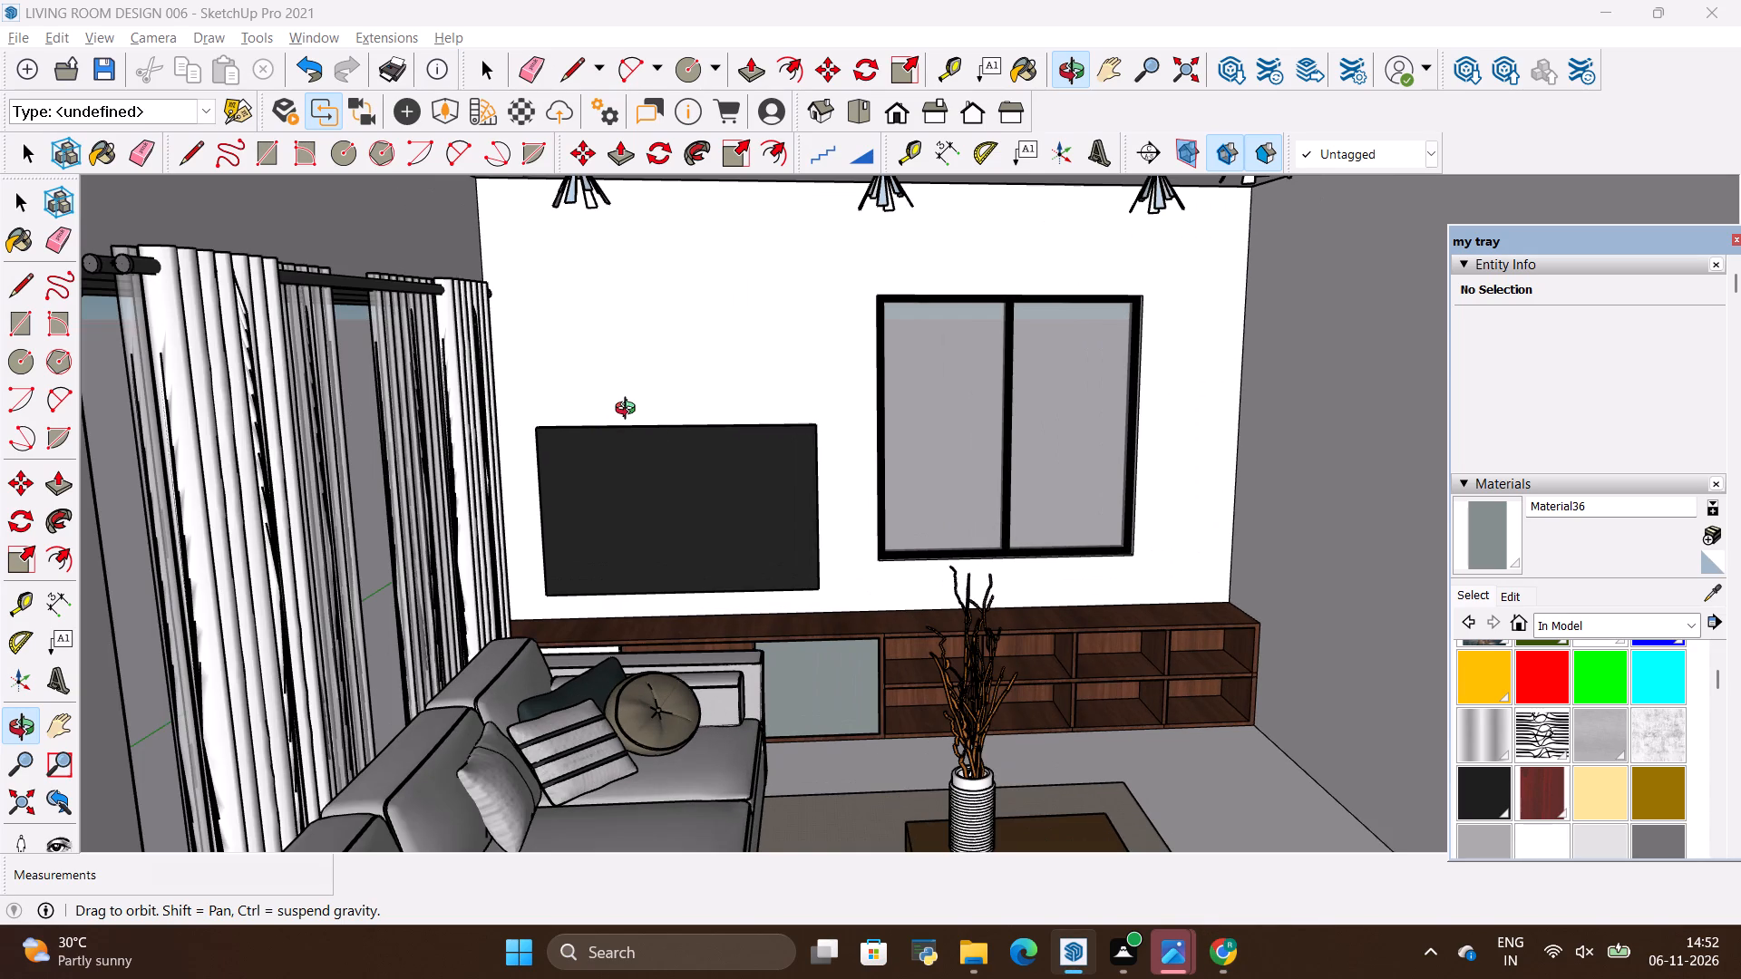
scroll(768, 398, "down", 3)
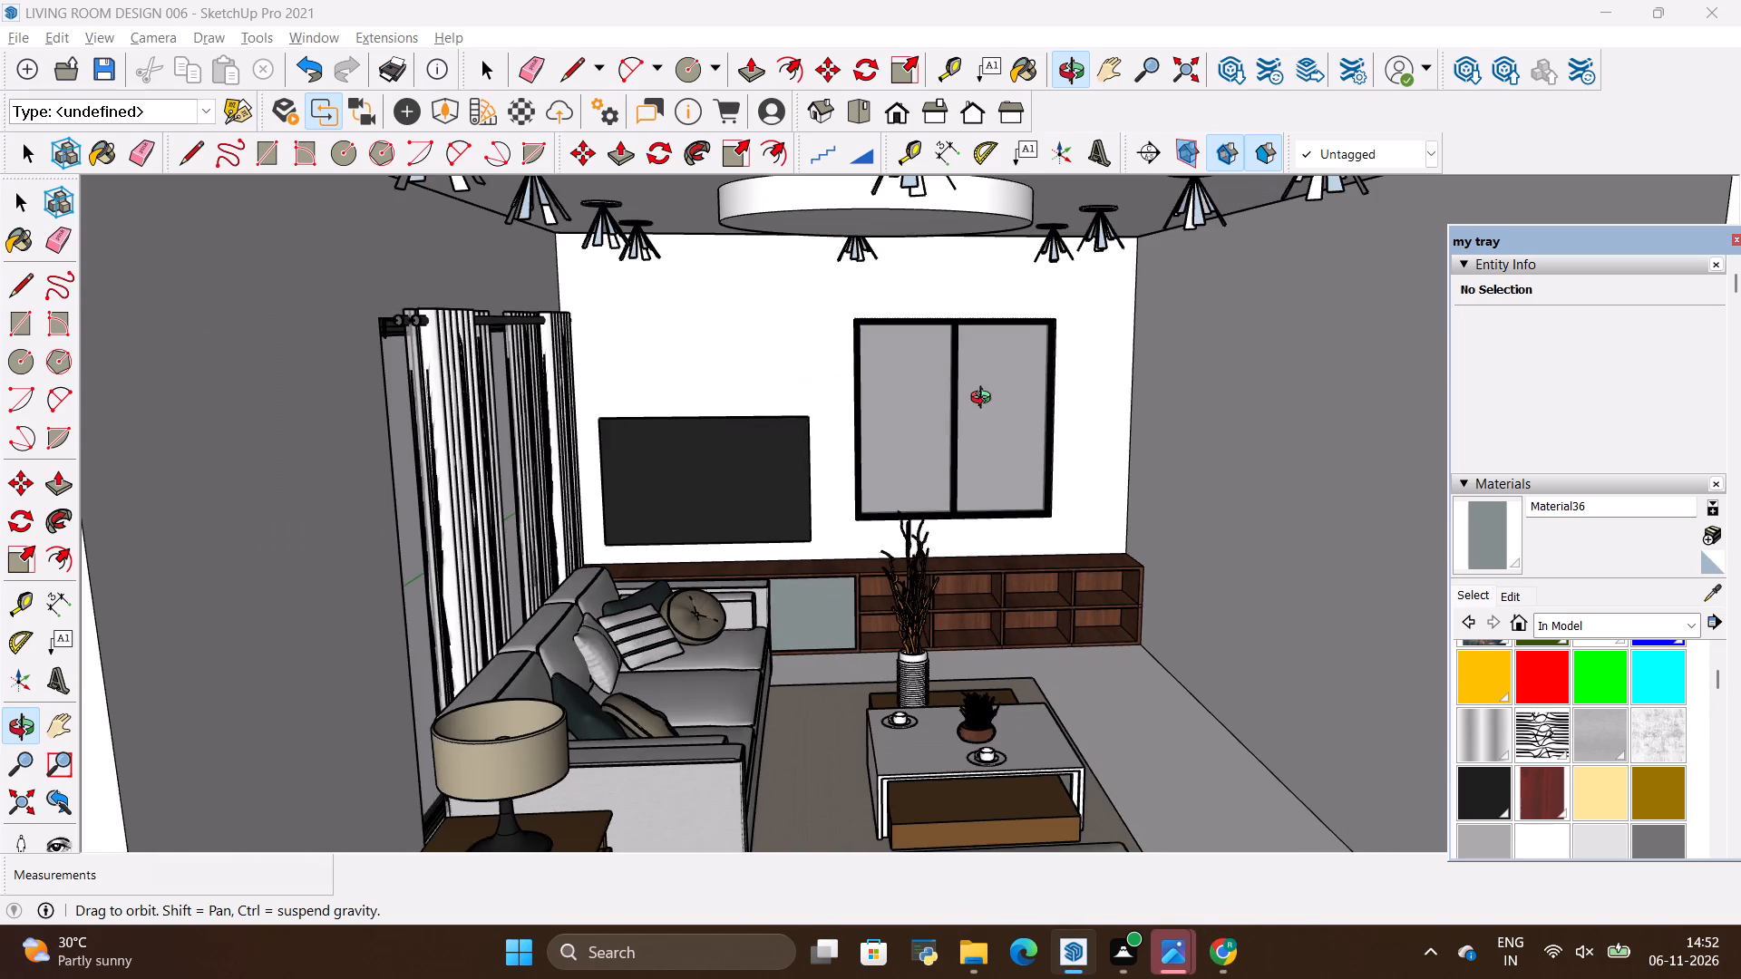
scroll(1001, 400, "up", 2)
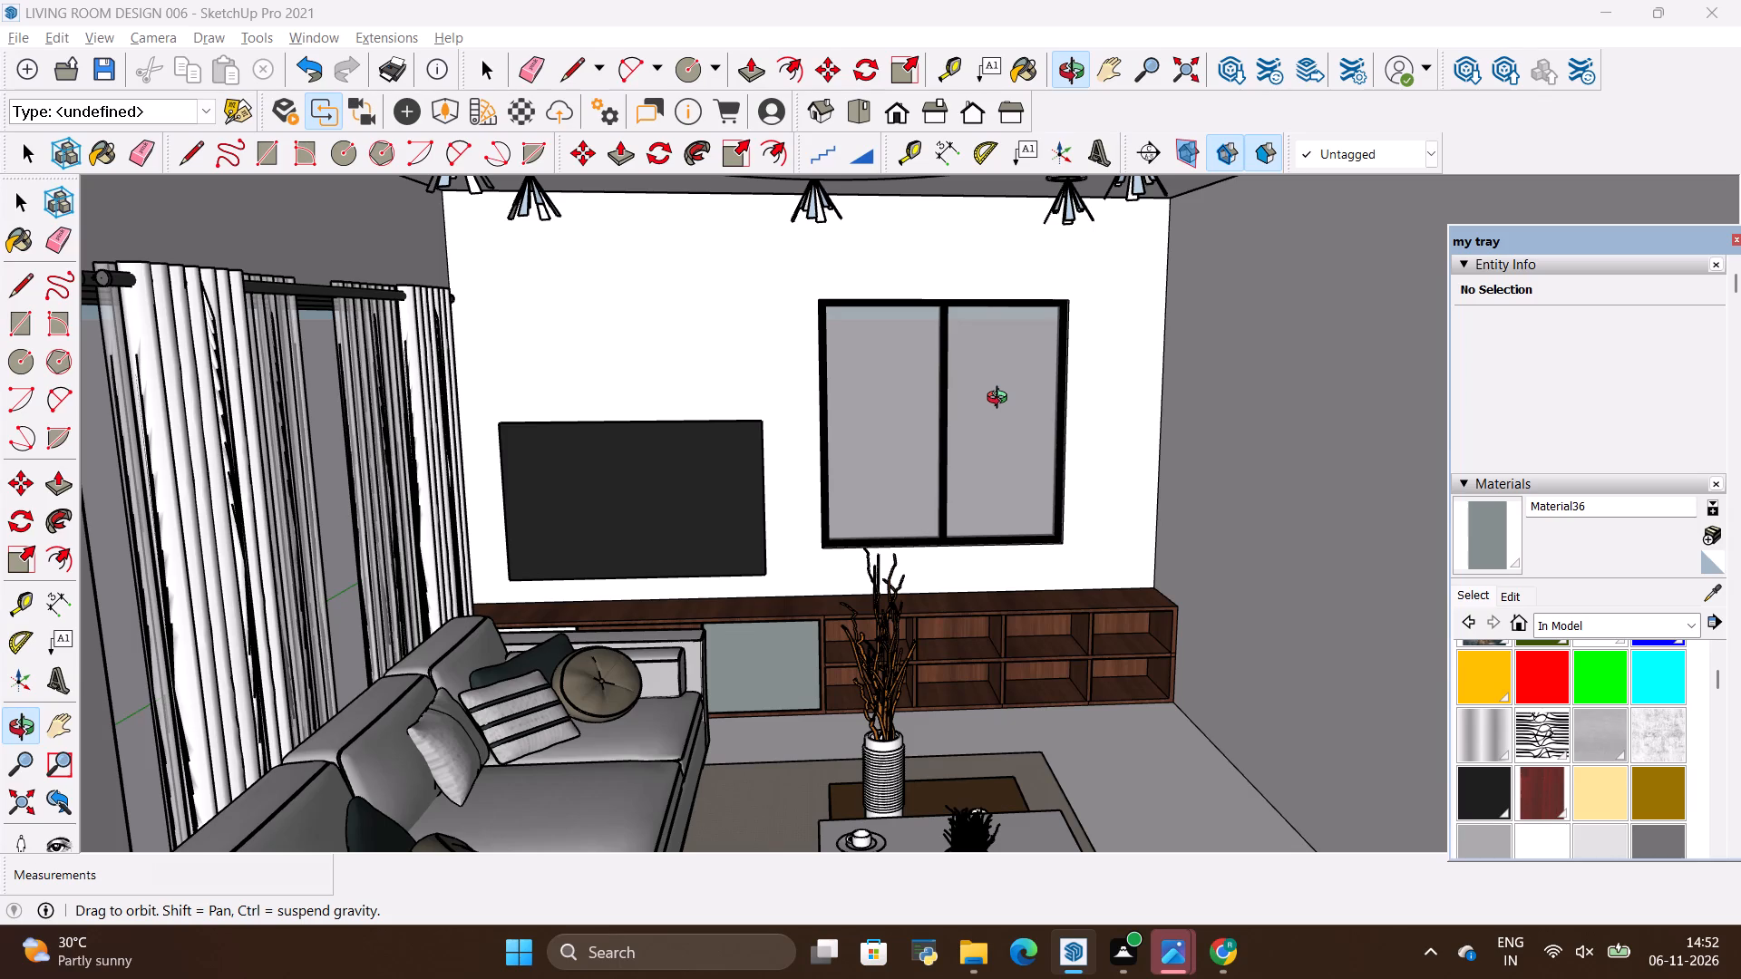
scroll(1055, 633, "down", 3)
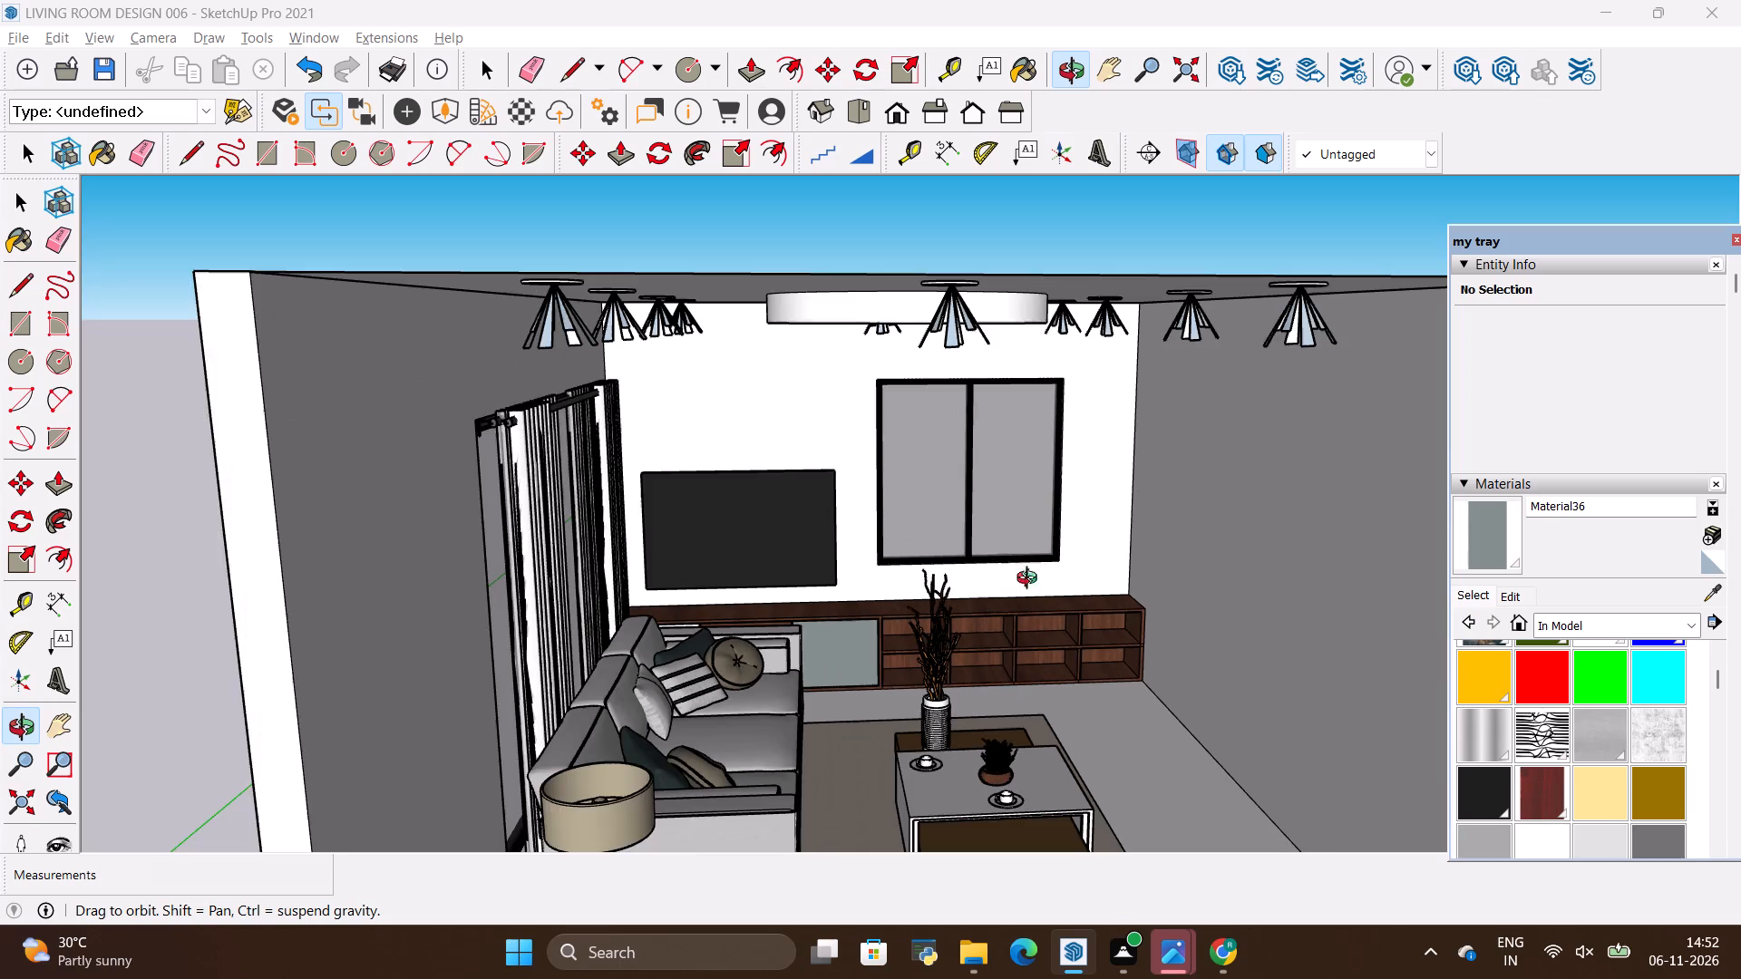
scroll(997, 503, "up", 3)
left_click_drag(1022, 469, 1024, 504)
scroll(998, 471, "up", 5)
left_click_drag(999, 475, 969, 388)
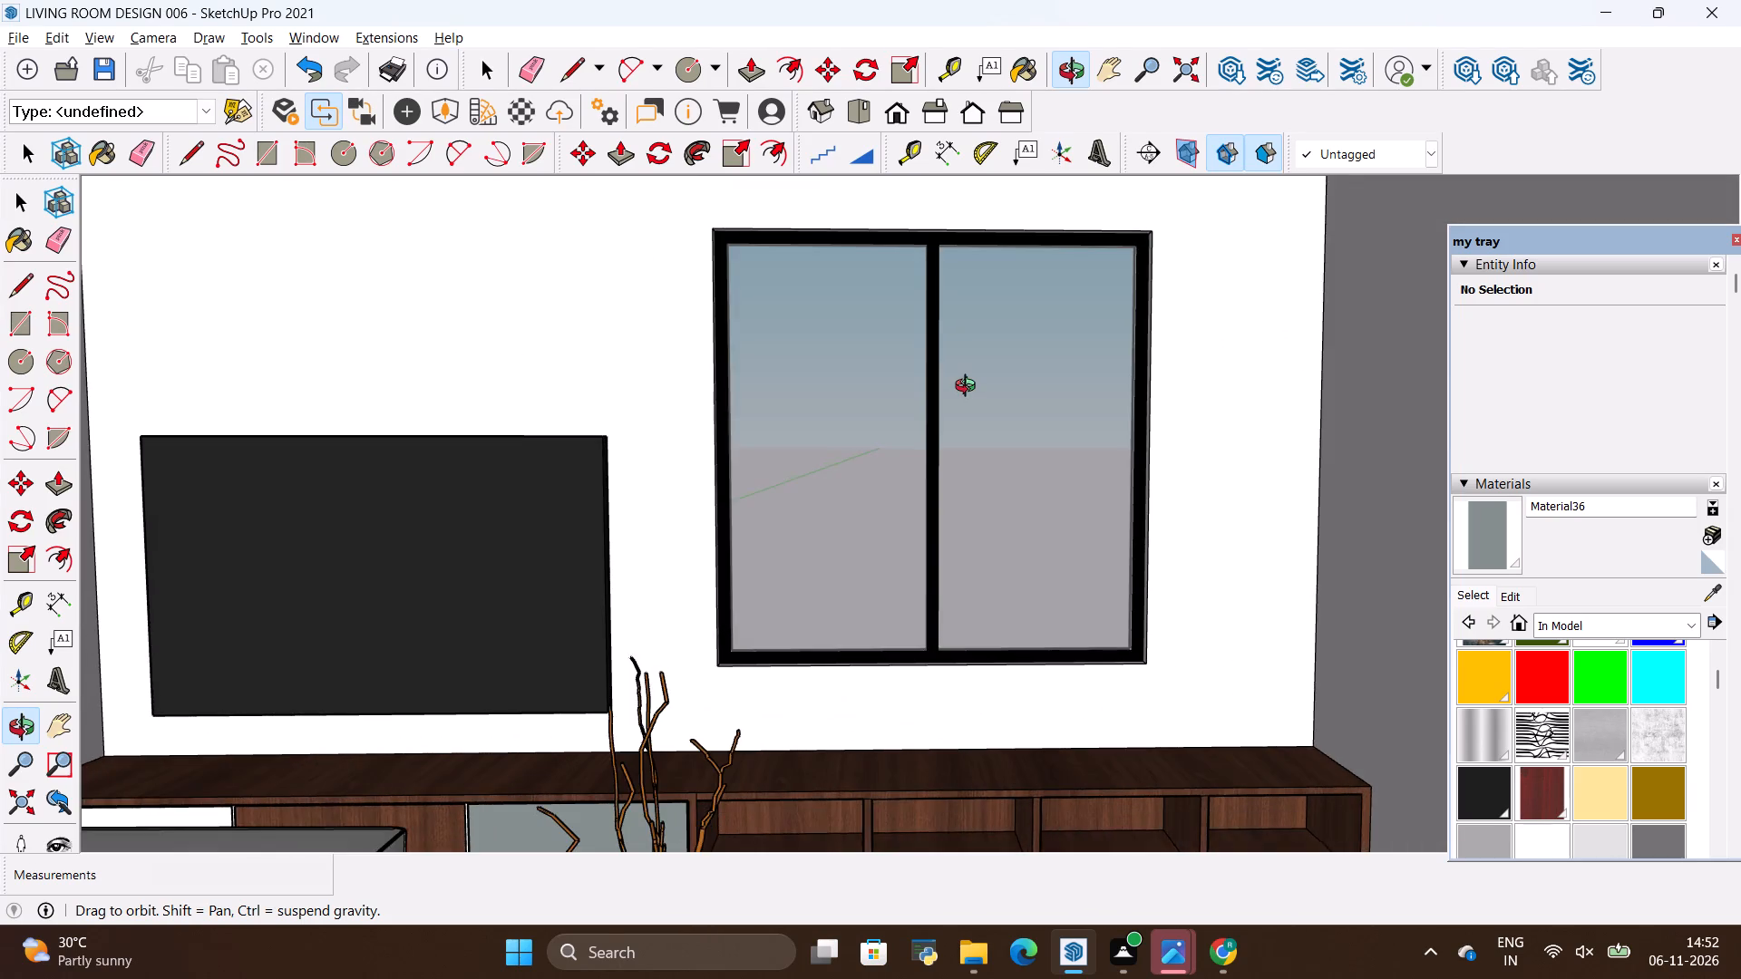
scroll(969, 388, "down", 4)
left_click_drag(974, 374, 970, 307)
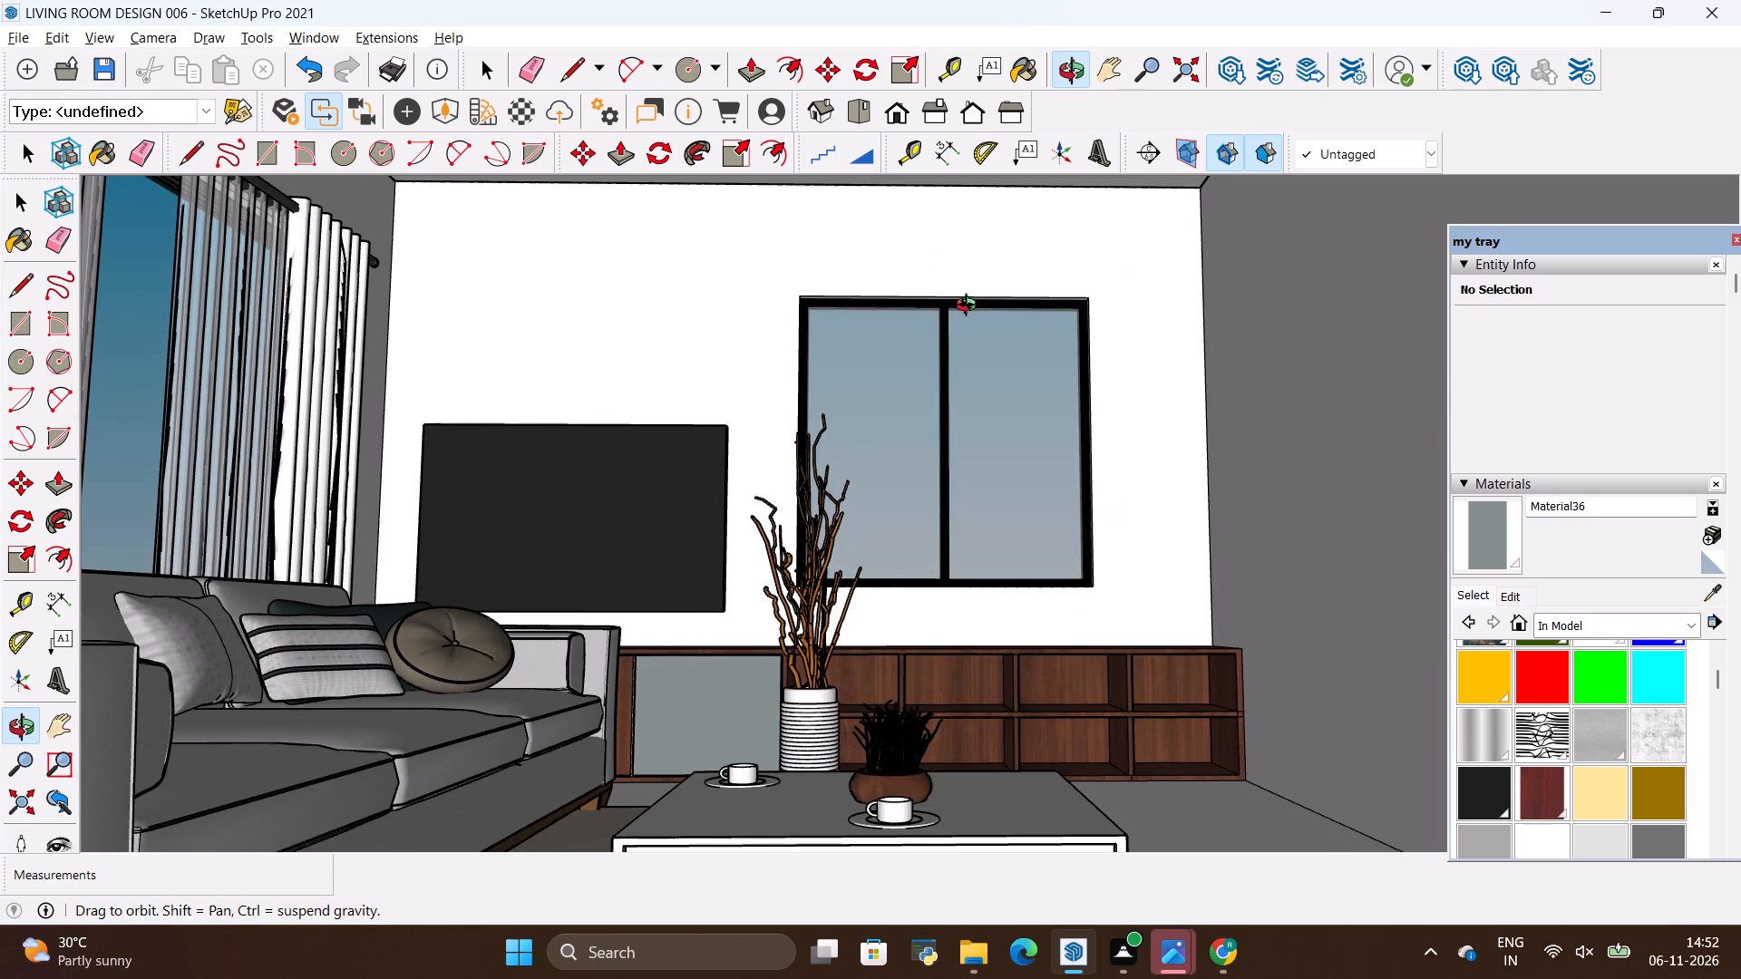
Look through the reference images in Photos for the living room photo with the blue accent wall and yellow armchair.
key("alt+Tab")
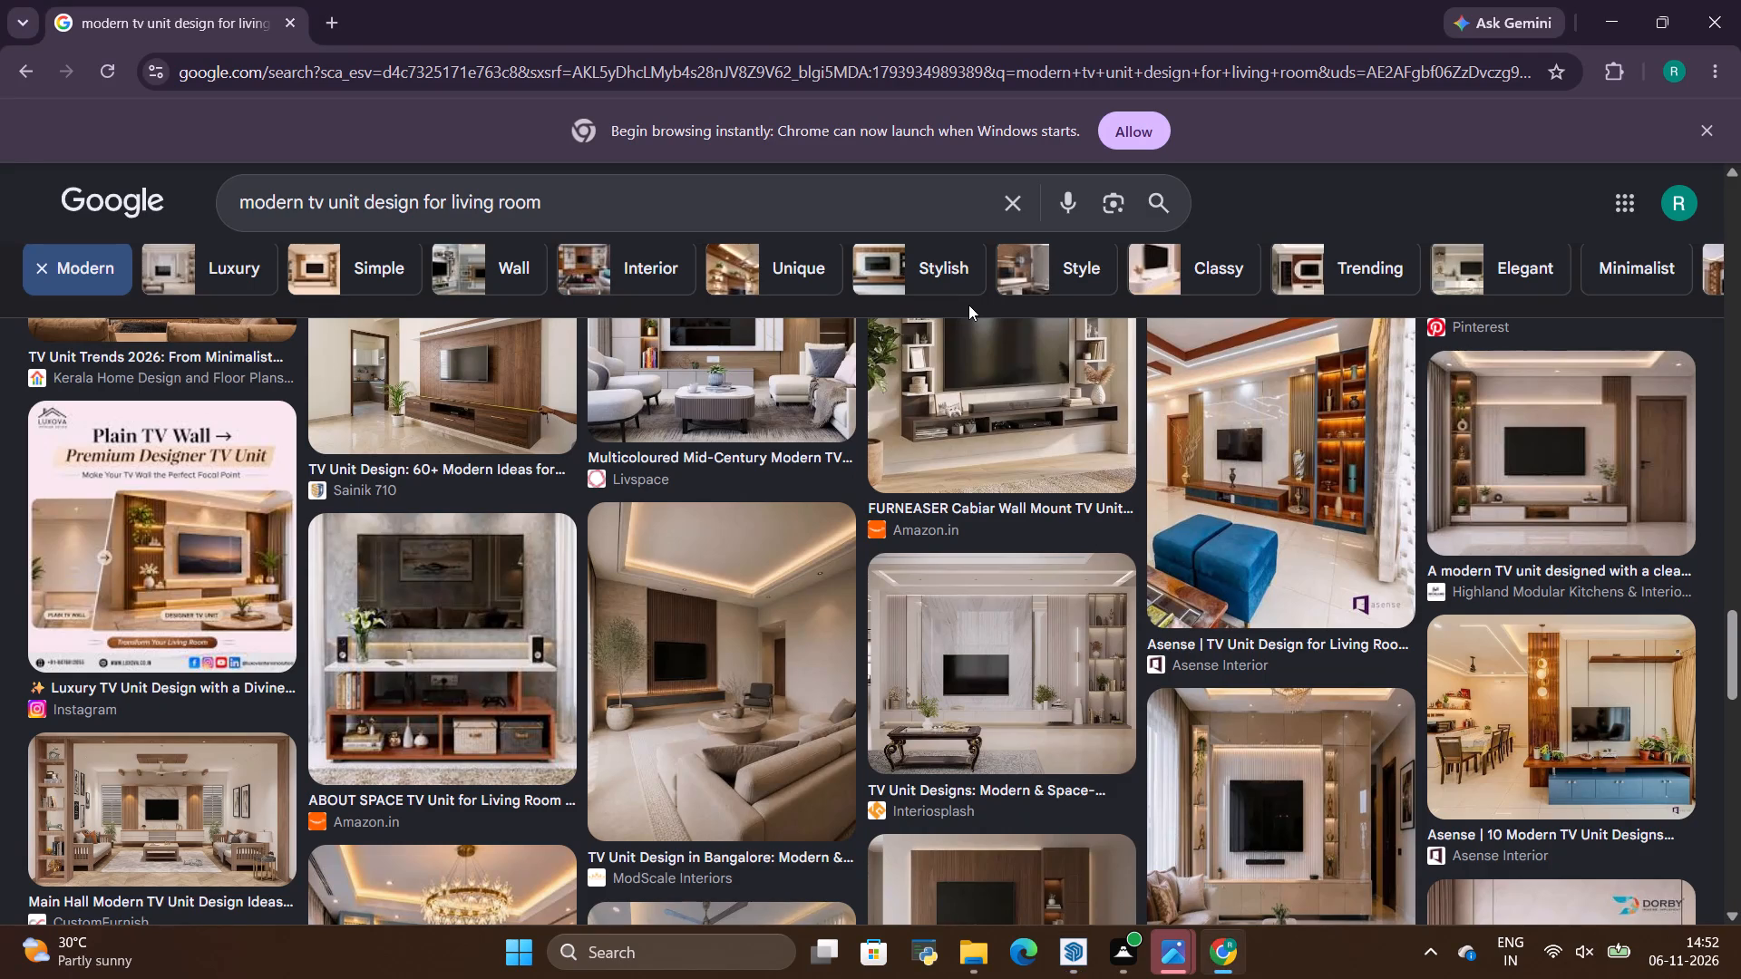
key("alt+Tab")
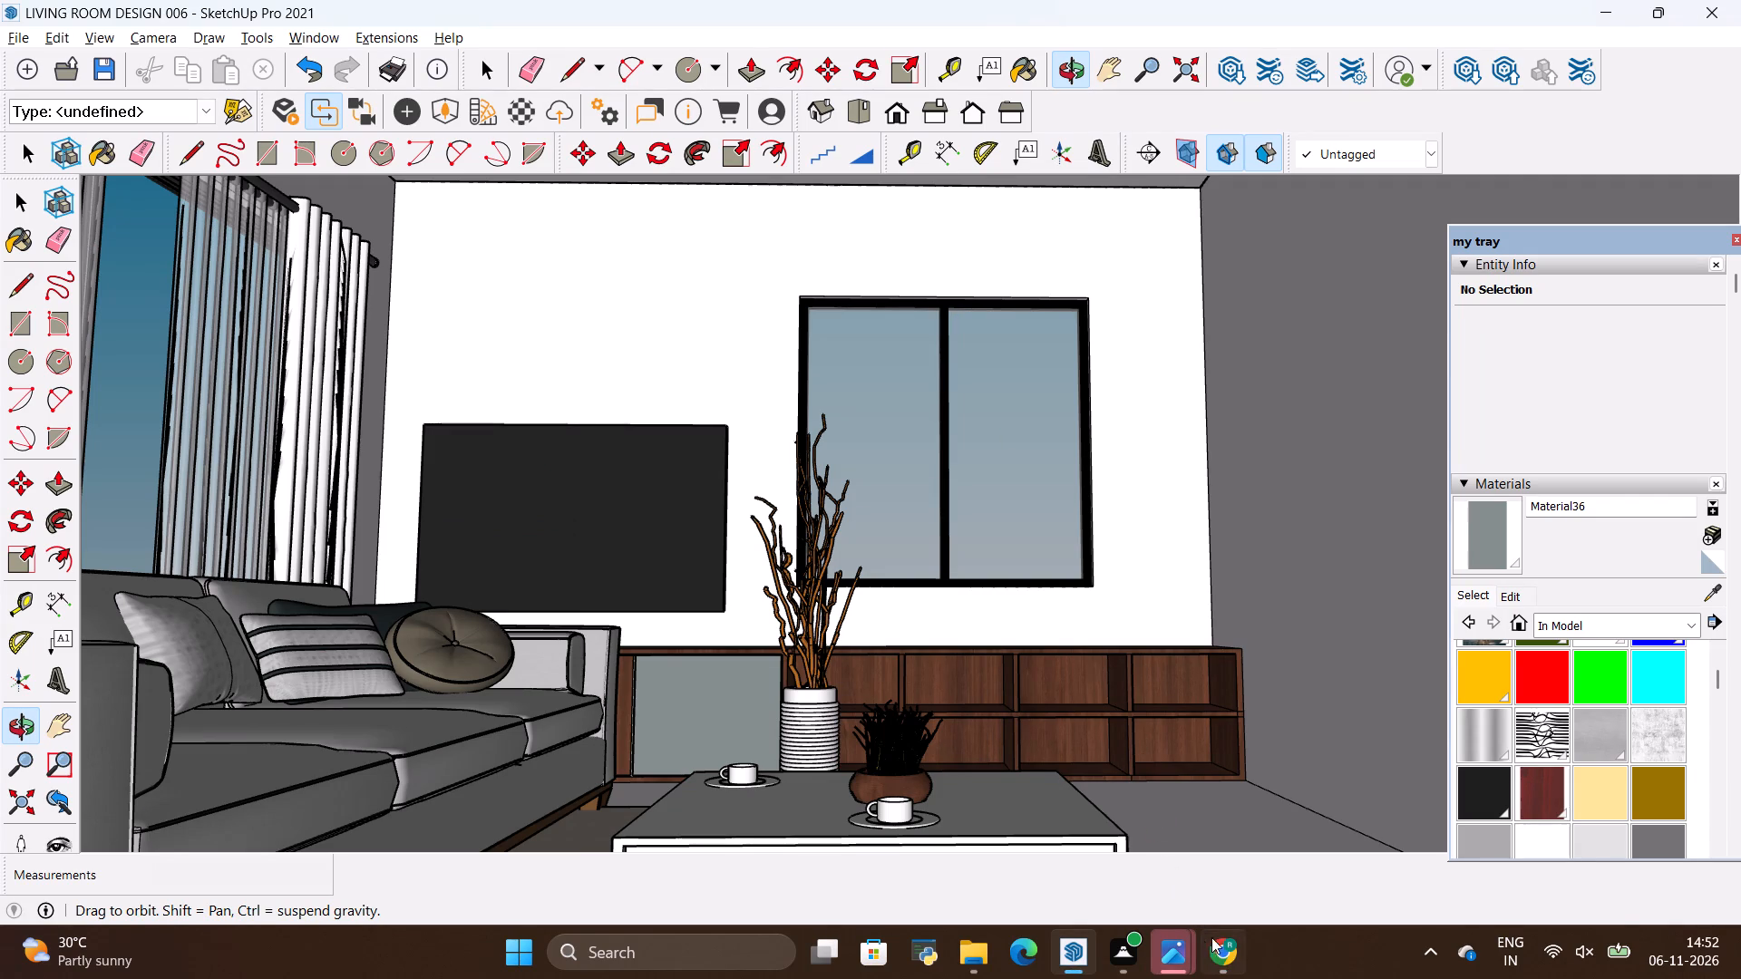
left_click(1221, 945)
left_click(1222, 945)
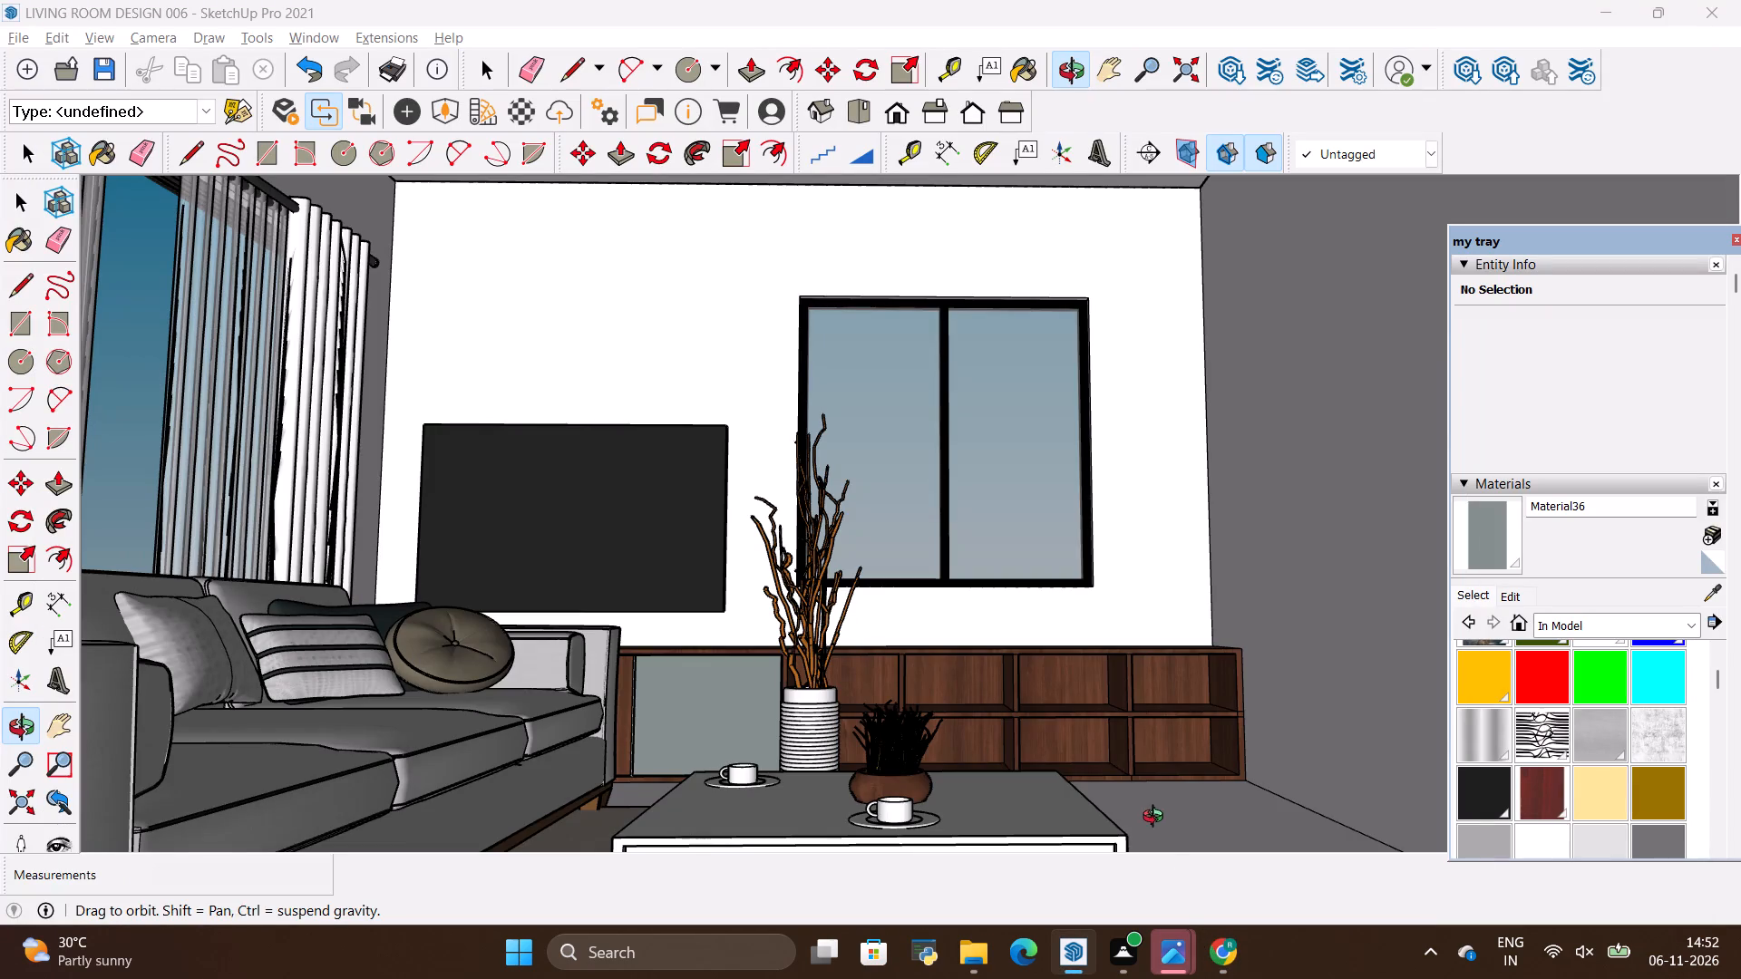
left_click(1185, 974)
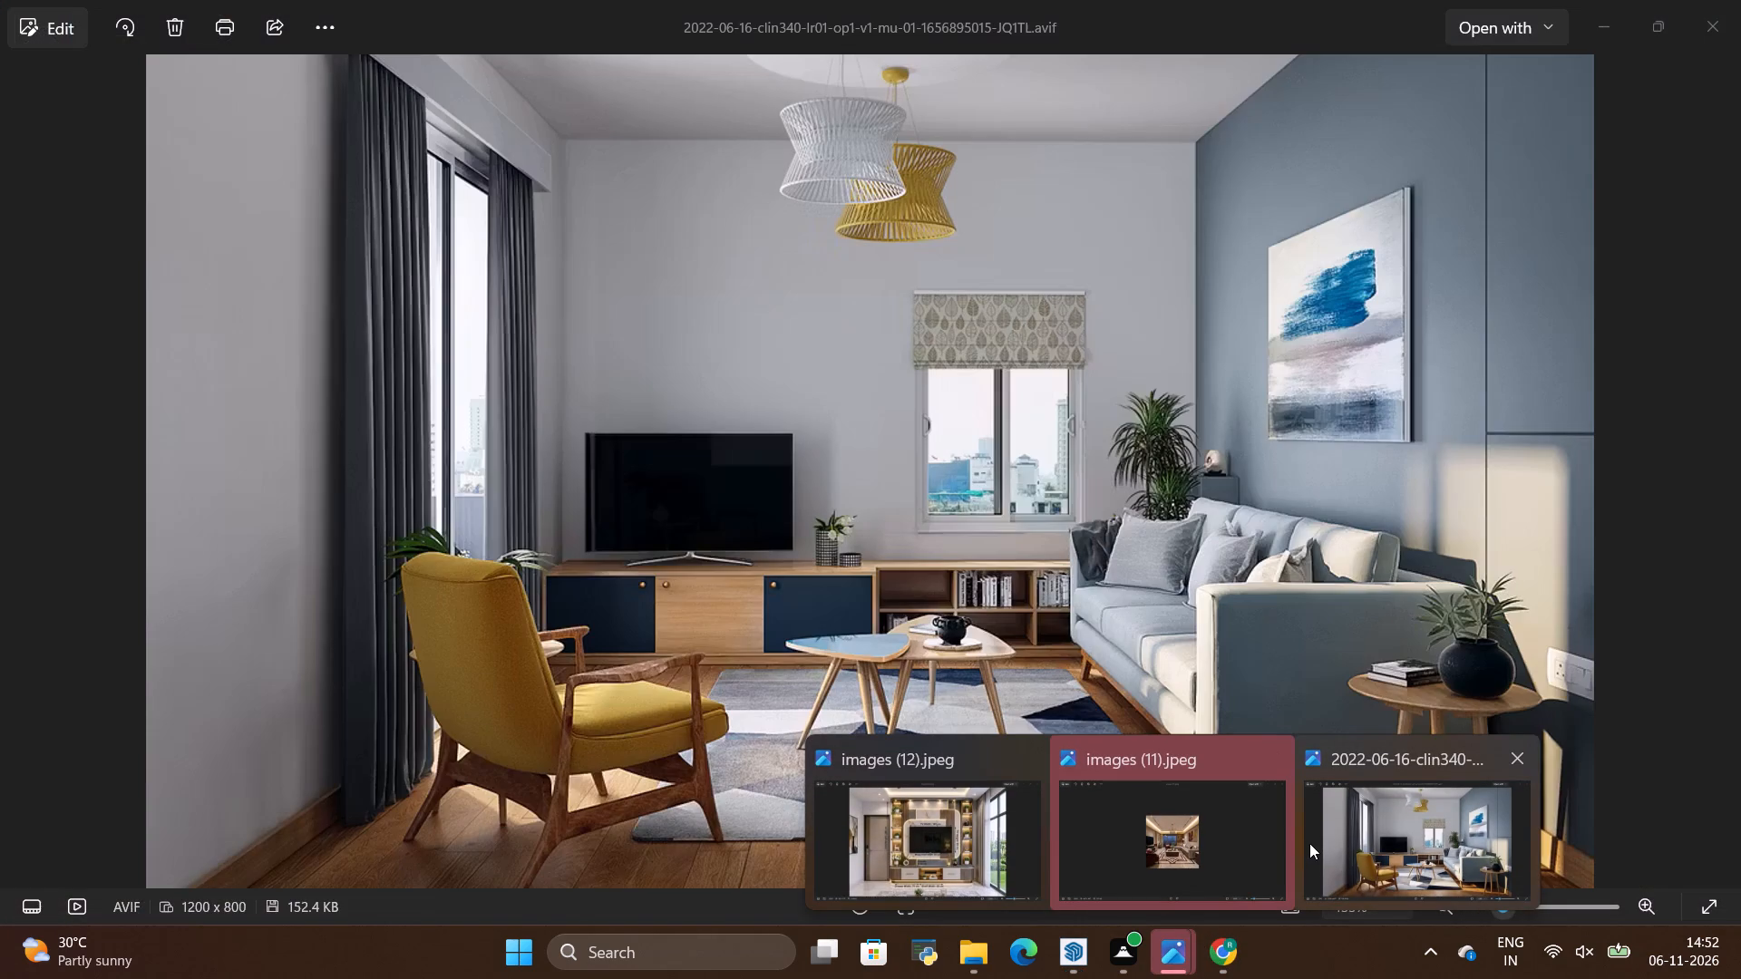
left_click(1252, 849)
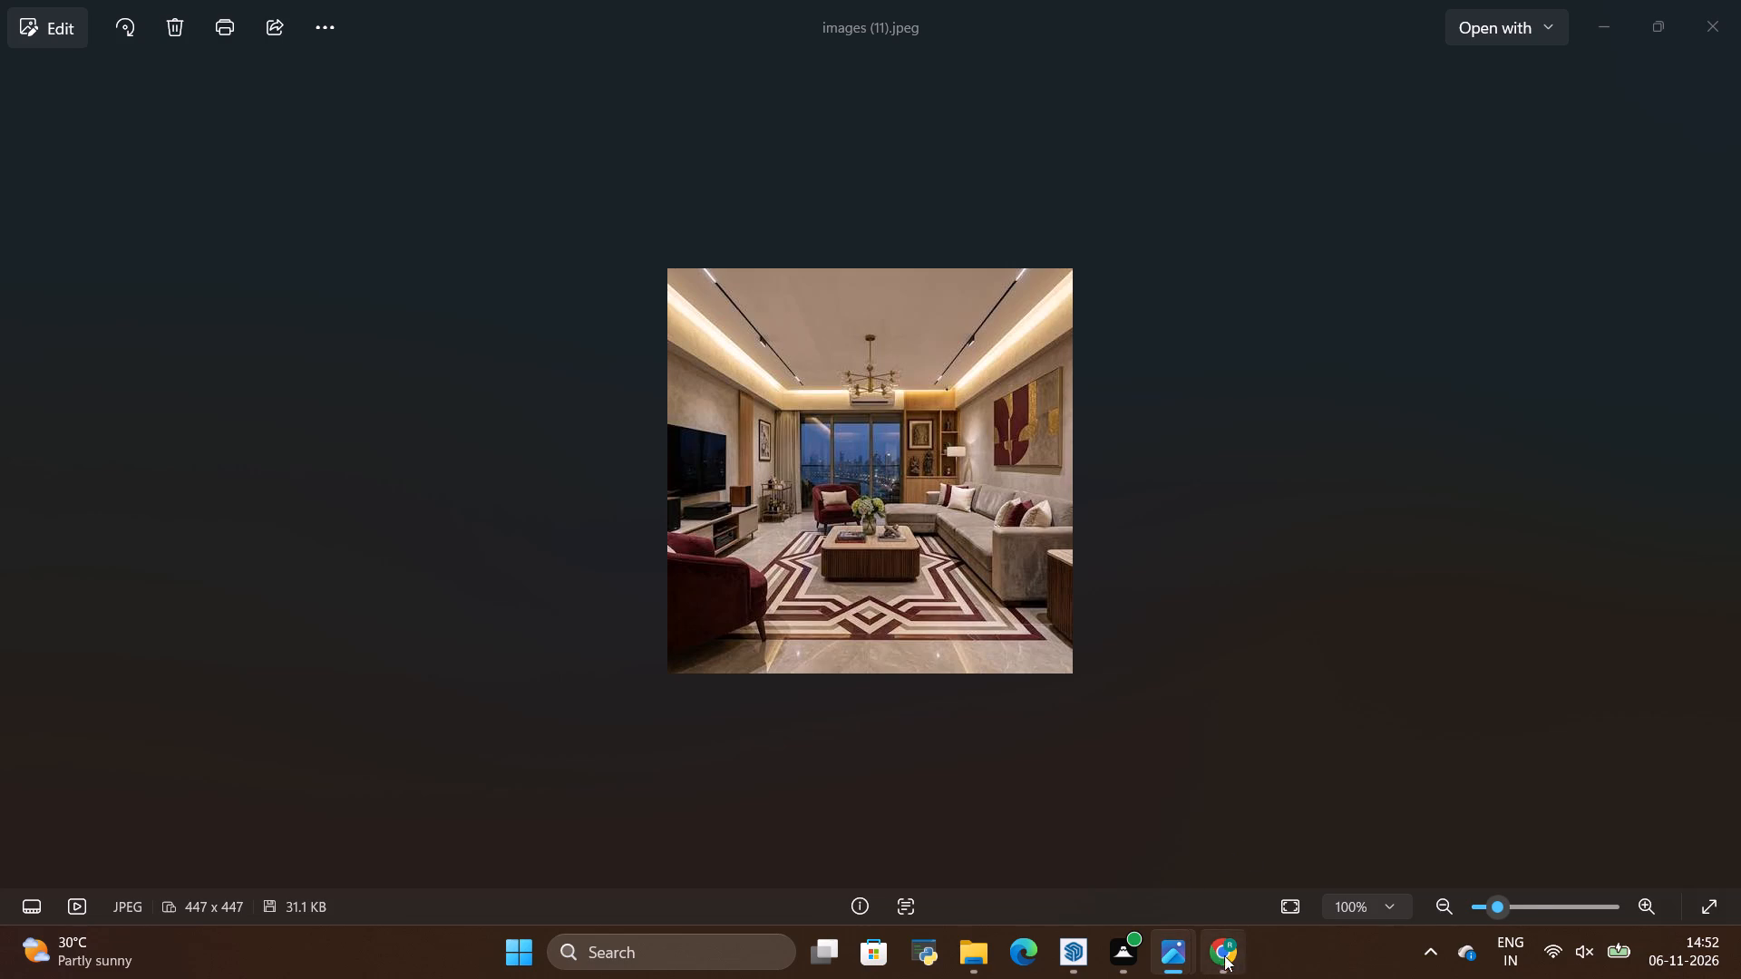
left_click(1073, 962)
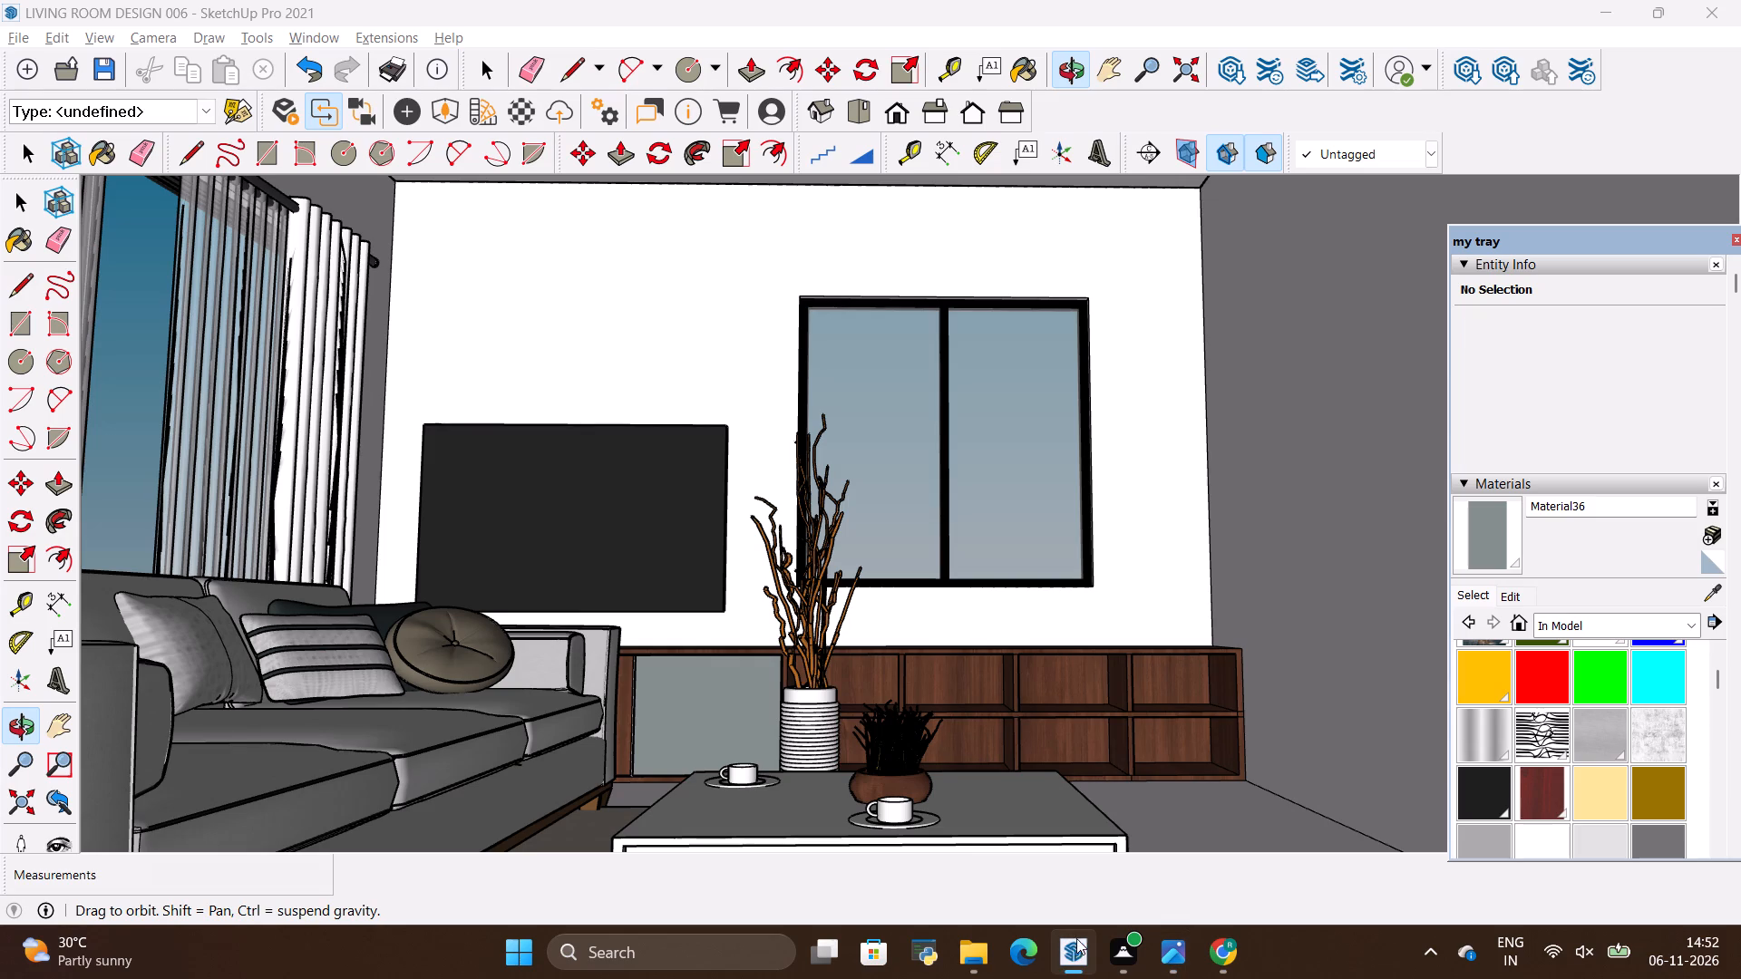
scroll(1081, 927, "down", 11)
key("alt+Tab")
key("alt+Tab")
key("alt+Tab")
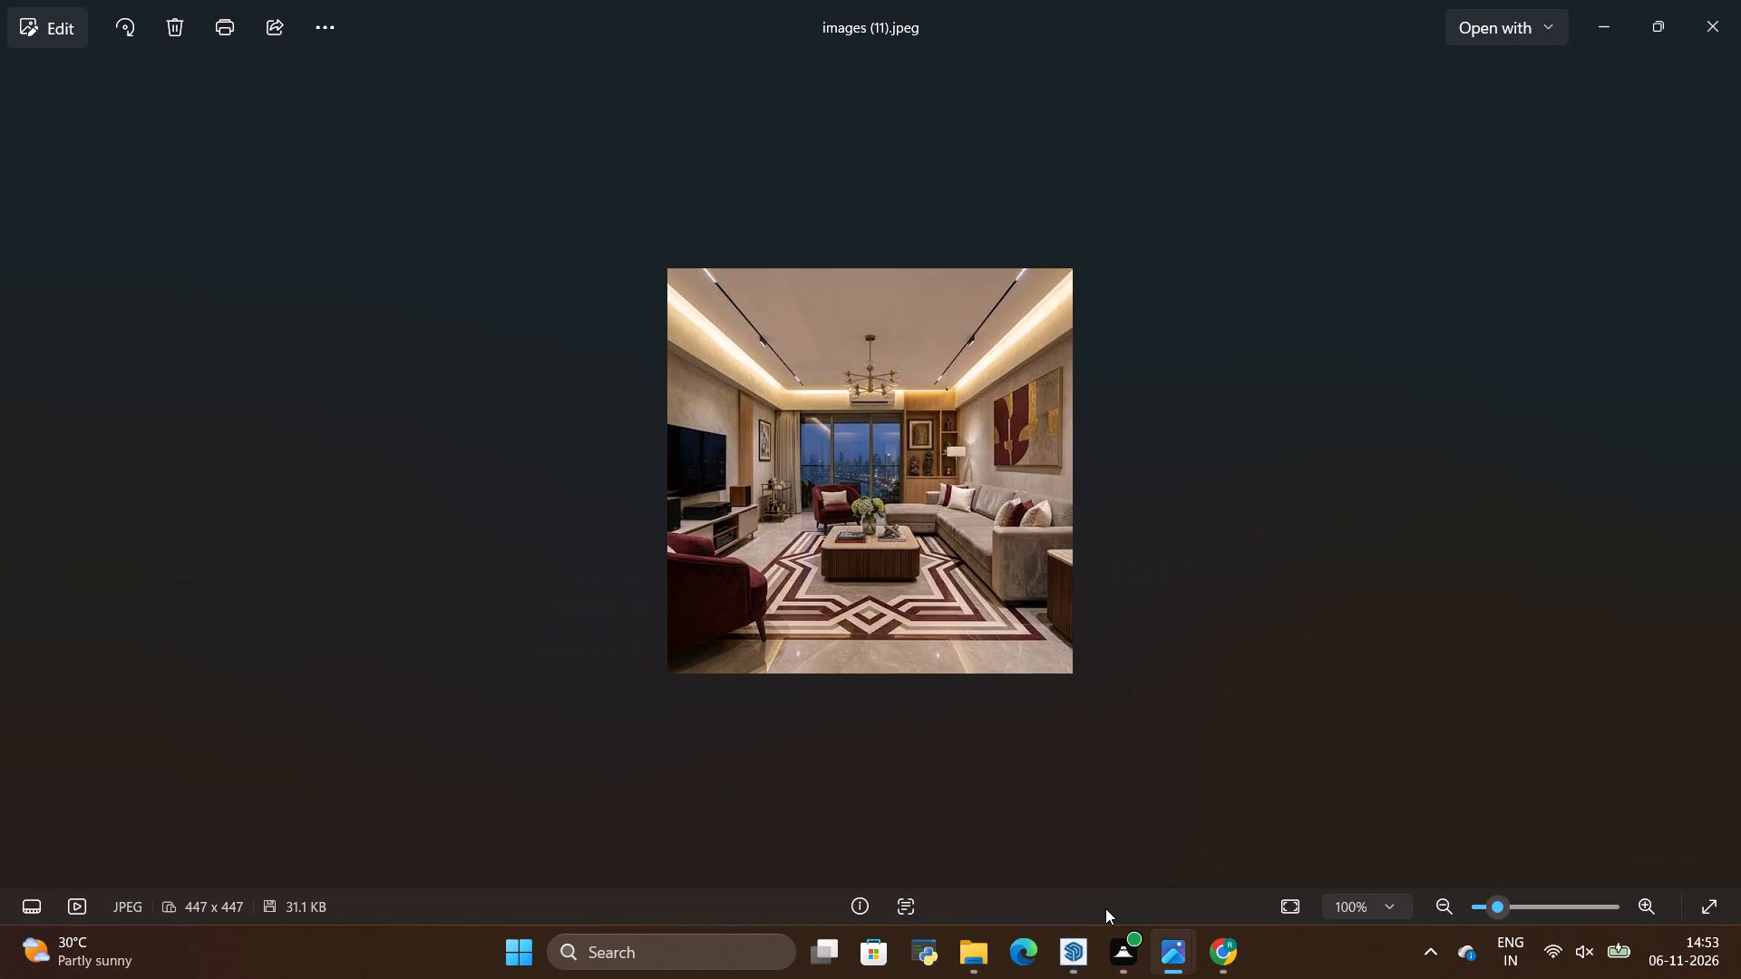
key("Left")
key("Right")
key("Right")
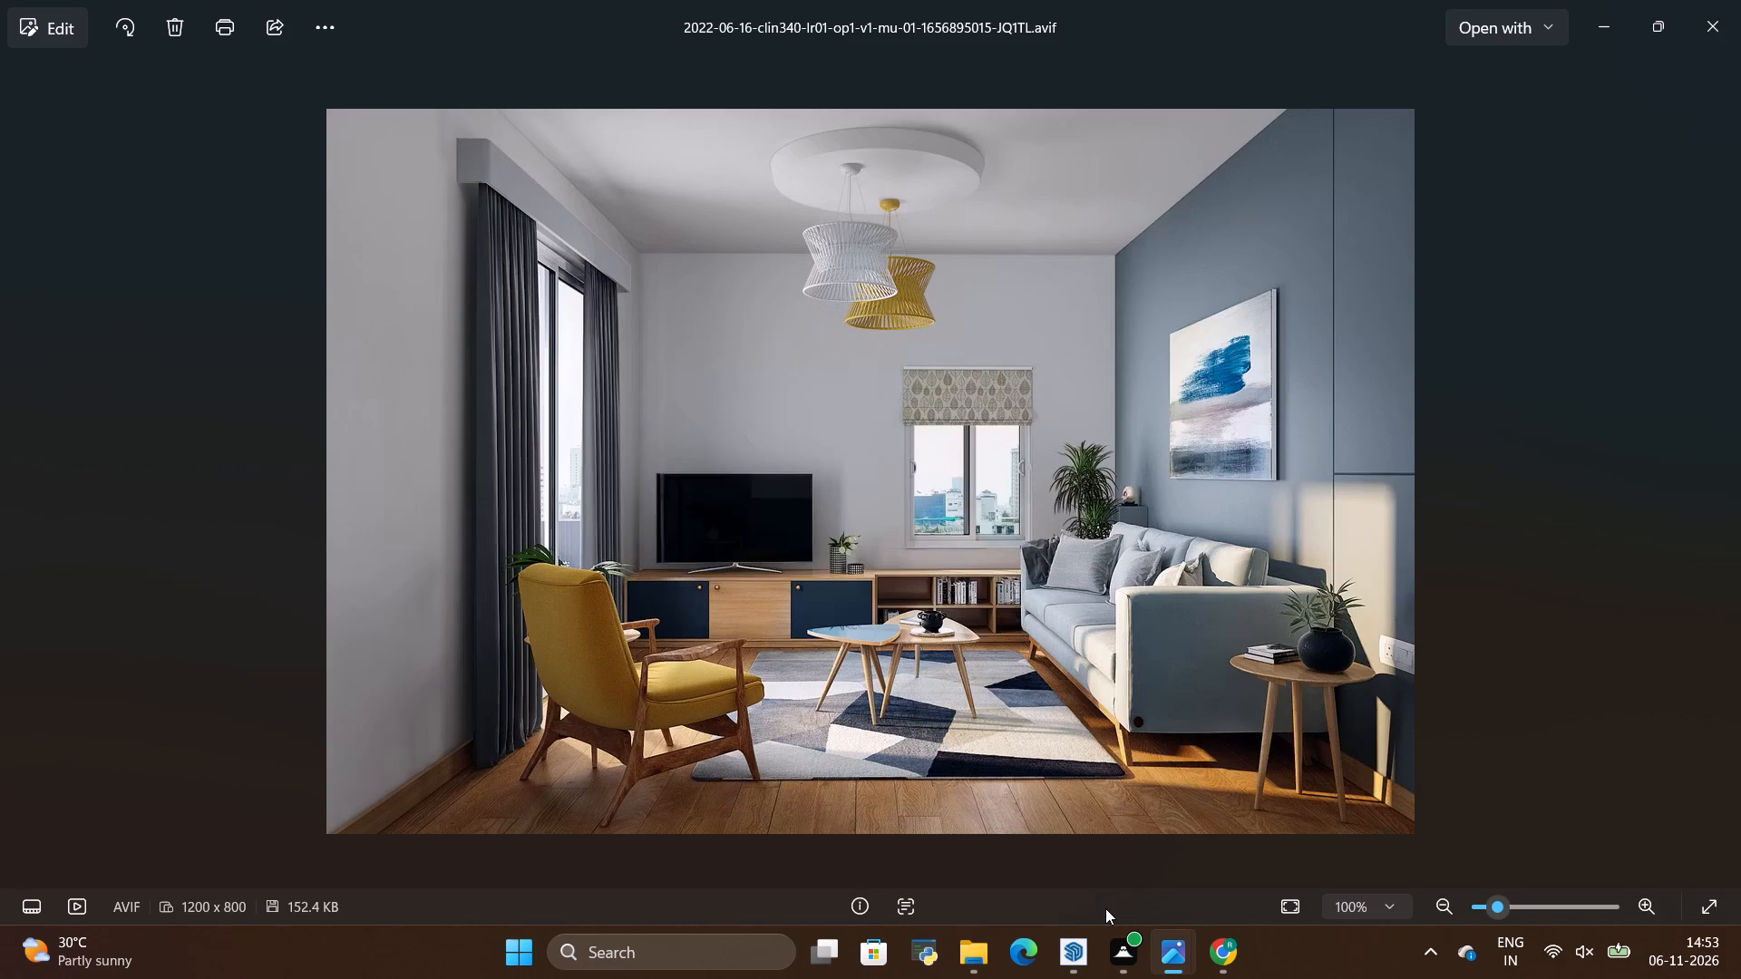
key("Right")
key("Left")
Compare the blue-accent-wall reference photo with the SketchUp room, examining the TV wall, window and TV unit.
key("alt+Tab")
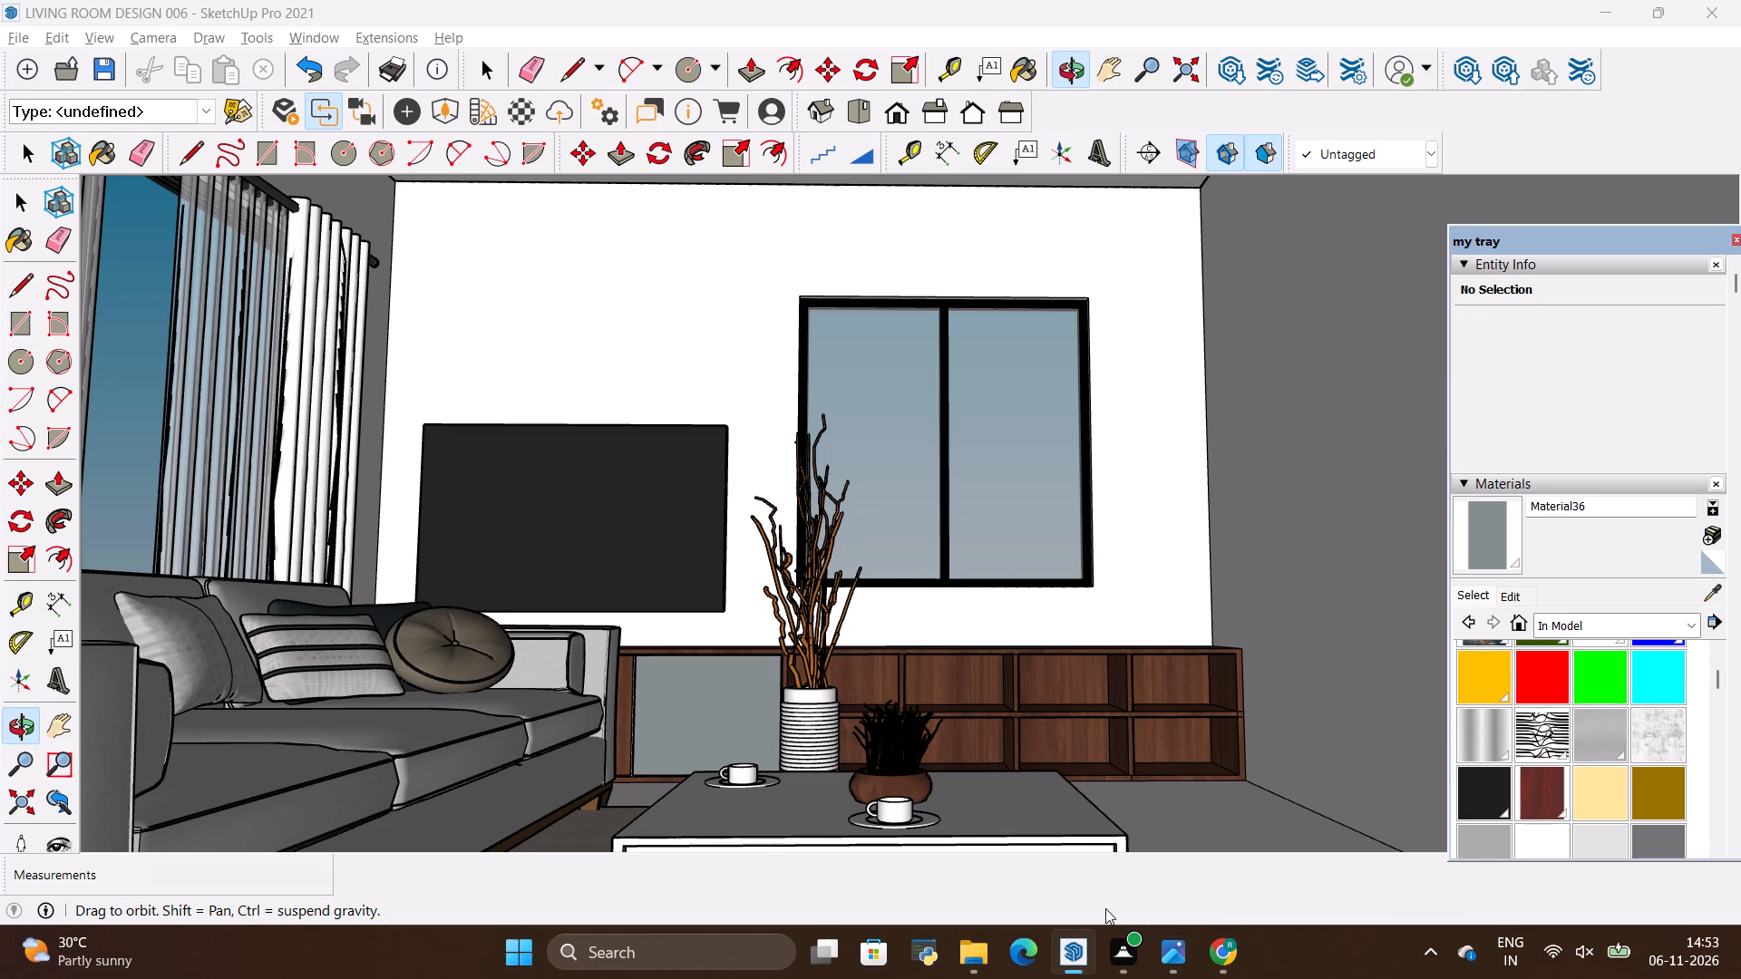
key("alt+Tab")
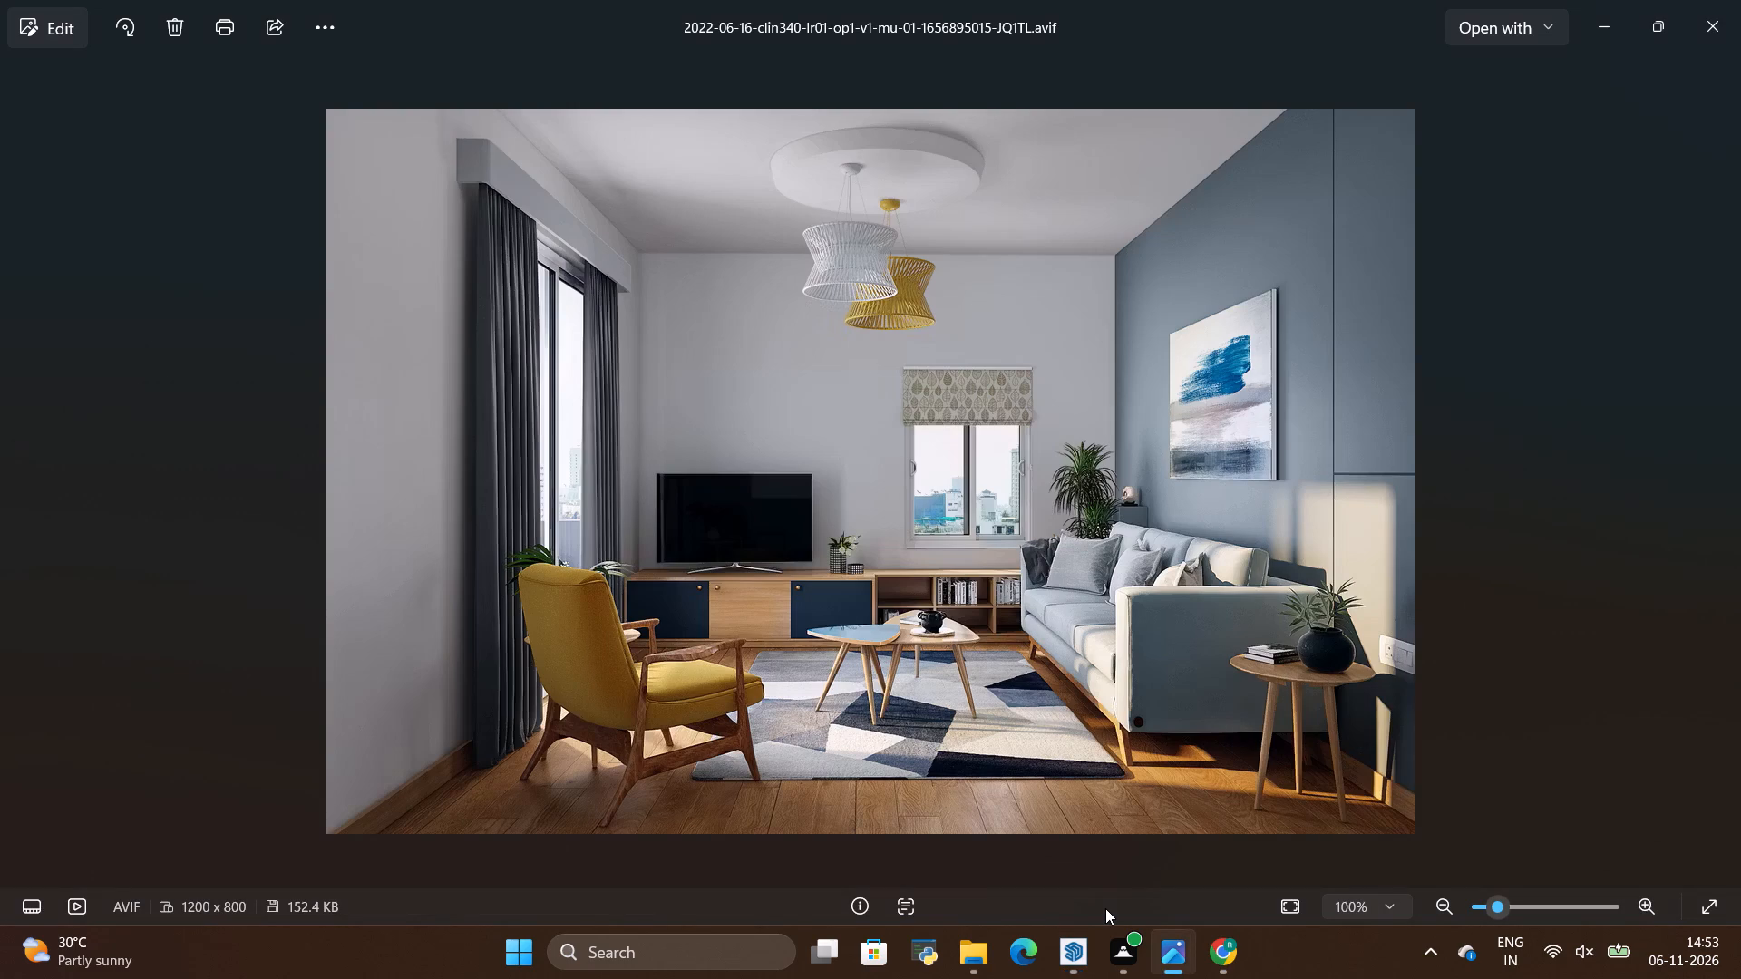
key("alt+Tab")
key("alt+Tab")
key("alt+Tab")
key("alt+Tab")
key("Tab")
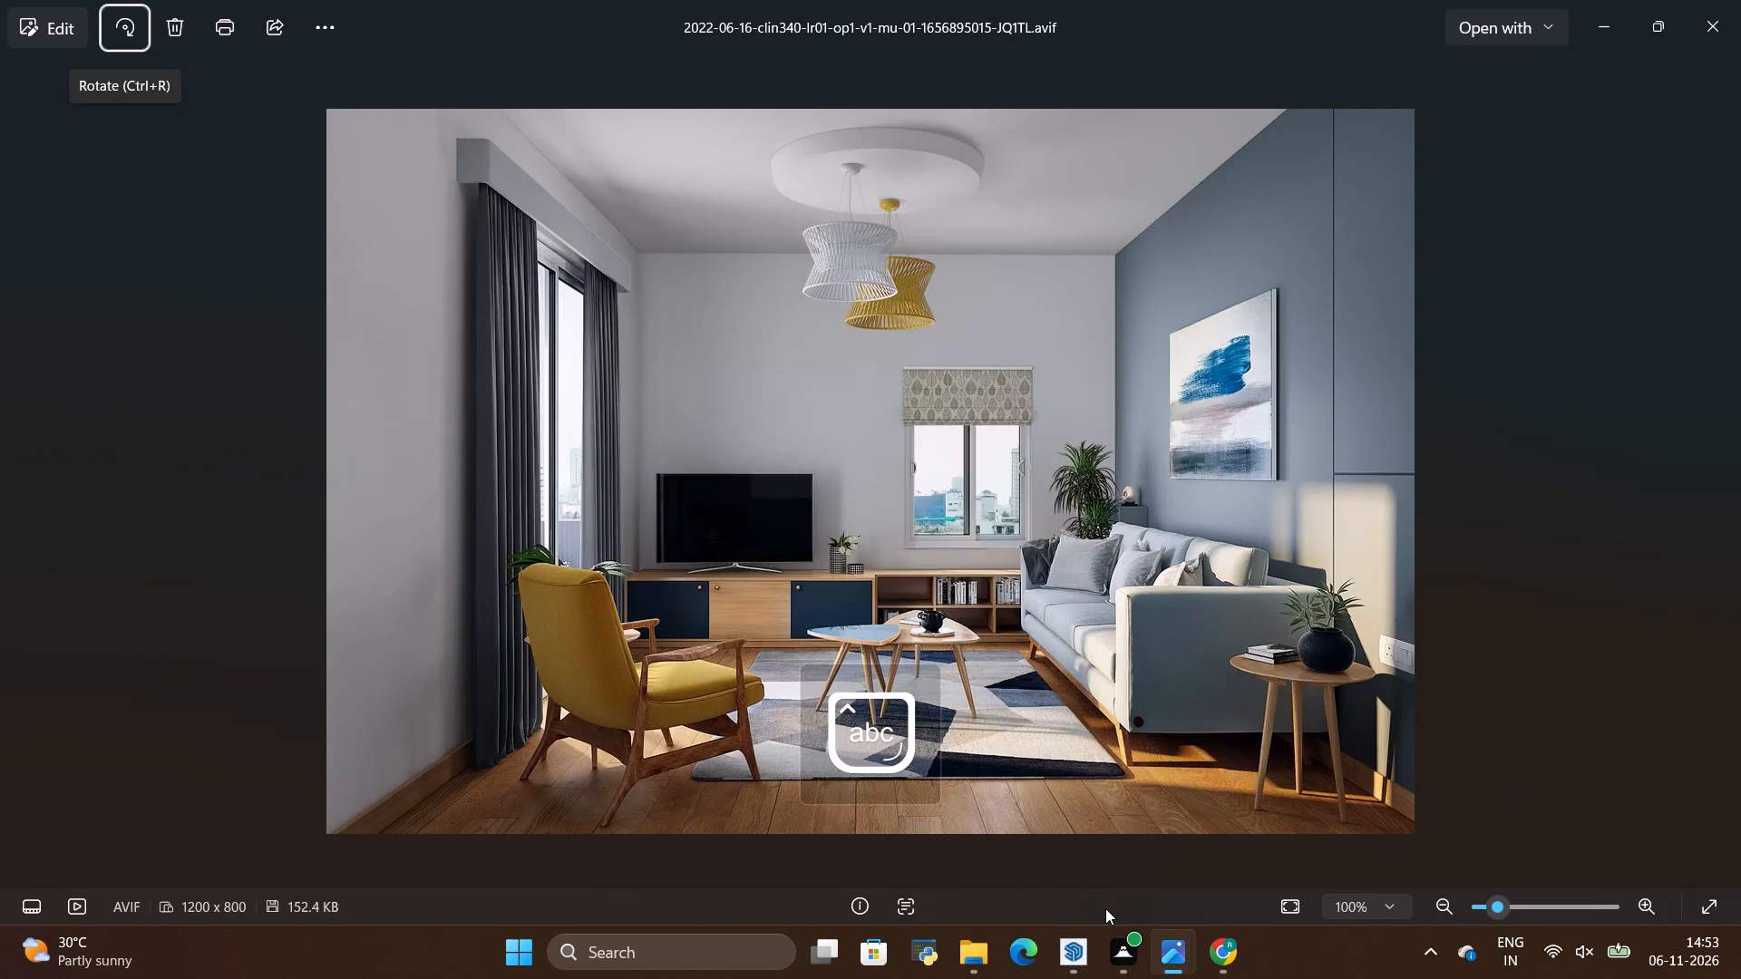
key("Tab")
key("Tab")
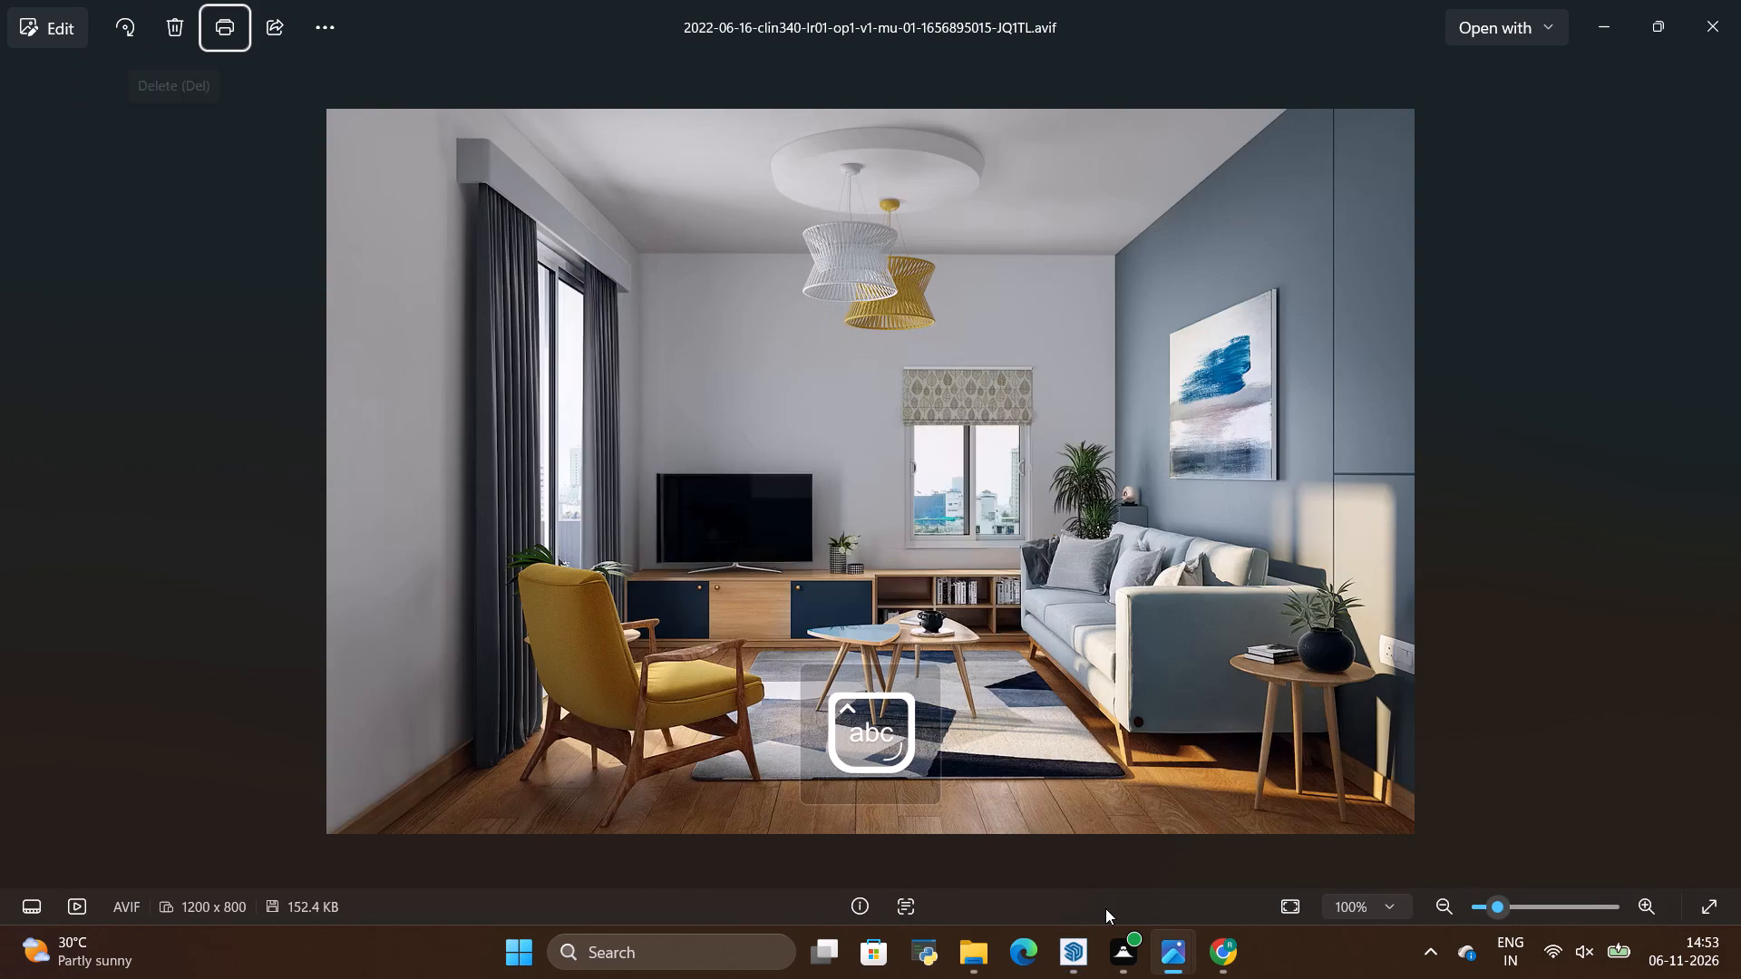
key("alt+Tab")
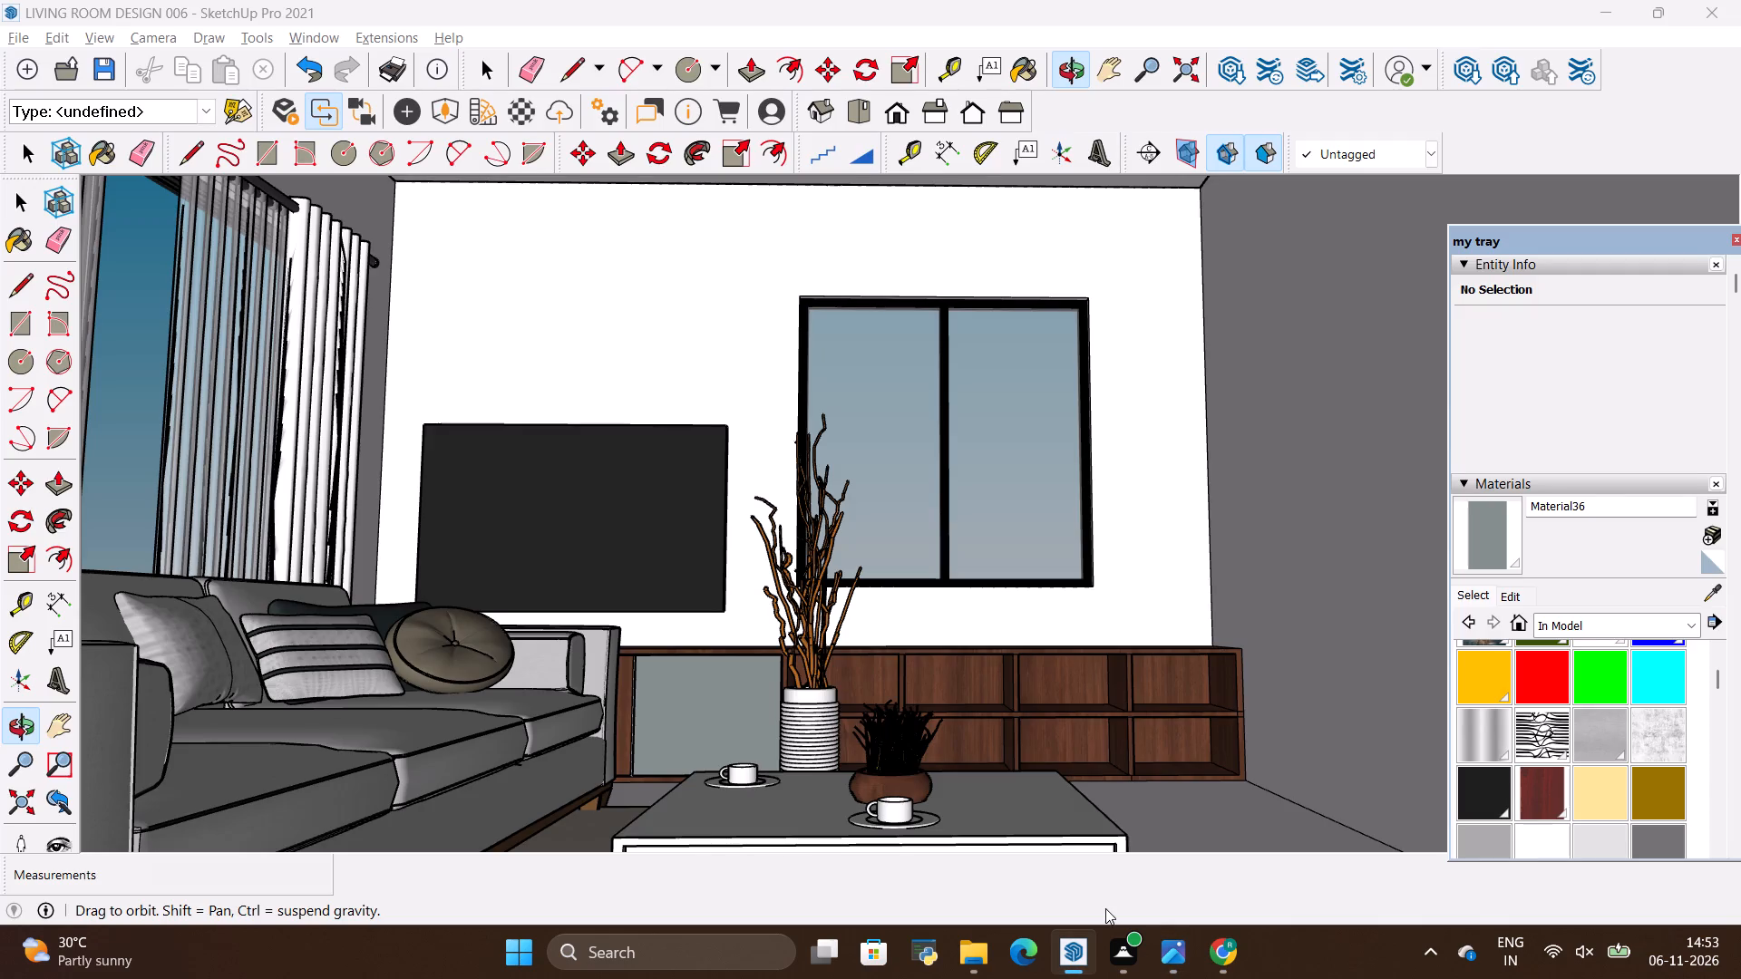
key("alt+Tab")
key("alt+Tab")
scroll(1202, 627, "down", 3)
scroll(1046, 549, "up", 5)
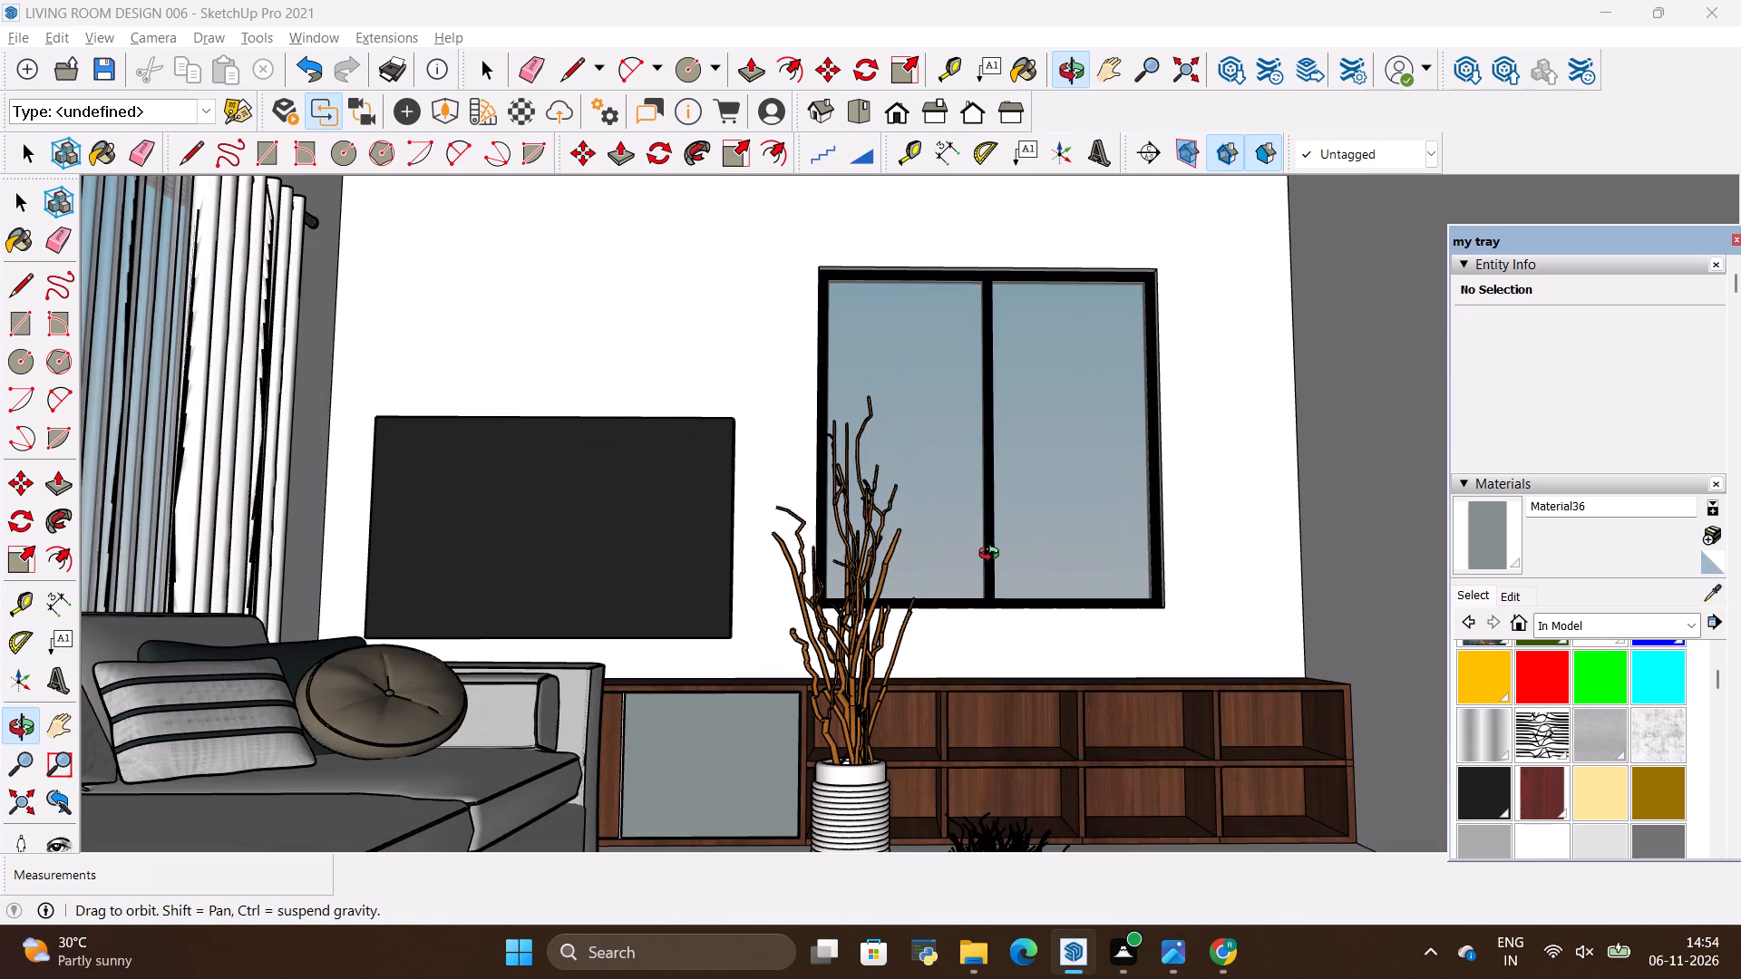
left_click_drag(993, 556, 915, 626)
scroll(1133, 516, "down", 5)
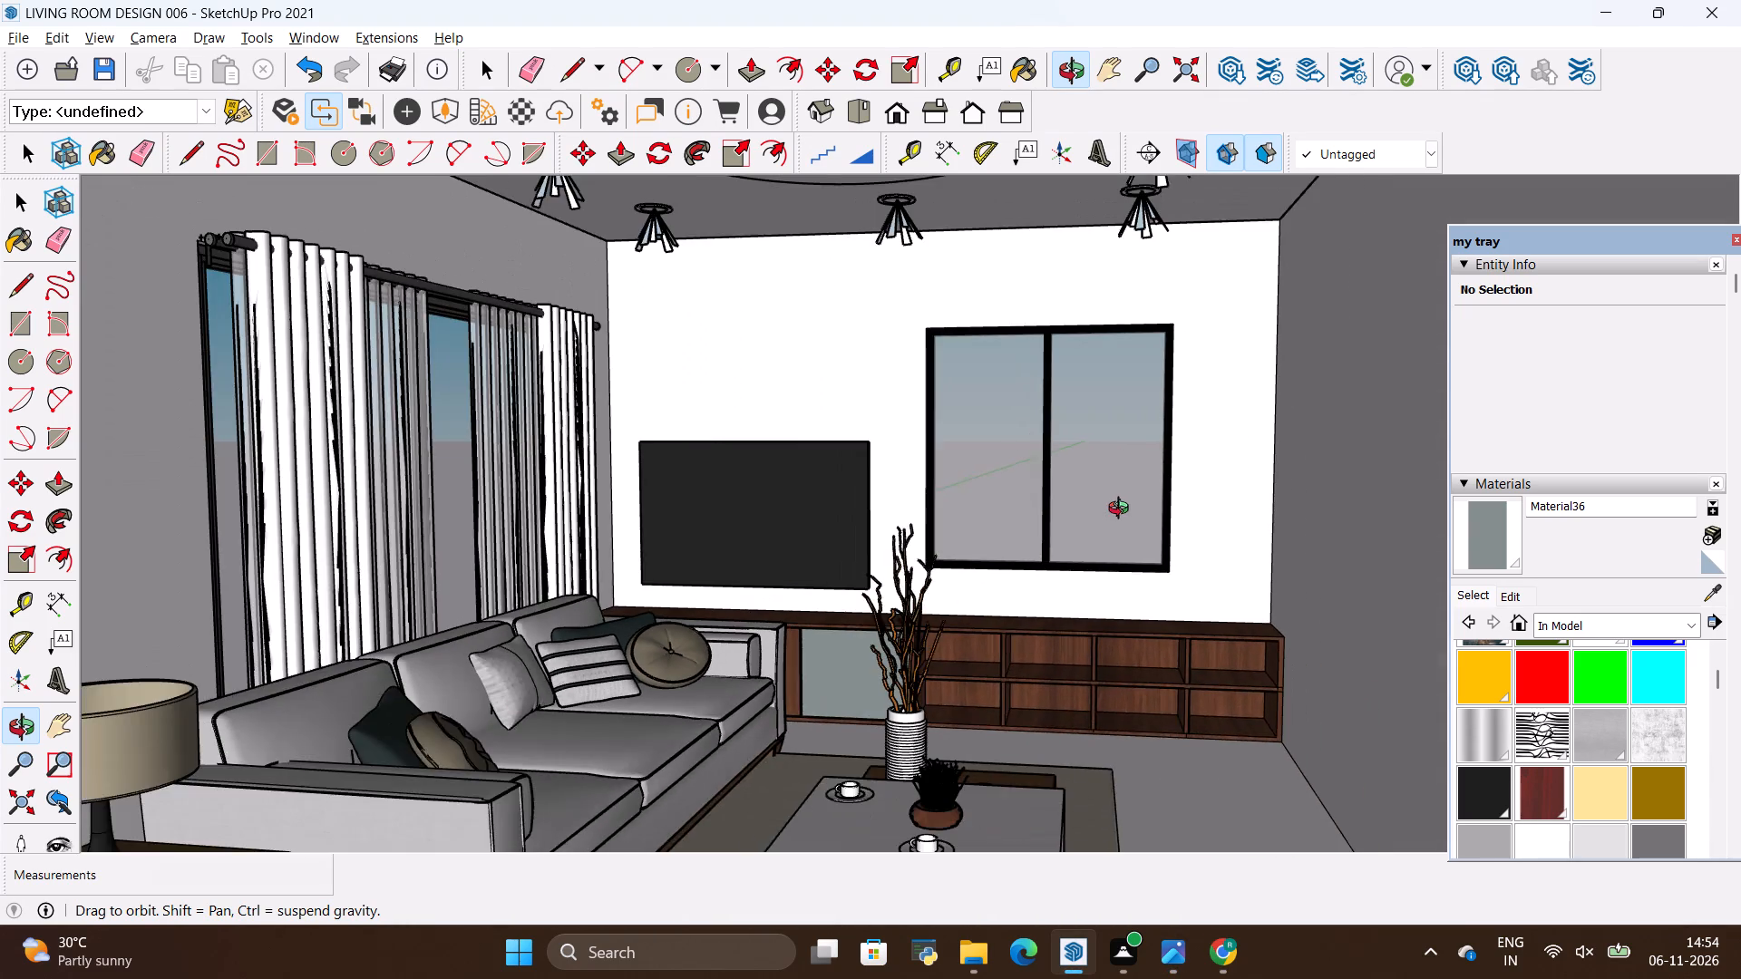
left_click_drag(1123, 510, 1116, 544)
scroll(1043, 554, "up", 4)
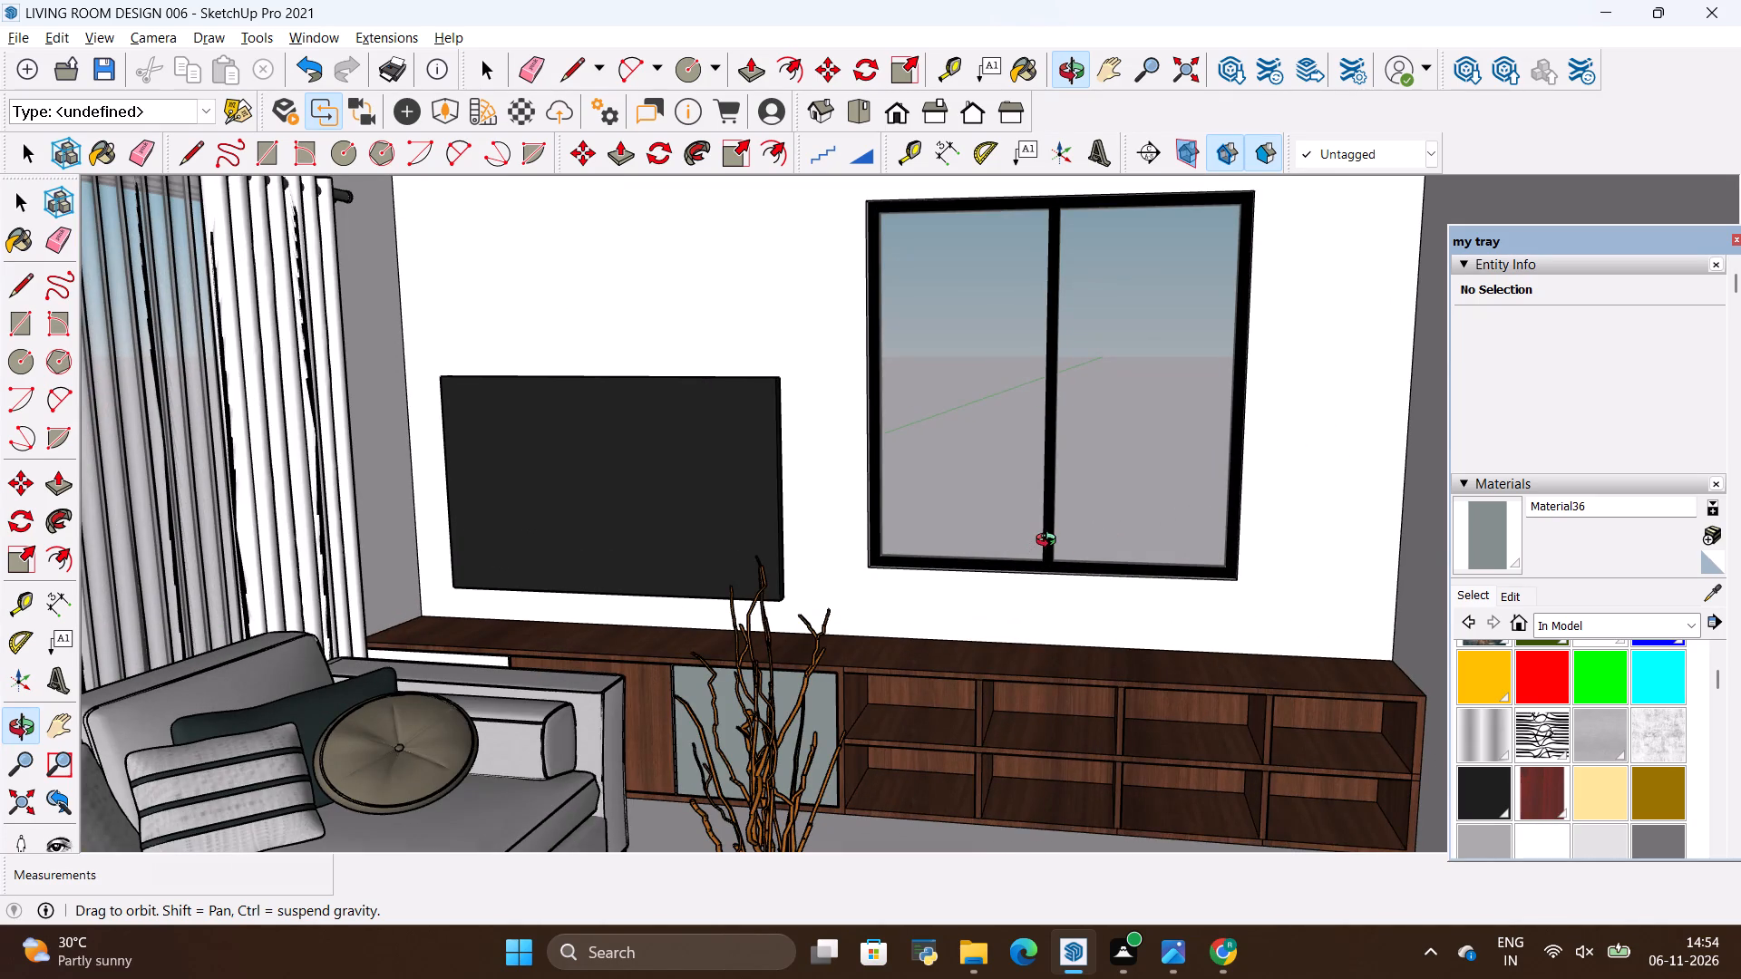
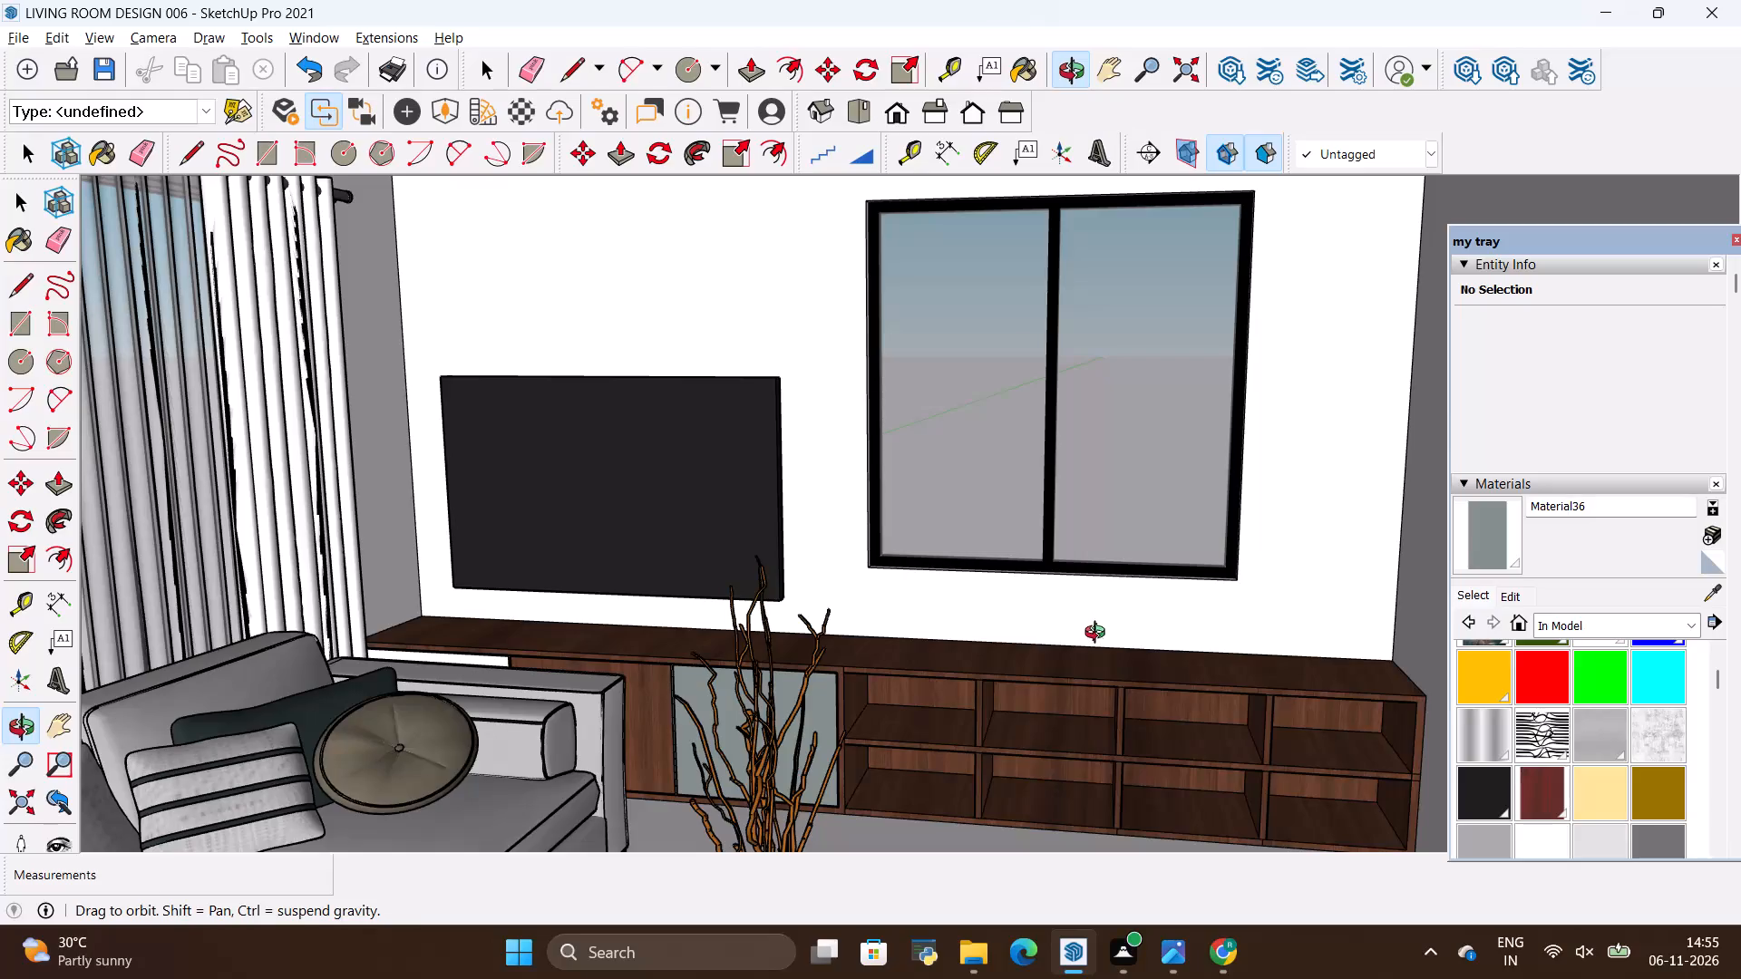
Examine the room model's TV wall and window up close, and the whole room from its open front.
left_click(1092, 633)
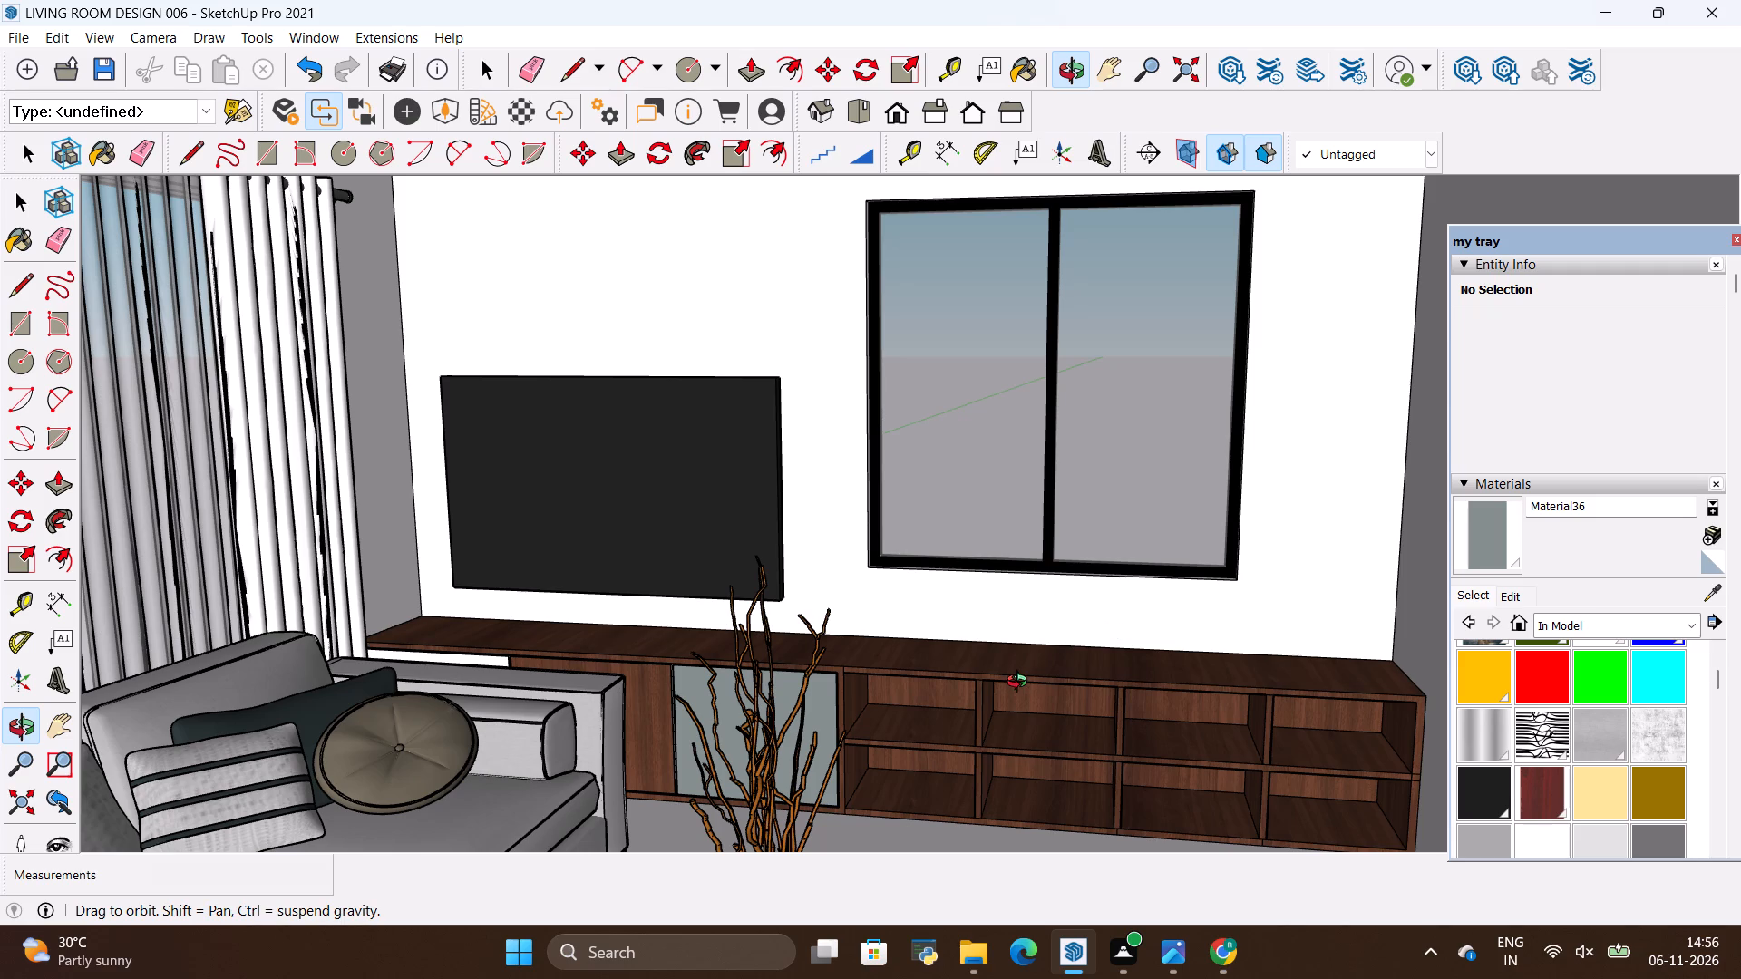
scroll(877, 606, "down", 3)
scroll(1074, 499, "up", 2)
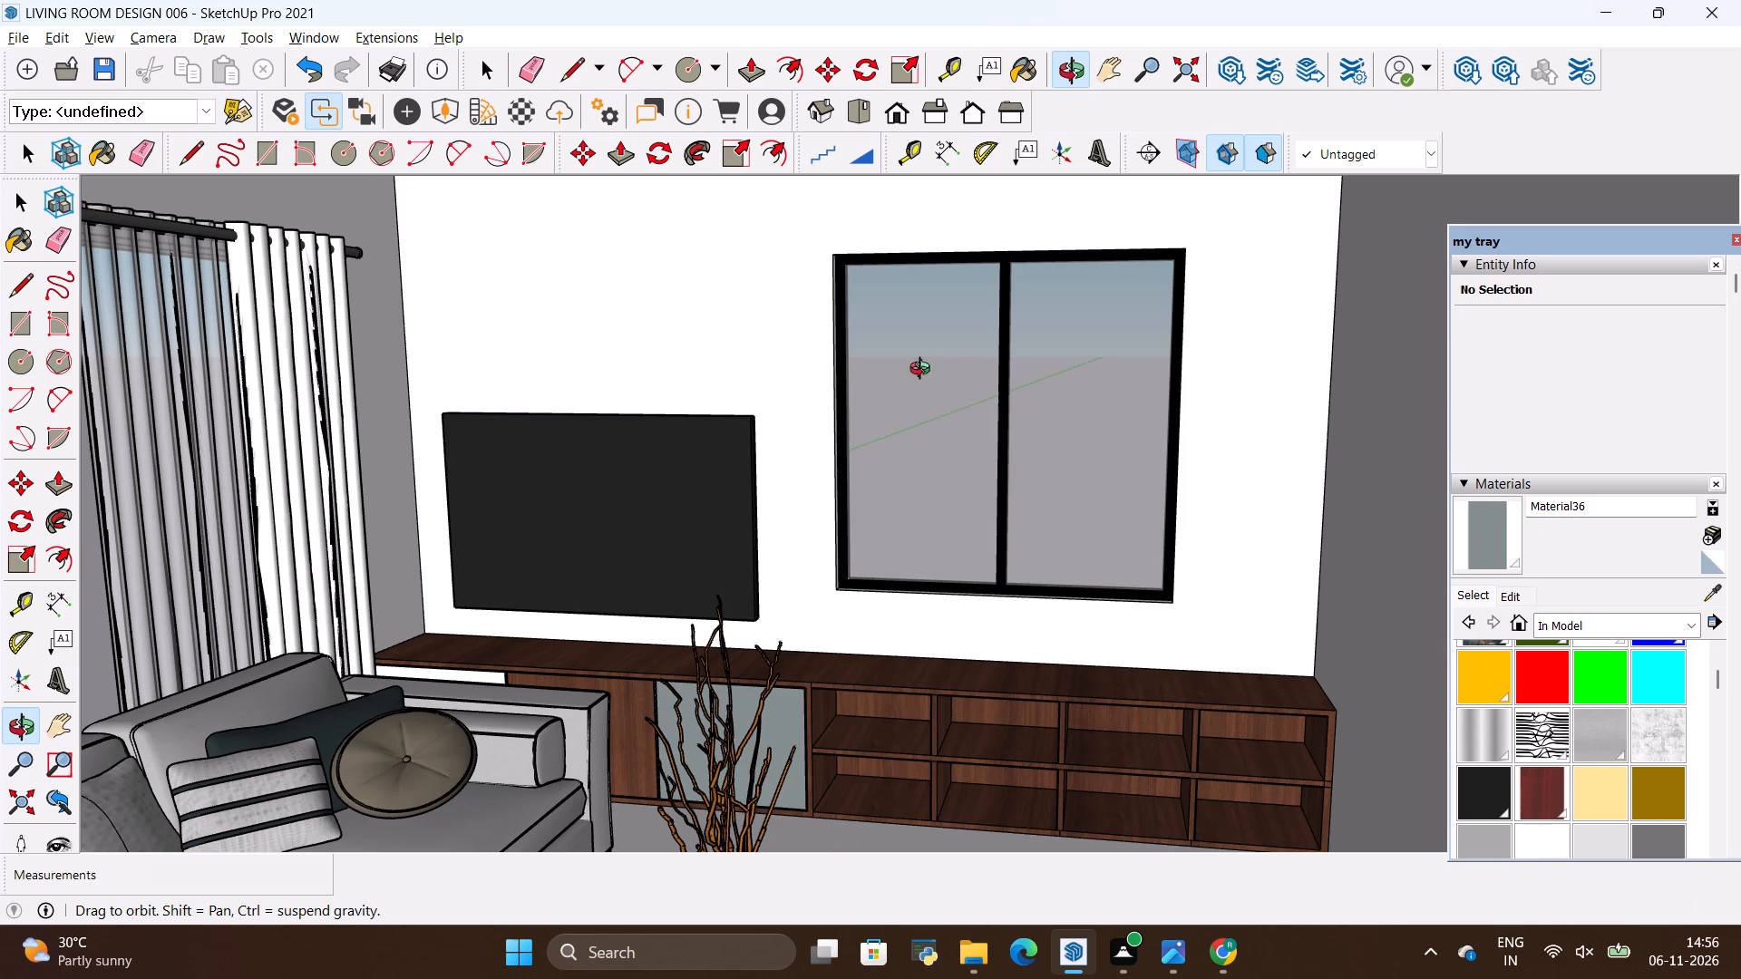
scroll(975, 411, "down", 3)
scroll(1011, 420, "up", 4)
left_click_drag(1045, 361, 1028, 436)
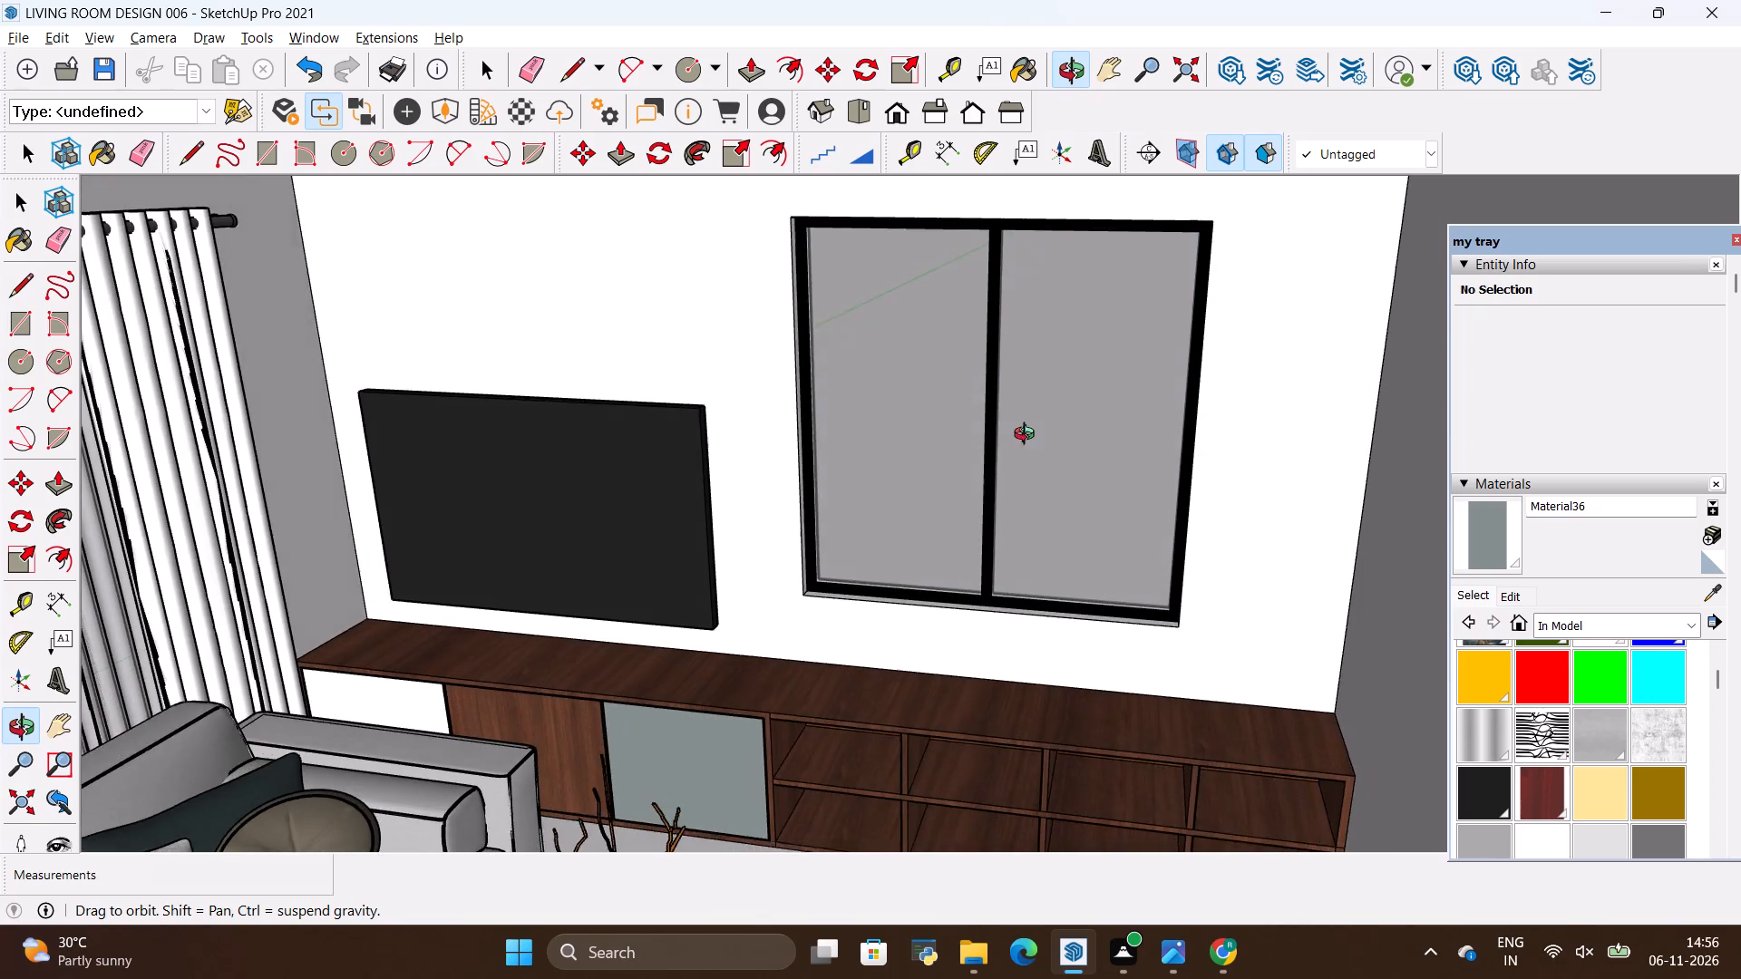
left_click_drag(1028, 436, 1044, 344)
scroll(1065, 433, "down", 6)
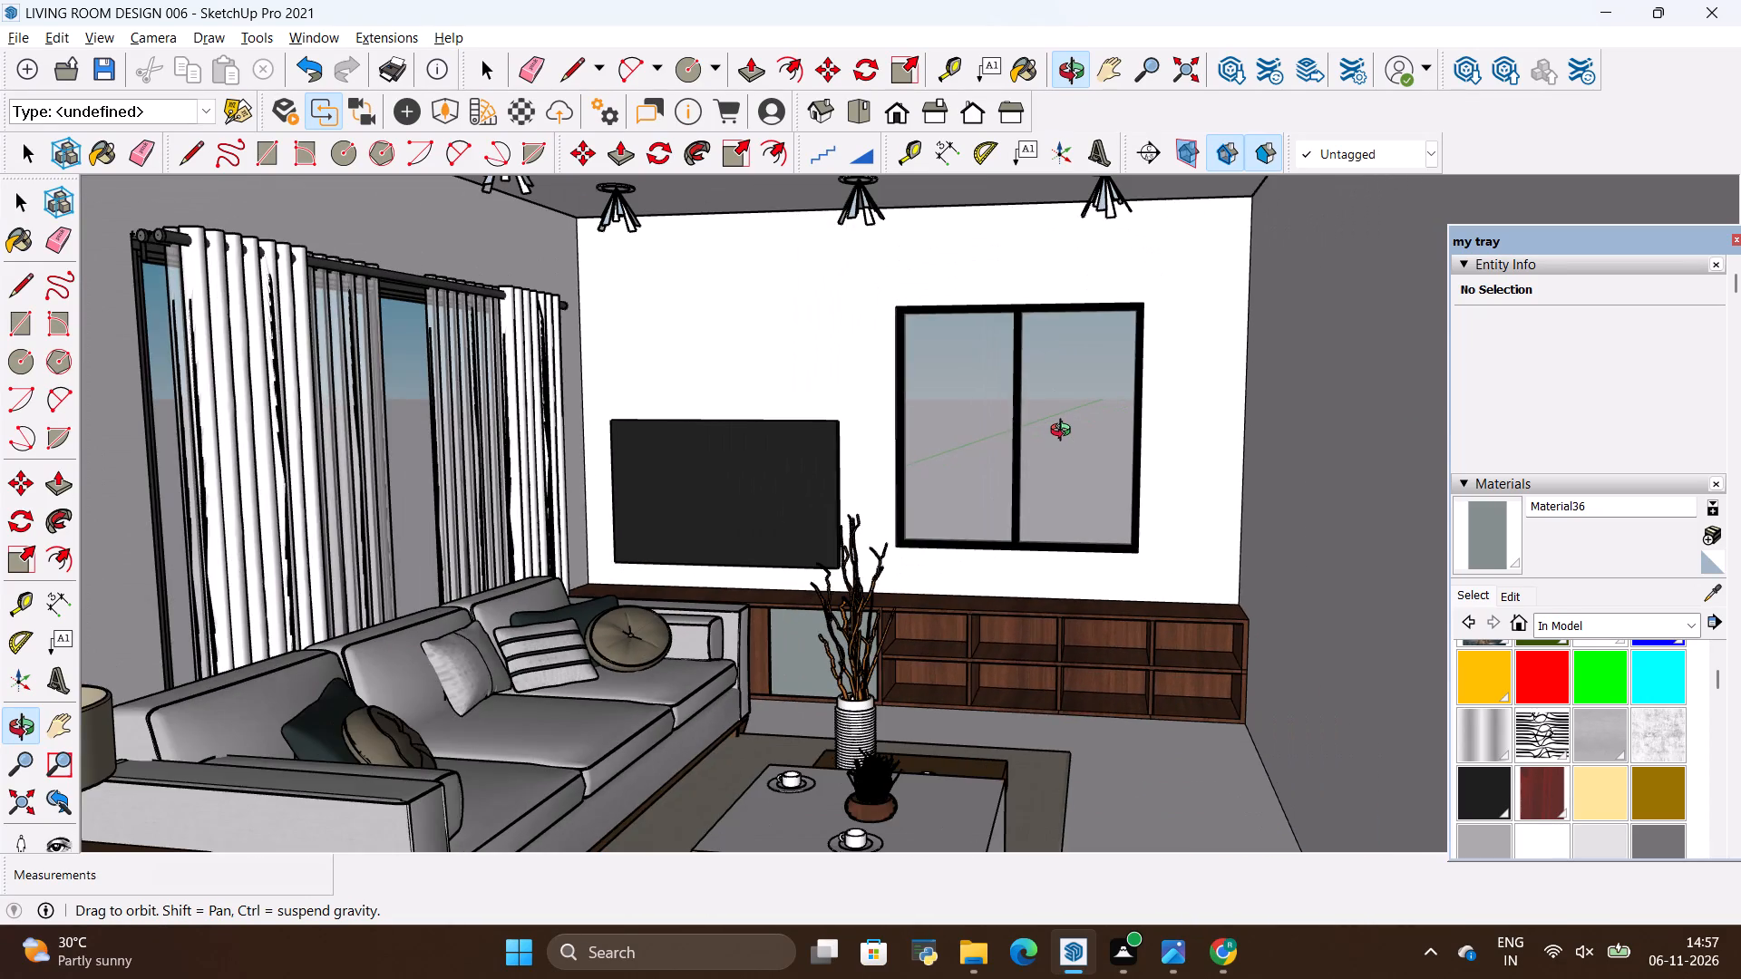
scroll(1065, 432, "down", 10)
left_click_drag(1042, 416, 1075, 375)
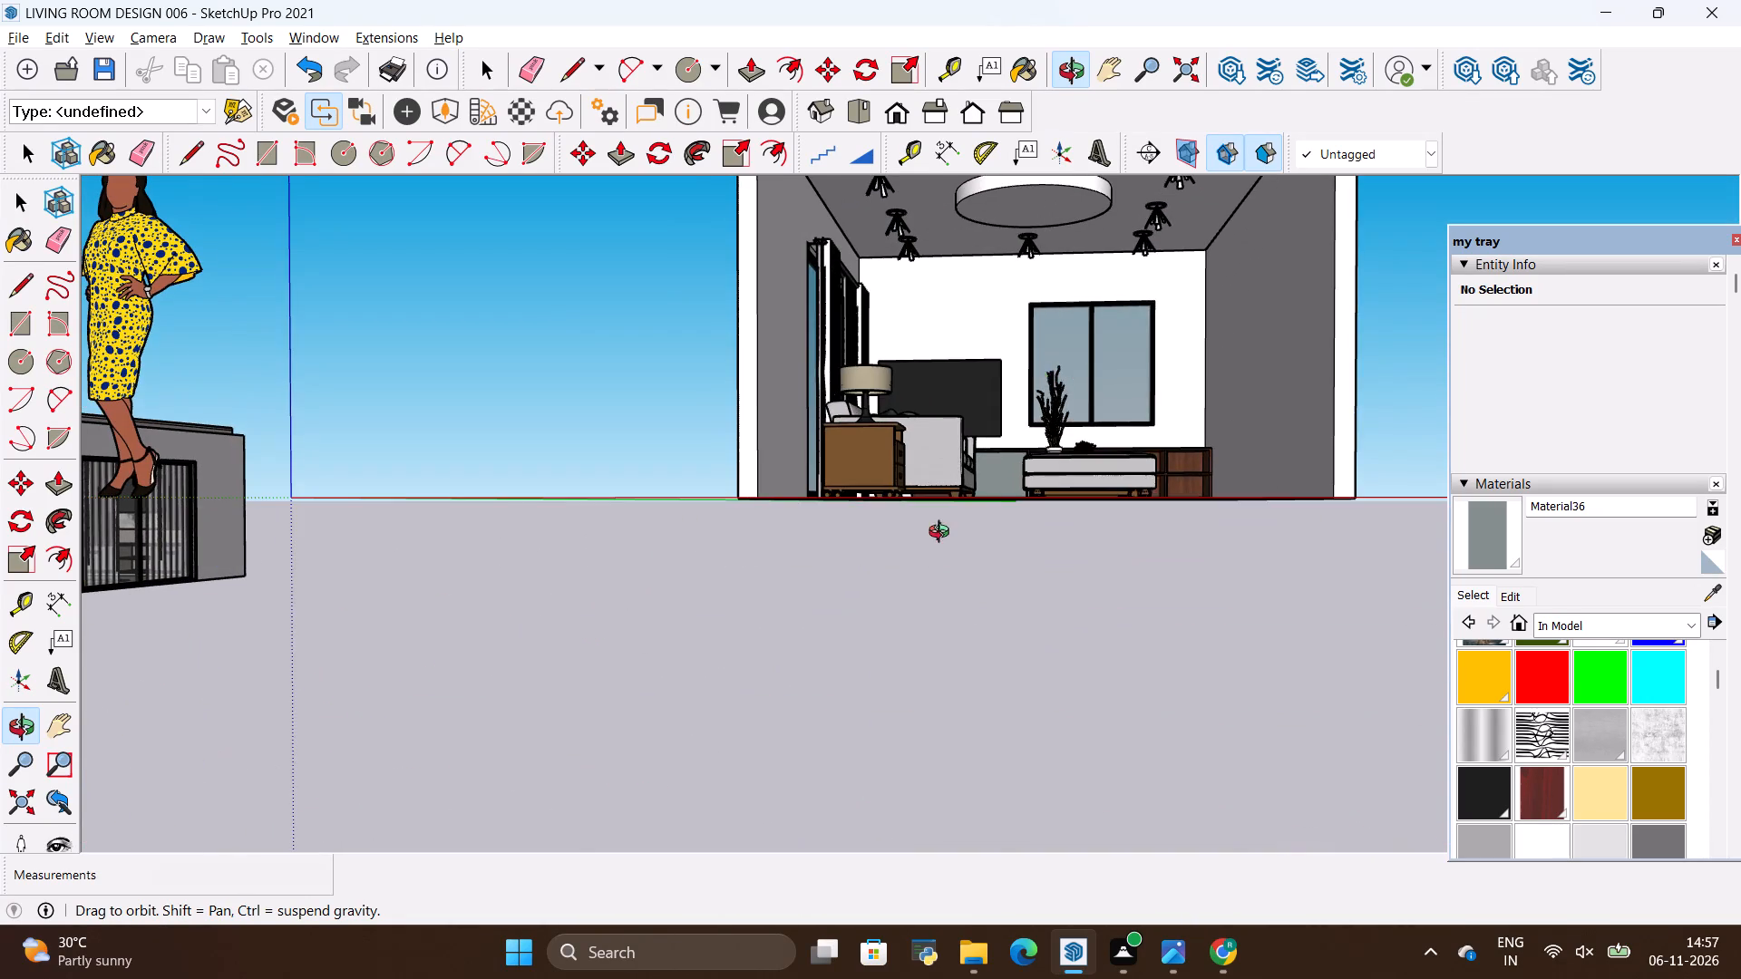
left_click_drag(940, 545, 894, 690)
scroll(878, 690, "down", 6)
left_click_drag(919, 661, 1013, 443)
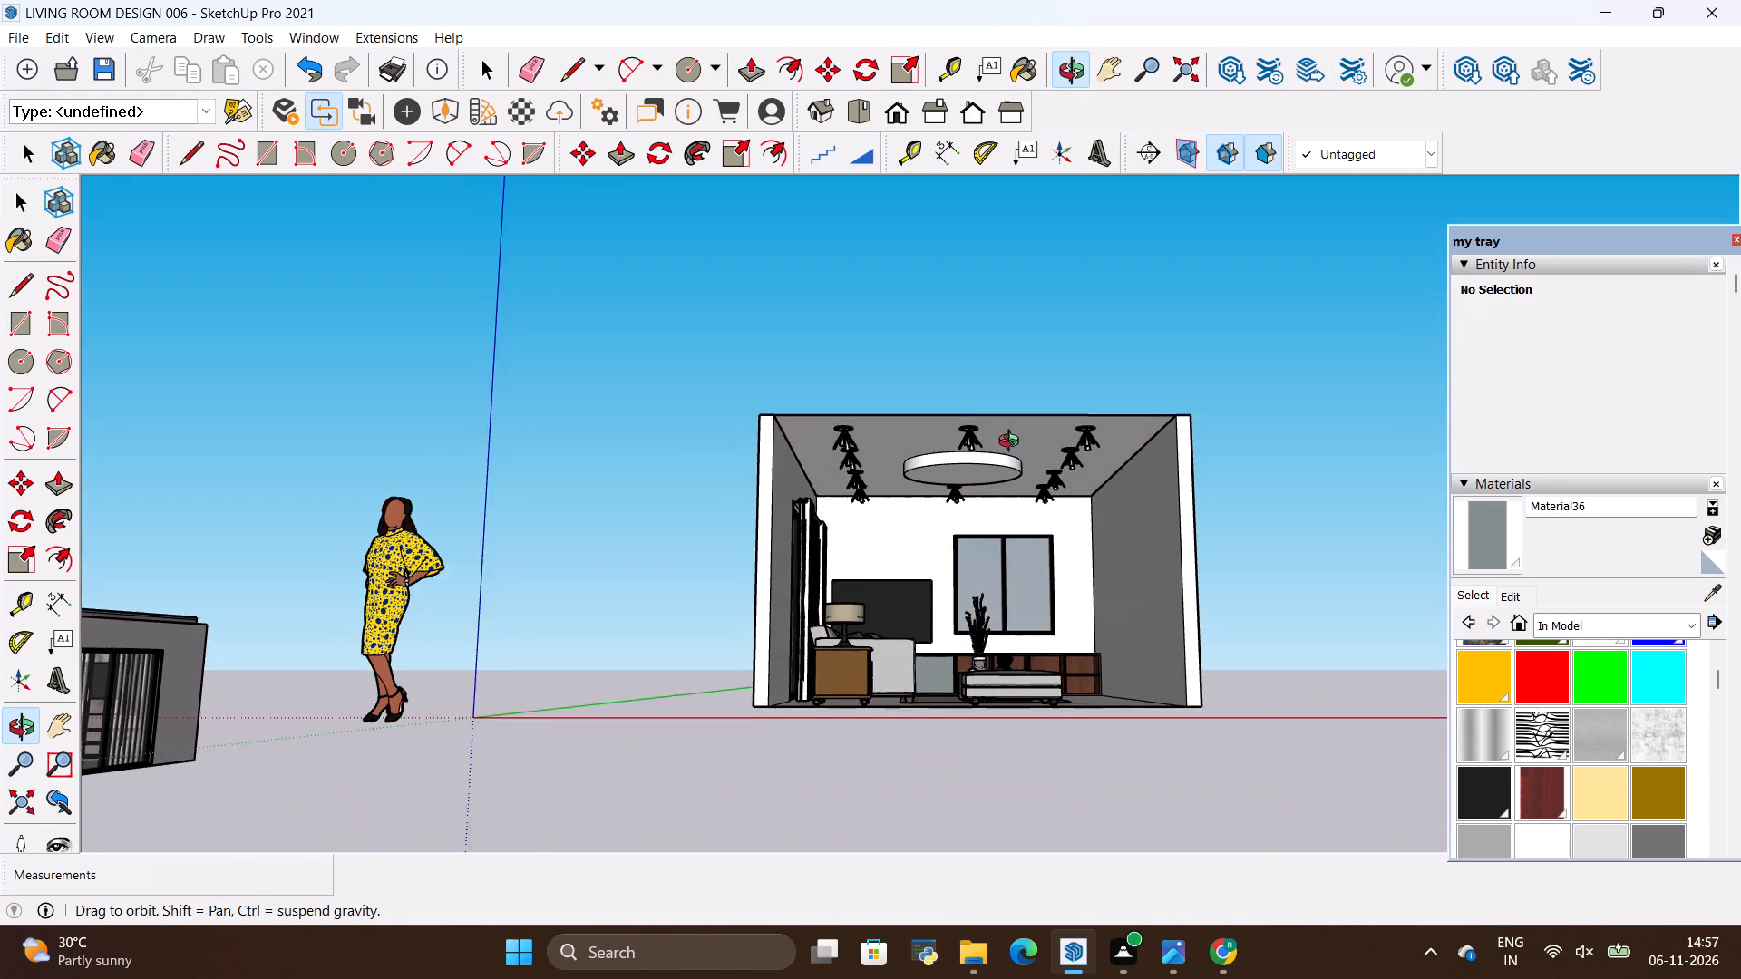
left_click_drag(1013, 443, 1015, 441)
scroll(1017, 620, "up", 8)
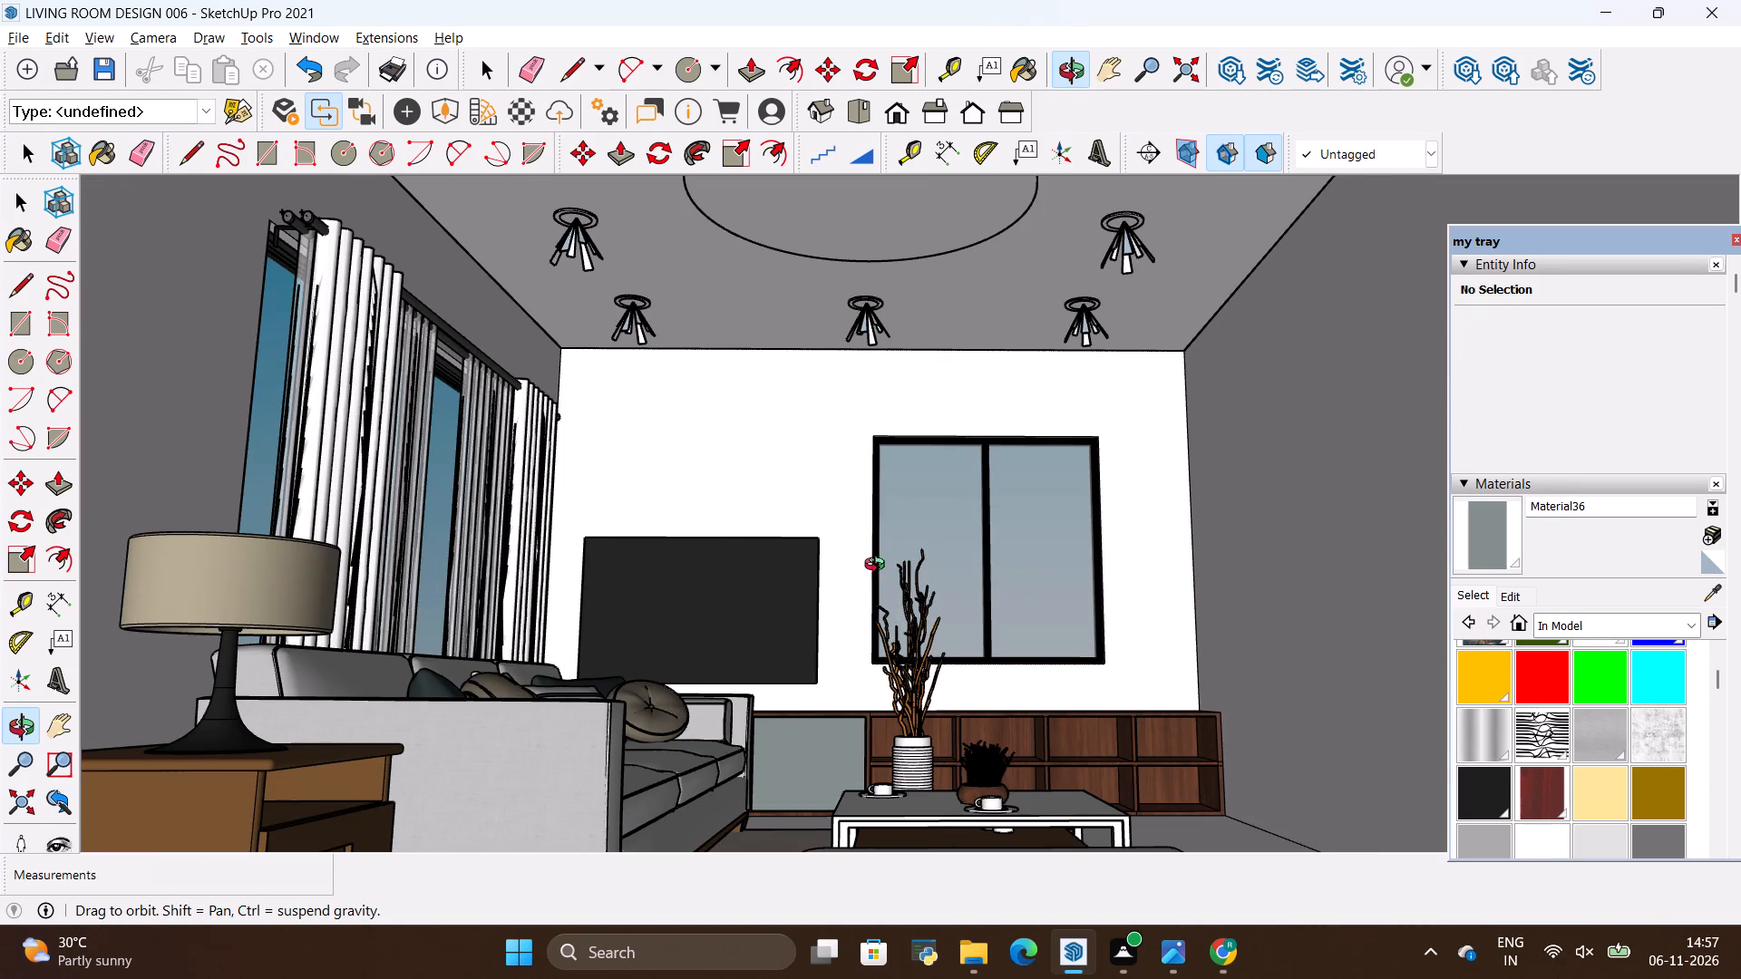
Compare the SketchUp room's TV wall, window, TV unit and ceiling with the blue-accent-wall reference photo in Photos.
key("alt+Tab")
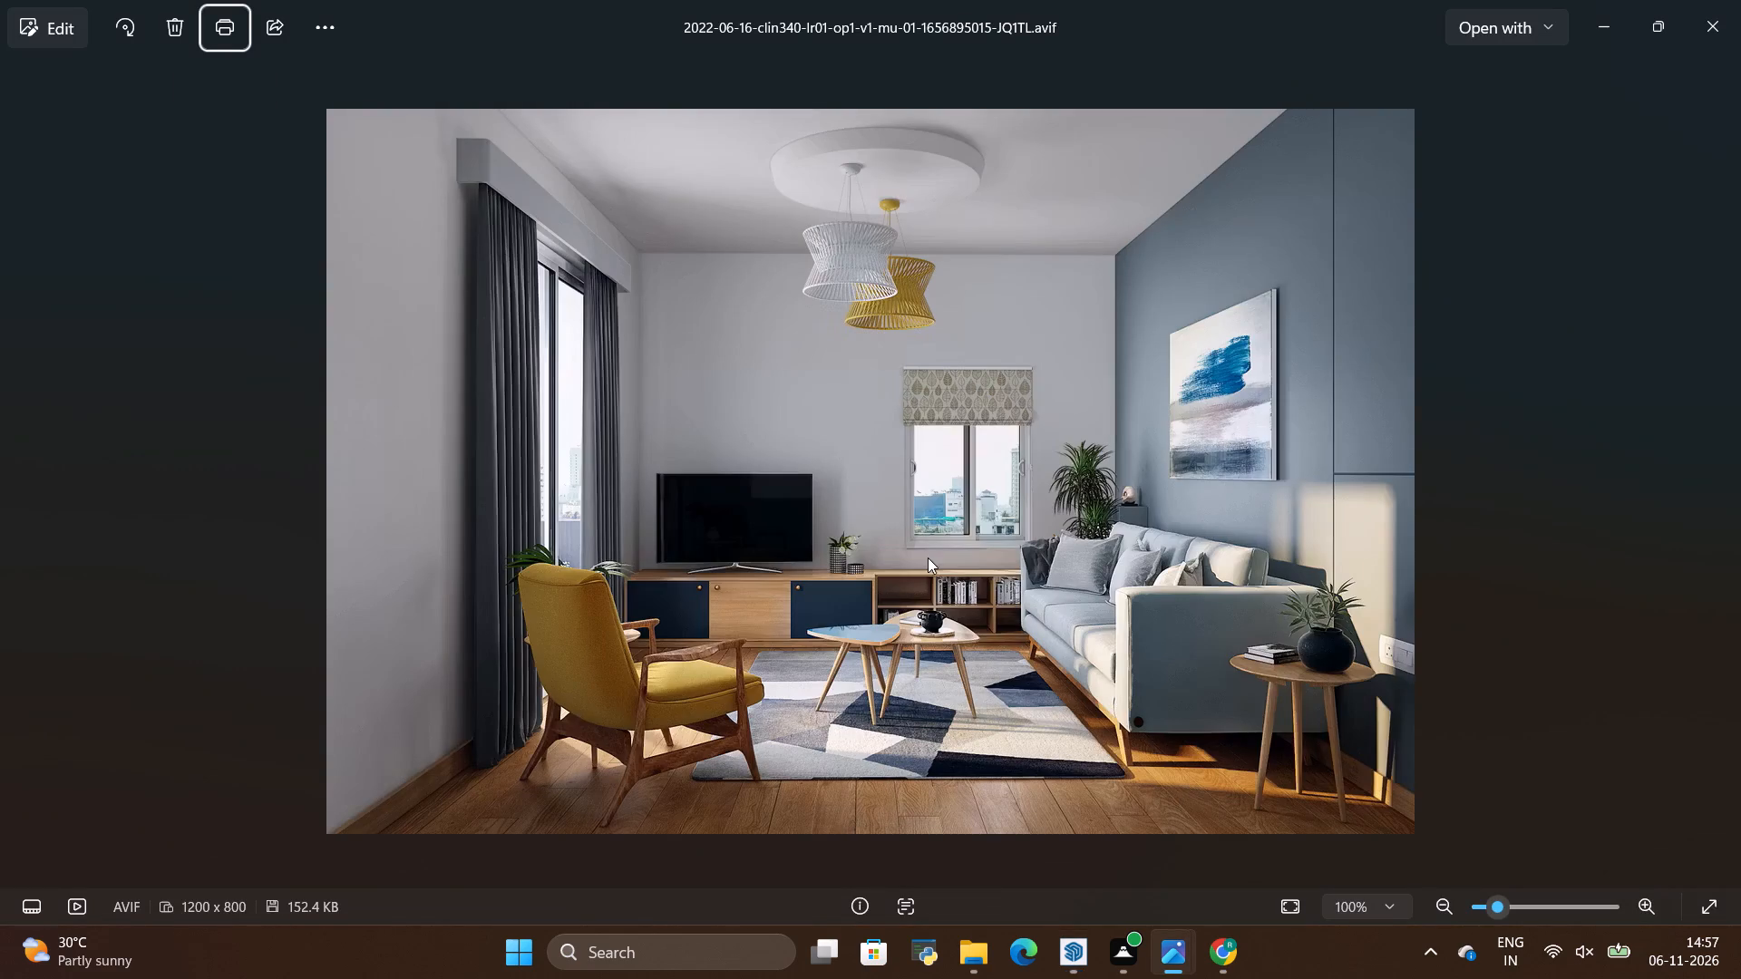
key("alt+Tab")
key("alt+Tab")
key("alt+Tab")
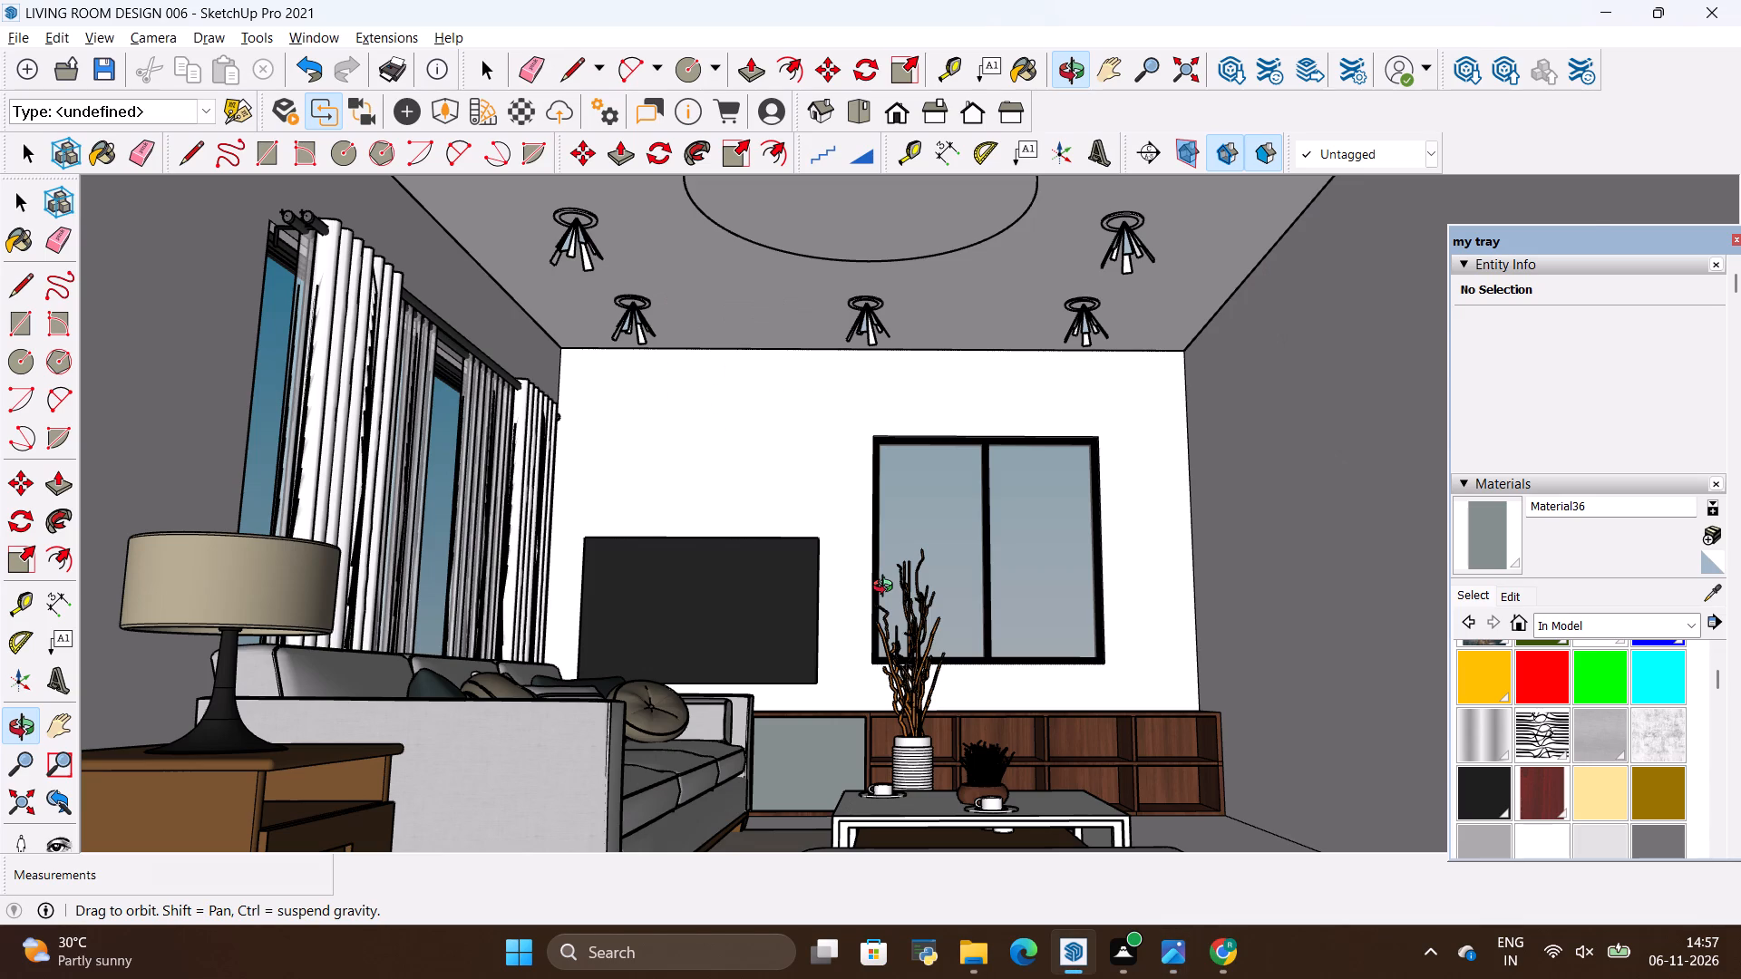
key("alt+Tab")
scroll(890, 606, "down", 3)
key("alt+Tab")
scroll(873, 639, "up", 3)
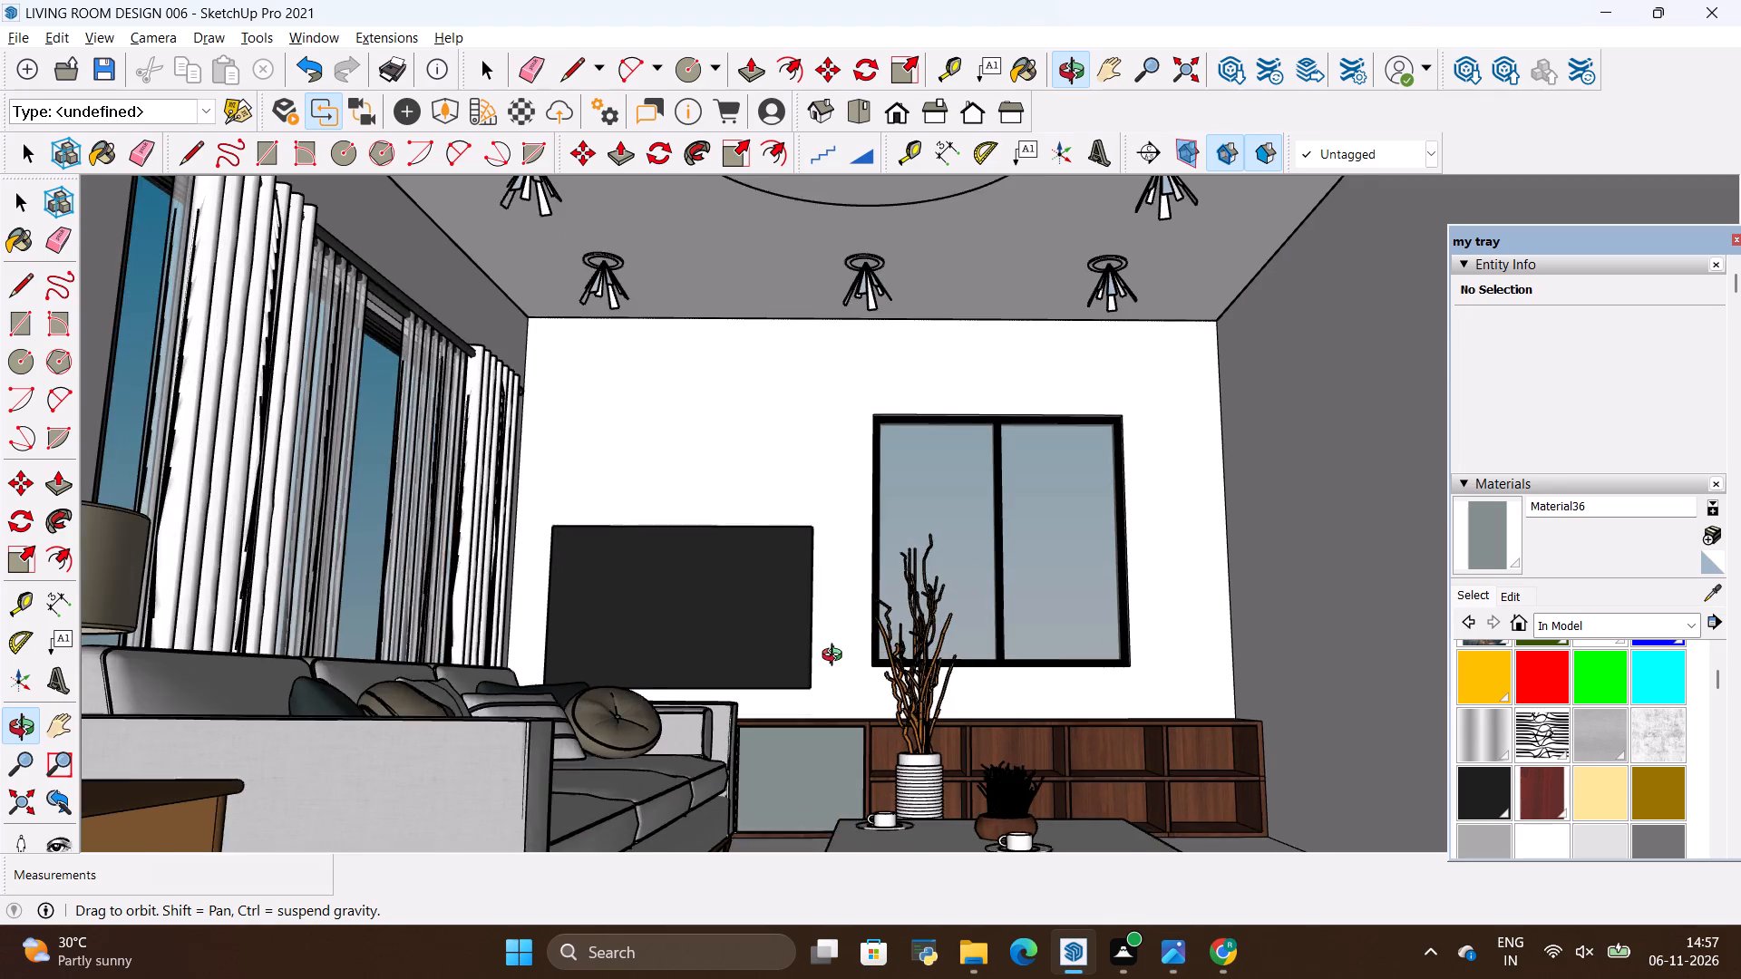
scroll(836, 657, "up", 1)
left_click_drag(868, 638, 841, 730)
scroll(838, 679, "down", 4)
left_click_drag(862, 637, 869, 616)
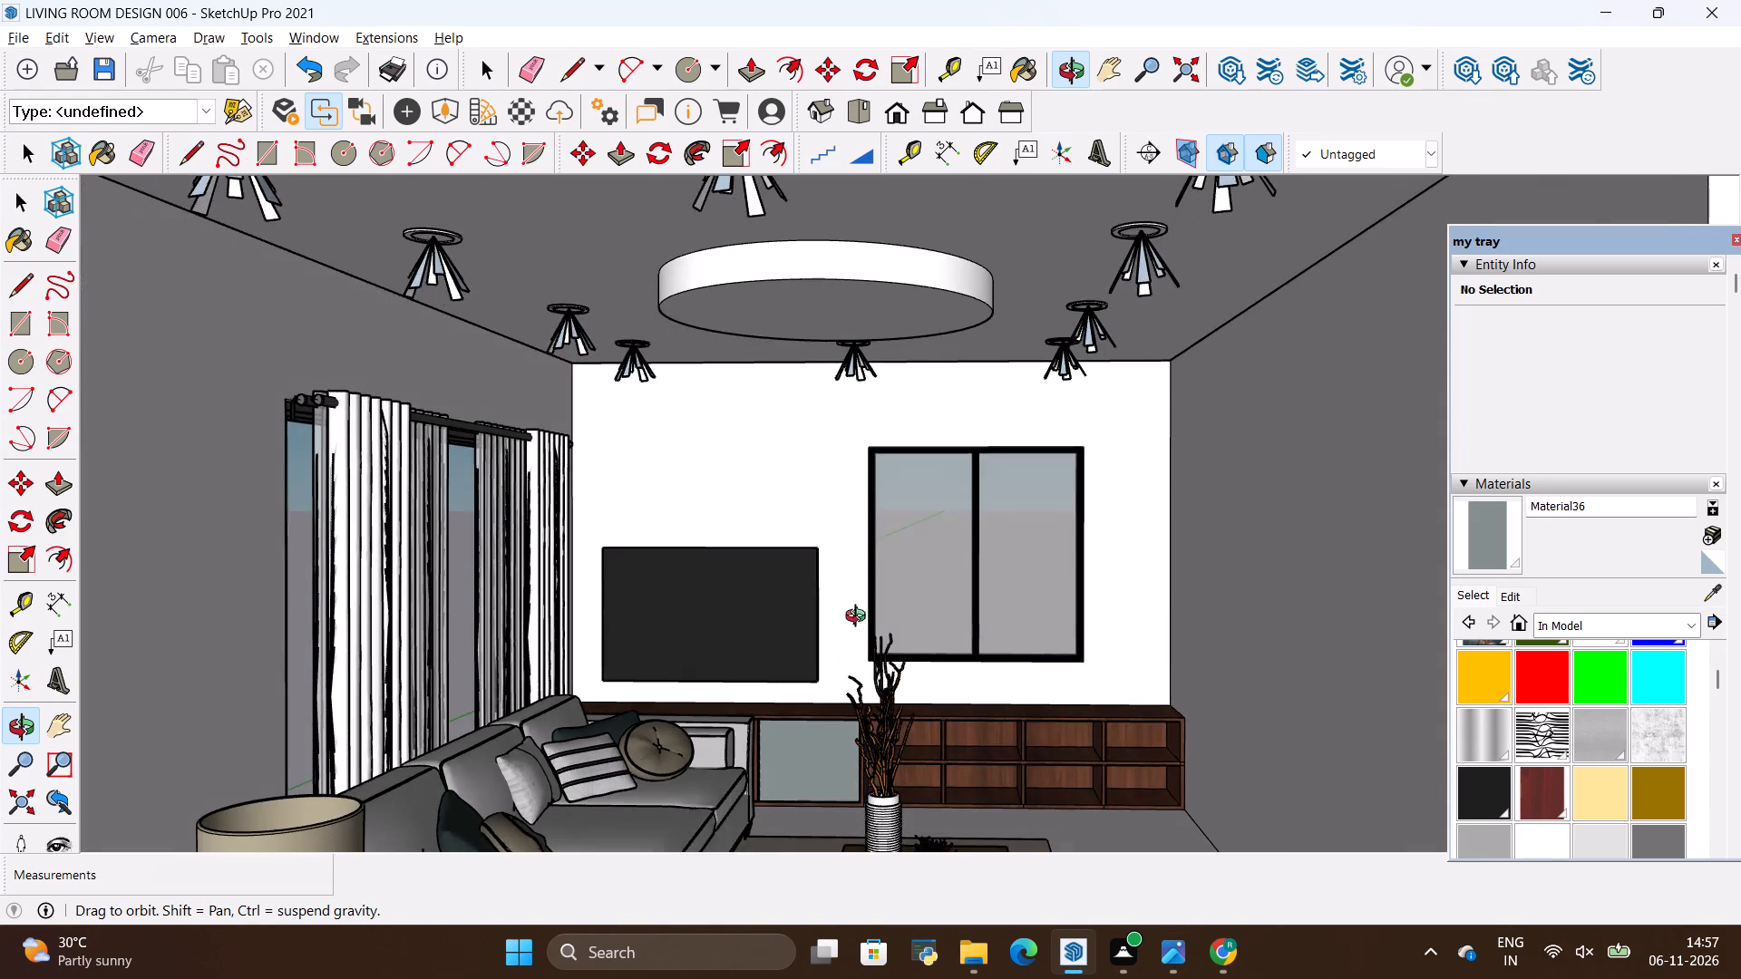
key("alt+Tab")
key("alt+Tab")
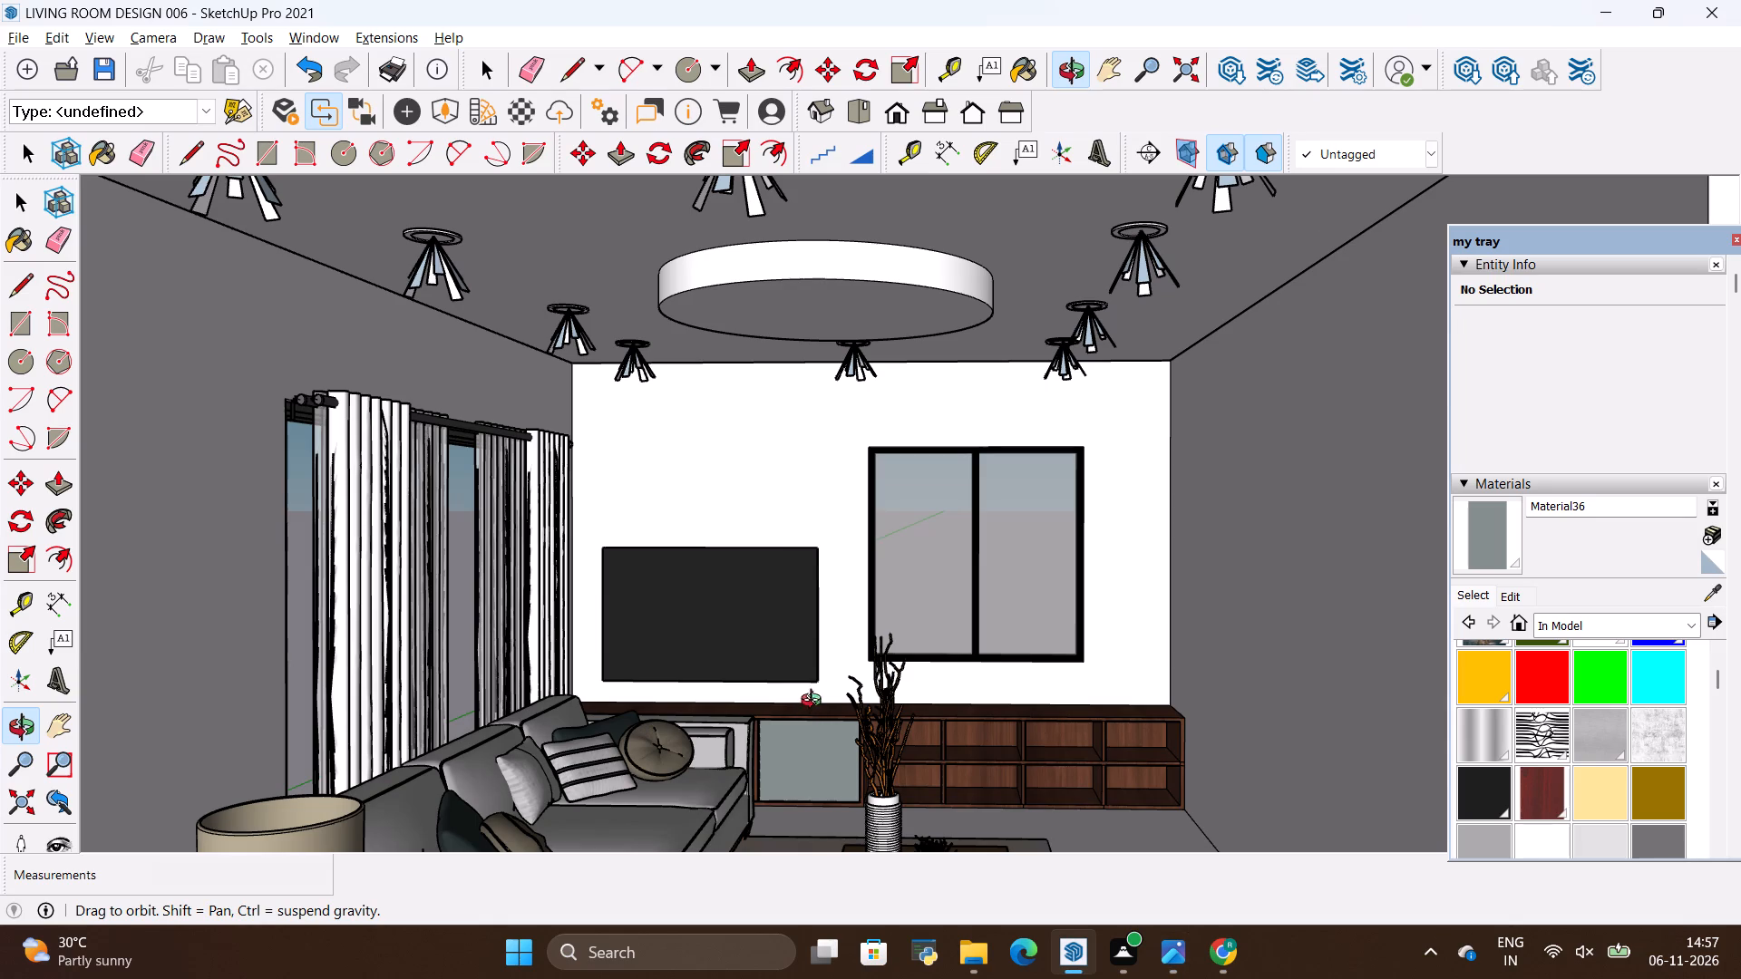
key("alt+Tab")
scroll(823, 536, "down", 3)
key("alt+Tab")
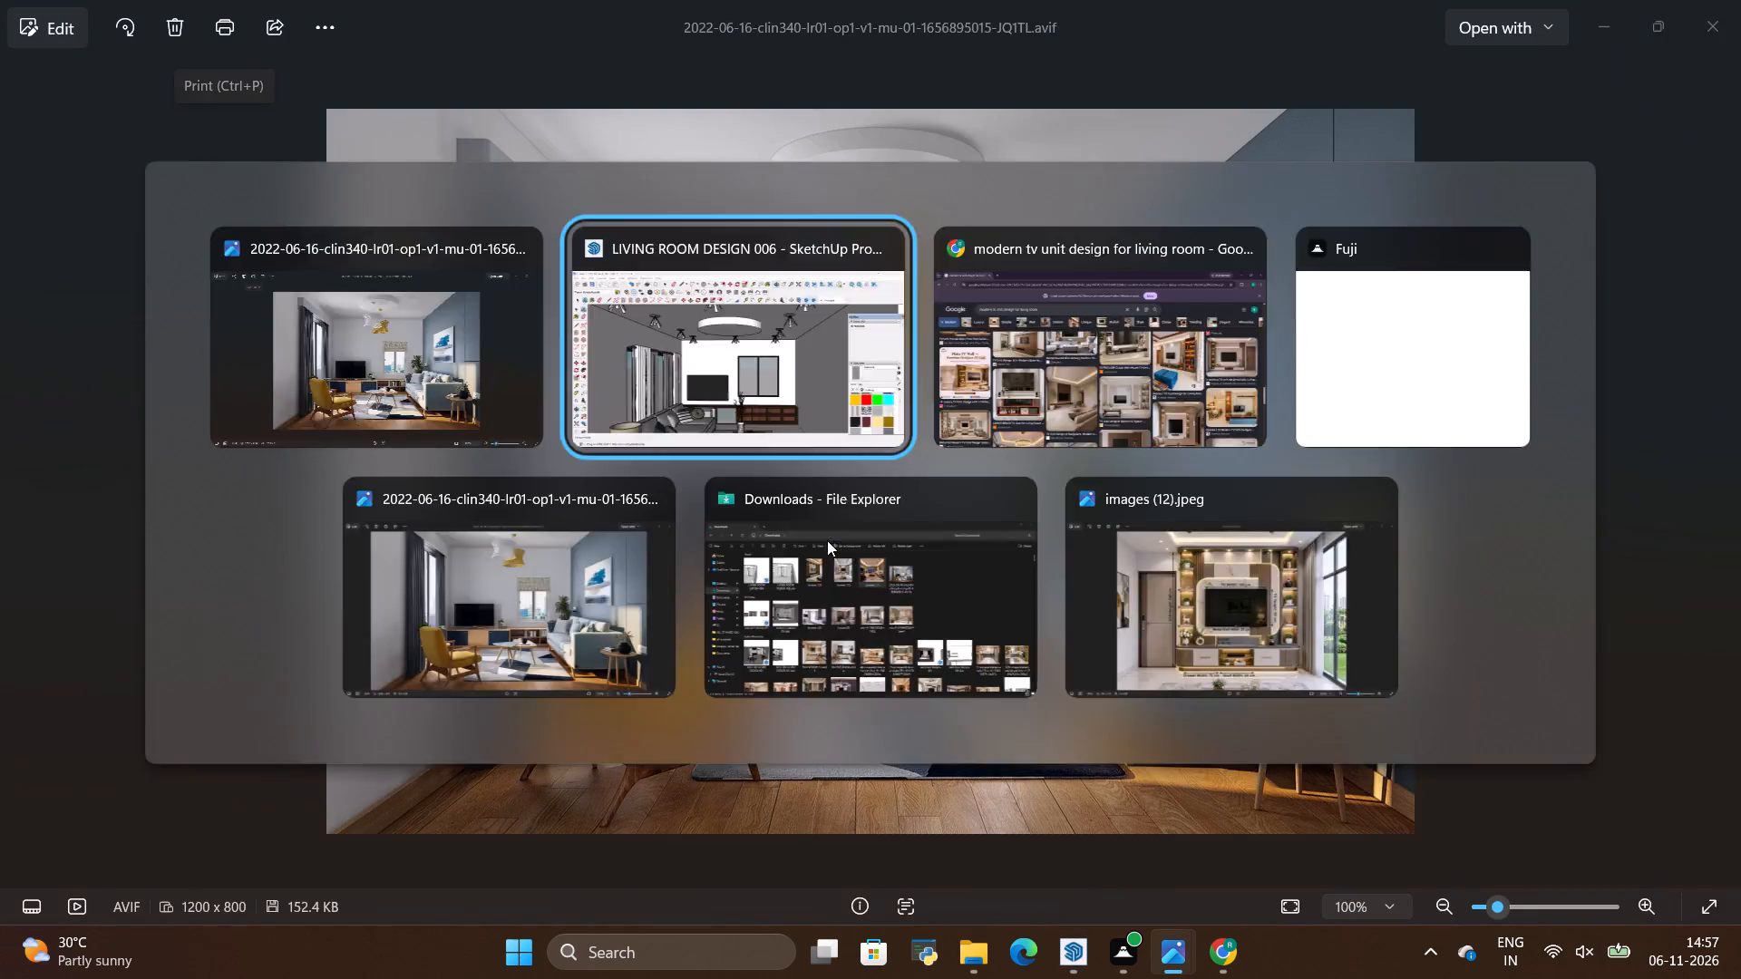
scroll(827, 540, "down", 4)
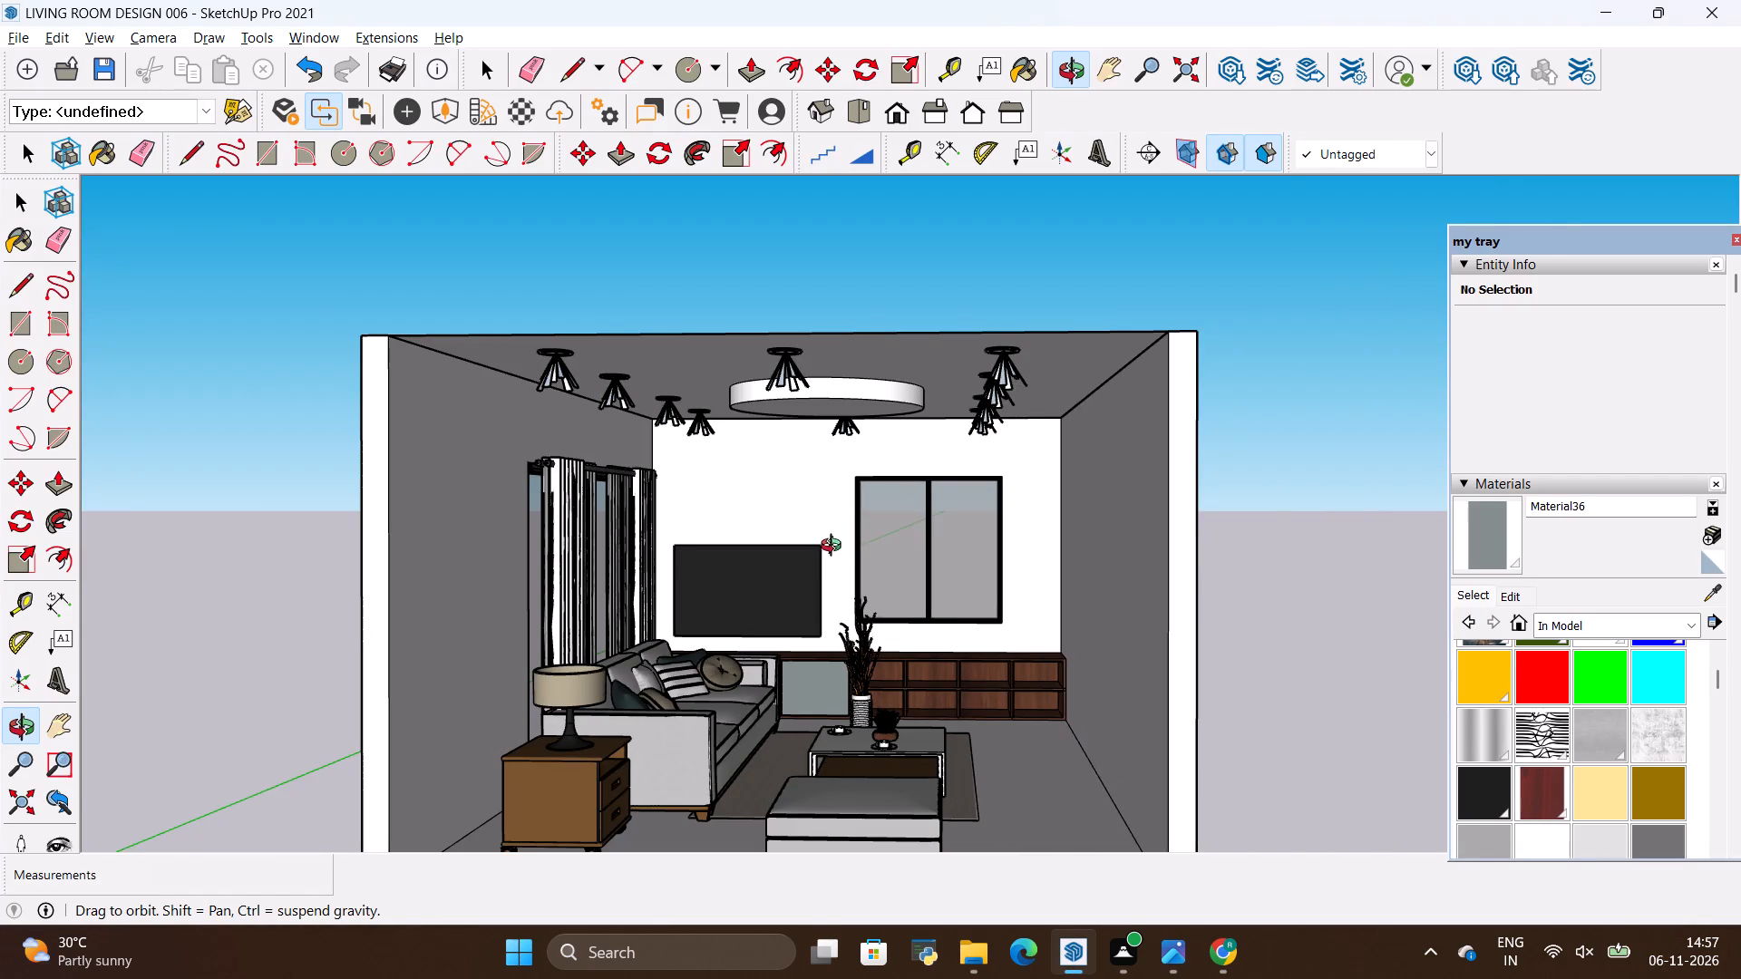
scroll(852, 625, "up", 9)
scroll(852, 626, "down", 6)
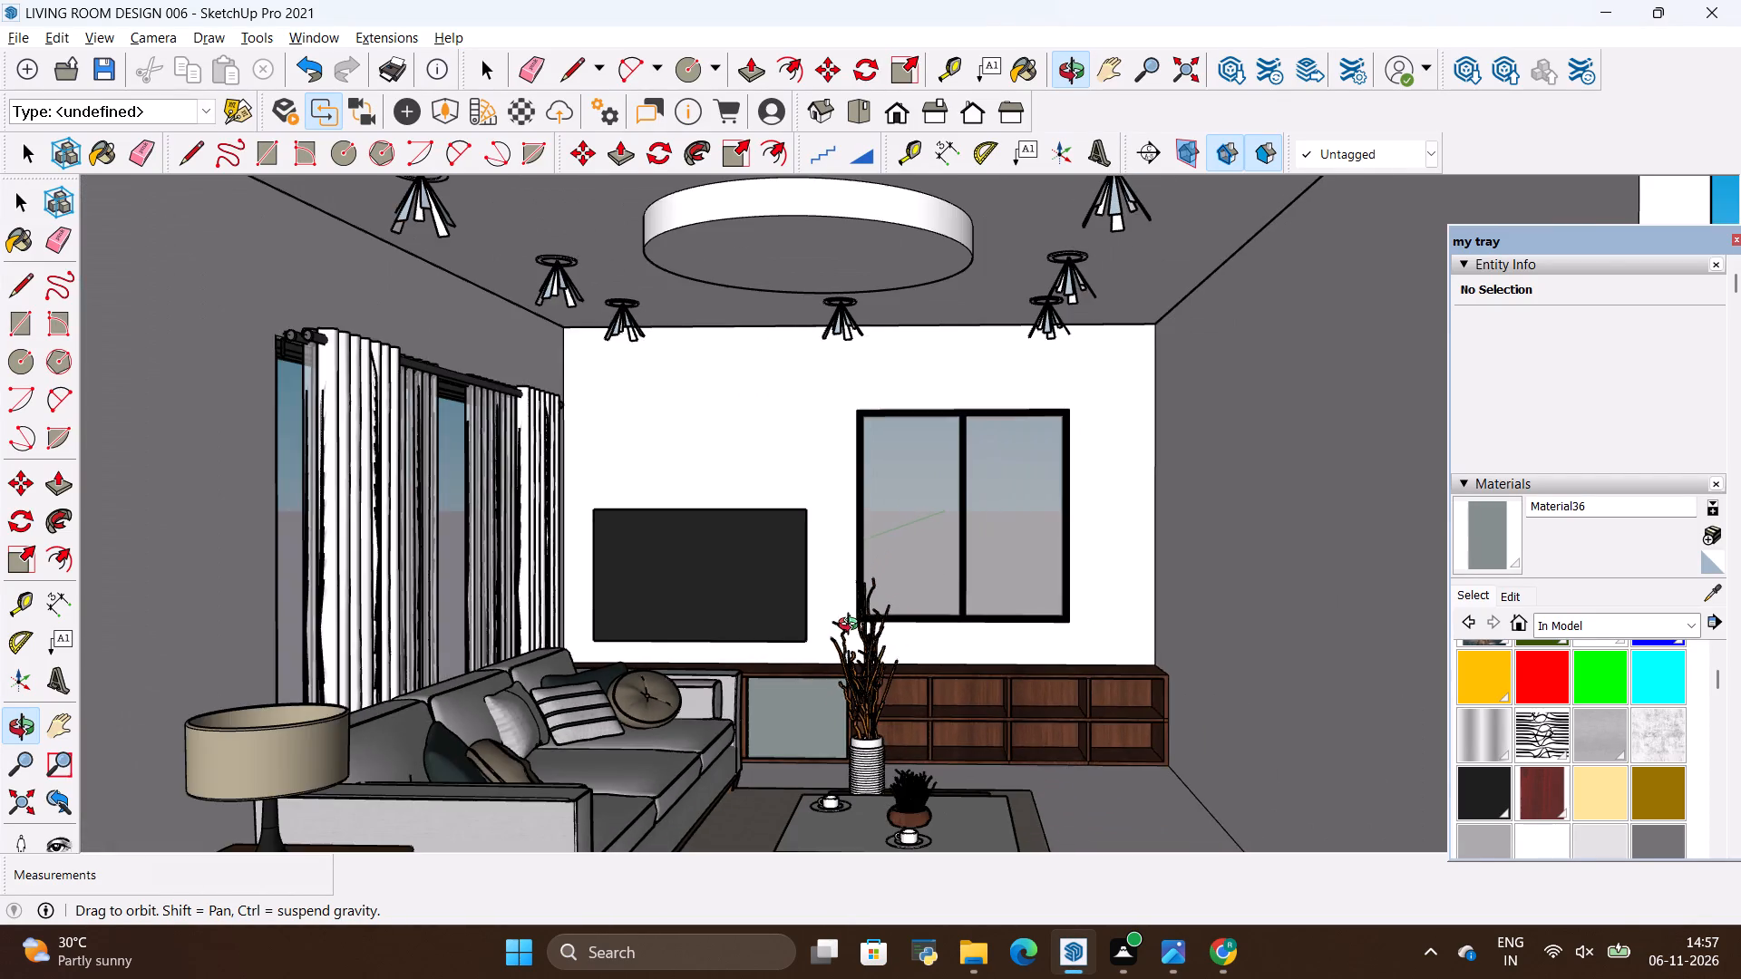
key("alt+Tab")
key("alt+Tab")
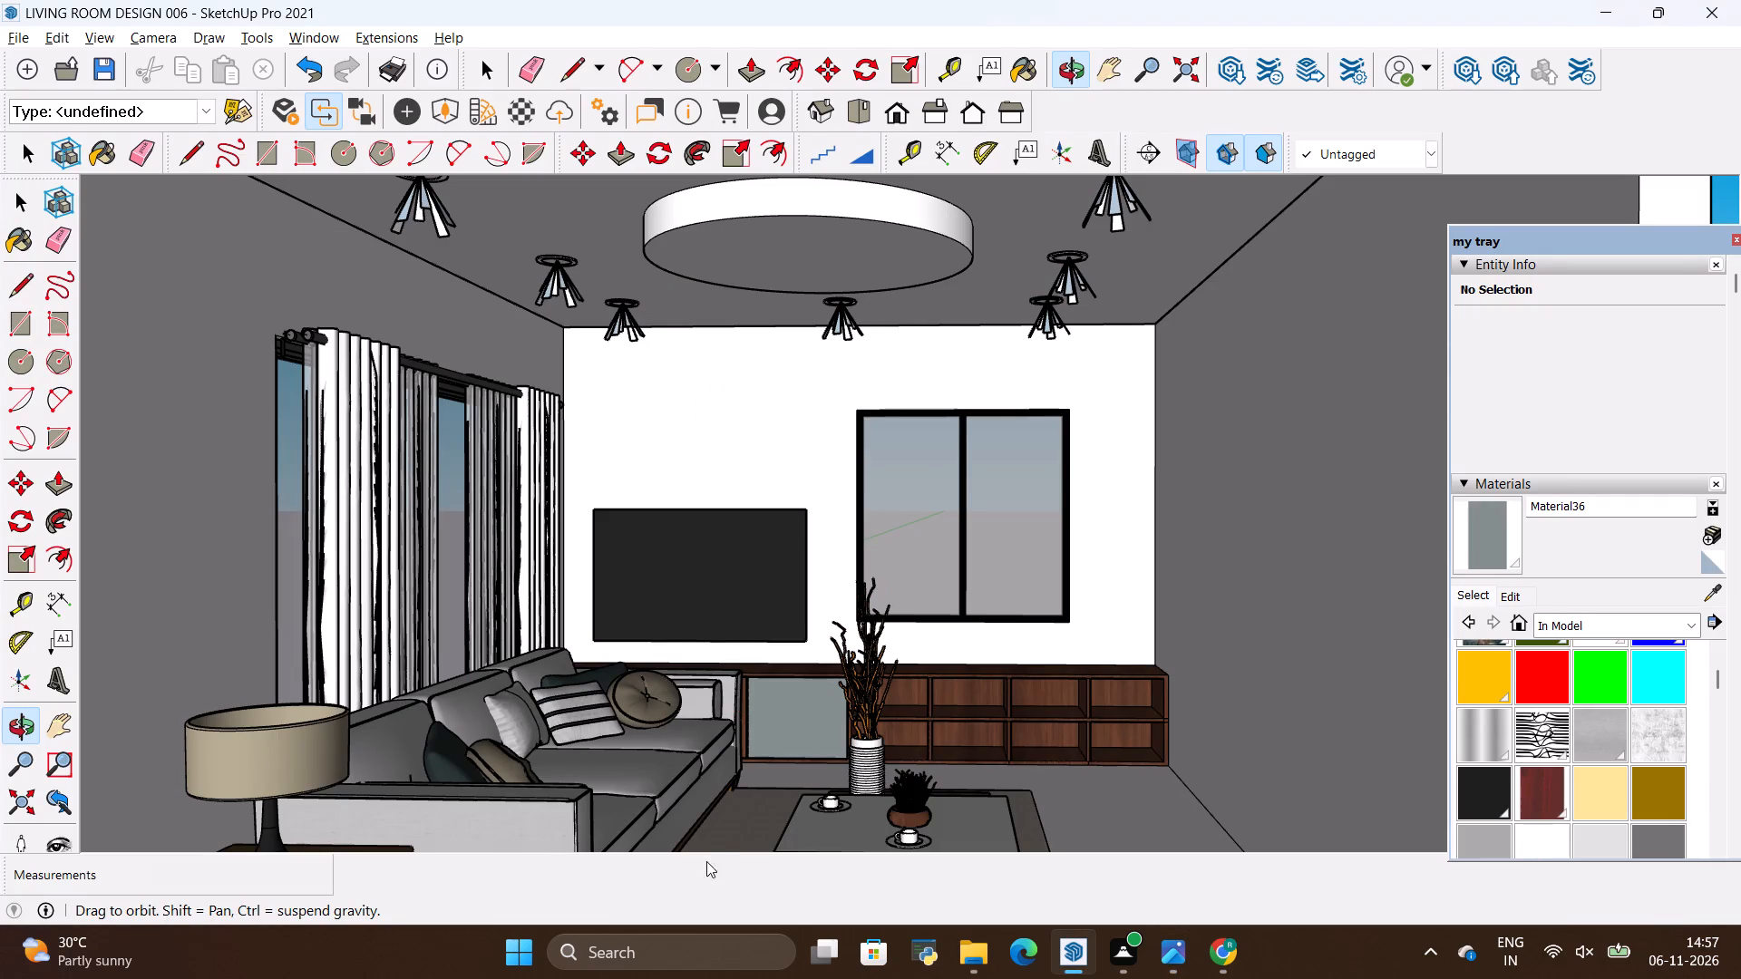
Examine the TV, low TV unit and window in the reference photo against the model's TV wall.
scroll(716, 810, "up", 1)
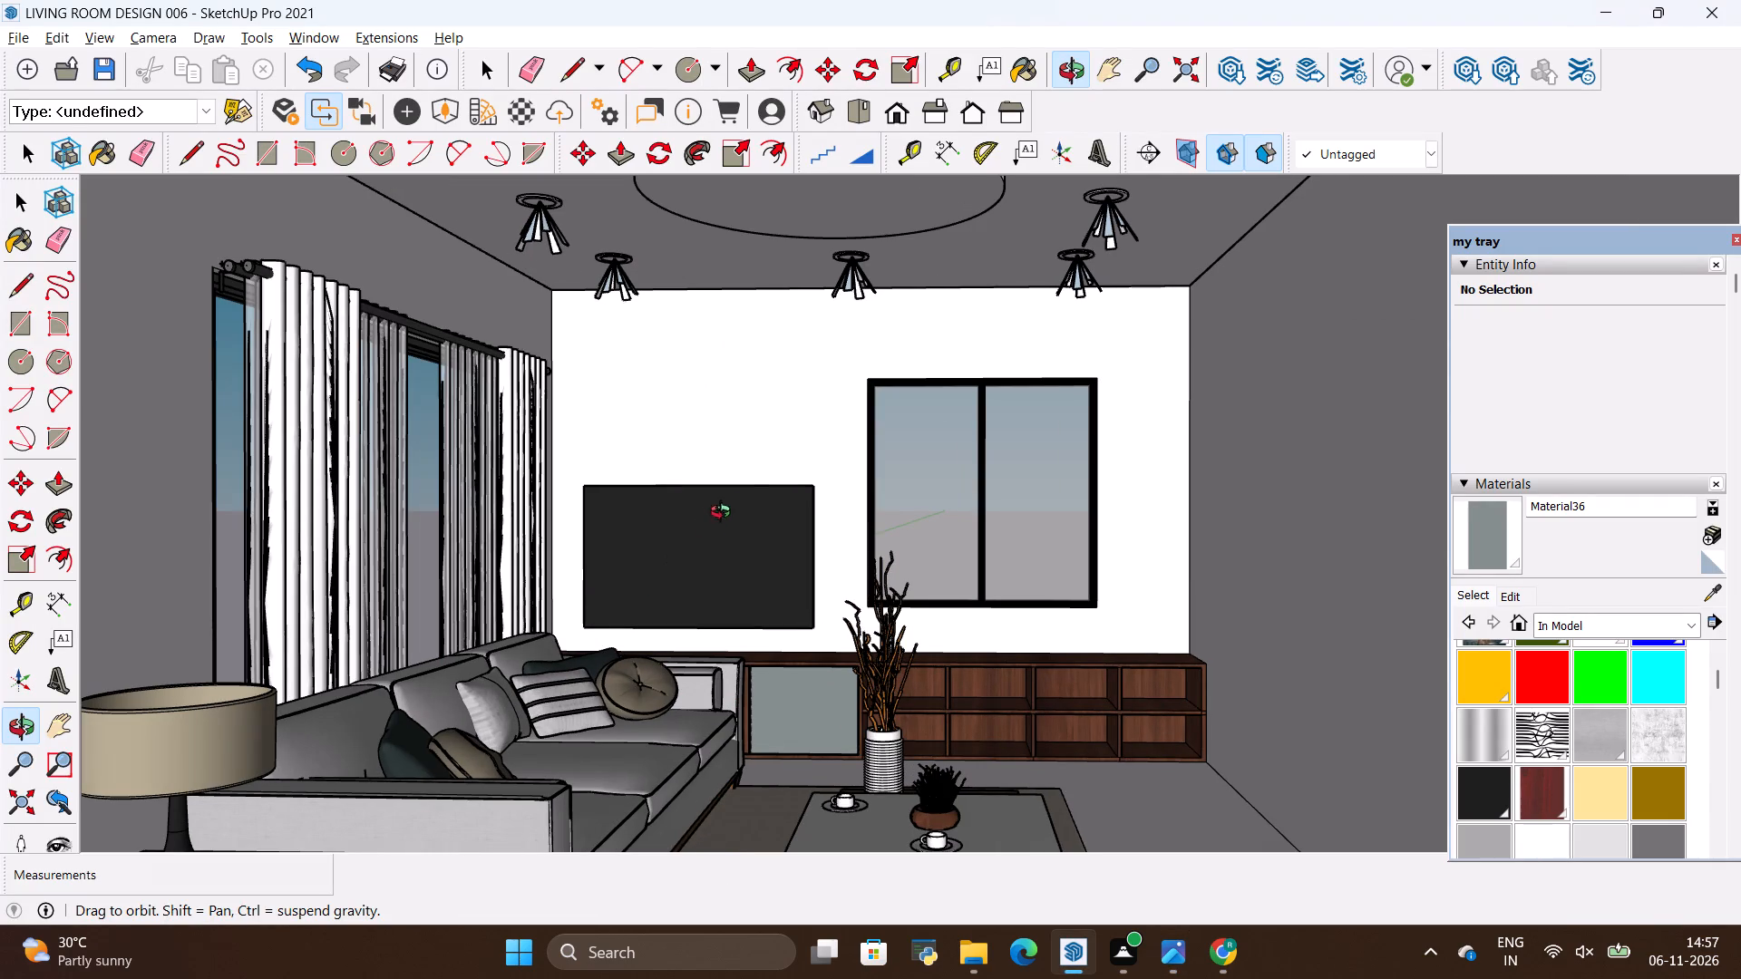
scroll(813, 439, "up", 2)
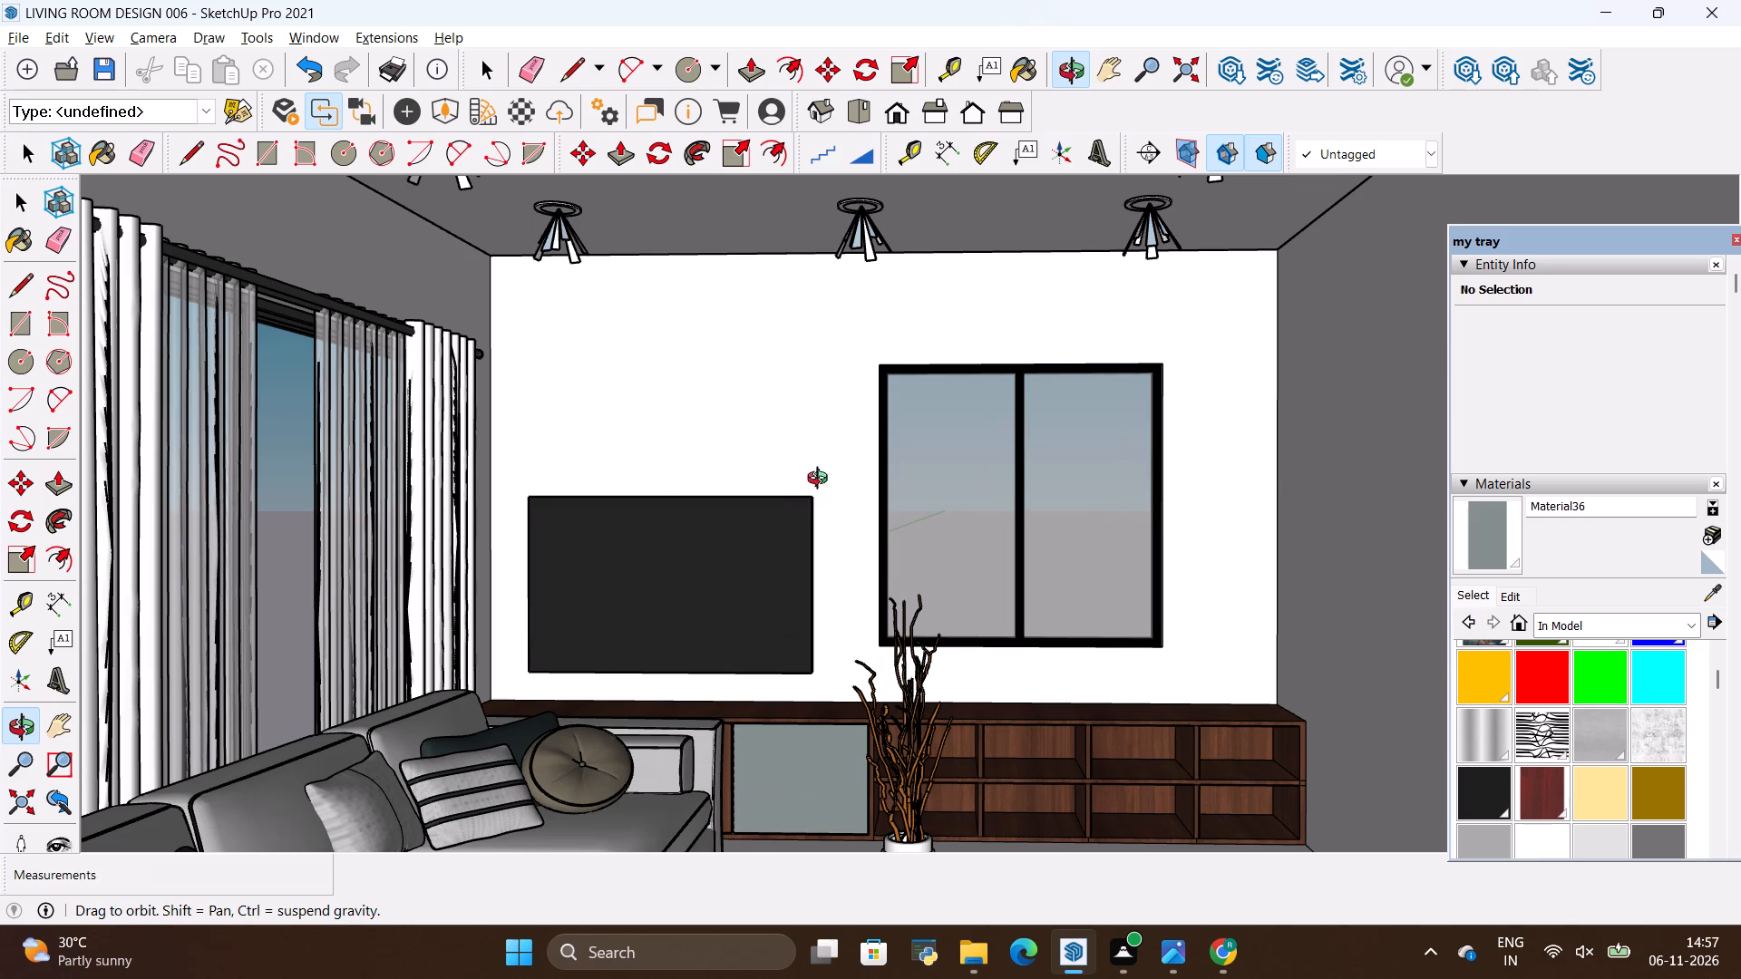
key("alt+Tab")
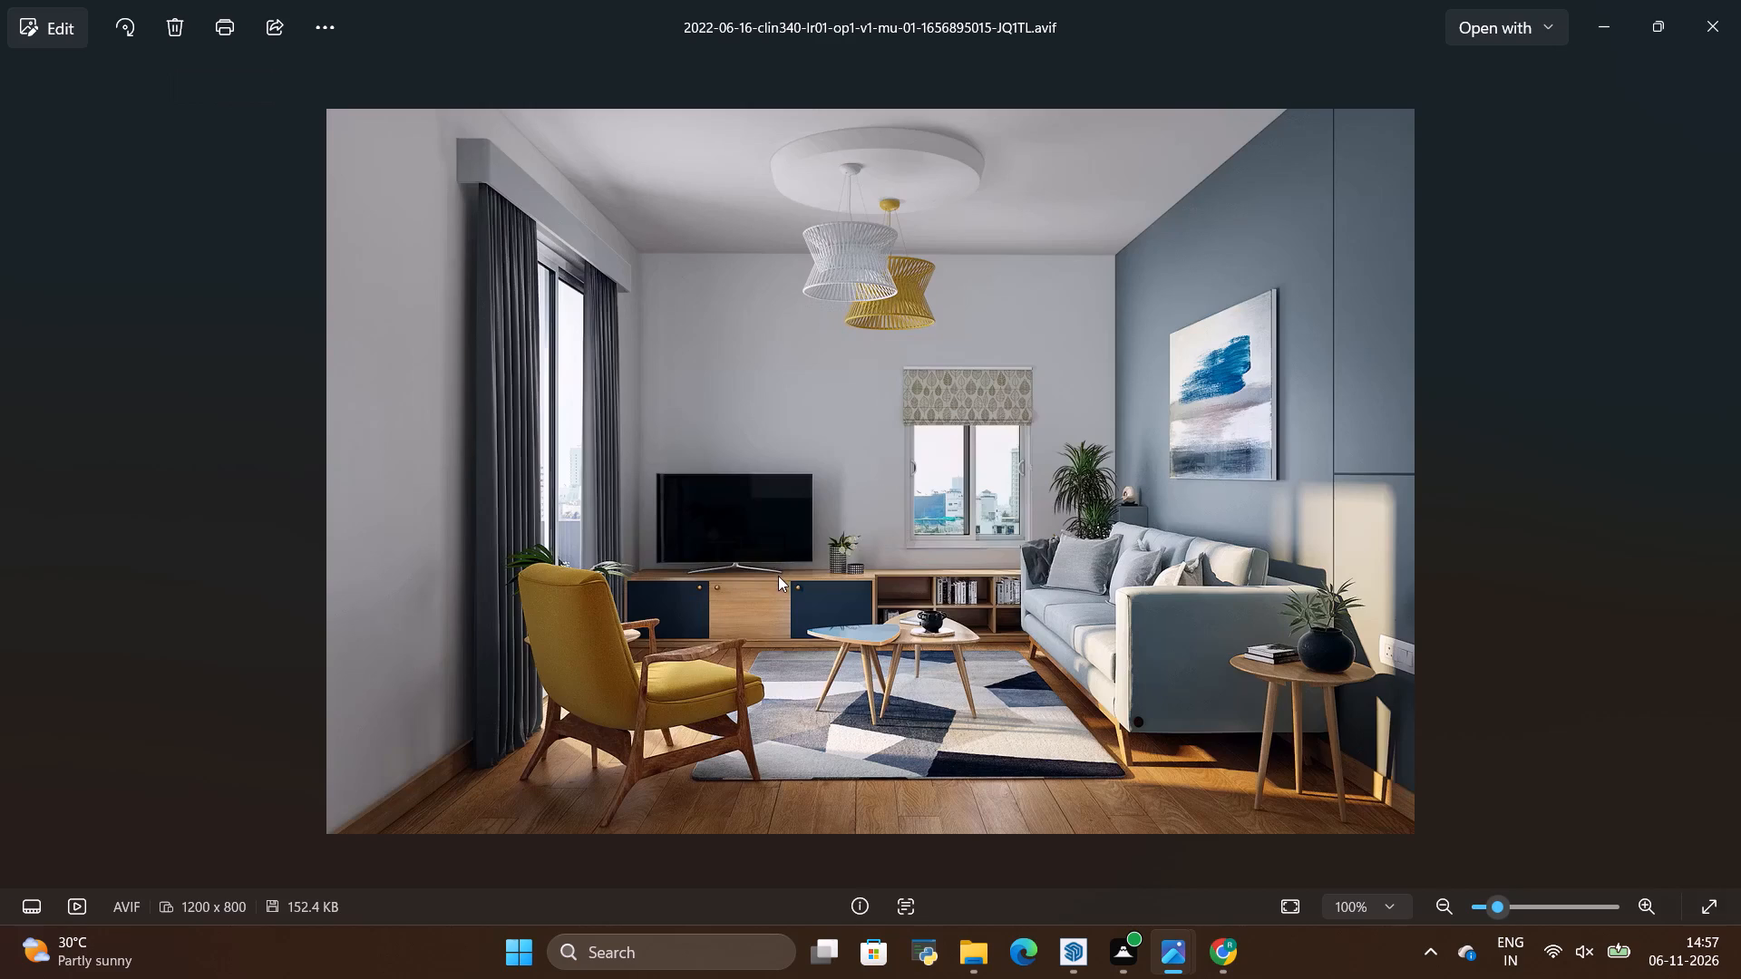
scroll(774, 523, "down", 3)
scroll(821, 617, "down", 3)
scroll(874, 577, "up", 3)
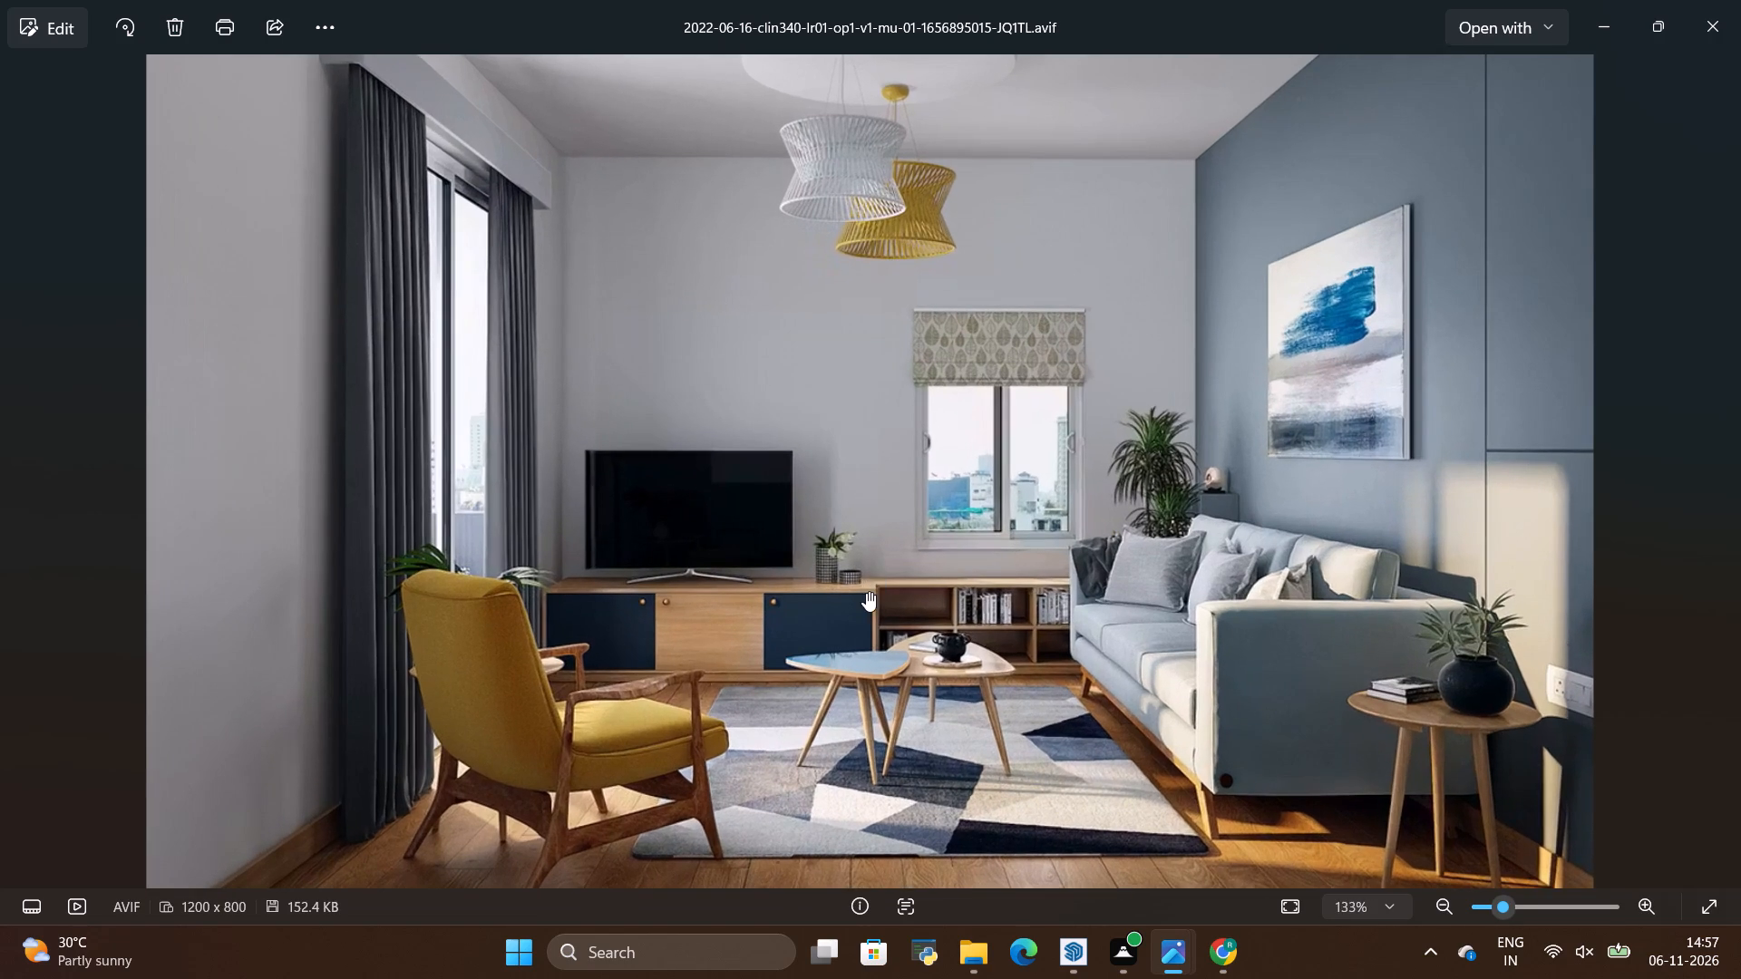
scroll(866, 592, "down", 3)
Compare the SketchUp room from its open front with the reference photo, viewing it from a similar camera angle.
key("alt+Tab")
scroll(843, 644, "down", 6)
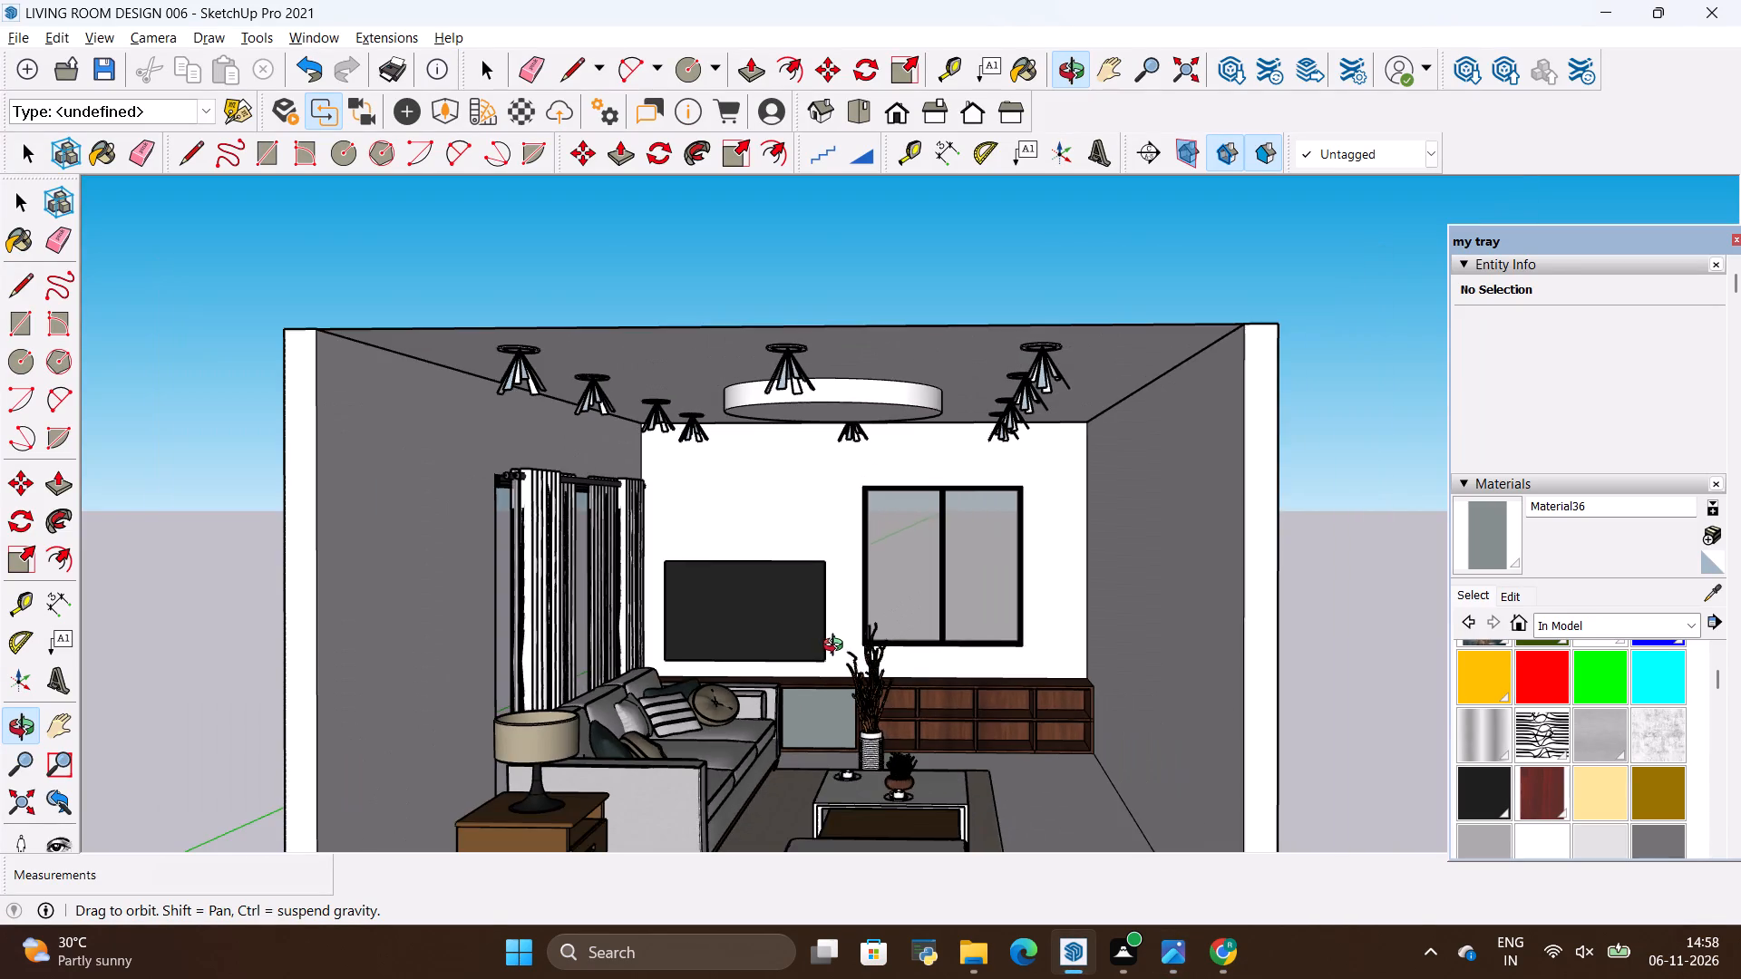
left_click_drag(856, 652, 861, 617)
scroll(845, 605, "up", 3)
left_click_drag(825, 607, 831, 607)
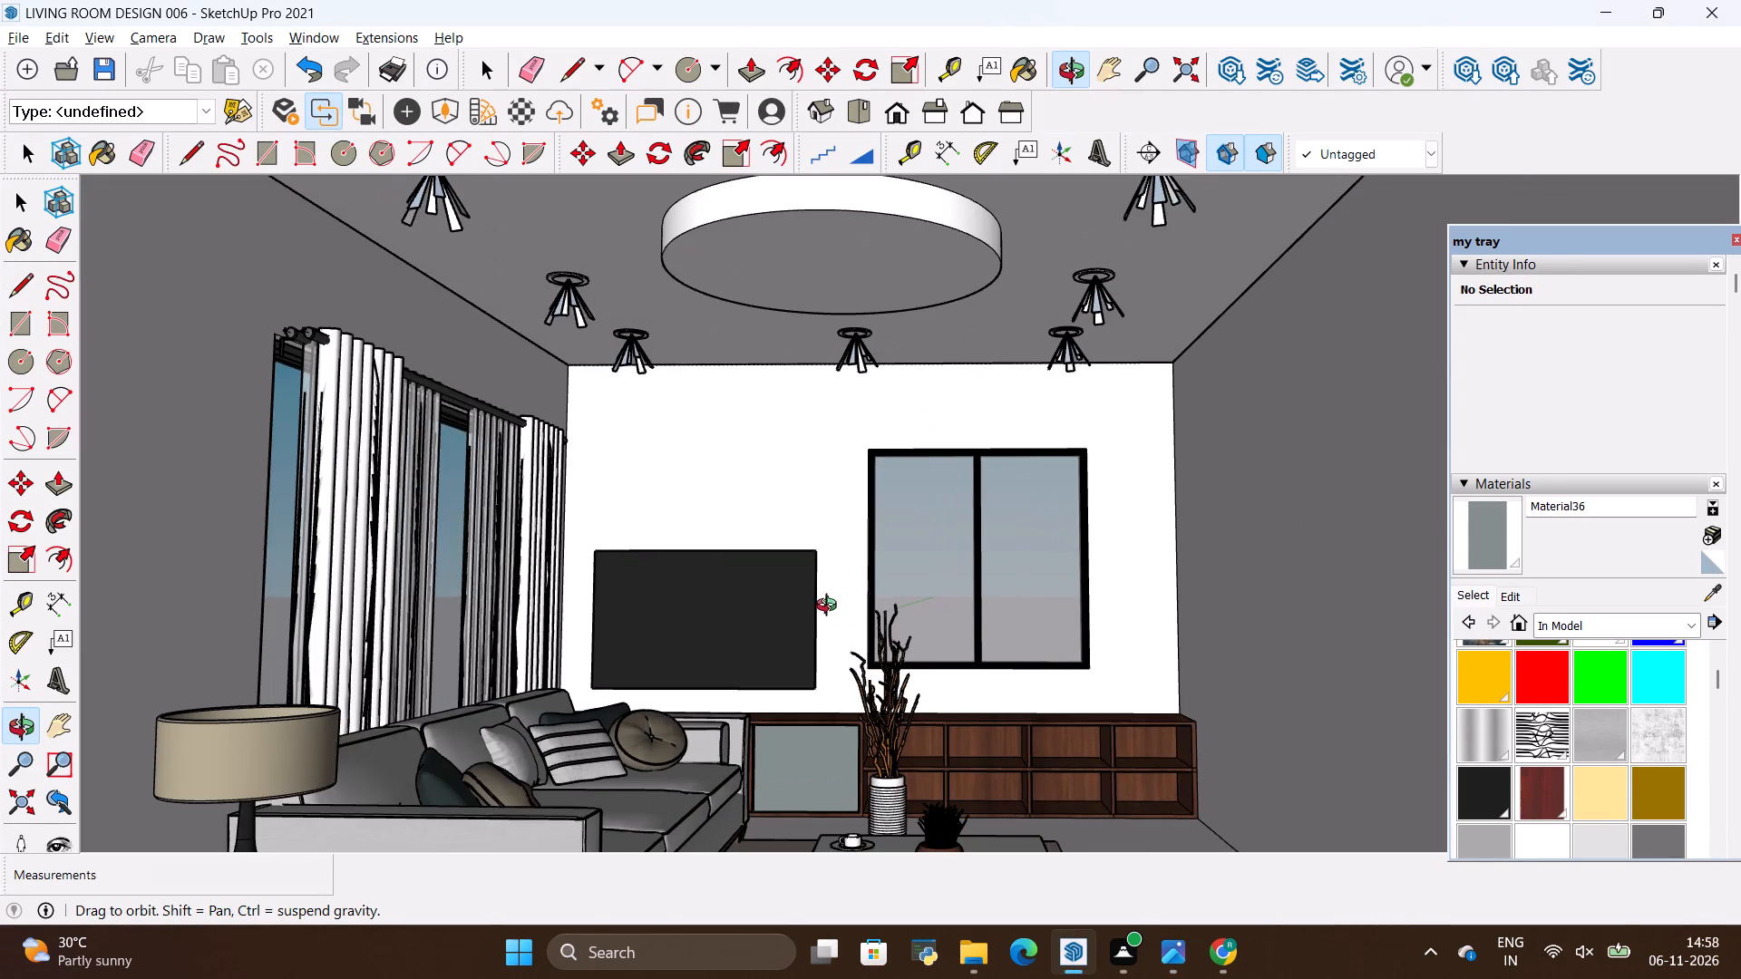
left_click_drag(831, 607, 852, 583)
key("alt+Tab")
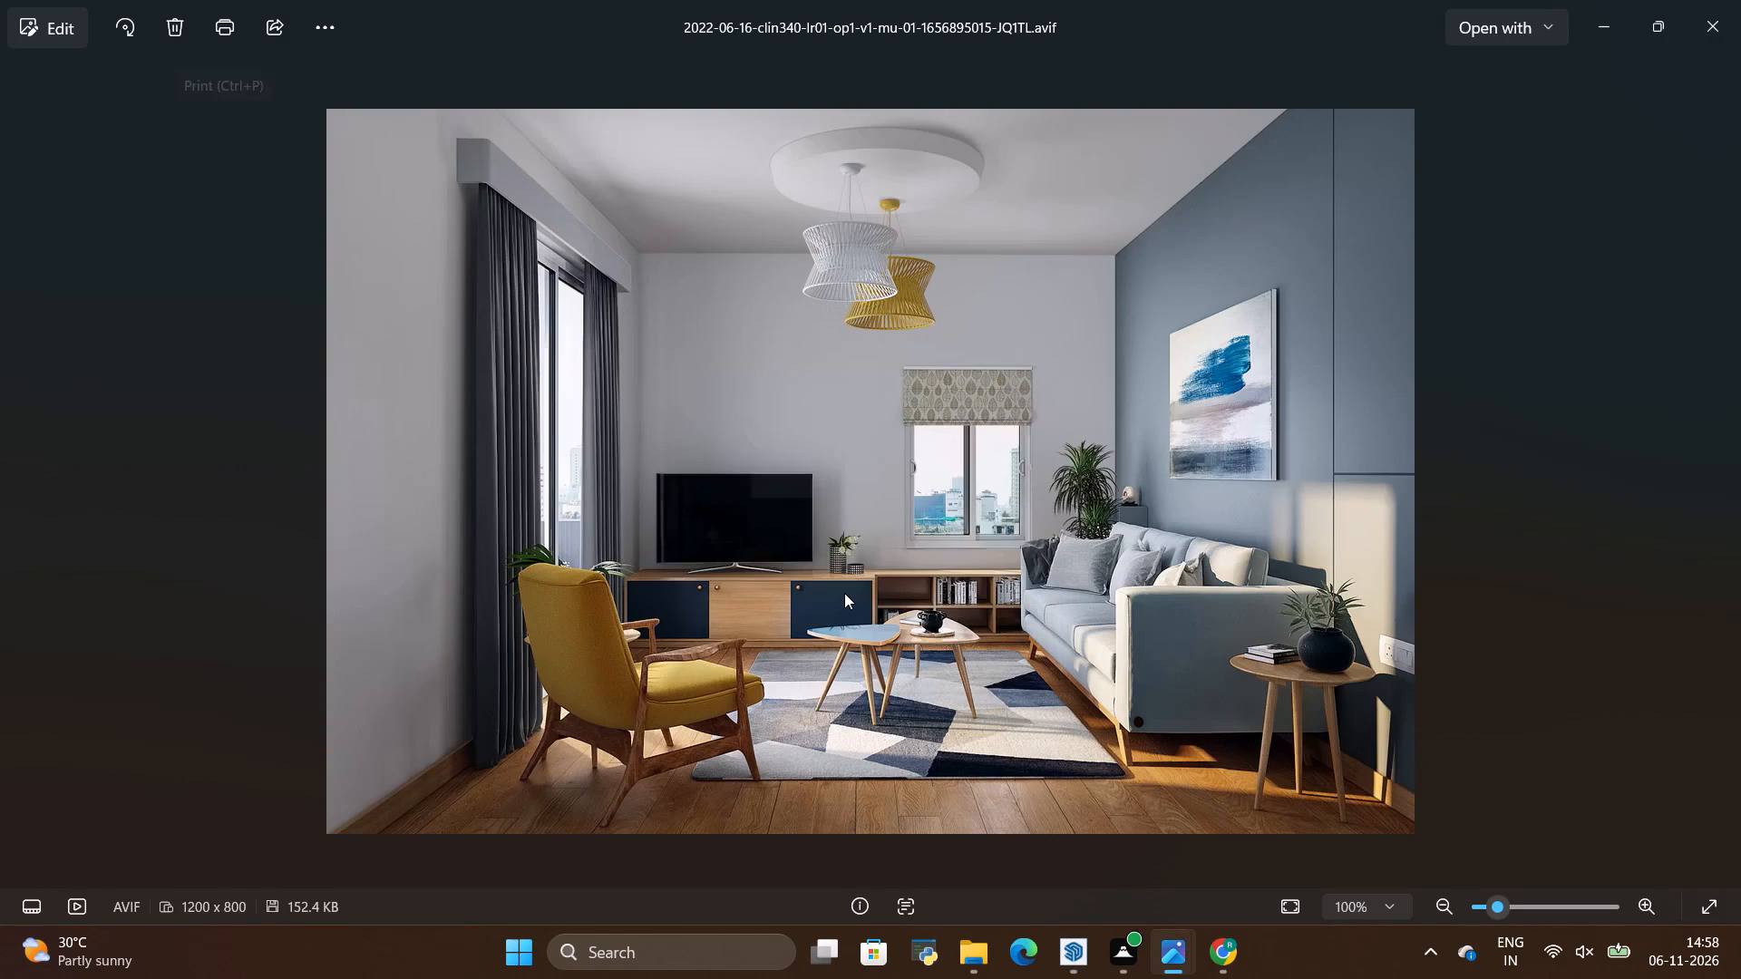
key("alt+Tab")
scroll(844, 593, "down", 2)
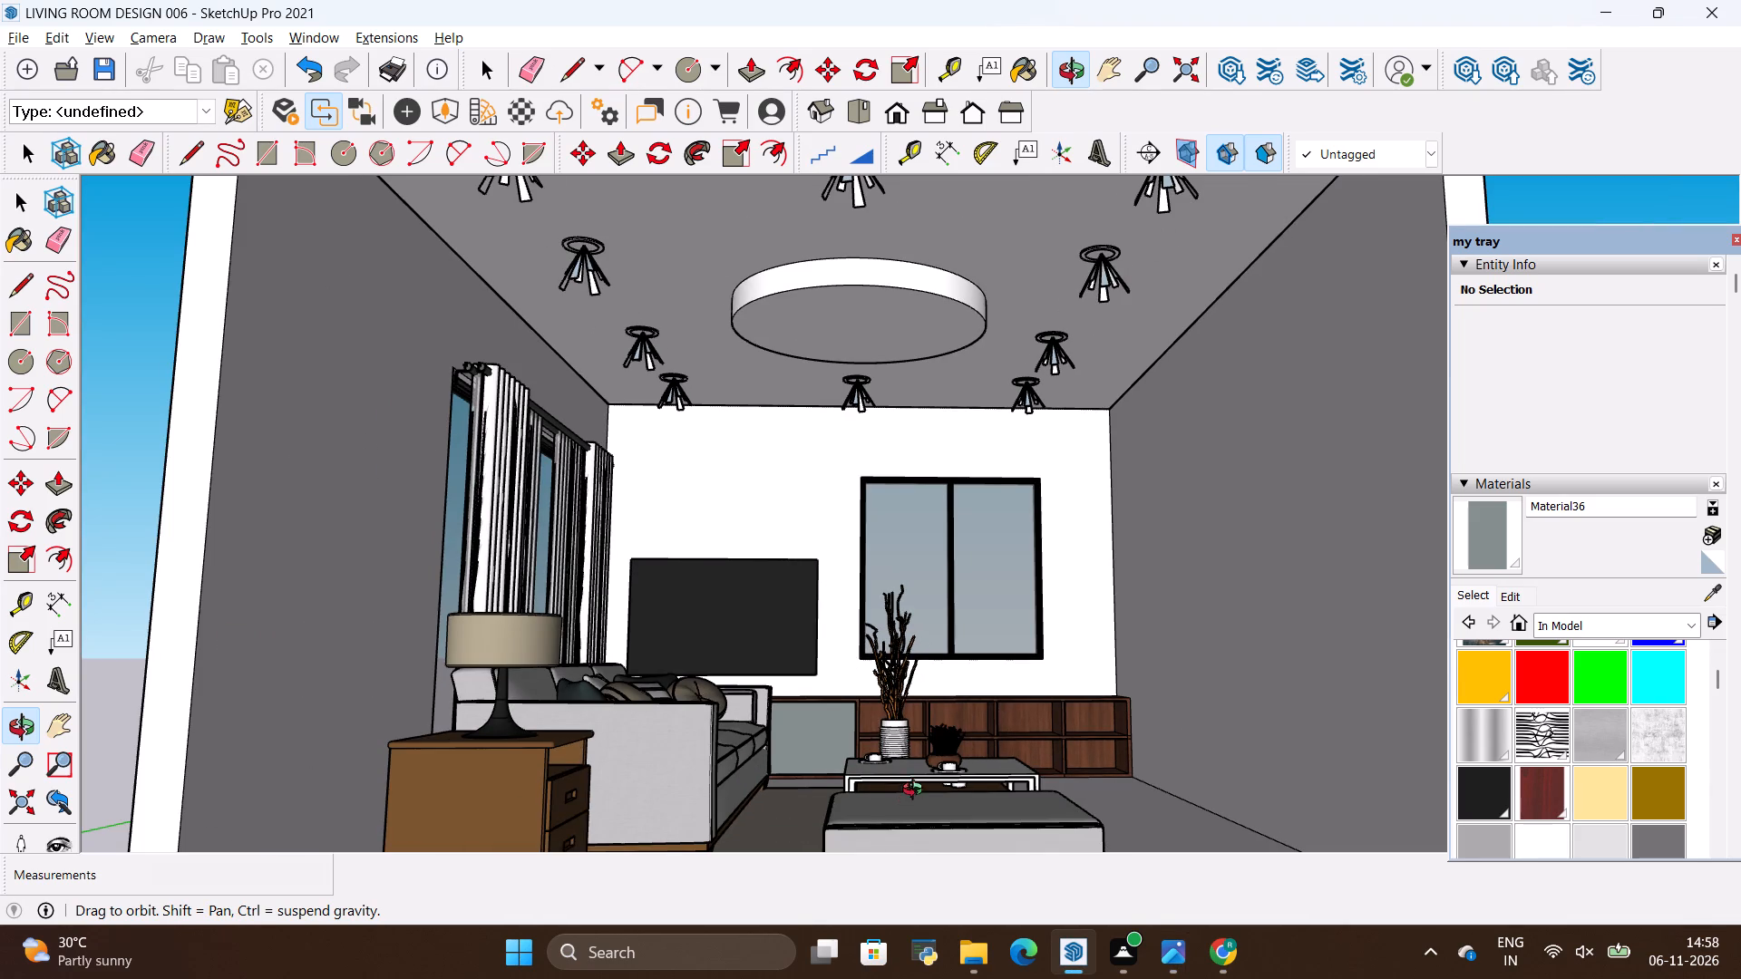
left_click_drag(913, 742, 916, 699, "shift")
left_click_drag(926, 685, 926, 738)
scroll(889, 736, "up", 1)
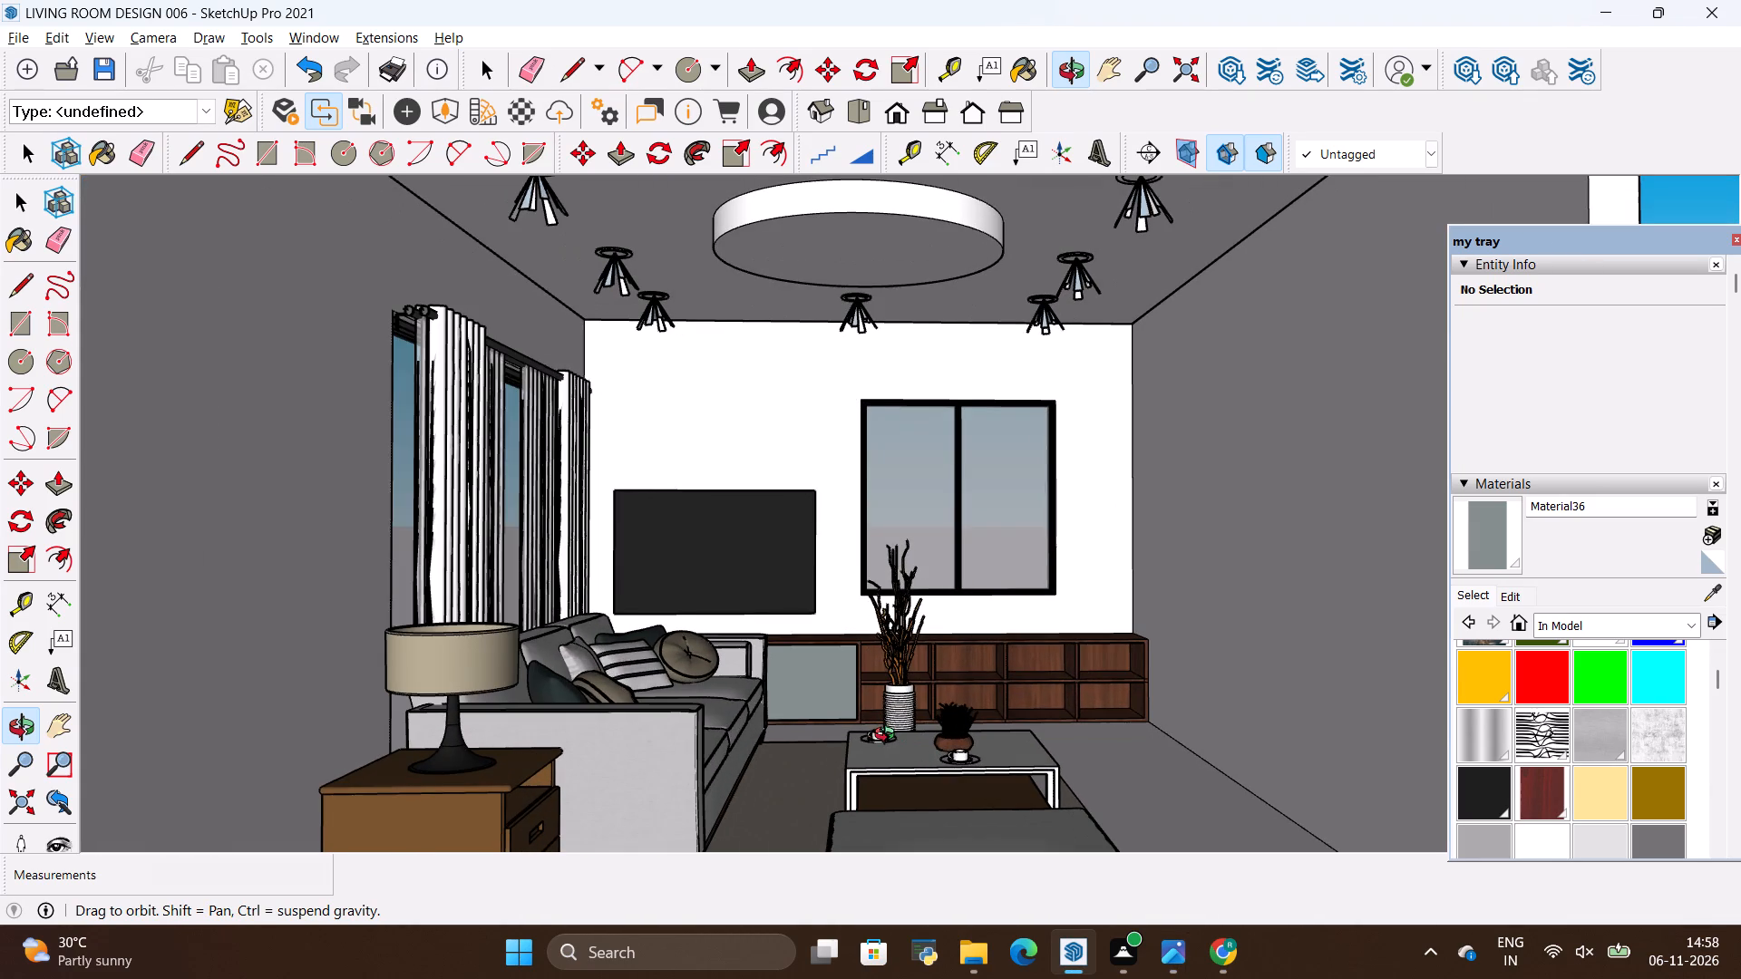
scroll(889, 736, "up", 1)
left_click_drag(894, 742, 902, 762)
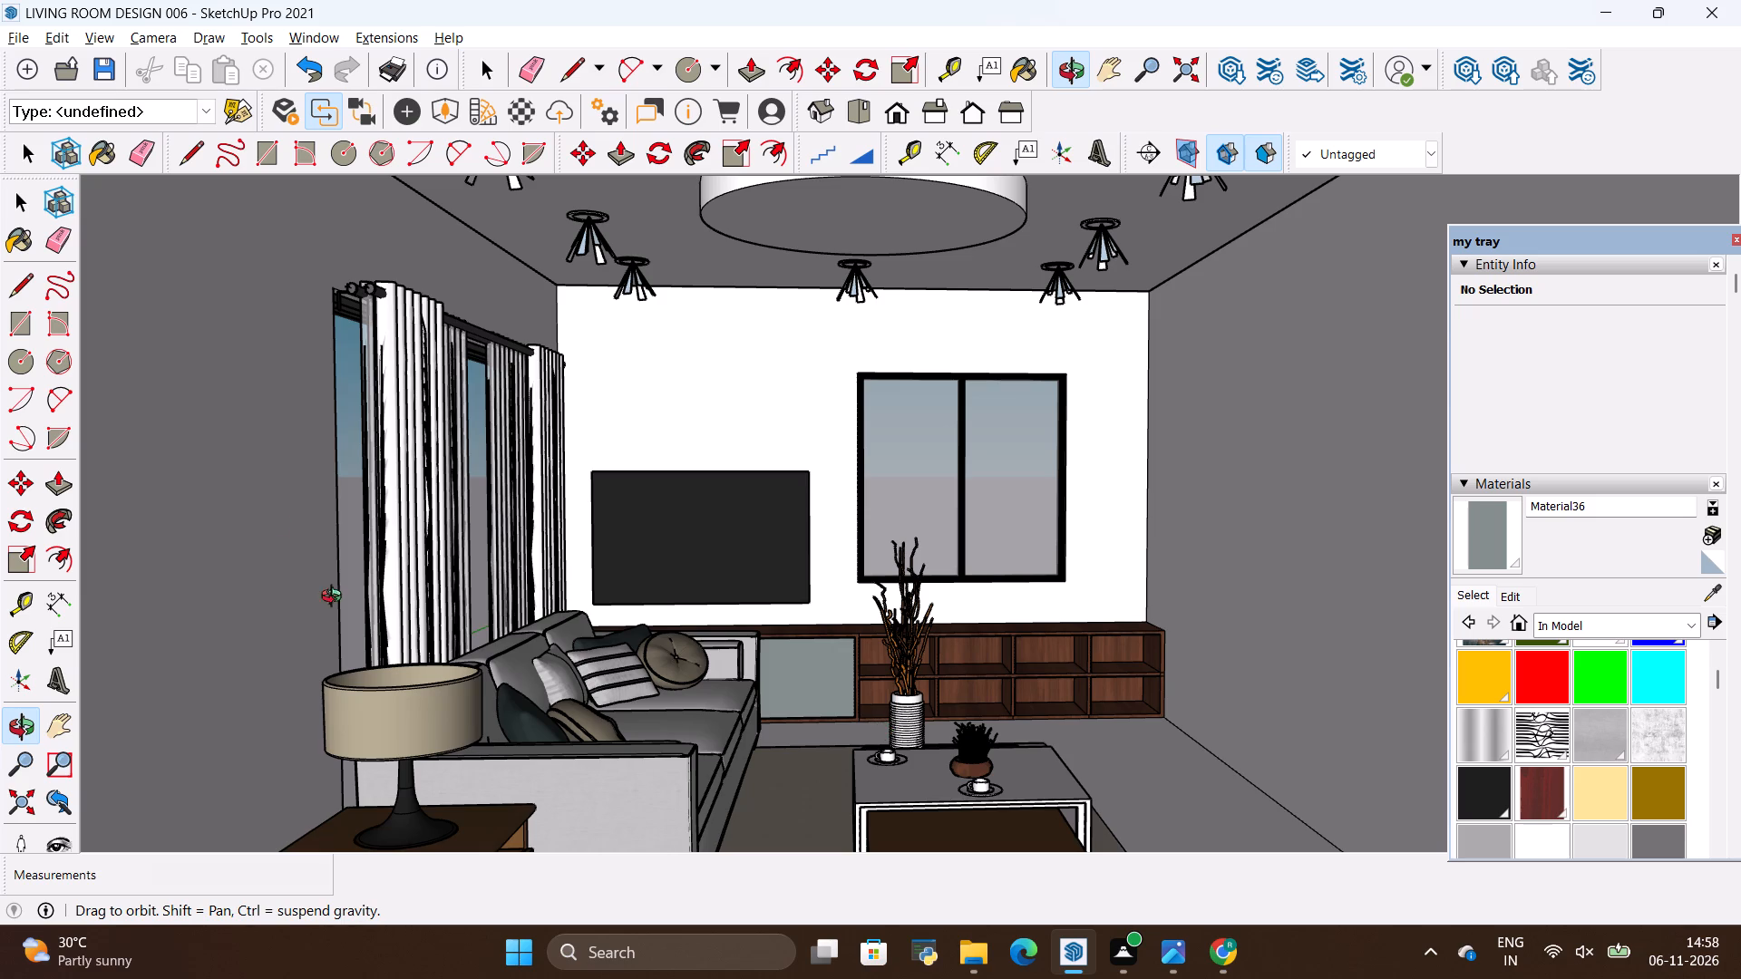
Examine the room model's TV wall, window and low TV unit up close from the open front.
scroll(777, 499, "down", 3)
scroll(822, 457, "up", 2)
left_click(824, 479)
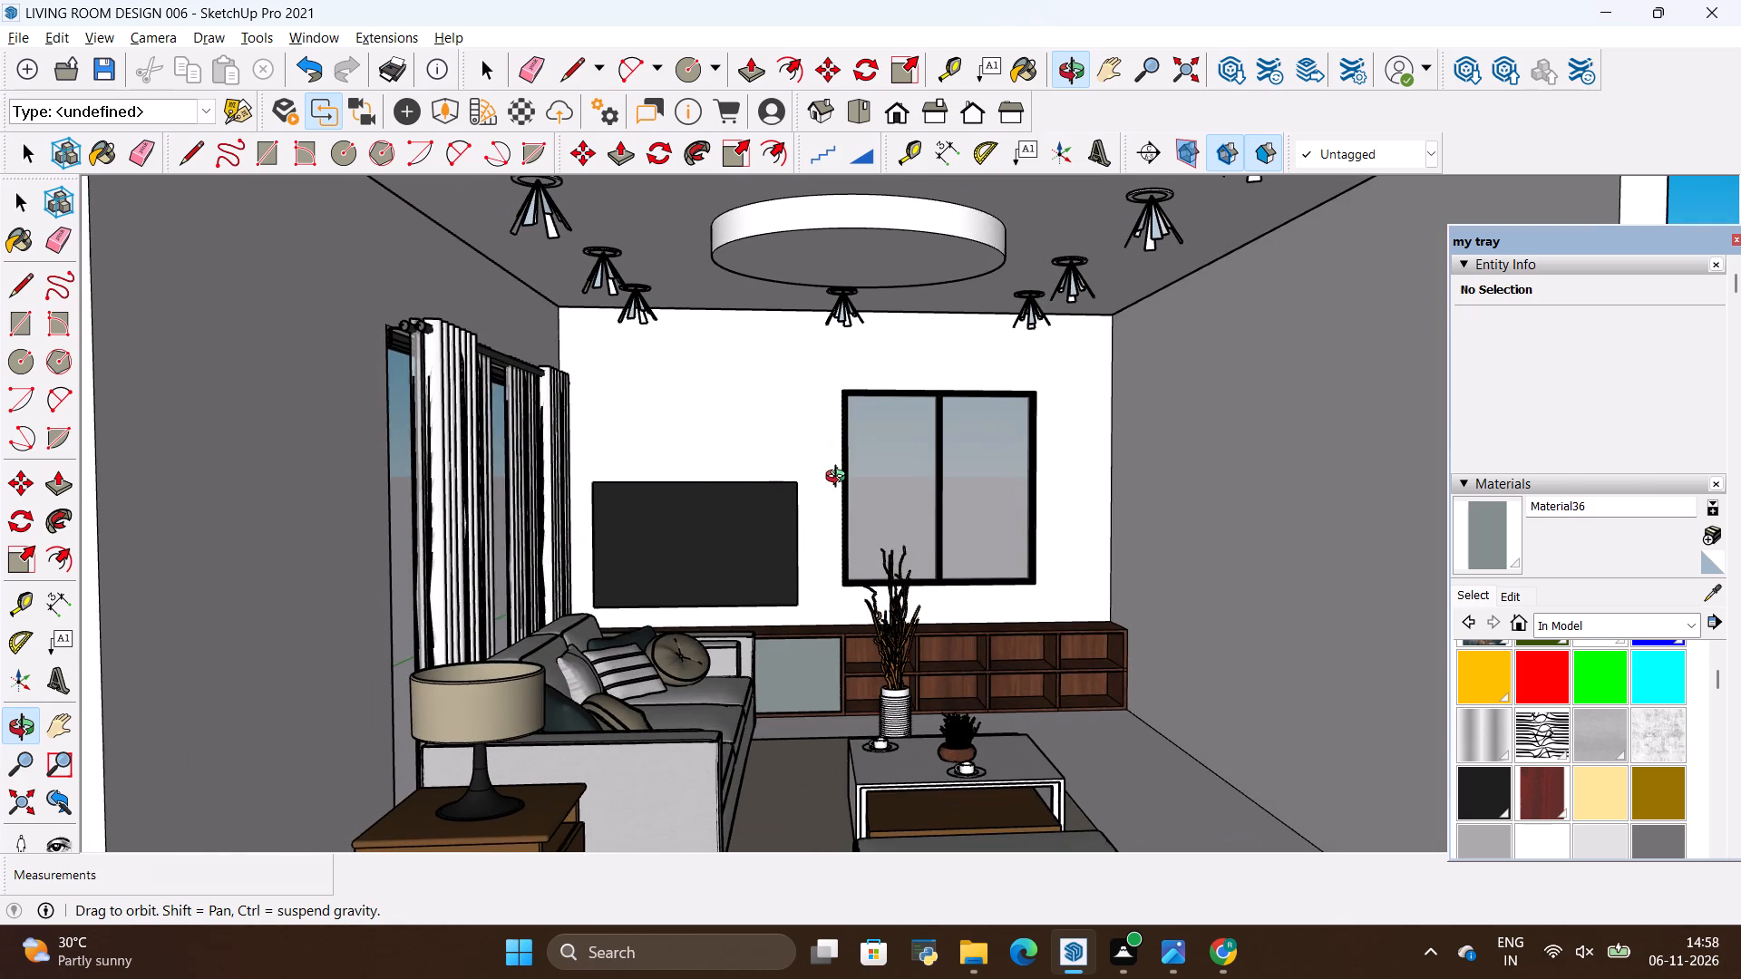
scroll(810, 479, "up", 5)
scroll(816, 475, "down", 6)
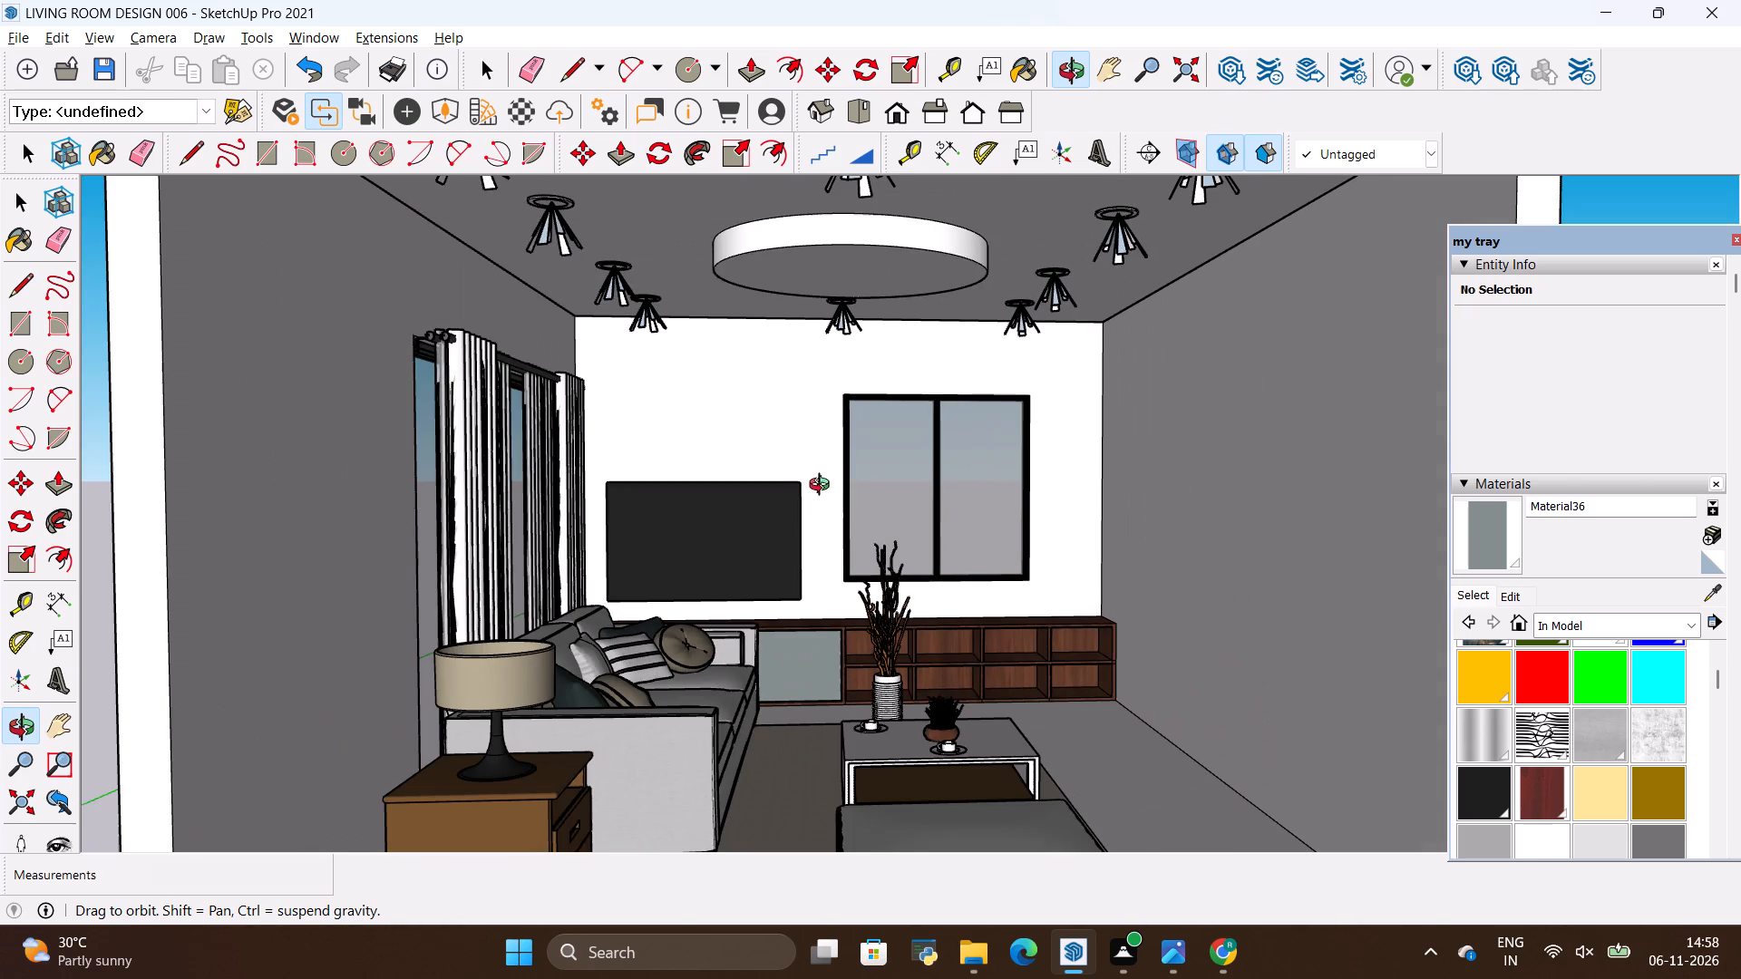
left_click_drag(829, 503, 832, 479)
scroll(822, 489, "up", 2)
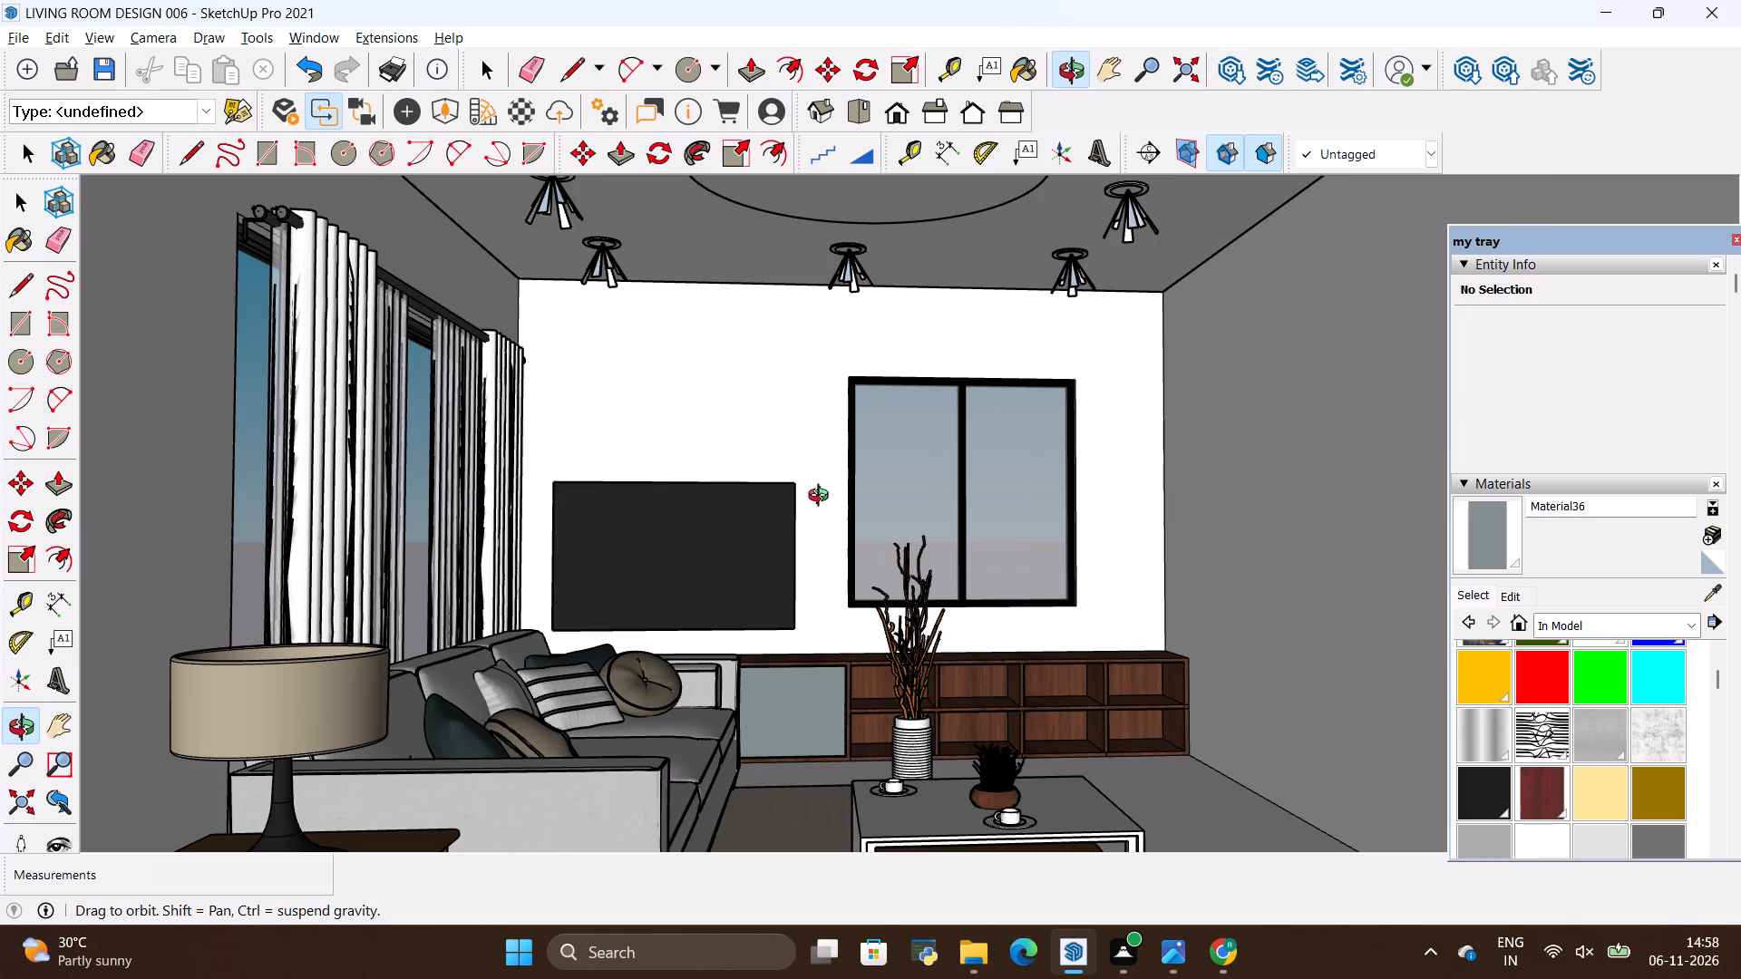
scroll(823, 499, "down", 3)
scroll(823, 499, "up", 2)
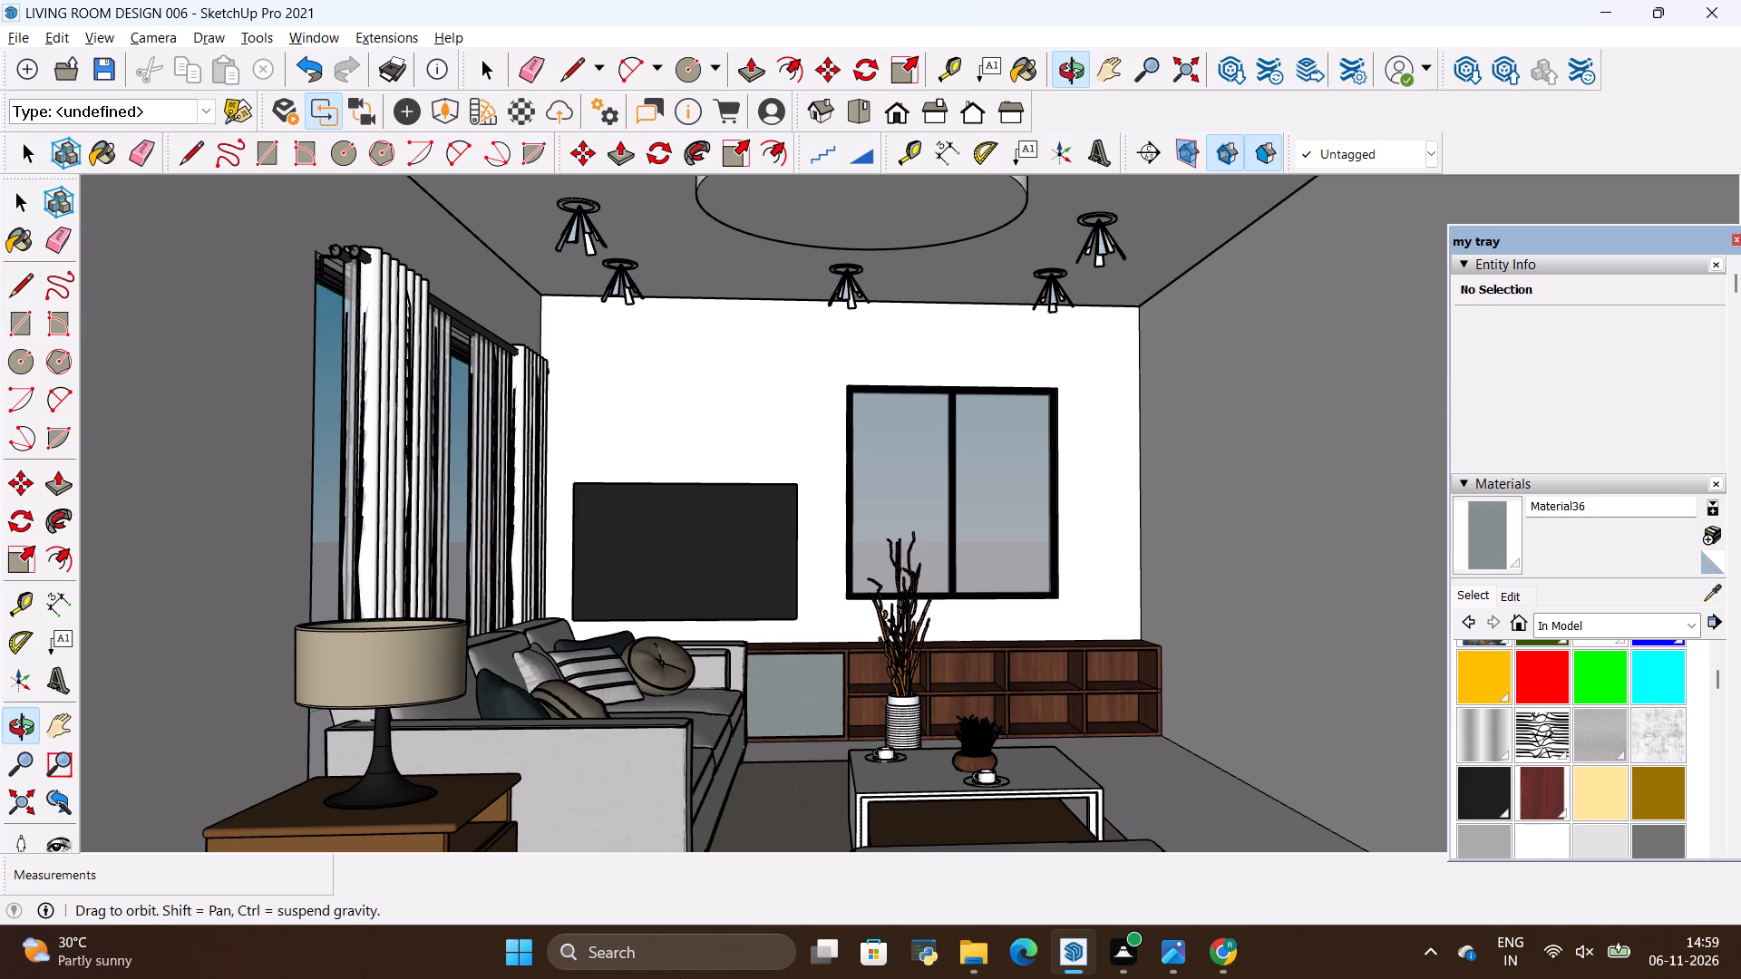
scroll(809, 539, "up", 2)
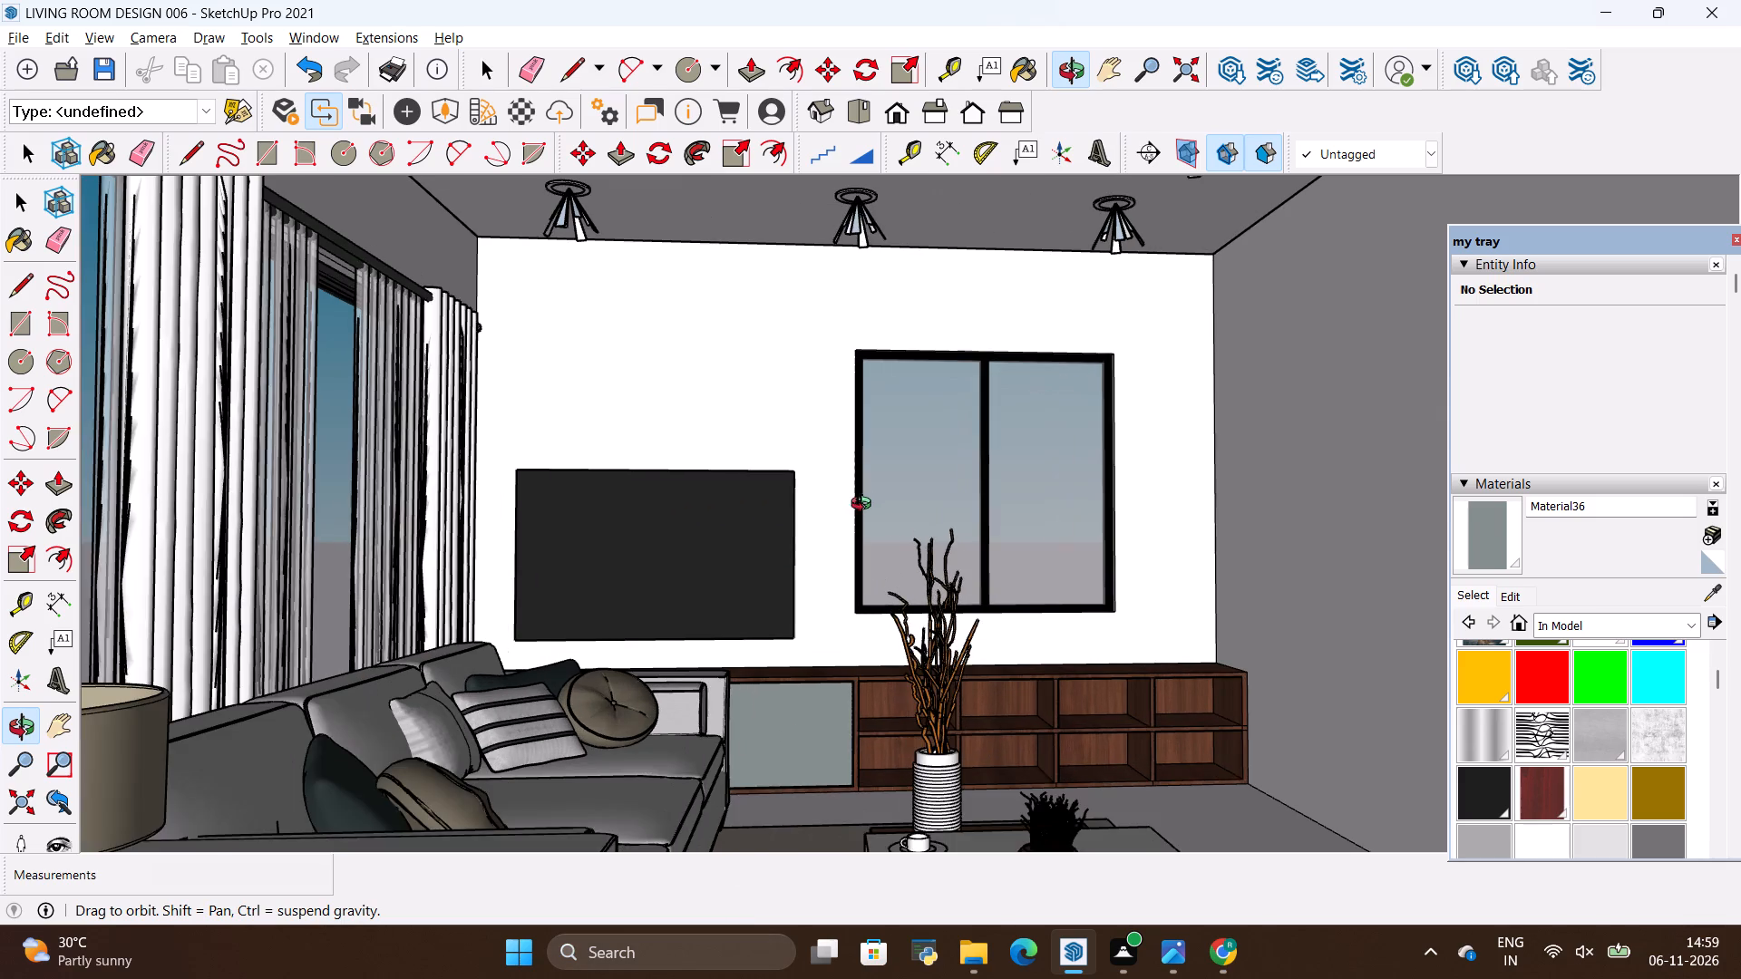
scroll(869, 503, "down", 1)
Study the blue-accent-wall reference photo in Photos and view the SketchUp room from a similar camera angle.
key("alt+Tab")
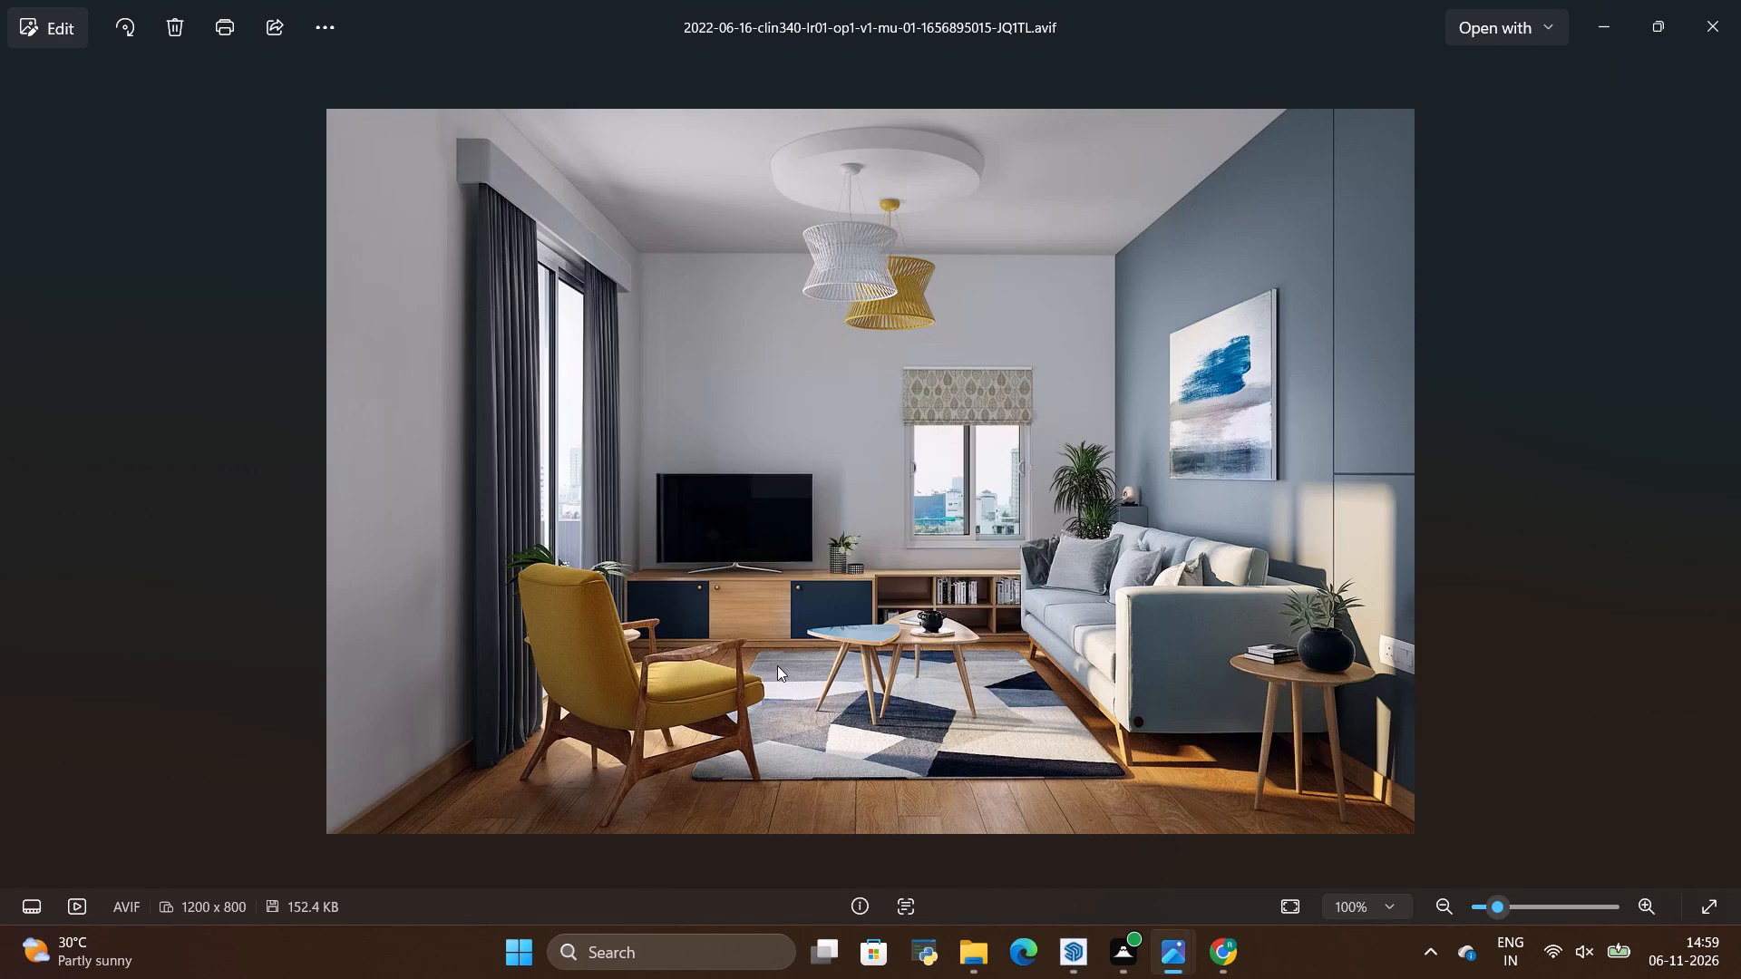
key("alt+Tab")
key("alt+Tab")
scroll(632, 701, "down", 5)
scroll(943, 376, "down", 2)
scroll(944, 376, "up", 1)
key("alt+Tab")
scroll(944, 379, "down", 8)
left_click(8, 726)
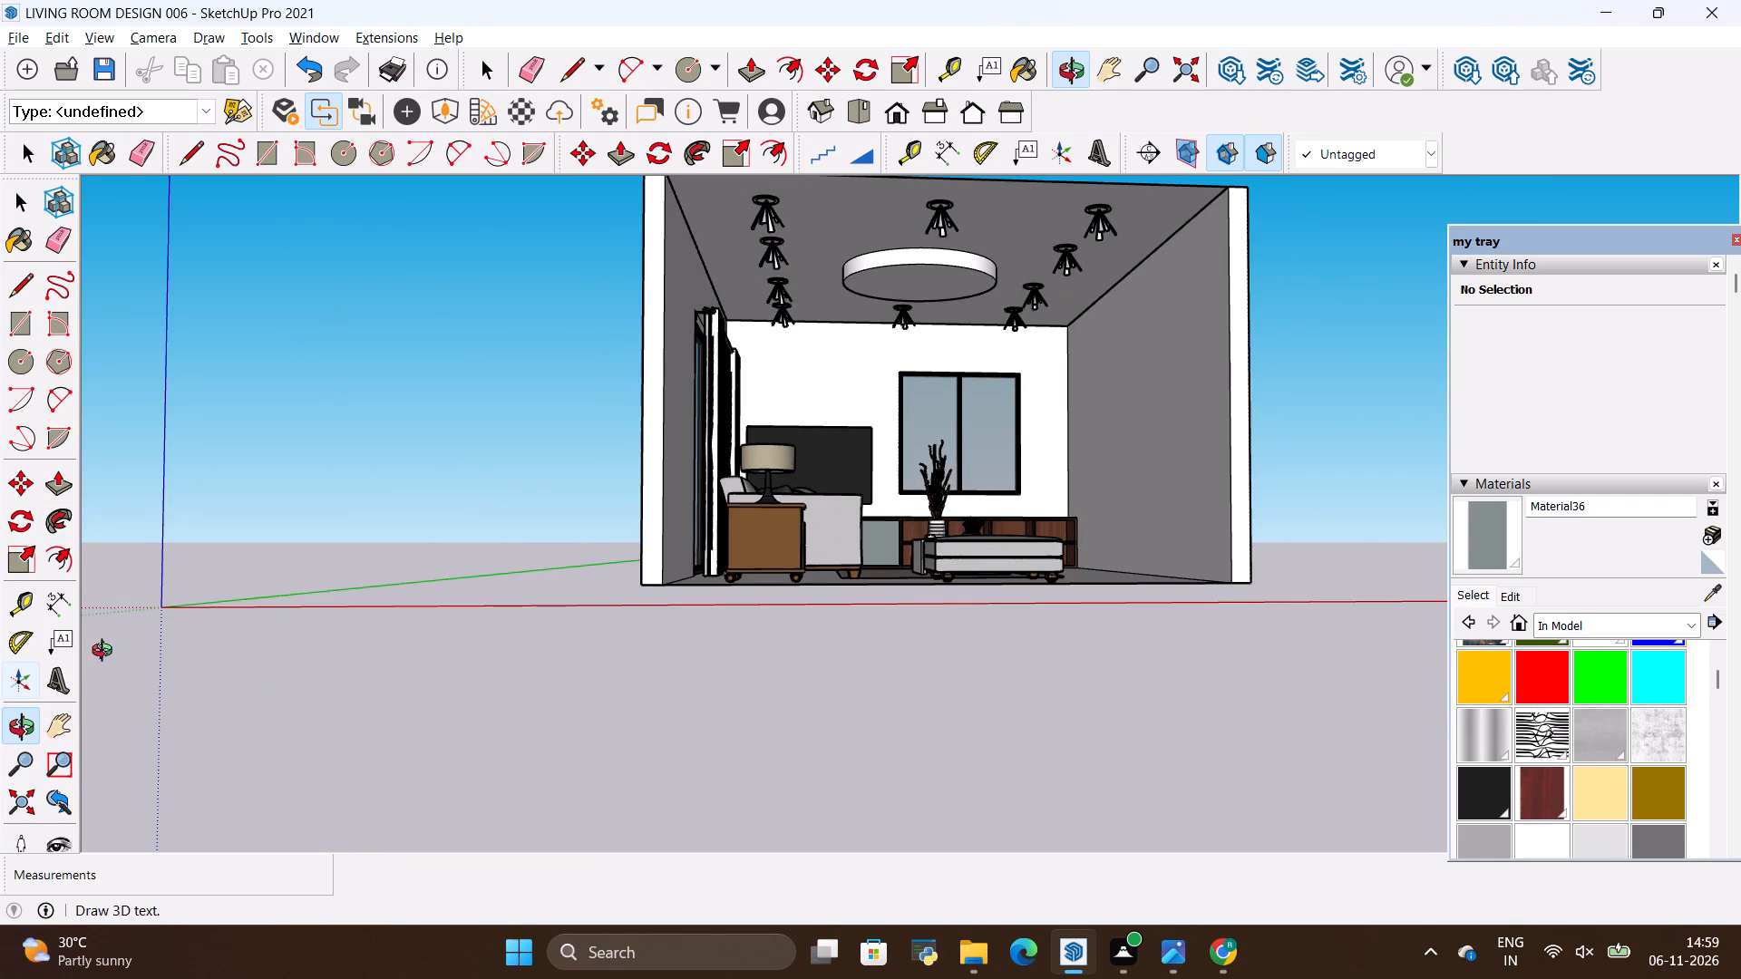
left_click_drag(1073, 537, 1016, 605, "shift")
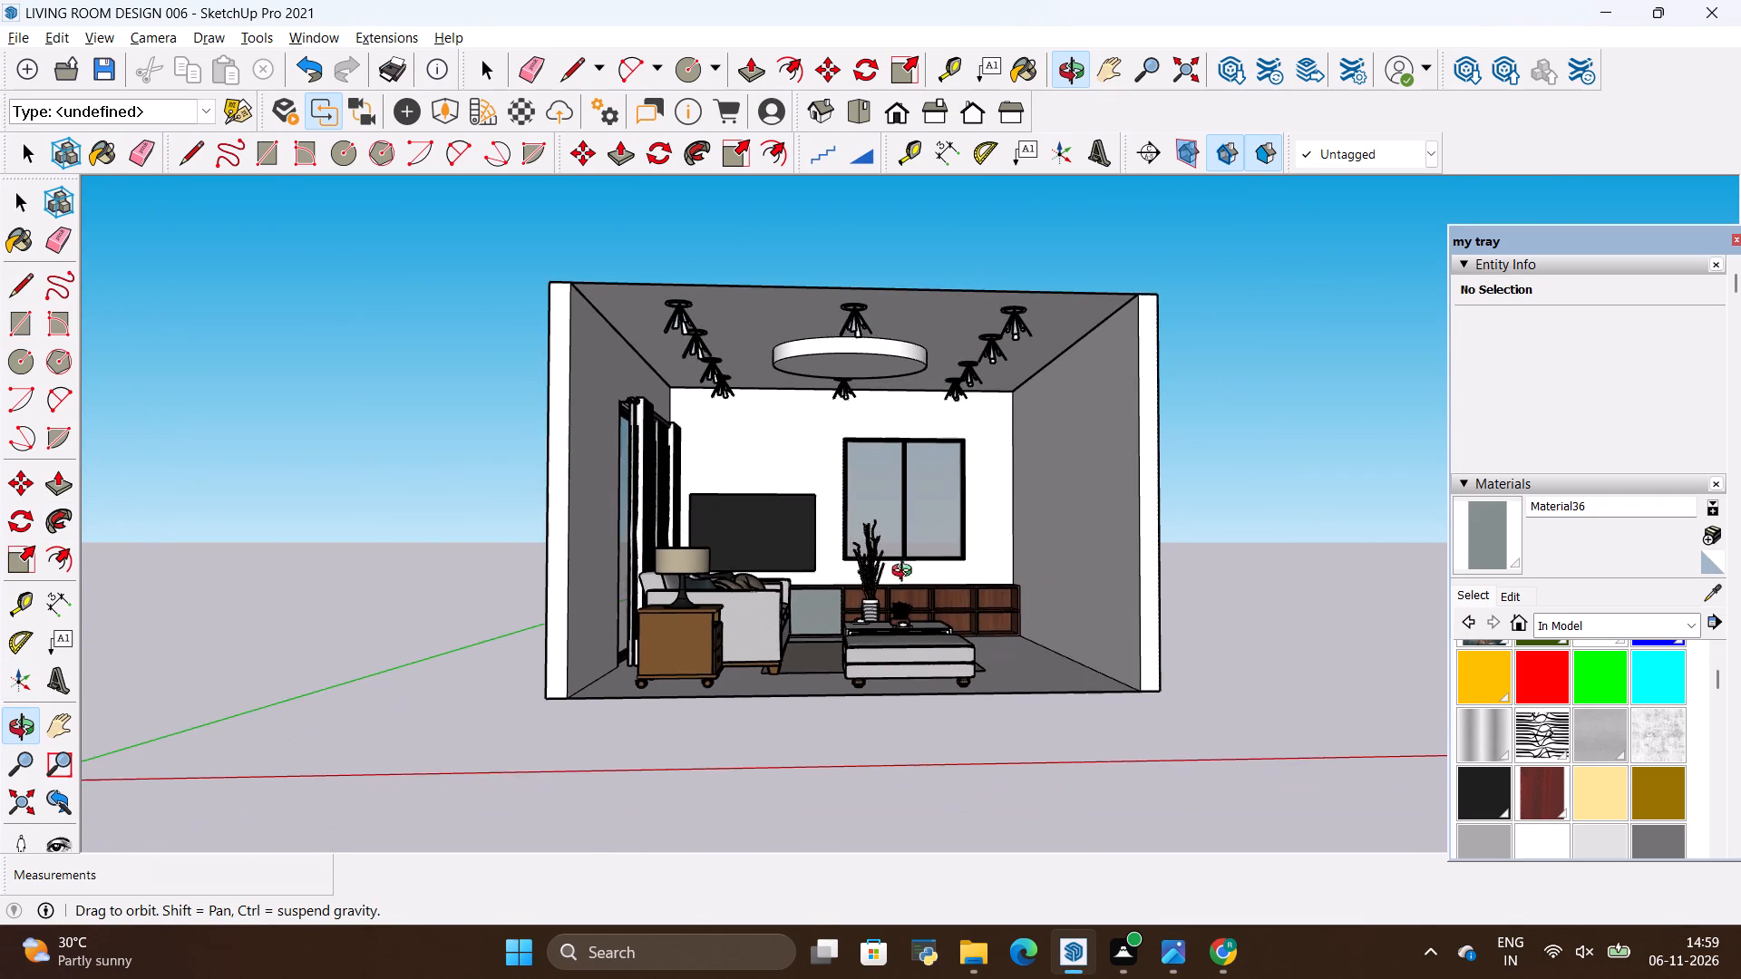
left_click_drag(846, 566, 811, 543)
scroll(807, 445, "up", 3)
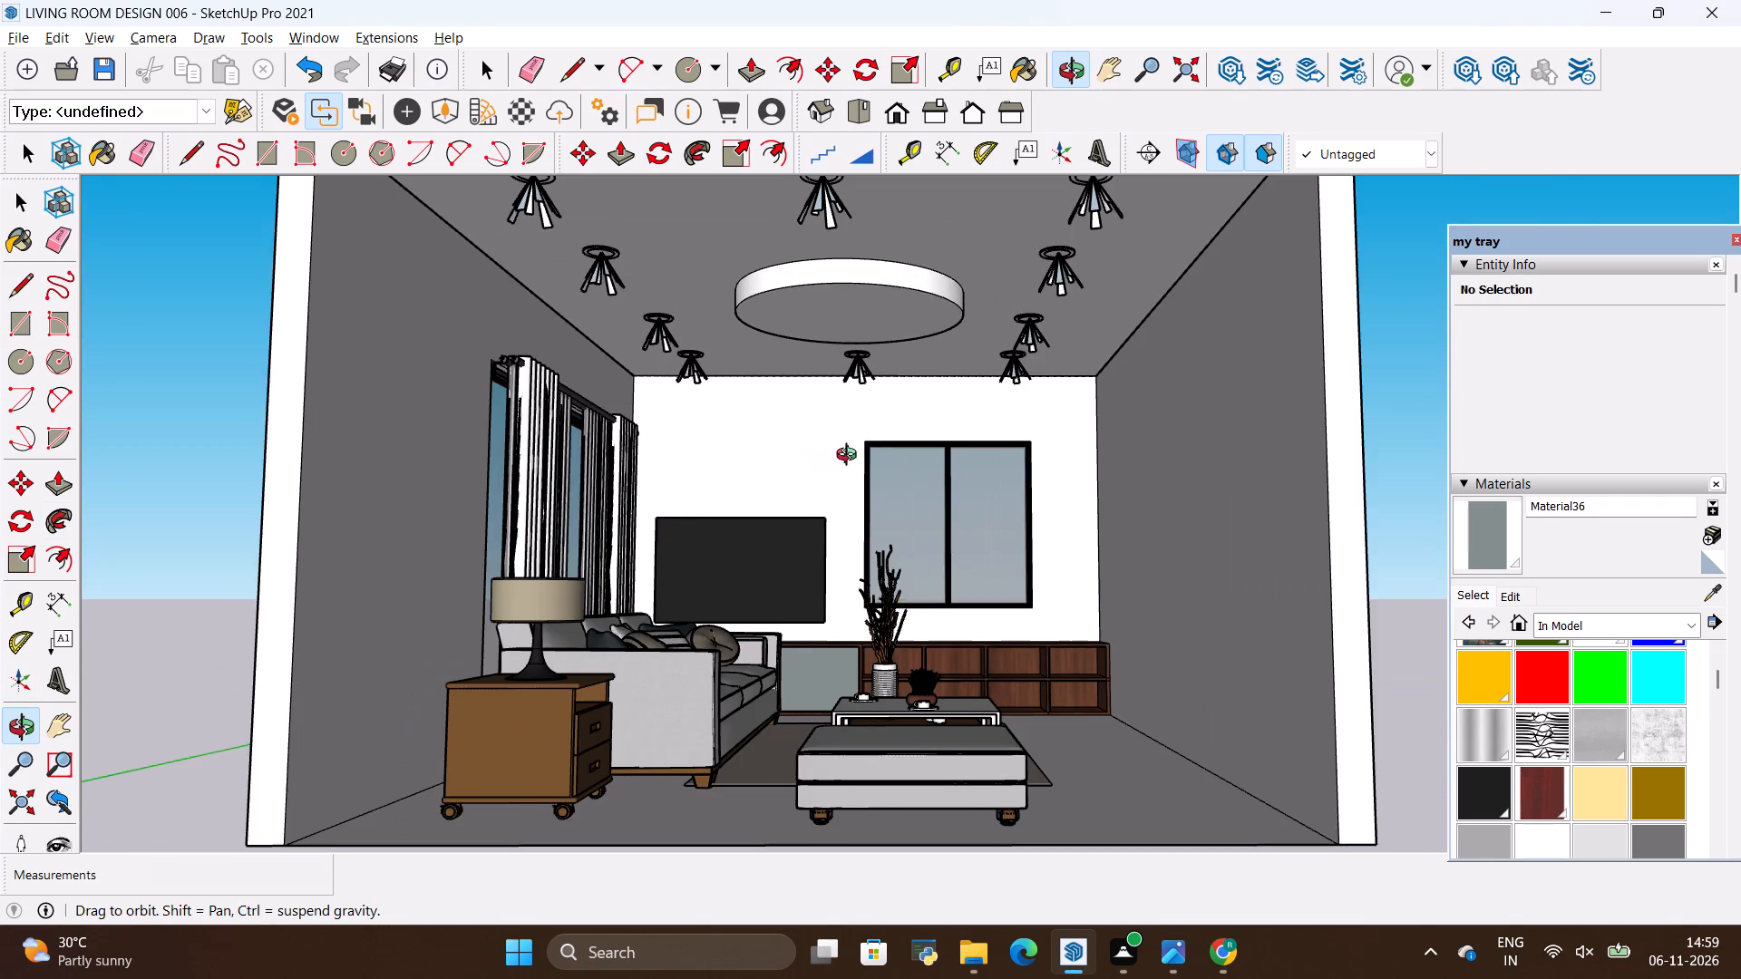
left_click_drag(857, 458, 889, 465)
scroll(848, 473, "up", 2)
left_click_drag(845, 456, 845, 446)
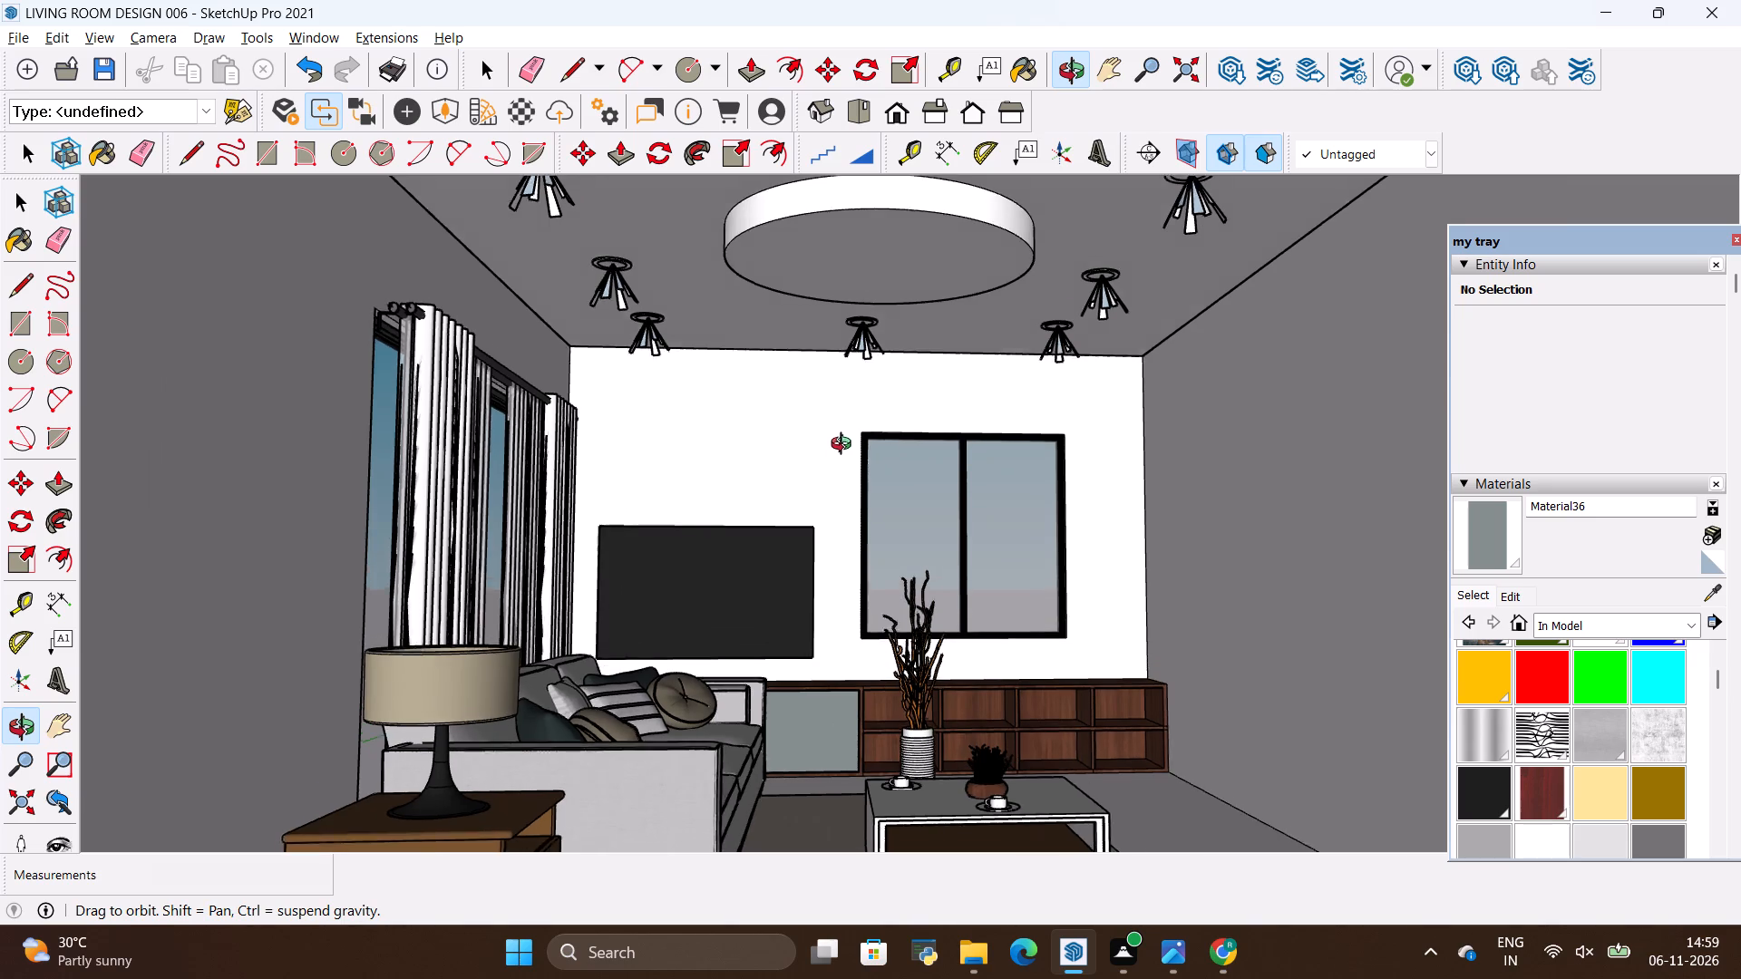
left_click_drag(845, 446, 833, 428)
Compare the SketchUp room's TV wall, ceiling and furniture layout with the reference photo in Photos again.
key("alt+Tab")
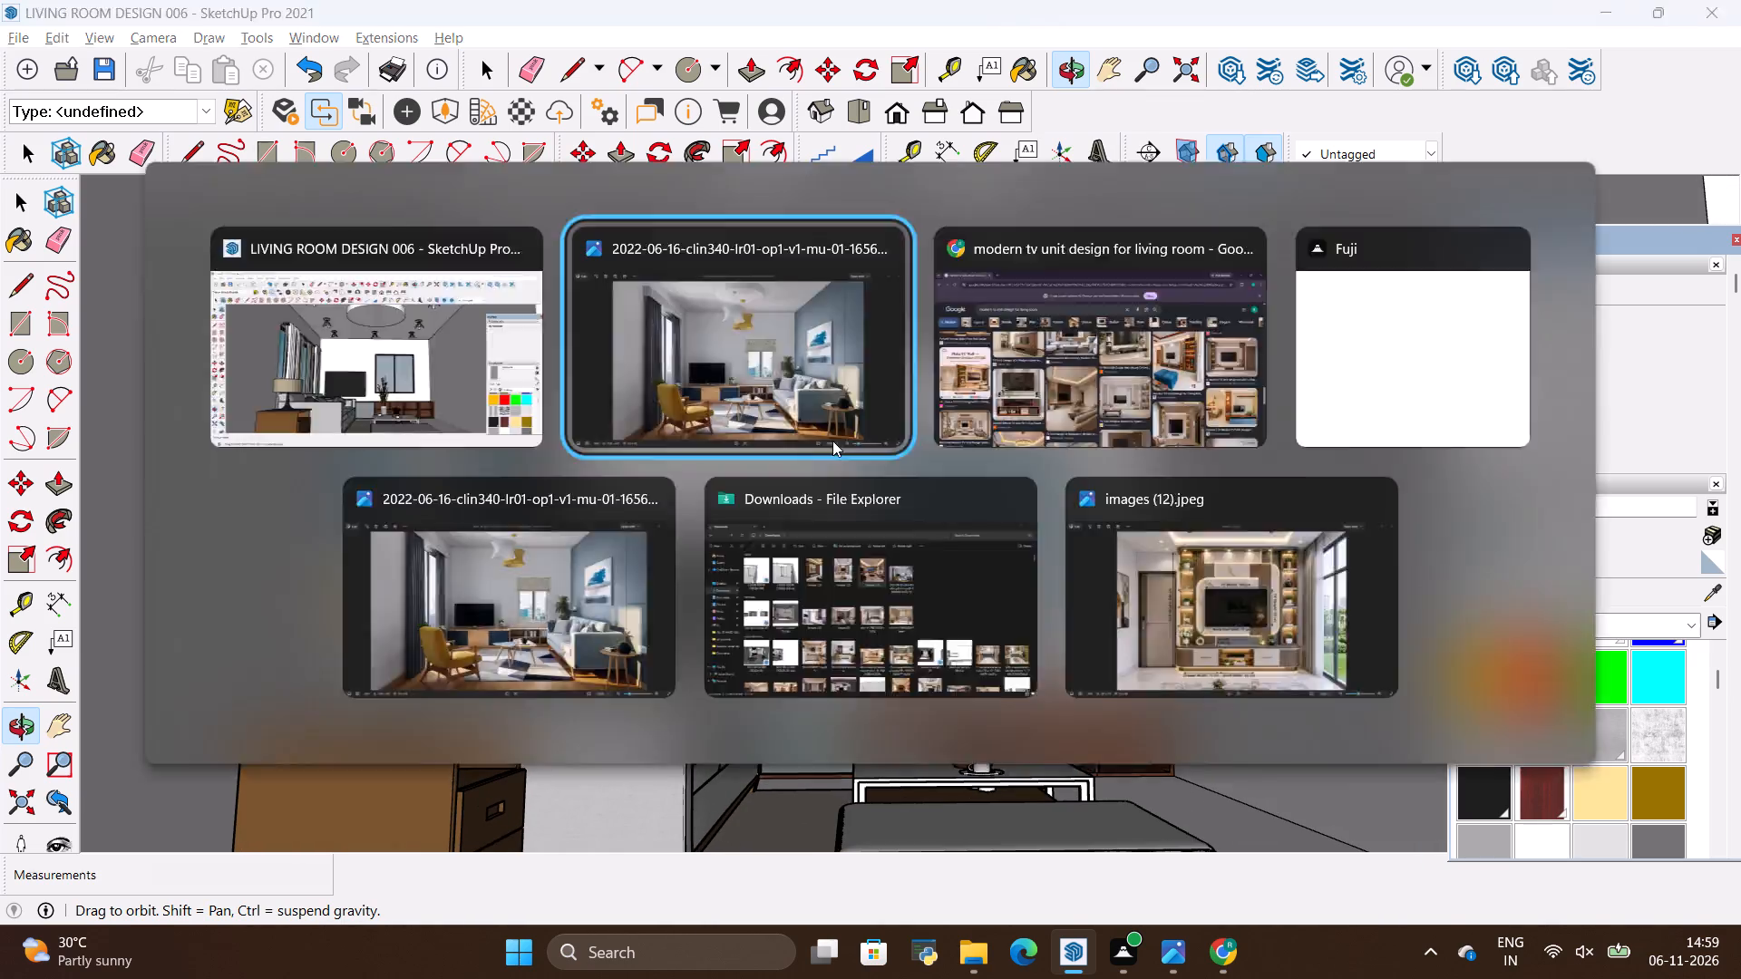
key("alt+Tab")
scroll(832, 451, "down", 3)
scroll(831, 482, "up", 2)
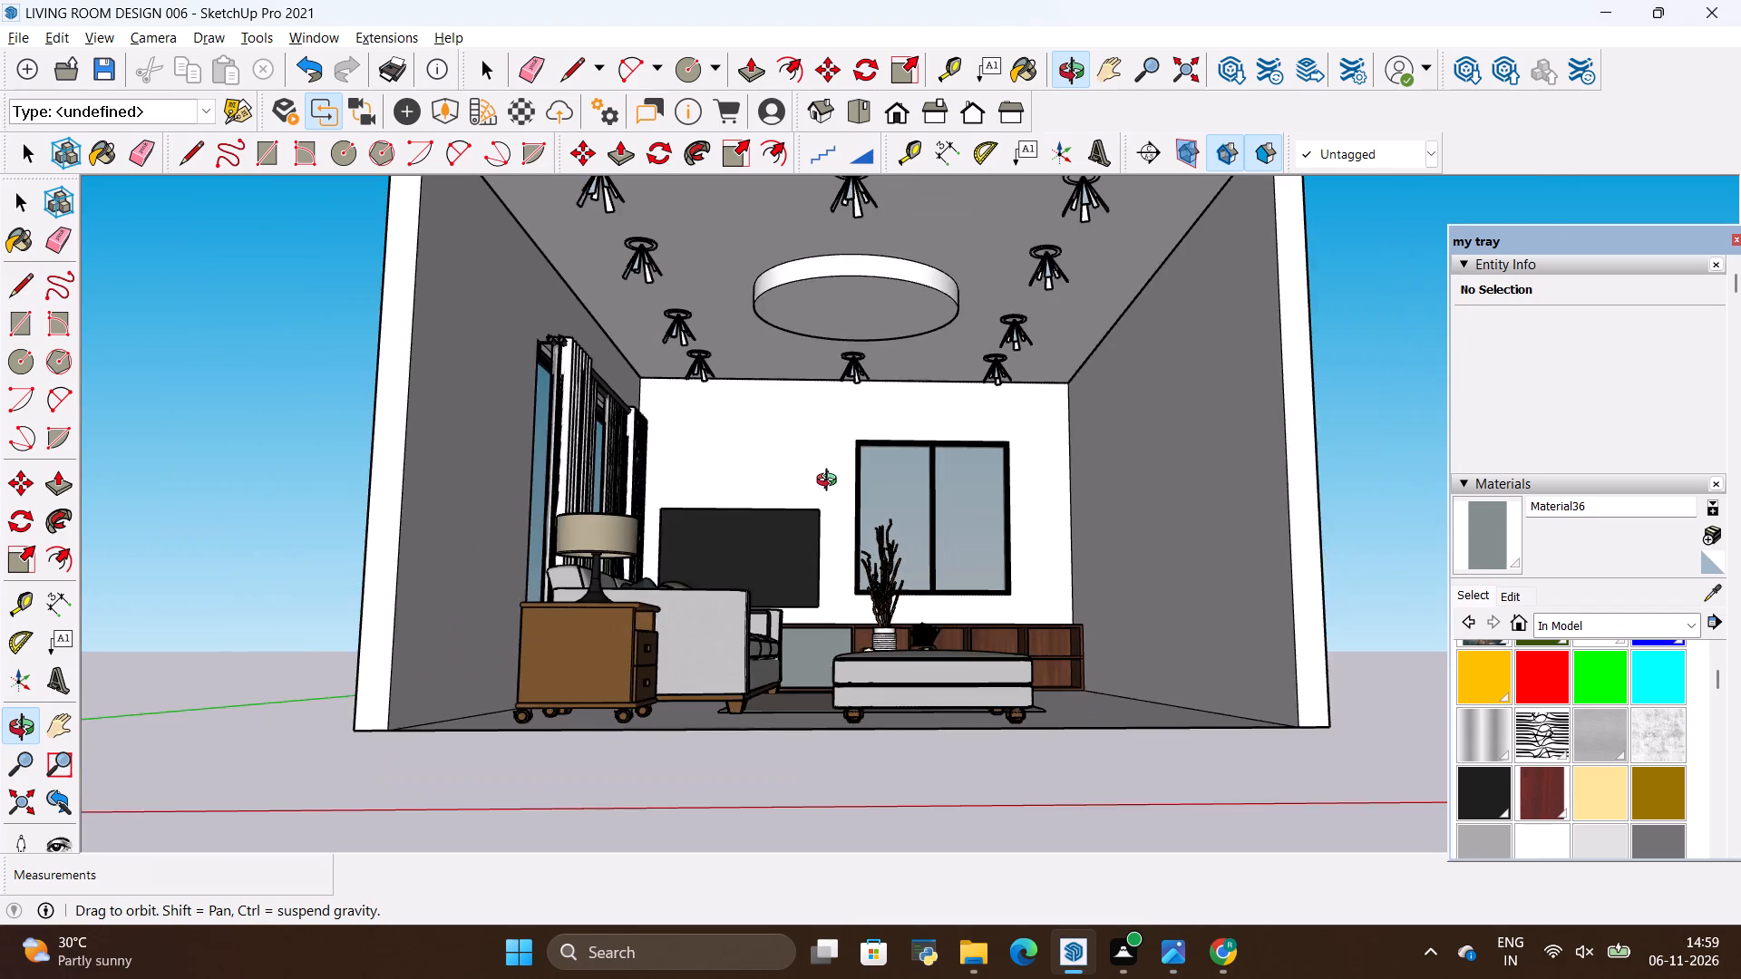
scroll(831, 482, "up", 1)
left_click_drag(851, 459, 851, 491)
scroll(841, 465, "down", 1)
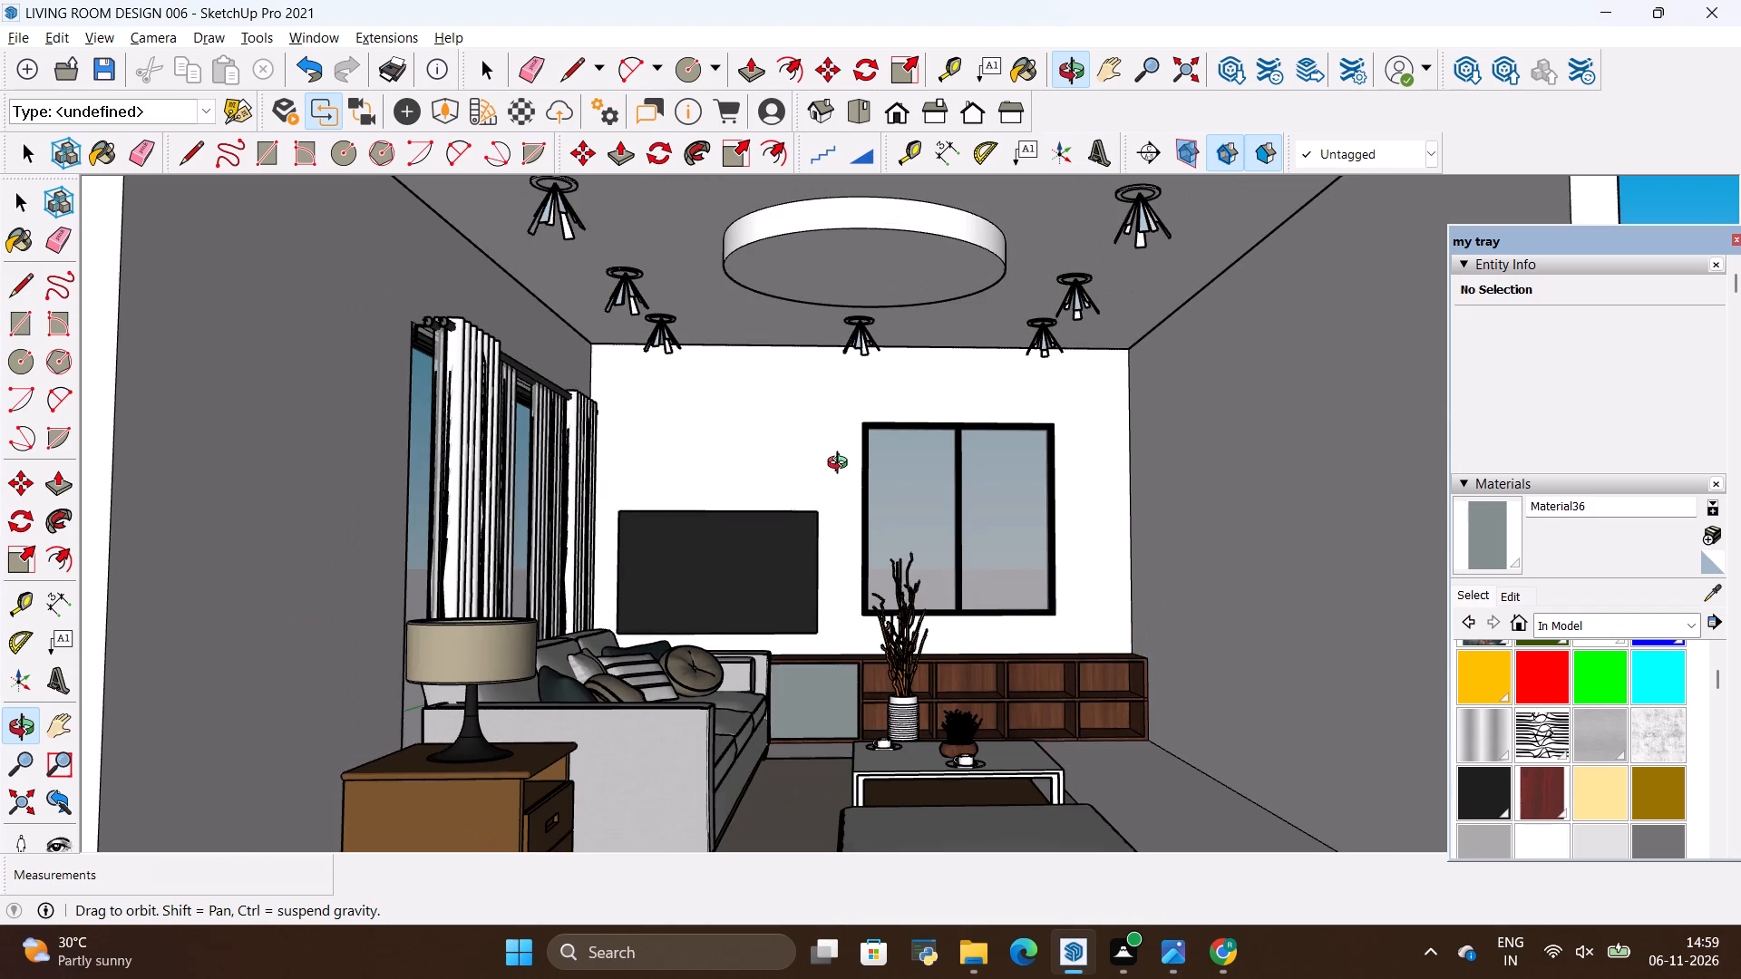
left_click_drag(838, 490, 838, 473)
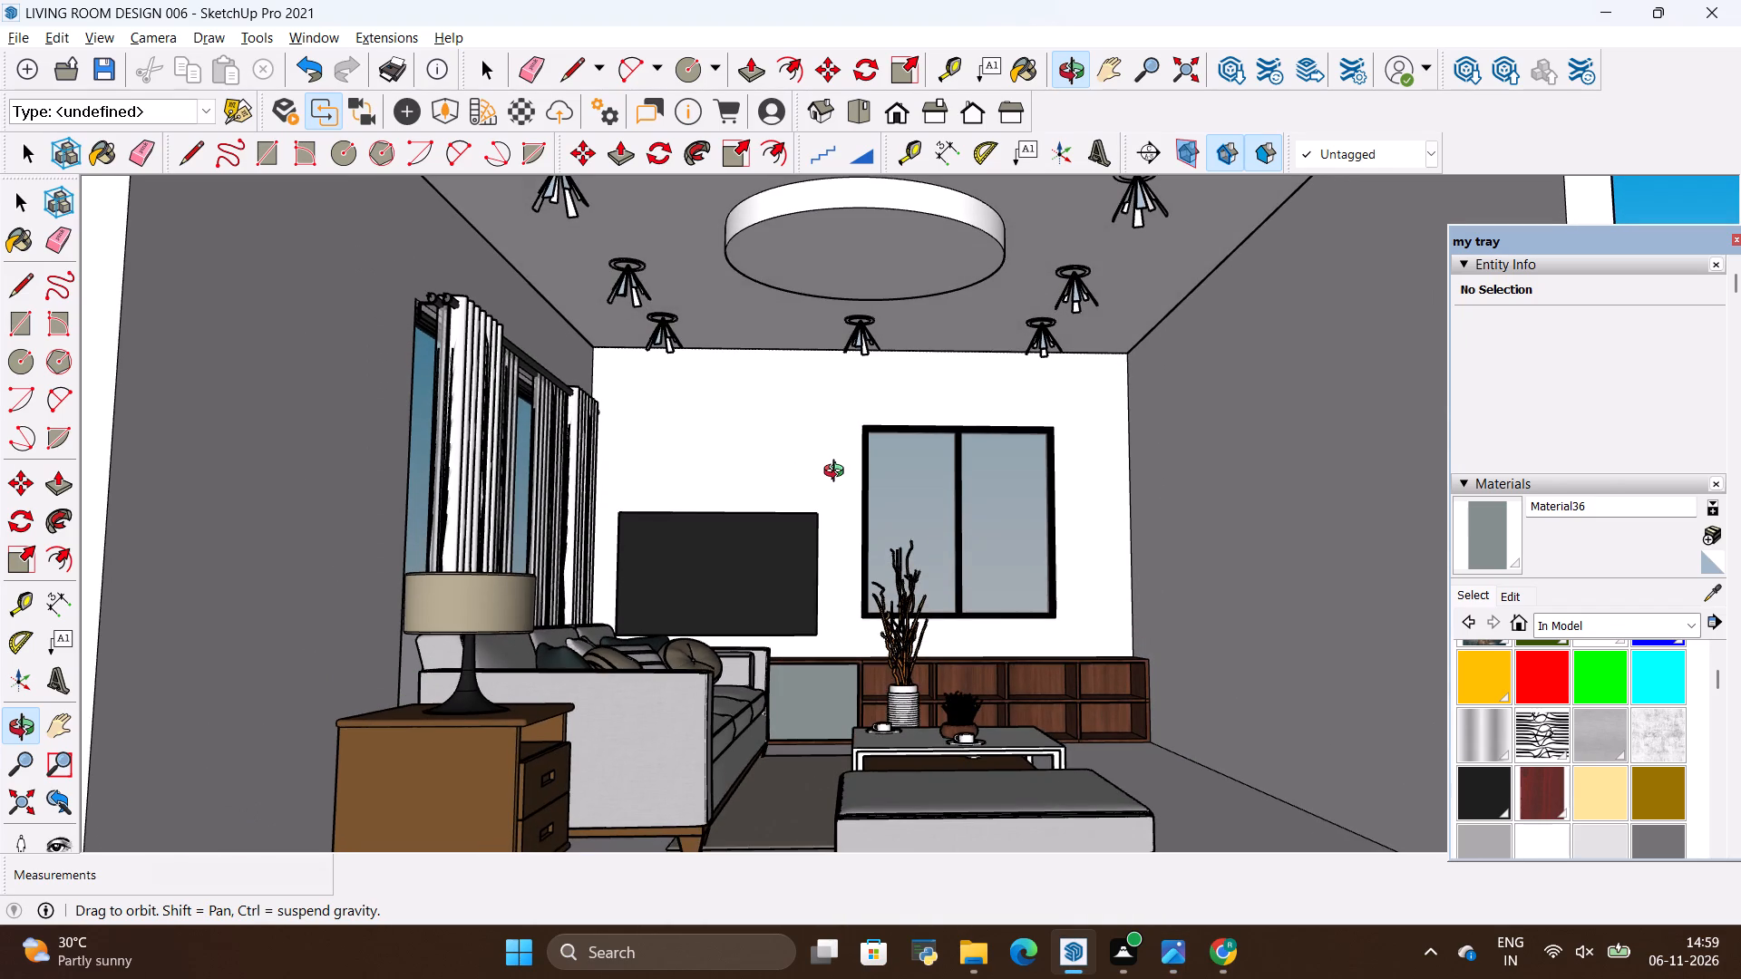
scroll(838, 473, "down", 1)
key("alt+Tab")
key("alt+Tab")
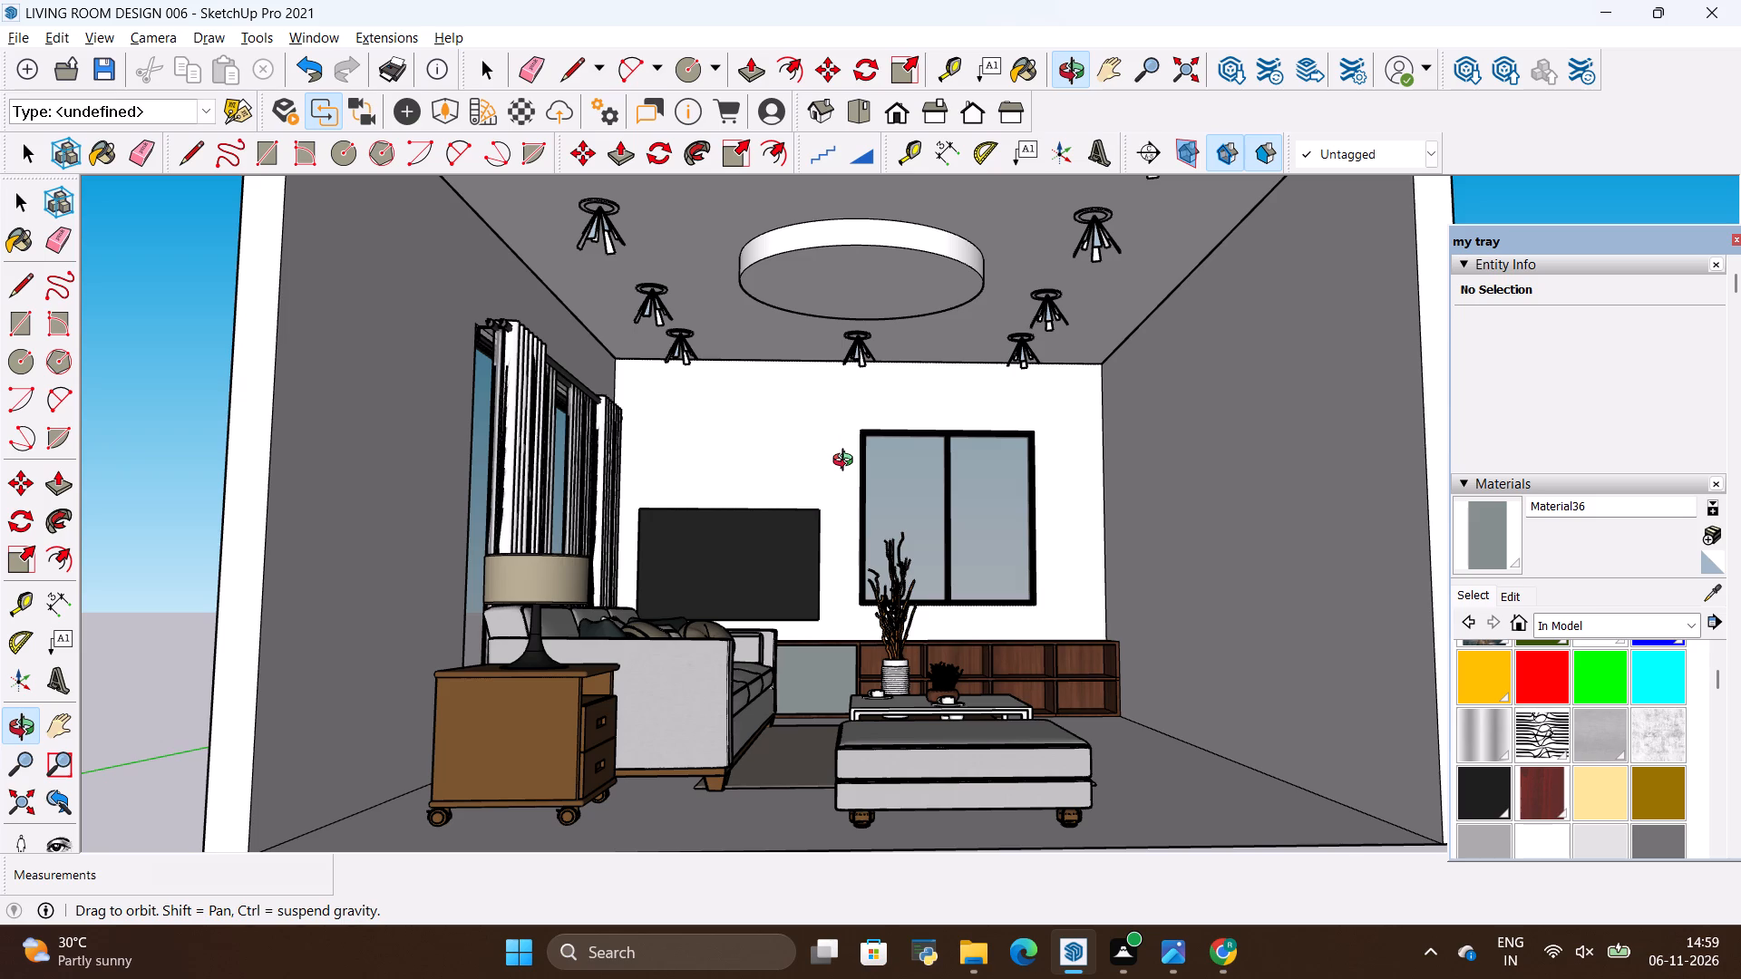
Examine the whole room model from its open front, including the ceiling lights, curtains, seating and TV wall.
scroll(811, 469, "down", 2)
left_click_drag(876, 470, 871, 524)
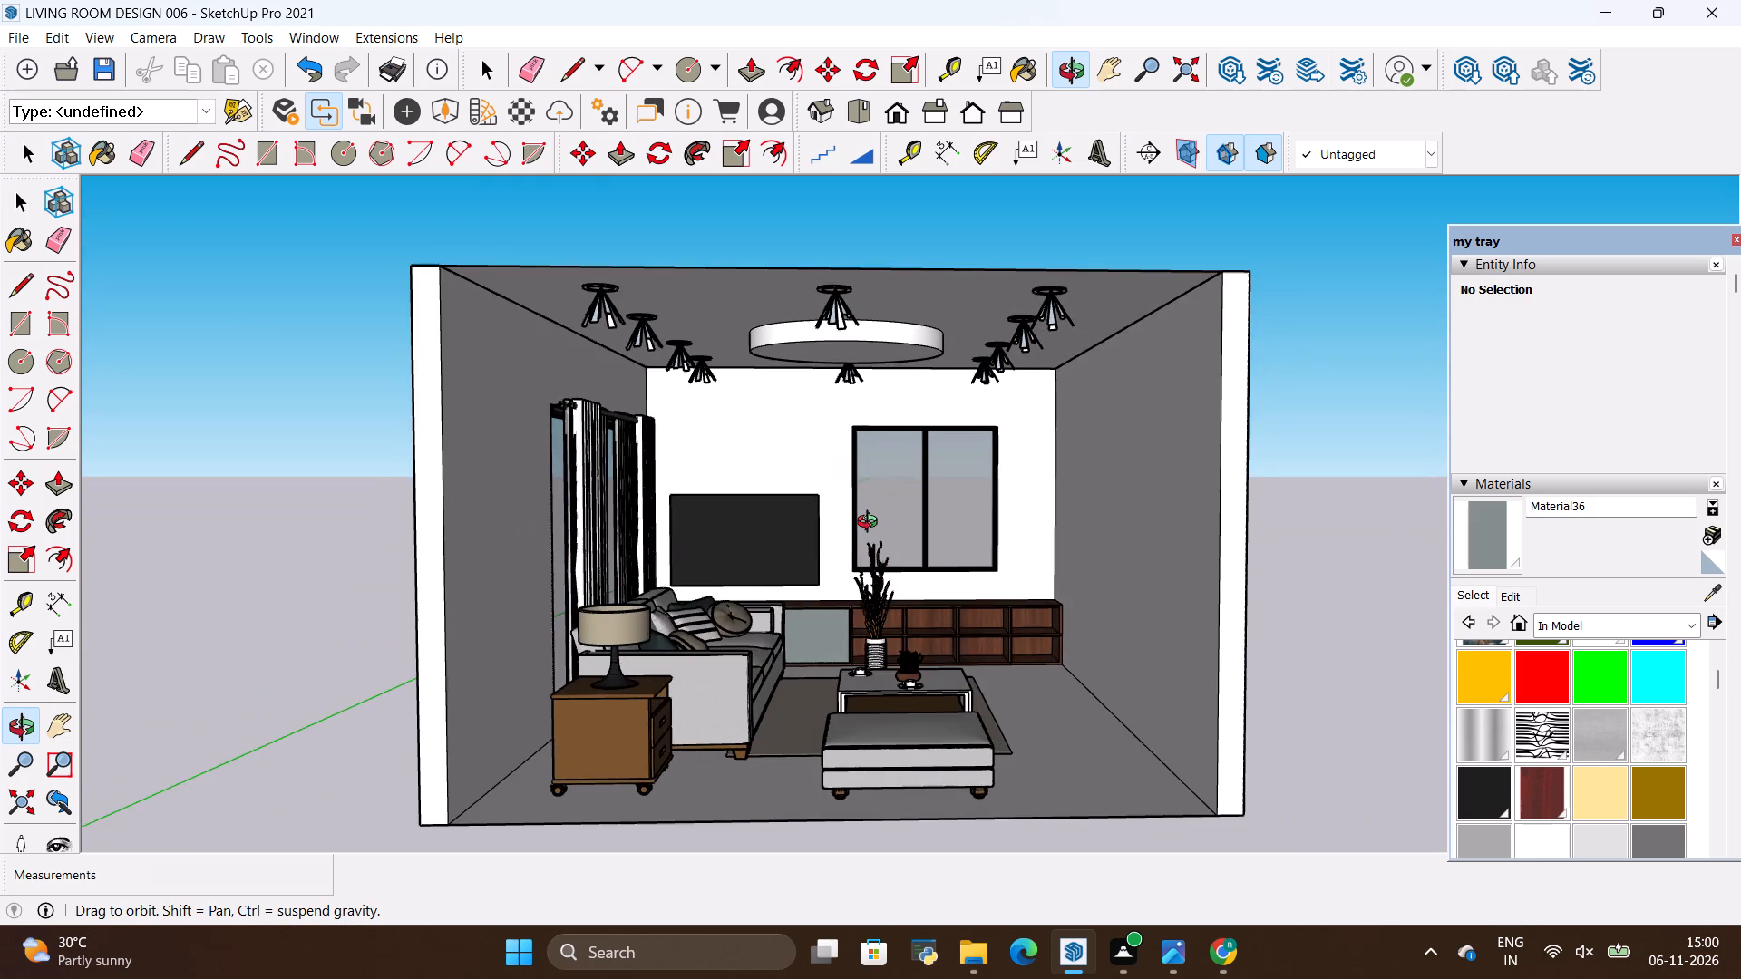
left_click_drag(871, 524, 870, 509)
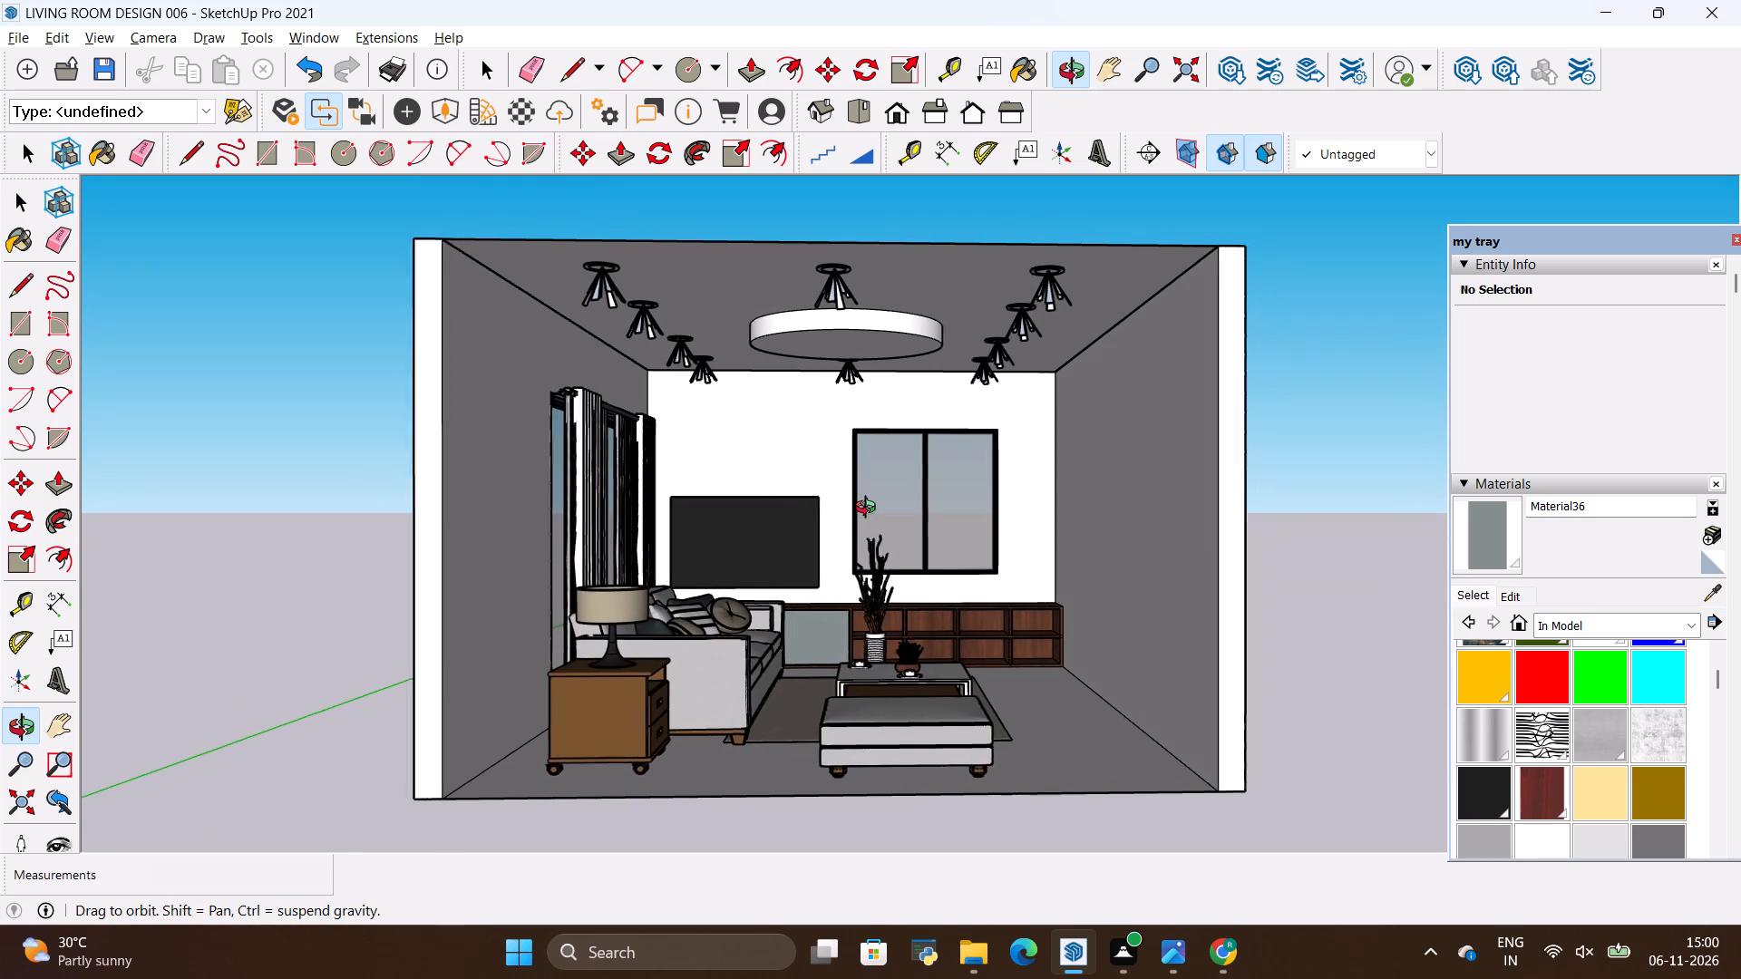
left_click_drag(870, 509, 871, 509)
scroll(857, 578, "up", 1)
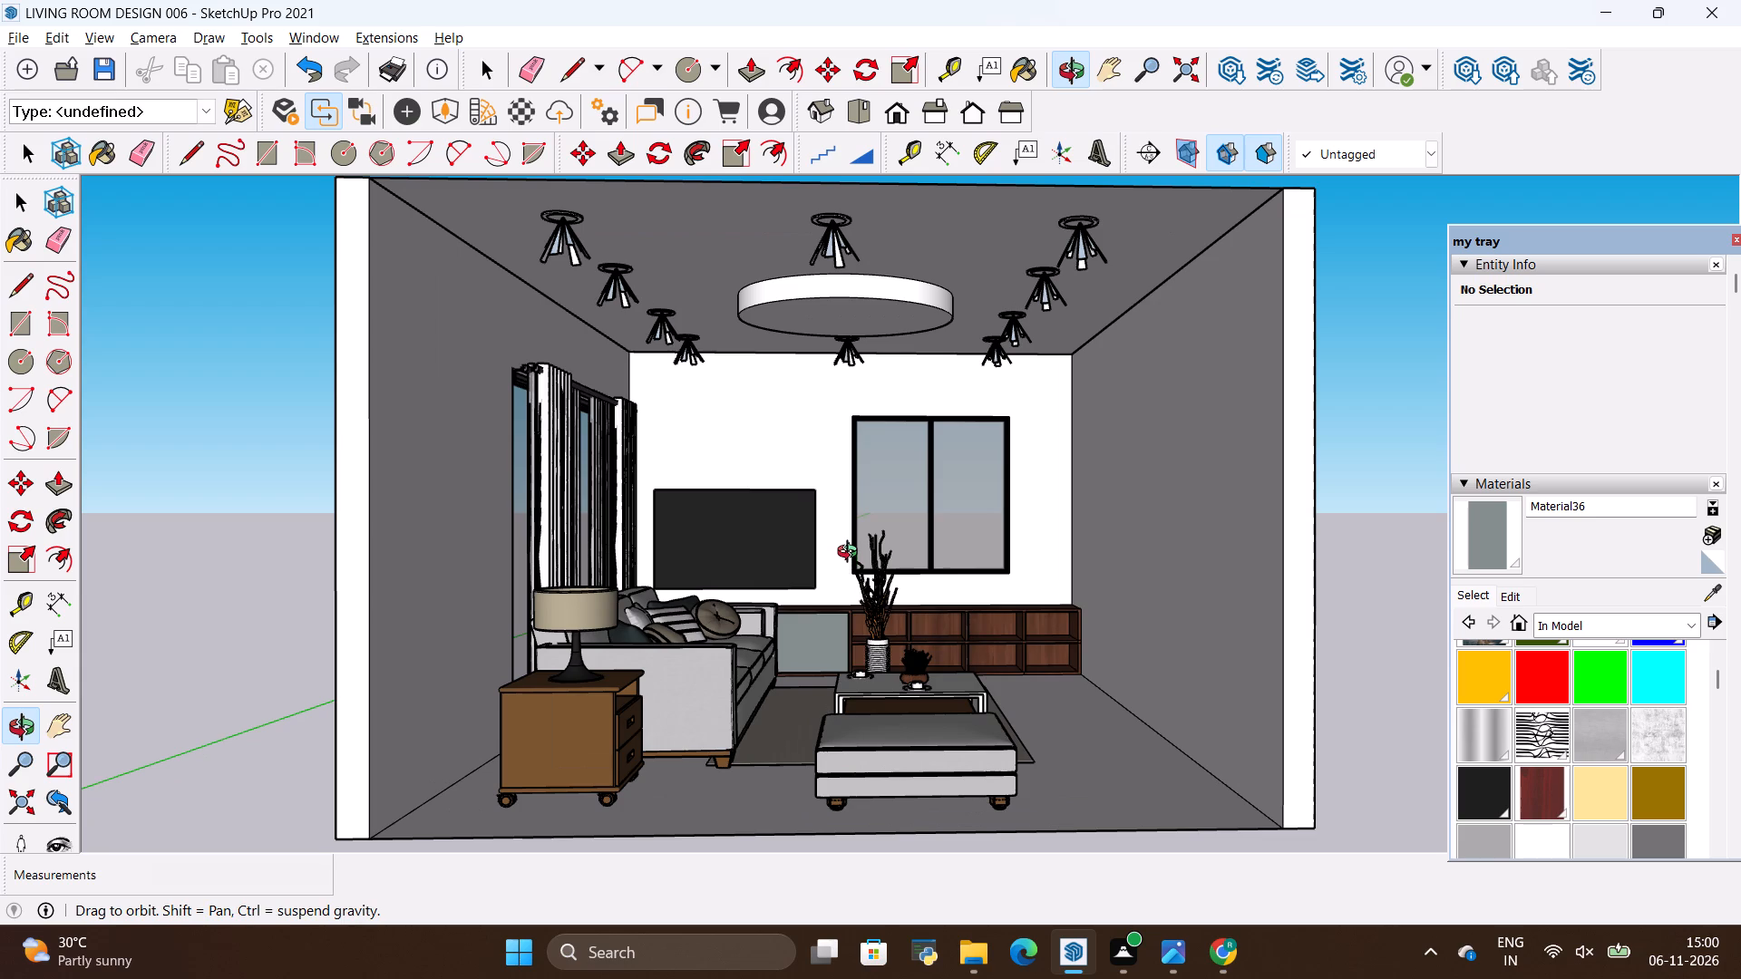
left_click_drag(851, 554, 840, 560)
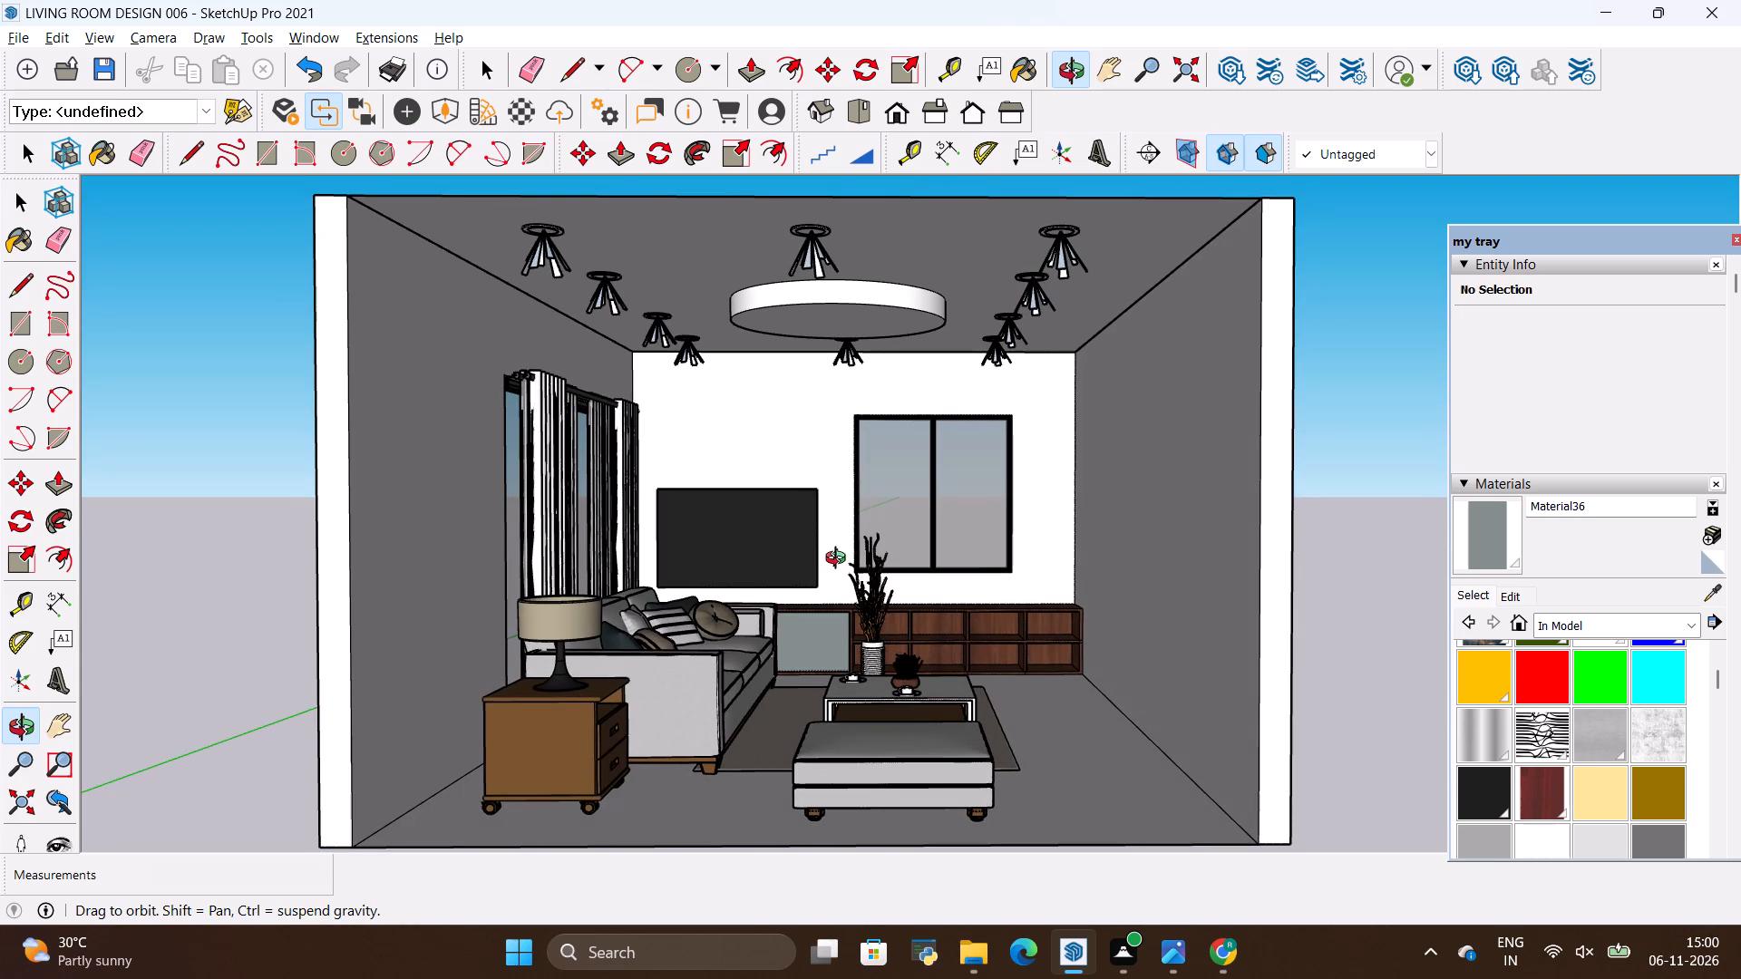
left_click_drag(840, 560, 833, 555)
scroll(734, 546, "up", 1)
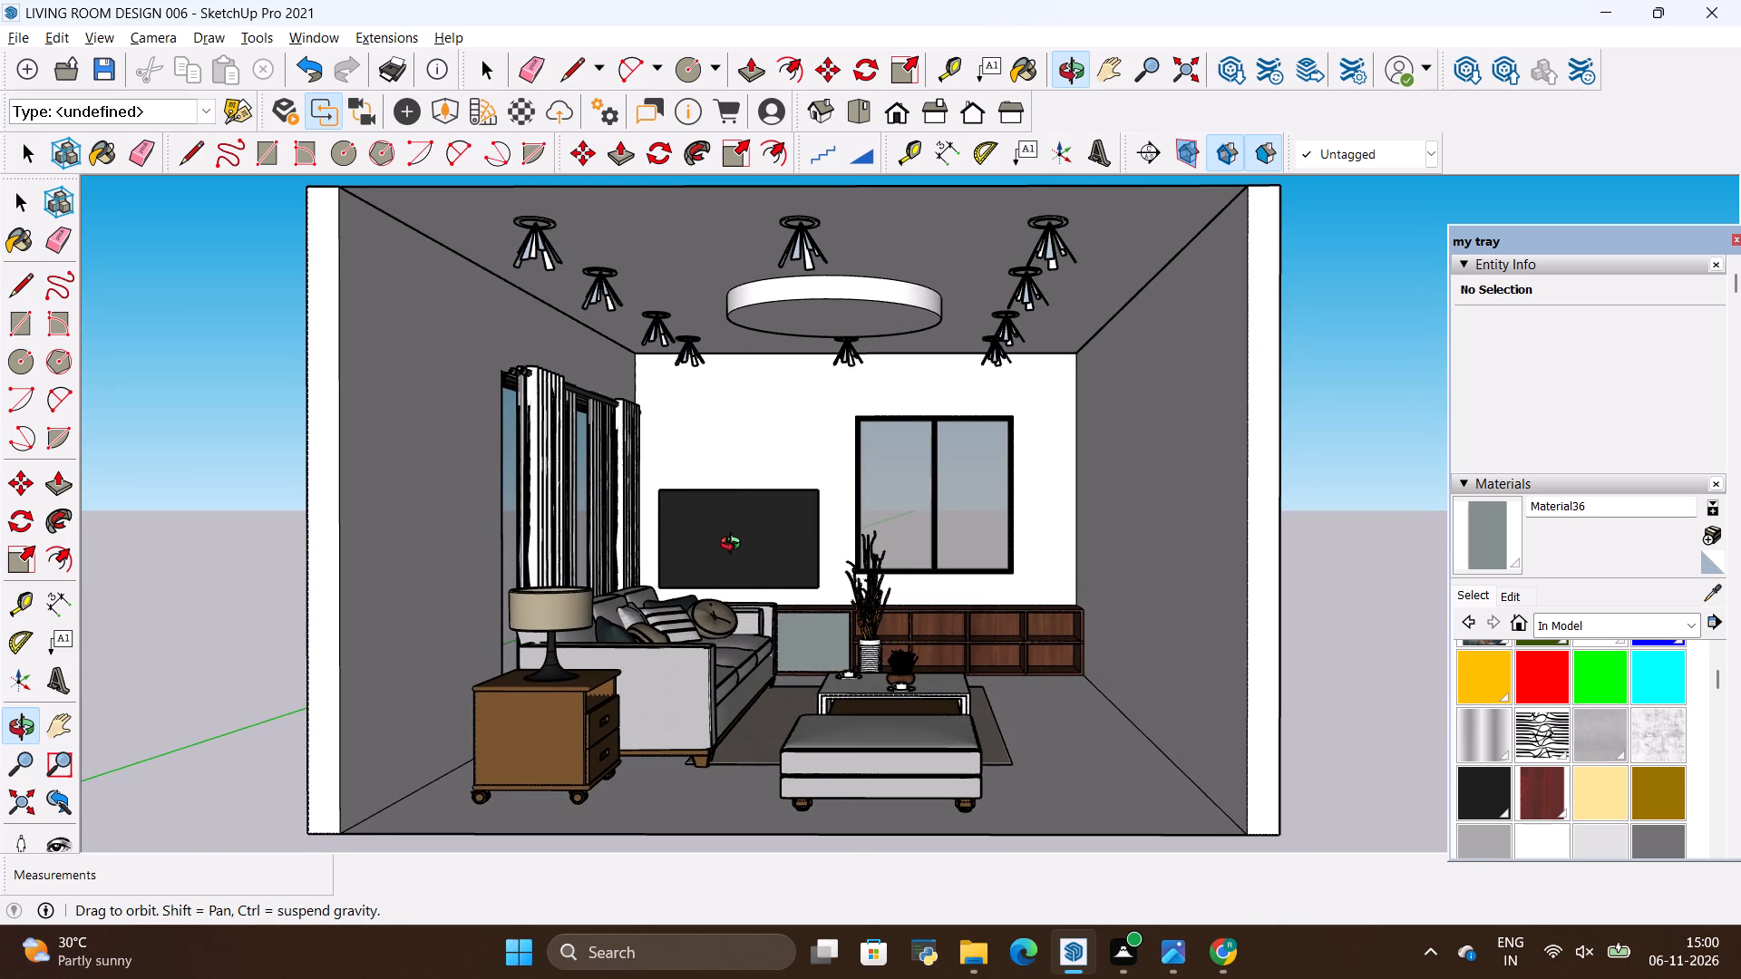
left_click_drag(749, 541, 787, 546)
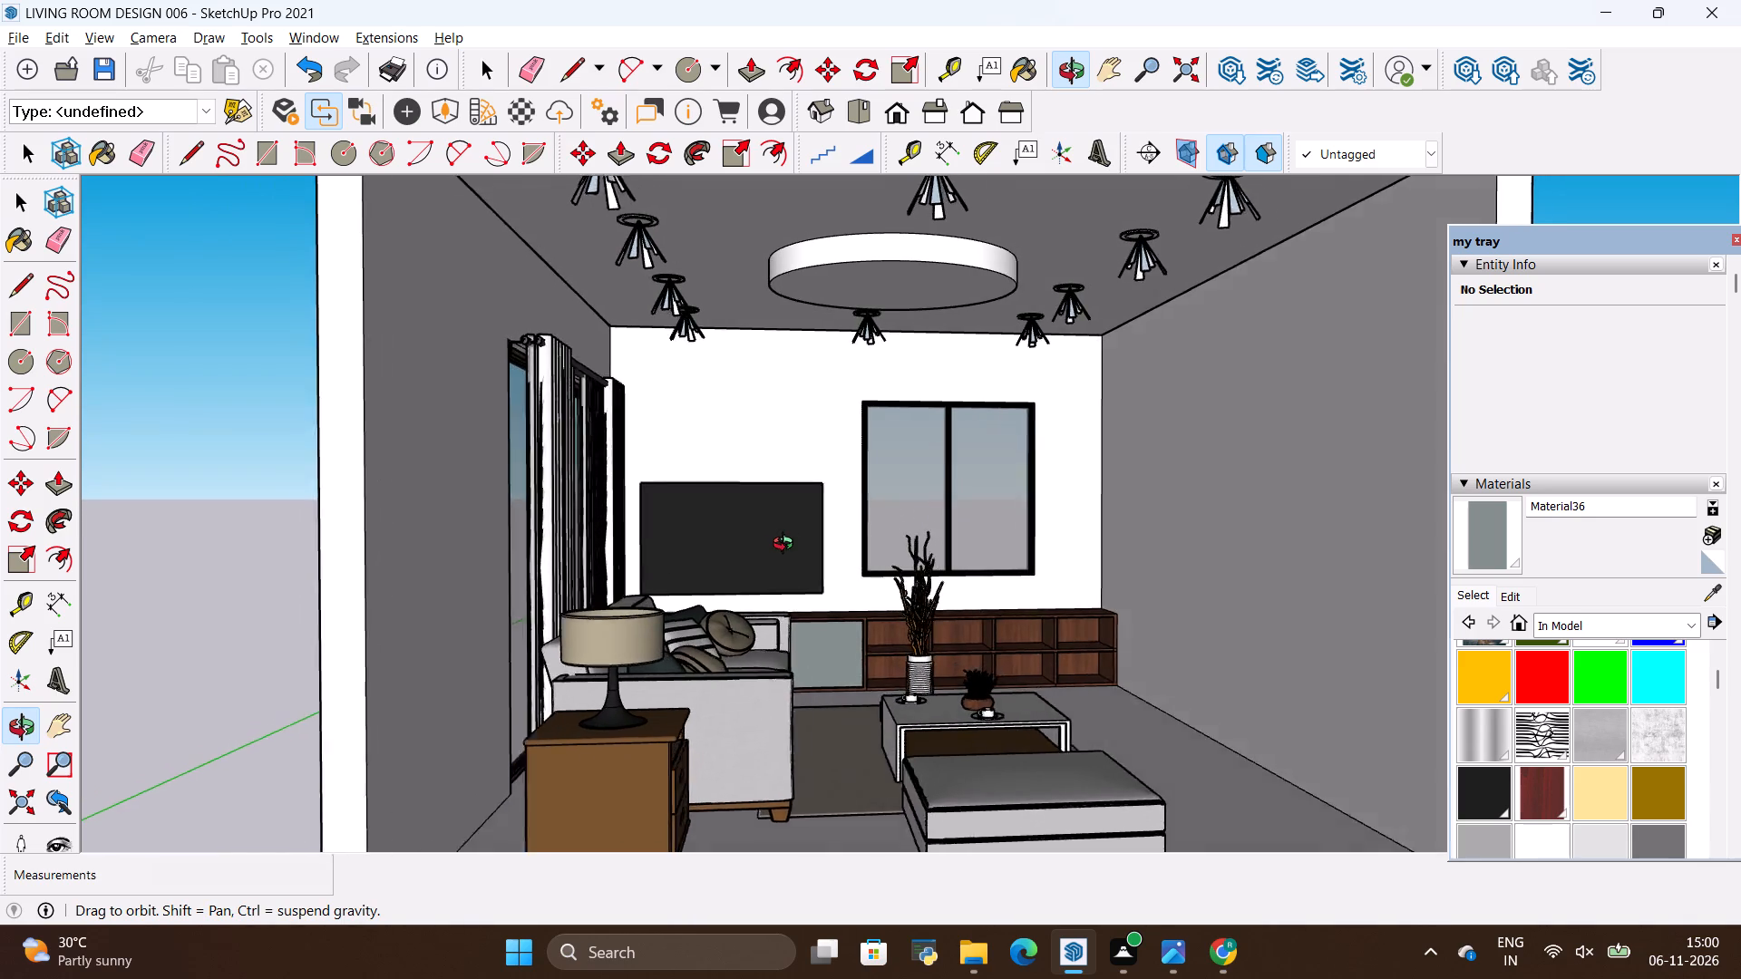
left_click_drag(787, 546, 776, 540)
scroll(775, 533, "down", 3)
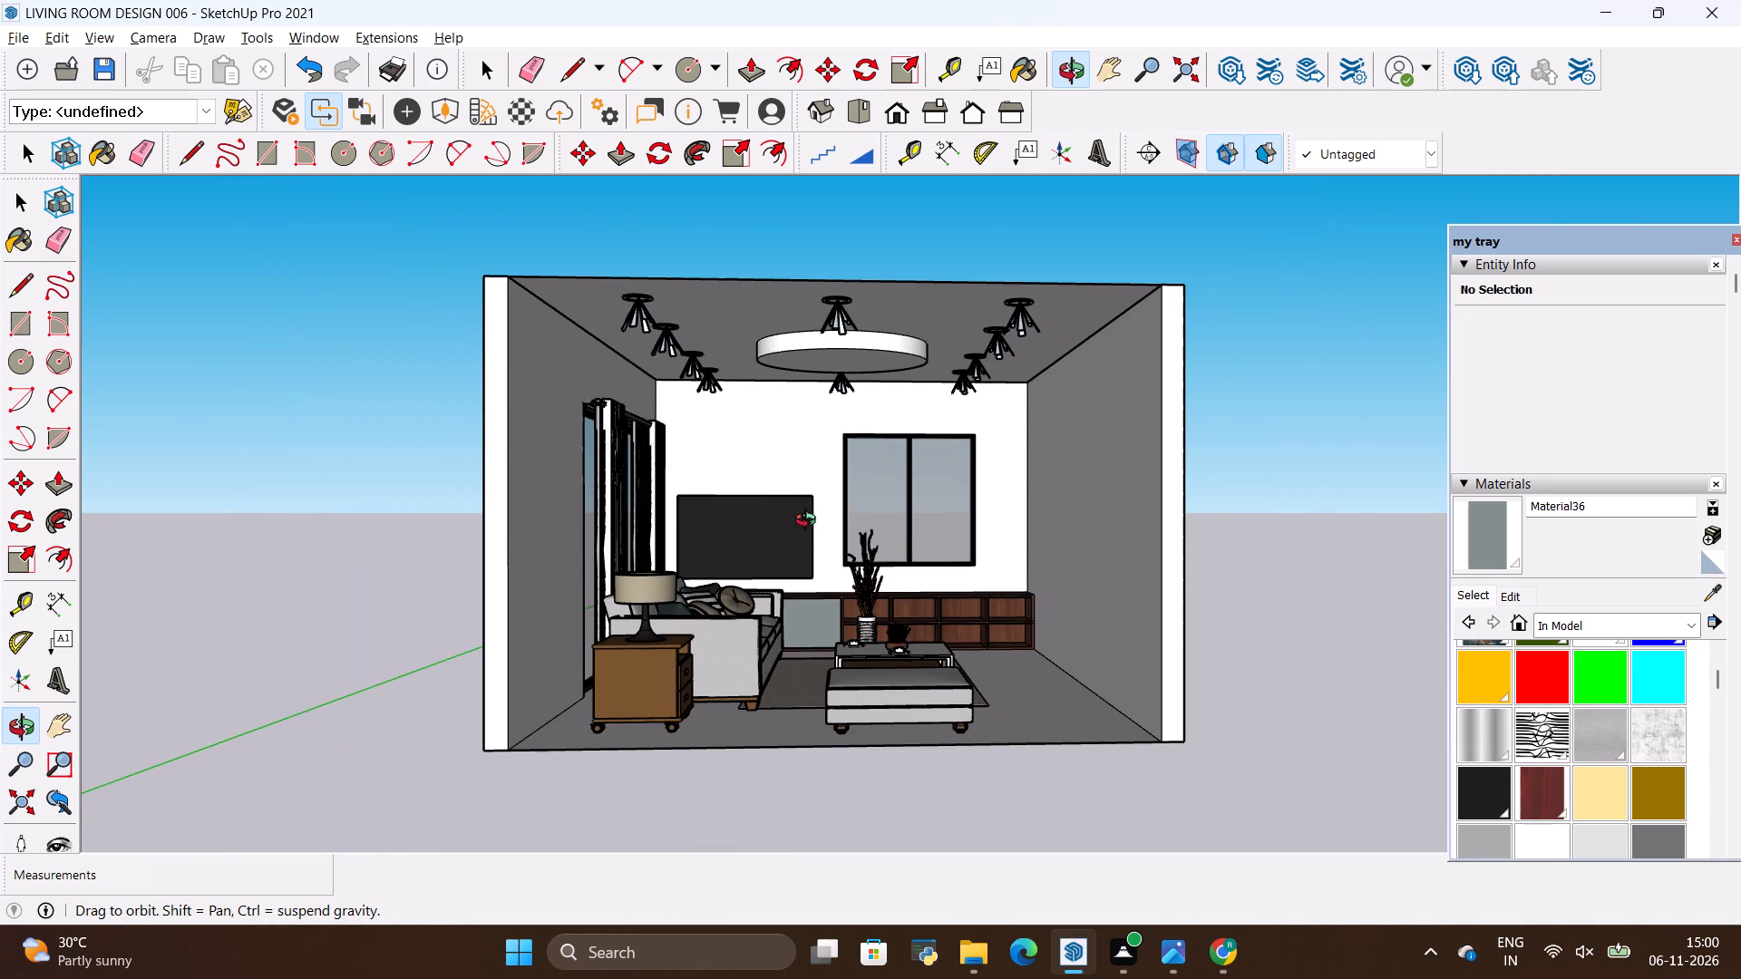
left_click_drag(810, 511, 811, 499)
scroll(834, 491, "up", 1)
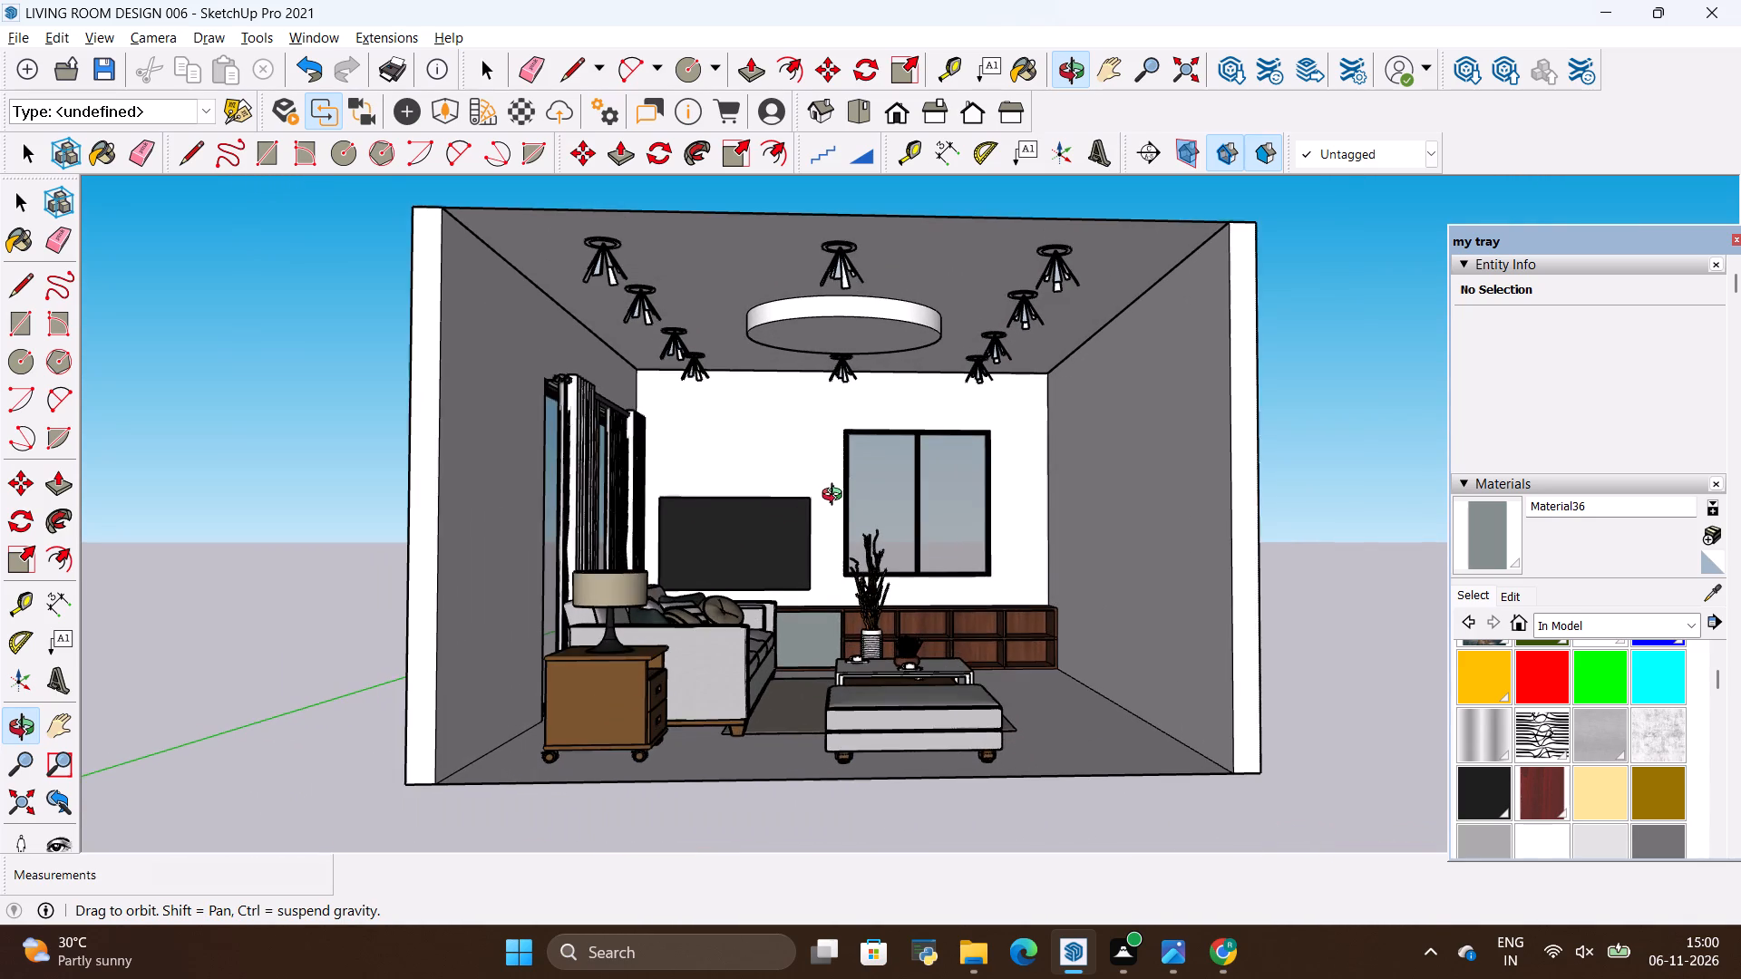
scroll(836, 497, "up", 1)
scroll(836, 499, "down", 1)
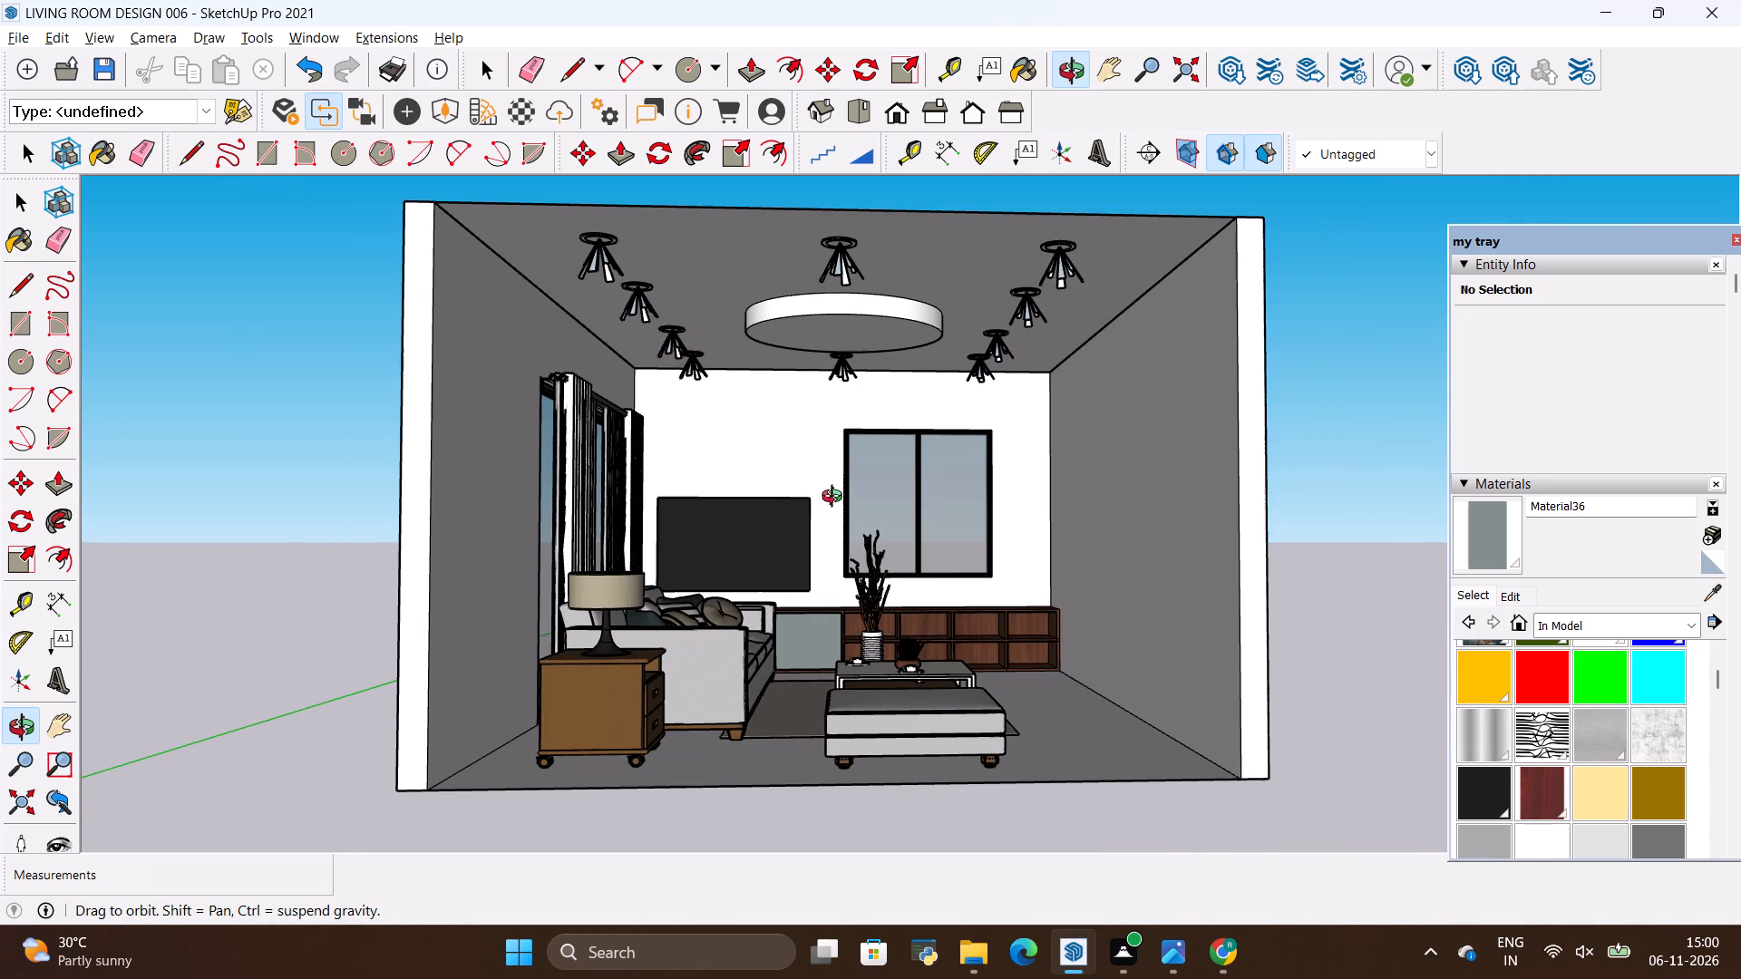
scroll(841, 493, "up", 1)
scroll(845, 493, "down", 1)
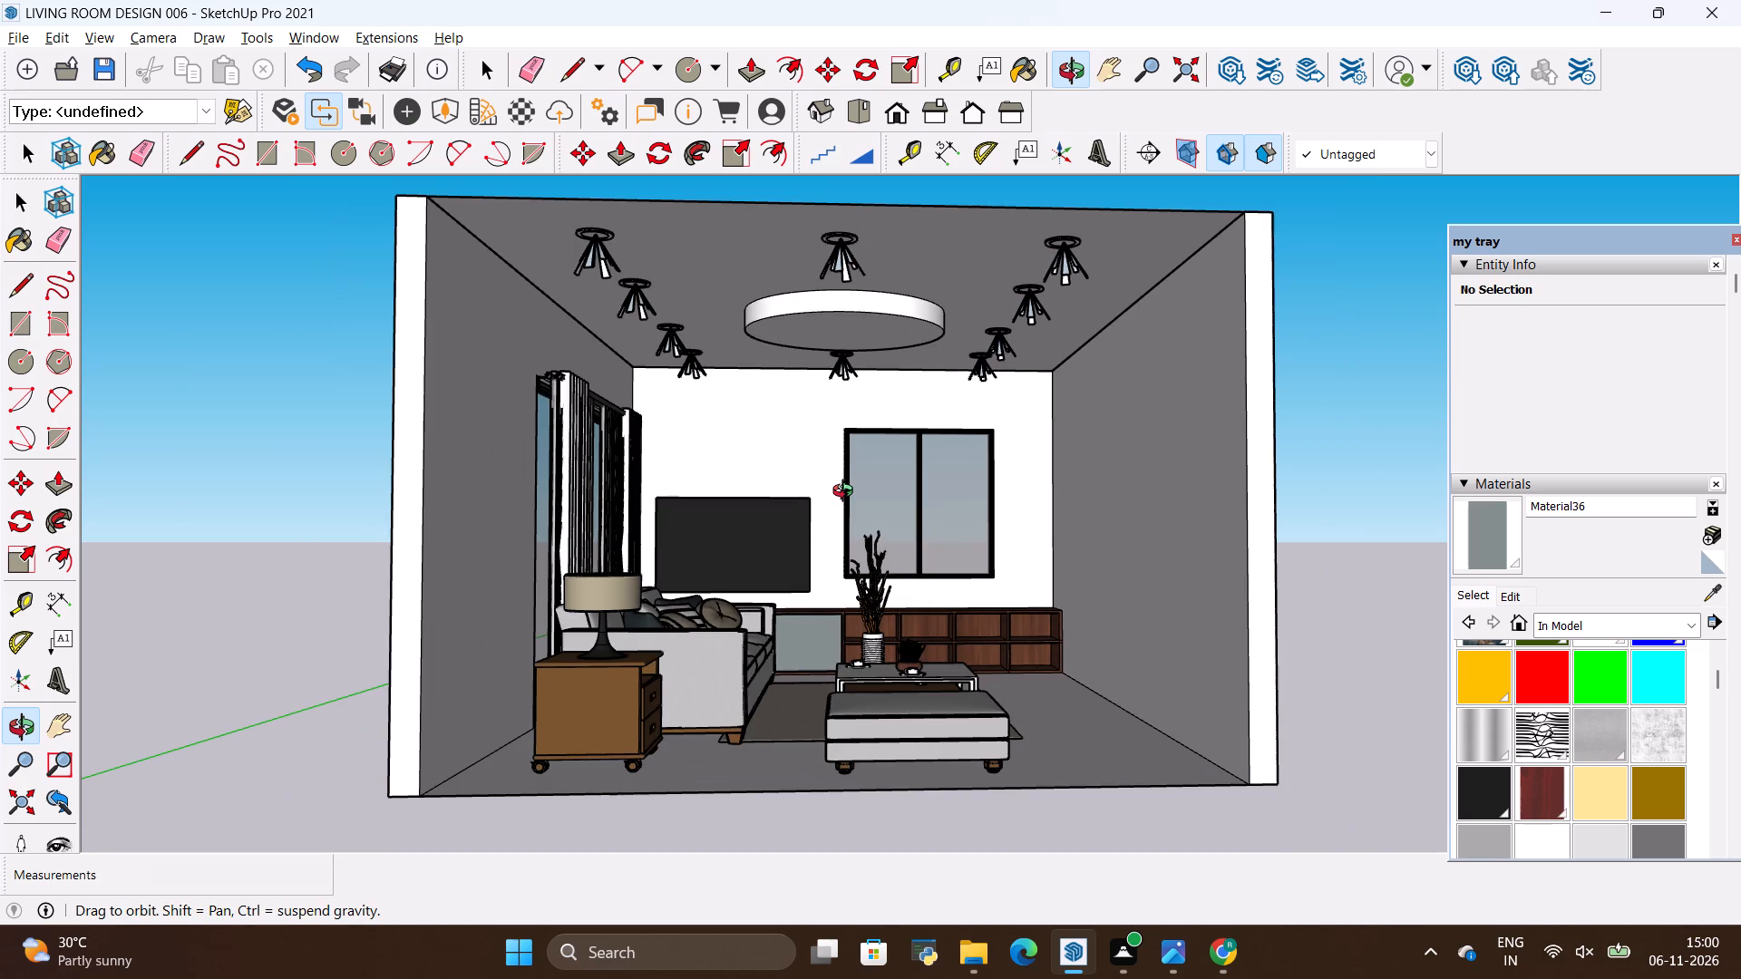
left_click_drag(841, 501, 817, 517)
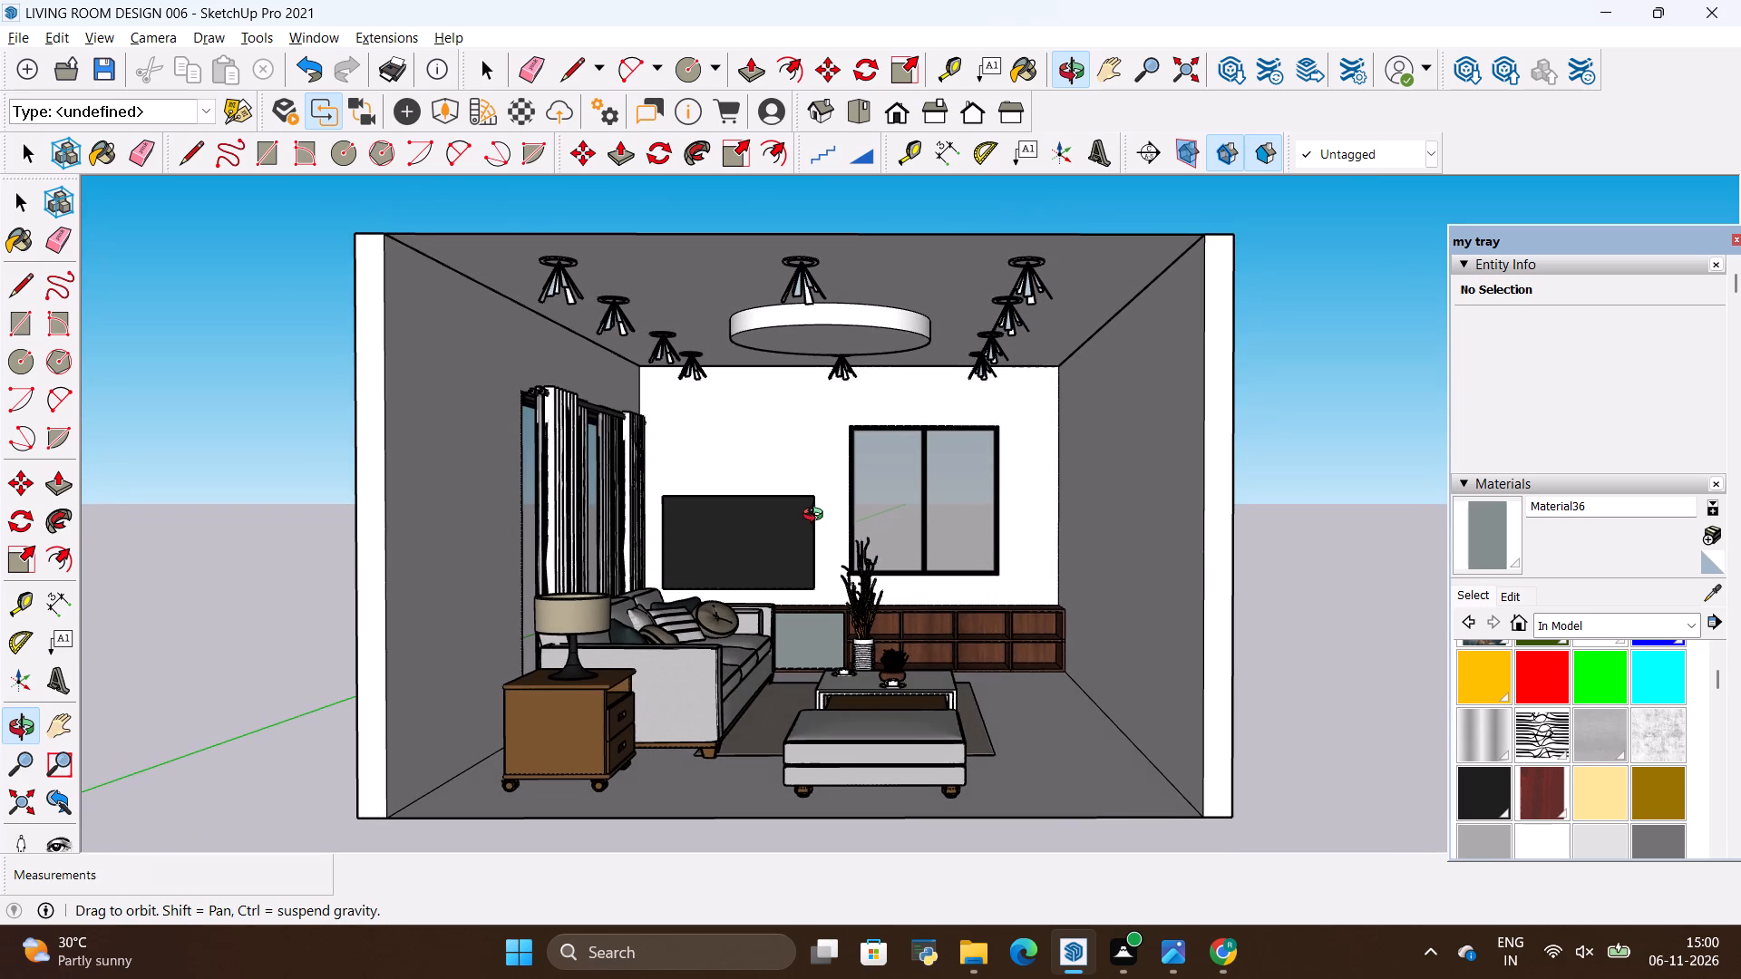
left_click_drag(817, 517, 818, 513)
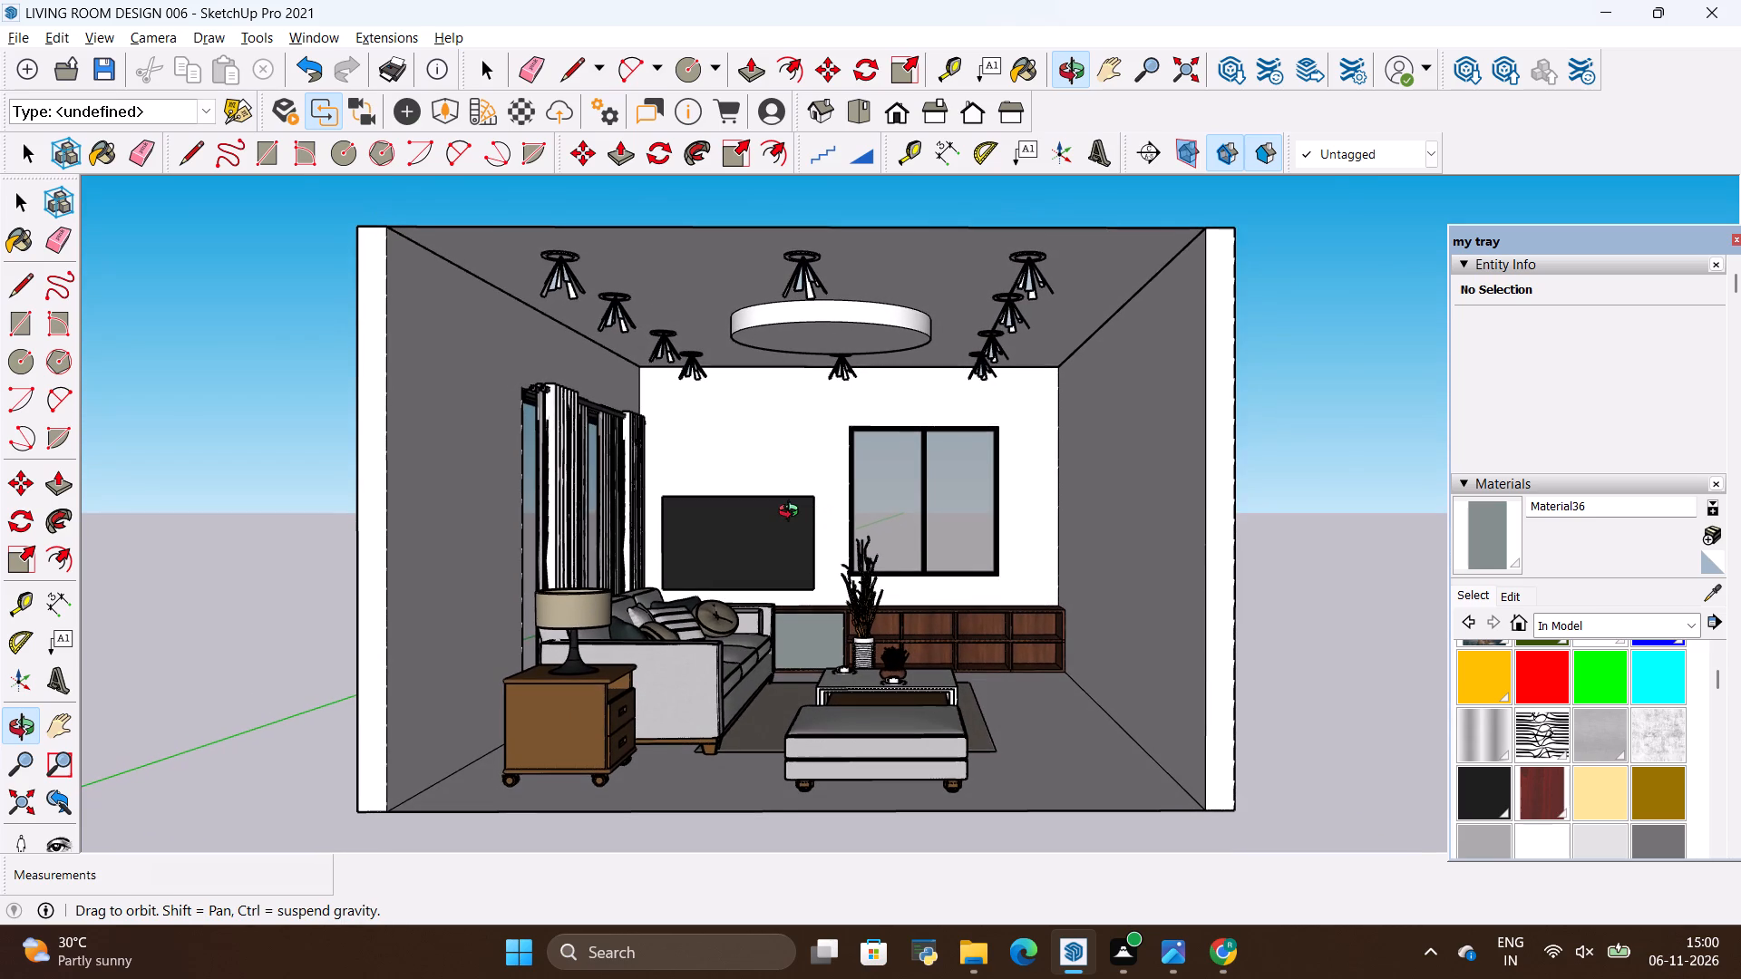
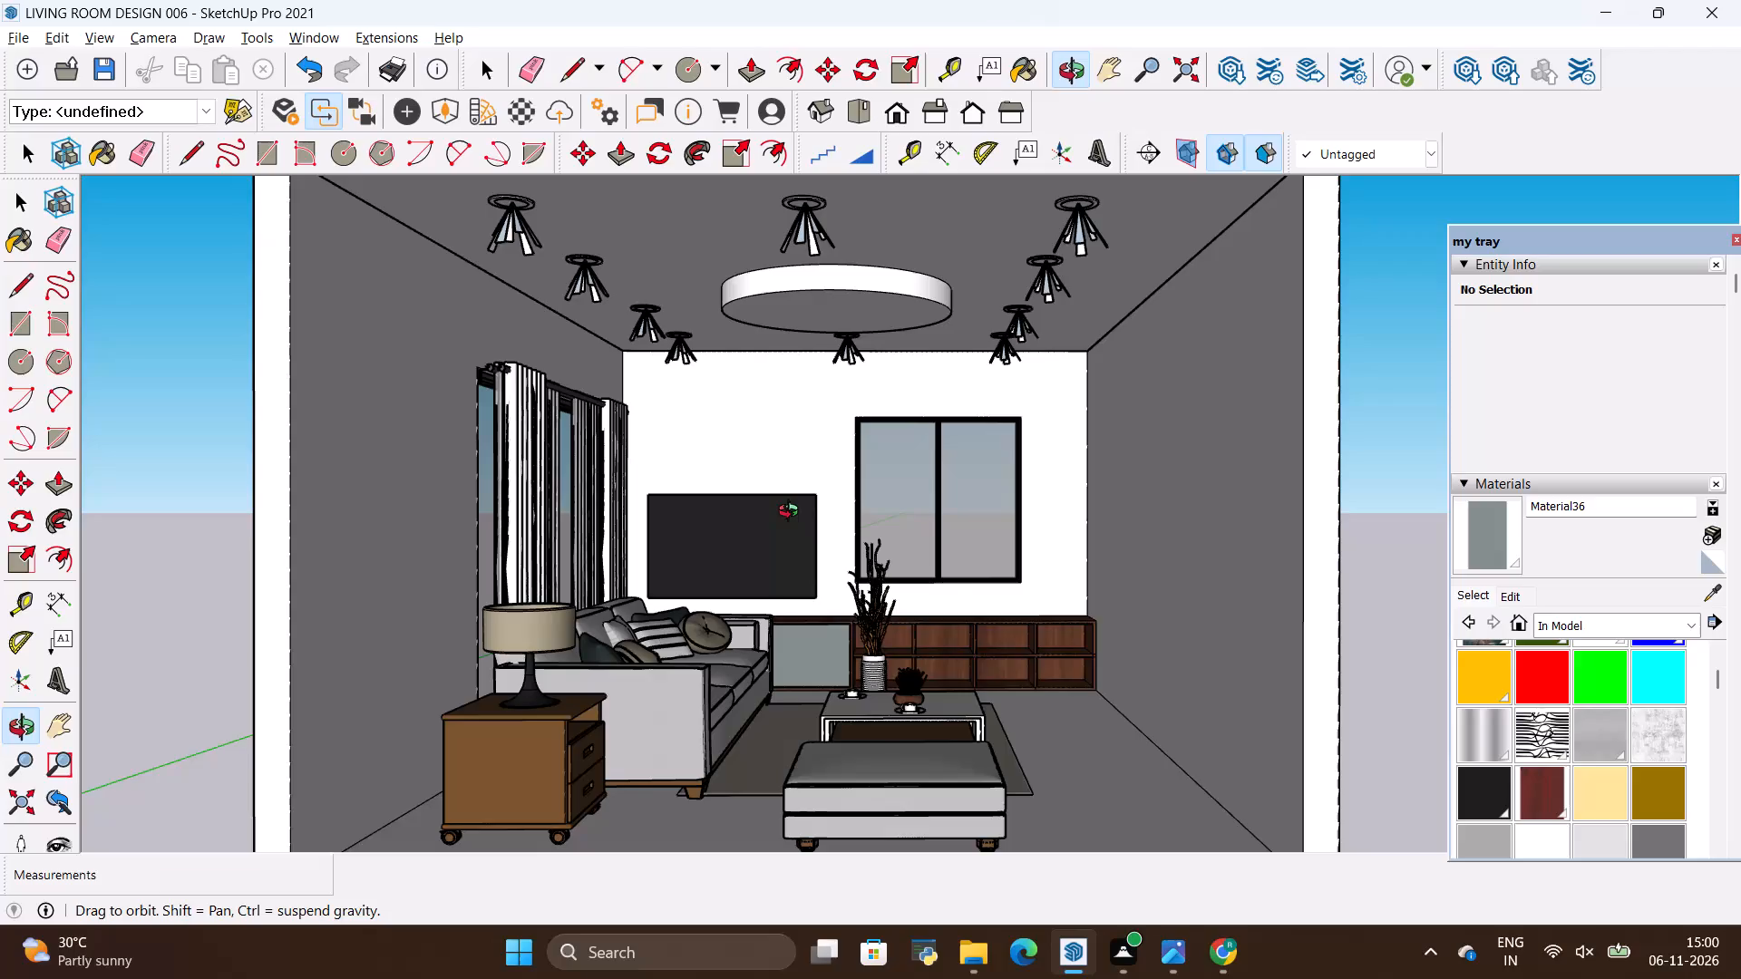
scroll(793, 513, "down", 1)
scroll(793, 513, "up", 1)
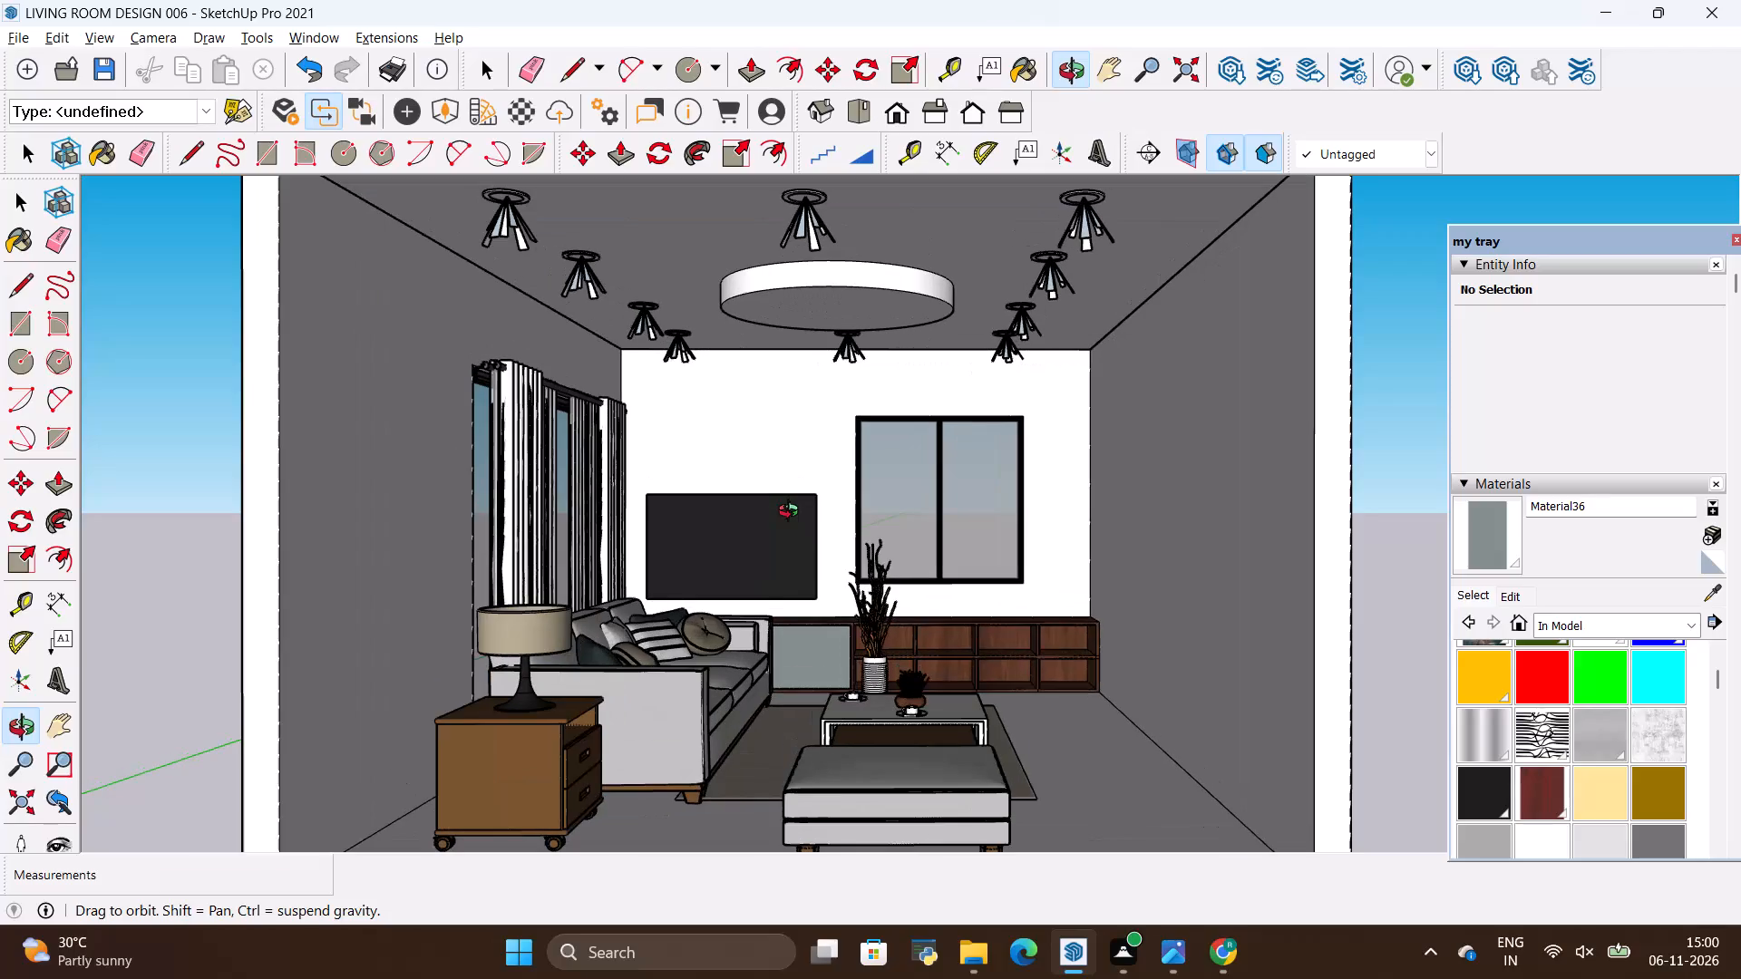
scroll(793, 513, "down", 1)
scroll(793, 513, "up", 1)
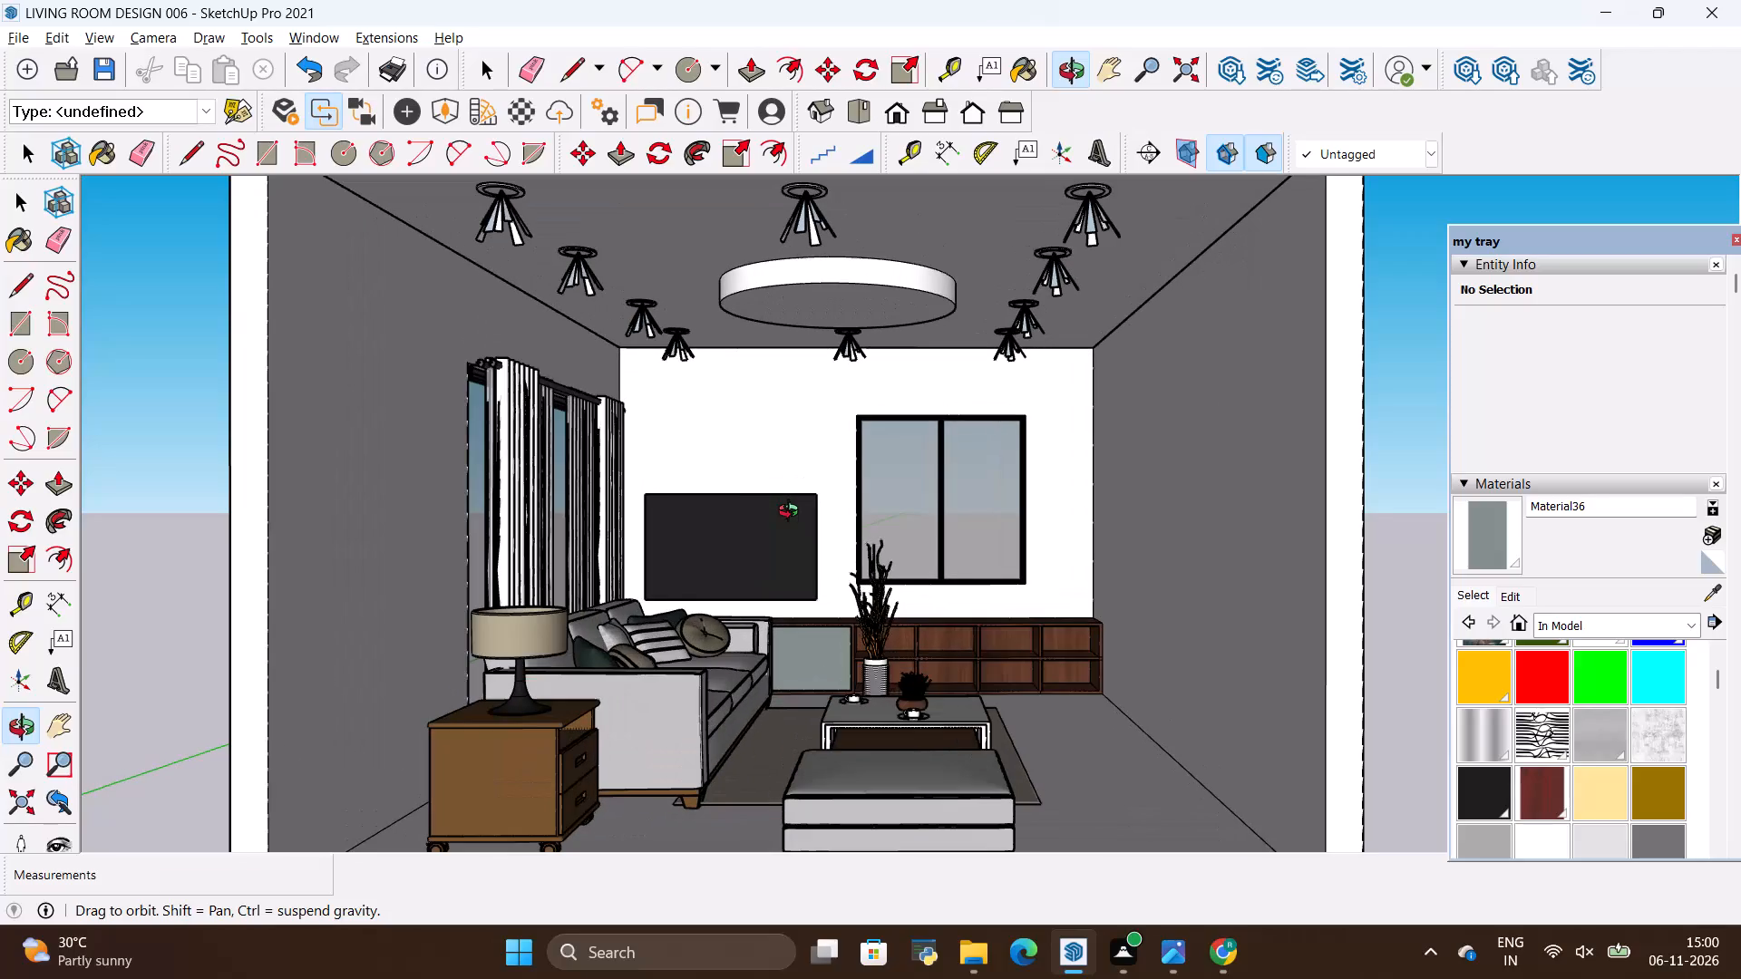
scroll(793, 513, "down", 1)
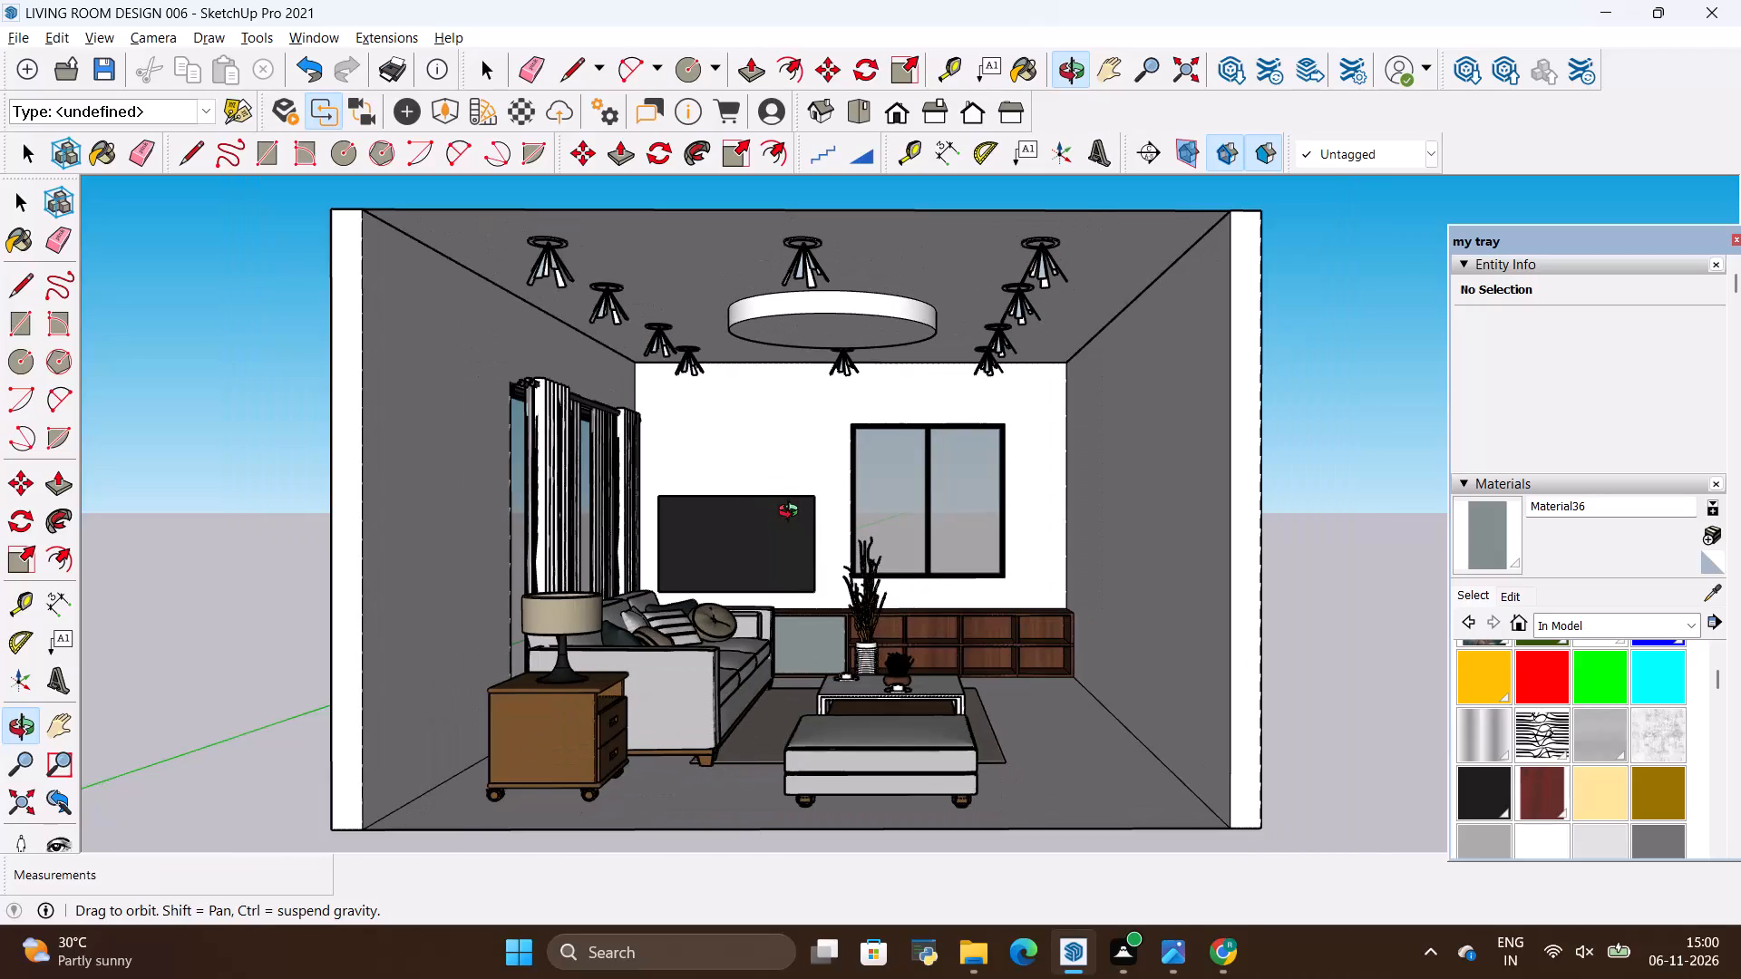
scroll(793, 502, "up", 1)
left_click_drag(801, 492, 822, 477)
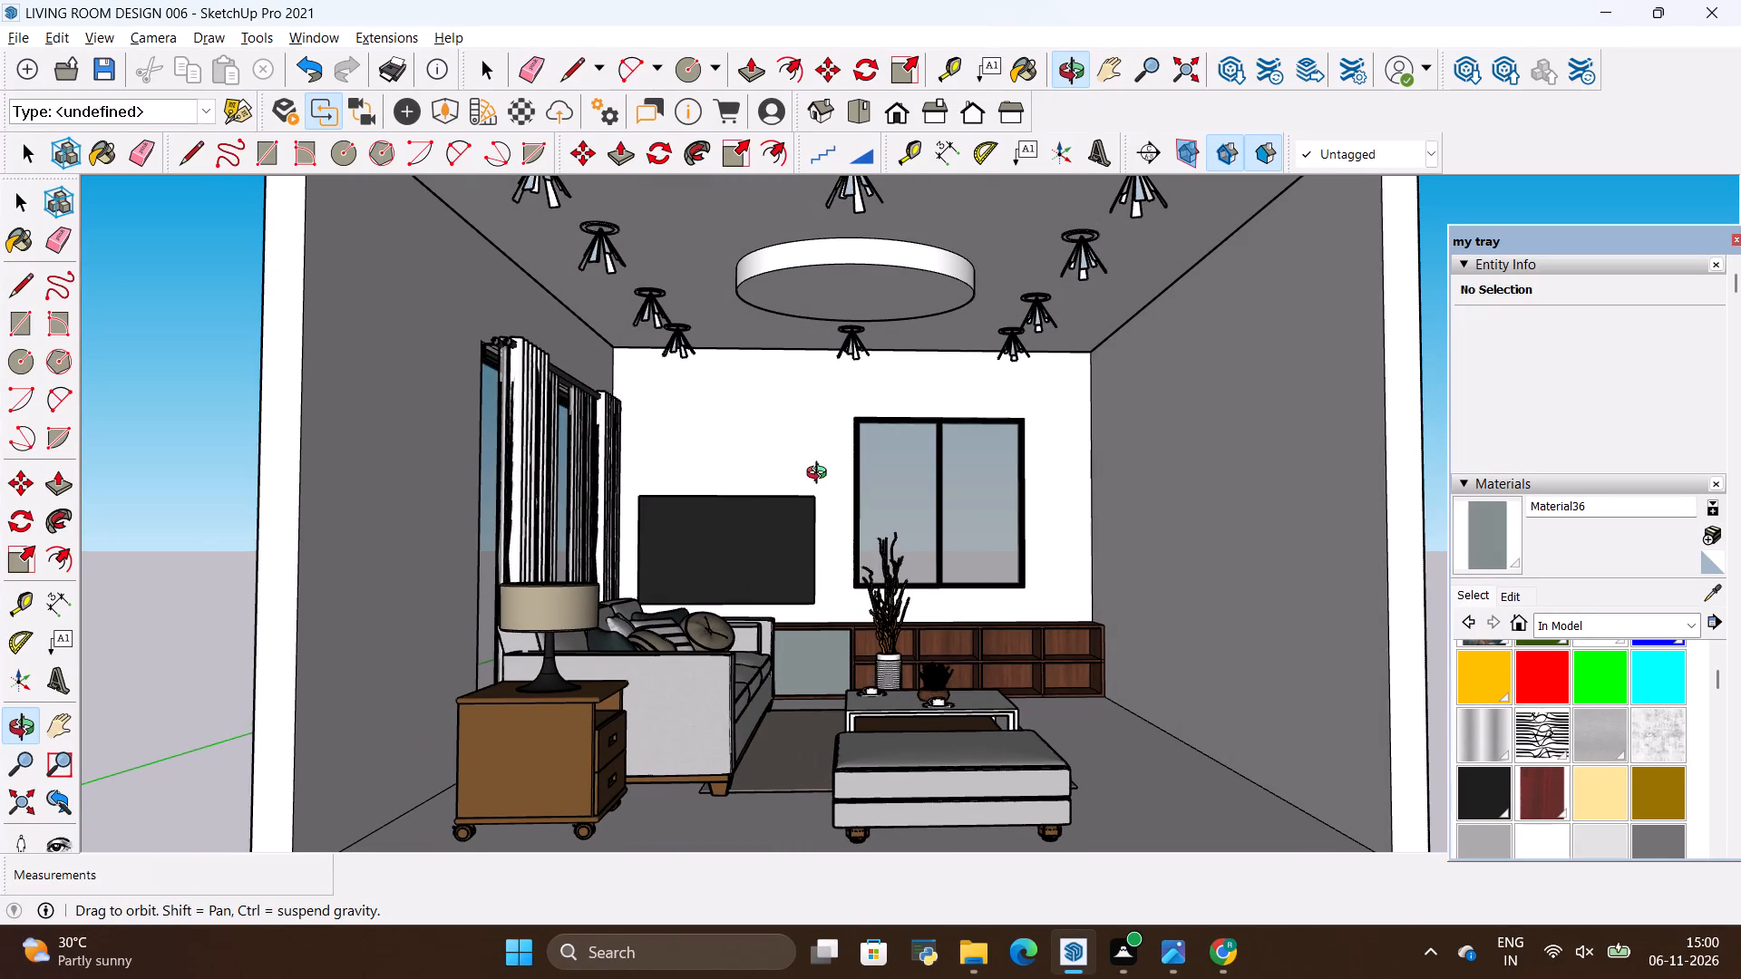
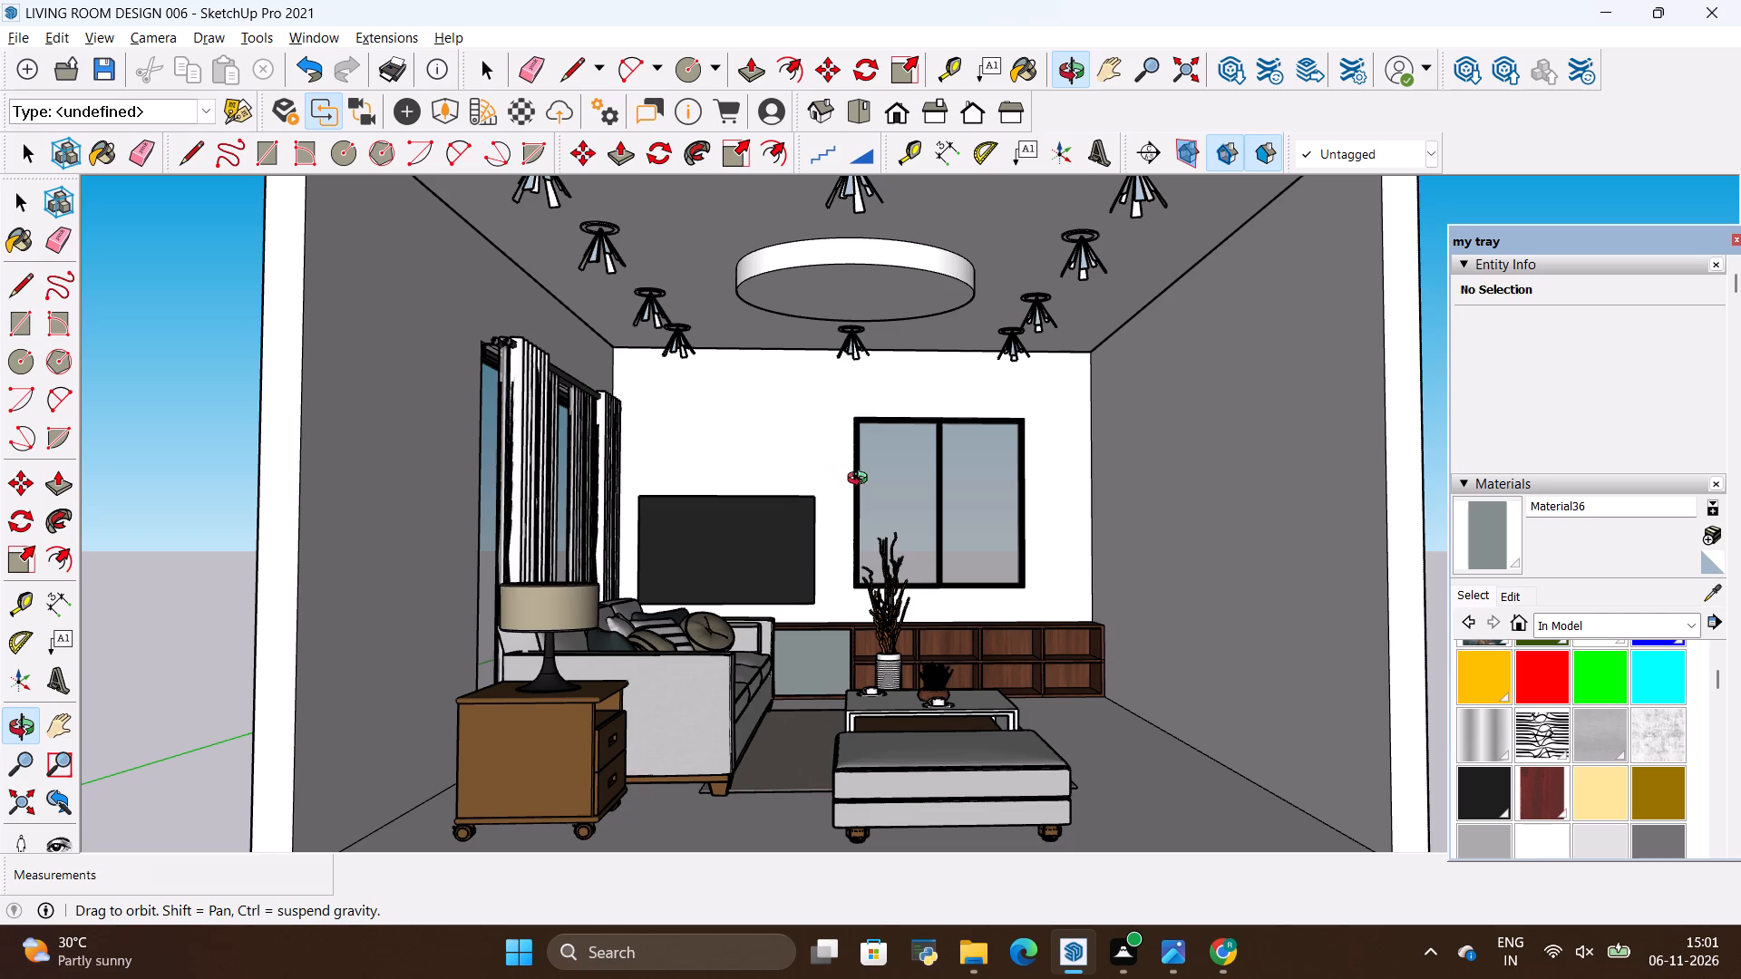
Examine the furnished room from the open front, checking the ceiling, TV wall, window wall and seating layout.
left_click(786, 430)
scroll(841, 493, "left", 1)
scroll(817, 505, "up", 2)
left_click_drag(889, 477, 878, 490)
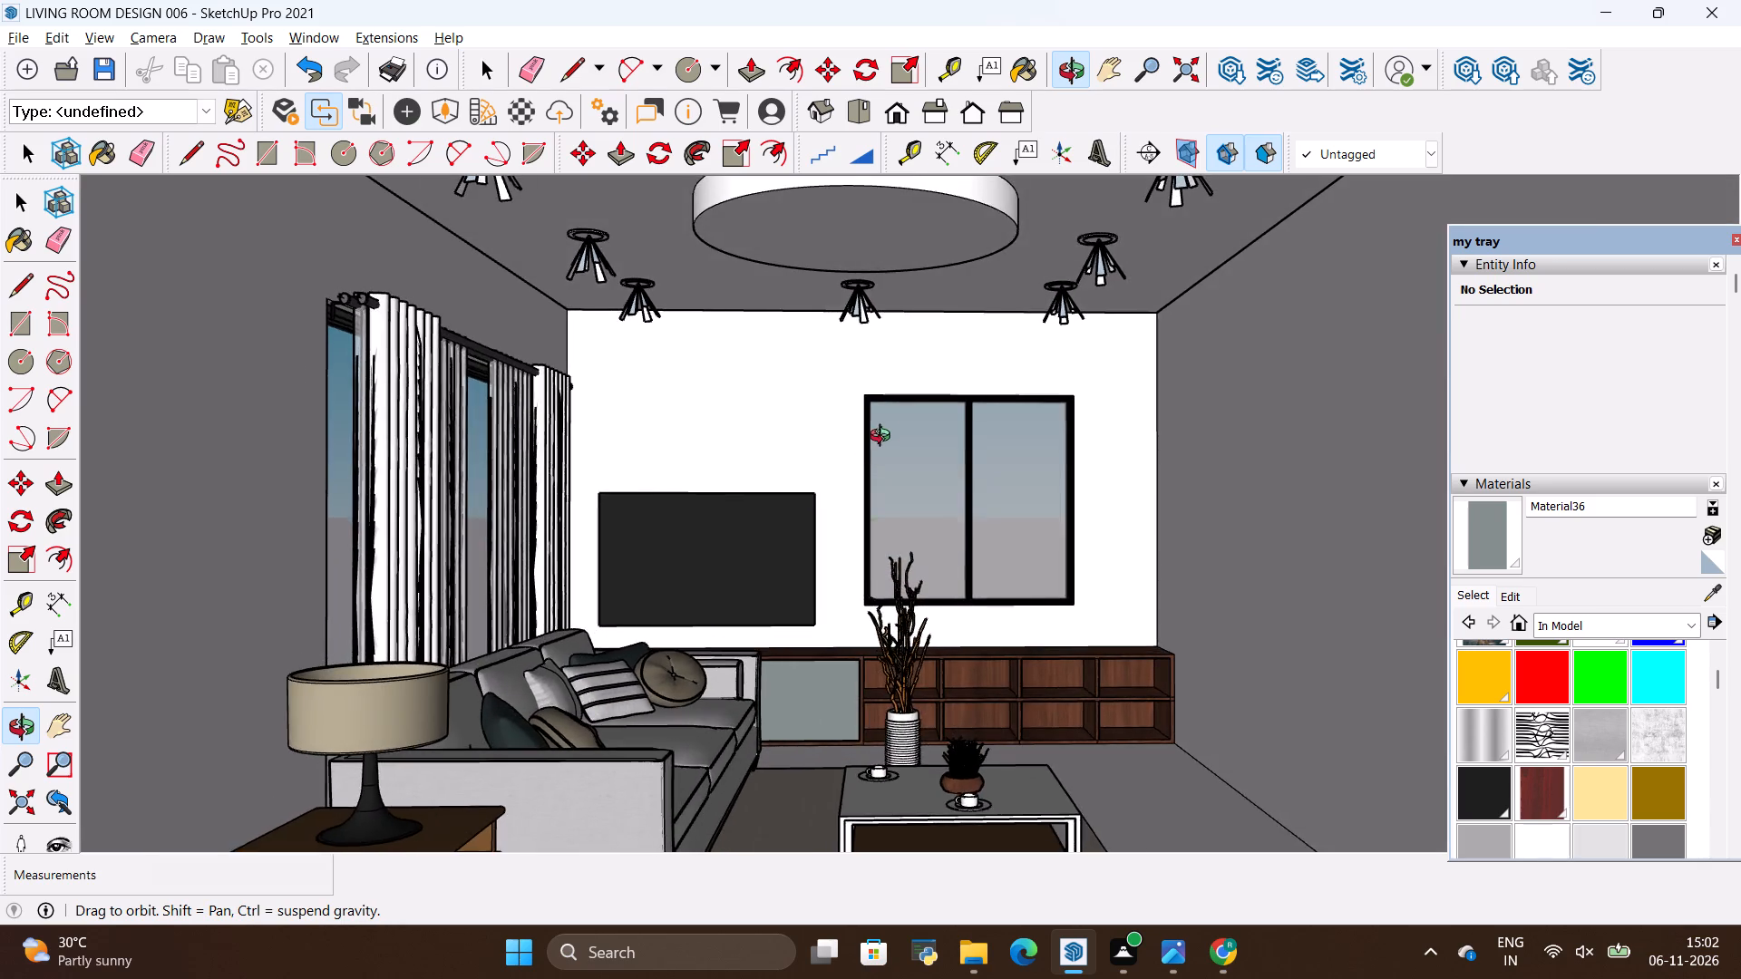
scroll(891, 434, "down", 3)
left_click_drag(885, 456, 887, 482)
left_click_drag(881, 462, 879, 448)
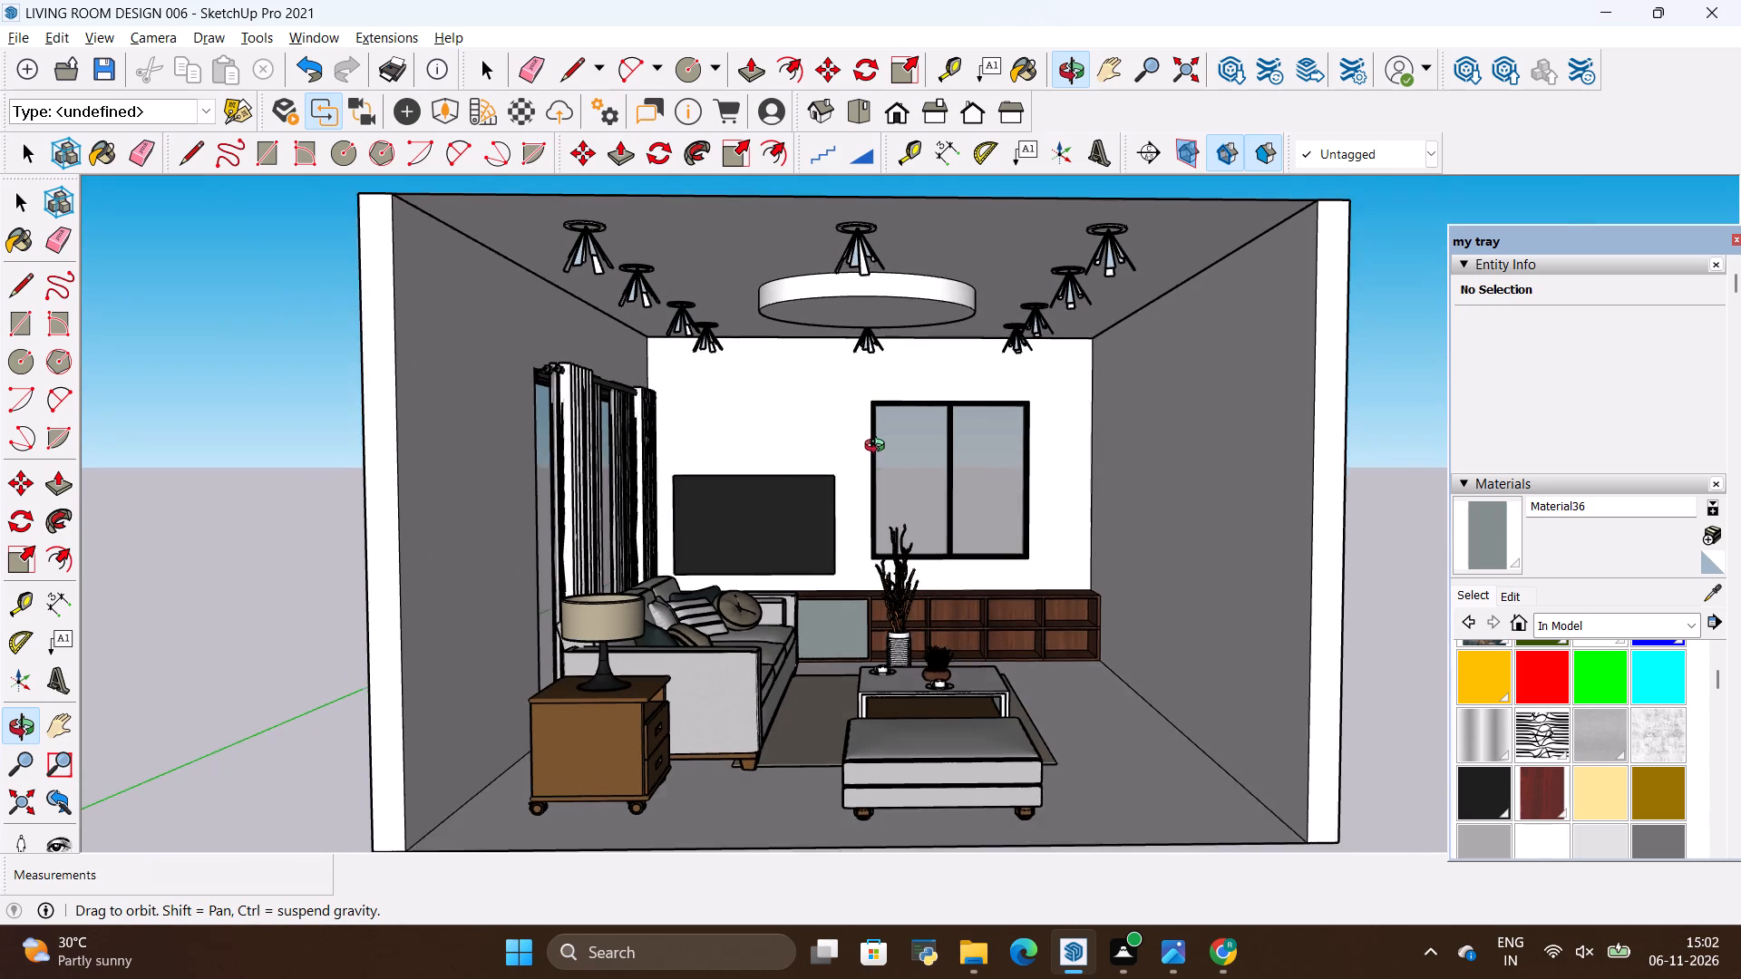
left_click_drag(879, 448, 879, 436)
scroll(865, 452, "up", 3)
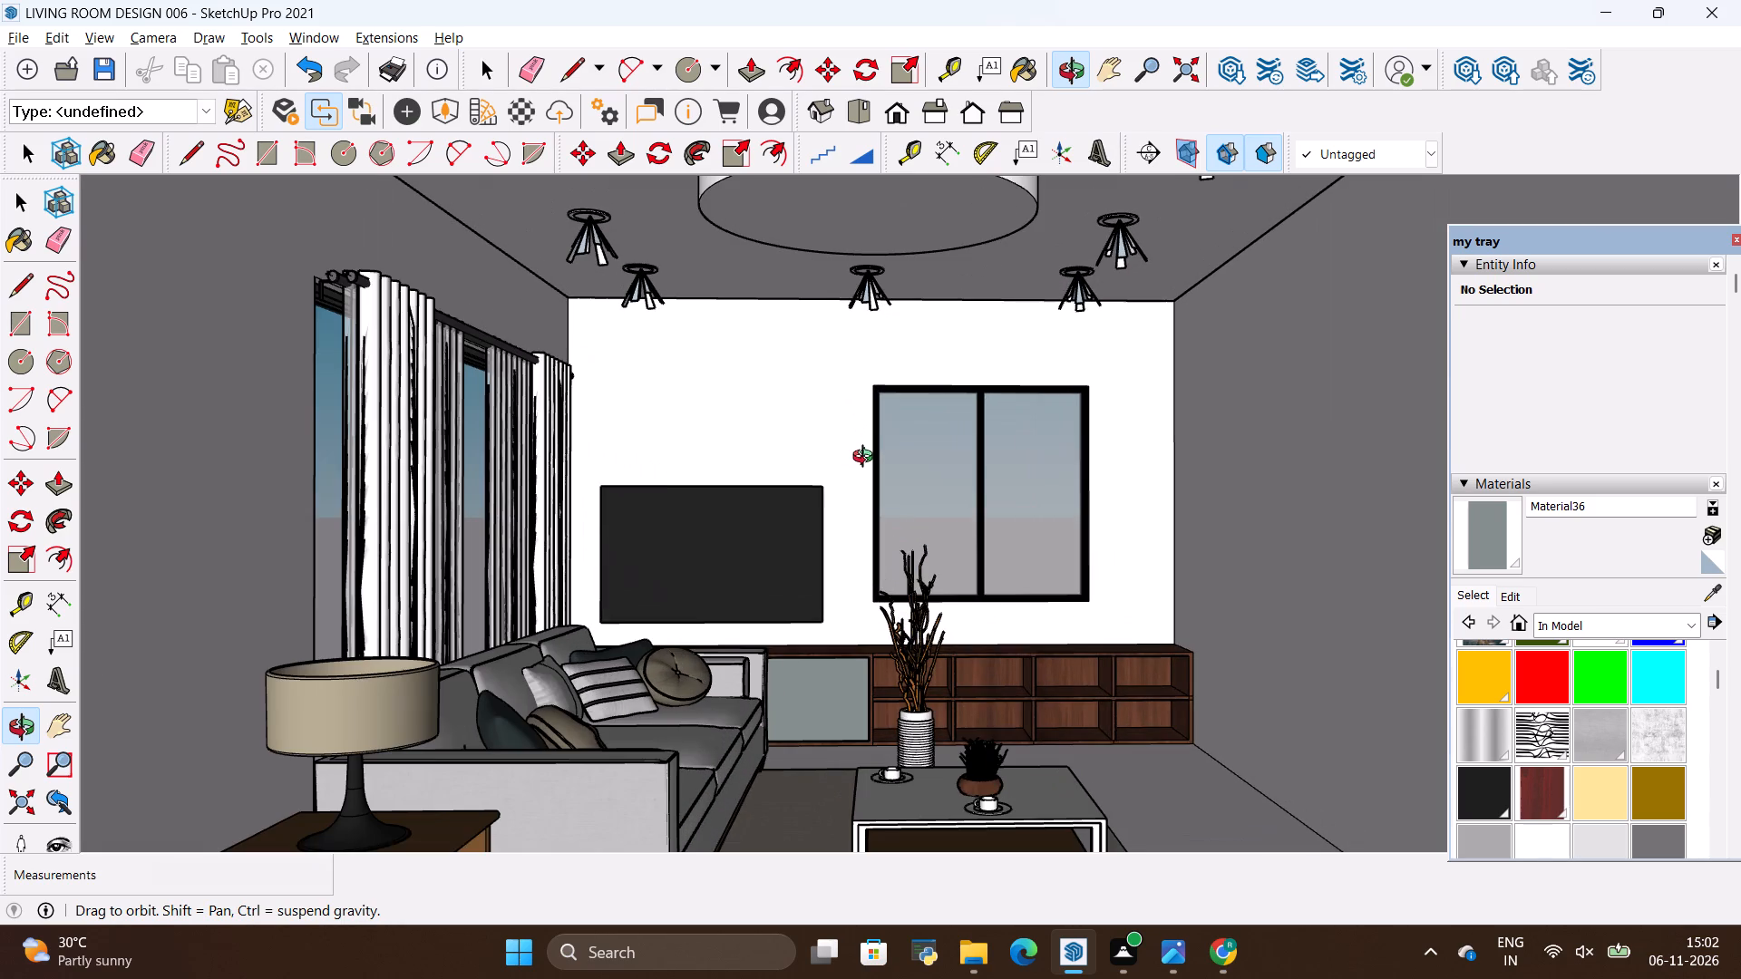
left_click_drag(878, 456, 882, 480)
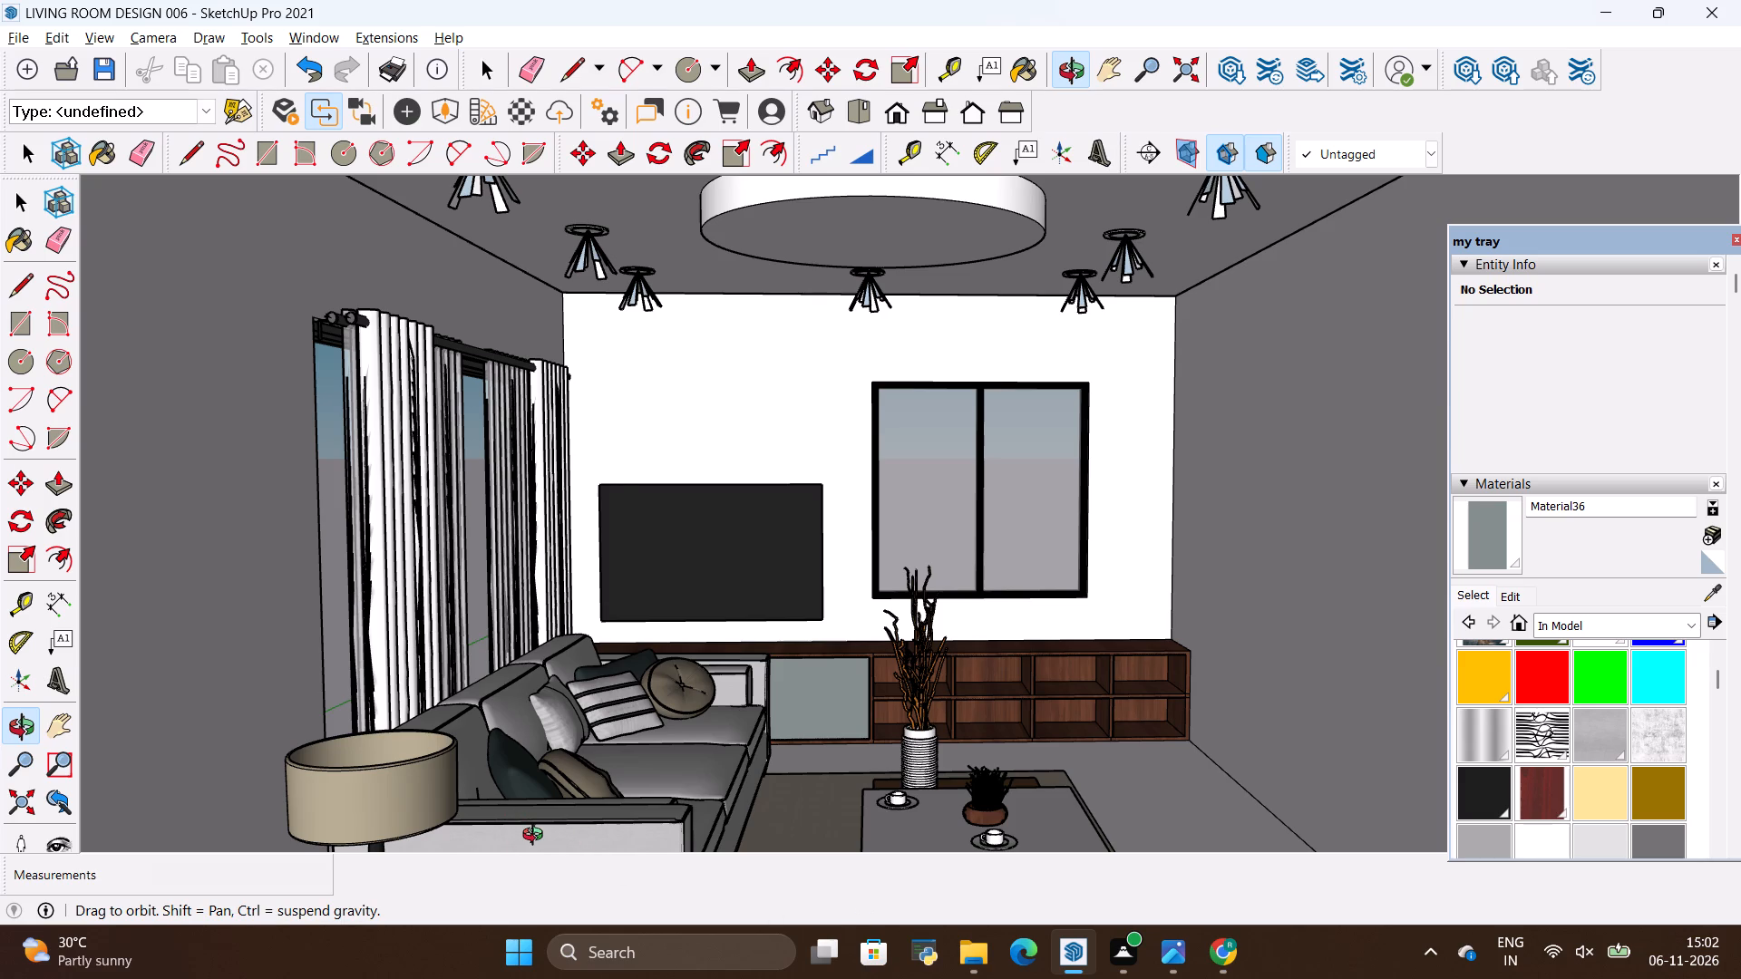
scroll(591, 846, "down", 3)
scroll(748, 602, "up", 3)
scroll(830, 635, "down", 11)
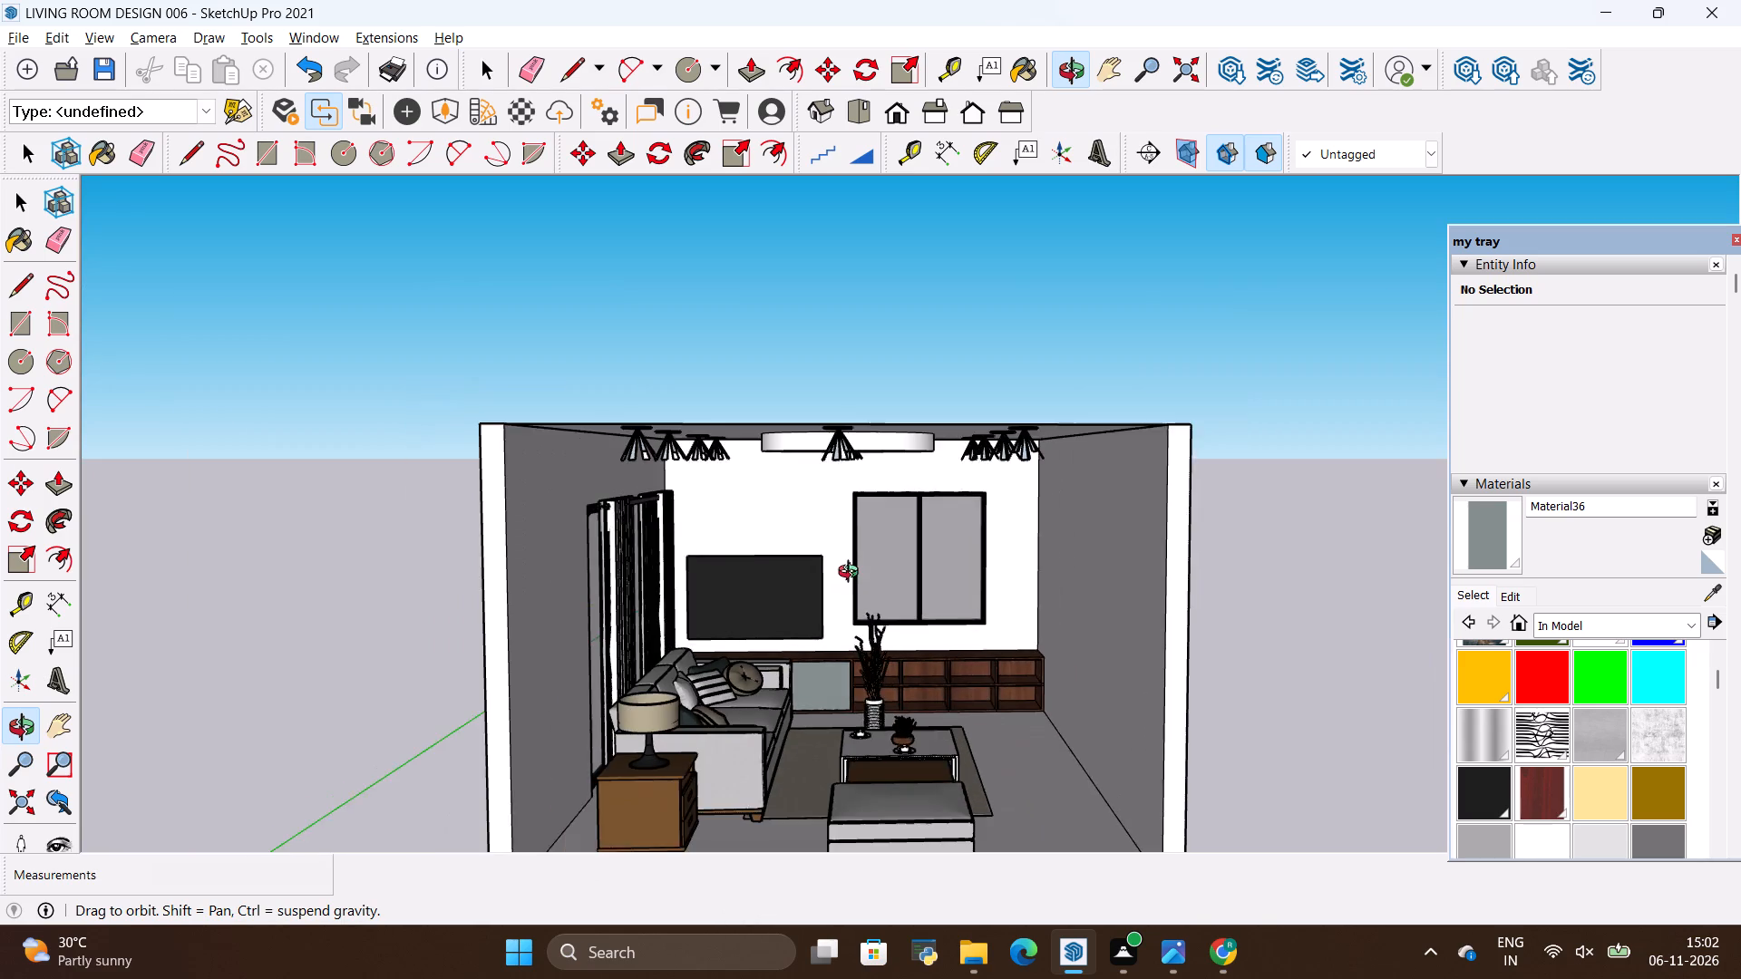
scroll(852, 574, "down", 4)
left_click_drag(851, 558, 854, 484)
scroll(876, 509, "up", 4)
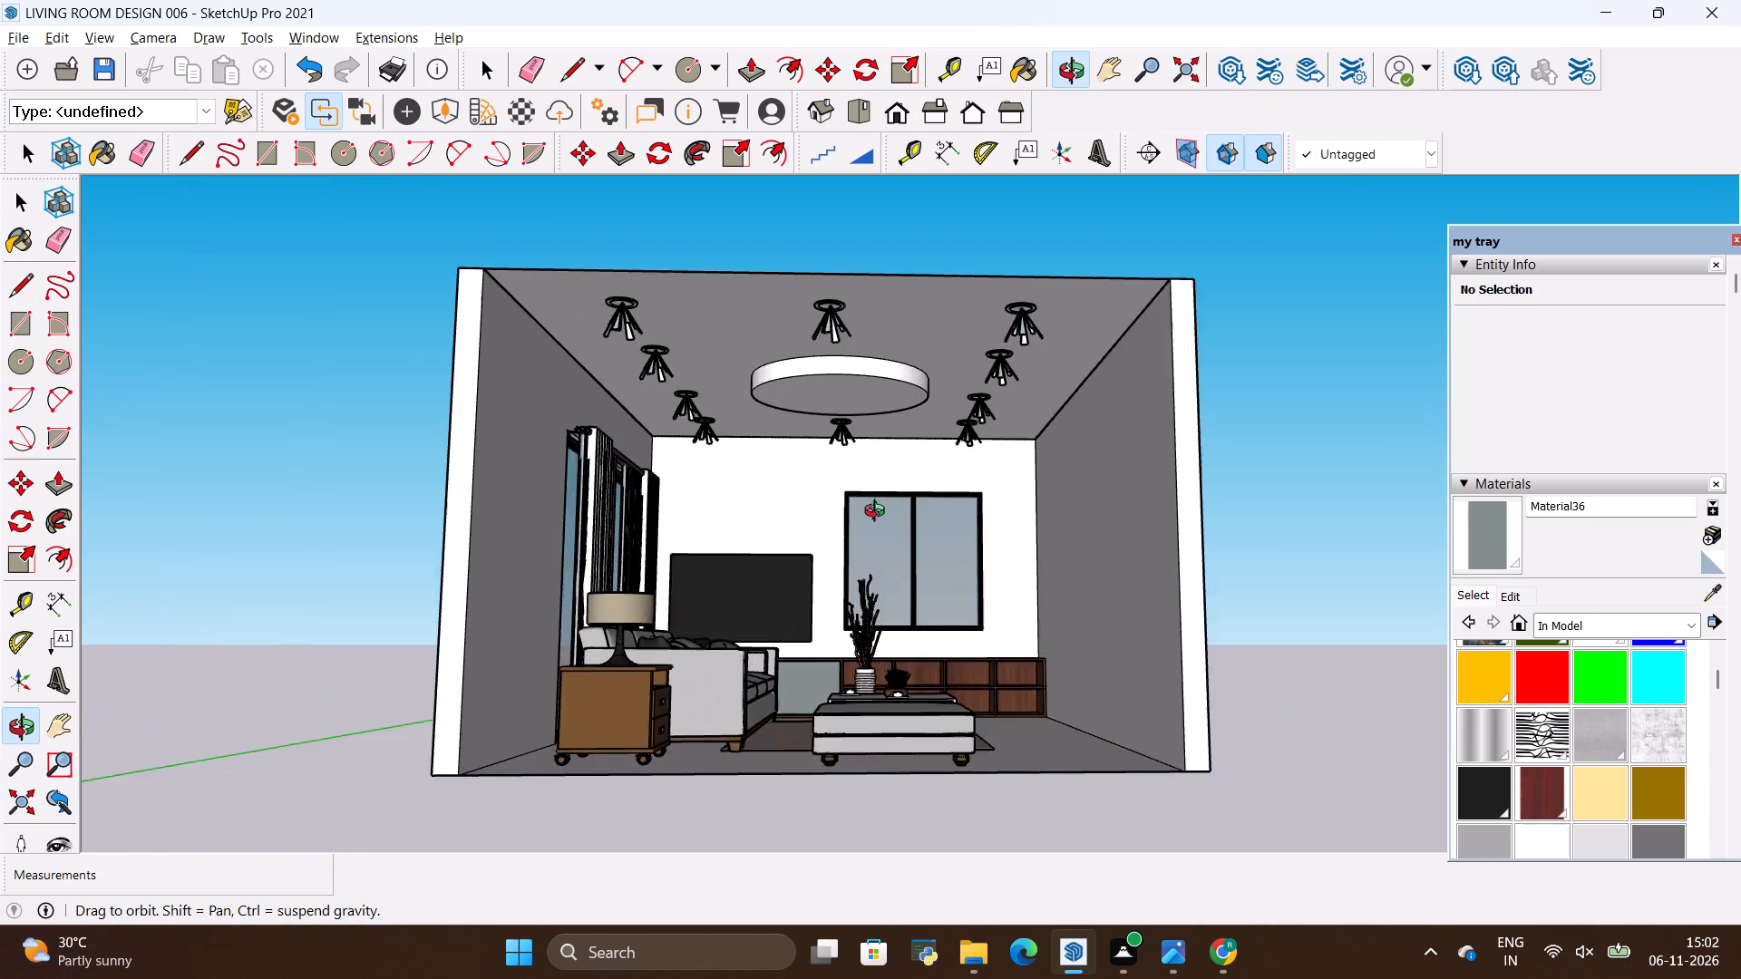
scroll(879, 513, "up", 3)
left_click_drag(879, 514, 880, 501)
scroll(880, 501, "down", 5)
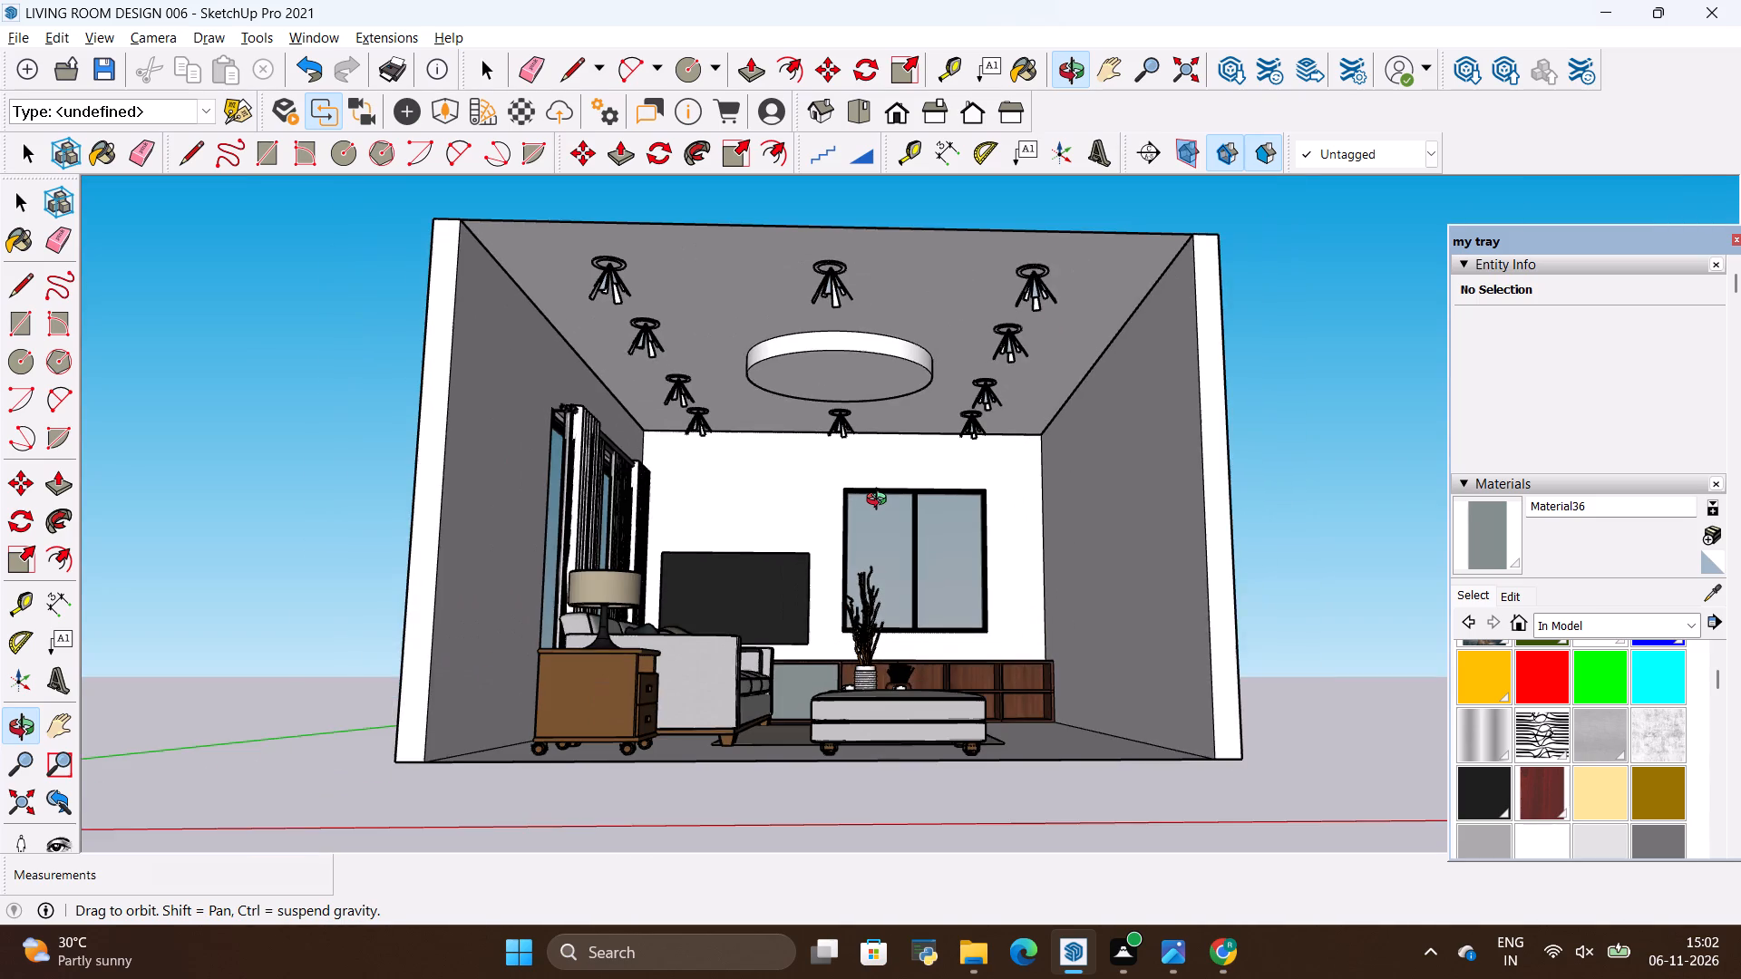
left_click_drag(880, 501, 889, 530)
scroll(883, 528, "down", 5)
left_click_drag(921, 562, 921, 602)
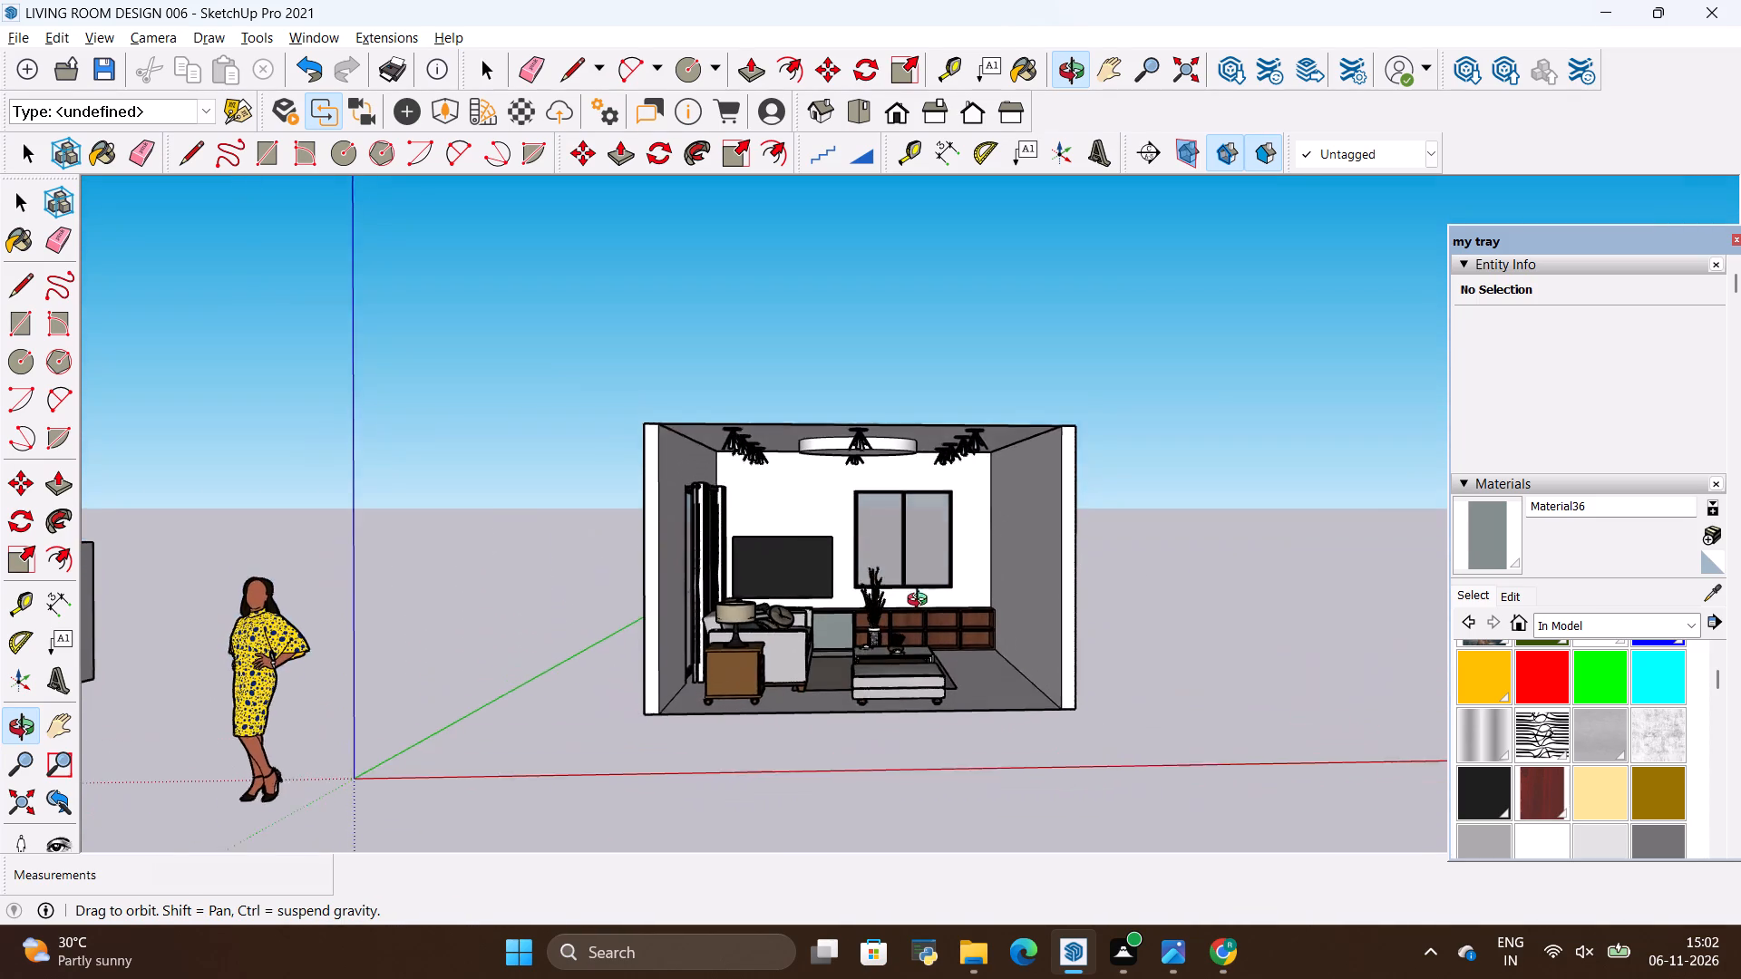
left_click_drag(921, 602, 909, 614)
scroll(866, 605, "up", 7)
left_click_drag(866, 596, 870, 565)
scroll(870, 565, "up", 2)
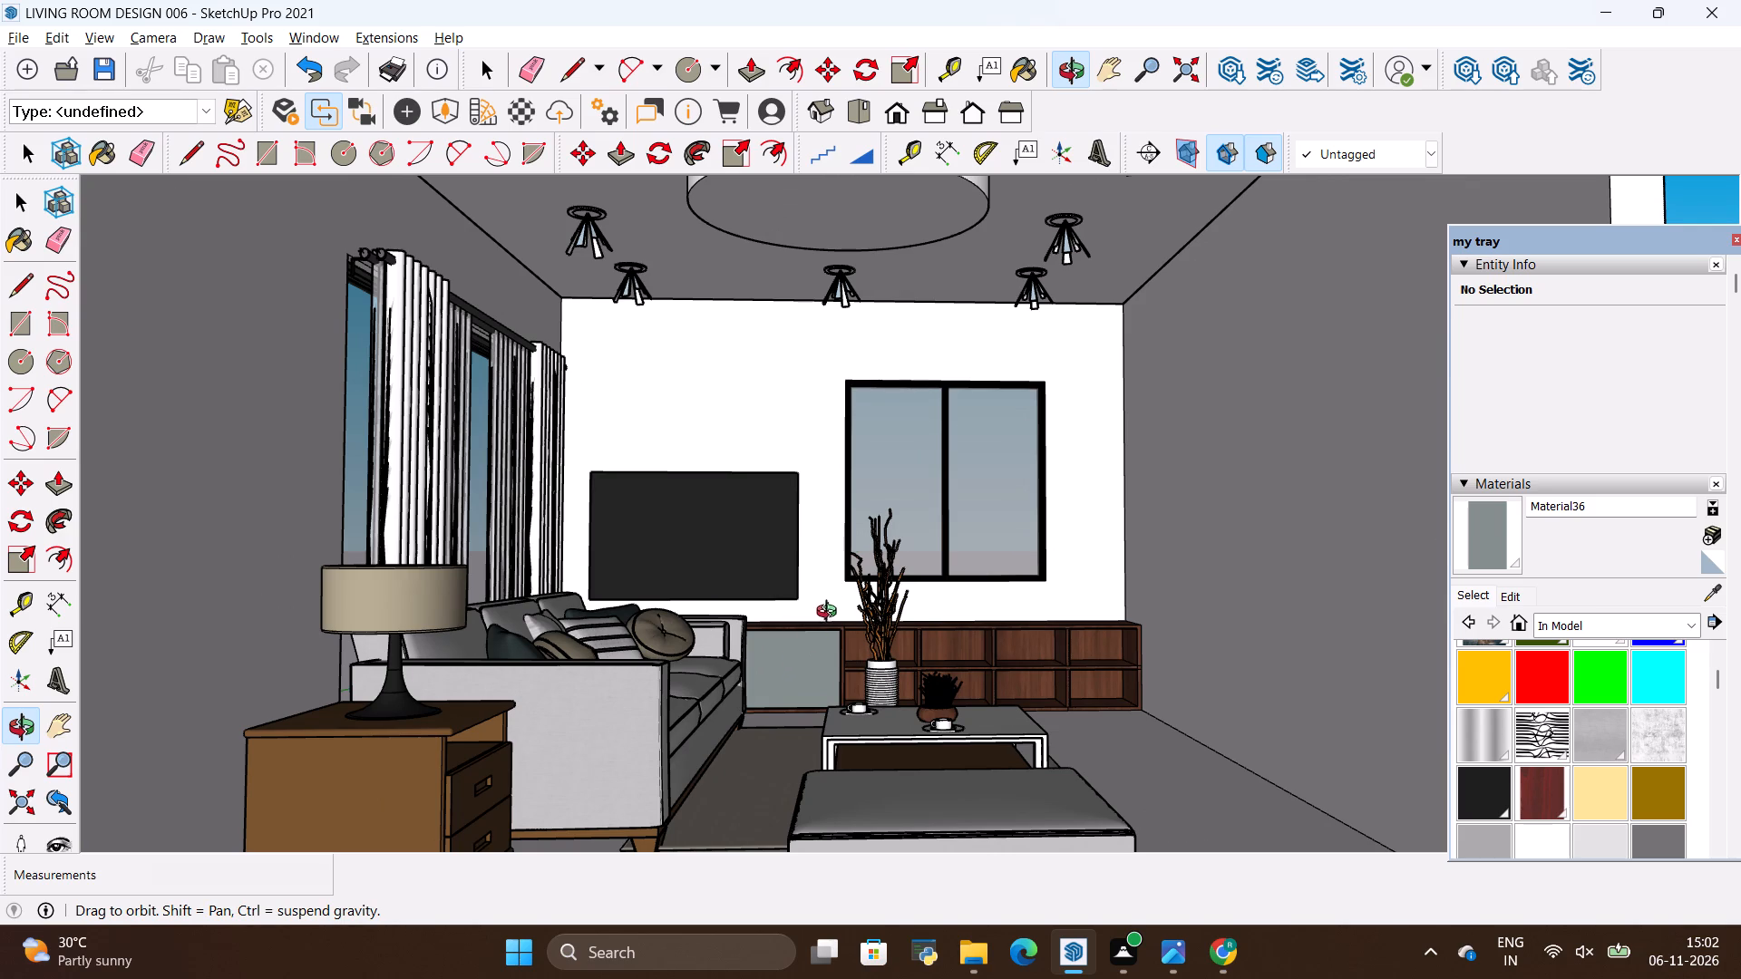
scroll(829, 612, "up", 1)
scroll(810, 597, "down", 3)
scroll(801, 489, "up", 1)
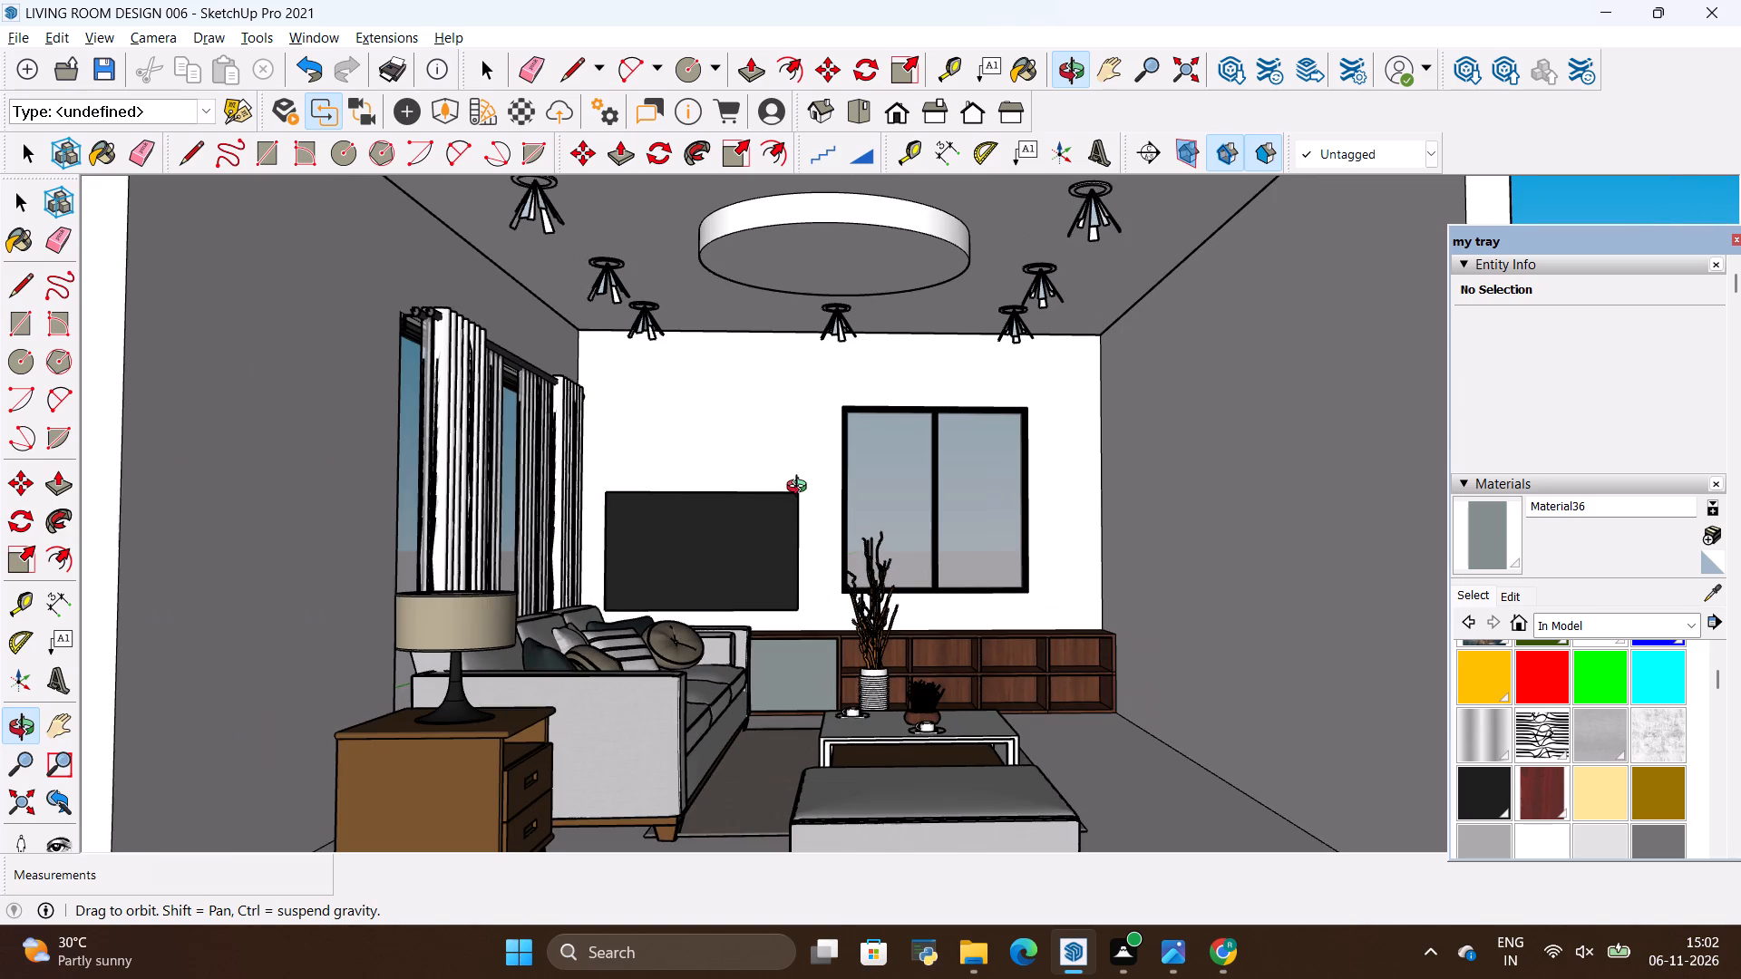
left_click_drag(801, 489, 796, 516)
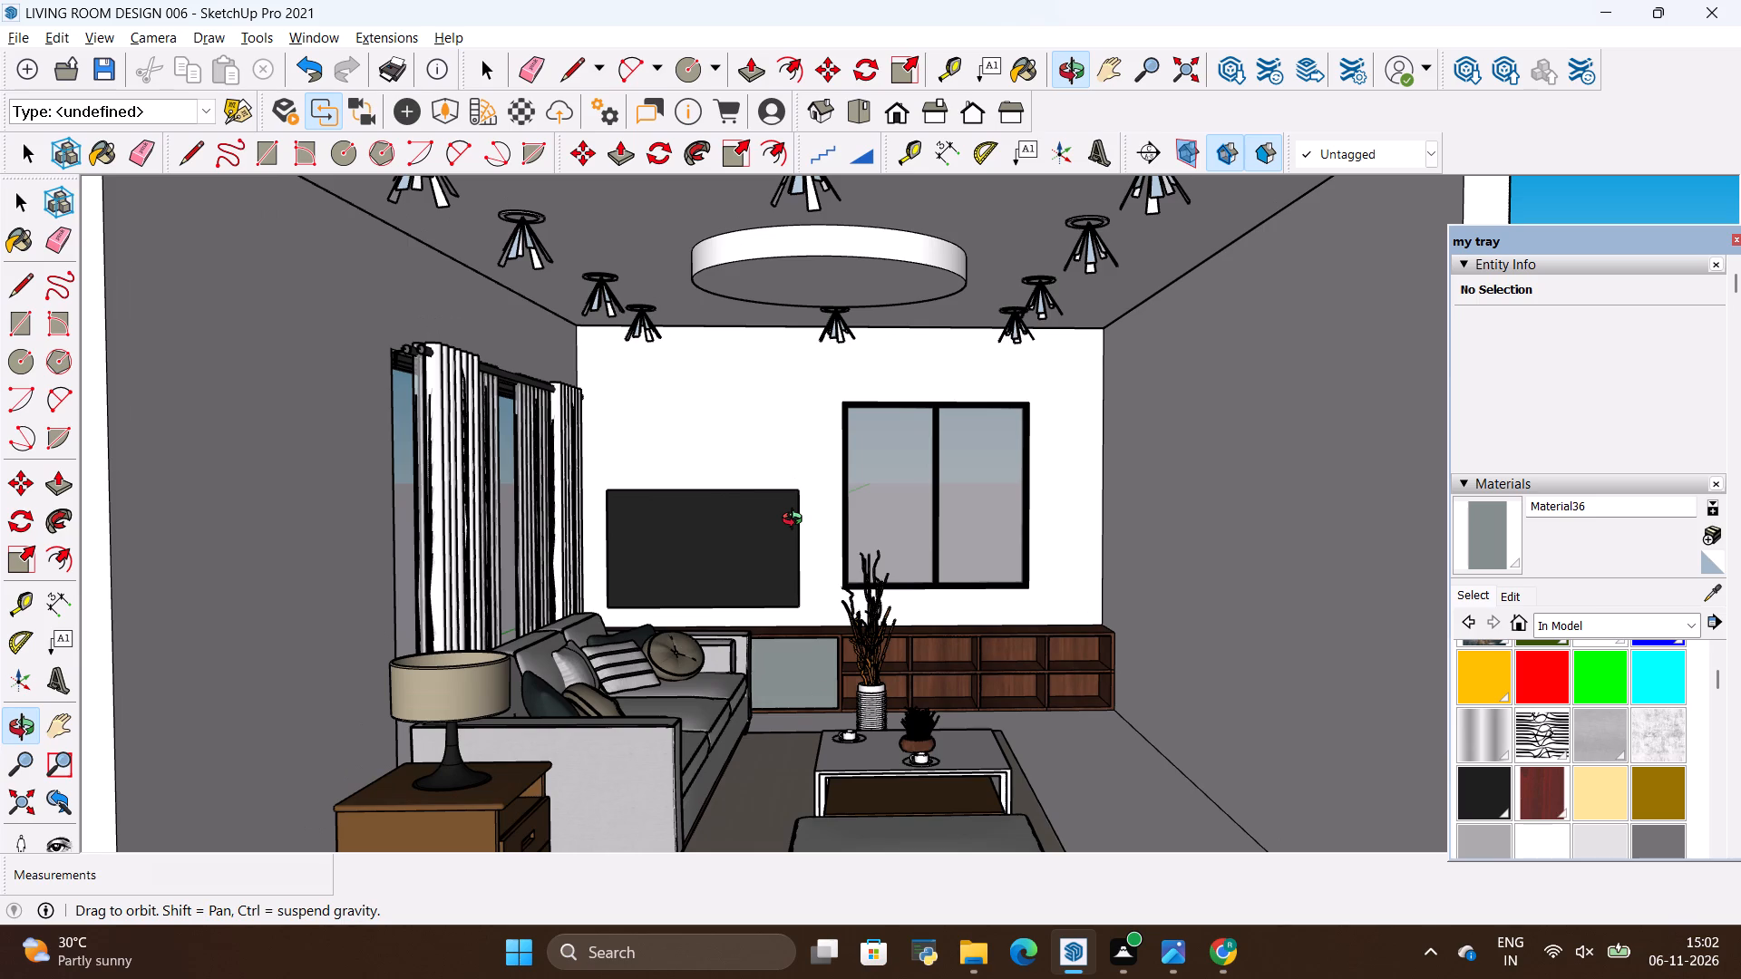
Compare the room model with the reference photo in Photos, checking wall colours, TV unit and furniture placement.
key("alt+Tab")
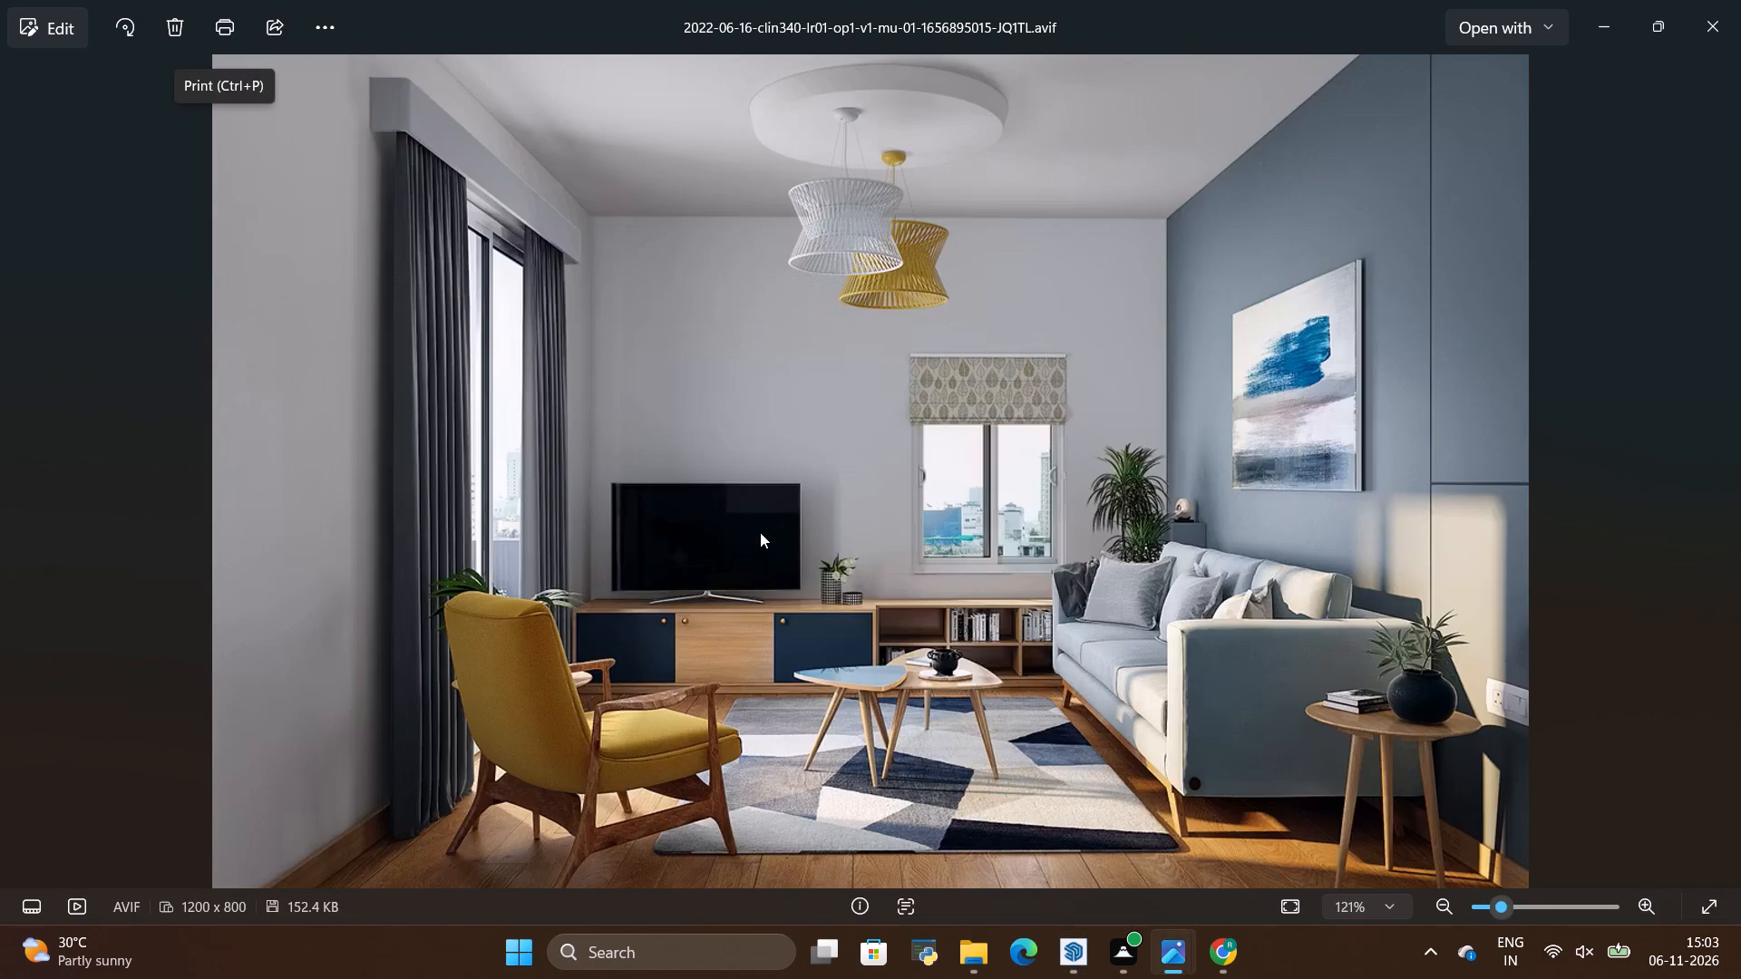
key("alt+Tab")
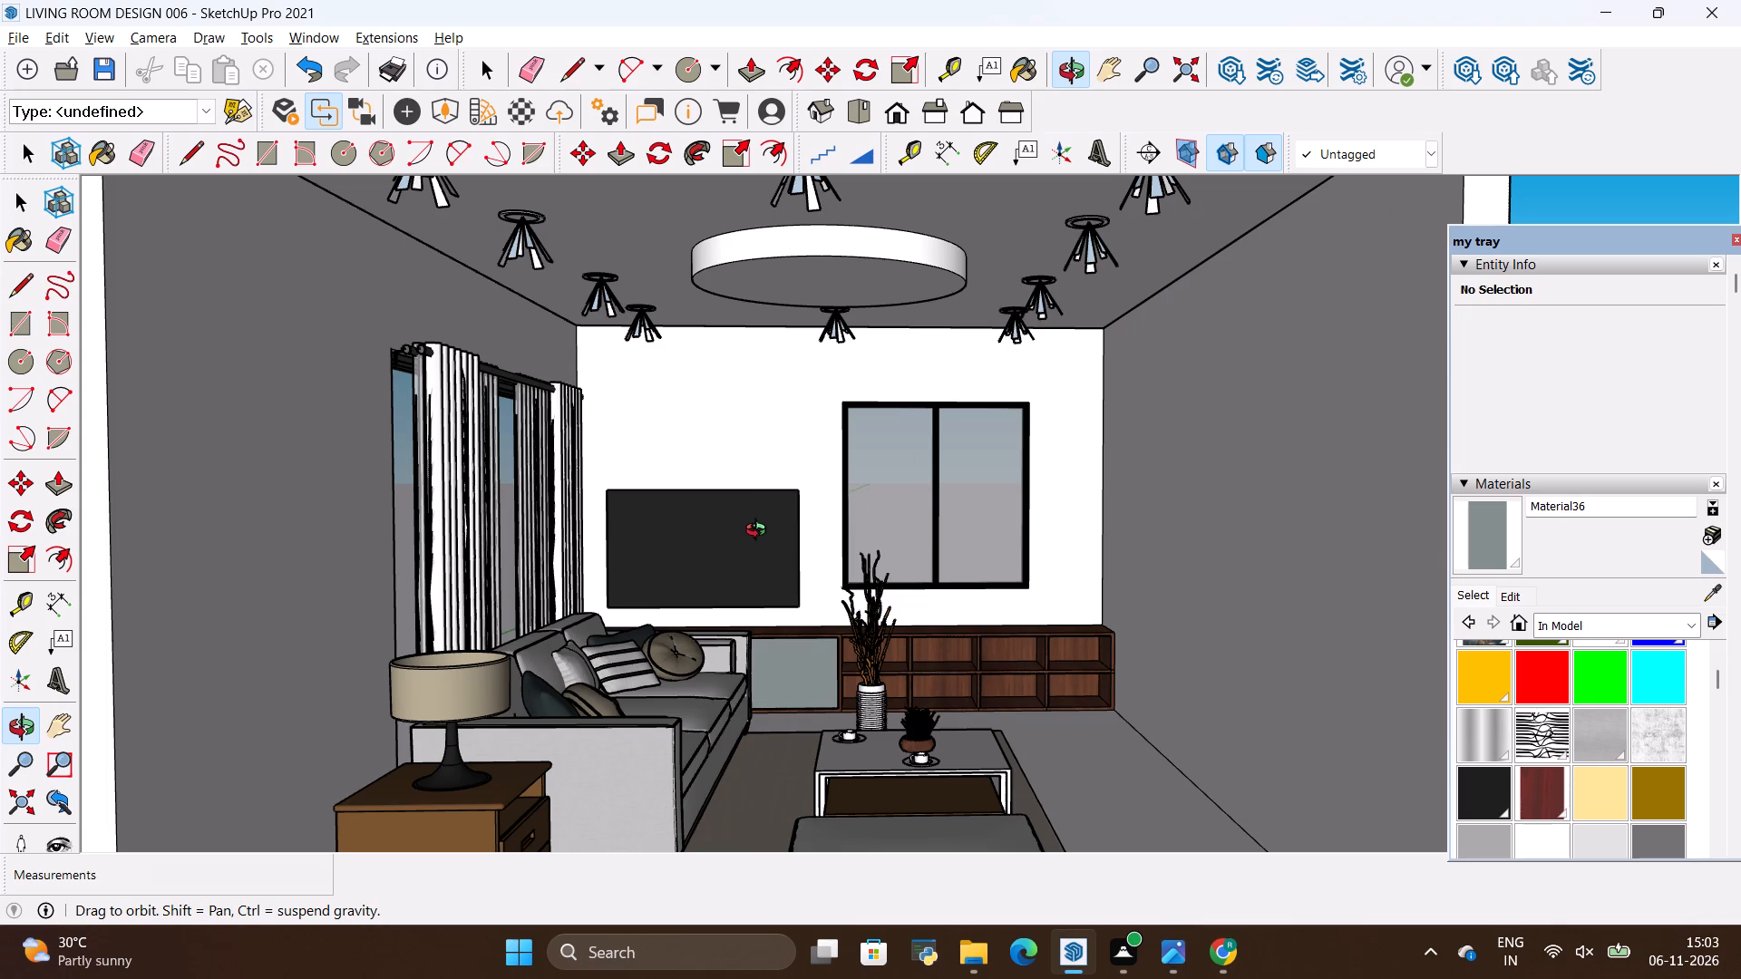
key("alt+Tab")
key("alt+Tab")
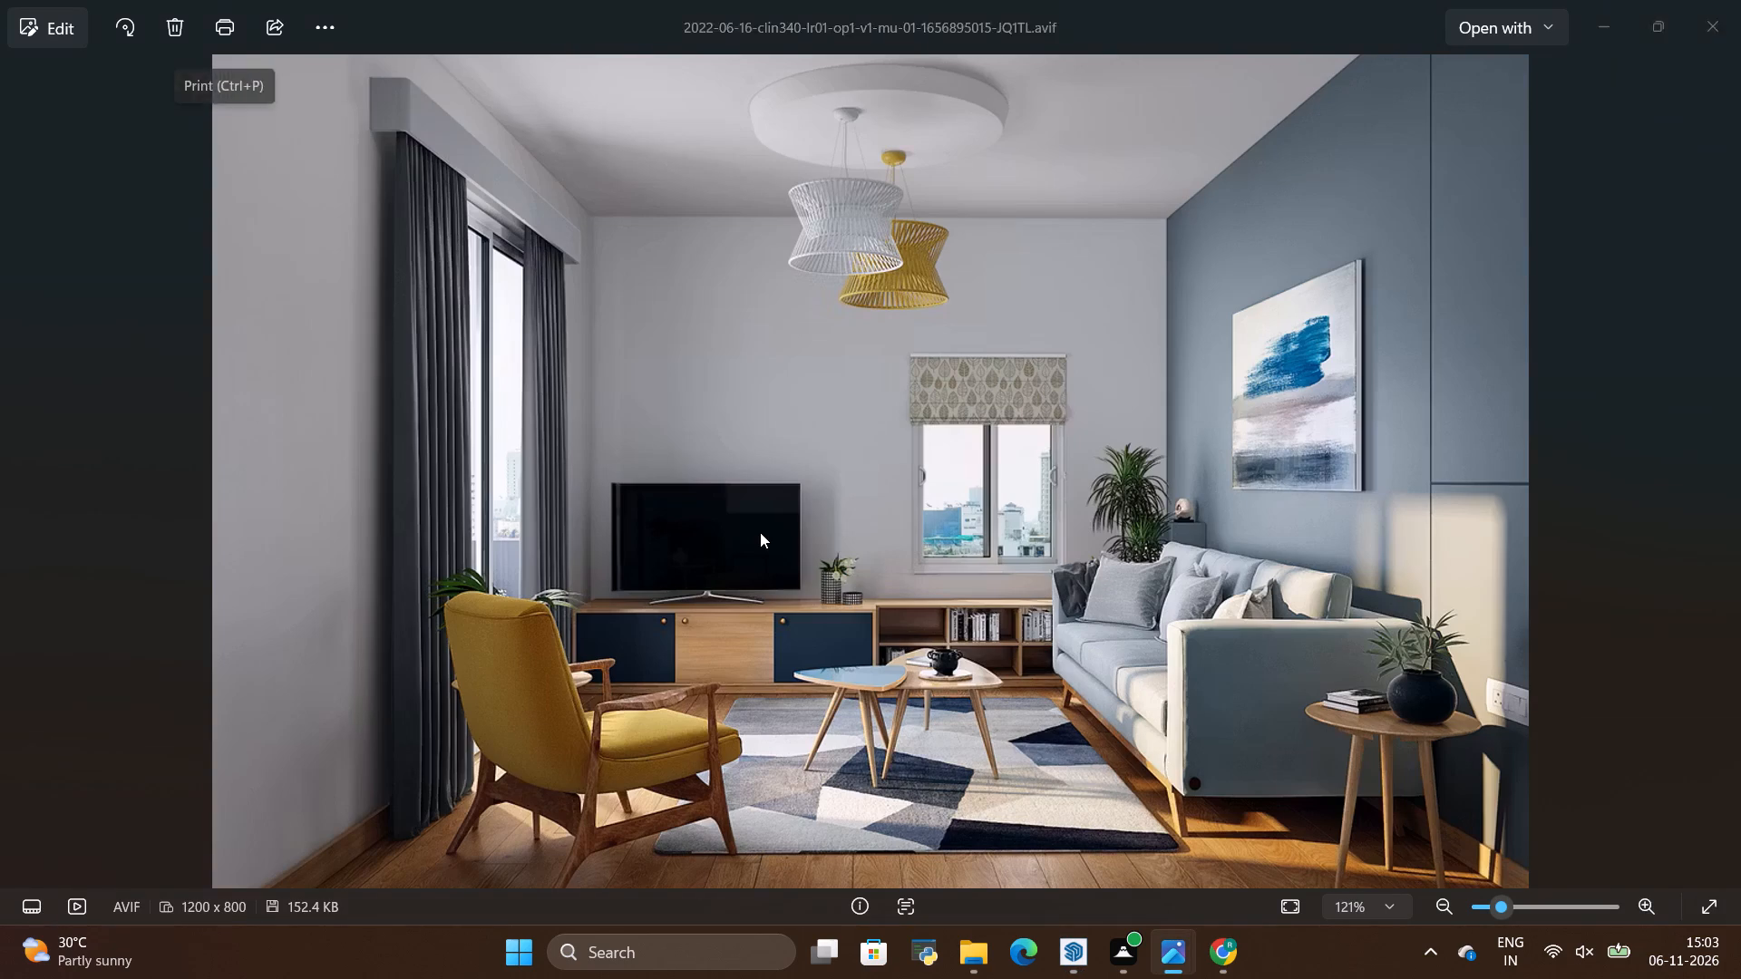
key("alt+Tab")
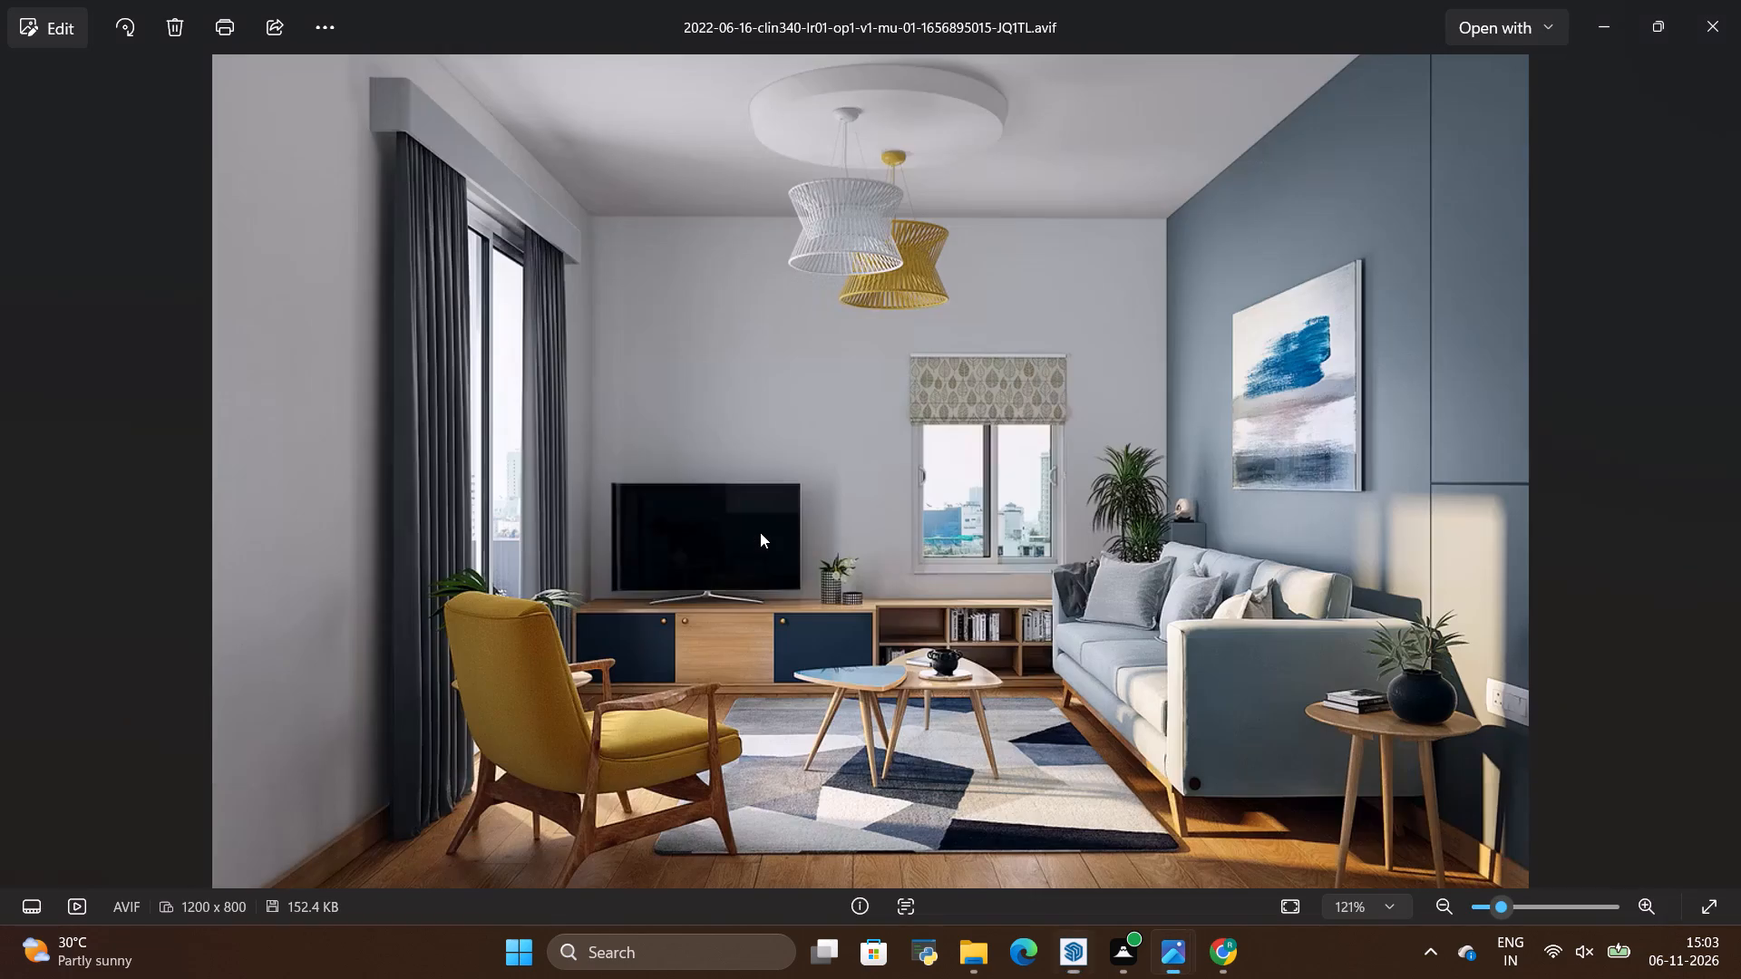
key("alt+Tab")
key("alt+Tab")
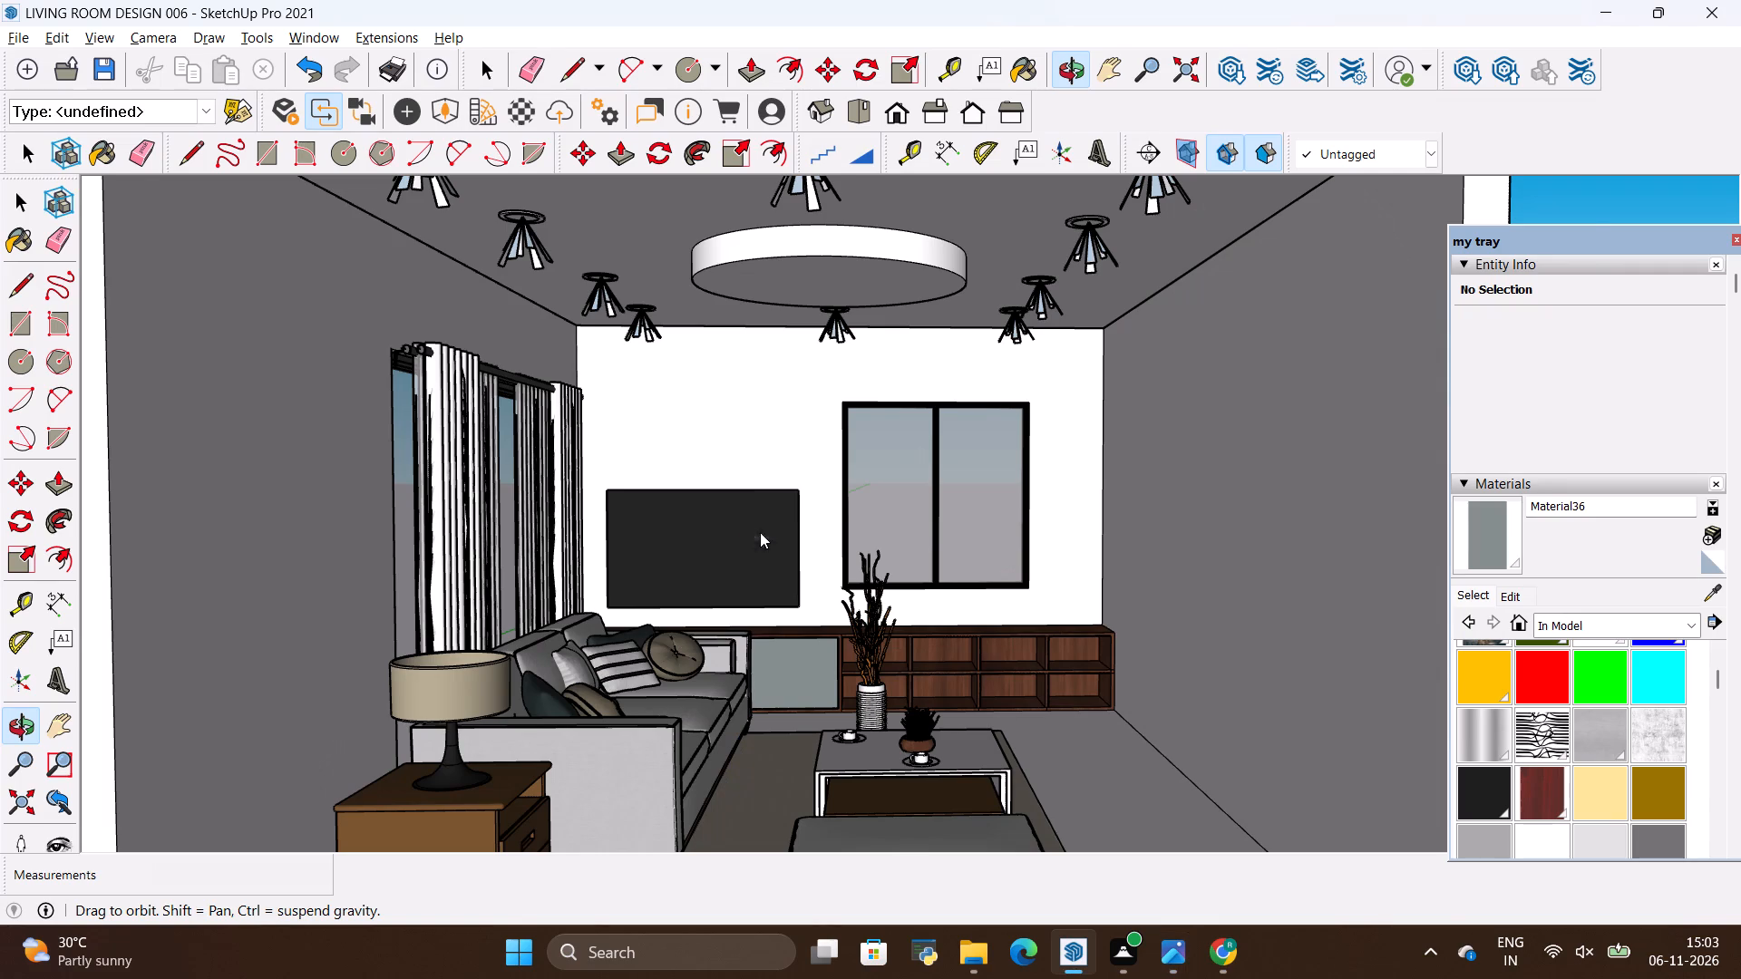
key("alt+Tab")
key("alt+Tab")
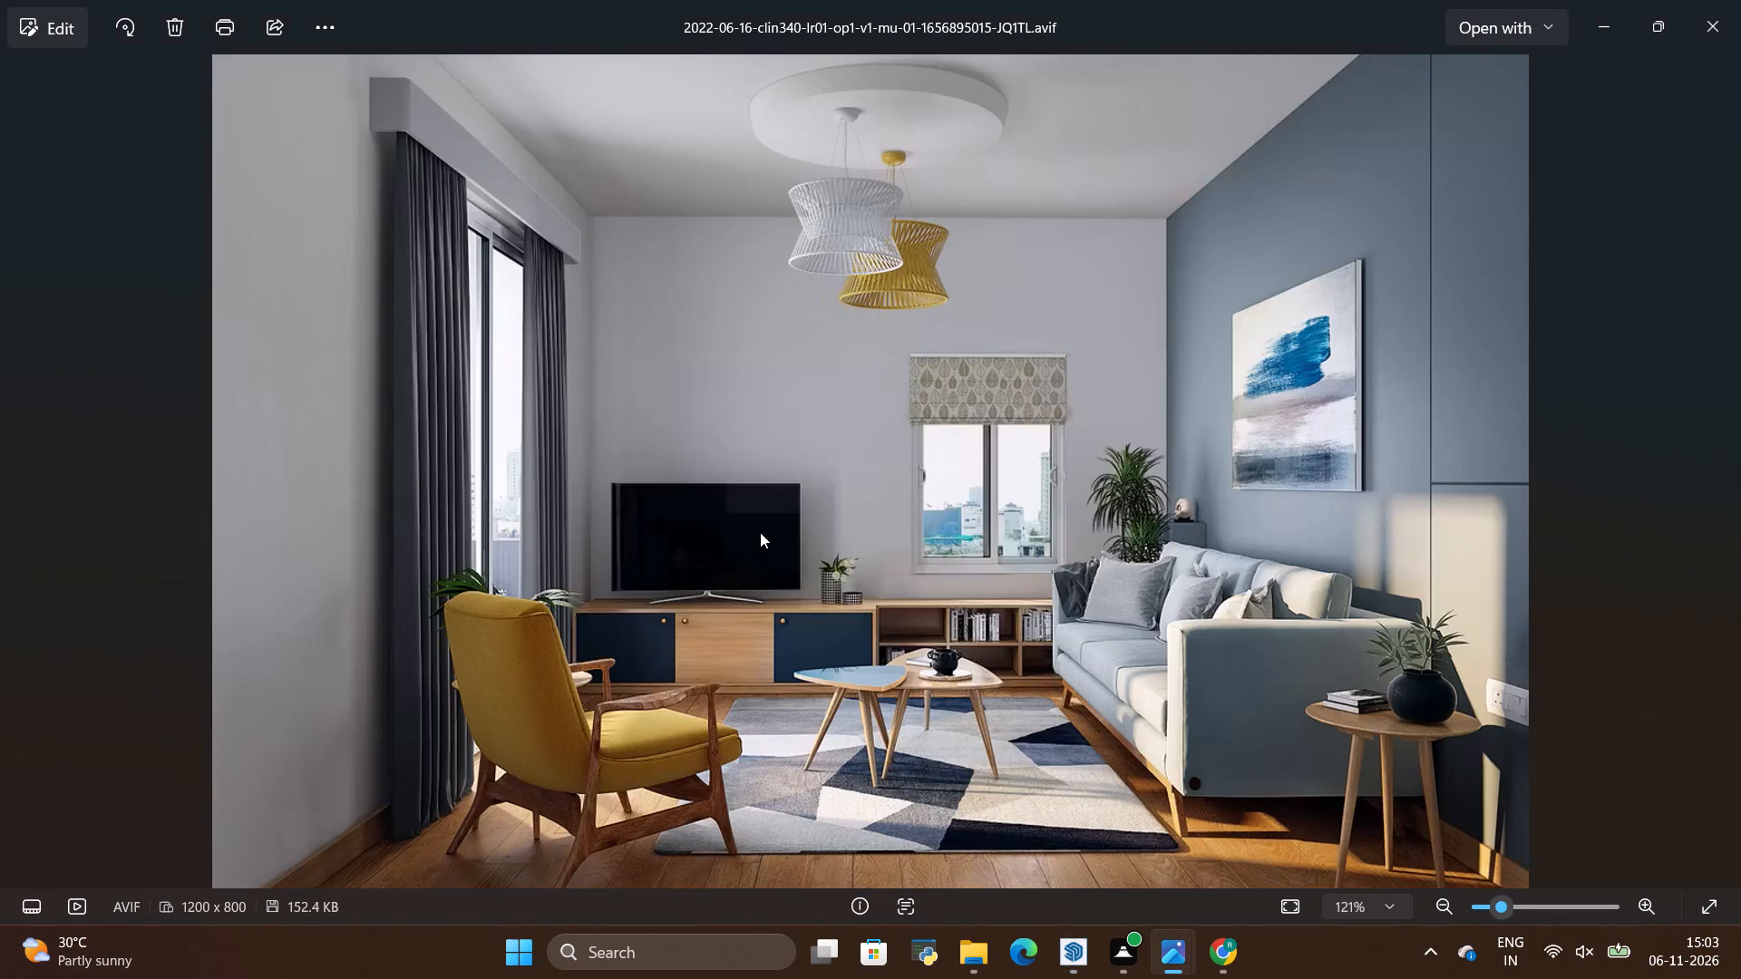
key("alt+Tab")
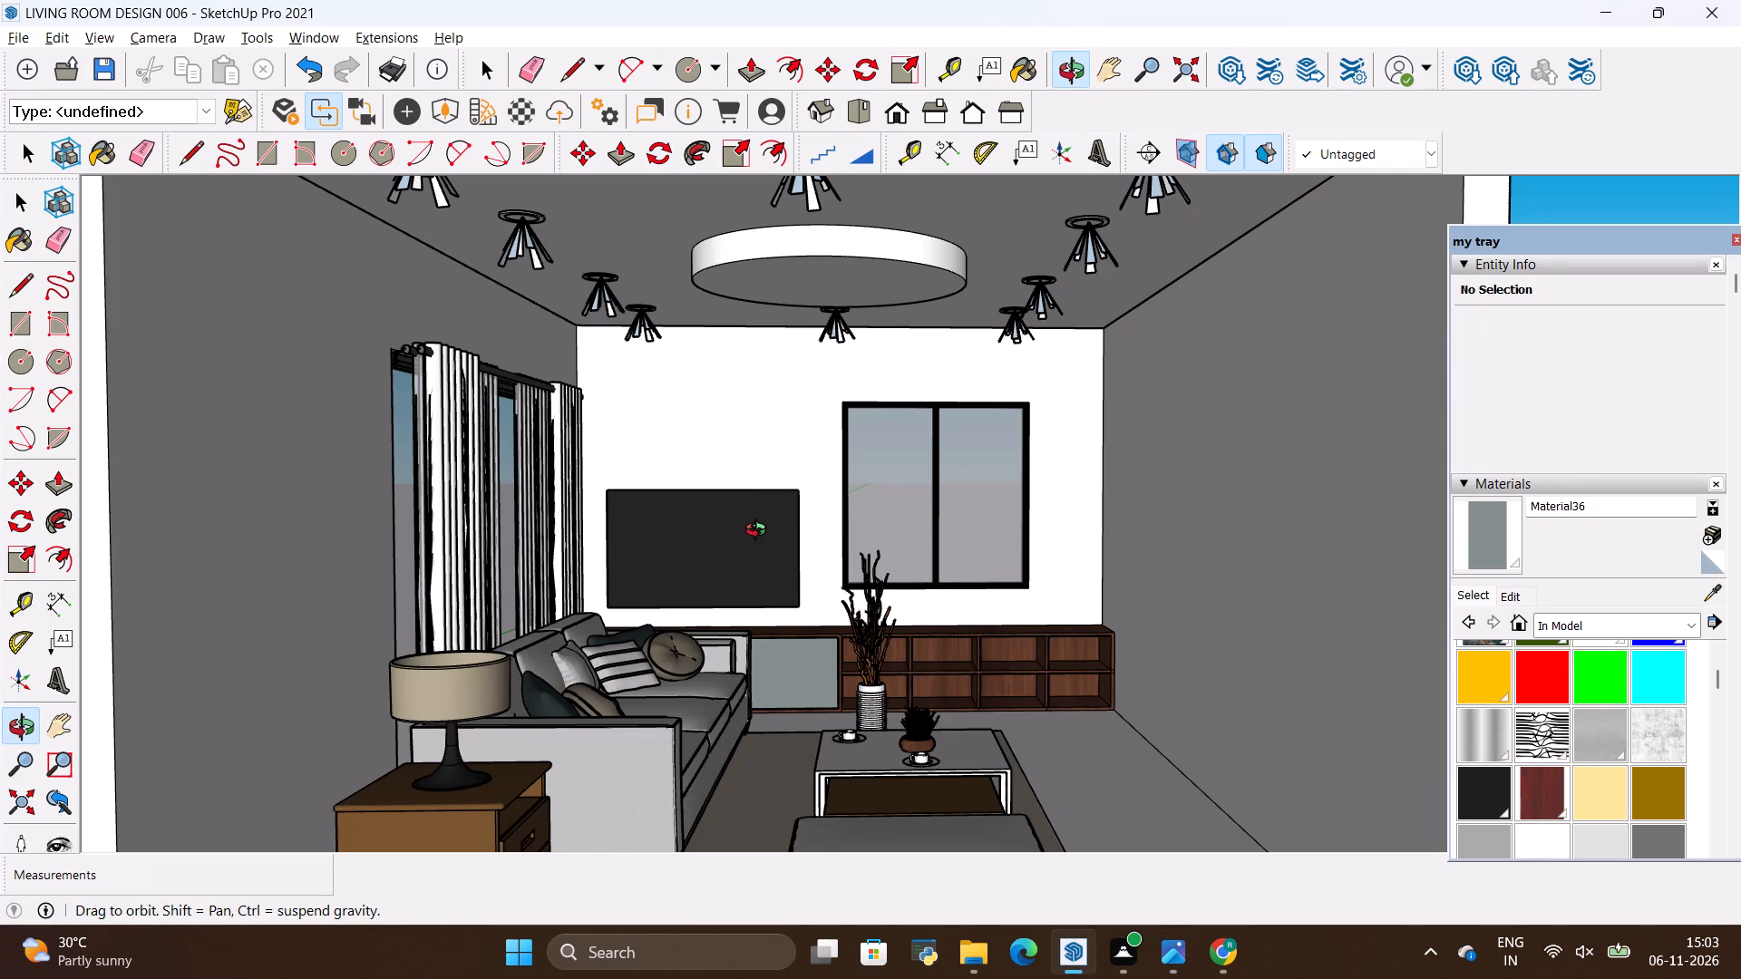
Paint the long side wall opposite the curtained windows with Material36.
left_click(1481, 545)
left_click(1382, 525)
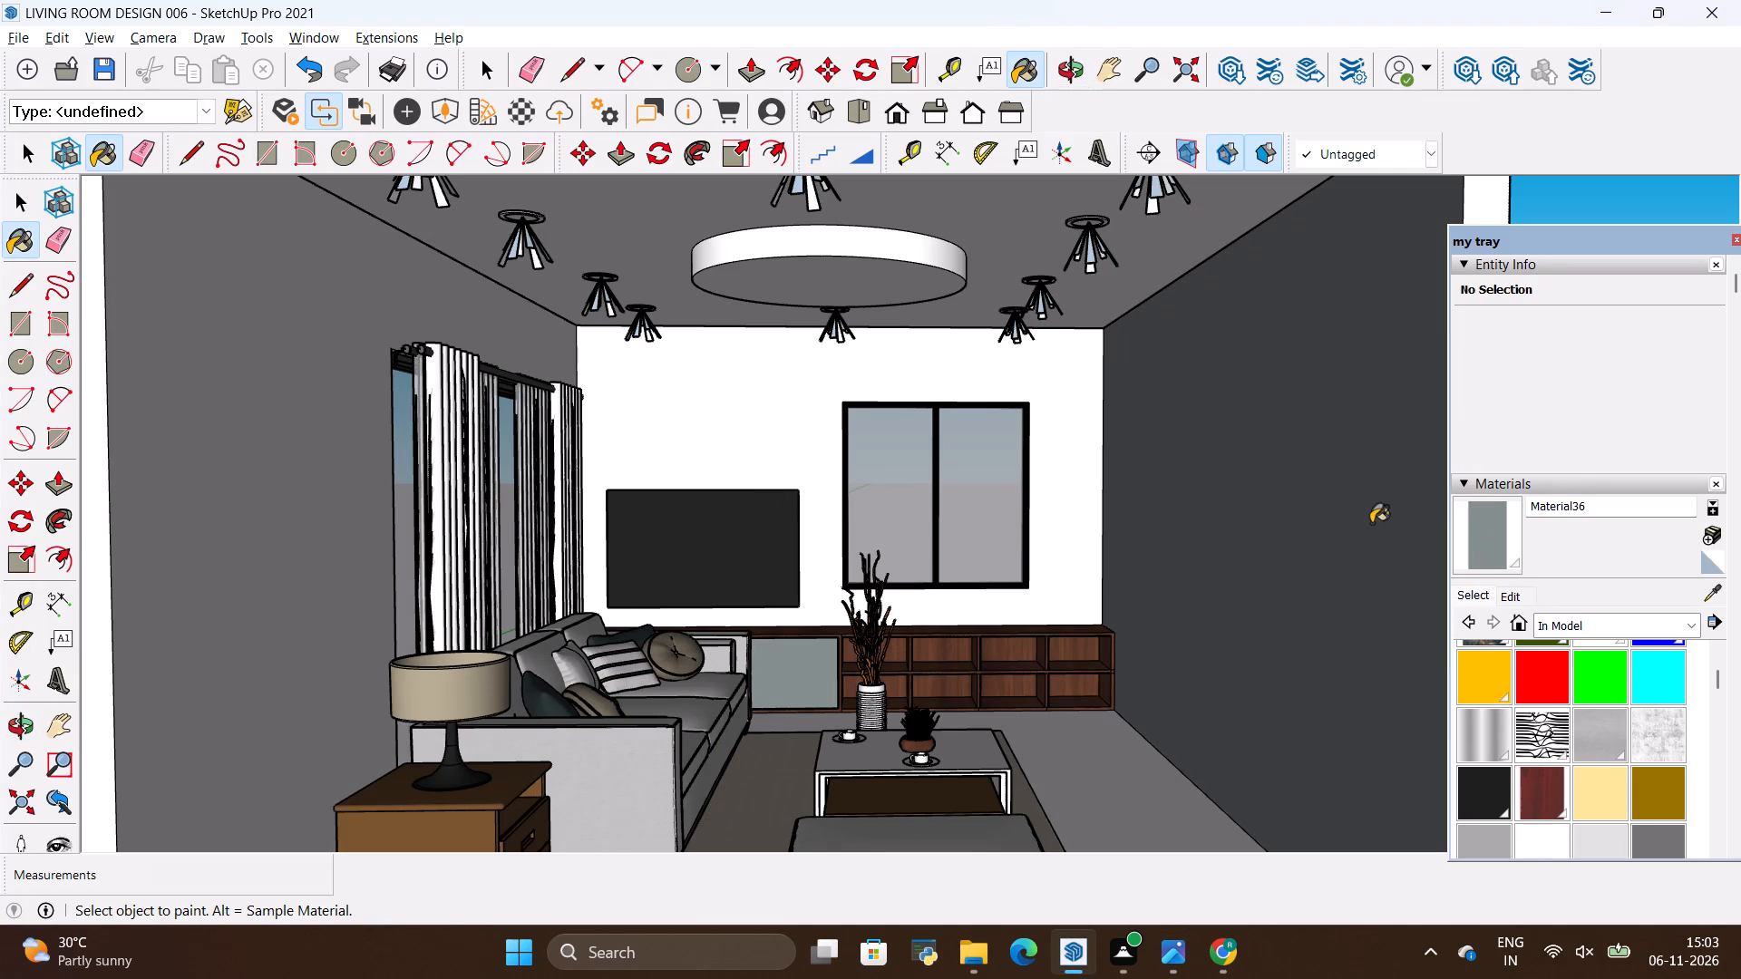
key("v")
key("space")
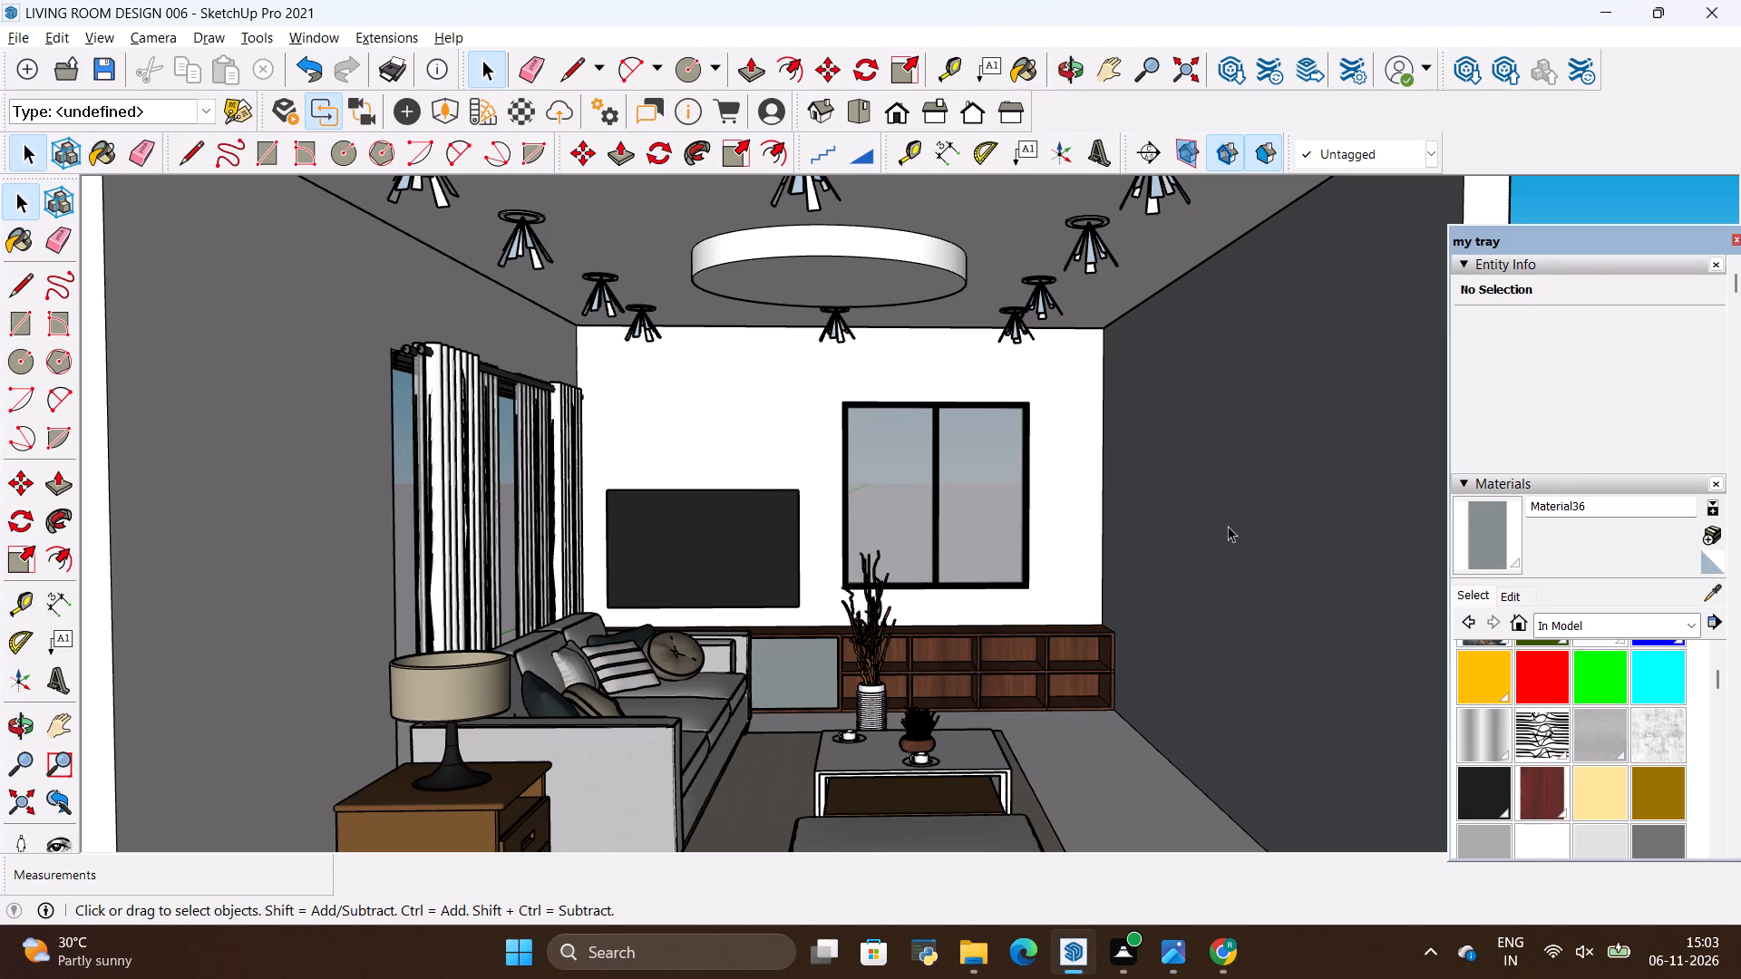
Check the reference photo, and paint the TV wall, the curtained window wall and the ceiling with Color_D14.
key("alt+Tab")
key("alt+Tab")
scroll(1622, 736, "down", 2)
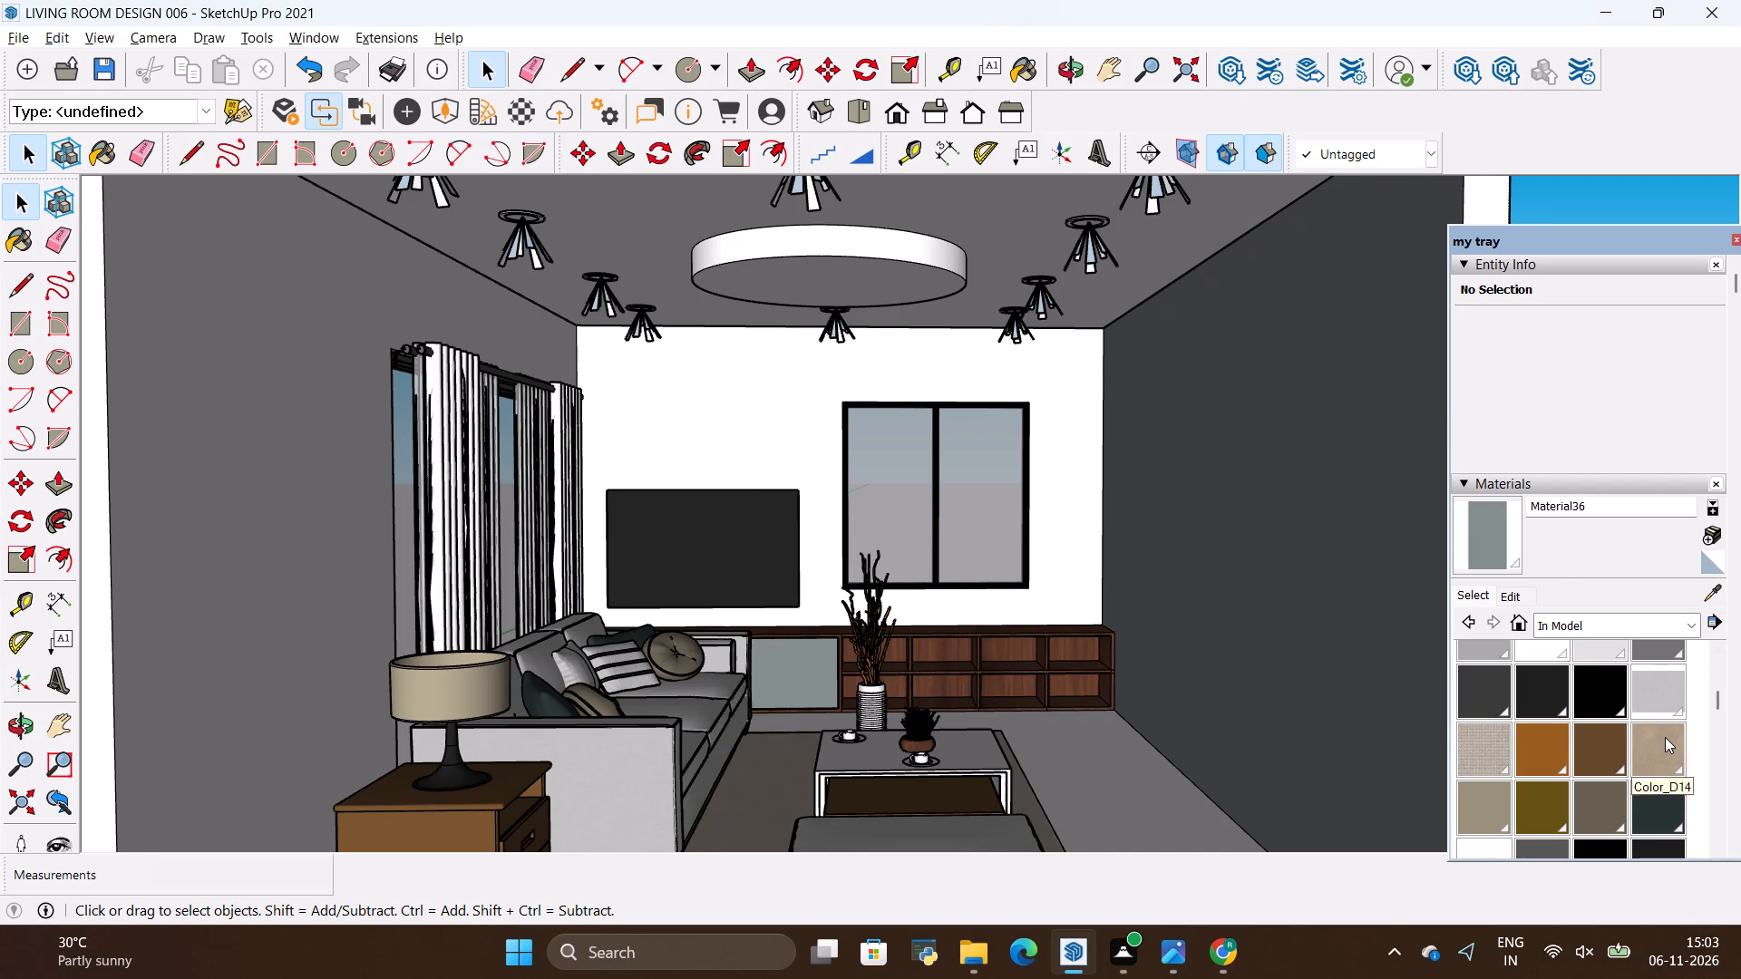
left_click(1659, 741)
left_click(715, 430)
left_click(221, 429)
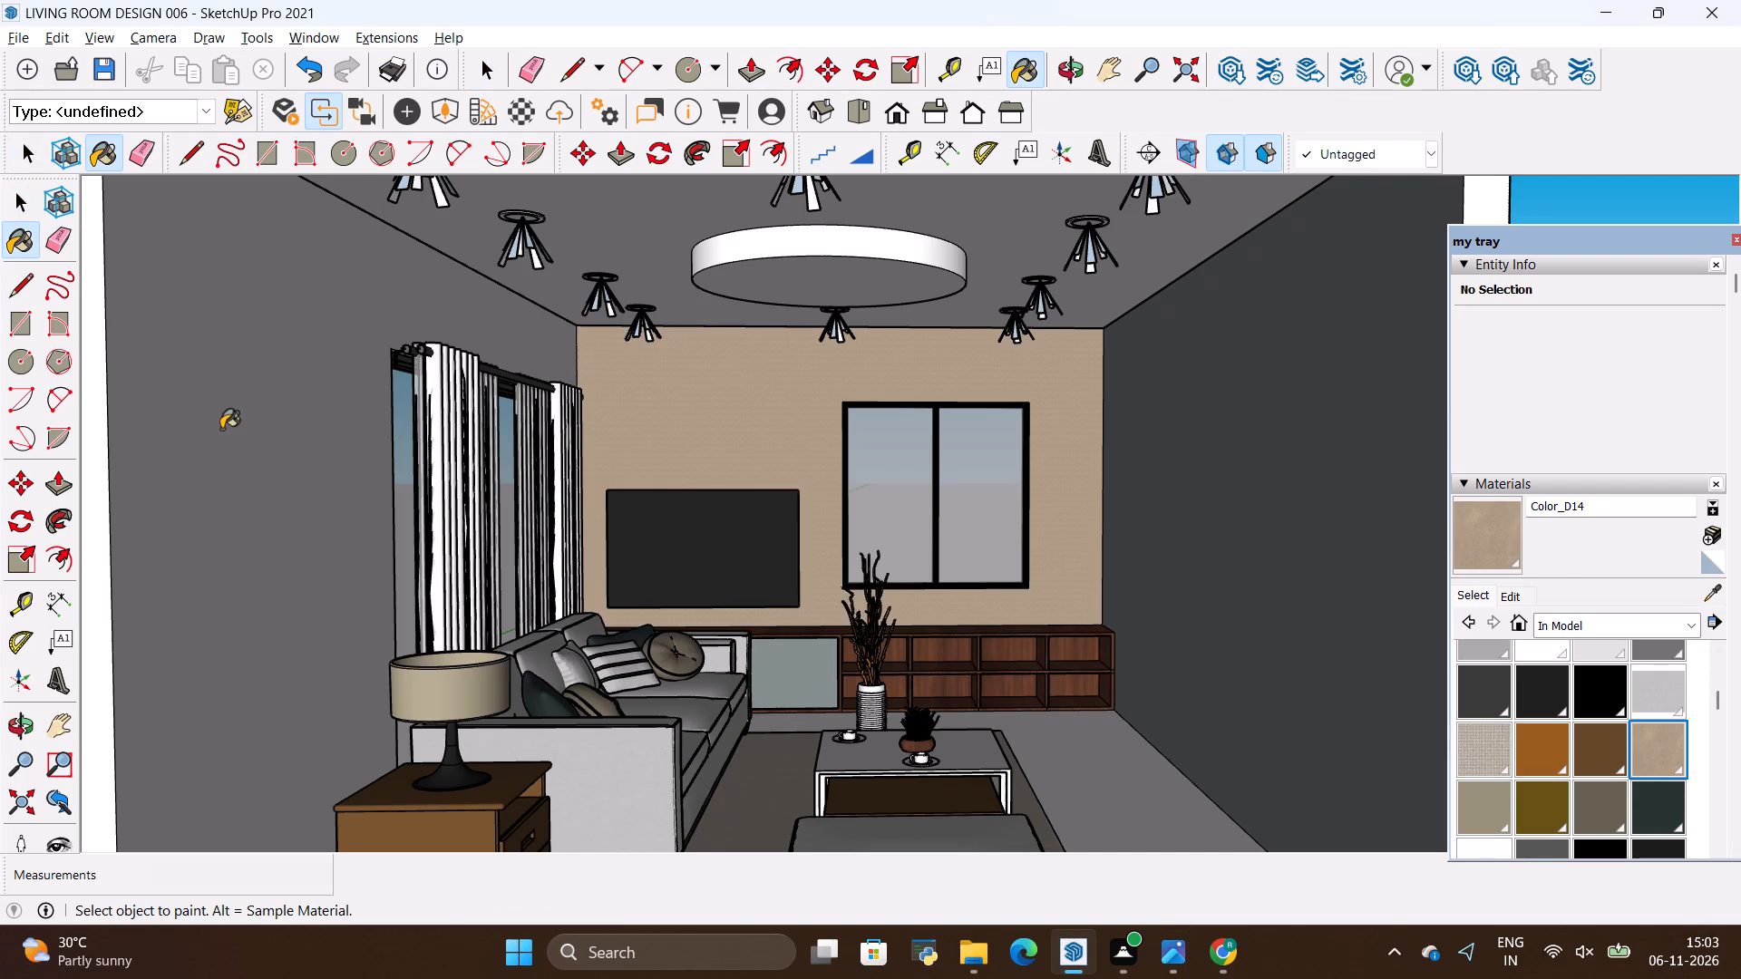
left_click(977, 199)
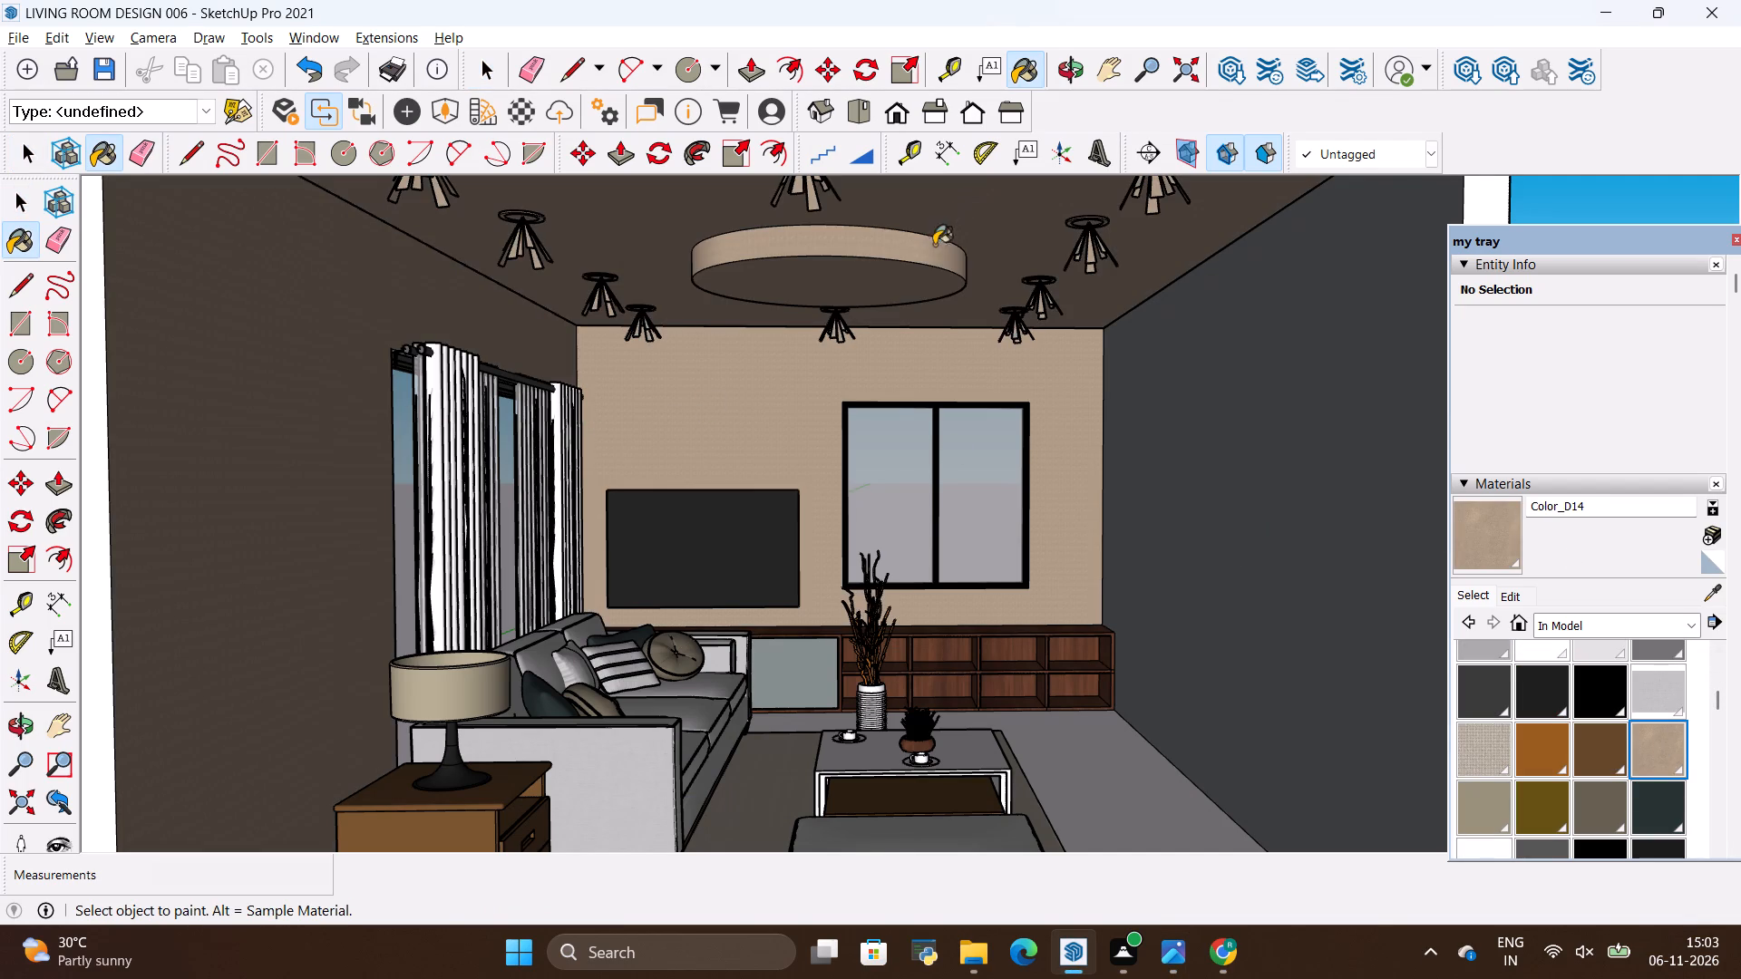
Check the reference photo again and repaint the ceiling, with its round drop and lights, in Color_B19.
key("alt+Tab")
key("alt+Tab")
left_click(1473, 747)
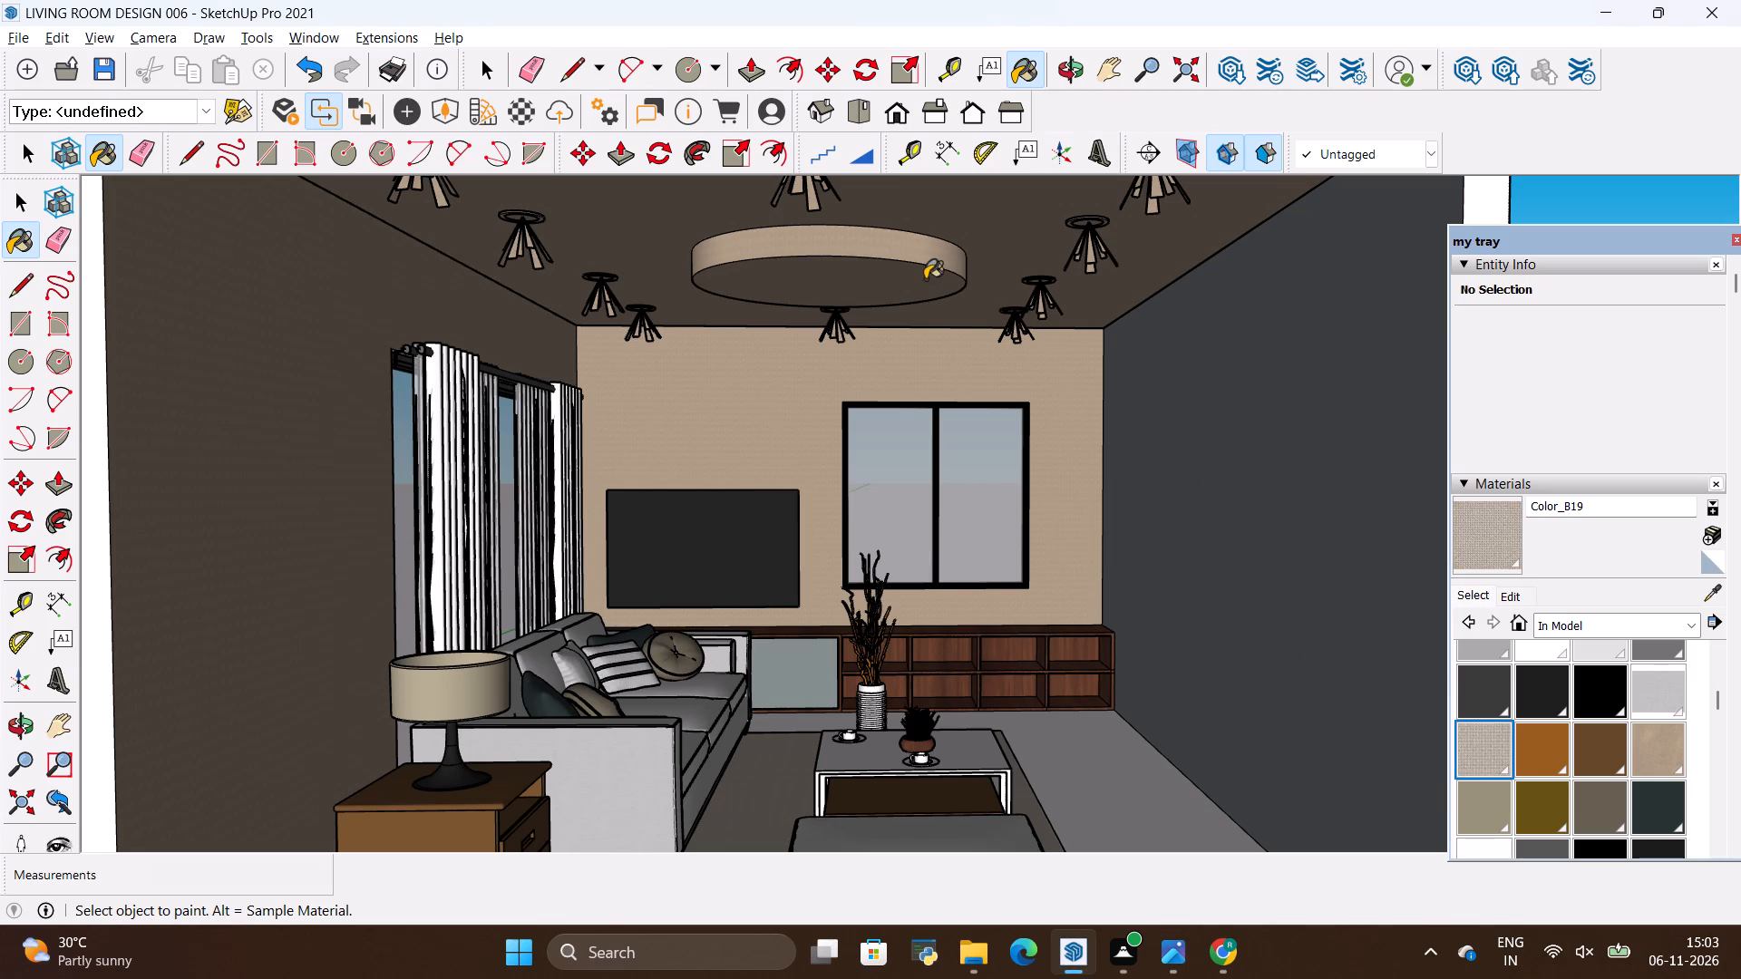
left_click(925, 279)
key("space")
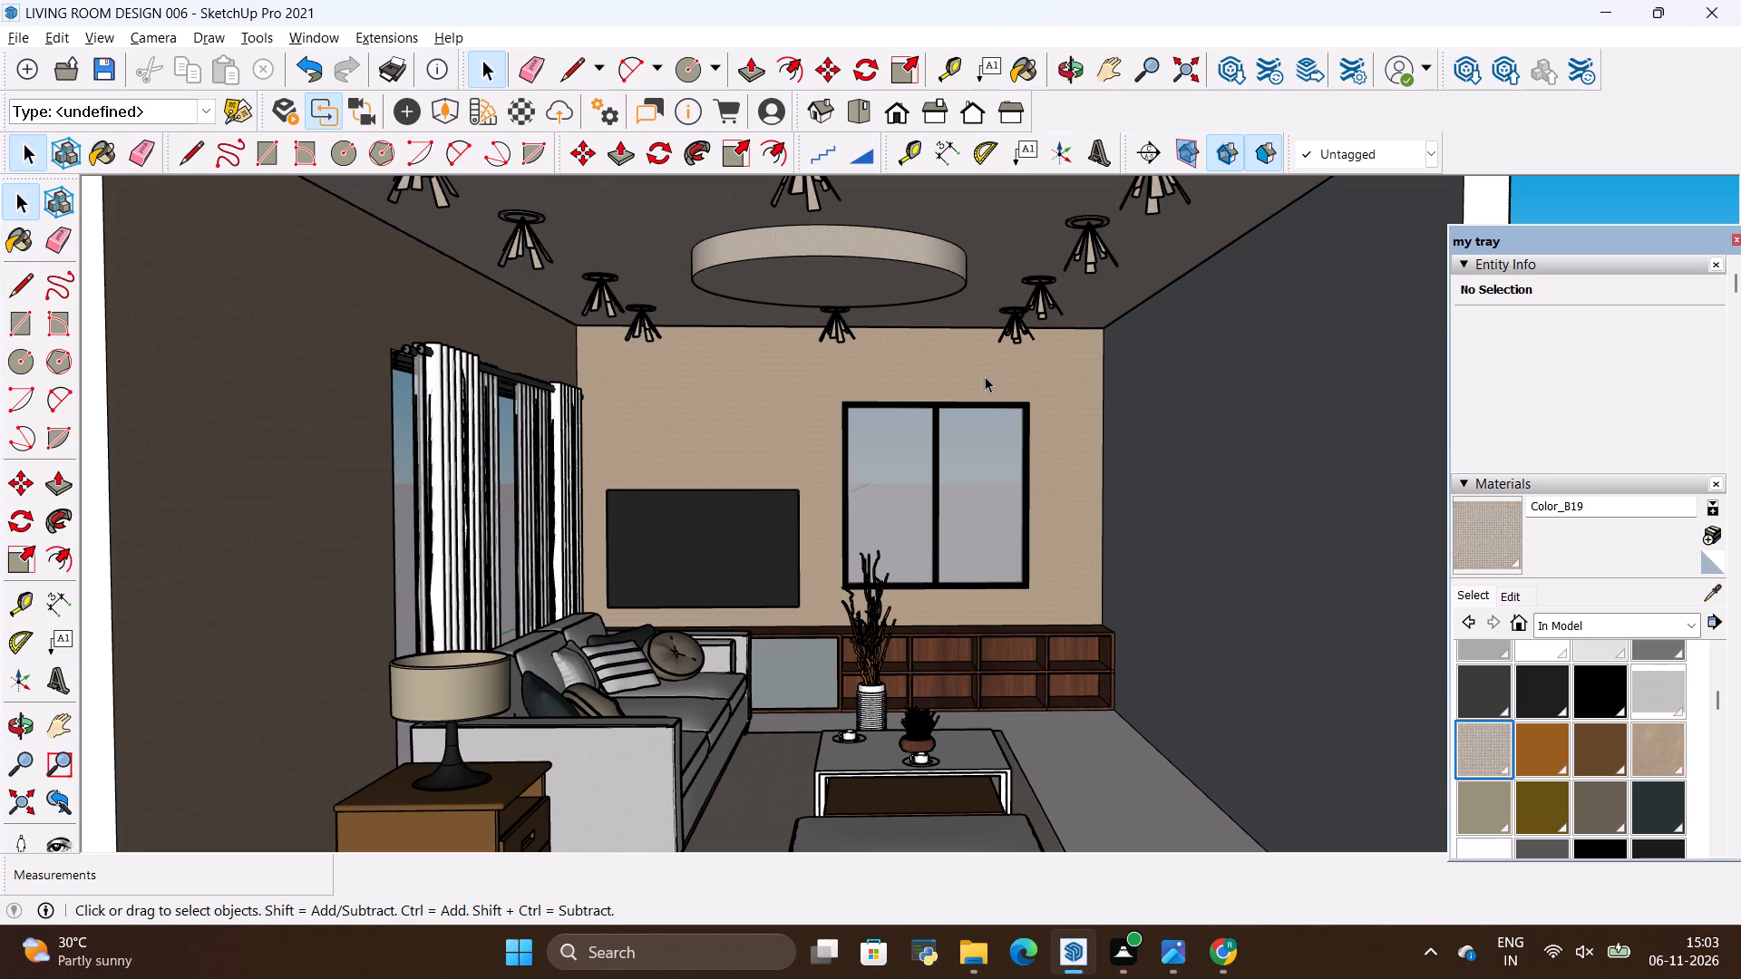
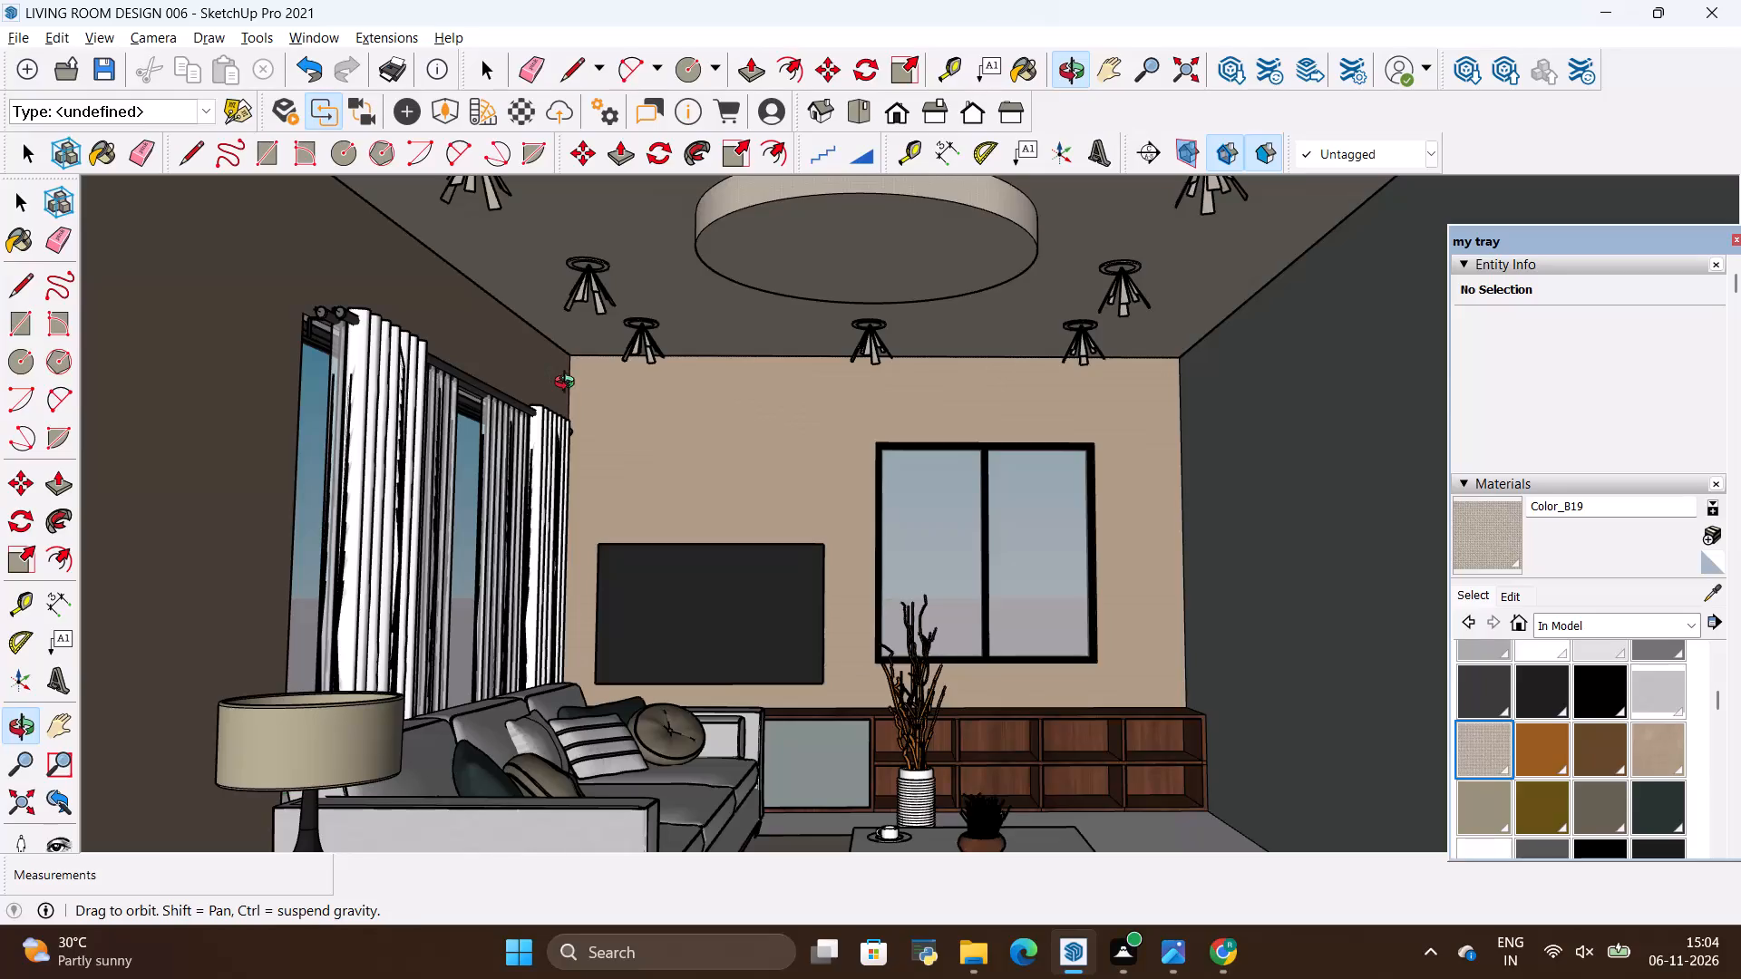
Examine the room's painted walls, ceiling and furniture from inside and outside the open front.
scroll(433, 395, "down", 3)
scroll(639, 387, "up", 2)
left_click_drag(666, 400, 683, 433)
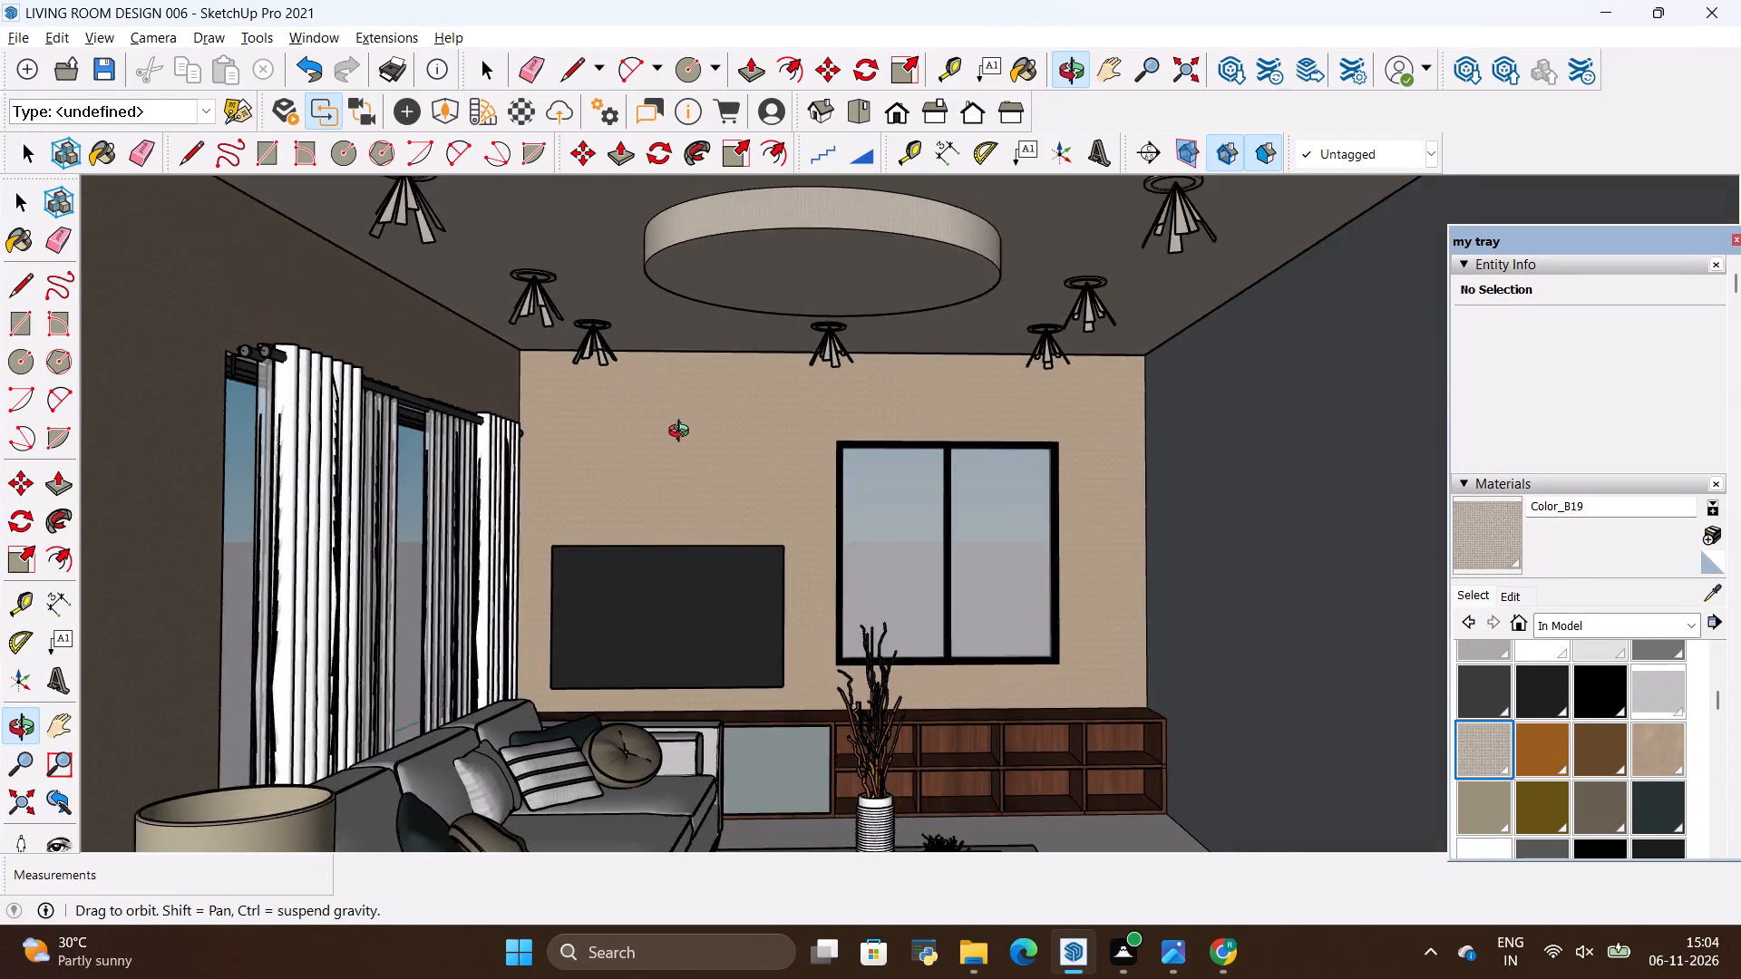
left_click_drag(683, 433, 683, 431)
scroll(773, 341, "down", 4)
left_click_drag(784, 360, 809, 391)
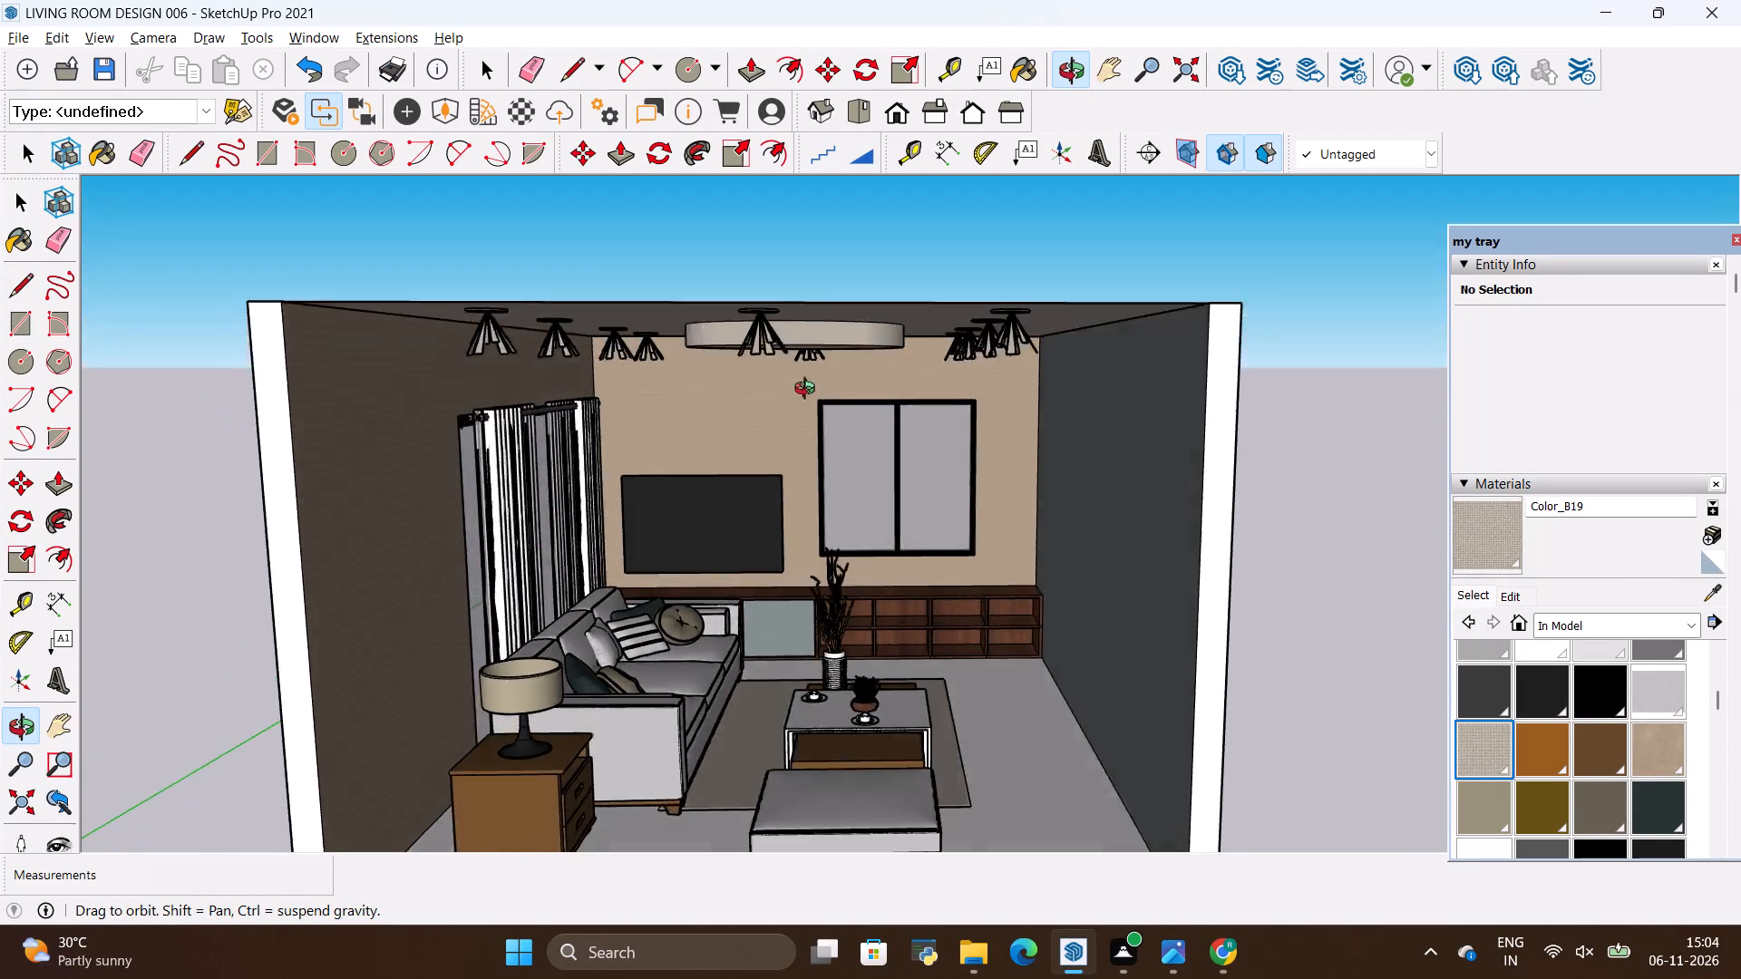
left_click_drag(809, 391, 790, 345)
scroll(1028, 441, "down", 4)
left_click_drag(958, 432, 905, 432)
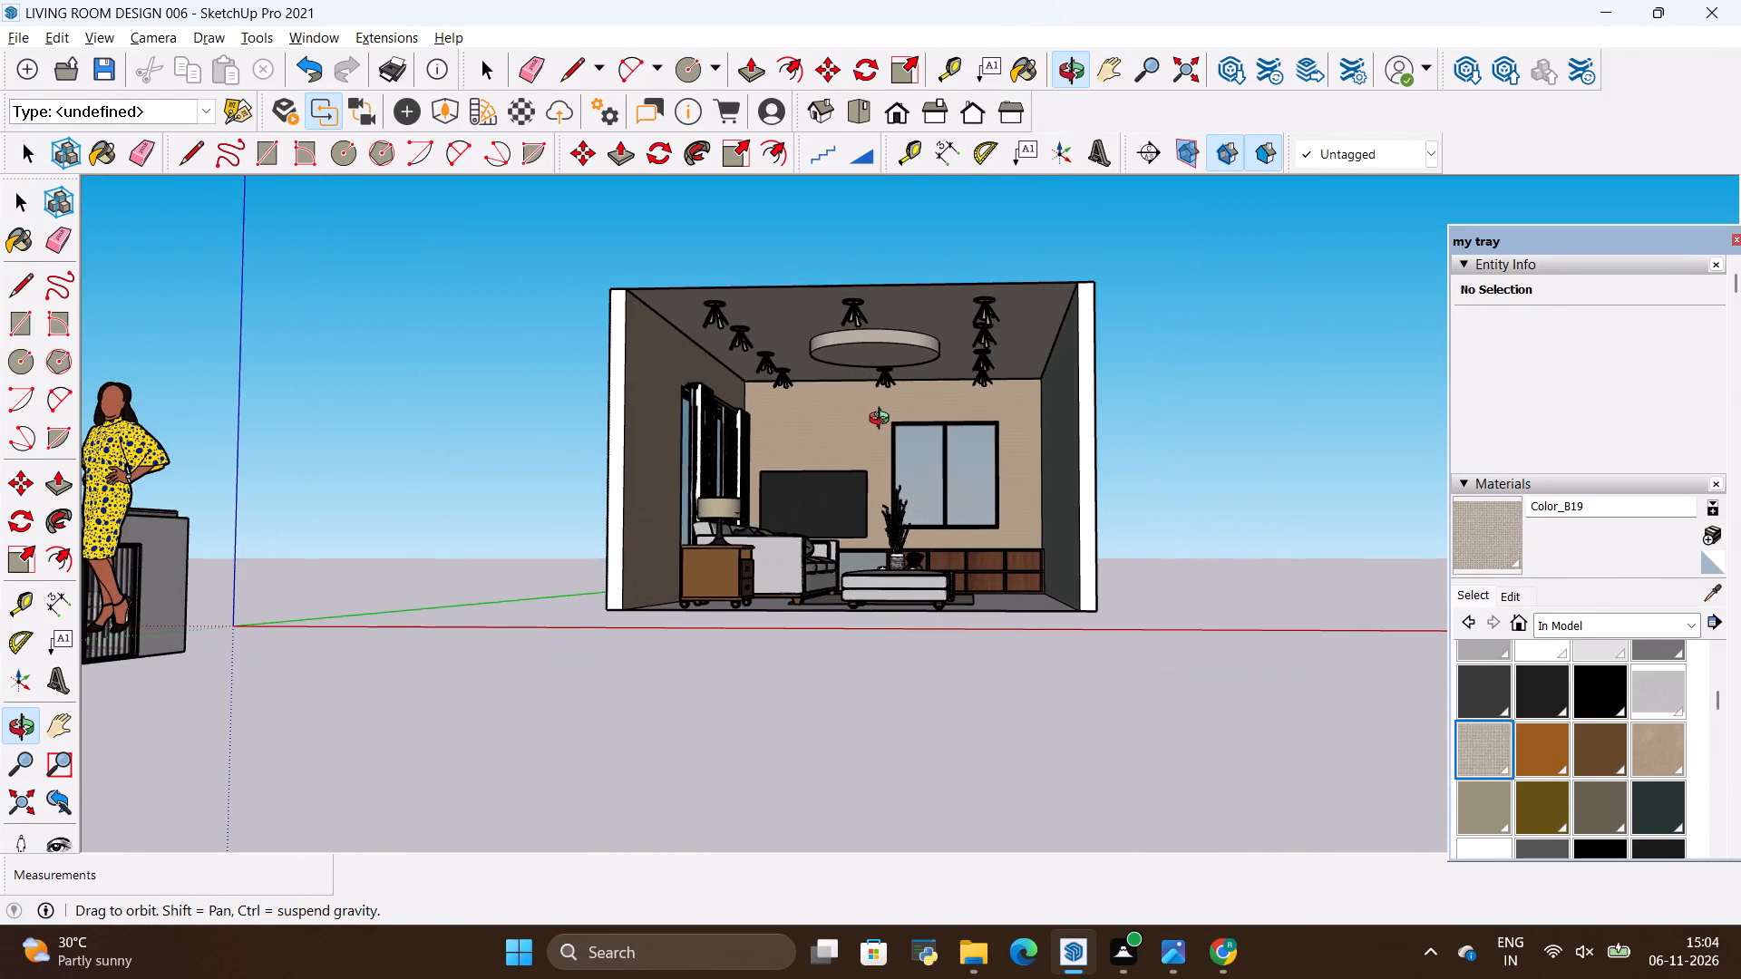
scroll(868, 417, "up", 4)
left_click_drag(894, 438, 942, 422)
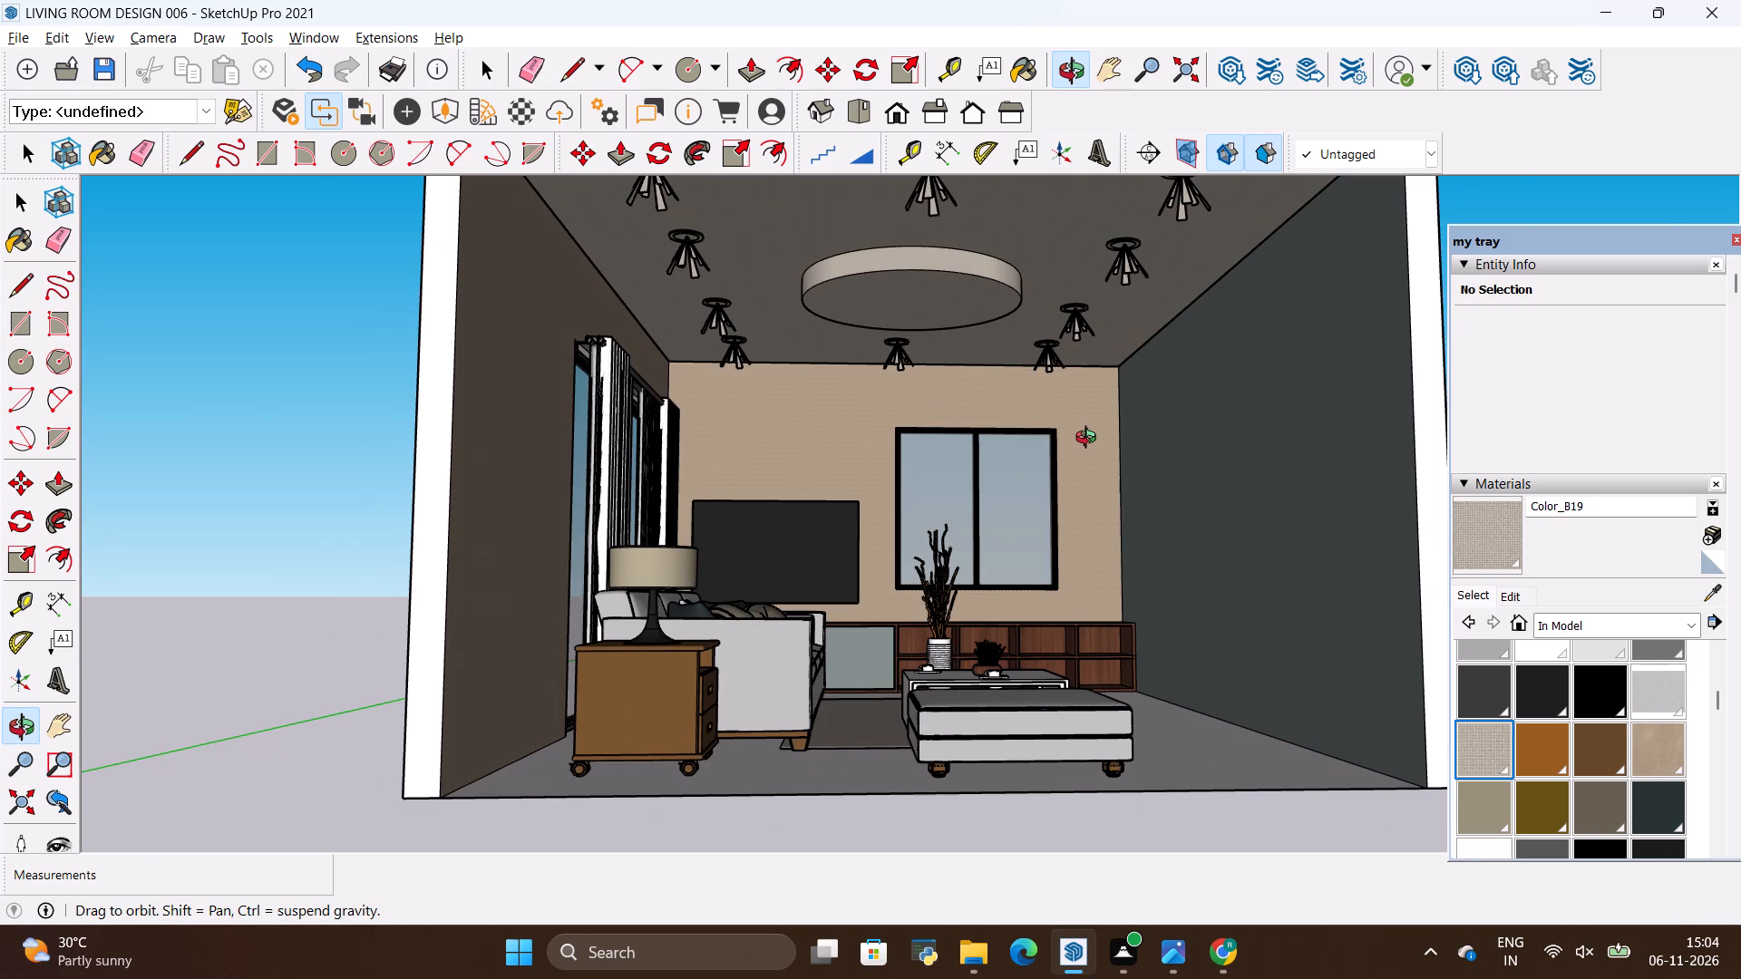
scroll(1090, 440, "up", 3)
scroll(1067, 455, "down", 3)
scroll(1020, 460, "up", 2)
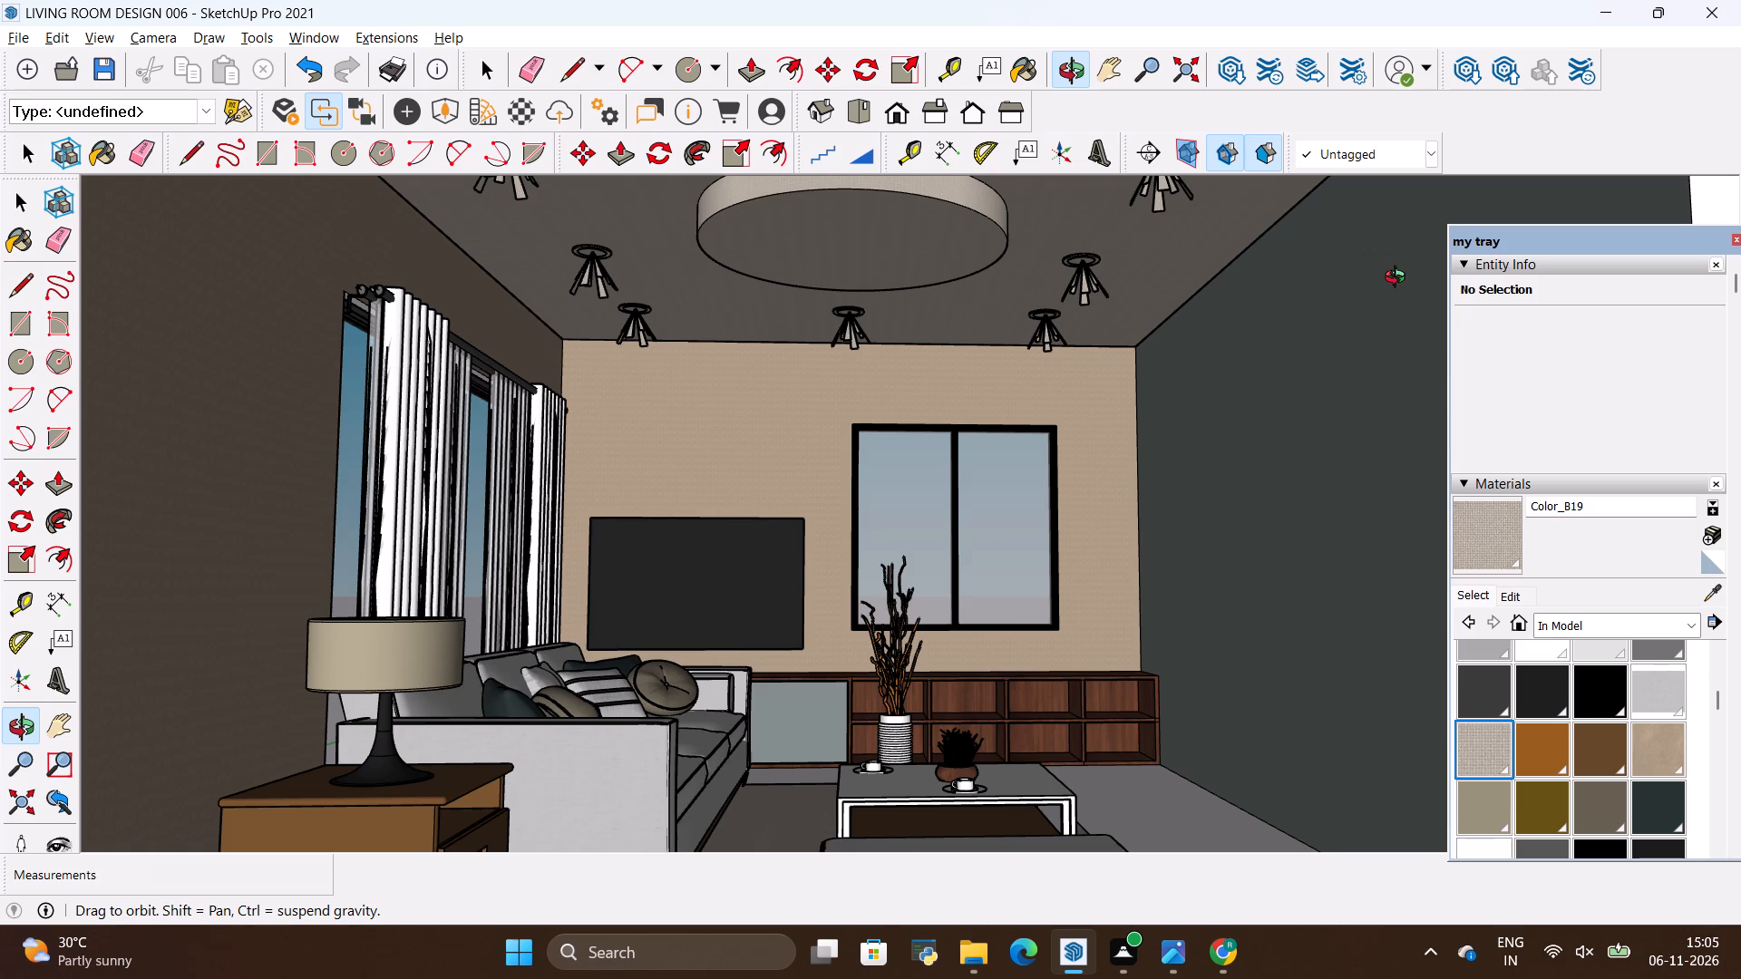
scroll(1289, 375, "down", 2)
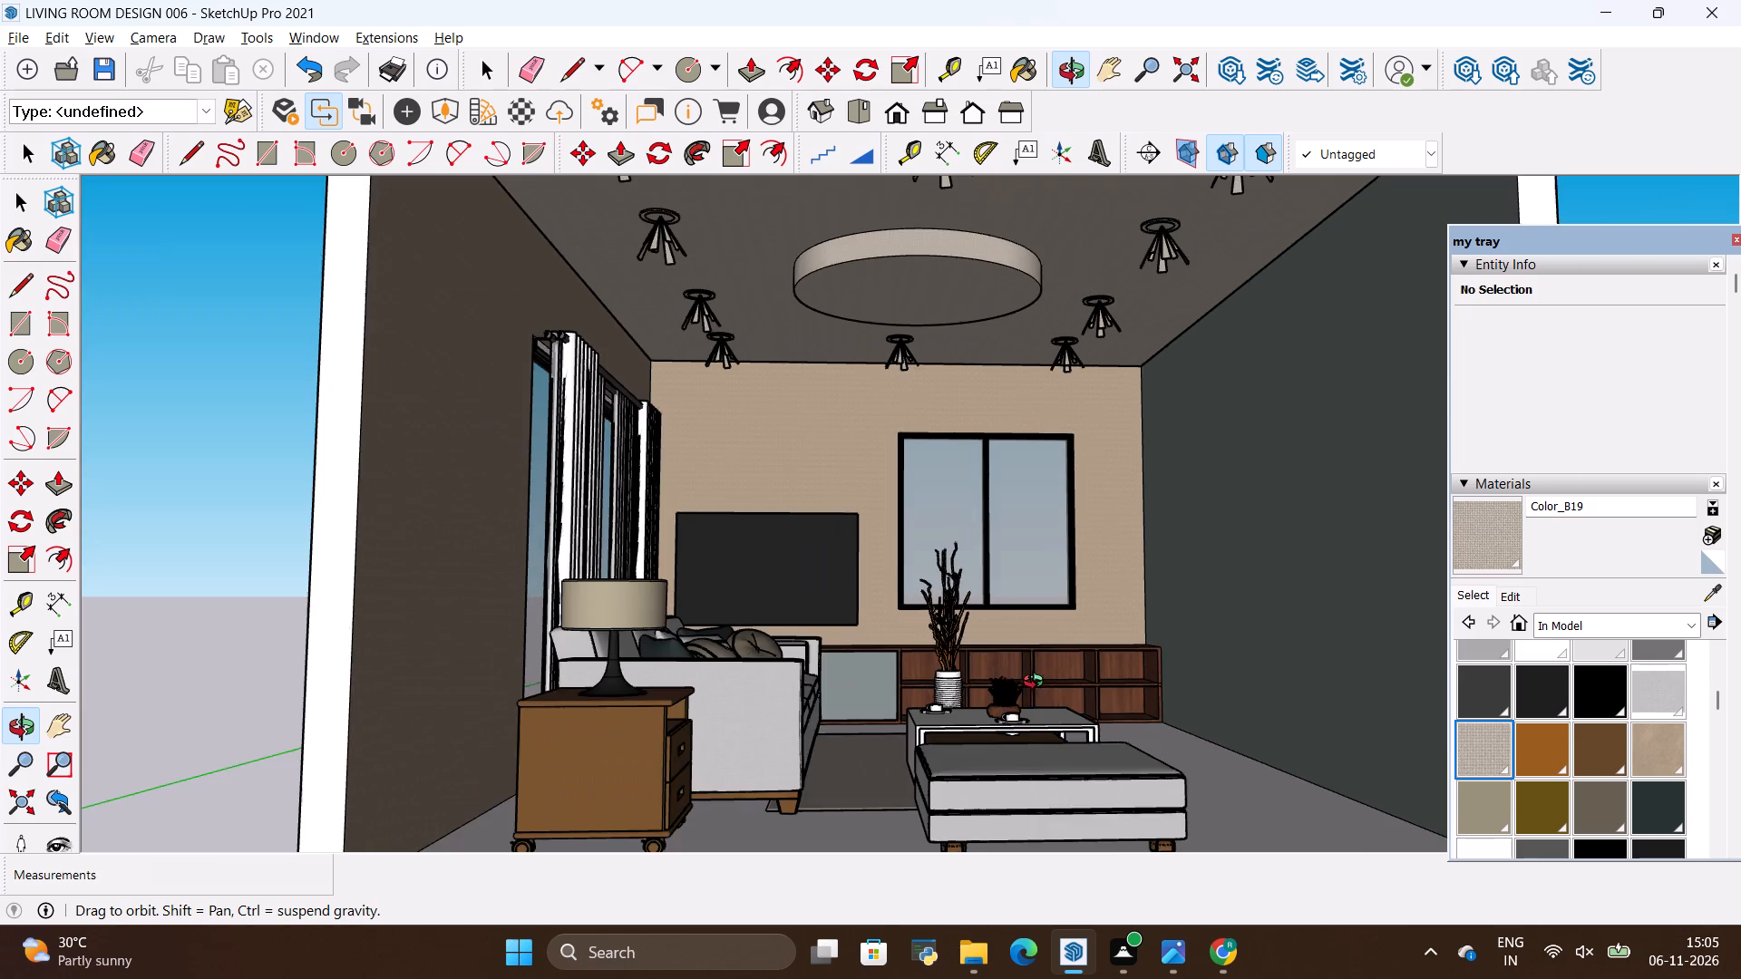
scroll(1310, 717, "down", 3)
scroll(1238, 679, "up", 3)
left_click_drag(1302, 600, 1211, 596)
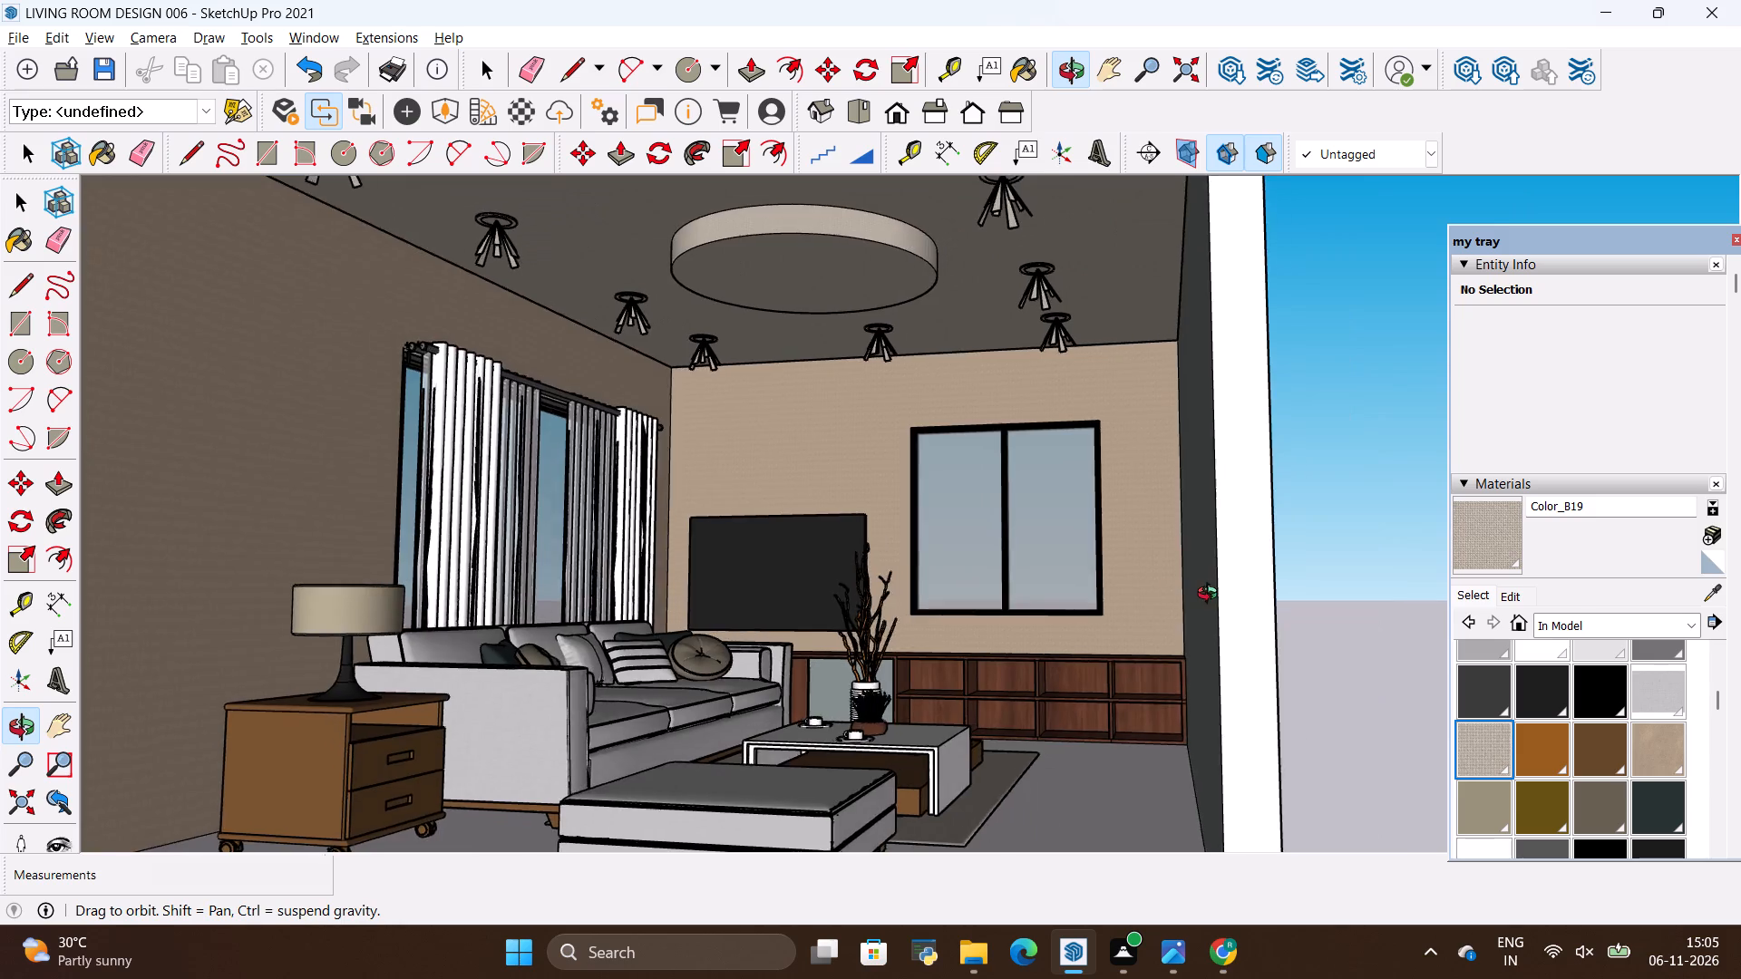
left_click_drag(1211, 596, 1293, 581)
scroll(903, 623, "down", 4)
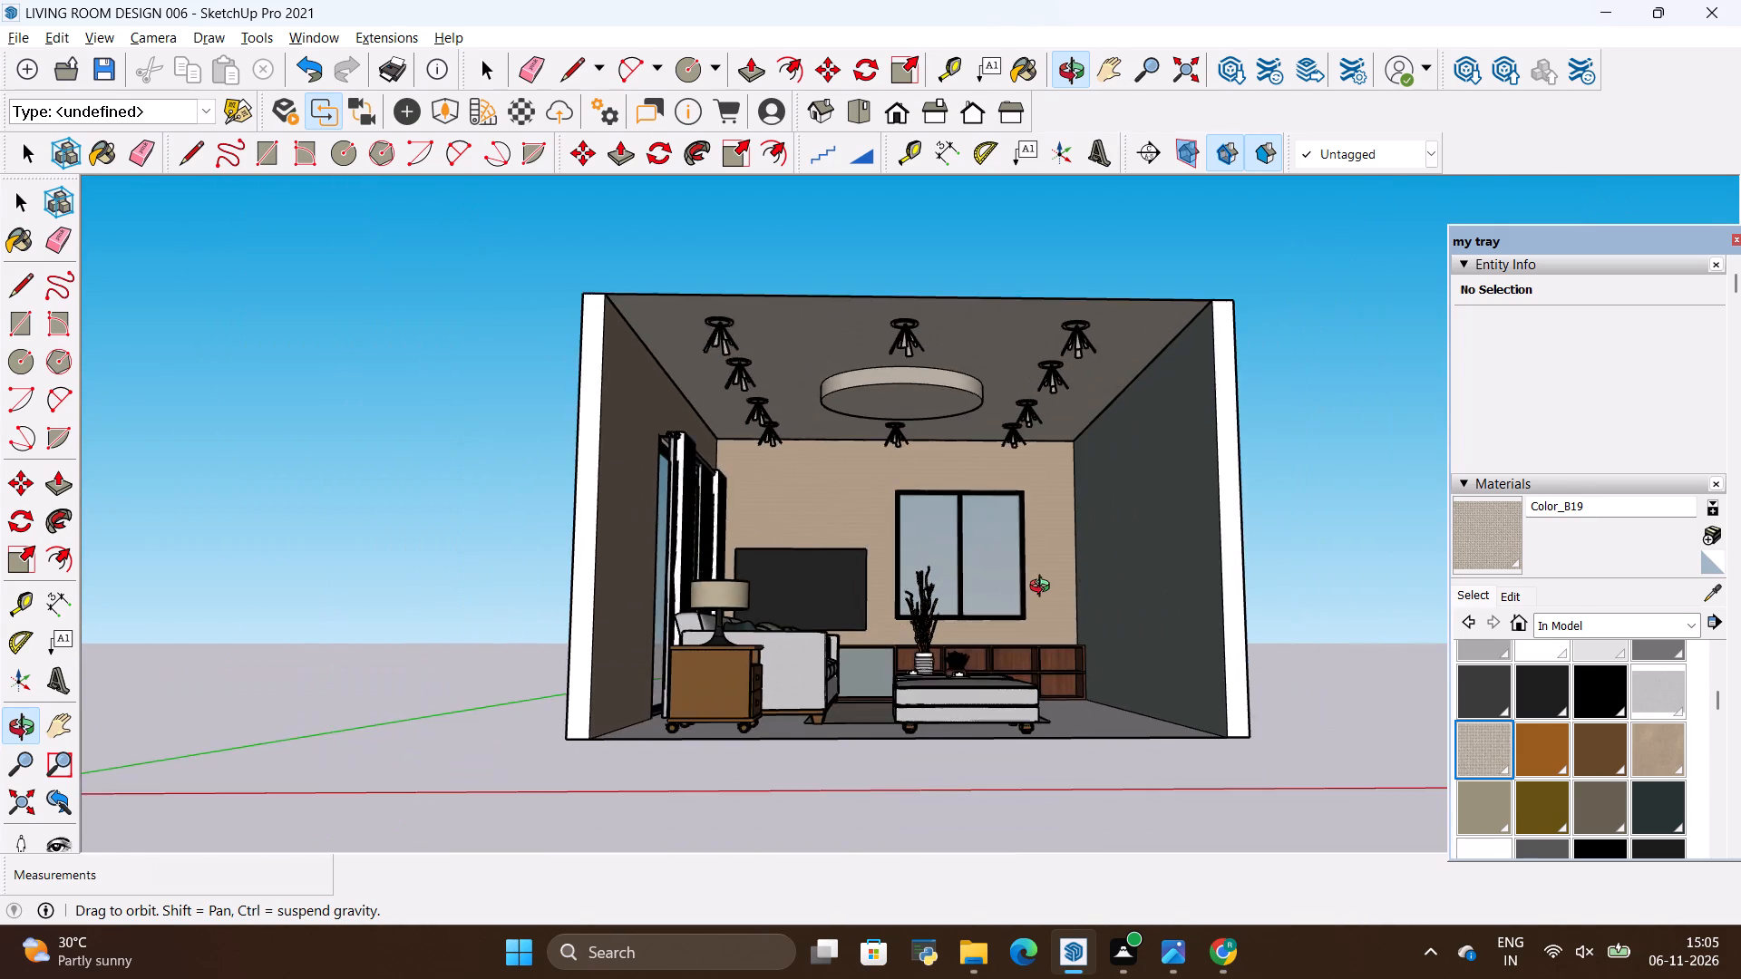
scroll(1046, 588, "up", 7)
scroll(1061, 574, "down", 3)
left_click_drag(1007, 561, 1048, 548)
left_click_drag(1049, 540, 1050, 534)
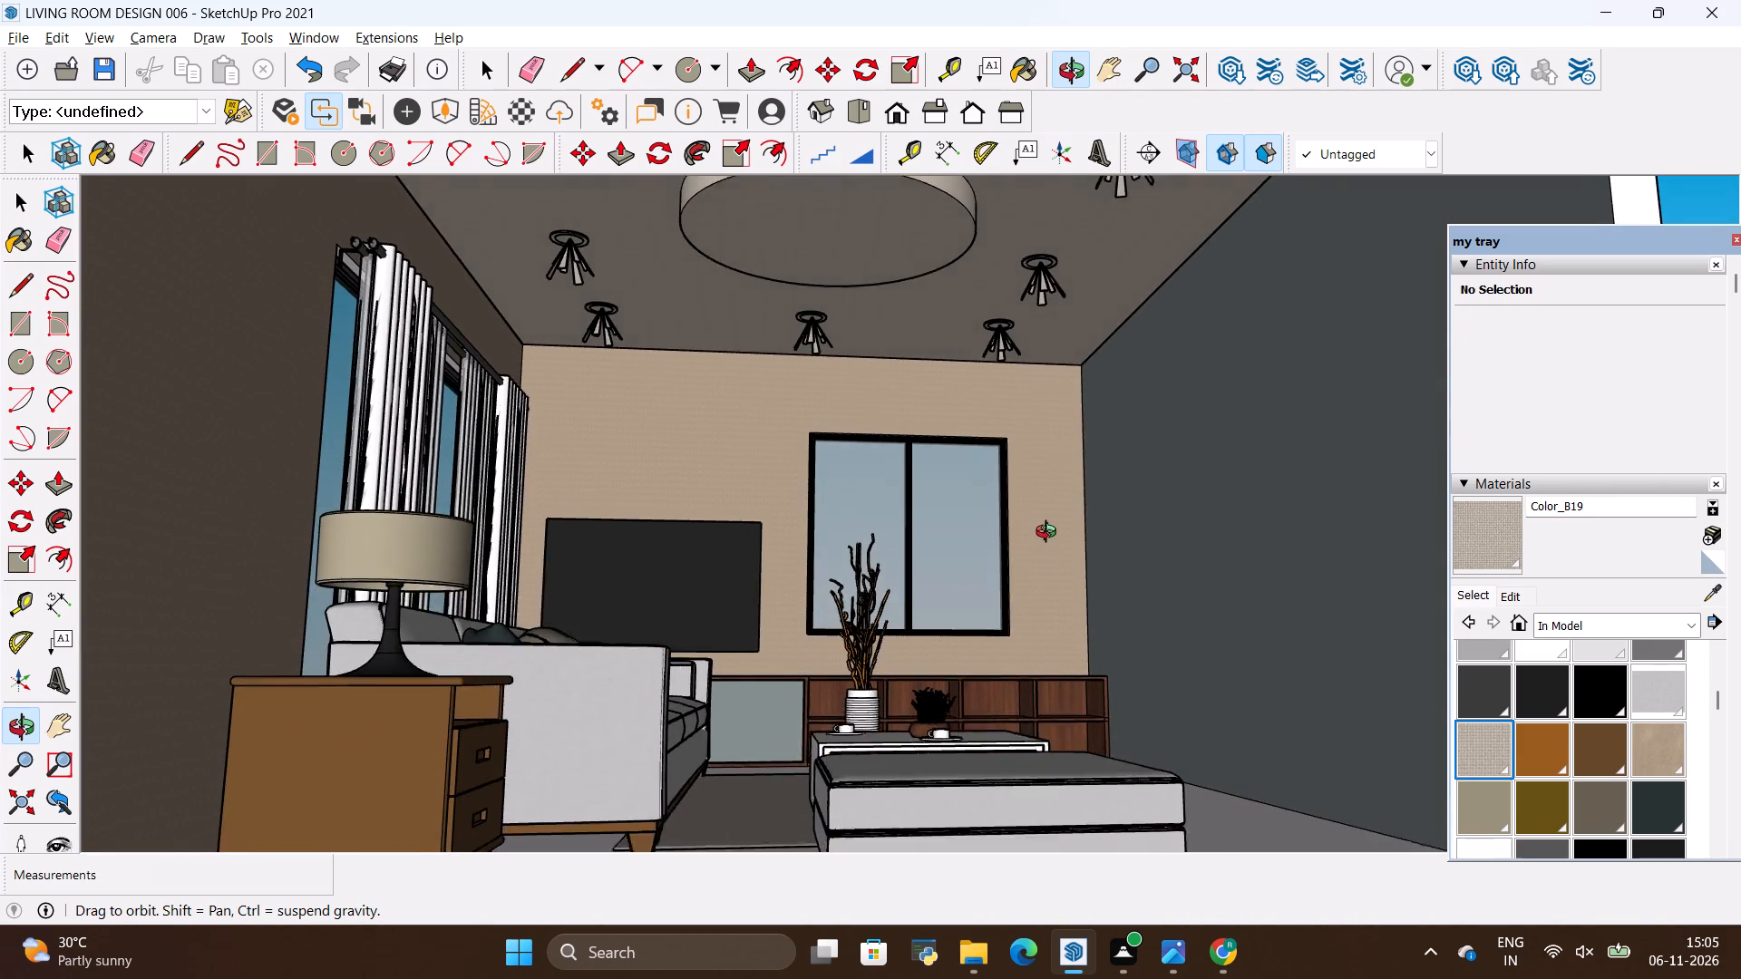
left_click_drag(1050, 534, 1033, 578)
scroll(1036, 556, "down", 5)
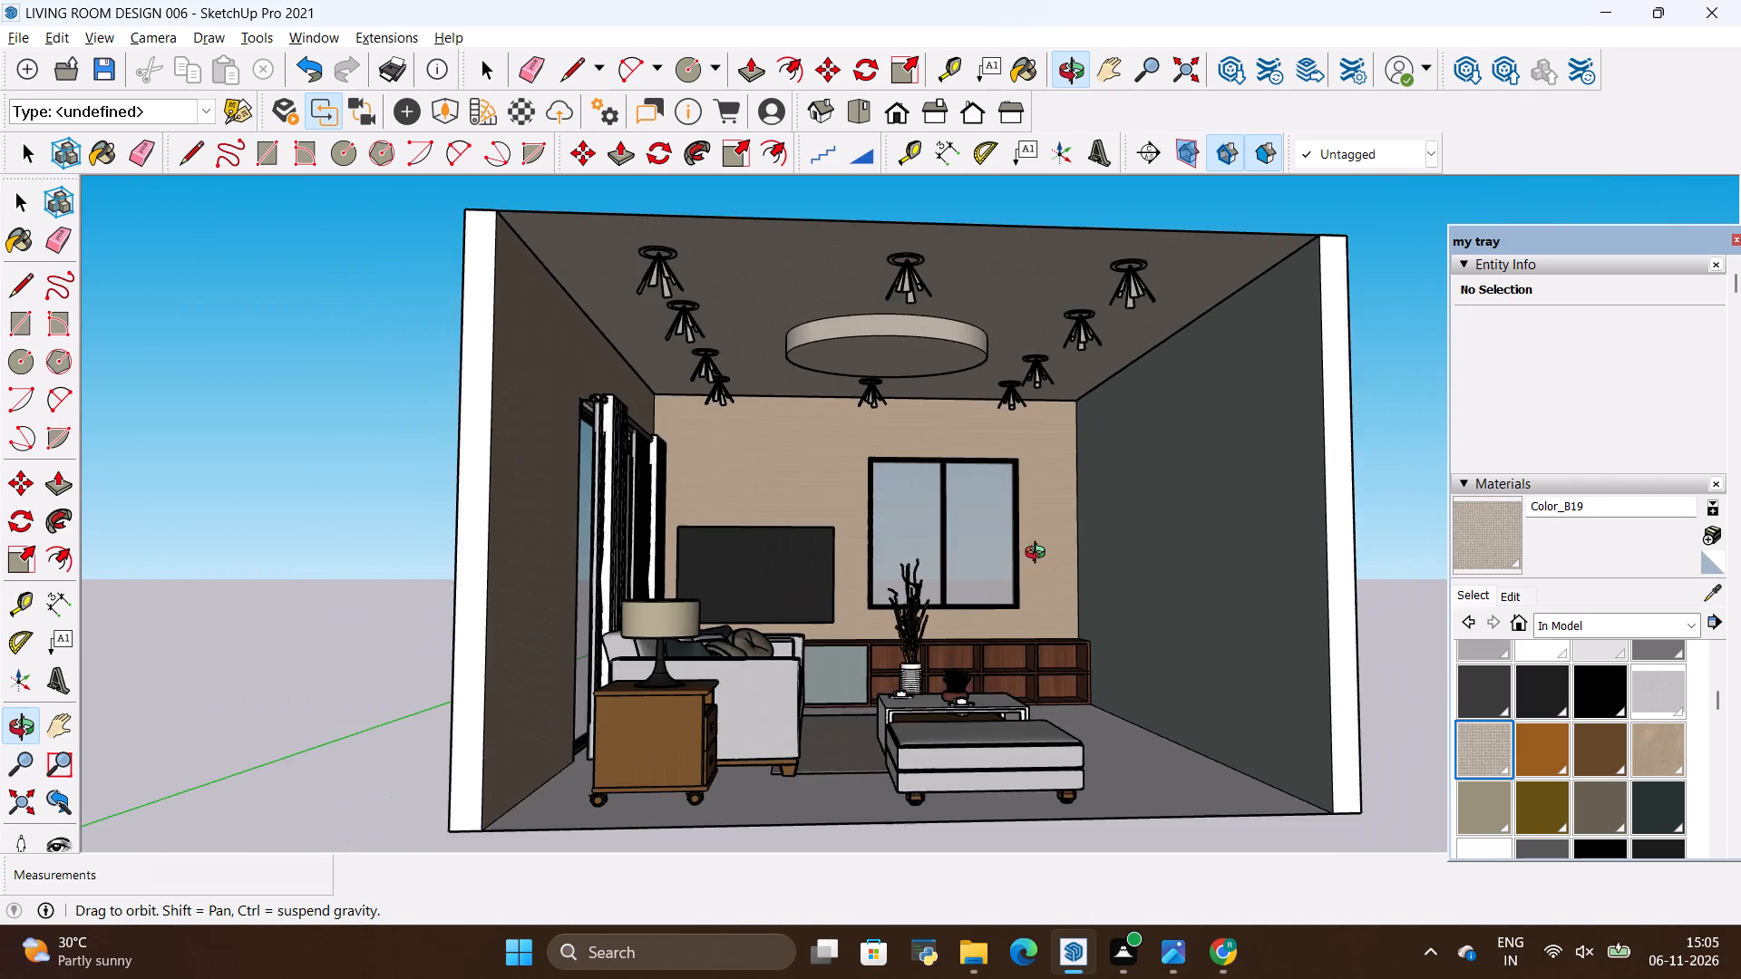
left_click_drag(1041, 554, 1034, 574)
scroll(983, 657, "up", 2)
left_click_drag(984, 644, 957, 606)
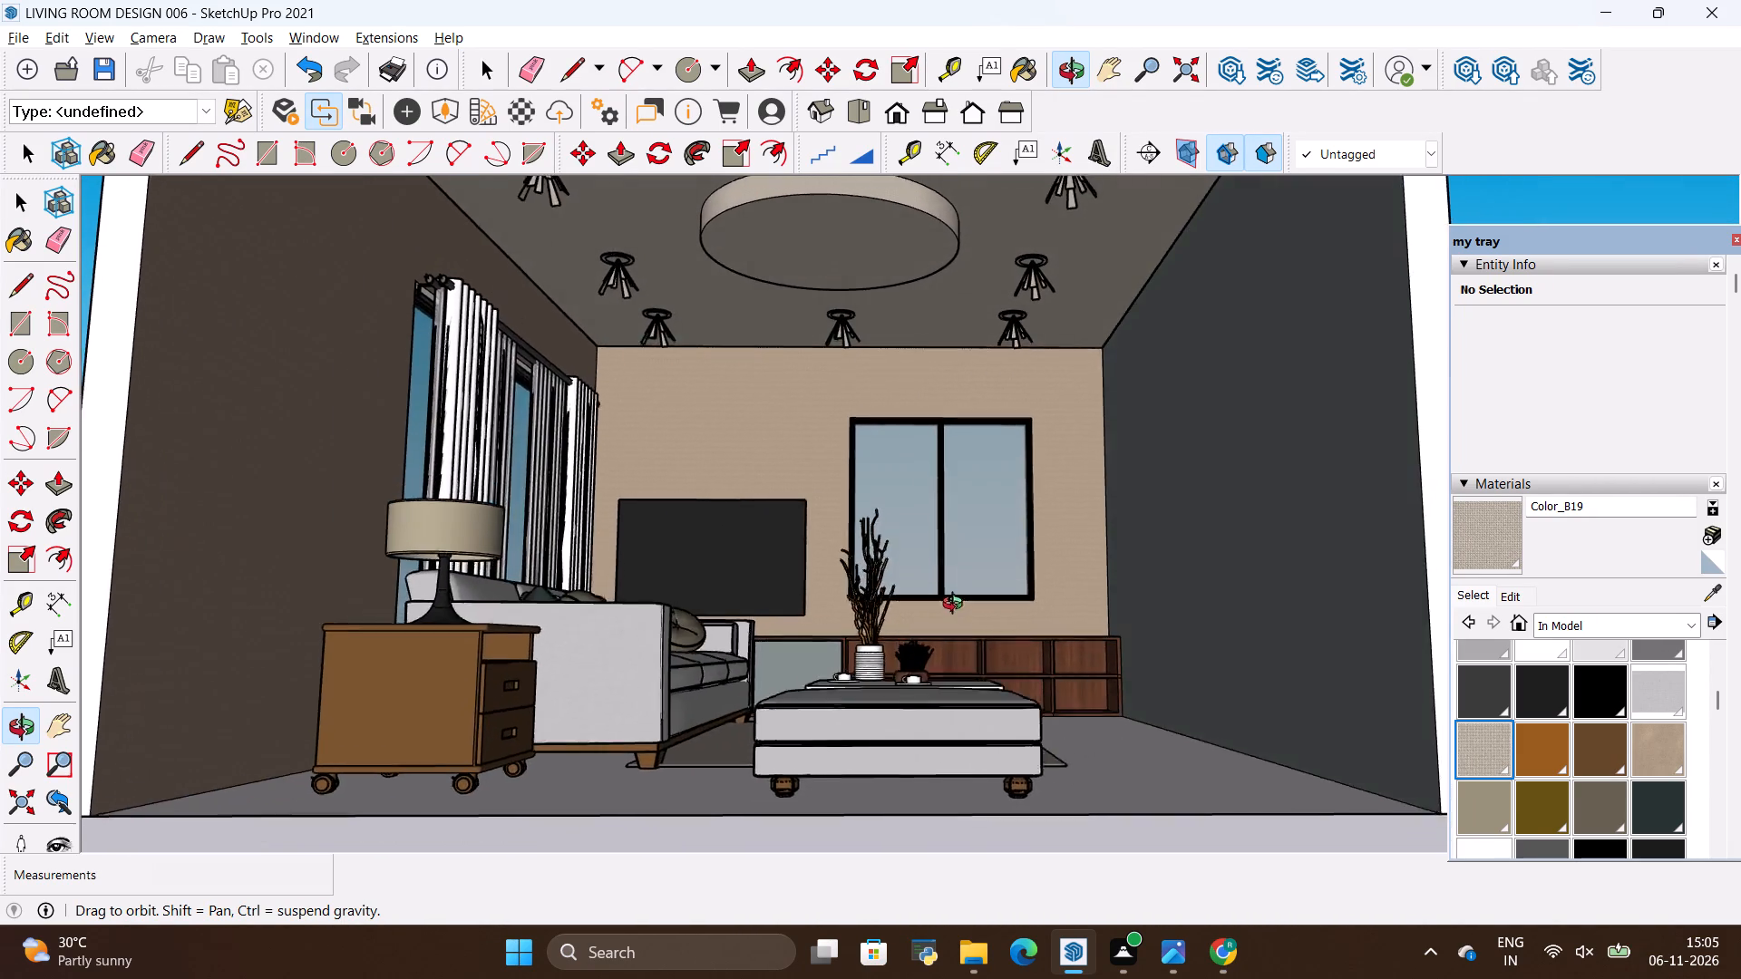
left_click_drag(957, 606, 934, 612)
scroll(977, 589, "down", 3)
left_click_drag(957, 559, 968, 569)
scroll(902, 568, "up", 3)
left_click_drag(929, 559, 956, 559)
scroll(948, 556, "up", 1)
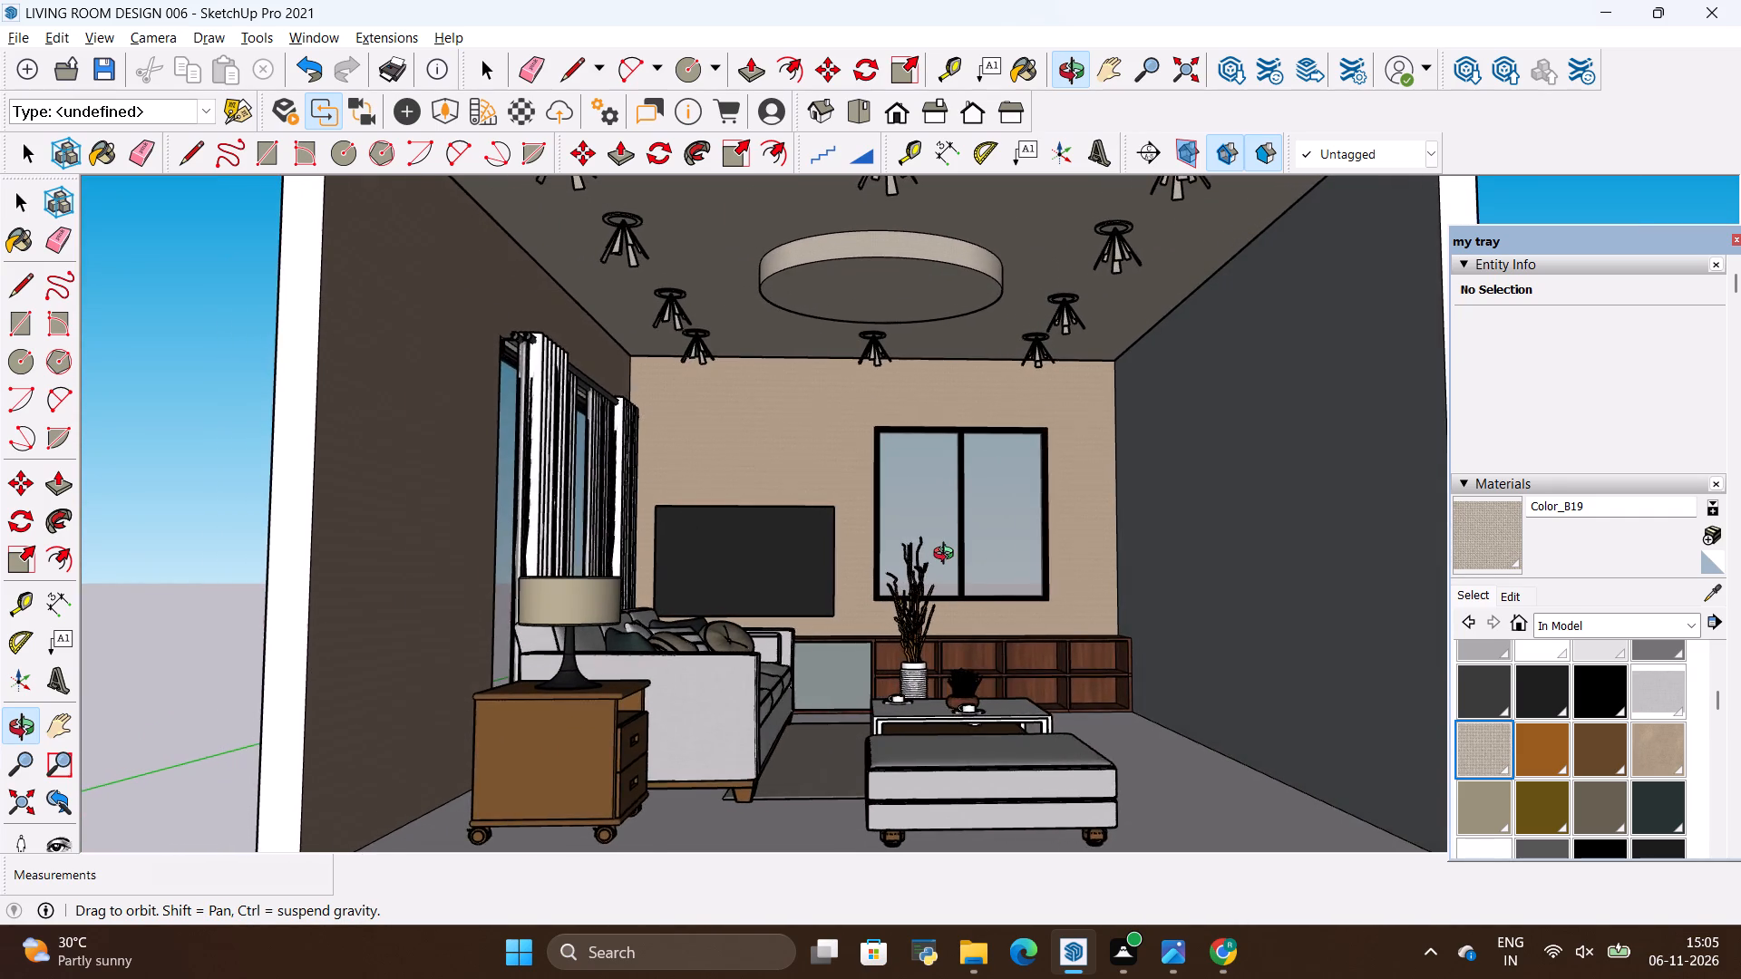
scroll(948, 556, "up", 1)
scroll(948, 556, "down", 1)
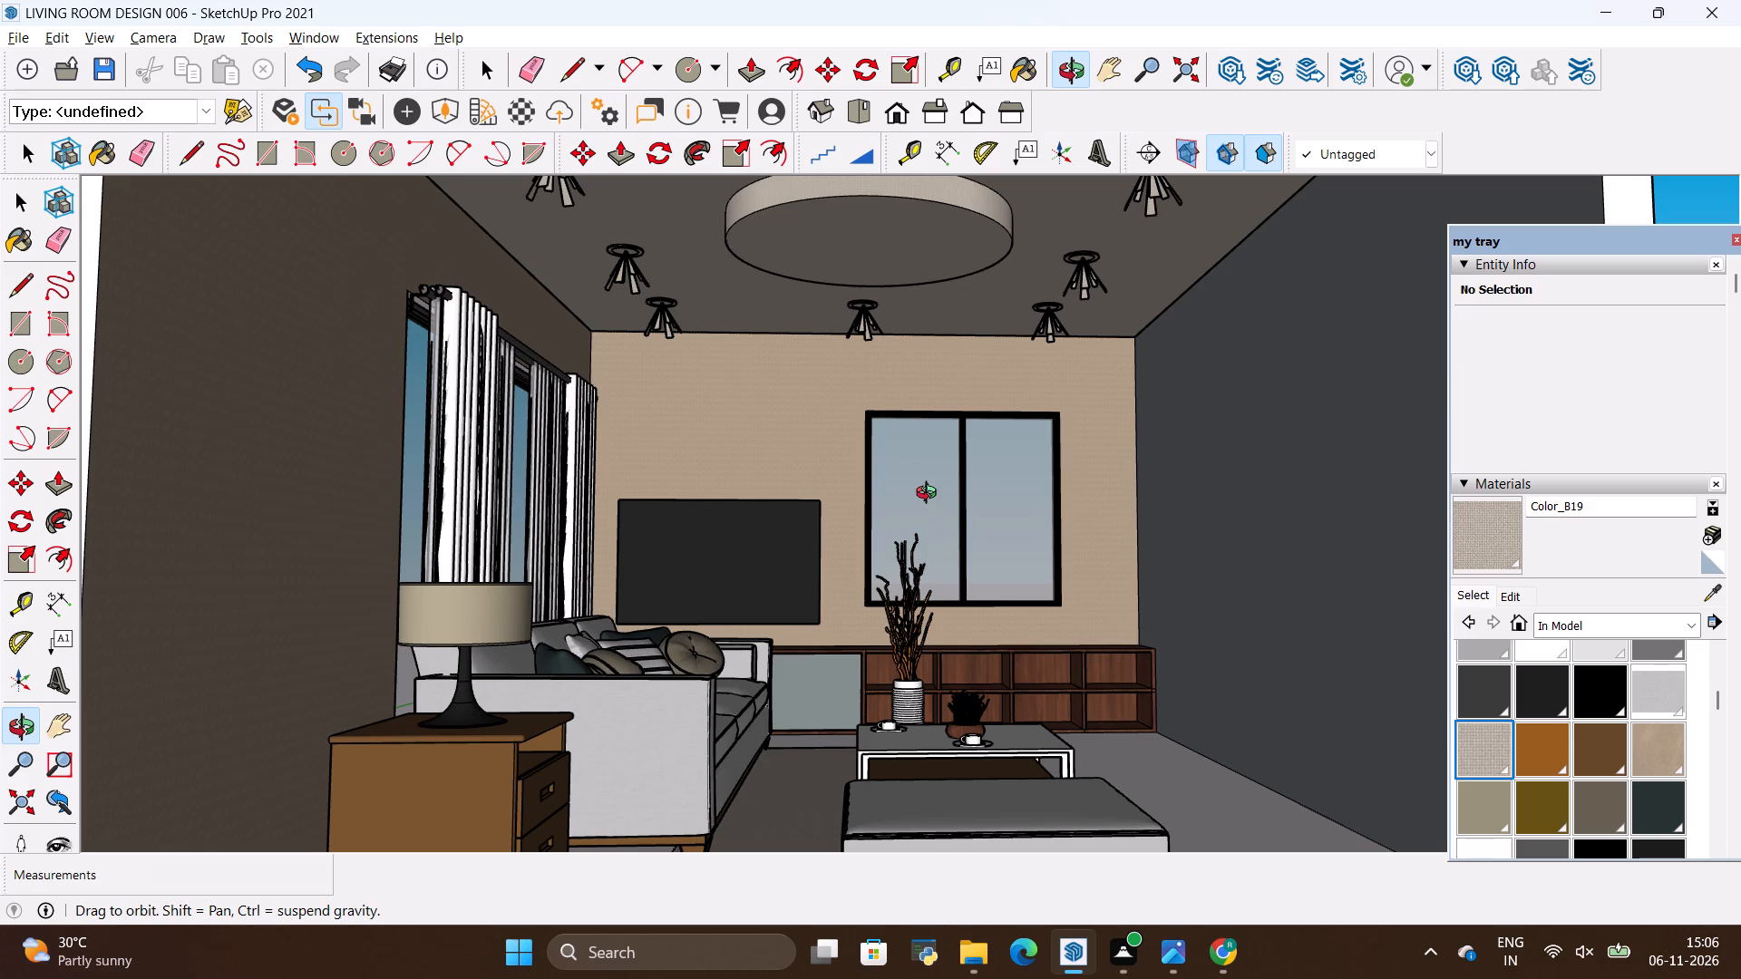
Check the reference photo in Photos again and compare it with the room, looking at the floor and furniture layout.
key("alt+Tab")
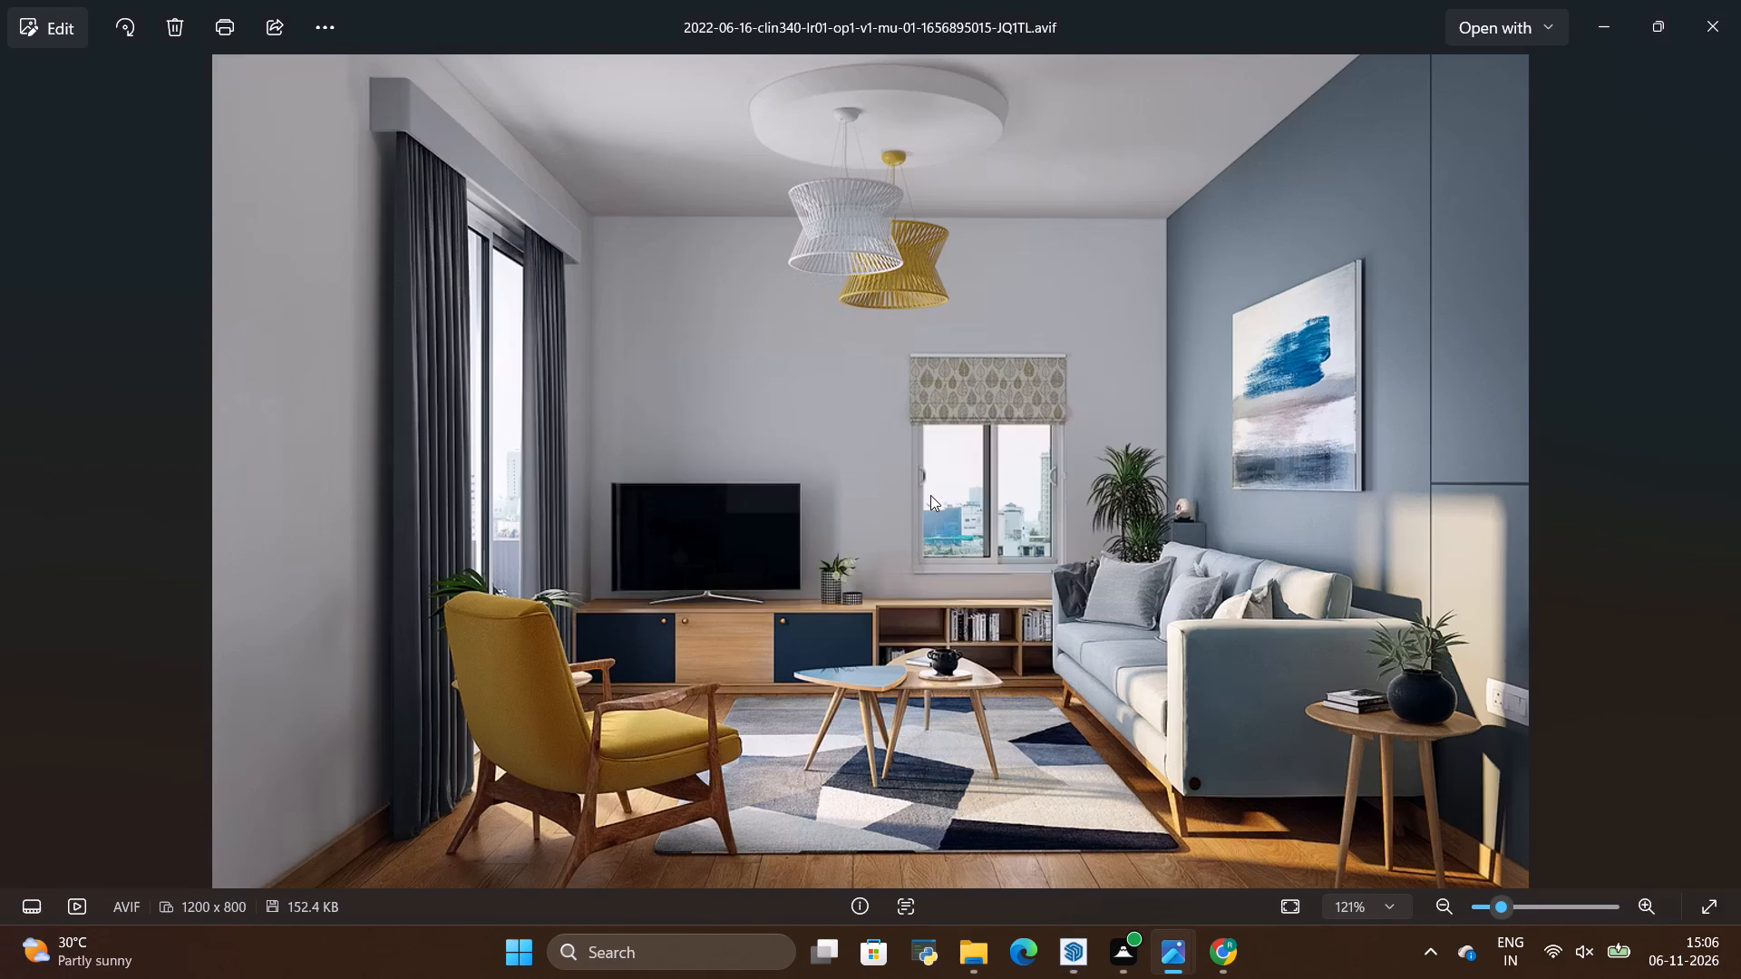
key("alt+Tab")
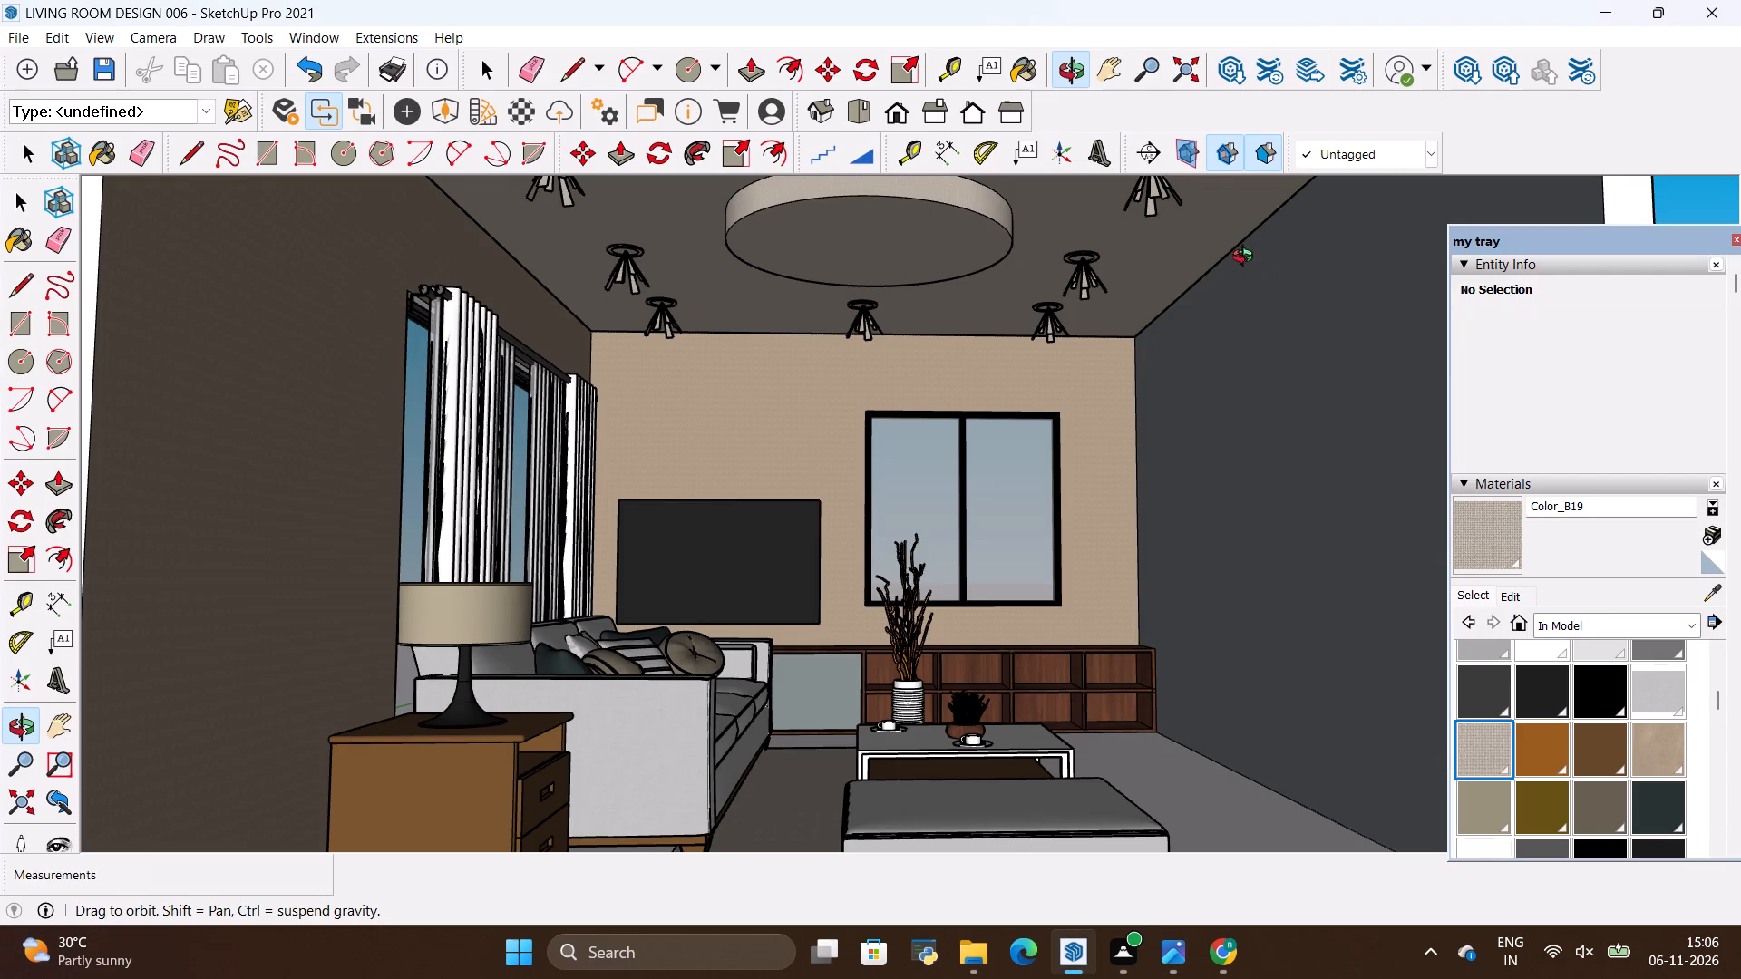
scroll(376, 363, "down", 3)
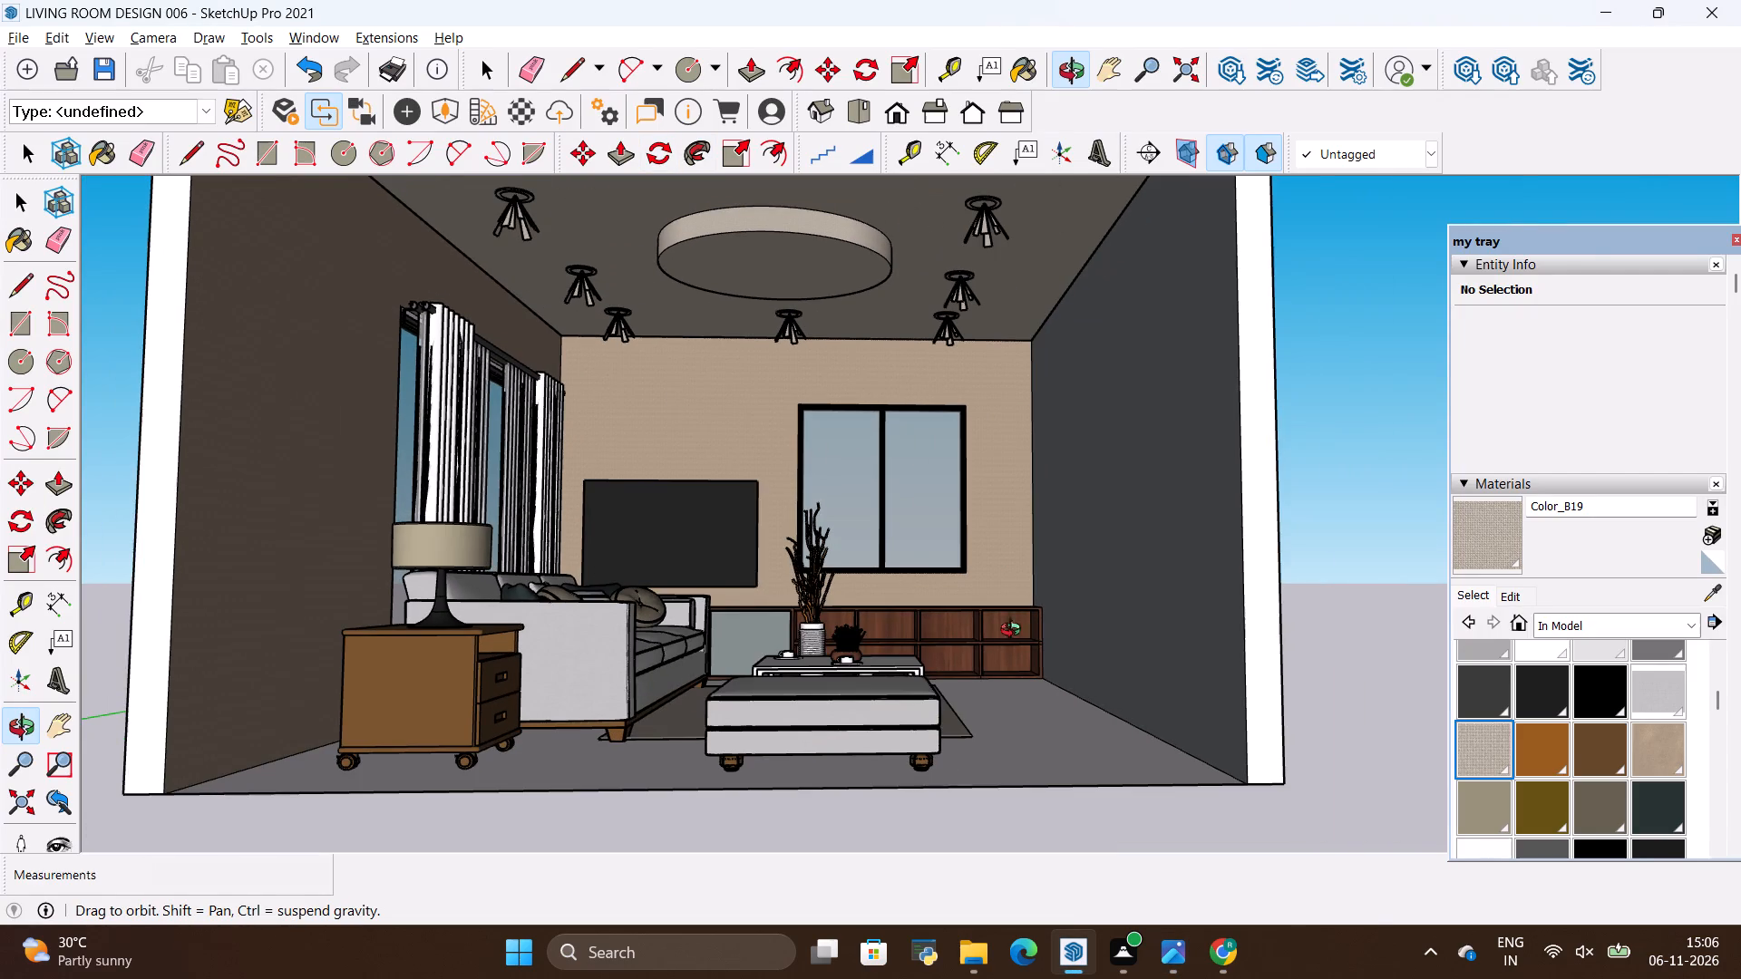
scroll(833, 713, "up", 4)
scroll(636, 693, "up", 1)
scroll(799, 462, "down", 4)
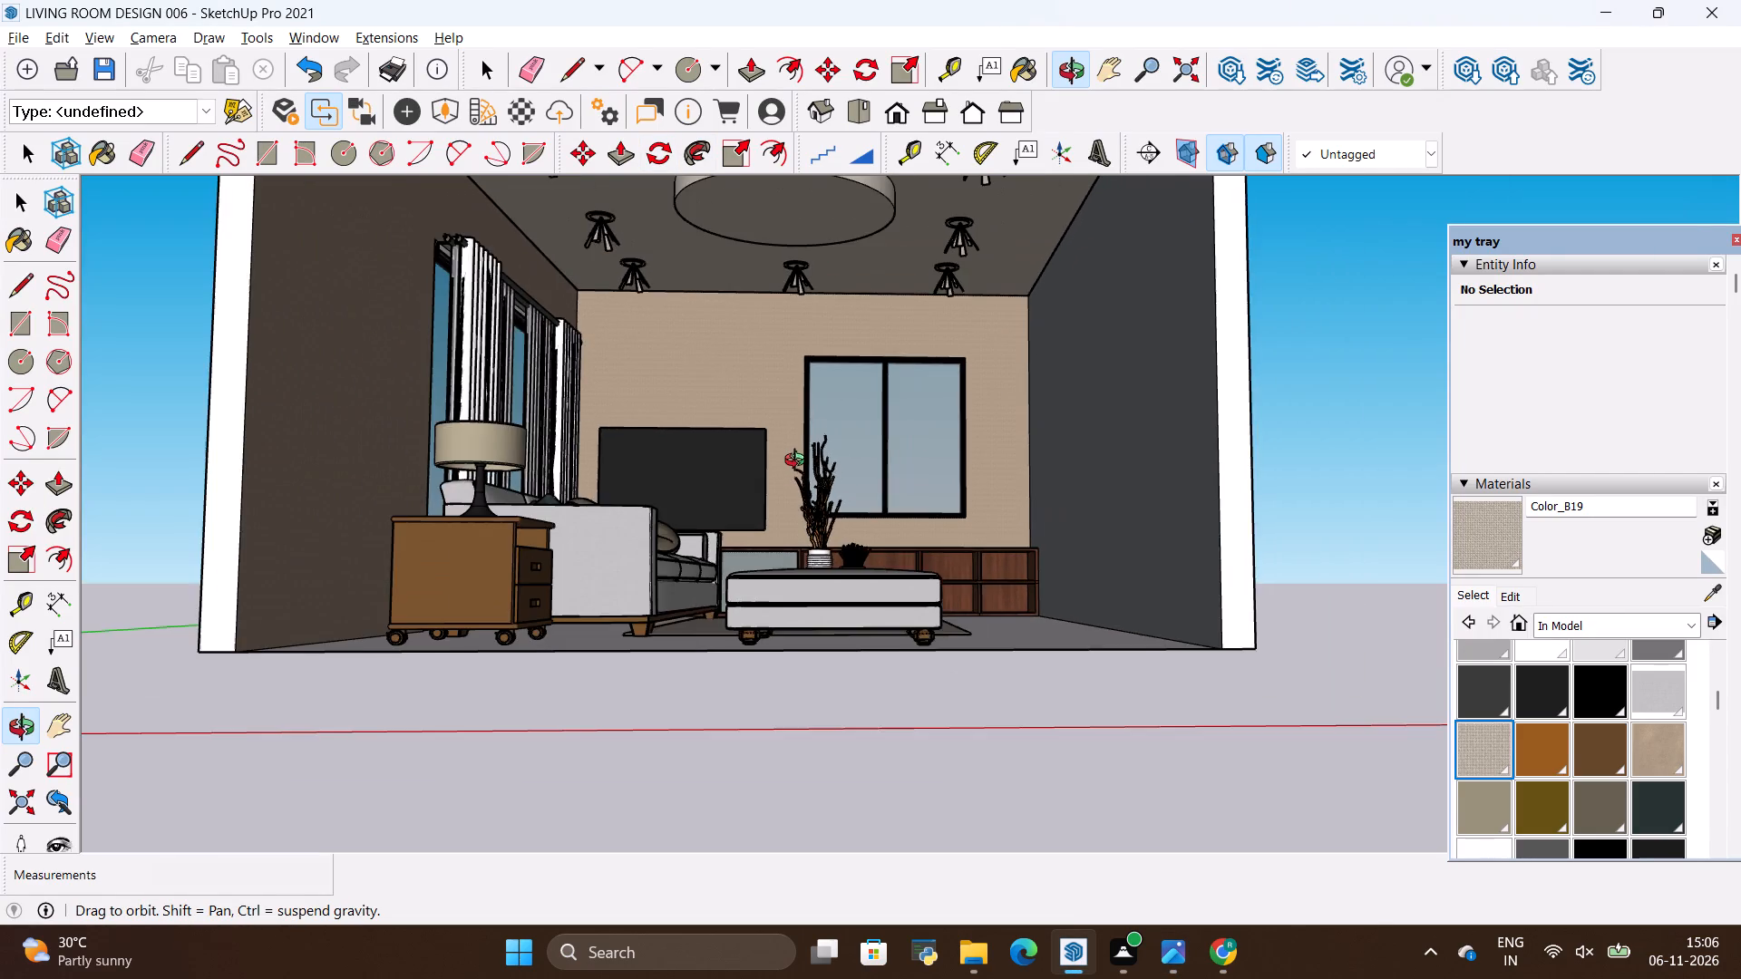
left_click_drag(799, 462, 822, 504)
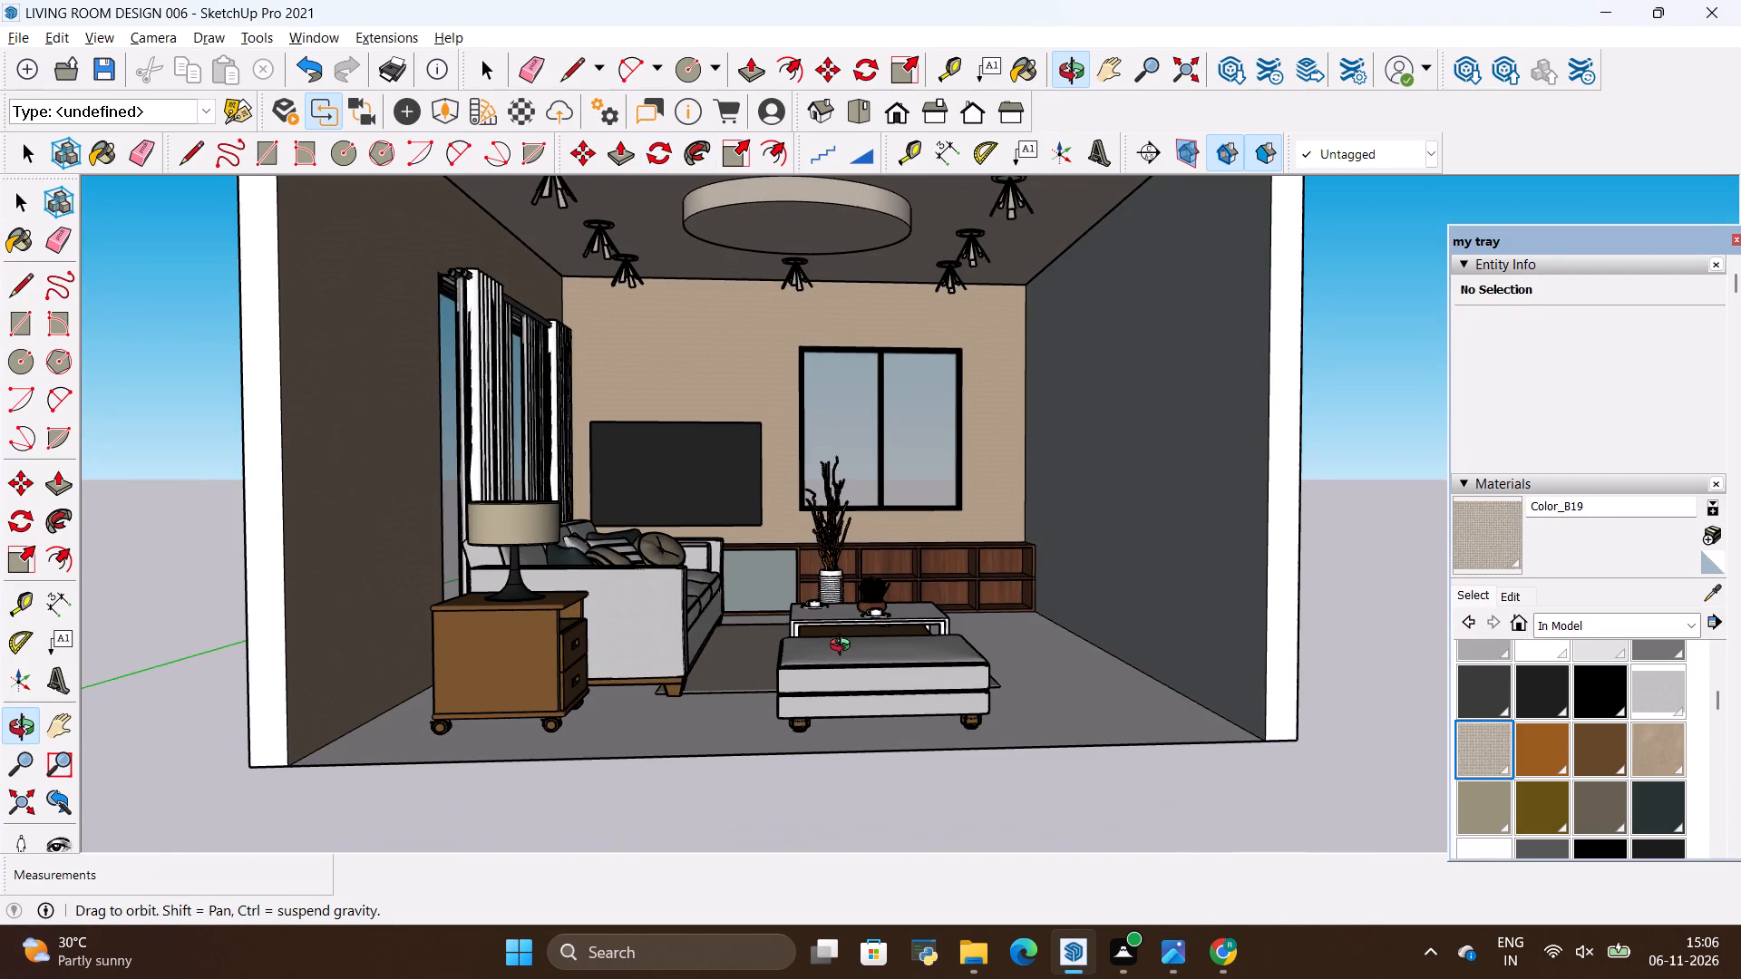
scroll(844, 647, "up", 5)
left_click_drag(883, 467, 828, 550)
scroll(1030, 441, "down", 4)
scroll(885, 446, "up", 3)
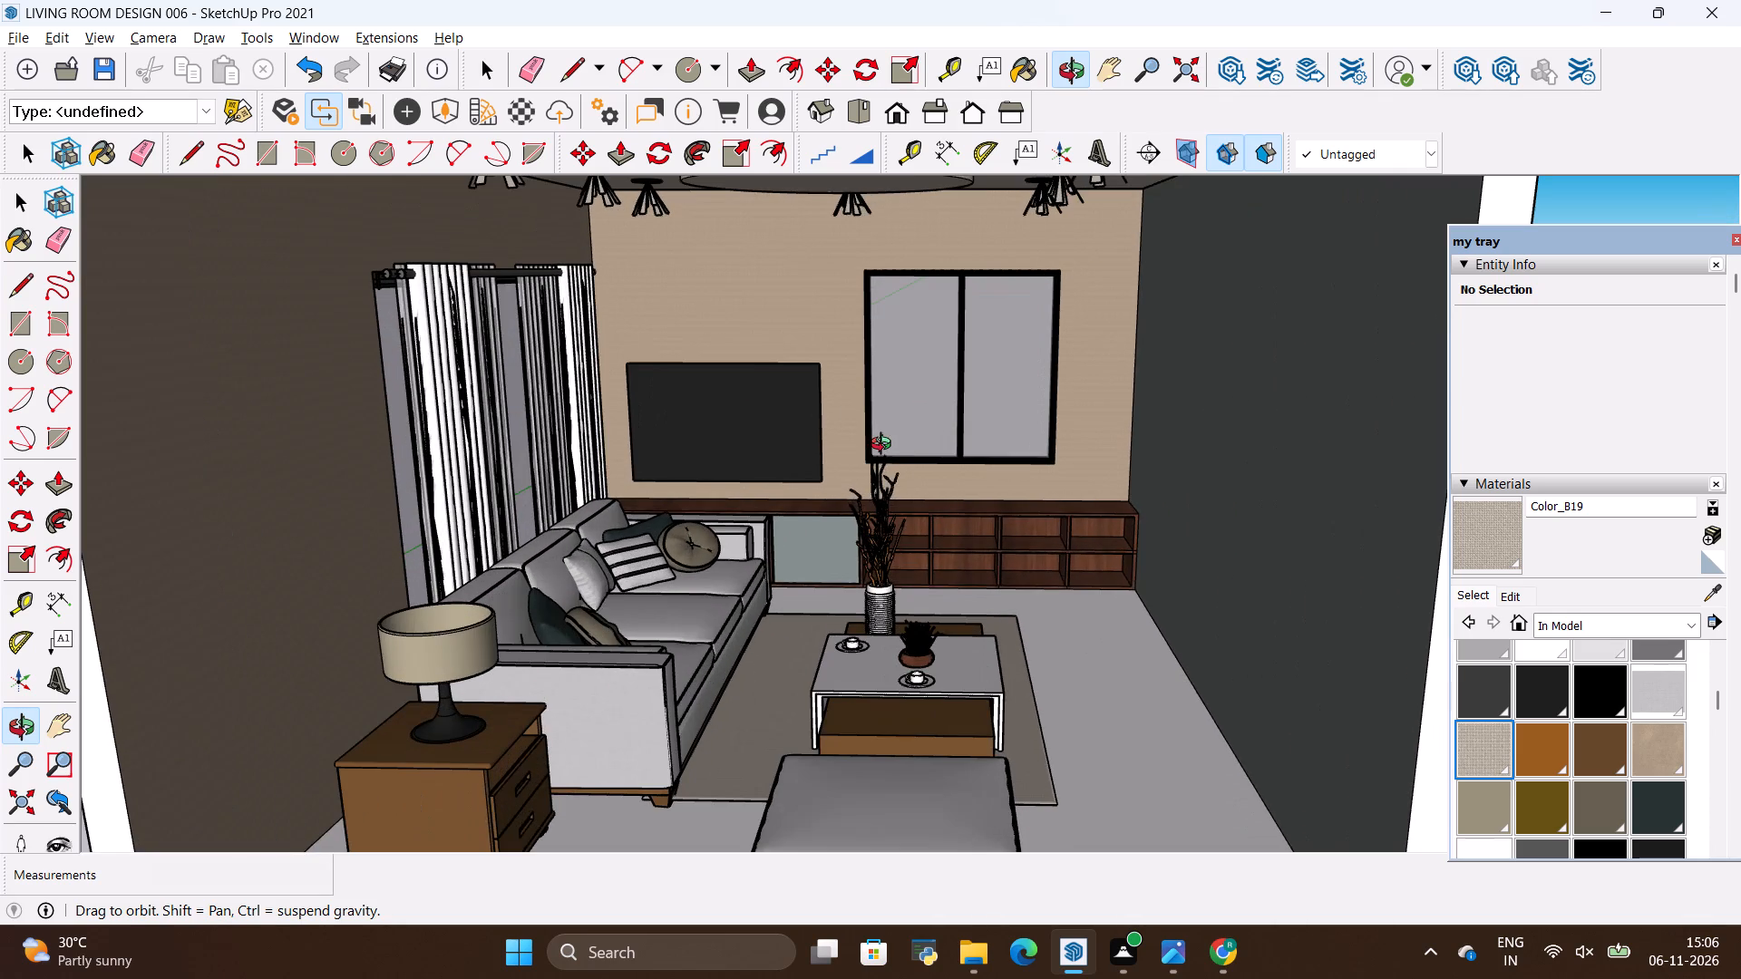
Sample the floor's material and start a new material using wood texture image 59e071f15fddd77fa5c9c8163eee91a8 from the all materials folder.
left_click(1705, 580)
left_click(1061, 531)
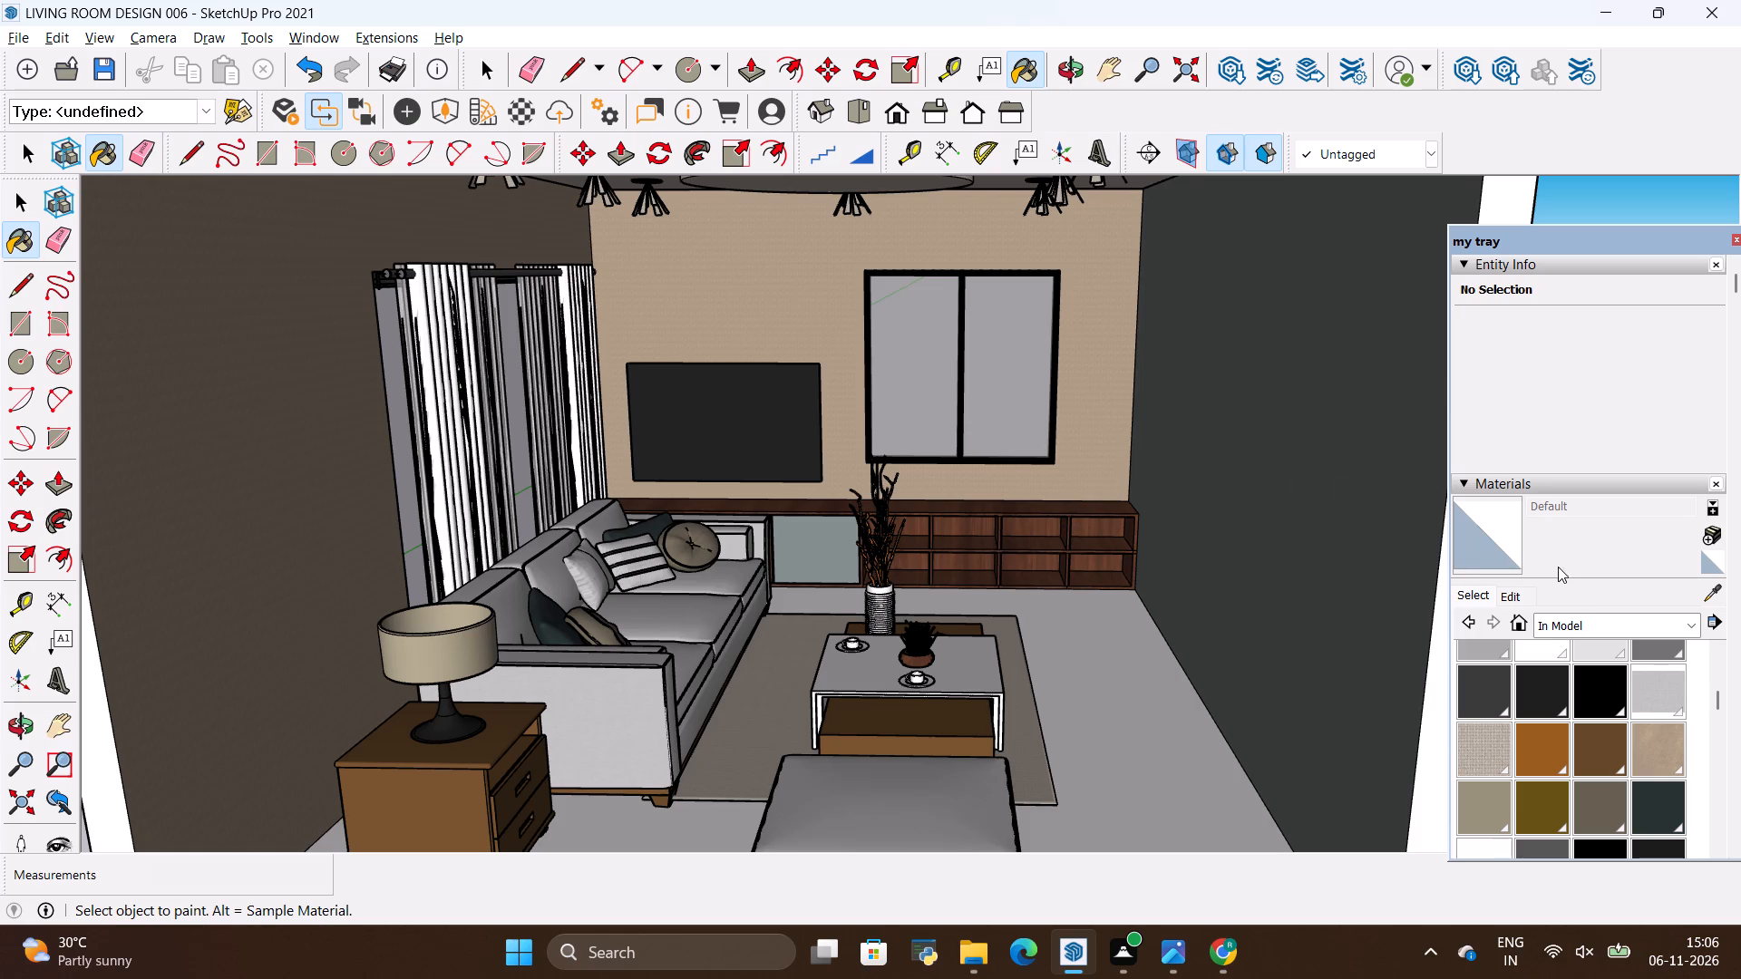
left_click(1599, 627)
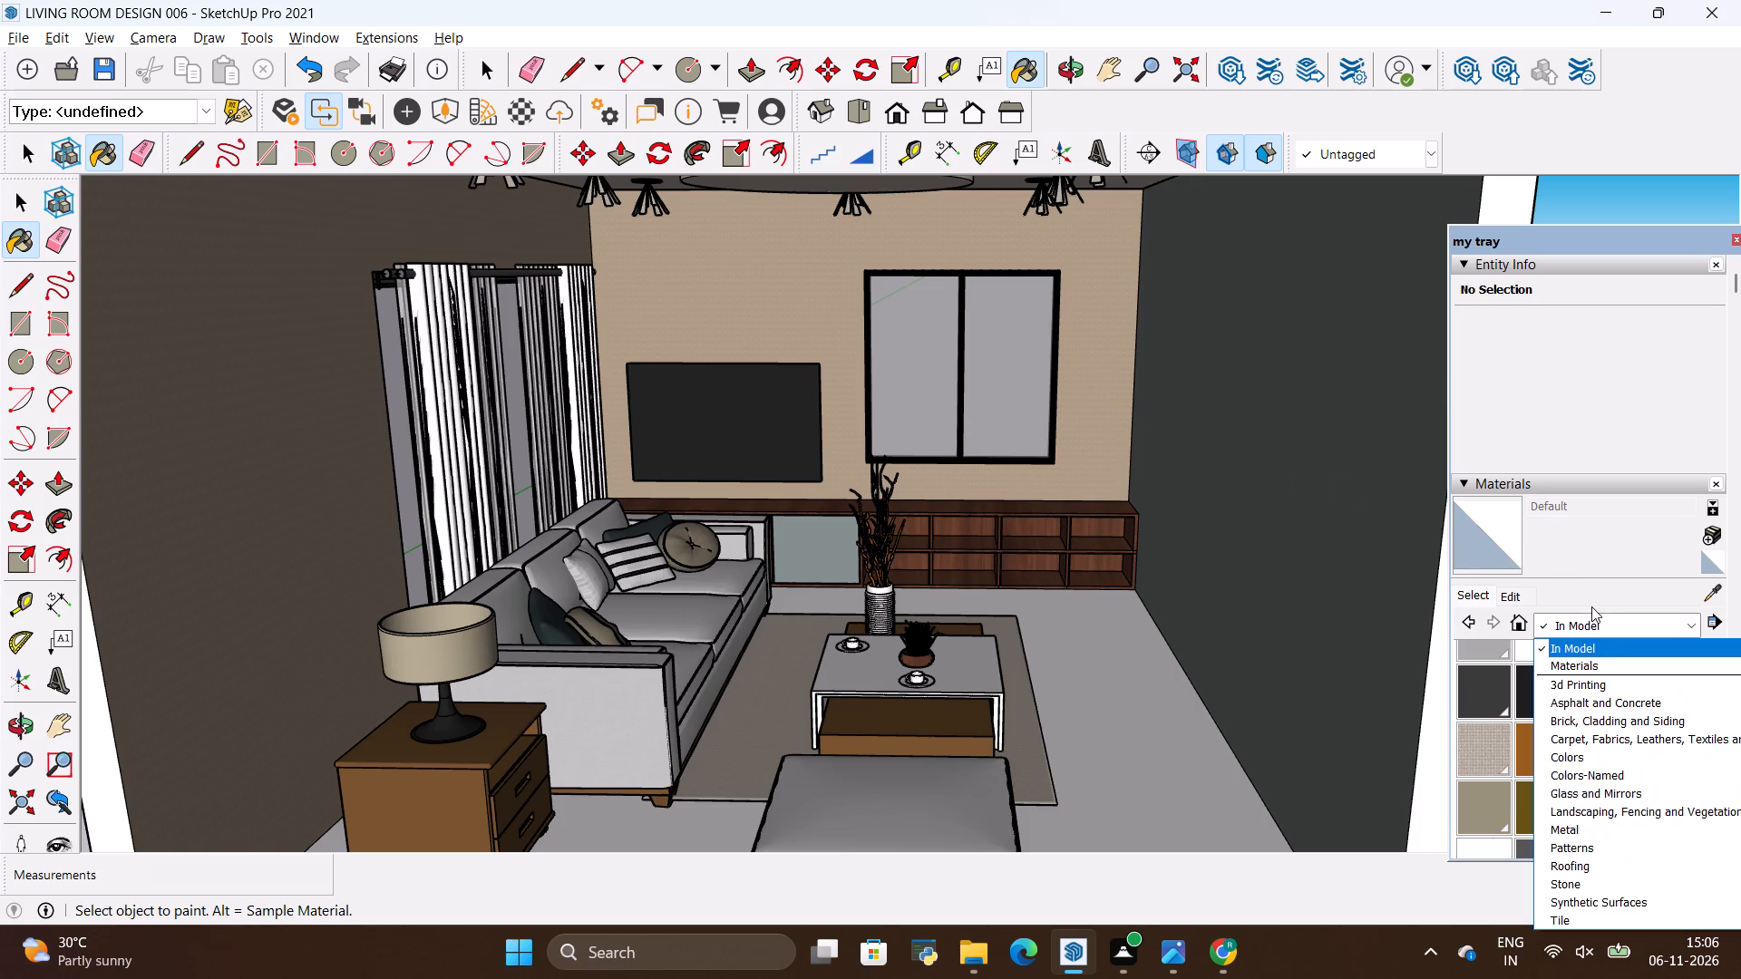
left_click(1697, 779)
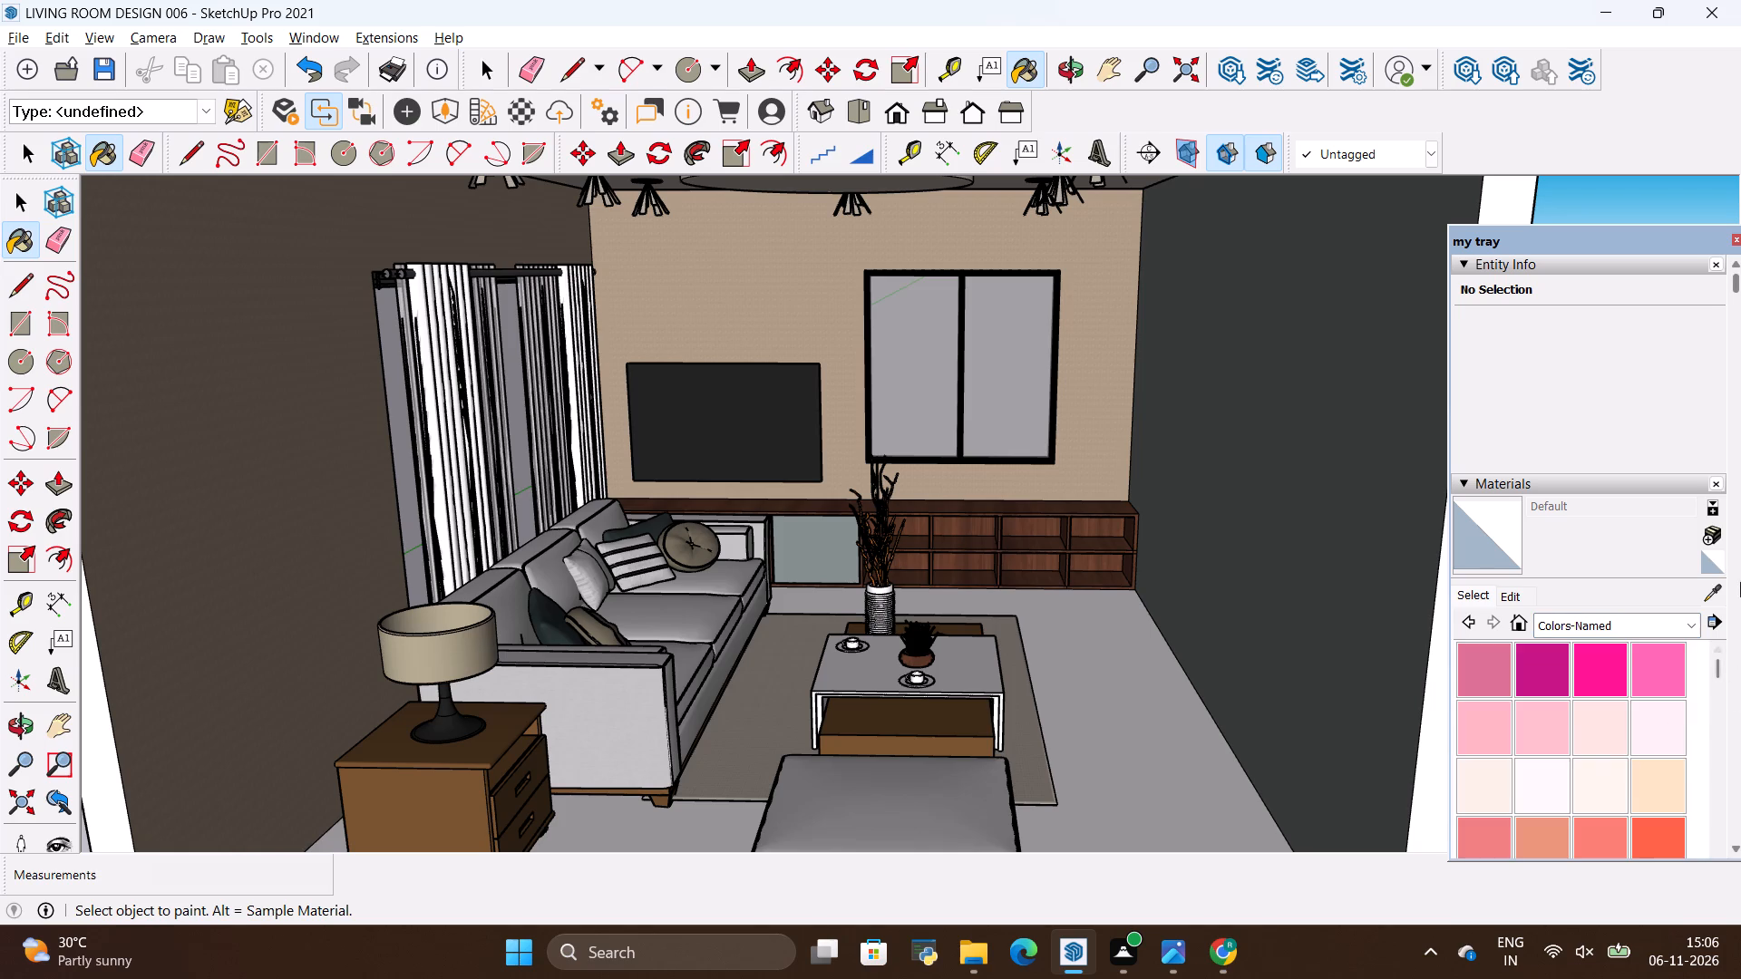
left_click(1707, 541)
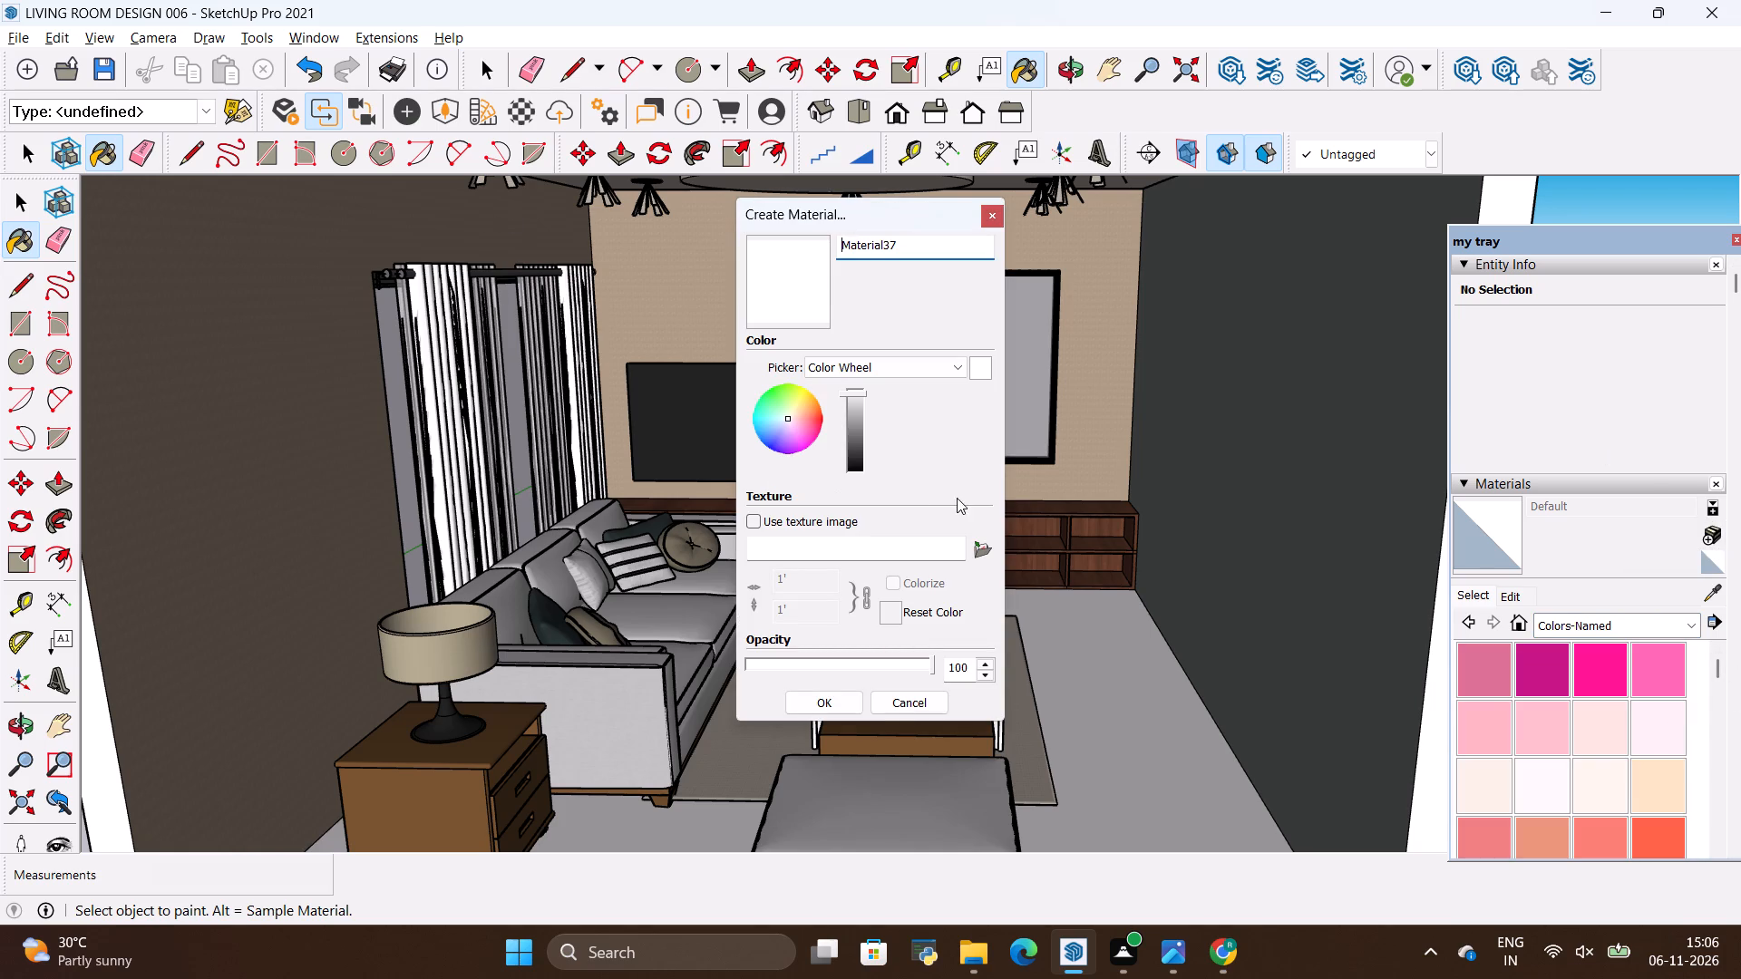
left_click(984, 545)
scroll(975, 528, "down", 4)
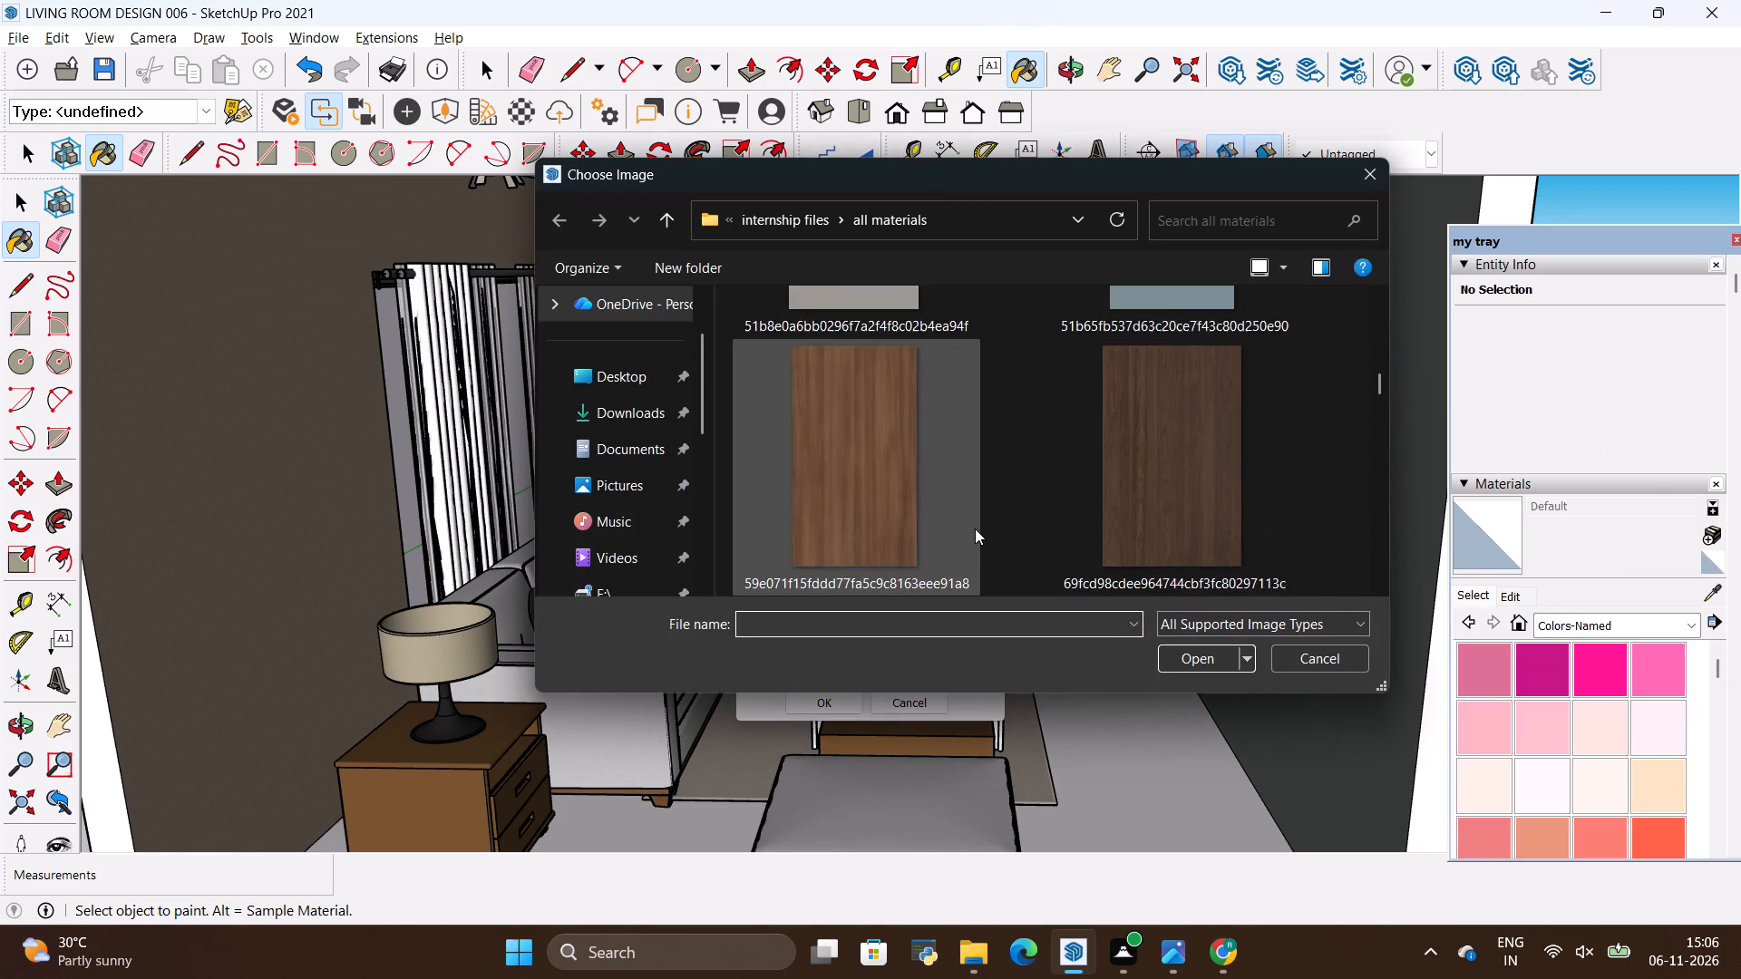
scroll(975, 528, "down", 4)
scroll(966, 508, "up", 1)
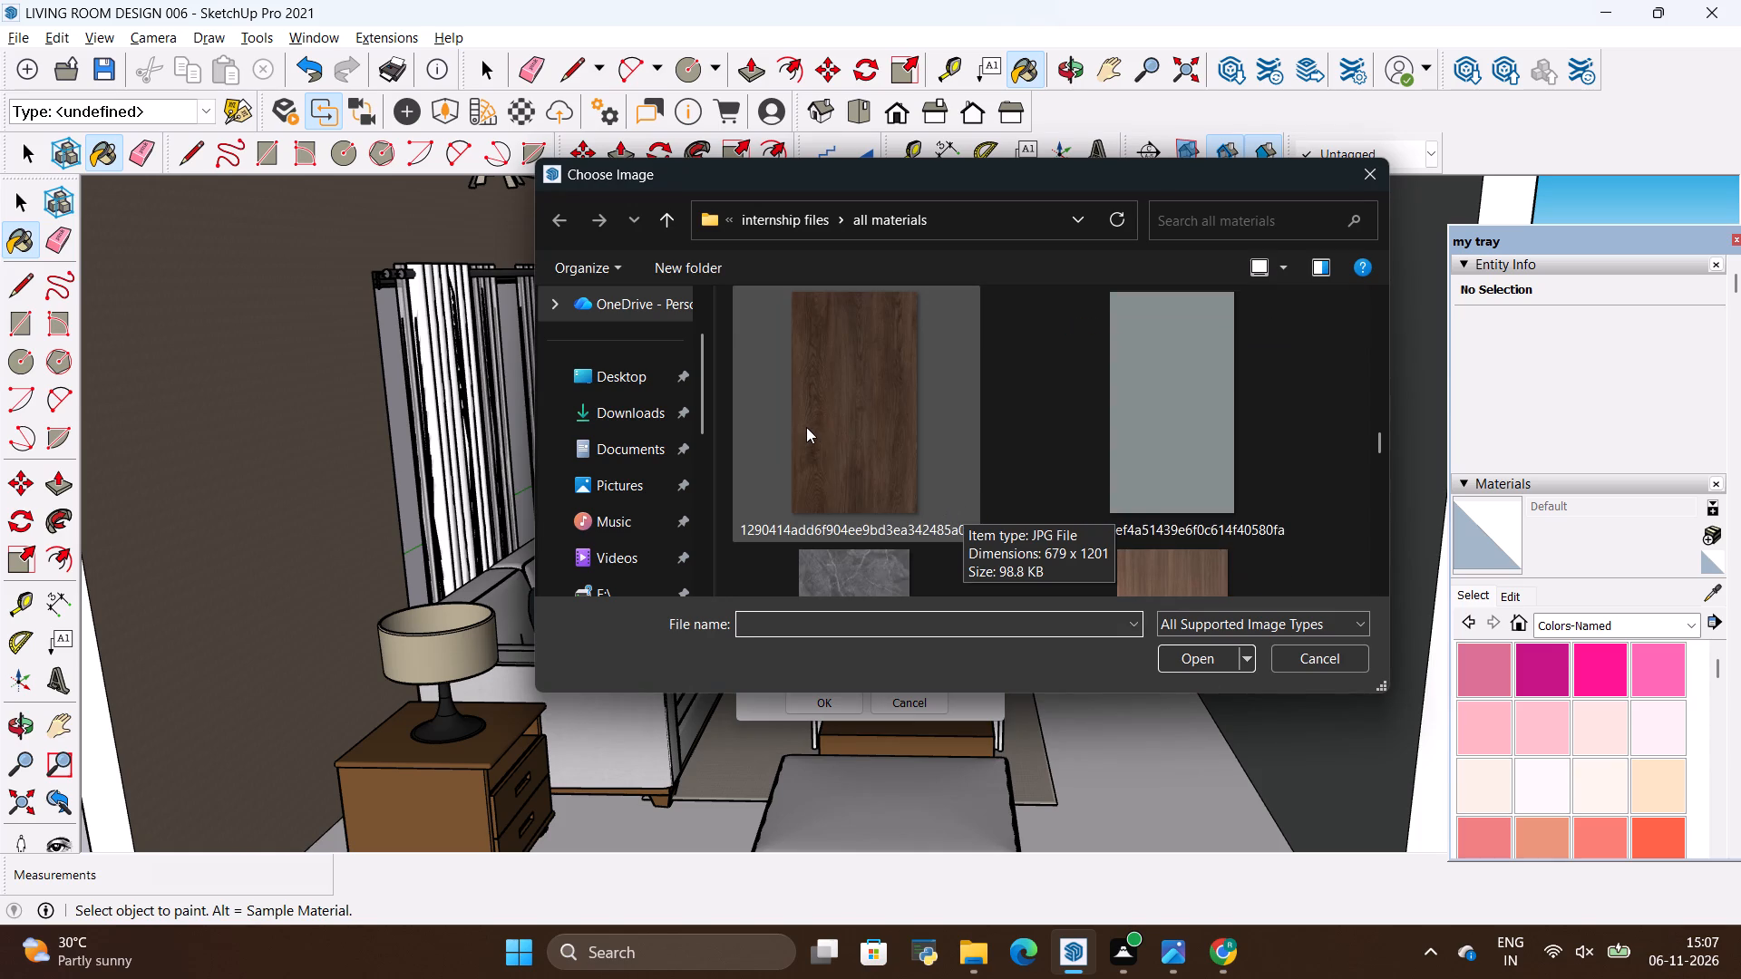
scroll(801, 425, "up", 4)
scroll(808, 420, "down", 2)
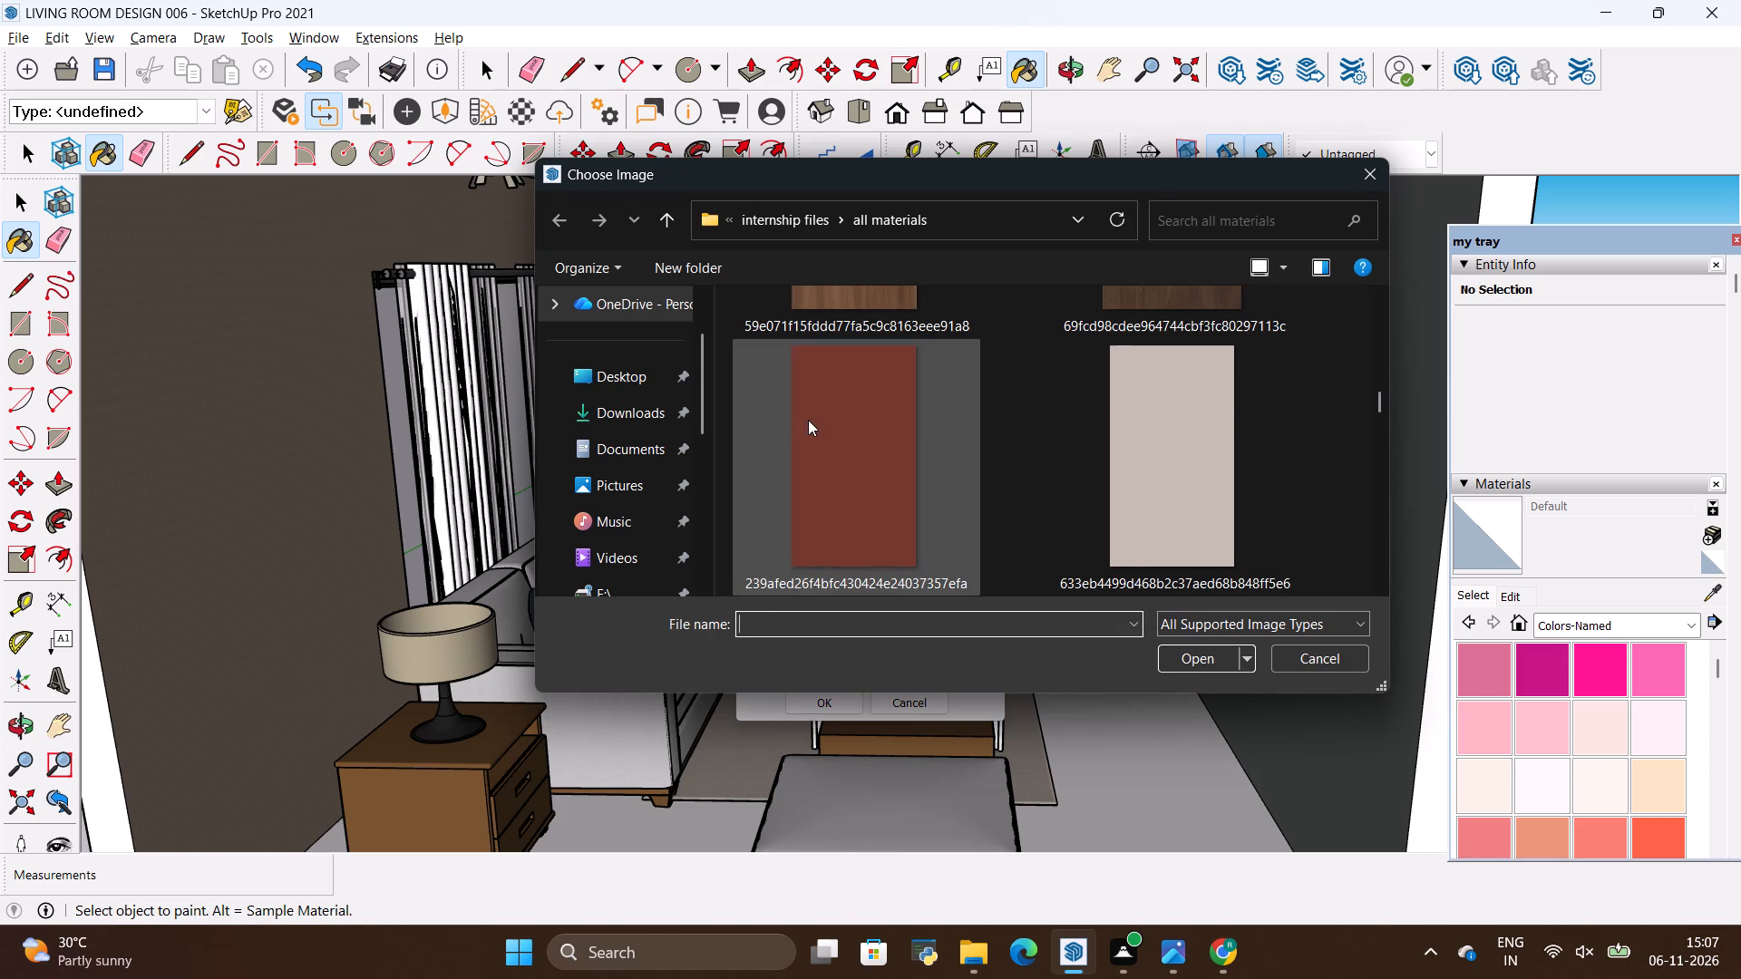
scroll(812, 417, "up", 1)
left_click(812, 417)
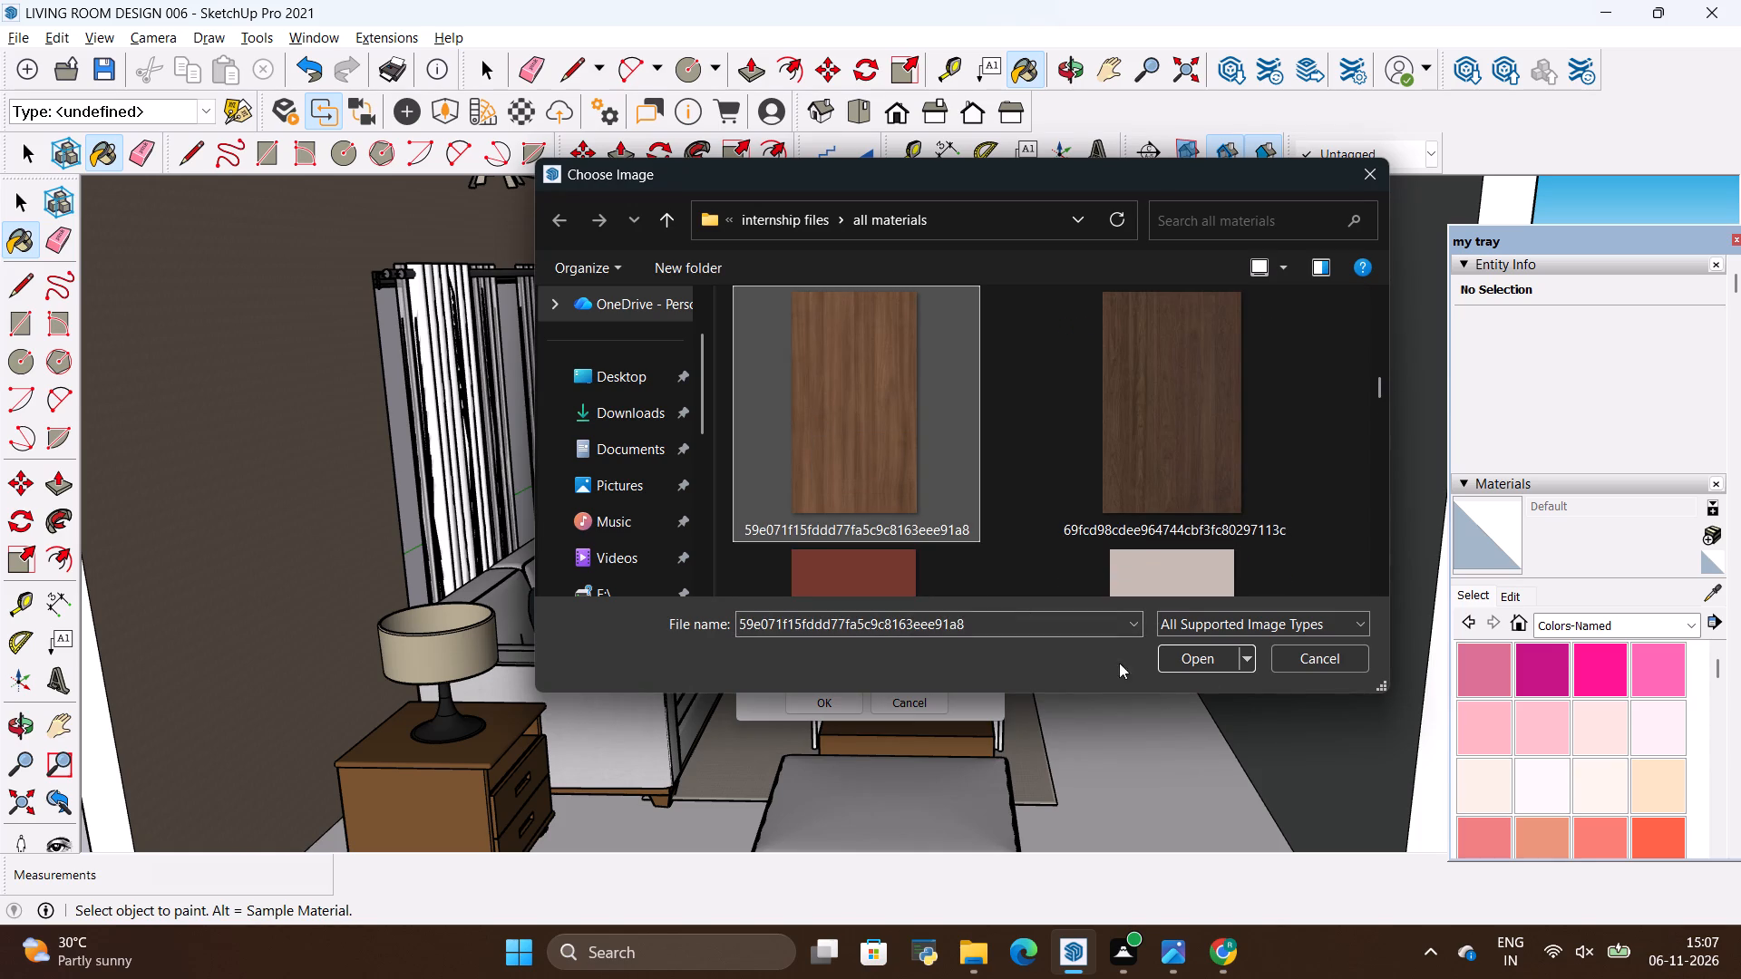
left_click(1190, 662)
Set the new wood material's texture height to 8'.
left_click(784, 614)
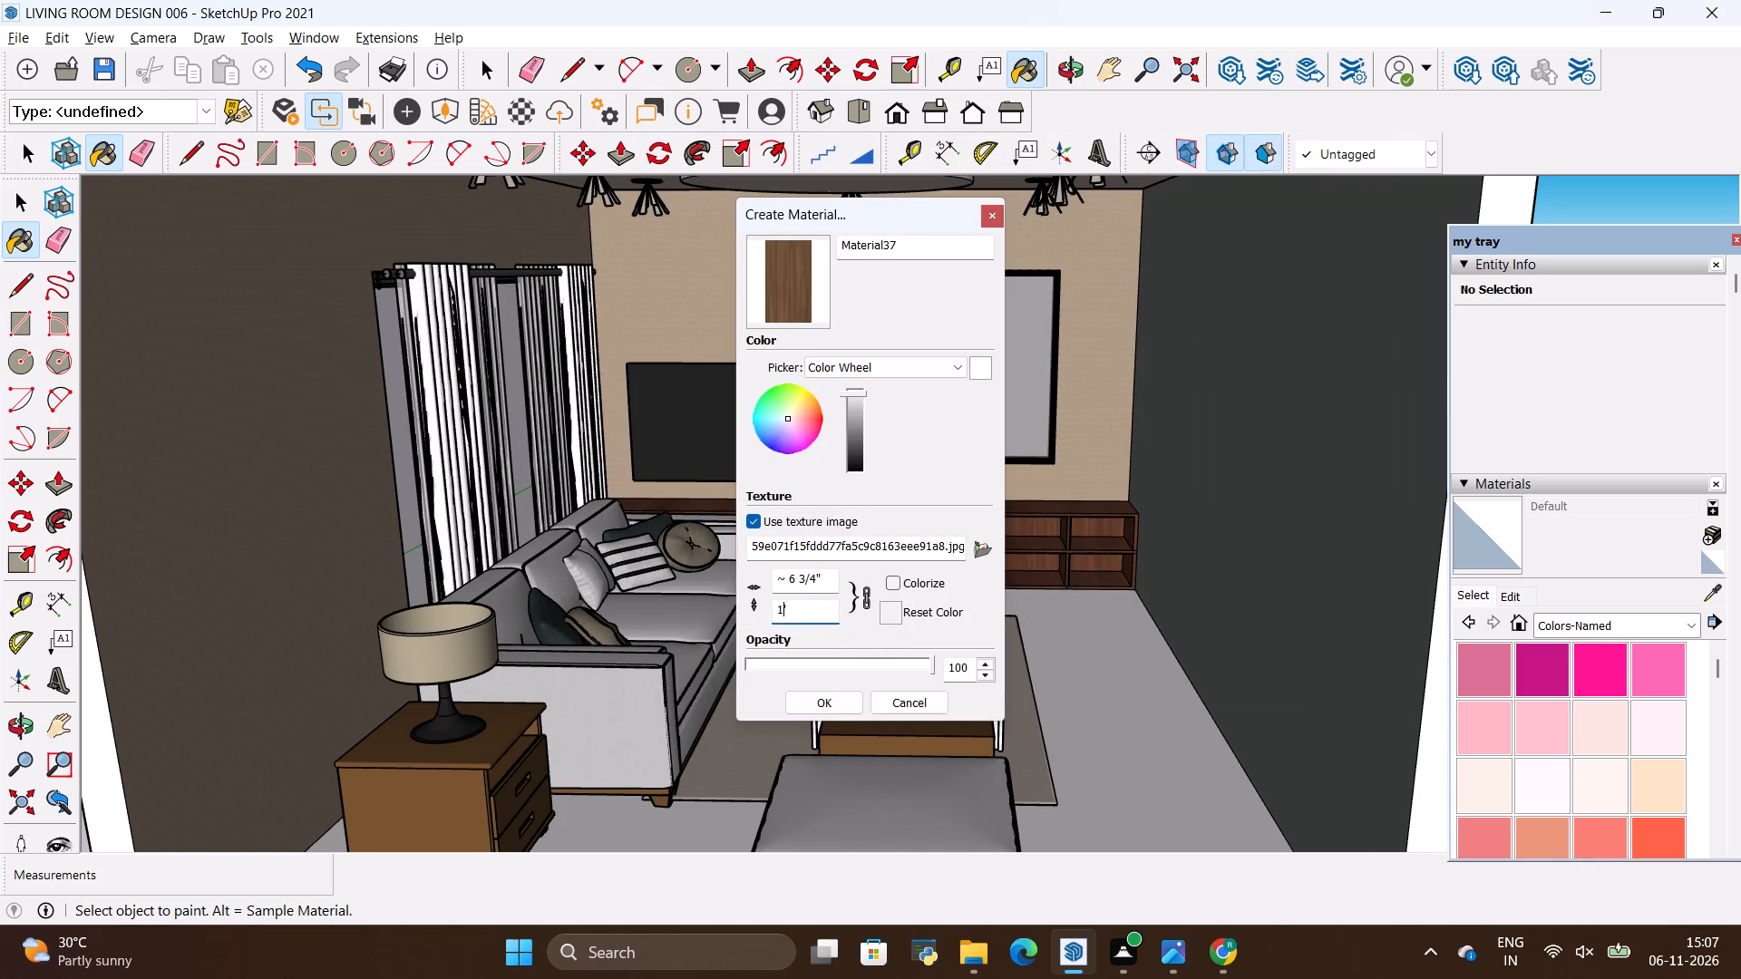
left_click(792, 611)
key("BackSpace")
key("BackSpace")
key("BackSpace")
key("BackSpace")
type("8'")
key("Return")
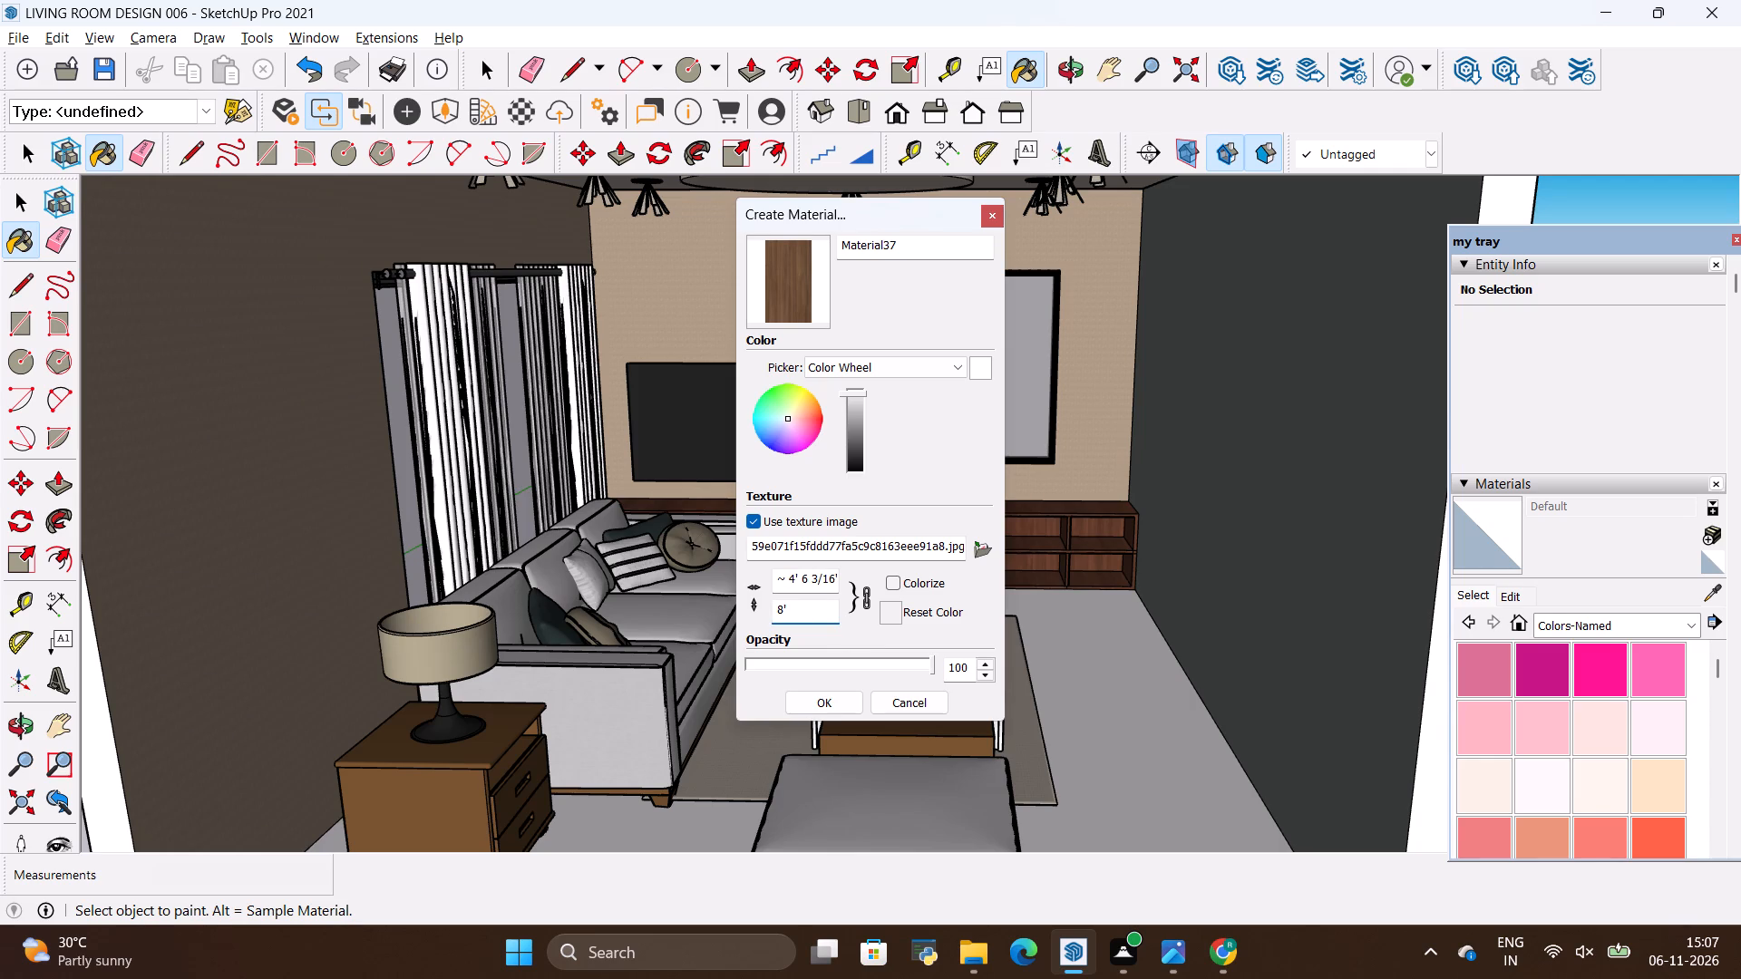
Adjust the wood texture's hue and brightness to a muted reddish brown and create the material.
left_click(855, 392)
left_click_drag(785, 419, 786, 419)
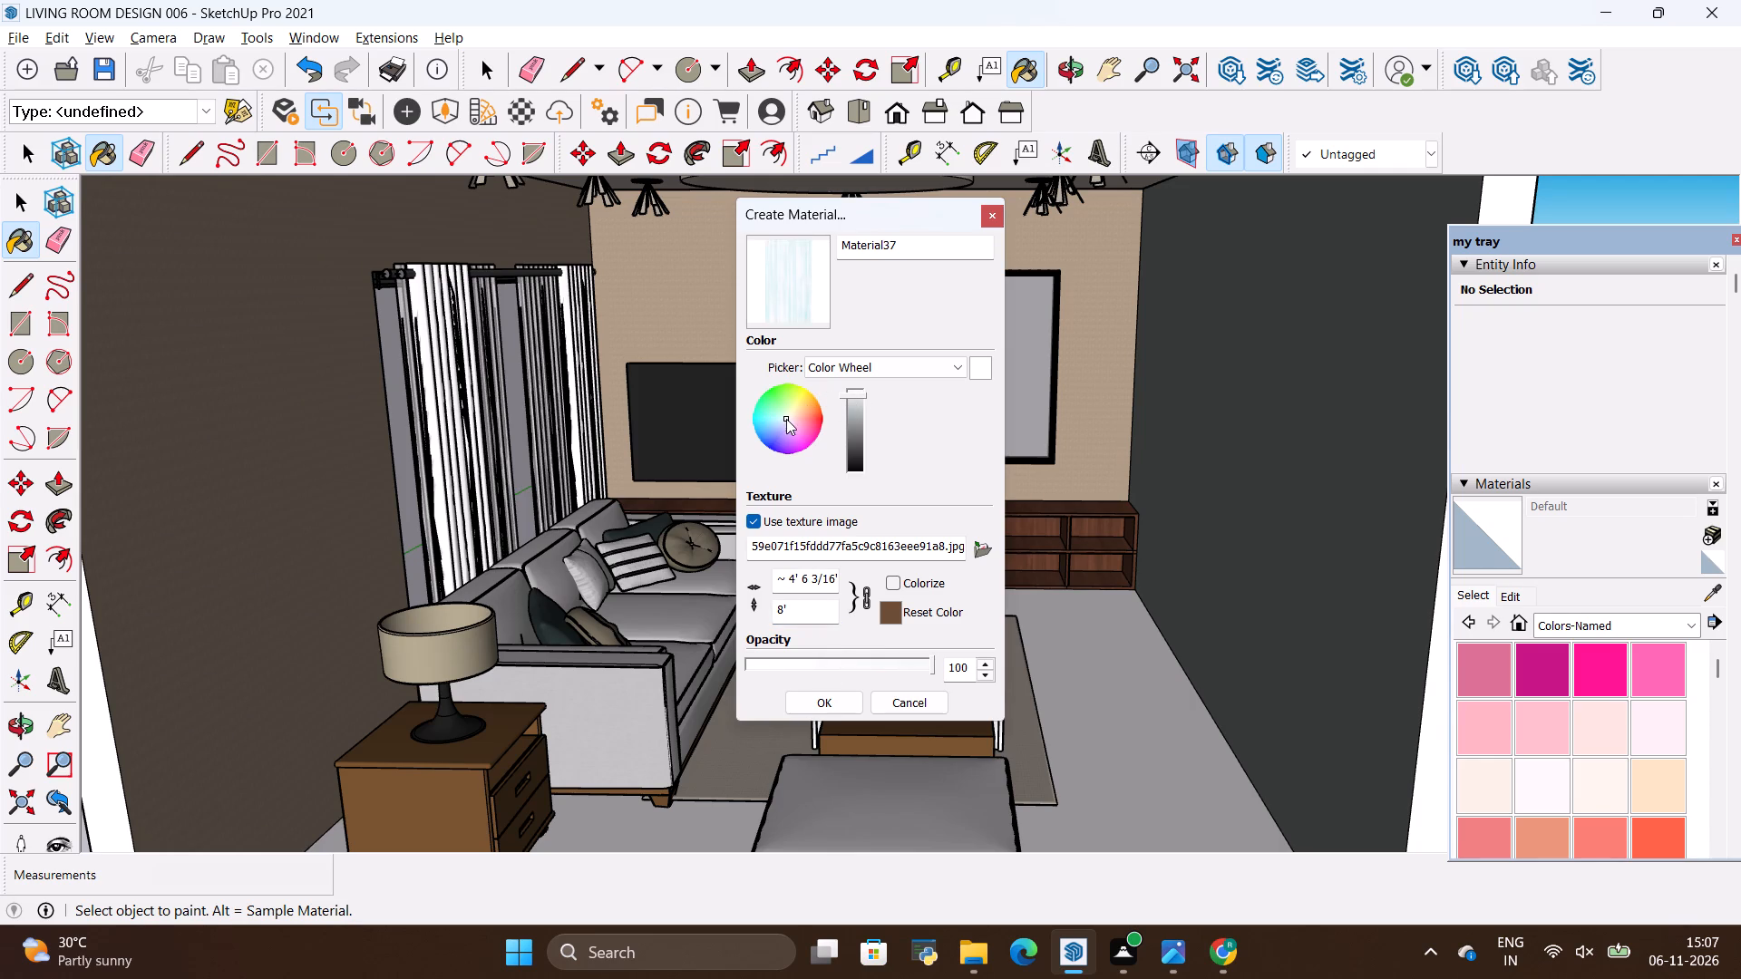
left_click_drag(786, 419, 816, 430)
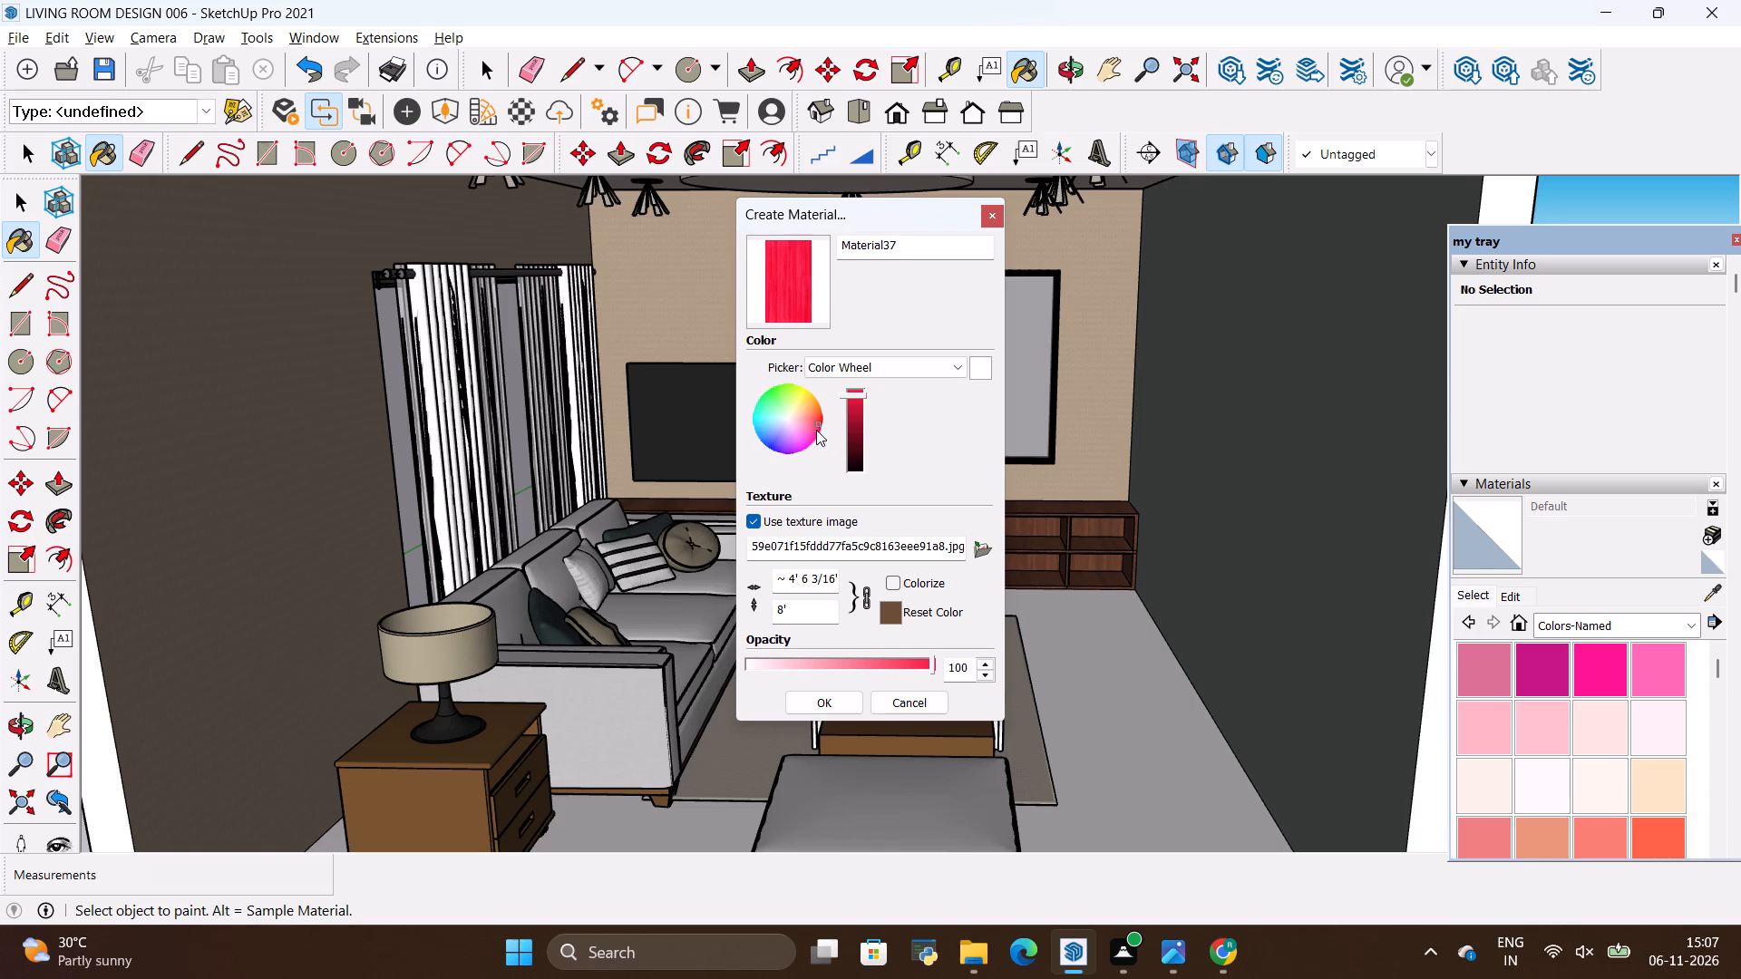
left_click_drag(816, 430, 806, 415)
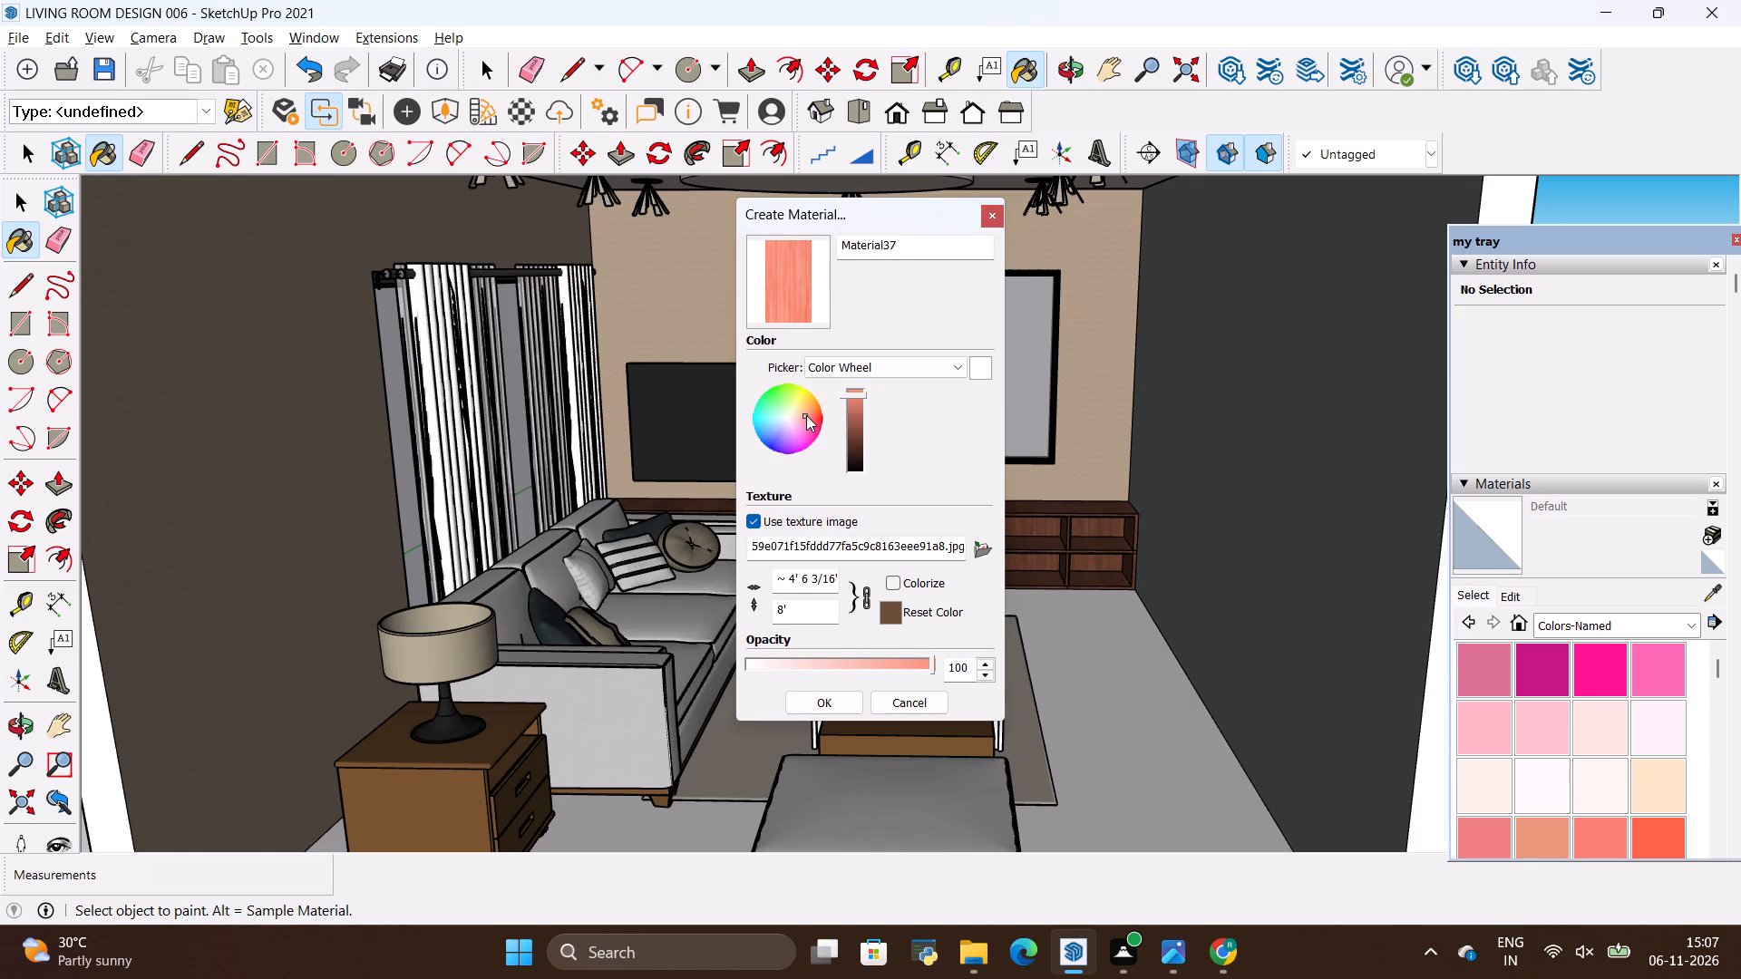
left_click_drag(806, 415, 783, 406)
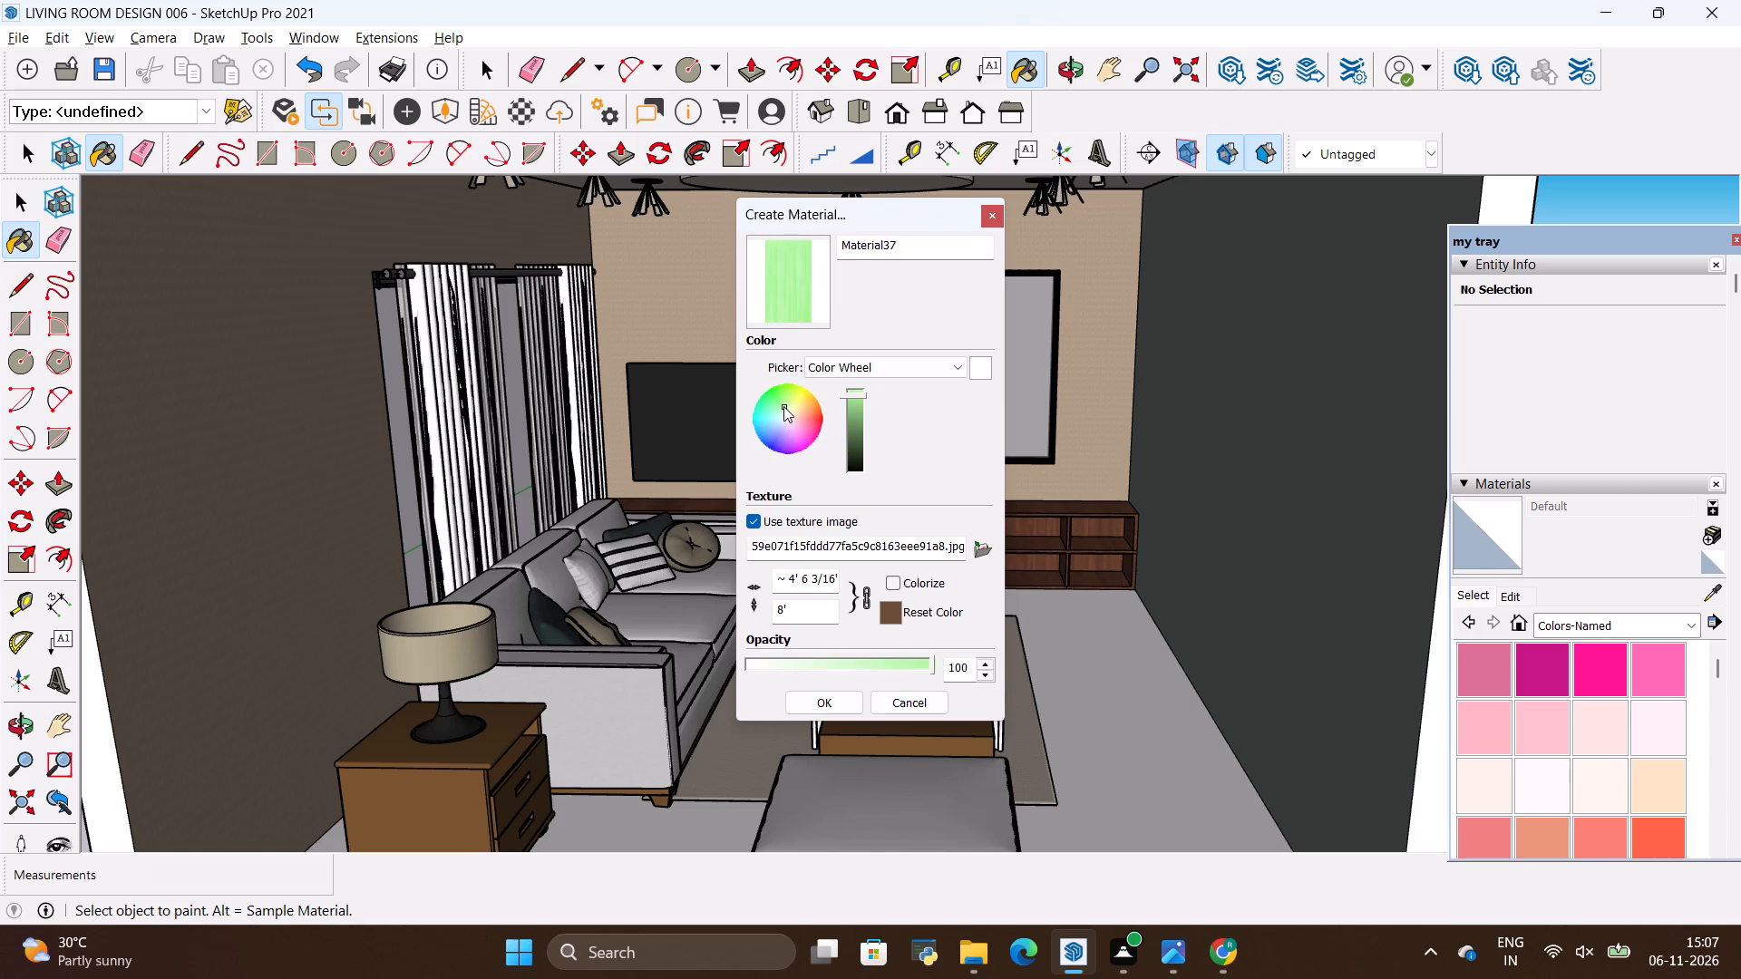
left_click_drag(783, 406, 776, 427)
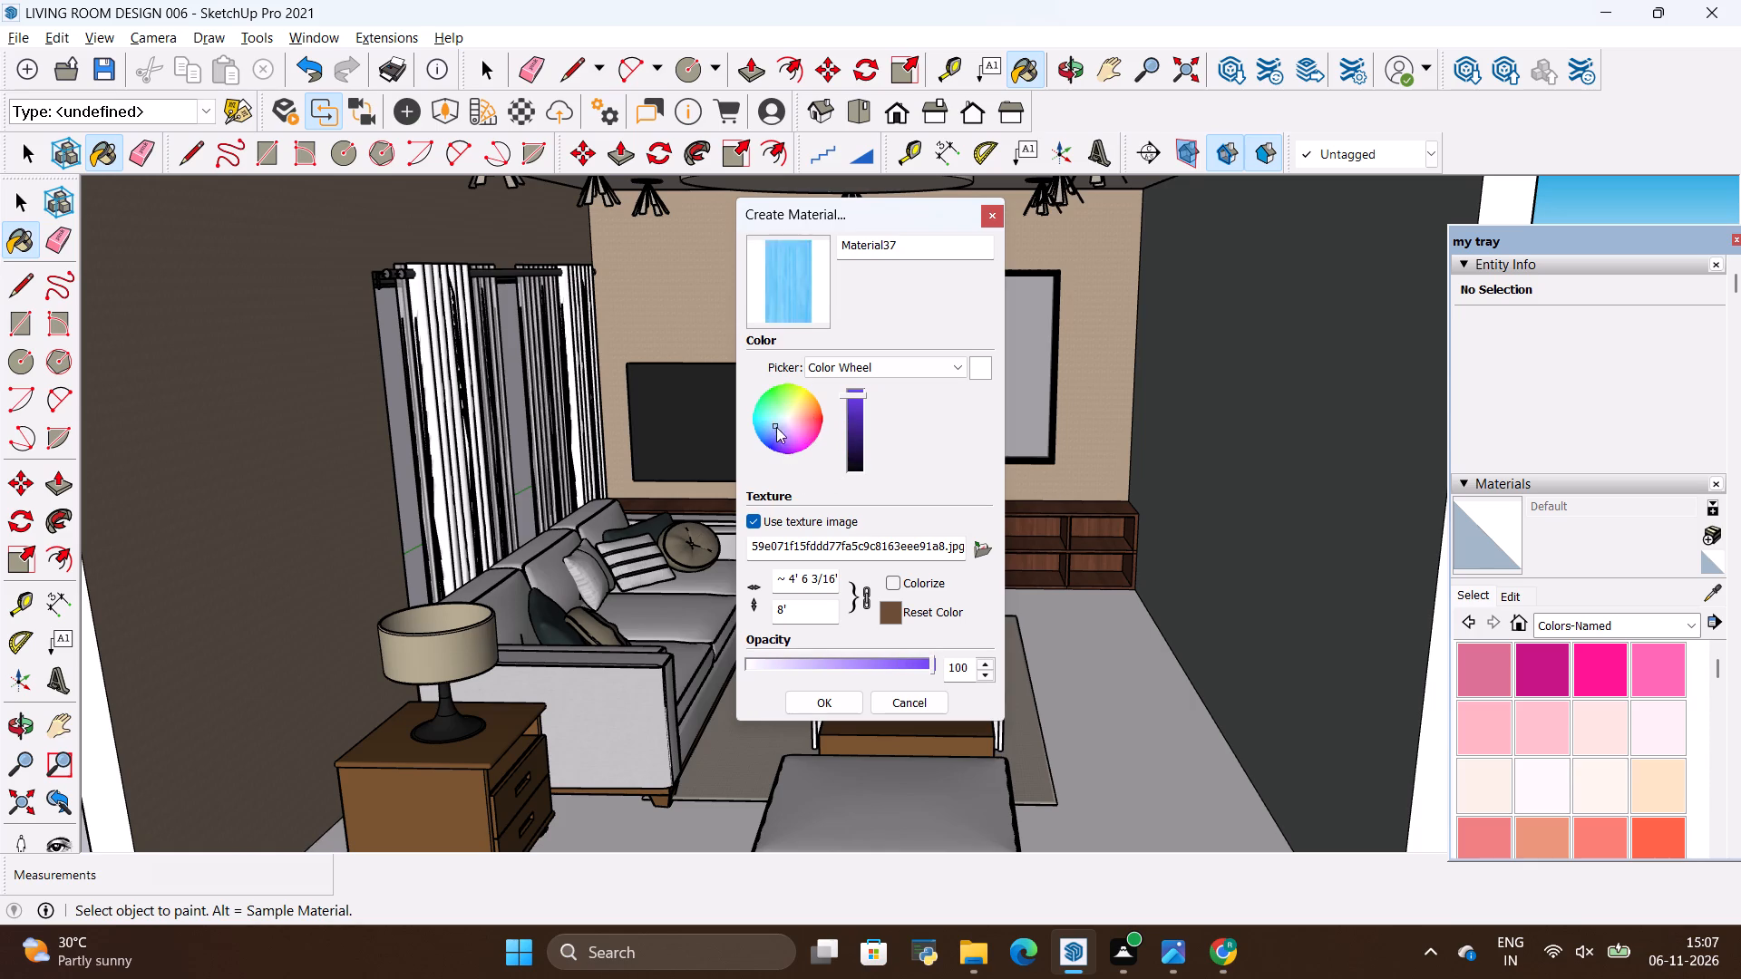
left_click_drag(776, 427, 798, 413)
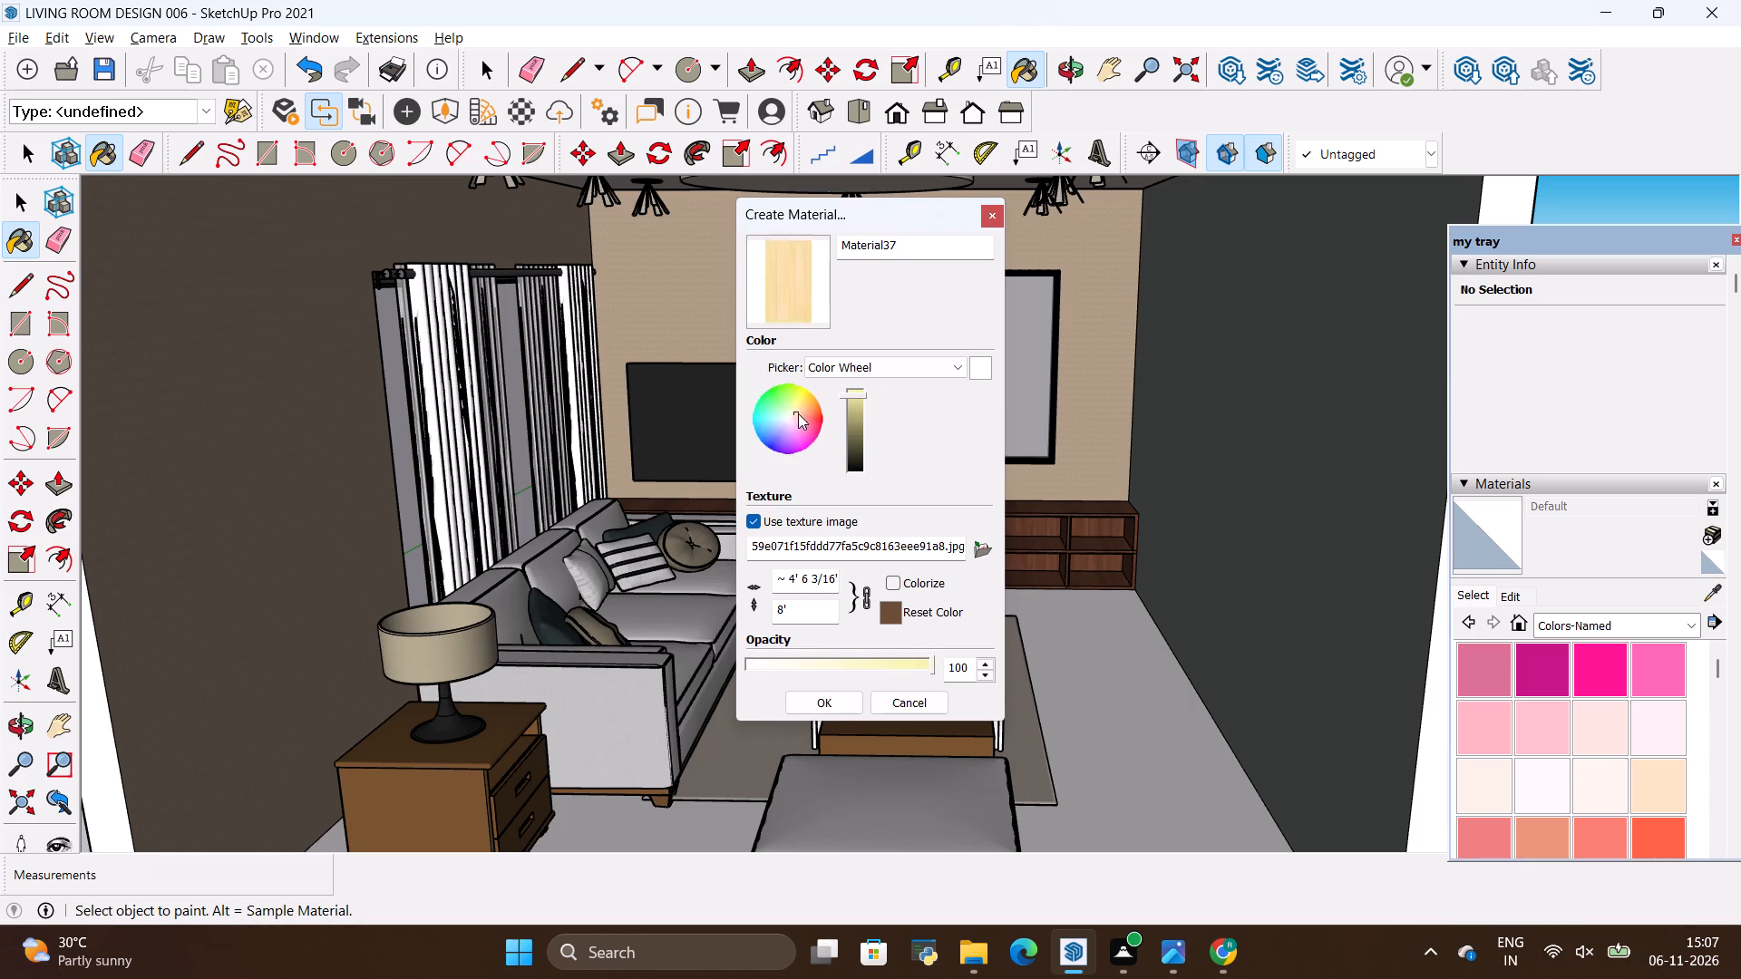
left_click_drag(798, 413, 800, 406)
left_click_drag(863, 398, 860, 430)
left_click_drag(797, 403, 807, 409)
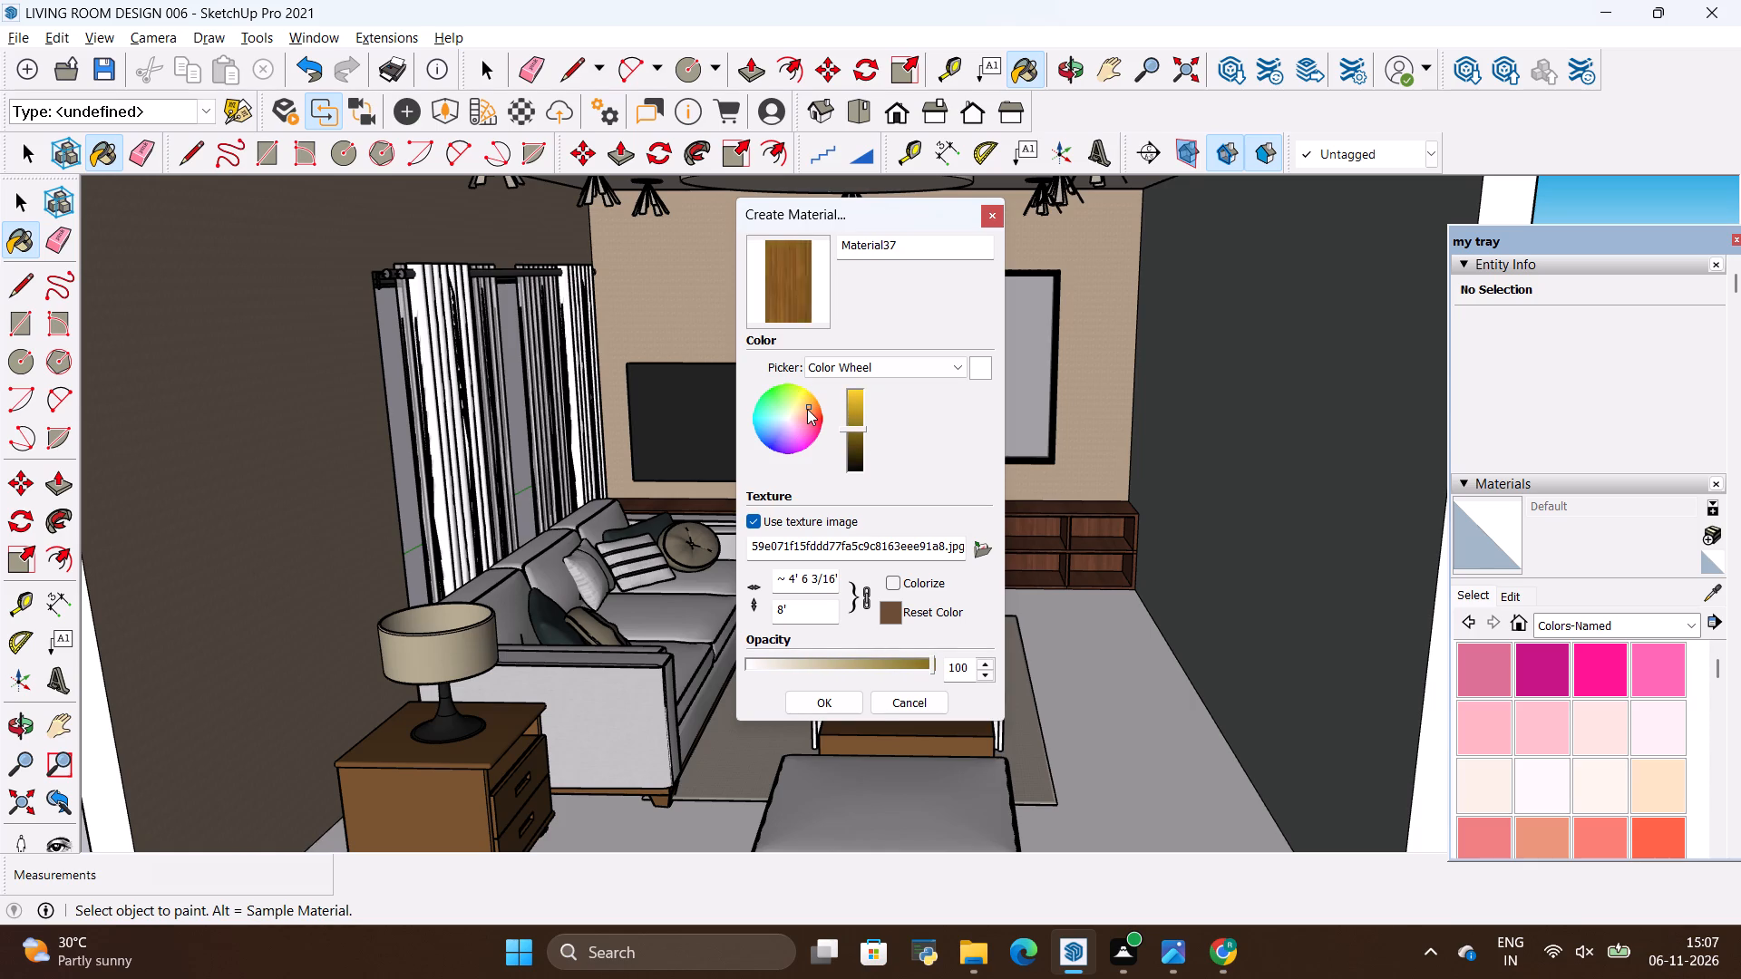
left_click_drag(807, 409, 803, 404)
left_click_drag(803, 404, 797, 406)
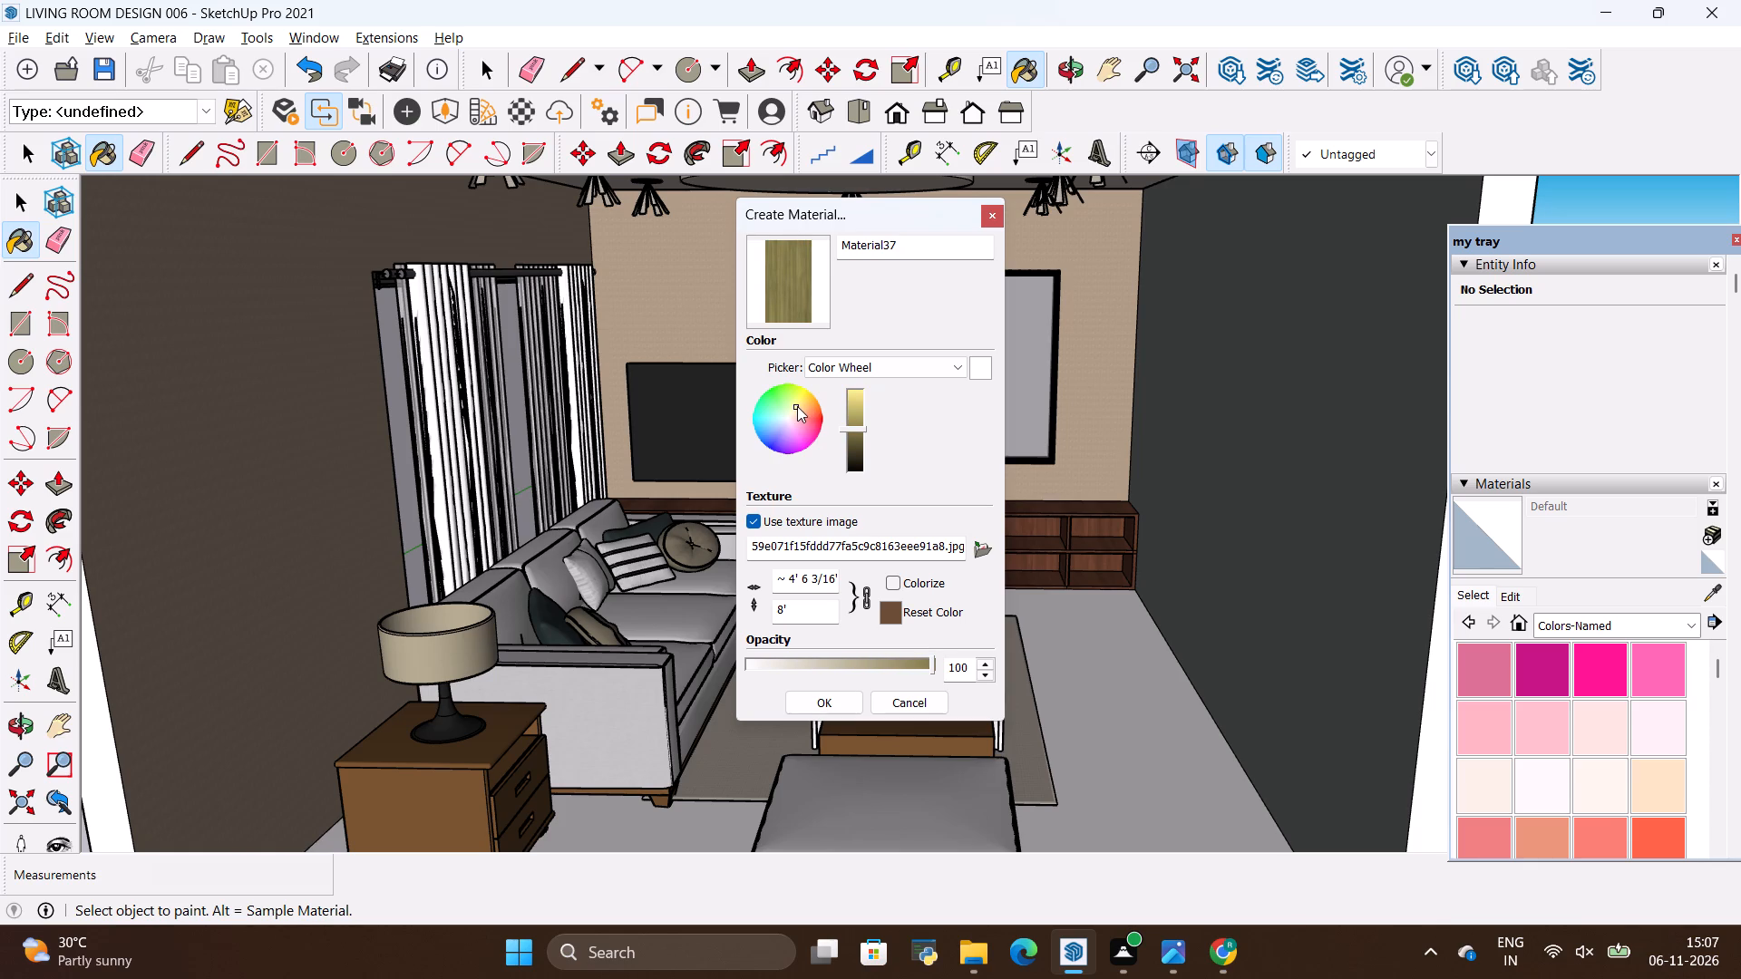
left_click_drag(797, 406, 801, 413)
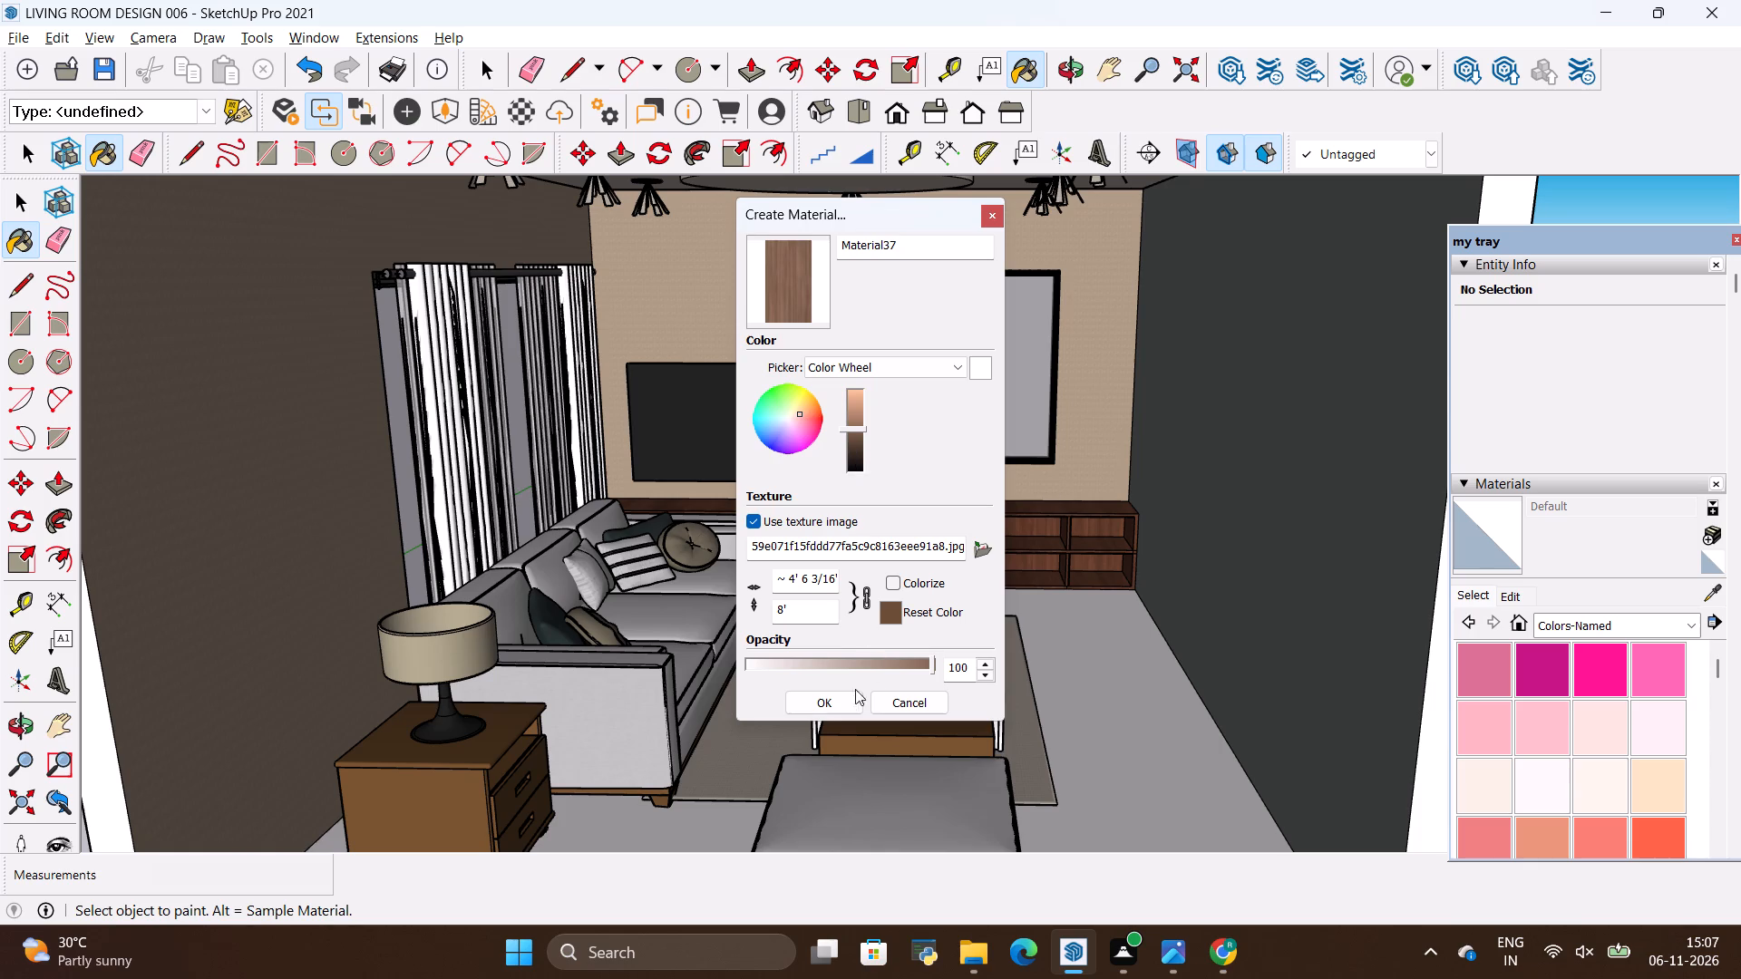
left_click(821, 707)
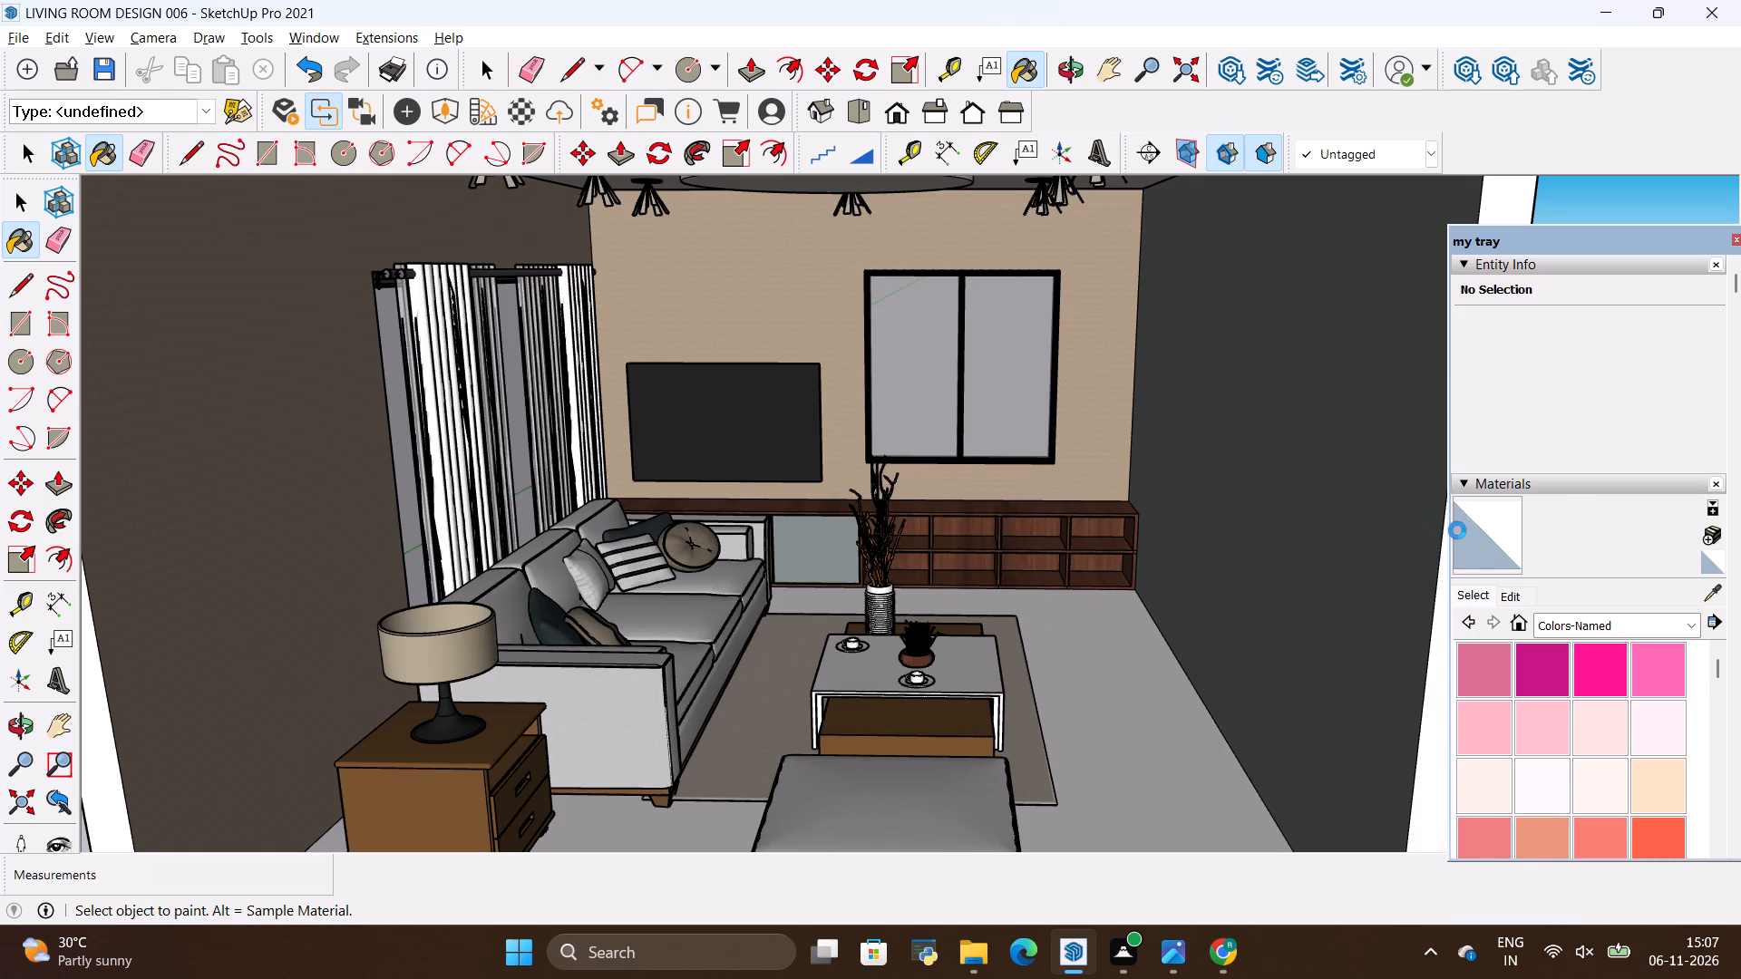
Paint the living room floor with the new reddish-brown wood material.
left_click(1477, 533)
left_click(1154, 670)
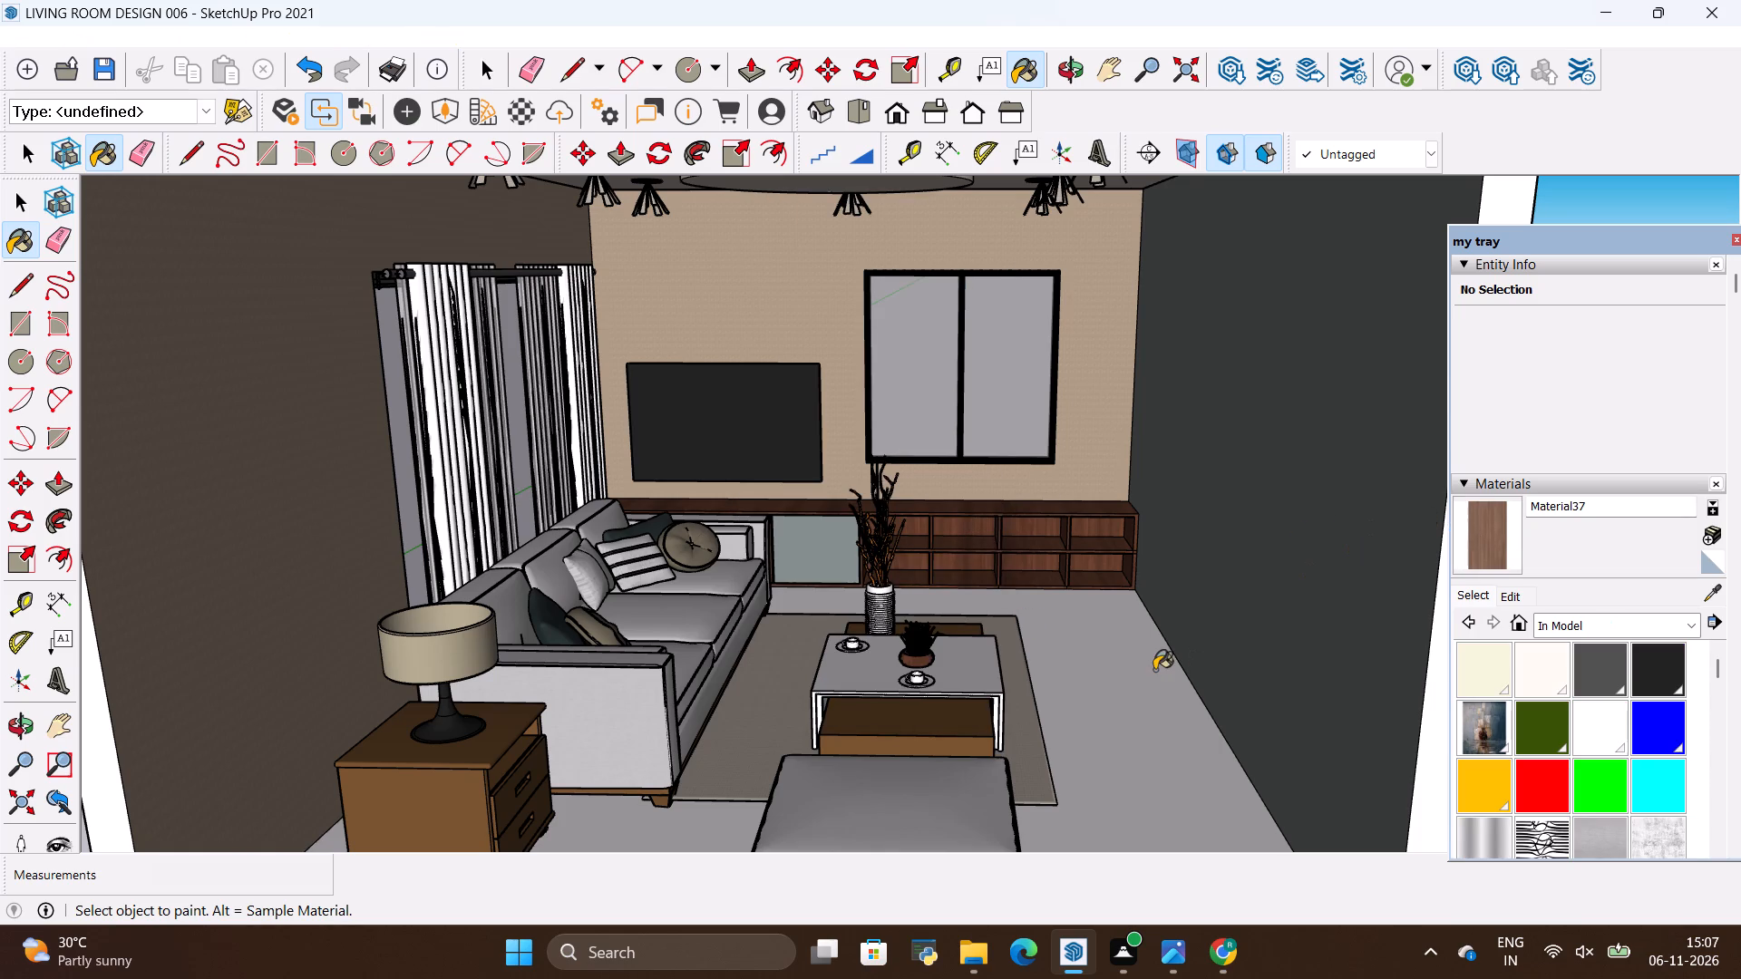
Examine the wood floor from outside and inside the room, selecting and deselecting its face.
scroll(1171, 625, "down", 7)
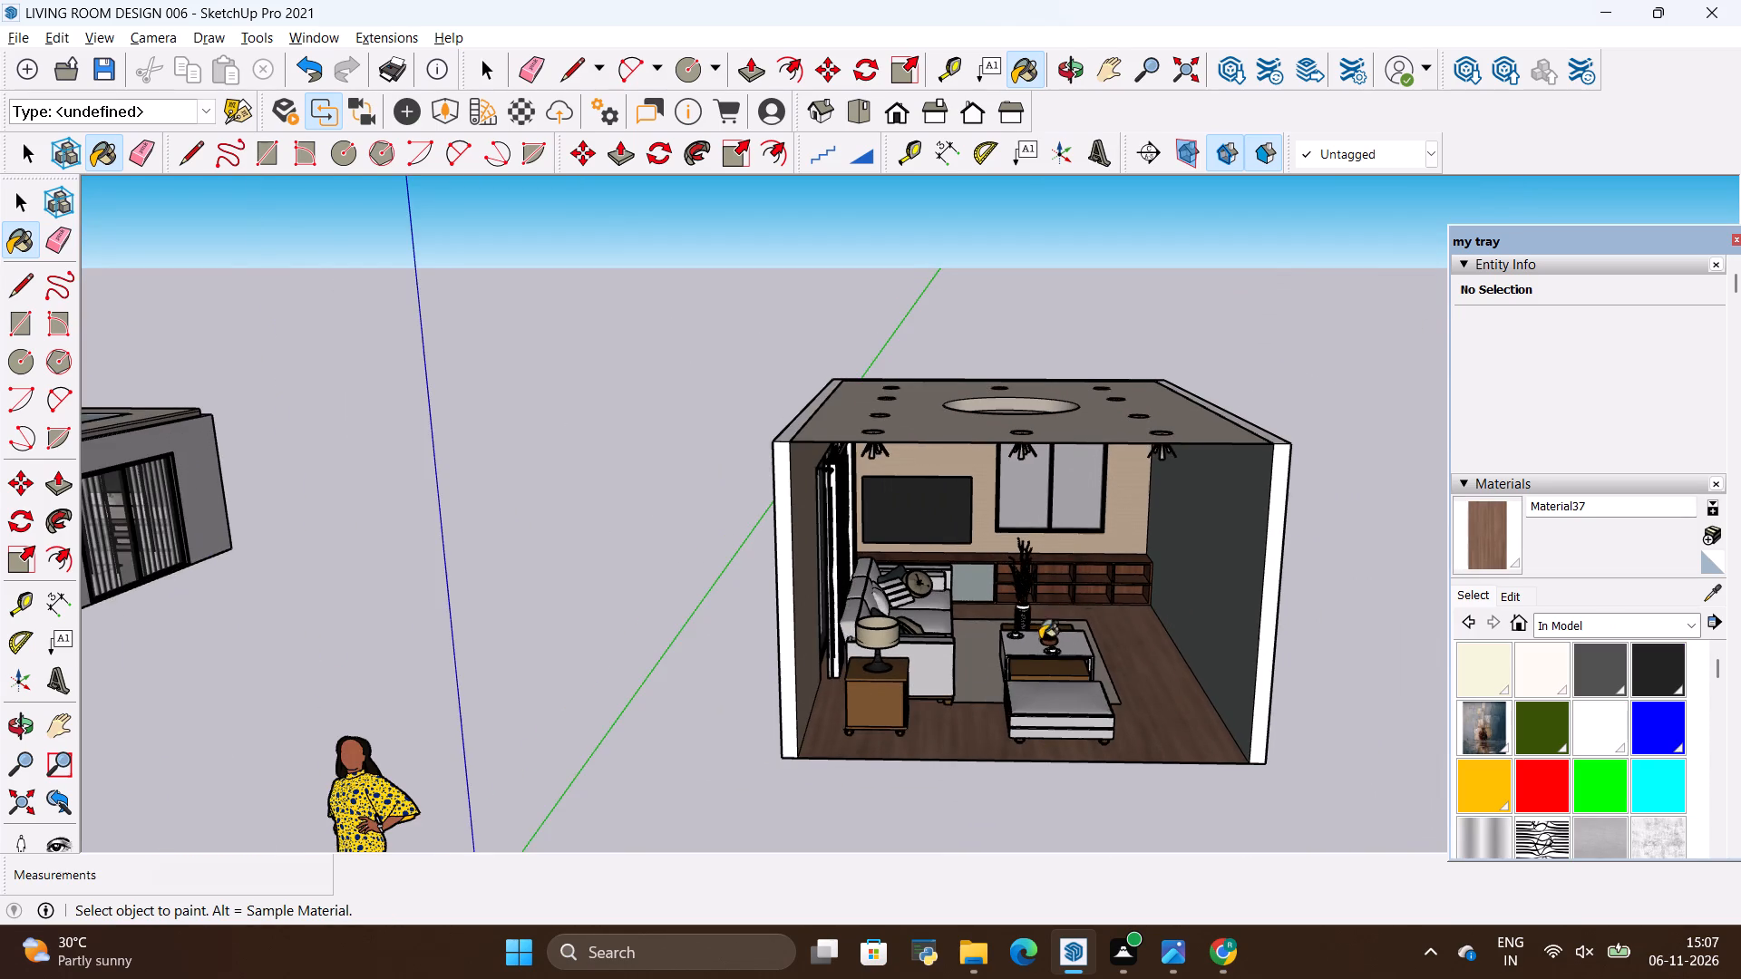
scroll(919, 718, "up", 8)
scroll(1329, 506, "up", 5)
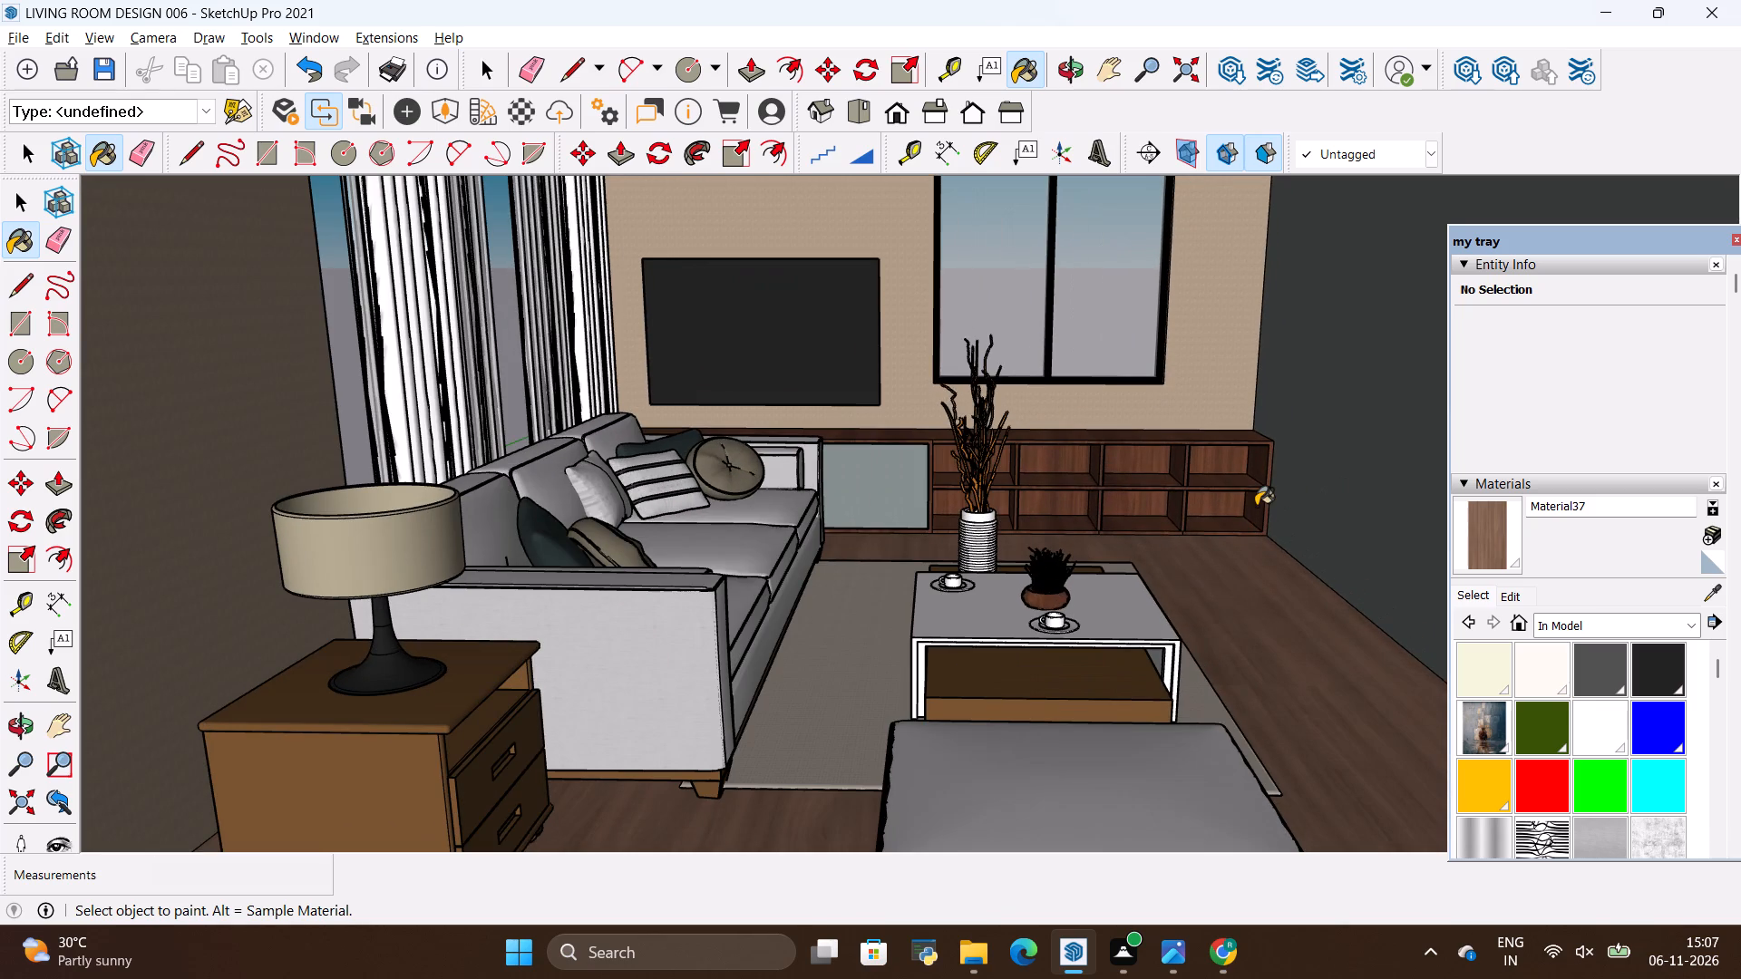
key("space")
left_click(1240, 579)
scroll(1219, 579, "down", 6)
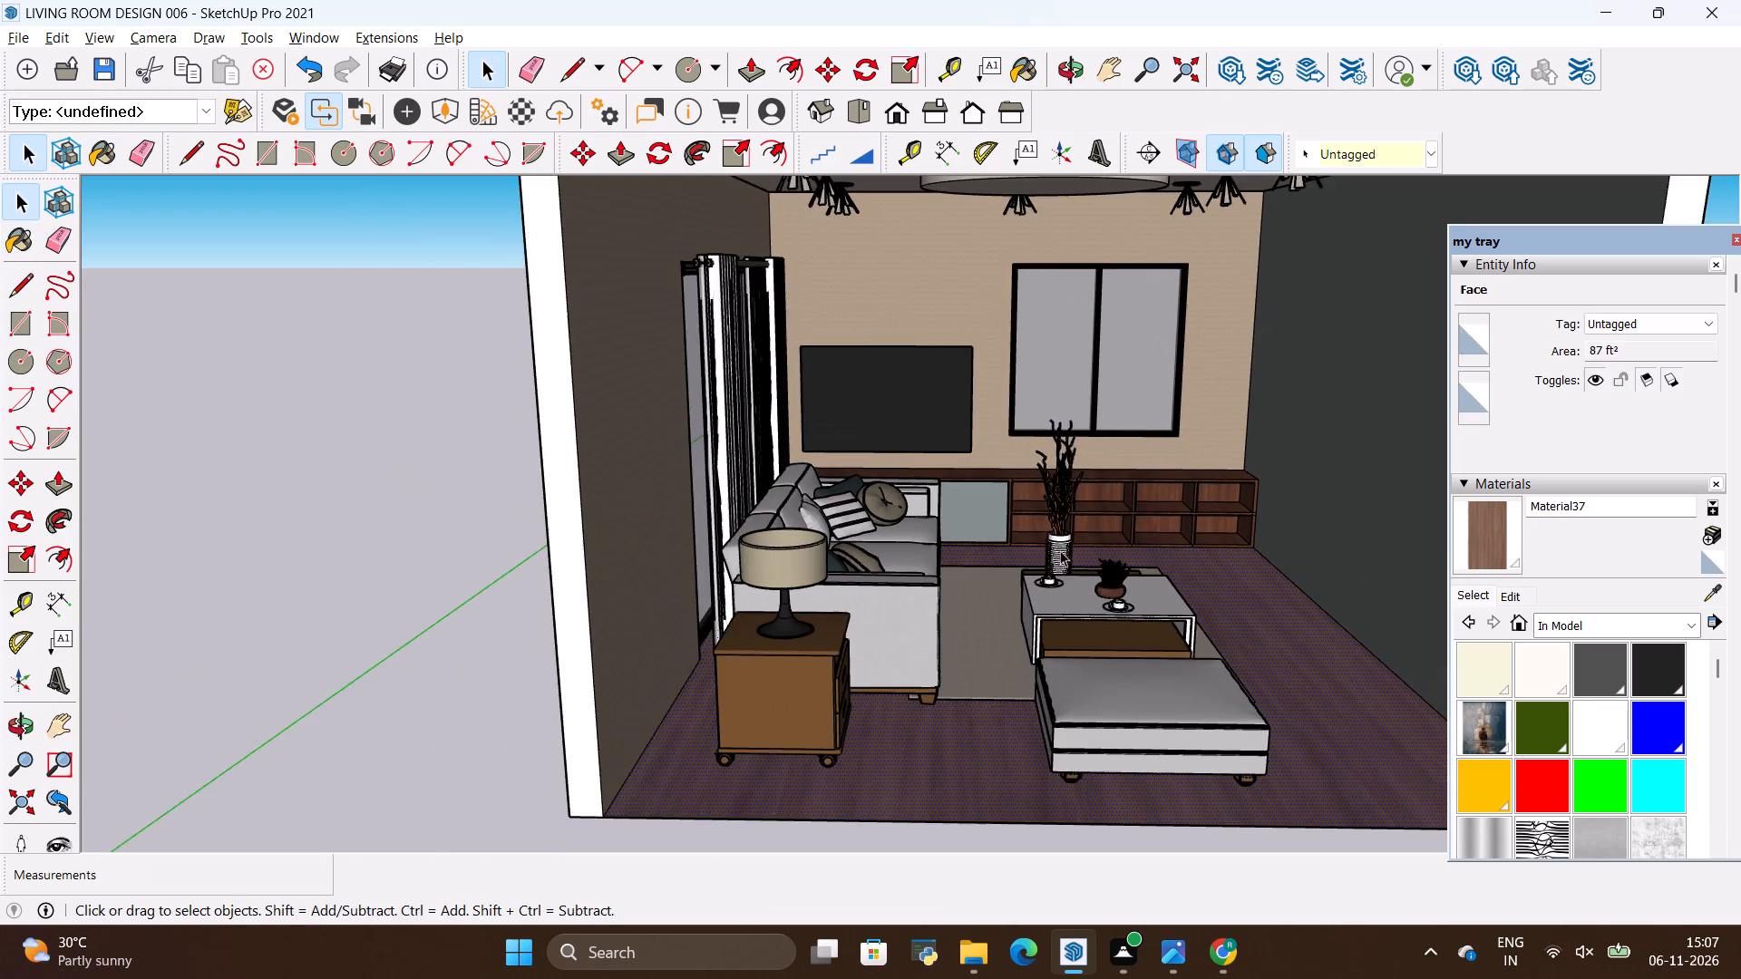
scroll(1056, 548, "down", 5)
key("space")
left_click(486, 441)
scroll(1197, 369, "up", 3)
scroll(995, 404, "up", 3)
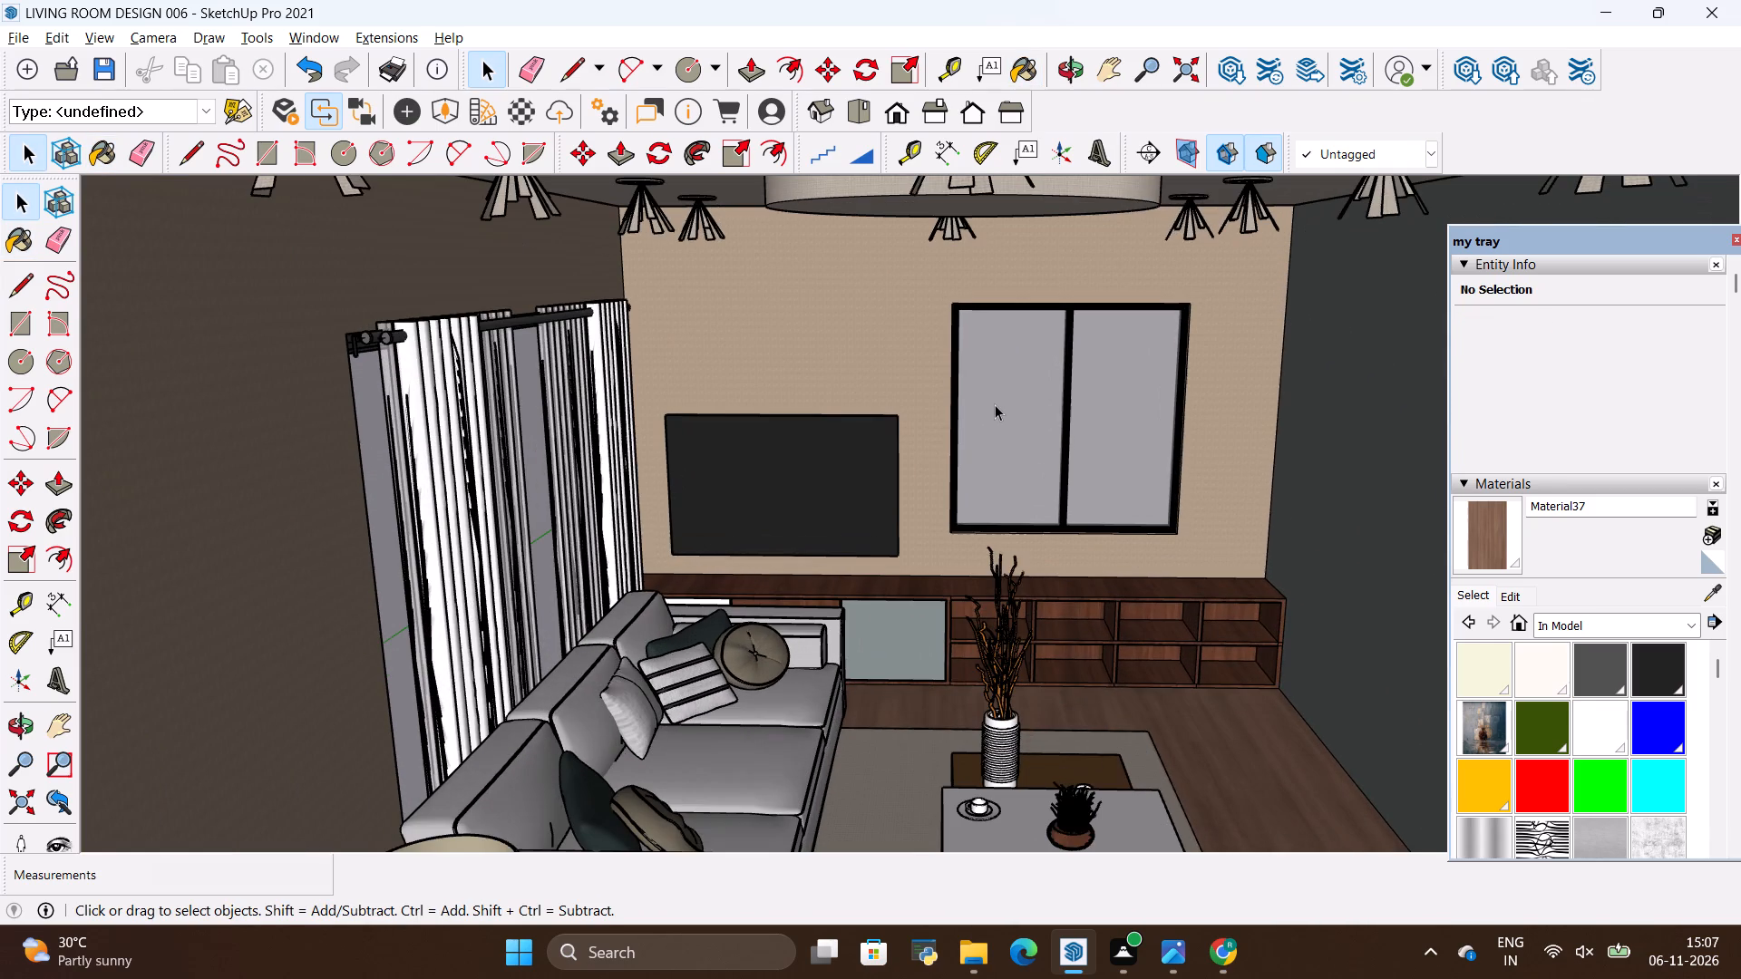
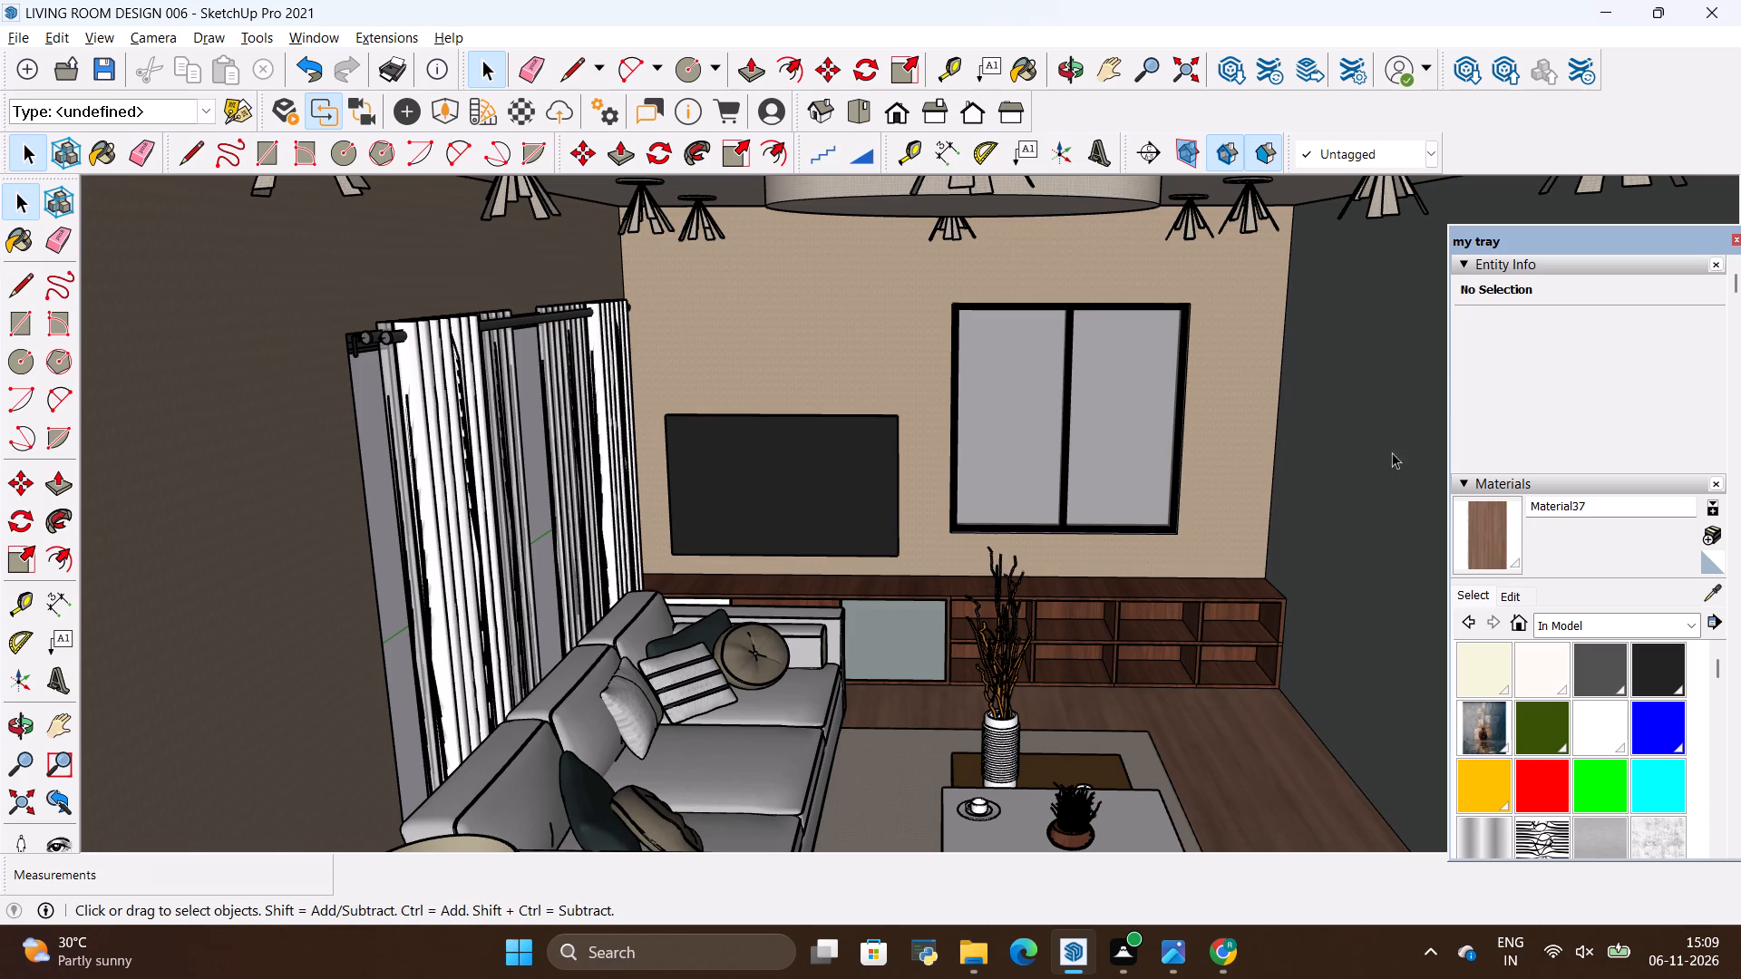
Examine the furnished living room from several angles, checking the TV wall, window, curtains, ceiling lights and wood floor.
scroll(1085, 485, "down", 2)
scroll(915, 497, "up", 2)
left_click_drag(919, 494, 907, 379)
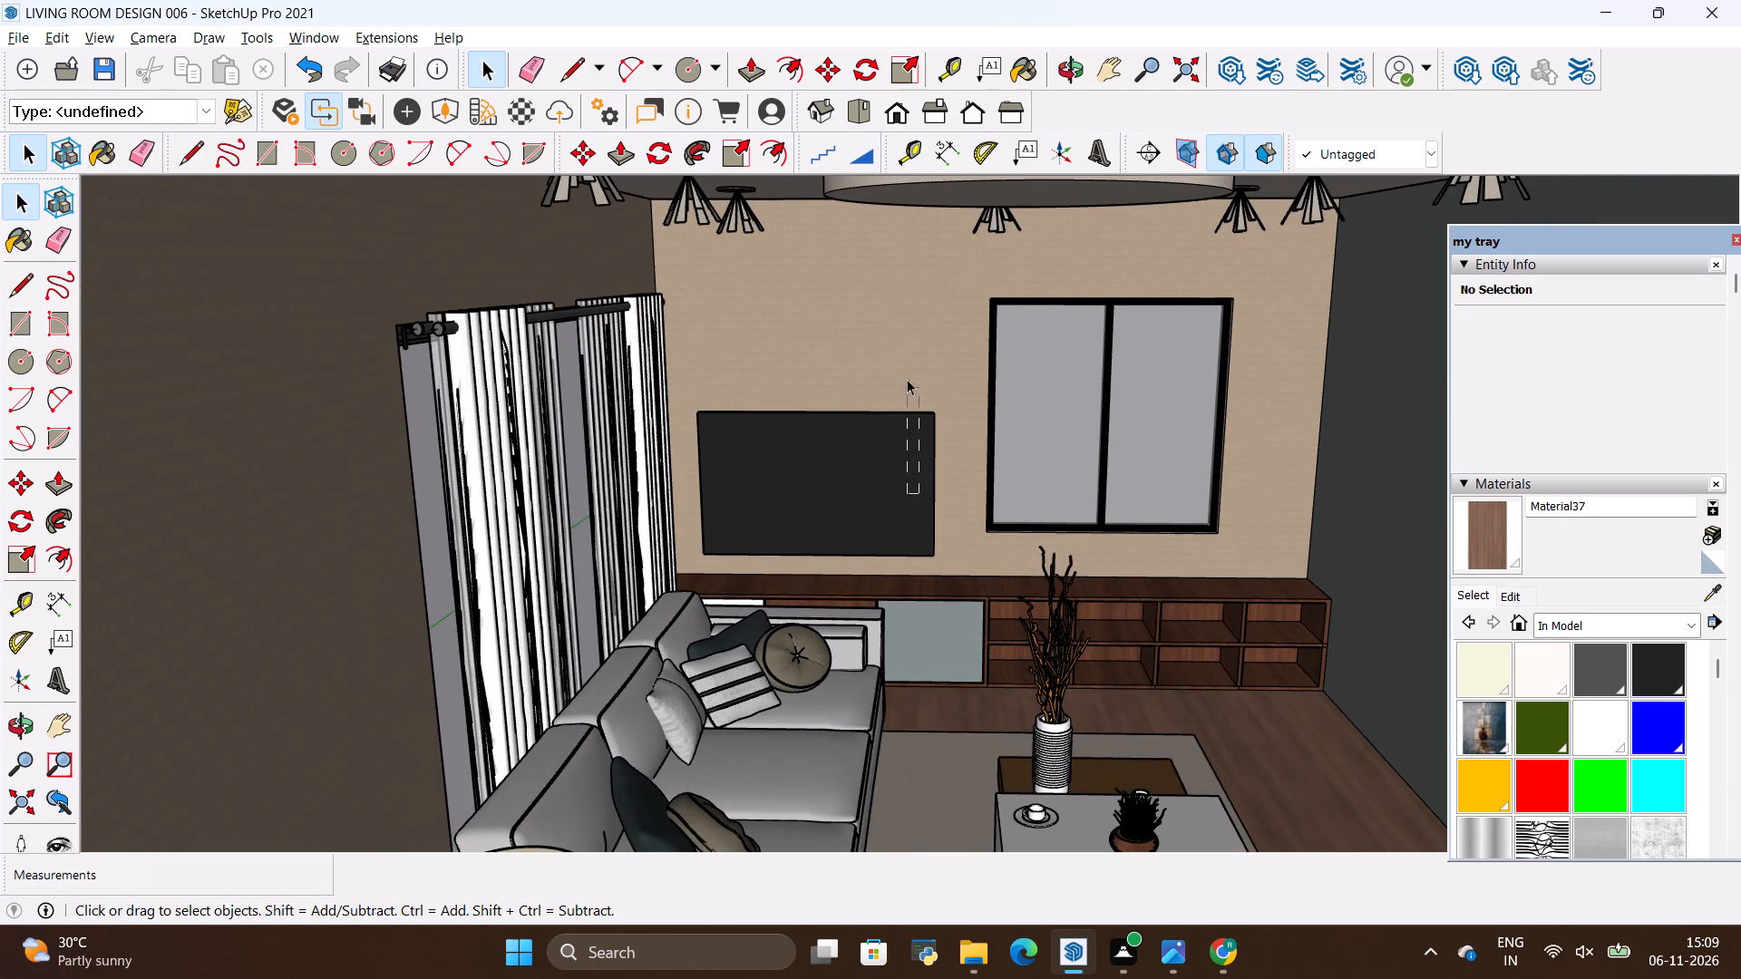
left_click_drag(907, 379, 907, 355)
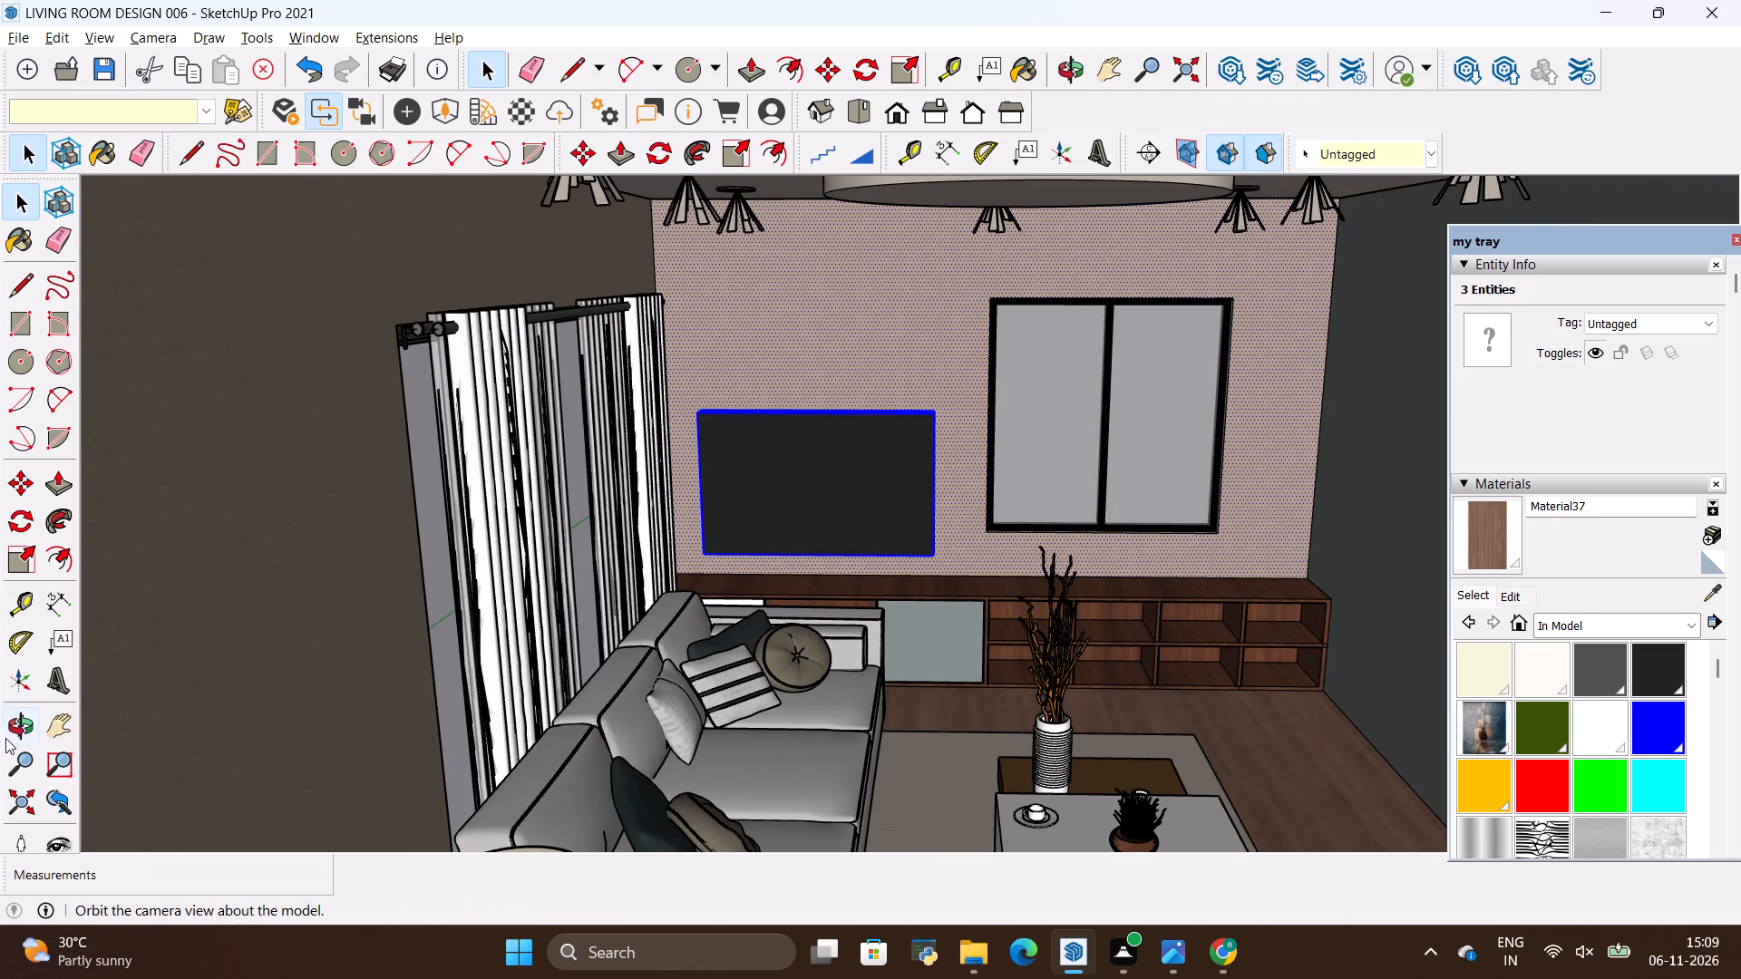
left_click(11, 734)
left_click_drag(882, 706, 857, 645)
scroll(887, 606, "down", 5)
left_click_drag(940, 589, 952, 568)
scroll(947, 570, "up", 3)
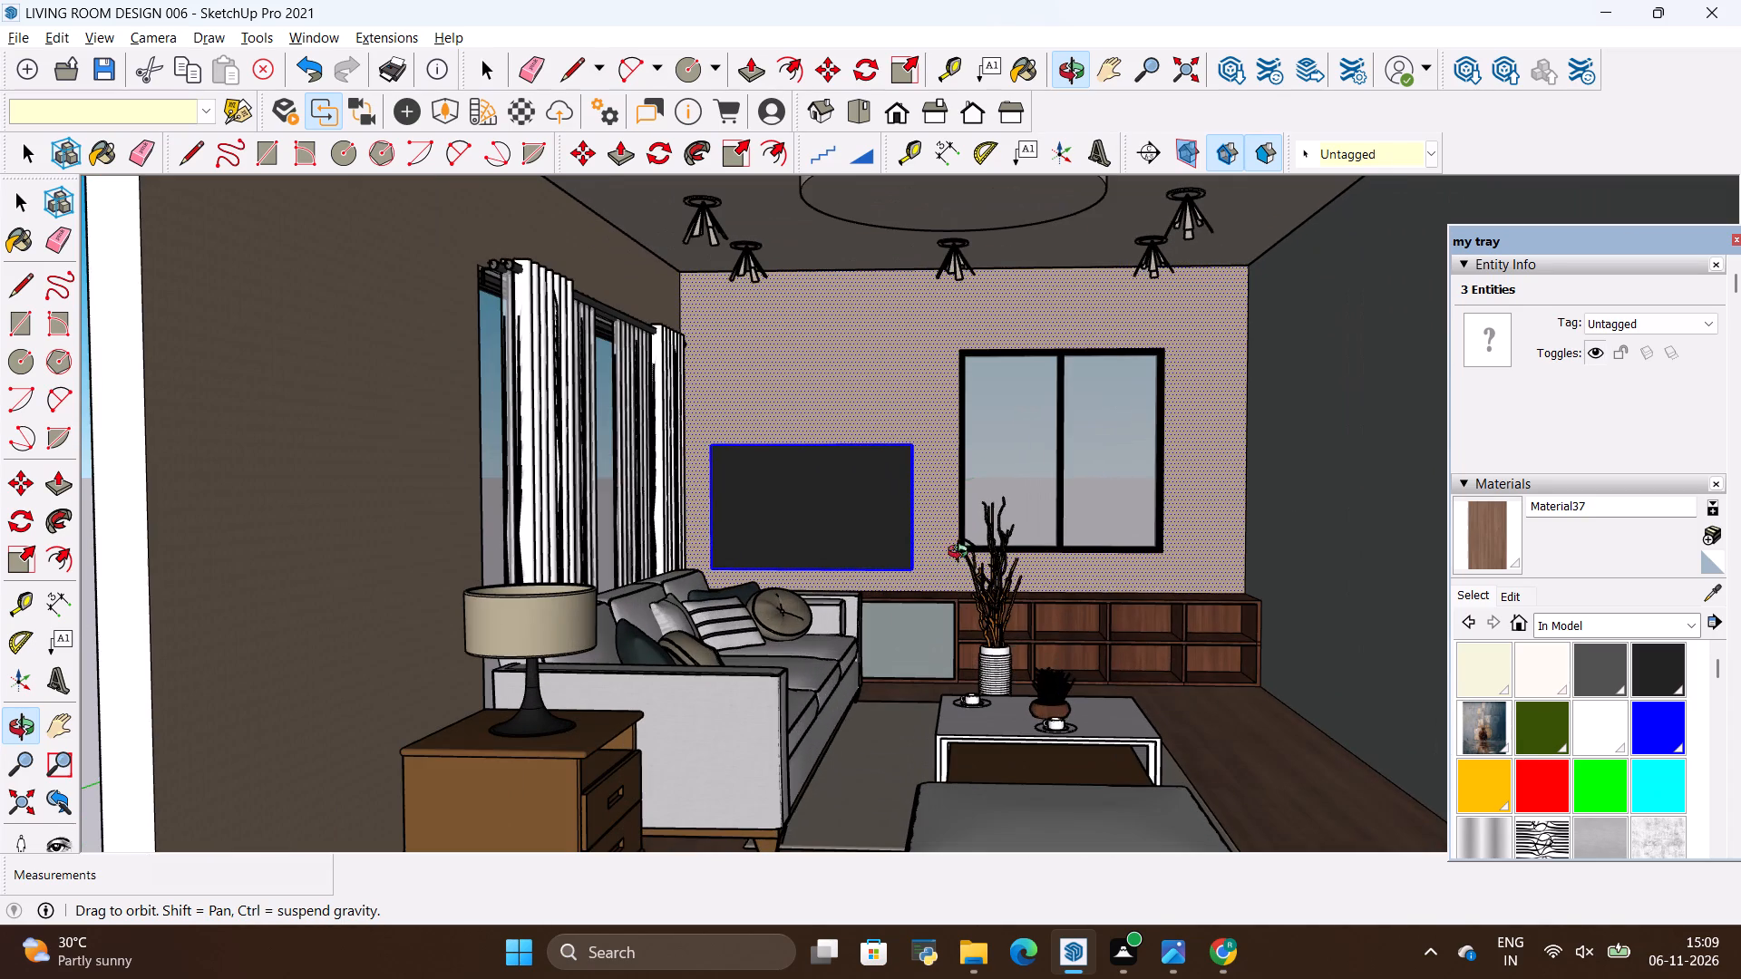
left_click_drag(957, 537, 900, 567)
scroll(899, 567, "down", 3)
scroll(1004, 575, "up", 2)
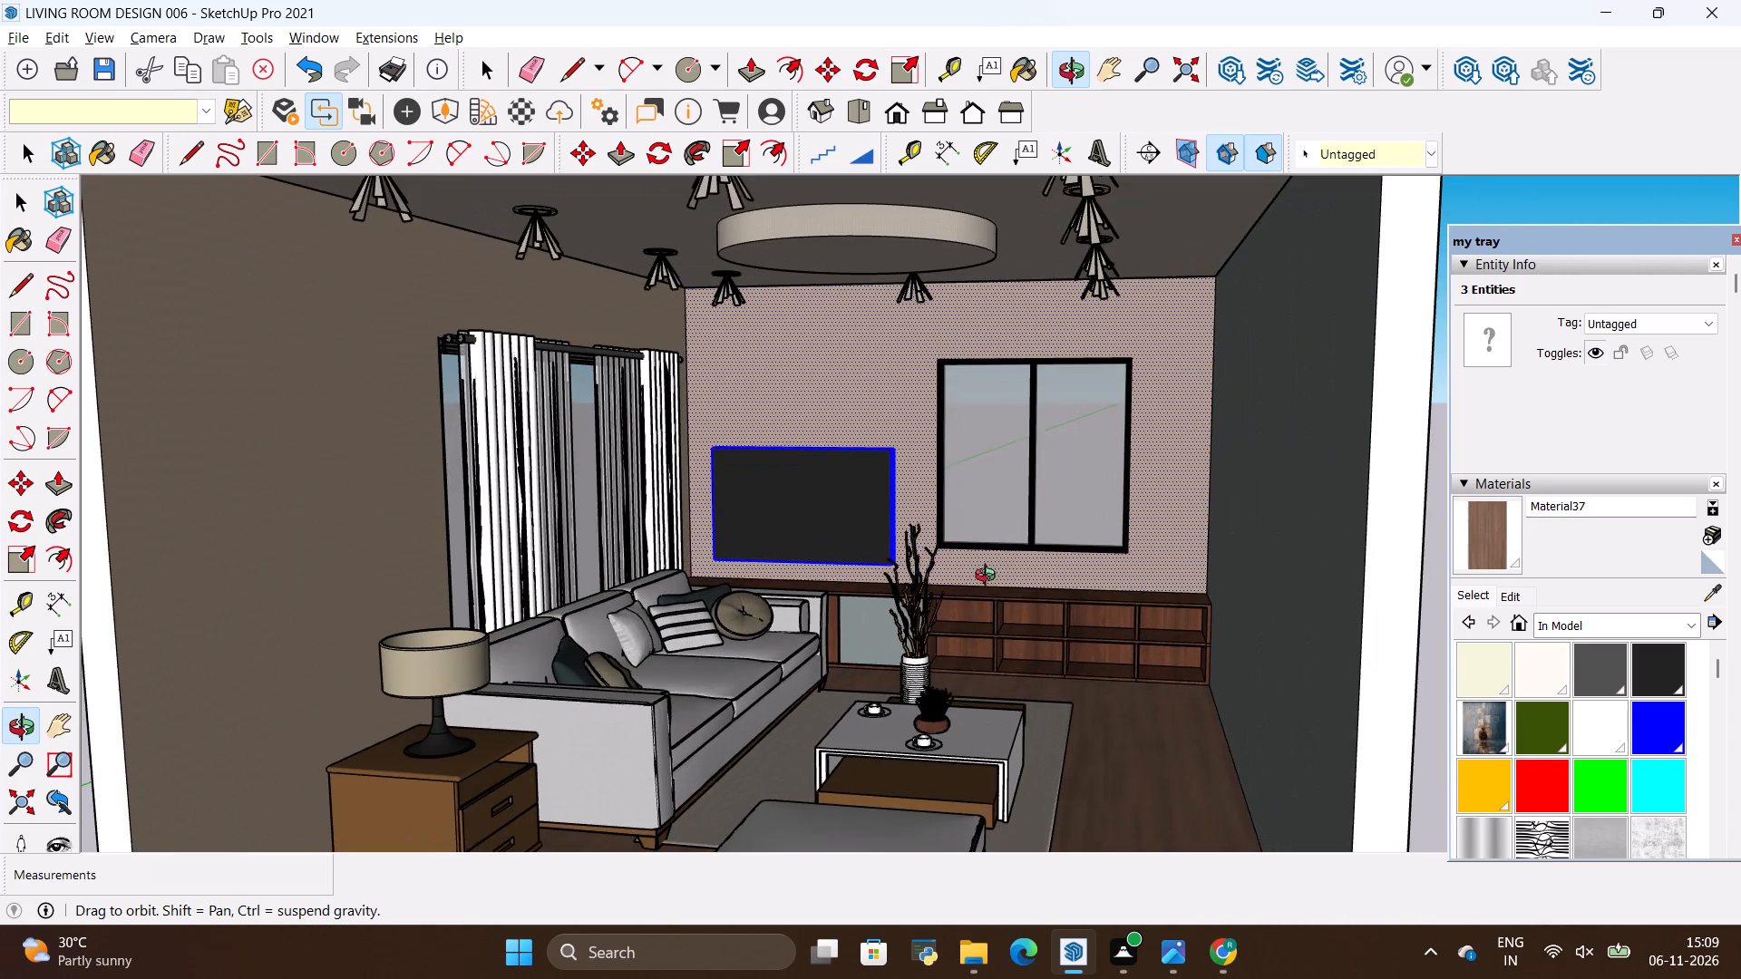
left_click_drag(1034, 537, 1055, 523)
left_click_drag(1055, 523, 1074, 518)
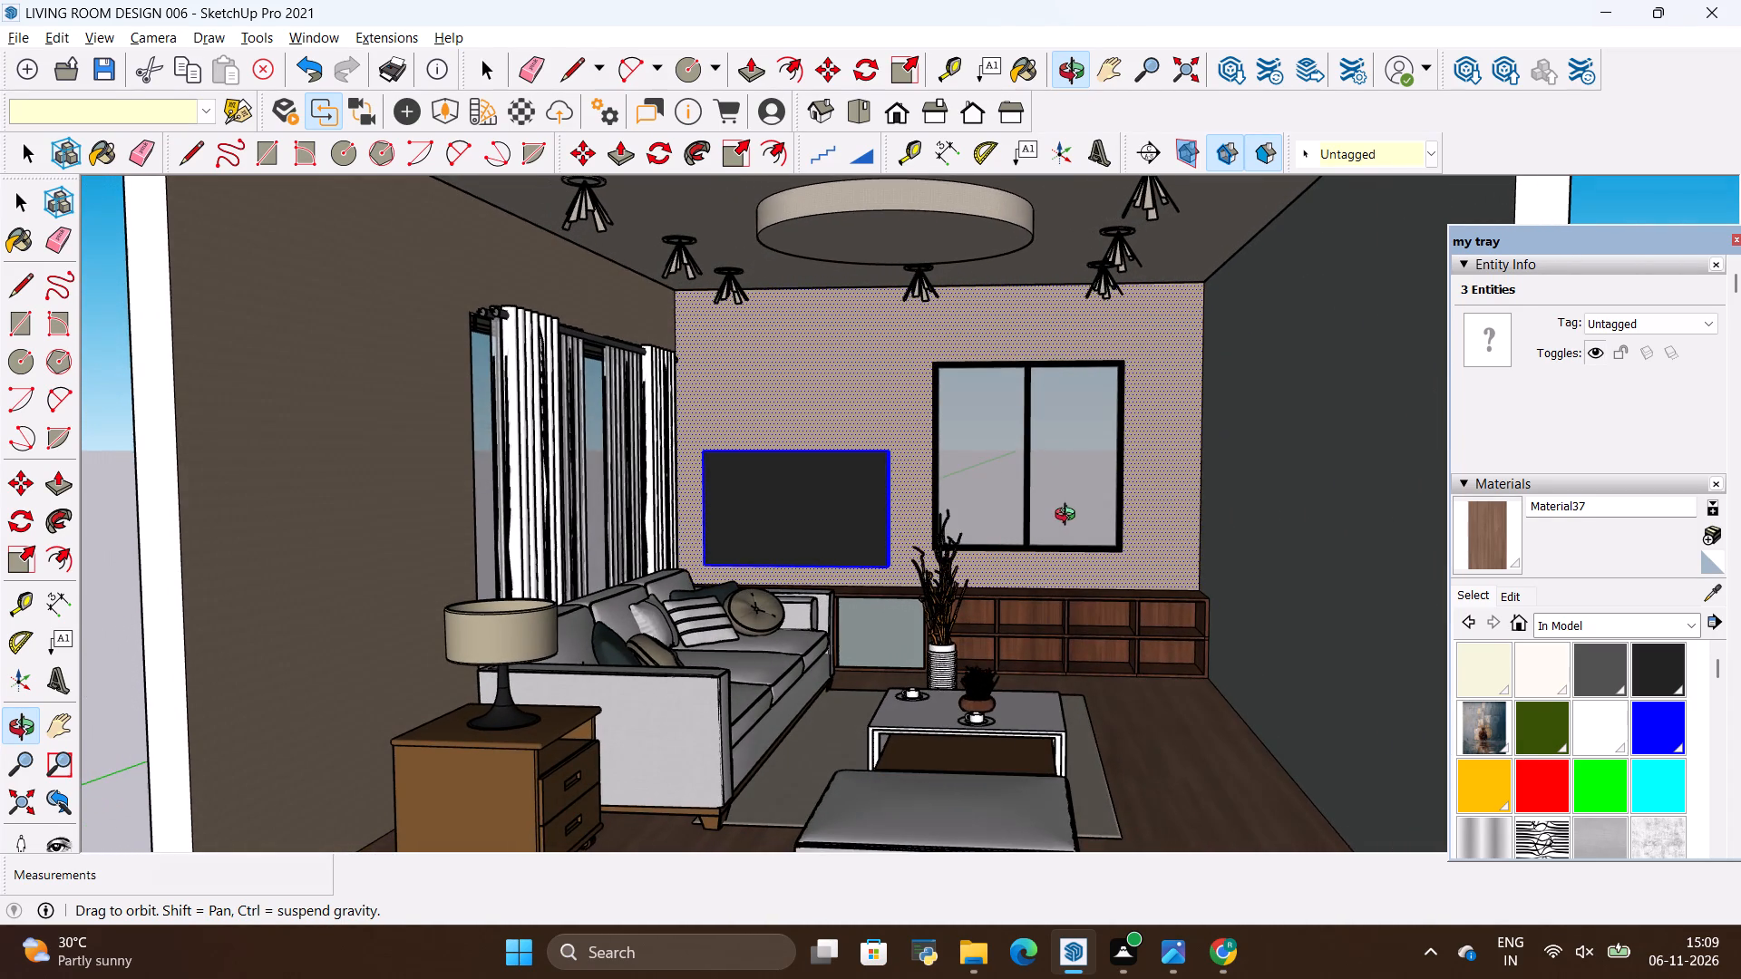
left_click_drag(1002, 532, 994, 472)
scroll(1161, 347, "up", 3)
scroll(1173, 479, "down", 4)
scroll(972, 342, "up", 2)
left_click_drag(1042, 351, 1052, 385)
scroll(1064, 348, "down", 3)
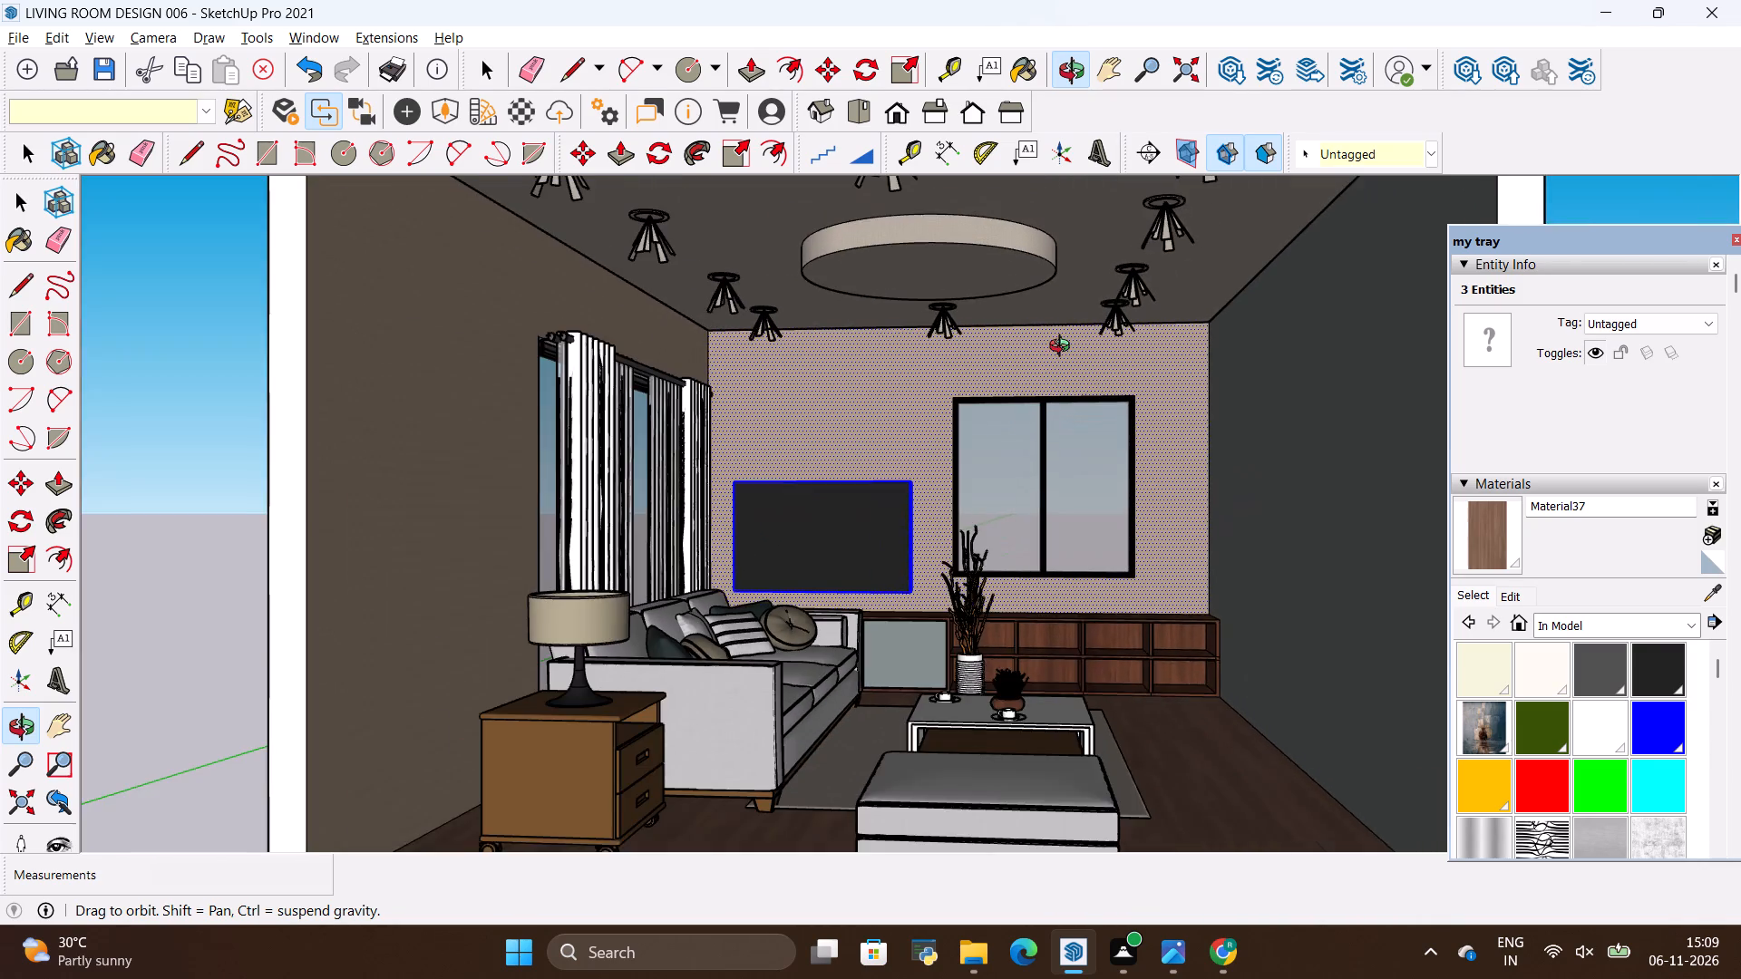
left_click_drag(1055, 353, 1046, 354)
scroll(1017, 487, "up", 1)
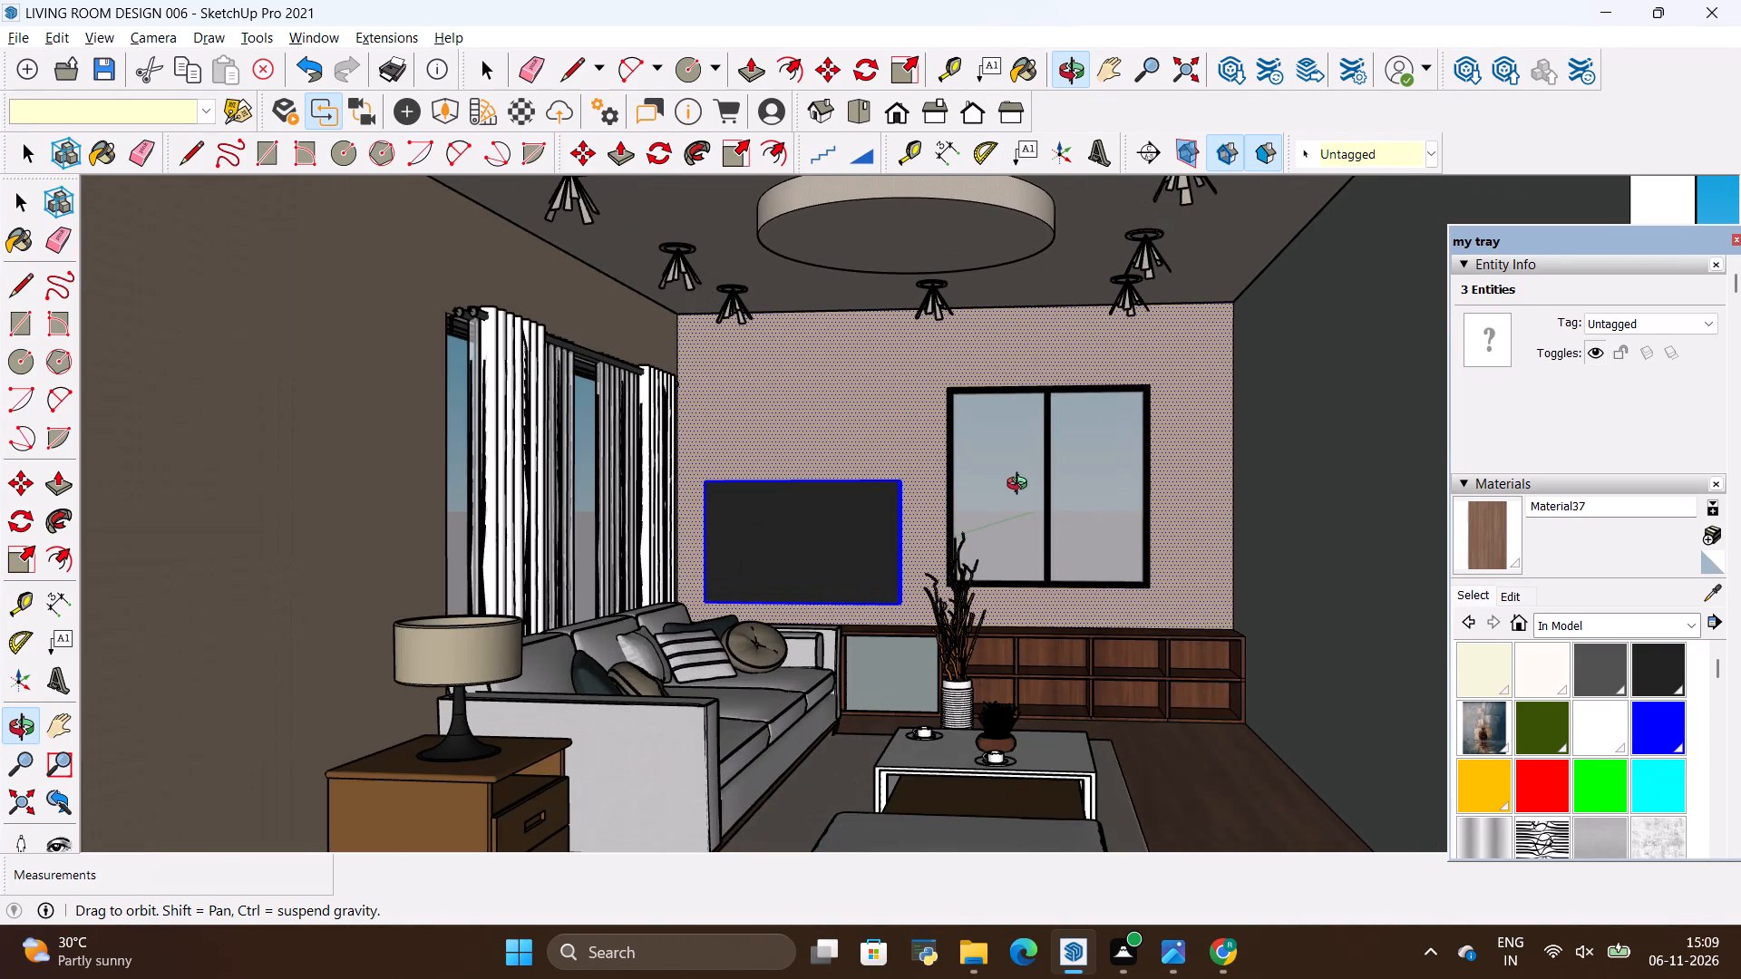
left_click_drag(1021, 486, 1068, 431)
left_click(1062, 443)
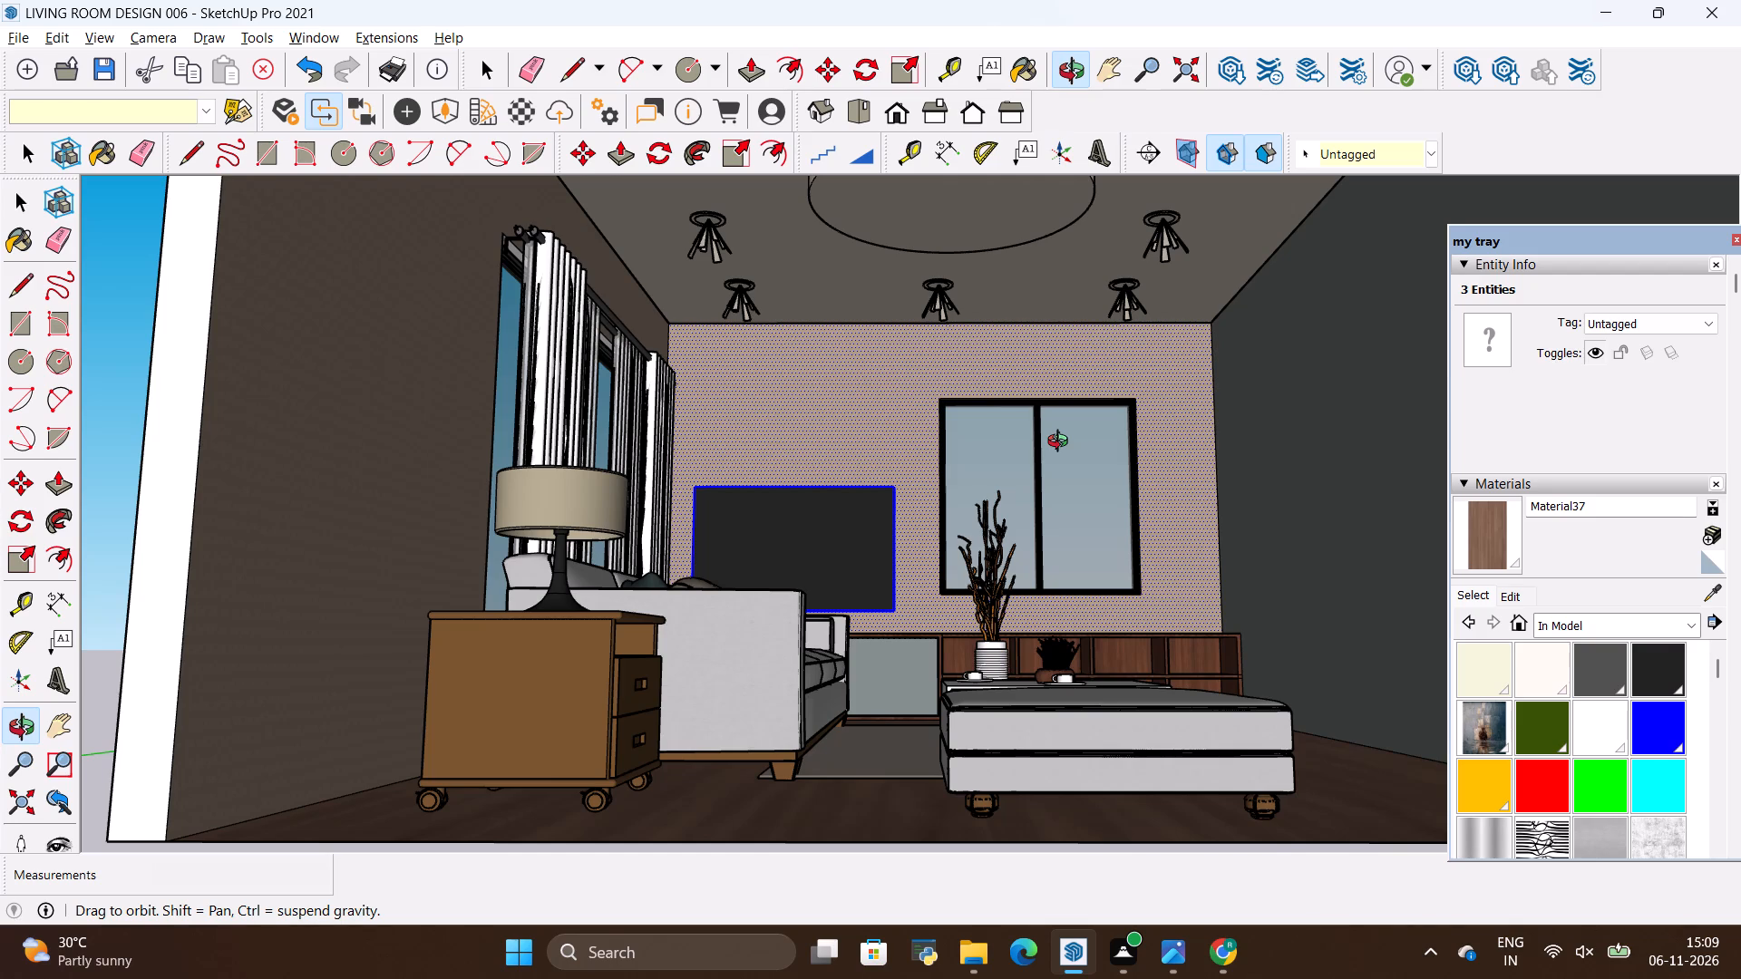
scroll(839, 491, "down", 2)
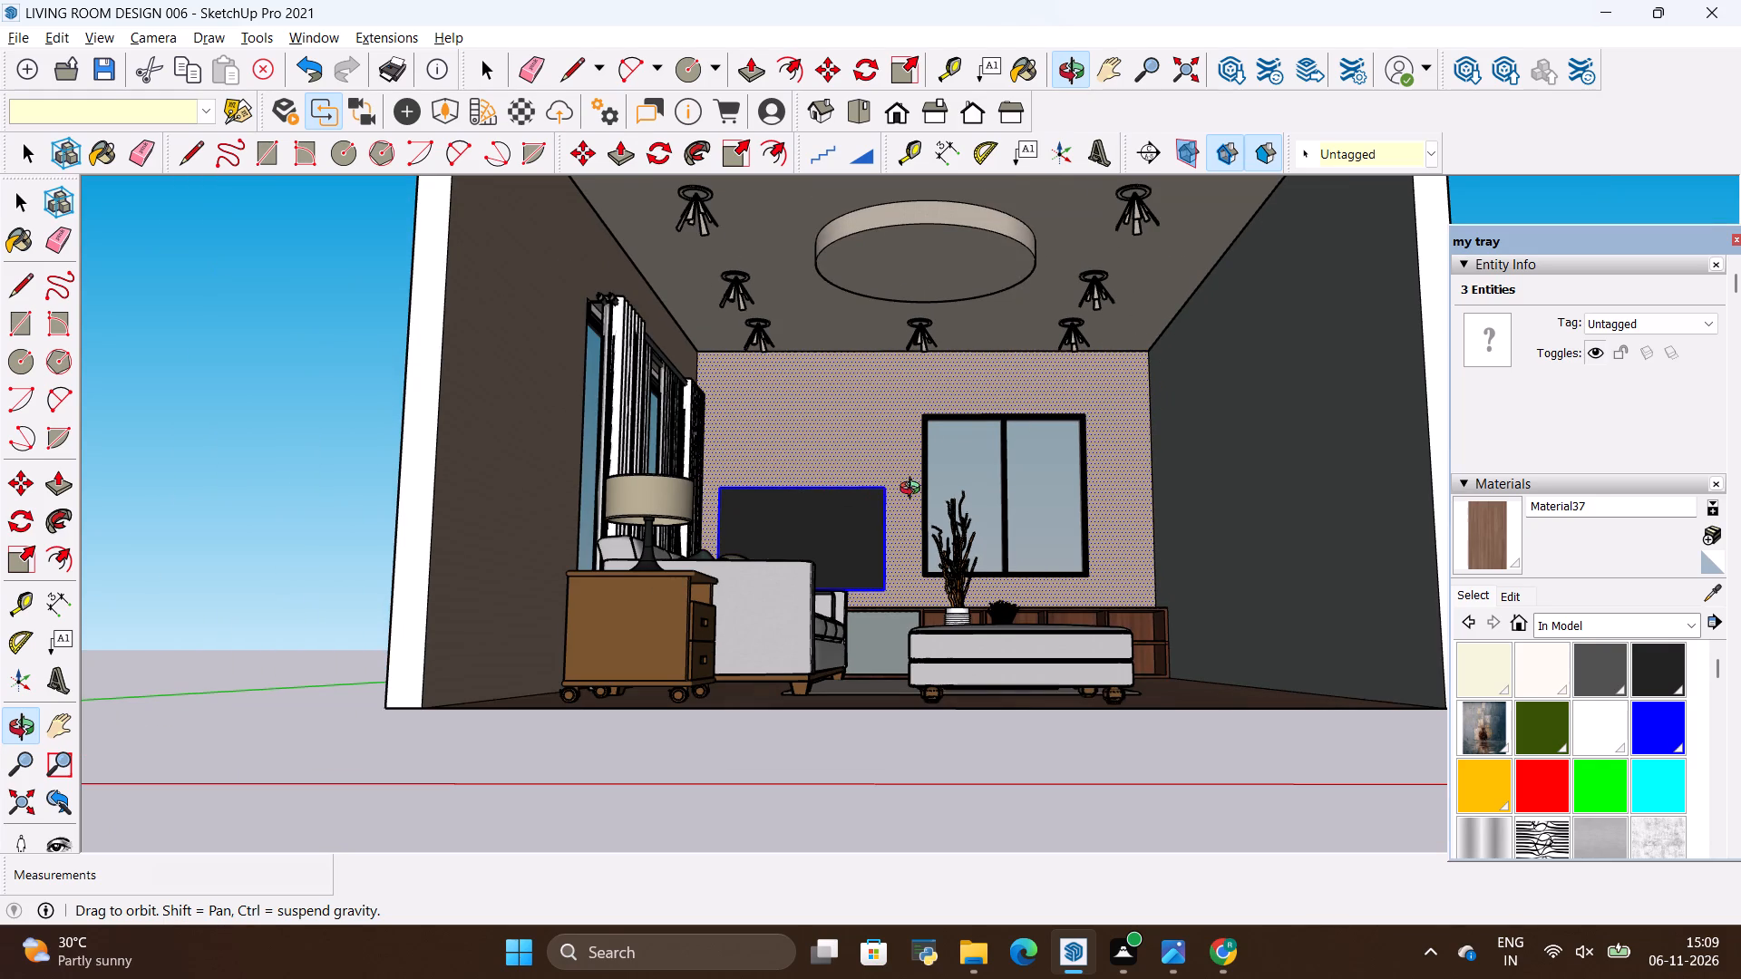
scroll(1000, 539, "up", 3)
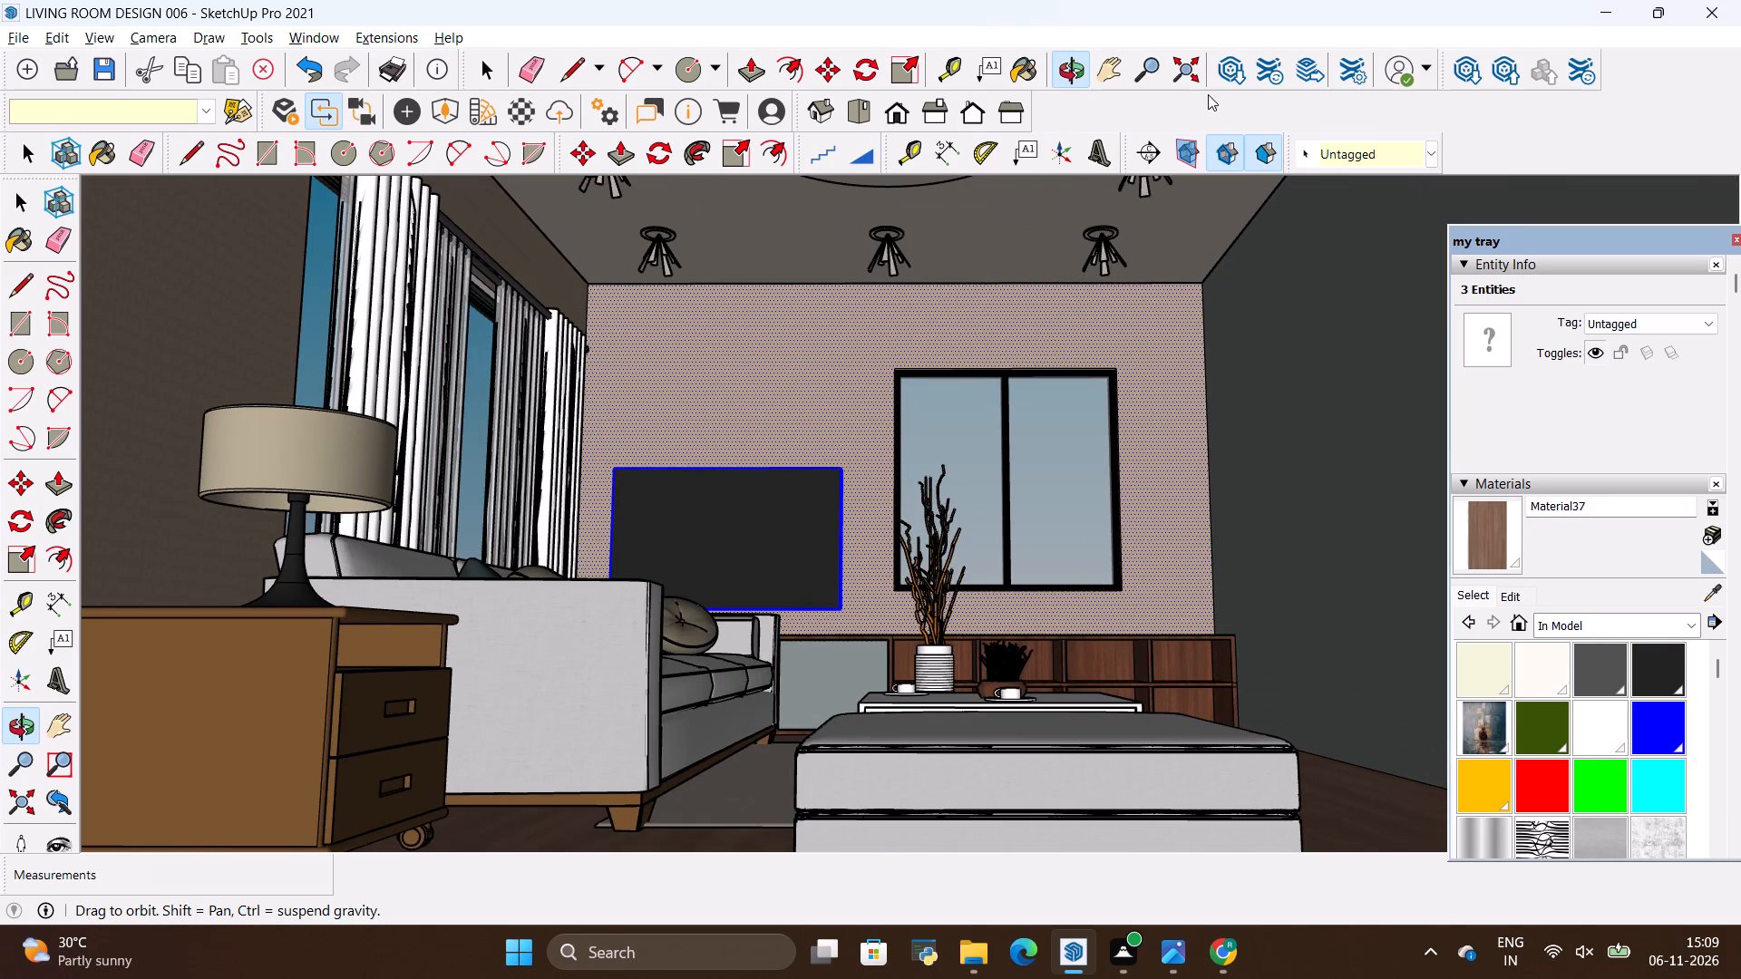
Inspect the whole room from outside and below, then return to a frontal interior view facing the TV wall.
scroll(1104, 399, "down", 3)
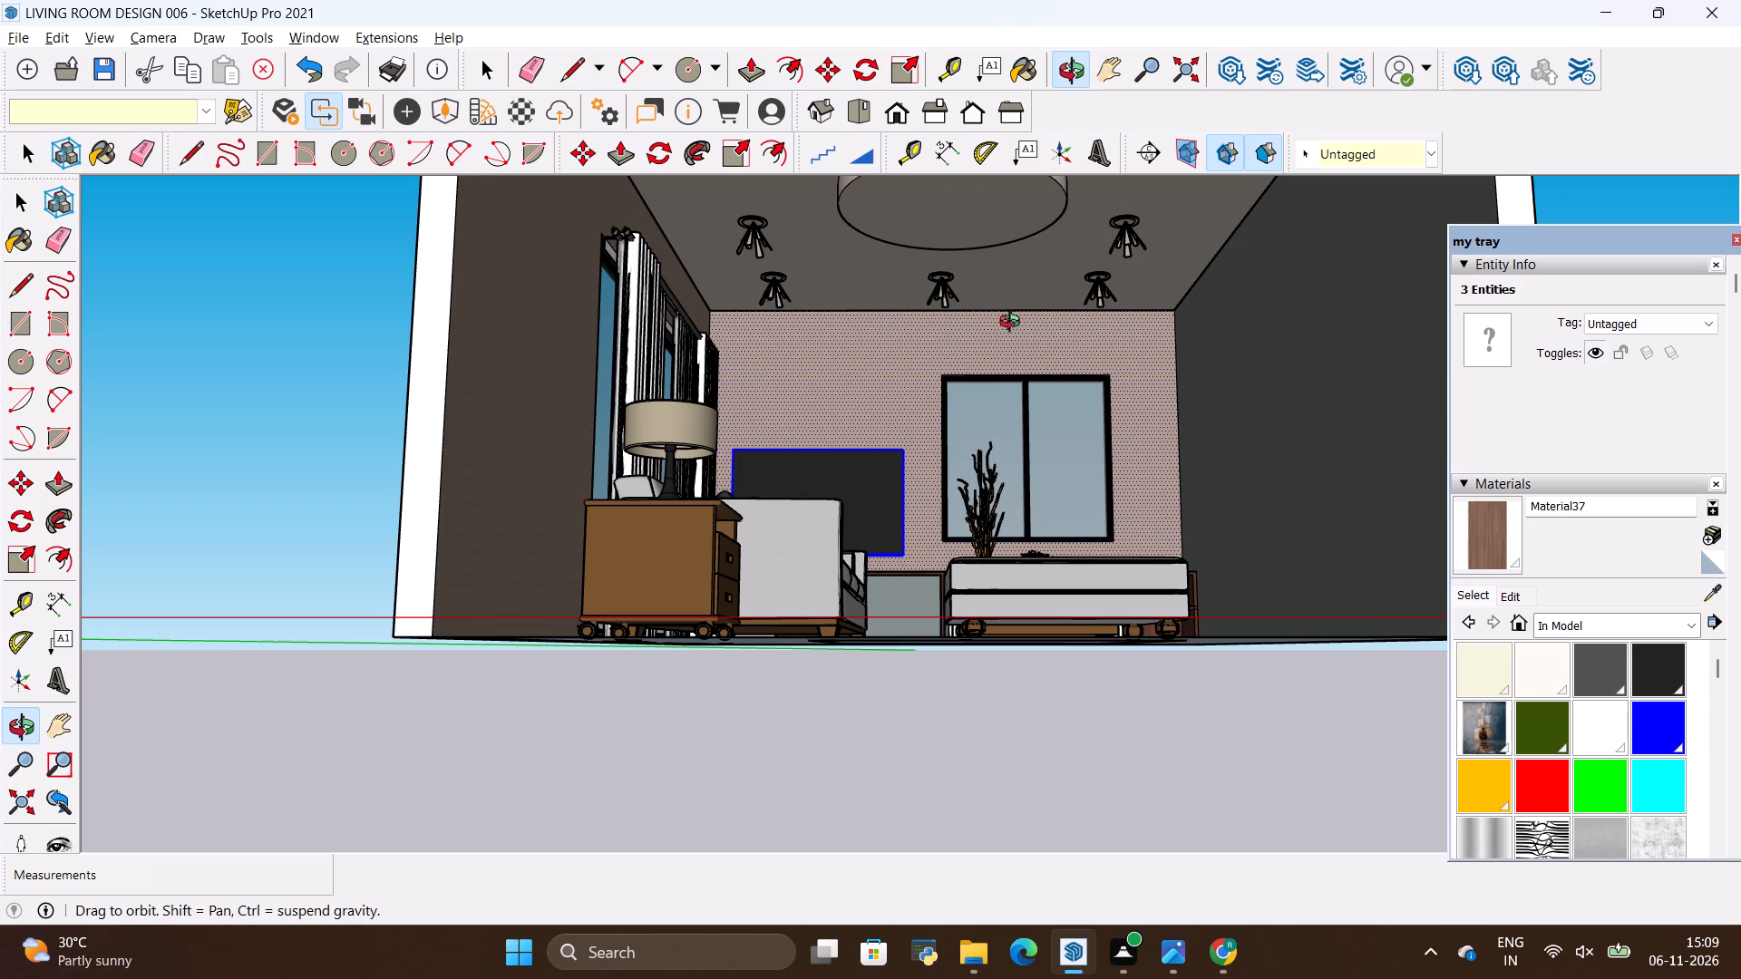
scroll(1077, 319, "down", 2)
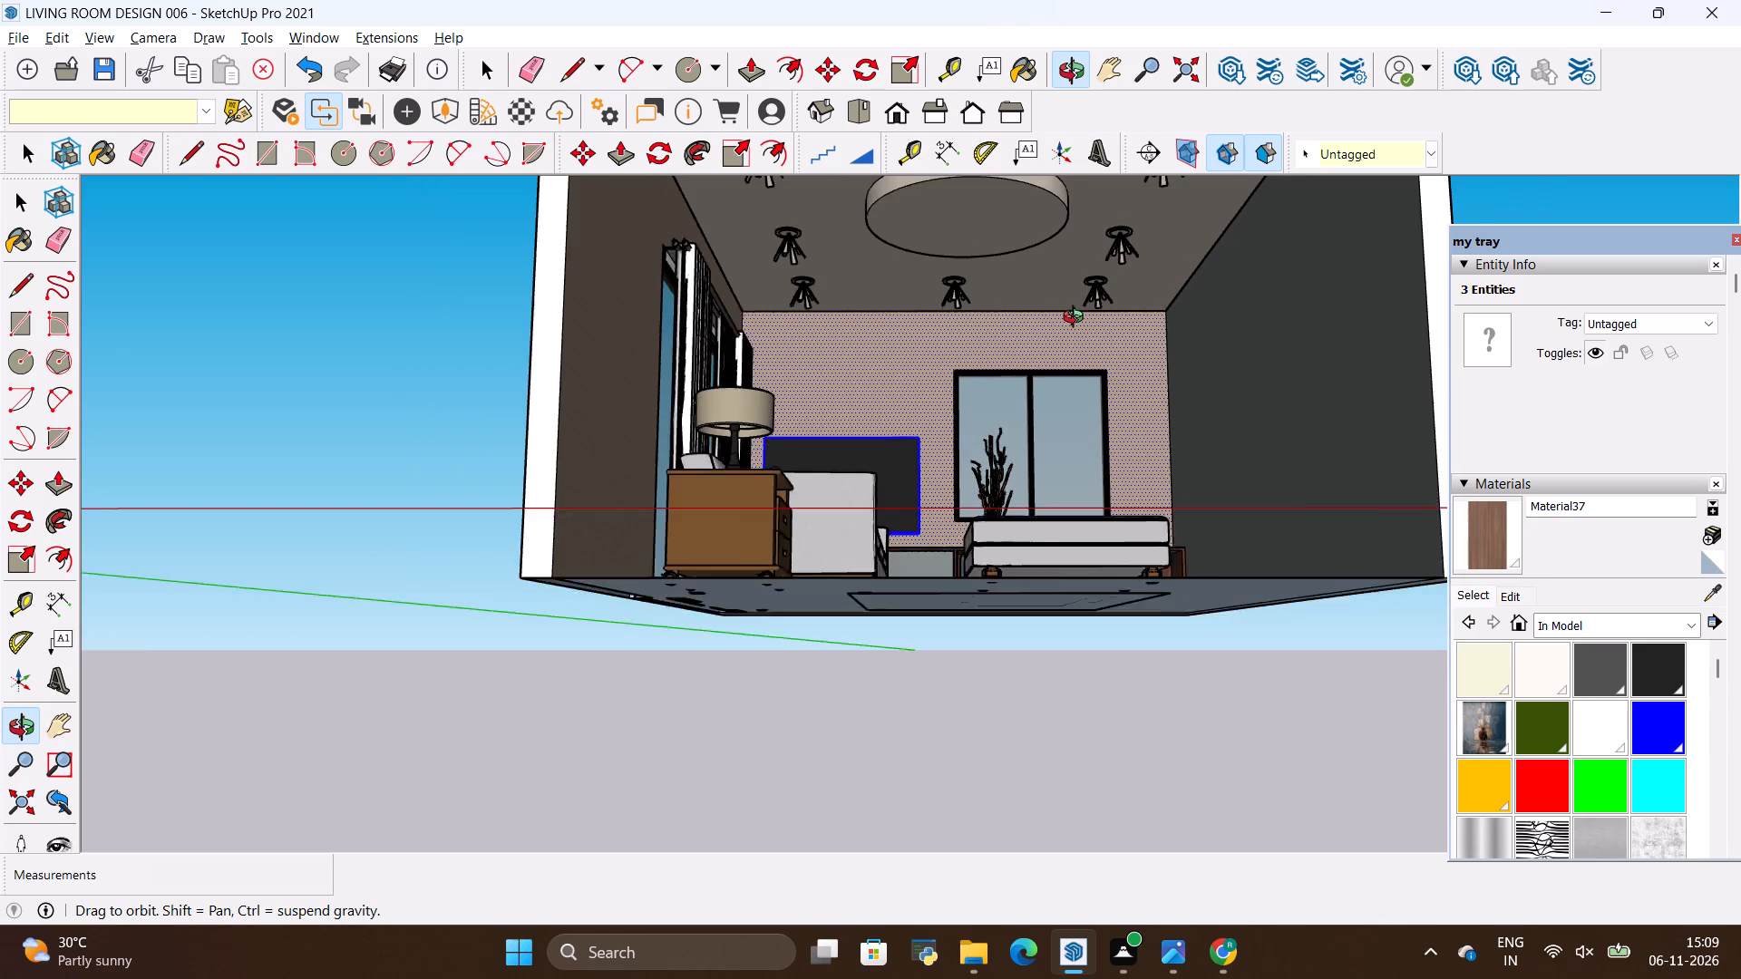
scroll(1077, 319, "down", 2)
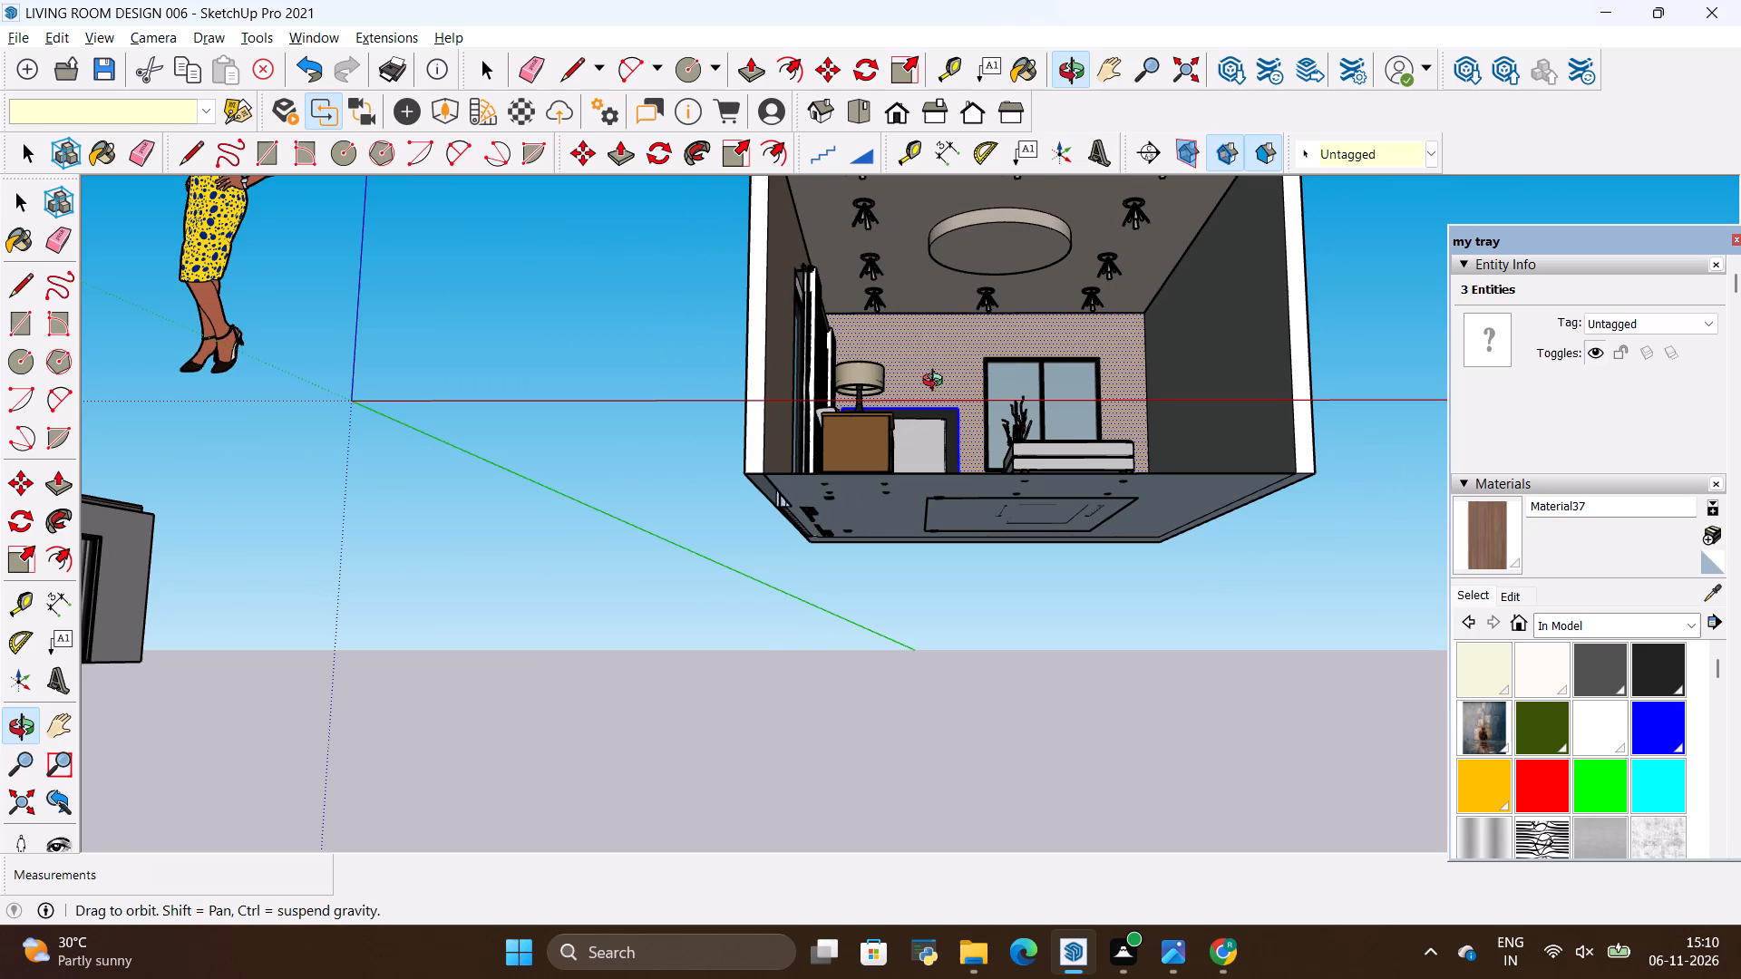
scroll(909, 392, "down", 3)
left_click_drag(1023, 295, 969, 404)
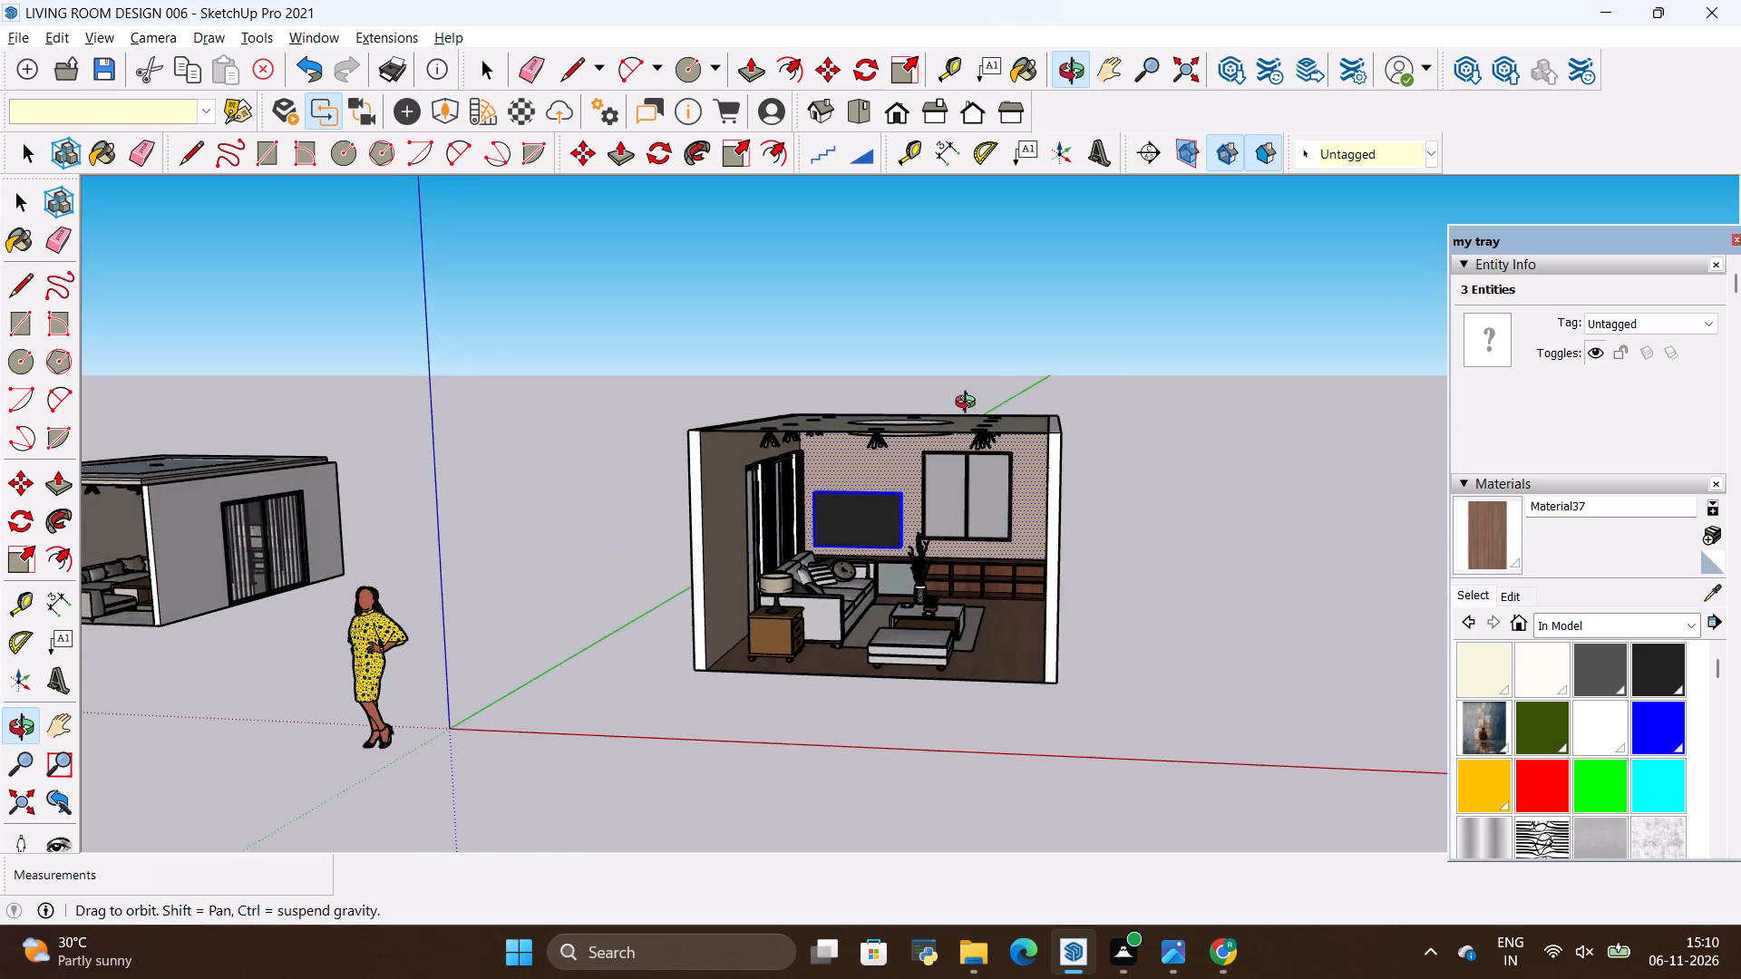
left_click_drag(969, 404, 1013, 379)
scroll(977, 463, "up", 6)
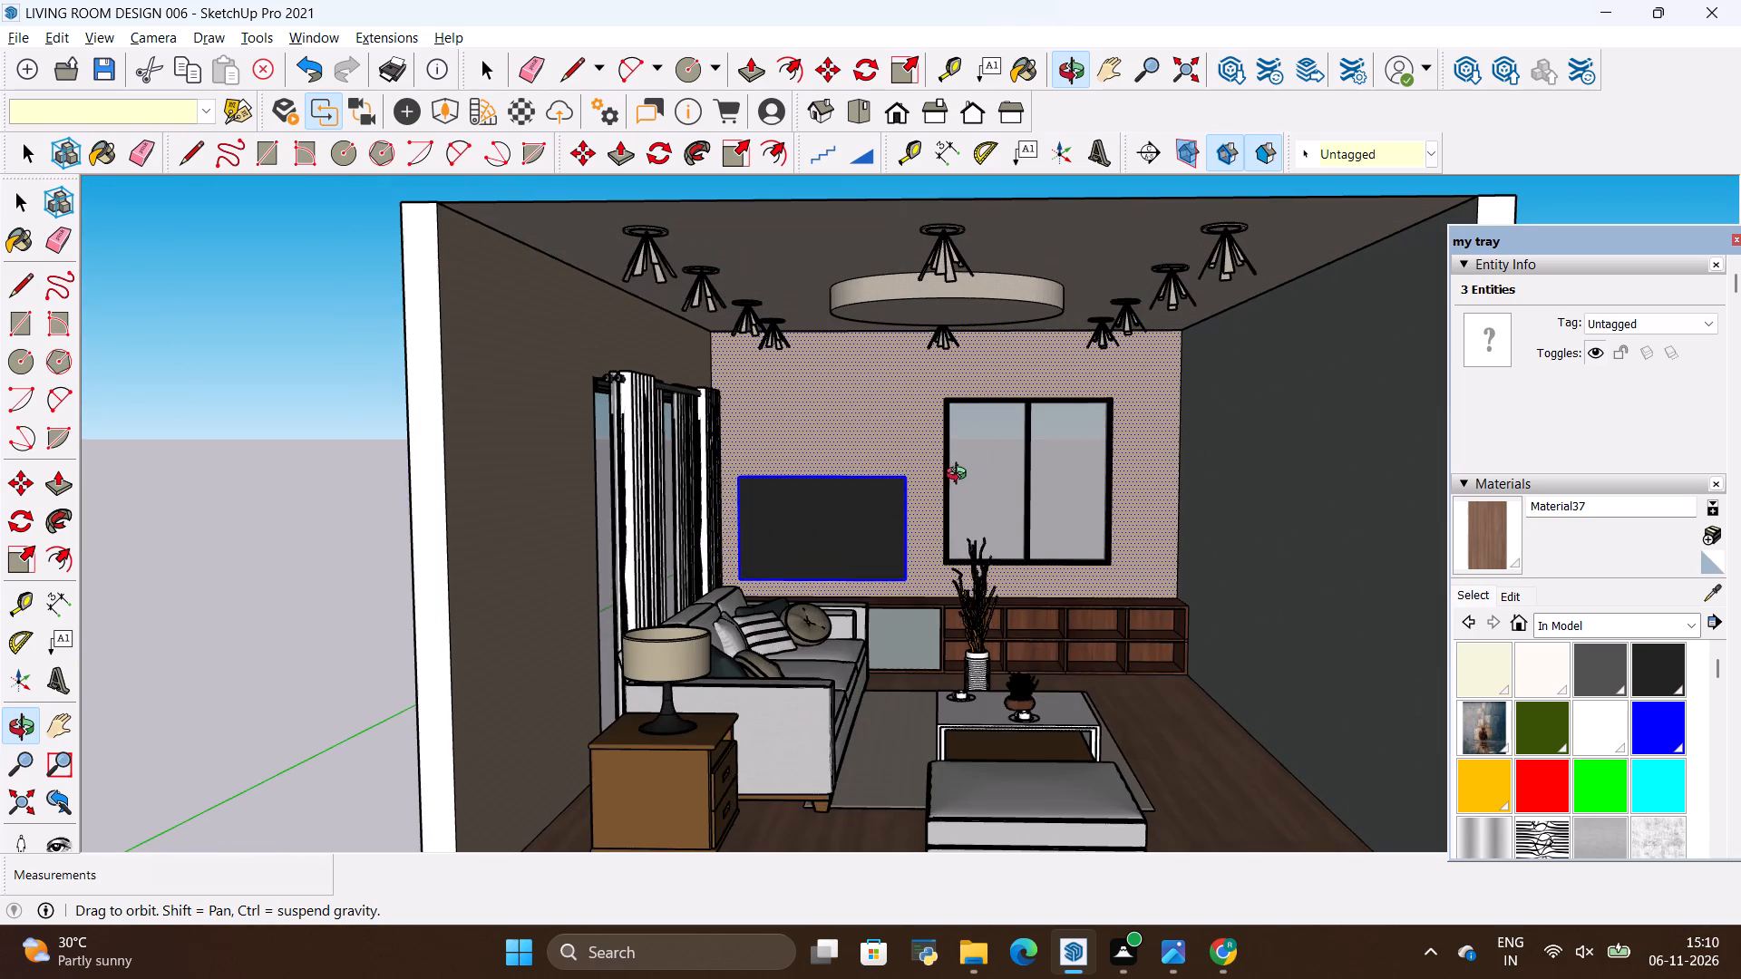
left_click_drag(1065, 497, 1047, 460)
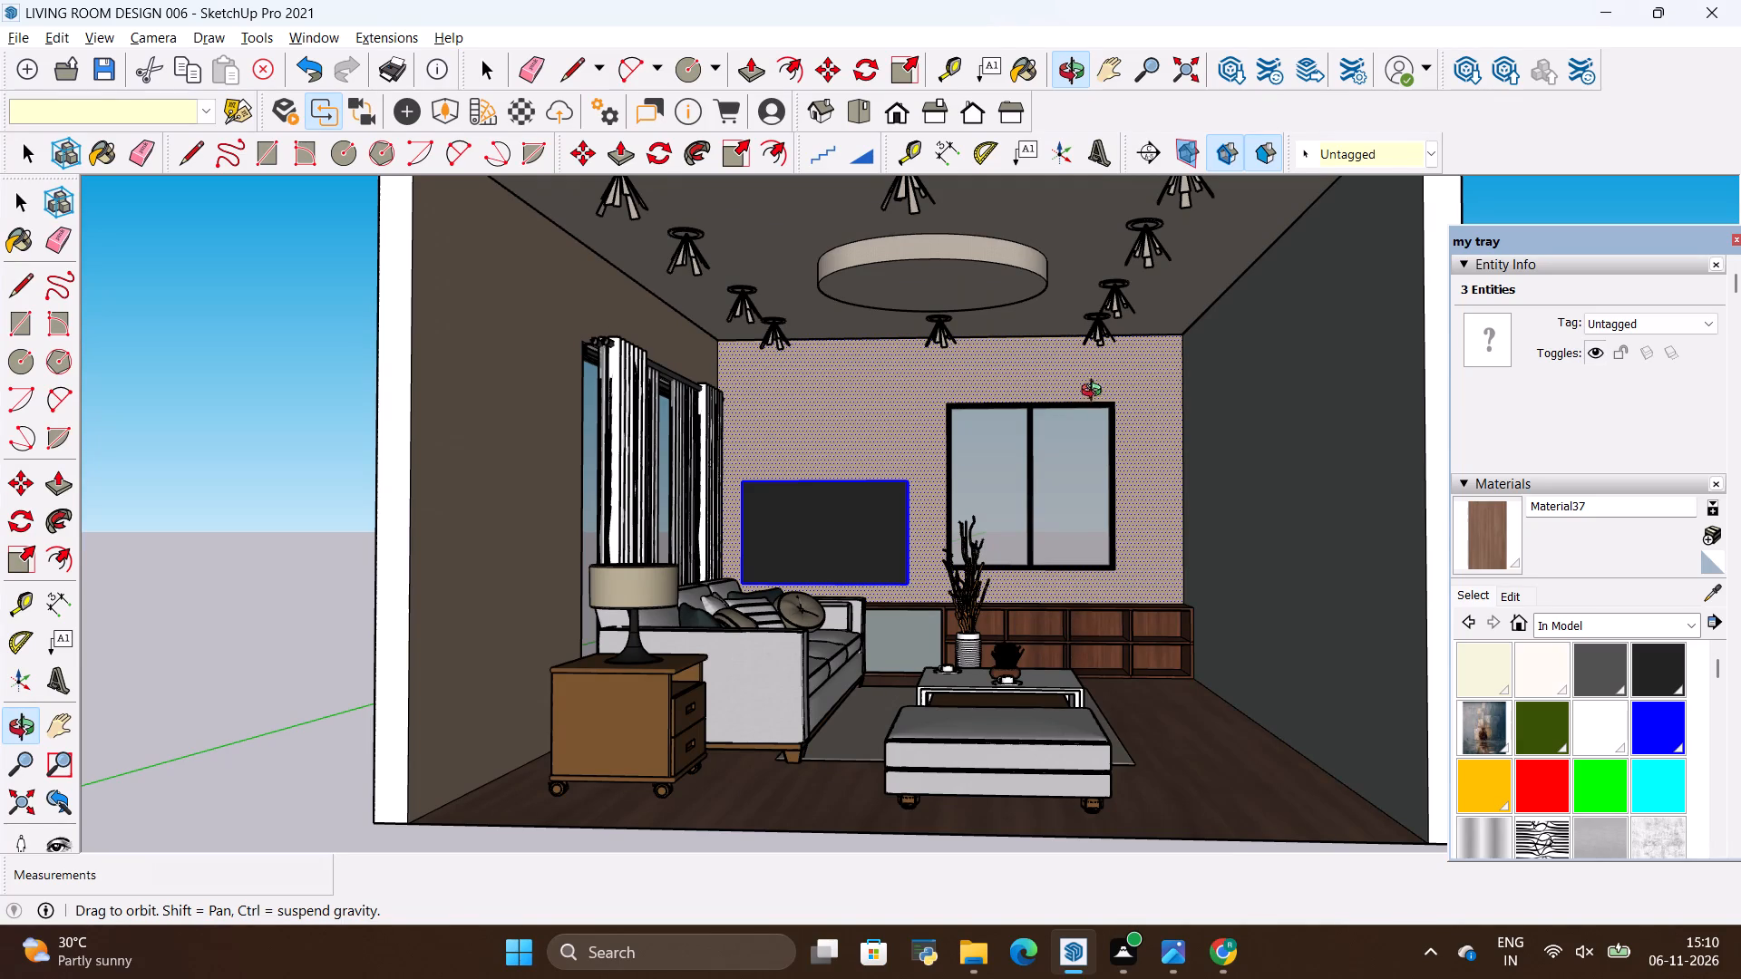
scroll(1118, 344, "down", 3)
scroll(1113, 318, "up", 4)
scroll(1086, 410, "up", 4)
scroll(760, 403, "down", 5)
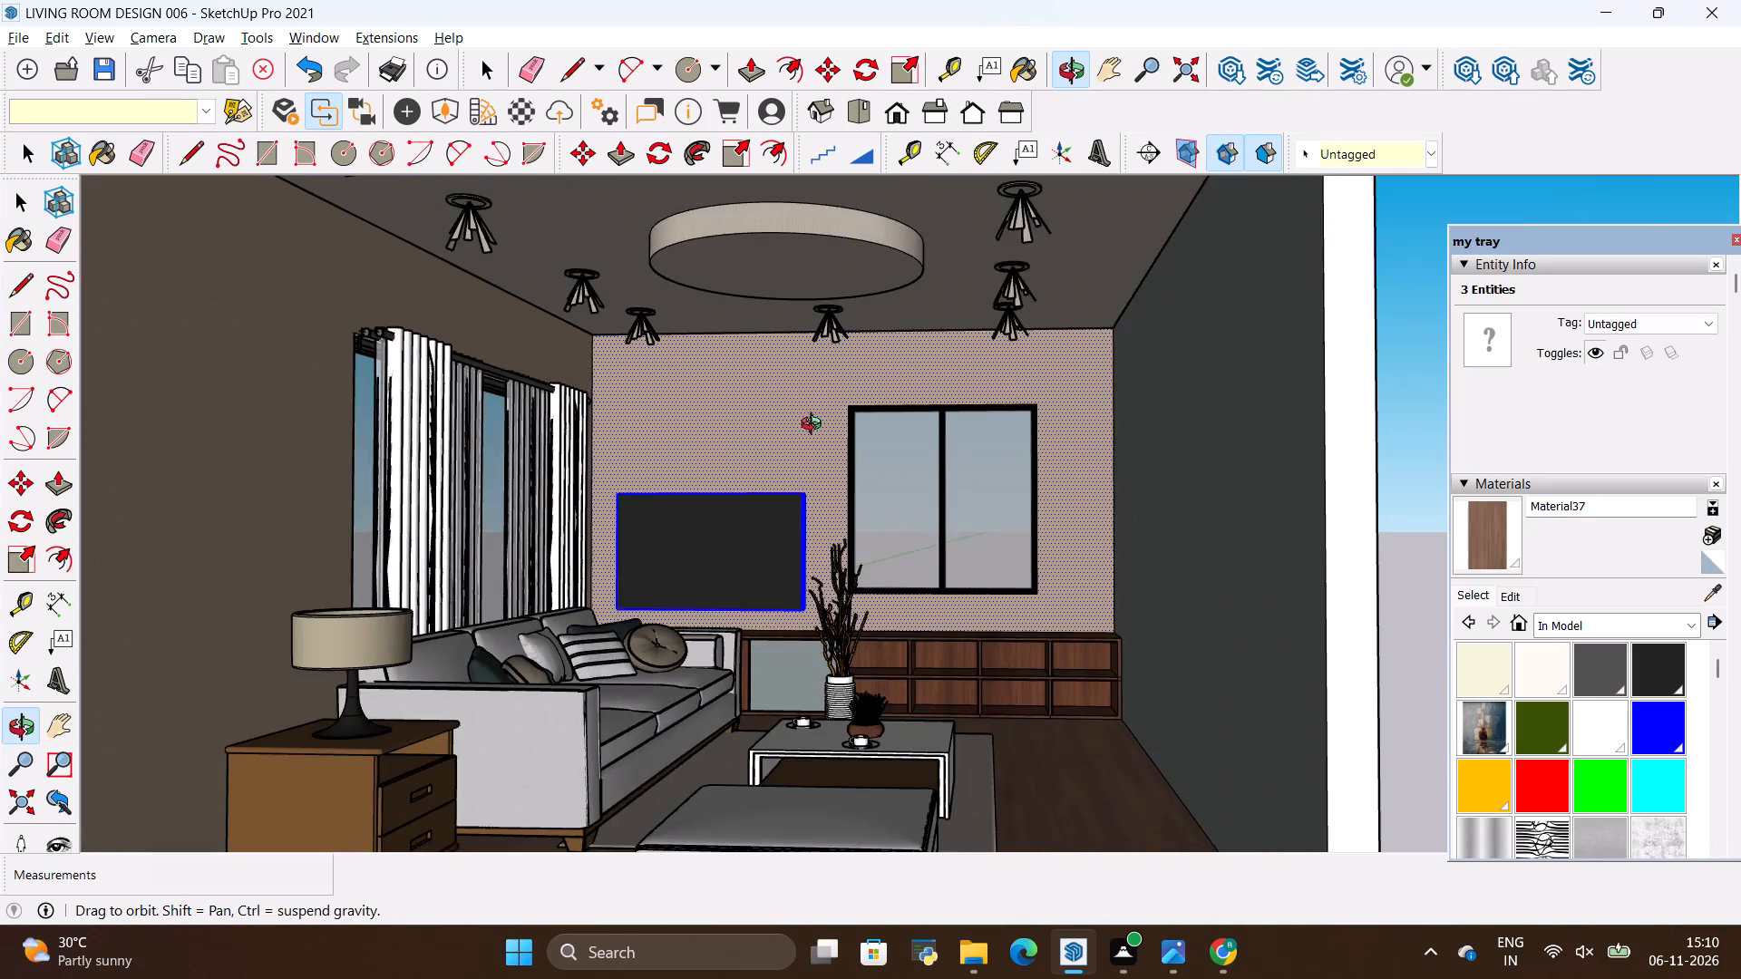
left_click_drag(841, 429, 892, 403)
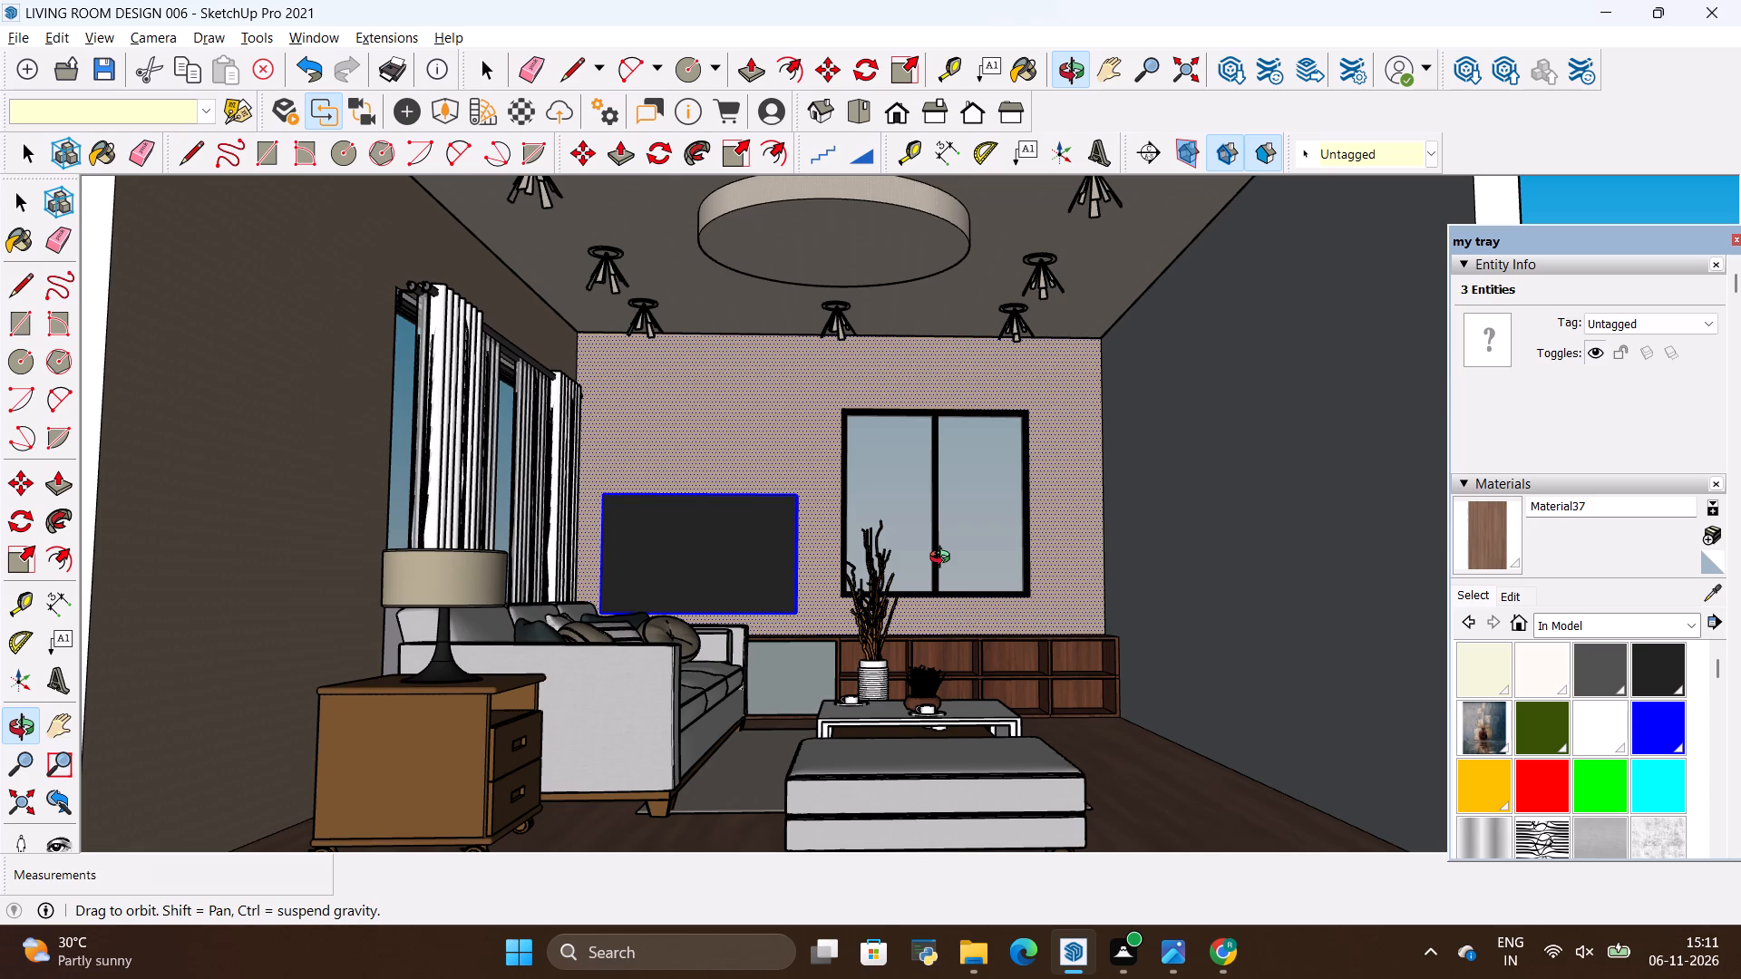
scroll(944, 559, "down", 1)
scroll(800, 435, "up", 1)
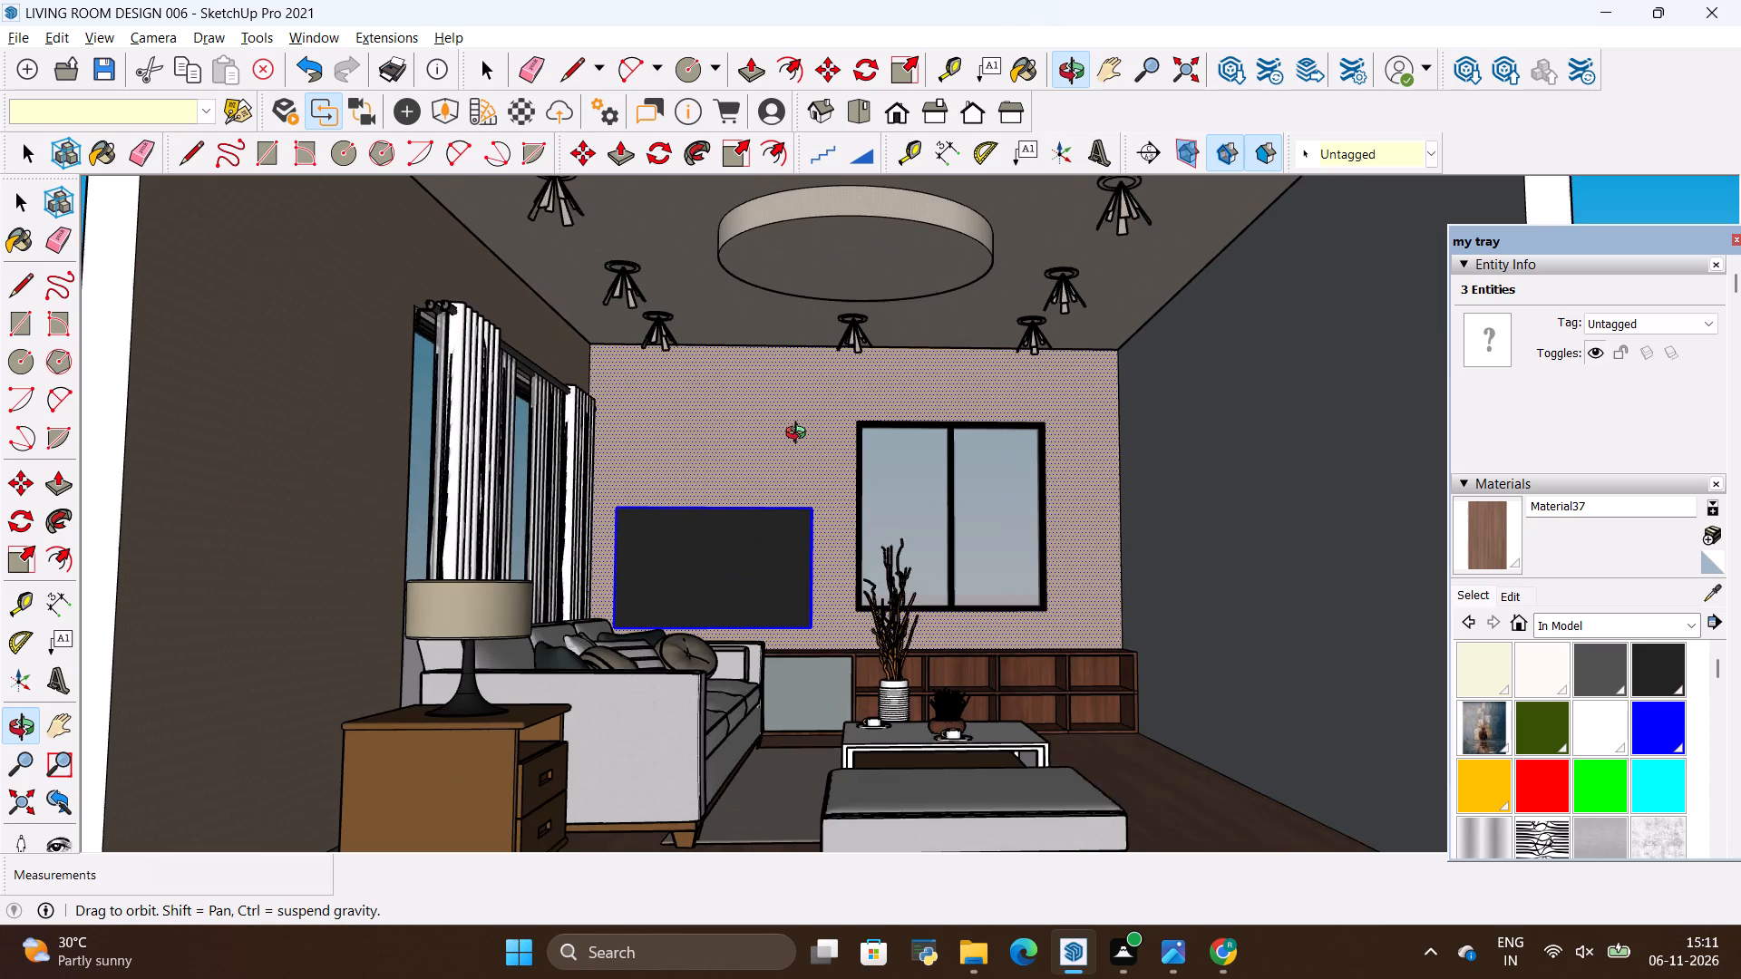
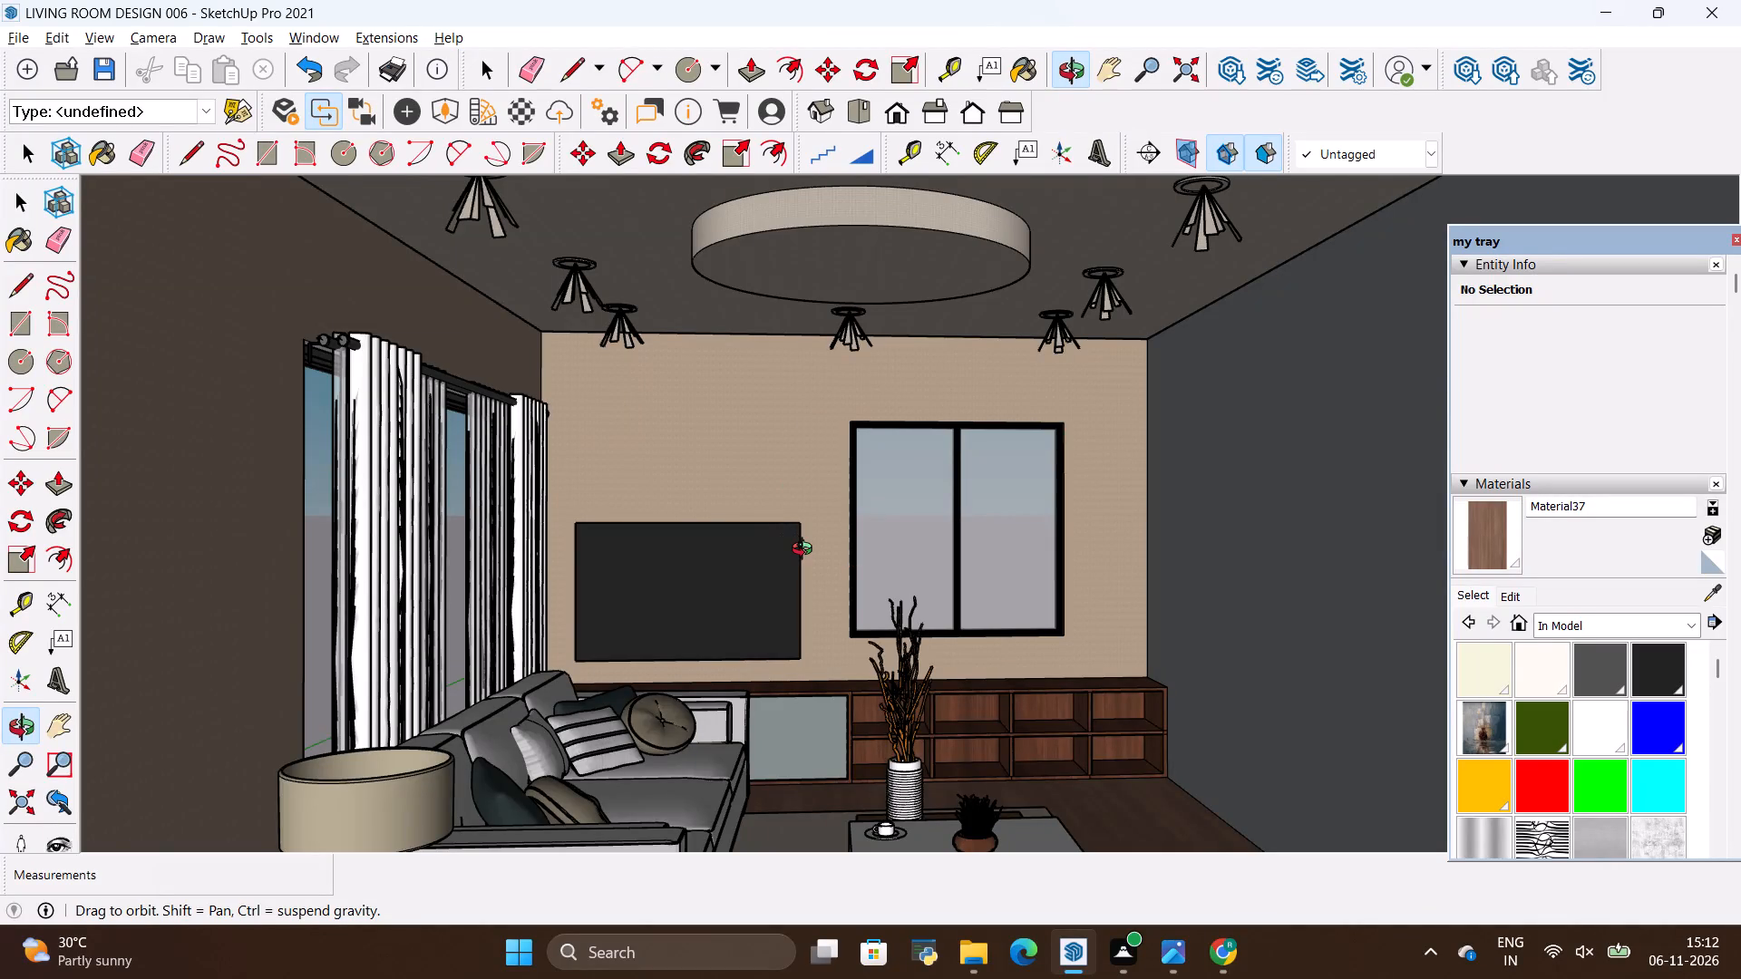
Examine the furnished living room facing the TV wall, from the full open-front view to closer views of the sofa, window and shelving.
scroll(694, 571, "down", 2)
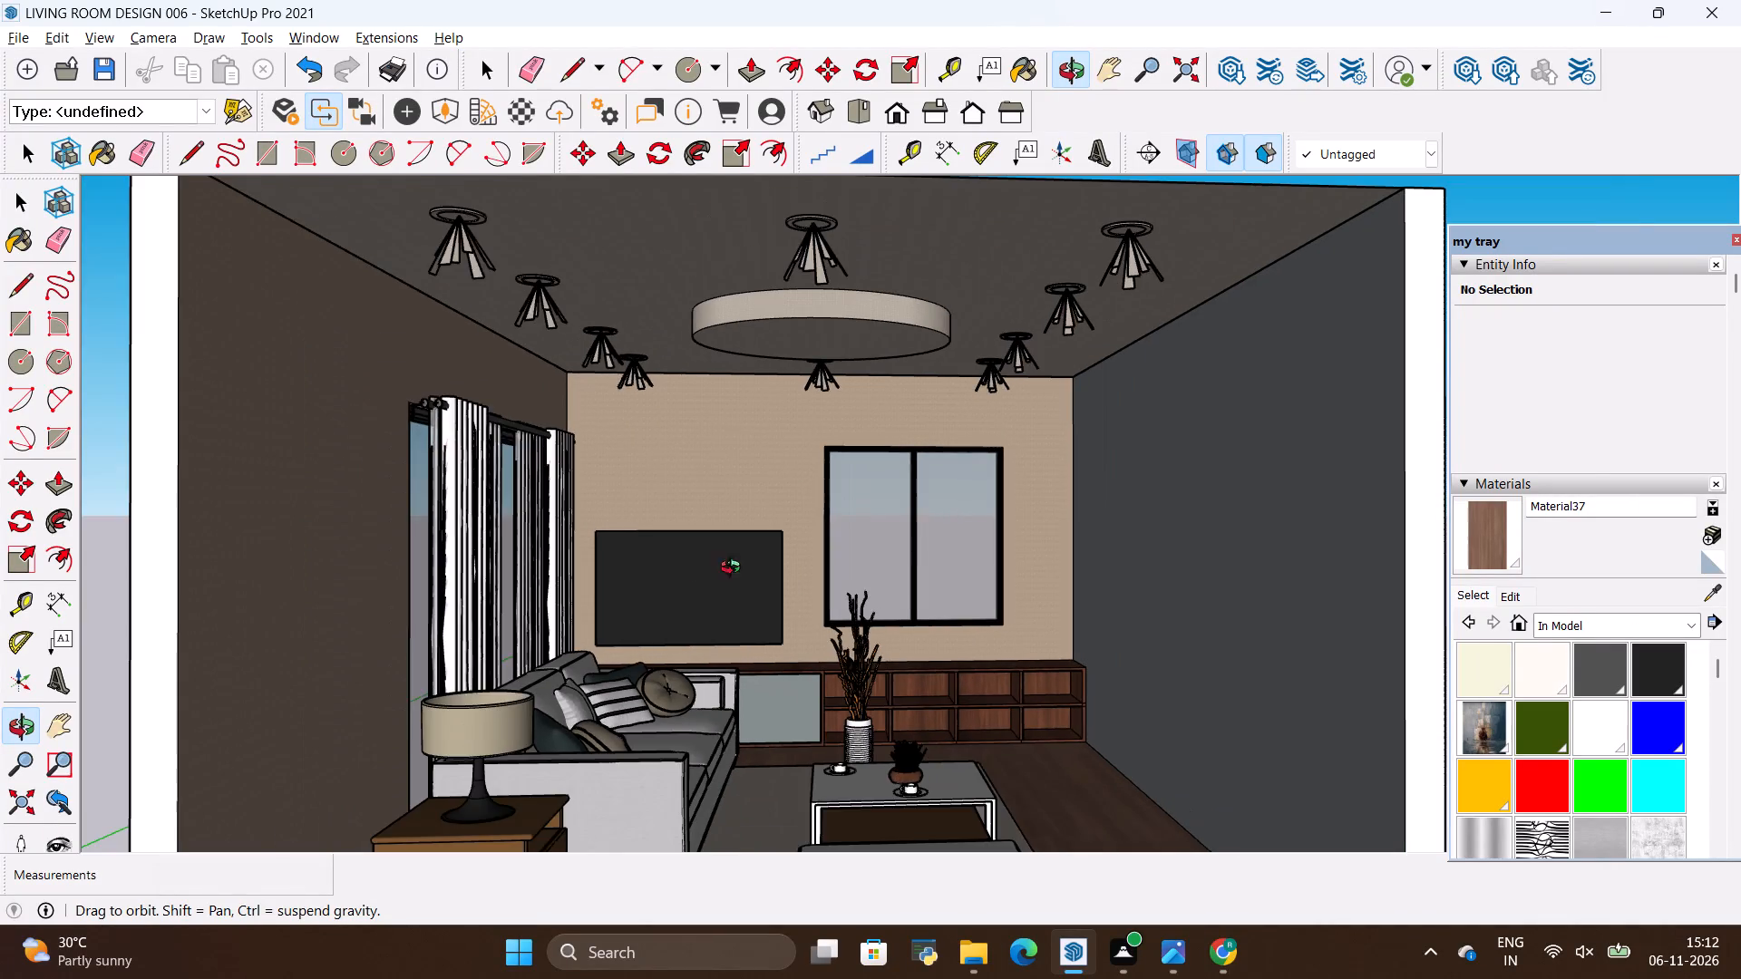
scroll(772, 570, "up", 1)
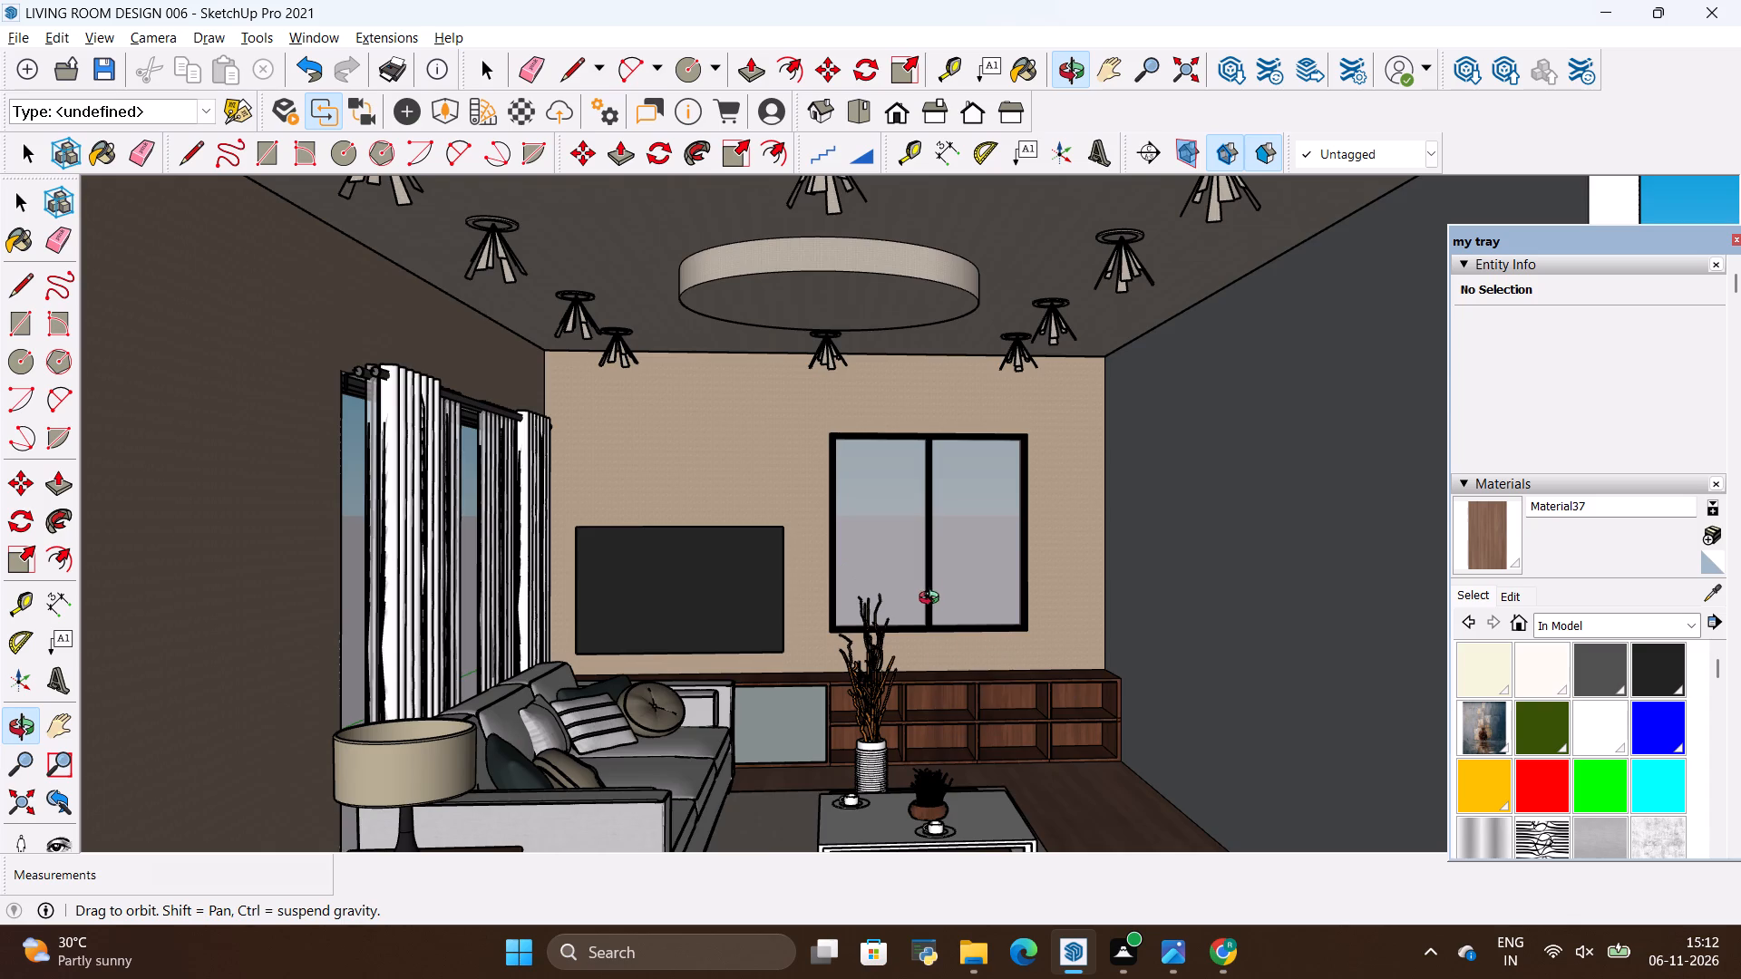
scroll(948, 591, "up", 3)
left_click_drag(955, 520, 962, 551)
scroll(936, 429, "down", 5)
left_click_drag(924, 480, 913, 439)
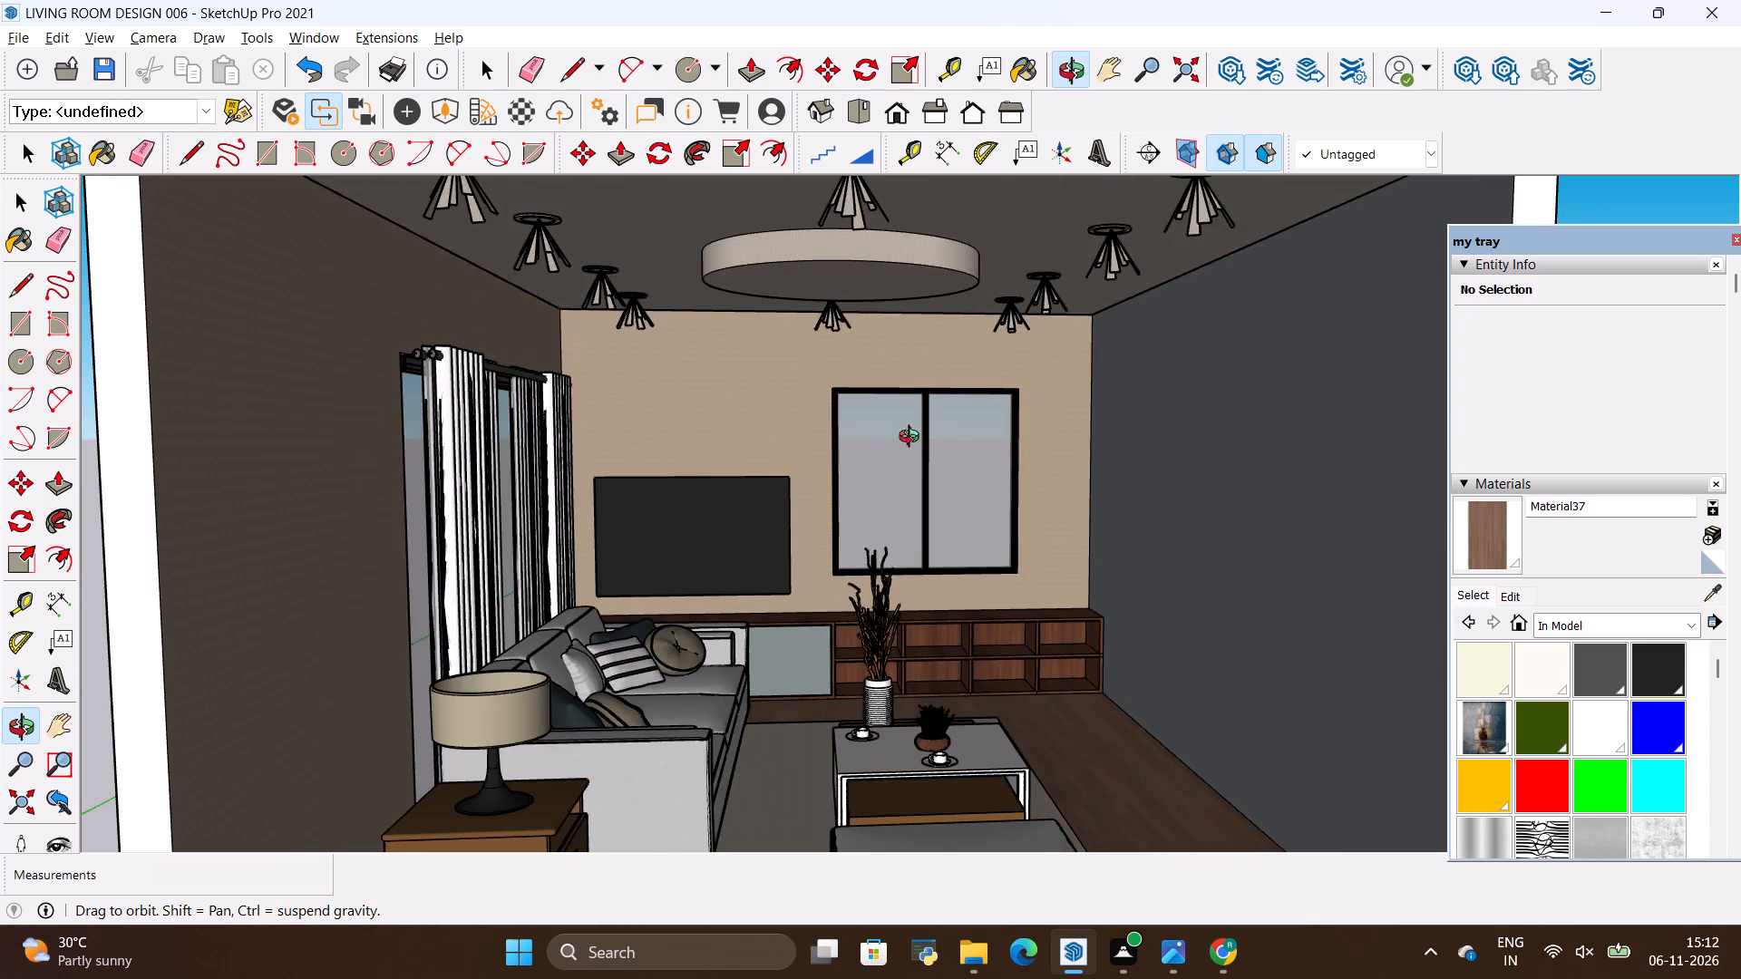
left_click_drag(913, 439, 898, 464)
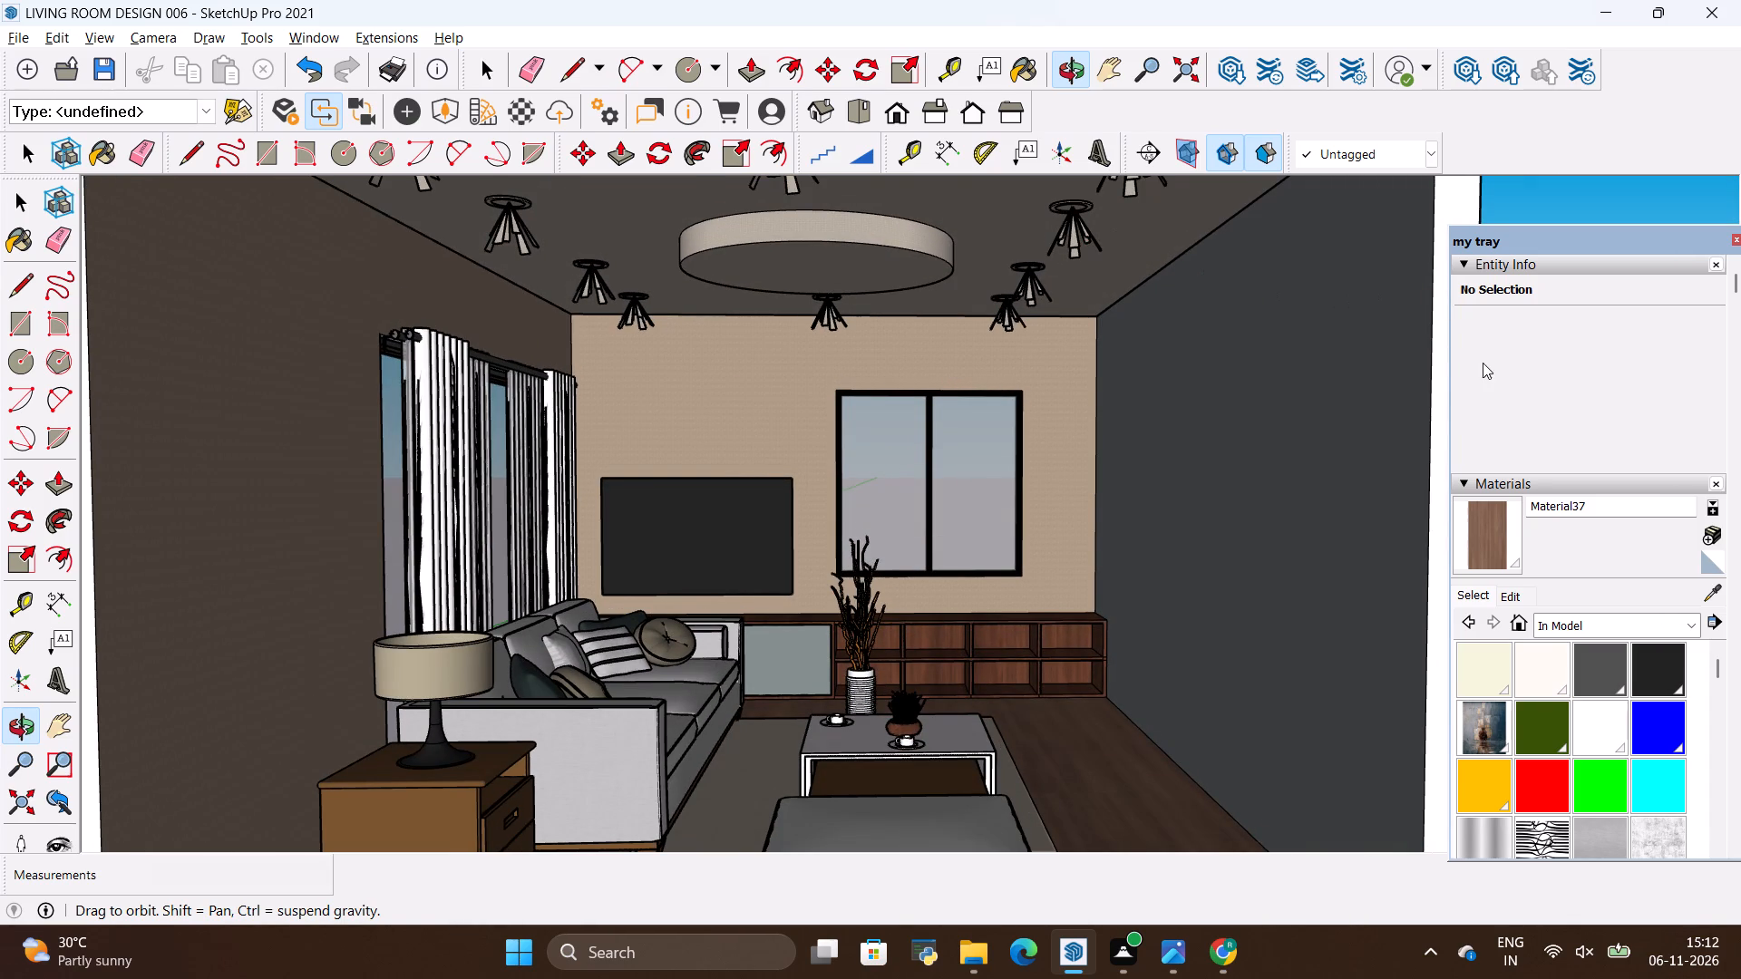
scroll(1470, 264, "down", 2)
scroll(733, 506, "down", 4)
scroll(870, 442, "up", 4)
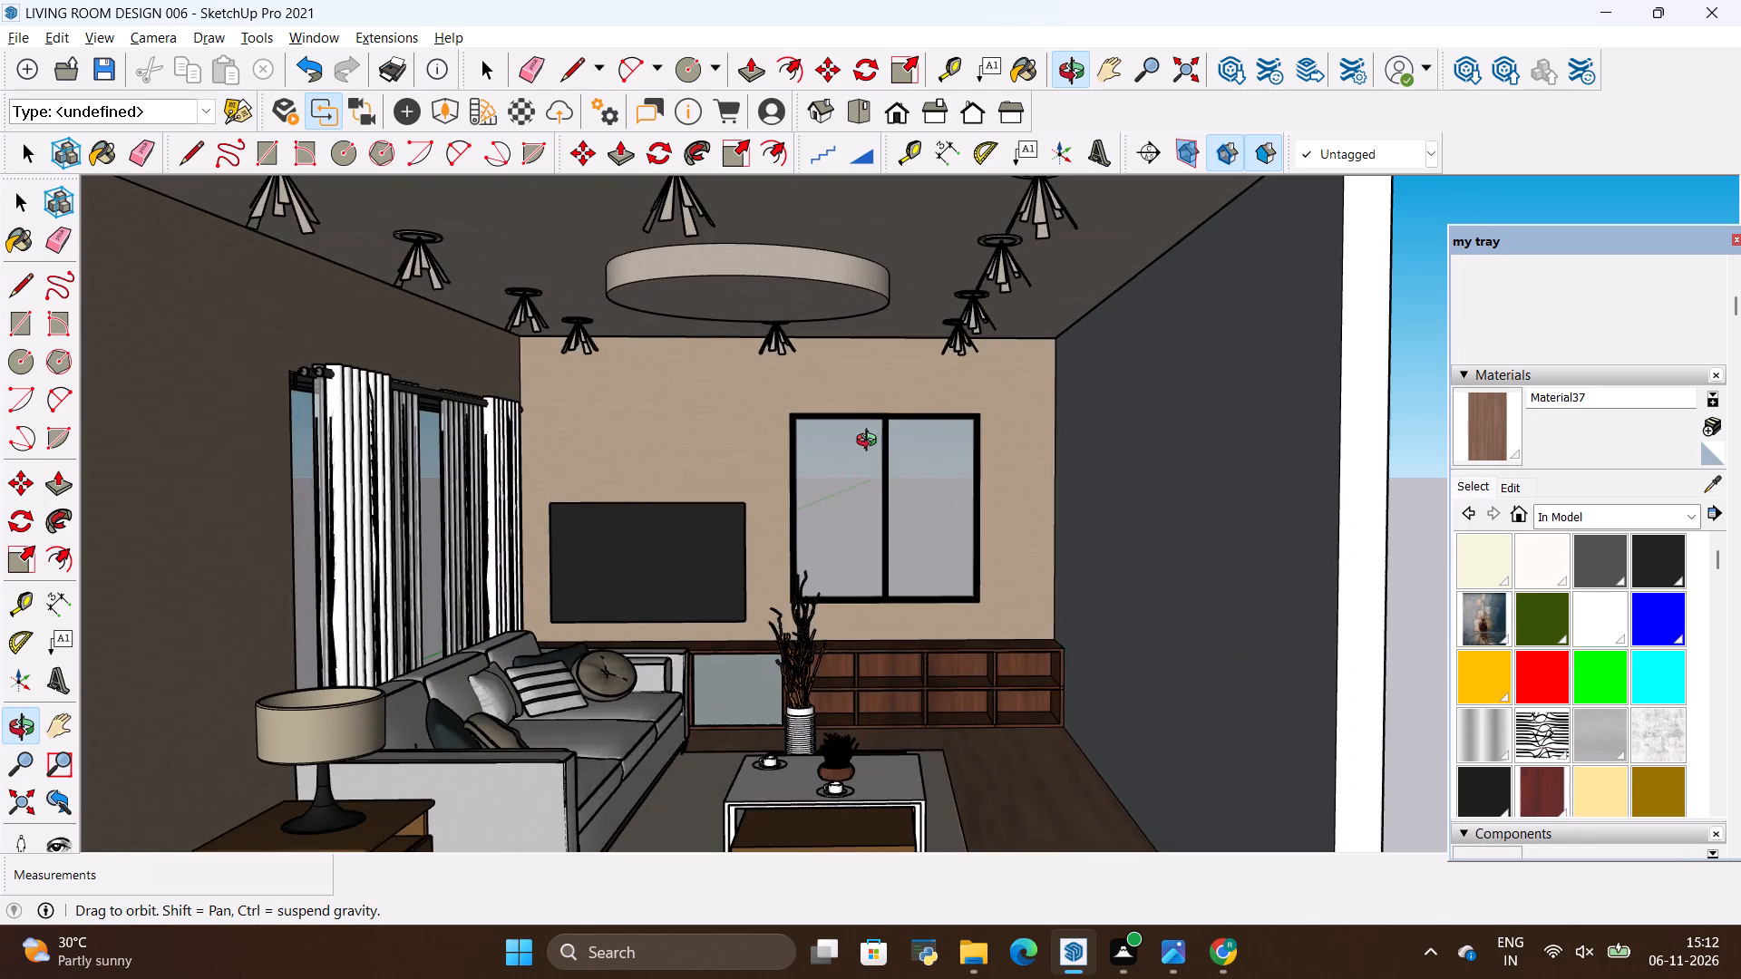
left_click_drag(881, 487, 900, 441)
scroll(950, 427, "down", 3)
left_click_drag(902, 460, 855, 510)
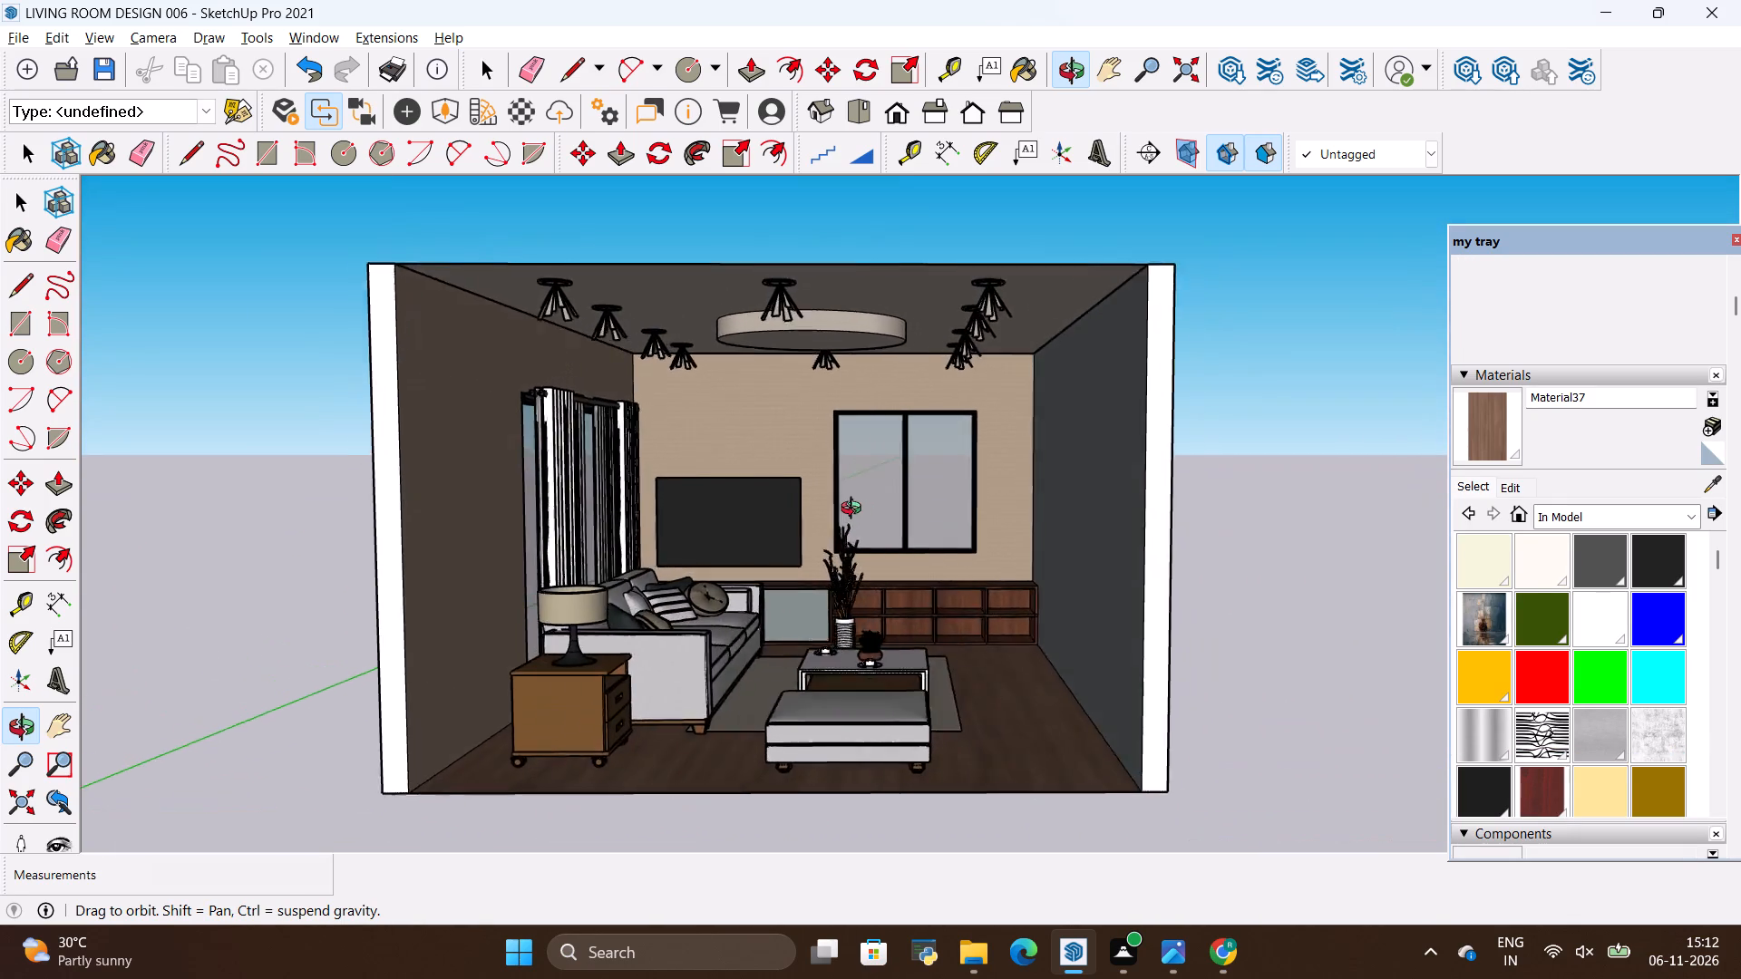
left_click_drag(855, 510, 853, 570)
scroll(754, 565, "up", 5)
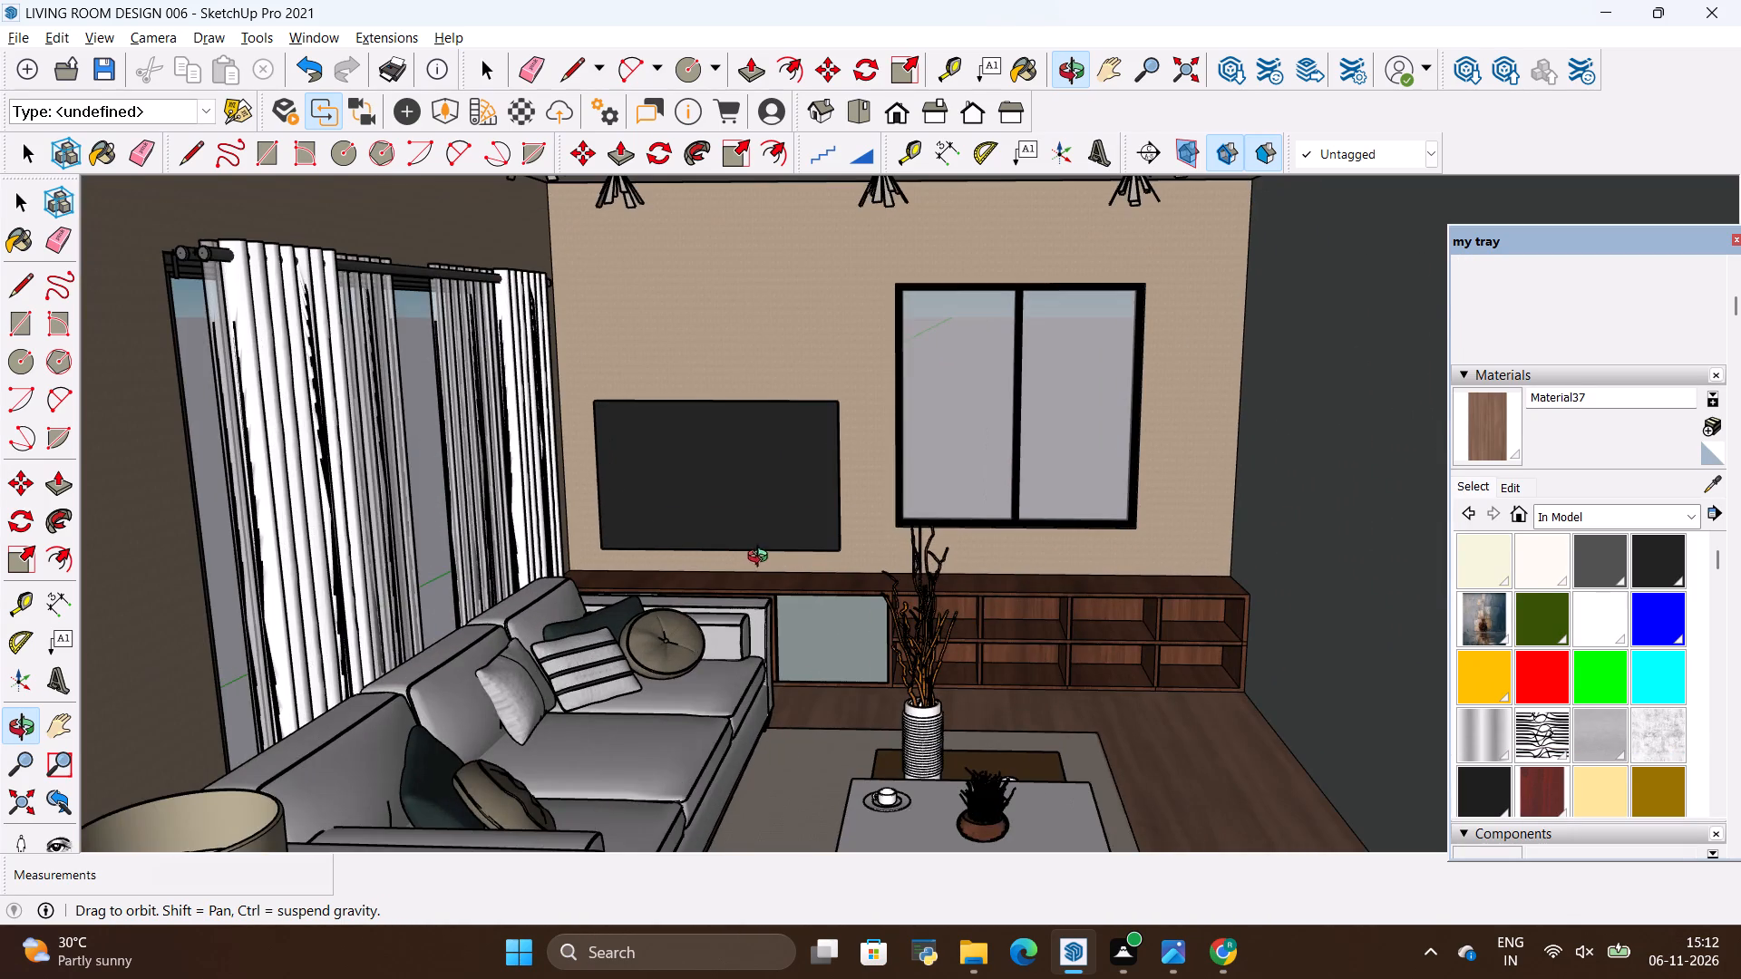
scroll(833, 495, "down", 3)
left_click_drag(836, 493, 856, 440)
scroll(889, 422, "up", 3)
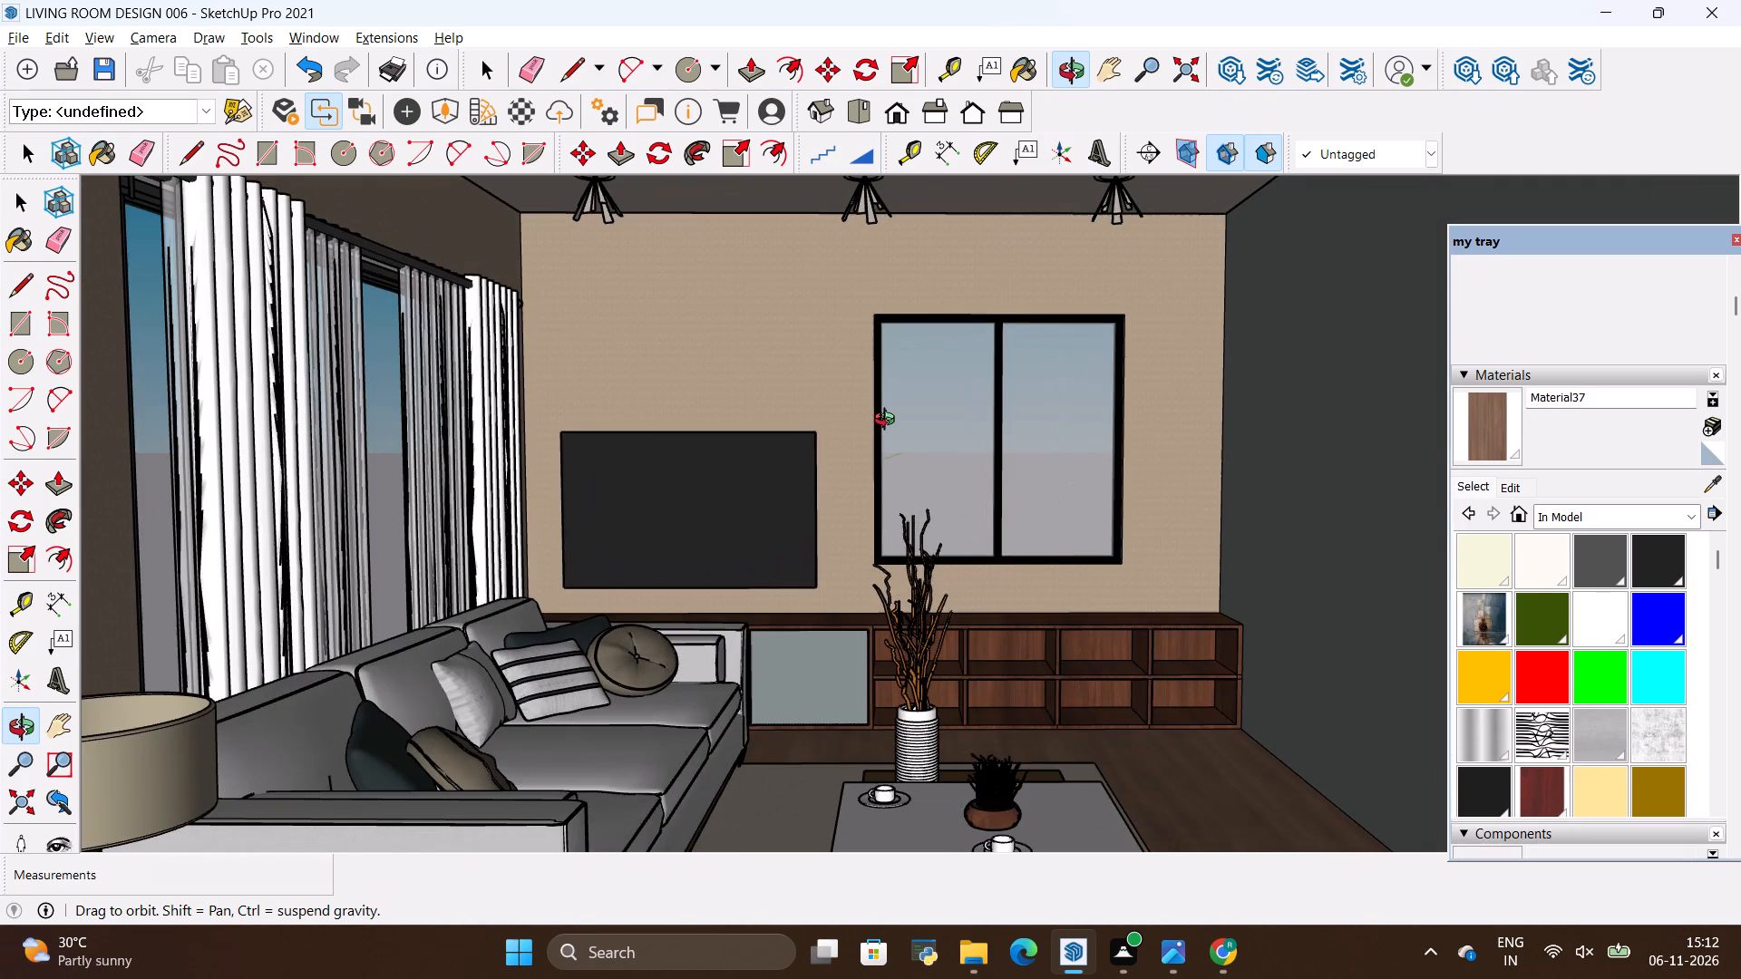
left_click_drag(889, 422, 887, 444)
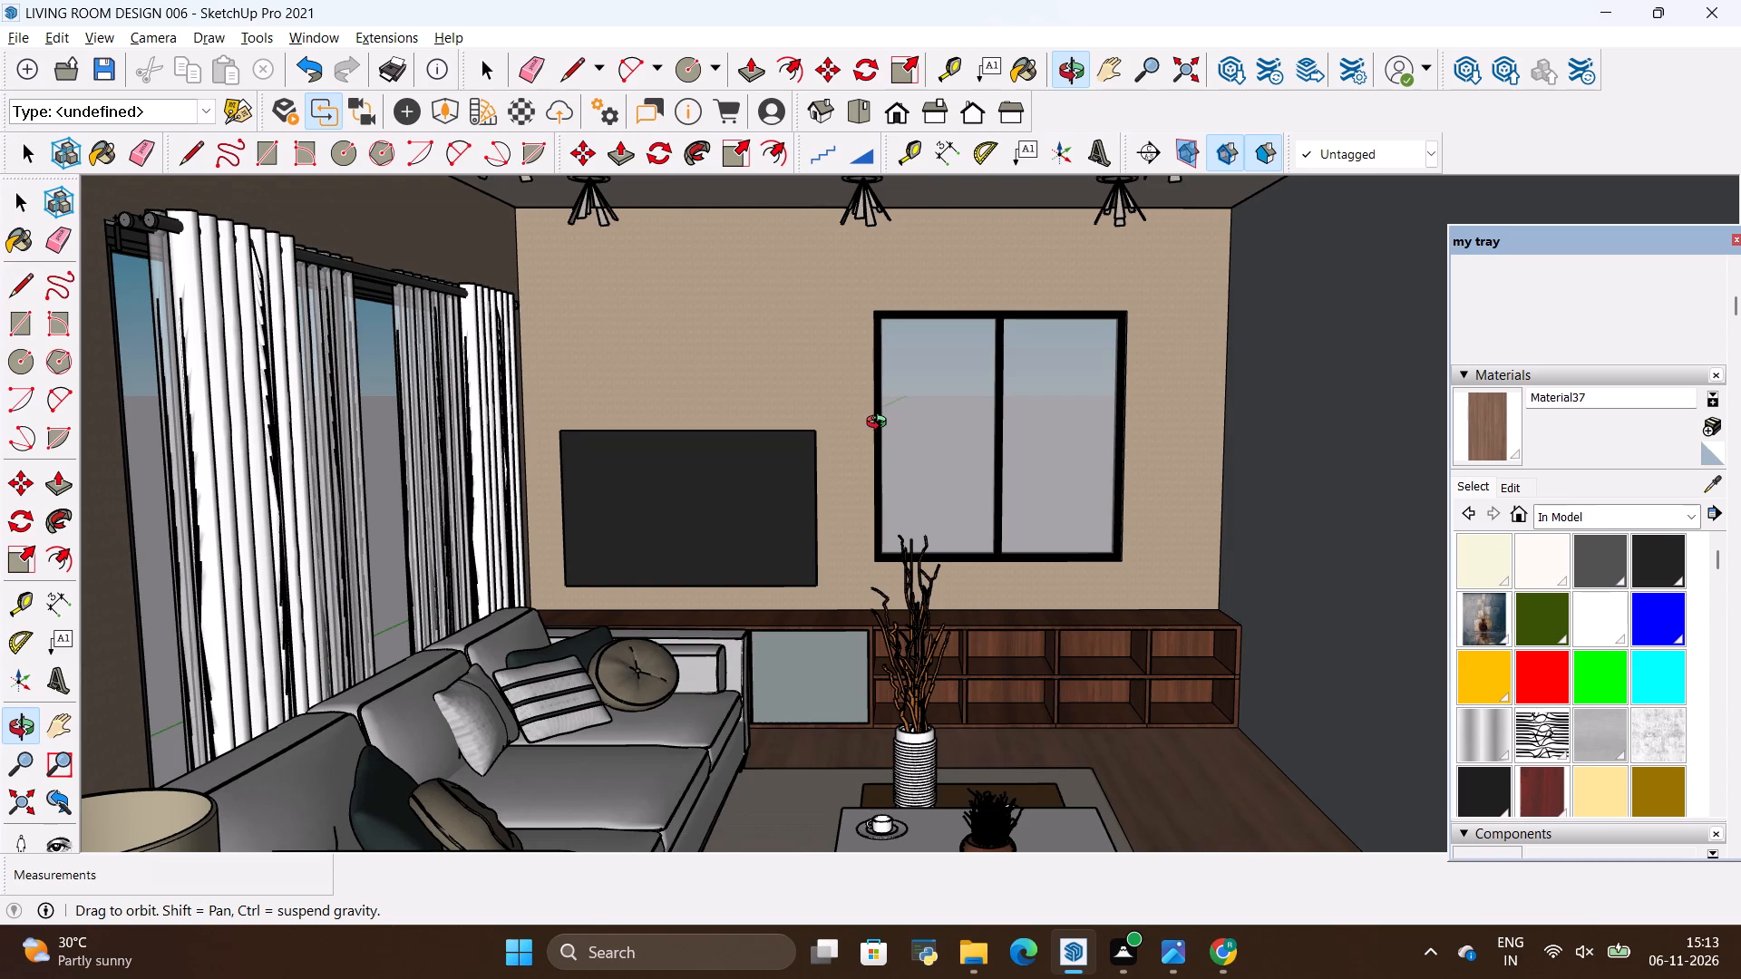
scroll(702, 438, "down", 2)
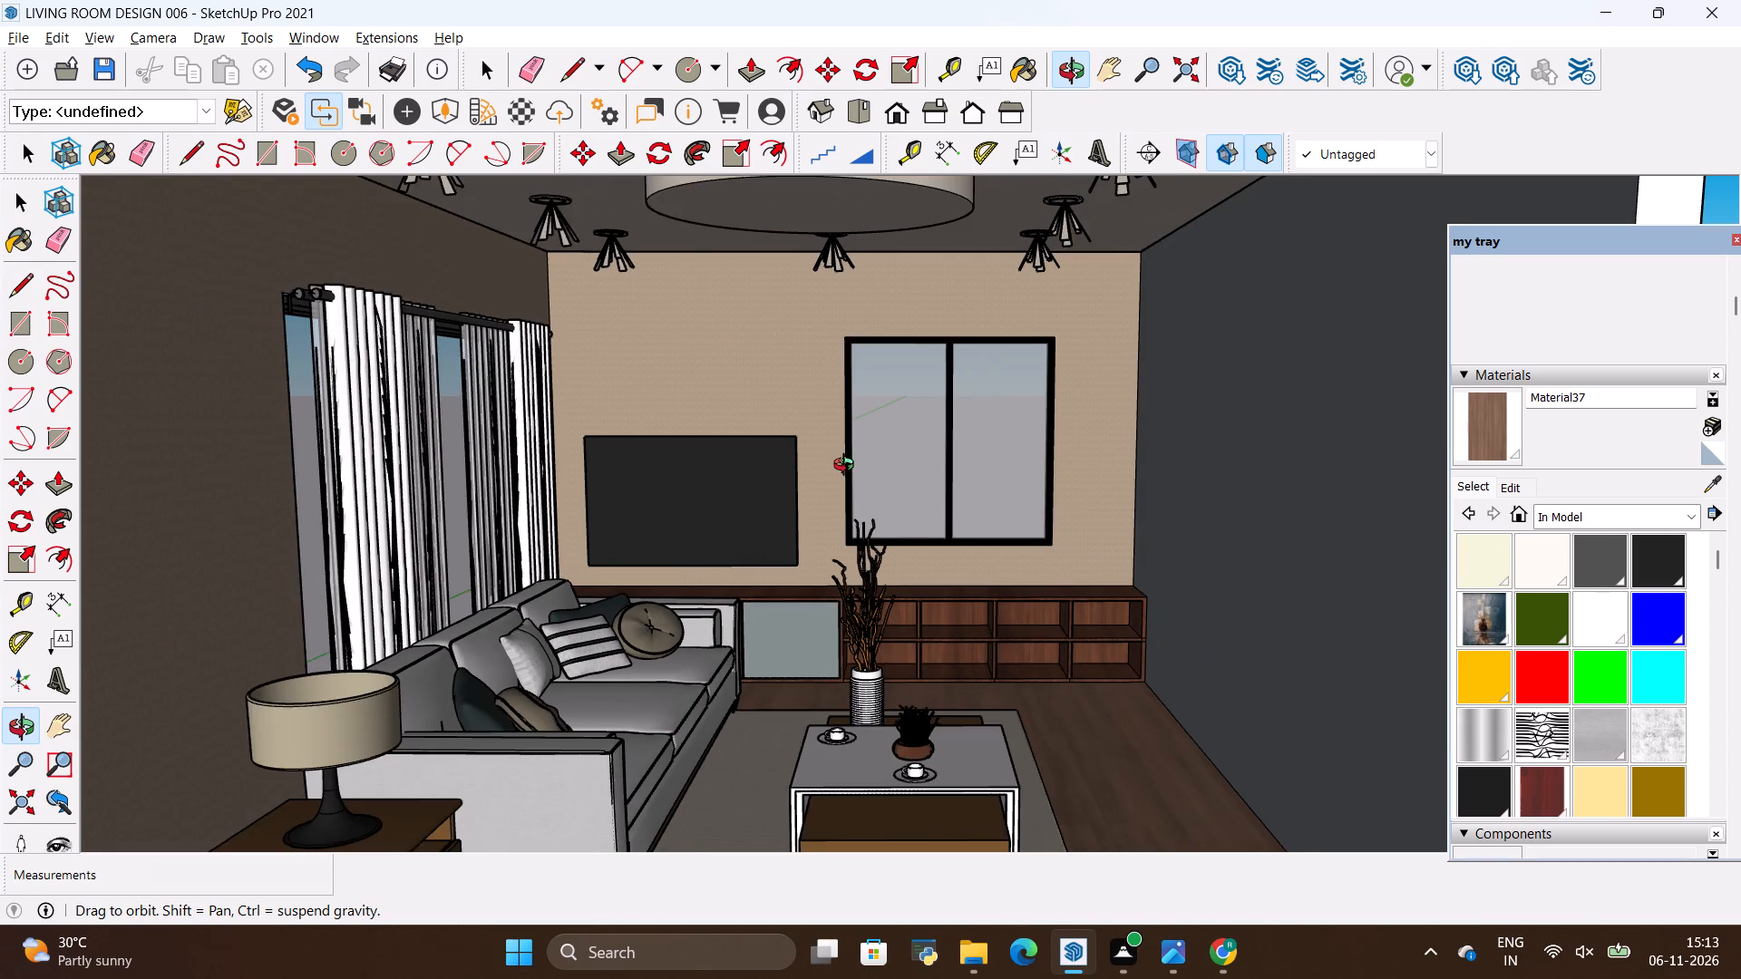
scroll(848, 467, "up", 1)
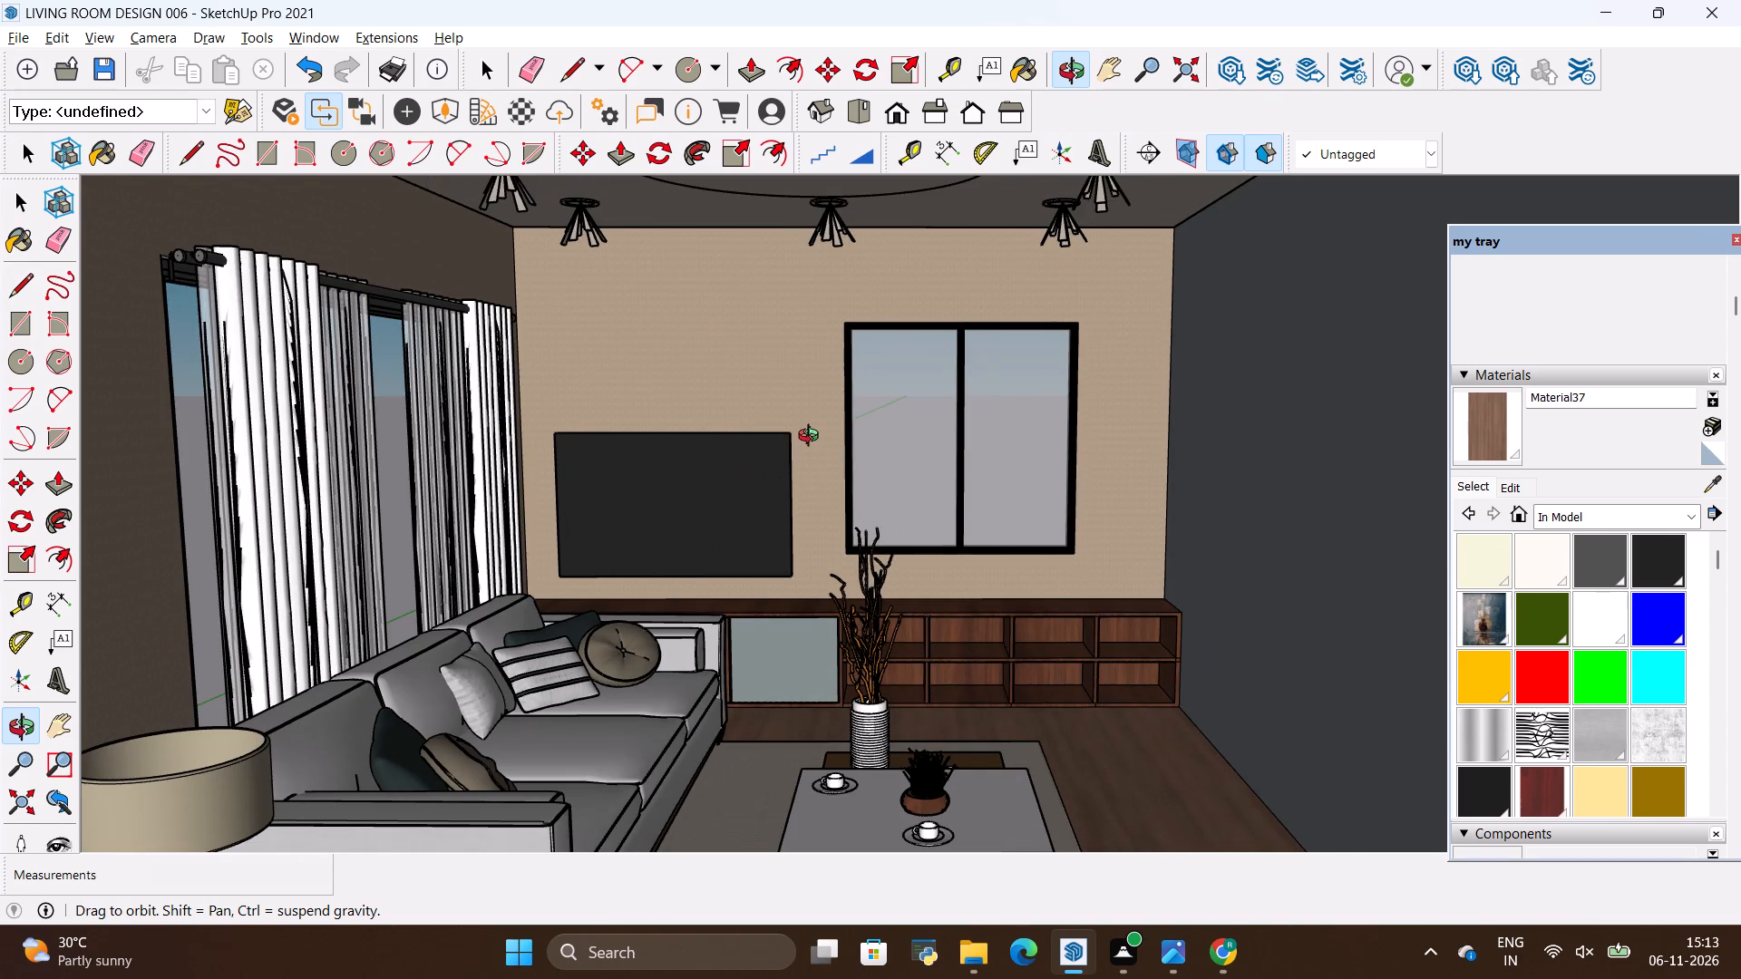
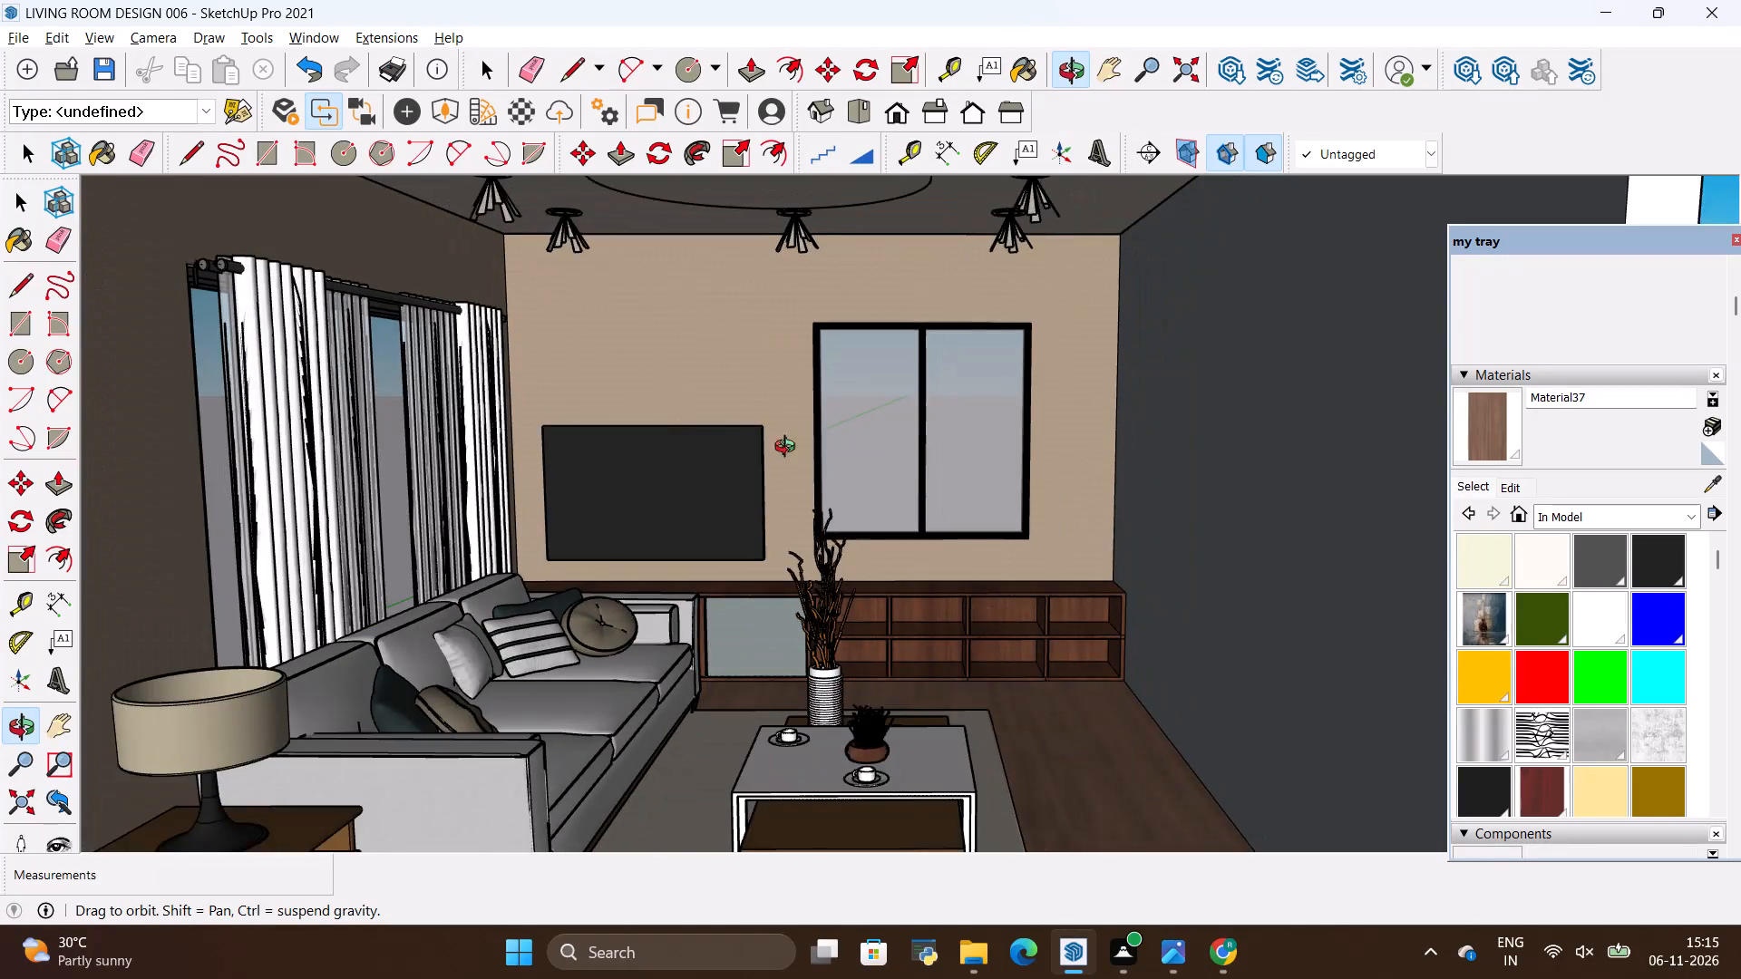
Examine the furnished room facing the TV wall from several distances and heights, and compare it with the reference photo.
scroll(810, 485, "up", 1)
scroll(761, 532, "down", 1)
left_click_drag(732, 523, 726, 462)
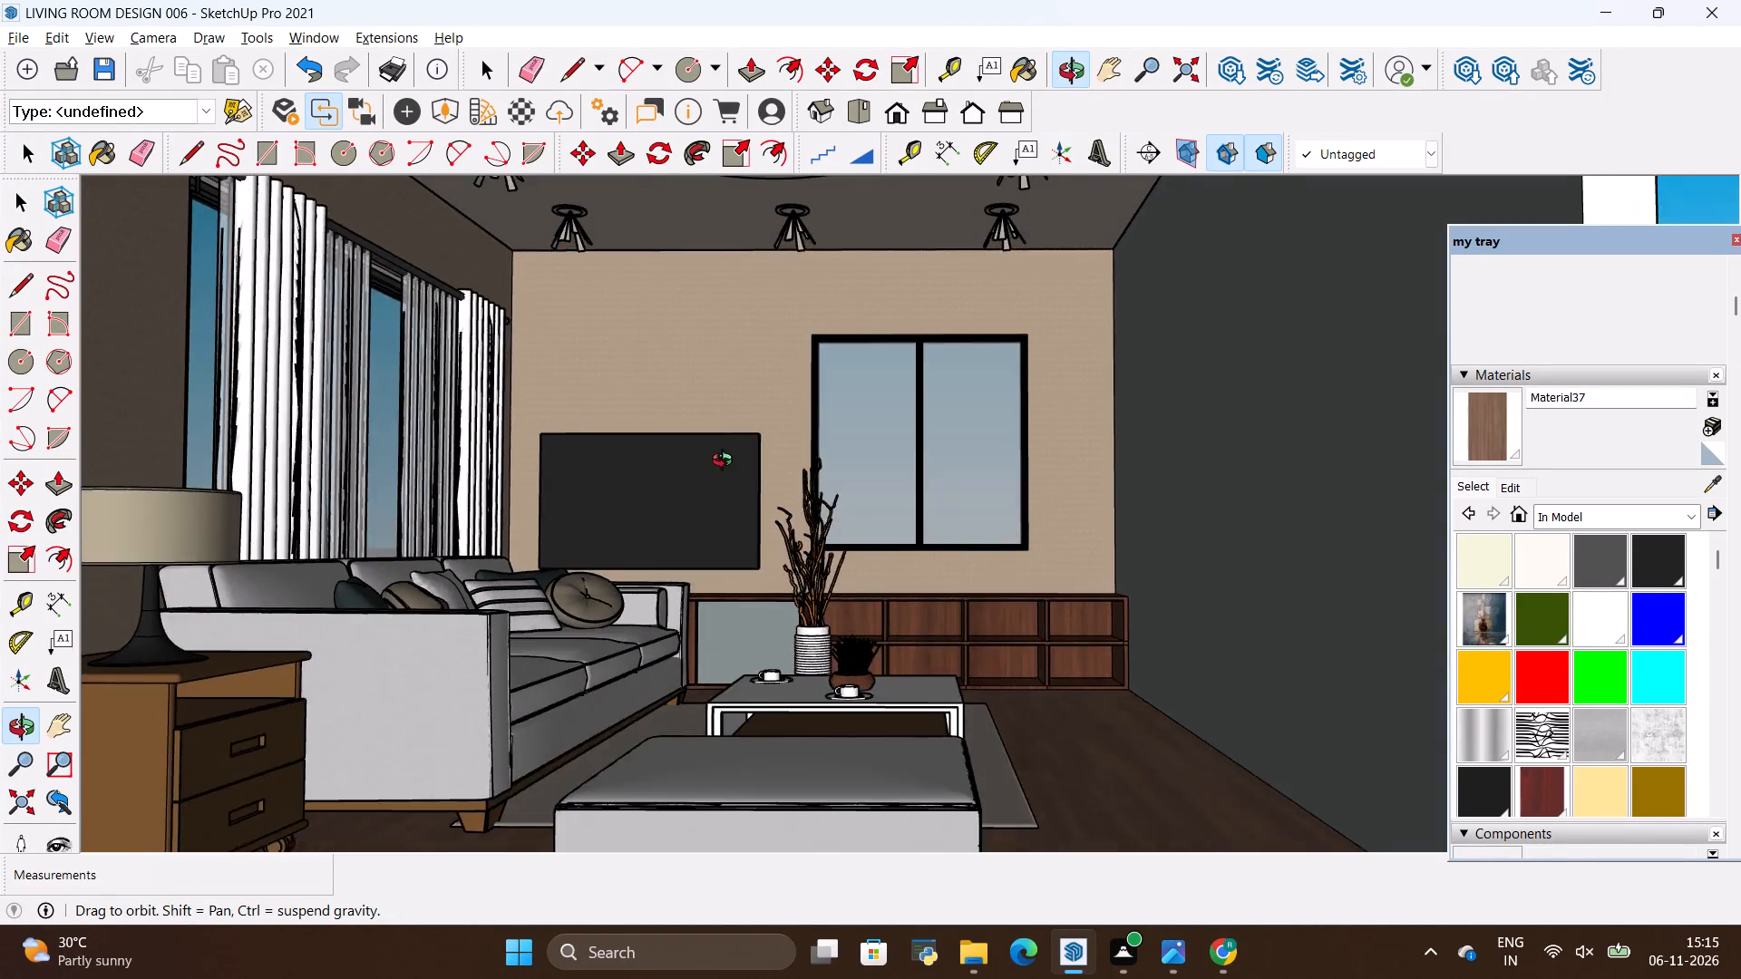
left_click_drag(726, 462, 730, 504)
scroll(781, 453, "down", 5)
scroll(779, 470, "up", 7)
left_click_drag(802, 461, 802, 422)
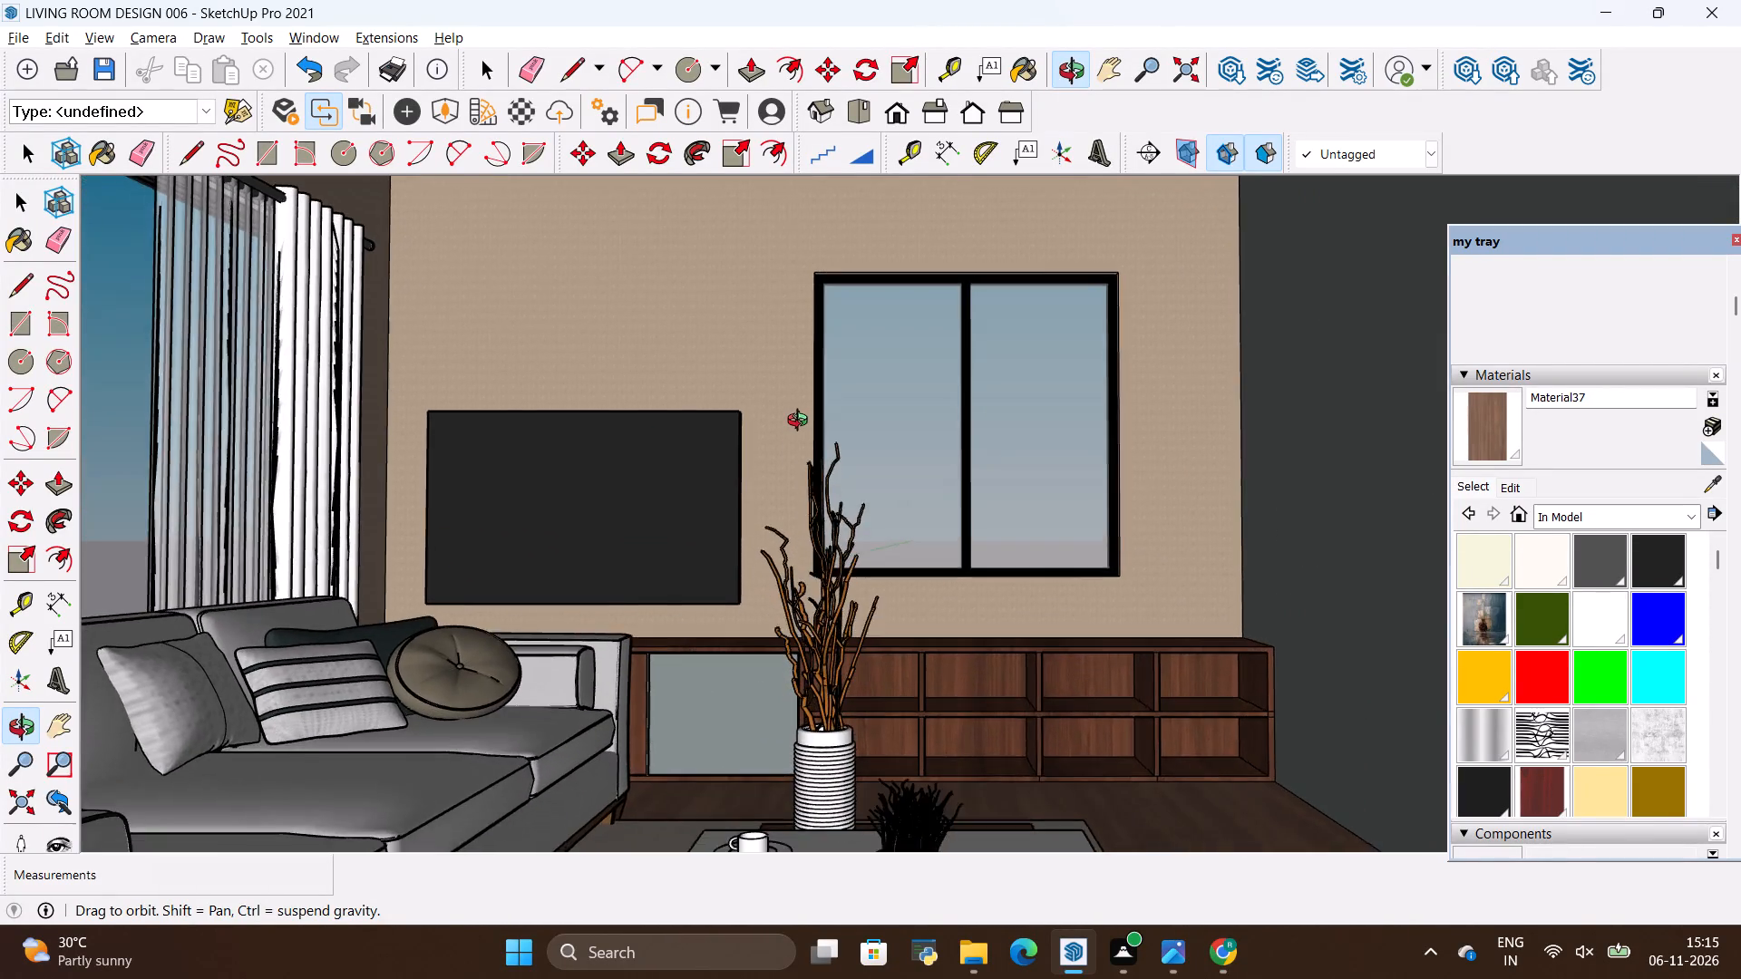
scroll(802, 422, "down", 5)
left_click_drag(811, 422, 809, 456)
left_click_drag(709, 433, 758, 477)
scroll(796, 431, "down", 5)
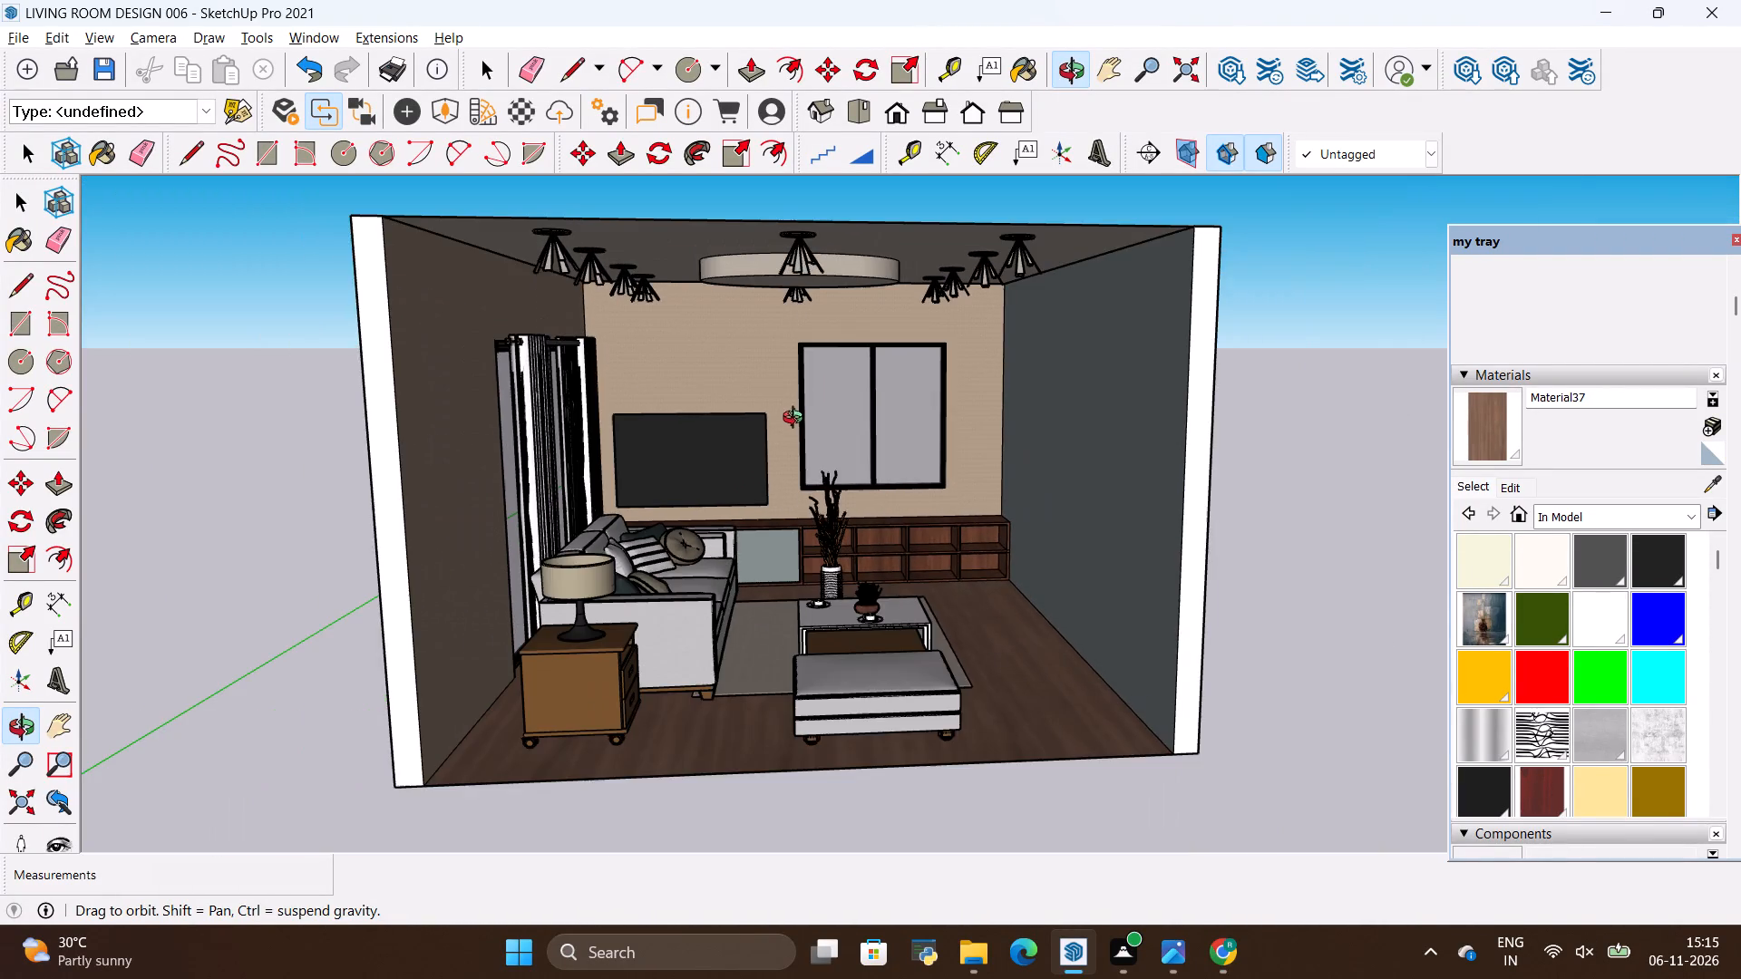
left_click_drag(765, 441, 733, 407)
scroll(728, 404, "up", 4)
left_click_drag(958, 451, 929, 472)
scroll(1034, 455, "down", 4)
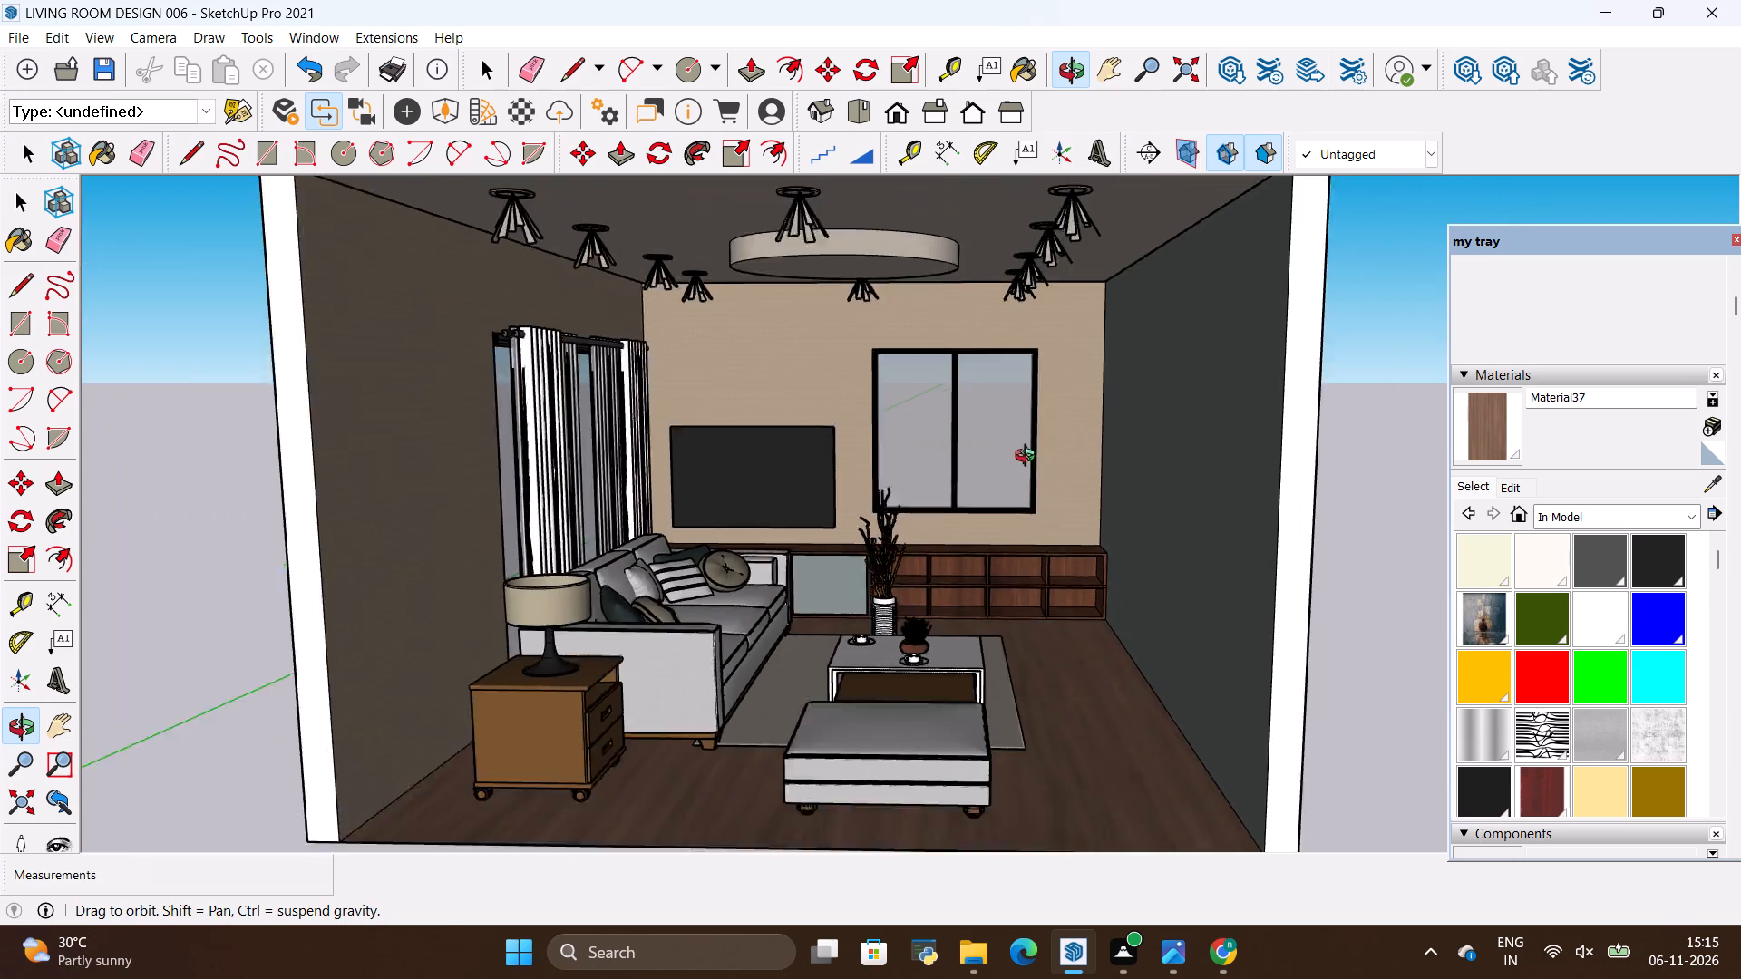
scroll(900, 449, "up", 7)
left_click_drag(885, 459, 872, 395)
scroll(872, 395, "down", 3)
left_click_drag(870, 386, 884, 412)
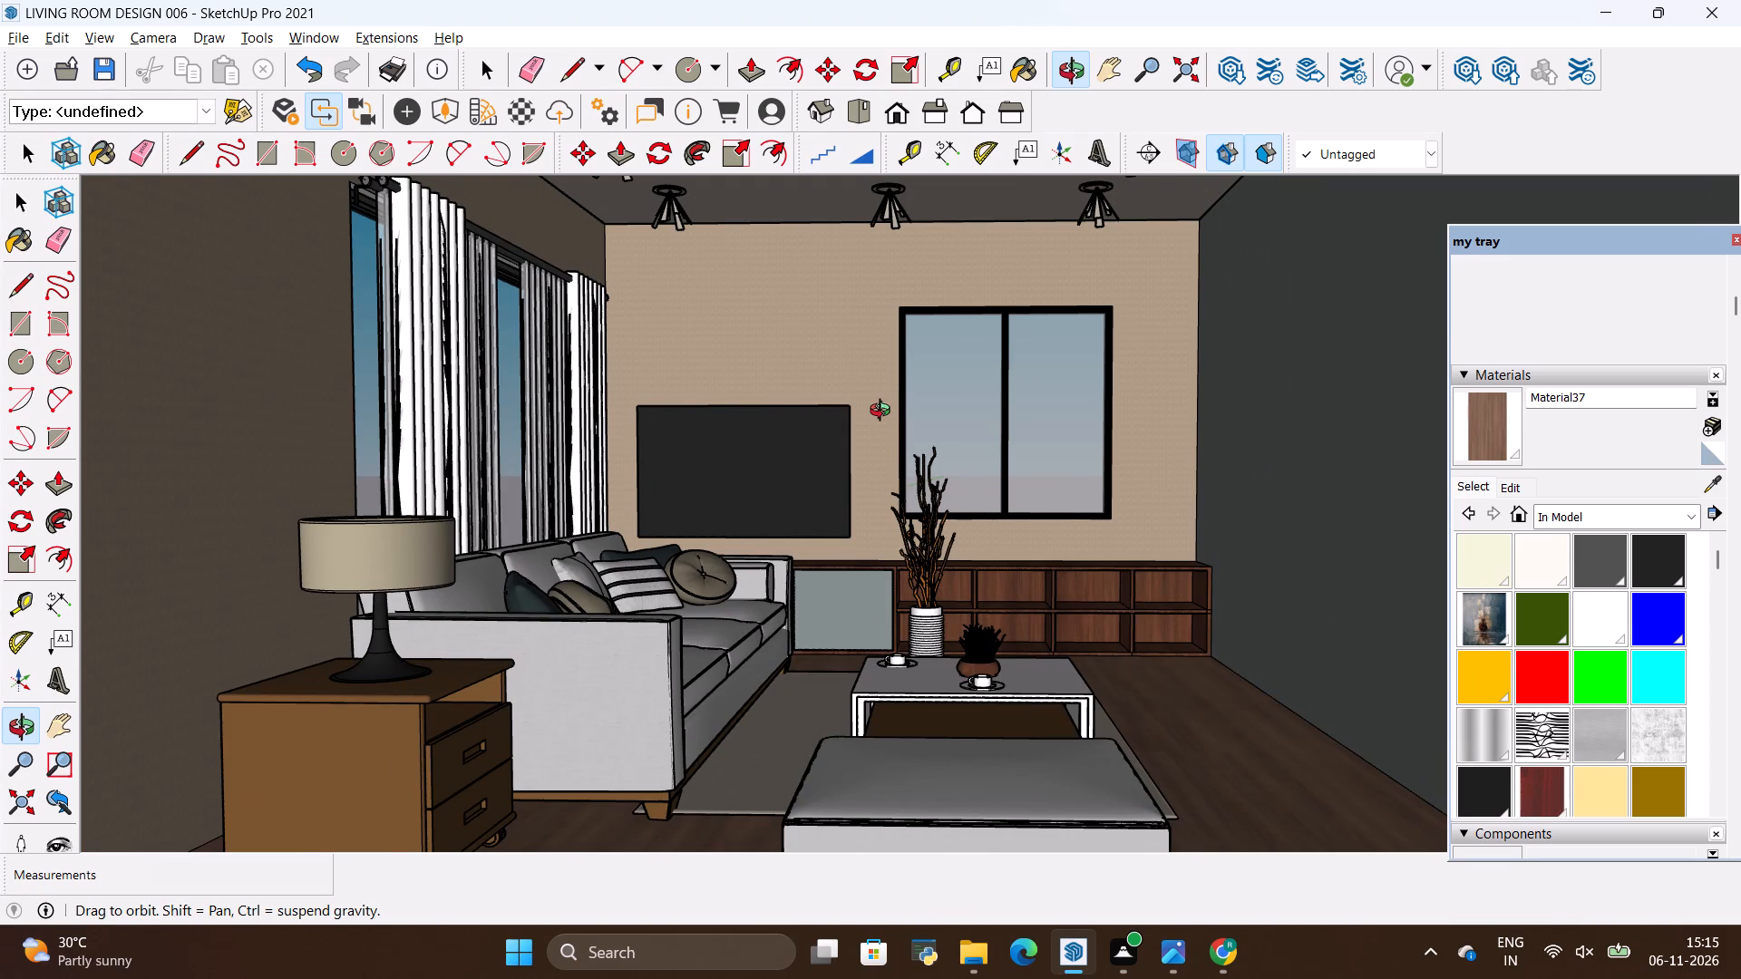
scroll(884, 412, "down", 1)
scroll(947, 654, "up", 2)
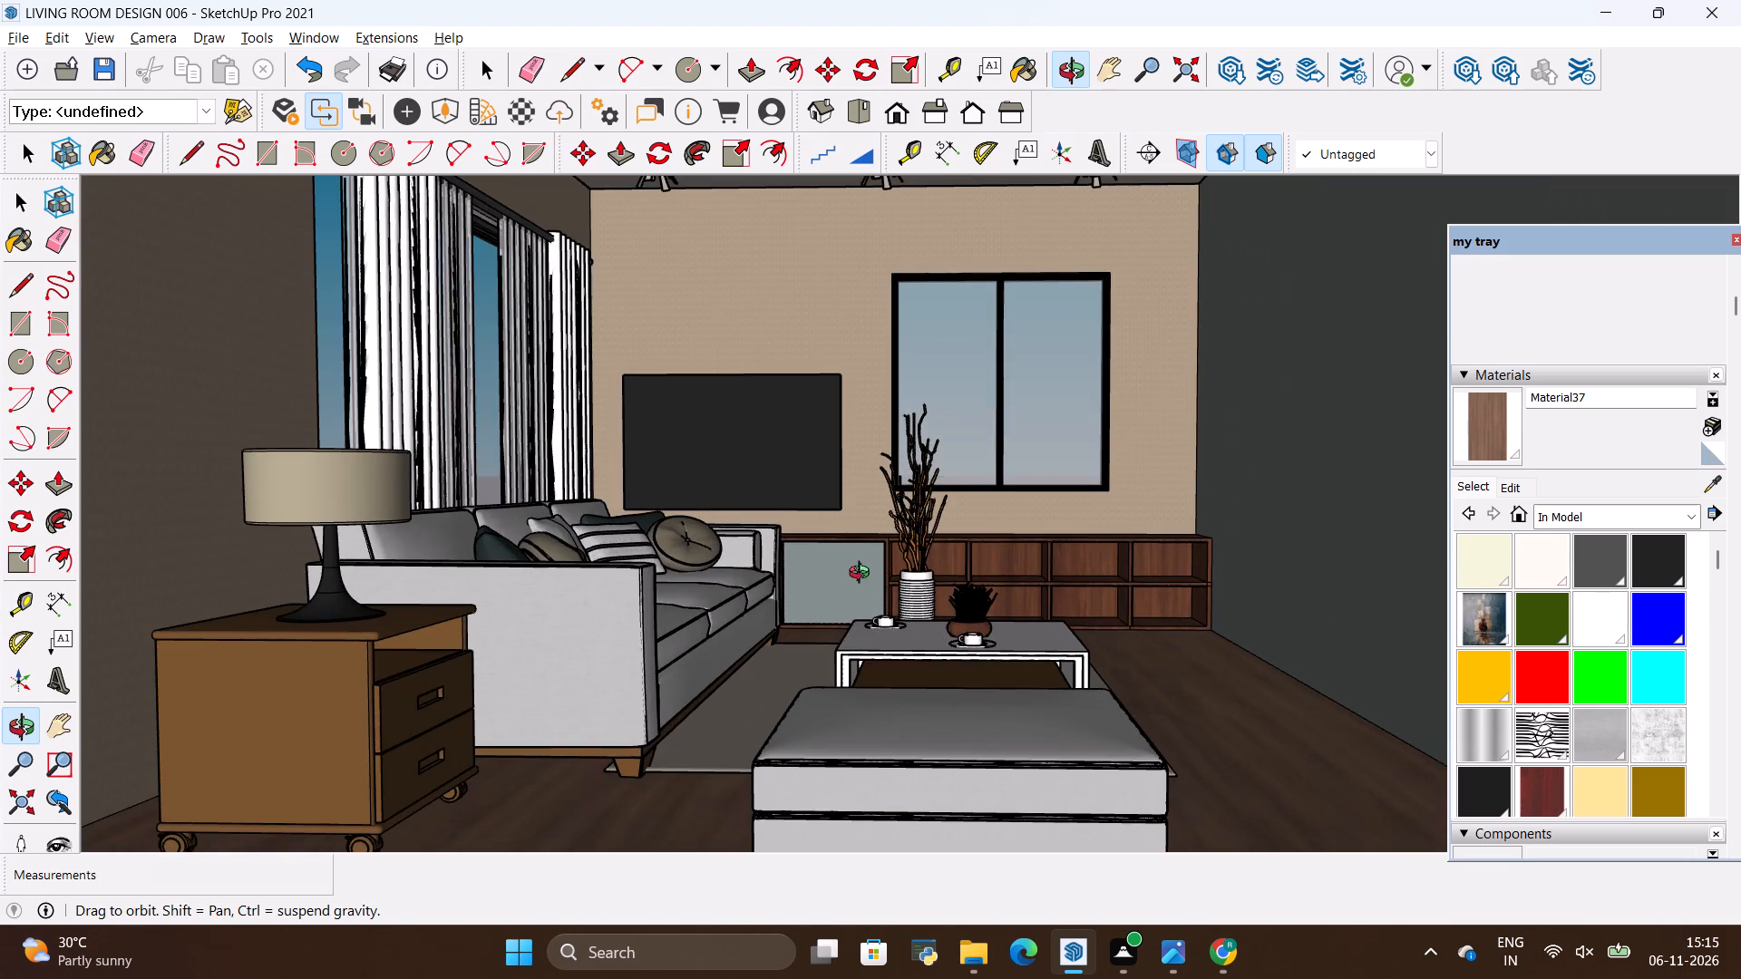
left_click_drag(861, 573, 869, 592)
scroll(867, 625, "down", 4)
scroll(897, 674, "up", 3)
left_click_drag(934, 643, 939, 621)
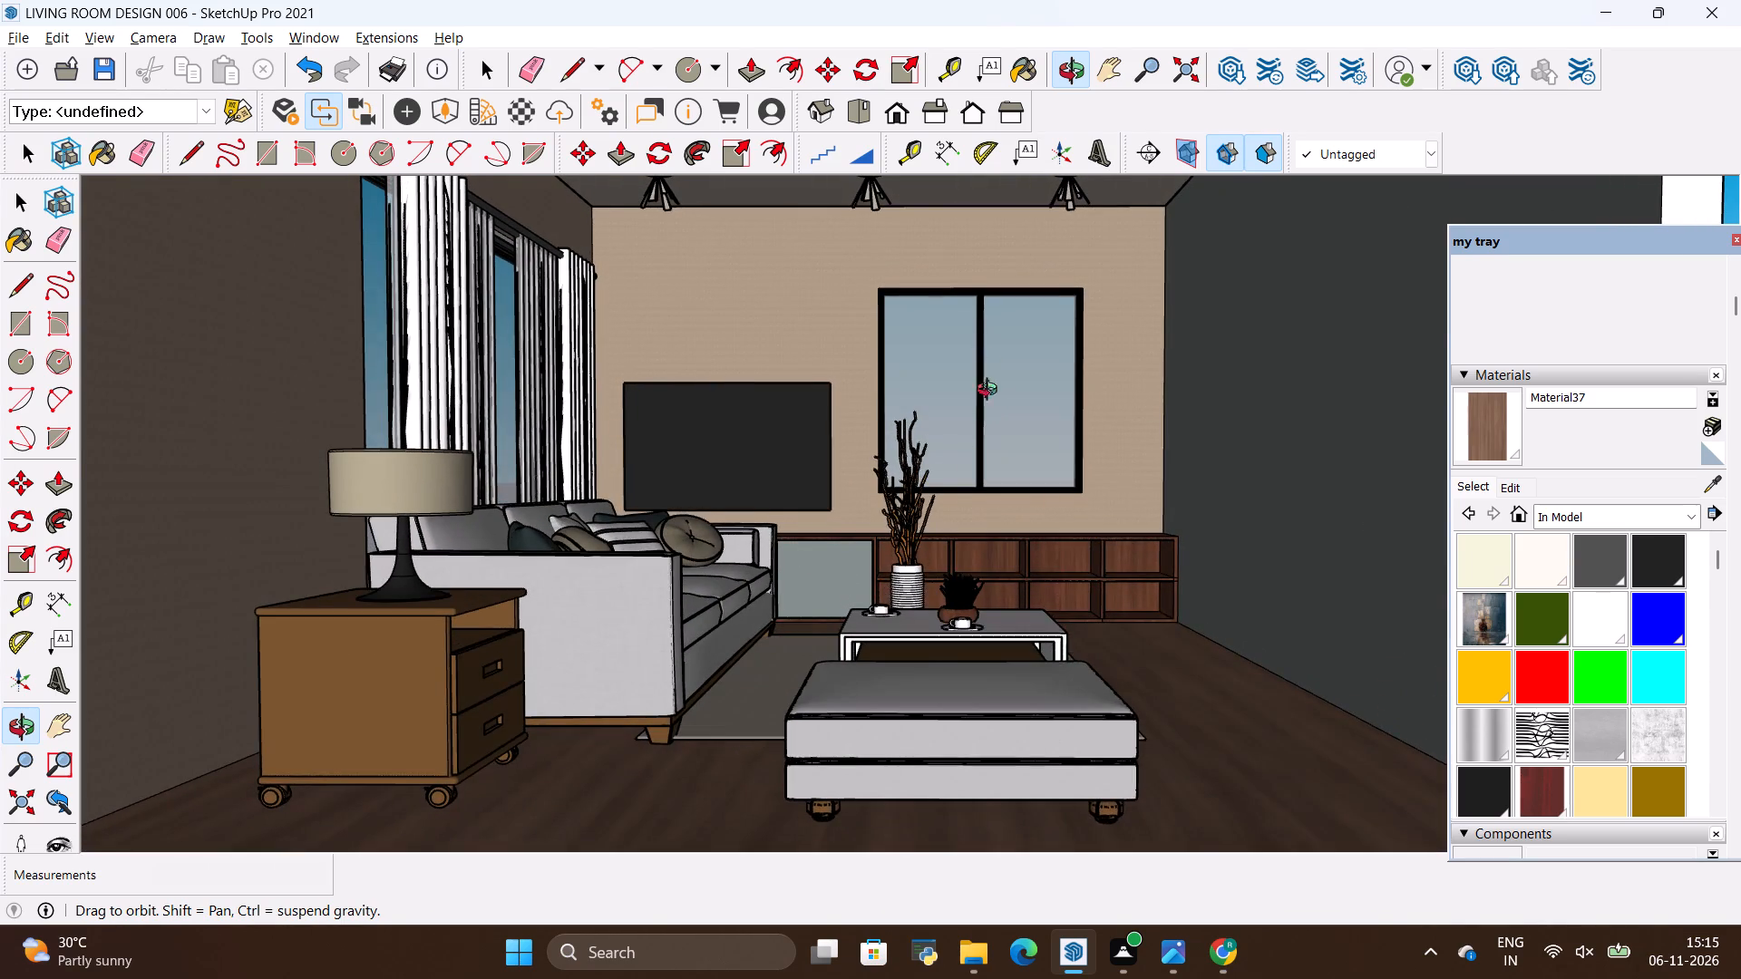
scroll(879, 293, "up", 1)
scroll(879, 318, "down", 1)
left_click_drag(880, 322, 883, 332)
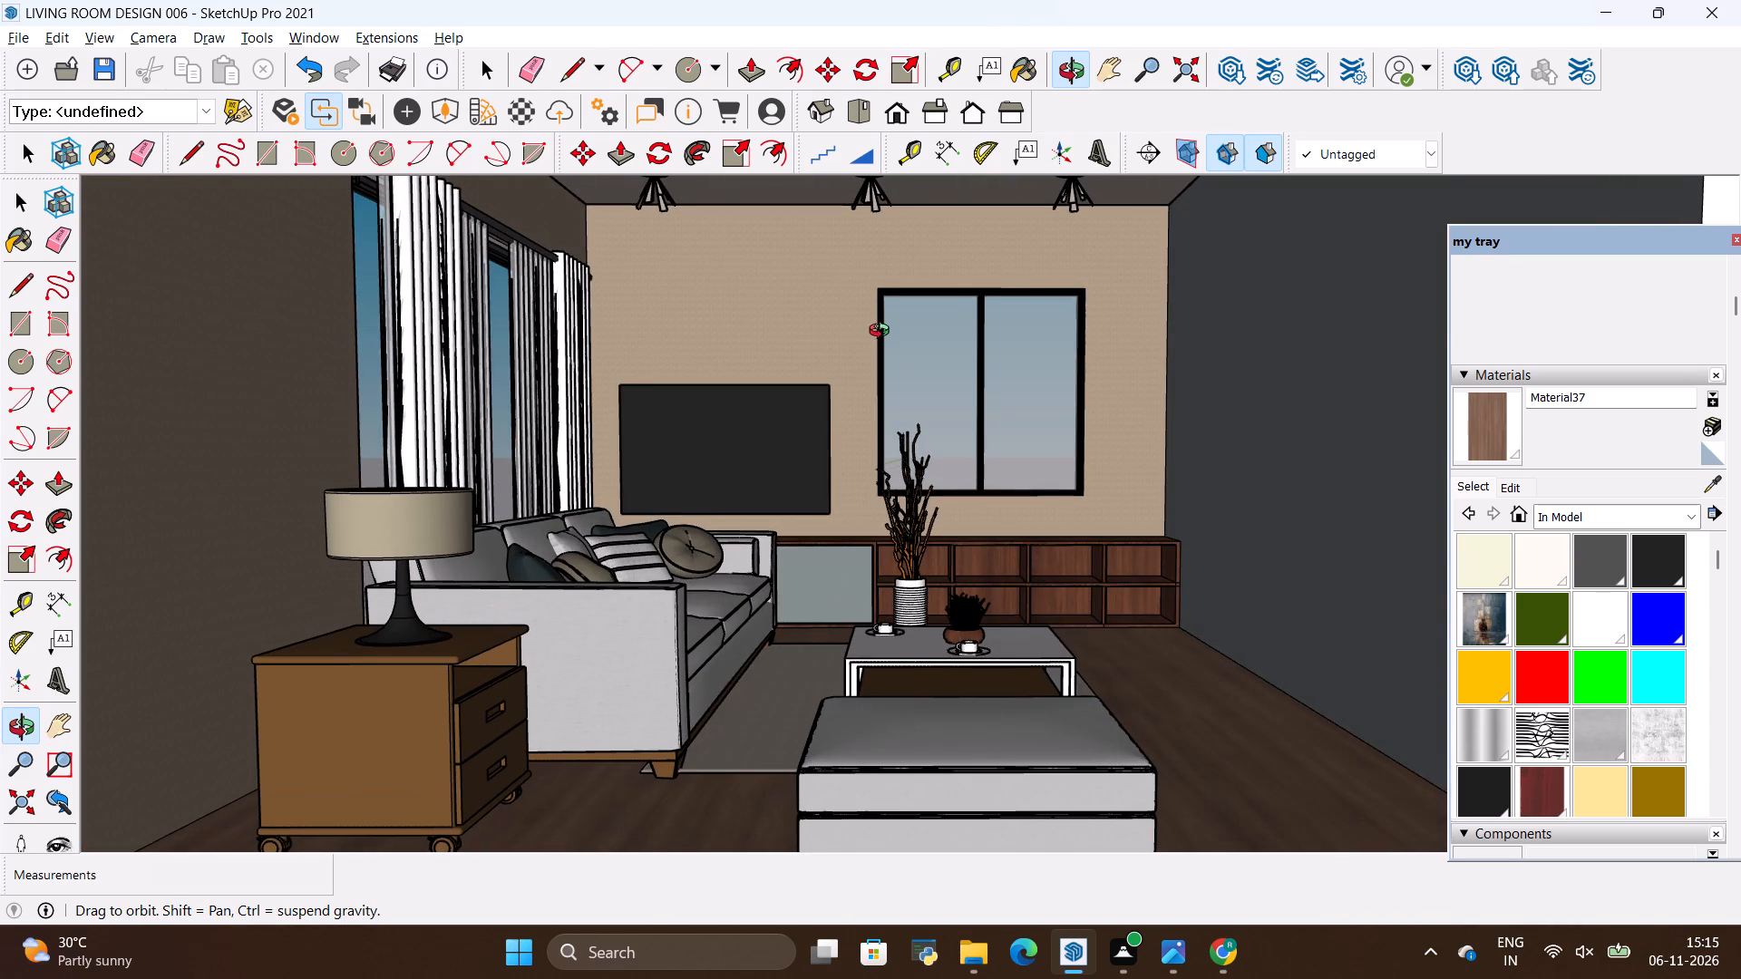
key("alt+Tab")
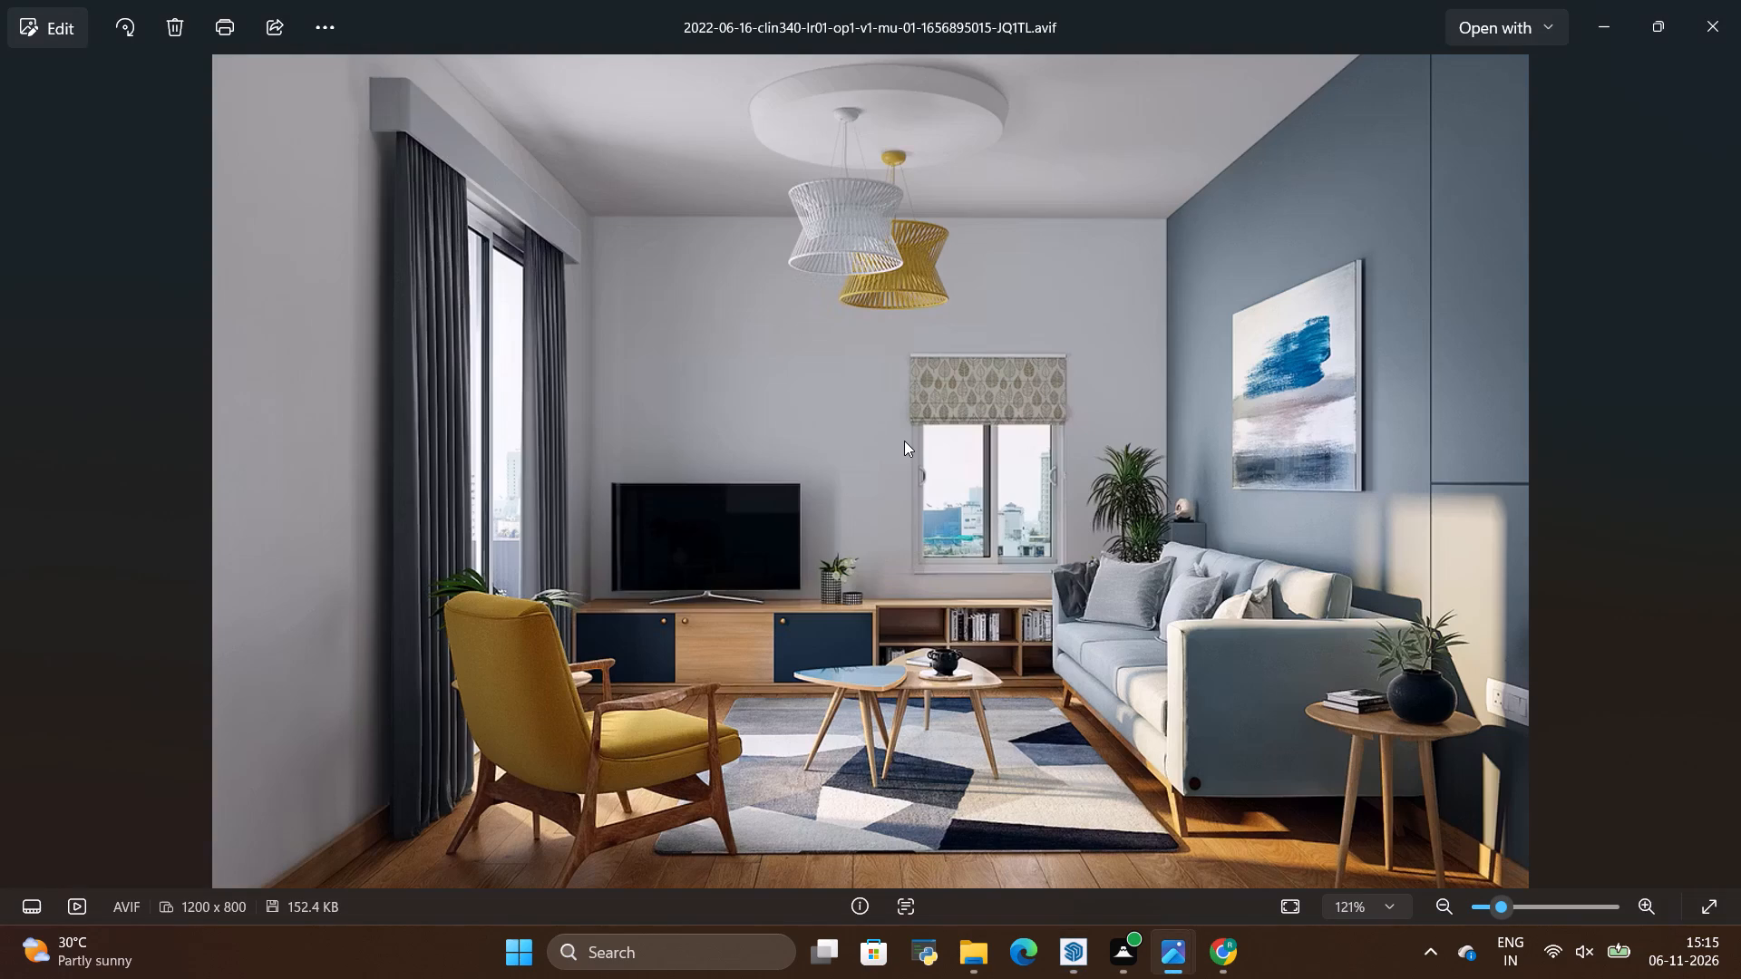
key("alt+Tab")
key("alt+Tab")
key("alt+Tab")
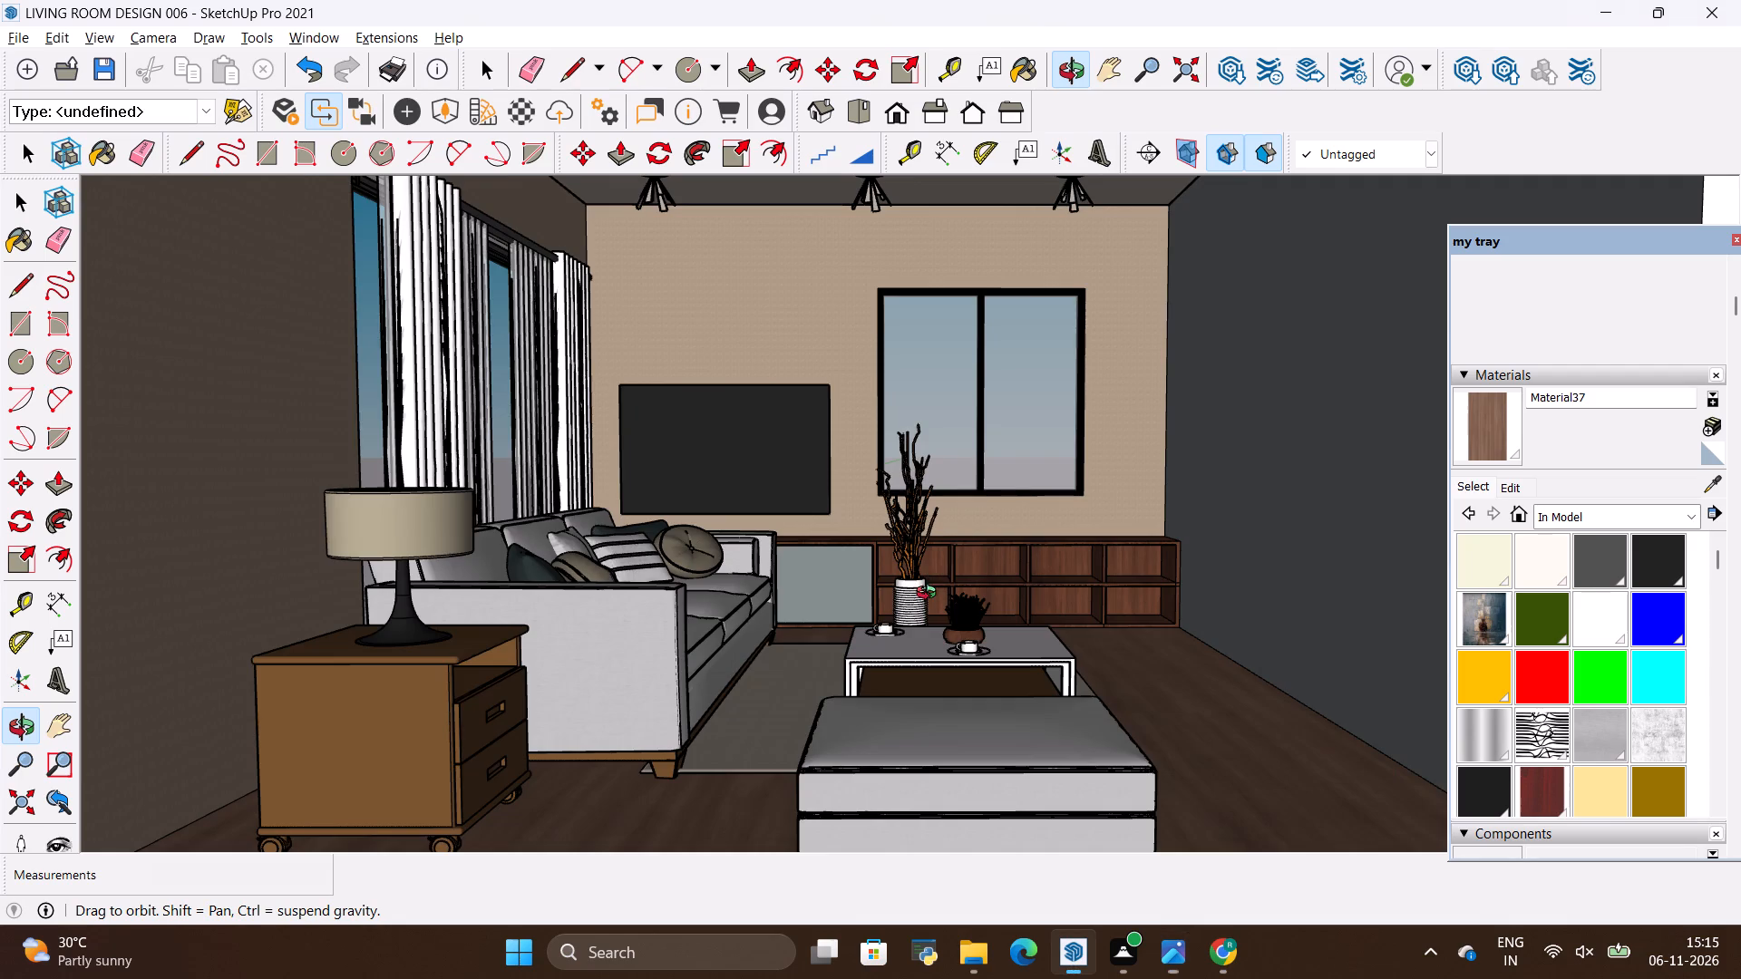
Paint the wall behind the TV and window with the in-model fabric-textured material Color_B19.
scroll(930, 595, "down", 10)
left_click_drag(931, 526, 914, 409)
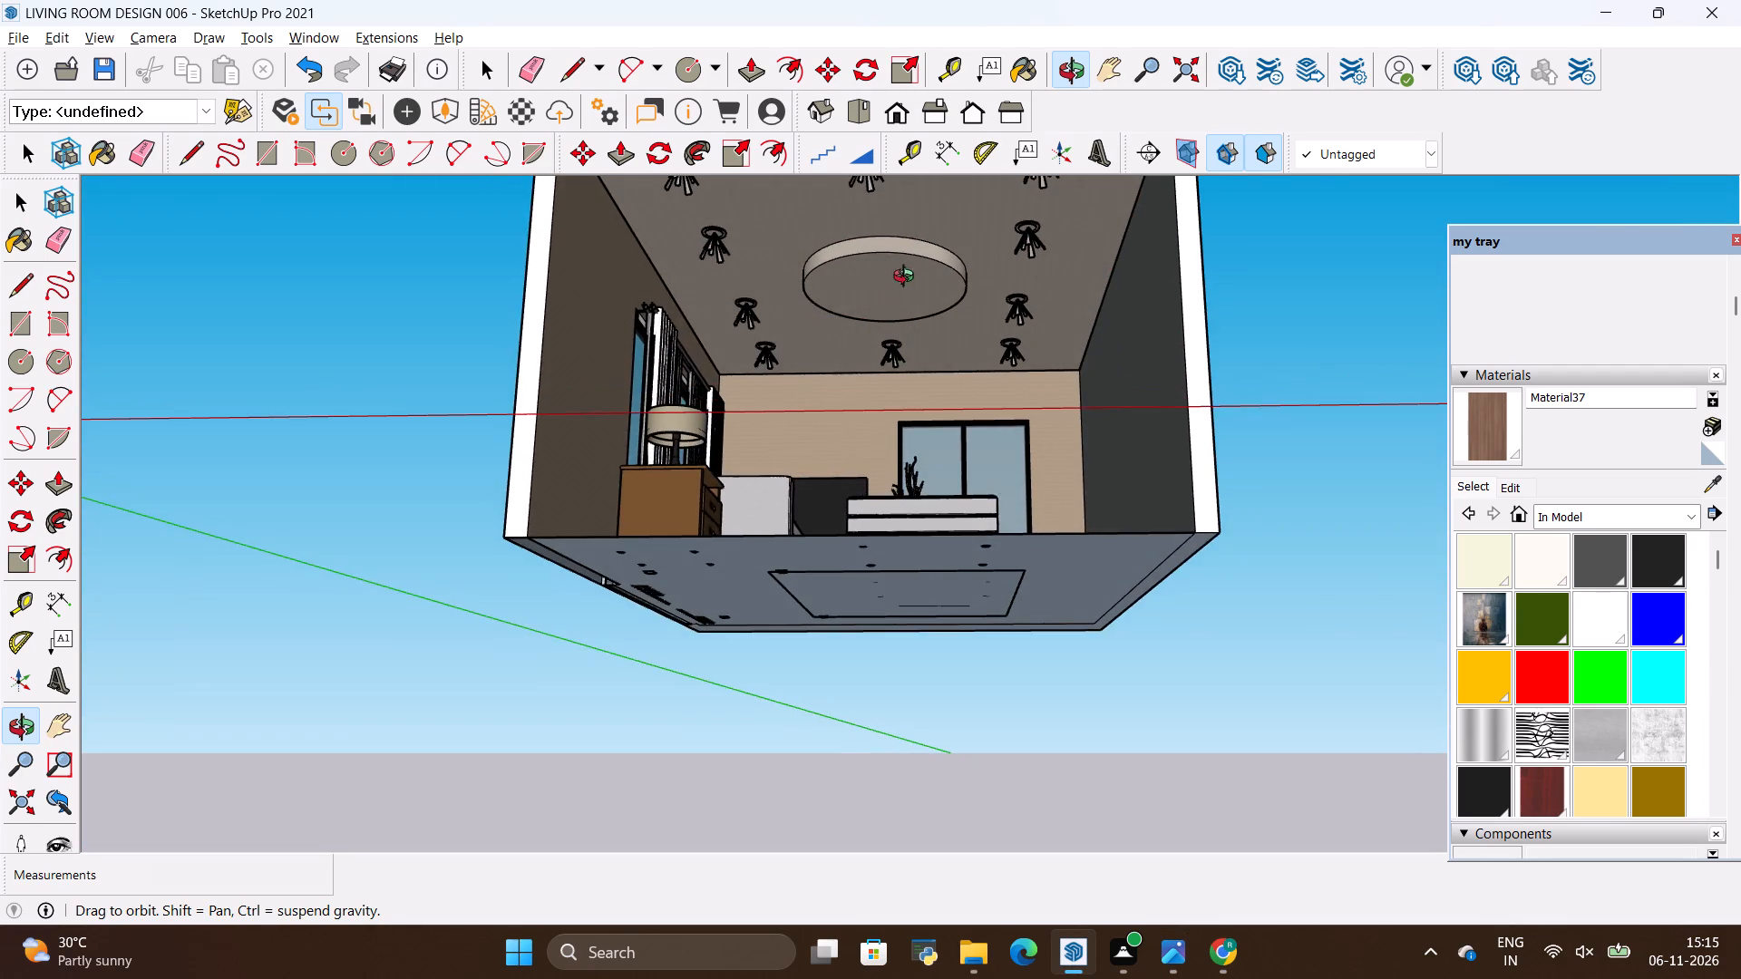
scroll(894, 199, "up", 7)
left_click_drag(923, 672, 957, 744)
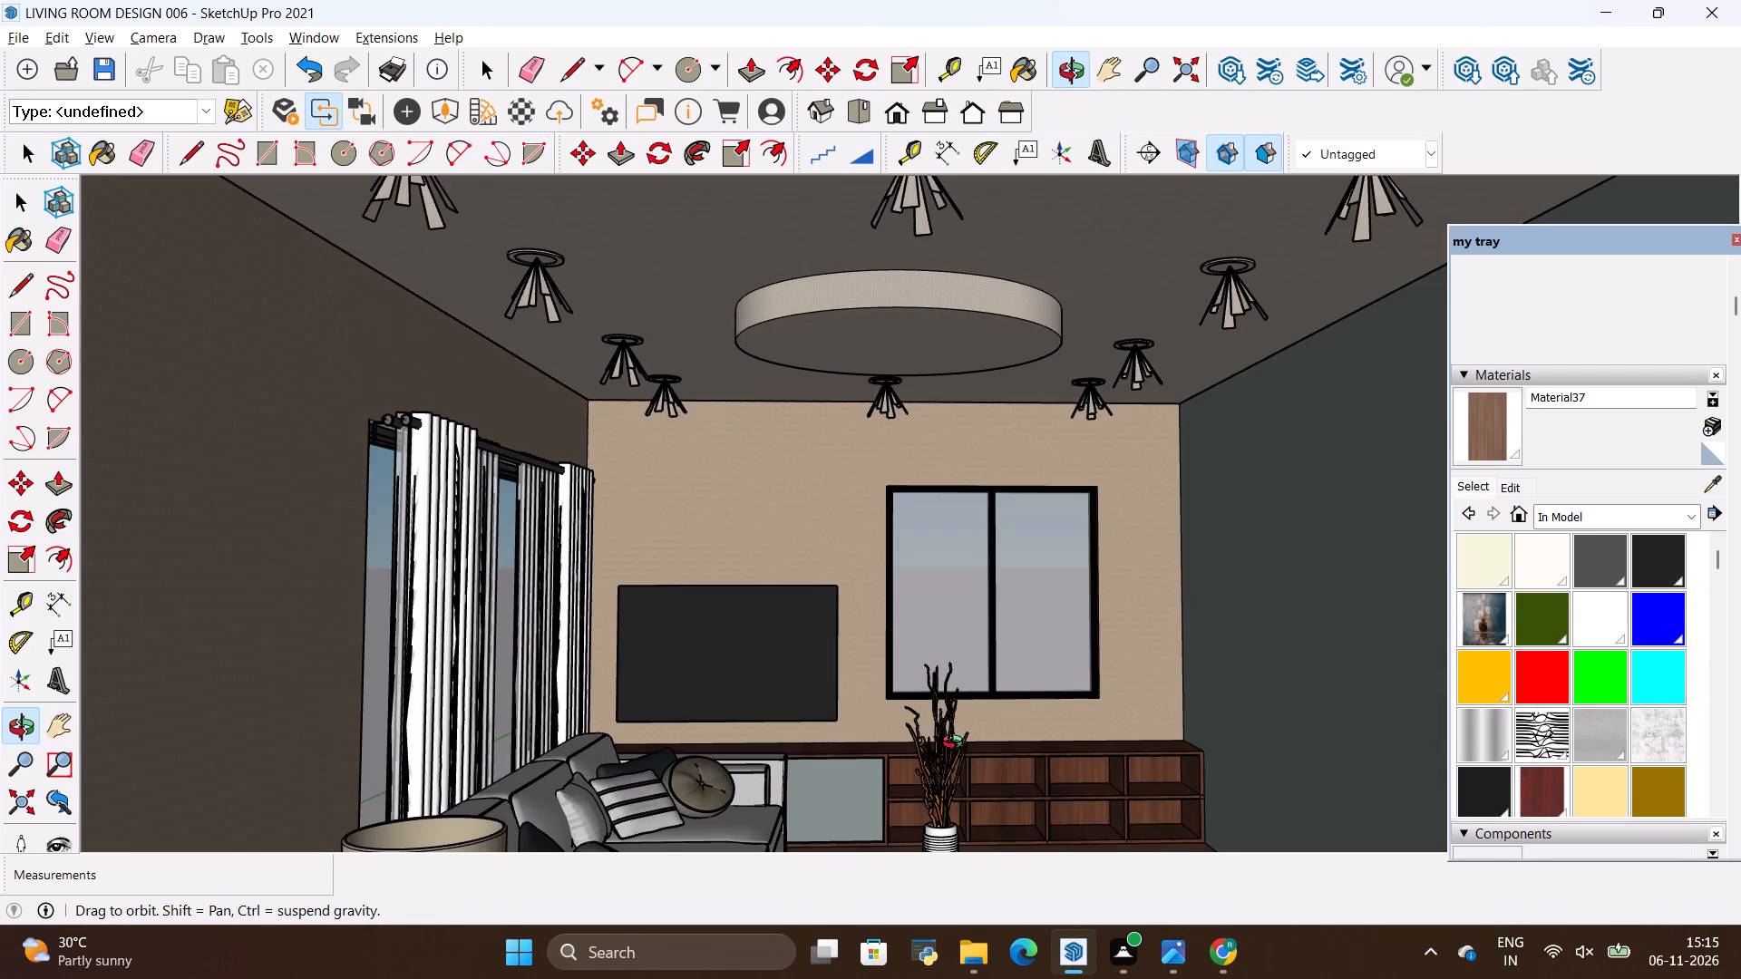
left_click_drag(957, 744, 877, 761)
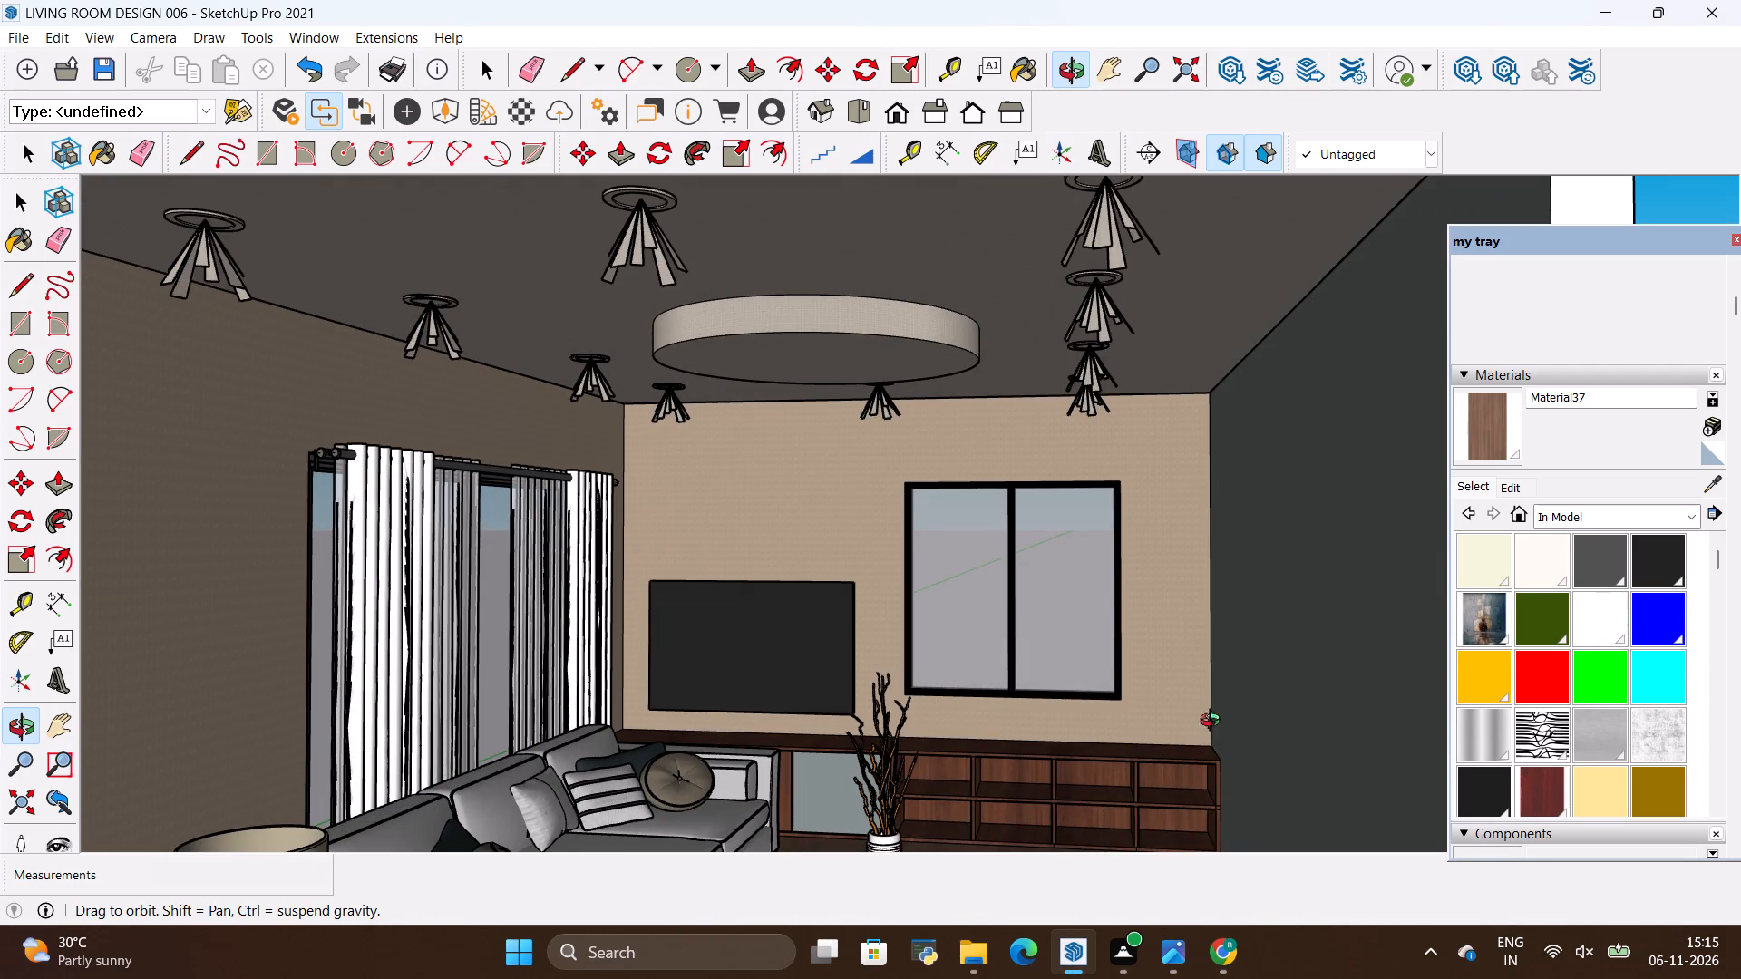
scroll(1512, 708, "down", 2)
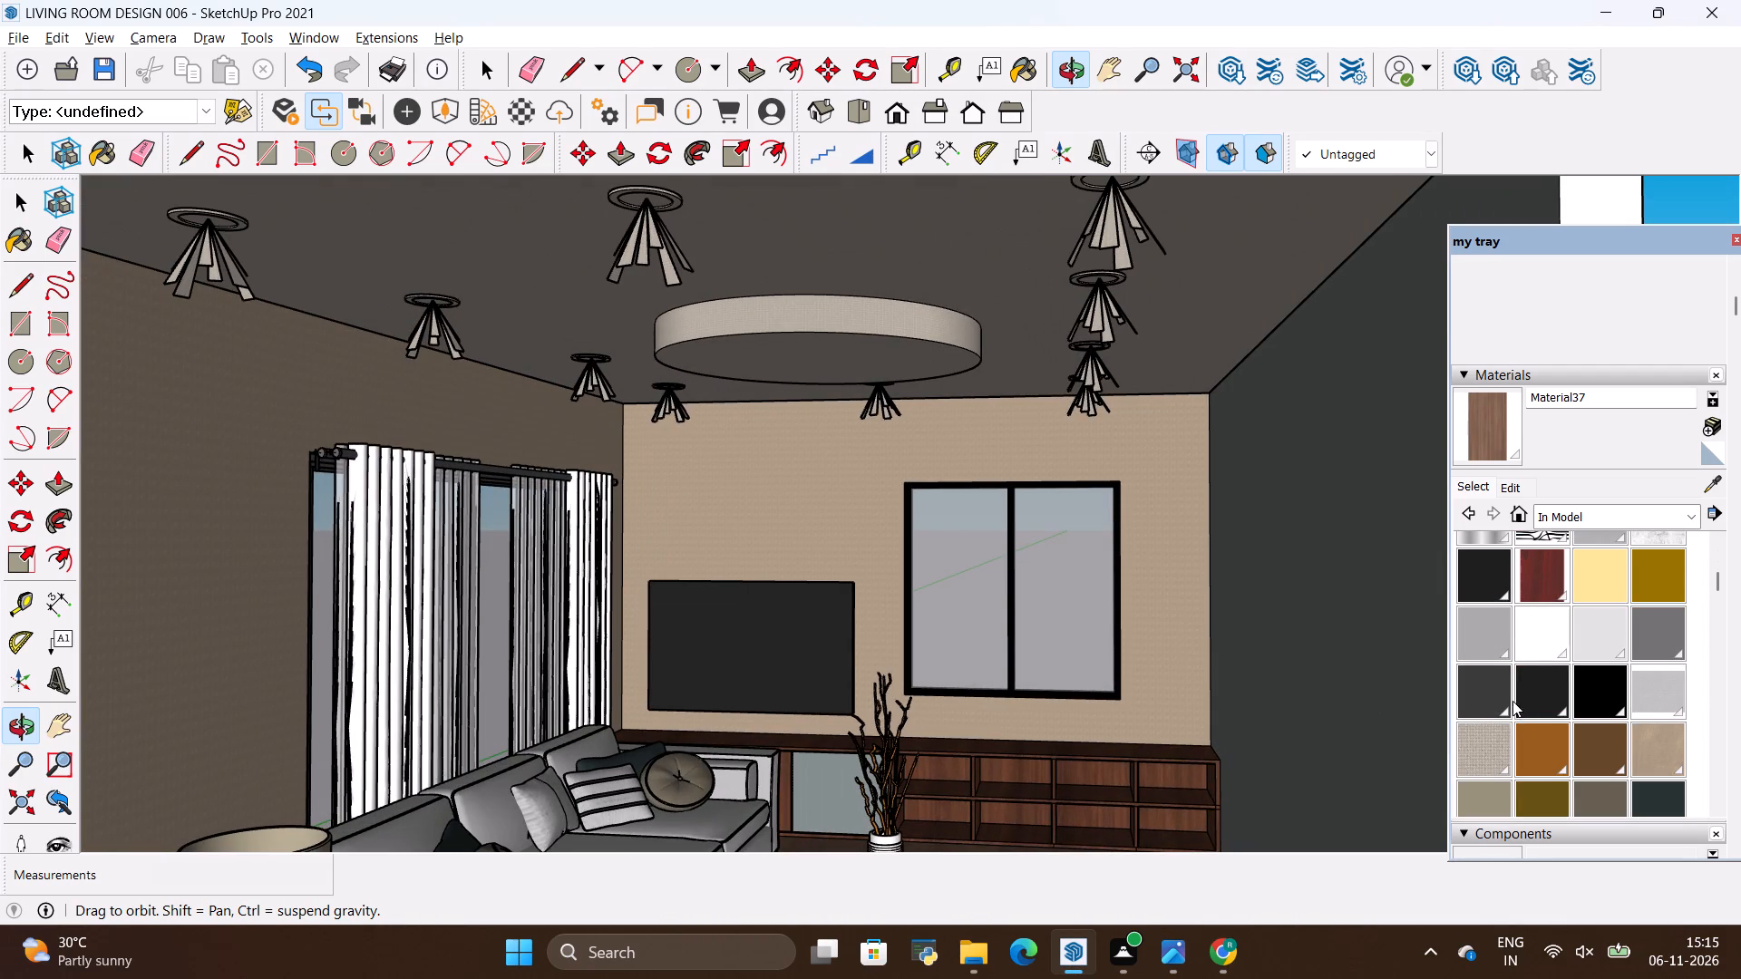
left_click(1476, 745)
left_click(1155, 616)
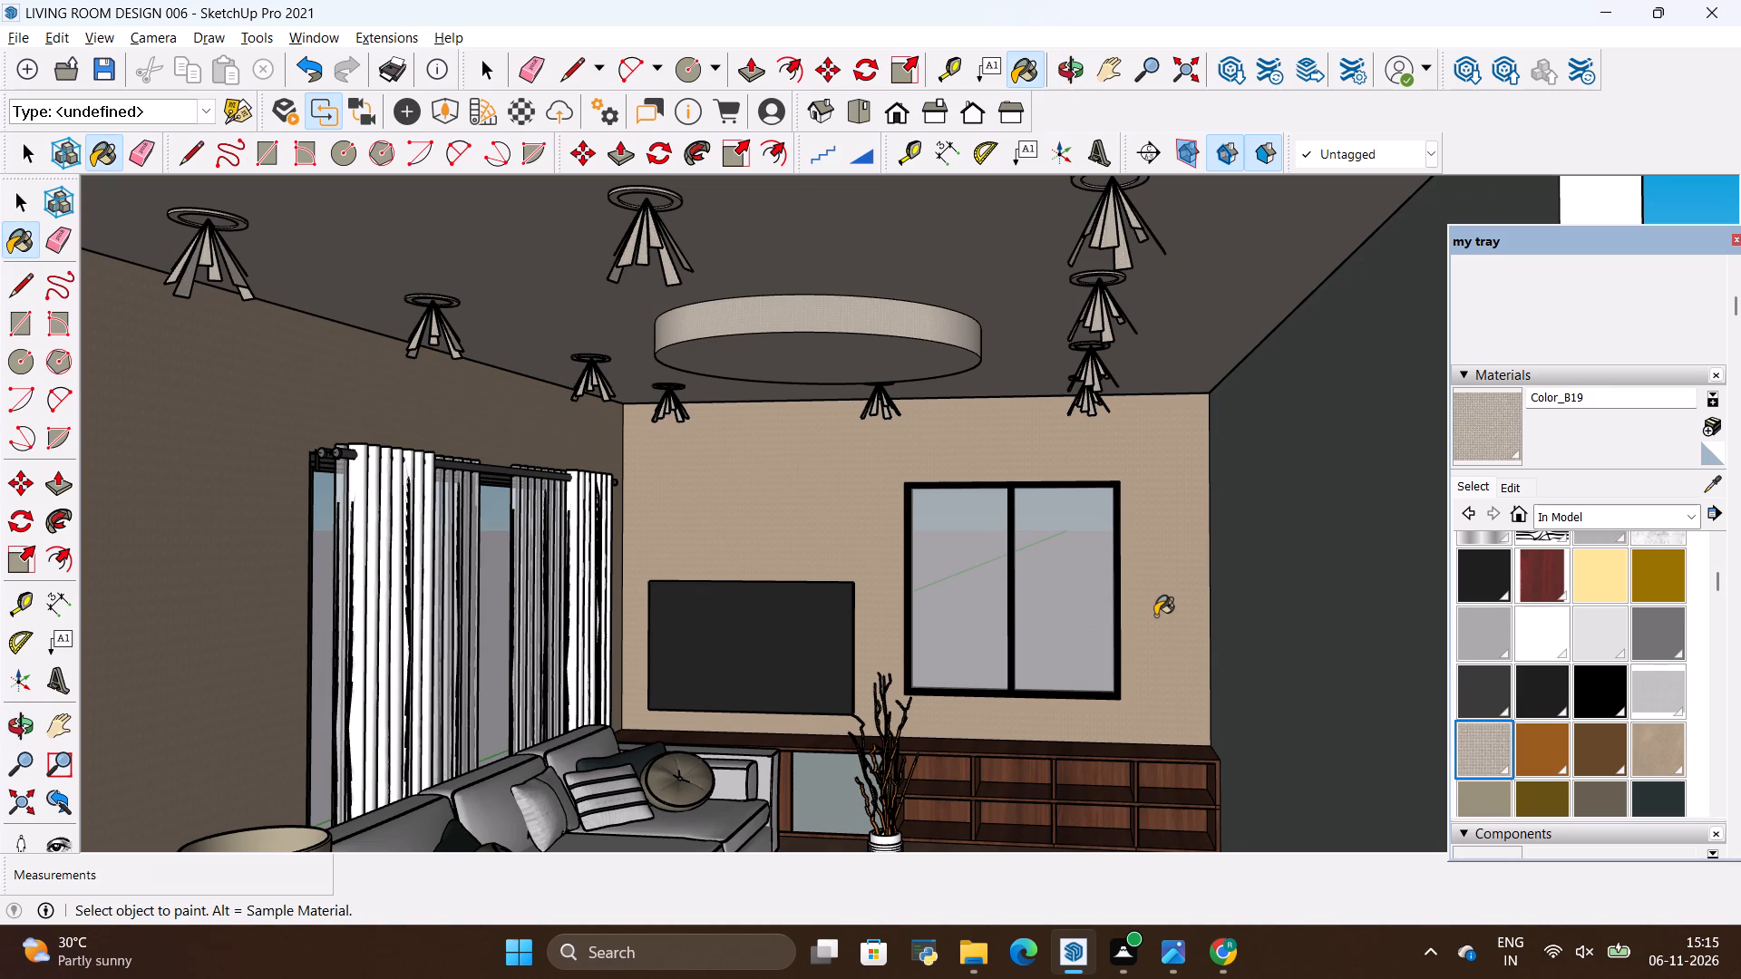
key("space")
Compare the repainted TV wall with the reference photo, viewing the room from different heights and distances.
key("alt+Tab")
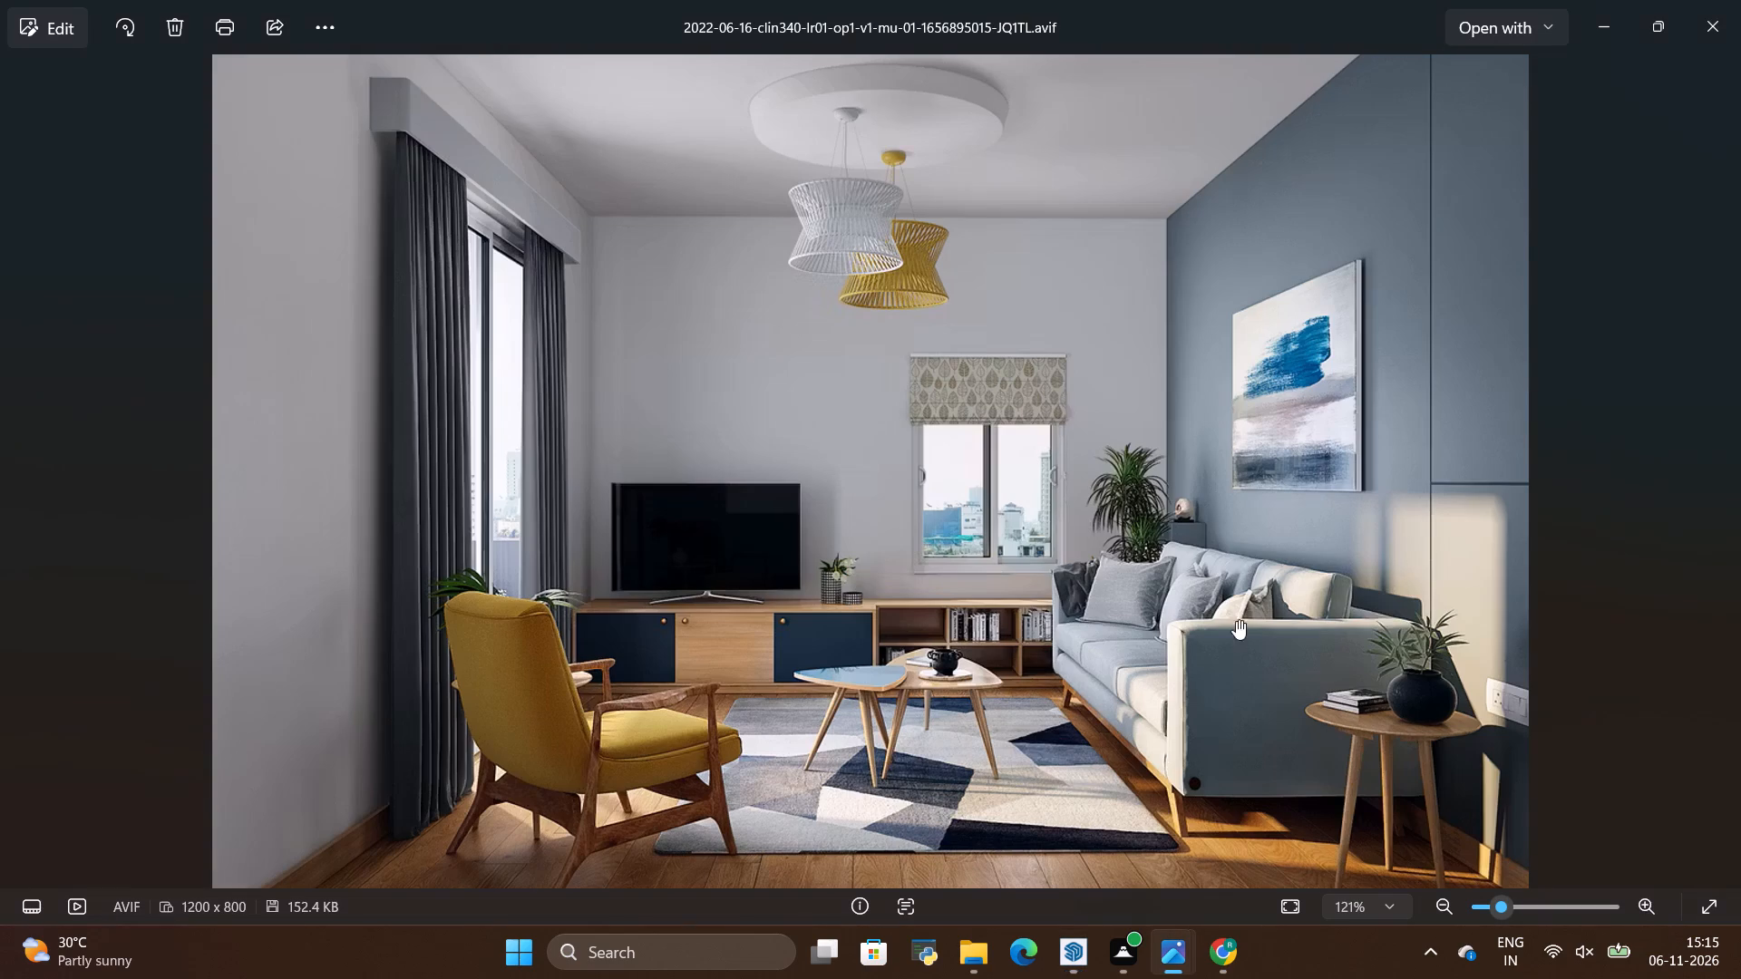
key("alt+Tab")
scroll(1175, 538, "down", 5)
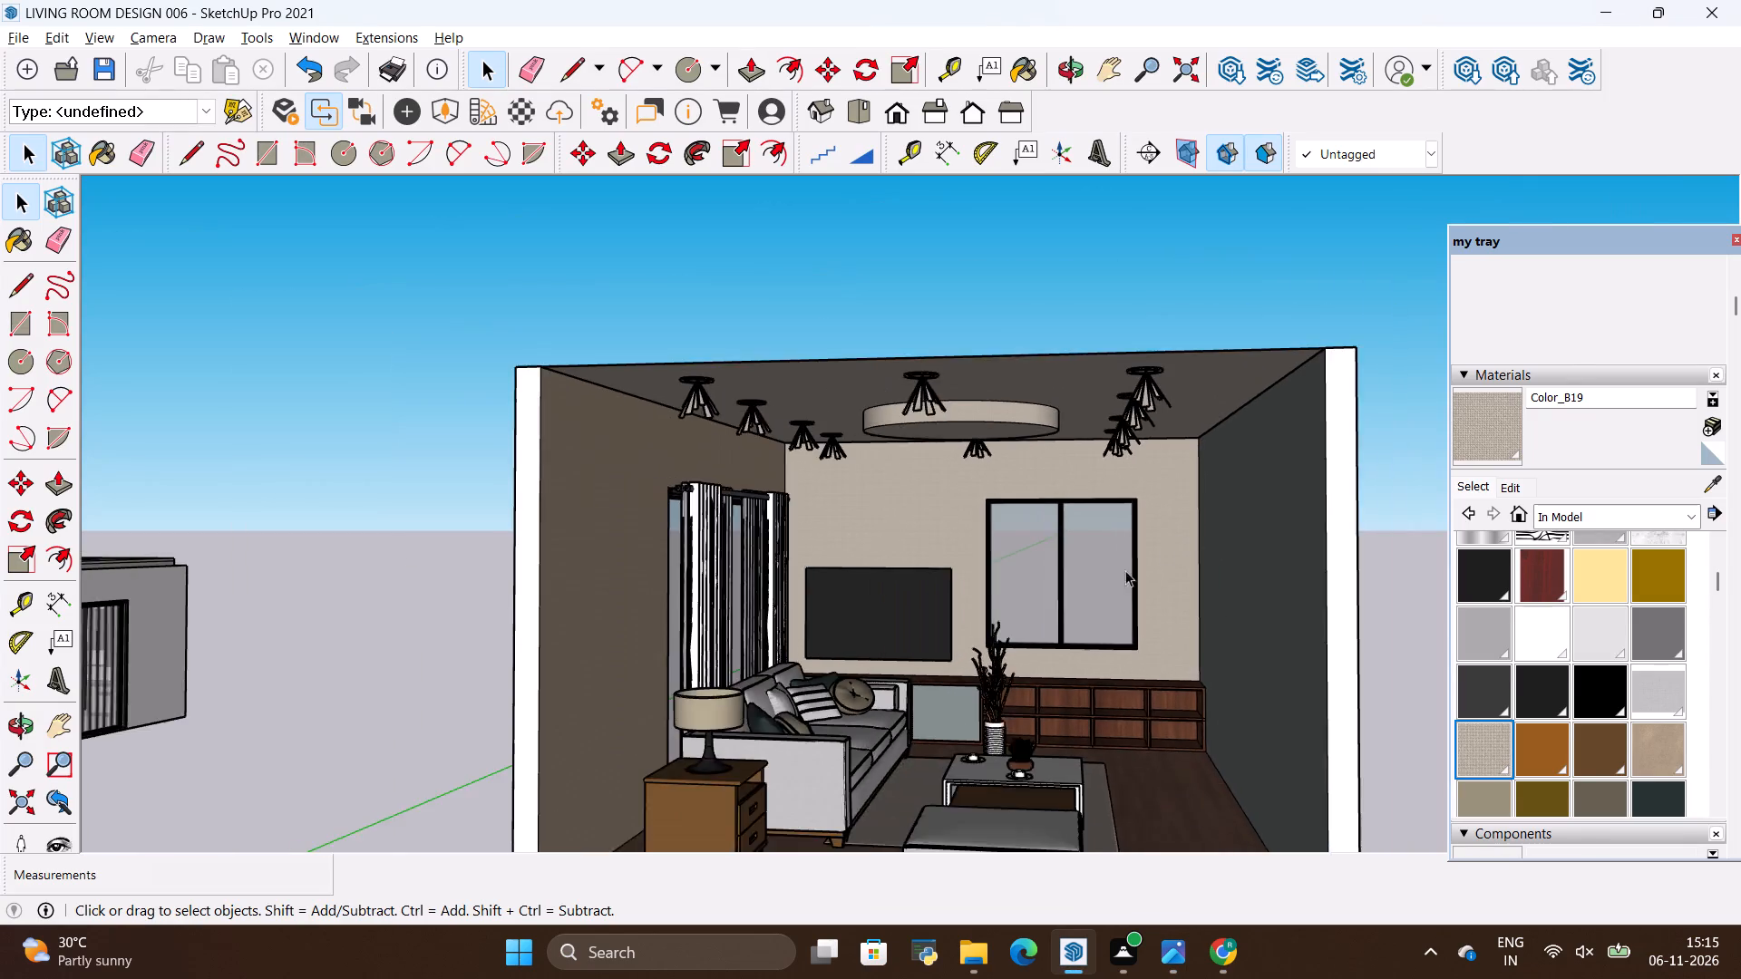
scroll(1091, 592, "up", 3)
left_click(18, 738)
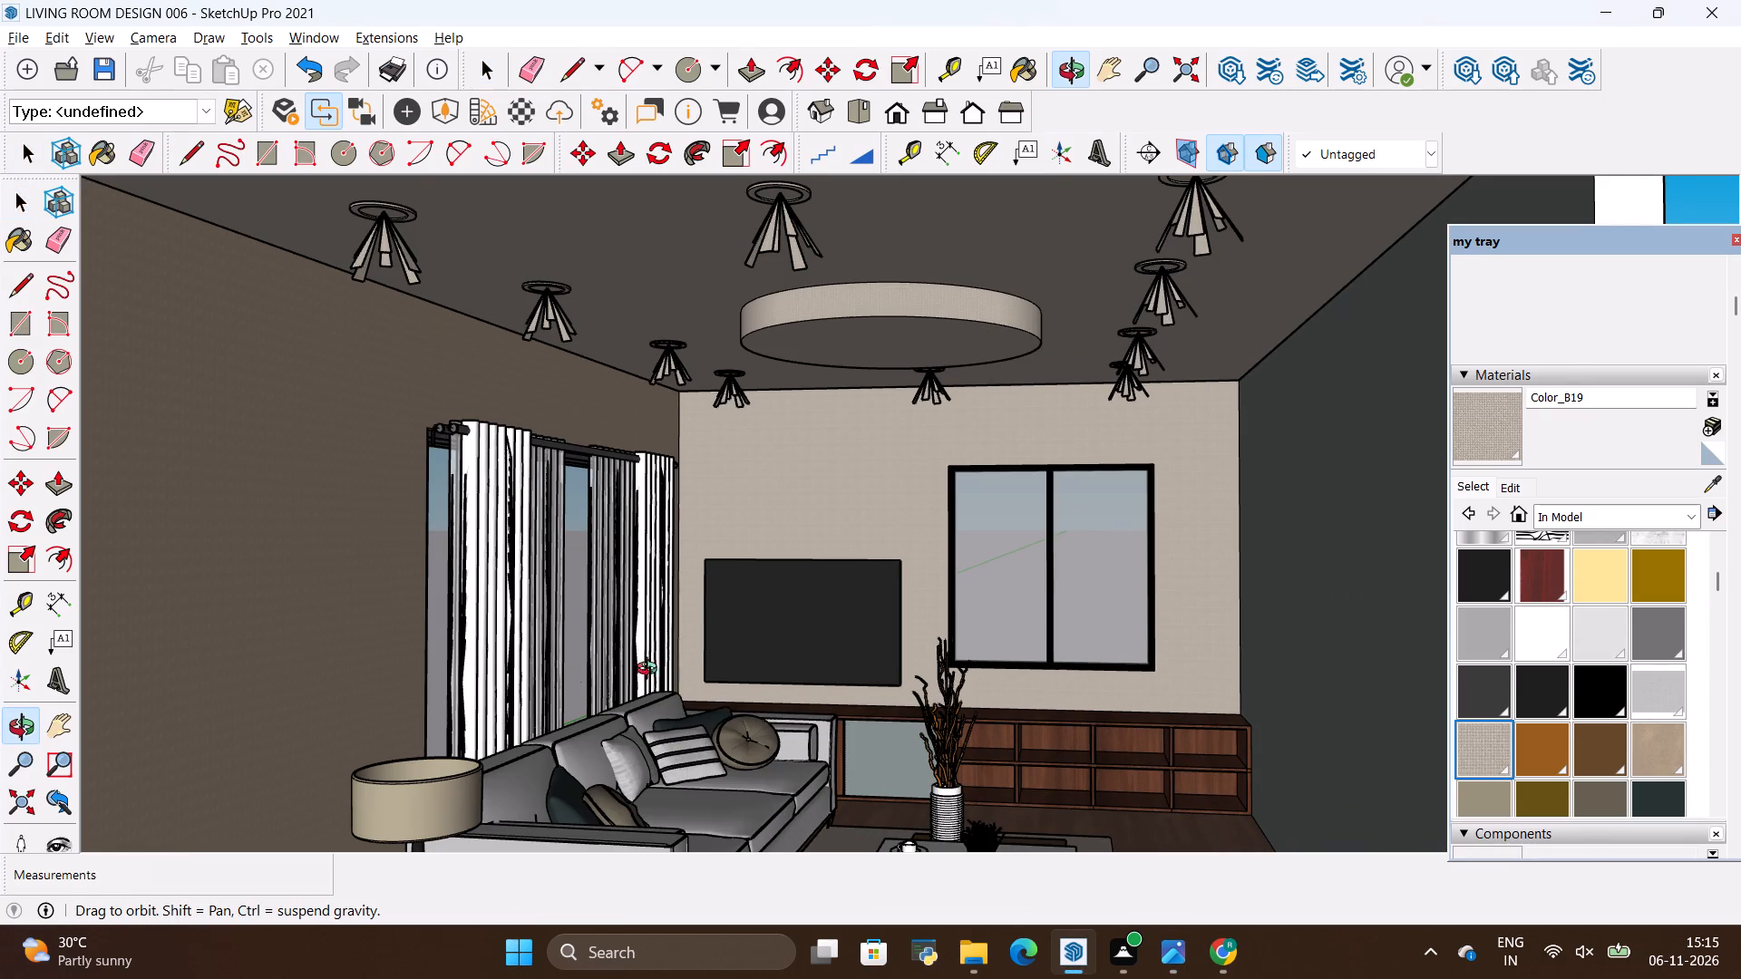
left_click_drag(684, 665, 719, 606)
scroll(792, 483, "down", 5)
scroll(914, 552, "up", 4)
left_click_drag(775, 509, 785, 517)
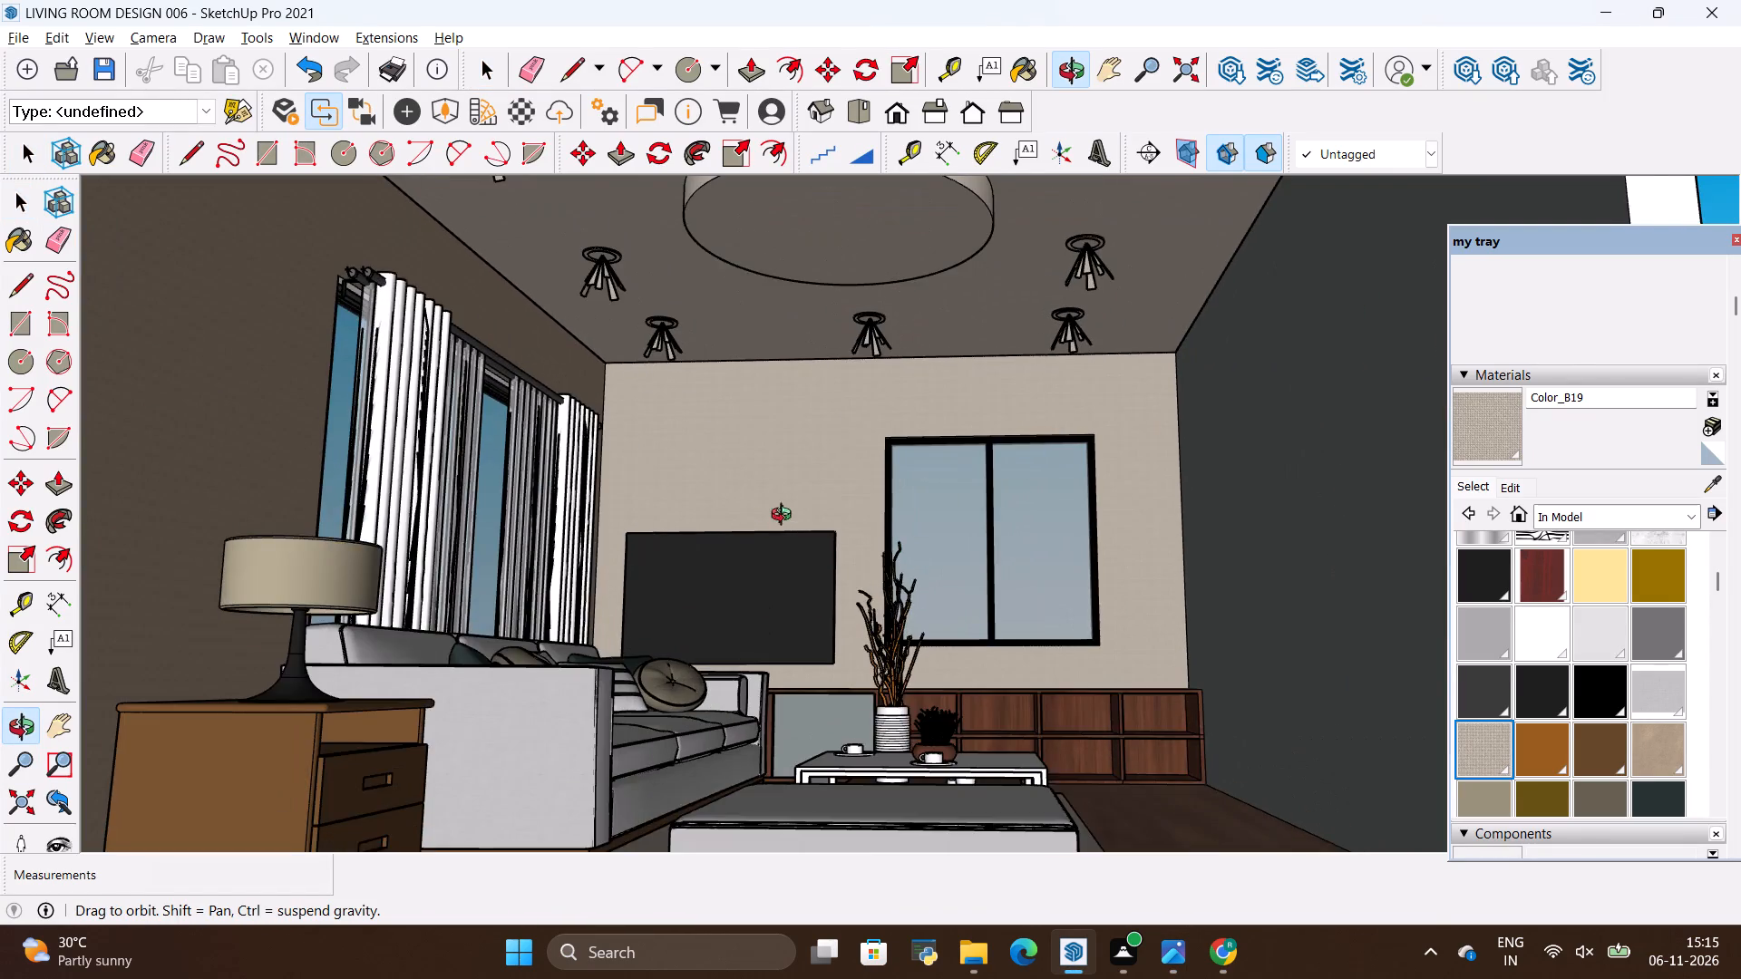
left_click_drag(785, 517, 801, 541)
left_click(801, 536)
key("alt+Tab")
key("alt+Tab")
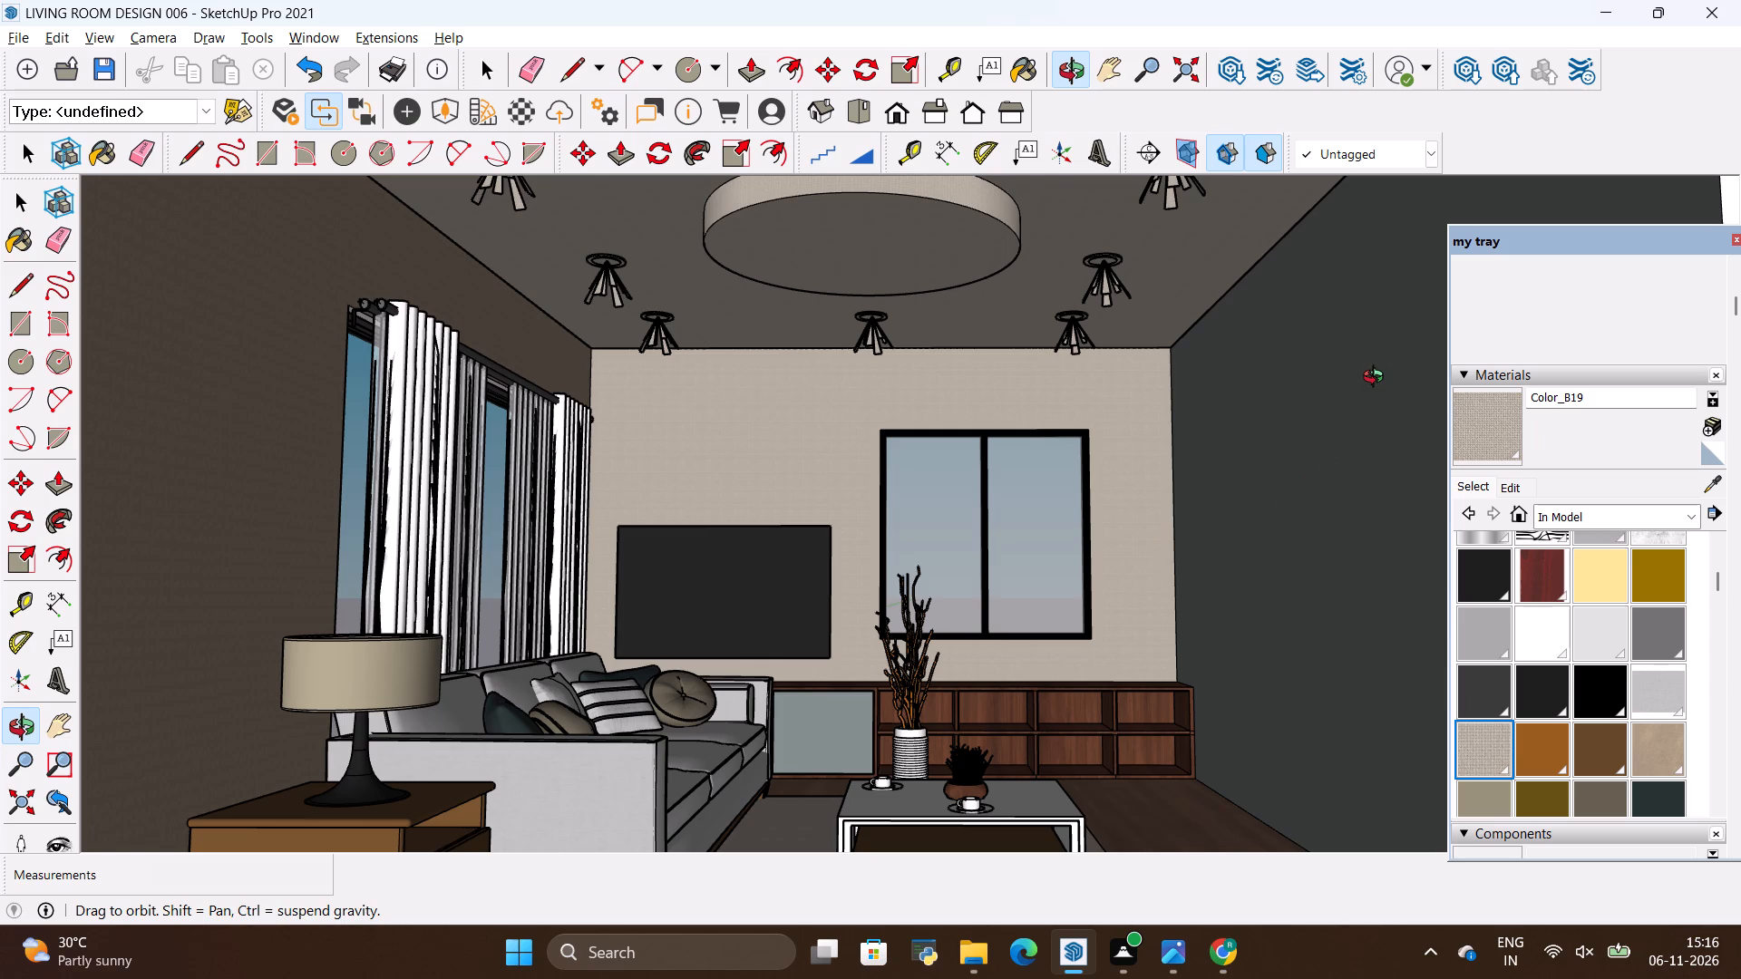
Paint the wall-mounted TV with the blackened steel1 material, including its front face inside the TV group.
scroll(569, 635, "down", 2)
scroll(644, 635, "down", 2)
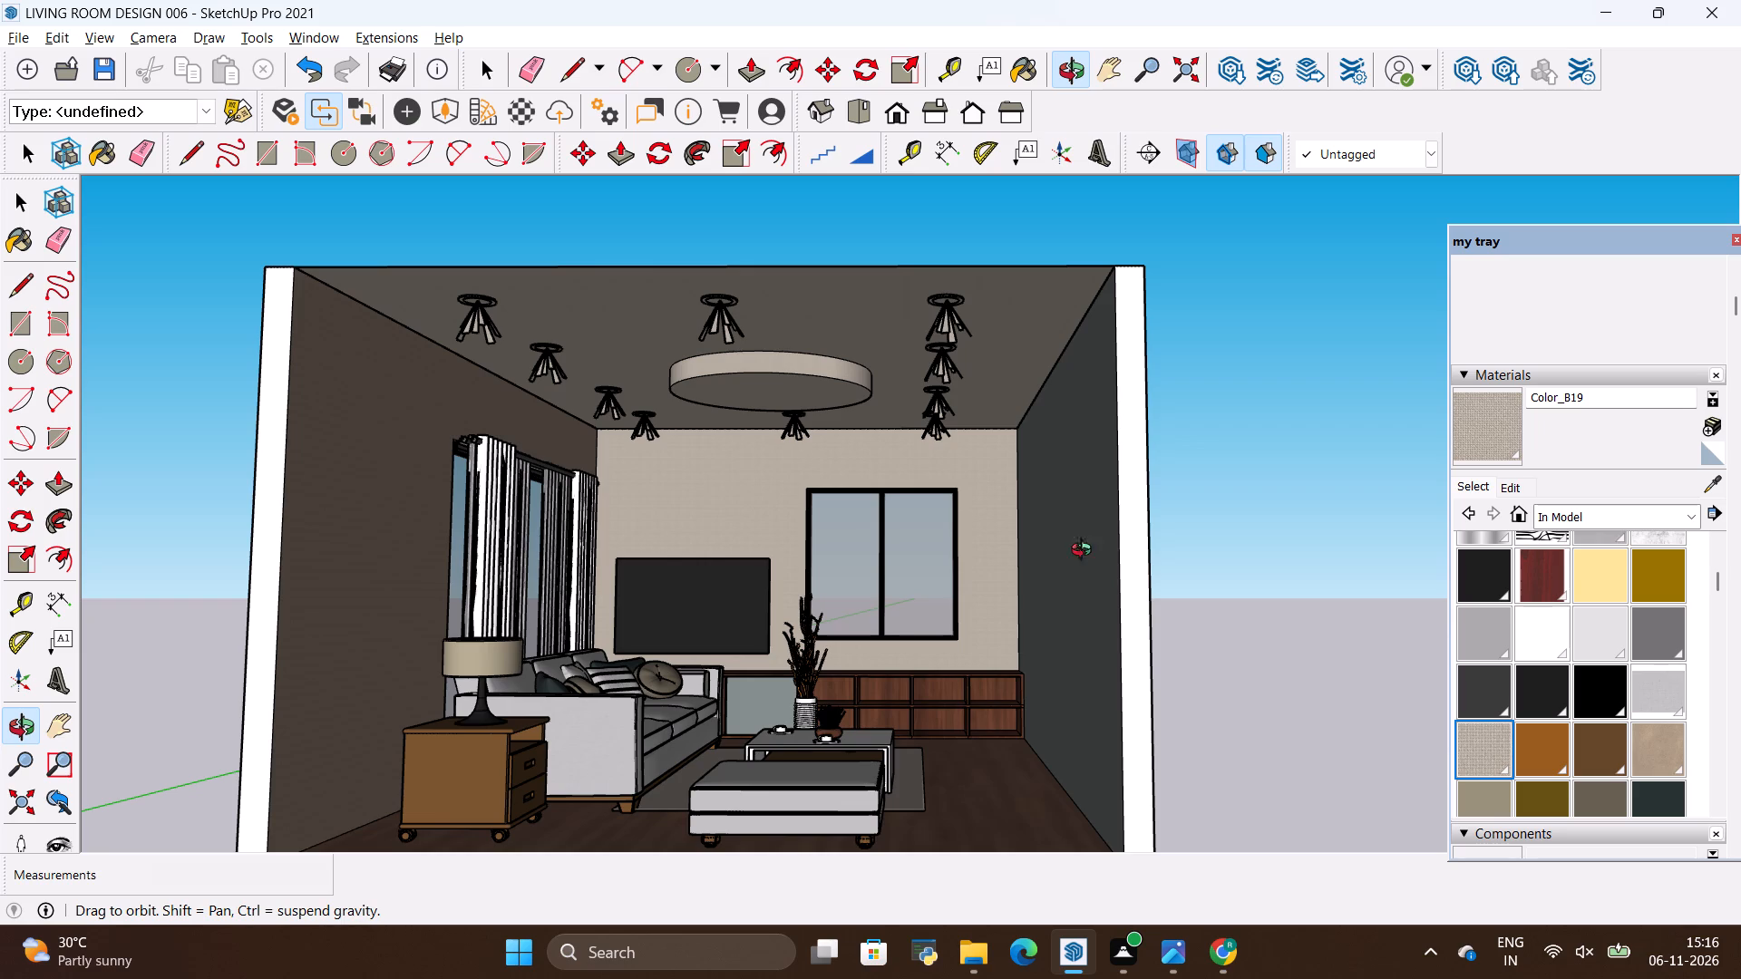
left_click(1483, 557)
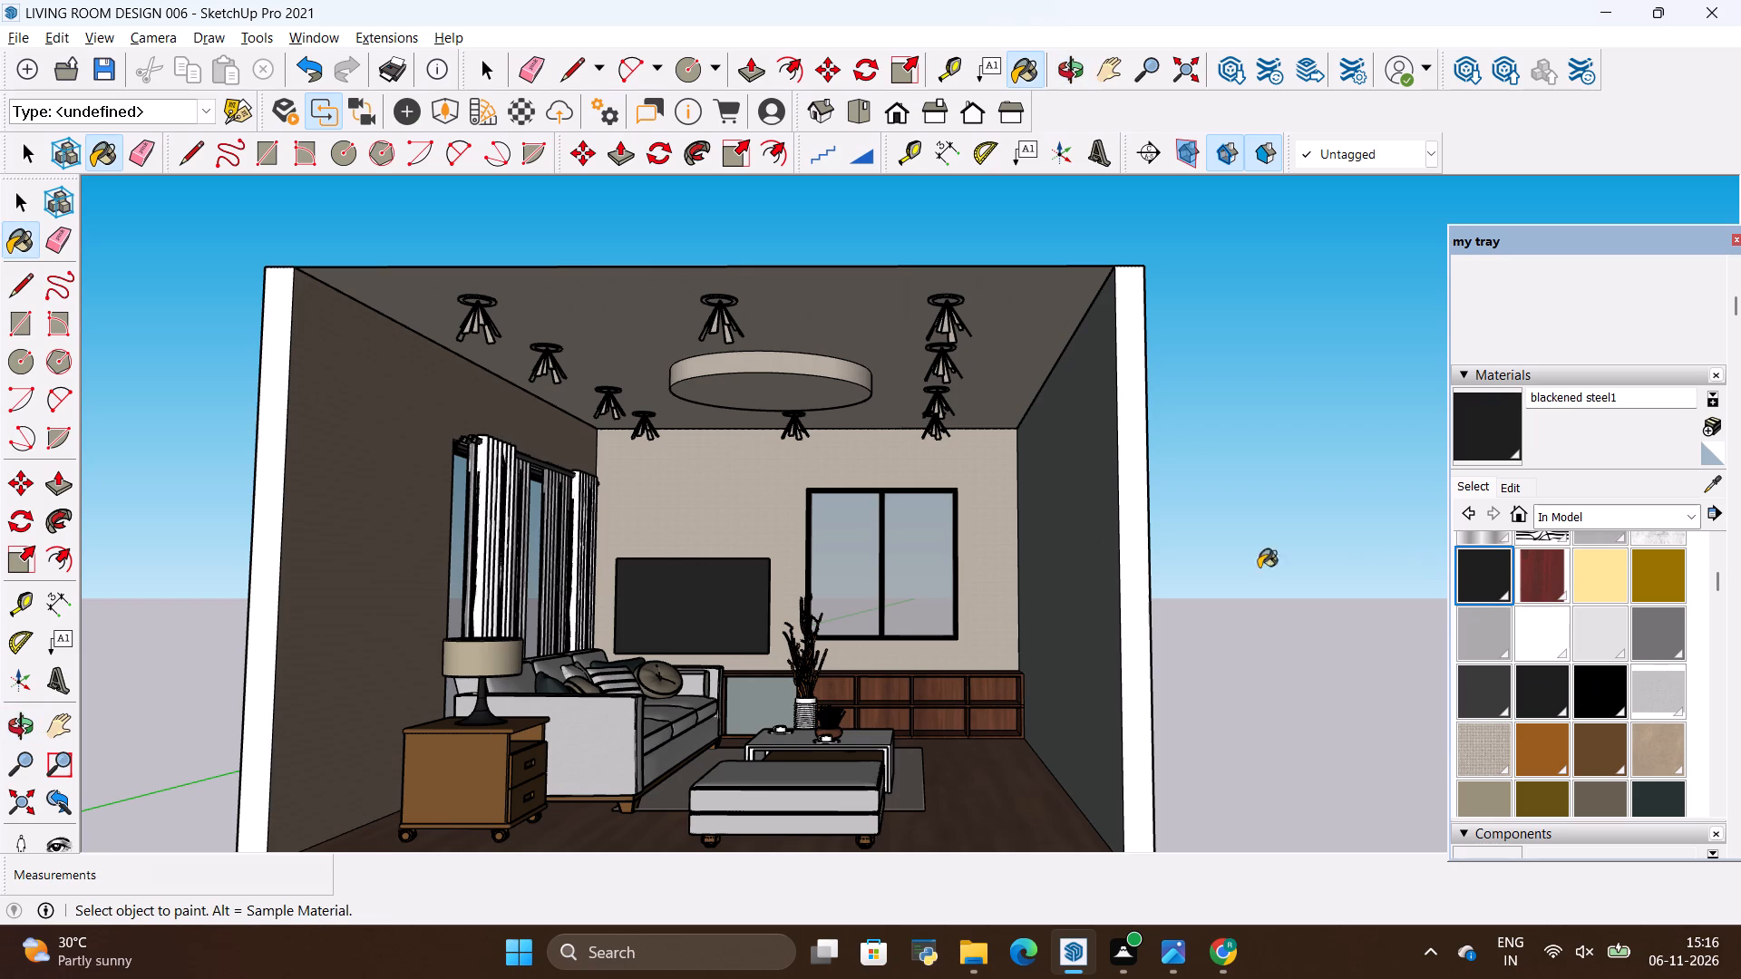
left_click(726, 612)
scroll(737, 652, "up", 7)
key("space")
double_click(783, 577)
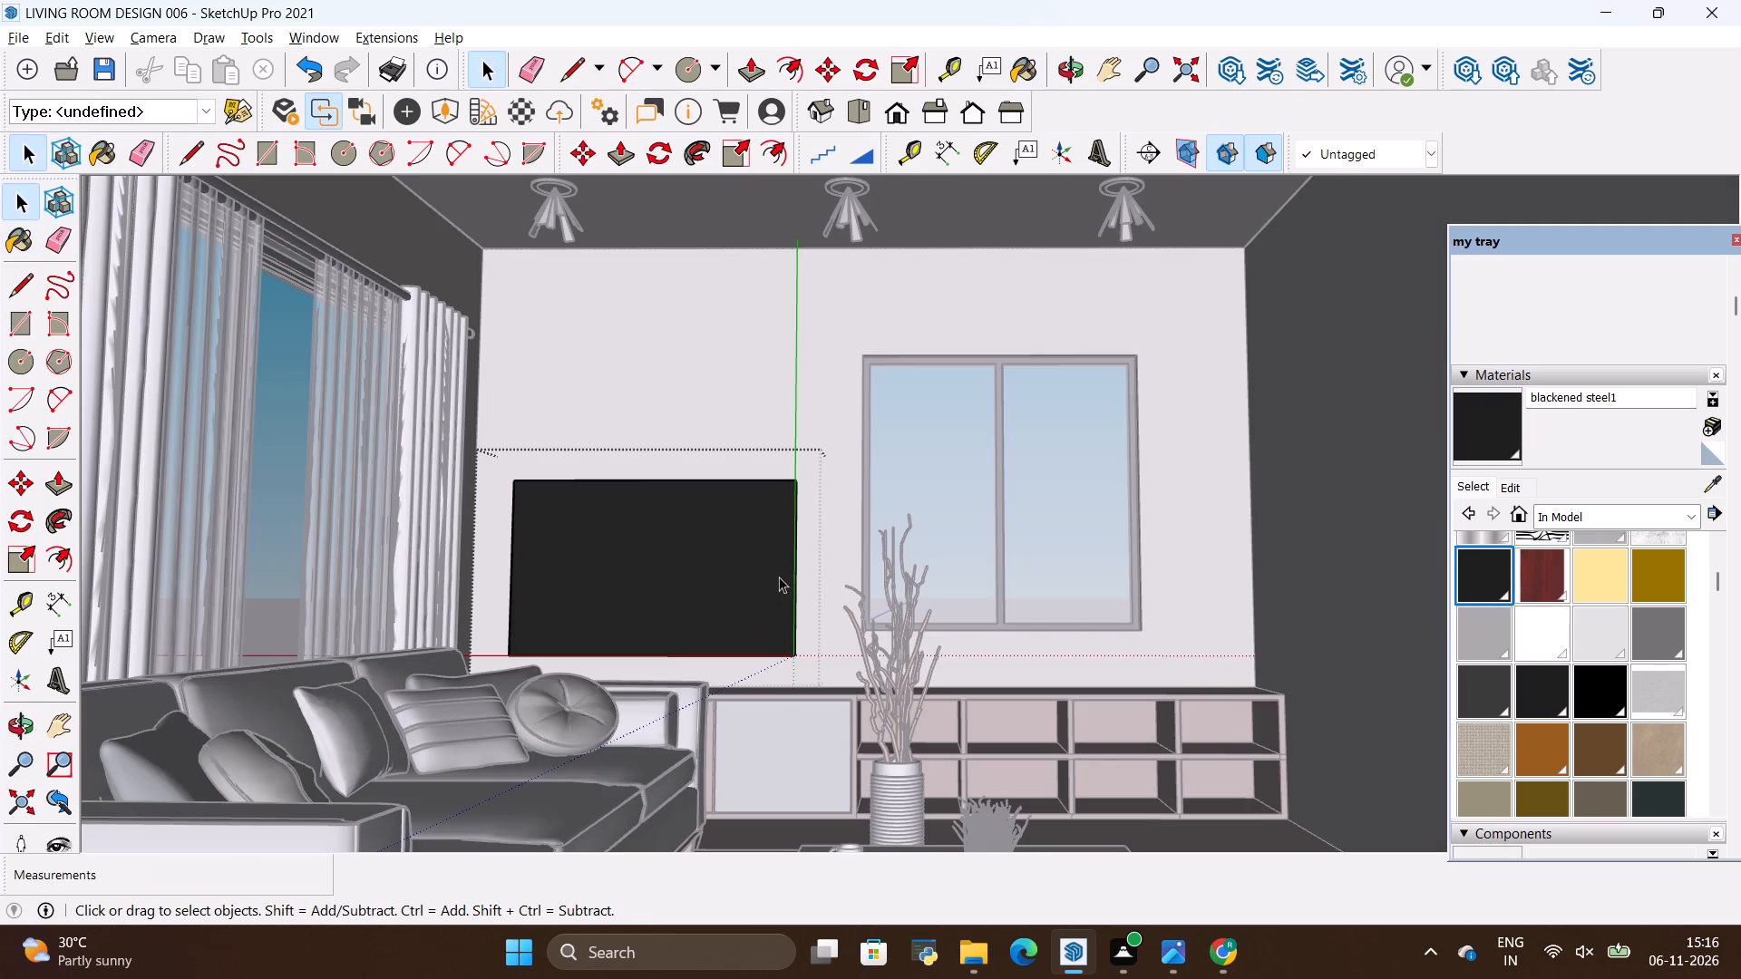
left_click(1483, 569)
left_click(662, 586)
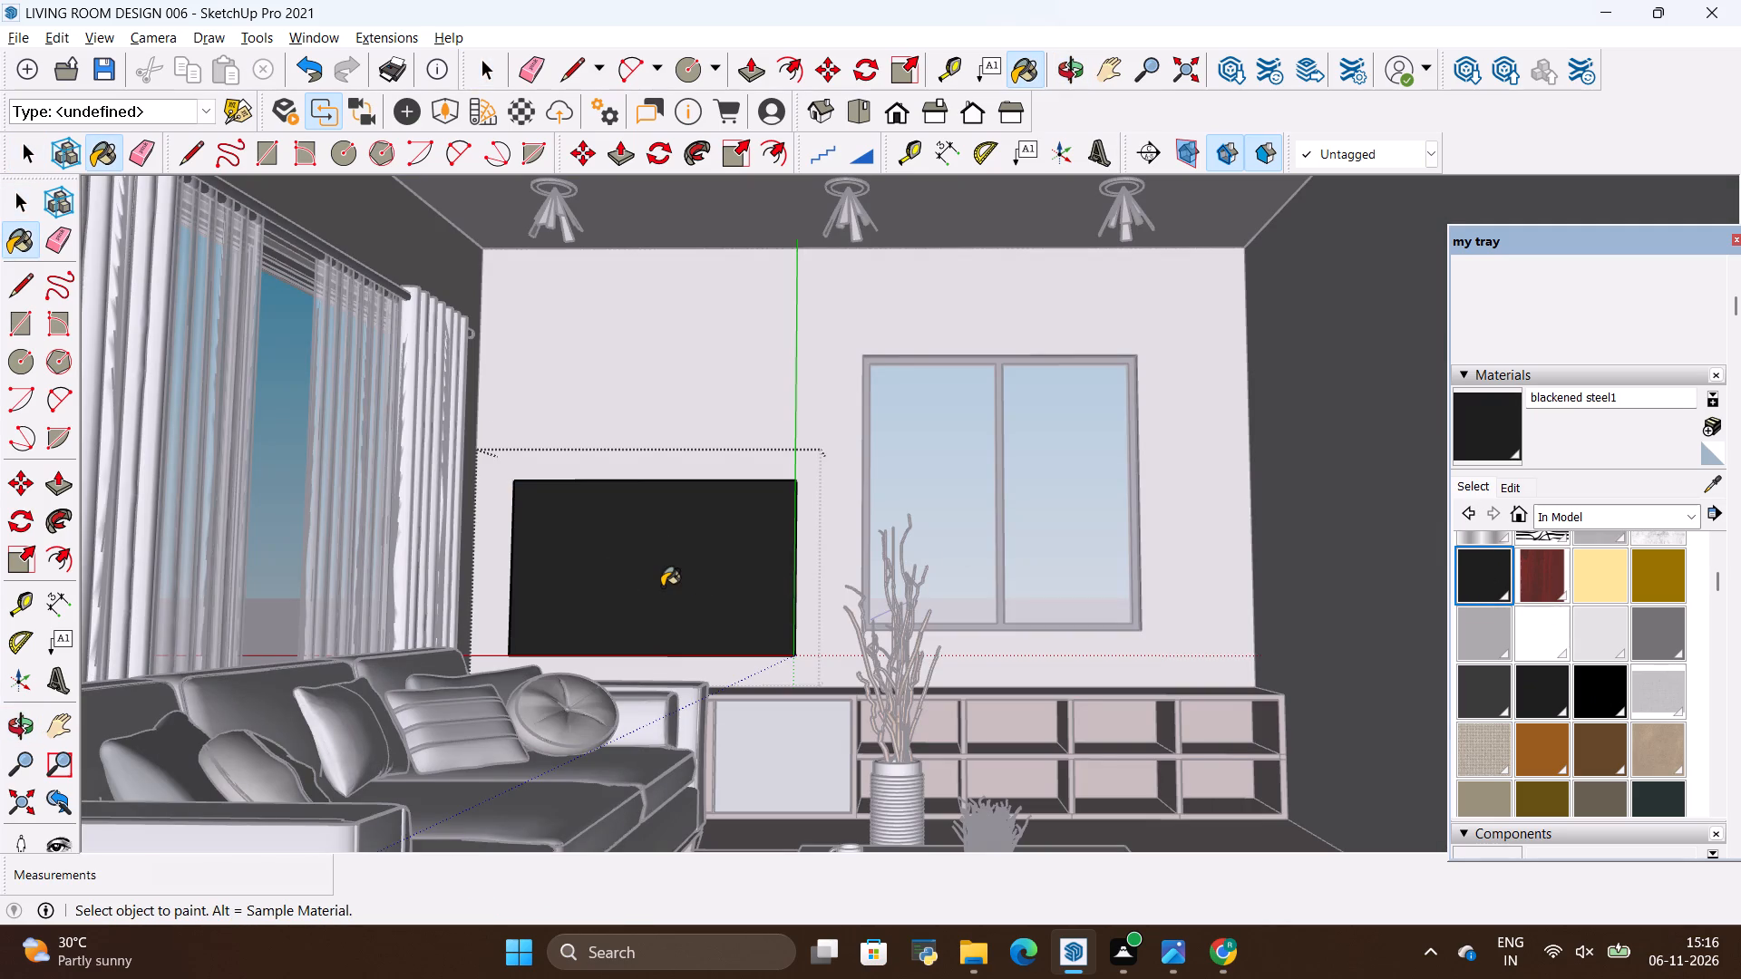
scroll(662, 586, "down", 10)
key("space")
left_click(1197, 460)
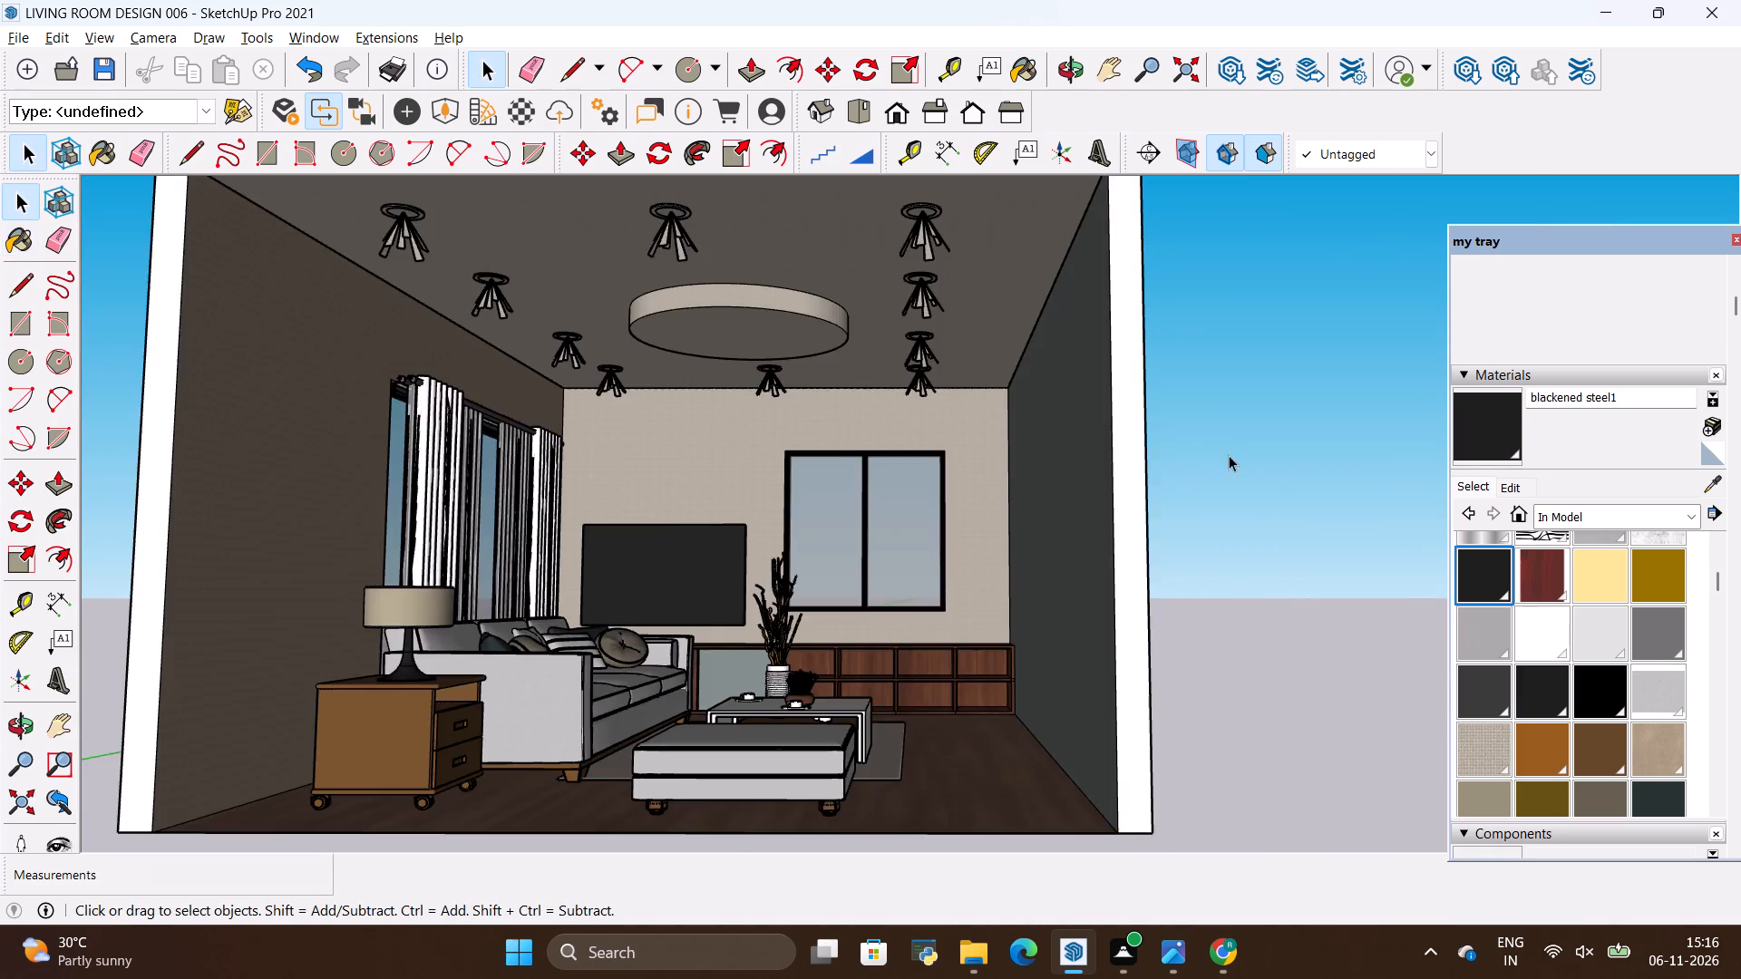
Try painting the wall-mounted TV as a whole with the black material Color_009.
scroll(1246, 451, "down", 6)
scroll(1117, 465, "up", 2)
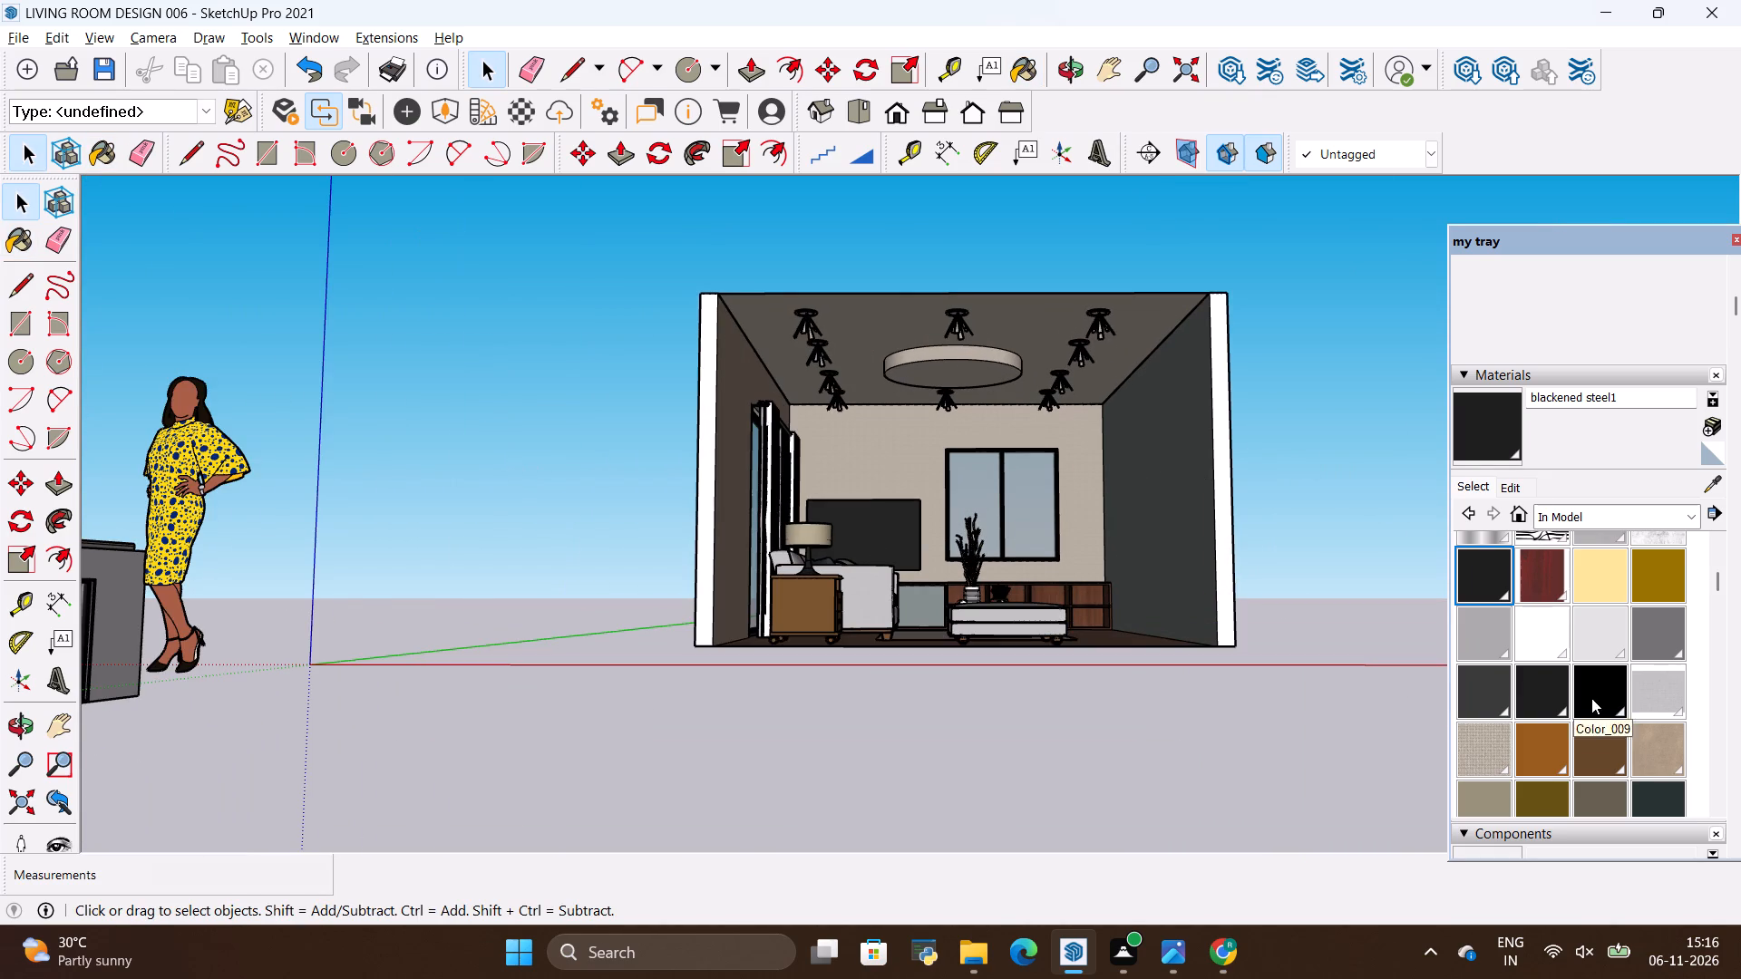
left_click(1591, 698)
left_click(900, 538)
key("space")
left_click(601, 527)
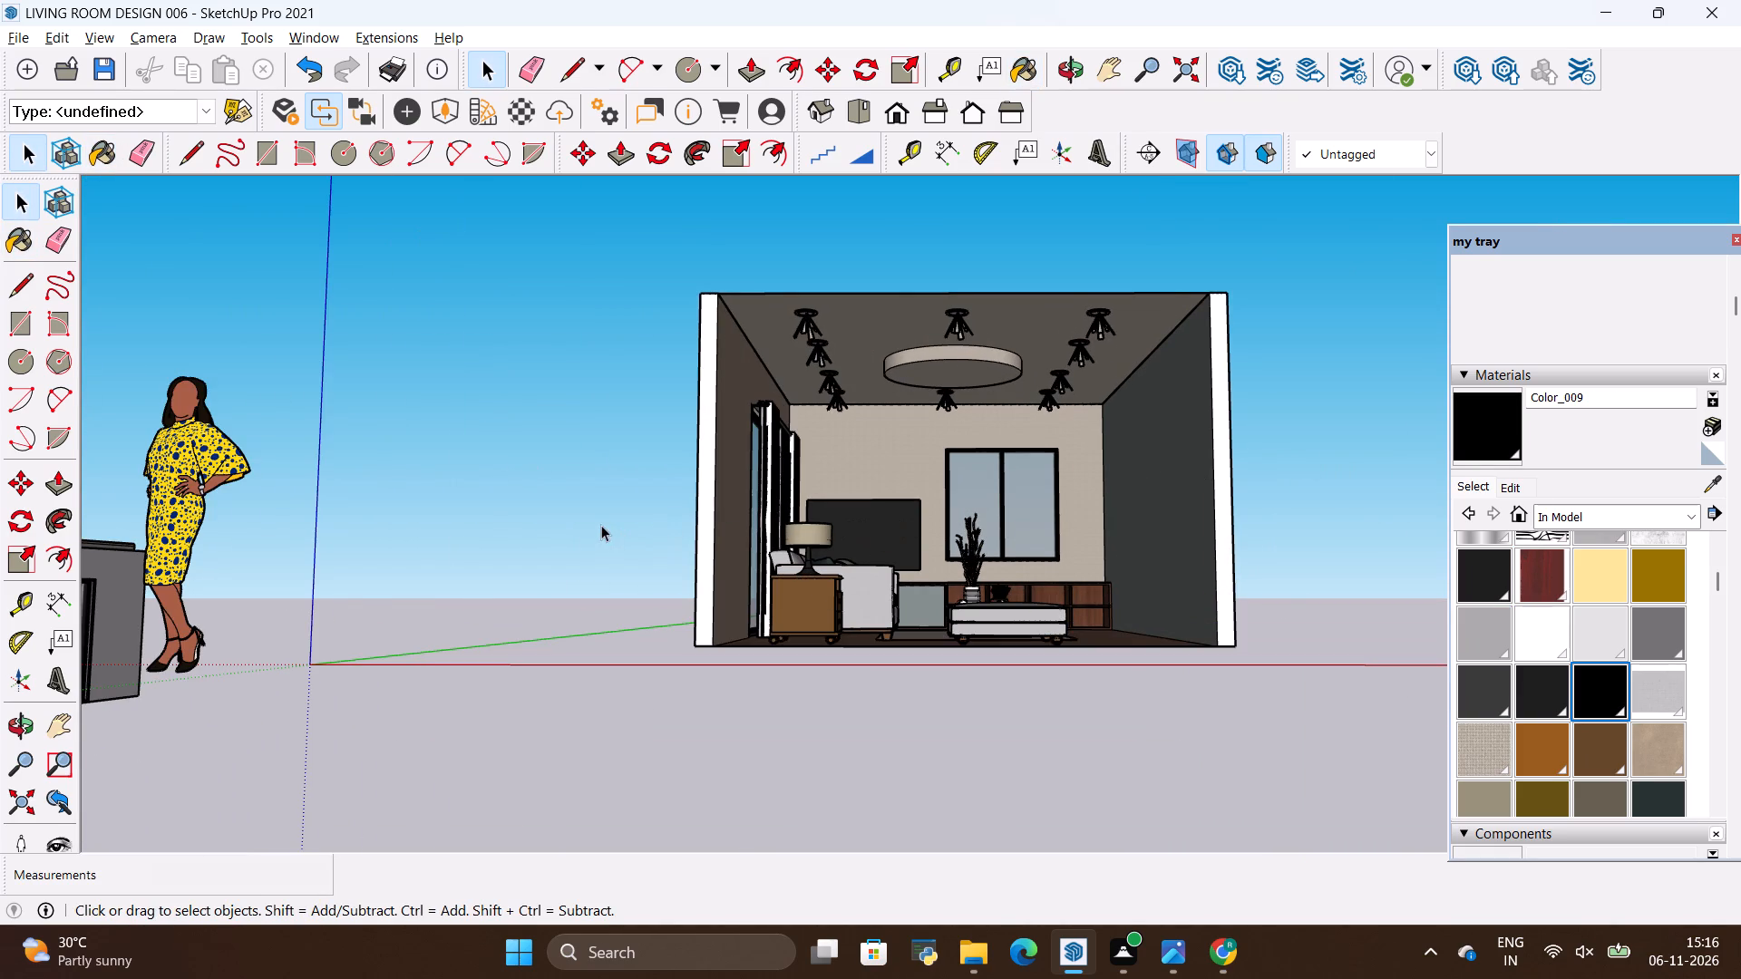
Examine the room again from the open front and from inside, checking the TV wall, ceiling, window and furniture.
scroll(942, 454, "up", 7)
scroll(647, 477, "down", 3)
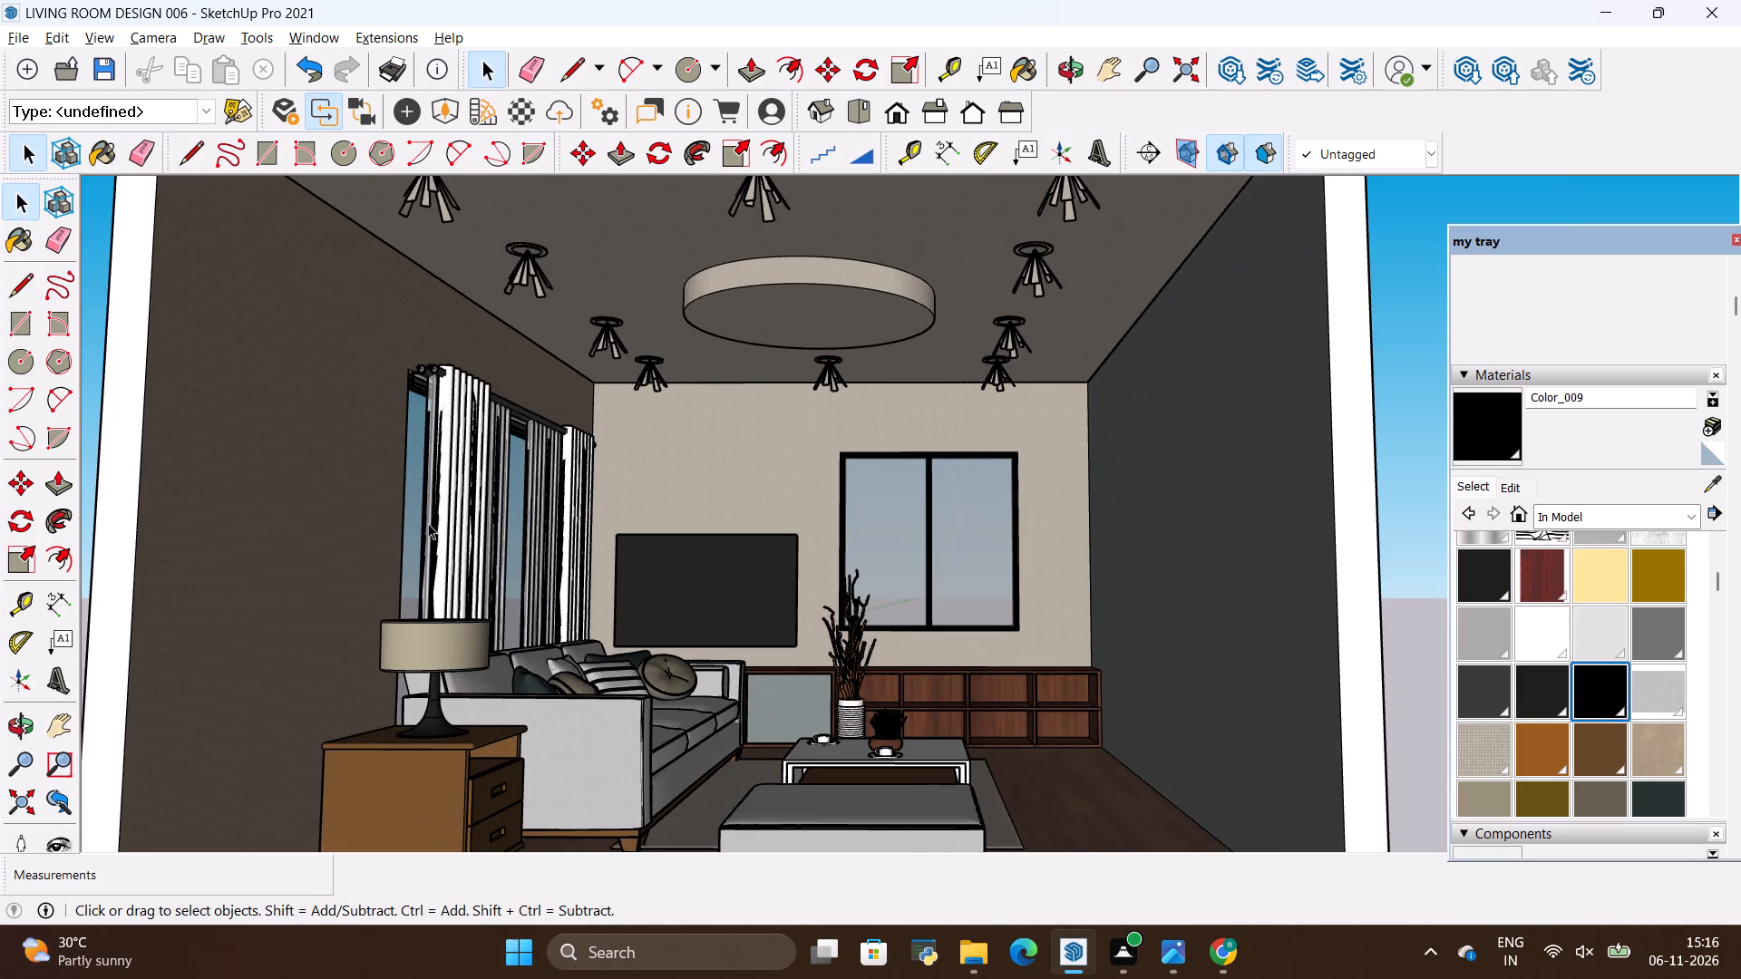
left_click(25, 711)
left_click_drag(517, 527, 559, 523)
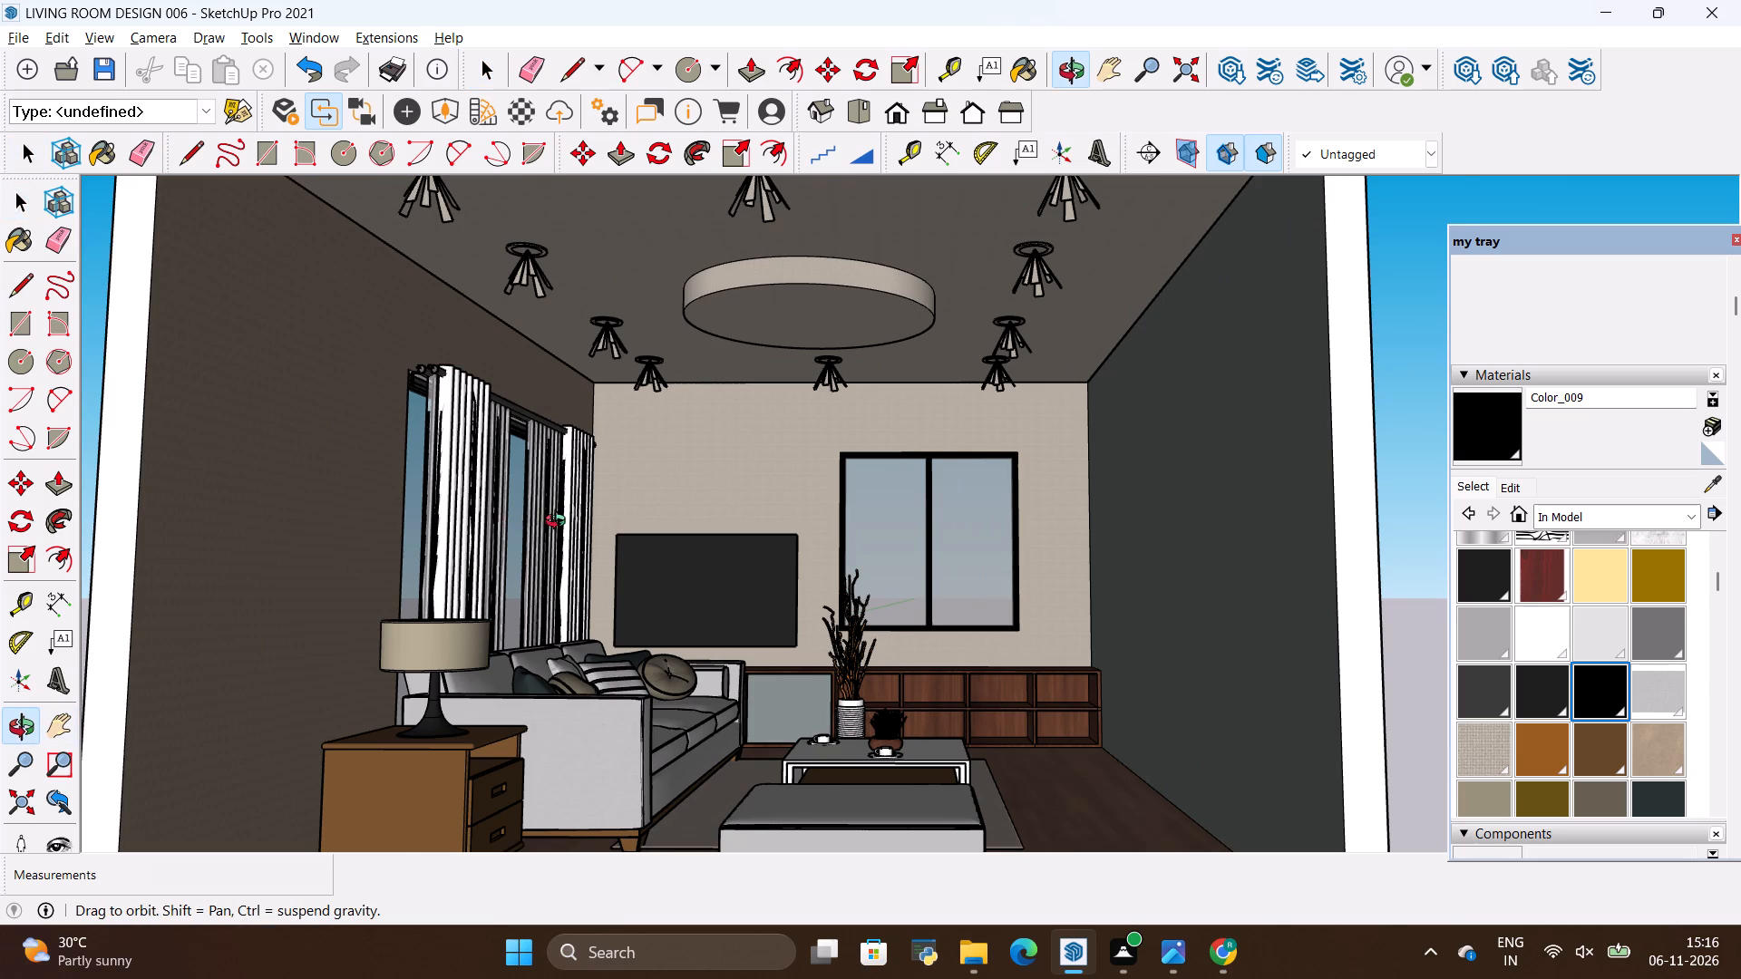
left_click_drag(559, 523, 558, 545)
scroll(715, 374, "down", 5)
left_click_drag(745, 460, 747, 483)
scroll(759, 466, "up", 4)
left_click_drag(855, 476, 822, 479)
scroll(1023, 414, "down", 3)
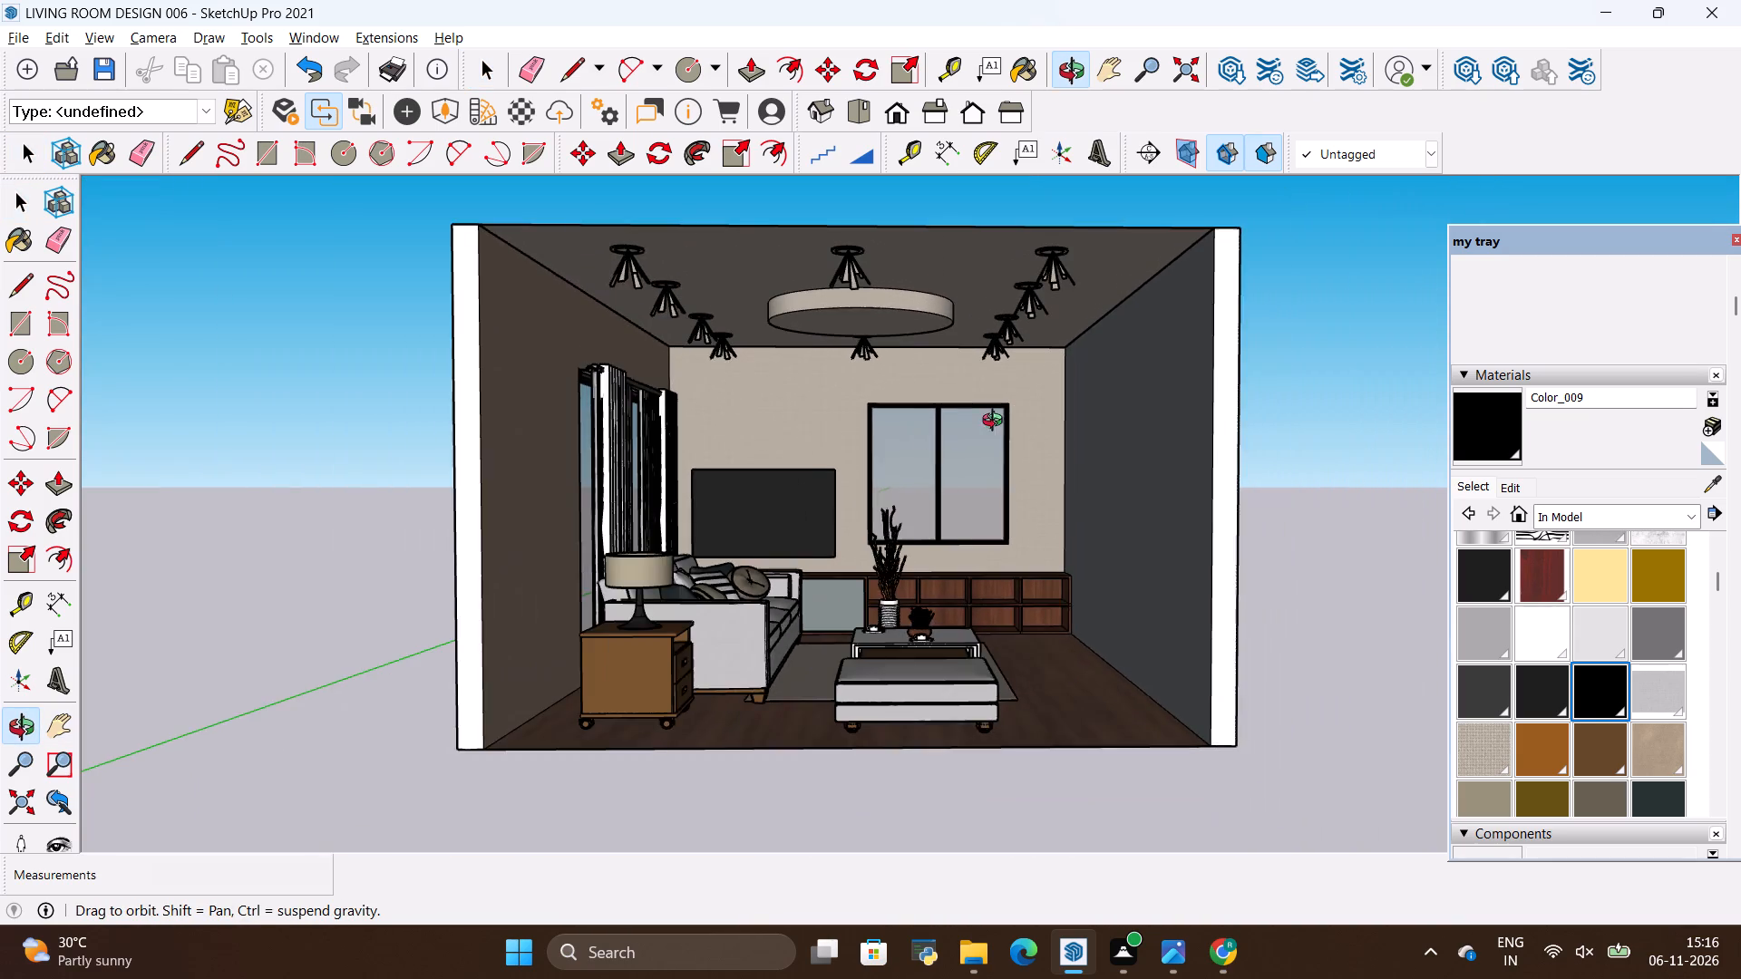
left_click_drag(924, 442, 933, 433)
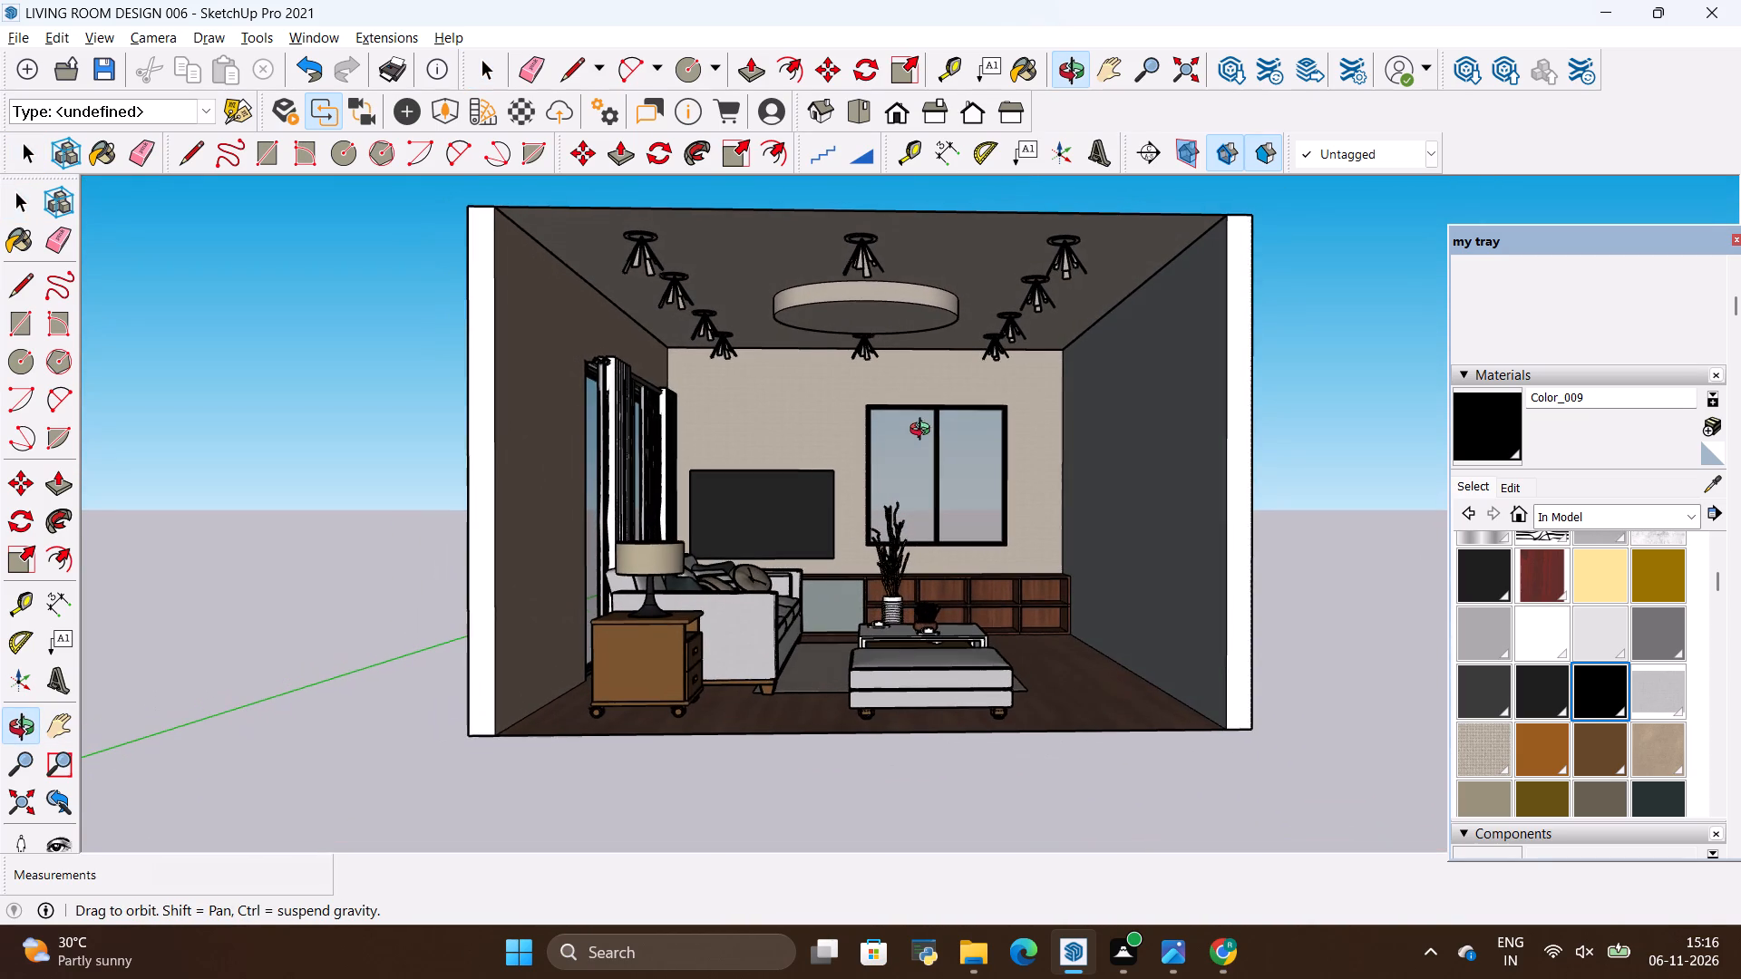
scroll(887, 415, "up", 4)
left_click_drag(870, 413, 877, 383)
scroll(877, 383, "down", 1)
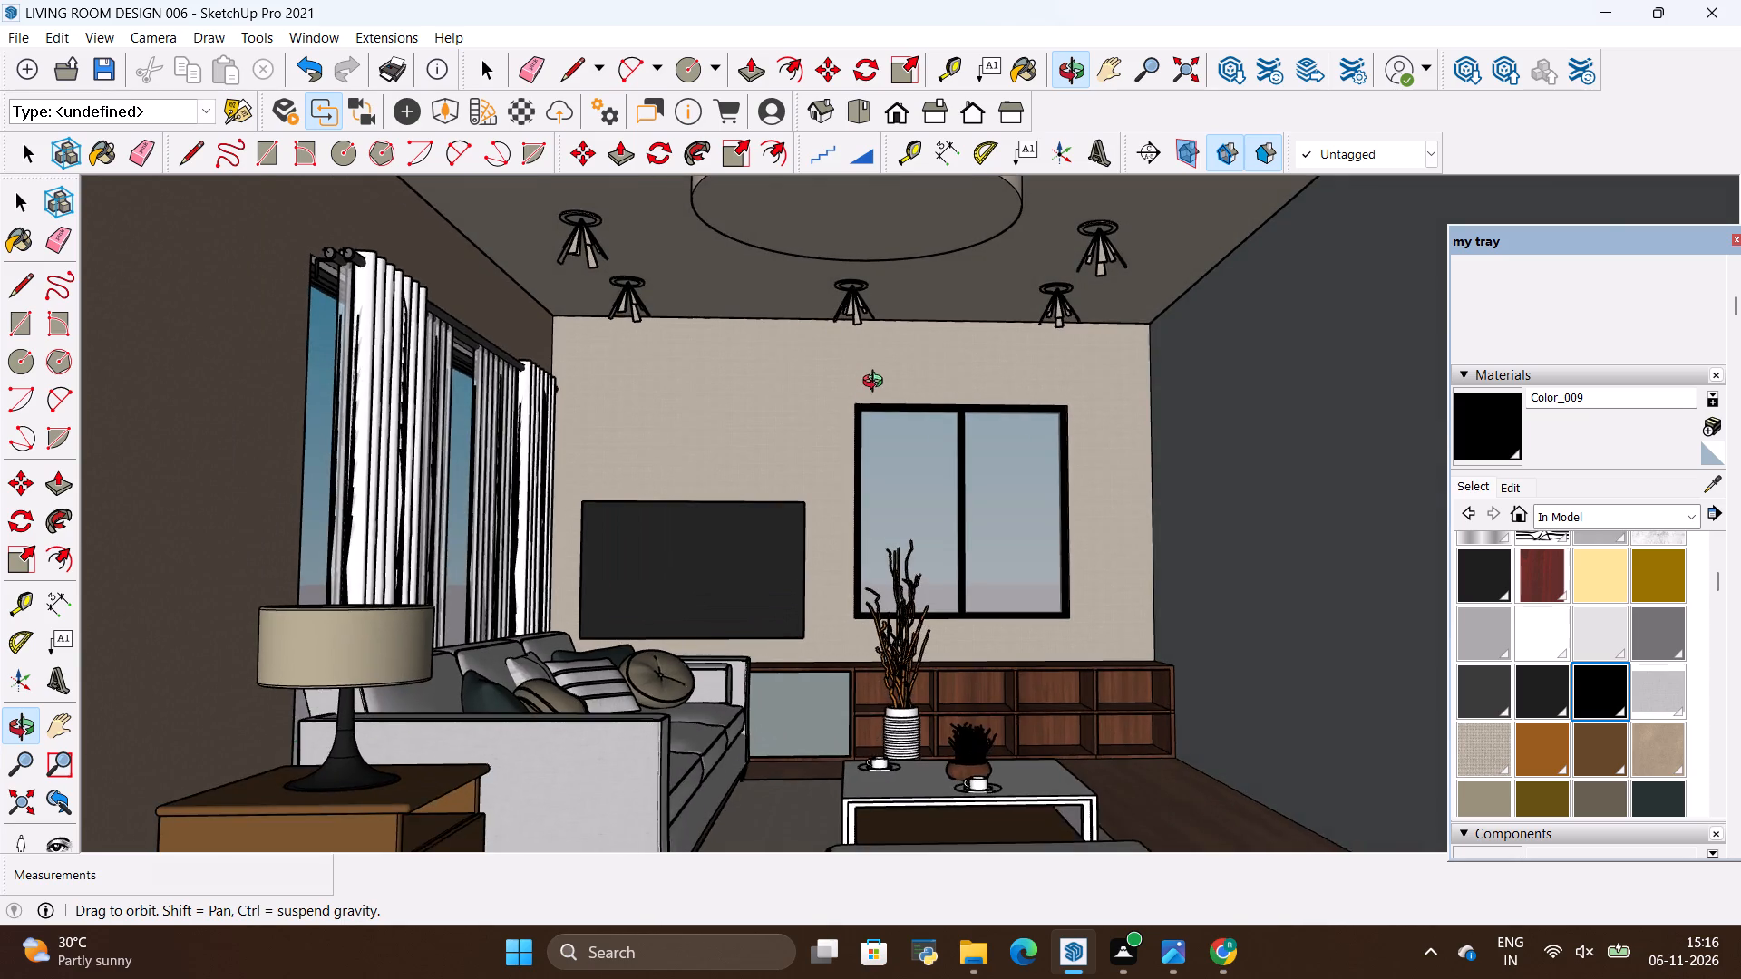
scroll(877, 383, "down", 1)
left_click_drag(877, 383, 857, 394)
scroll(869, 401, "up", 1)
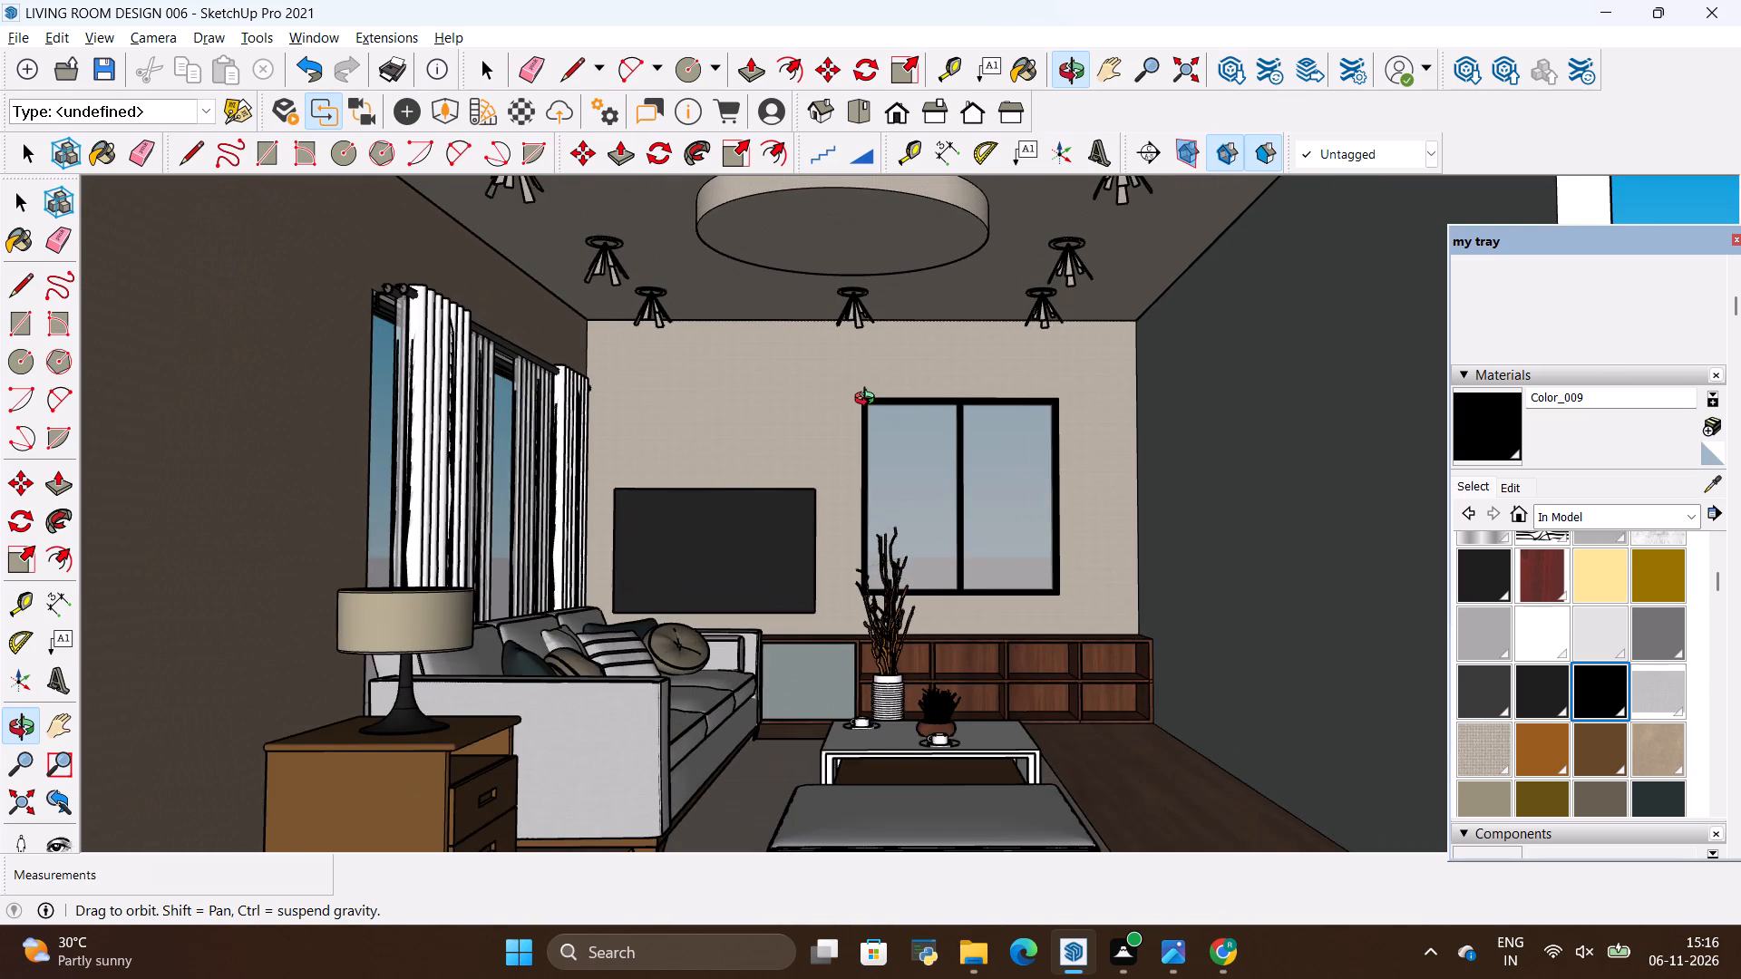
left_click_drag(874, 403, 886, 405)
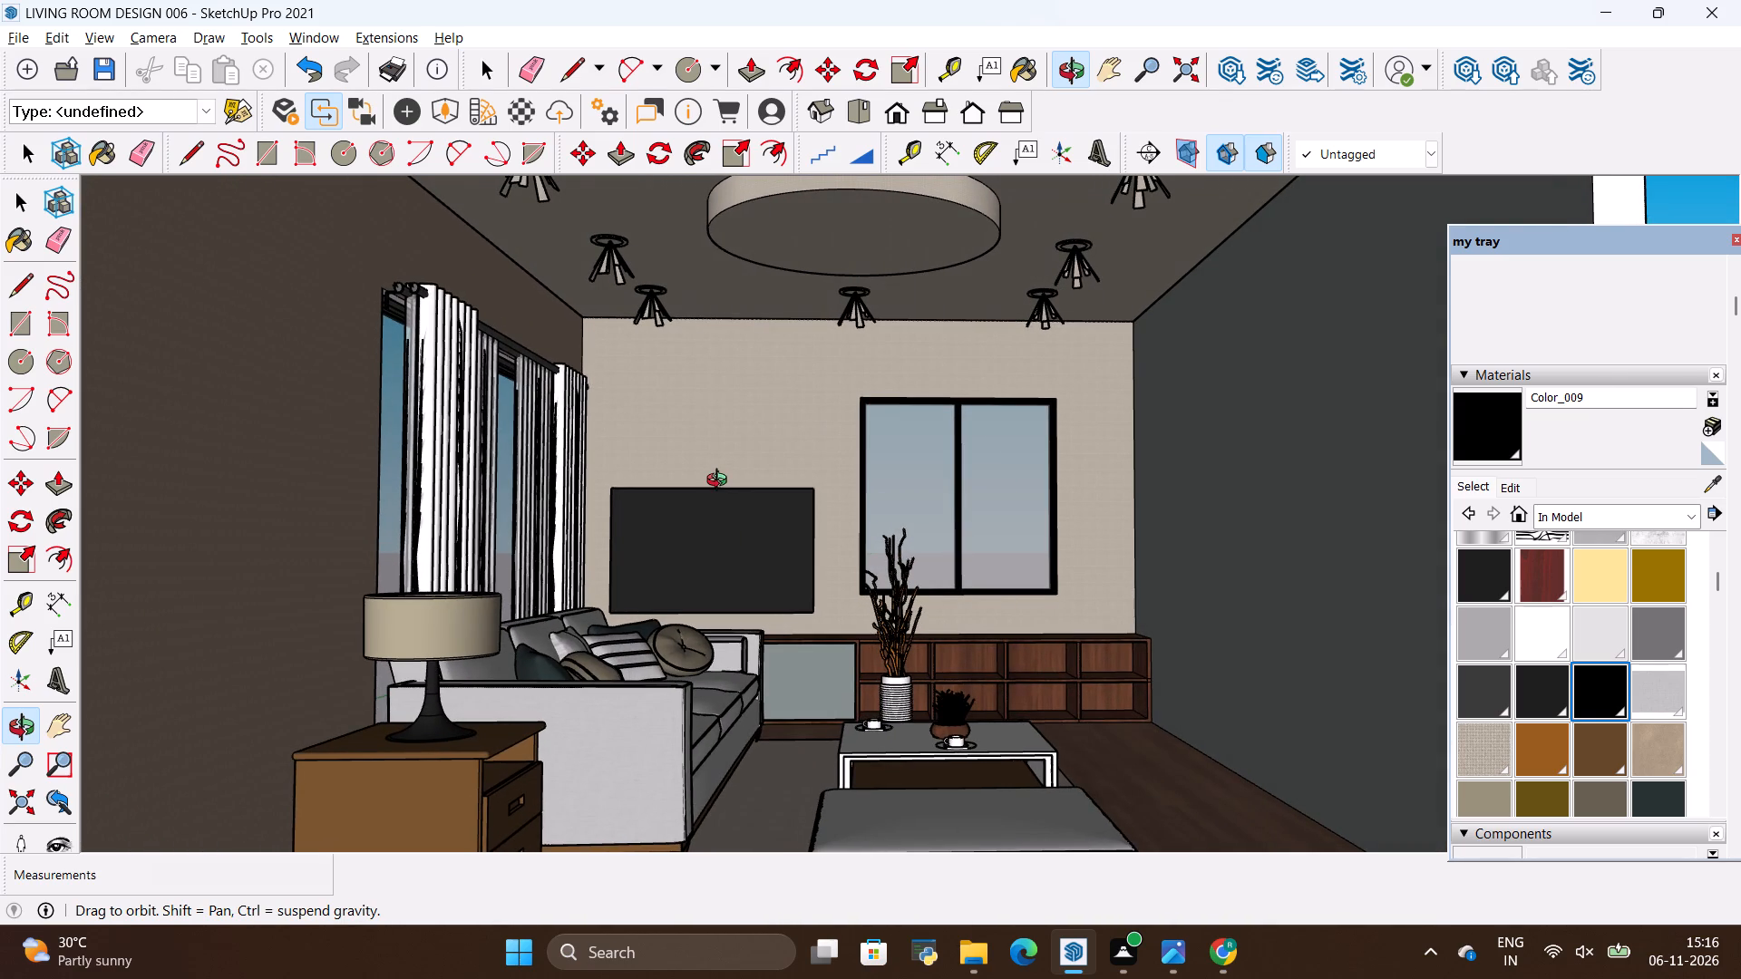
Compare the modelled living room with the reference photo, viewing its TV wall, ceiling and furniture from the open front.
key("alt+Tab")
key("alt+Tab")
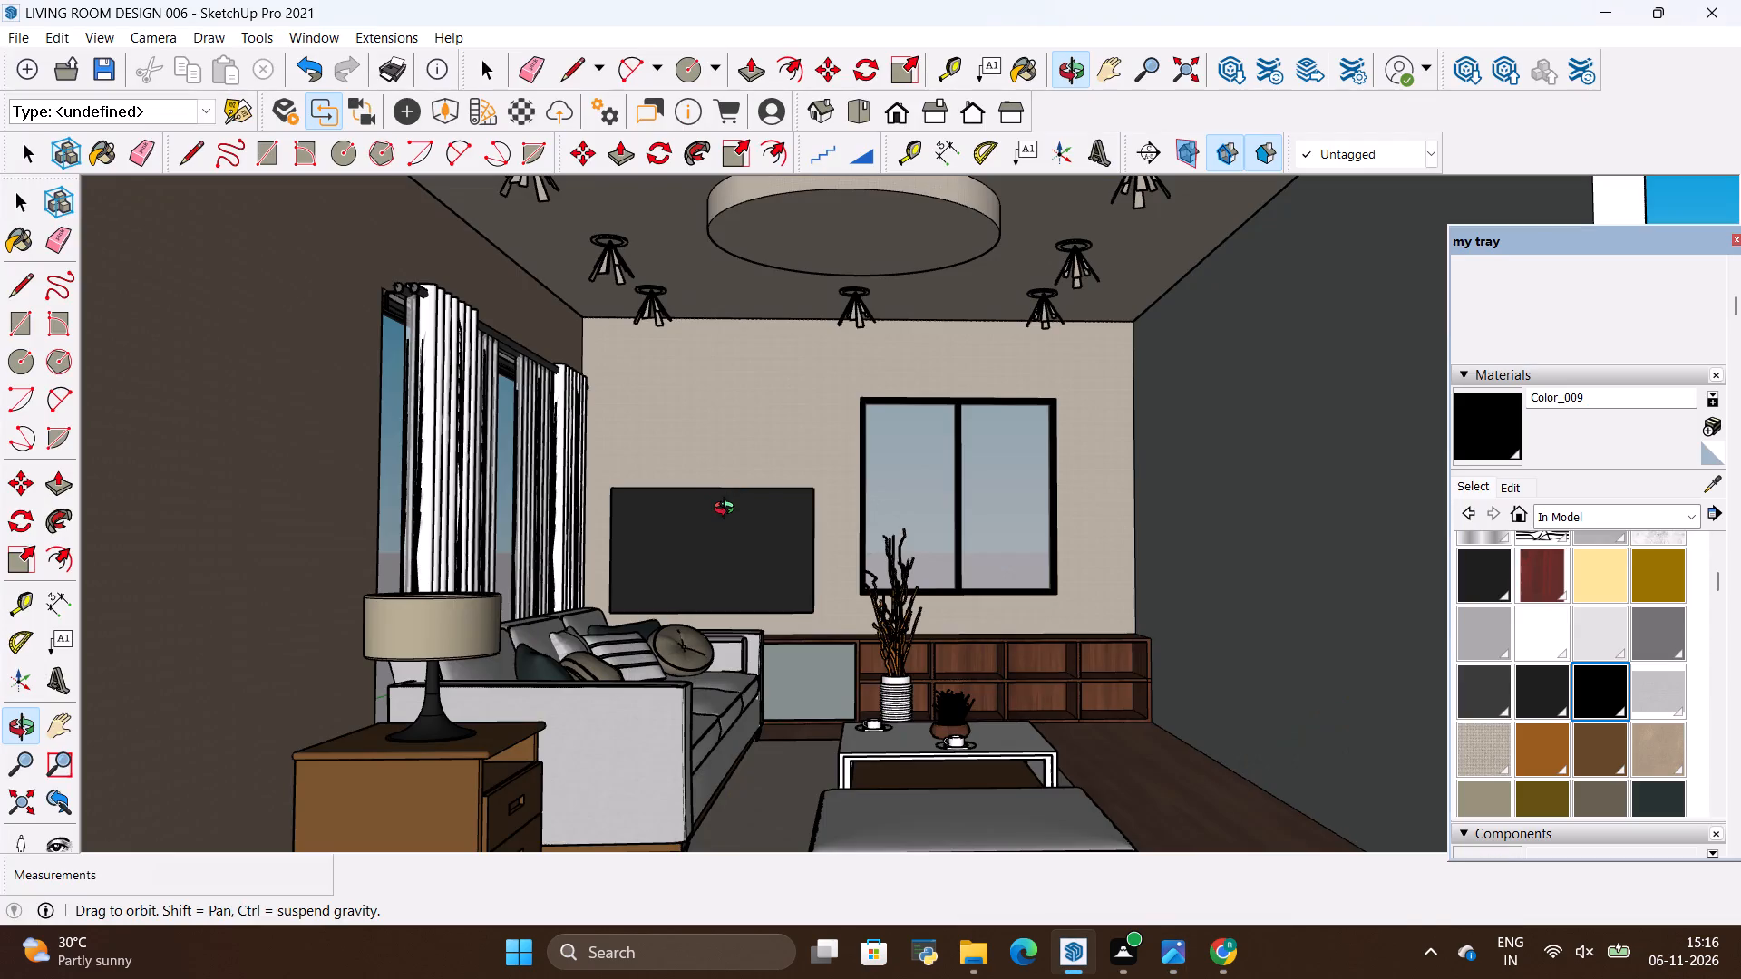
key("alt+Tab")
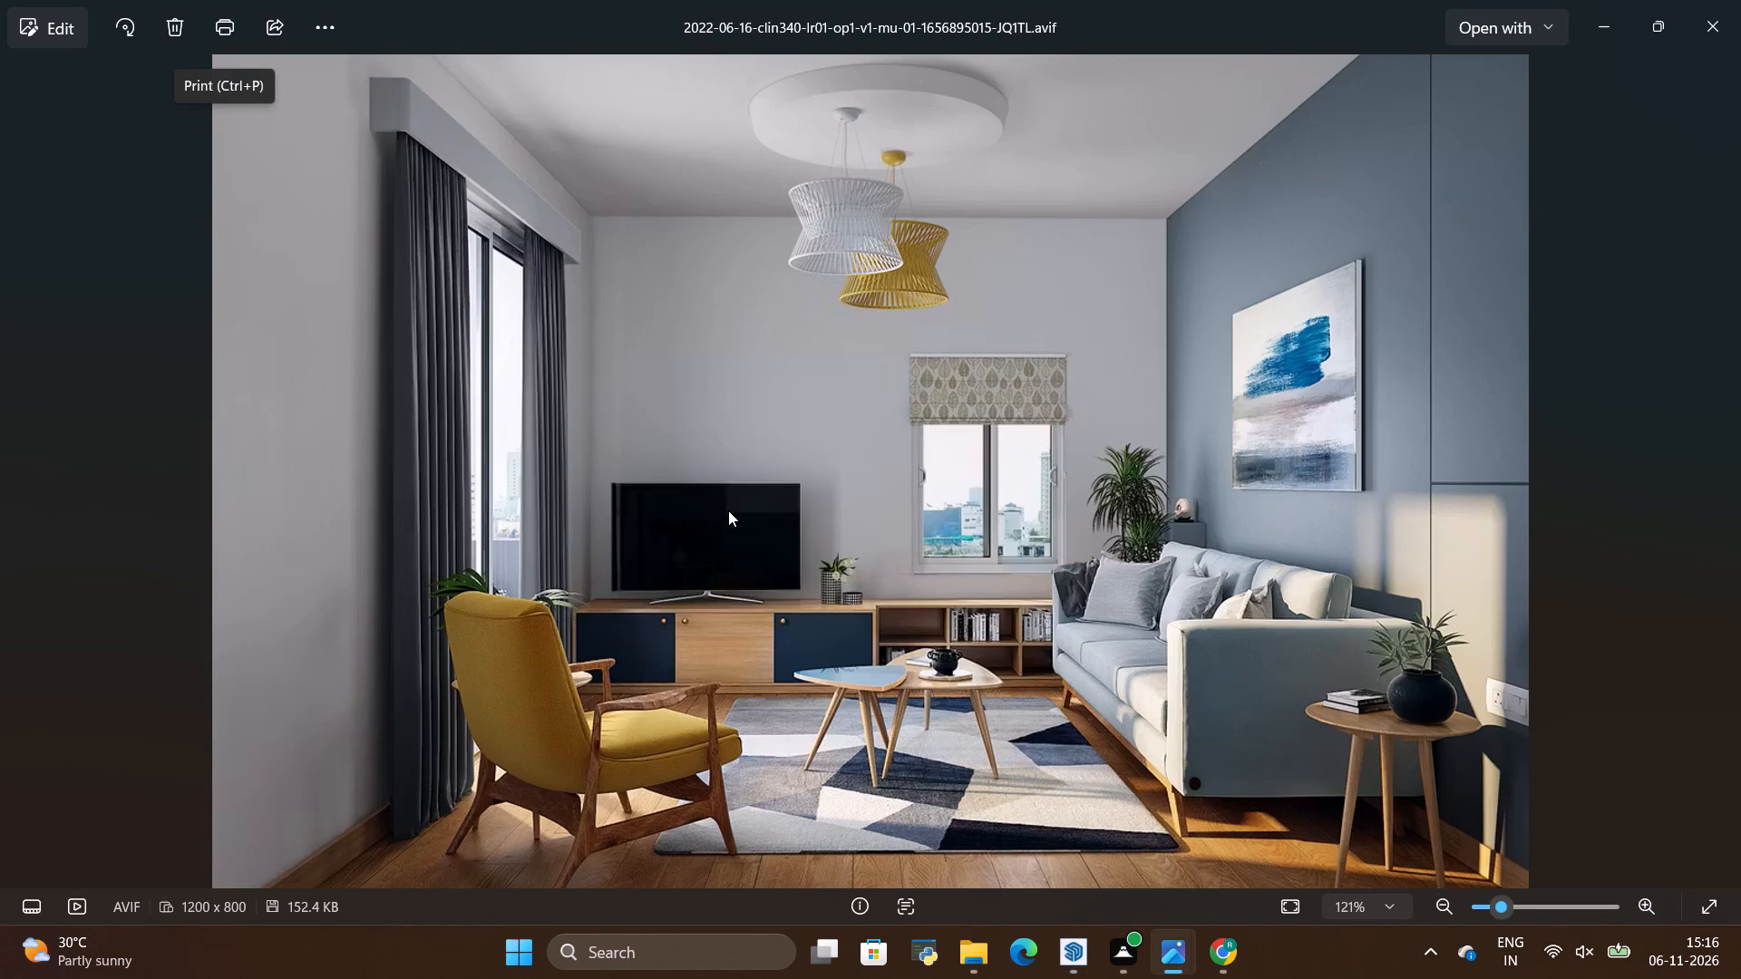
key("alt+Tab")
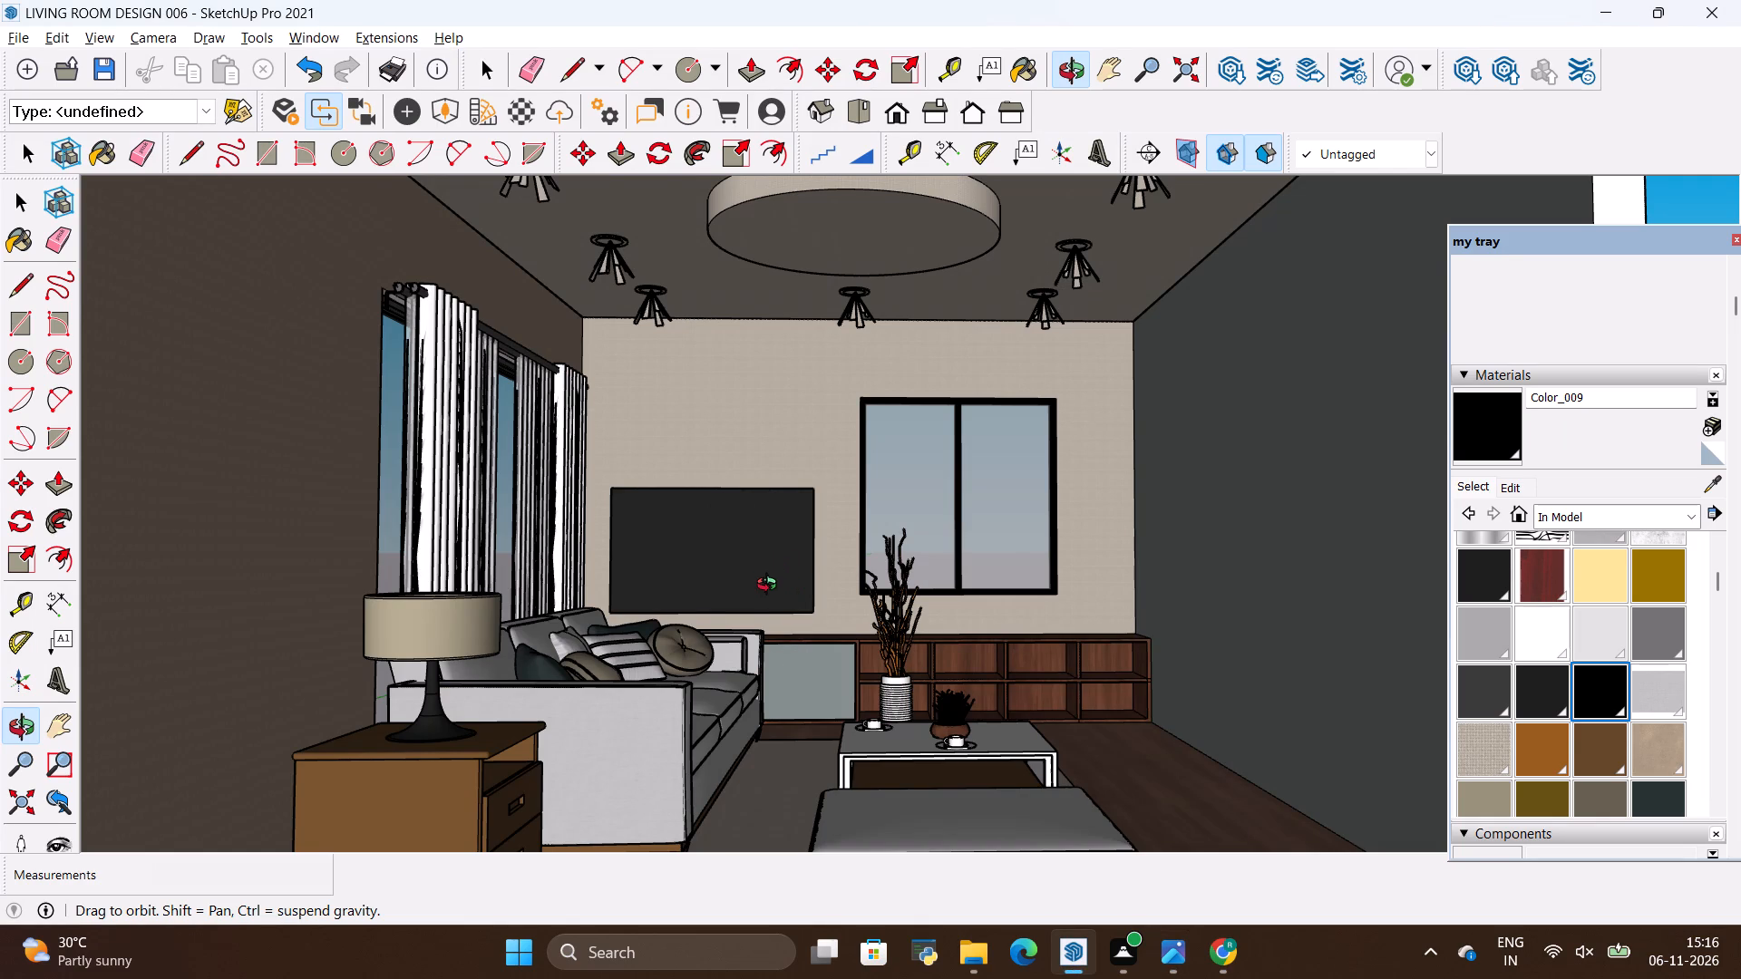
scroll(771, 586, "down", 1)
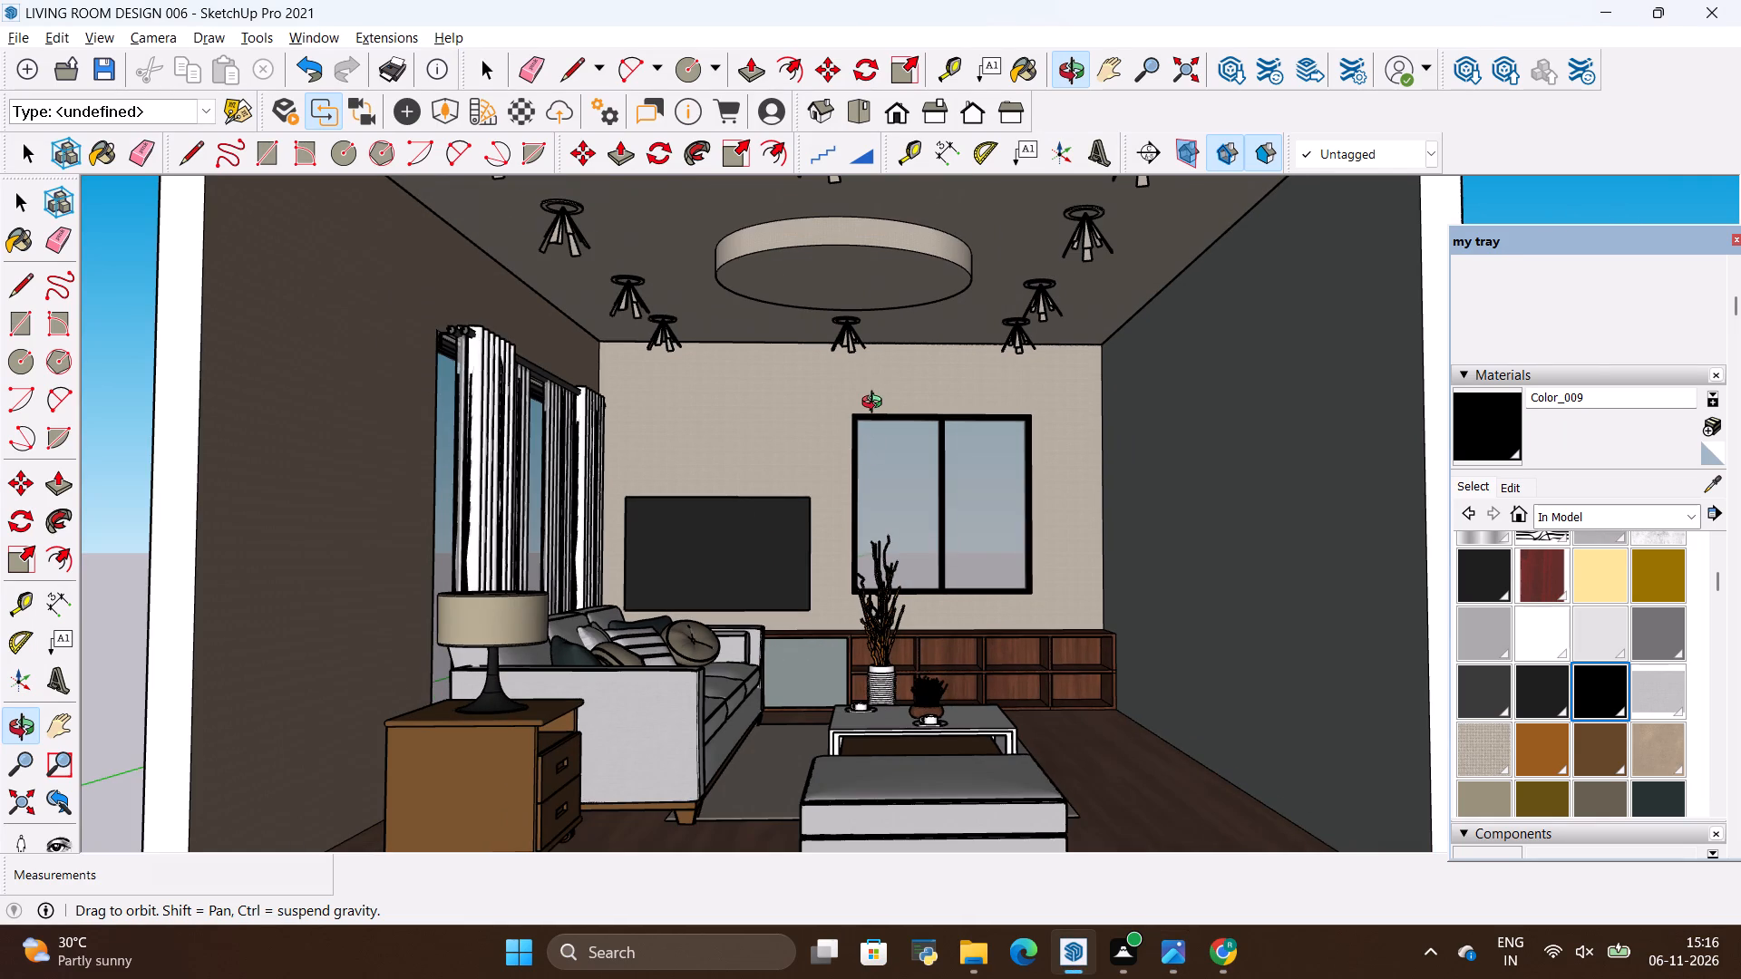
left_click_drag(877, 393, 876, 379)
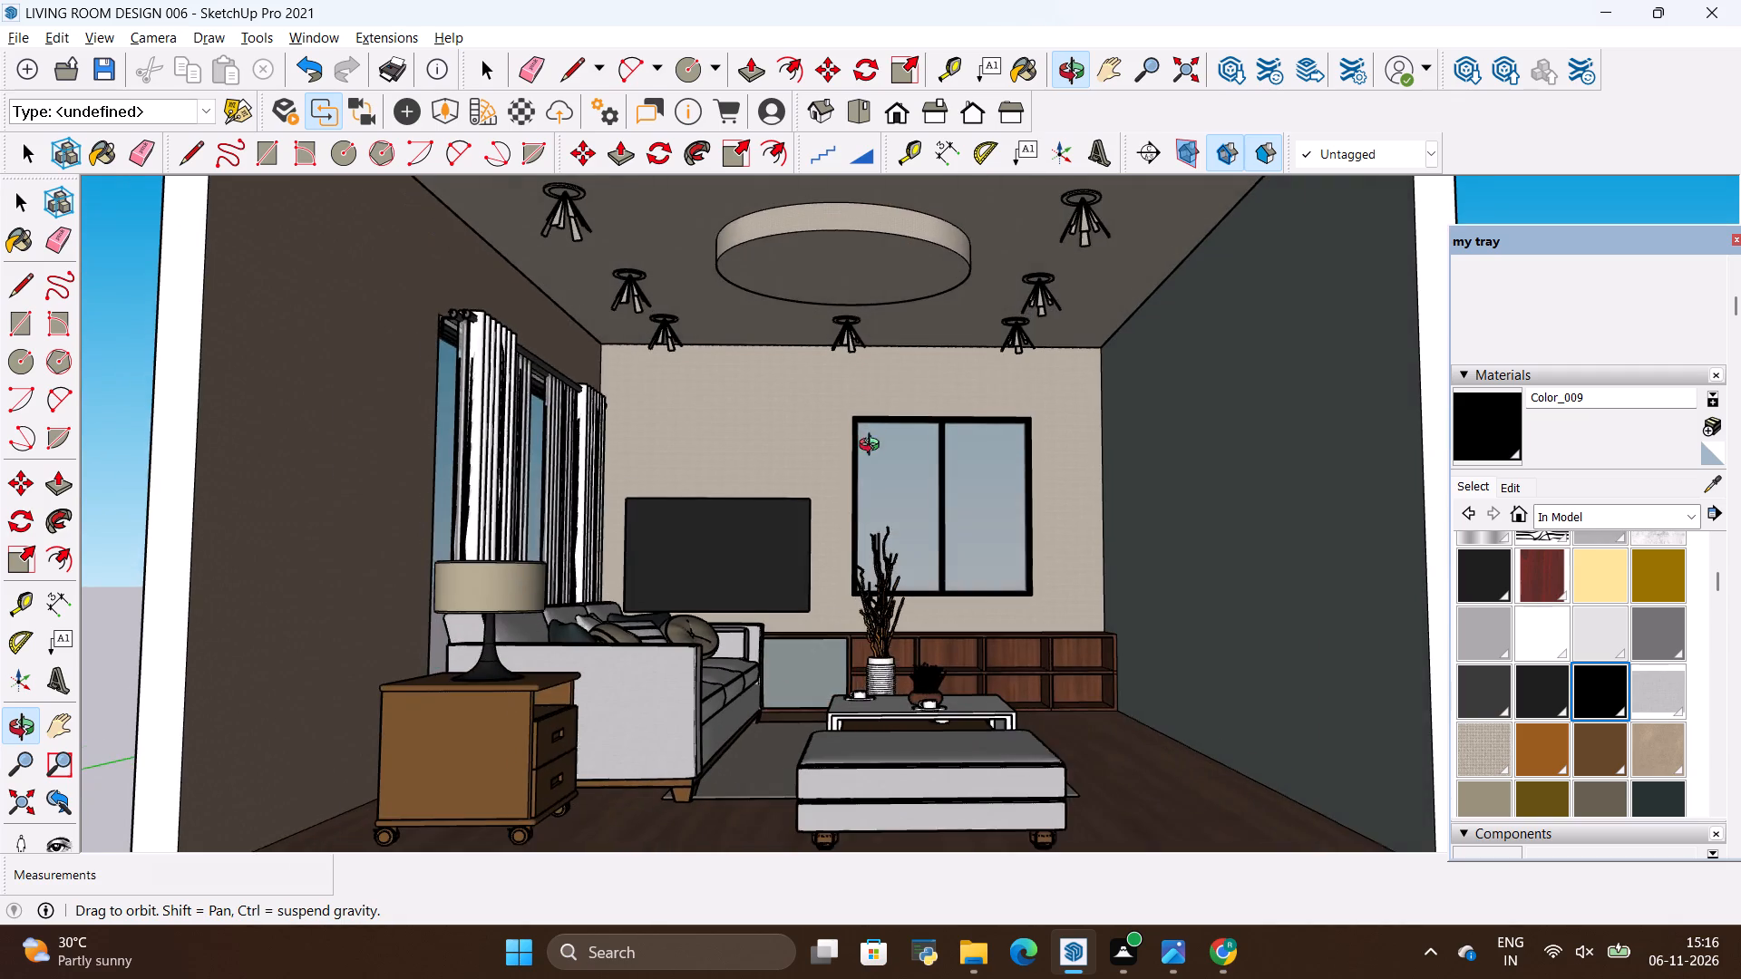
scroll(873, 447, "down", 4)
scroll(883, 300, "up", 6)
left_click_drag(868, 418, 874, 366)
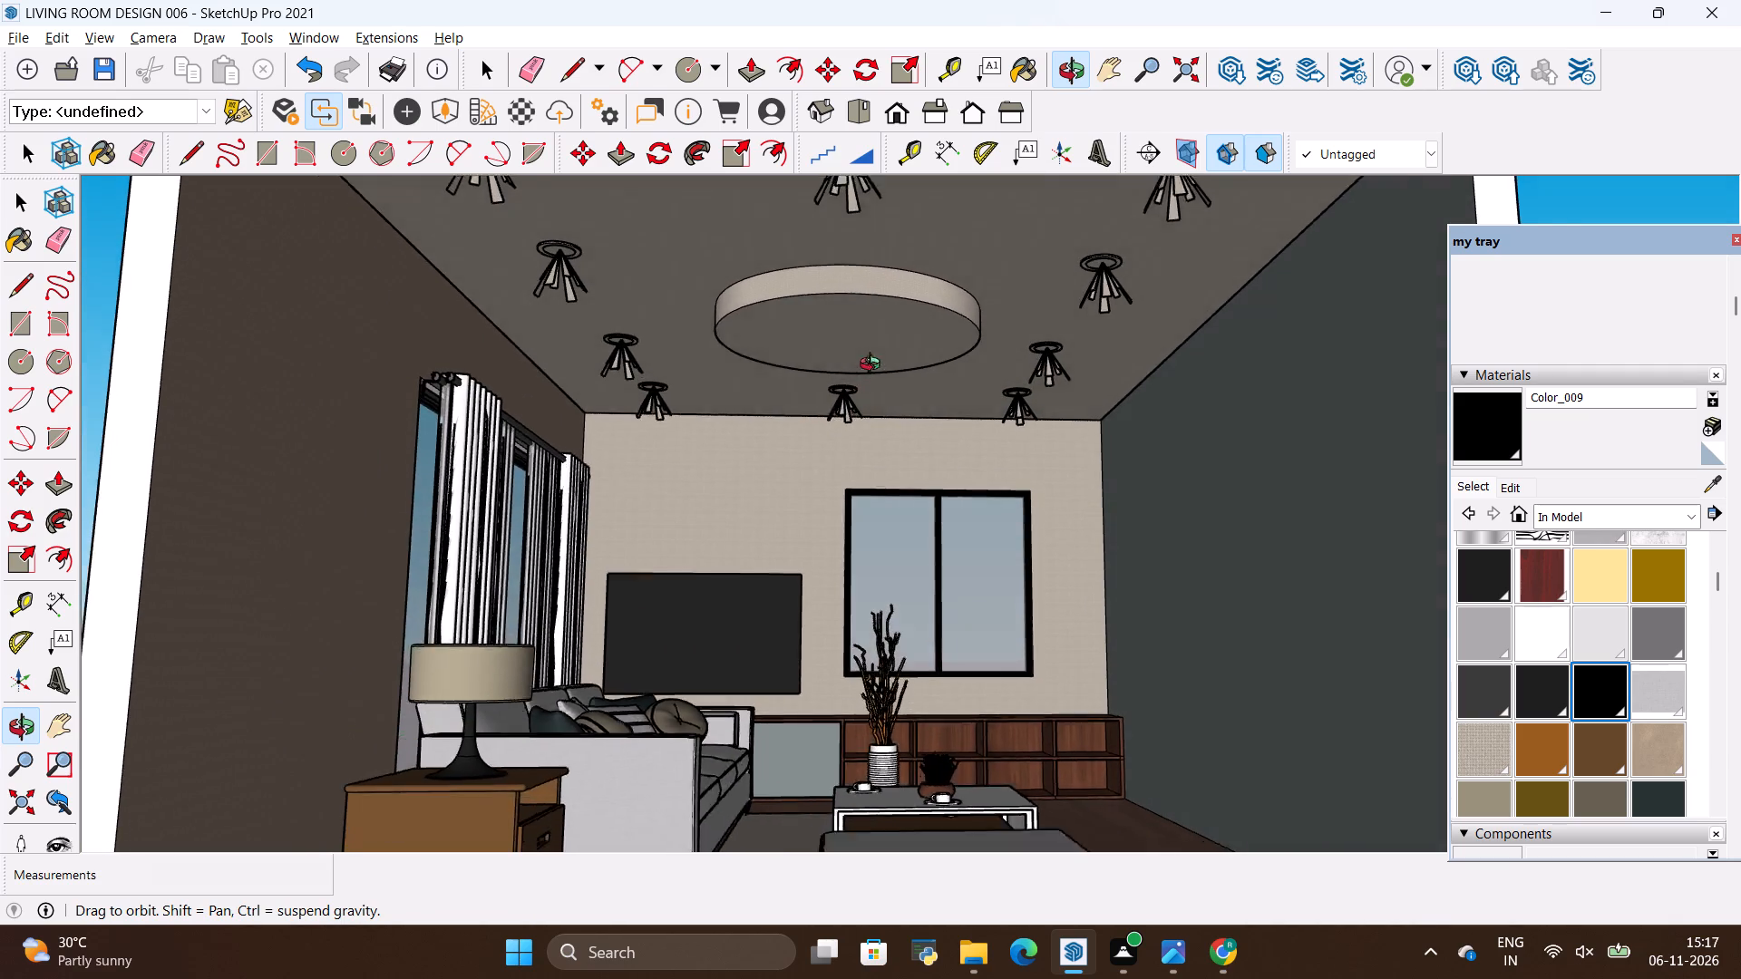
left_click_drag(874, 366, 873, 360)
scroll(782, 370, "down", 3)
scroll(815, 462, "up", 5)
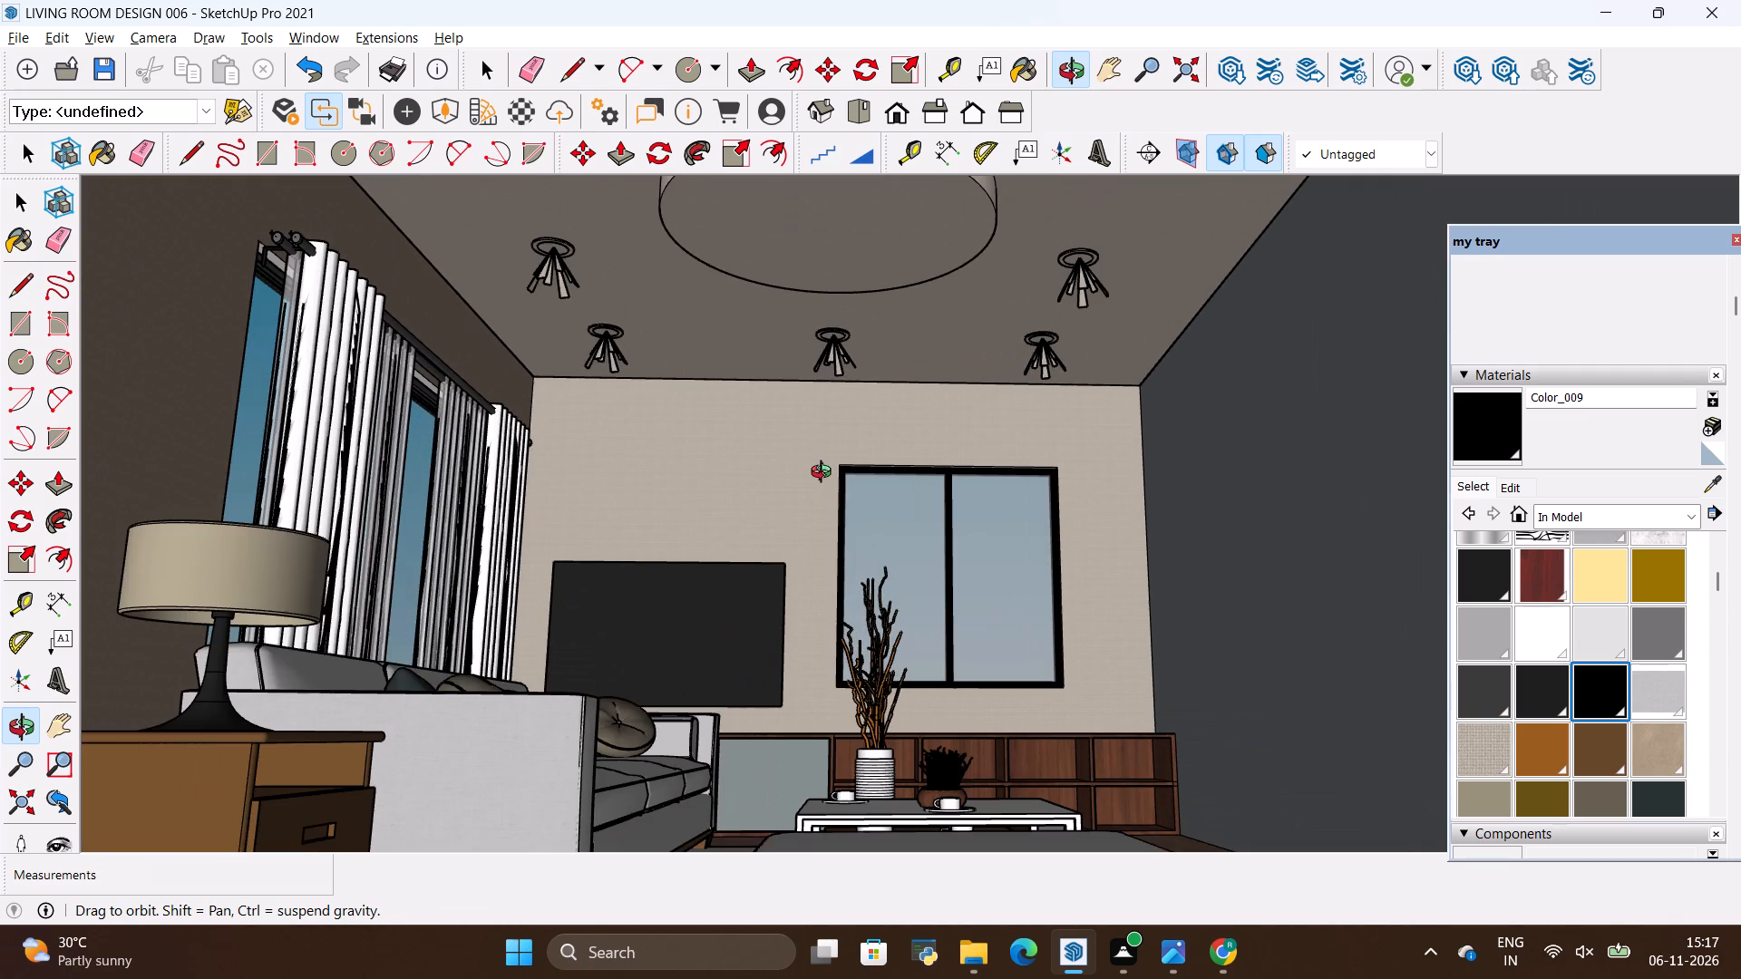
left_click_drag(822, 449, 824, 548)
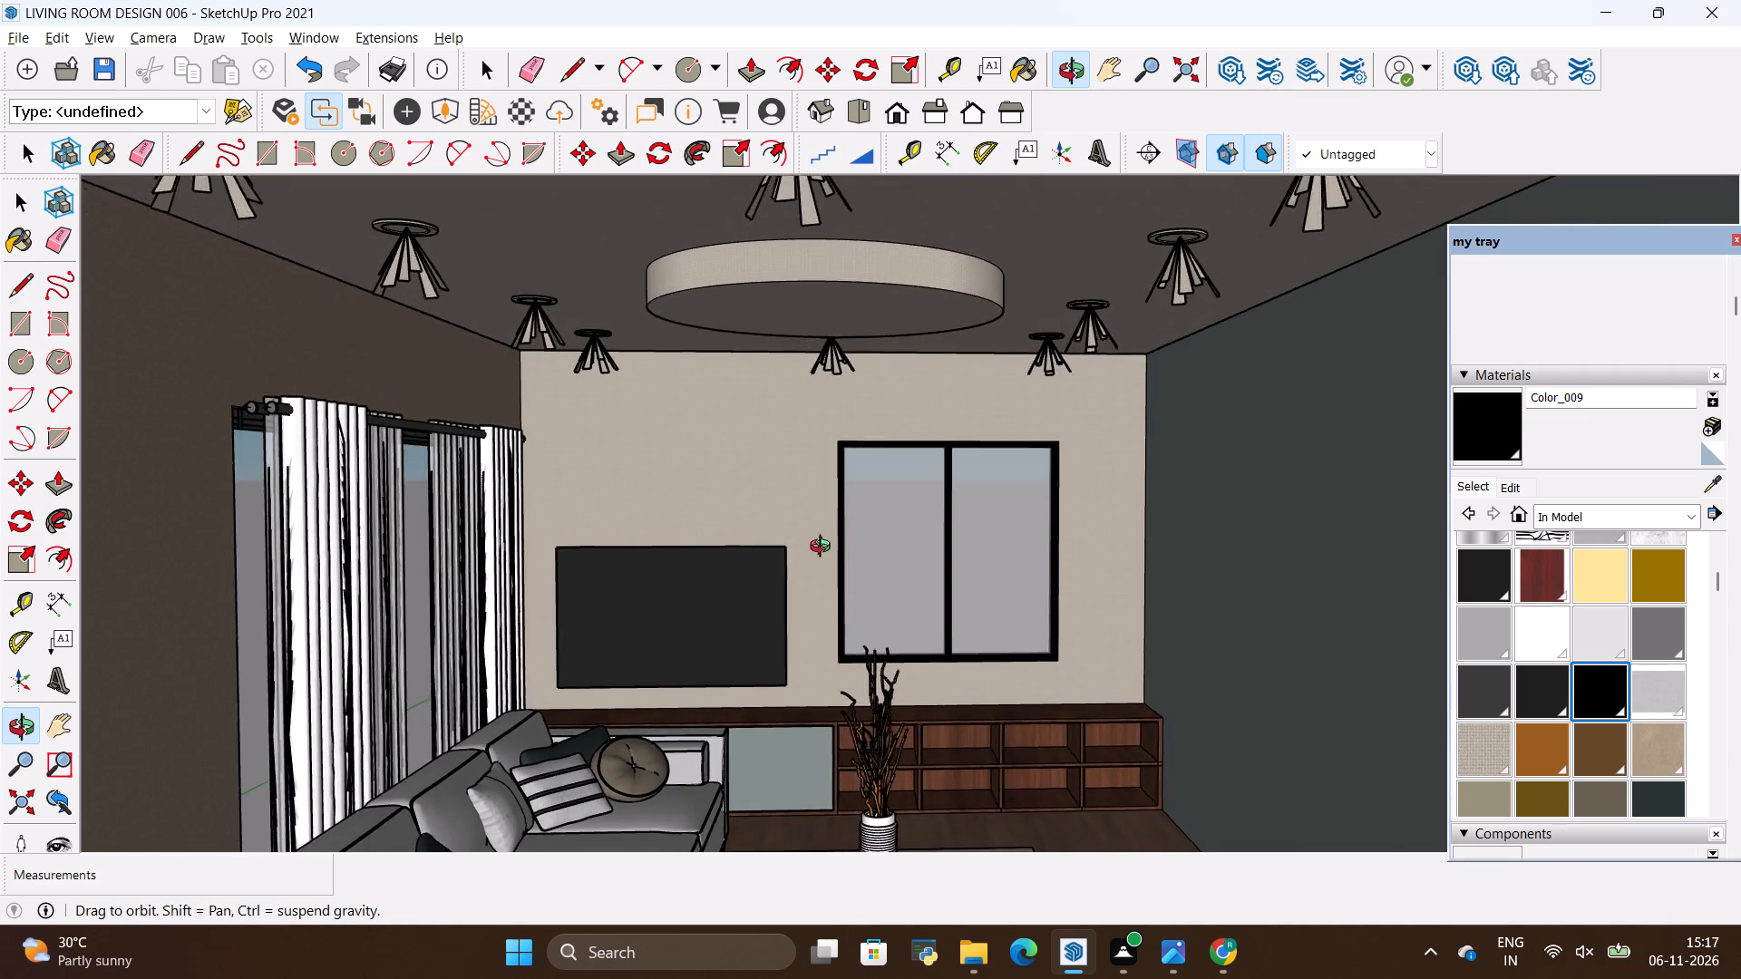
left_click_drag(824, 548, 825, 527)
scroll(825, 462, "down", 5)
left_click_drag(822, 498, 829, 471)
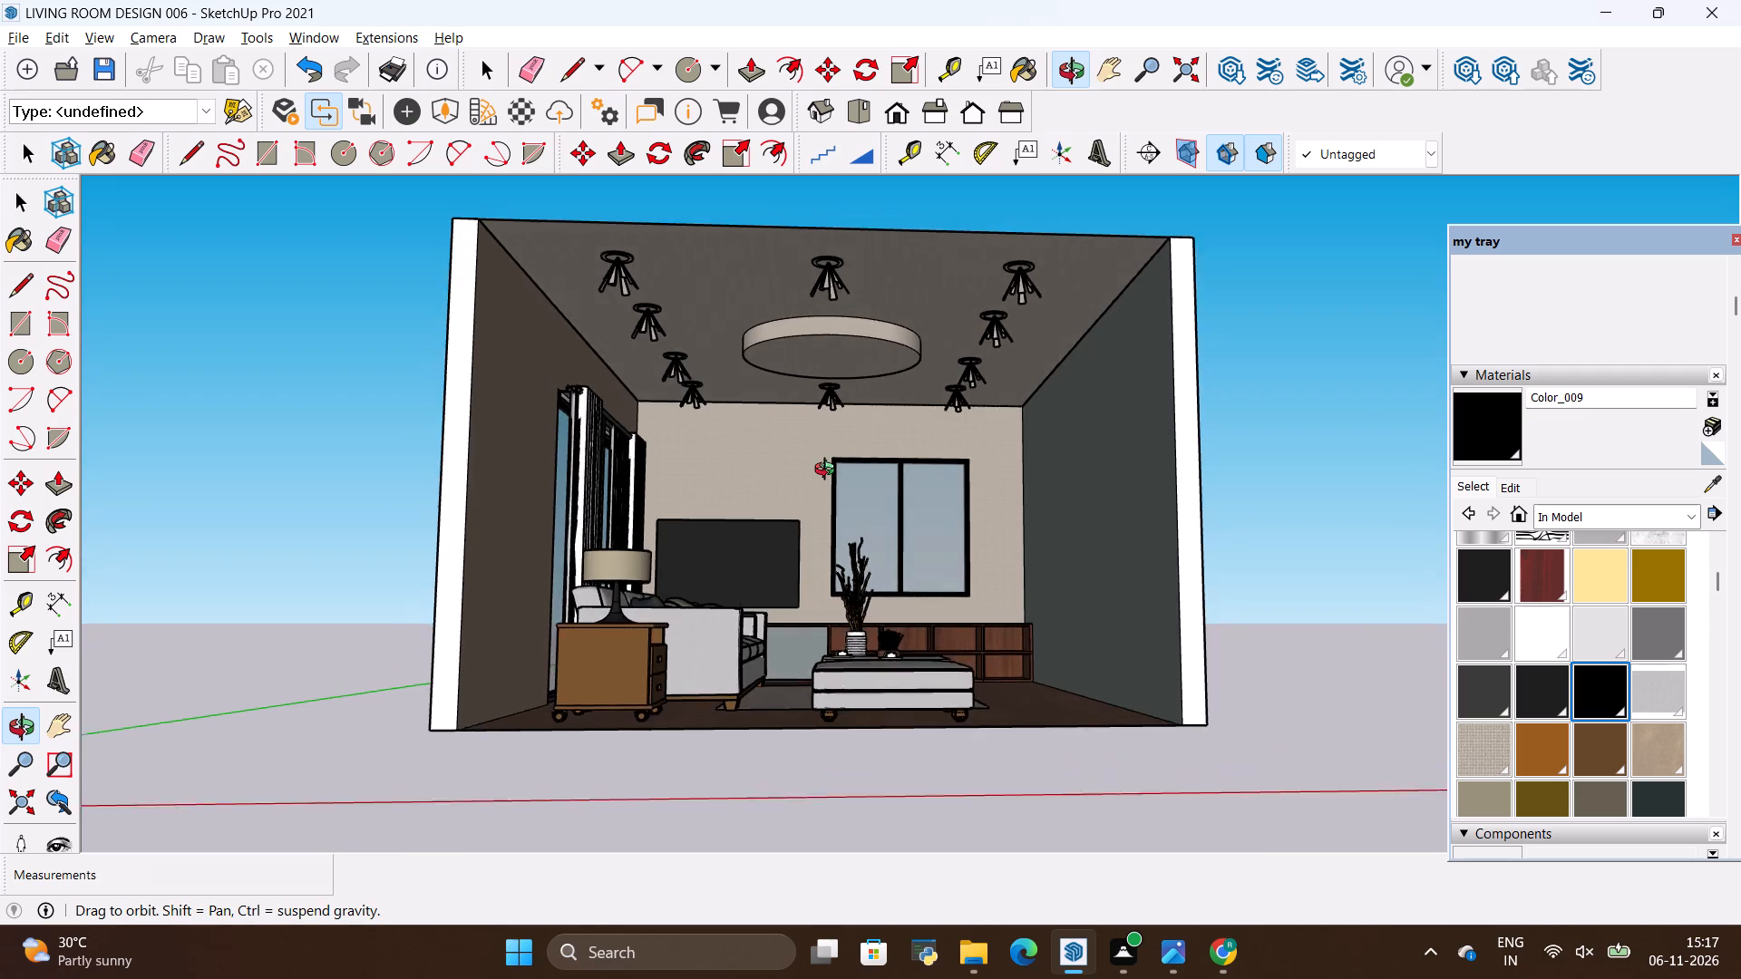
left_click_drag(829, 471, 828, 484)
Examine the room from low and high angles and varying distances, checking the ceiling lights, round ceiling feature, TV wall and furniture.
scroll(839, 523, "up", 3)
left_click_drag(791, 451, 755, 362)
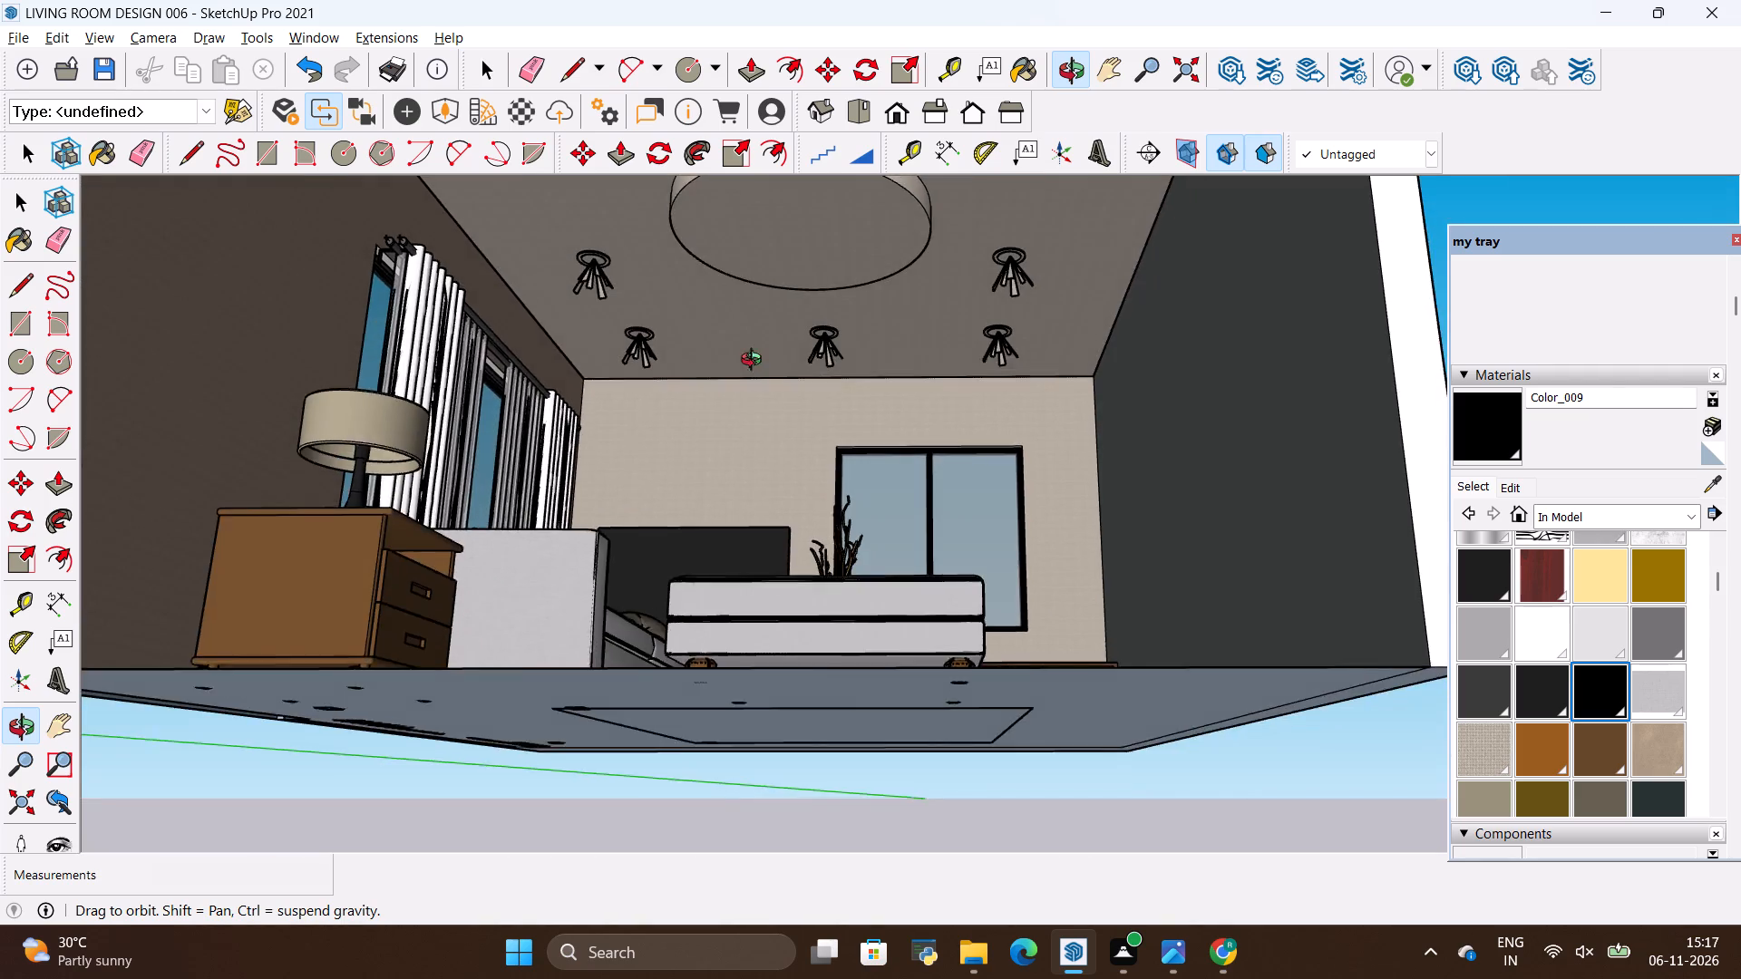
left_click_drag(755, 362, 785, 427)
scroll(793, 406, "down", 1)
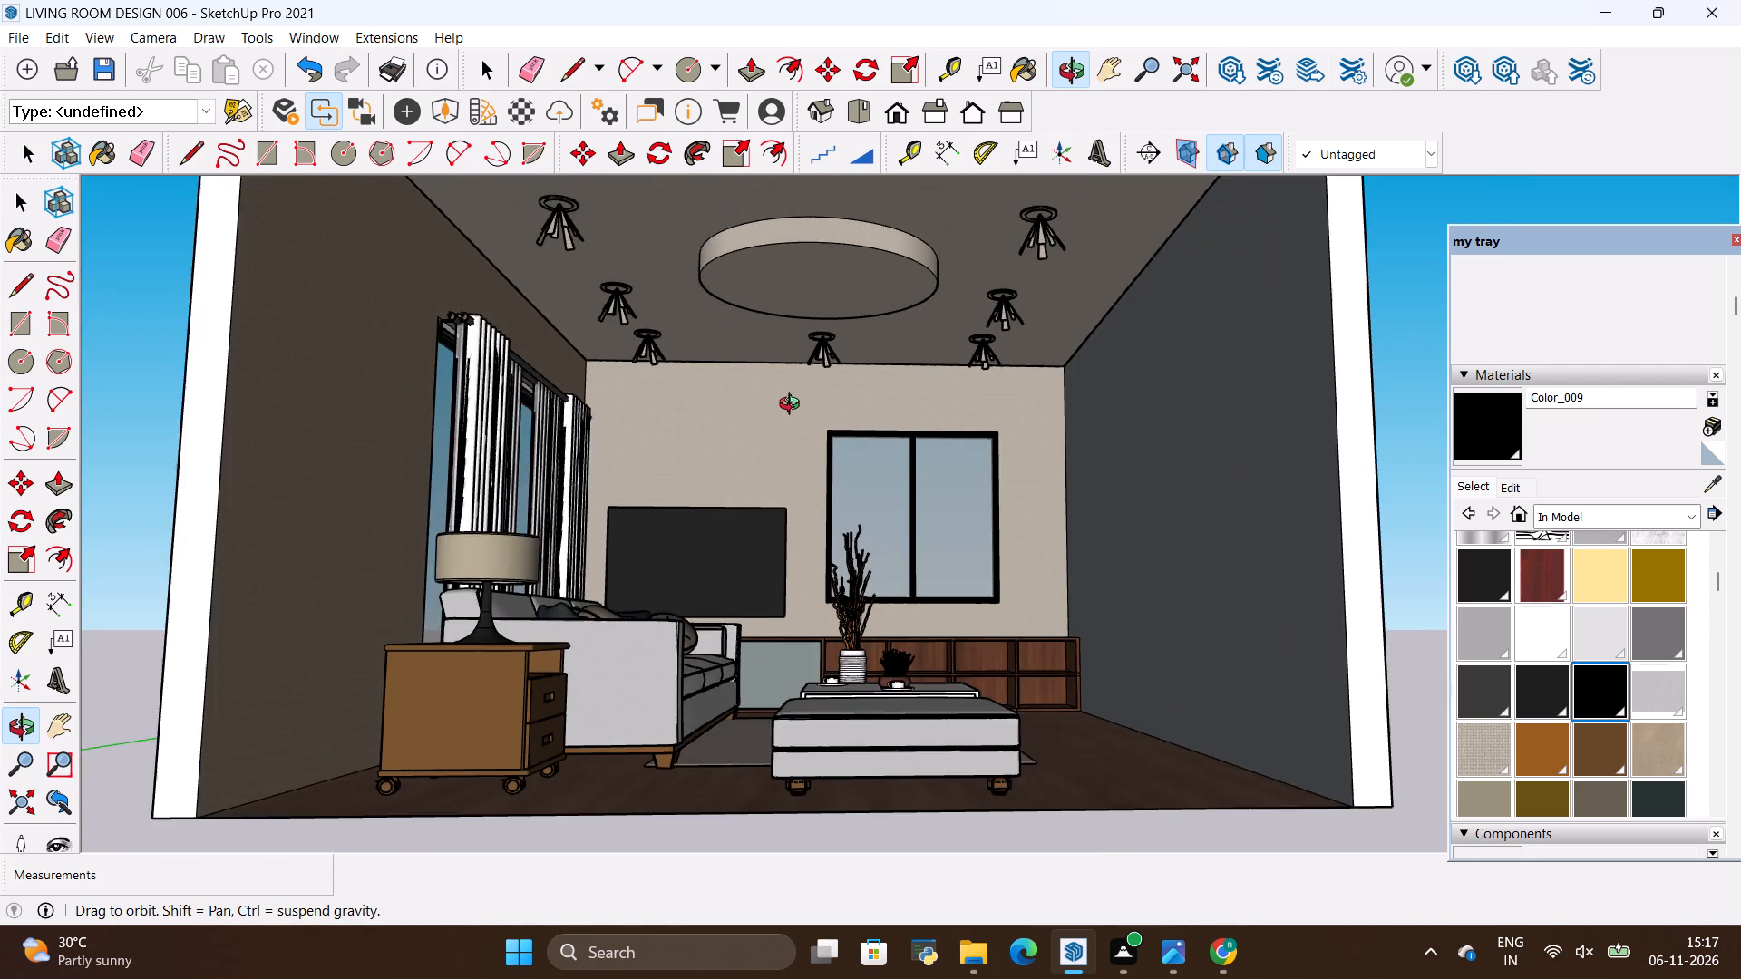
scroll(793, 406, "down", 1)
scroll(686, 508, "up", 4)
left_click_drag(804, 425, 810, 456)
scroll(822, 359, "down", 4)
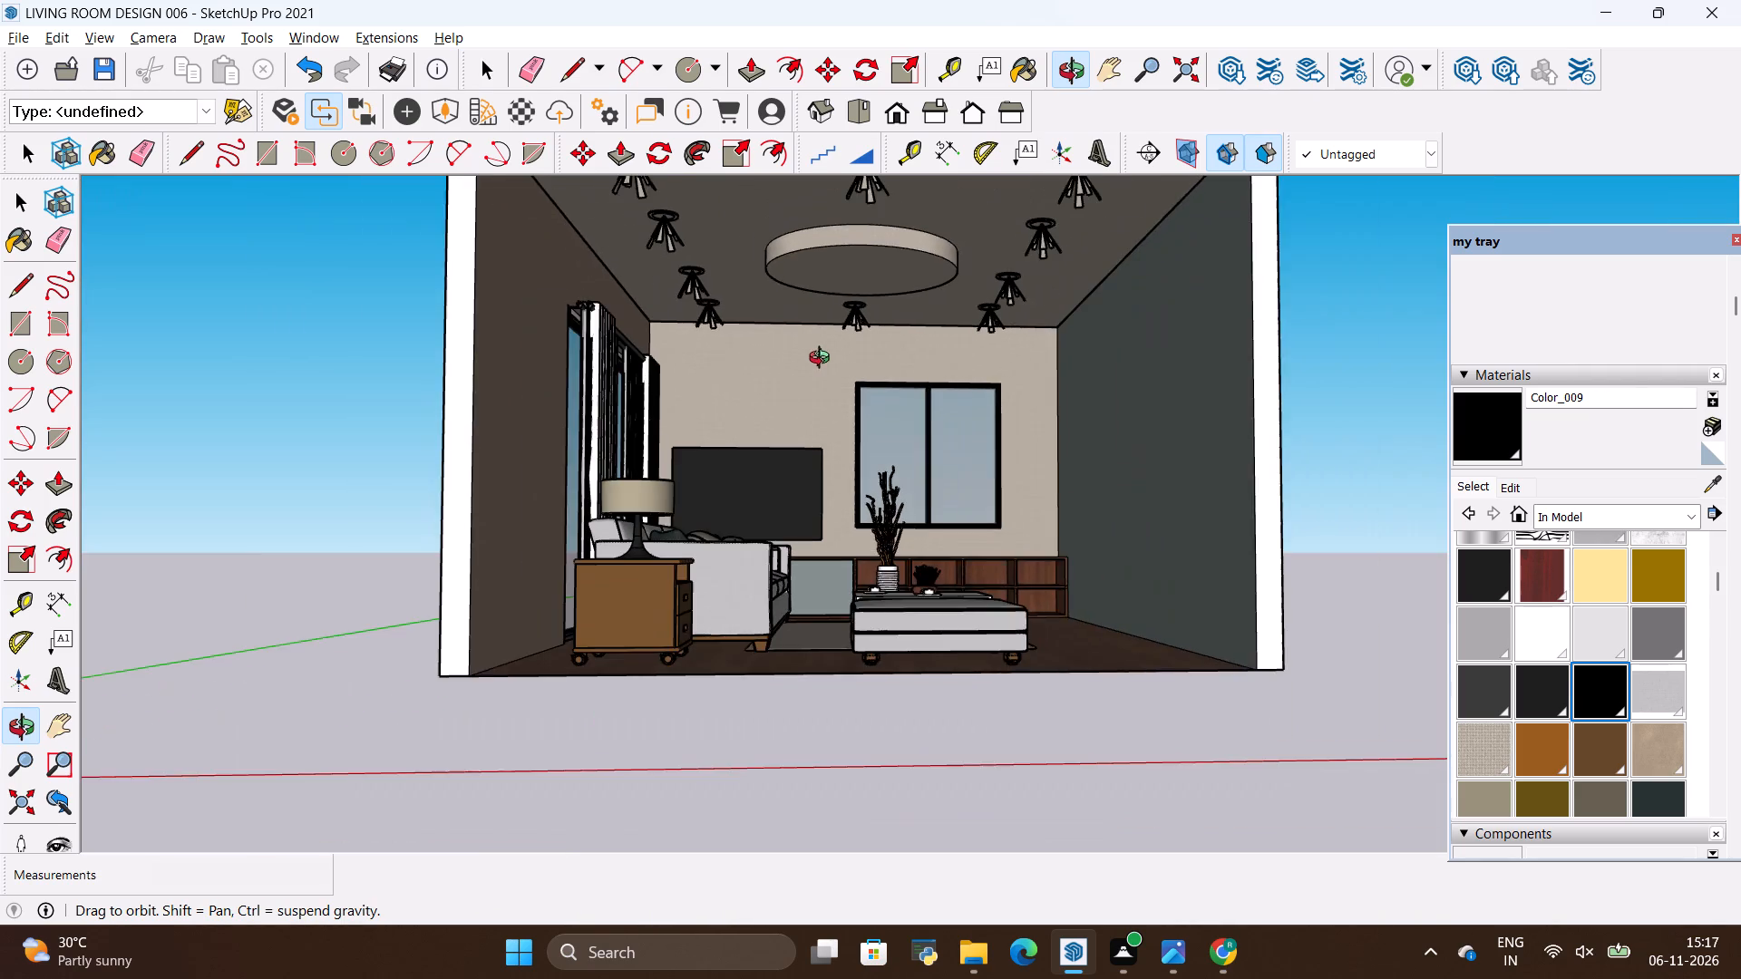
left_click_drag(838, 372, 838, 401)
scroll(856, 402, "up", 4)
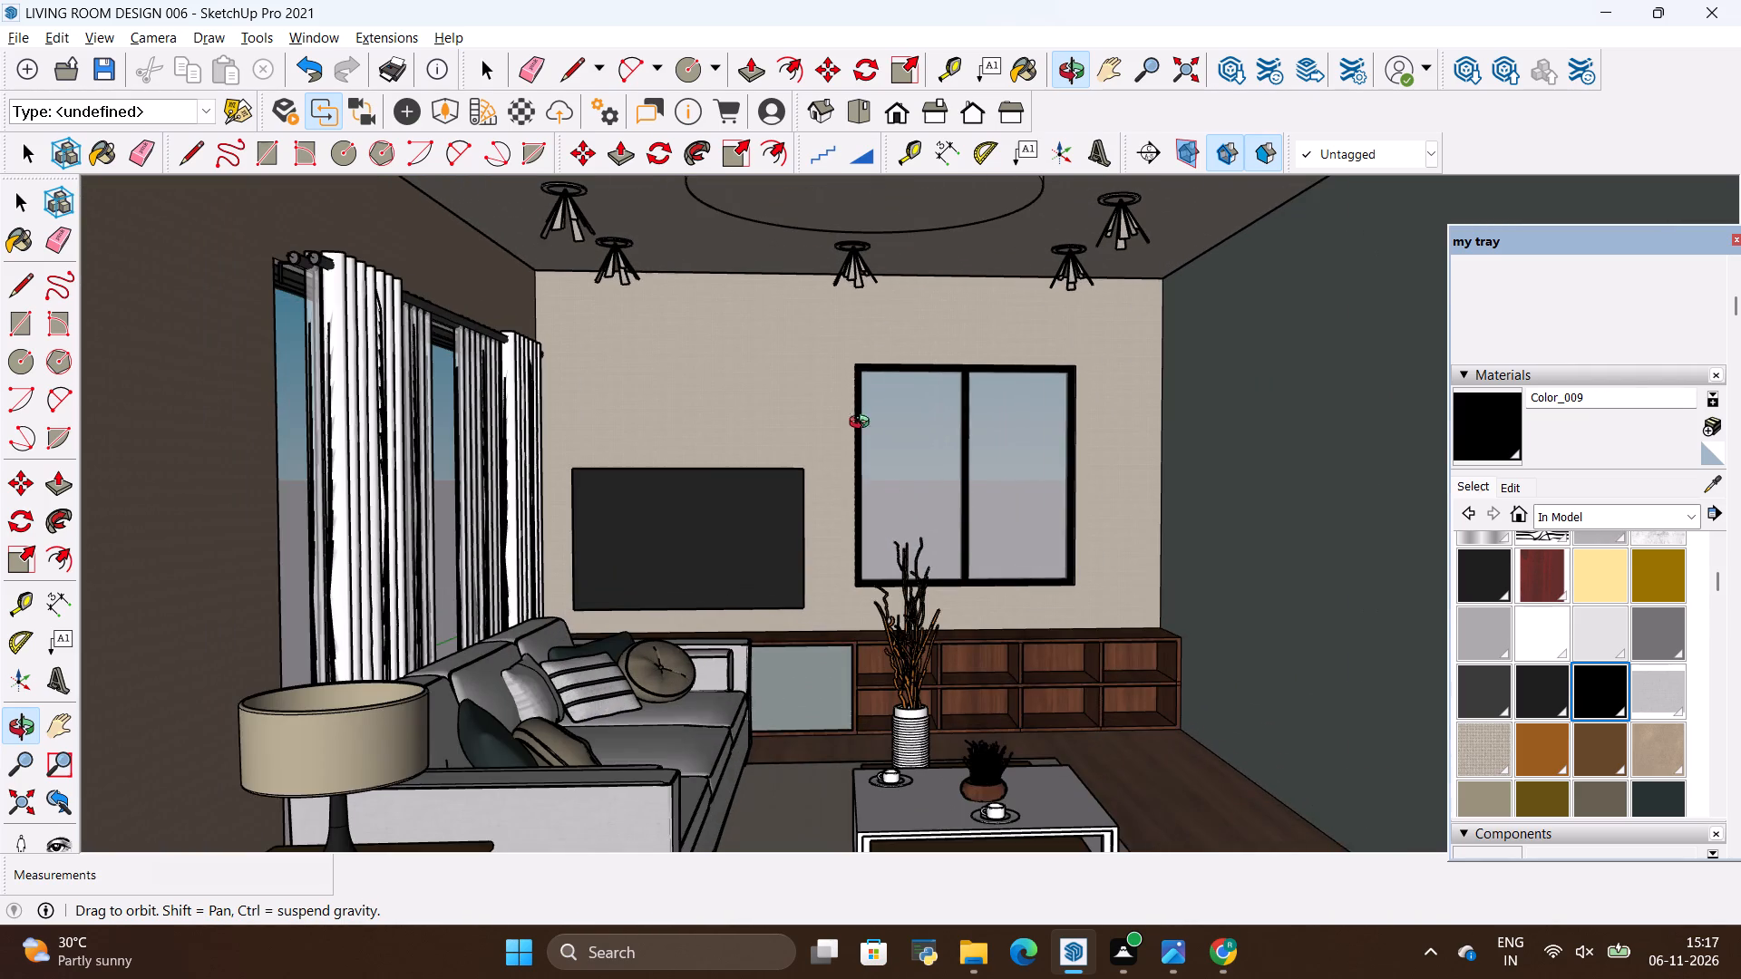
left_click_drag(890, 440, 862, 450)
scroll(987, 431, "down", 3)
scroll(862, 390, "up", 2)
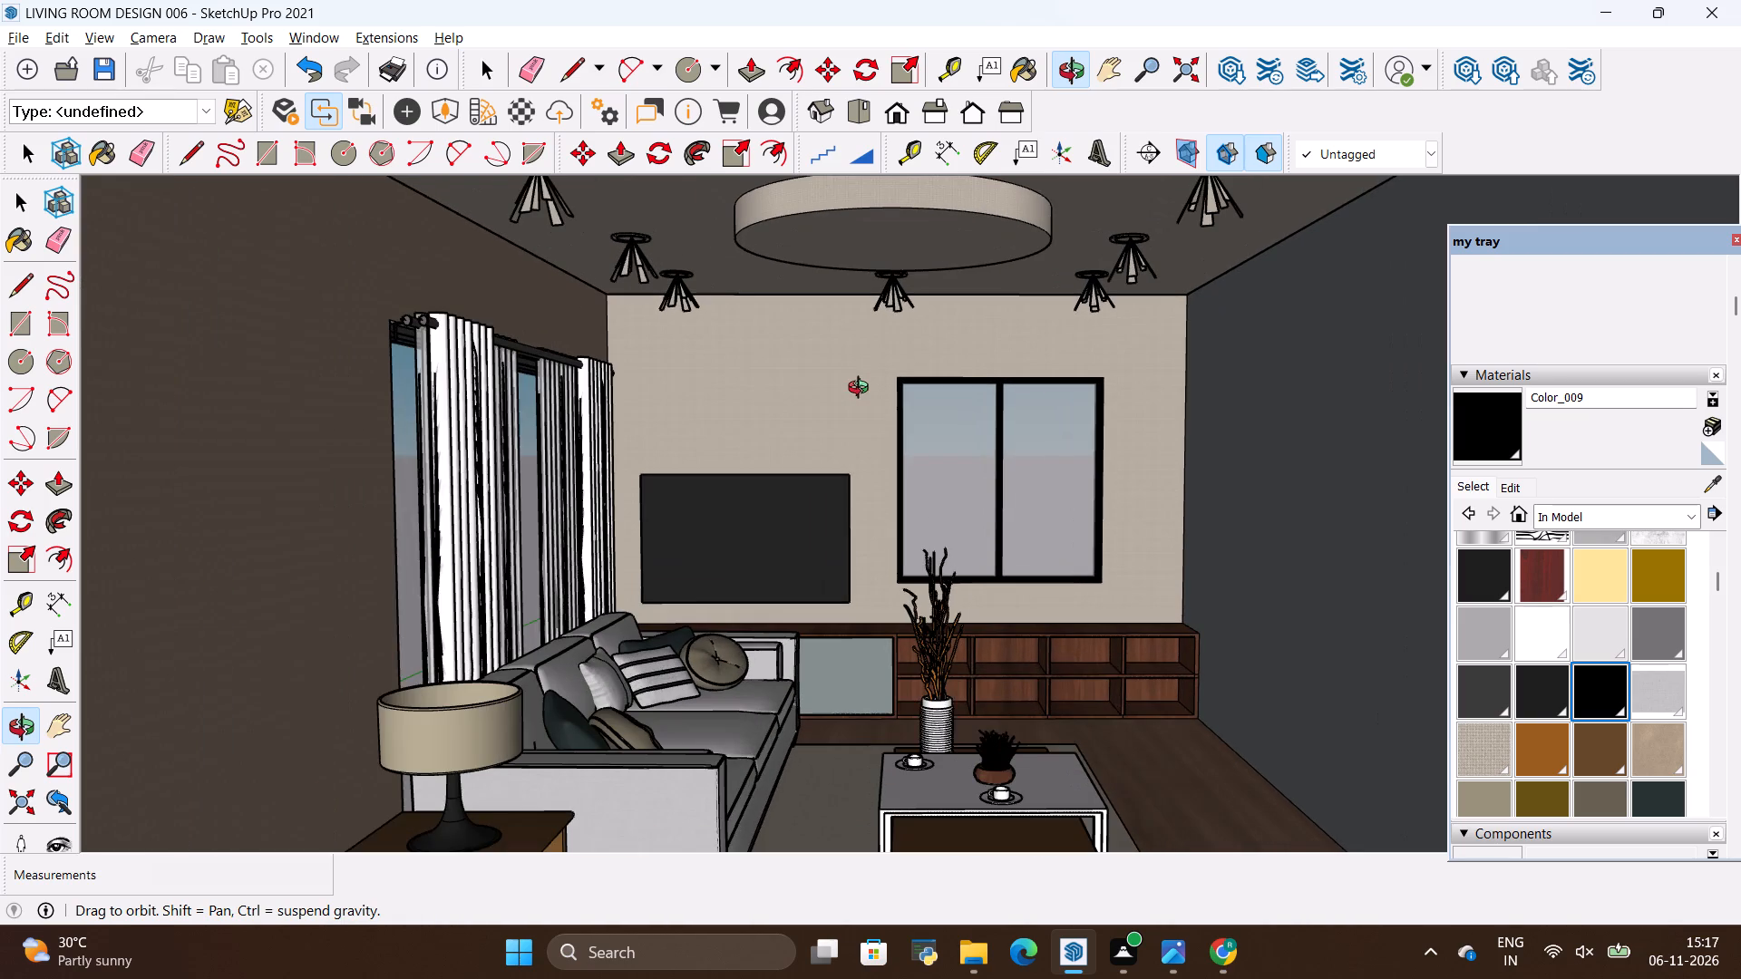
left_click_drag(862, 390, 854, 402)
scroll(855, 402, "down", 1)
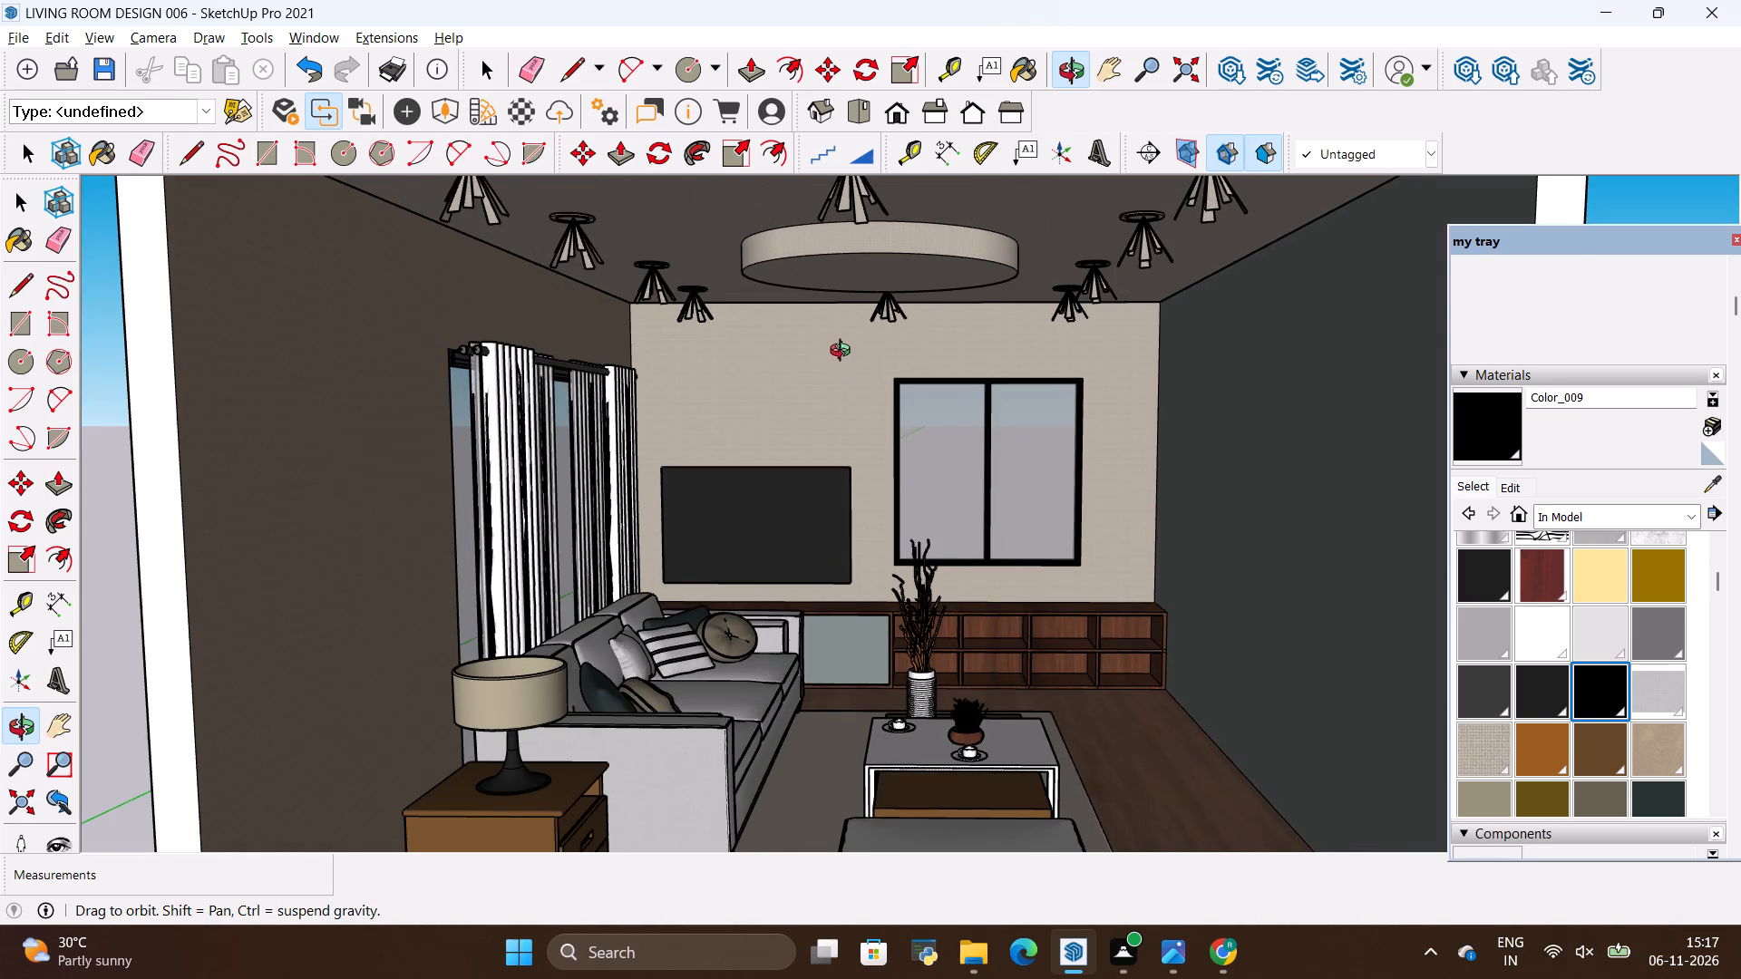
scroll(844, 352, "up", 1)
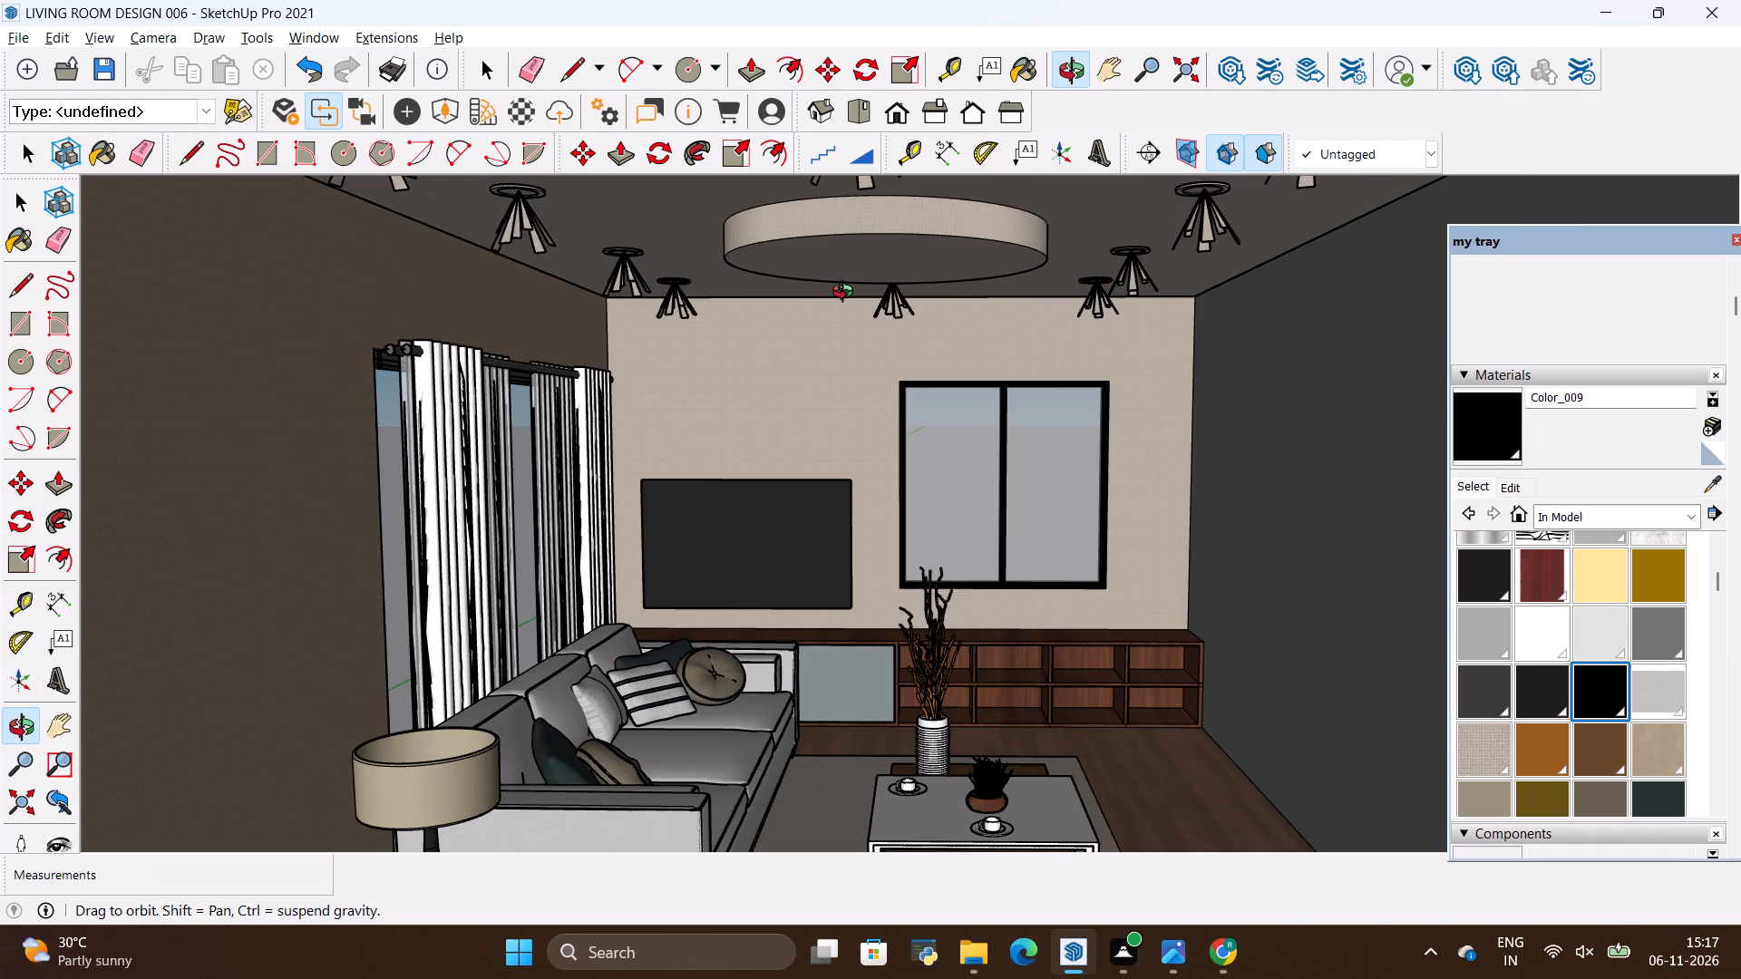
scroll(857, 462, "down", 1)
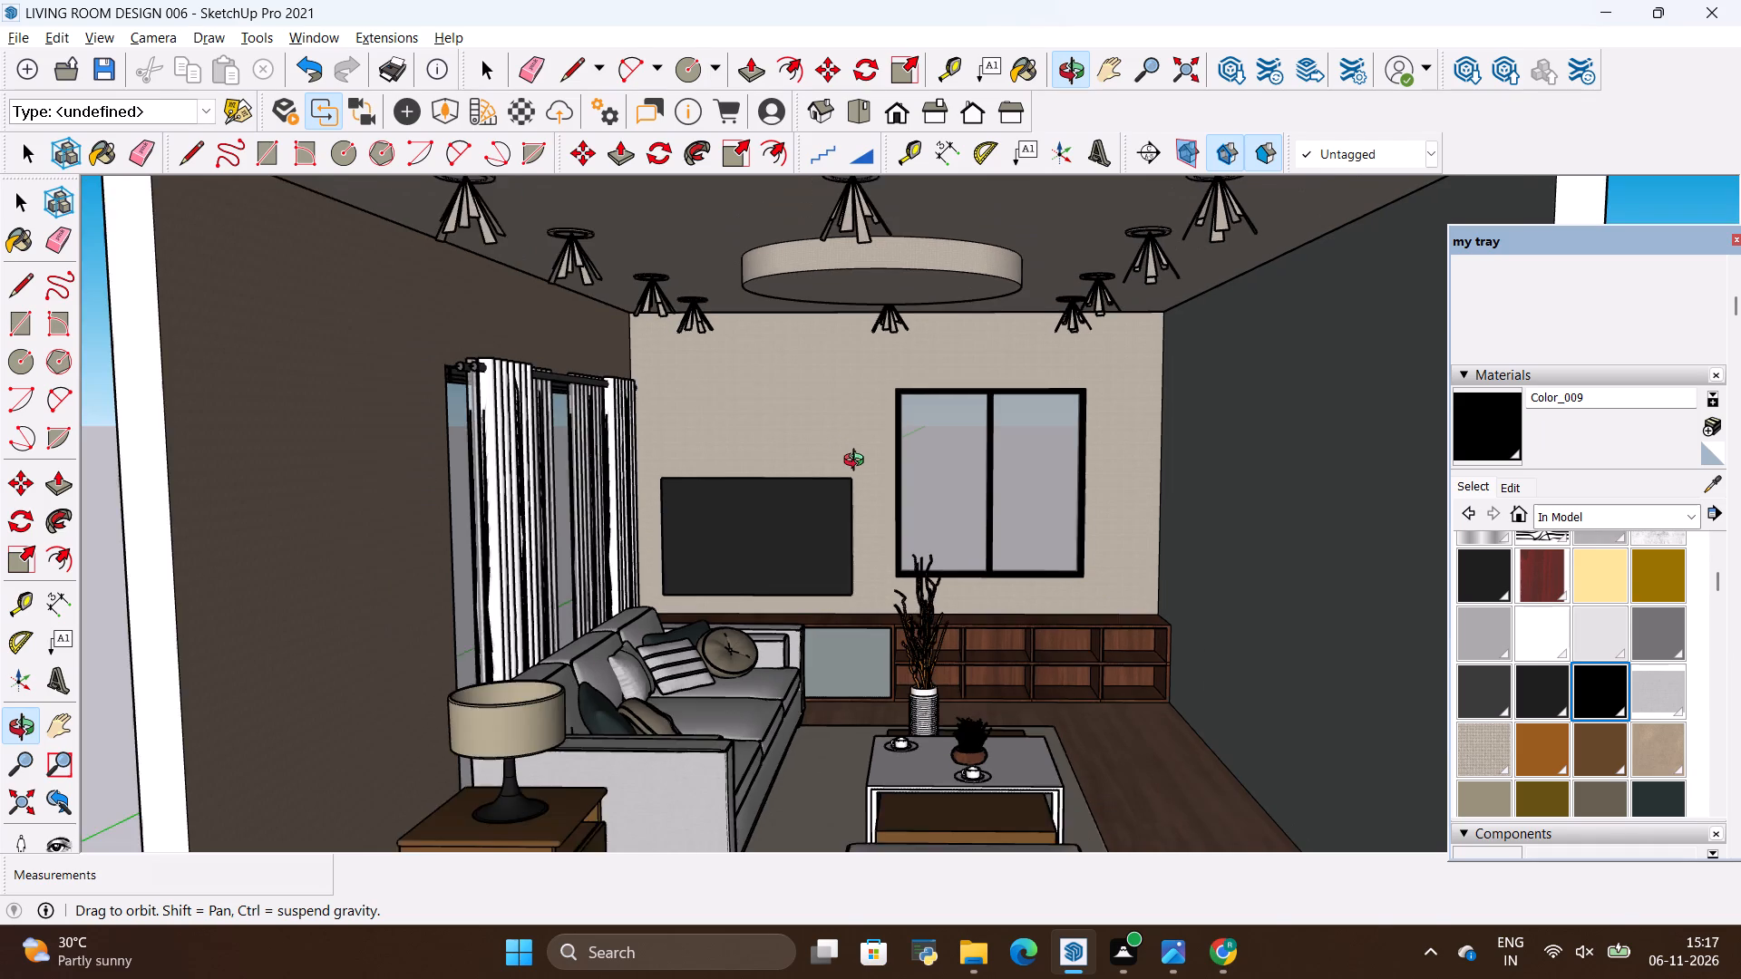
scroll(858, 462, "up", 1)
left_click(869, 513)
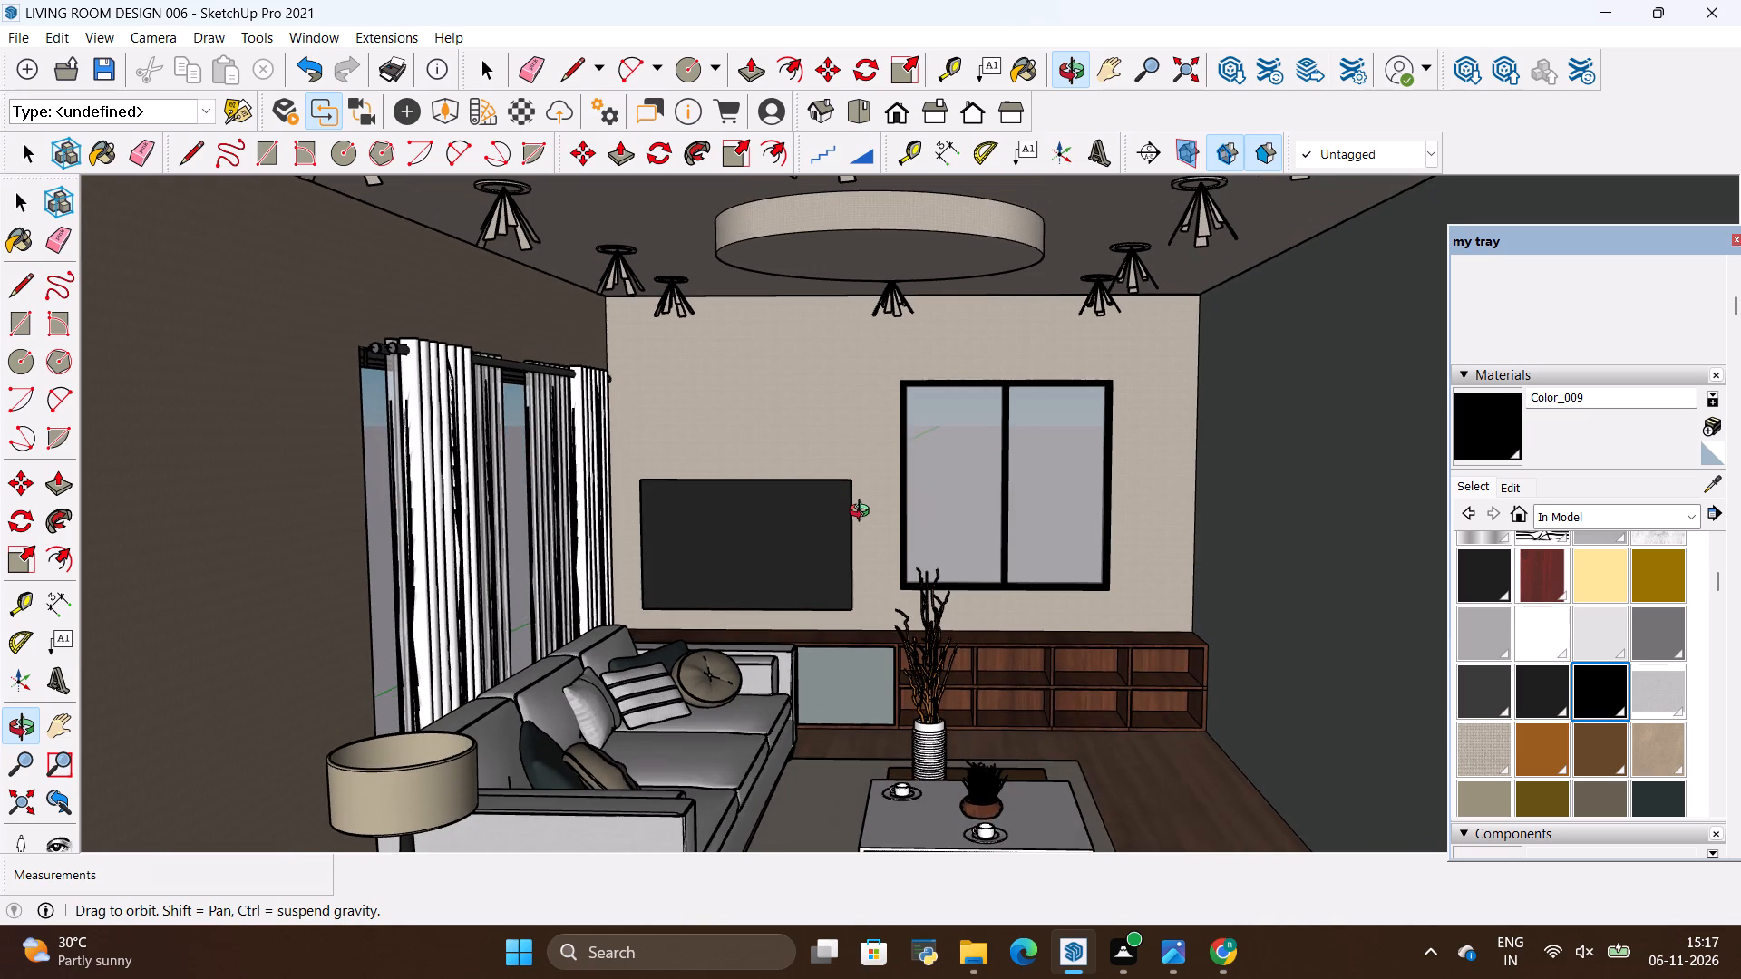
scroll(863, 500, "down", 2)
left_click_drag(895, 402, 897, 391)
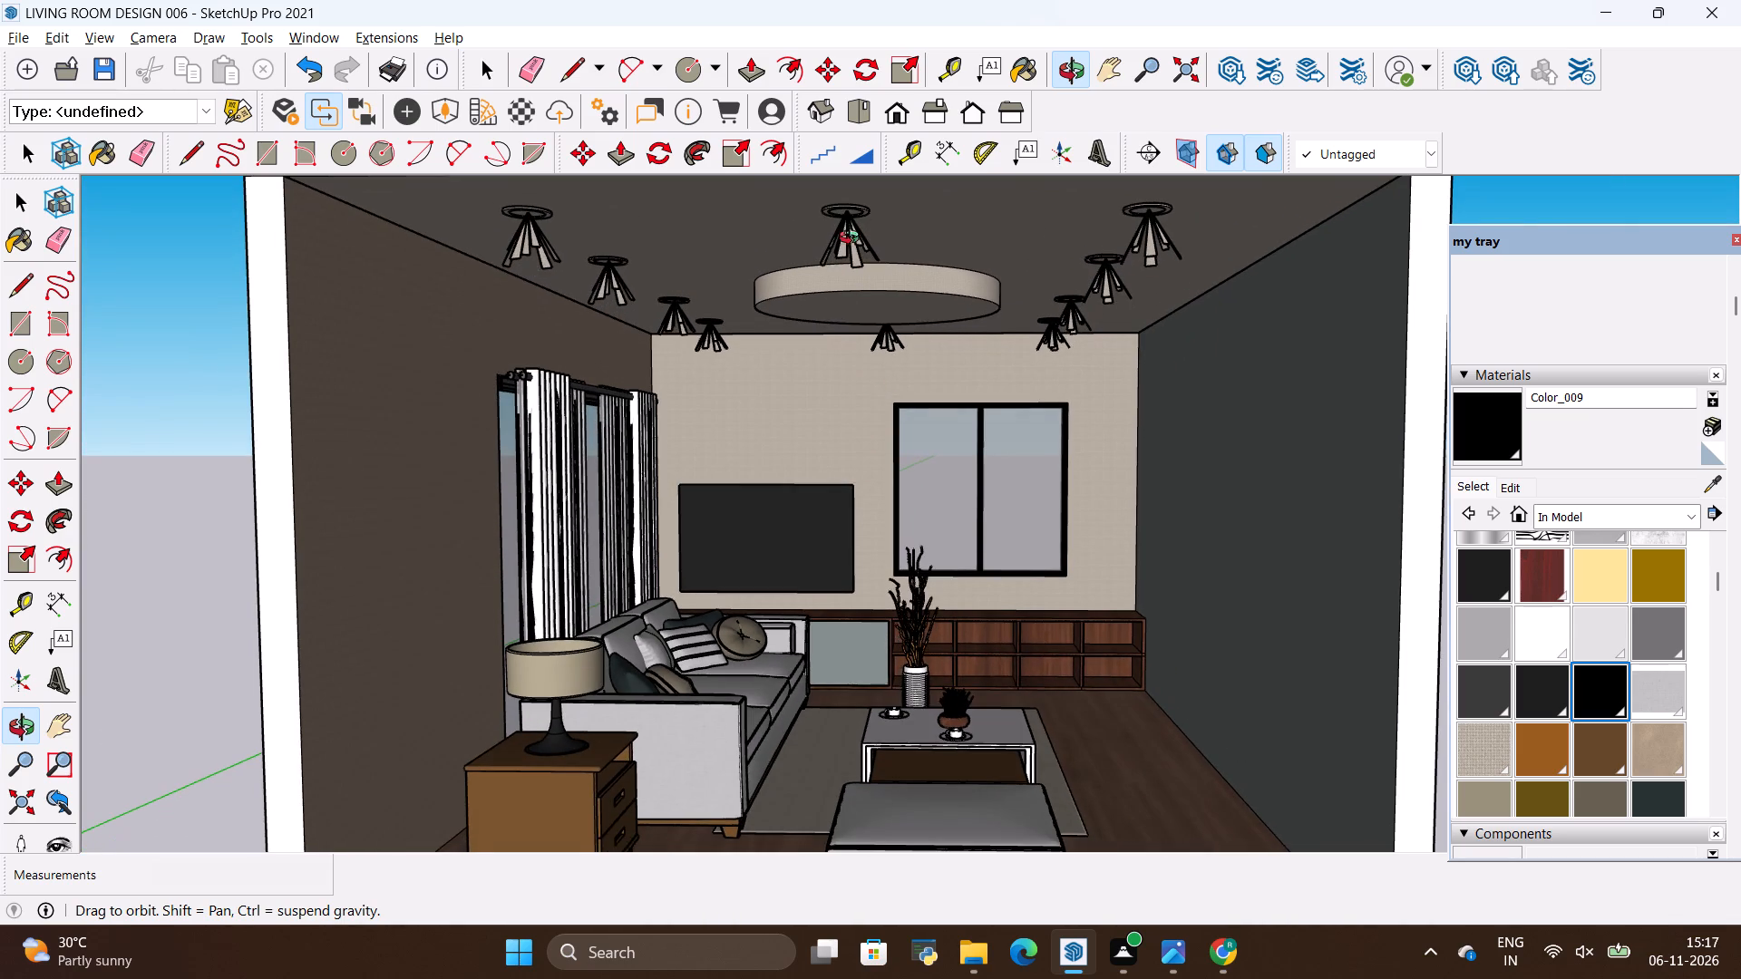
scroll(894, 215, "up", 3)
left_click_drag(903, 379, 919, 339)
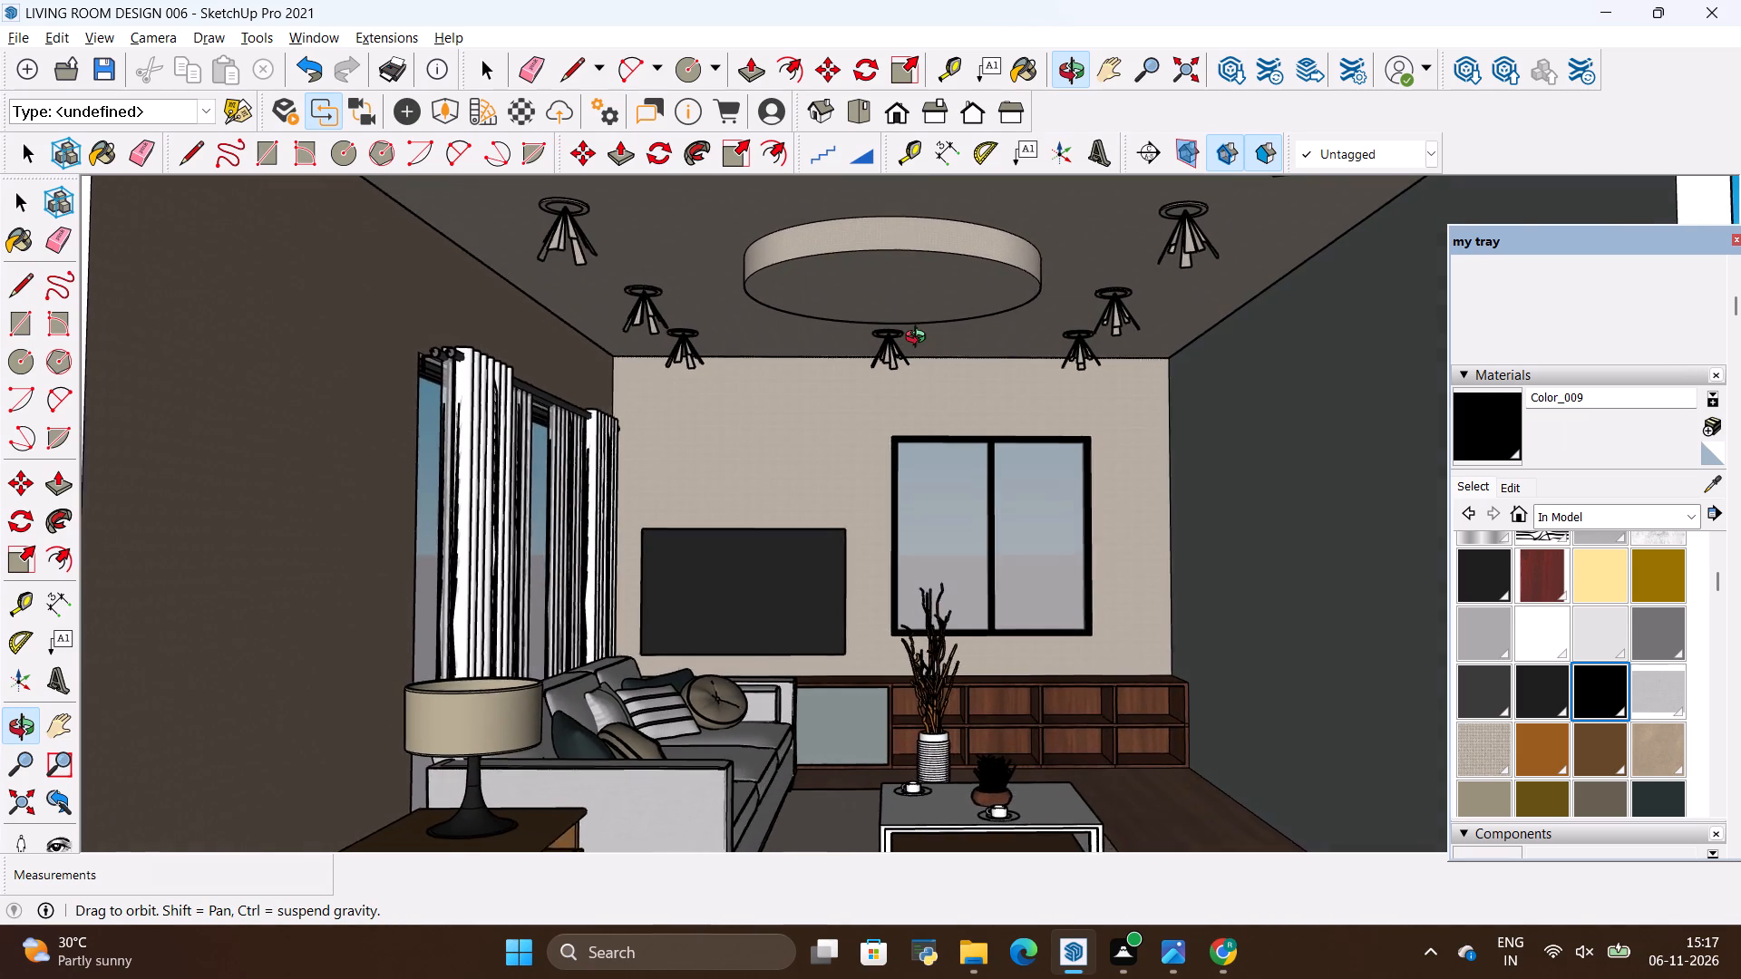
left_click_drag(919, 339, 917, 354)
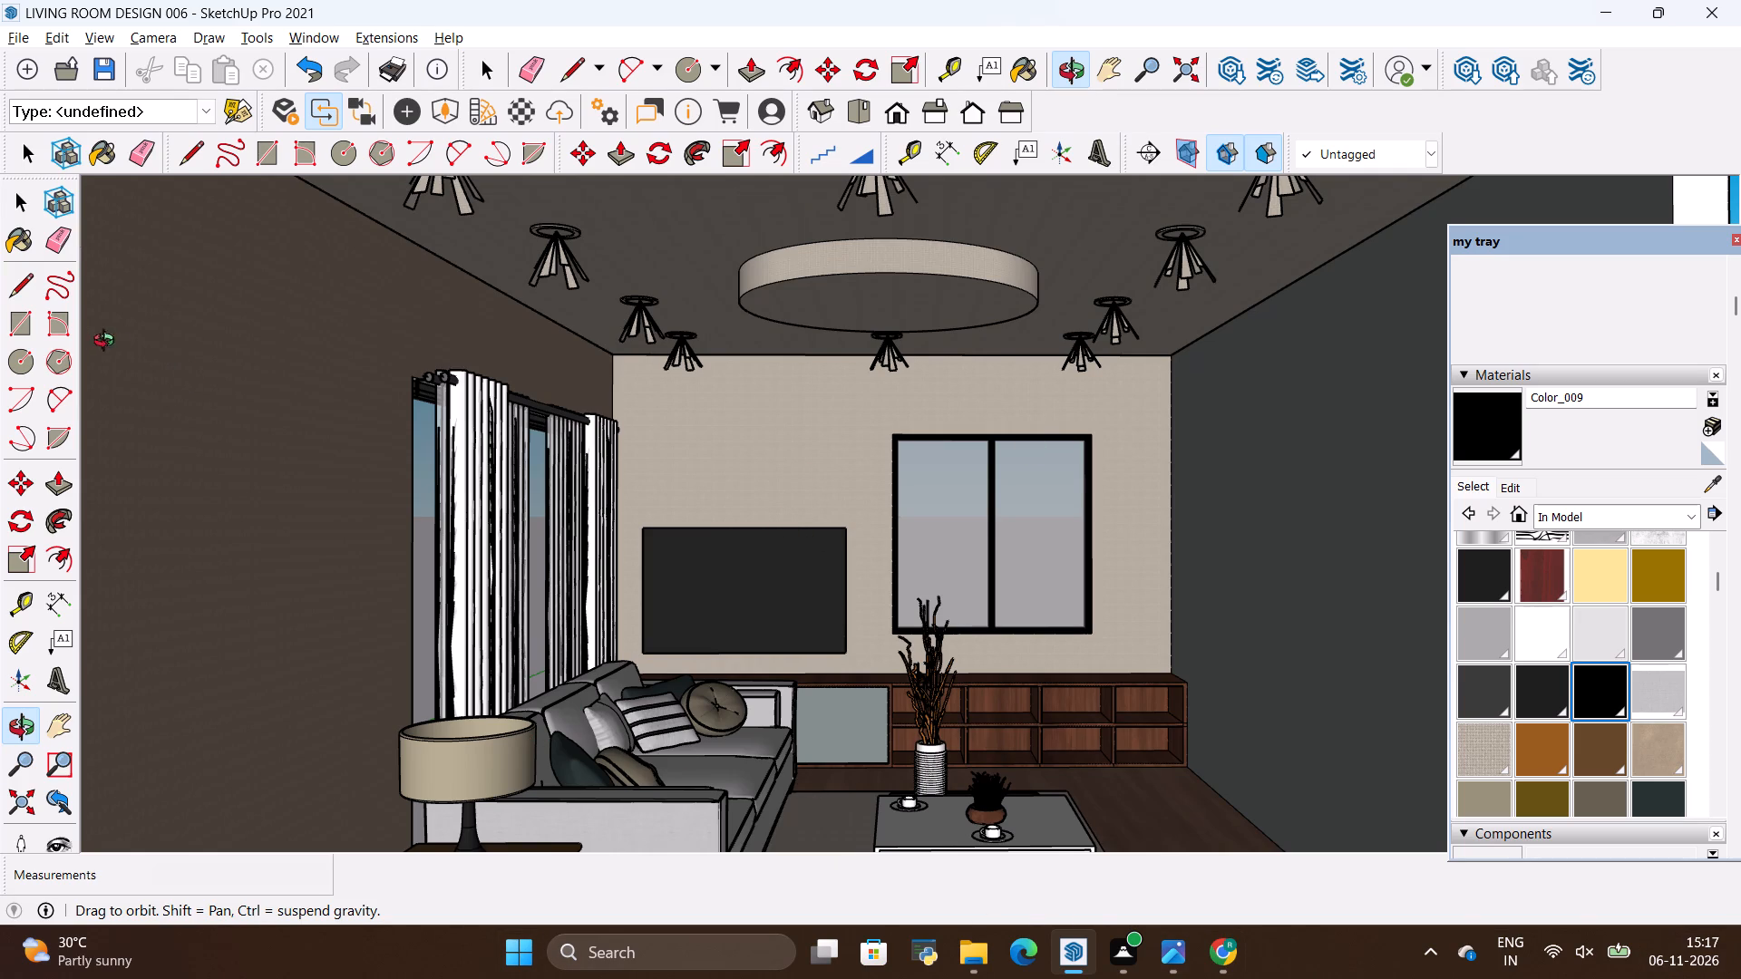
Import the fan model from the Downloads folder and place it in the living room.
left_click(15, 41)
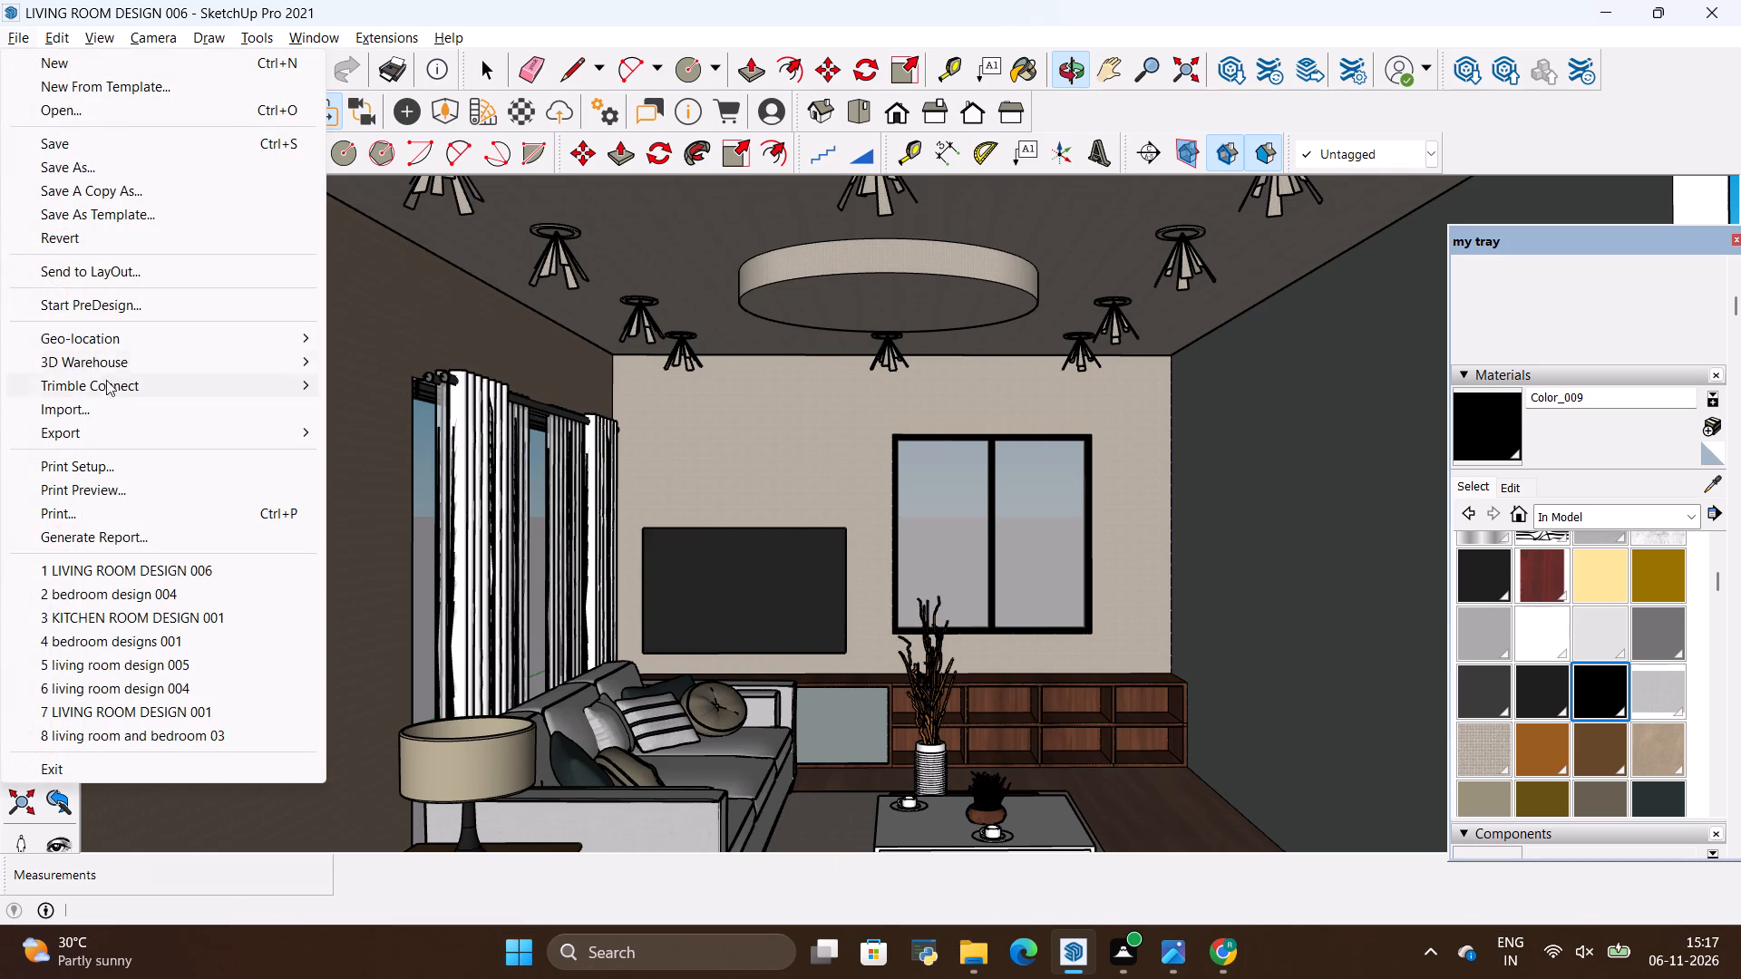
left_click(102, 406)
scroll(712, 286, "down", 4)
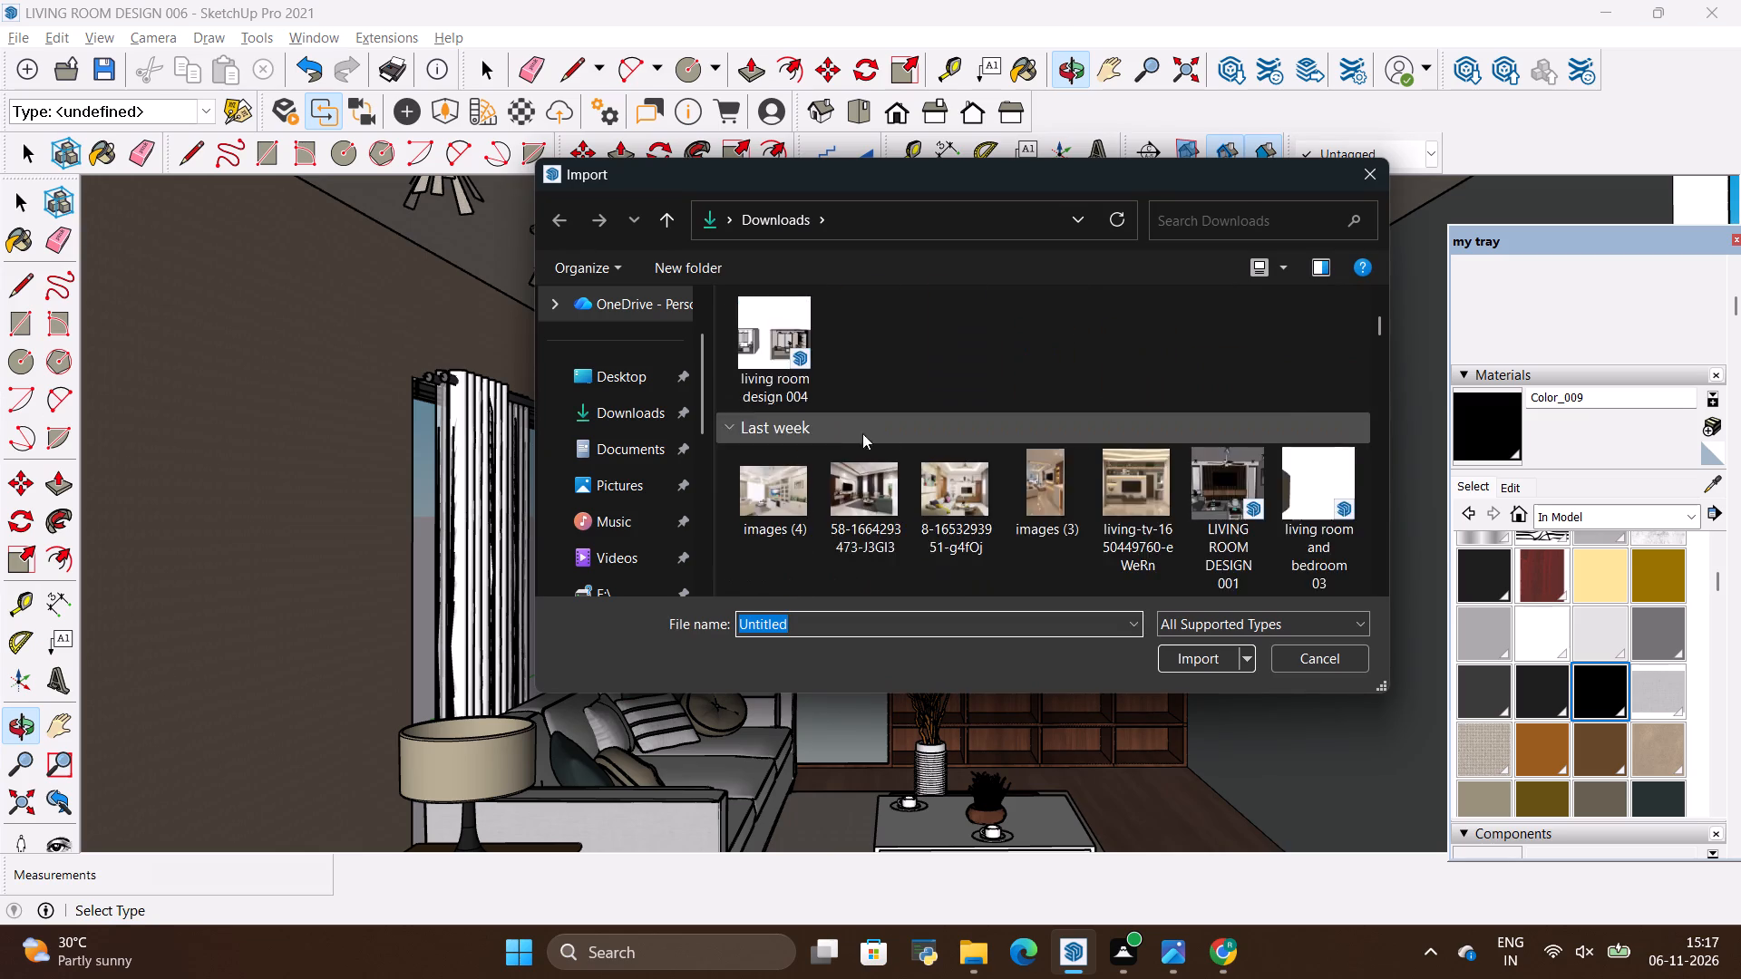
scroll(908, 456, "down", 13)
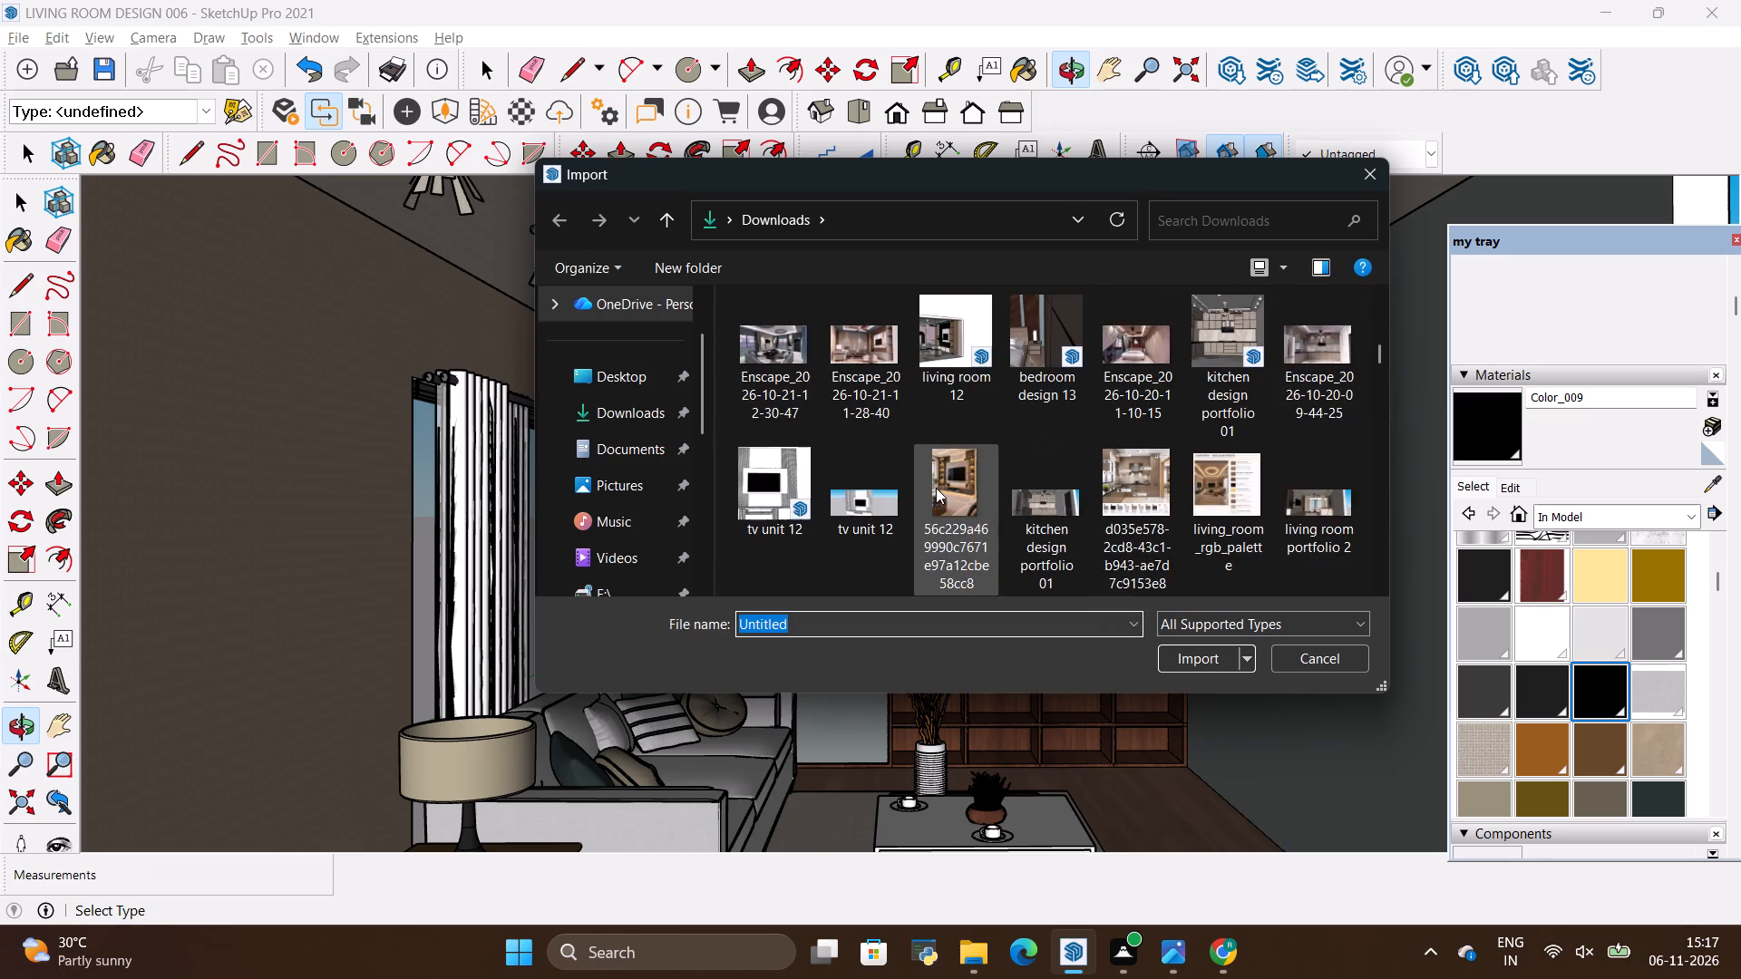
scroll(936, 488, "down", 10)
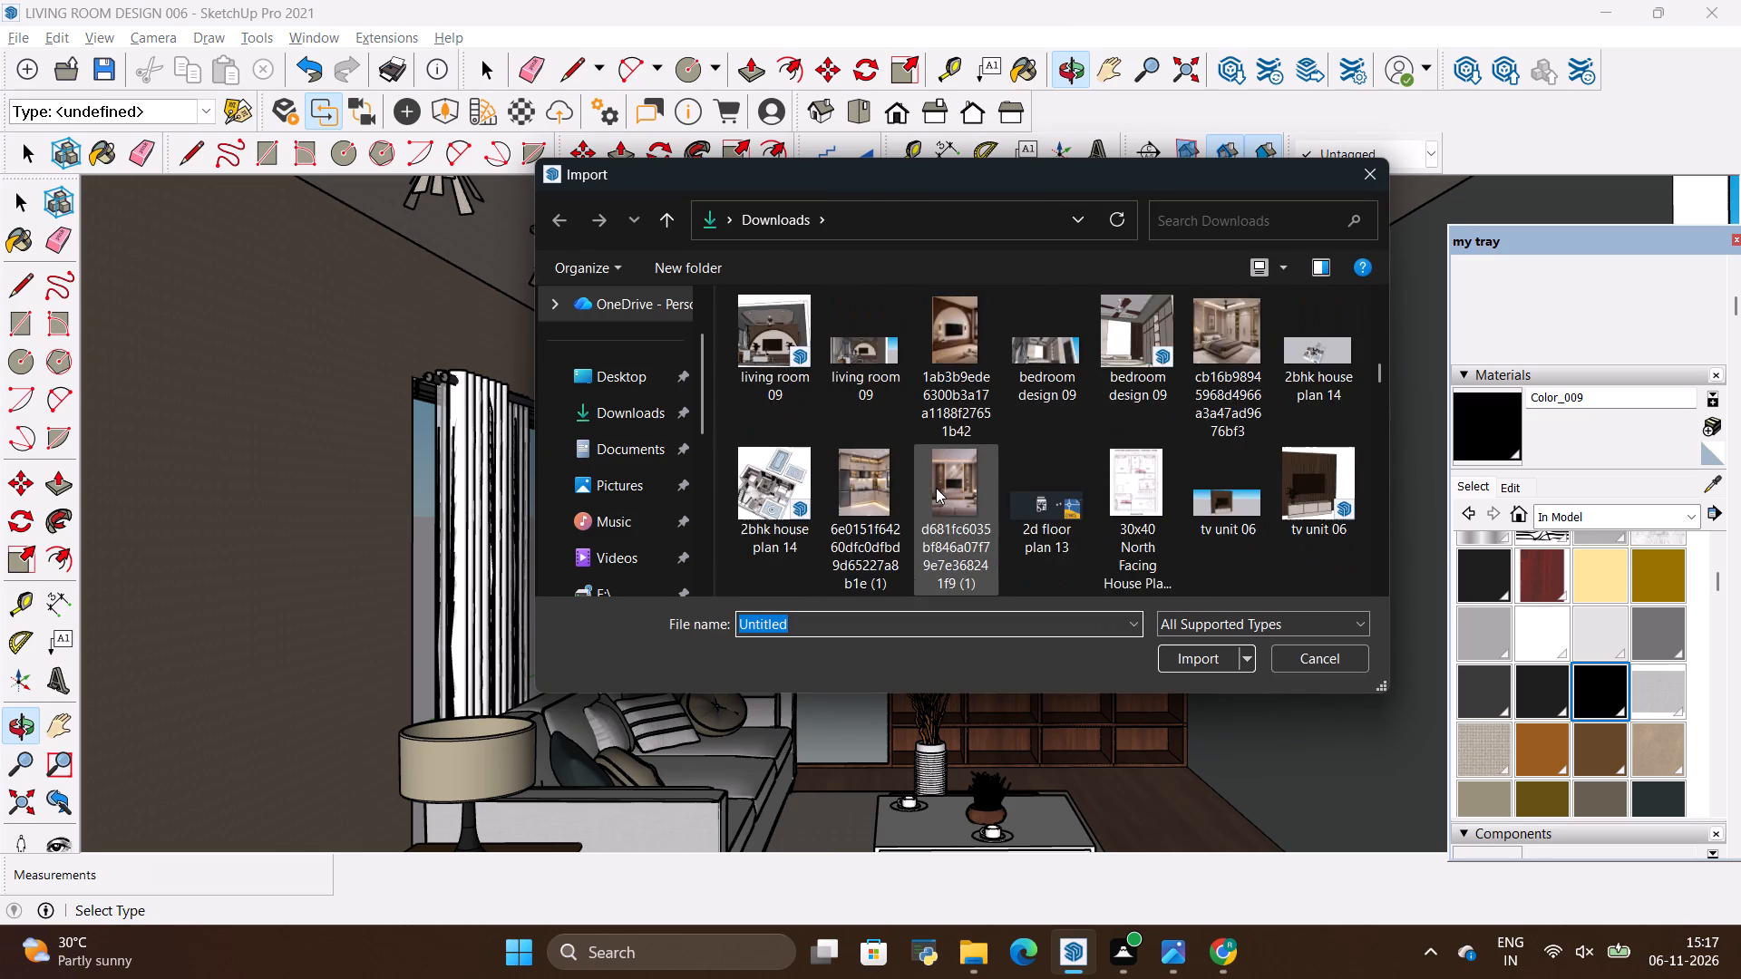
scroll(936, 488, "down", 10)
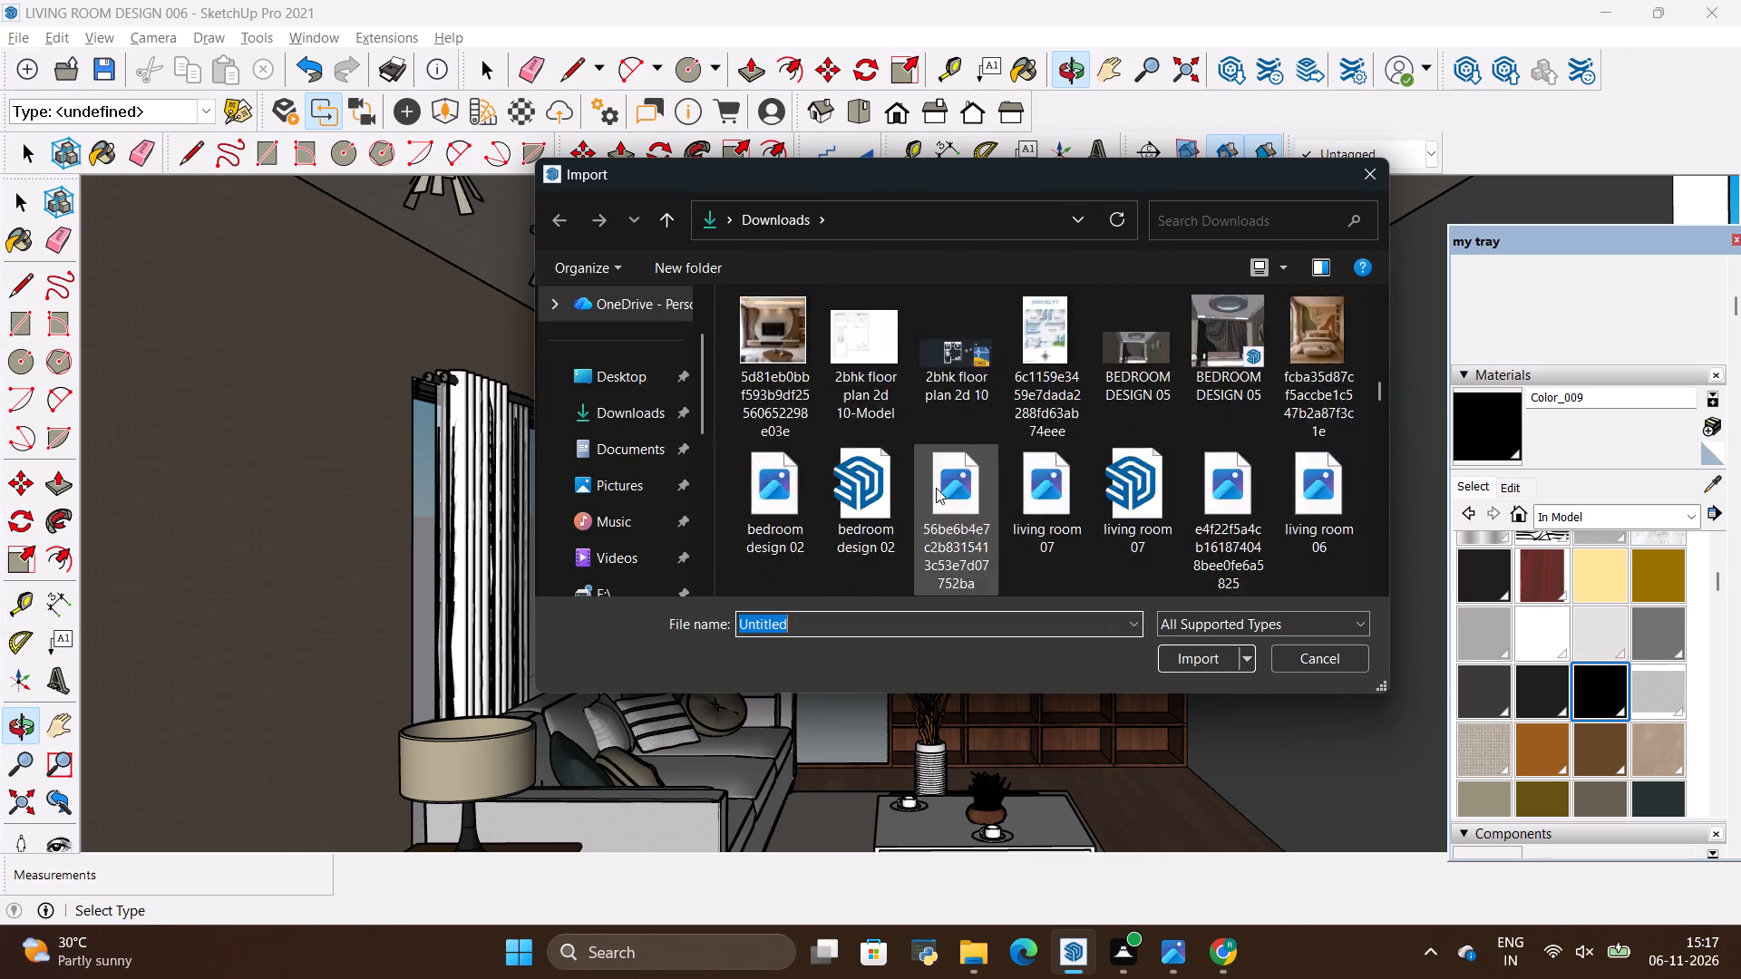
scroll(936, 488, "down", 6)
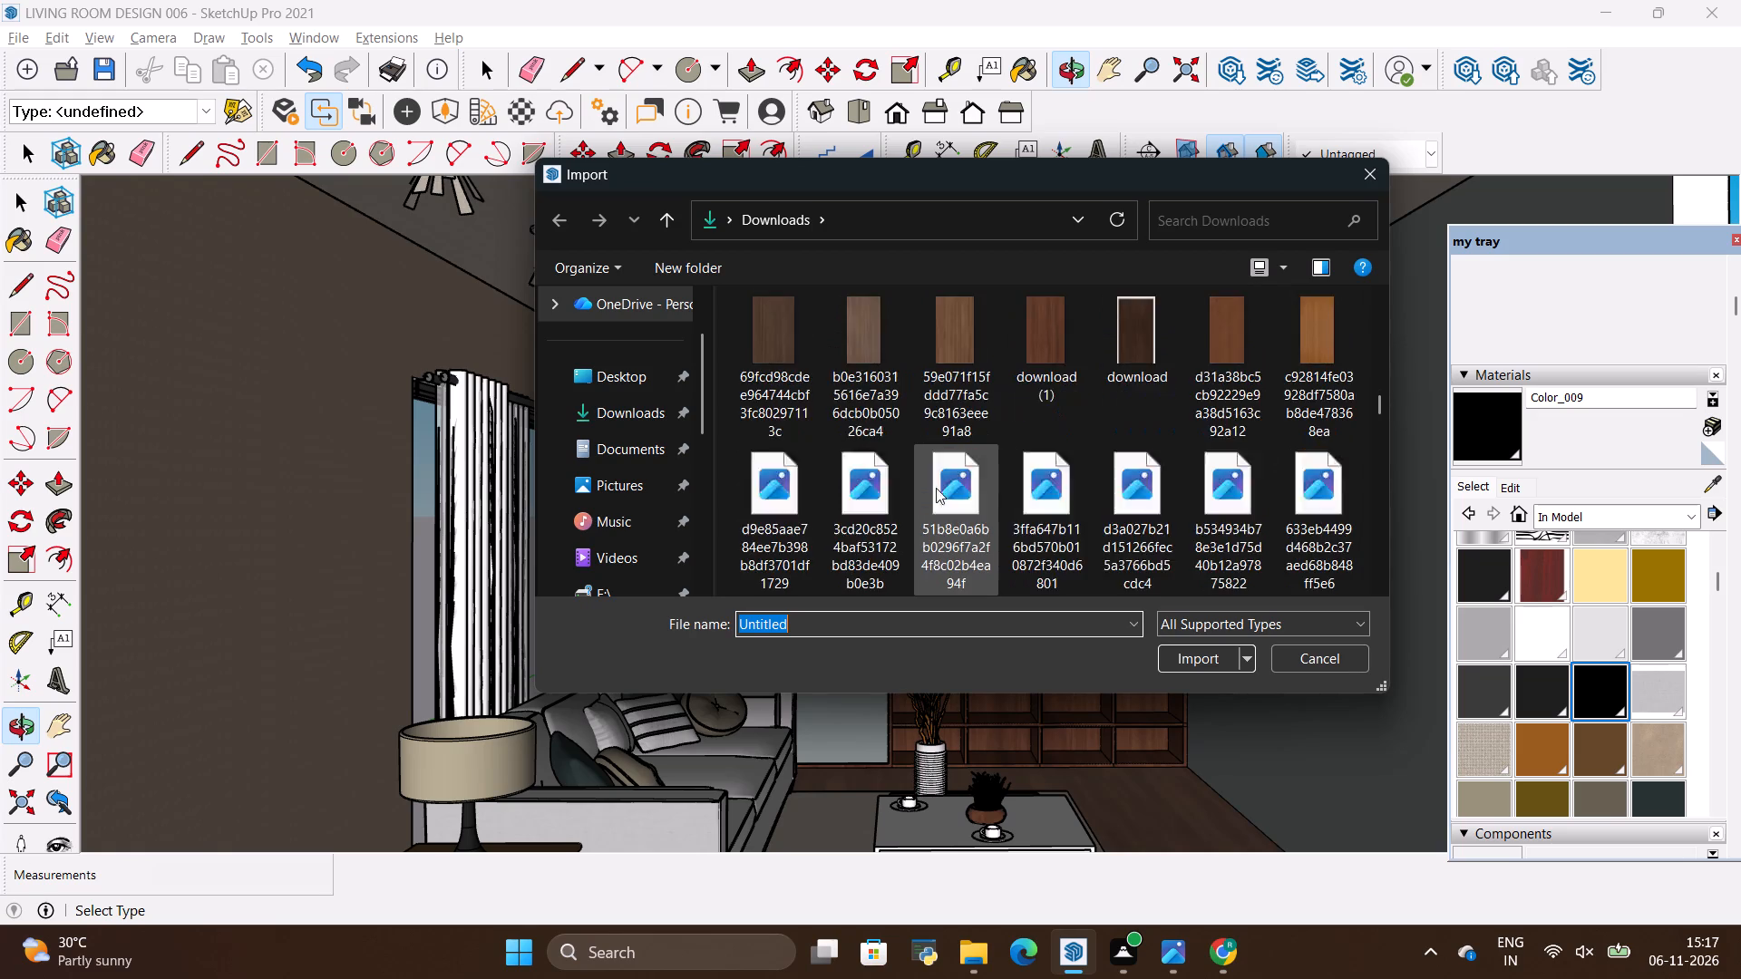
scroll(936, 488, "down", 6)
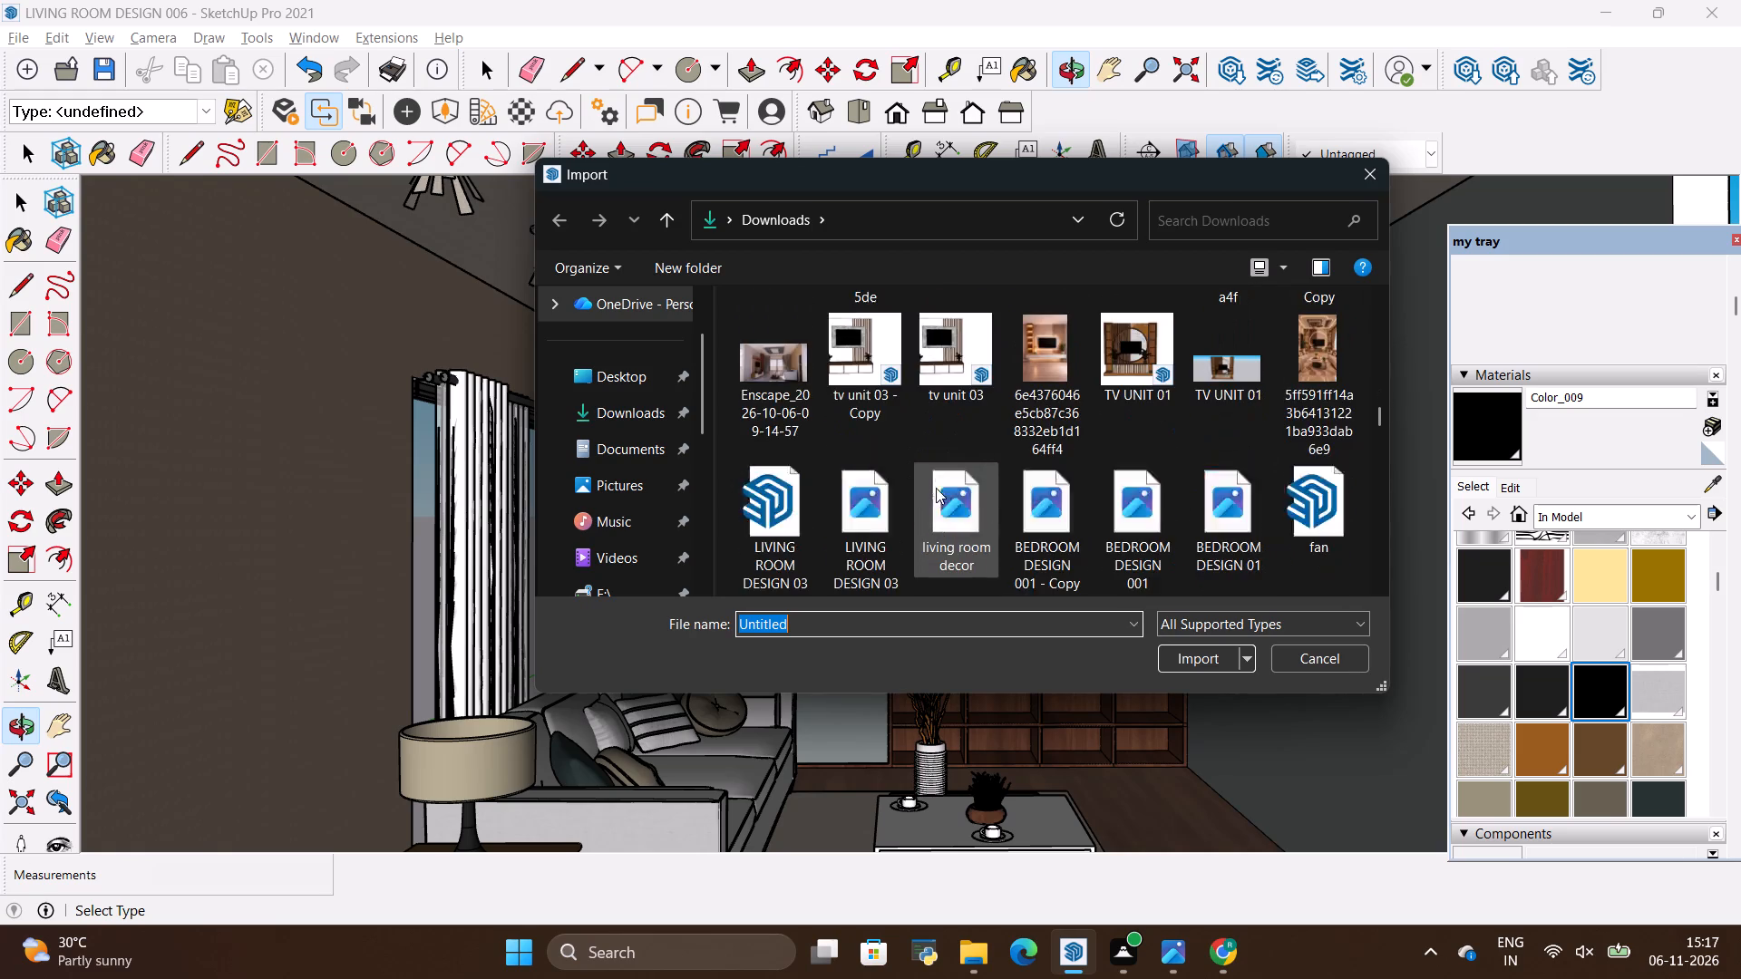
scroll(936, 487, "down", 1)
left_click(1283, 362)
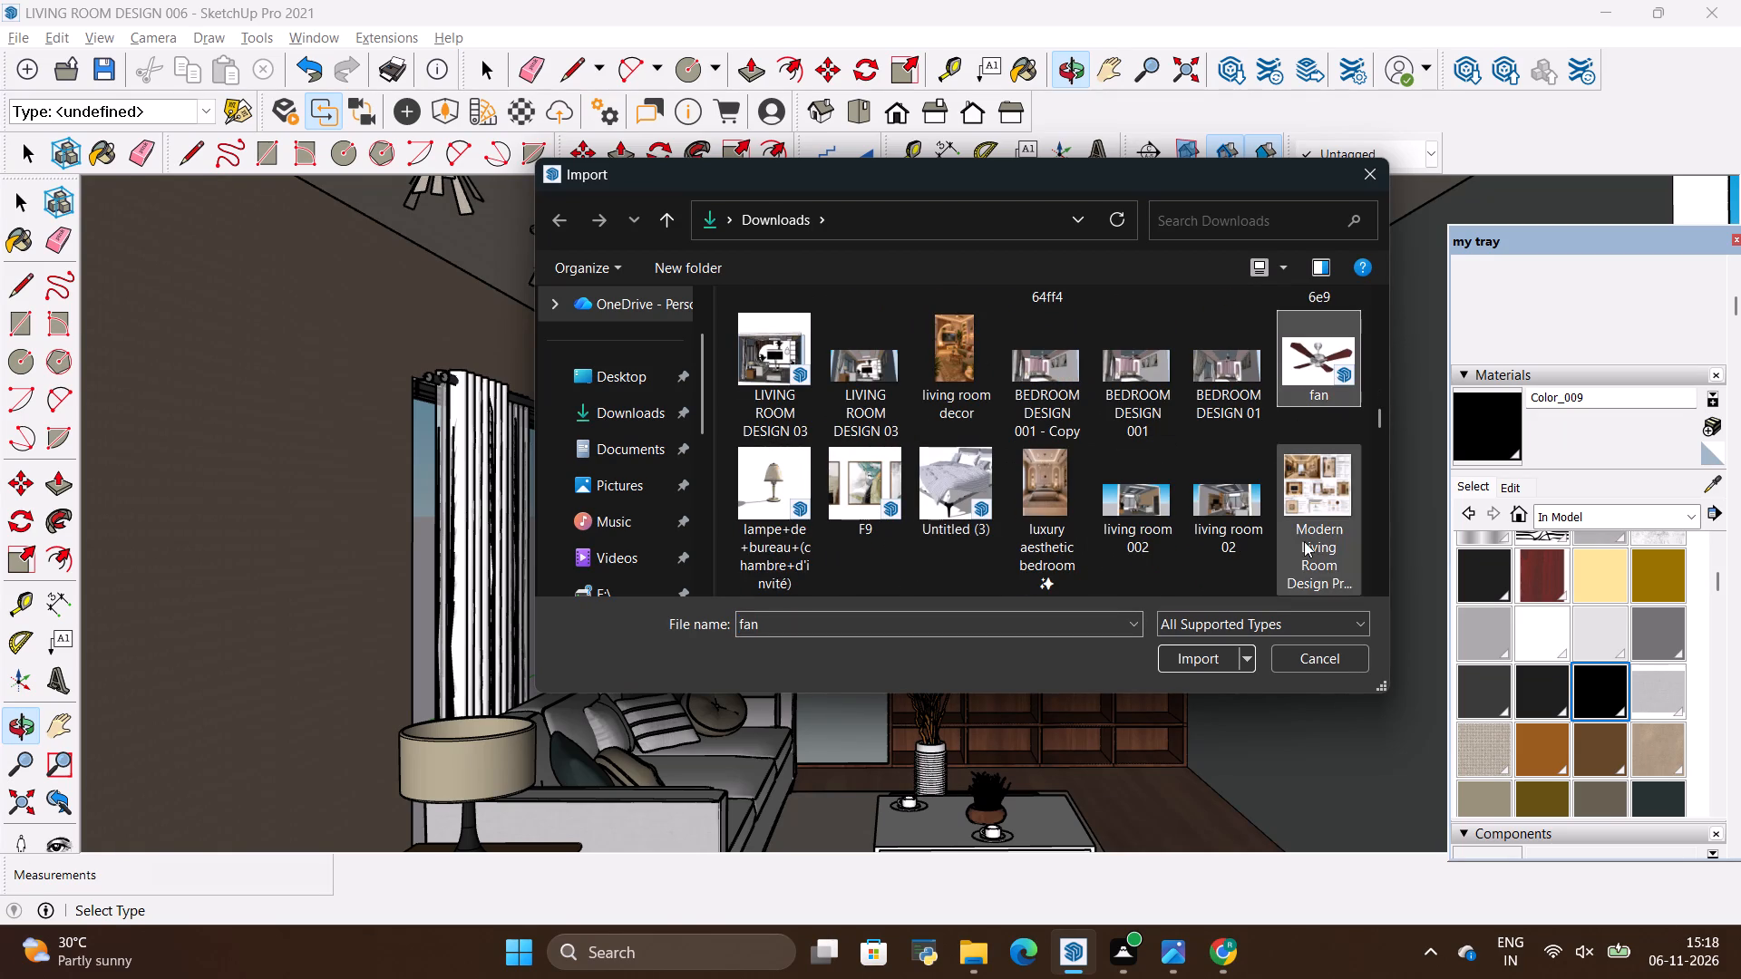
left_click(1204, 661)
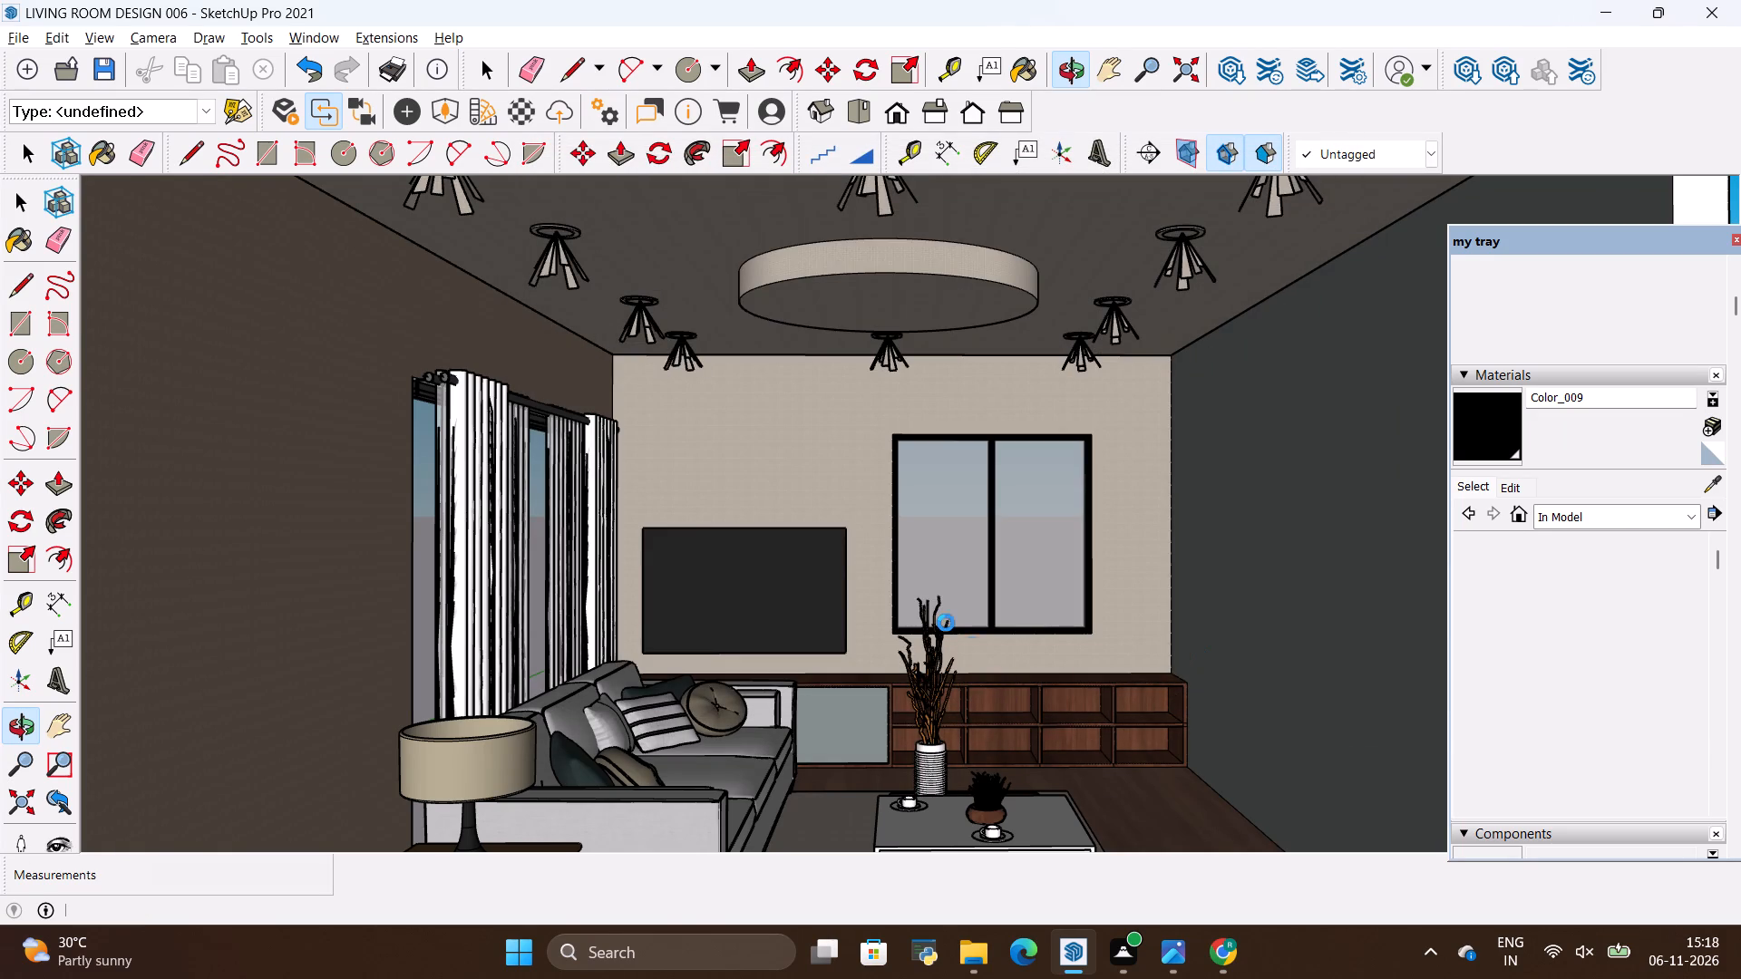
left_click(856, 467)
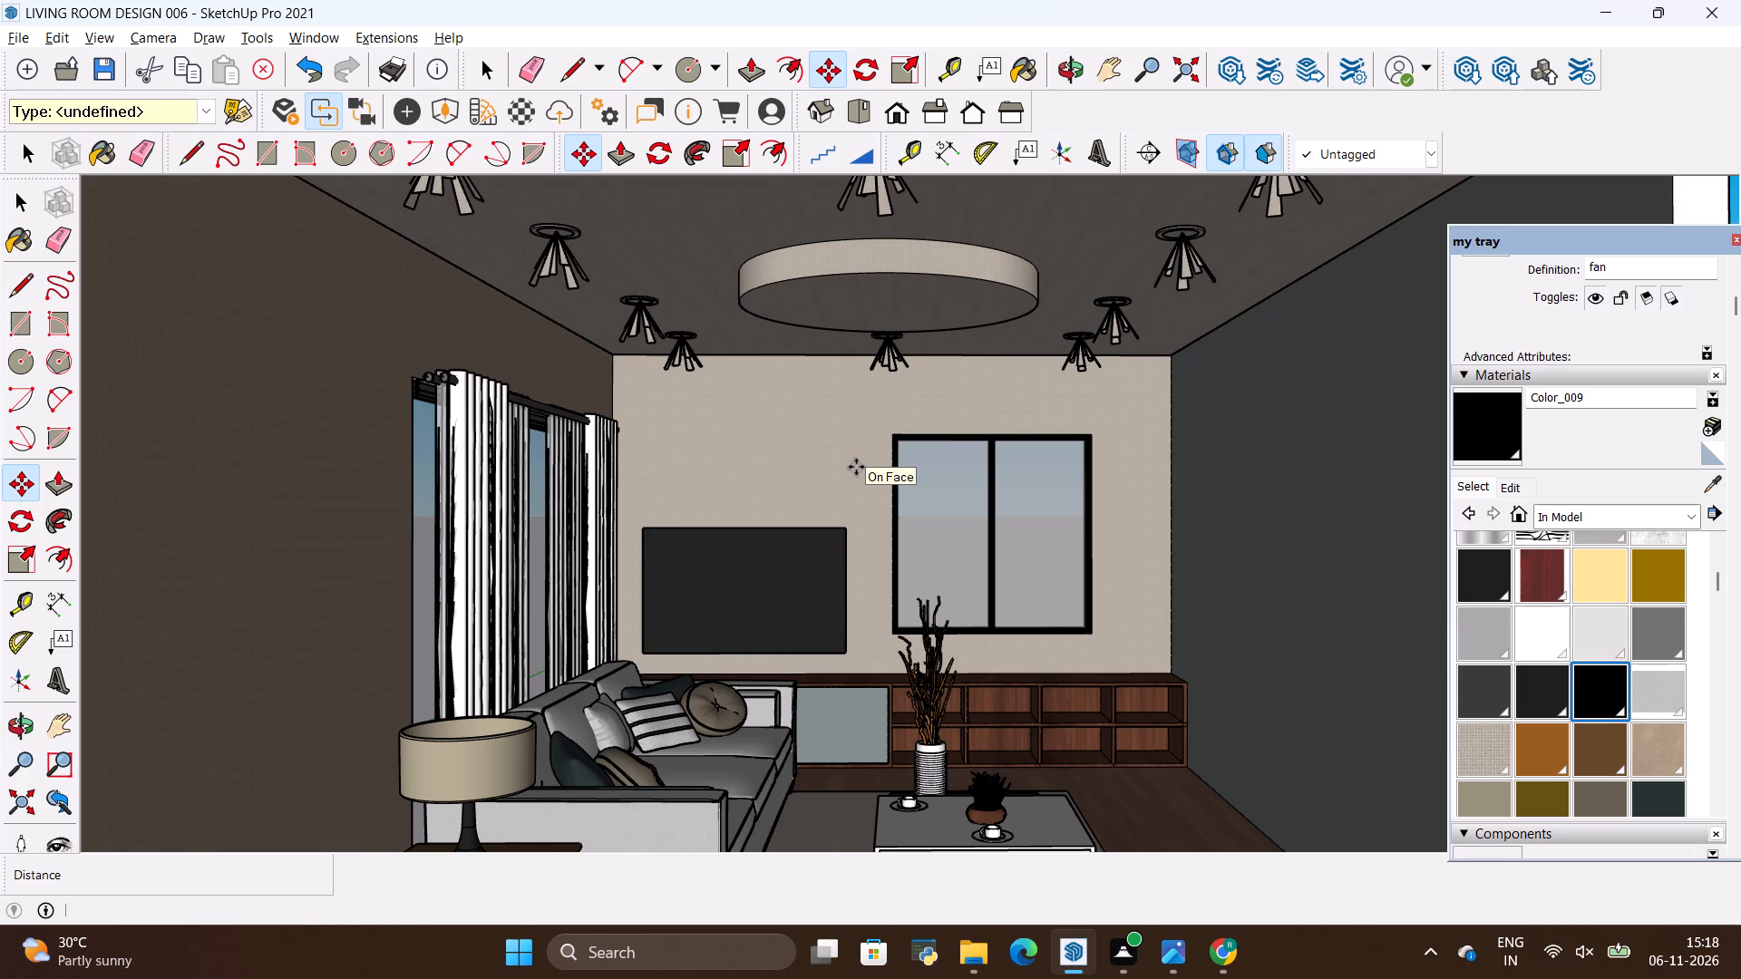
Explode the imported fan component floating above the rooms so the ceiling fan can be handled separately.
scroll(856, 467, "down", 3)
scroll(888, 618, "down", 4)
scroll(973, 666, "down", 17)
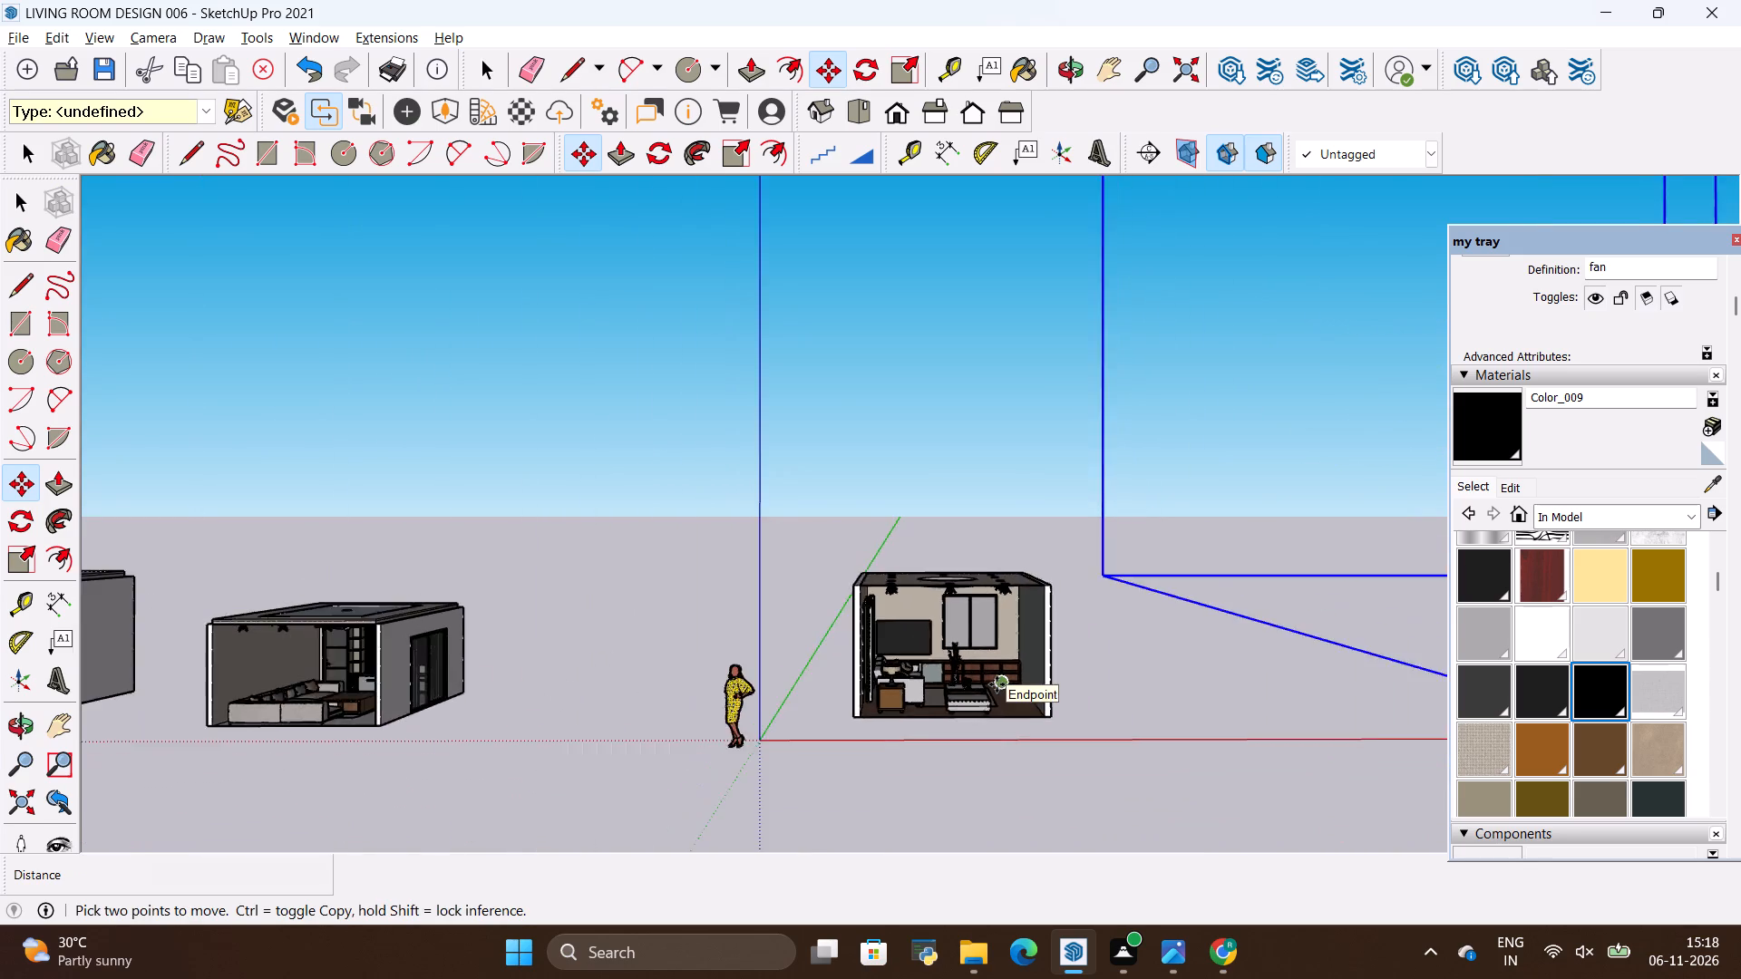
scroll(997, 684, "down", 12)
key("space")
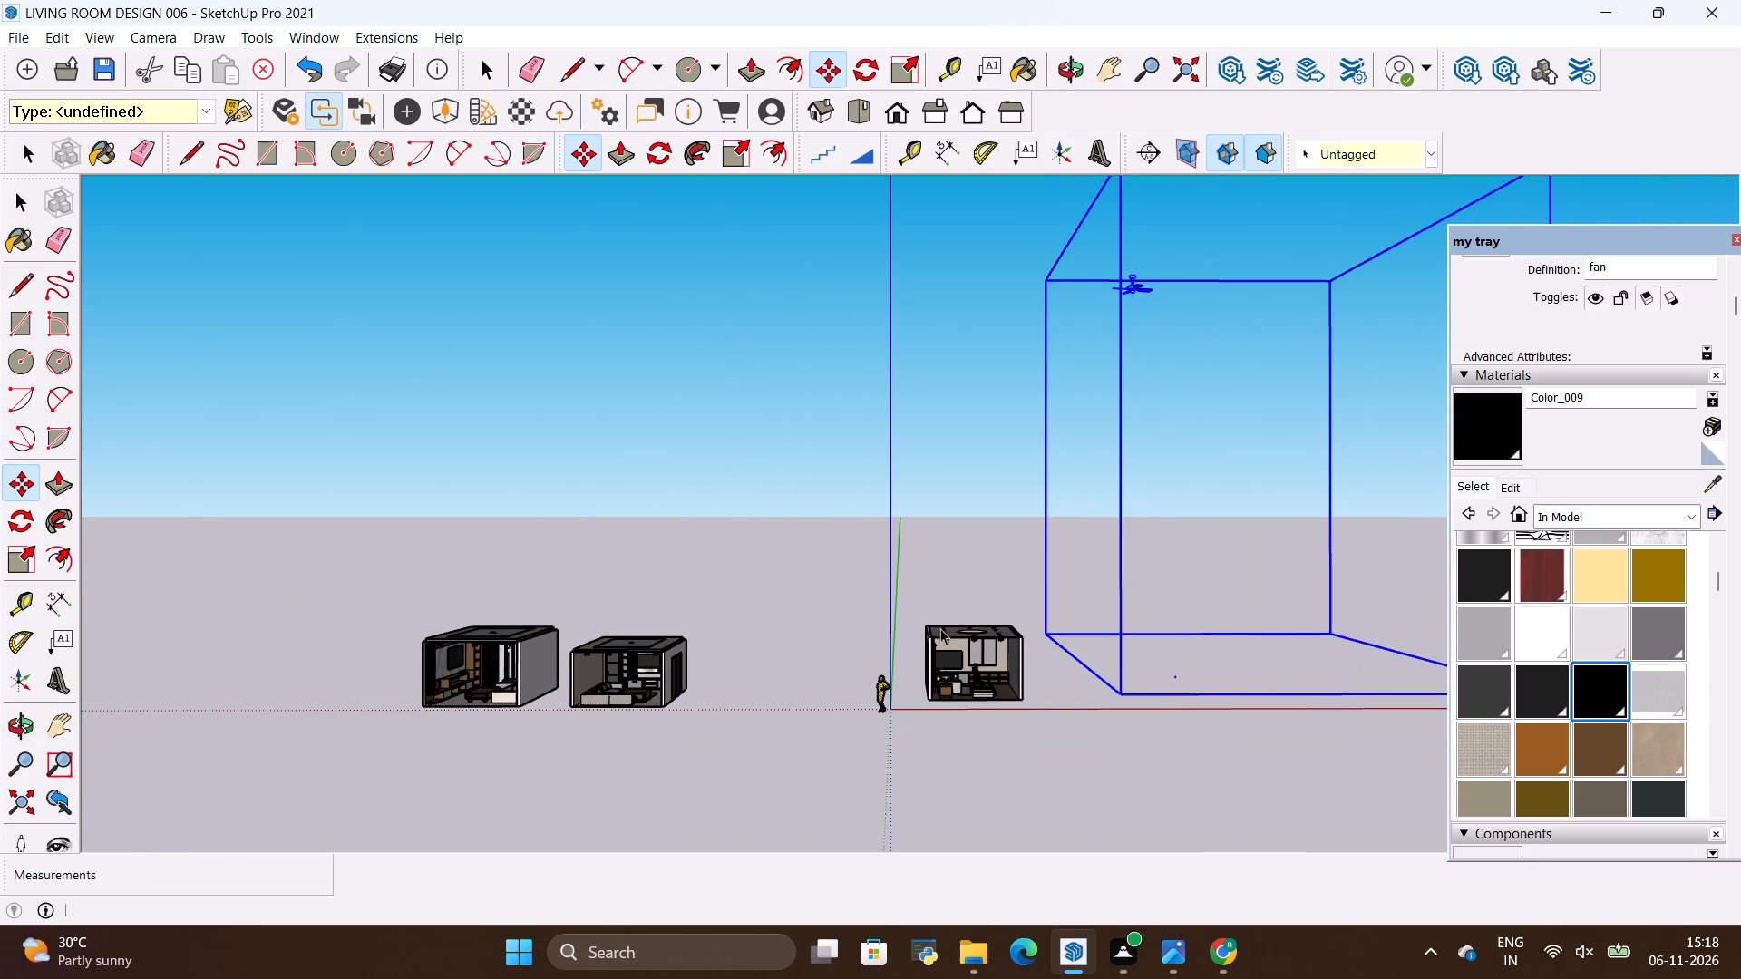
left_click(918, 565)
left_click(1131, 286)
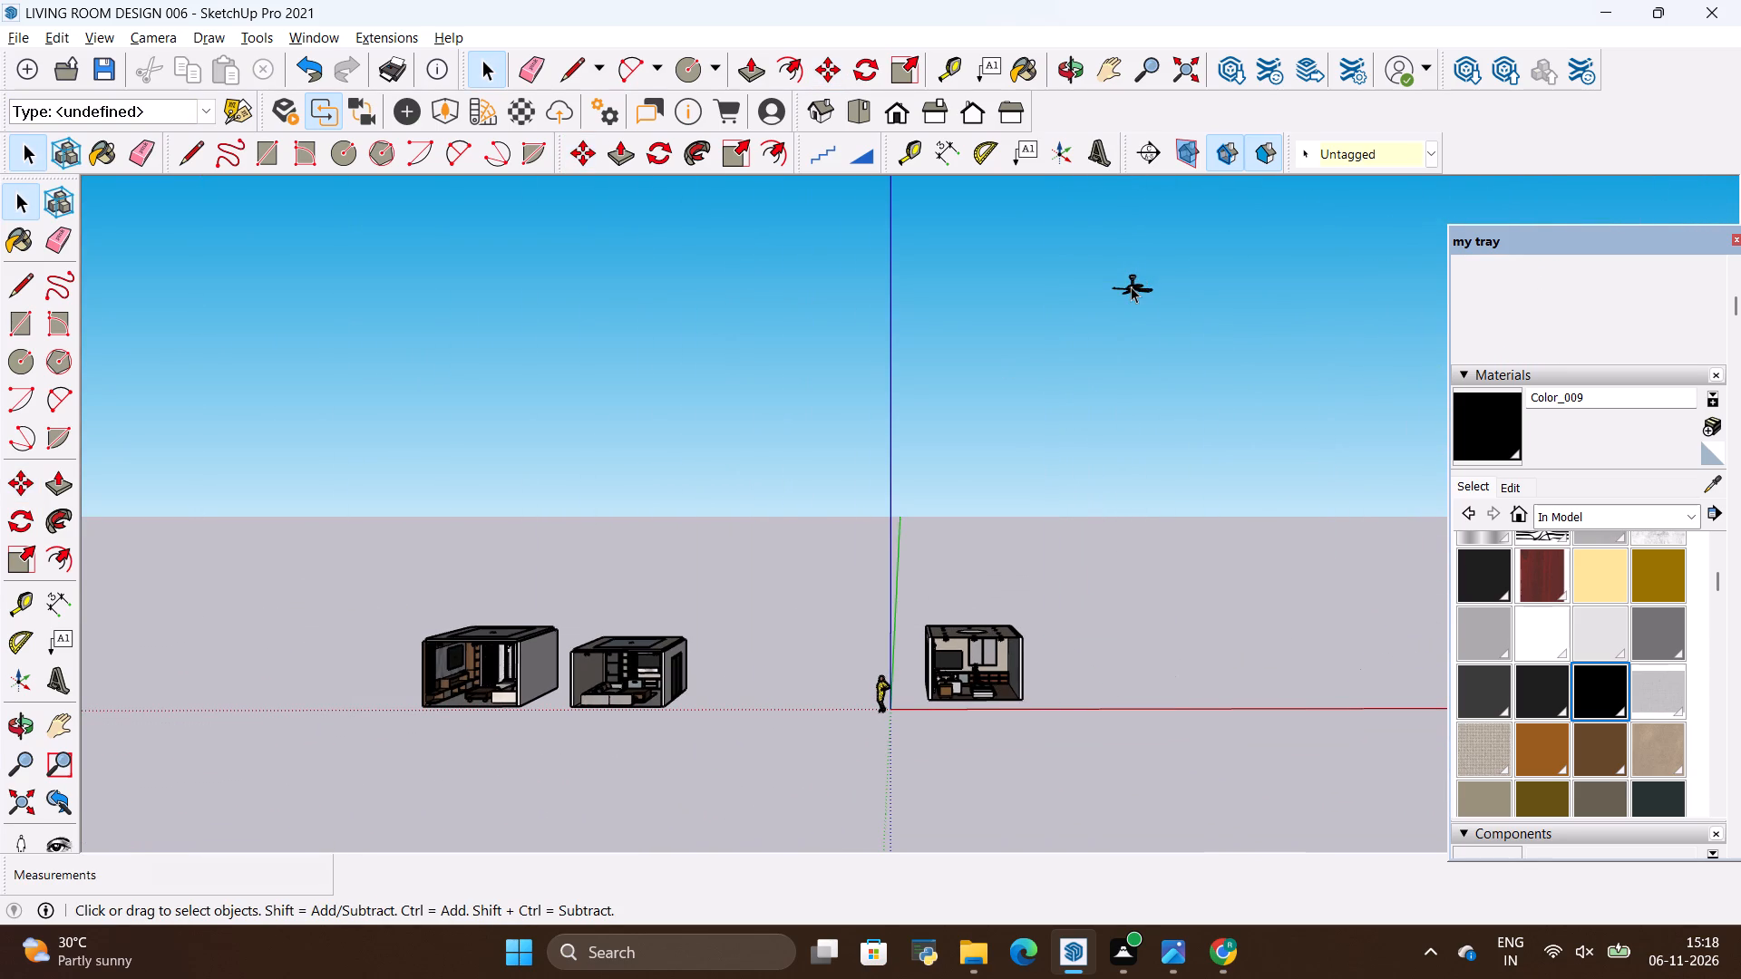
right_click(1131, 286)
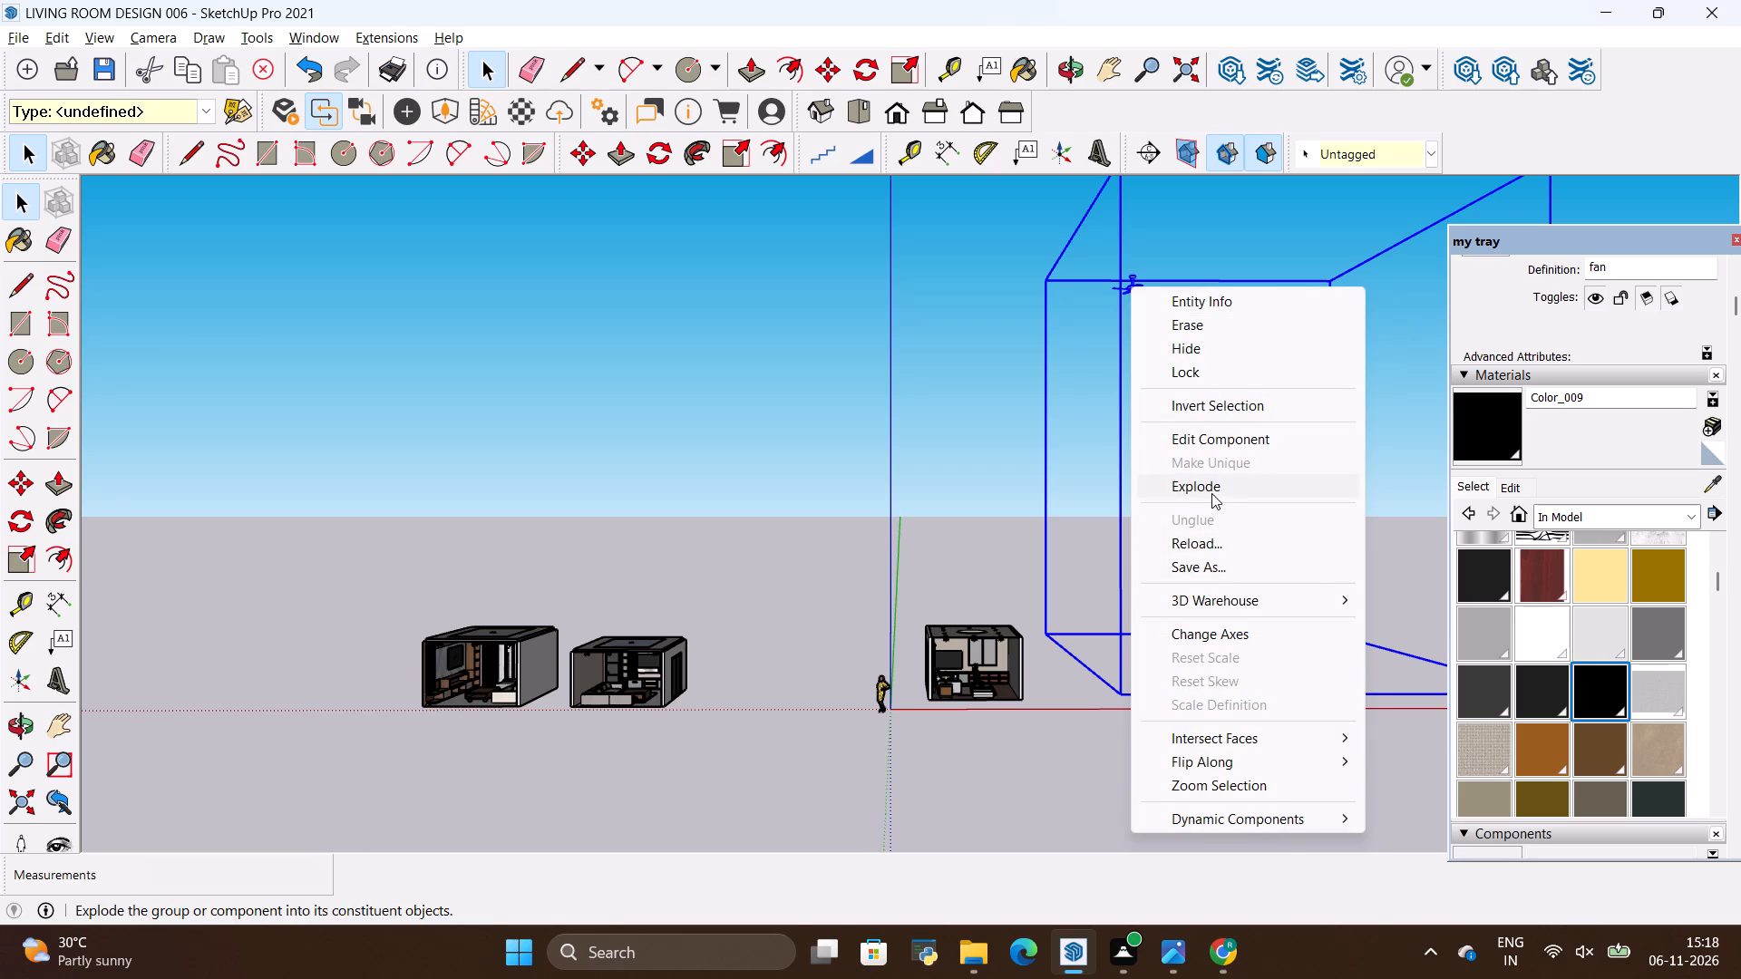
left_click(1211, 493)
key("space")
left_click(1117, 423)
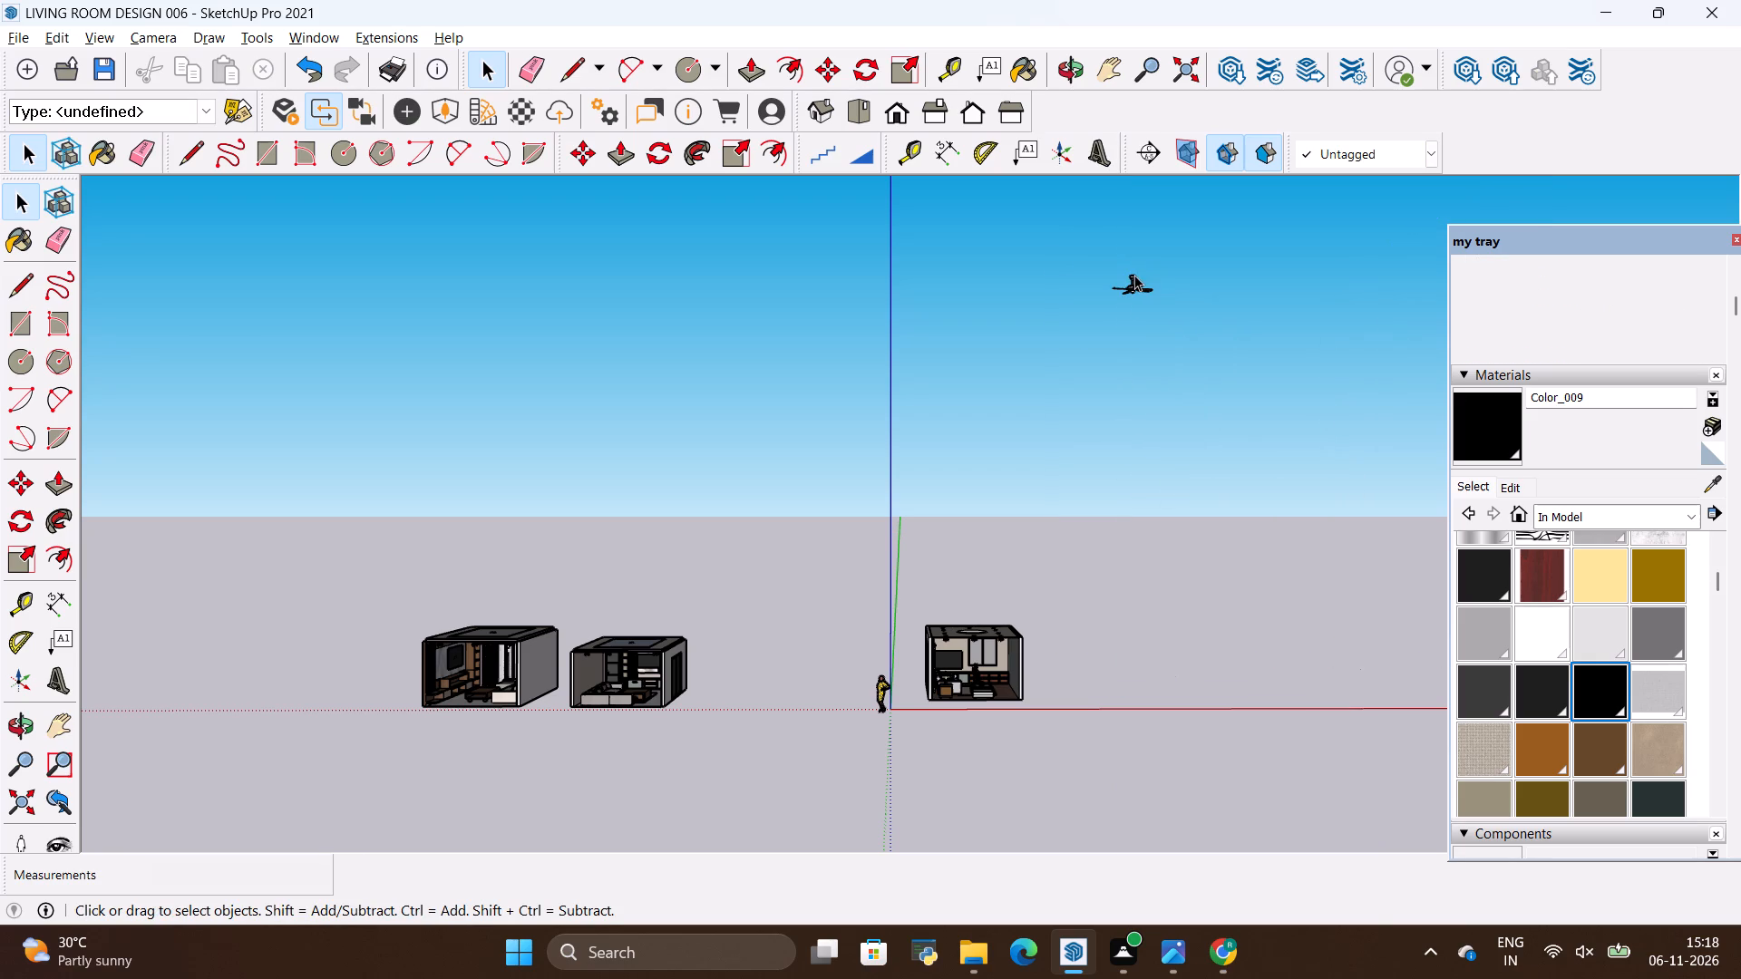
Move the separate ceiling fan about 59' from its distant spot to the living room with the round ceiling opening.
left_click(1134, 275)
key("m")
scroll(1138, 277, "up", 3)
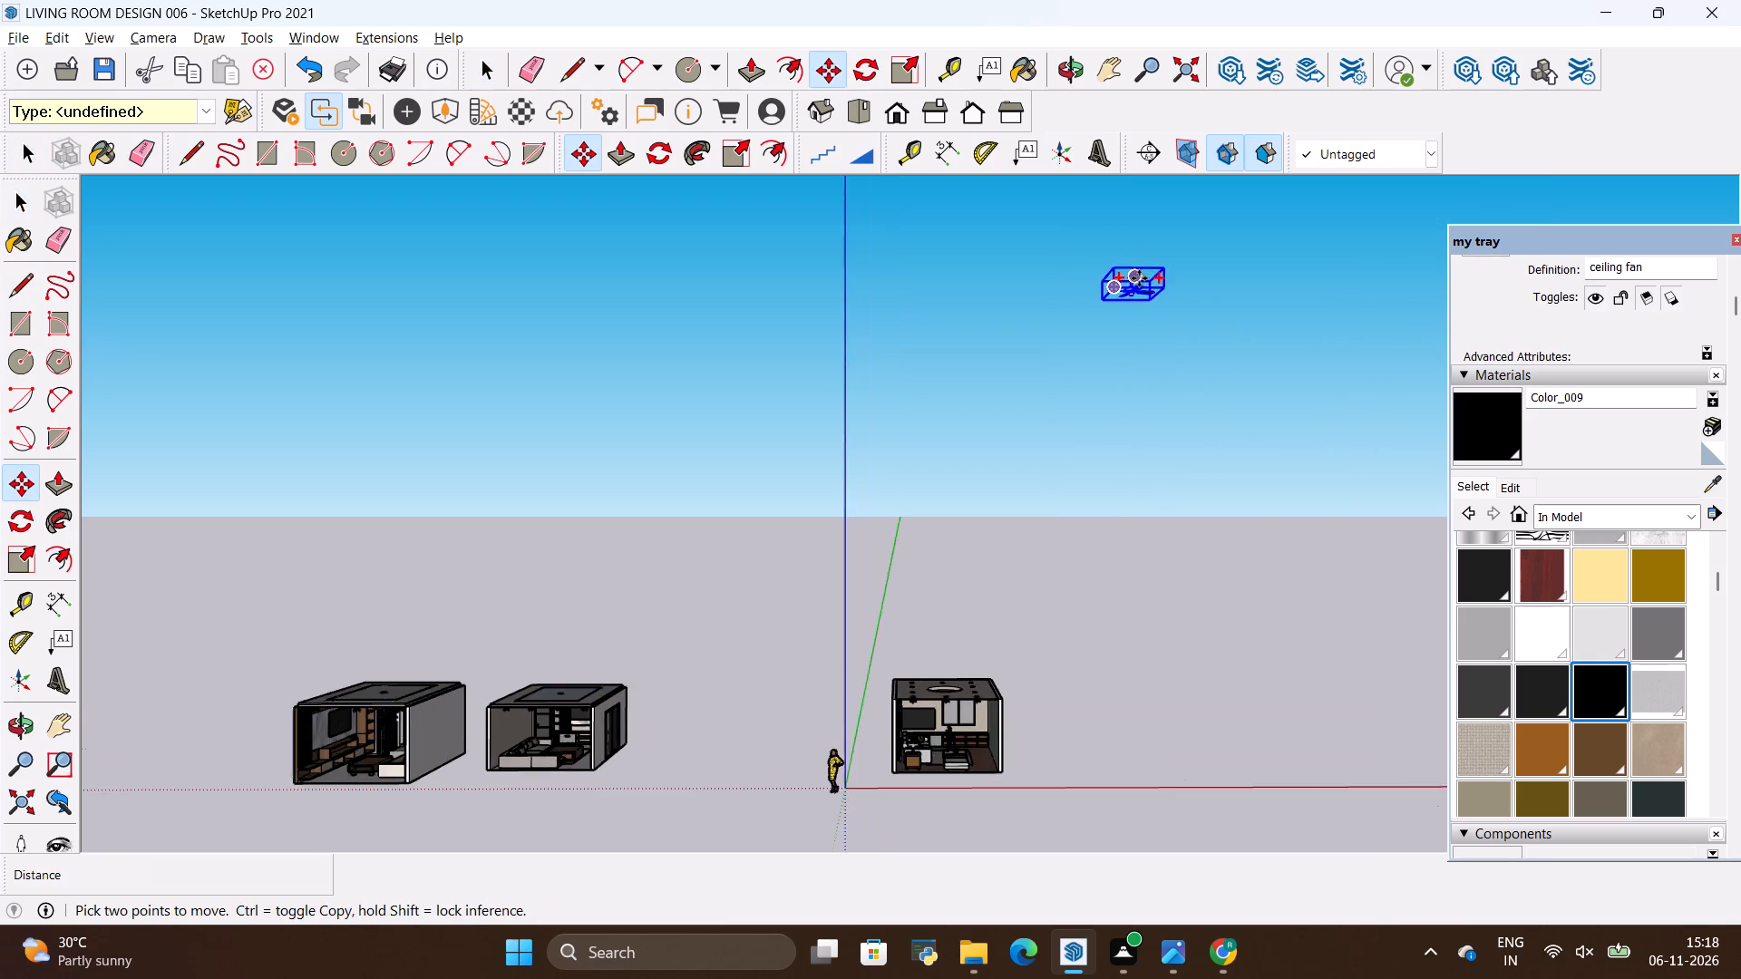
scroll(1138, 279, "up", 17)
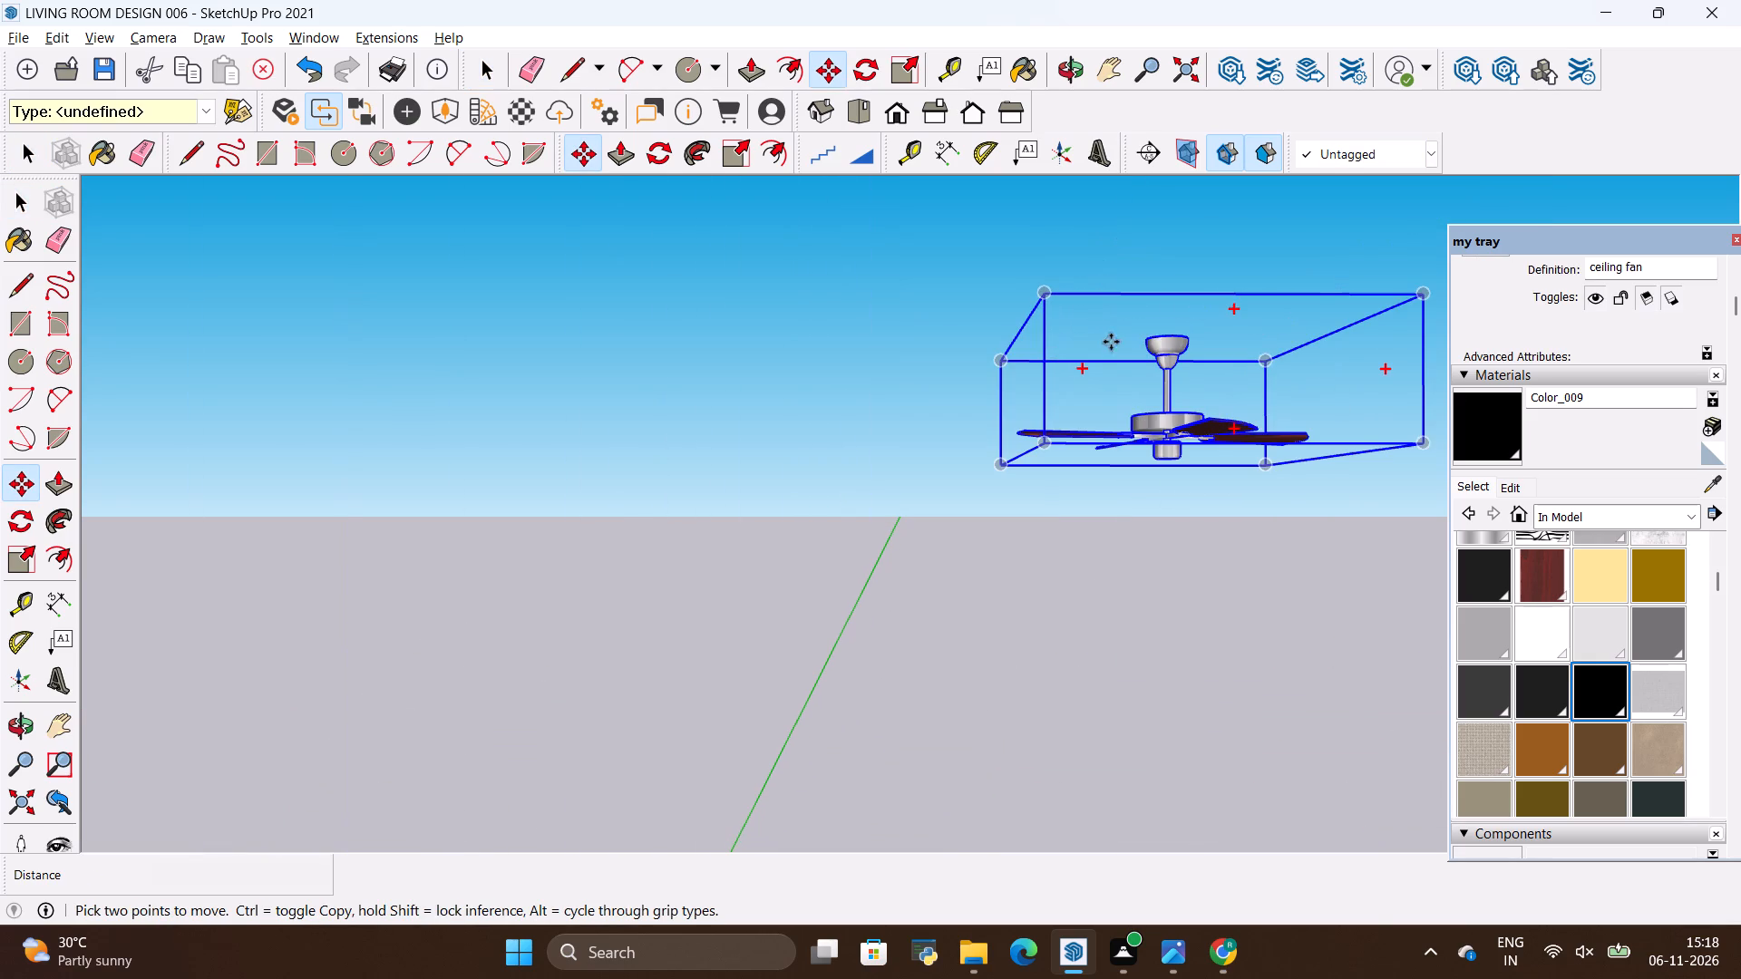
left_click_drag(1161, 330, 1151, 344)
scroll(1014, 337, "down", 17)
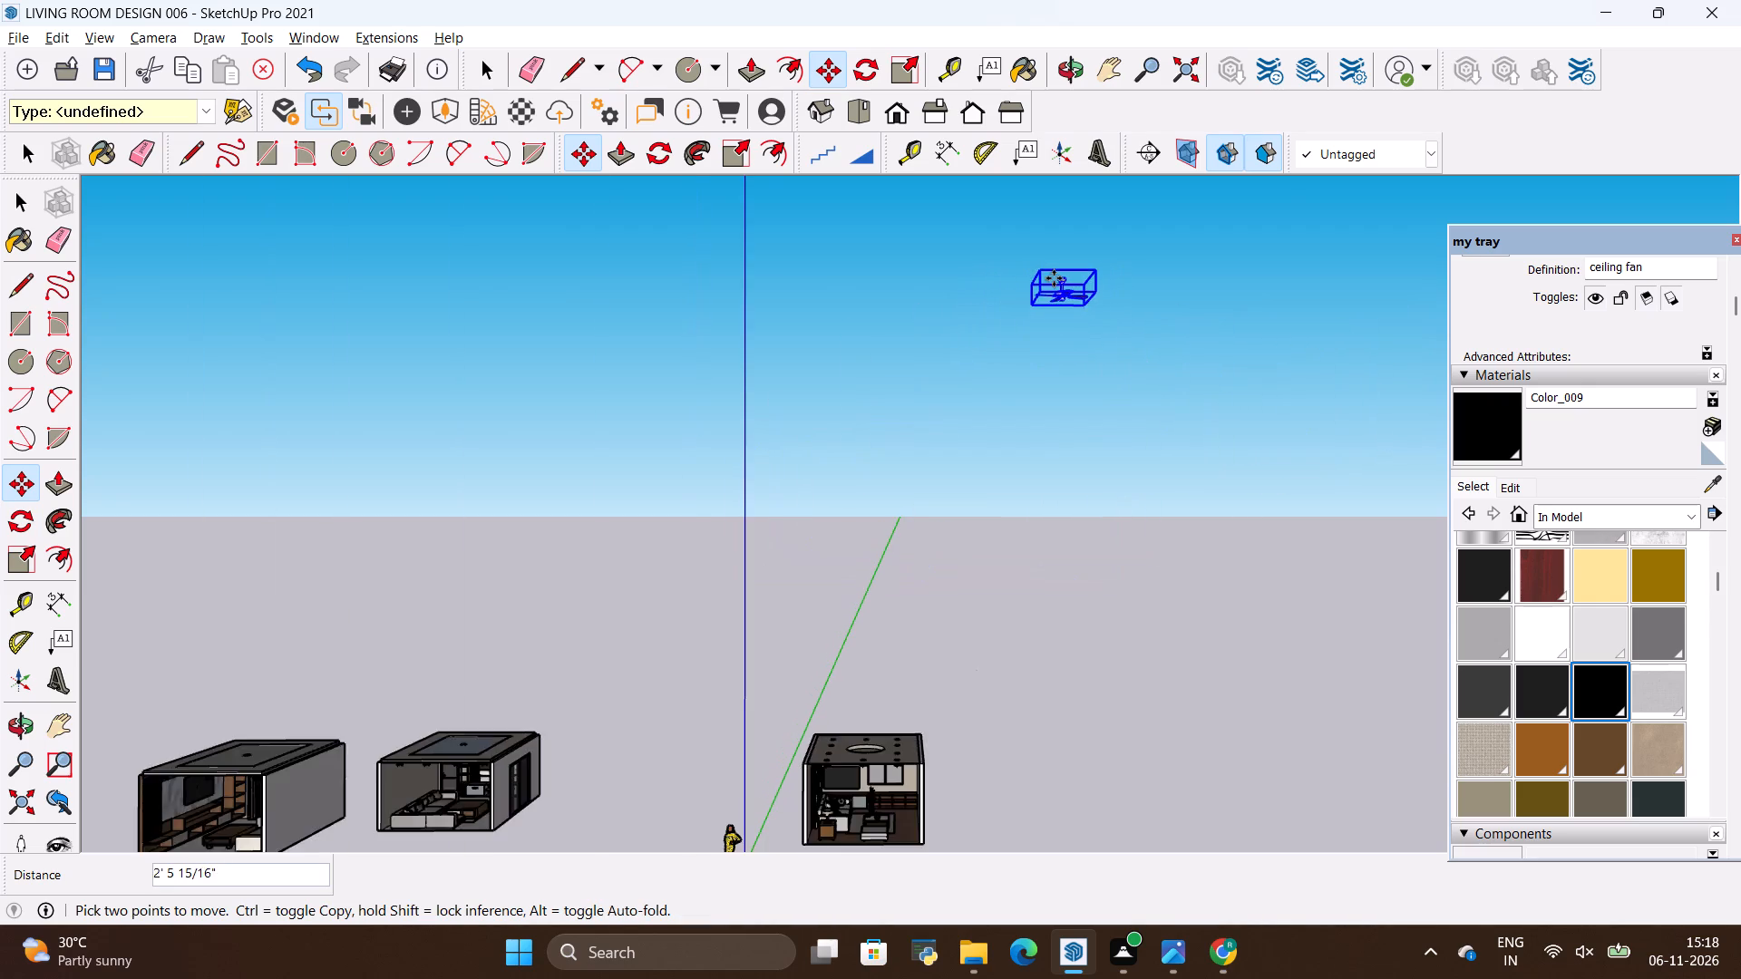
scroll(1054, 278, "down", 5)
scroll(1185, 243, "down", 1)
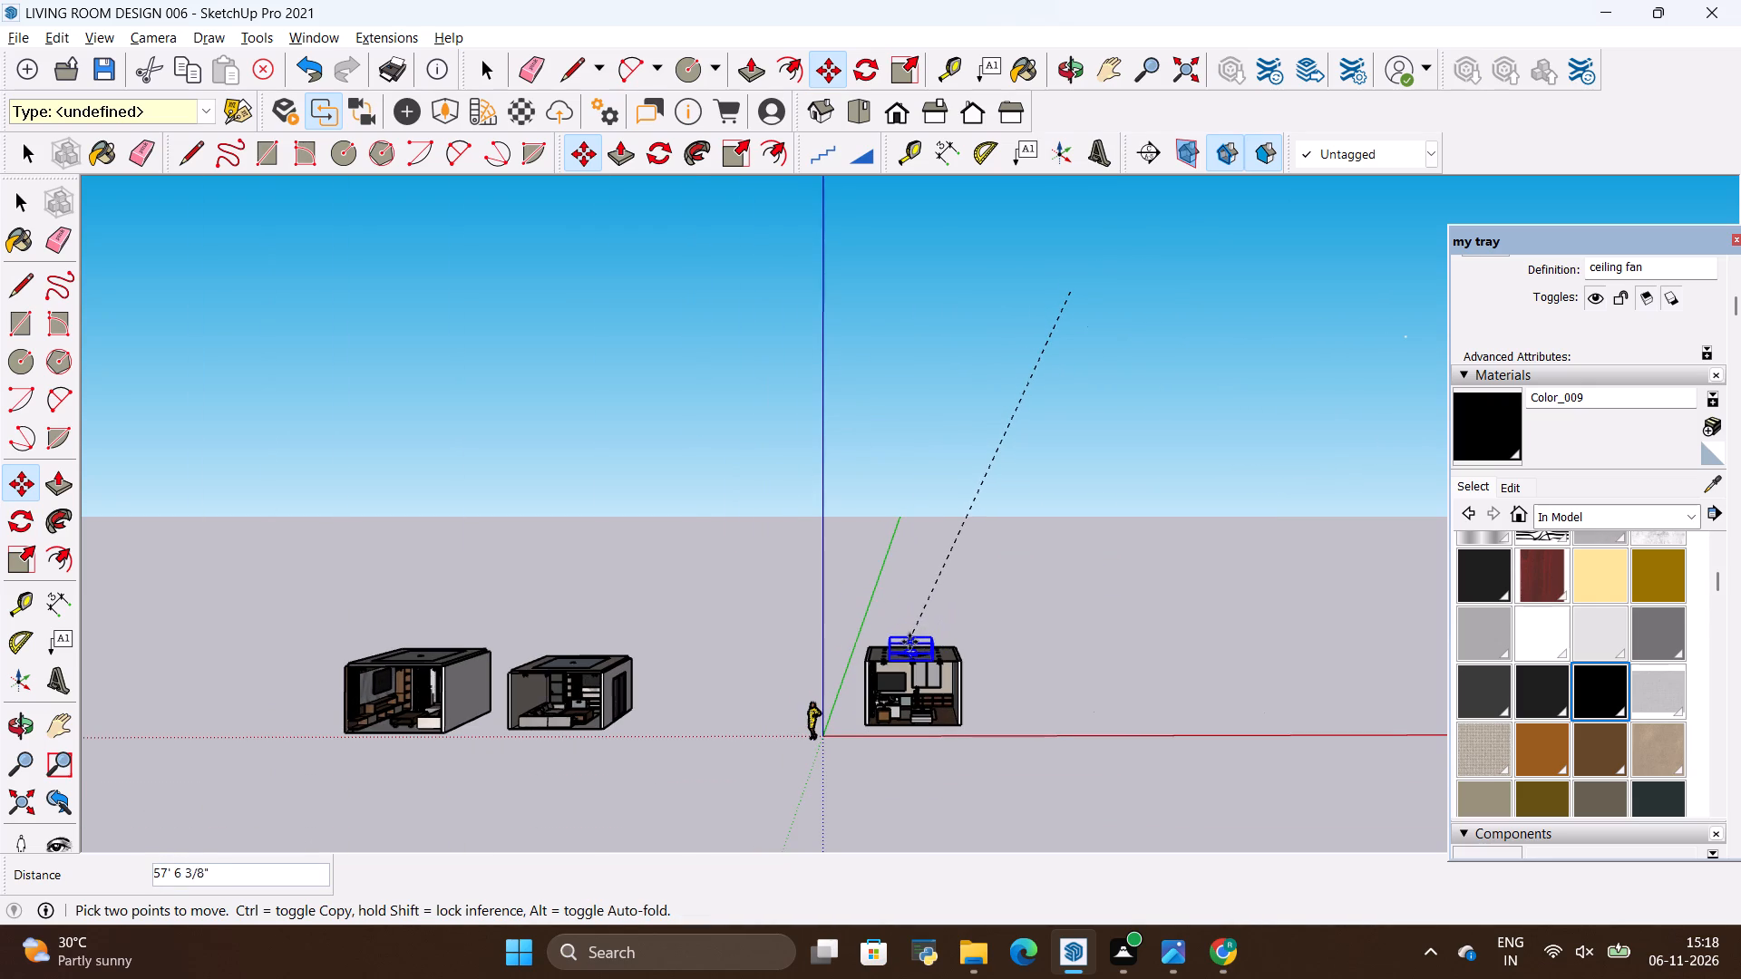
scroll(884, 668, "up", 18)
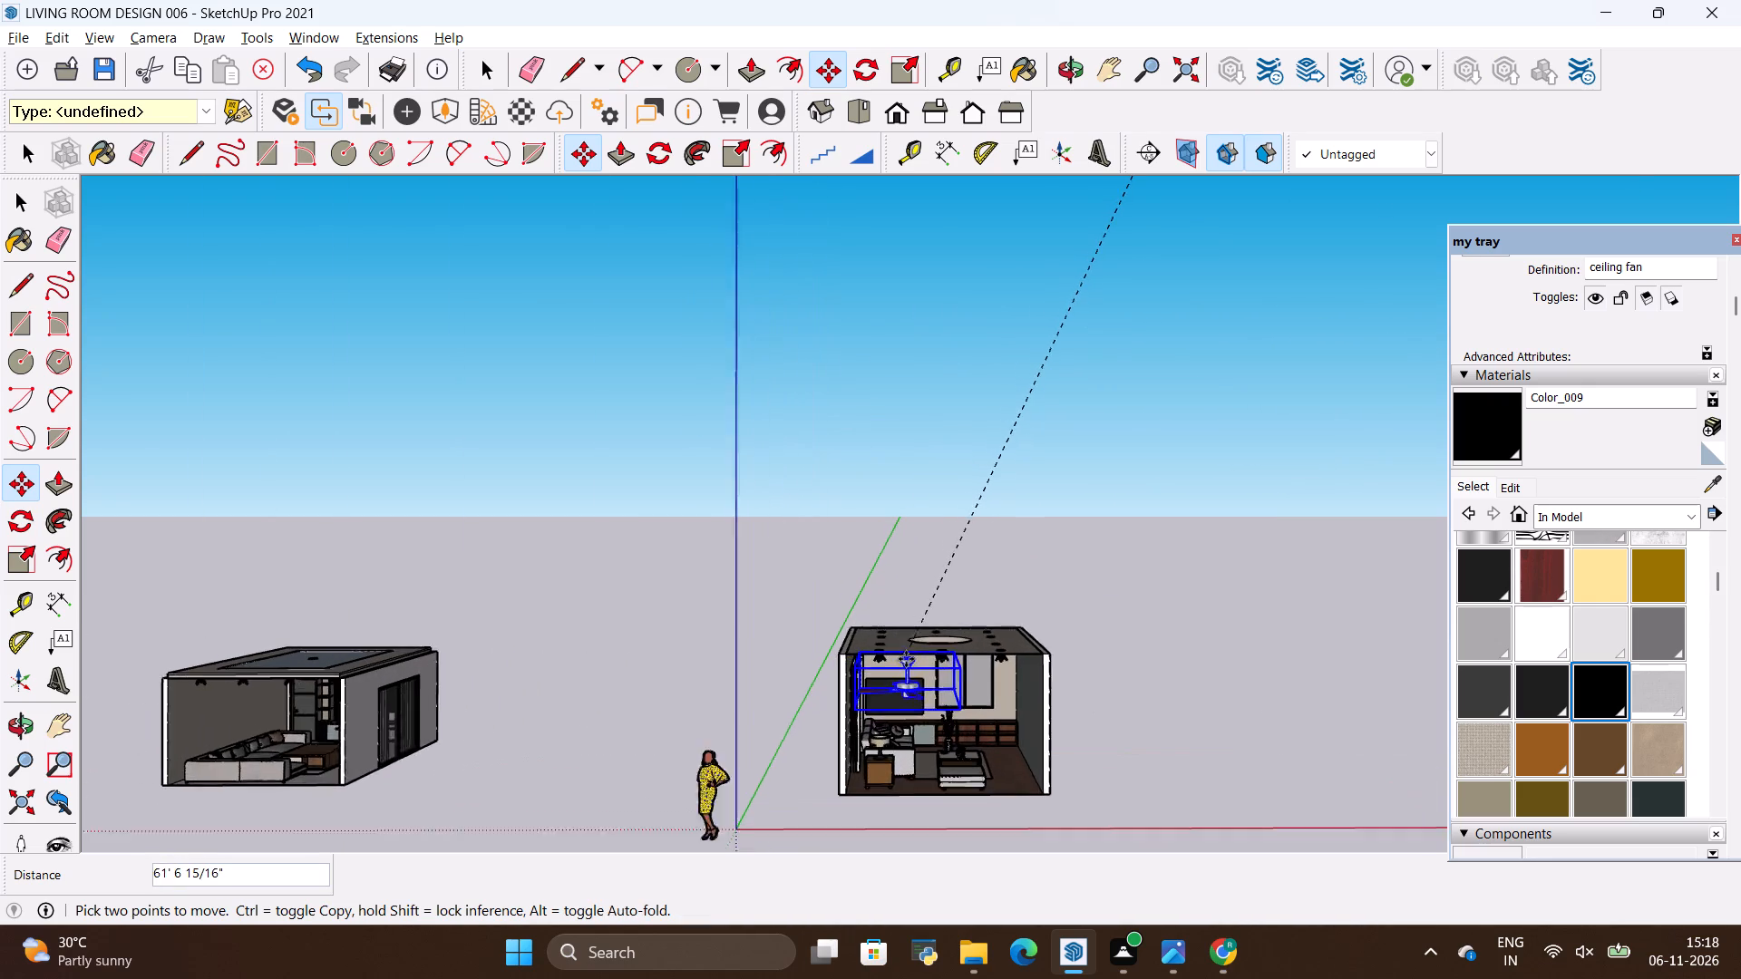
scroll(943, 642, "up", 4)
left_click(927, 604)
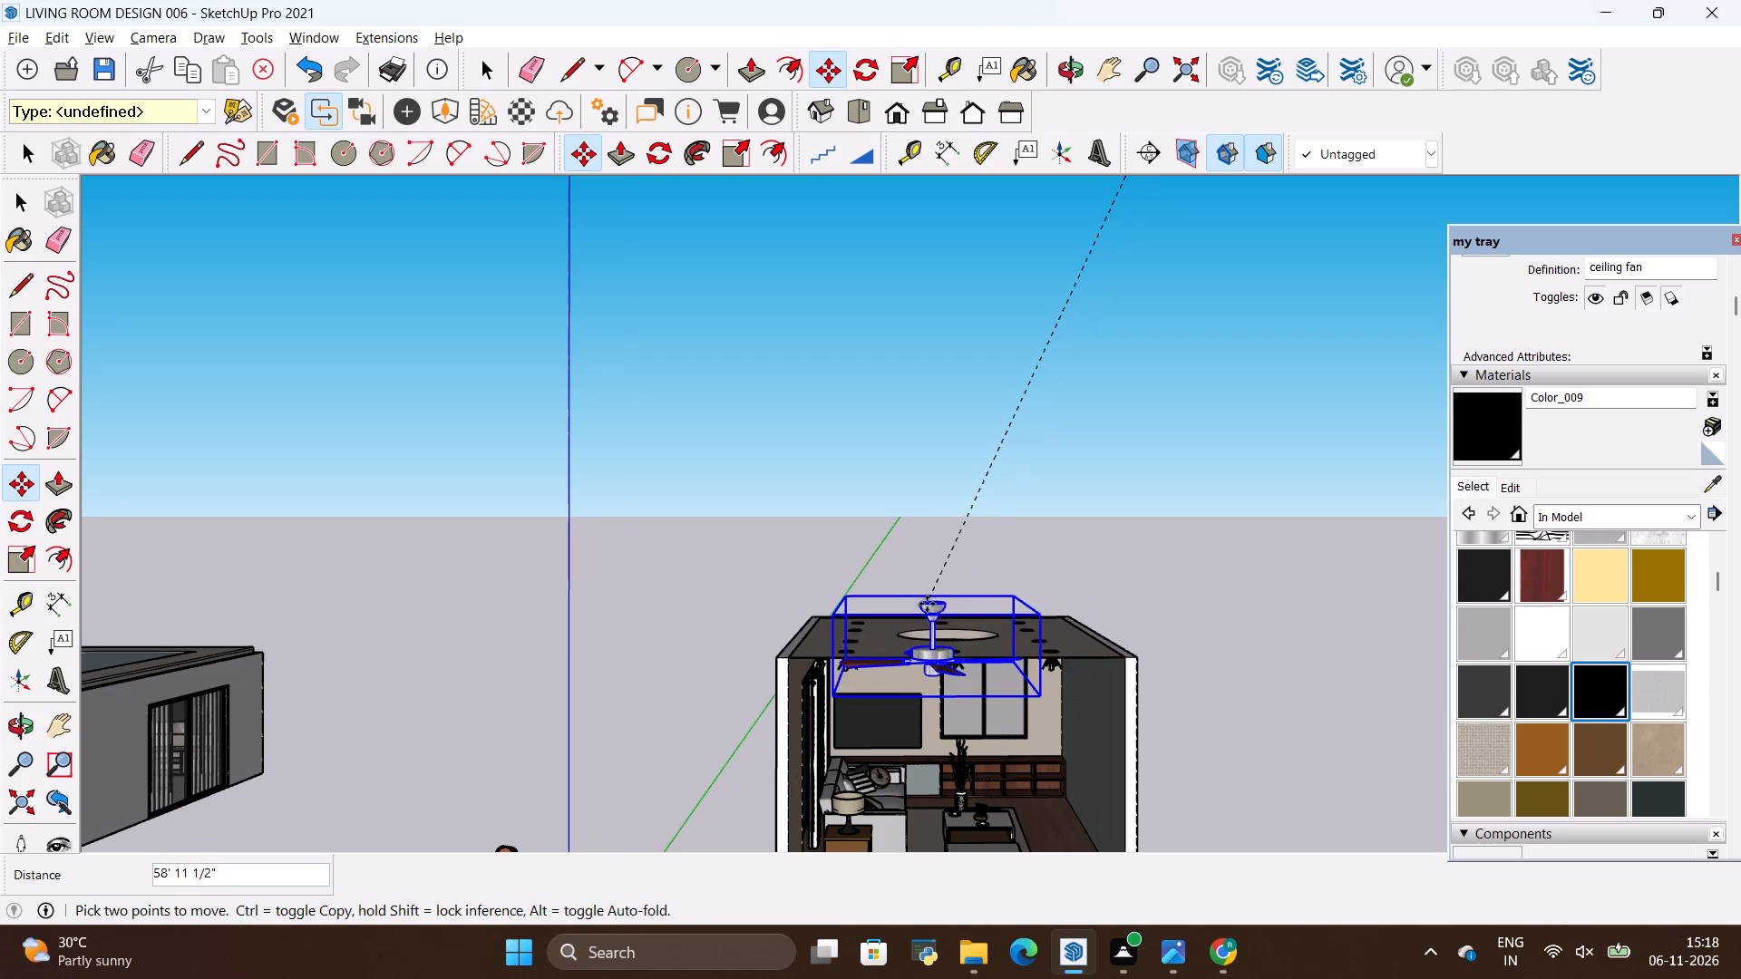
Move the ceiling fan by its top mount over the living room's roof, near the round opening.
left_click(9, 724)
left_click_drag(1100, 551, 570, 717)
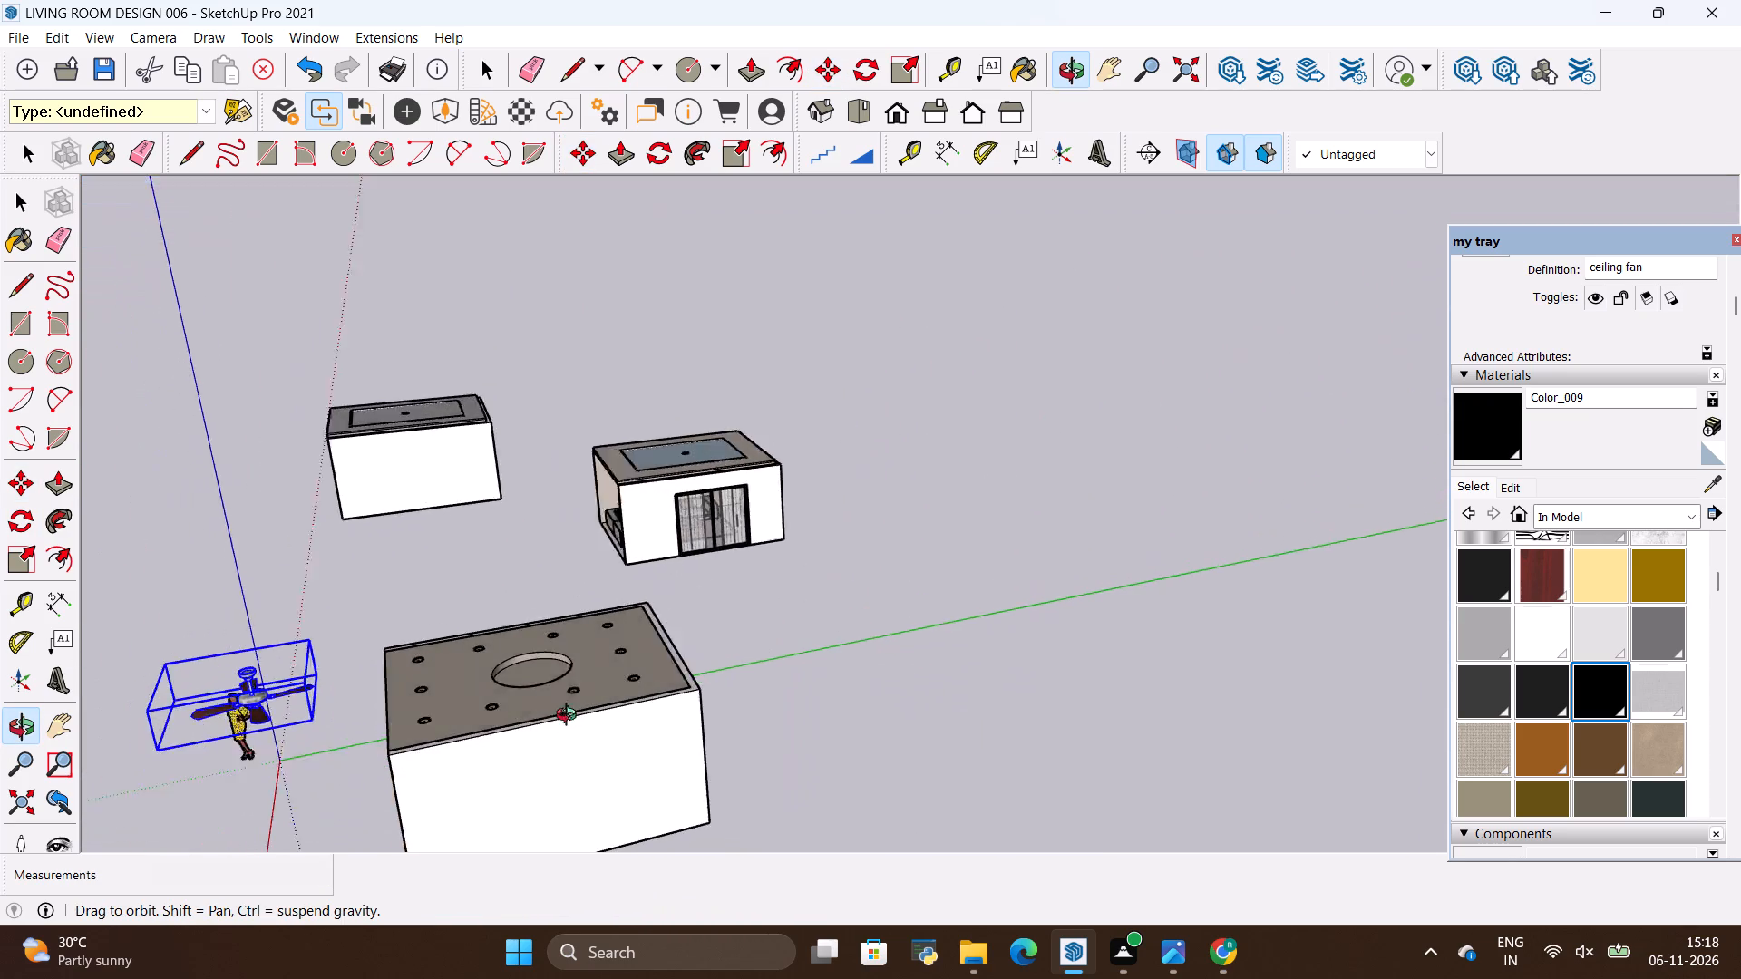
left_click_drag(570, 717, 552, 654)
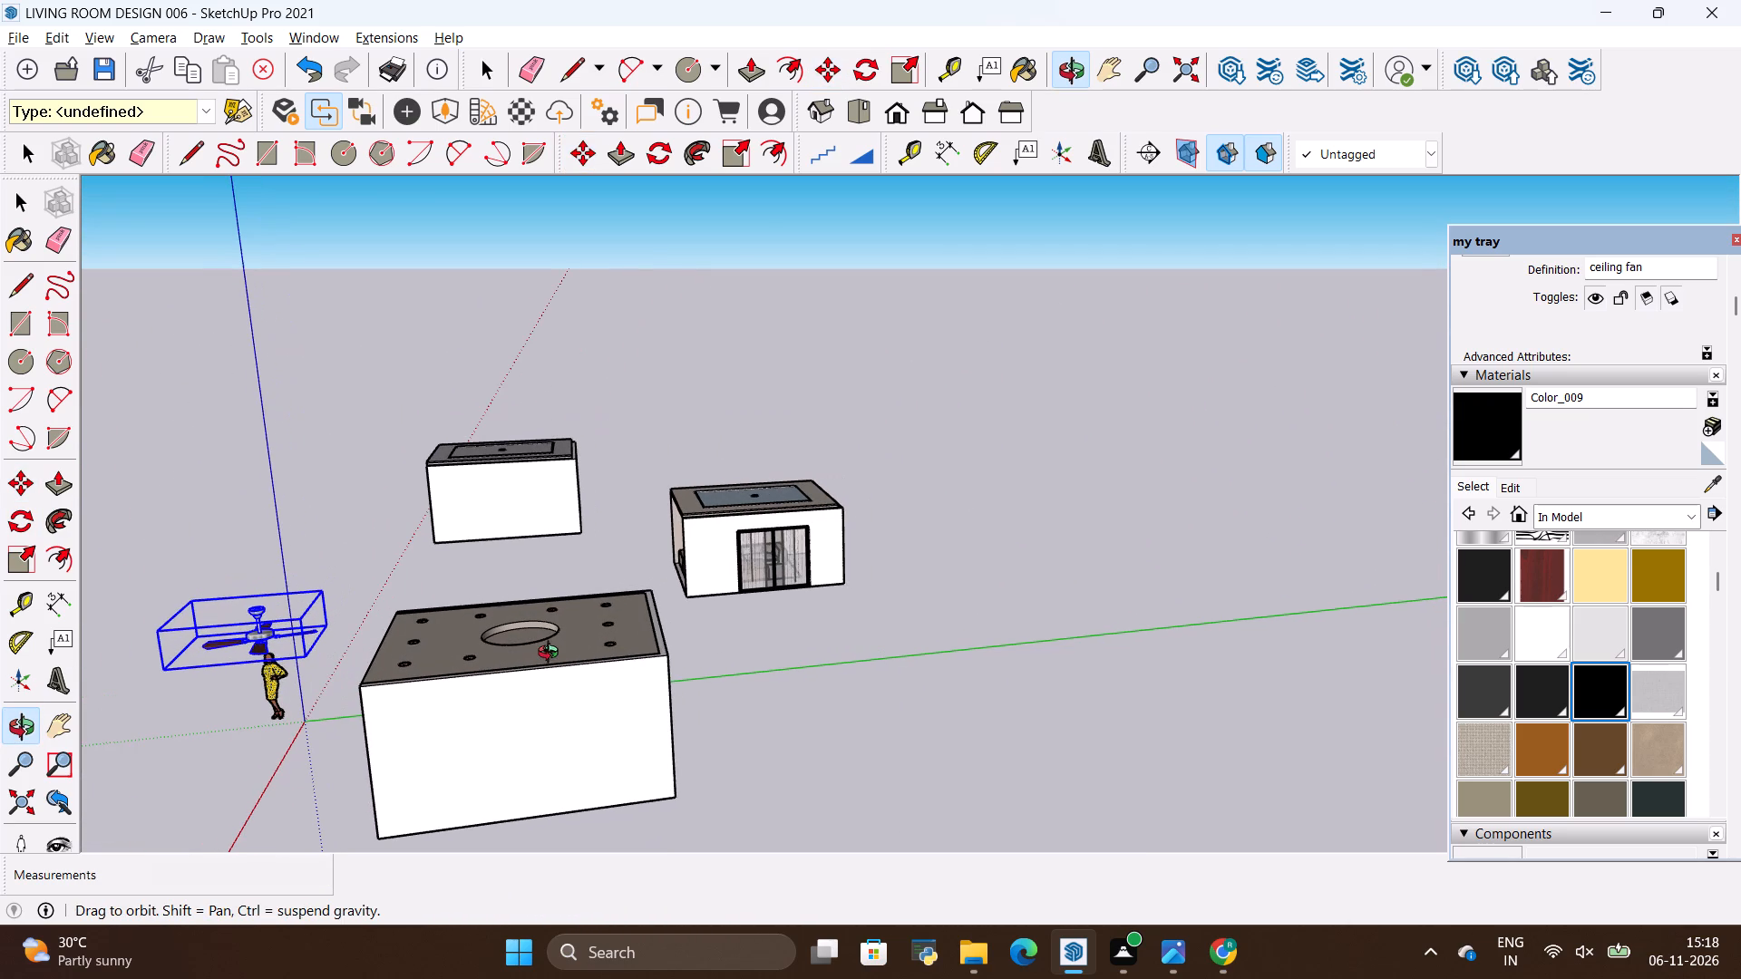
key("m")
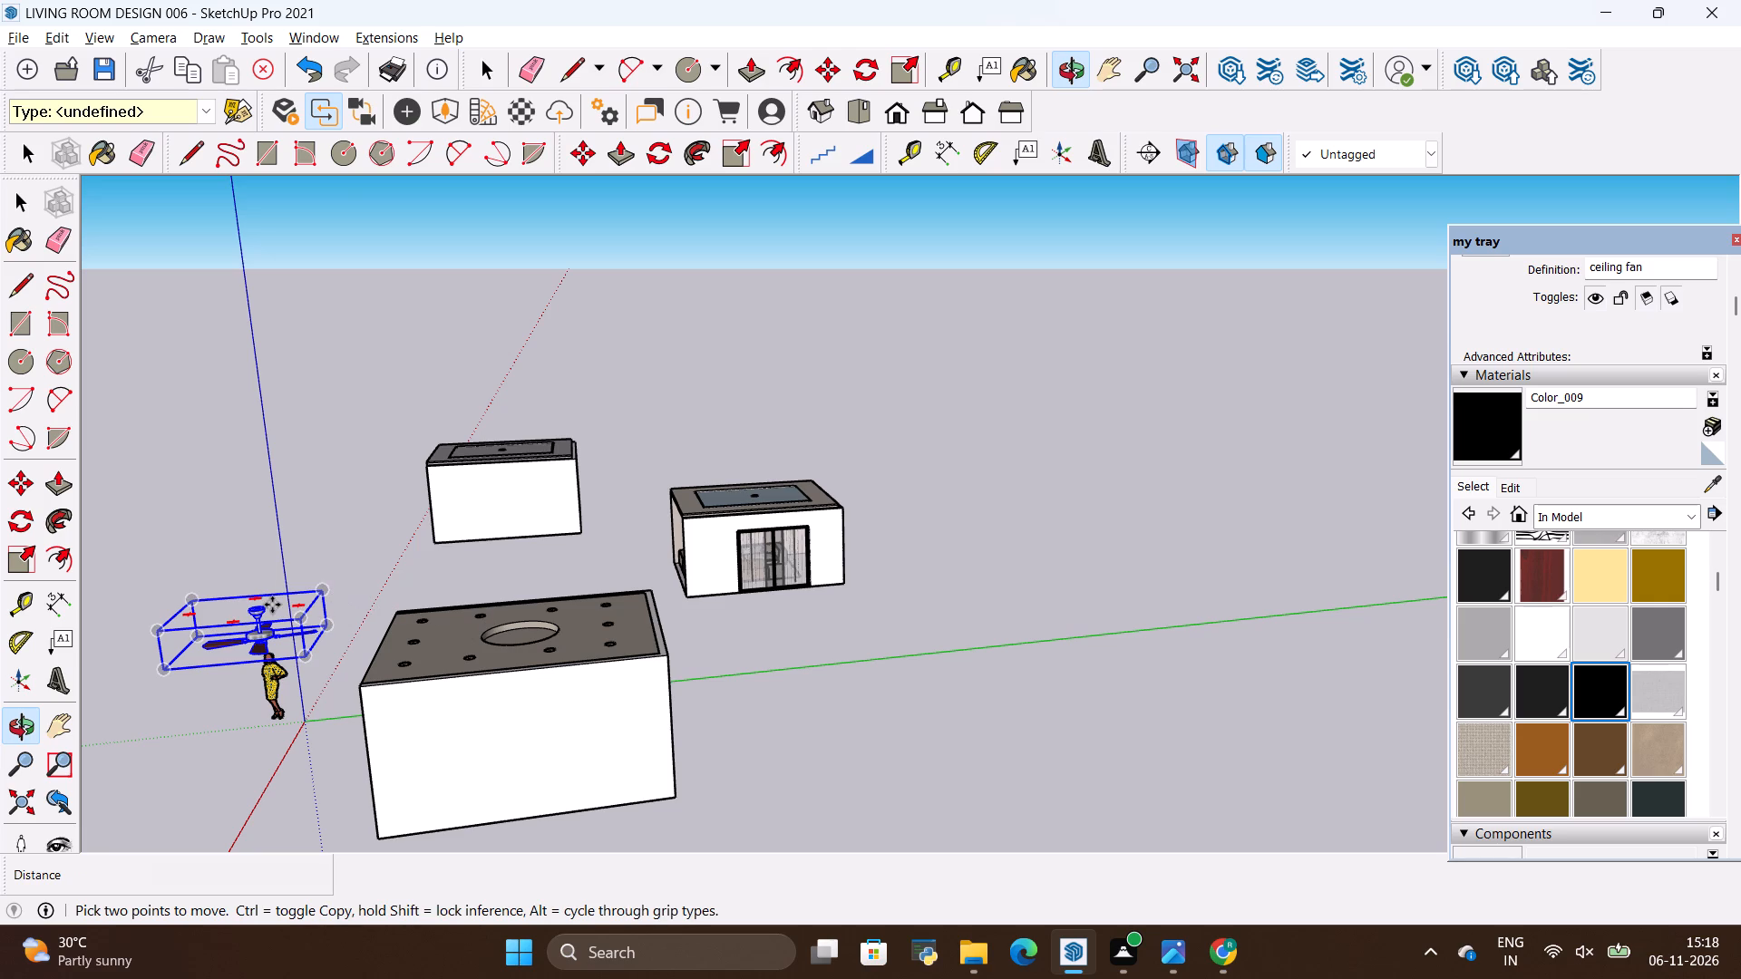
left_click(255, 611)
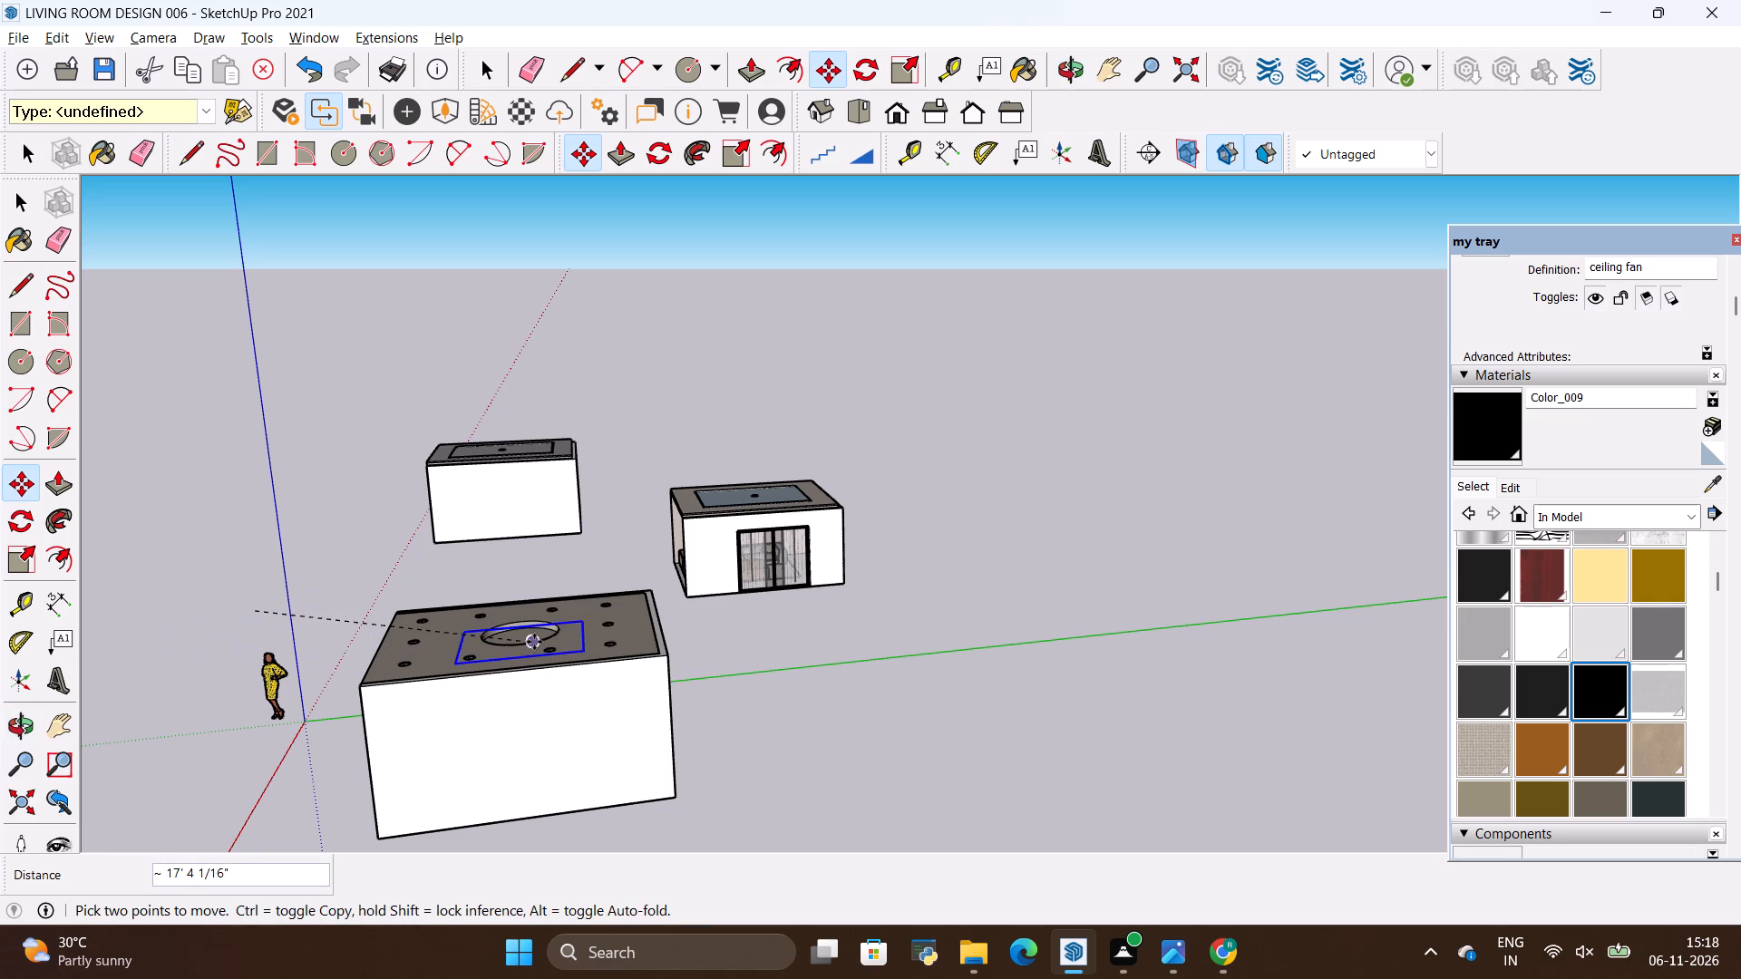
scroll(513, 626, "up", 11)
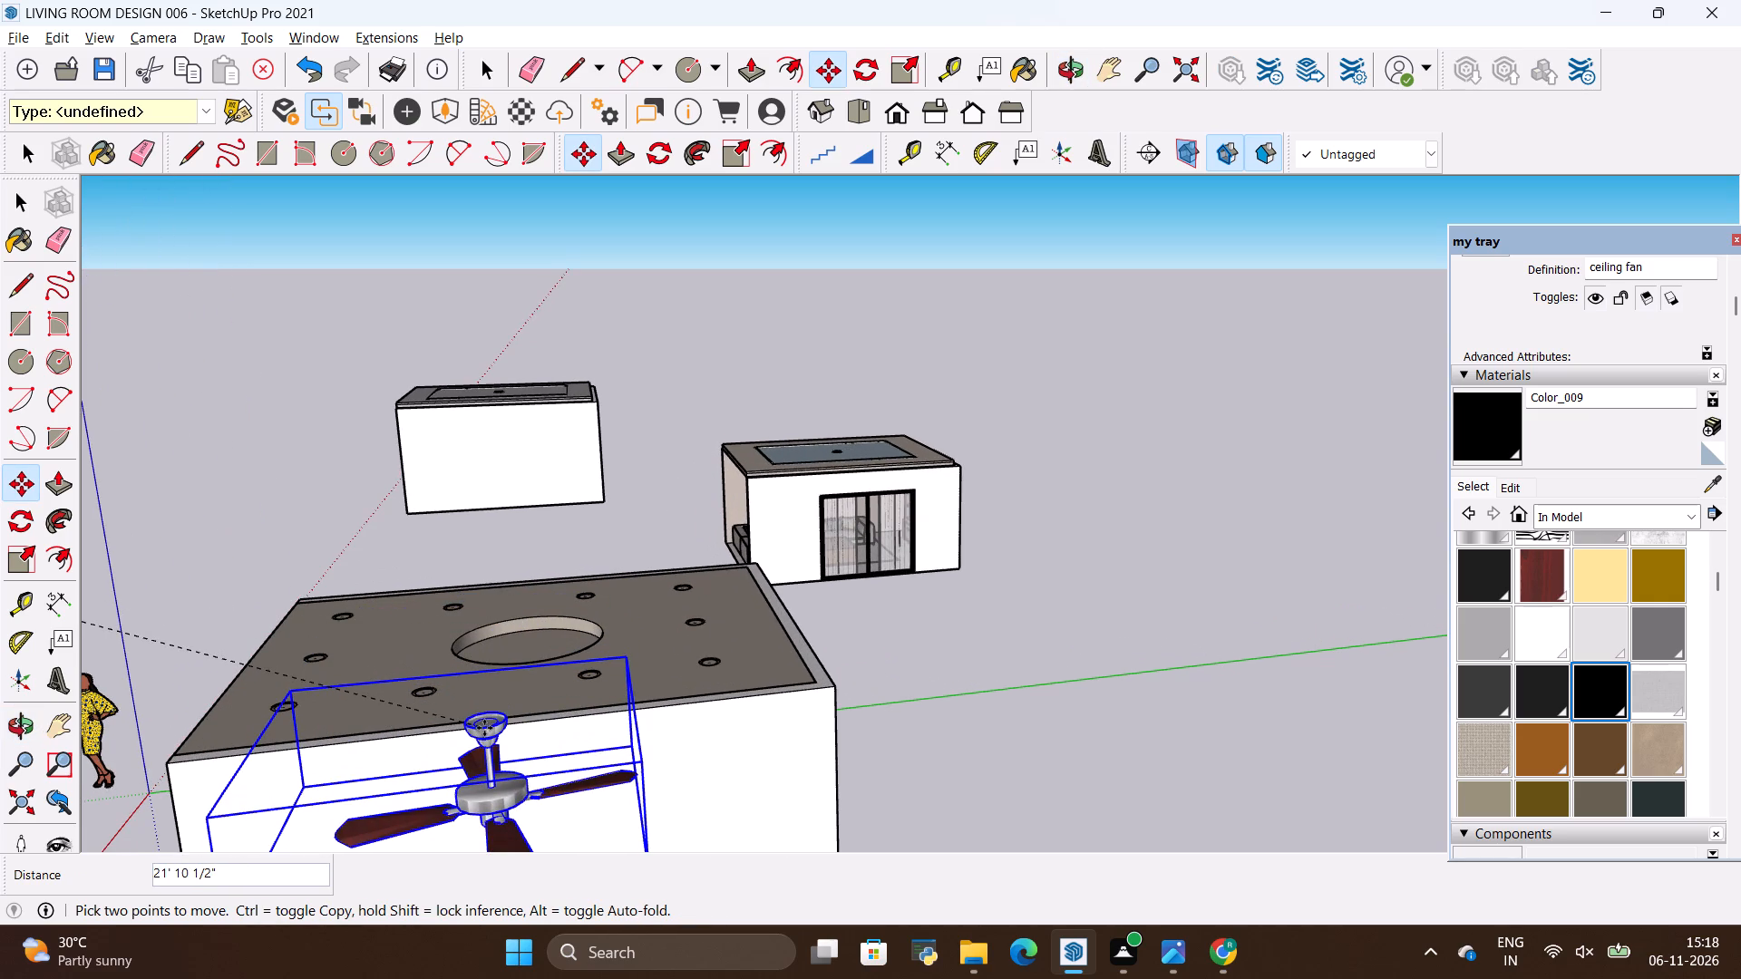
left_click(484, 728)
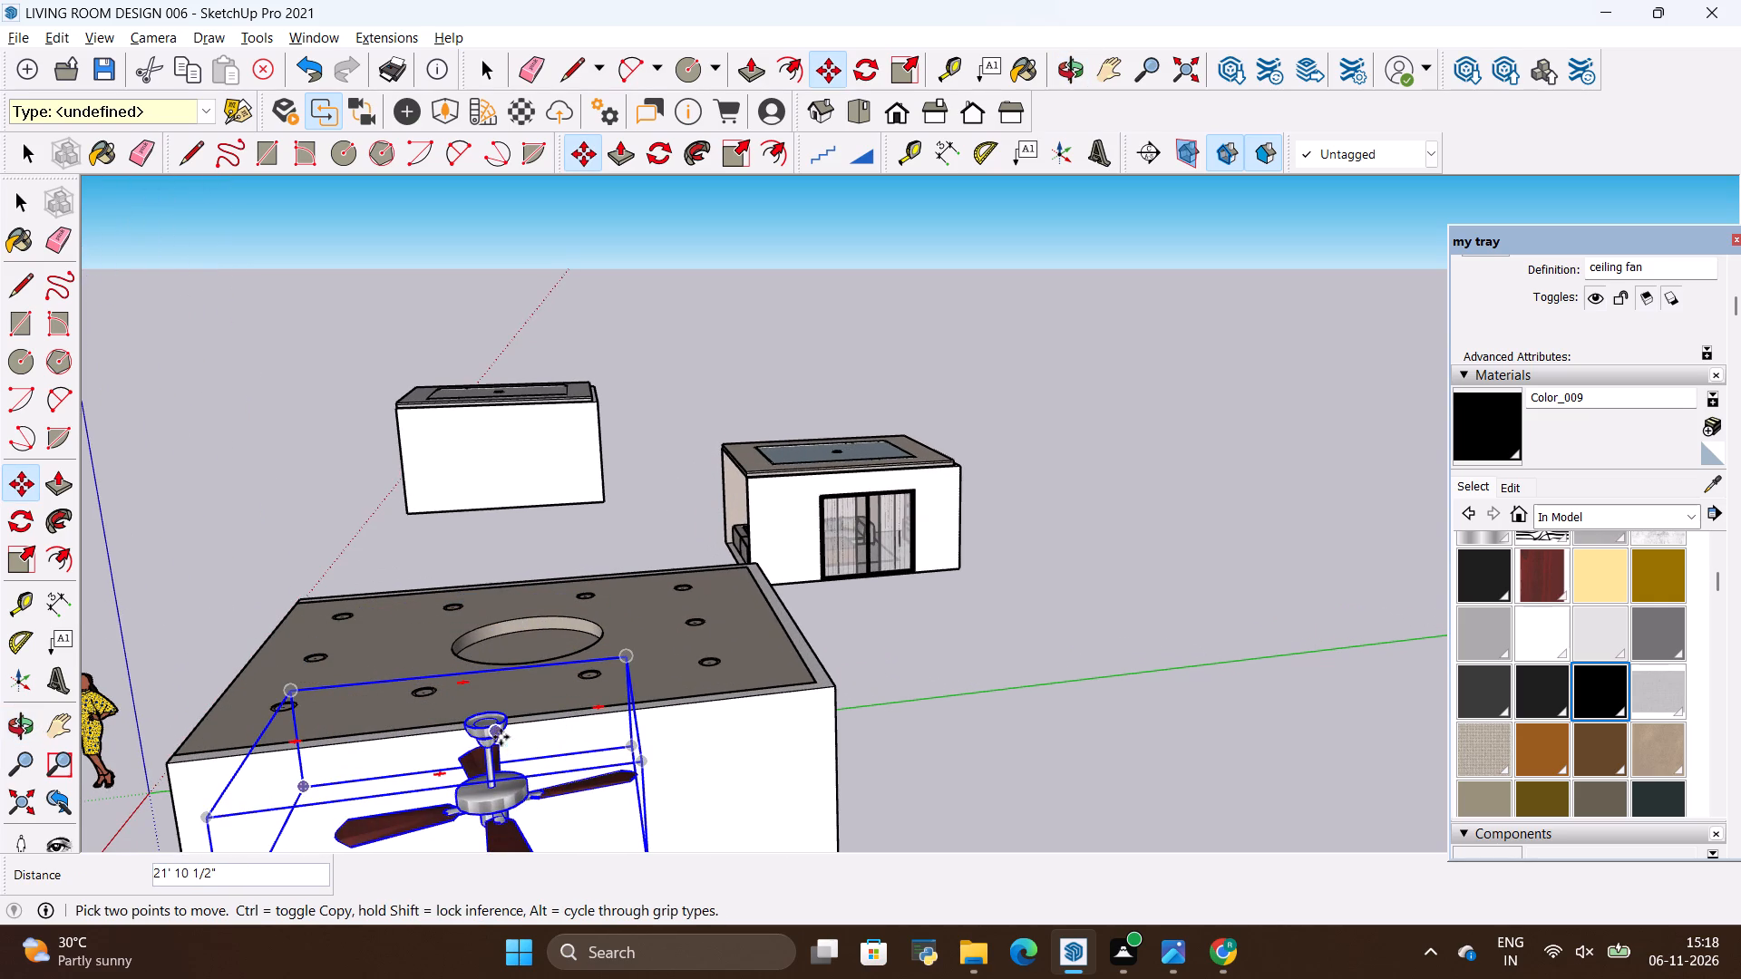
left_click(476, 734)
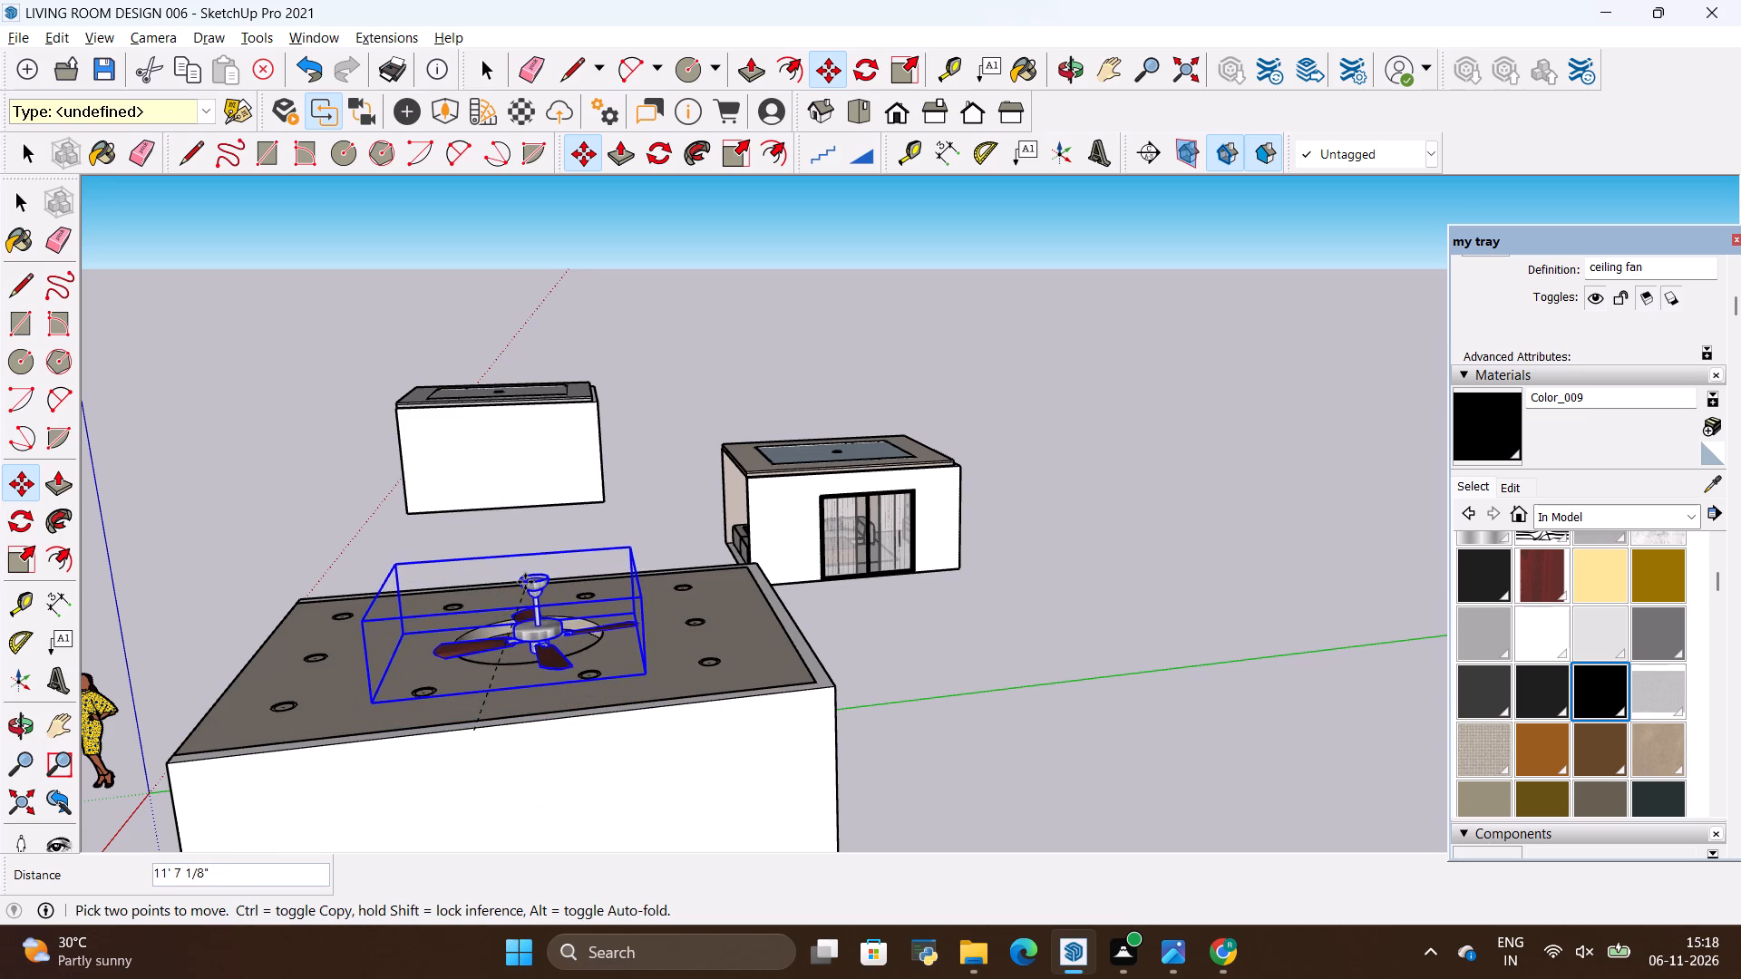
left_click(522, 582)
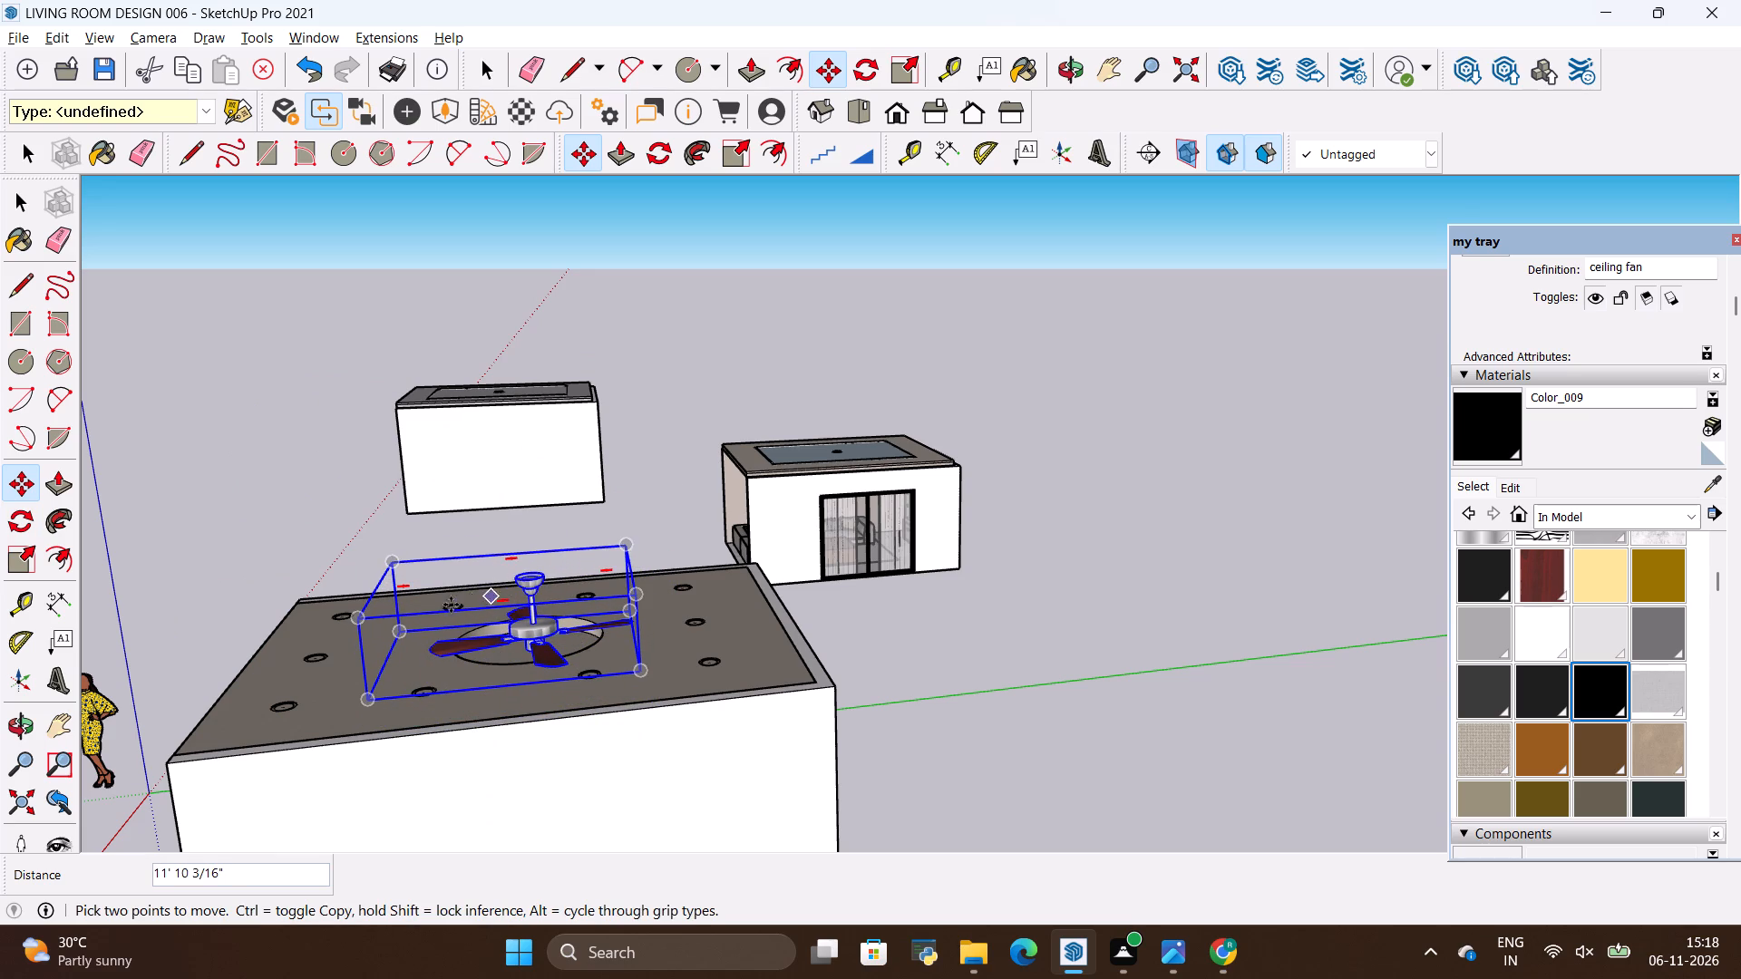
left_click(540, 583)
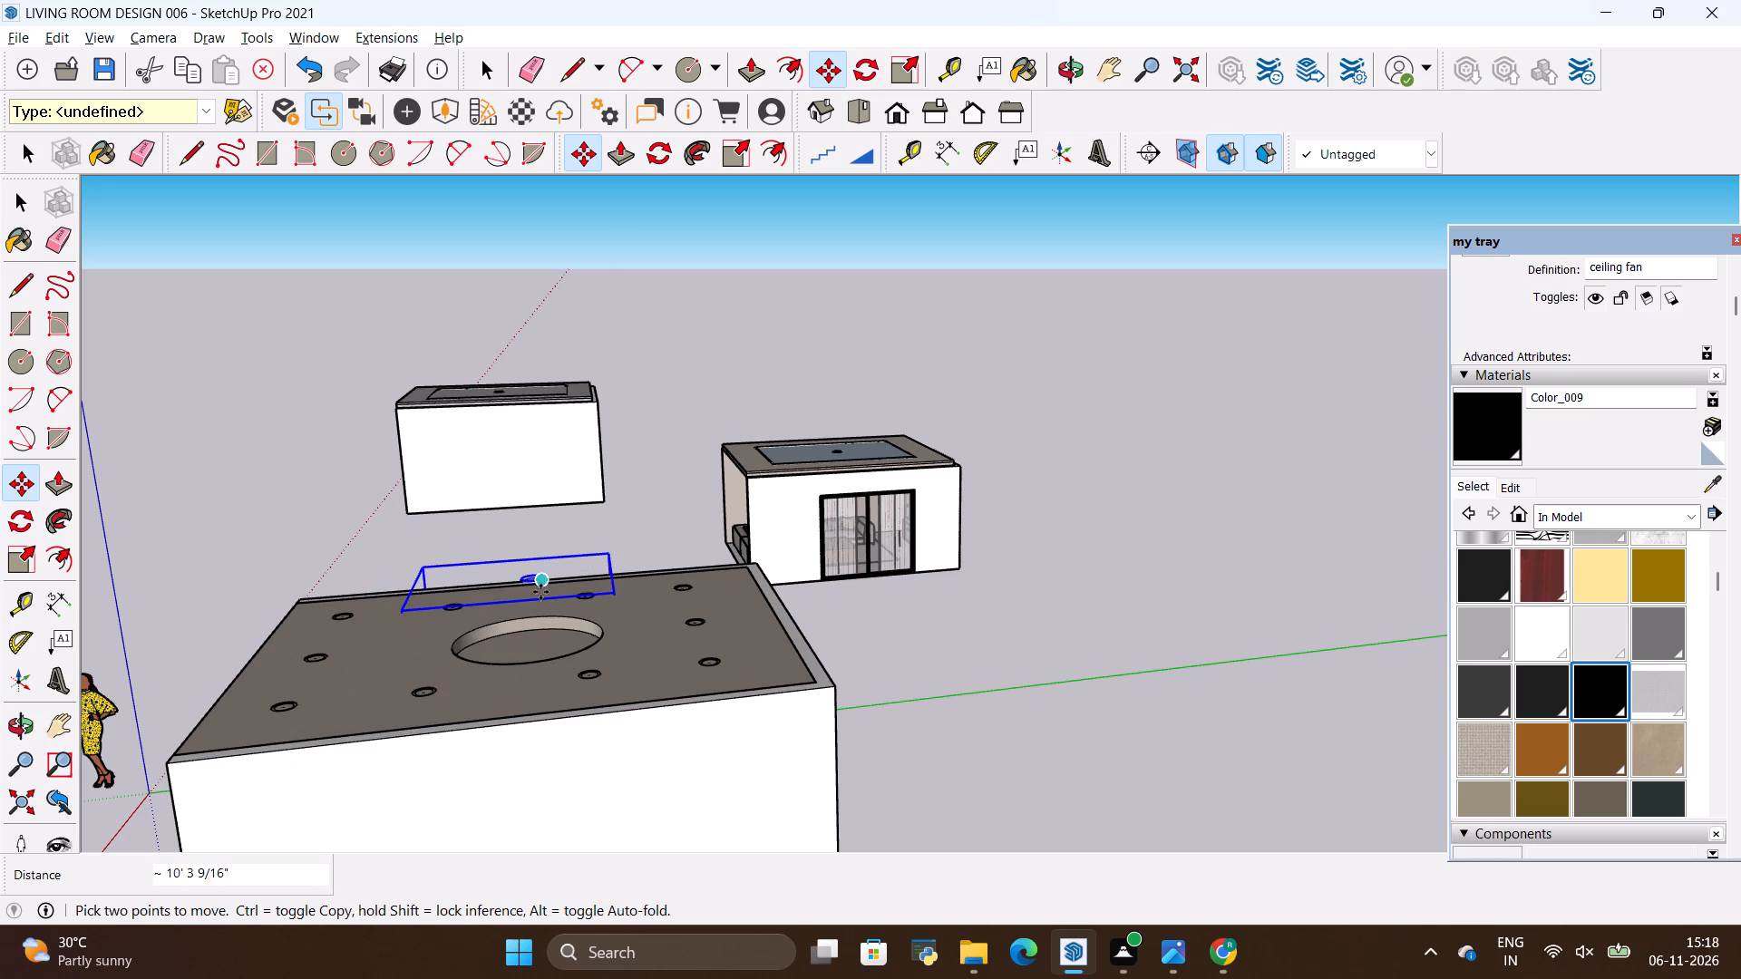
left_click(540, 592)
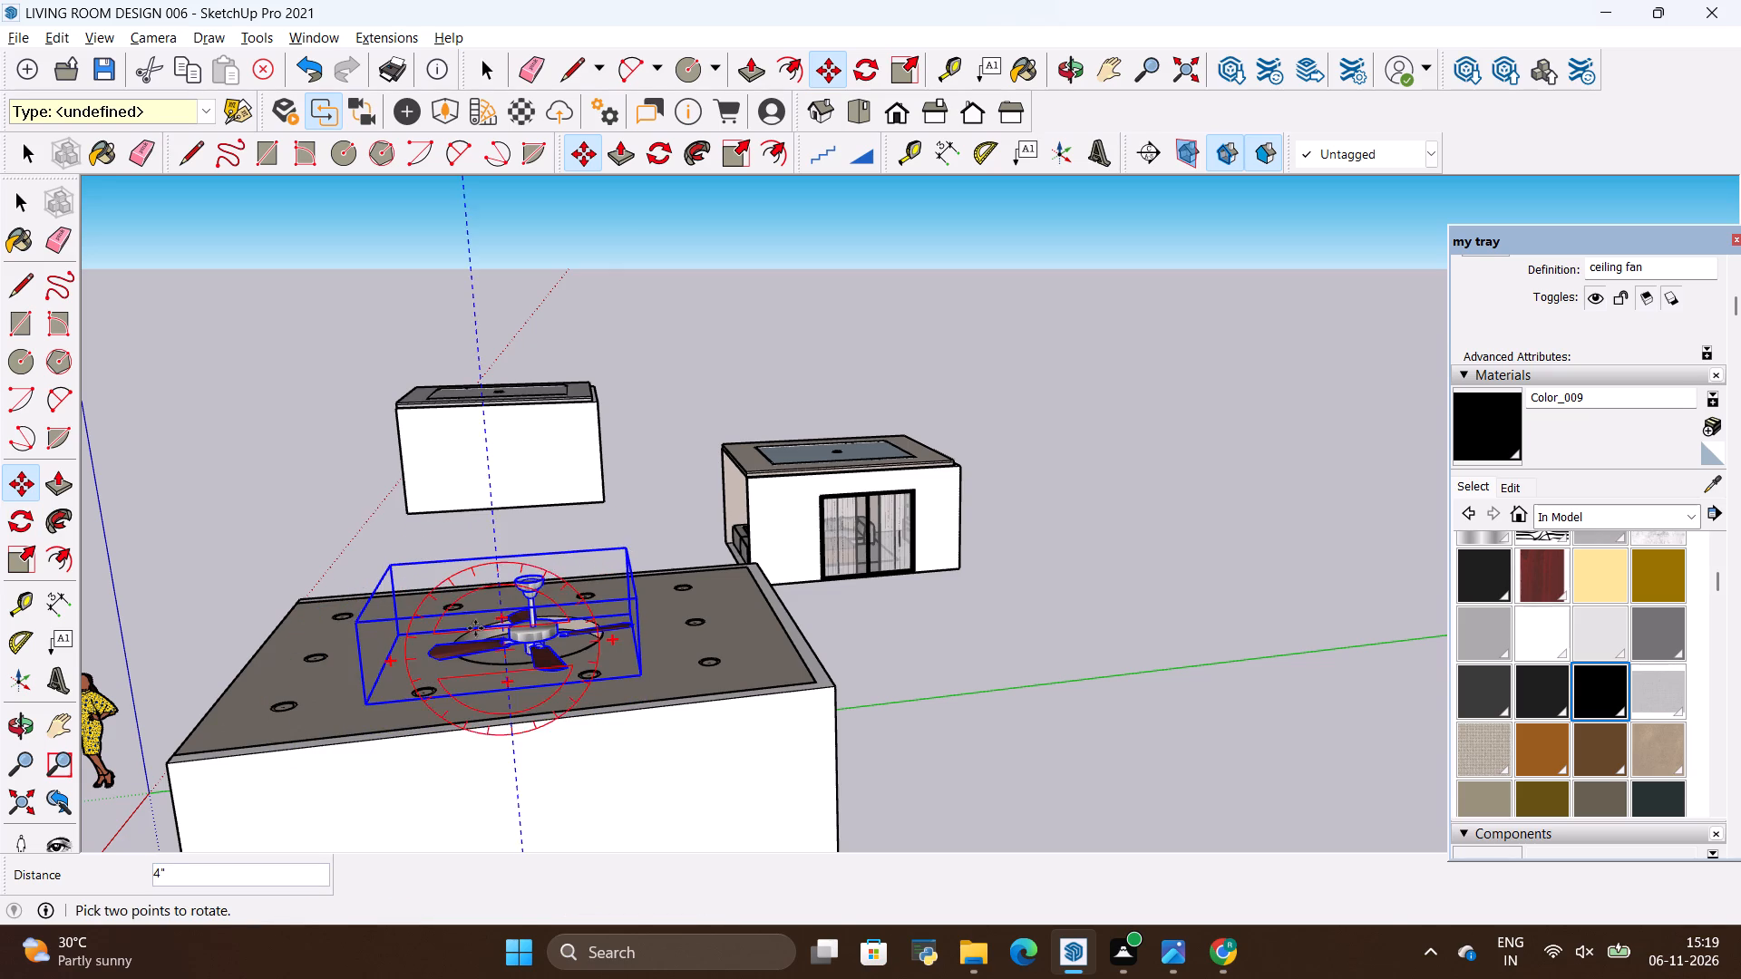
Move the ceiling fan about 2' 6" closer to the centre of the round ceiling opening.
left_click(10, 732)
left_click_drag(92, 698, 627, 607)
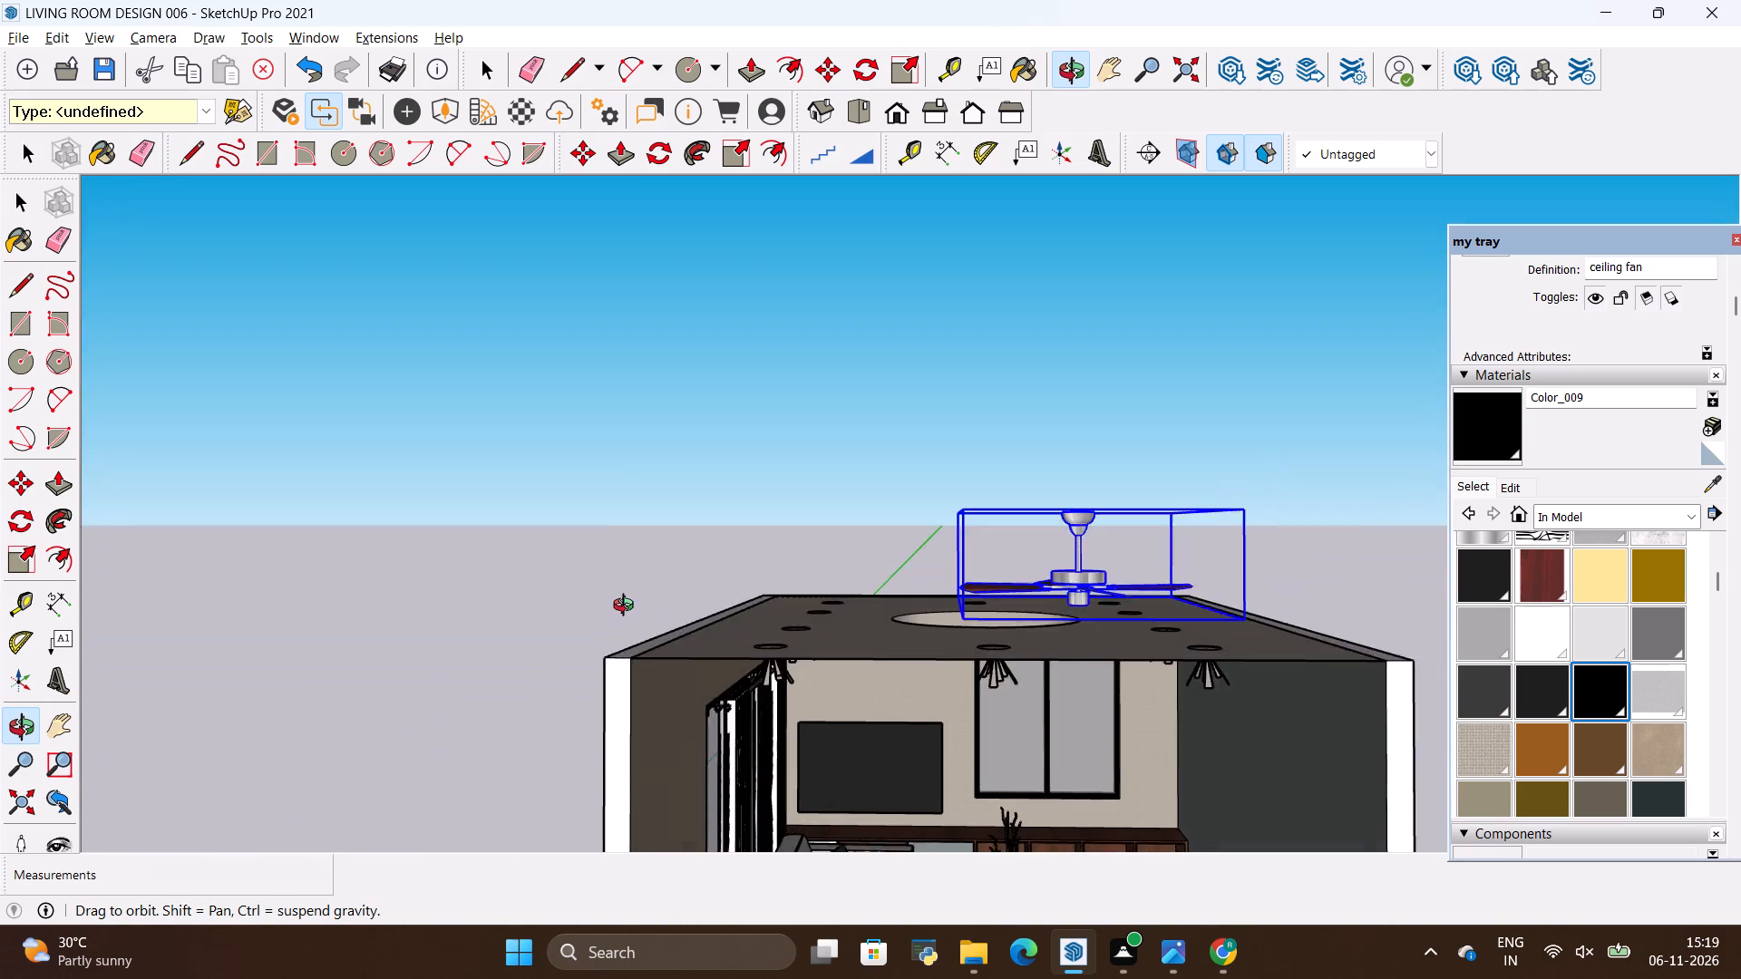
left_click_drag(627, 607, 615, 651)
scroll(676, 430, "down", 4)
left_click_drag(657, 533, 690, 691)
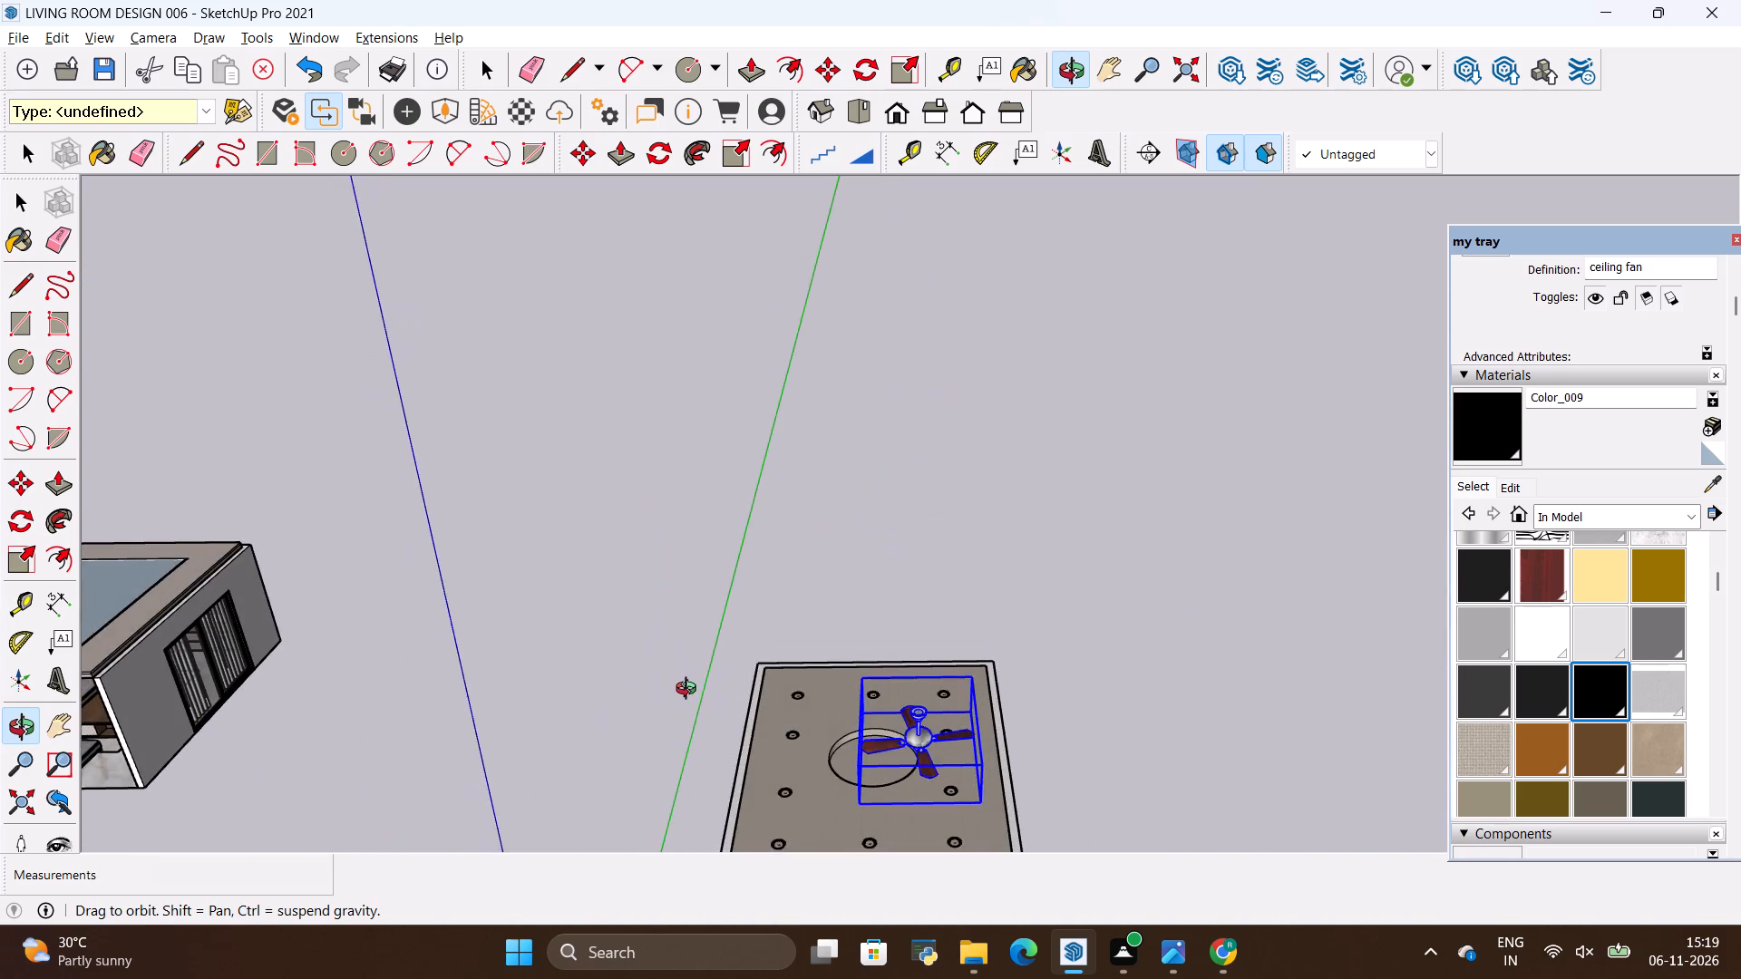
left_click_drag(690, 691, 717, 615)
scroll(896, 712, "up", 5)
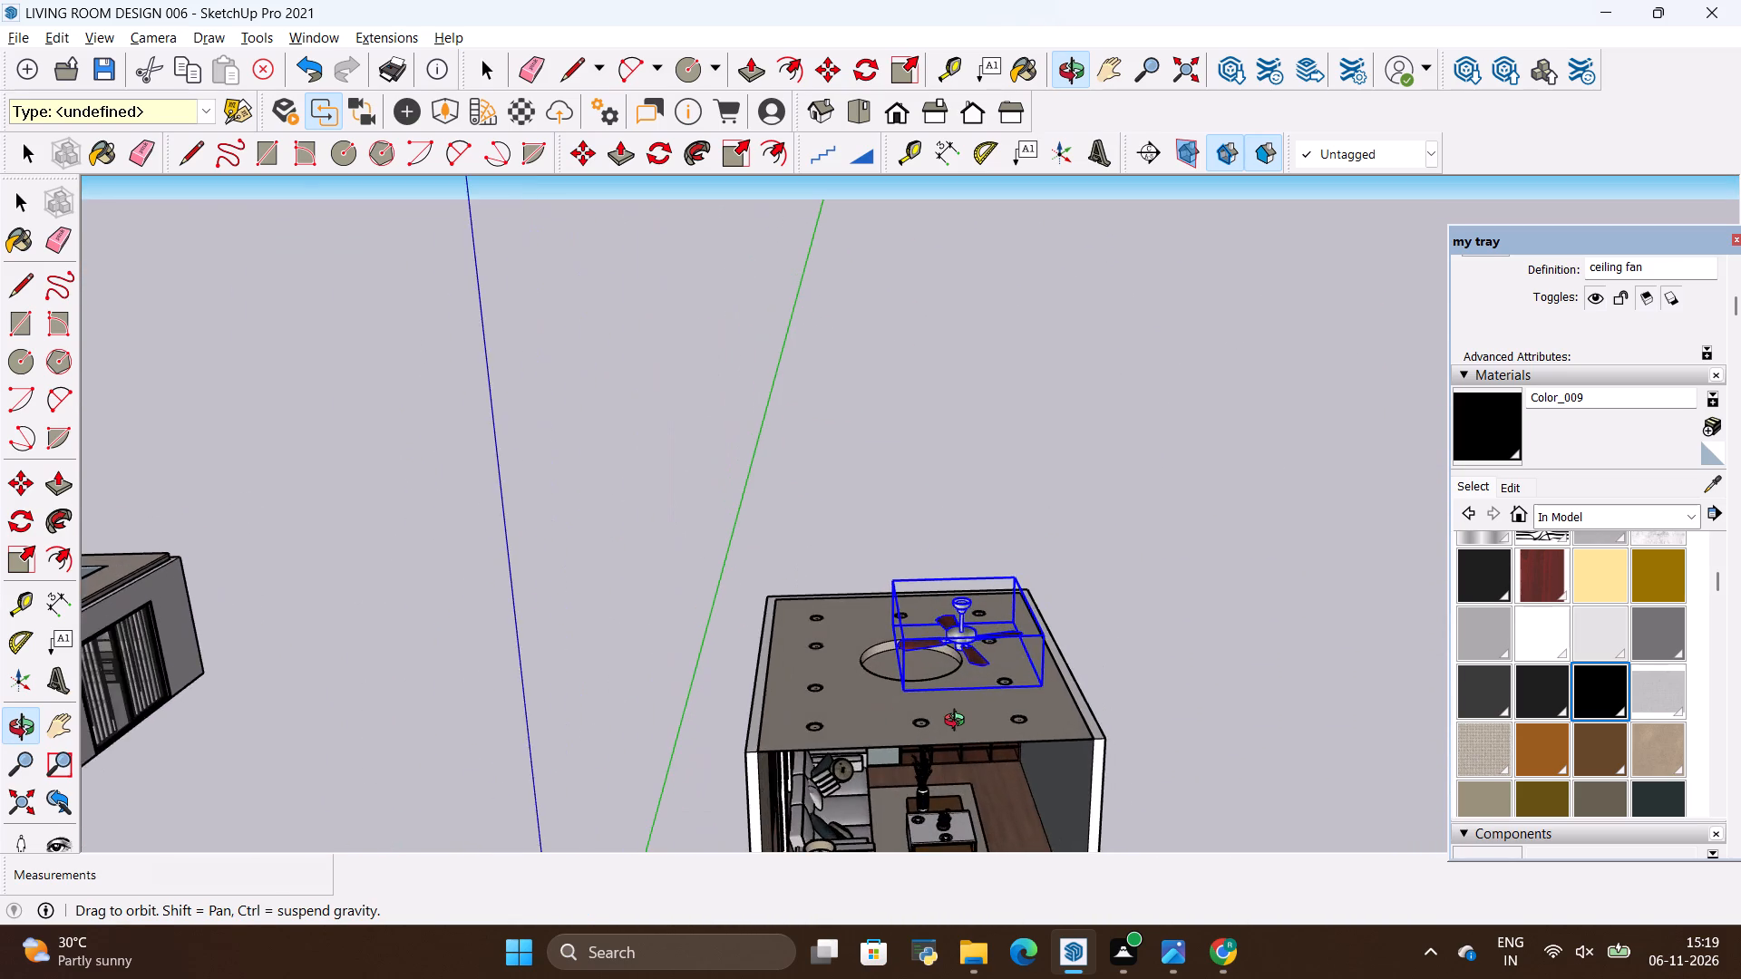
scroll(958, 722, "up", 6)
left_click_drag(976, 614, 967, 645)
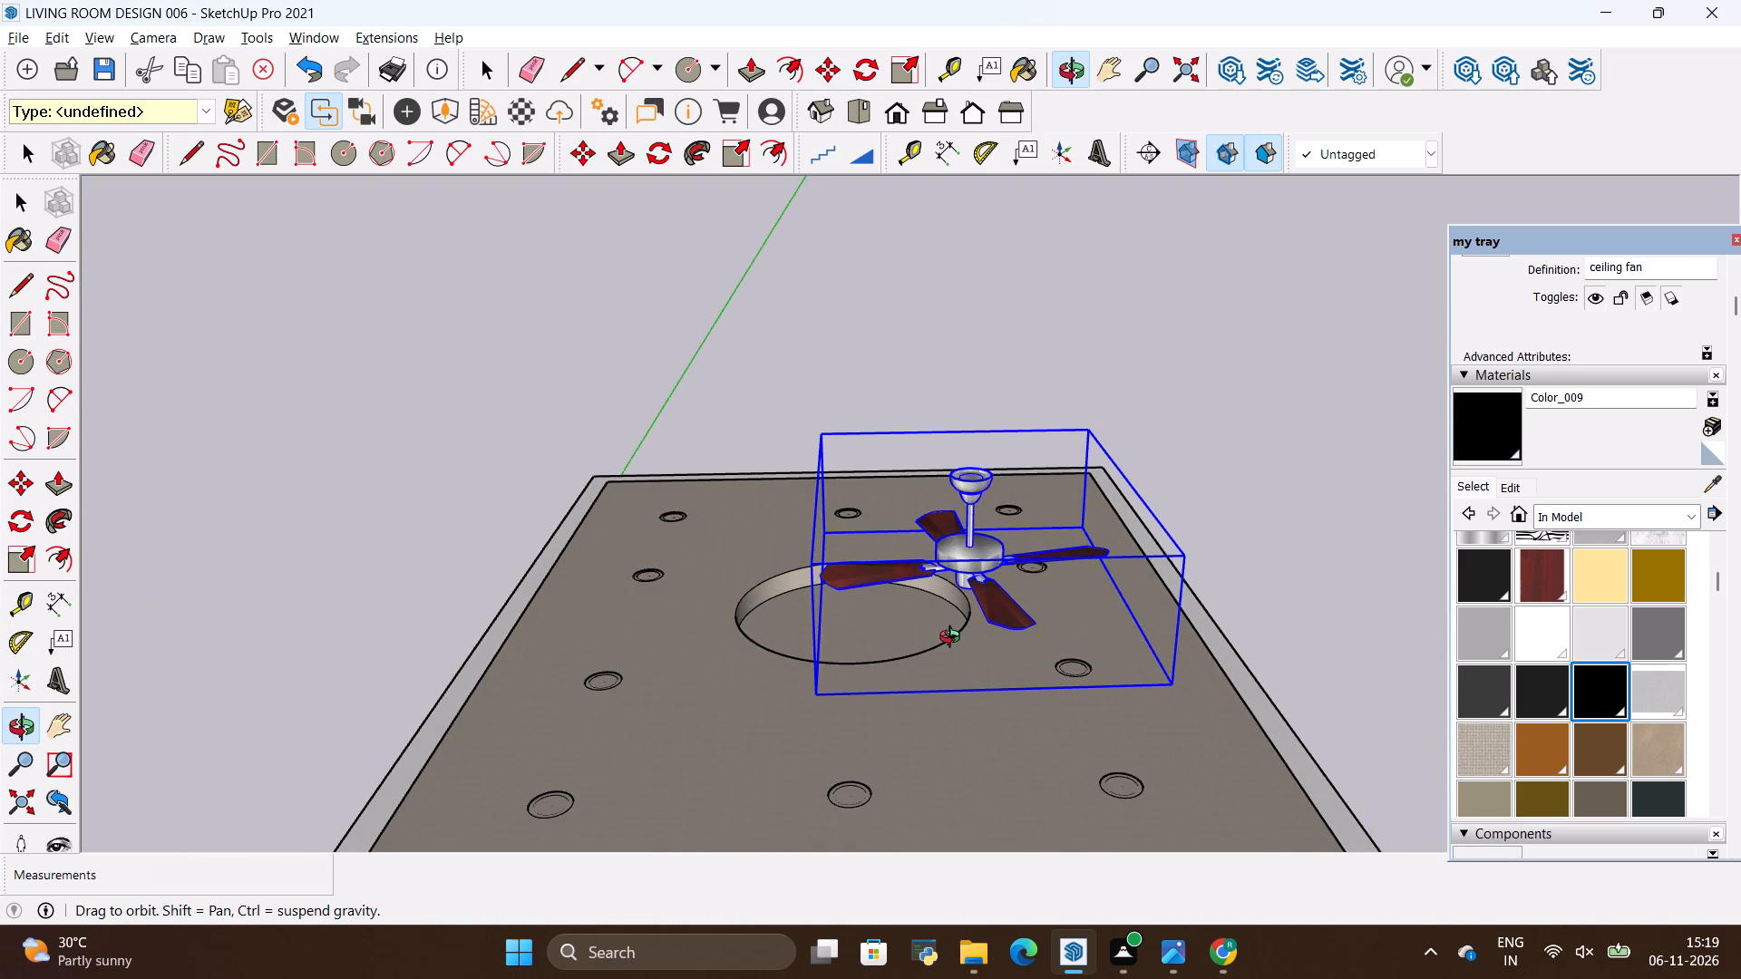
key("m")
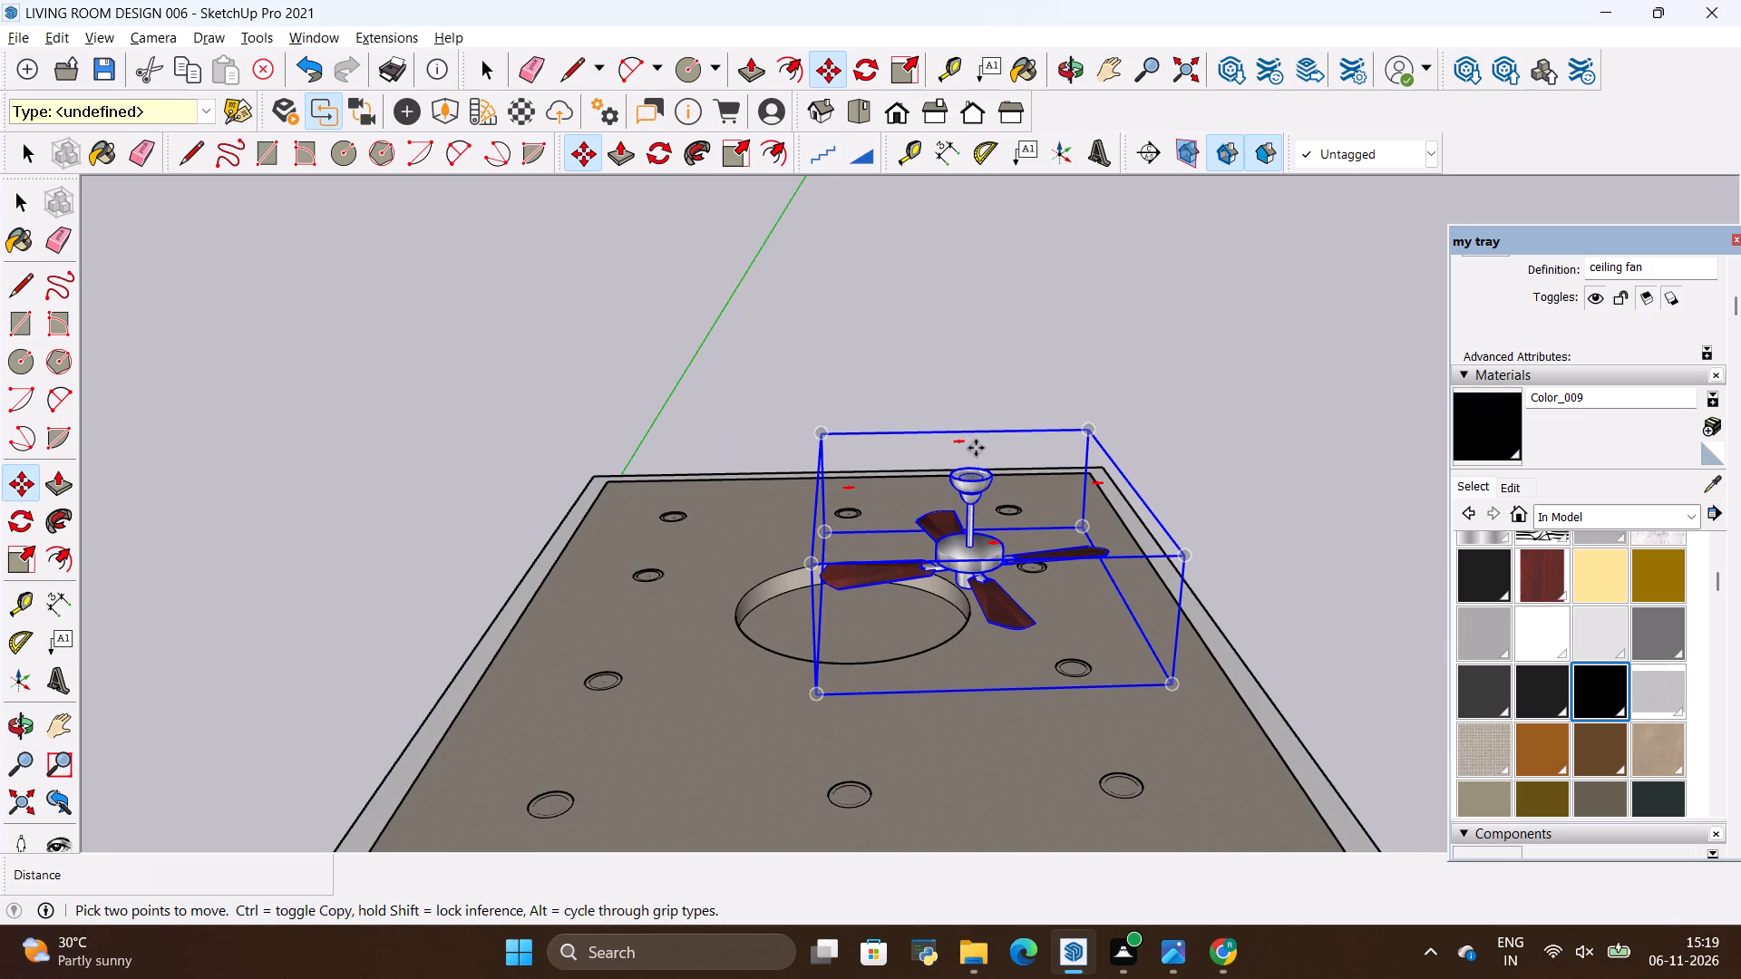
left_click(979, 487)
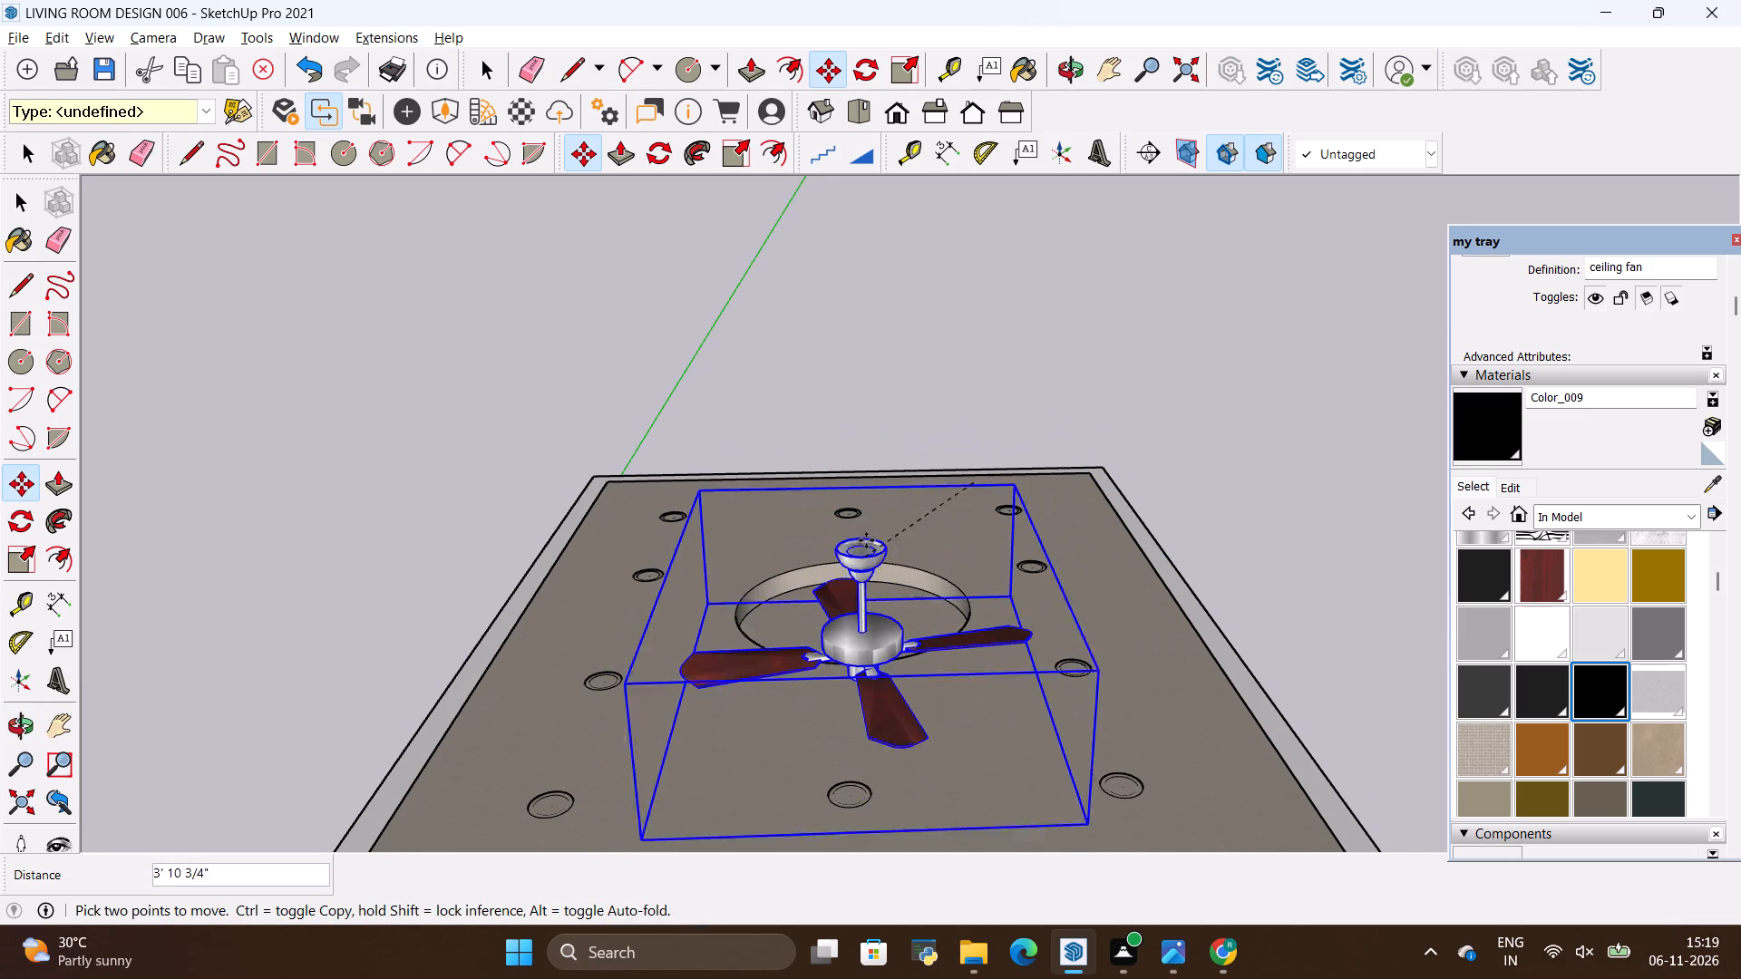
scroll(955, 322, "down", 5)
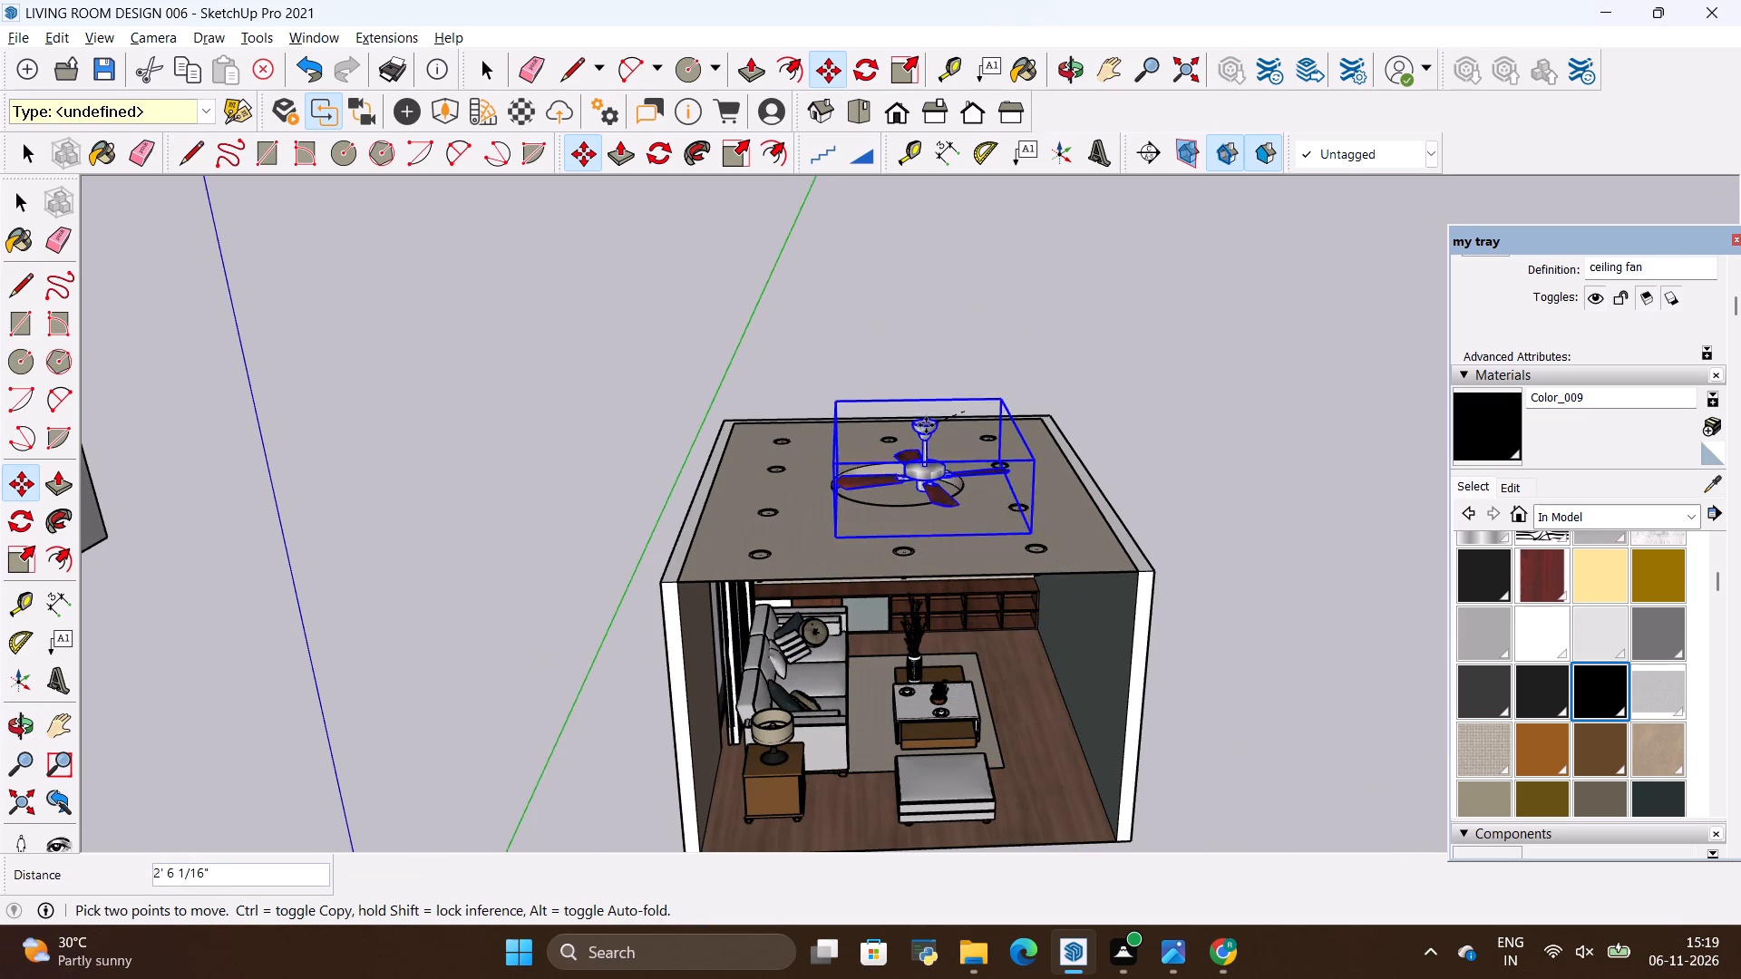
left_click(924, 421)
scroll(966, 320, "up", 3)
scroll(946, 474, "up", 3)
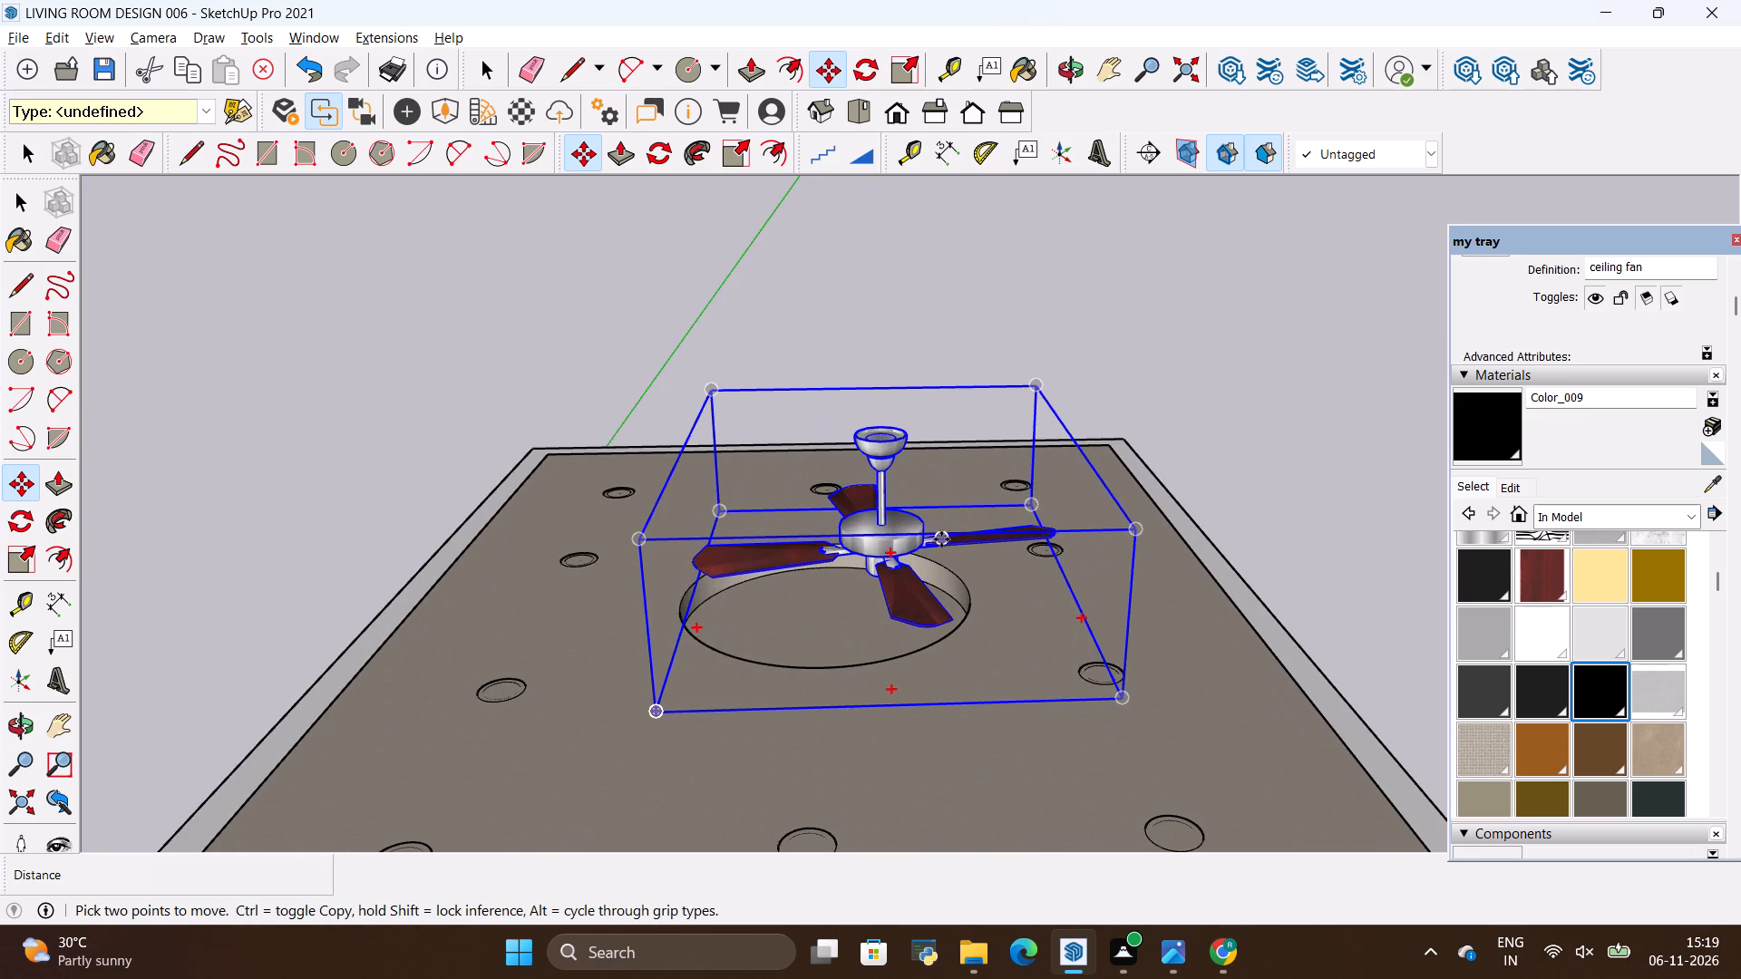
key("space")
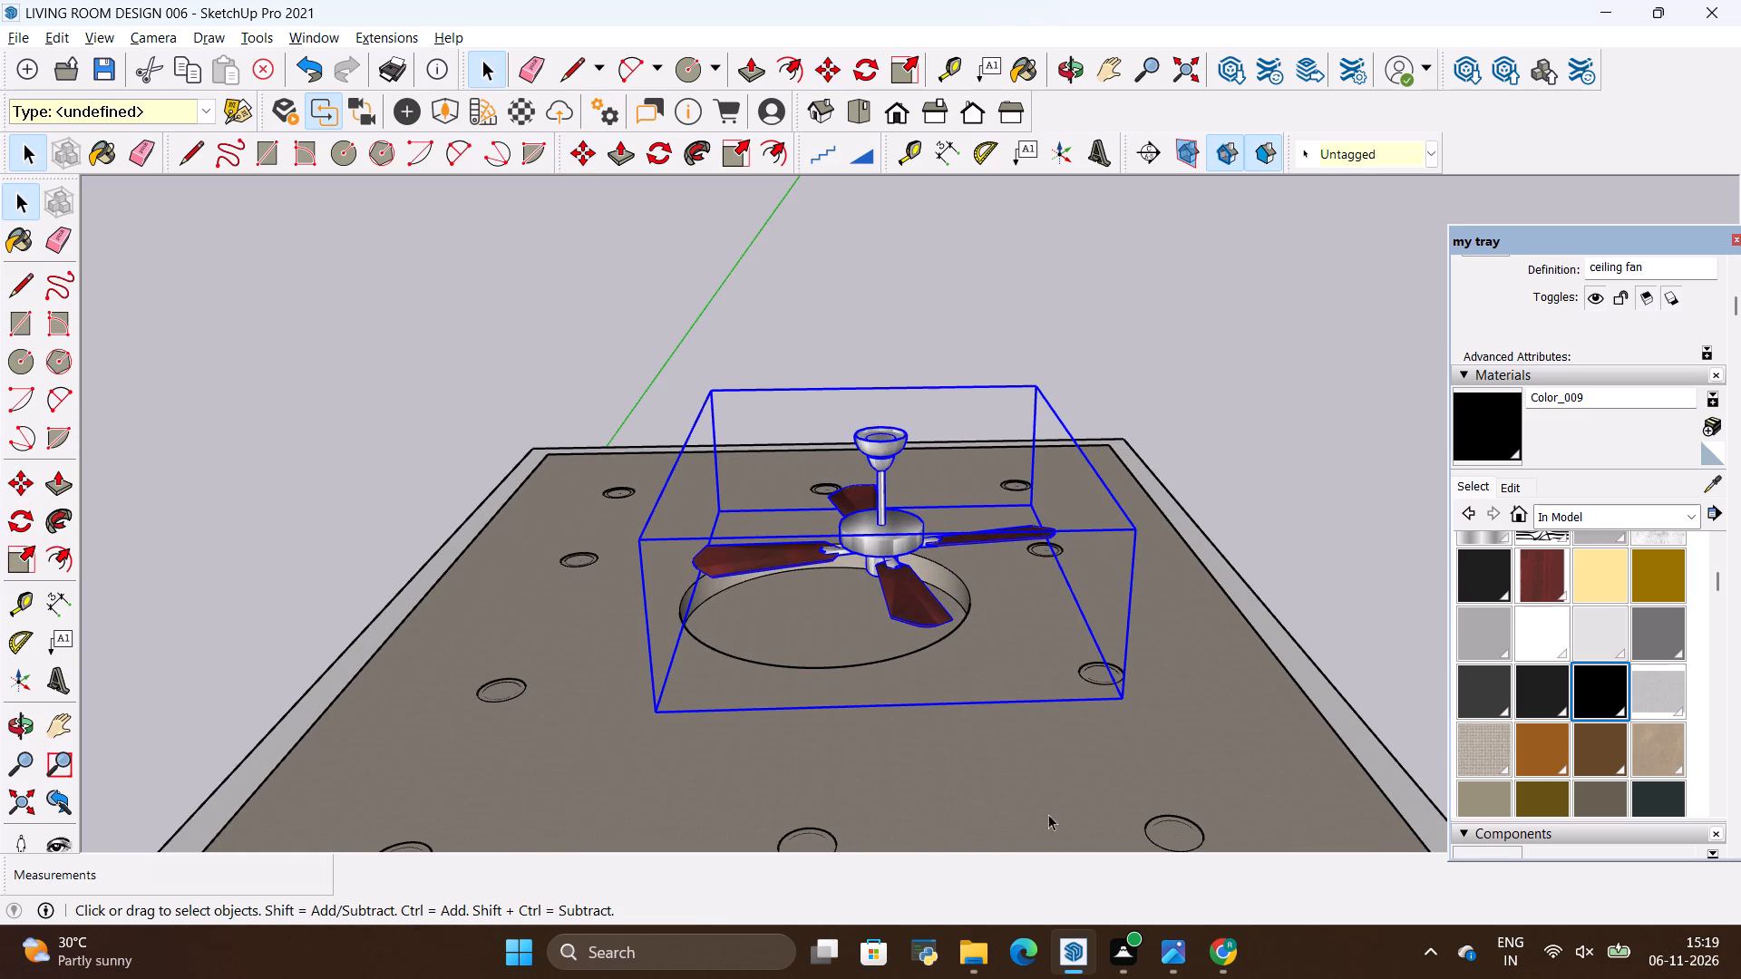
Move the ceiling fan by its top mount about 2' 9" so it sits over the round ceiling opening.
scroll(661, 675, "down", 10)
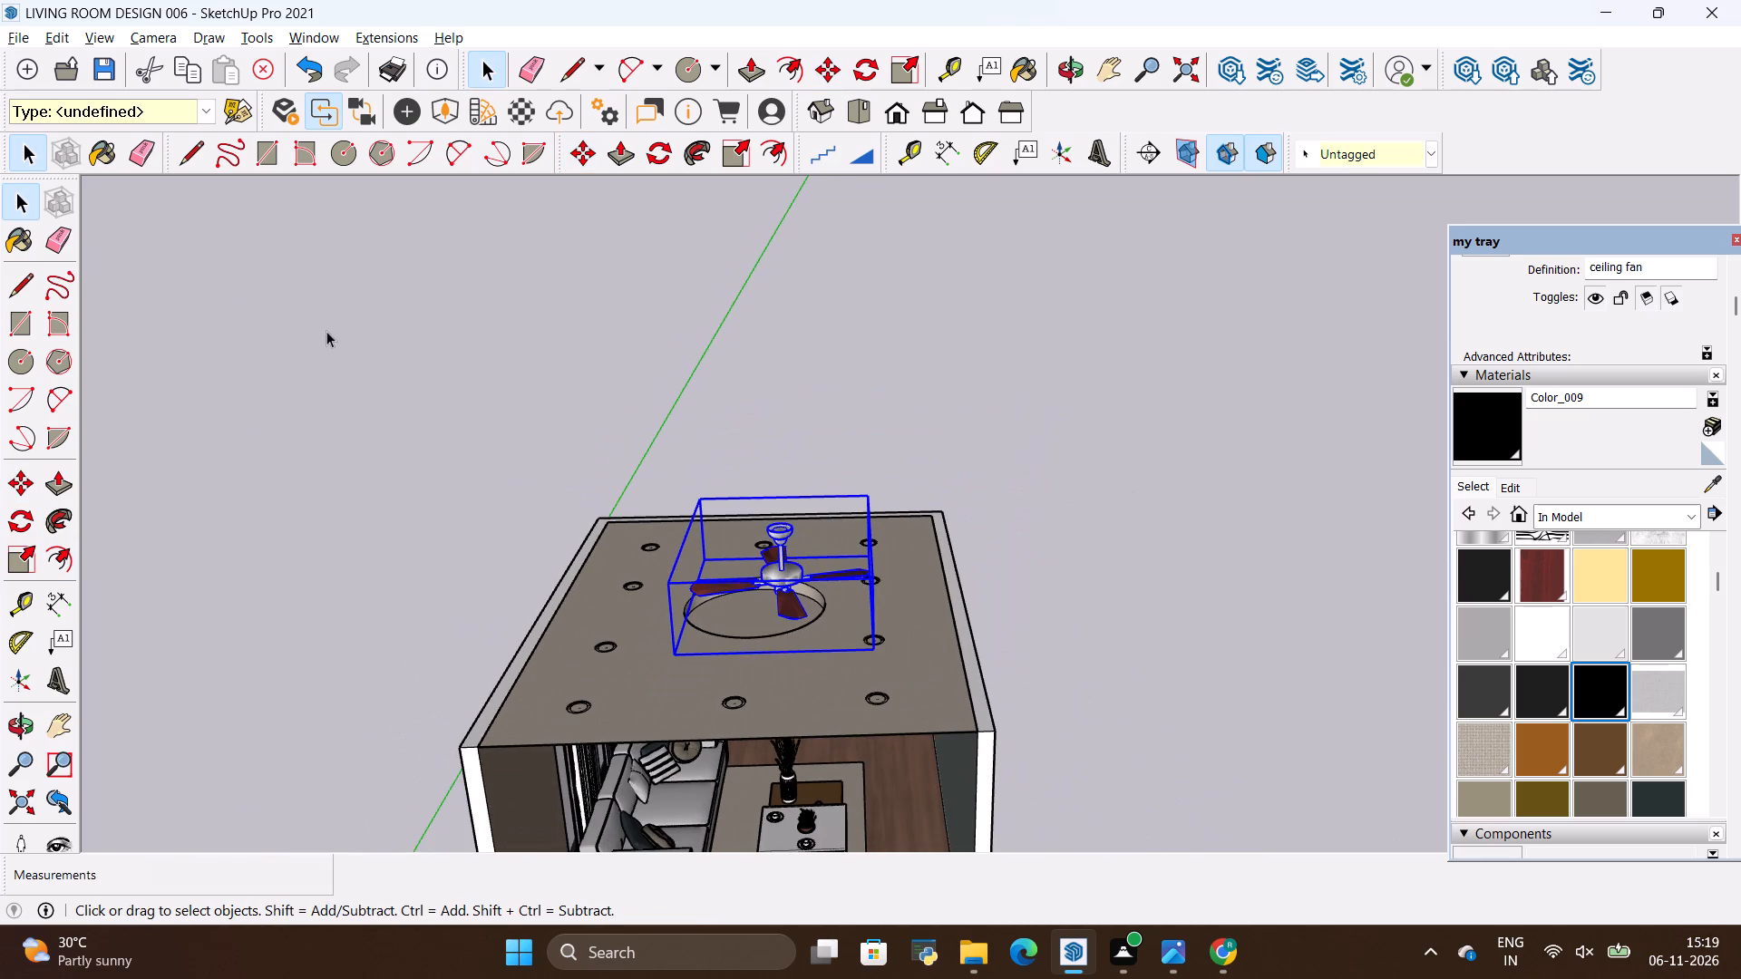
key("space")
left_click(325, 367)
left_click(798, 586)
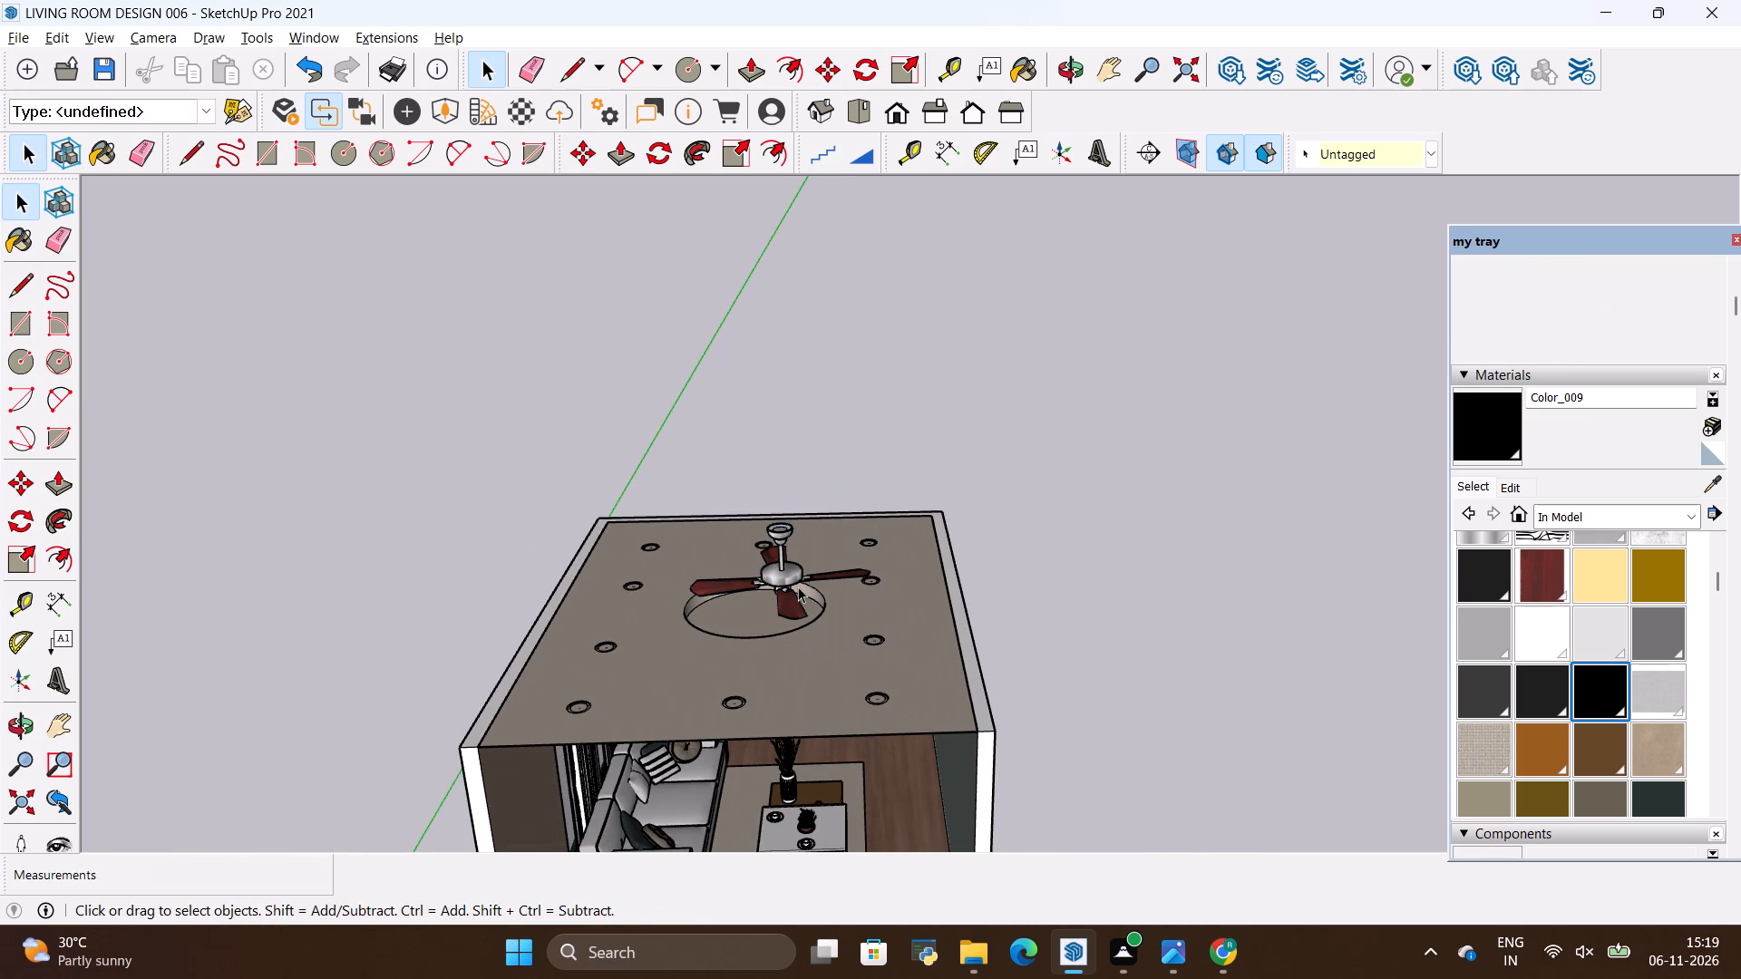
key("m")
left_click(784, 520)
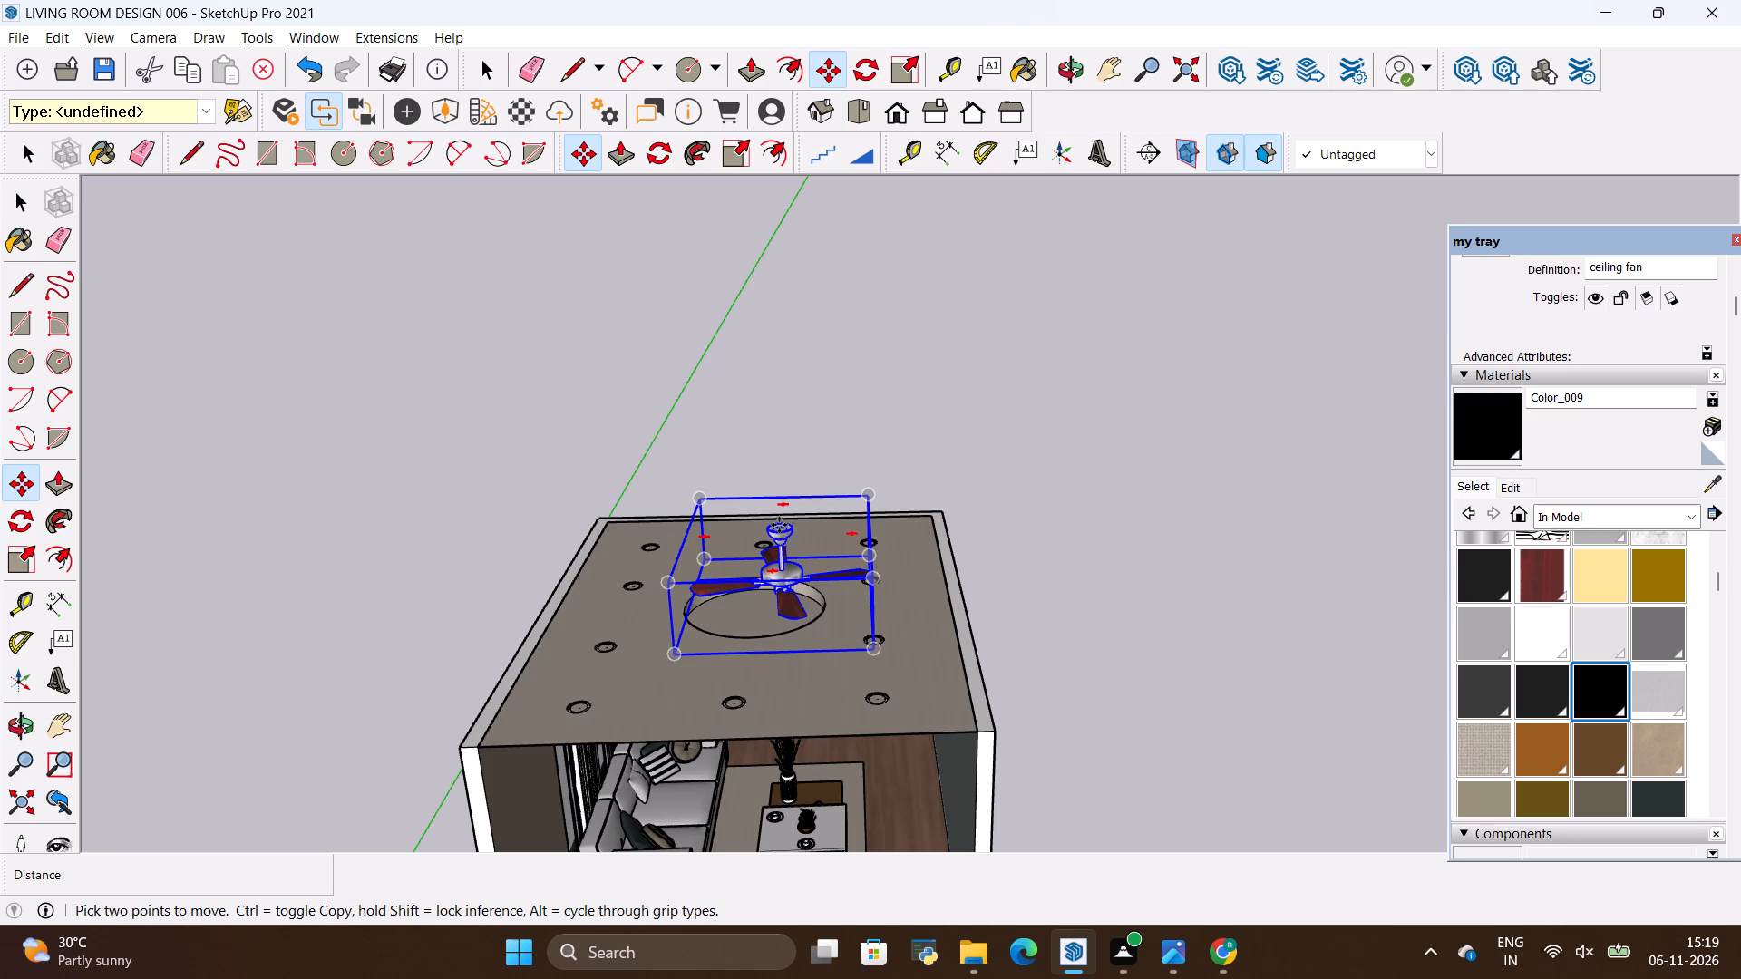
scroll(908, 555, "down", 6)
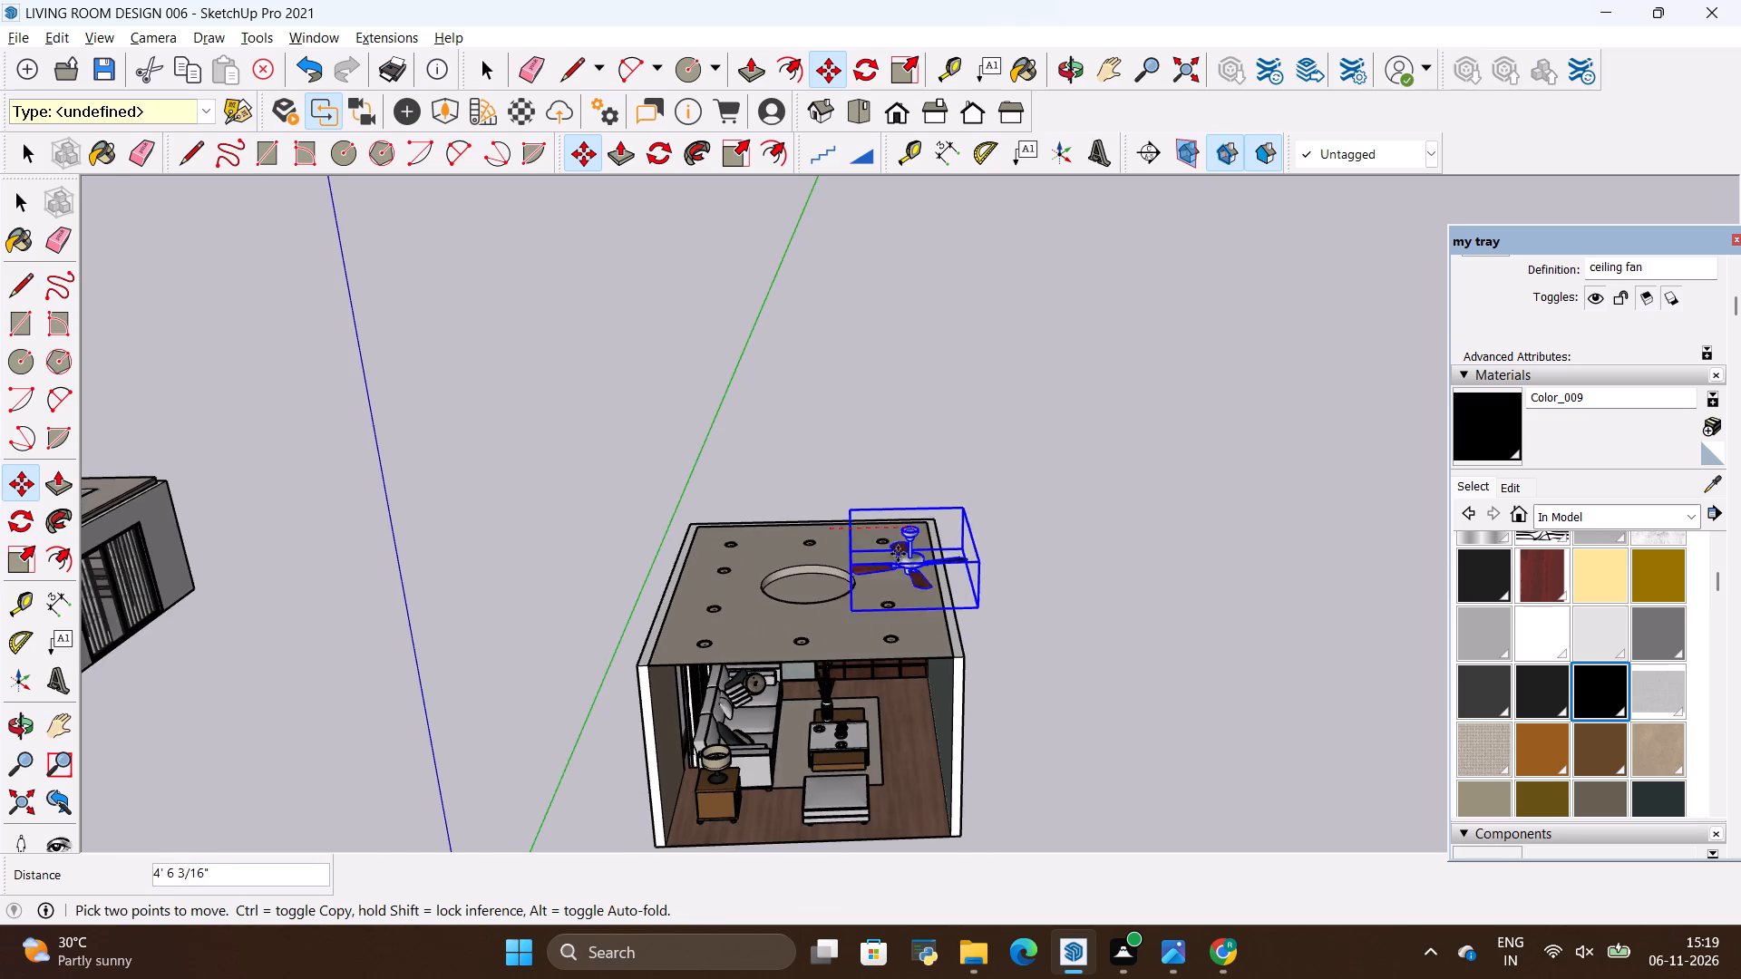
scroll(841, 530, "up", 11)
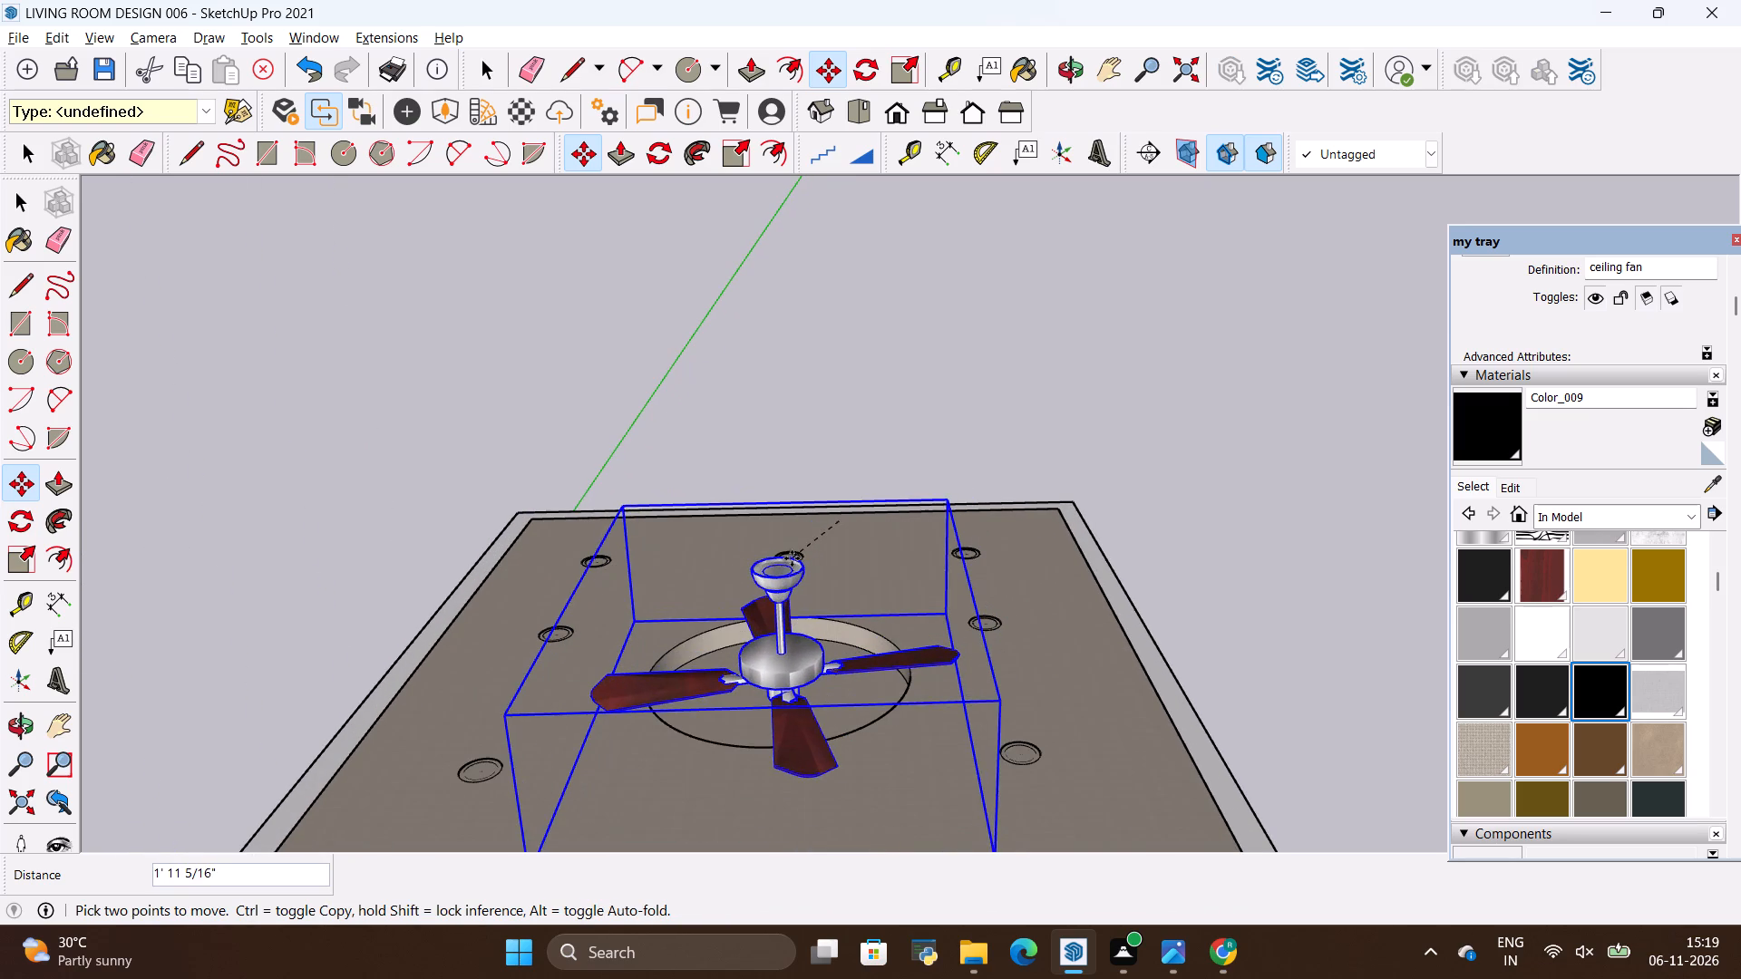
left_click(793, 580)
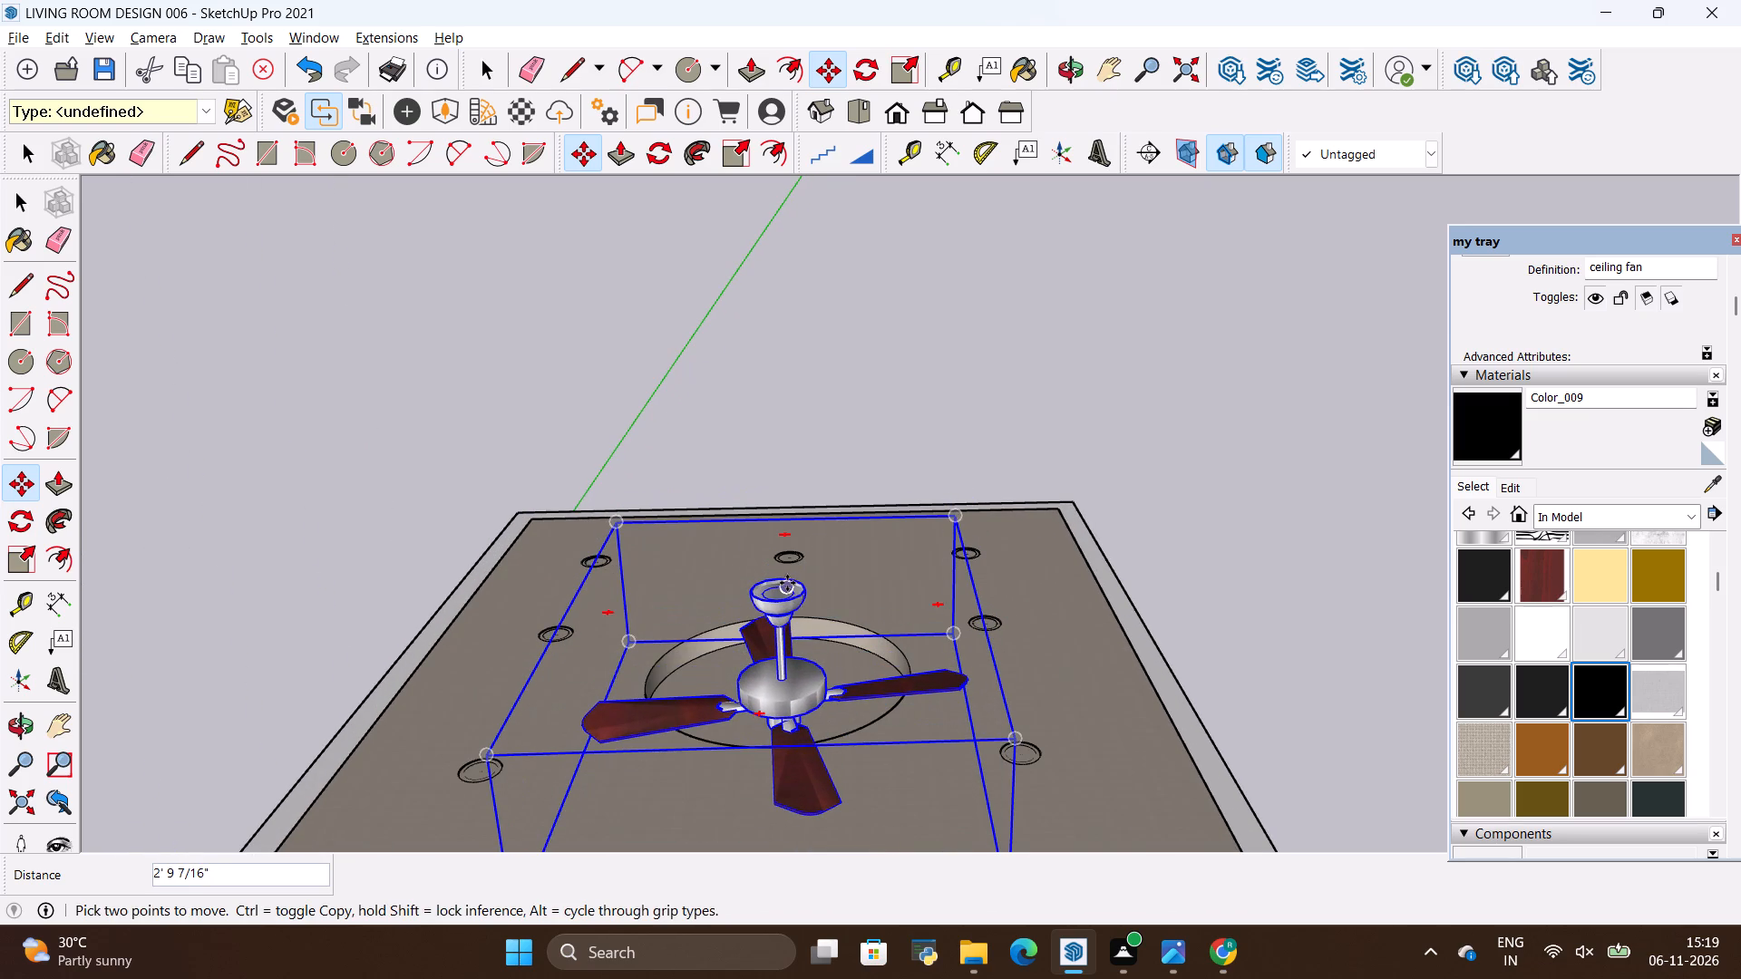
key("space")
left_click(855, 393)
scroll(855, 393, "down", 1)
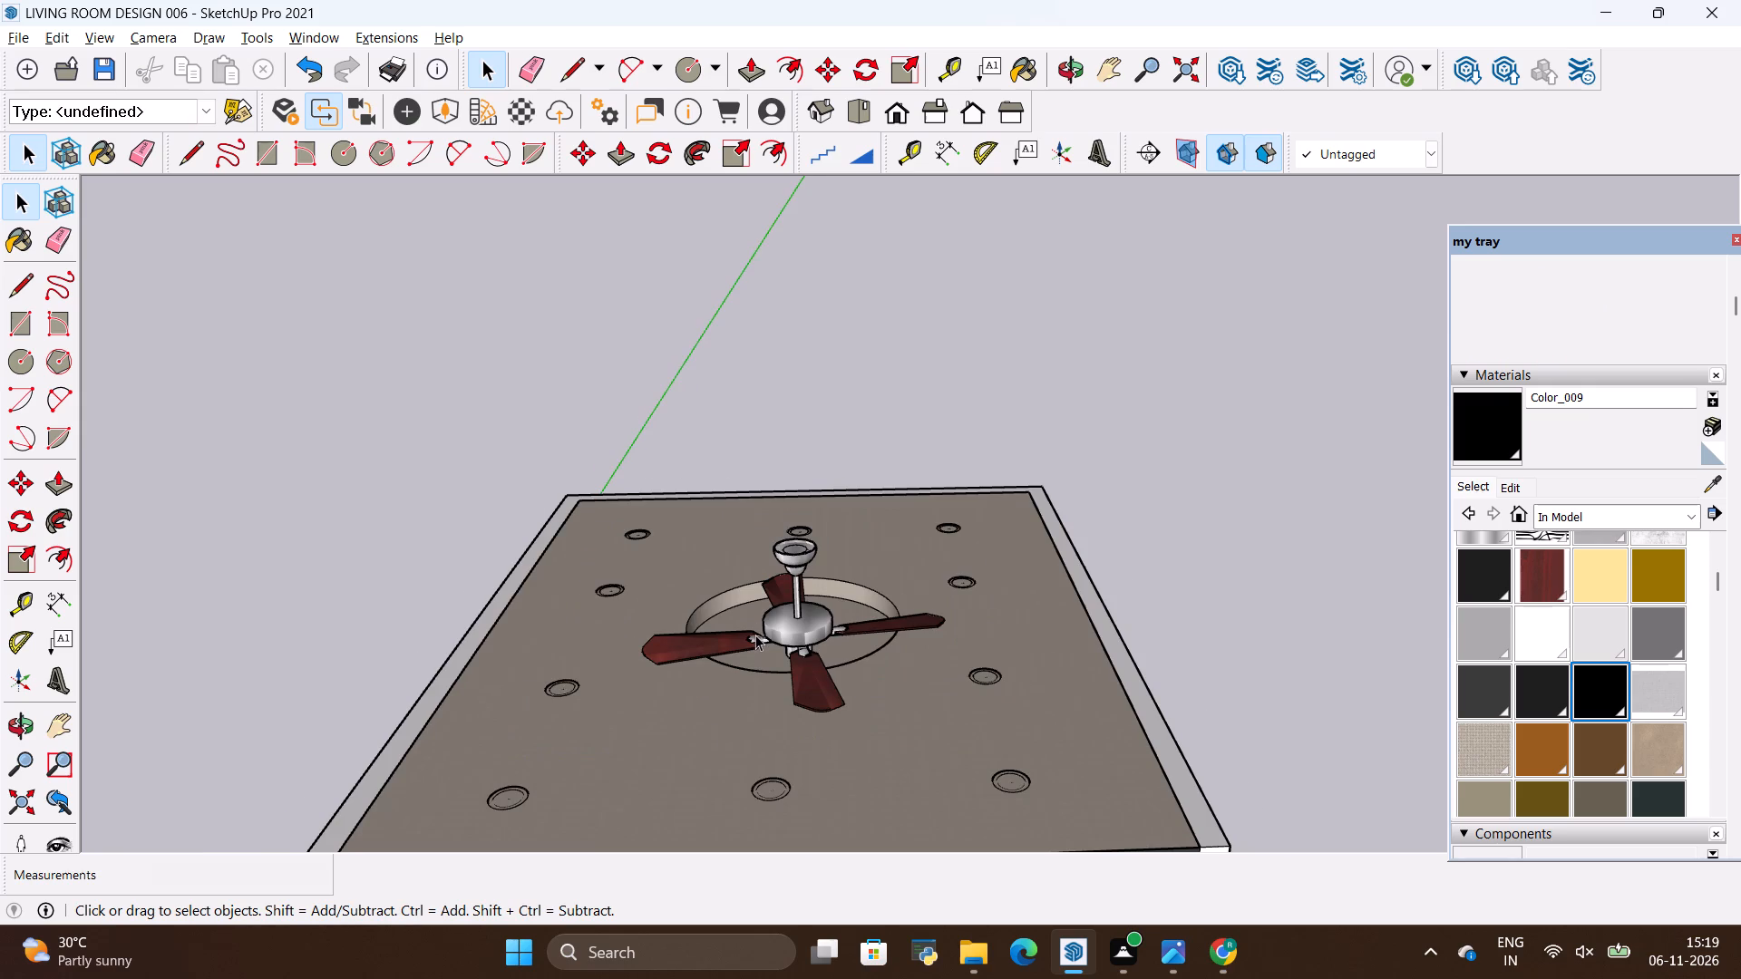
Lower the ceiling fan vertically about 2' 10" through the ceiling, keeping the move locked to the blue axis.
scroll(755, 635, "up", 3)
left_click(791, 621)
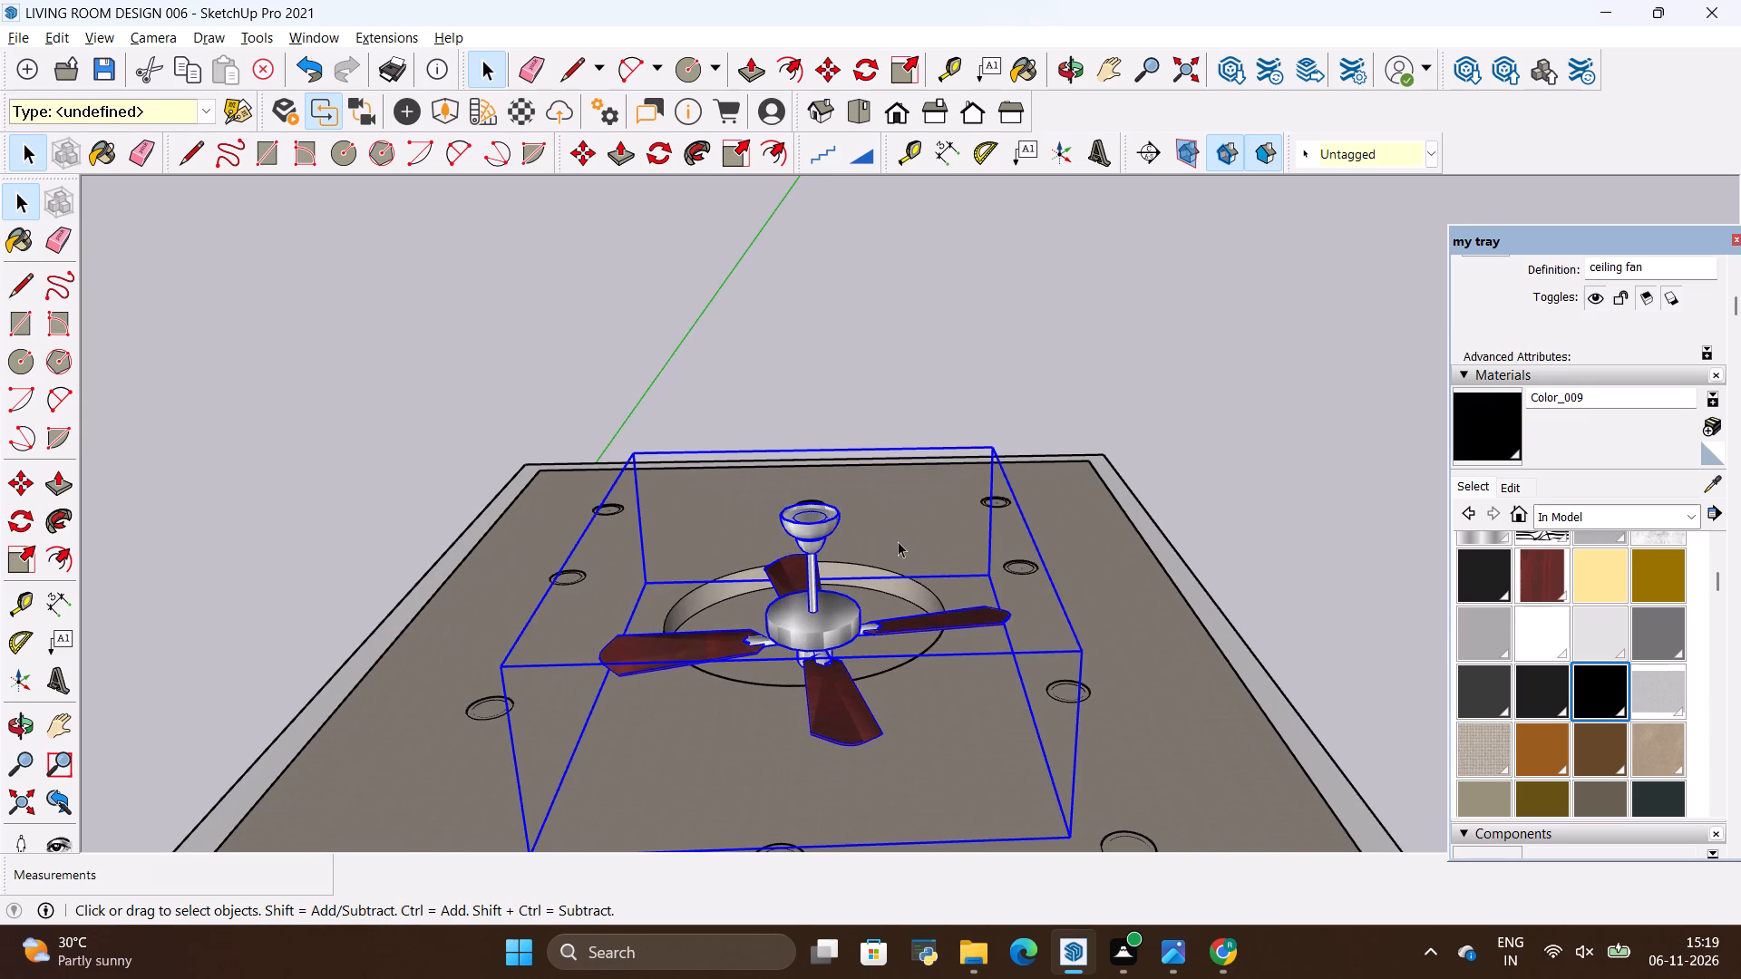
key("m")
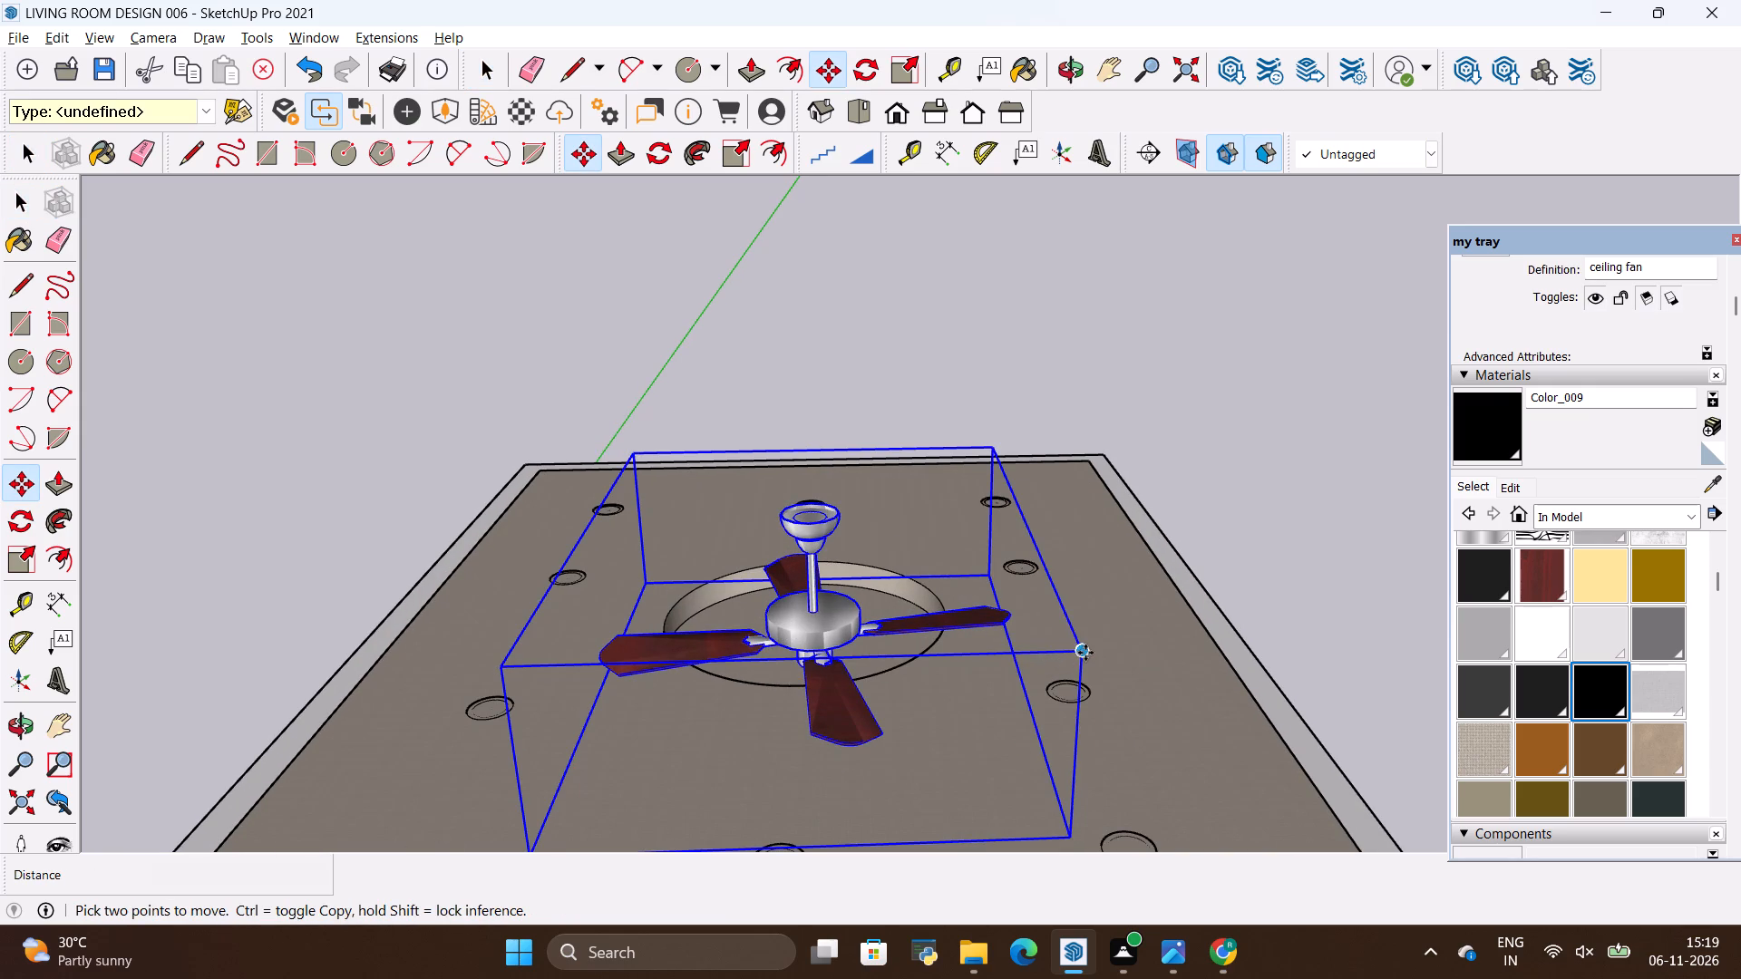
left_click(1085, 653)
key("Down")
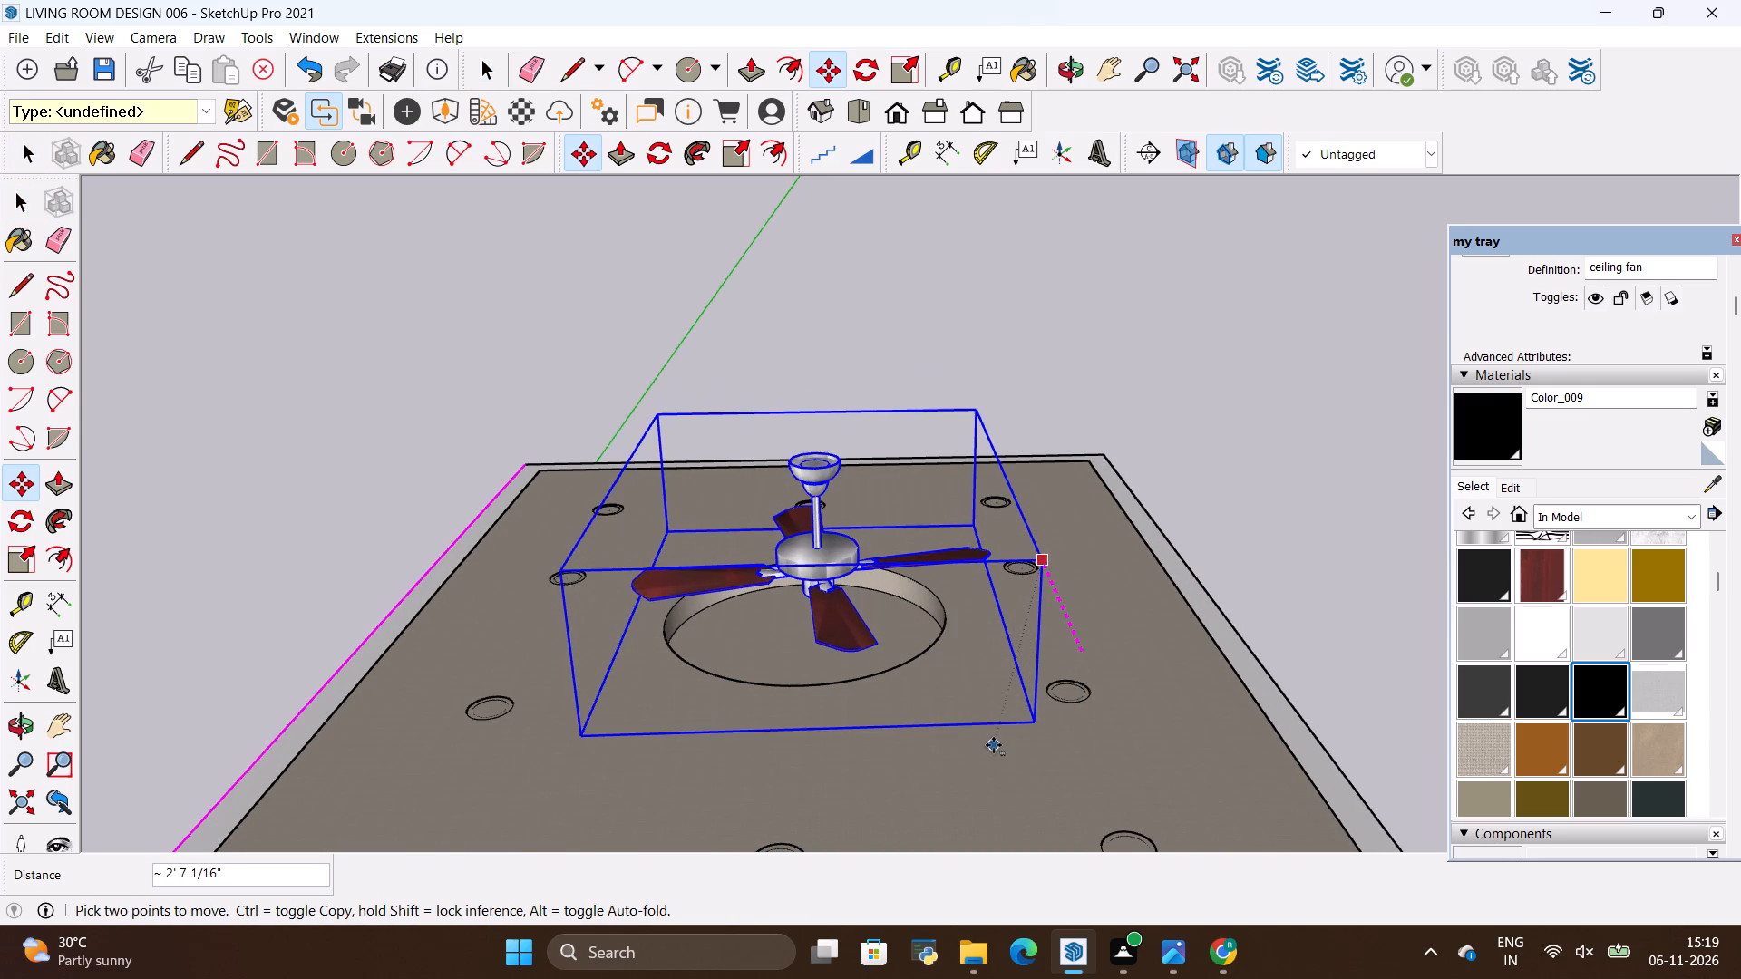
key("Left")
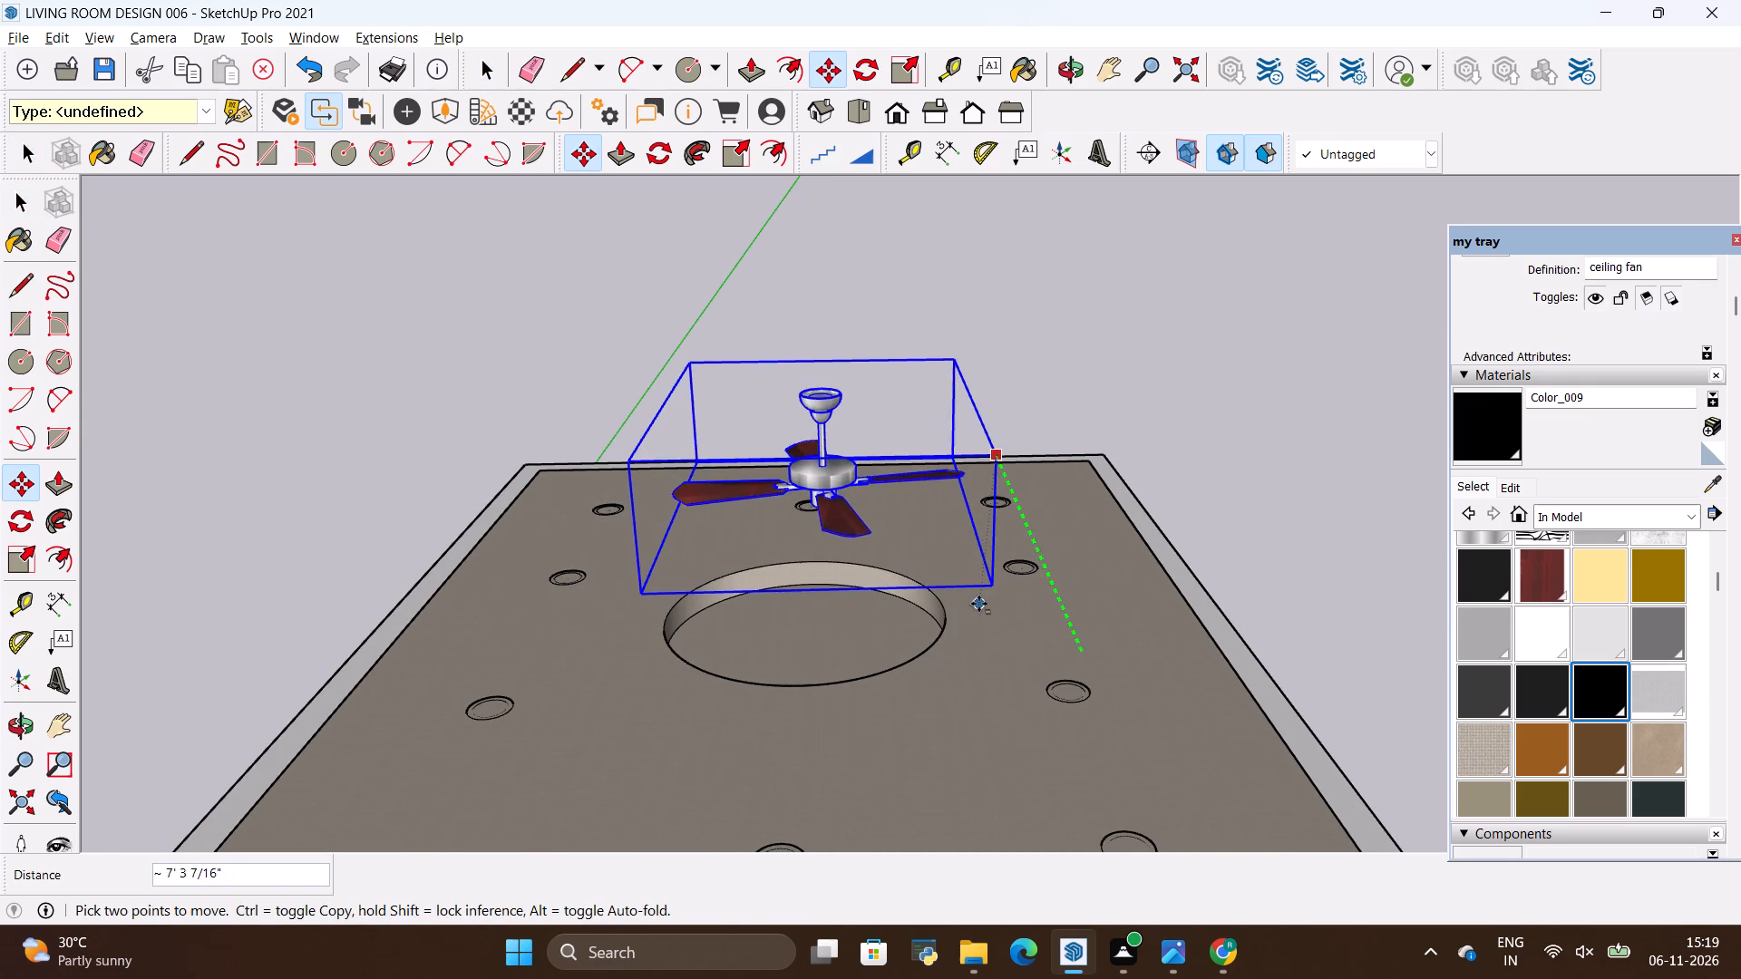
key("Up")
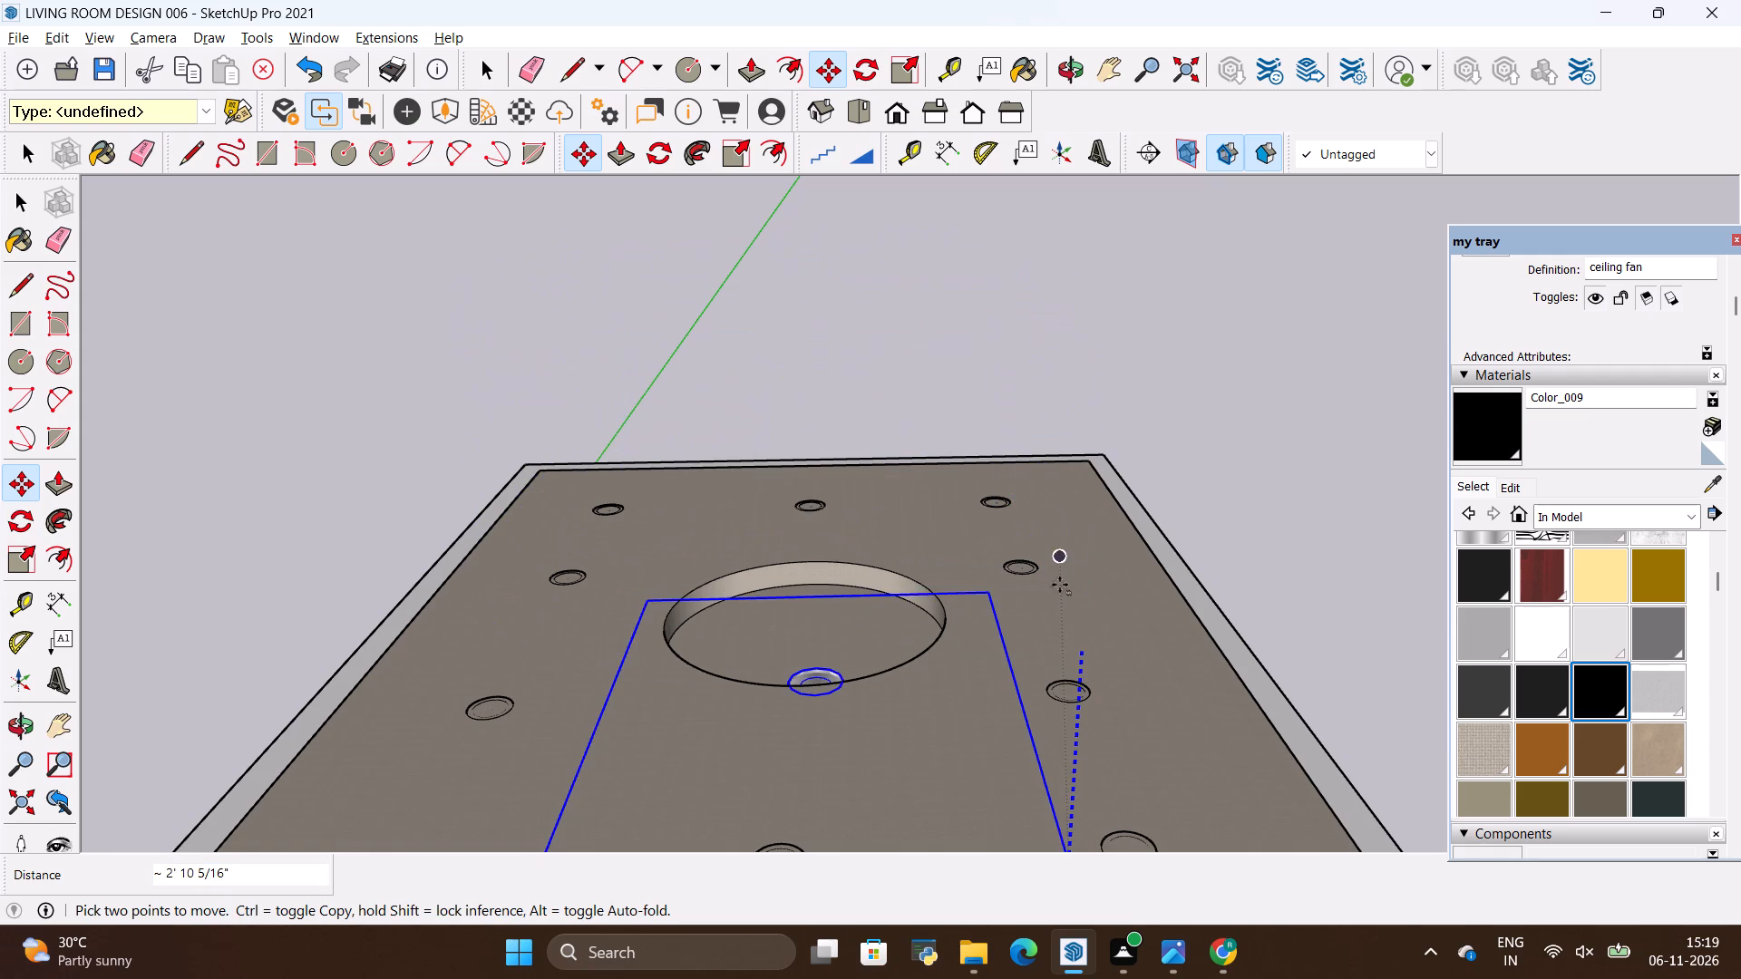
scroll(974, 460, "down", 5)
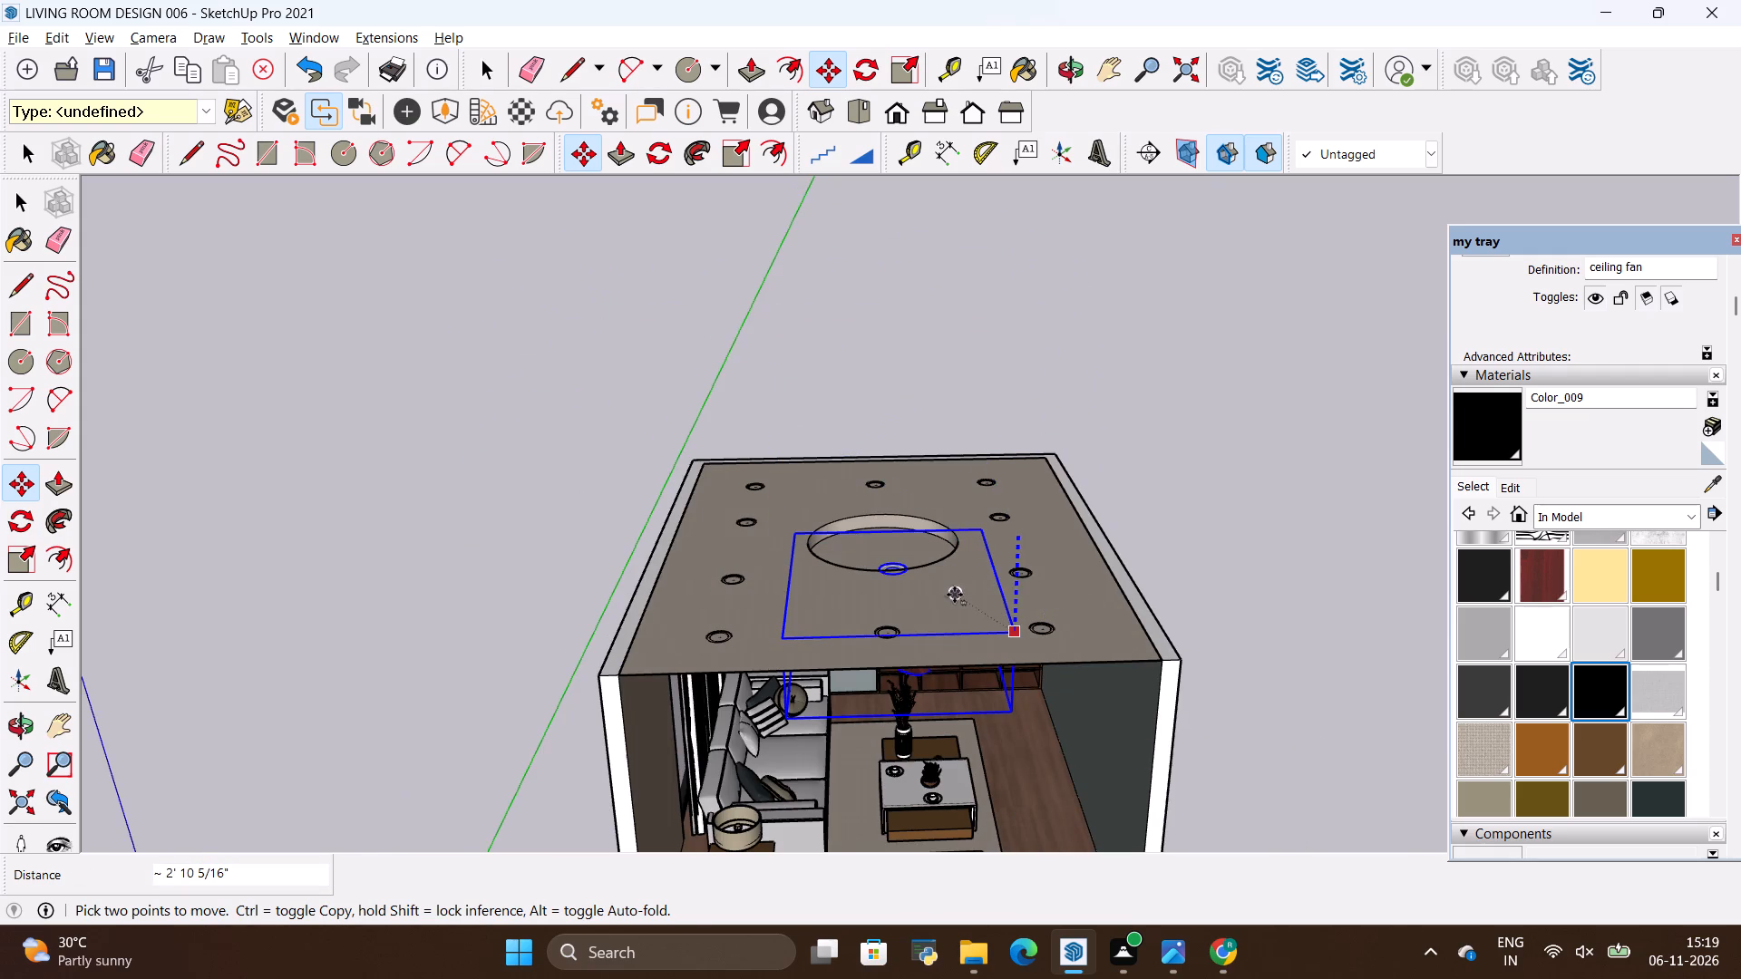
left_click(955, 595)
Move the lowered ceiling fan by its top mount about 2' 4" to the centre of the round opening.
scroll(892, 539, "up", 10)
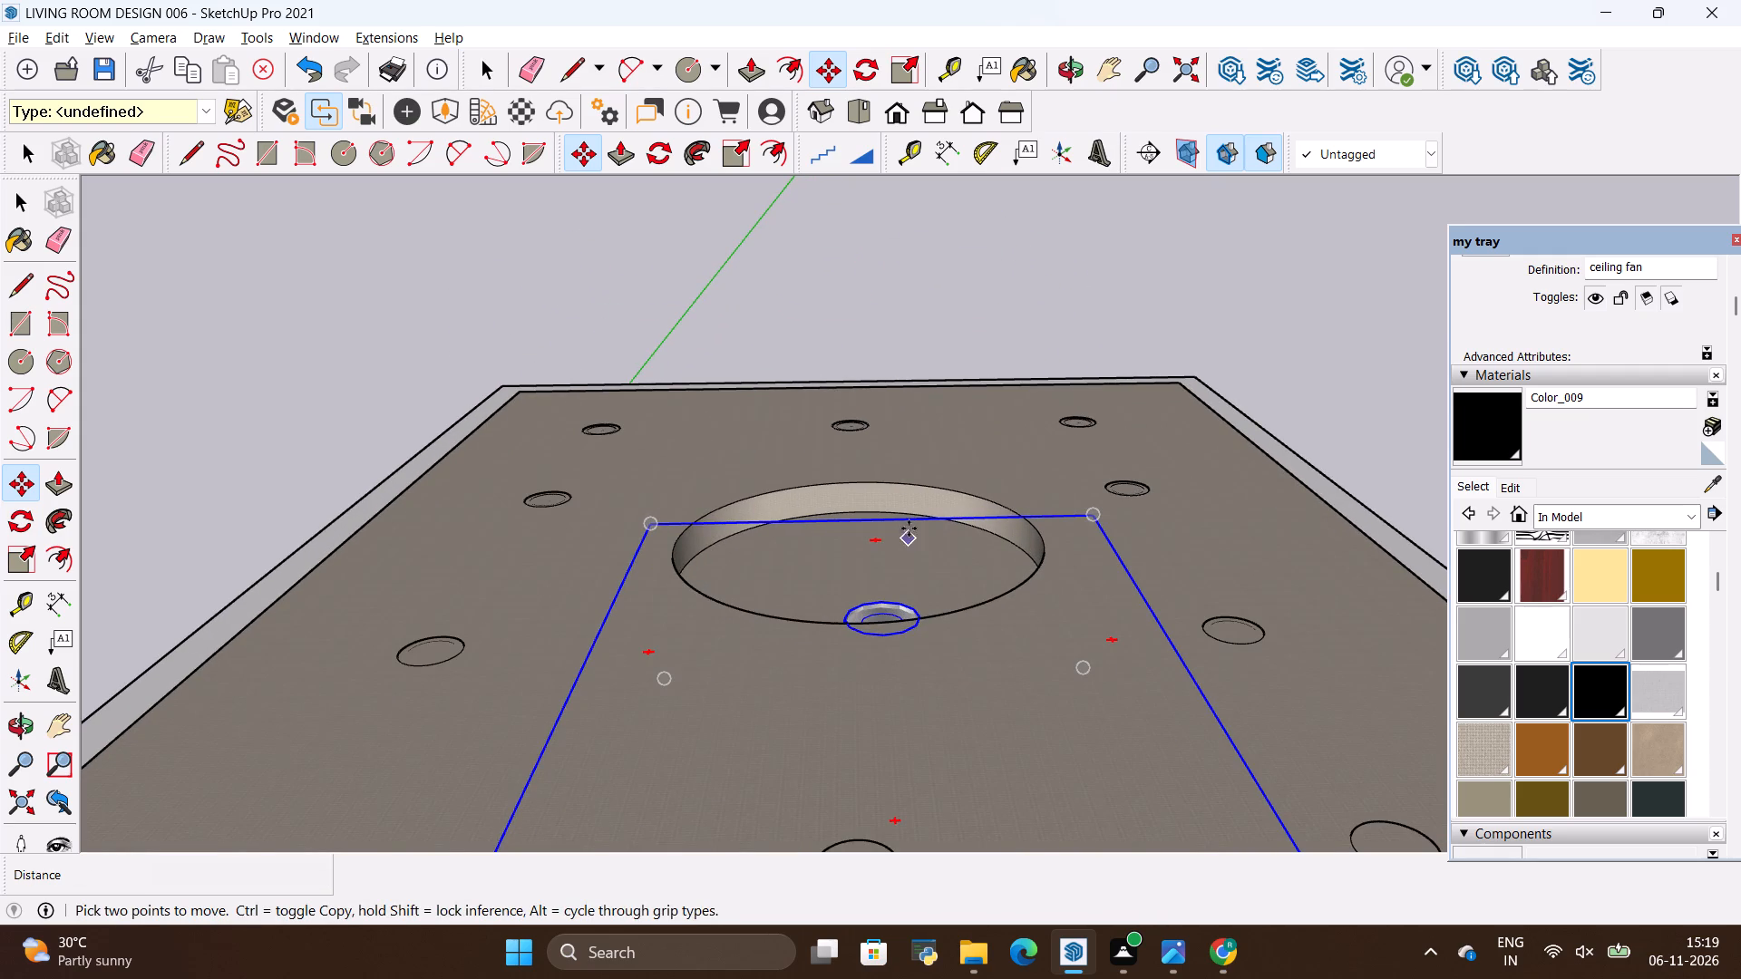
key("m")
left_click(896, 638)
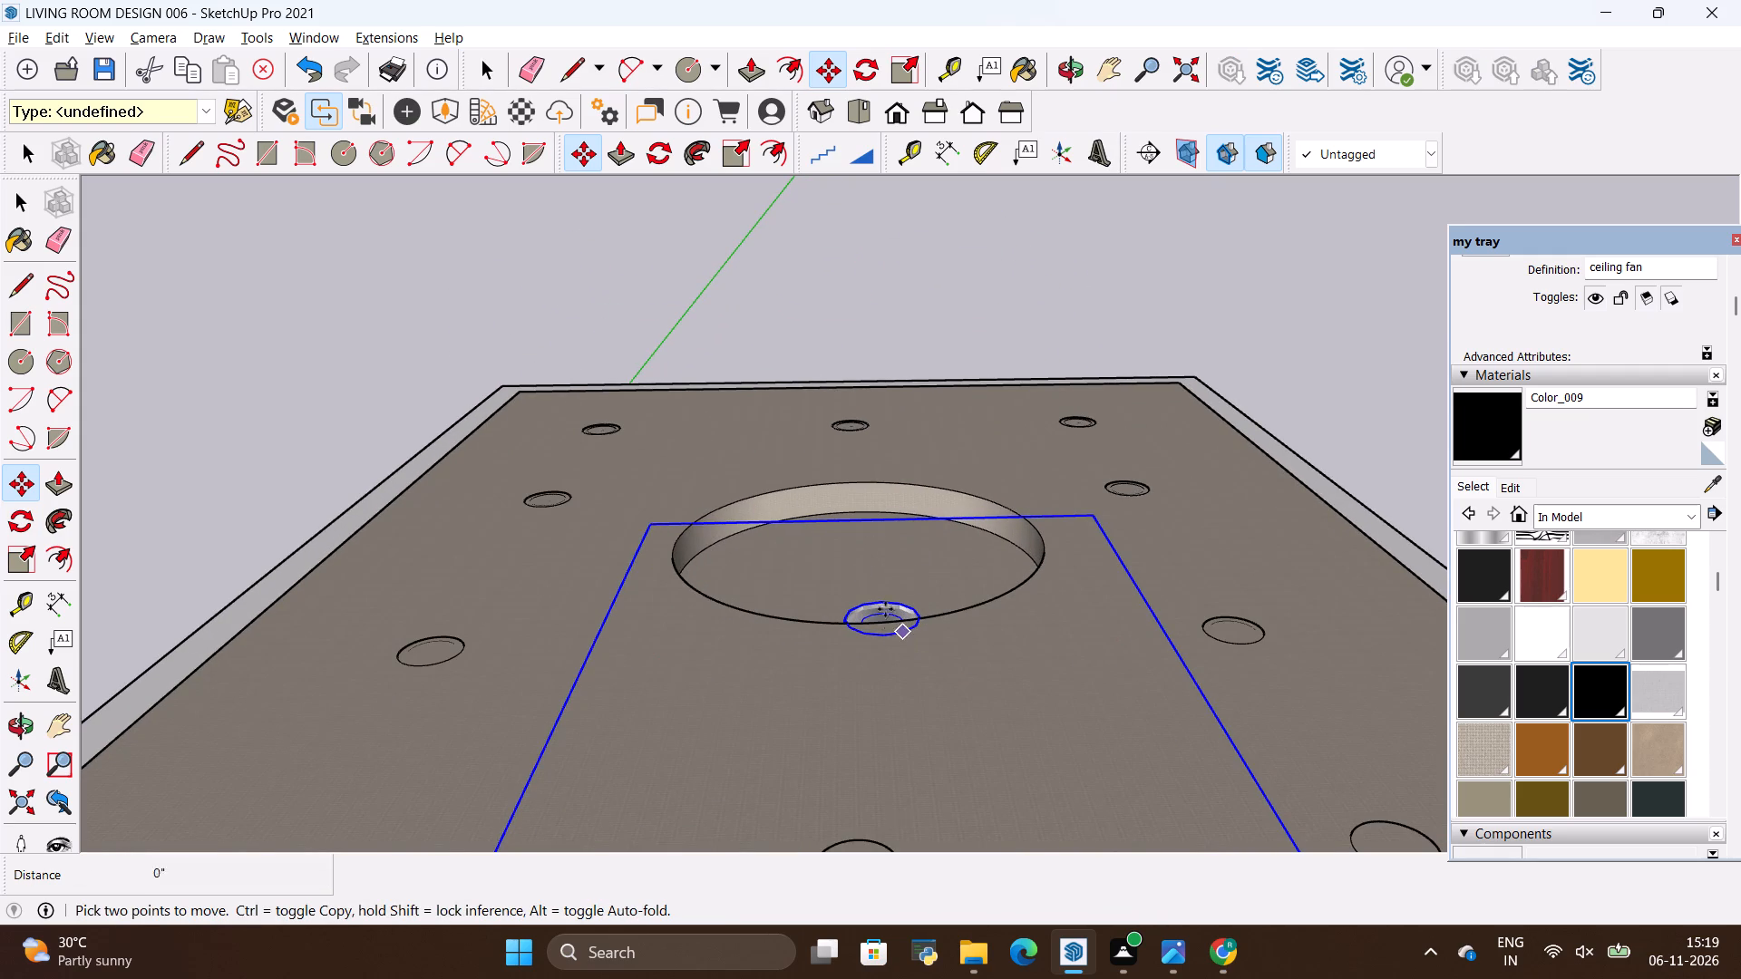
left_click(879, 554)
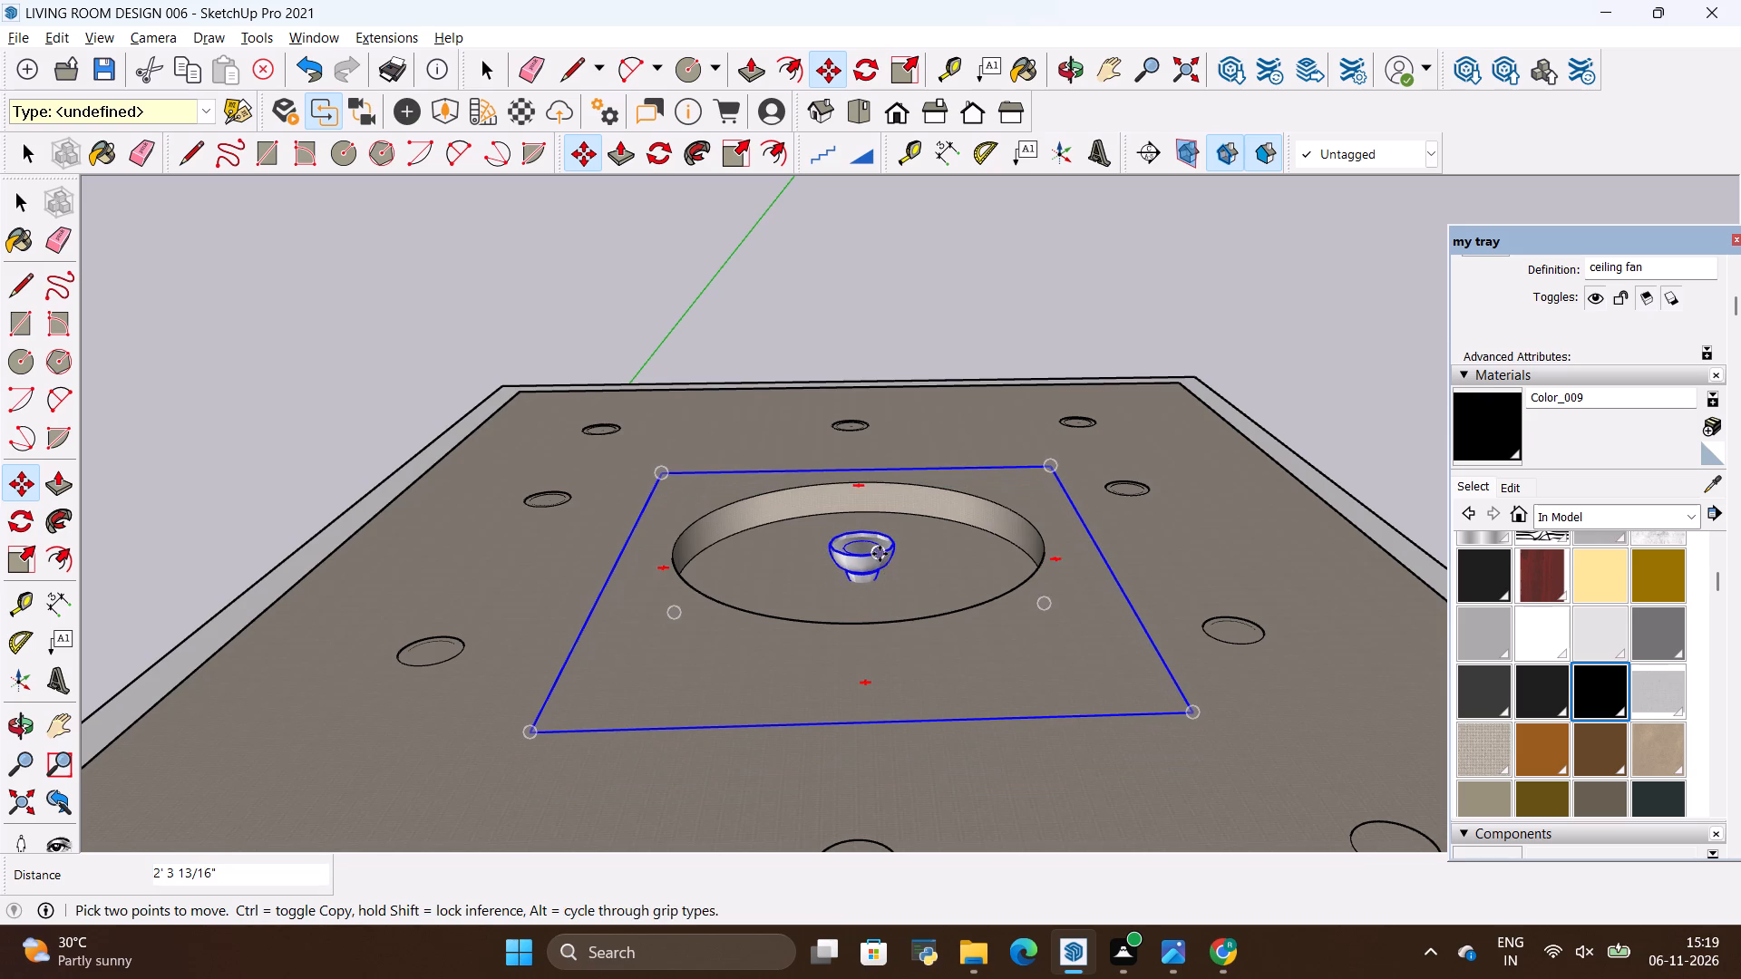
key("space")
left_click(774, 384)
scroll(766, 381, "down", 5)
key("space")
left_click(650, 320)
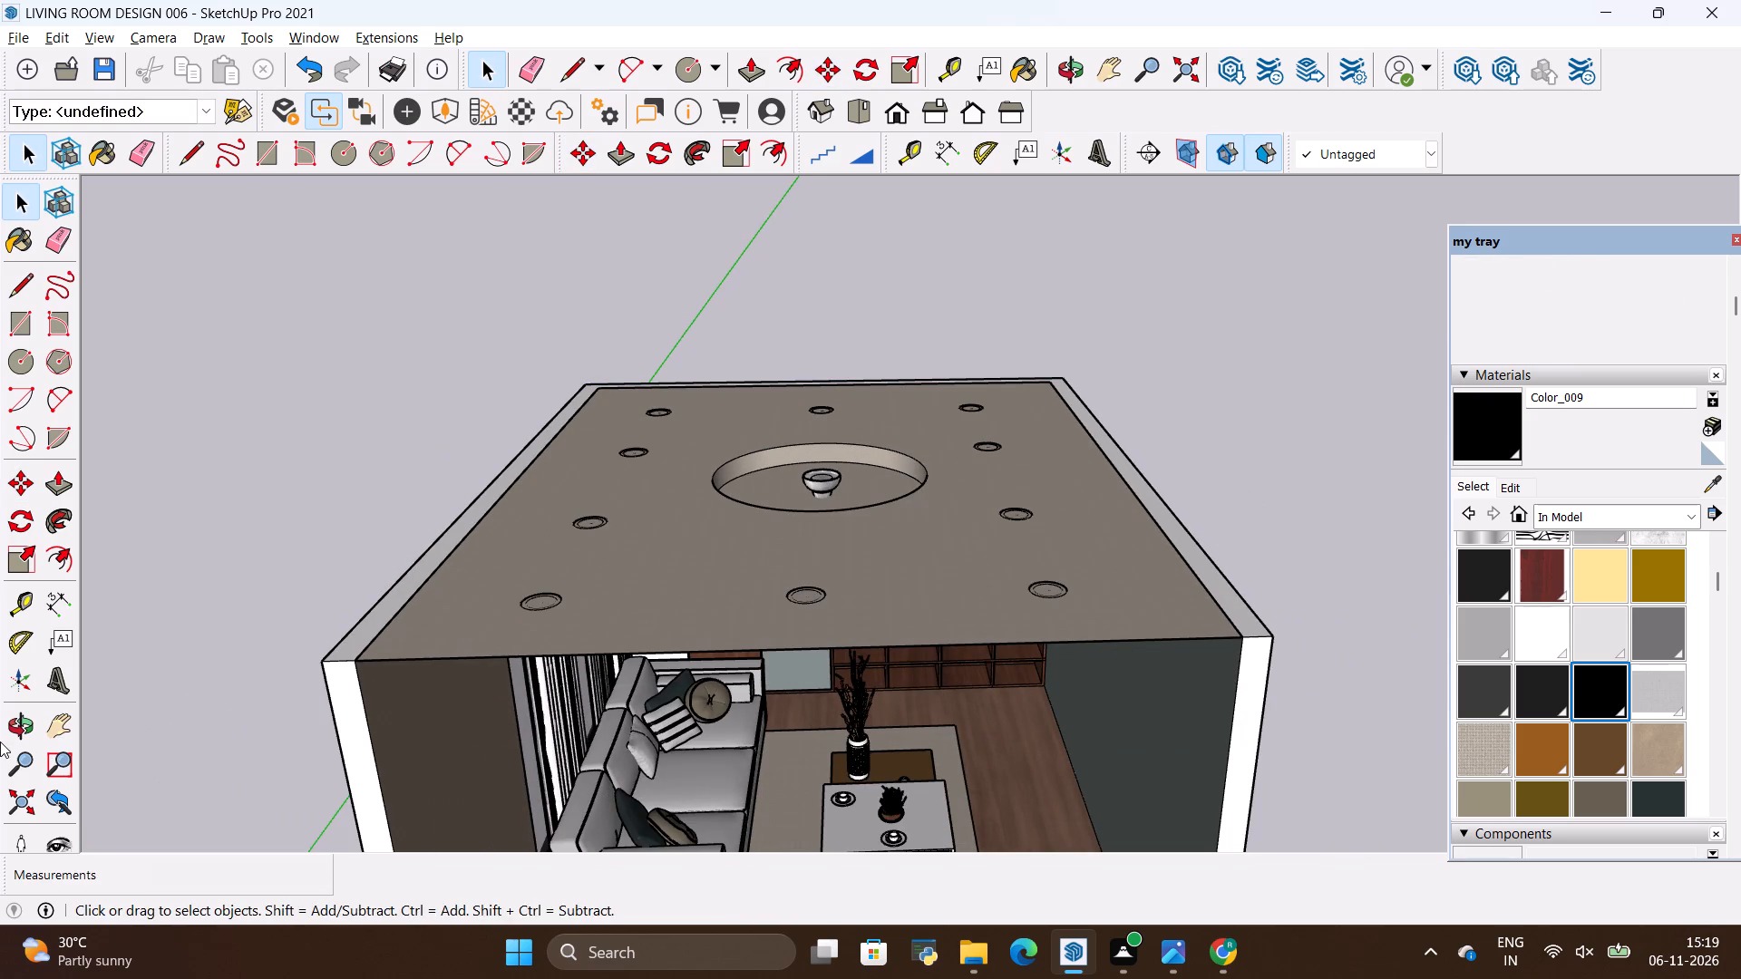
Examine from inside the living room how the ceiling fan hangs relative to the round ceiling recess.
left_click(19, 719)
left_click_drag(645, 656, 659, 439)
scroll(843, 681, "up", 4)
left_click_drag(794, 442, 807, 457)
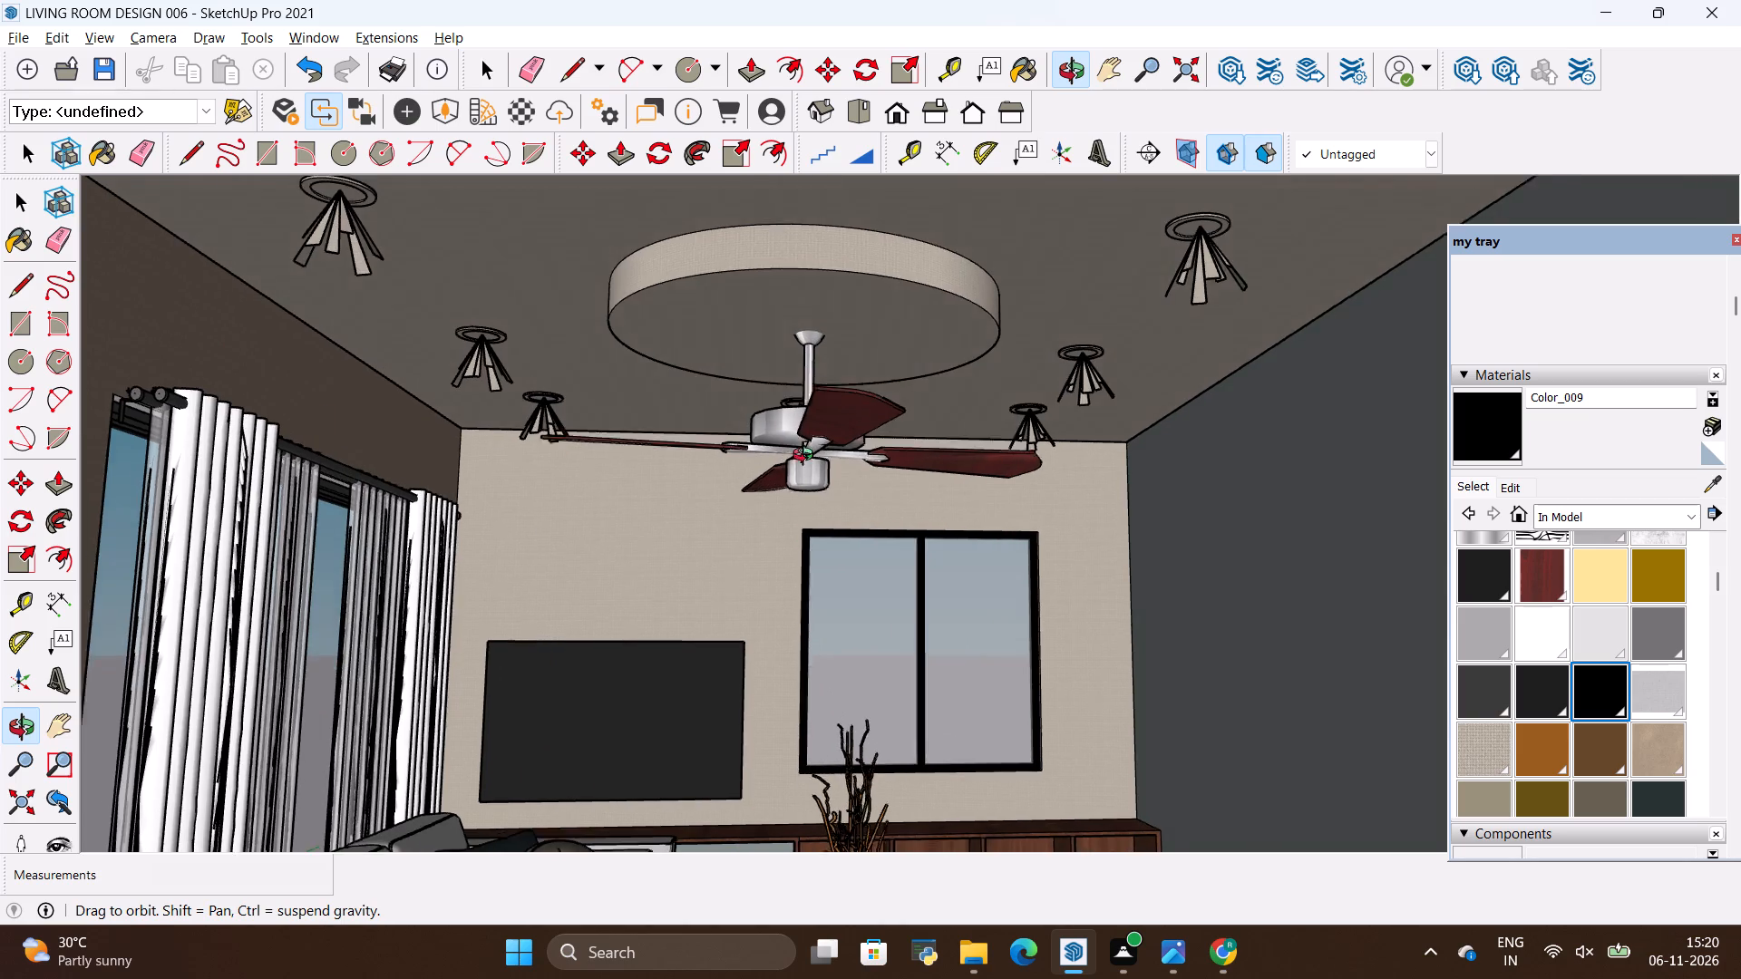
left_click_drag(807, 457, 812, 468)
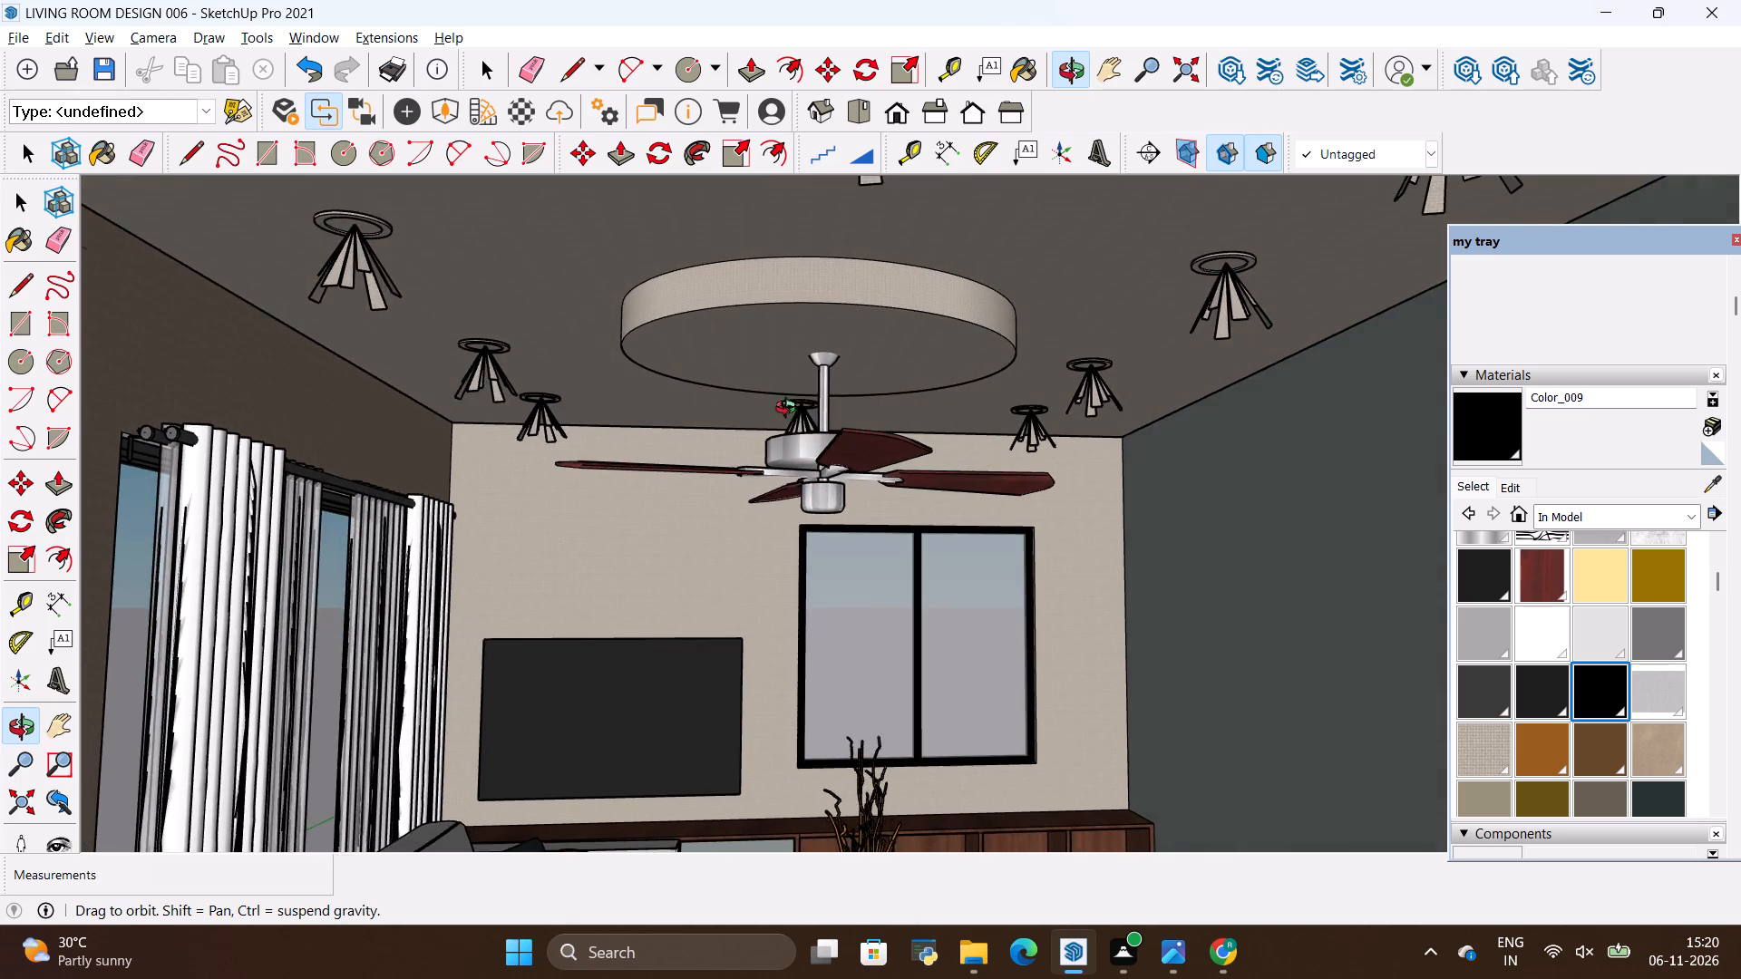
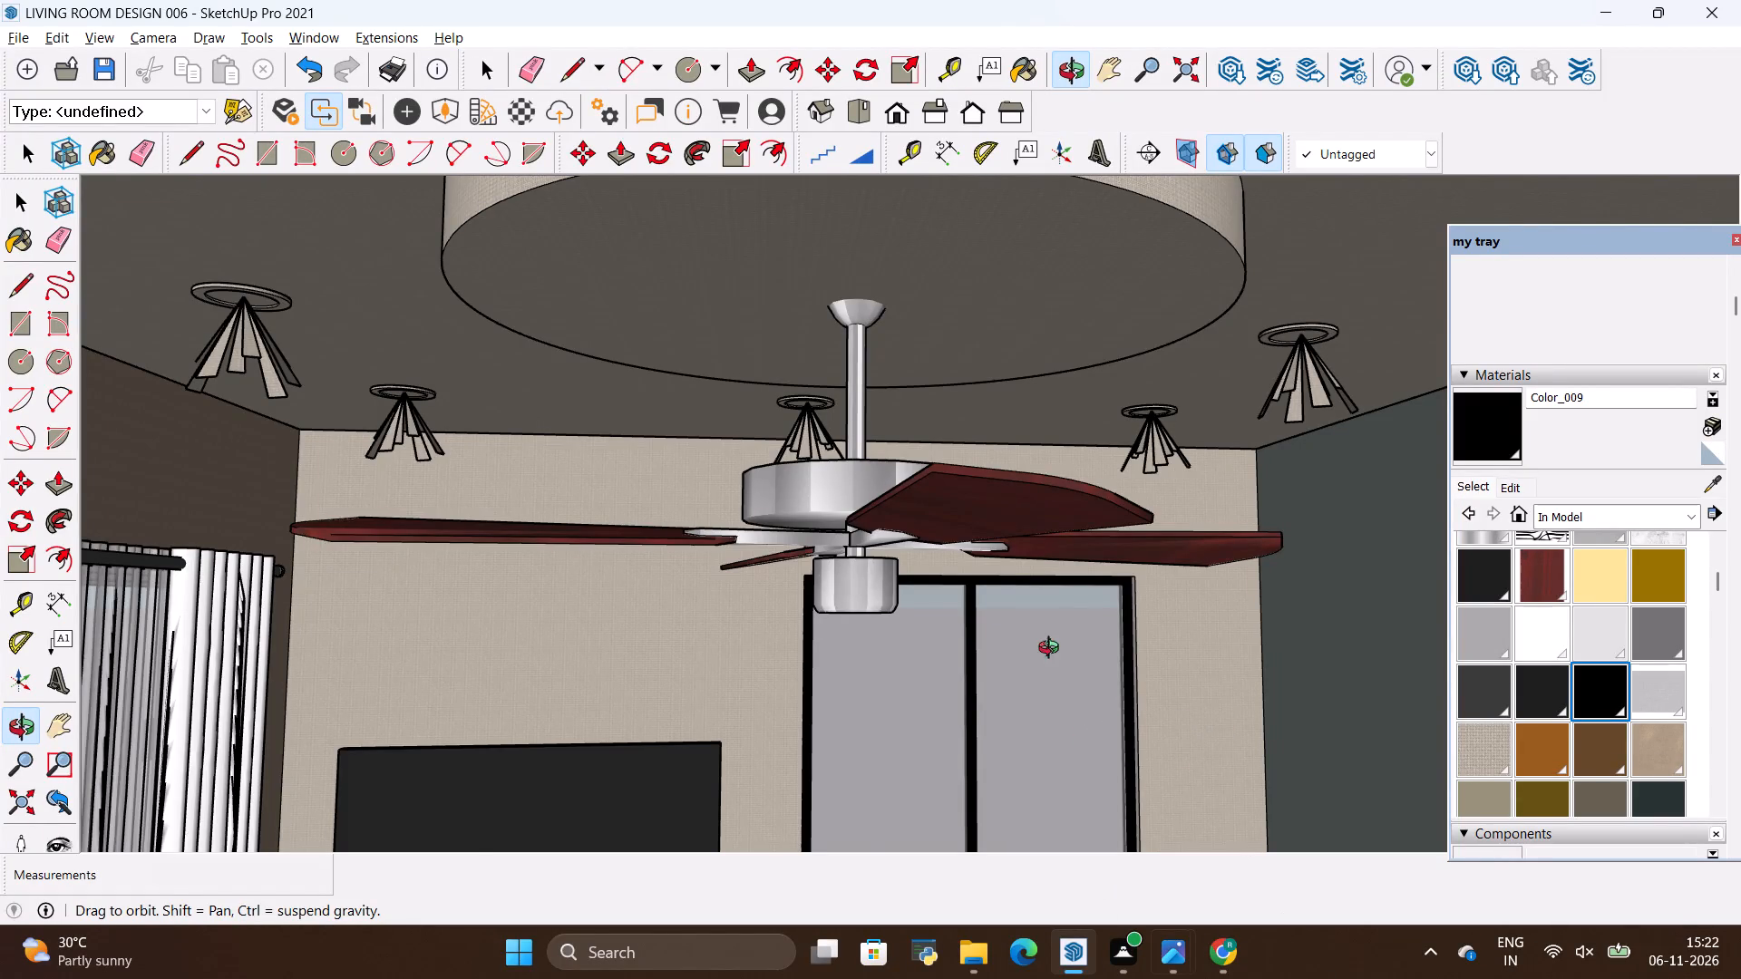
Examine the ceiling fan, the round ceiling drop and the surrounding ceiling lights from several angles inside the living room.
scroll(1094, 670, "down", 3)
scroll(1047, 552, "down", 10)
scroll(1107, 648, "up", 5)
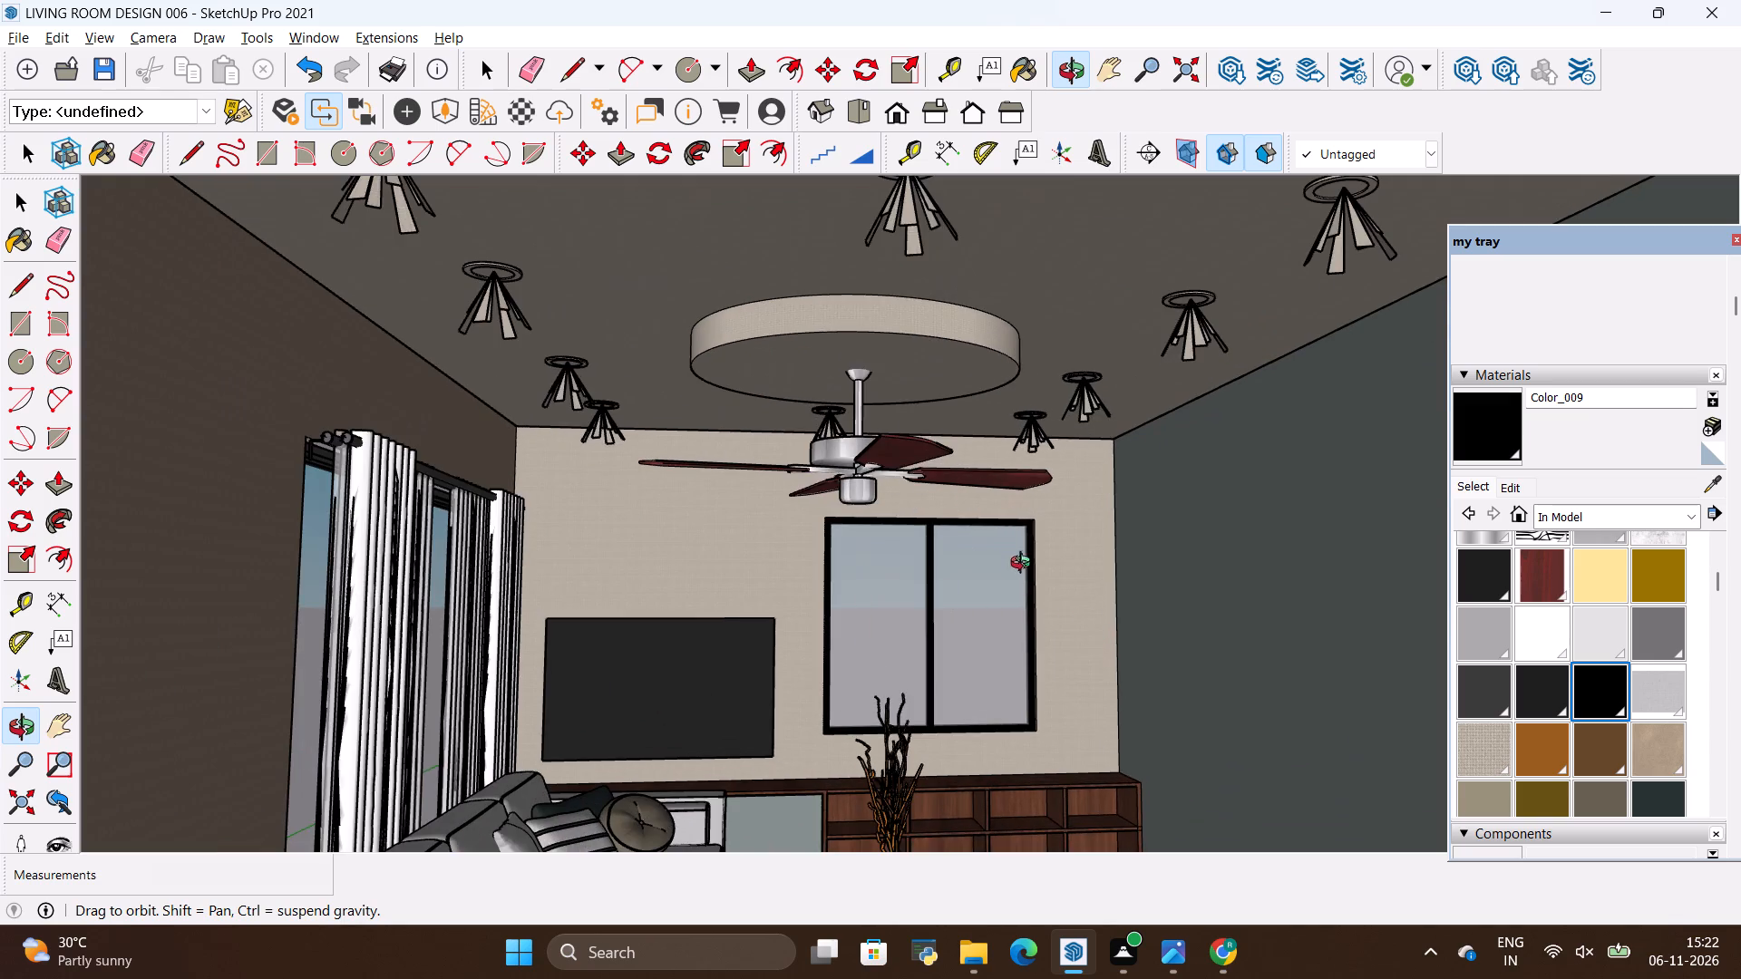
left_click_drag(1022, 557, 1008, 516)
scroll(750, 391, "up", 6)
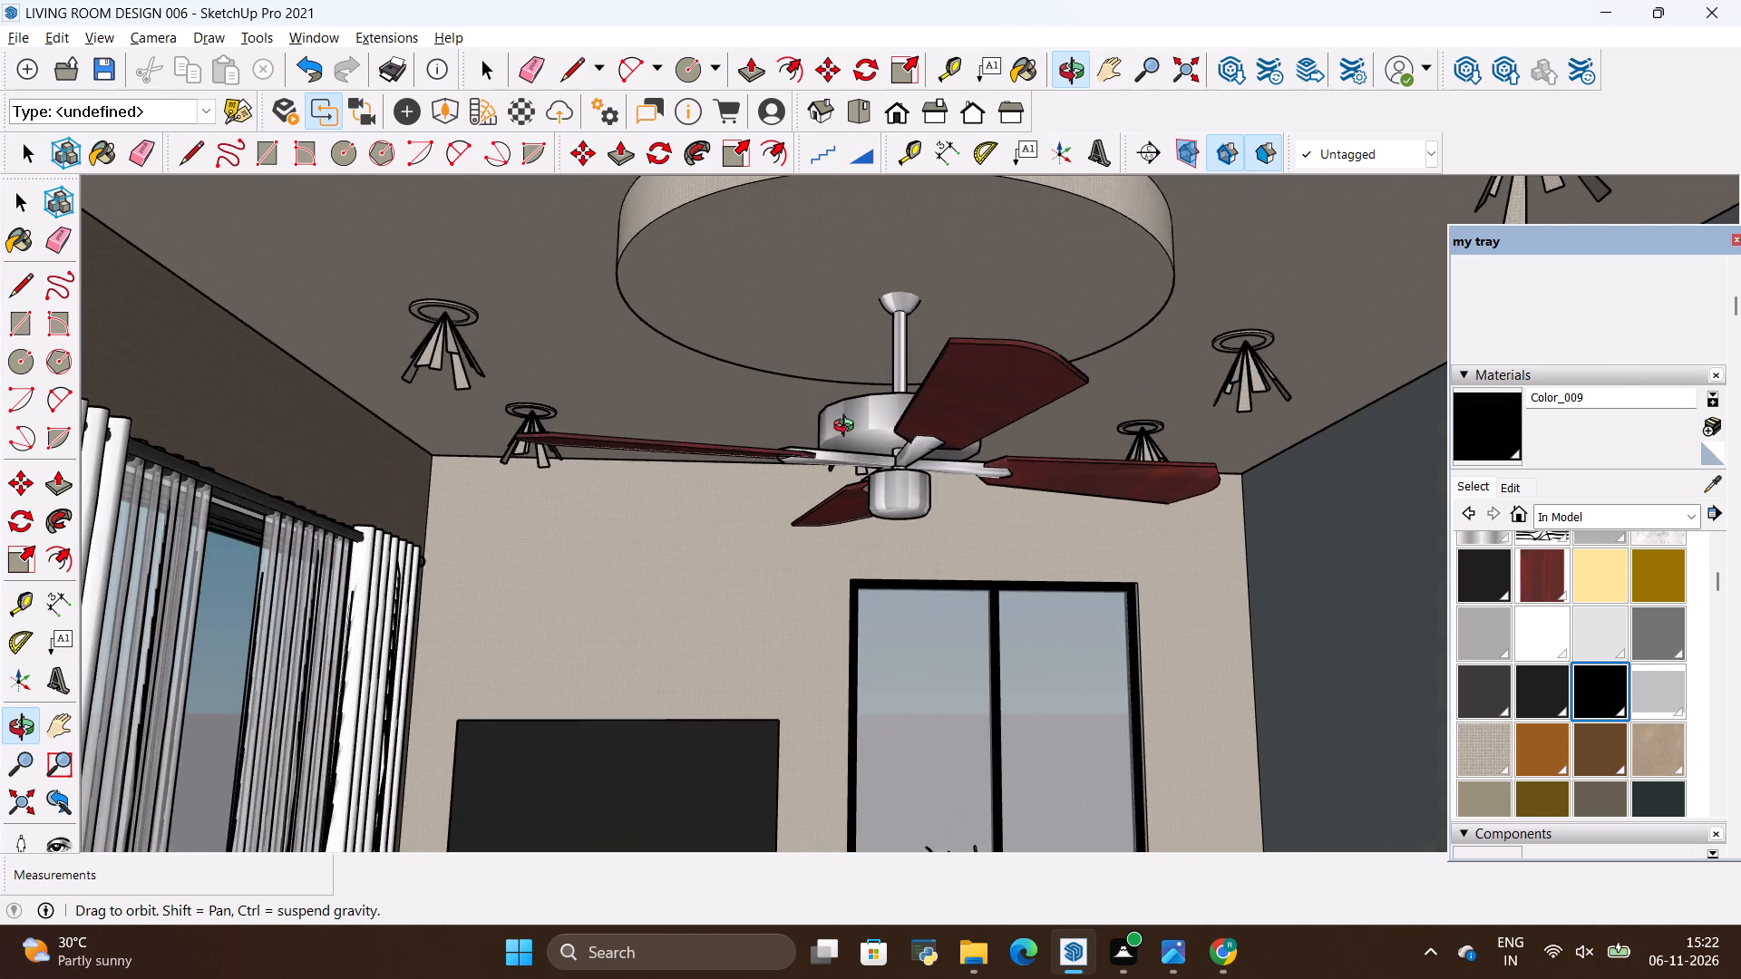
left_click_drag(856, 431, 857, 453)
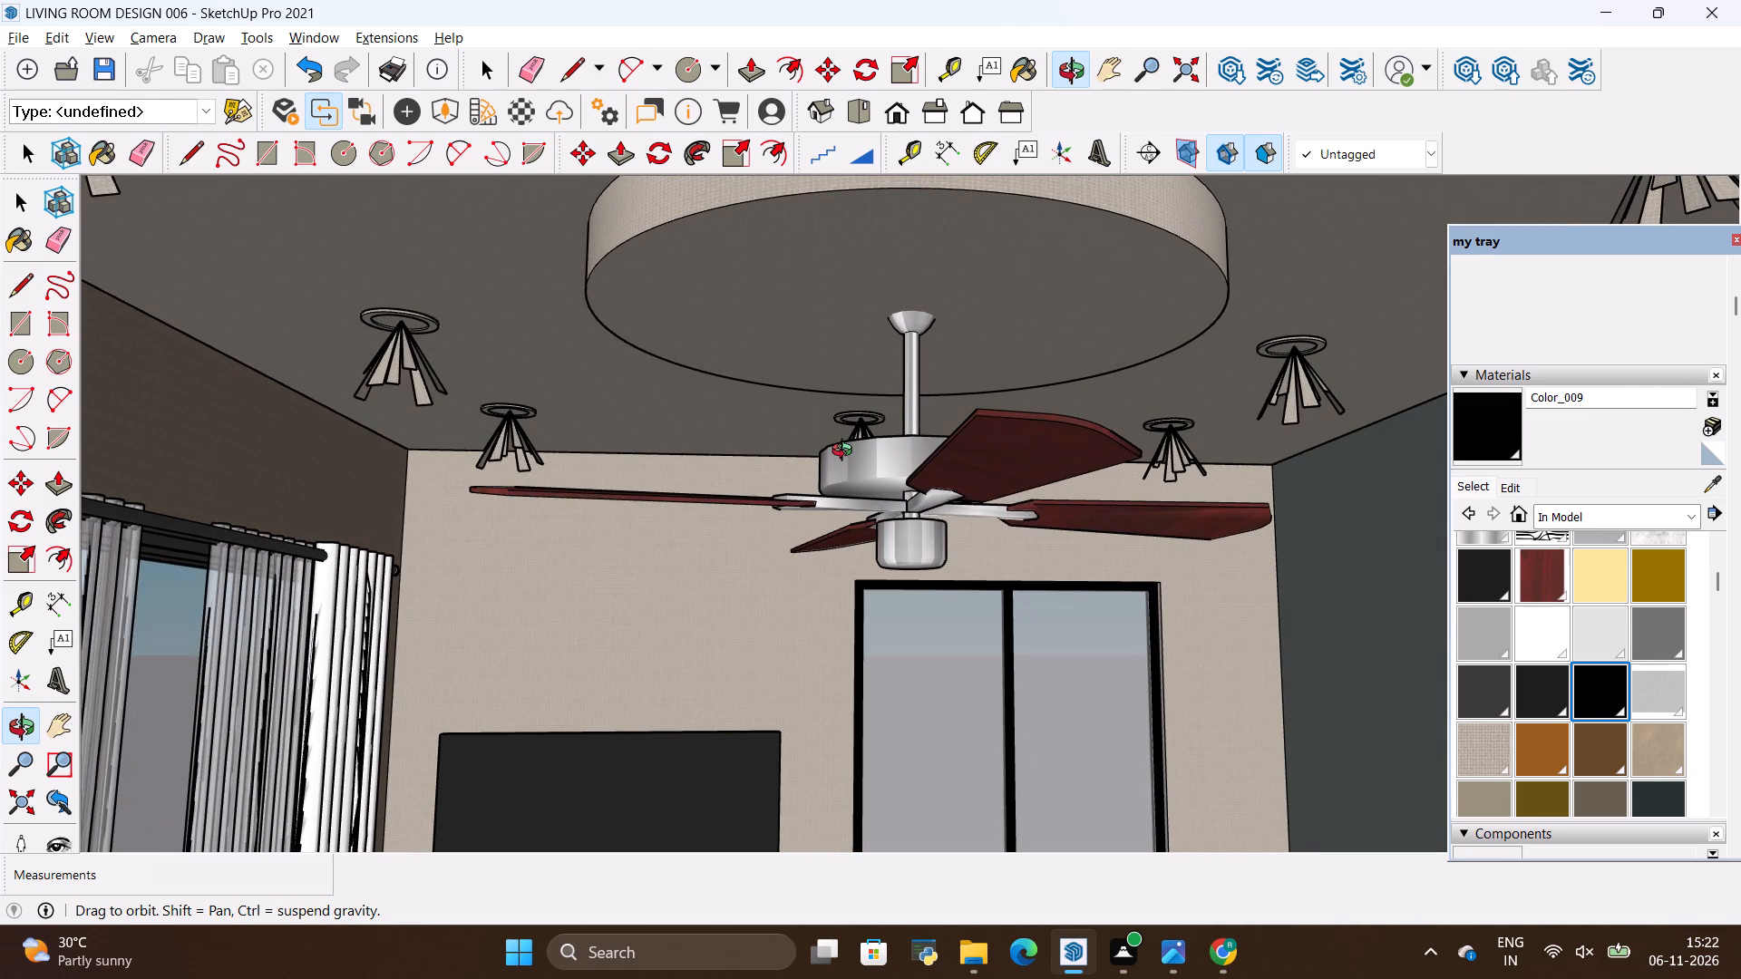
scroll(846, 452, "up", 1)
scroll(846, 452, "down", 2)
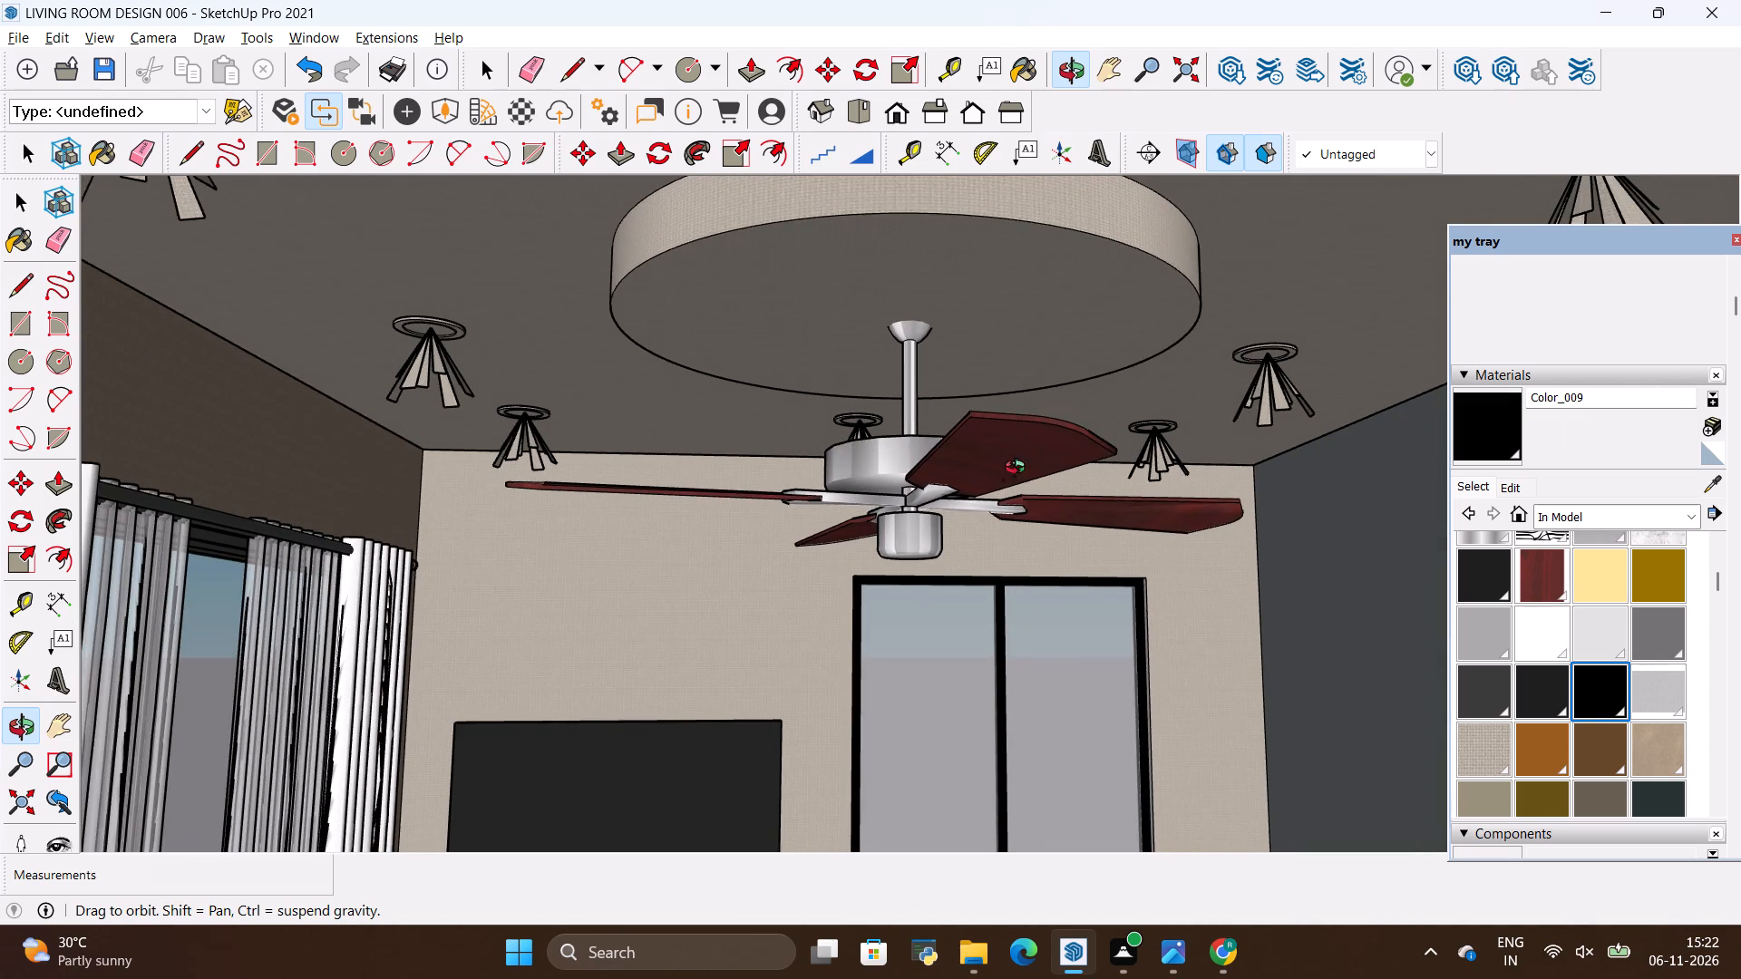
left_click_drag(1059, 447, 1101, 455)
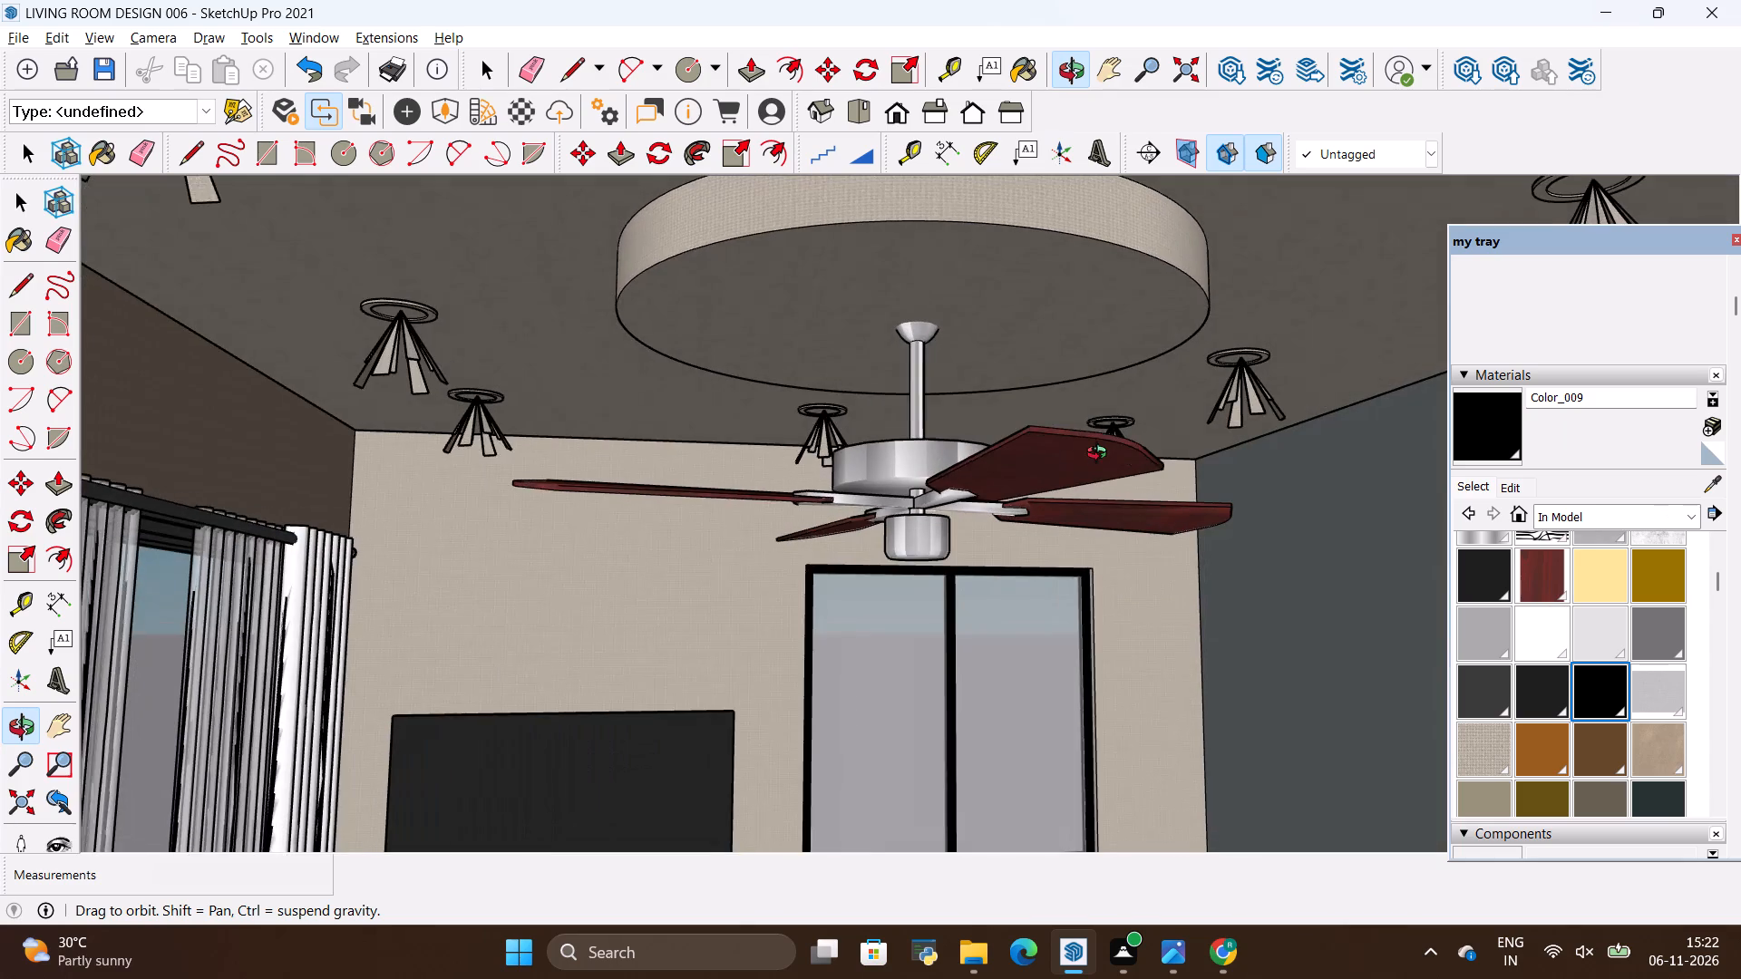
left_click_drag(1101, 455, 1111, 436)
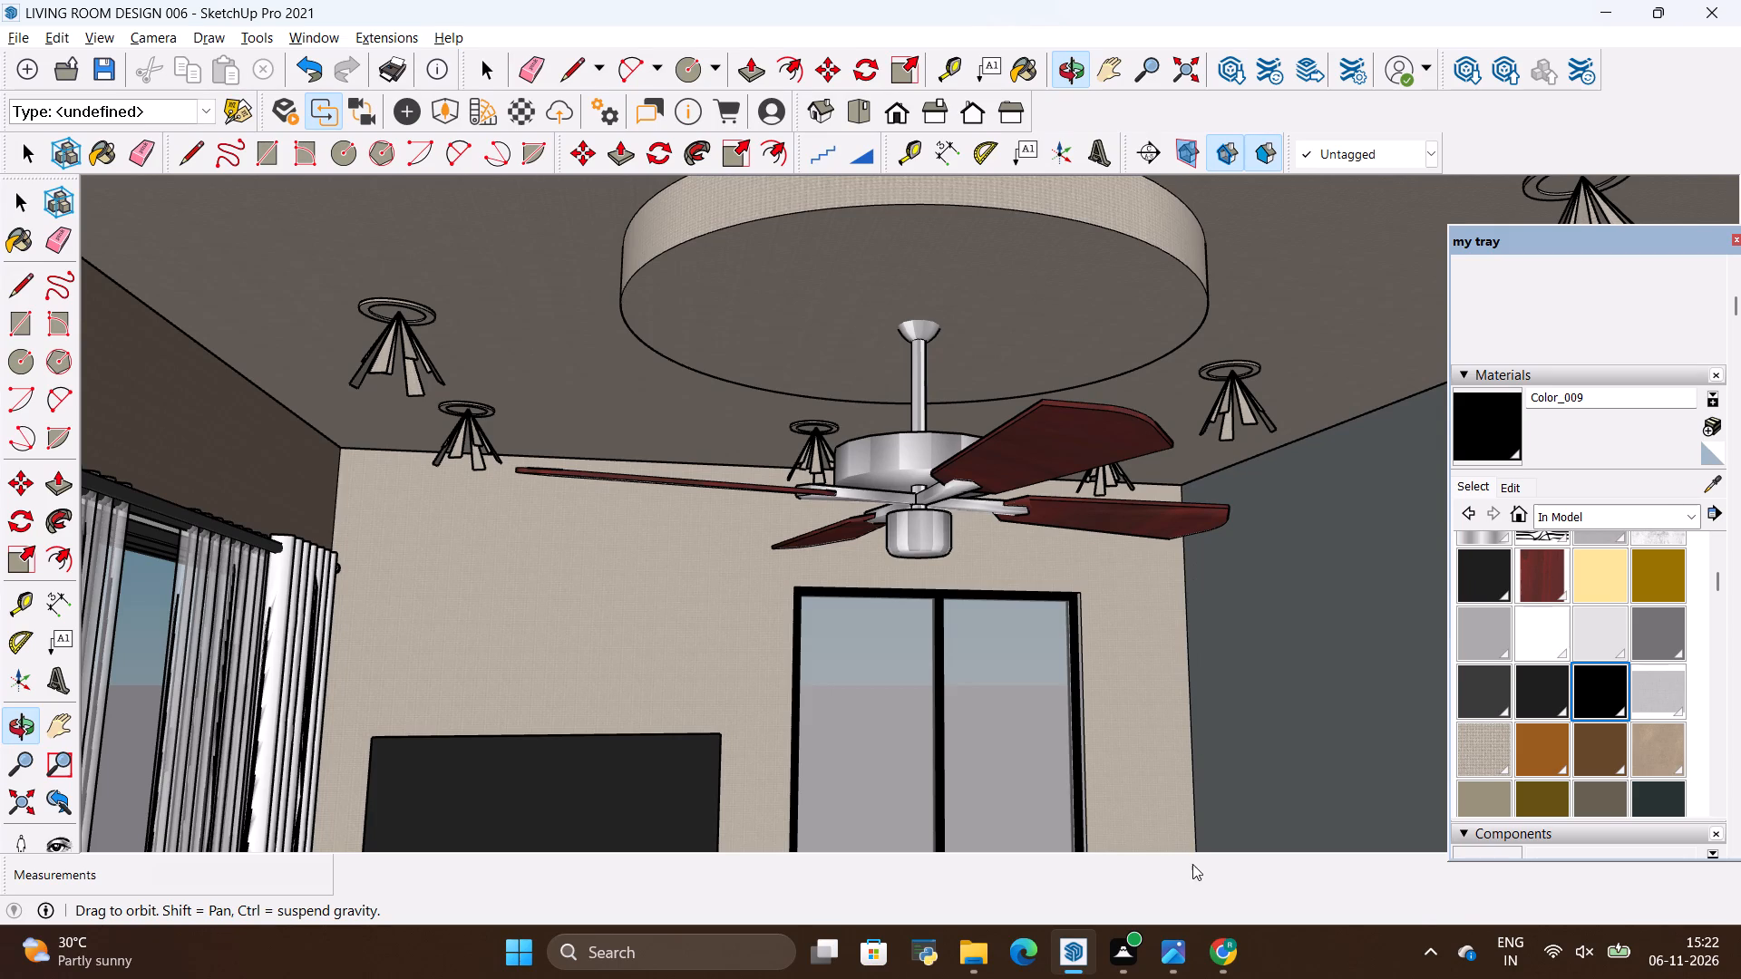
scroll(1117, 865, "down", 3)
scroll(497, 558, "down", 4)
scroll(577, 527, "down", 4)
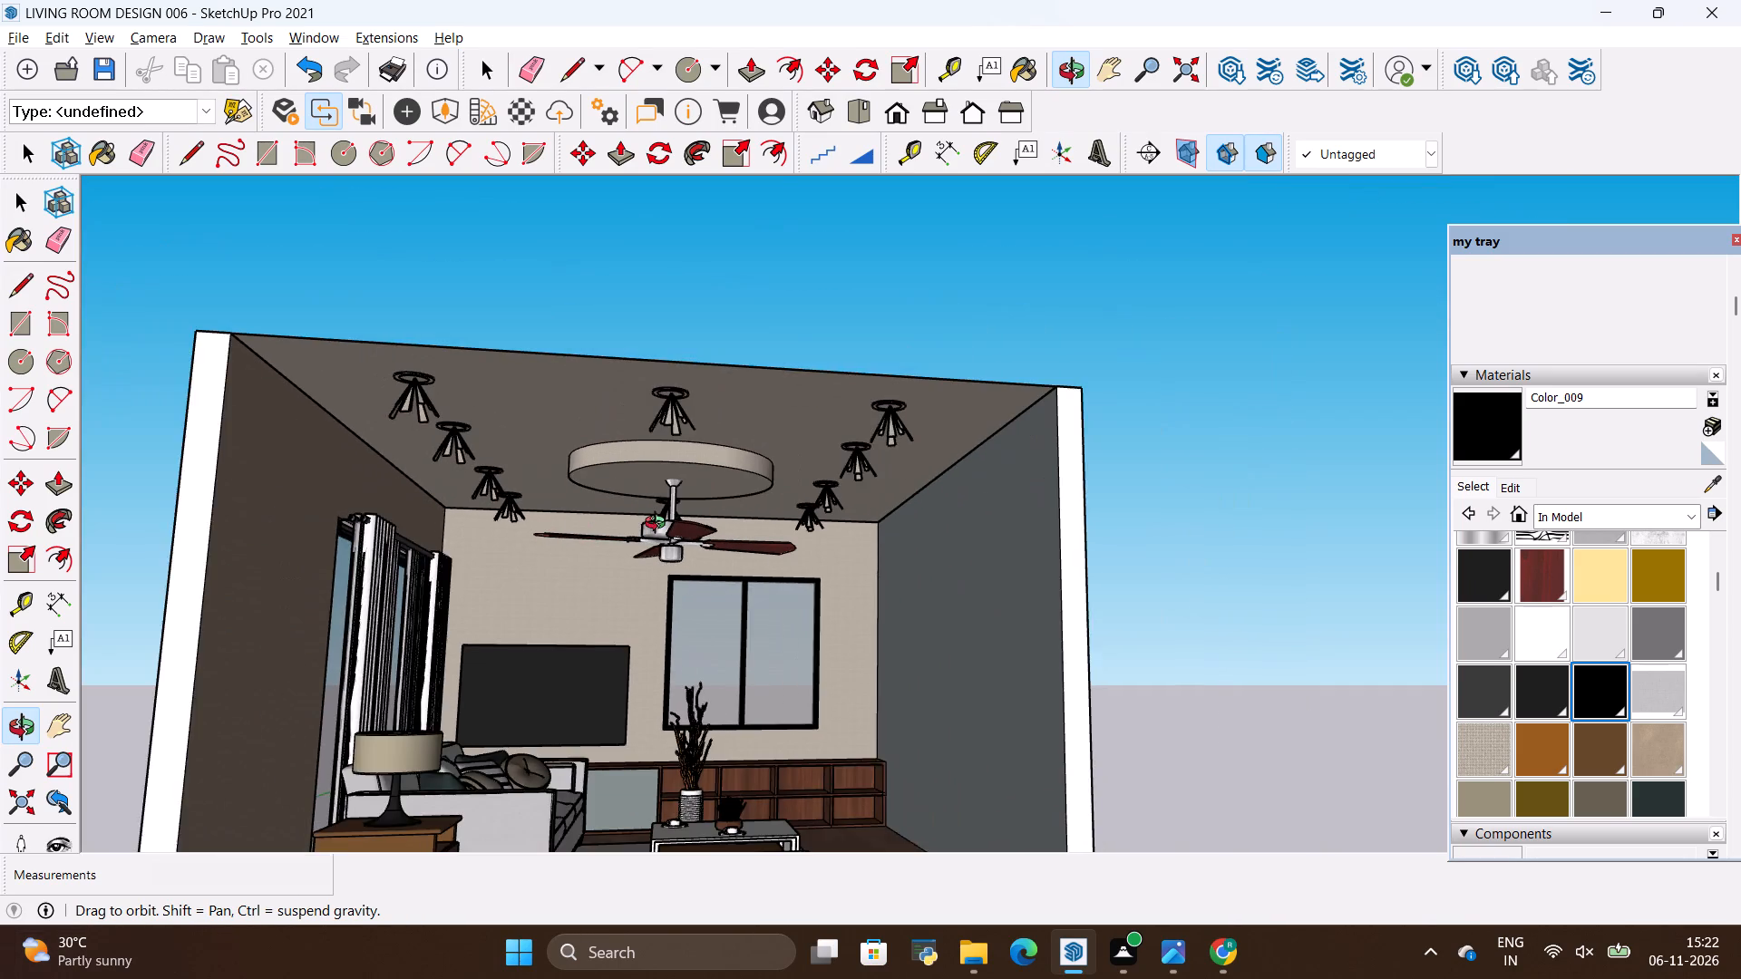
scroll(659, 525, "up", 5)
left_click_drag(533, 559, 497, 542)
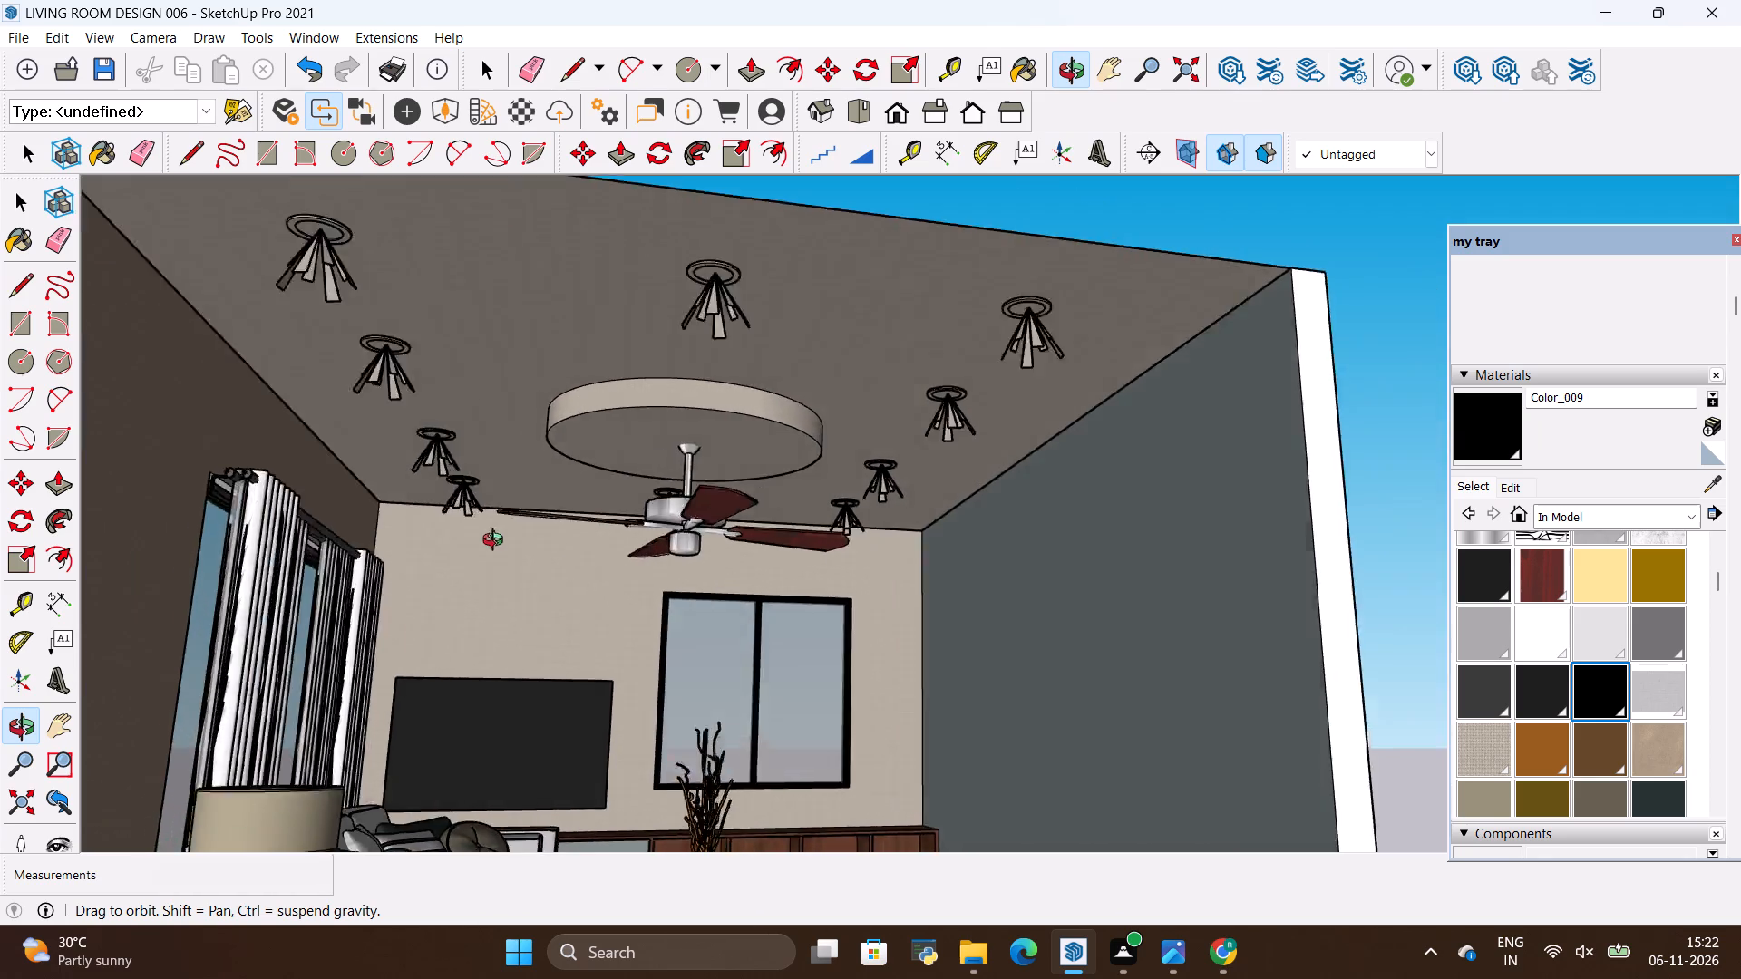
left_click_drag(497, 542, 428, 558)
scroll(338, 510, "up", 7)
scroll(596, 588, "down", 1)
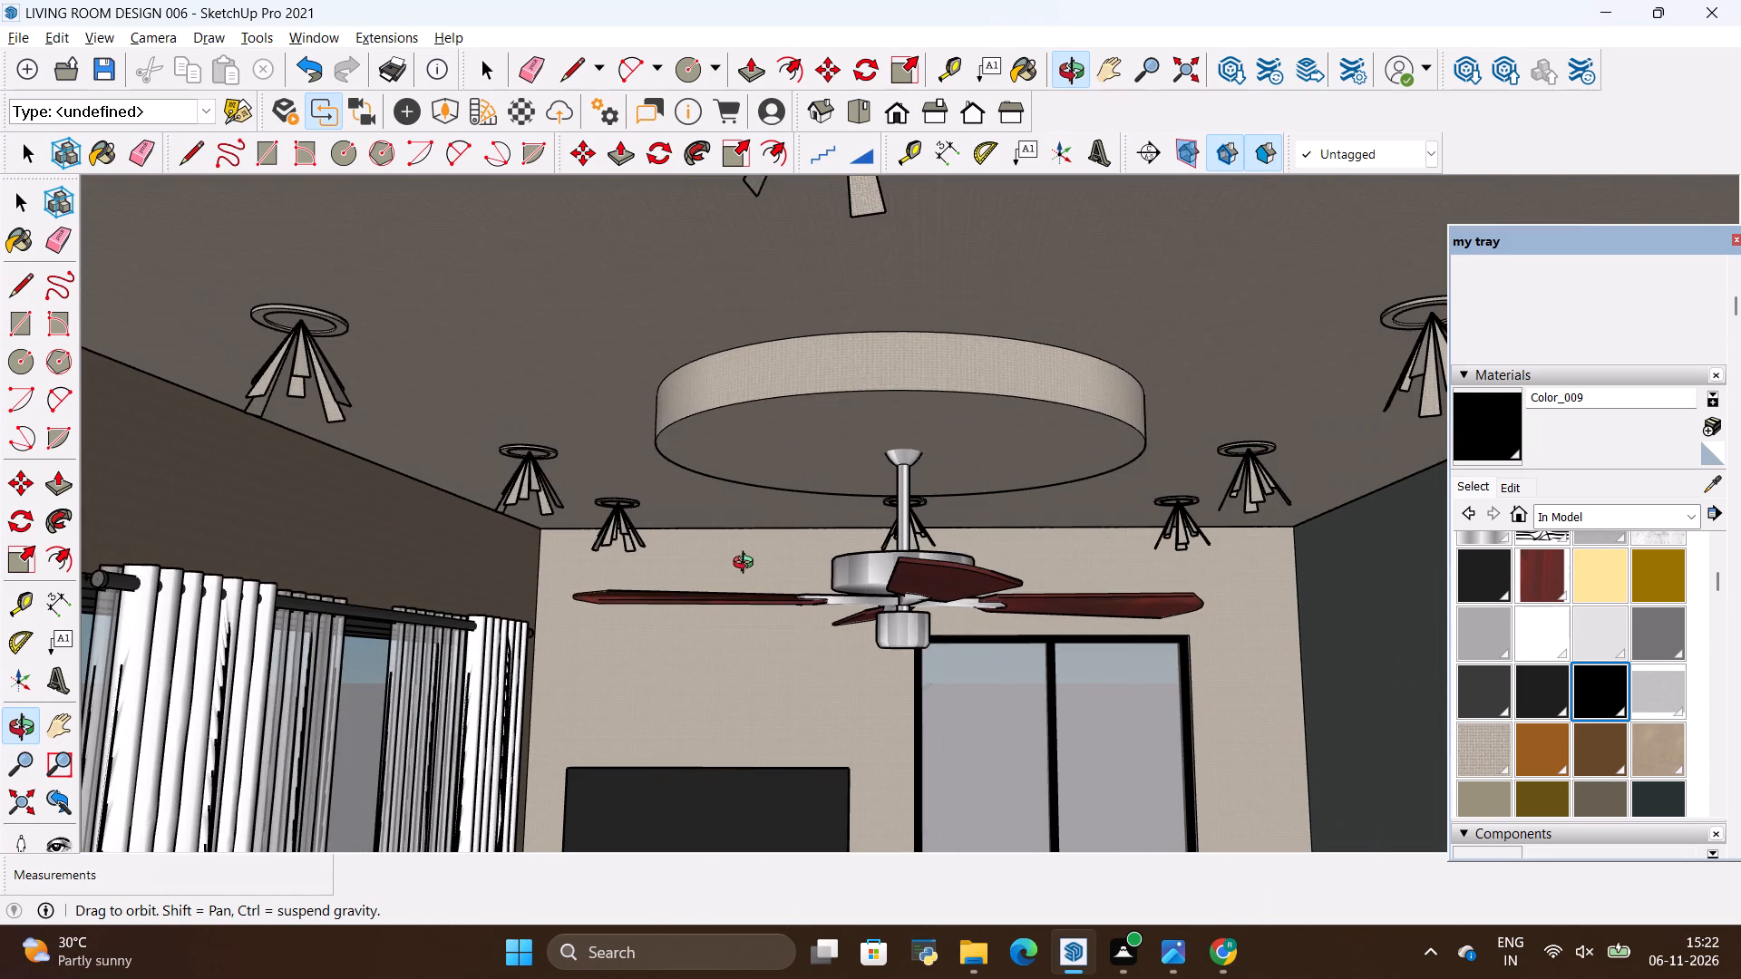
left_click_drag(754, 565, 759, 542)
scroll(699, 543, "down", 4)
left_click_drag(734, 531, 762, 521)
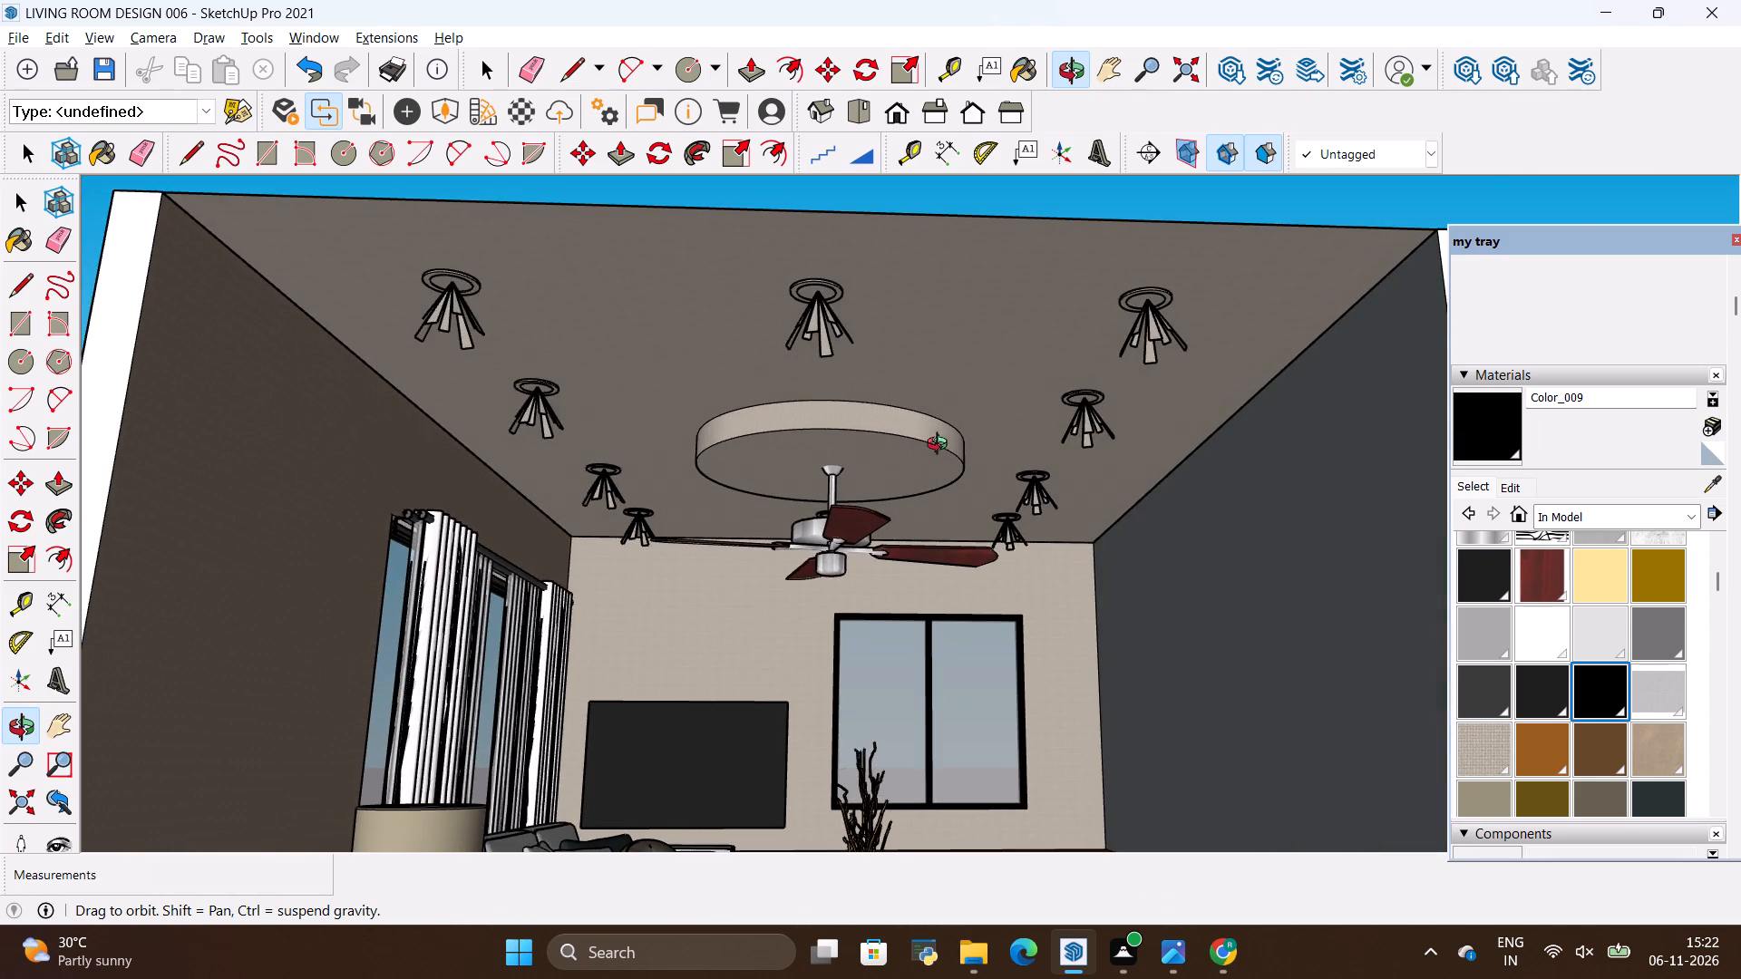
scroll(948, 442, "up", 3)
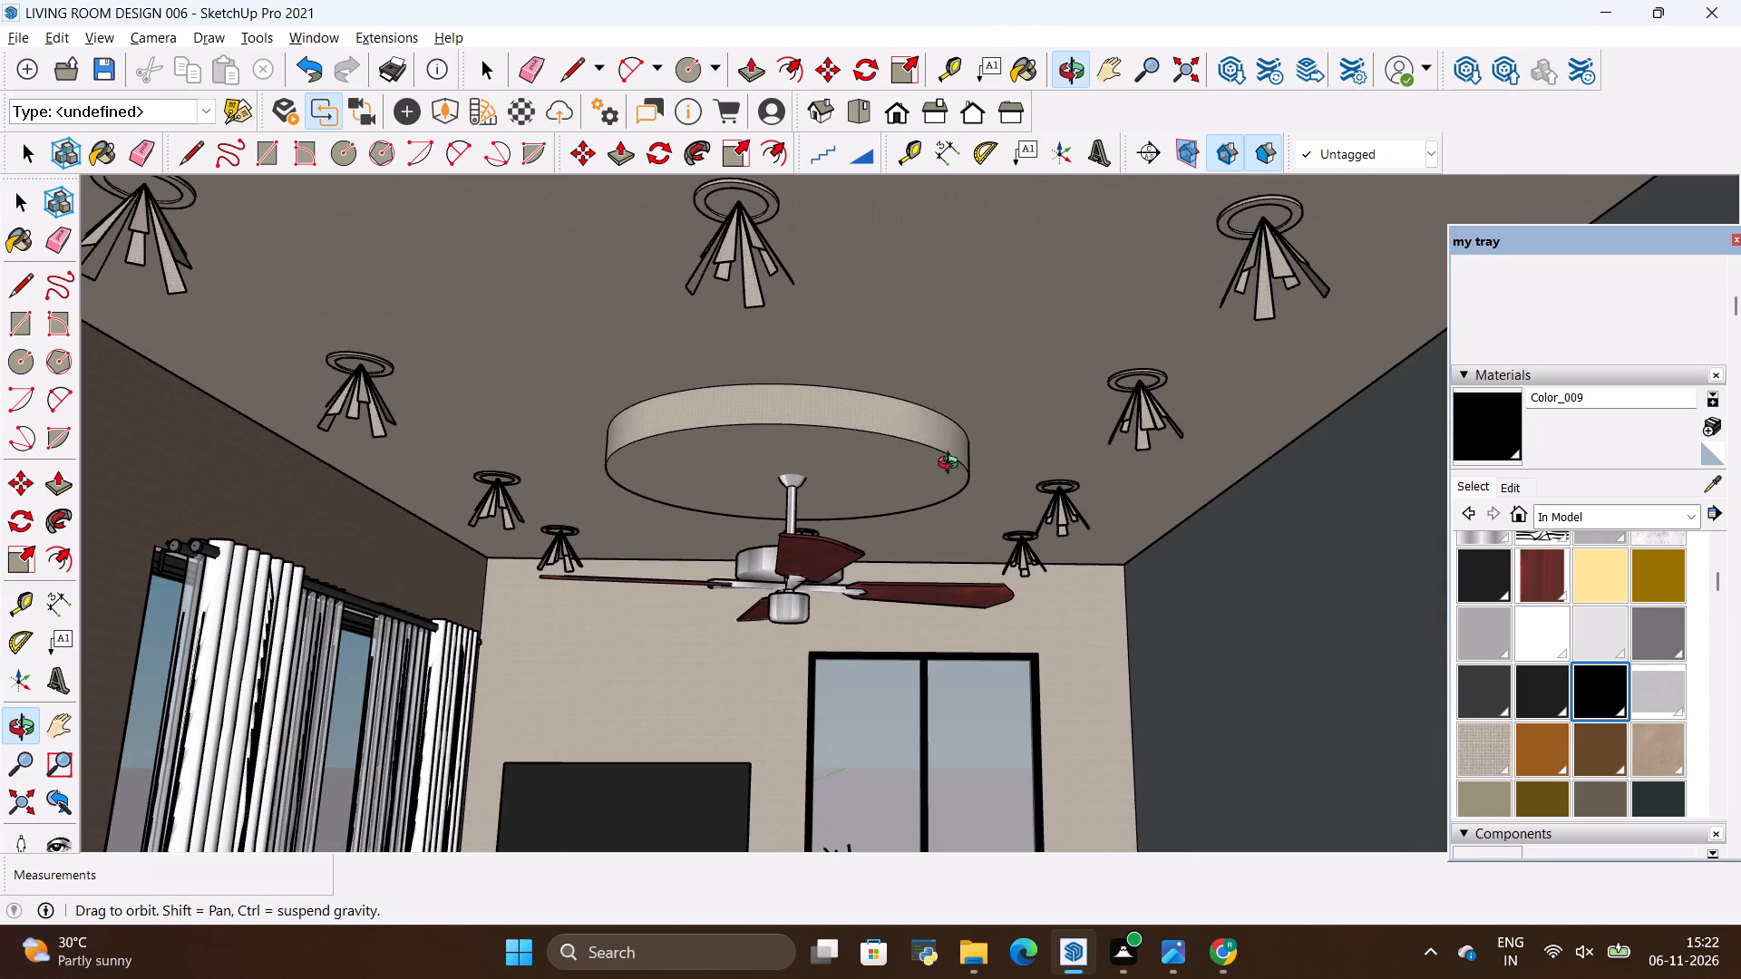
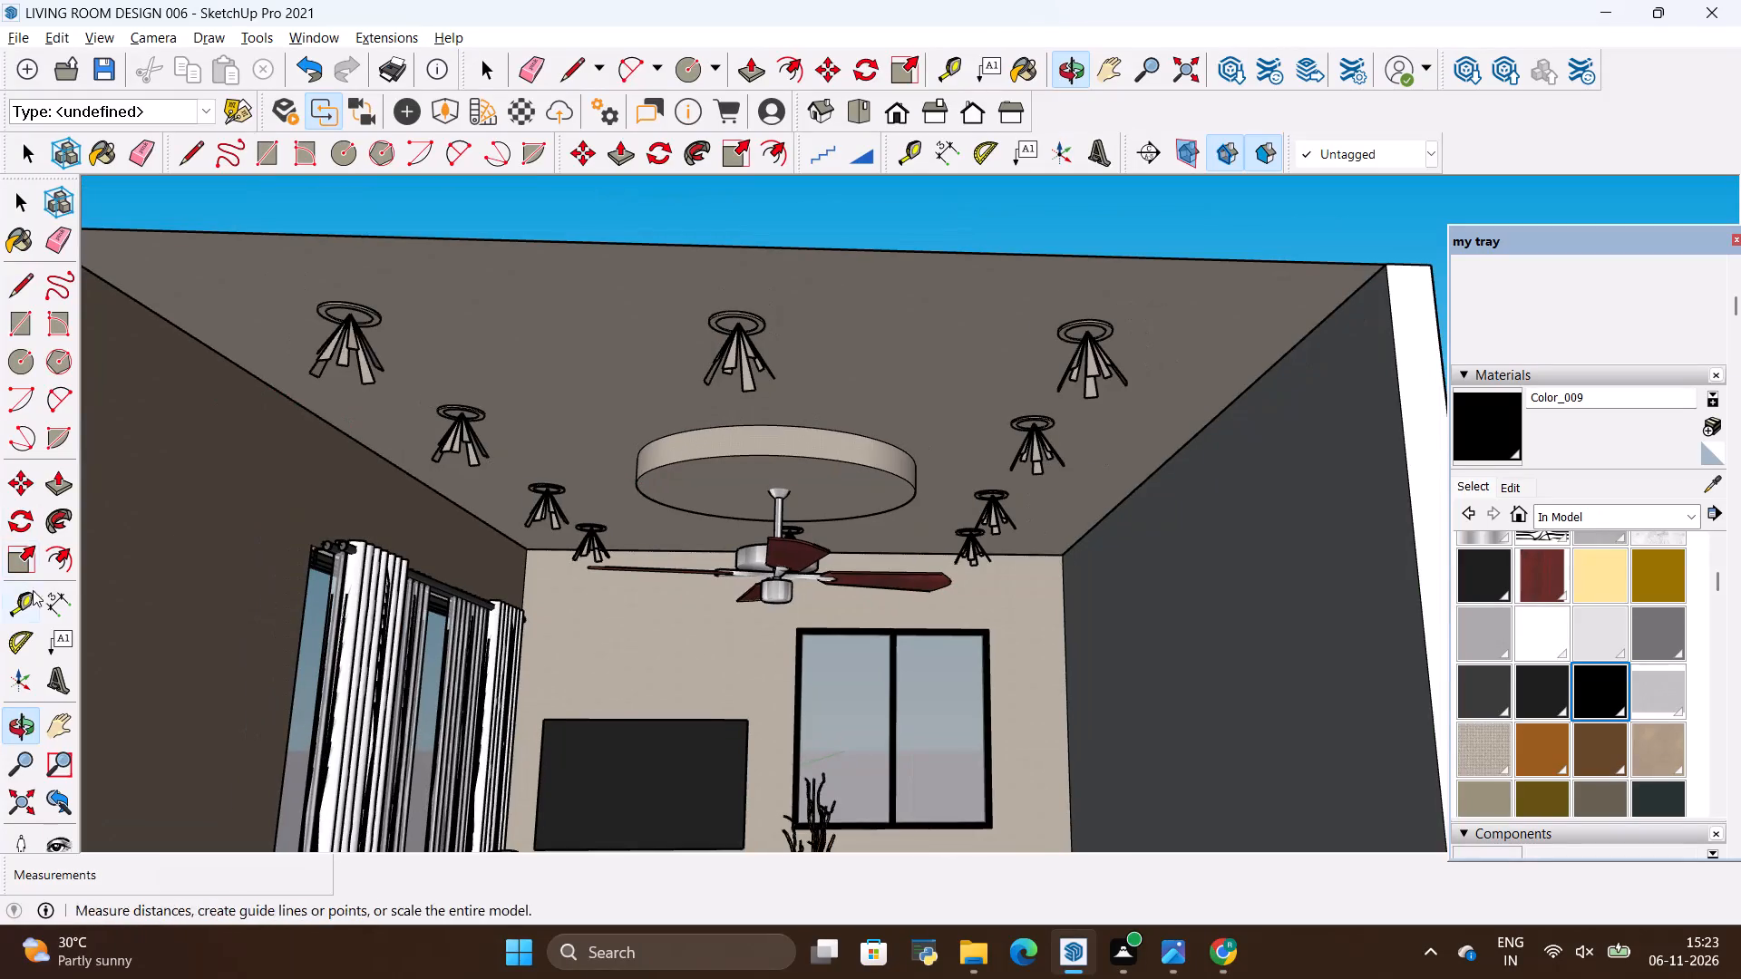
Inspect the ceiling fan, the round ceiling drop and the surrounding light fixtures, both from outside the room and up close.
scroll(511, 335, "down", 5)
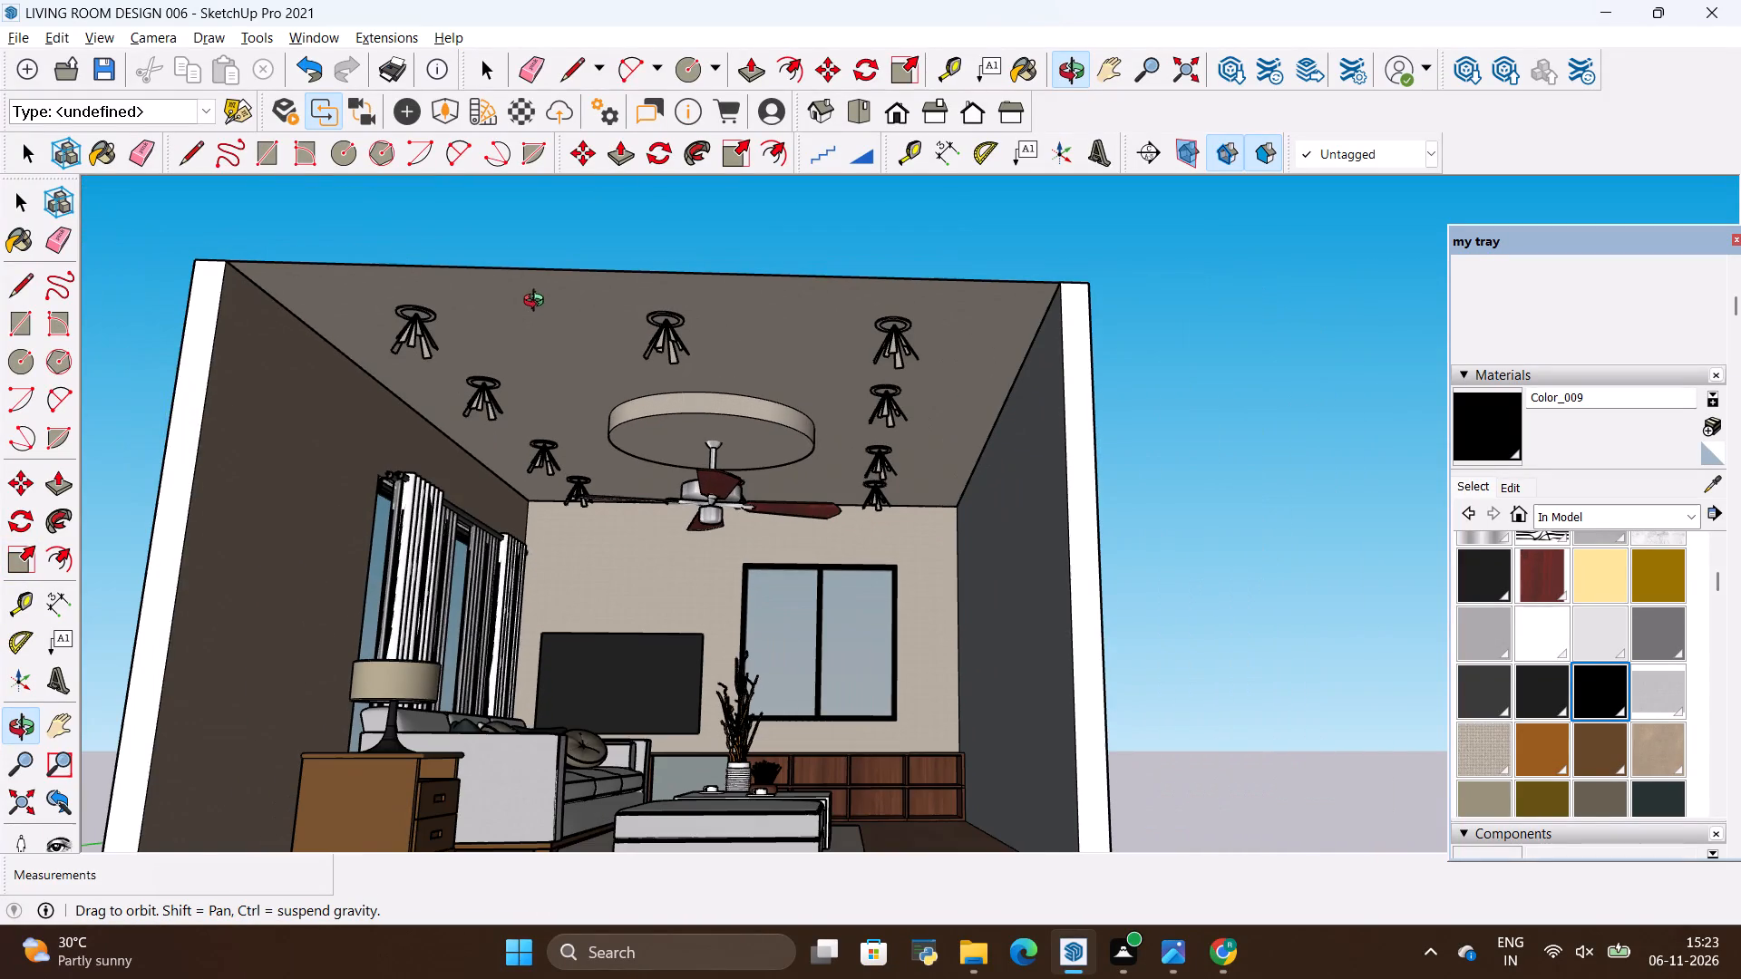
scroll(0, 299, "up", 2)
scroll(465, 534, "up", 8)
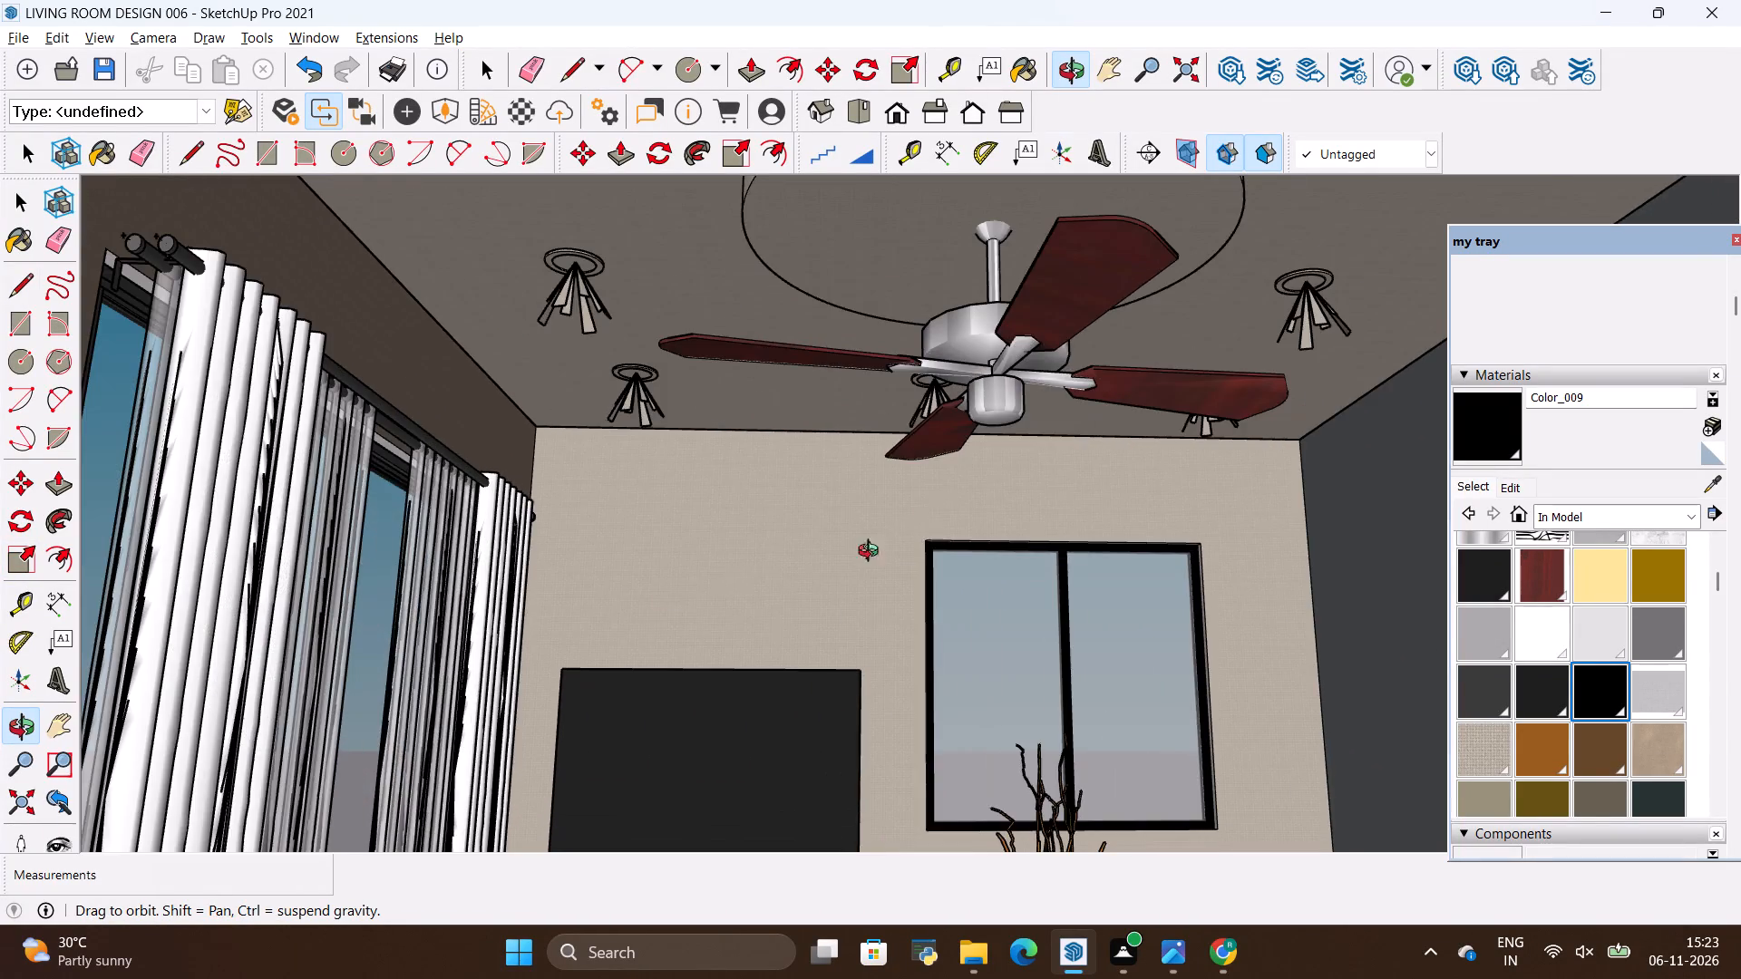
left_click_drag(943, 503, 919, 529)
scroll(938, 405, "down", 4)
left_click_drag(895, 722, 891, 642)
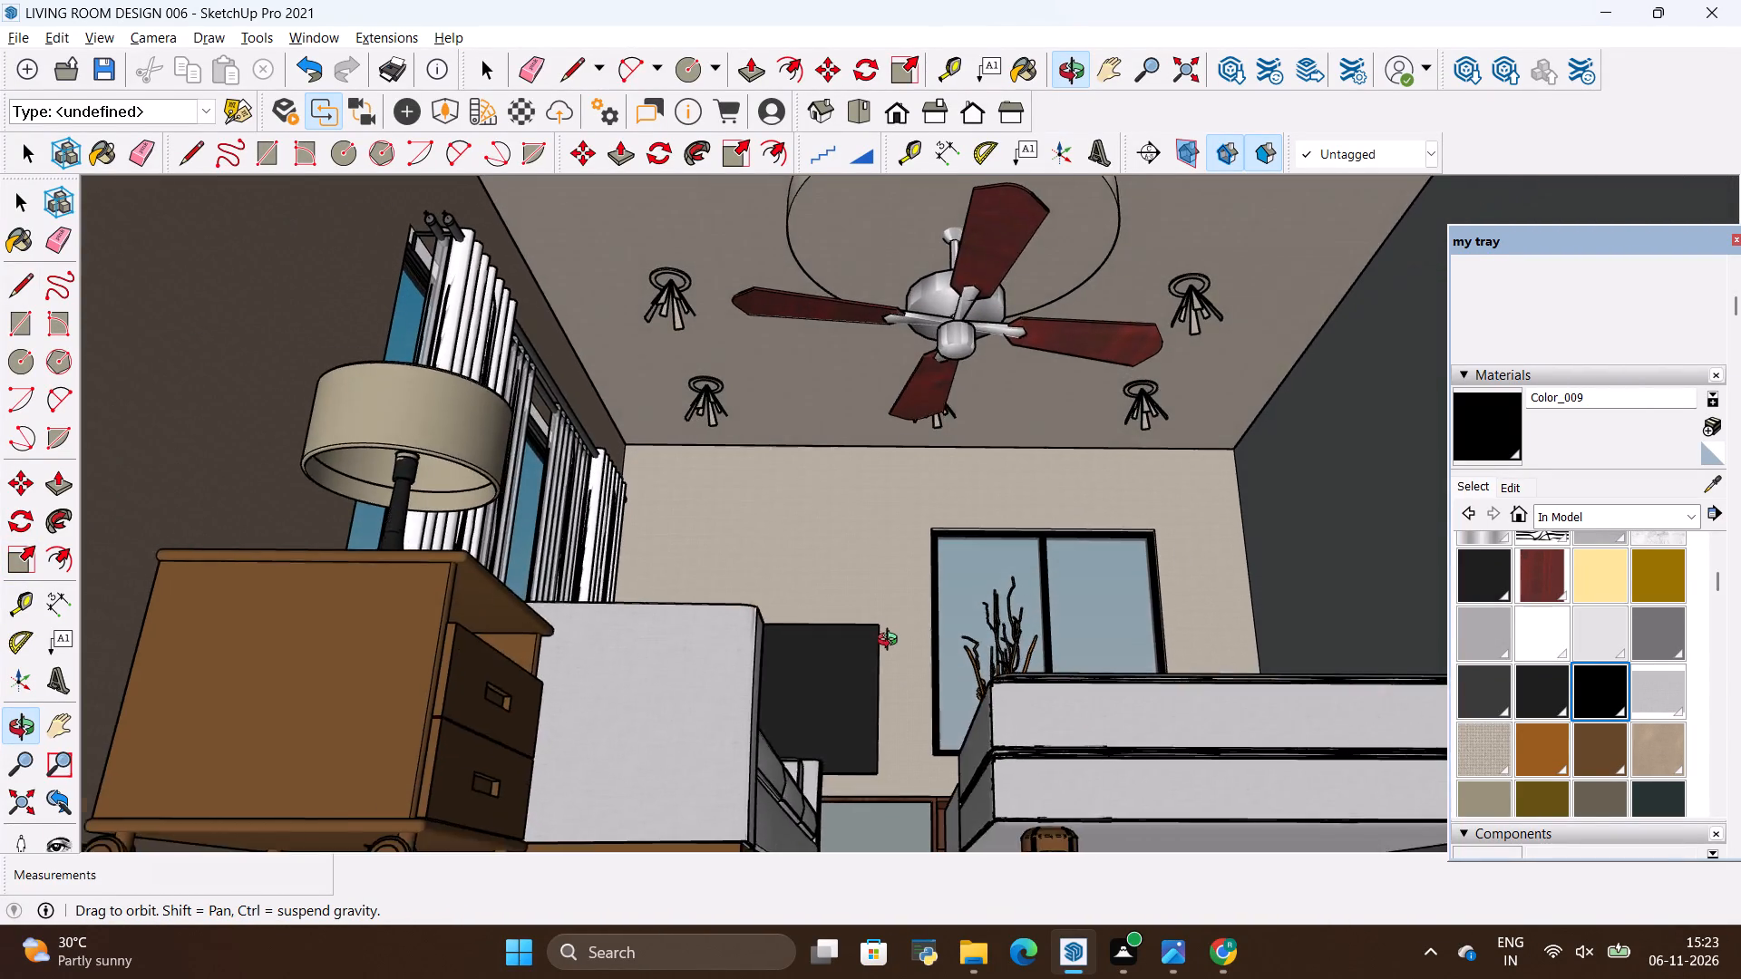
left_click_drag(891, 642, 890, 712)
scroll(870, 556, "up", 2)
scroll(1033, 361, "up", 4)
scroll(903, 664, "down", 3)
scroll(963, 371, "up", 3)
left_click_drag(835, 624, 899, 595)
scroll(762, 651, "down", 3)
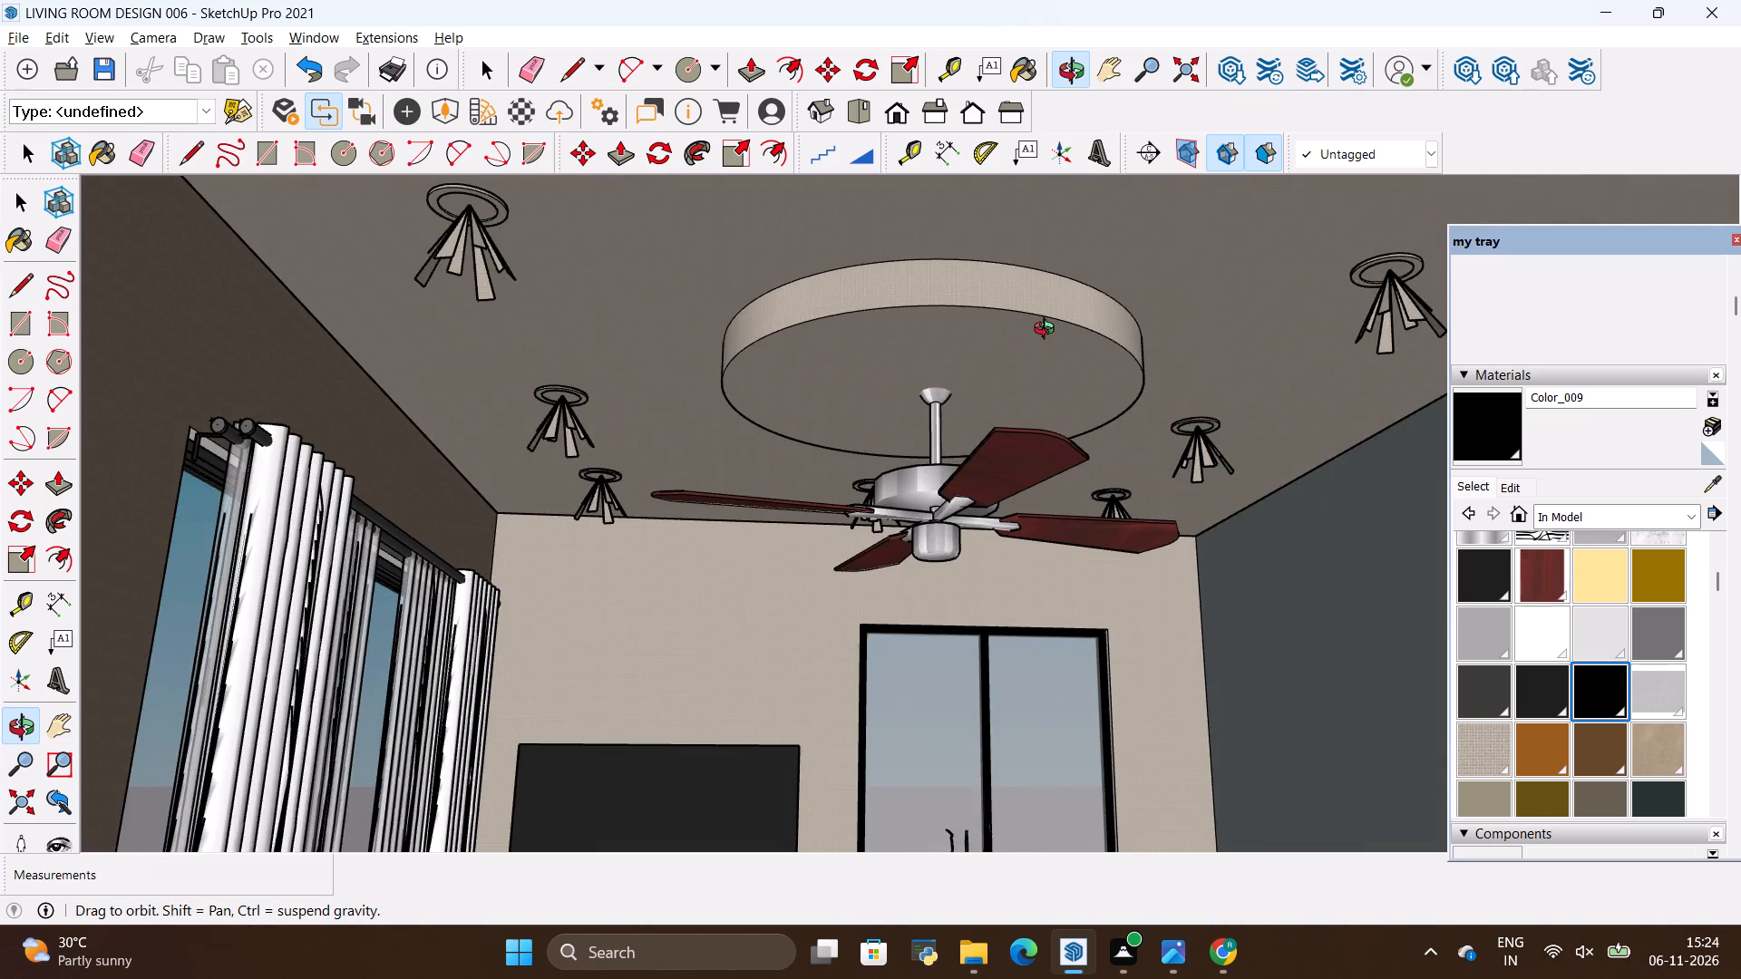
scroll(1048, 331, "up", 2)
left_click_drag(951, 543, 963, 503)
scroll(973, 423, "up", 3)
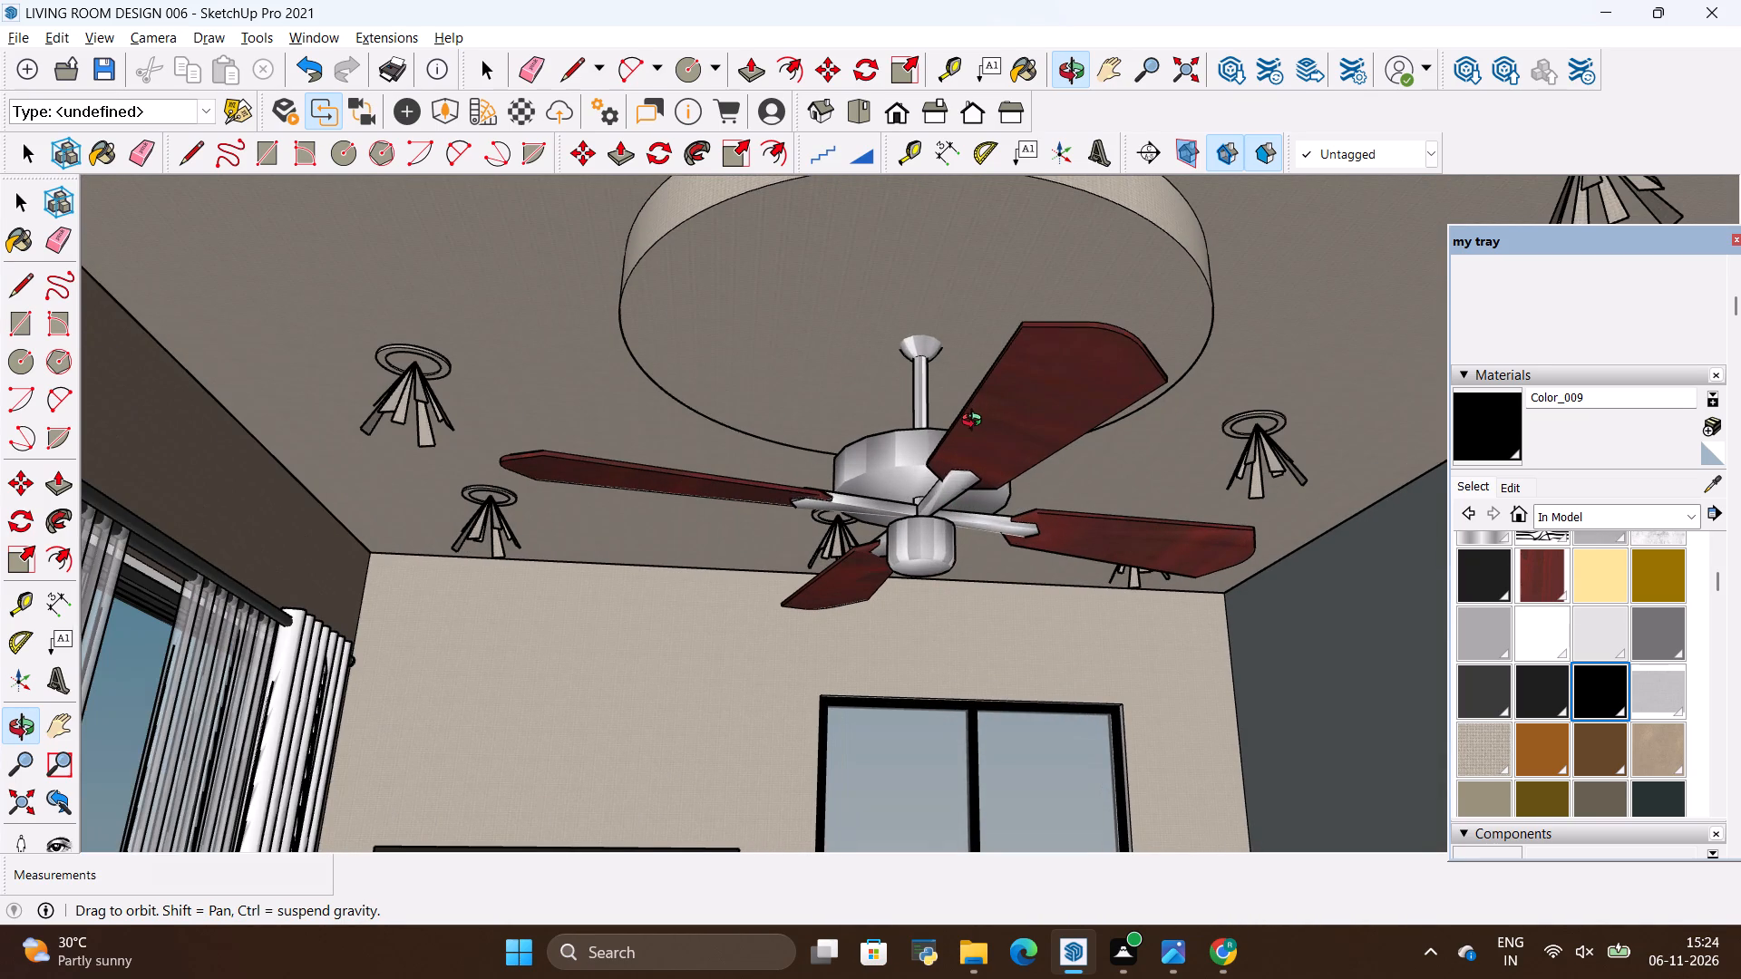
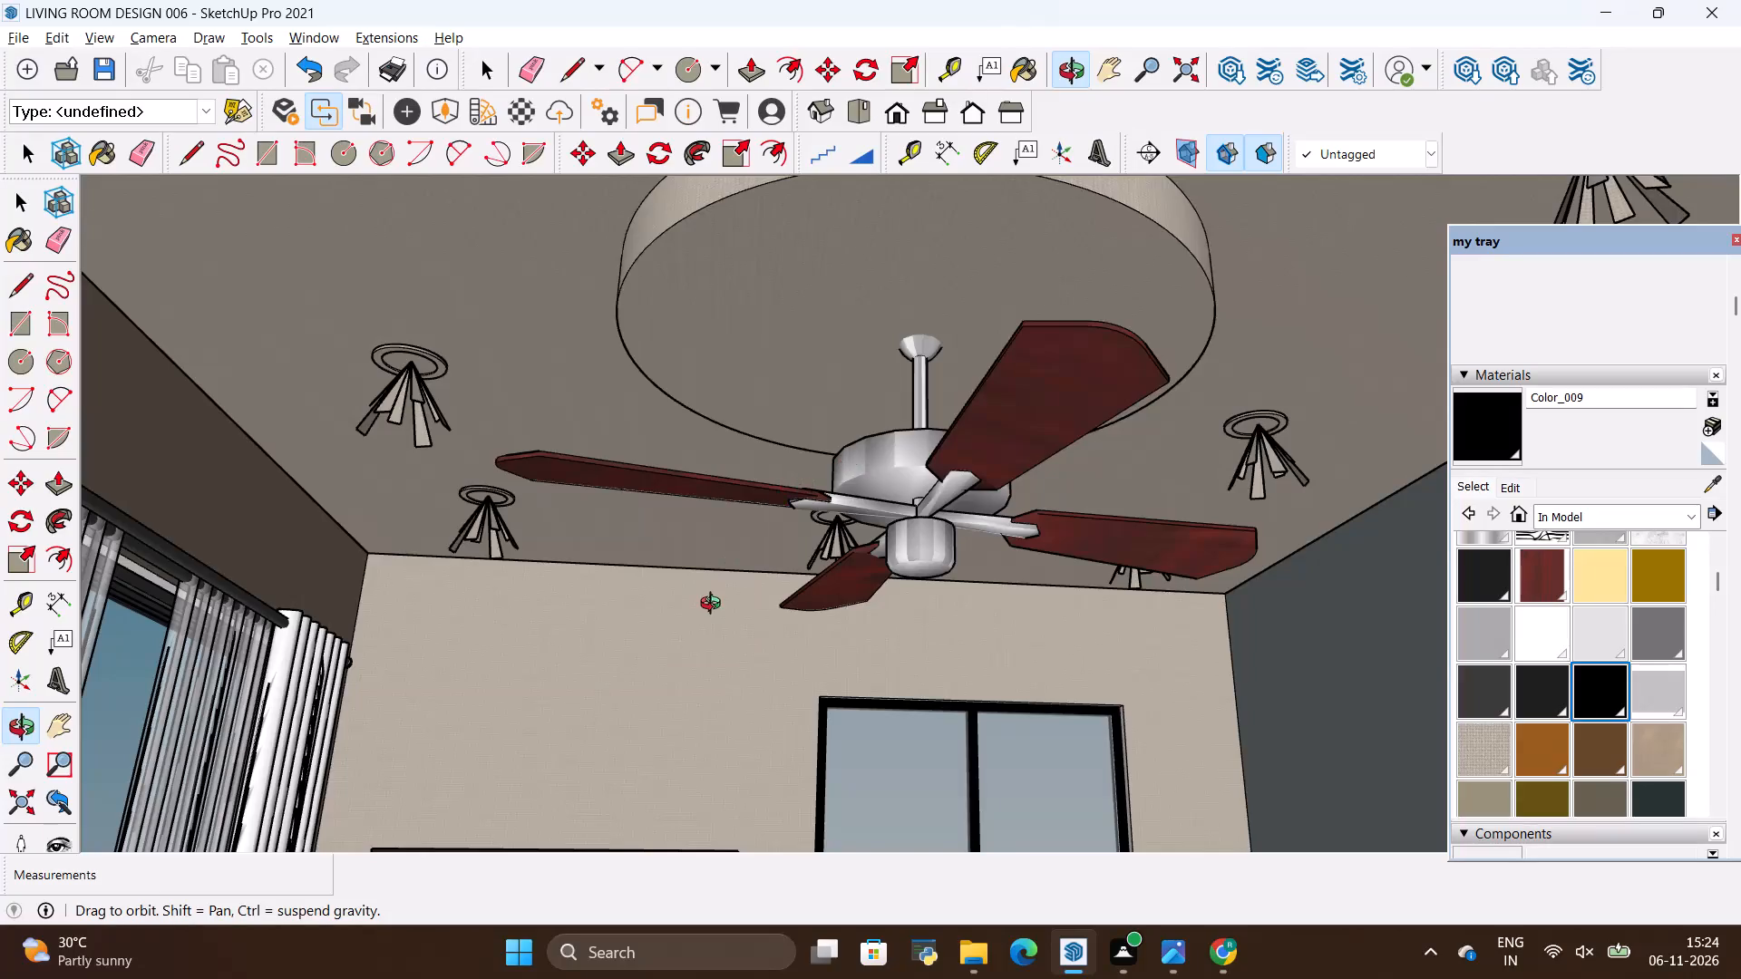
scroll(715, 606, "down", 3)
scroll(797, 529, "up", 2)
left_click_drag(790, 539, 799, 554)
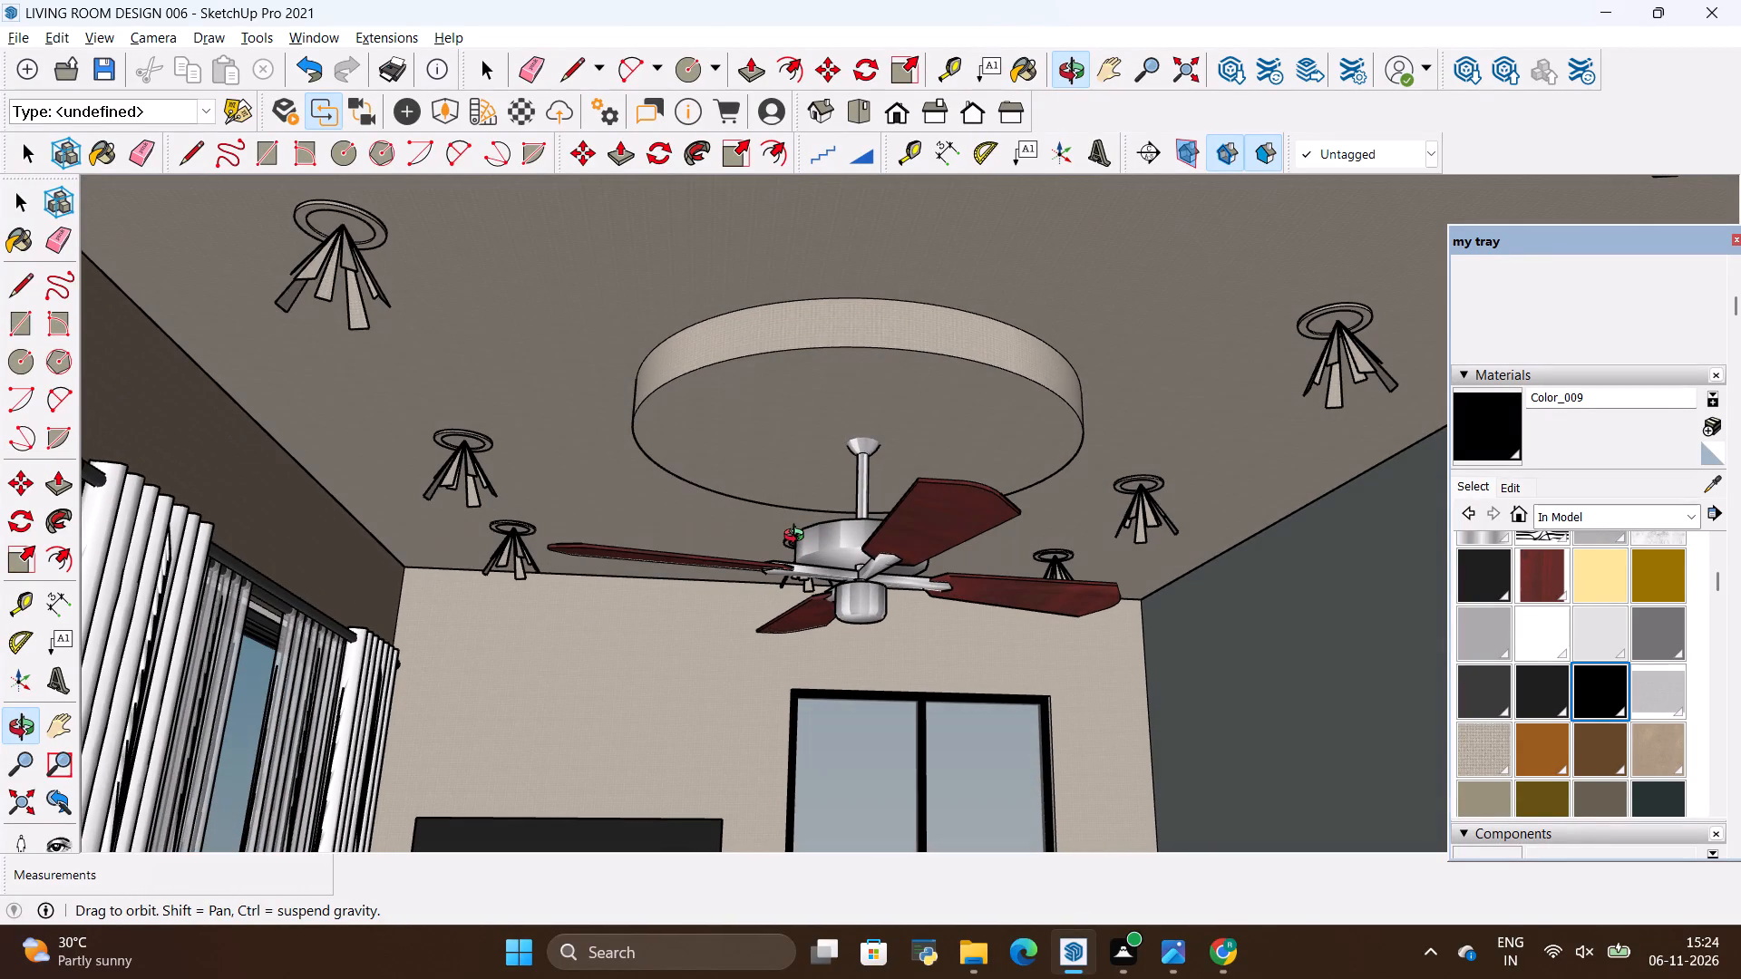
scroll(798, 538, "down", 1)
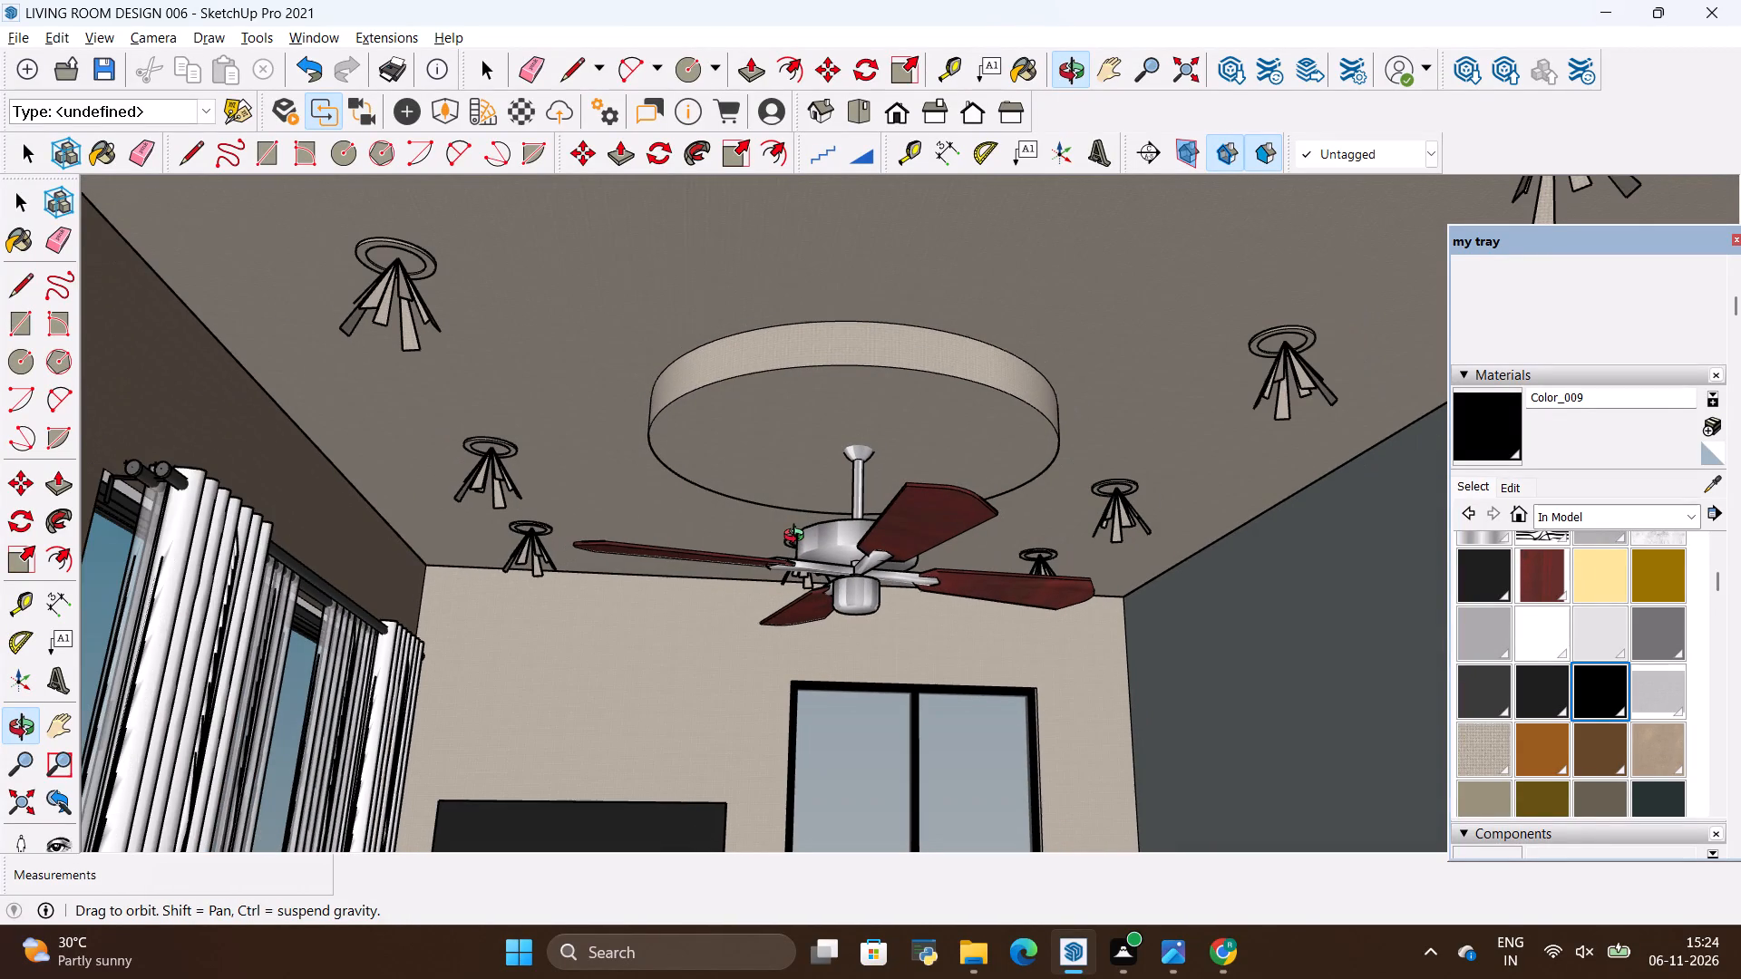
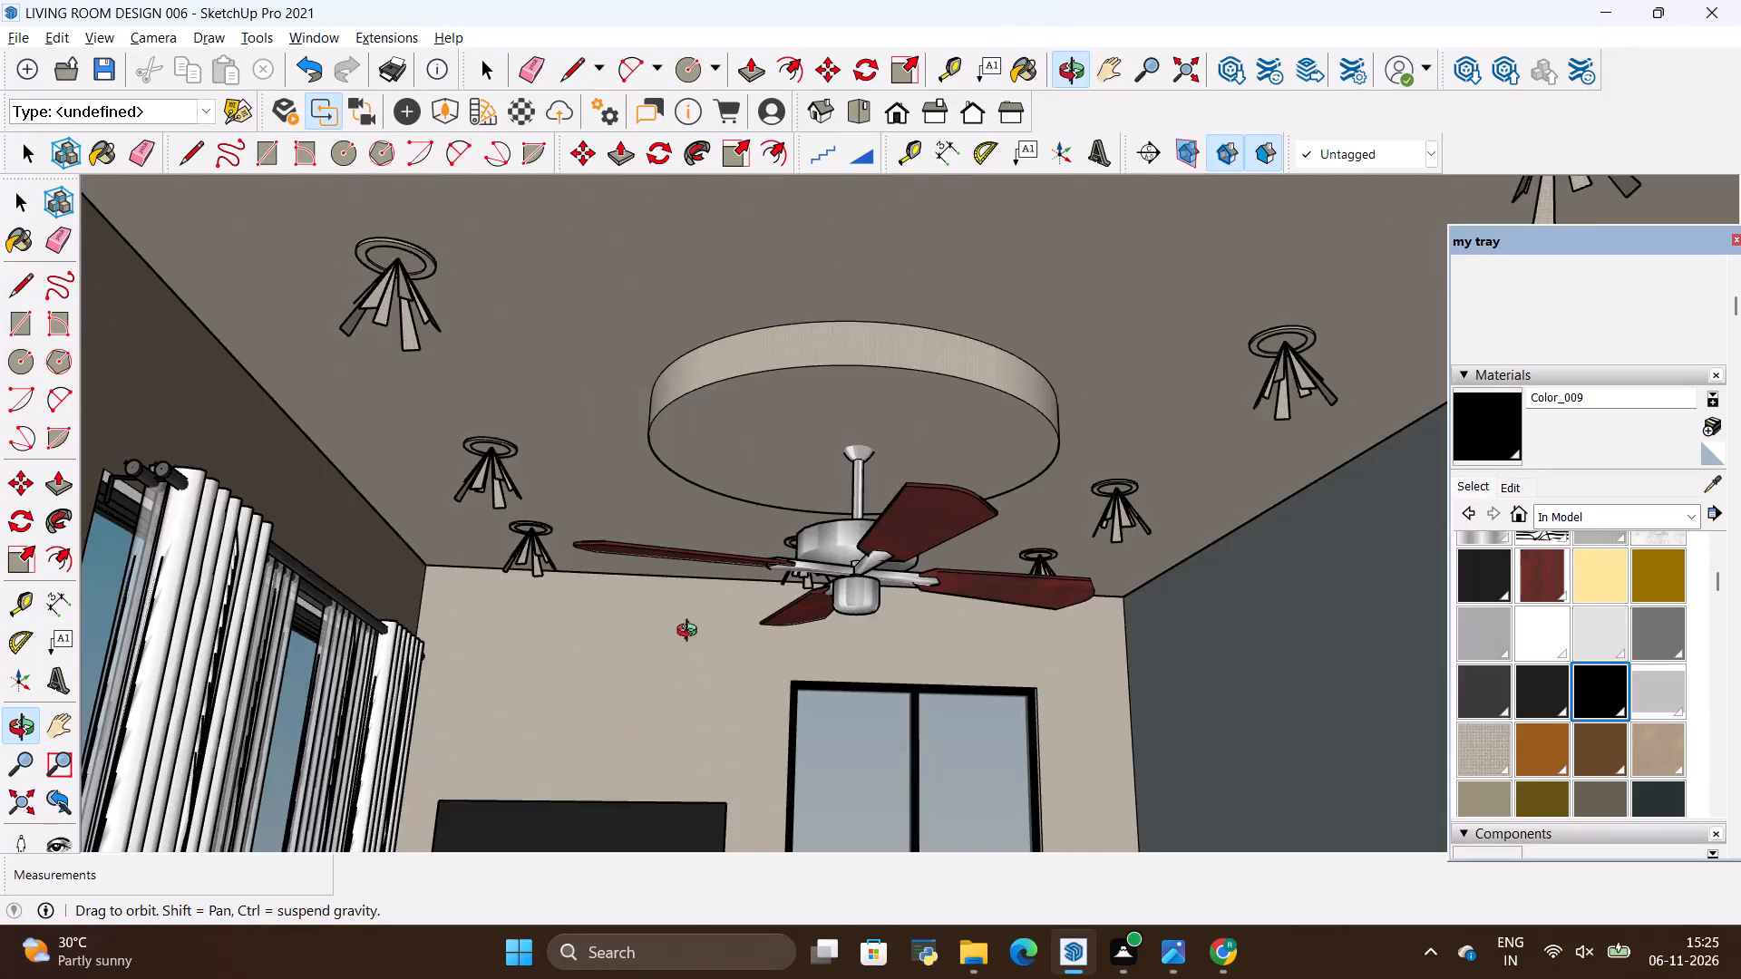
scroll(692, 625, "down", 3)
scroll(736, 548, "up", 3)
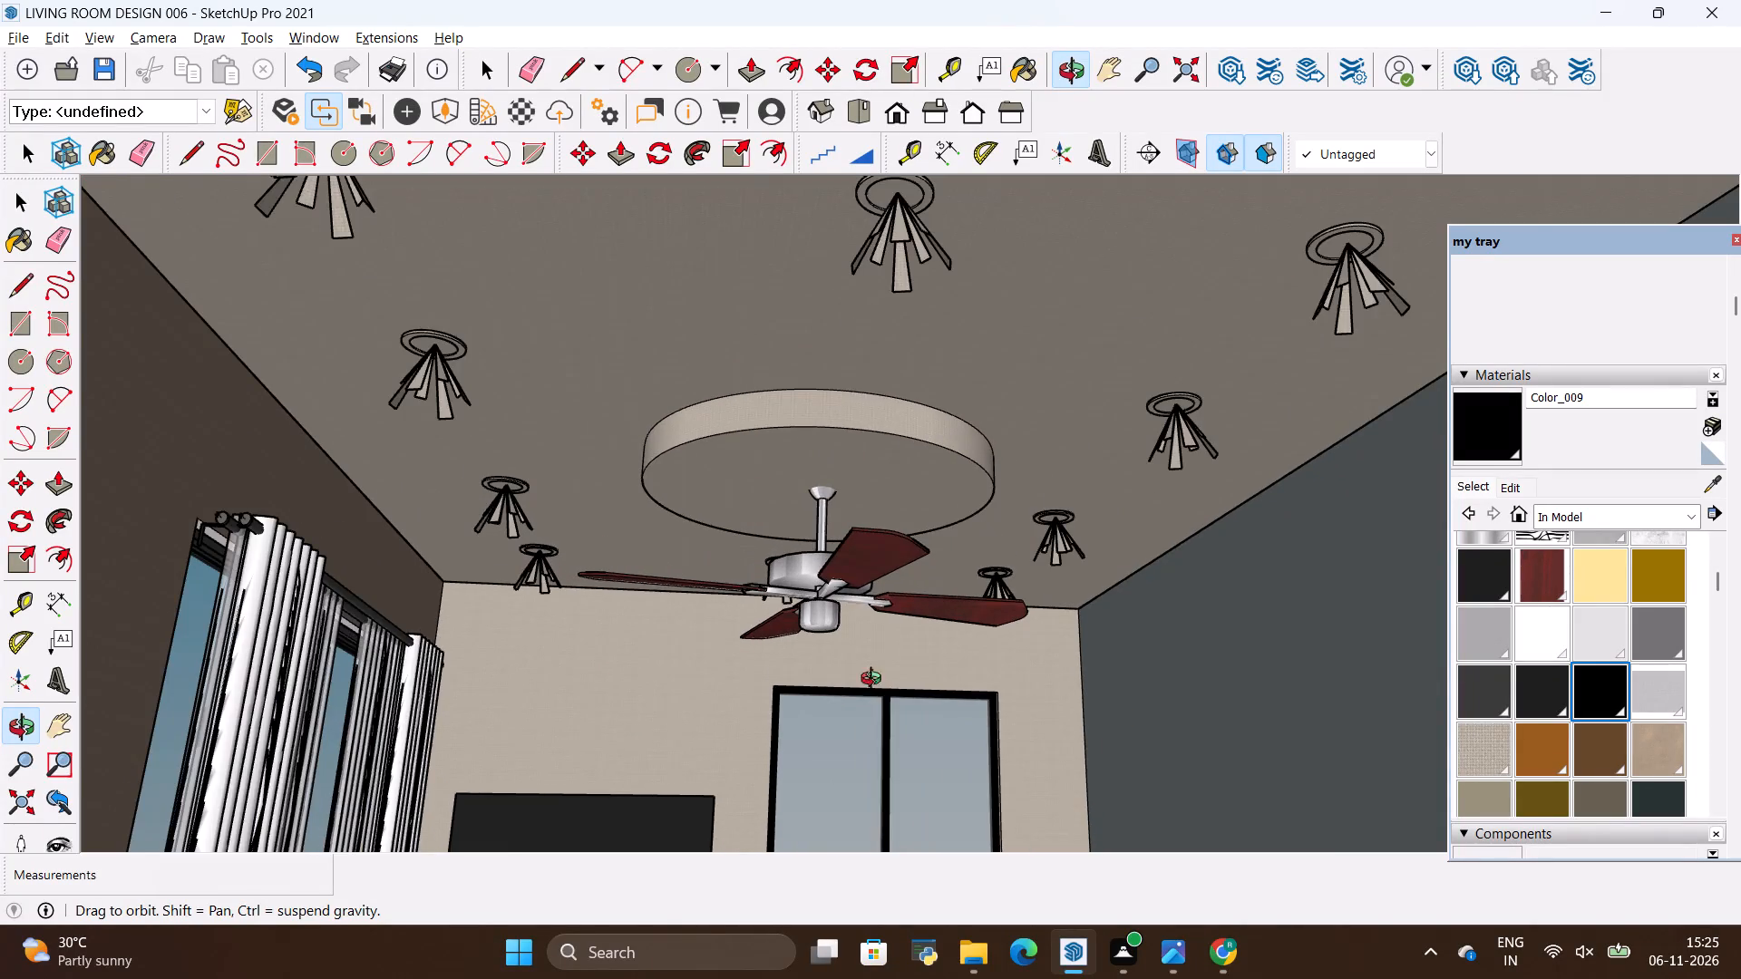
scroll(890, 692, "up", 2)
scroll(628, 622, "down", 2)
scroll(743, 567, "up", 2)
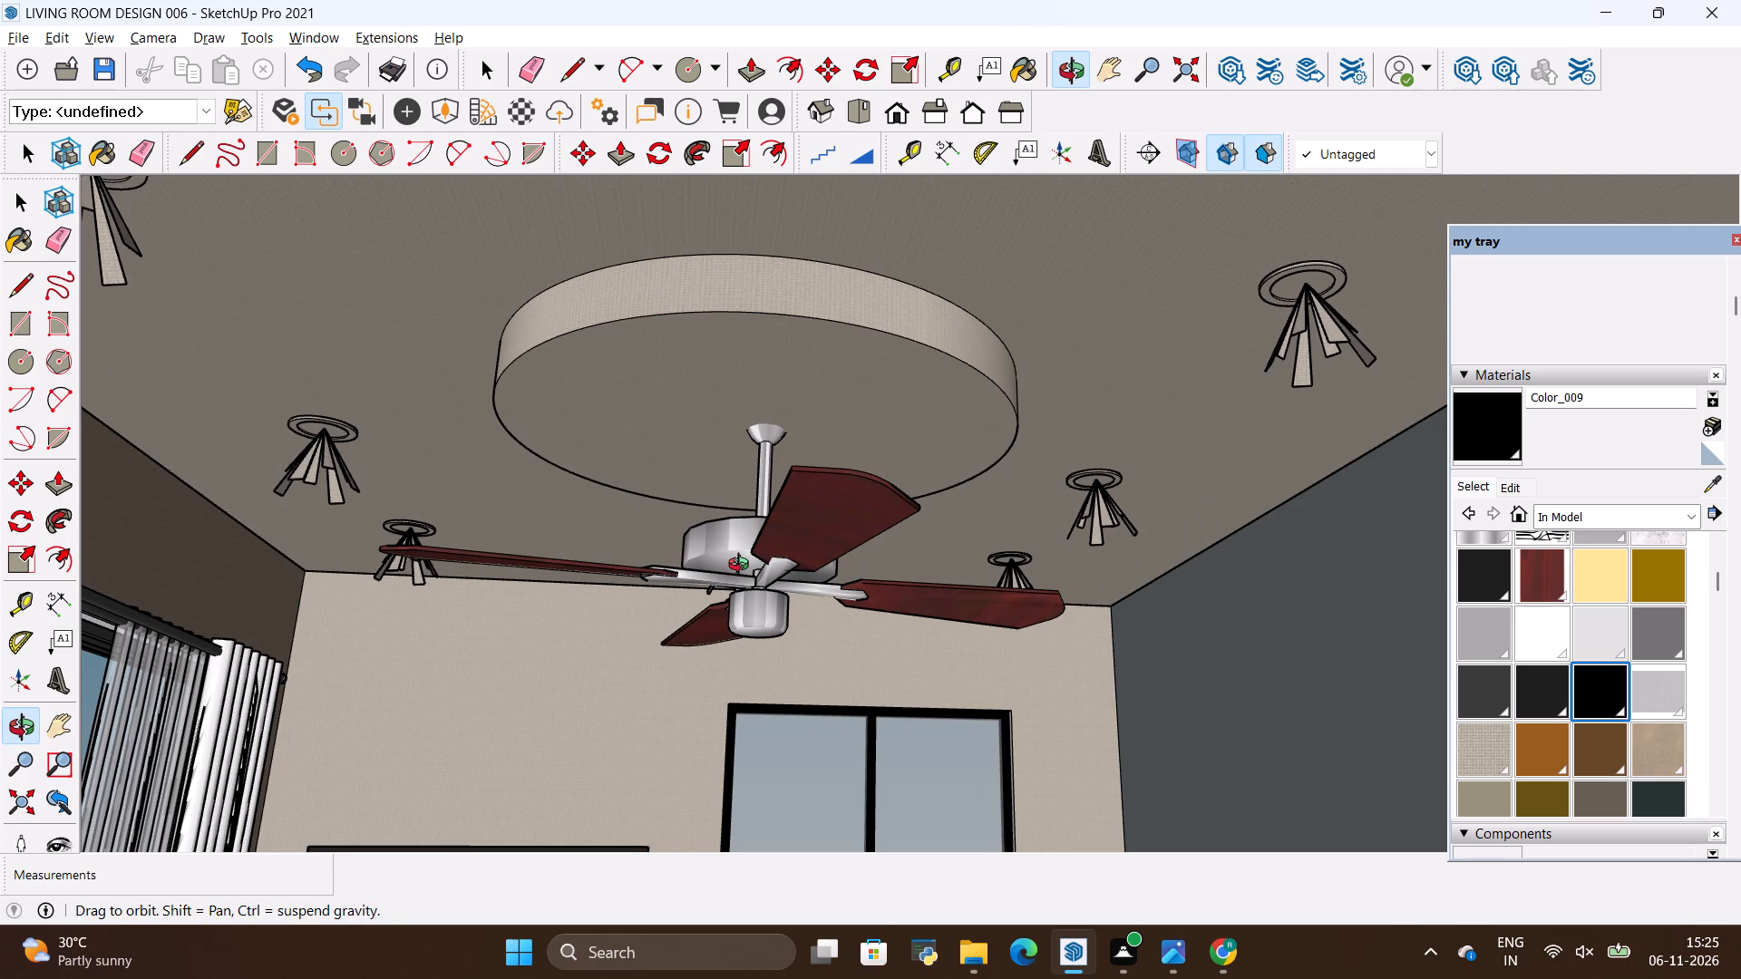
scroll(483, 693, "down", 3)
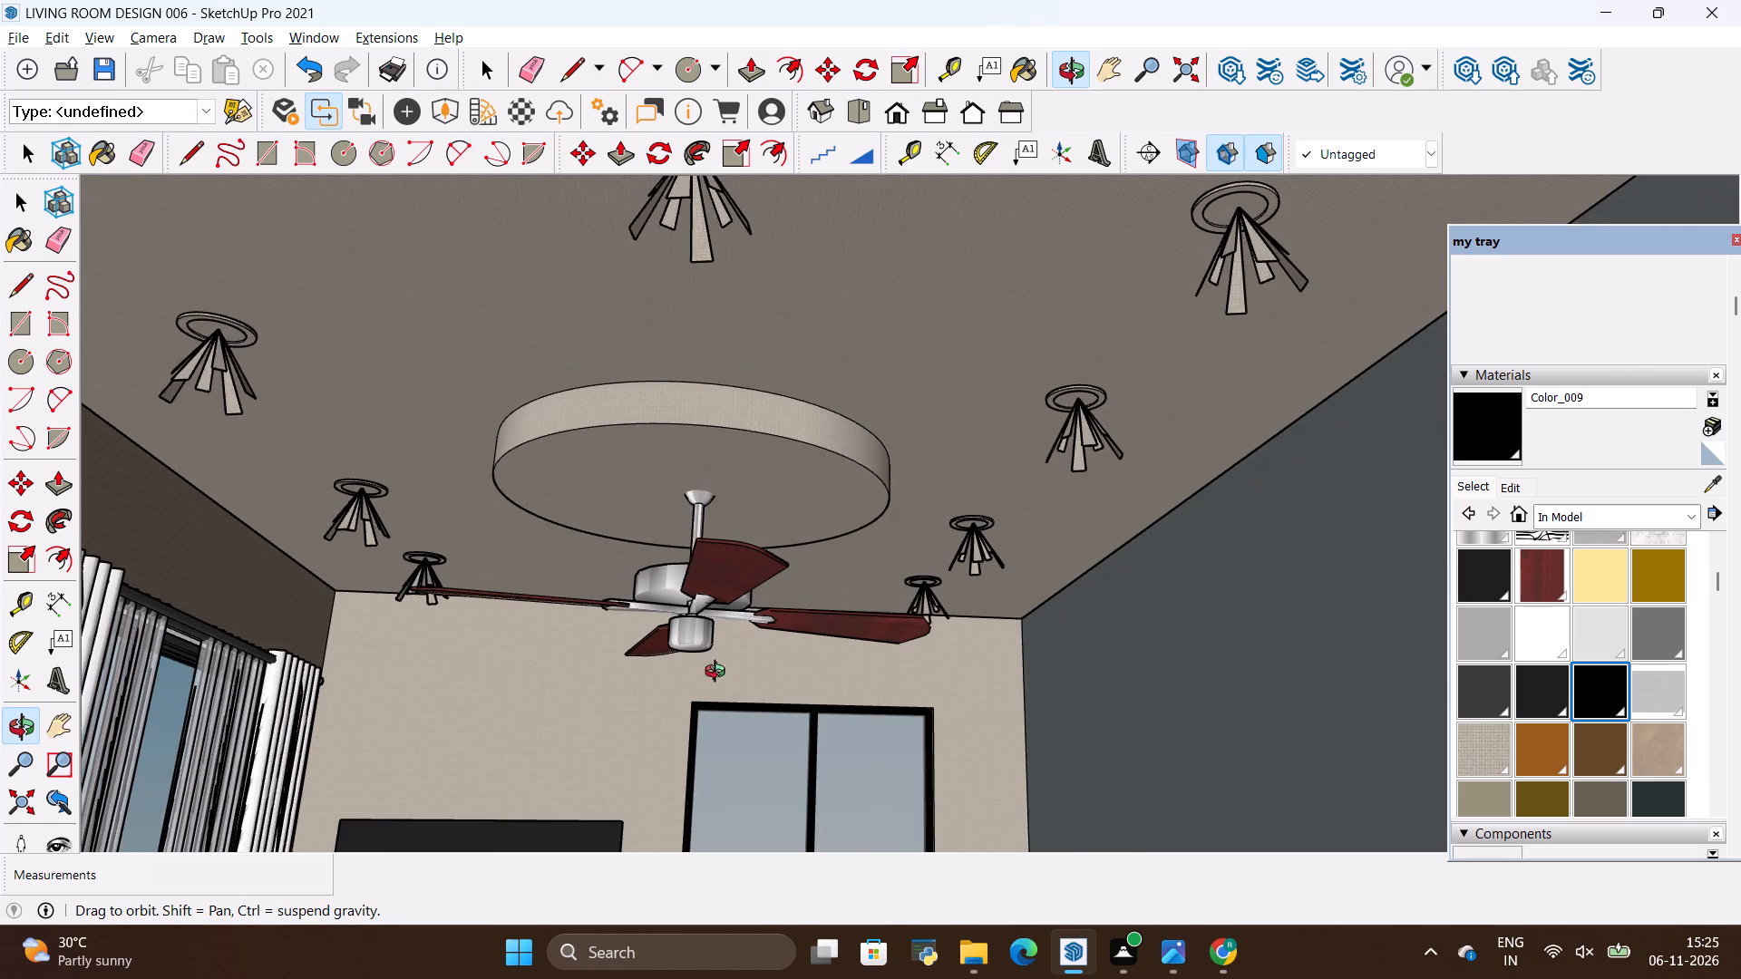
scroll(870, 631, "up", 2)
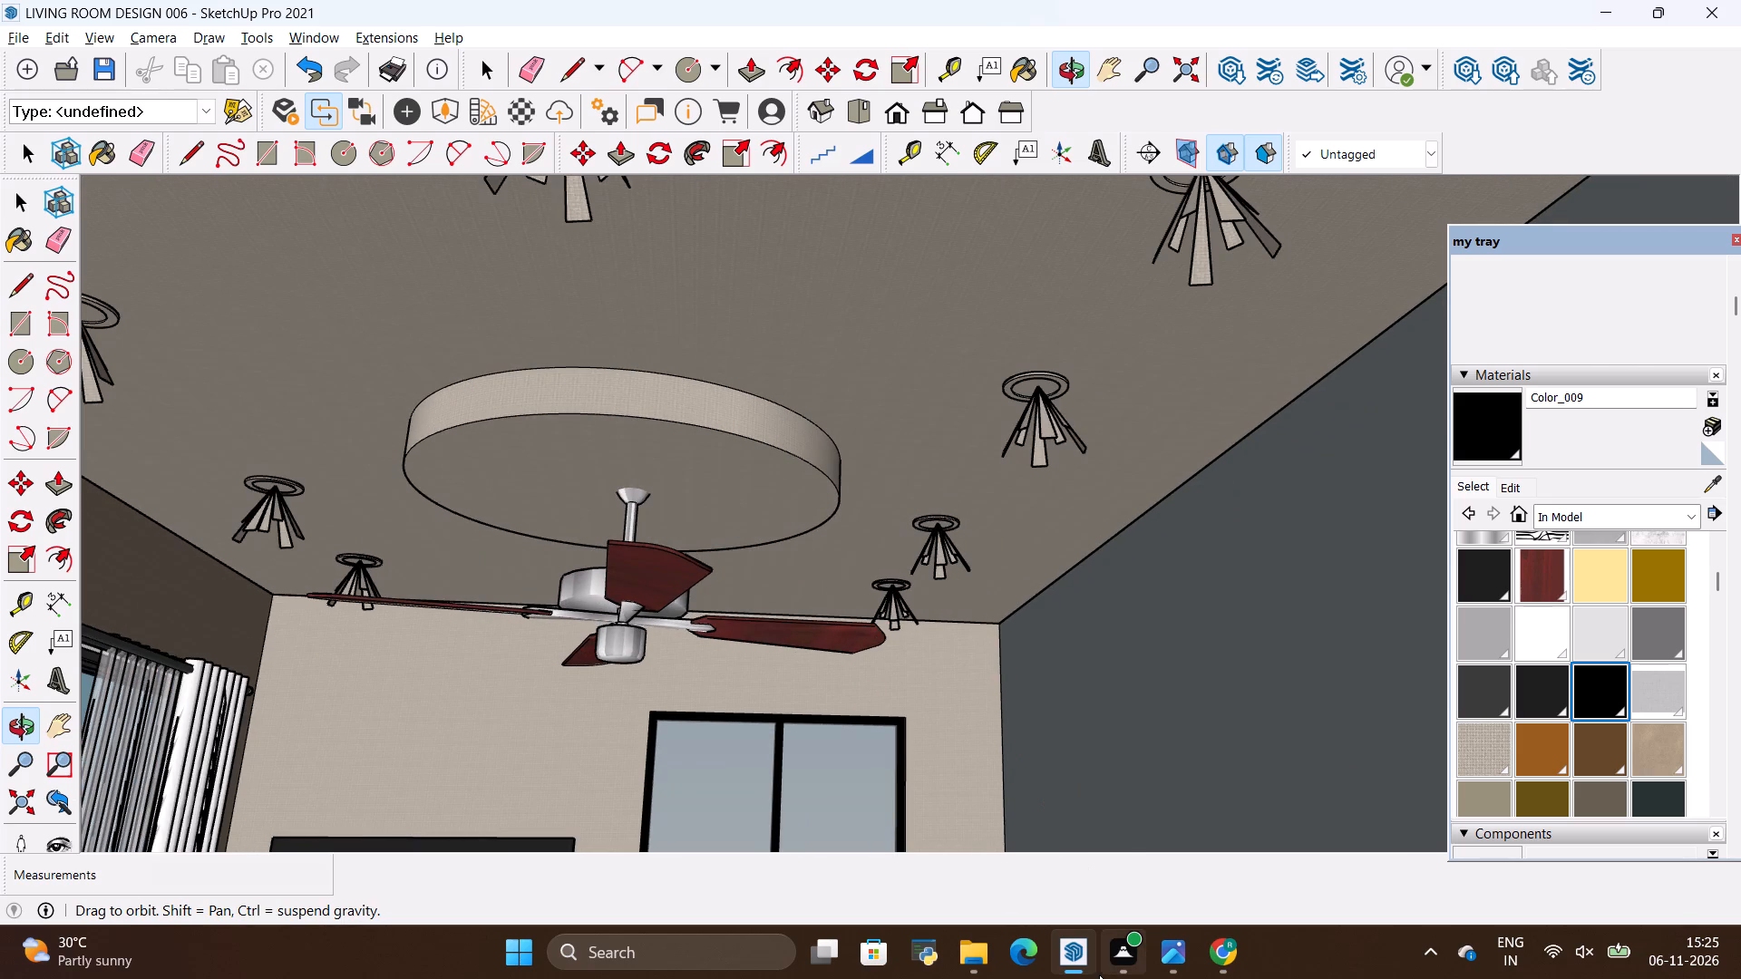
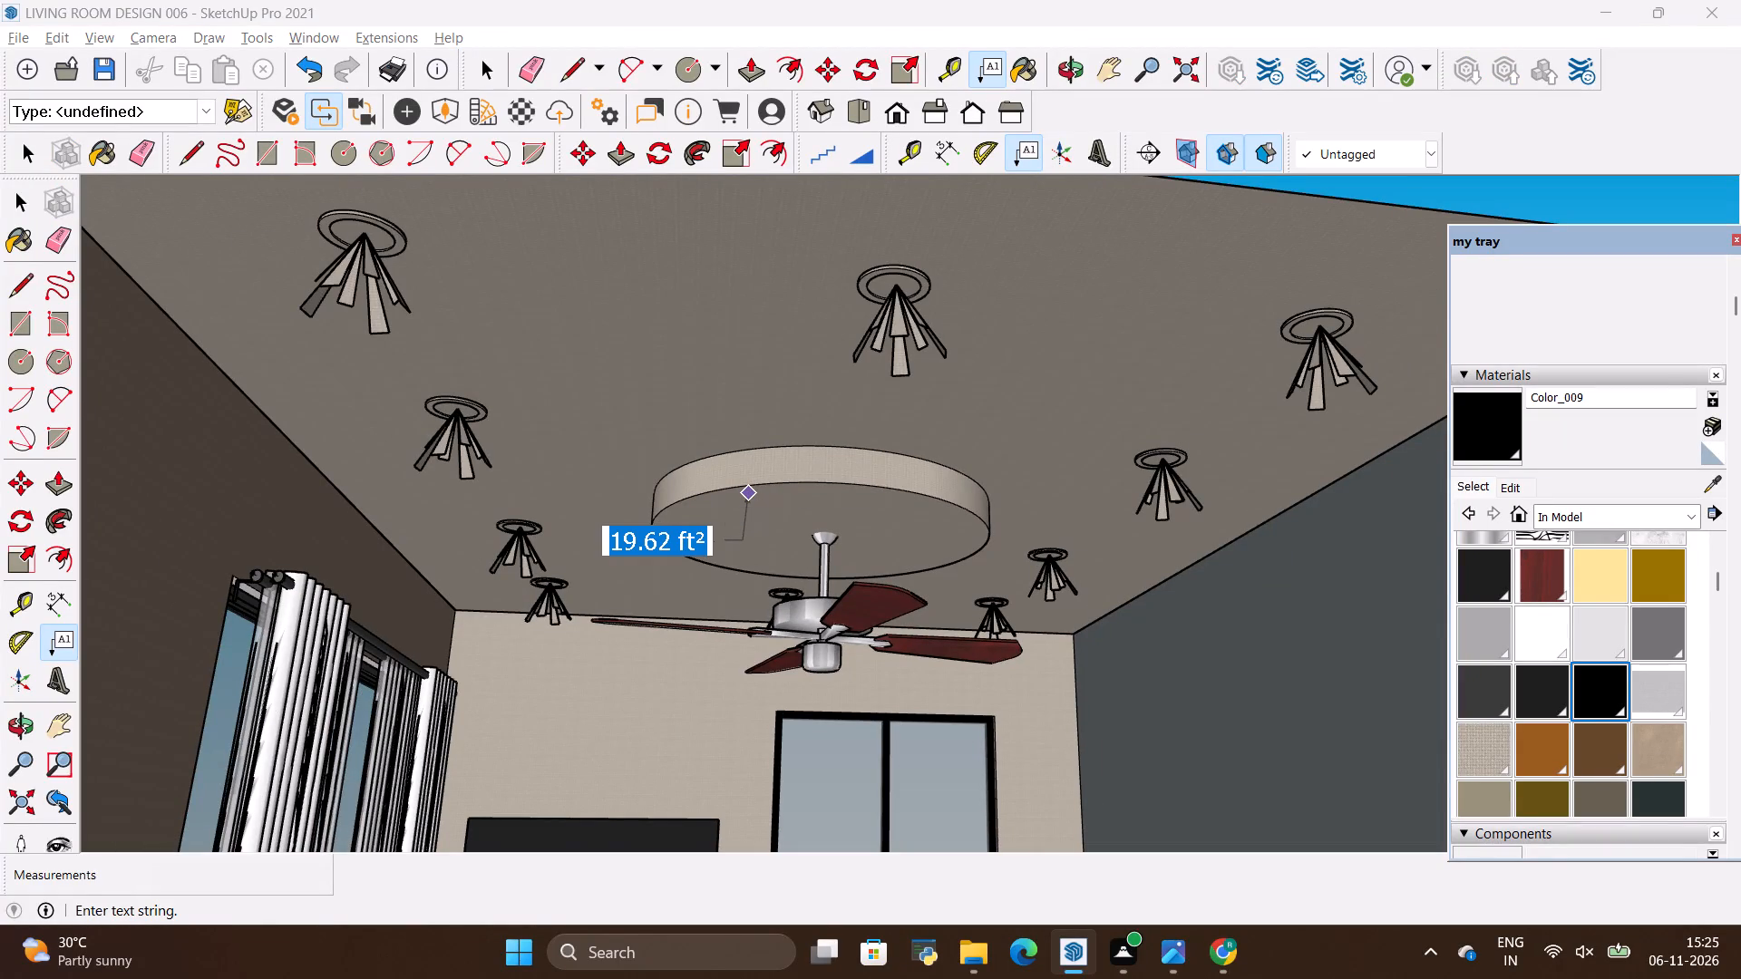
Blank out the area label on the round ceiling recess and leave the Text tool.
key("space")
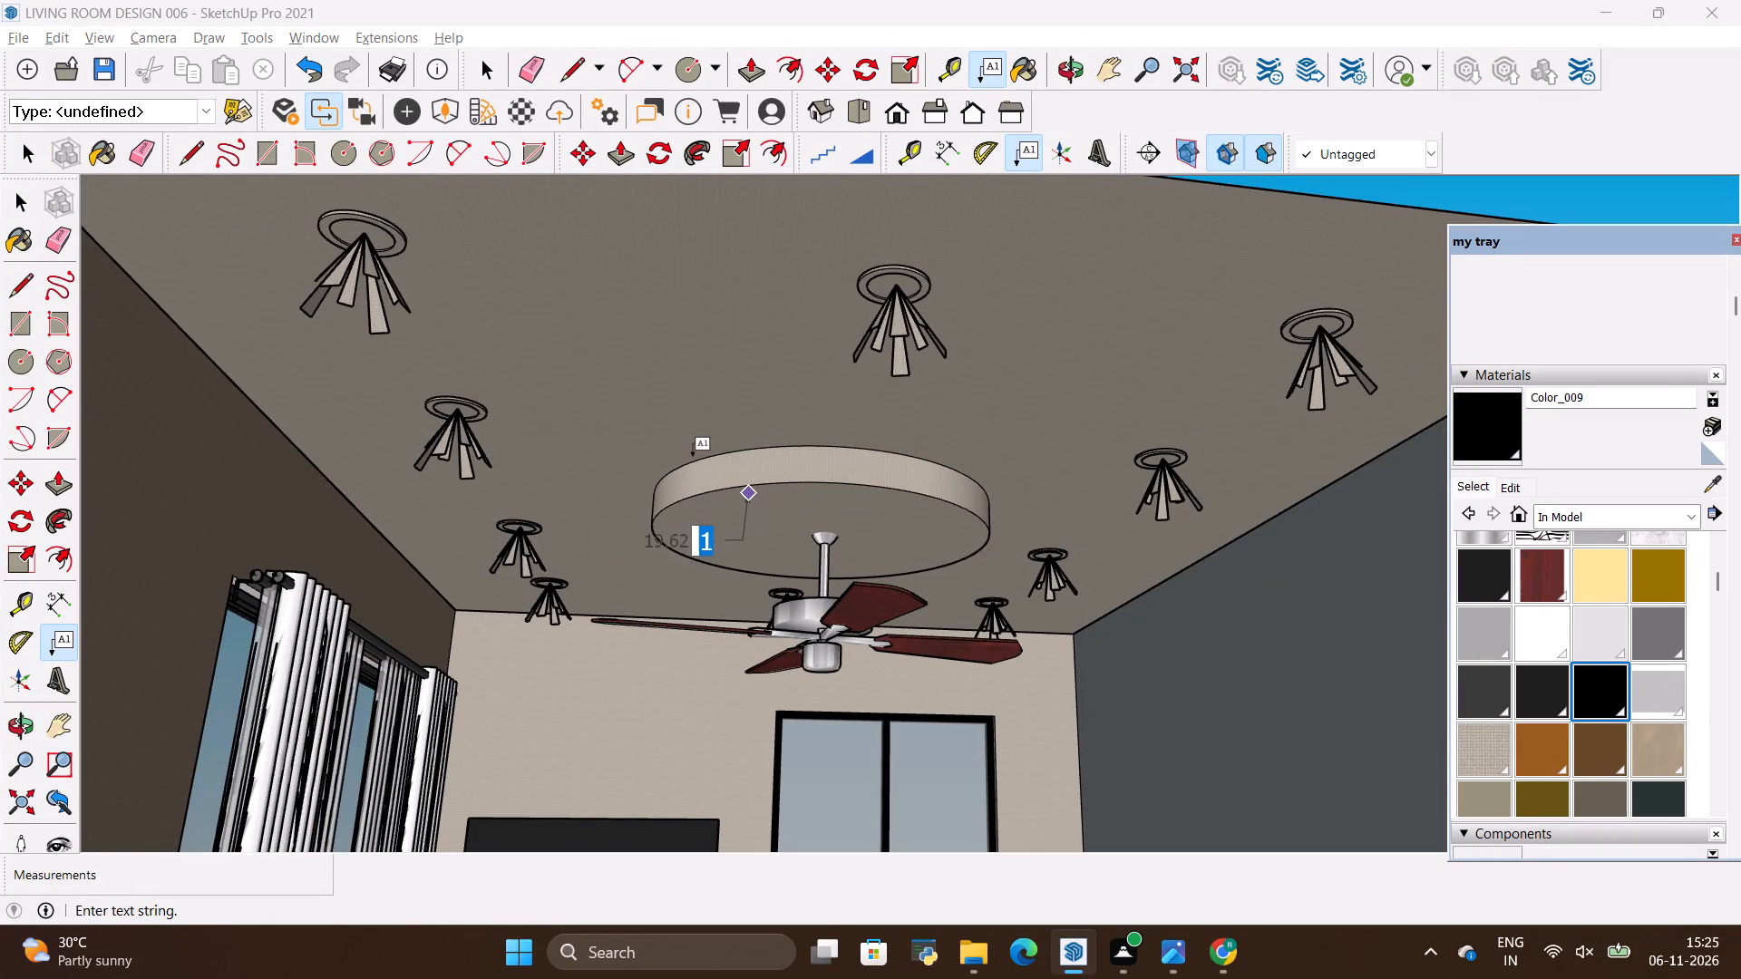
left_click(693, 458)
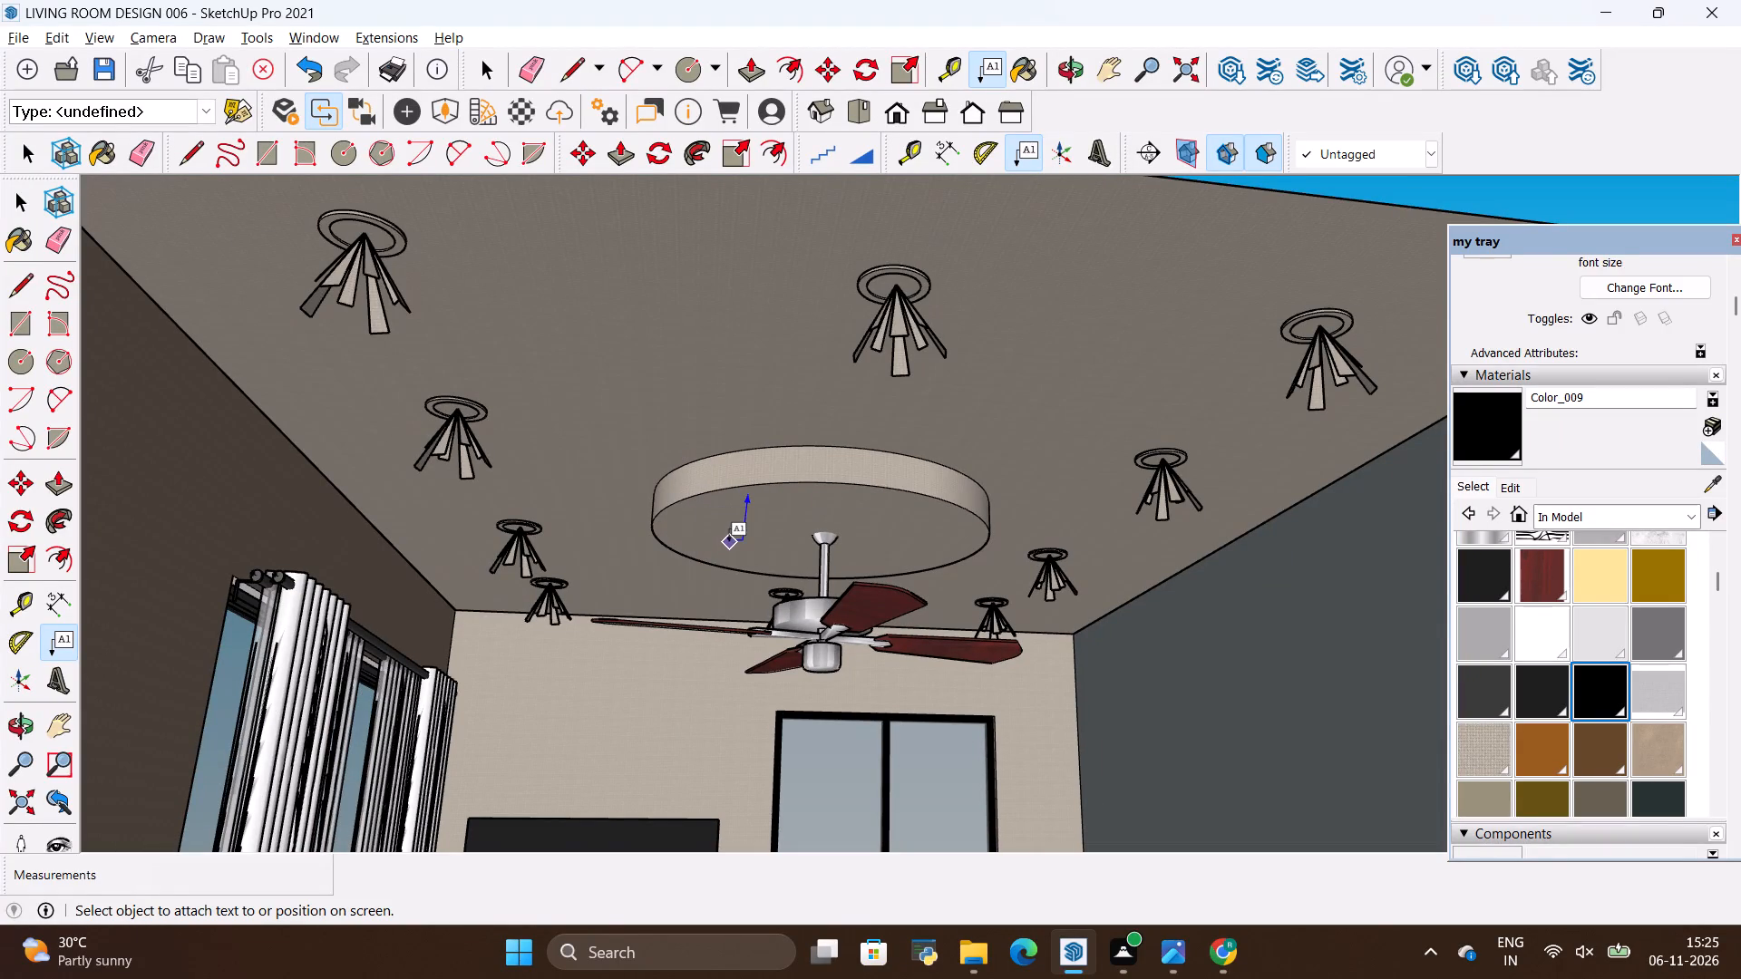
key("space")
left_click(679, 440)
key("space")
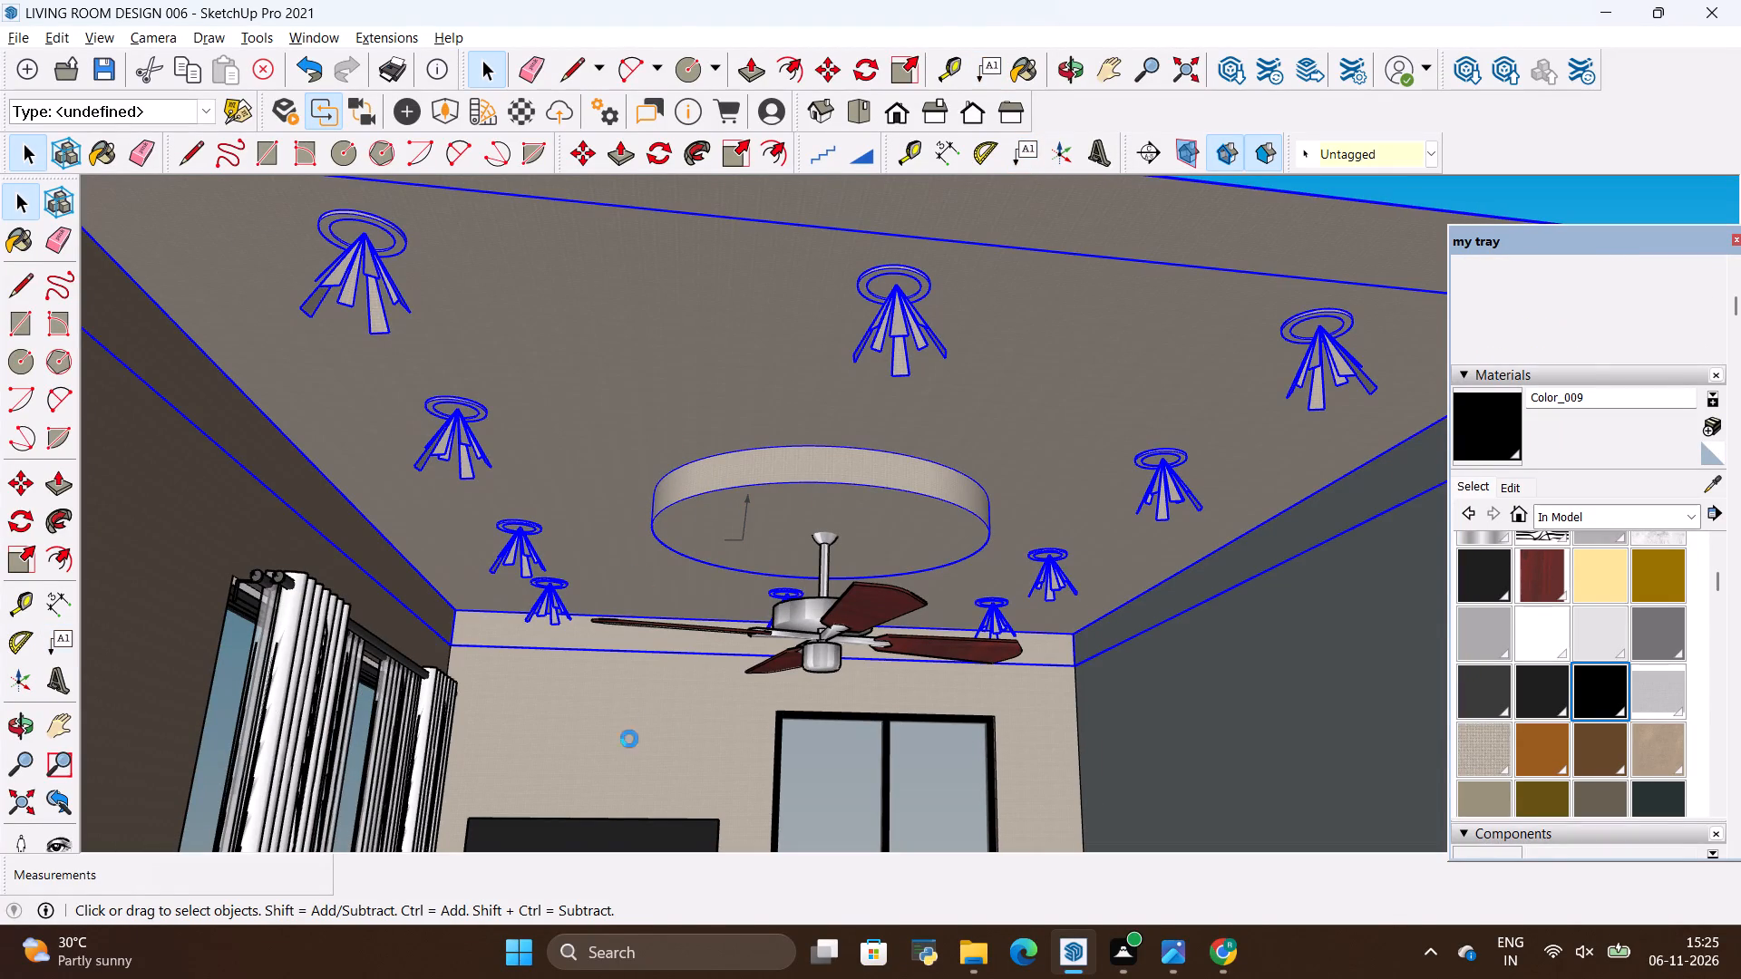
Erase the blank text label with its leader arrow from the round ceiling recess above the fan.
left_click(629, 772)
scroll(639, 773, "down", 2)
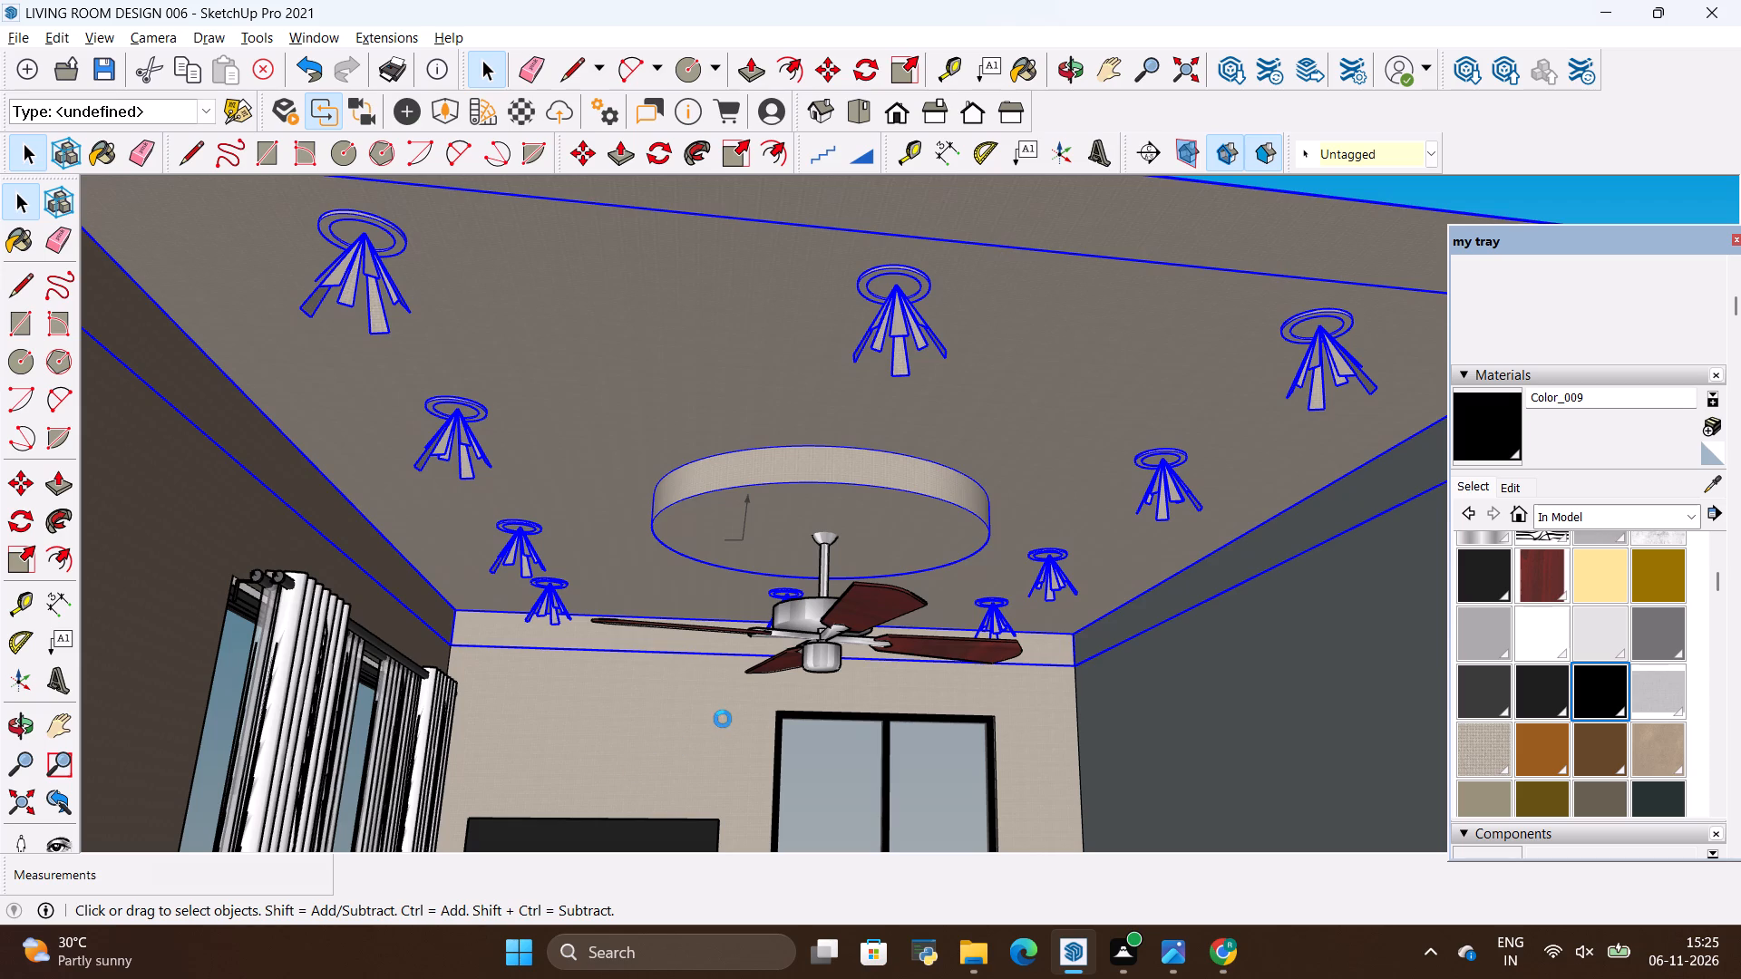
scroll(724, 718, "down", 14)
scroll(885, 610, "down", 4)
scroll(648, 747, "up", 4)
key("space")
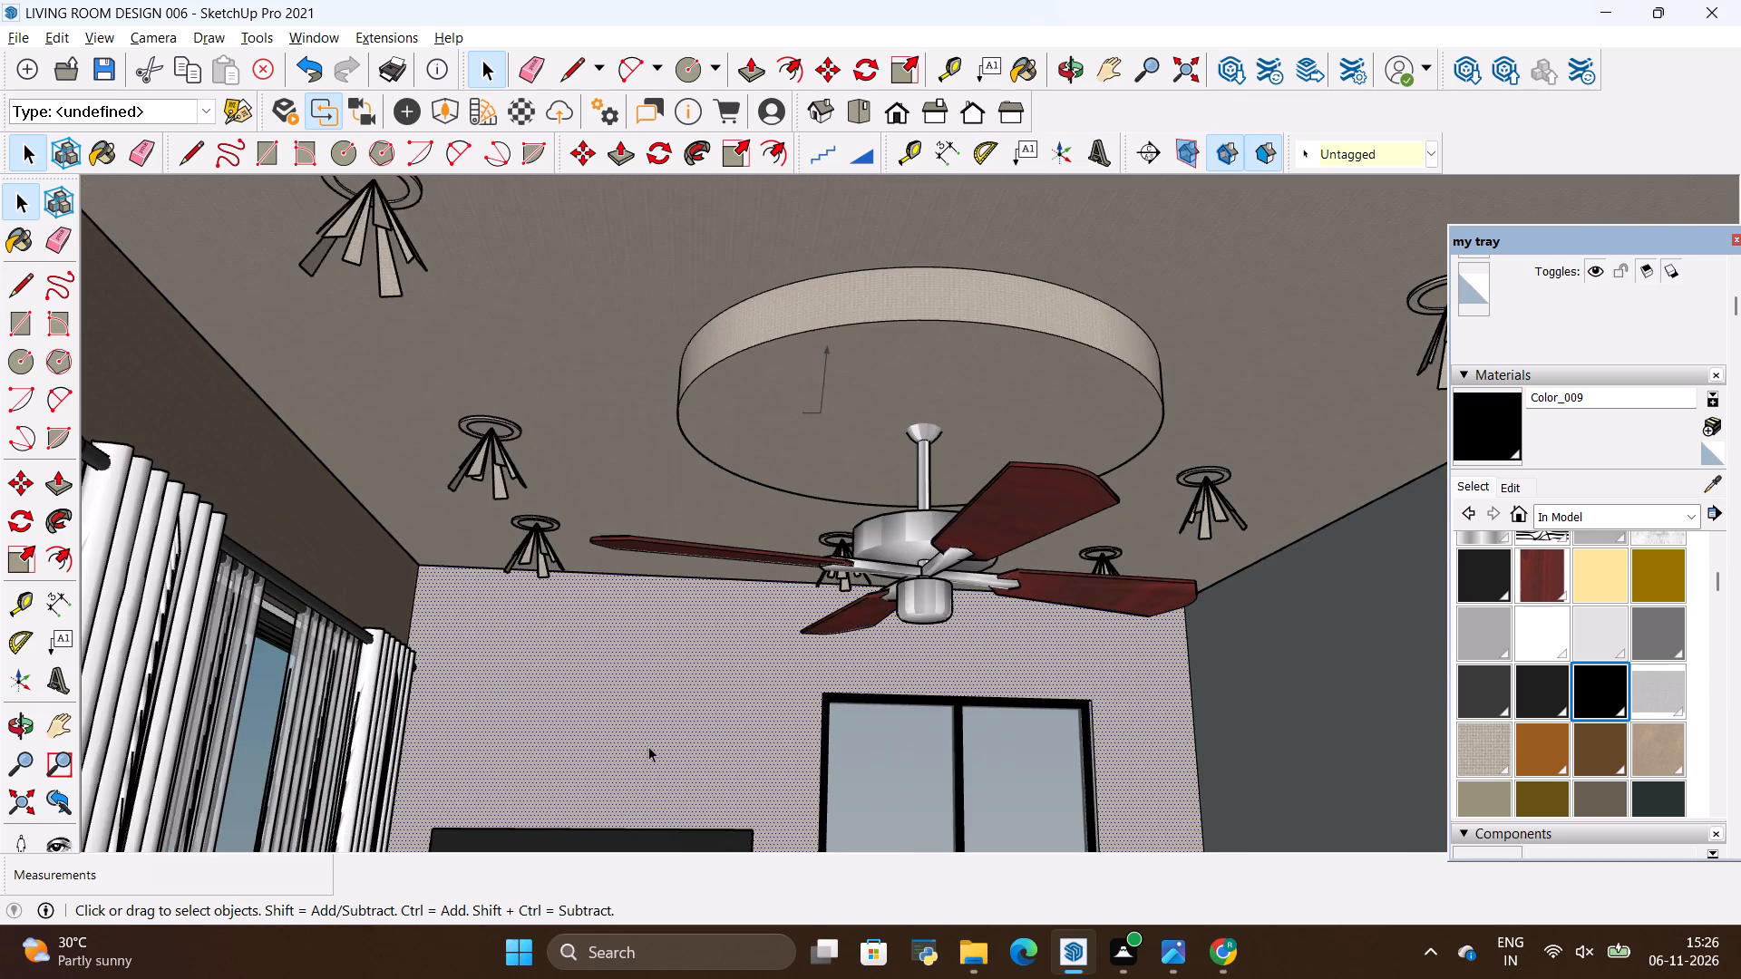
left_click(648, 746)
scroll(649, 748, "down", 4)
scroll(786, 525, "up", 8)
key("space")
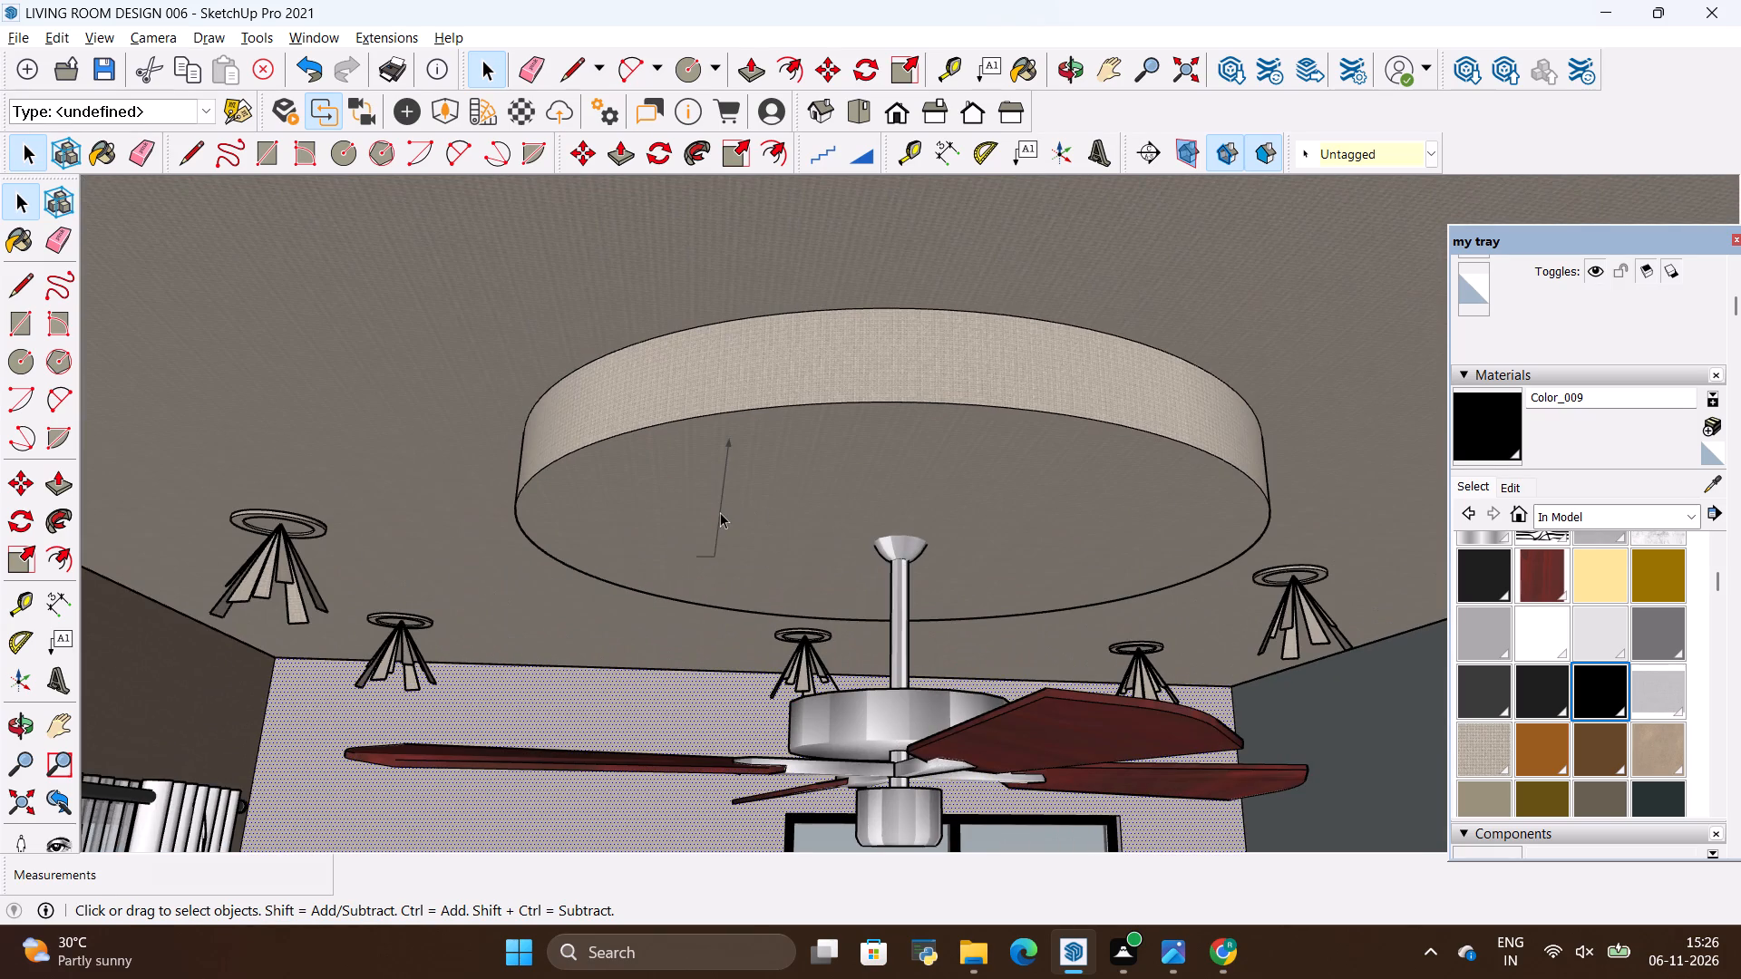
left_click(720, 512)
right_click(720, 512)
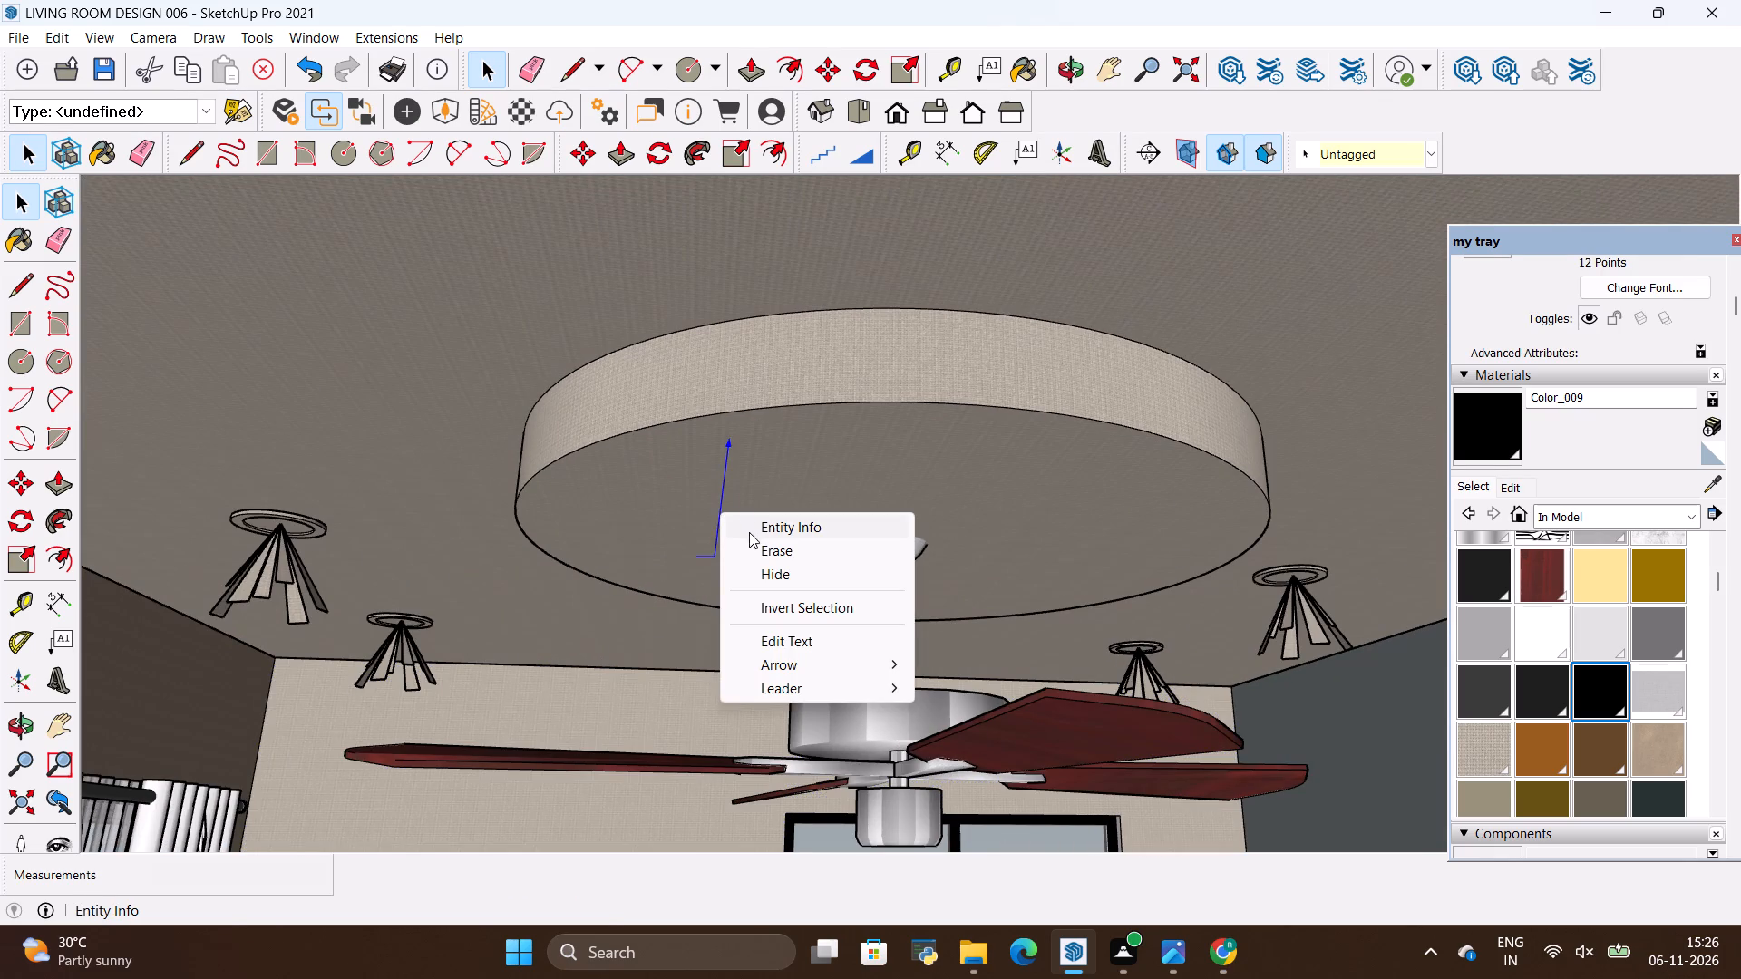
left_click(756, 538)
left_click(724, 515)
right_click(724, 515)
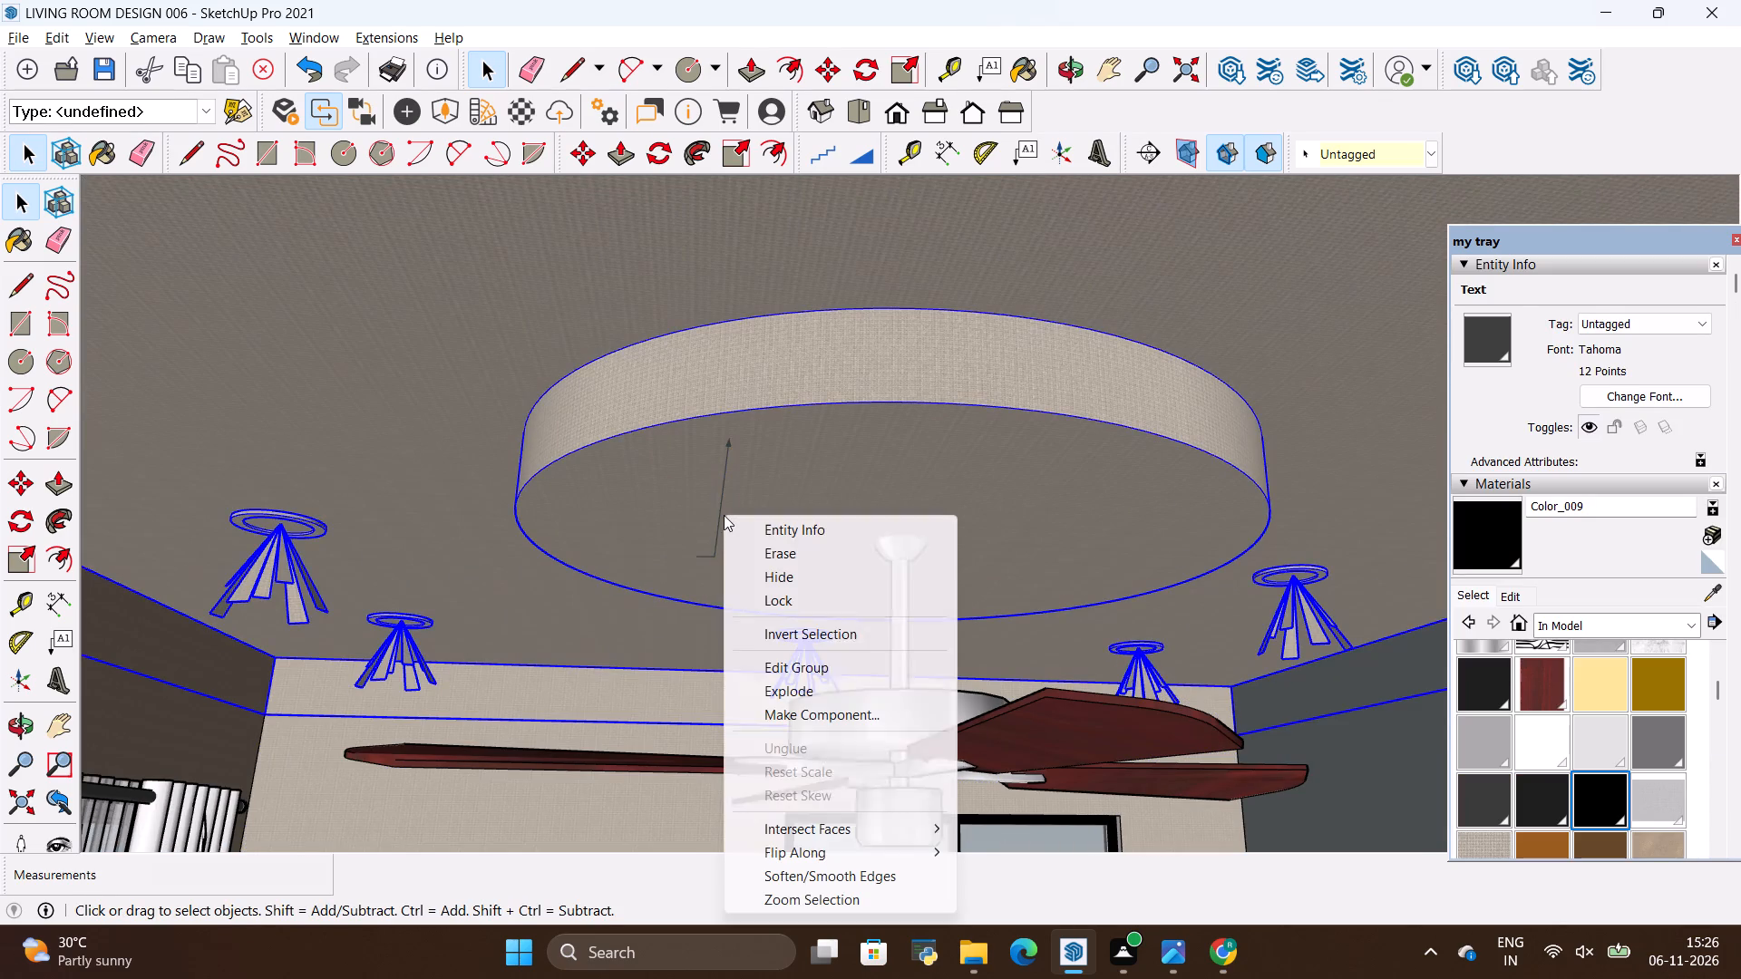
left_click(715, 521)
left_click(725, 508)
left_click(725, 508)
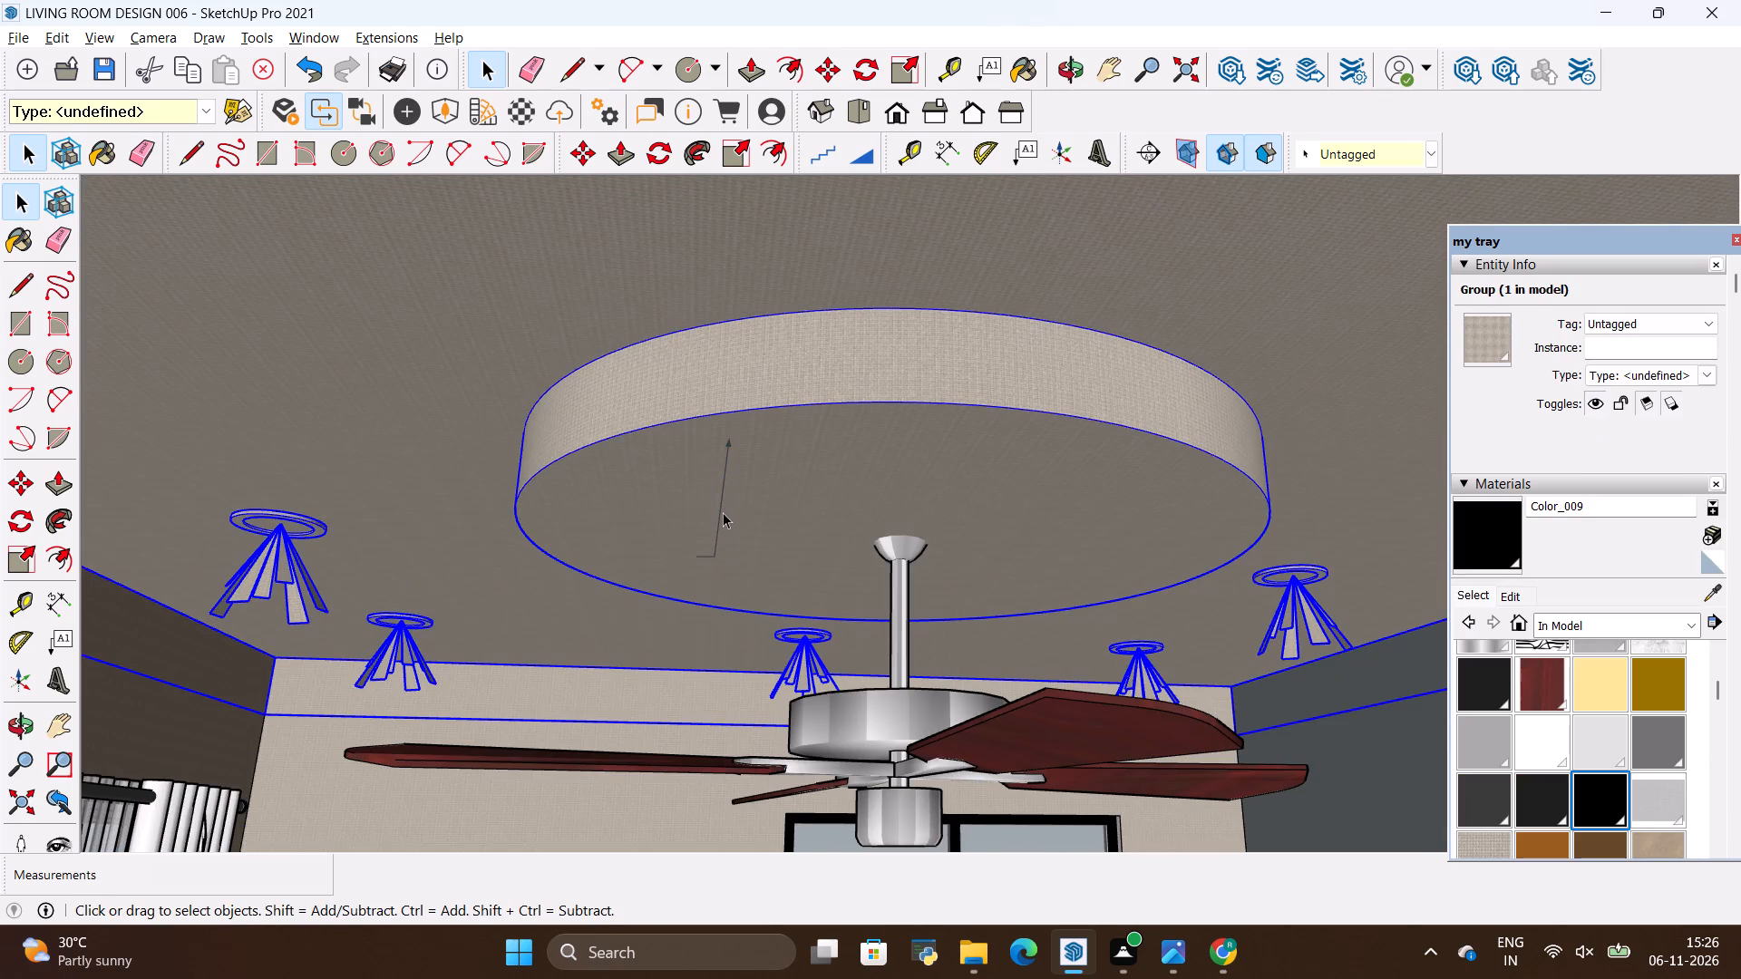
left_click(723, 512)
right_click(720, 550)
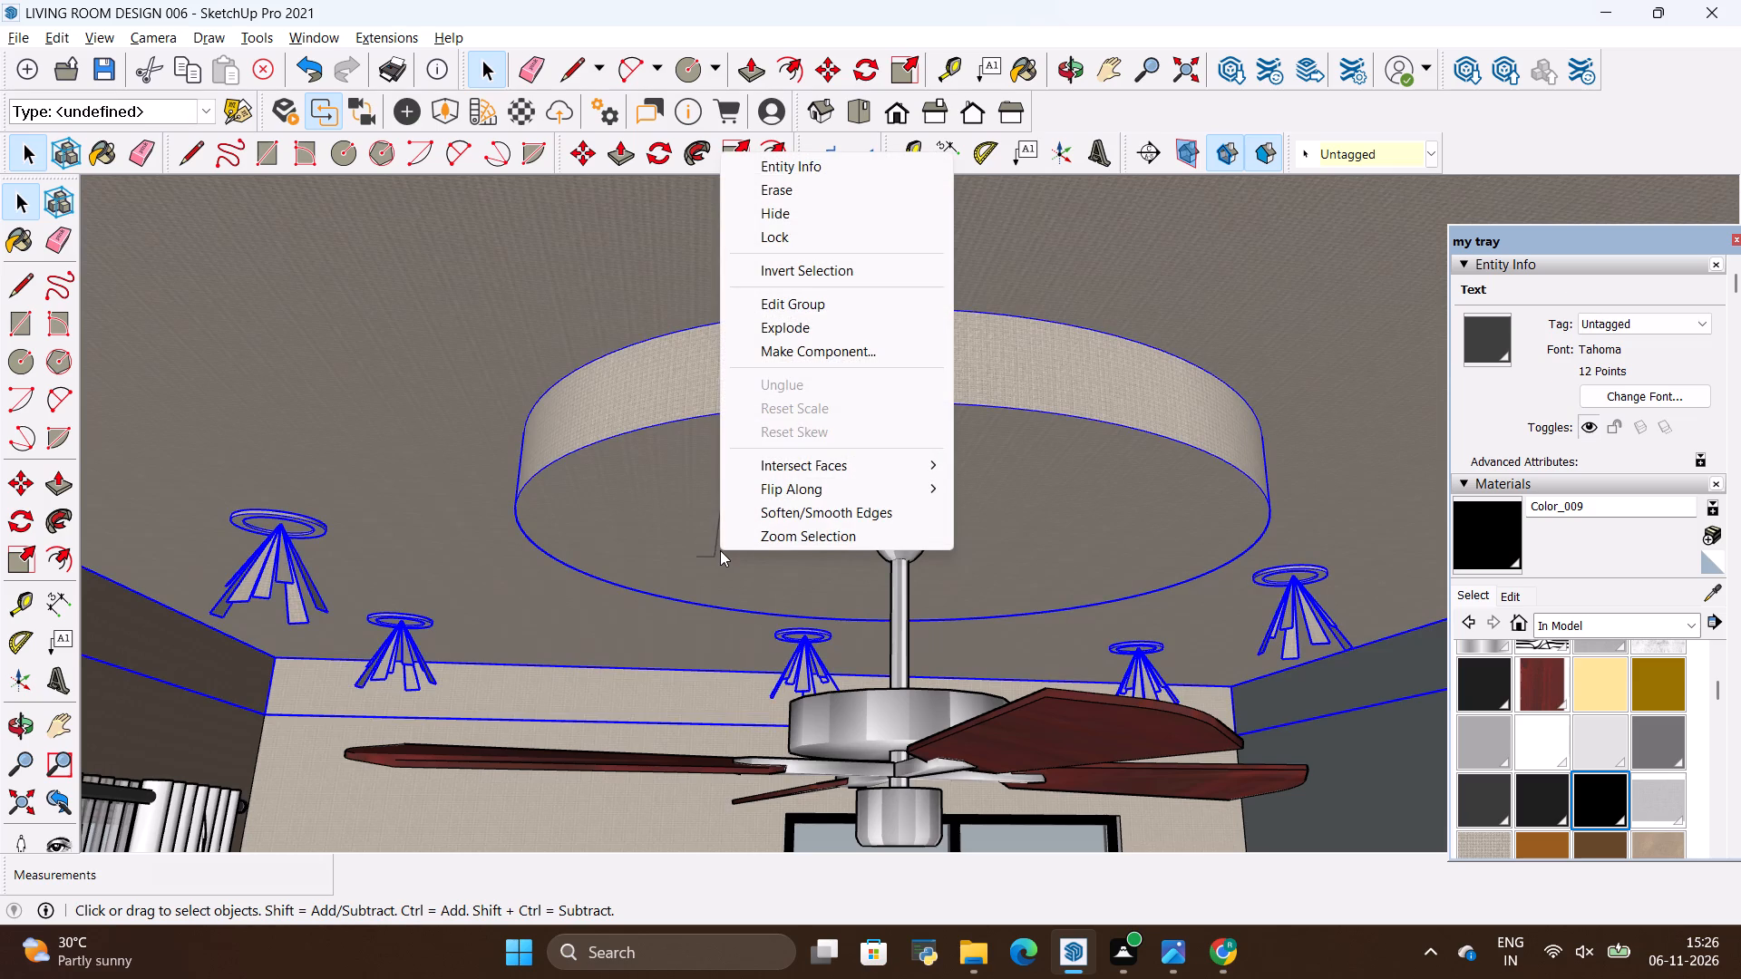
left_click(708, 556)
right_click(708, 556)
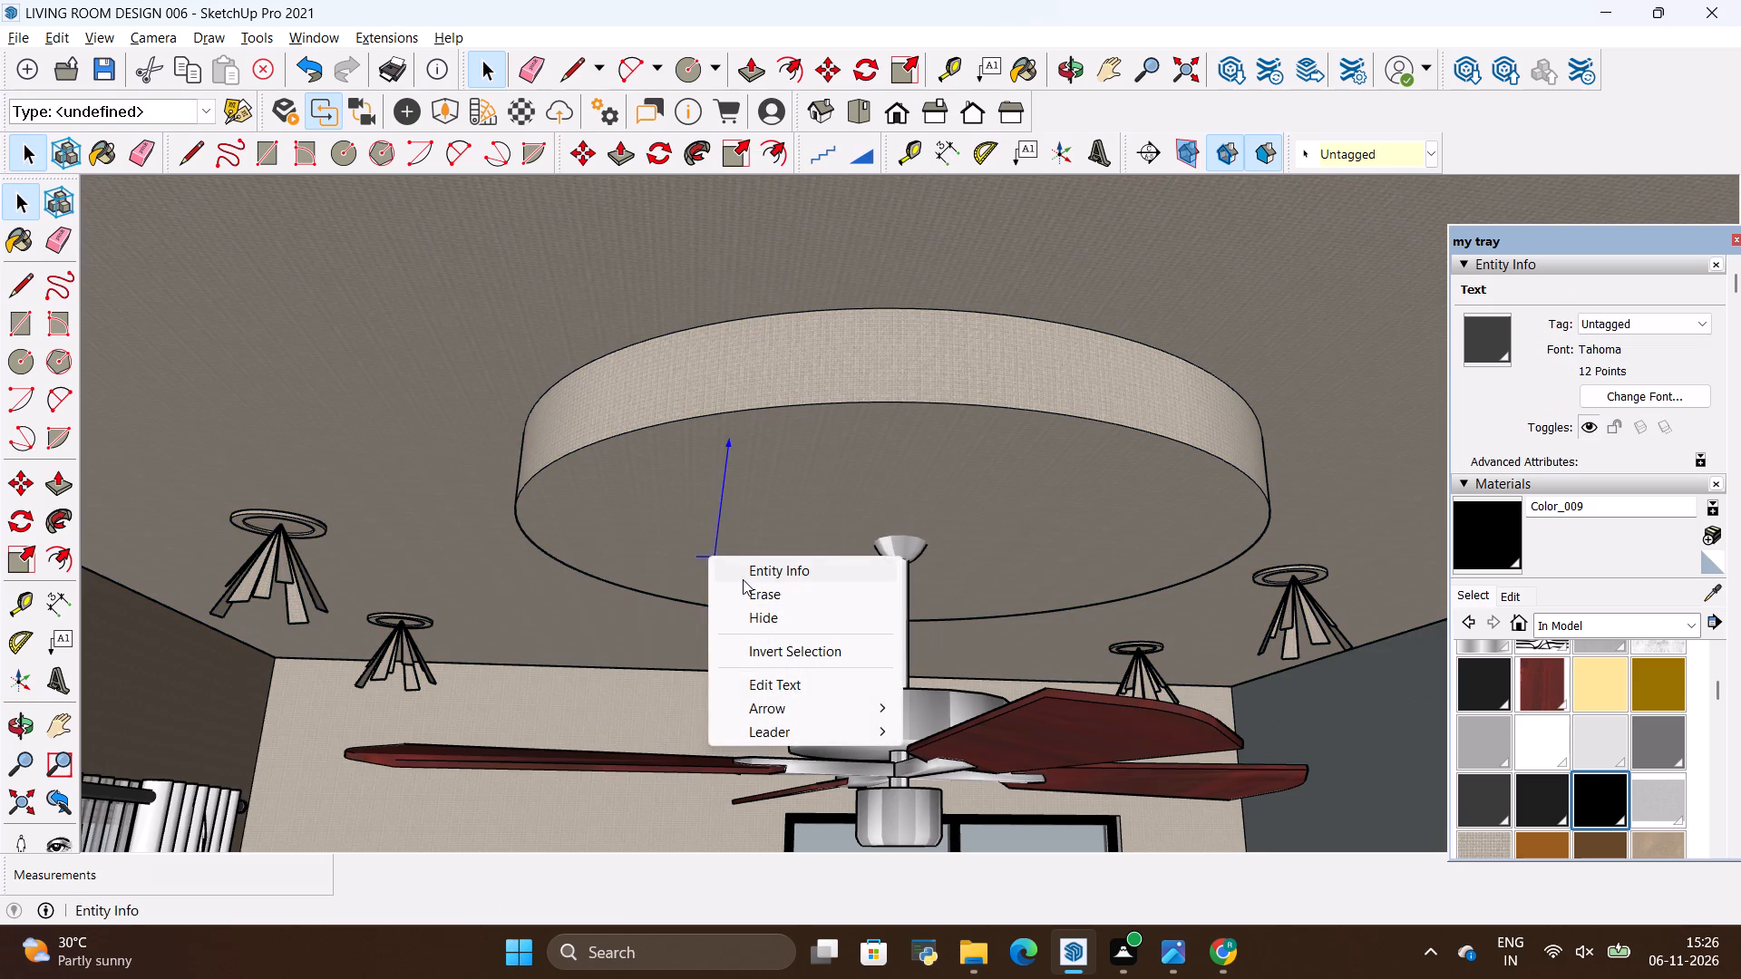
left_click(753, 594)
key("space")
left_click(741, 524)
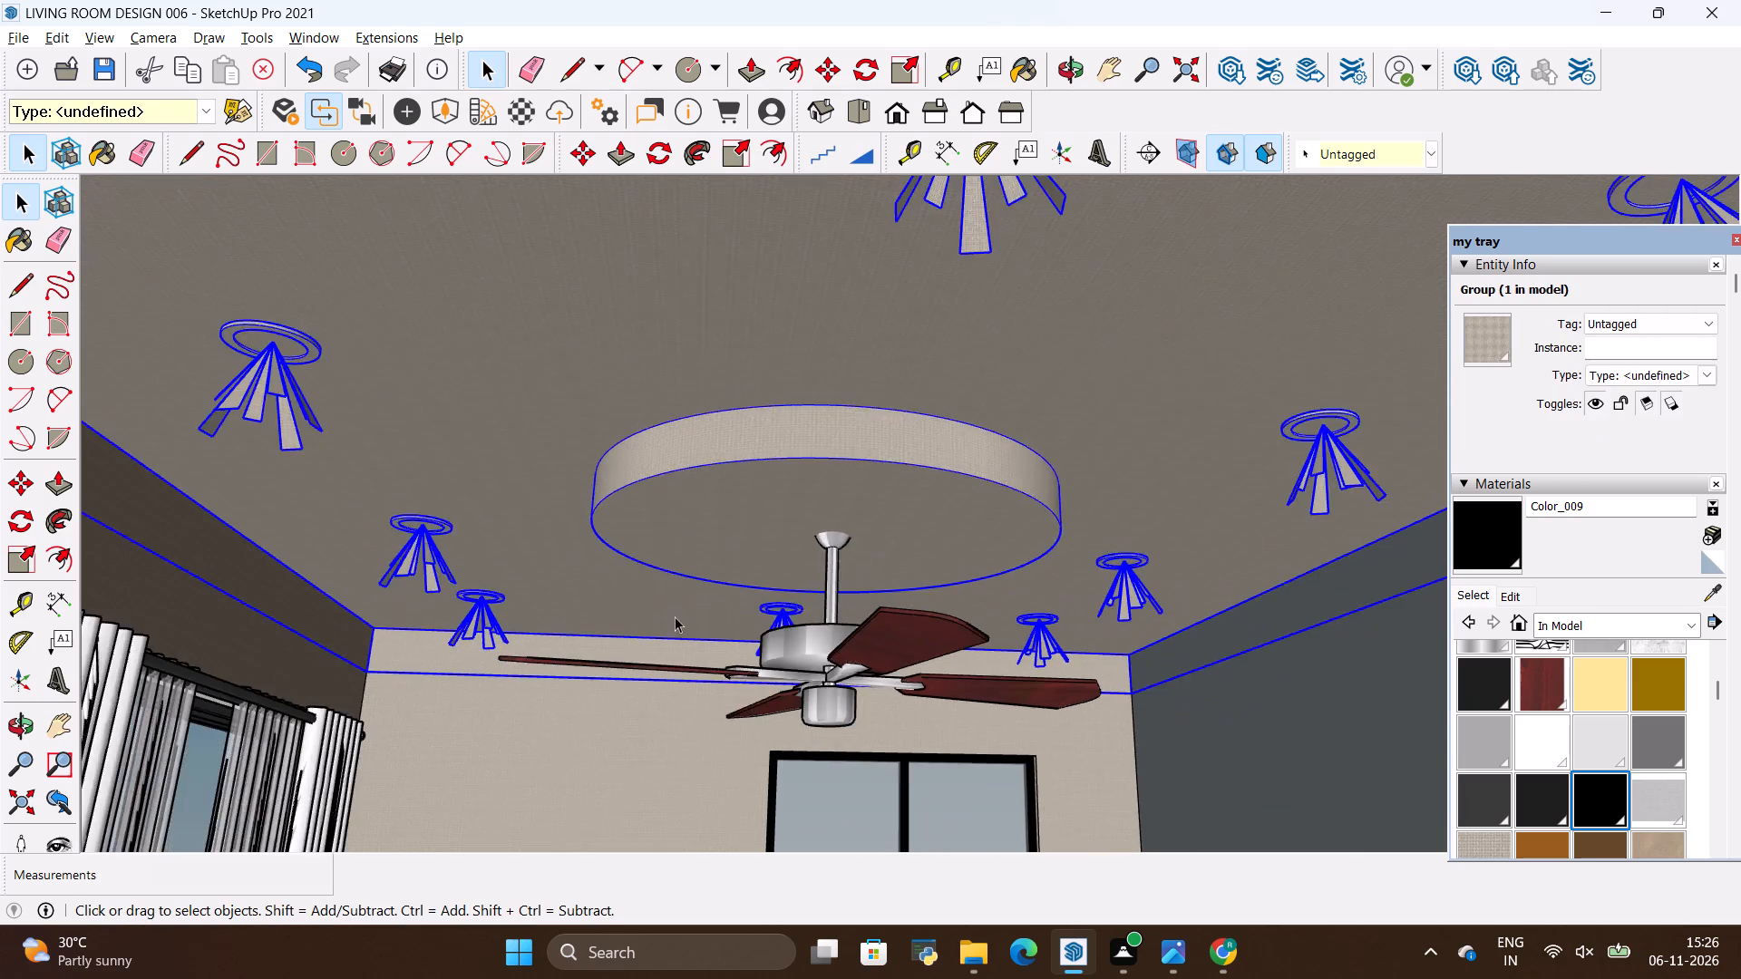
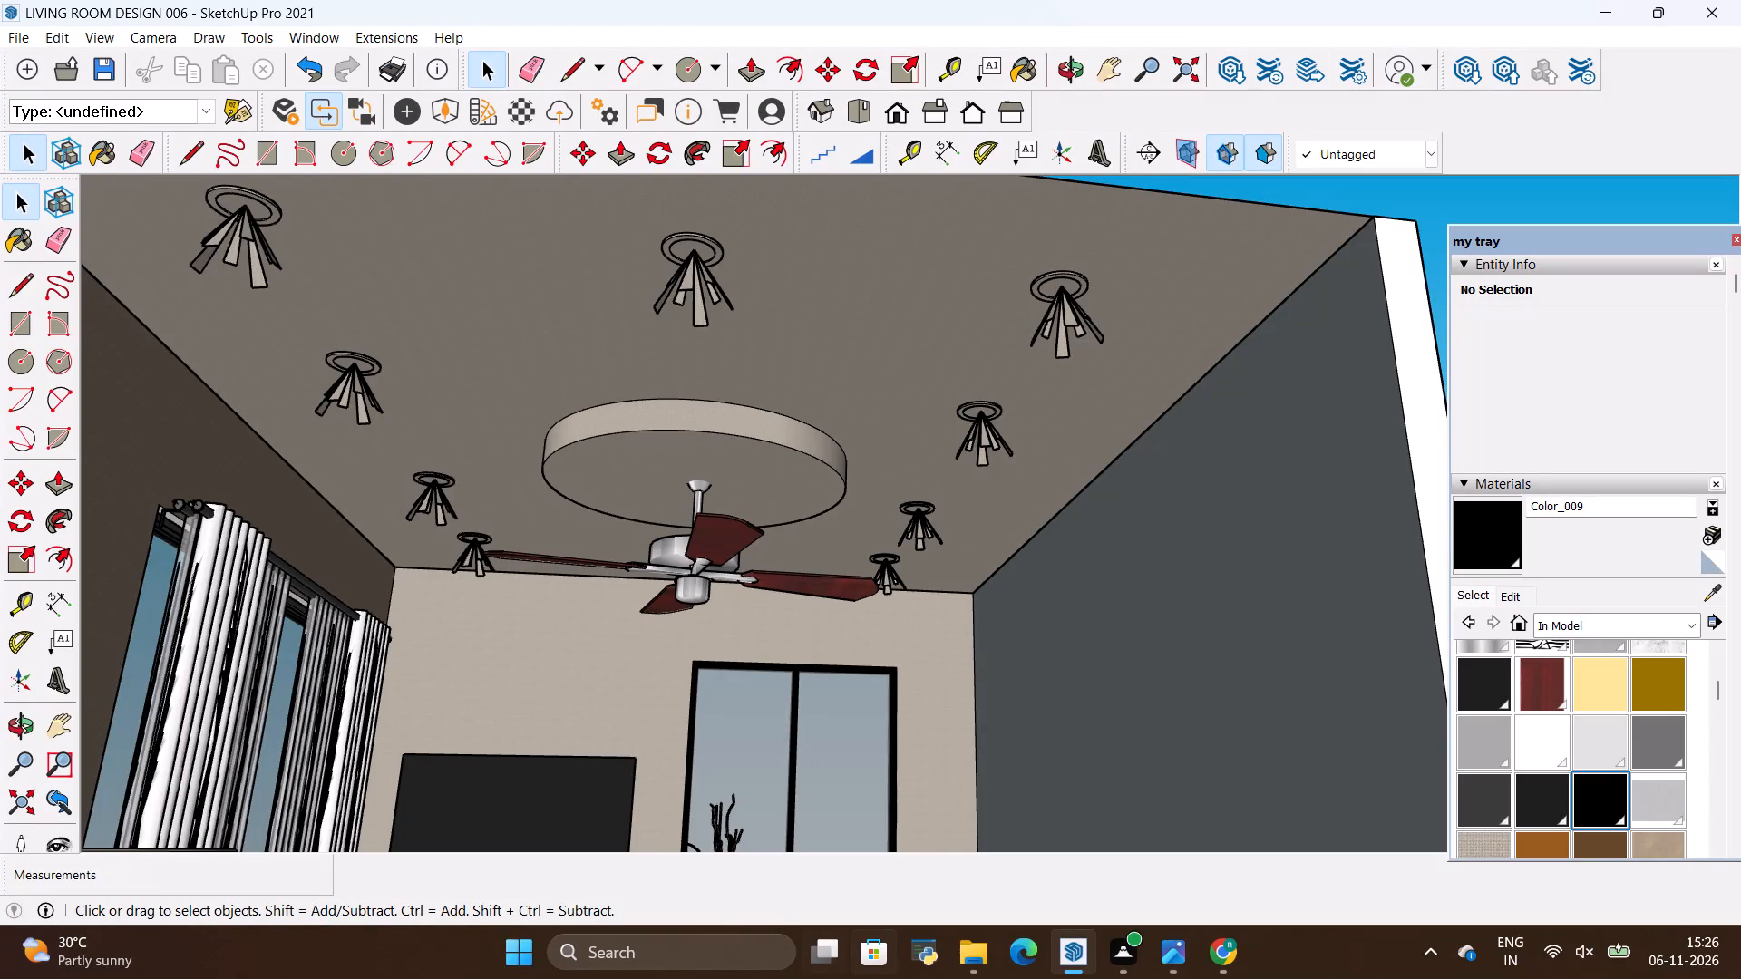
Examine the living room ceiling from several angles, checking the fan, the round recess and the surrounding light fixtures.
scroll(383, 865, "down", 3)
scroll(809, 761, "up", 1)
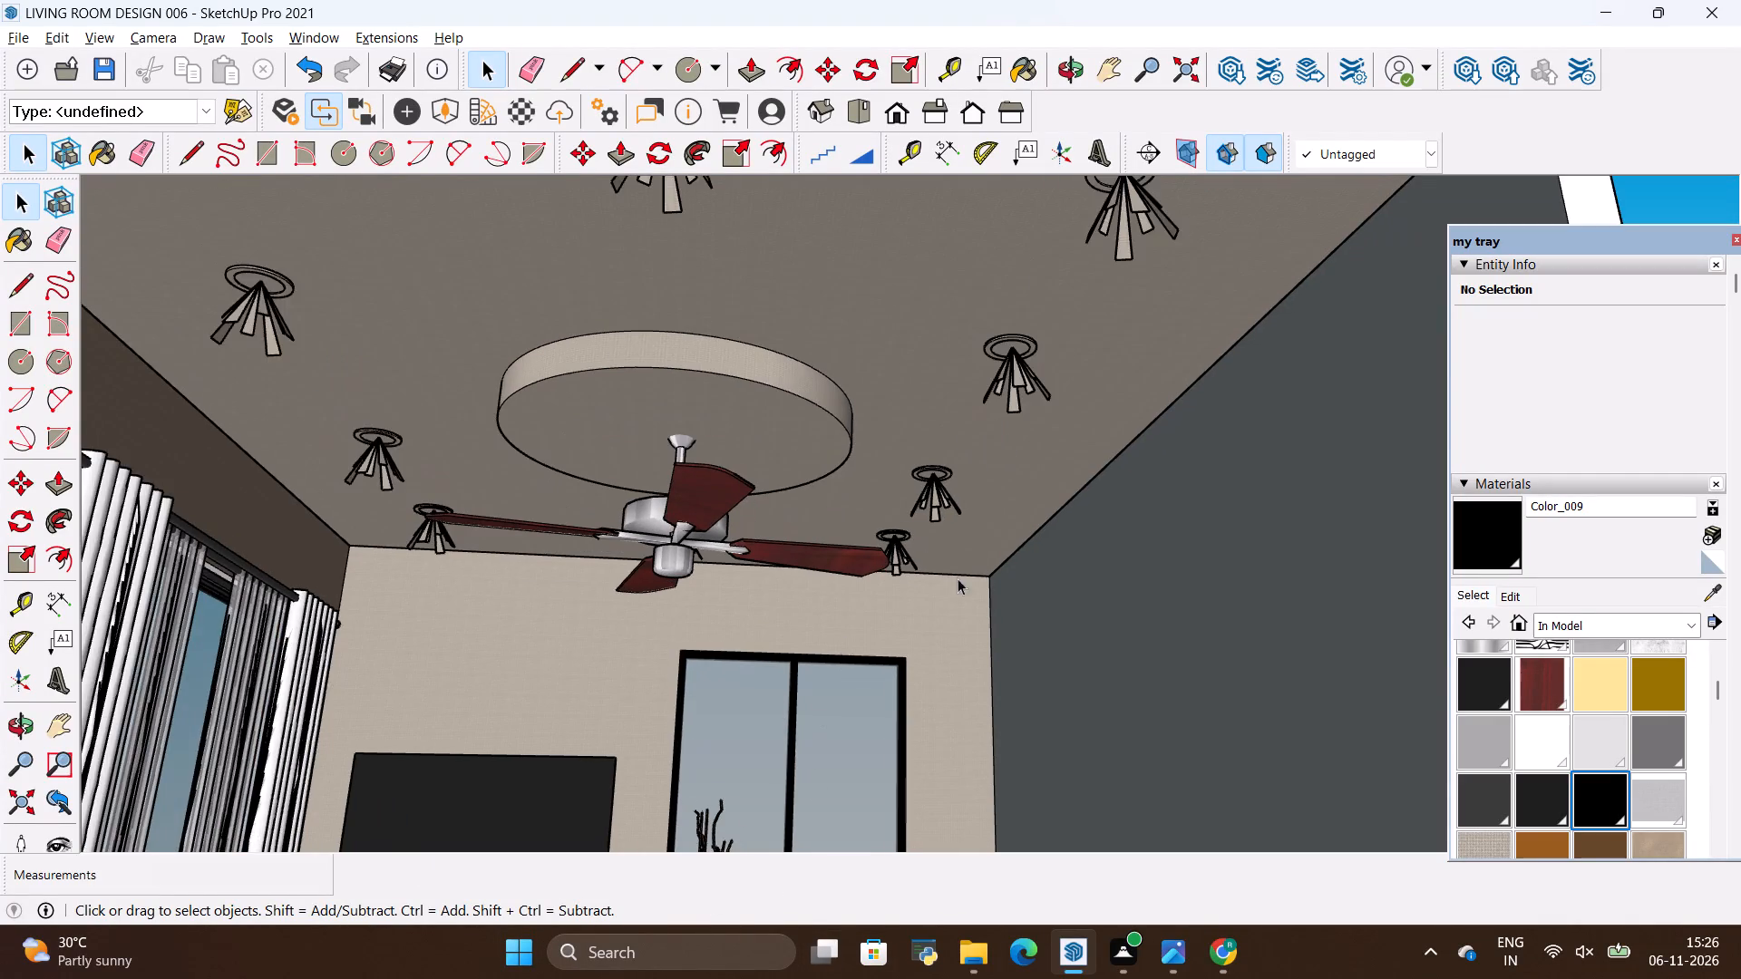
scroll(985, 551, "up", 2)
scroll(940, 587, "down", 3)
scroll(645, 515, "up", 2)
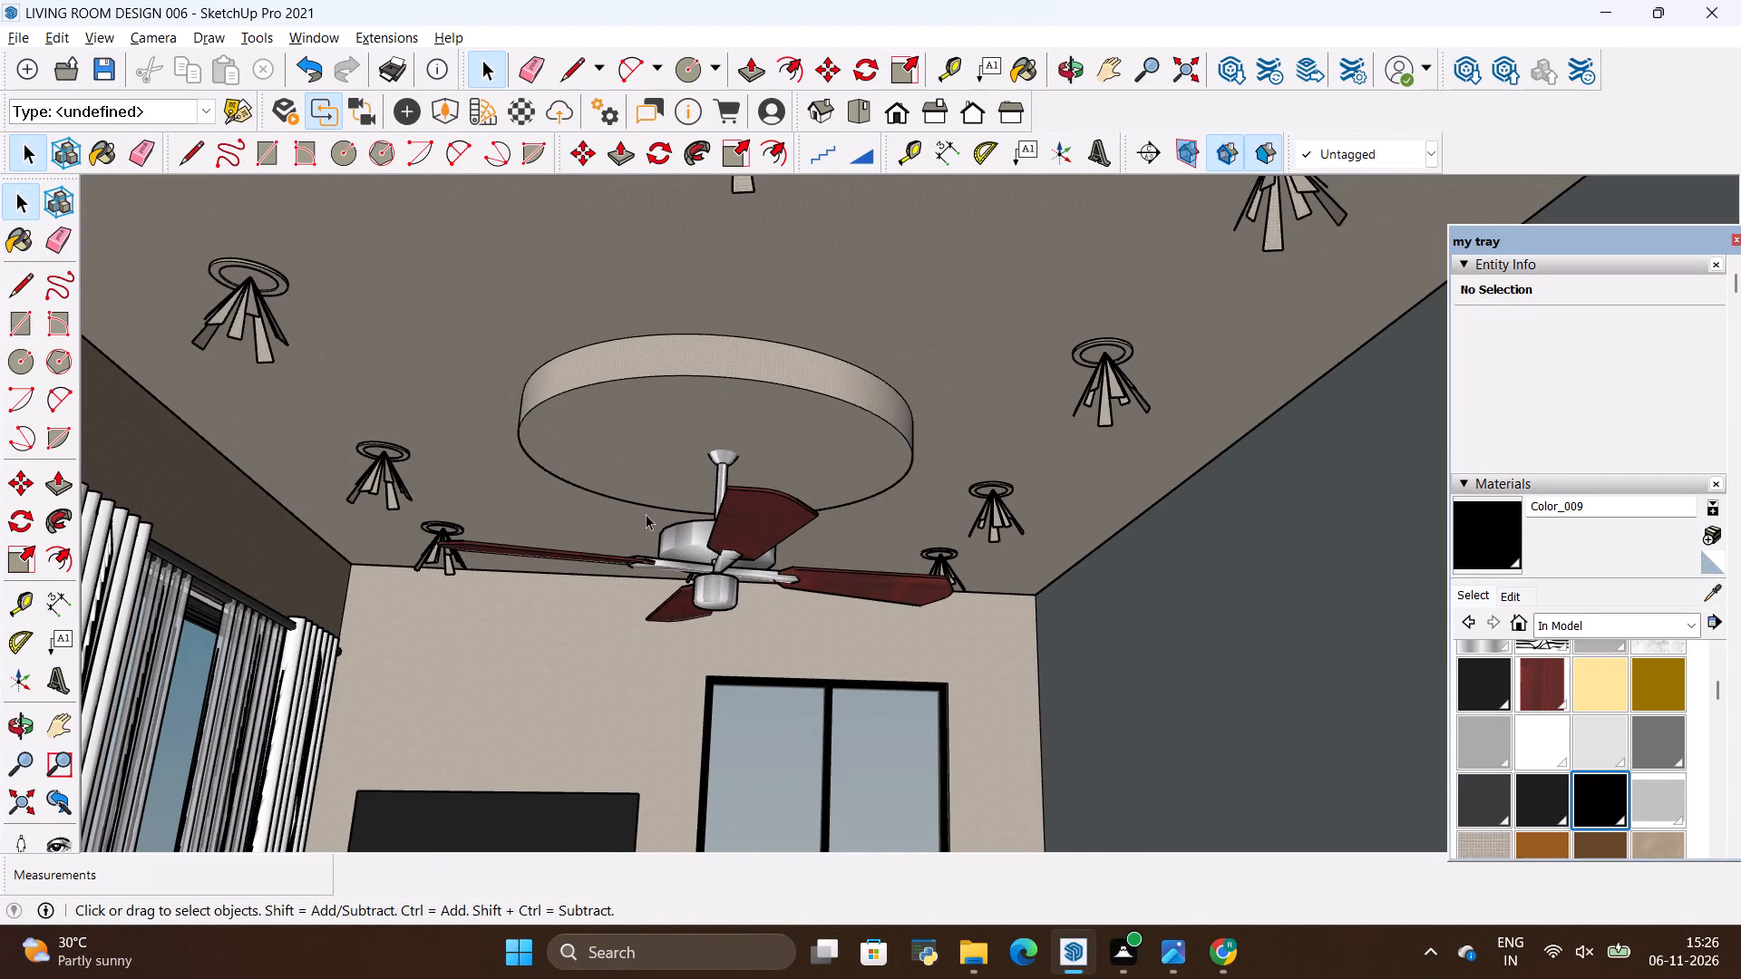
scroll(706, 626, "down", 3)
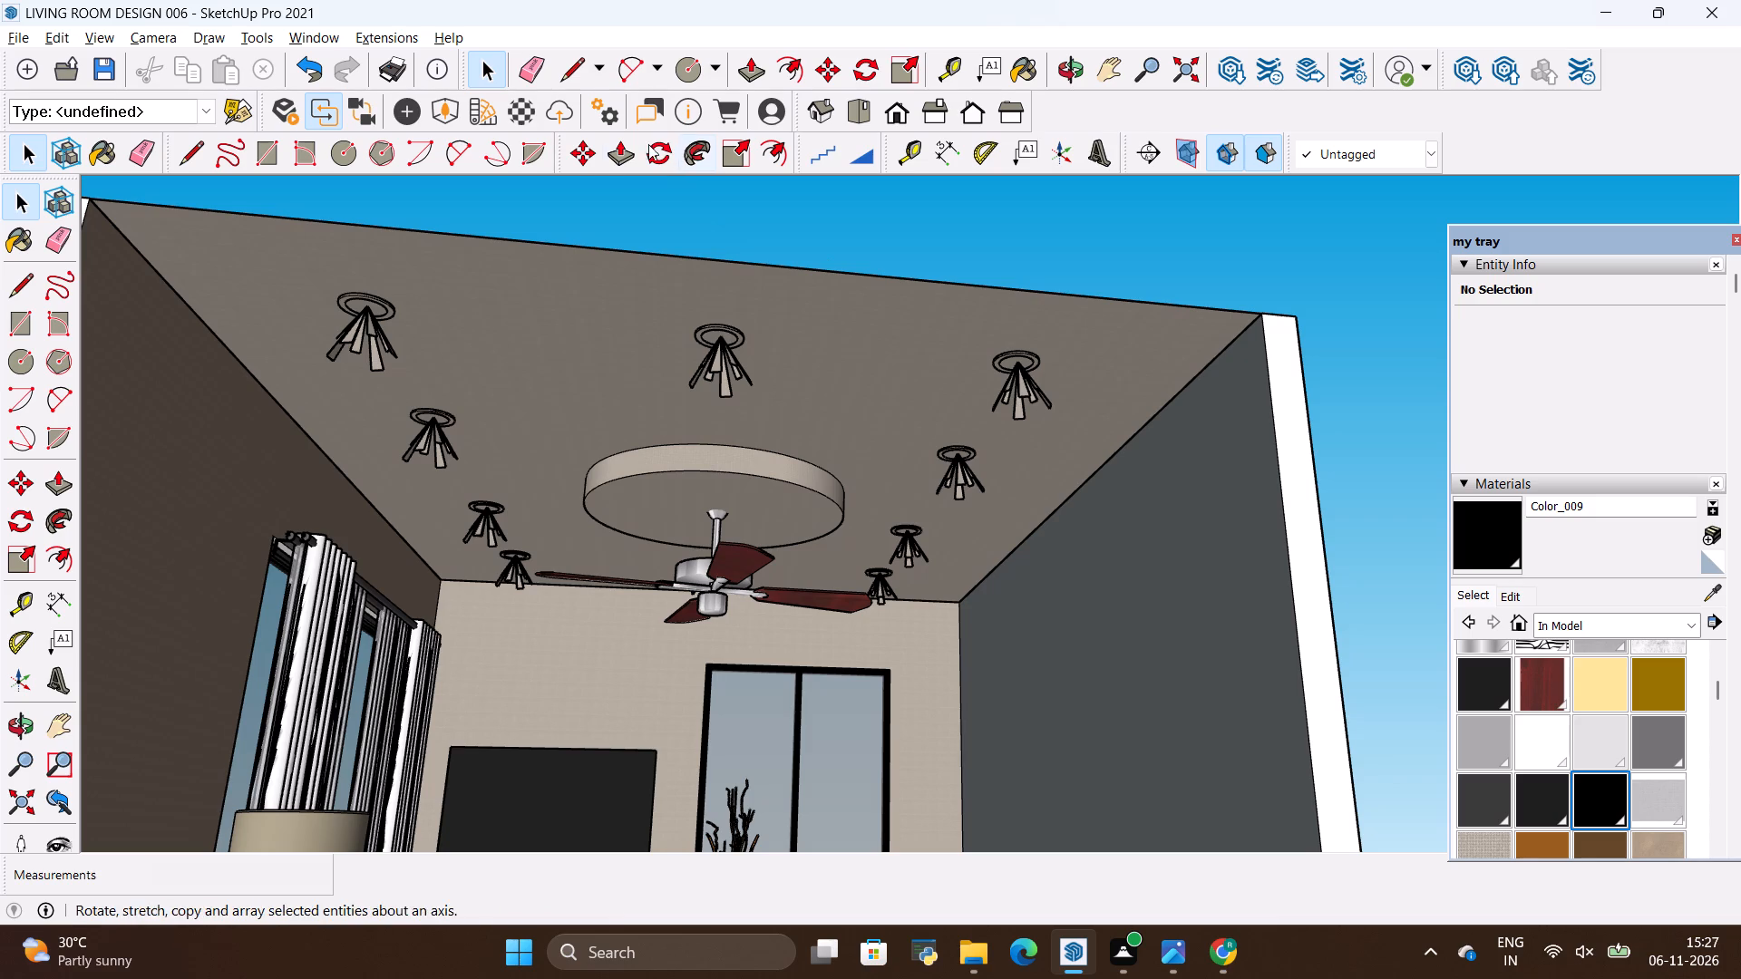
left_click(21, 729)
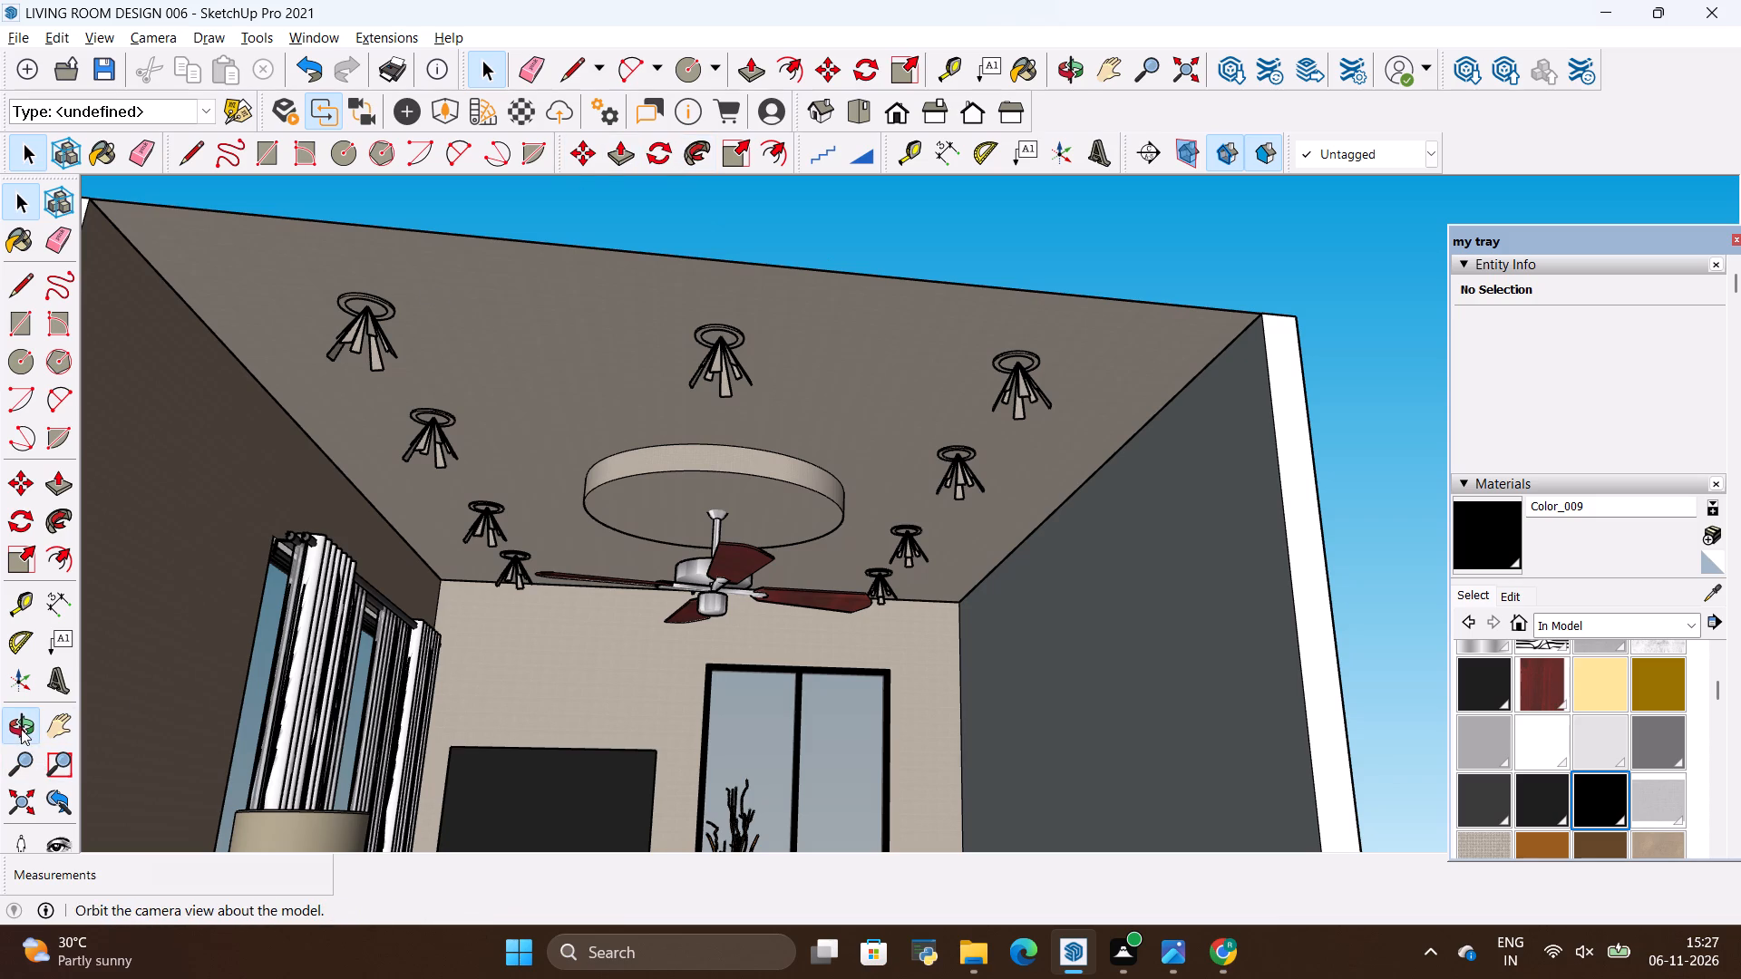
left_click_drag(854, 489, 850, 664)
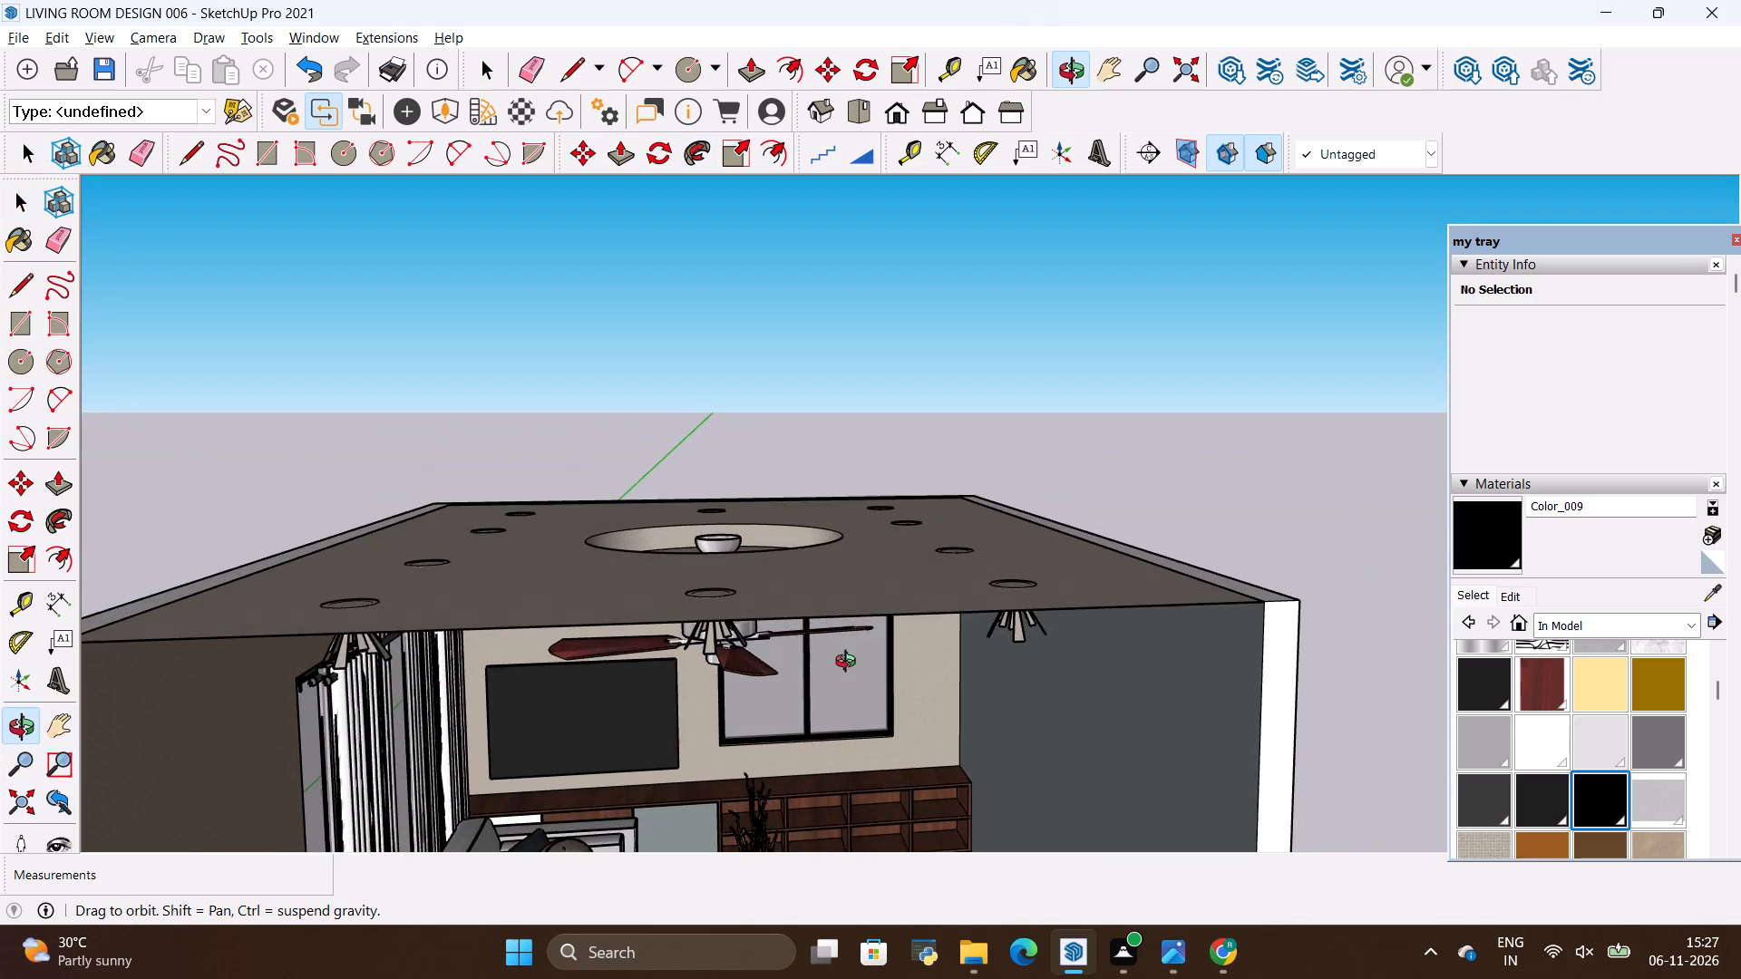
left_click_drag(850, 664, 863, 530)
scroll(779, 403, "up", 3)
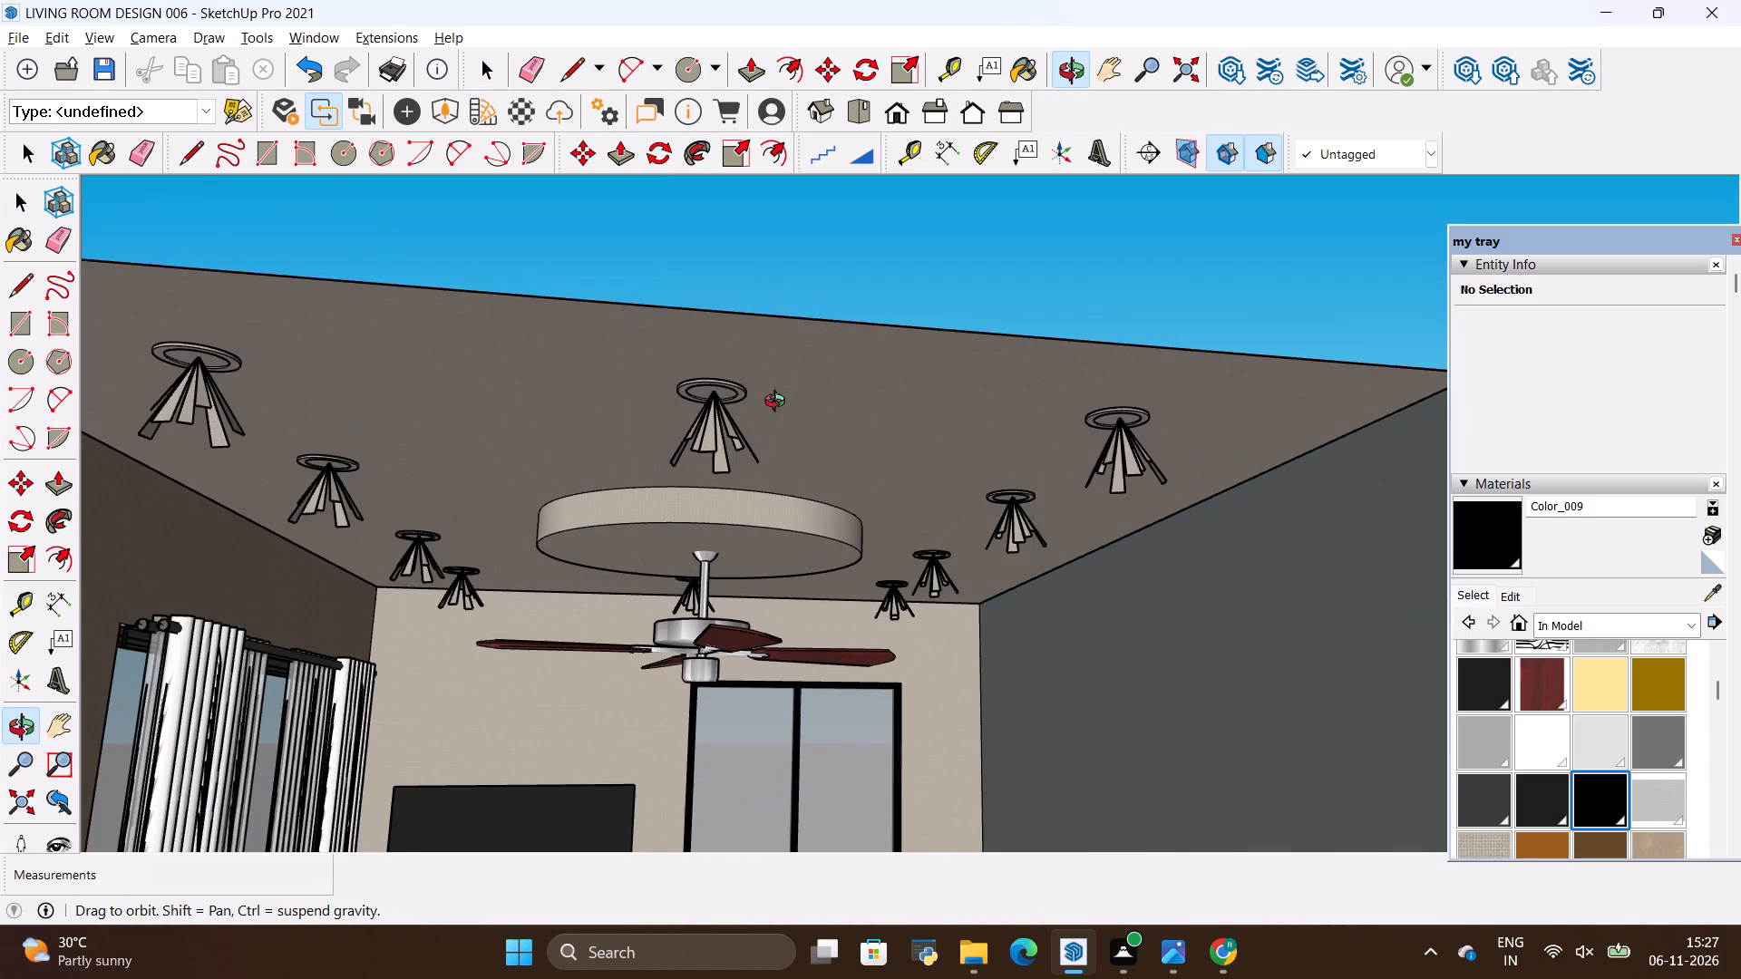
scroll(779, 403, "up", 1)
left_click_drag(835, 514, 848, 488)
scroll(780, 617, "up", 2)
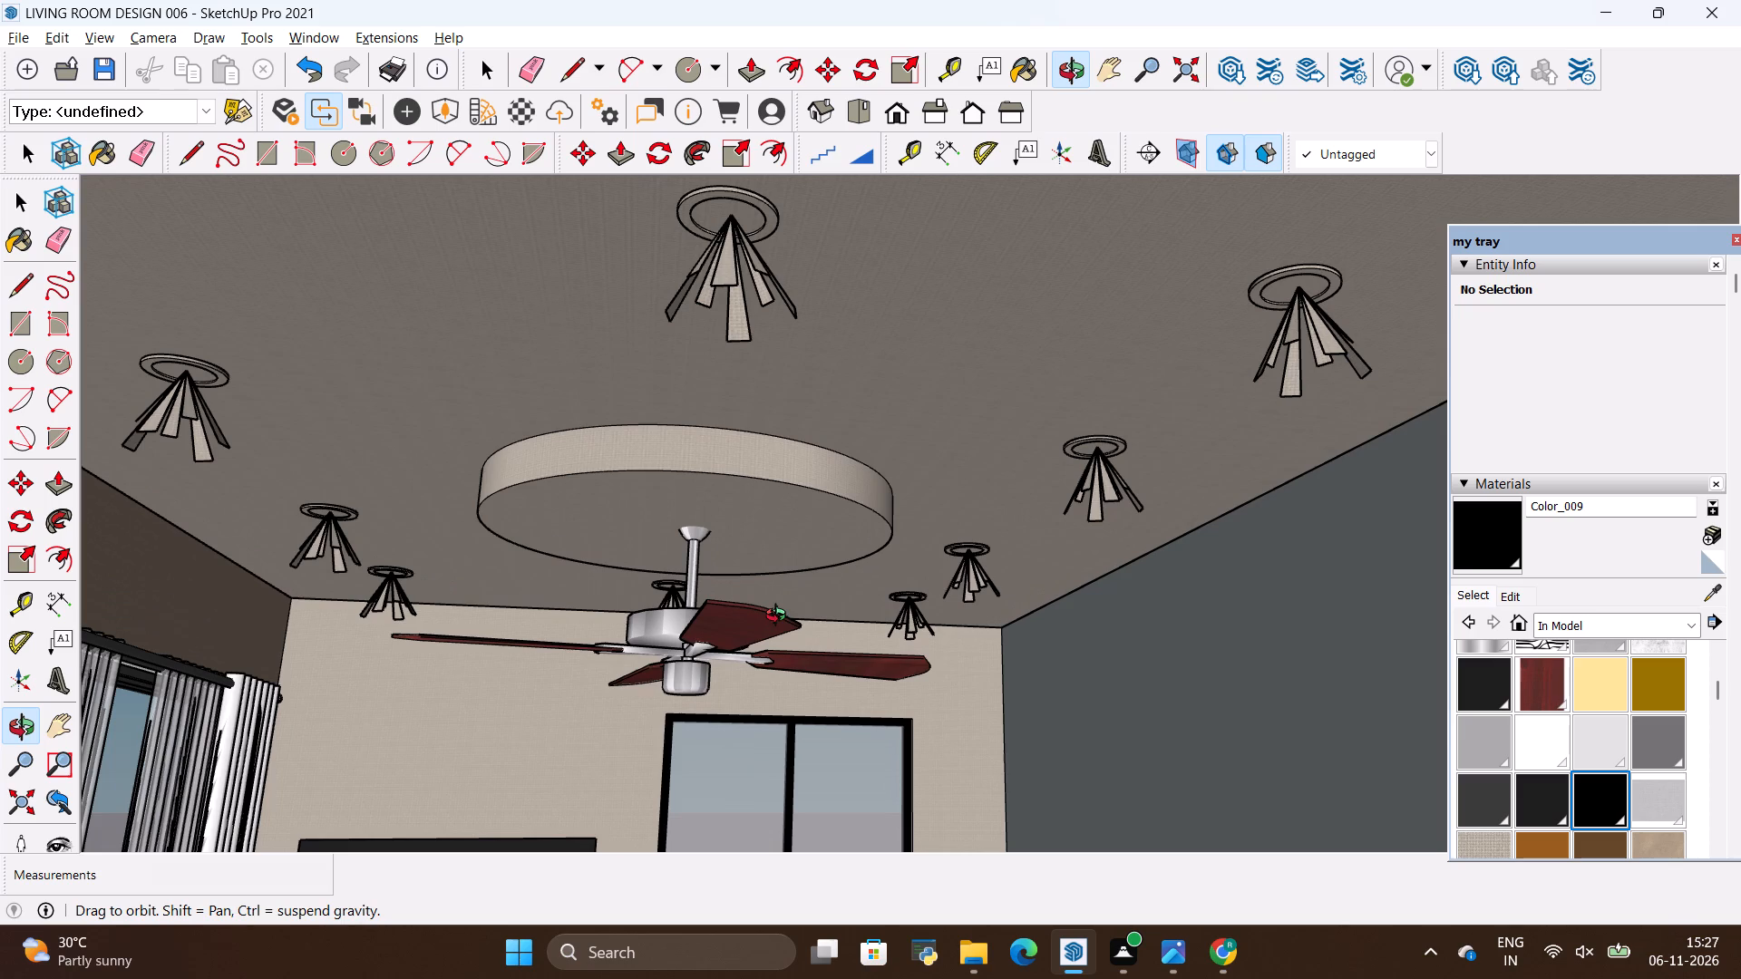
left_click_drag(795, 598, 797, 619)
left_click_drag(797, 616, 797, 605)
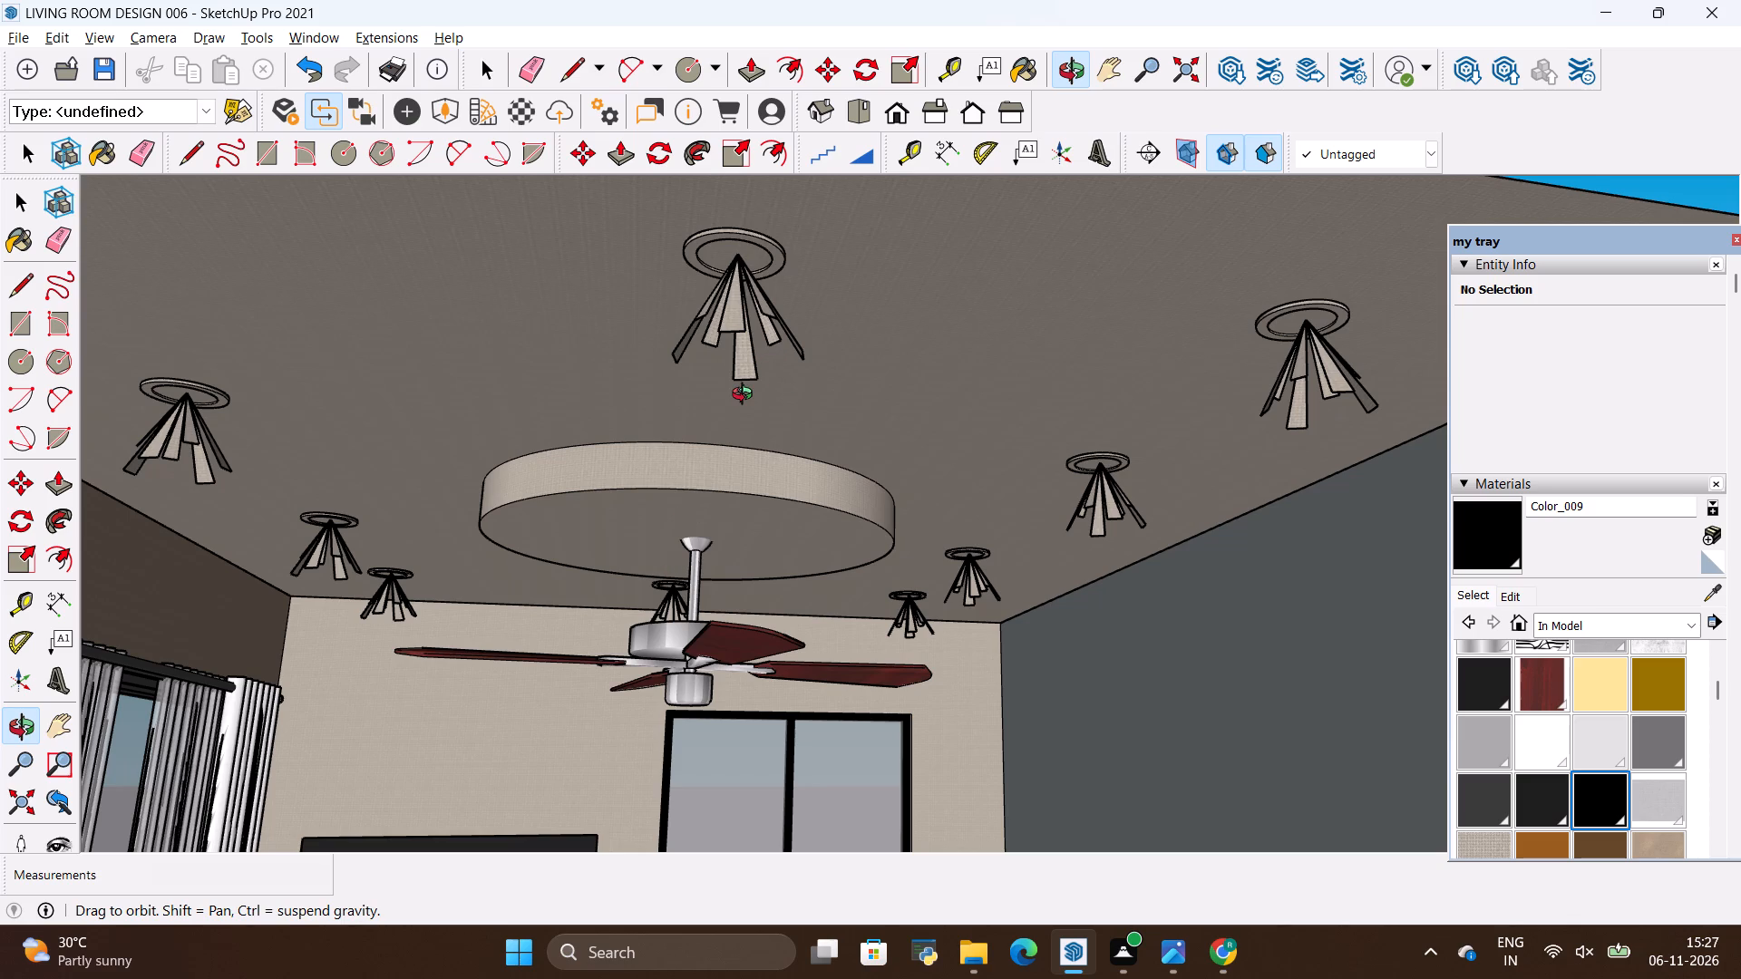
scroll(404, 572, "down", 2)
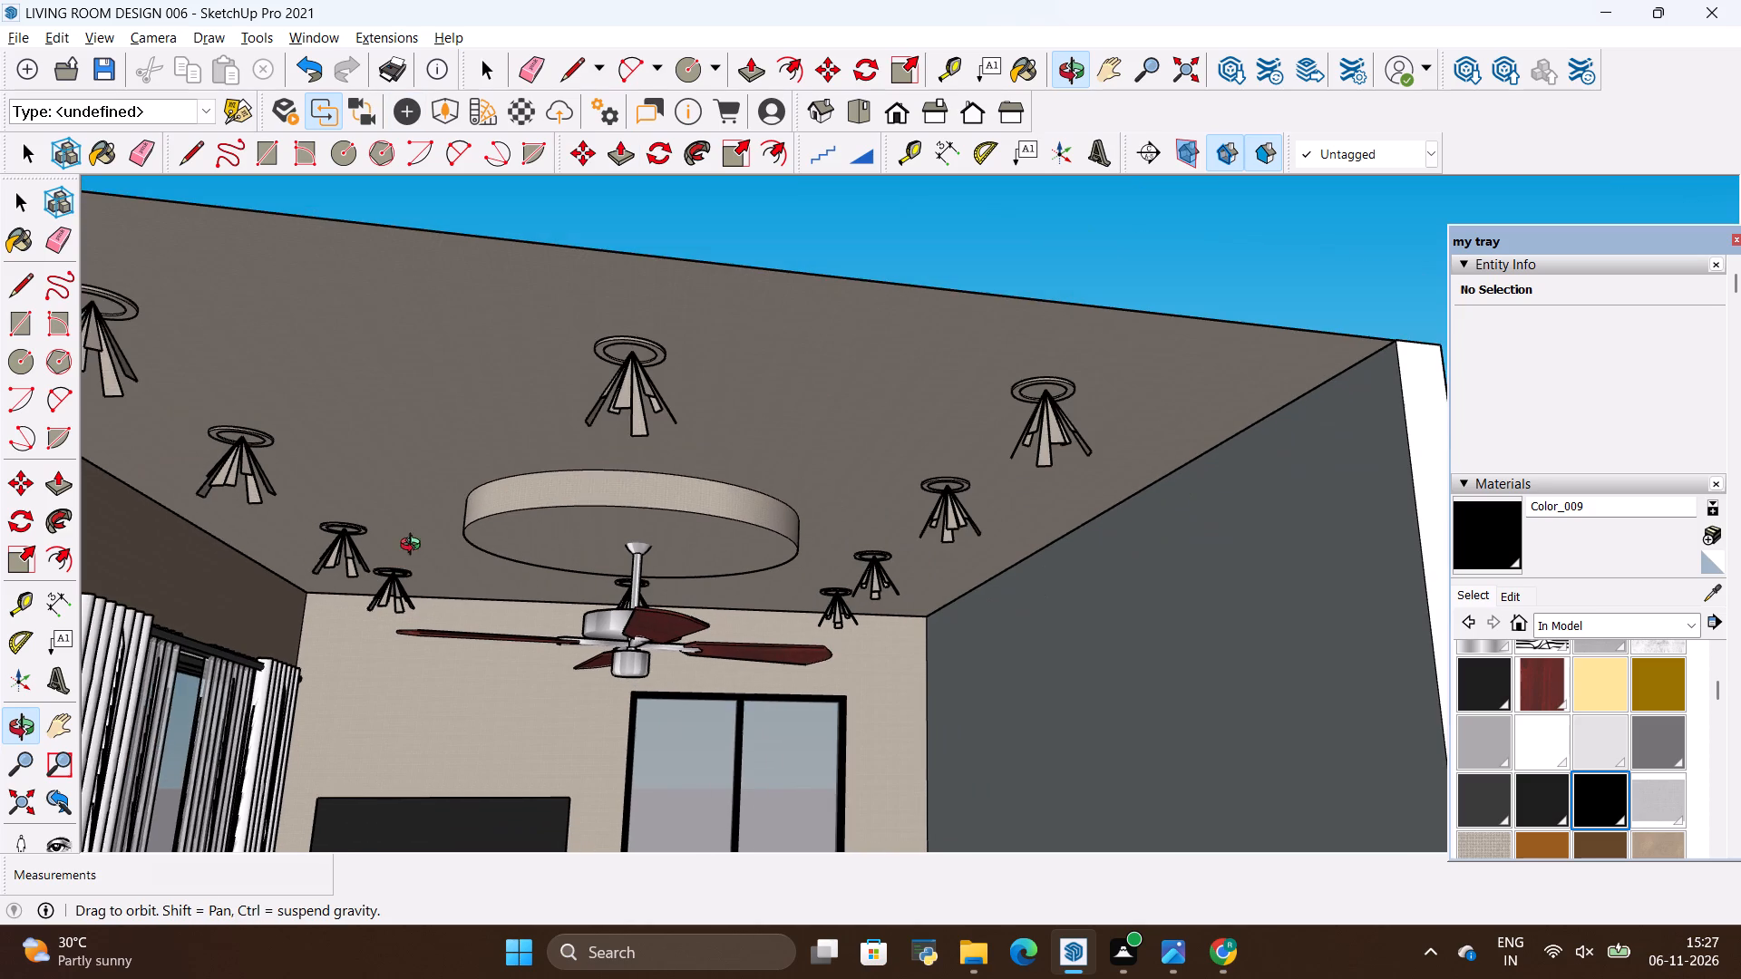
scroll(668, 439, "down", 5)
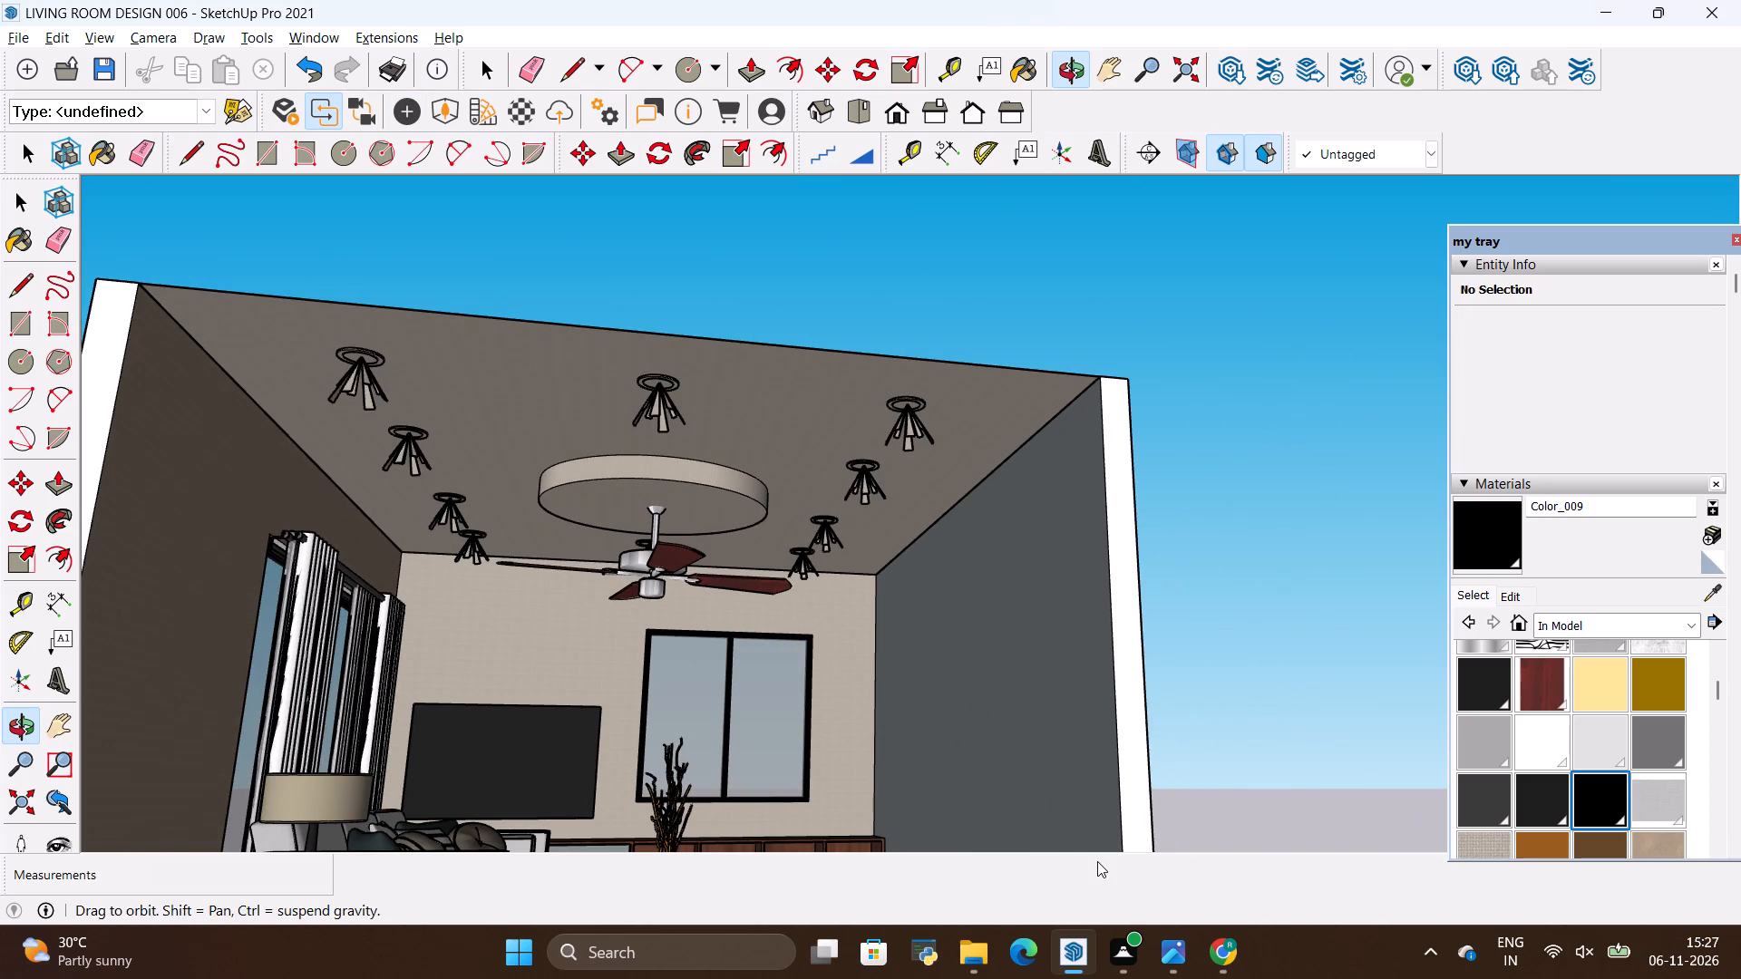
scroll(727, 566, "down", 6)
scroll(548, 527, "up", 6)
scroll(711, 527, "down", 5)
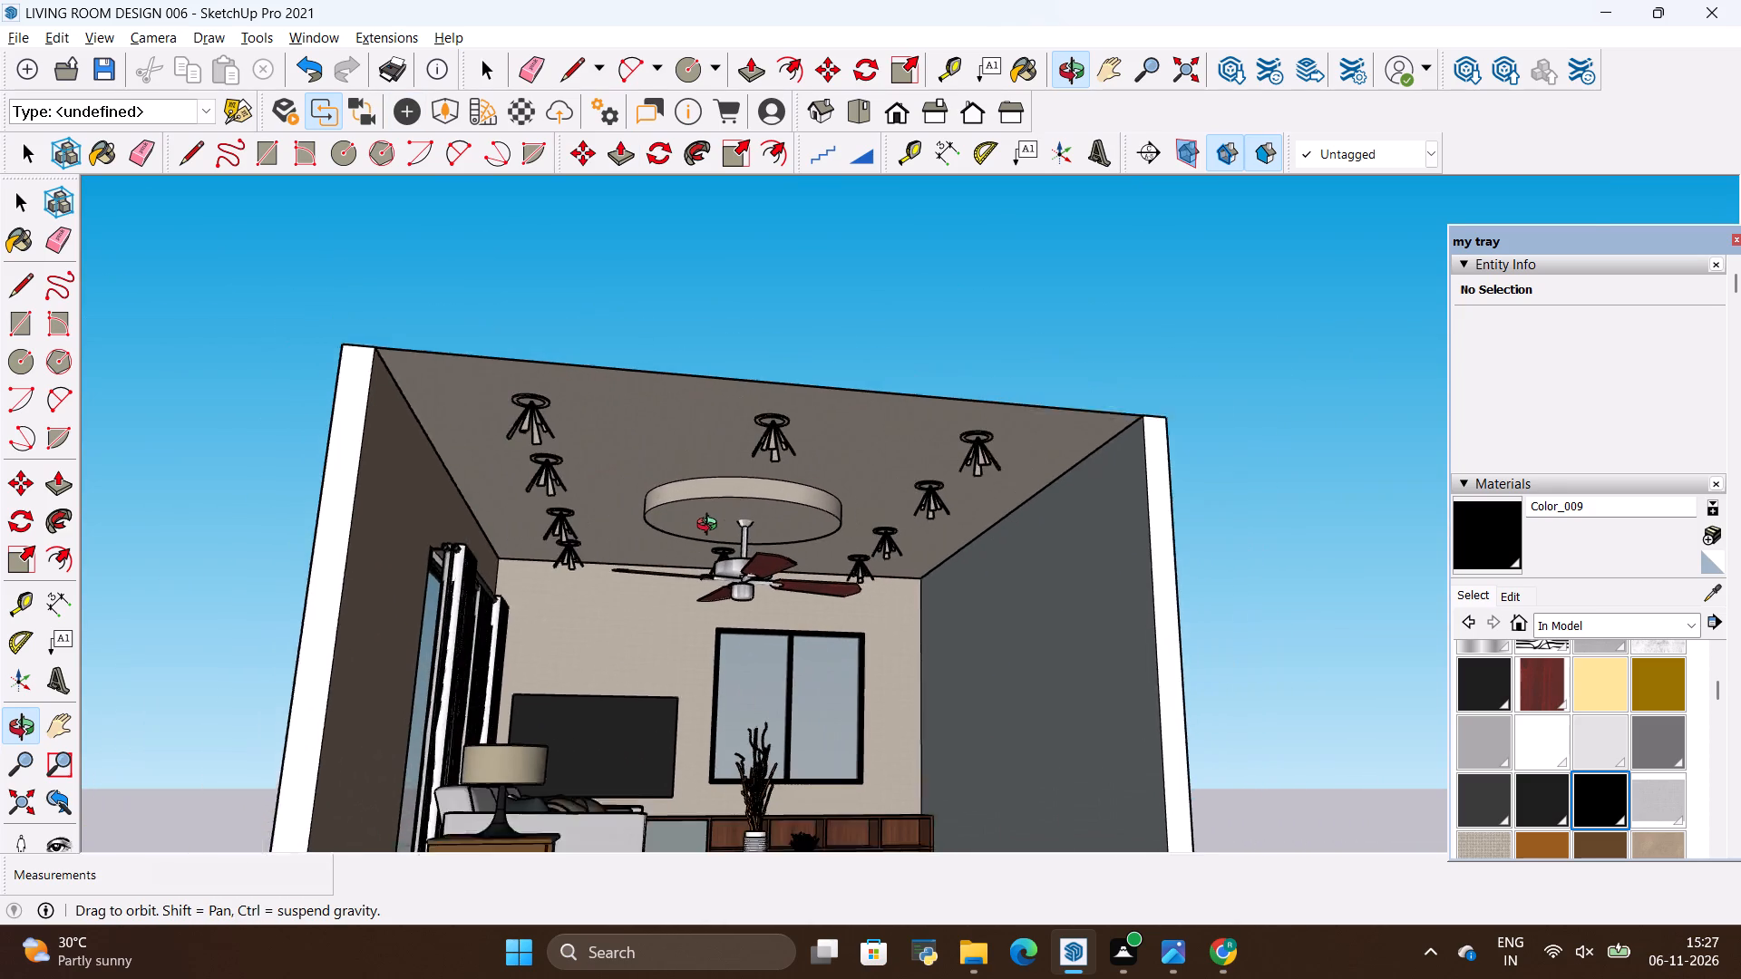
scroll(651, 683, "up", 6)
scroll(761, 683, "up", 4)
left_click_drag(560, 455, 549, 480)
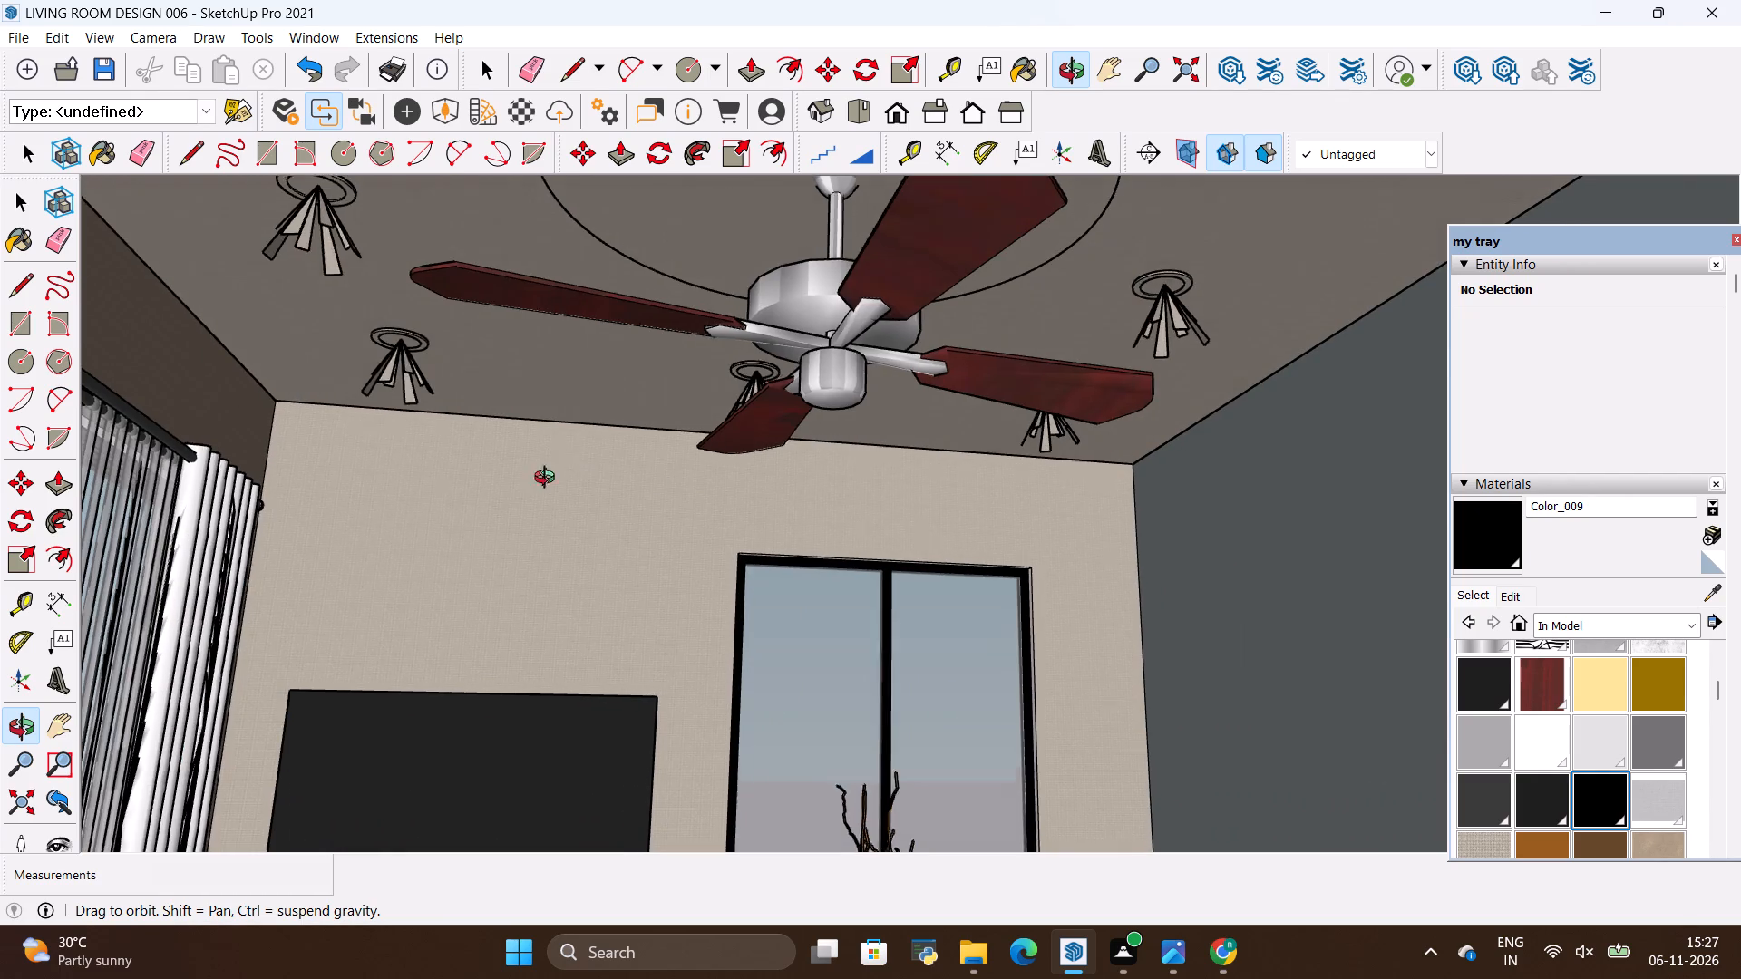
left_click_drag(549, 480, 534, 543)
scroll(591, 454, "down", 2)
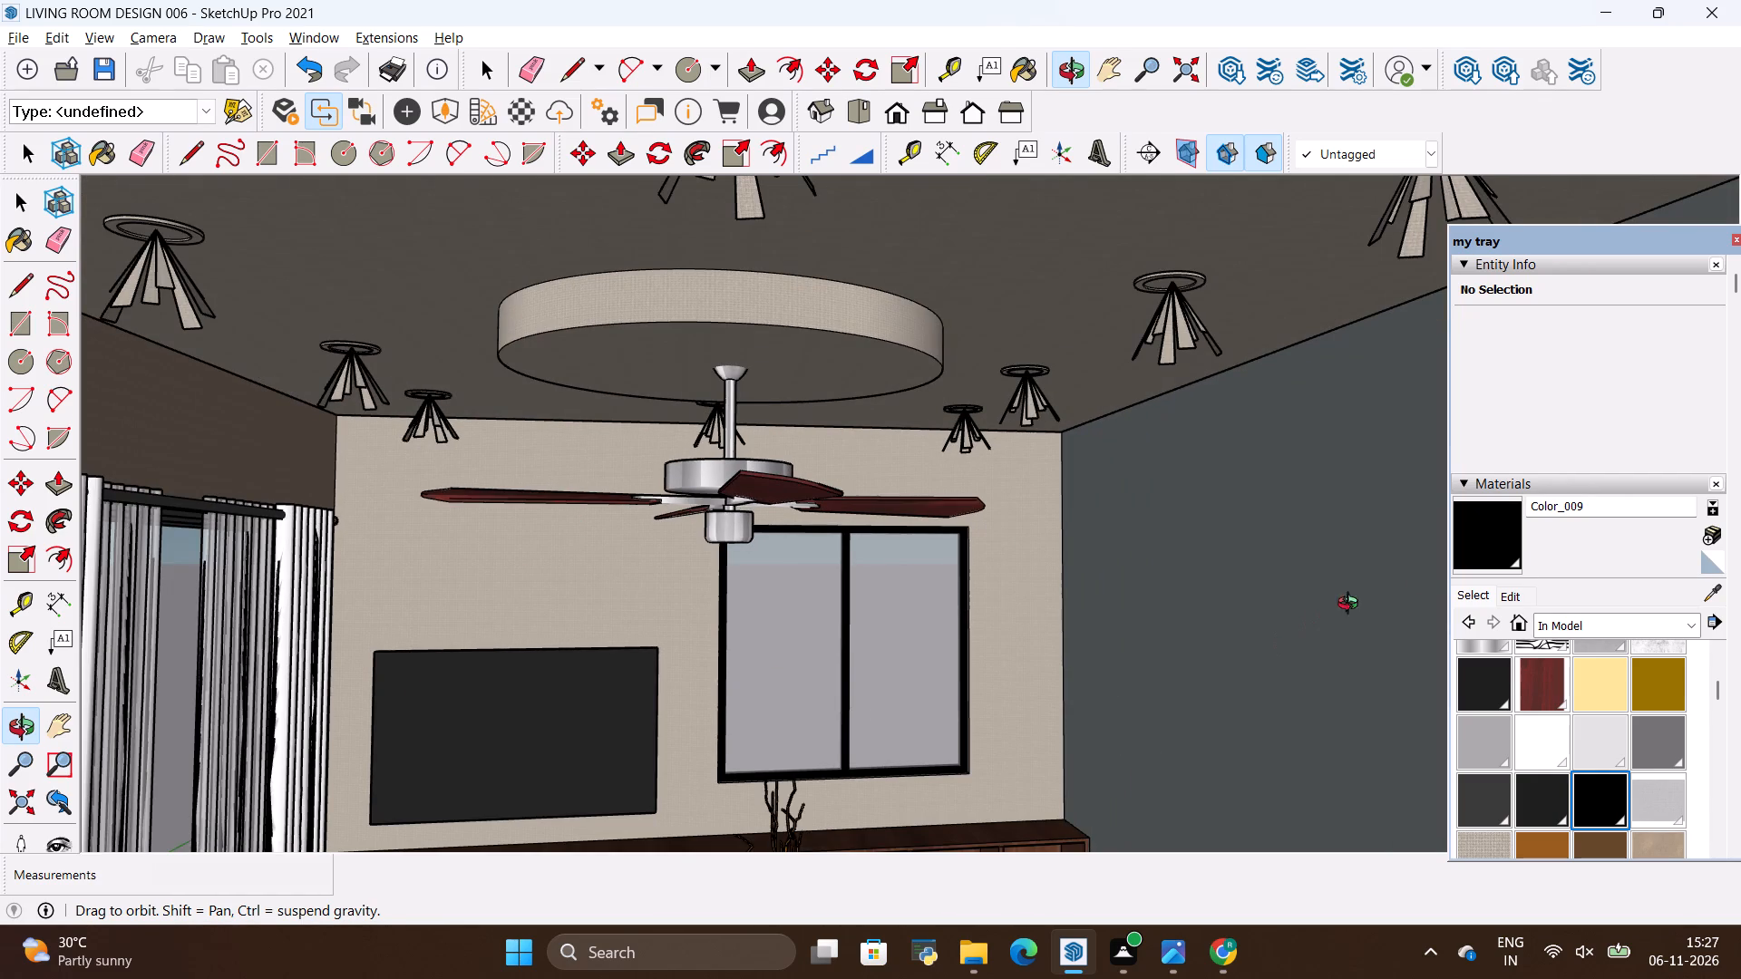
Apply the black Color_009 material to the TV panel on the back wall.
left_click(1496, 550)
left_click(523, 715)
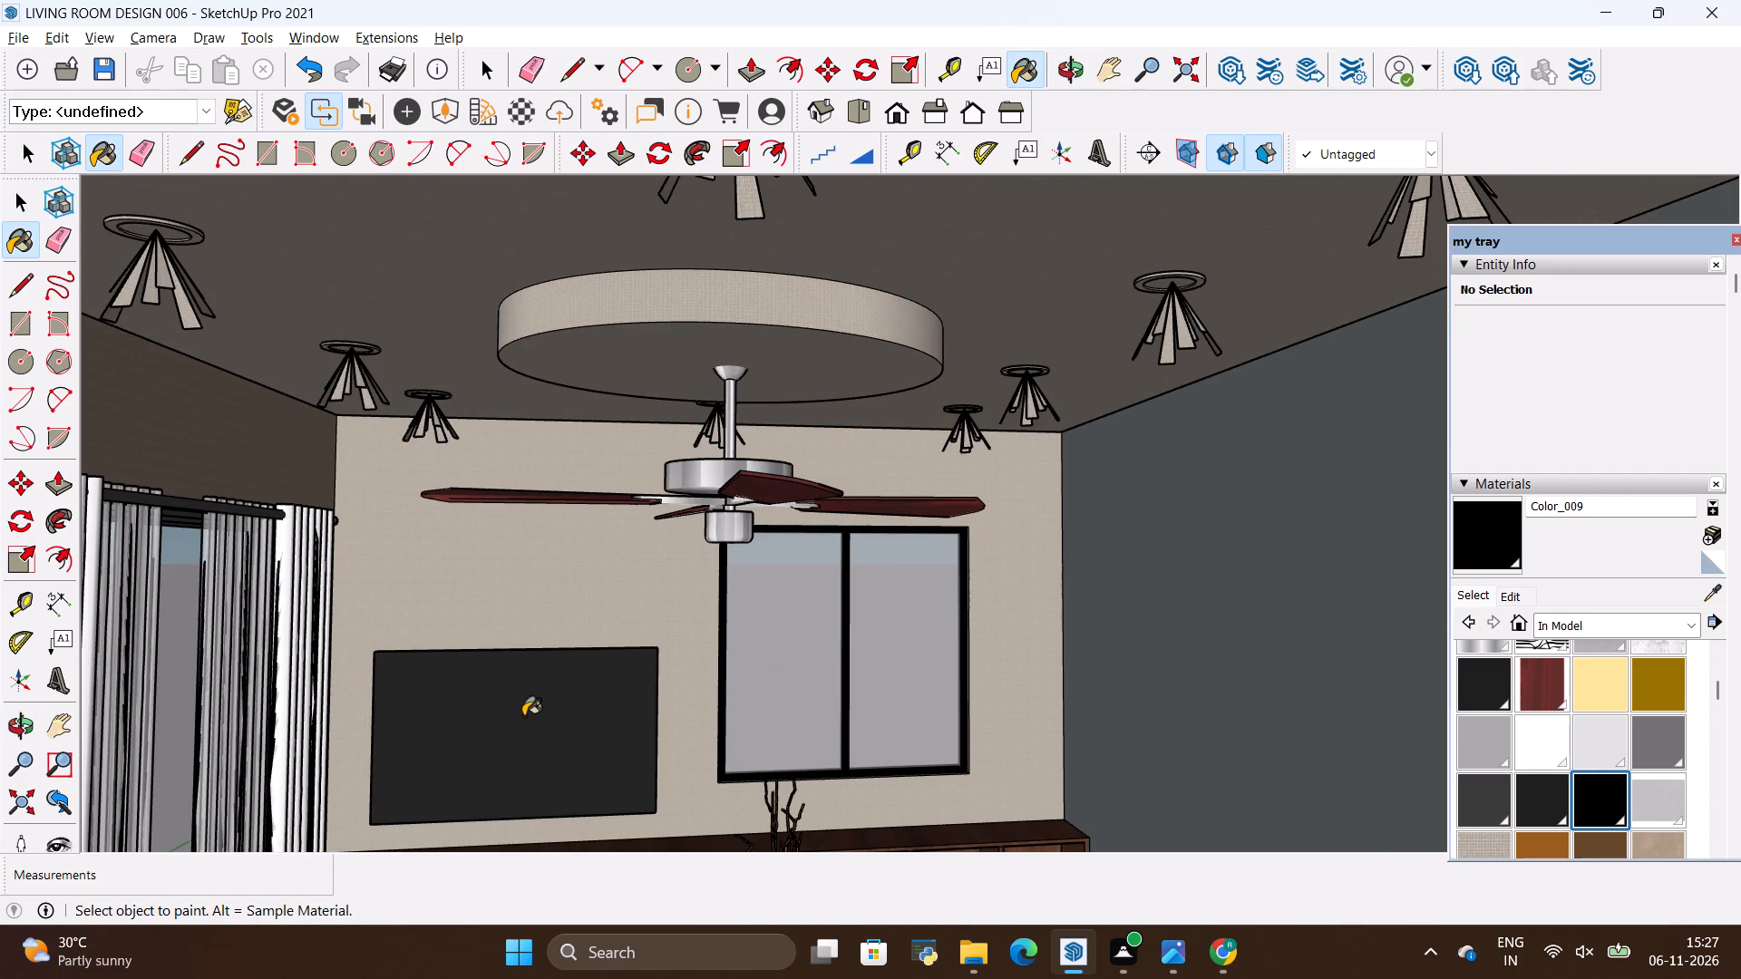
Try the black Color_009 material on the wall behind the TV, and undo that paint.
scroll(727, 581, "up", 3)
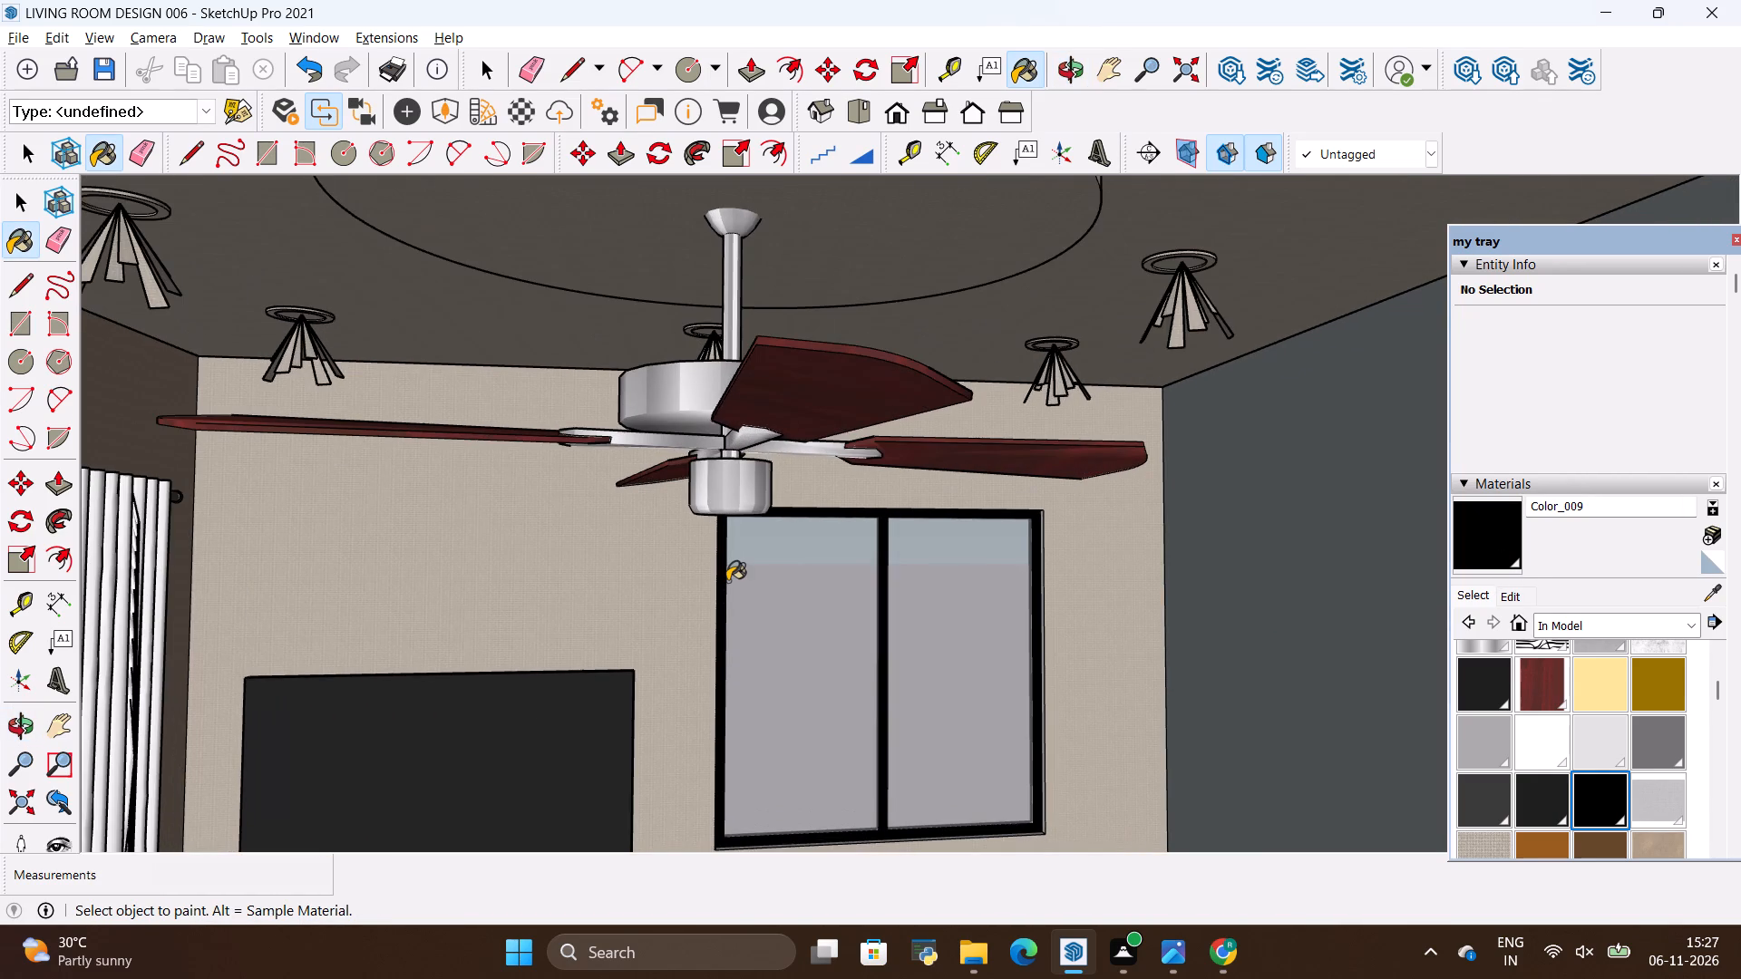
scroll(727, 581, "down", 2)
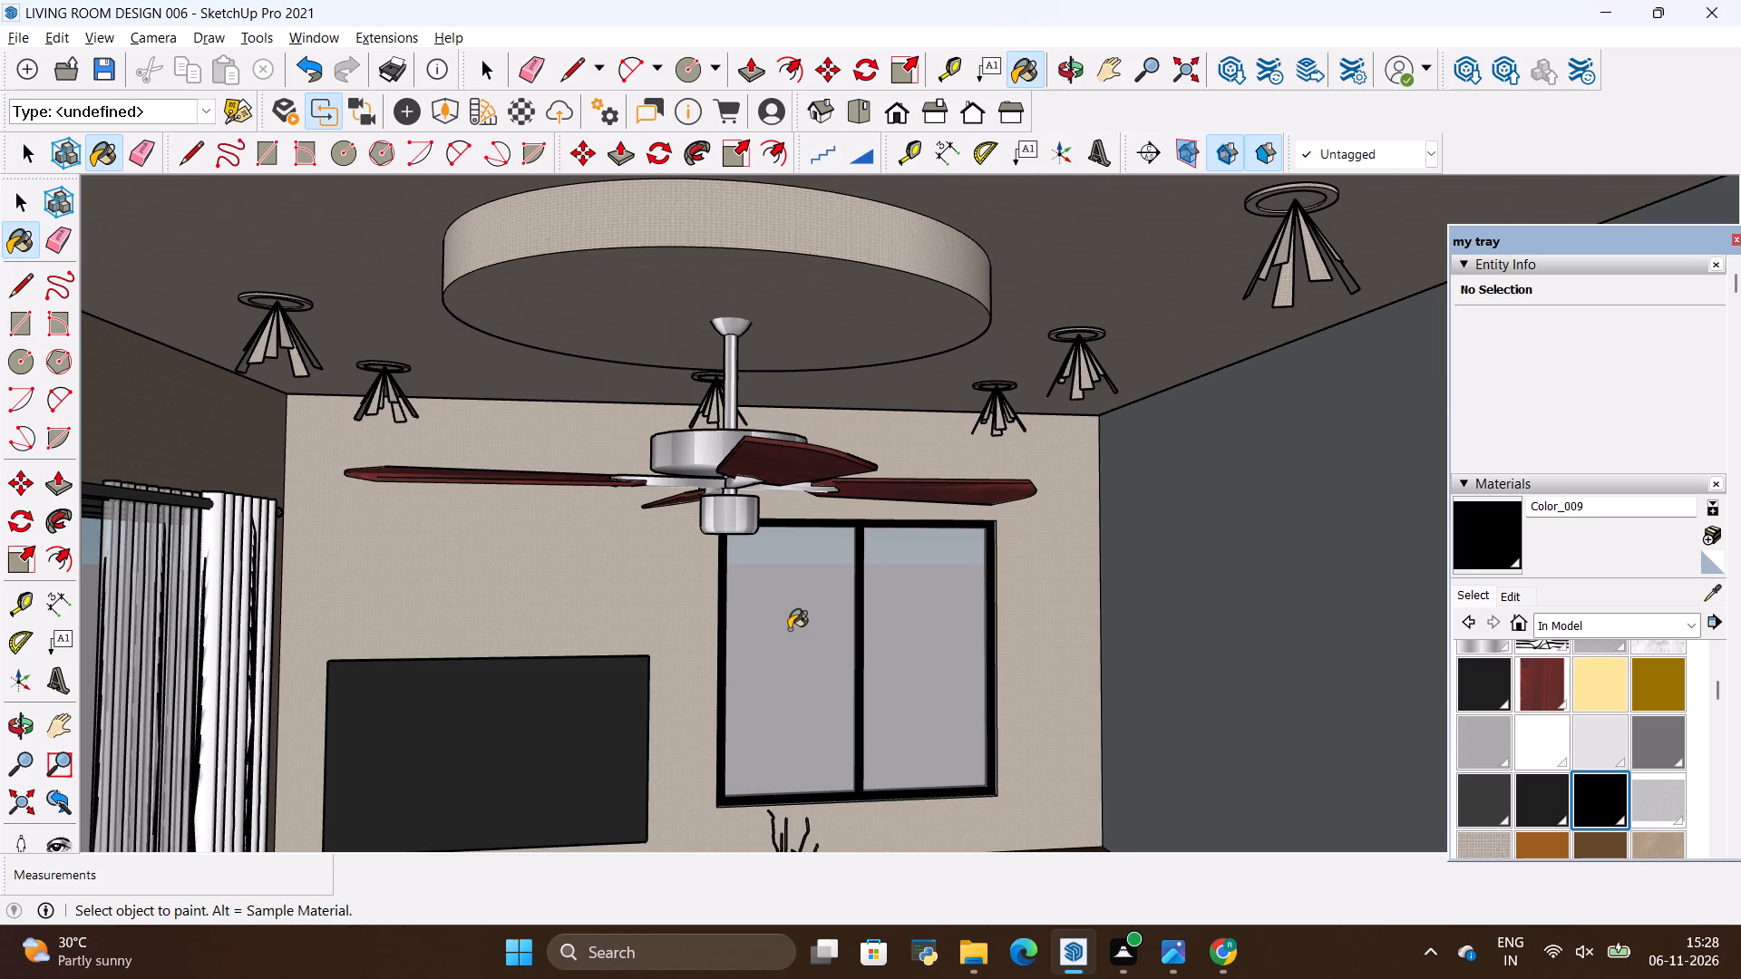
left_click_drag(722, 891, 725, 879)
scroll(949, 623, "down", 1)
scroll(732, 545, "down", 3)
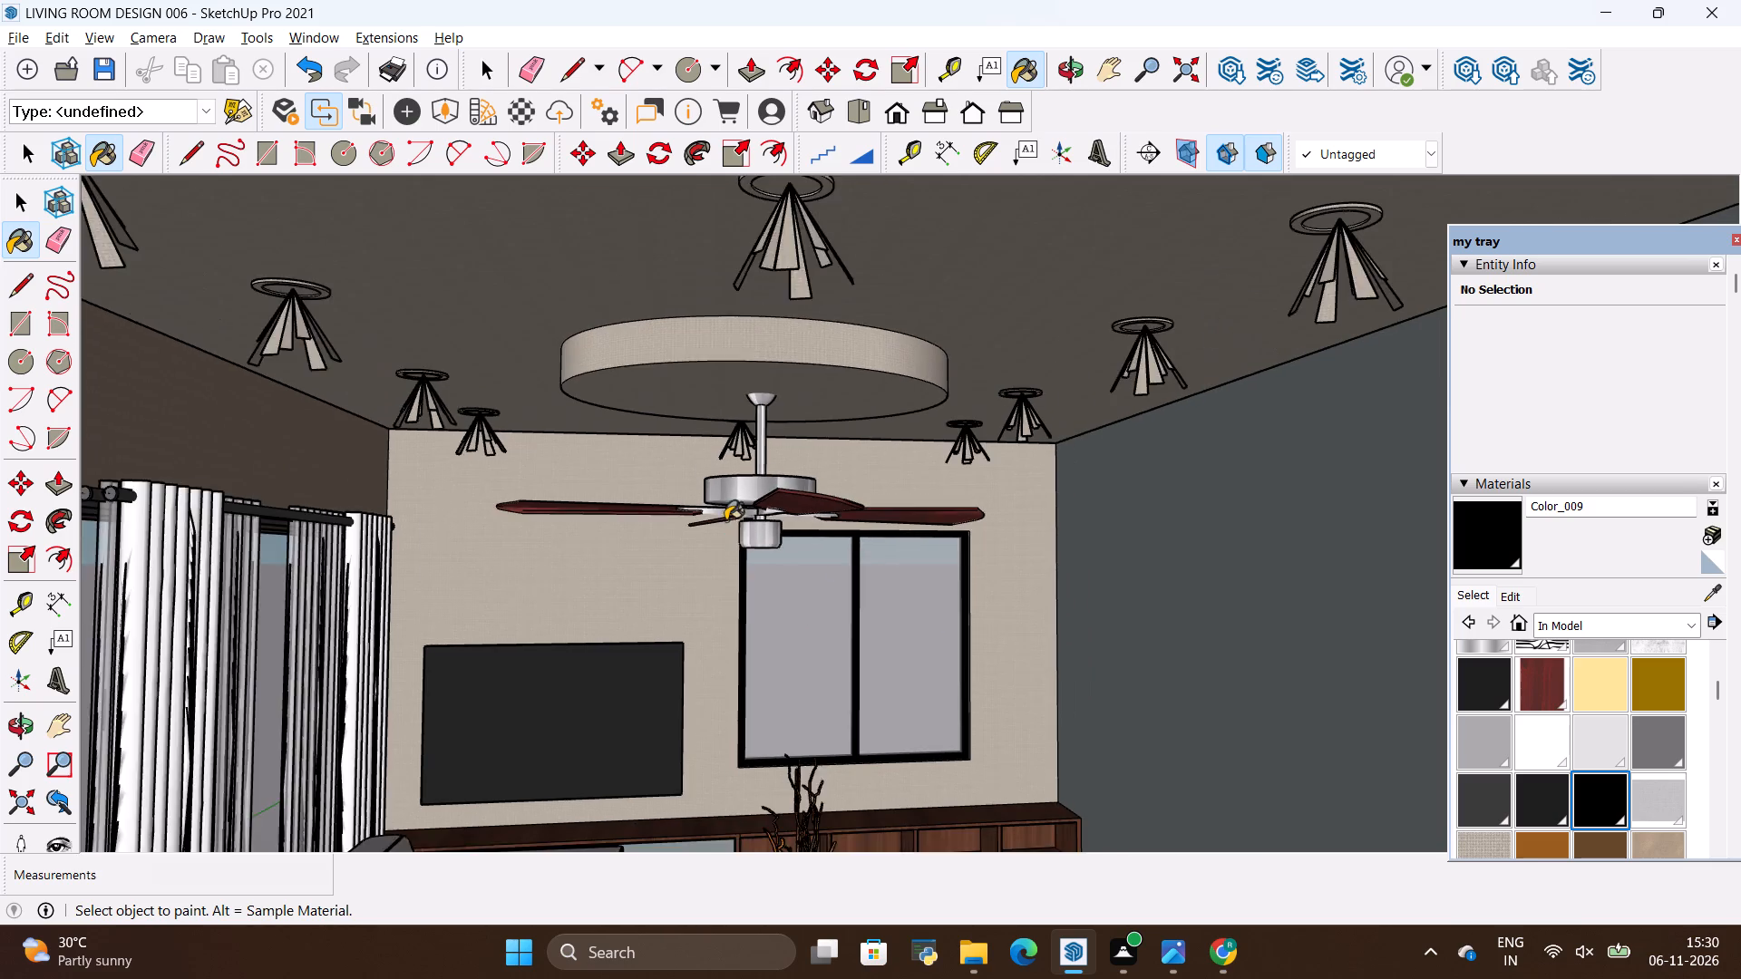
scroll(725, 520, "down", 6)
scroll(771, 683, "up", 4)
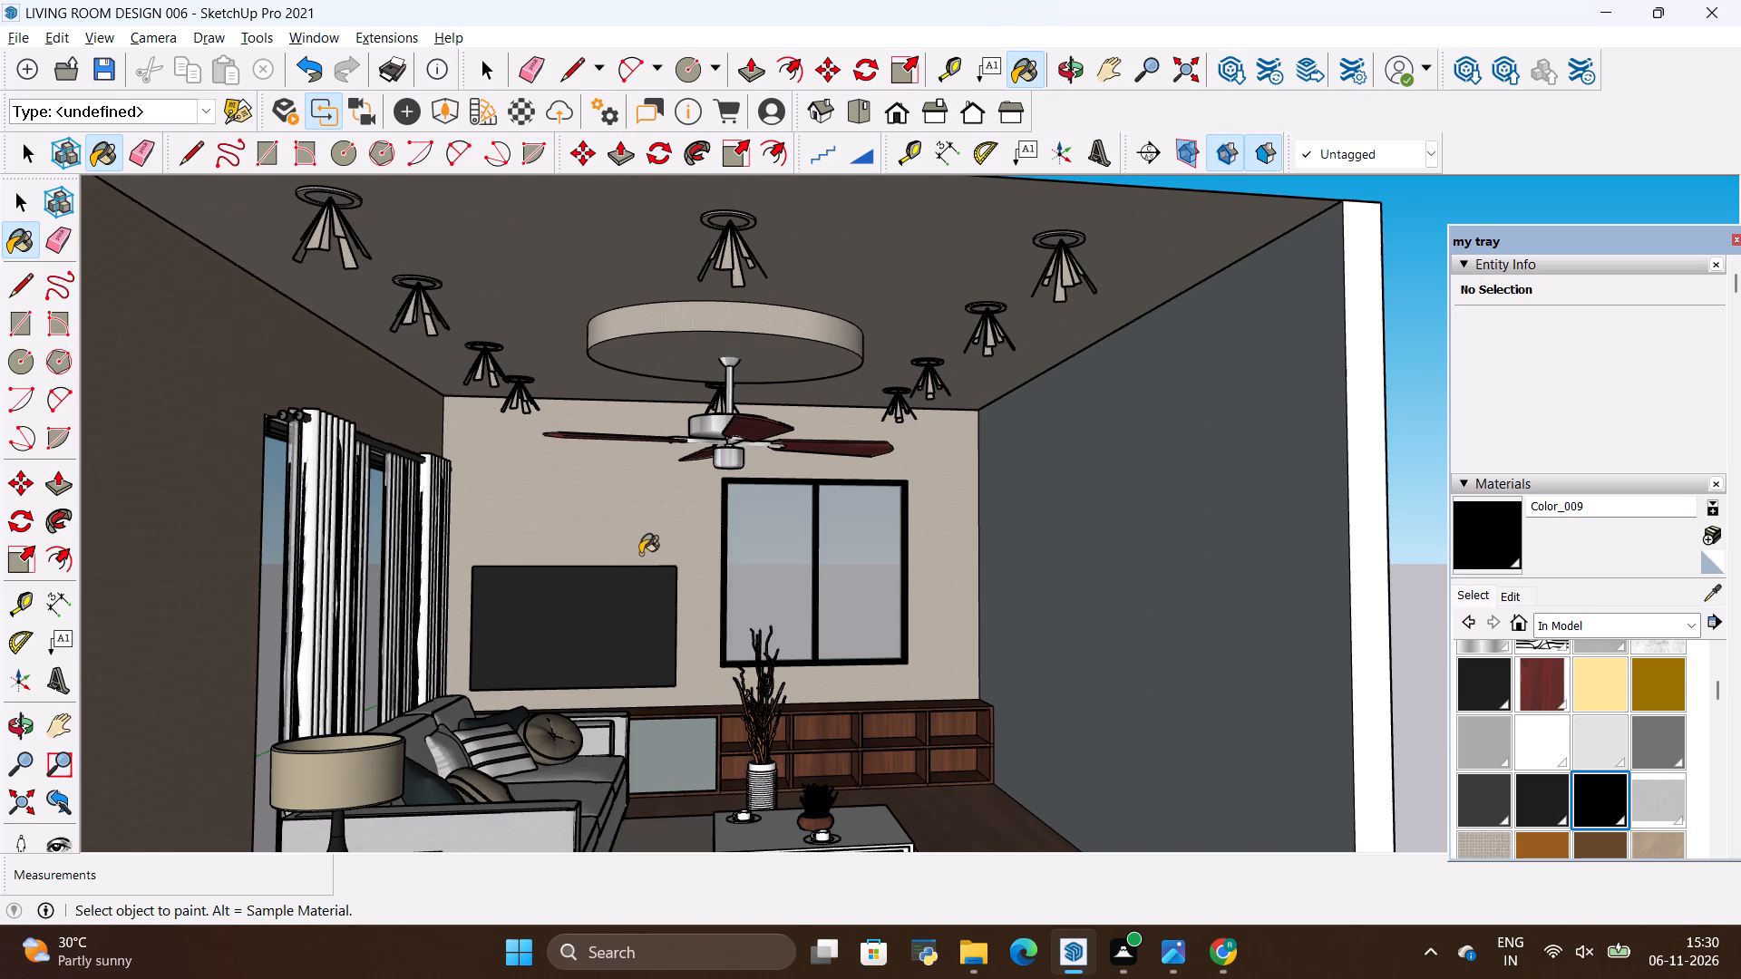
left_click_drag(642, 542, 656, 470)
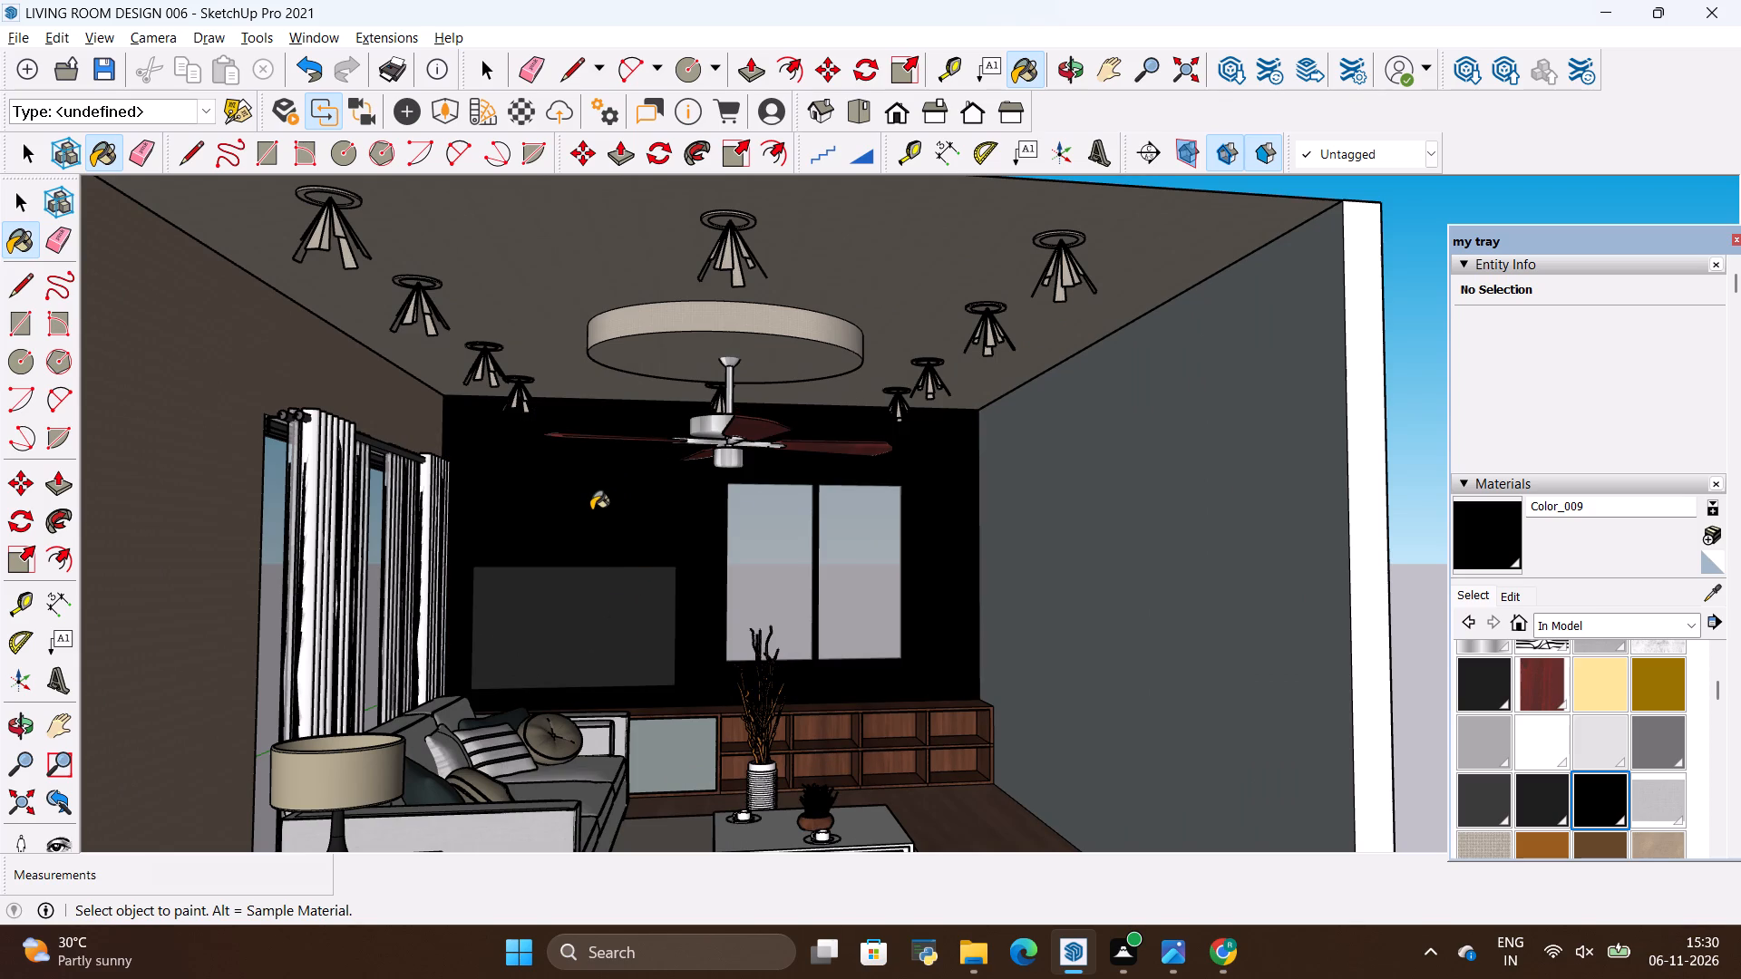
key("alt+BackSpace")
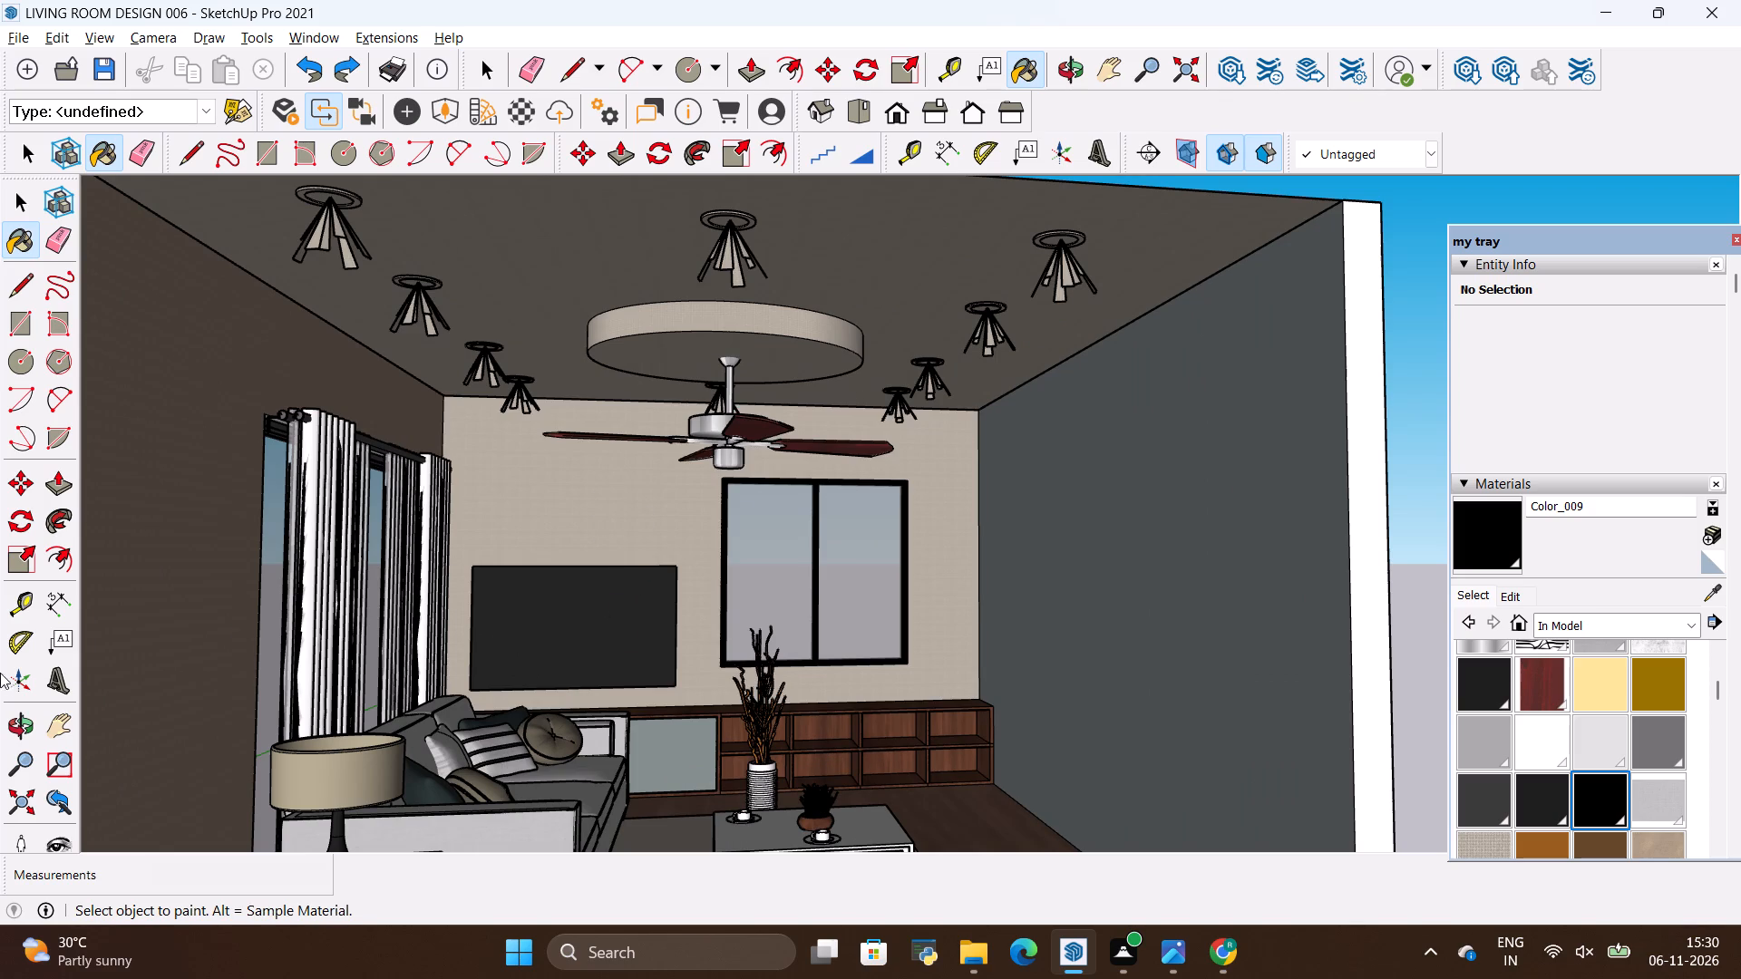
Examine the whole living room from the open front, near and far, including the ceiling fixtures, curtains, TV wall and furniture.
left_click(16, 743)
scroll(627, 369, "up", 2)
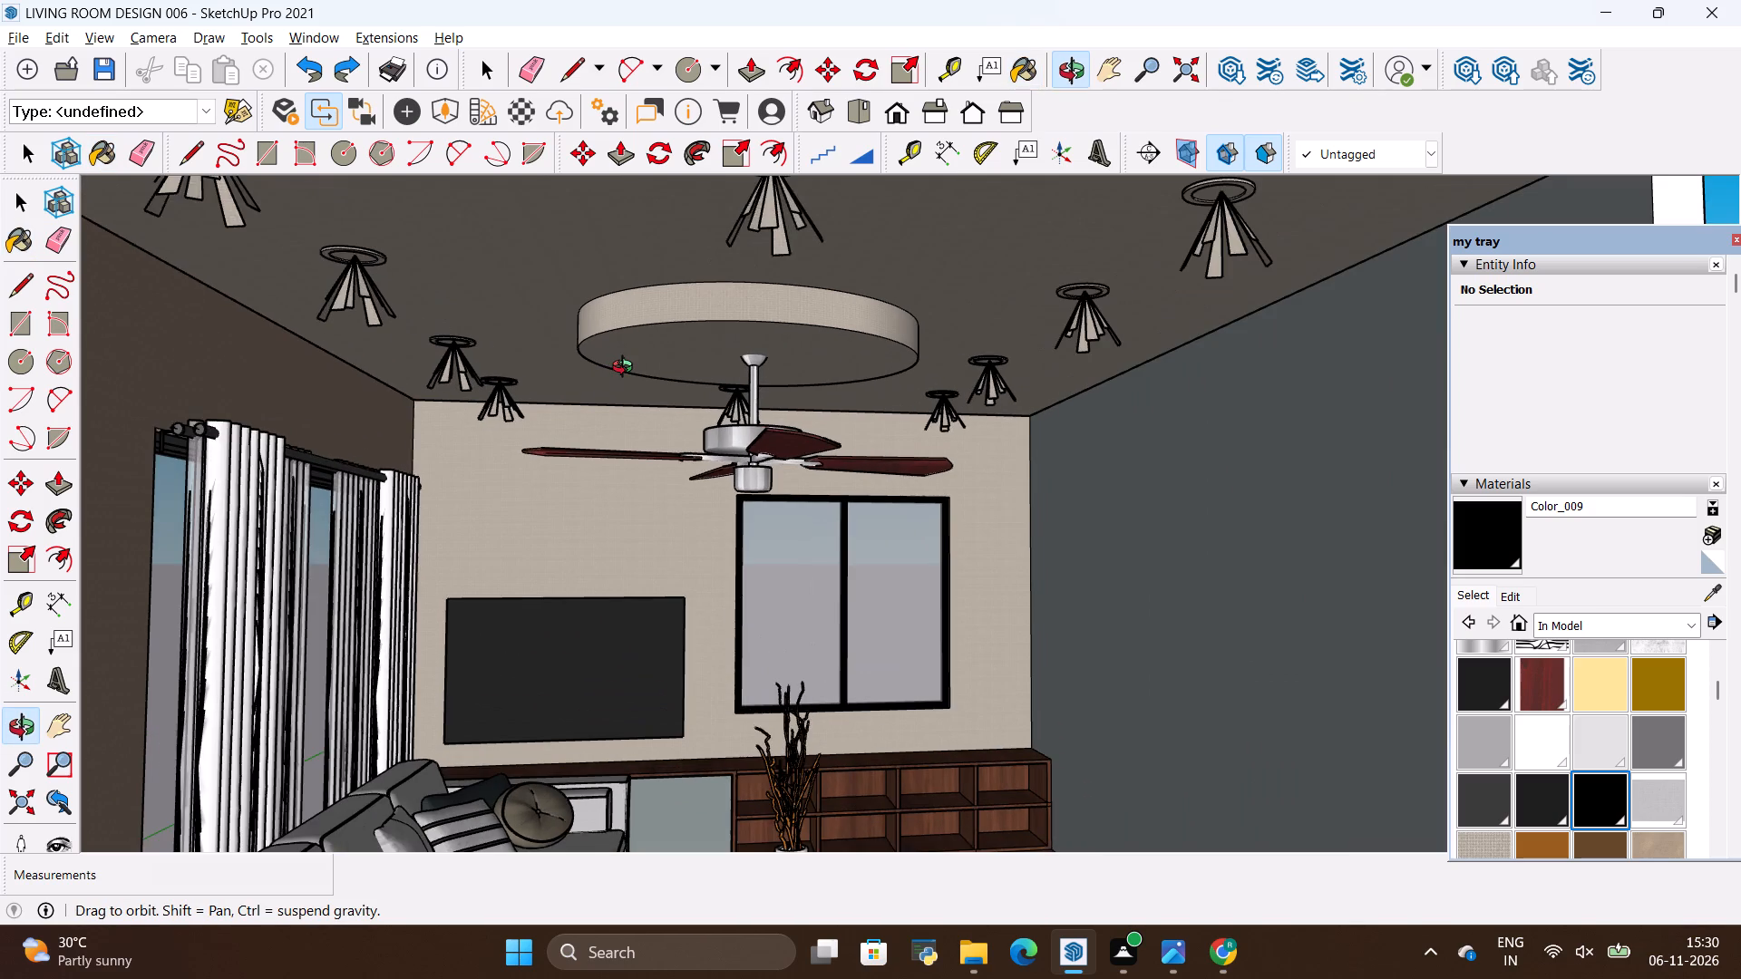
scroll(627, 369, "down", 14)
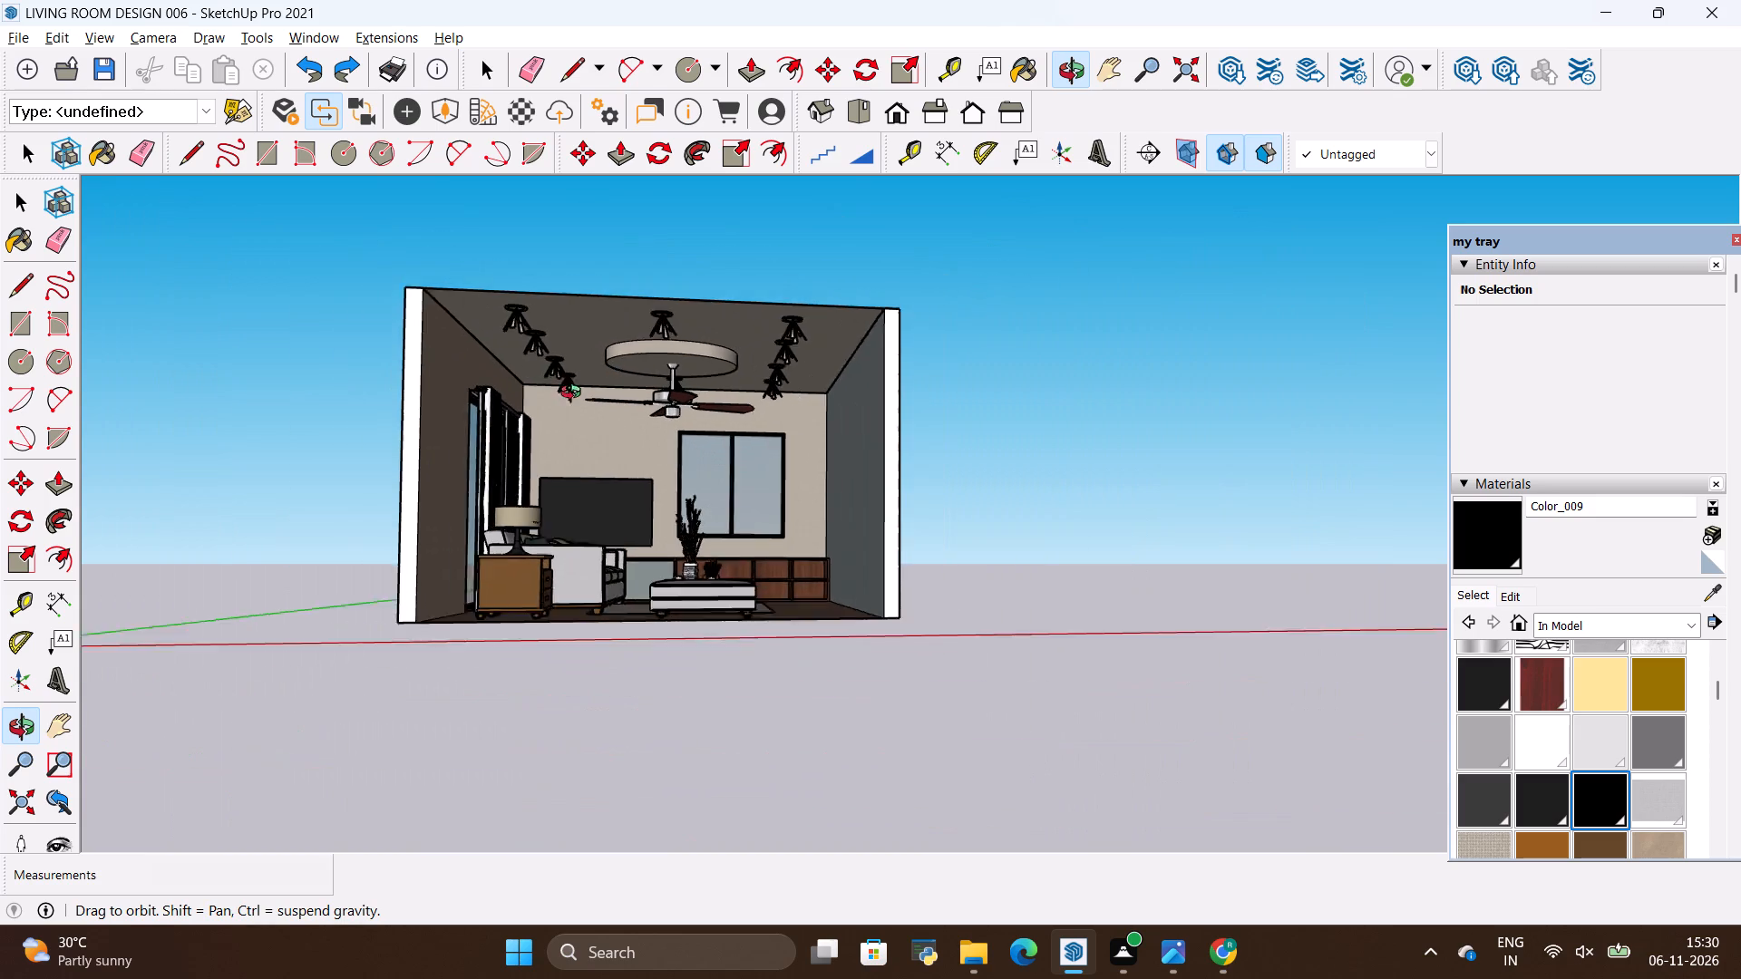
scroll(542, 404, "up", 10)
left_click_drag(672, 492, 694, 493)
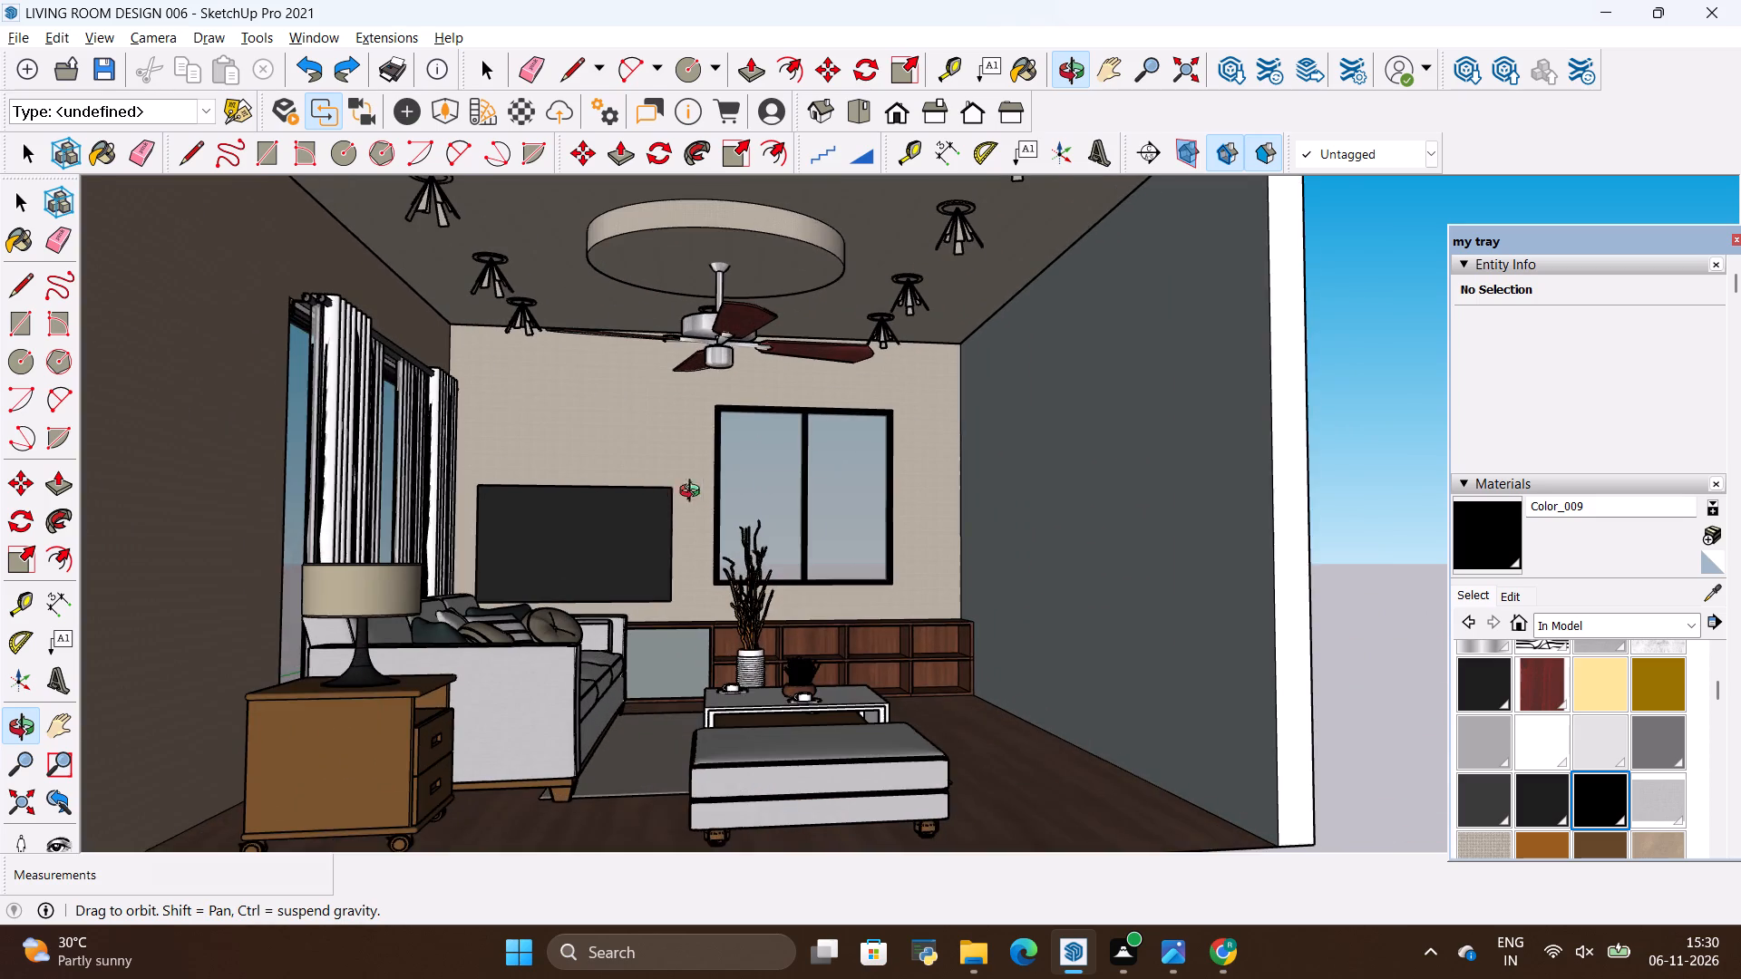
left_click_drag(694, 493, 704, 497)
scroll(759, 482, "down", 3)
scroll(633, 448, "up", 7)
left_click_drag(826, 479, 765, 479)
scroll(876, 465, "down", 4)
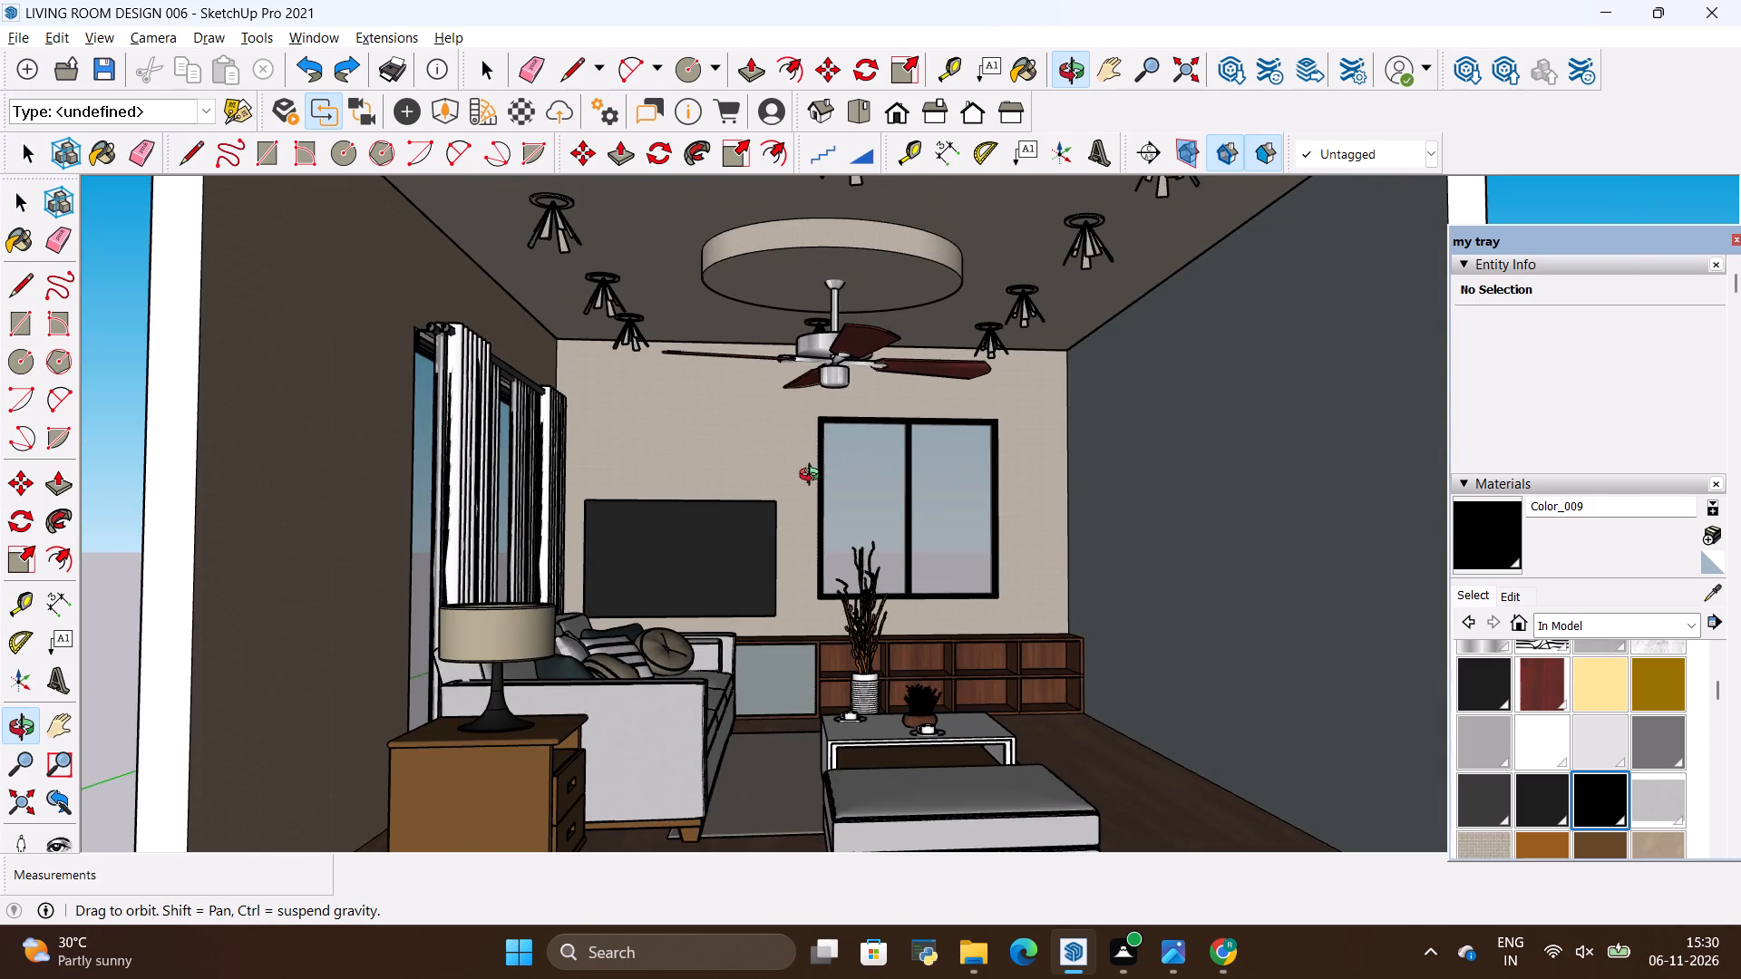
left_click_drag(810, 474, 766, 467)
scroll(672, 362, "up", 2)
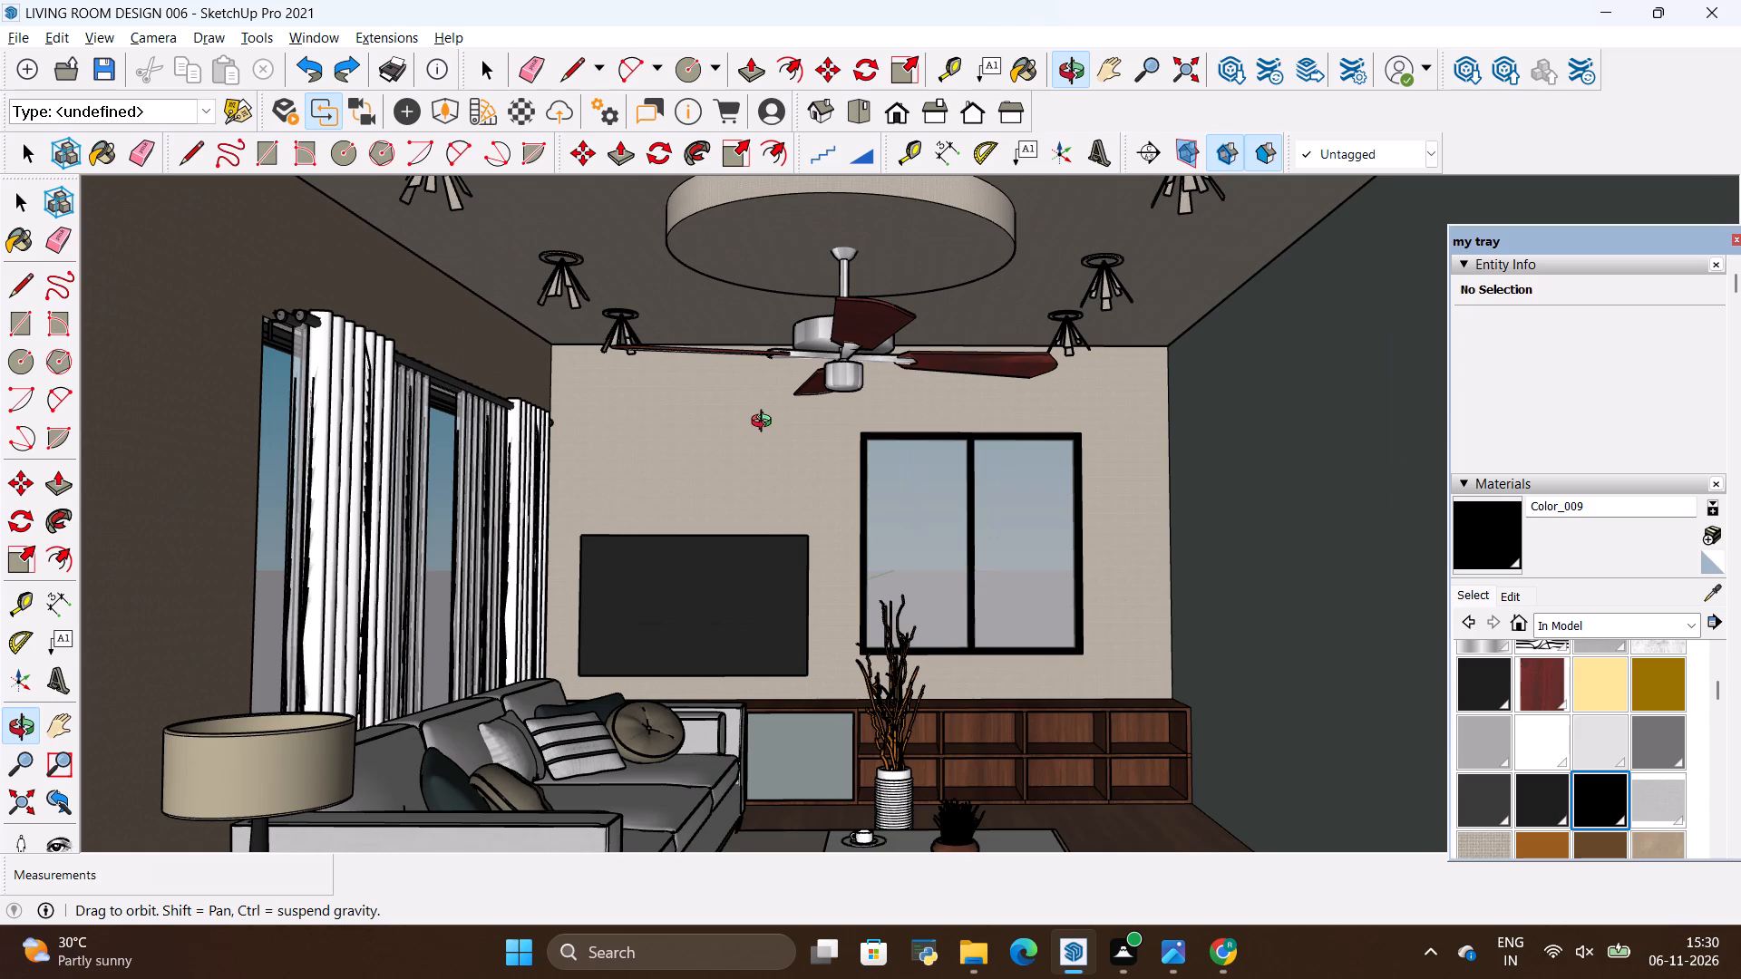
left_click(787, 431)
left_click_drag(788, 431, 807, 426)
scroll(785, 431, "down", 4)
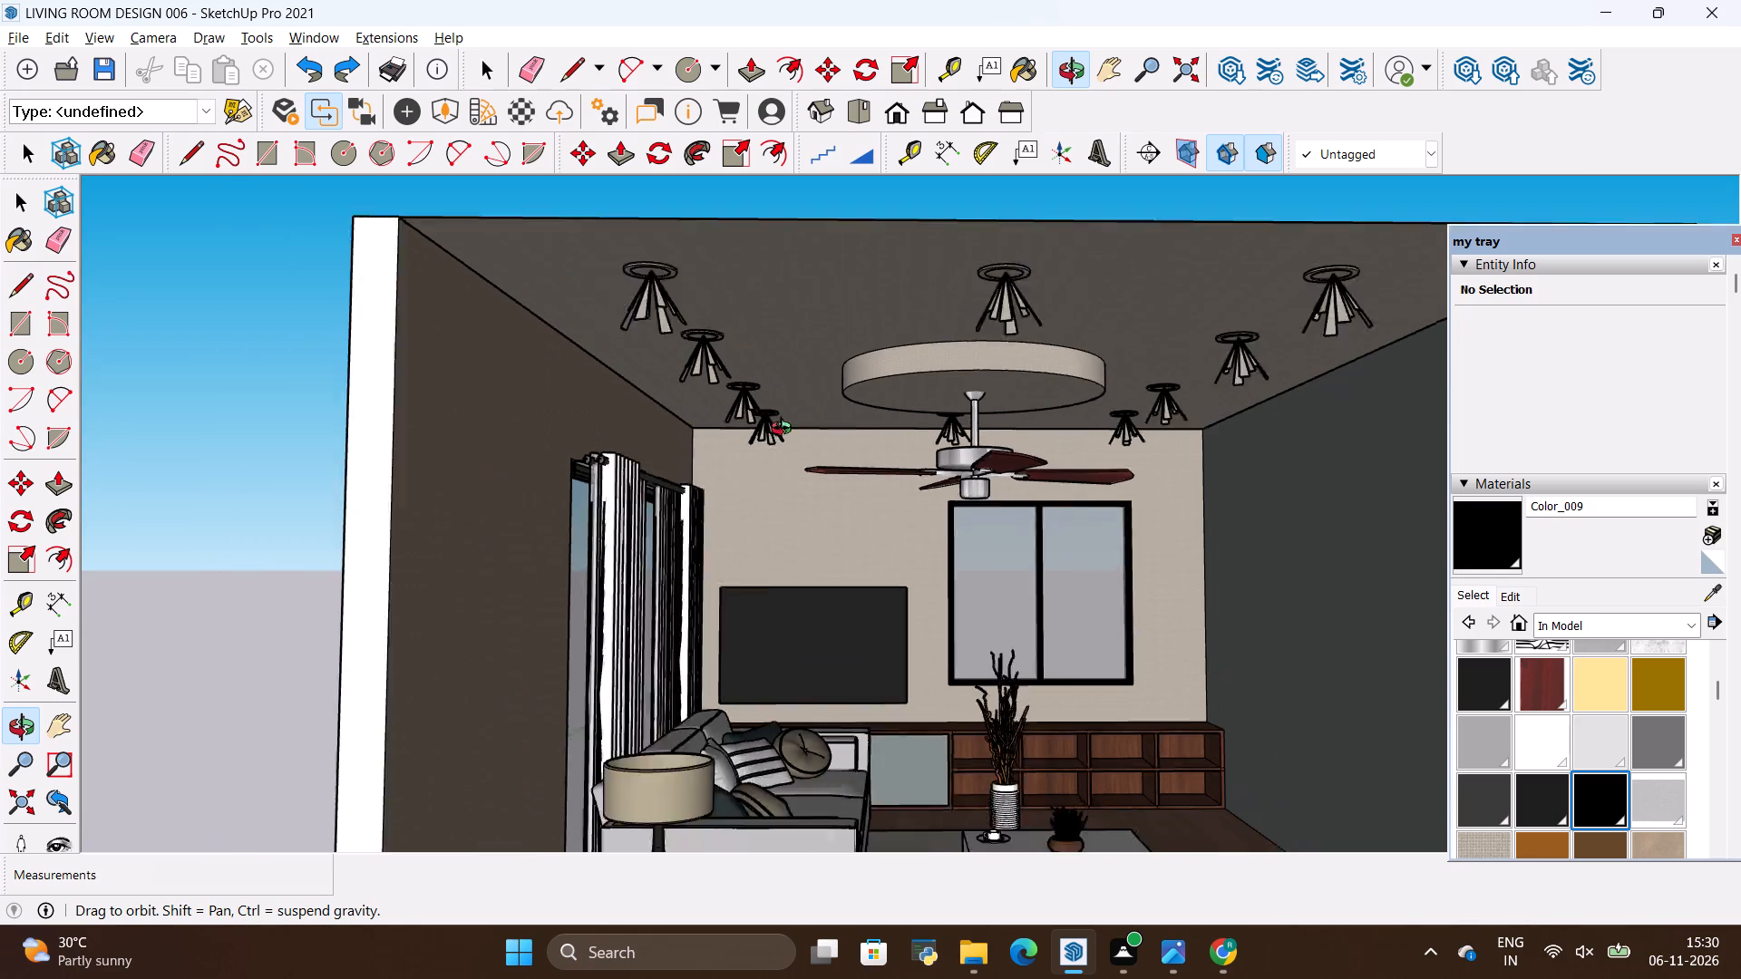
scroll(785, 431, "down", 1)
left_click_drag(886, 528, 870, 510)
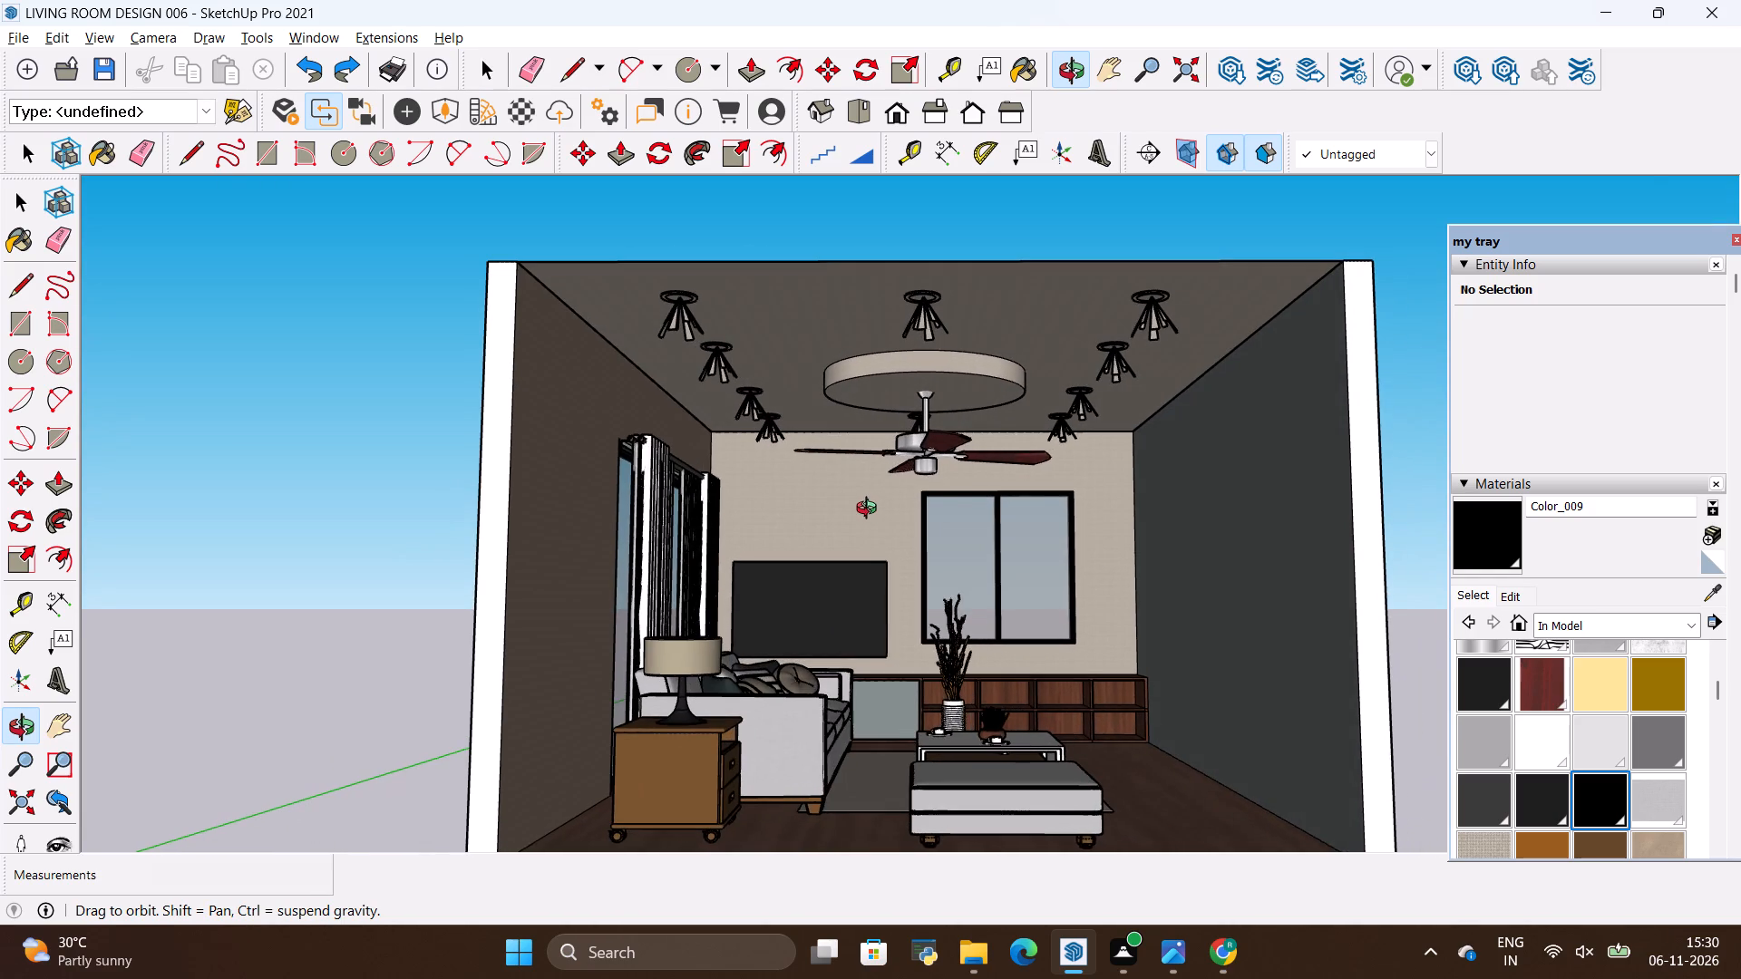
left_click_drag(870, 510, 869, 509)
scroll(863, 489, "up", 2)
scroll(671, 464, "down", 3)
scroll(854, 514, "up", 2)
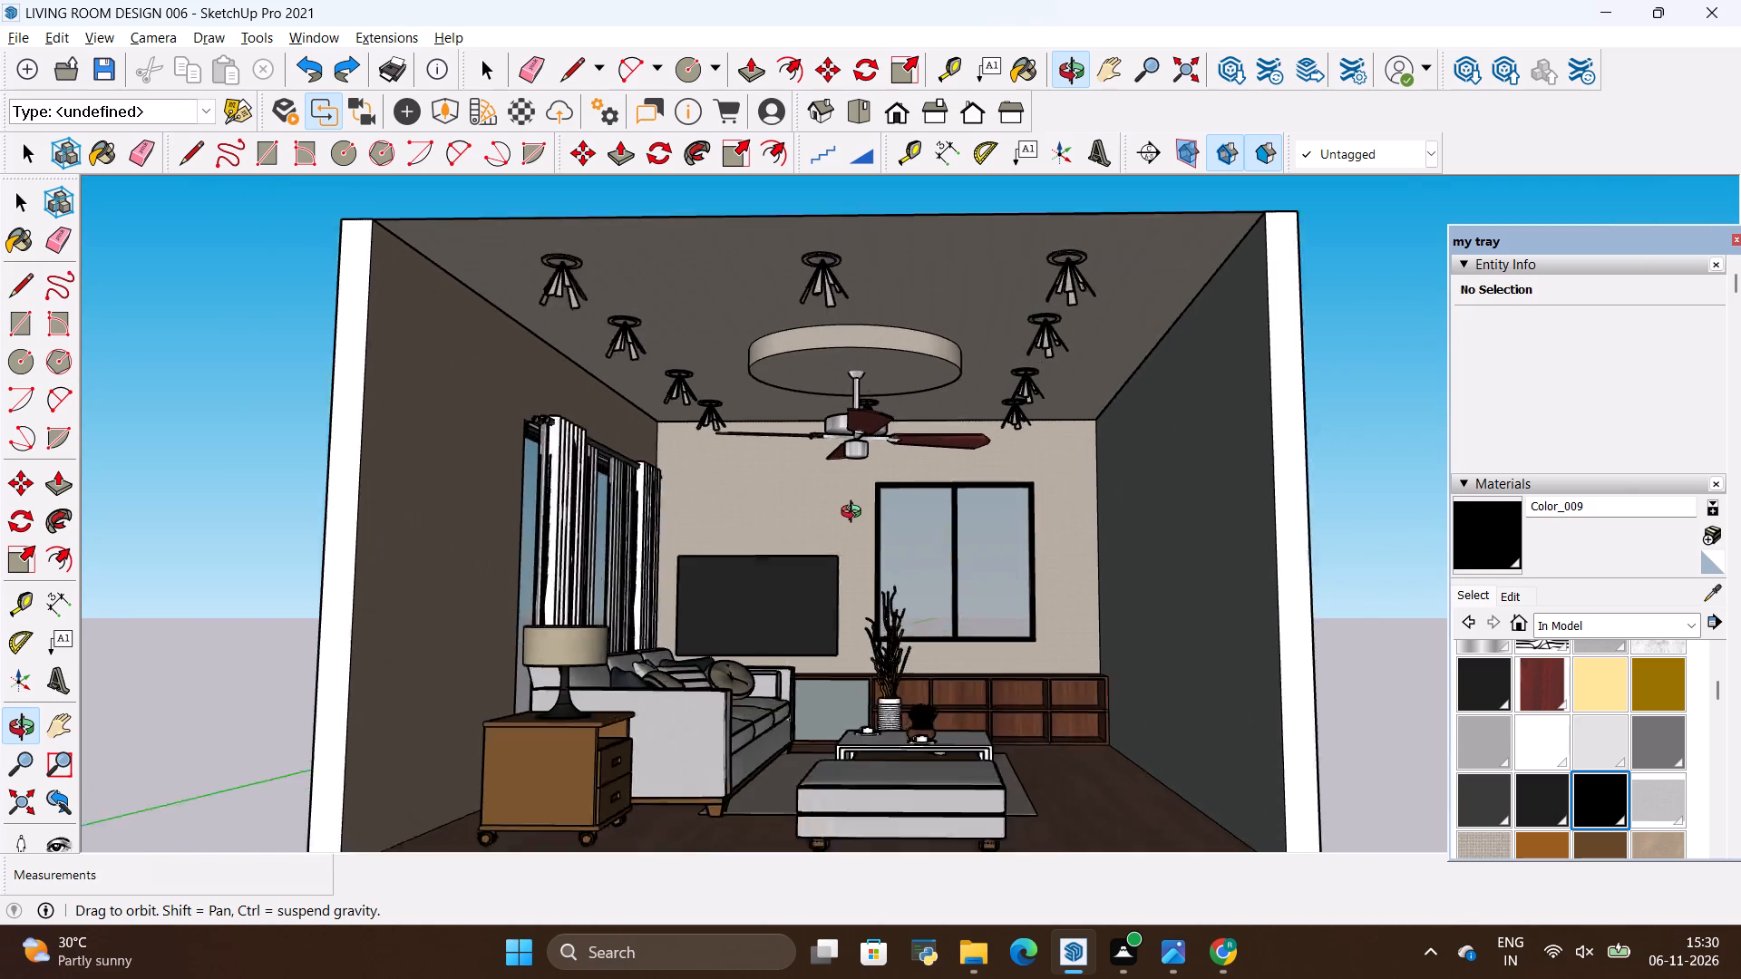
scroll(855, 514, "up", 1)
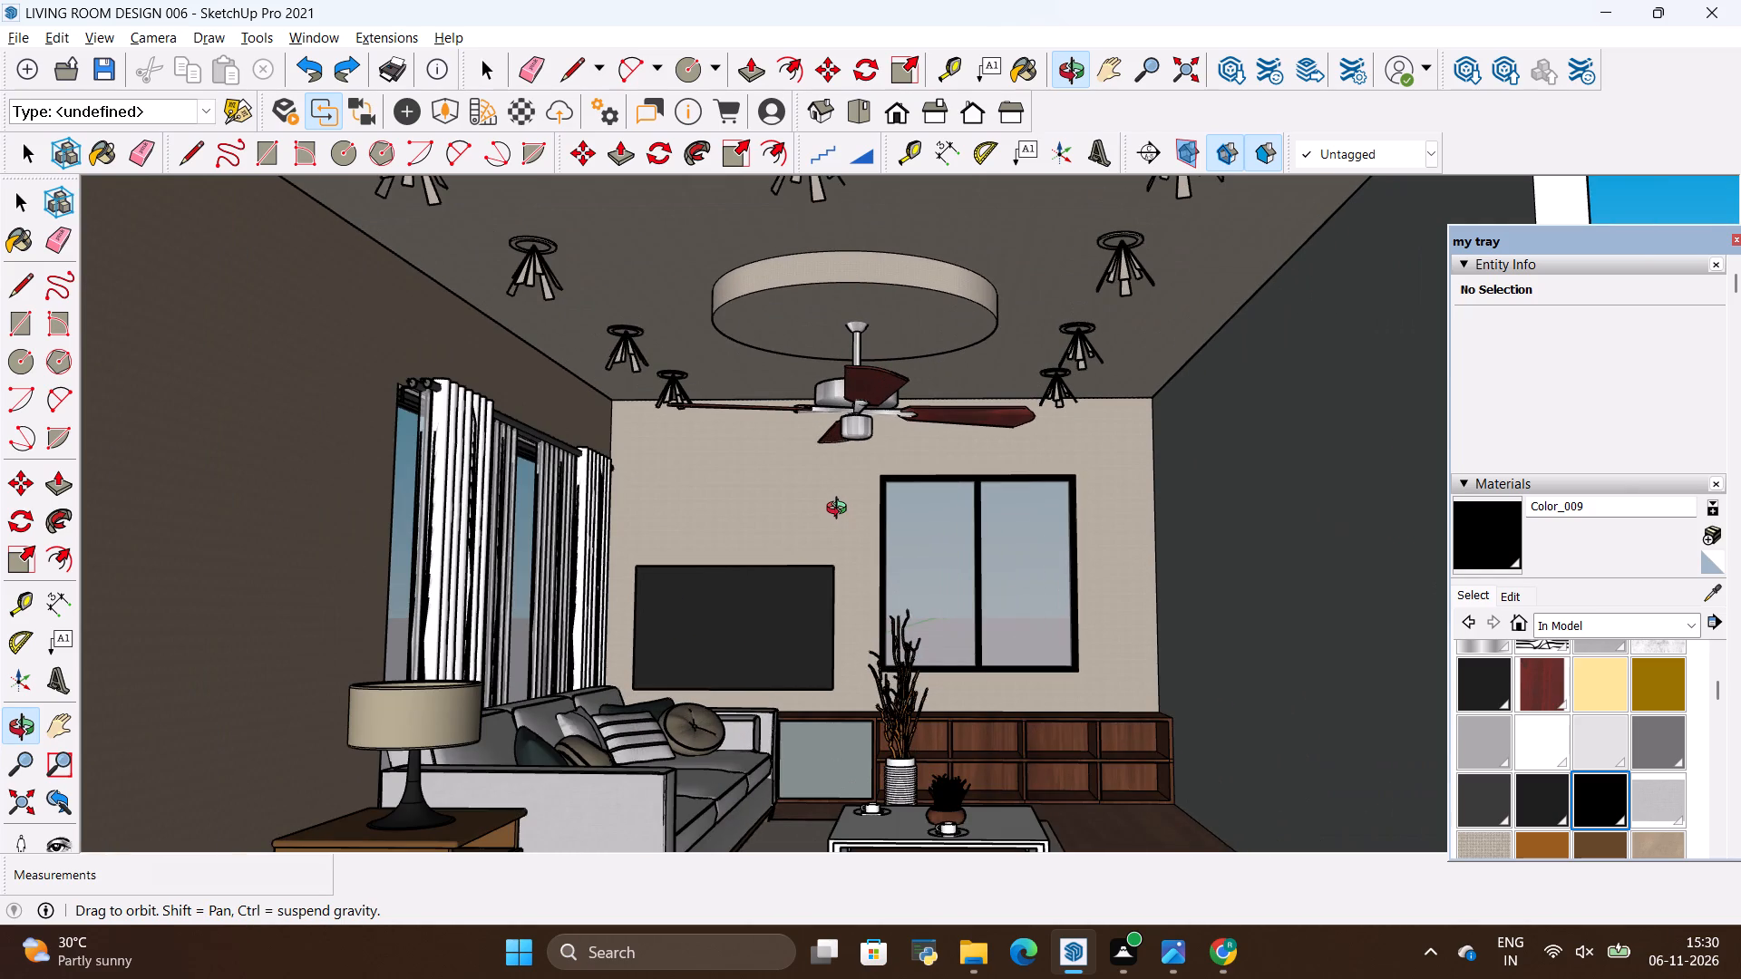
scroll(851, 519, "up", 2)
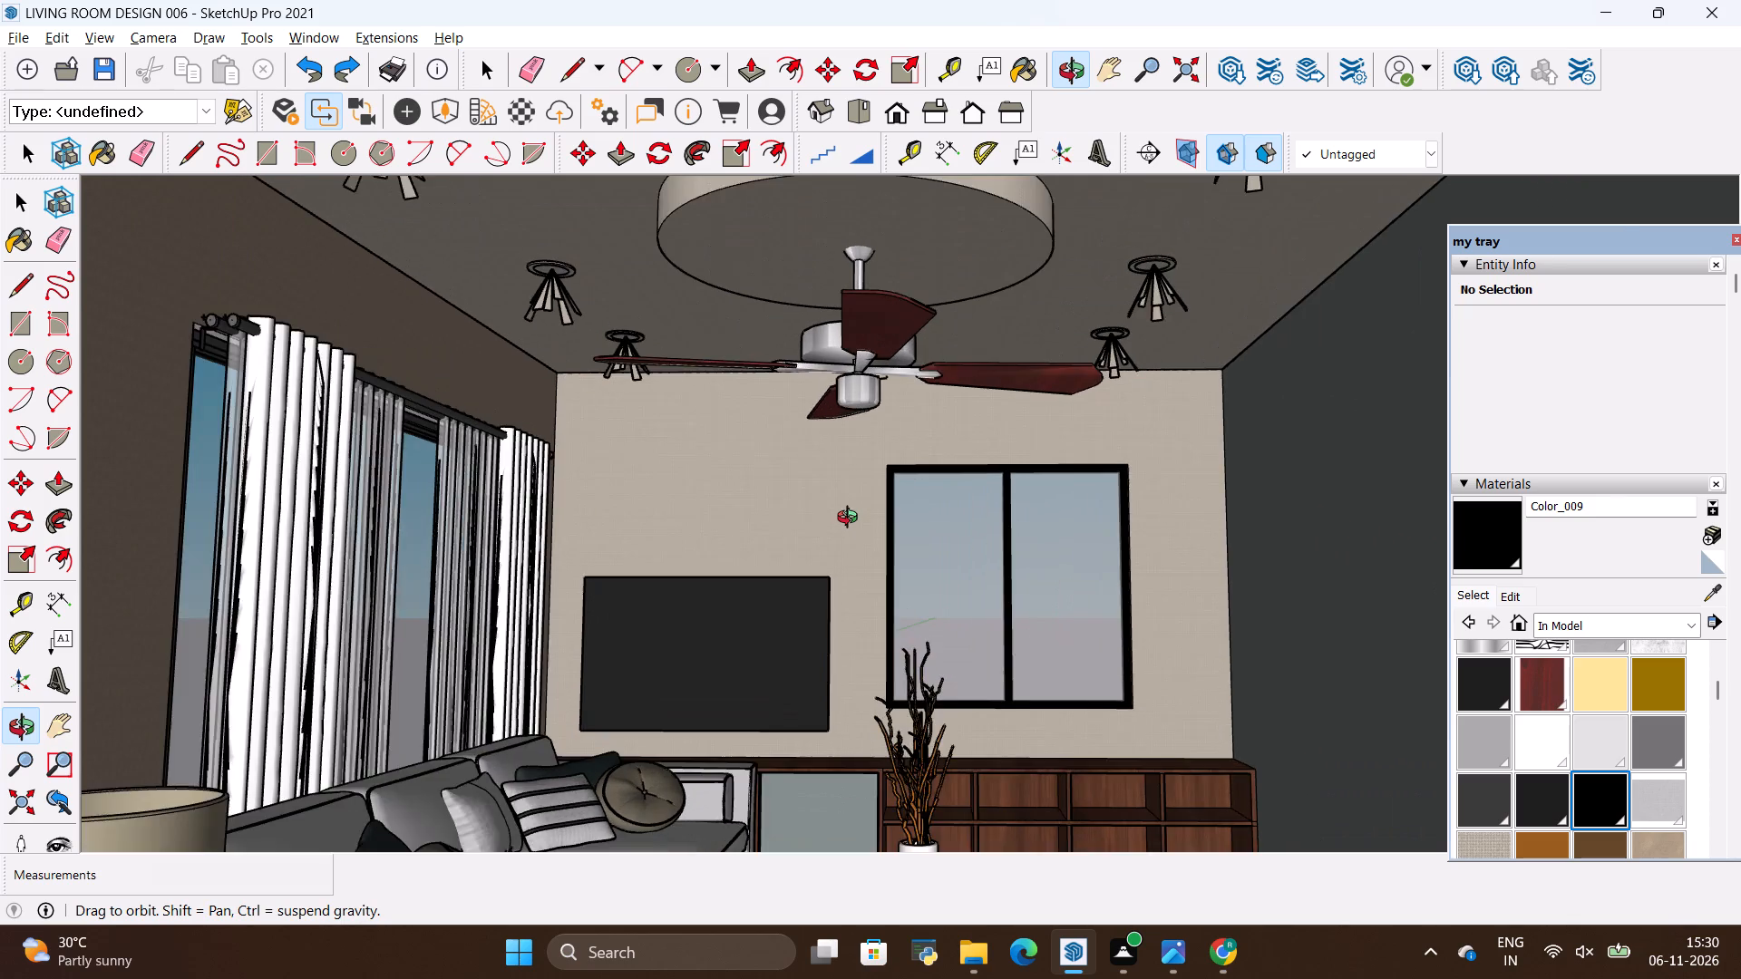
scroll(851, 519, "down", 2)
left_click(852, 519)
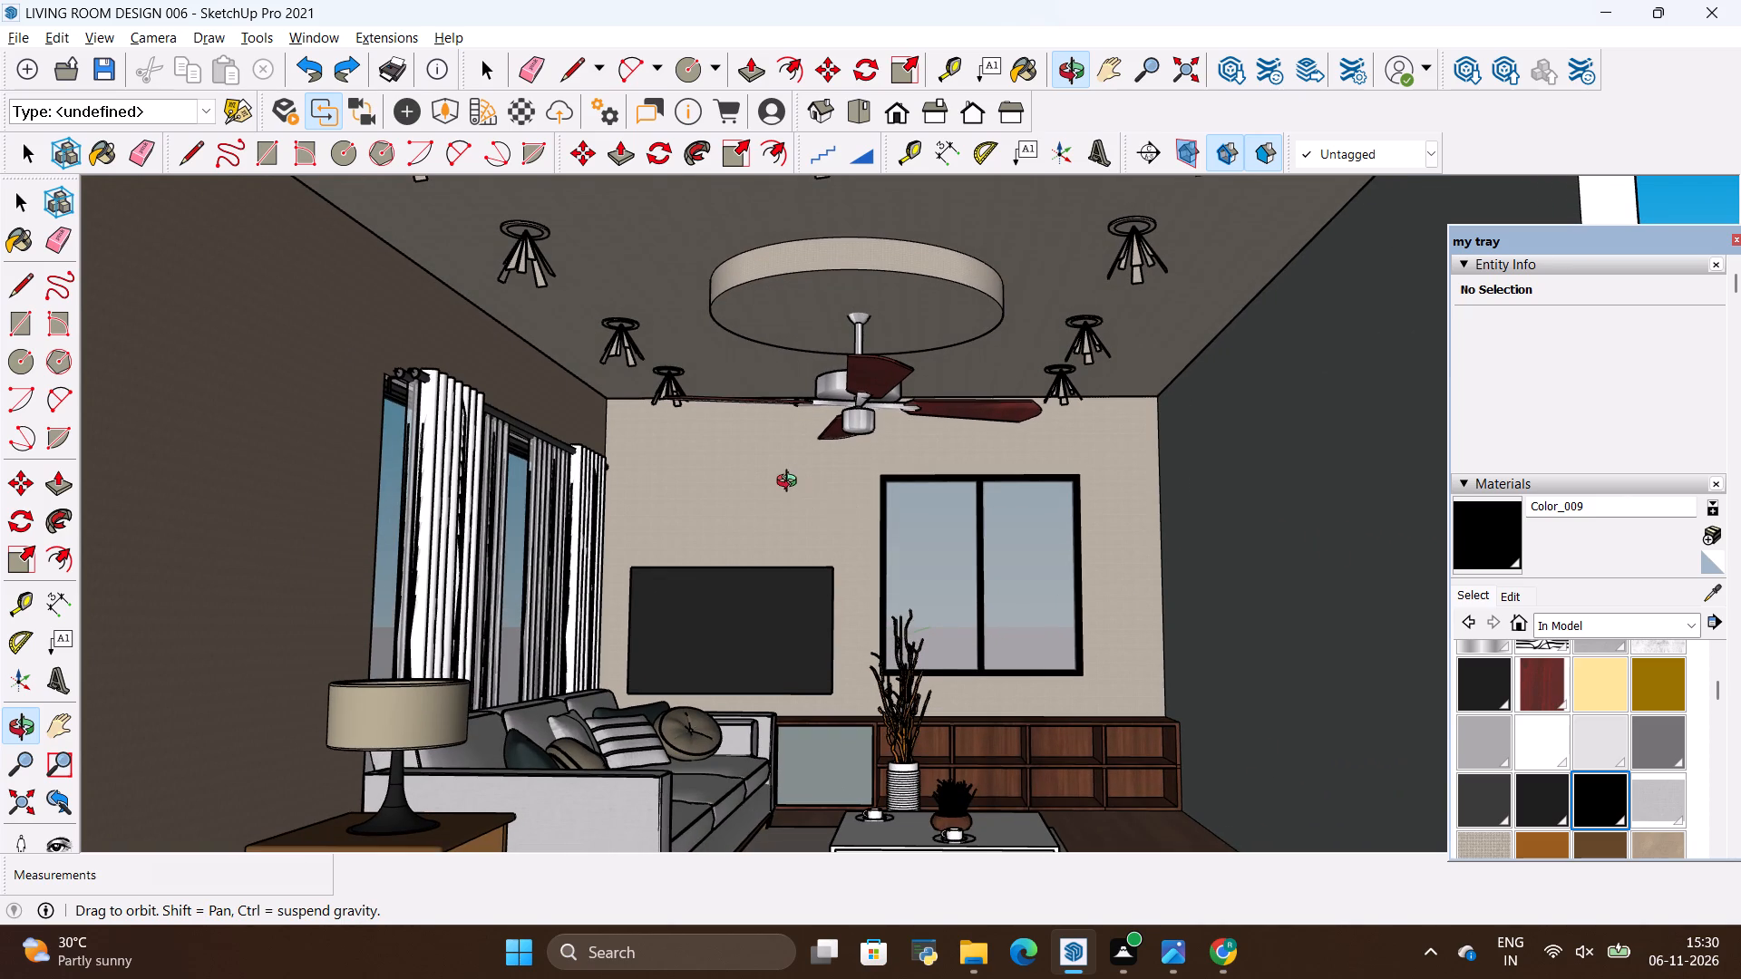
scroll(785, 480, "down", 3)
scroll(816, 514, "up", 3)
left_click_drag(816, 514, 814, 504)
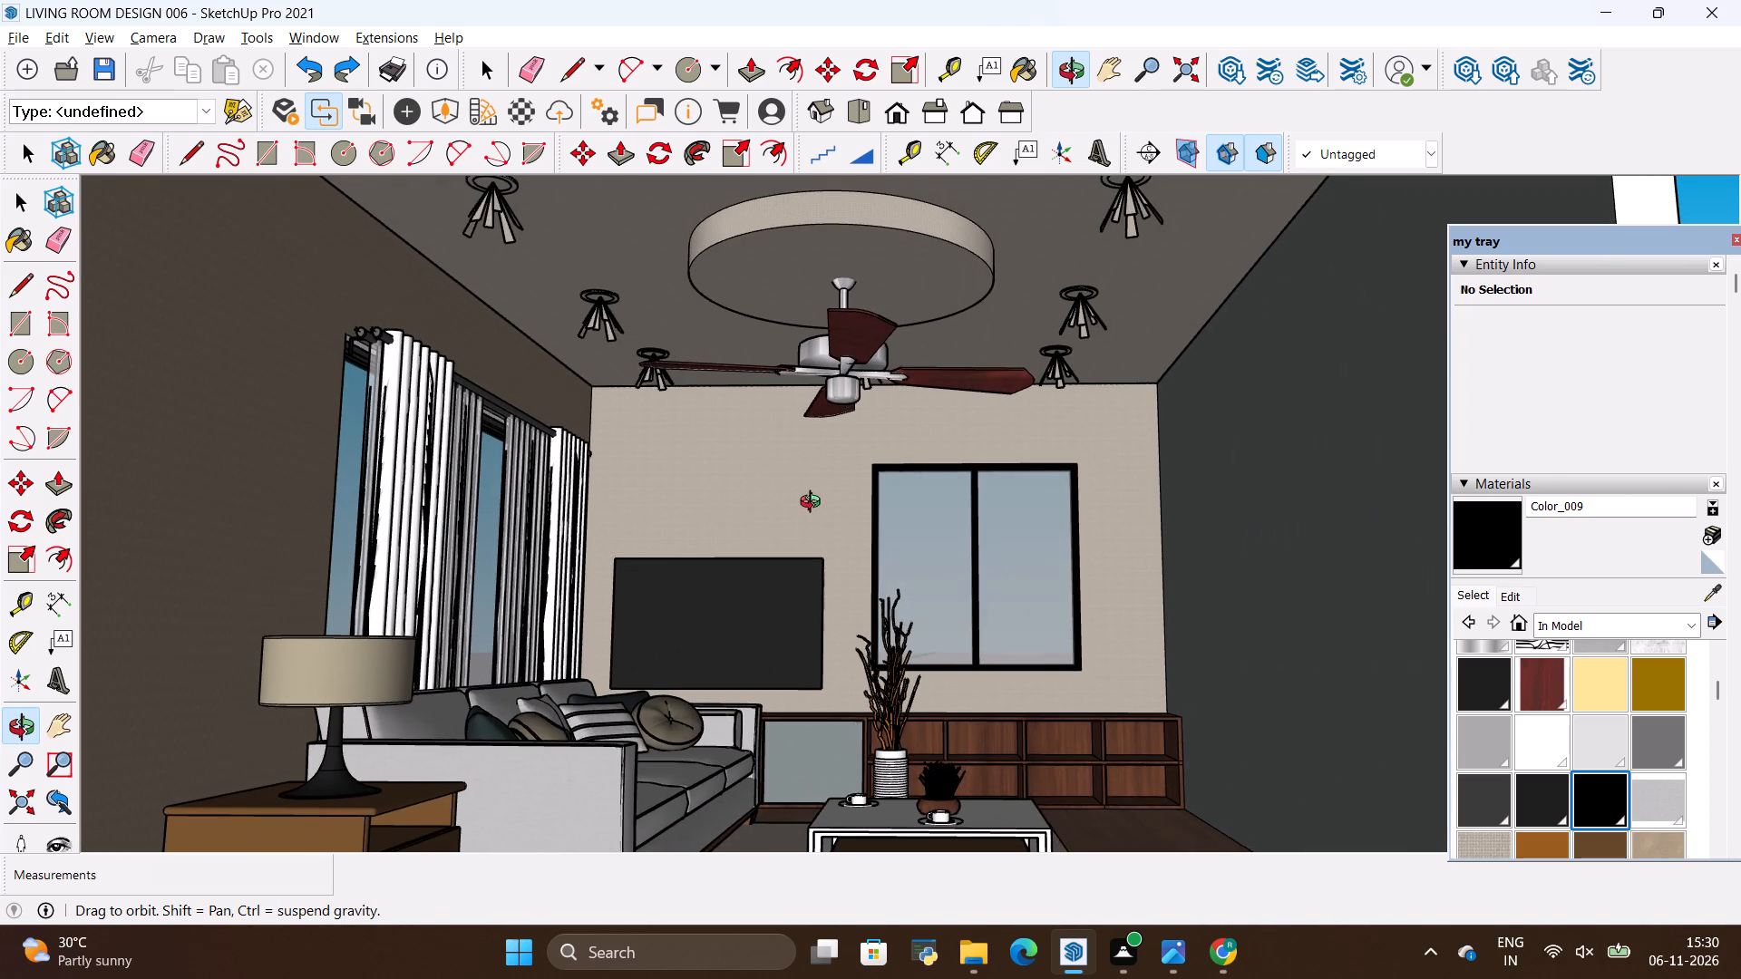
scroll(814, 504, "down", 3)
scroll(814, 504, "up", 2)
left_click(814, 504)
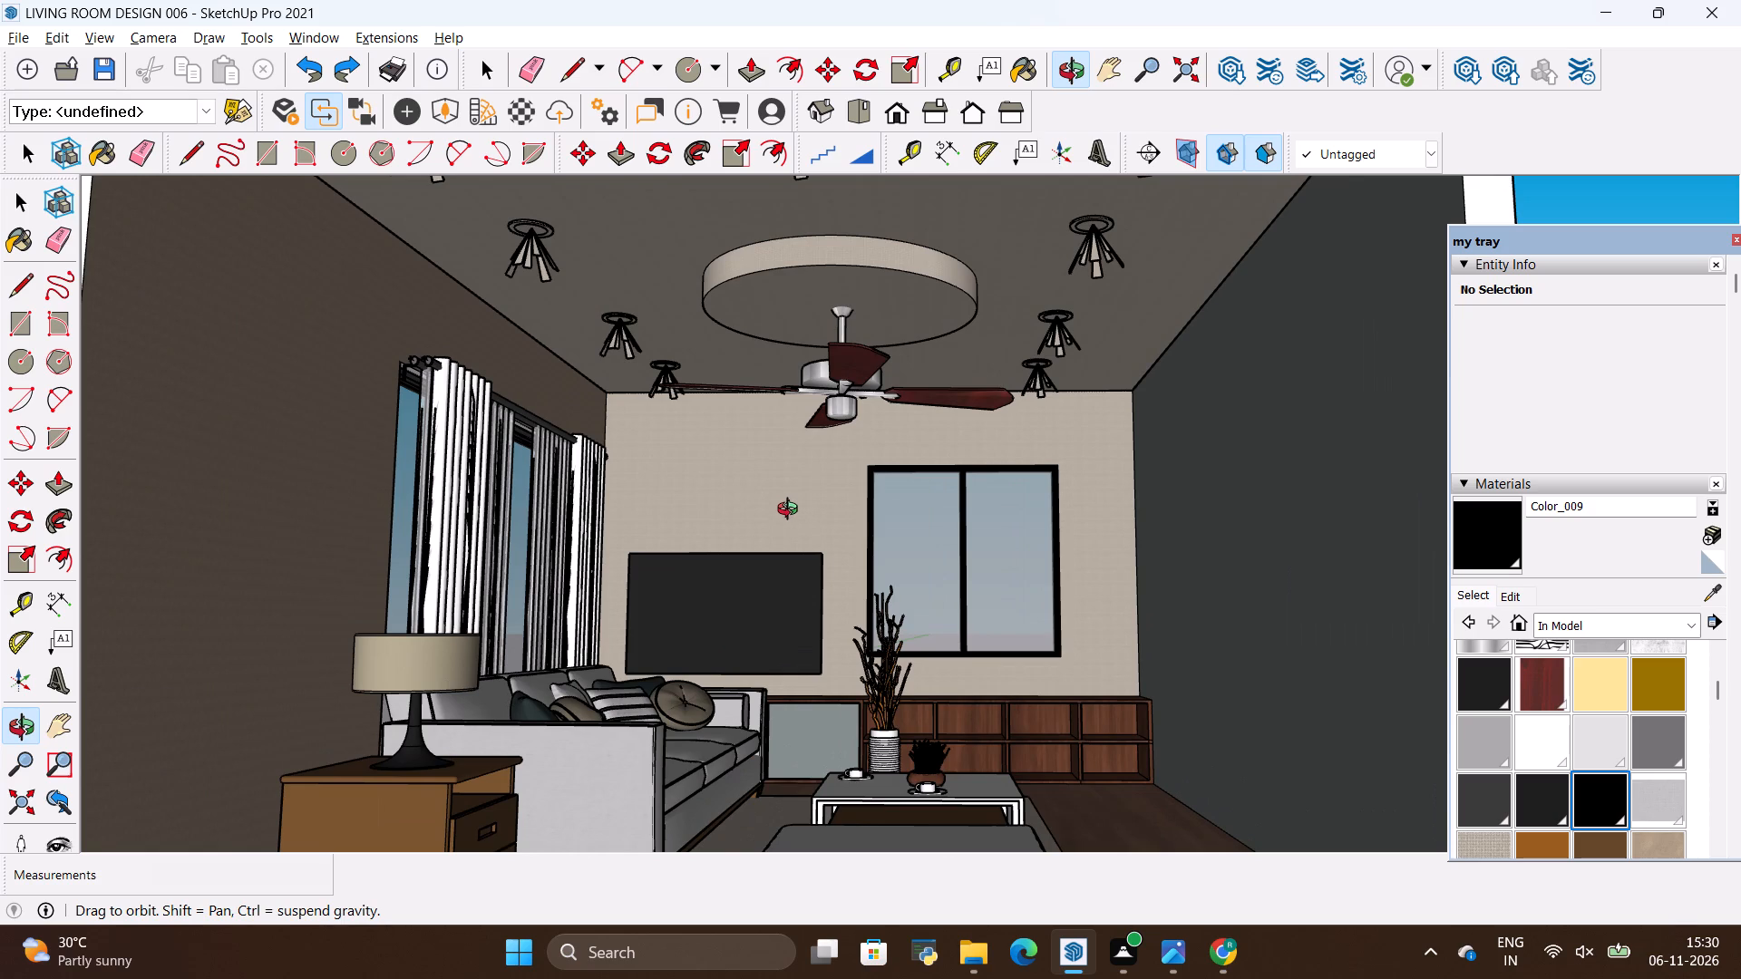
scroll(772, 503, "down", 2)
scroll(808, 488, "up", 2)
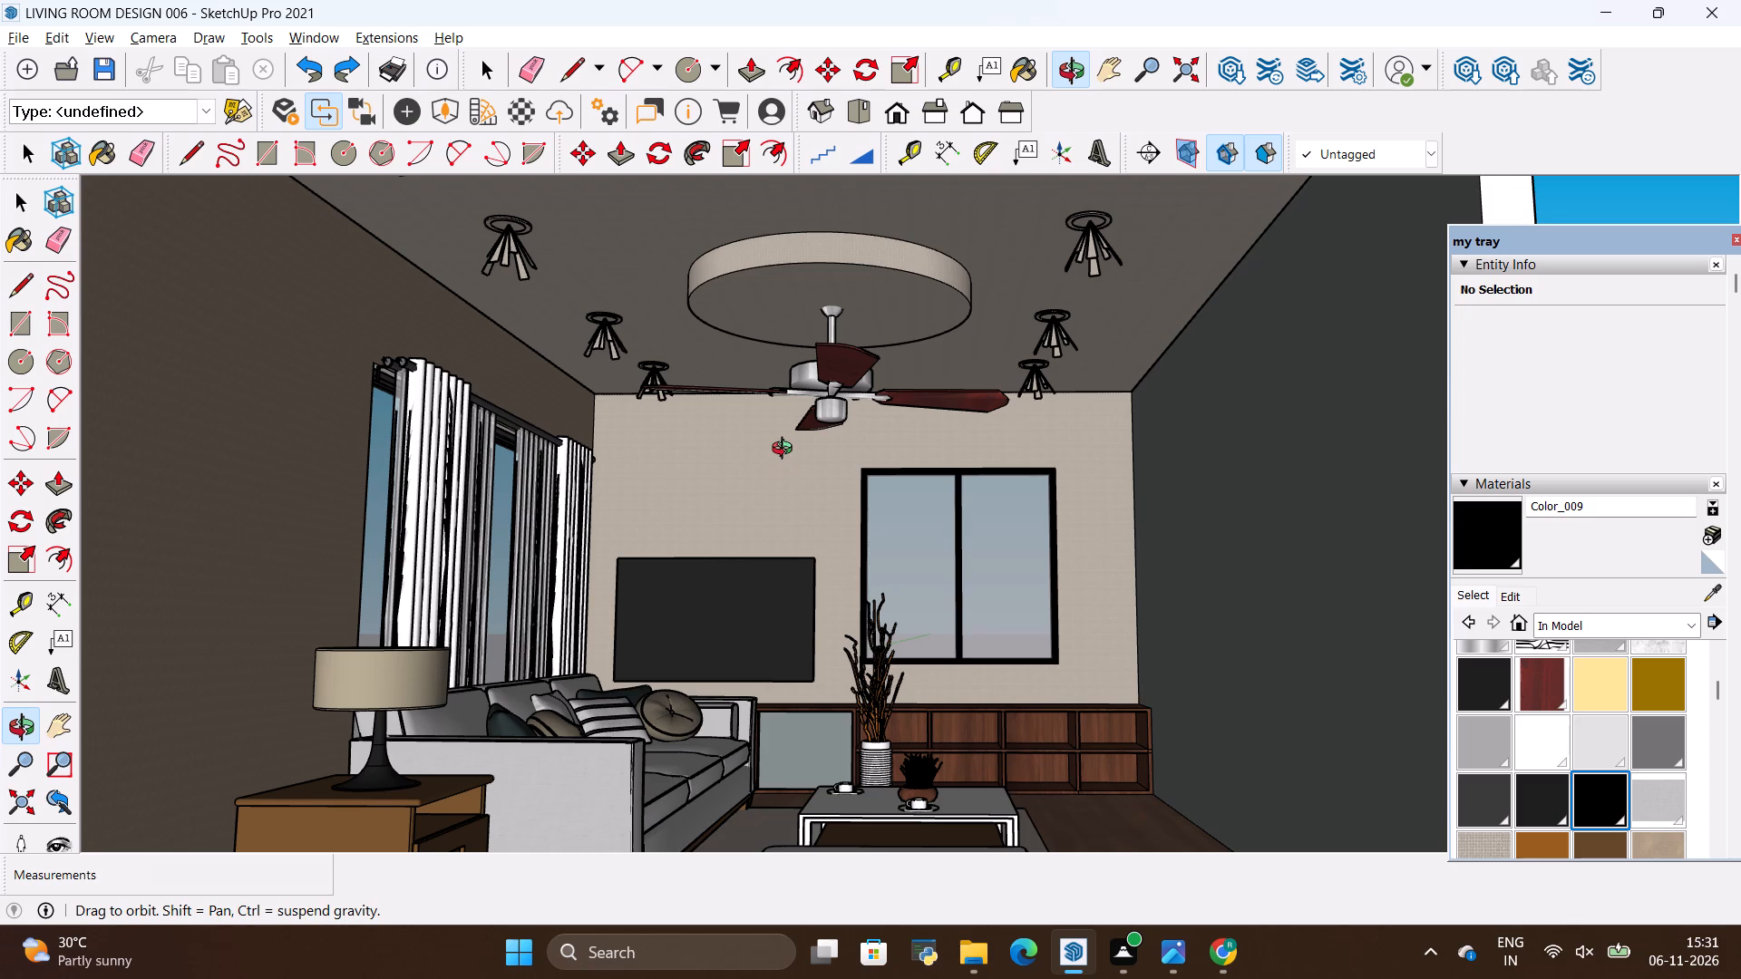
Examine the TV wall, window and curtains up close, and the whole living room from the open front.
scroll(771, 480, "down", 1)
scroll(771, 471, "up", 3)
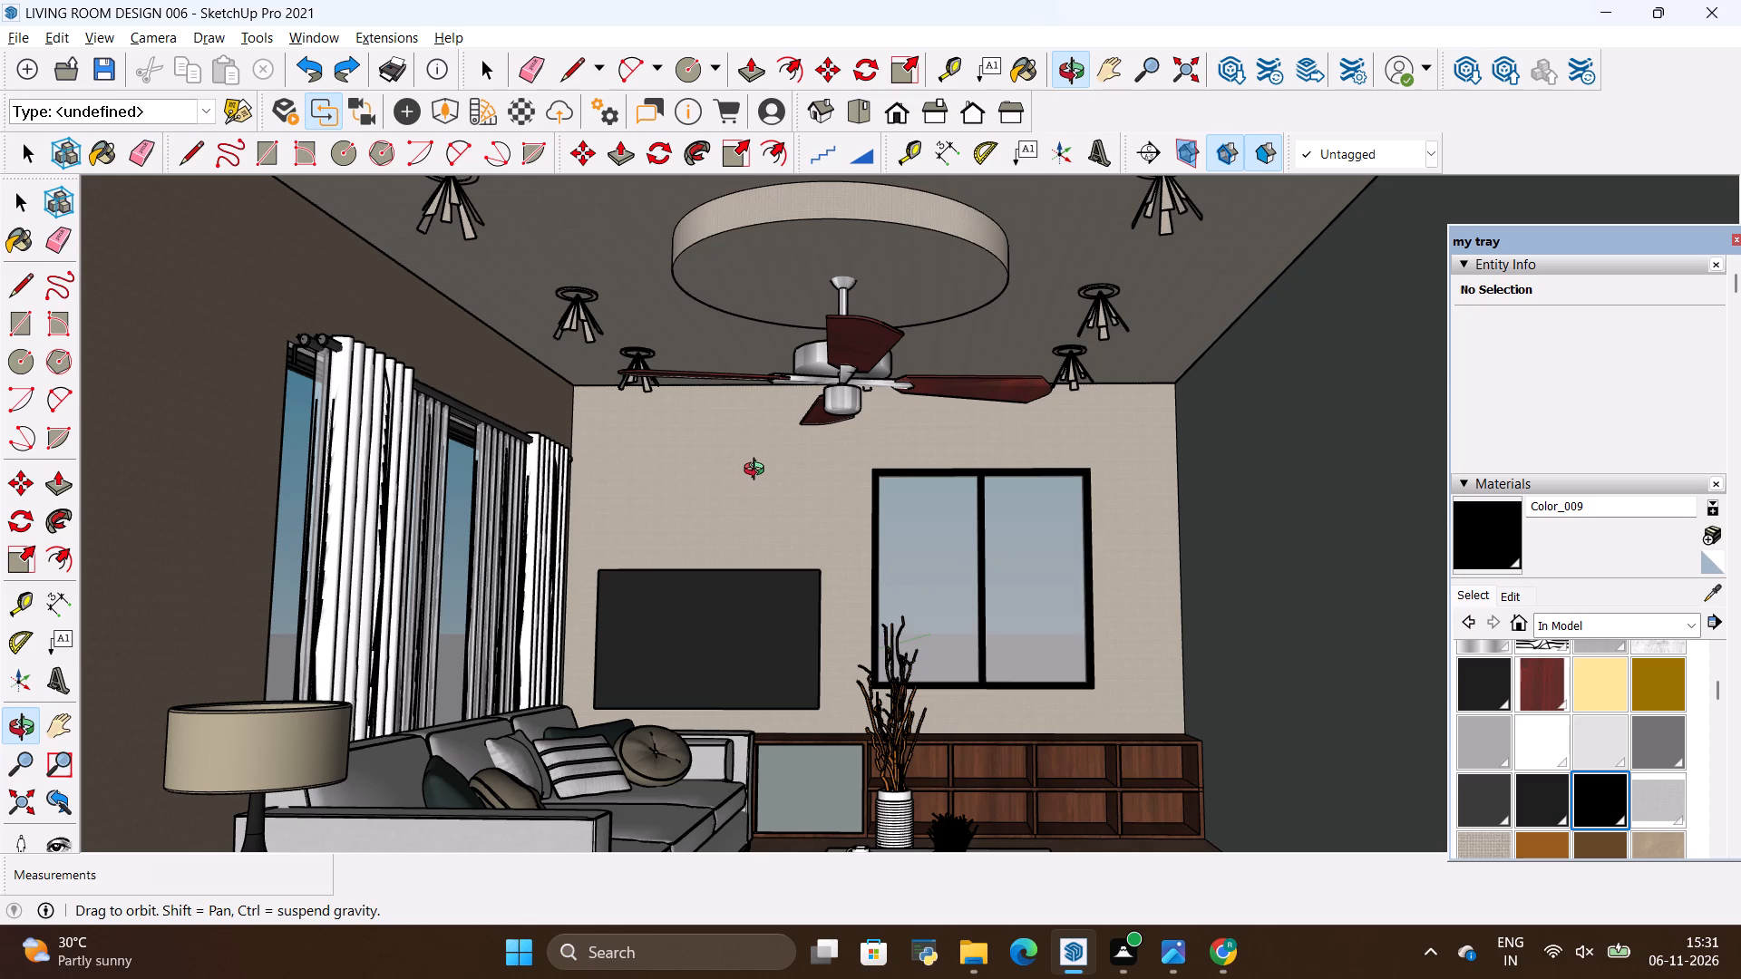
scroll(758, 466, "up", 2)
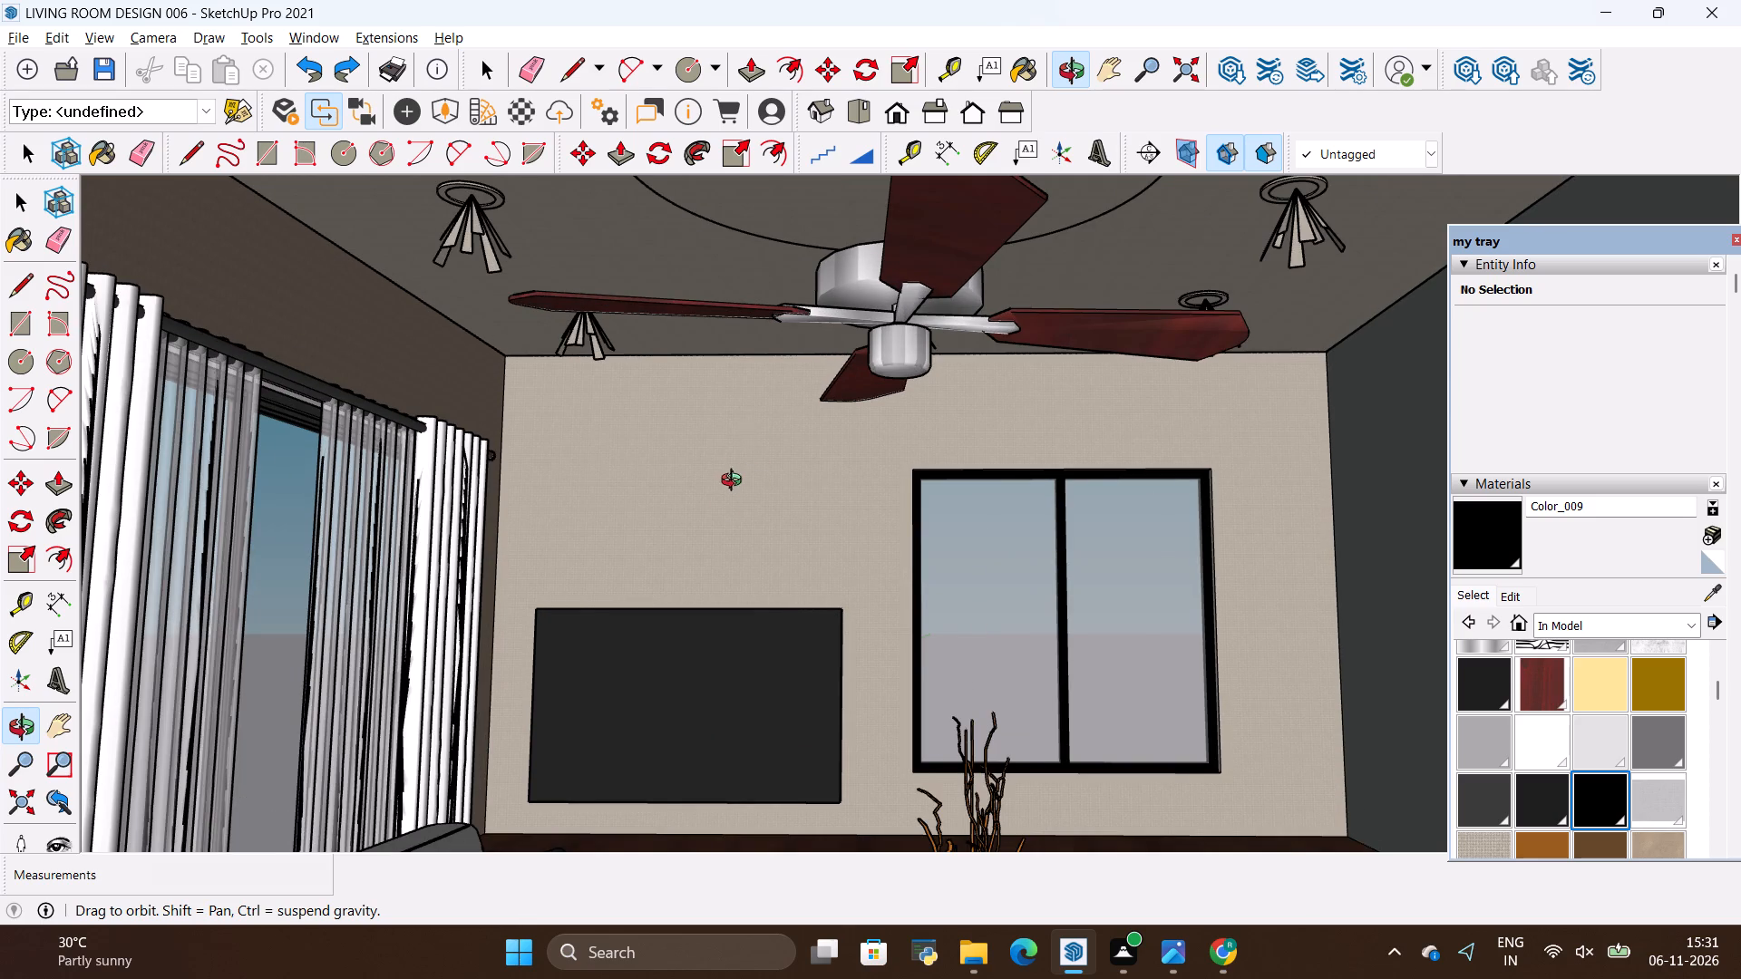
scroll(738, 509, "up", 1)
scroll(738, 519, "down", 2)
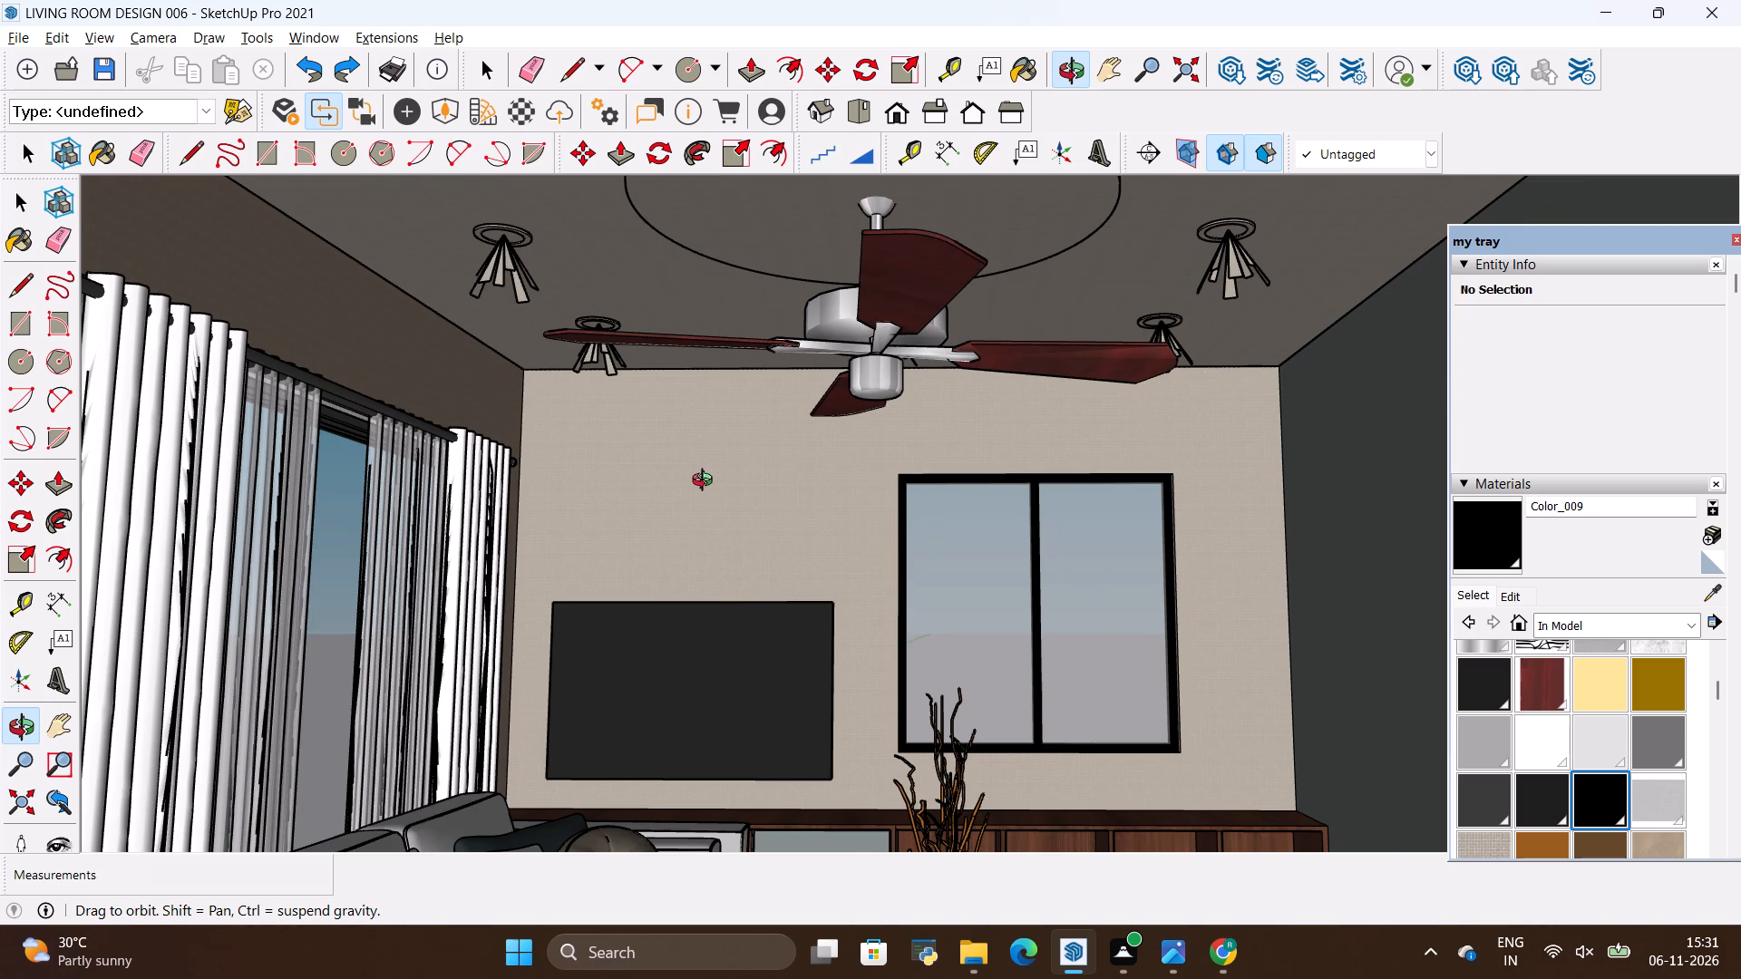
scroll(706, 482, "down", 7)
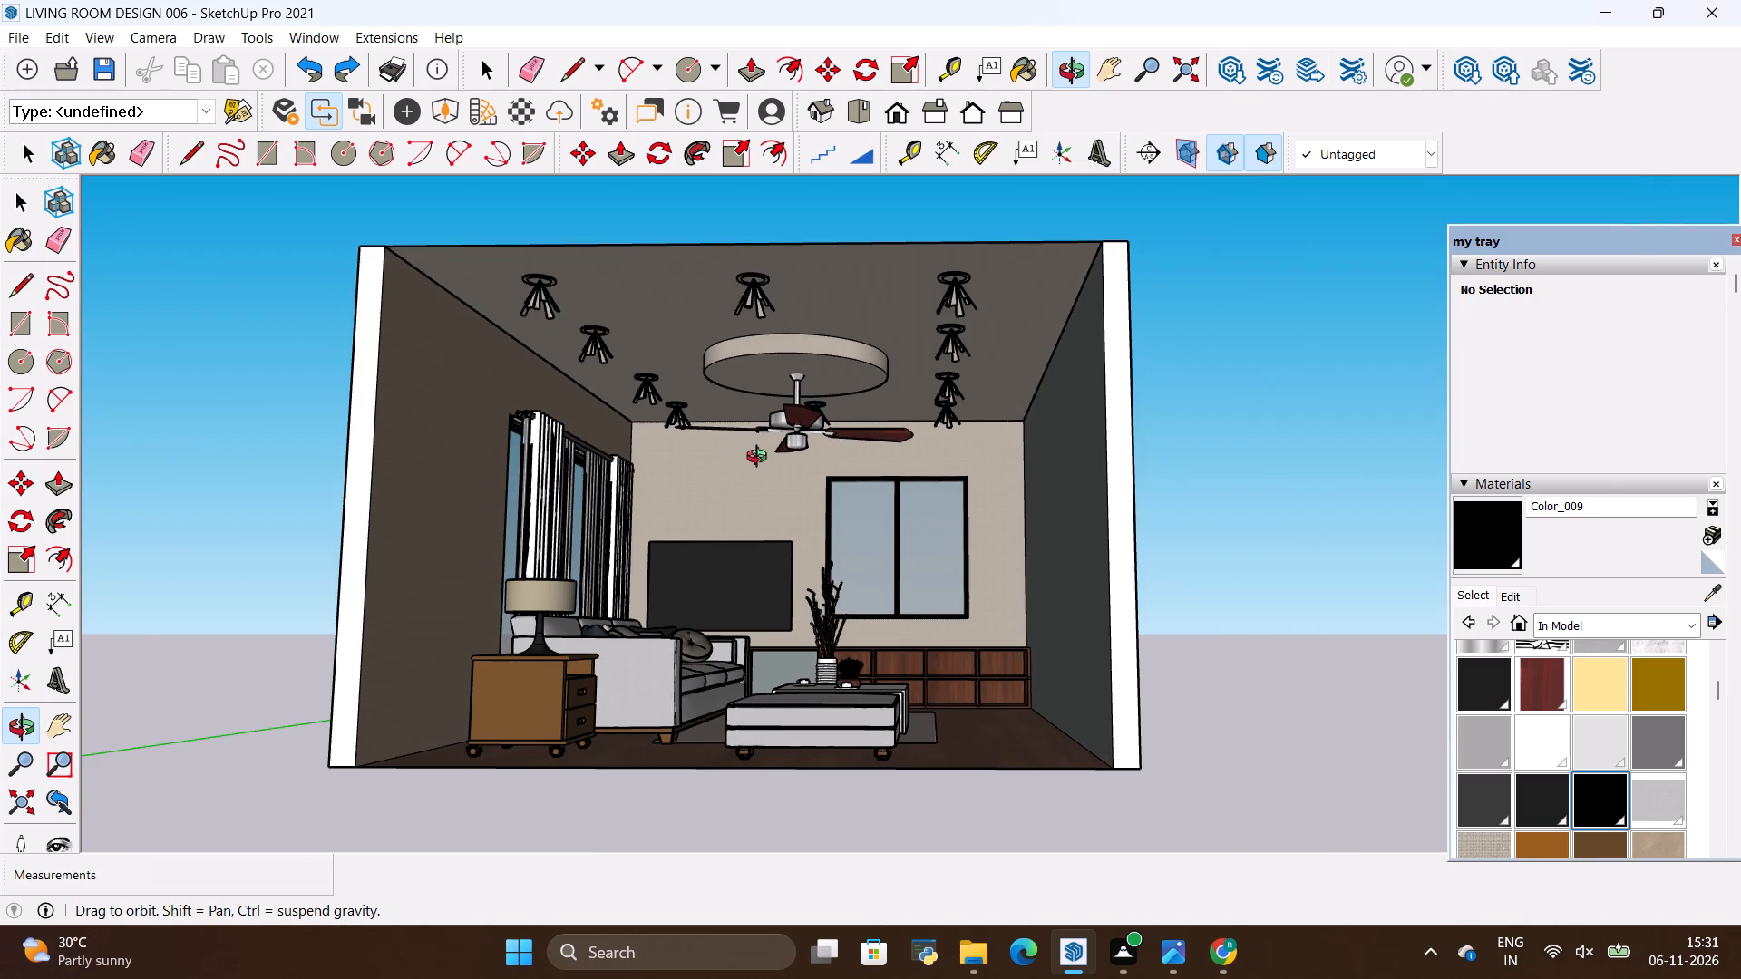
left_click_drag(760, 457, 795, 499)
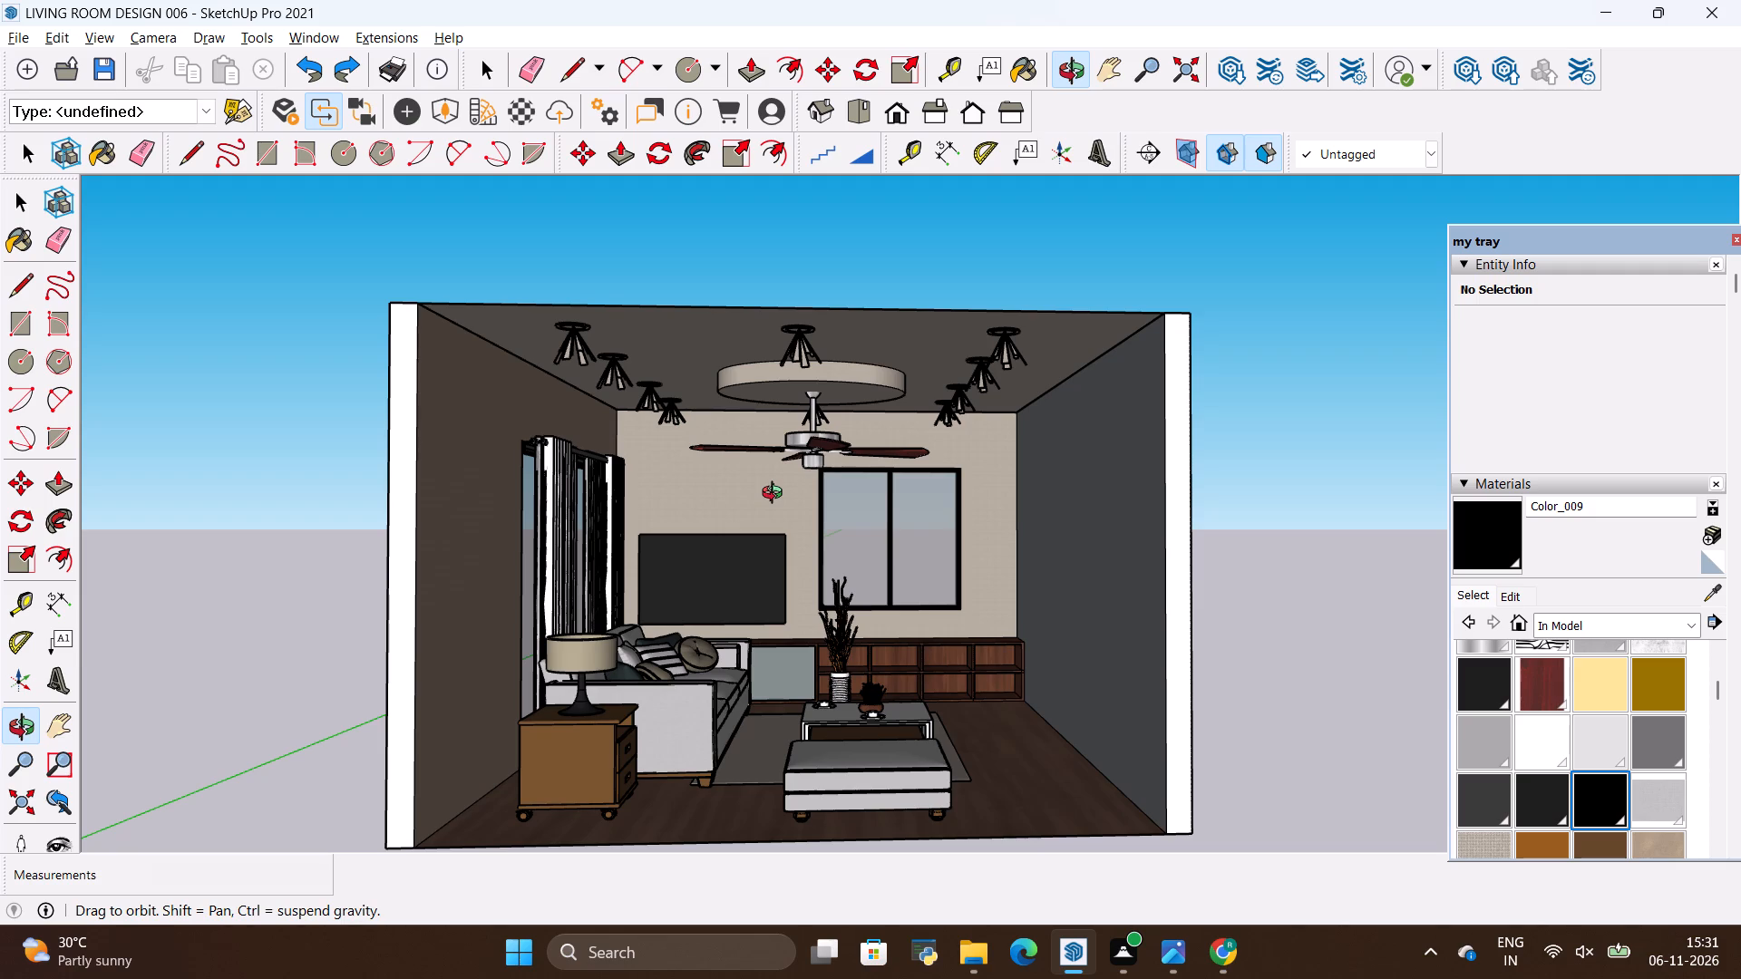
Examine the ceiling fan, the round recess above it and the surrounding light fixtures up close from below.
scroll(797, 480, "up", 7)
scroll(1039, 274, "up", 2)
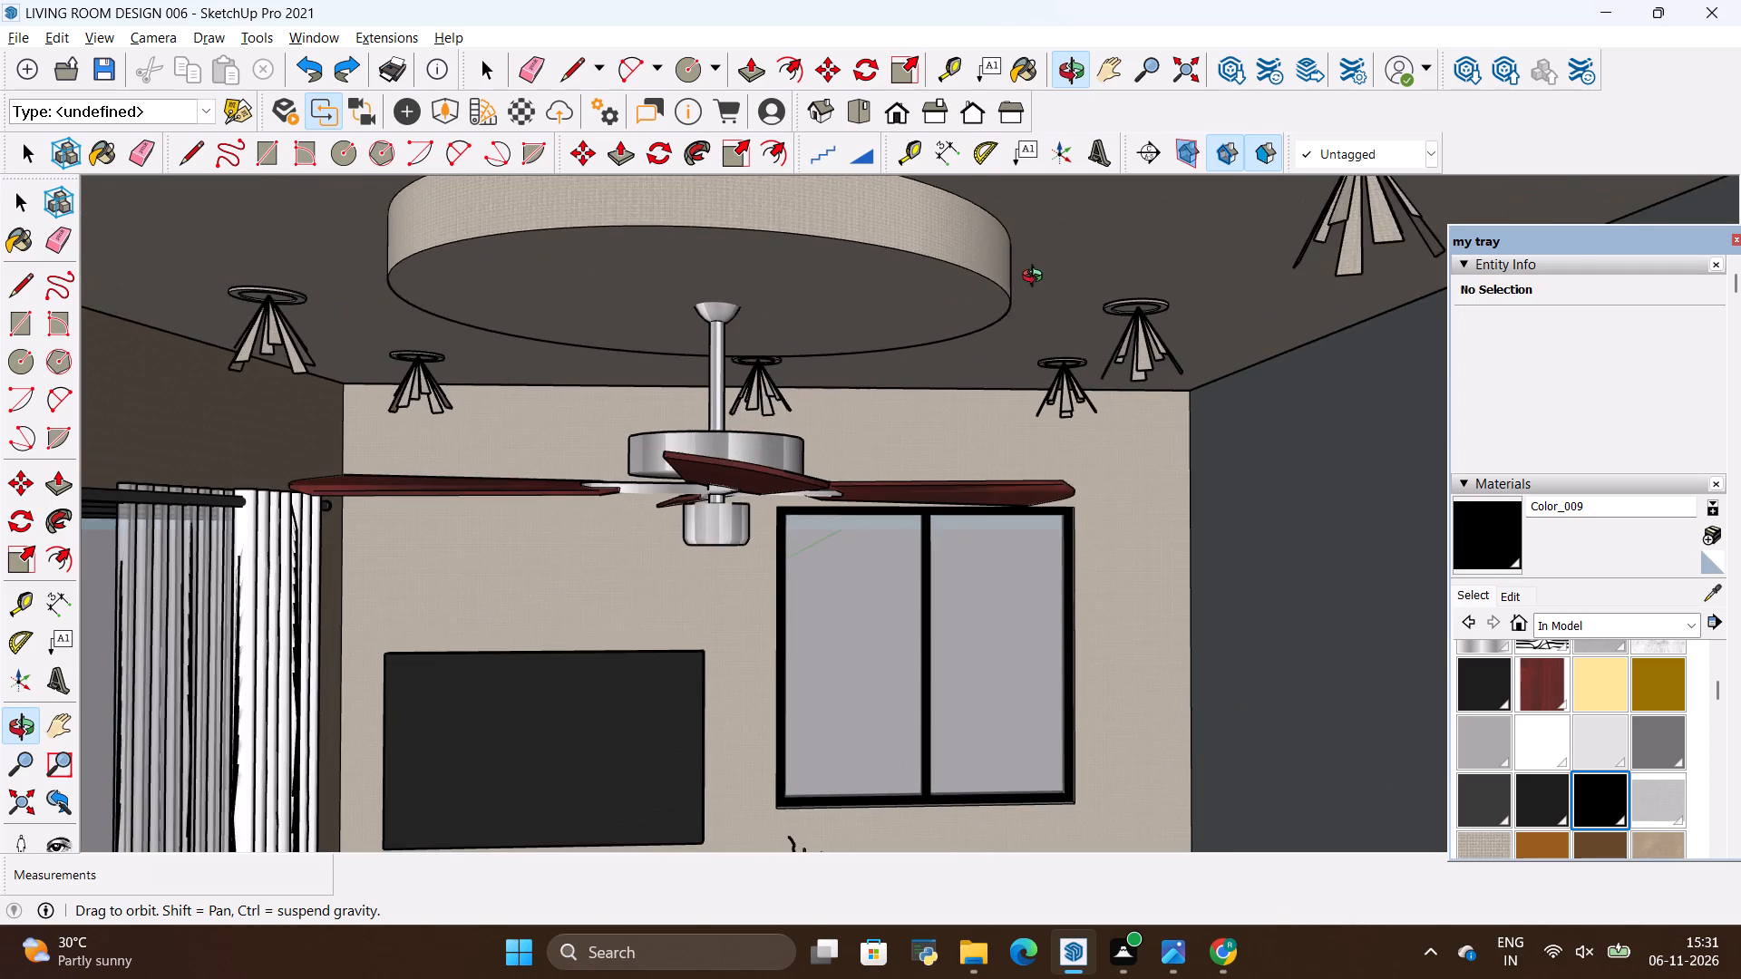
scroll(813, 586, "down", 2)
scroll(754, 384, "up", 3)
left_click_drag(820, 540, 823, 460)
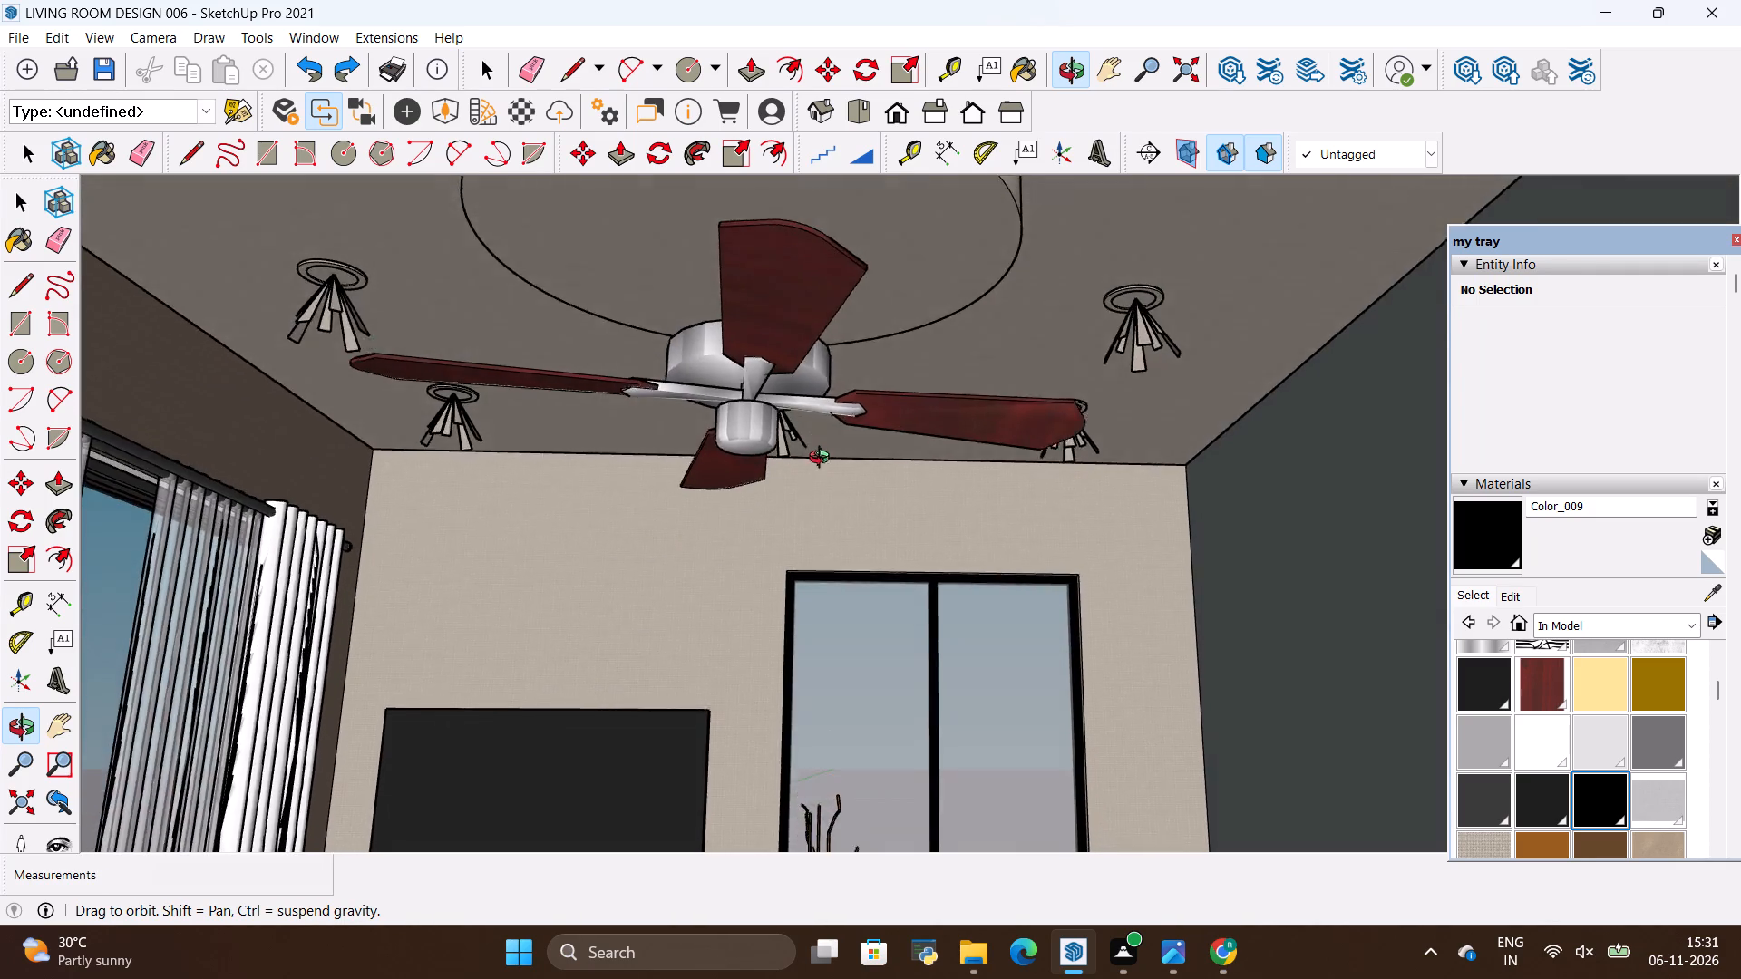
left_click_drag(823, 460, 838, 514)
scroll(856, 566, "down", 4)
scroll(807, 391, "up", 4)
left_click_drag(841, 538, 813, 419)
scroll(782, 408, "up", 3)
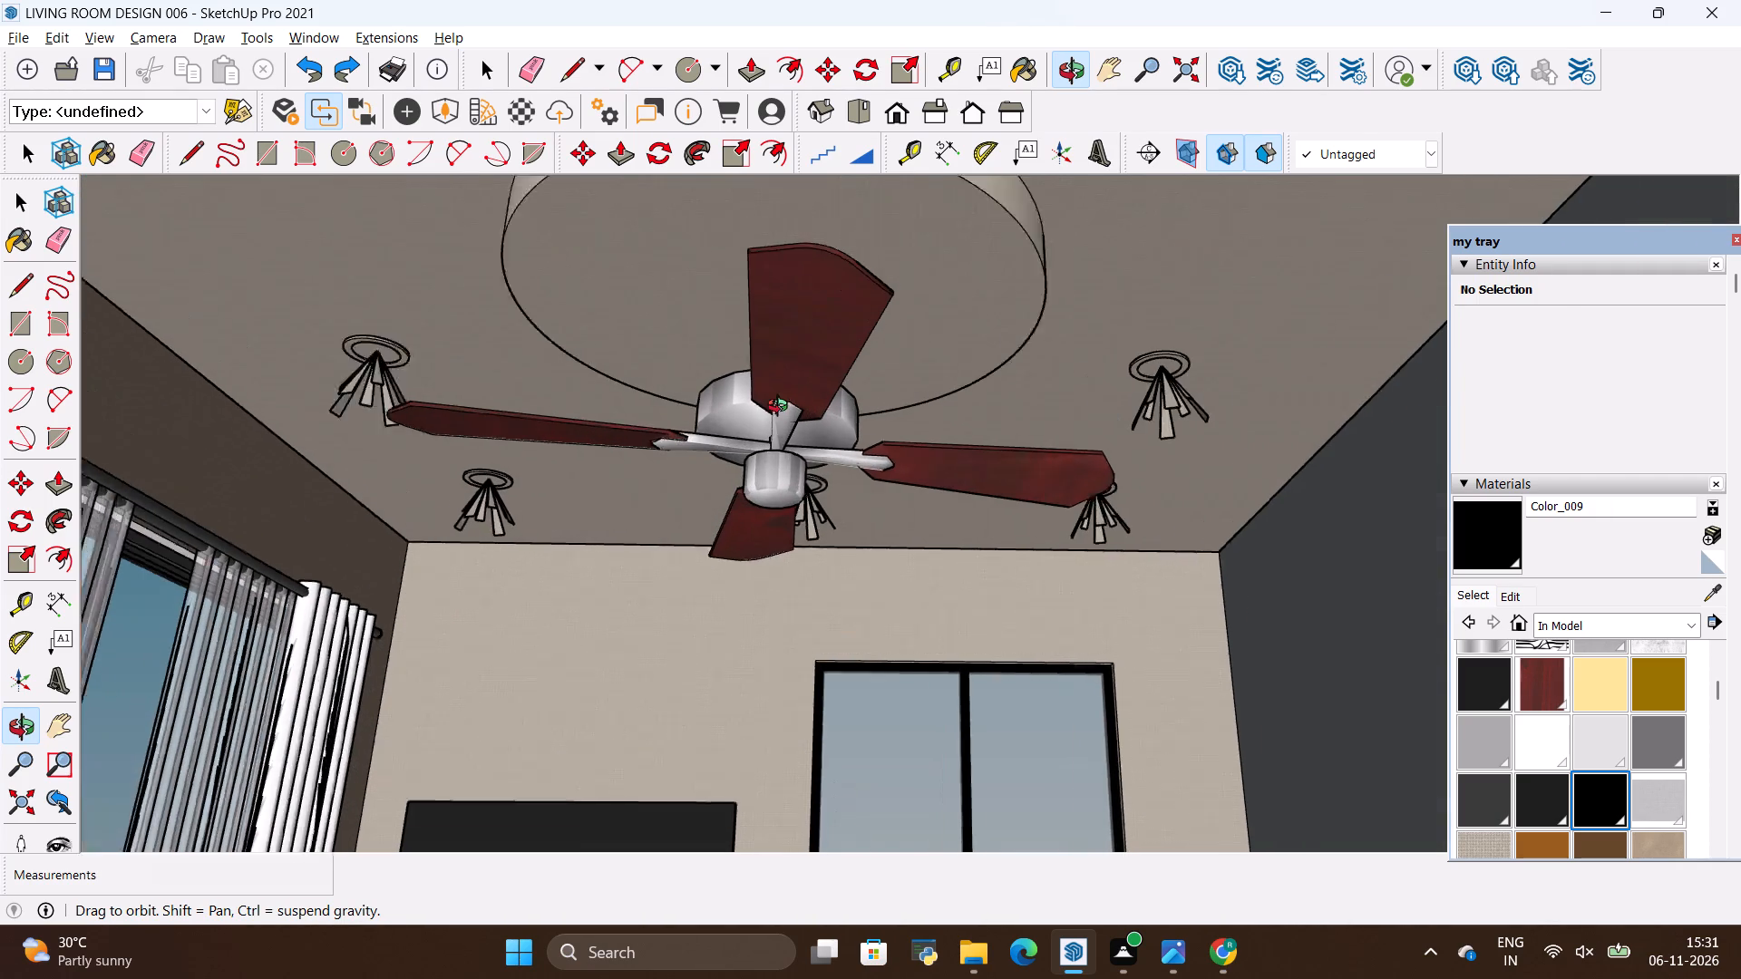
scroll(782, 408, "up", 1)
scroll(858, 607, "down", 3)
scroll(817, 383, "up", 3)
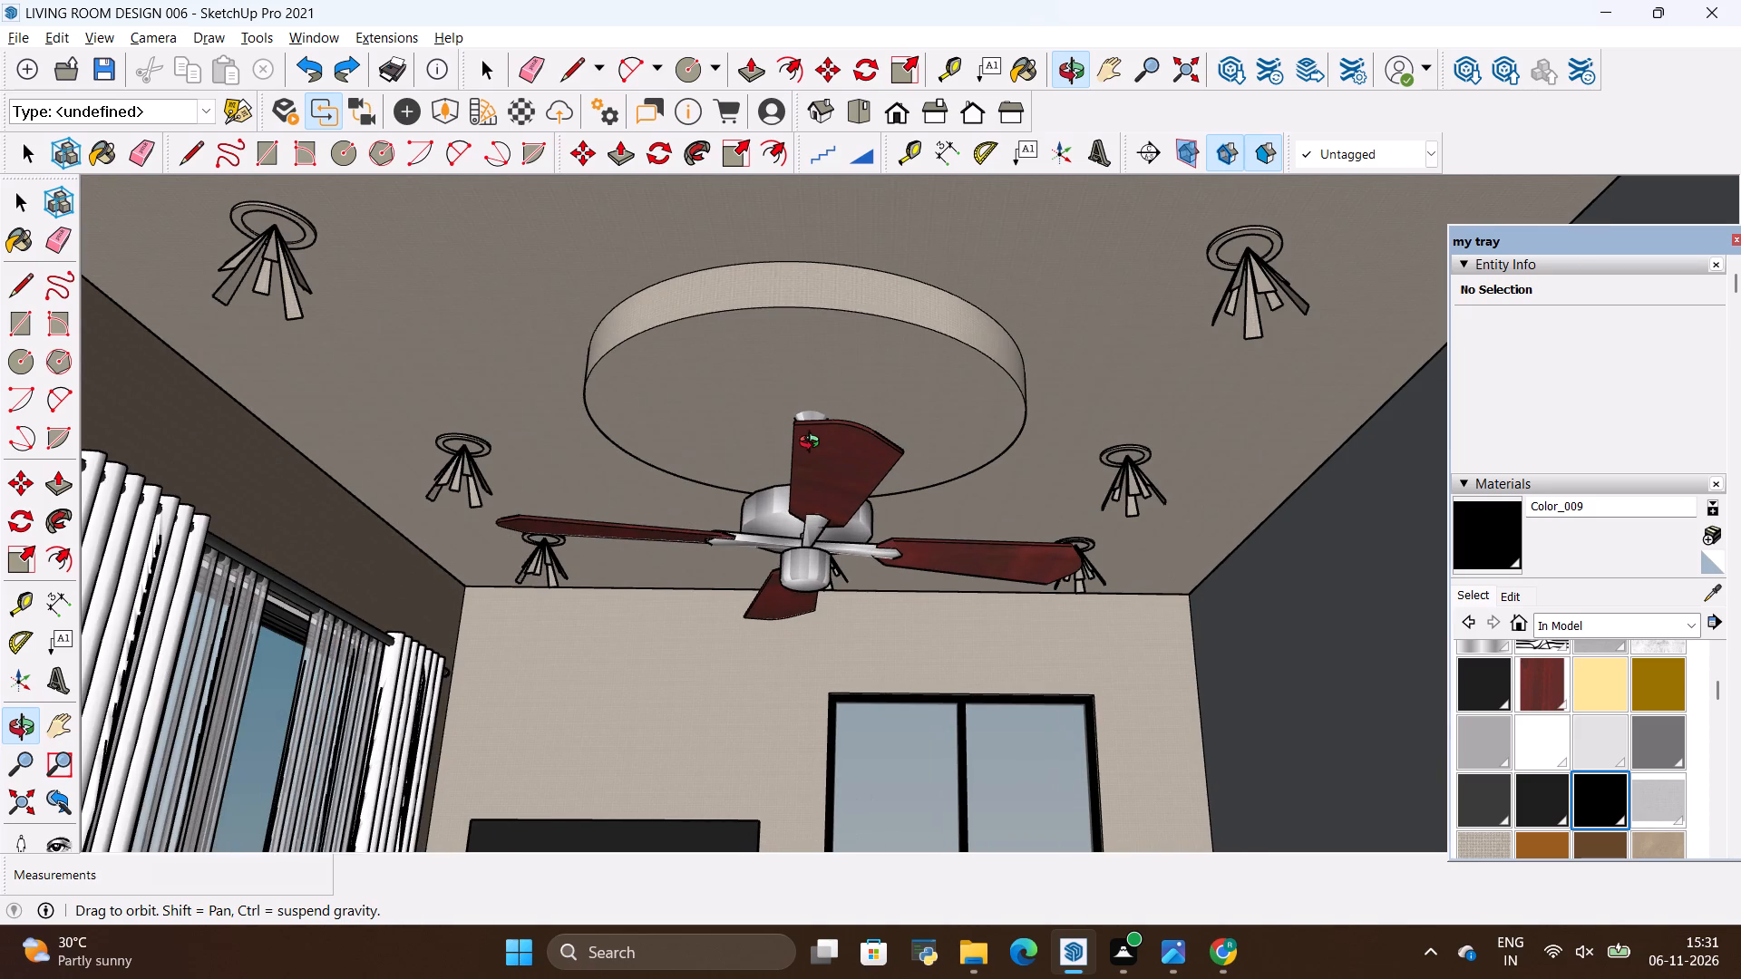
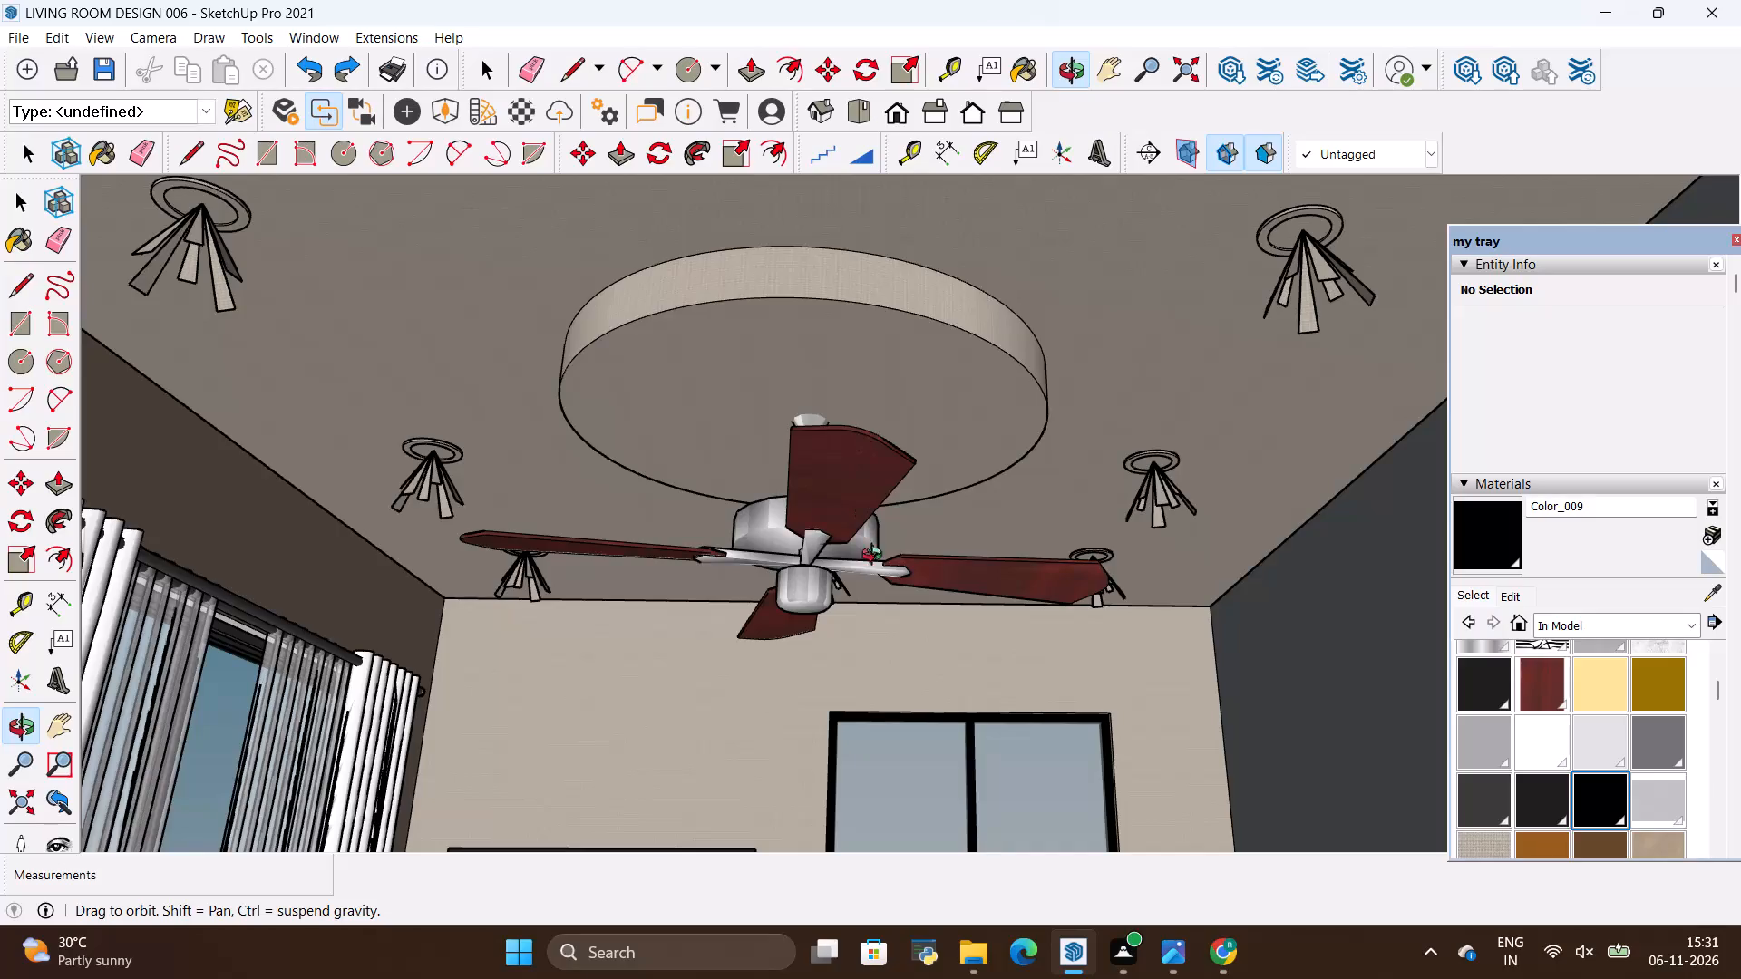
Examine the ceiling fan, the round recess and the light fixtures on the curtain side from several low angles.
scroll(930, 596, "down", 1)
scroll(660, 500, "up", 1)
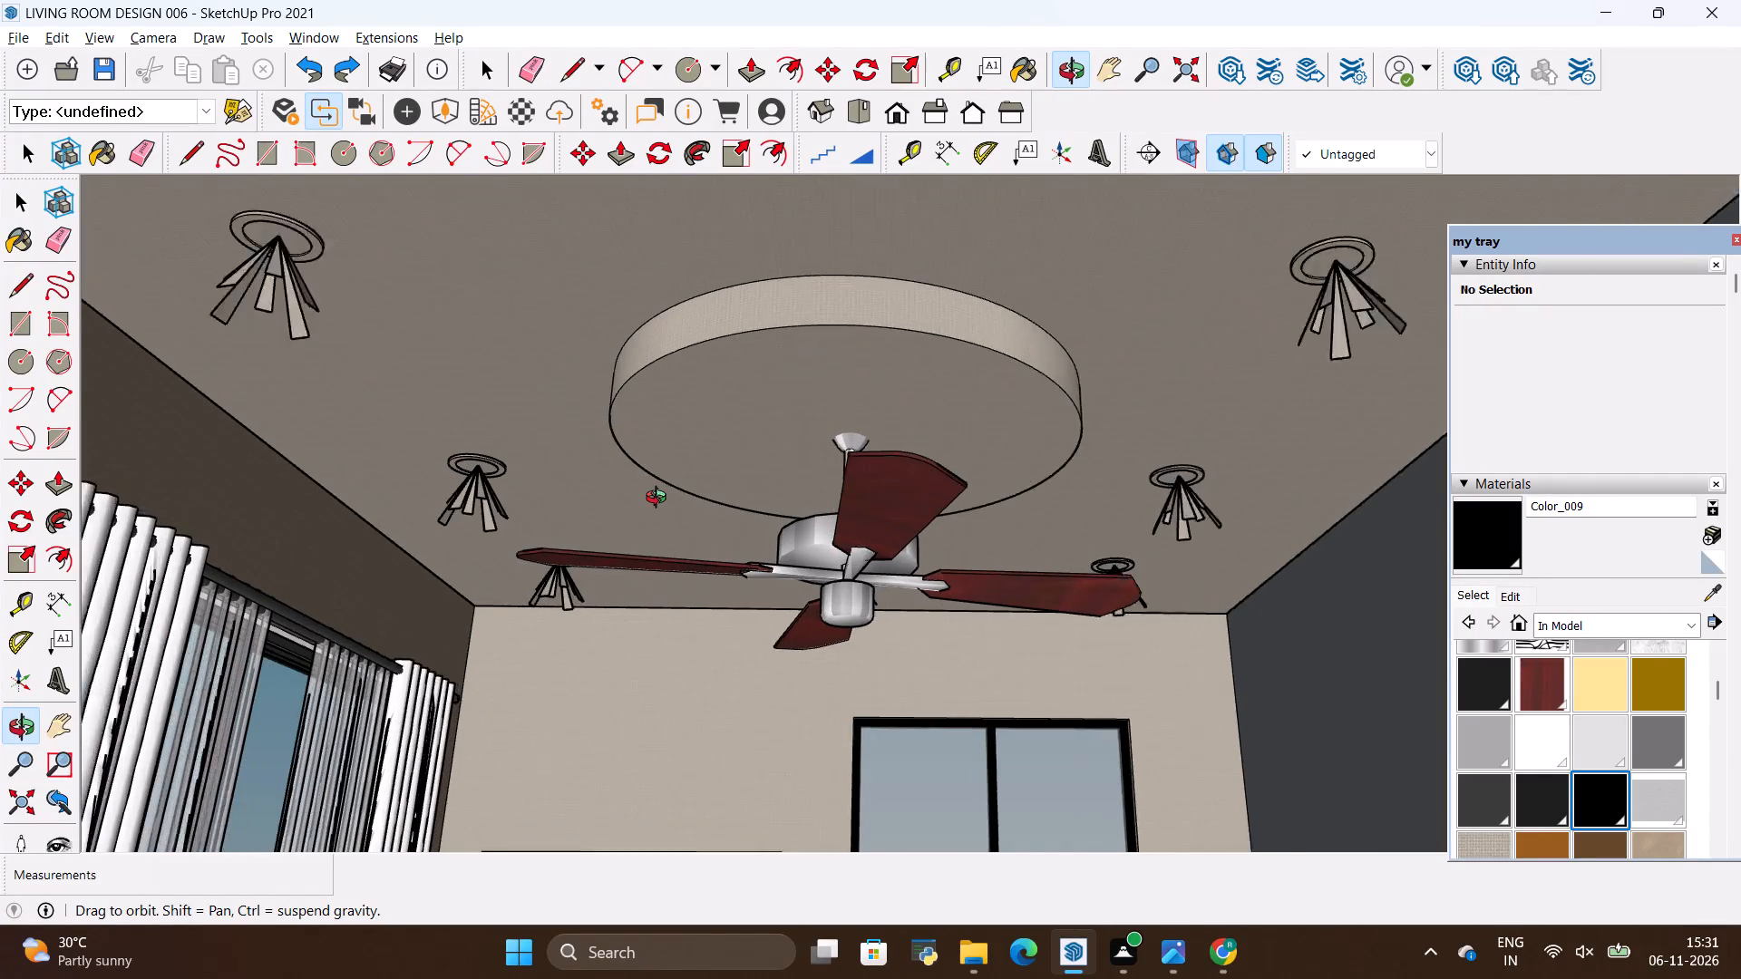
scroll(660, 499, "up", 1)
left_click_drag(665, 499, 698, 503)
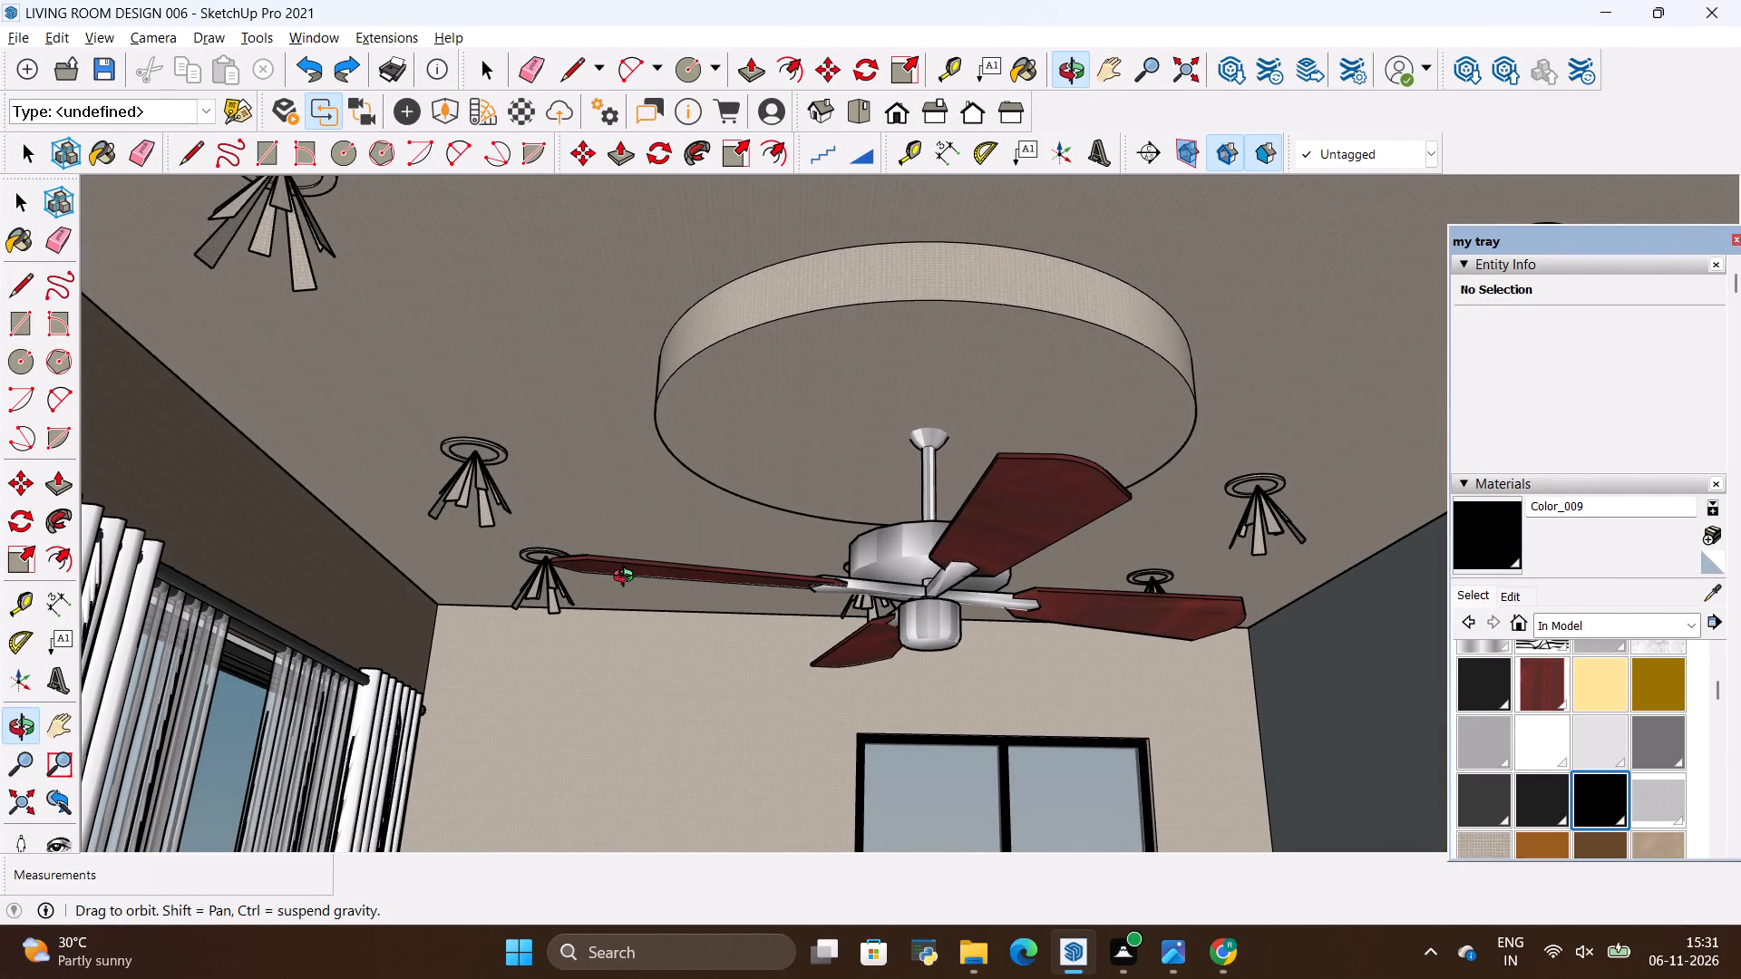
scroll(559, 564, "down", 2)
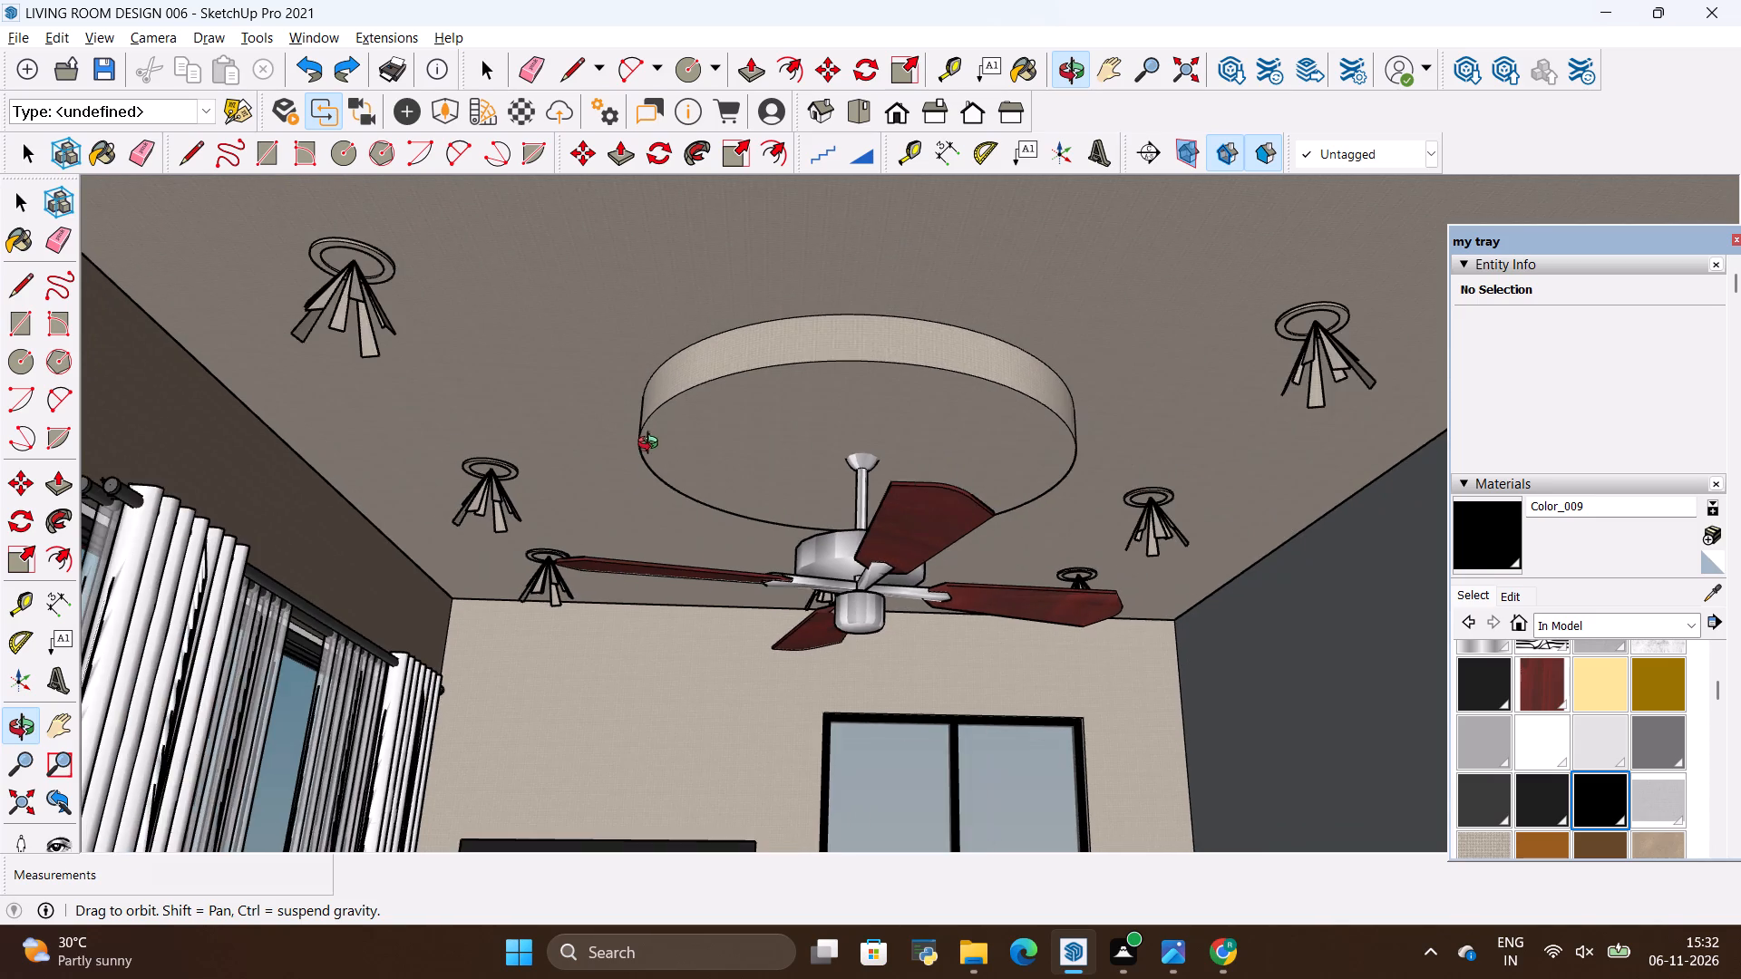
scroll(699, 402, "up", 6)
left_click_drag(514, 497, 616, 500)
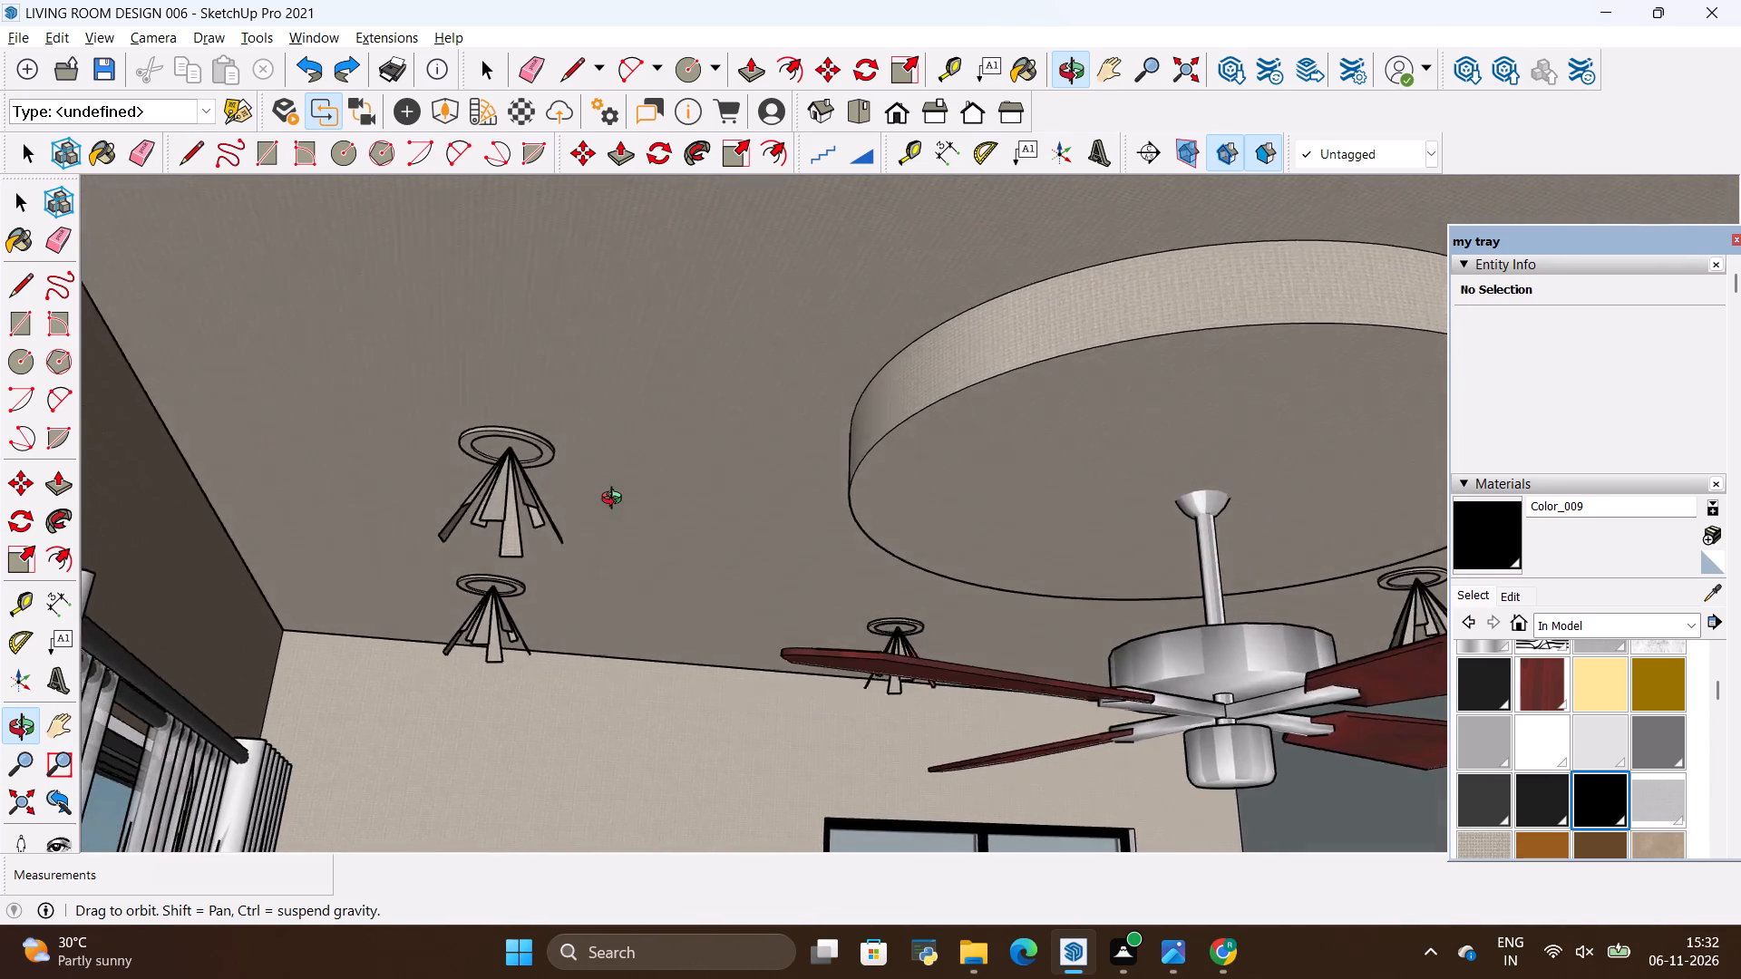
left_click_drag(616, 500, 595, 519)
scroll(588, 530, "down", 4)
left_click_drag(591, 439, 583, 400)
scroll(578, 387, "down", 4)
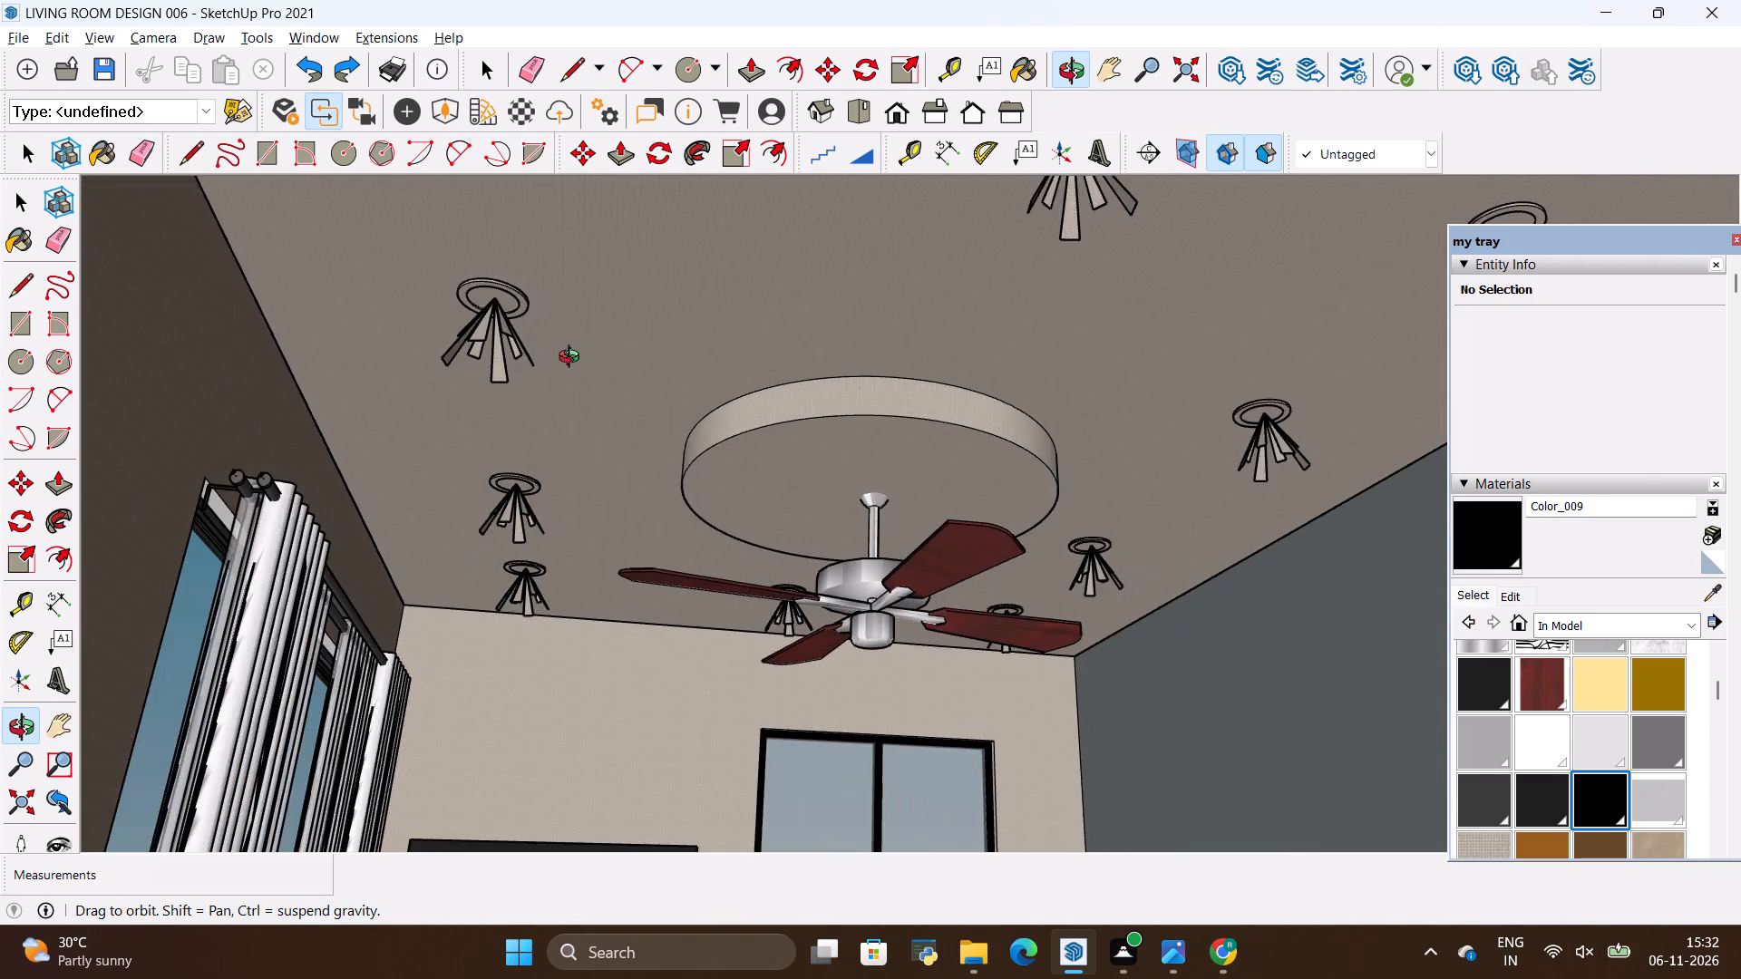
scroll(573, 356, "up", 5)
left_click_drag(627, 528, 584, 447)
scroll(575, 486, "down", 4)
scroll(532, 288, "up", 4)
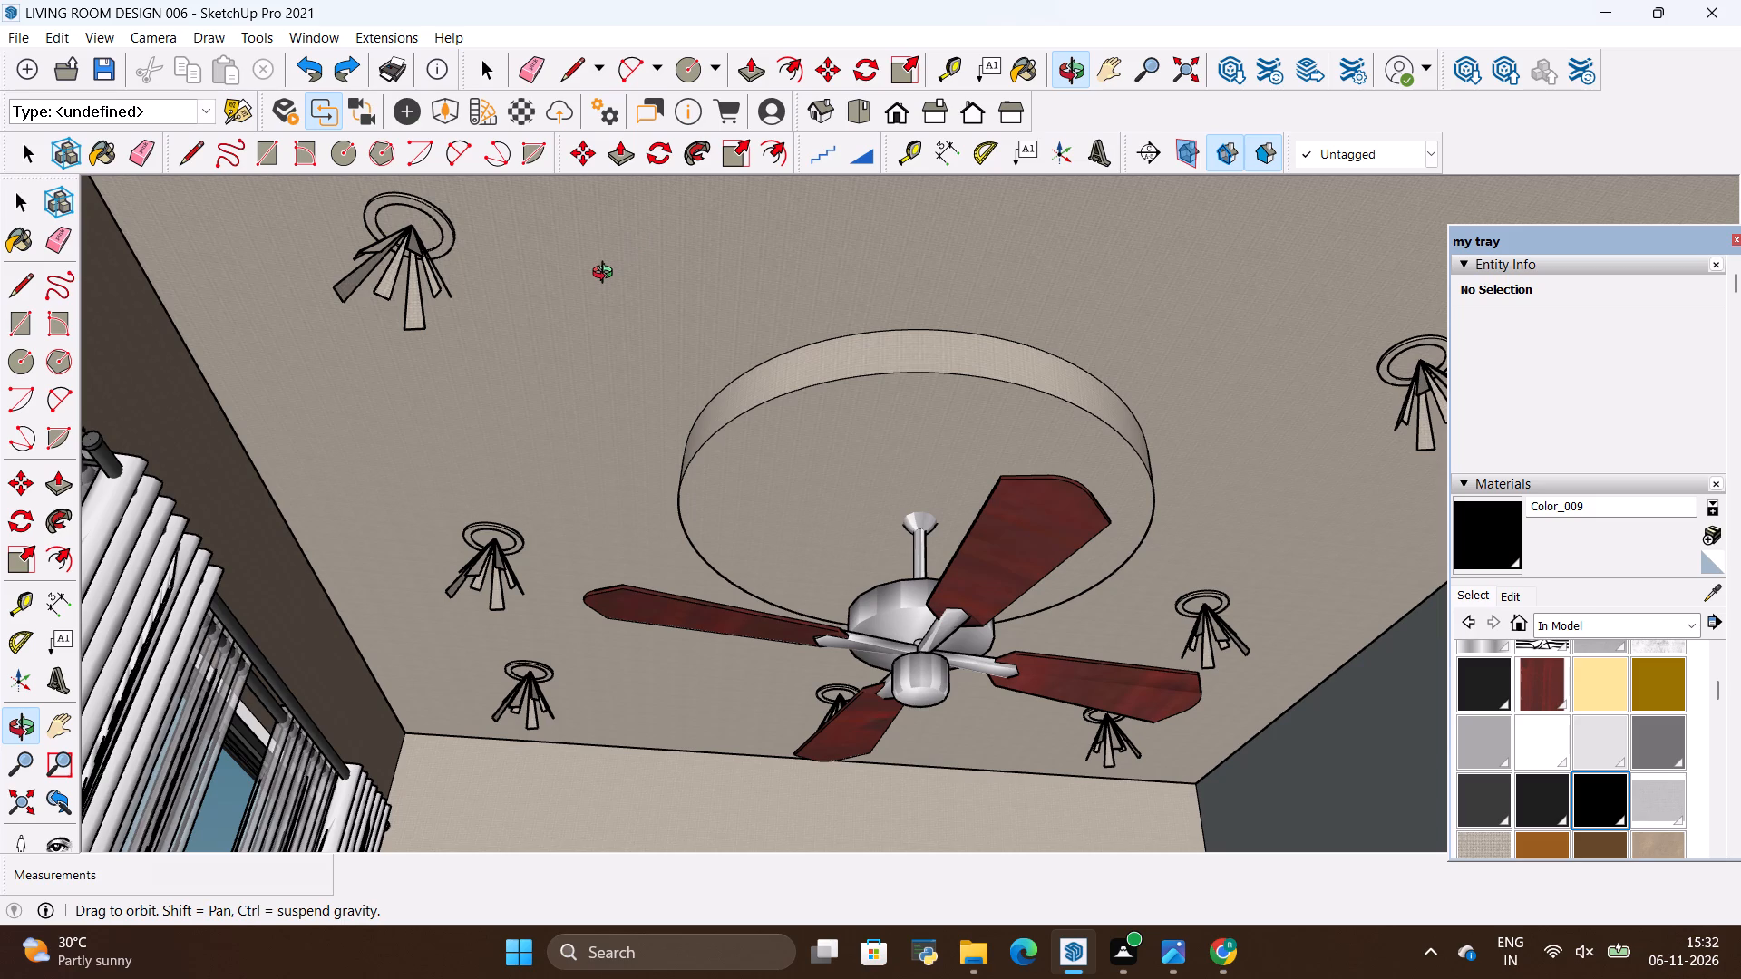
scroll(645, 359, "down", 5)
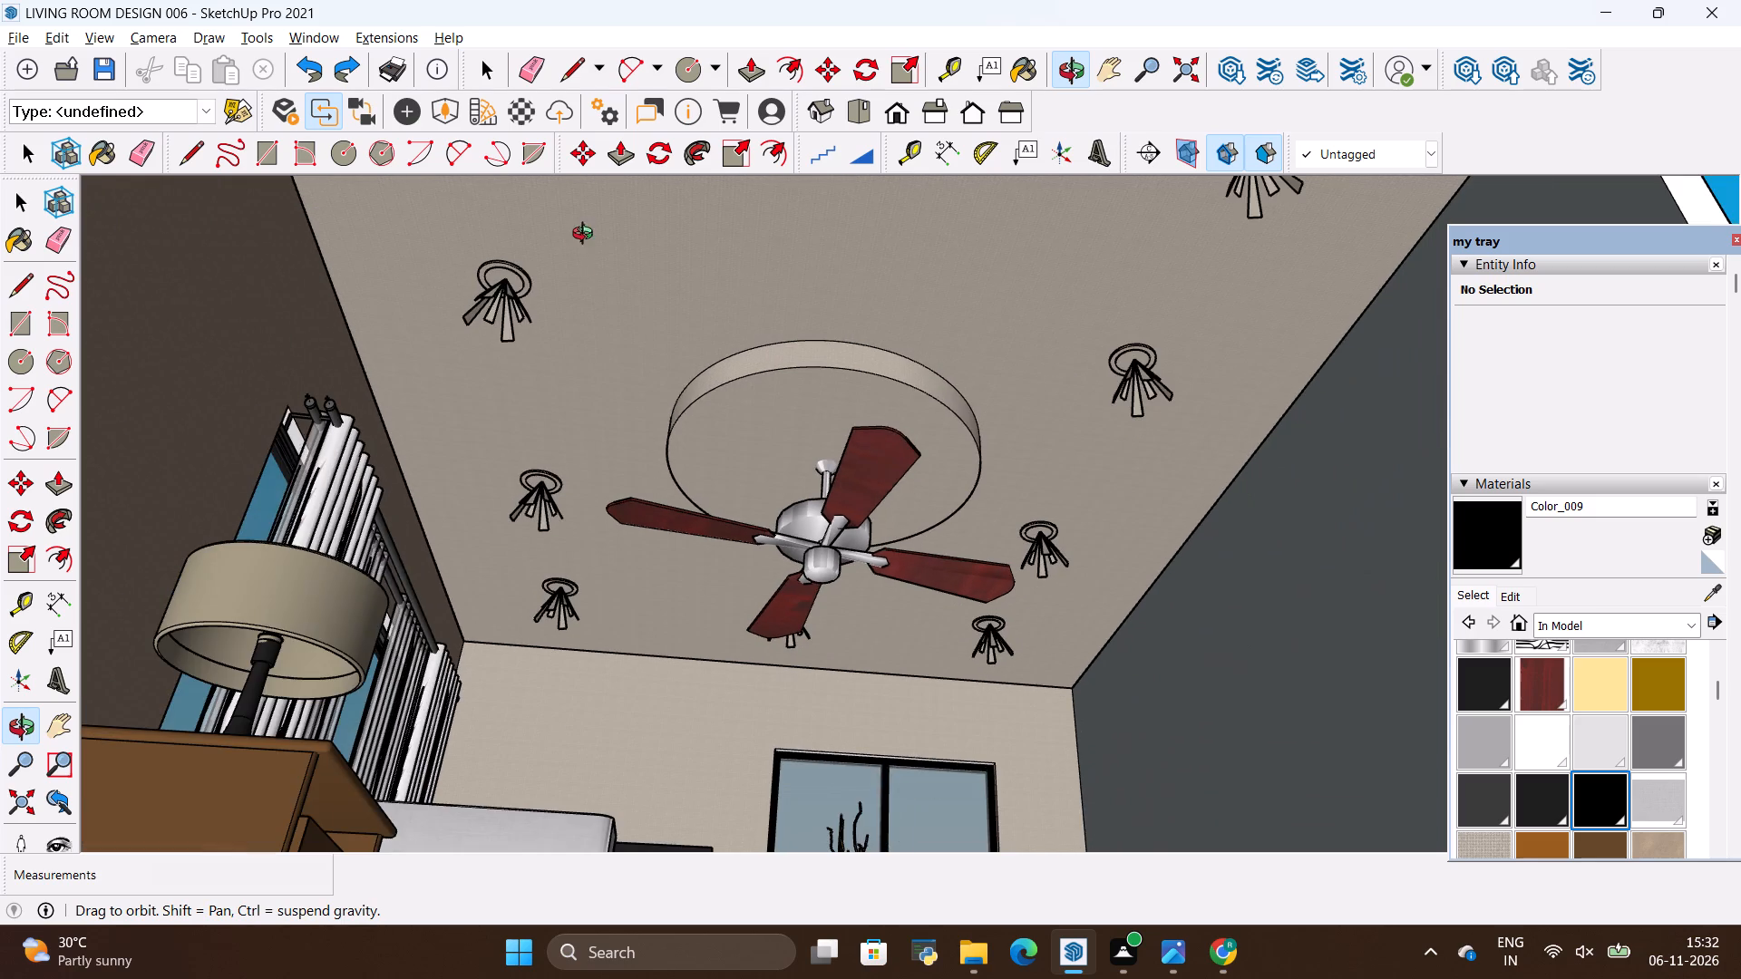
Examine the whole ceiling layout from the room's open front, including the fixture rows around the fan and recess, far and near.
left_click_drag(619, 339, 626, 515)
left_click_drag(579, 343, 539, 494)
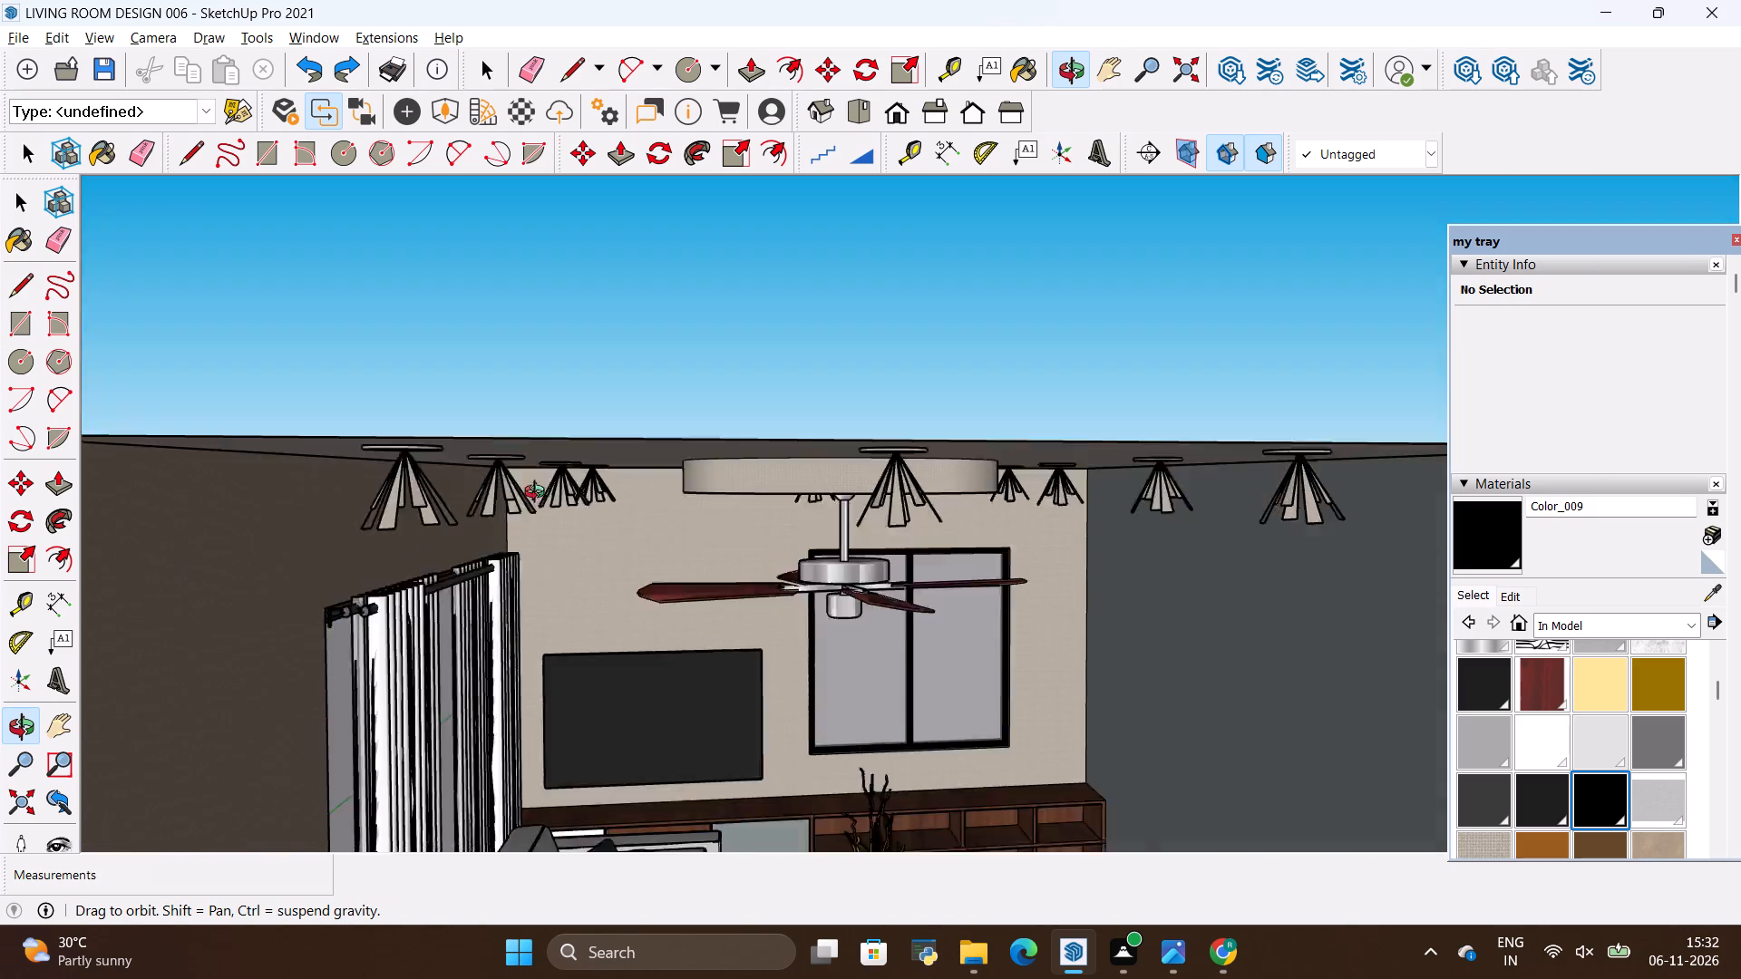
left_click_drag(539, 494, 513, 272)
left_click_drag(540, 447, 574, 371)
scroll(631, 459, "down", 5)
left_click_drag(662, 441, 636, 358)
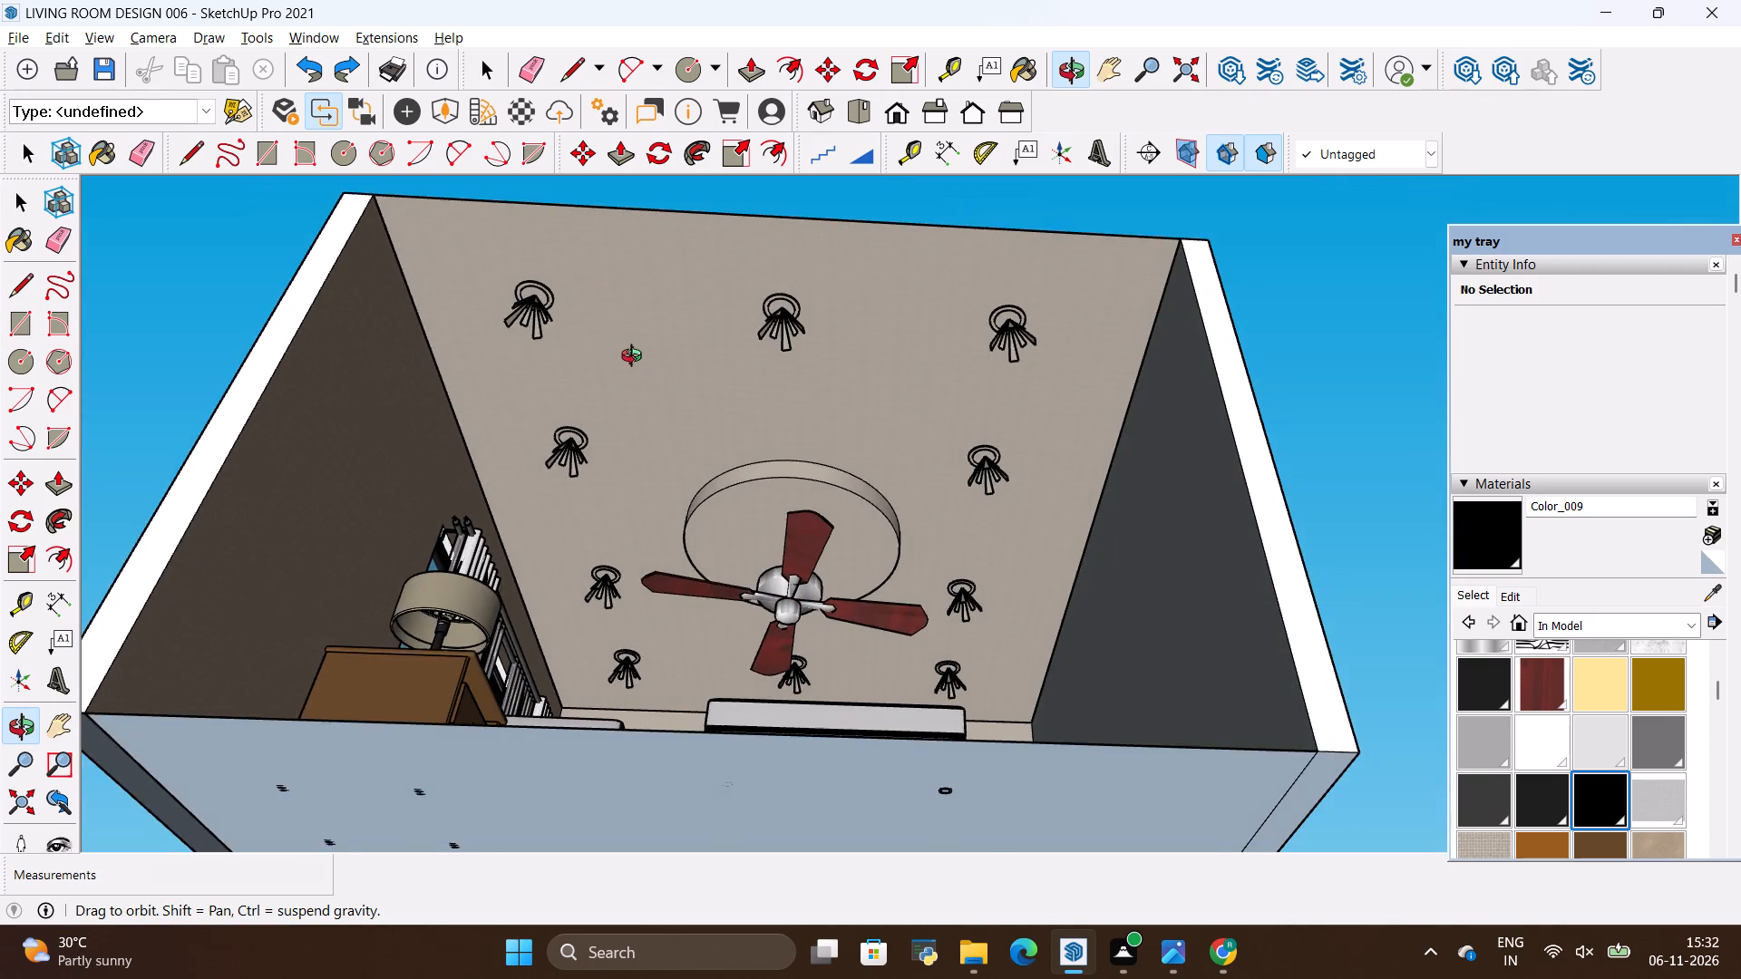
left_click_drag(636, 358, 618, 366)
scroll(588, 417, "up", 5)
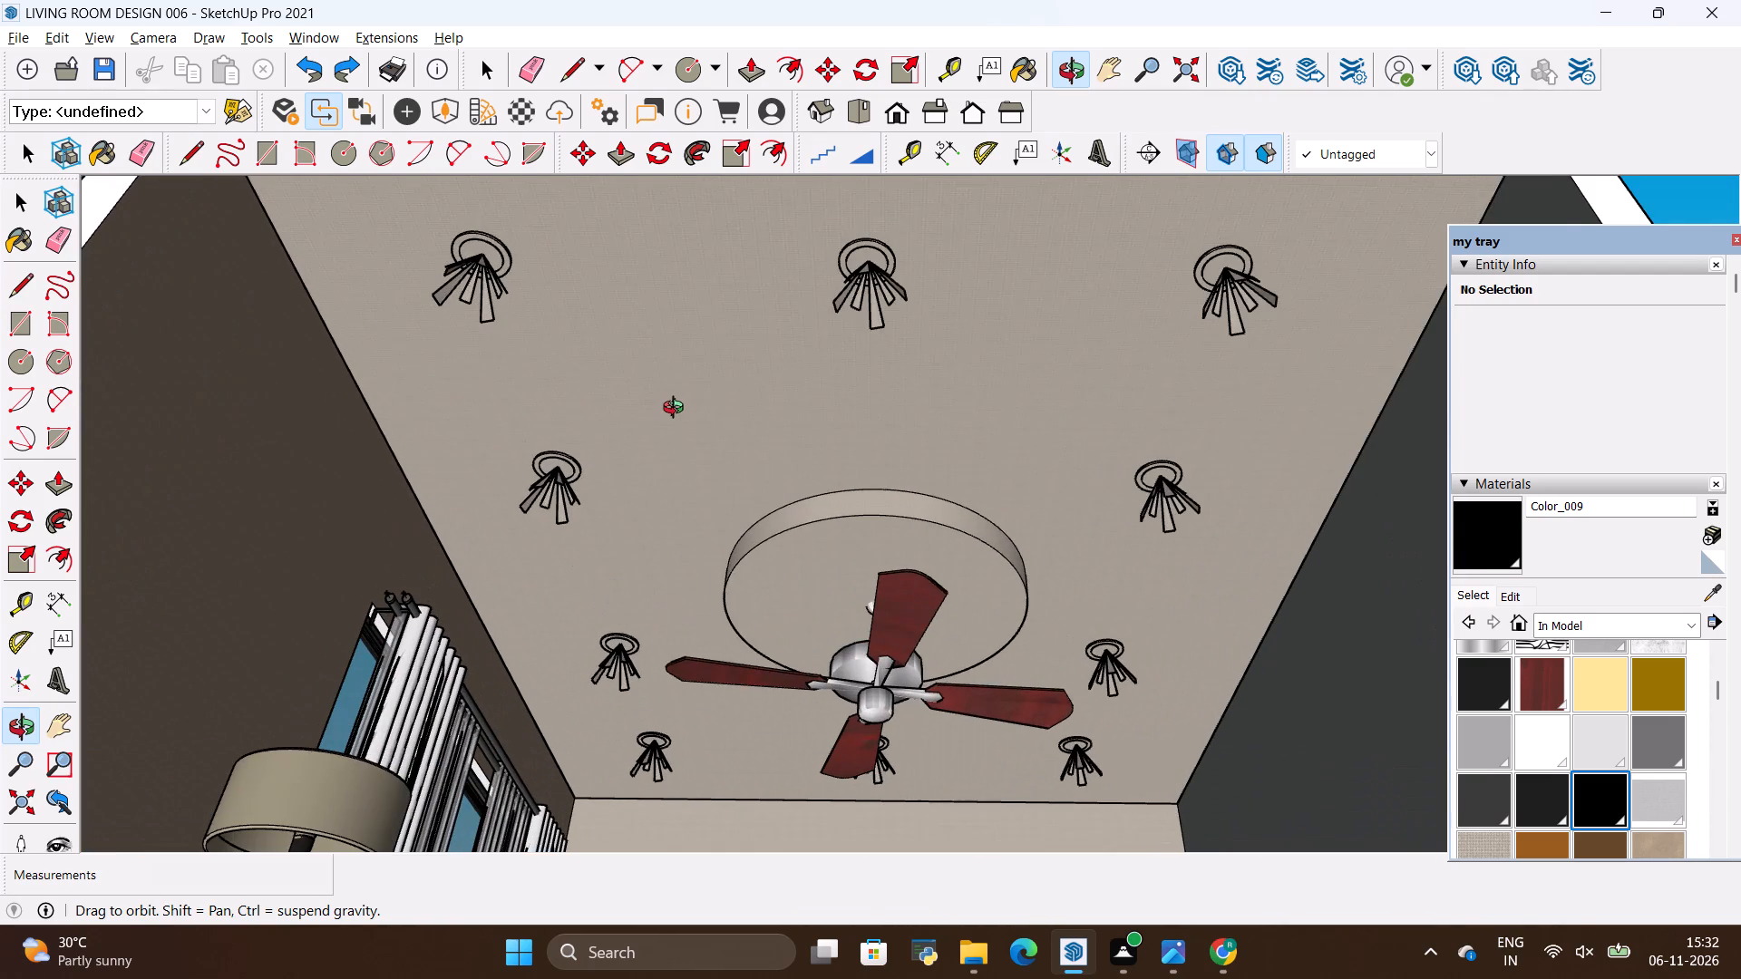
scroll(677, 410, "up", 5)
scroll(677, 410, "down", 4)
left_click_drag(716, 400, 695, 440)
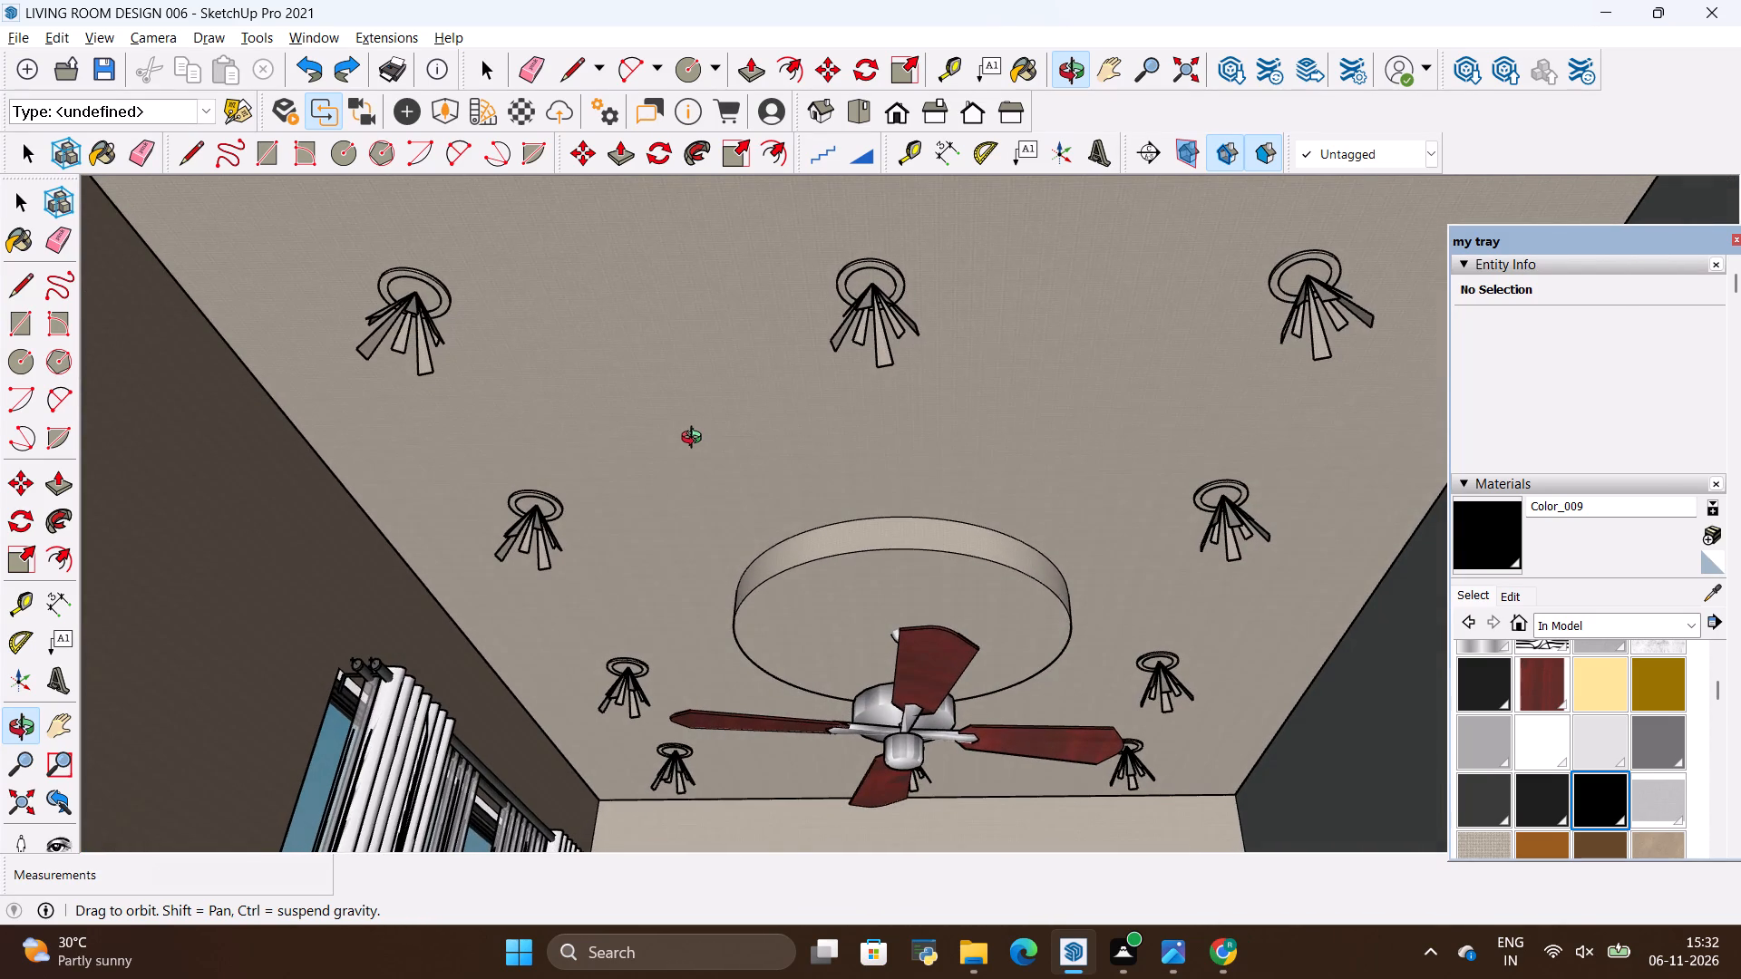
left_click_drag(695, 440, 700, 427)
scroll(705, 424, "down", 5)
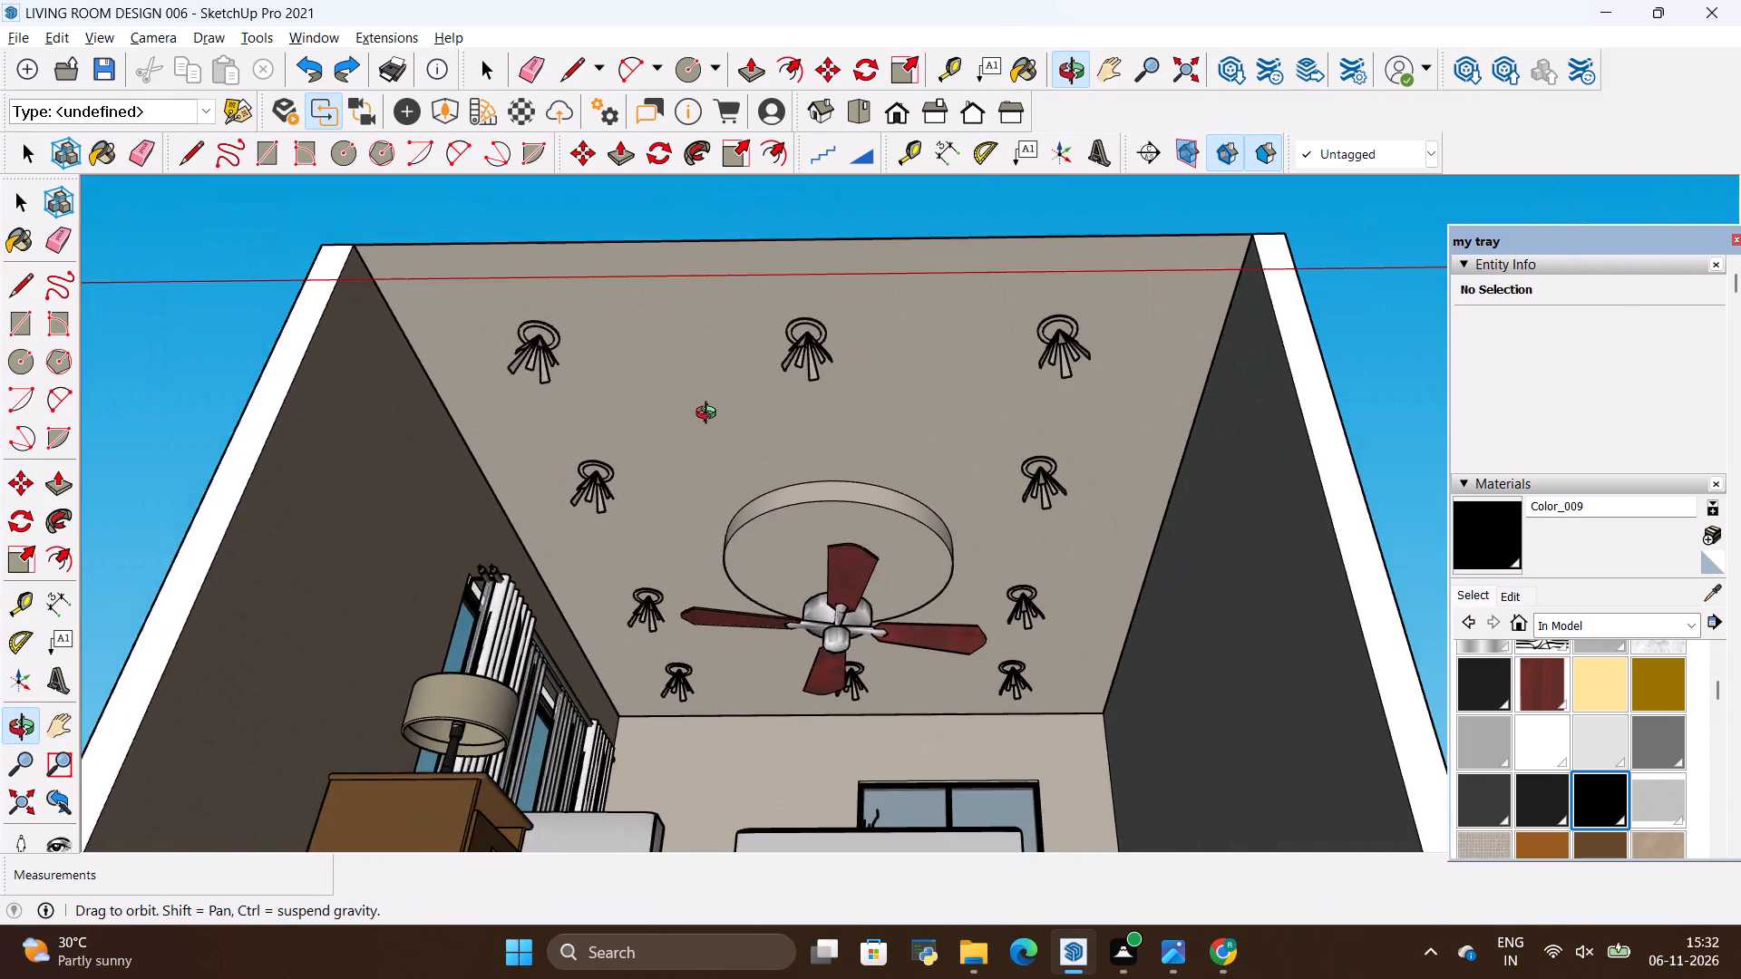
scroll(710, 415, "up", 6)
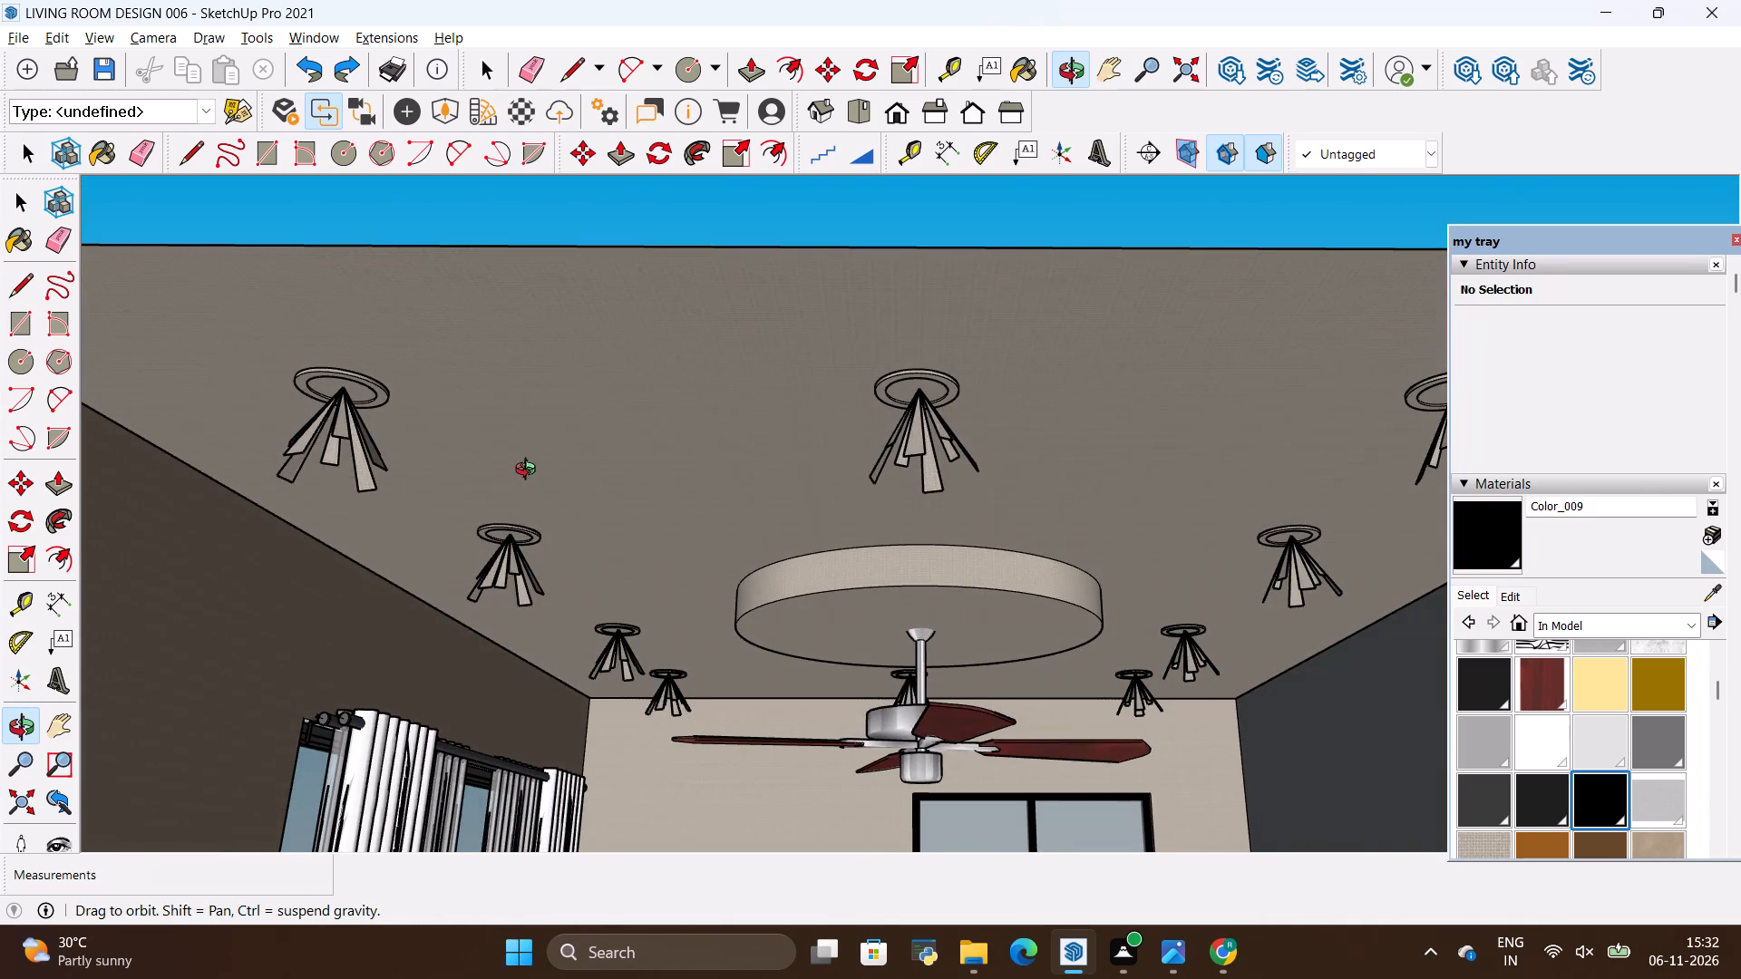
scroll(530, 471, "up", 6)
scroll(702, 438, "down", 5)
scroll(770, 399, "down", 5)
scroll(701, 584, "up", 5)
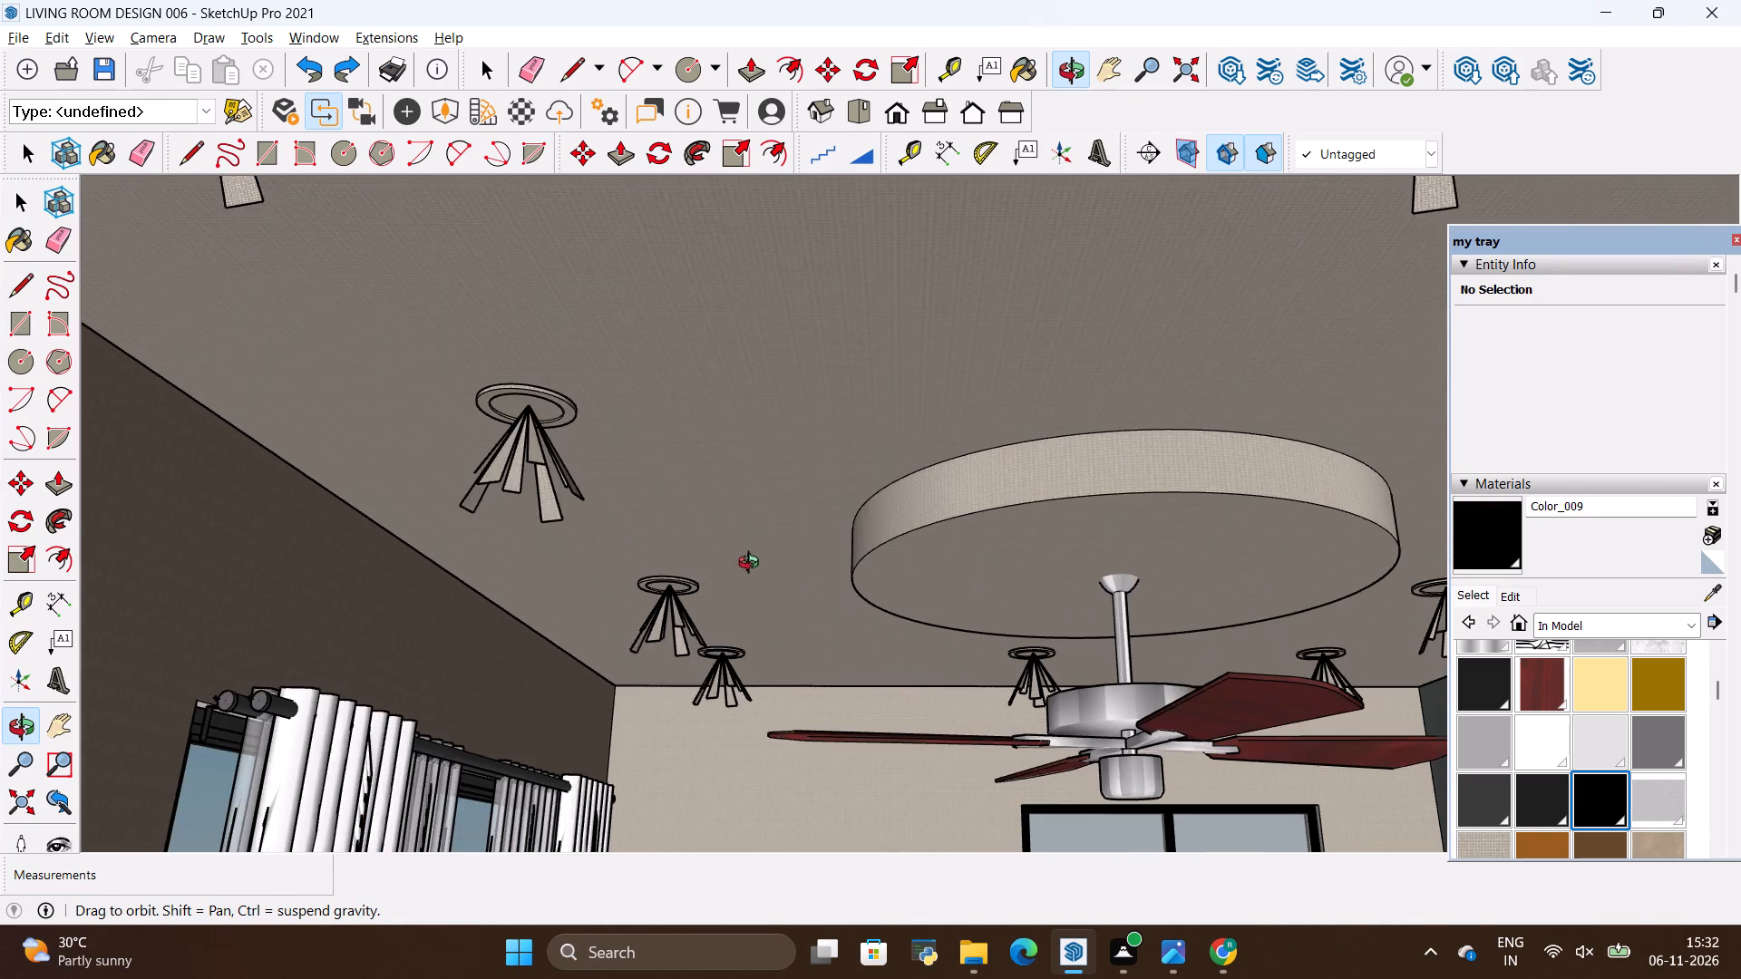
scroll(939, 555, "up", 3)
scroll(742, 496, "down", 4)
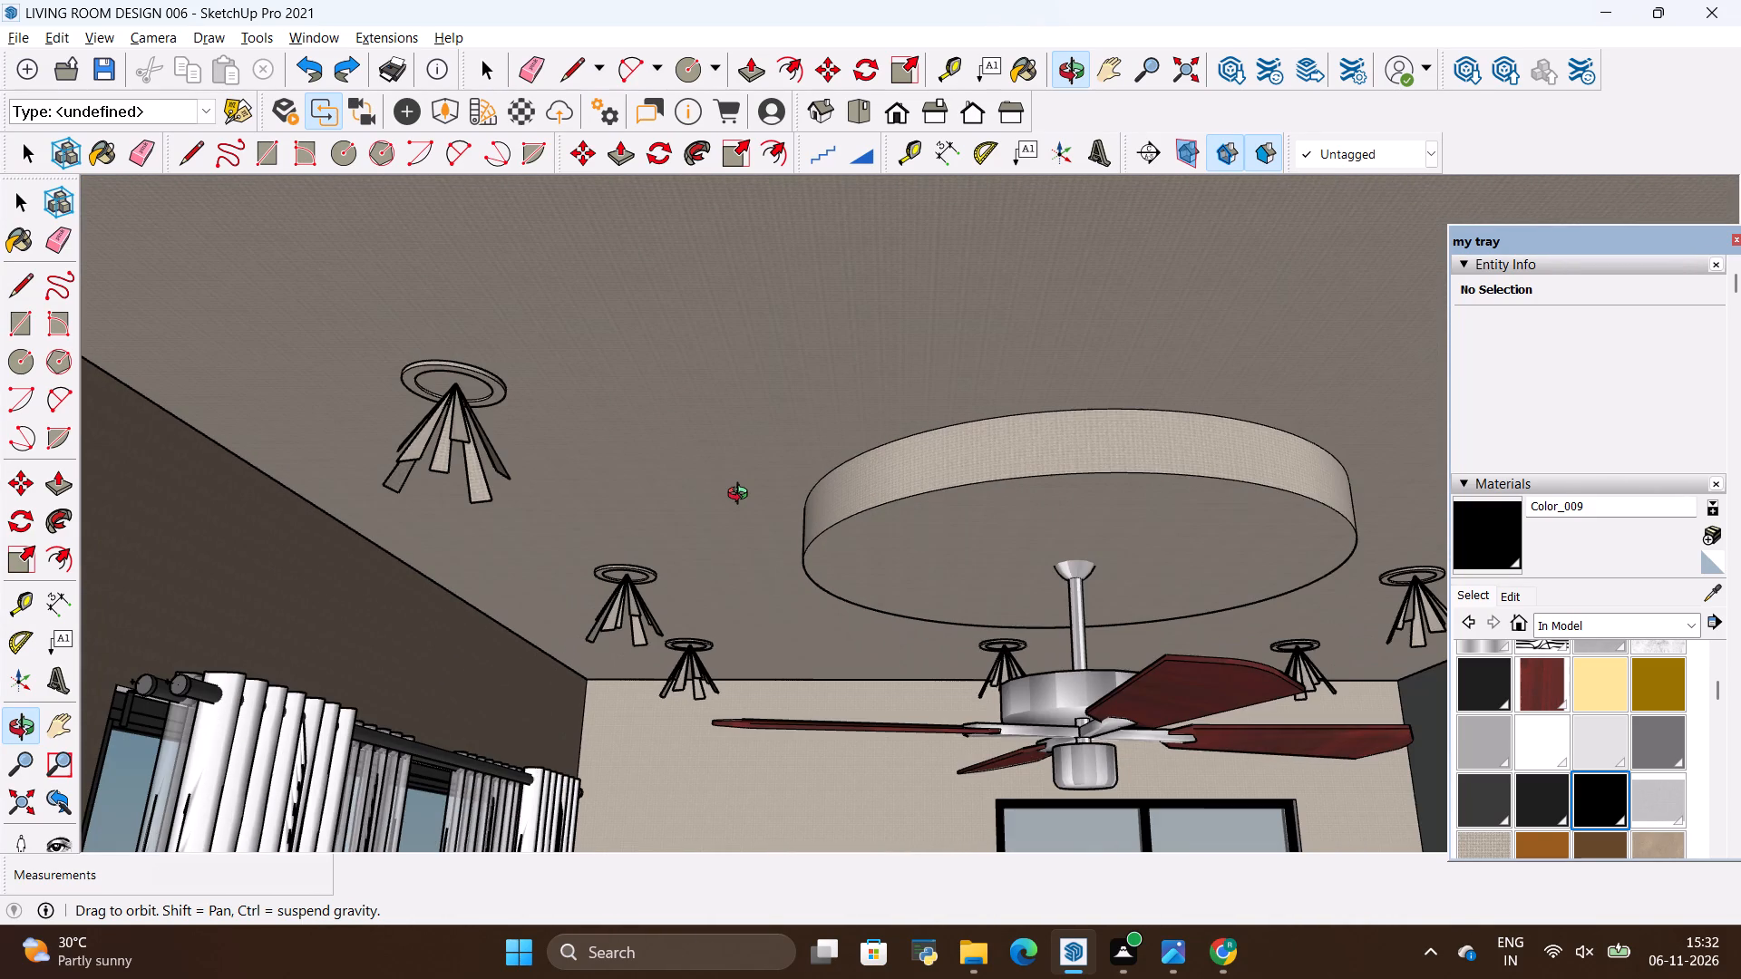
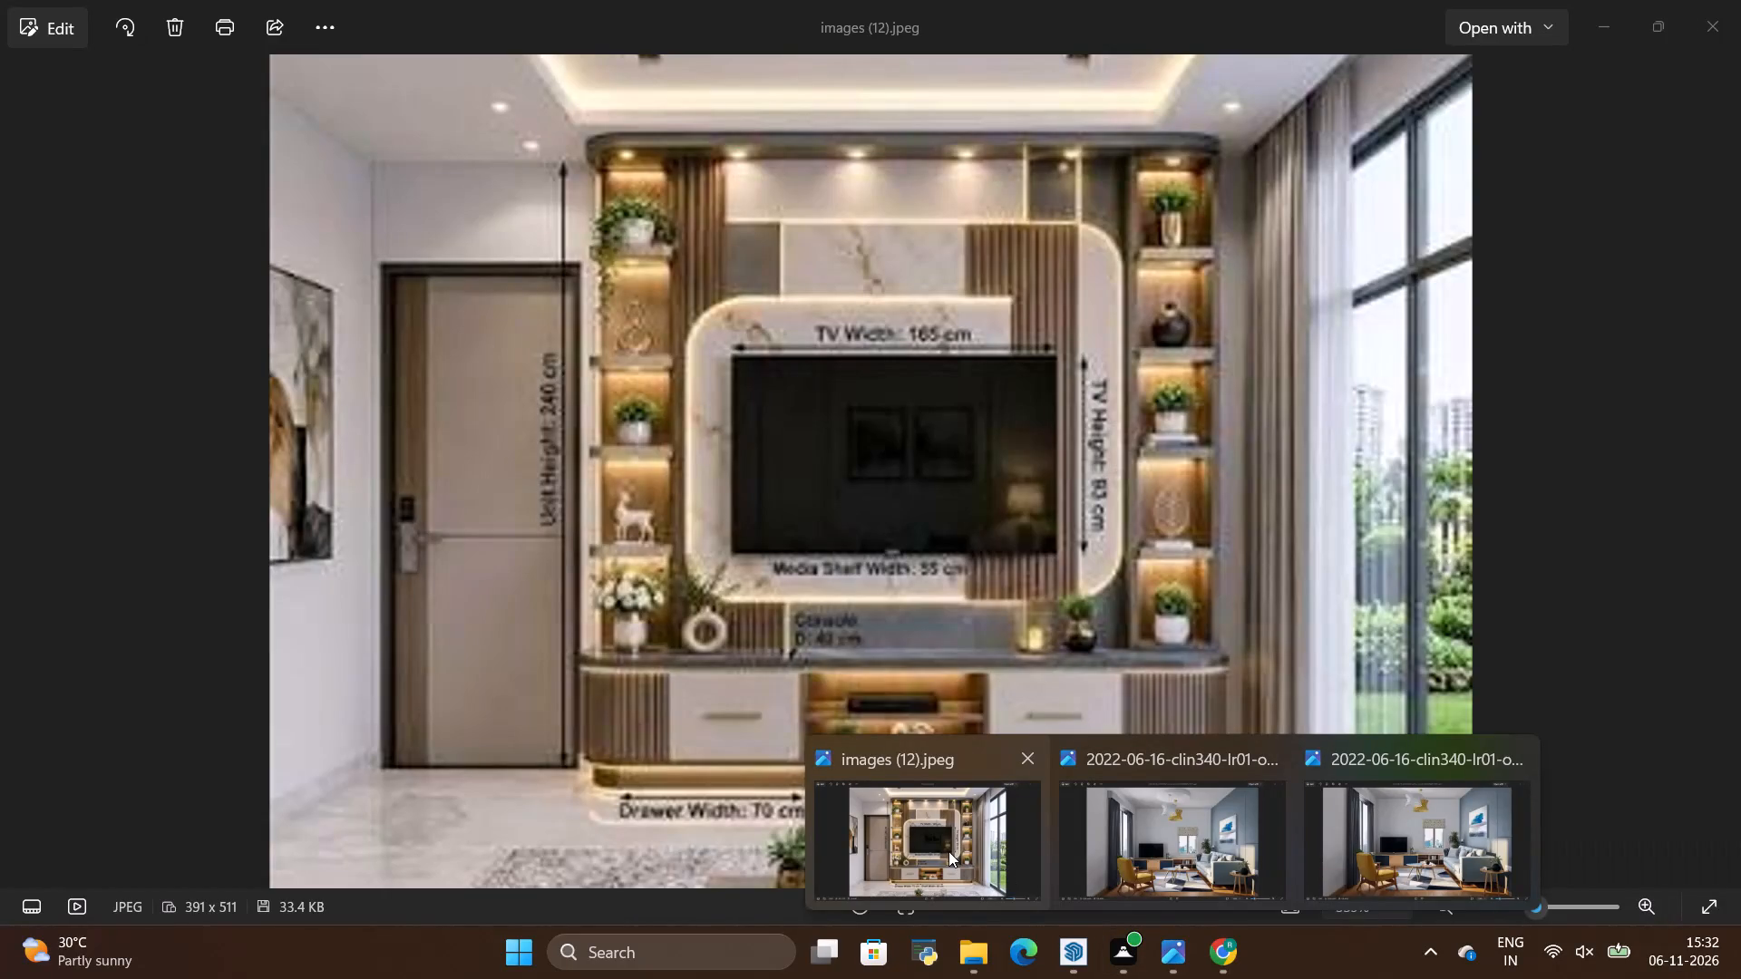
Close the TV unit reference picture images (12).jpeg and leave orbiting in the living room model.
left_click(1018, 761)
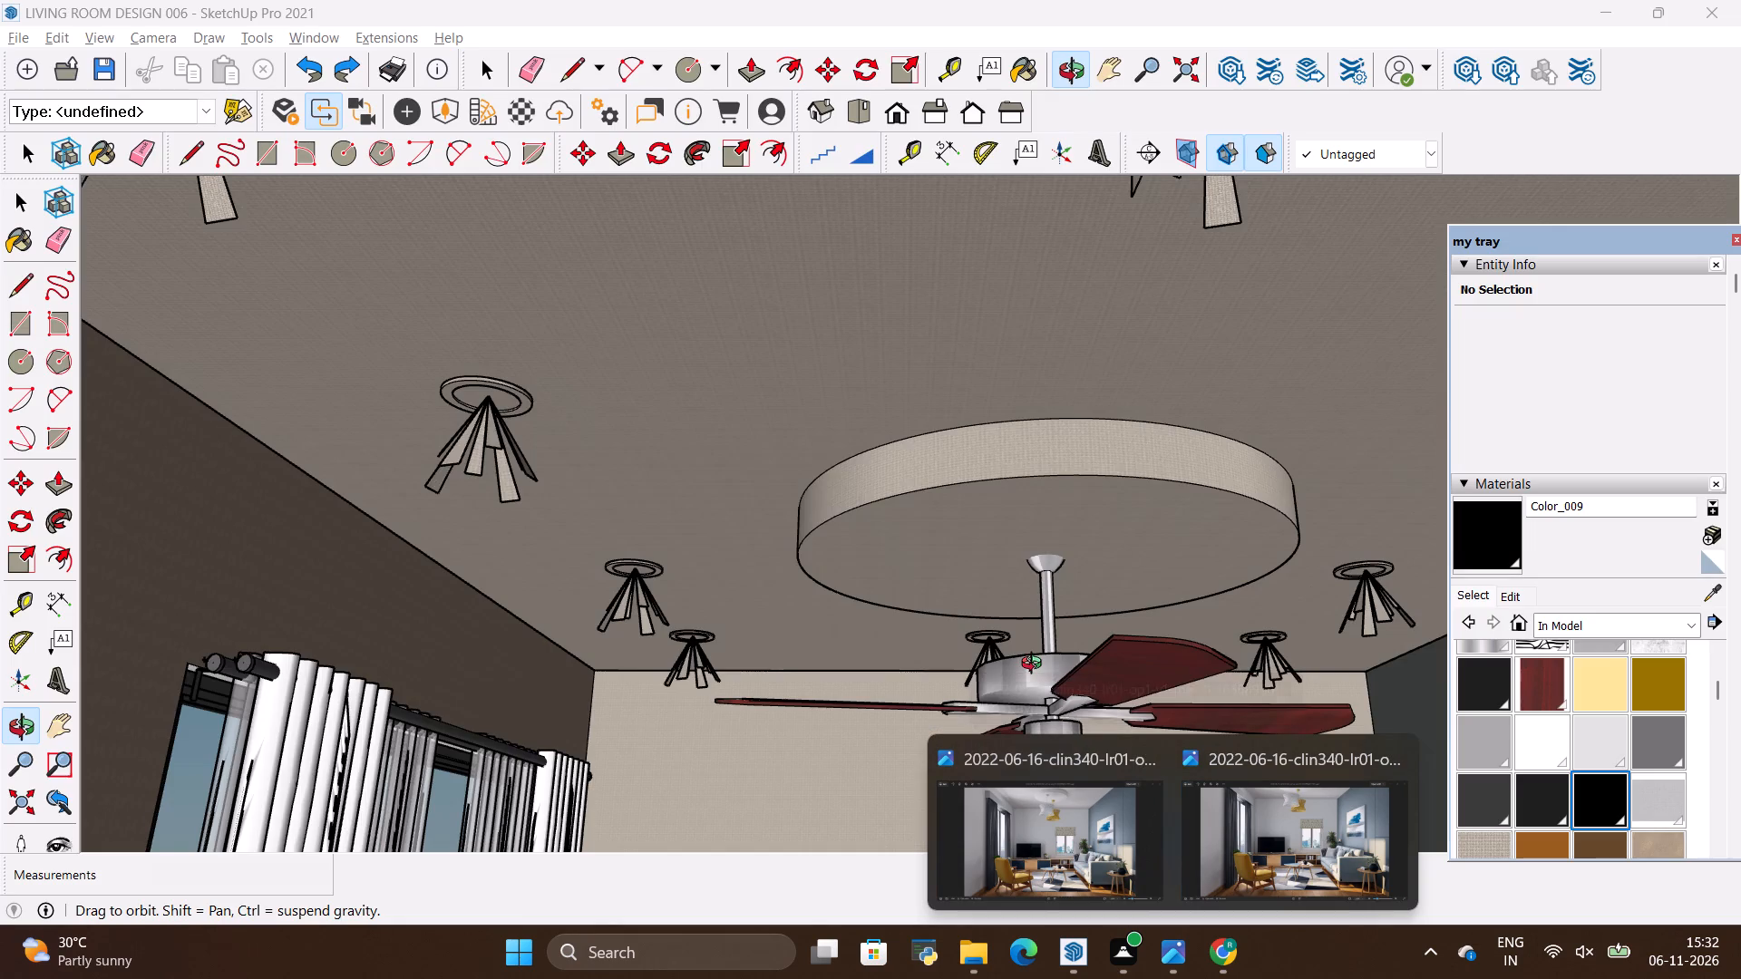
key("space")
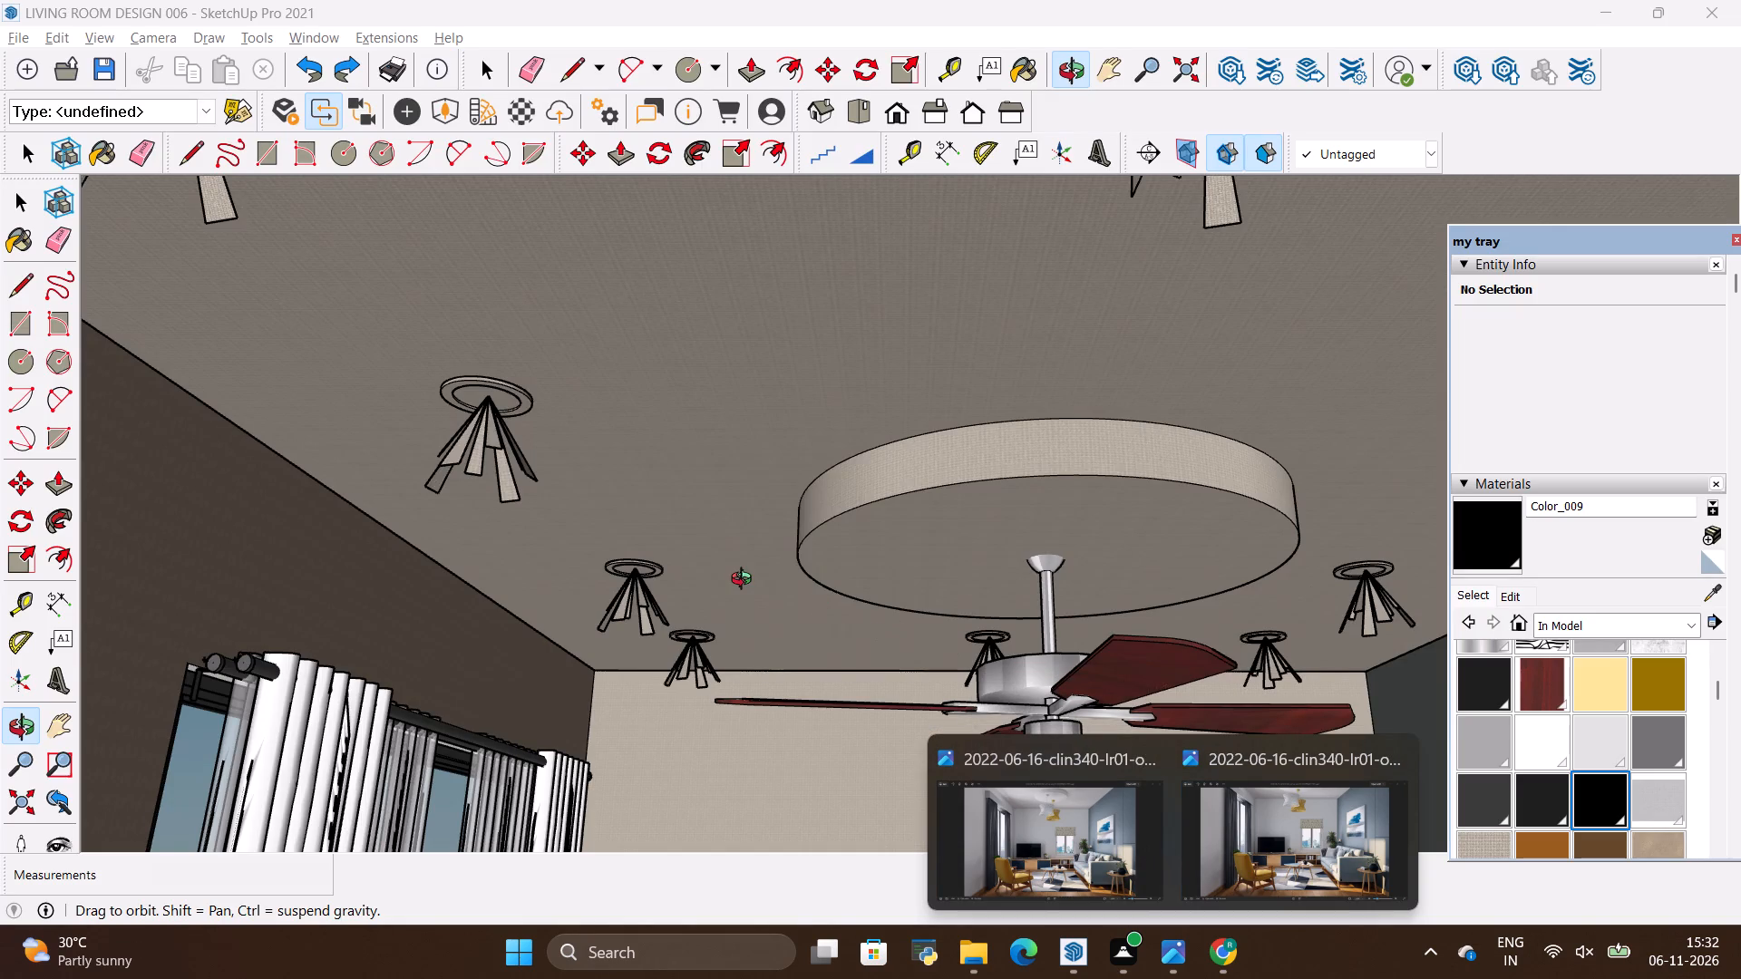
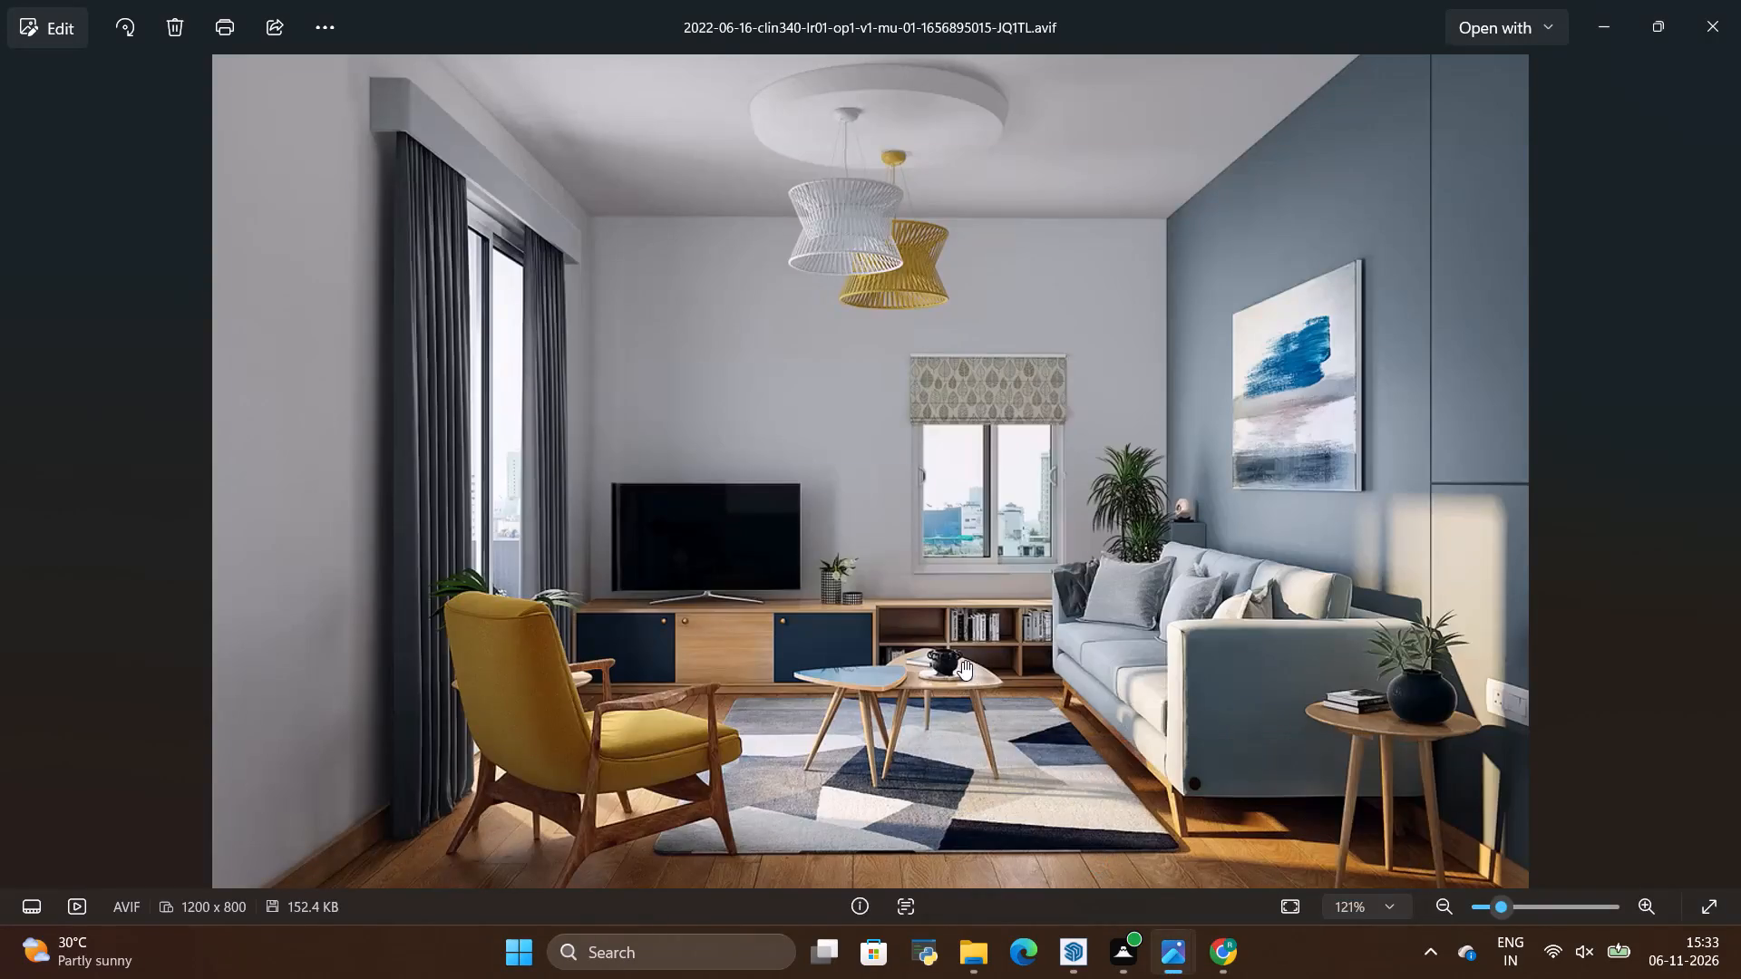
Examine the living room ceiling's round feature, fan and surrounding light fixtures after checking the reference photo.
key("alt+Tab")
key("alt+Tab")
key("alt+Tab")
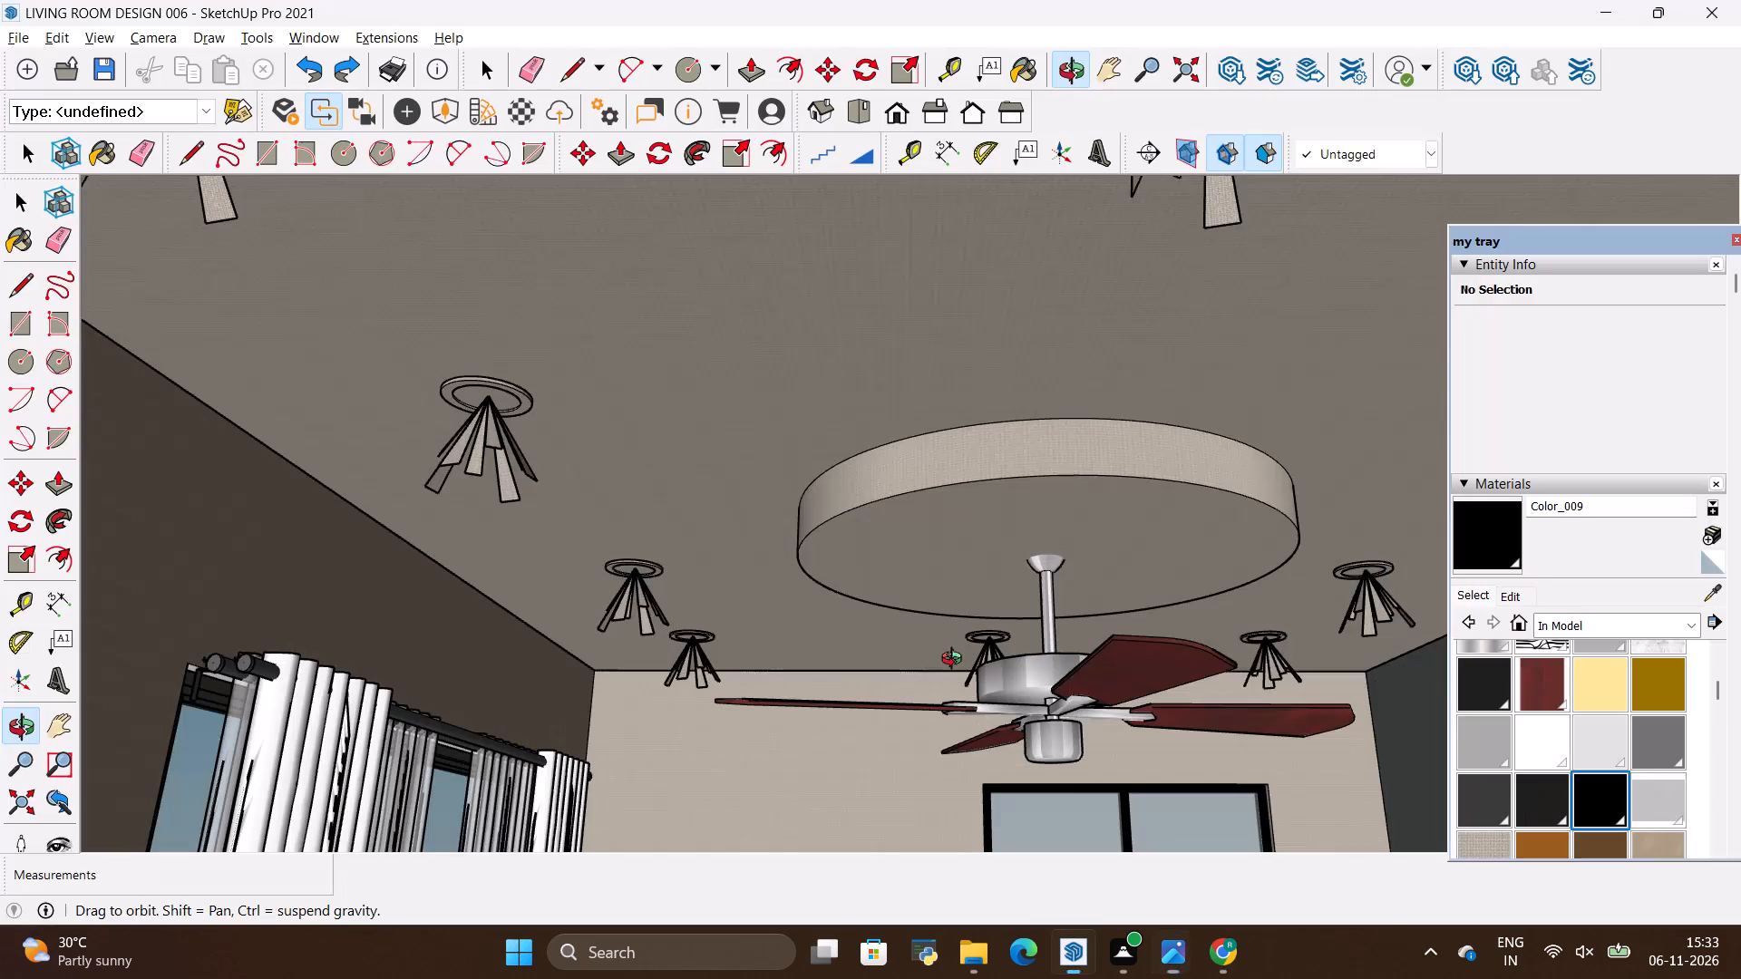
scroll(868, 626, "down", 4)
scroll(830, 551, "down", 6)
scroll(1007, 738, "up", 4)
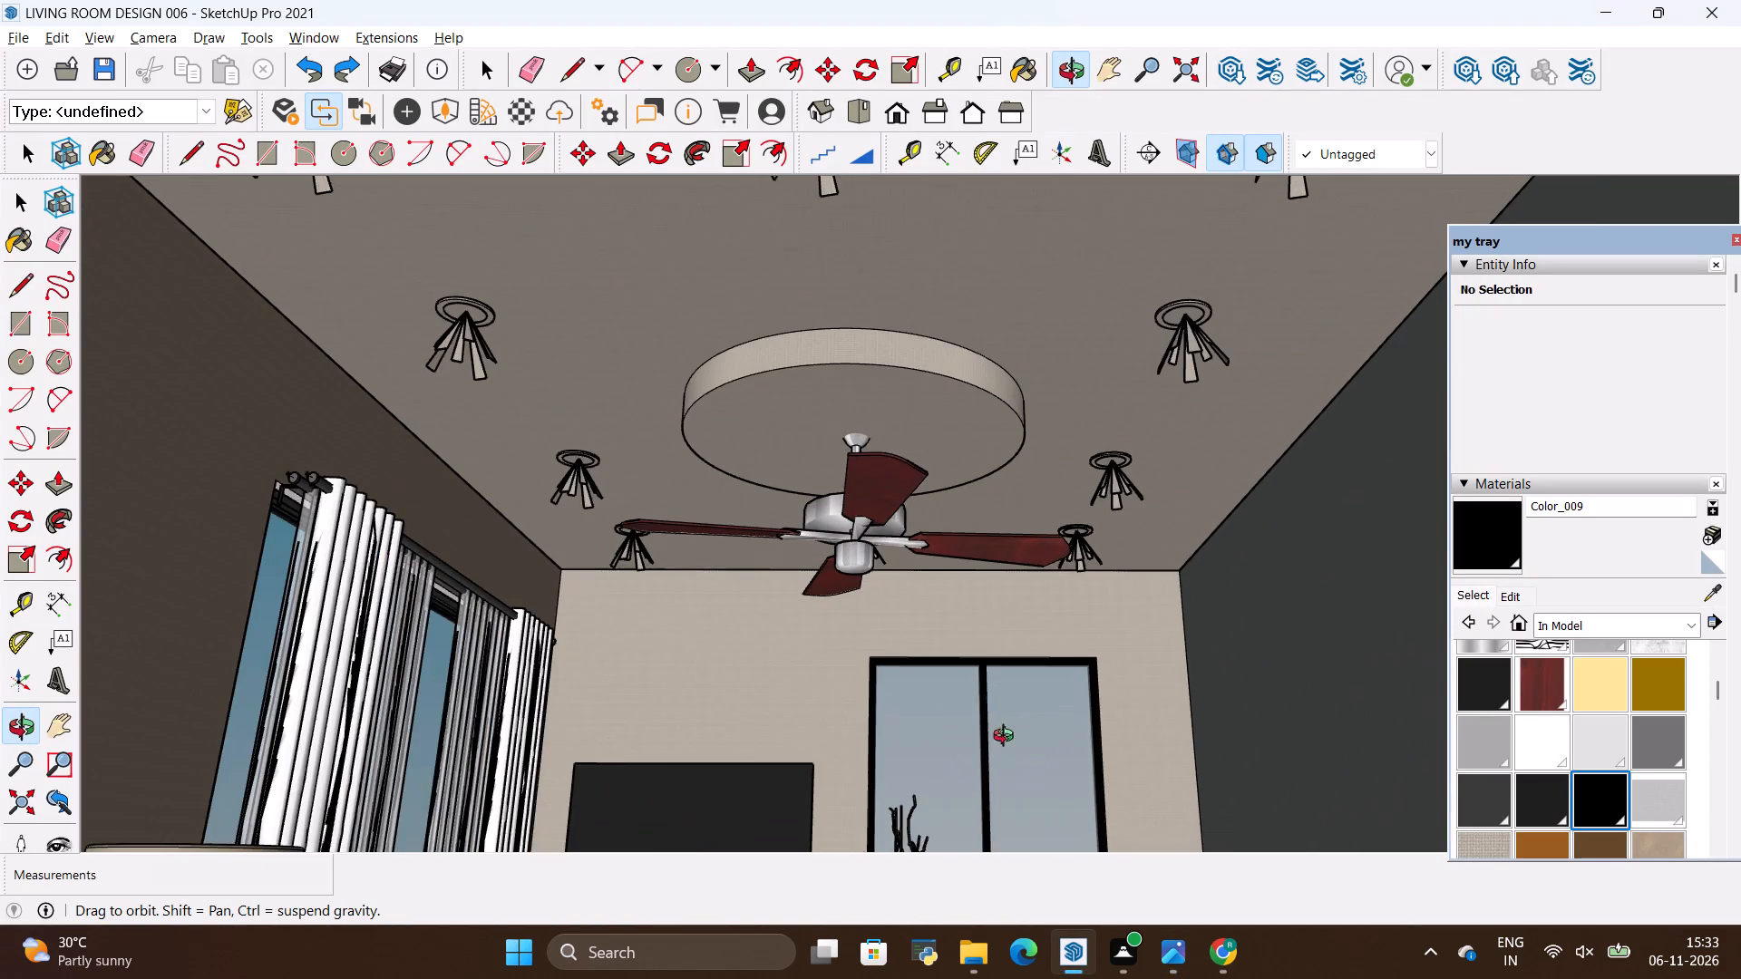
scroll(791, 375, "up", 1)
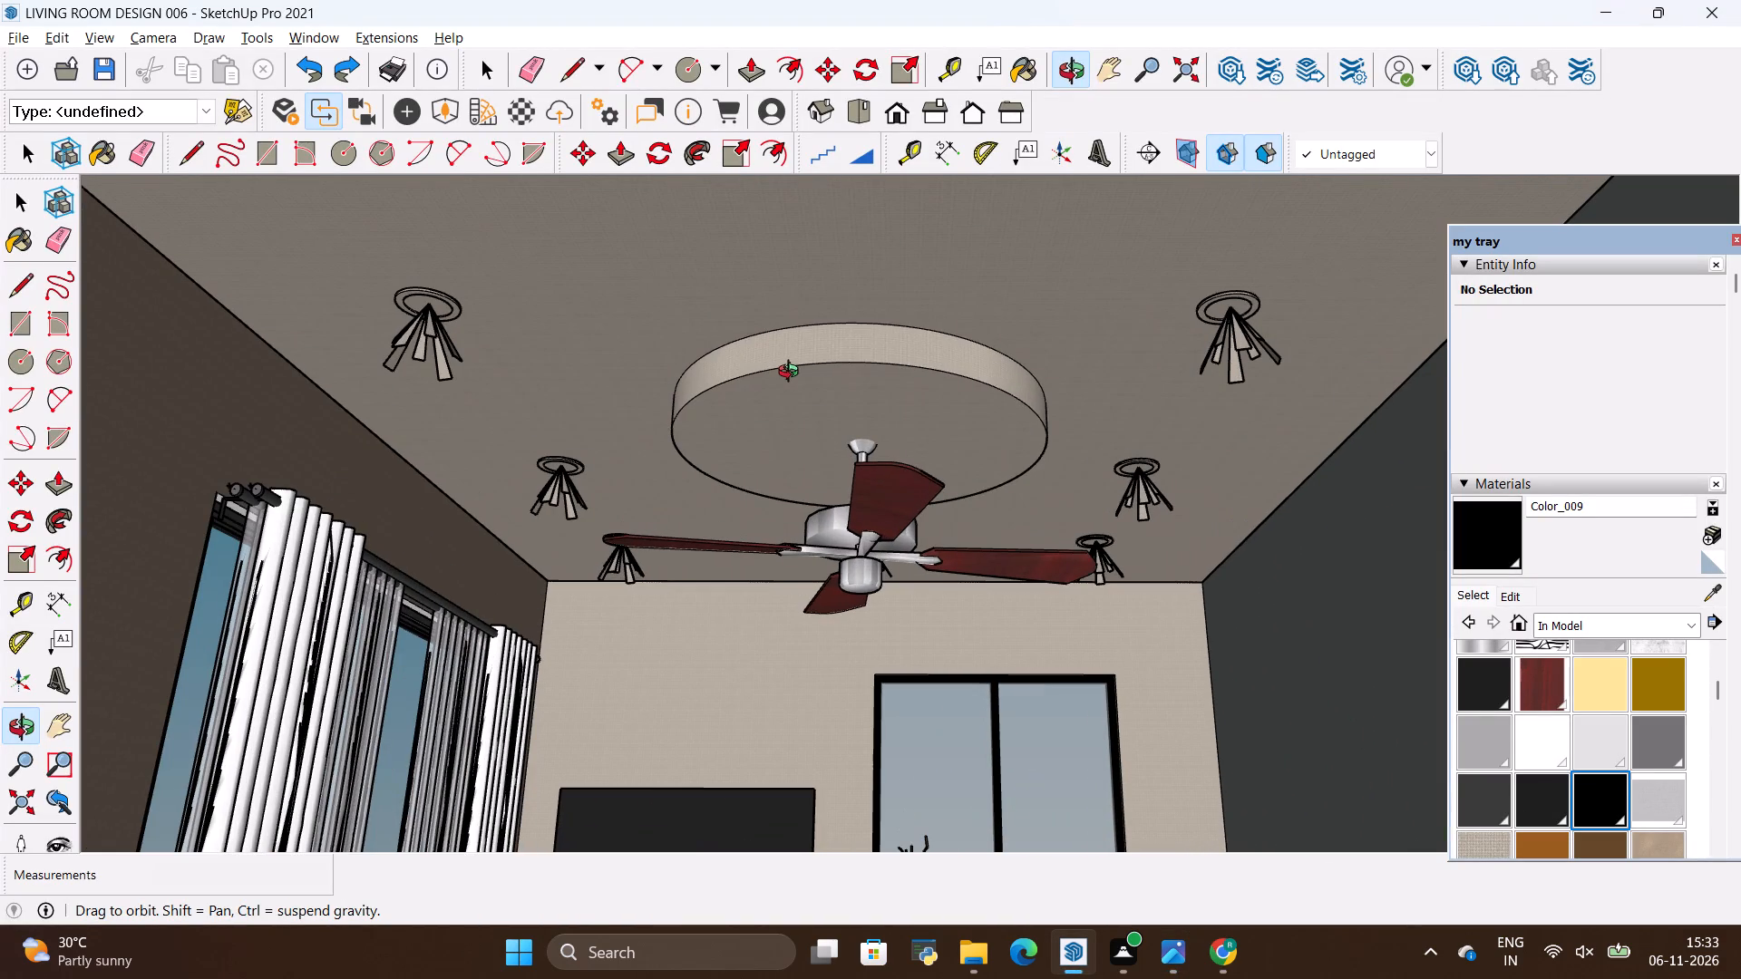
scroll(797, 370, "down", 2)
scroll(807, 284, "up", 2)
scroll(992, 499, "down", 3)
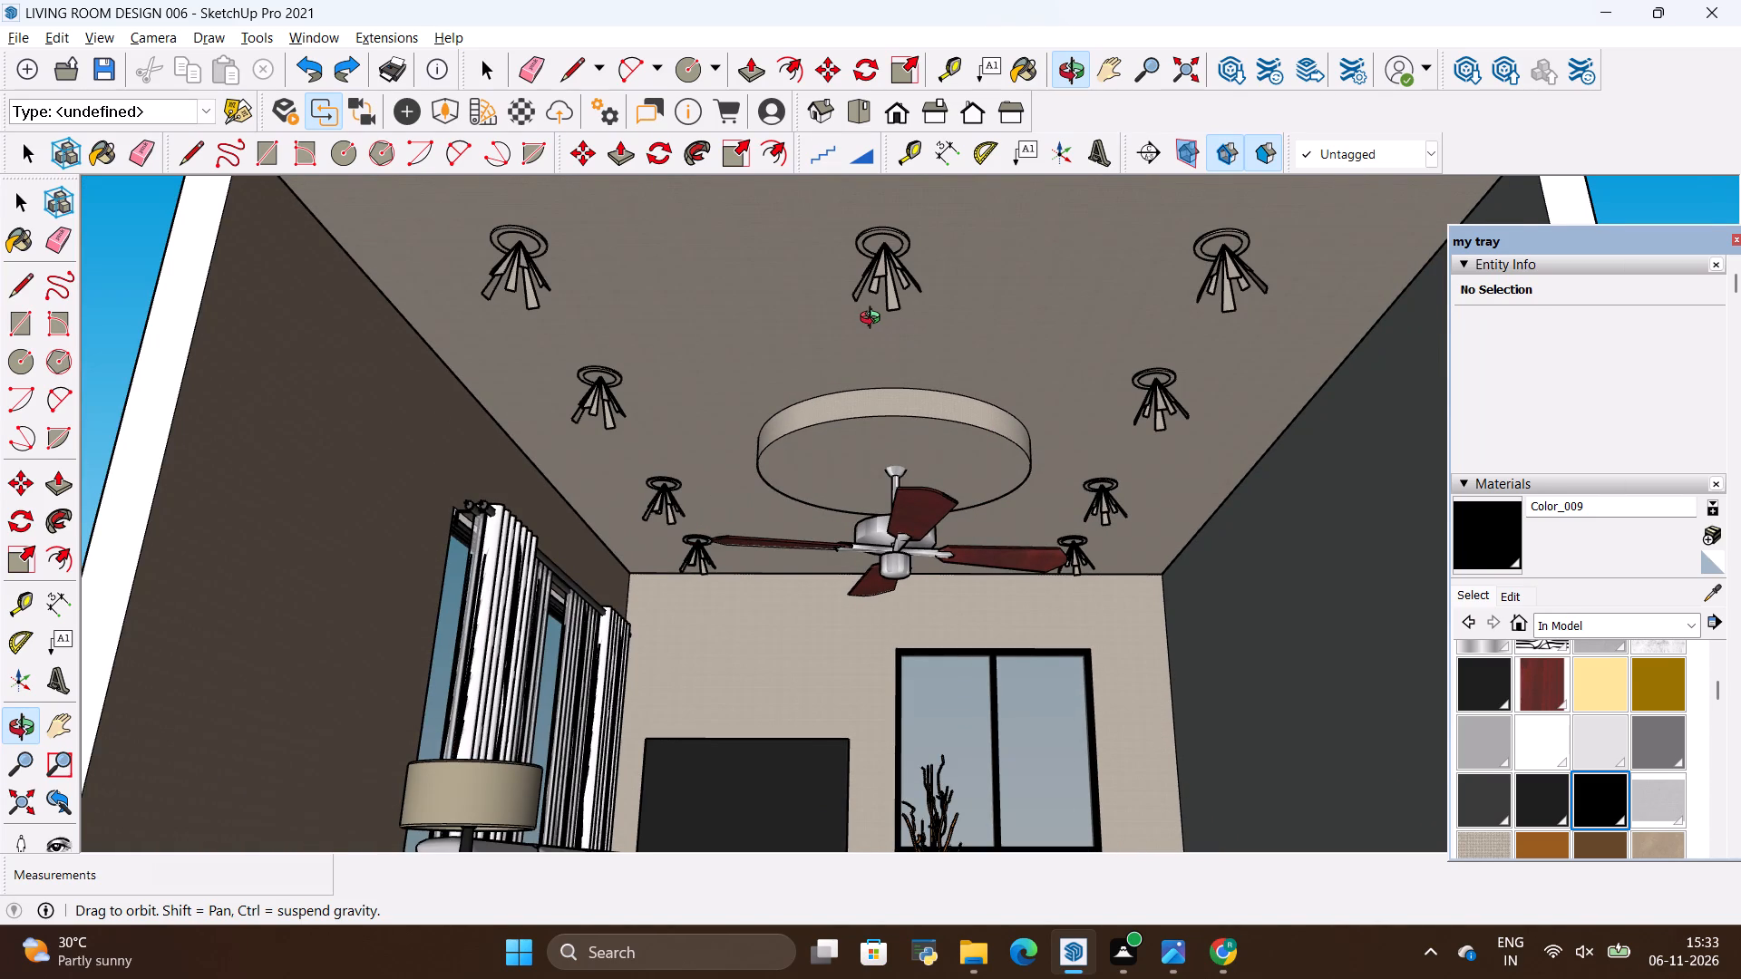
scroll(874, 320, "up", 1)
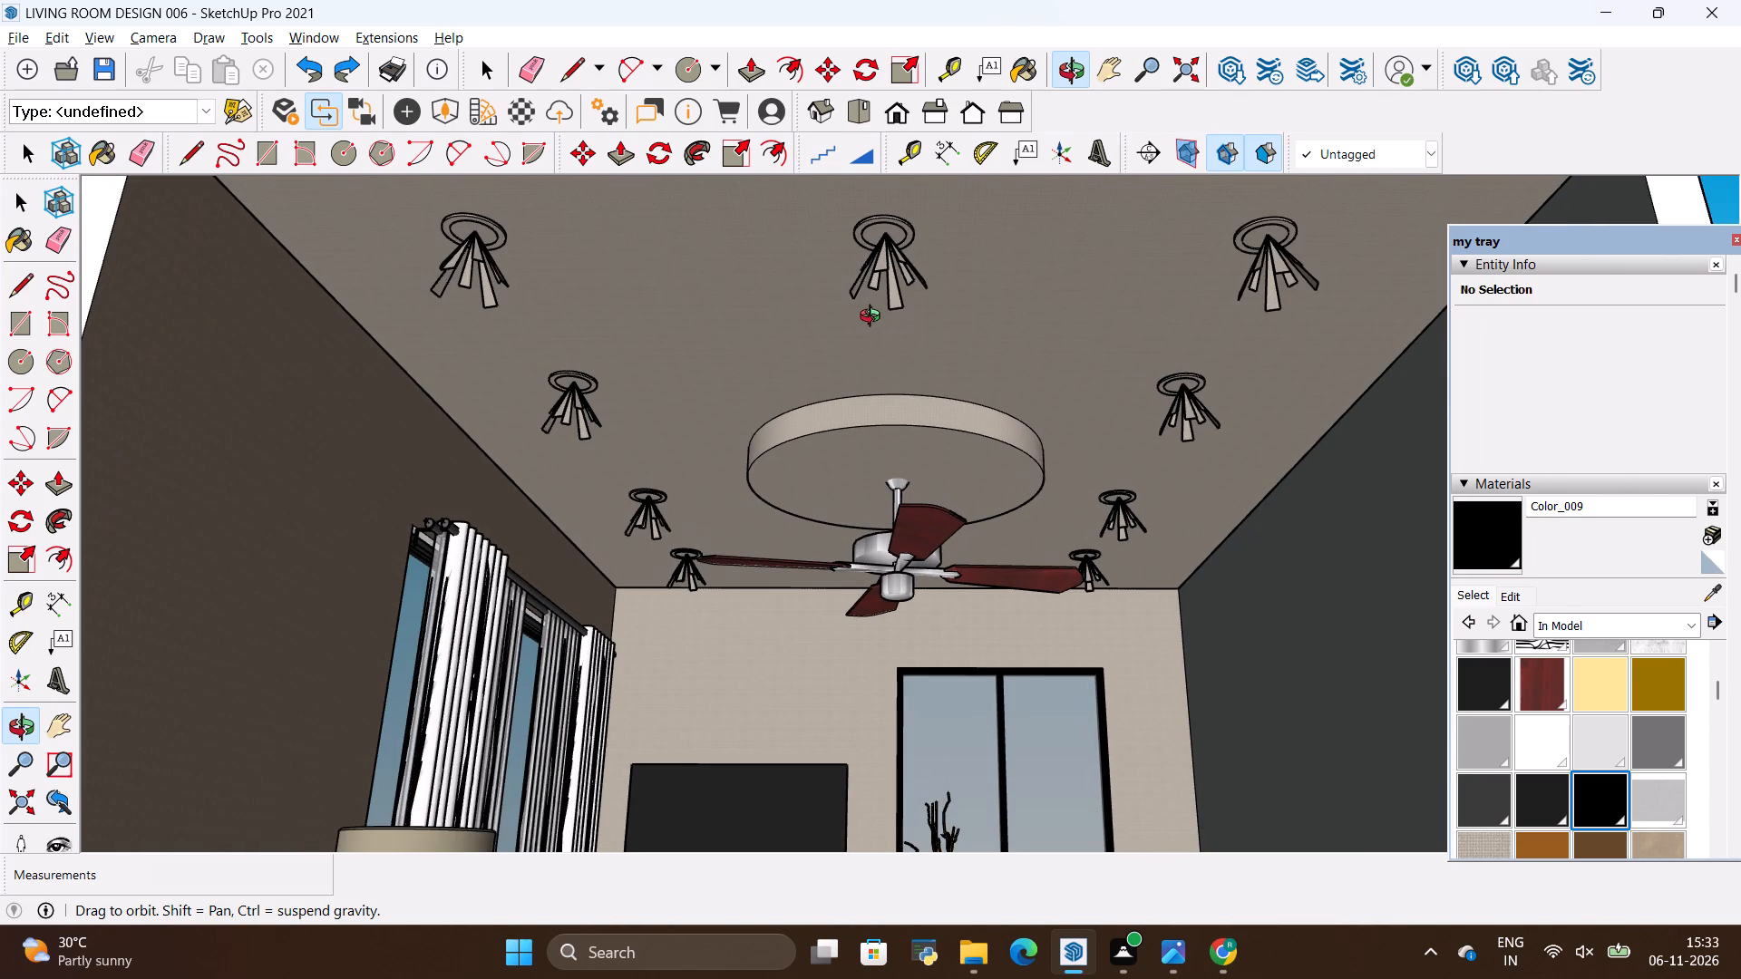
left_click(24, 728)
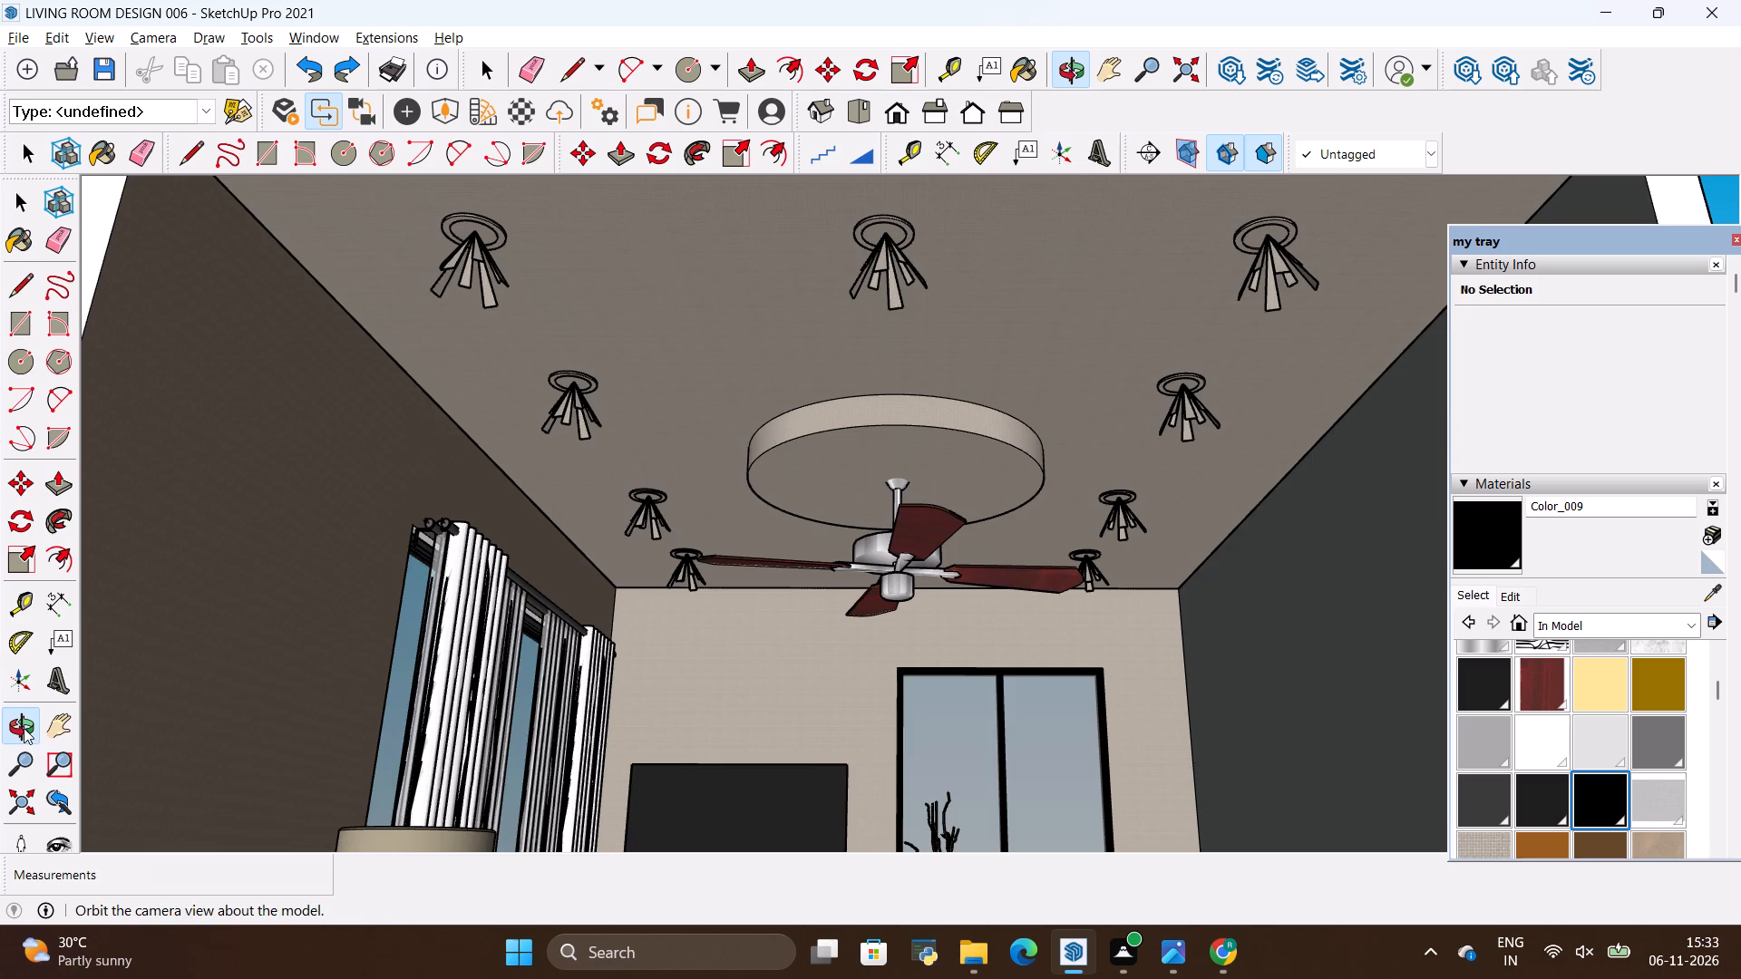
left_click_drag(611, 492, 619, 523)
scroll(629, 450, "down", 5)
scroll(978, 629, "up", 5)
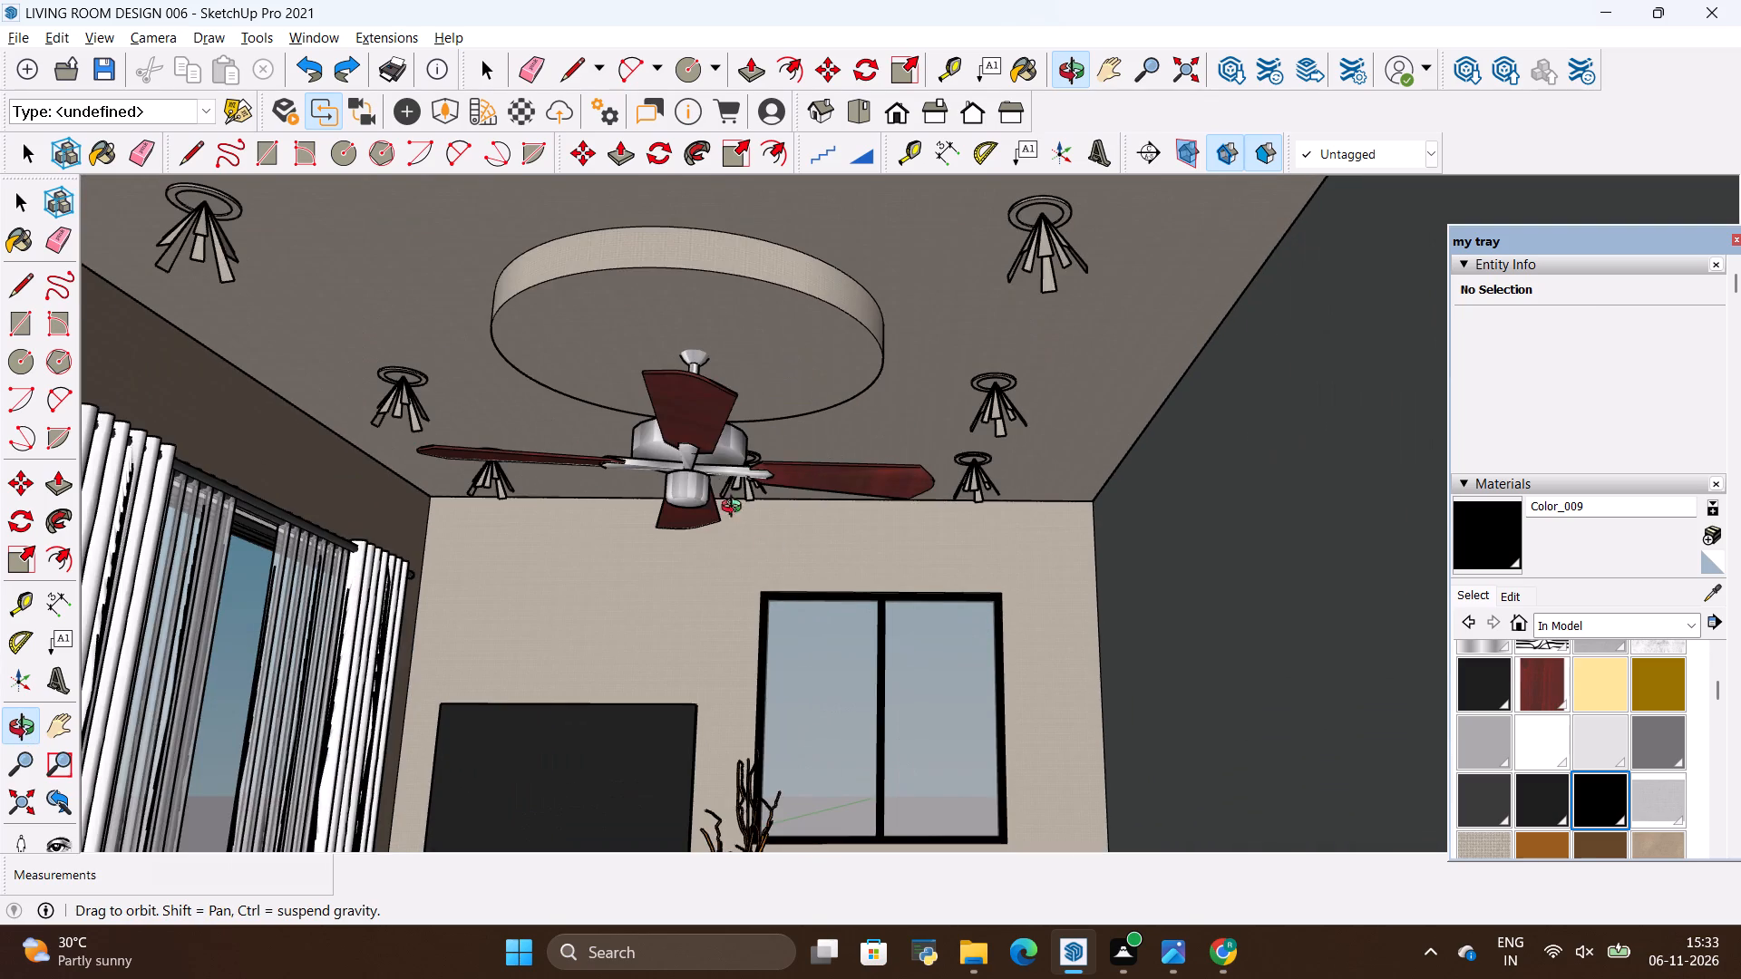
left_click_drag(750, 474, 785, 525)
left_click_drag(803, 497, 823, 494)
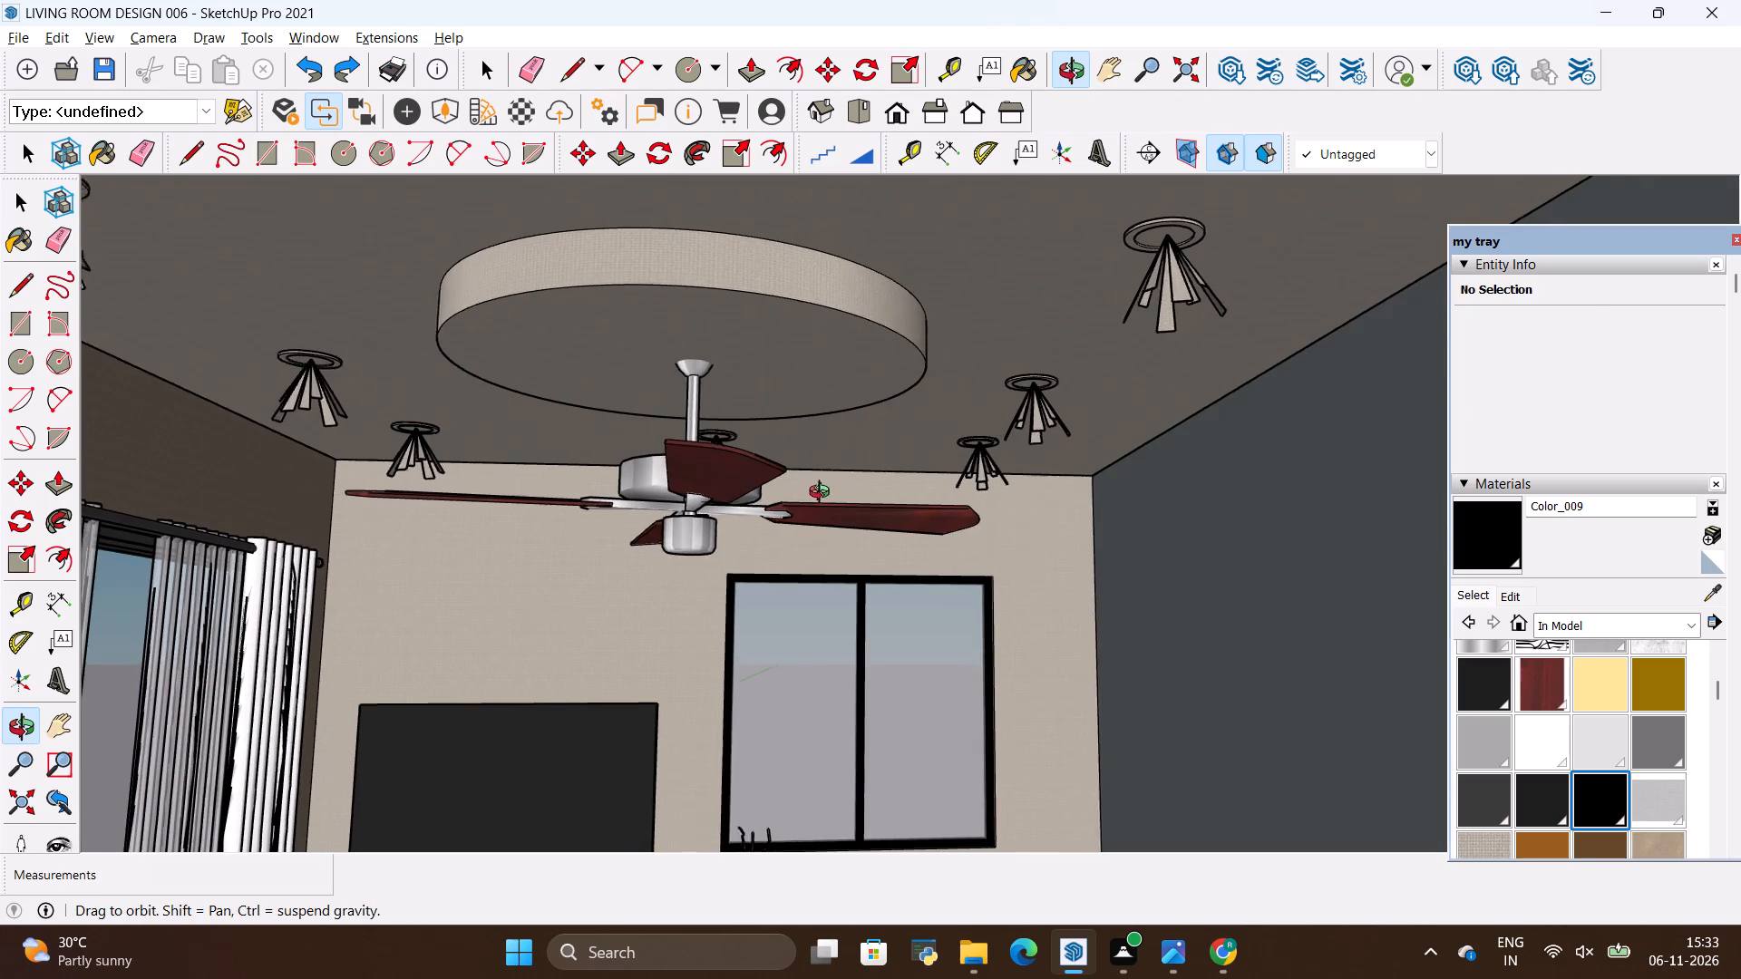
left_click_drag(823, 494, 874, 499)
scroll(862, 492, "down", 3)
left_click_drag(785, 535, 788, 485)
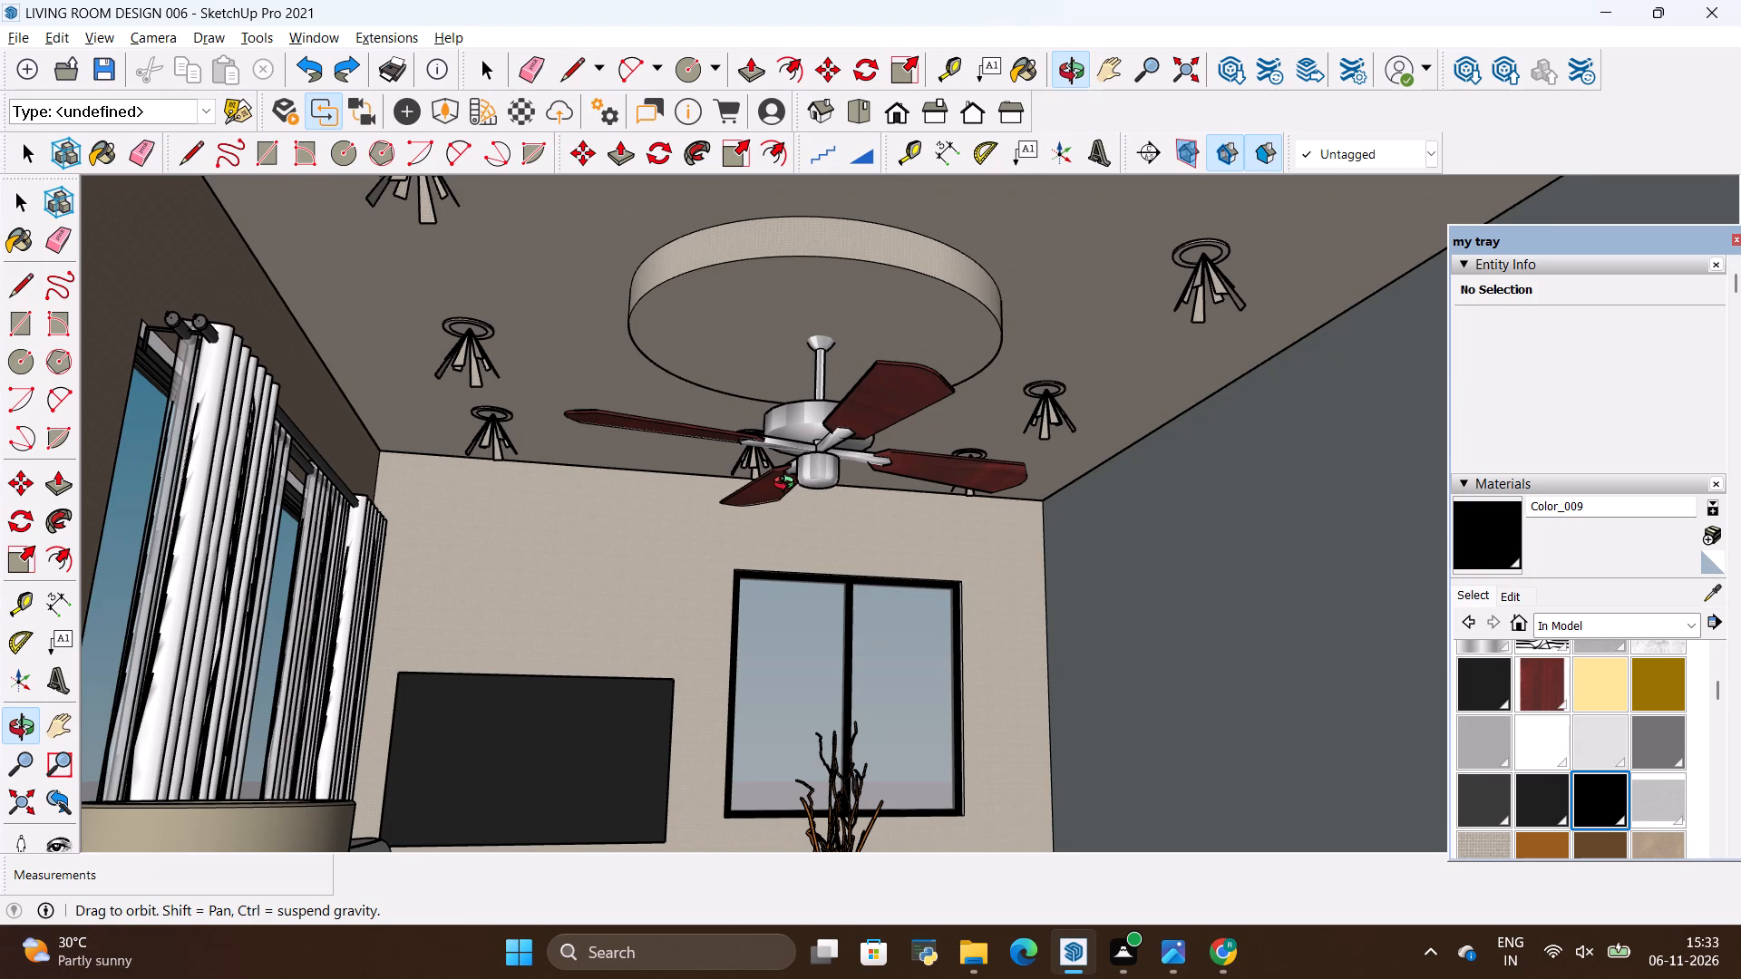
Inspect the TV wall, window, curtains, sofa and low shelving together with the ceiling fan and lights.
scroll(719, 525, "down", 1)
scroll(644, 670, "down", 3)
scroll(787, 611, "up", 3)
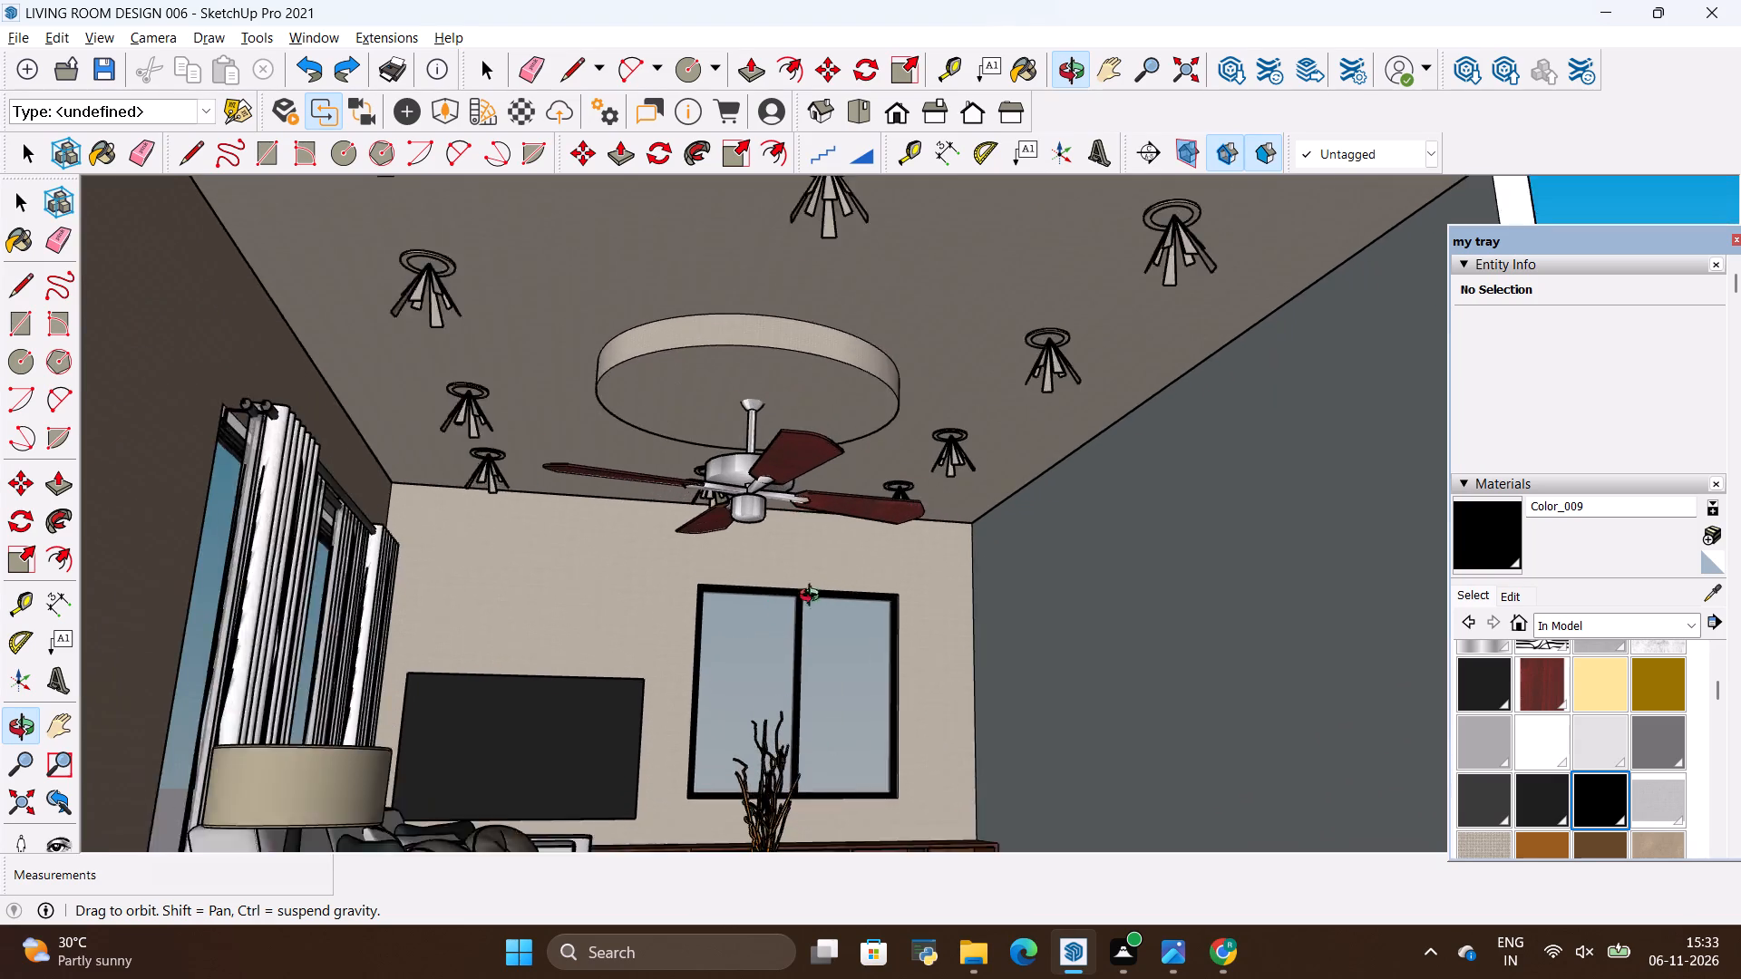
left_click_drag(869, 513, 856, 485)
scroll(855, 479, "down", 5)
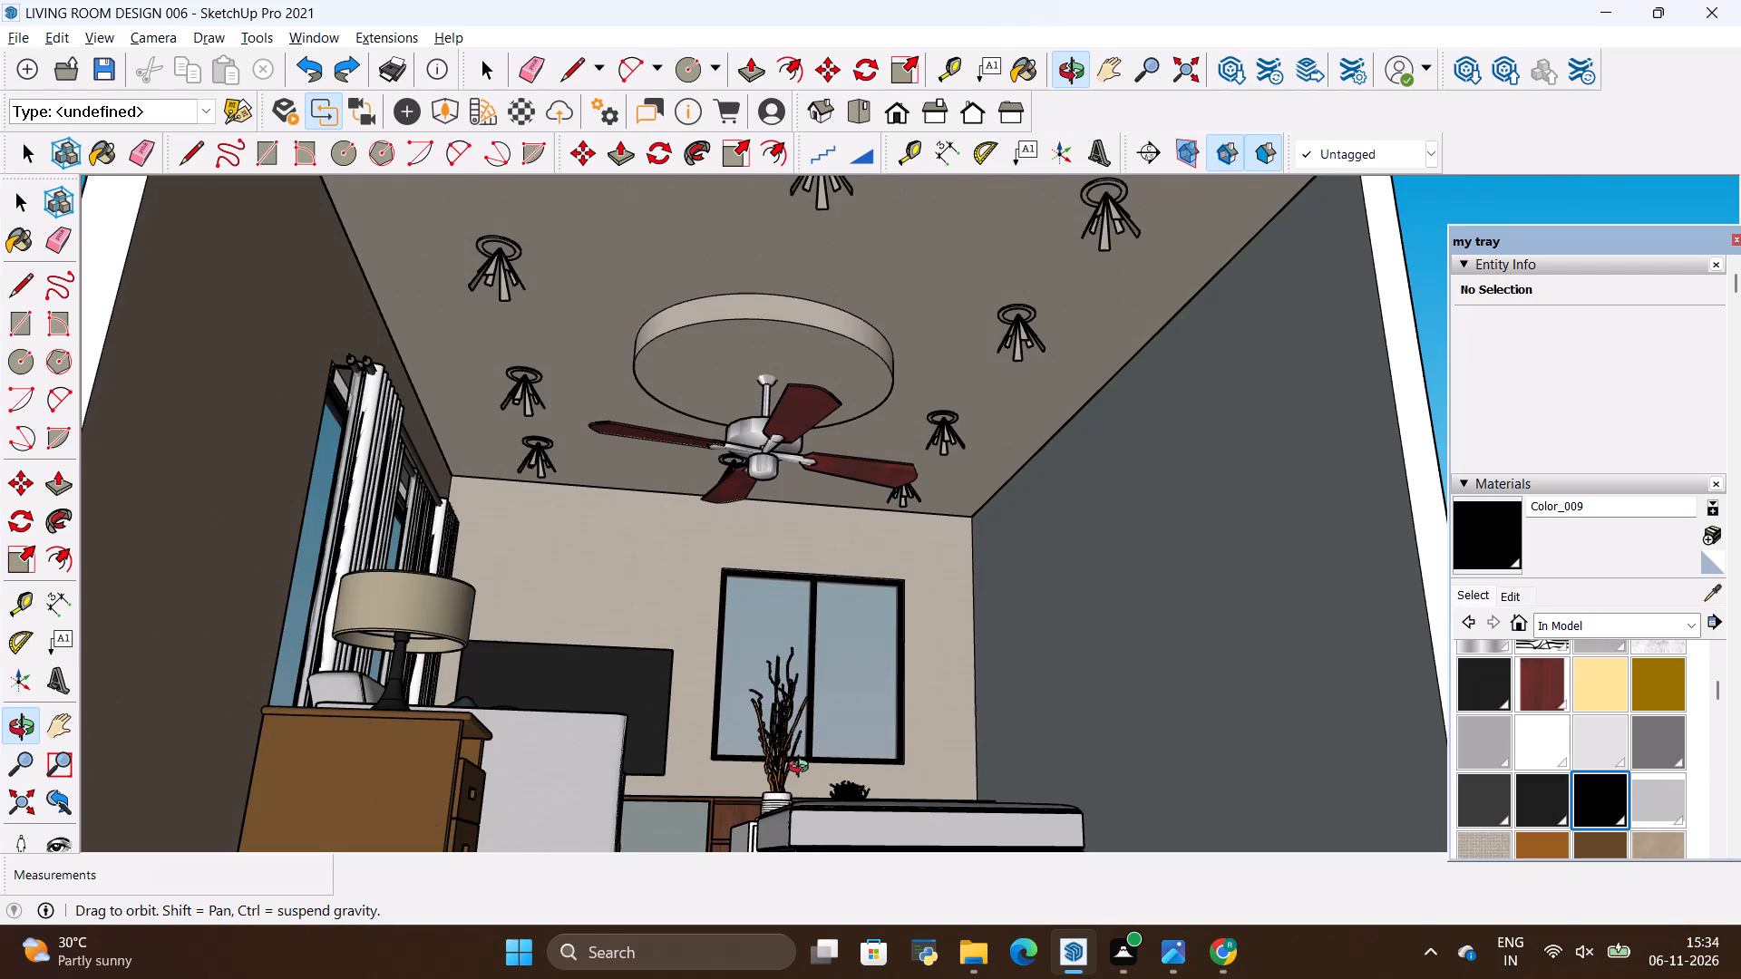
scroll(802, 769, "up", 4)
left_click_drag(852, 532, 830, 615)
scroll(904, 466, "down", 5)
left_click_drag(867, 548, 858, 580)
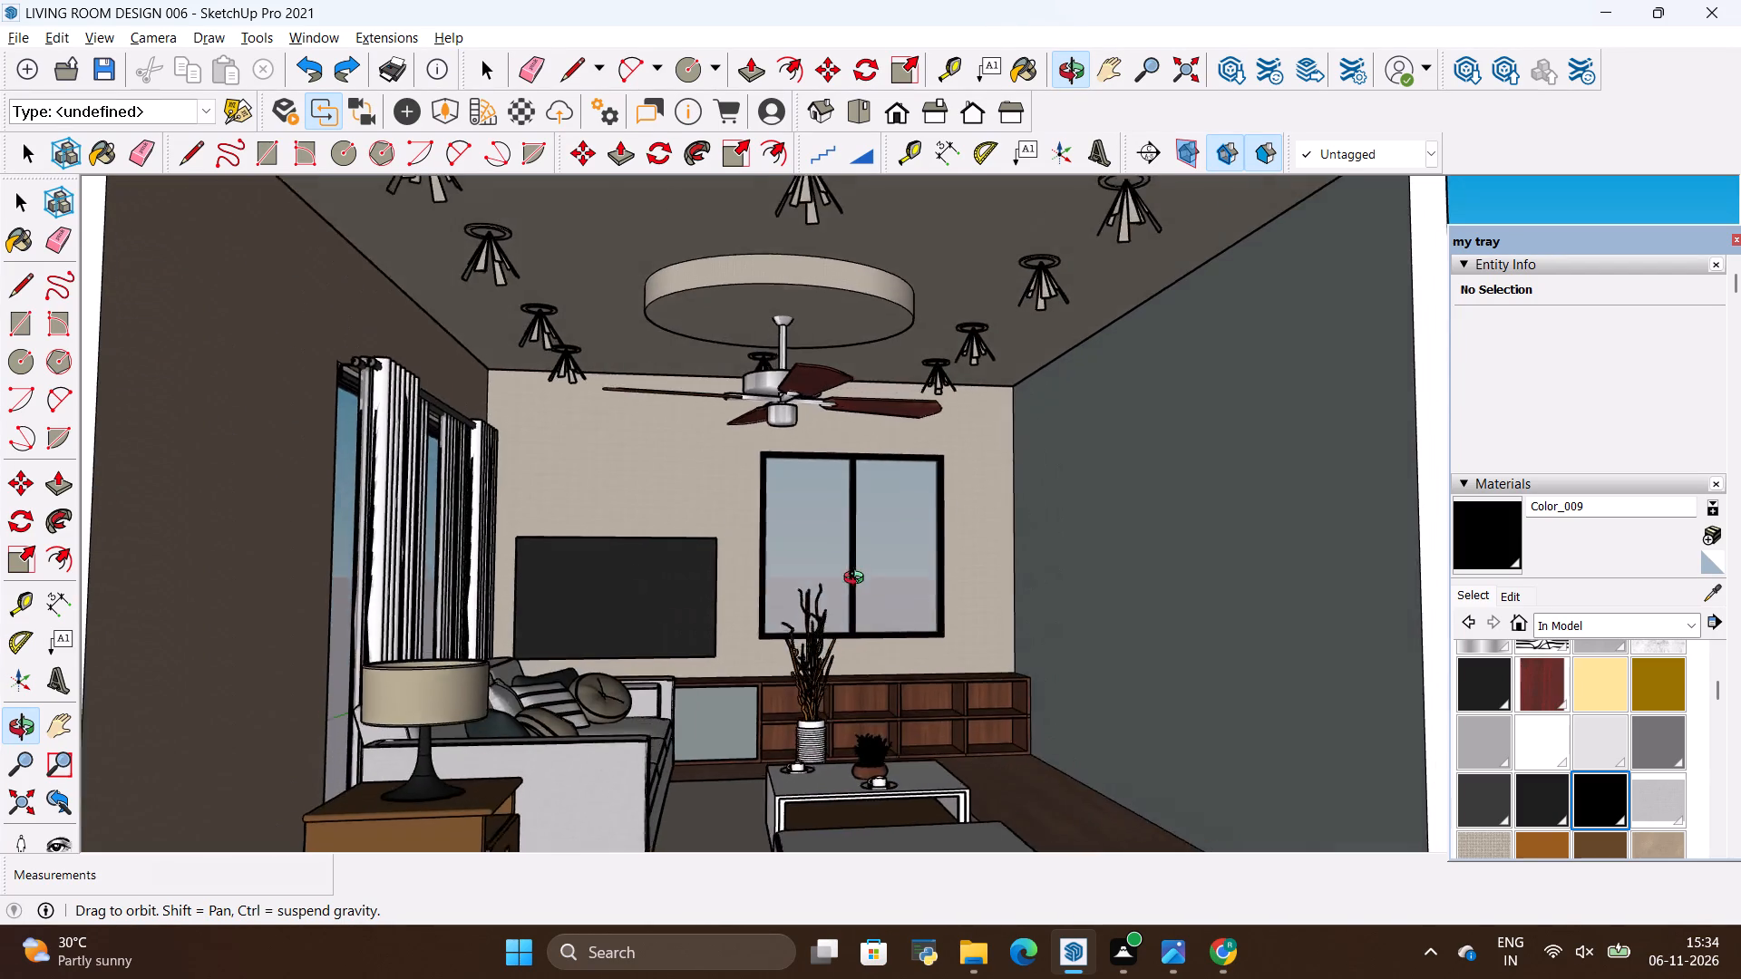
left_click_drag(858, 580, 858, 579)
scroll(967, 410, "down", 3)
scroll(873, 574, "up", 8)
left_click_drag(870, 490, 859, 499)
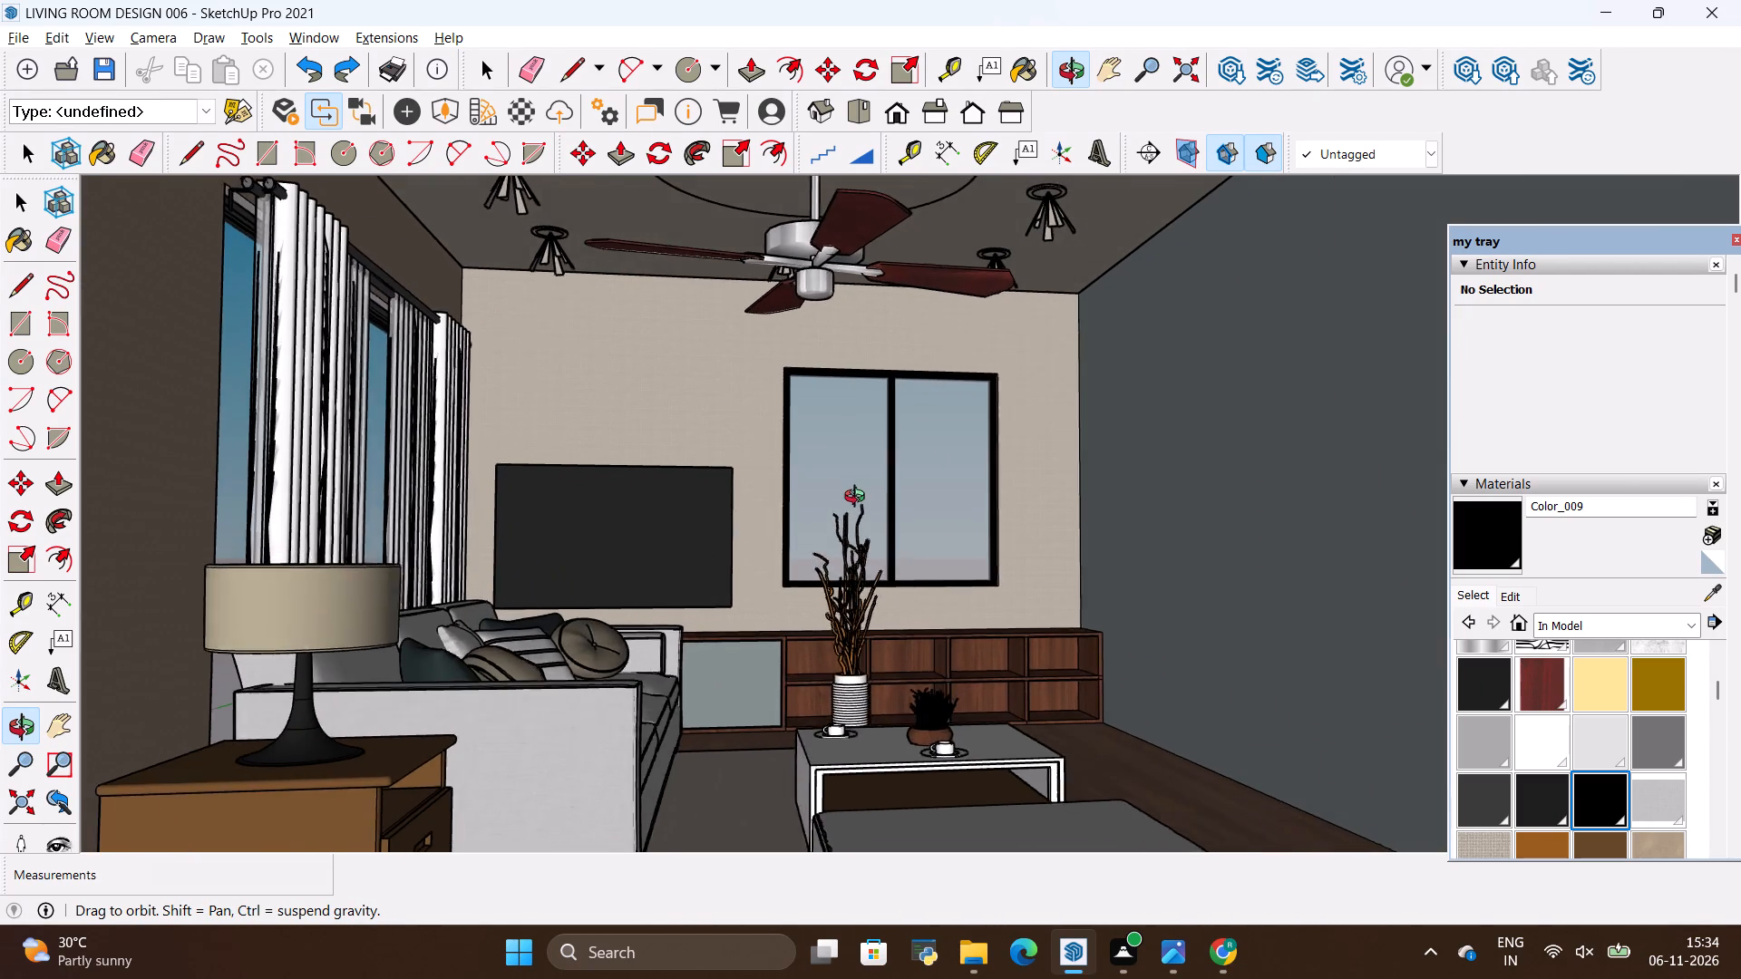
left_click_drag(859, 499, 858, 499)
scroll(858, 490, "down", 3)
scroll(864, 309, "up", 4)
left_click_drag(863, 463, 861, 451)
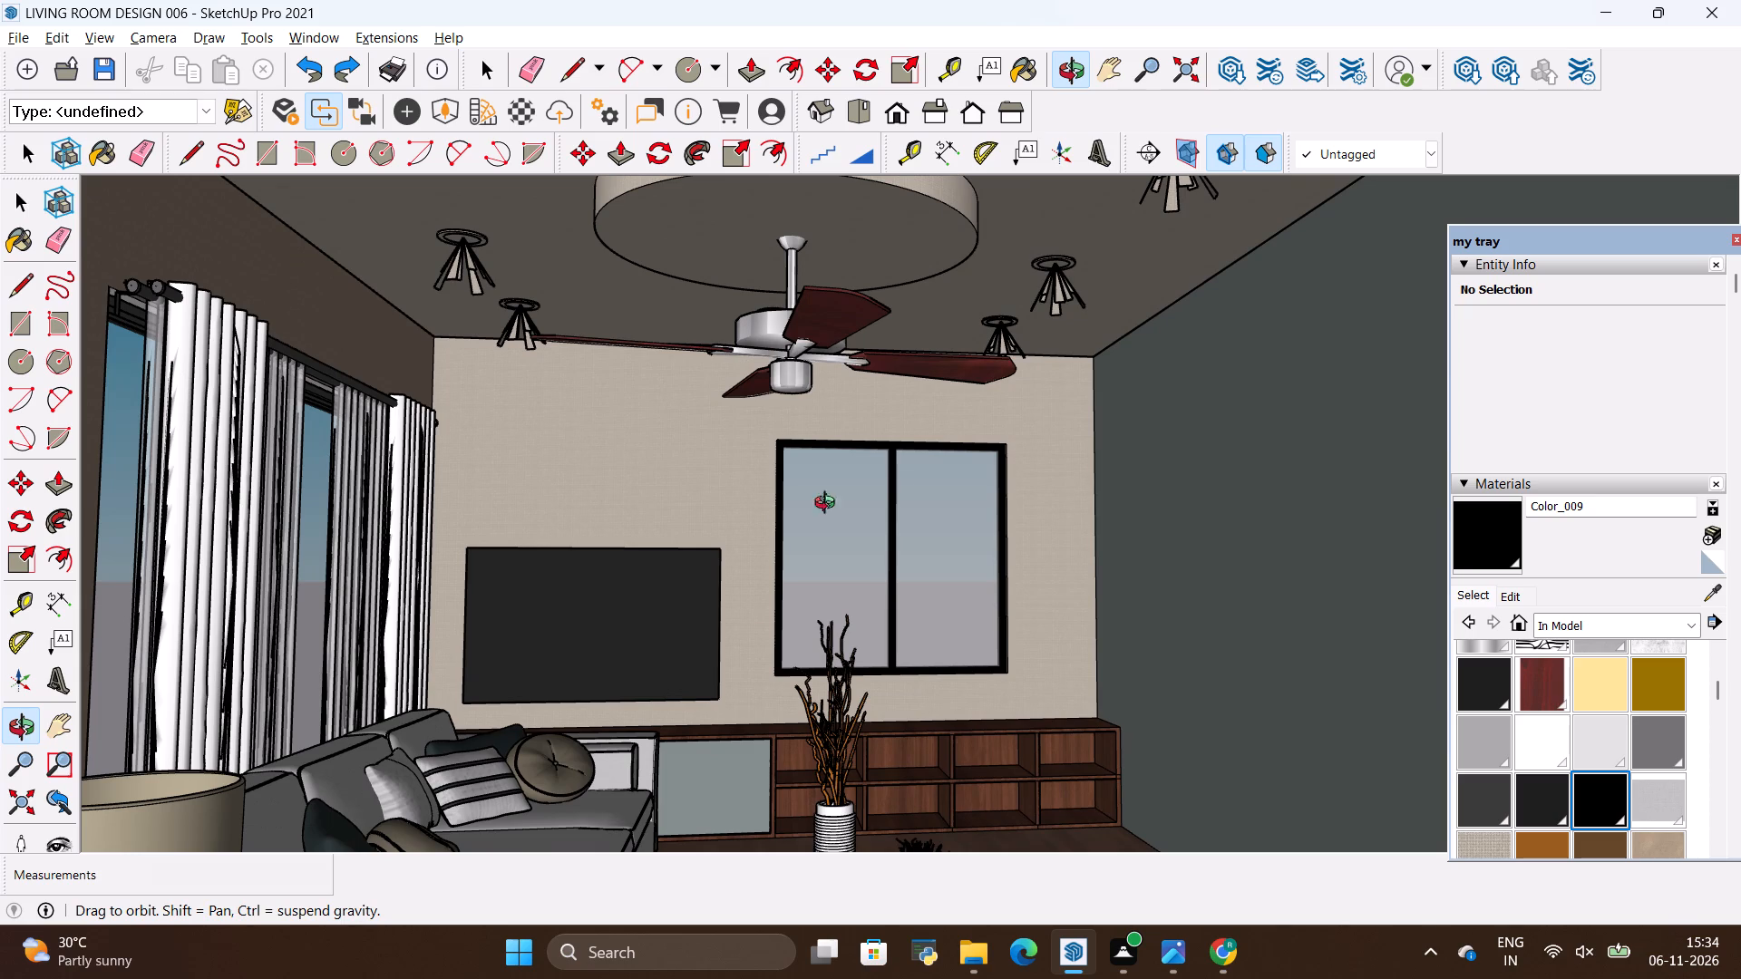
scroll(754, 690, "down", 2)
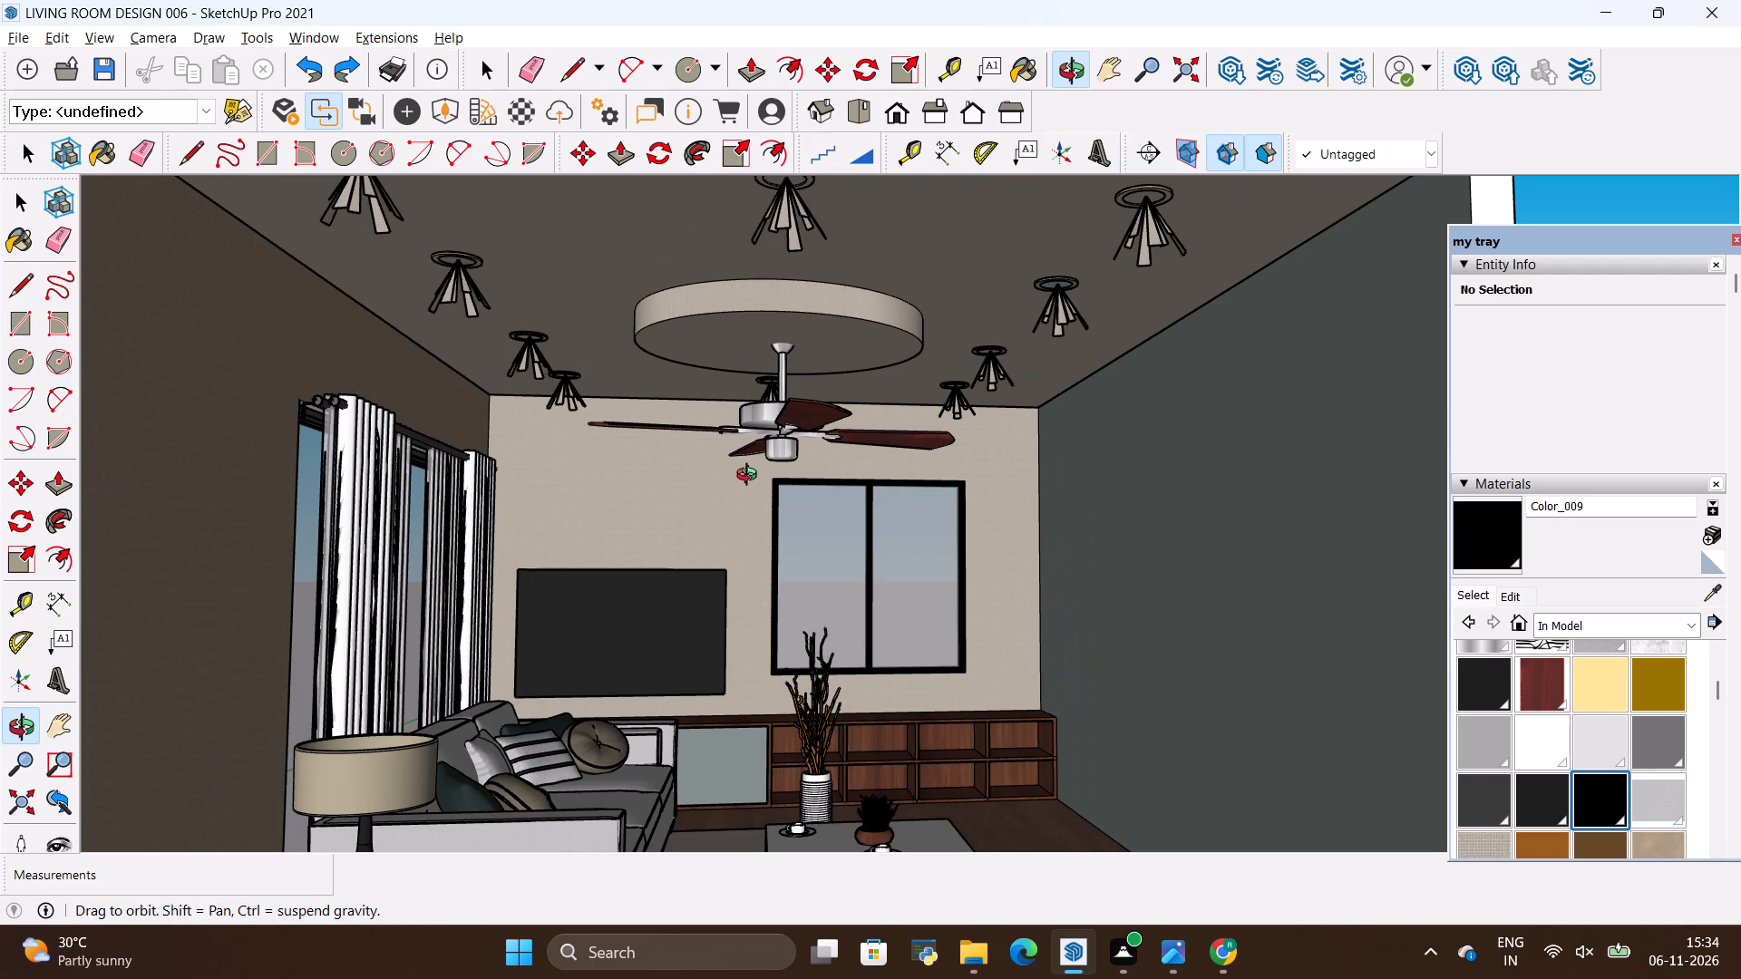
left_click(729, 463)
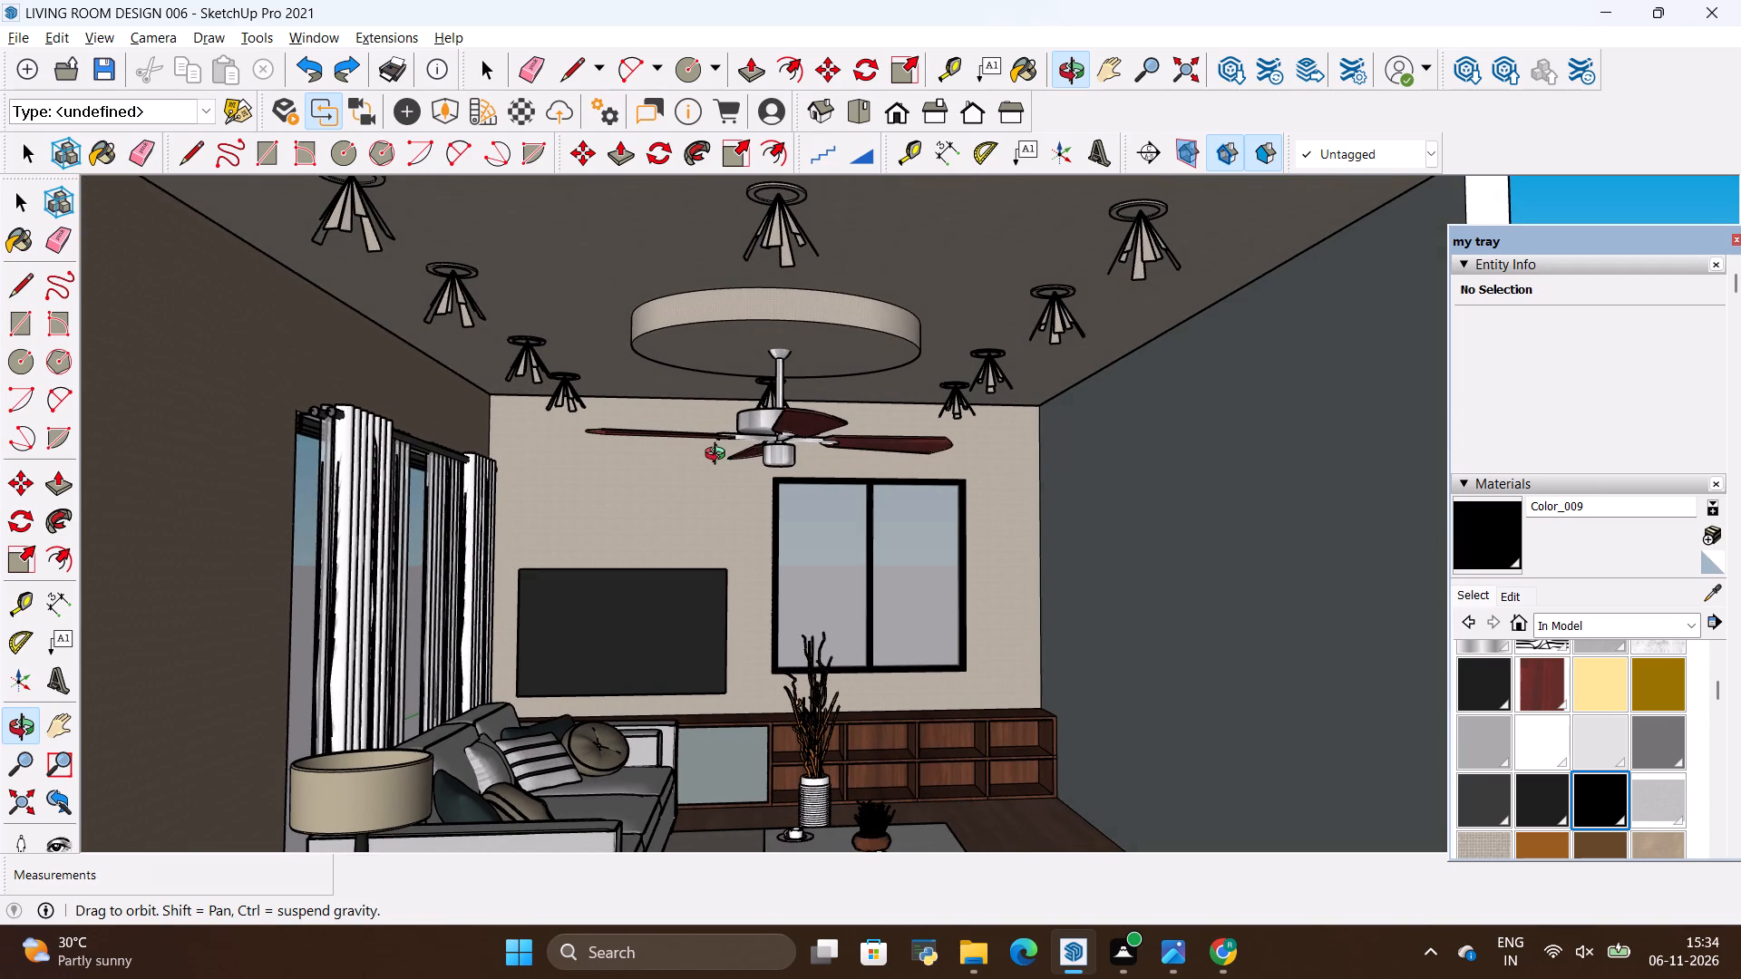
scroll(715, 468, "up", 3)
left_click_drag(745, 451, 768, 383)
scroll(722, 420, "down", 5)
left_click_drag(768, 406, 743, 497)
scroll(740, 465, "down", 5)
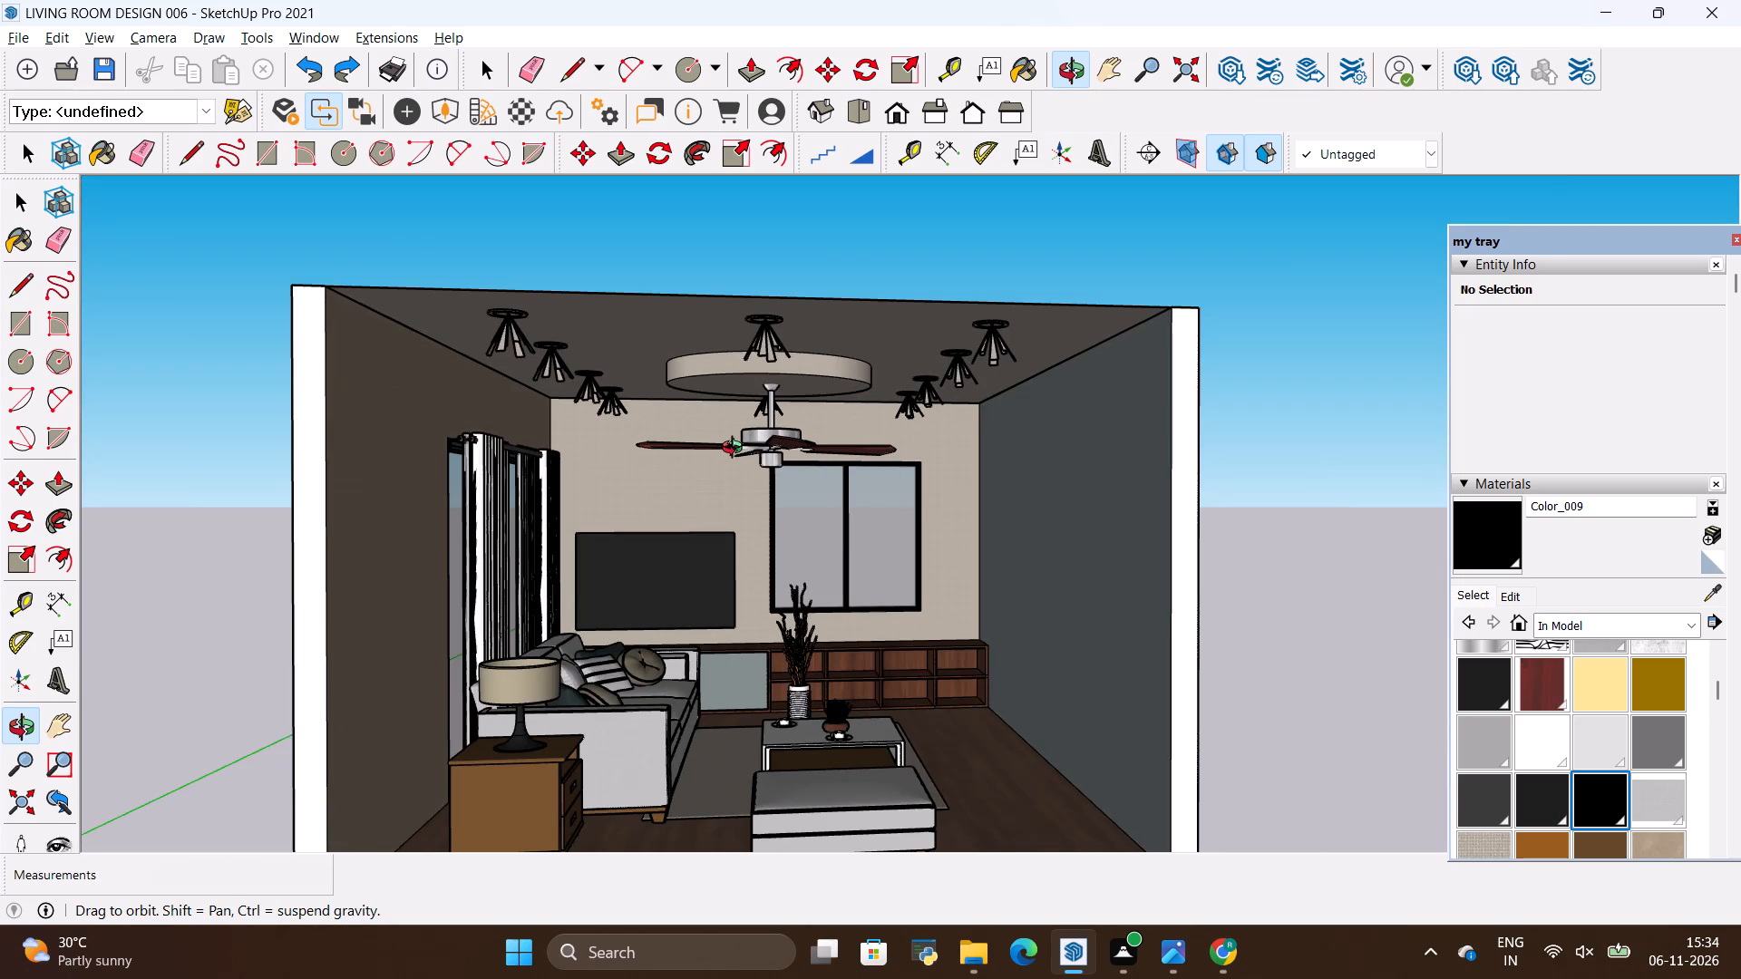
scroll(704, 459, "up", 2)
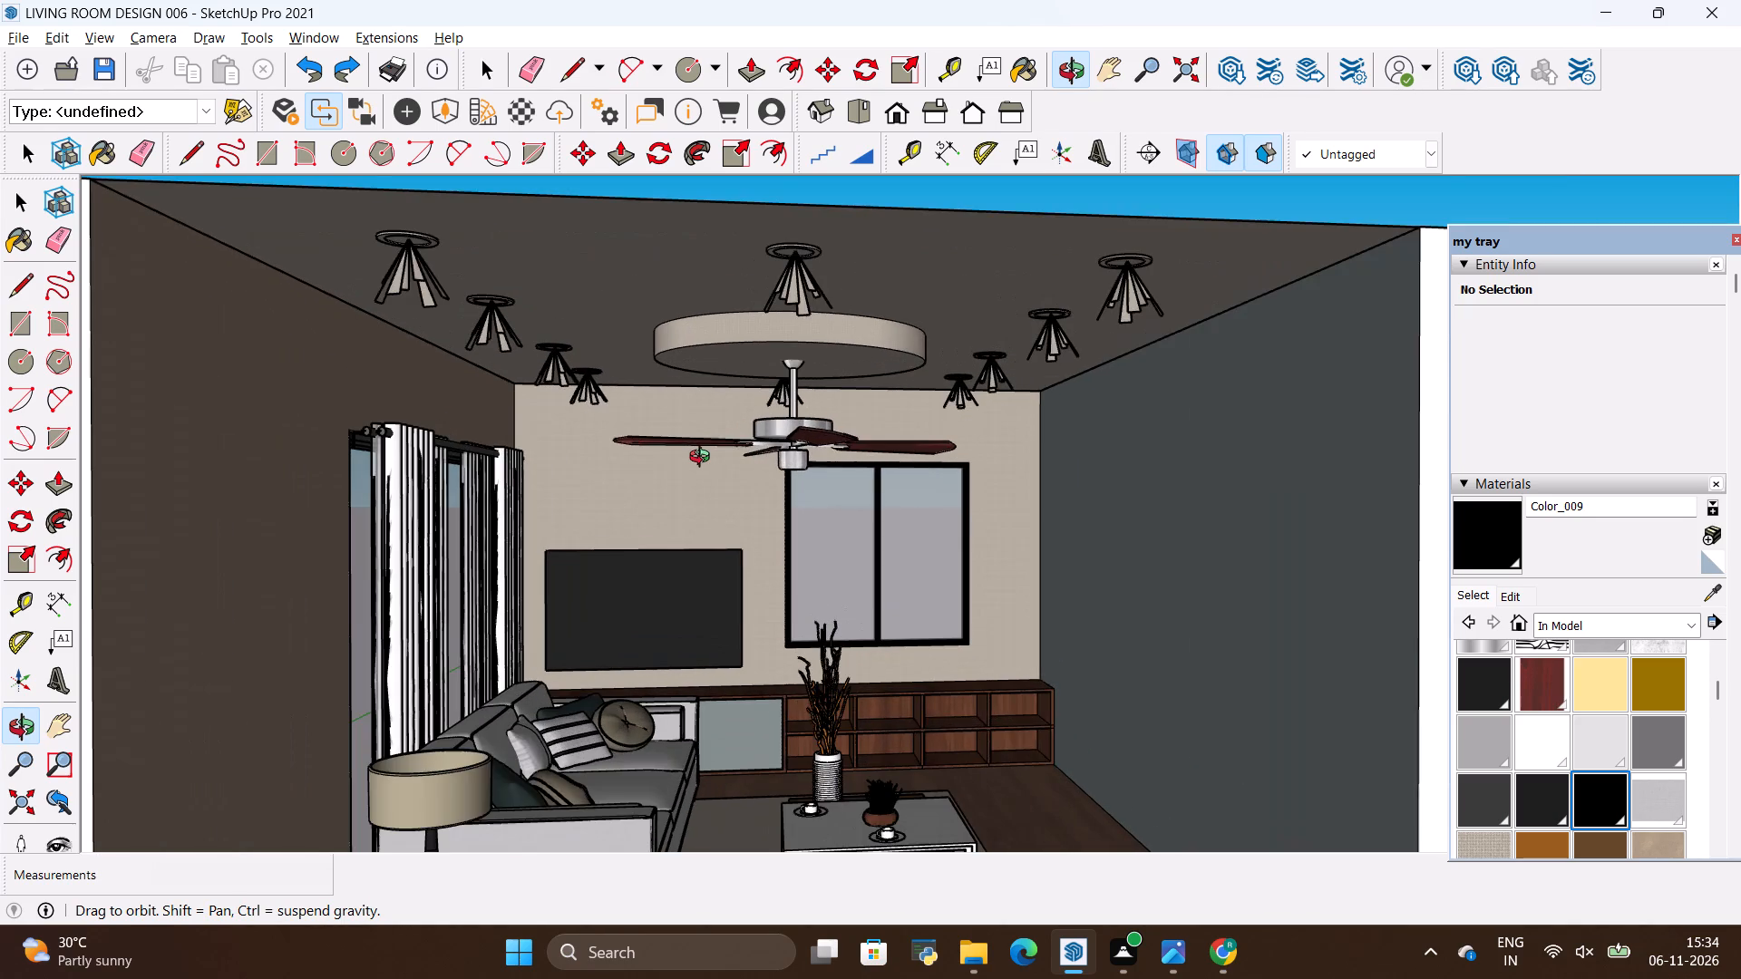
scroll(802, 417, "up", 1)
Compare the modelled room's layout, ceiling and TV wall with the reference photo of the blue-walled living room.
key("alt+Tab")
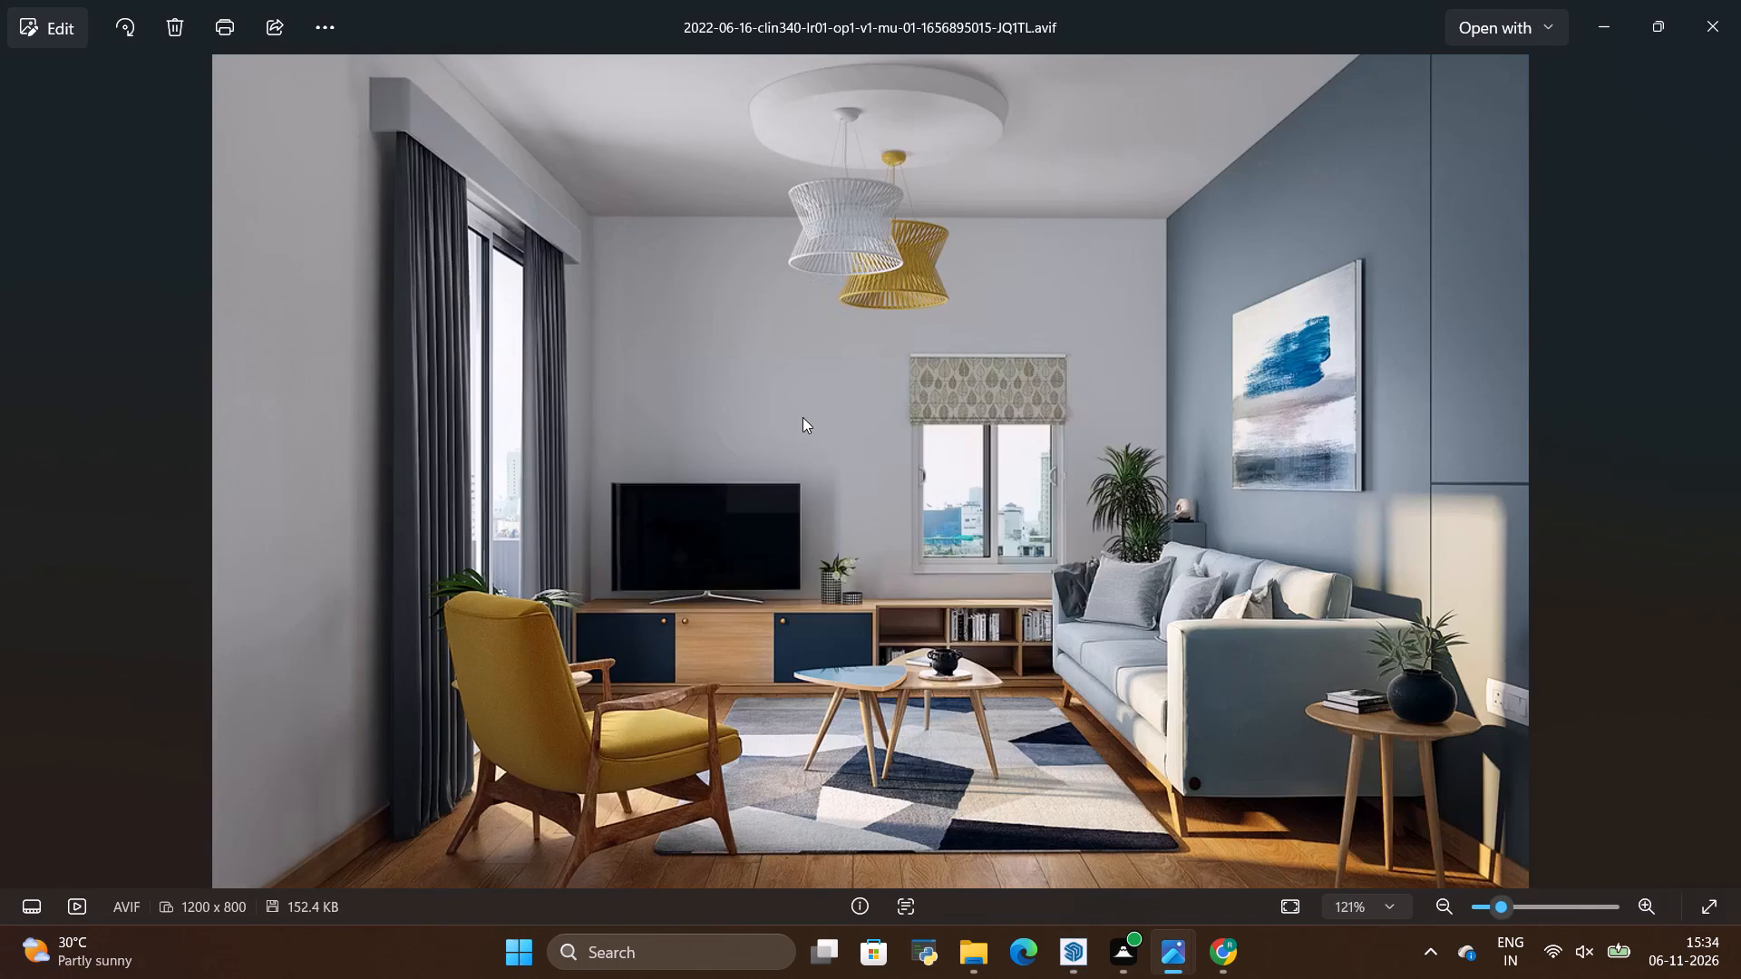
key("alt+Tab")
scroll(890, 434, "down", 3)
scroll(832, 625, "up", 4)
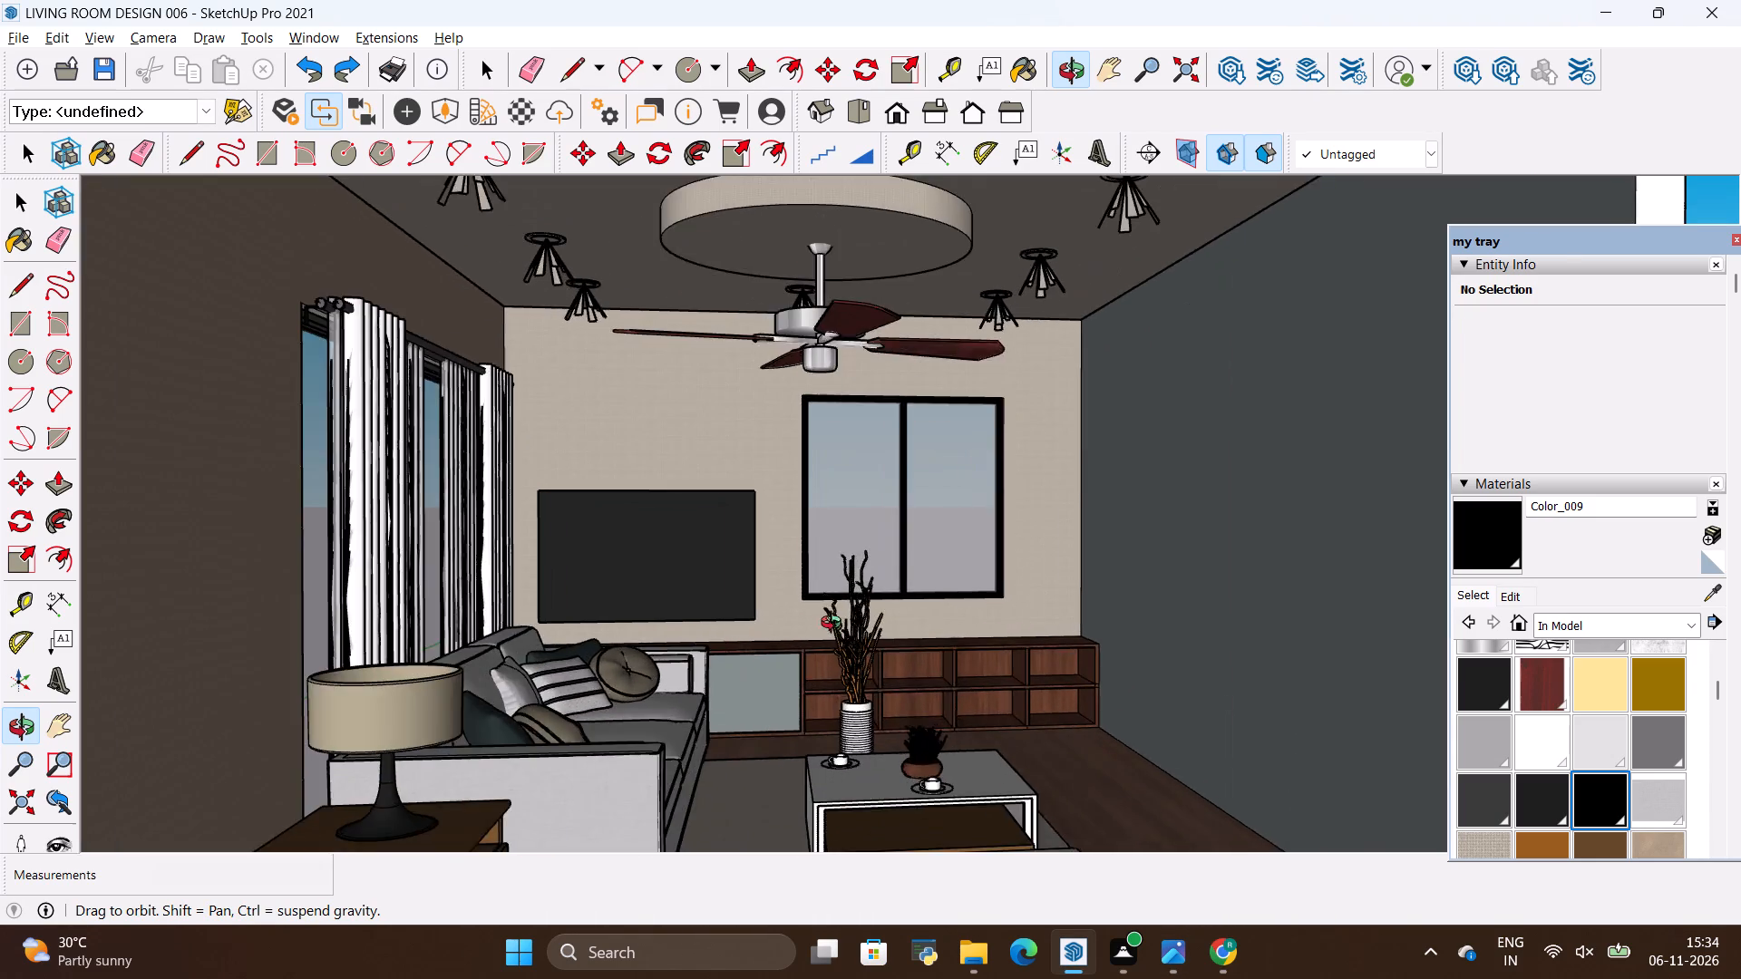
left_click_drag(832, 552, 822, 556)
scroll(906, 522, "down", 3)
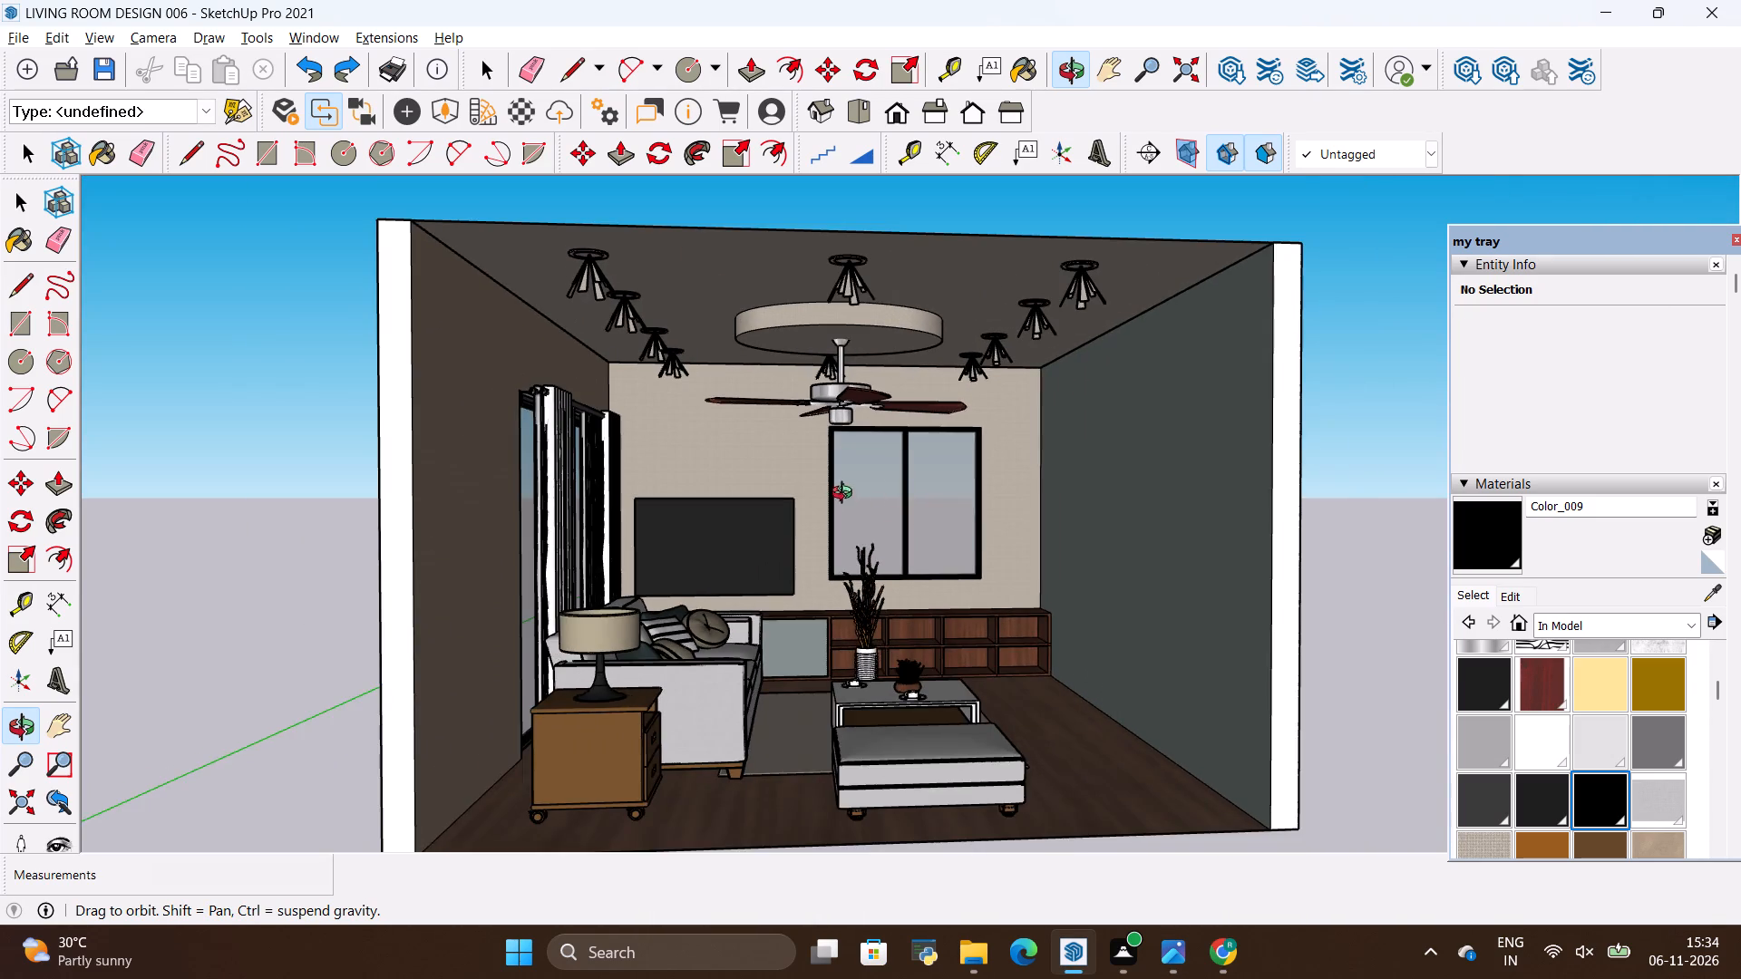
left_click_drag(846, 495, 841, 470)
scroll(775, 435, "up", 3)
key("alt+Tab")
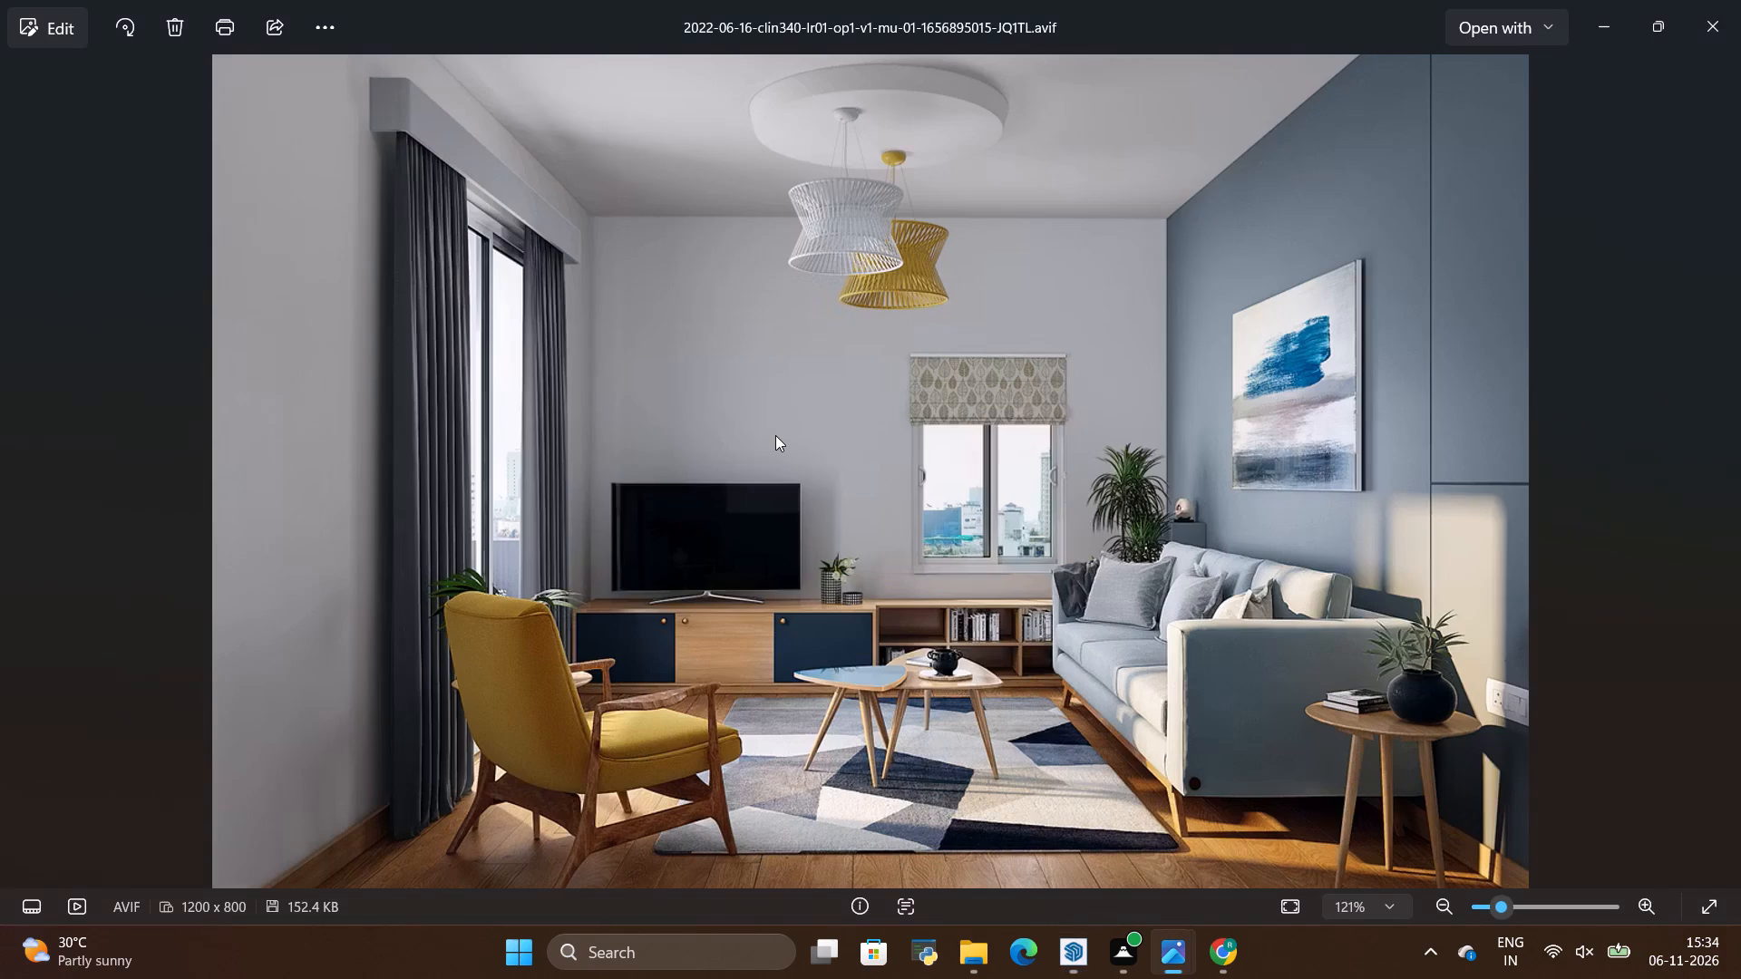
key("alt+Tab")
scroll(775, 435, "down", 1)
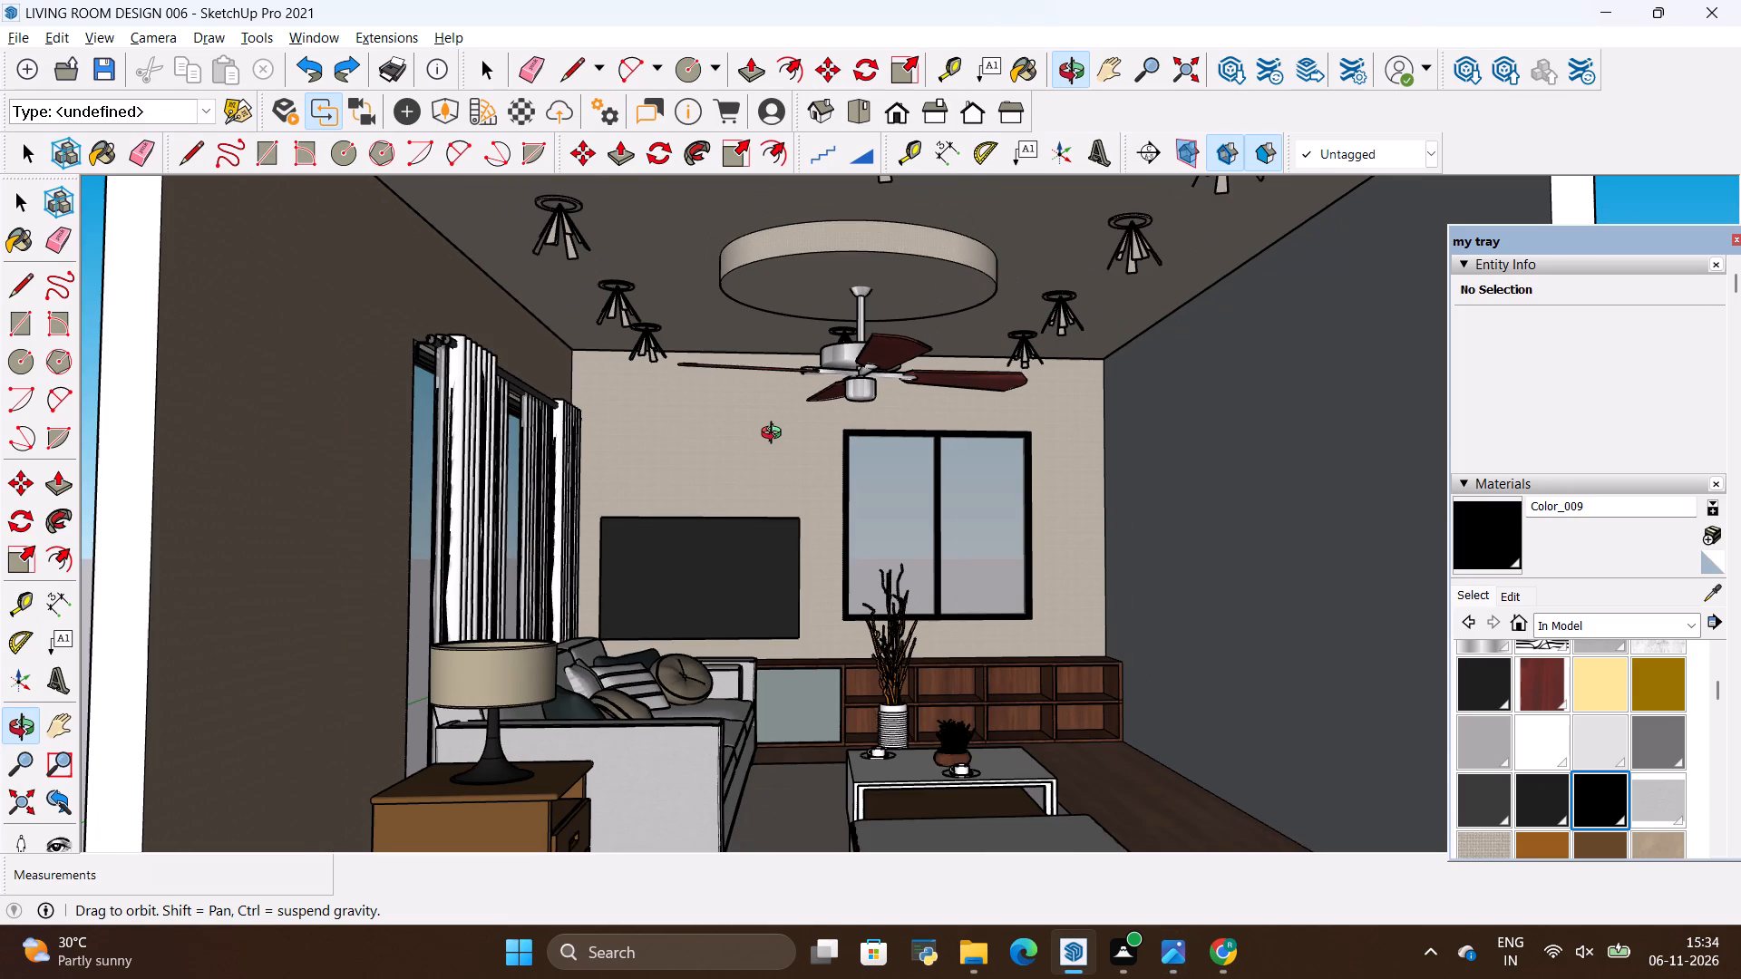
left_click_drag(775, 435, 754, 410)
scroll(893, 541, "up", 1)
left_click_drag(856, 533, 861, 602)
scroll(842, 550, "down", 2)
scroll(840, 542, "up", 2)
key("alt+Tab")
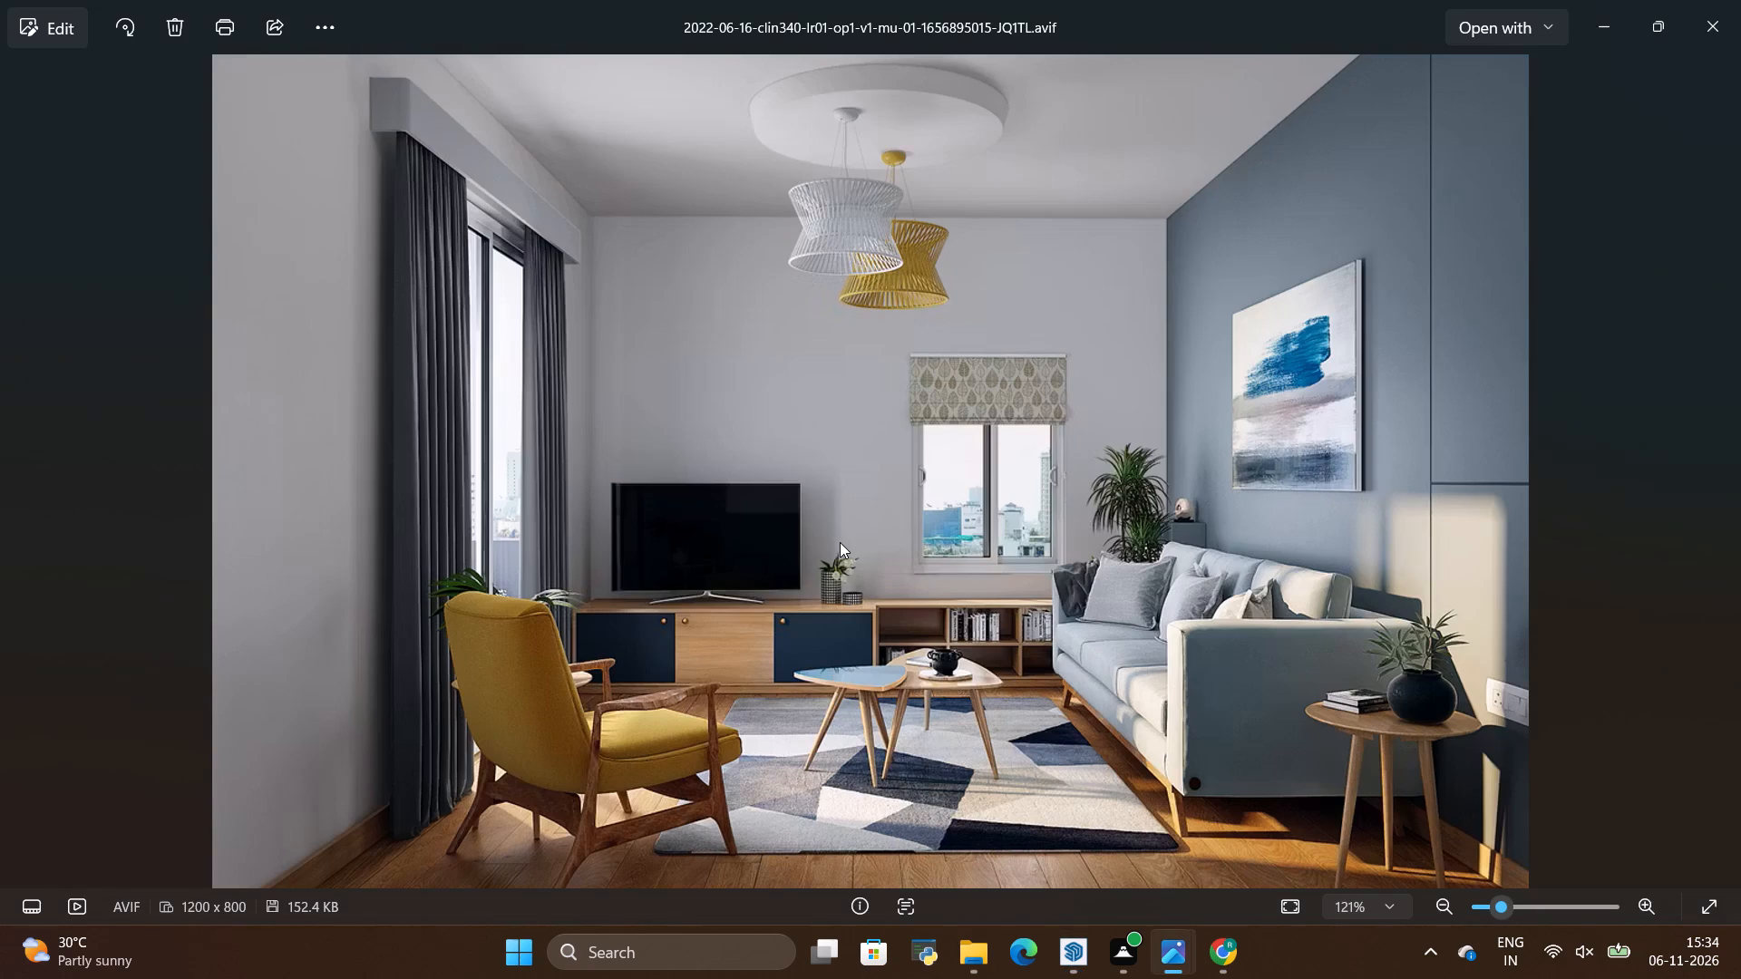
key("alt+Tab")
scroll(840, 542, "down", 3)
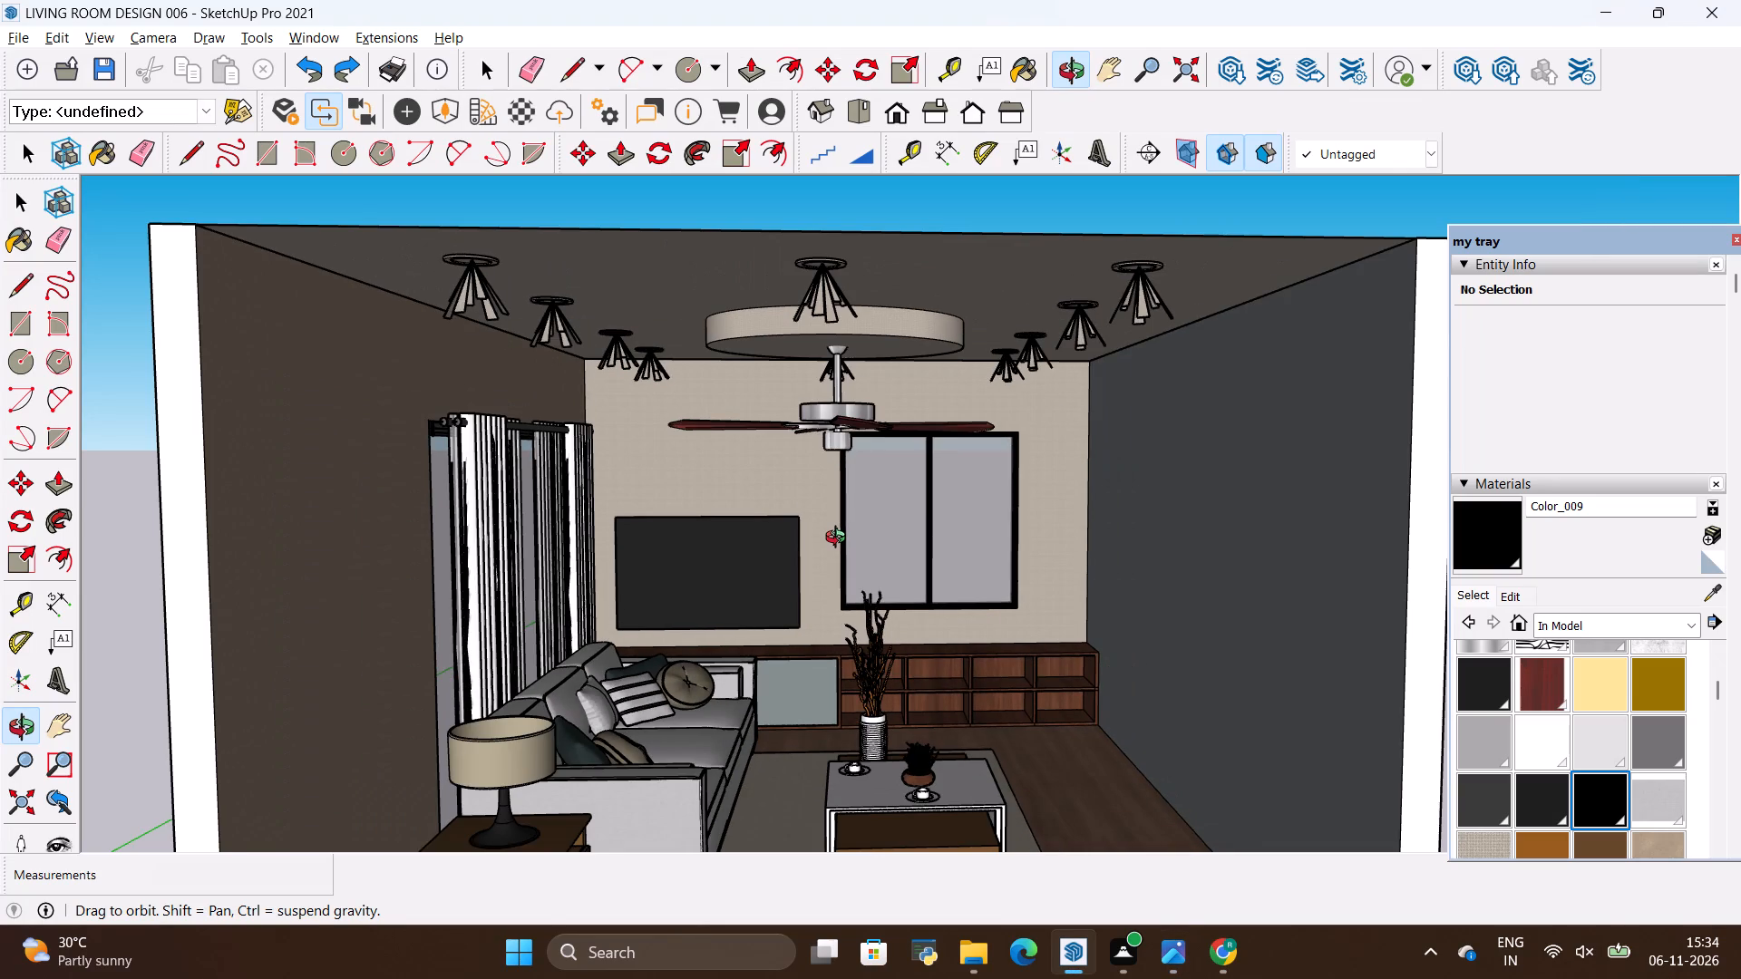
scroll(690, 354, "up", 4)
scroll(741, 446, "up", 3)
left_click_drag(833, 400, 861, 332)
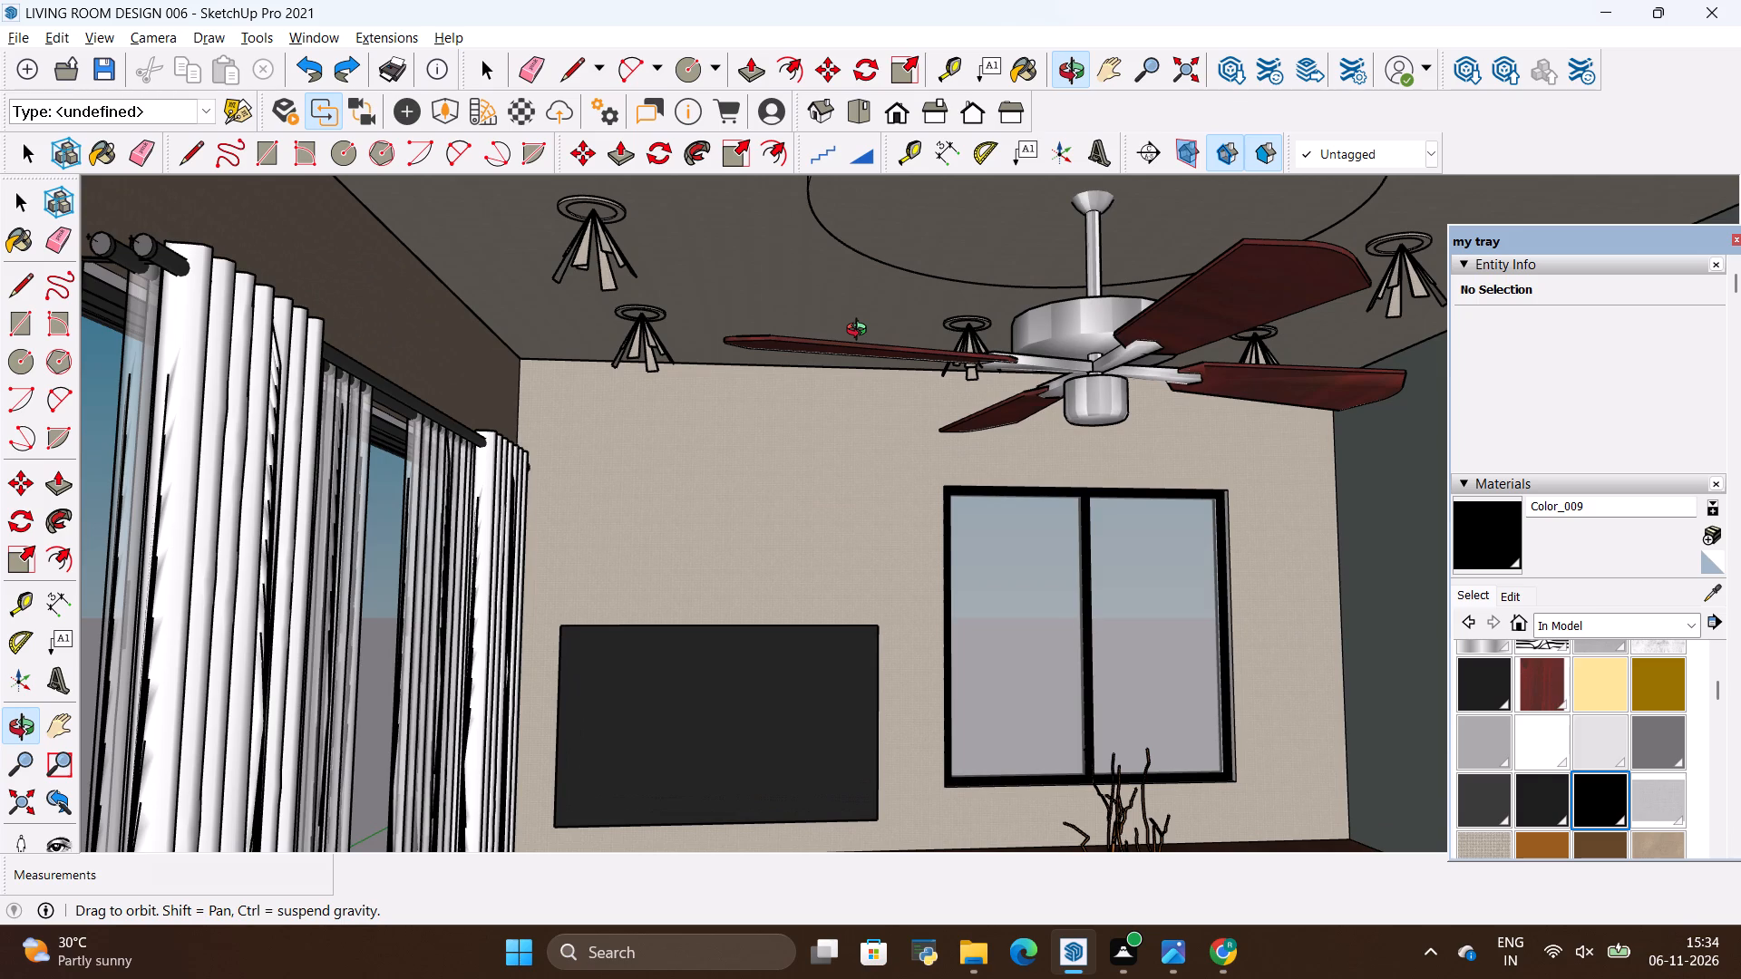
key("alt+Tab")
key("alt+Tab")
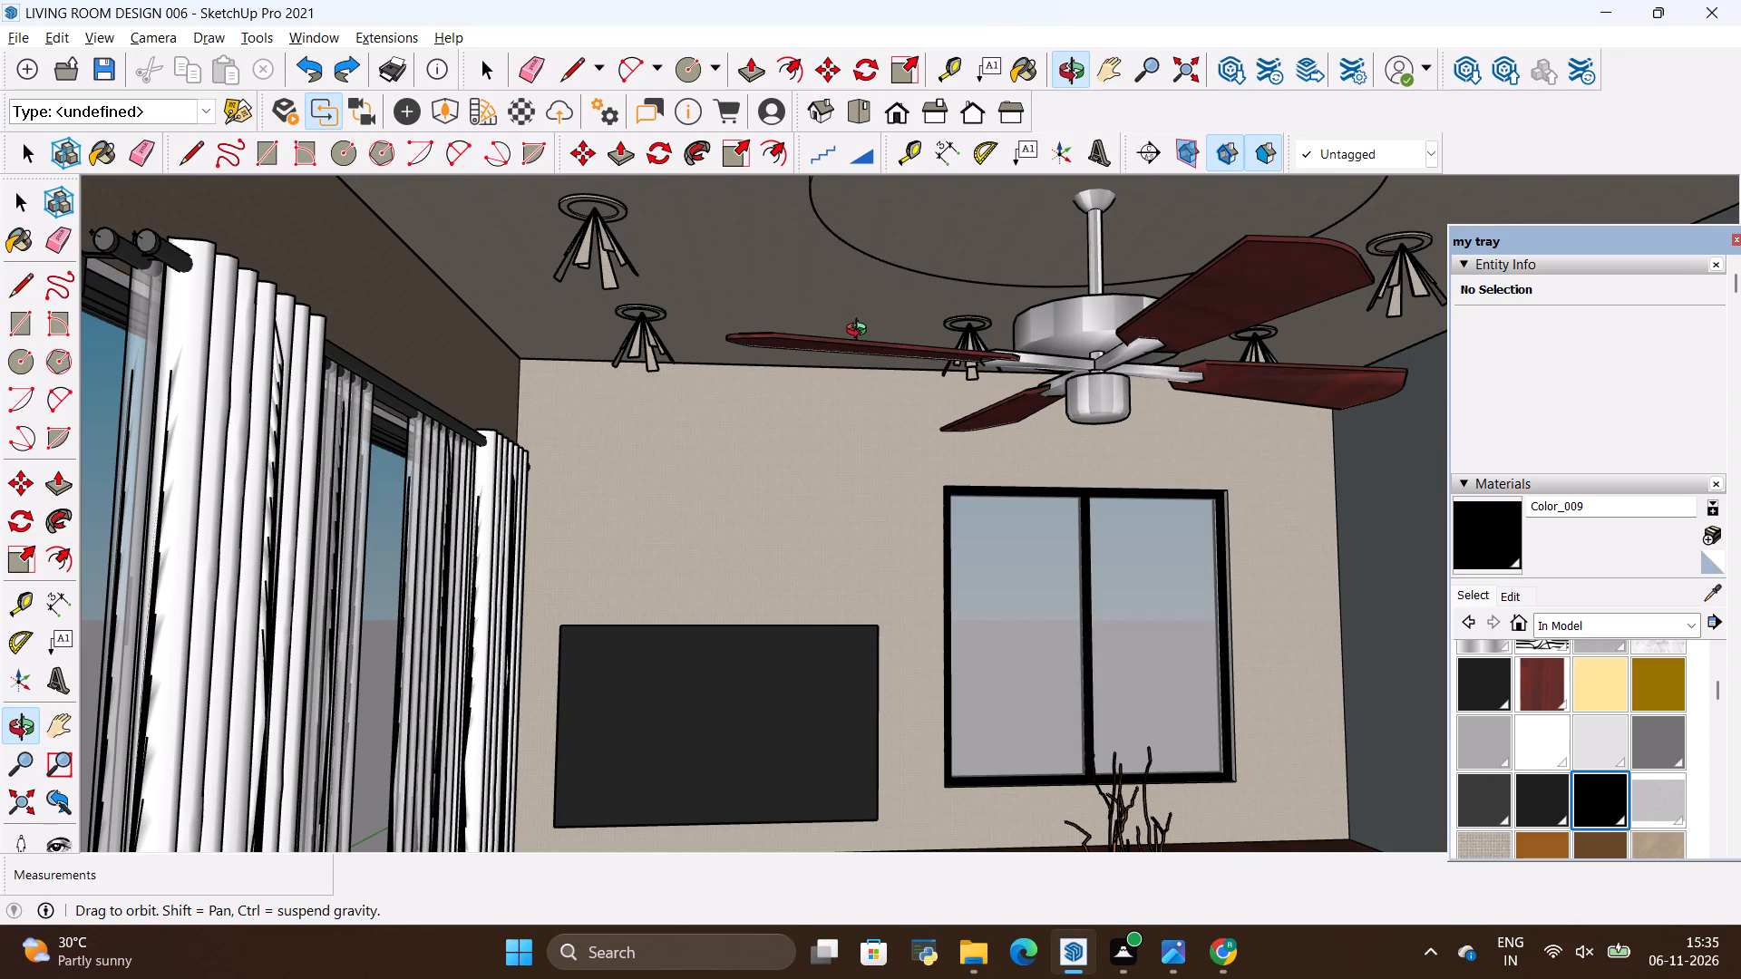
Review the whole living room from its open front, checking walls, furniture and the fixtures overhead.
scroll(697, 559, "down", 2)
scroll(797, 430, "up", 2)
left_click_drag(827, 441, 774, 509)
scroll(768, 463, "down", 2)
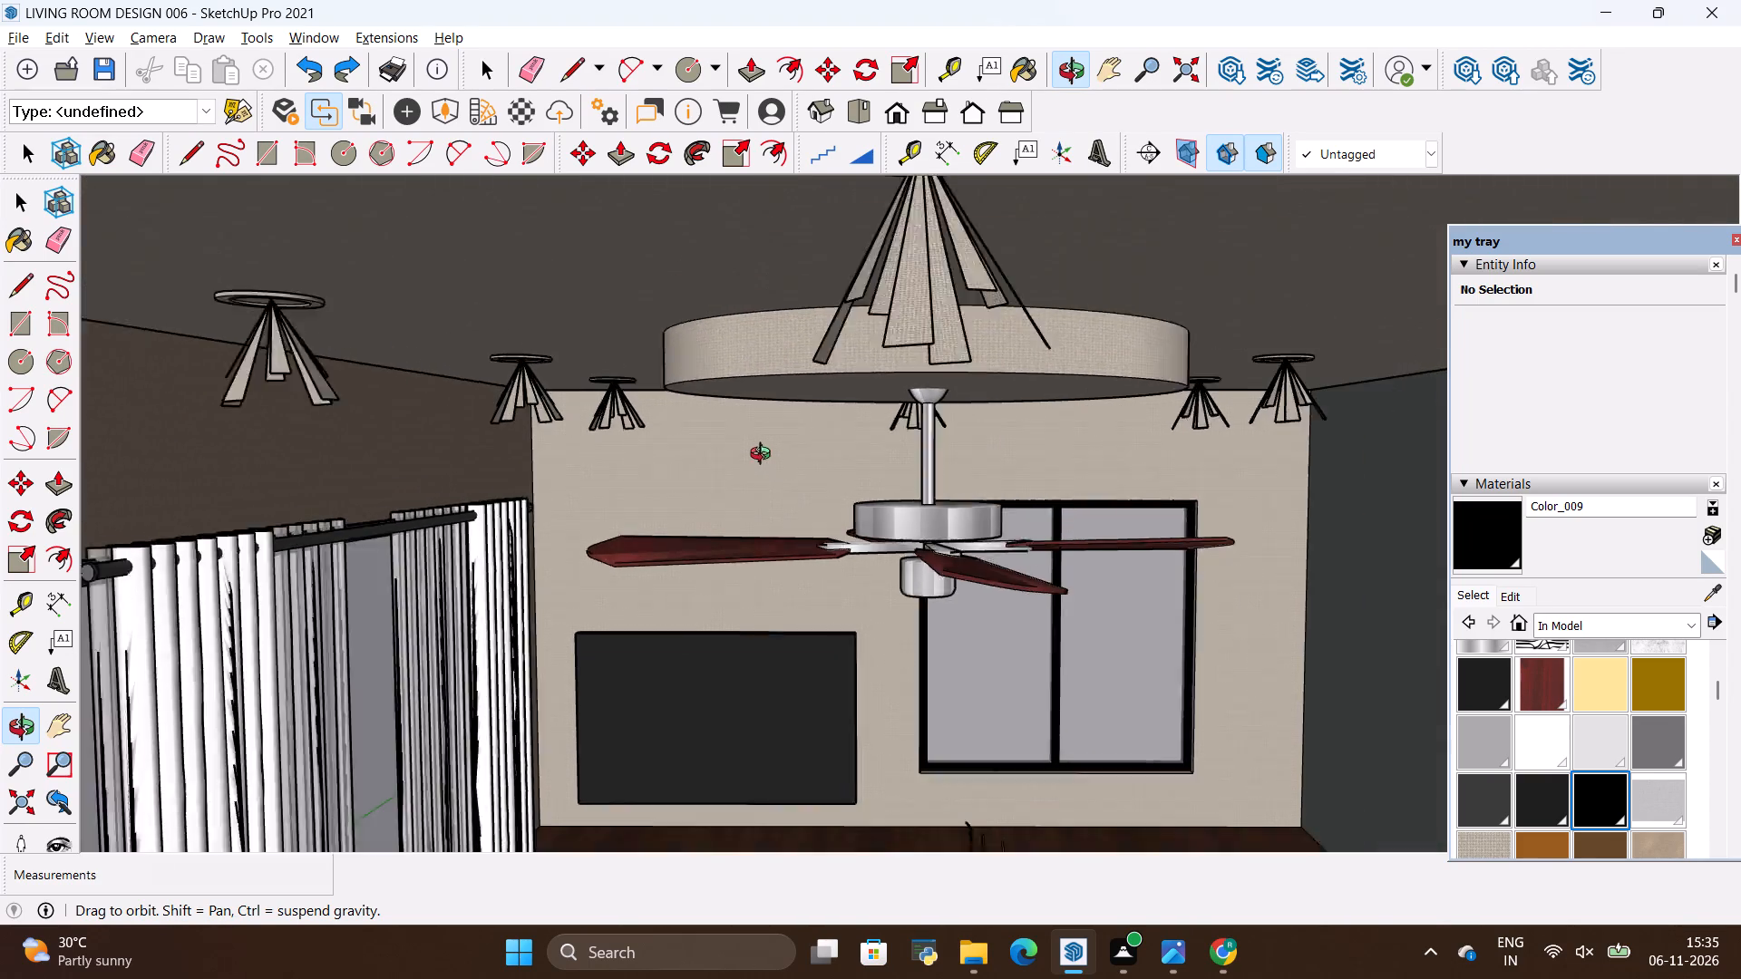
scroll(764, 456, "down", 2)
scroll(791, 371, "down", 2)
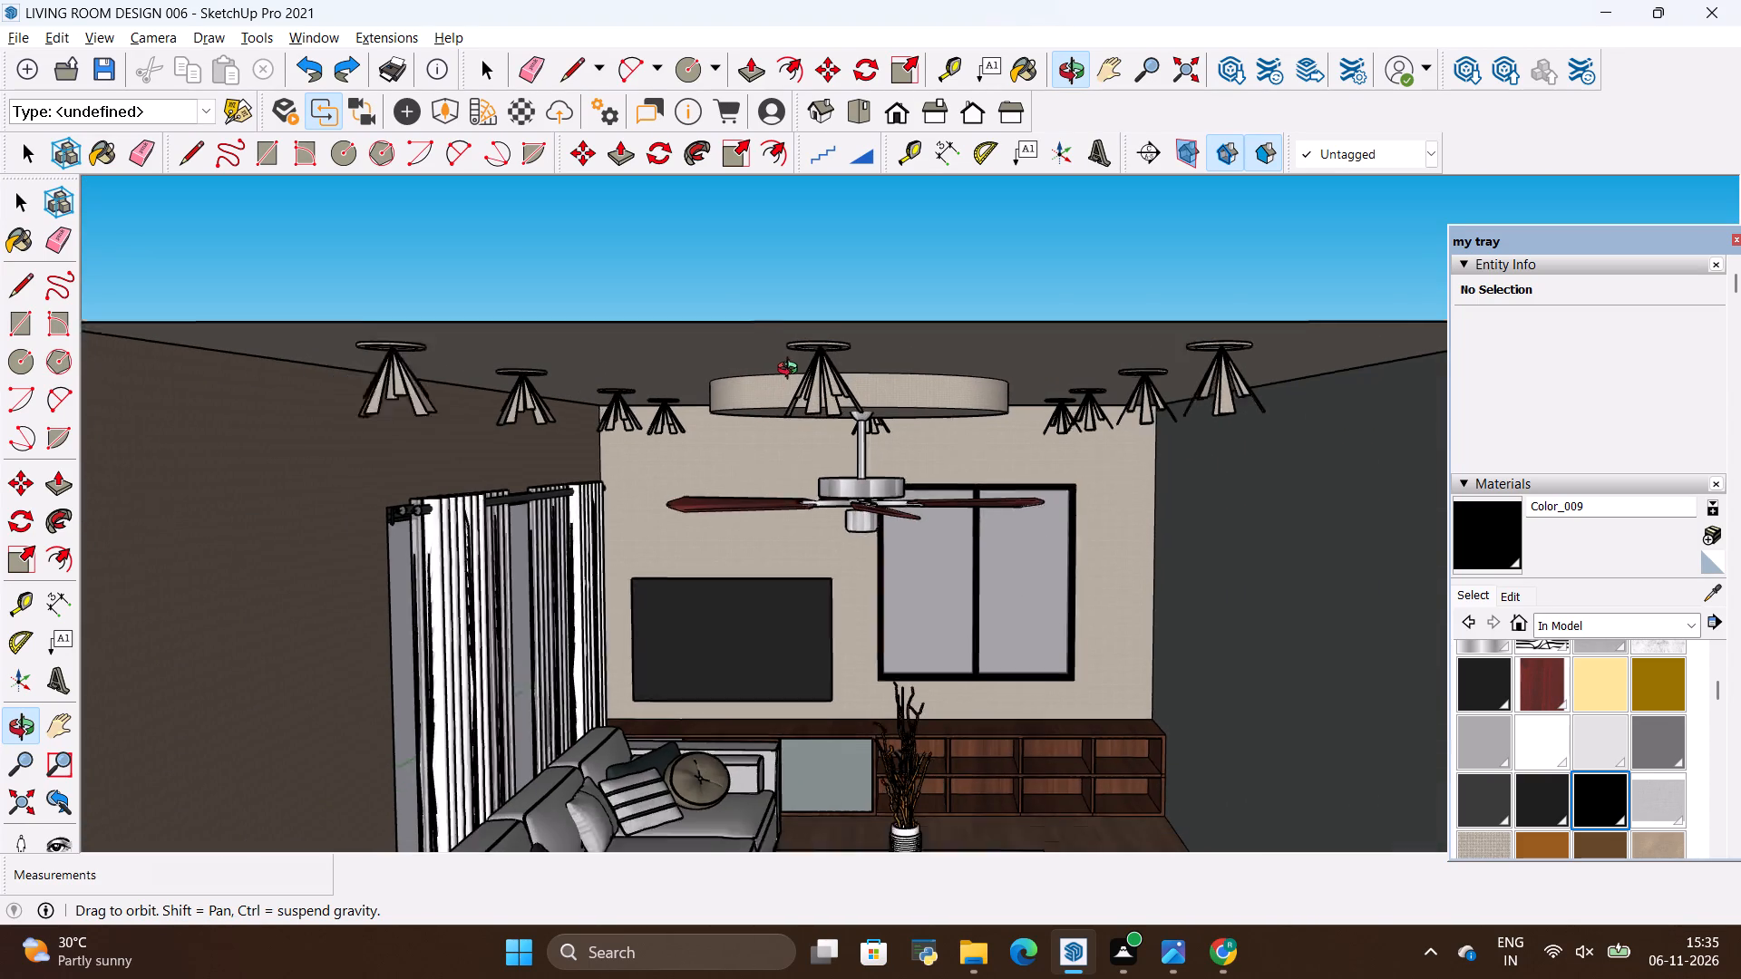
scroll(792, 371, "down", 1)
left_click_drag(801, 455, 817, 378)
scroll(788, 410, "down", 4)
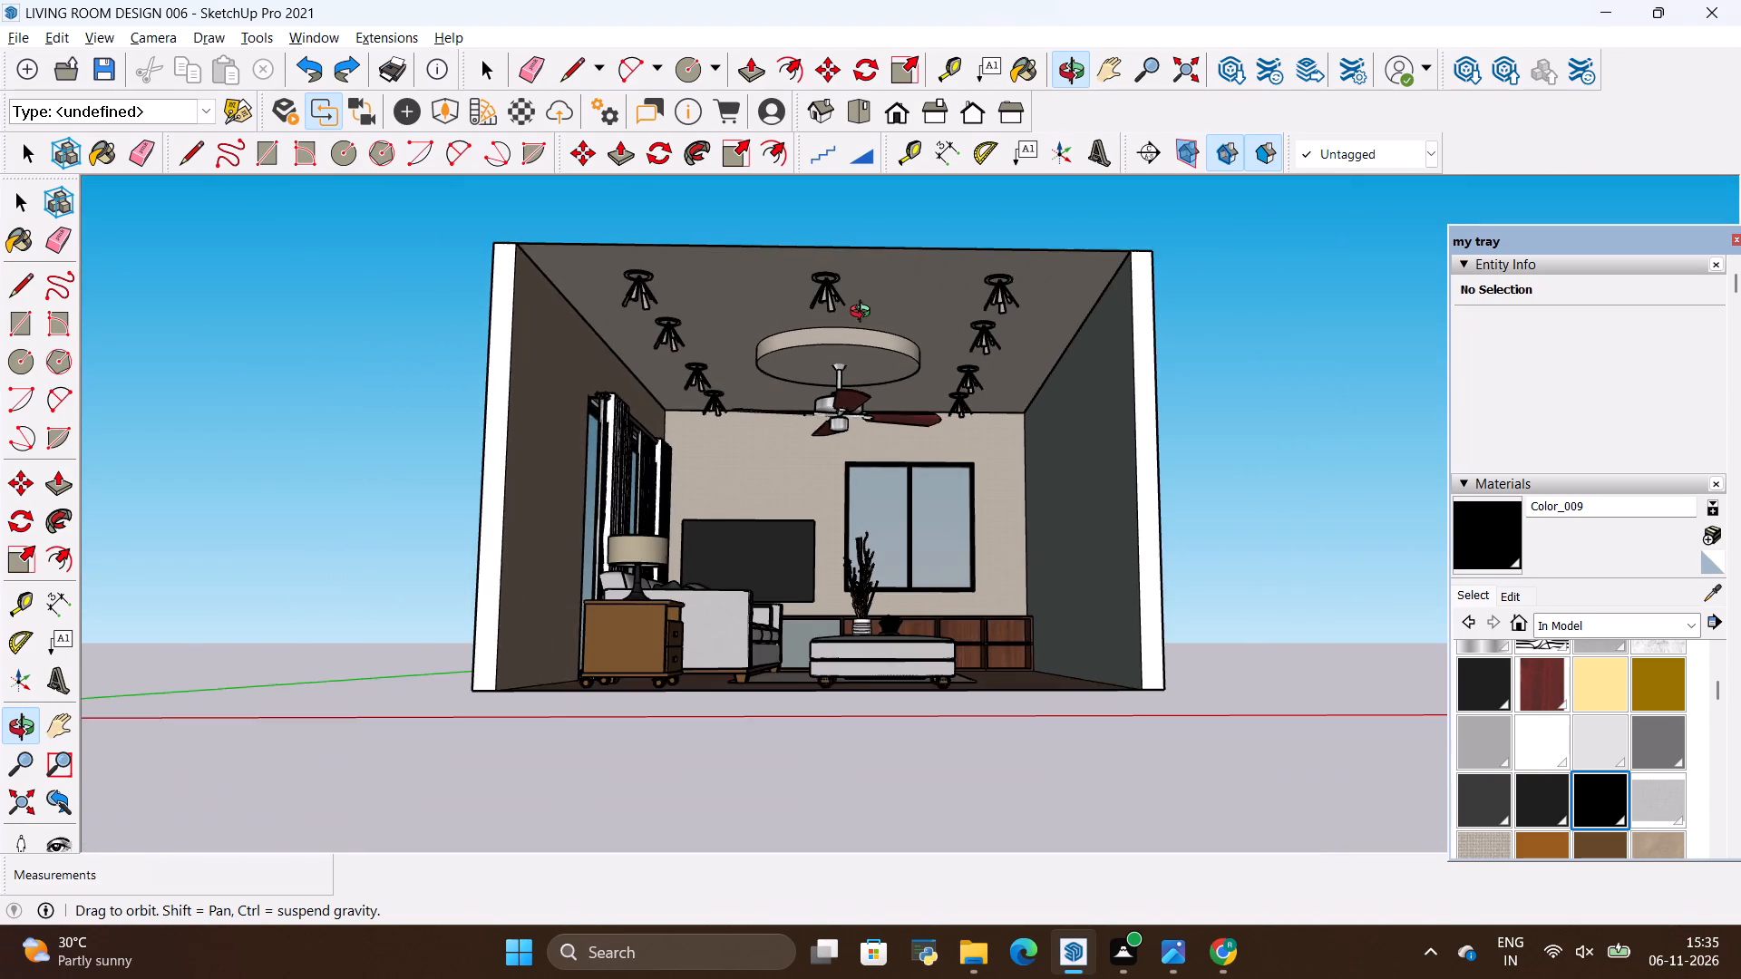
left_click_drag(864, 316, 860, 368)
scroll(847, 374, "up", 4)
left_click_drag(862, 362, 848, 335)
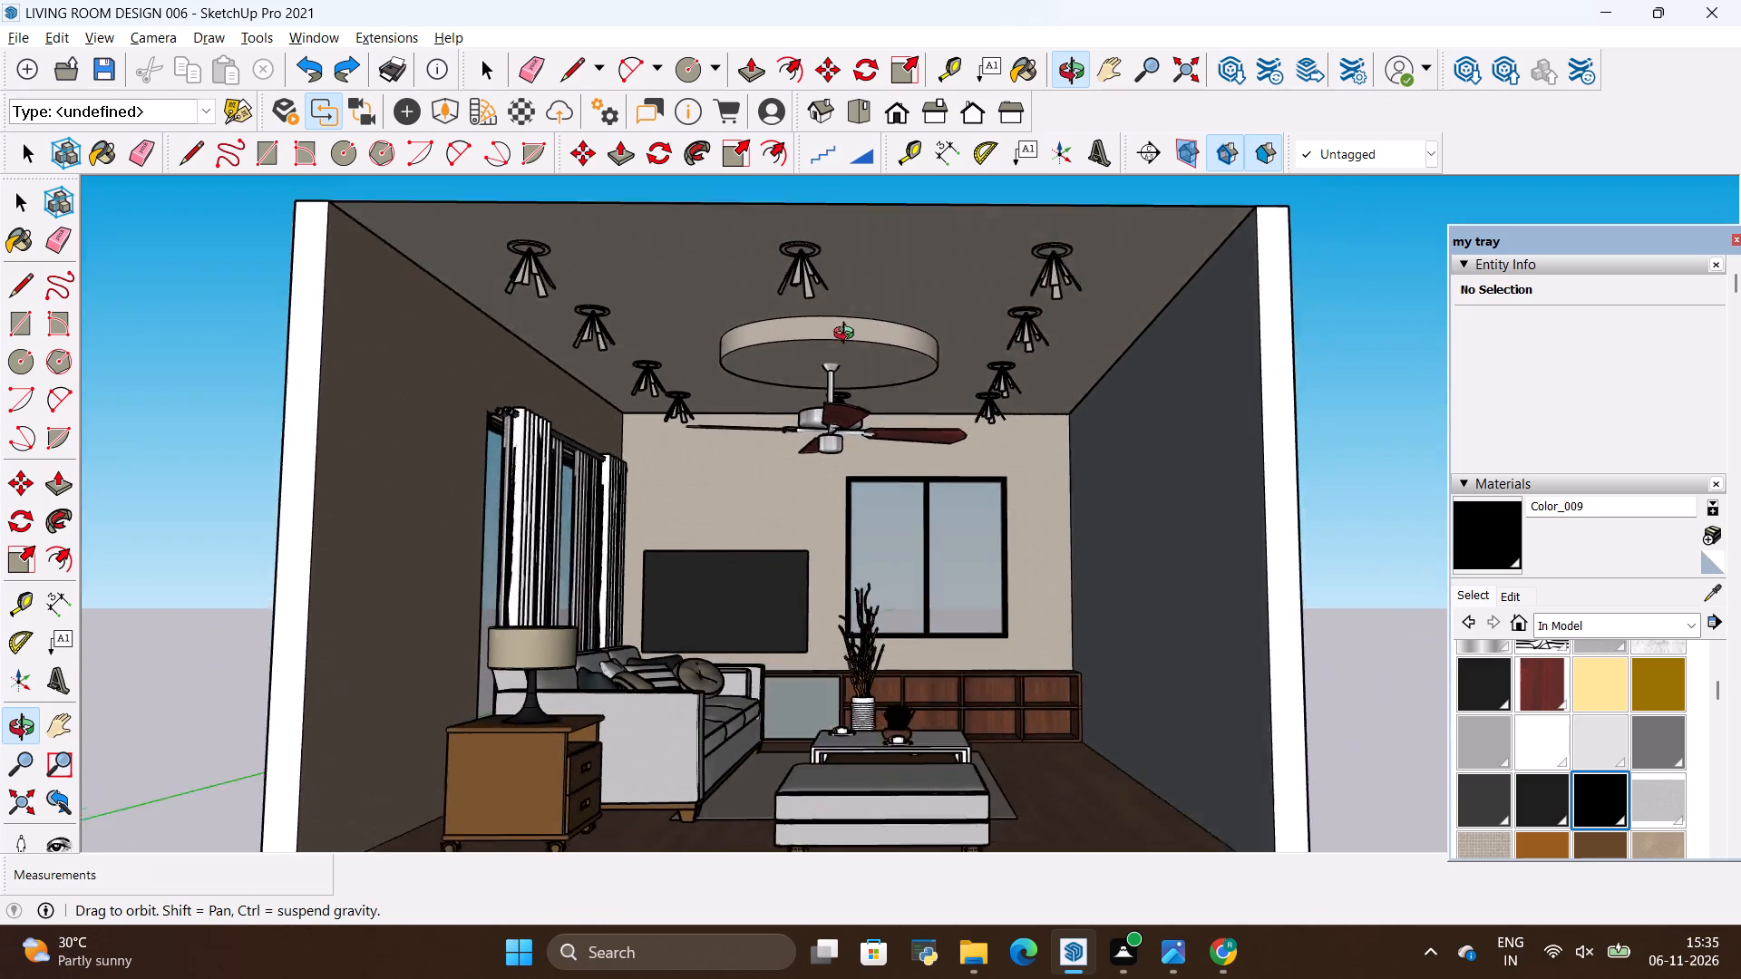
left_click_drag(848, 335, 845, 354)
scroll(859, 378, "down", 5)
scroll(886, 243, "up", 4)
scroll(867, 360, "down", 4)
left_click_drag(863, 410, 865, 406)
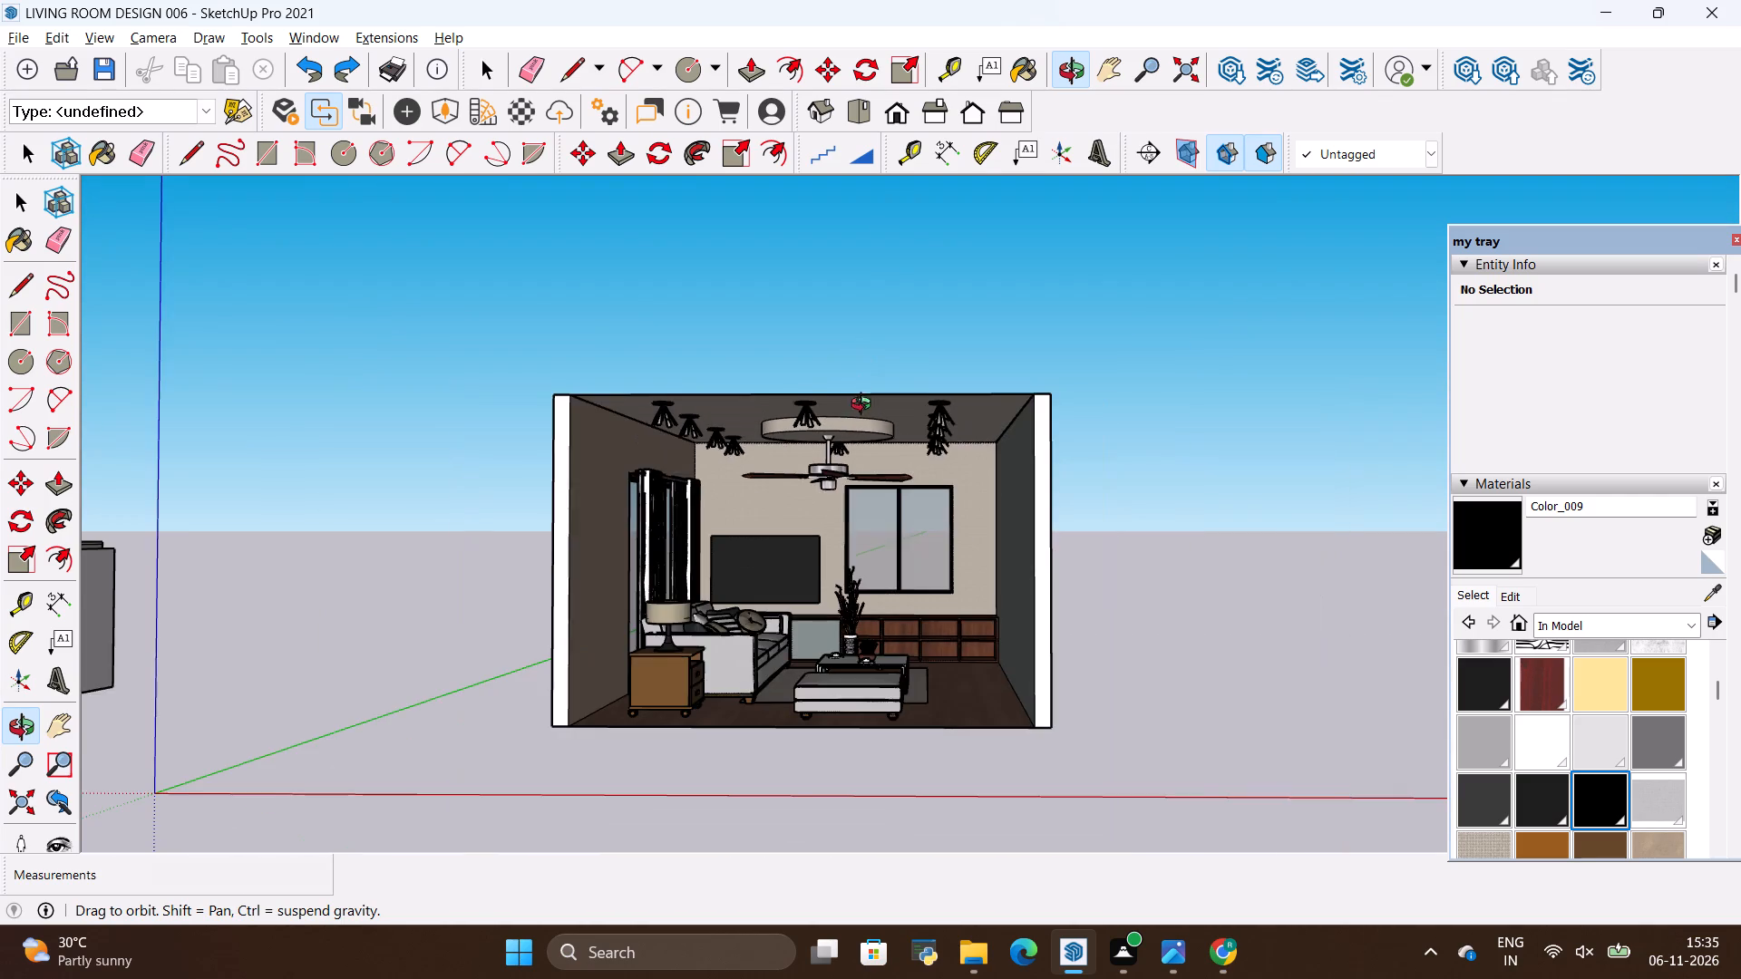
Examine the ceiling from below, focusing on the round feature, the fan and the spacing of the light fixtures.
left_click_drag(865, 406, 880, 333)
scroll(869, 329, "up", 9)
scroll(861, 419, "up", 3)
left_click_drag(867, 422, 871, 403)
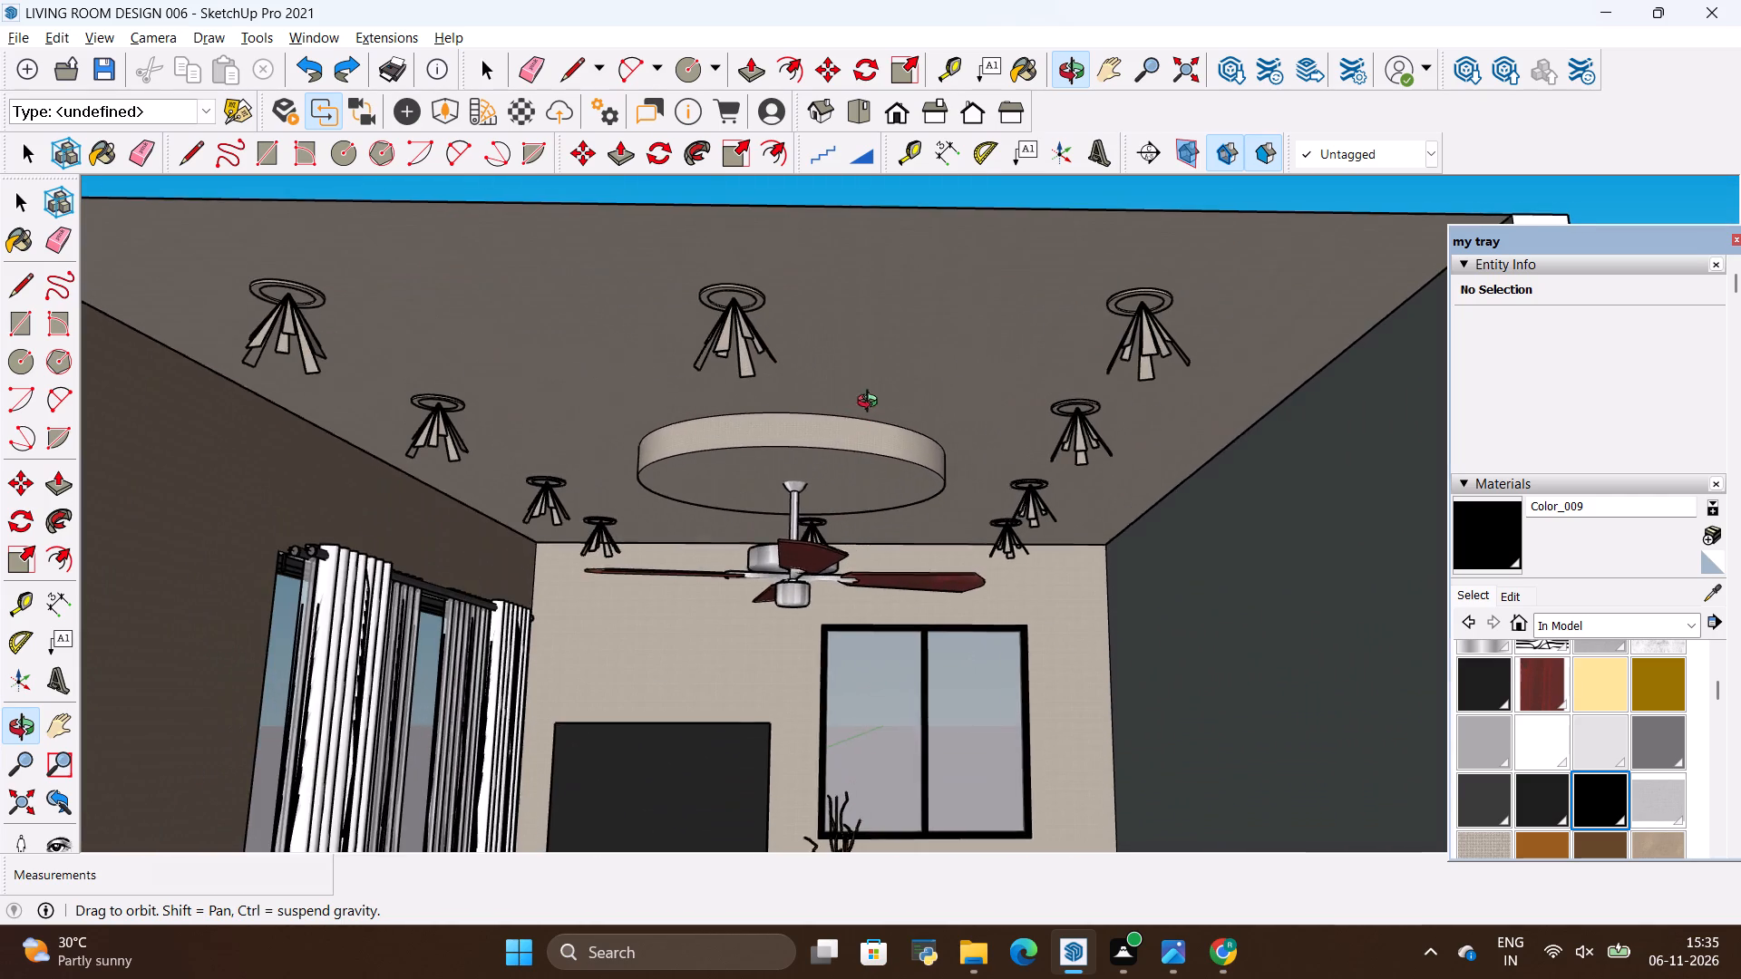
left_click_drag(871, 403, 875, 354)
scroll(830, 364, "up", 2)
scroll(830, 364, "down", 3)
left_click_drag(798, 307, 802, 340)
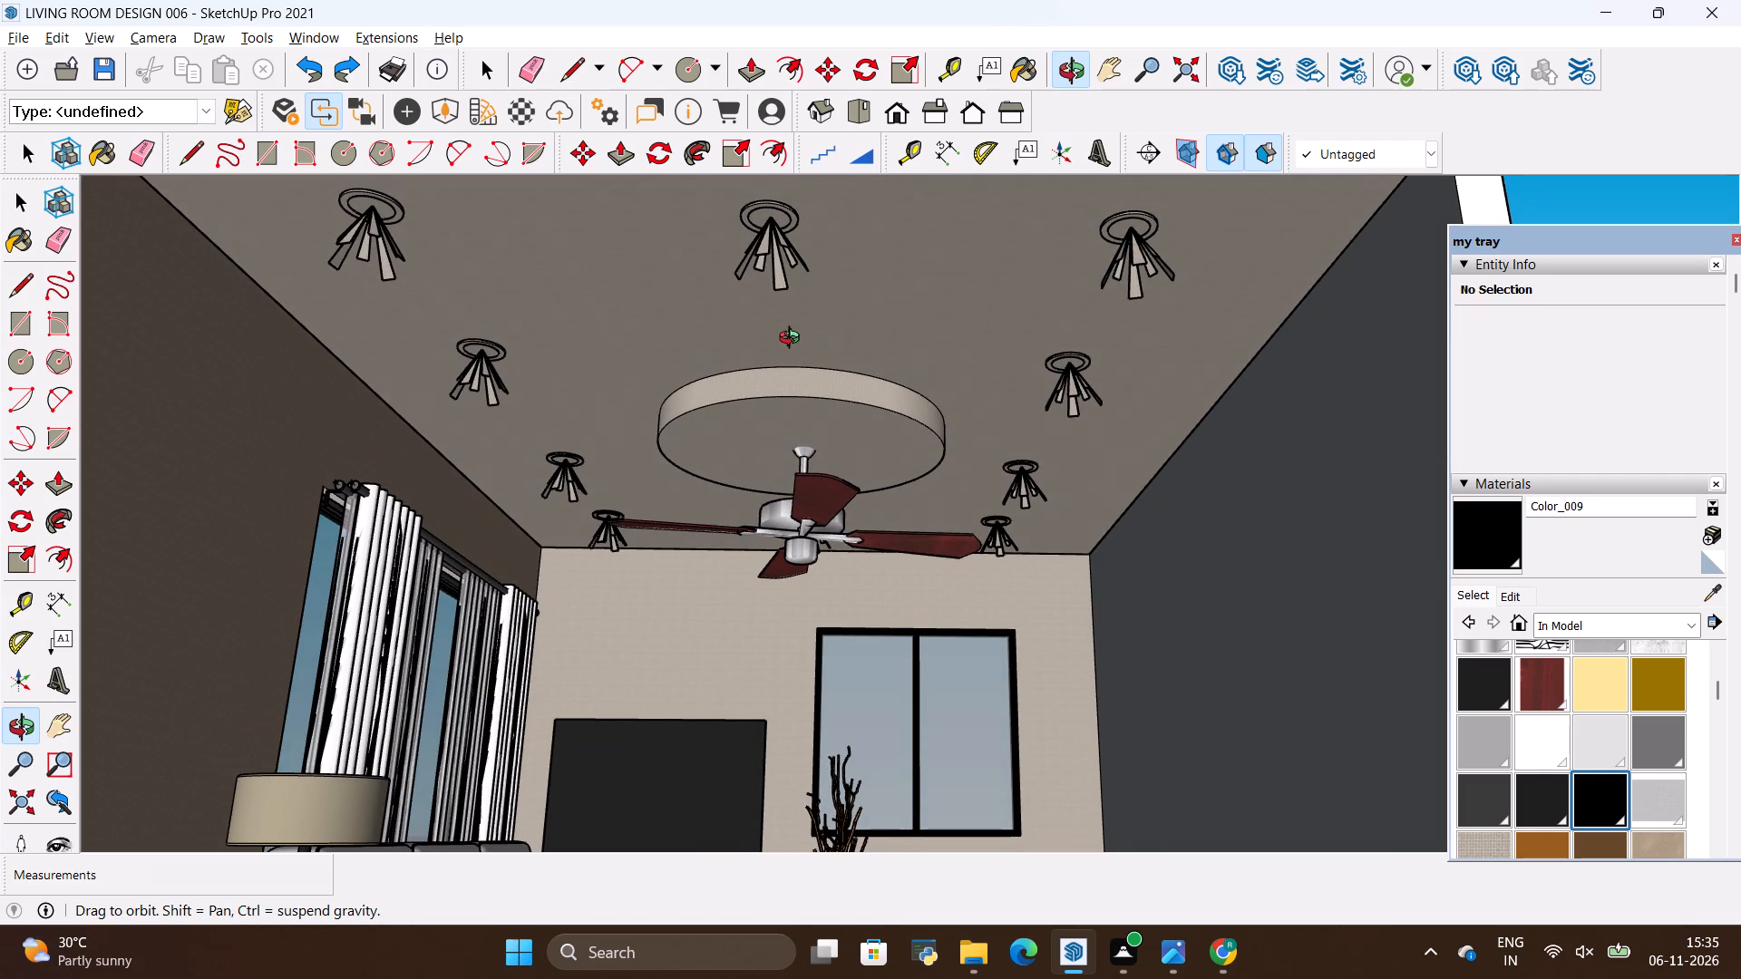
scroll(786, 348, "up", 5)
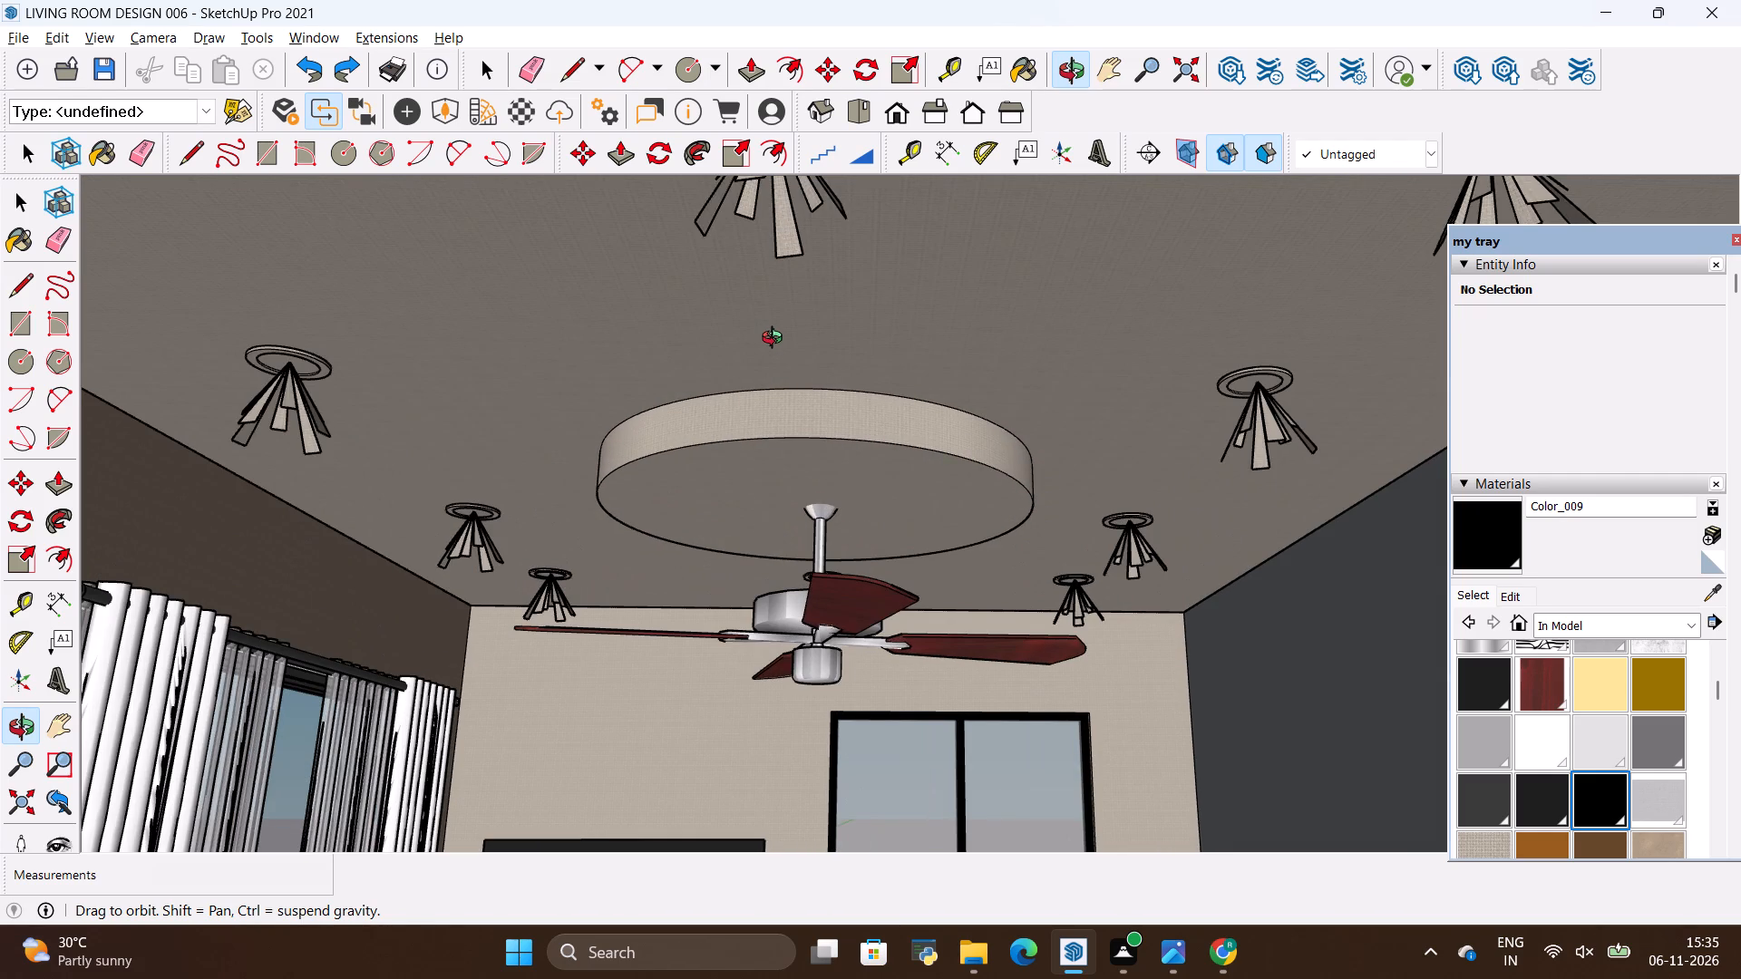